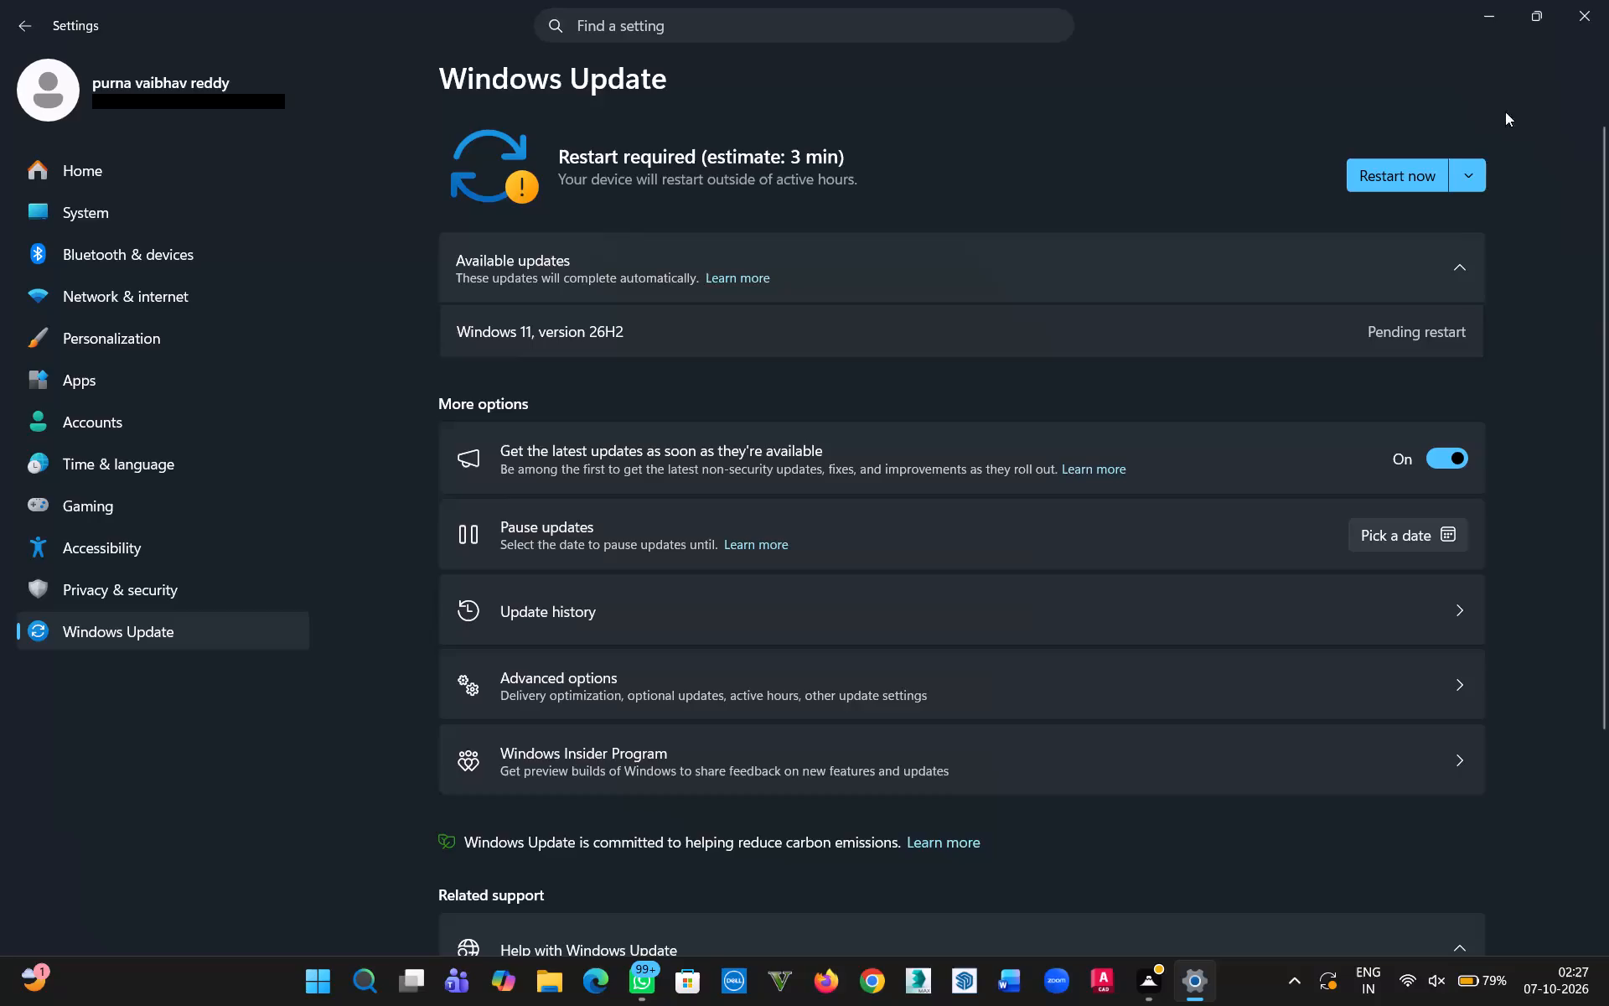
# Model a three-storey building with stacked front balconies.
# Close the Settings window showing Windows Update.
pyautogui.click(1575, 18)
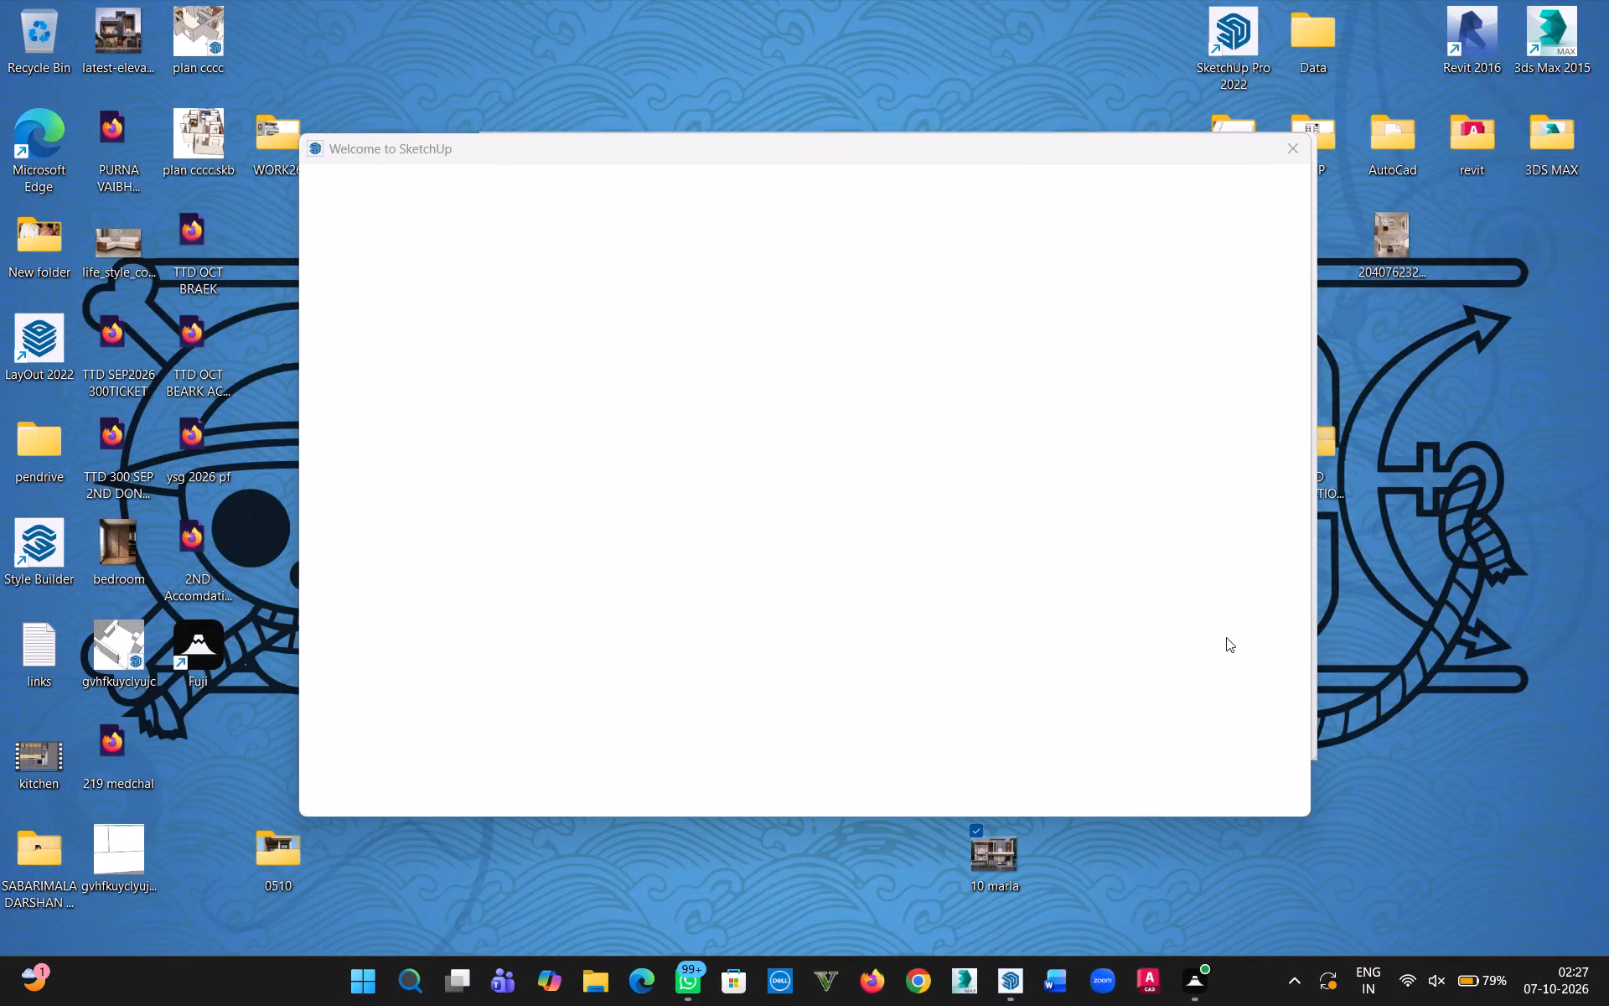
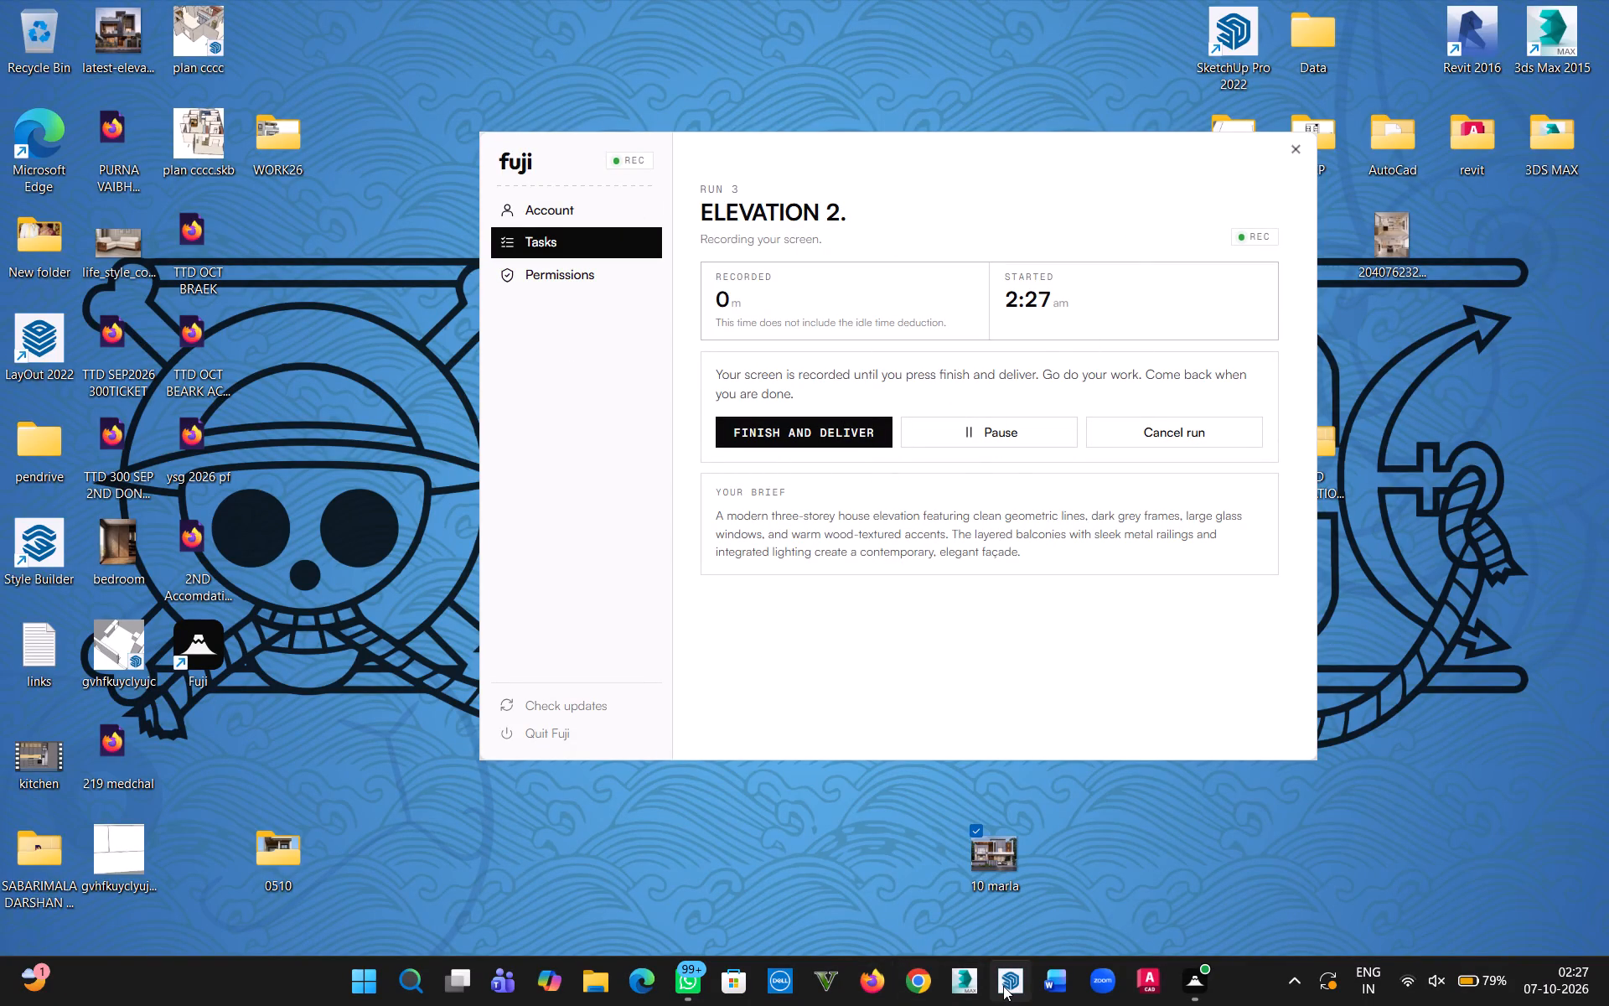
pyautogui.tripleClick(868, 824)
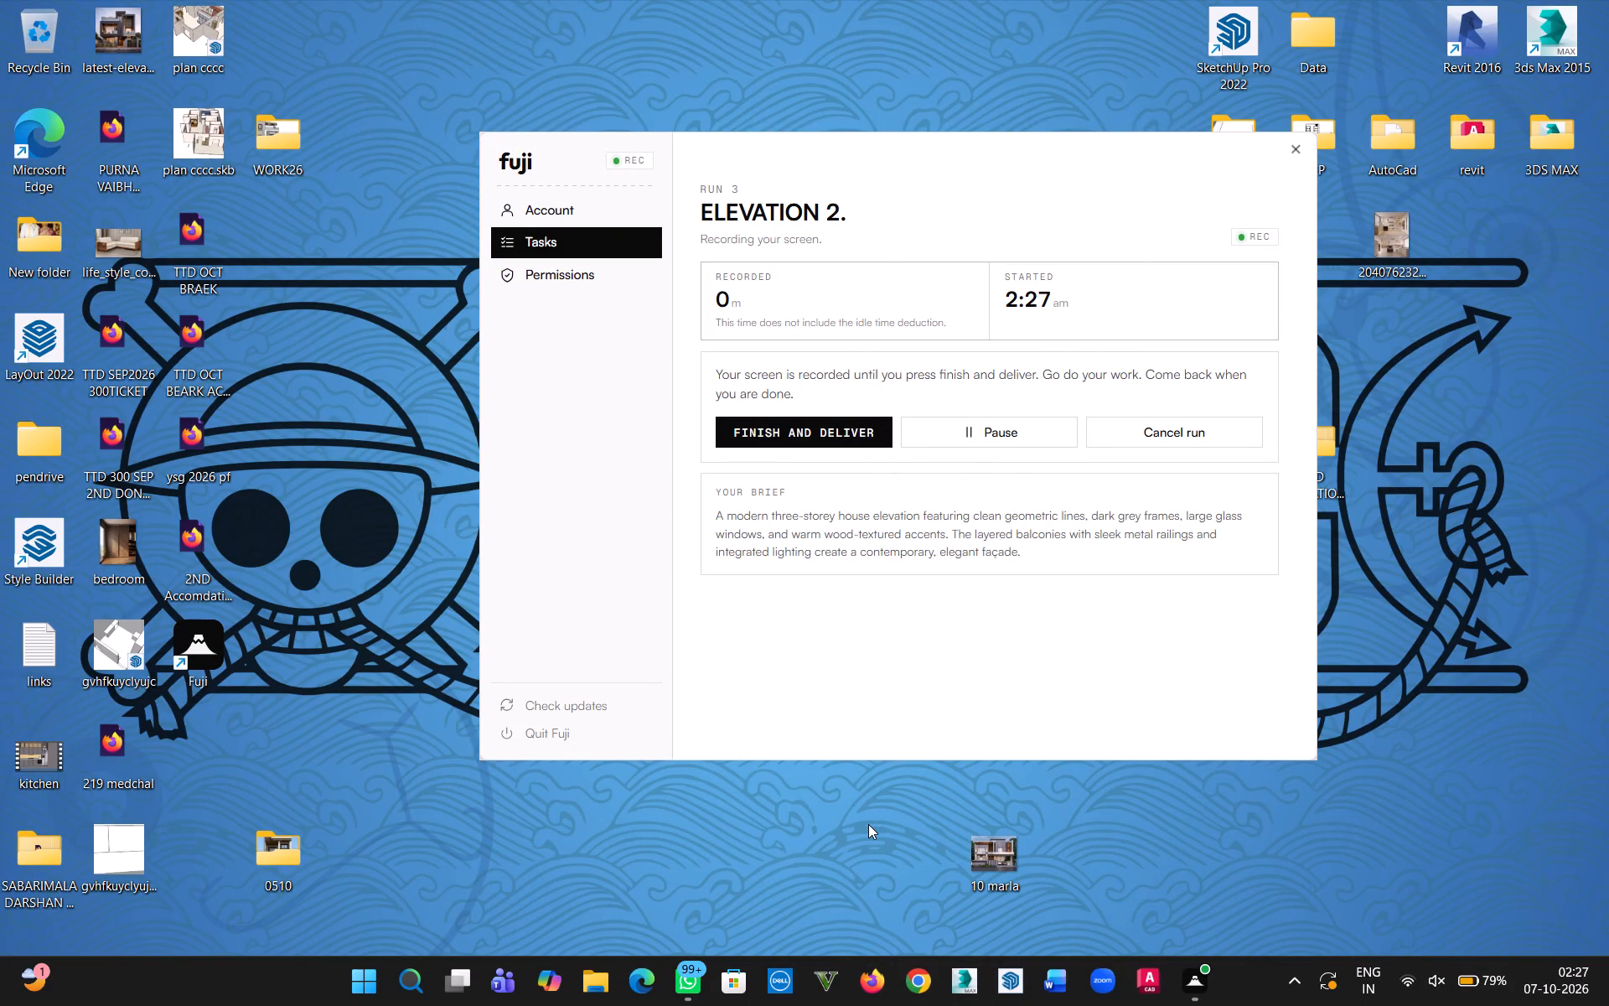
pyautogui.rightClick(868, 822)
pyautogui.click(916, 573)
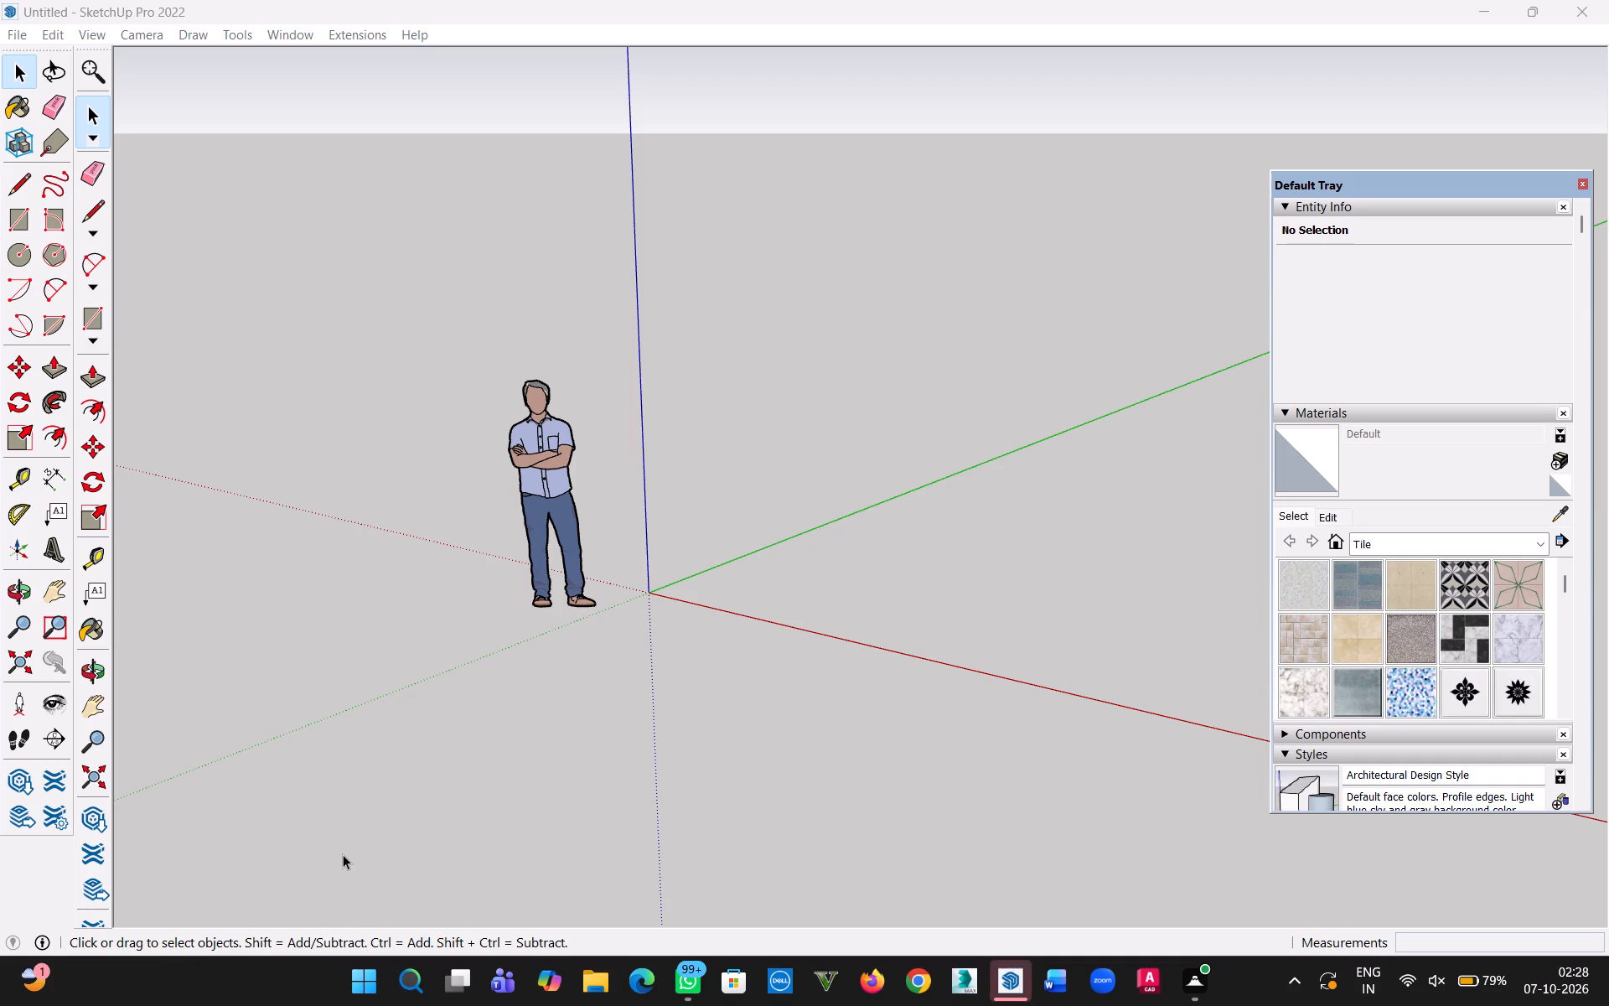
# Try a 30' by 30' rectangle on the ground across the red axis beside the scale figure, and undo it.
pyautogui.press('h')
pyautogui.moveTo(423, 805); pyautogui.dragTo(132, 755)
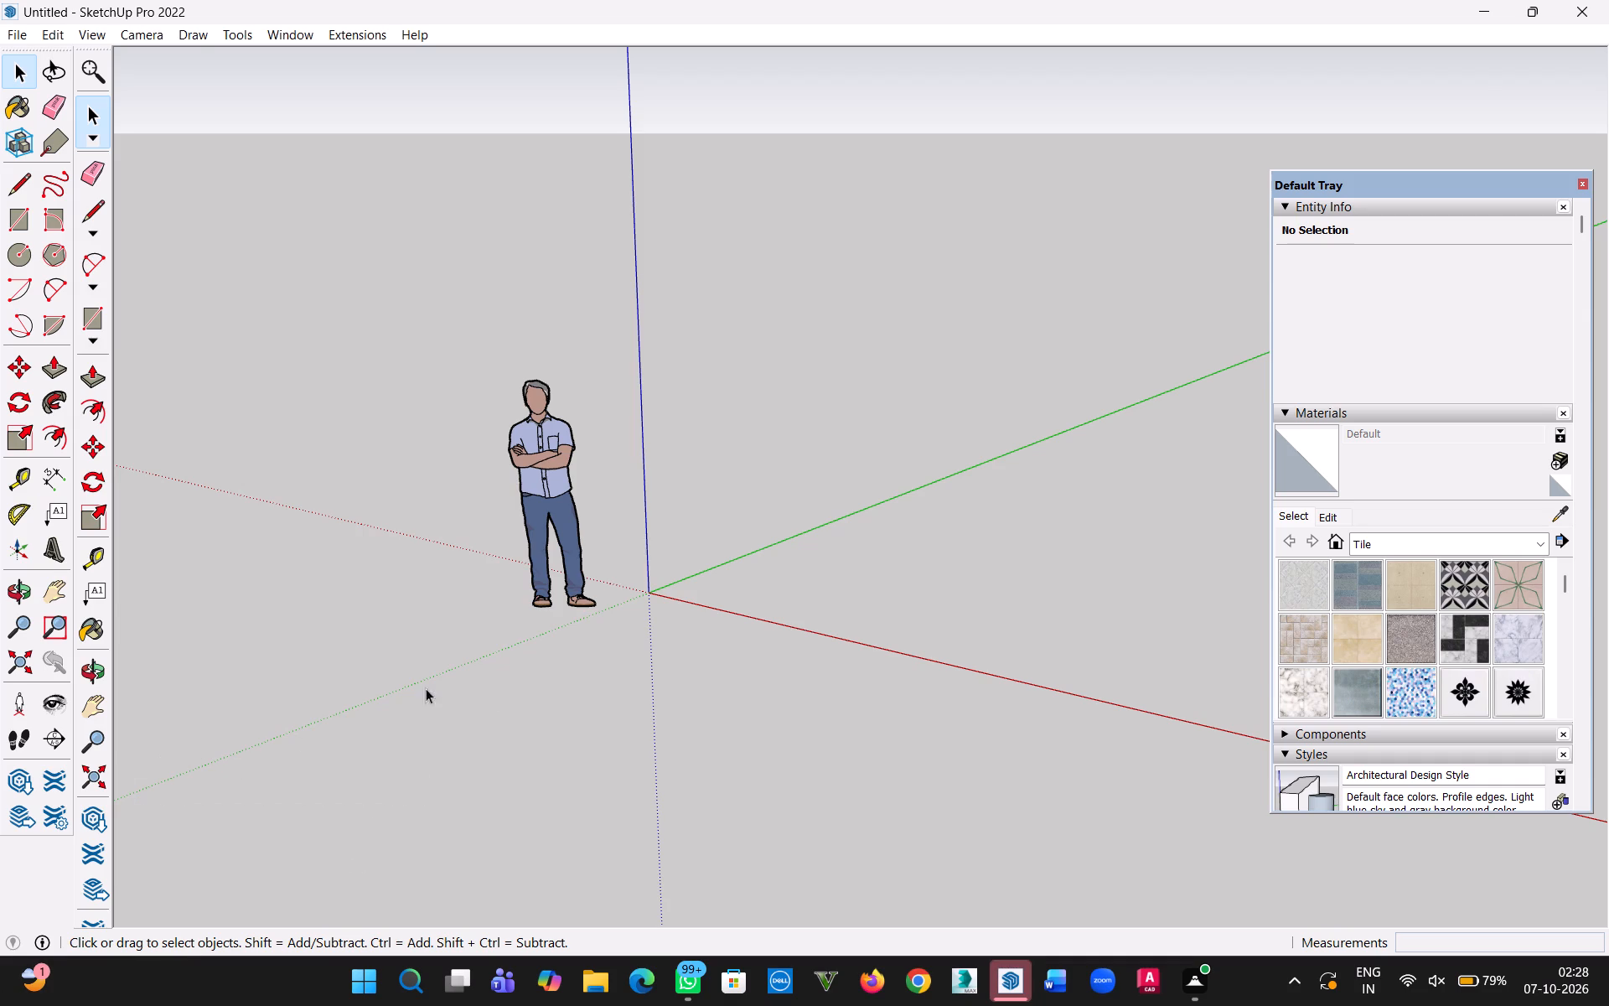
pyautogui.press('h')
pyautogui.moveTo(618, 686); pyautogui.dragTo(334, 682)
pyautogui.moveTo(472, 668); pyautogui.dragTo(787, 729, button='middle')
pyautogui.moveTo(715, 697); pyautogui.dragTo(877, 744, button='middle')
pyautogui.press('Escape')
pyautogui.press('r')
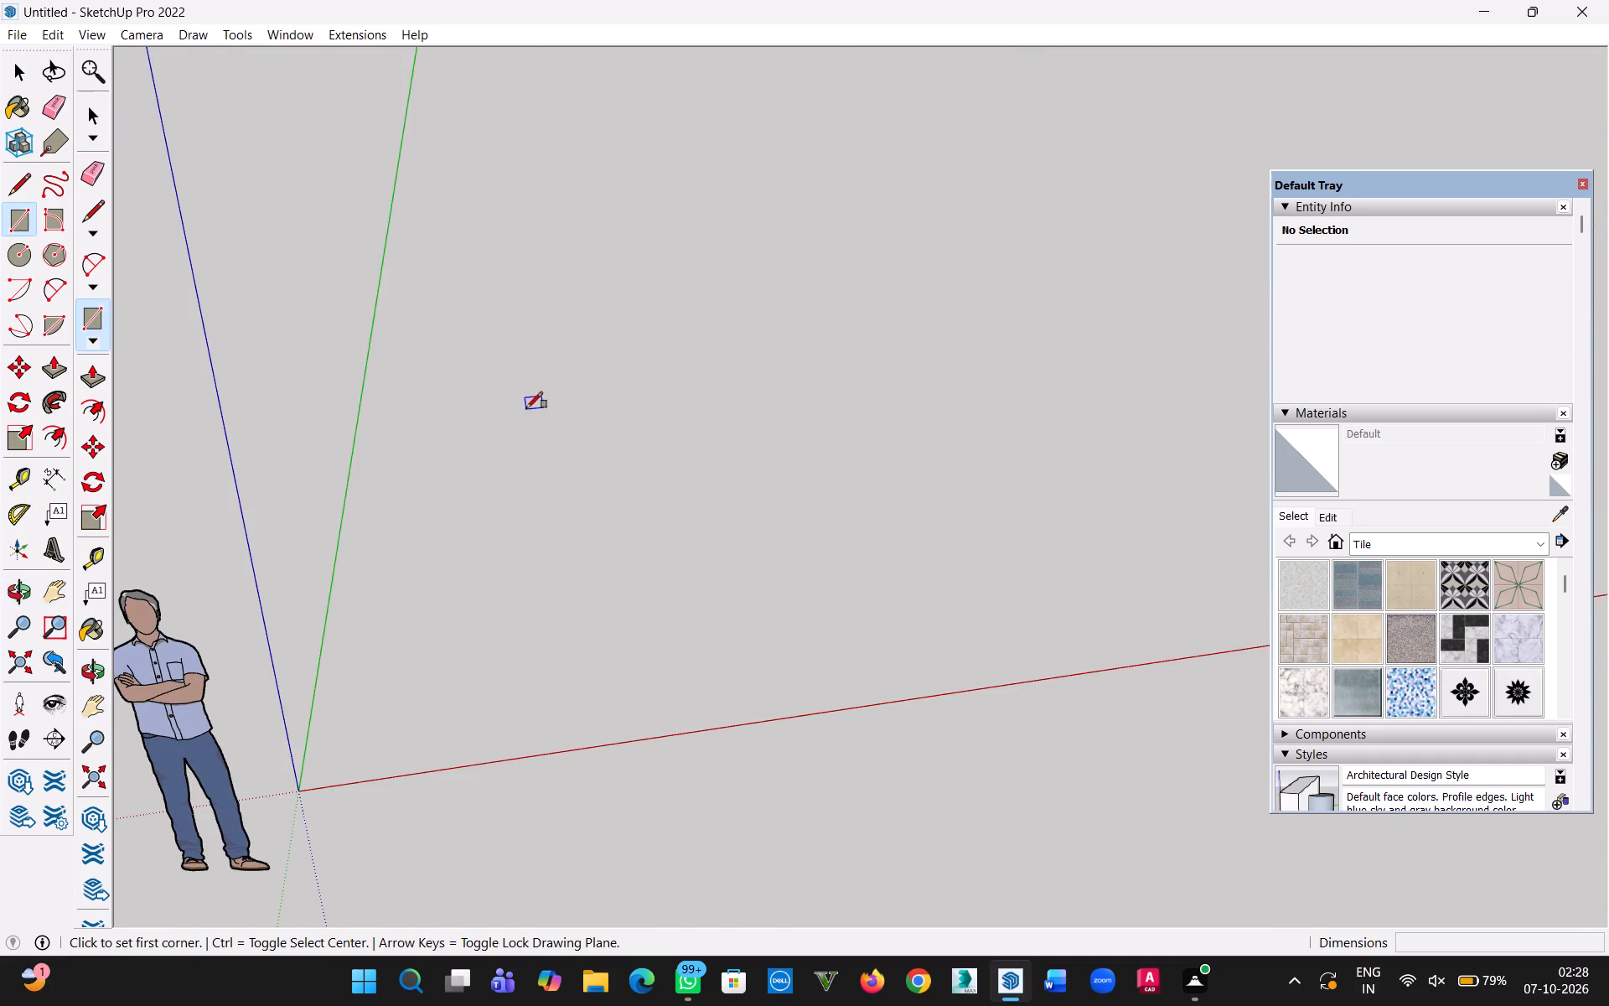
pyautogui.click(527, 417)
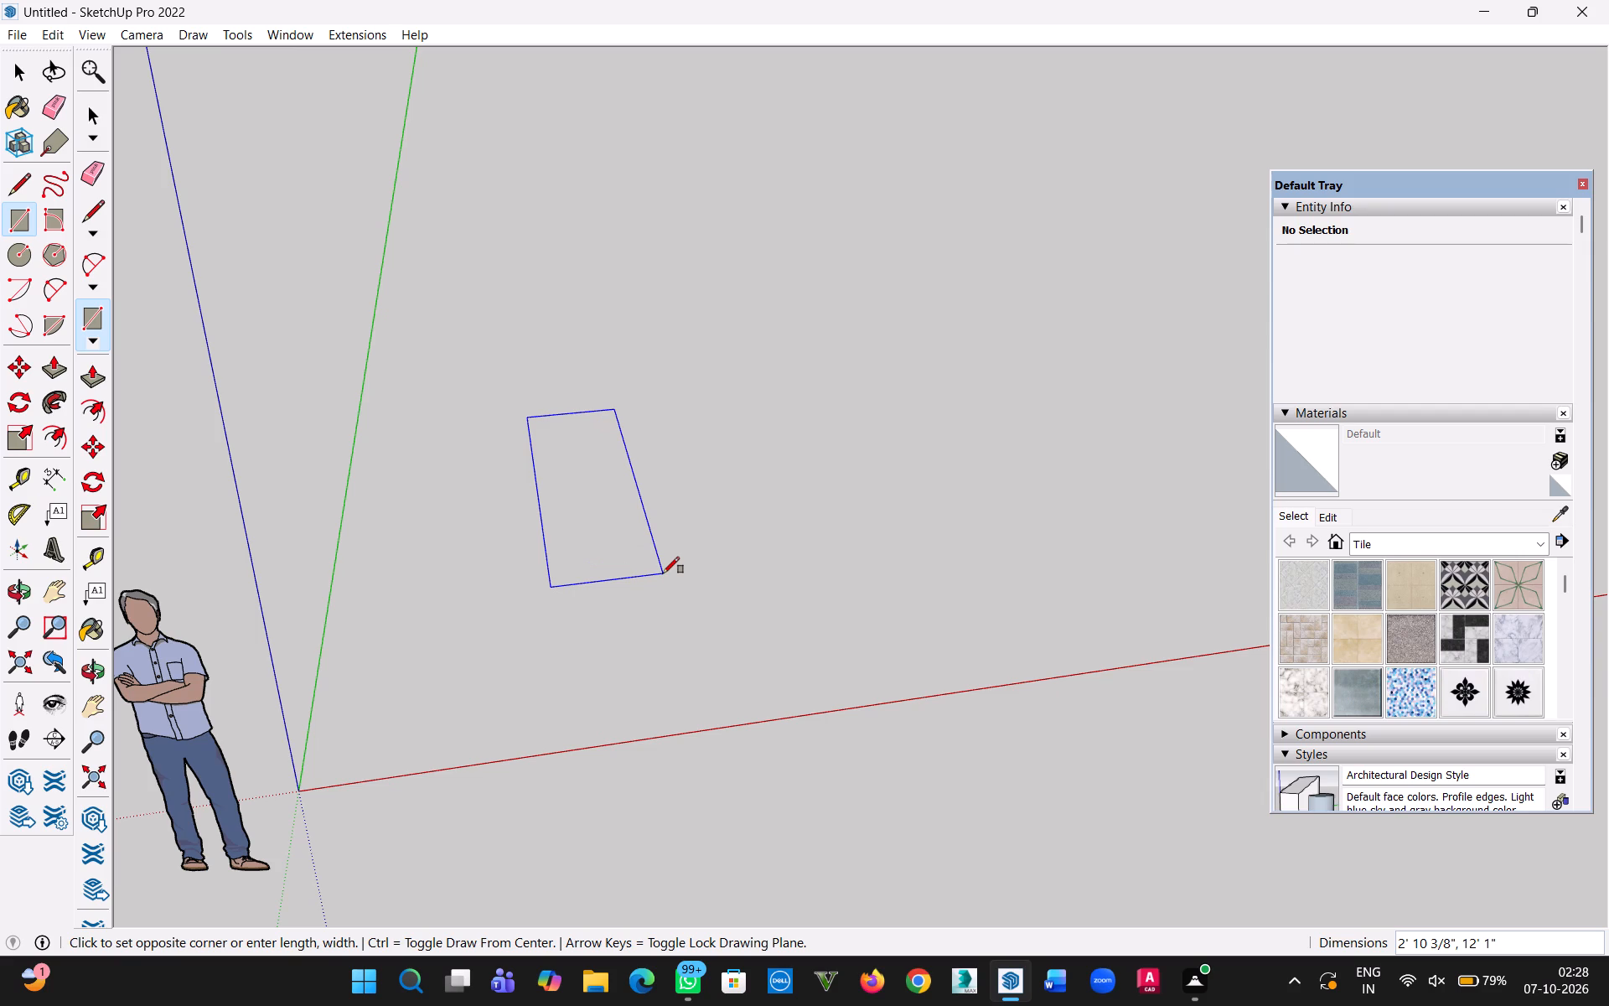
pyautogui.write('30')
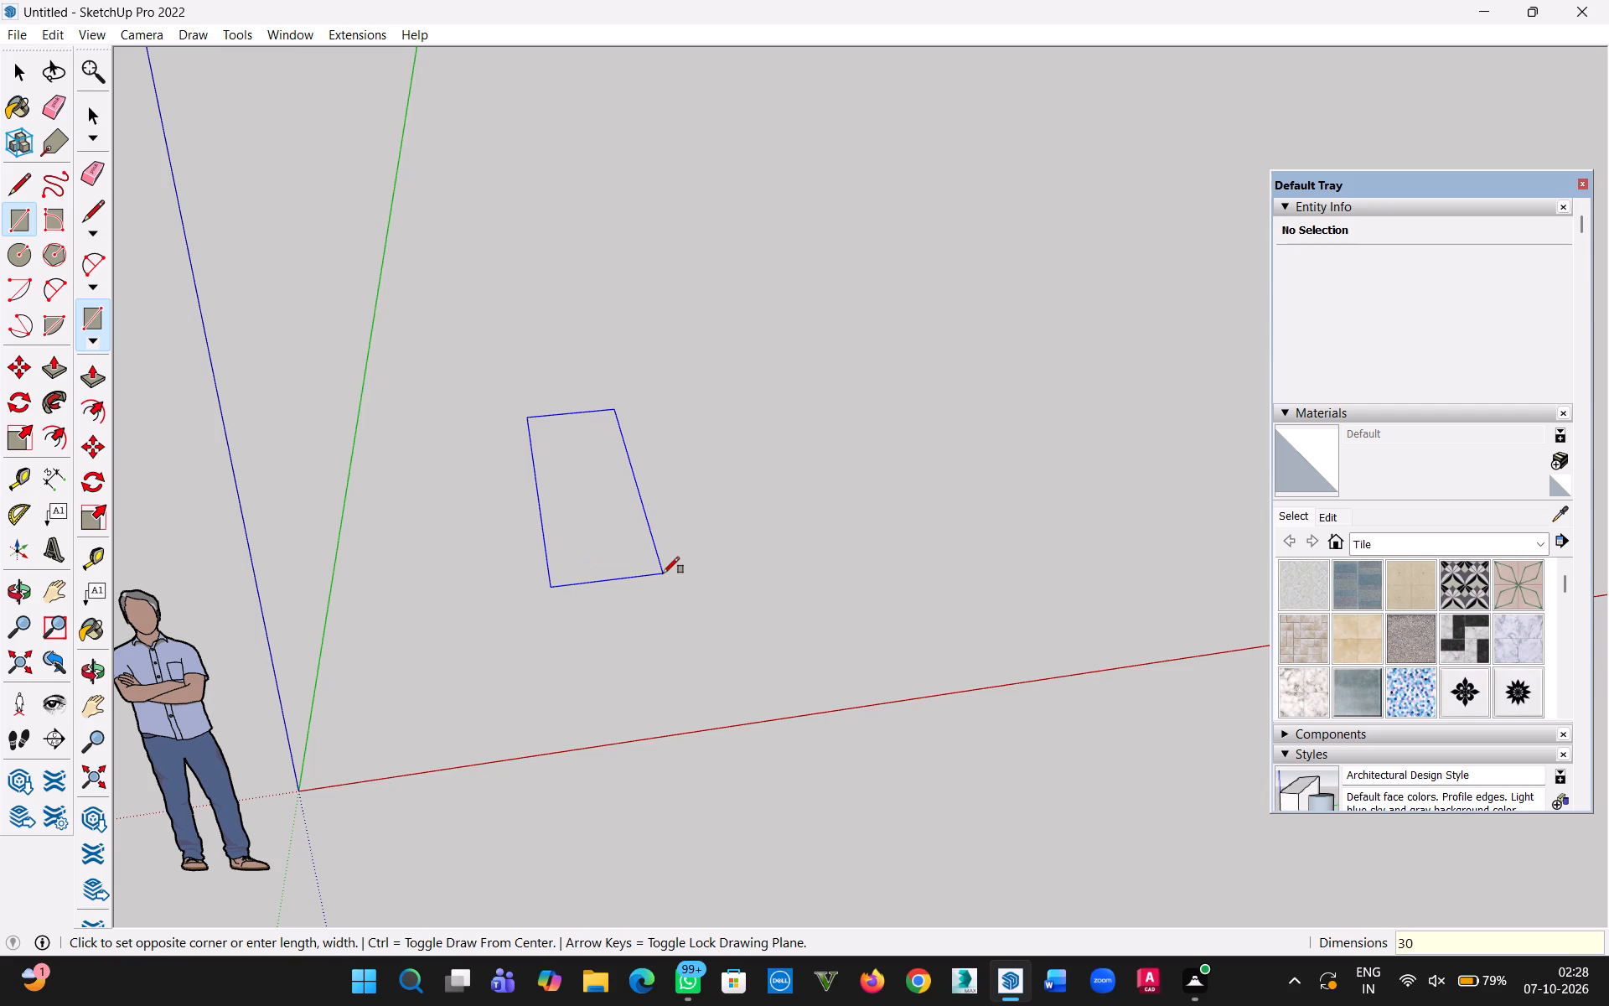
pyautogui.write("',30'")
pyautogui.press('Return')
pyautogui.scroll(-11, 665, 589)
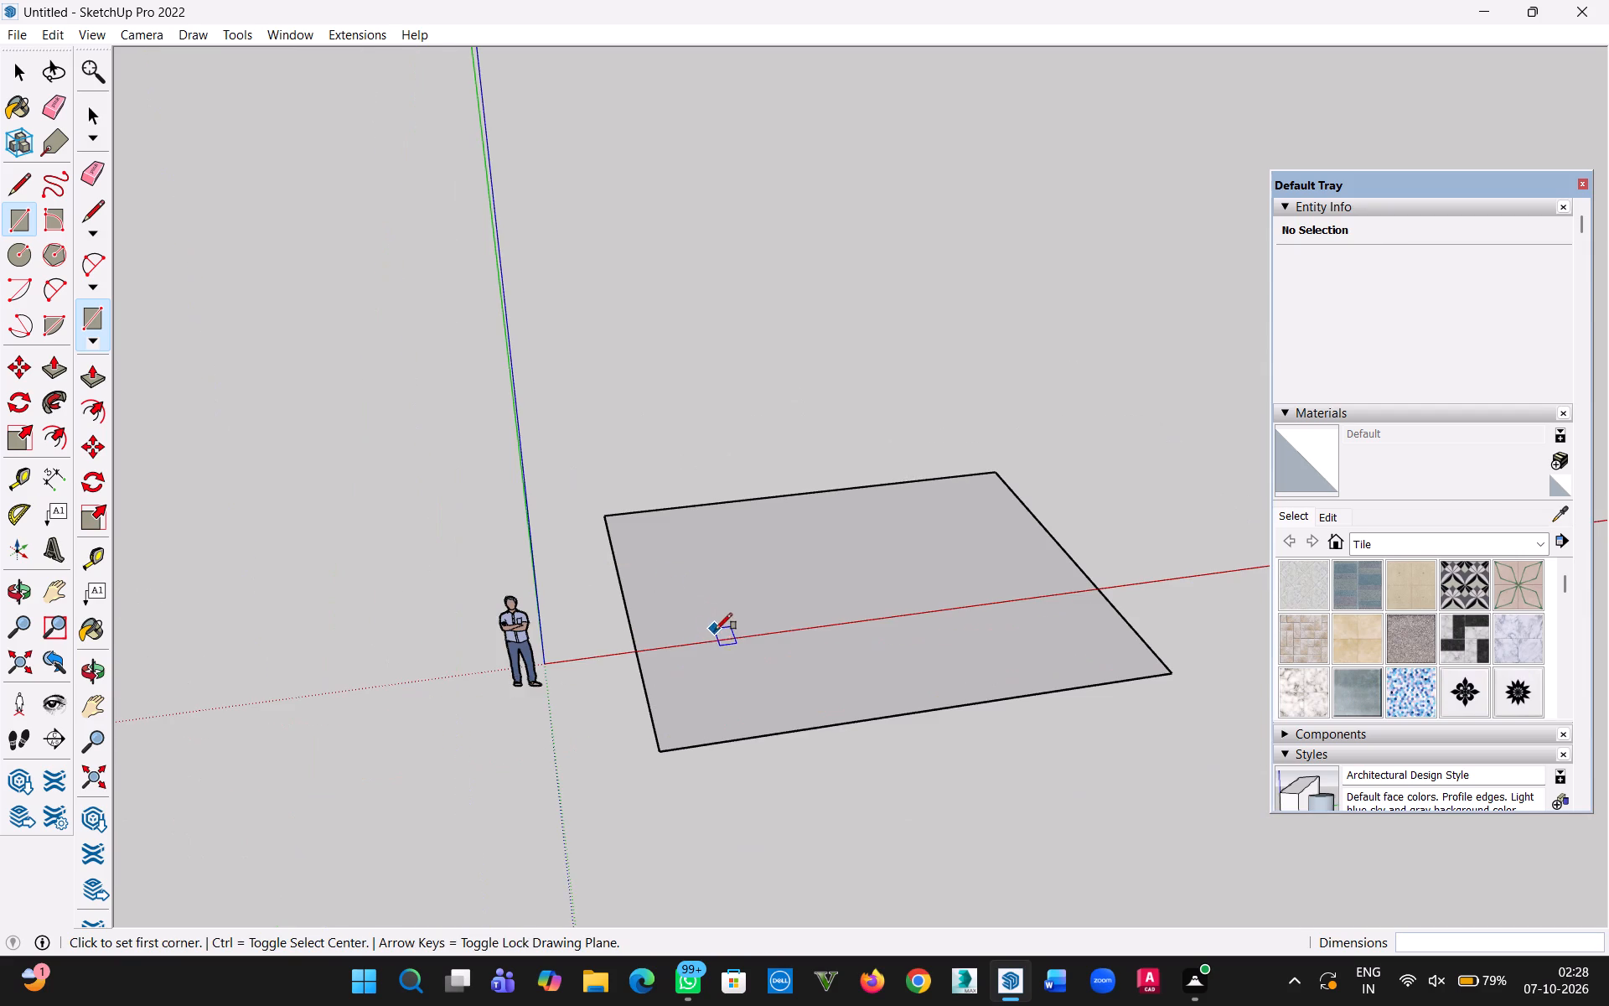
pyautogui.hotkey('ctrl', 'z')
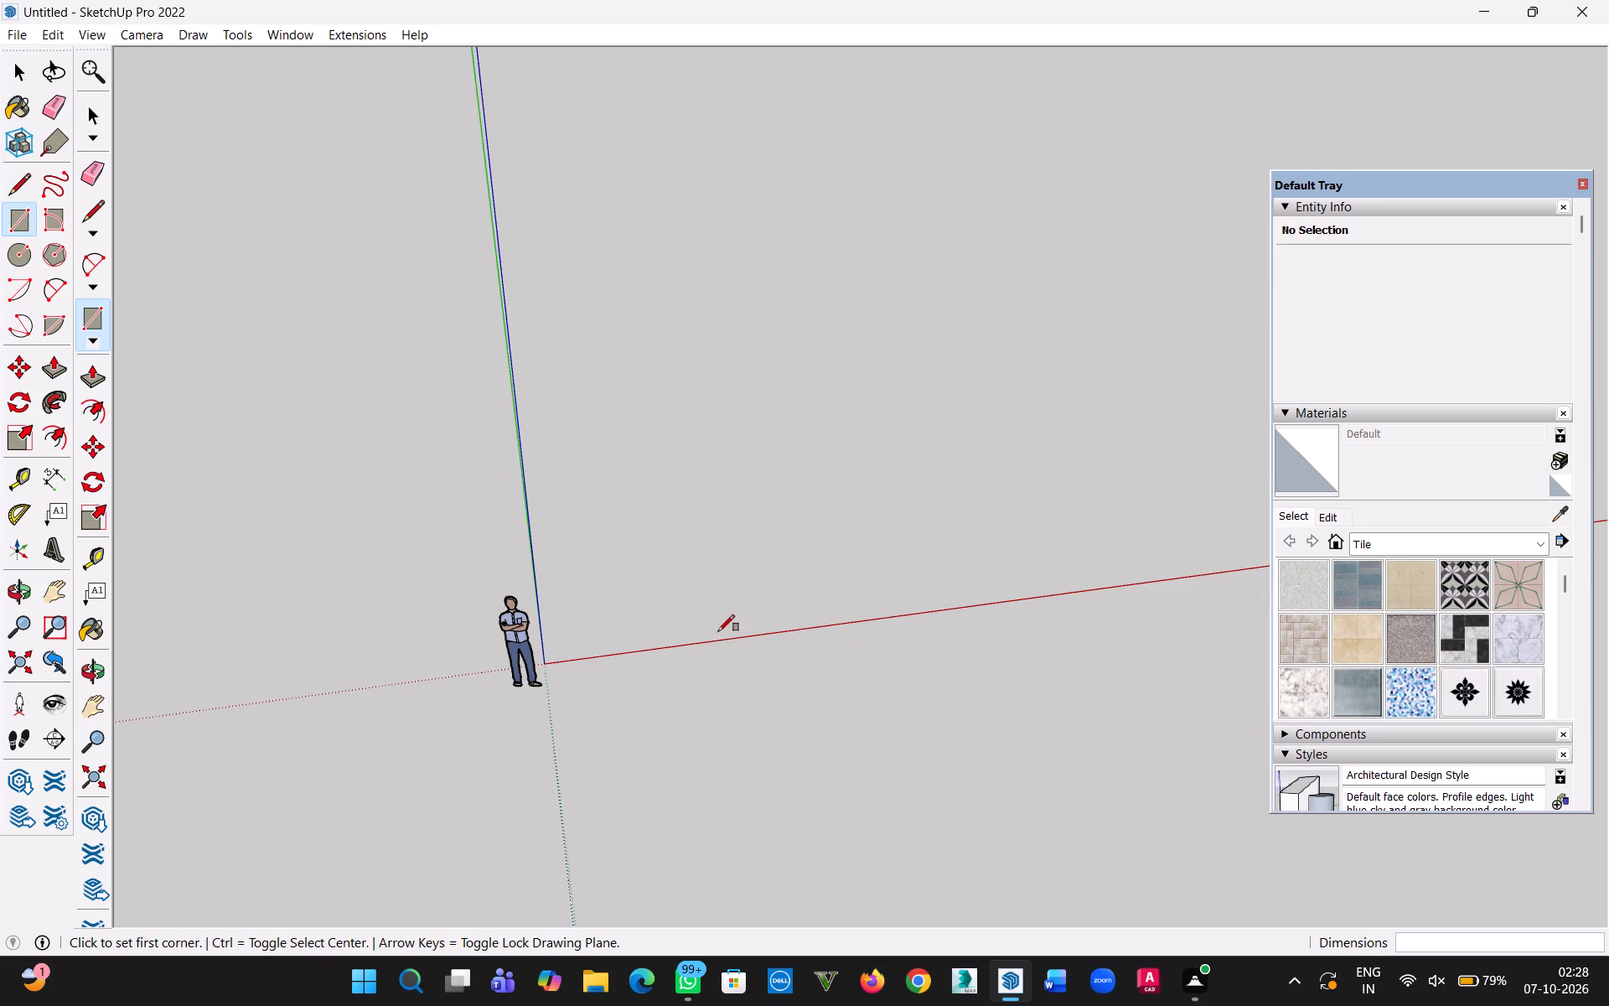
# Draw a 30' by 30' rectangle on the ground, well behind the red axis.
pyautogui.click(614, 283)
pyautogui.write("30'")
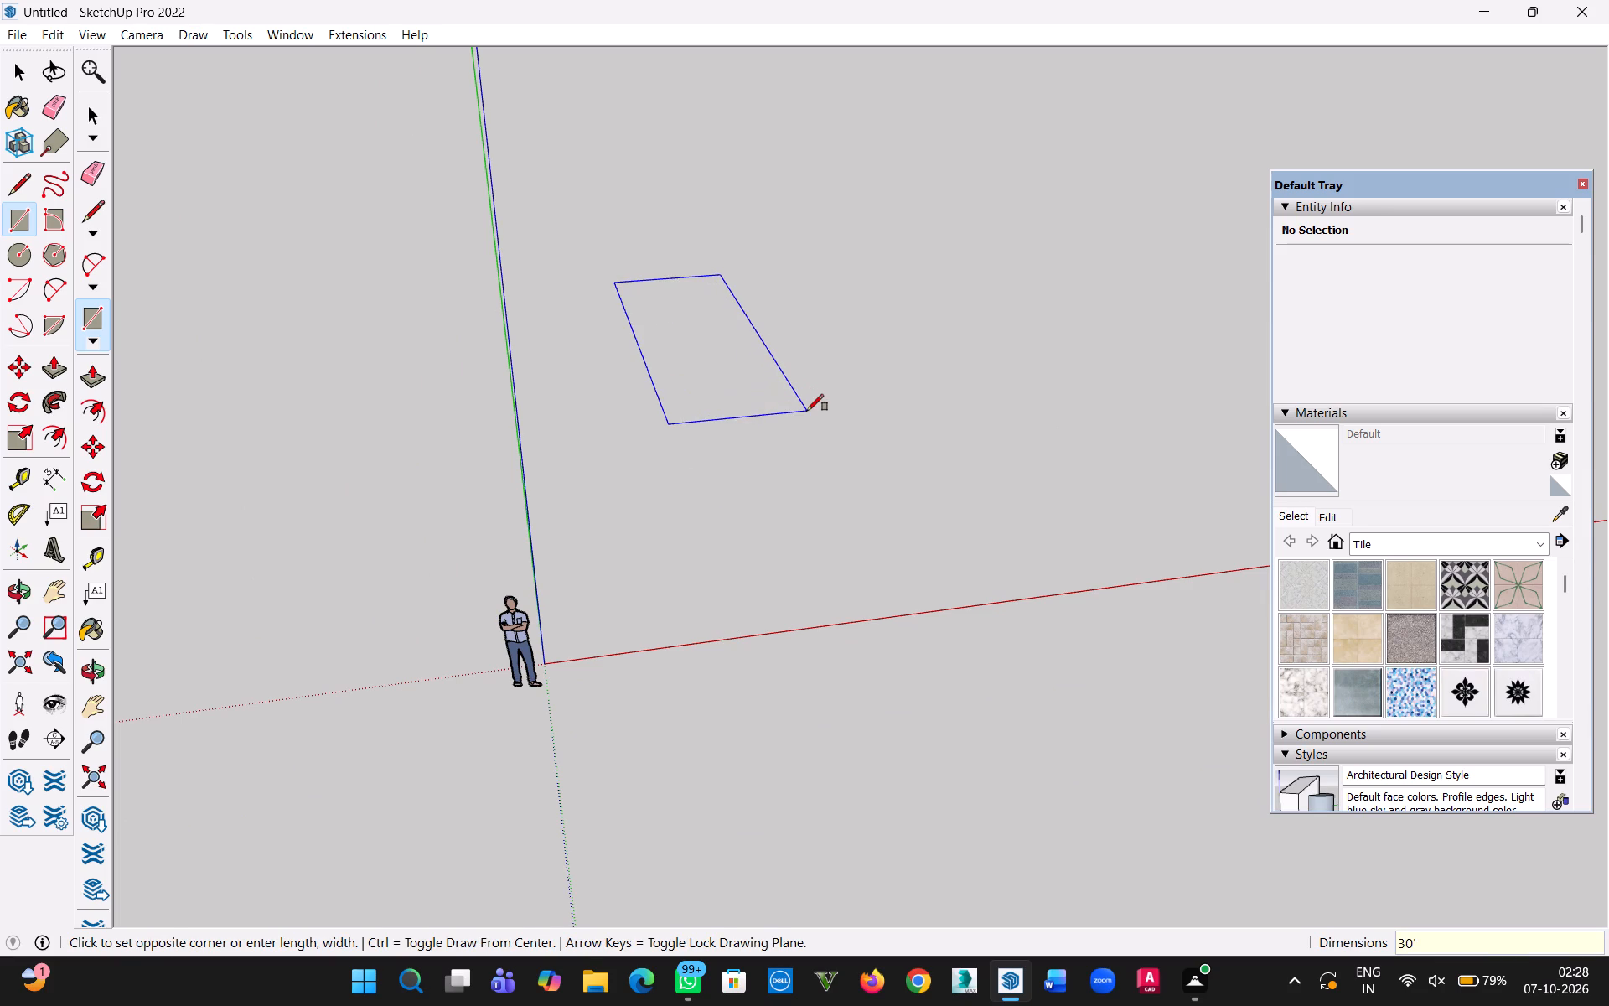
pyautogui.write(',30')
pyautogui.press("'")
pyautogui.press('Return')
pyautogui.moveTo(810, 393); pyautogui.dragTo(765, 583, button='middle')
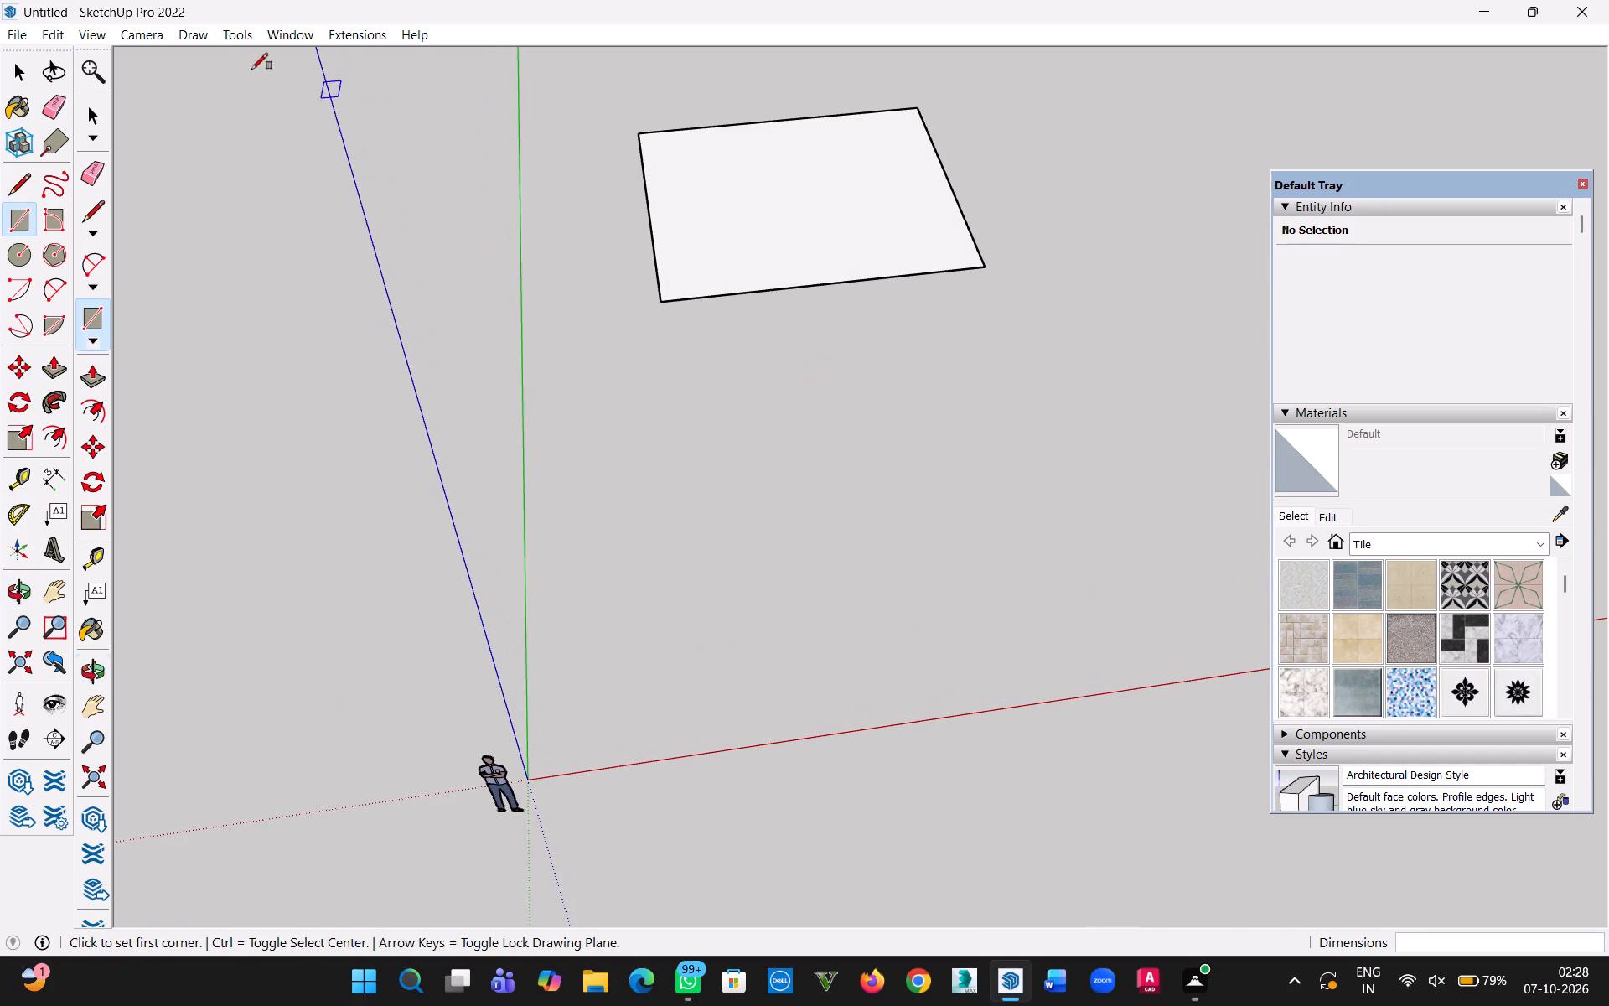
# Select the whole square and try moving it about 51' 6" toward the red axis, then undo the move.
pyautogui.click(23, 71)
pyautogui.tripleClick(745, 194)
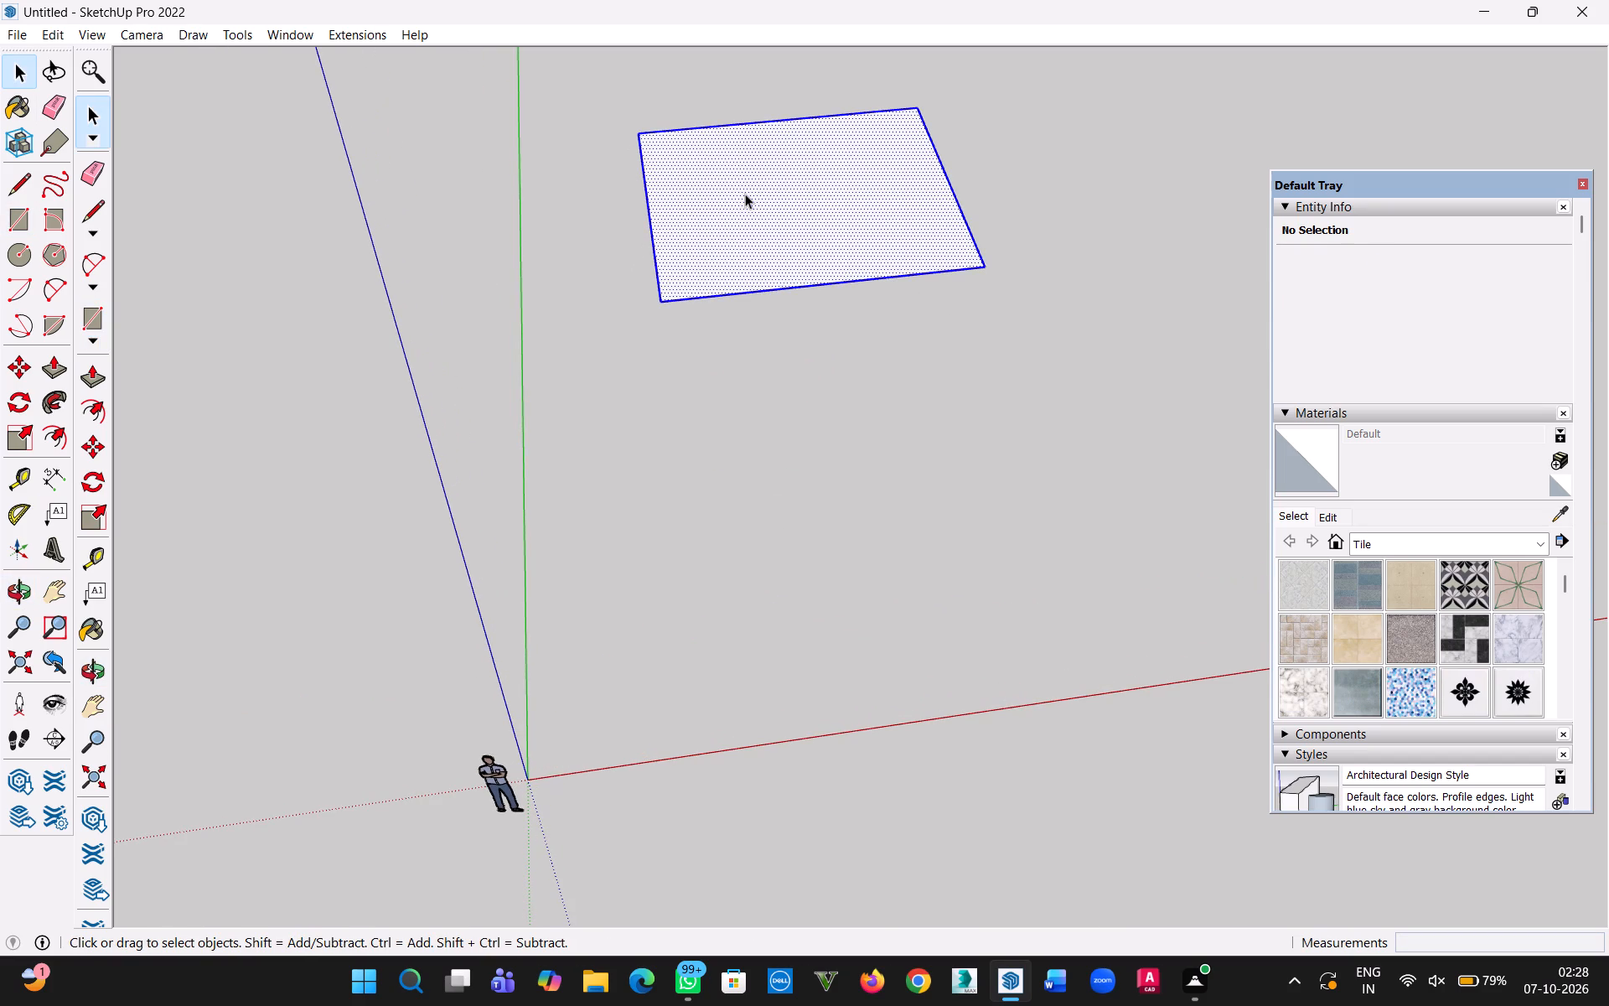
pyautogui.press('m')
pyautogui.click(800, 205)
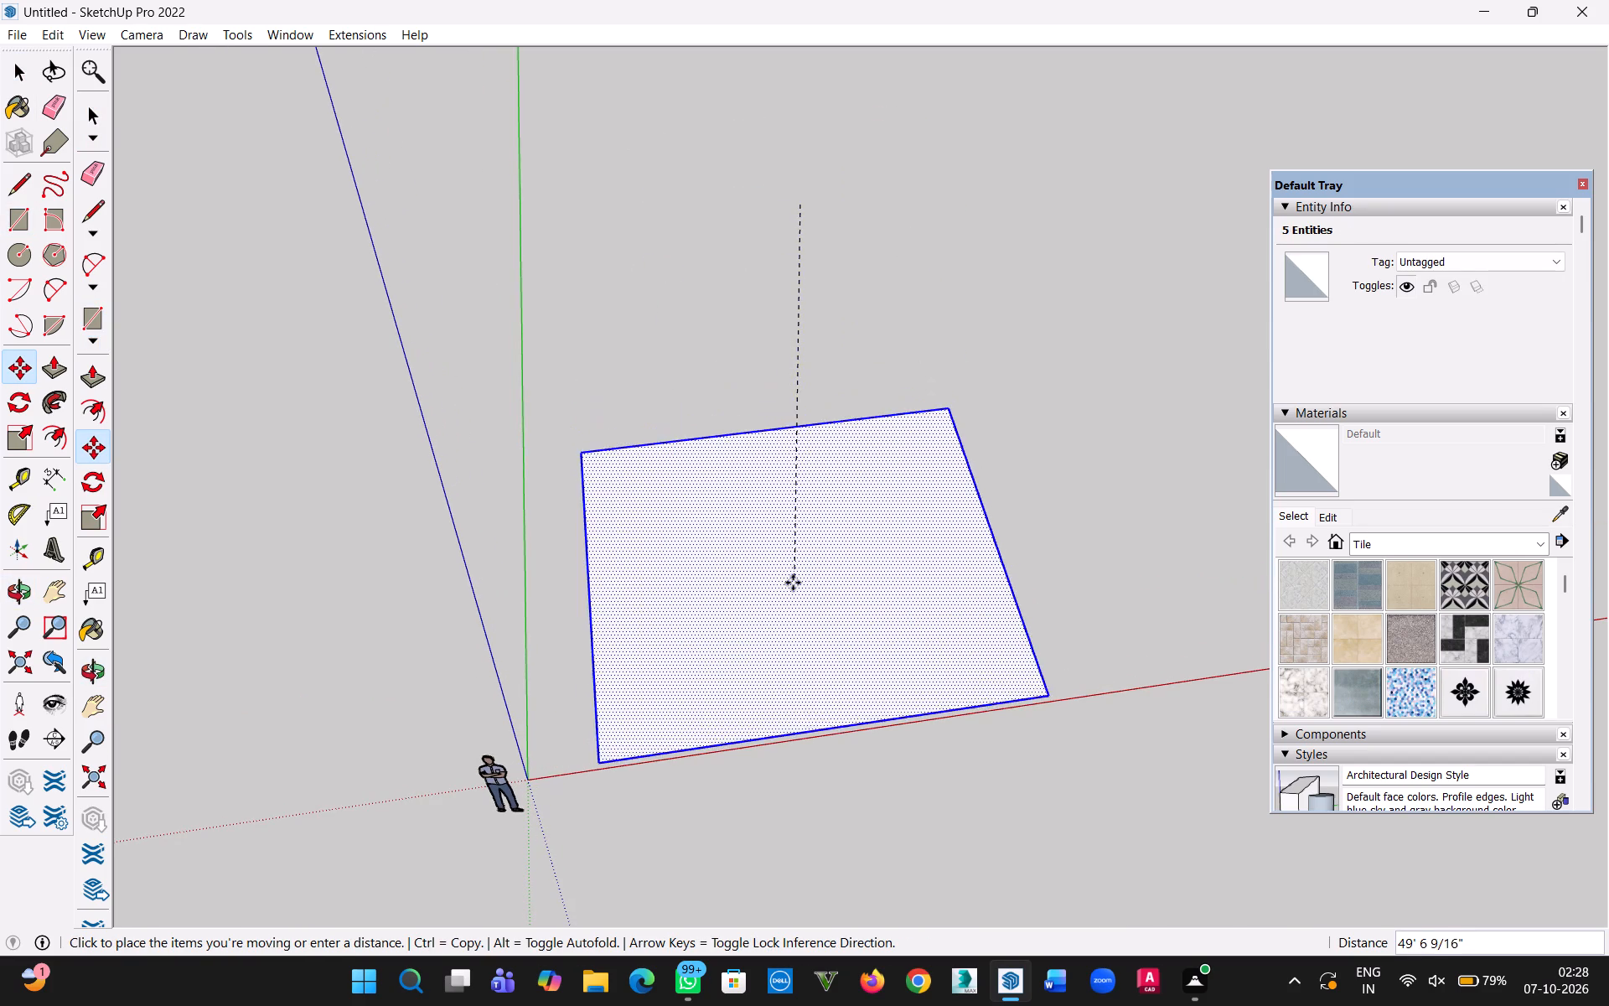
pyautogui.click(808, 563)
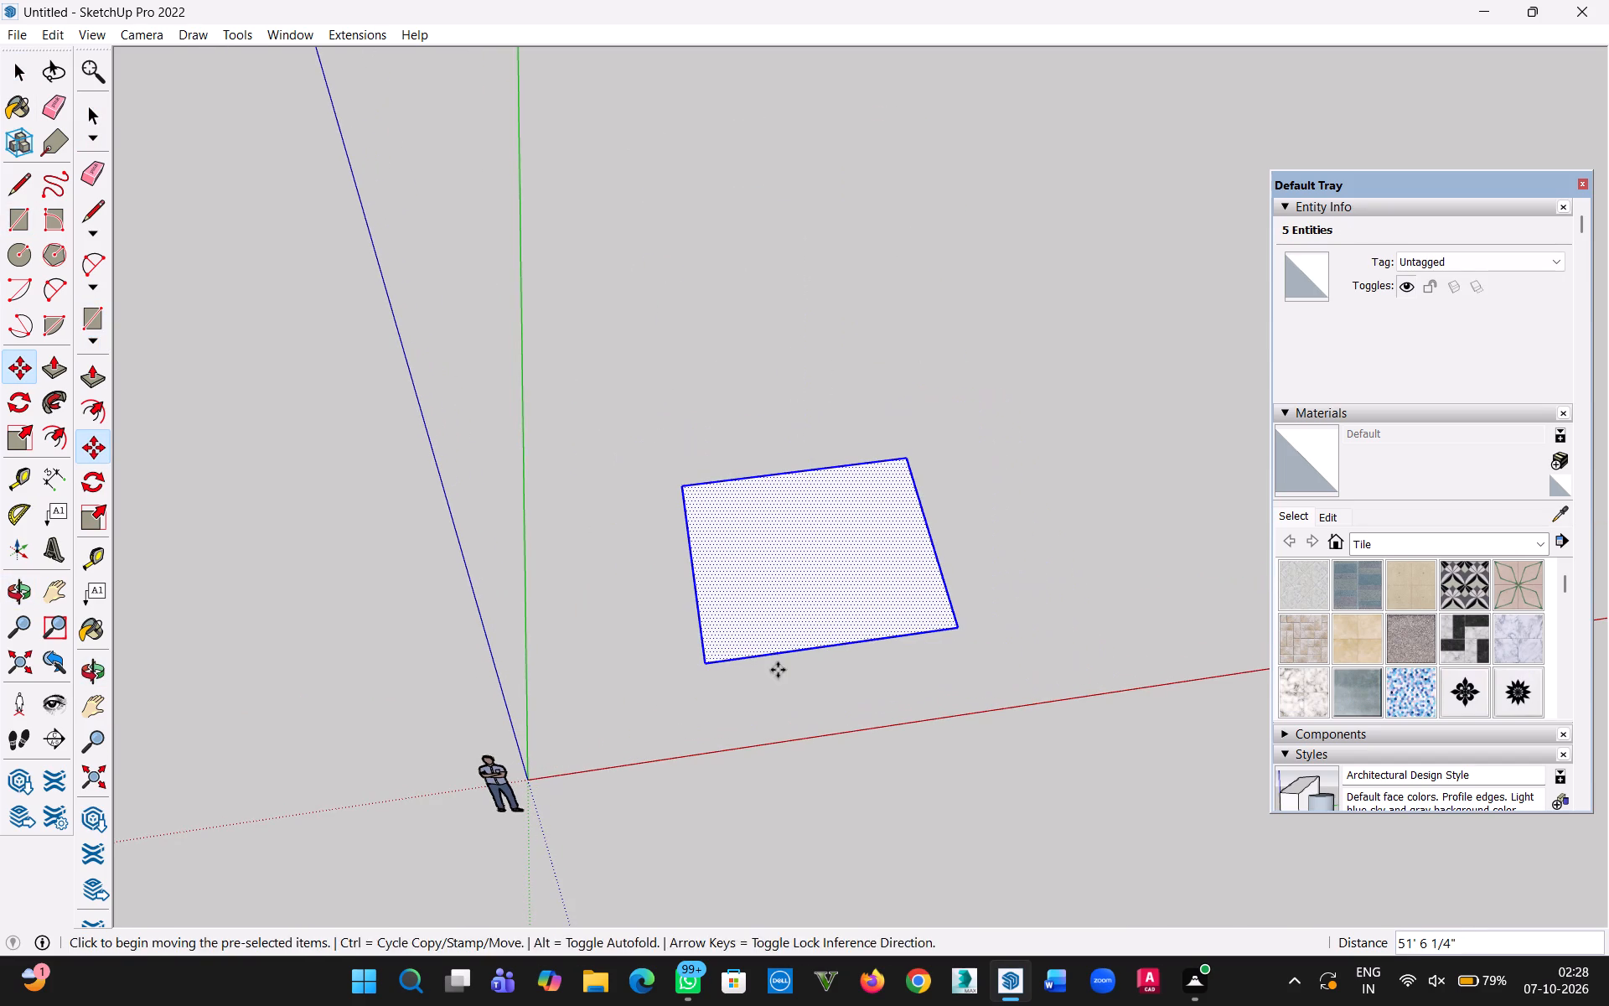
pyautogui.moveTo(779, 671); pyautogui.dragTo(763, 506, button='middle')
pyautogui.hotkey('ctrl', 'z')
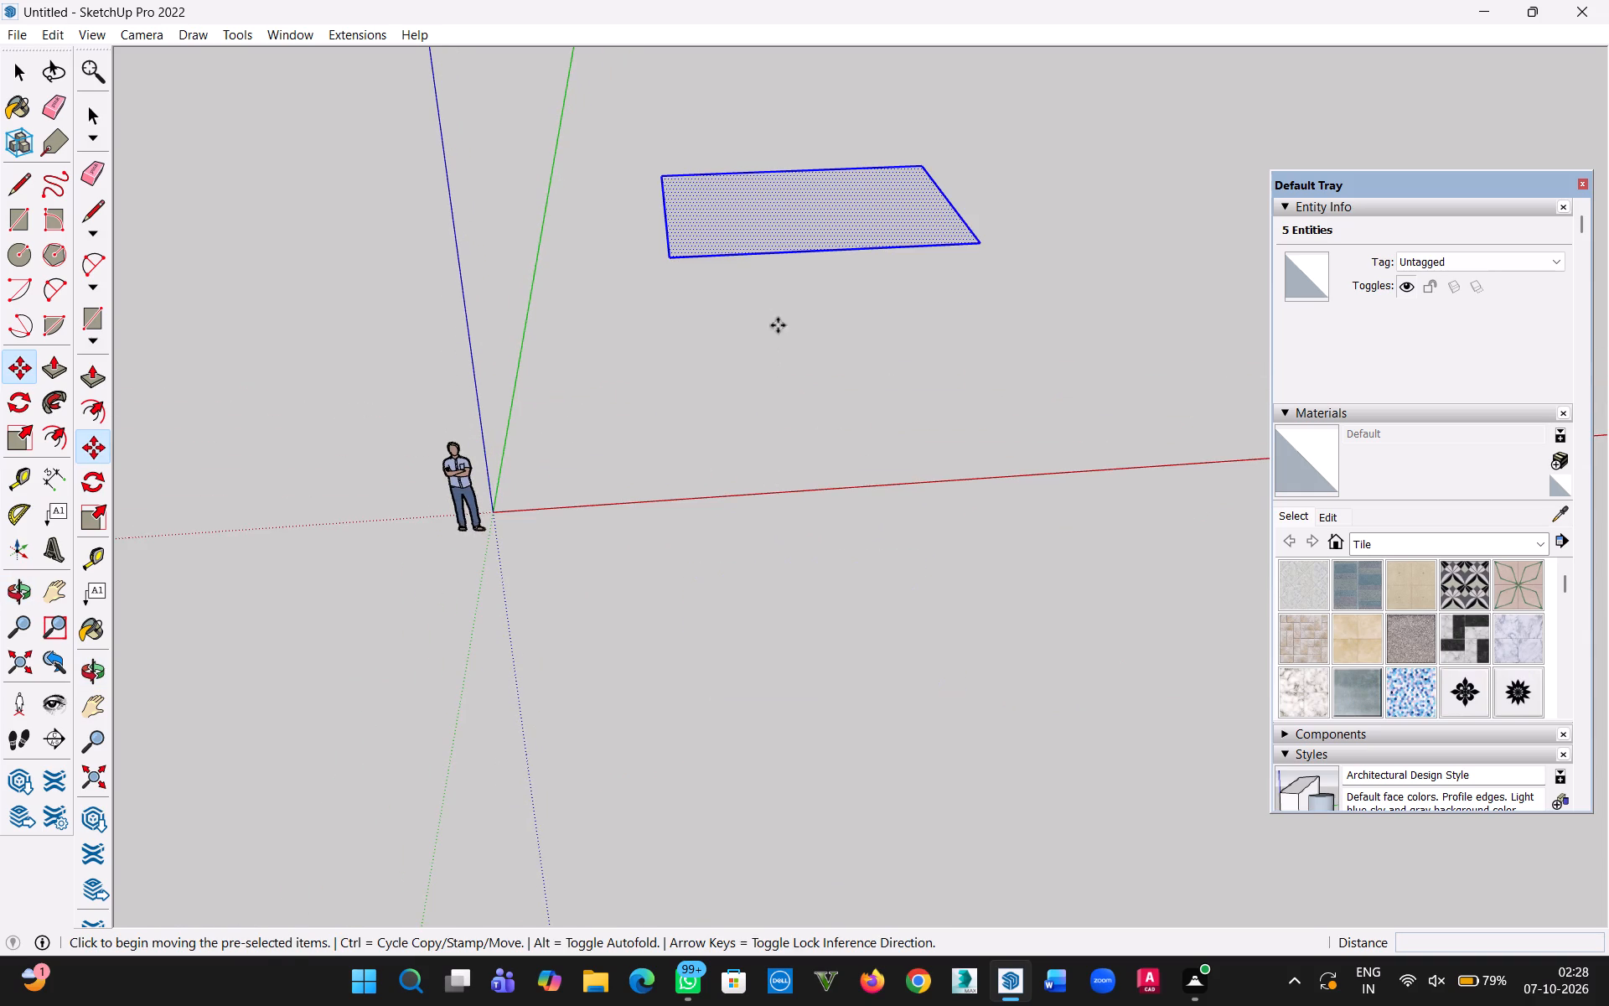
# Move the selected square about 44' 2" toward the red axis.
pyautogui.click(790, 231)
pyautogui.click(763, 412)
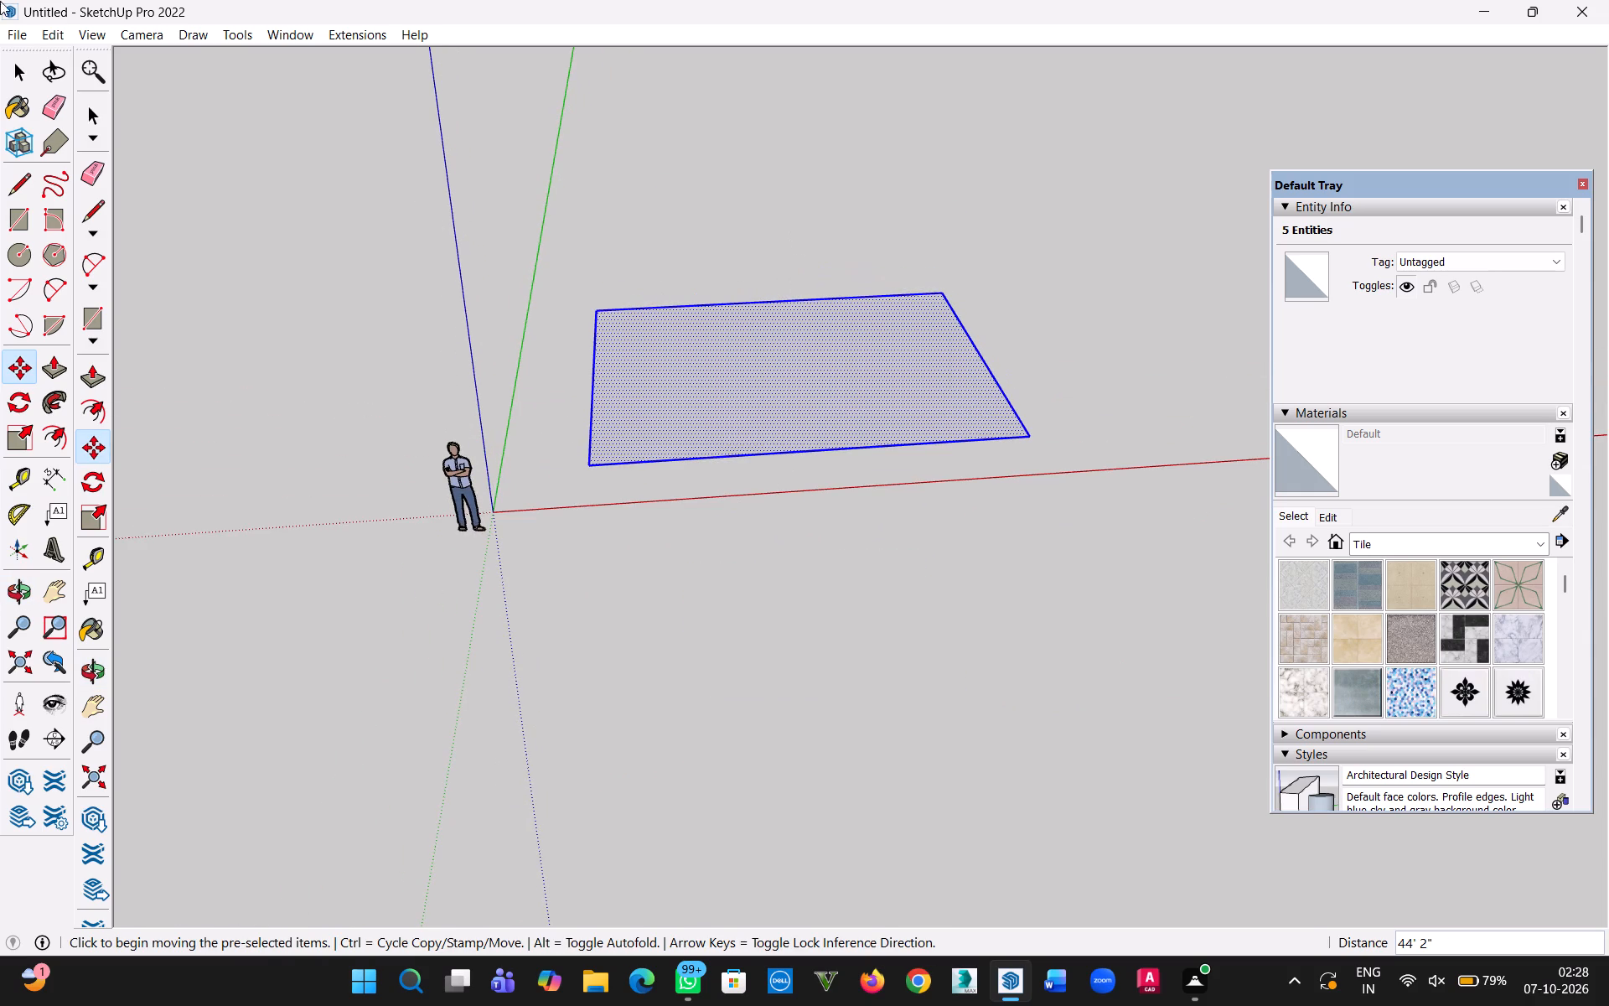
pyautogui.click(15, 67)
pyautogui.press('Escape')
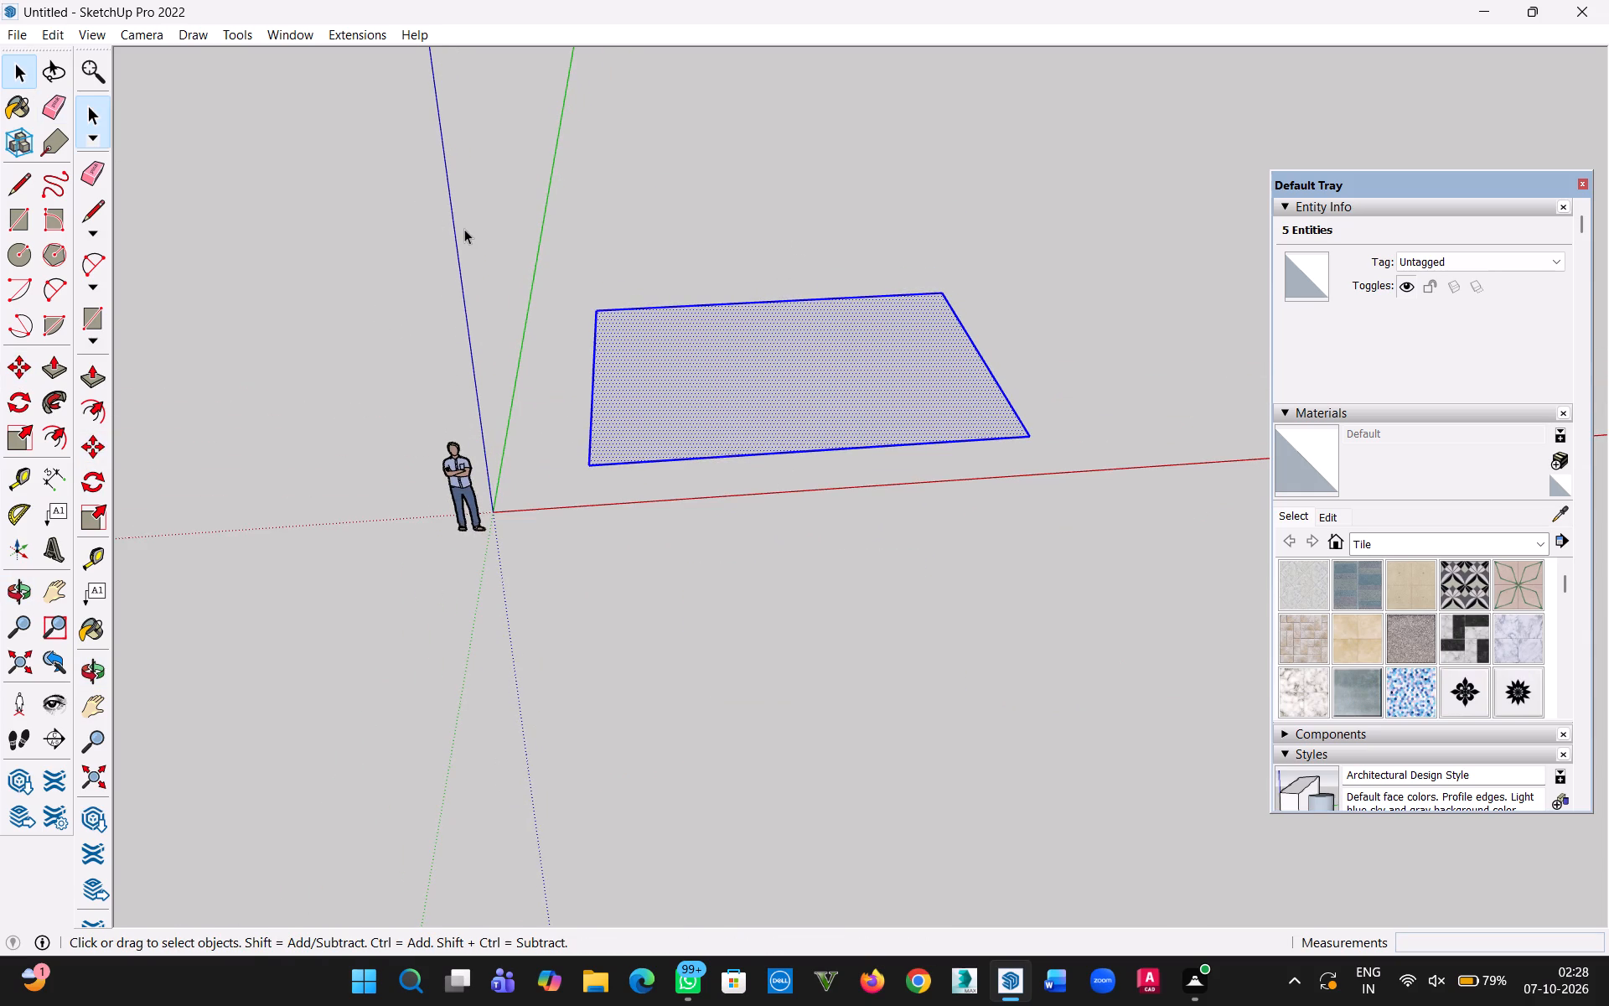
# Offset the square's outline 9" inward to form the wall thickness.
pyautogui.scroll(-4, 680, 309)
pyautogui.moveTo(746, 358); pyautogui.dragTo(725, 466, button='middle')
pyautogui.moveTo(725, 471); pyautogui.dragTo(726, 476, button='middle')
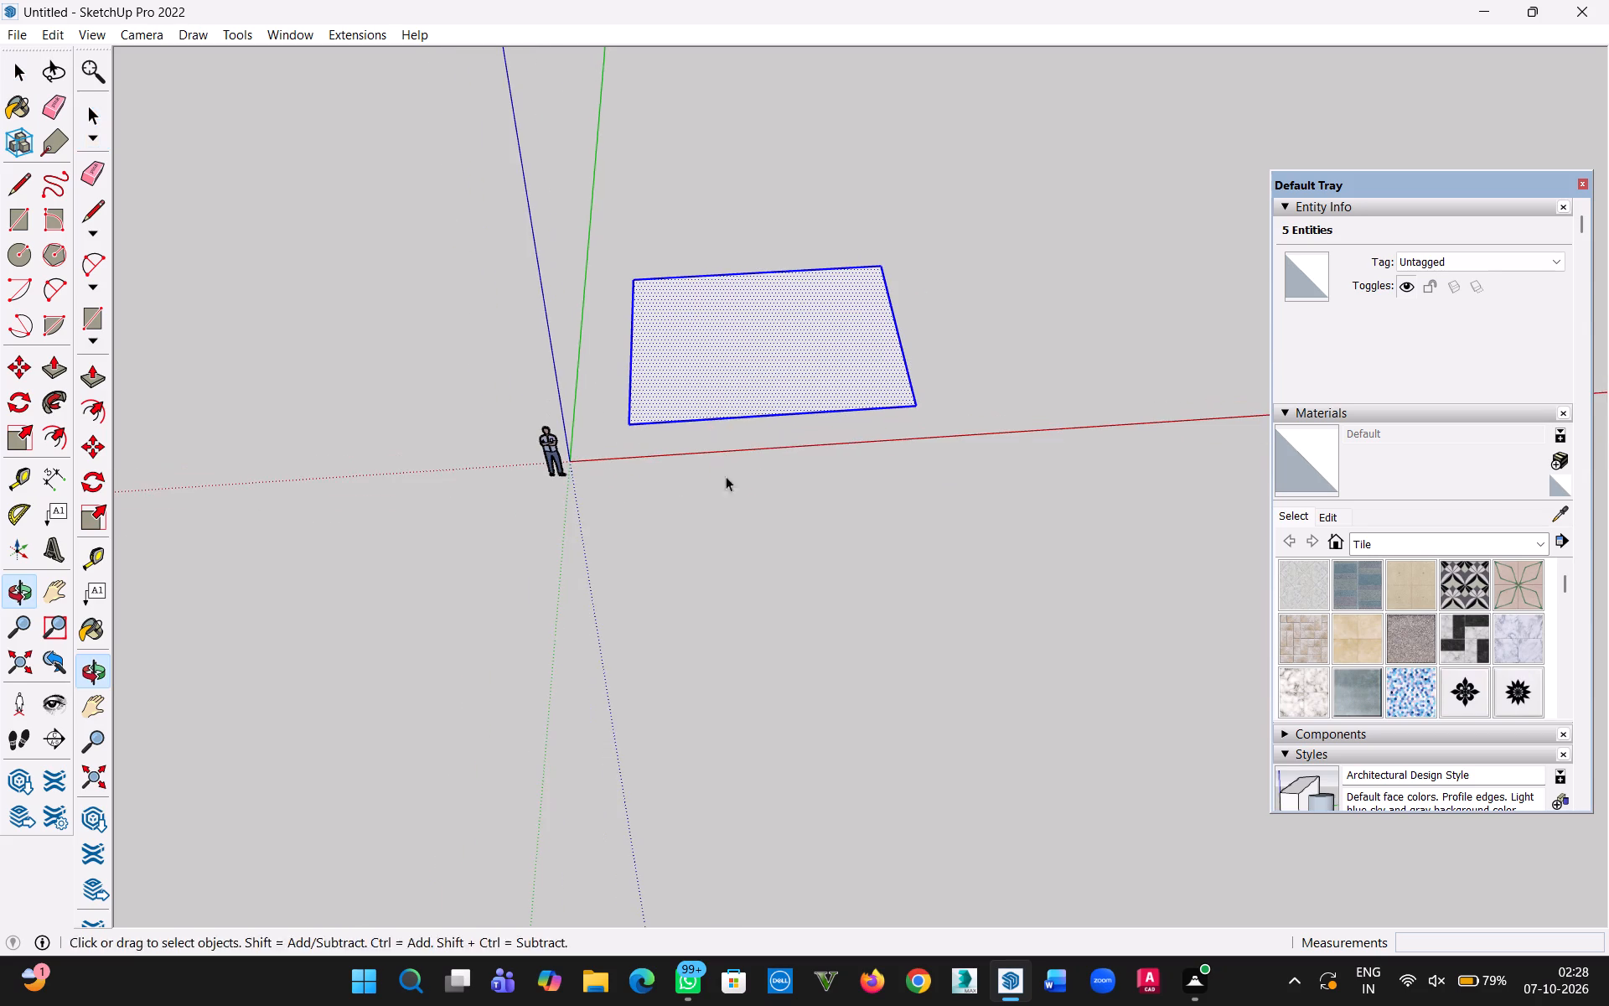
pyautogui.moveTo(726, 476); pyautogui.dragTo(726, 479, button='middle')
pyautogui.scroll(10, 791, 303)
pyautogui.click(718, 388)
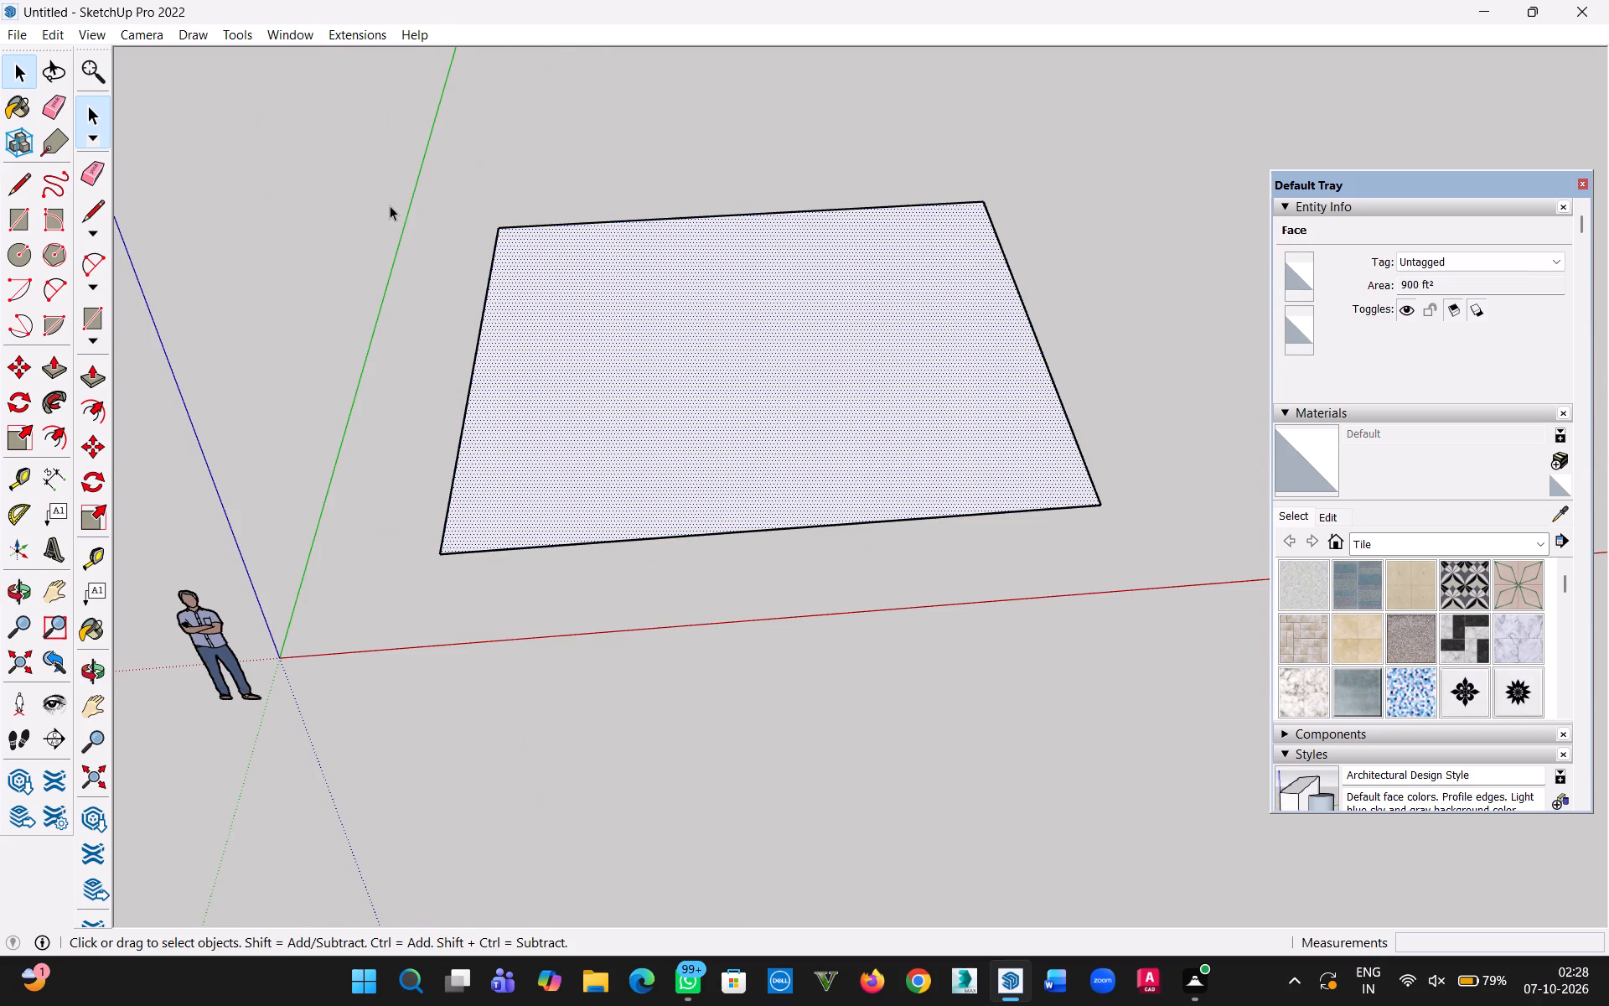
pyautogui.click(388, 208)
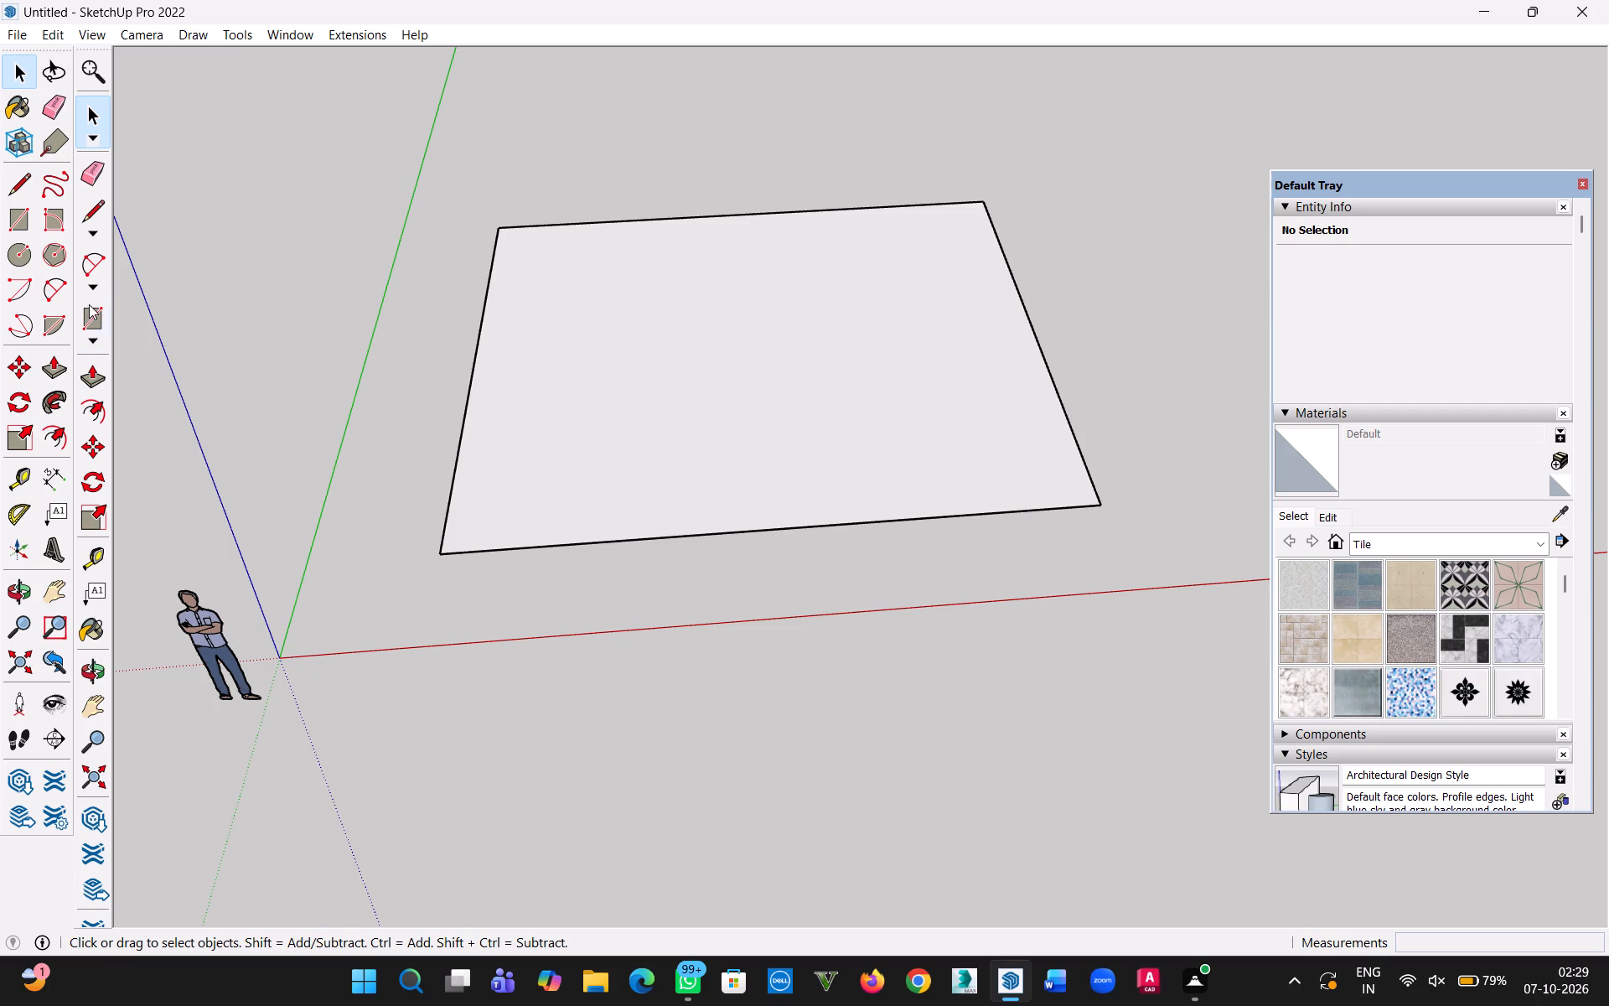
pyautogui.click(91, 406)
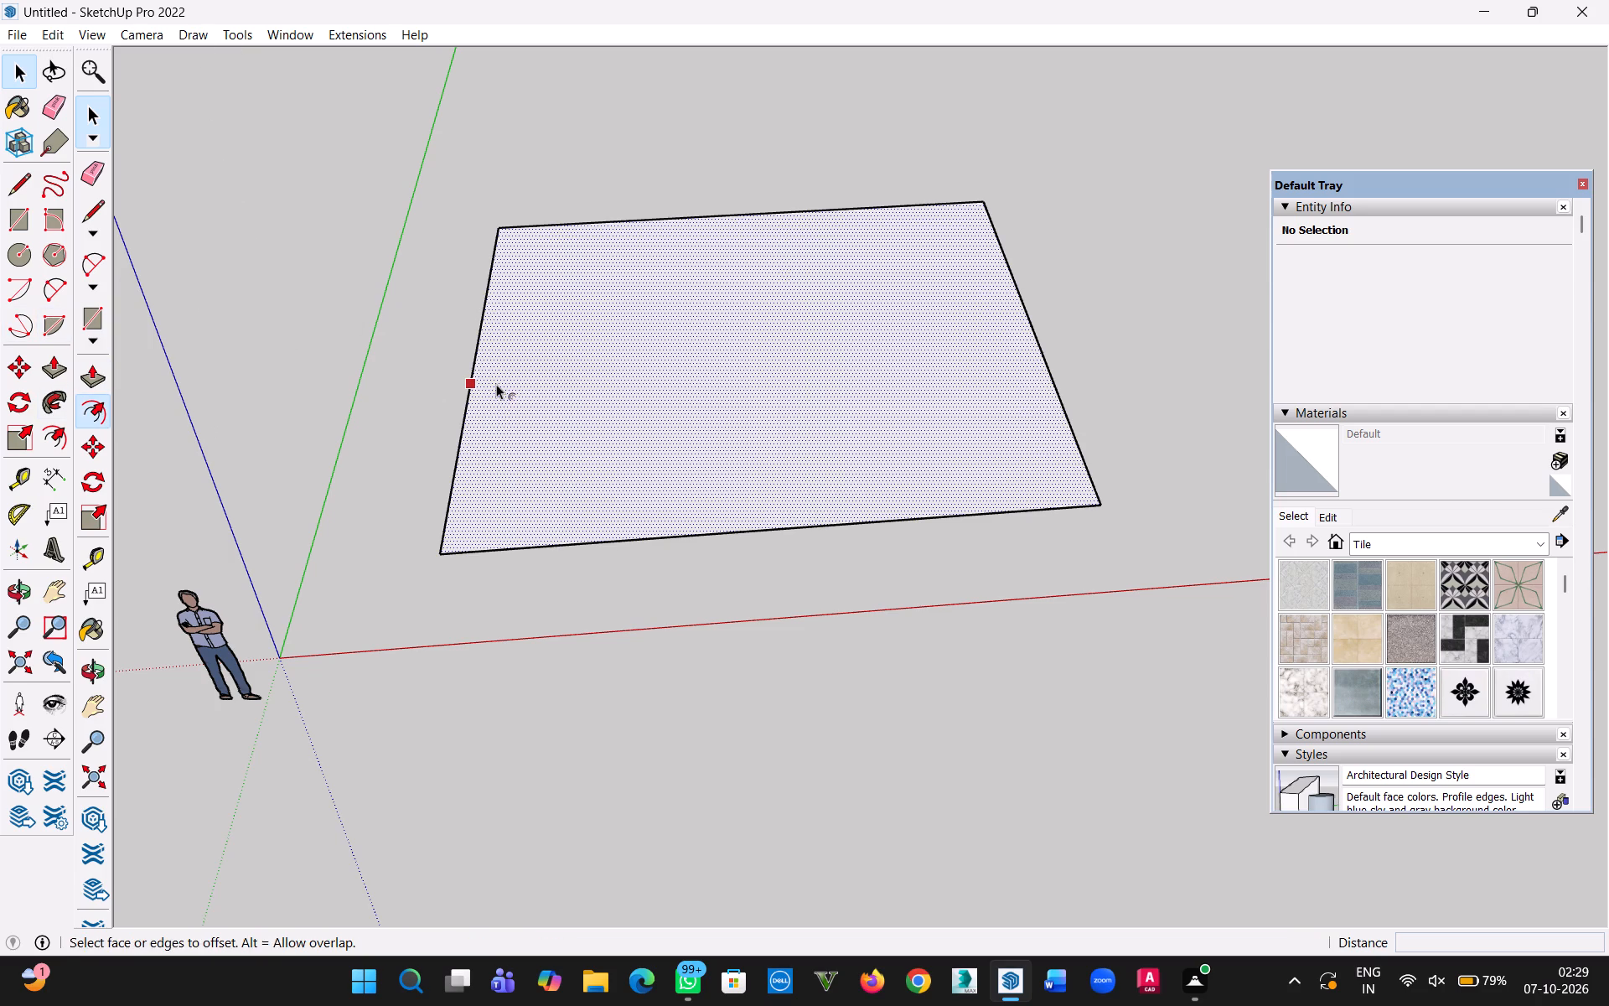
pyautogui.click(496, 384)
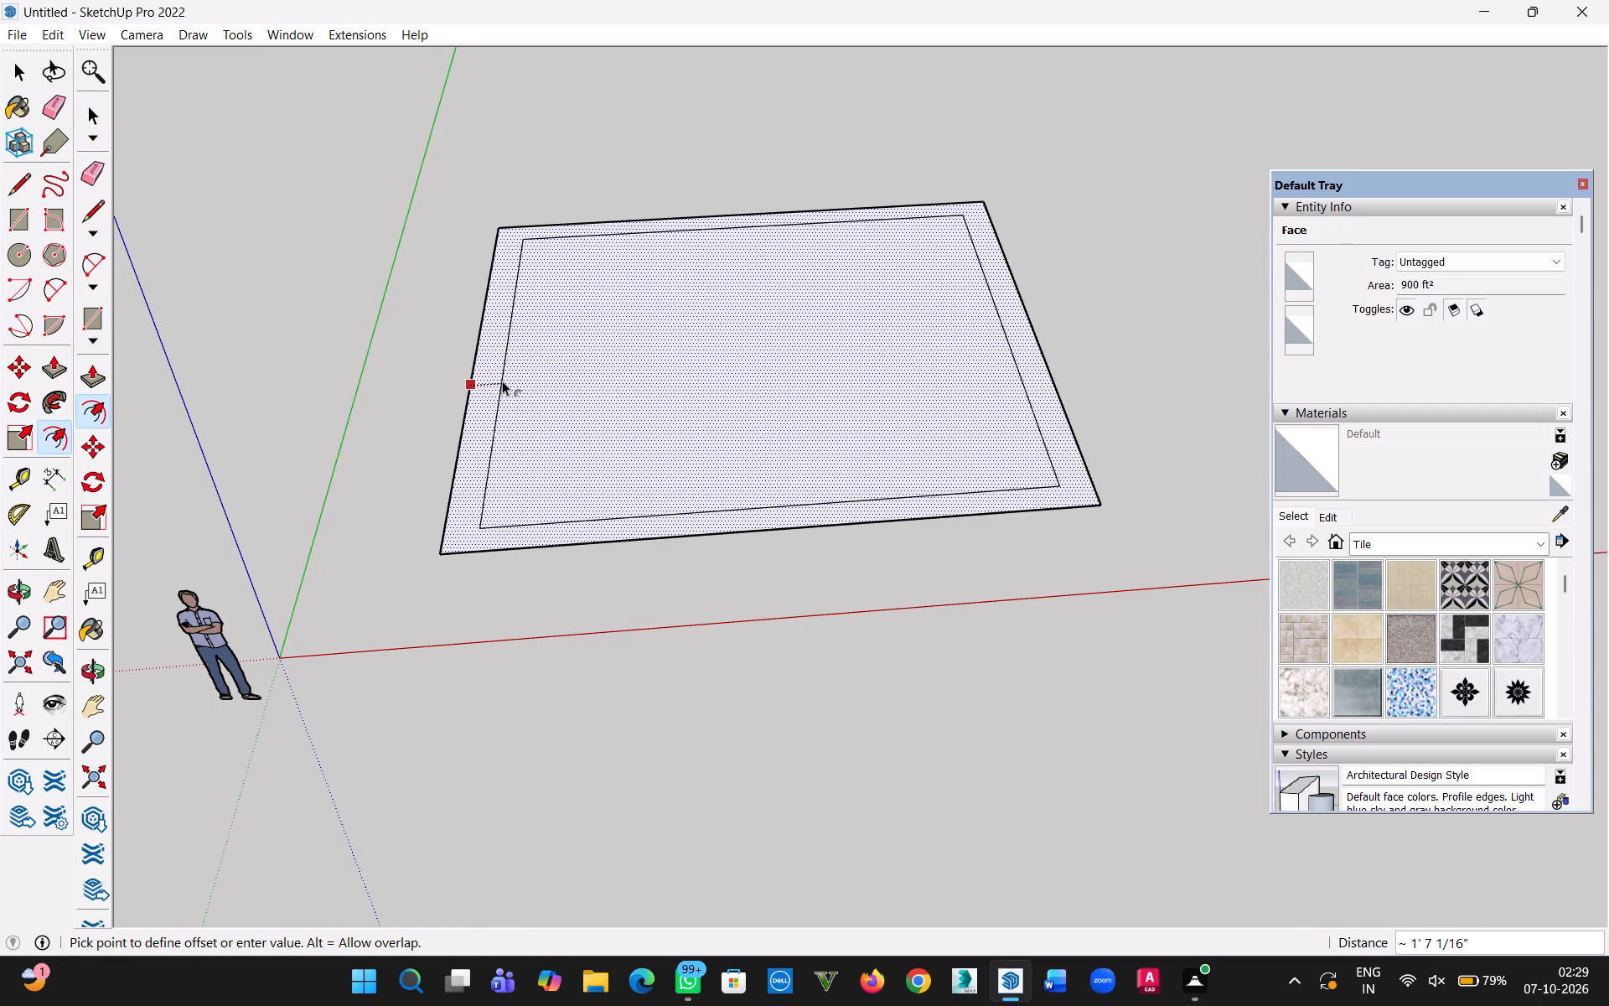
pyautogui.write('9"')
pyautogui.press('Return')
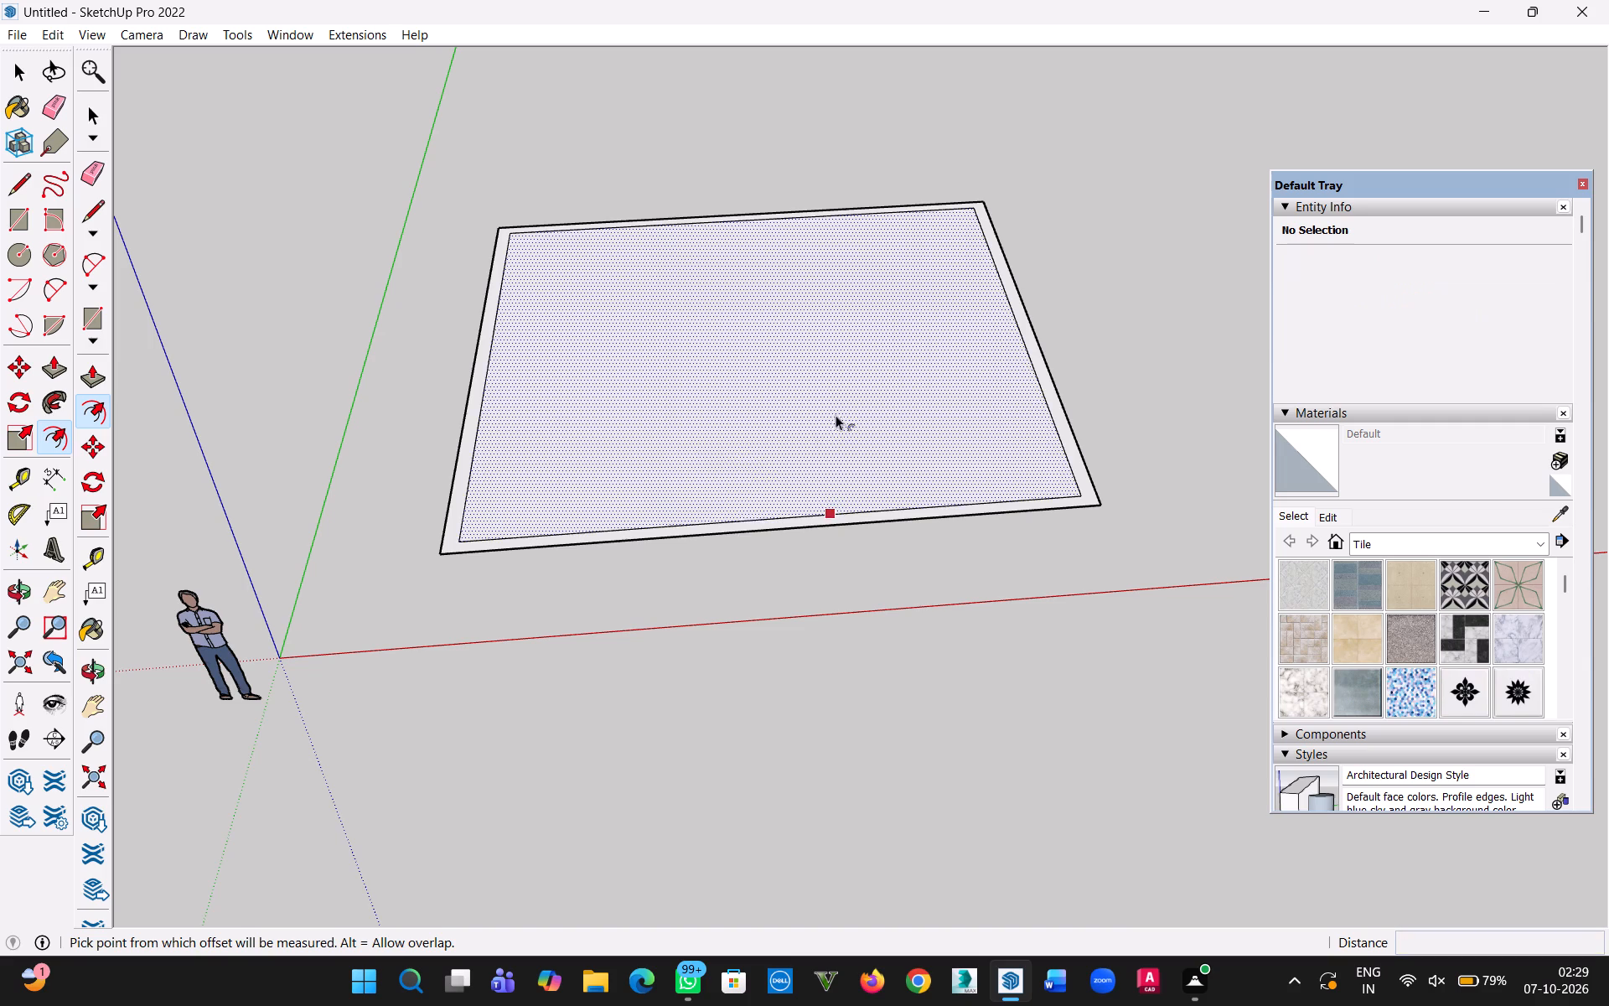
pyautogui.click(23, 79)
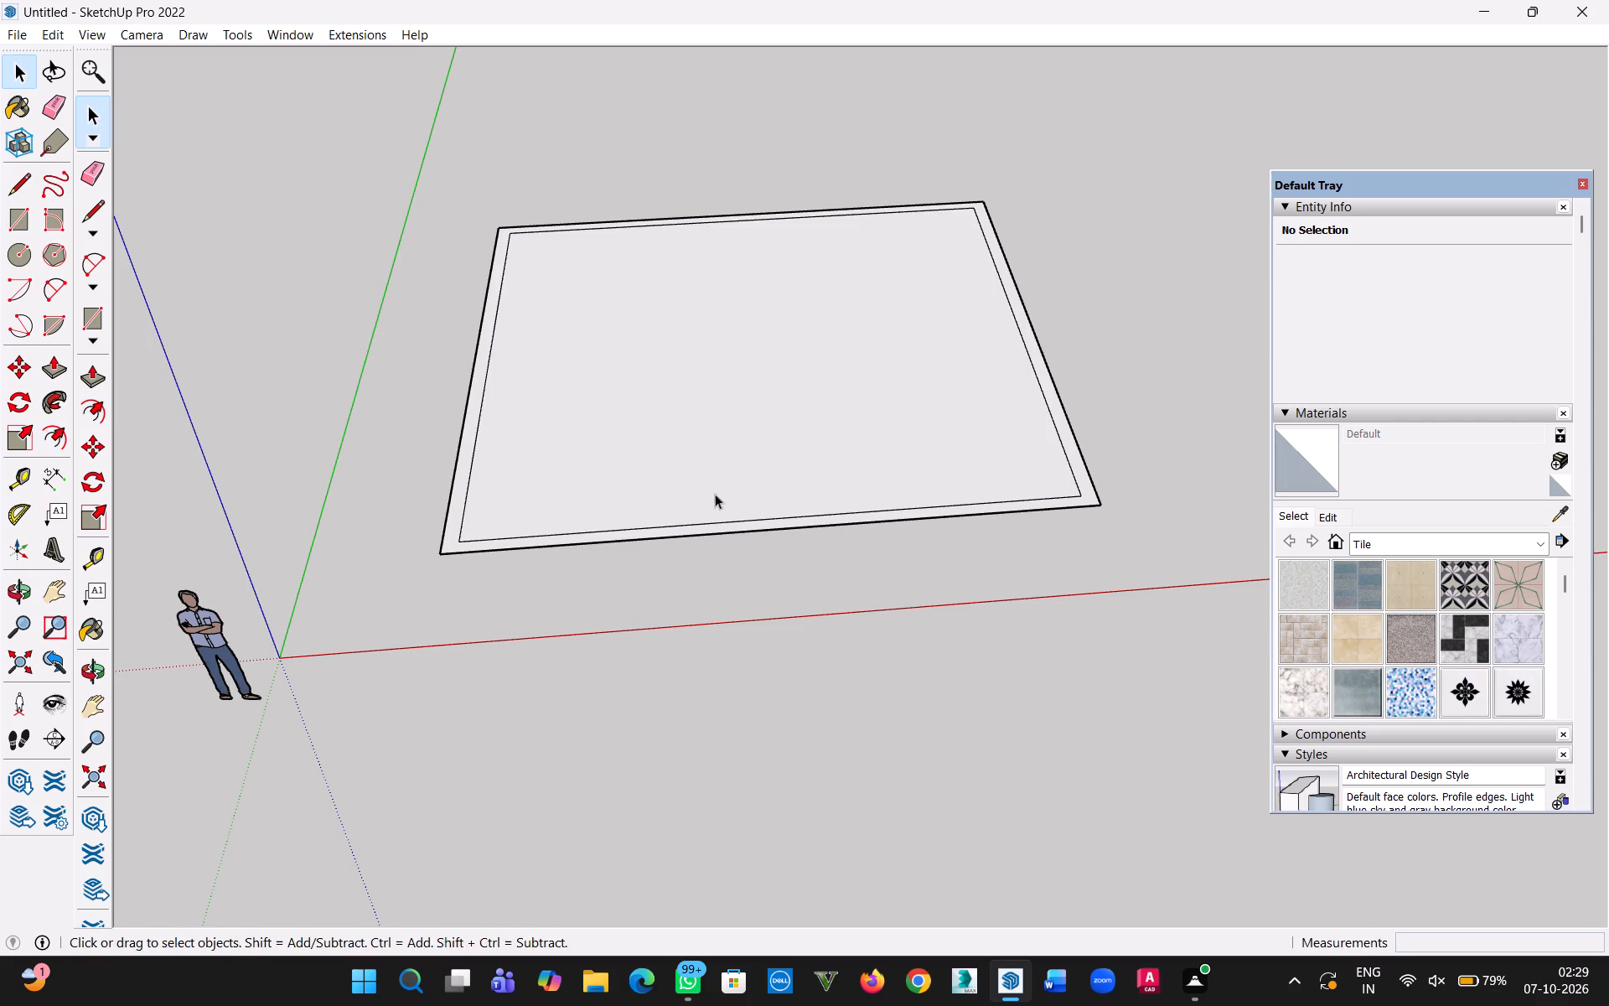
# Place a guide line parallel to the far inner wall edge, 9" toward the inside of the square.
pyautogui.moveTo(786, 495); pyautogui.dragTo(786, 625, button='middle')
pyautogui.press('h')
pyautogui.moveTo(753, 414); pyautogui.dragTo(790, 640)
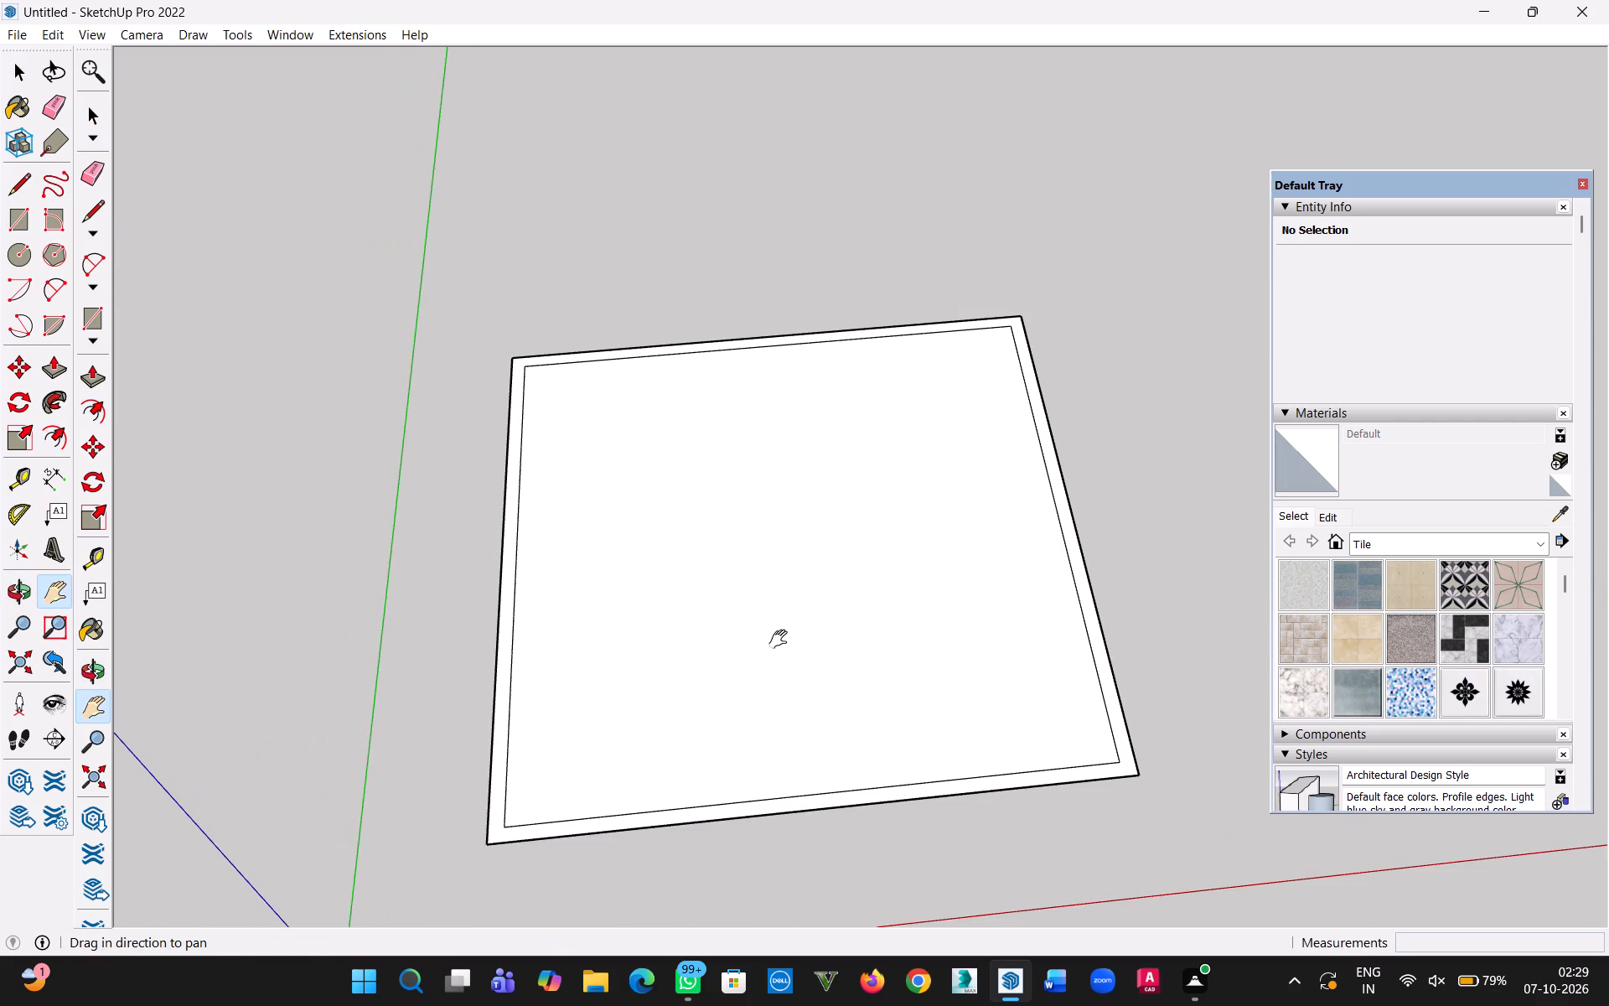
pyautogui.scroll(-1, 722, 629)
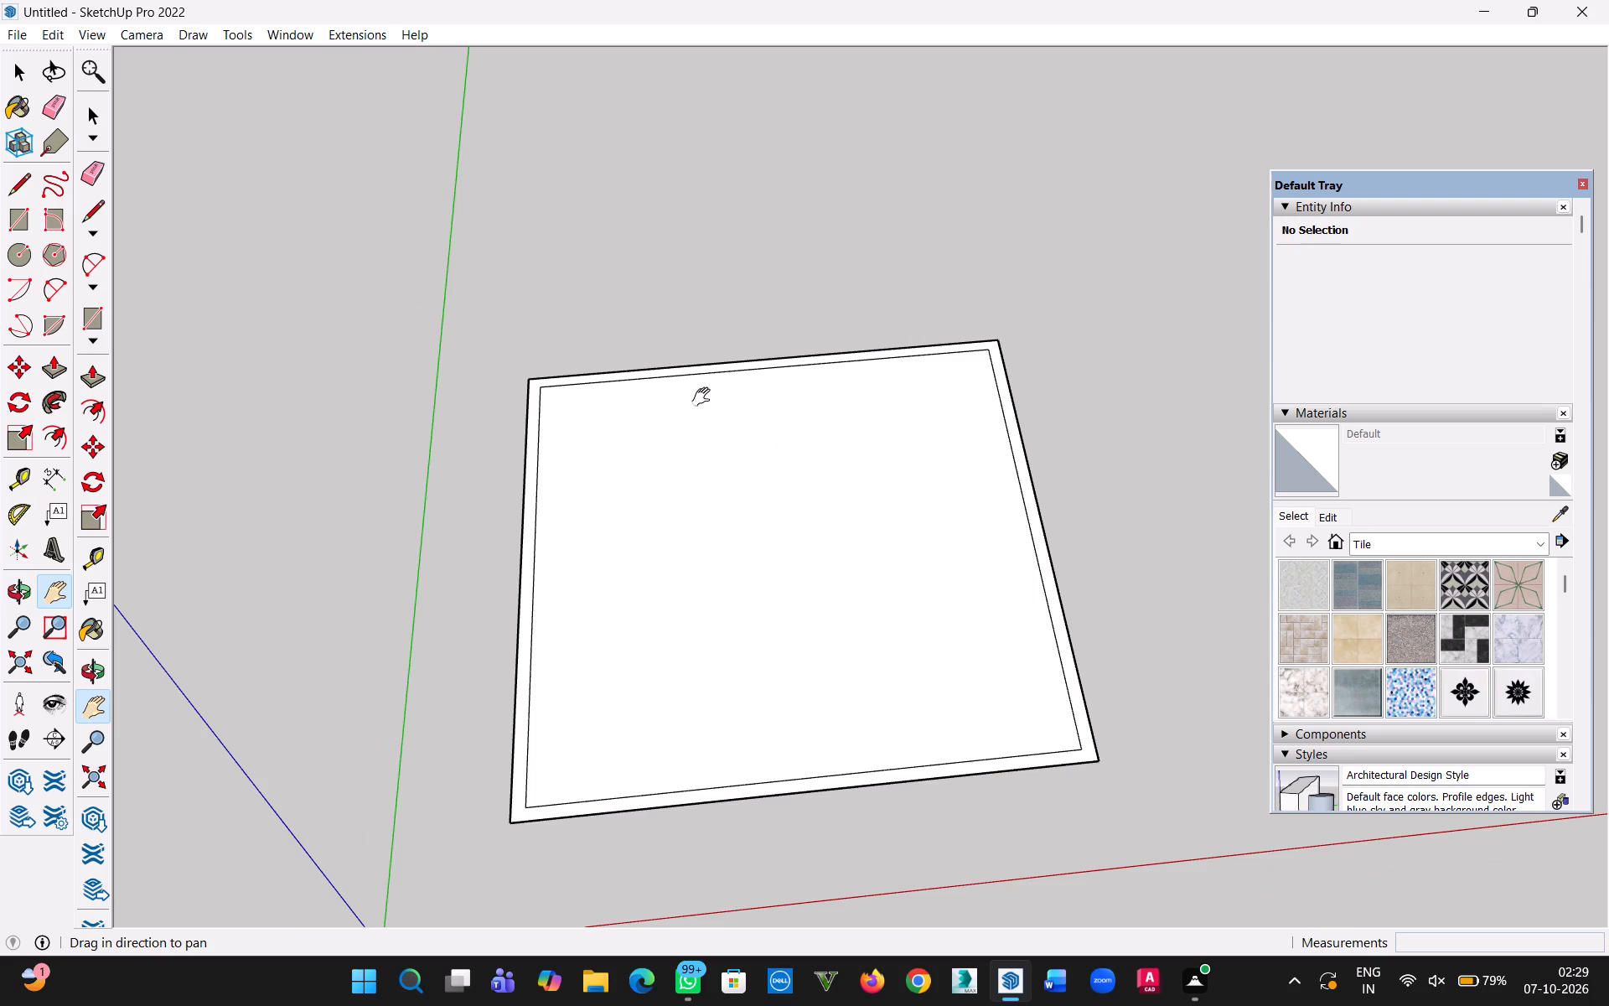
pyautogui.scroll(3, 704, 407)
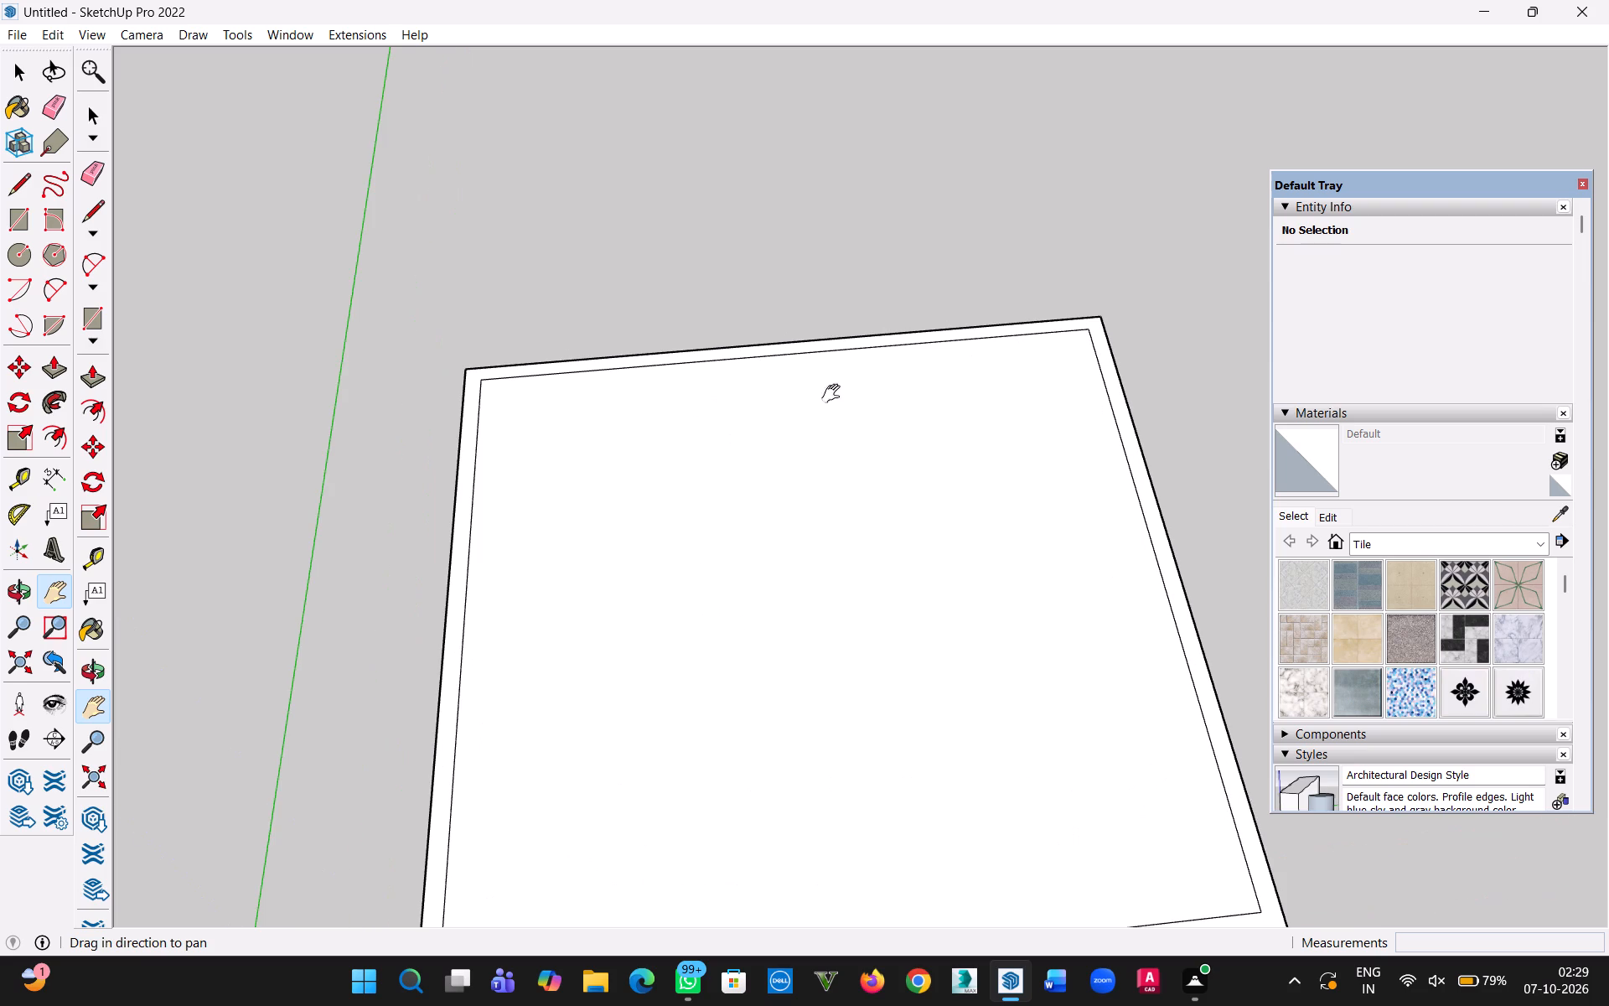
pyautogui.press('p')
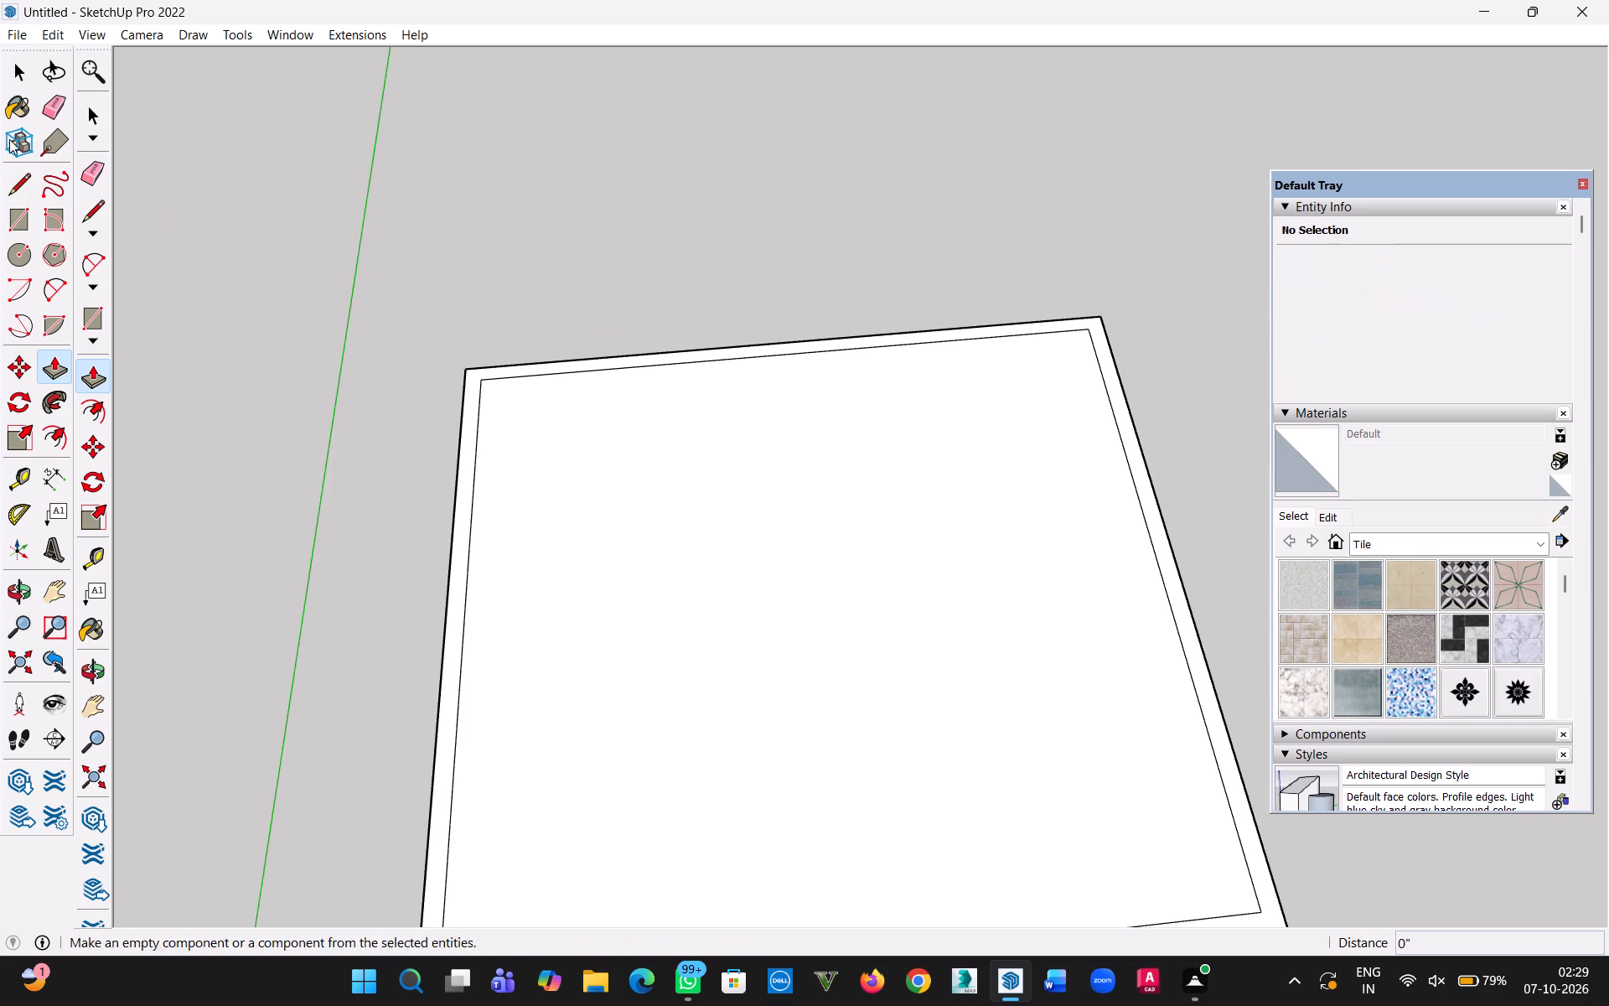
pyautogui.click(27, 76)
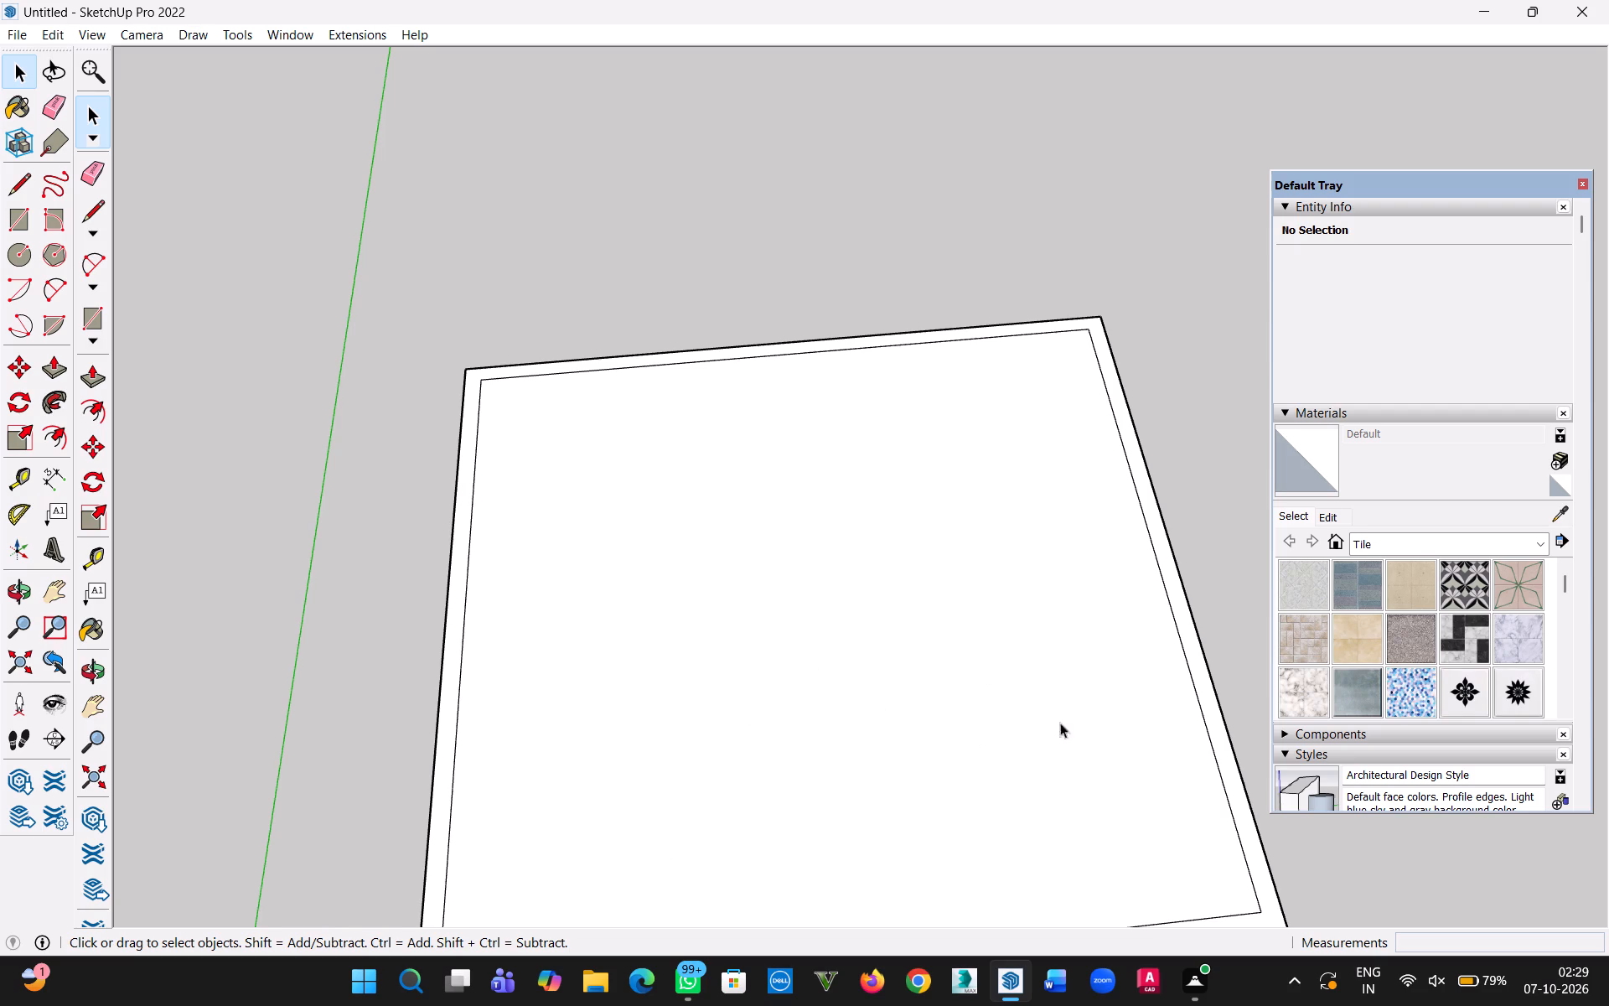
pyautogui.press('t')
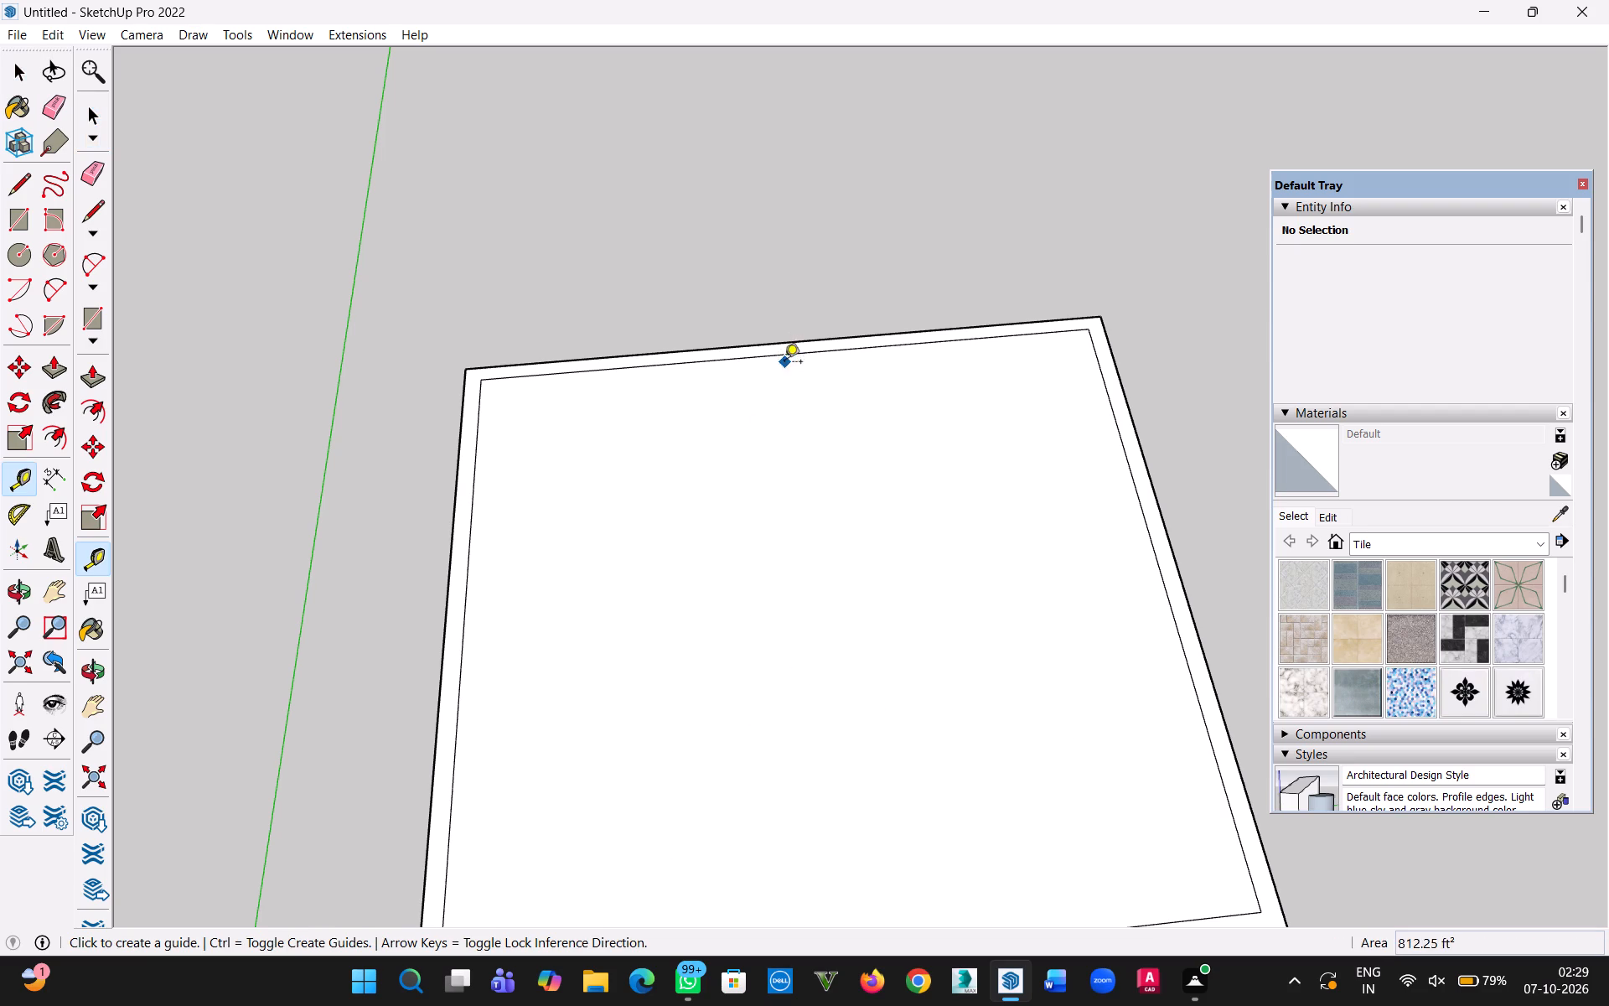
pyautogui.click(792, 353)
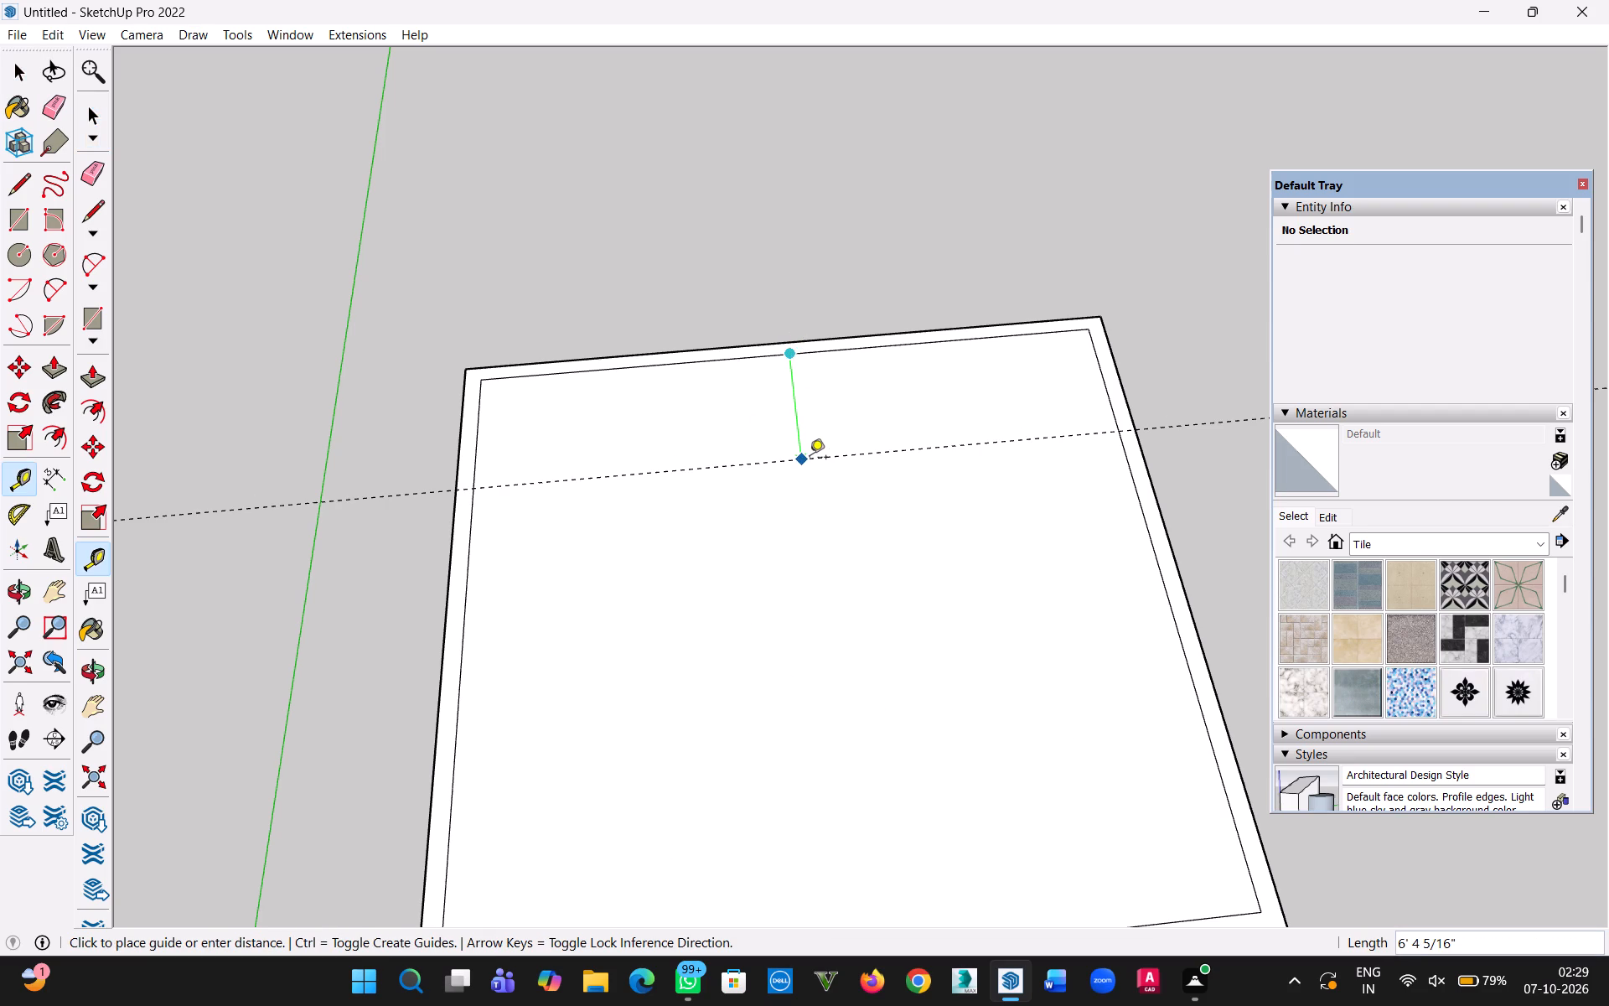
pyautogui.press('9')
pyautogui.hotkey('shift', '"')
pyautogui.press('Return')
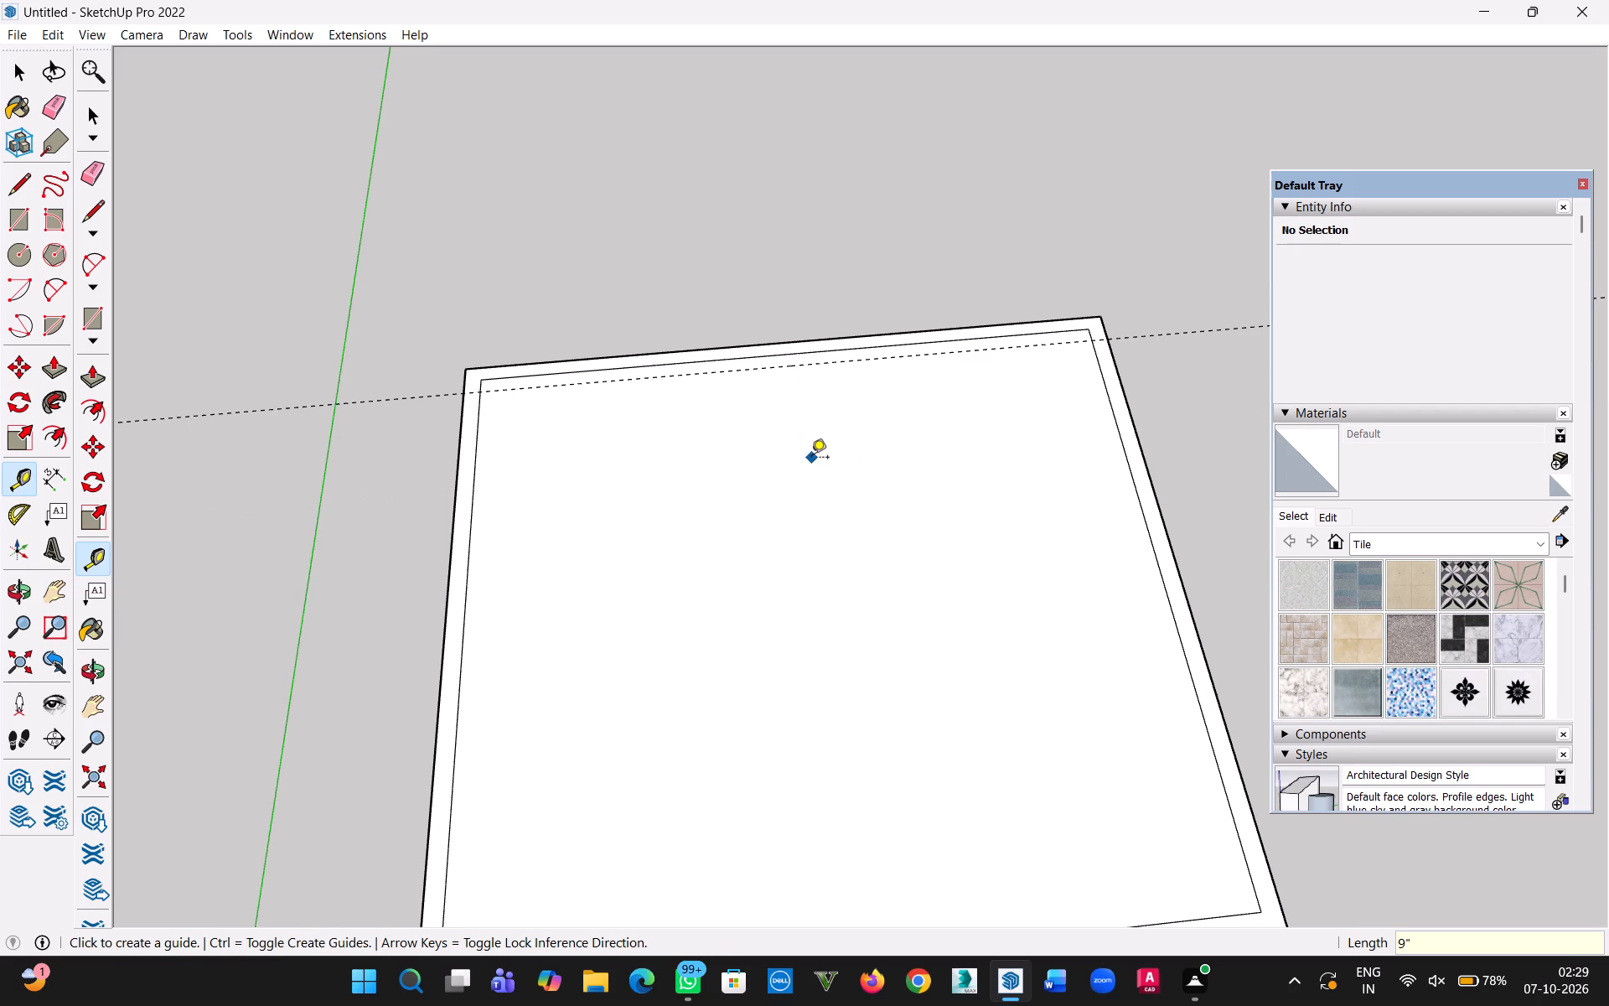
pyautogui.click(28, 70)
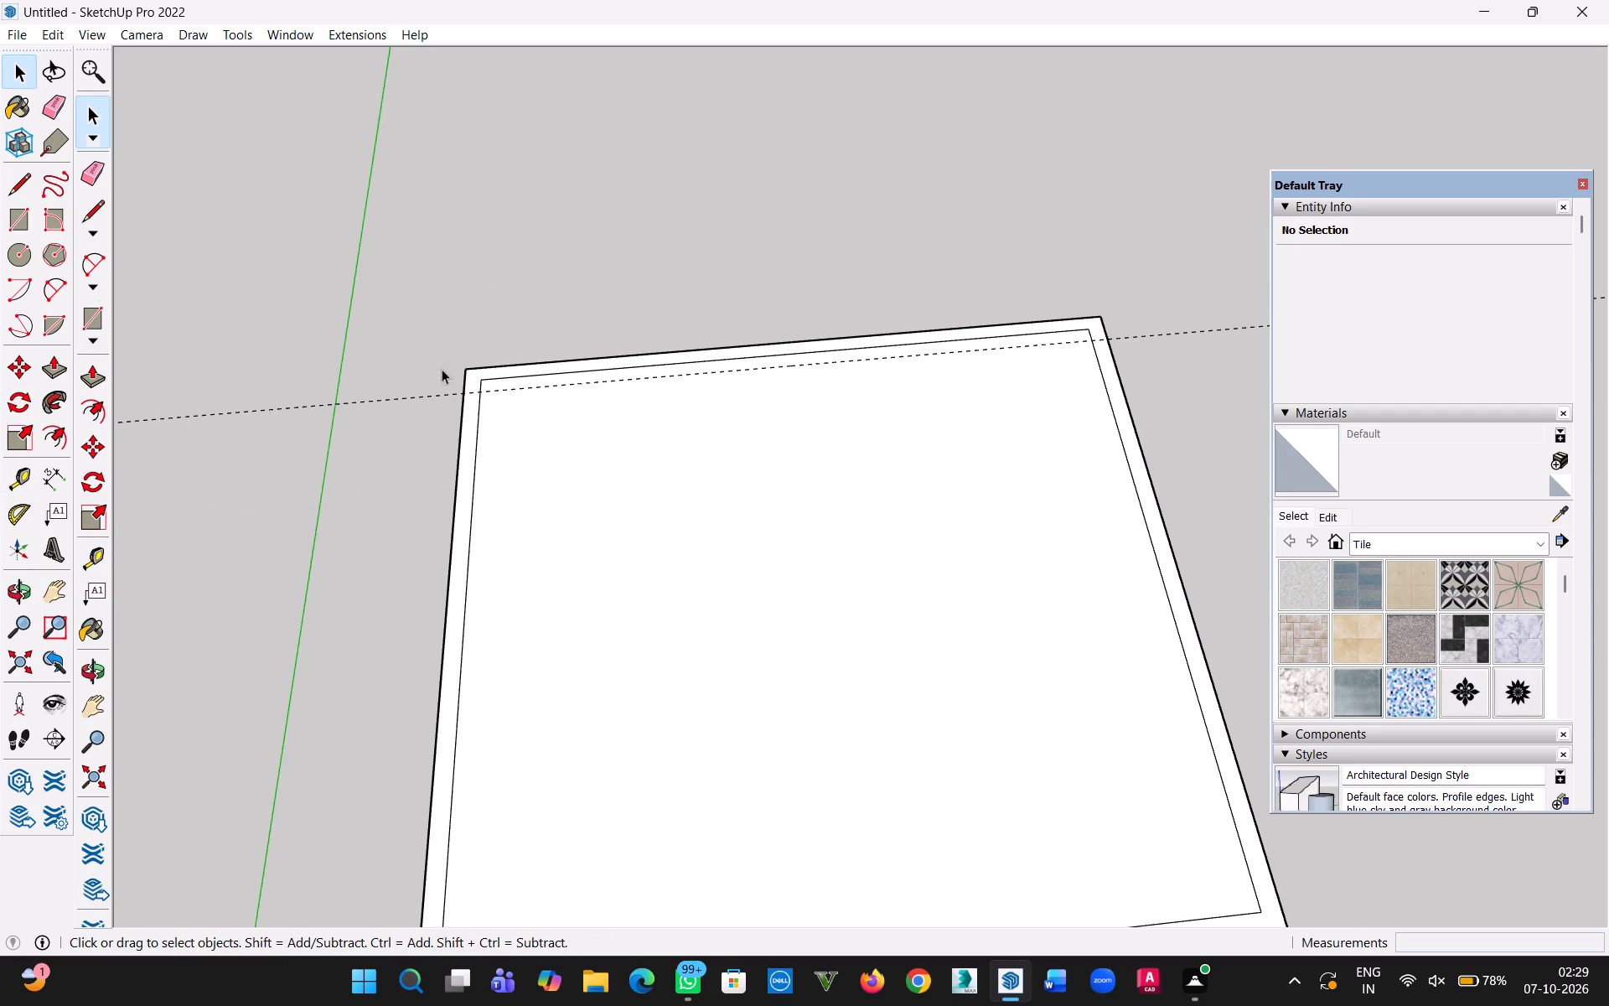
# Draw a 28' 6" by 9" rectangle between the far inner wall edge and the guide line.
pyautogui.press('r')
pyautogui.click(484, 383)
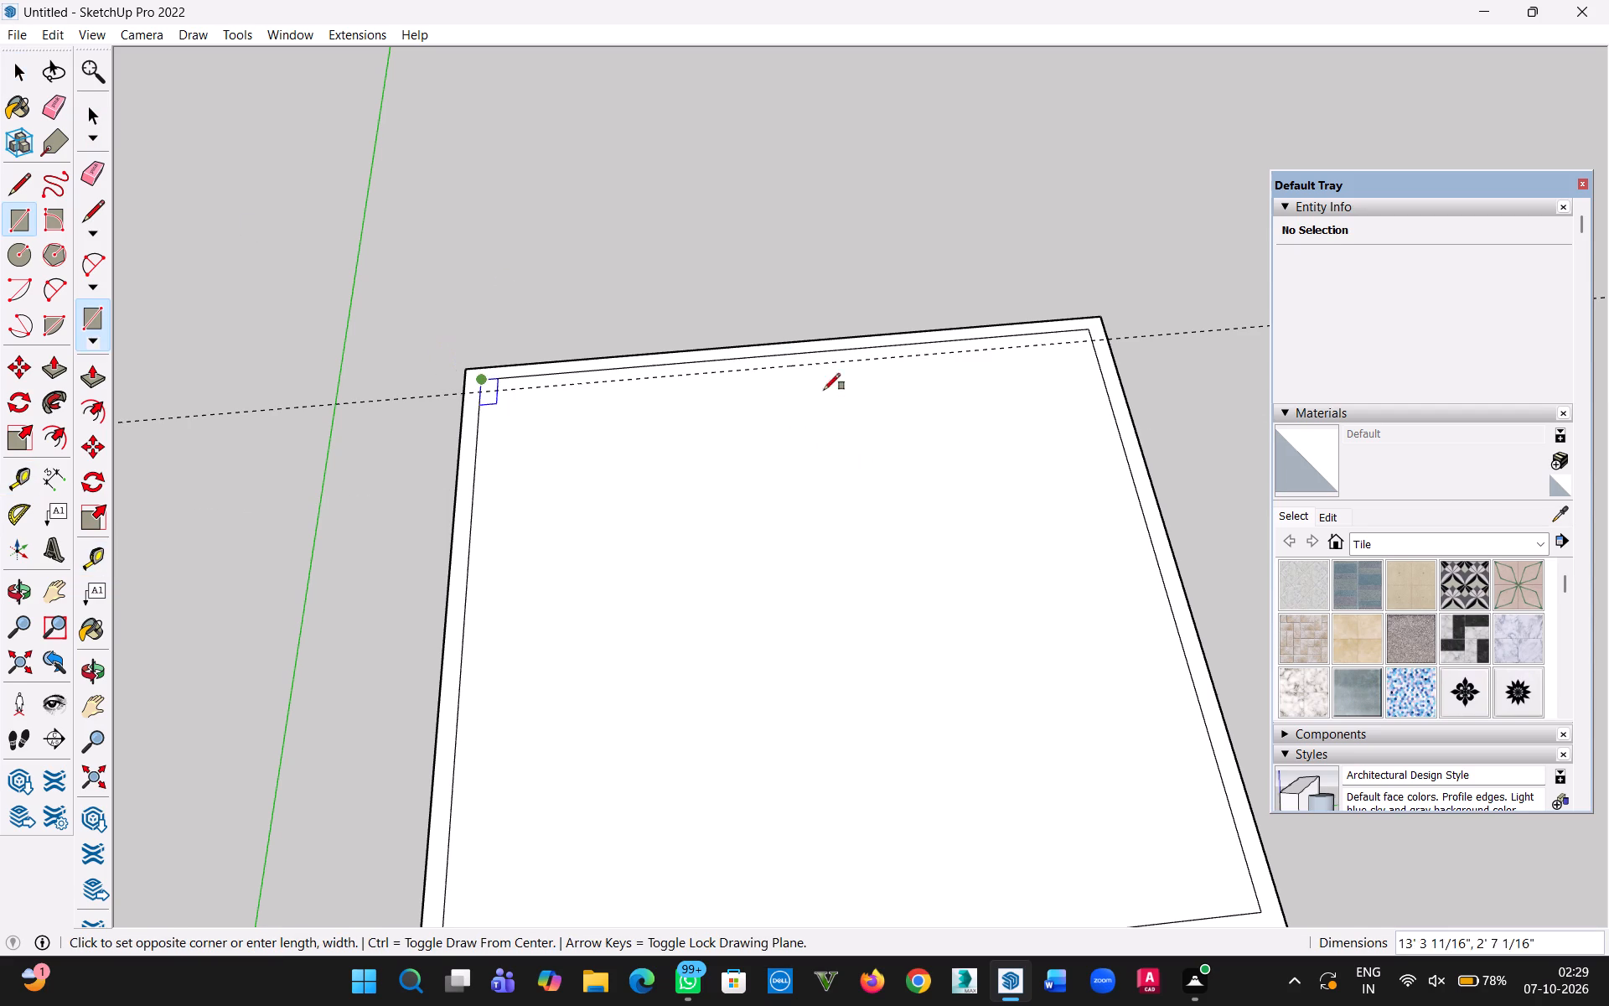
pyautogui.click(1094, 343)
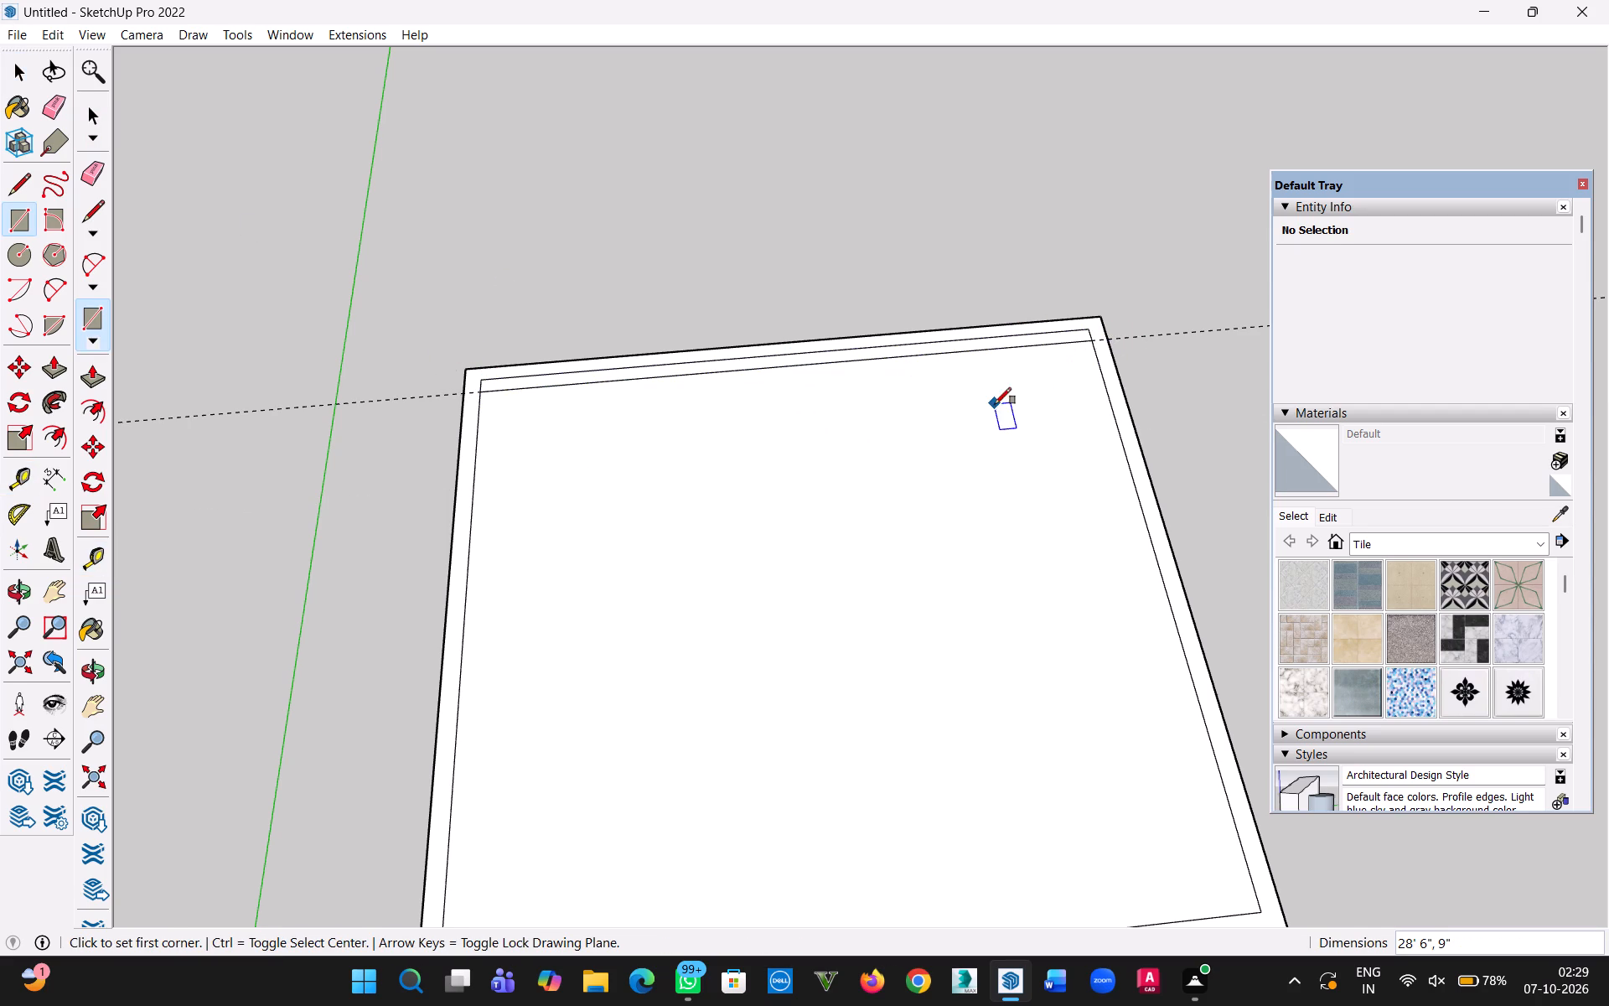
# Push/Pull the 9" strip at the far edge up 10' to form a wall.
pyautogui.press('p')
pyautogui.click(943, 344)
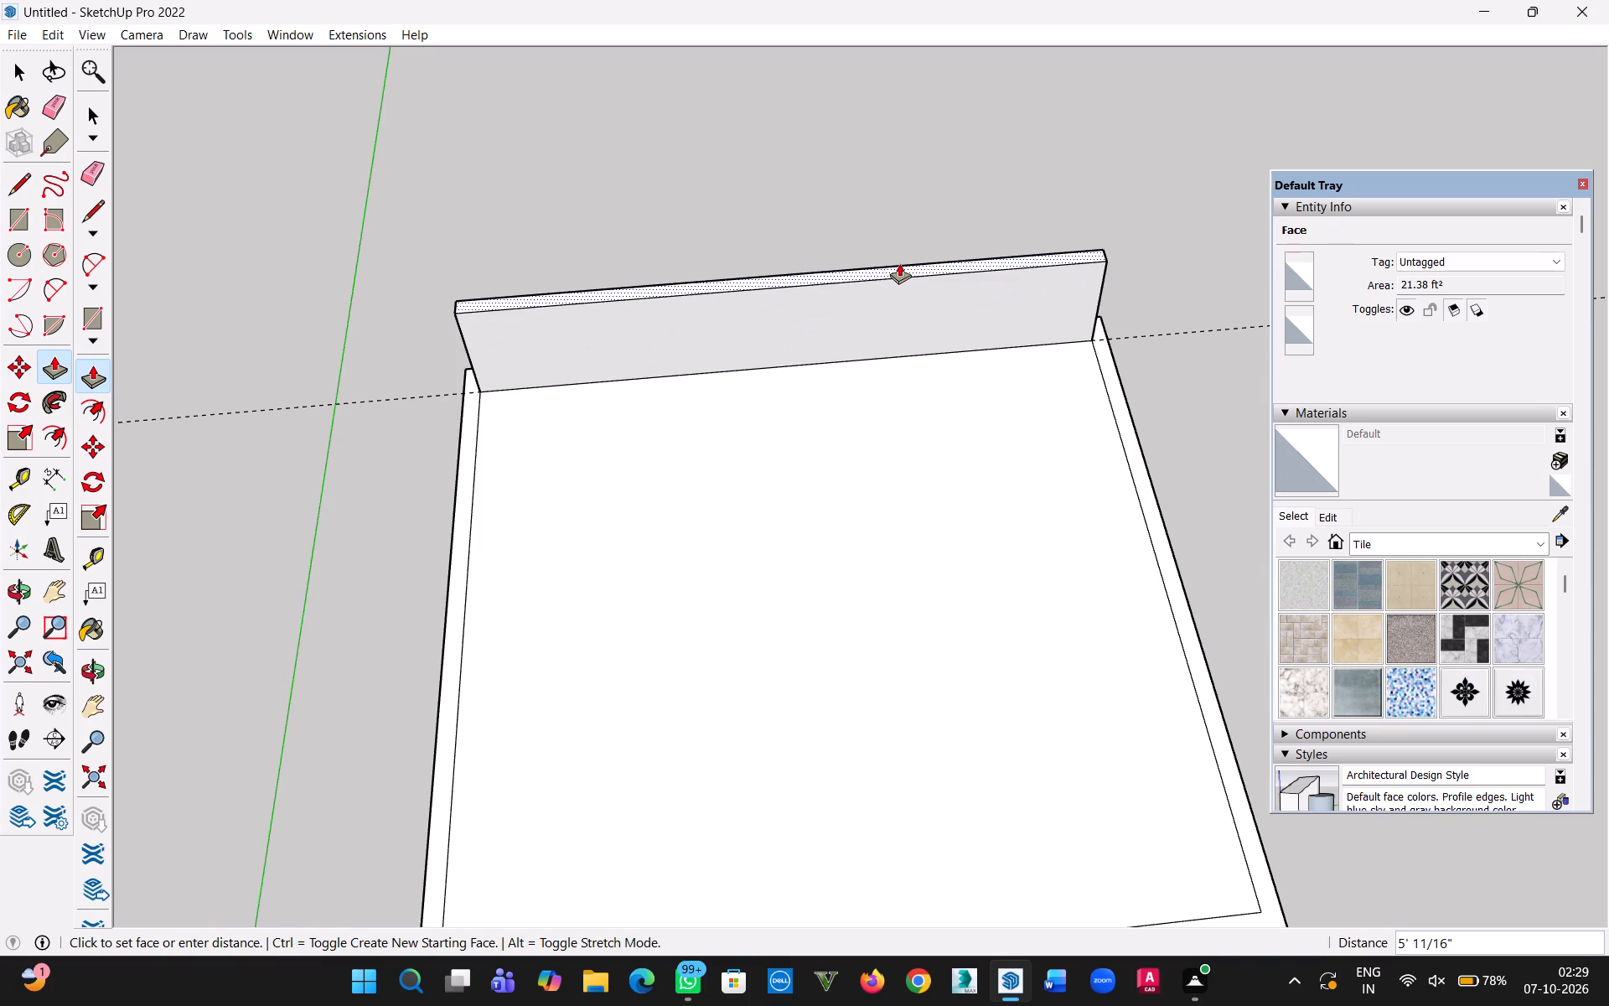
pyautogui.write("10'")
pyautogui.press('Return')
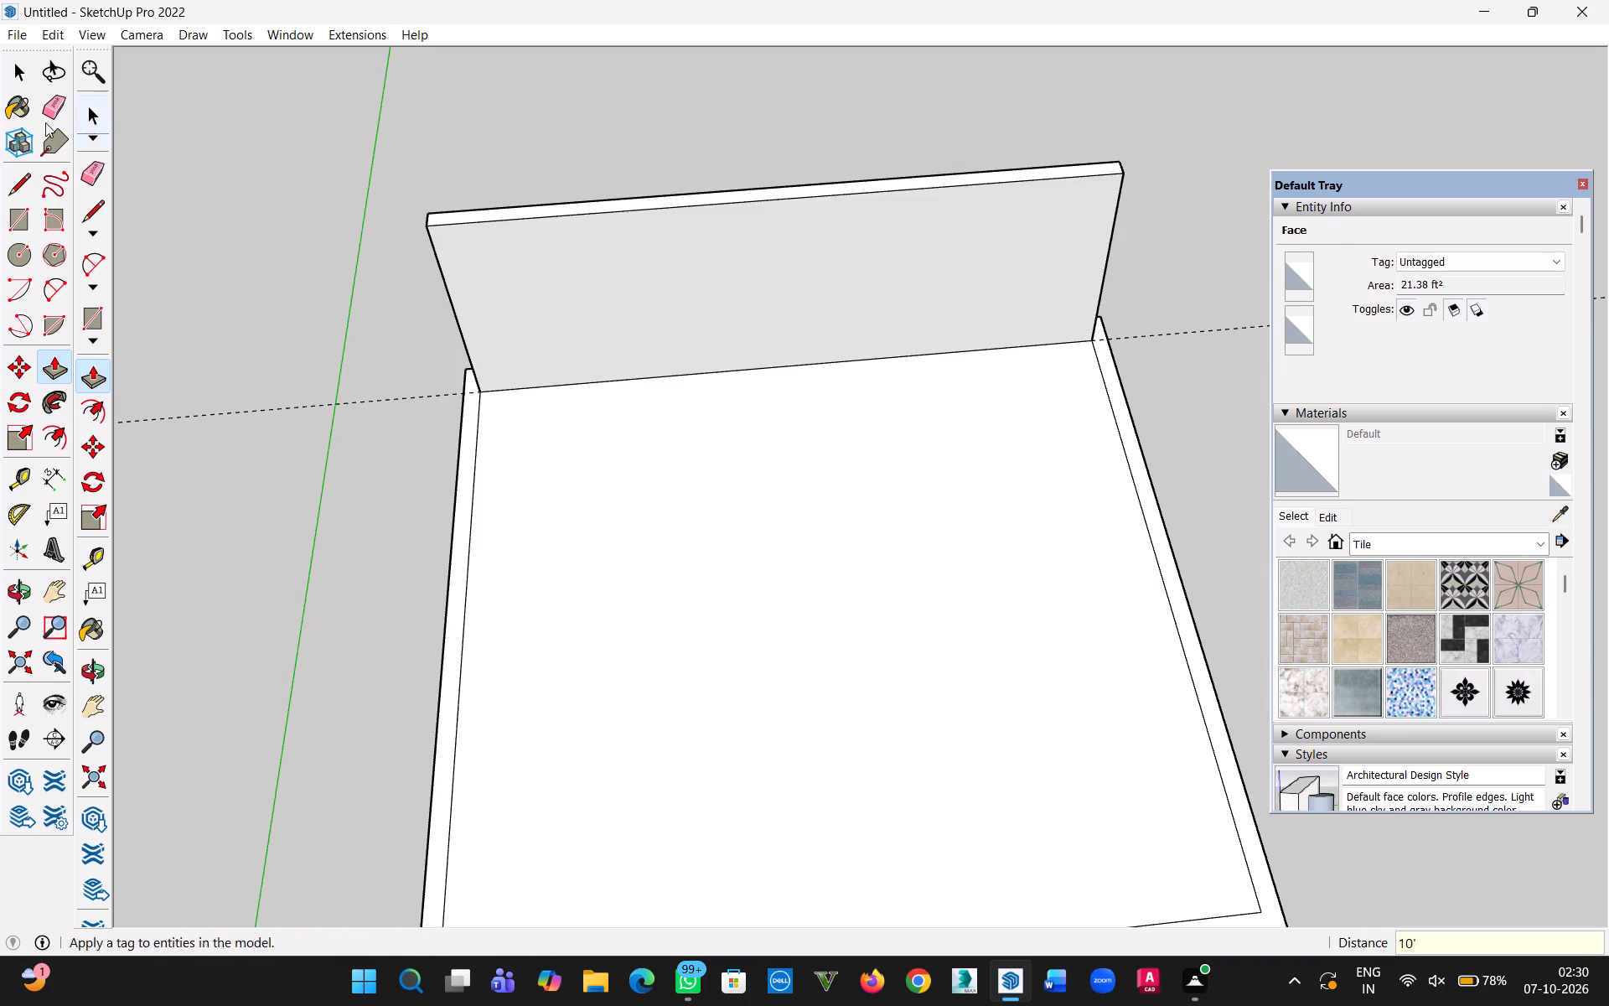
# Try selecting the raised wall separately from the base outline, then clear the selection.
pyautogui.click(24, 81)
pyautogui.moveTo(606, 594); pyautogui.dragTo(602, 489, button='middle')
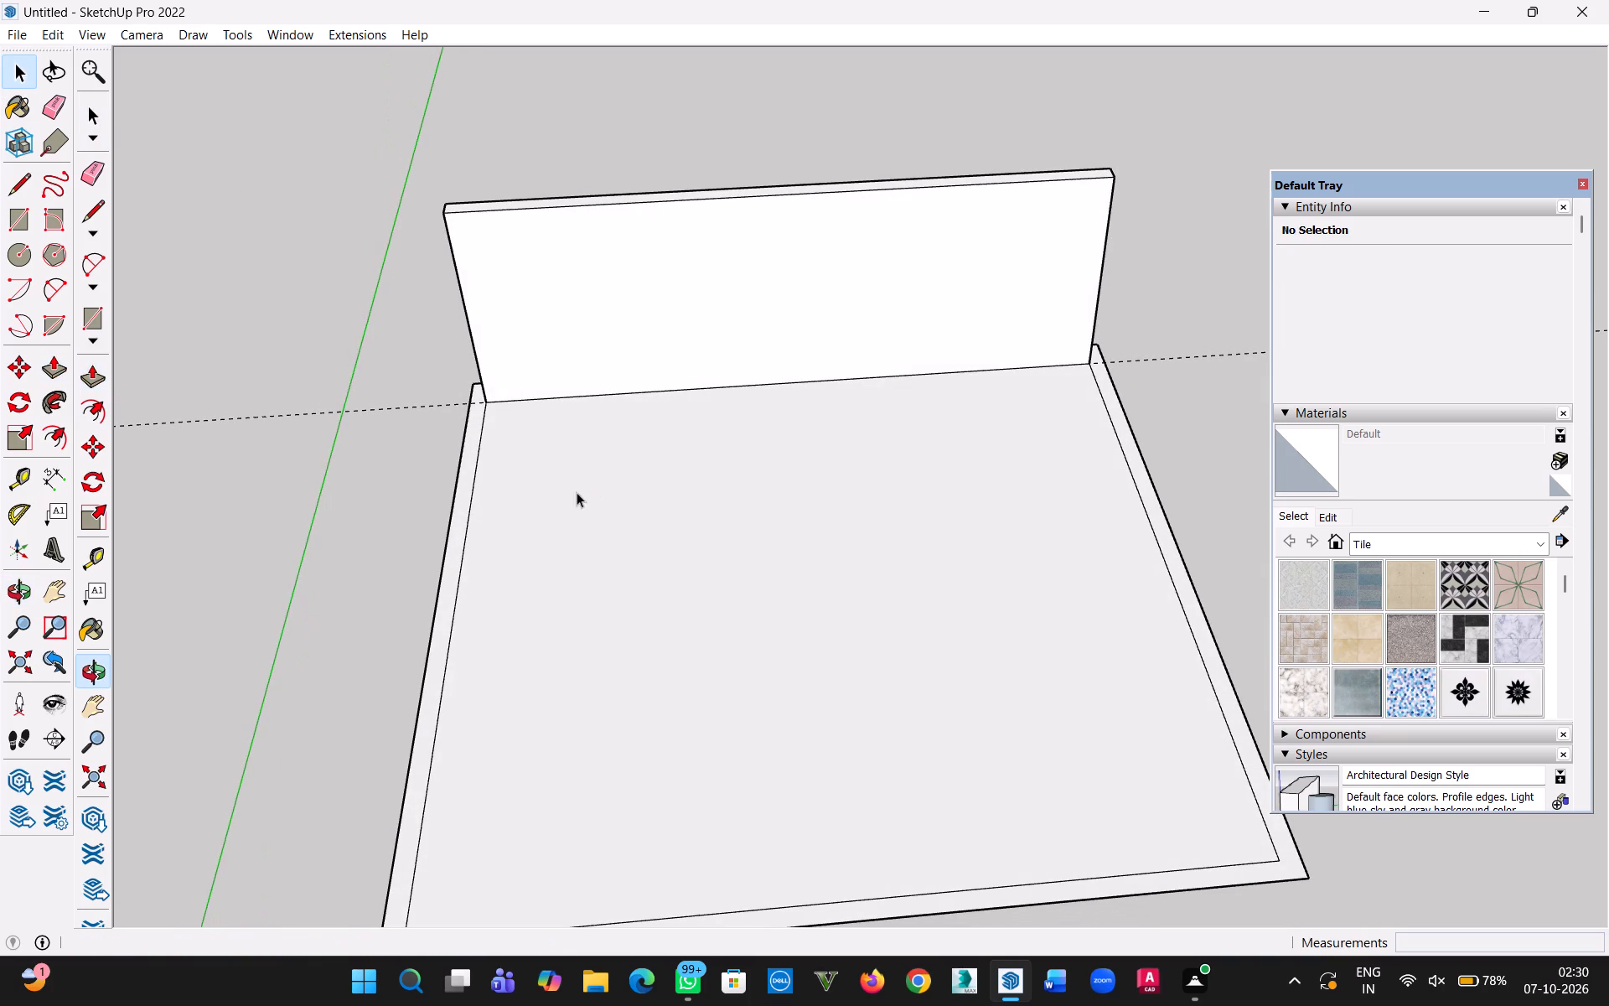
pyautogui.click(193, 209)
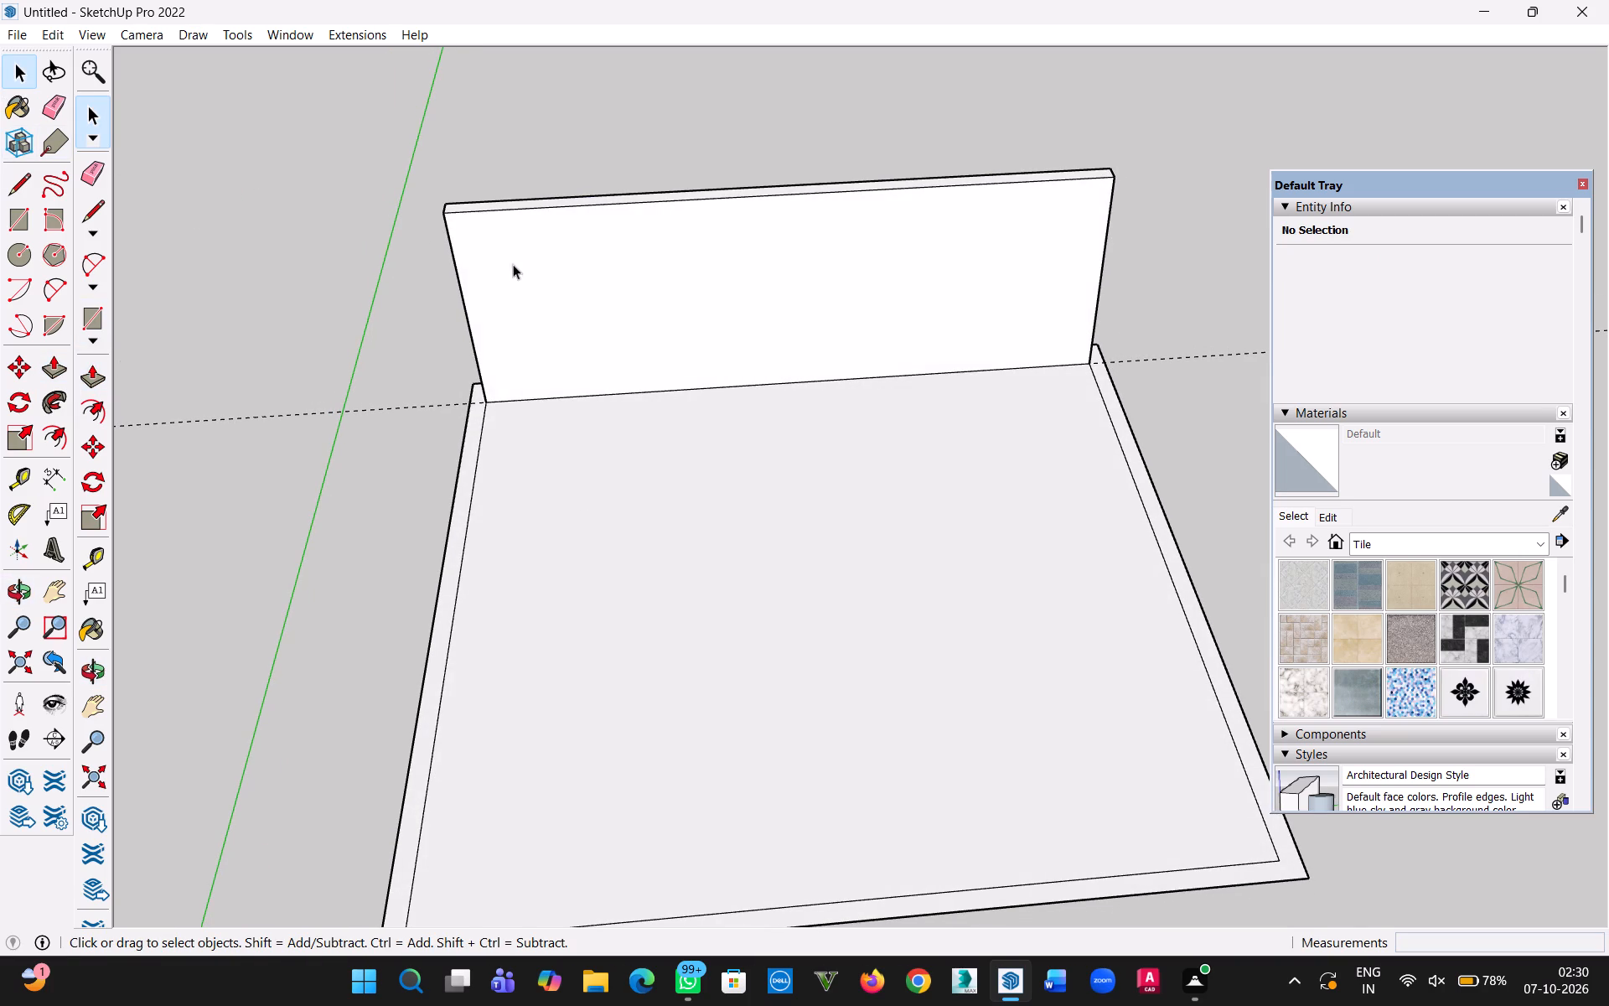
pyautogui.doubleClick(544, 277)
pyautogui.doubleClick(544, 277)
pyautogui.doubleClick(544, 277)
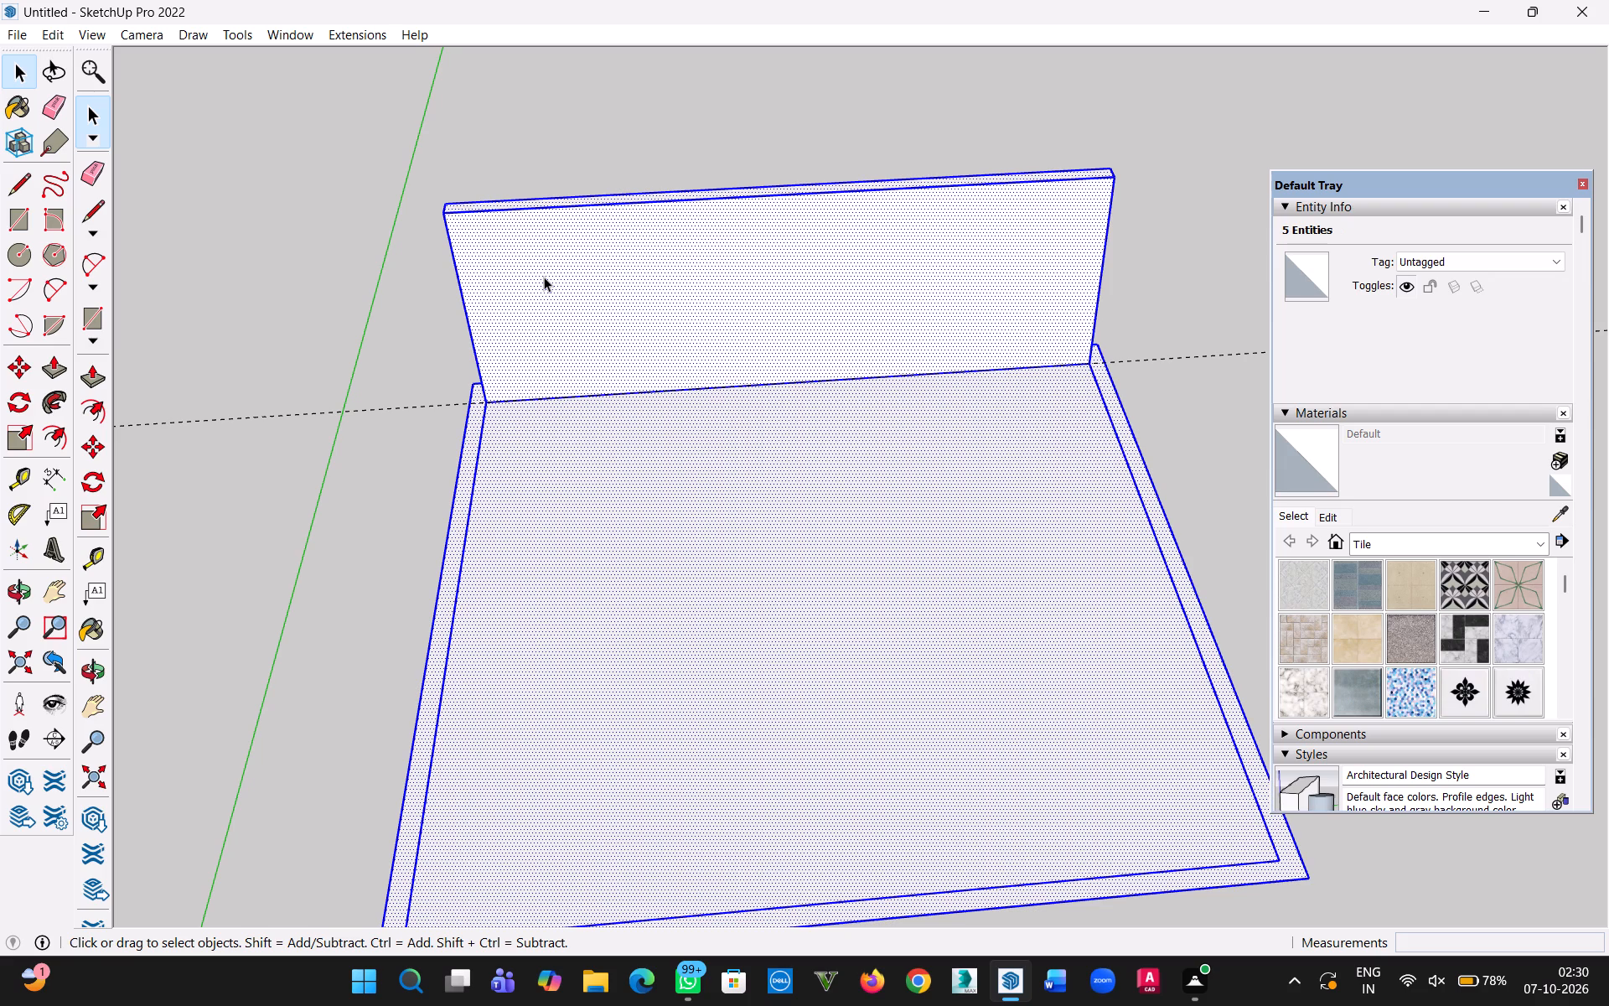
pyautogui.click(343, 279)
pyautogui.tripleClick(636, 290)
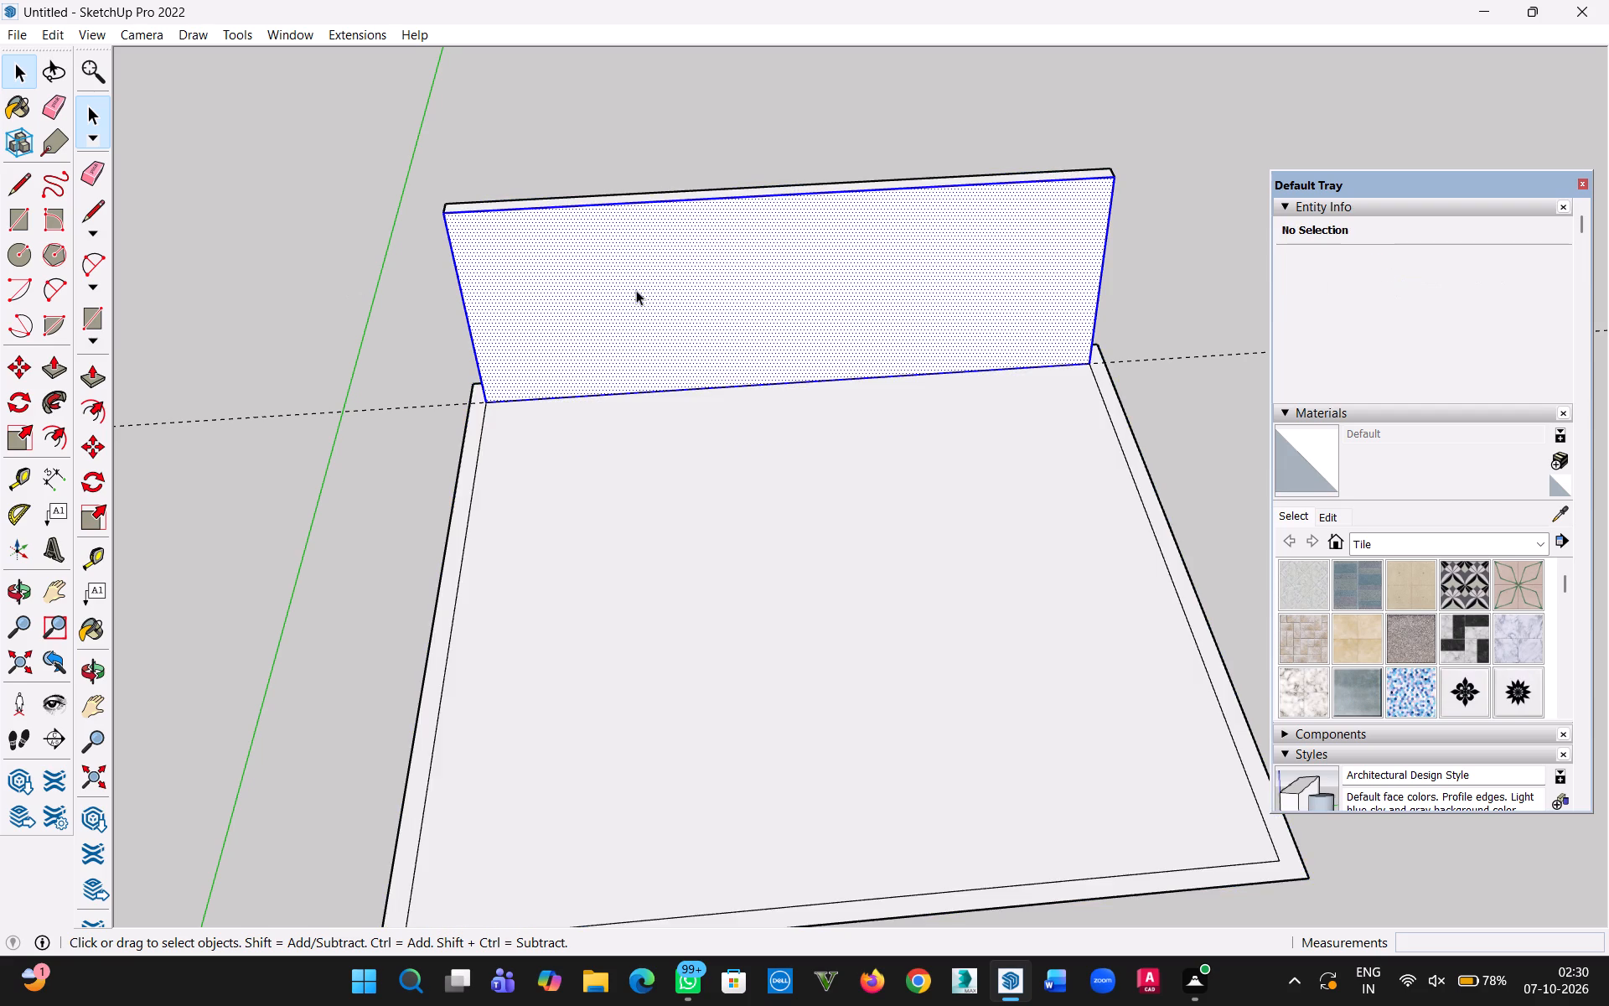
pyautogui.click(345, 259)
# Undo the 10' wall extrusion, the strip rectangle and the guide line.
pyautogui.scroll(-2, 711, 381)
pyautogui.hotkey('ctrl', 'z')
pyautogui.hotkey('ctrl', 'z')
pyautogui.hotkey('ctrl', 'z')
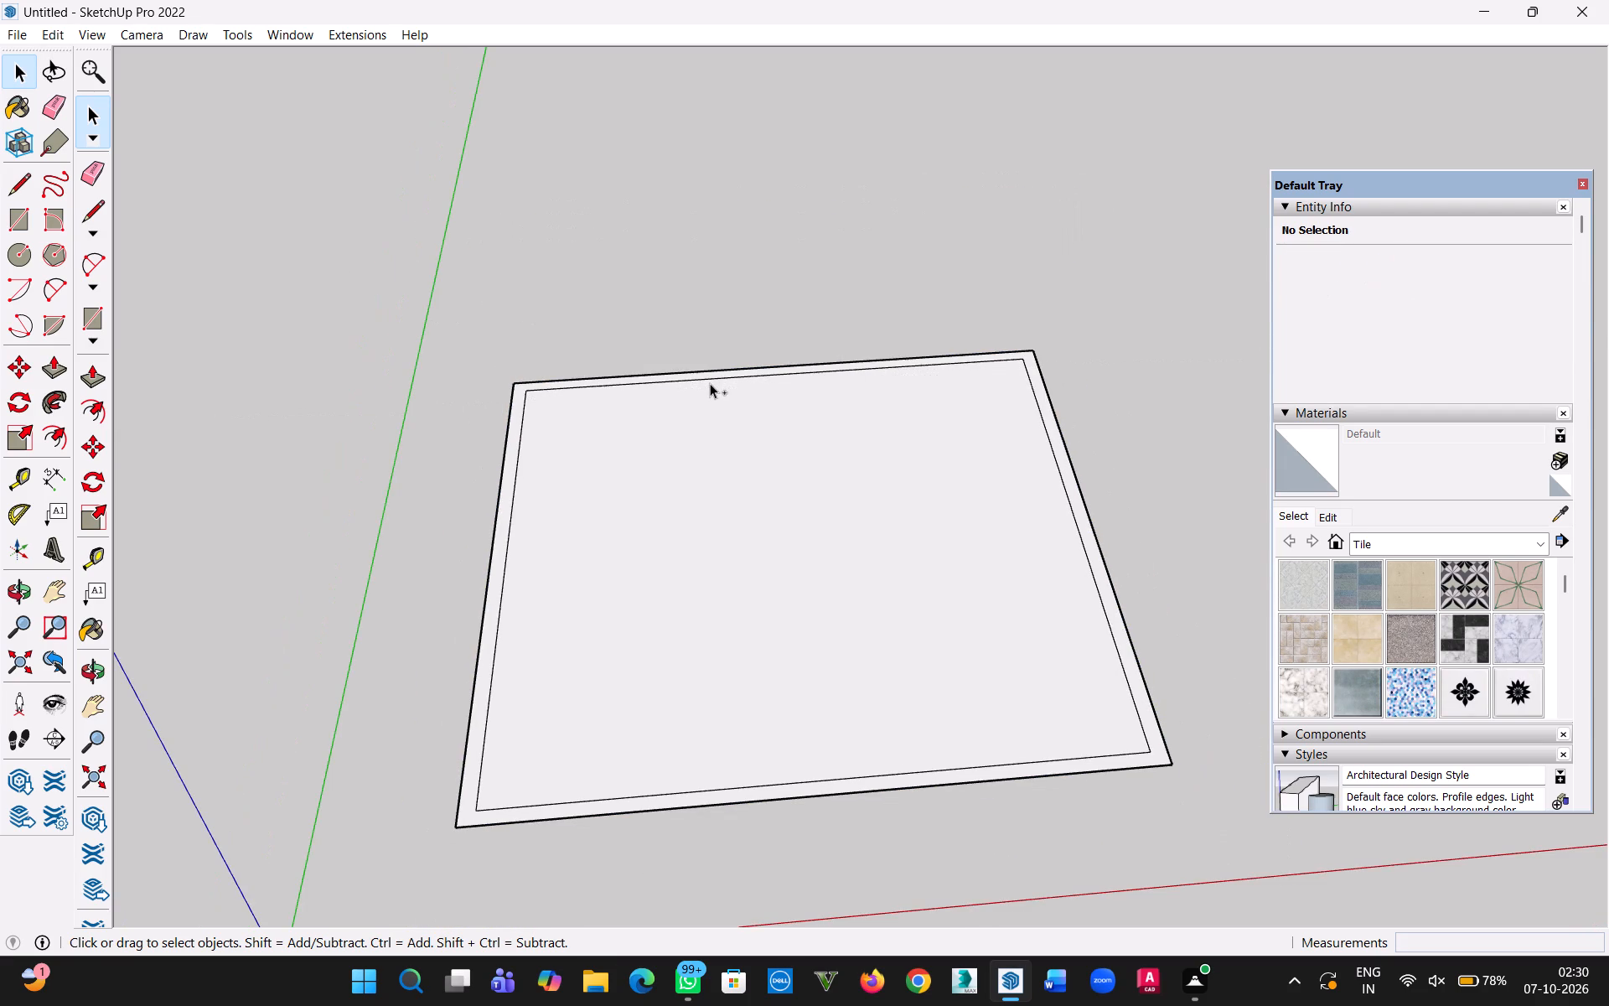
# Select the whole base square with its inner outline and make it a group.
pyautogui.tripleClick(678, 547)
pyautogui.rightClick(676, 547)
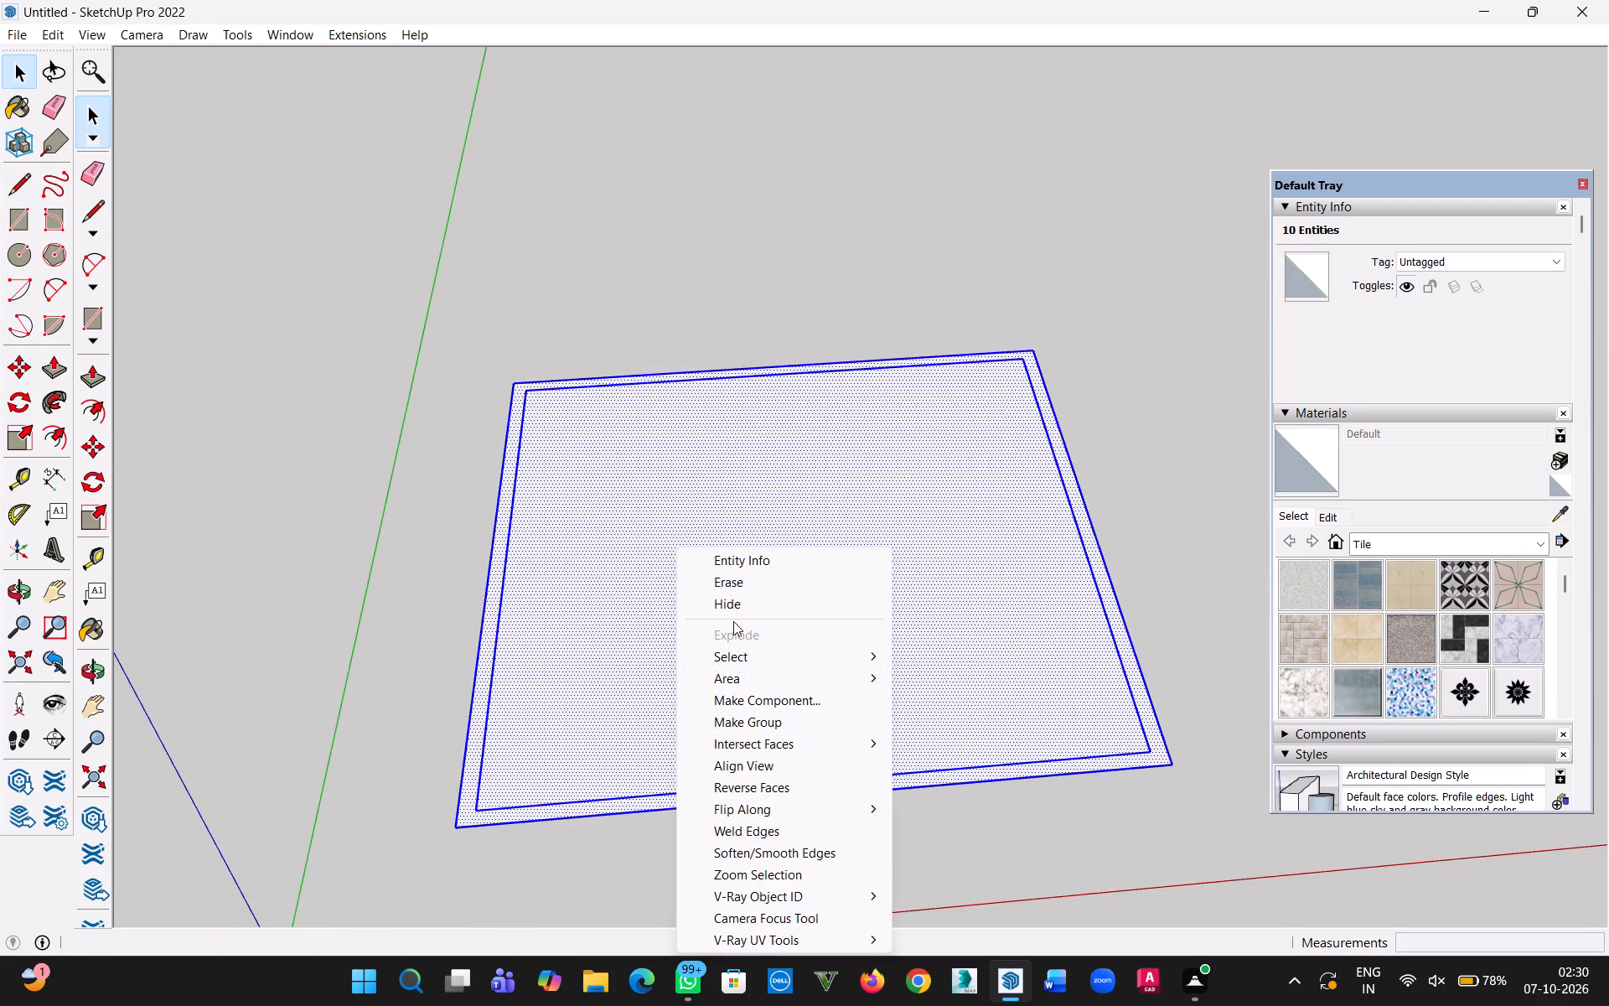
pyautogui.click(788, 724)
pyautogui.click(736, 393)
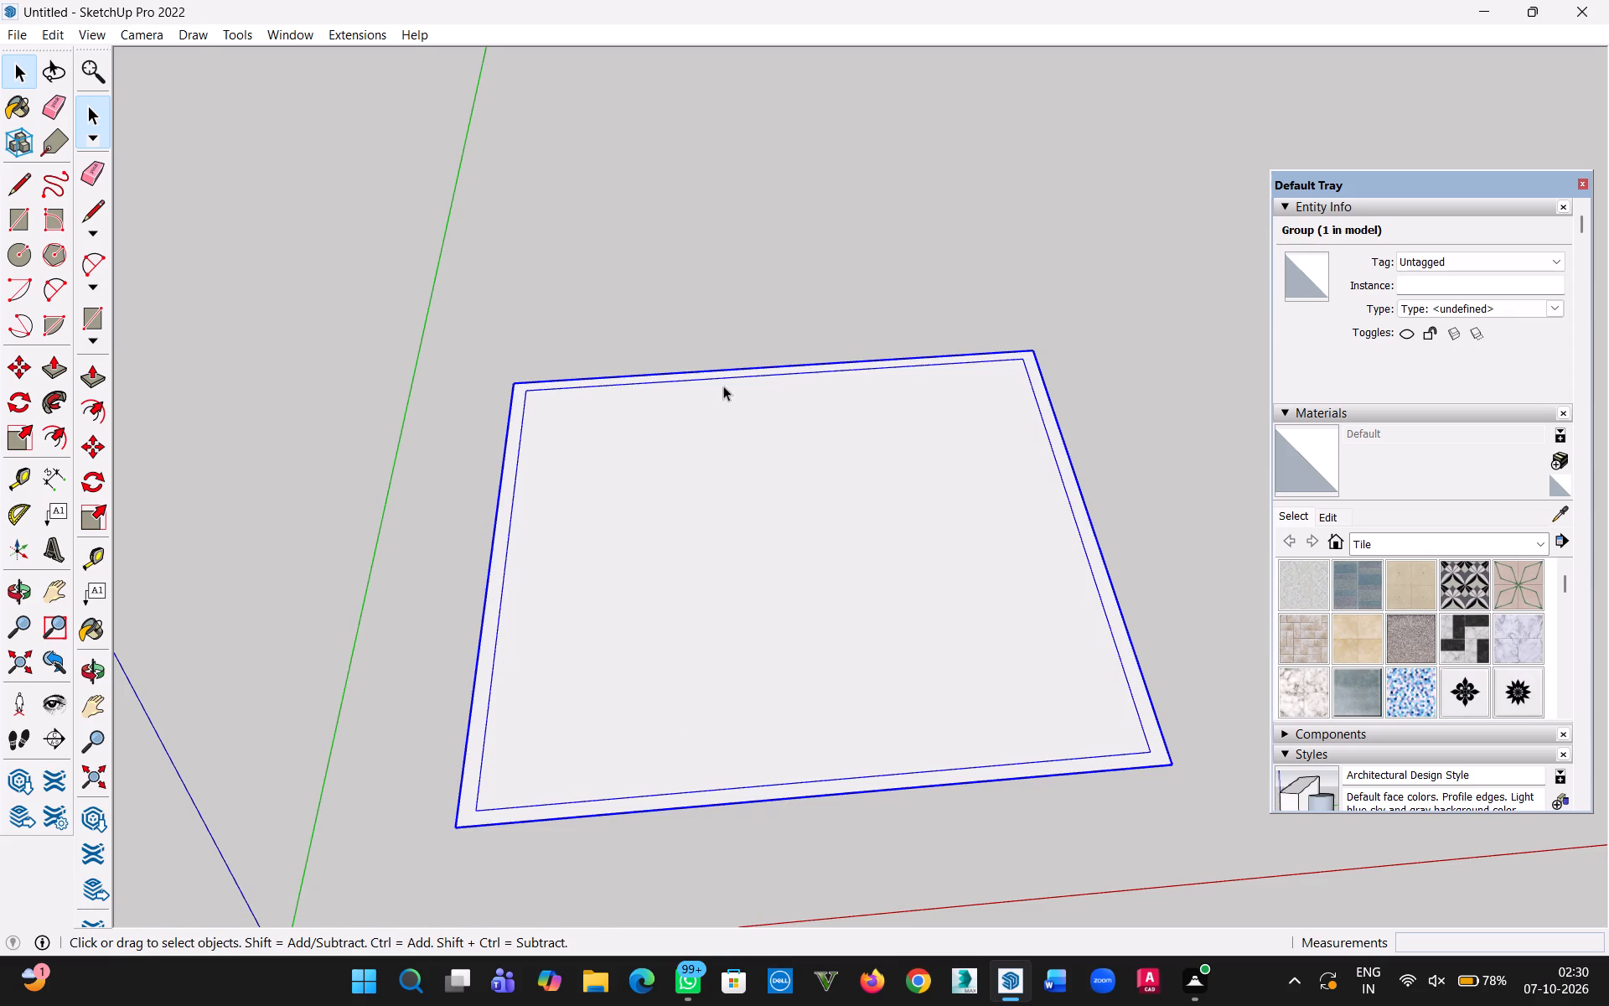
# Place a guide line parallel to the grouped base's far inner edge, 9" toward the inside.
pyautogui.press('t')
pyautogui.scroll(10, 760, 402)
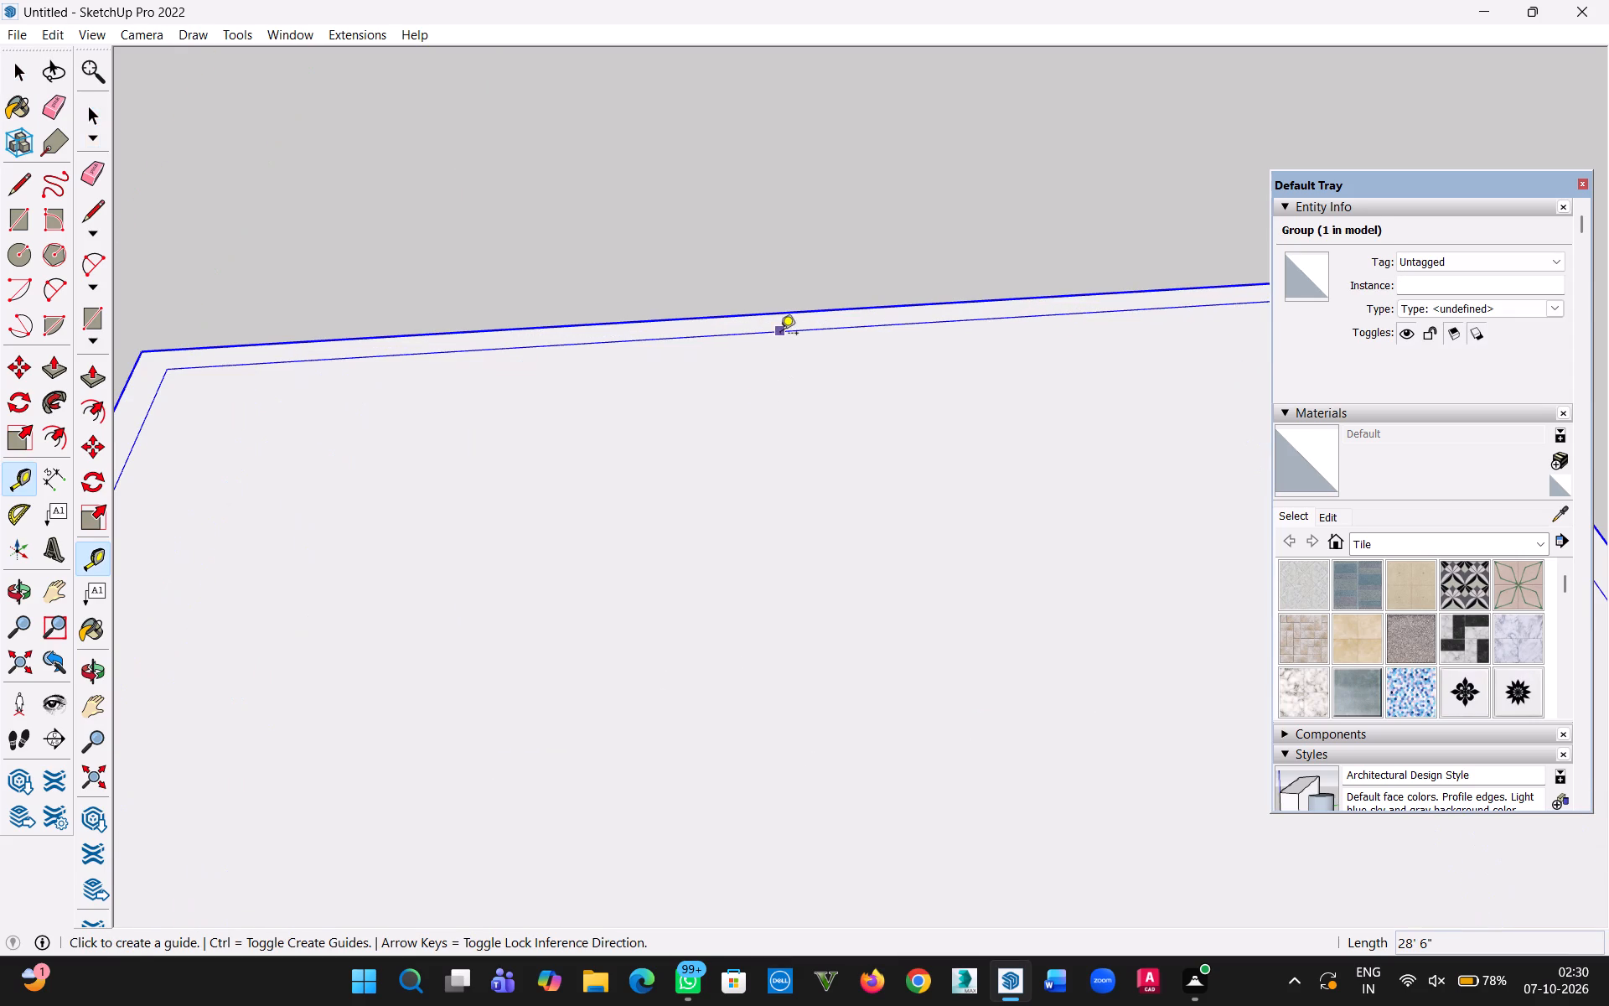
pyautogui.click(29, 75)
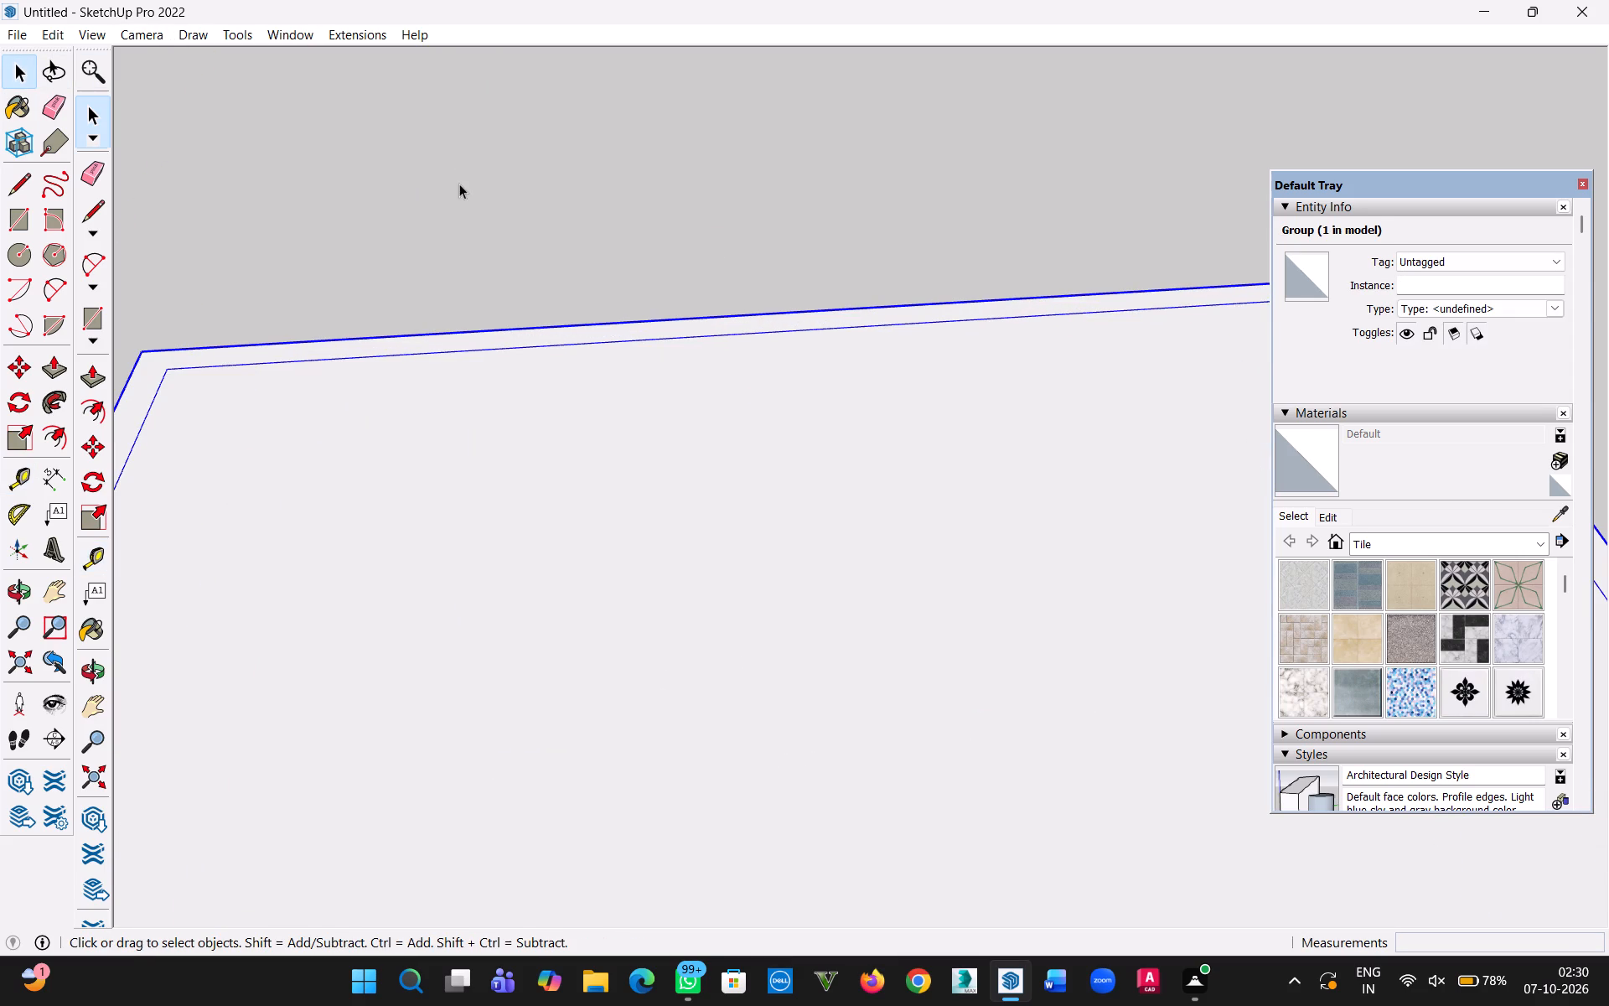
pyautogui.click(459, 184)
pyautogui.press('t')
pyautogui.click(858, 329)
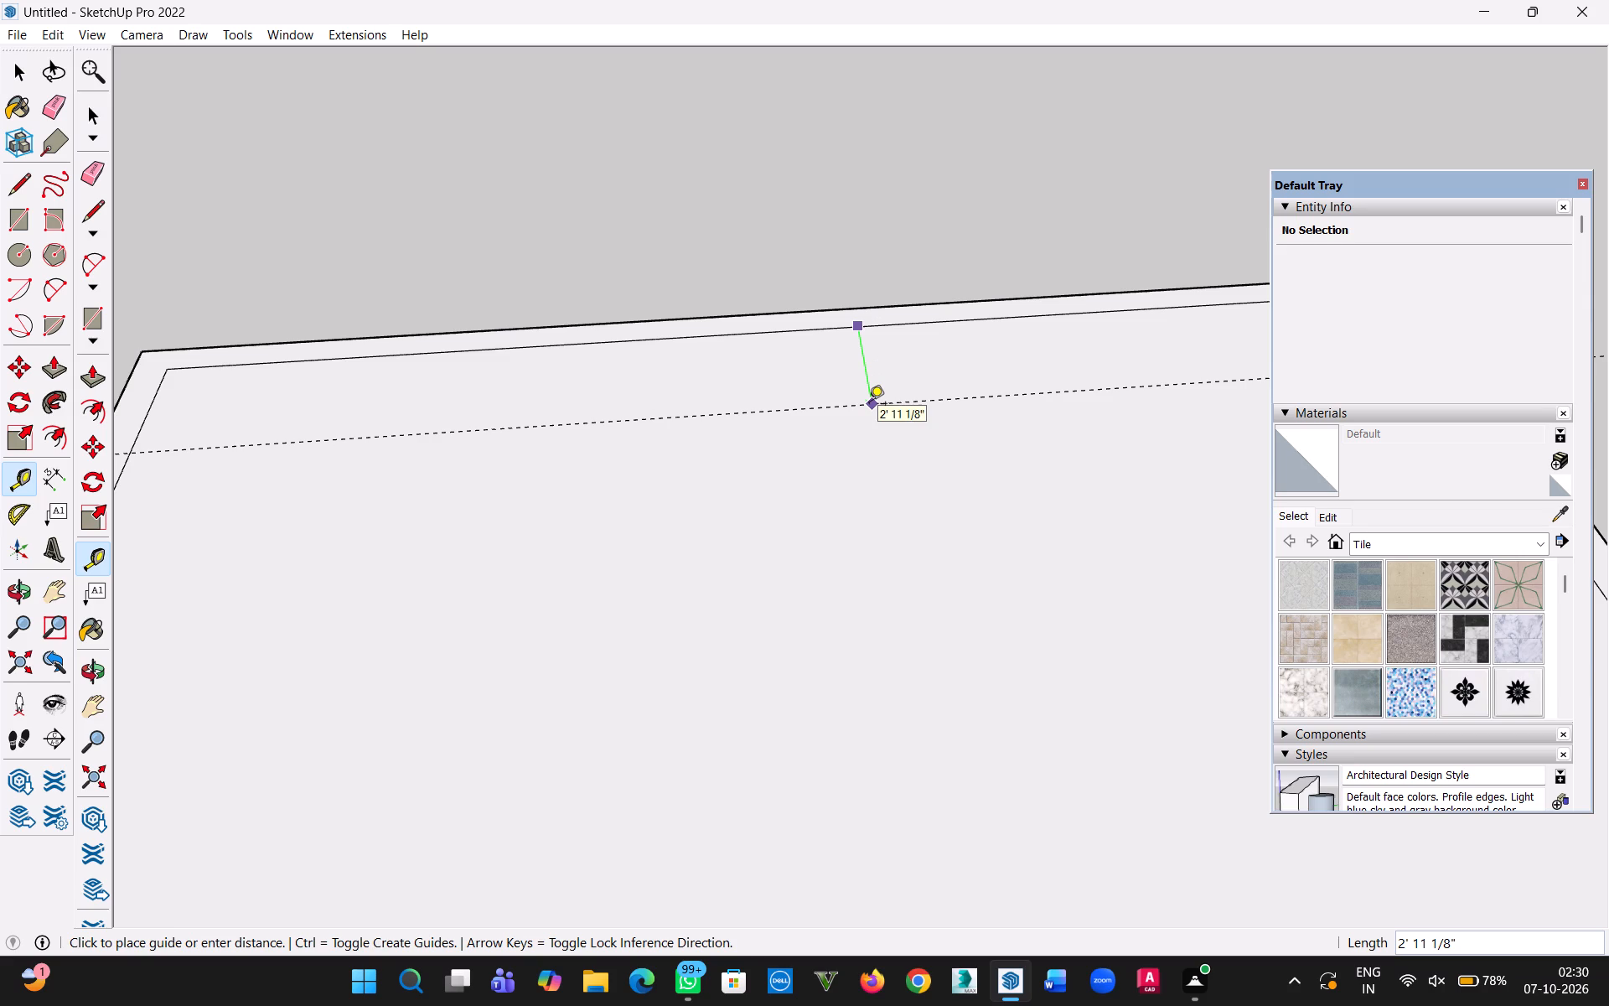
pyautogui.write('9"')
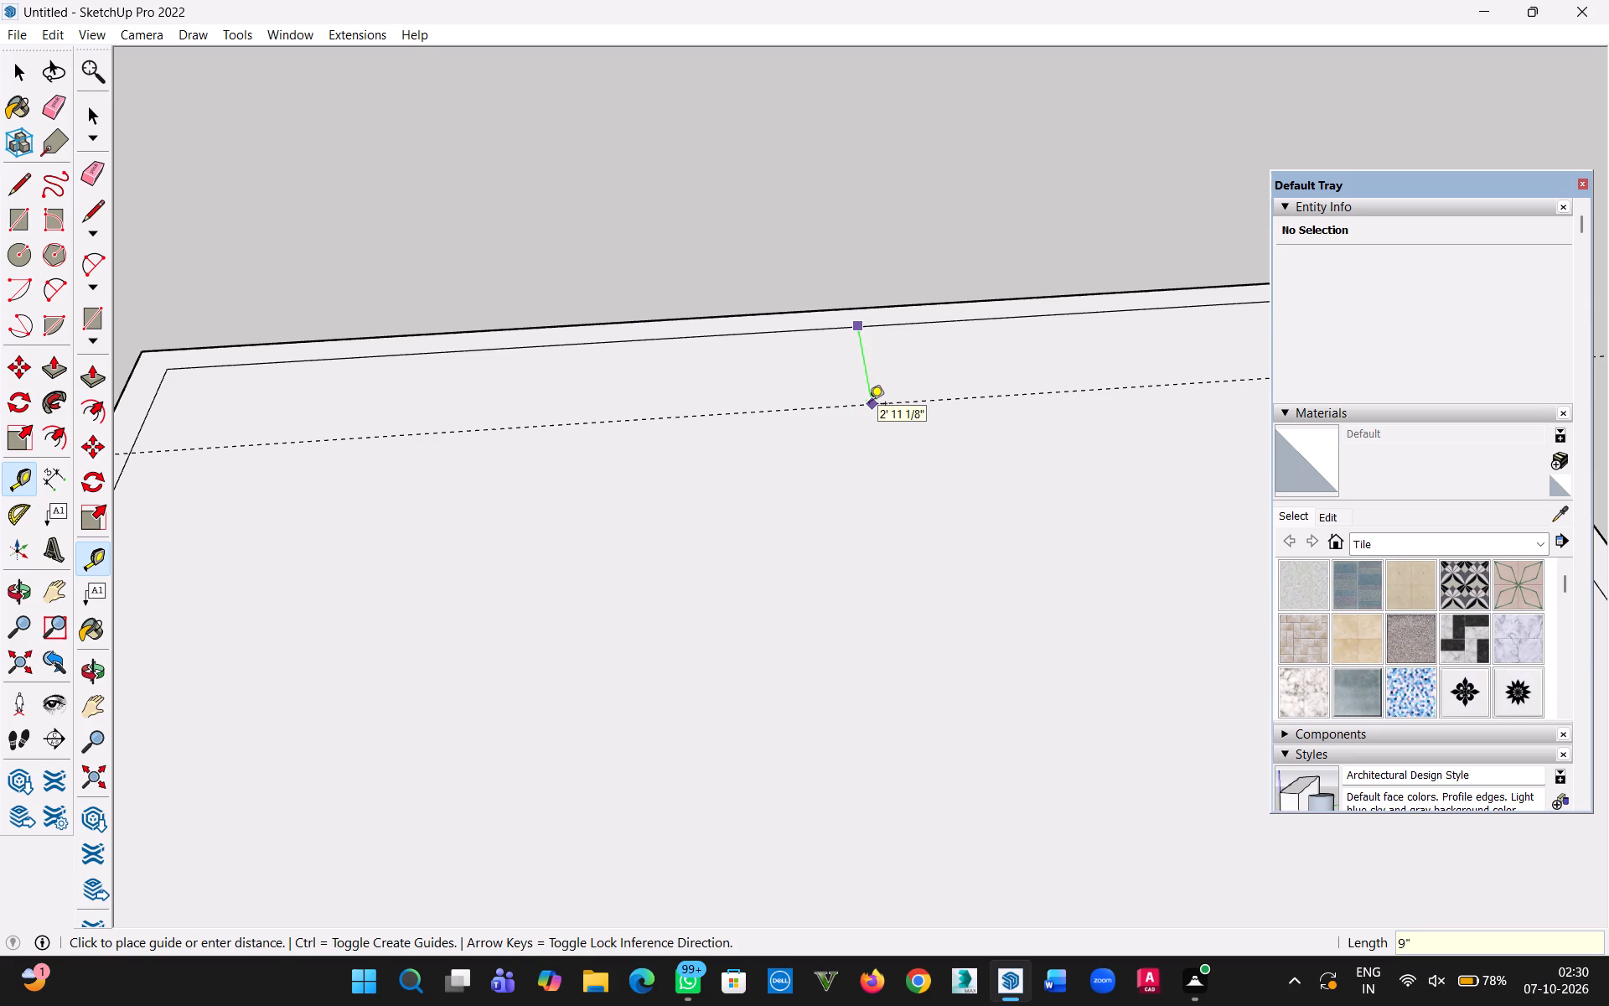
pyautogui.press('Return')
# Draw a 28' 6" by 9" rectangle from the far inner corner to the guide's intersection with the opposite inner edge.
pyautogui.press('r')
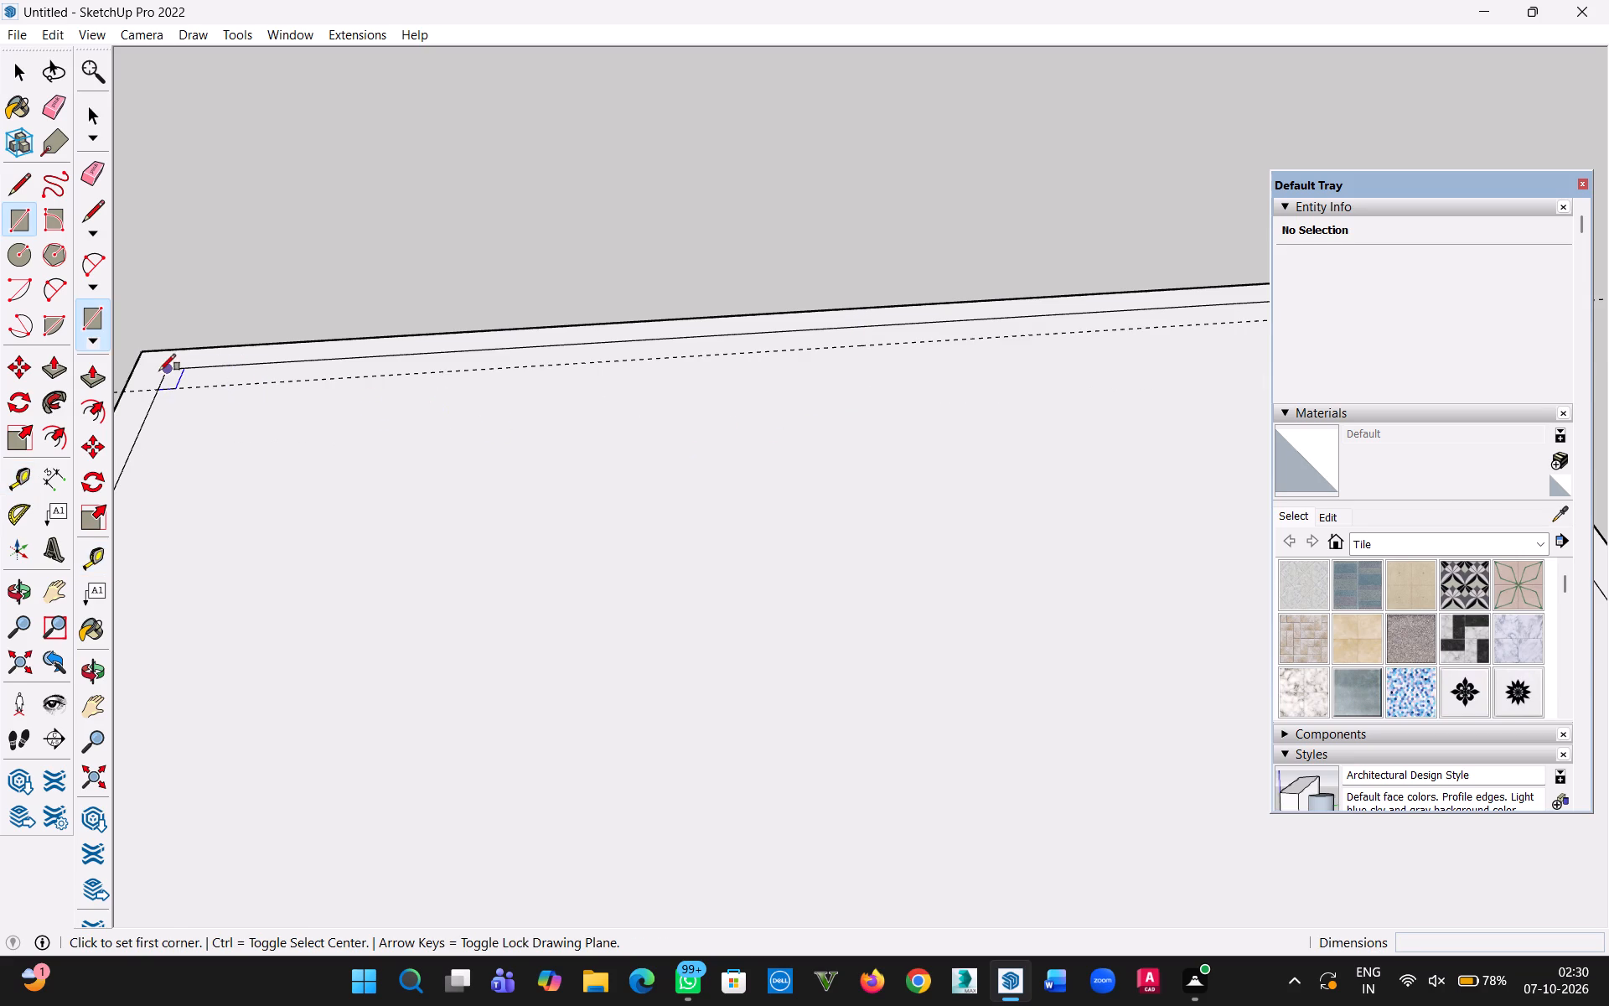
pyautogui.click(163, 372)
pyautogui.press('h')
pyautogui.moveTo(751, 391); pyautogui.dragTo(287, 437)
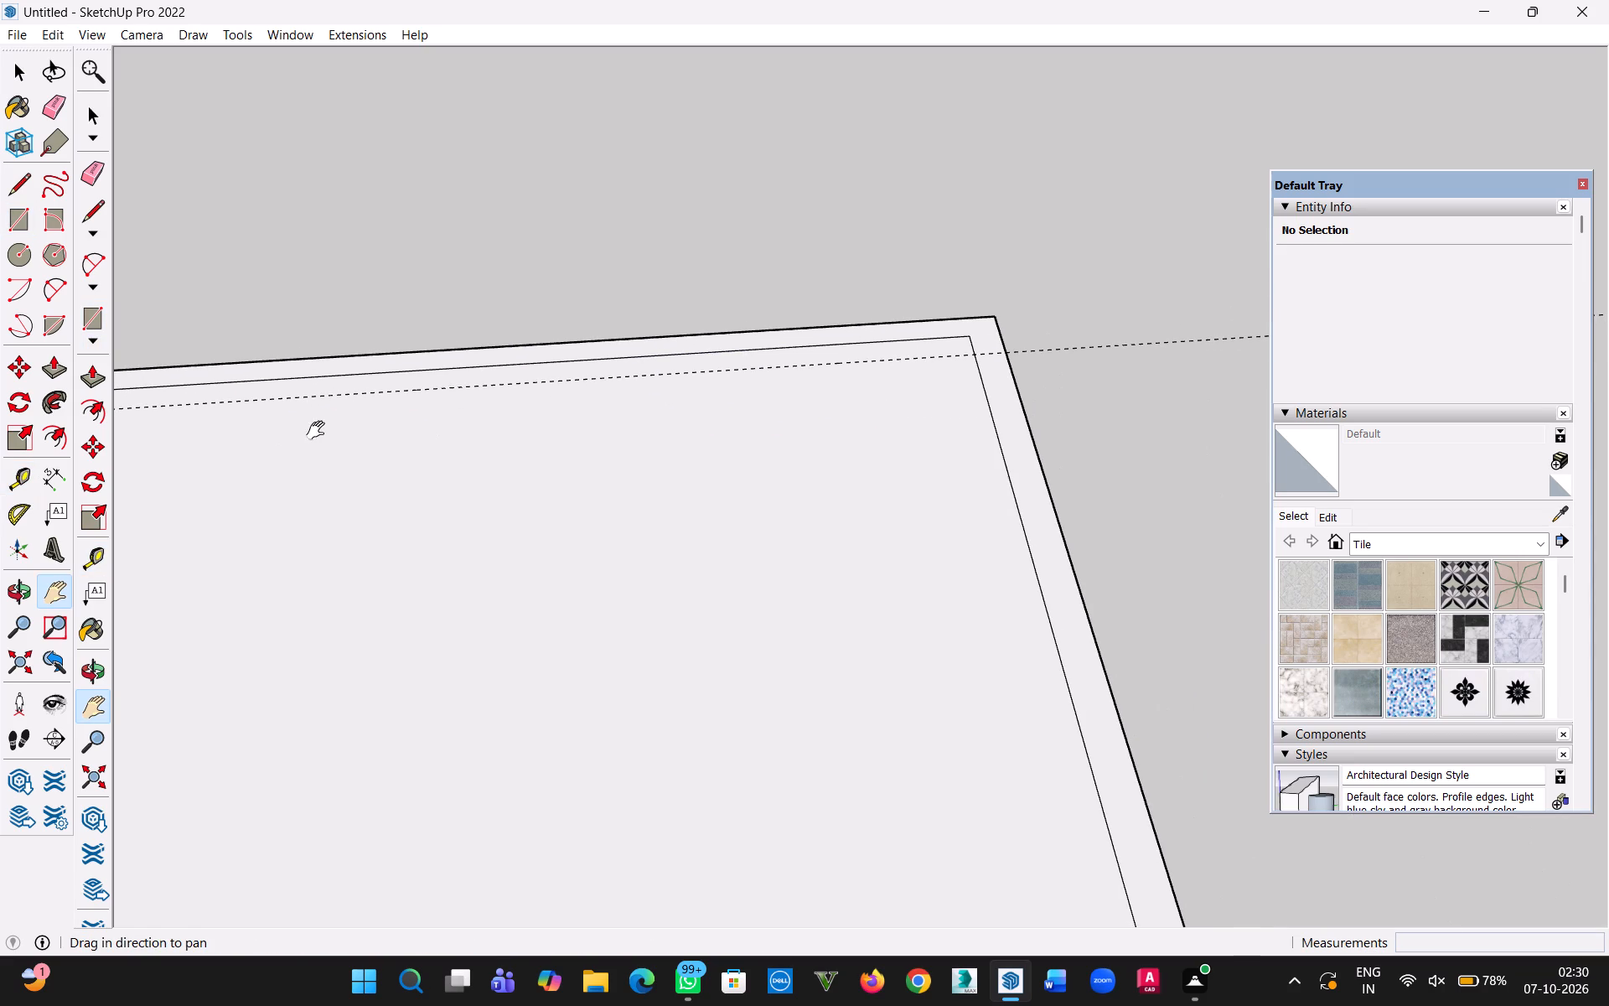
pyautogui.press('Escape')
pyautogui.click(979, 353)
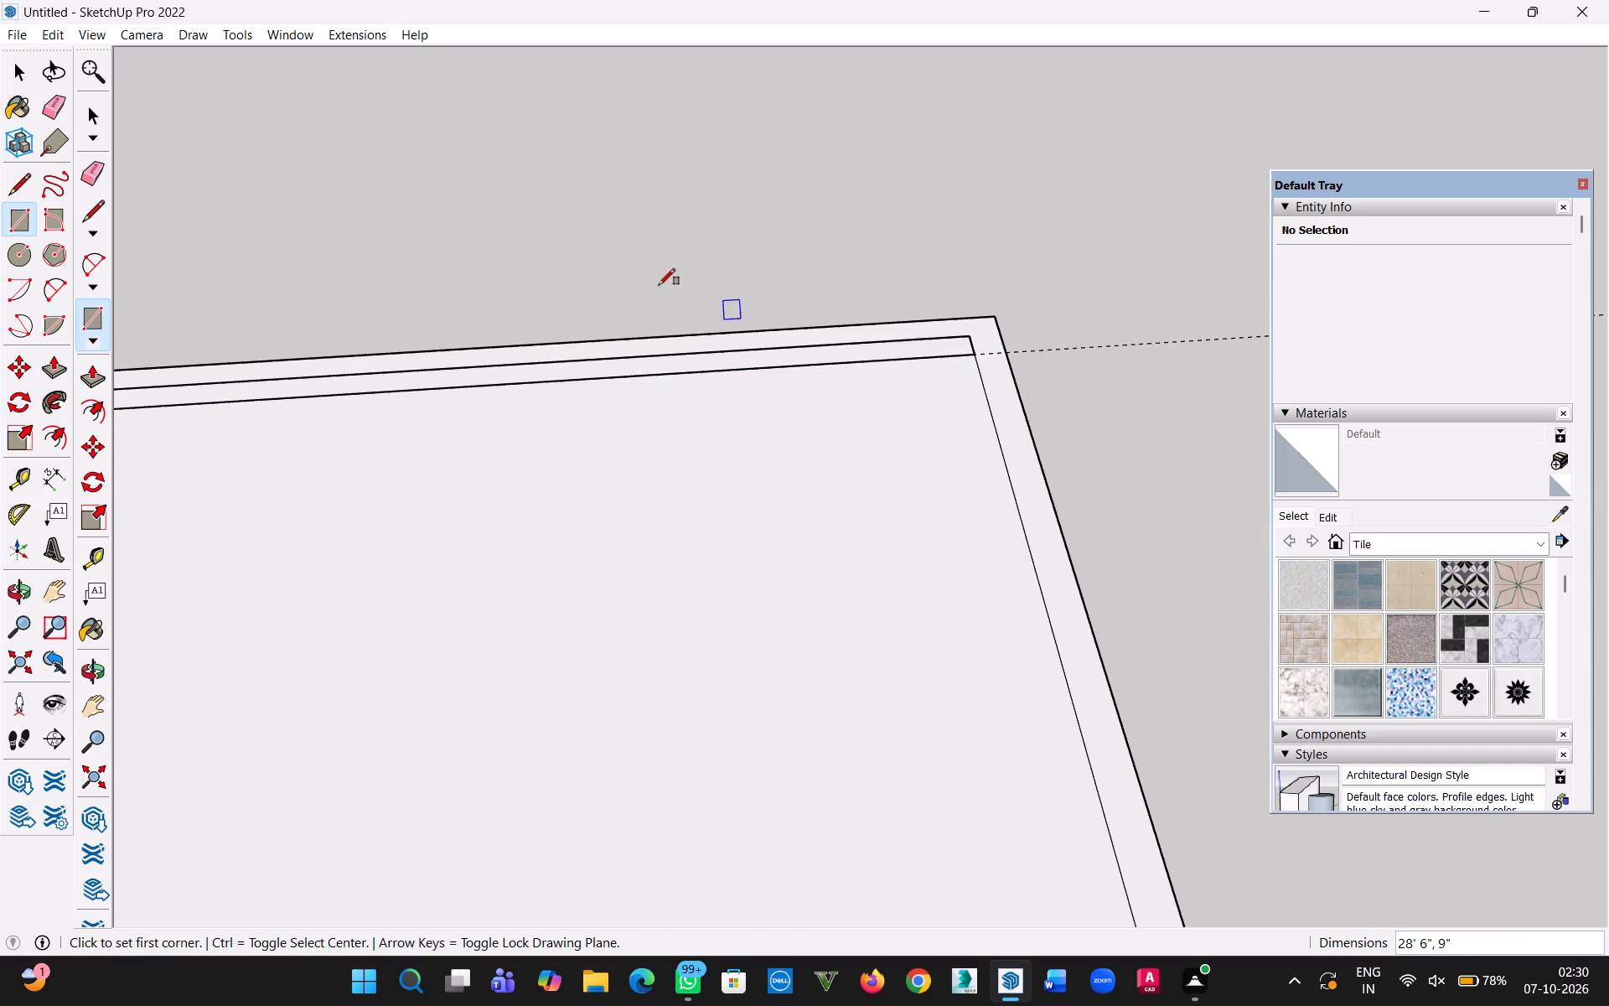
# Push/Pull the new 9" strip up 10' to raise the far wall.
pyautogui.press('p')
pyautogui.click(788, 345)
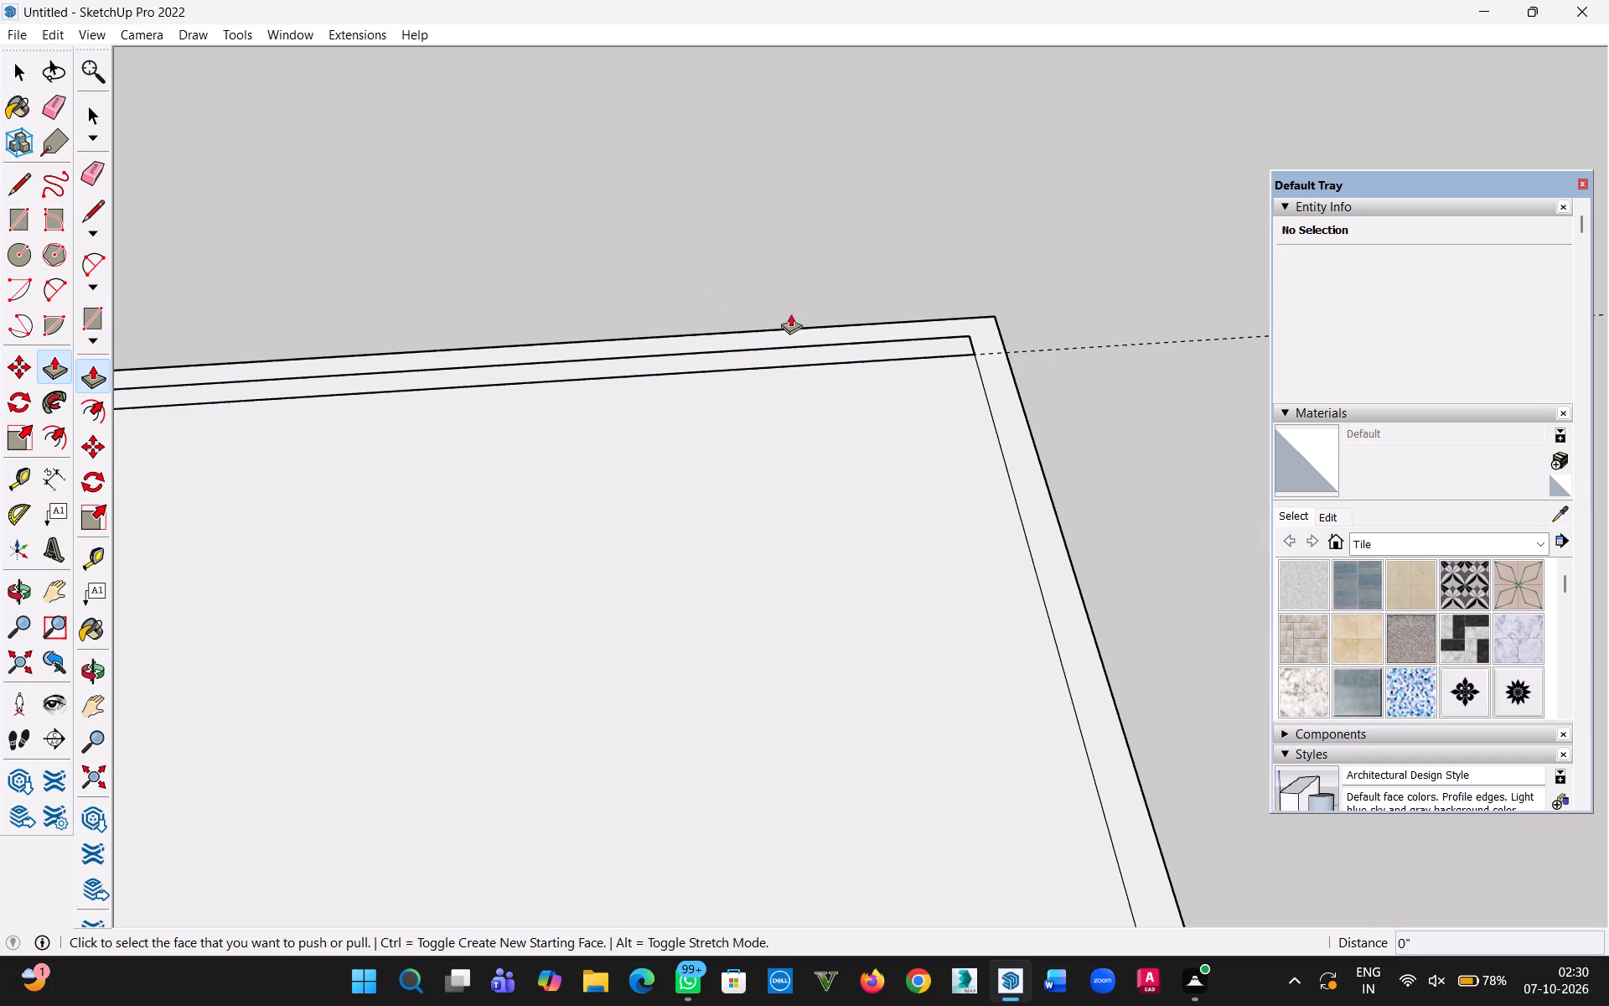
pyautogui.click(792, 351)
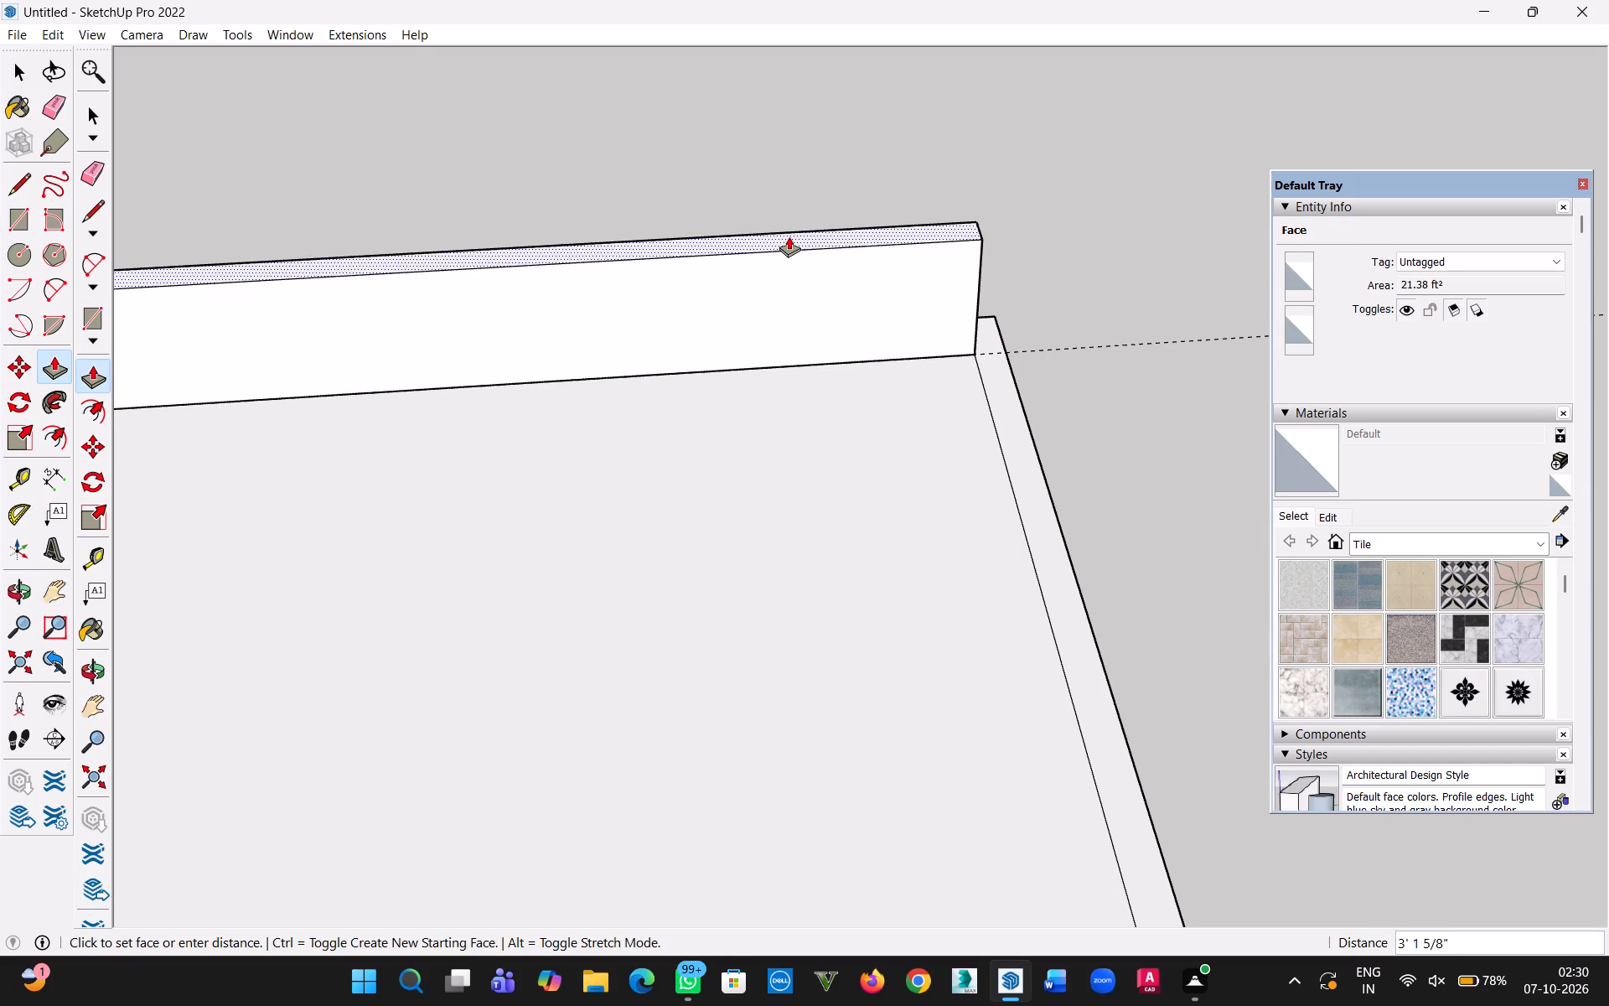
pyautogui.write("10'")
pyautogui.press('Return')
# Draw a vertical rotated rectangle 6" high and 28' 6" long along the outer top edge of the wall.
pyautogui.scroll(-9, 791, 274)
pyautogui.press('h')
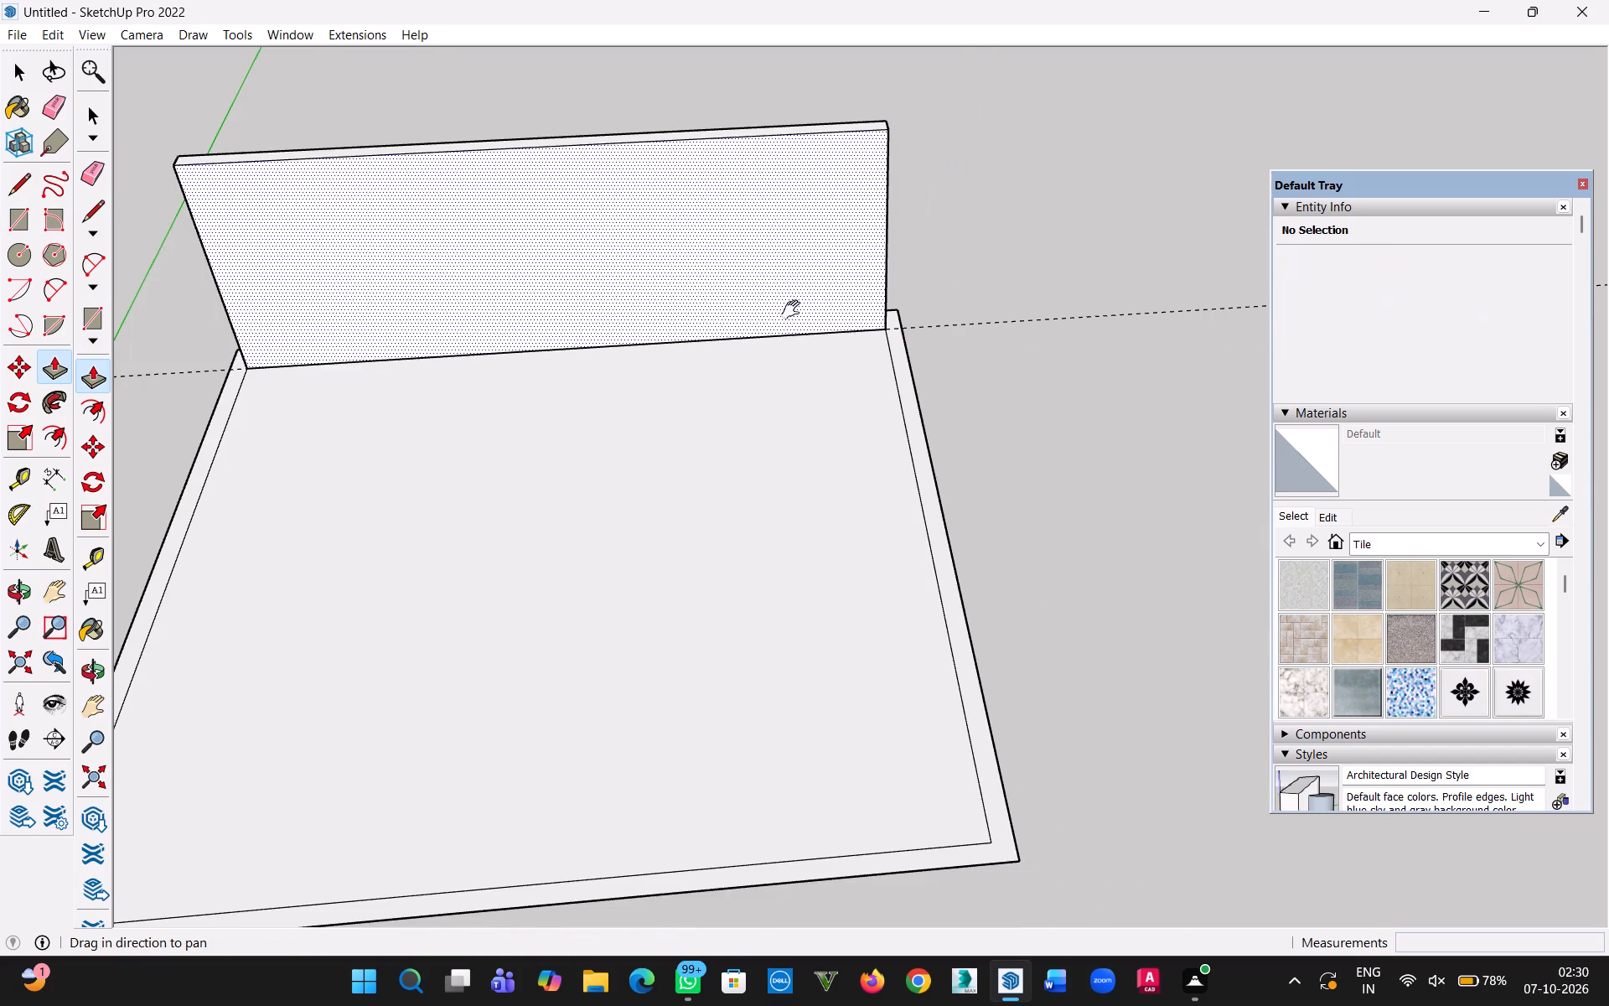
pyautogui.moveTo(680, 445); pyautogui.dragTo(887, 545)
pyautogui.moveTo(792, 563); pyautogui.dragTo(813, 407, button='middle')
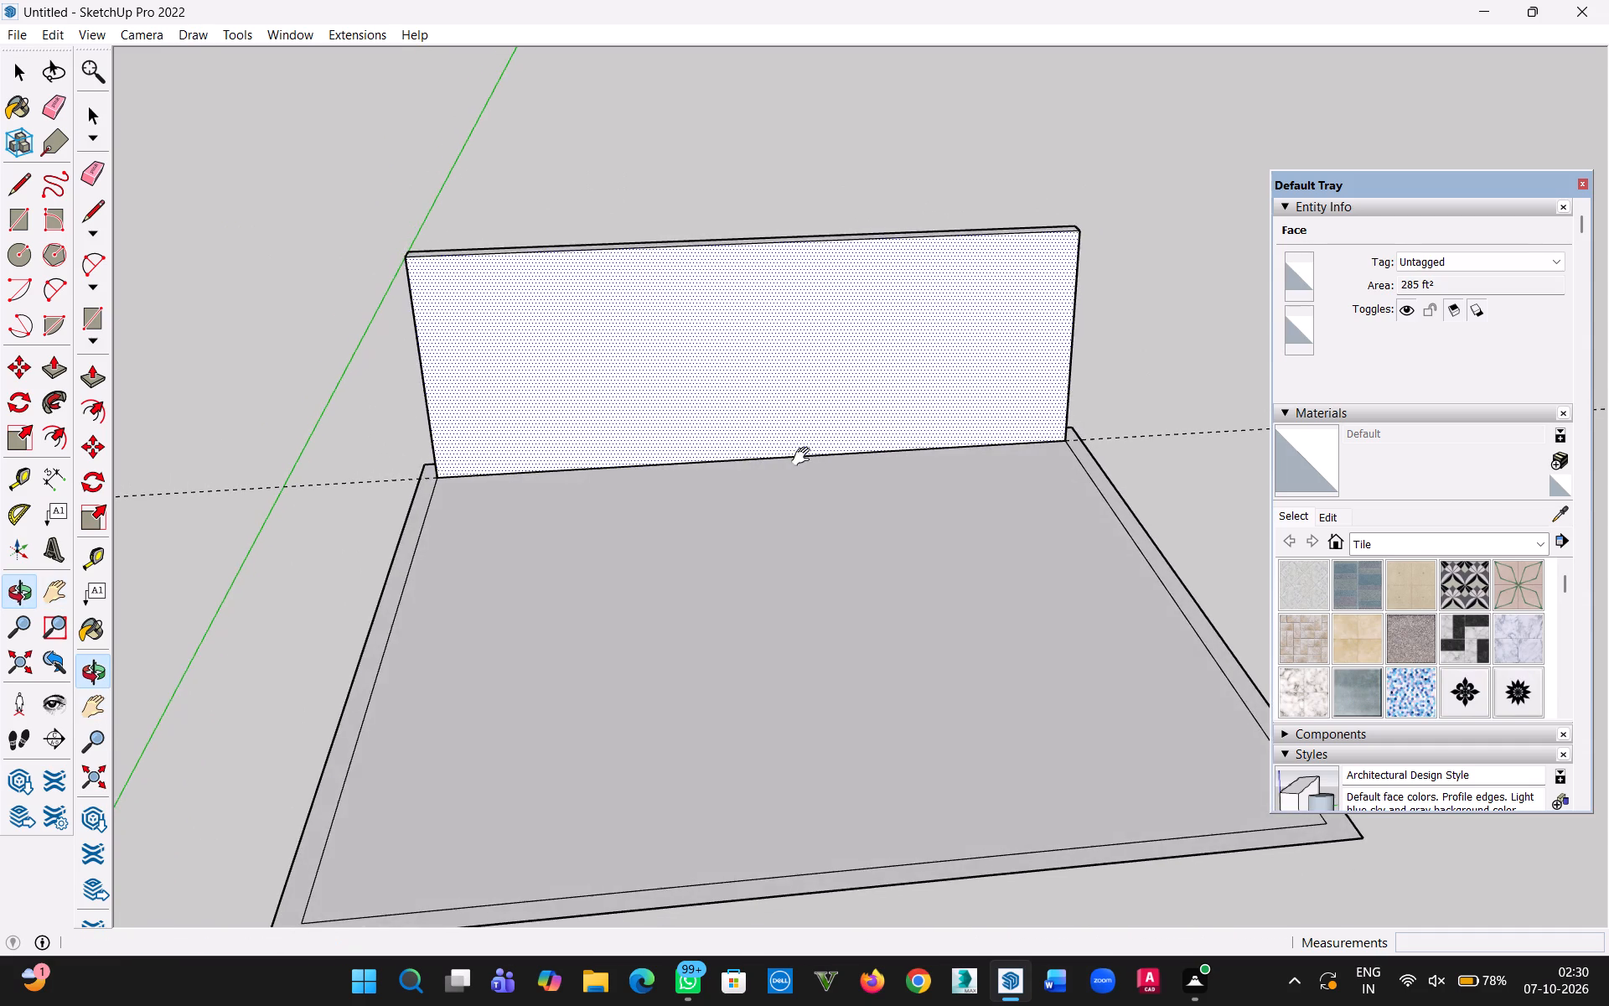
pyautogui.scroll(-2, 792, 480)
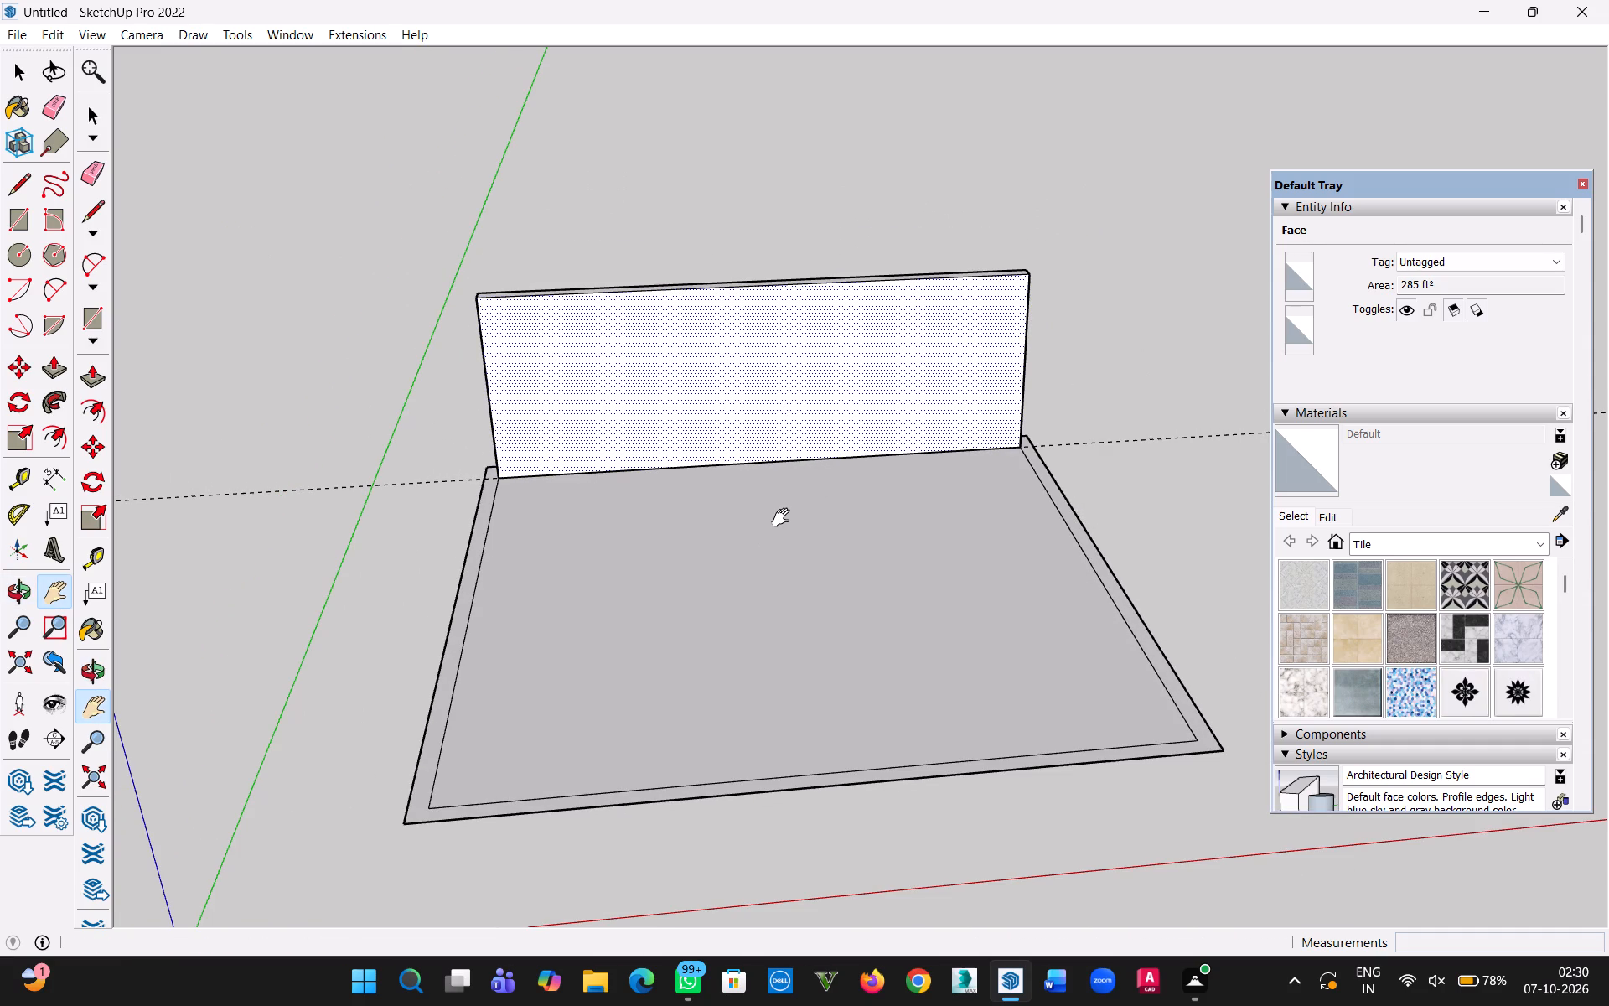
pyautogui.moveTo(949, 412); pyautogui.dragTo(795, 439, button='middle')
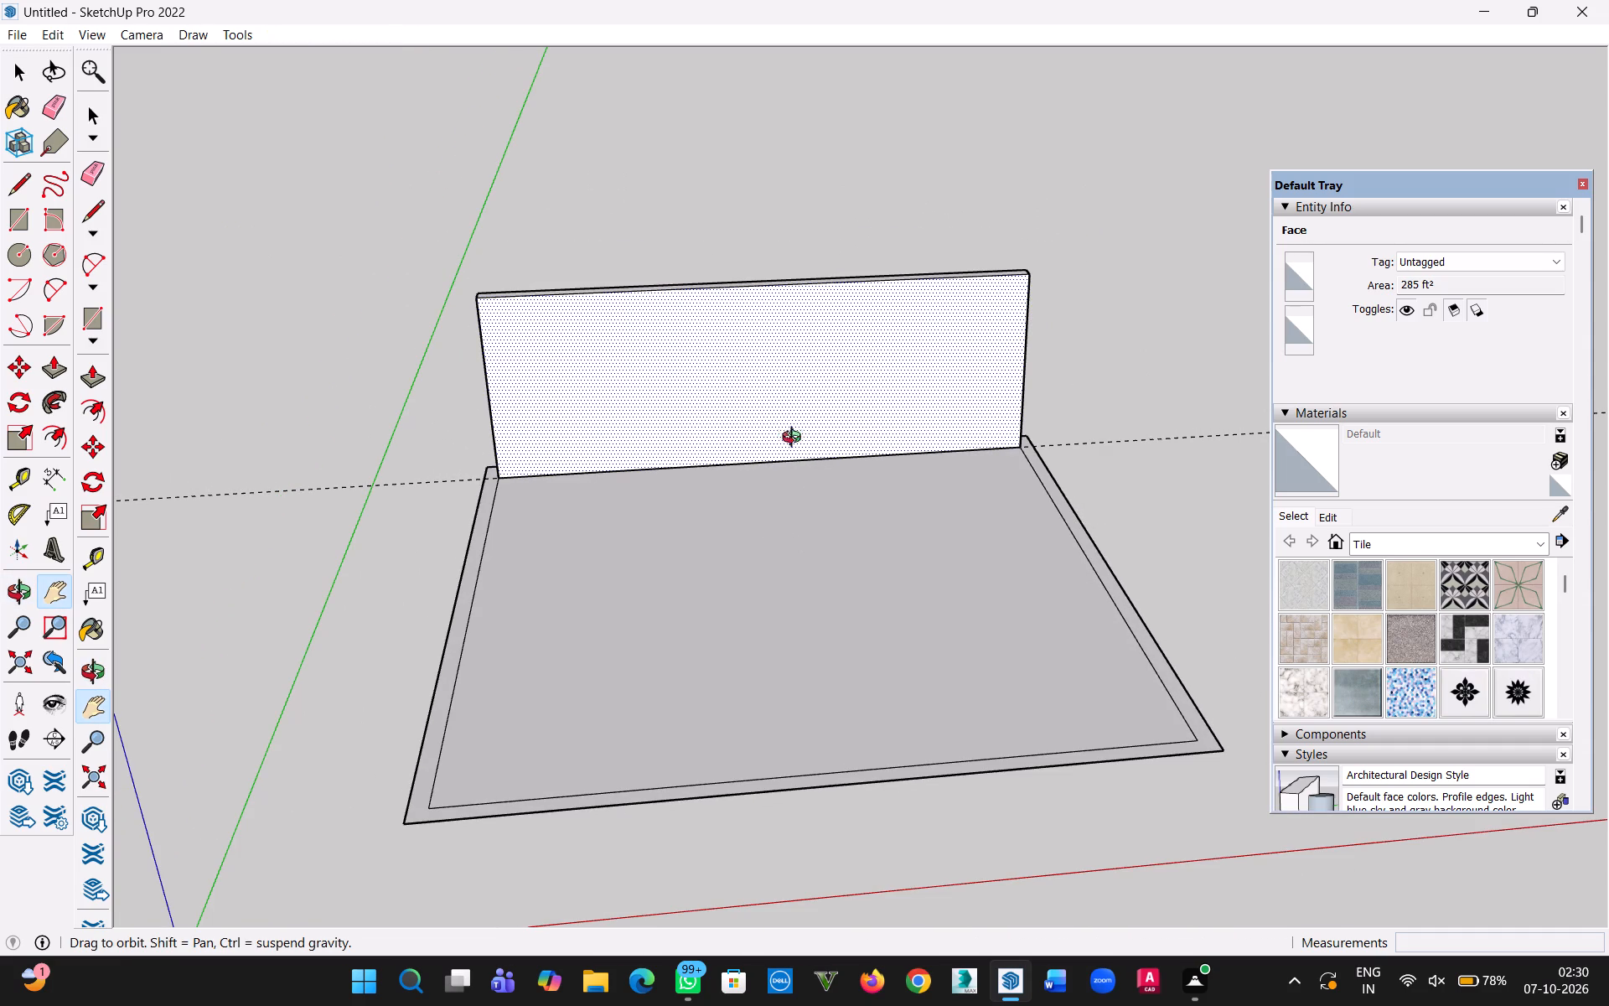
pyautogui.moveTo(795, 439); pyautogui.dragTo(499, 473, button='middle')
pyautogui.moveTo(877, 500); pyautogui.dragTo(586, 532, button='middle')
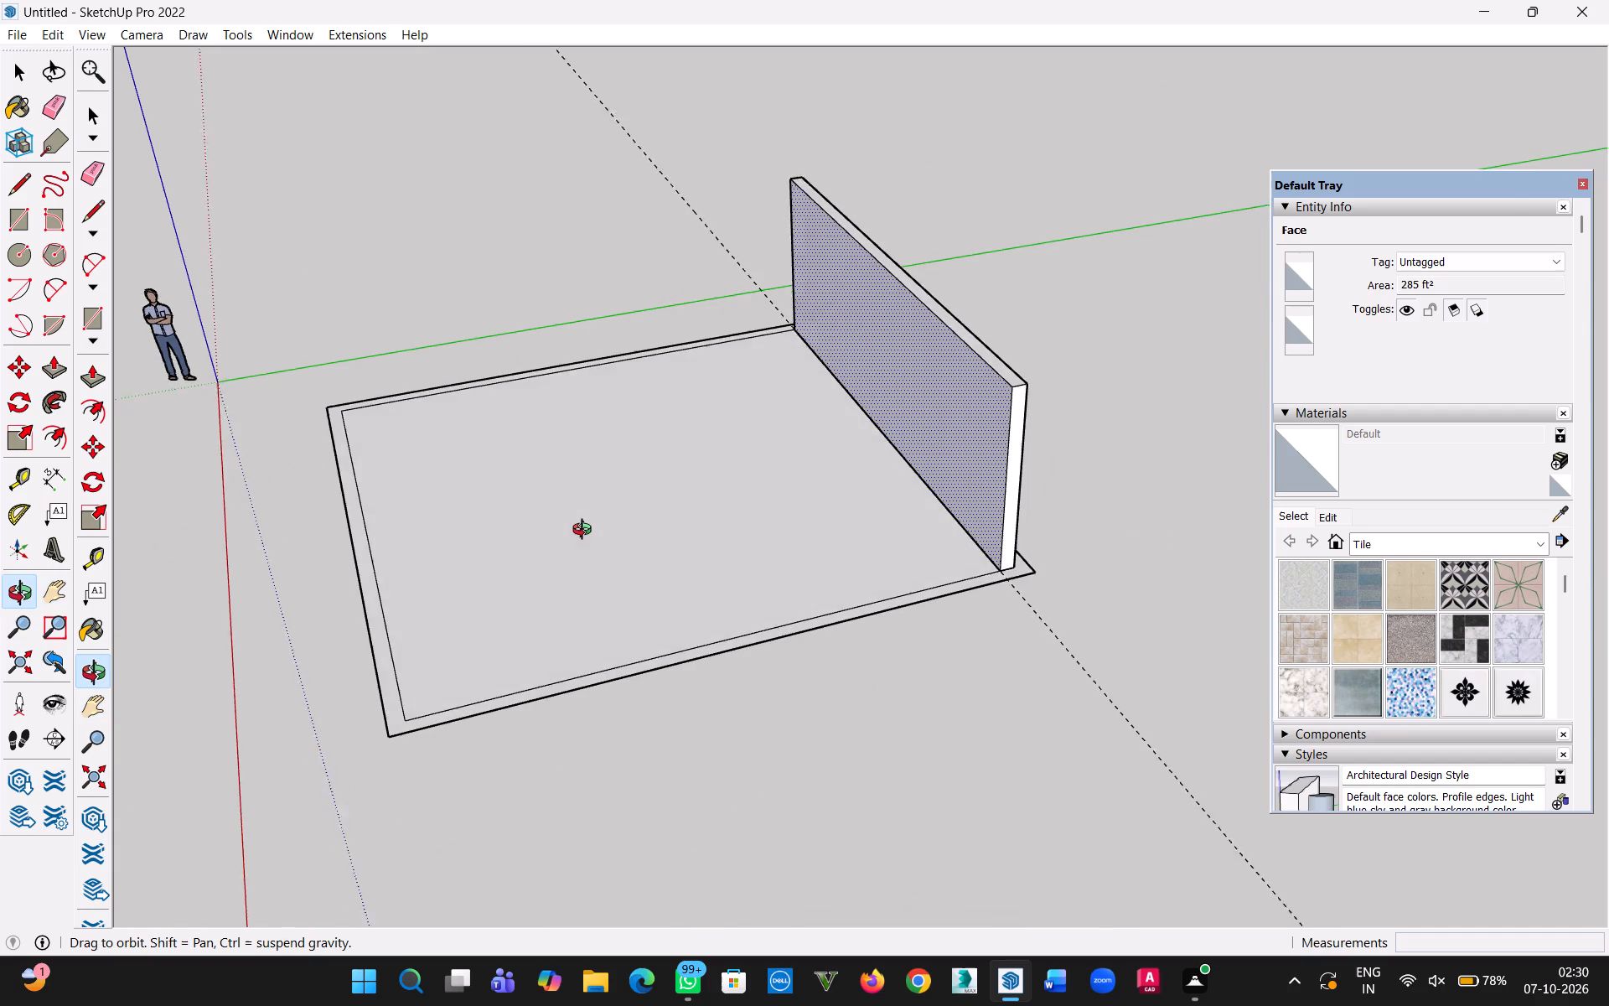
pyautogui.moveTo(586, 532); pyautogui.dragTo(572, 557, button='middle')
pyautogui.scroll(-2, 640, 529)
pyautogui.press('h')
pyautogui.moveTo(764, 555); pyautogui.dragTo(605, 589)
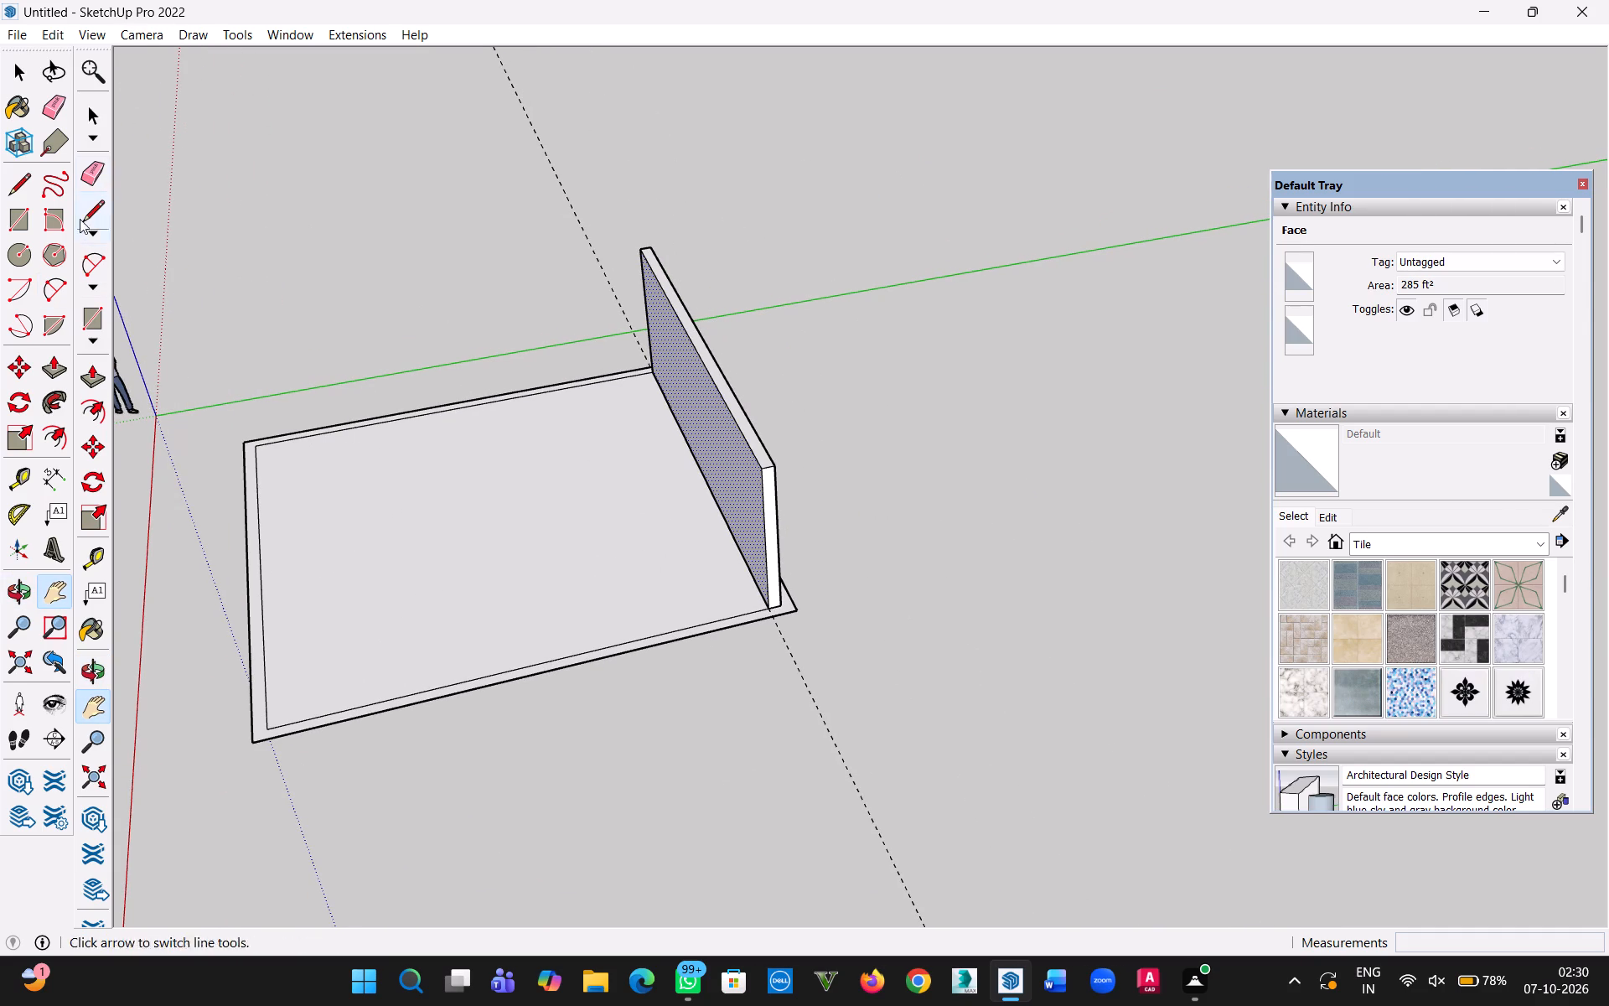
pyautogui.click(56, 212)
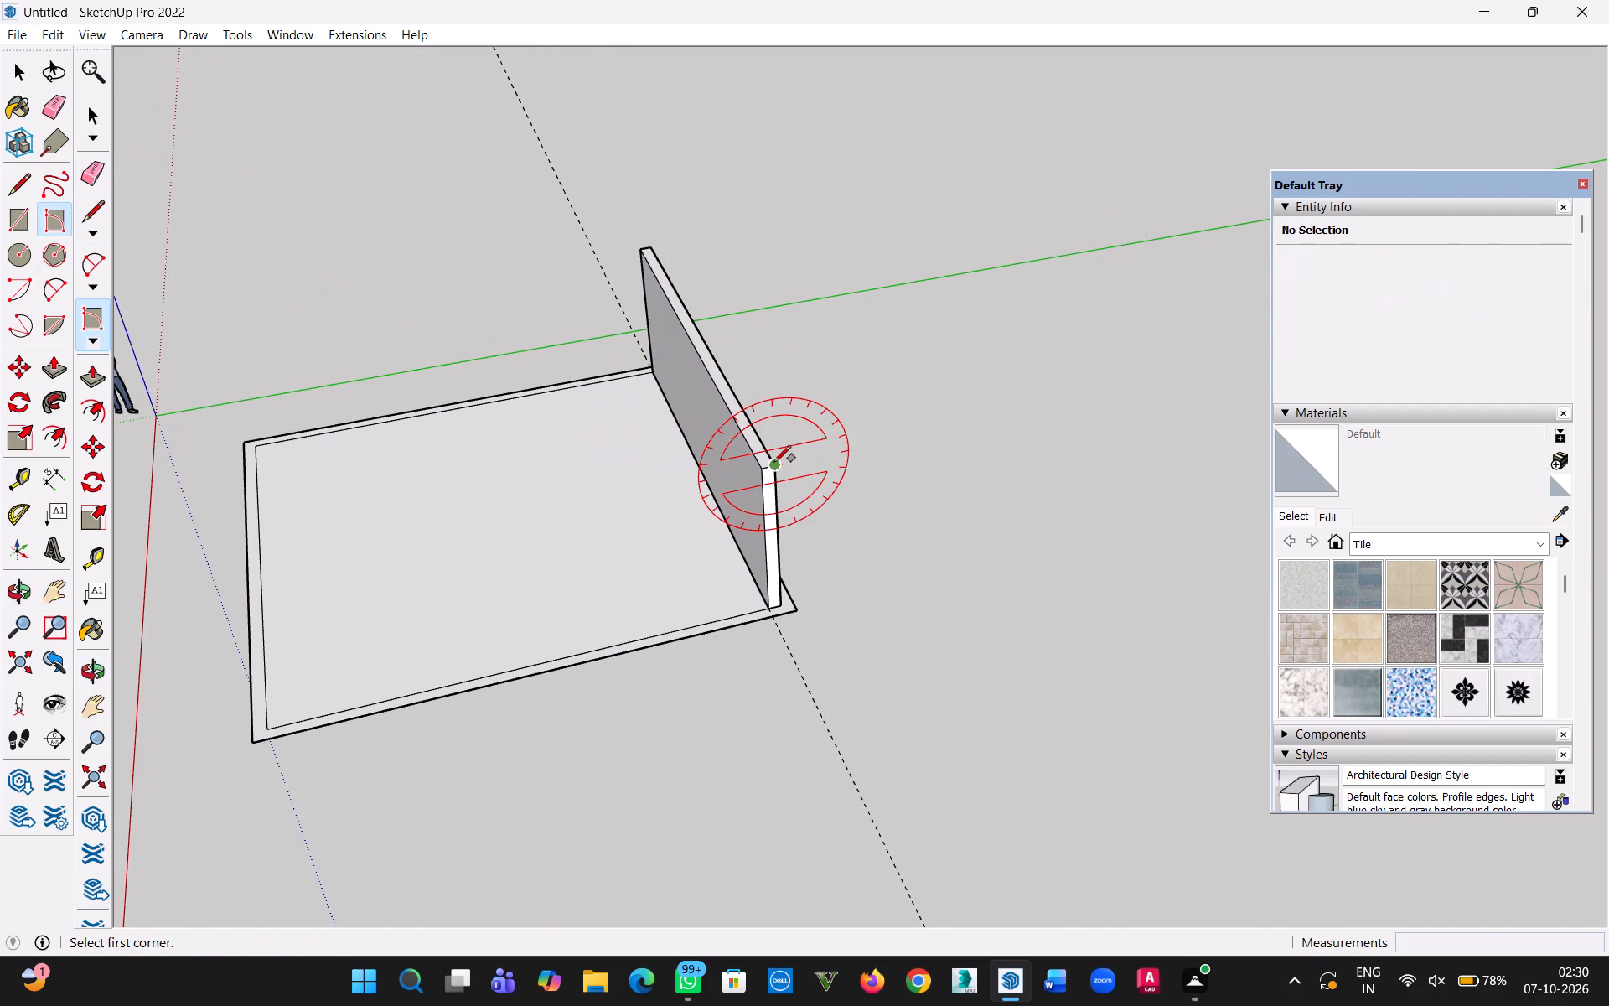
pyautogui.click(774, 462)
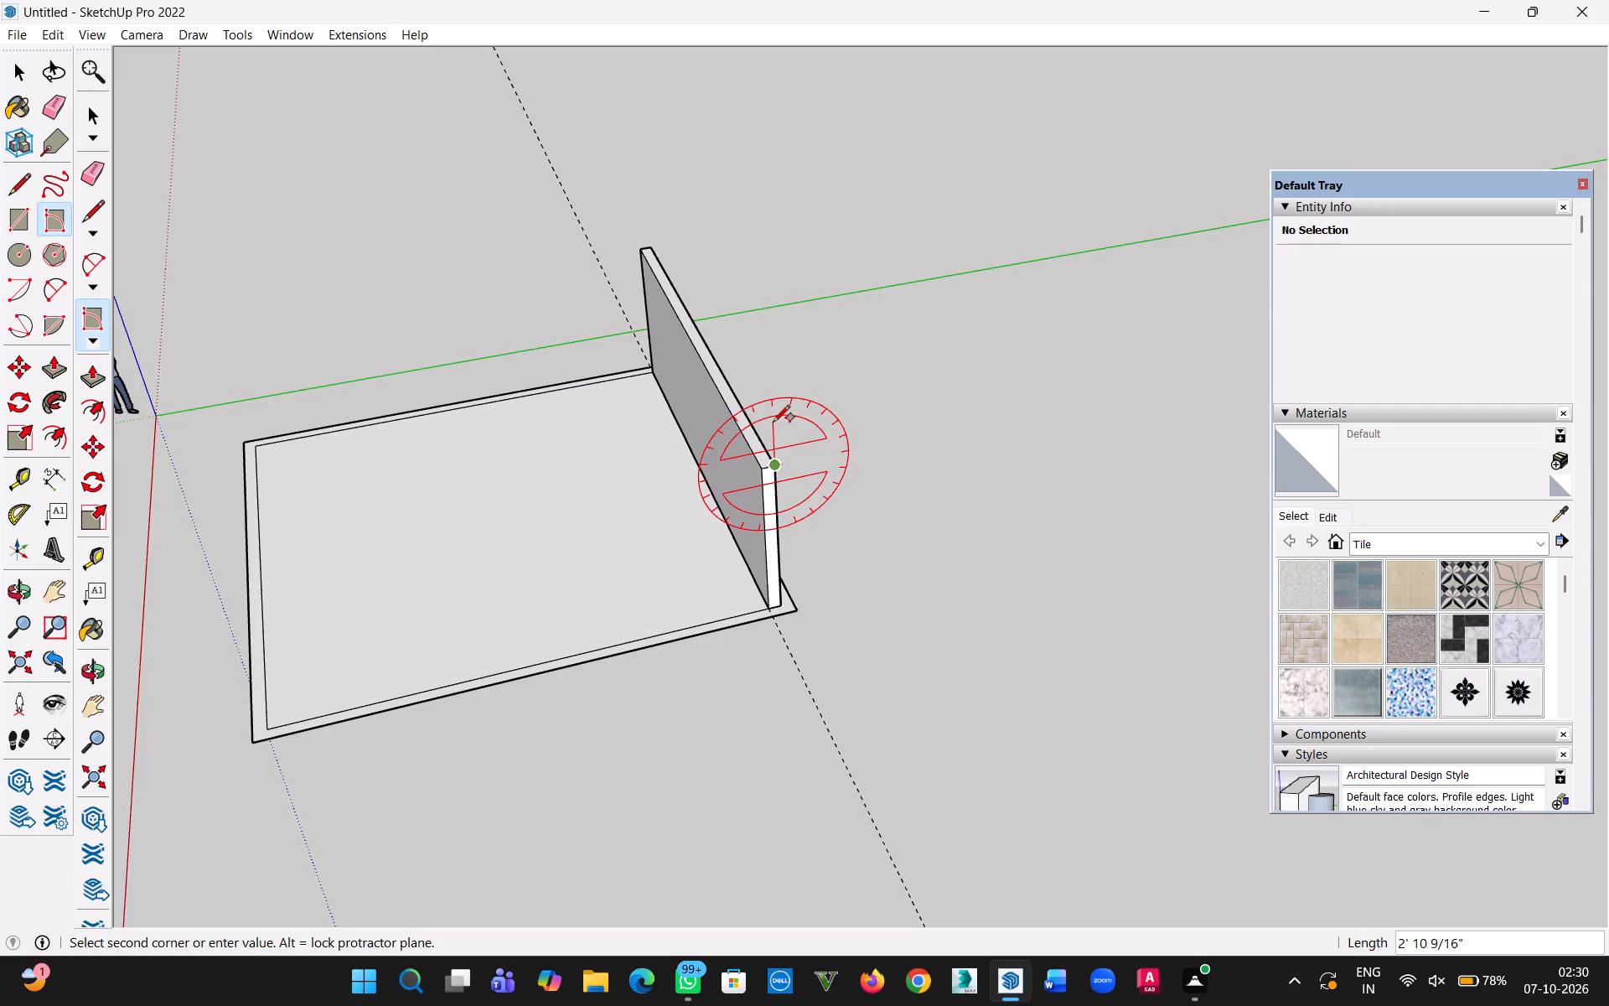
pyautogui.write('6"')
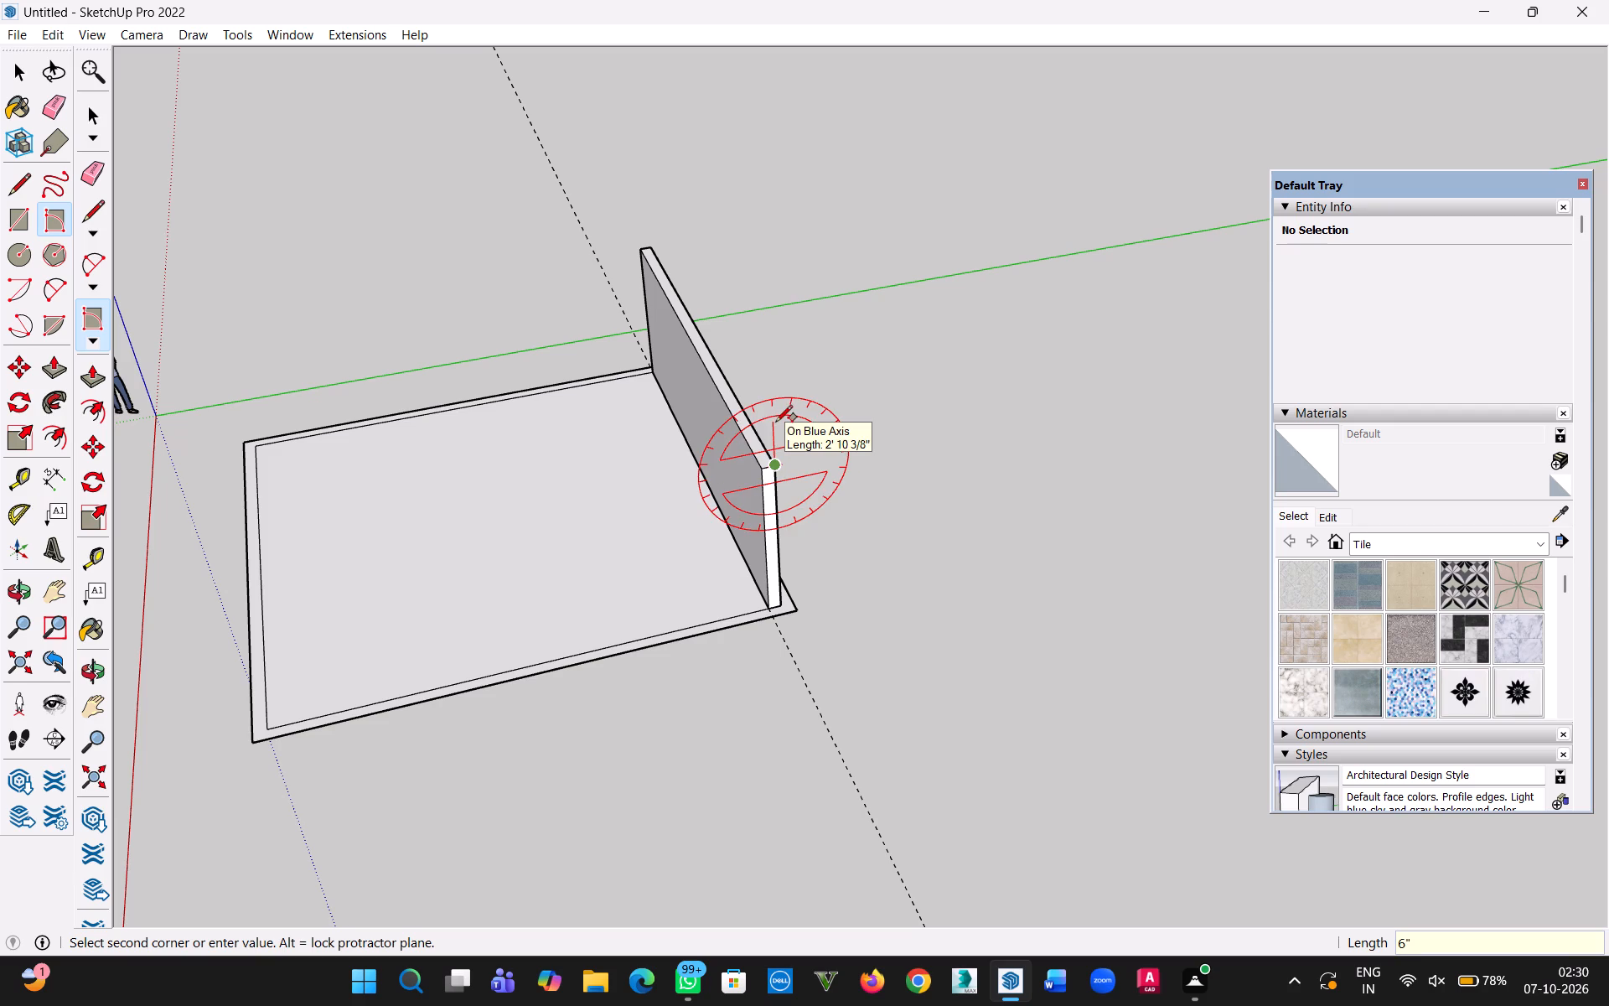
pyautogui.press('Return')
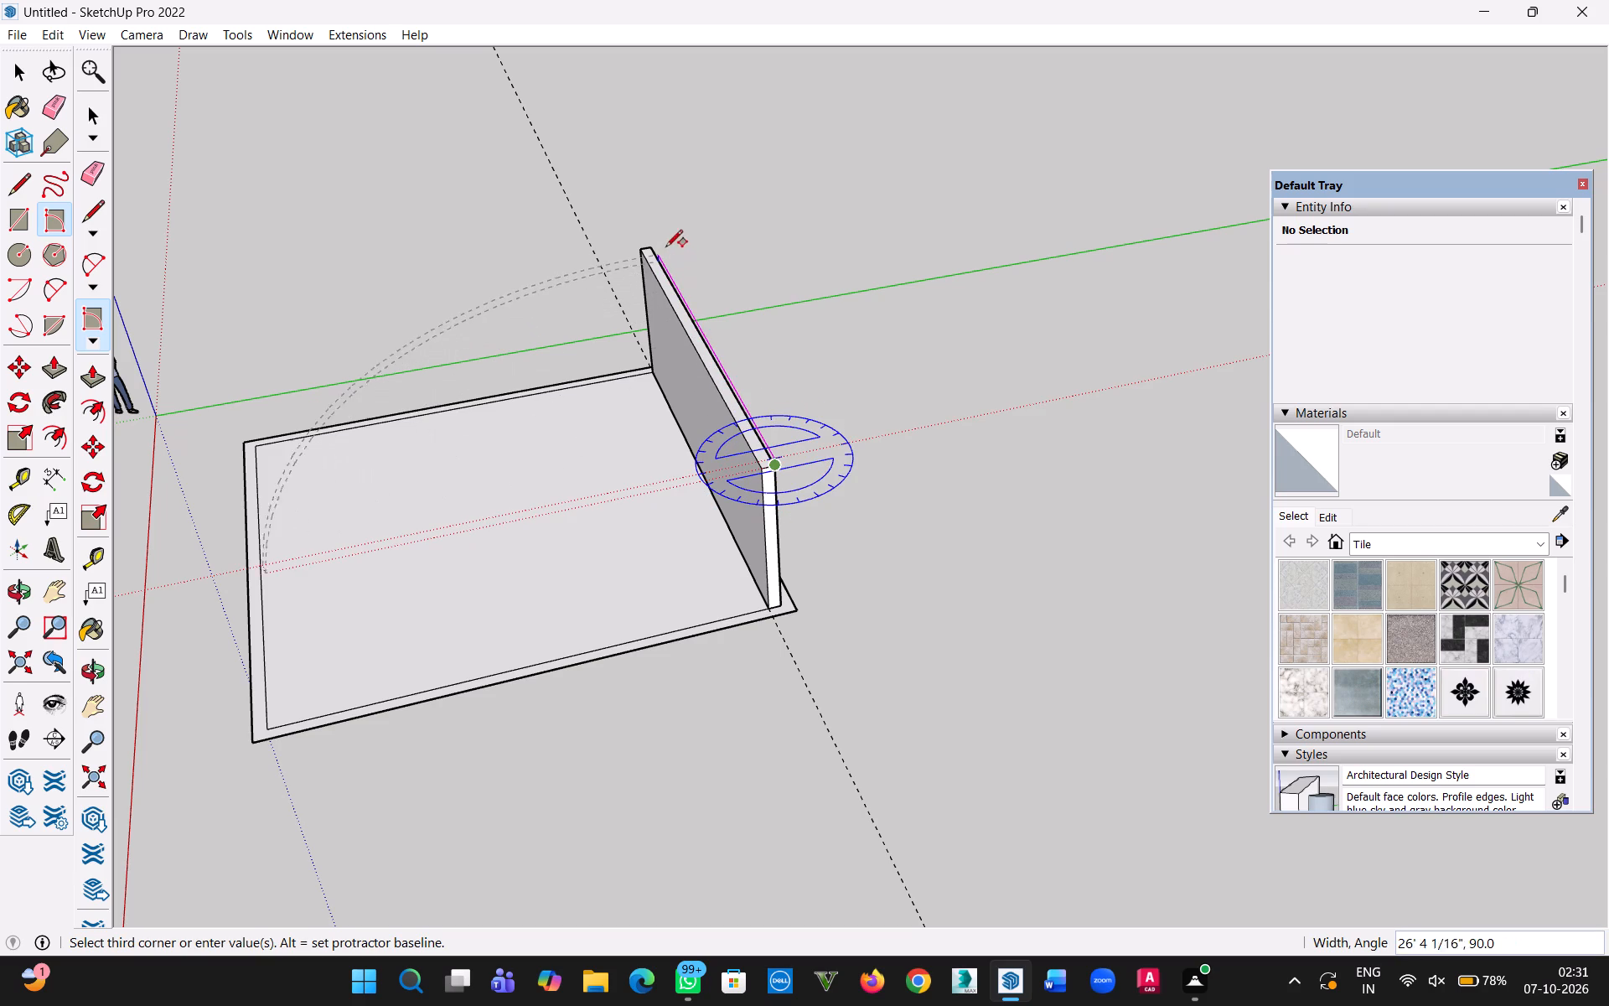
pyautogui.moveTo(644, 249); pyautogui.dragTo(1273, 222, button='middle')
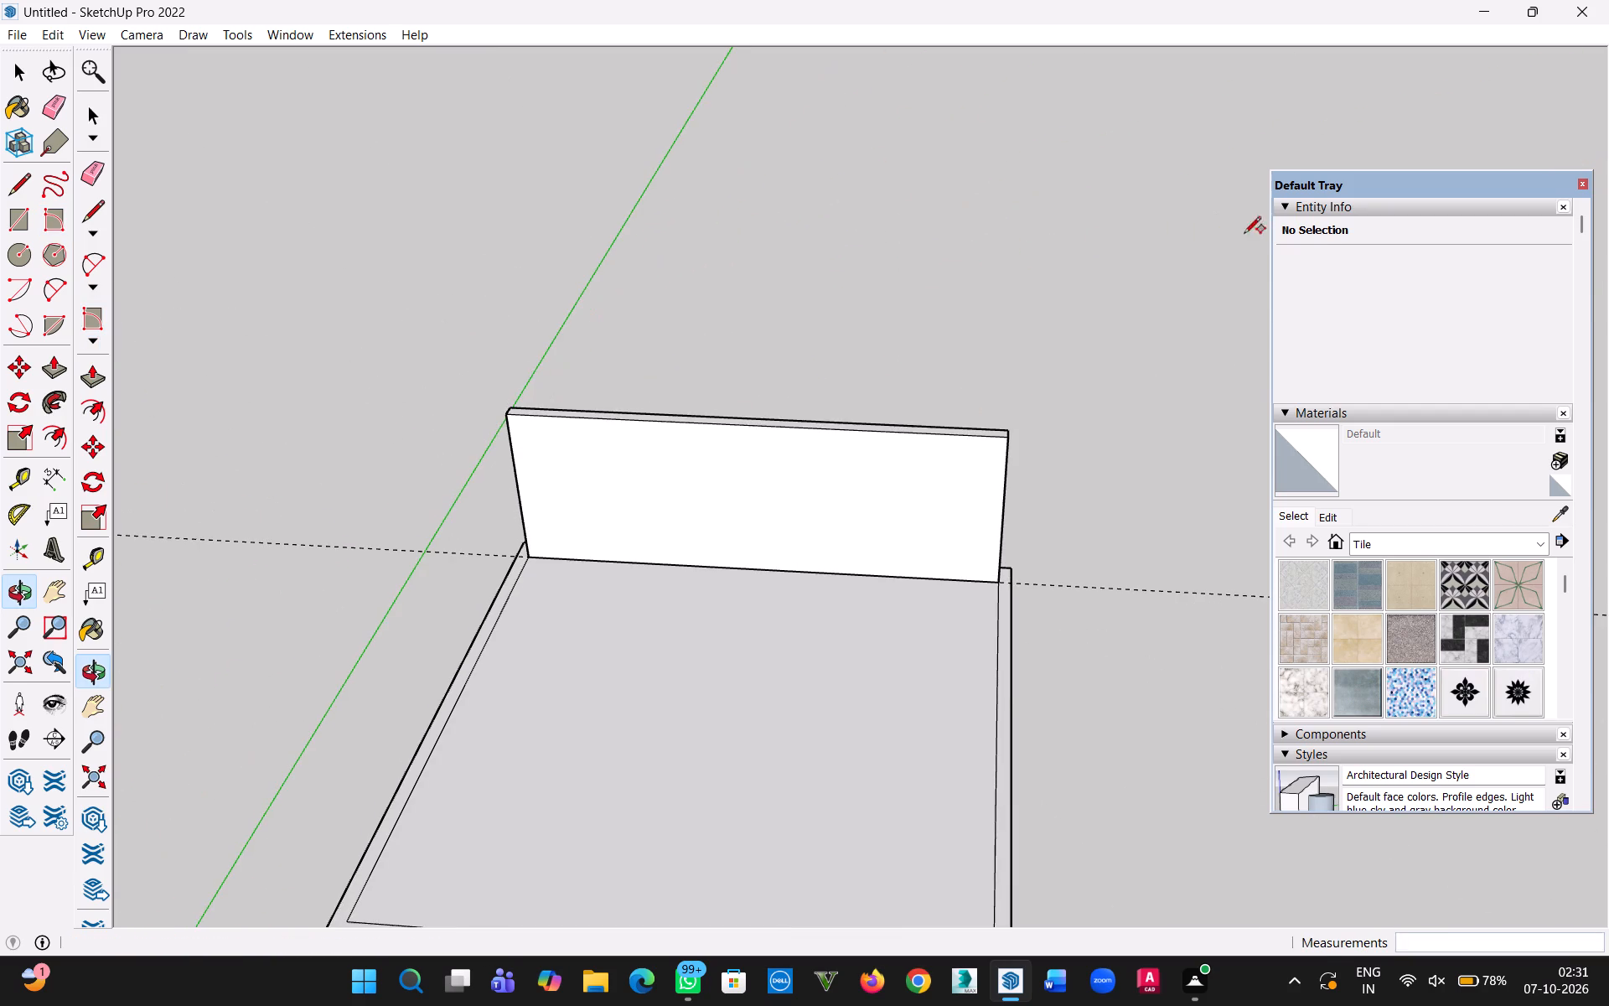
pyautogui.moveTo(660, 435); pyautogui.dragTo(882, 405, button='middle')
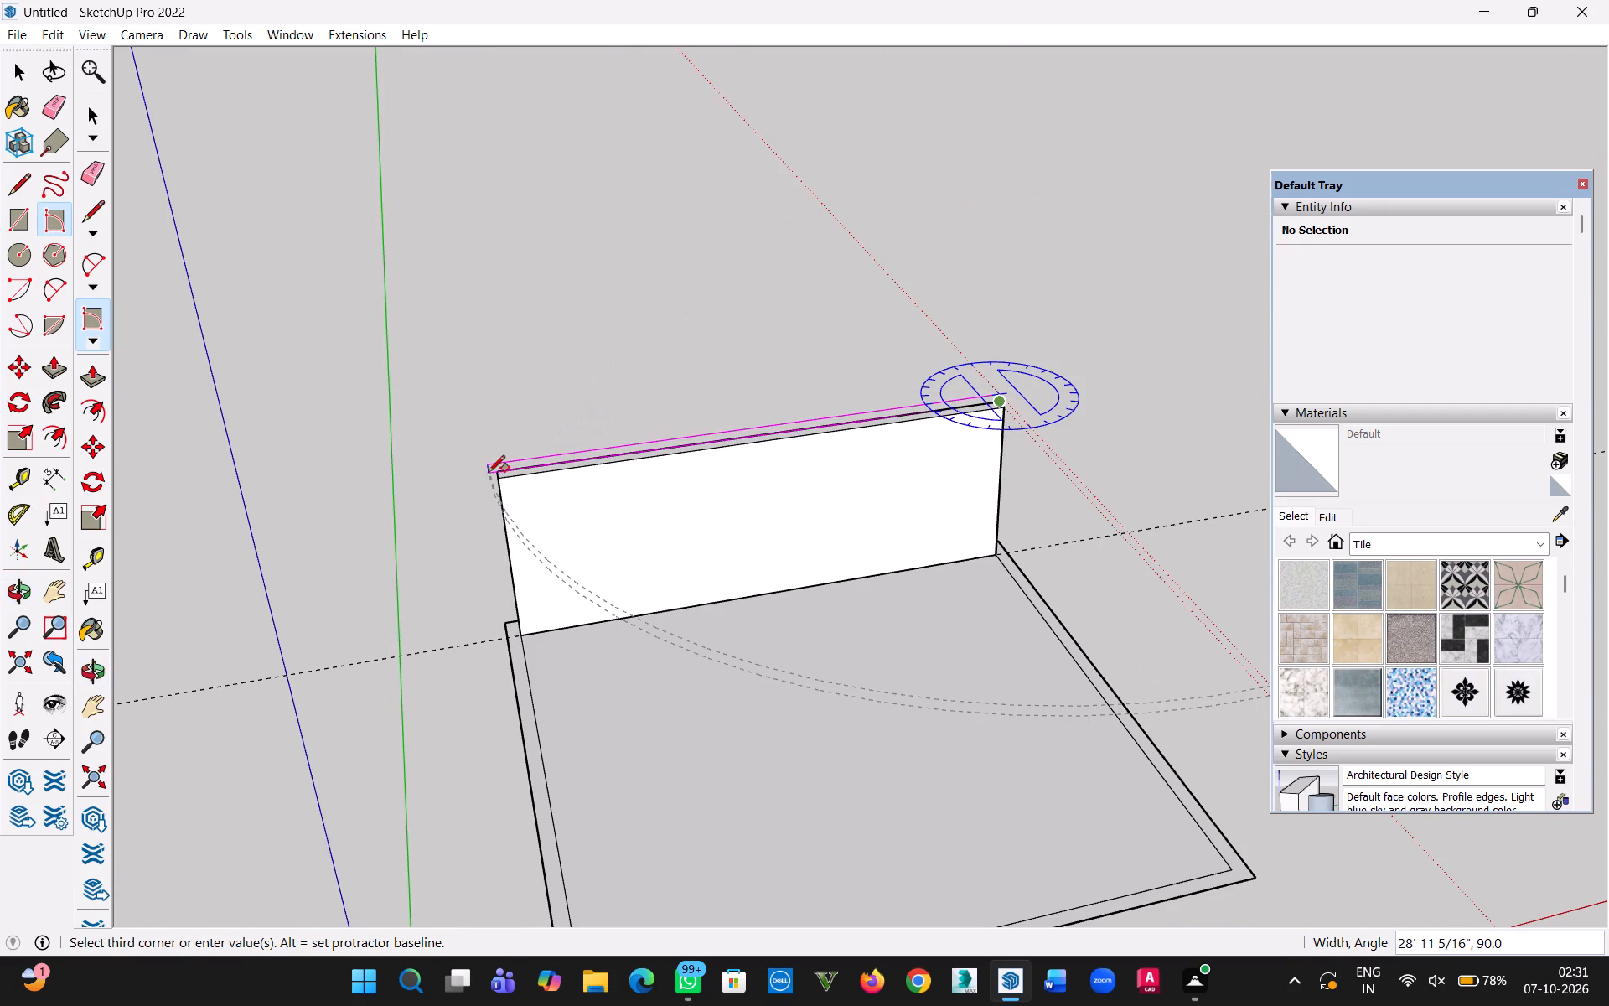
pyautogui.click(498, 472)
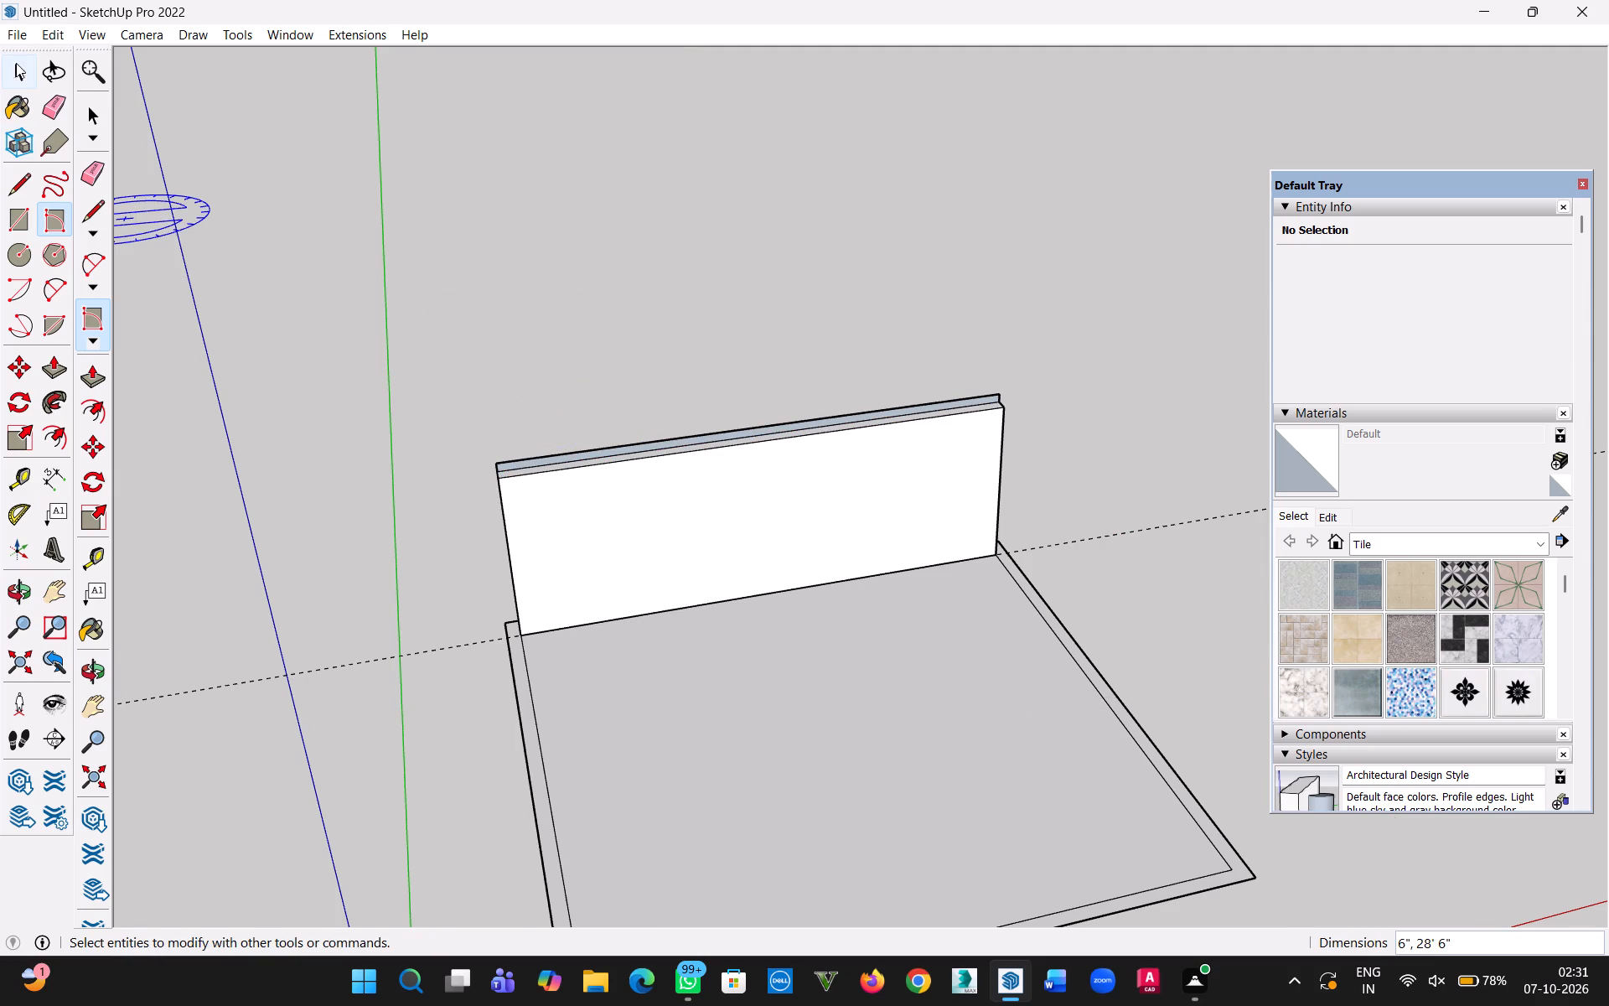
# Push/Pull the 6" strip atop the far wall outward 28' 6" to the base's near inner edge, forming the slab.
pyautogui.click(19, 68)
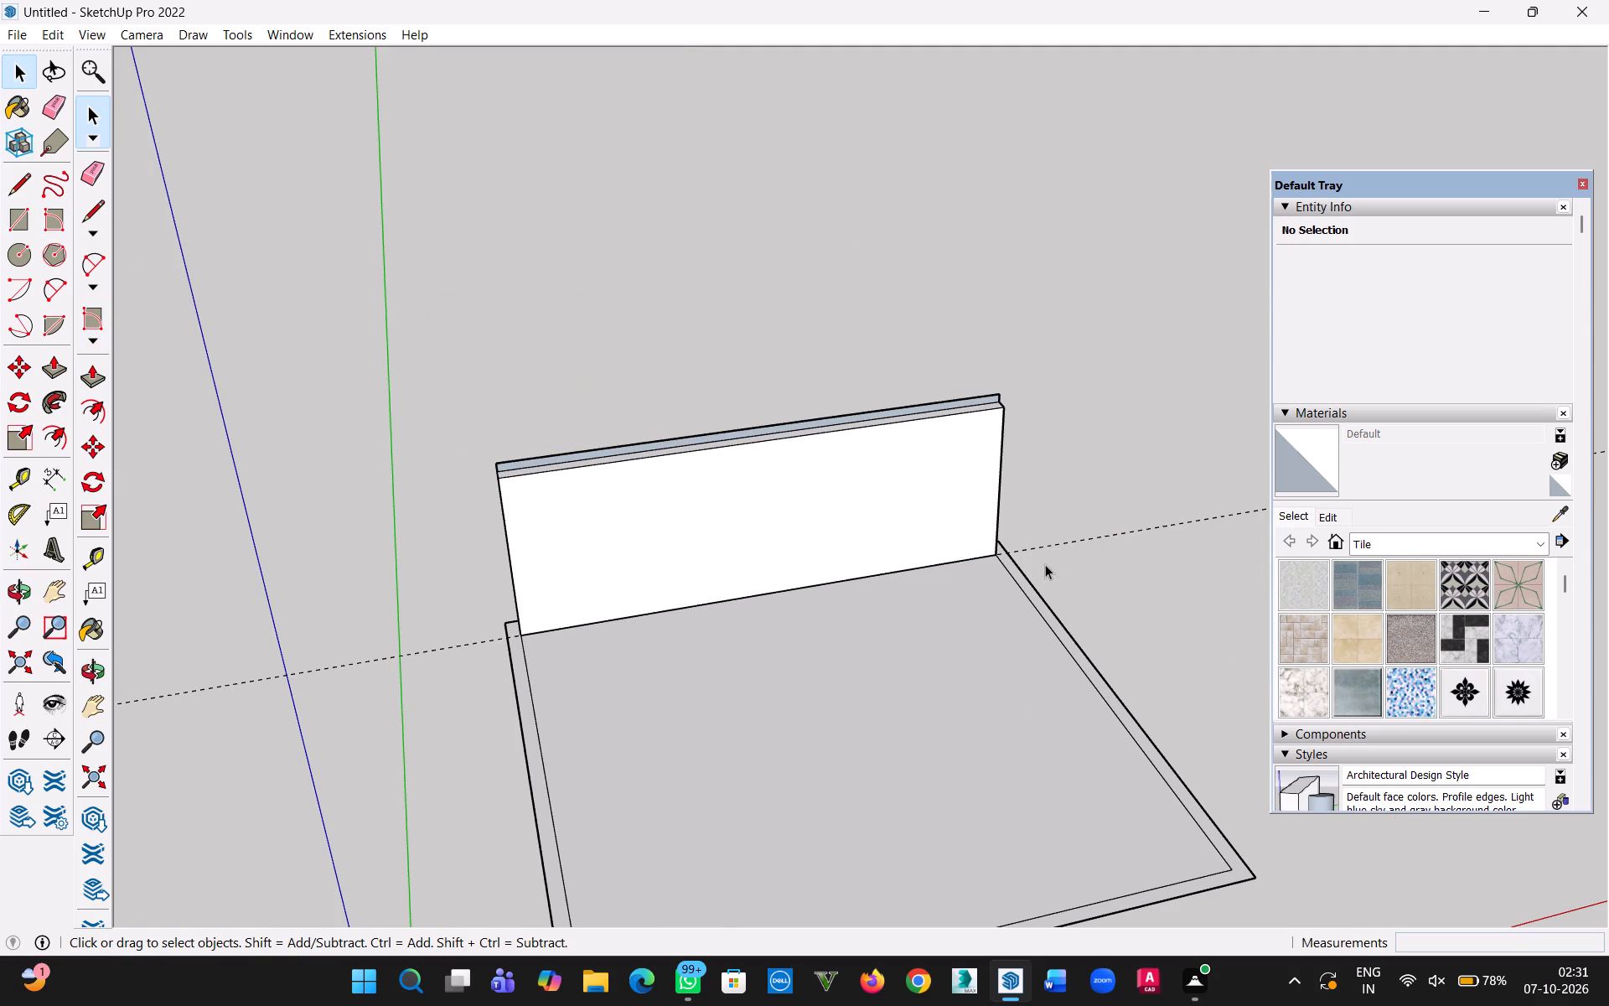
pyautogui.press('p')
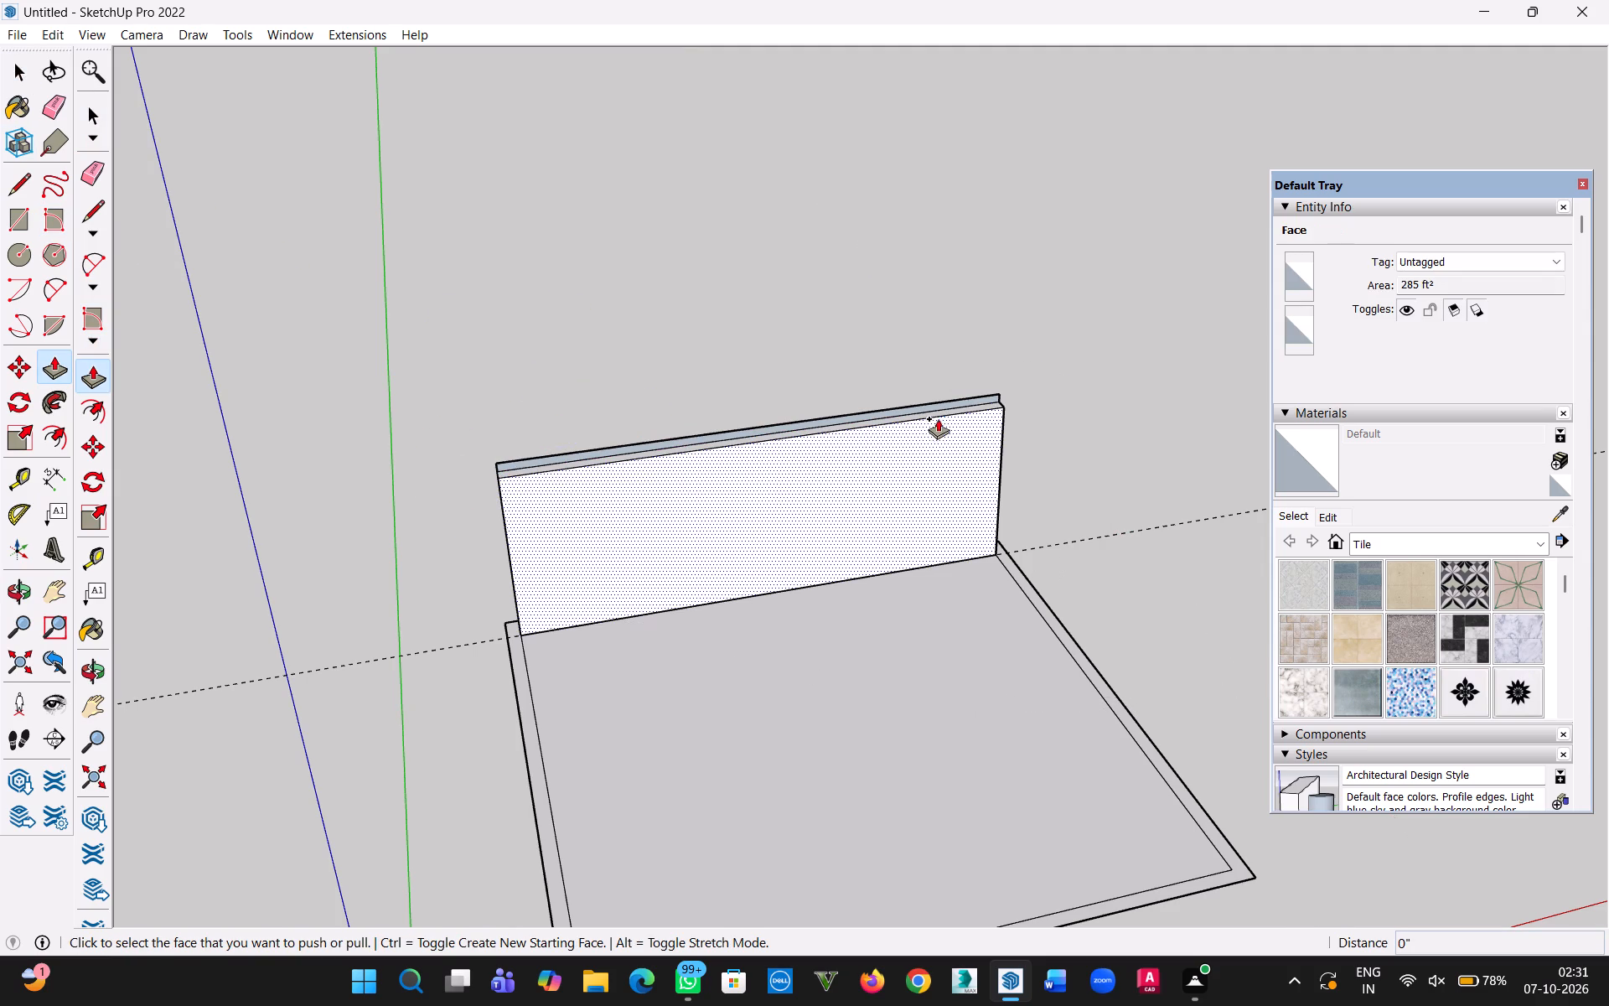
pyautogui.scroll(10, 941, 404)
pyautogui.click(917, 397)
pyautogui.scroll(-6, 938, 536)
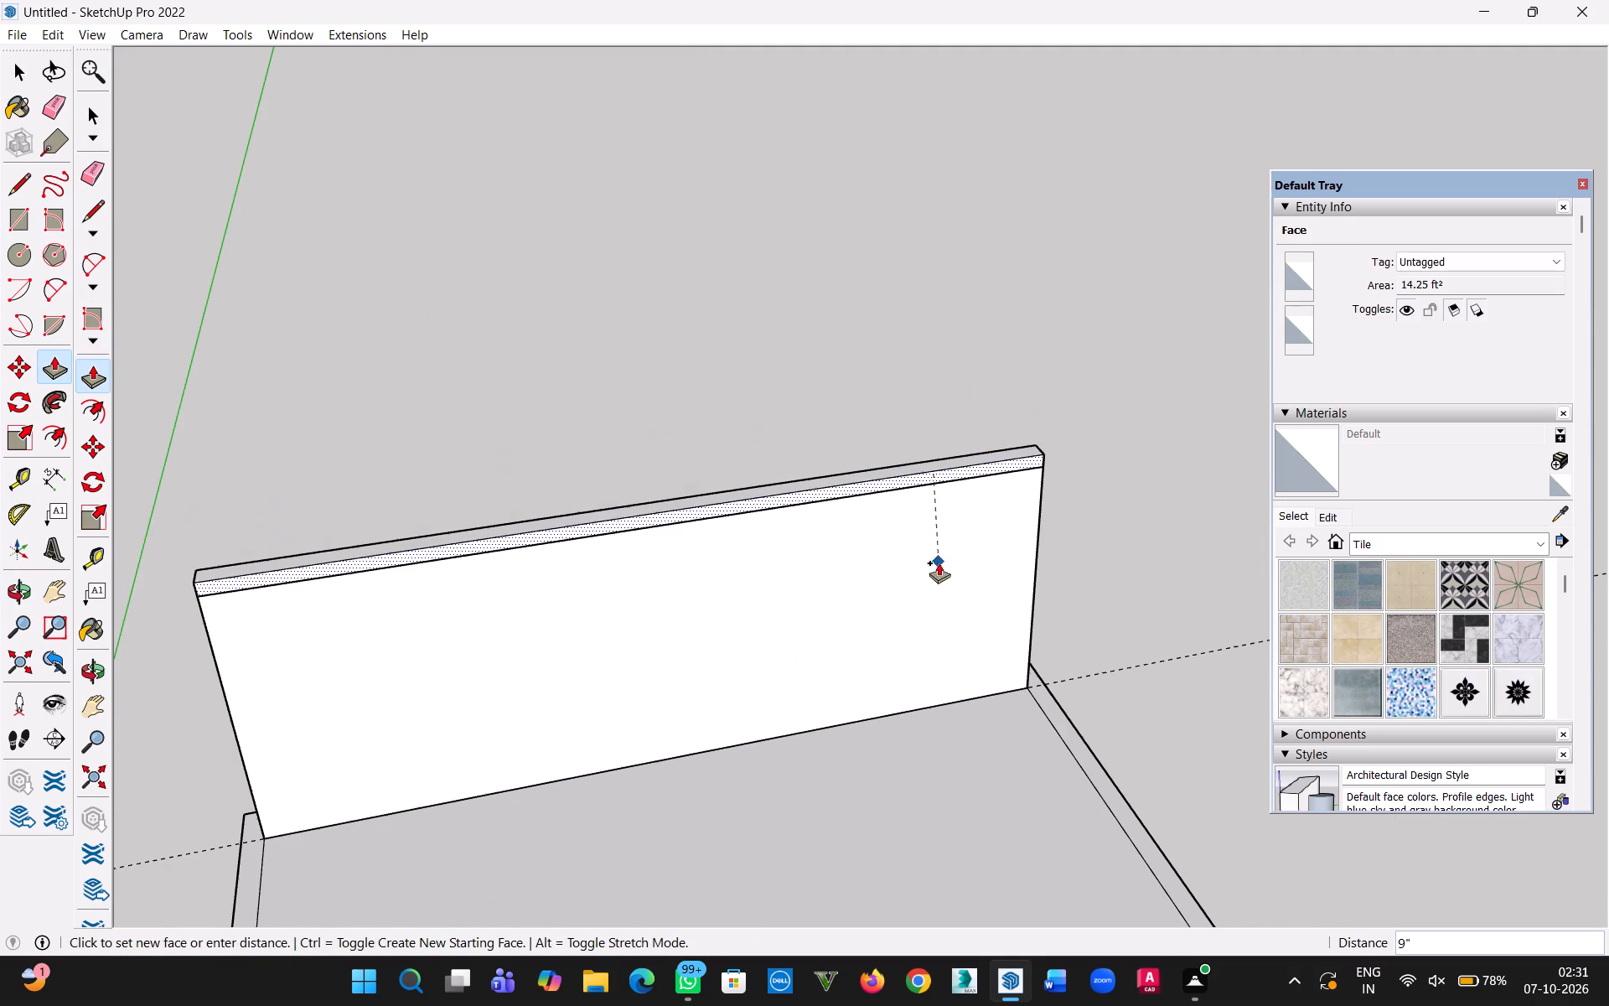
pyautogui.scroll(-5, 989, 686)
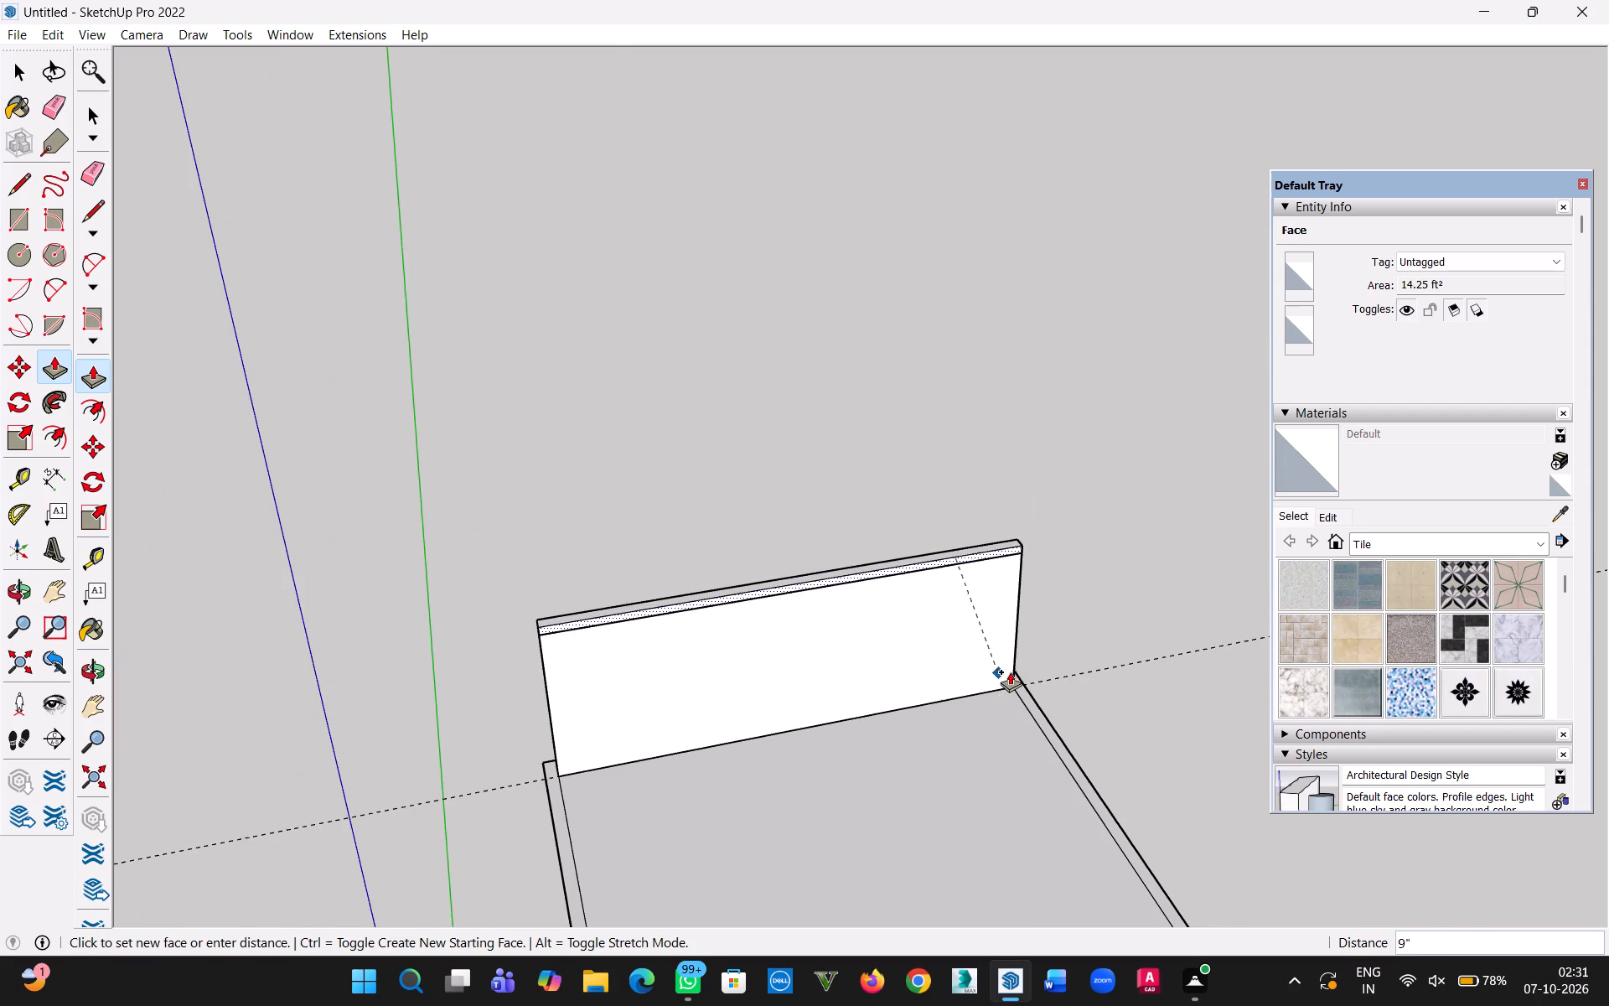
pyautogui.scroll(-4, 1048, 696)
pyautogui.press('h')
pyautogui.moveTo(1012, 708); pyautogui.dragTo(804, 355)
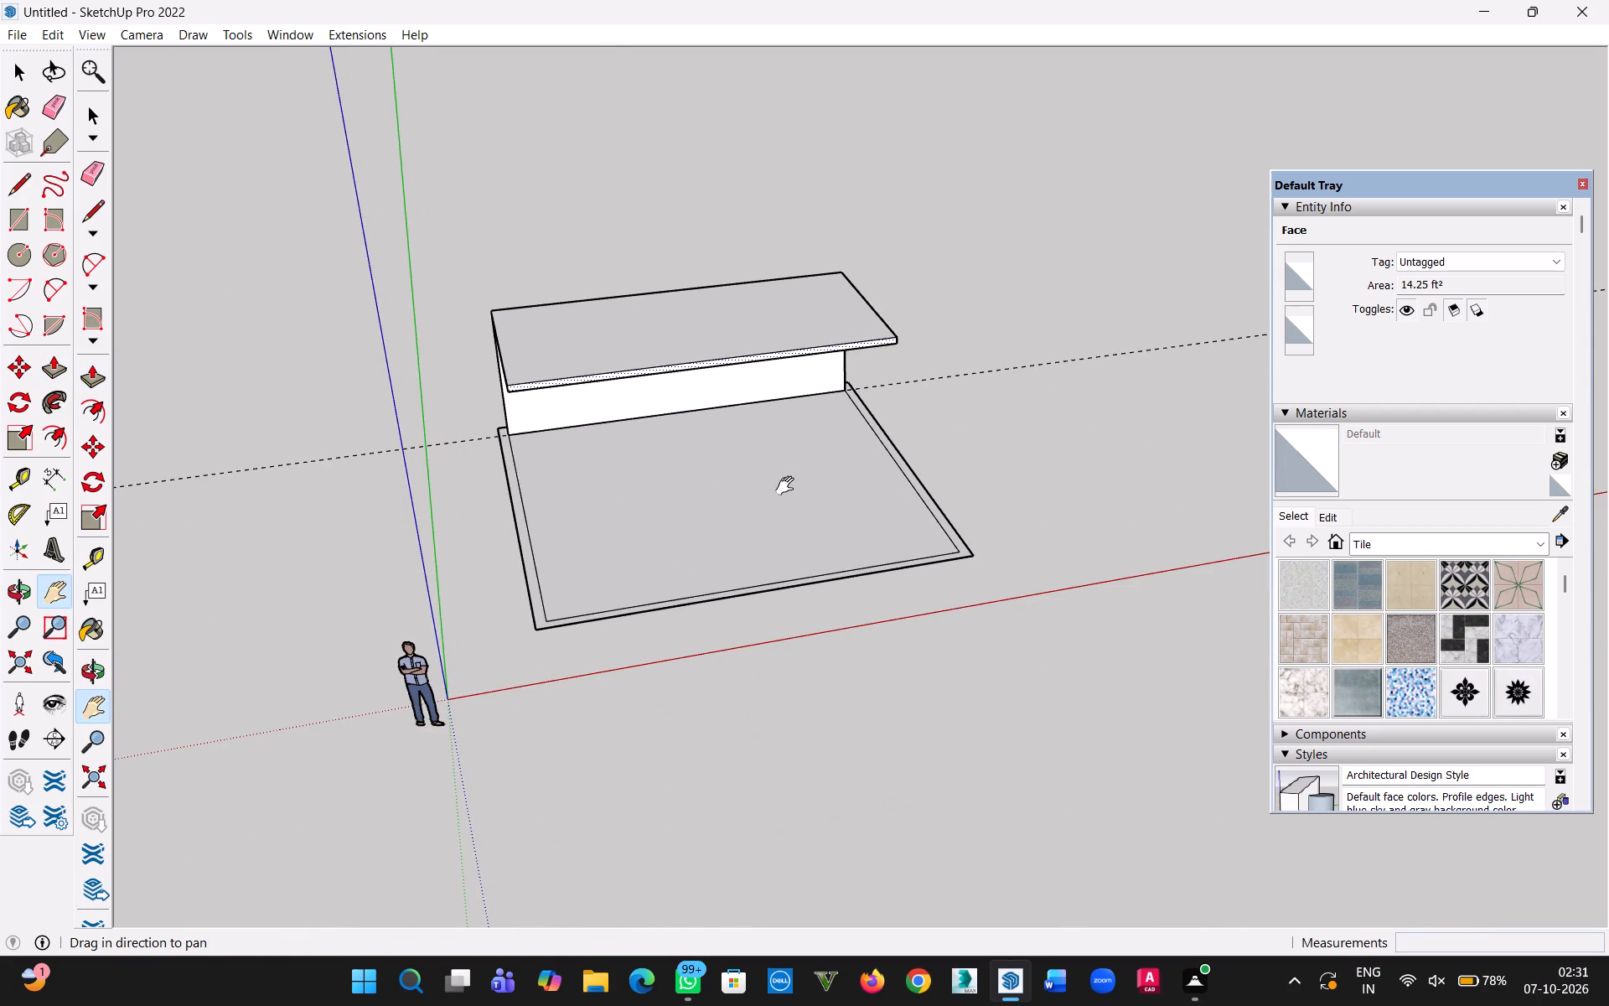
pyautogui.press('Escape')
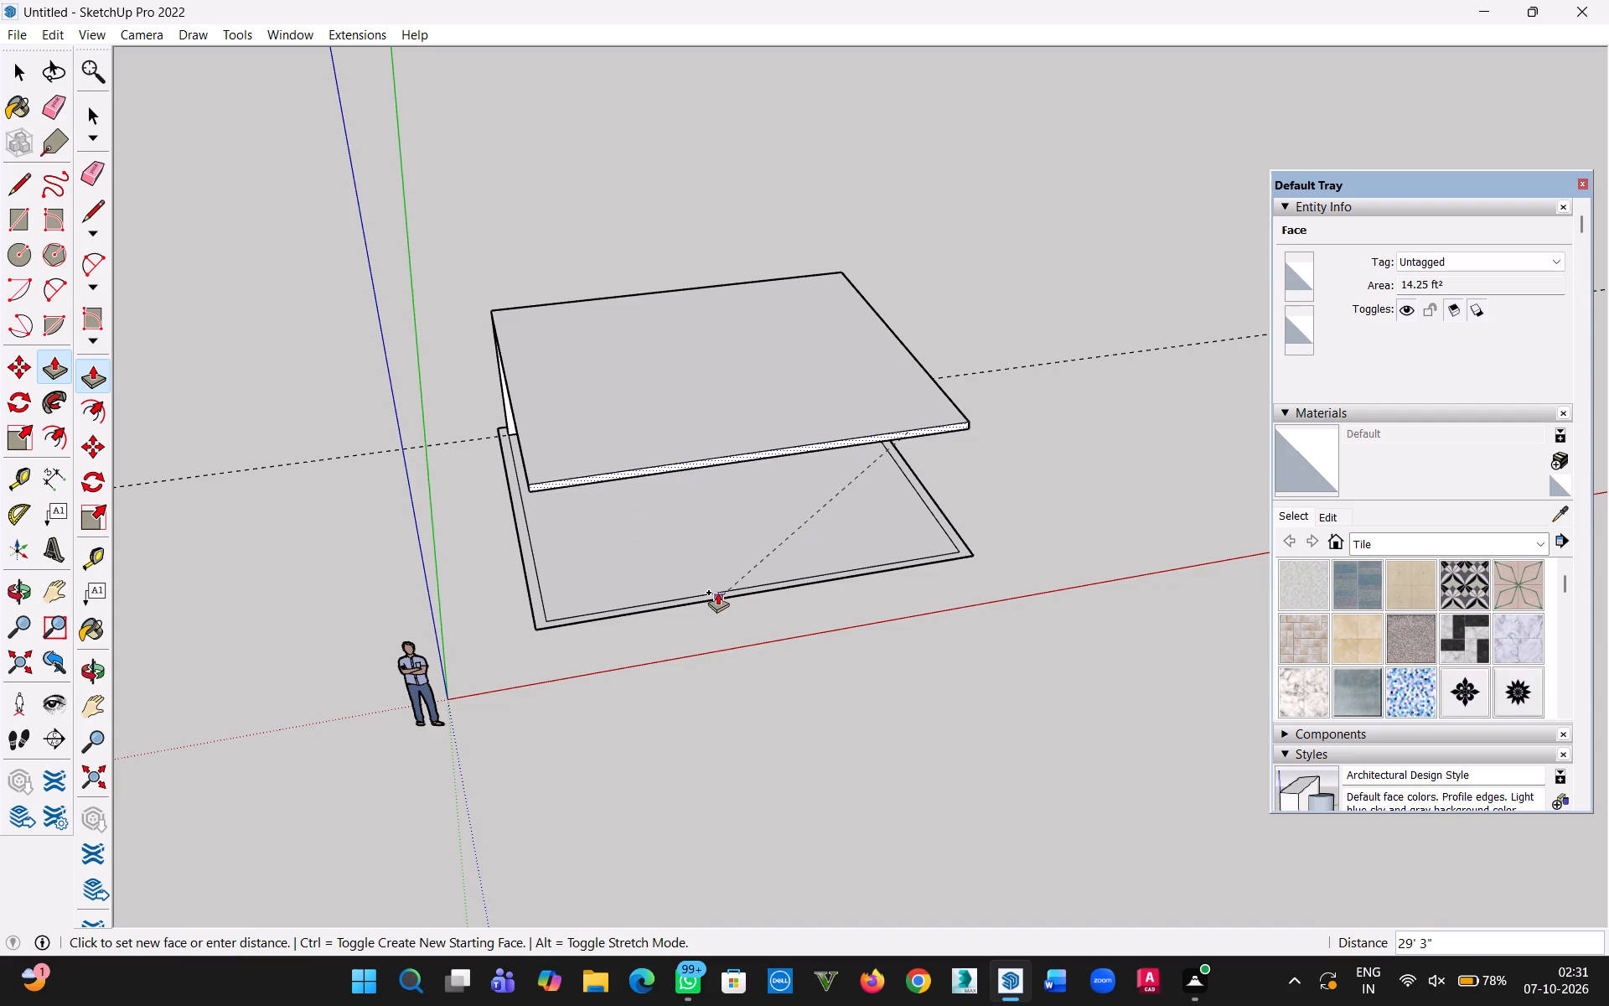
pyautogui.scroll(14, 717, 592)
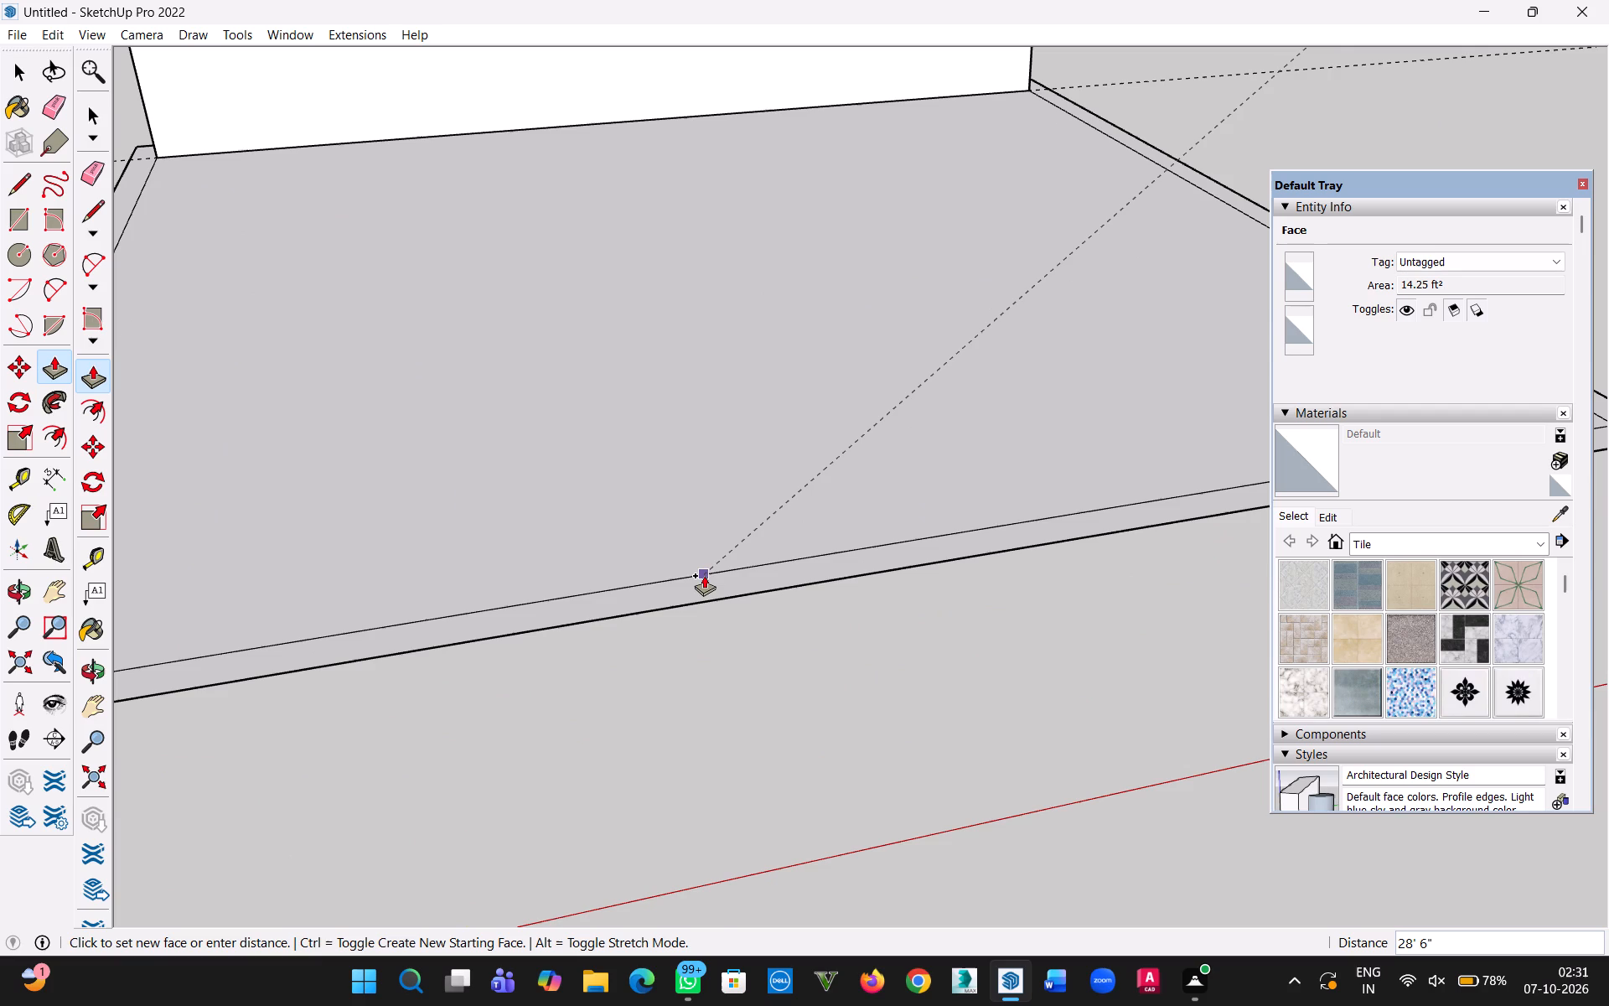
pyautogui.click(704, 575)
pyautogui.click(12, 75)
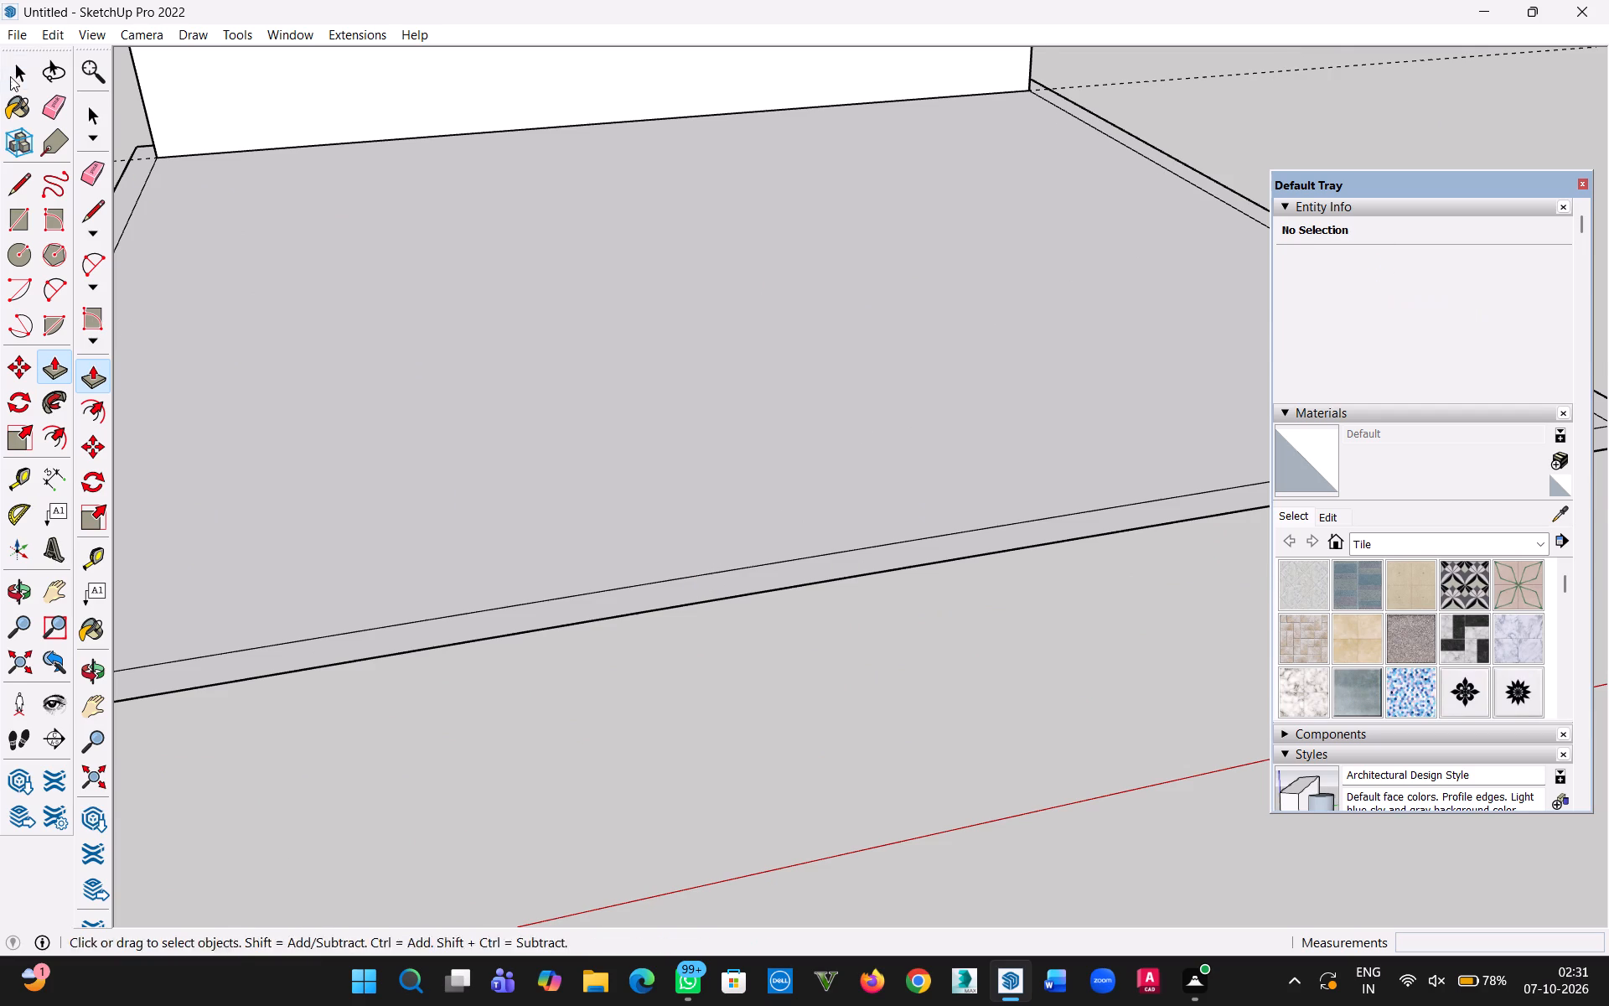
# Examine the new slab, the wall and the underside of the base from several angles.
pyautogui.scroll(-12, 486, 236)
pyautogui.press('h')
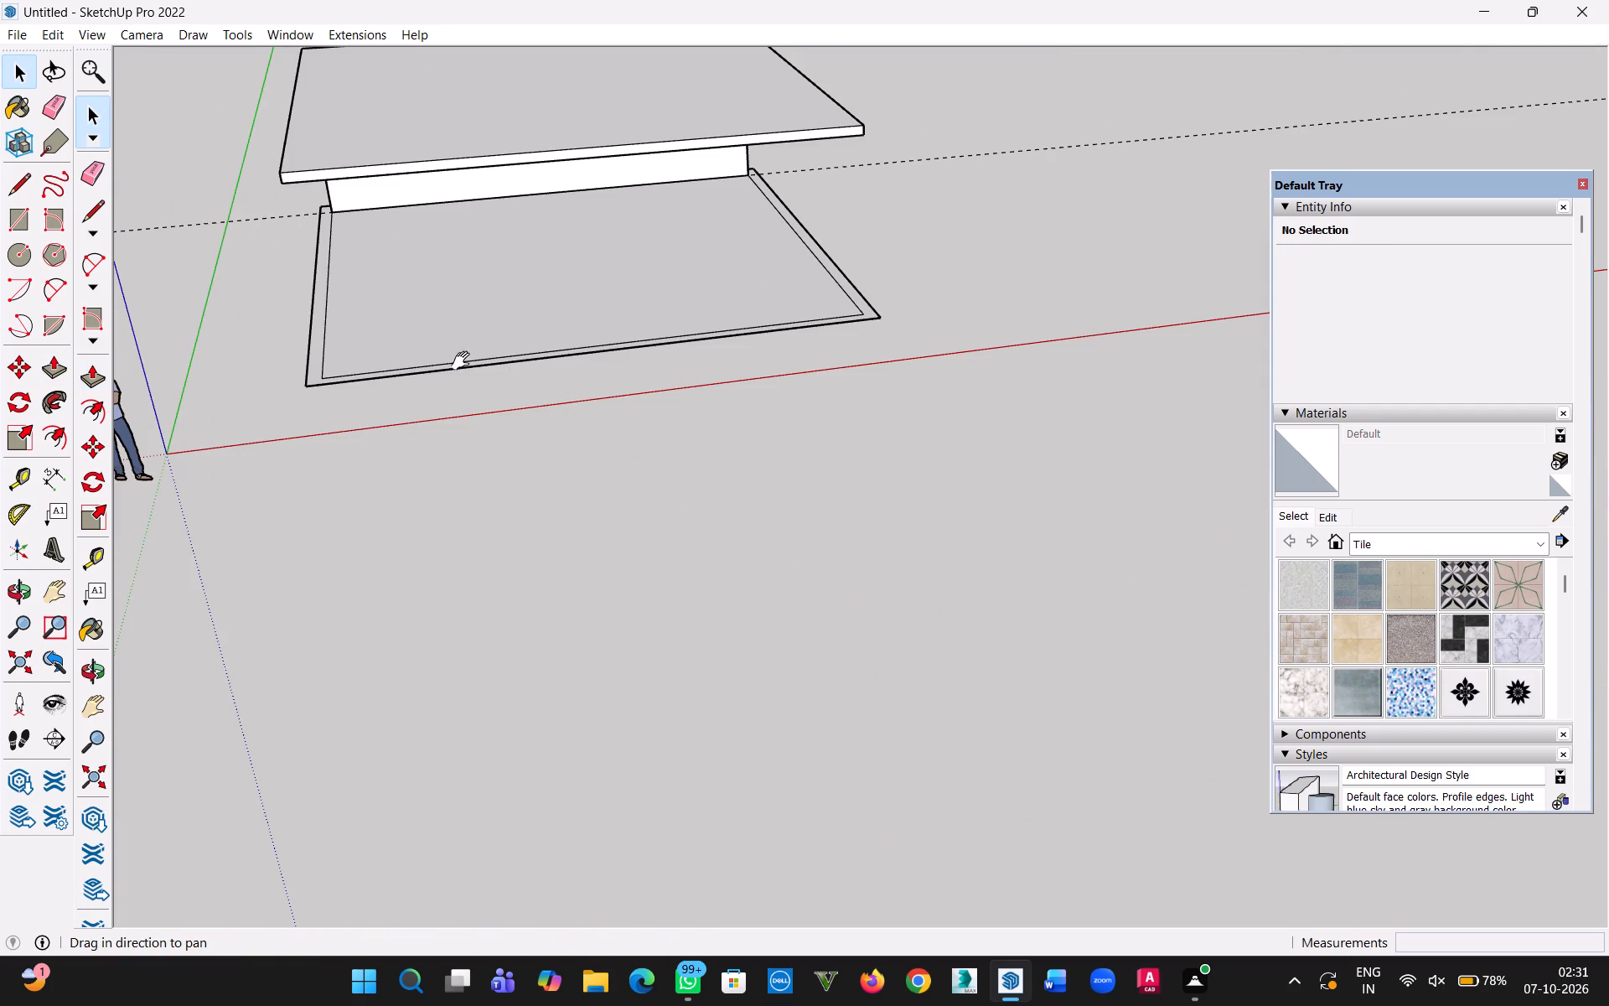
pyautogui.moveTo(464, 360); pyautogui.dragTo(528, 640)
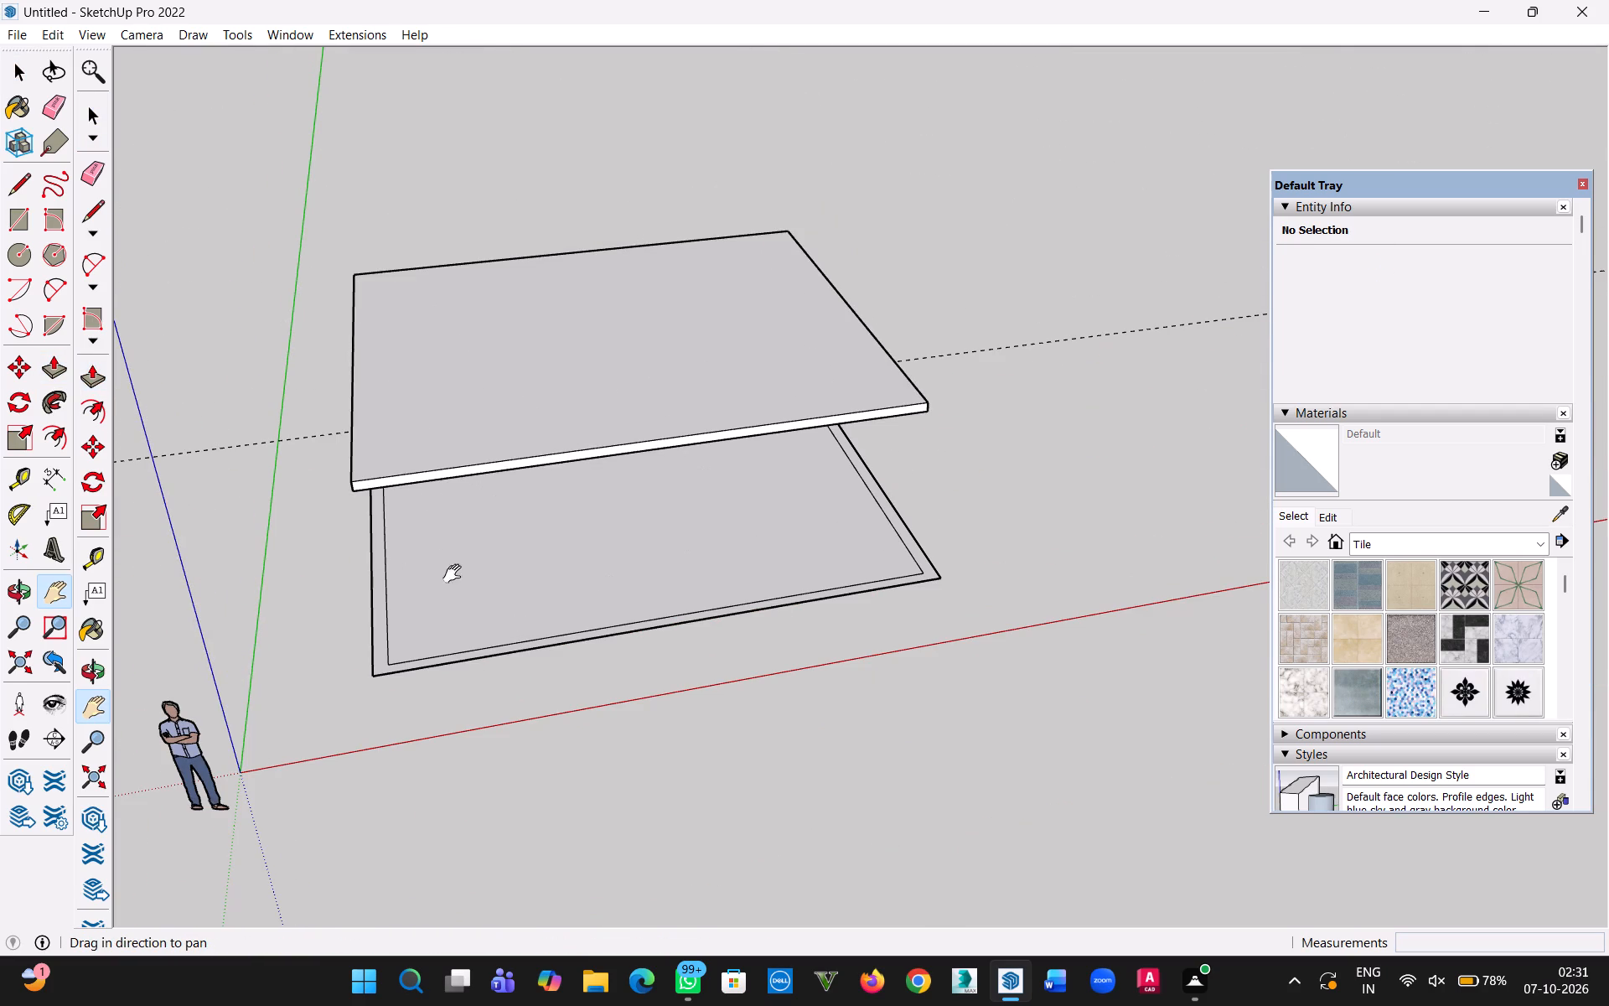
pyautogui.moveTo(475, 589); pyautogui.dragTo(442, 525, button='middle')
pyautogui.scroll(4, 499, 511)
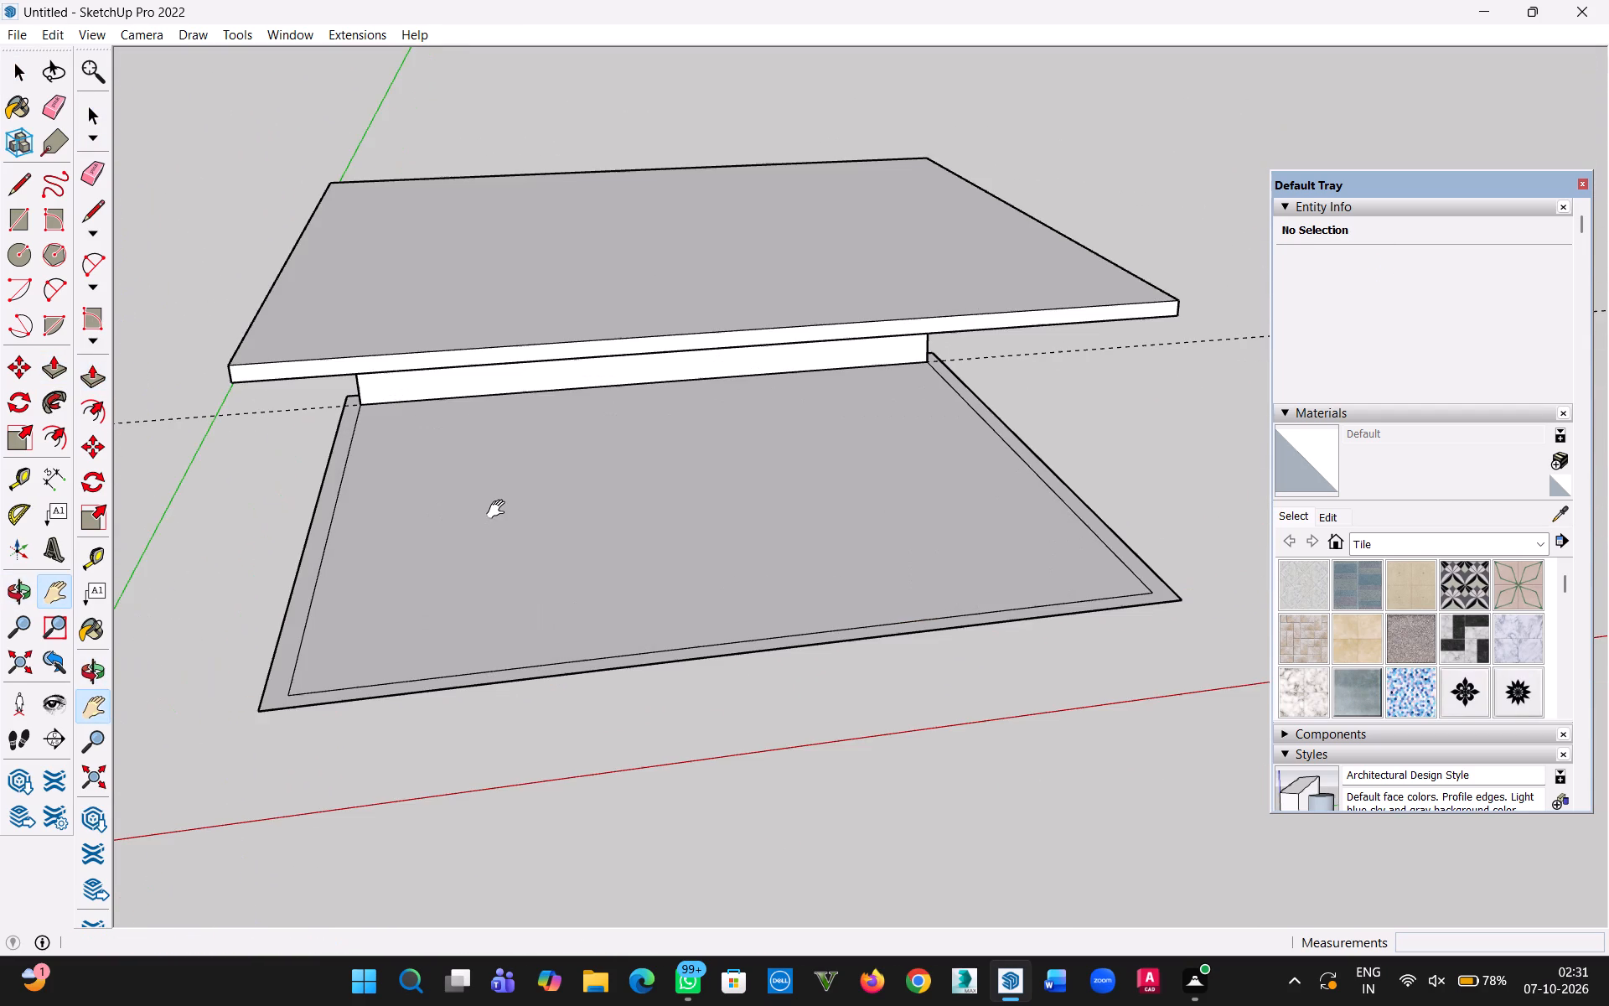
pyautogui.scroll(-1, 499, 512)
pyautogui.moveTo(534, 592); pyautogui.dragTo(553, 343, button='middle')
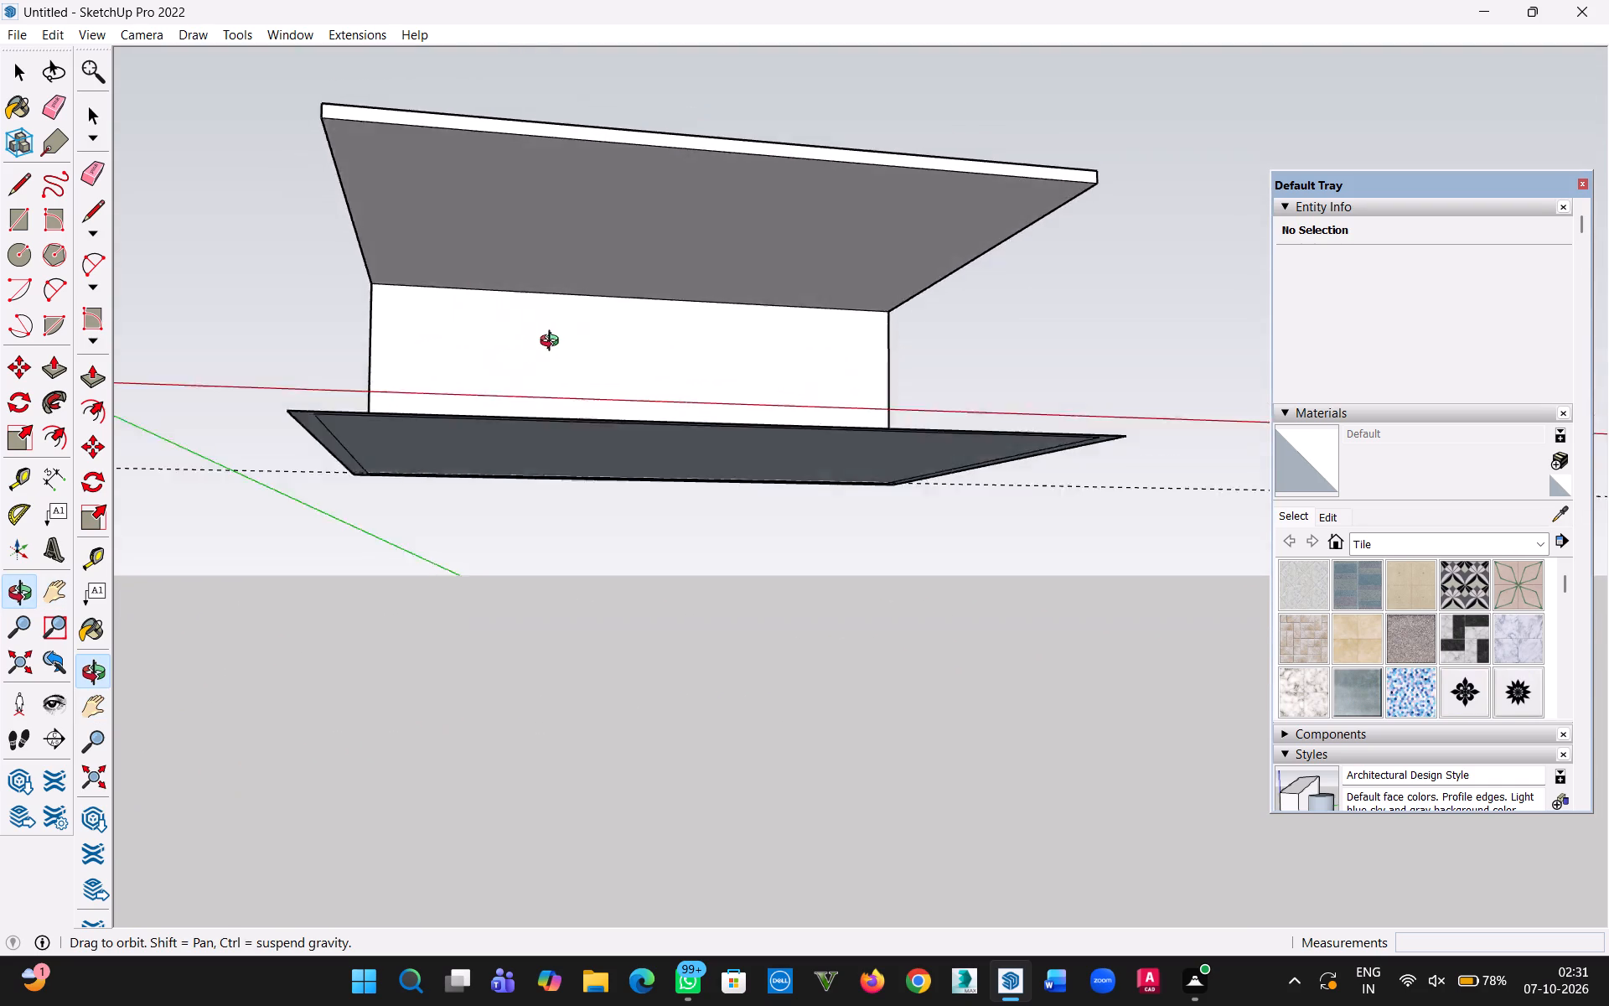
pyautogui.moveTo(553, 343); pyautogui.dragTo(645, 49, button='middle')
pyautogui.scroll(12, 435, 529)
pyautogui.moveTo(432, 568); pyautogui.dragTo(569, 448, button='middle')
pyautogui.click(17, 75)
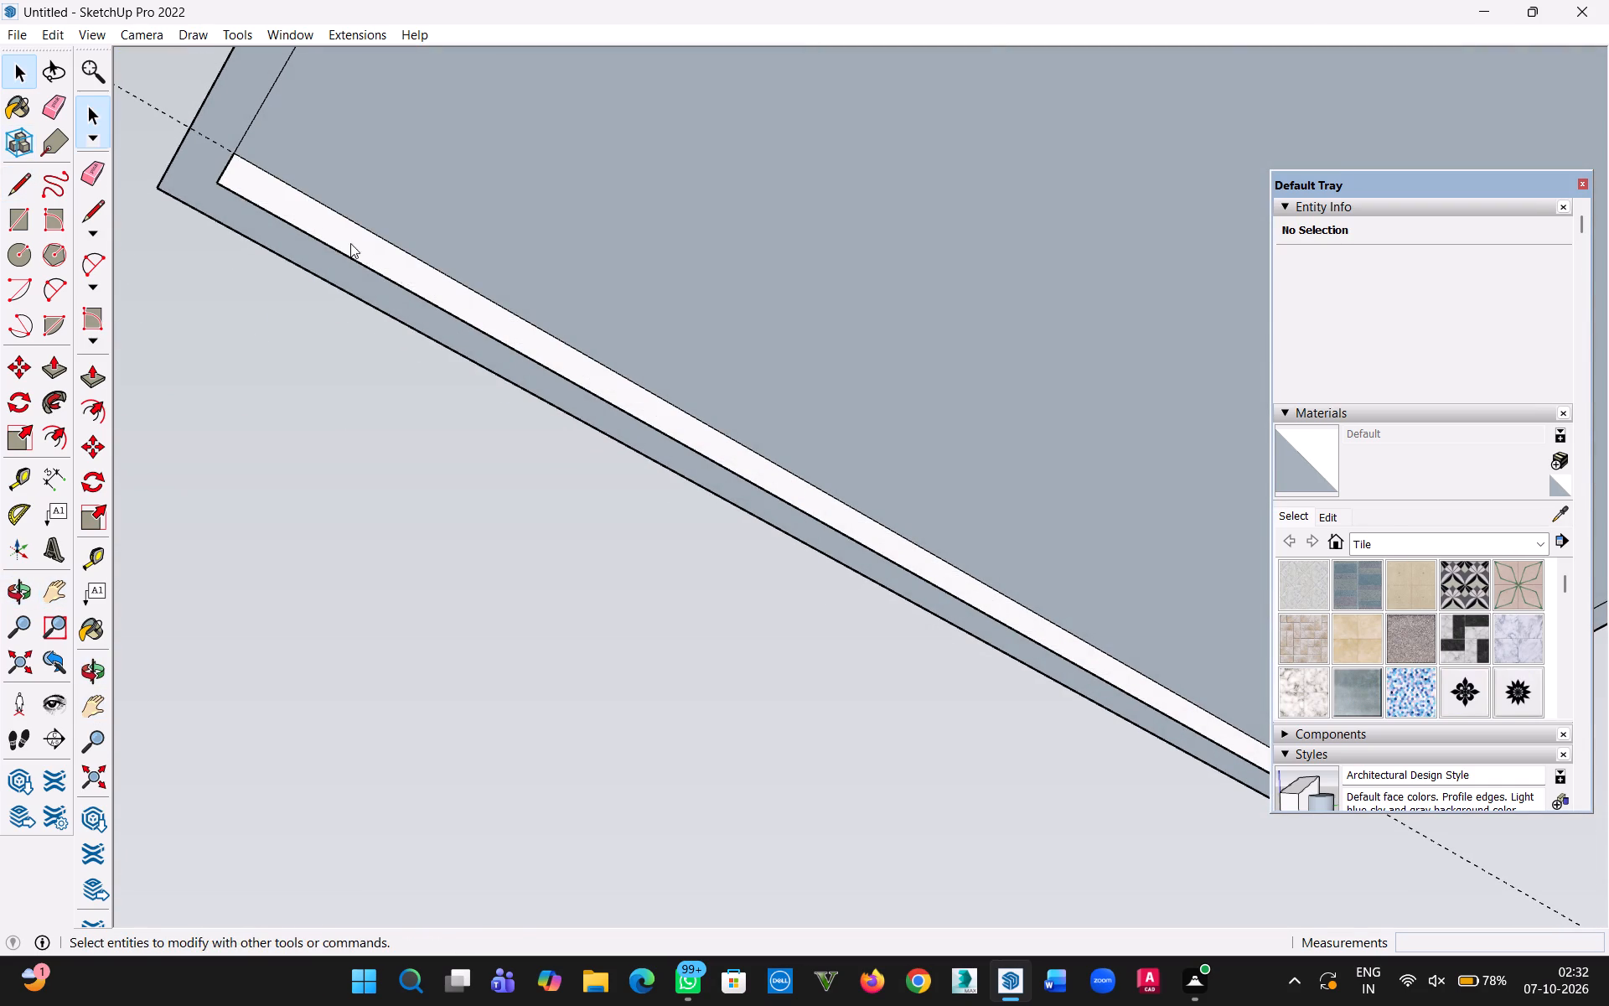
pyautogui.click(424, 280)
pyautogui.scroll(-20, 483, 430)
pyautogui.scroll(-7, 483, 430)
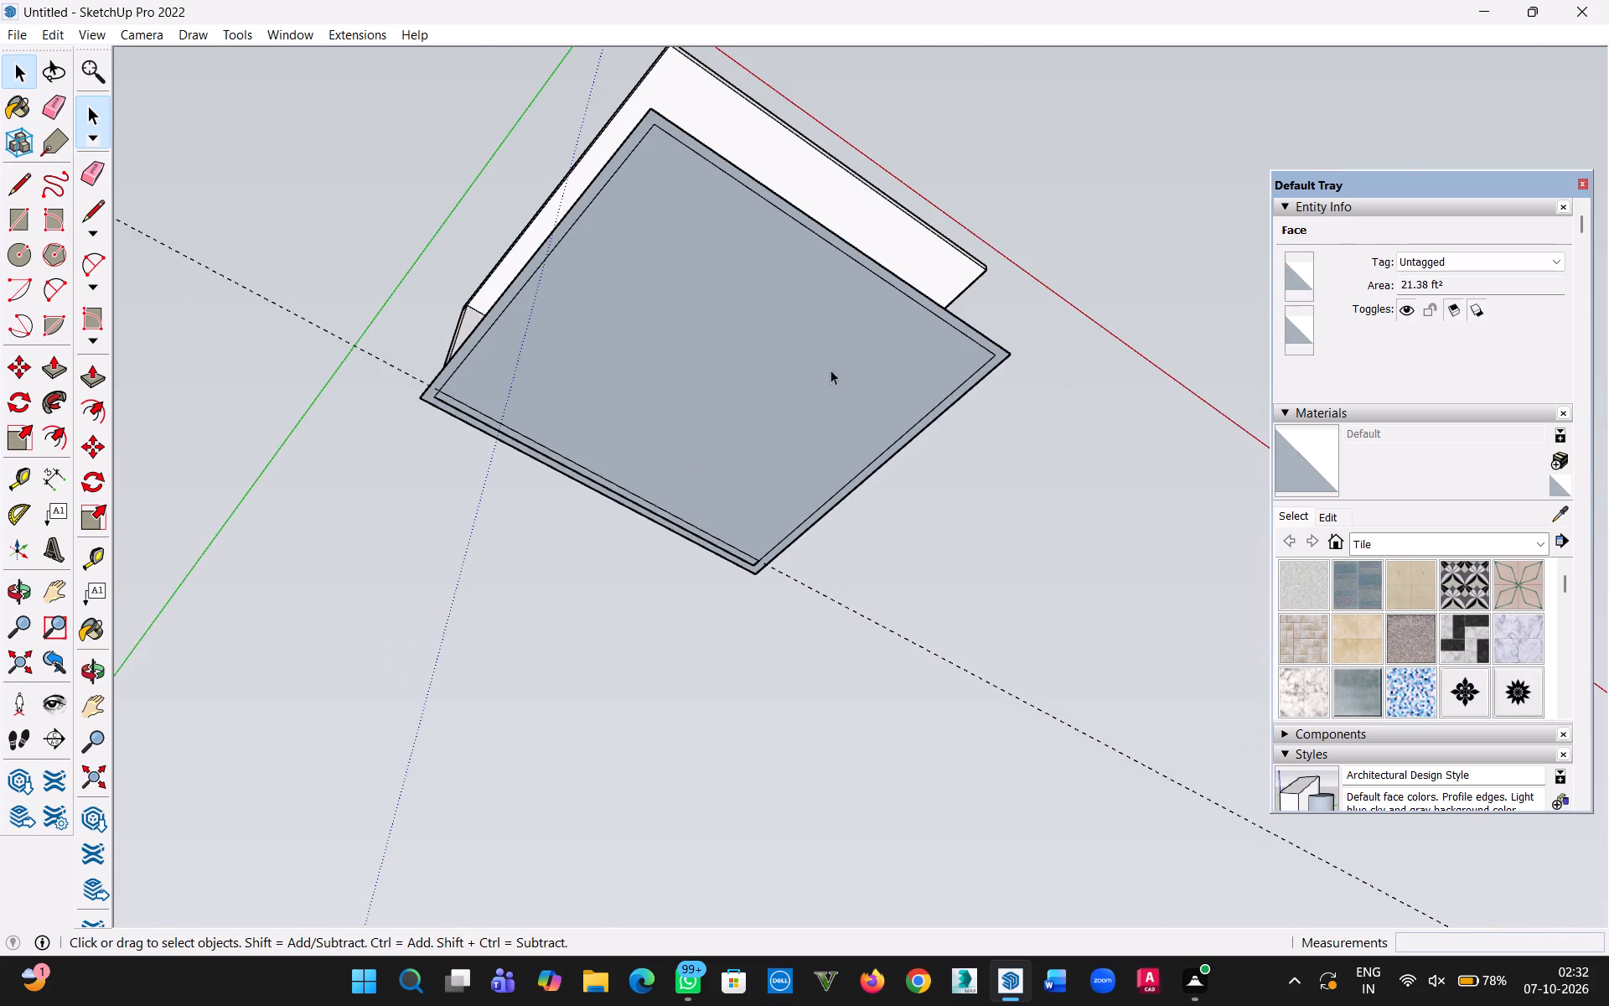
pyautogui.moveTo(883, 331); pyautogui.dragTo(583, 826, button='middle')
pyautogui.click(325, 376)
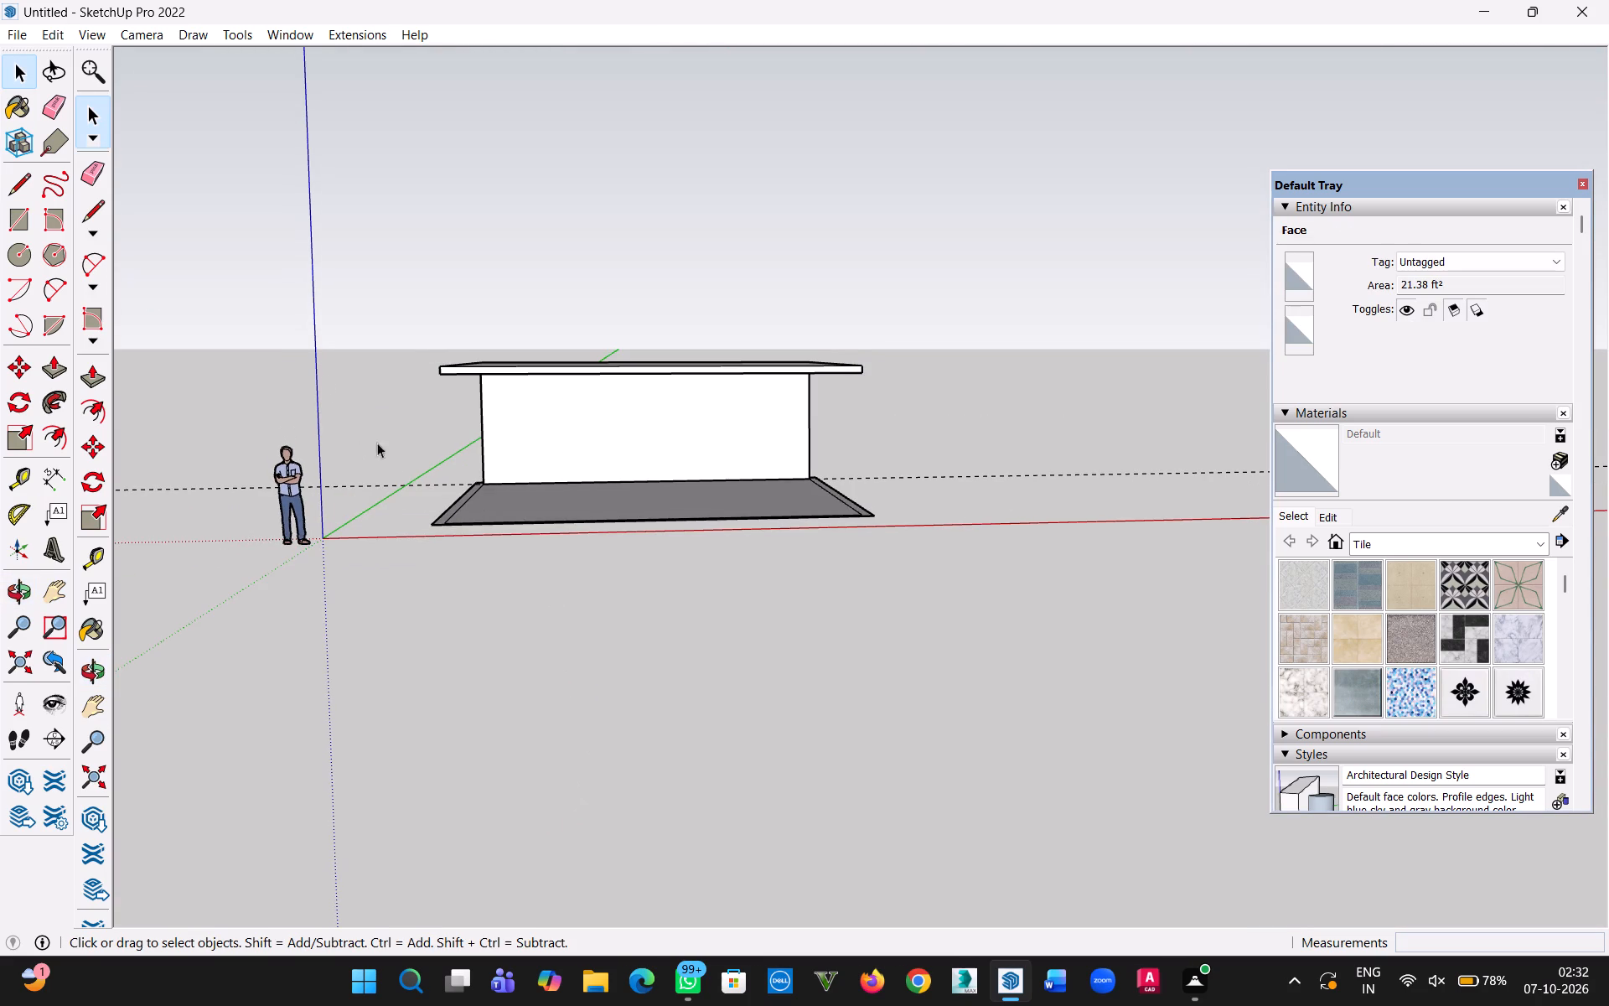
# Group the connected far wall and overhead slab geometry.
pyautogui.scroll(5, 542, 388)
pyautogui.moveTo(627, 402); pyautogui.dragTo(622, 429, button='middle')
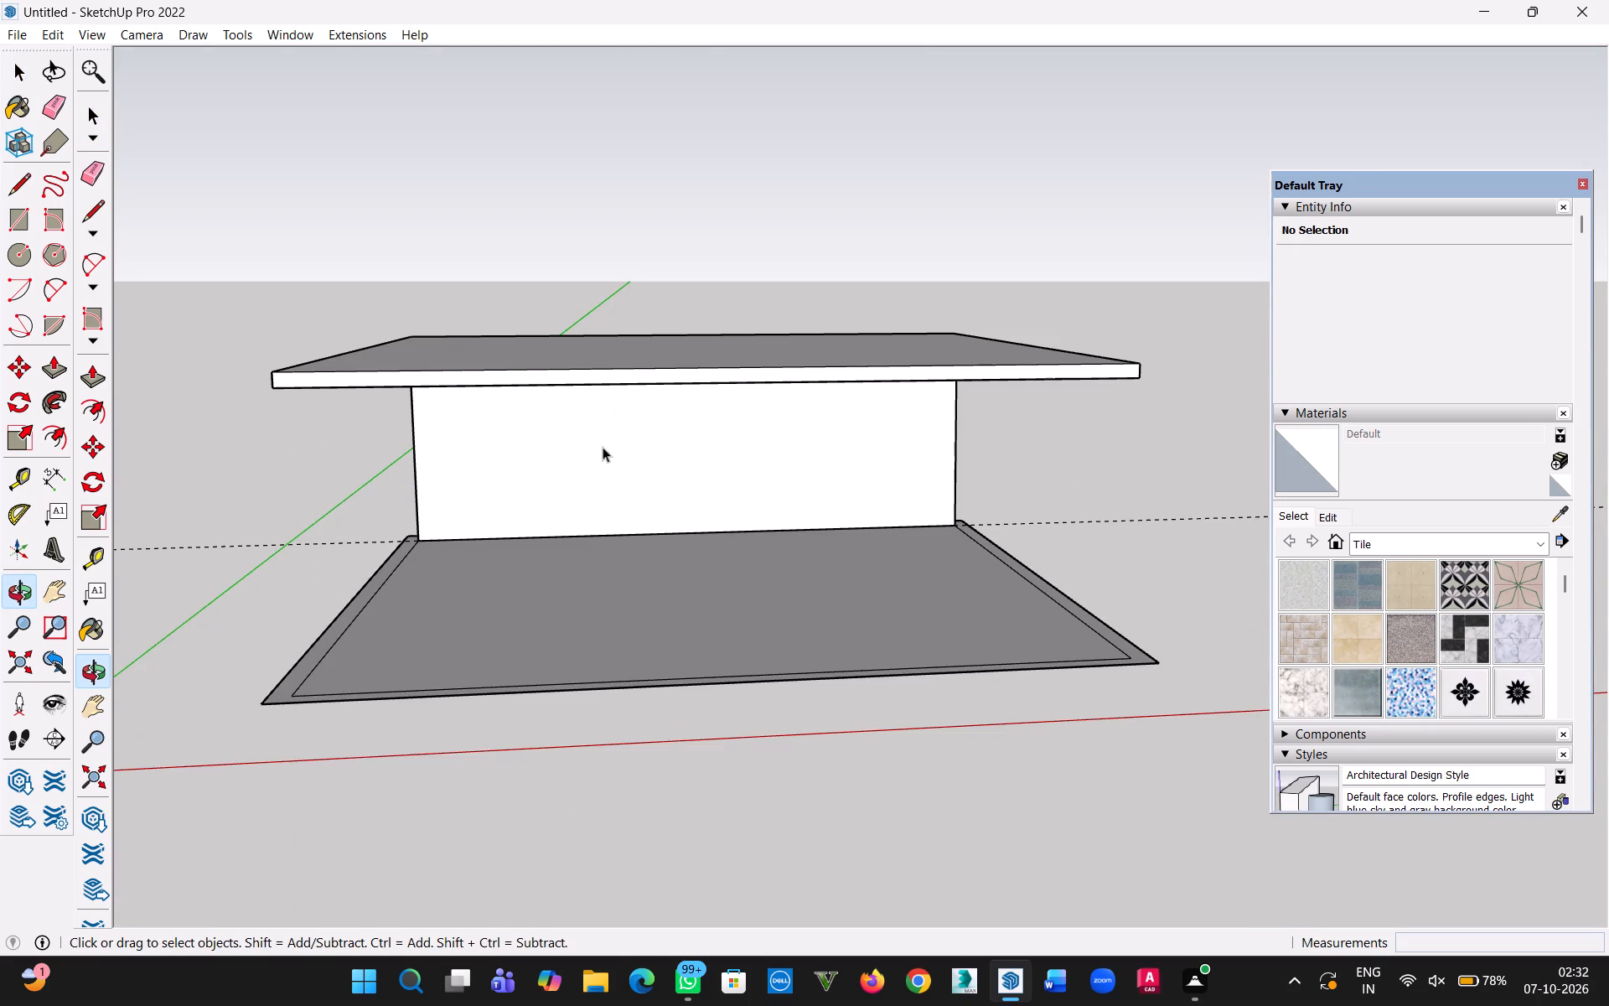
pyautogui.click(299, 456)
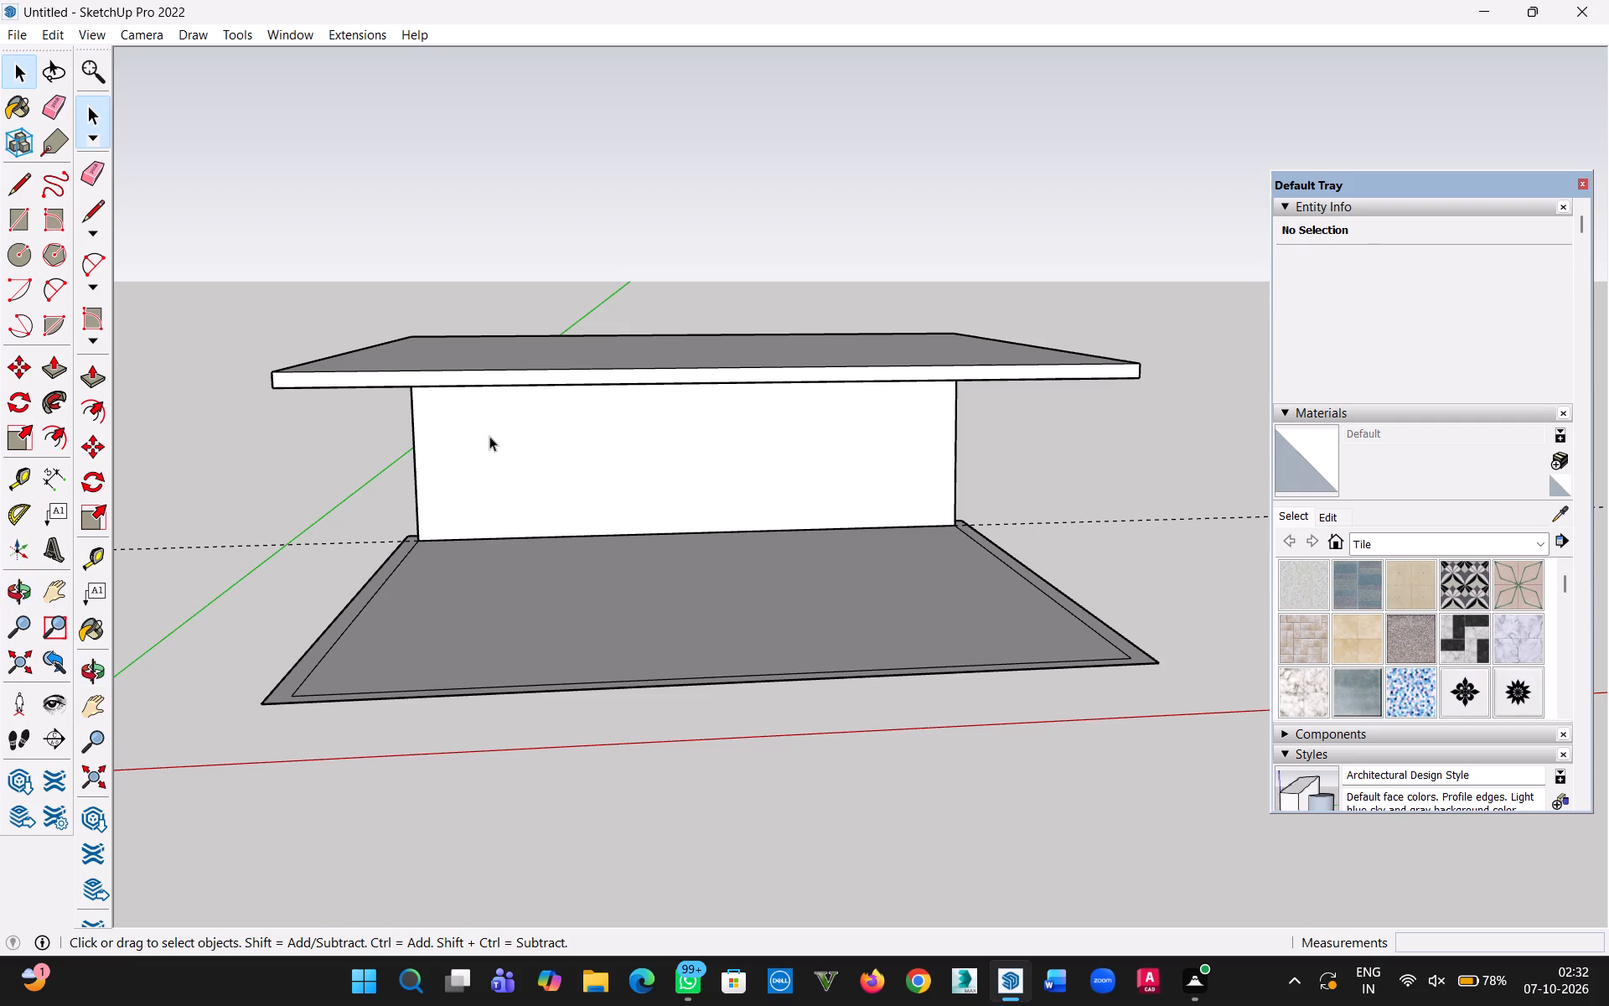
pyautogui.tripleClick(489, 436)
pyautogui.rightClick(490, 436)
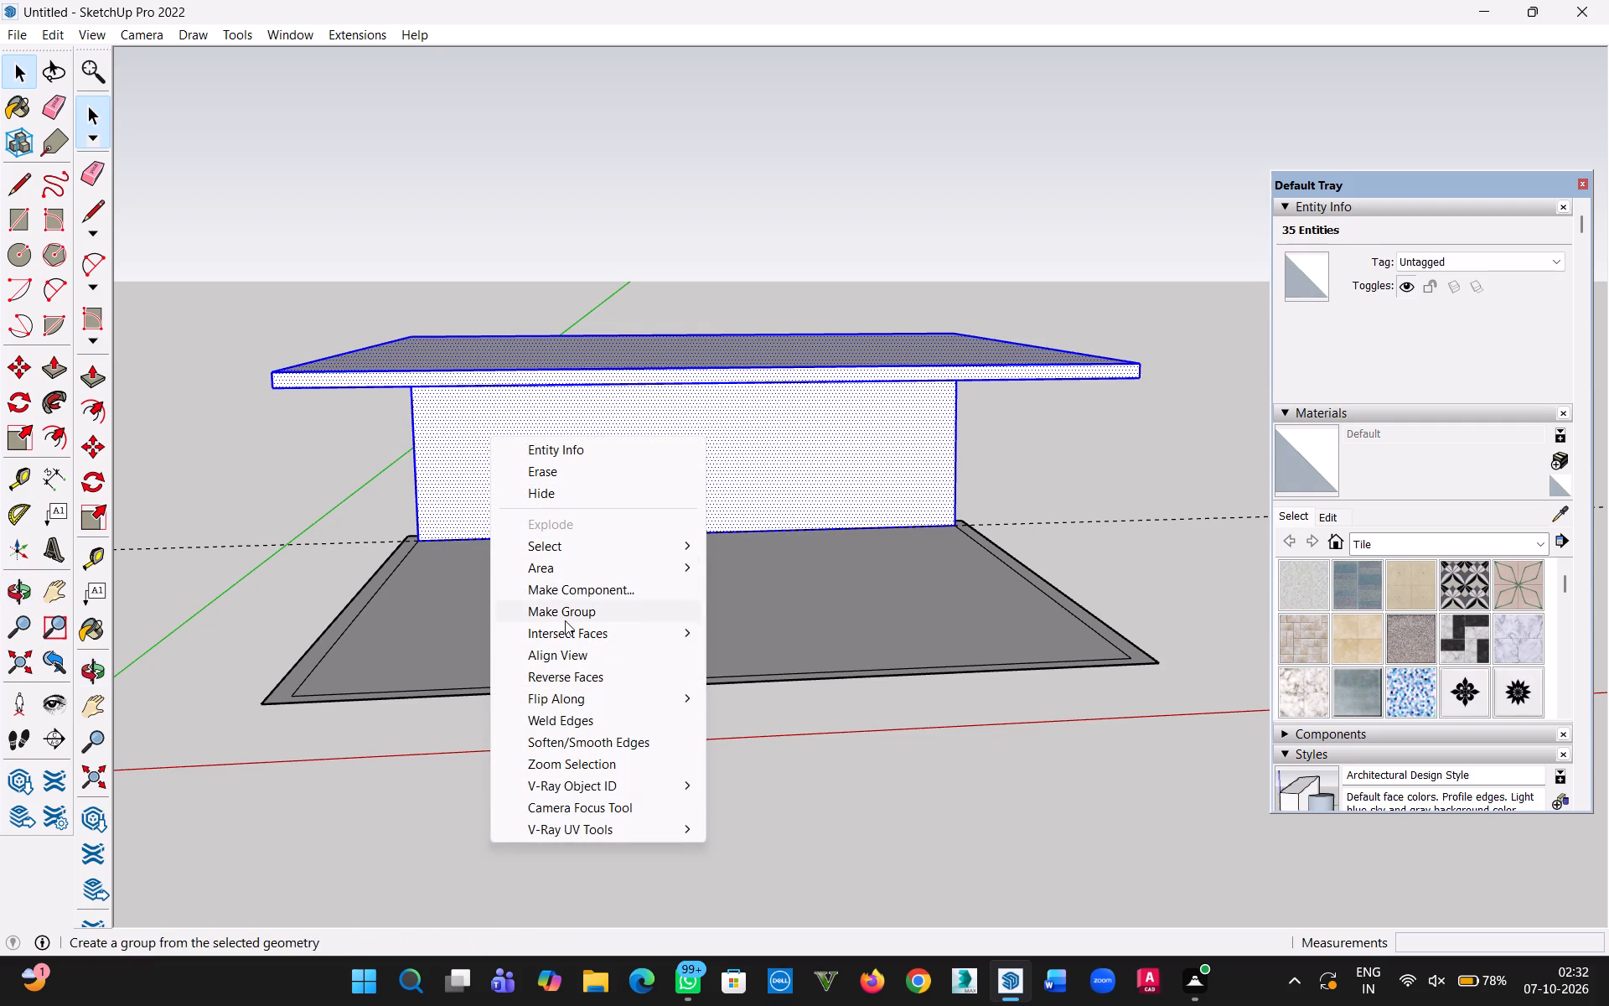
pyautogui.click(565, 616)
pyautogui.click(180, 492)
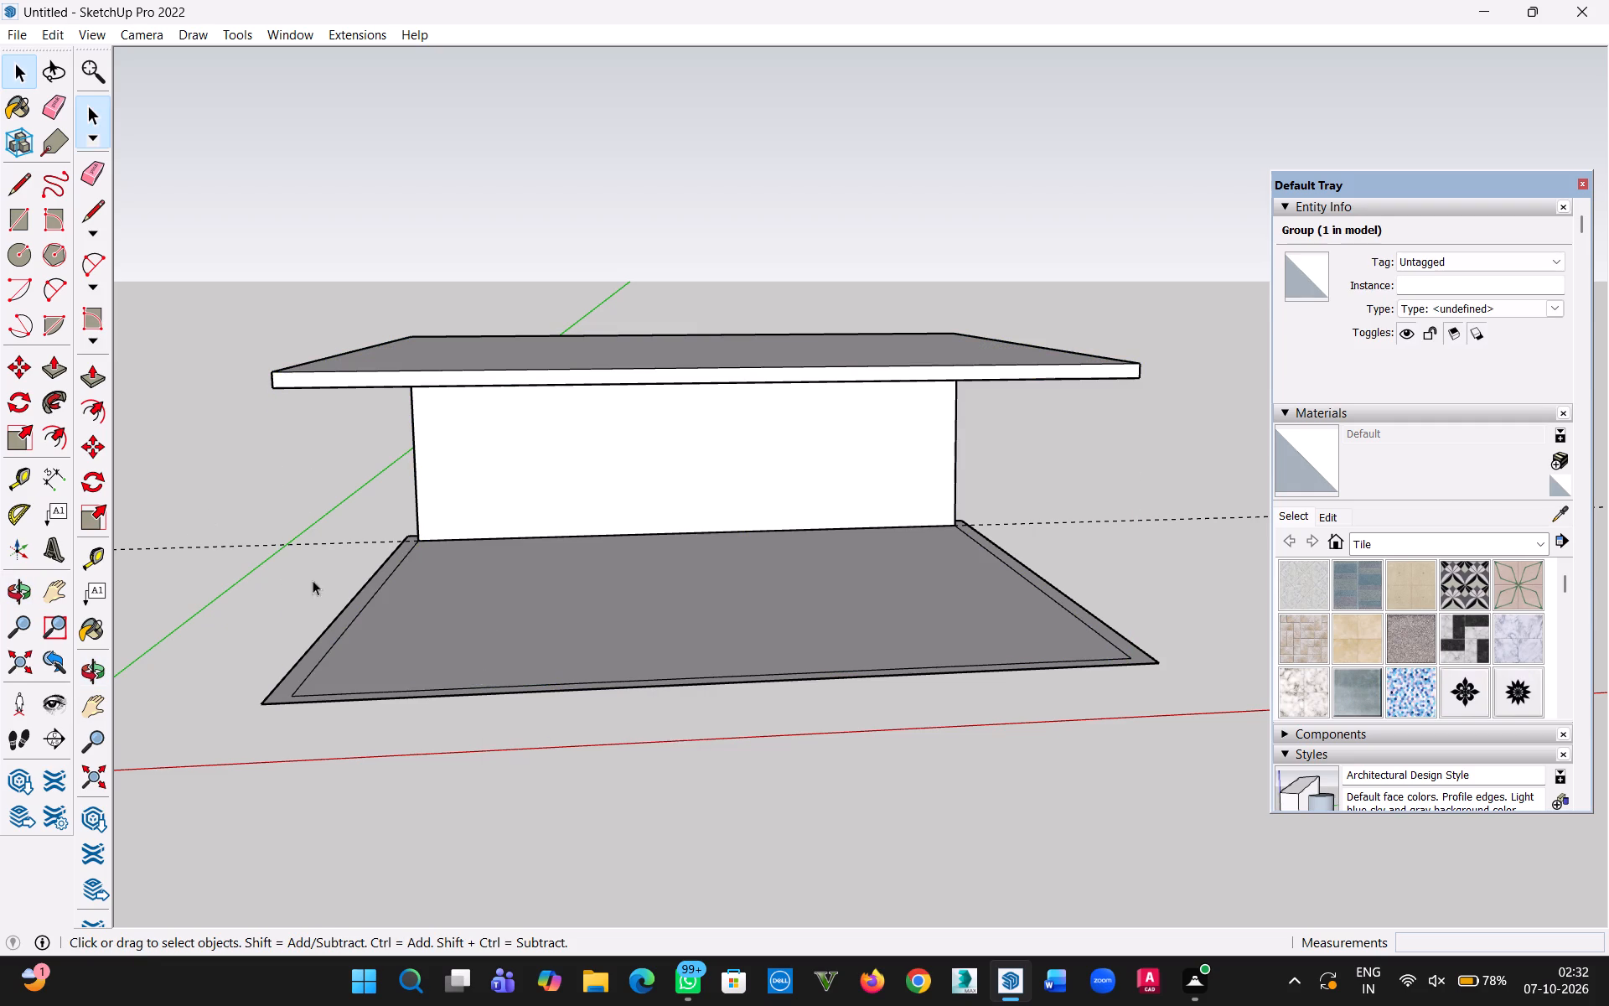
# Open the base group and delete the four inner offset edges from its underside.
pyautogui.tripleClick(491, 681)
pyautogui.moveTo(564, 672); pyautogui.dragTo(577, 416, button='middle')
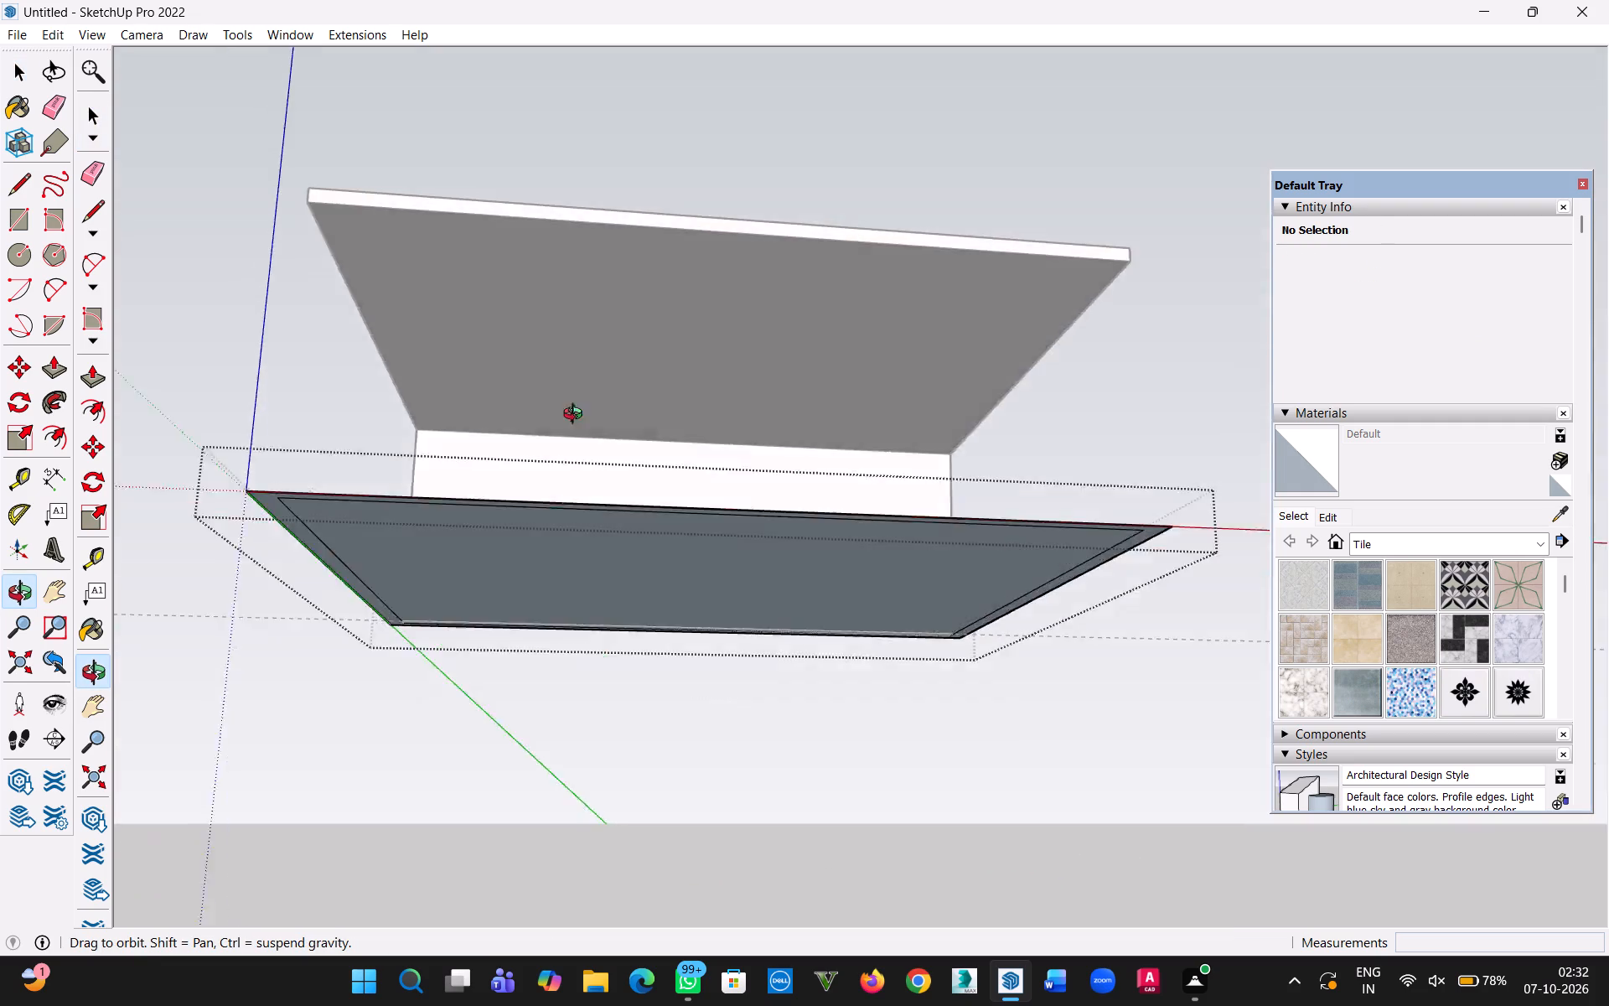
pyautogui.moveTo(577, 416); pyautogui.dragTo(579, 286, button='middle')
pyautogui.press('p')
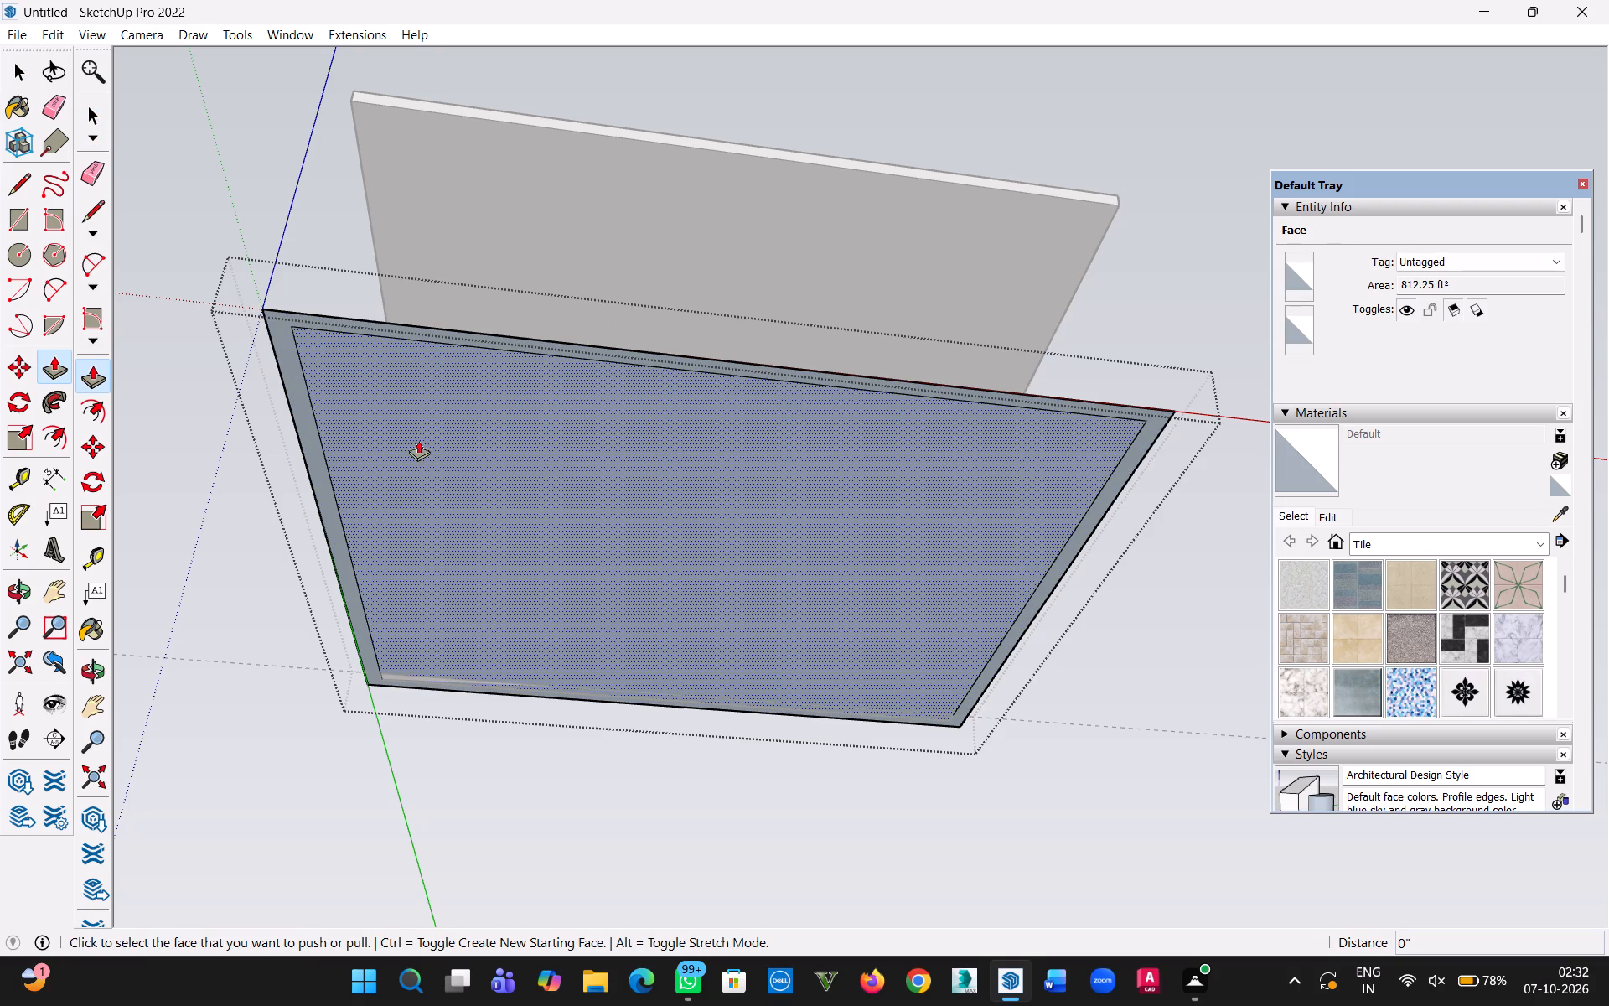
pyautogui.click(24, 75)
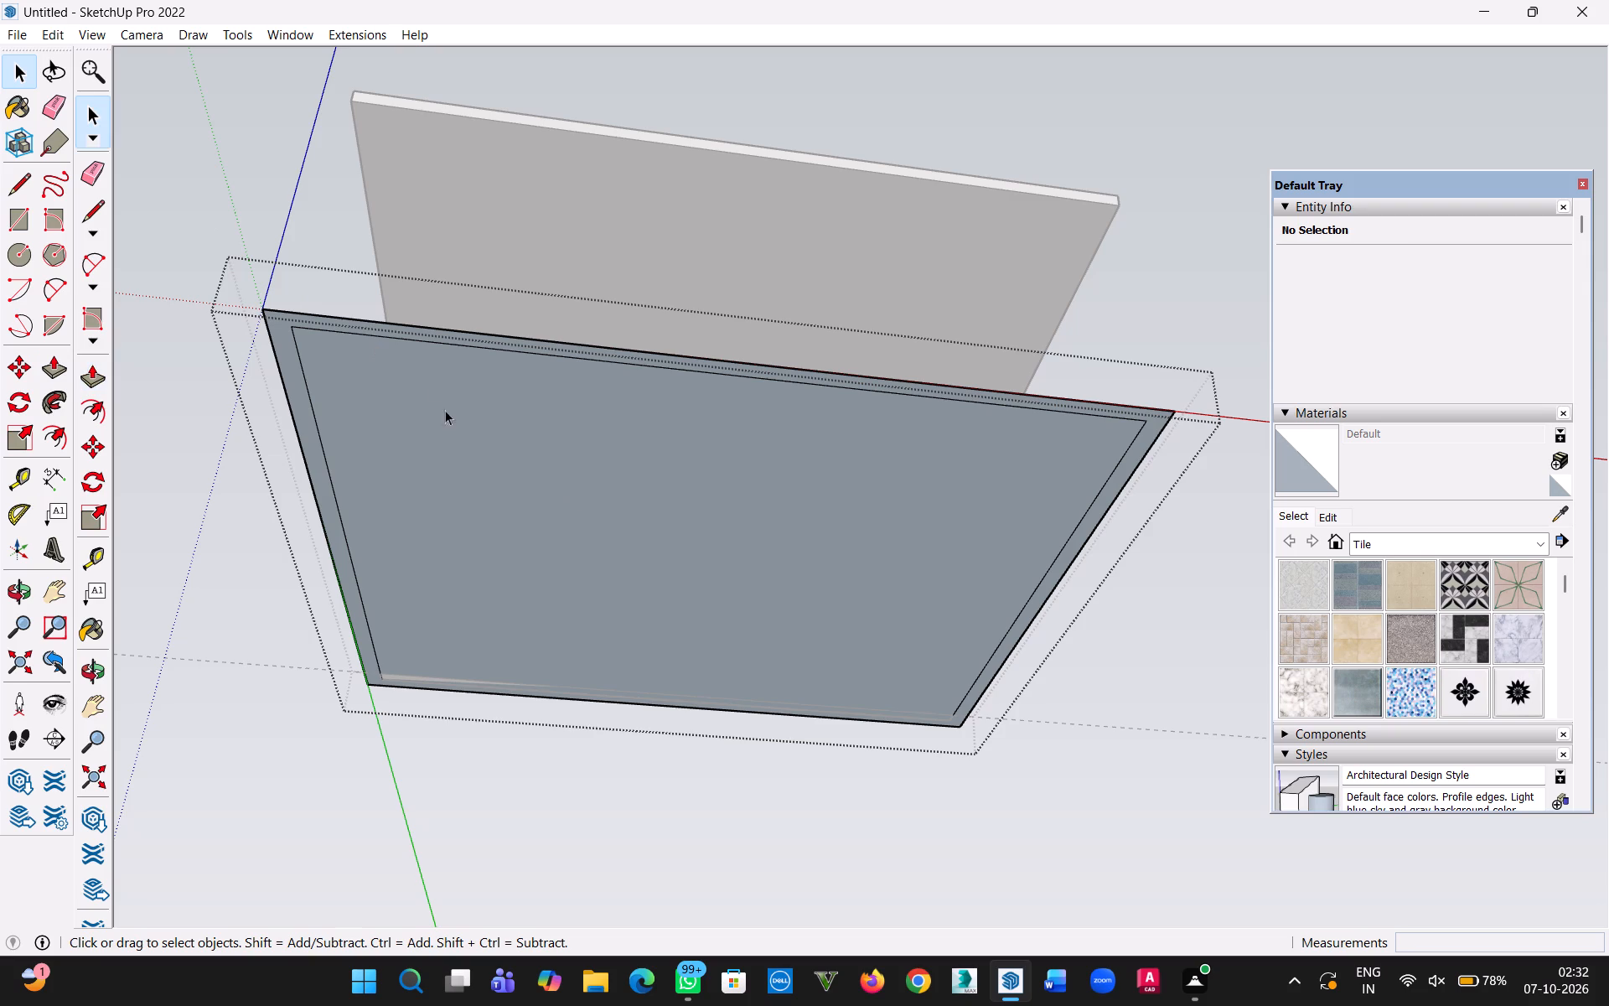
pyautogui.click(475, 350)
pyautogui.press('Delete')
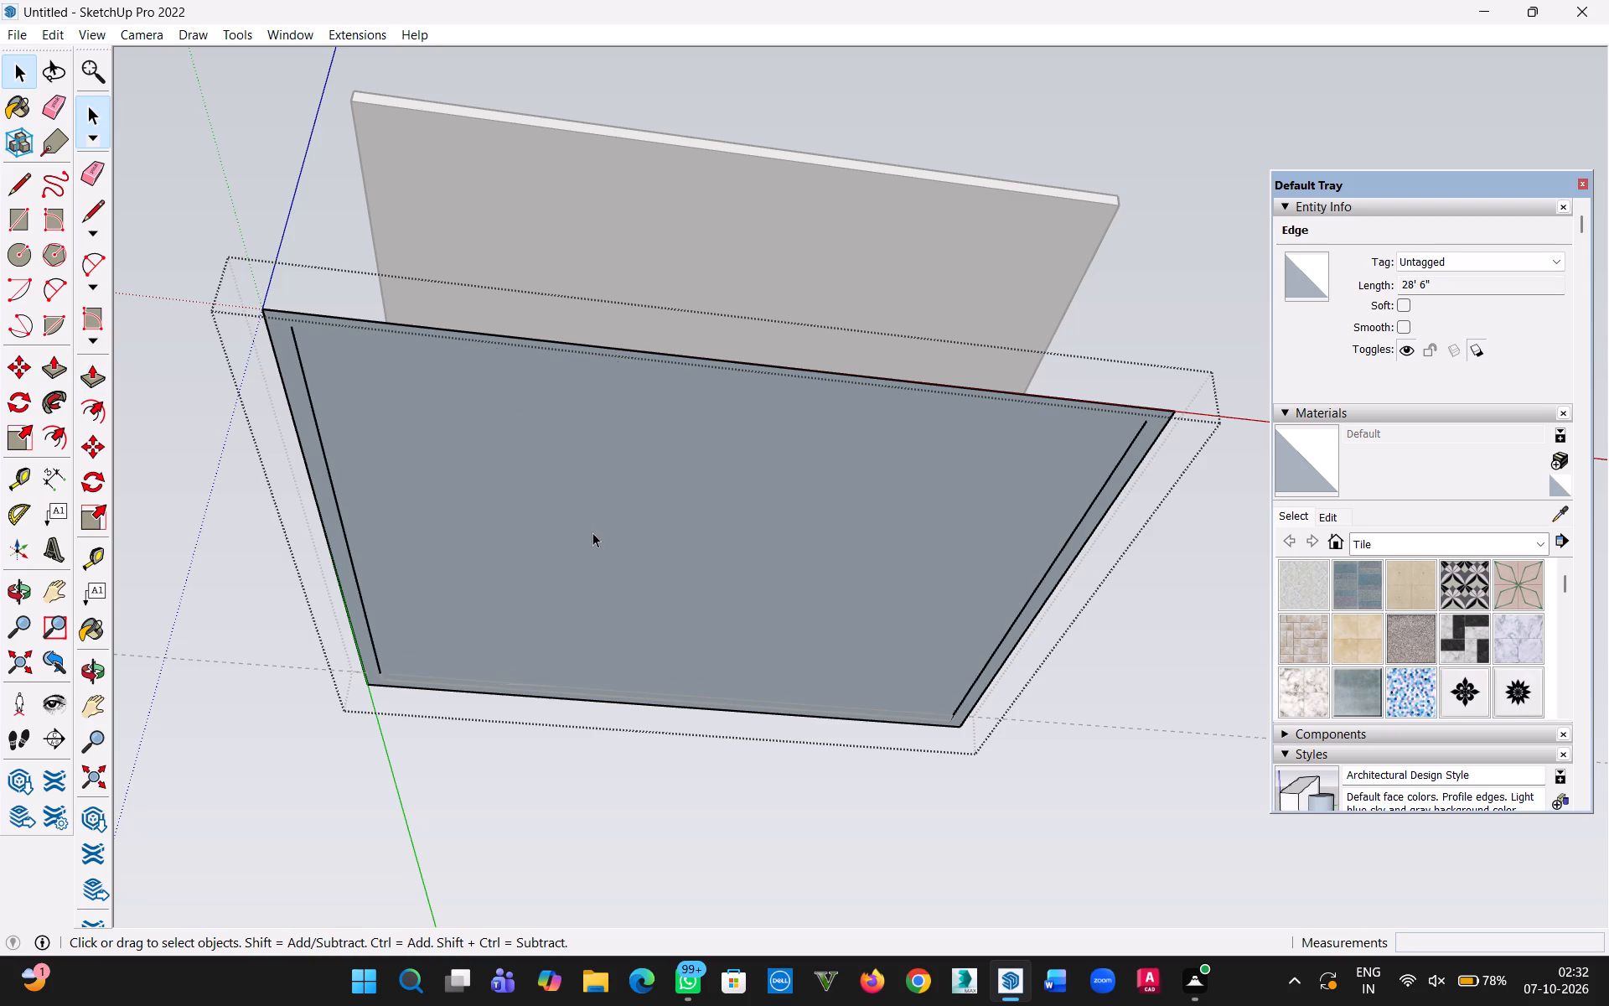
pyautogui.scroll(2, 1089, 548)
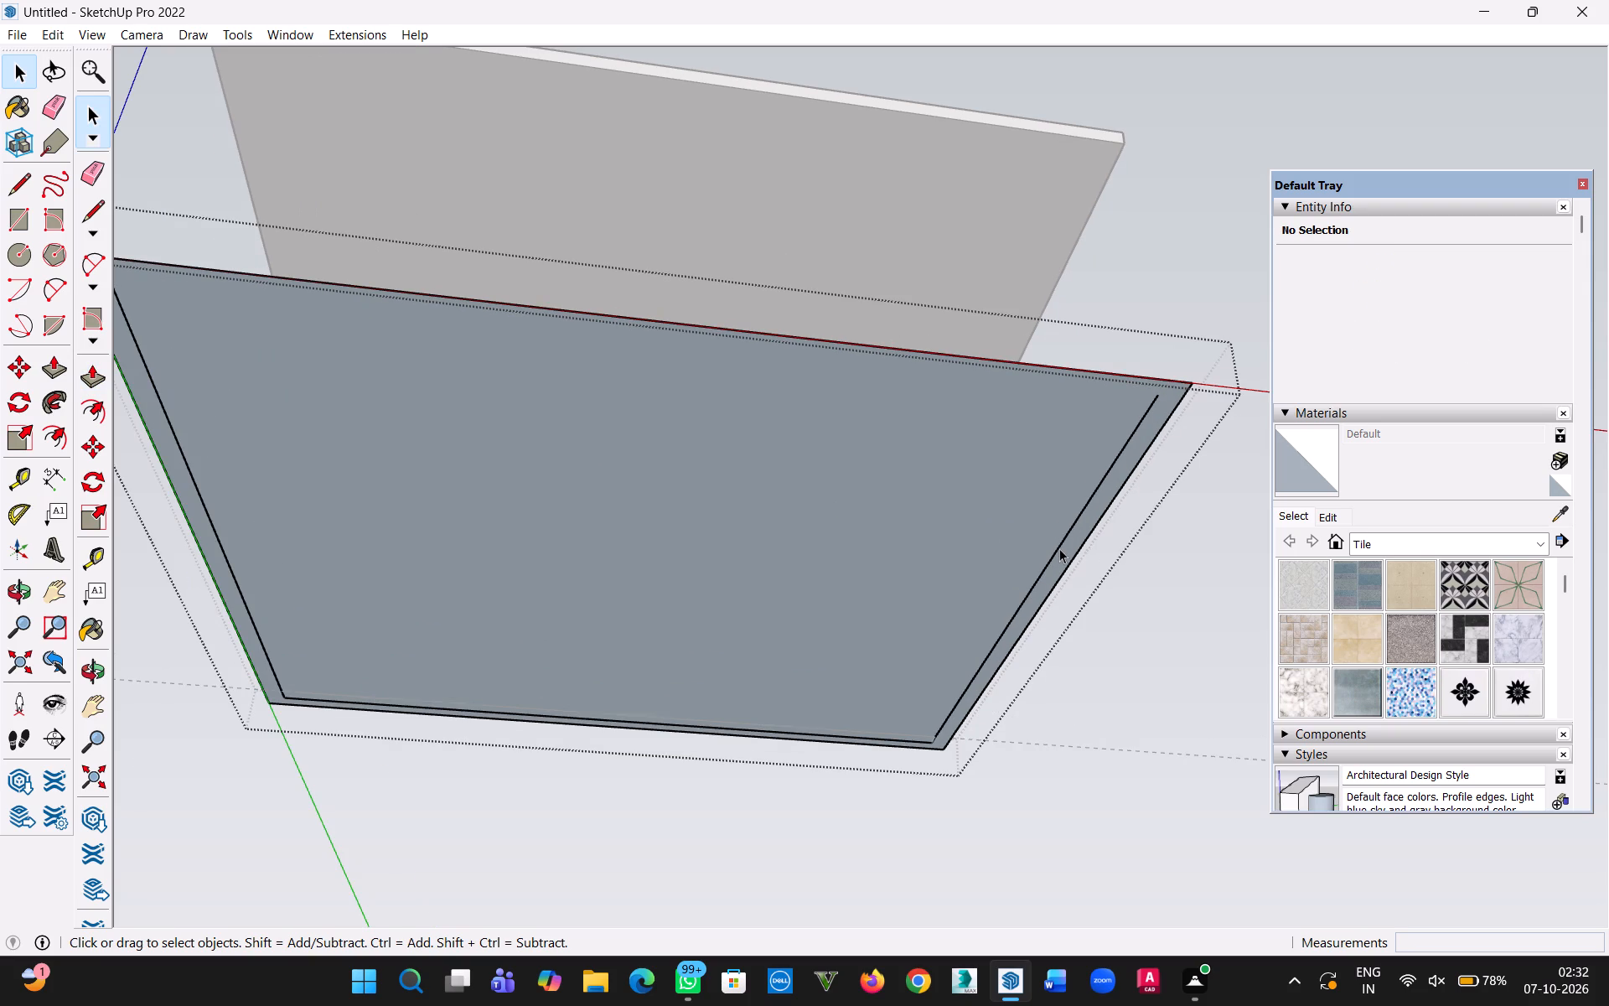
pyautogui.click(1059, 549)
pyautogui.press('Delete')
pyautogui.click(830, 736)
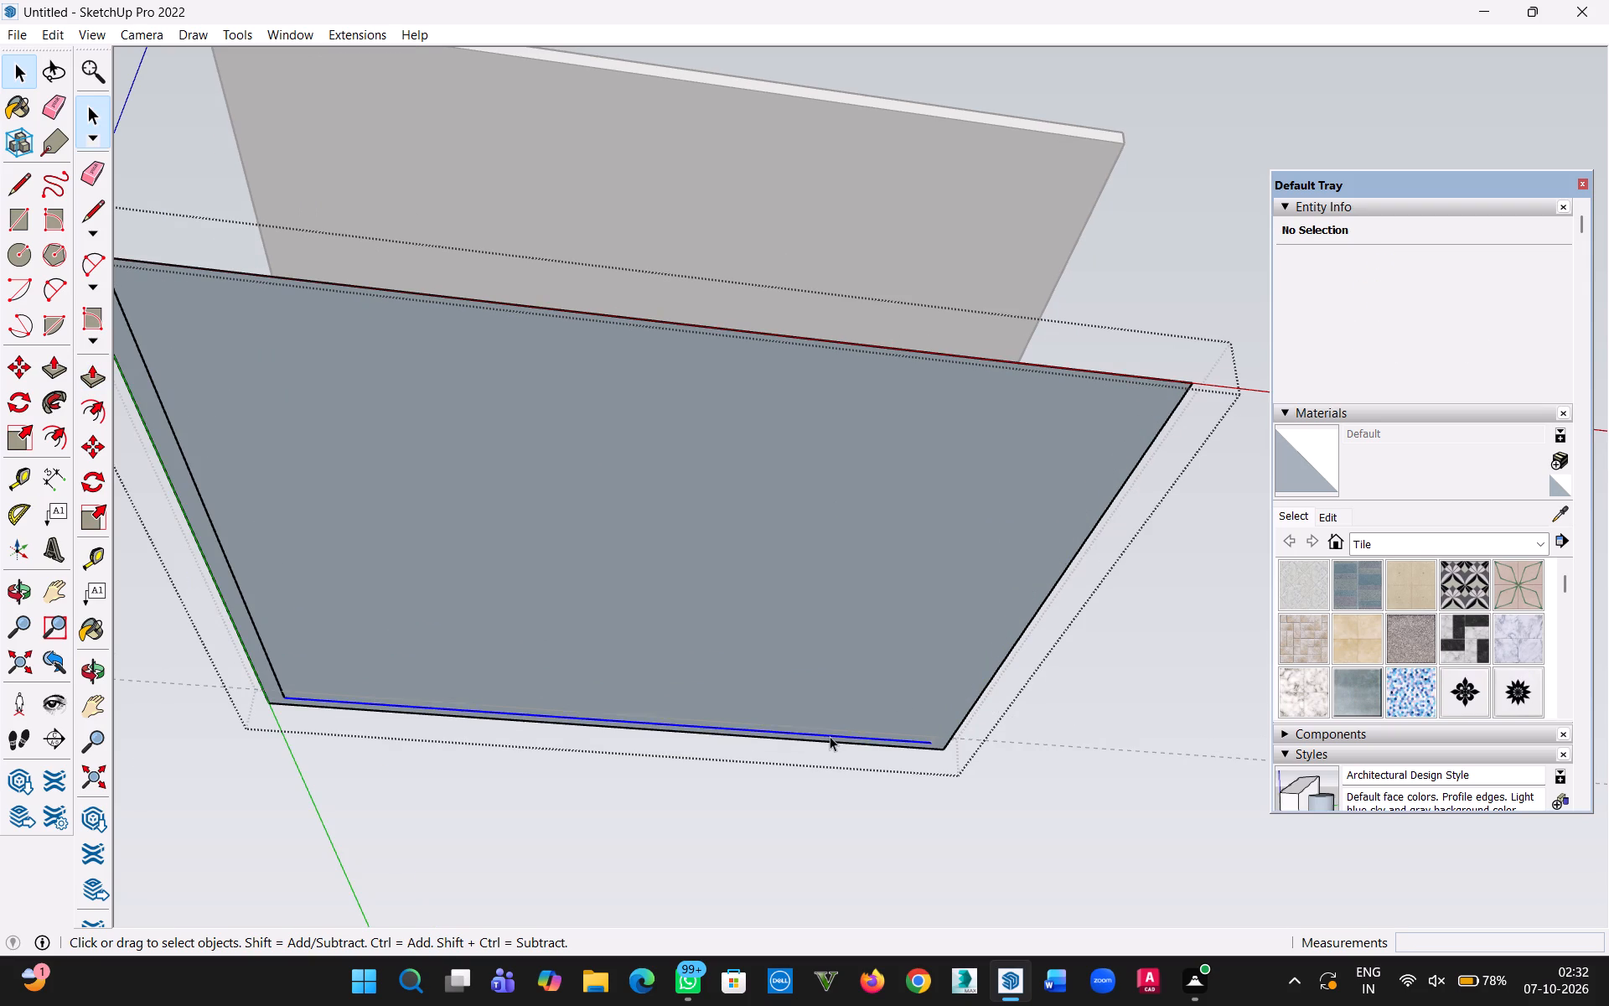
pyautogui.press('Delete')
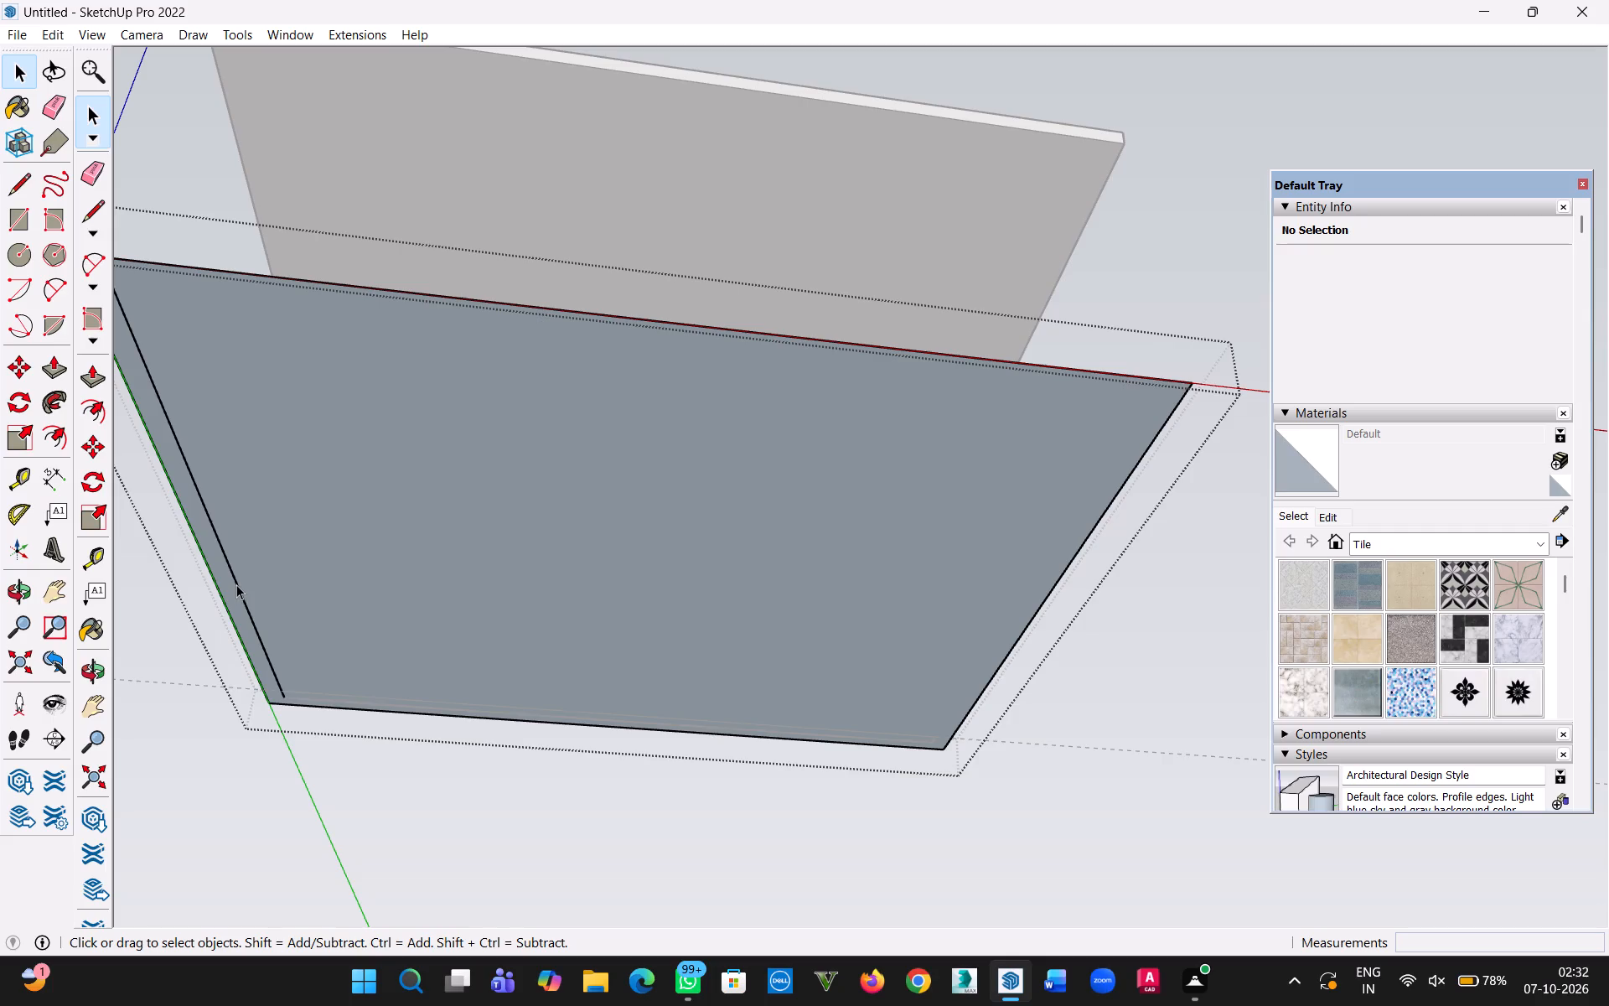
pyautogui.click(236, 584)
pyautogui.press('Delete')
# Push/Pull the base's underside face down 6" to give the floor thickness.
pyautogui.press('p')
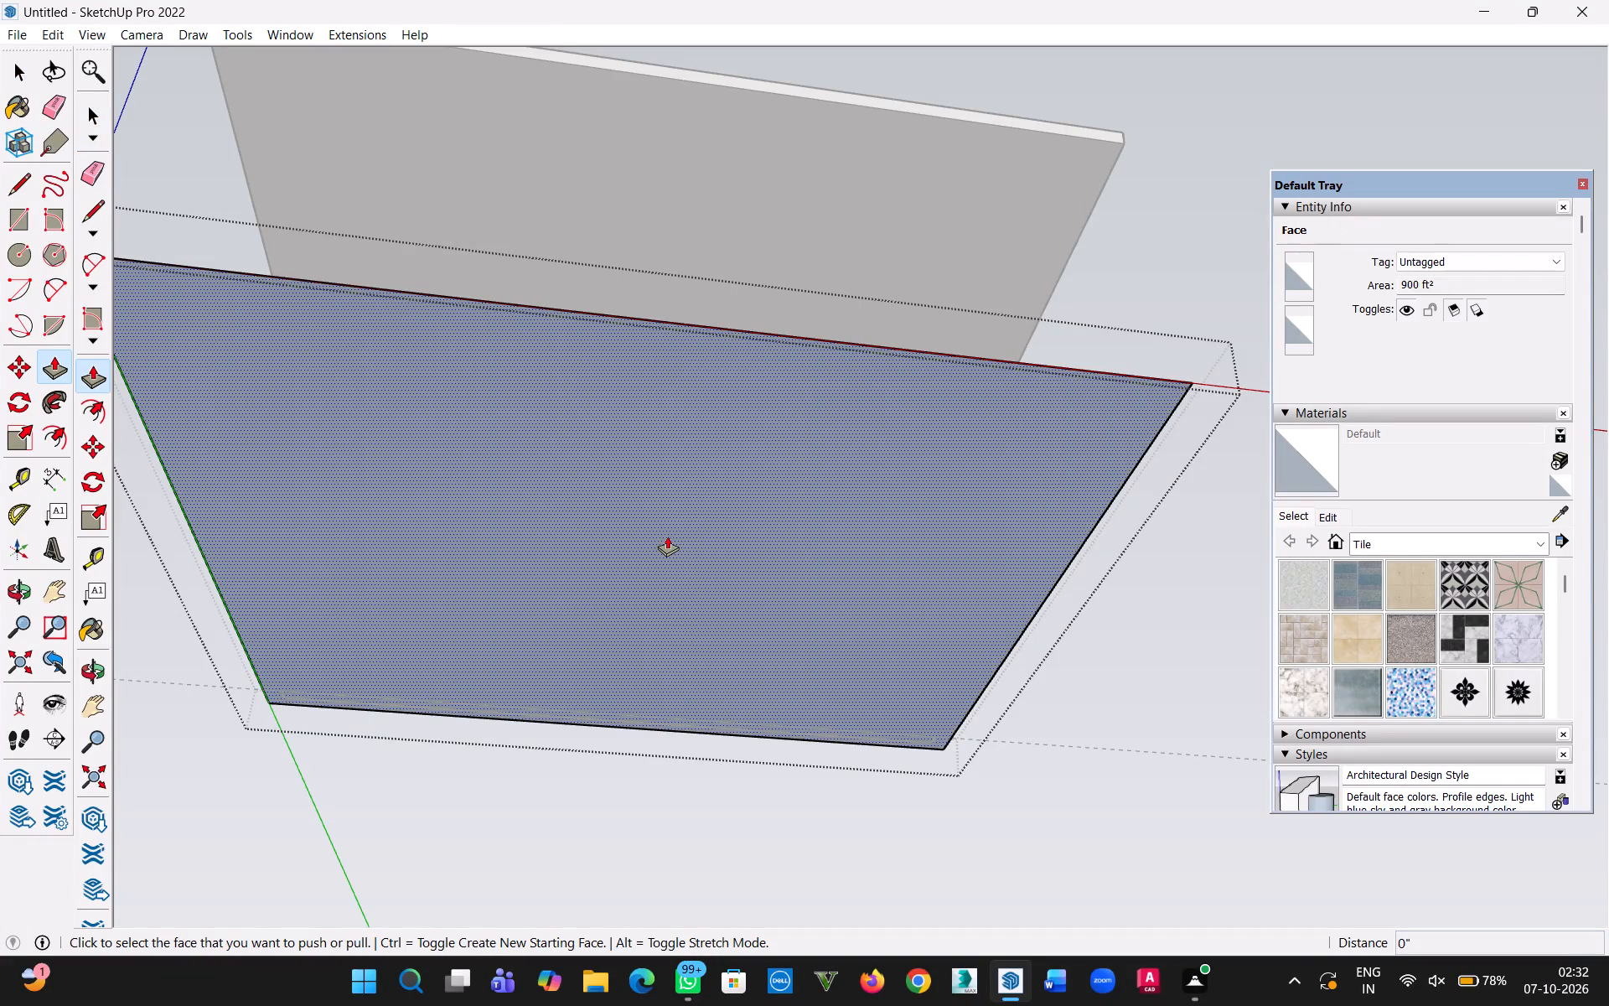
pyautogui.click(667, 536)
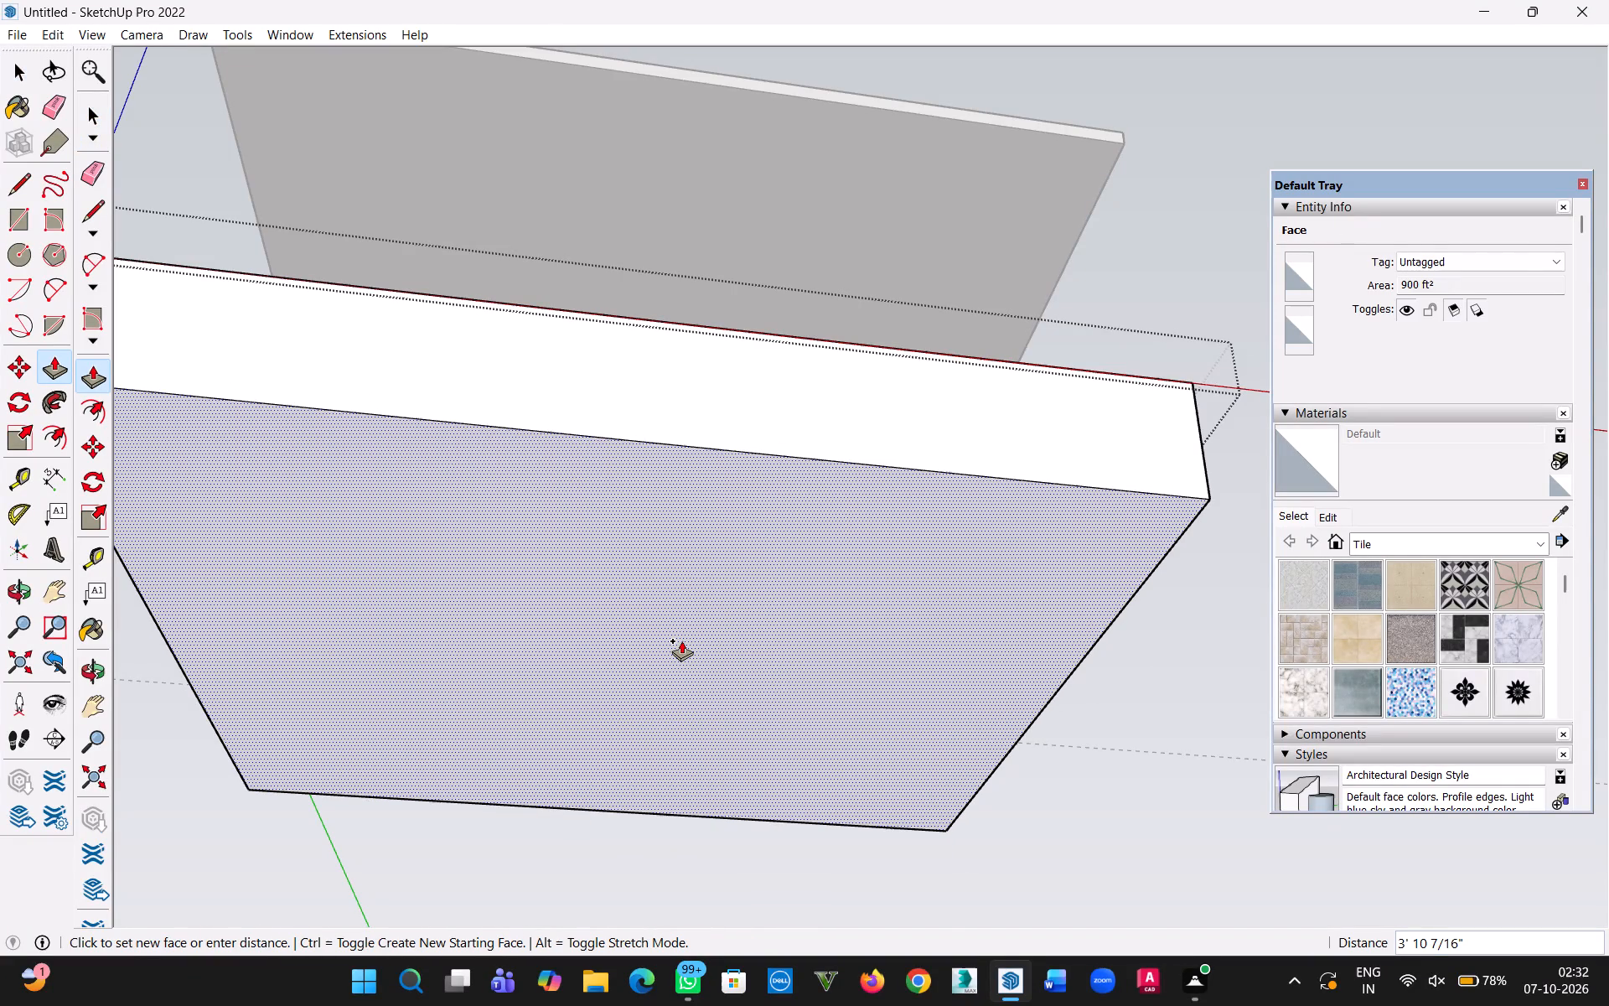
pyautogui.write('6"')
pyautogui.press('Return')
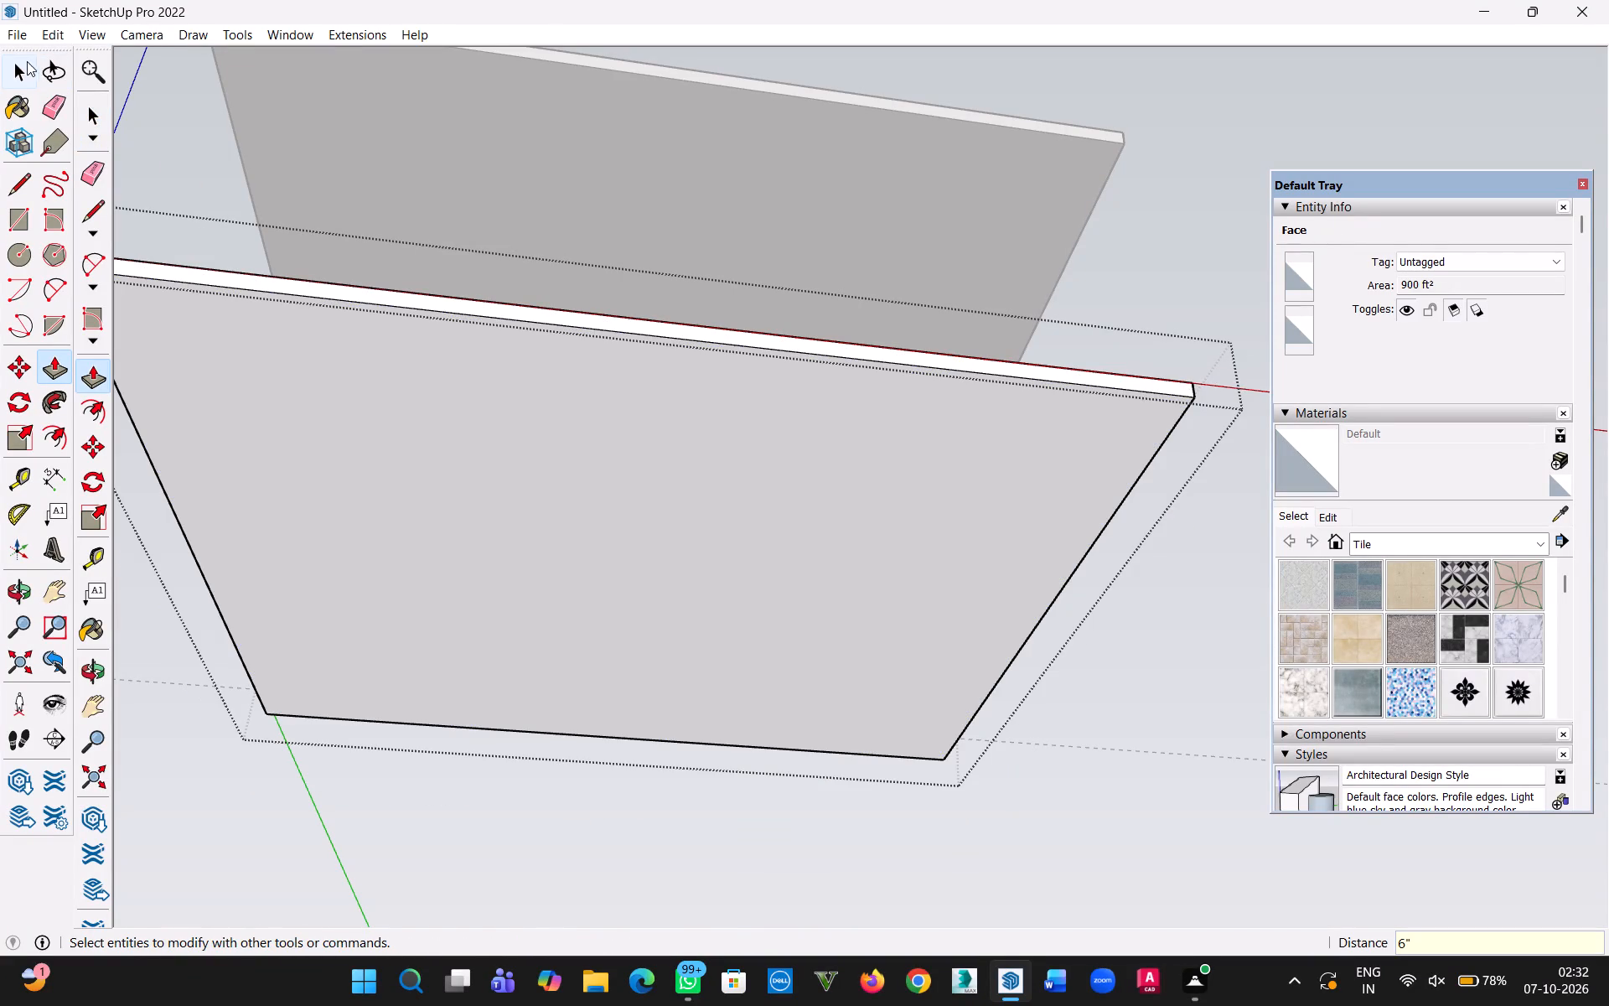
pyautogui.click(23, 62)
pyautogui.click(630, 428)
# Examine the thickened base together with the wall and overhead slab from the front and above.
pyautogui.moveTo(799, 298); pyautogui.dragTo(736, 655, button='middle')
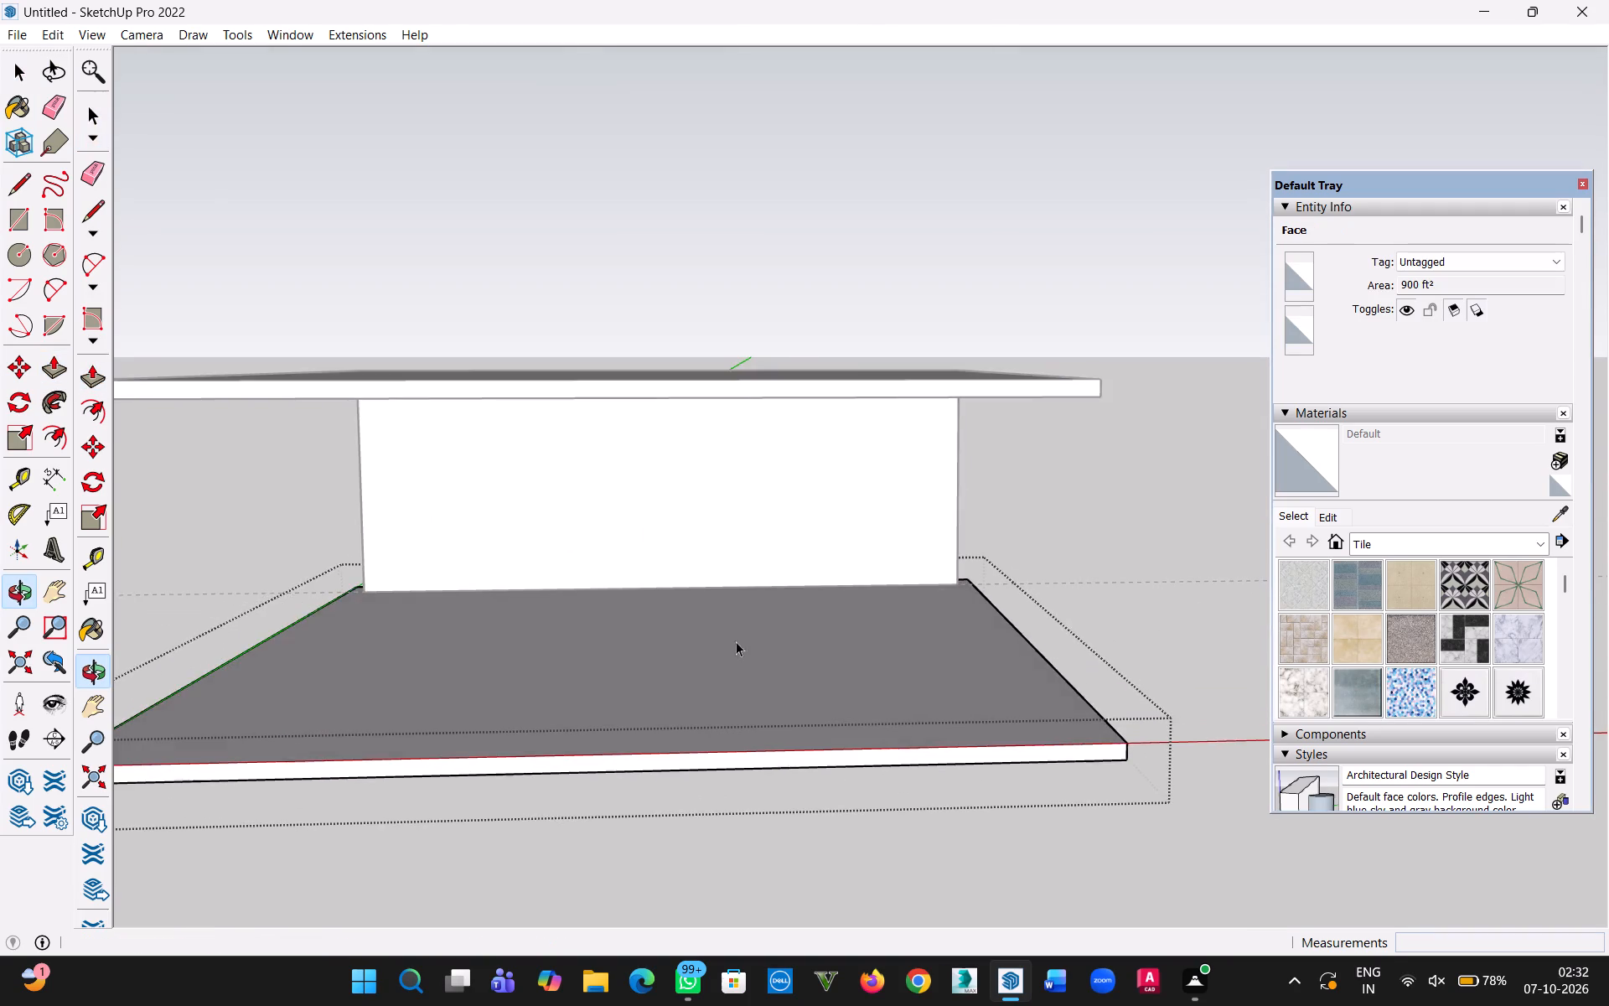
pyautogui.scroll(-2, 724, 571)
pyautogui.moveTo(696, 631); pyautogui.dragTo(763, 612, button='middle')
pyautogui.scroll(4, 748, 612)
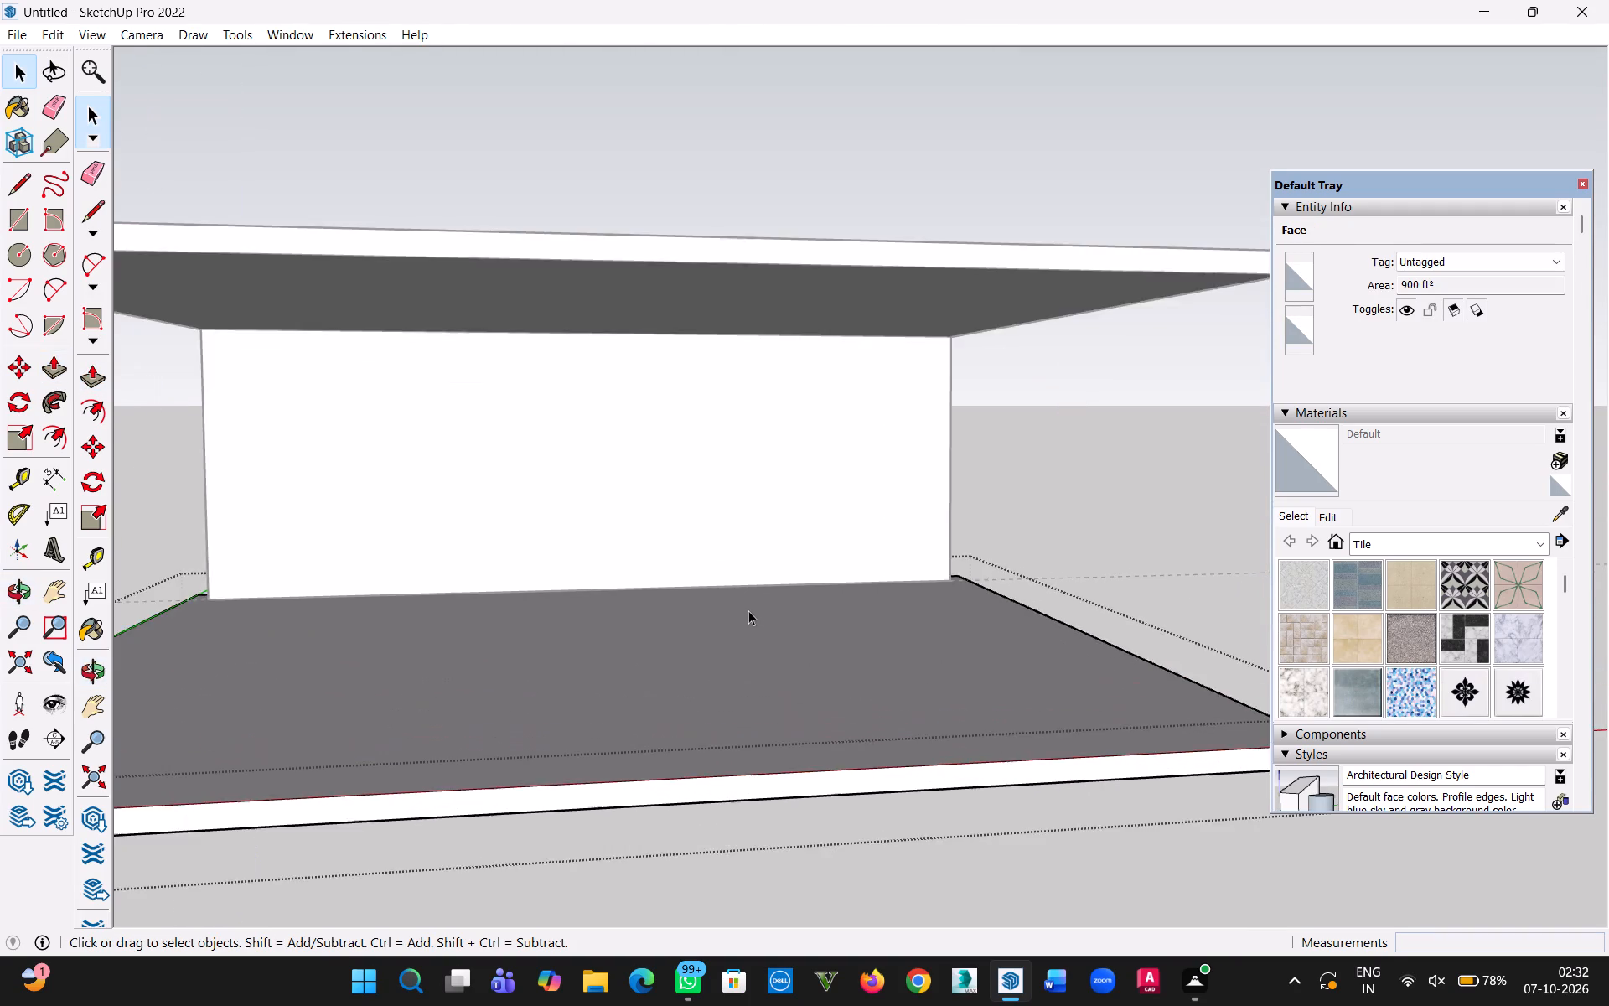
pyautogui.scroll(-2, 748, 610)
pyautogui.middleClick(696, 630)
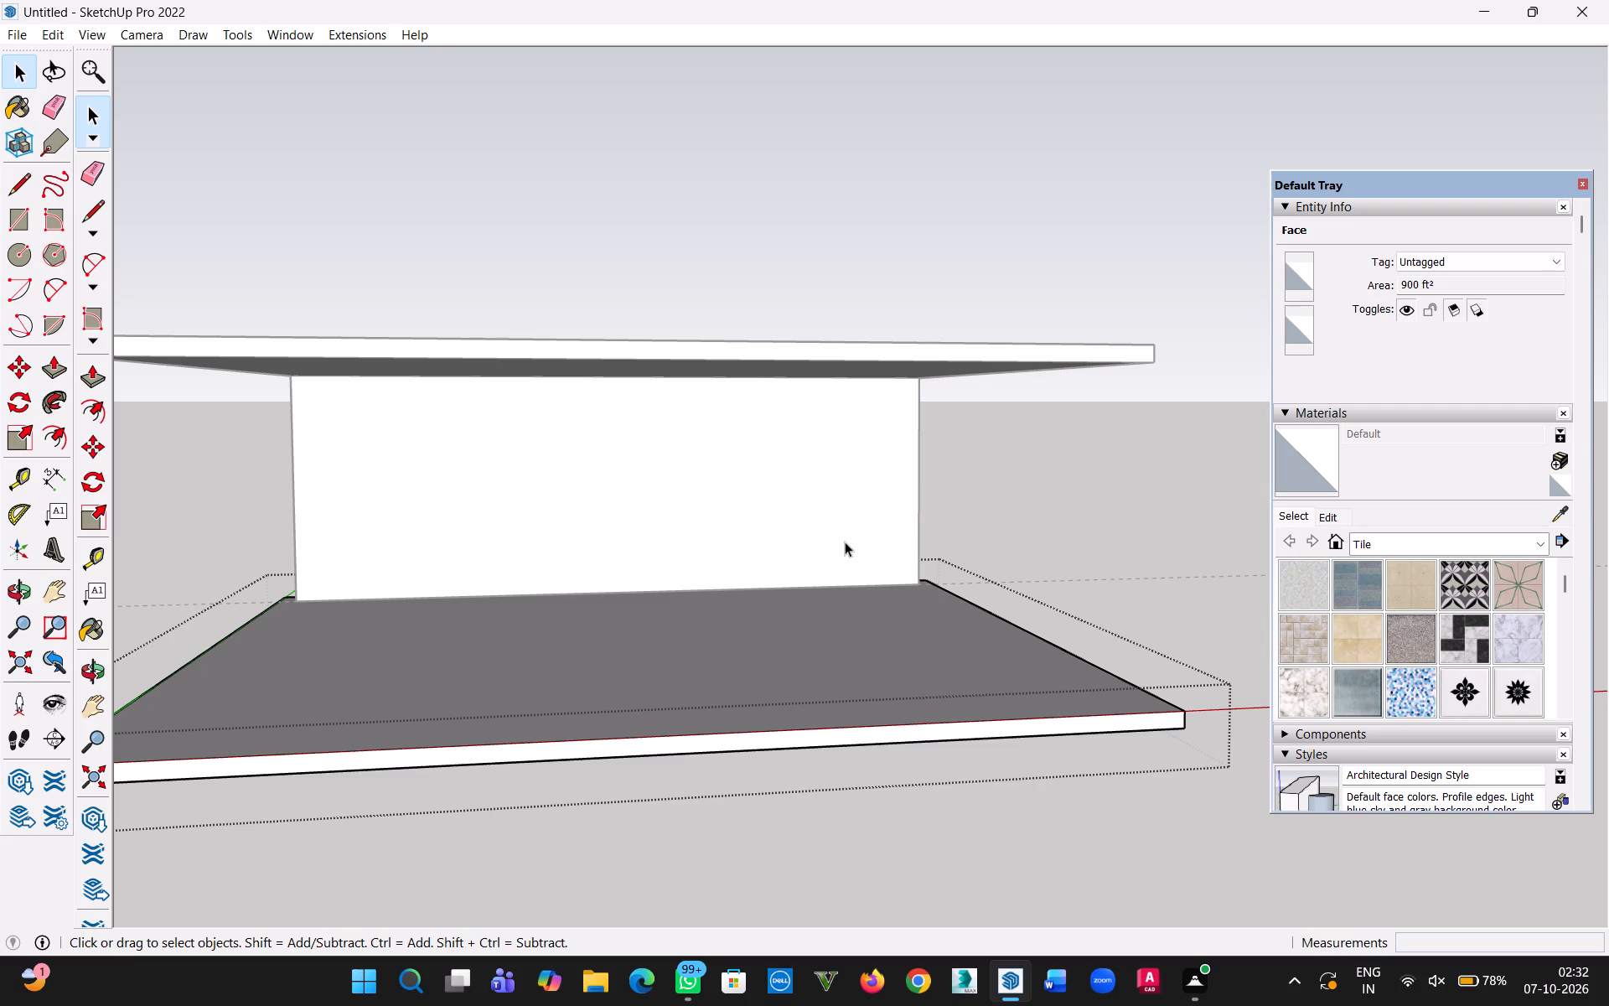
pyautogui.moveTo(824, 525); pyautogui.dragTo(828, 613, button='middle')
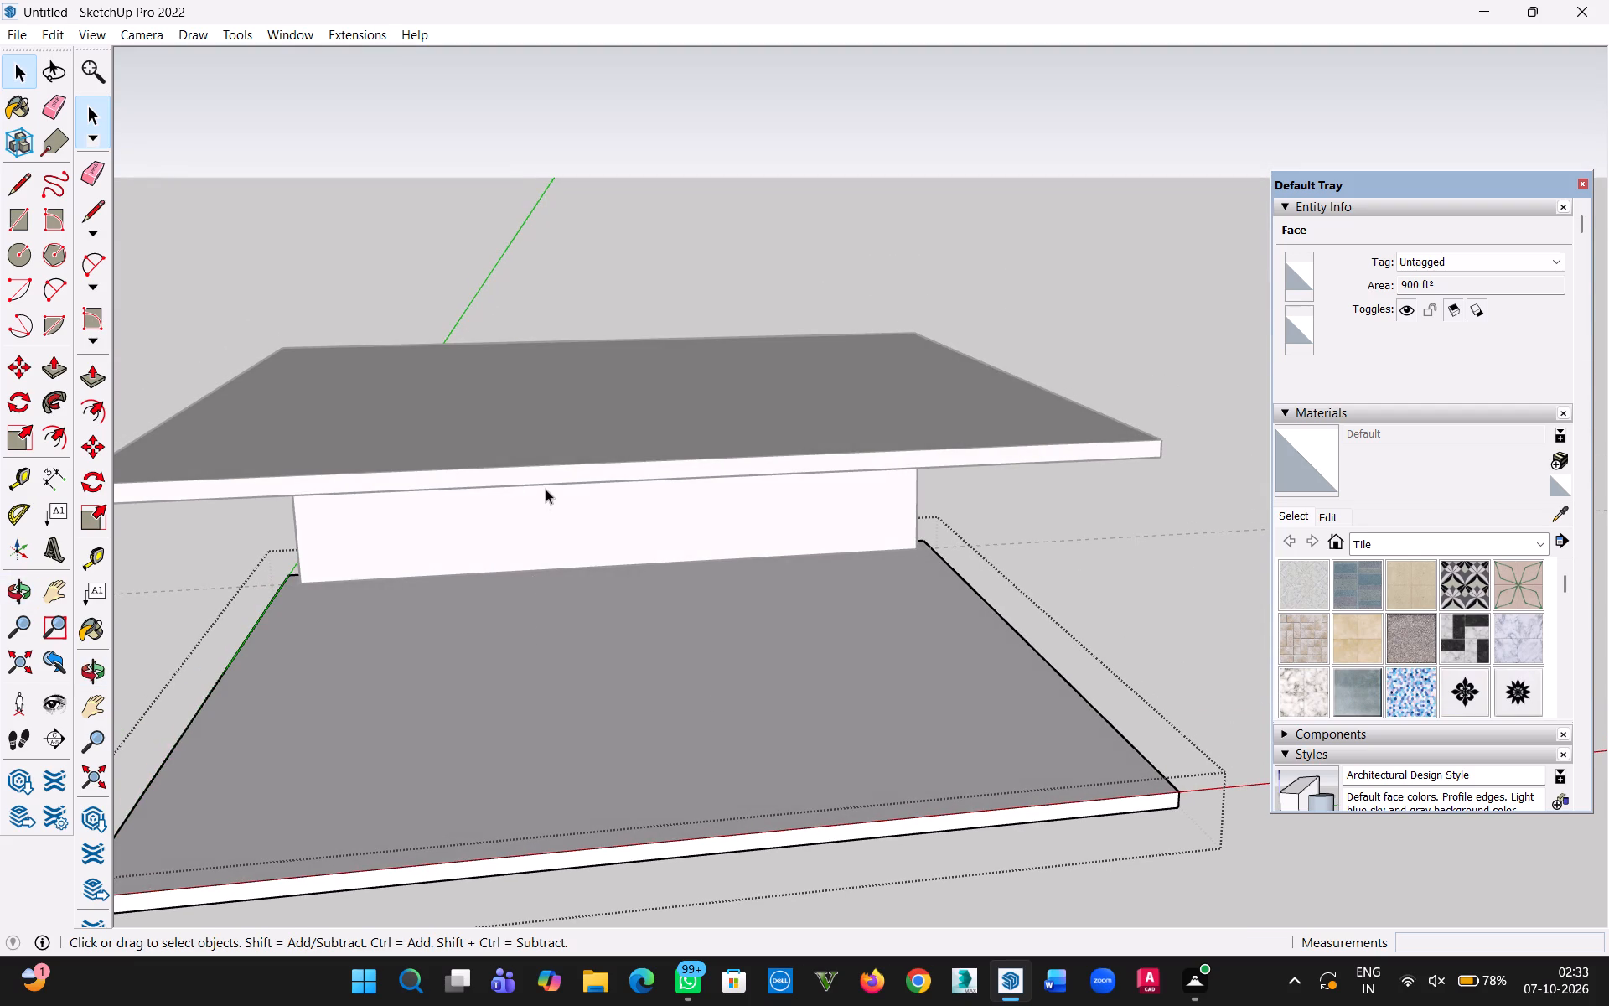
pyautogui.scroll(-1, 675, 589)
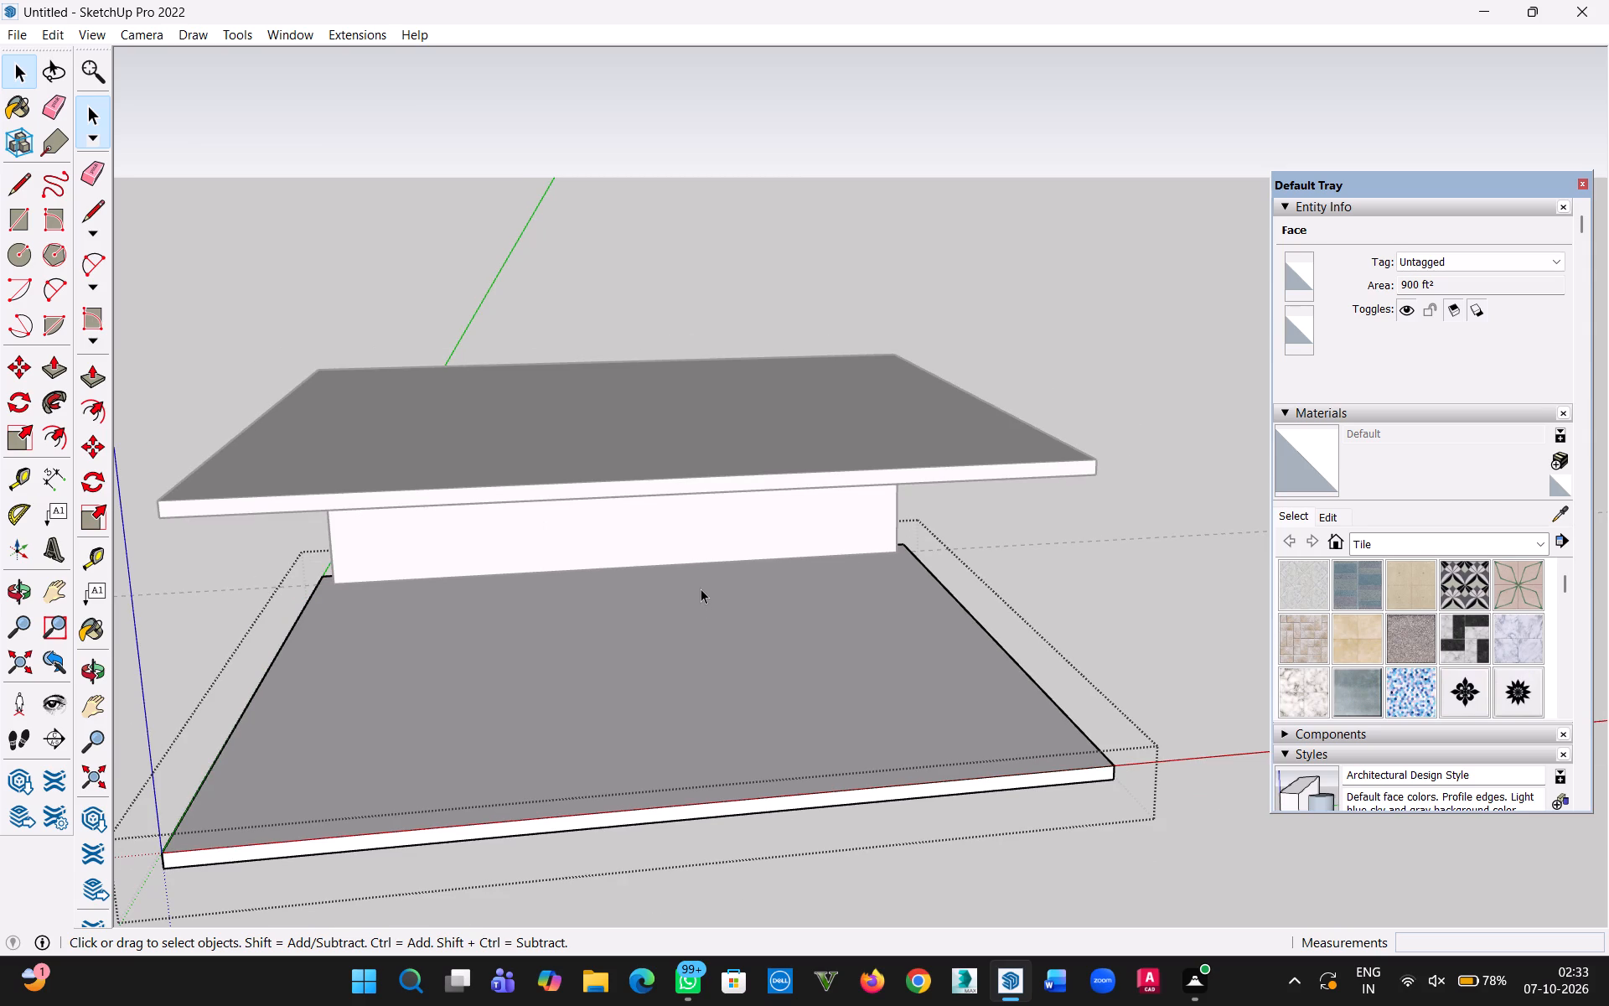
pyautogui.scroll(-2, 701, 568)
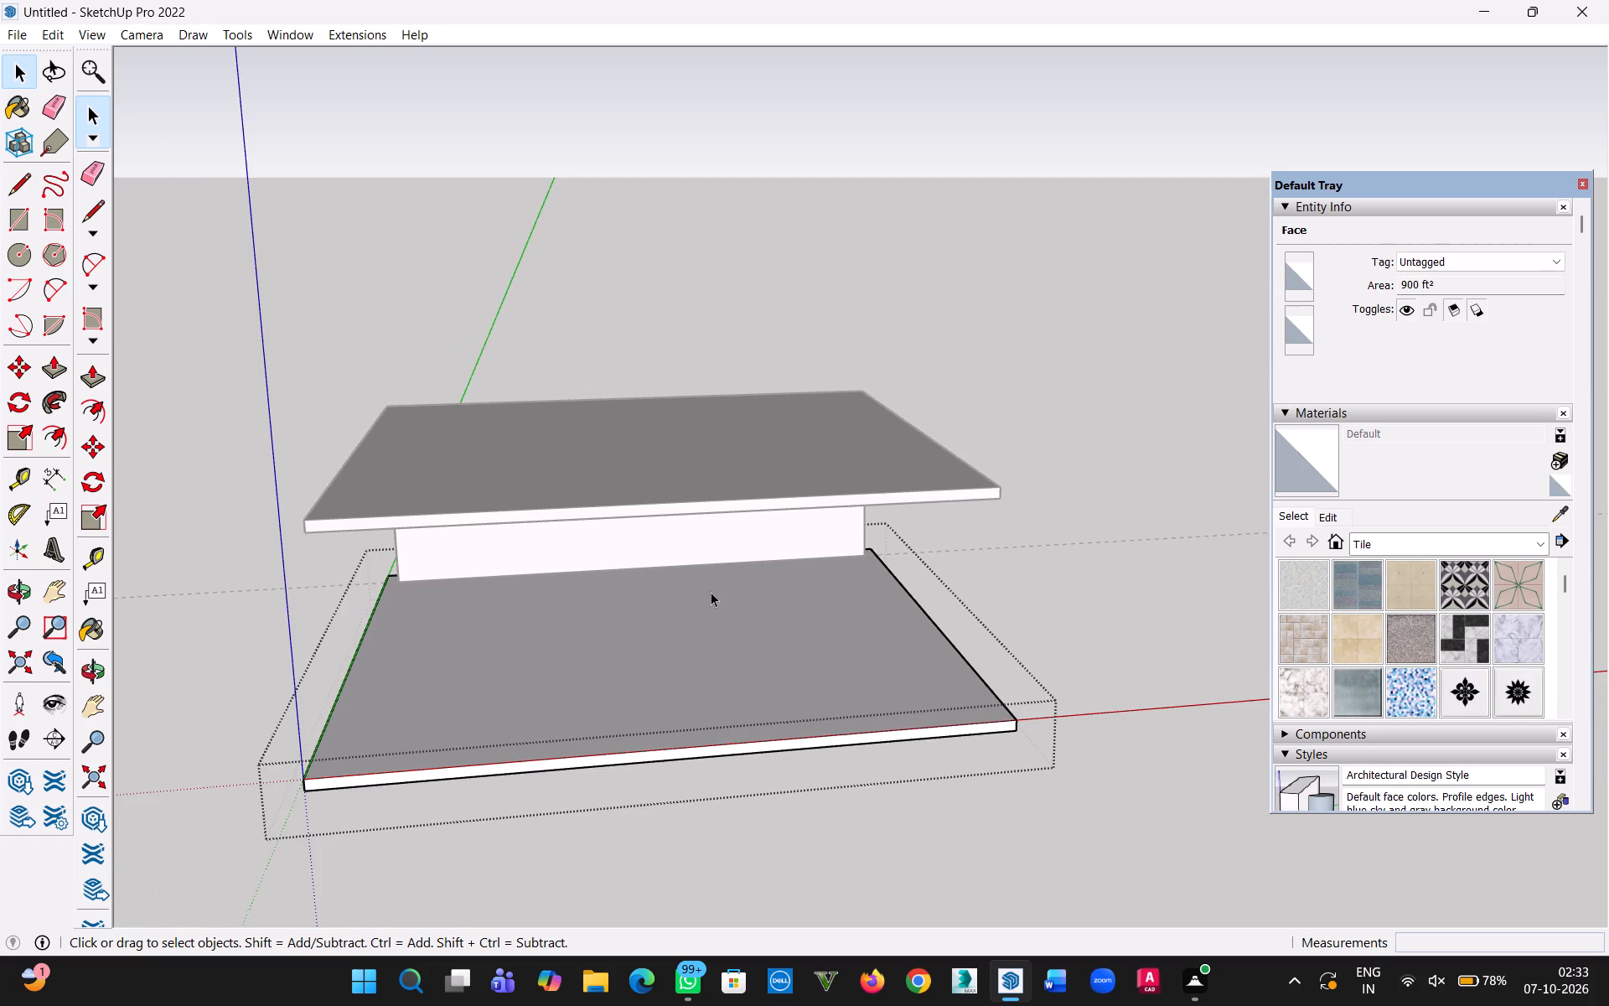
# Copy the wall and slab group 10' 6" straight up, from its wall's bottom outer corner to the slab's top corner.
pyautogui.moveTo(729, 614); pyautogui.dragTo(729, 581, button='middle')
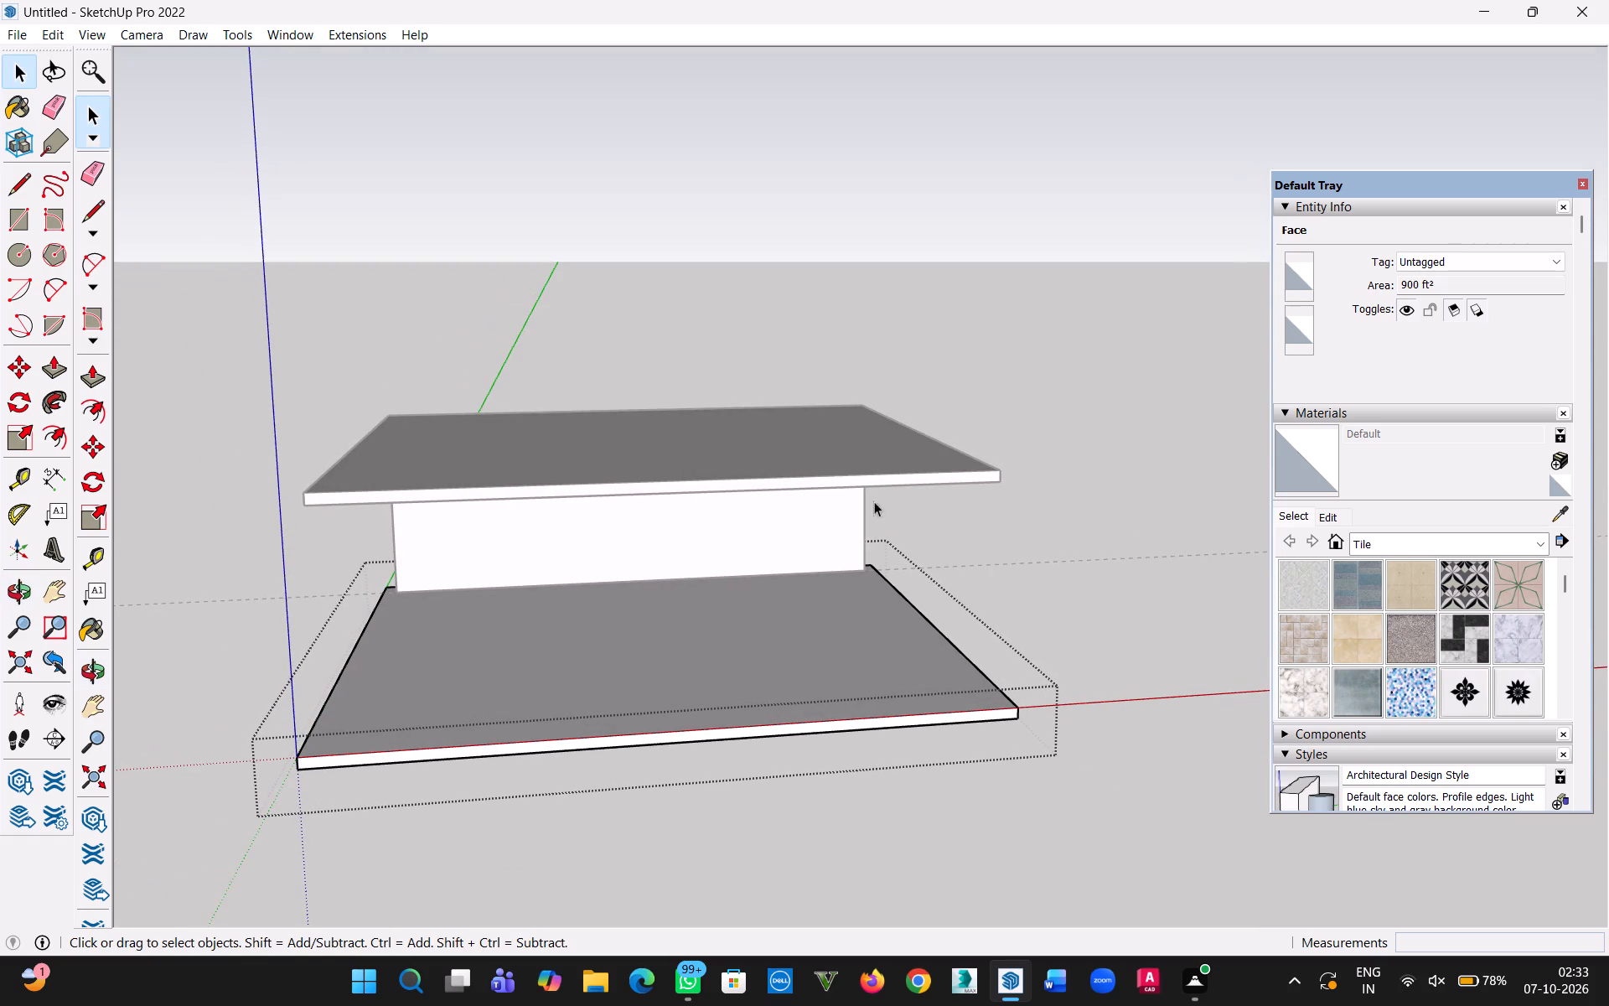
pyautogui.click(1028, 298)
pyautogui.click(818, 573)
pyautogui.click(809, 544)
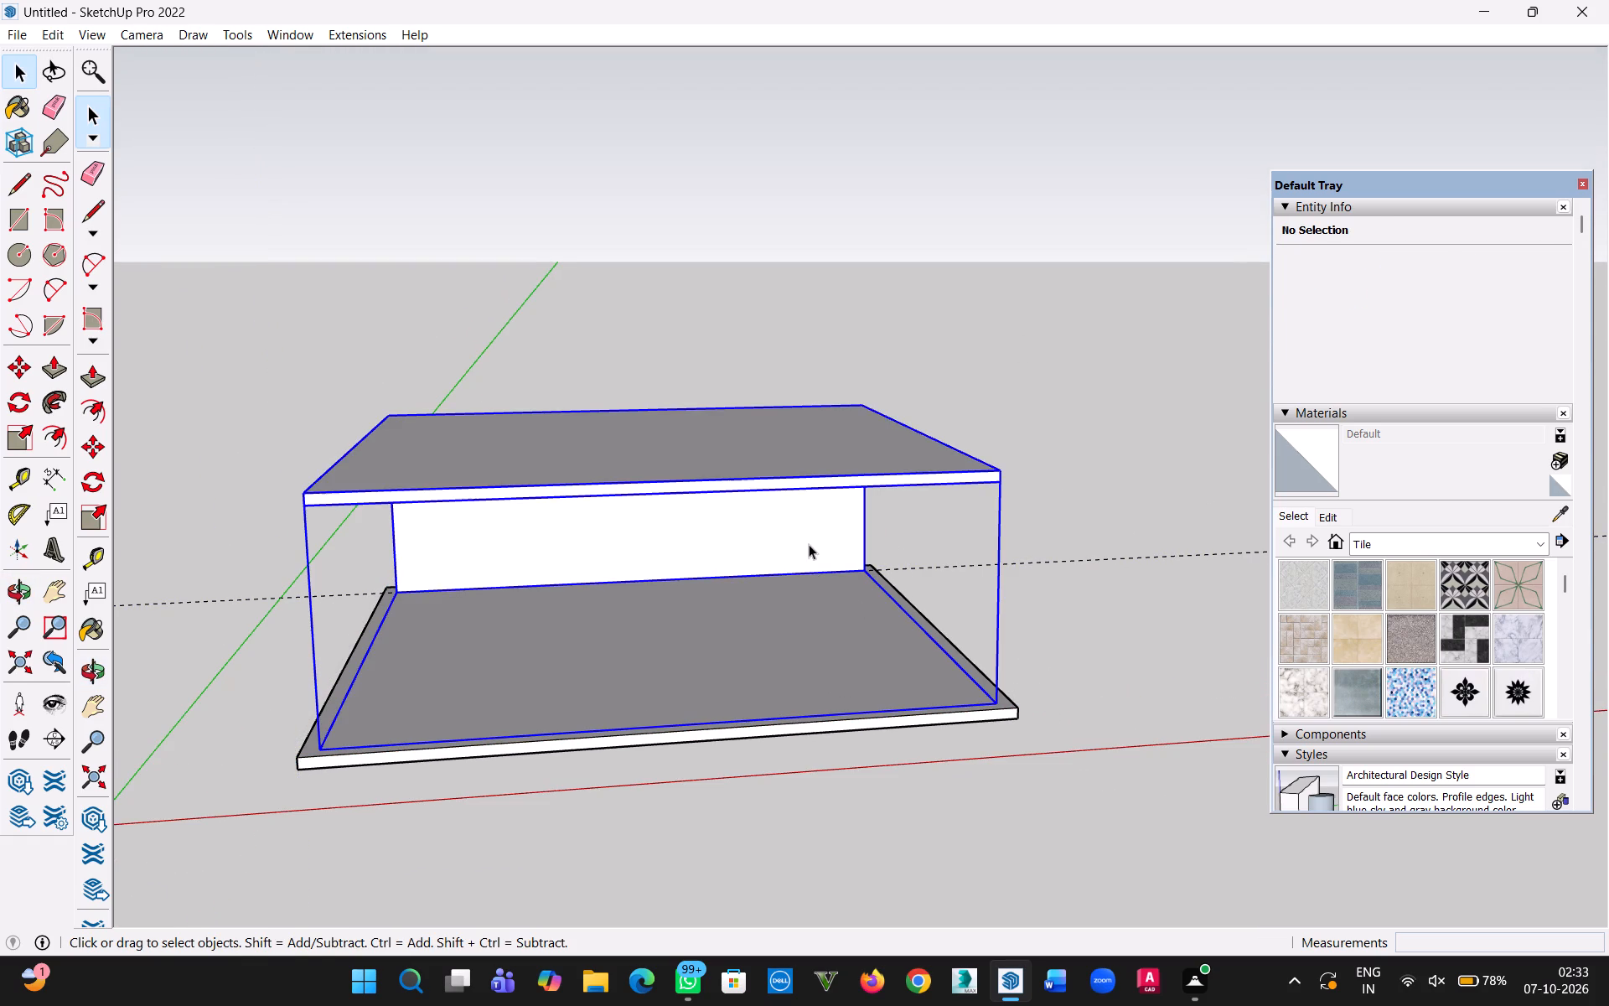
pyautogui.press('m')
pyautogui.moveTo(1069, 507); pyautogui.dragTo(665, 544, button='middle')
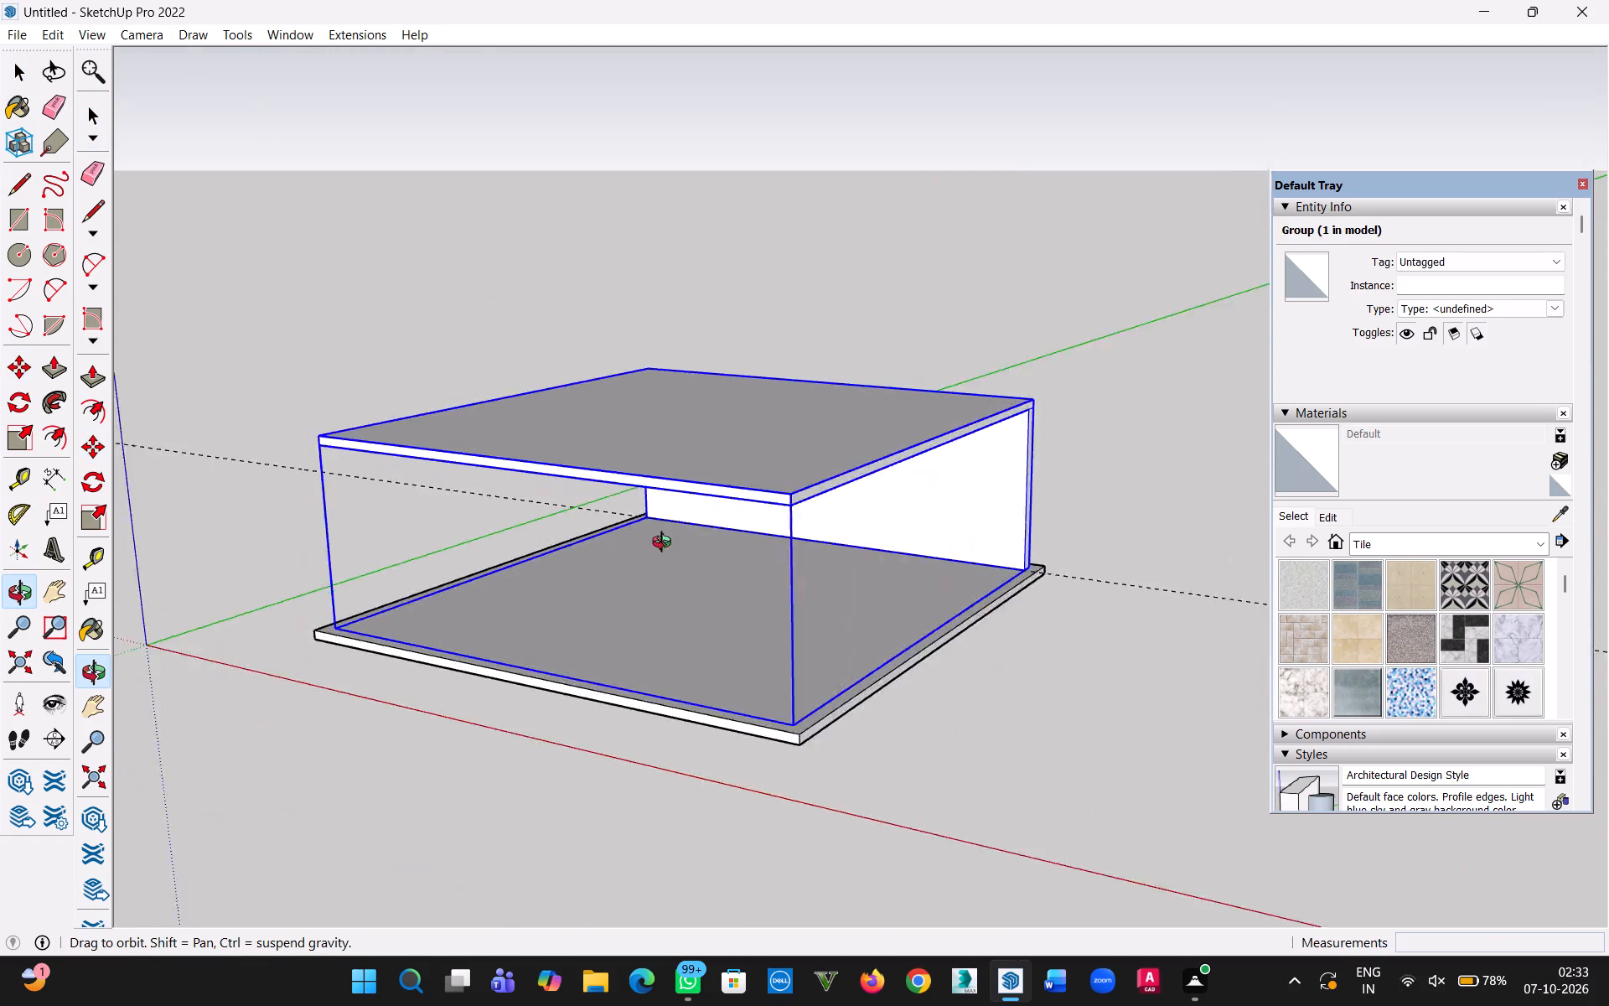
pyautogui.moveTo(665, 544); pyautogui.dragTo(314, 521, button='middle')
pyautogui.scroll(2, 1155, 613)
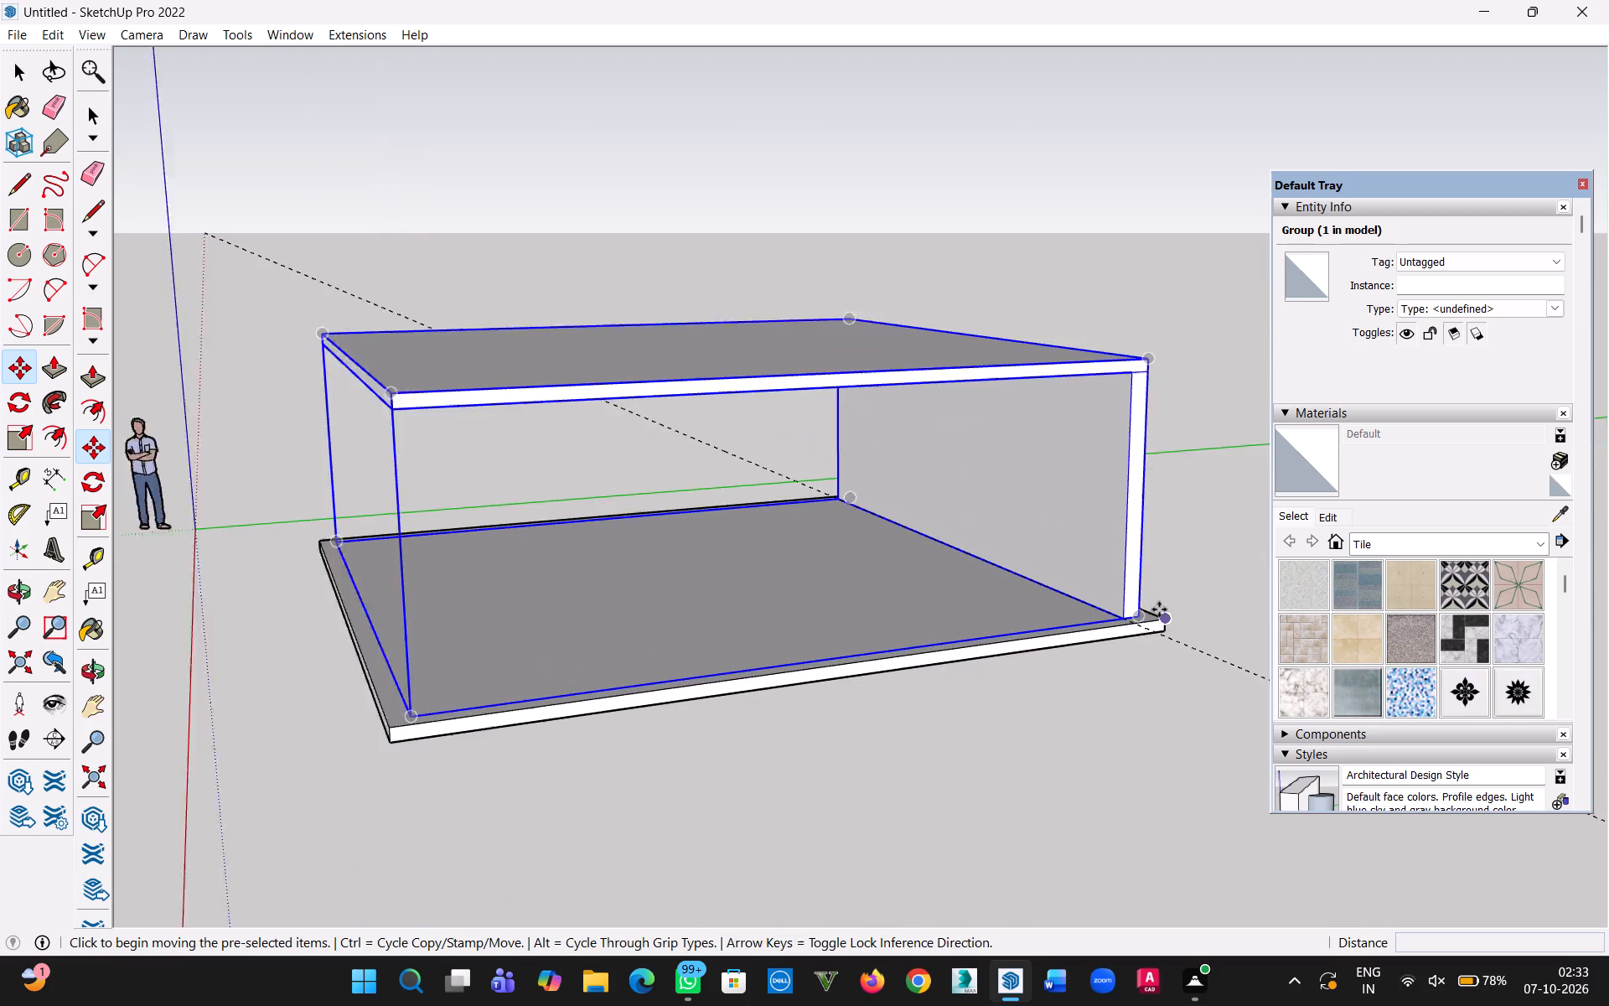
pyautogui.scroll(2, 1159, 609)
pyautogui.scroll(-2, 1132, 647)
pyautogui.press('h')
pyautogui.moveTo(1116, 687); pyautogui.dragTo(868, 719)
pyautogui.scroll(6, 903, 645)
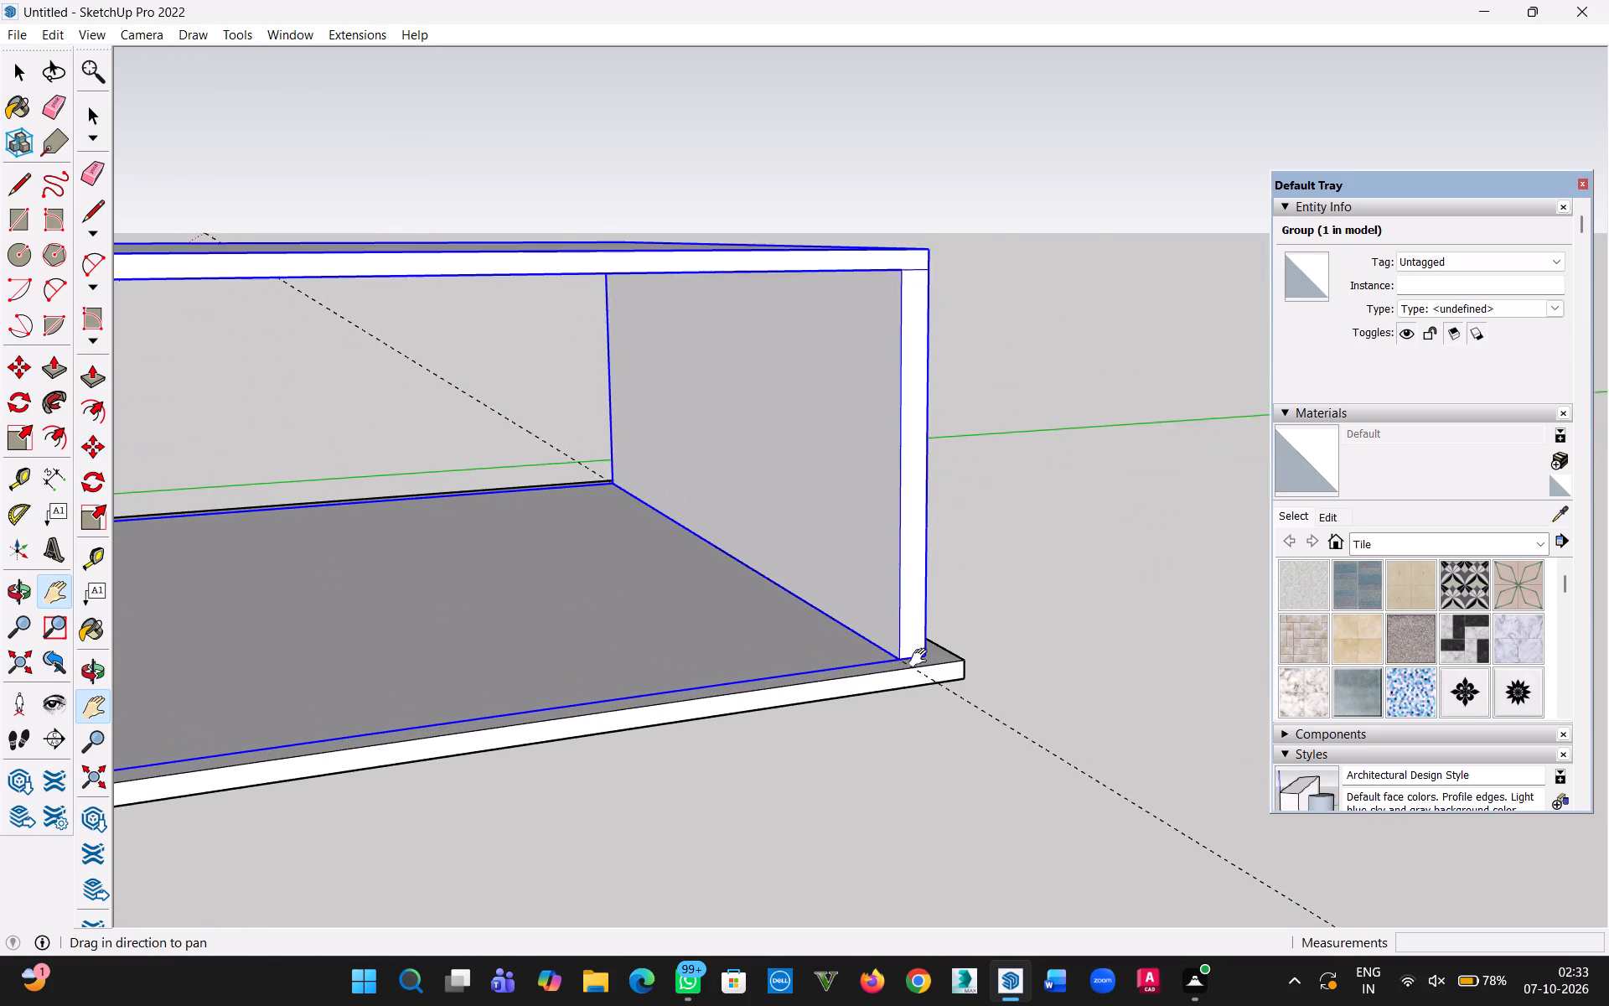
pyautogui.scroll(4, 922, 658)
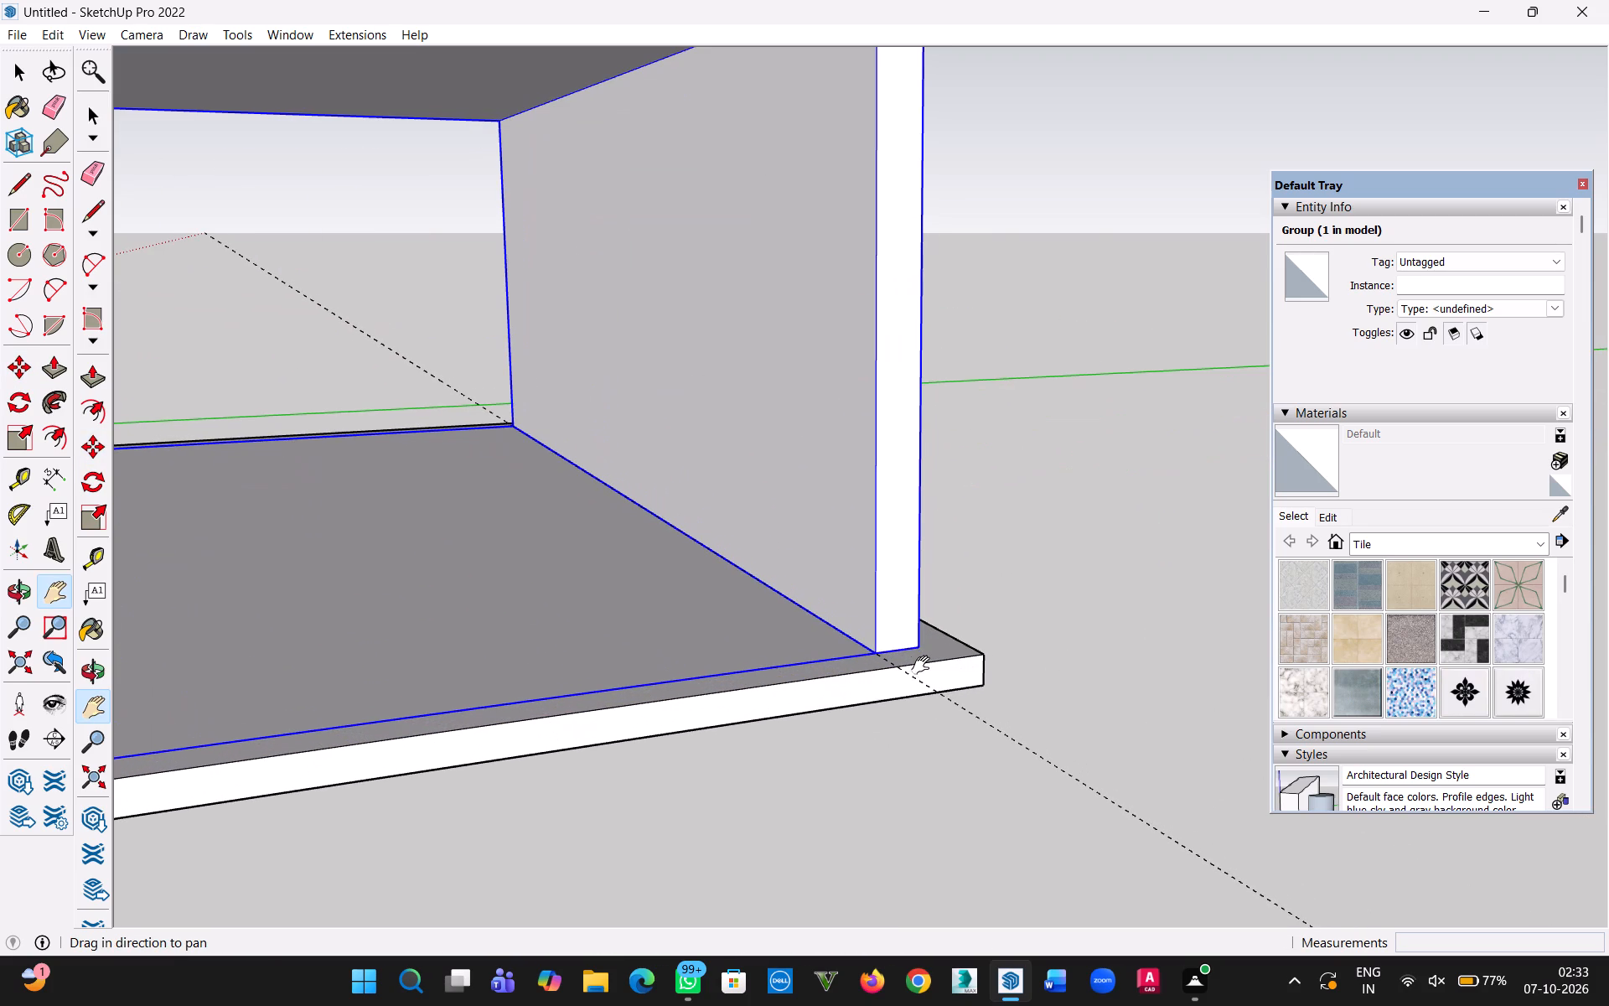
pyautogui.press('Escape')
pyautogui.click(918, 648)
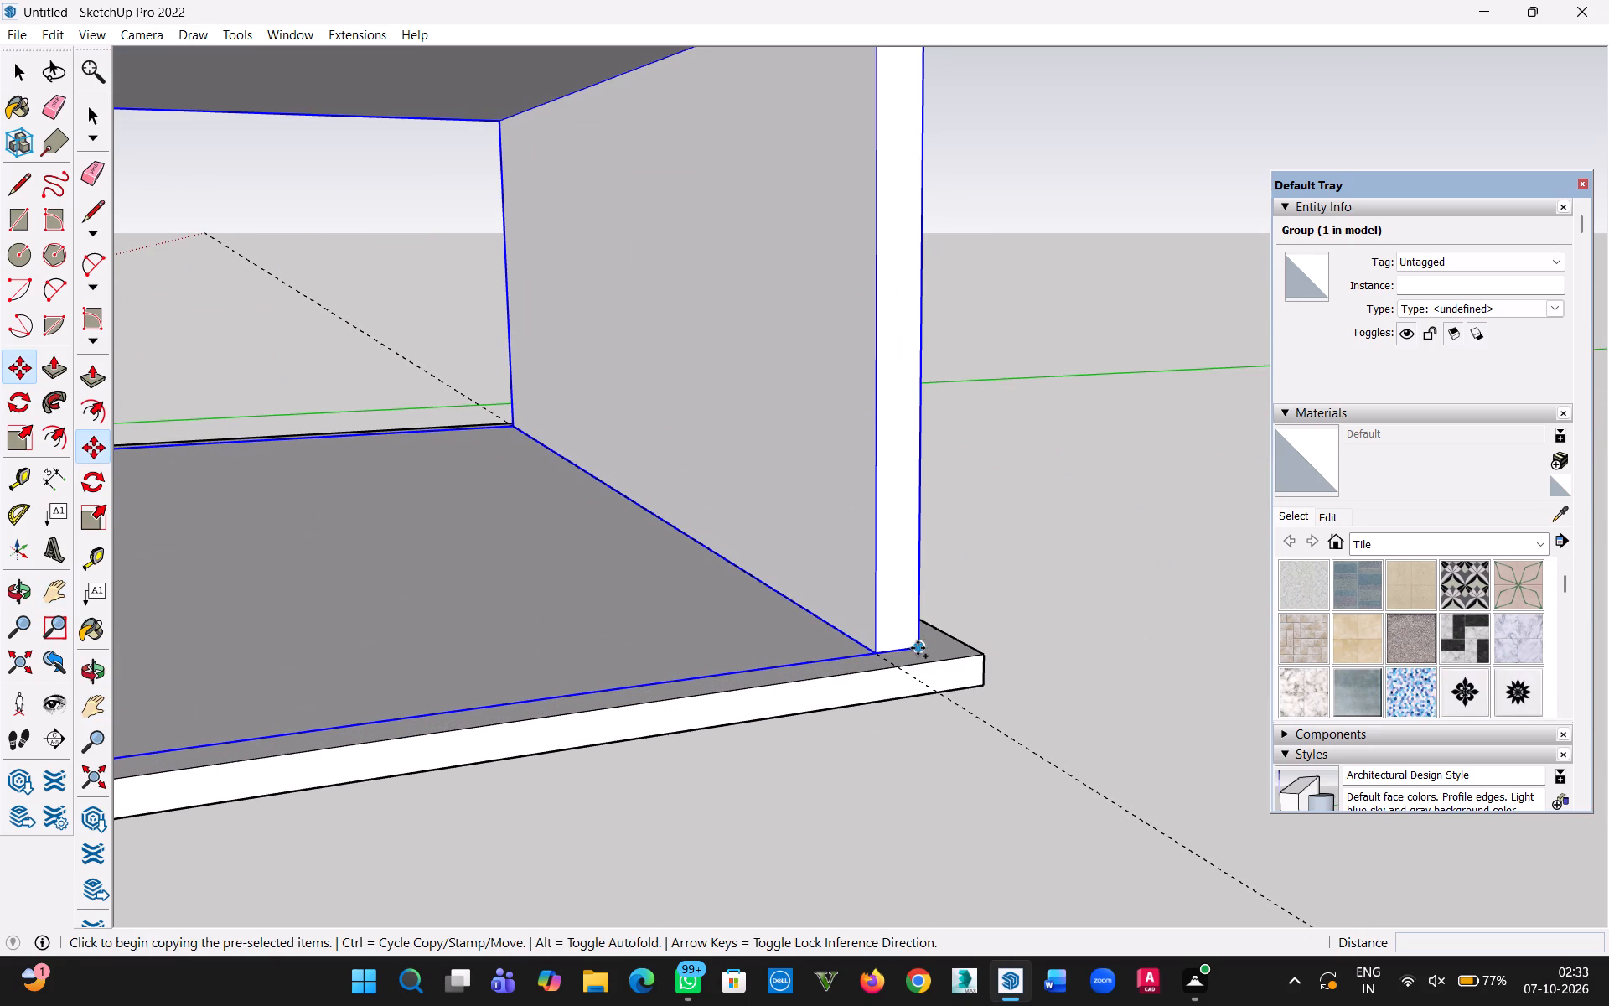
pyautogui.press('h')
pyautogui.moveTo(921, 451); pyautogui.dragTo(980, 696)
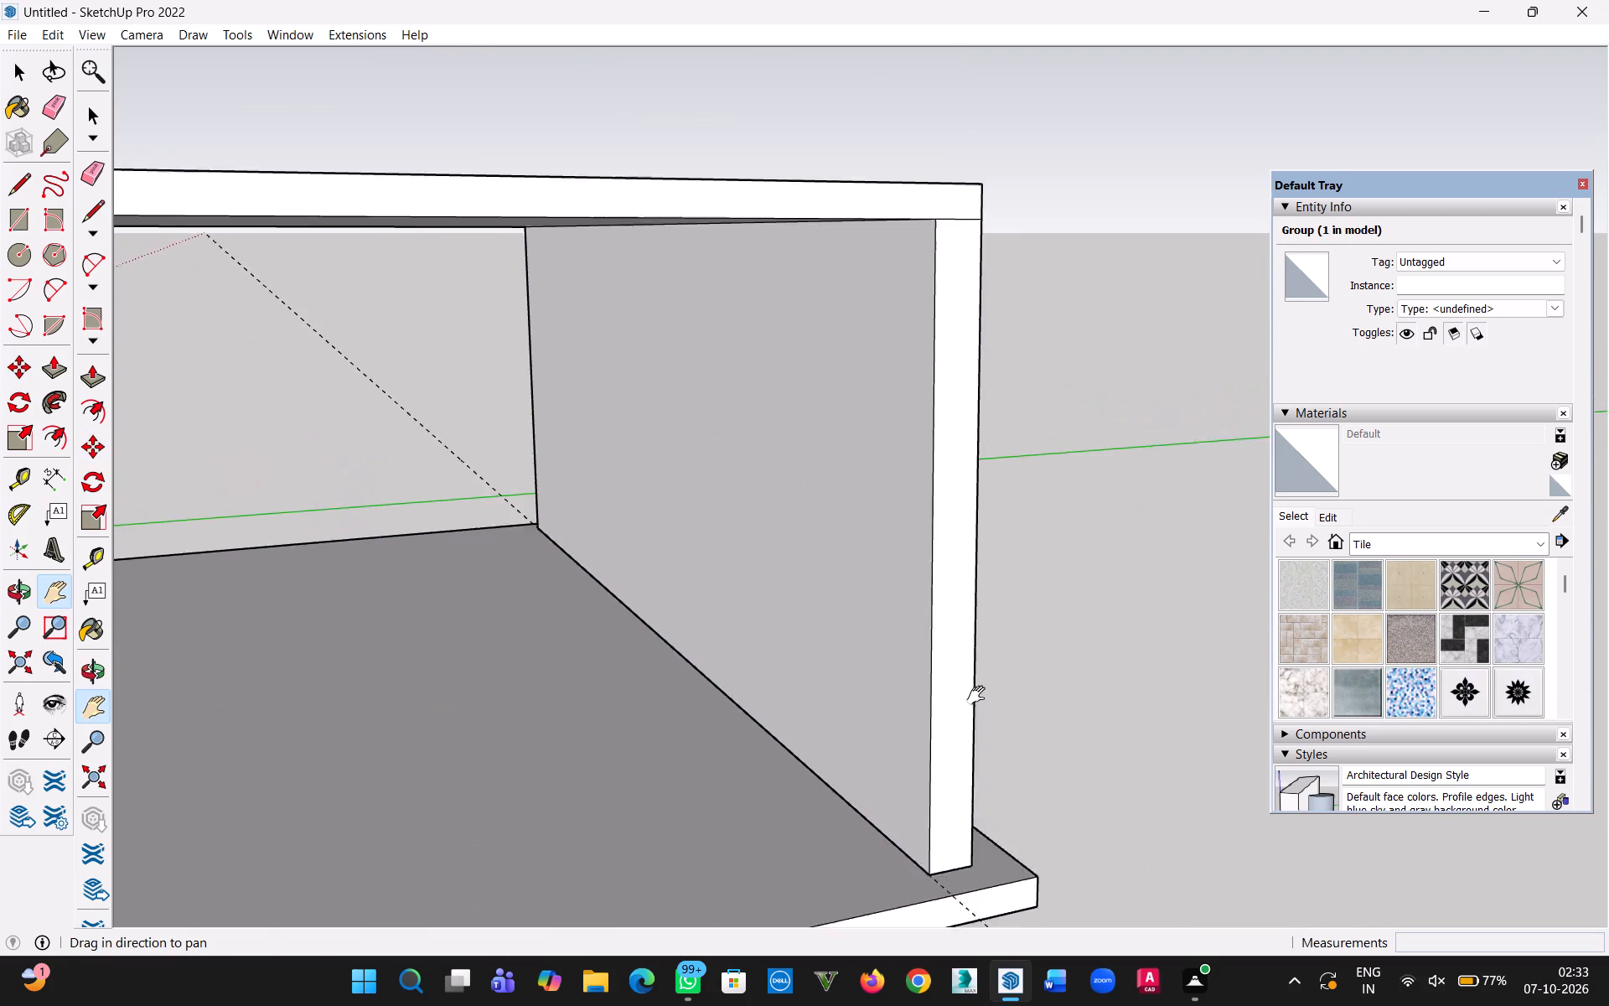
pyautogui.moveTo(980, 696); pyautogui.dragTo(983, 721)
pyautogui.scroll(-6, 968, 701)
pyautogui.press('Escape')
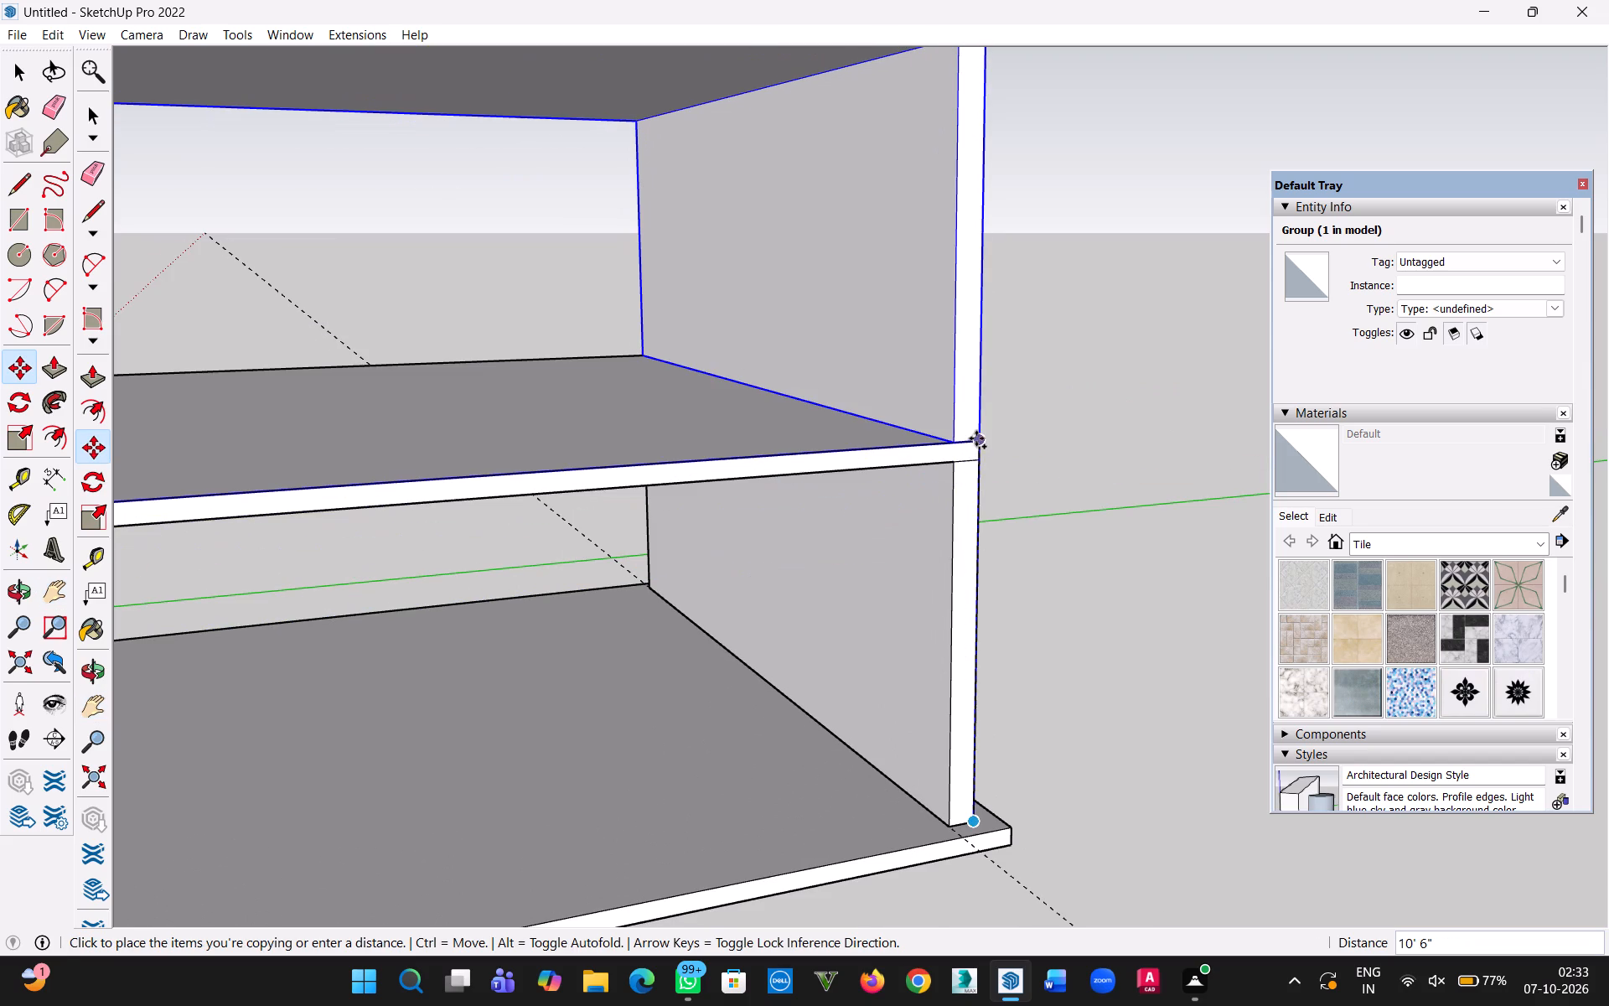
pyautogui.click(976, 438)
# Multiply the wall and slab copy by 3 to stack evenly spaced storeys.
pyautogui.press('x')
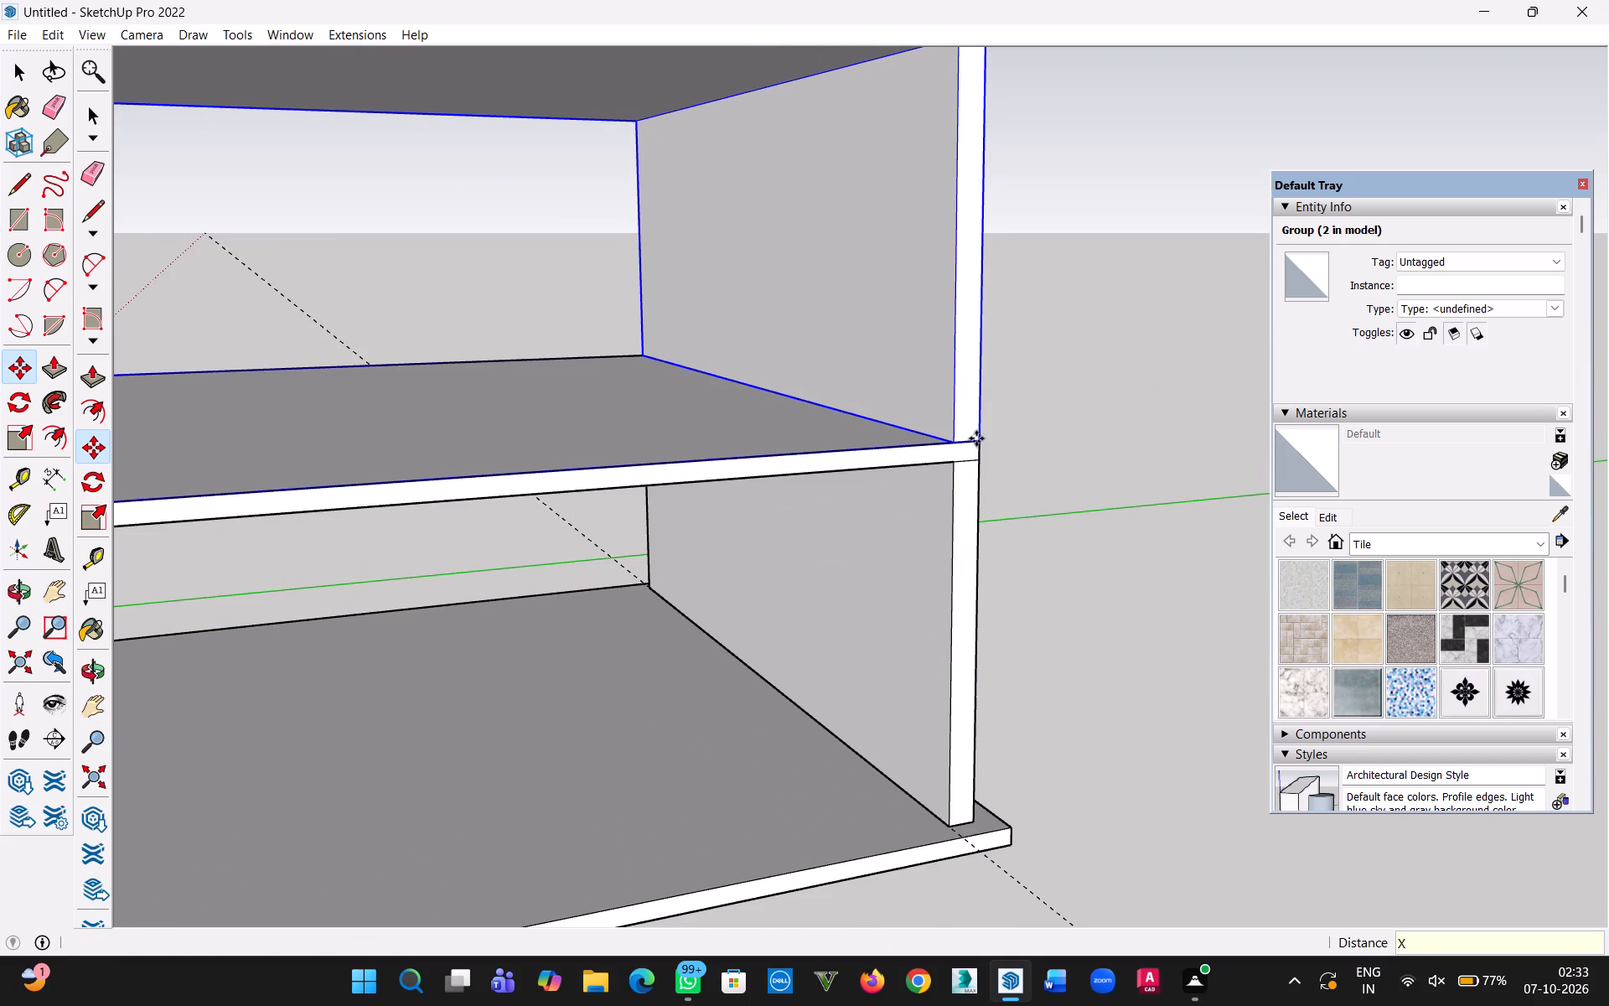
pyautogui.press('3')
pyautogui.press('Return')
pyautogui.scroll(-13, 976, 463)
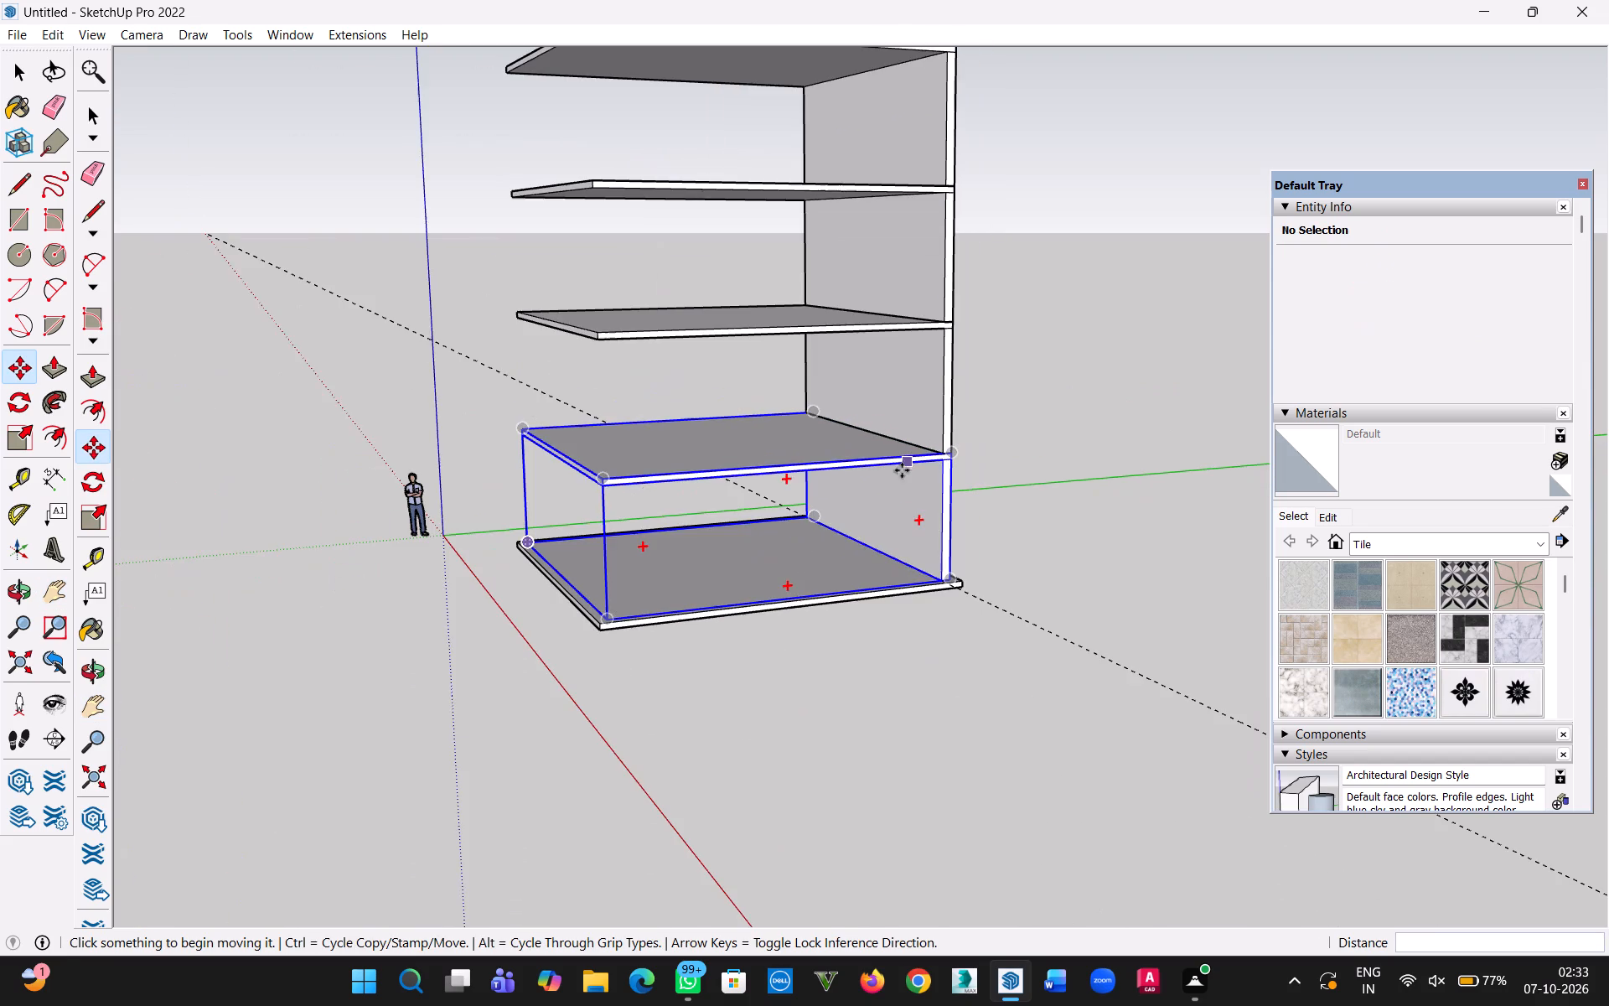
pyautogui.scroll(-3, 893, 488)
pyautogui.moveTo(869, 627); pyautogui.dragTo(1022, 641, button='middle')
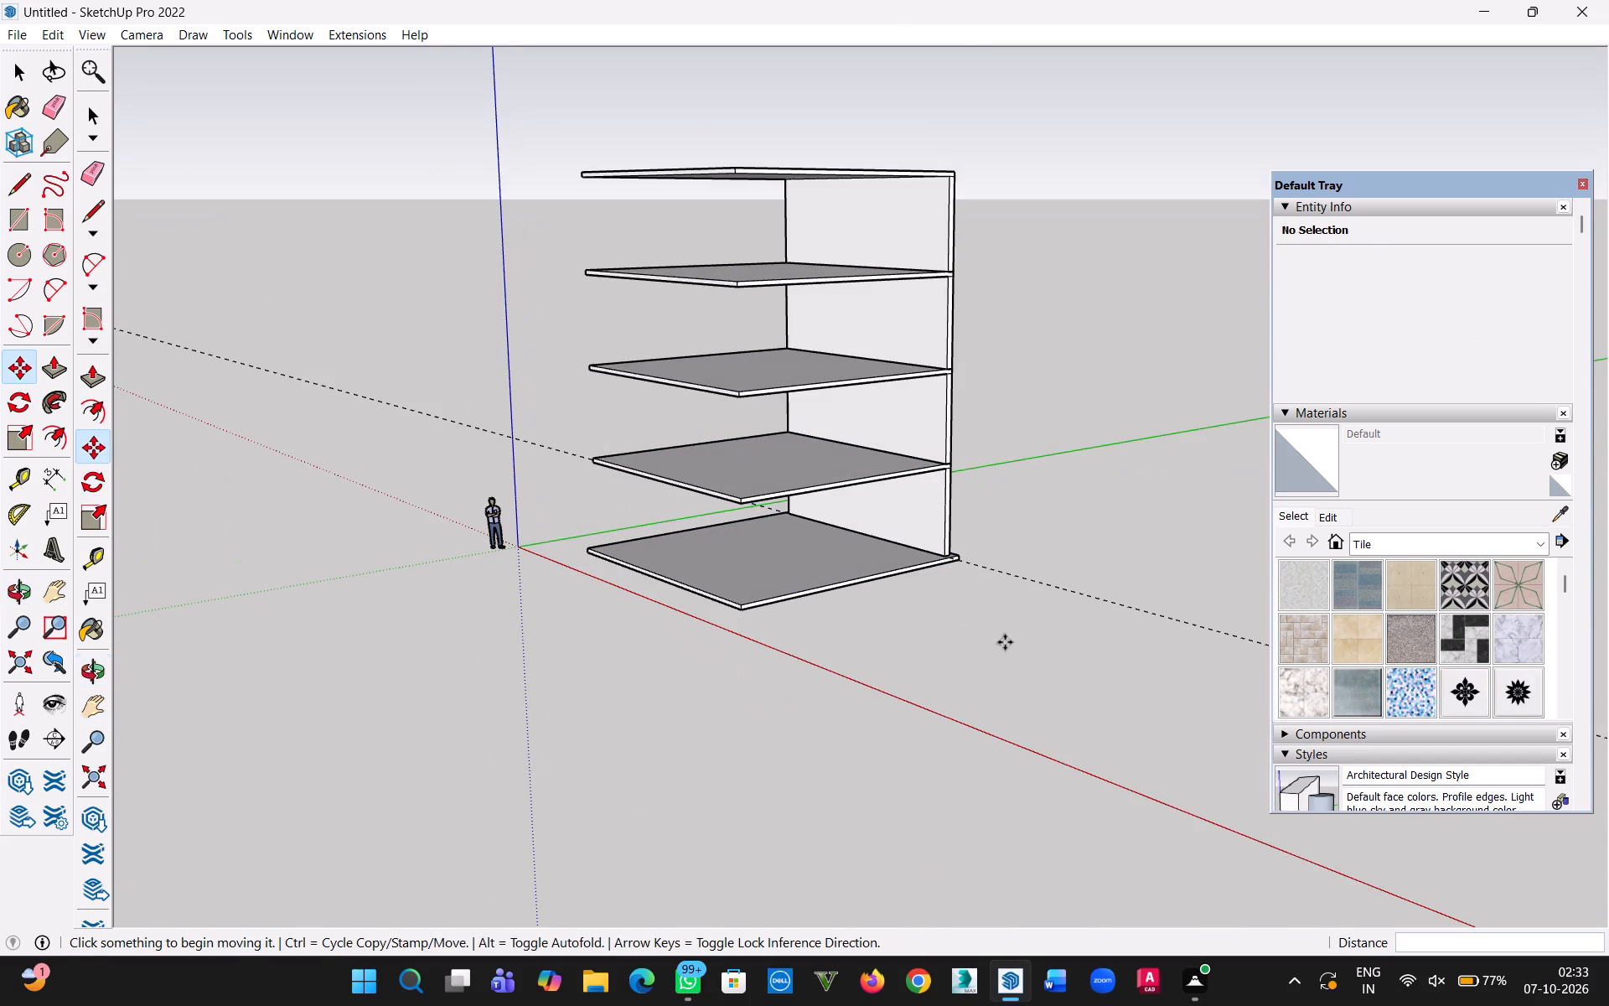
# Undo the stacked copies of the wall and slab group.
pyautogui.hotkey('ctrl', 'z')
# Copy the wall and slab group up from its wall's bottom corner onto the slab's top corner, multiplied by 2 for three storeys.
pyautogui.scroll(5, 980, 556)
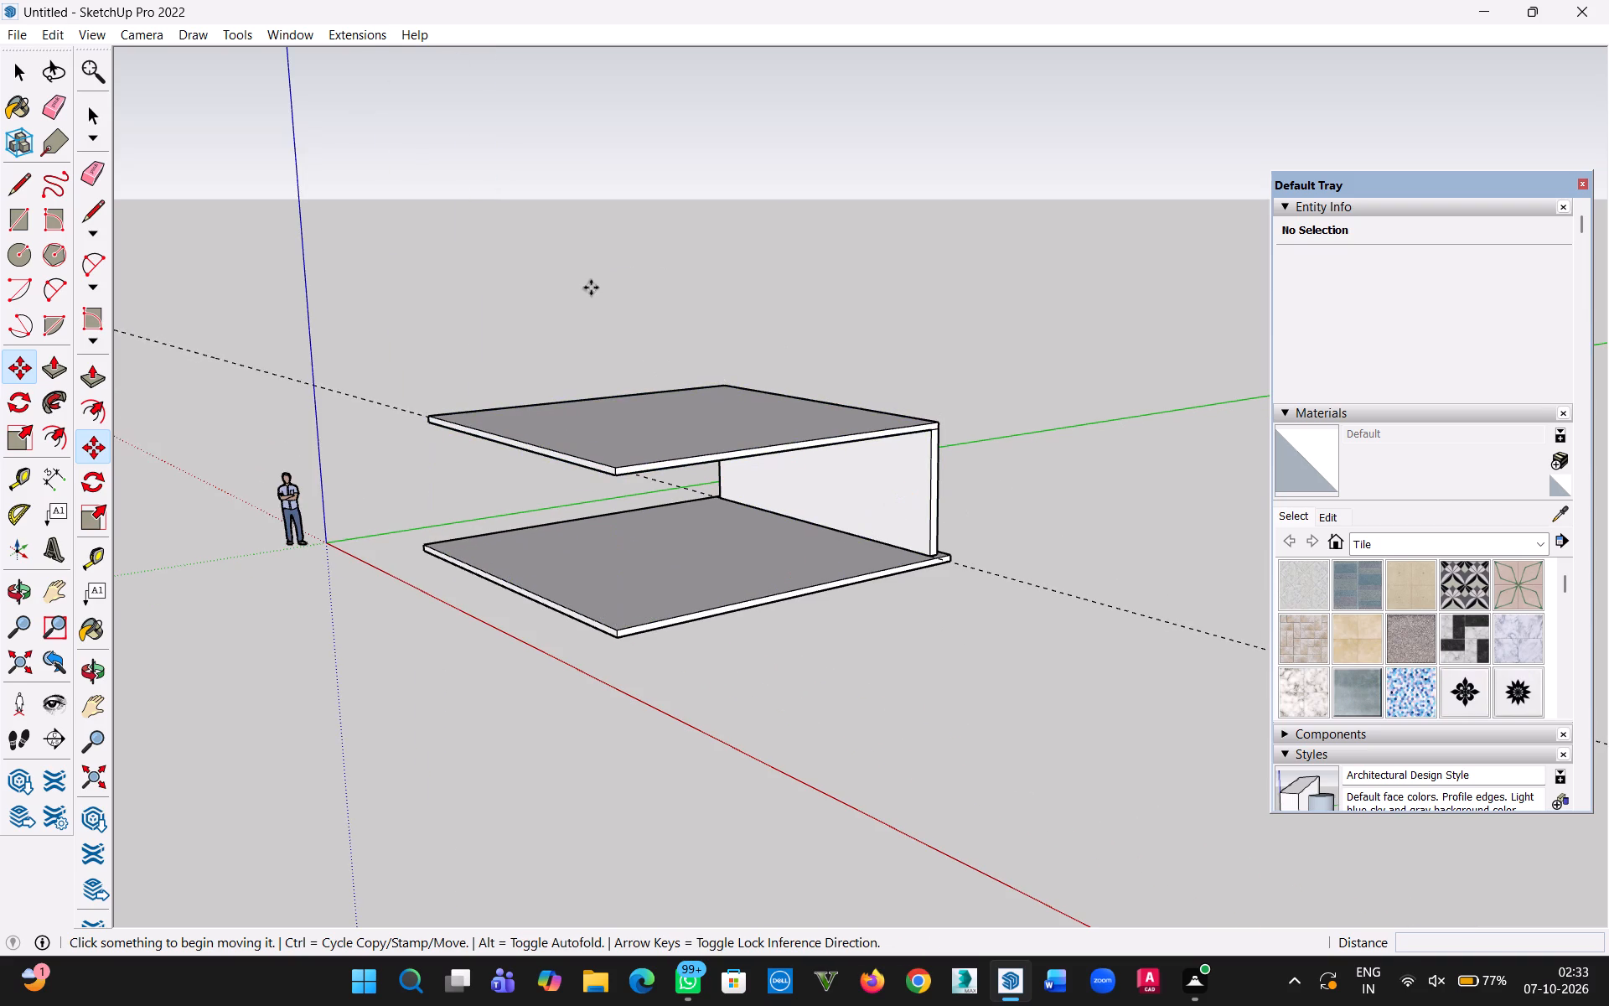
pyautogui.click(18, 80)
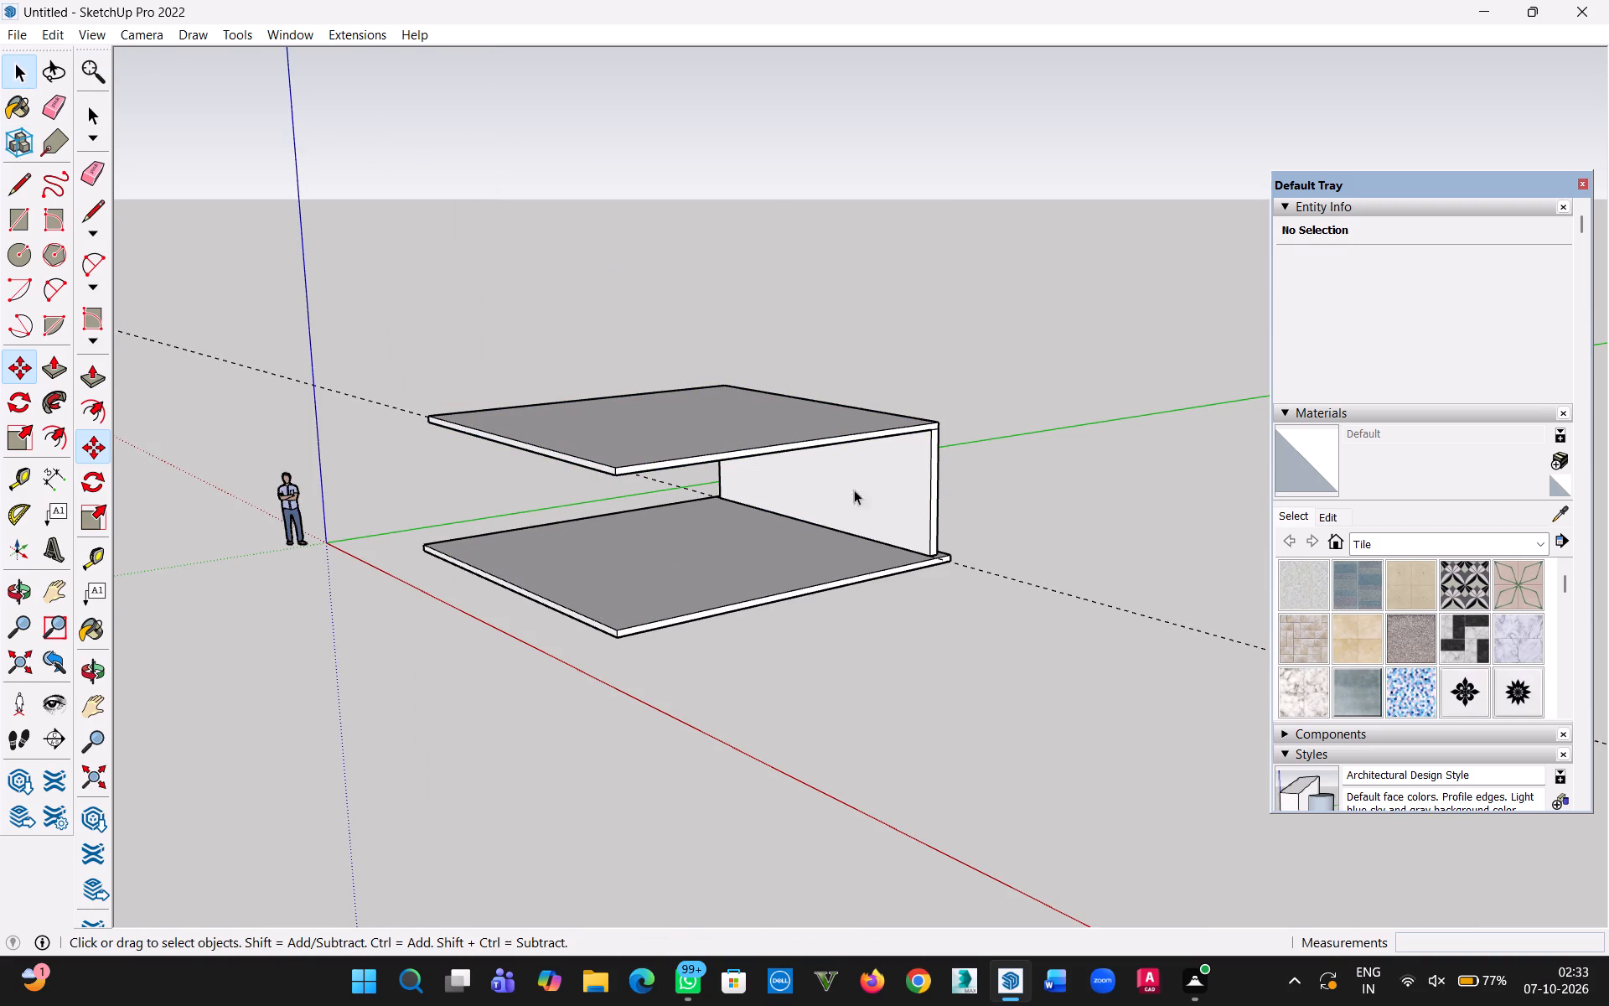
pyautogui.click(782, 426)
pyautogui.press('m')
pyautogui.scroll(5, 939, 542)
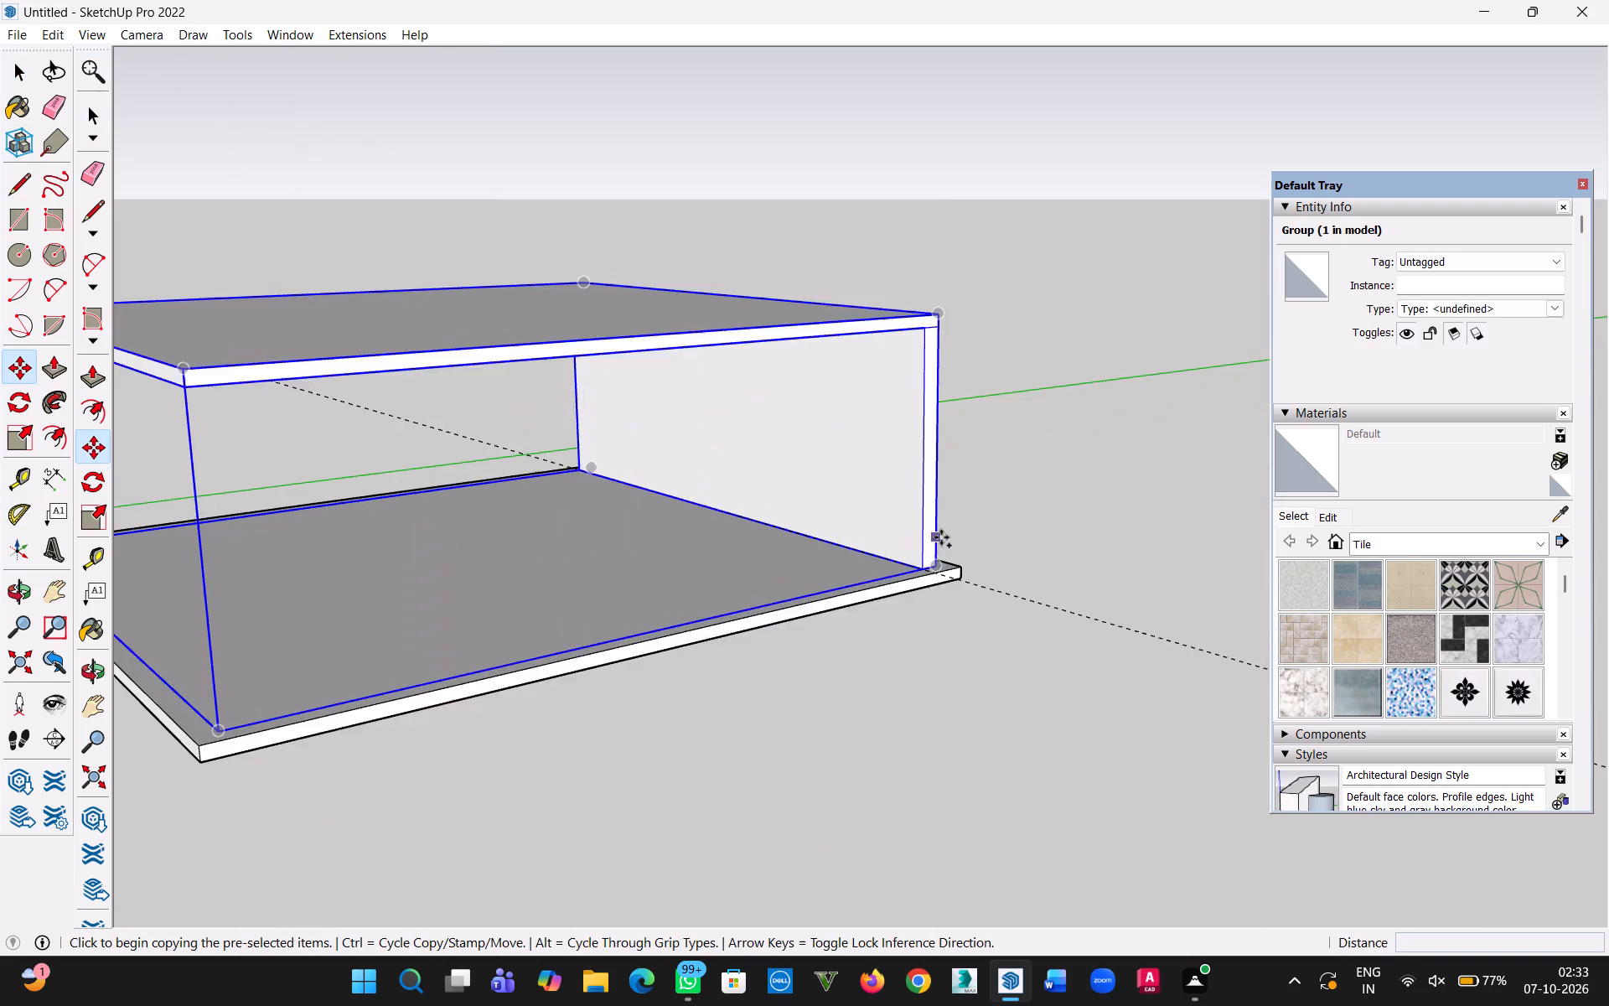
pyautogui.scroll(6, 941, 537)
pyautogui.click(927, 583)
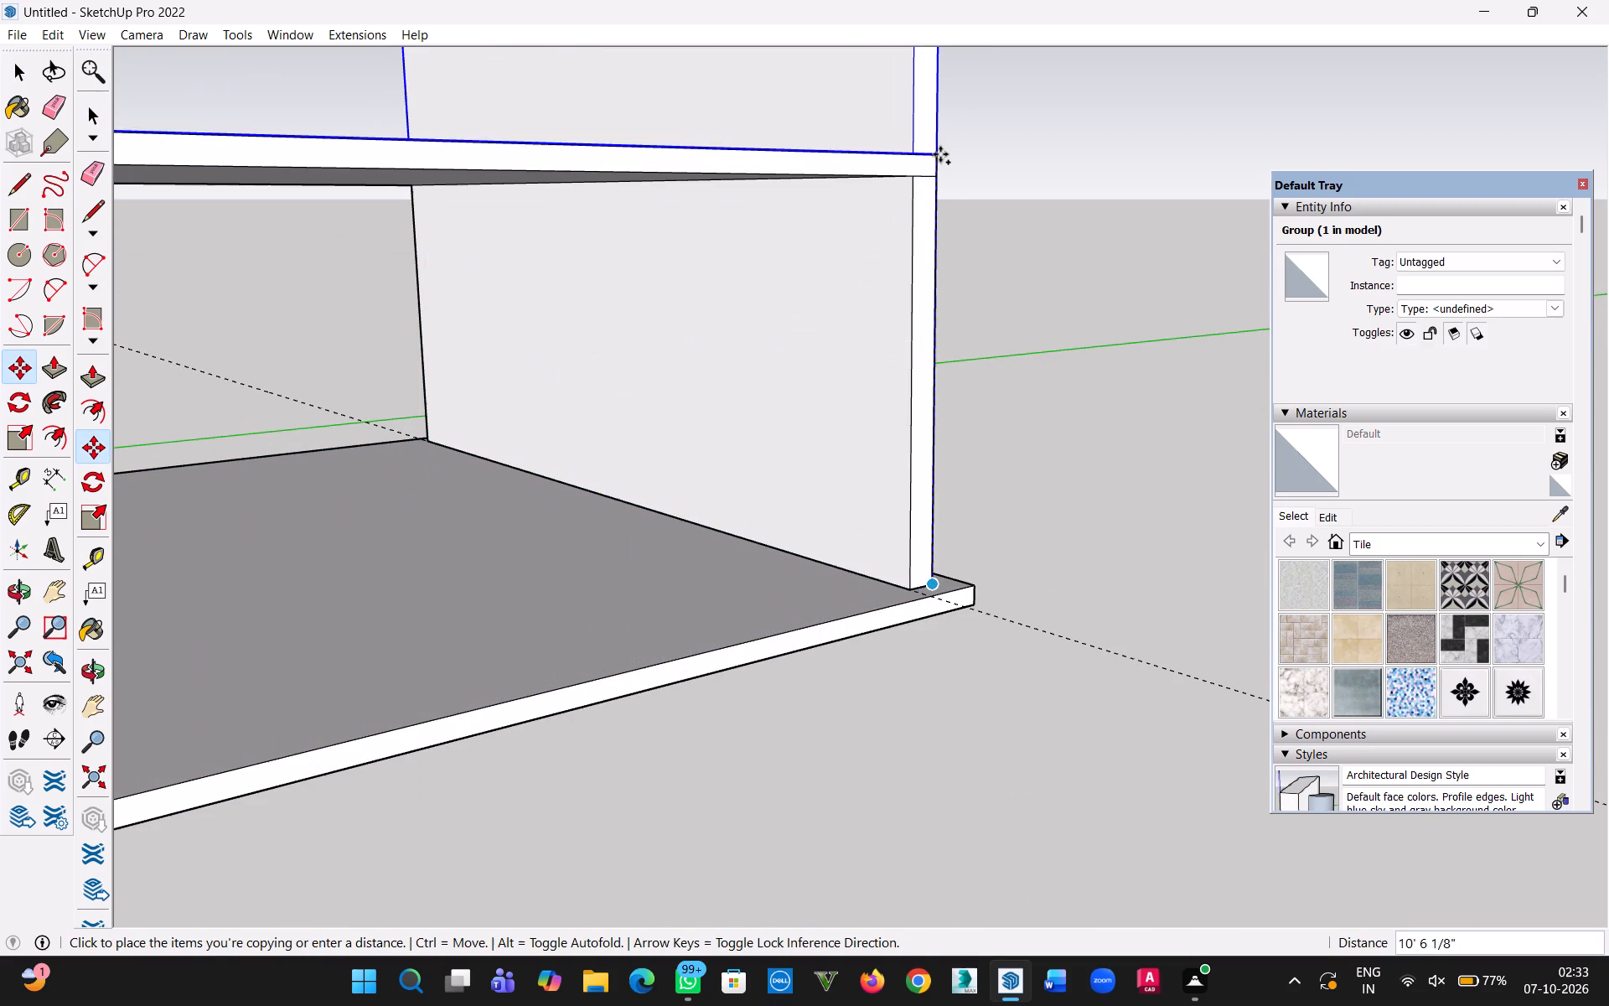
pyautogui.click(938, 153)
pyautogui.write('X2')
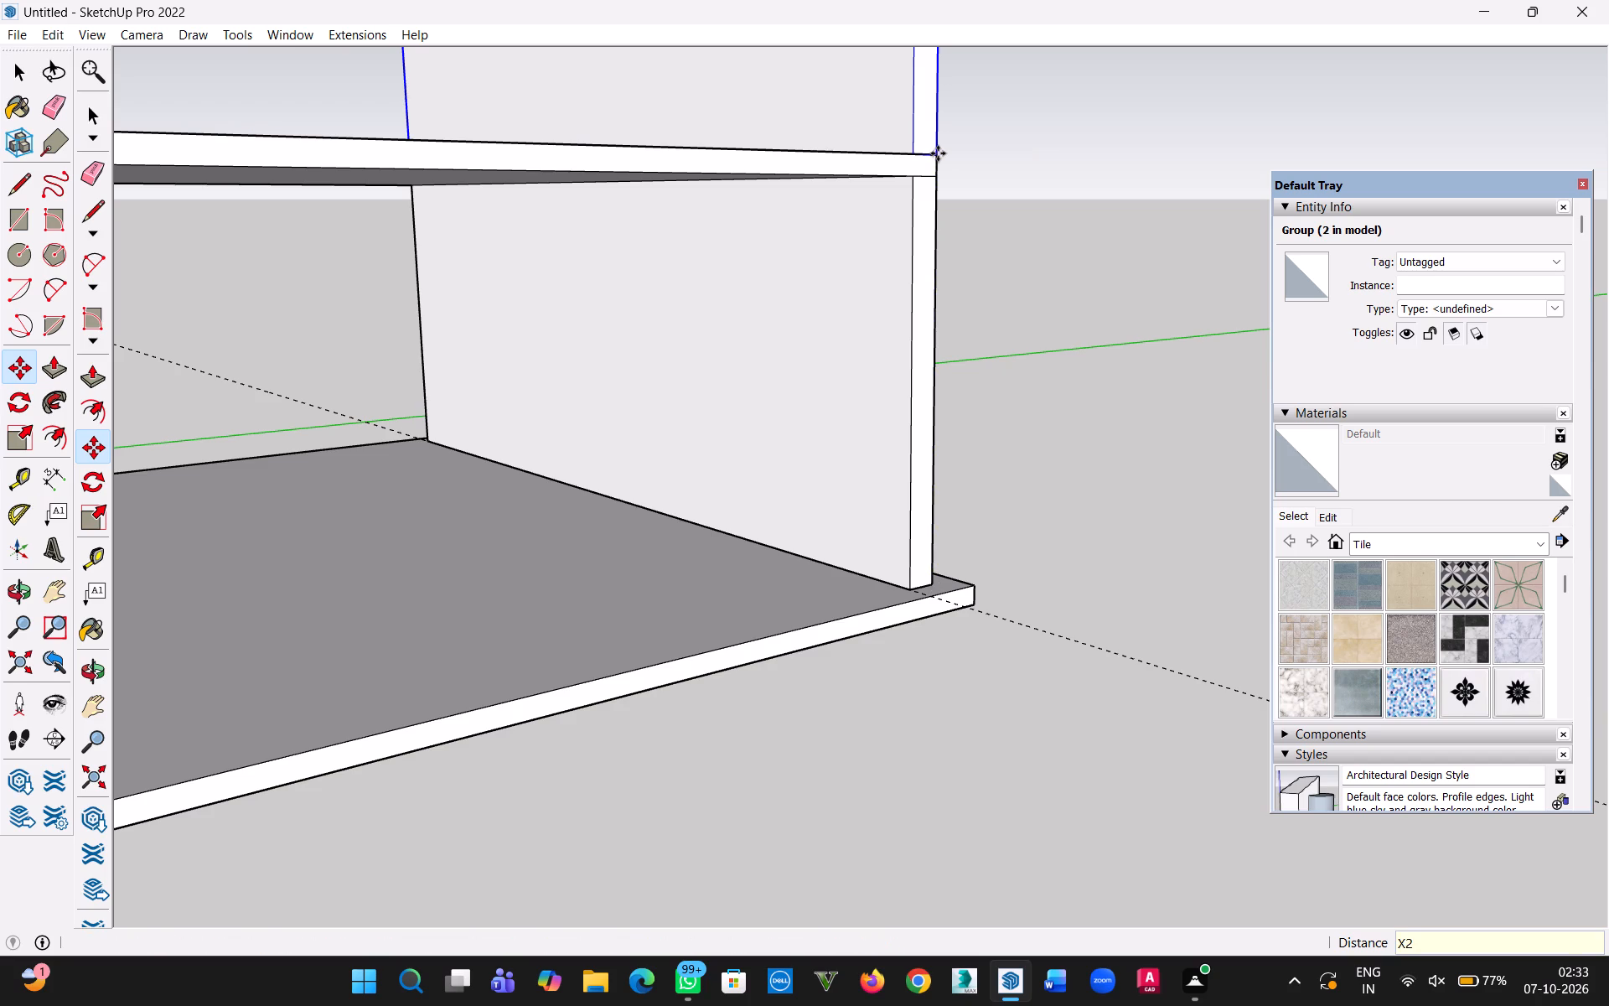
pyautogui.press('Return')
pyautogui.scroll(-18, 769, 347)
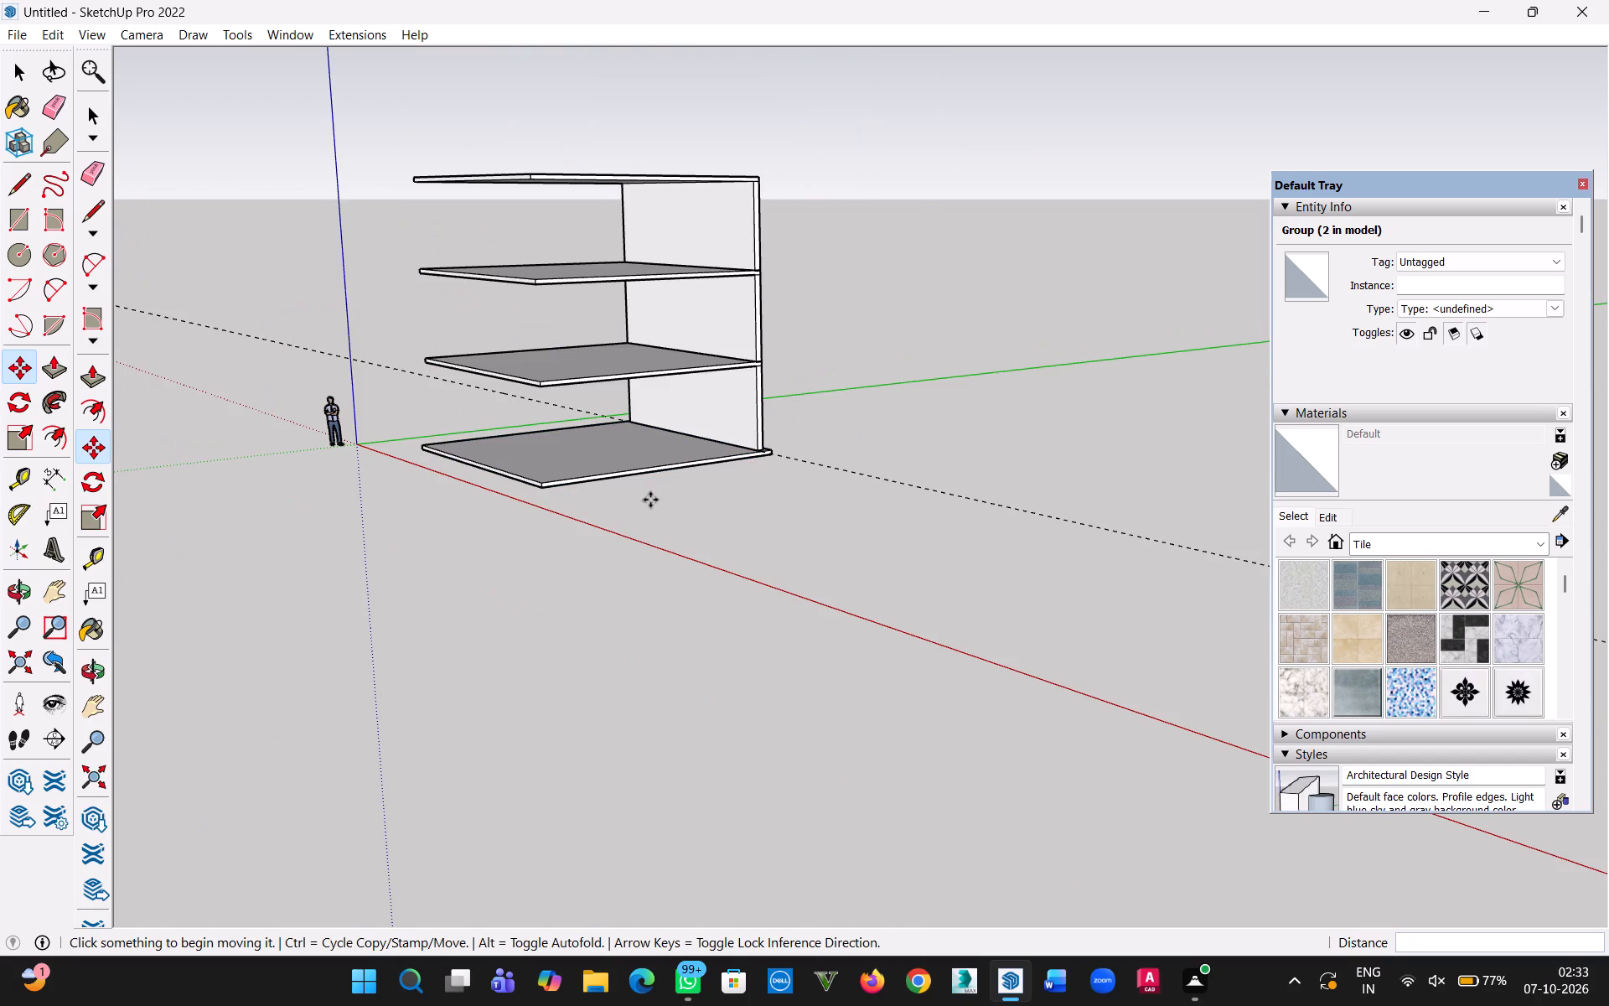
pyautogui.press('h')
pyautogui.moveTo(589, 510); pyautogui.dragTo(1013, 520, button='middle')
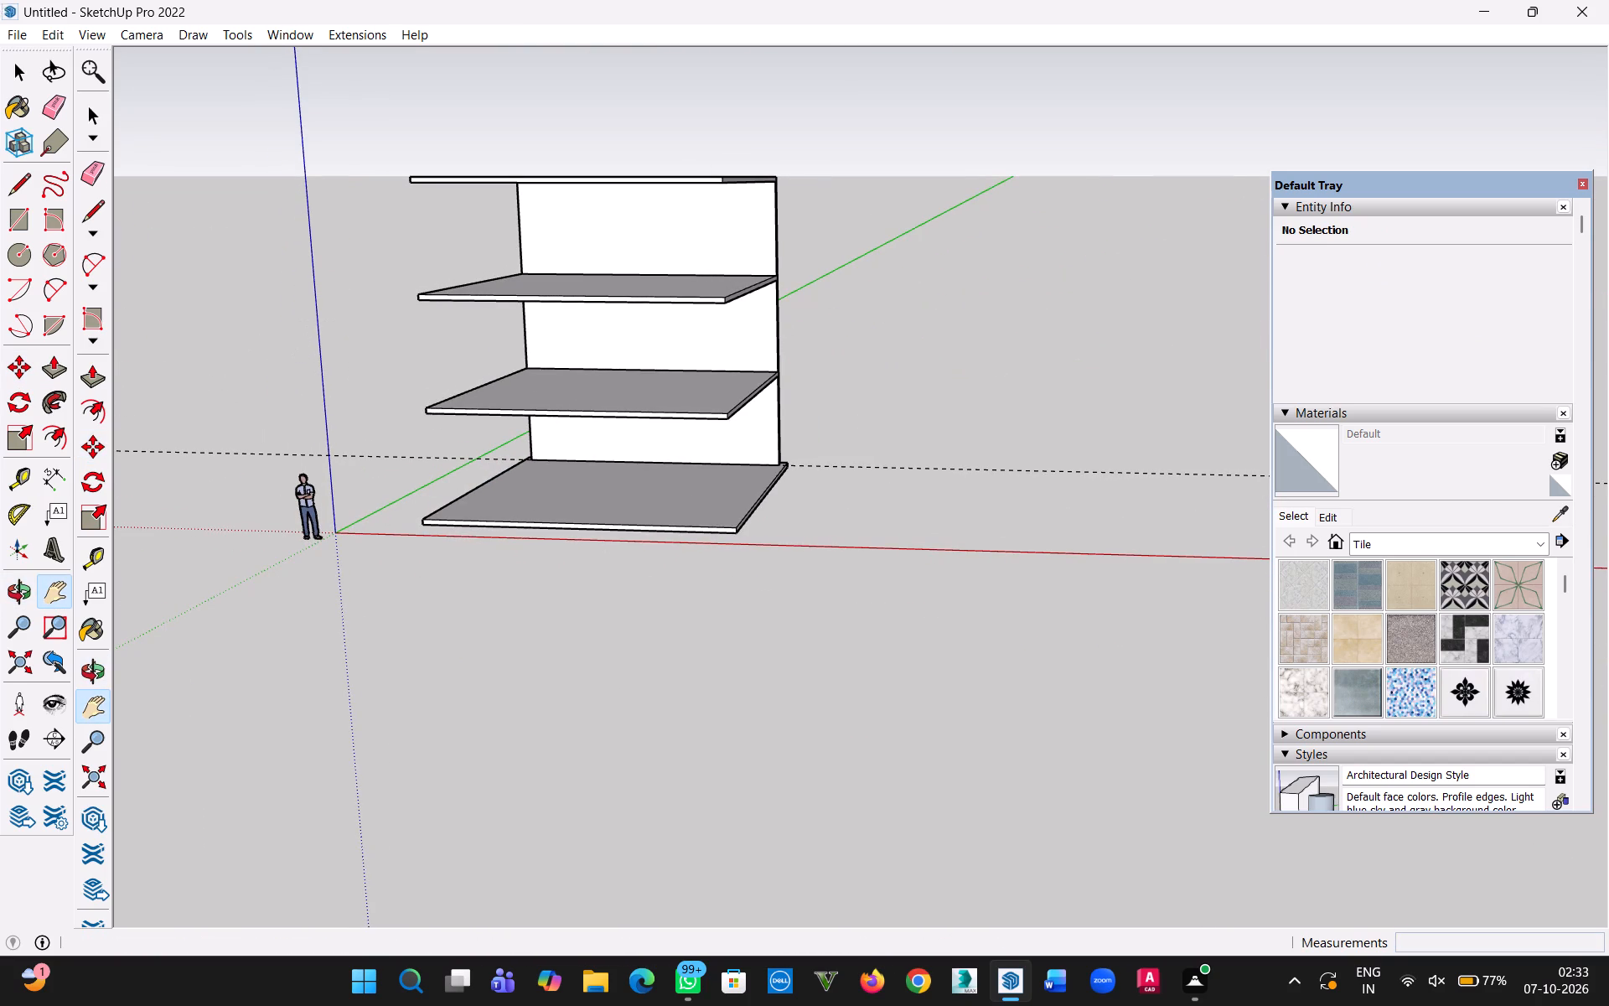
# Open the base group and Push/Pull its front face outward about 14' 10", leaving the group once extended.
pyautogui.click(22, 60)
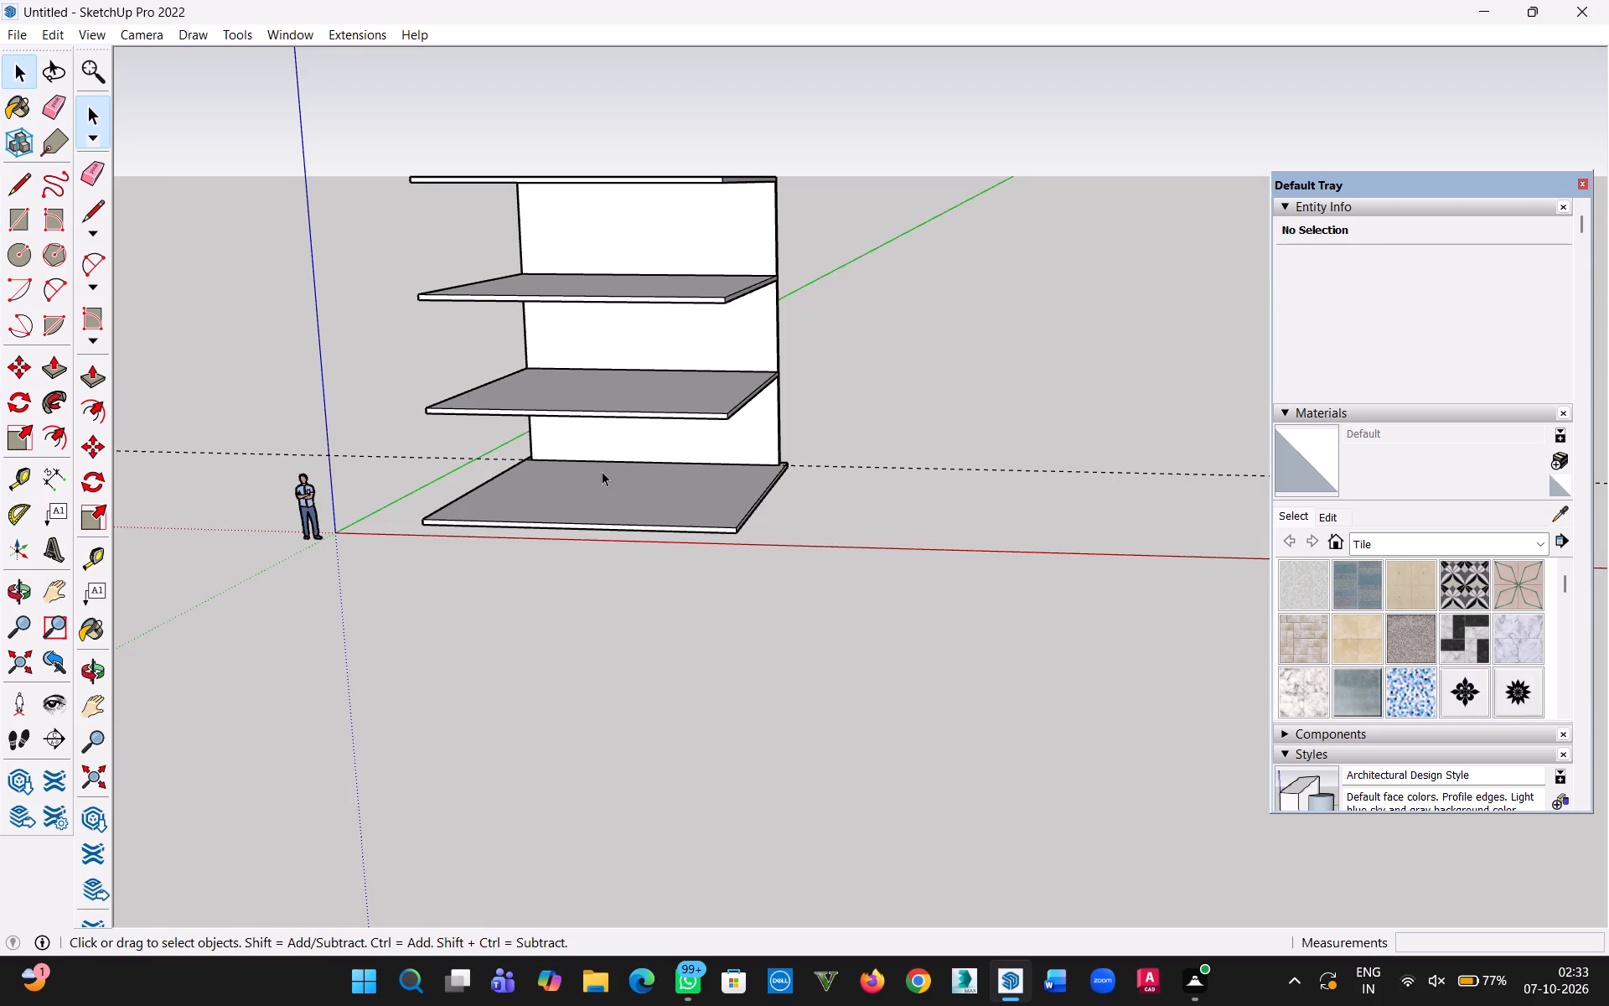
pyautogui.moveTo(673, 455); pyautogui.dragTo(877, 587, button='middle')
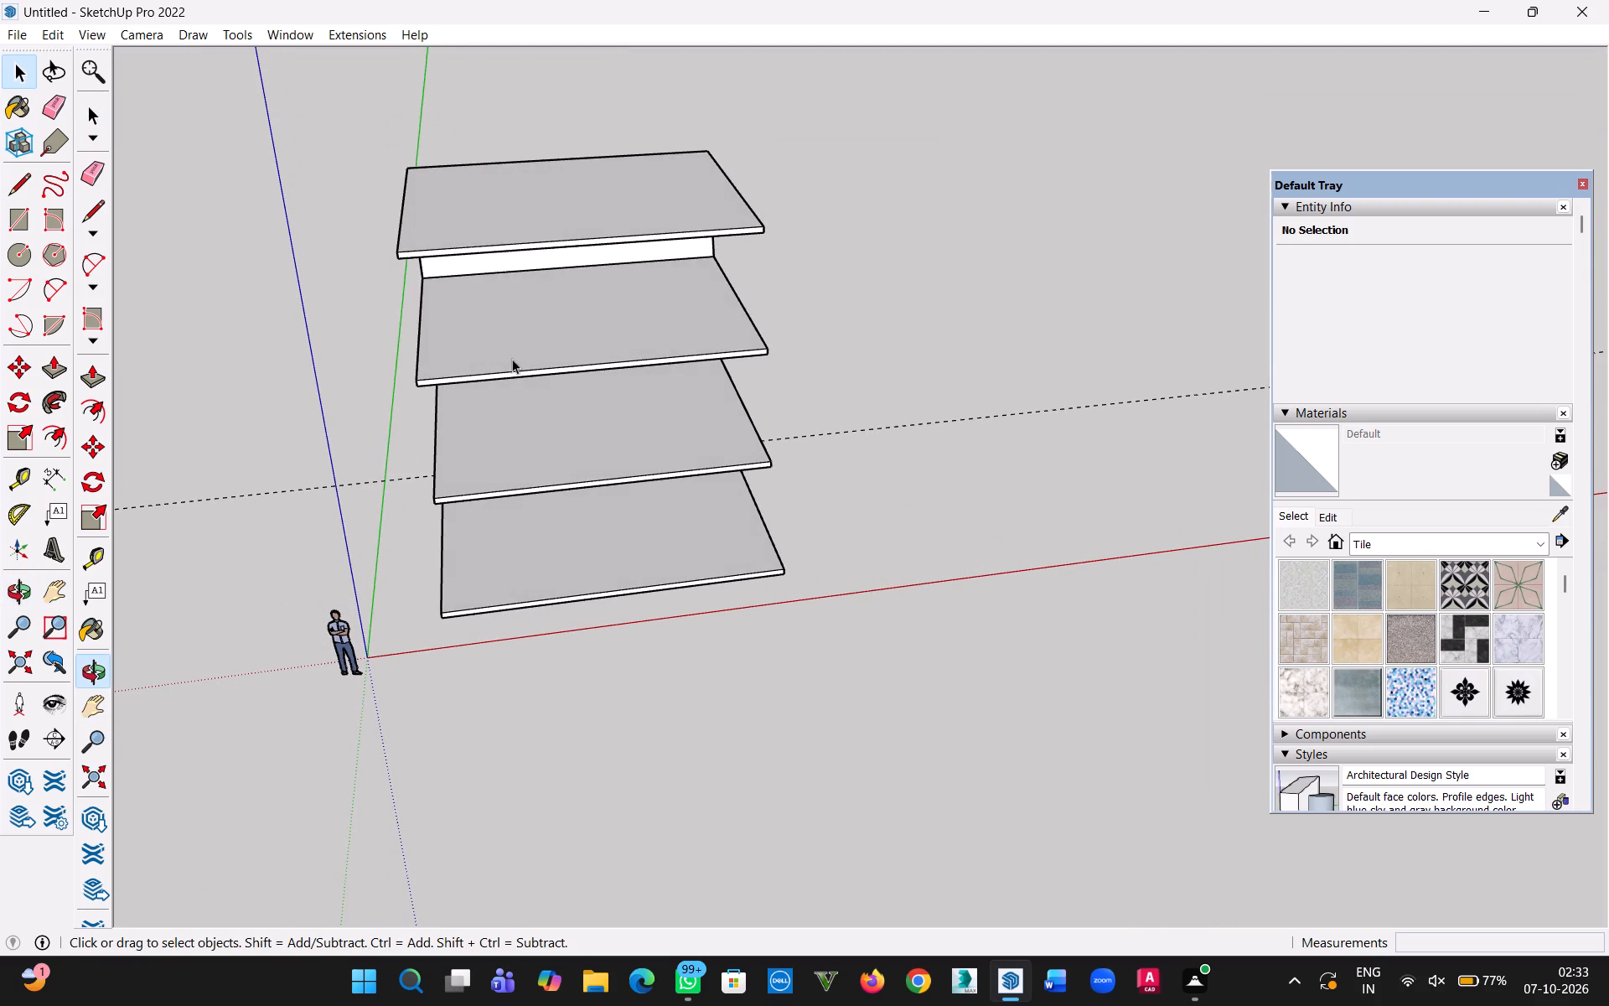
pyautogui.scroll(6, 594, 464)
pyautogui.moveTo(595, 537); pyautogui.dragTo(1175, 371, button='middle')
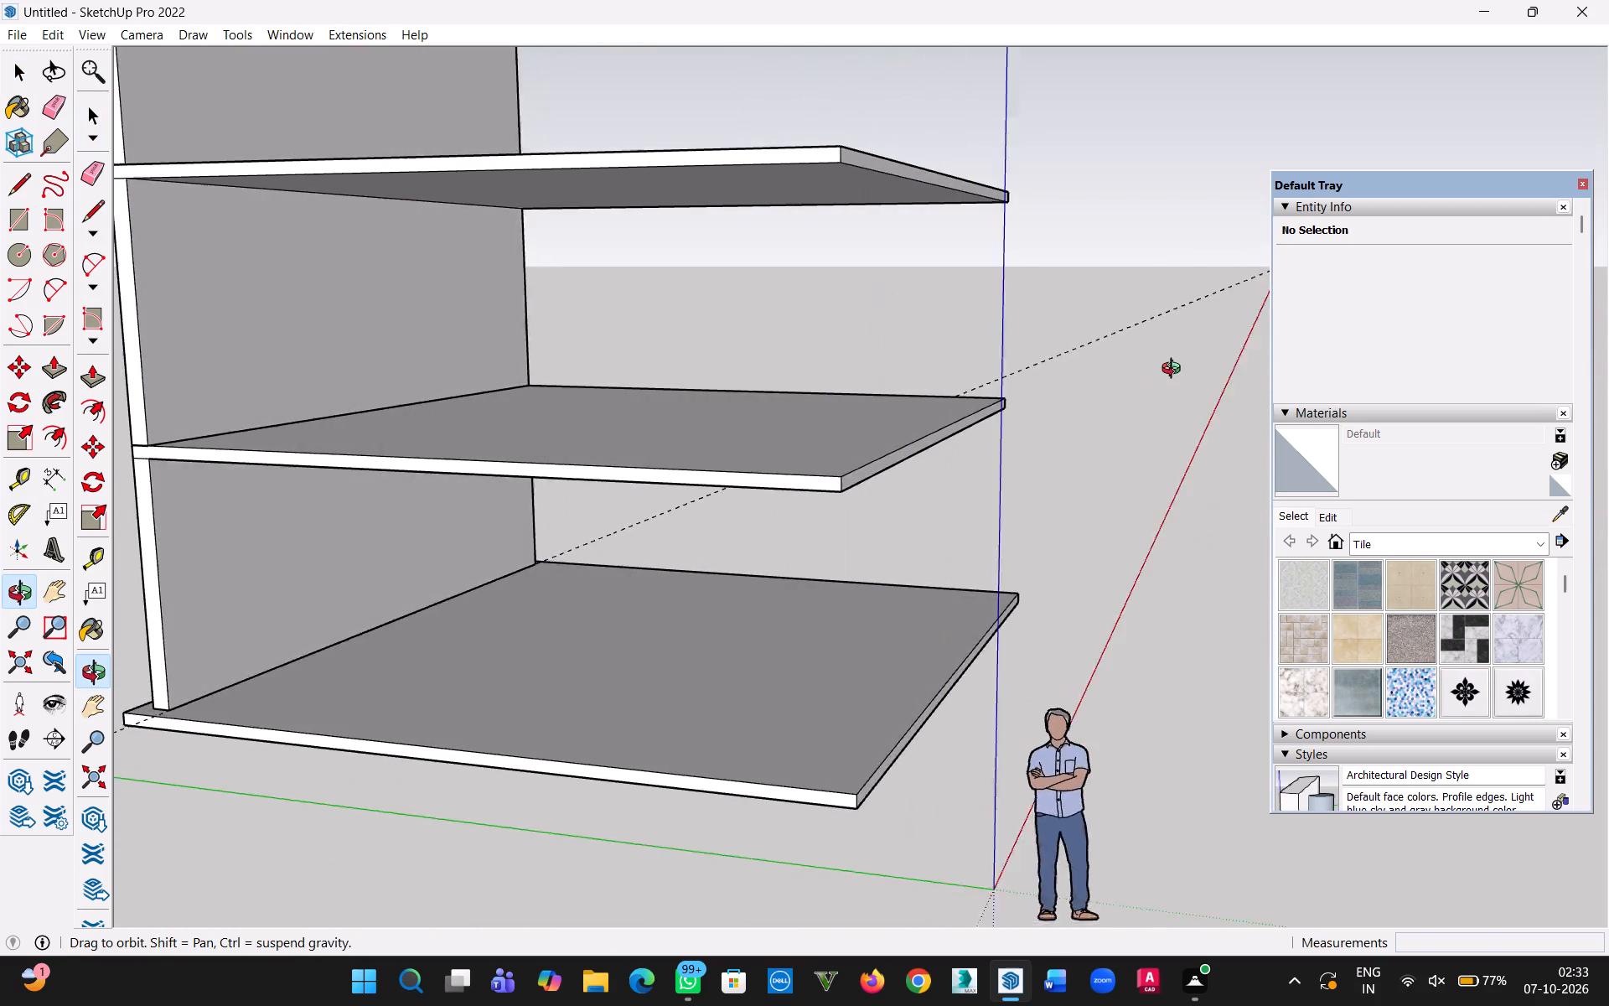
pyautogui.moveTo(1175, 371); pyautogui.dragTo(700, 340, button='middle')
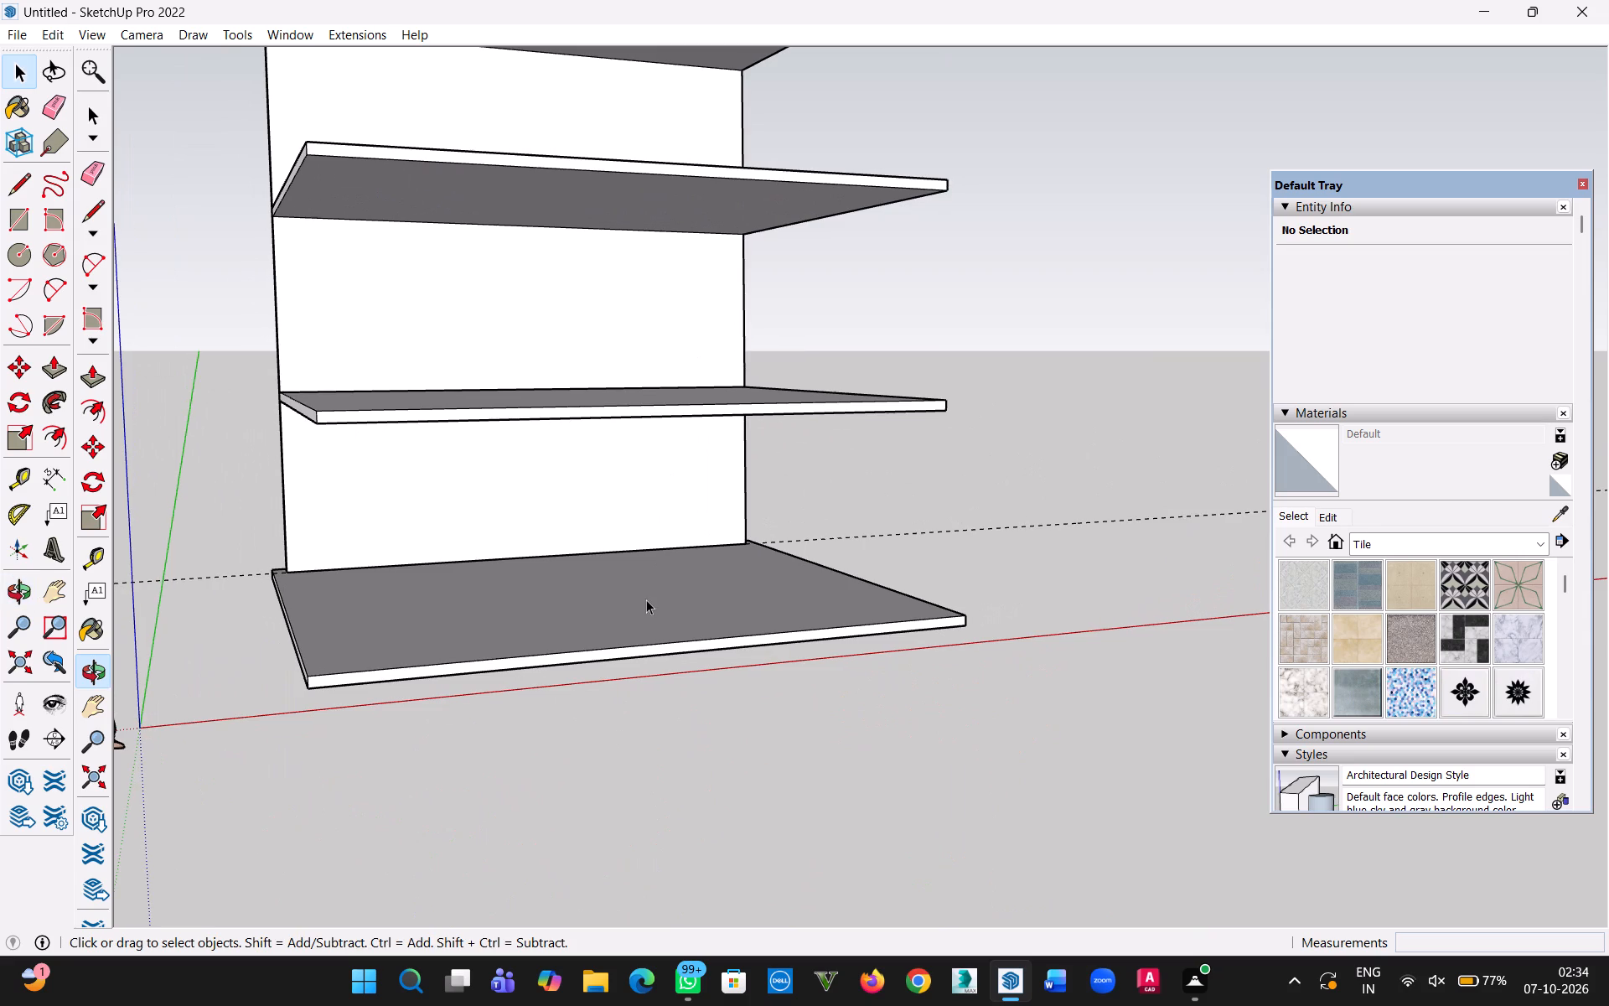
pyautogui.doubleClick(644, 599)
pyautogui.press('p')
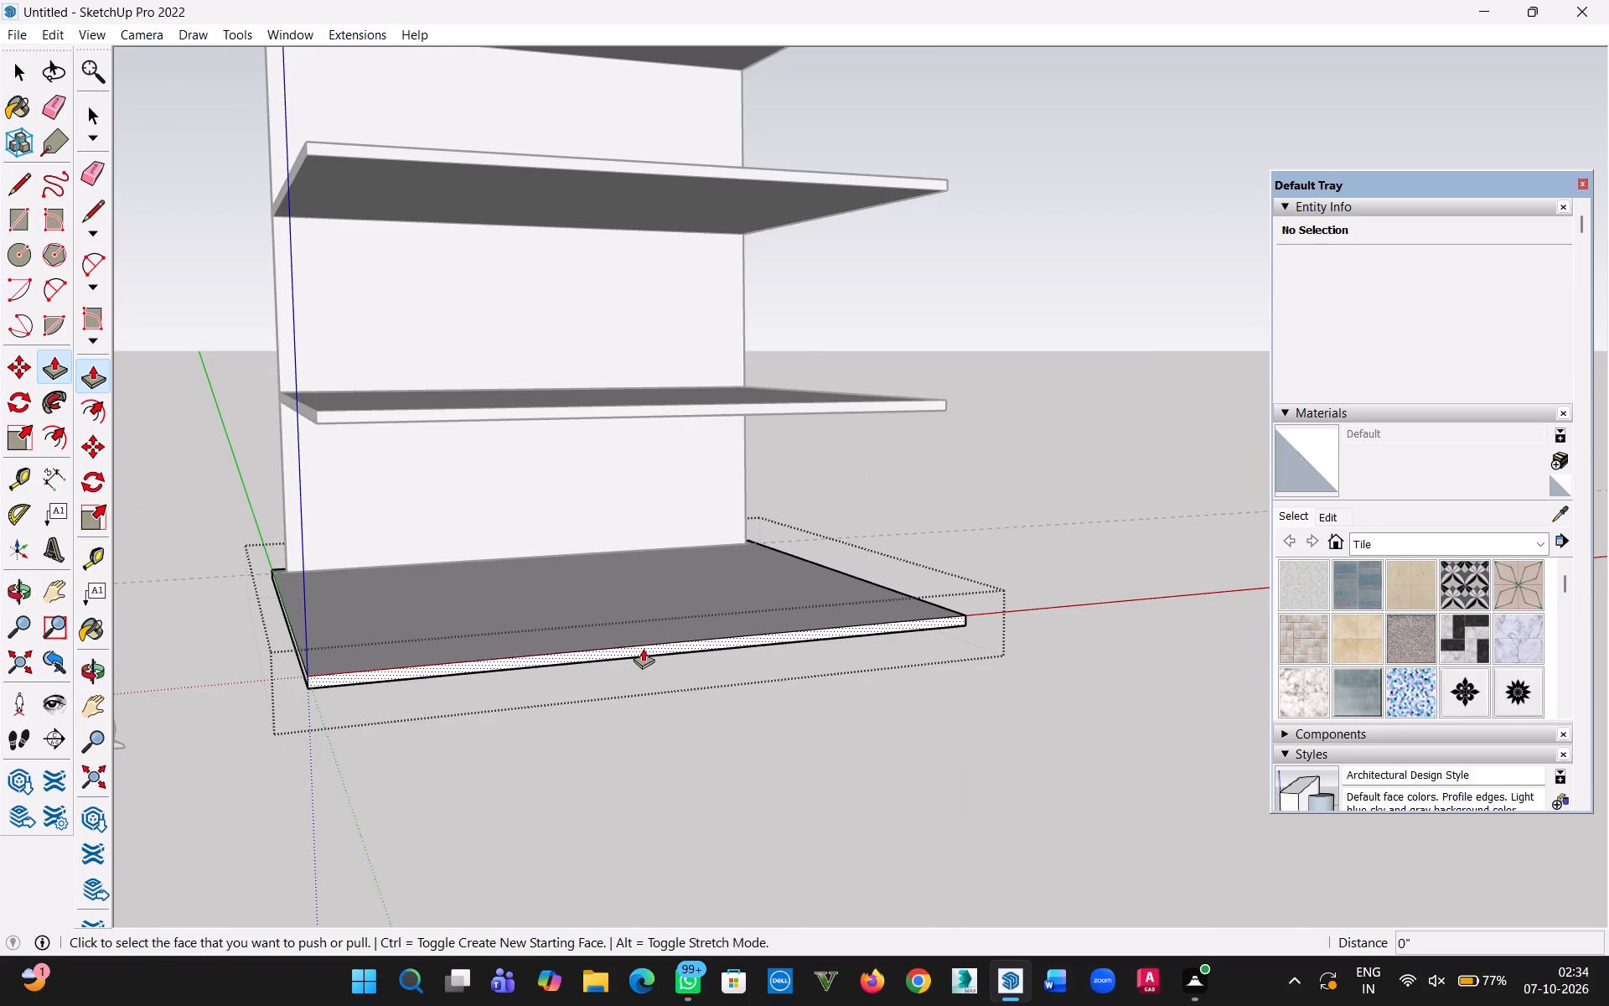
pyautogui.click(643, 647)
pyautogui.click(748, 756)
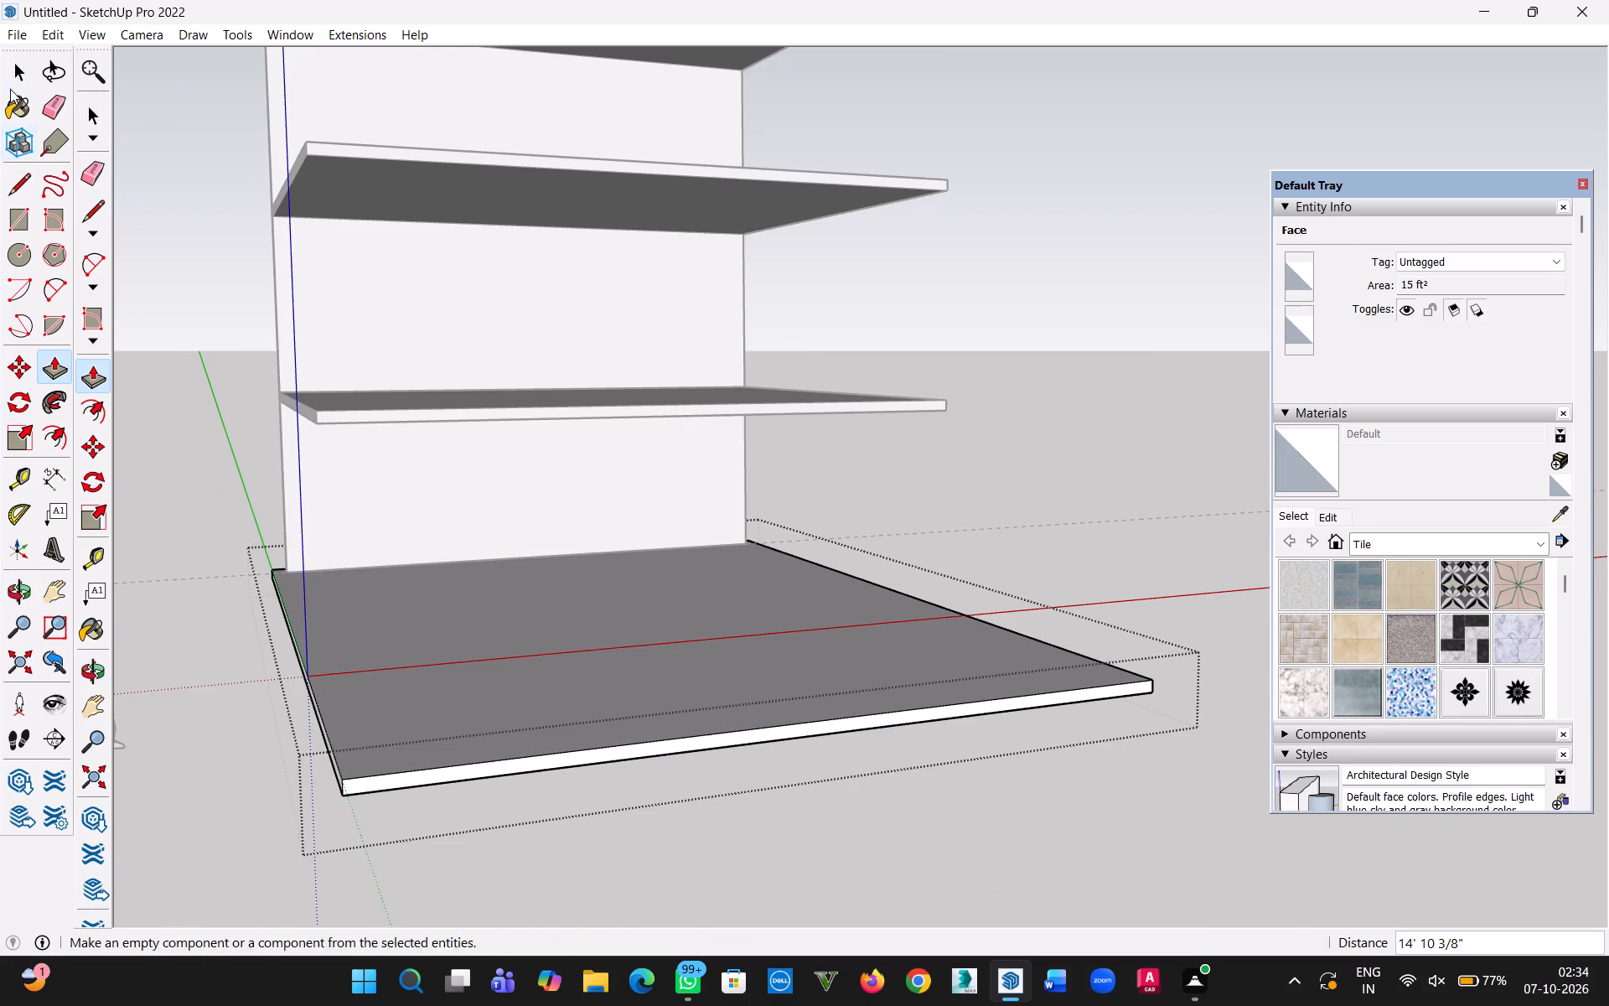
pyautogui.click(13, 83)
pyautogui.click(995, 431)
# Examine the stacked storeys and the extended base from above and from the front.
pyautogui.moveTo(919, 285); pyautogui.dragTo(918, 386, button='middle')
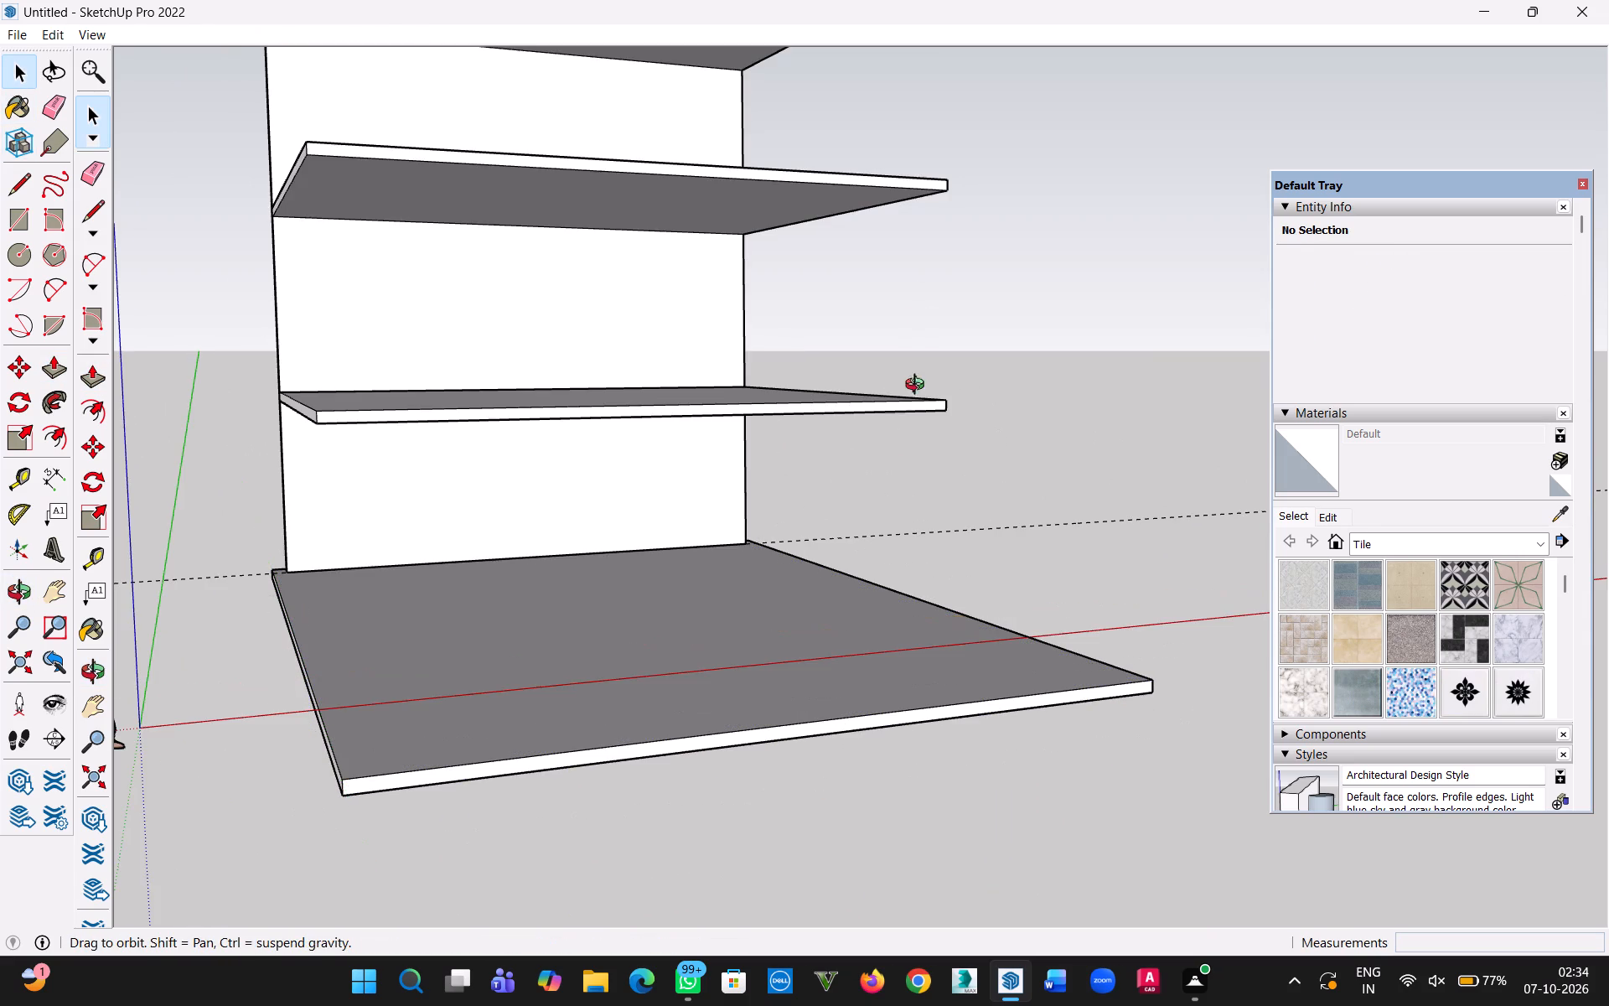
pyautogui.moveTo(918, 386); pyautogui.dragTo(850, 579, button='middle')
pyautogui.scroll(-4, 768, 541)
pyautogui.moveTo(735, 544); pyautogui.dragTo(692, 467, button='middle')
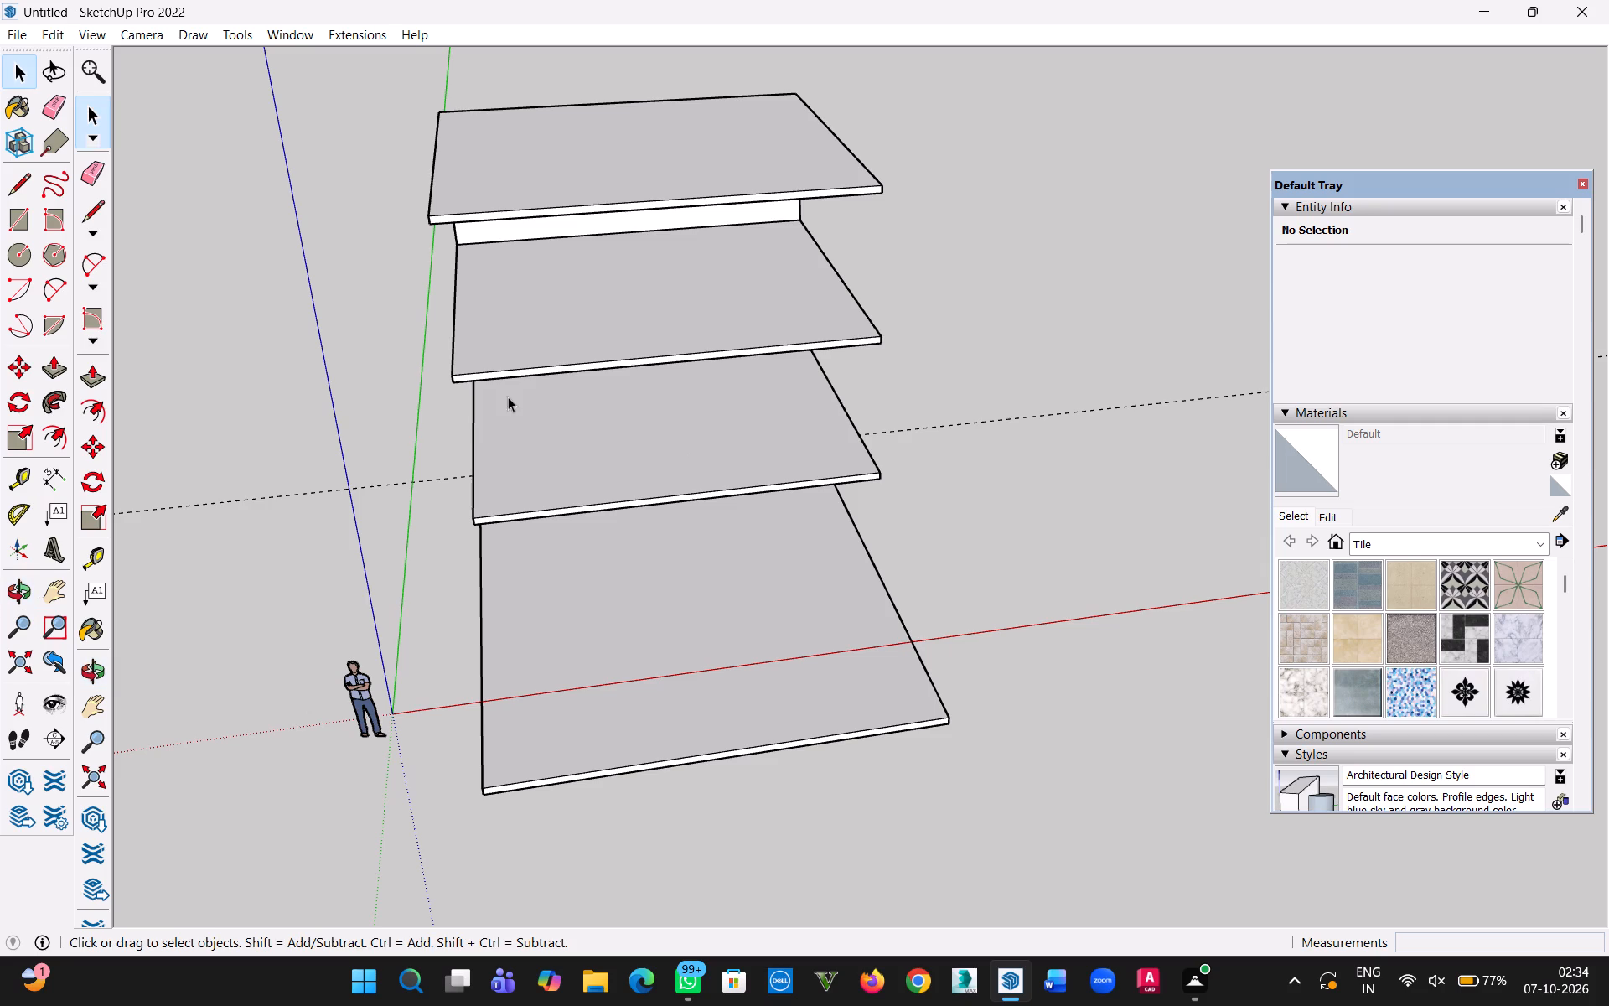
pyautogui.scroll(2, 801, 259)
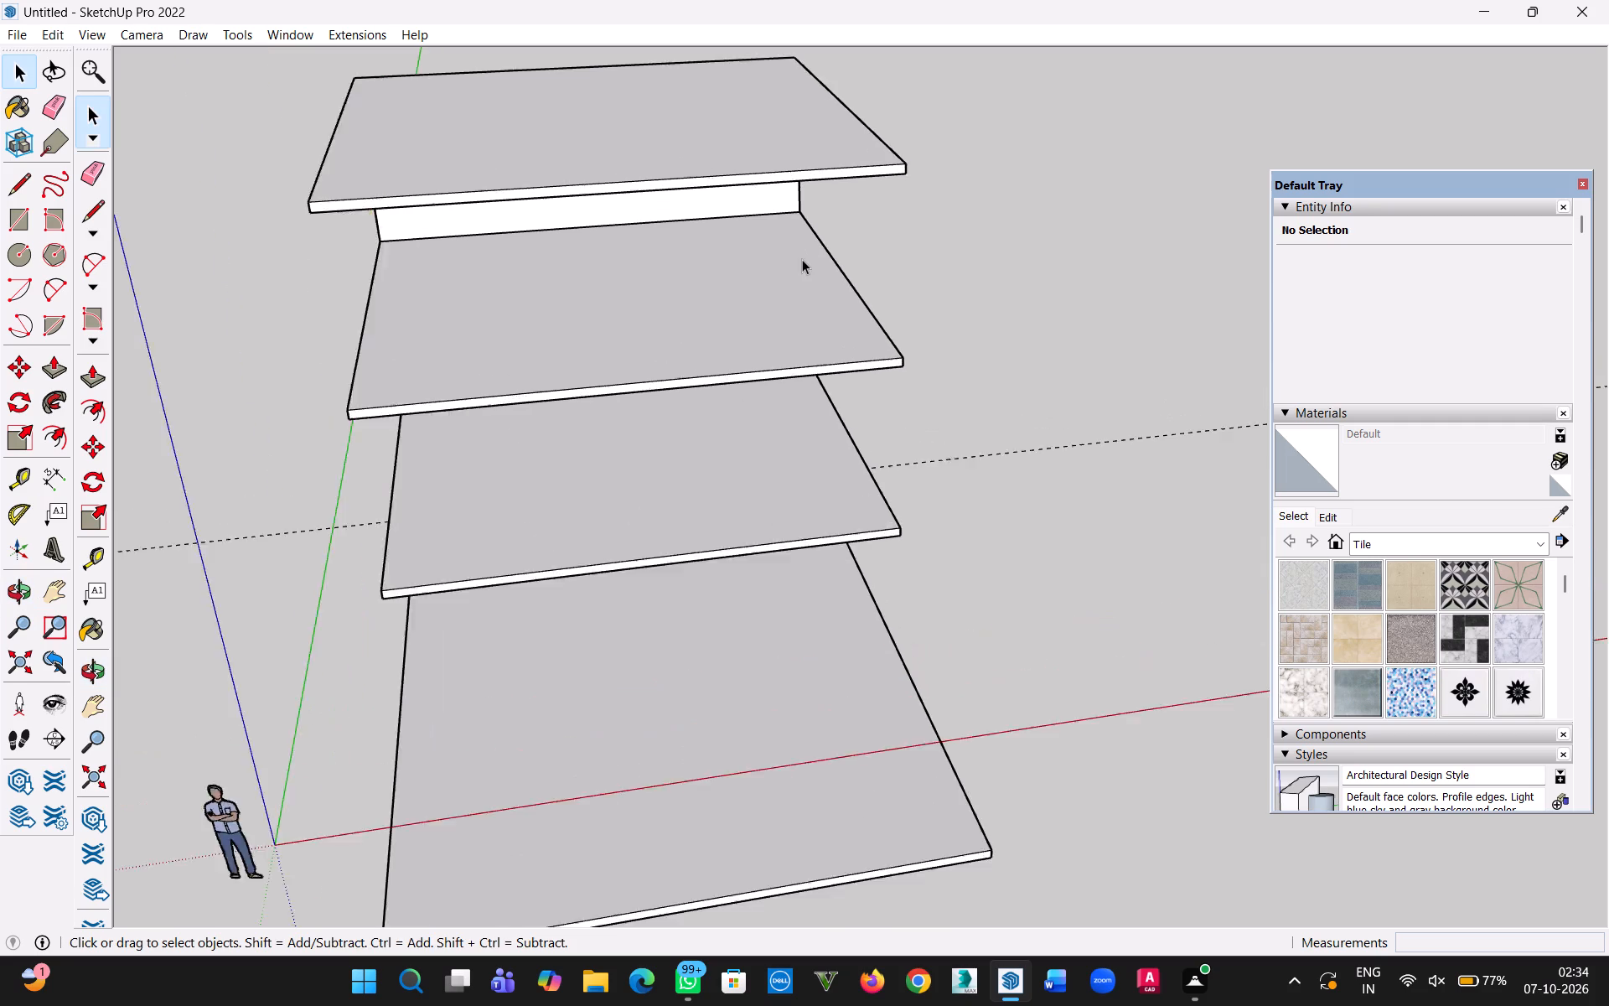
pyautogui.scroll(1, 802, 259)
pyautogui.scroll(-2, 803, 327)
pyautogui.moveTo(758, 444); pyautogui.dragTo(747, 257, button='middle')
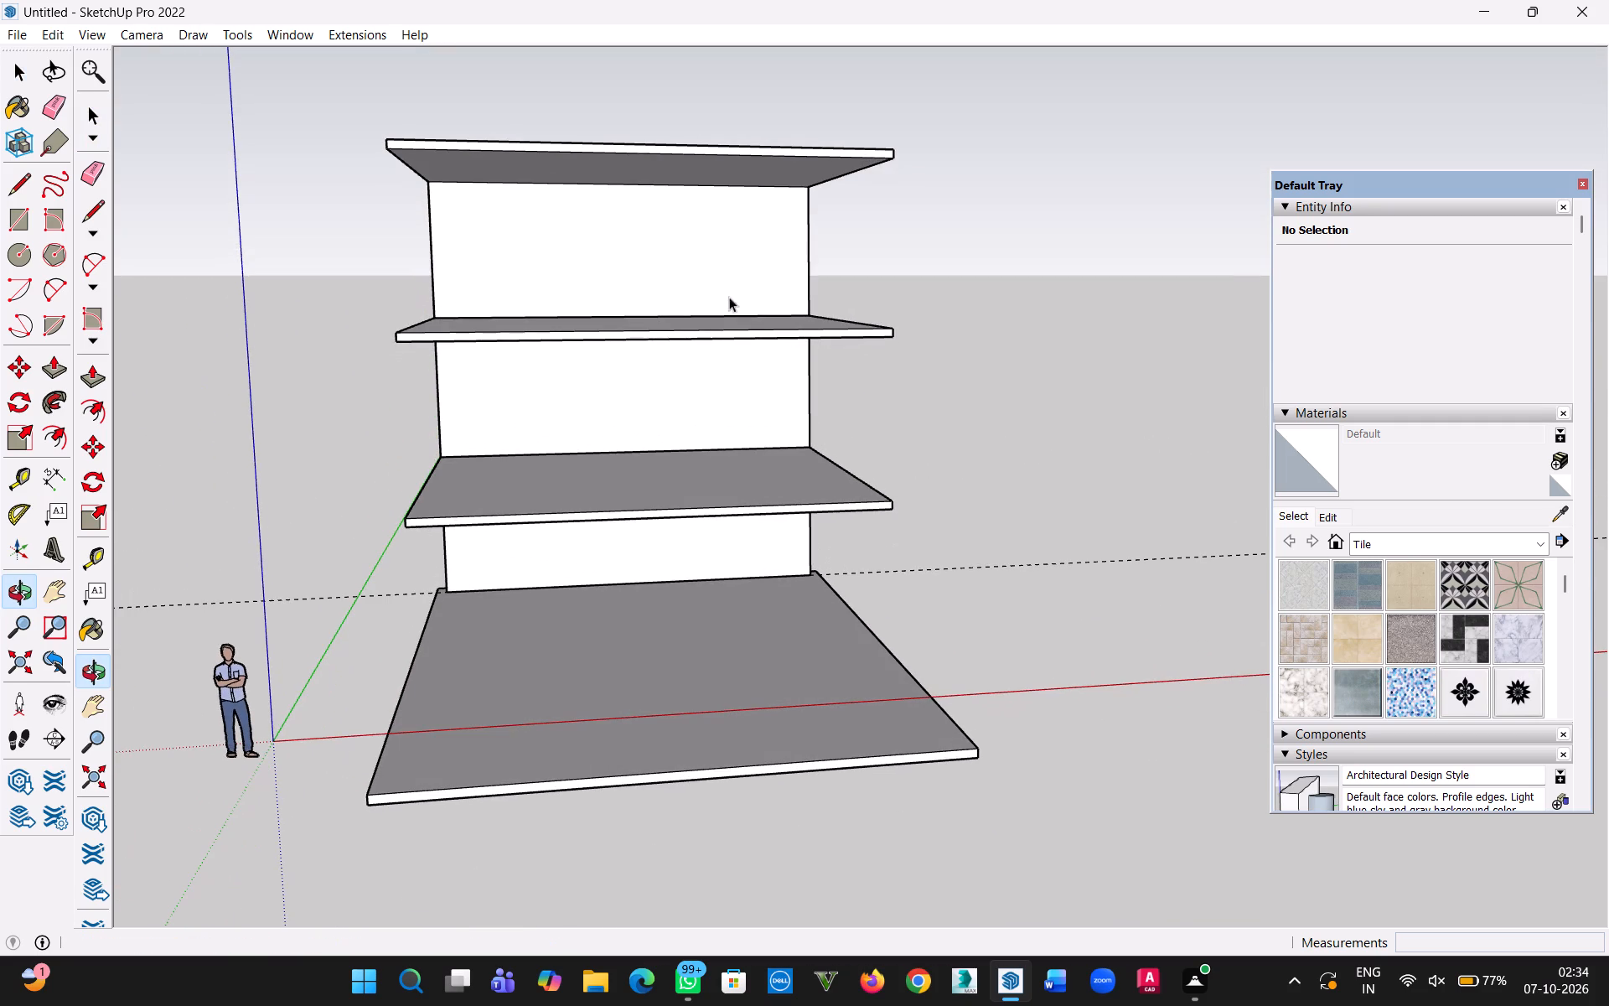
pyautogui.press('h')
pyautogui.moveTo(700, 490); pyautogui.dragTo(681, 711)
pyautogui.moveTo(667, 722); pyautogui.dragTo(675, 643, button='middle')
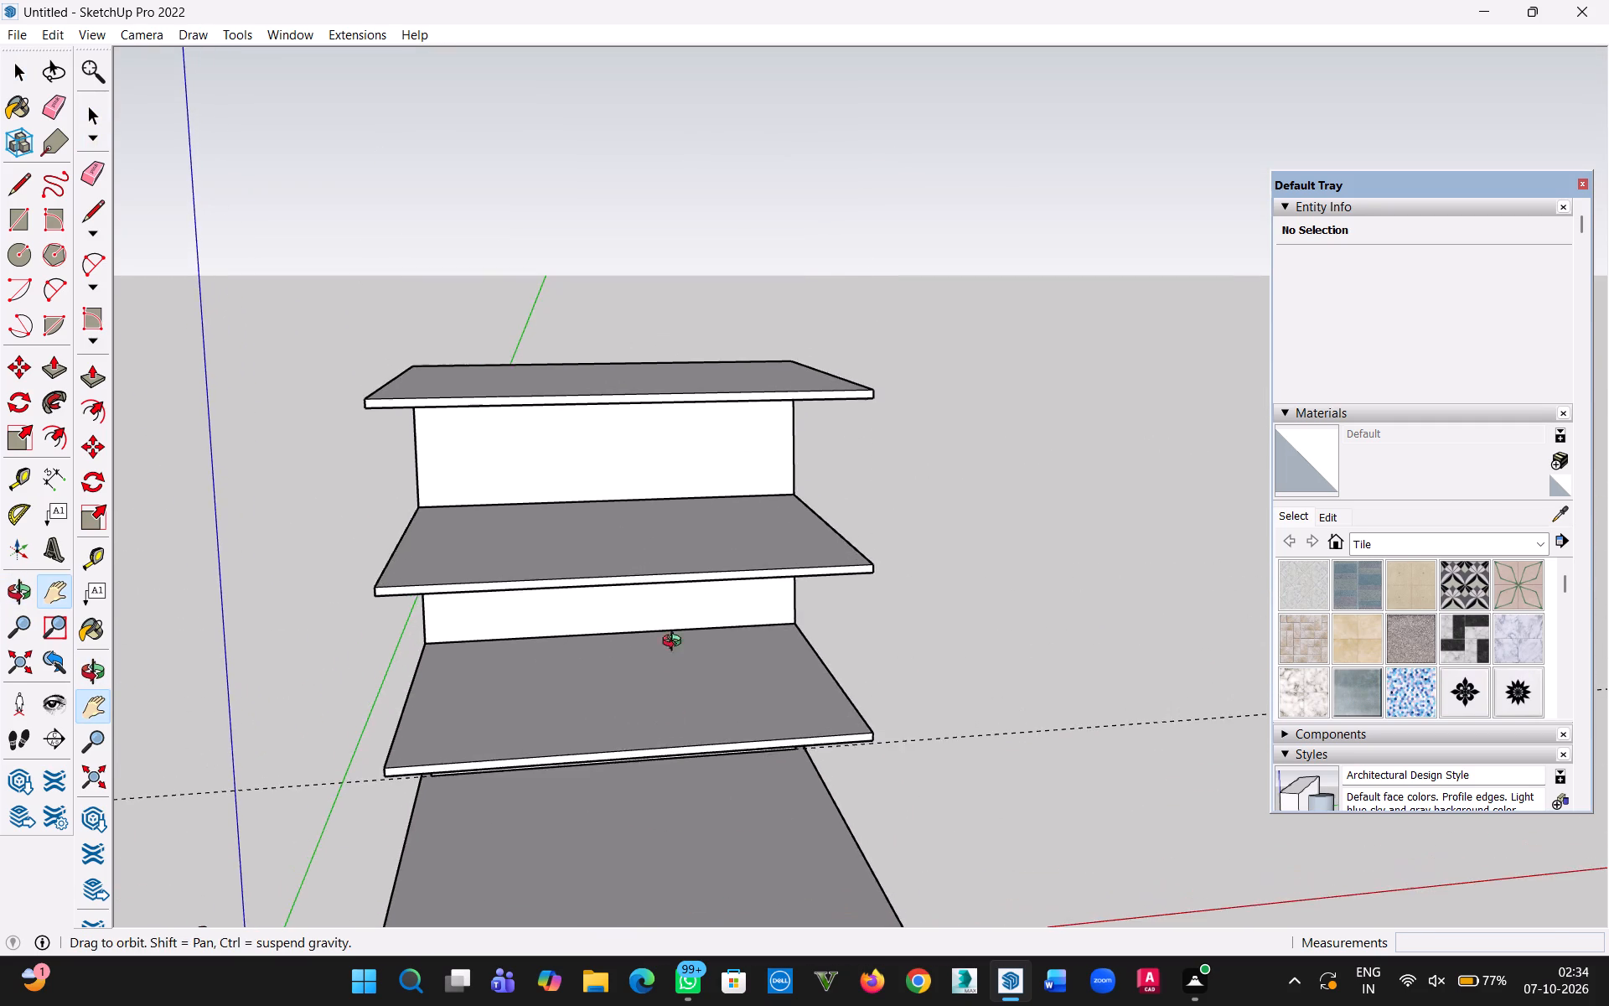
pyautogui.moveTo(675, 643); pyautogui.dragTo(680, 587, button='middle')
pyautogui.press('Escape')
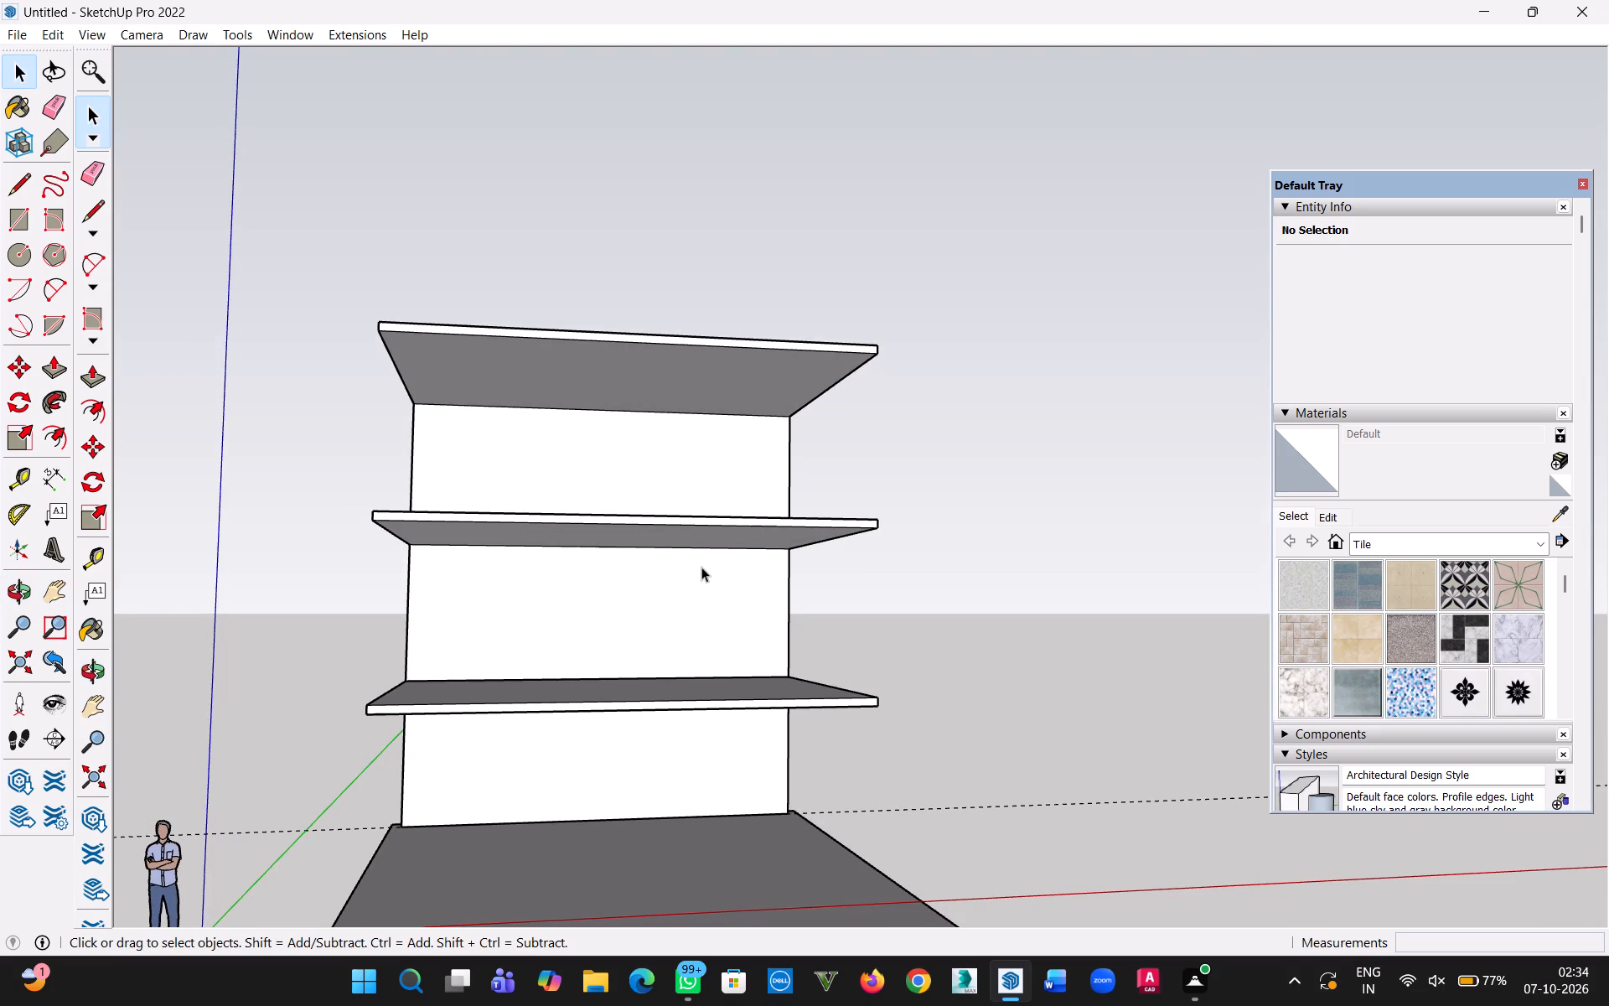
# Place a guide point 8'6" from the left corner along the bottom front edge of the first slab above the base.
pyautogui.scroll(1, 741, 692)
pyautogui.scroll(-1, 742, 692)
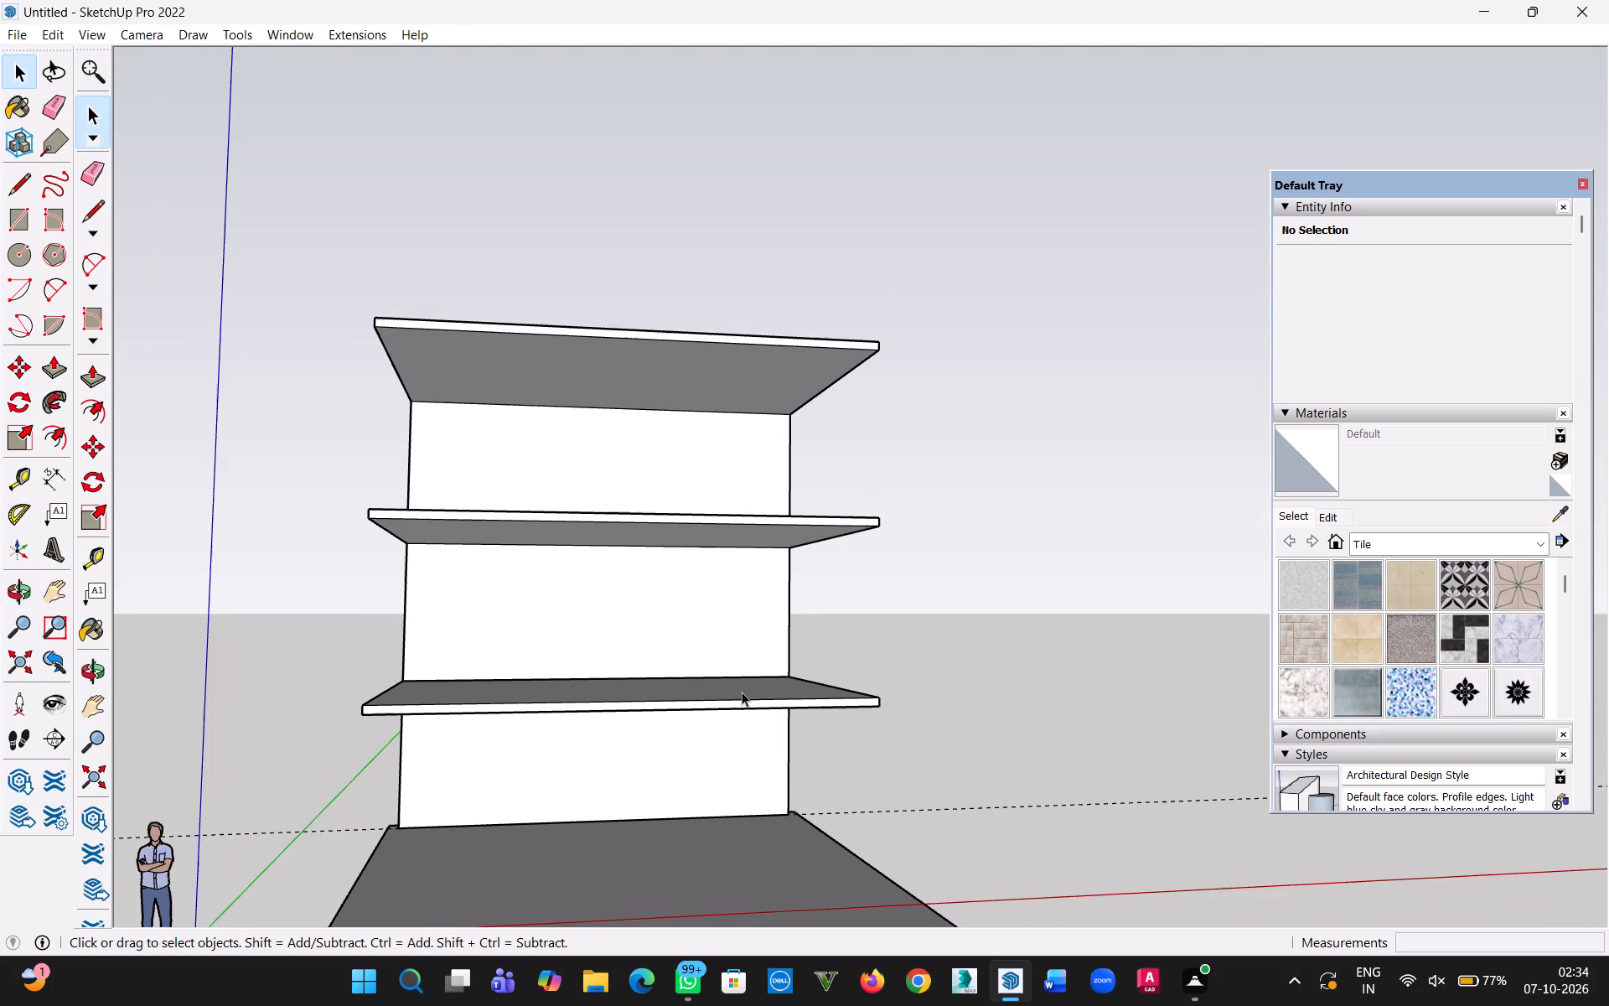
pyautogui.scroll(-1, 707, 697)
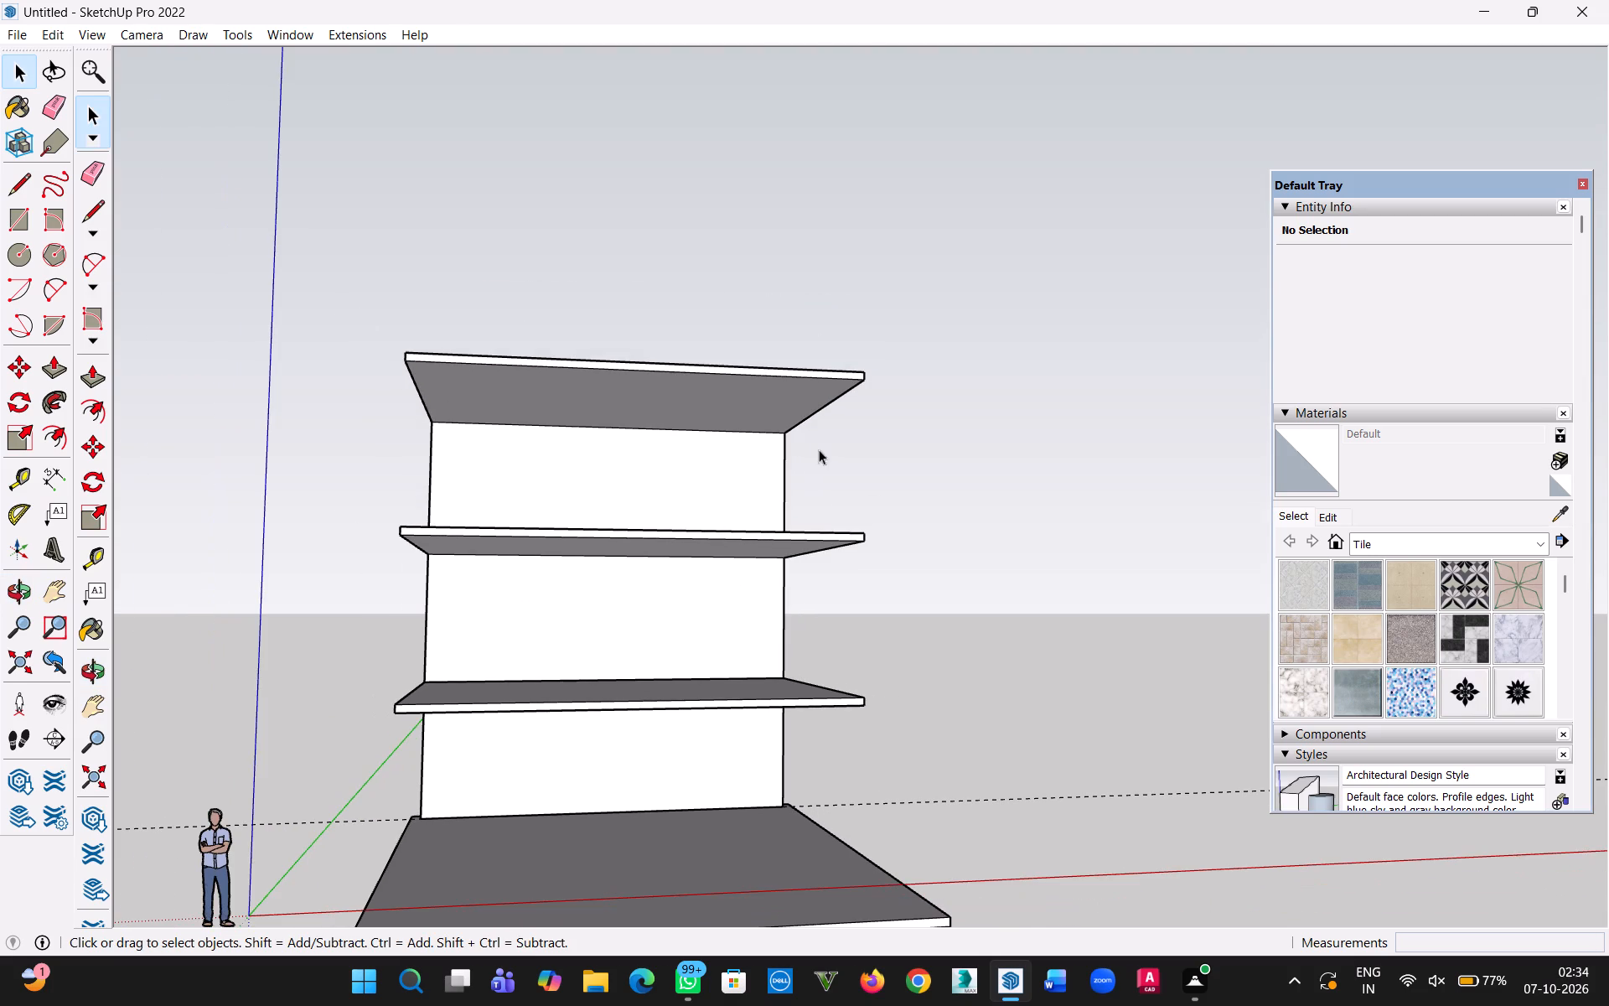
pyautogui.press('t')
pyautogui.click(396, 716)
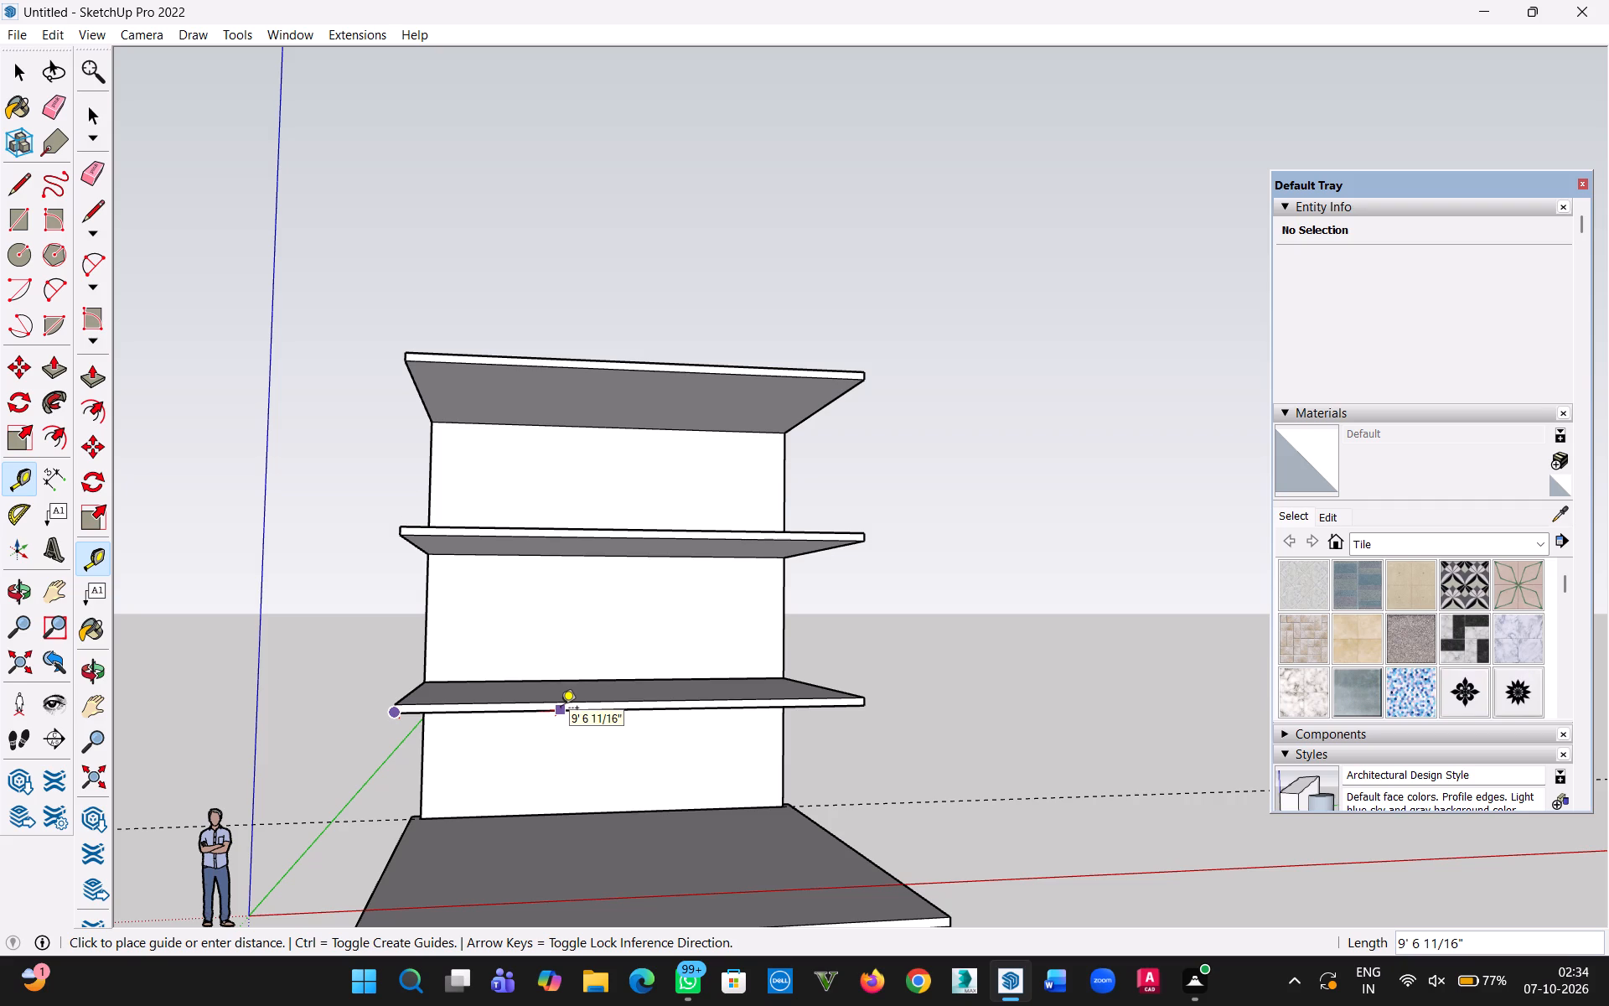
pyautogui.press('8')
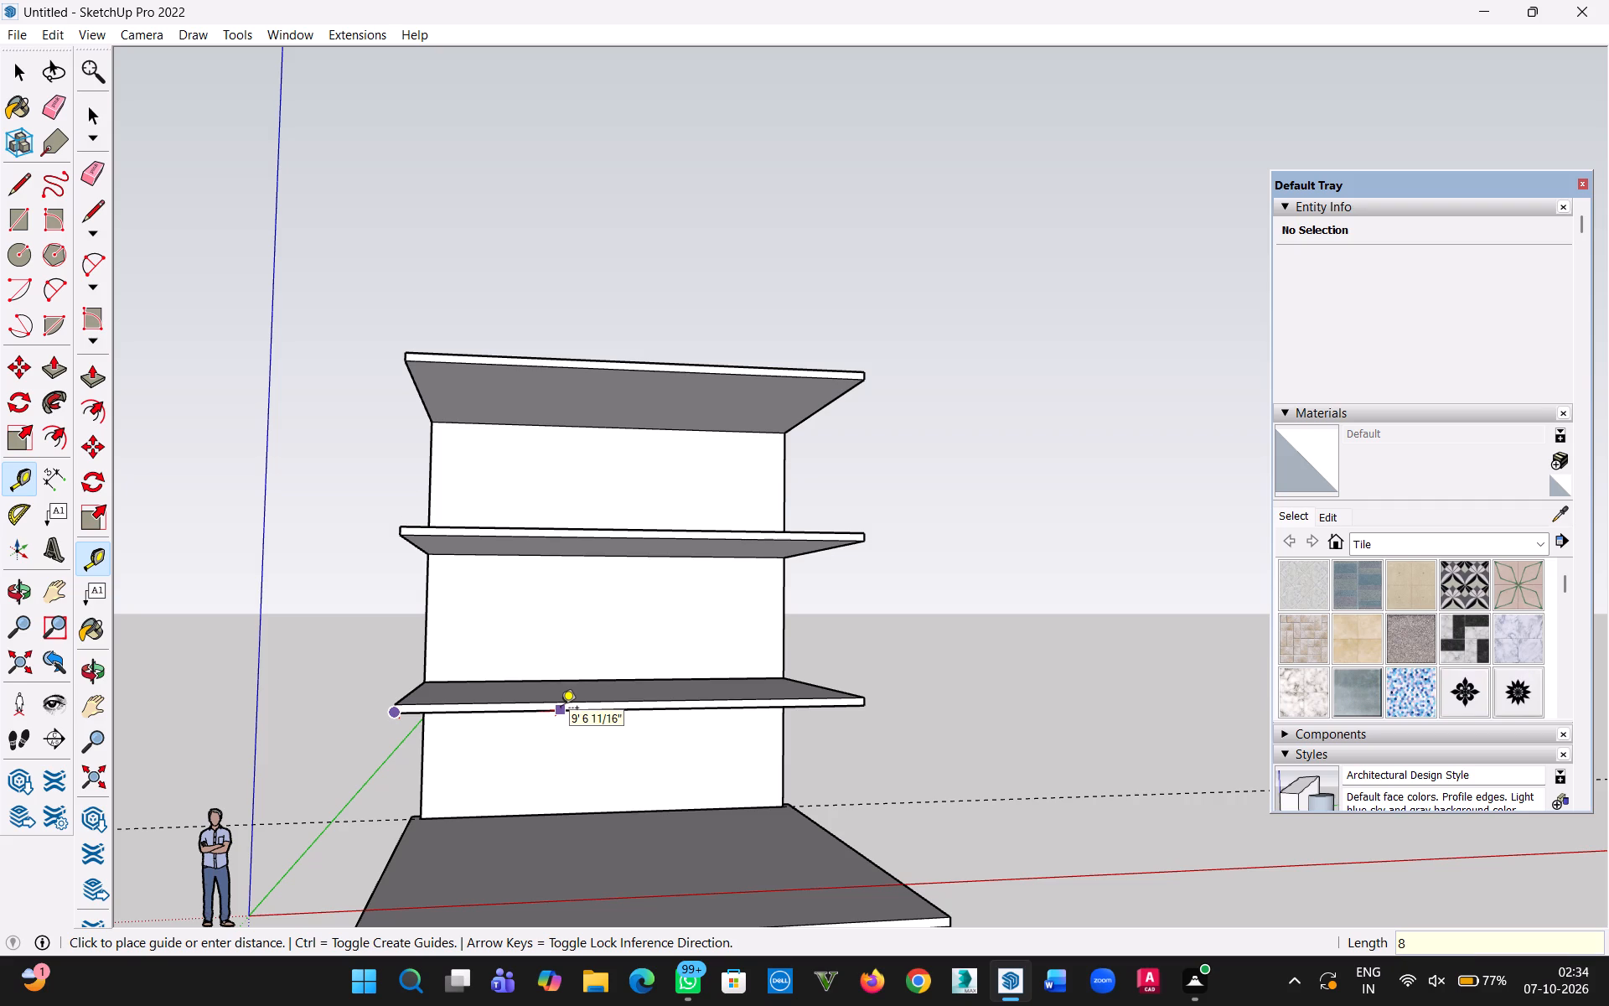
pyautogui.write('\'6"')
pyautogui.press('Return')
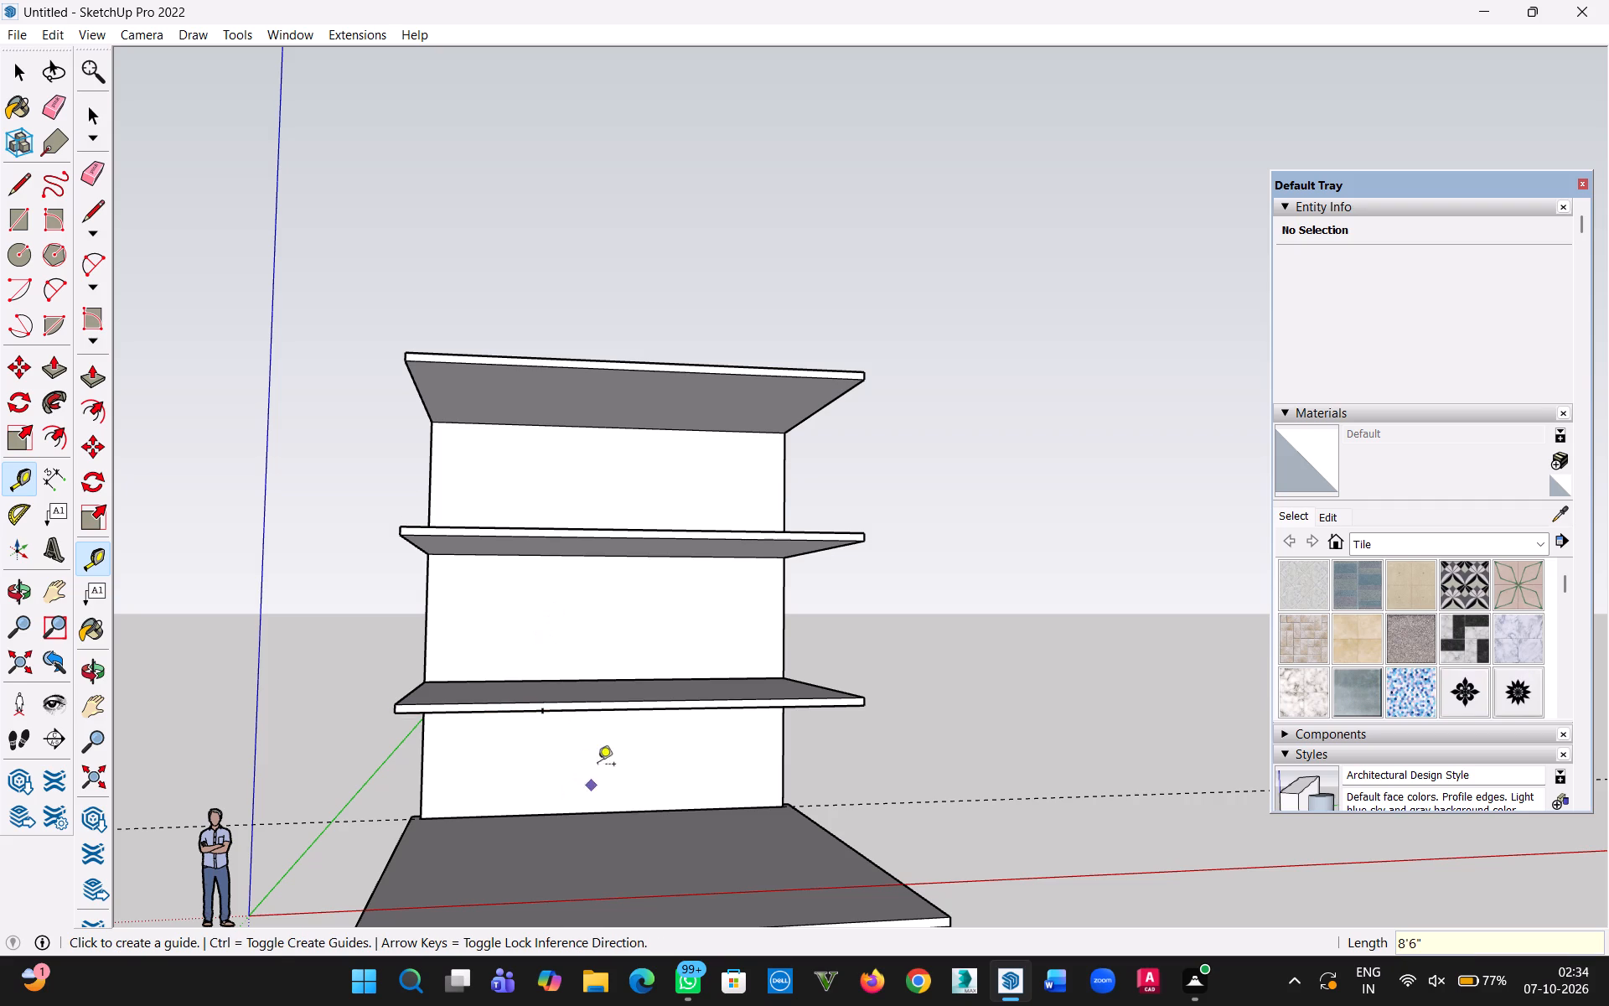
# Draw a vertical guide about 28' 6" long upward from that guide point, past the top slab.
pyautogui.click(542, 713)
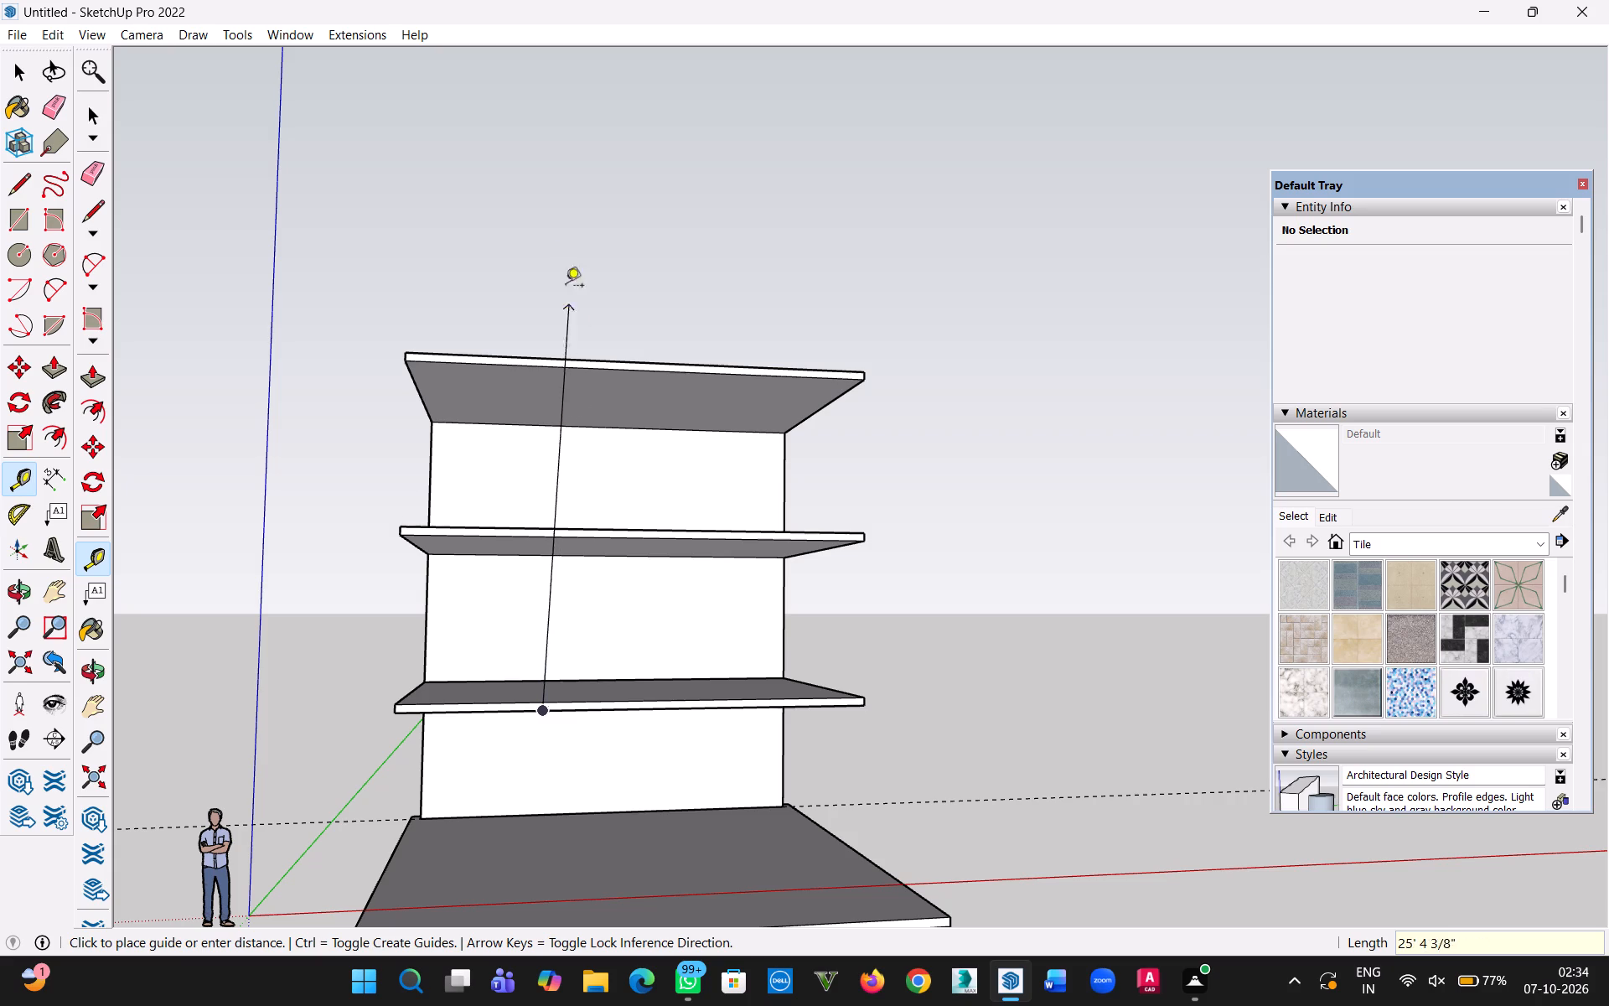
pyautogui.click(551, 248)
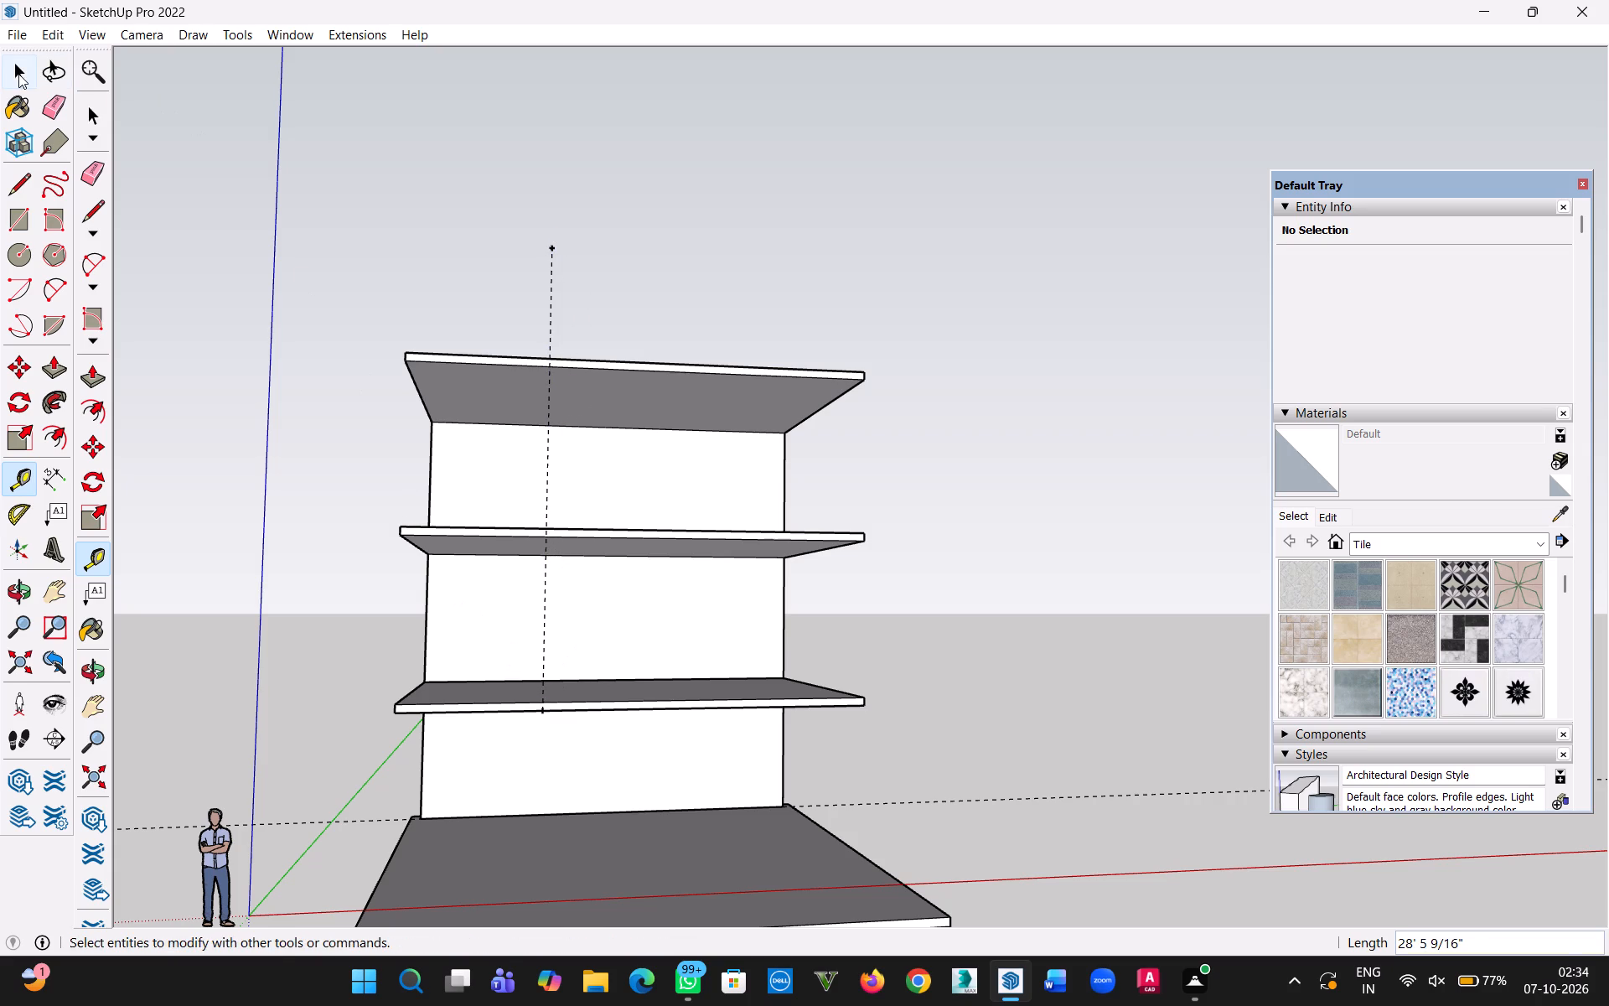
pyautogui.click(18, 74)
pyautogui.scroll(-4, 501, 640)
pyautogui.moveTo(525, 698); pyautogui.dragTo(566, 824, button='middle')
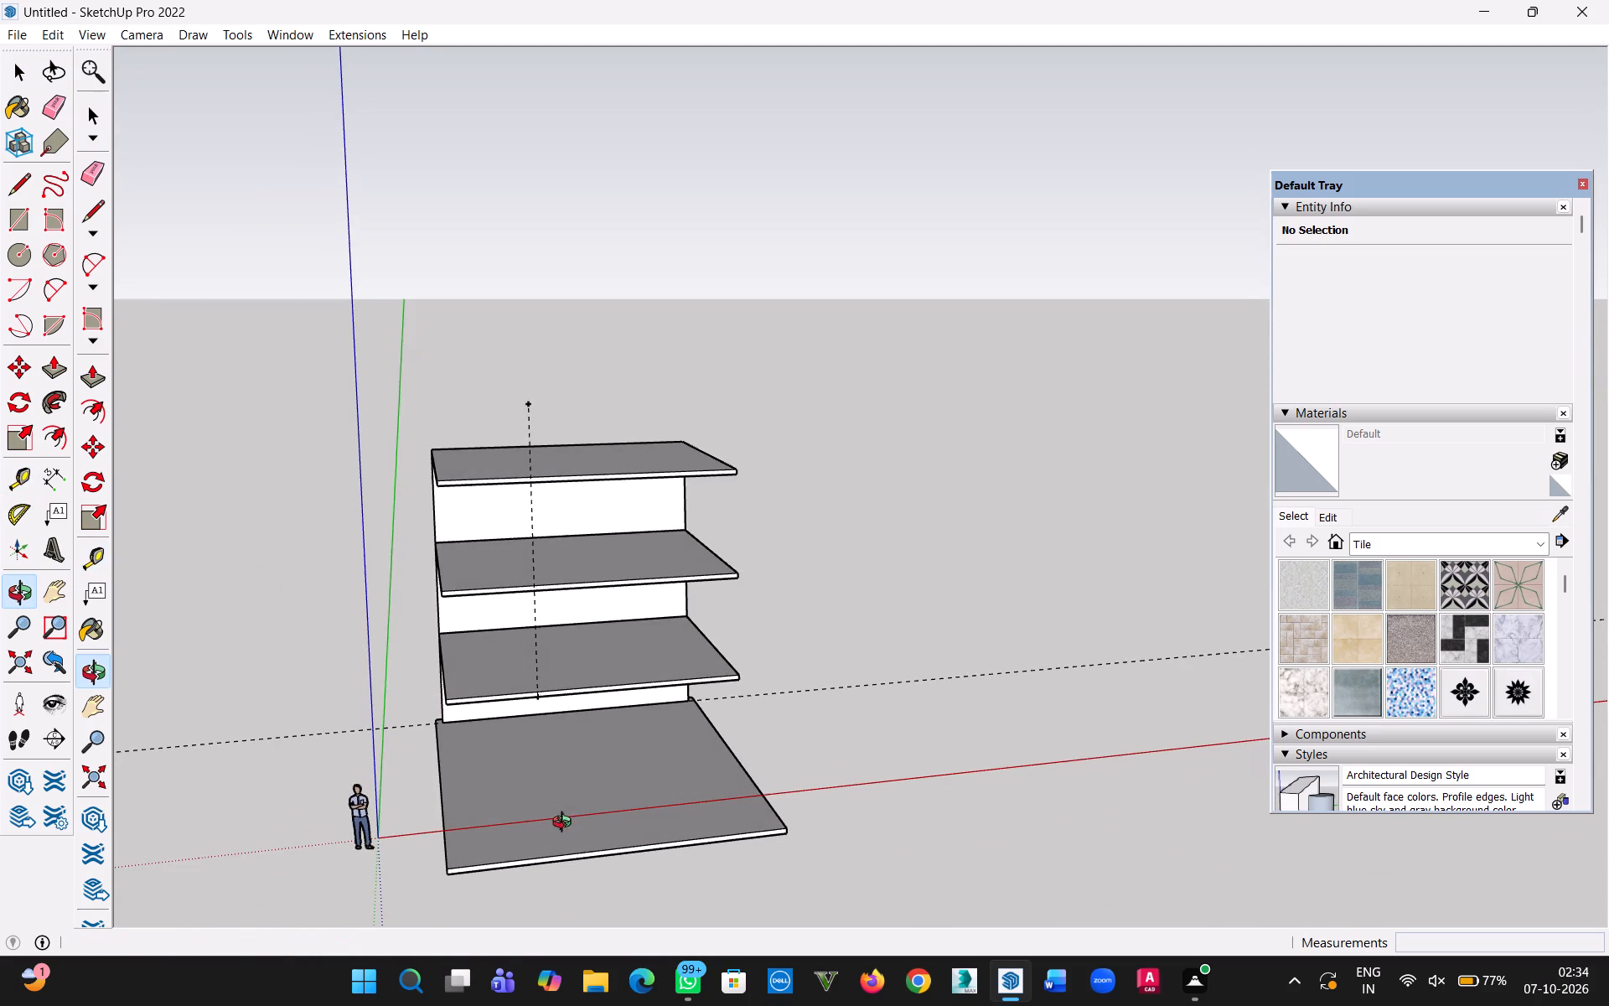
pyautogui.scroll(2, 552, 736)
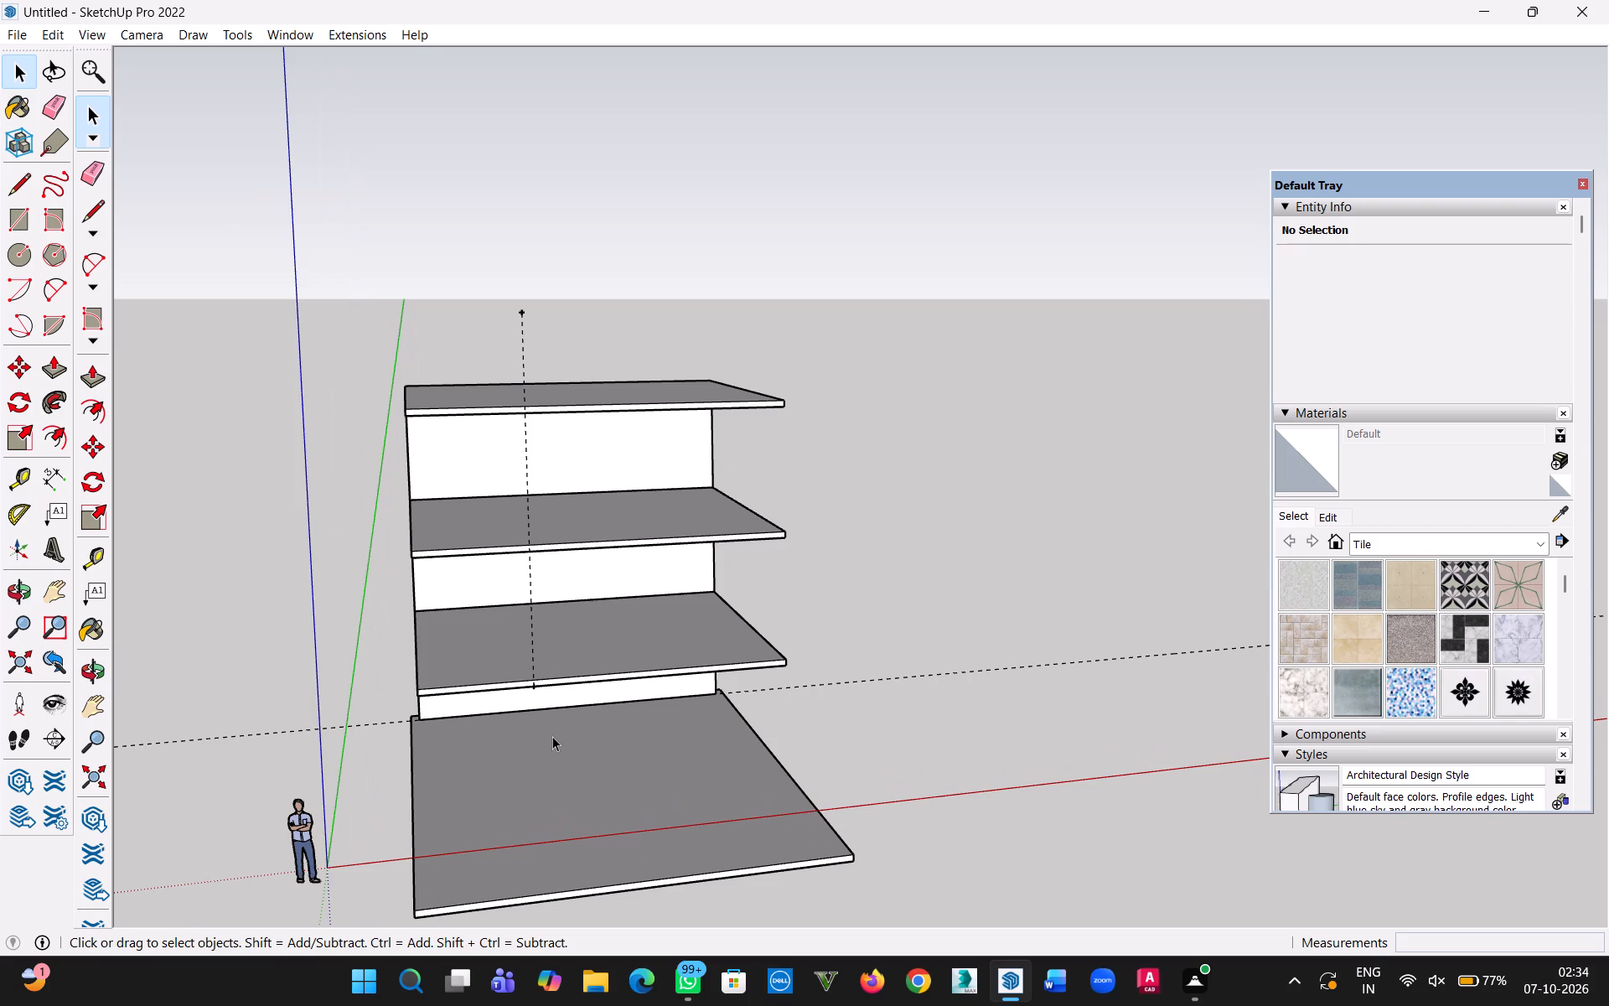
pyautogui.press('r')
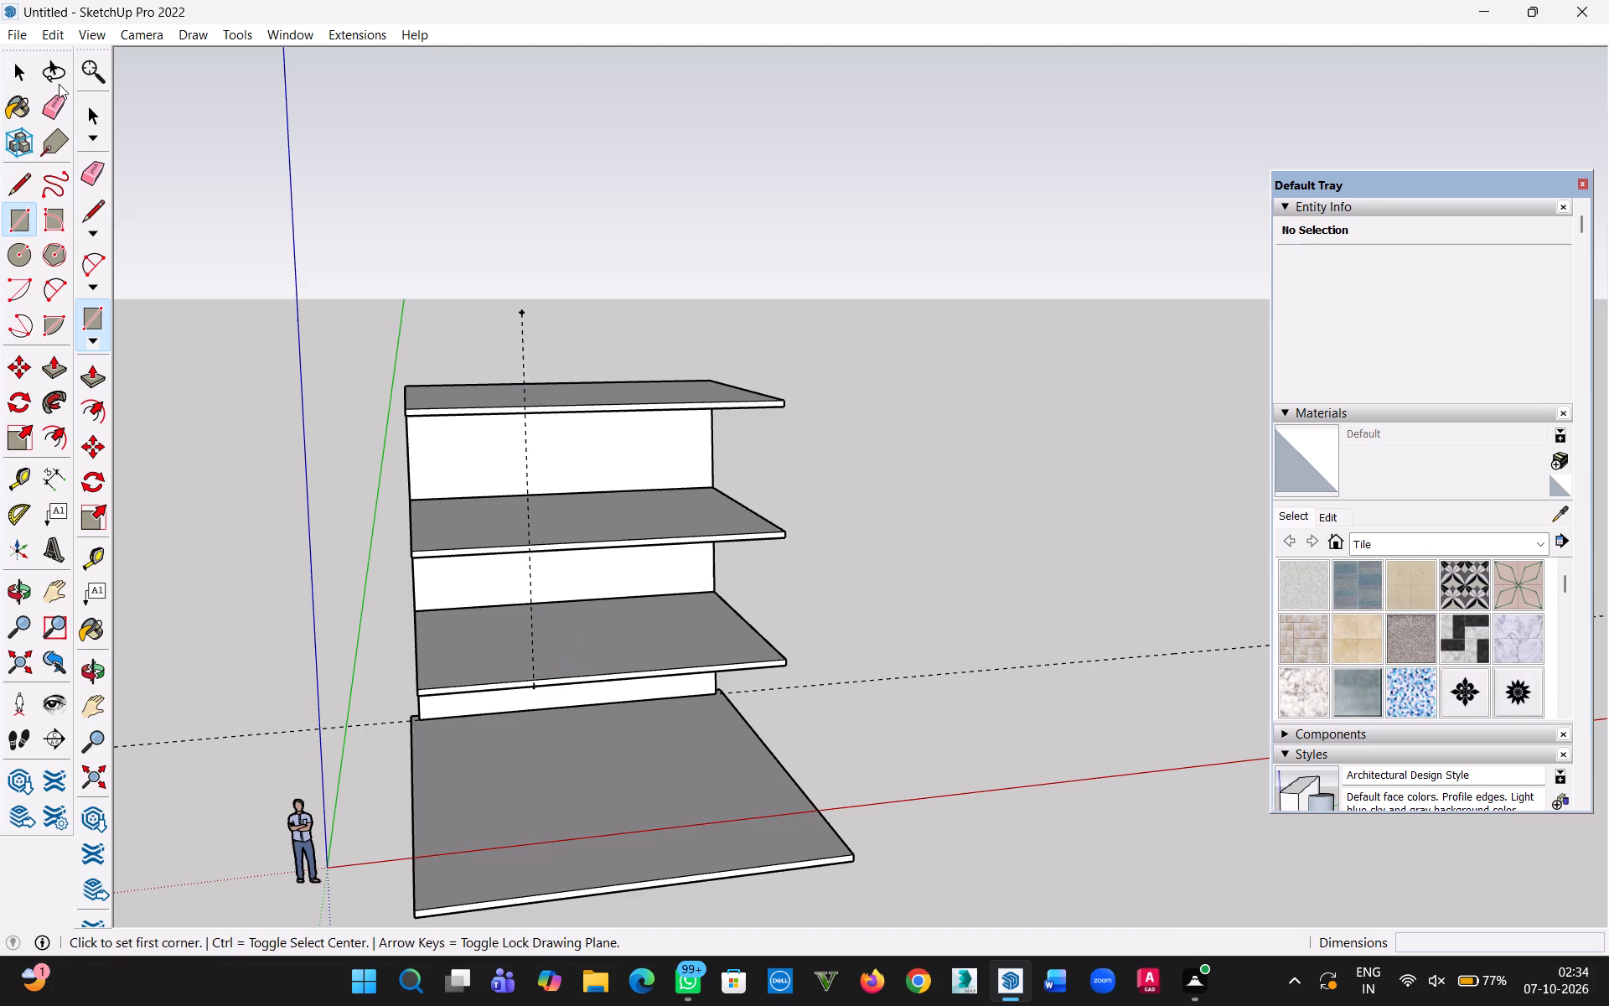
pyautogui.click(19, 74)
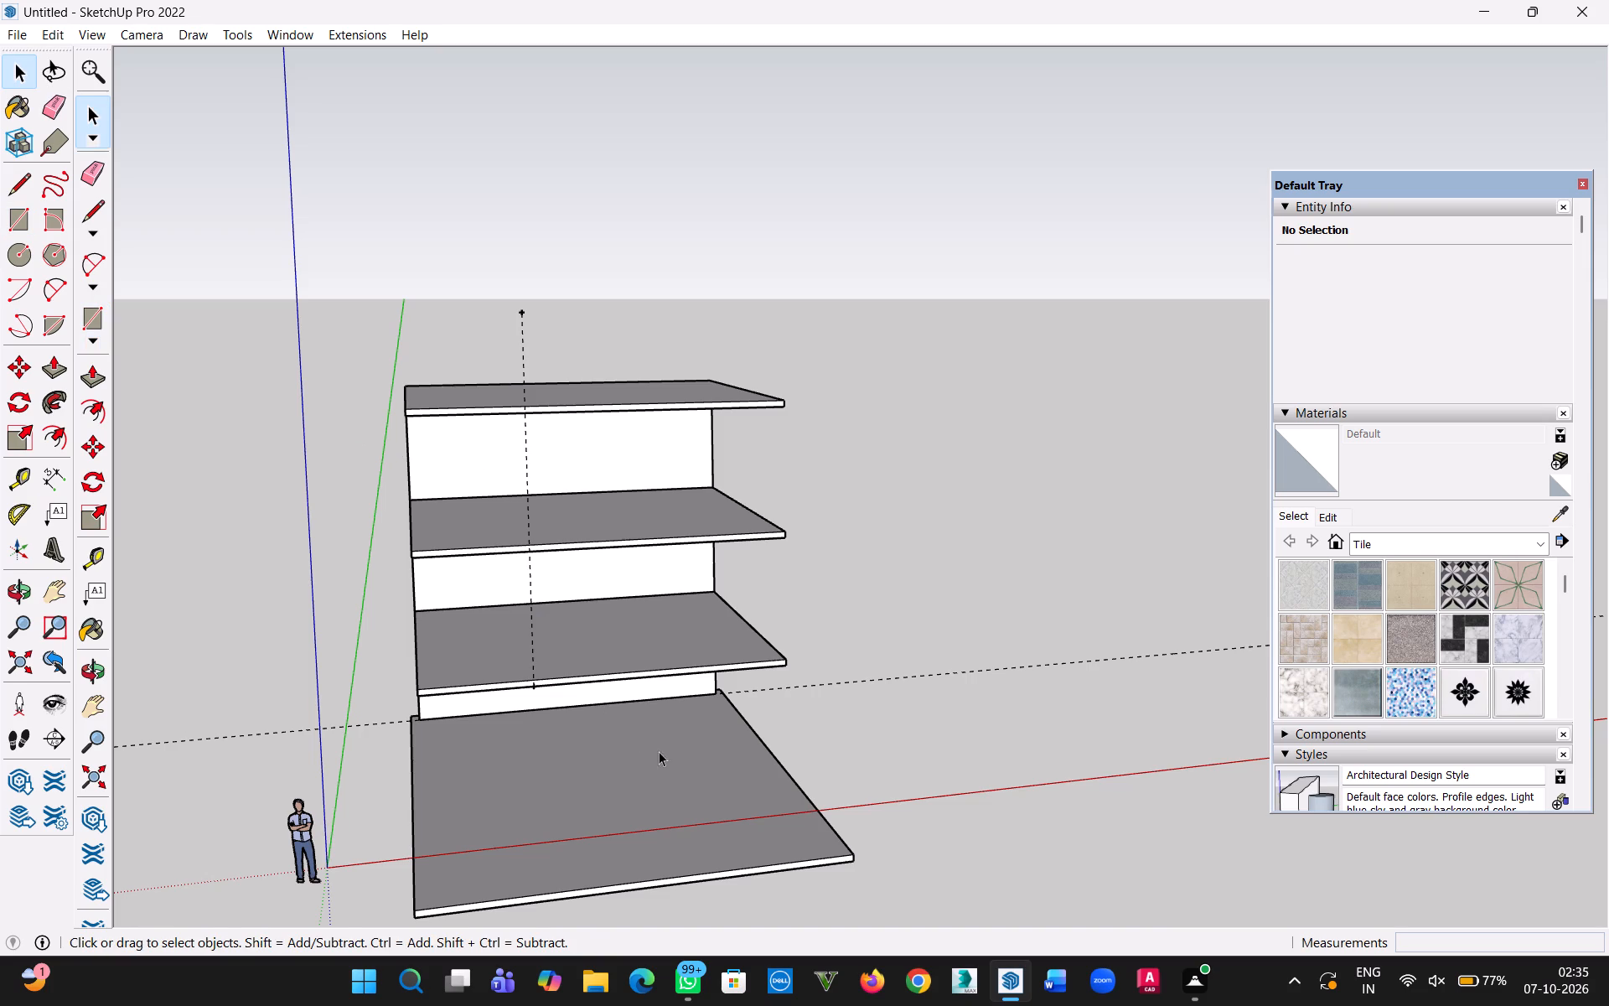
# Place a parallel guide 1' below the bottom front edge of the first slab above the base.
pyautogui.scroll(1, 659, 751)
pyautogui.moveTo(659, 749); pyautogui.dragTo(634, 689, button='middle')
pyautogui.scroll(4, 631, 652)
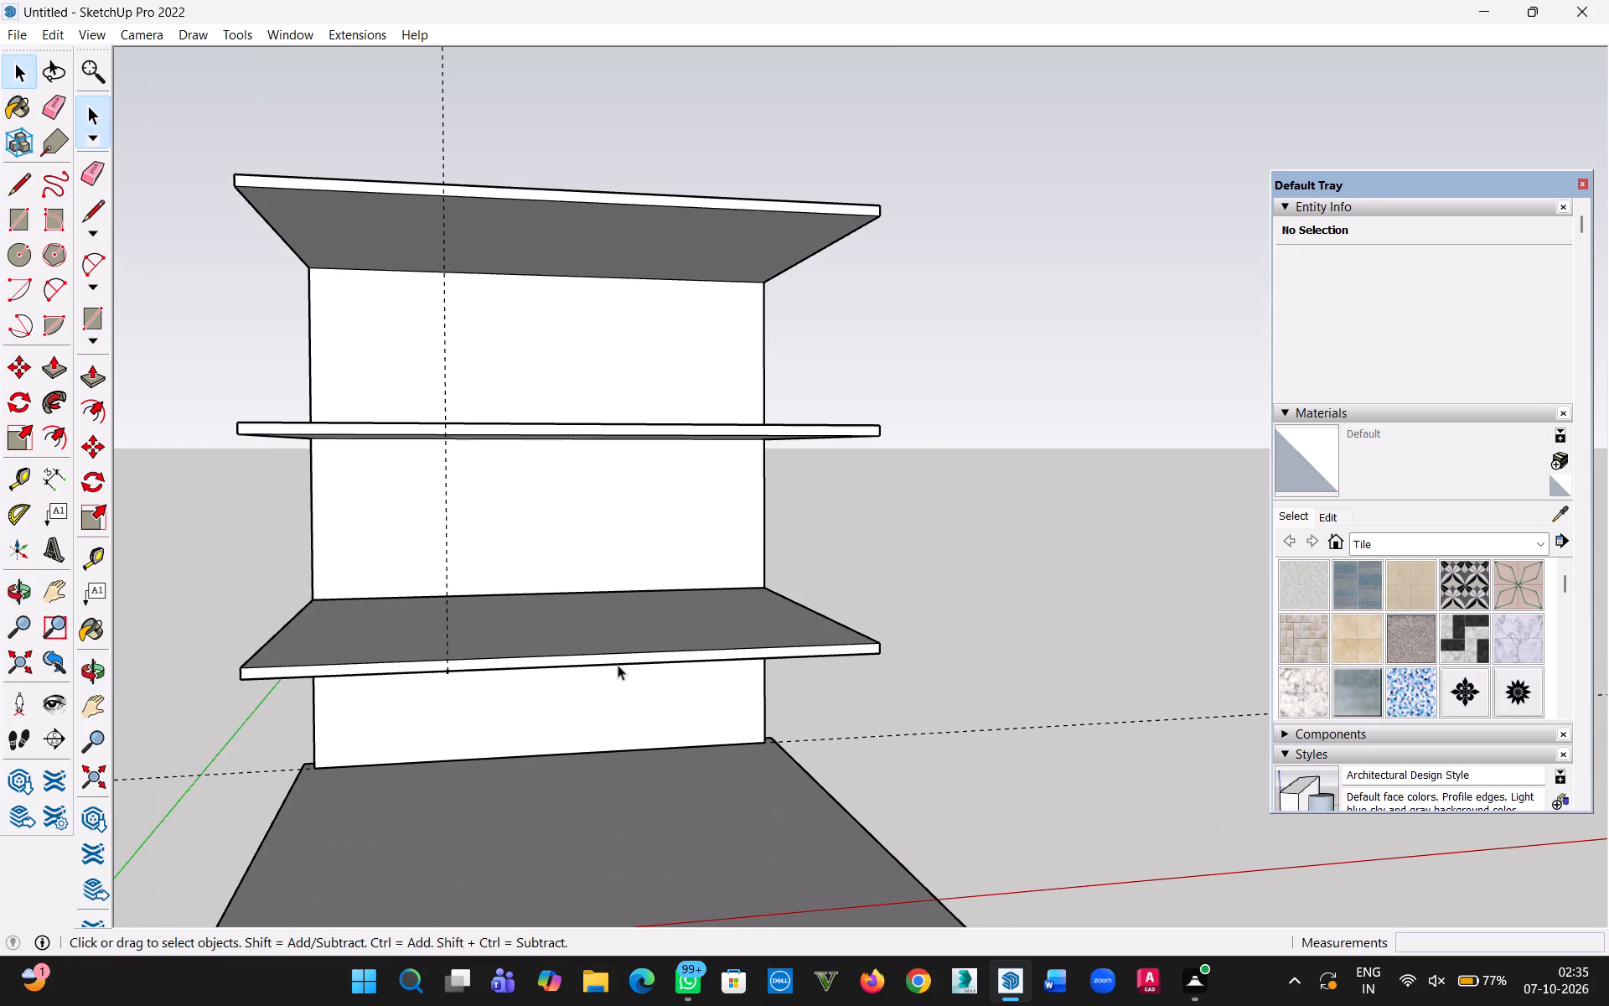
pyautogui.press('t')
pyautogui.click(624, 663)
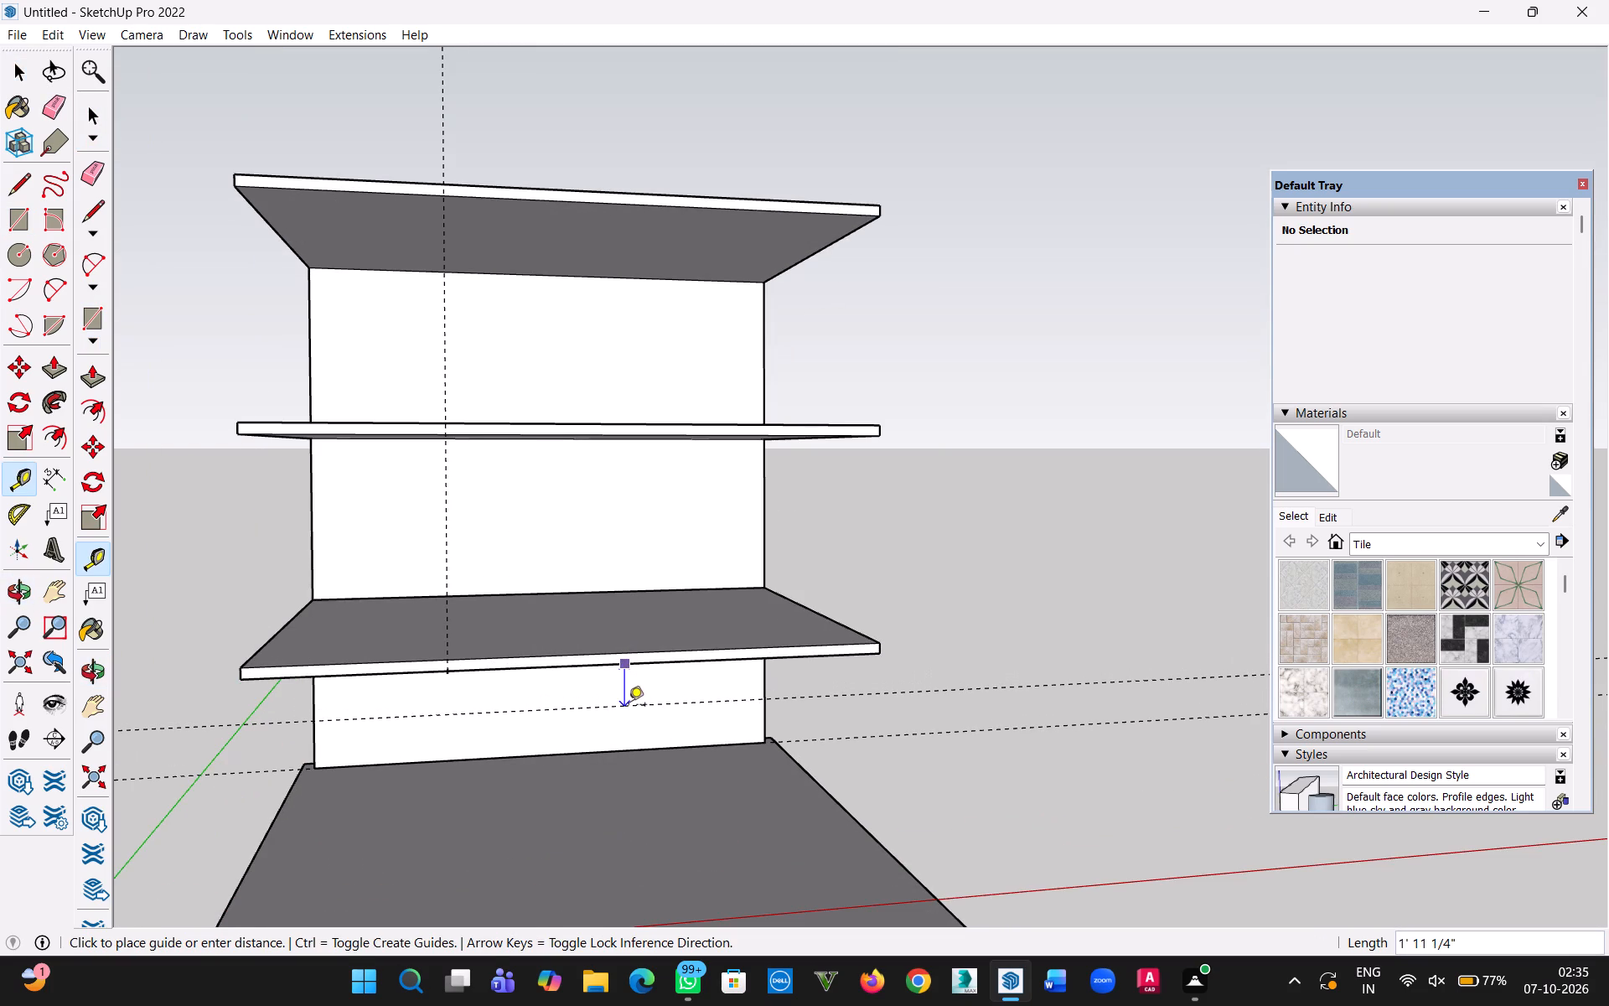
pyautogui.press('1')
pyautogui.press("'")
pyautogui.press('Return')
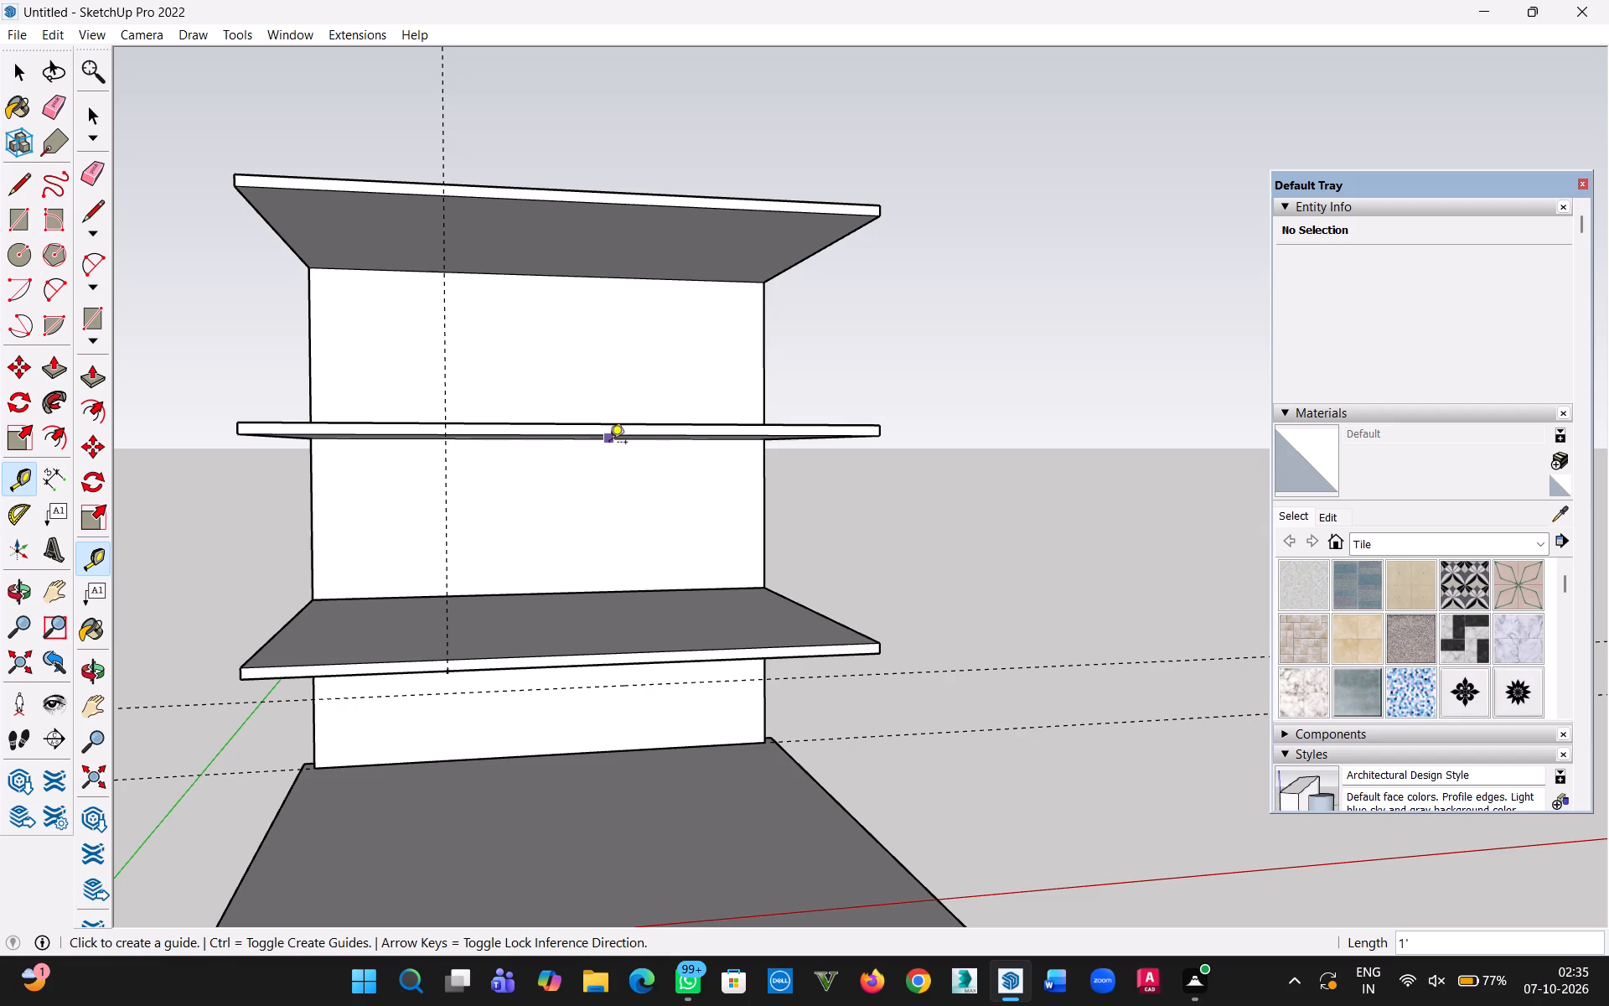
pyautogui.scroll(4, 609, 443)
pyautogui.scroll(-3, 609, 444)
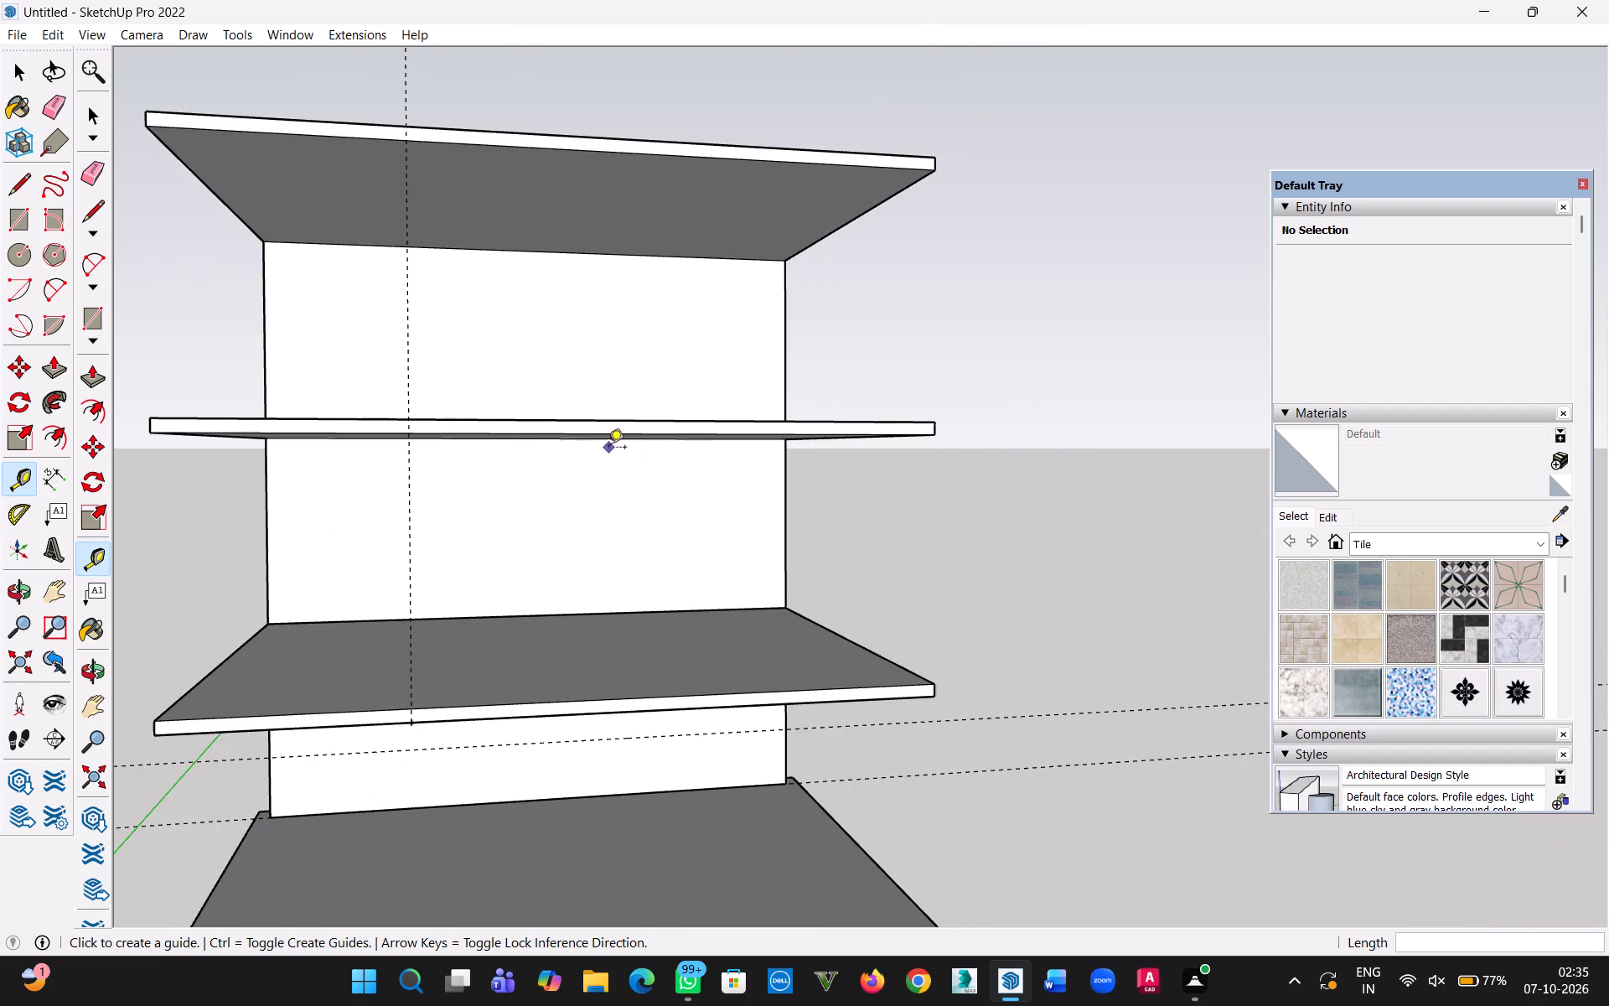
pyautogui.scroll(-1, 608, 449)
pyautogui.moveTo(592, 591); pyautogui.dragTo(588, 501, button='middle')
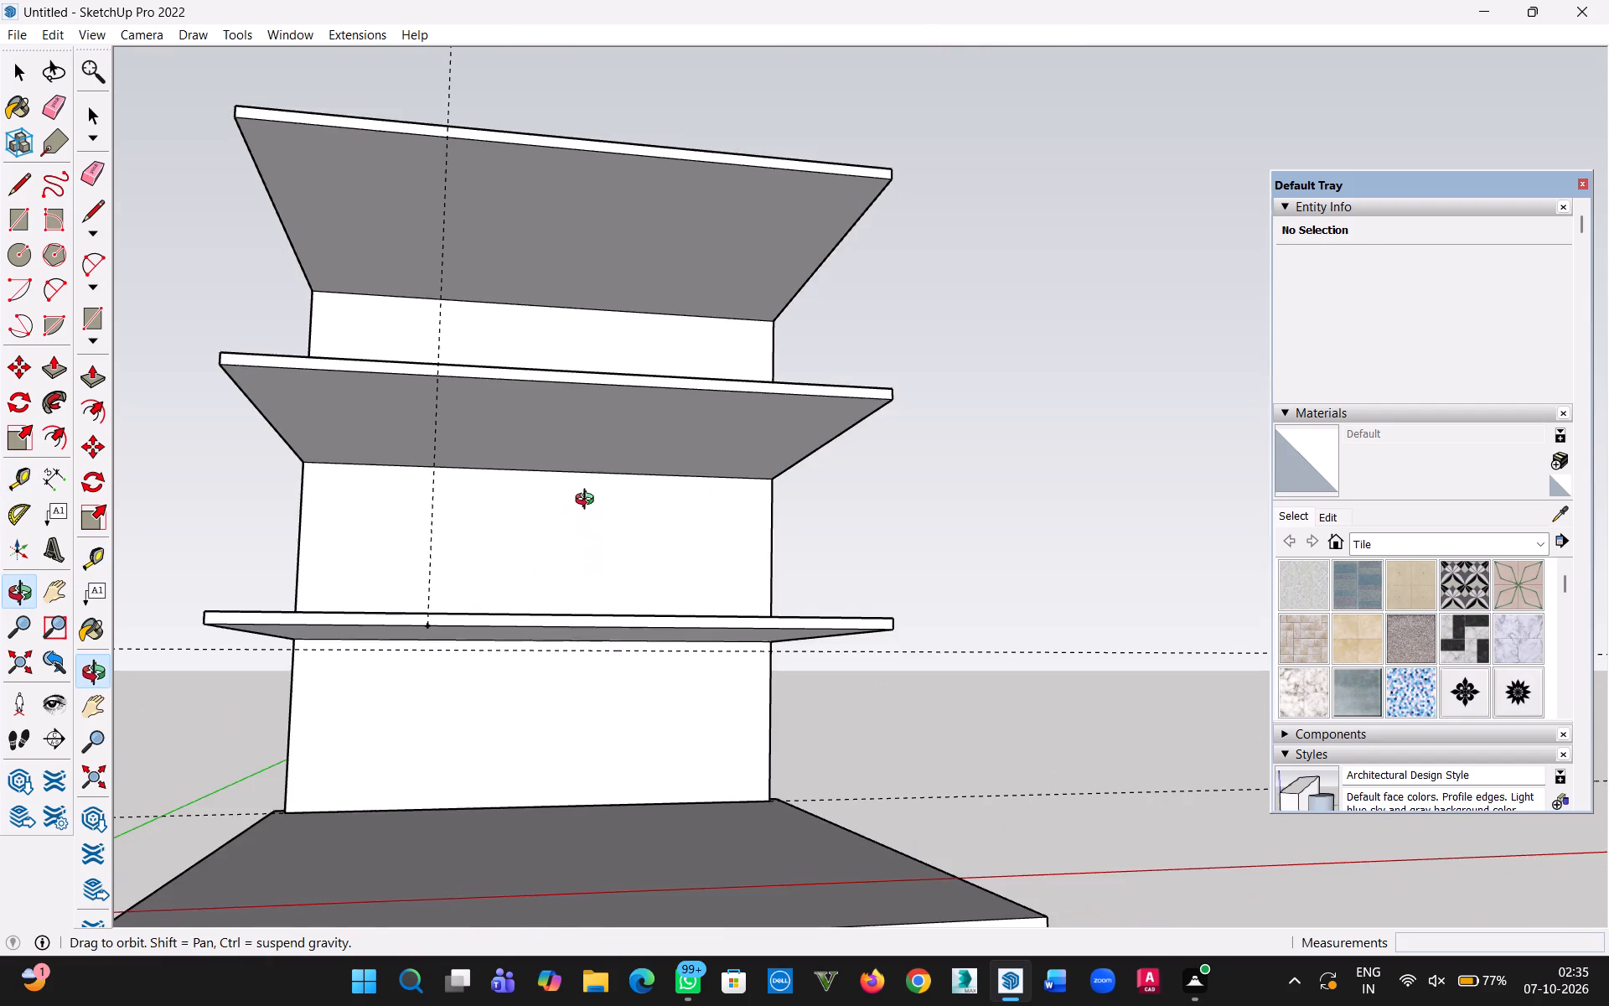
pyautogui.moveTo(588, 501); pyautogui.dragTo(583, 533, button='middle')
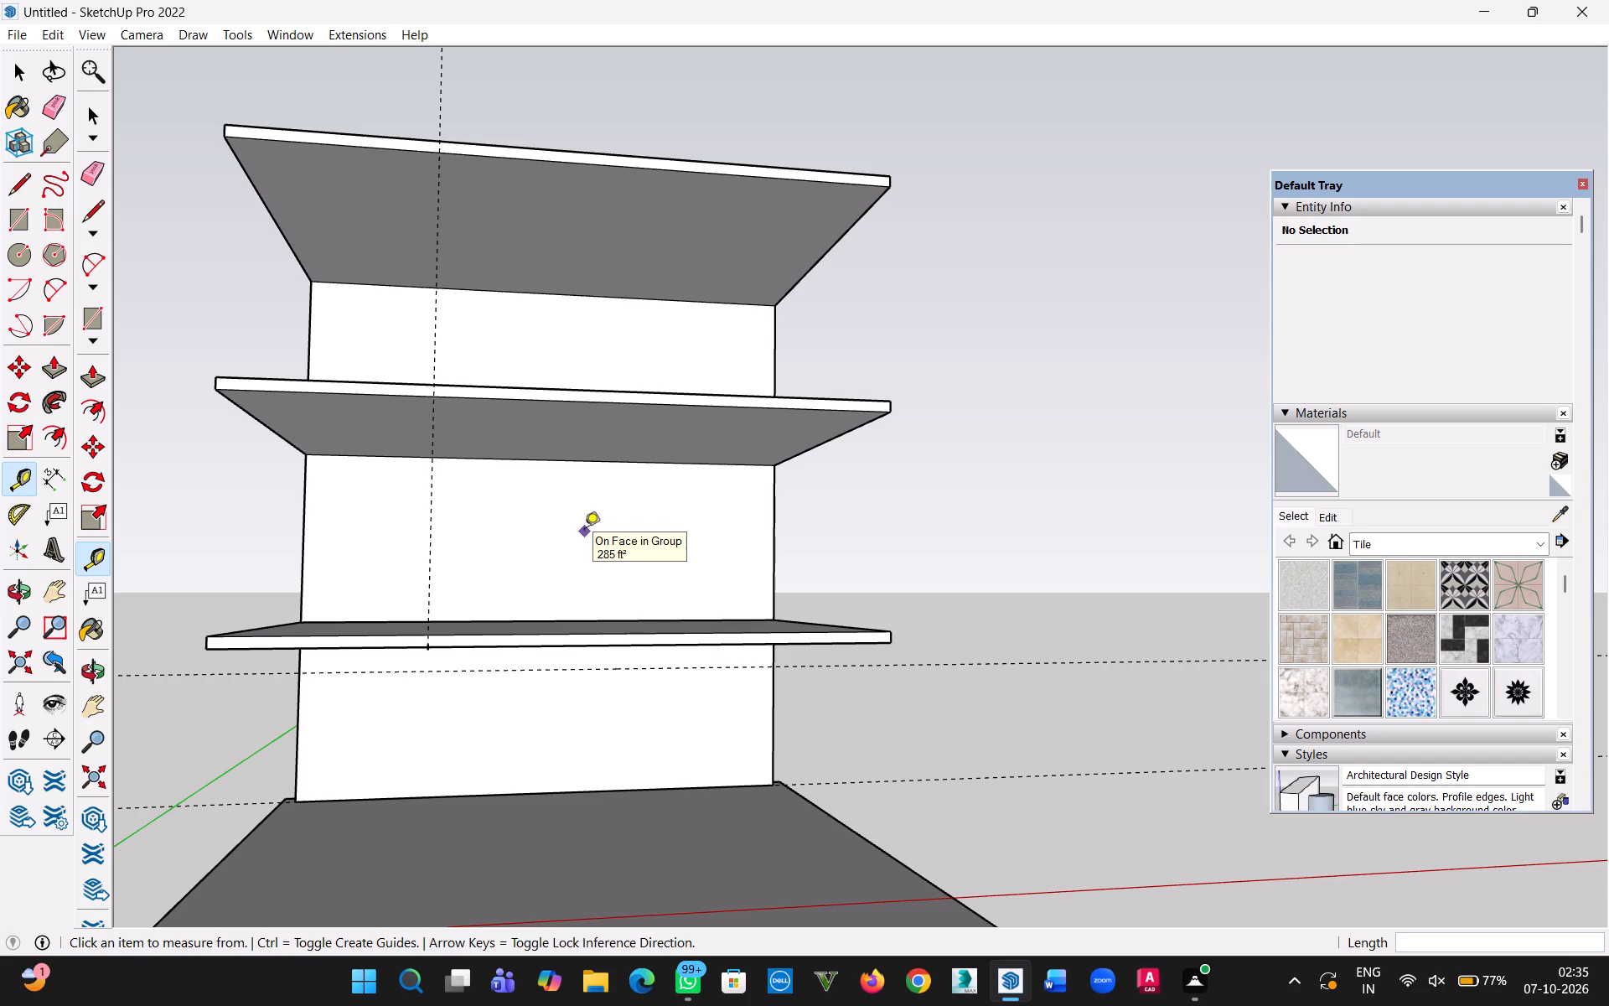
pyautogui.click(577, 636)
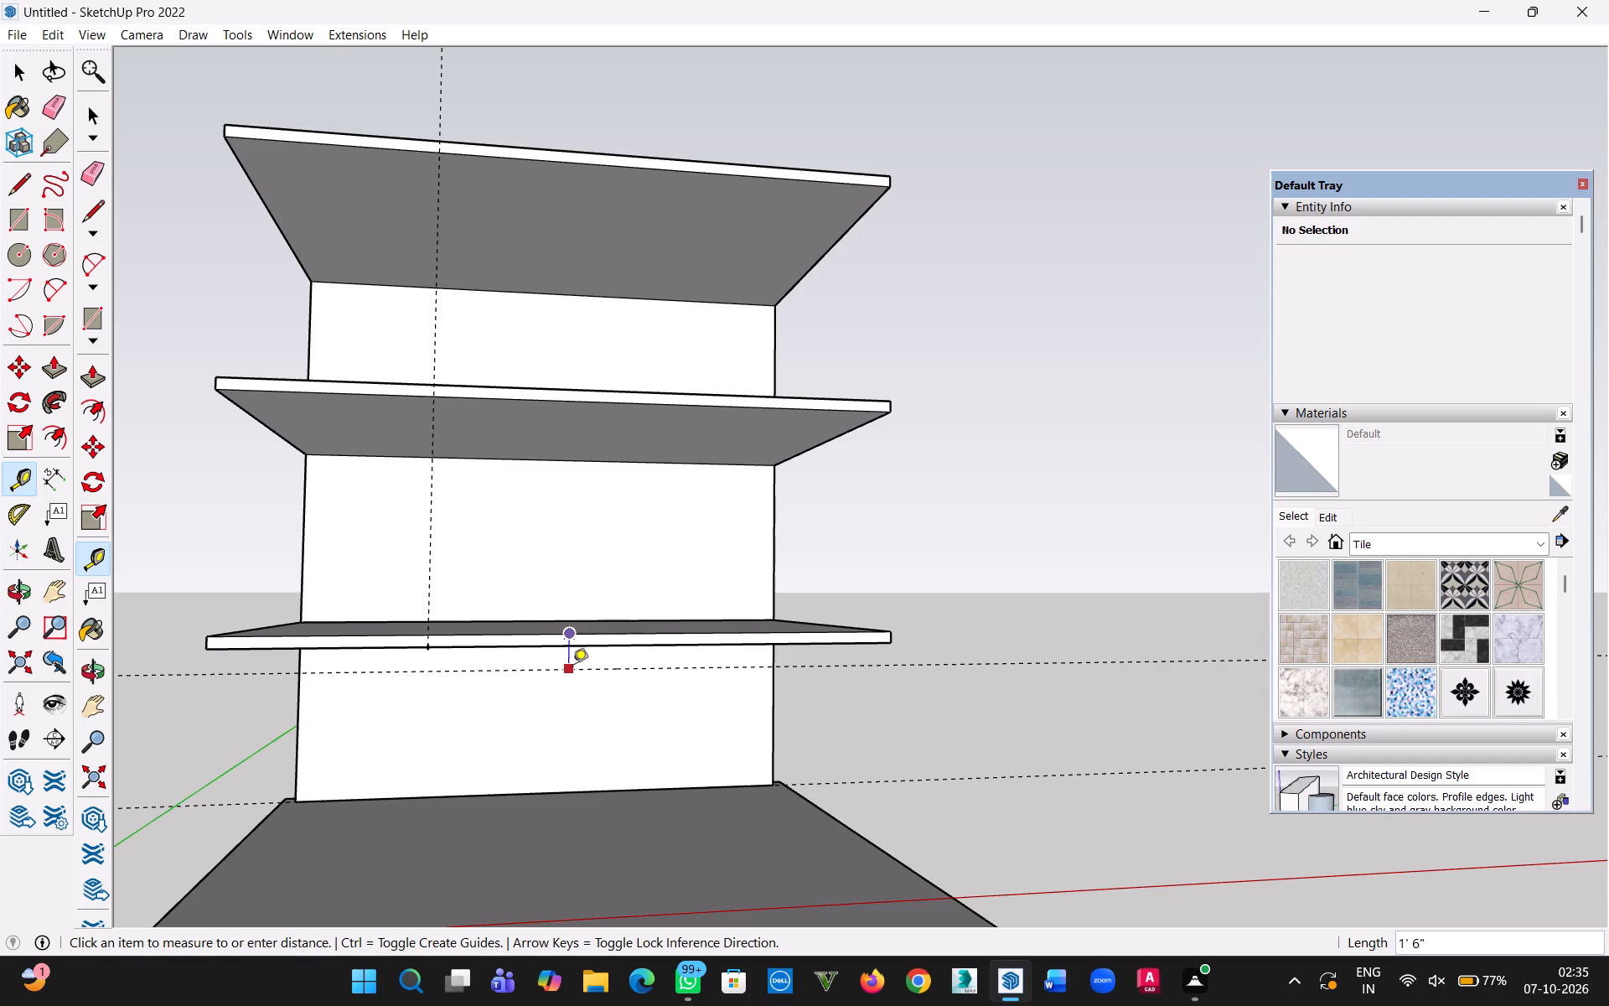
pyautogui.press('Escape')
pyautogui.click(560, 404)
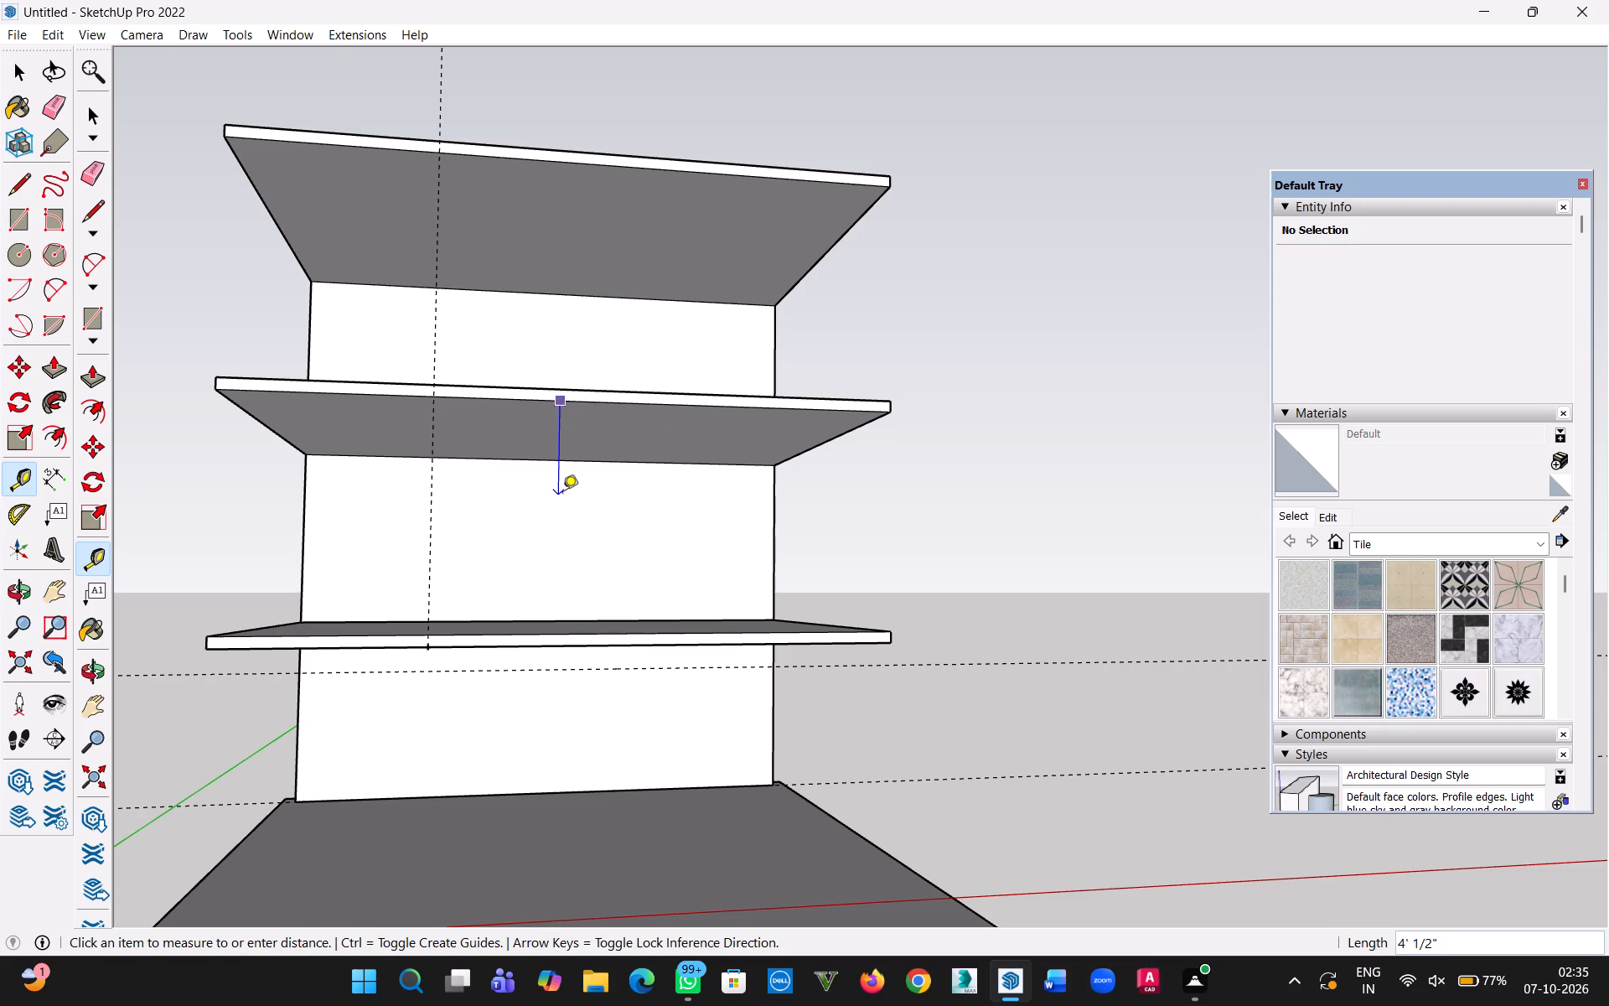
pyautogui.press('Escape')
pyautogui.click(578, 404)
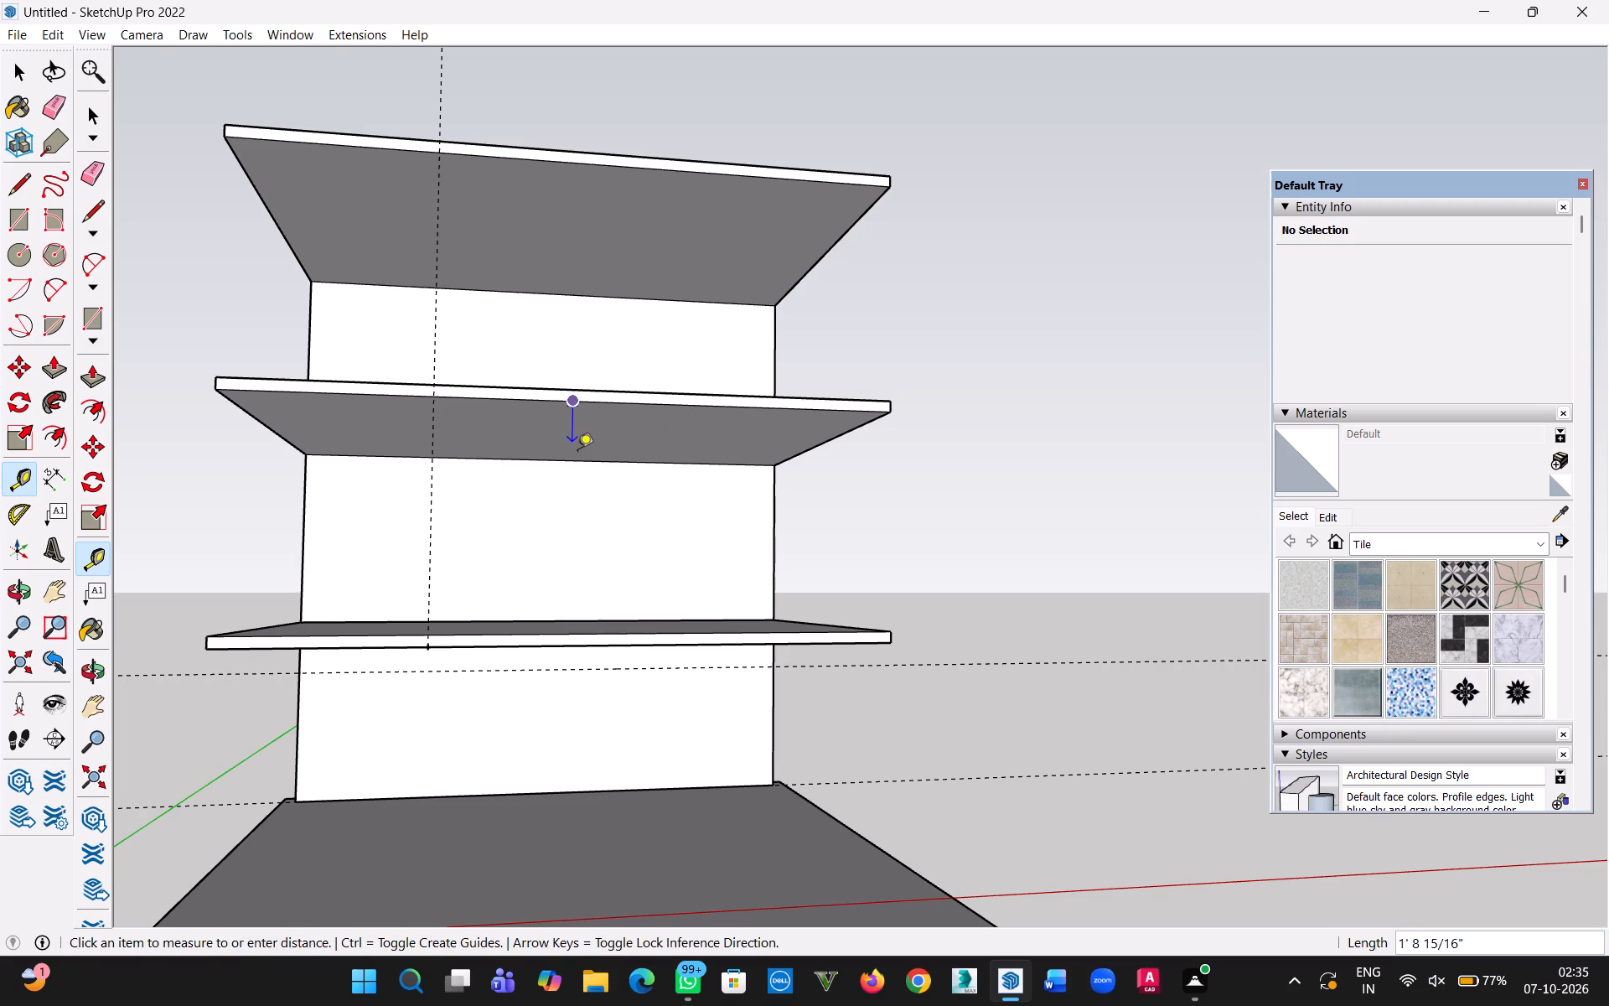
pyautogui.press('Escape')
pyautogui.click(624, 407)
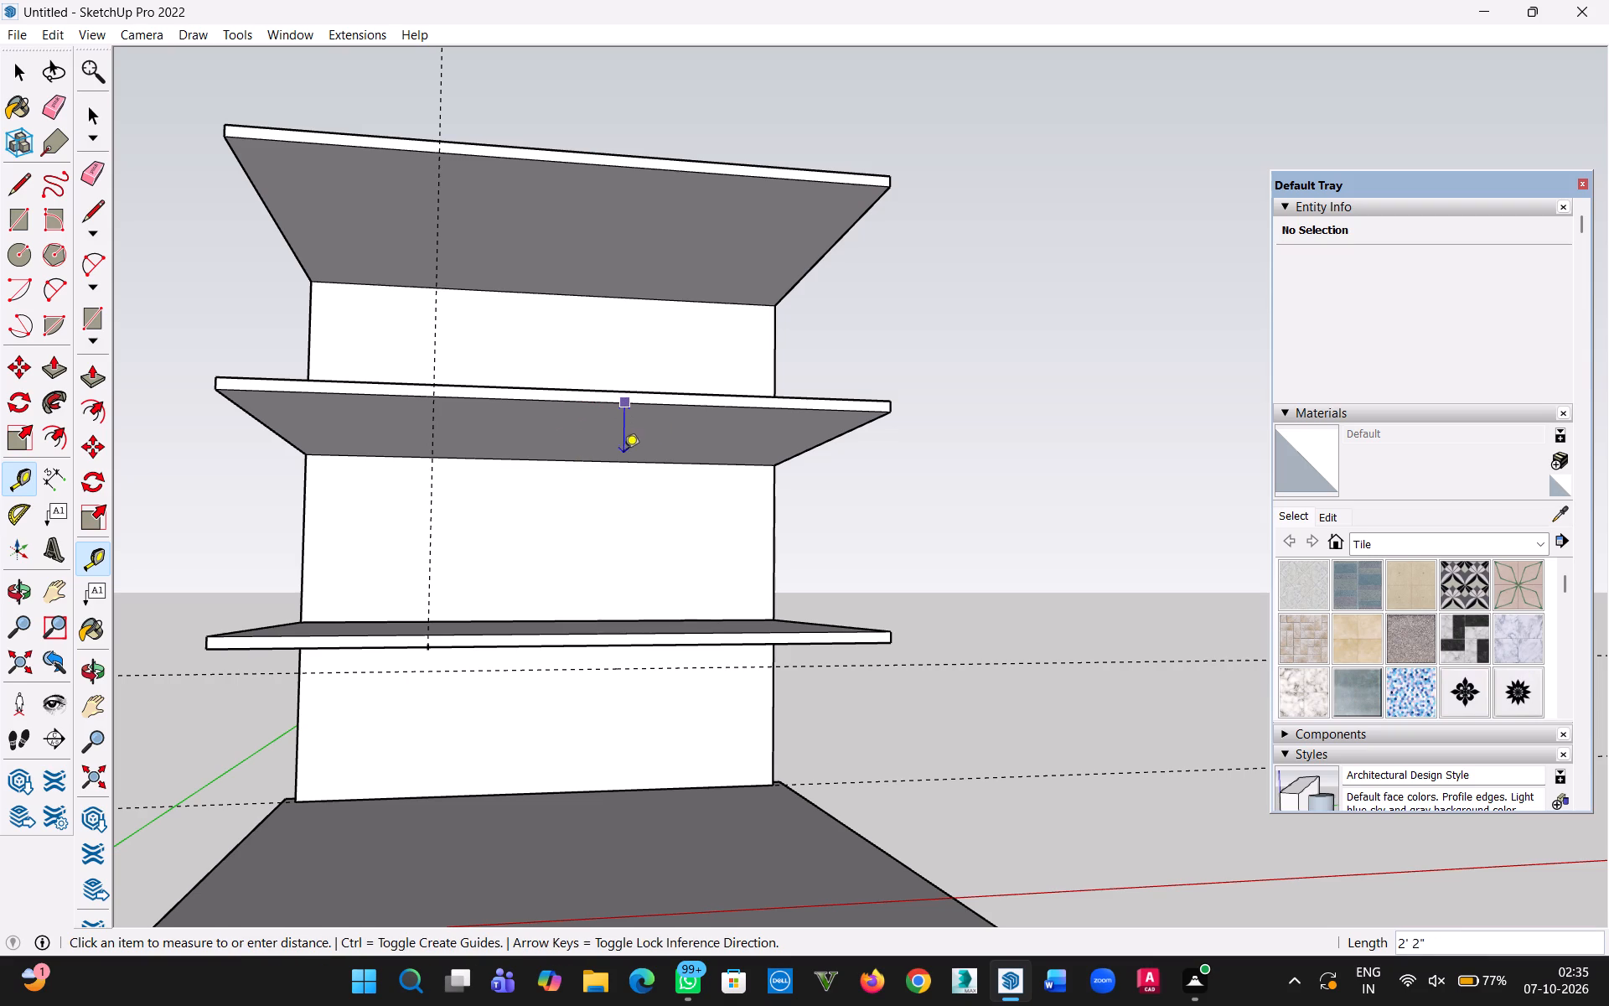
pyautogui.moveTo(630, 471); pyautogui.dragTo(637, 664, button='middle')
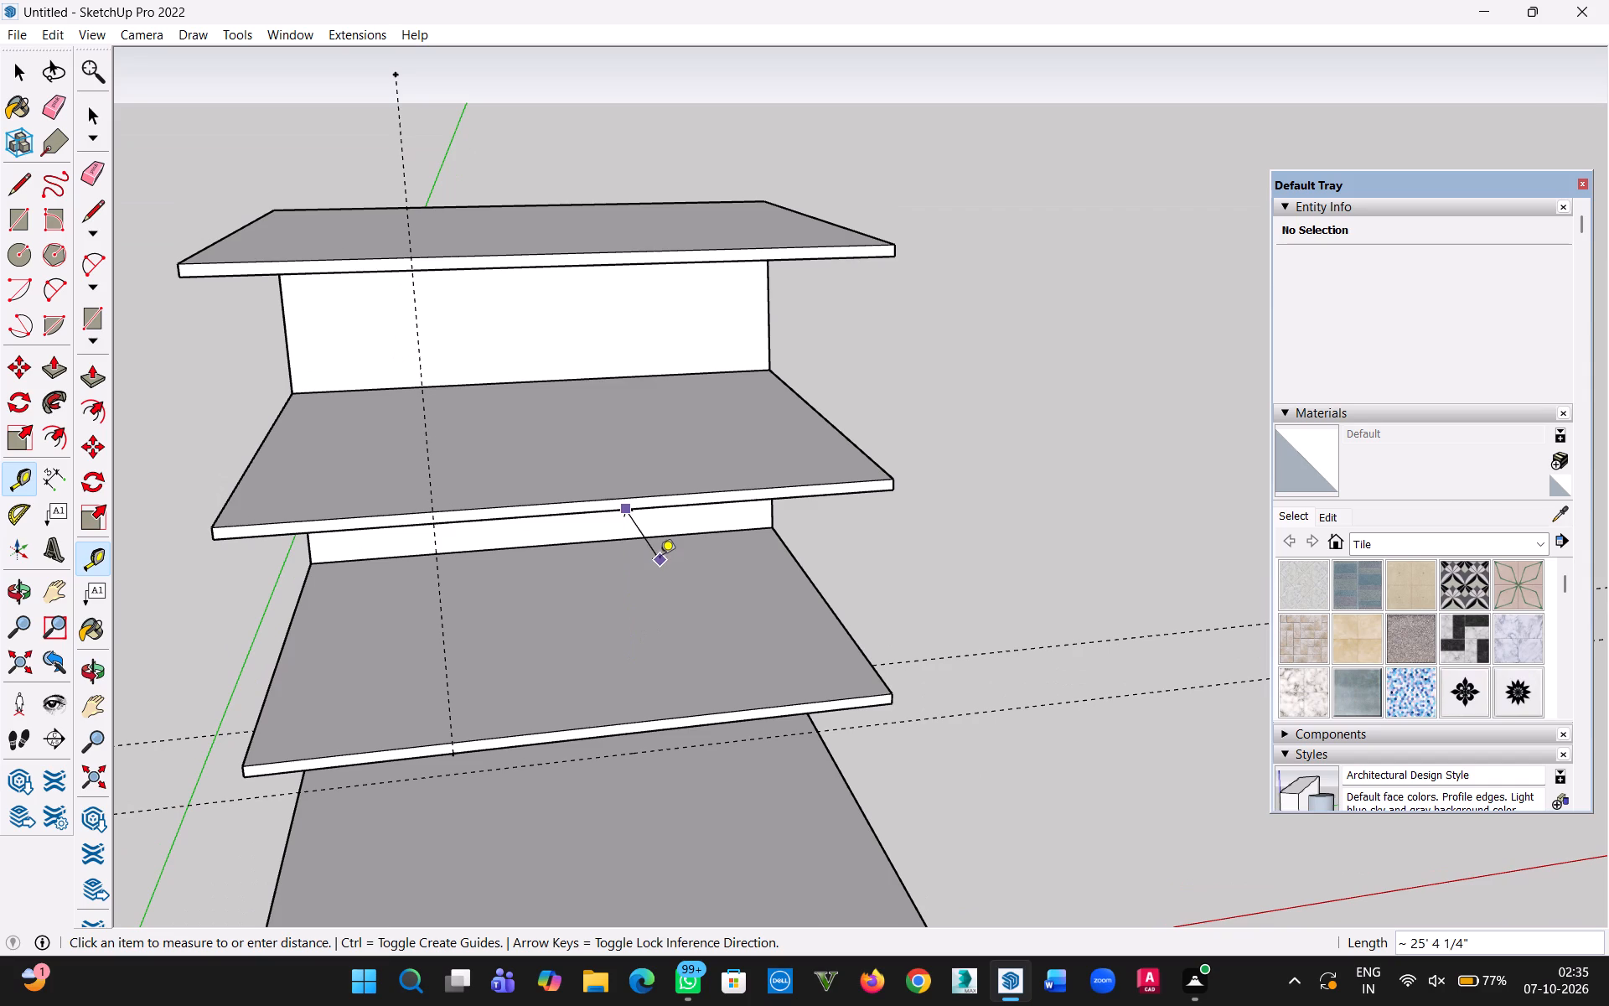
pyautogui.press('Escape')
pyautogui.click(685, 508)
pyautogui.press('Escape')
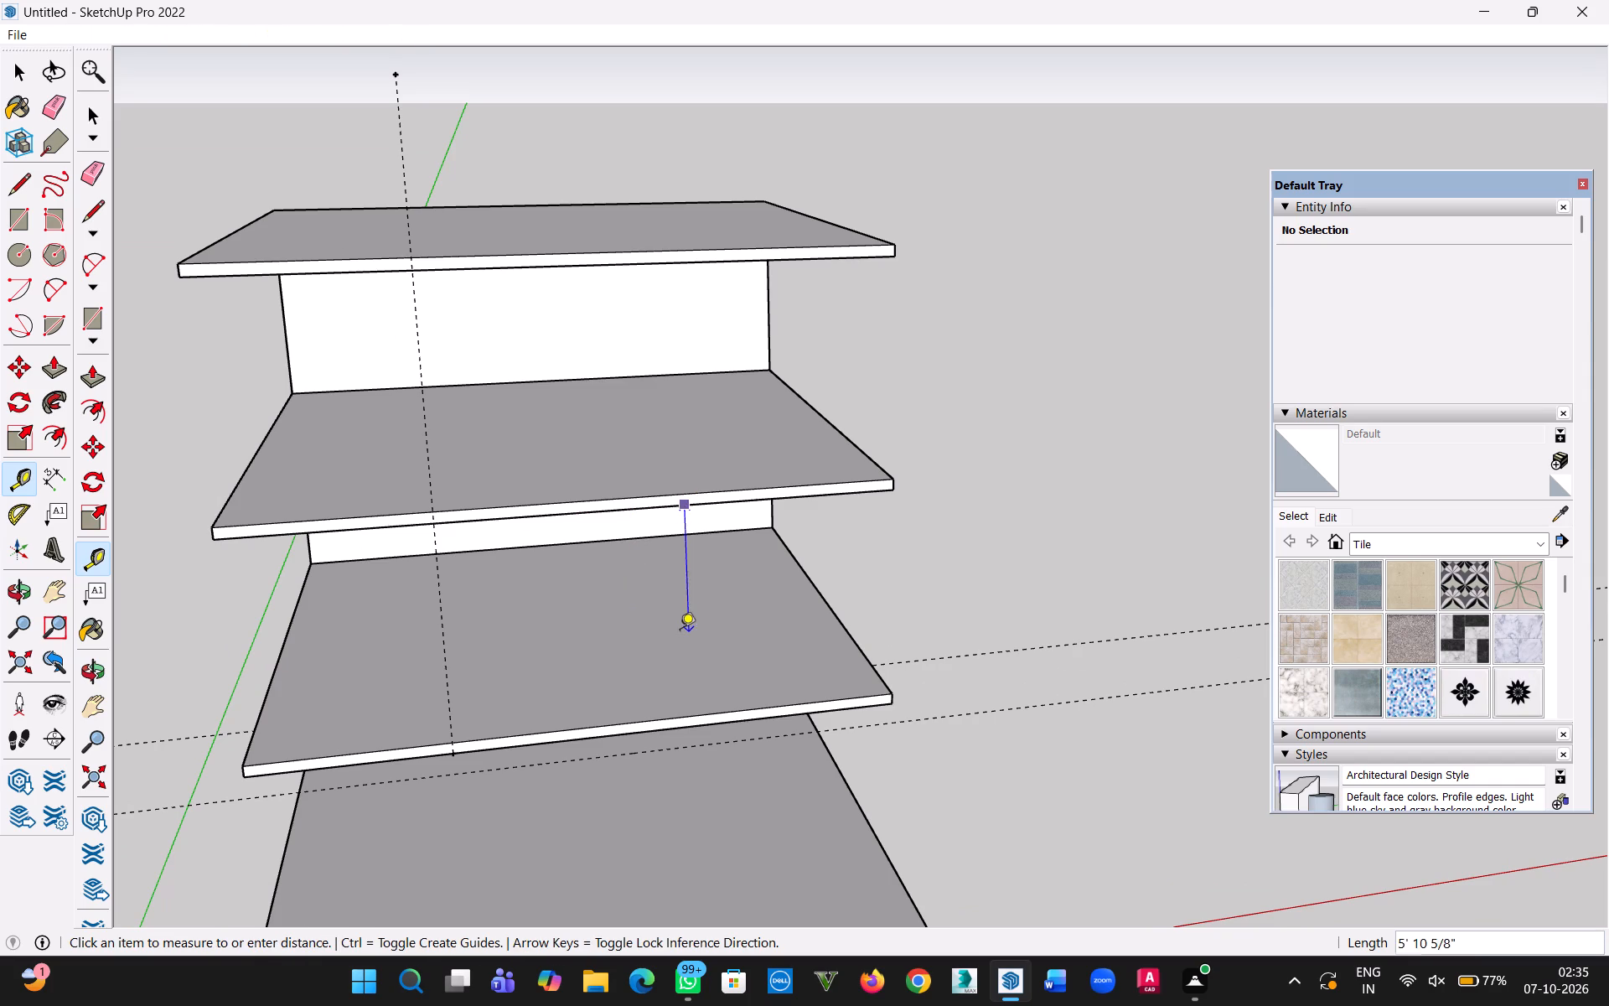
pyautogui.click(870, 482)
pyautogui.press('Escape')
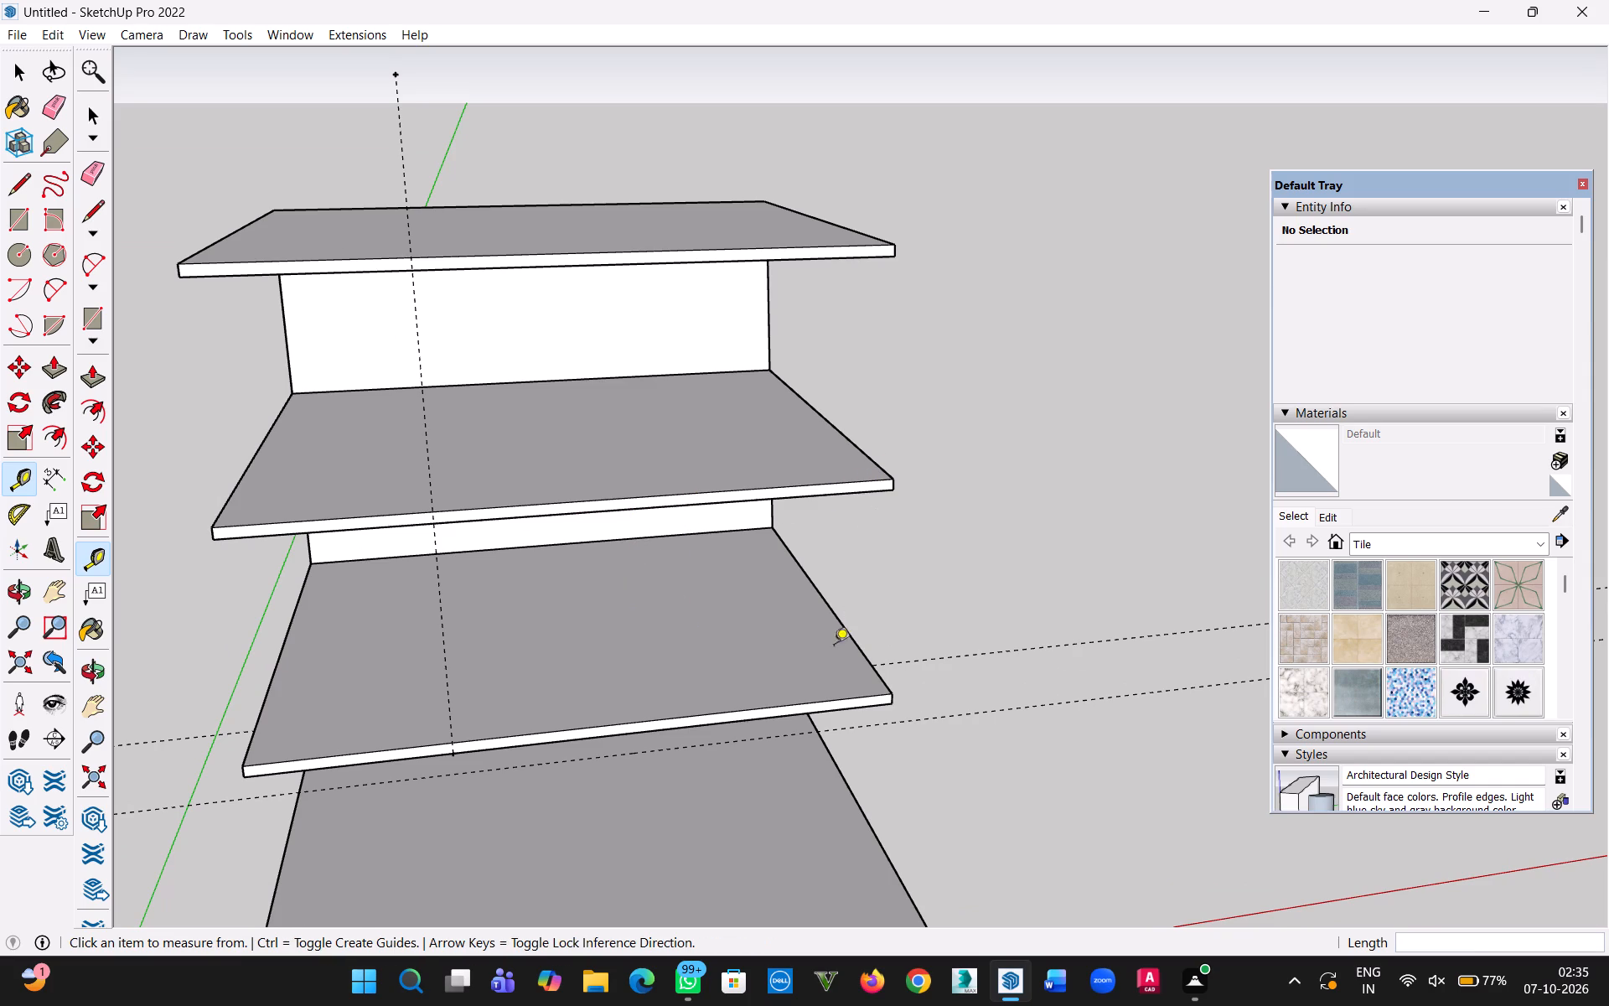
# Place a parallel guide 1'6" below the top front edge of the middle slab.
pyautogui.press('t')
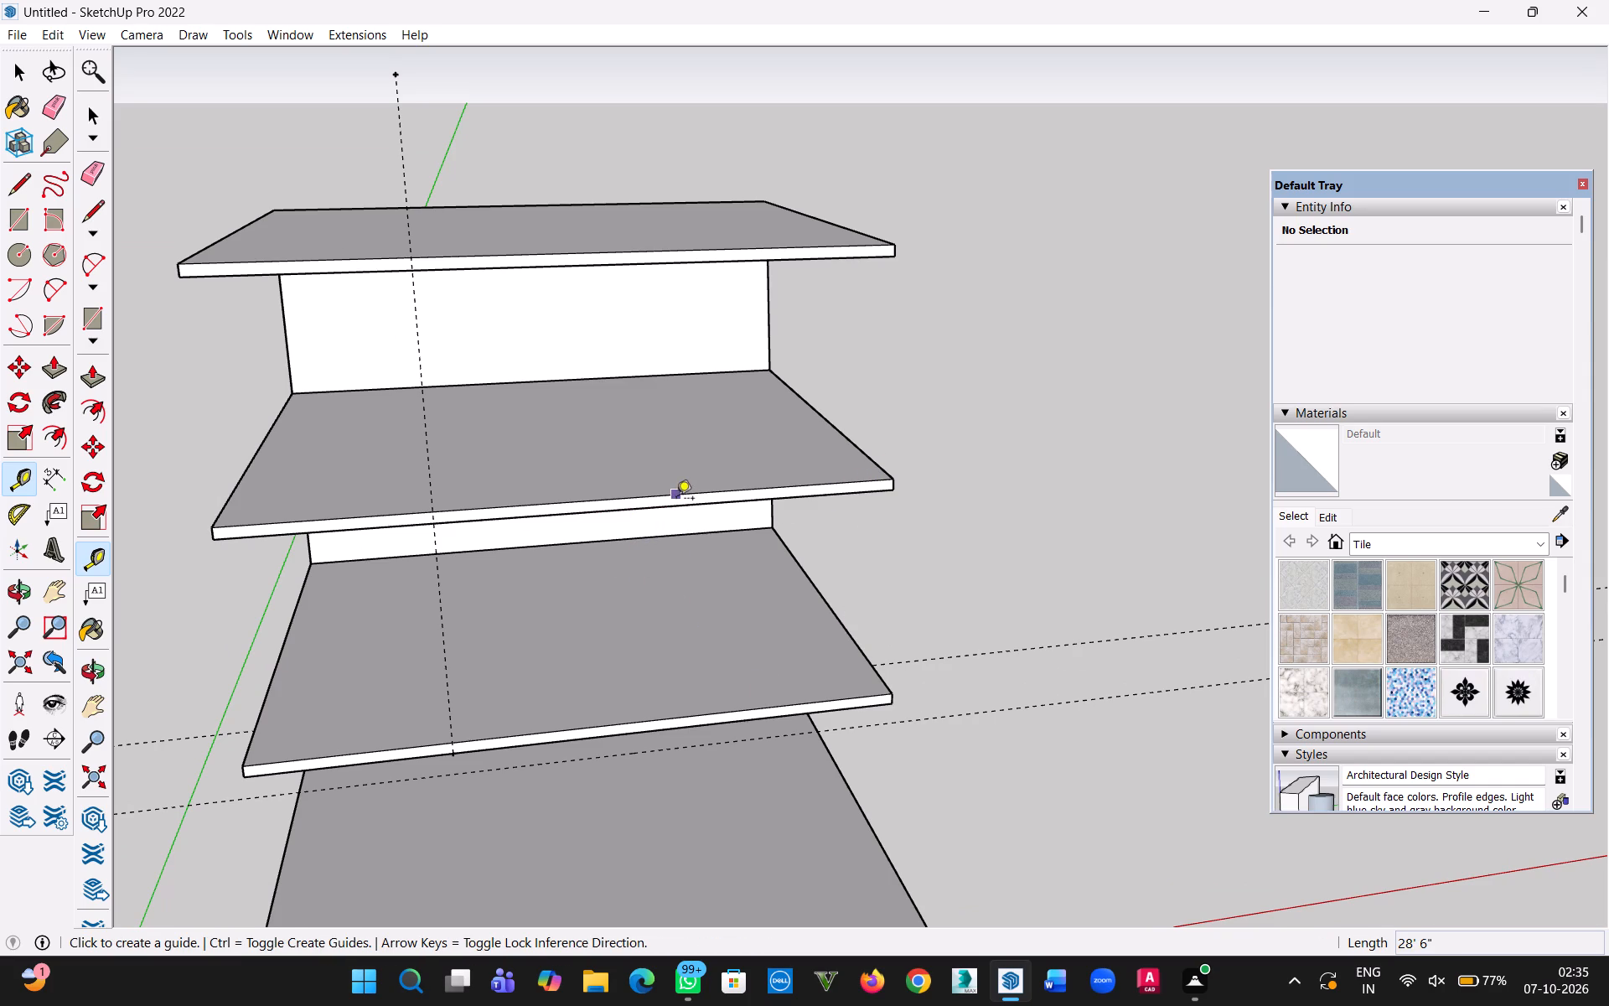
pyautogui.click(676, 499)
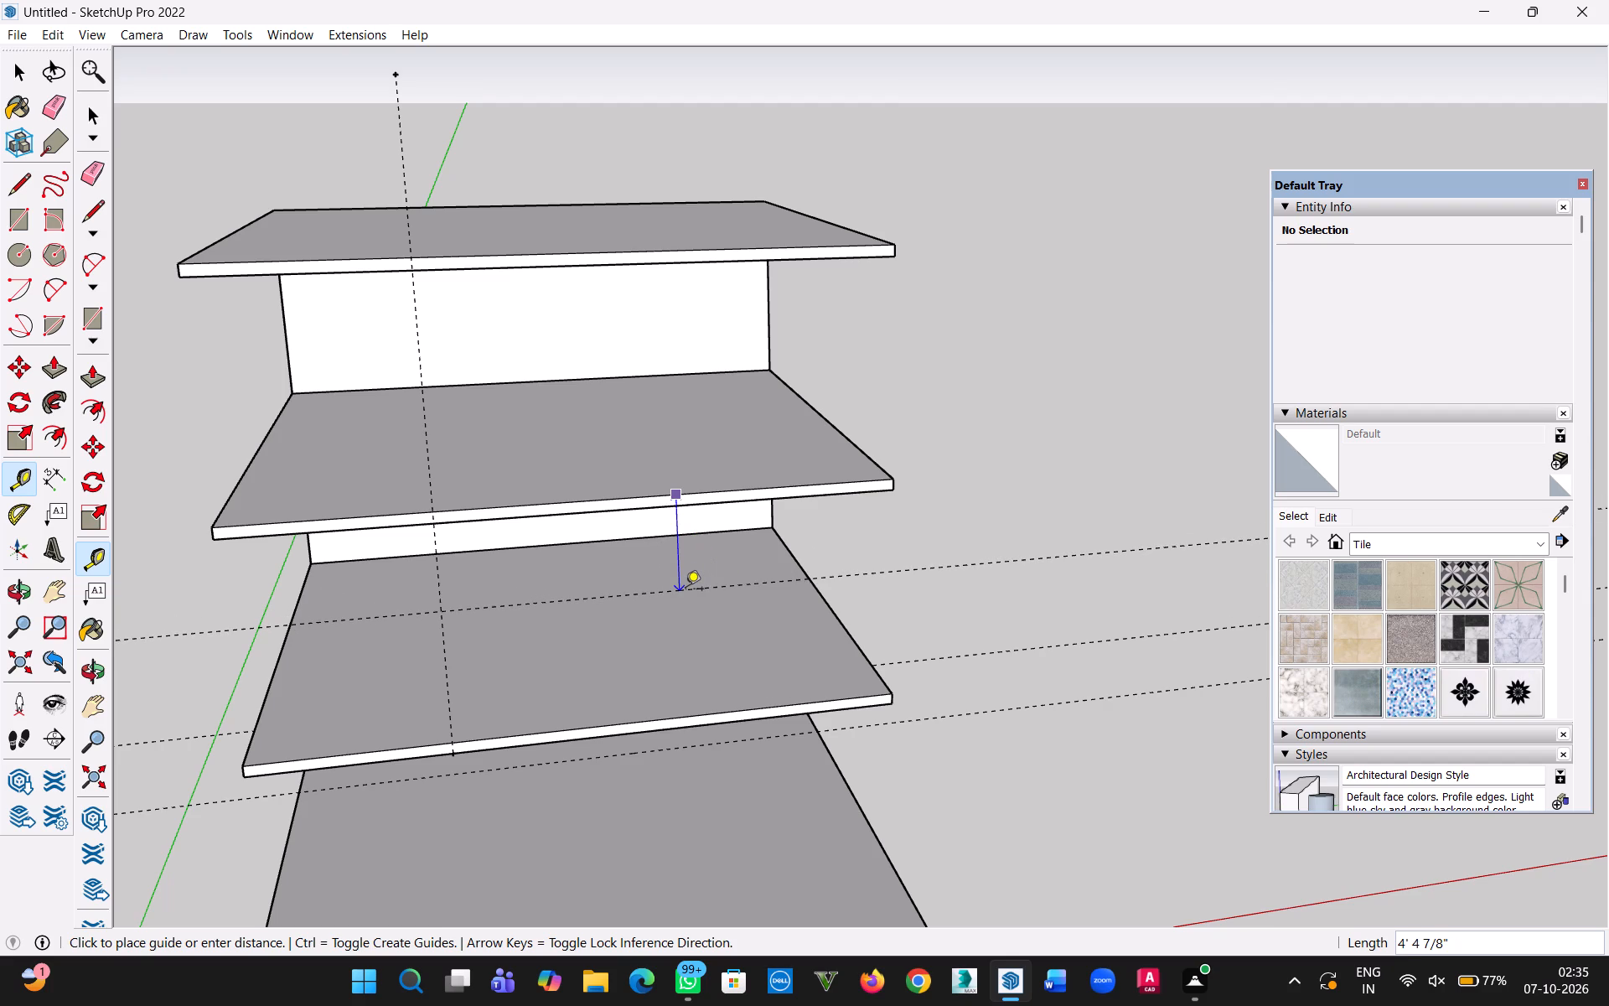
pyautogui.write('1\'6"')
pyautogui.press('Return')
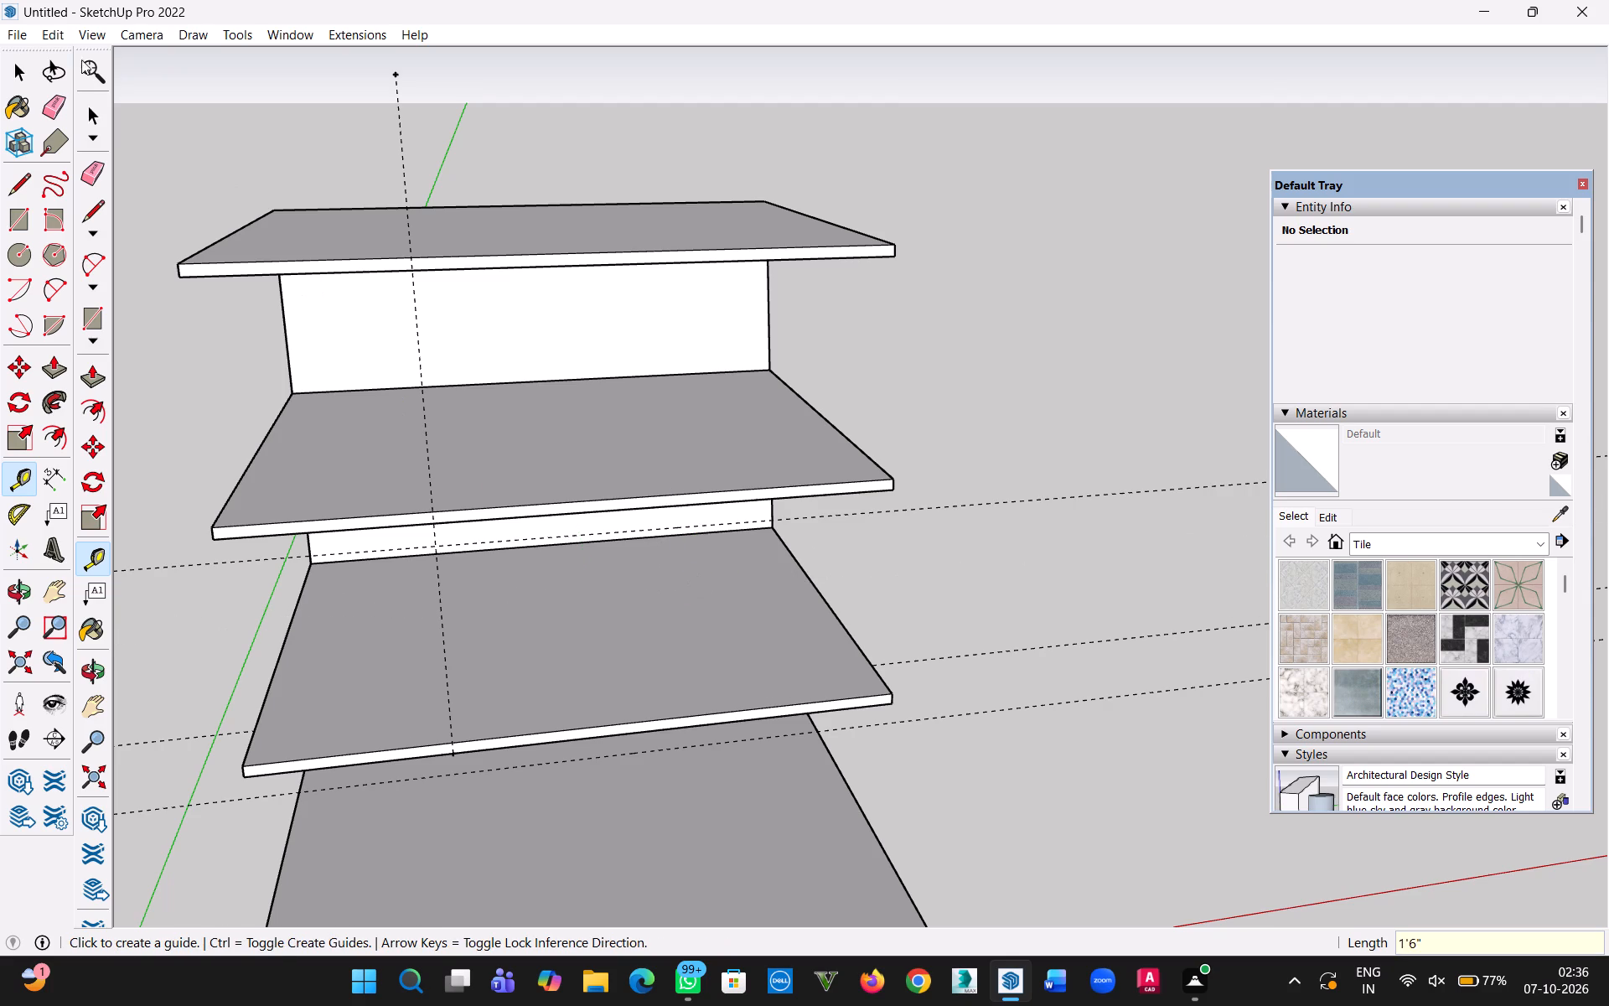
pyautogui.click(14, 77)
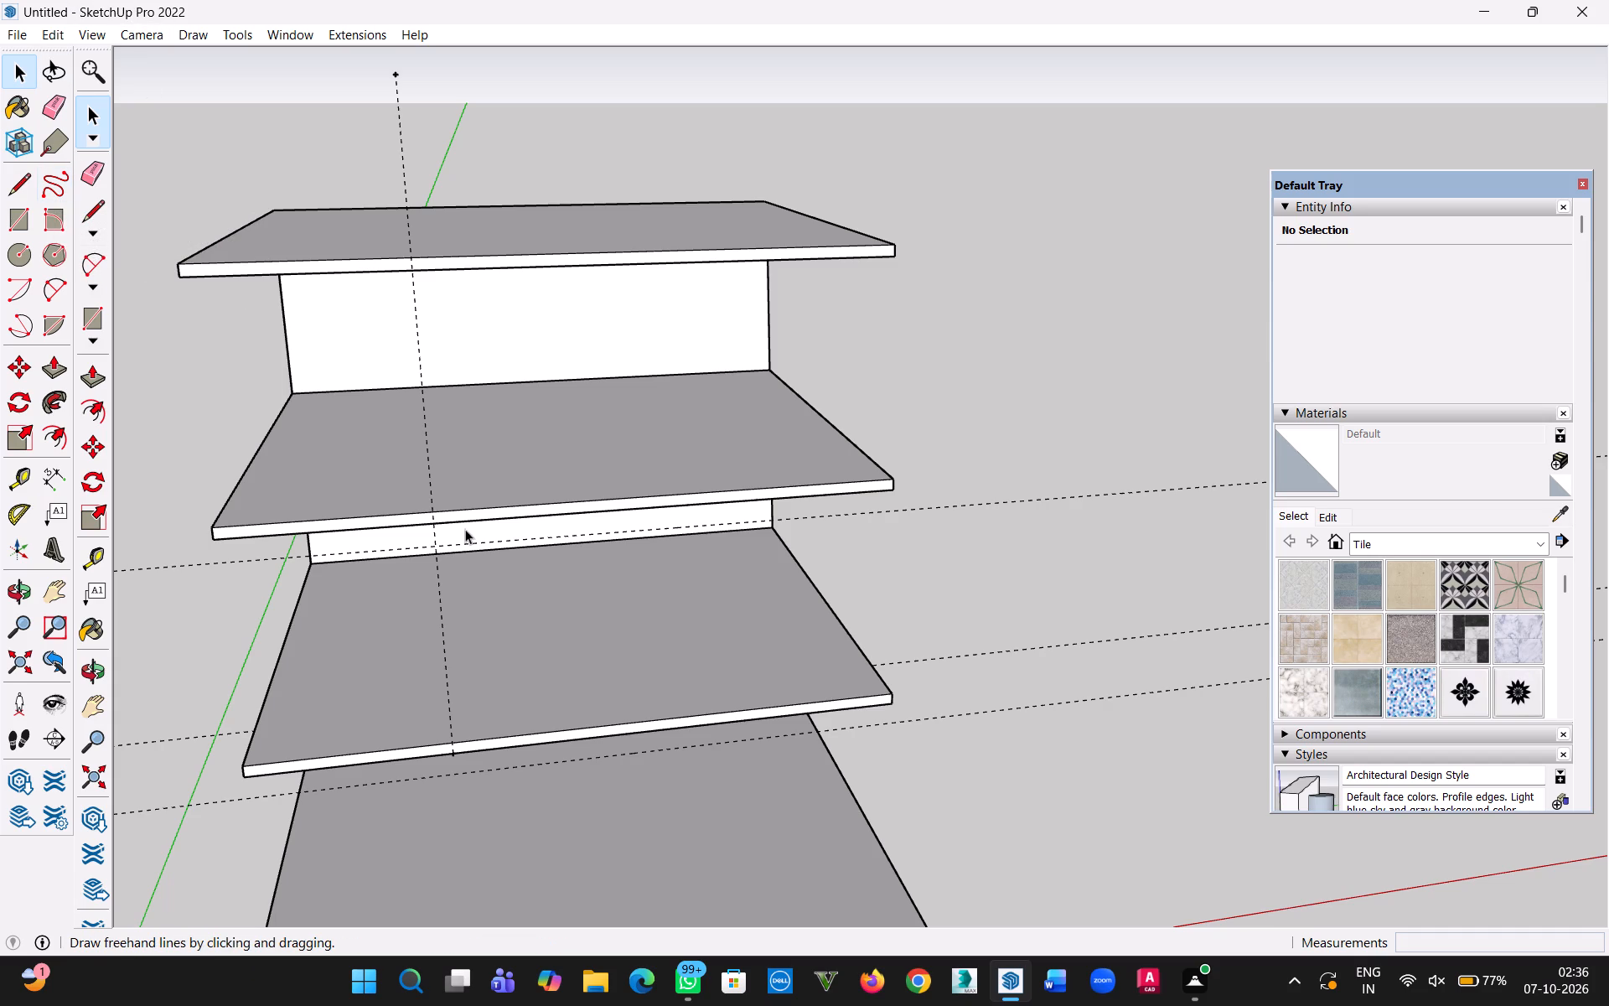
# Place a vertical guide 20' from the right end edge of the first slab above the base, aligned with the existing vertical guide.
pyautogui.press('t')
pyautogui.click(895, 699)
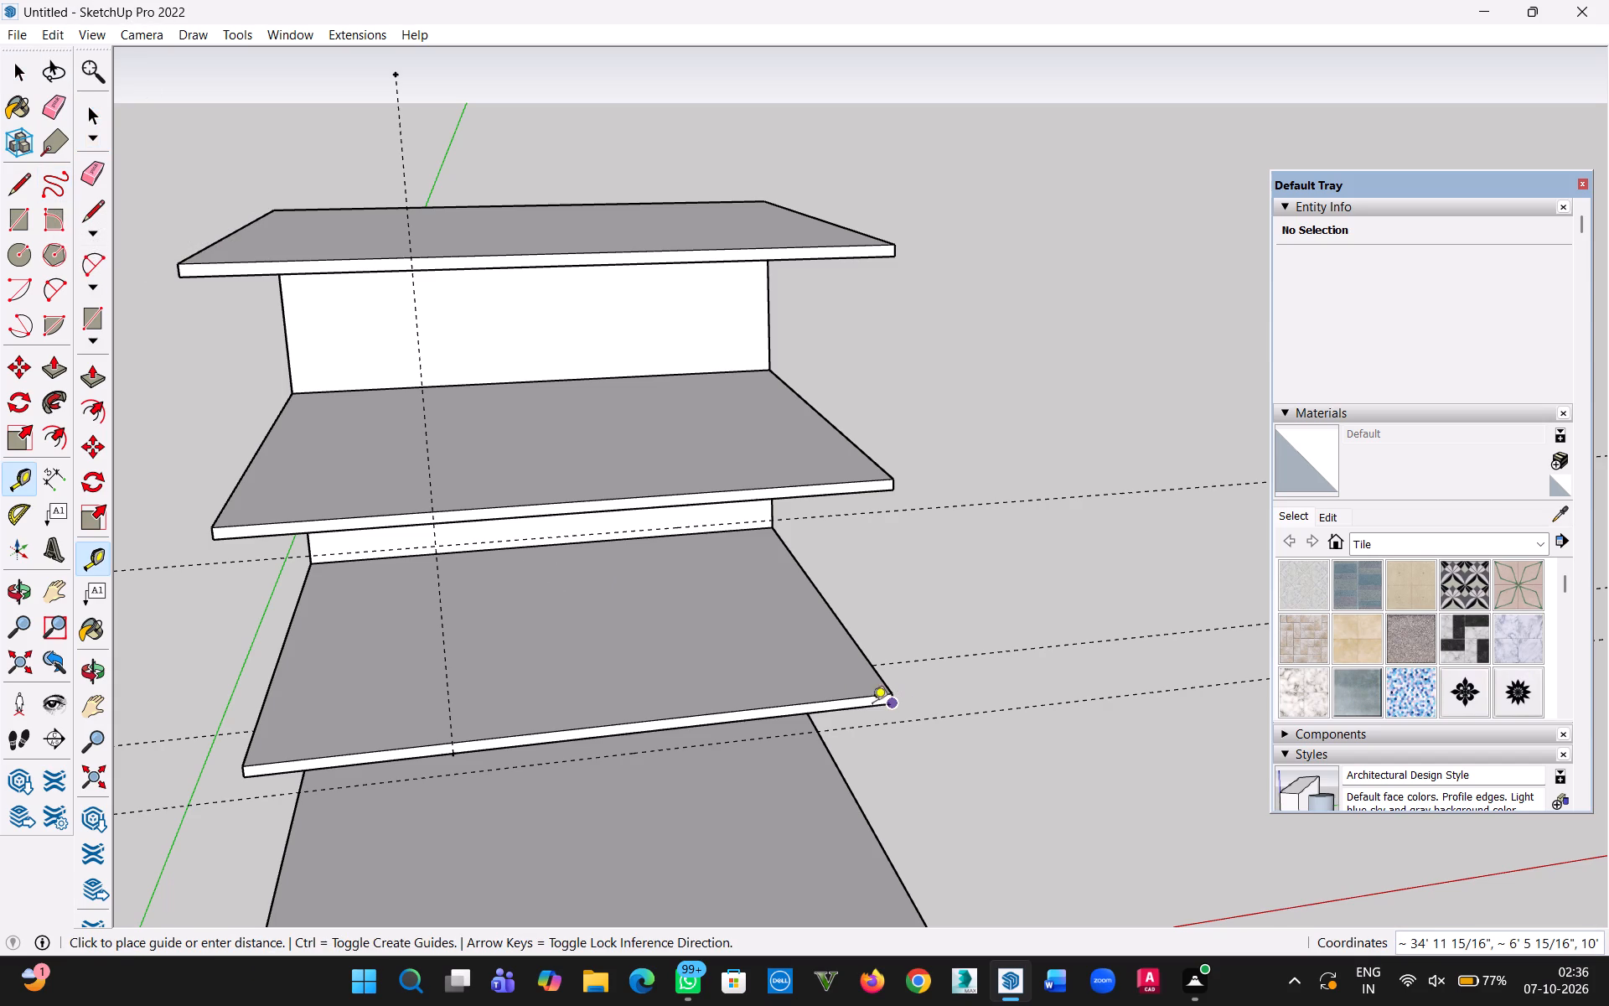
pyautogui.press('Escape')
pyautogui.scroll(11, 901, 712)
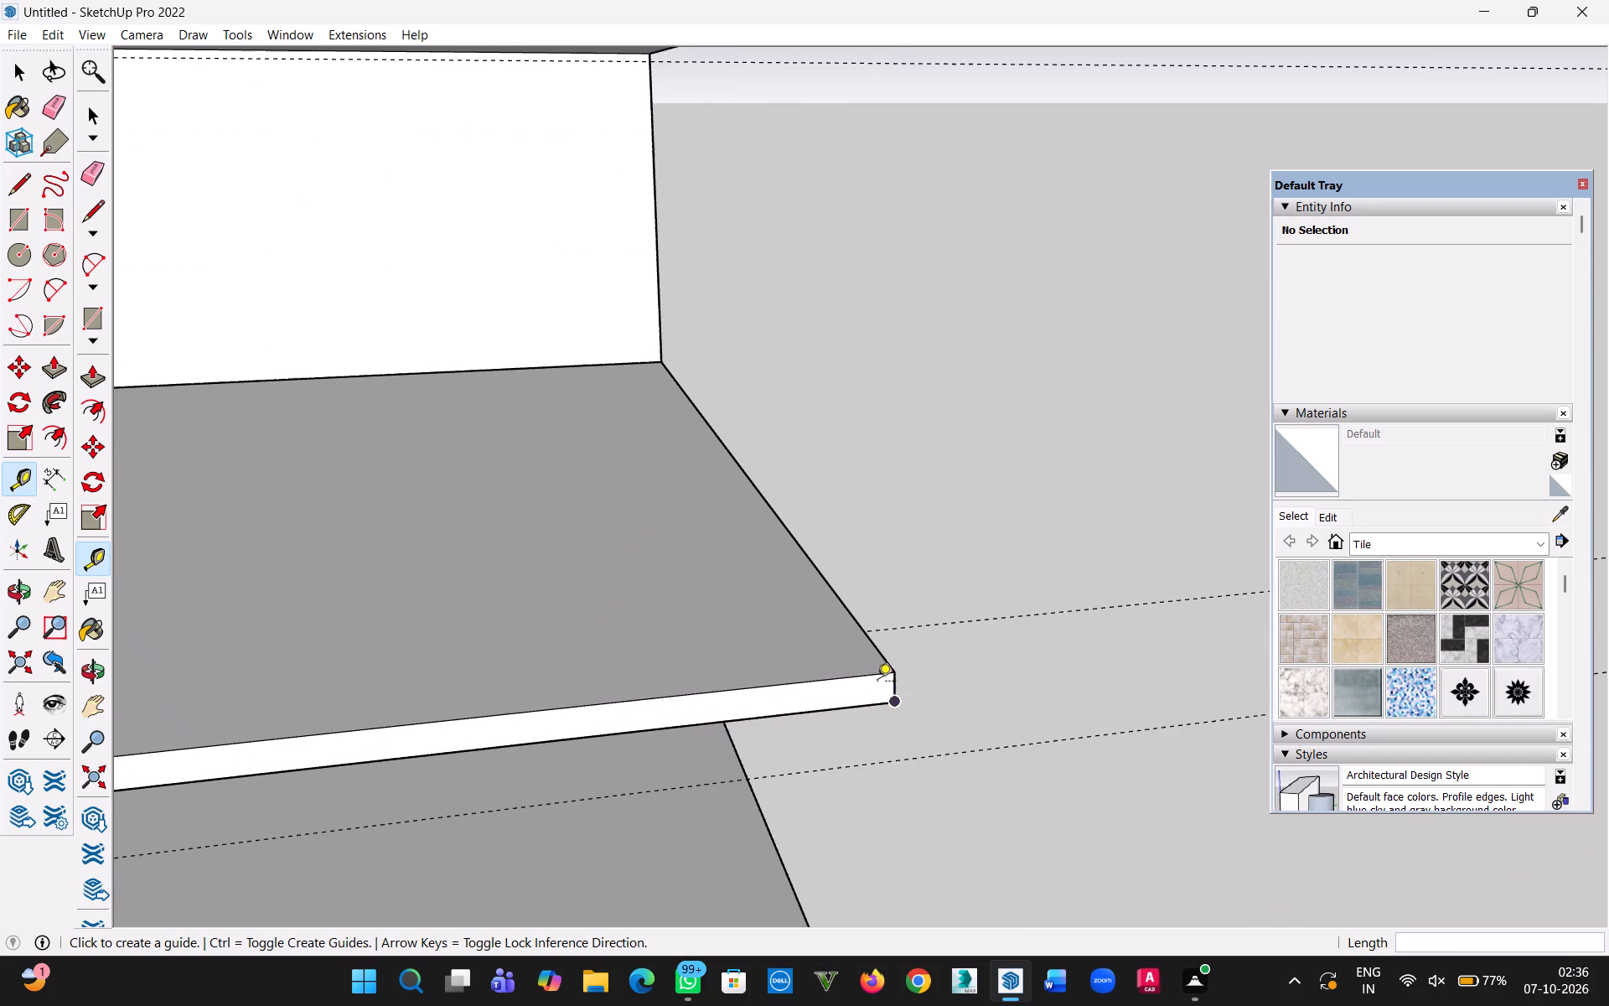
pyautogui.click(898, 686)
pyautogui.scroll(-5, 611, 722)
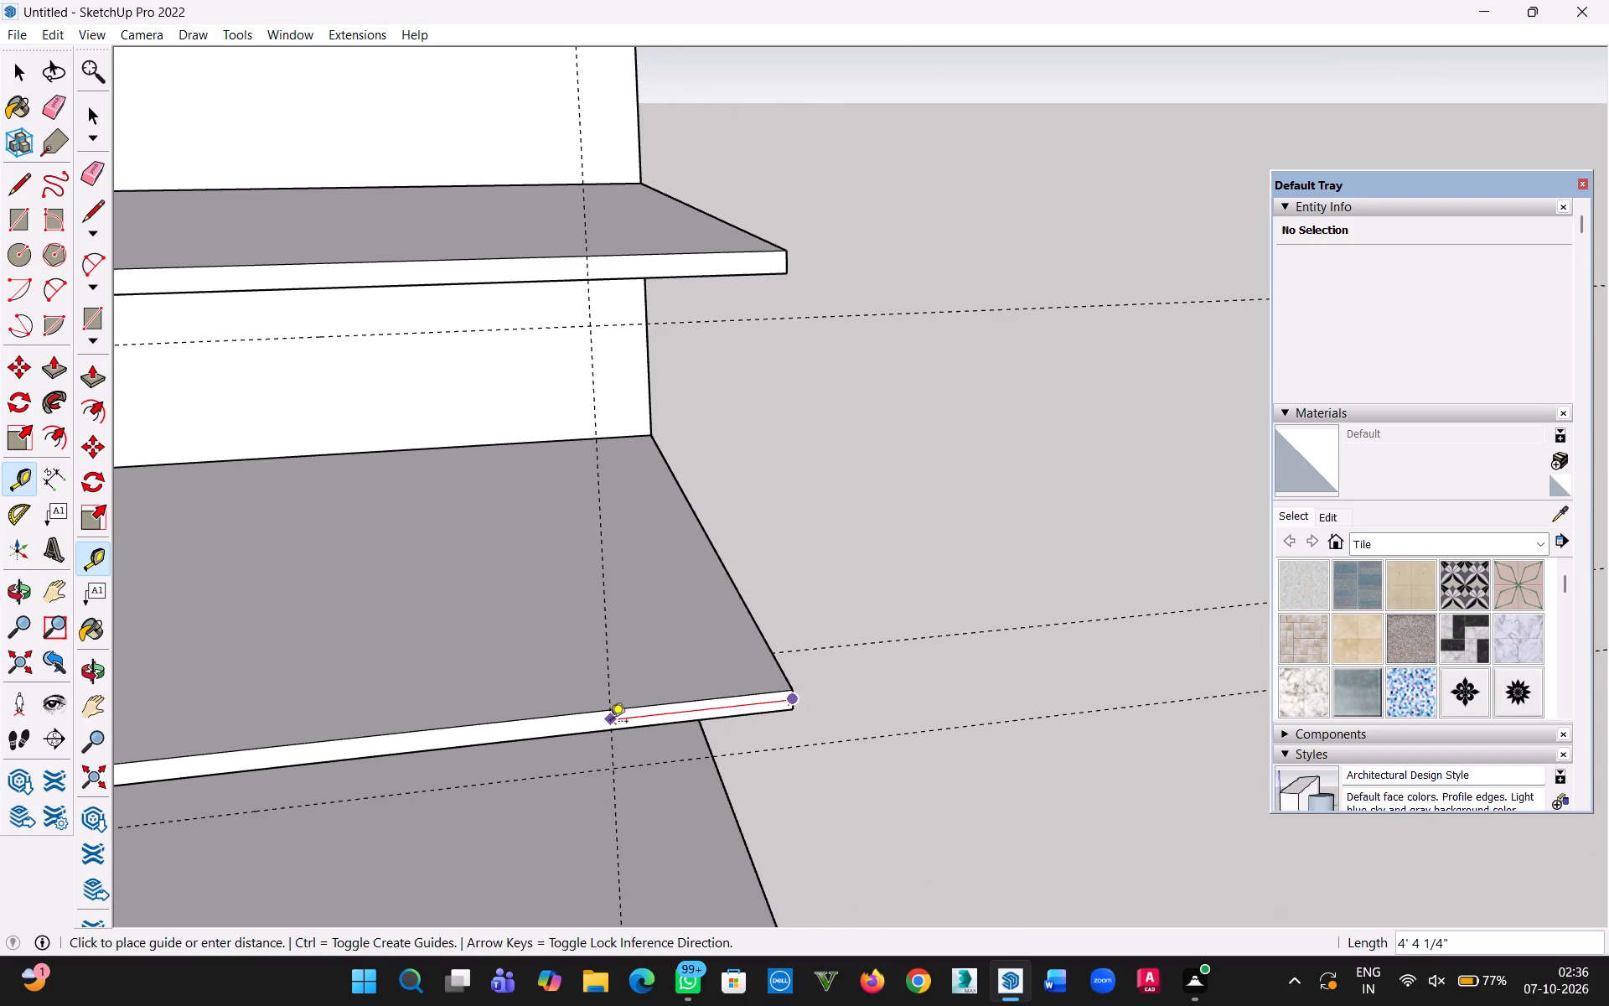
pyautogui.press('h')
pyautogui.moveTo(608, 723); pyautogui.dragTo(929, 707)
pyautogui.scroll(-10, 755, 727)
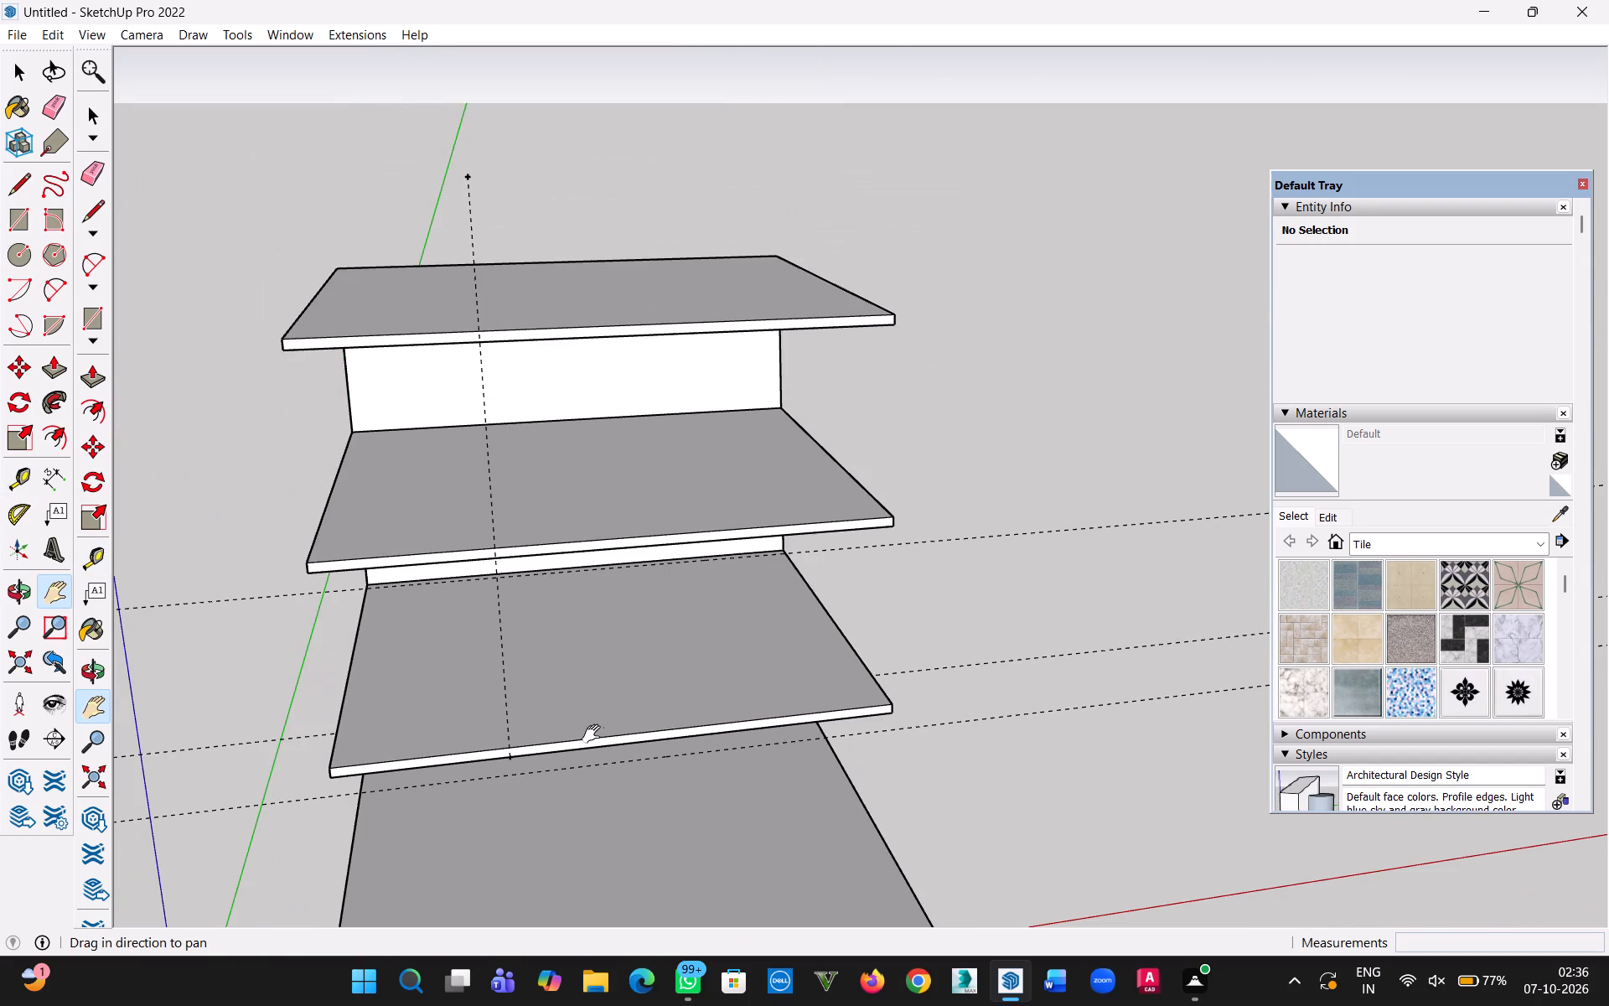
pyautogui.press('Escape')
pyautogui.scroll(3, 495, 763)
pyautogui.click(515, 757)
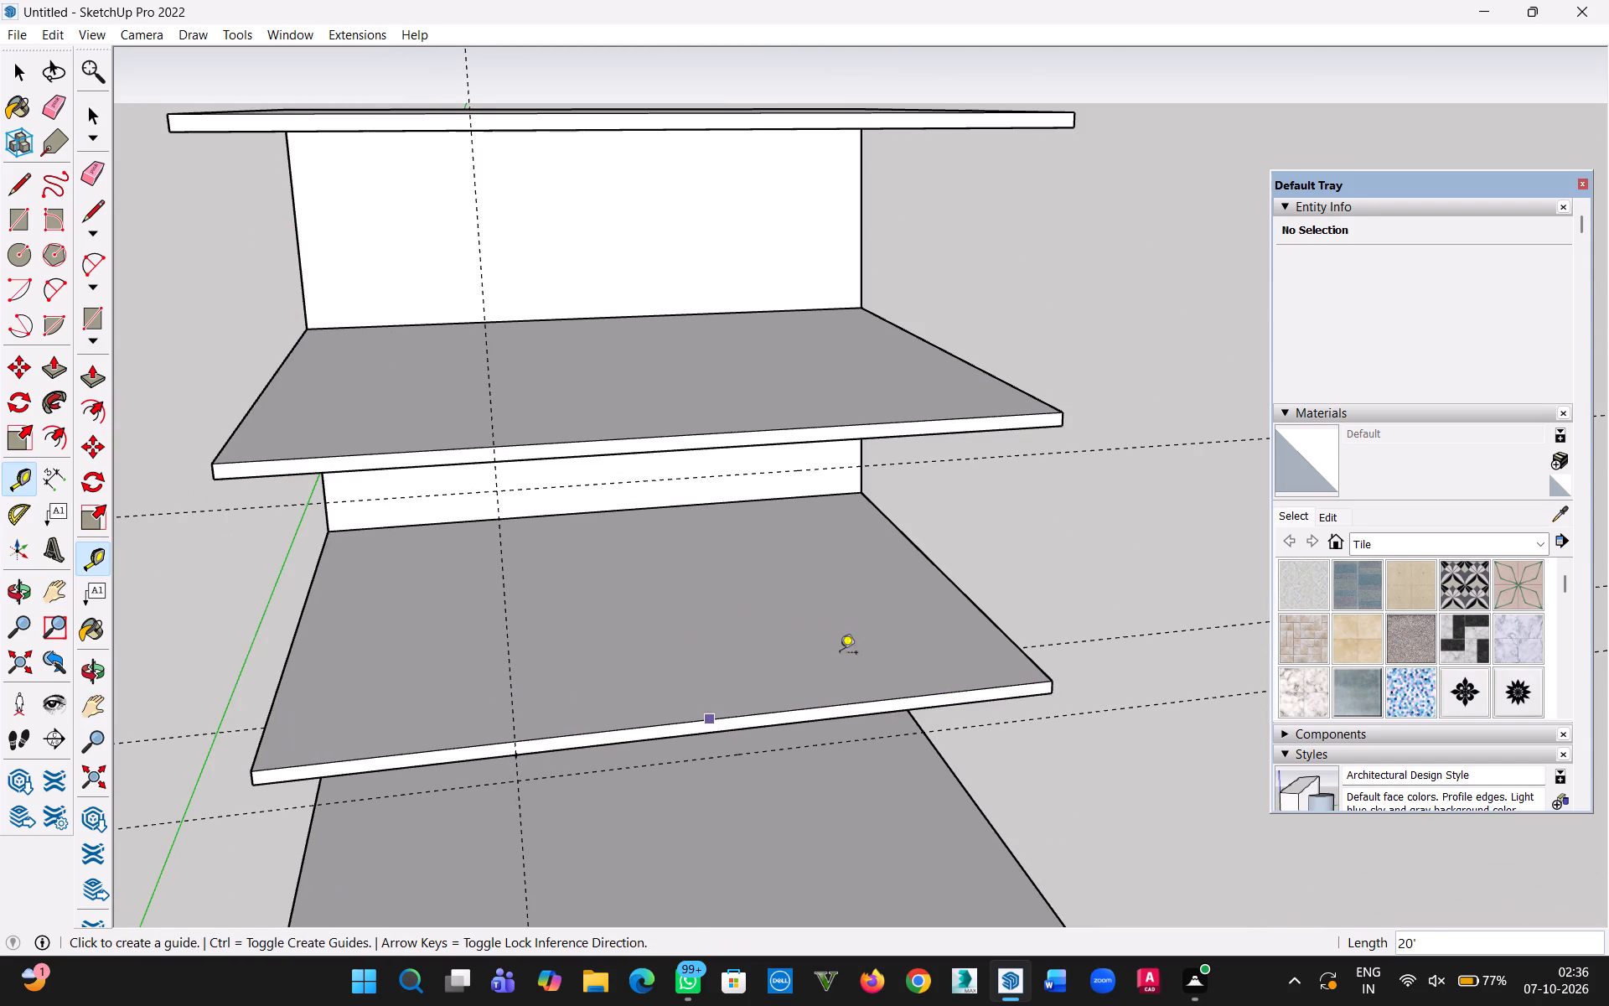
pyautogui.click(28, 68)
pyautogui.scroll(-5, 287, 344)
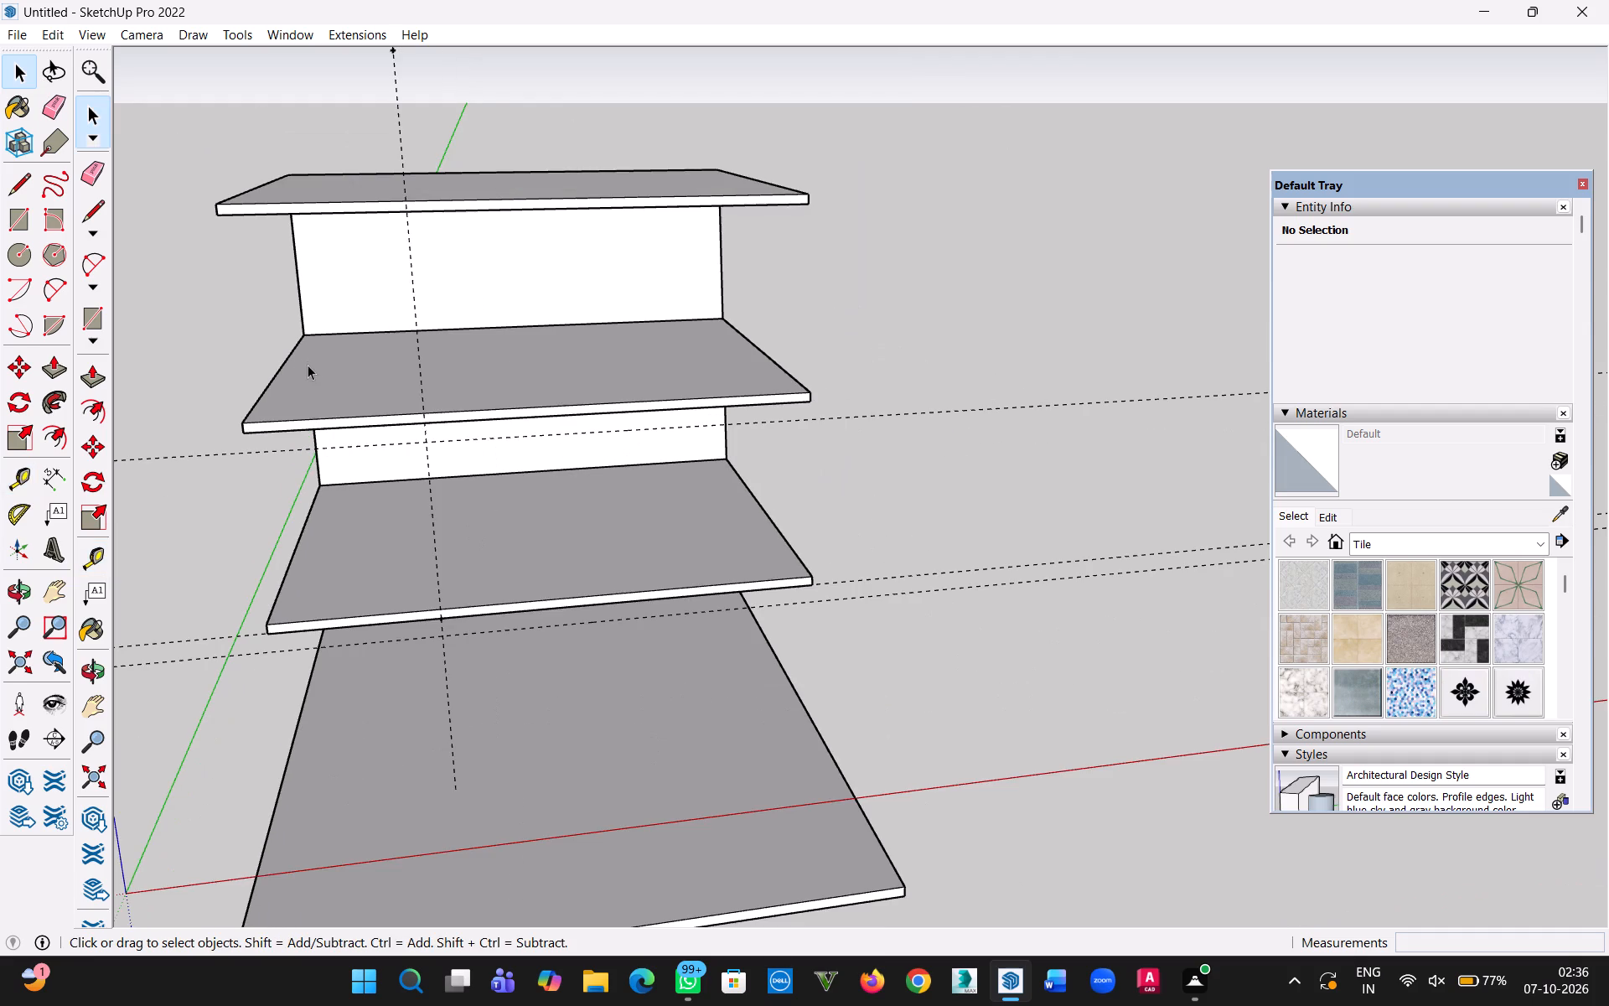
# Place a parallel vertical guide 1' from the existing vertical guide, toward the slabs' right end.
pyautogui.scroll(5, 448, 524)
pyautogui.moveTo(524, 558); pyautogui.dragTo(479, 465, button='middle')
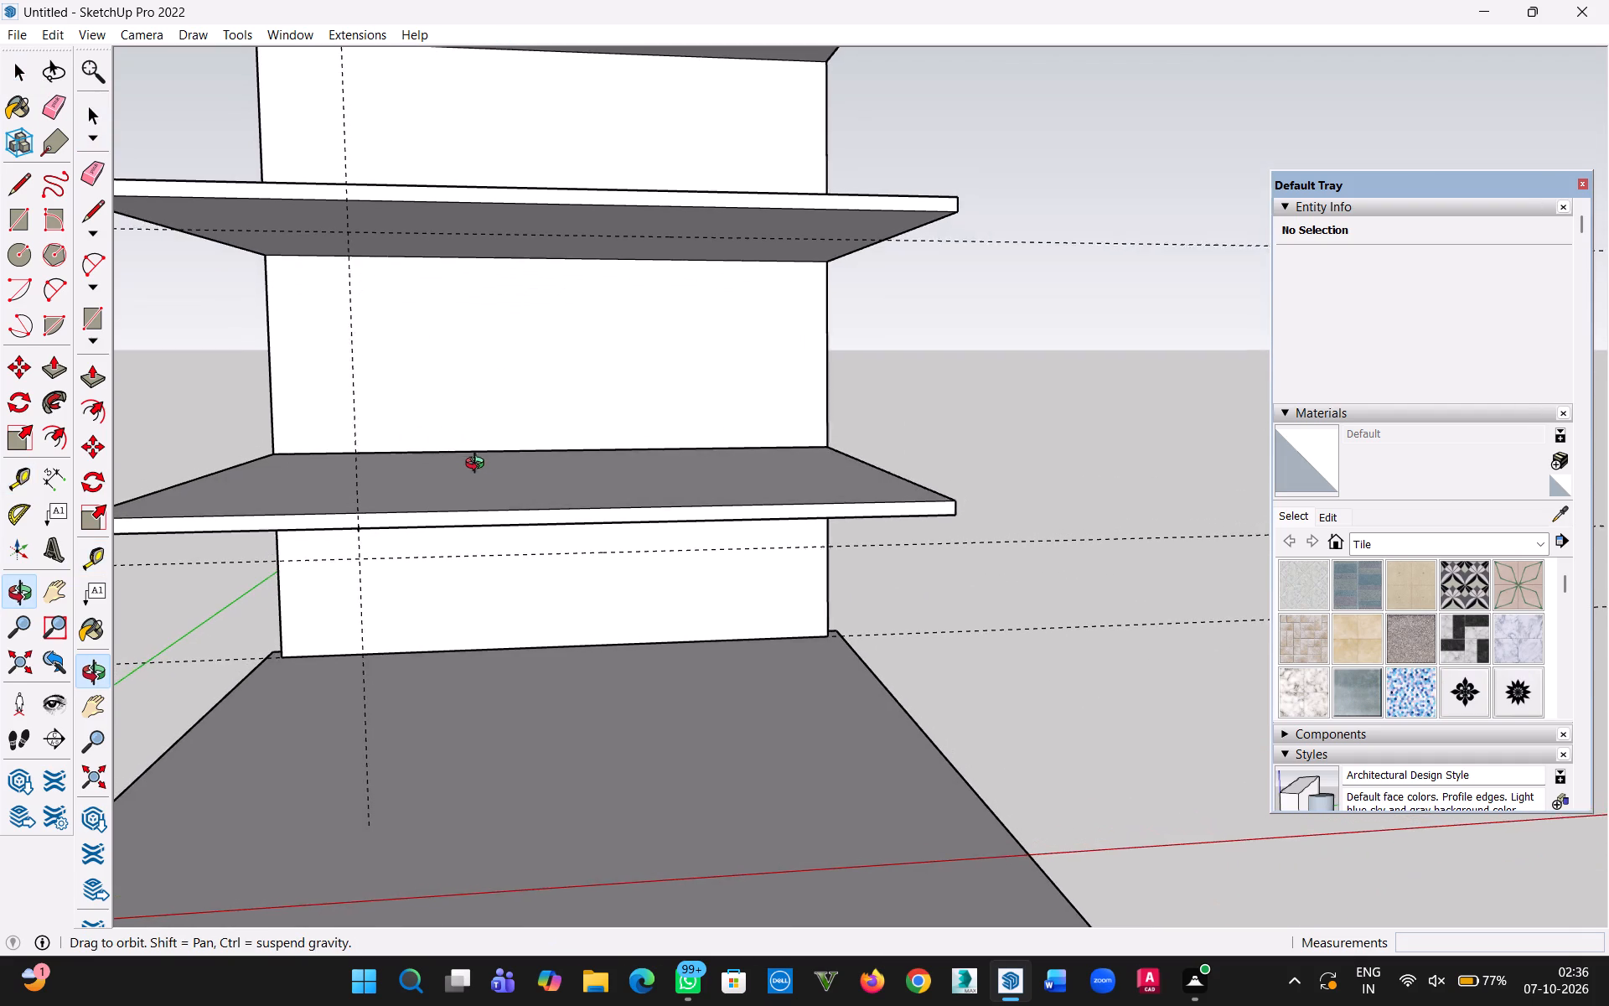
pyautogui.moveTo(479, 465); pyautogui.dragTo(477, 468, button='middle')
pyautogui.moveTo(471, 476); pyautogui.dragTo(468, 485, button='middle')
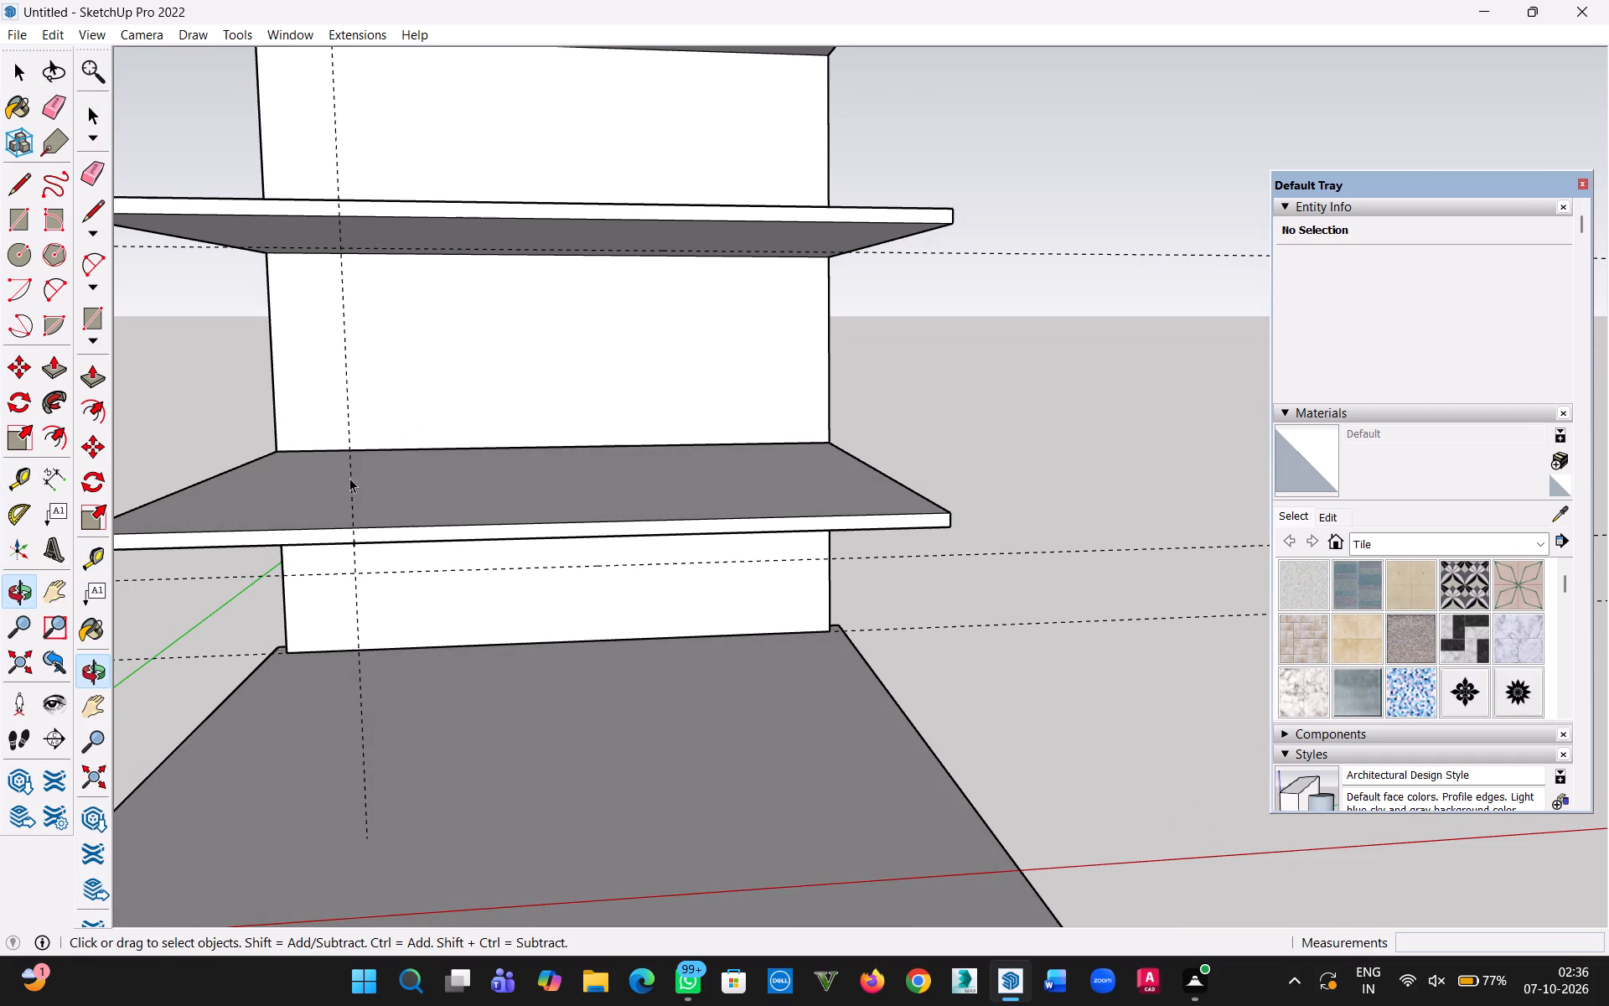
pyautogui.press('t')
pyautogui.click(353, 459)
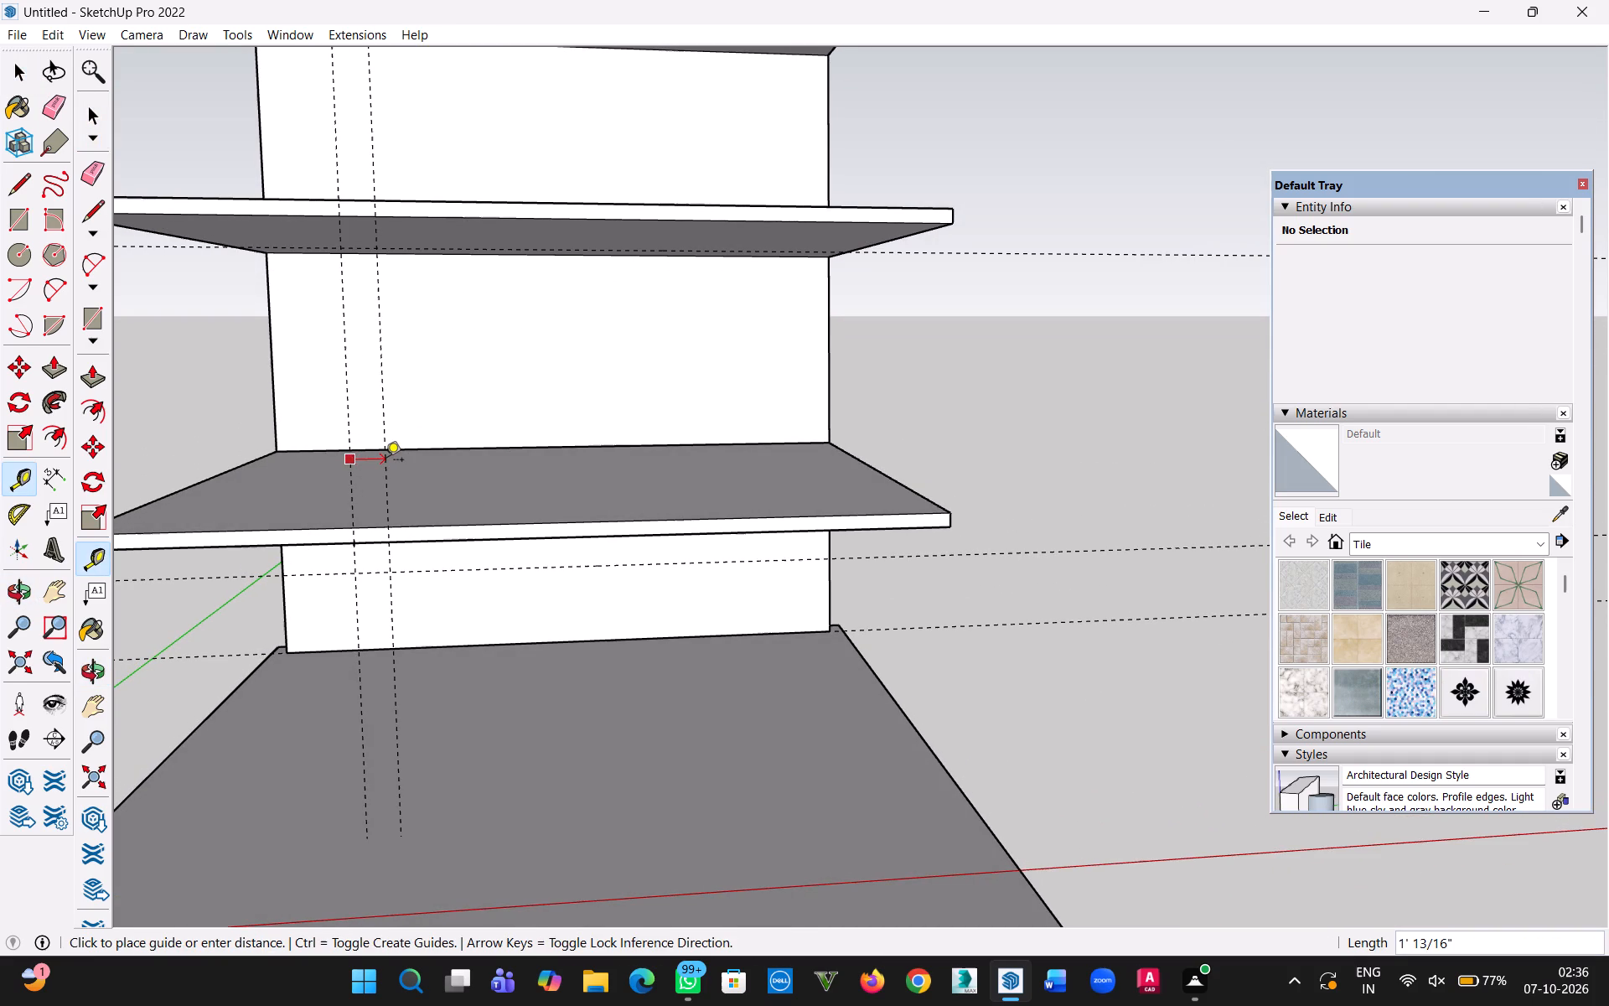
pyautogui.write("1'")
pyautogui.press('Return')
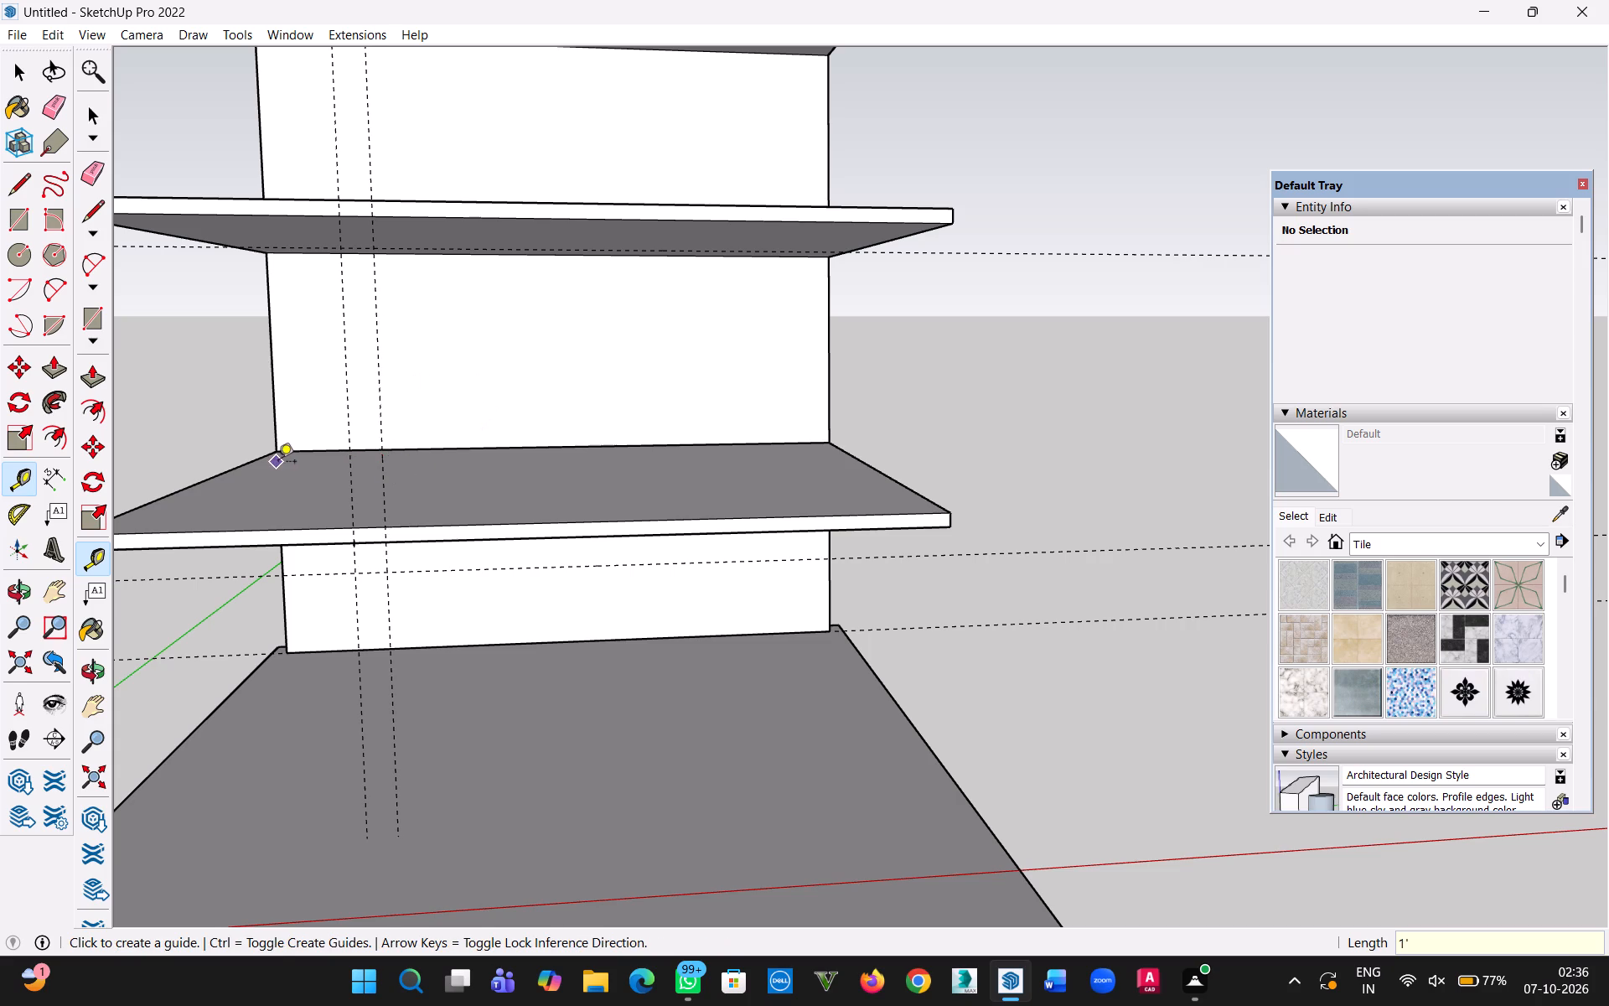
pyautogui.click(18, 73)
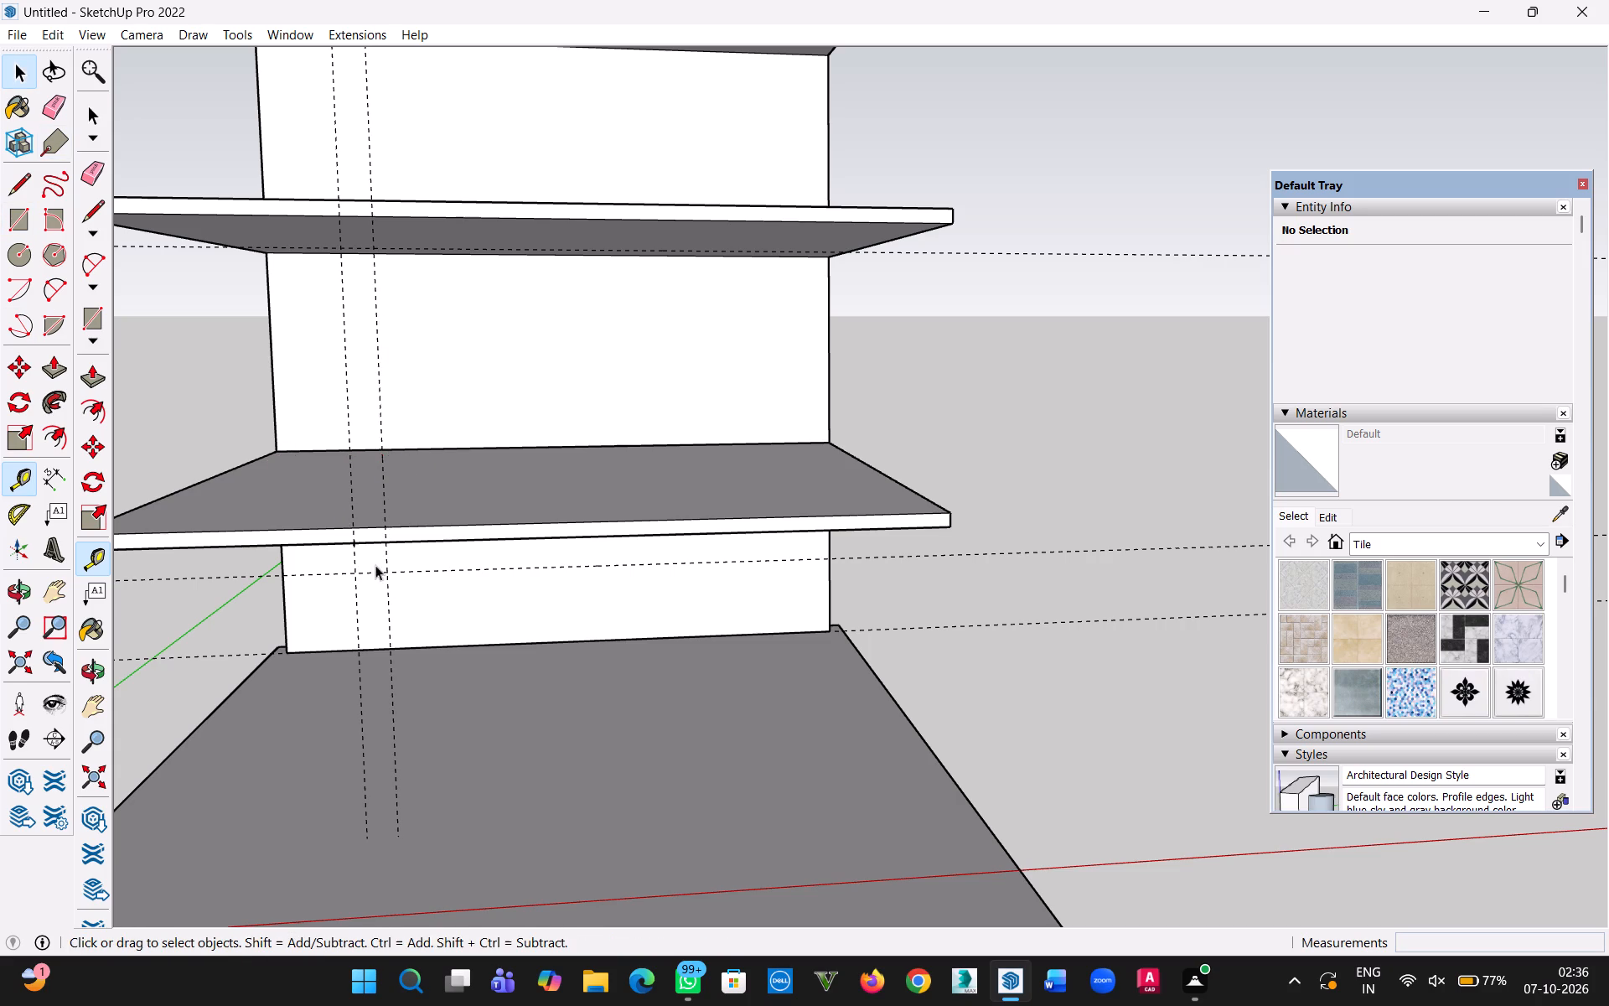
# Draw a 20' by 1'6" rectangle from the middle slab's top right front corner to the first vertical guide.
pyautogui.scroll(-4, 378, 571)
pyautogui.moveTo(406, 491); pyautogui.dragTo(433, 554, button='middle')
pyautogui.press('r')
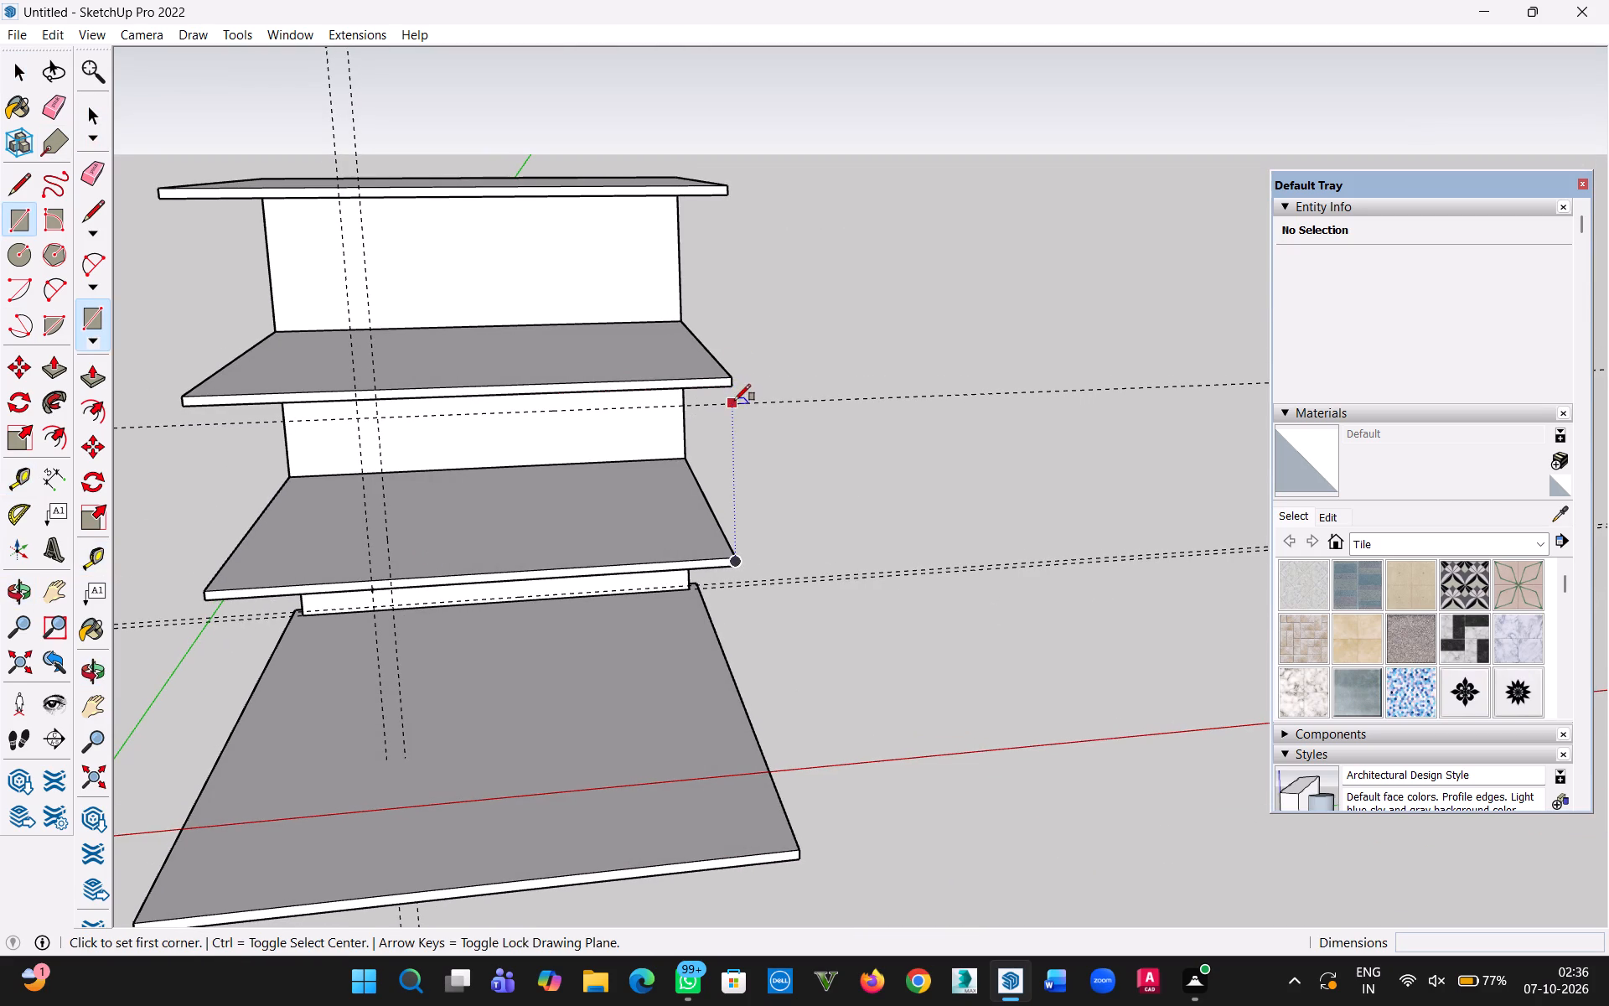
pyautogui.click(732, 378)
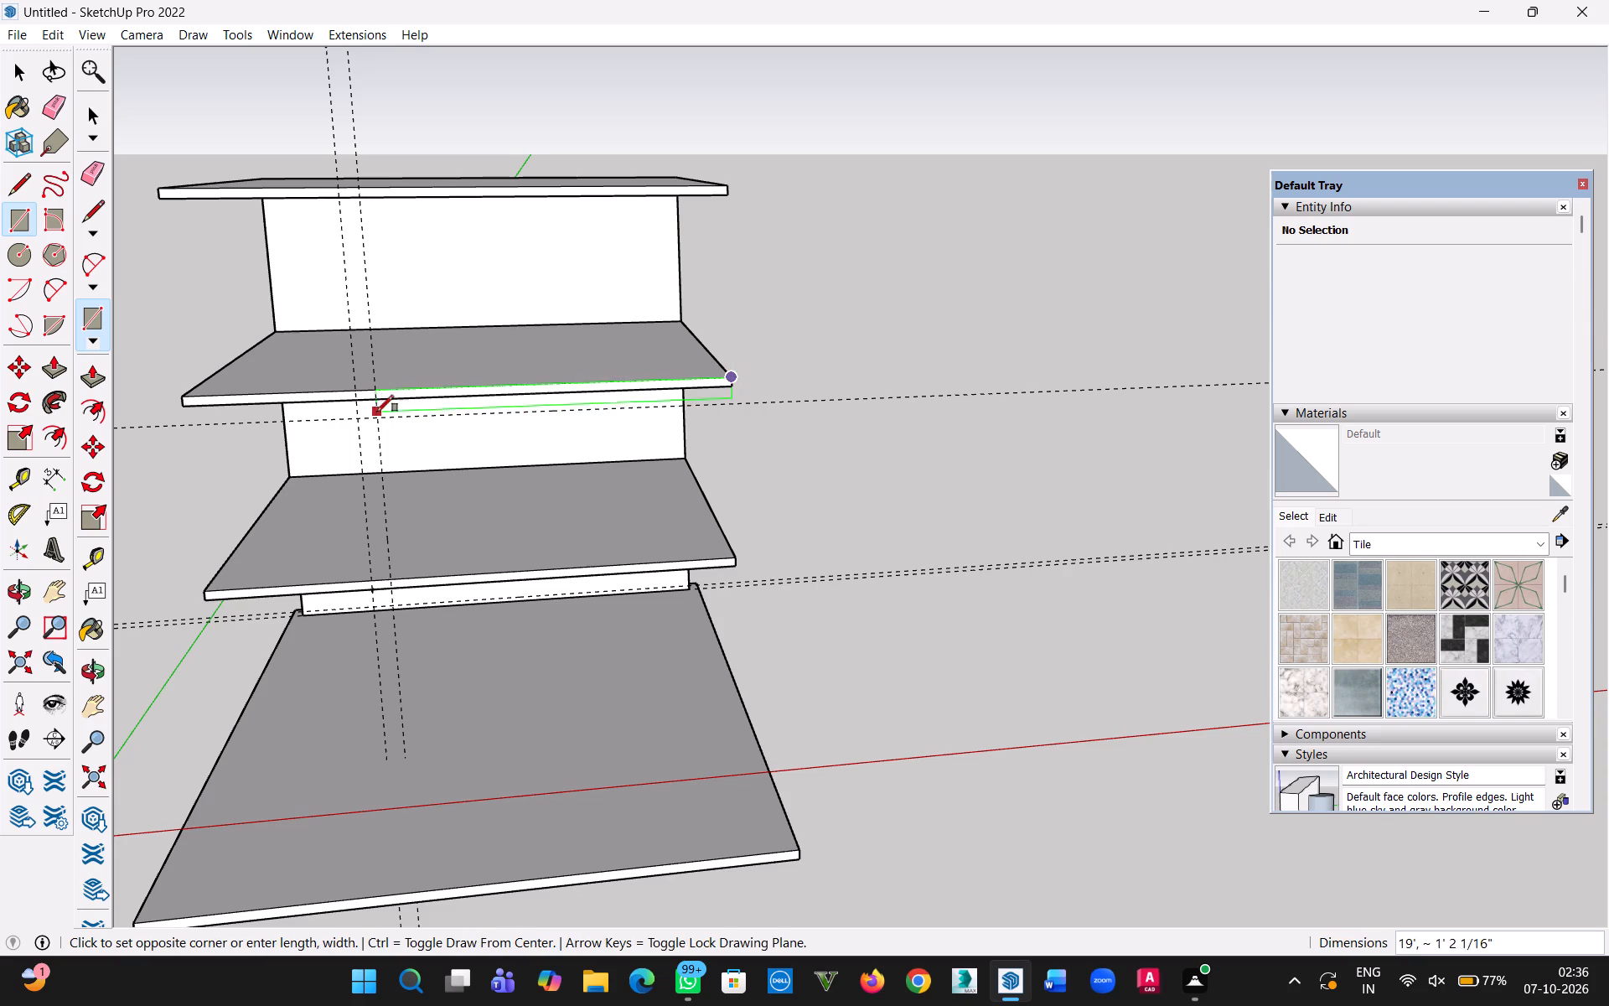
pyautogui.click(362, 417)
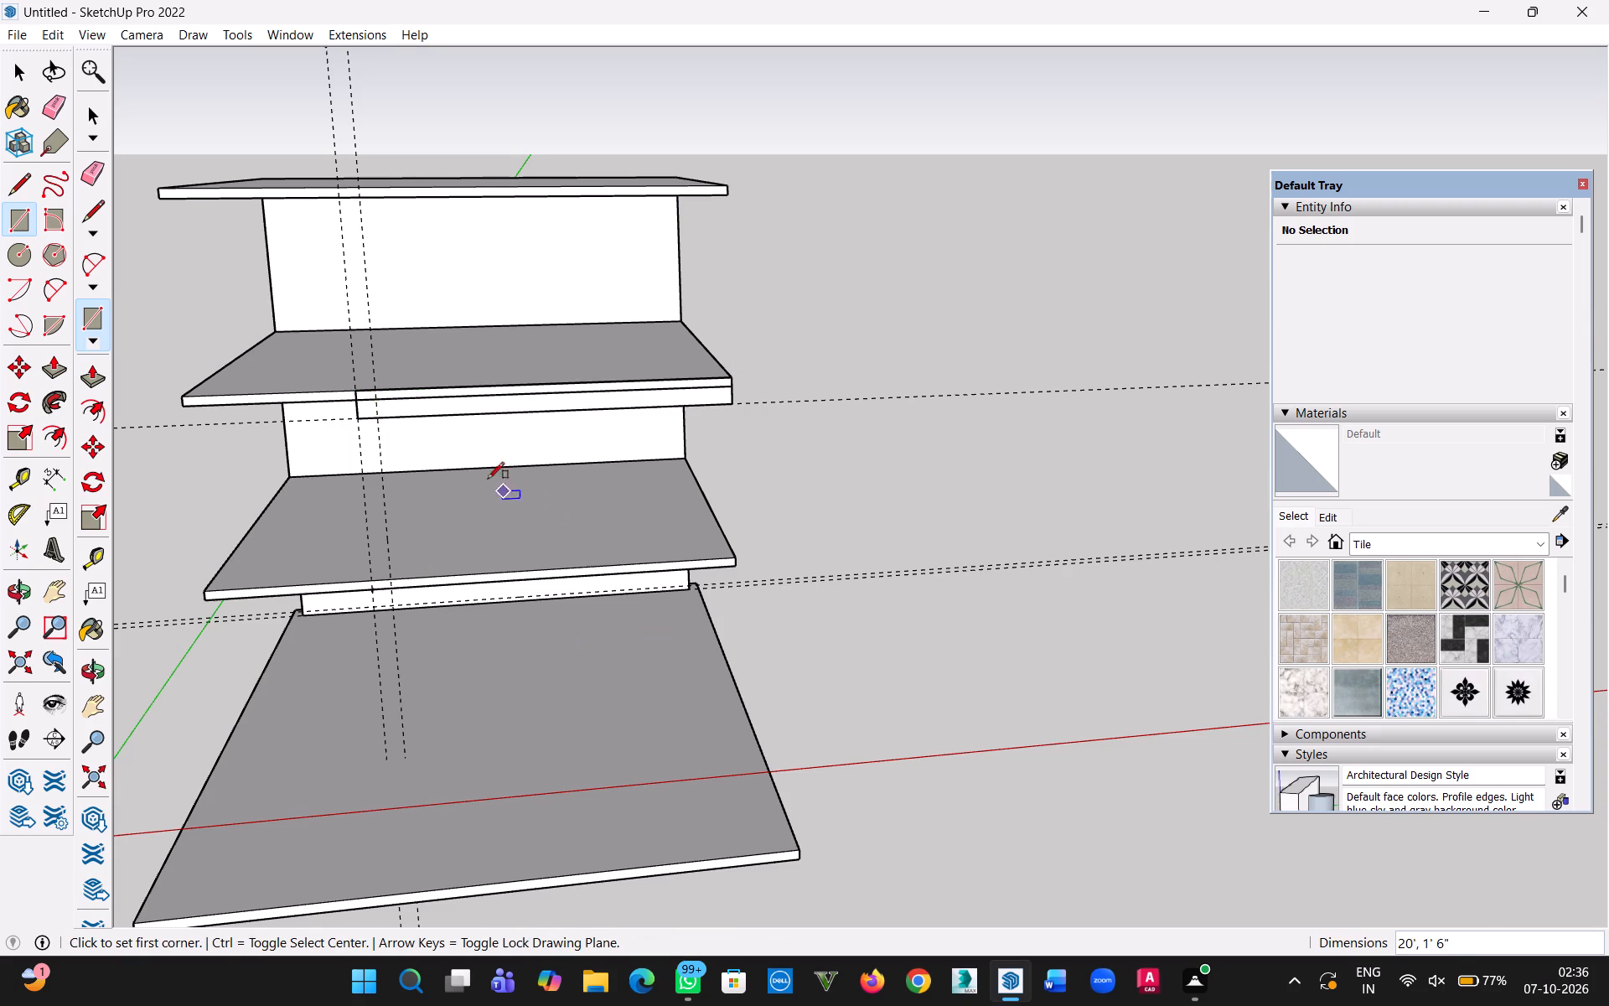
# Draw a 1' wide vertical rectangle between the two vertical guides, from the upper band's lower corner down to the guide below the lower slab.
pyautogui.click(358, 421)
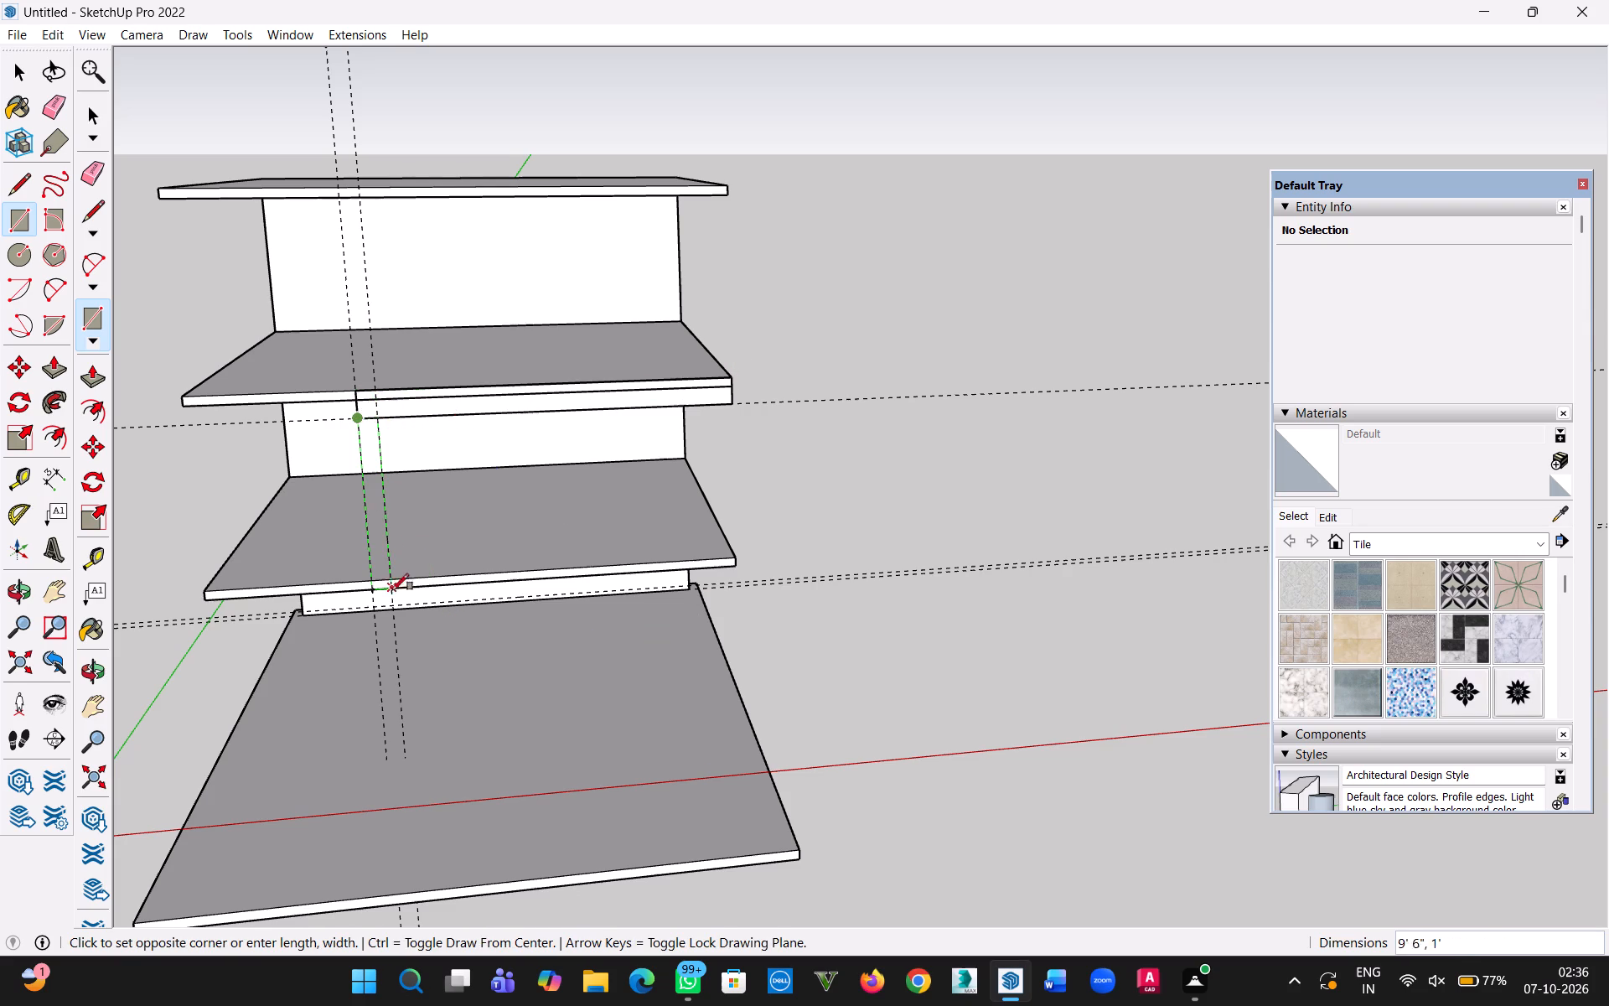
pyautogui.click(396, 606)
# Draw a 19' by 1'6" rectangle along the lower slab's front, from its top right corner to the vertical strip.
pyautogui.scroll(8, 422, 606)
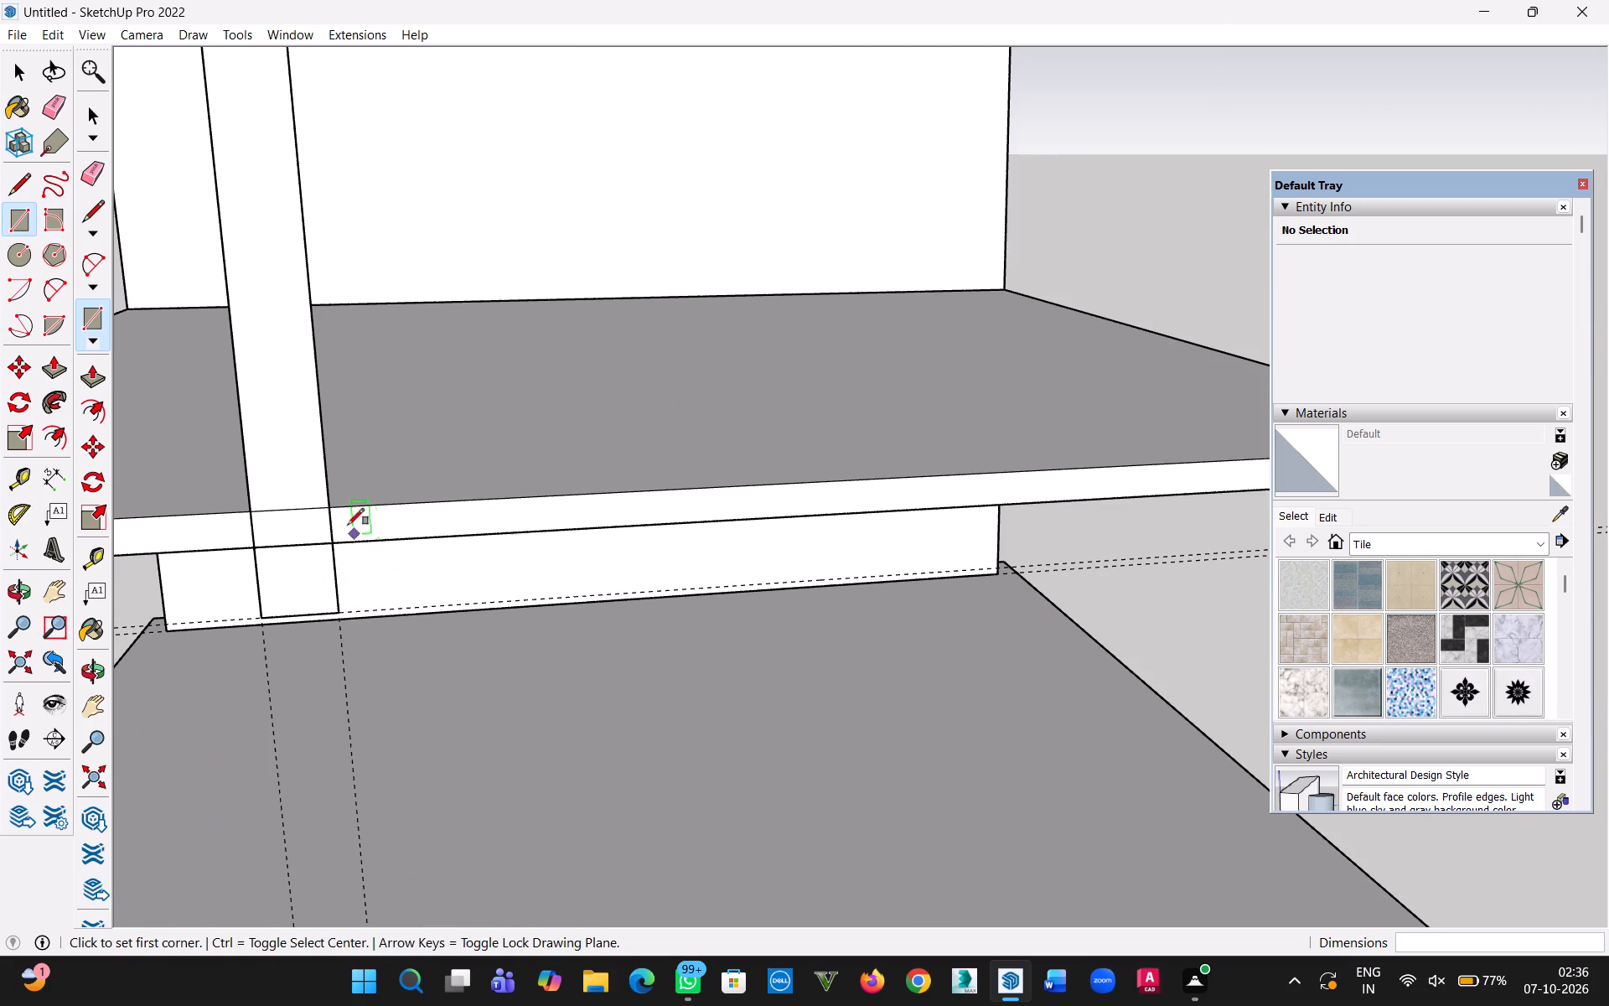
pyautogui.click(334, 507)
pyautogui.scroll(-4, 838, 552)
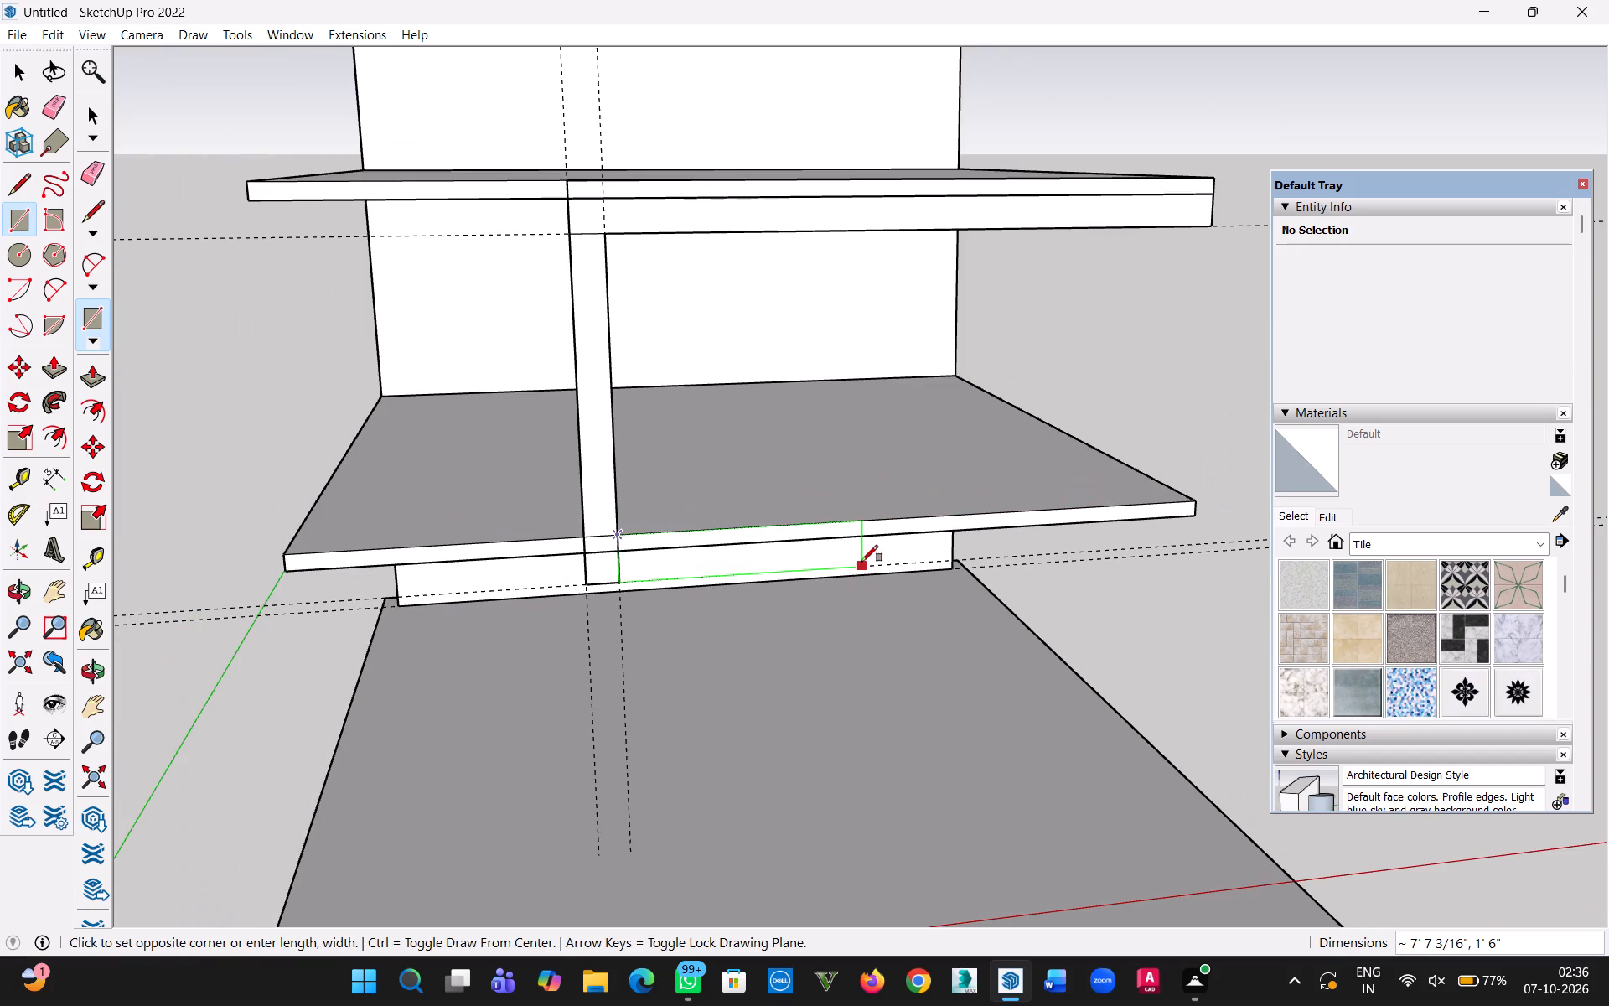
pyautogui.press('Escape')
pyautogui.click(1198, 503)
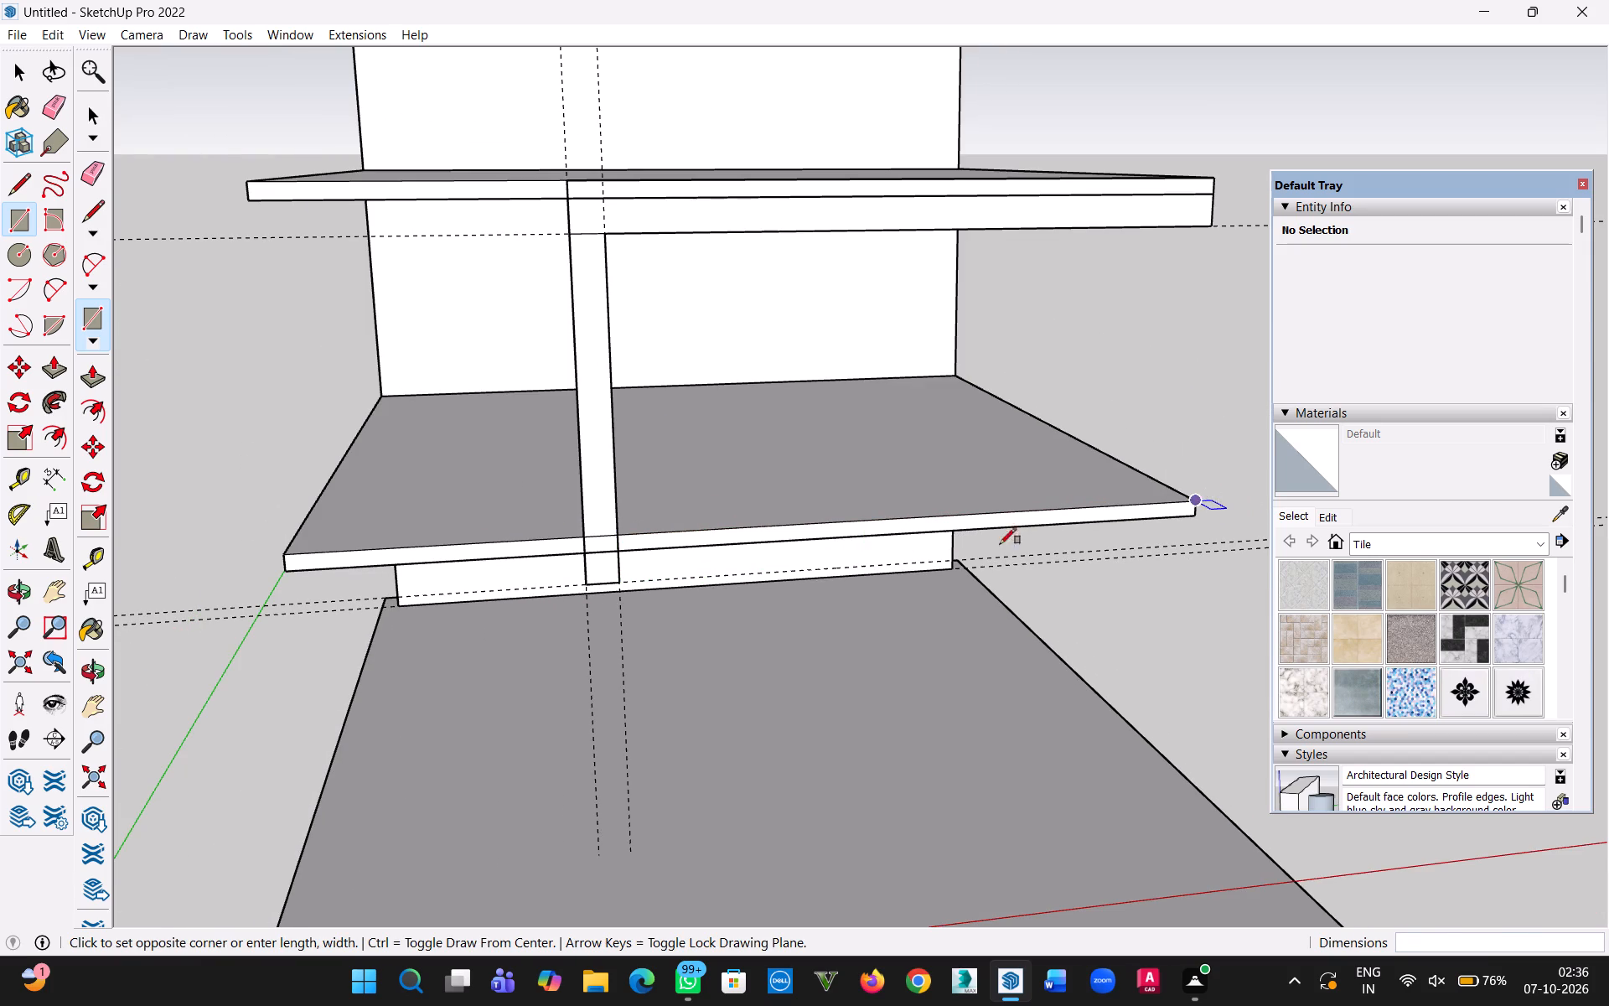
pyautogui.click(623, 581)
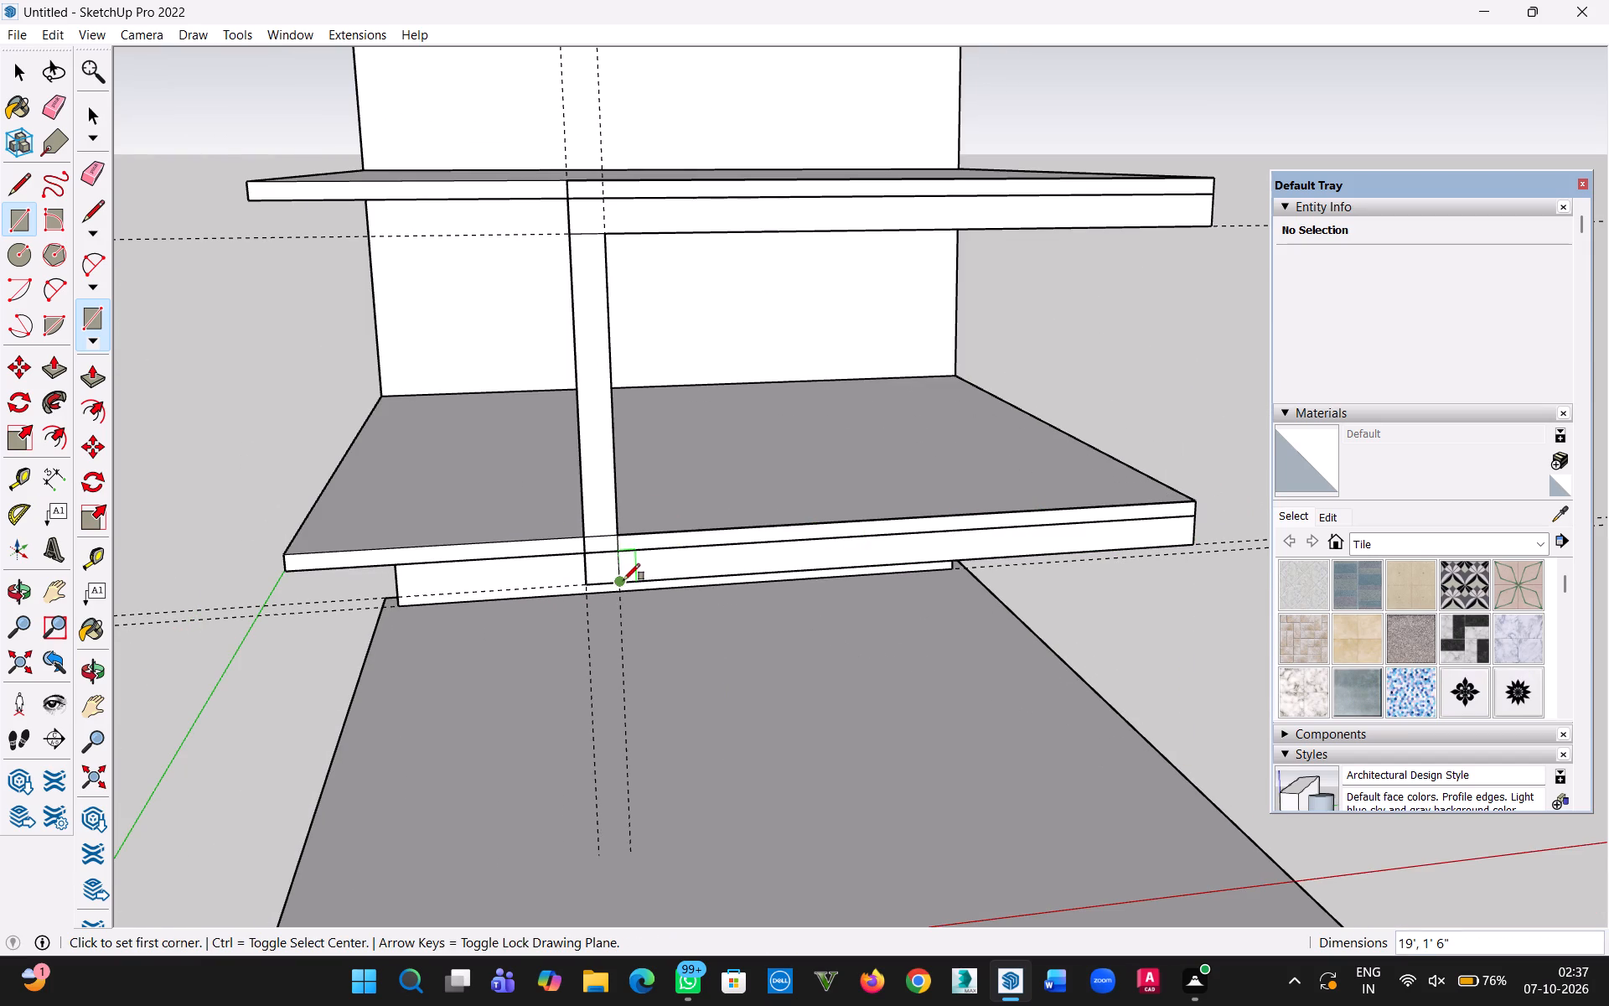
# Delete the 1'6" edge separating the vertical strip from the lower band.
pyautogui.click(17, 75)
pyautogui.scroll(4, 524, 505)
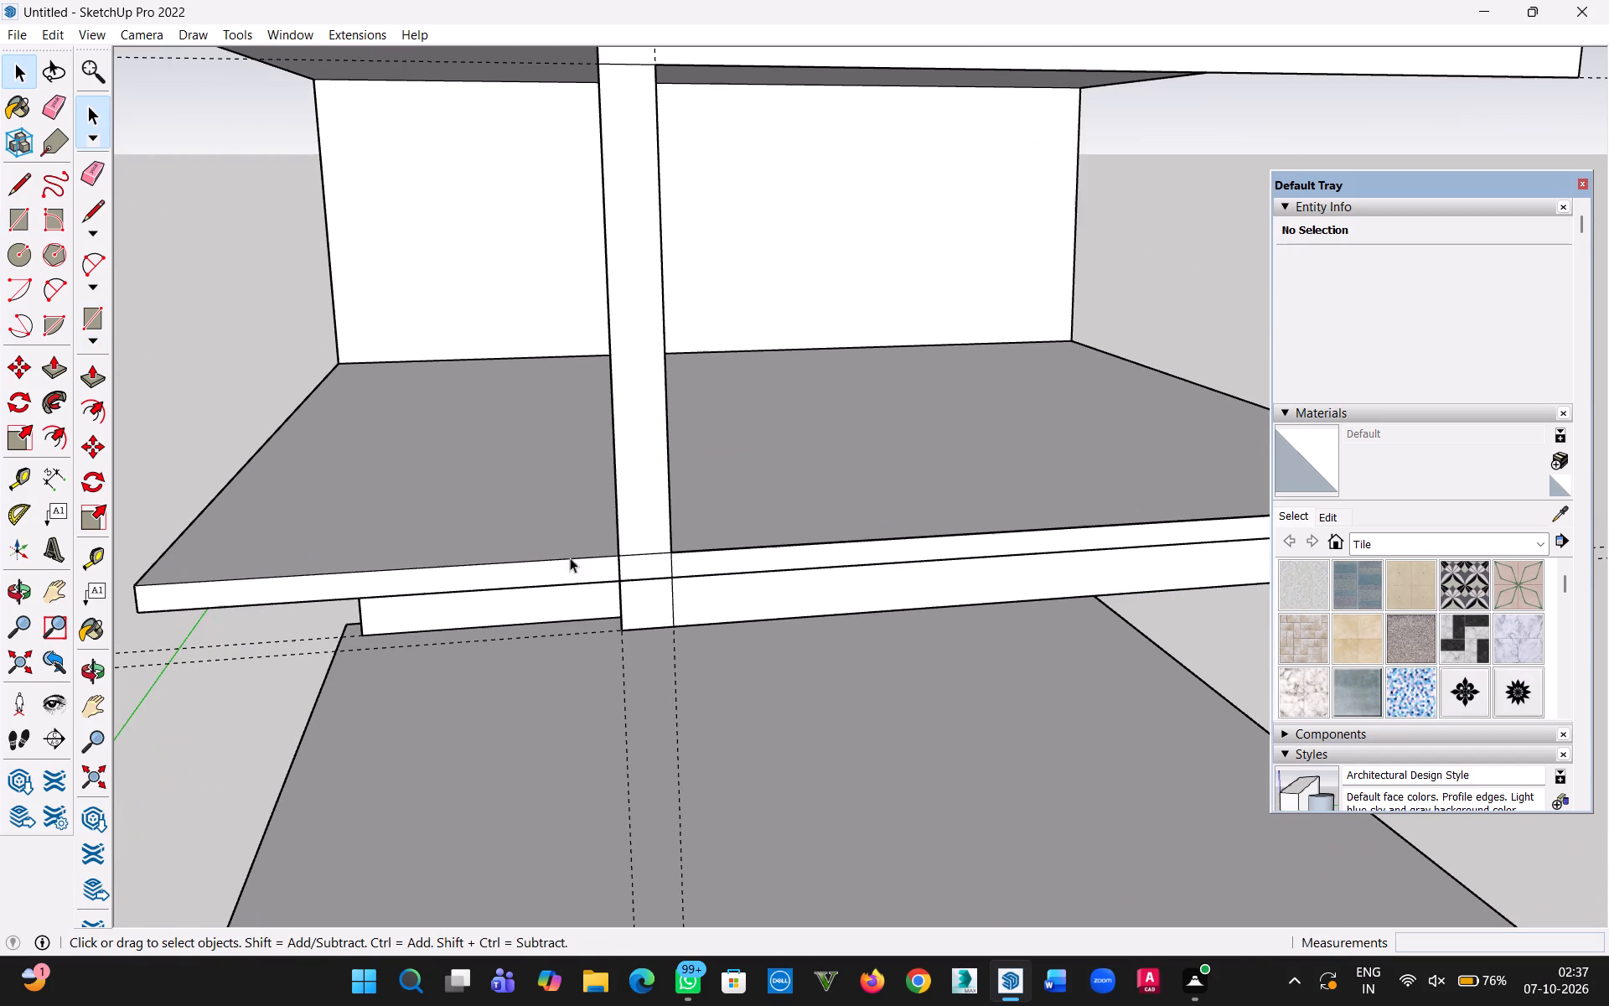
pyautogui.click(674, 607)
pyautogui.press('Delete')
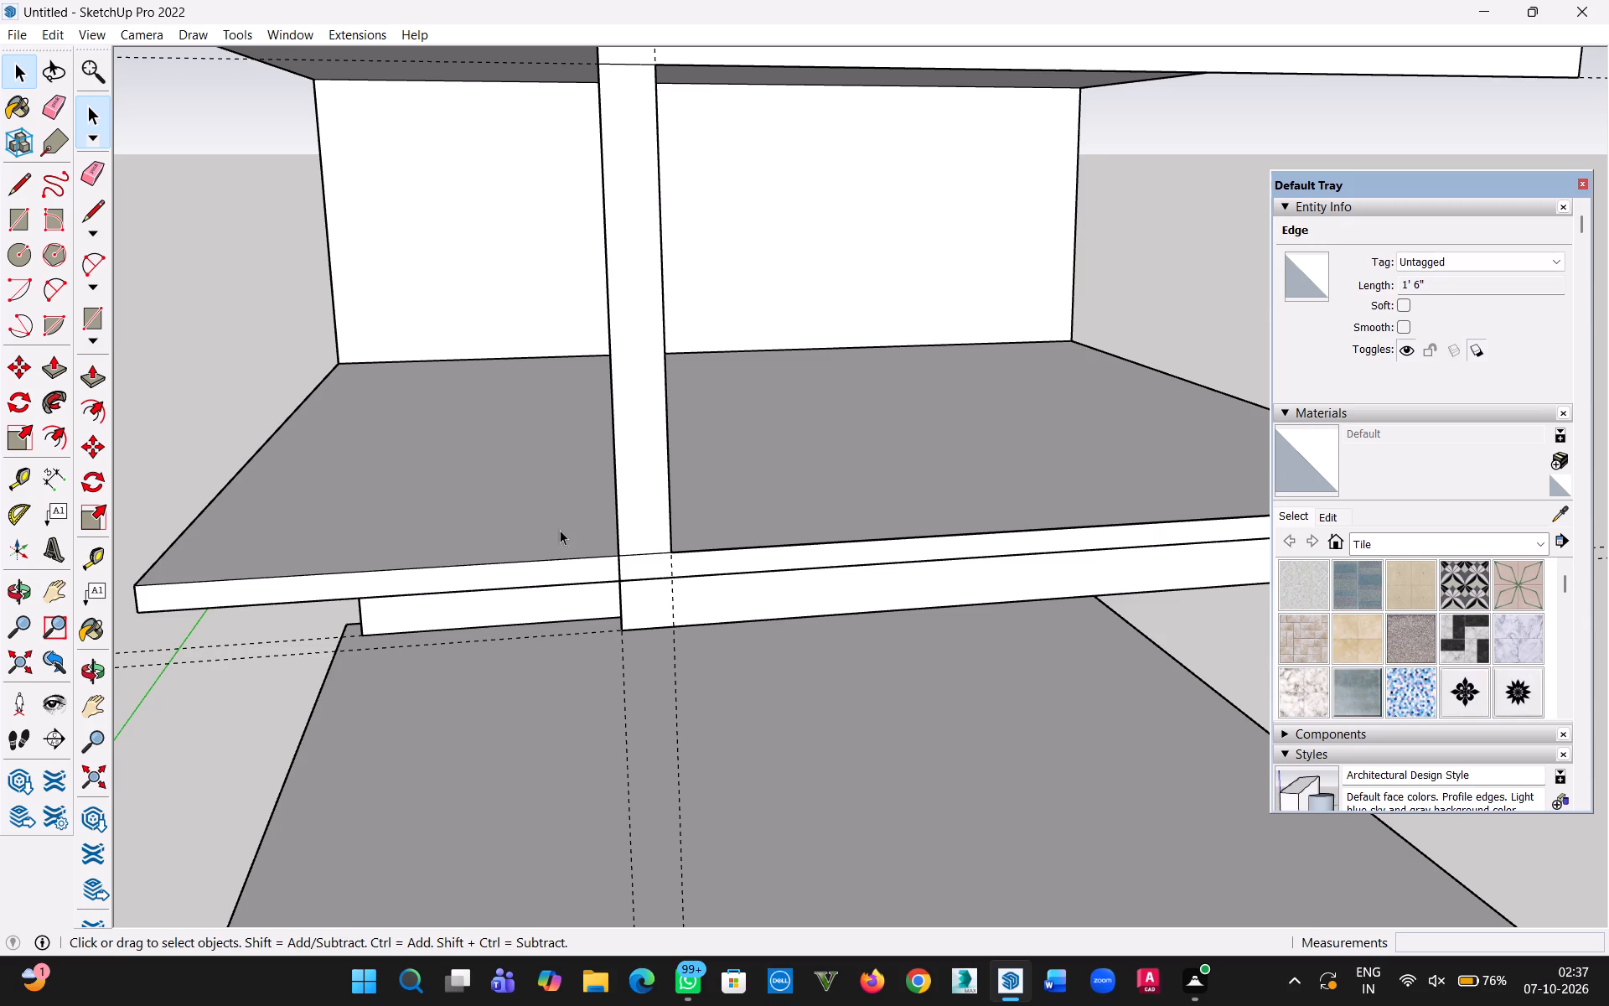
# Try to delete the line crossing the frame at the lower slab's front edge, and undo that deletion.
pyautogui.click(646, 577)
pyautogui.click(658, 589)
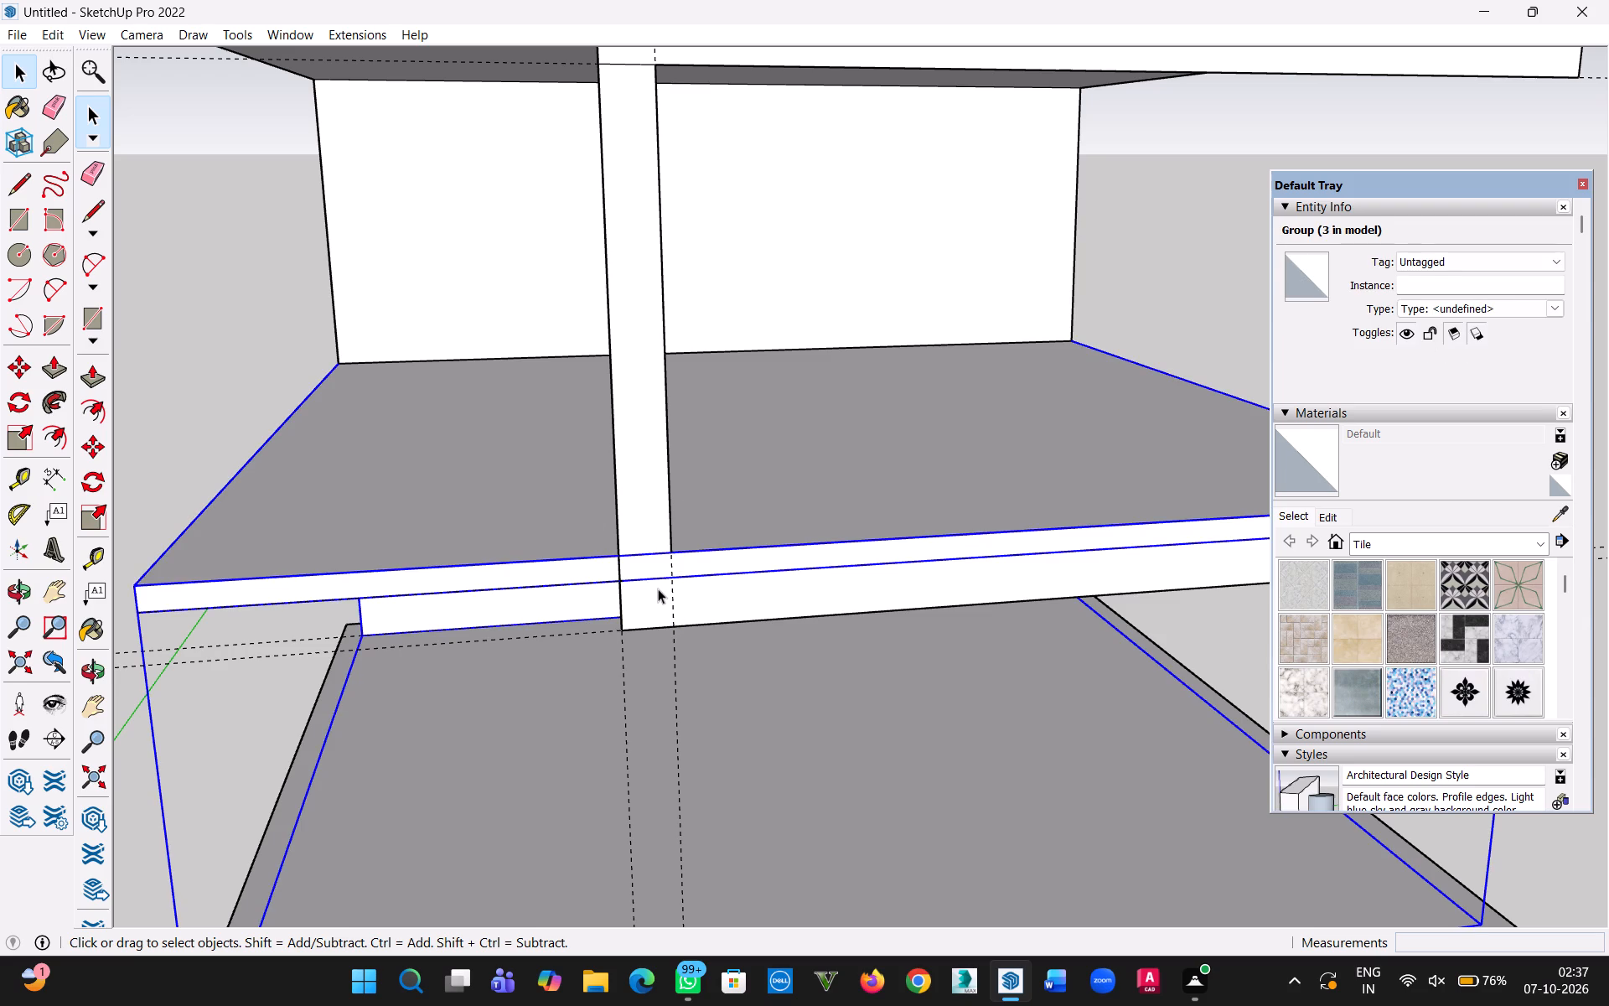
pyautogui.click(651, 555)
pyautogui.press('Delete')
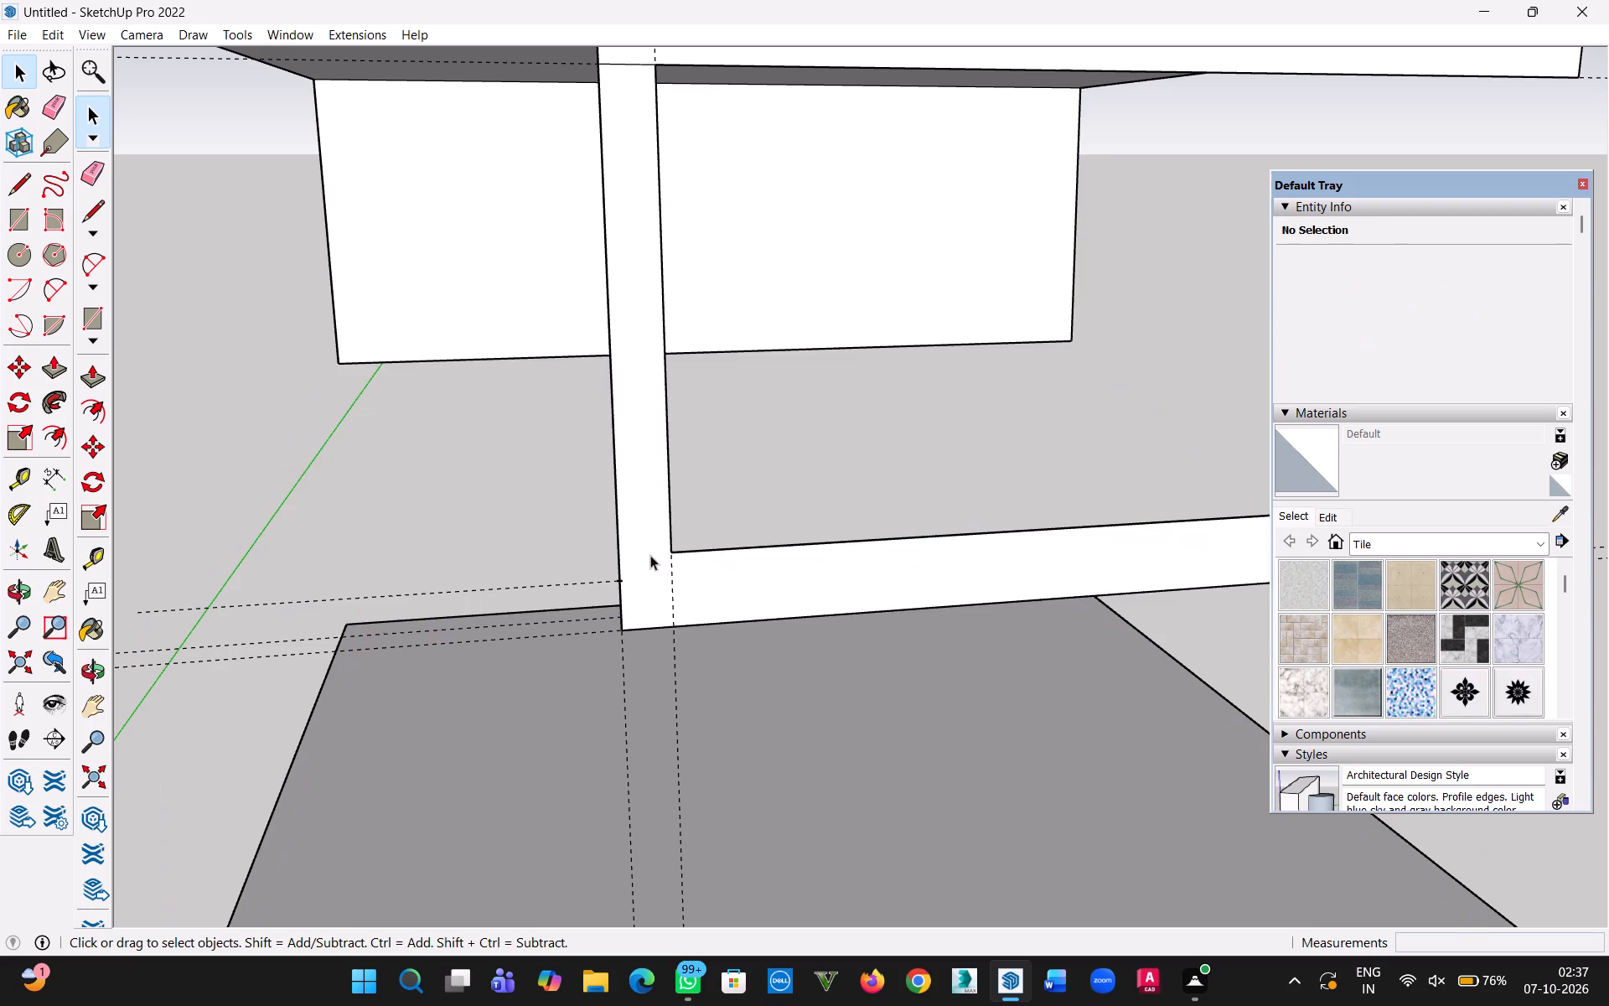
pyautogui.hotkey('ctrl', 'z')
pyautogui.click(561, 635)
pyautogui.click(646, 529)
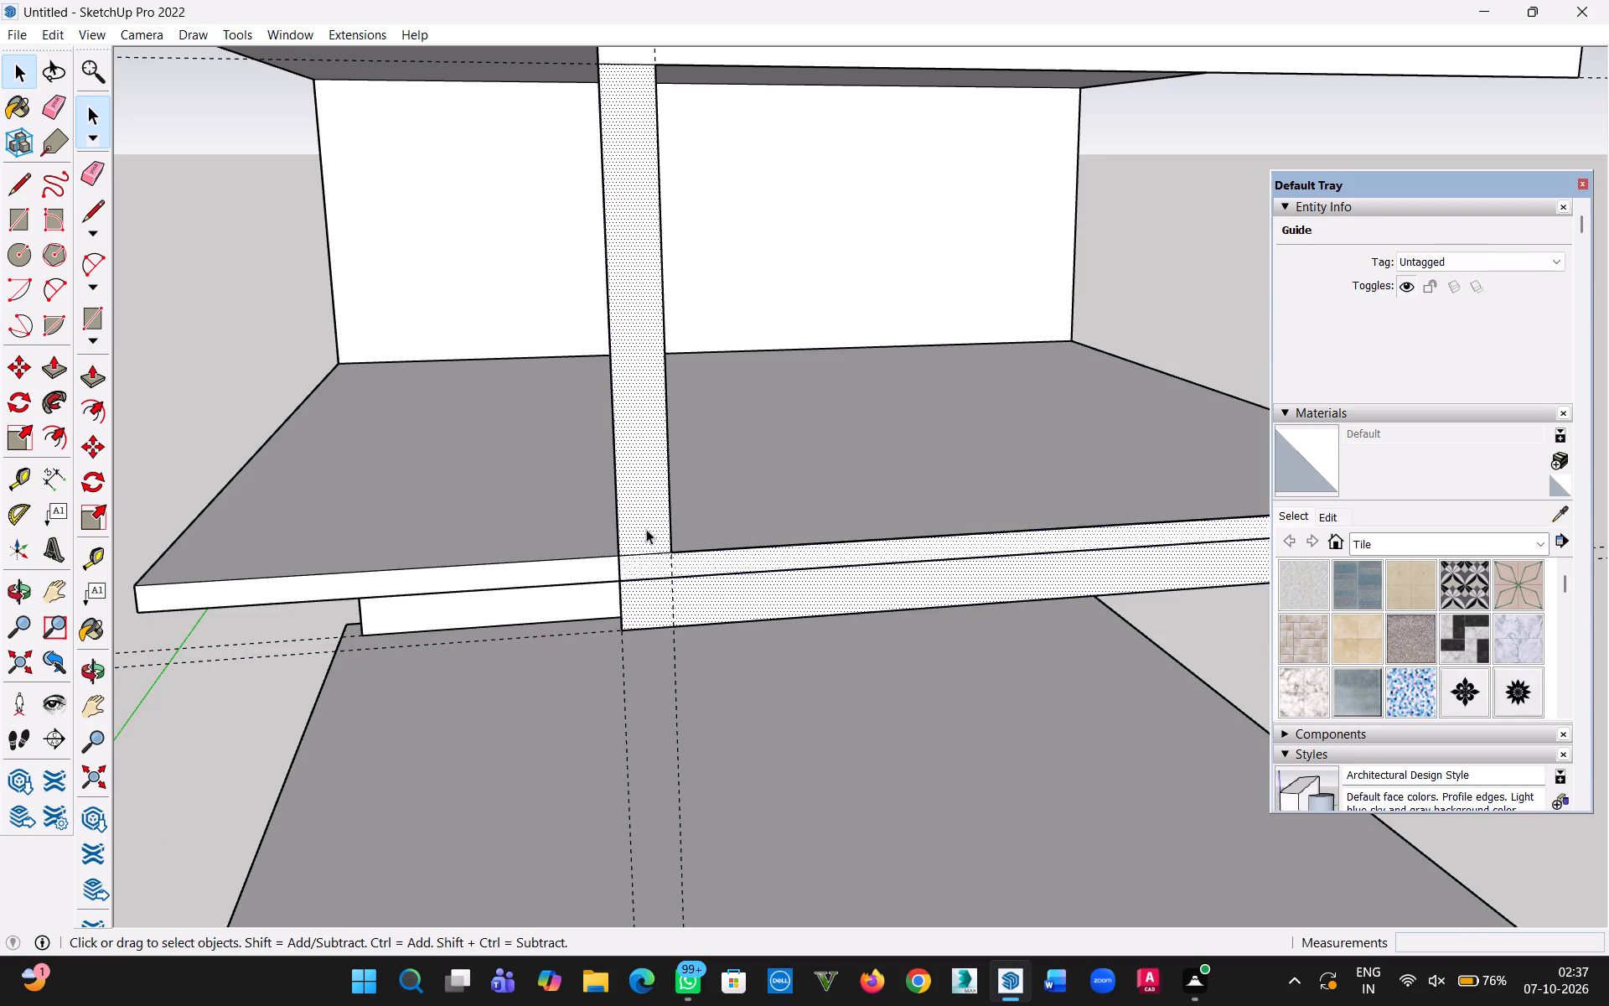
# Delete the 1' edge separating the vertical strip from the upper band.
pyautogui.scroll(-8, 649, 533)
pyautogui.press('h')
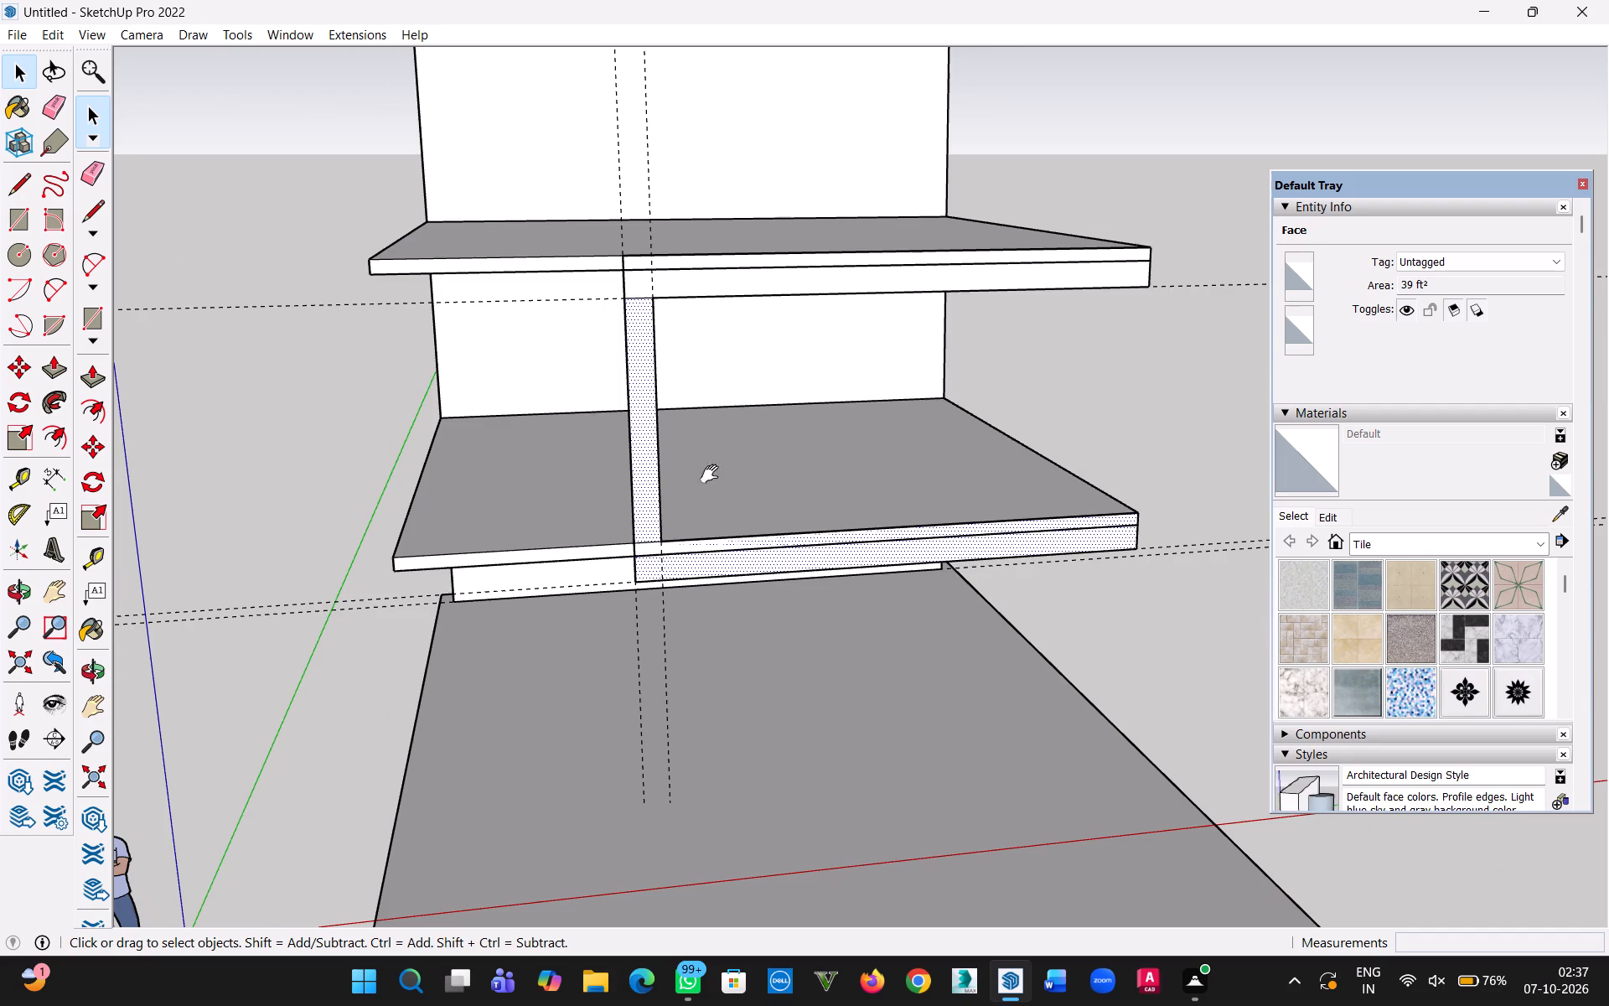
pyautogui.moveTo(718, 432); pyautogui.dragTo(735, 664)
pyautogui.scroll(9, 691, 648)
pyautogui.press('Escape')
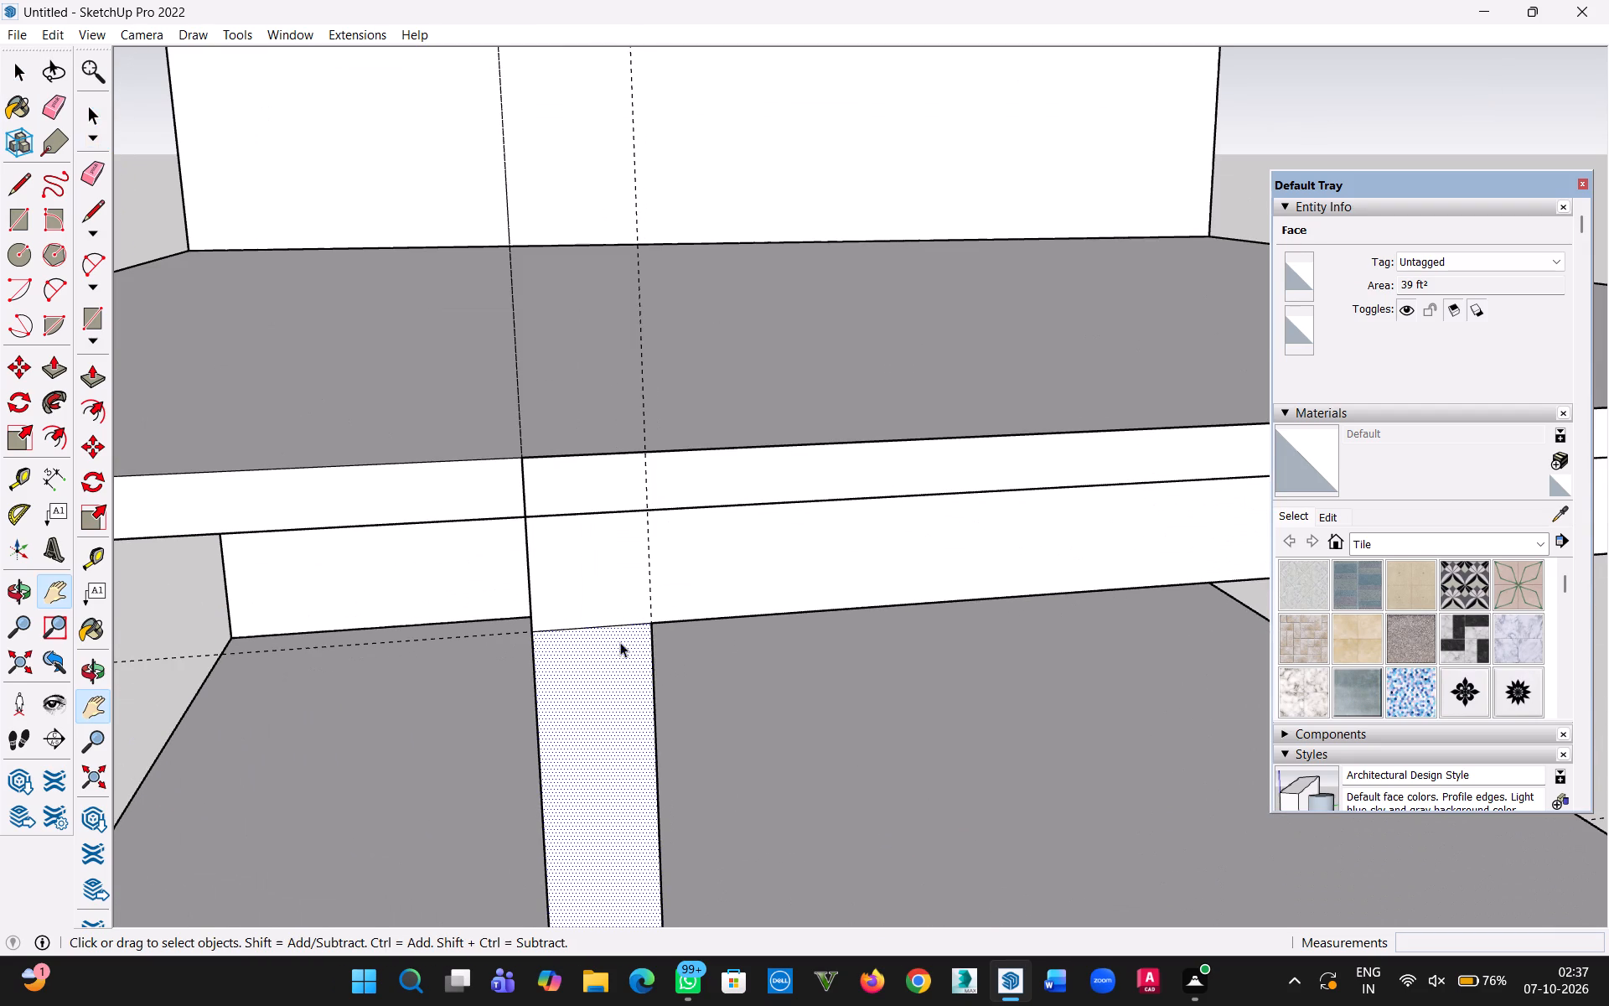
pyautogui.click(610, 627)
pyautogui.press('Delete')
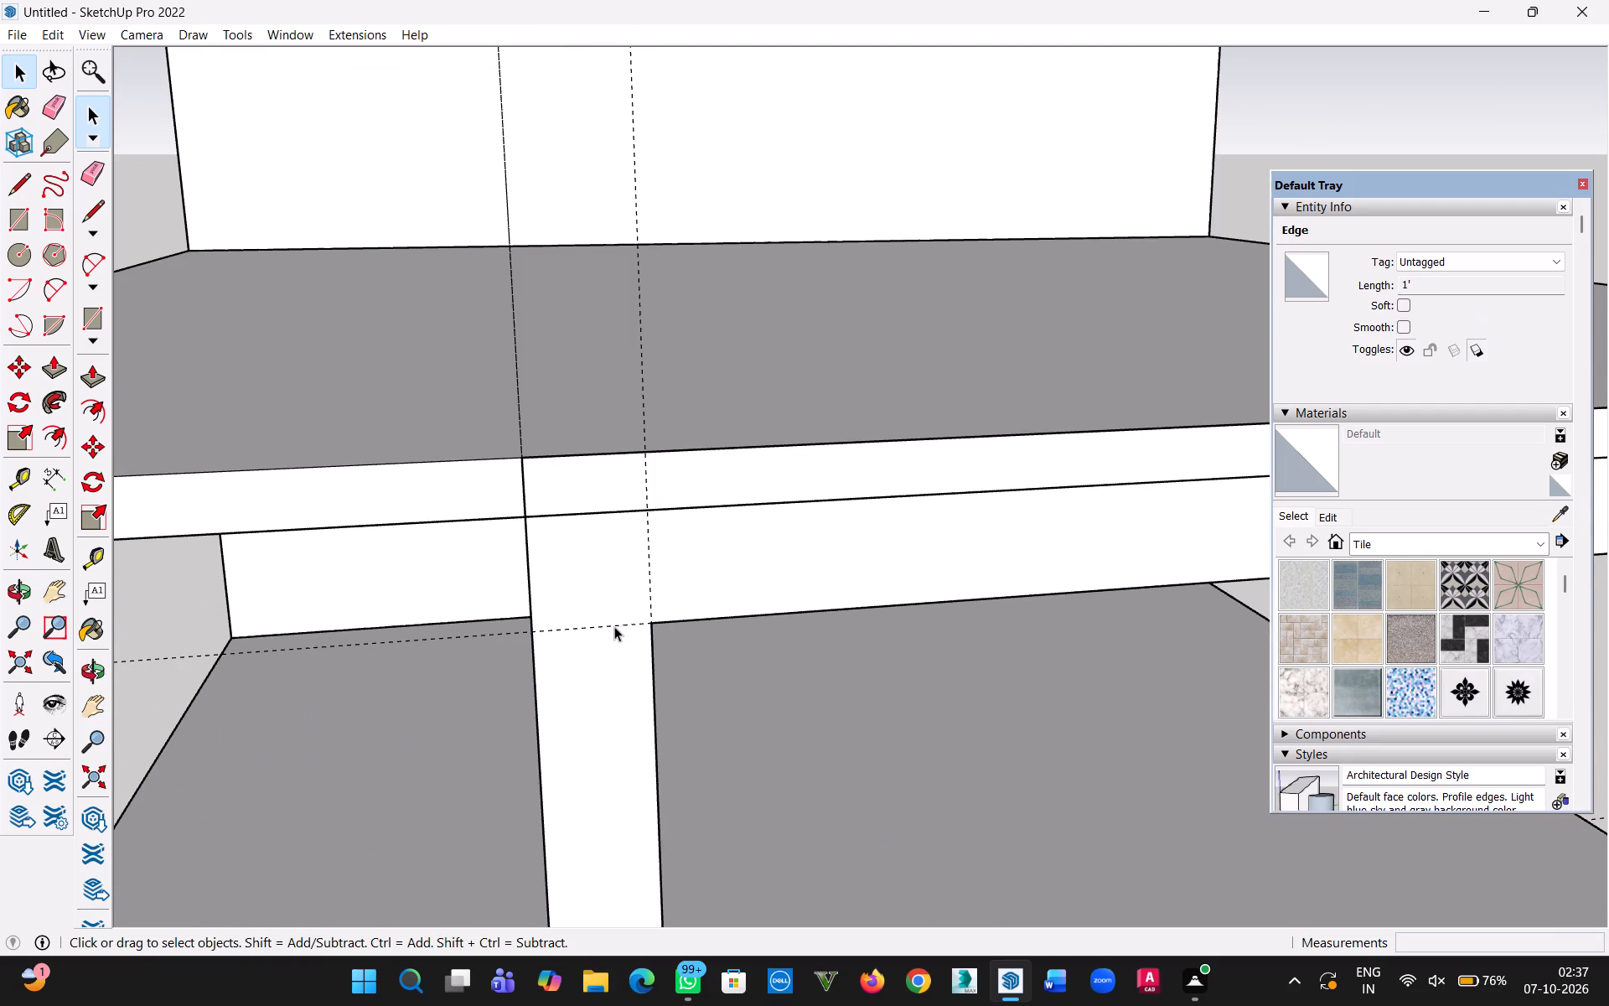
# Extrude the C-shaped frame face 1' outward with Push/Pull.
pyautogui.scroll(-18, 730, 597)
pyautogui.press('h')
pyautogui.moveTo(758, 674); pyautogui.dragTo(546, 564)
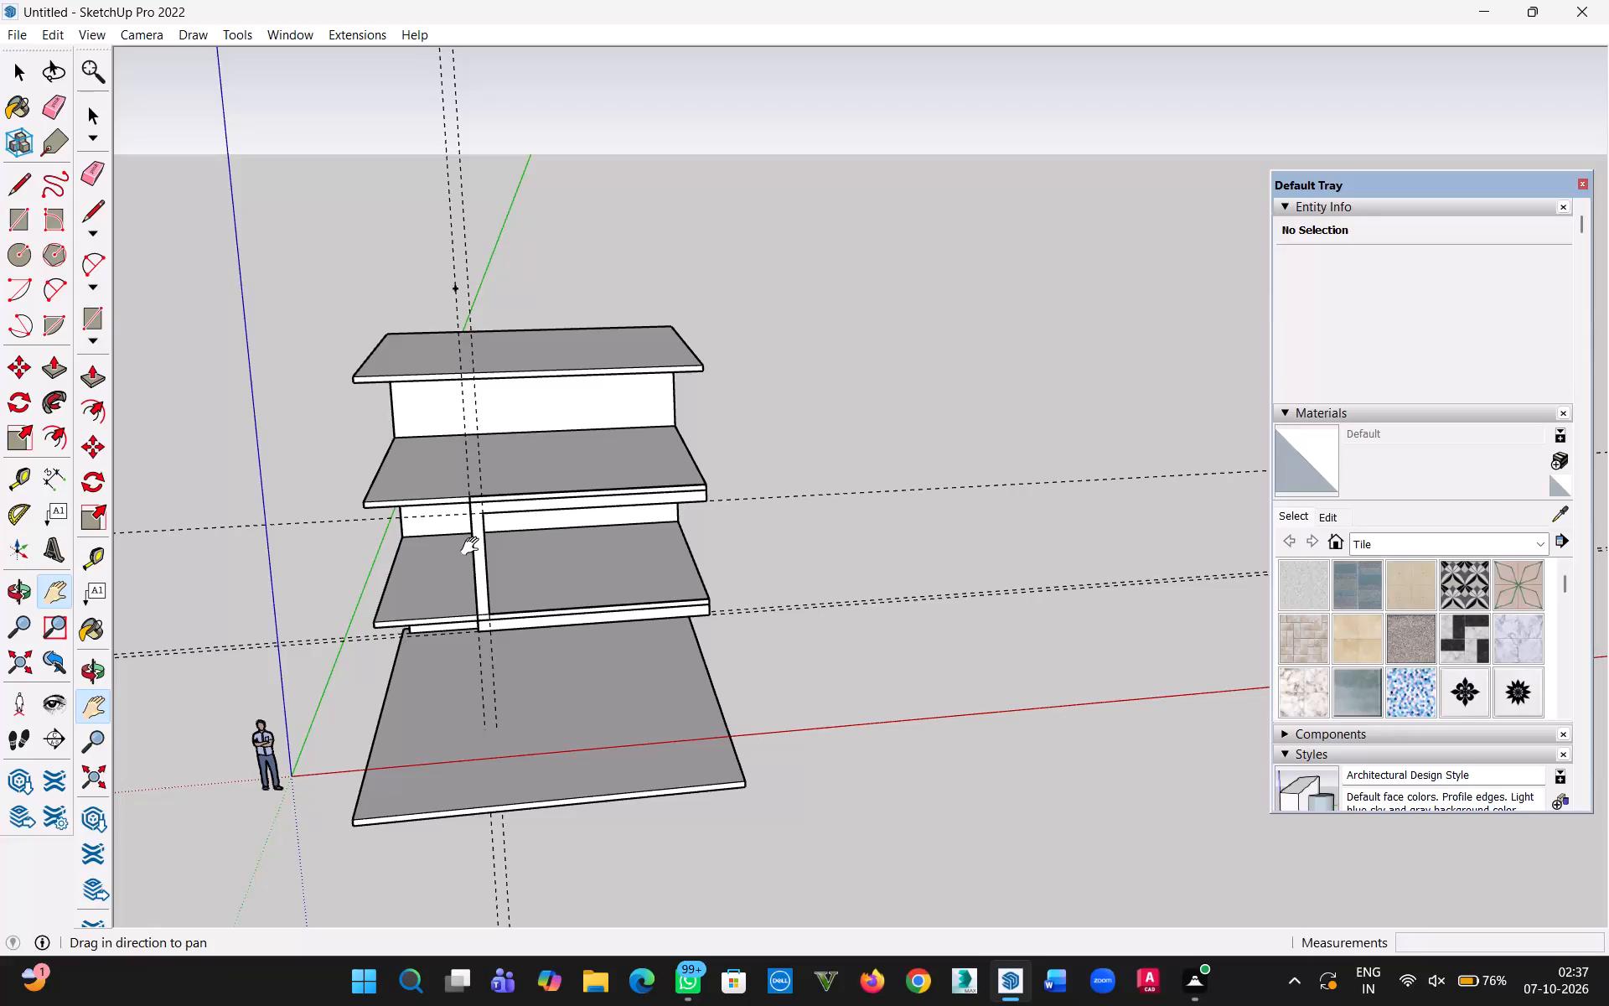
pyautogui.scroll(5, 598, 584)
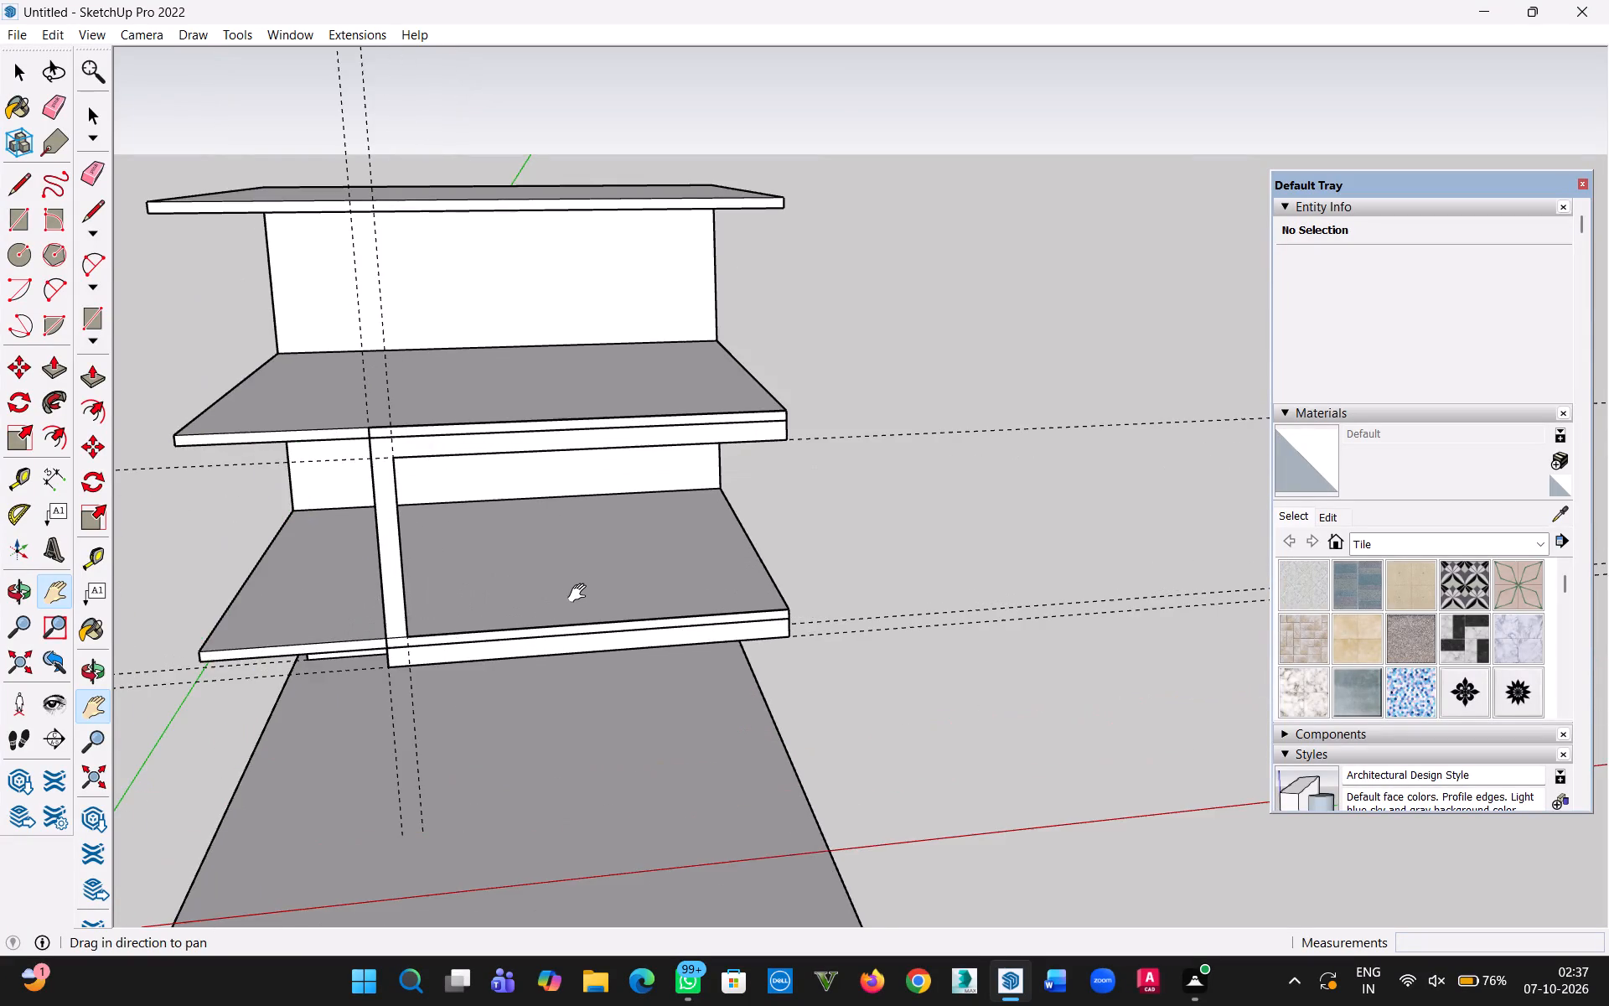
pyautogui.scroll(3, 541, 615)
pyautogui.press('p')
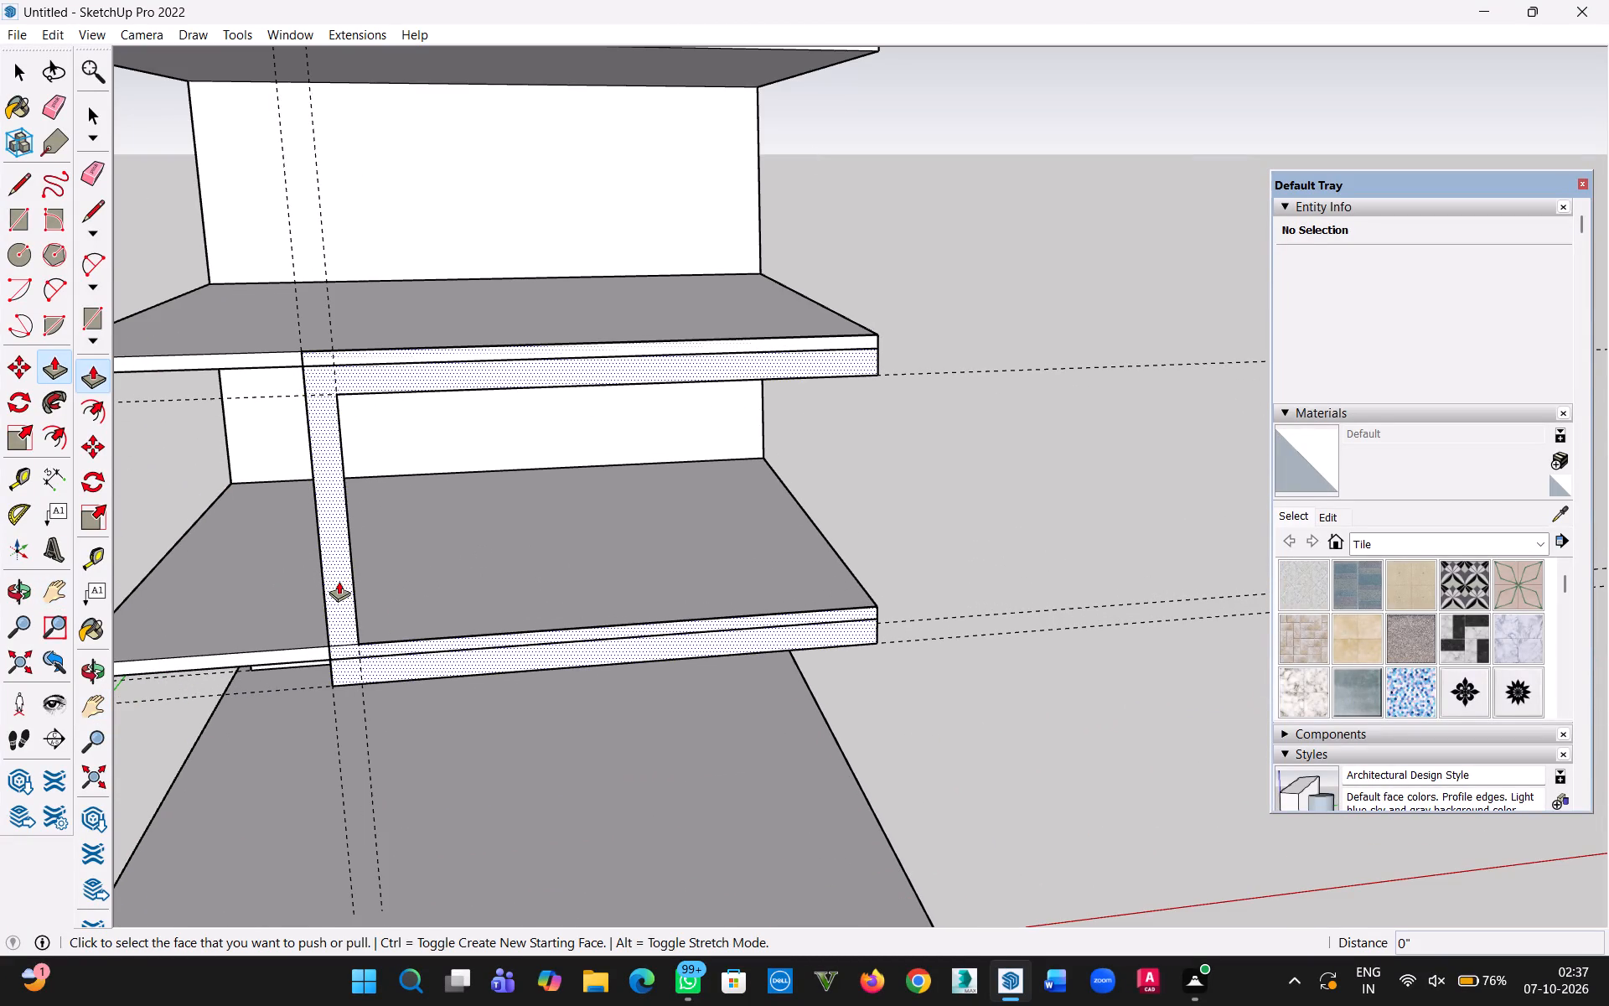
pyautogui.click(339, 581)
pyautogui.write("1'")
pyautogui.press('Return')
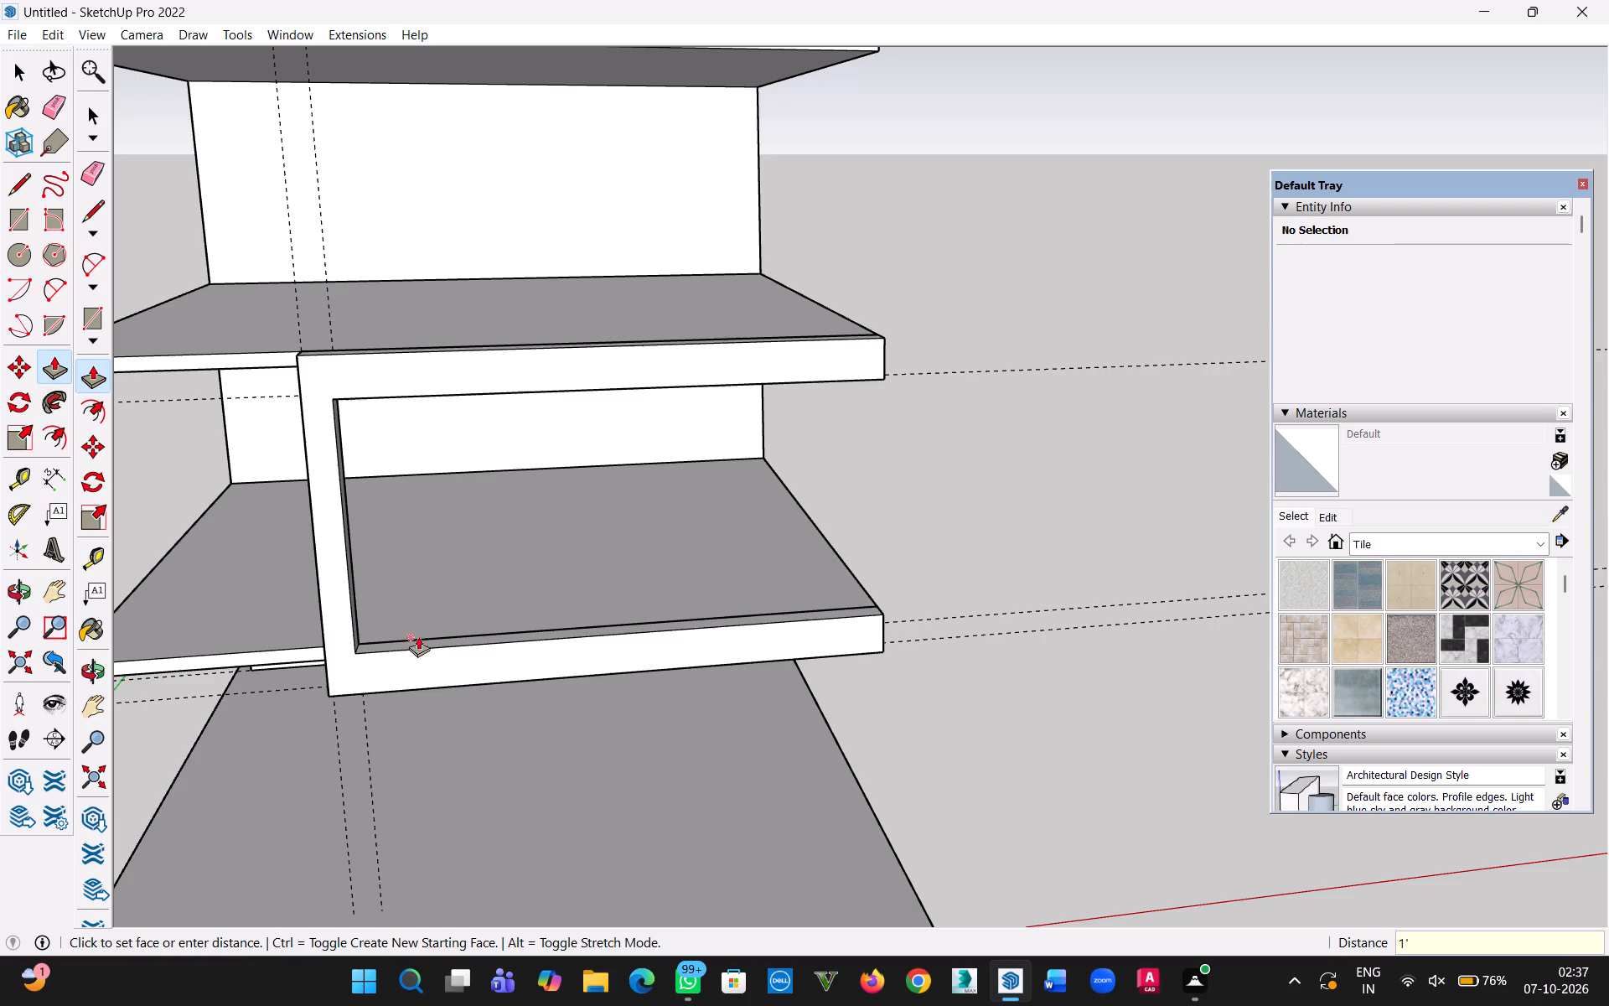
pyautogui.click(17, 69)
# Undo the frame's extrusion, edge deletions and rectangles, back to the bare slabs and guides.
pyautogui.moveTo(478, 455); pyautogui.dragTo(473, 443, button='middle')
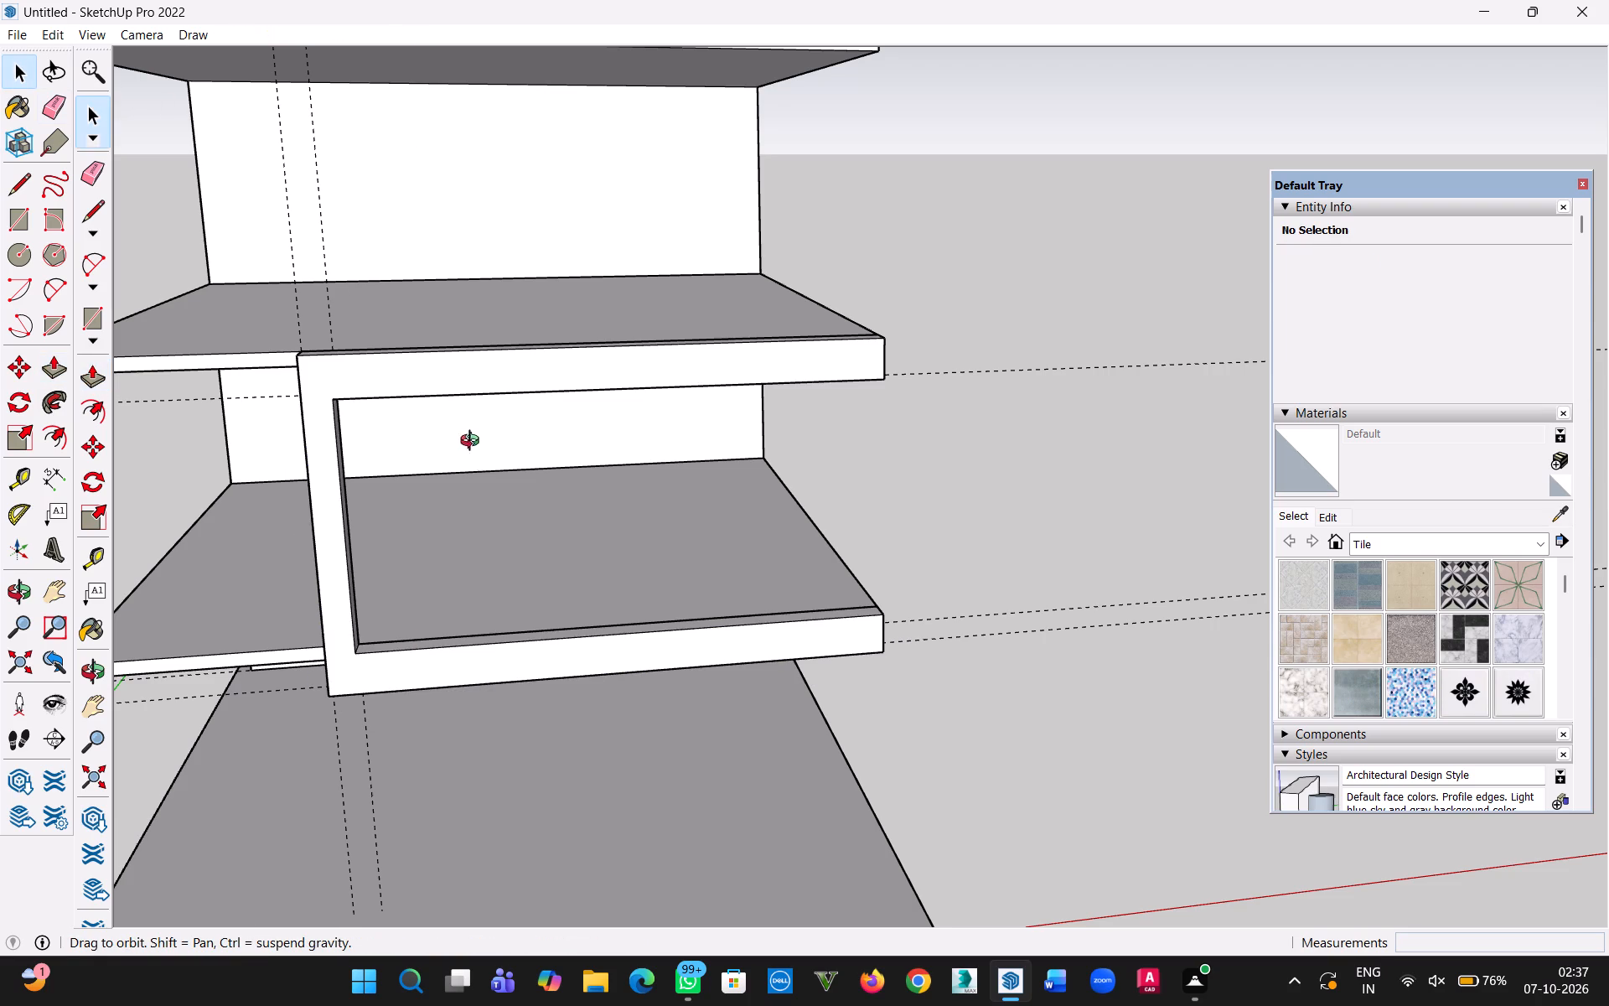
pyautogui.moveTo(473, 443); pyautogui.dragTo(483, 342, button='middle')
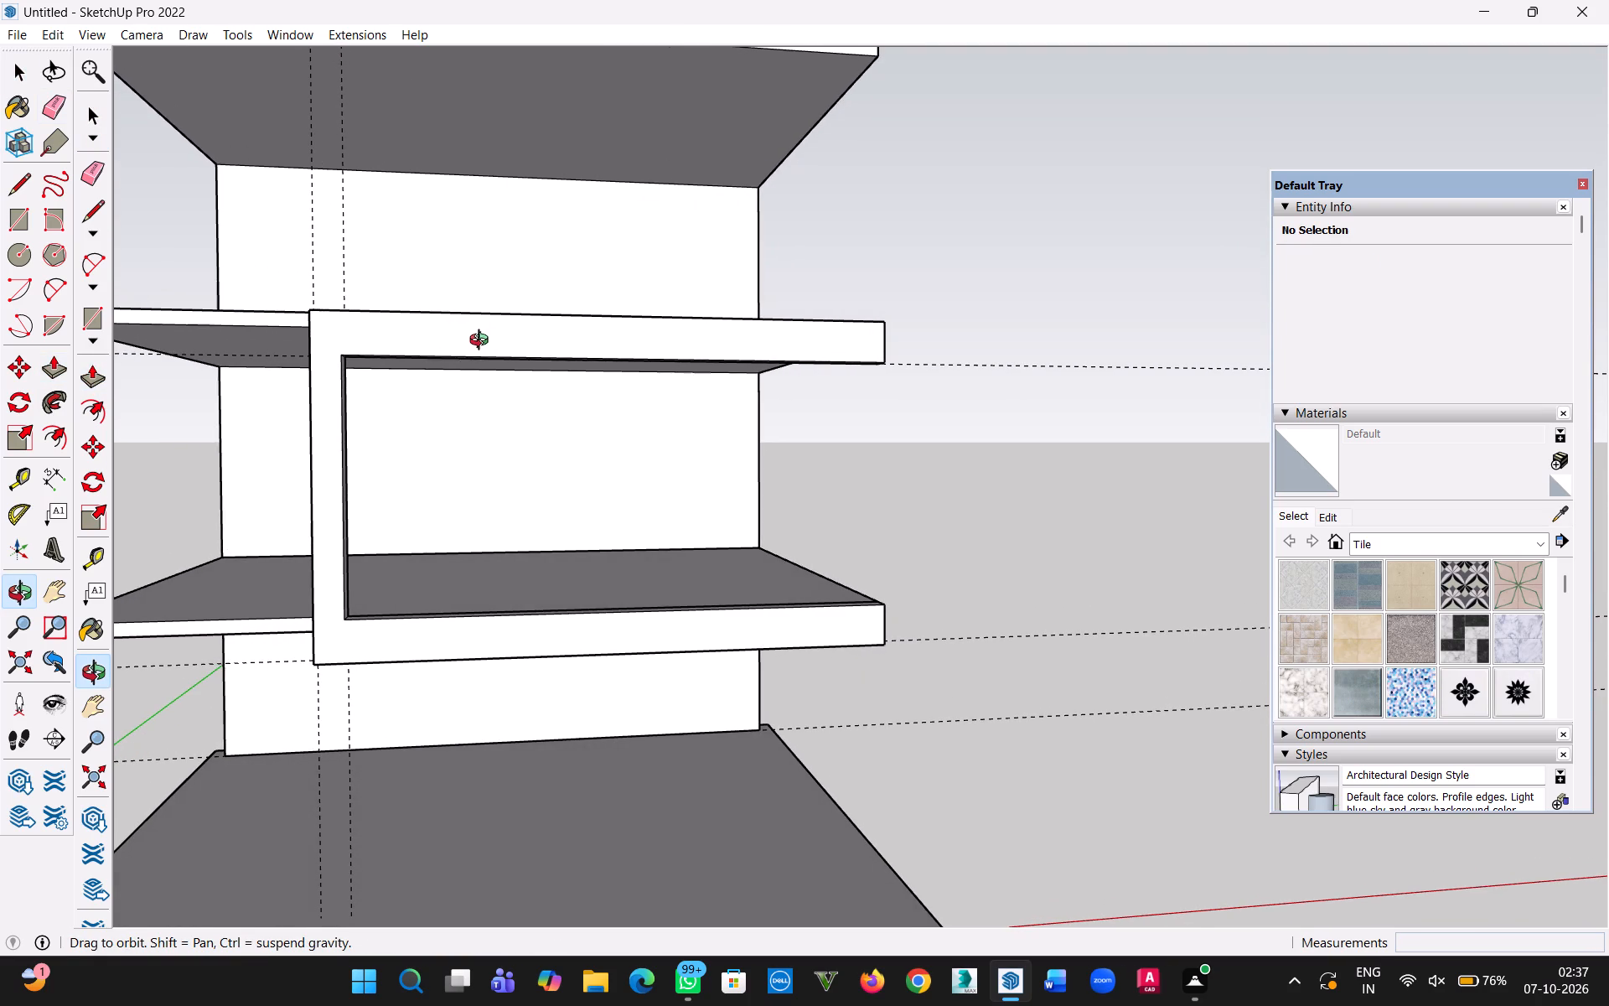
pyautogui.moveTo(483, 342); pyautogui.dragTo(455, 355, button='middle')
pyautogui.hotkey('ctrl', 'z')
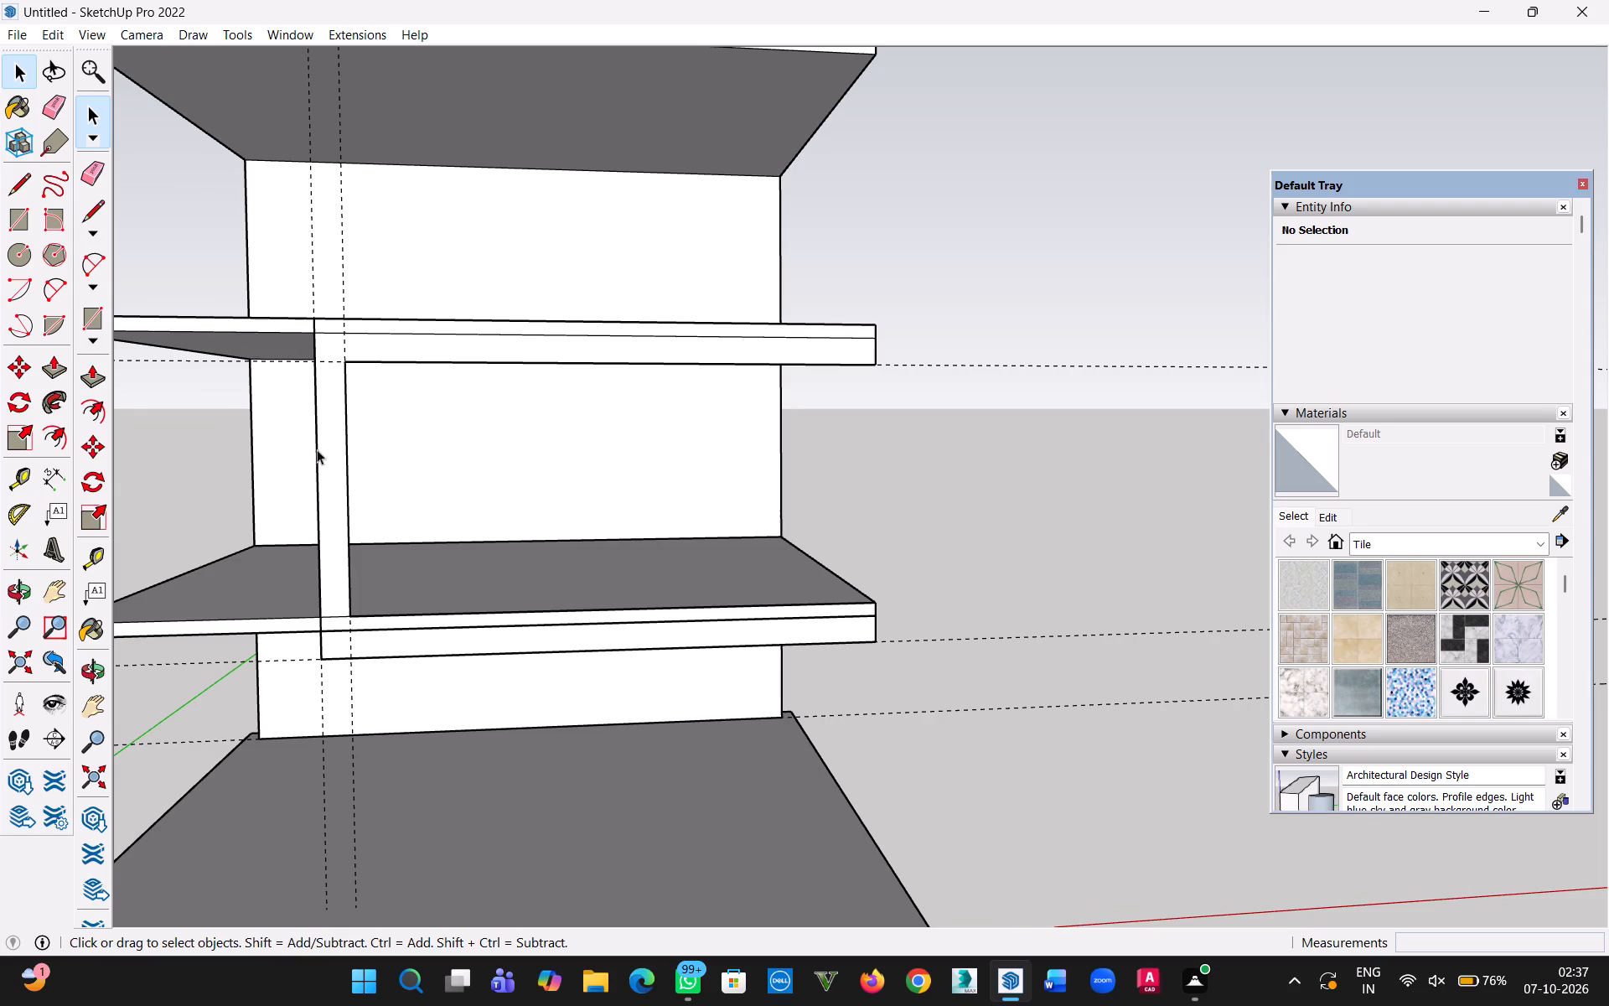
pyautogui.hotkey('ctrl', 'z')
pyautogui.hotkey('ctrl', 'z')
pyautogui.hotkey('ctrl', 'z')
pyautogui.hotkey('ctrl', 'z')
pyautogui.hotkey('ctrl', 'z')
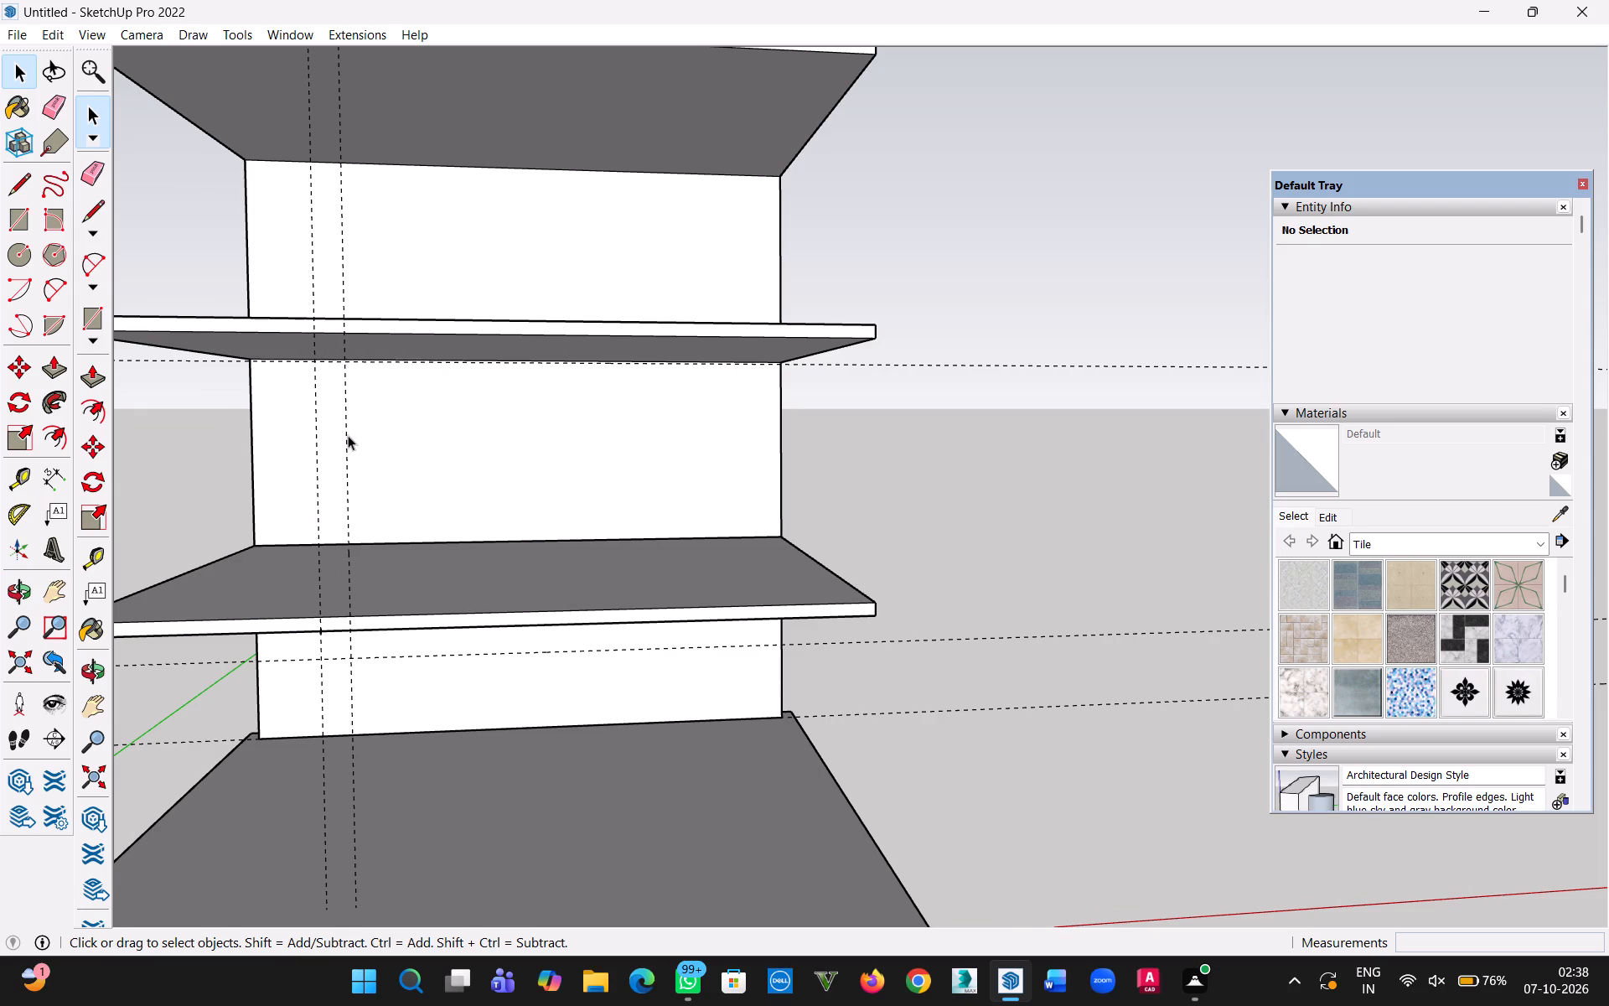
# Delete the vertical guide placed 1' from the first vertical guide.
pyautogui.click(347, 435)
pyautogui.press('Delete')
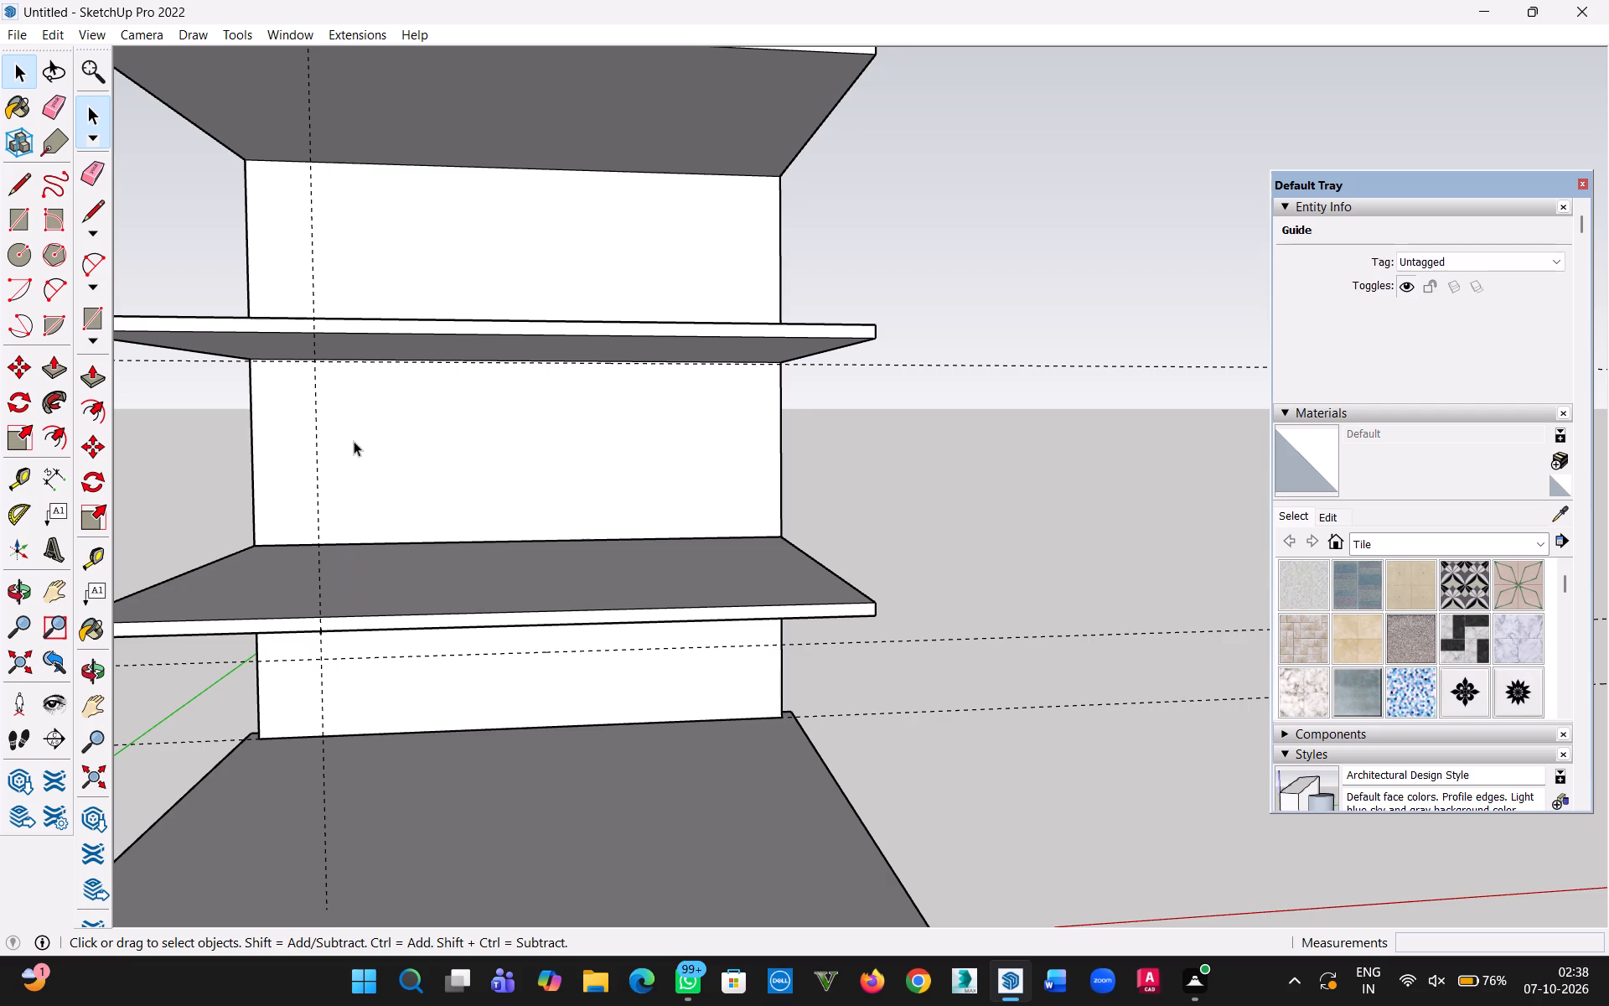
# Place a parallel vertical guide 1'6" from the remaining vertical guide, toward the slabs' right end.
pyautogui.press('t')
pyautogui.click(316, 468)
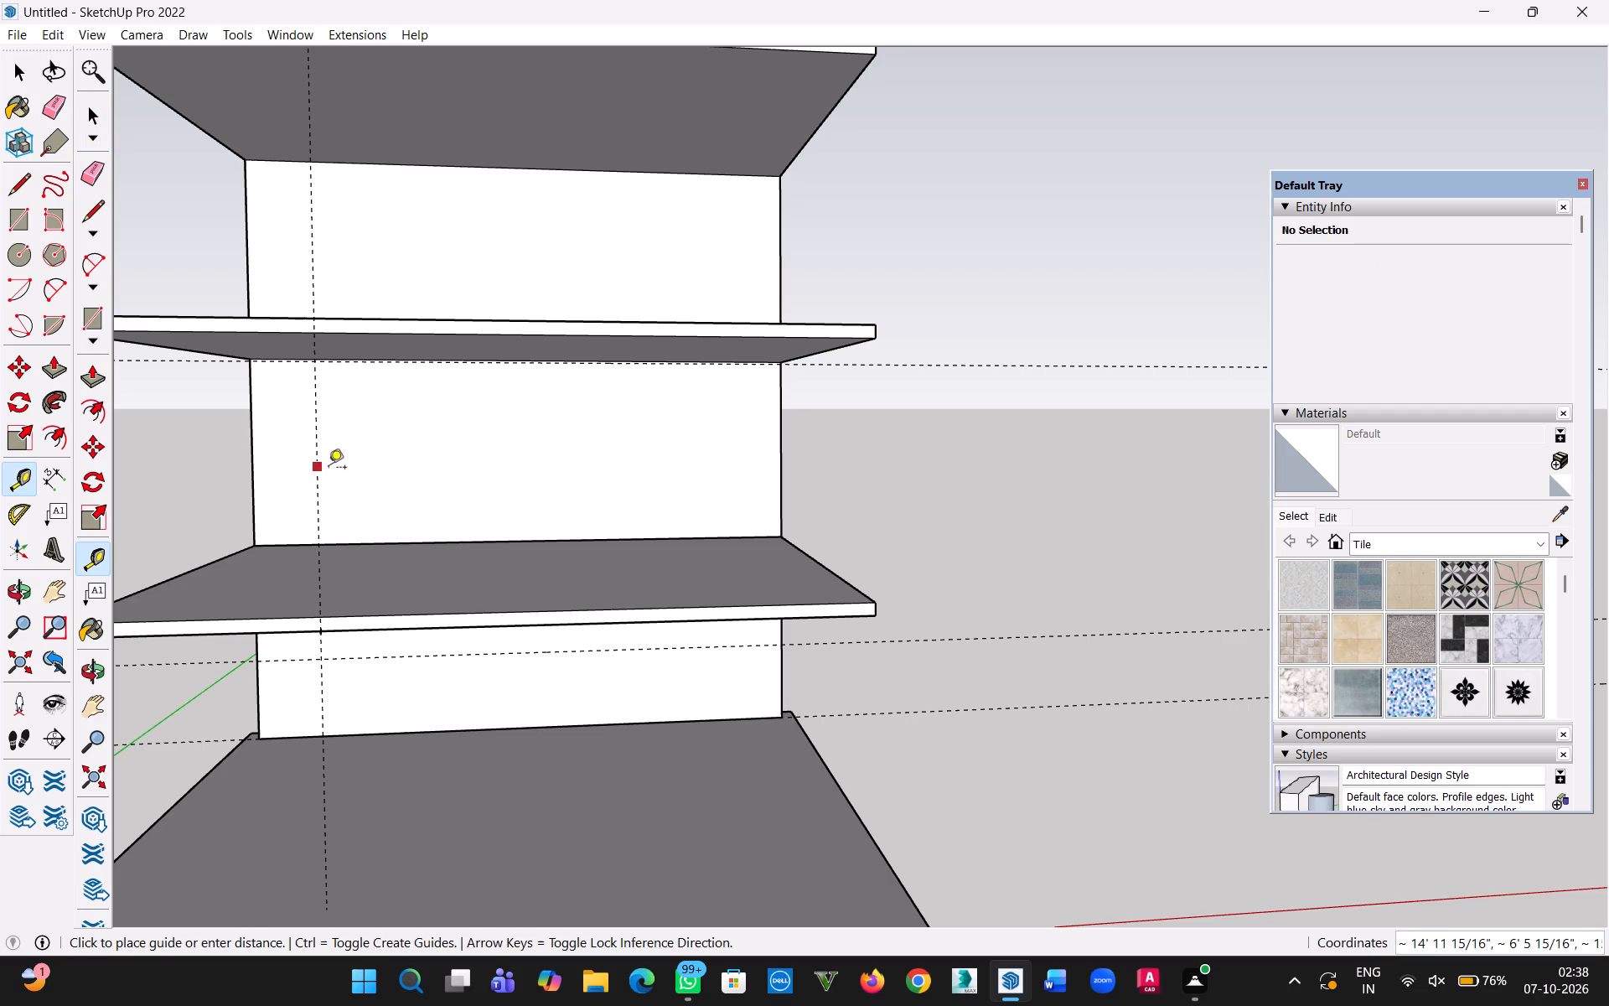
pyautogui.write('1\'6"')
pyautogui.press('Return')
pyautogui.click(21, 71)
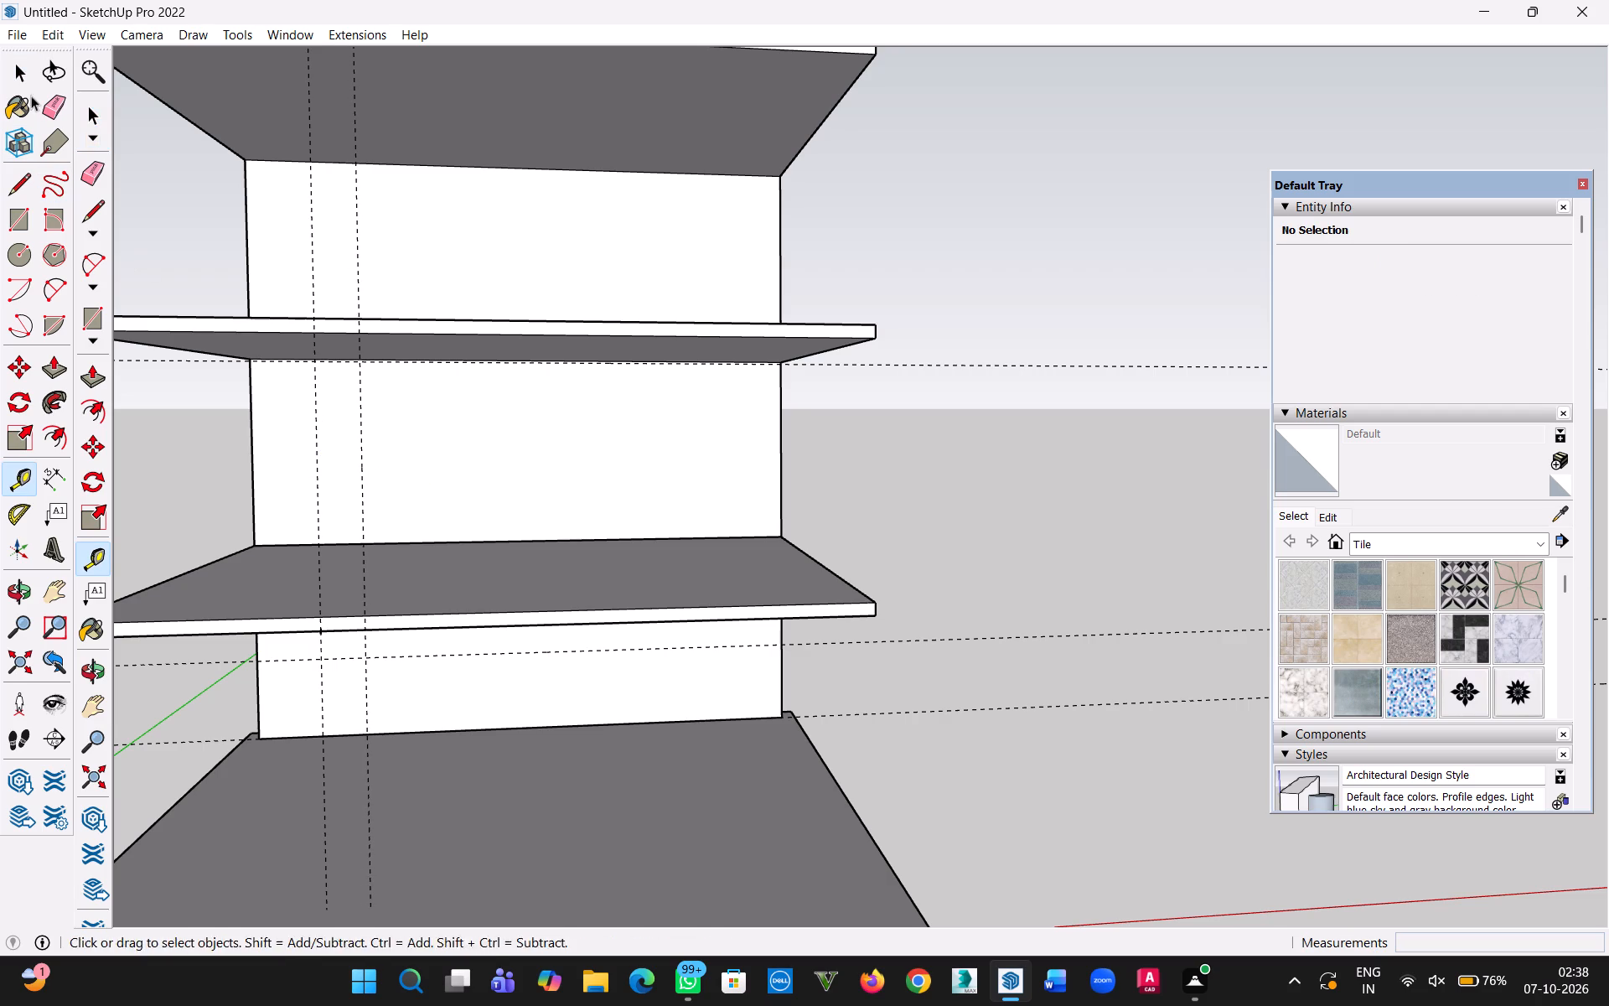
# Draw a C shape from 20' x 1'6" rectangles at both middle slab edges and a 9' x 1'6" upright joining them between the guides.
pyautogui.scroll(-1, 416, 486)
pyautogui.moveTo(415, 510); pyautogui.dragTo(396, 621, button='middle')
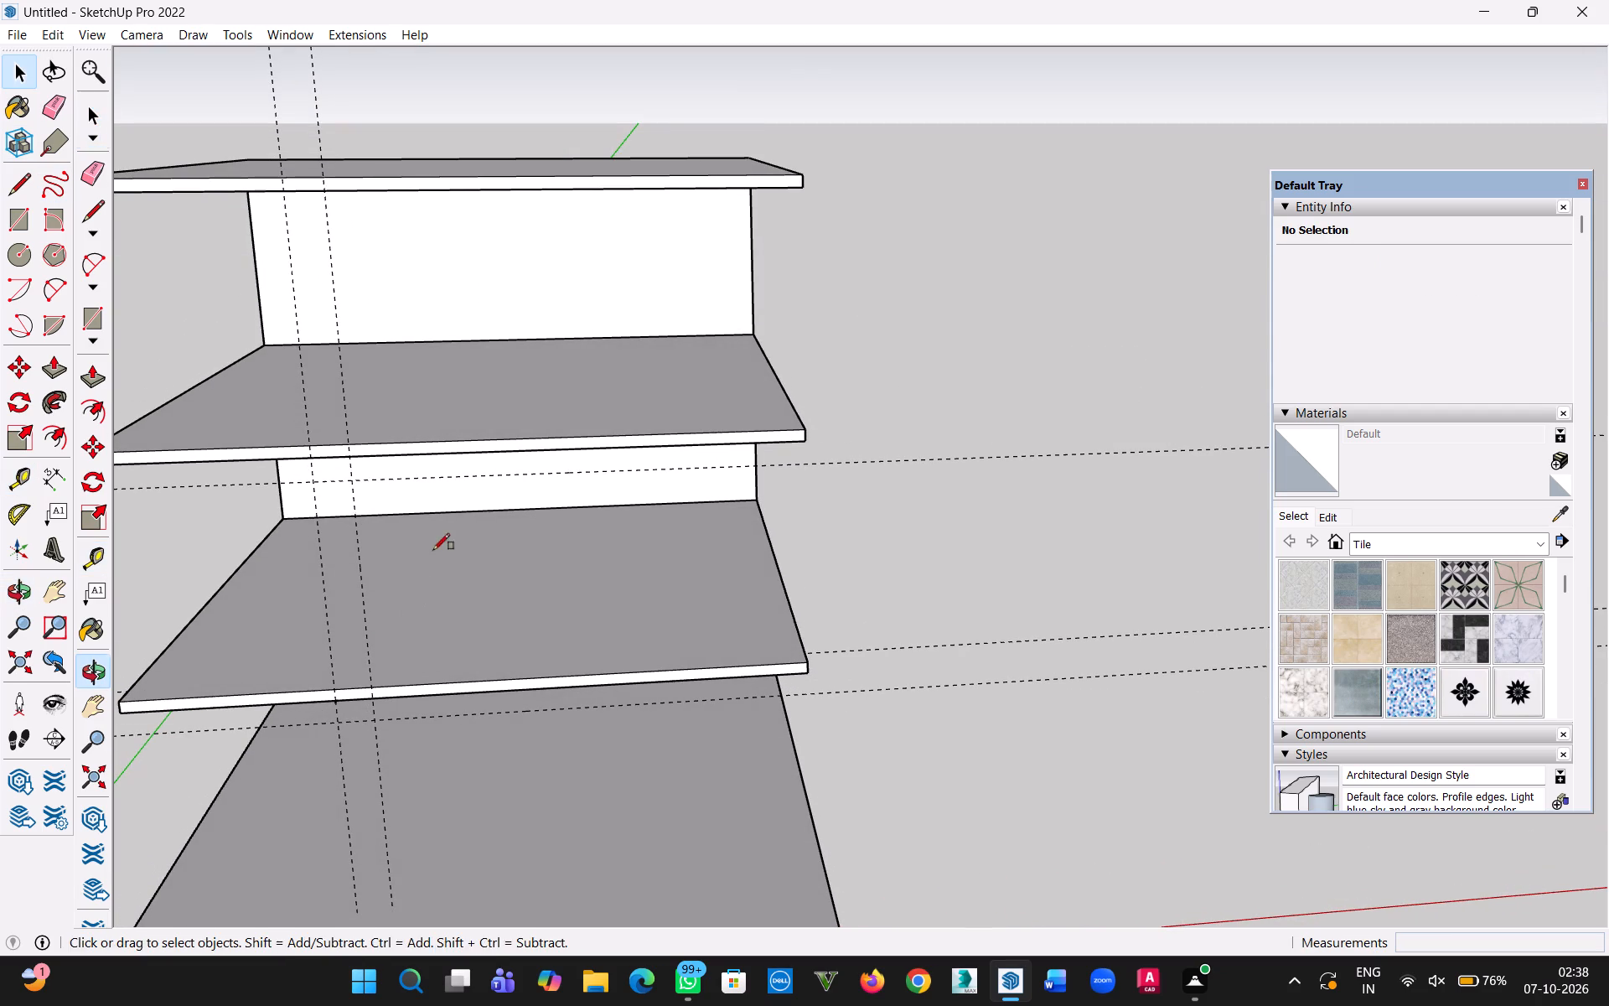
pyautogui.press('r')
pyautogui.click(805, 425)
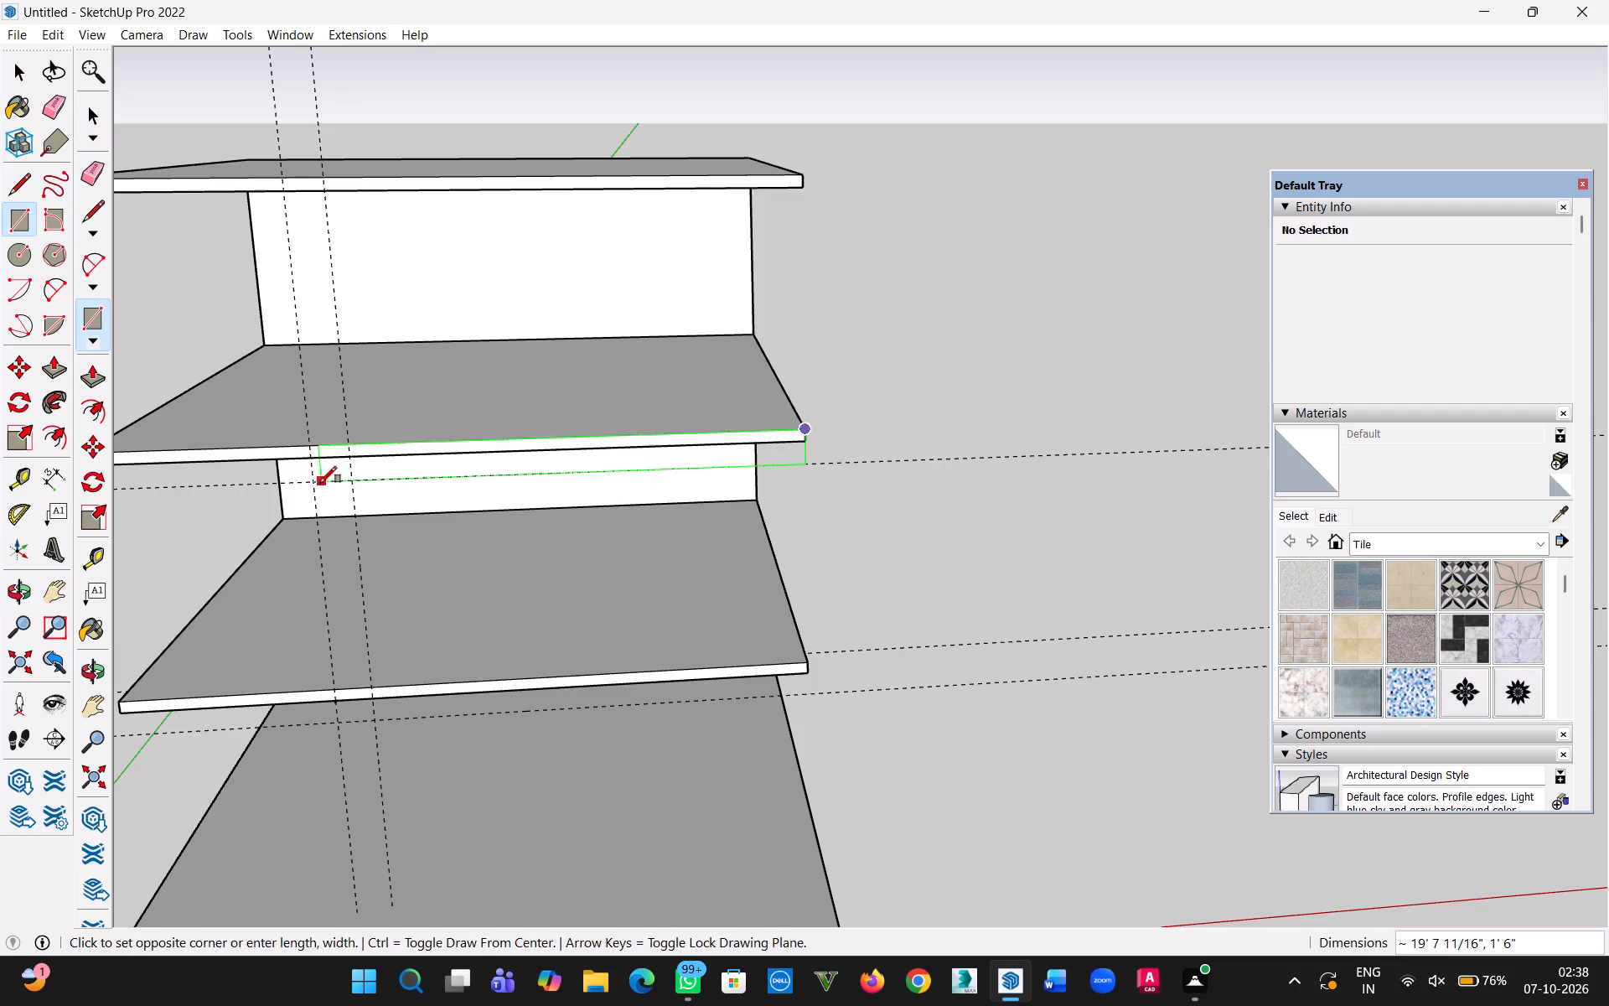
pyautogui.click(317, 482)
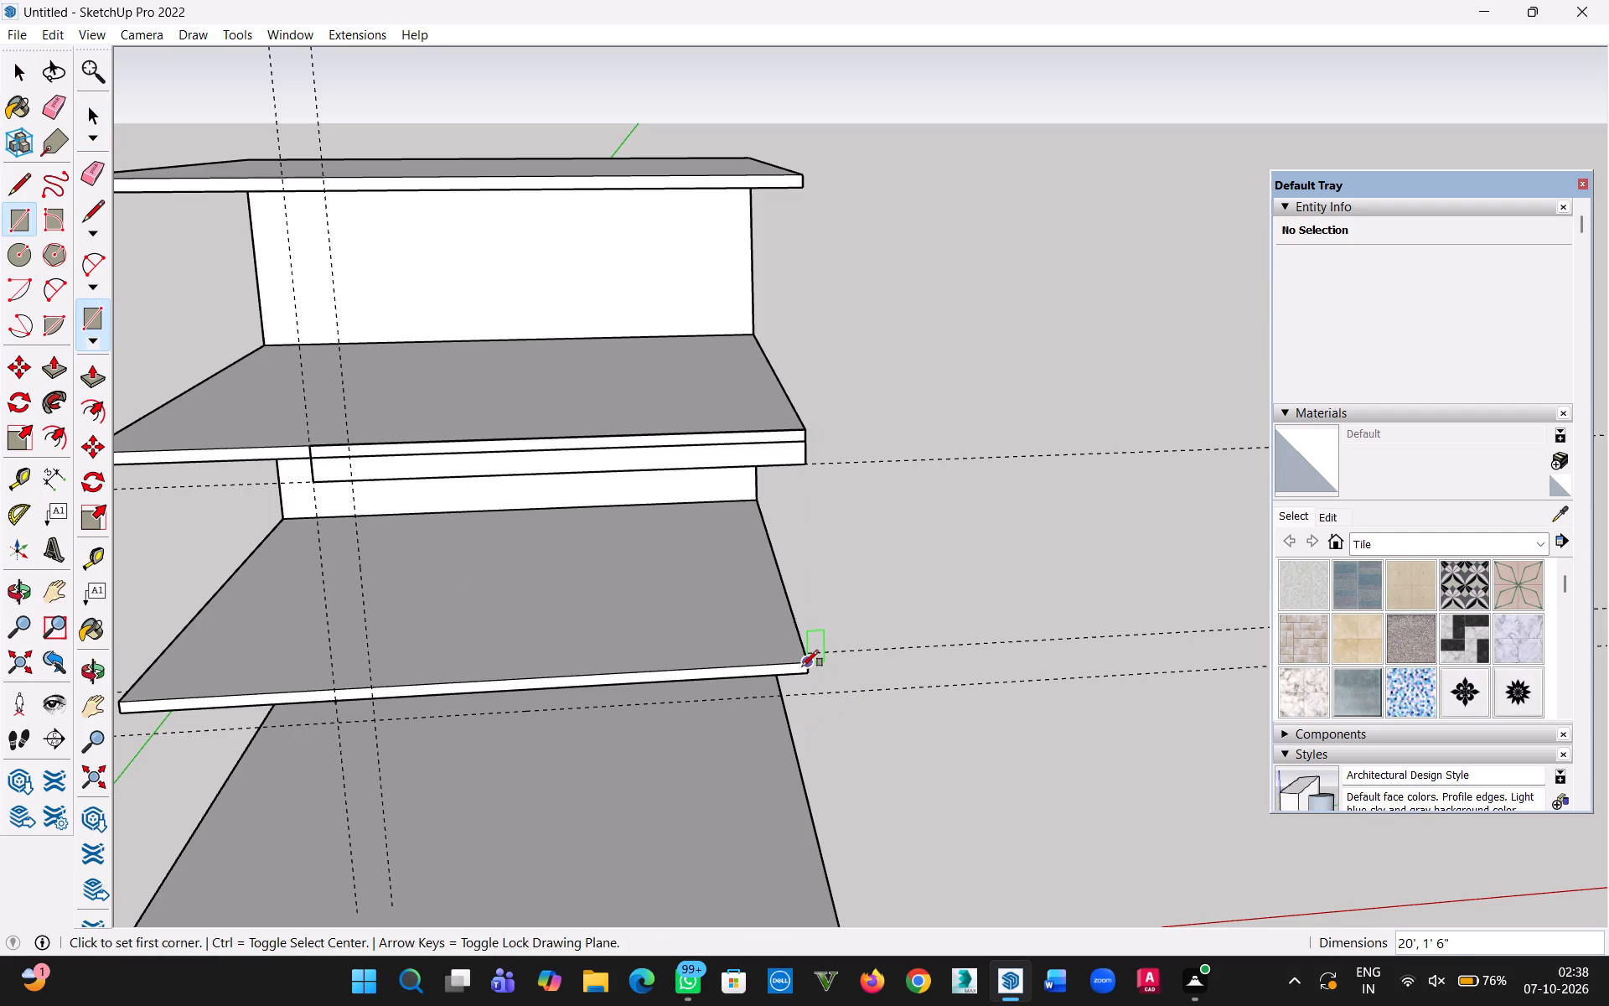
pyautogui.click(802, 666)
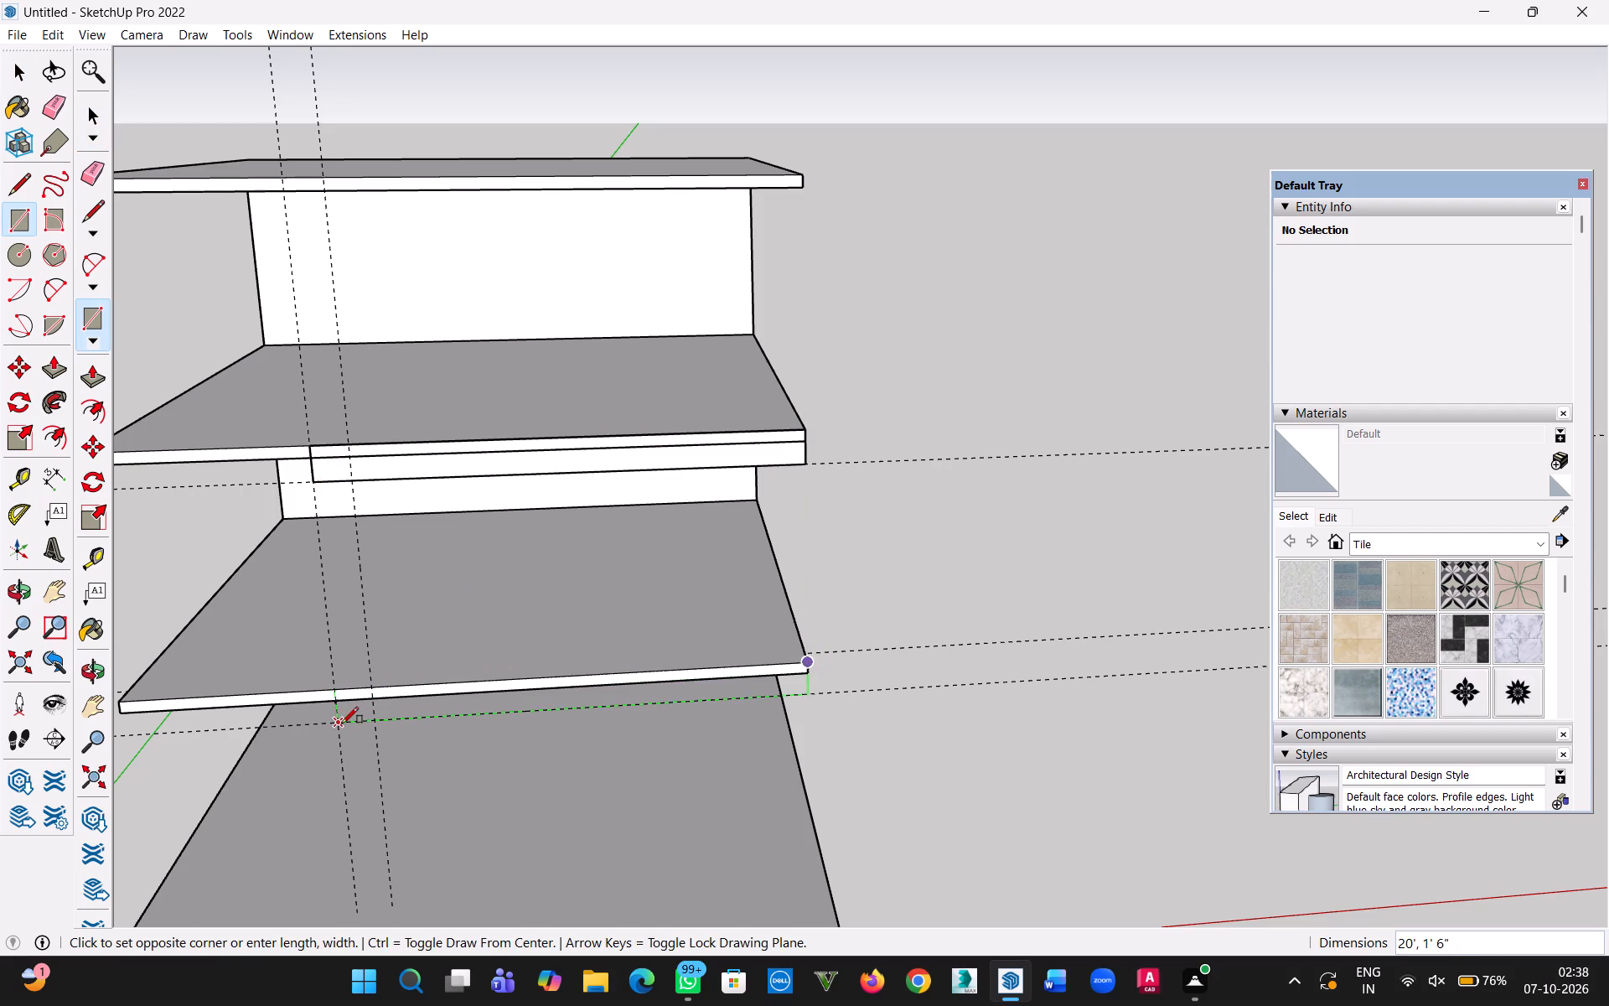
pyautogui.click(342, 723)
pyautogui.click(318, 482)
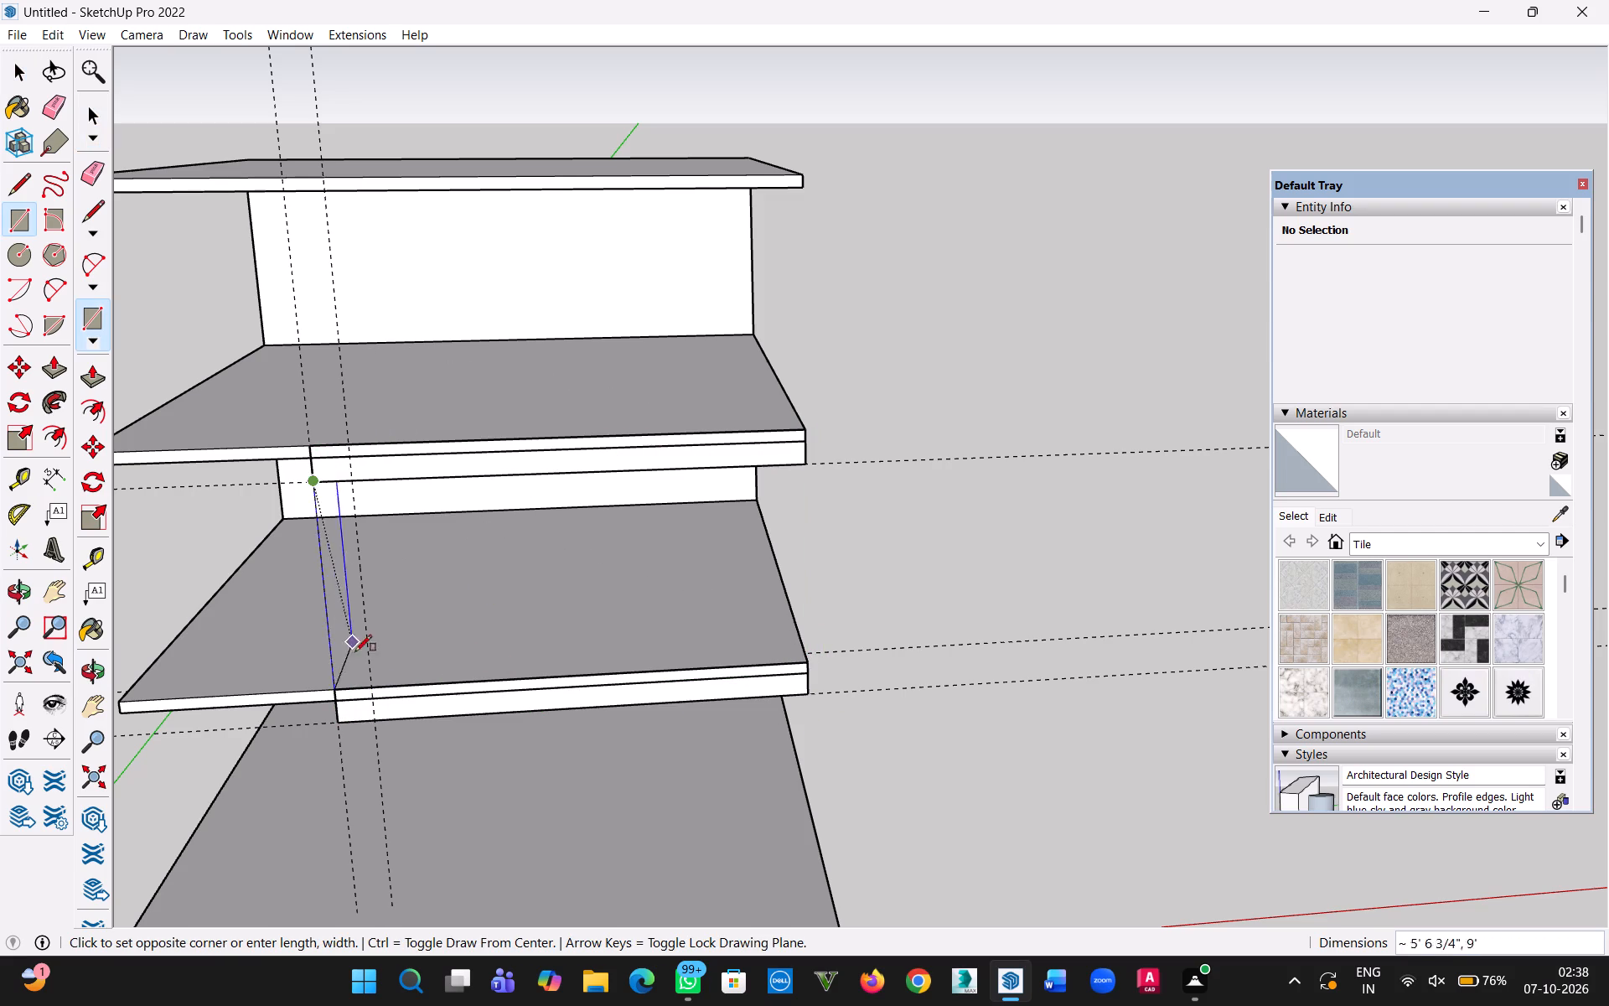
pyautogui.click(369, 686)
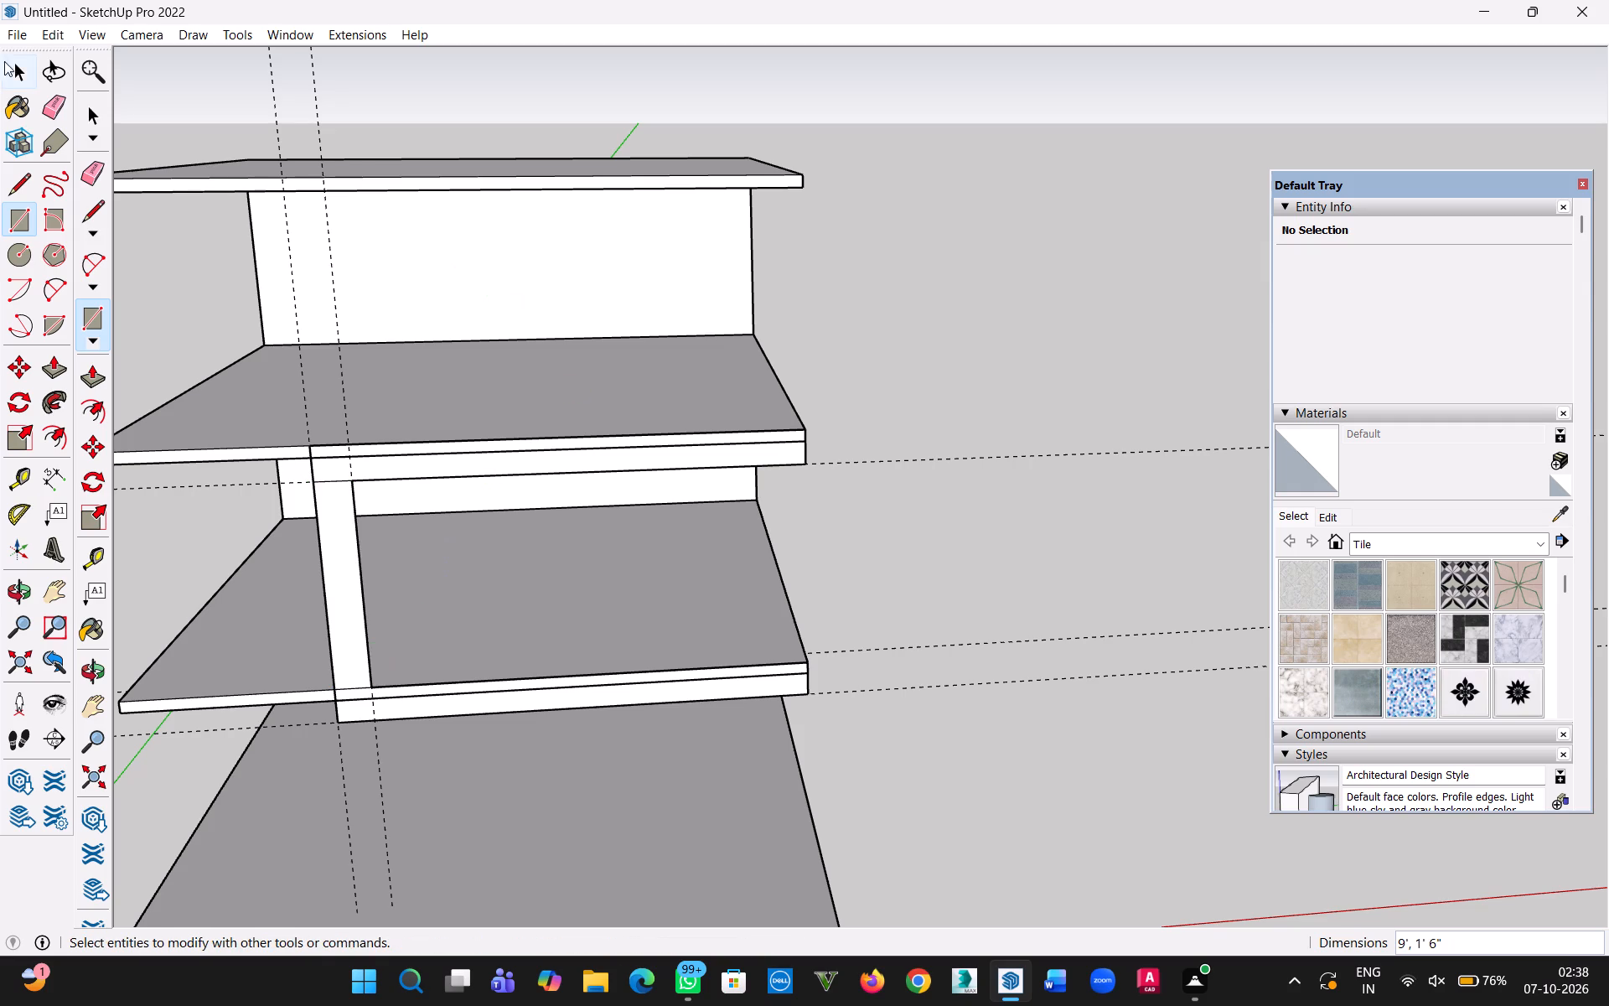
# Delete the two edges separating the upright from the horizontal bands, merging the C shape into one face.
pyautogui.click(16, 69)
pyautogui.click(339, 478)
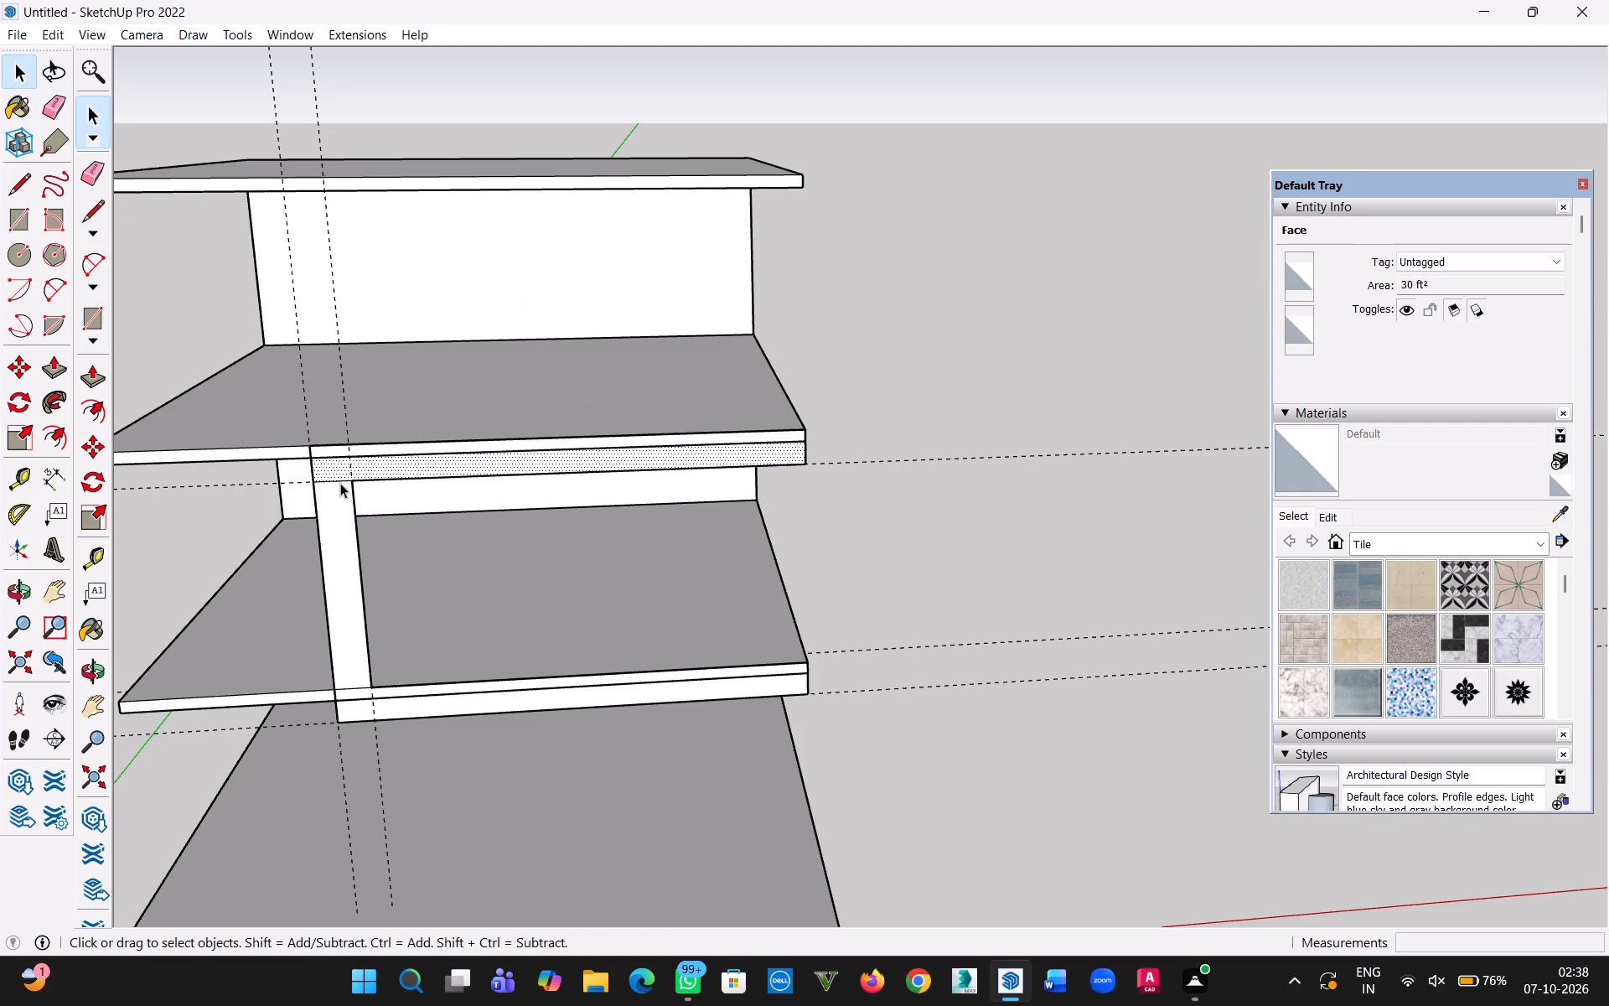
pyautogui.click(340, 483)
pyautogui.press('Delete')
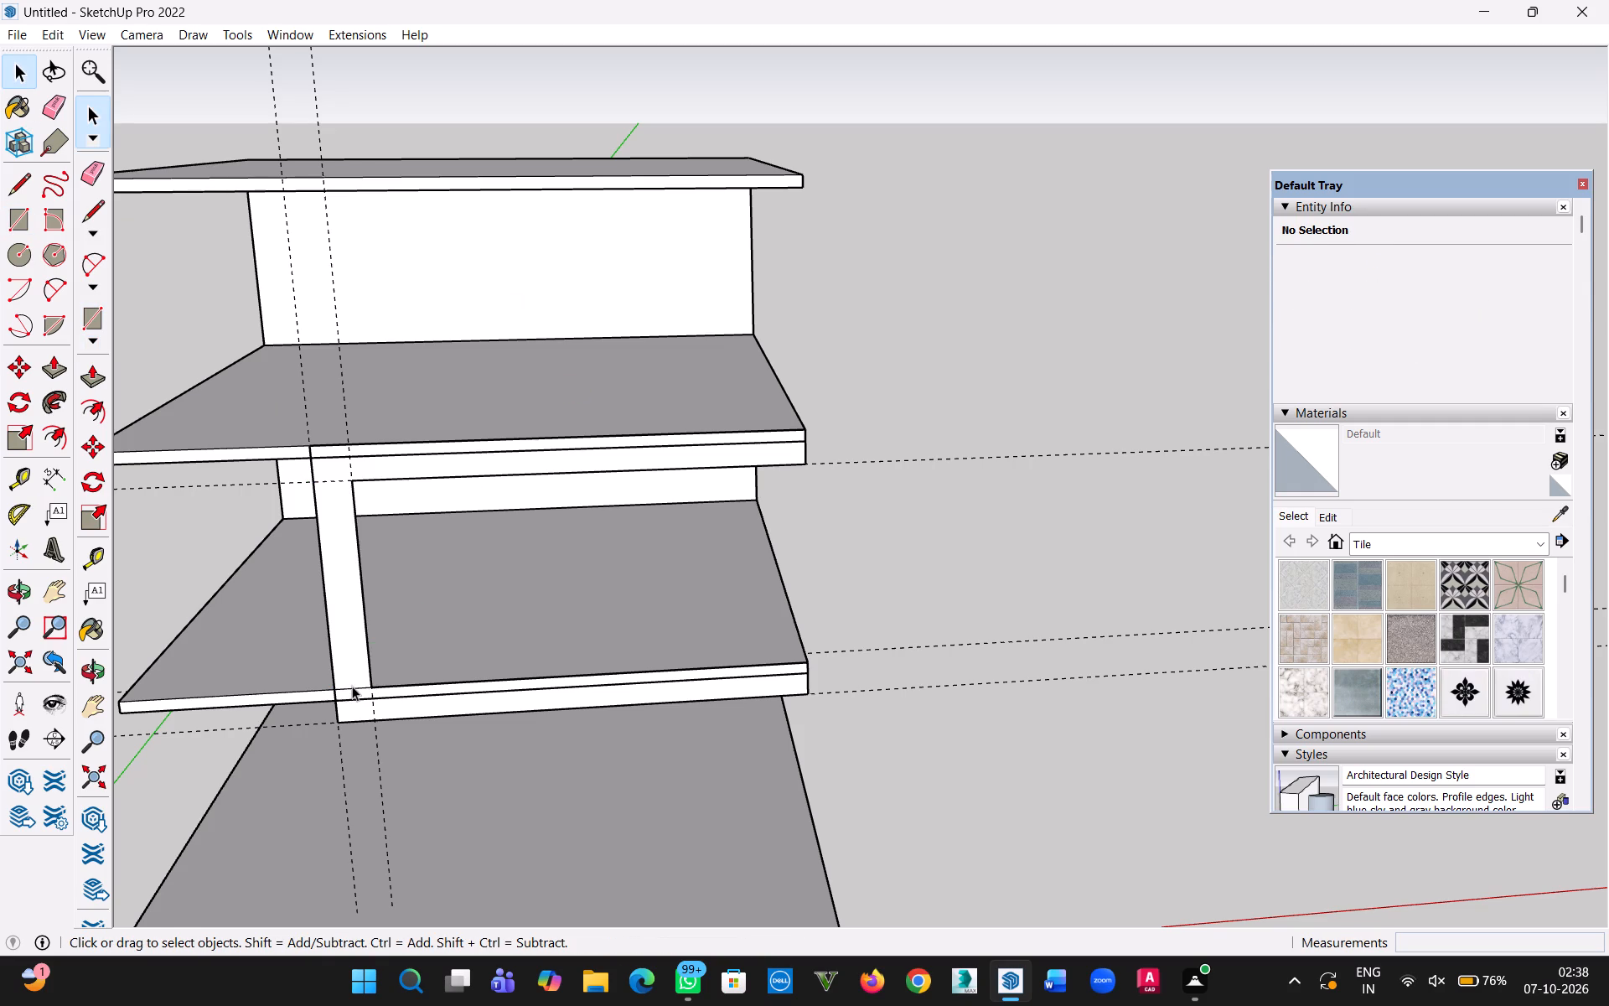
pyautogui.click(352, 686)
pyautogui.press('Delete')
# Extrude the C-shaped frame face 1'6" outward with Push/Pull.
pyautogui.press('p')
pyautogui.click(351, 603)
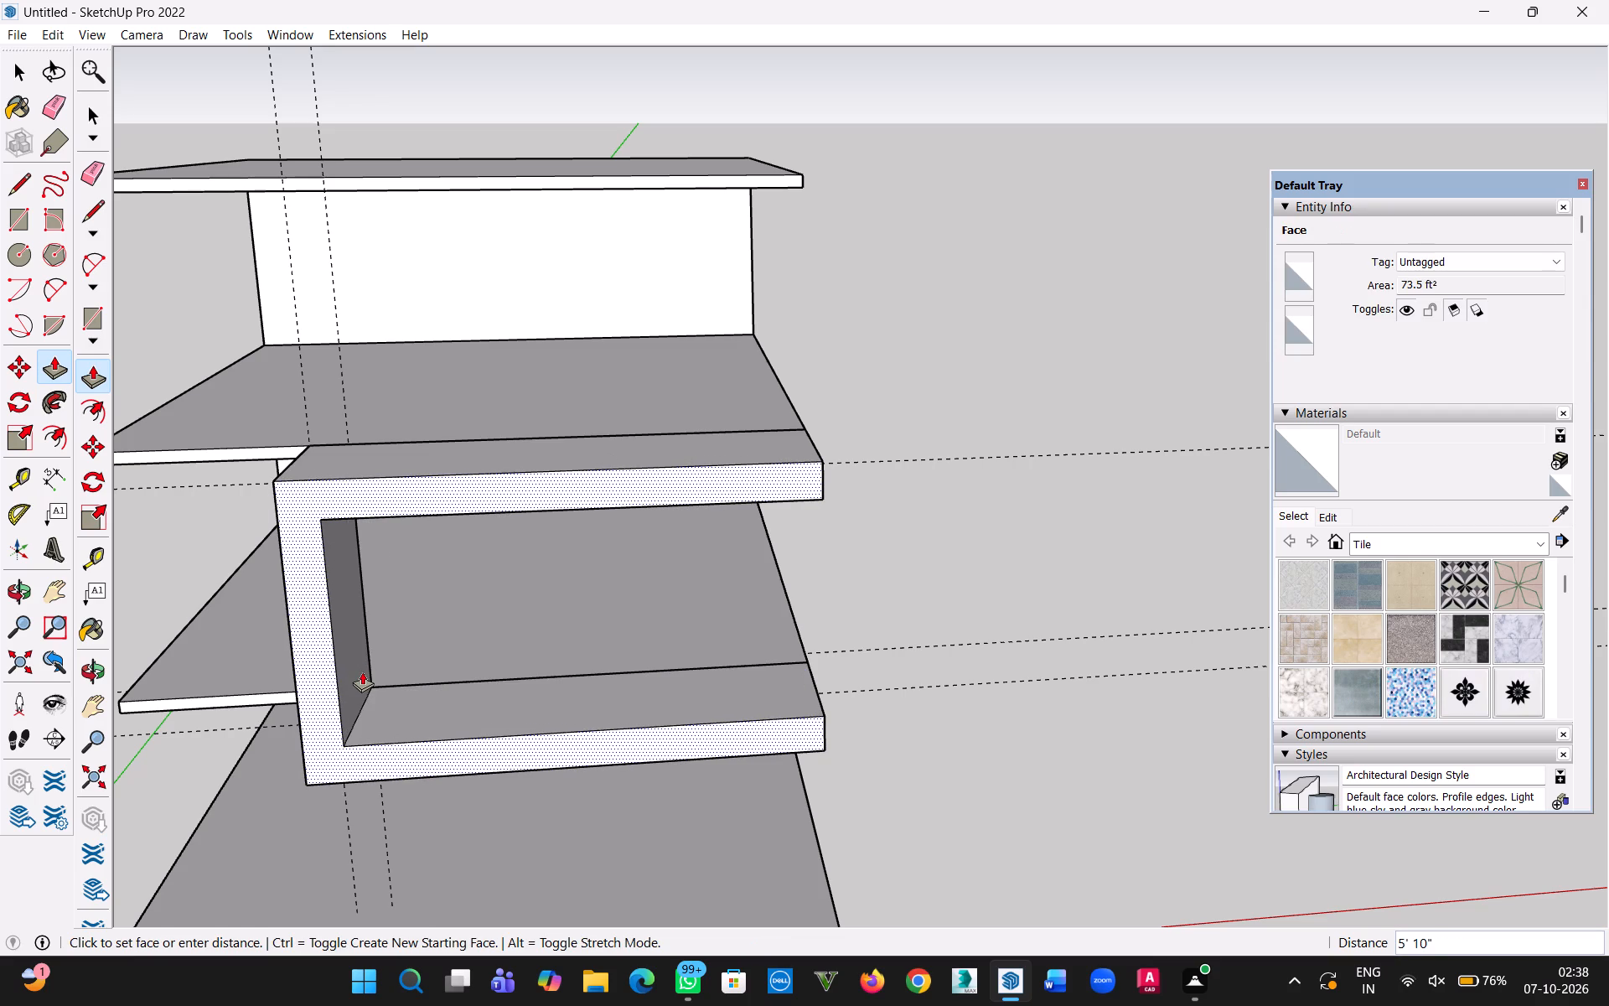
pyautogui.press('1')
pyautogui.write('\'6"')
pyautogui.press('Return')
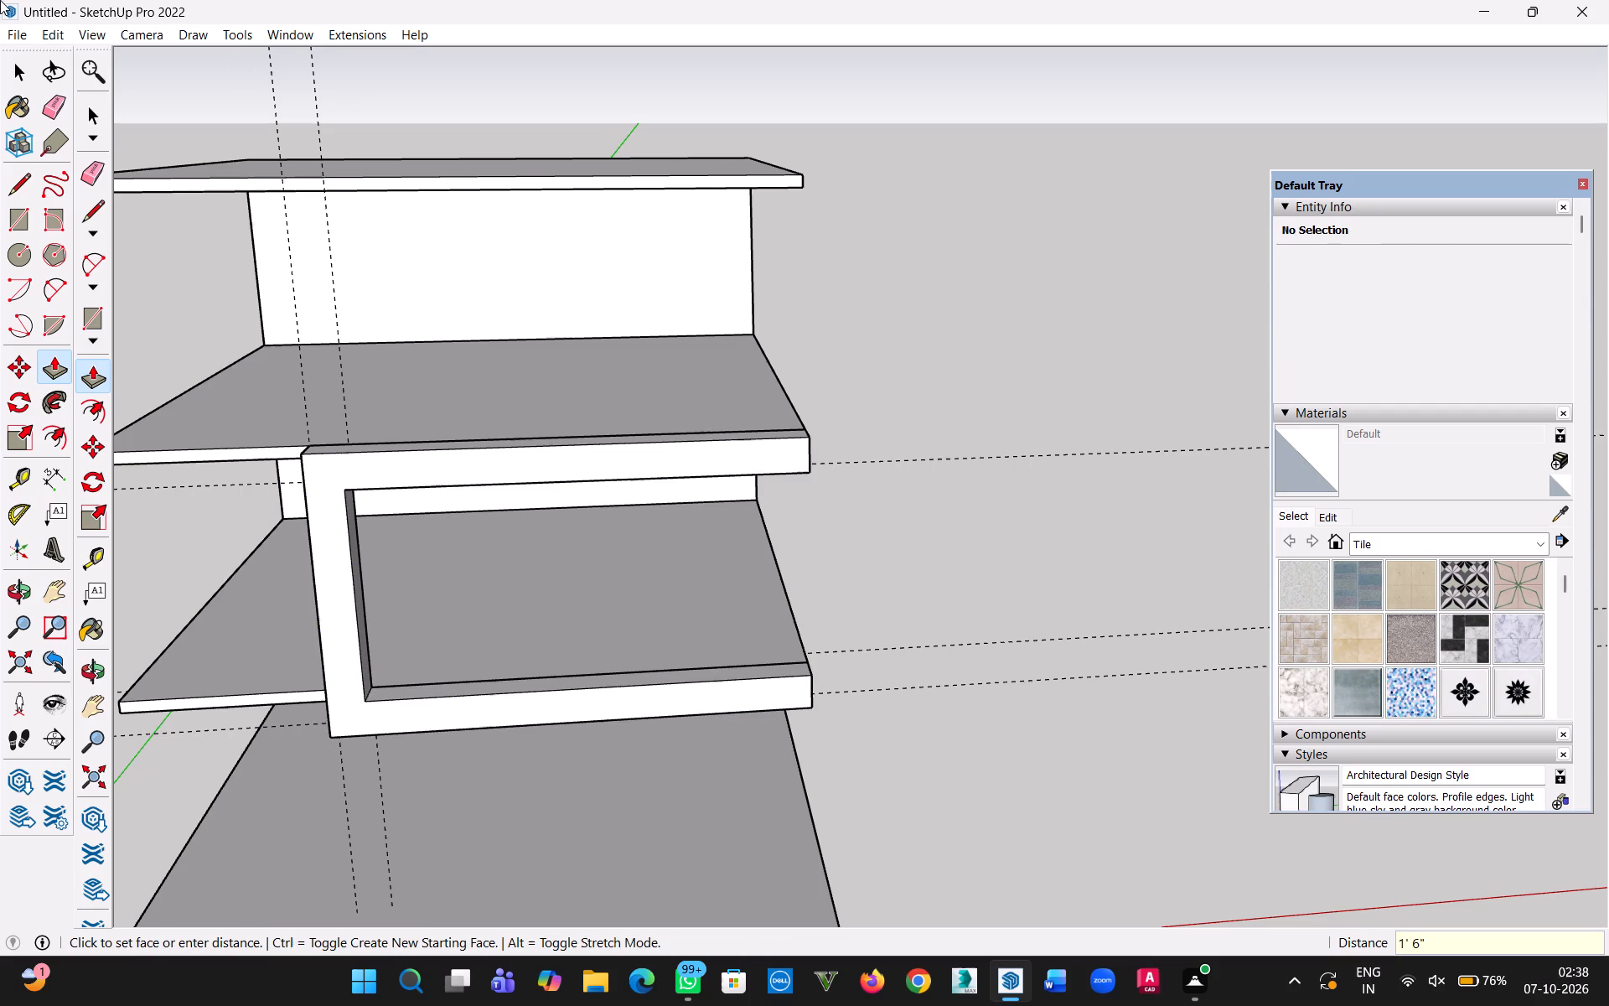
pyautogui.click(29, 71)
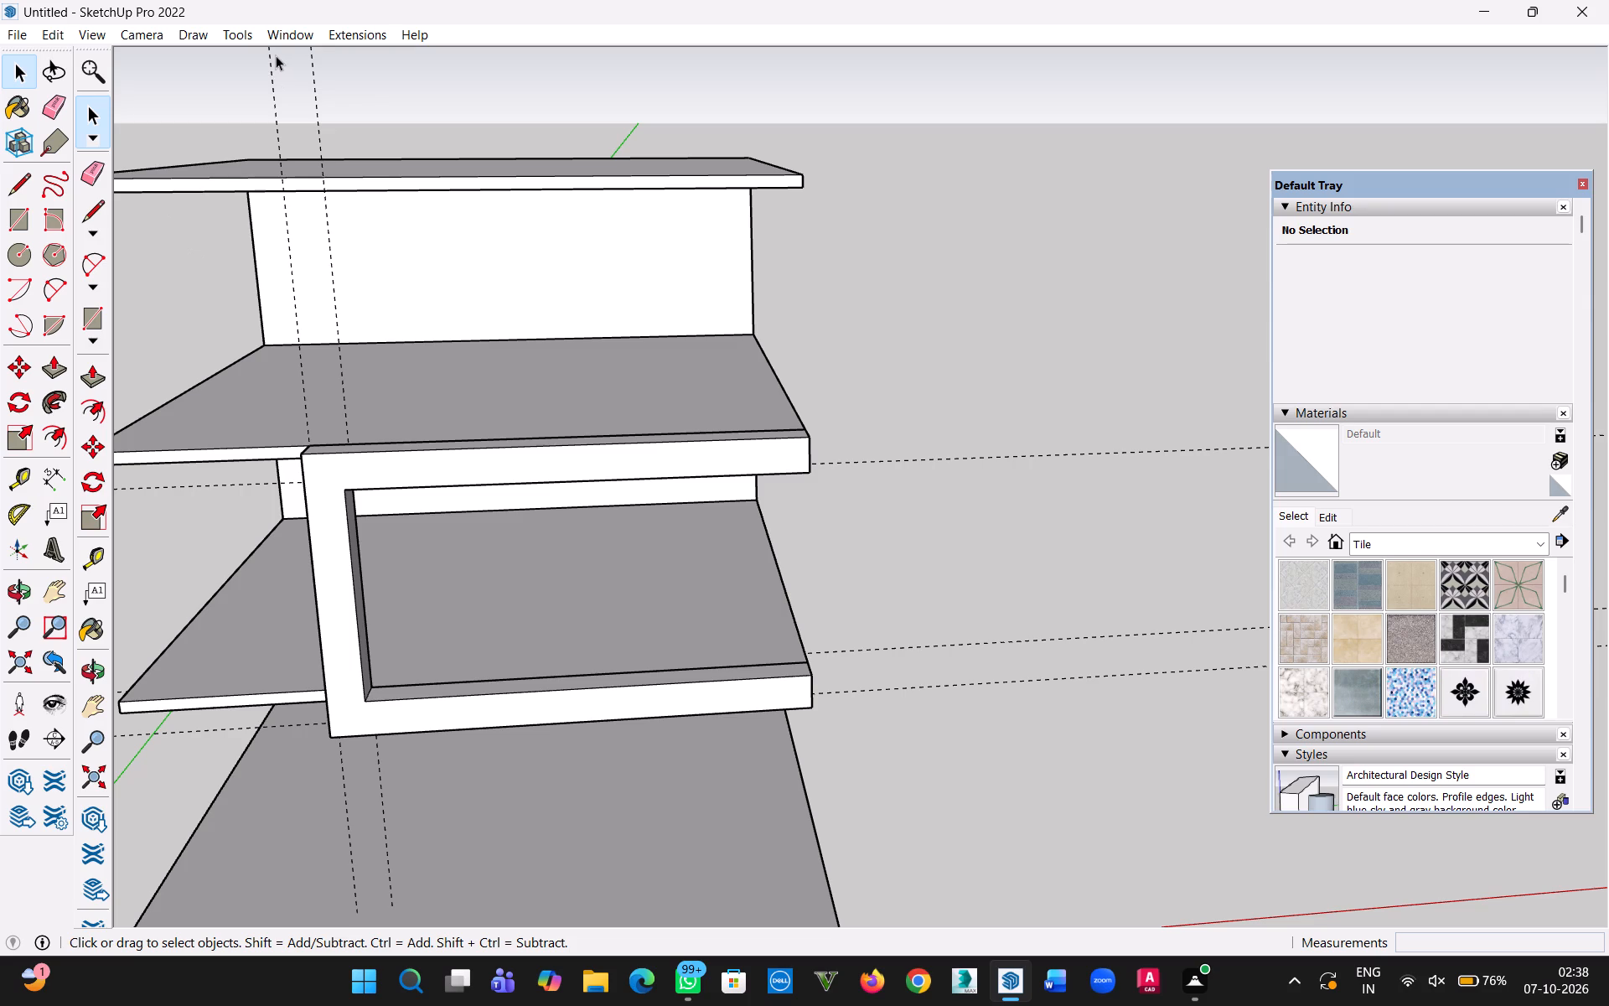
# Examine the extruded C-shaped frame against the slabs from above and below.
pyautogui.scroll(-3, 445, 199)
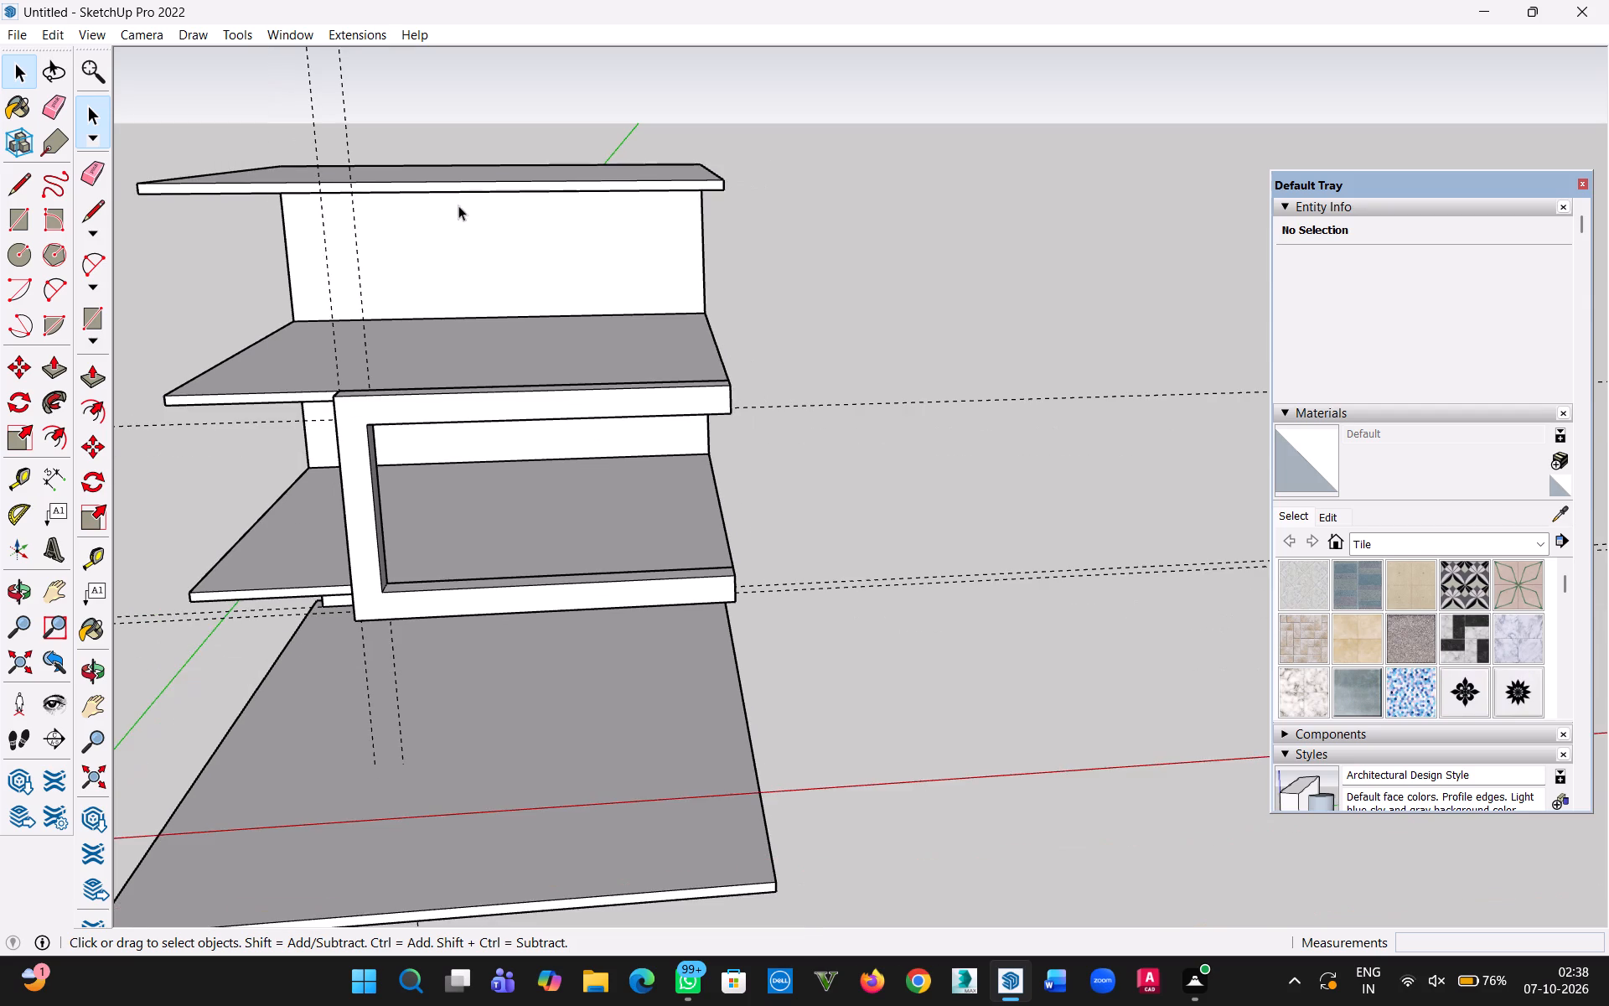
pyautogui.scroll(4, 487, 289)
pyautogui.moveTo(551, 498); pyautogui.dragTo(582, 278, button='middle')
pyautogui.moveTo(582, 272); pyautogui.dragTo(576, 239, button='middle')
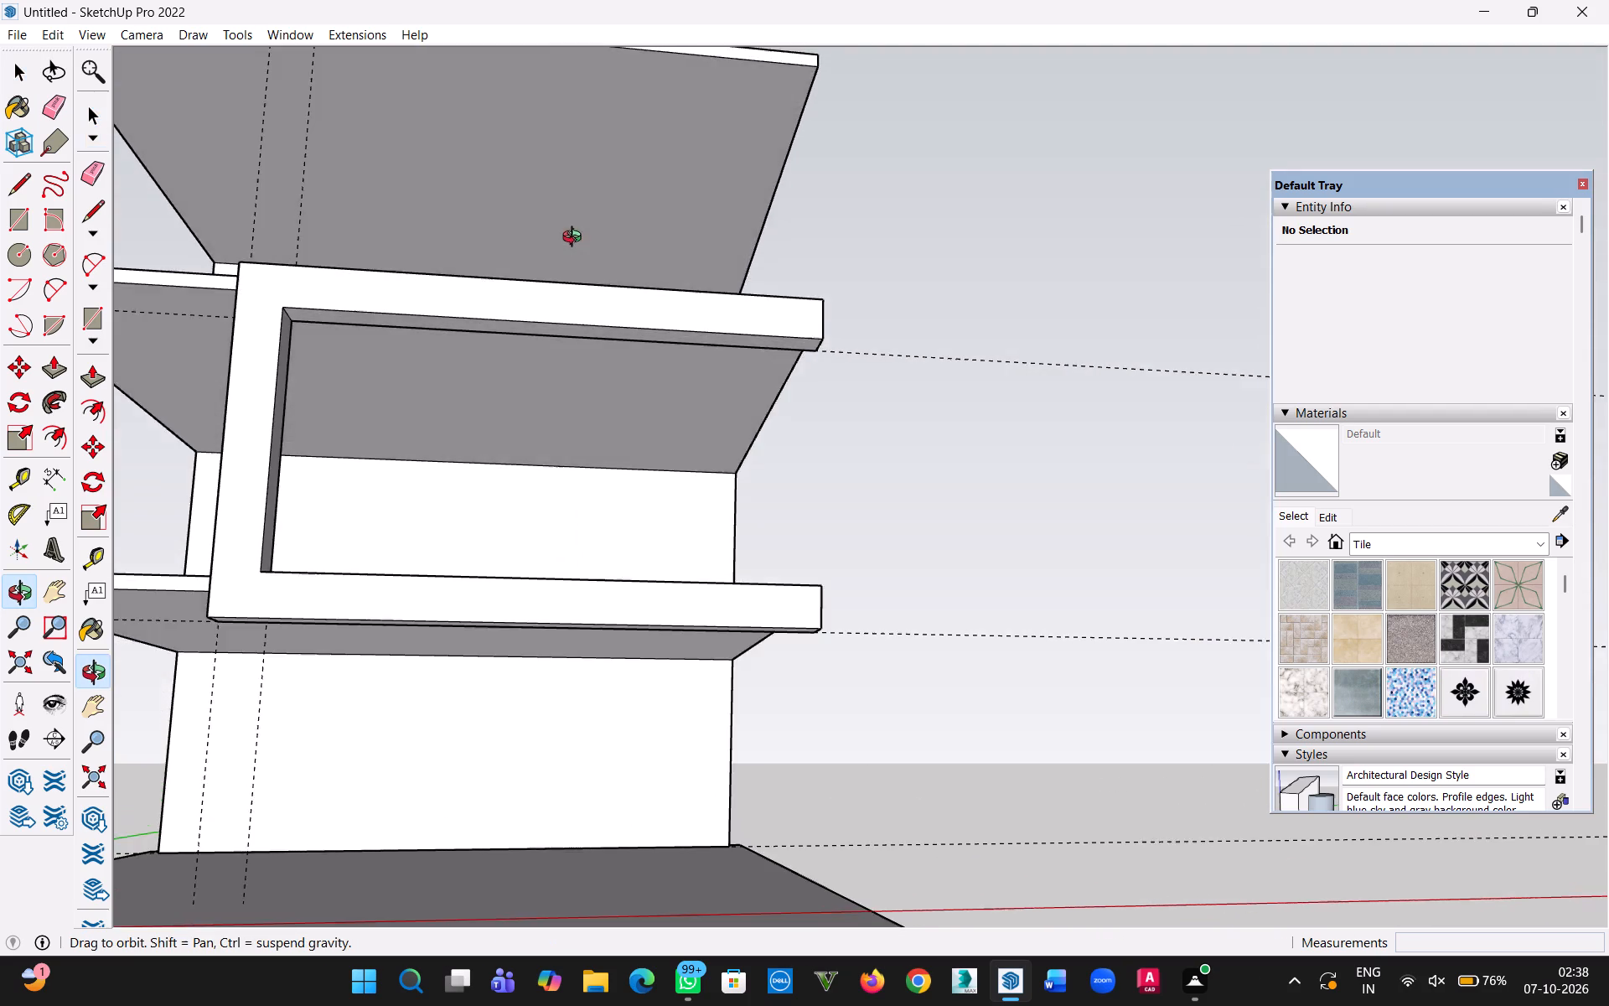
pyautogui.moveTo(576, 239); pyautogui.dragTo(544, 436, button='middle')
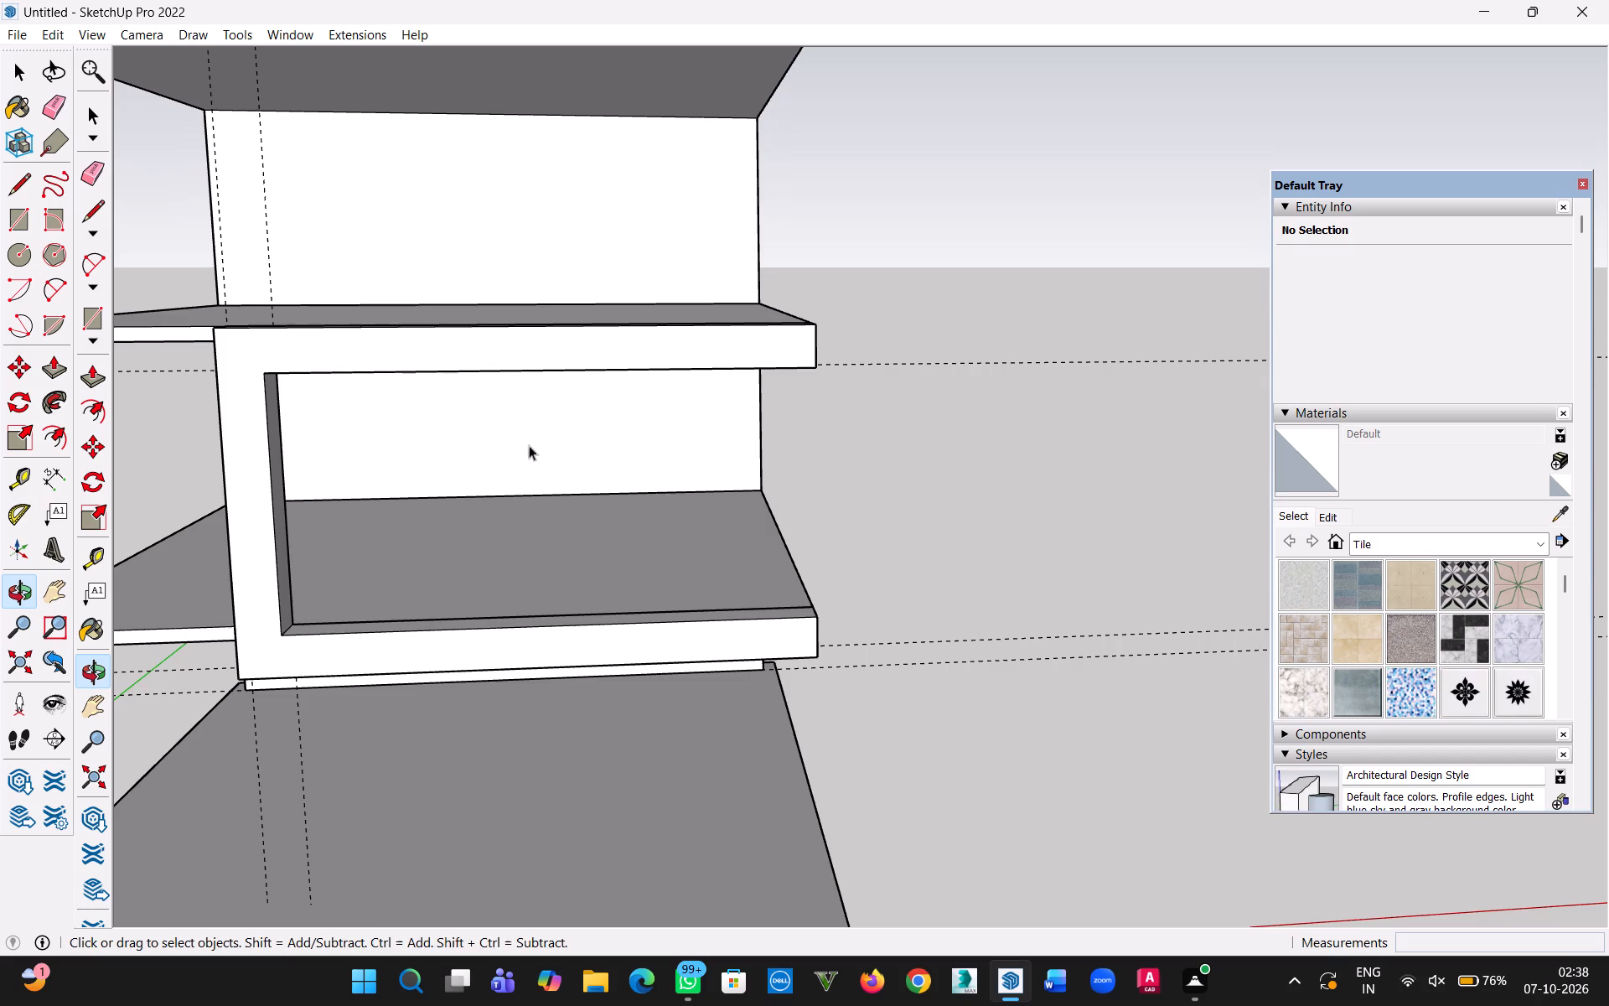
pyautogui.scroll(-3, 499, 468)
pyautogui.scroll(2, 502, 470)
pyautogui.press('h')
pyautogui.moveTo(496, 474); pyautogui.dragTo(612, 496)
pyautogui.moveTo(574, 509); pyautogui.dragTo(603, 469, button='middle')
pyautogui.moveTo(601, 470); pyautogui.dragTo(577, 521, button='middle')
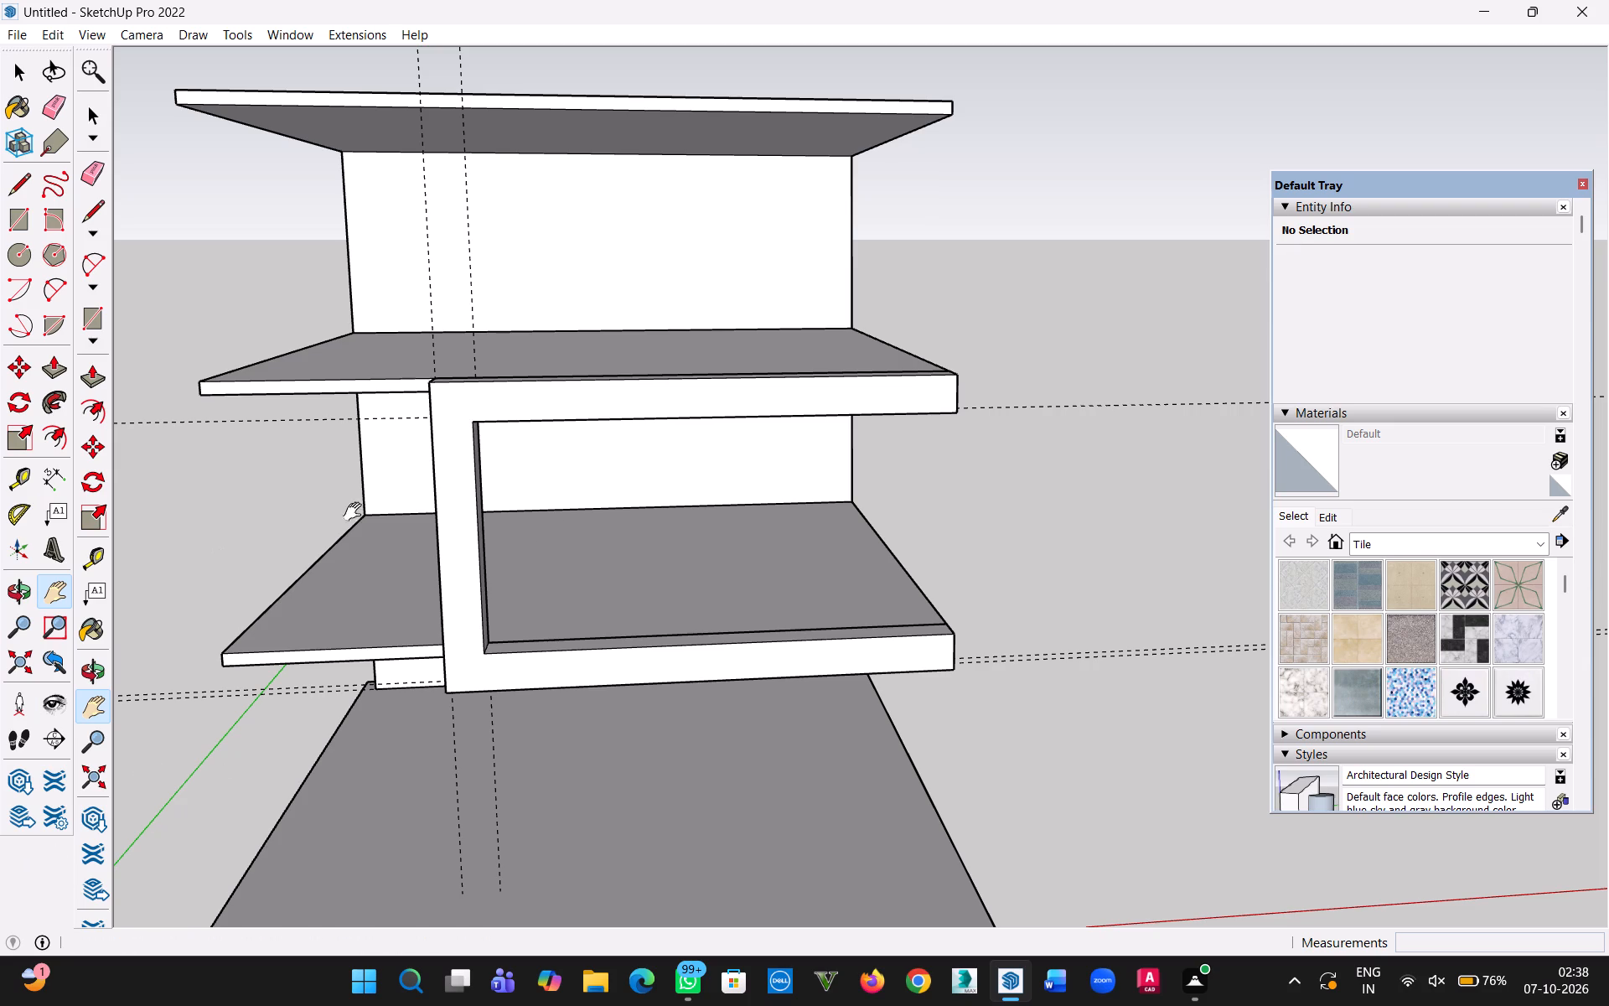
pyautogui.click(538, 421)
# Make a group from all the connected geometry of the C-shaped frame.
pyautogui.click(13, 65)
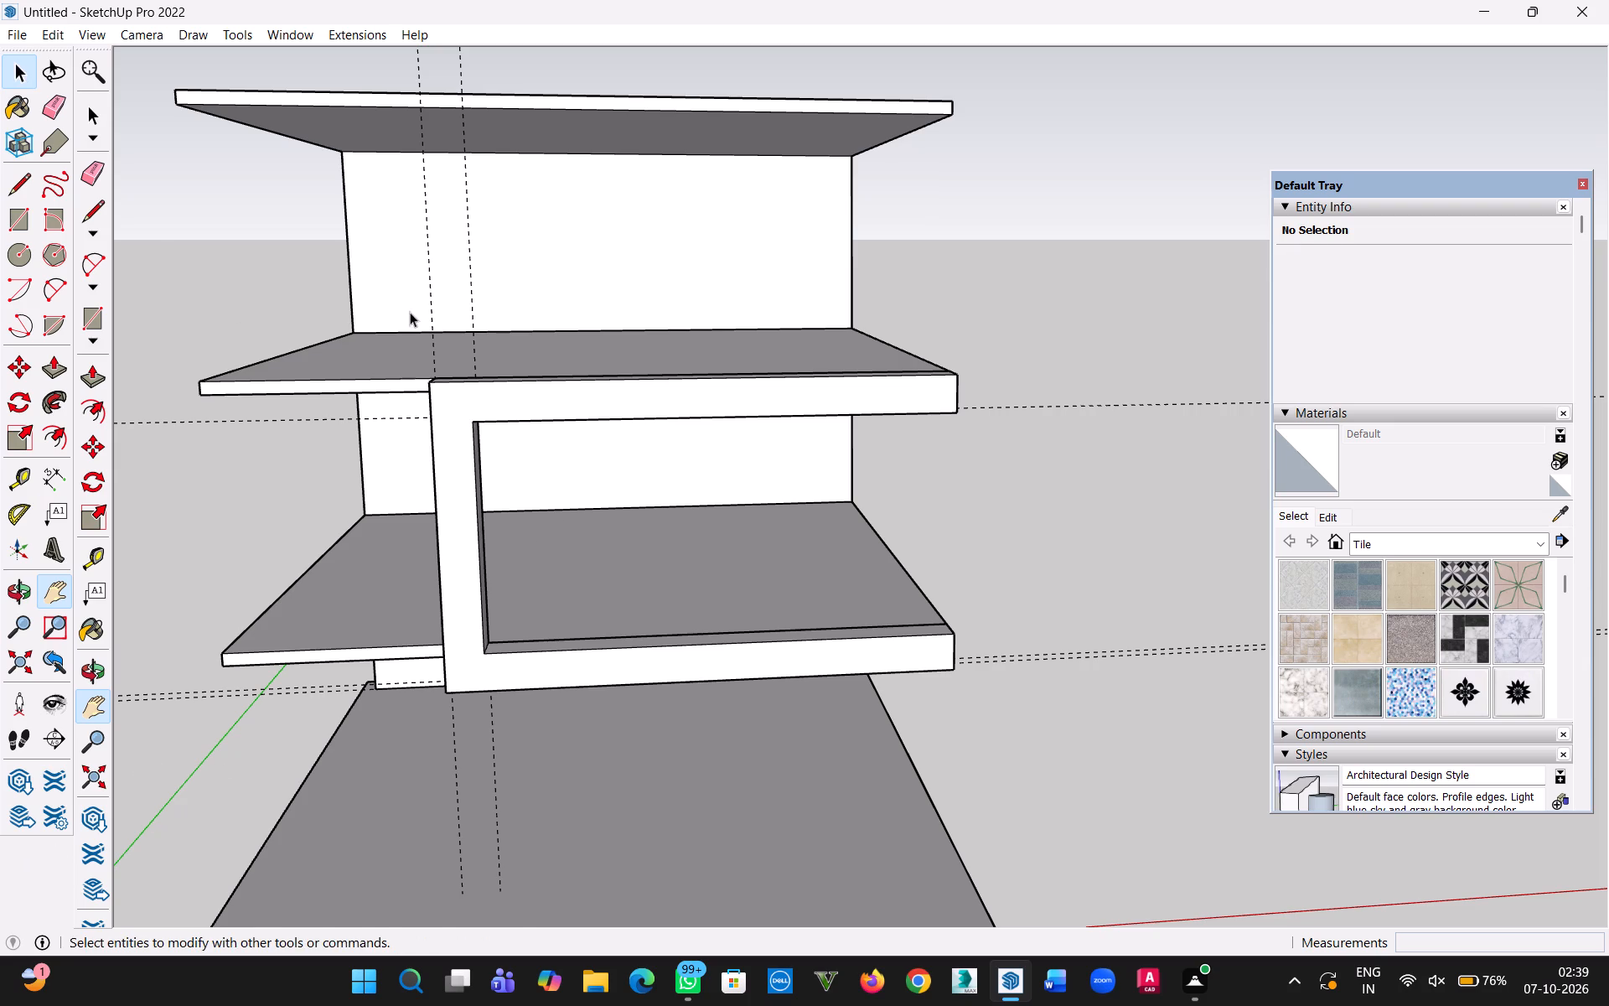
pyautogui.tripleClick(519, 390)
pyautogui.tripleClick(521, 399)
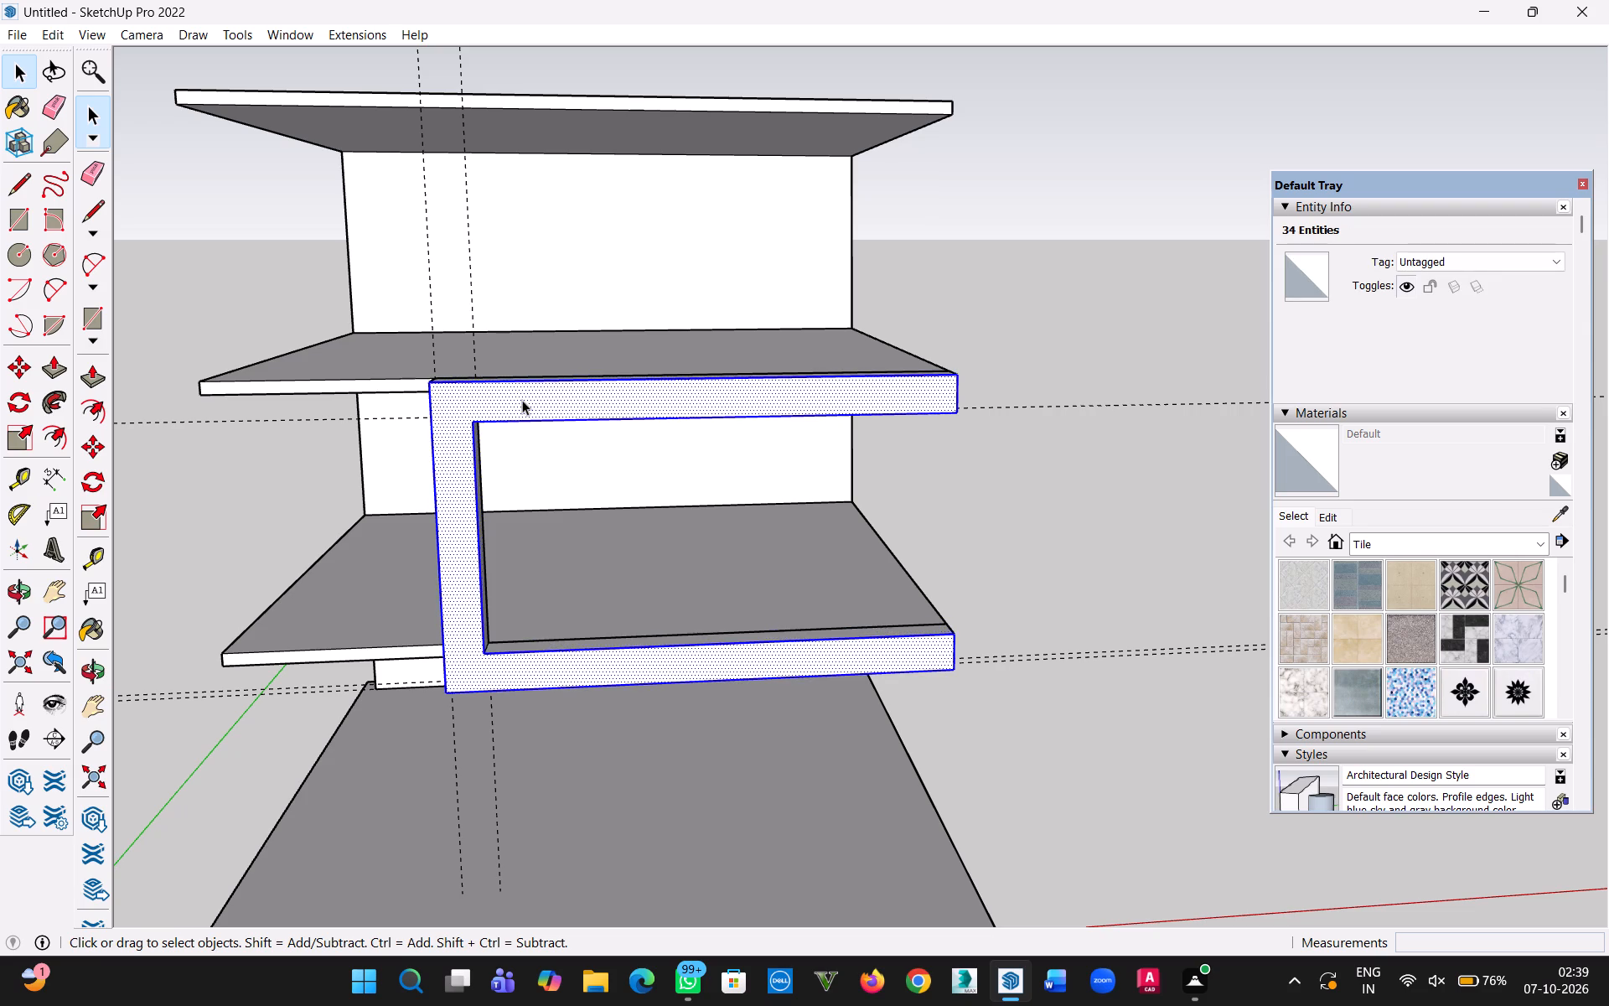
pyautogui.click(522, 400)
pyautogui.rightClick(522, 400)
pyautogui.click(594, 580)
# Open the middle storey's group and push the front face of the slab beside the frame's upper arm back about 3'.
pyautogui.moveTo(726, 537); pyautogui.dragTo(723, 539, button='middle')
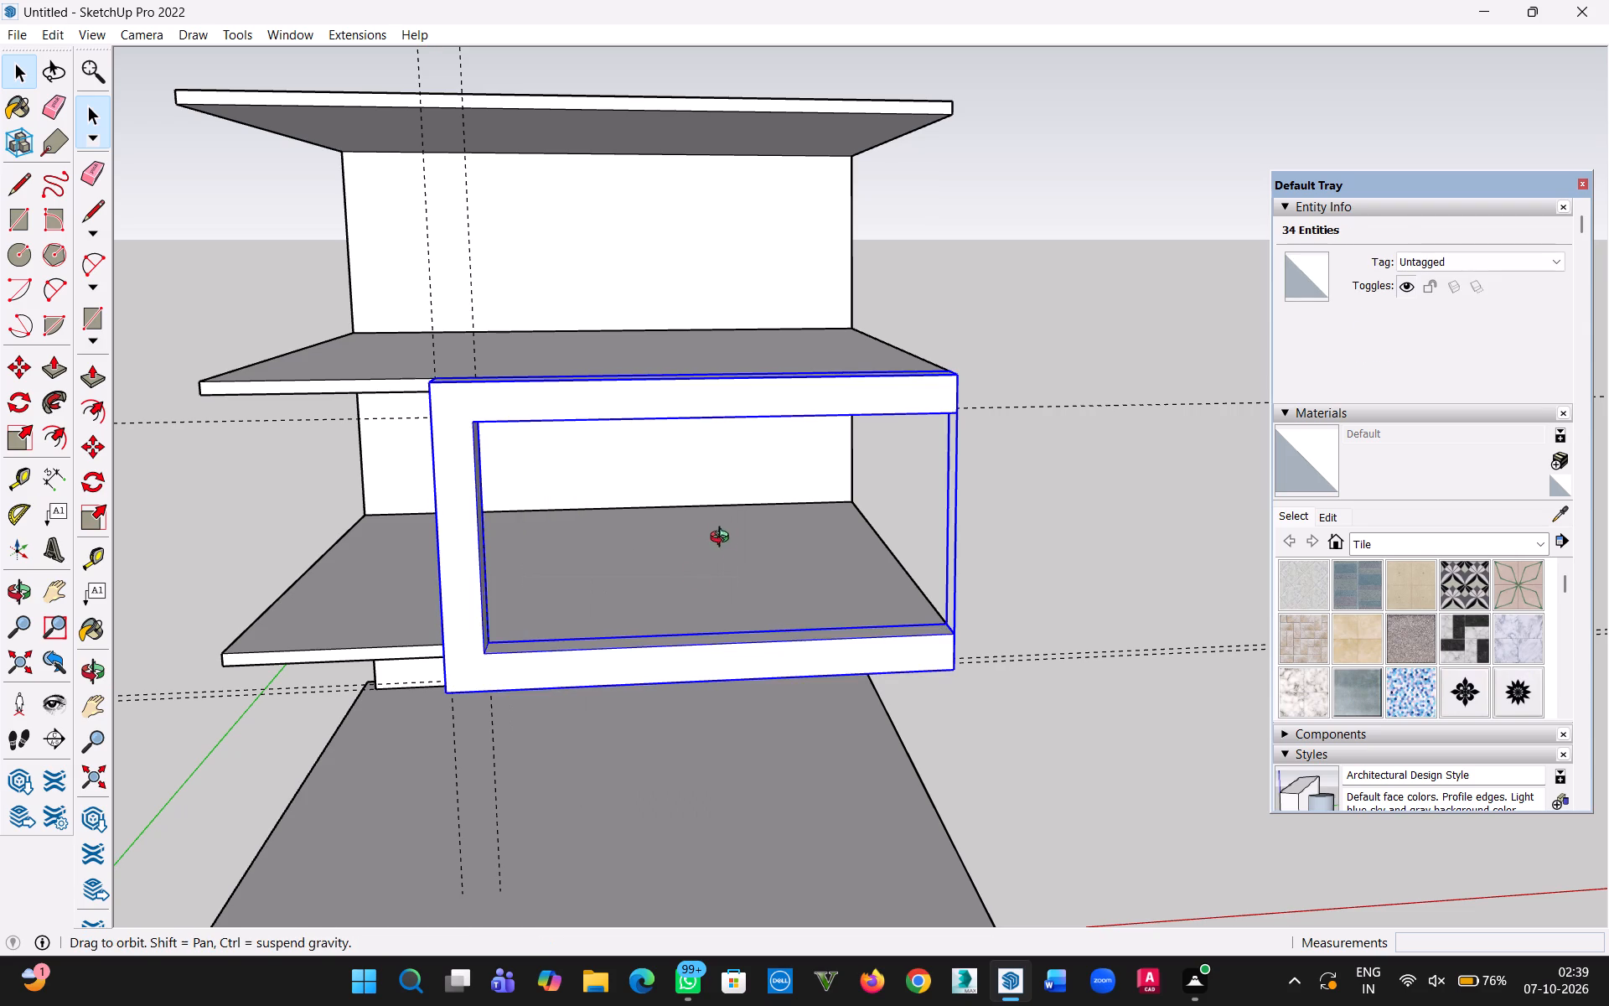
pyautogui.moveTo(723, 539); pyautogui.dragTo(770, 532, button='middle')
pyautogui.scroll(-5, 555, 394)
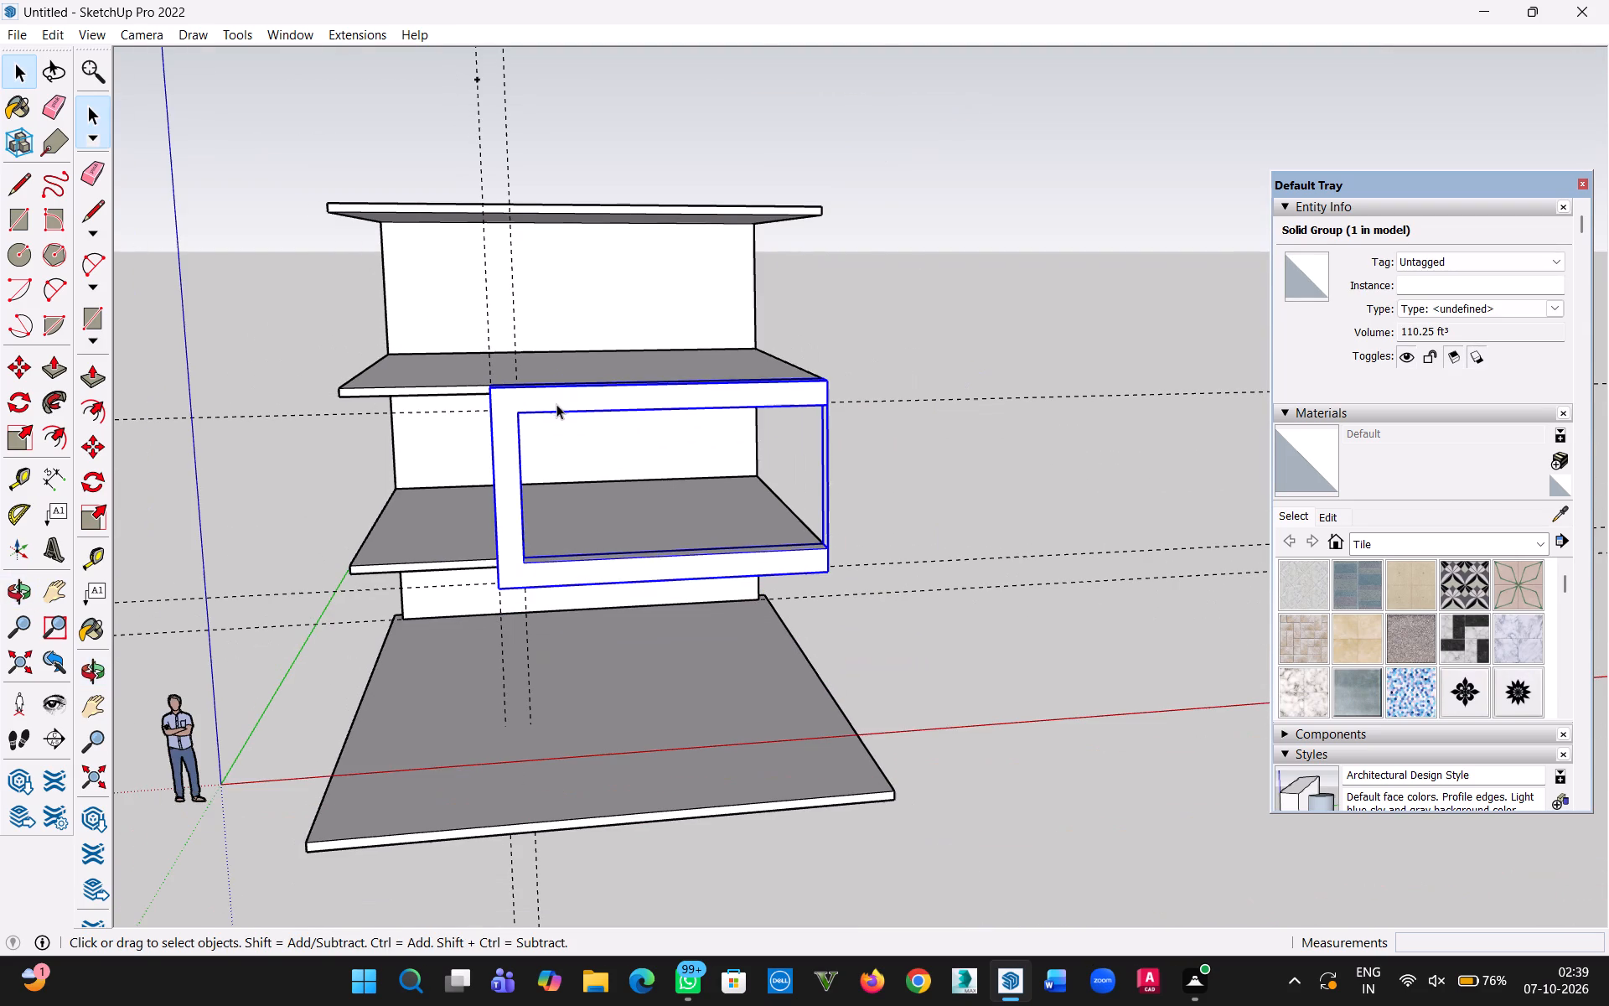
pyautogui.click(204, 382)
pyautogui.click(388, 395)
pyautogui.click(412, 373)
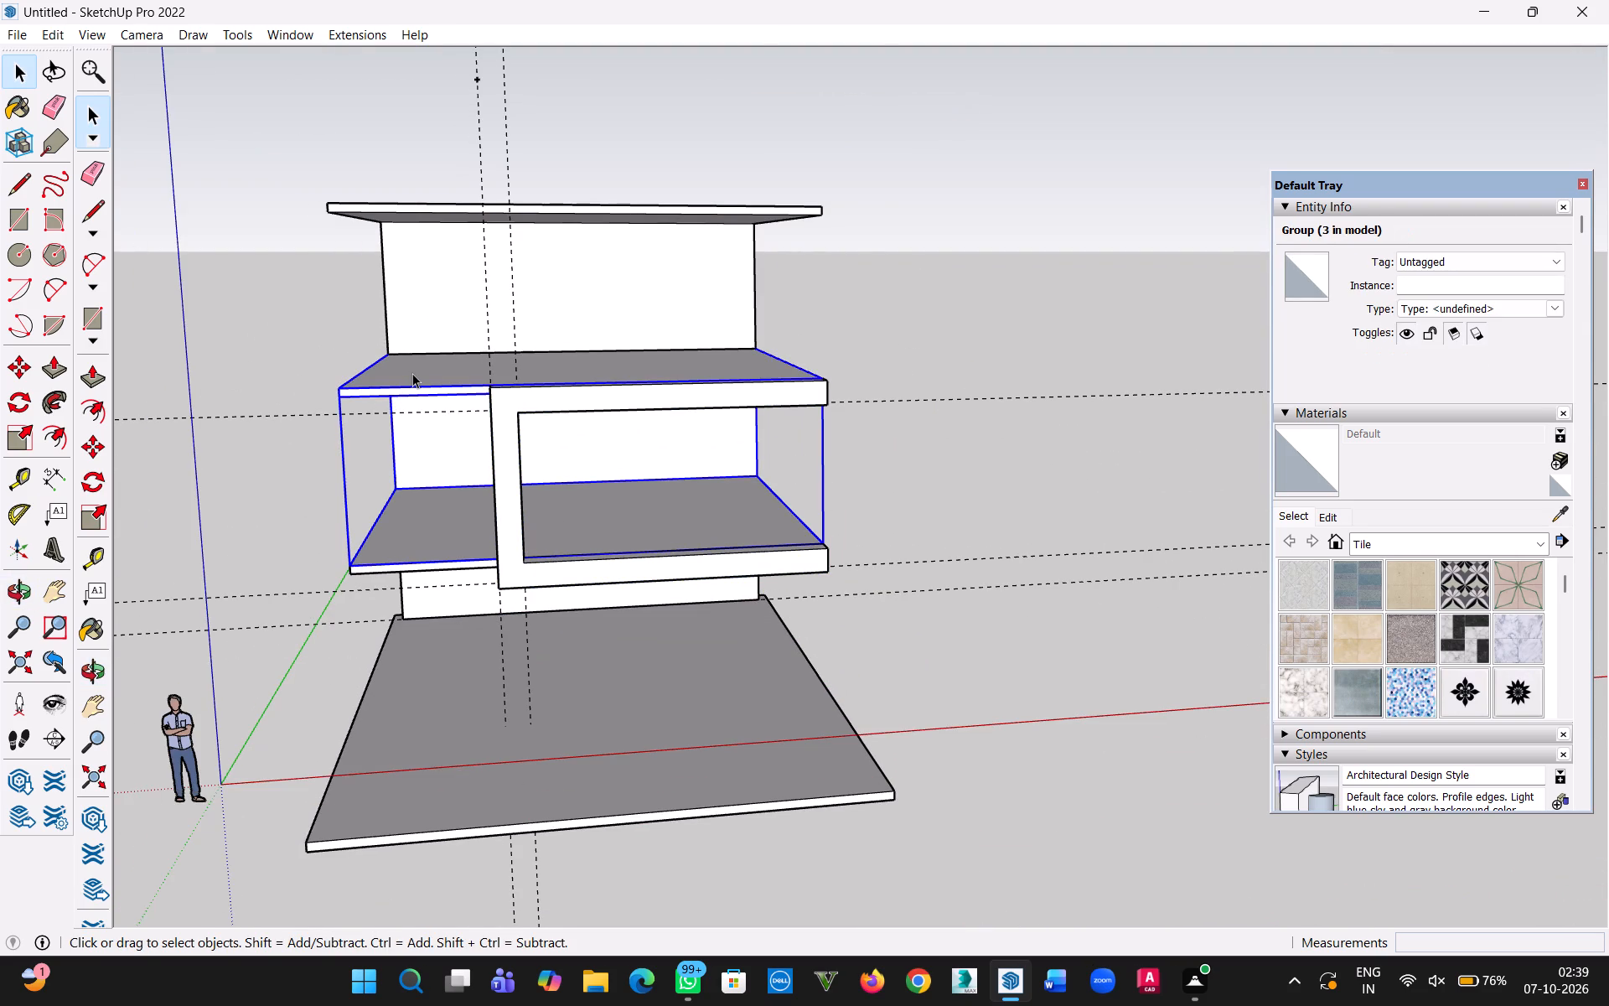
pyautogui.tripleClick(458, 302)
pyautogui.click(396, 459)
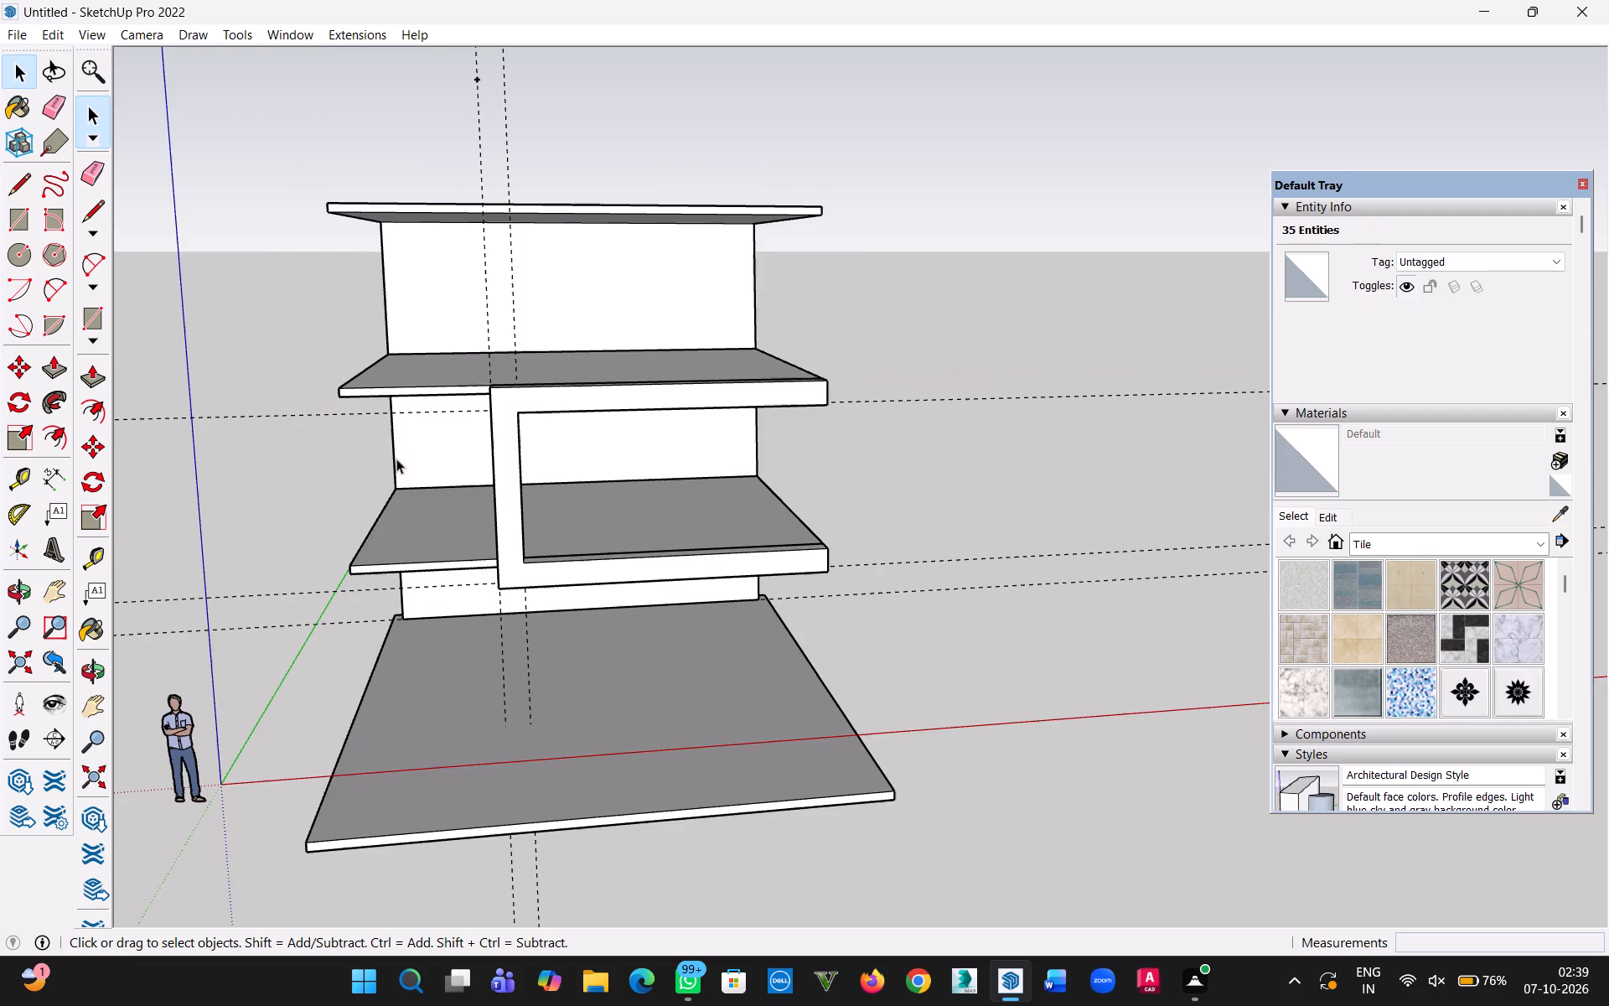
pyautogui.doubleClick(414, 458)
pyautogui.moveTo(375, 473); pyautogui.dragTo(737, 482, button='middle')
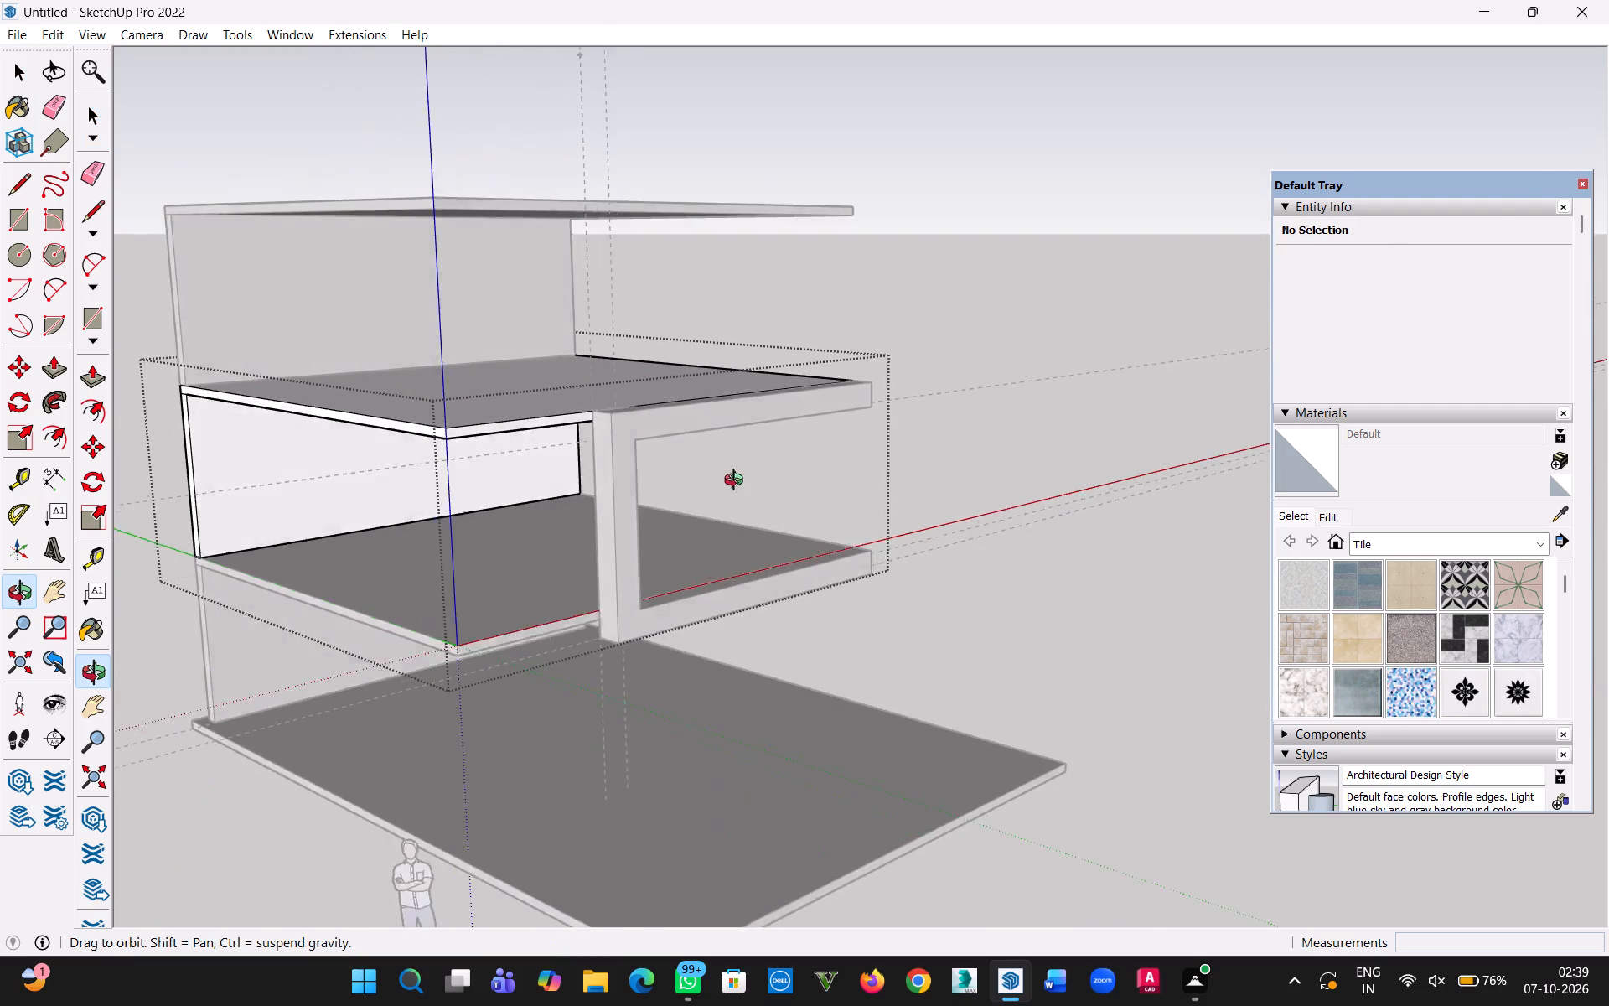
pyautogui.moveTo(737, 482); pyautogui.dragTo(743, 510, button='middle')
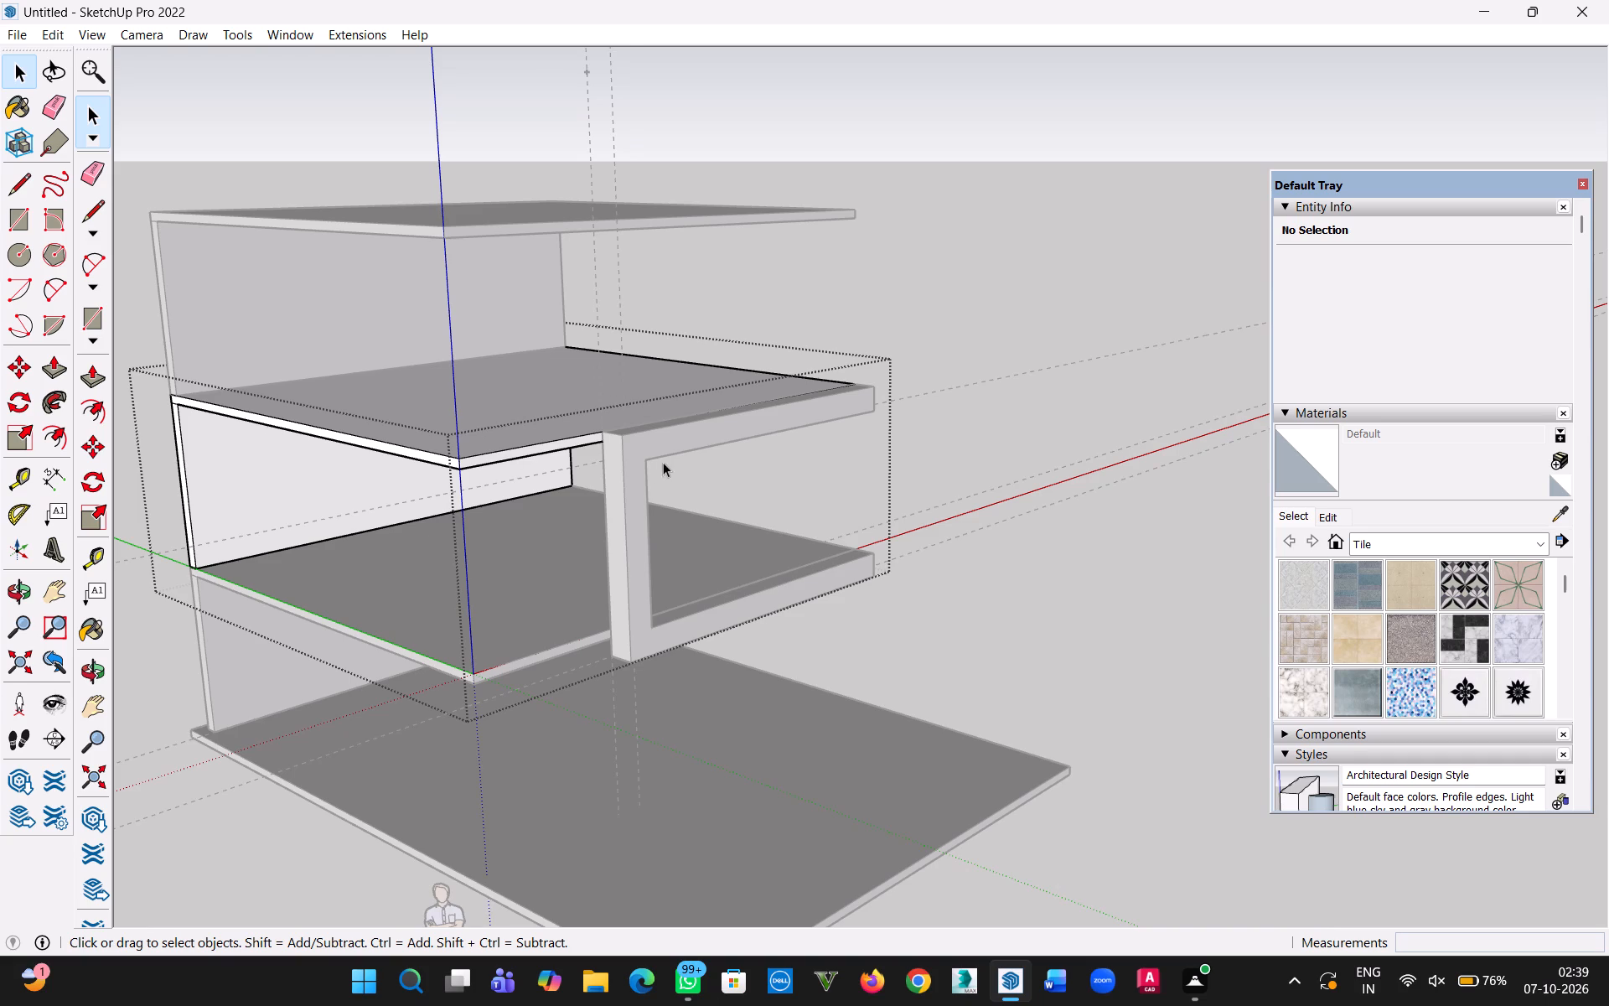
pyautogui.scroll(3, 538, 459)
pyautogui.press('p')
pyautogui.click(499, 443)
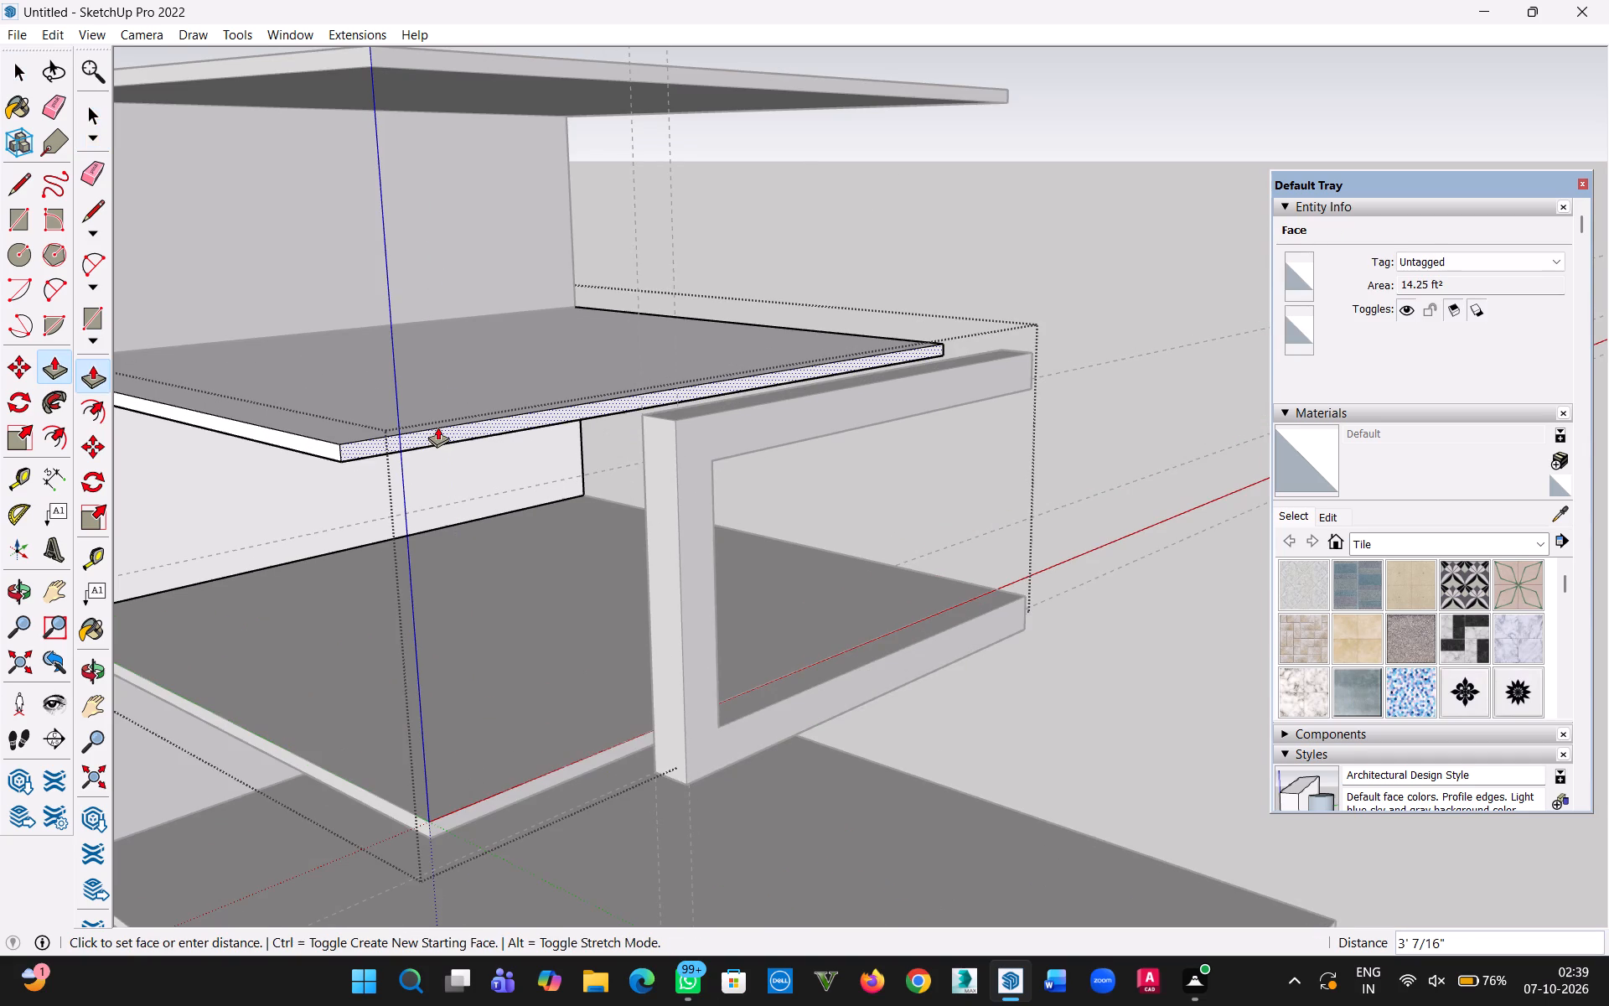
pyautogui.click(437, 427)
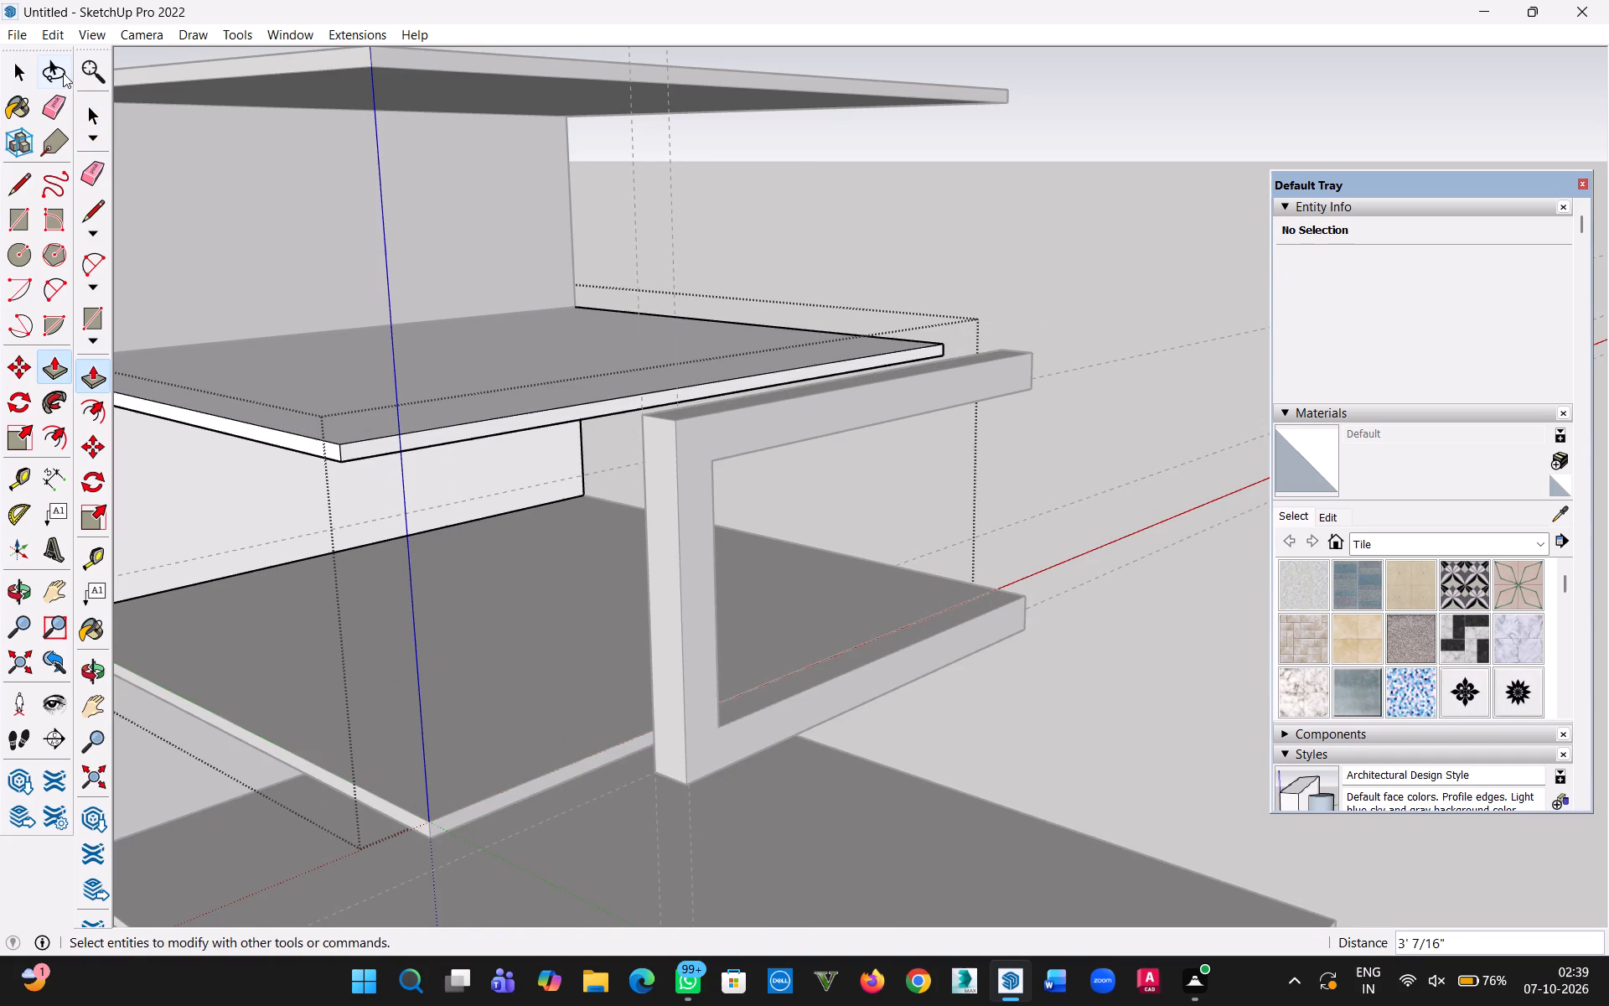
# Open the lowest storey's group and push its slab's front face back about 3', flush with the slab above.
pyautogui.click(16, 72)
pyautogui.doubleClick(479, 805)
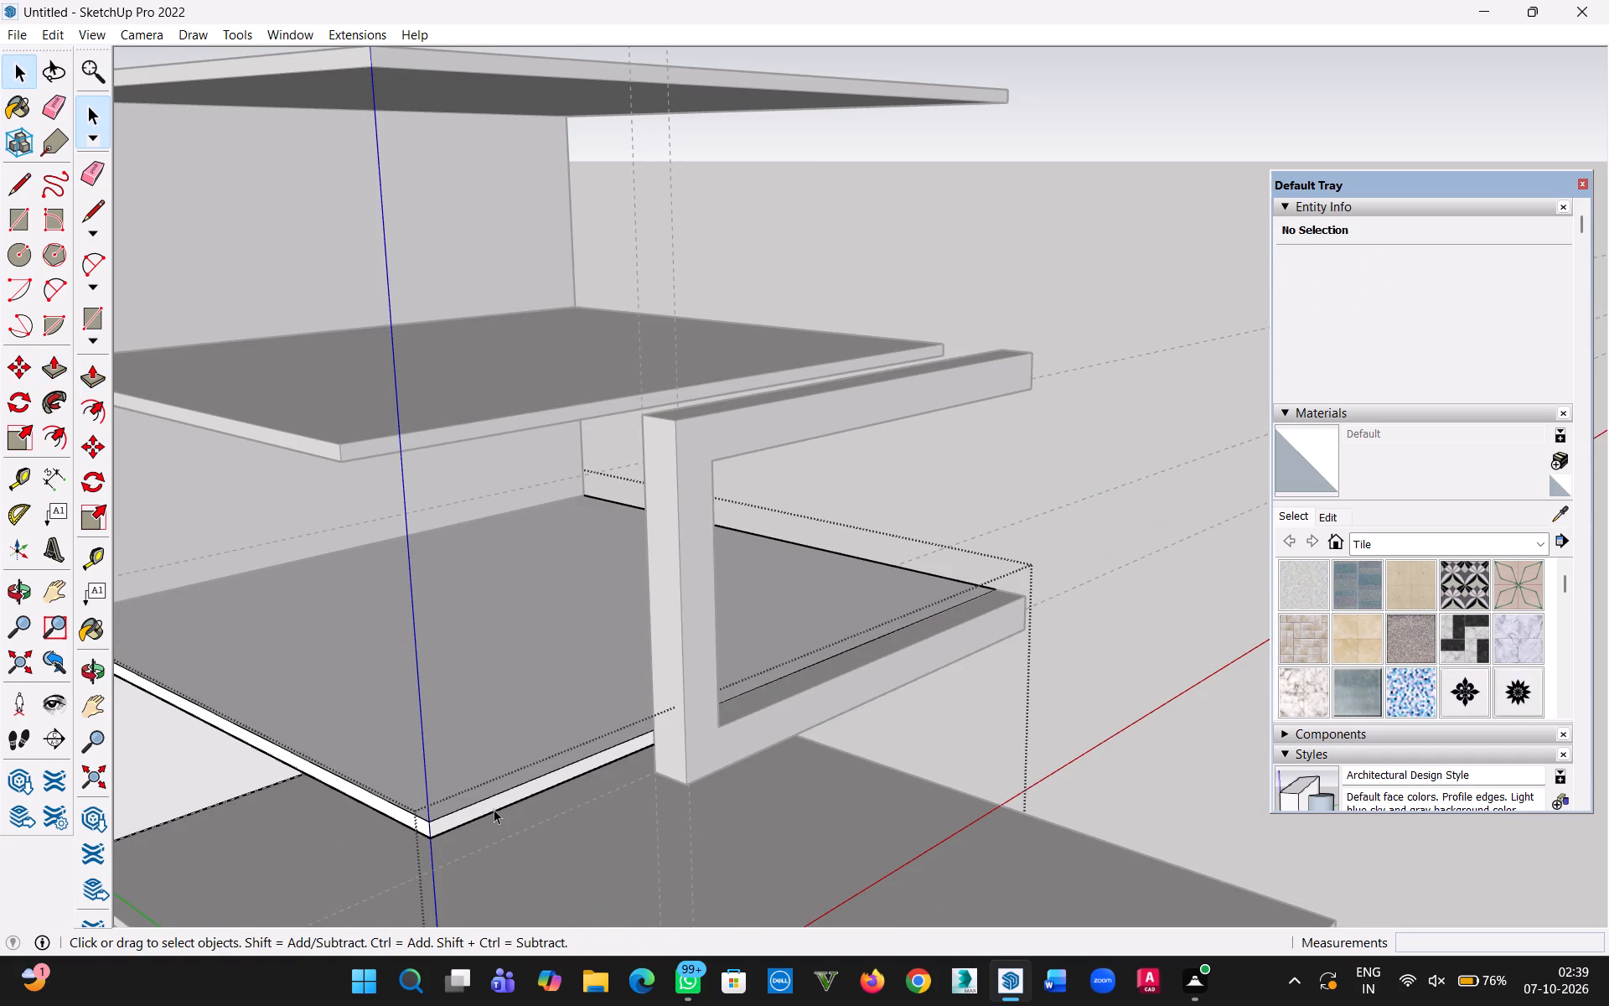
pyautogui.press('p')
pyautogui.click(492, 800)
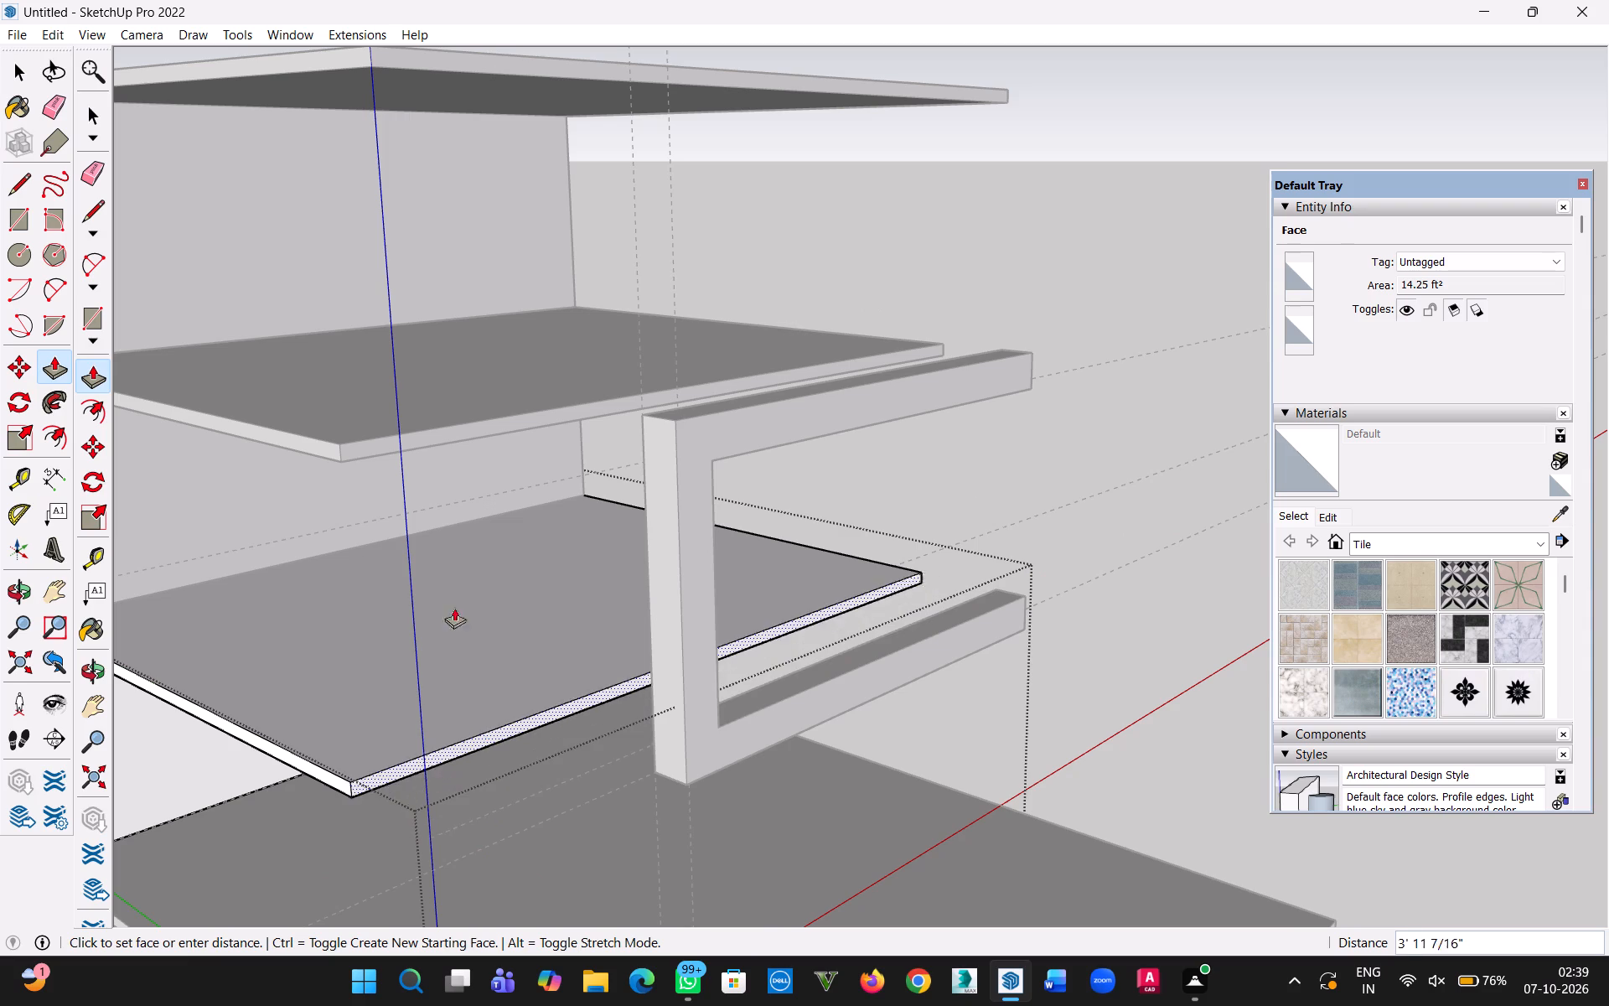
pyautogui.click(448, 424)
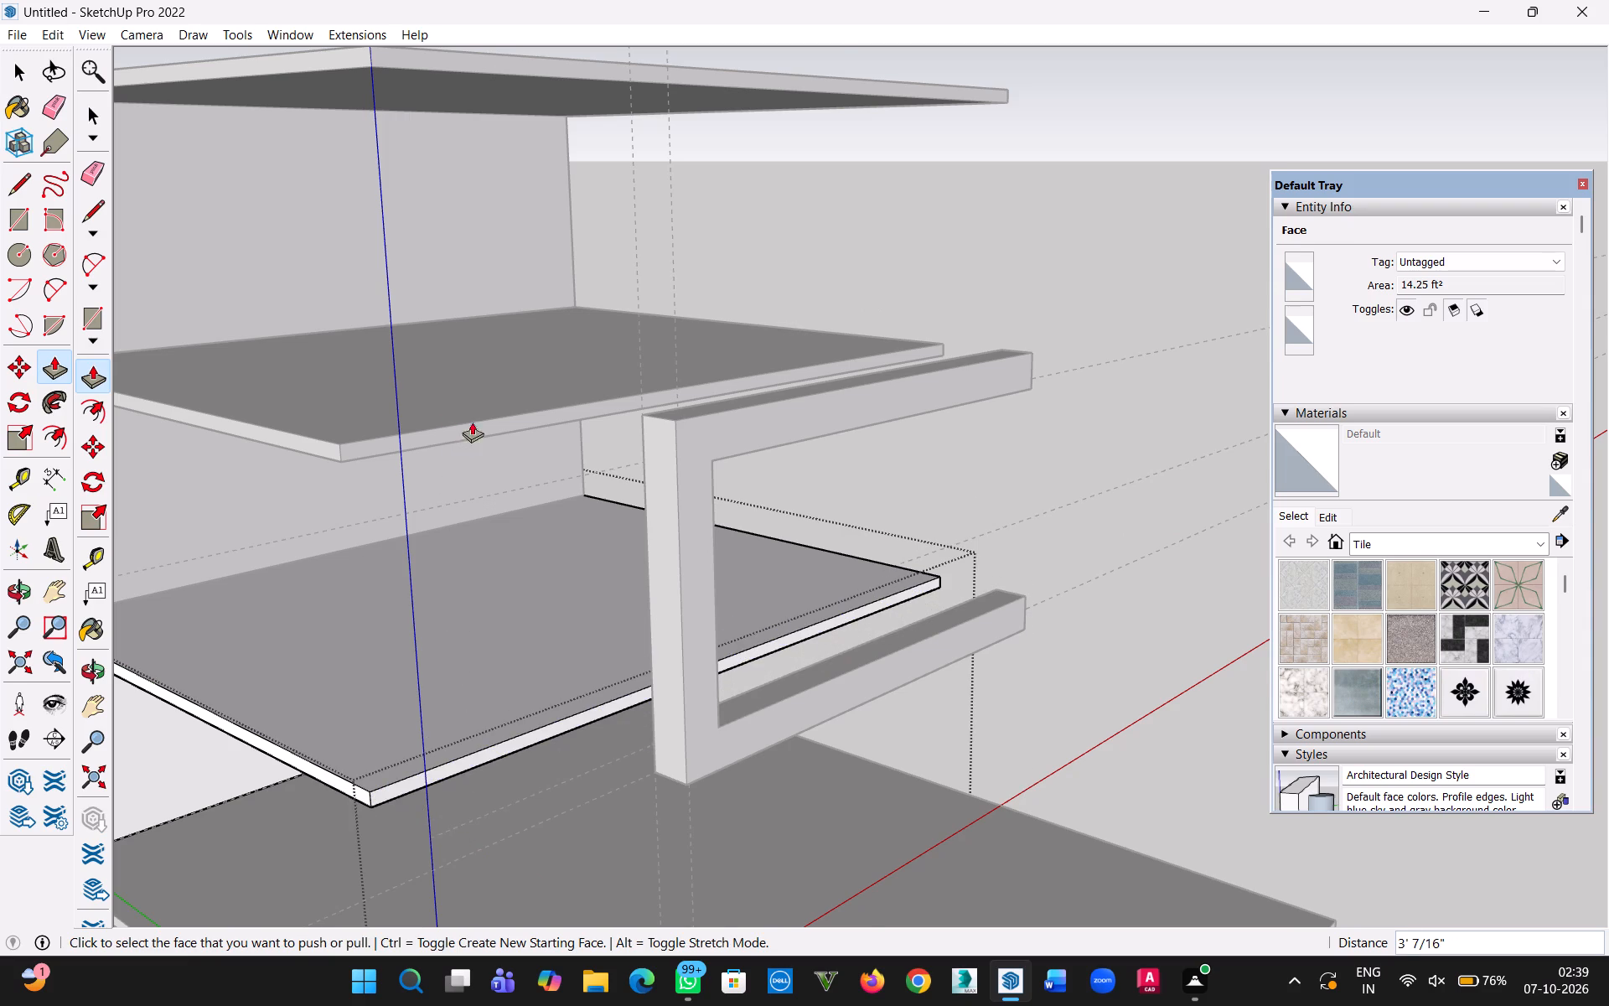
pyautogui.scroll(-5, 514, 394)
pyautogui.press('Escape')
# Open the top storey's group, push the roof slab's front face back about 3' to match the slab below, and close the group.
pyautogui.click(19, 70)
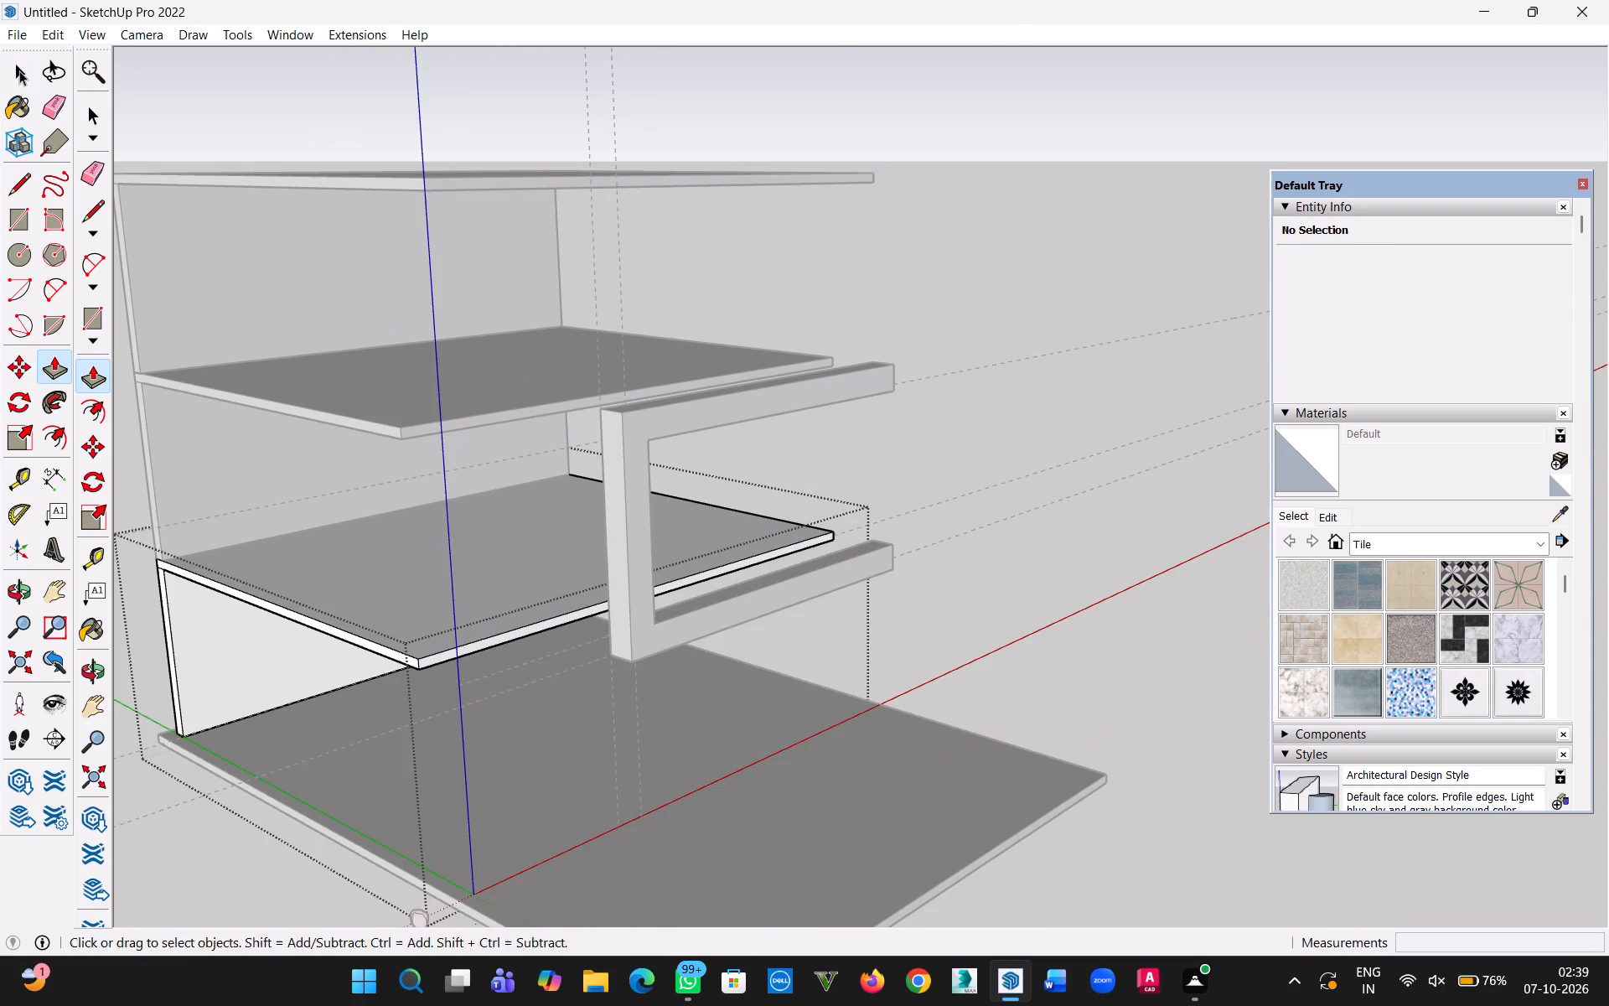
pyautogui.doubleClick(391, 189)
pyautogui.press('p')
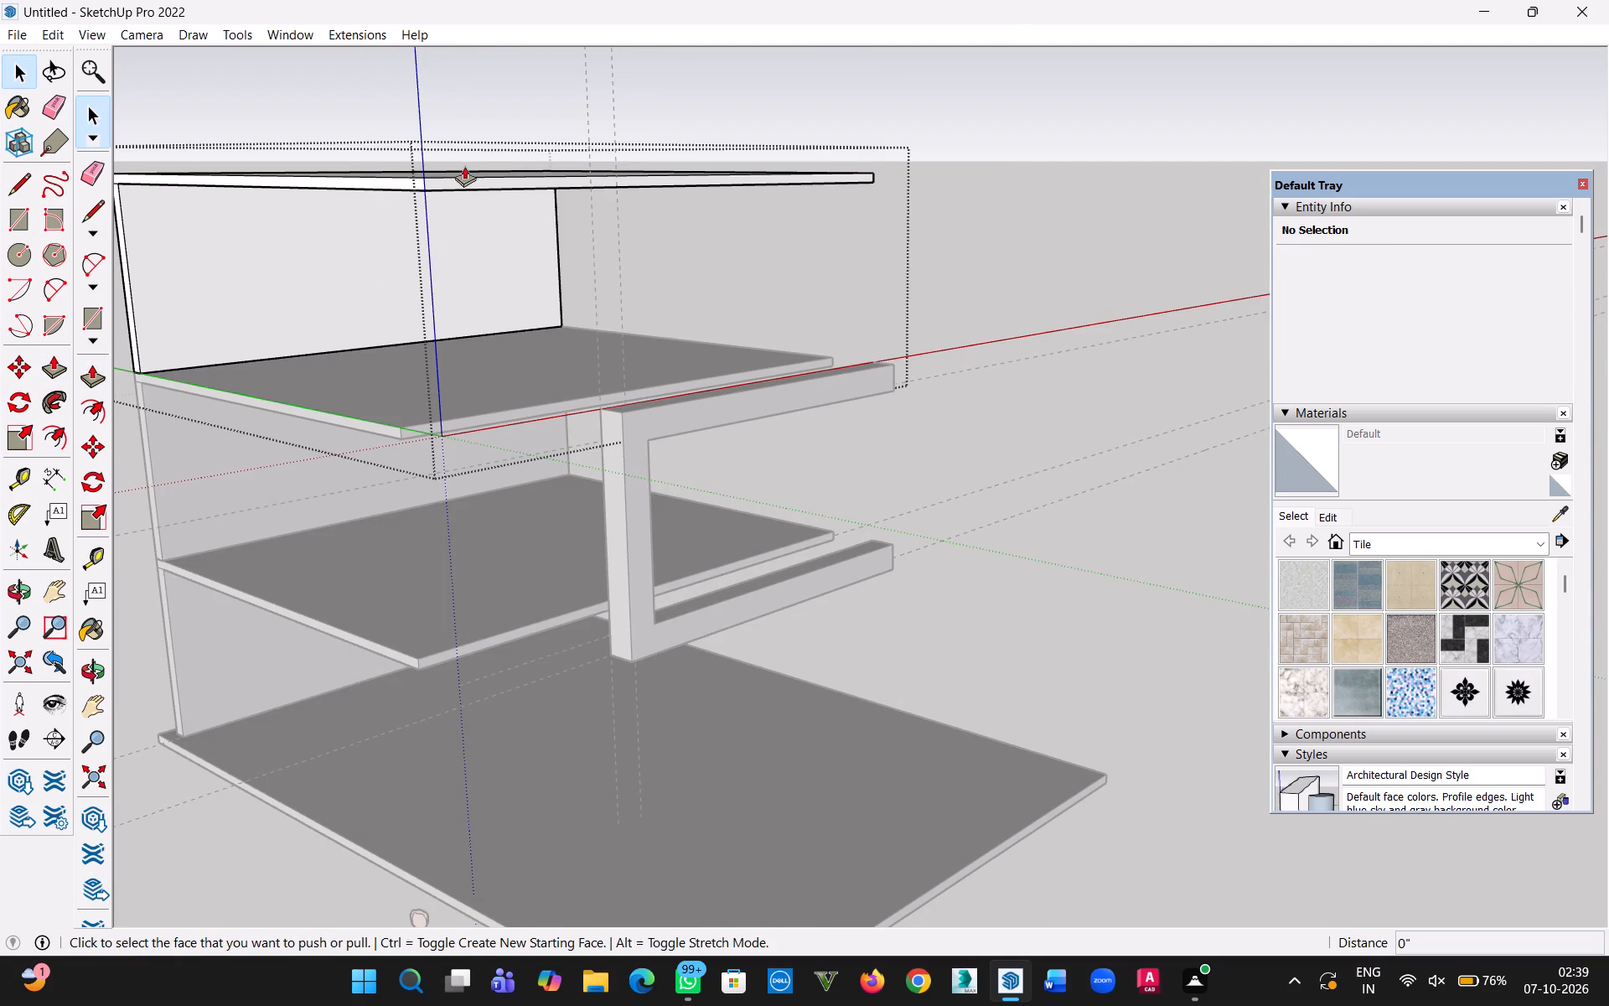
pyautogui.click(494, 178)
pyautogui.click(471, 413)
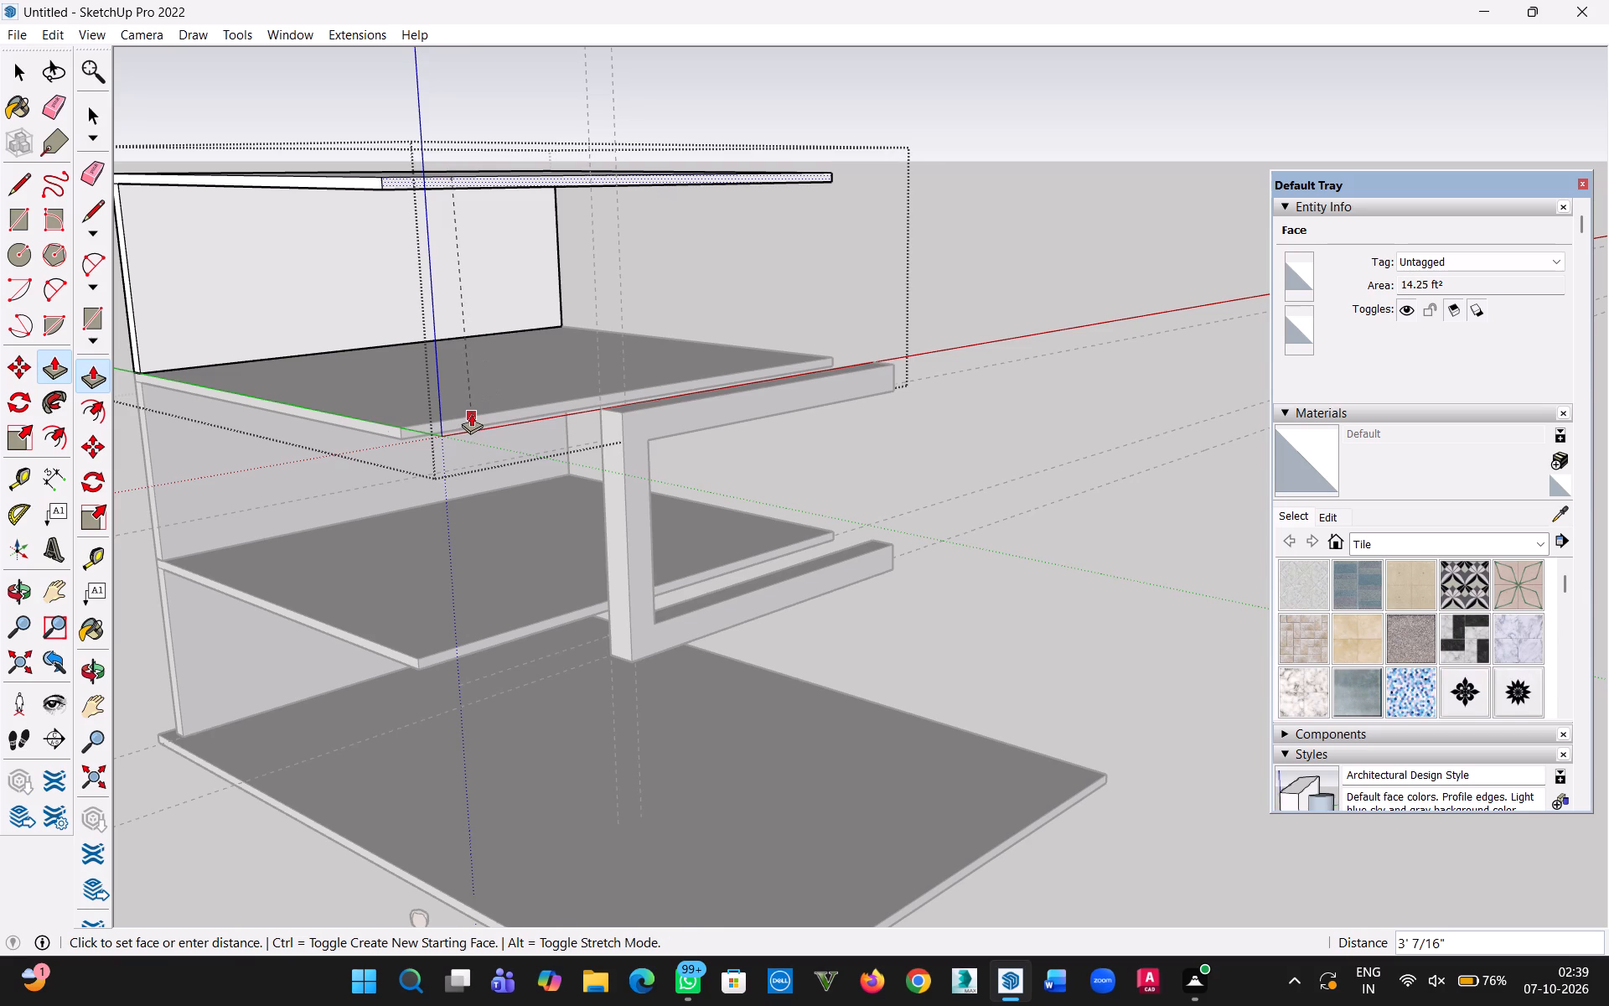
pyautogui.click(18, 65)
pyautogui.click(967, 284)
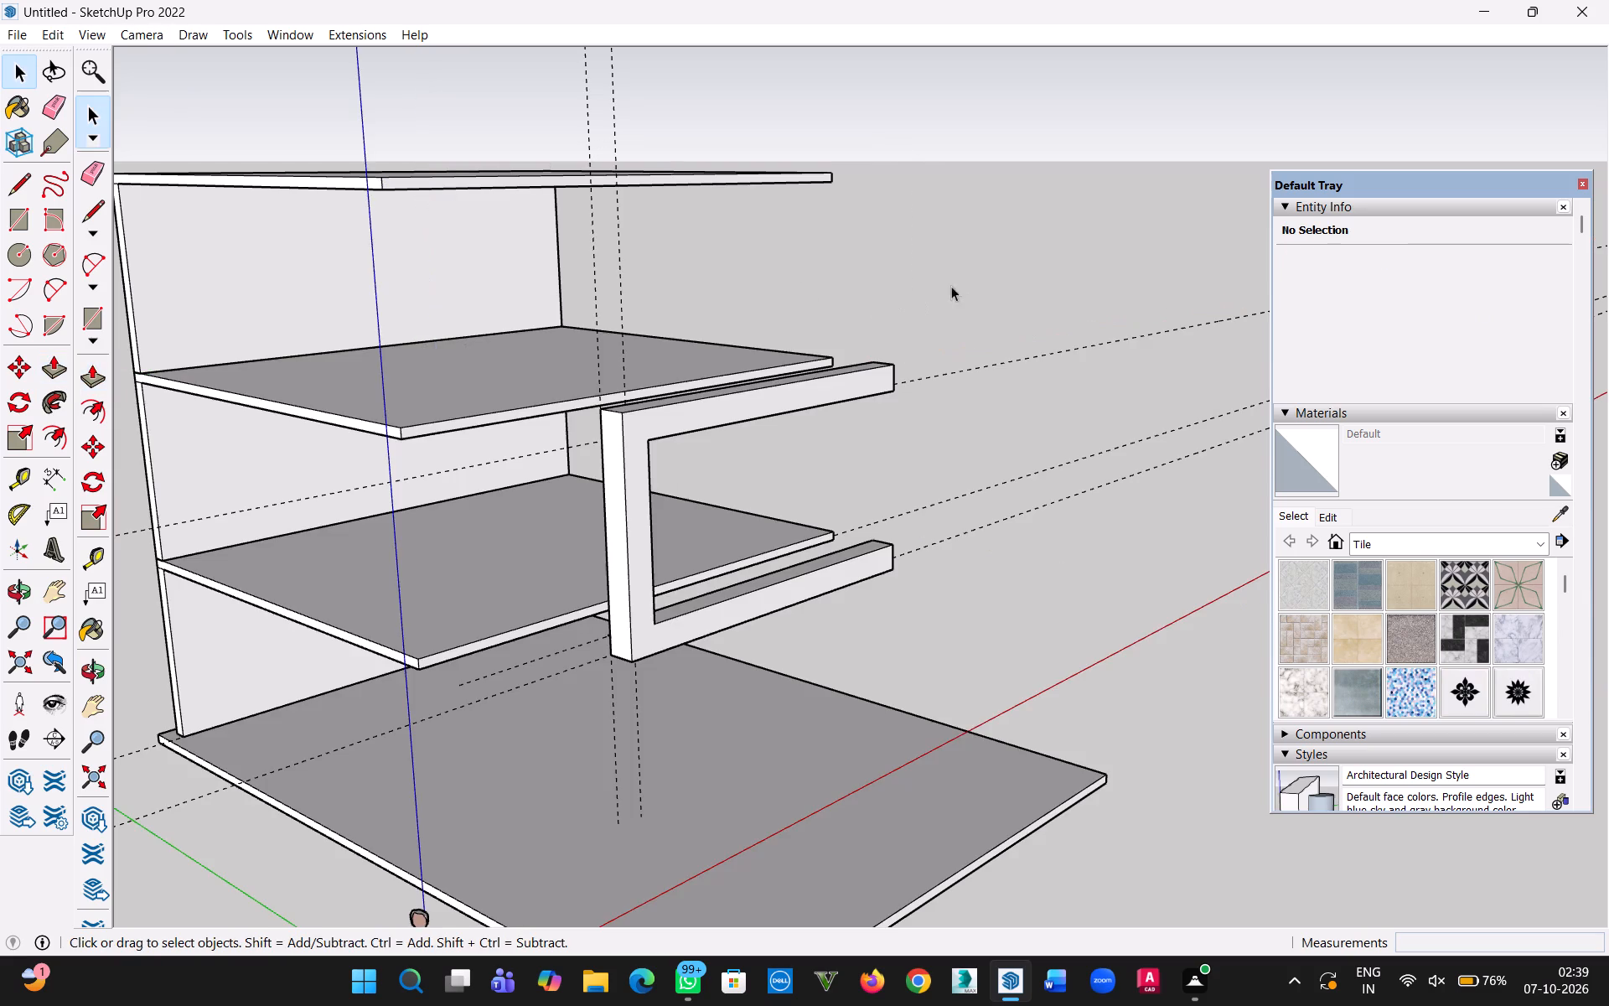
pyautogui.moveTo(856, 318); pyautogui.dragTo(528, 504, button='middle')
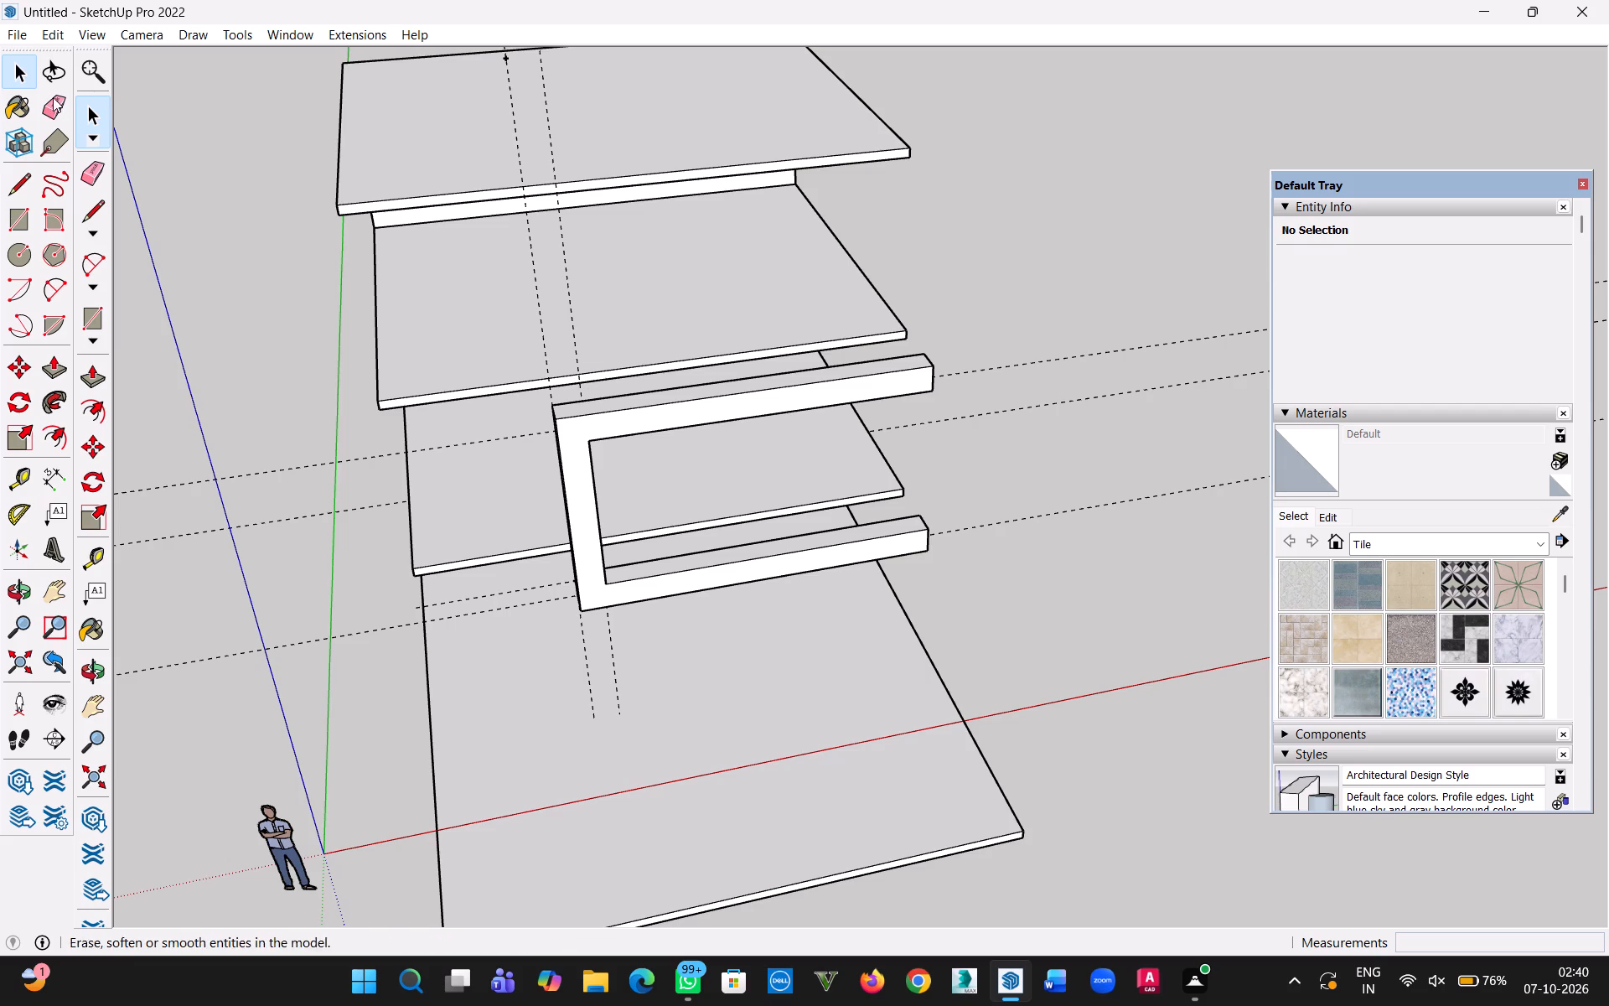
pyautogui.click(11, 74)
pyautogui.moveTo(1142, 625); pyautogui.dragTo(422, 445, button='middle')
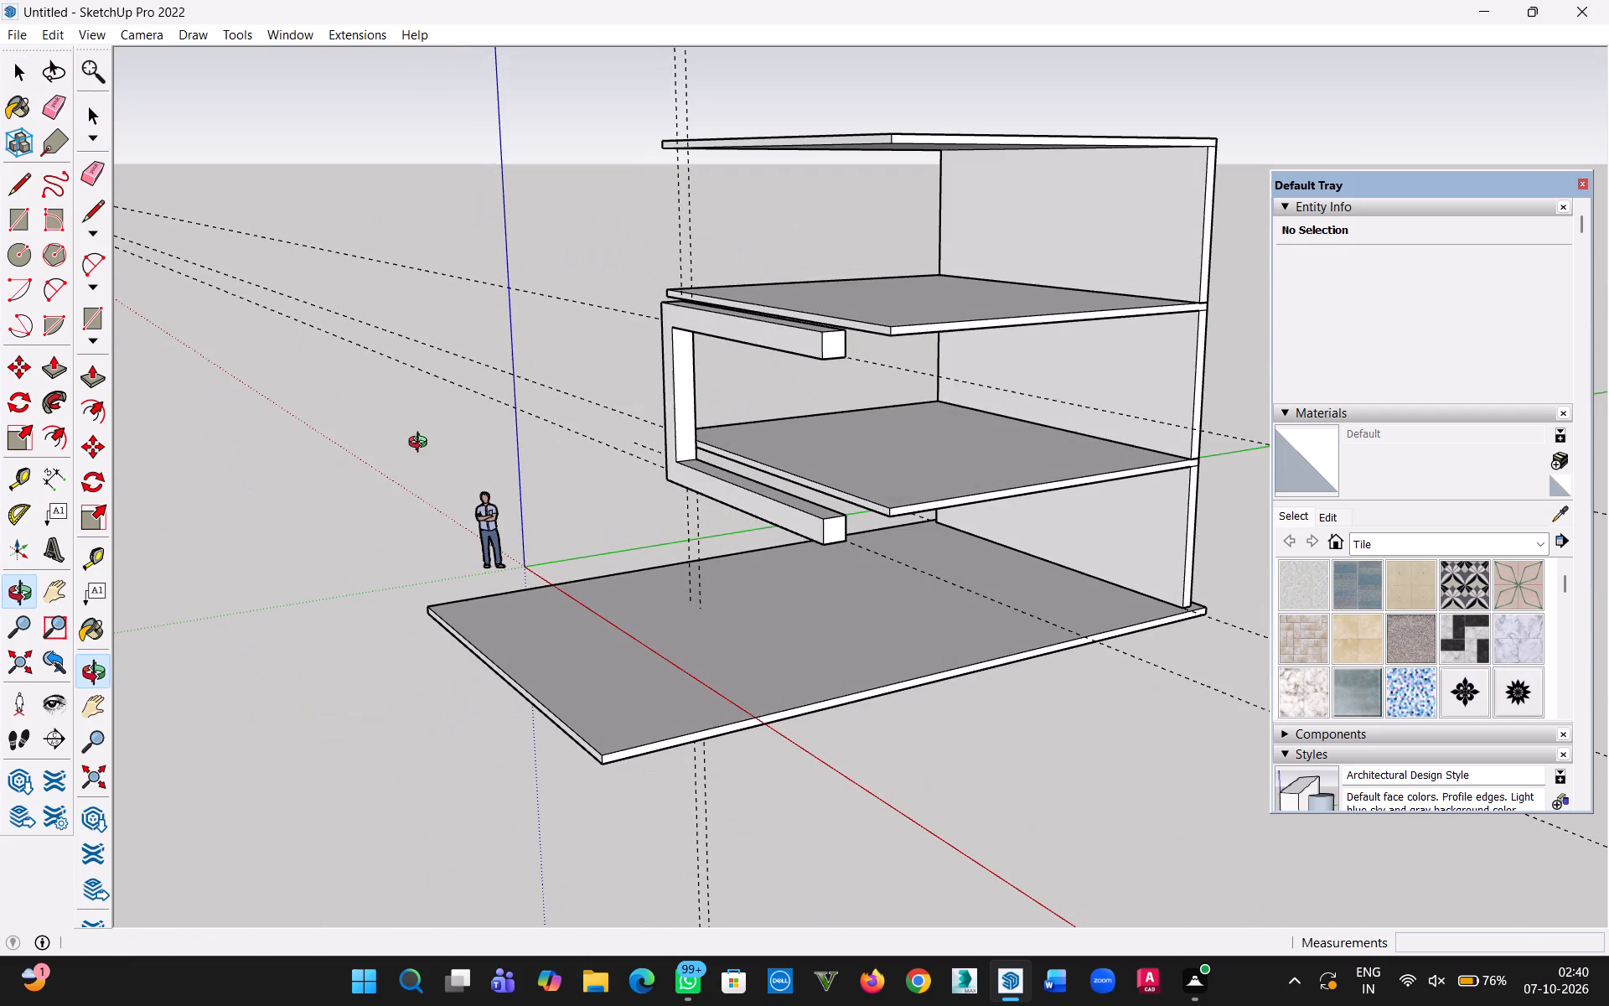
# Move the three storey groups and the C-shaped frame together 21" straight up from the ground slab.
pyautogui.click(1180, 554)
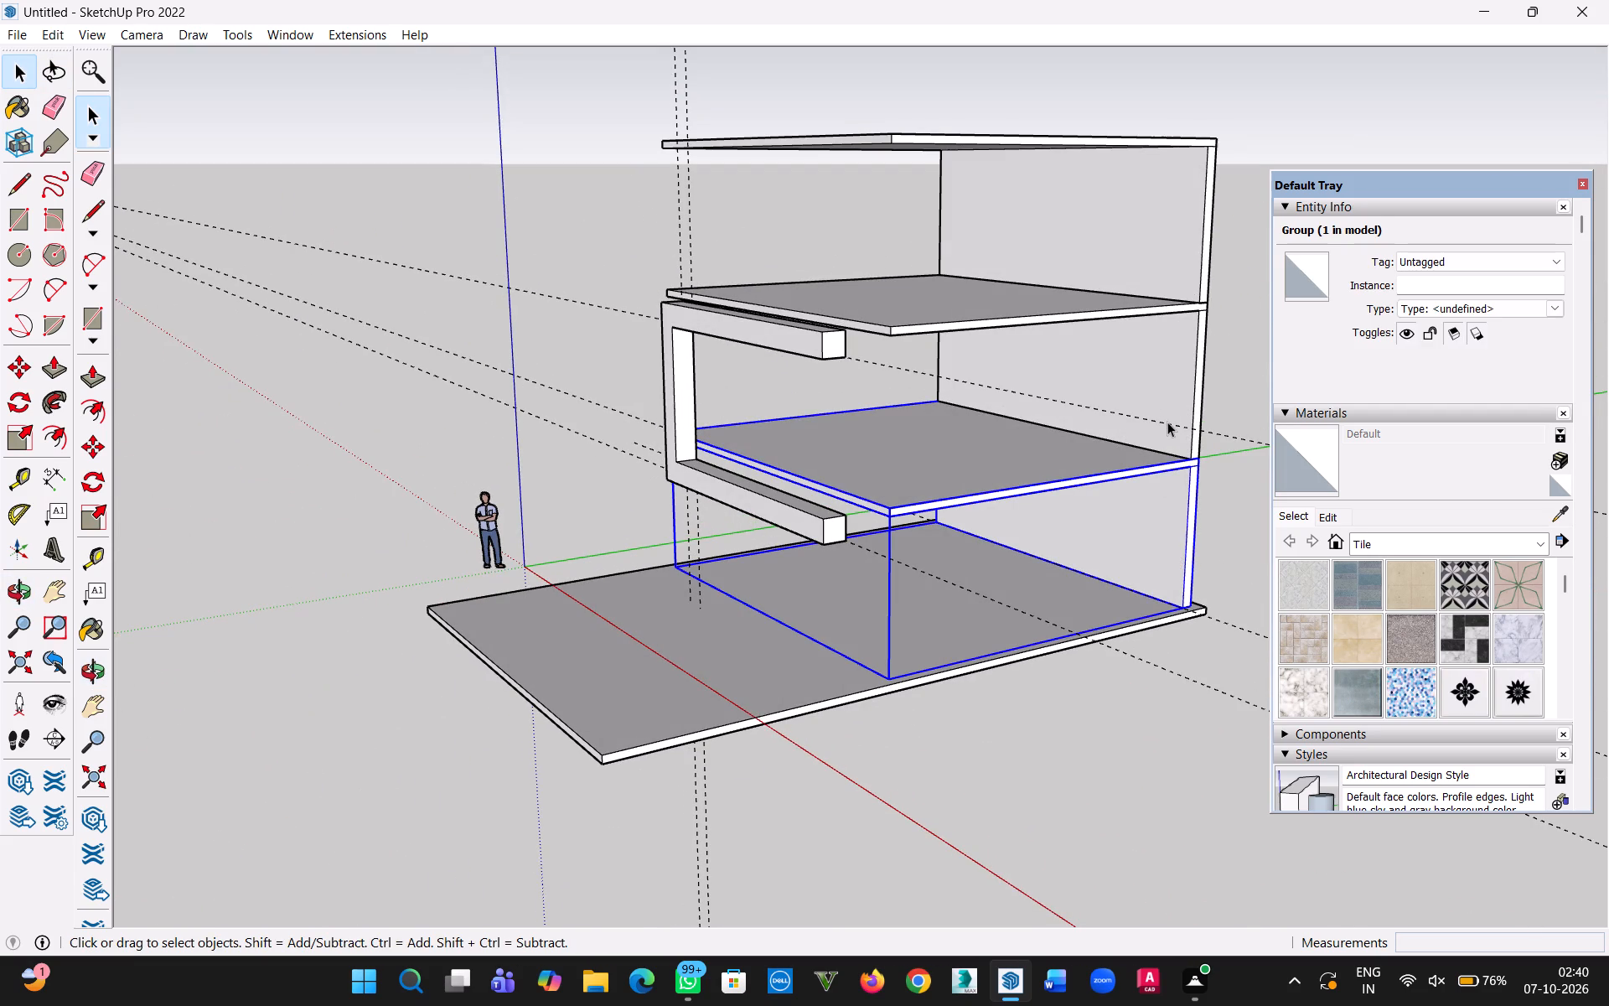
pyautogui.keyDown('ctrl'); pyautogui.click(1173, 375); pyautogui.keyUp('ctrl')
pyautogui.keyDown('ctrl'); pyautogui.click(815, 340); pyautogui.keyUp('ctrl')
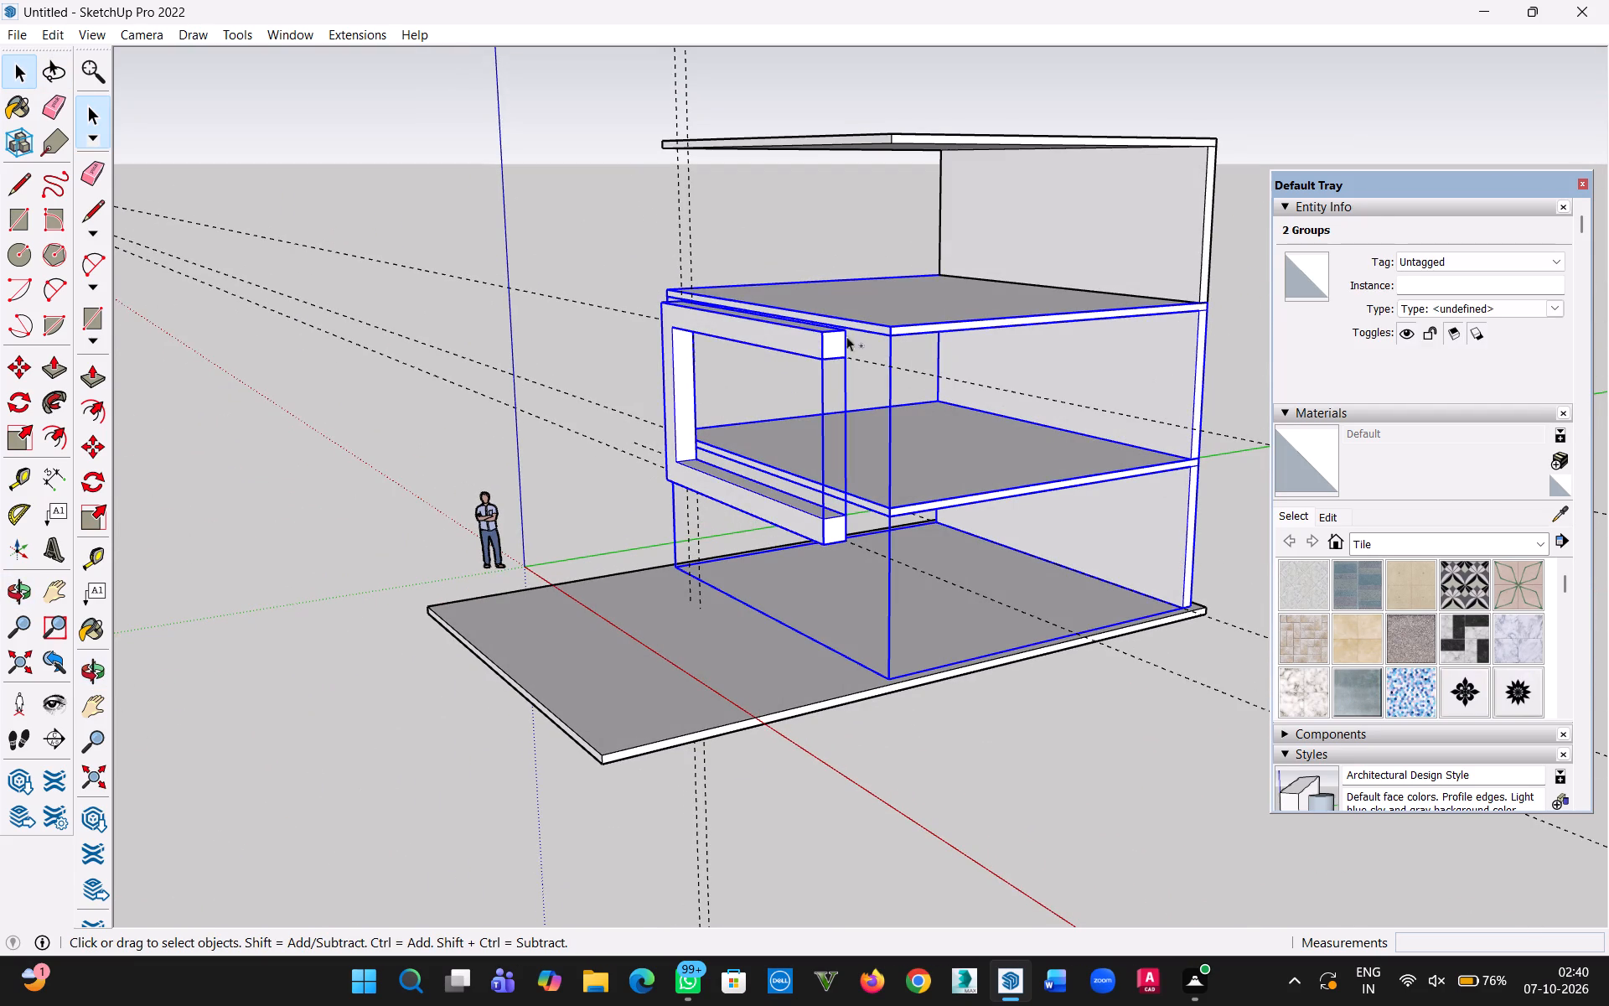
pyautogui.keyDown('ctrl'); pyautogui.click(1148, 259); pyautogui.keyUp('ctrl')
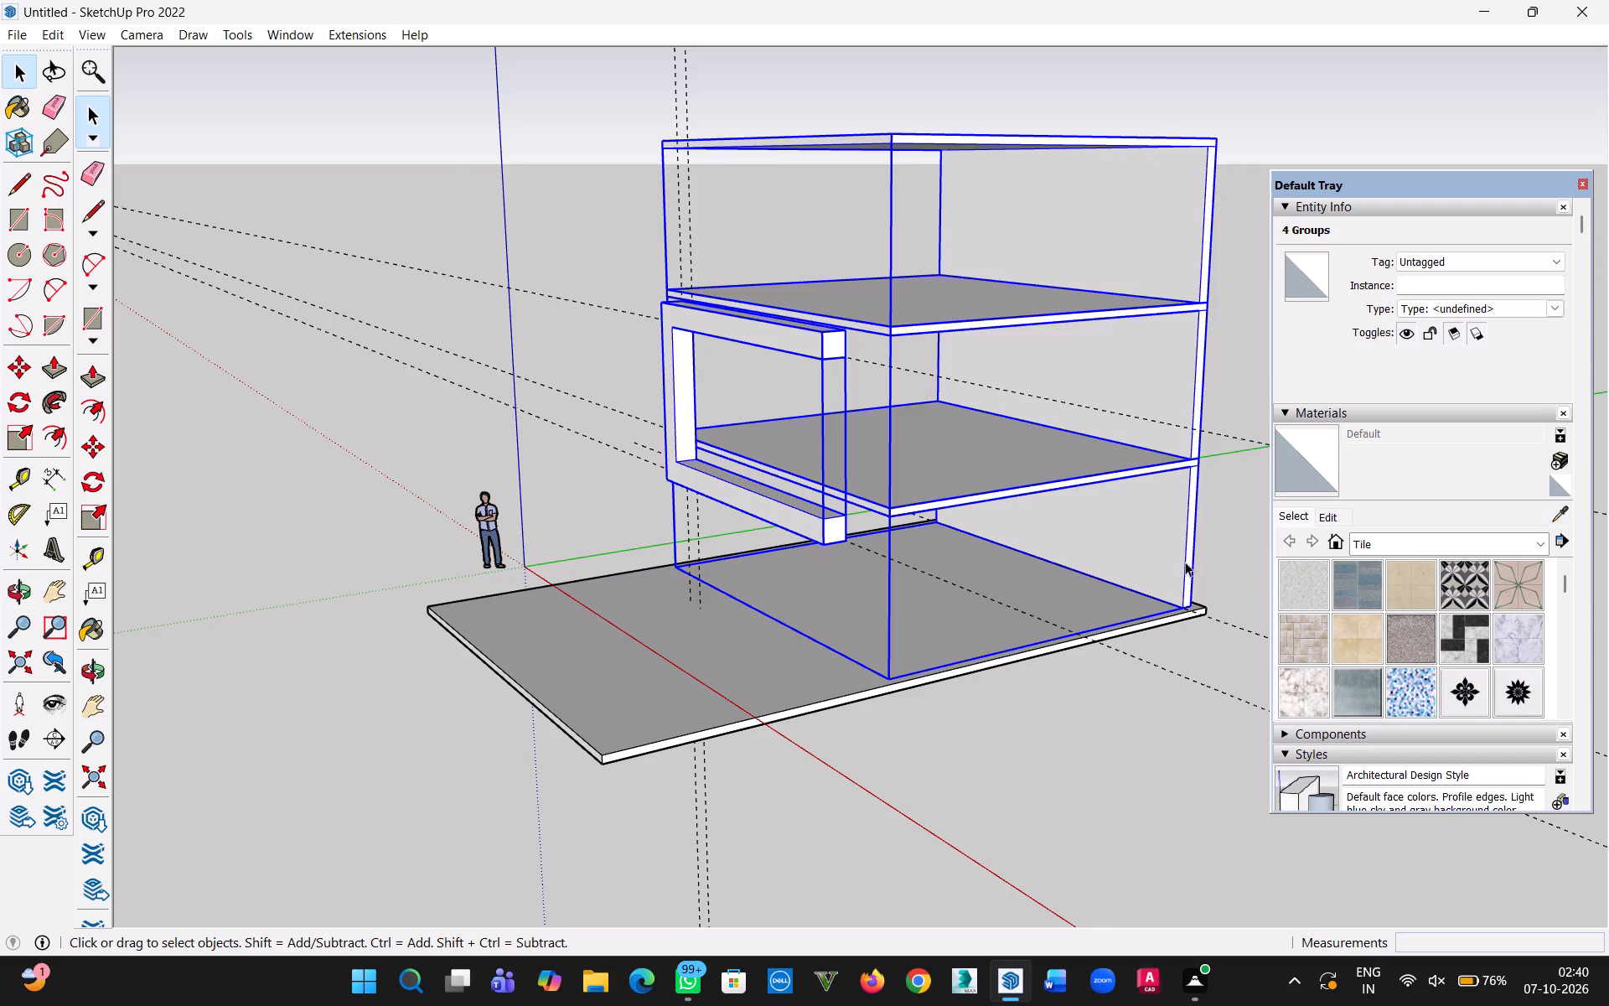
pyautogui.scroll(5, 1202, 595)
pyautogui.press('m')
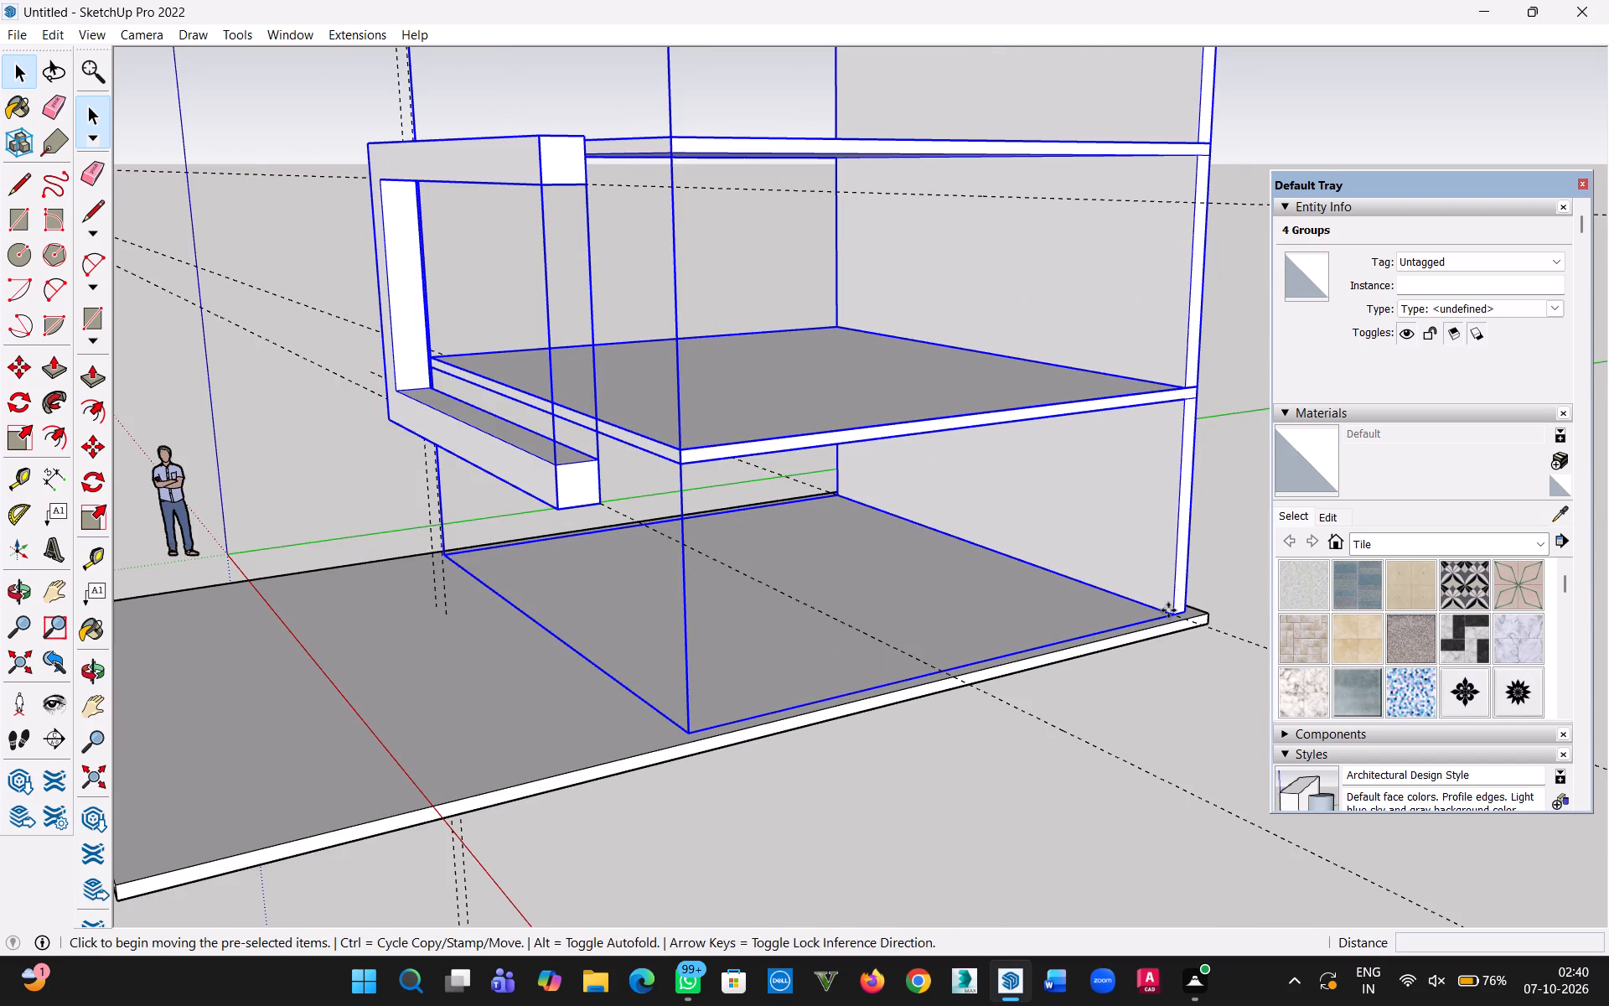
pyautogui.click(1185, 610)
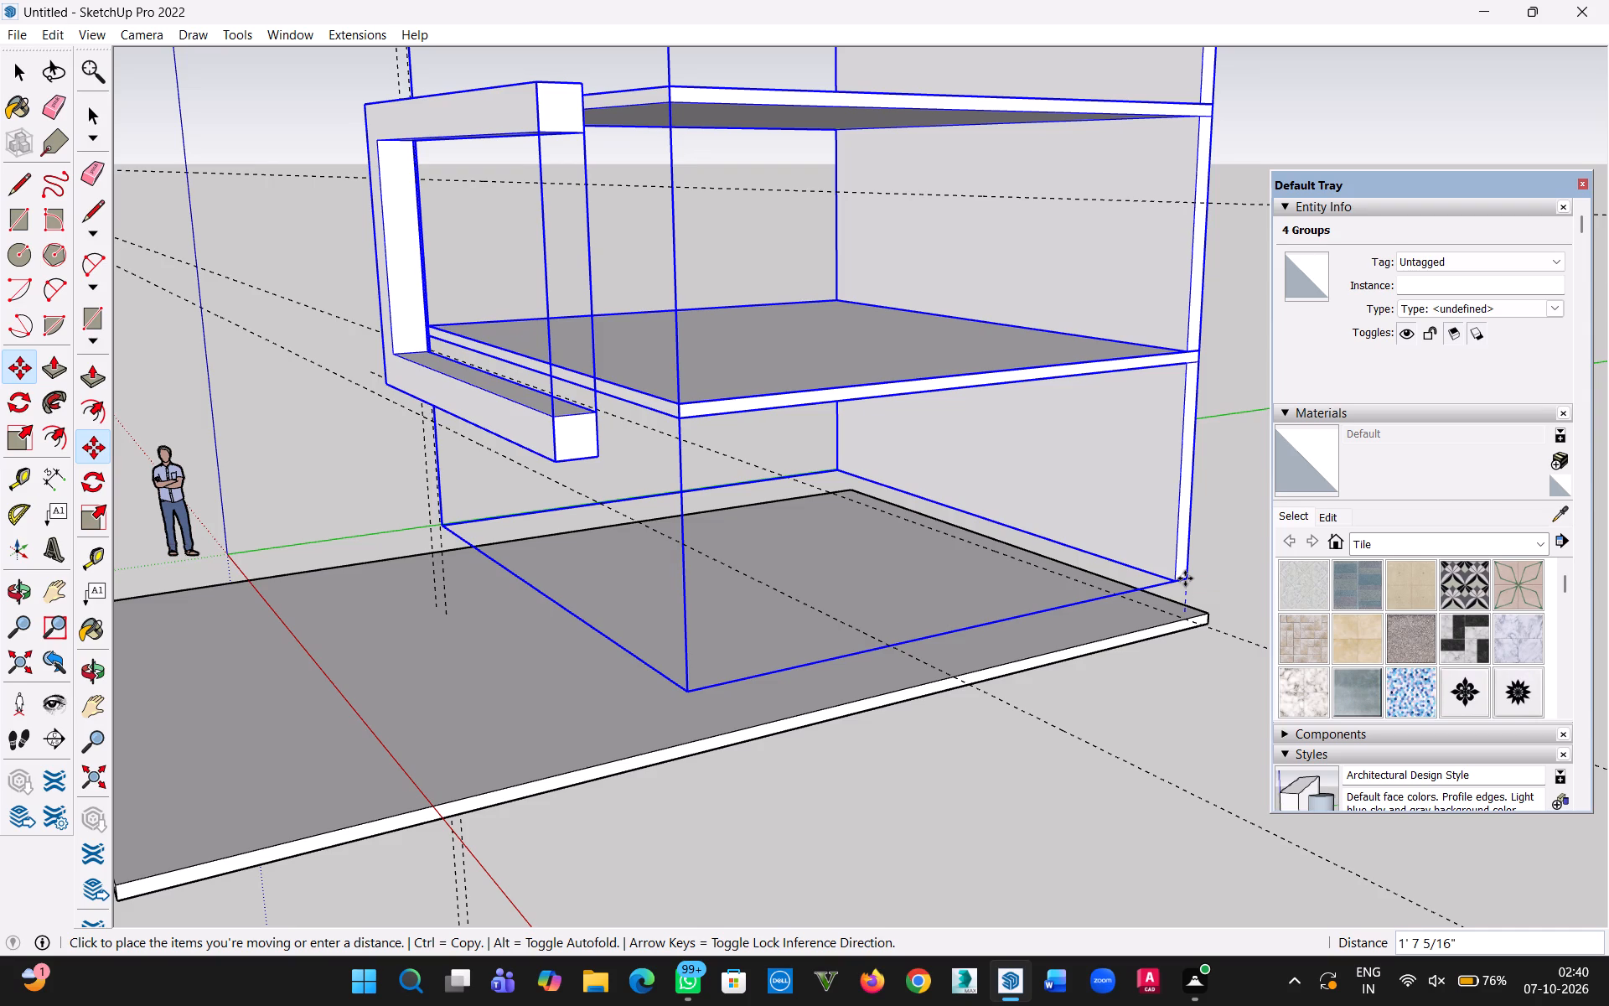
pyautogui.write('21')
pyautogui.hotkey('shift', '"')
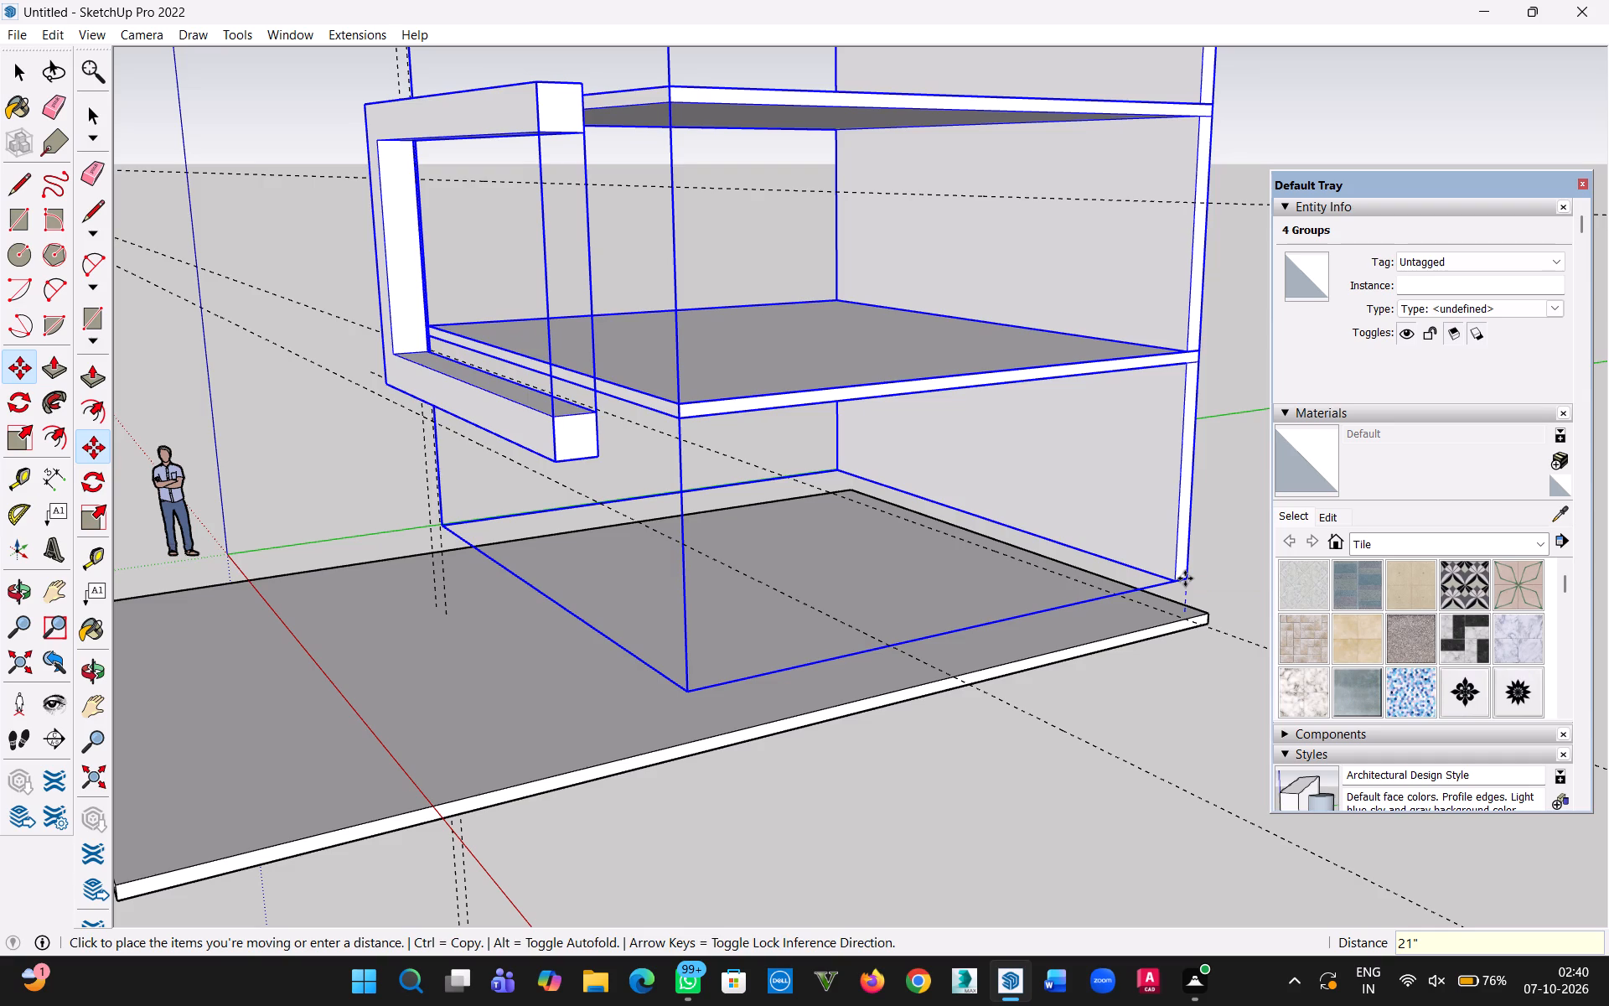
pyautogui.press('Return')
pyautogui.click(14, 67)
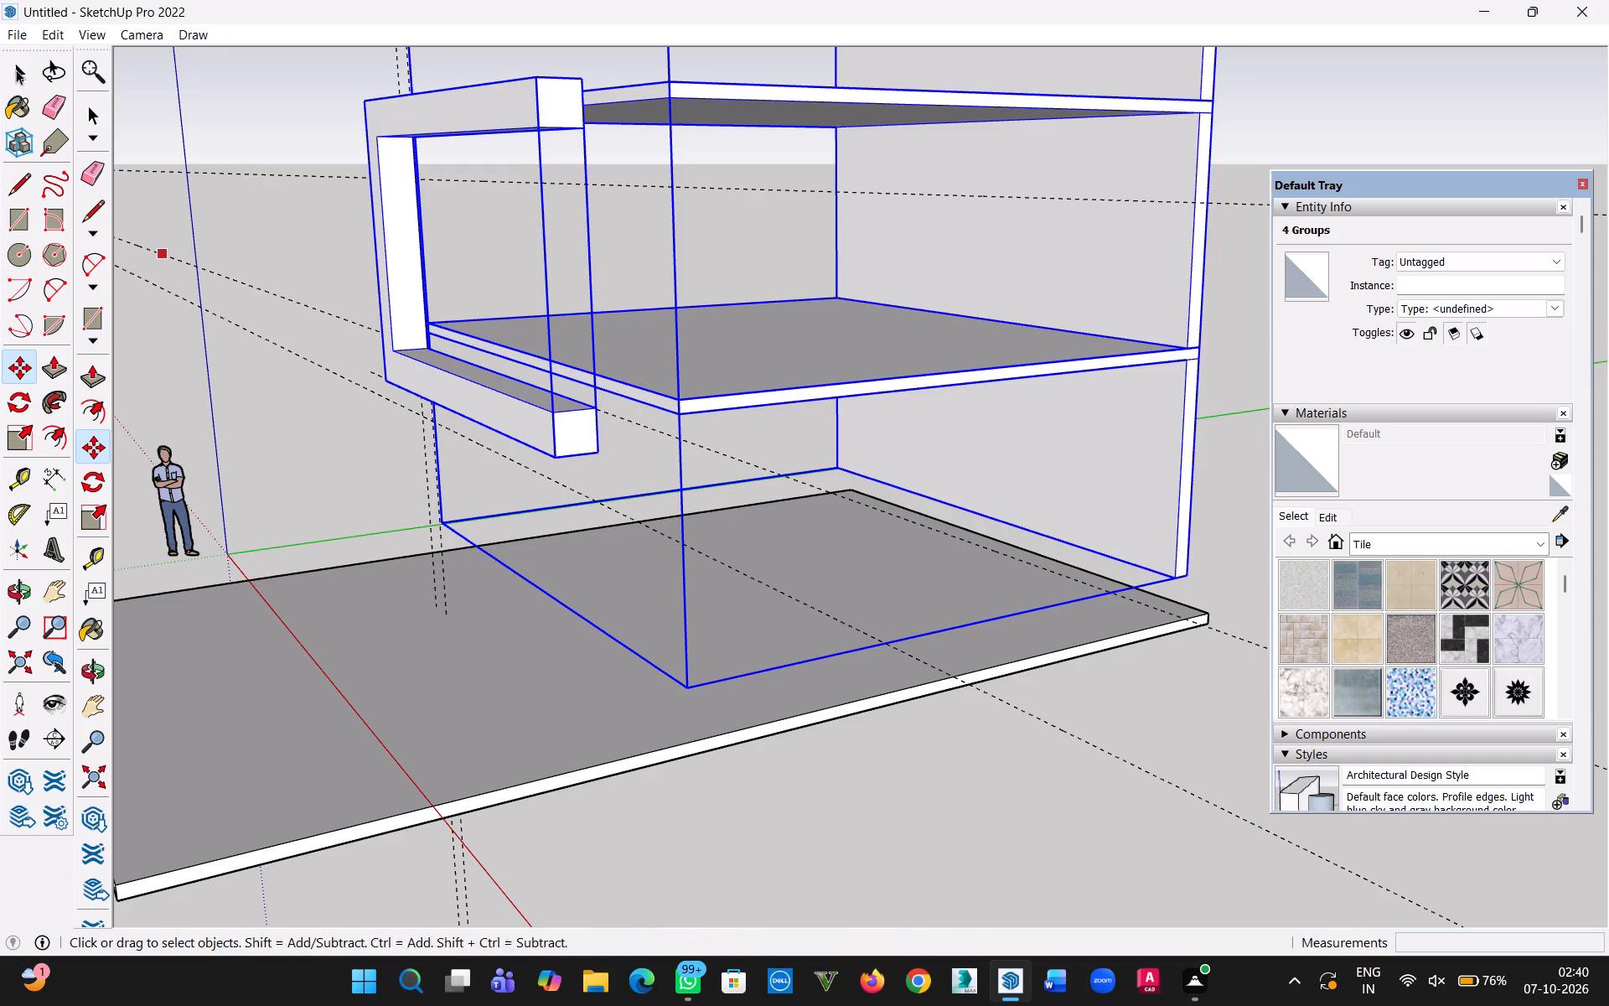
# Inspect the raised storeys, the facade frame and the gap above the ground slab from the front and side.
pyautogui.click(349, 628)
pyautogui.moveTo(353, 568); pyautogui.dragTo(744, 609, button='middle')
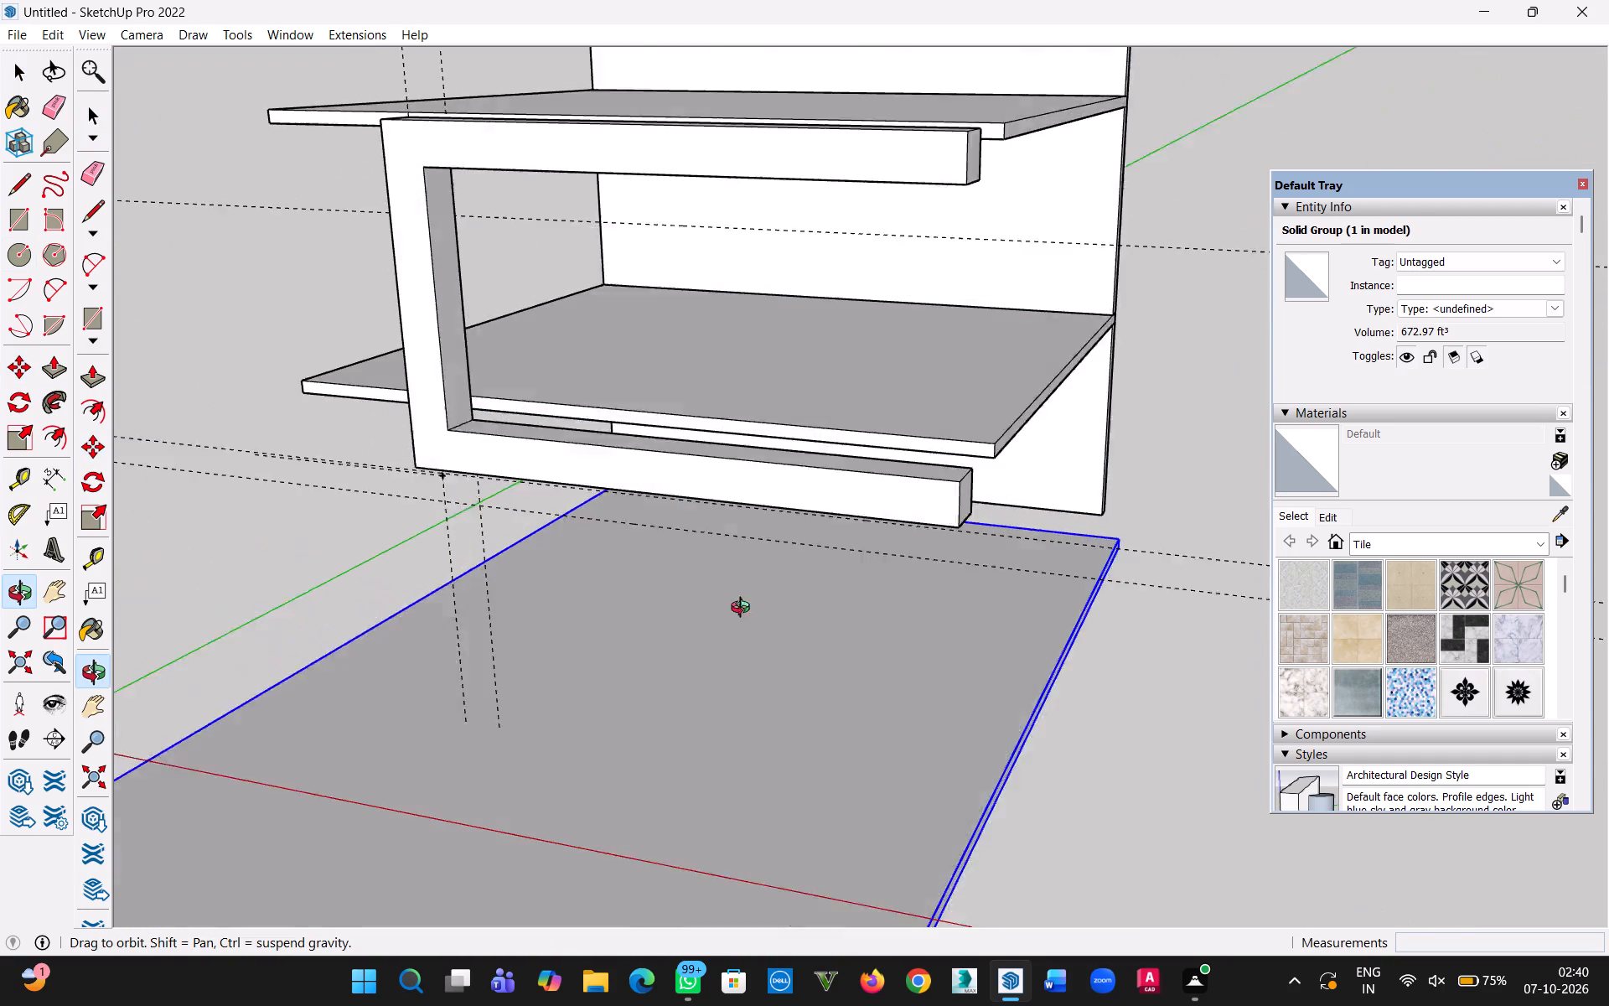
pyautogui.moveTo(744, 609); pyautogui.dragTo(792, 605, button='middle')
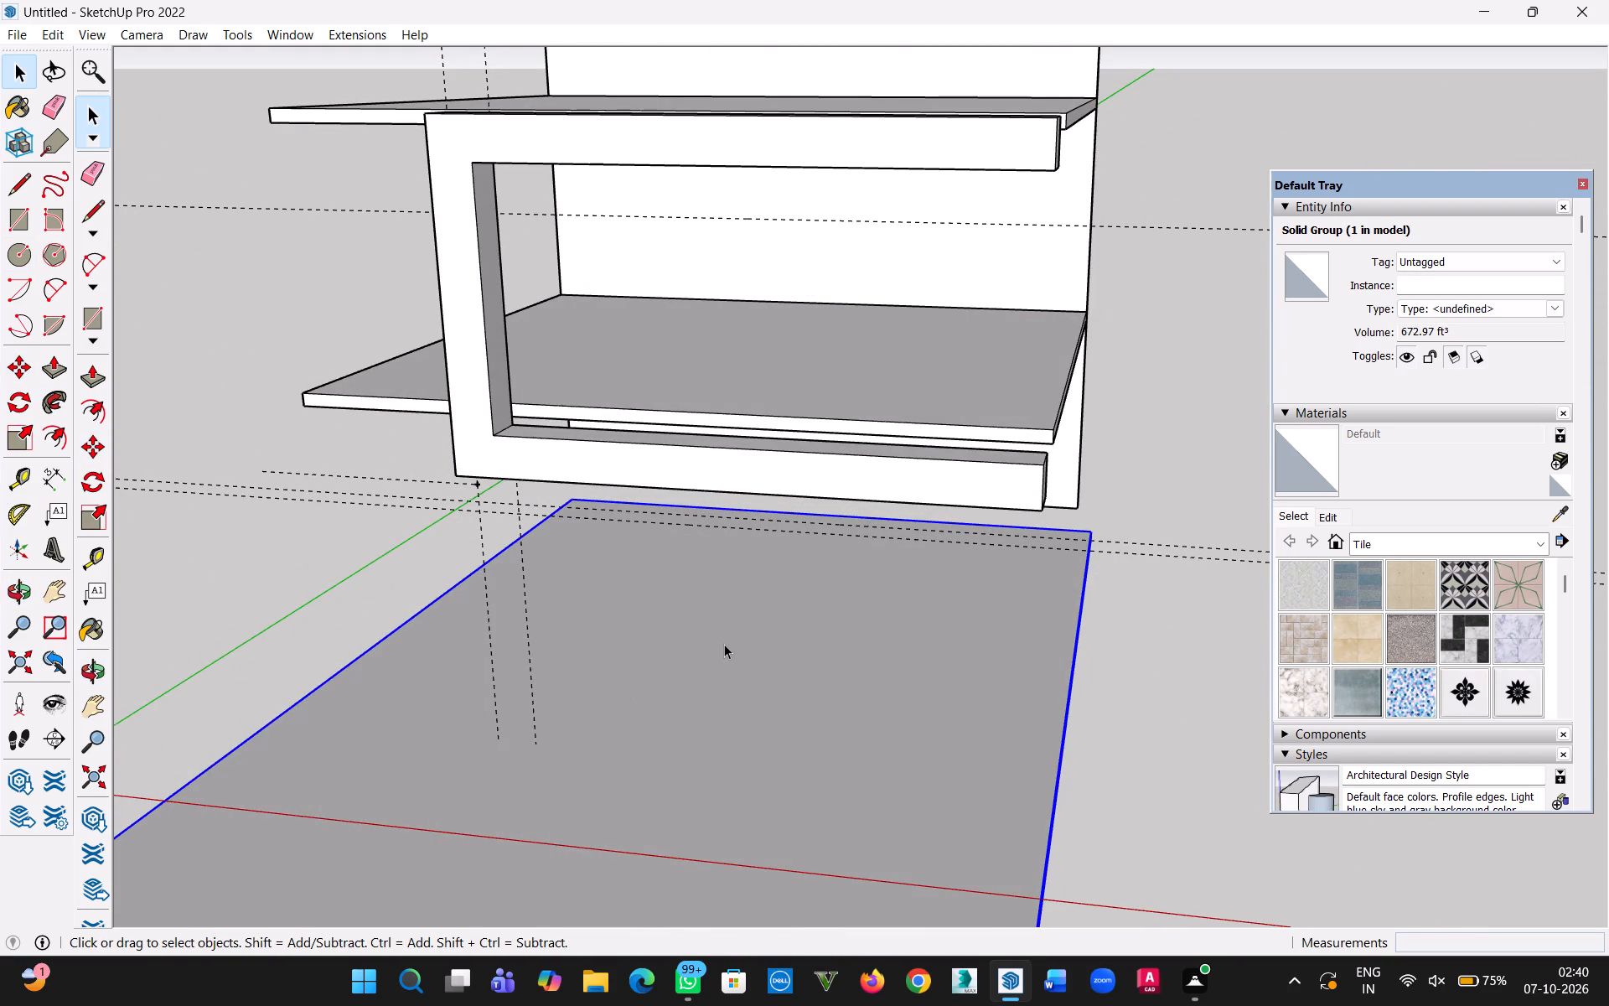
pyautogui.moveTo(678, 686); pyautogui.dragTo(784, 557, button='middle')
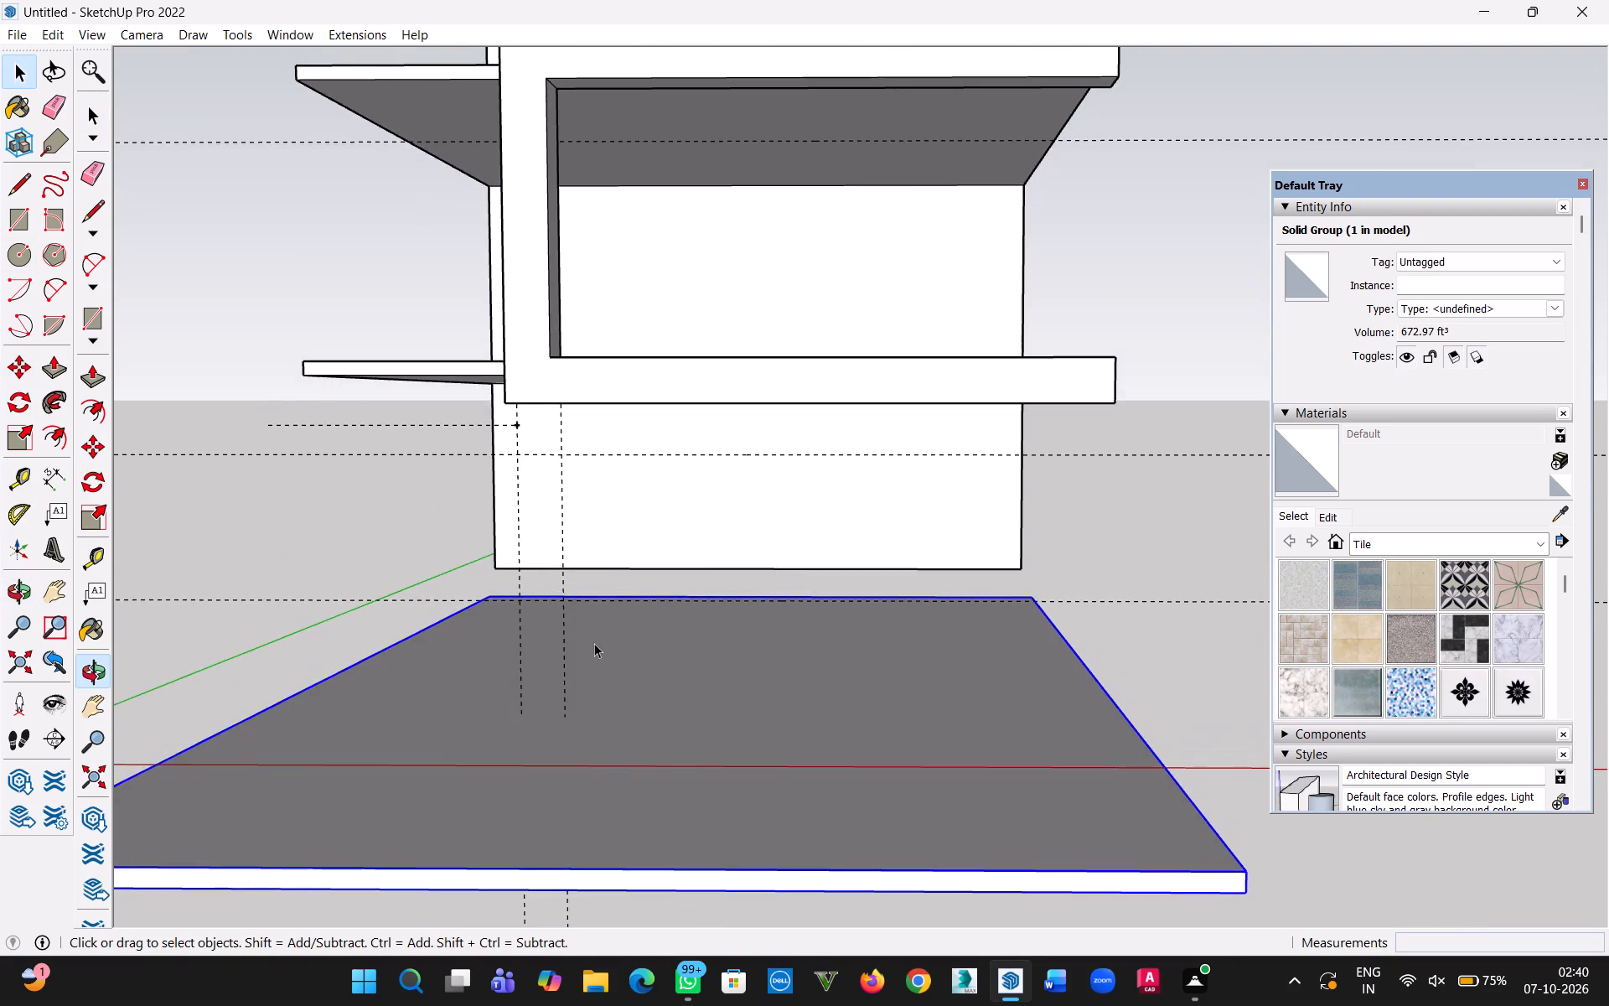
pyautogui.scroll(-5, 594, 643)
pyautogui.moveTo(675, 638); pyautogui.dragTo(774, 704, button='middle')
pyautogui.click(18, 61)
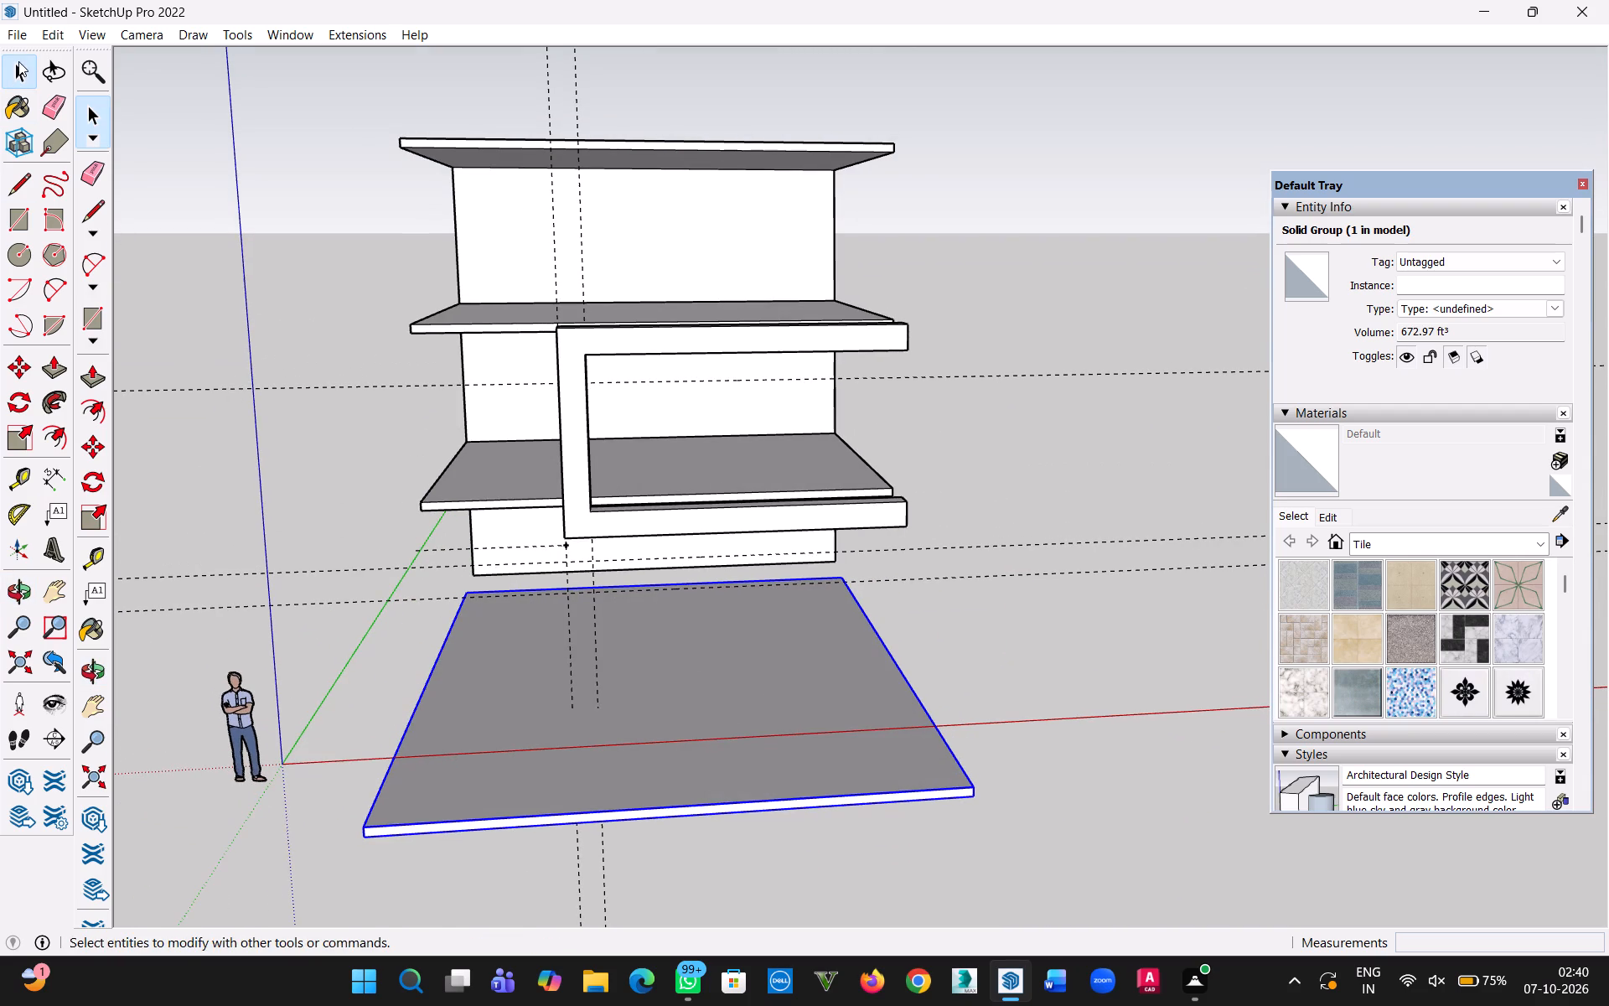
pyautogui.click(282, 269)
pyautogui.click(296, 323)
pyautogui.moveTo(293, 336); pyautogui.dragTo(379, 414, button='middle')
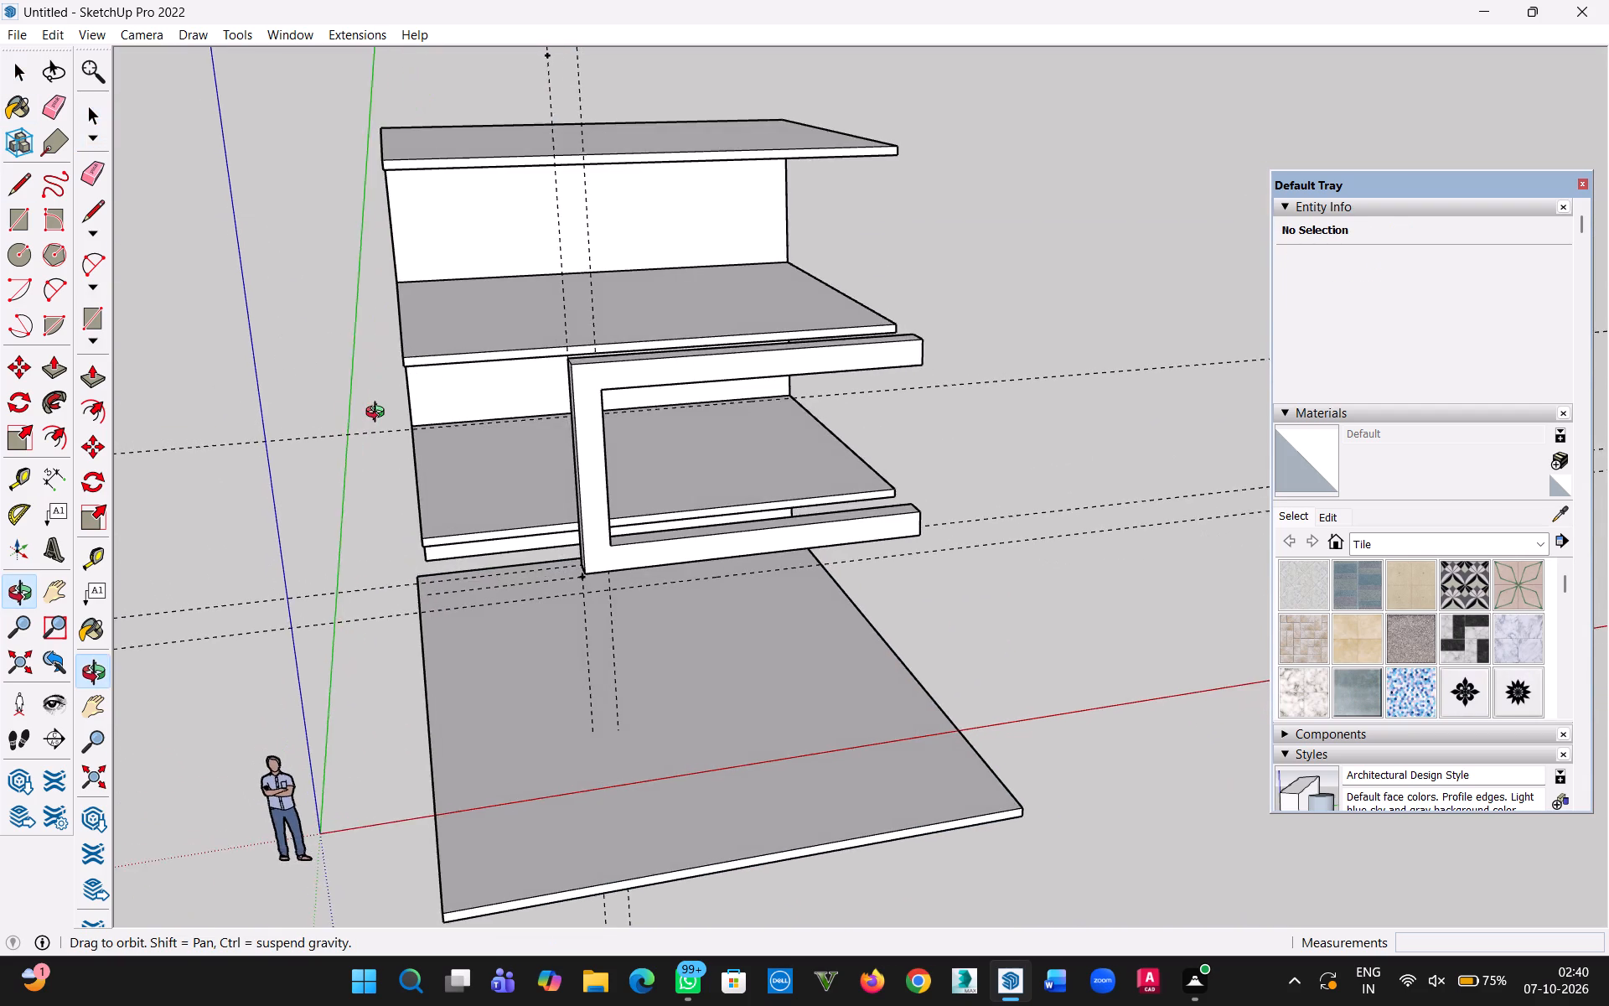
pyautogui.moveTo(379, 414); pyautogui.dragTo(319, 401, button='middle')
pyautogui.scroll(1, 475, 434)
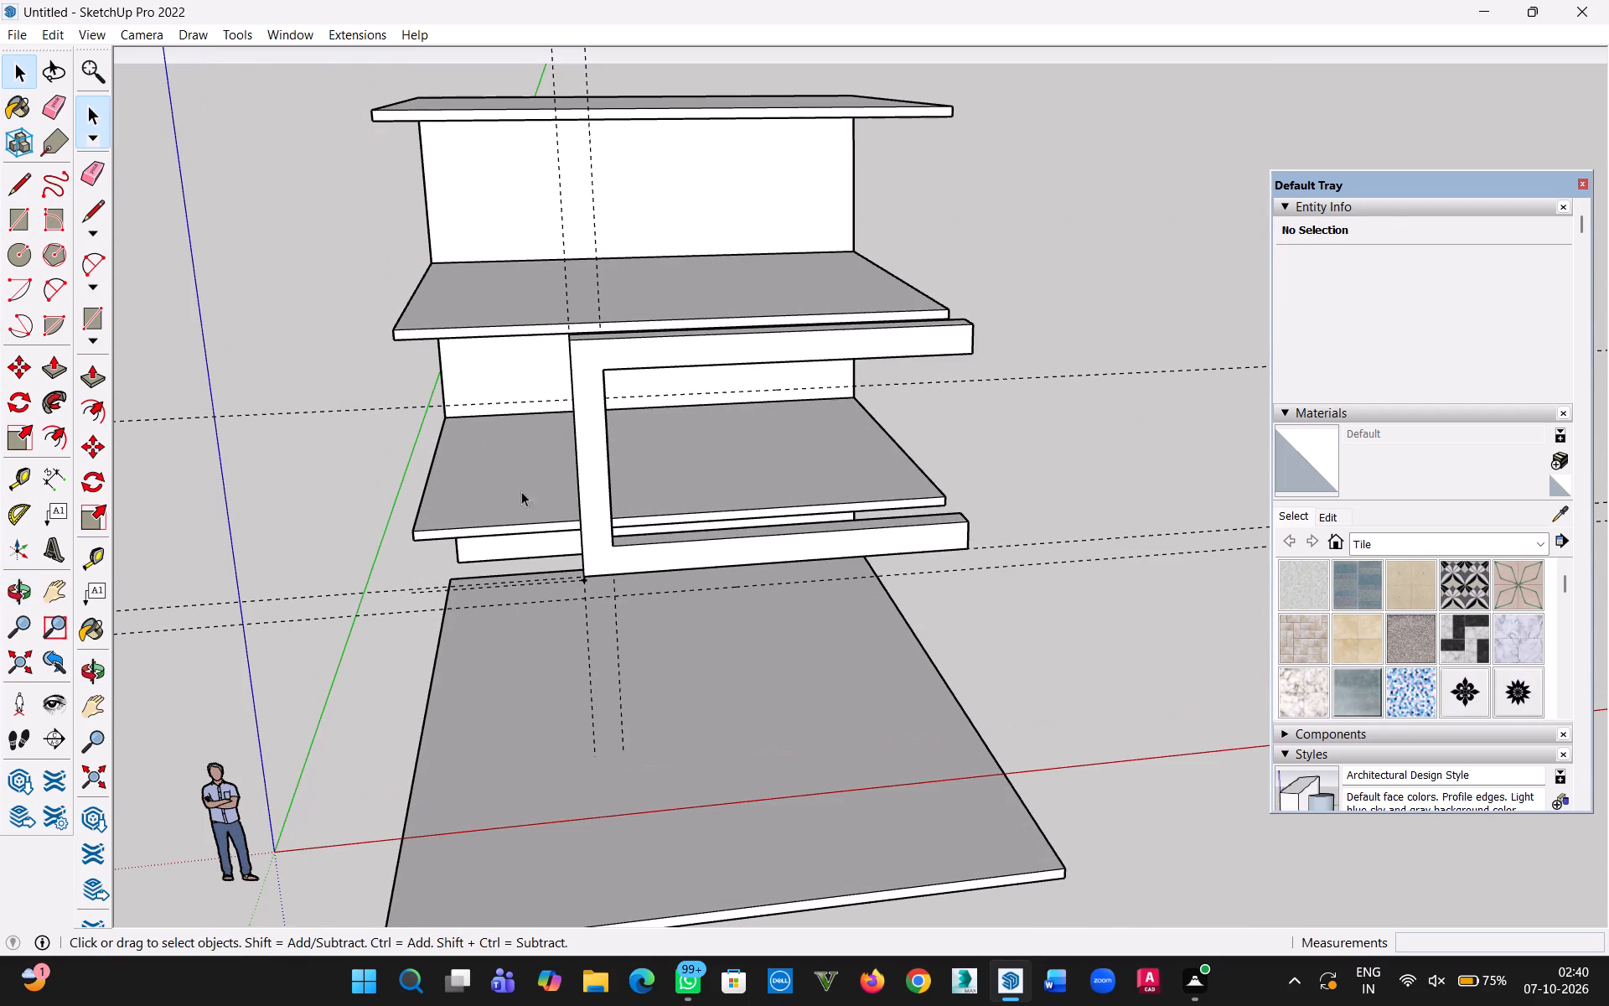
pyautogui.scroll(1, 561, 522)
pyautogui.moveTo(575, 615); pyautogui.dragTo(556, 490, button='middle')
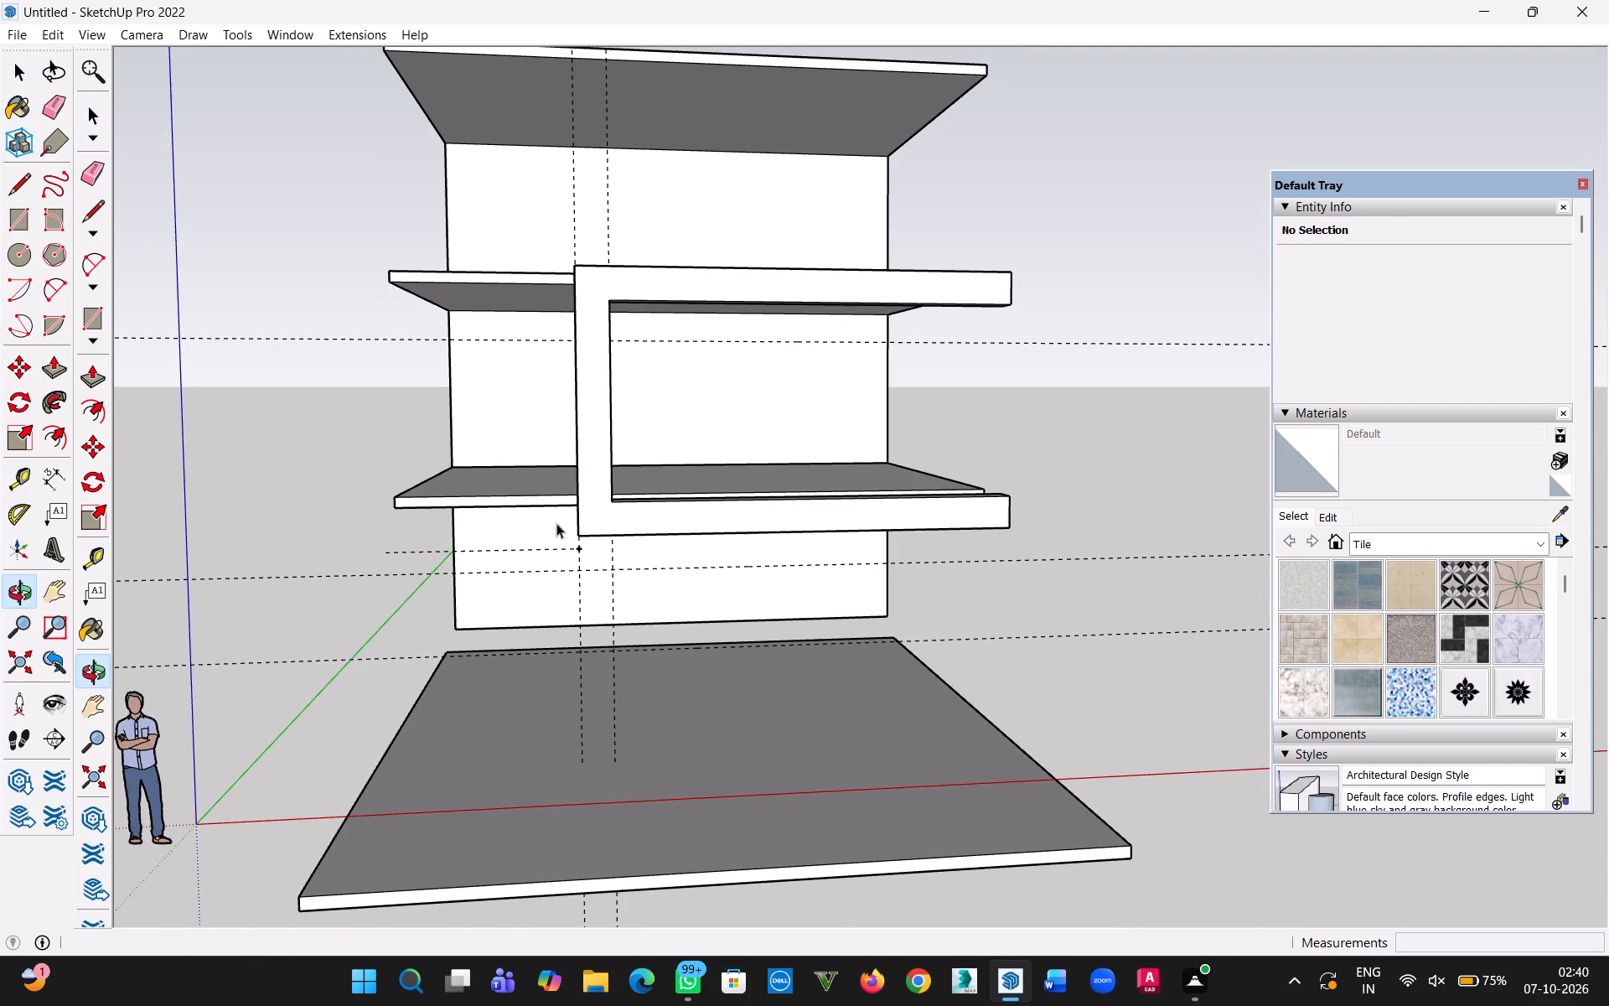
pyautogui.moveTo(796, 661); pyautogui.dragTo(618, 678, button='middle')
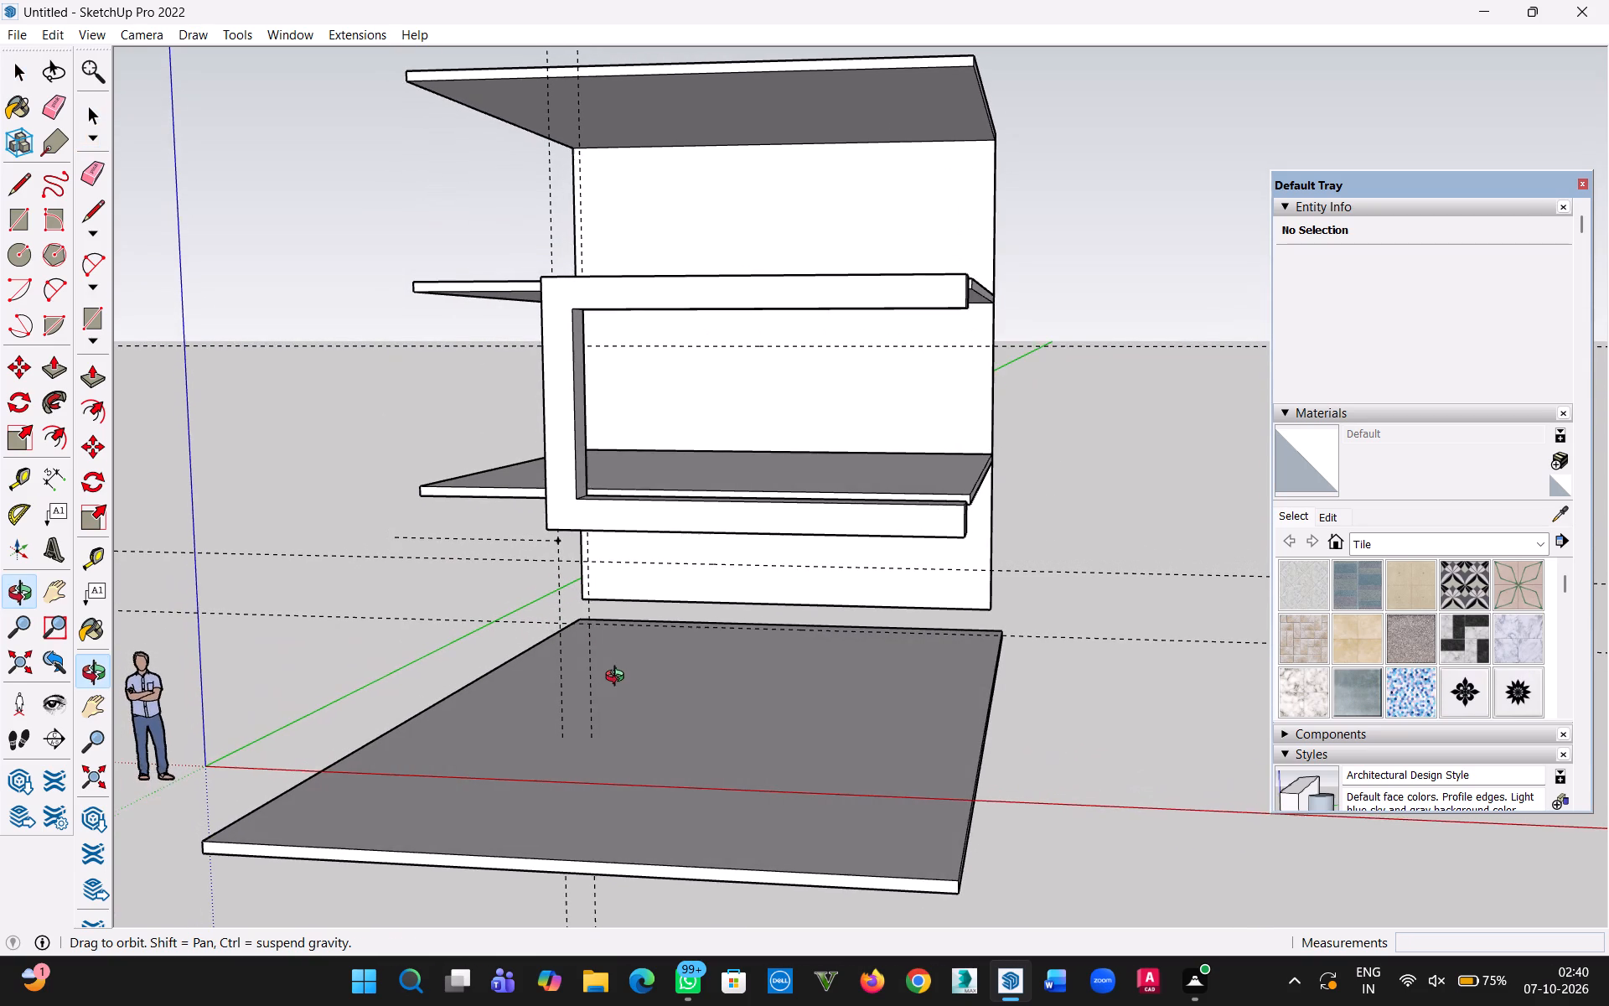
pyautogui.moveTo(618, 678); pyautogui.dragTo(619, 678, button='middle')
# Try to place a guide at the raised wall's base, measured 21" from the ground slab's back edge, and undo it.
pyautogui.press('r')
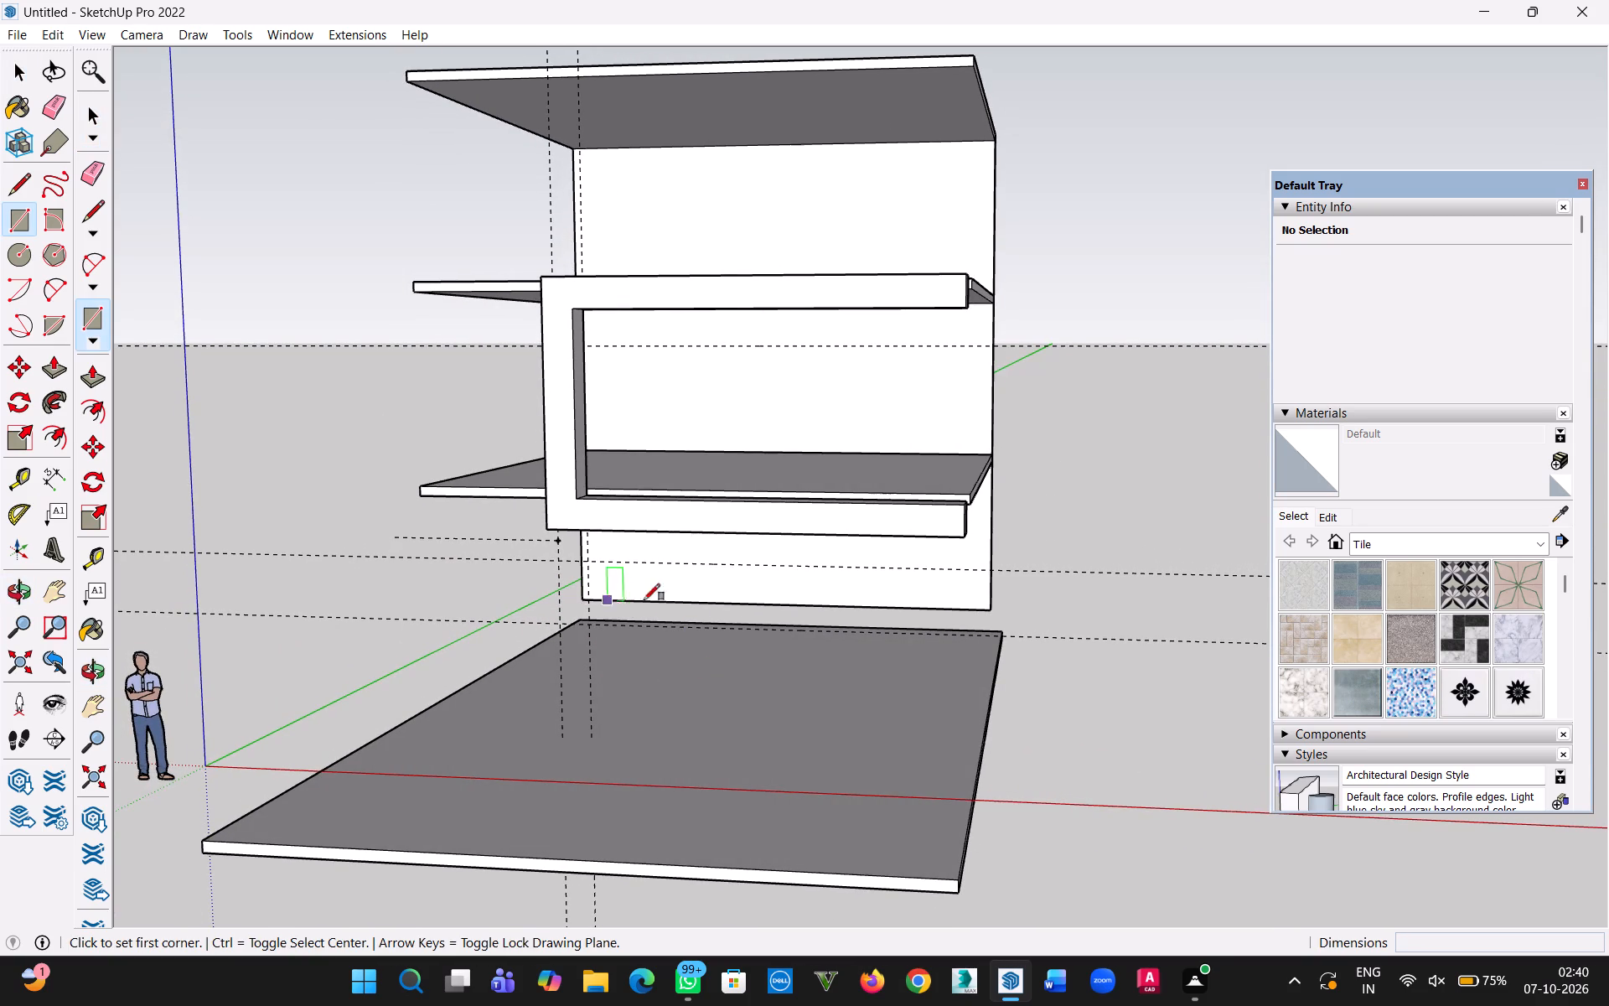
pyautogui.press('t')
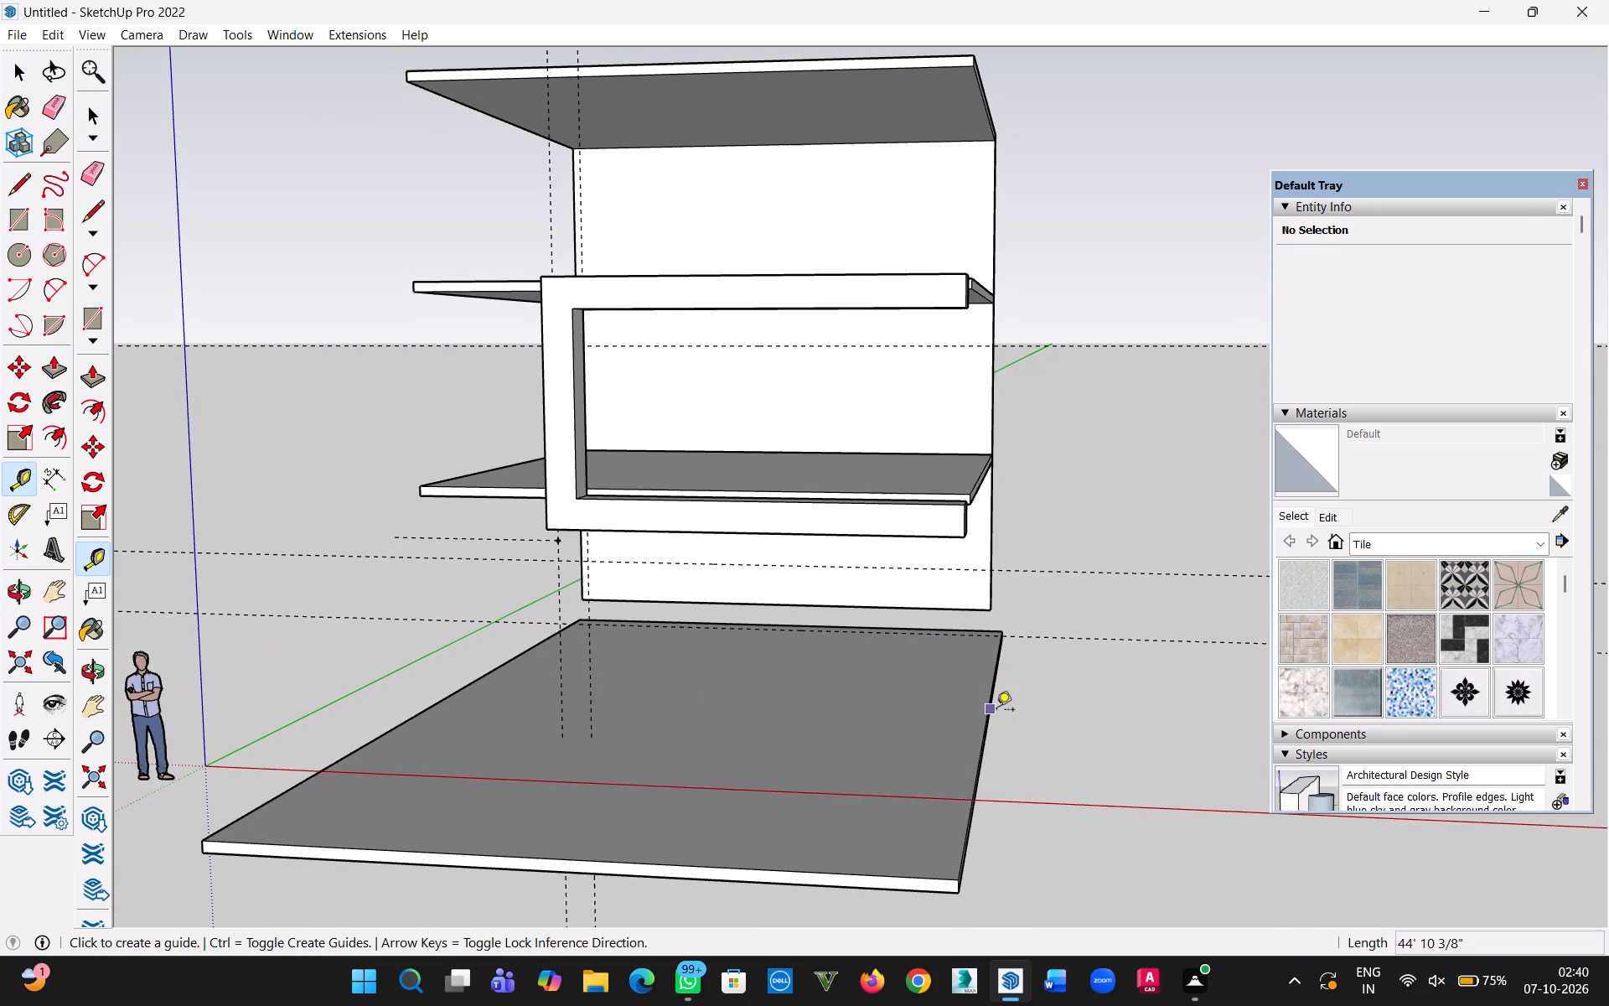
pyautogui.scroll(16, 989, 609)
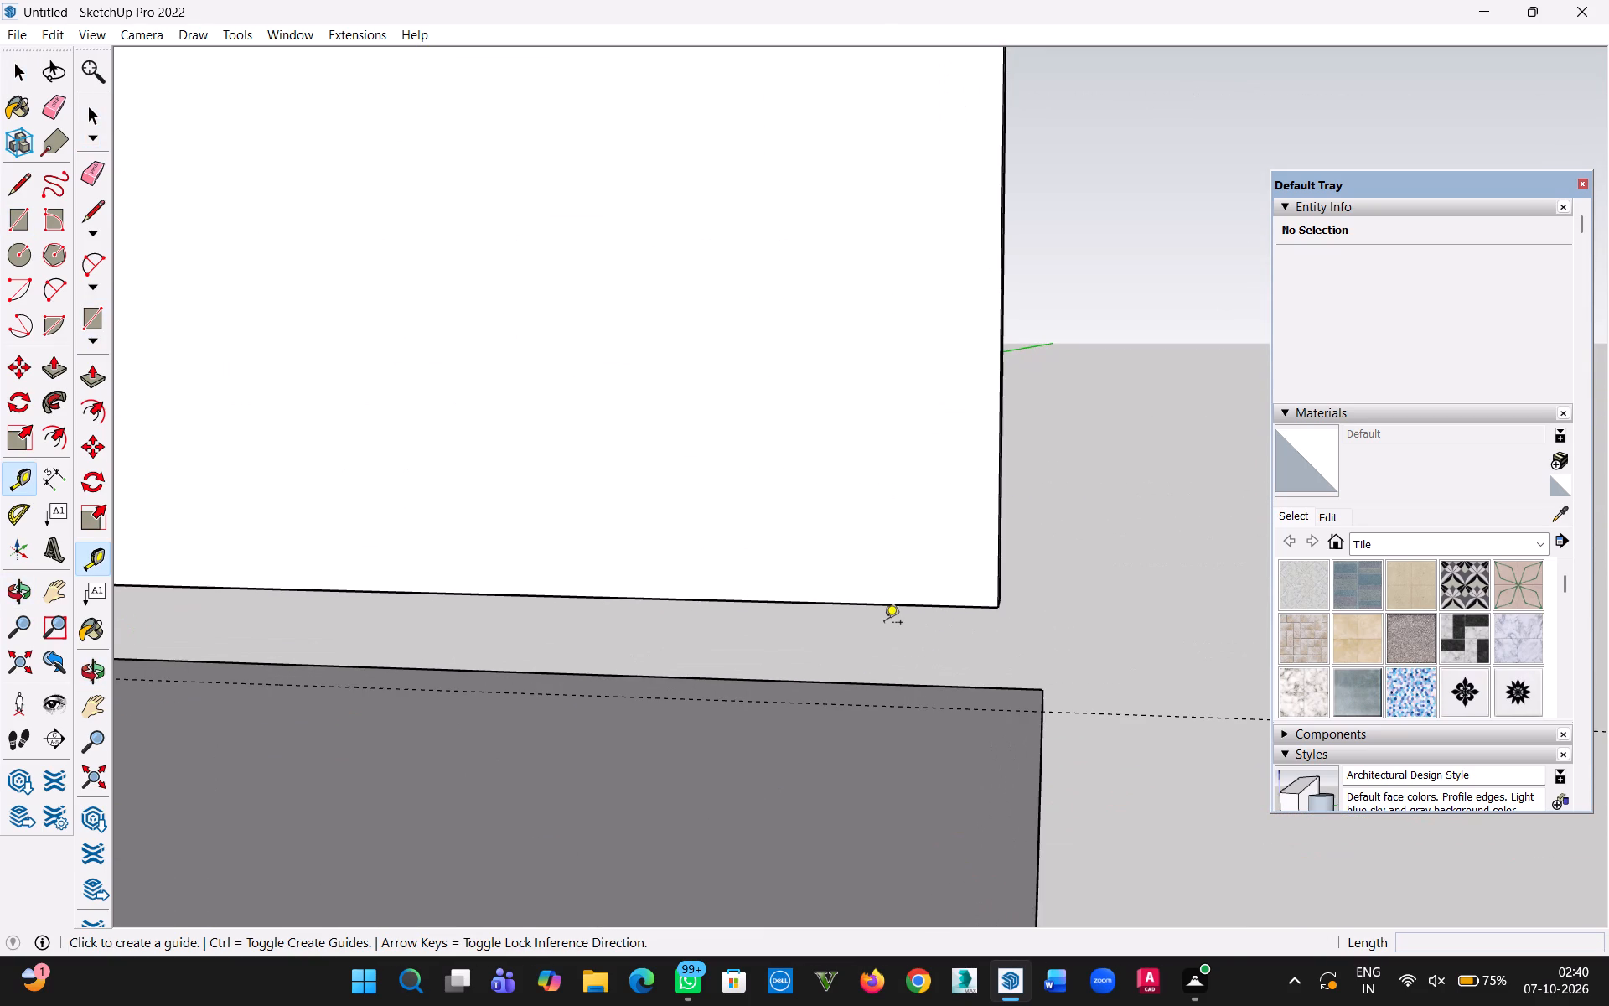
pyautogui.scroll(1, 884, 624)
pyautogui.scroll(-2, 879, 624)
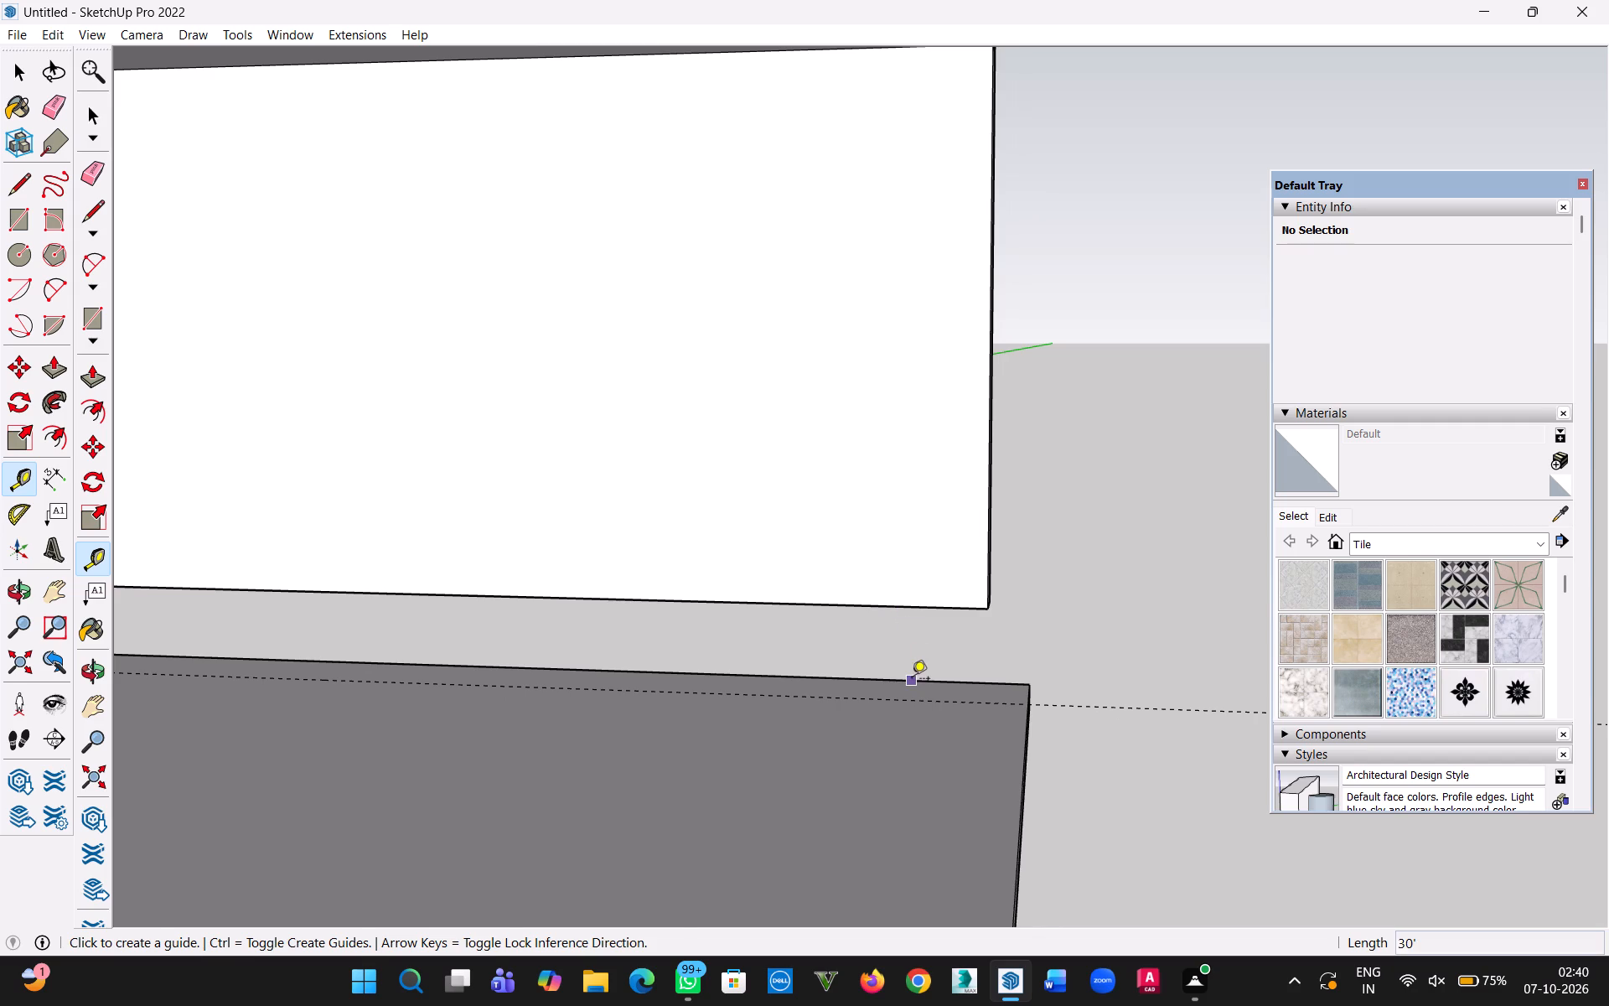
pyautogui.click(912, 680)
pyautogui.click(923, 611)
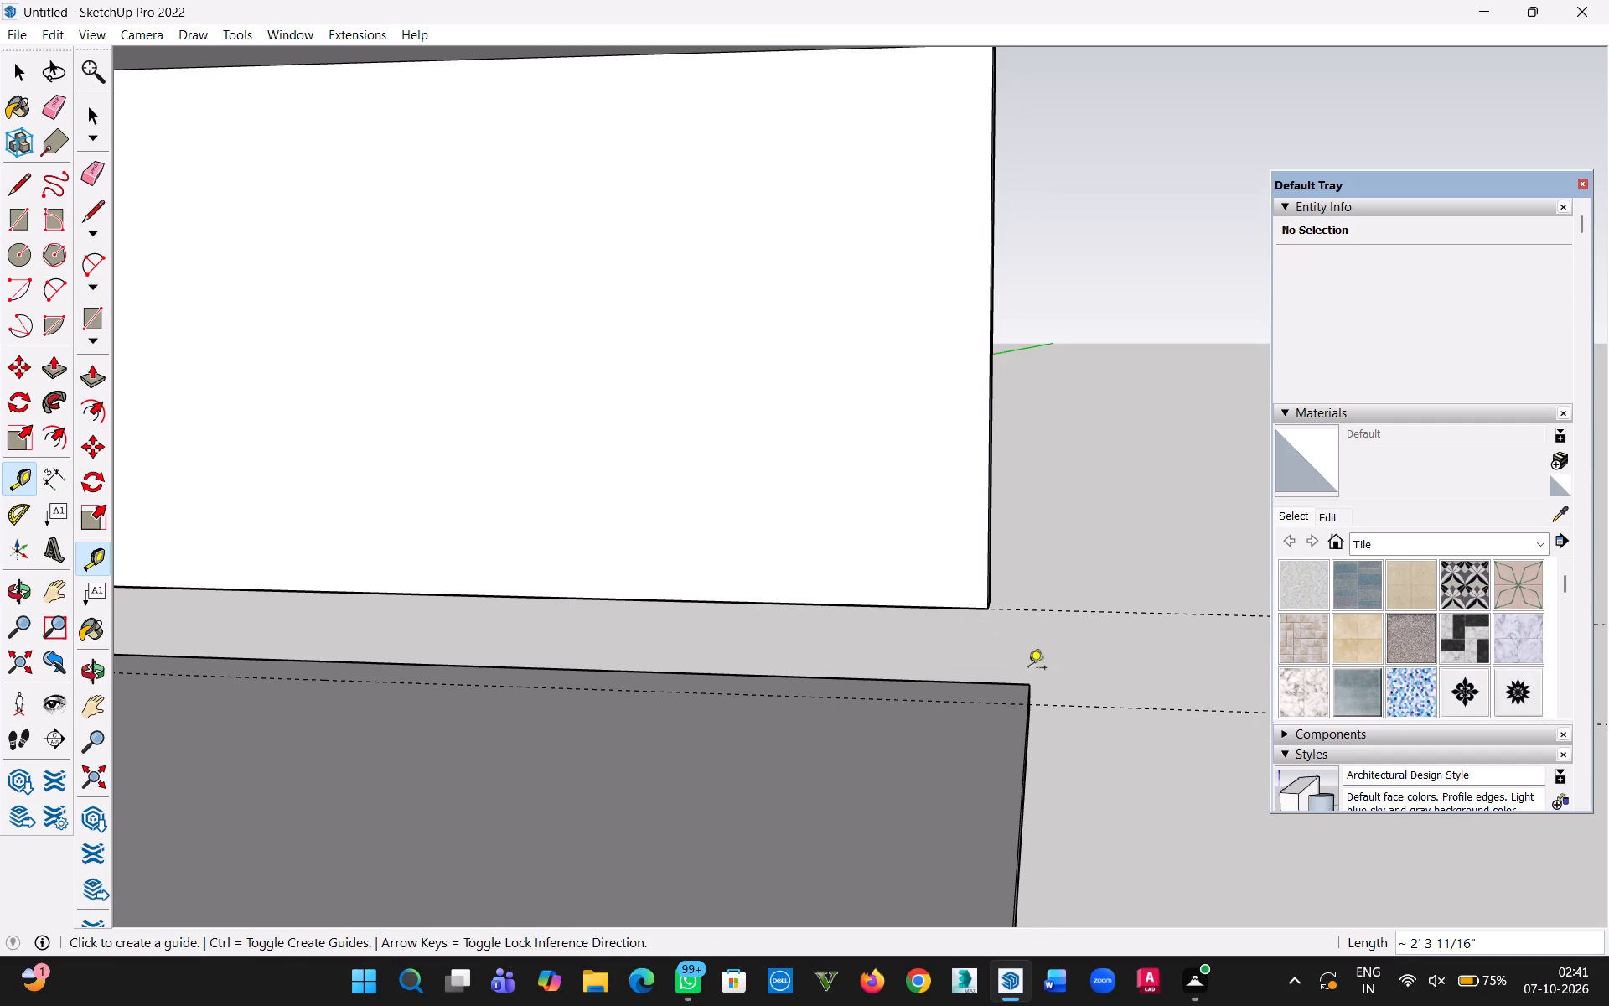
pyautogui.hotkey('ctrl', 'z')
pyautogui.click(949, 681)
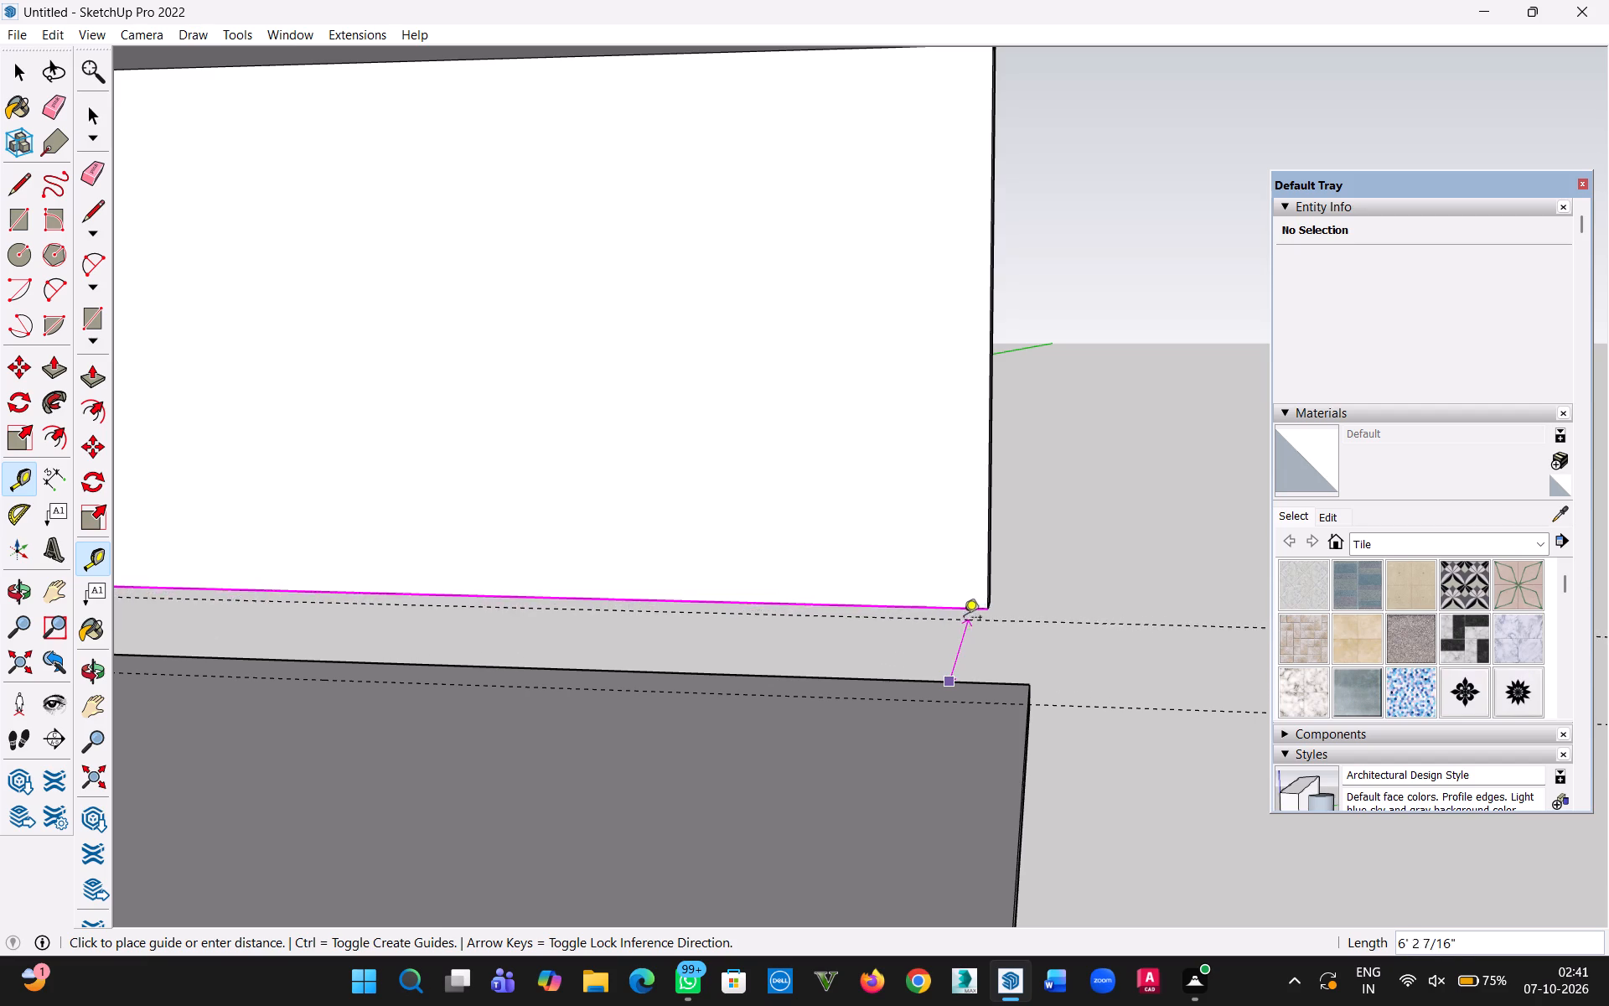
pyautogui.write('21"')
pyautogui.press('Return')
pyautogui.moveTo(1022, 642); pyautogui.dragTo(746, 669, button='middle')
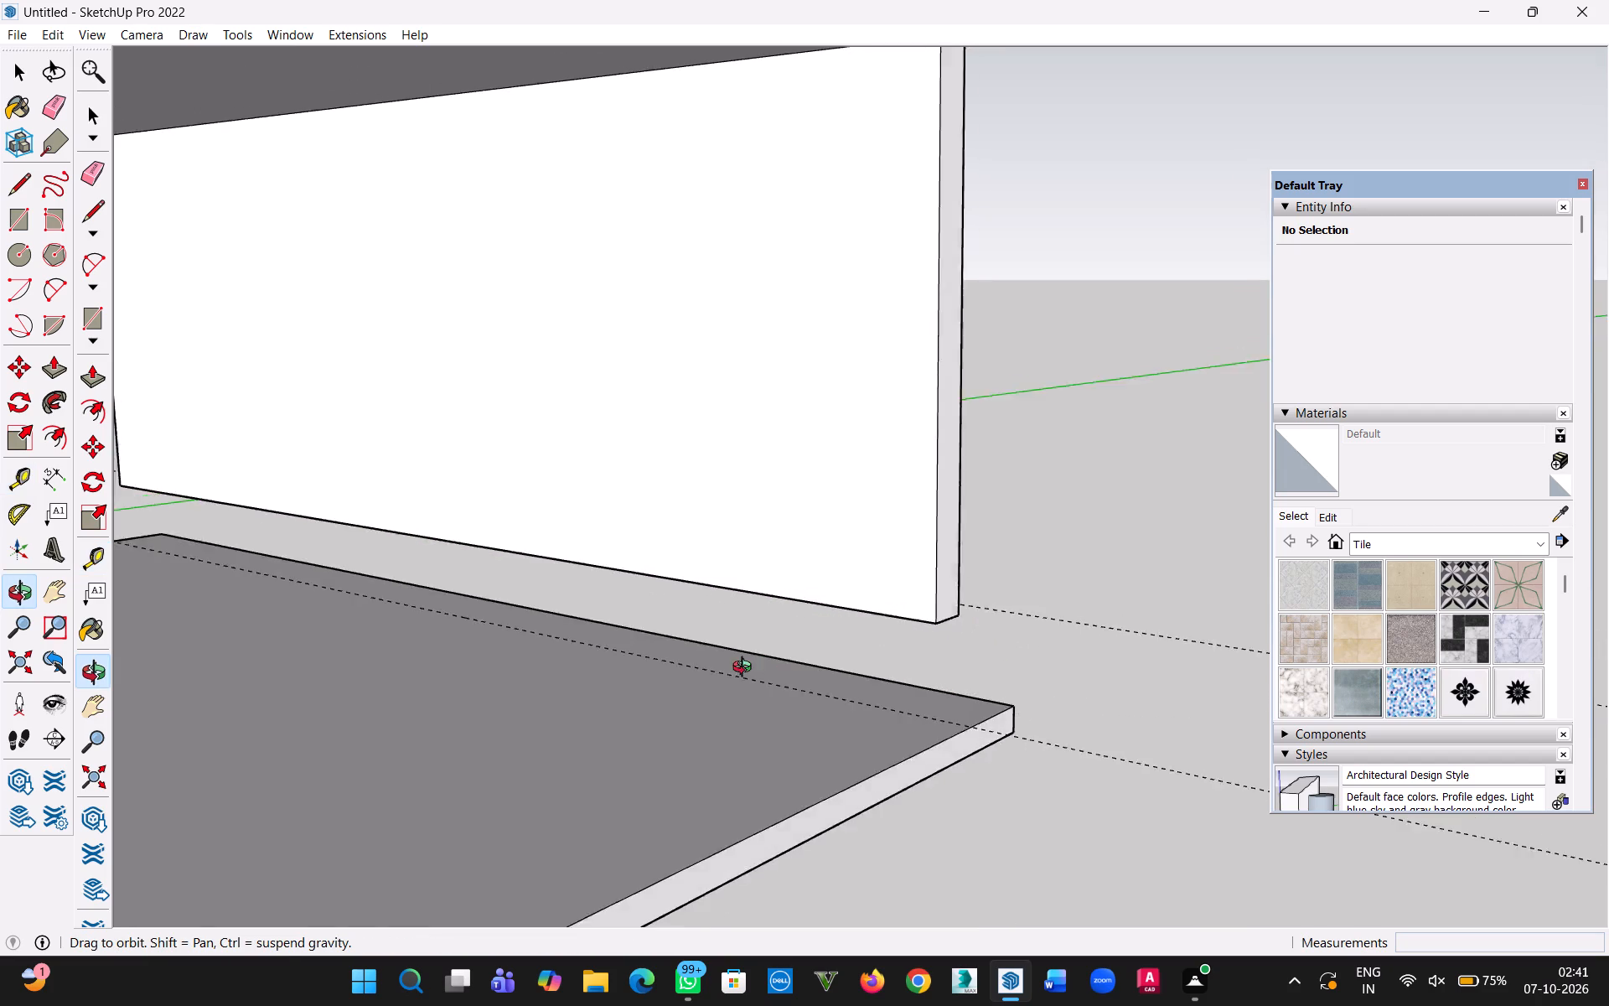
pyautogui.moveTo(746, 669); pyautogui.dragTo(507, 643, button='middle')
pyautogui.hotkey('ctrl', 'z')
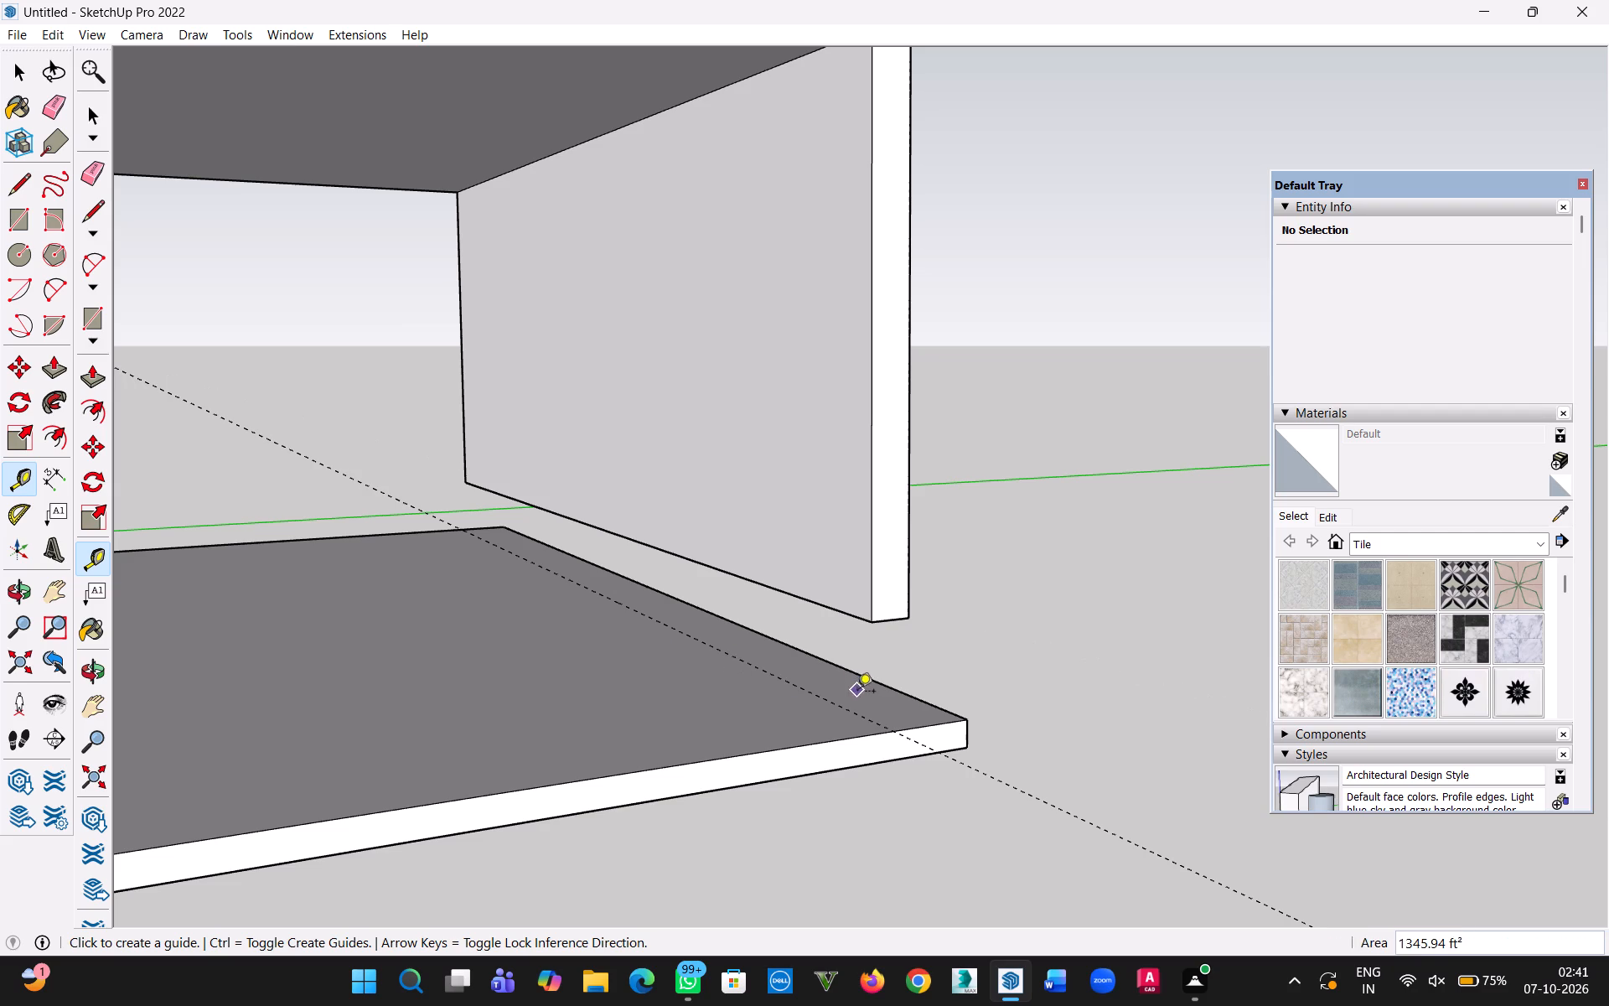
# Place a guide 21" above the existing guide line on the ground slab, along the raised wall's bottom edge.
pyautogui.click(849, 709)
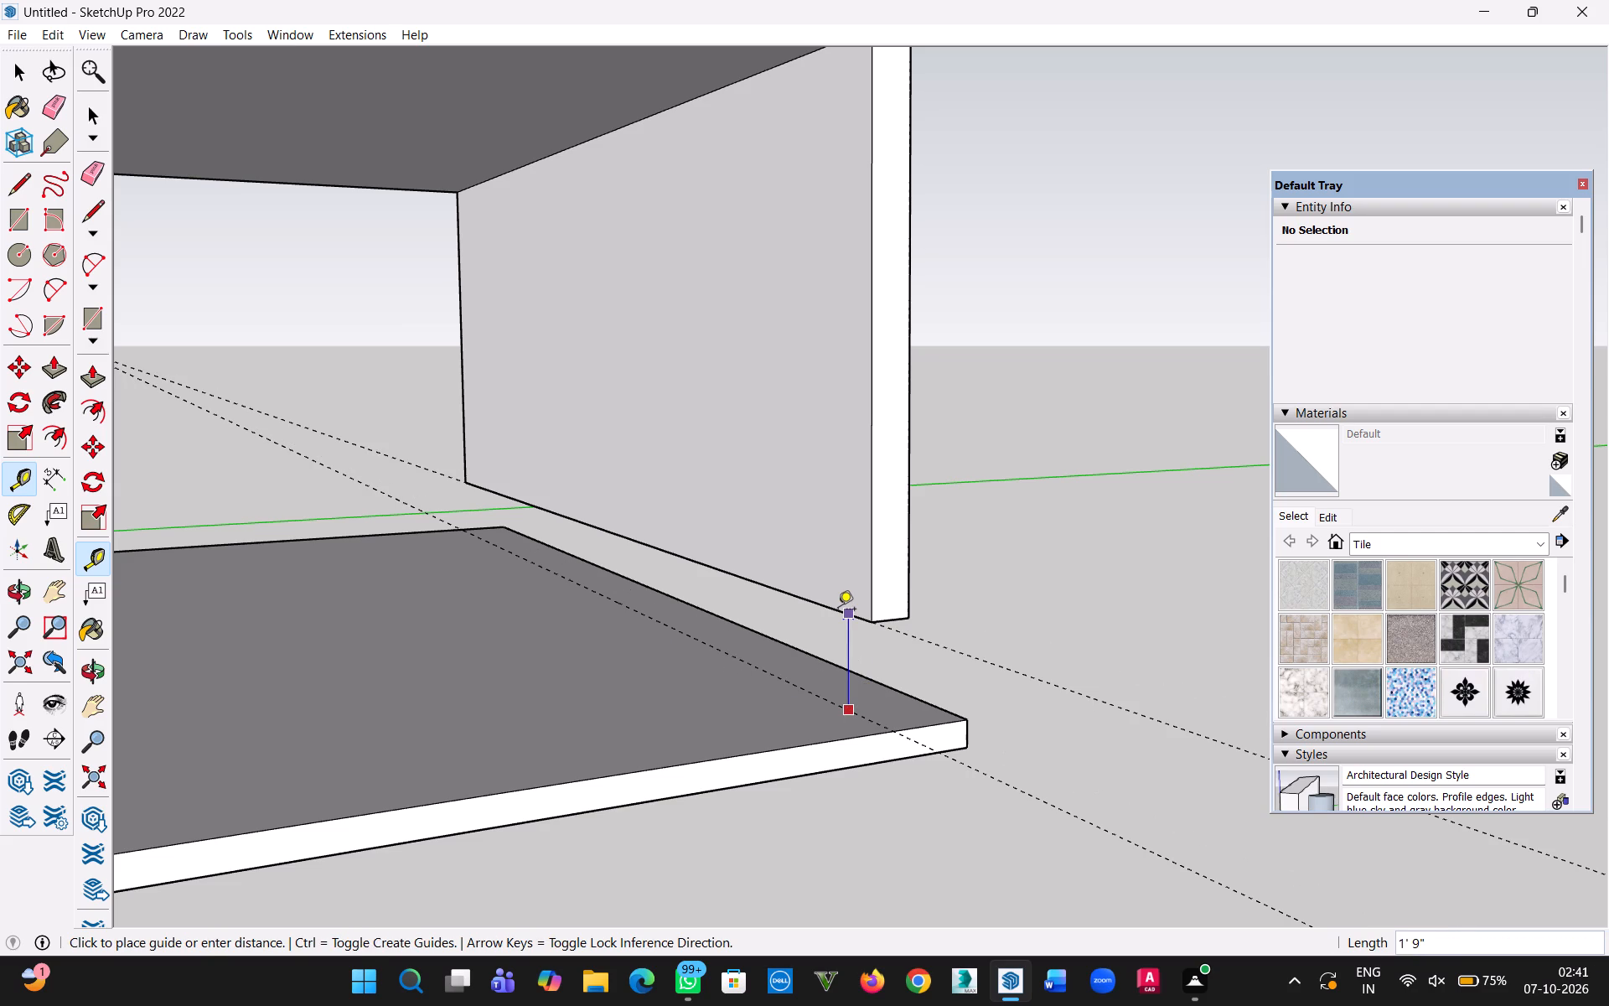
pyautogui.write('21"')
pyautogui.press('Return')
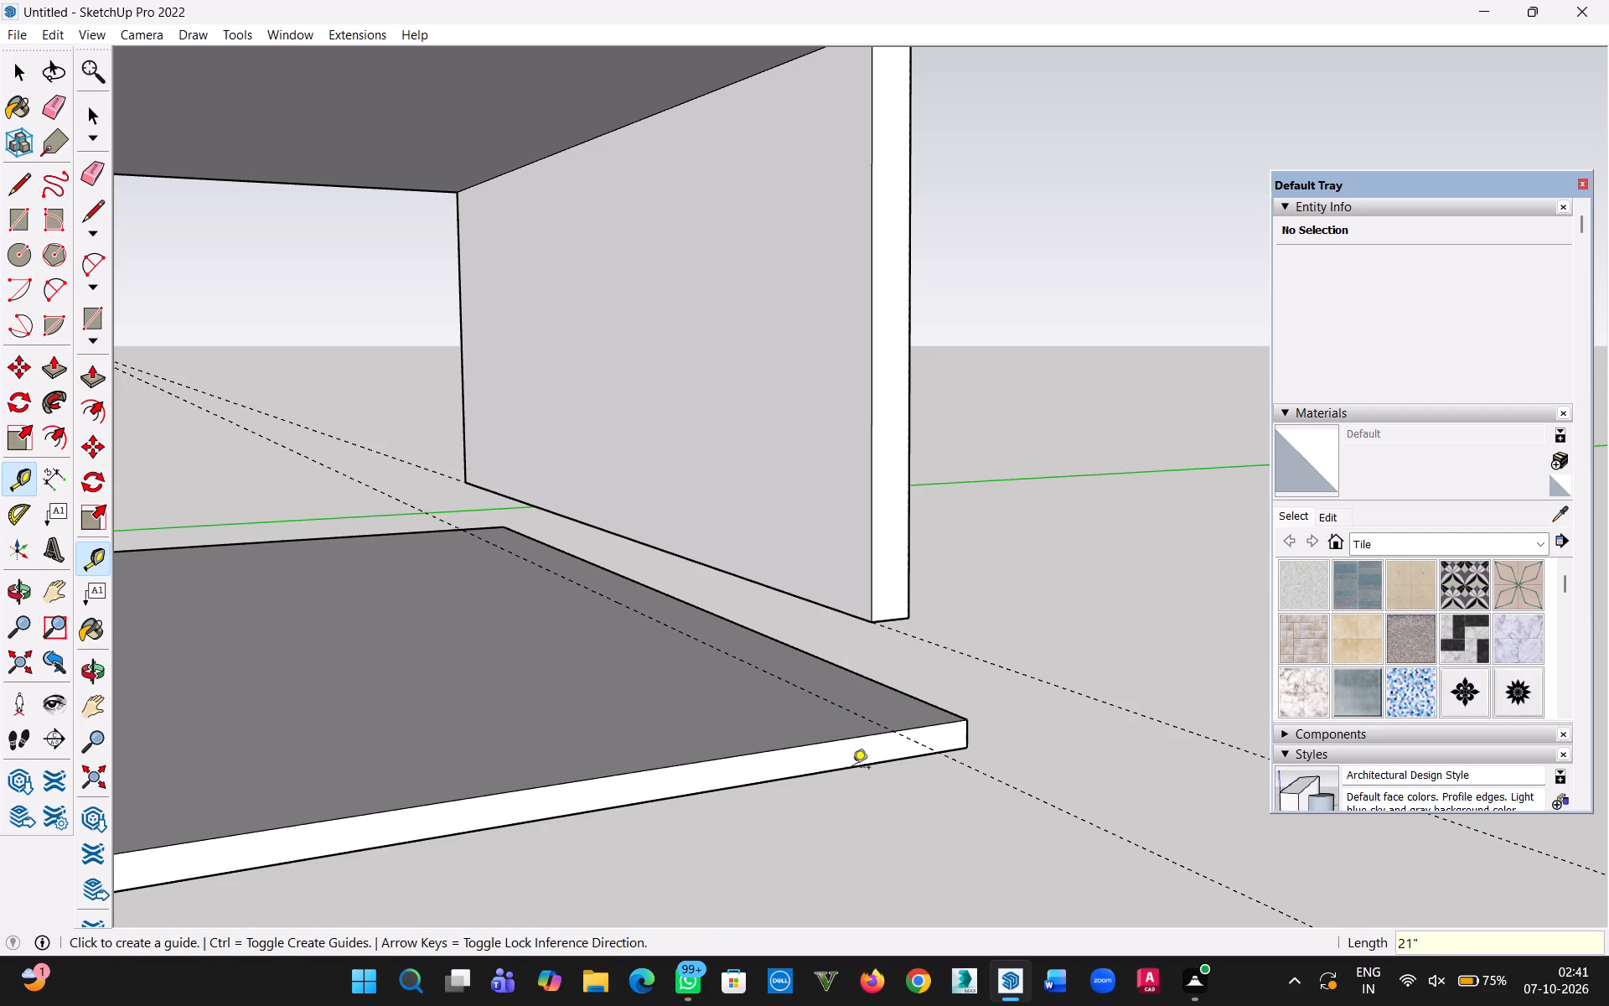
pyautogui.click(11, 72)
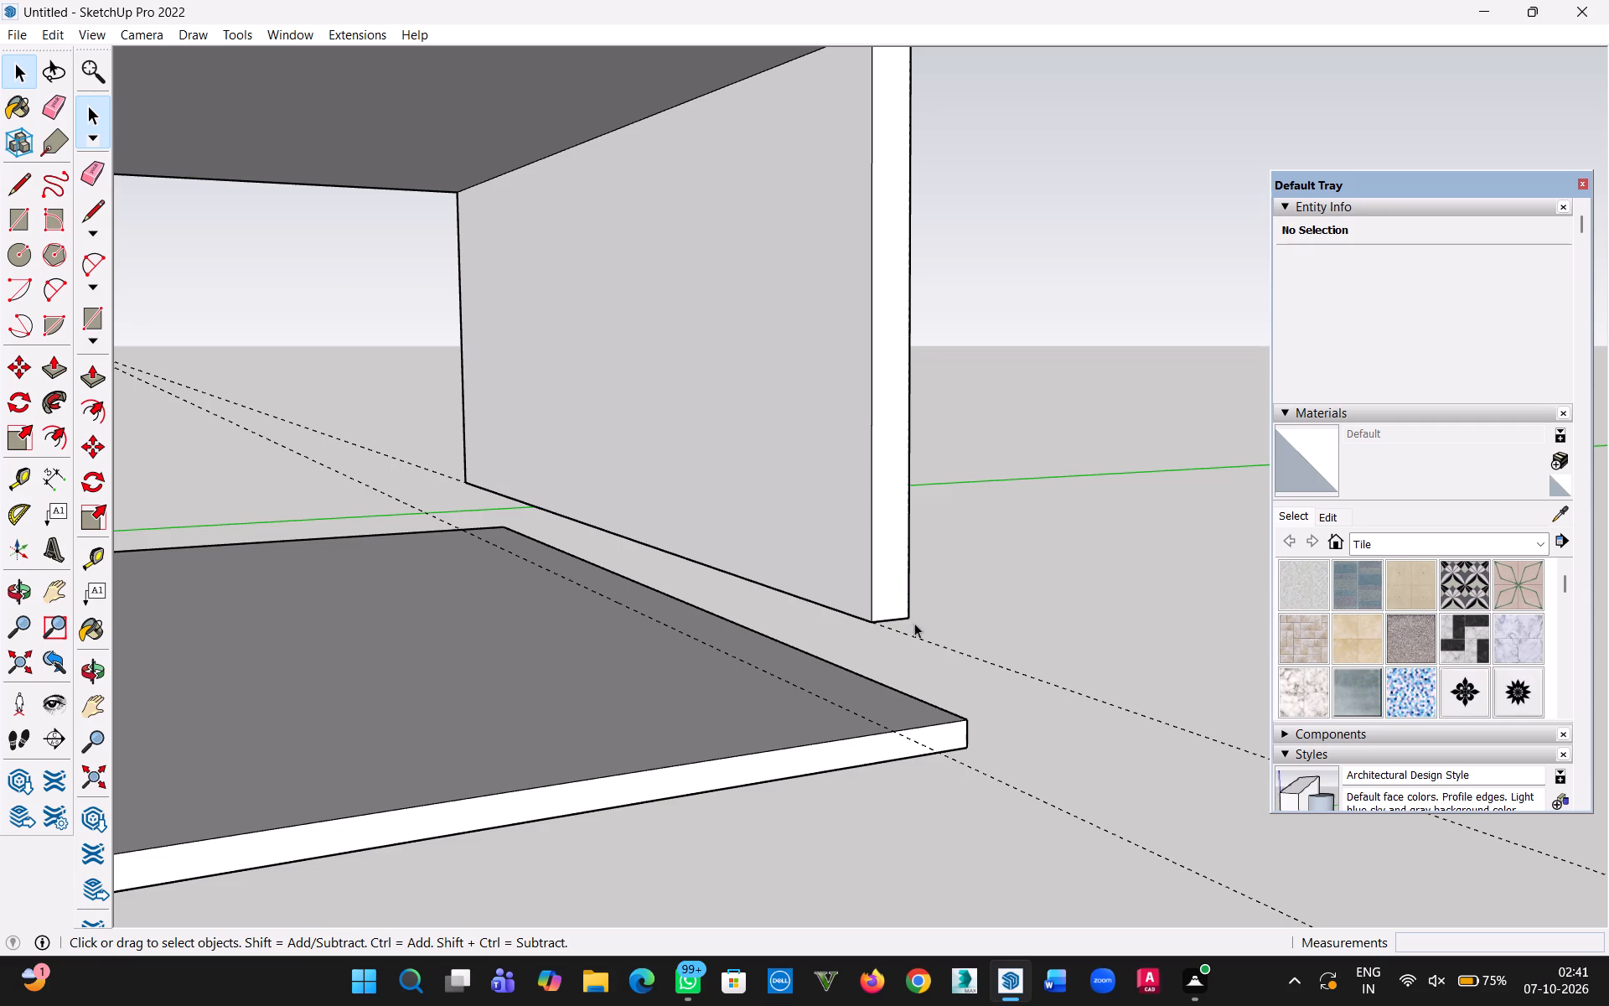
# Inside the ground-storey group, draw a vertical rectangle 6" high and 28' 6" long directly below the back wall's bottom edge.
pyautogui.moveTo(866, 676); pyautogui.dragTo(898, 602, button='middle')
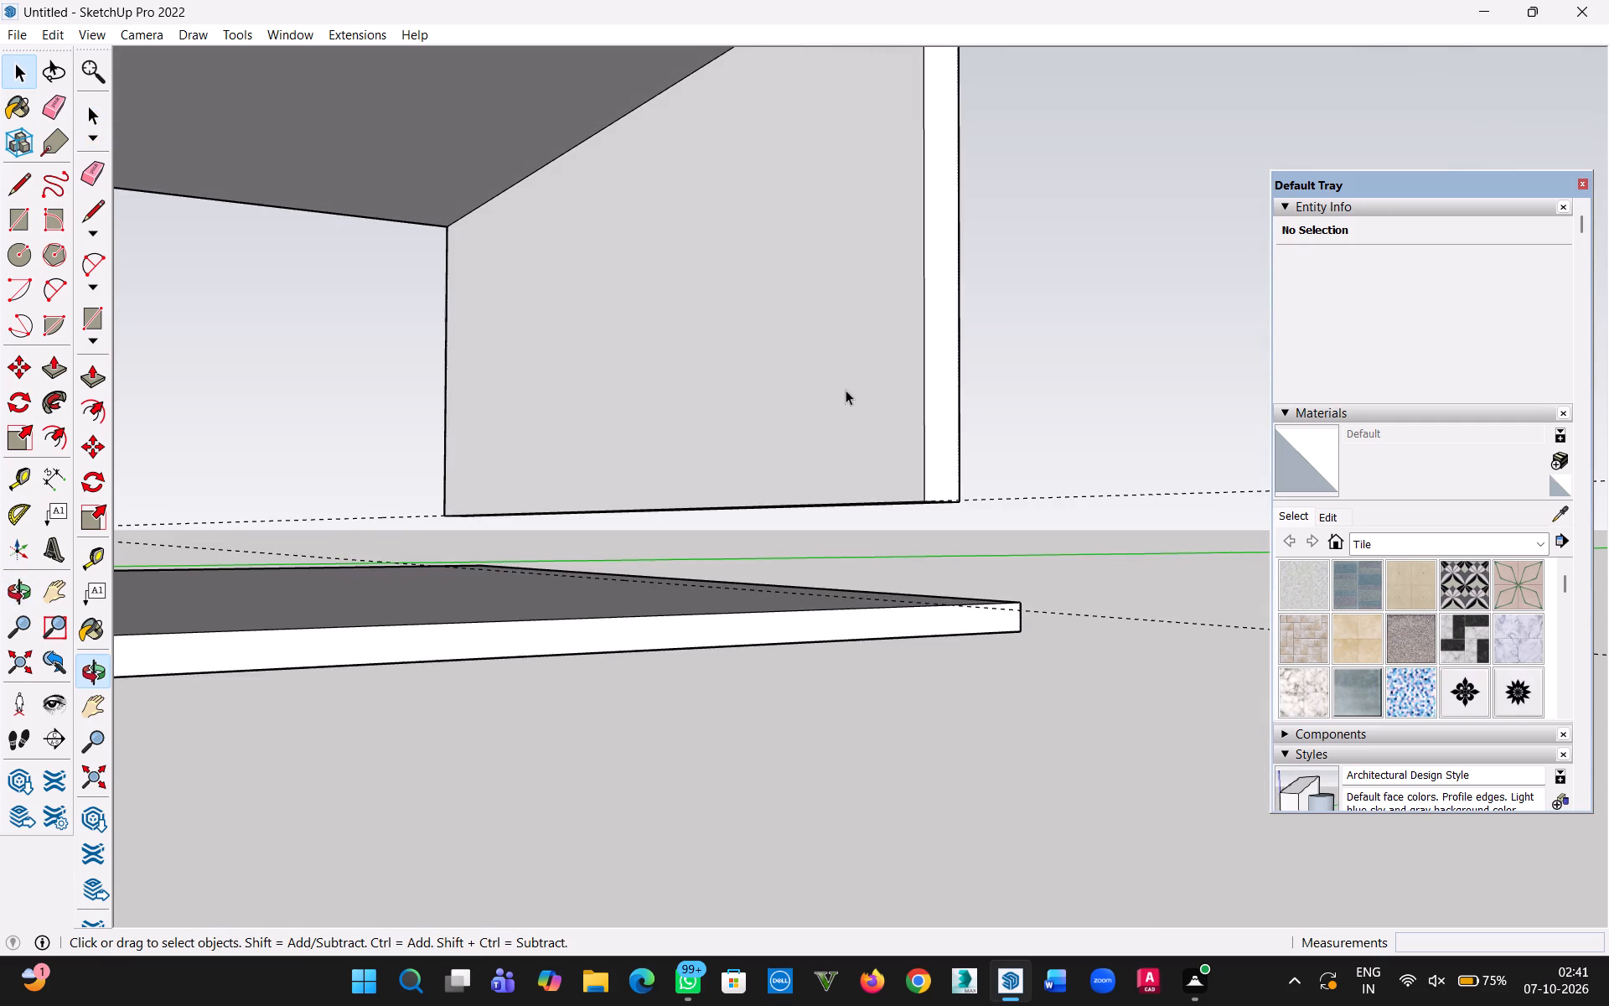
pyautogui.doubleClick(846, 390)
pyautogui.scroll(9, 901, 490)
pyautogui.moveTo(893, 536); pyautogui.dragTo(876, 463, button='middle')
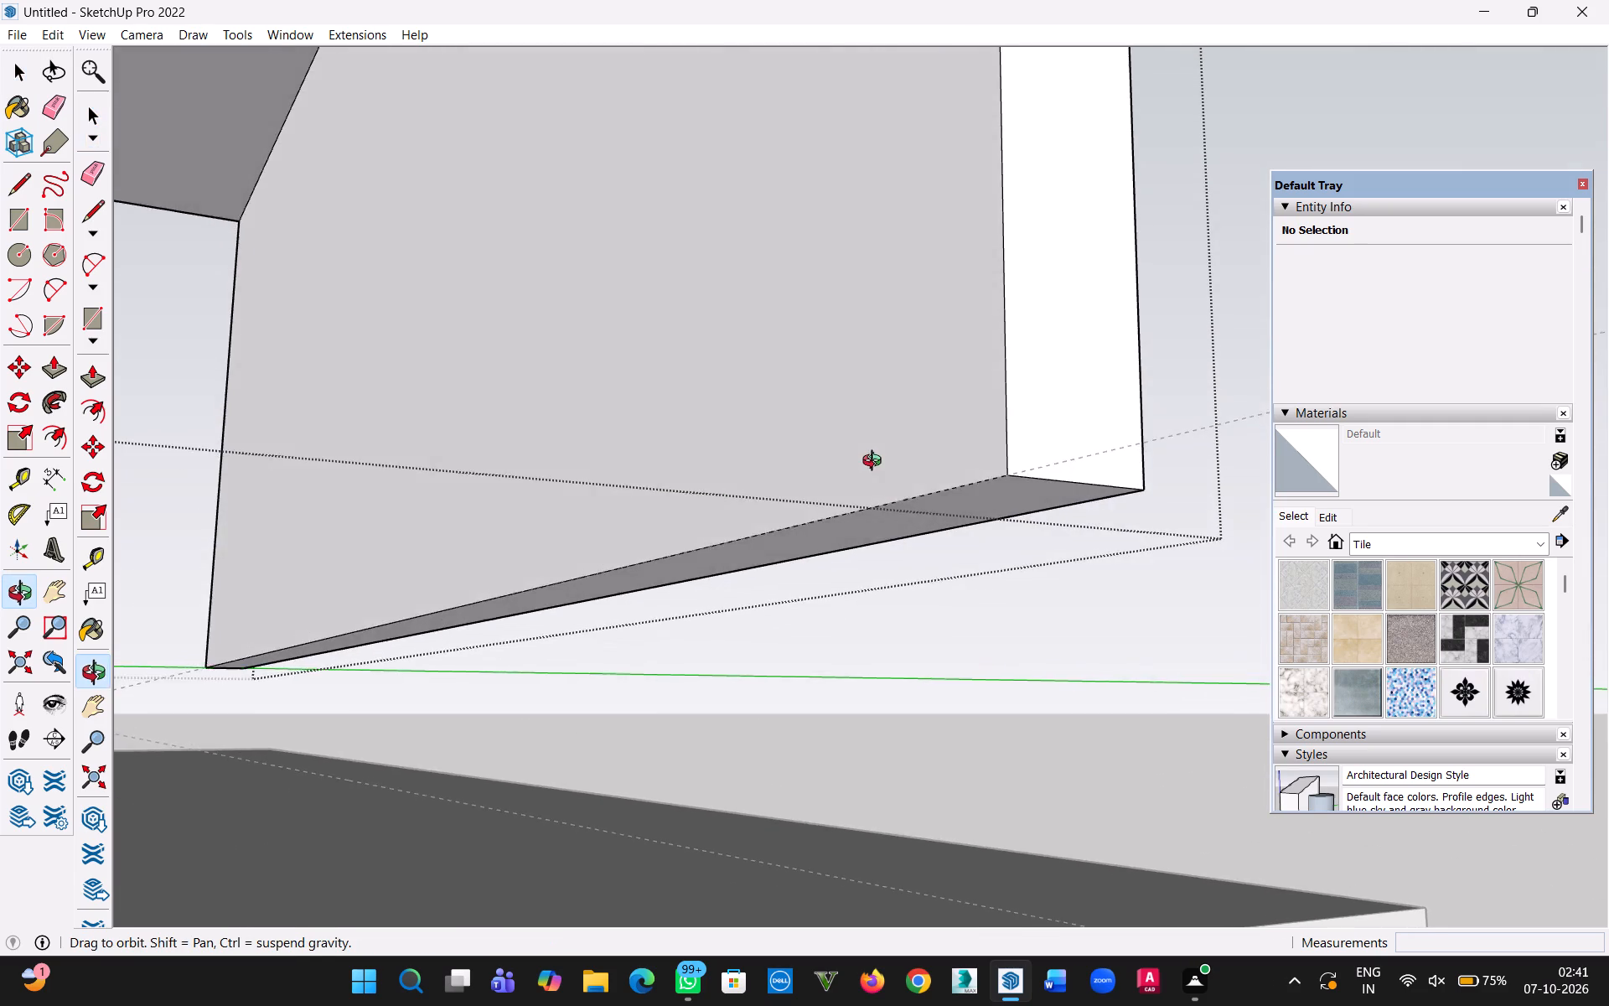
pyautogui.moveTo(876, 463); pyautogui.dragTo(887, 578, button='middle')
pyautogui.scroll(-4, 793, 519)
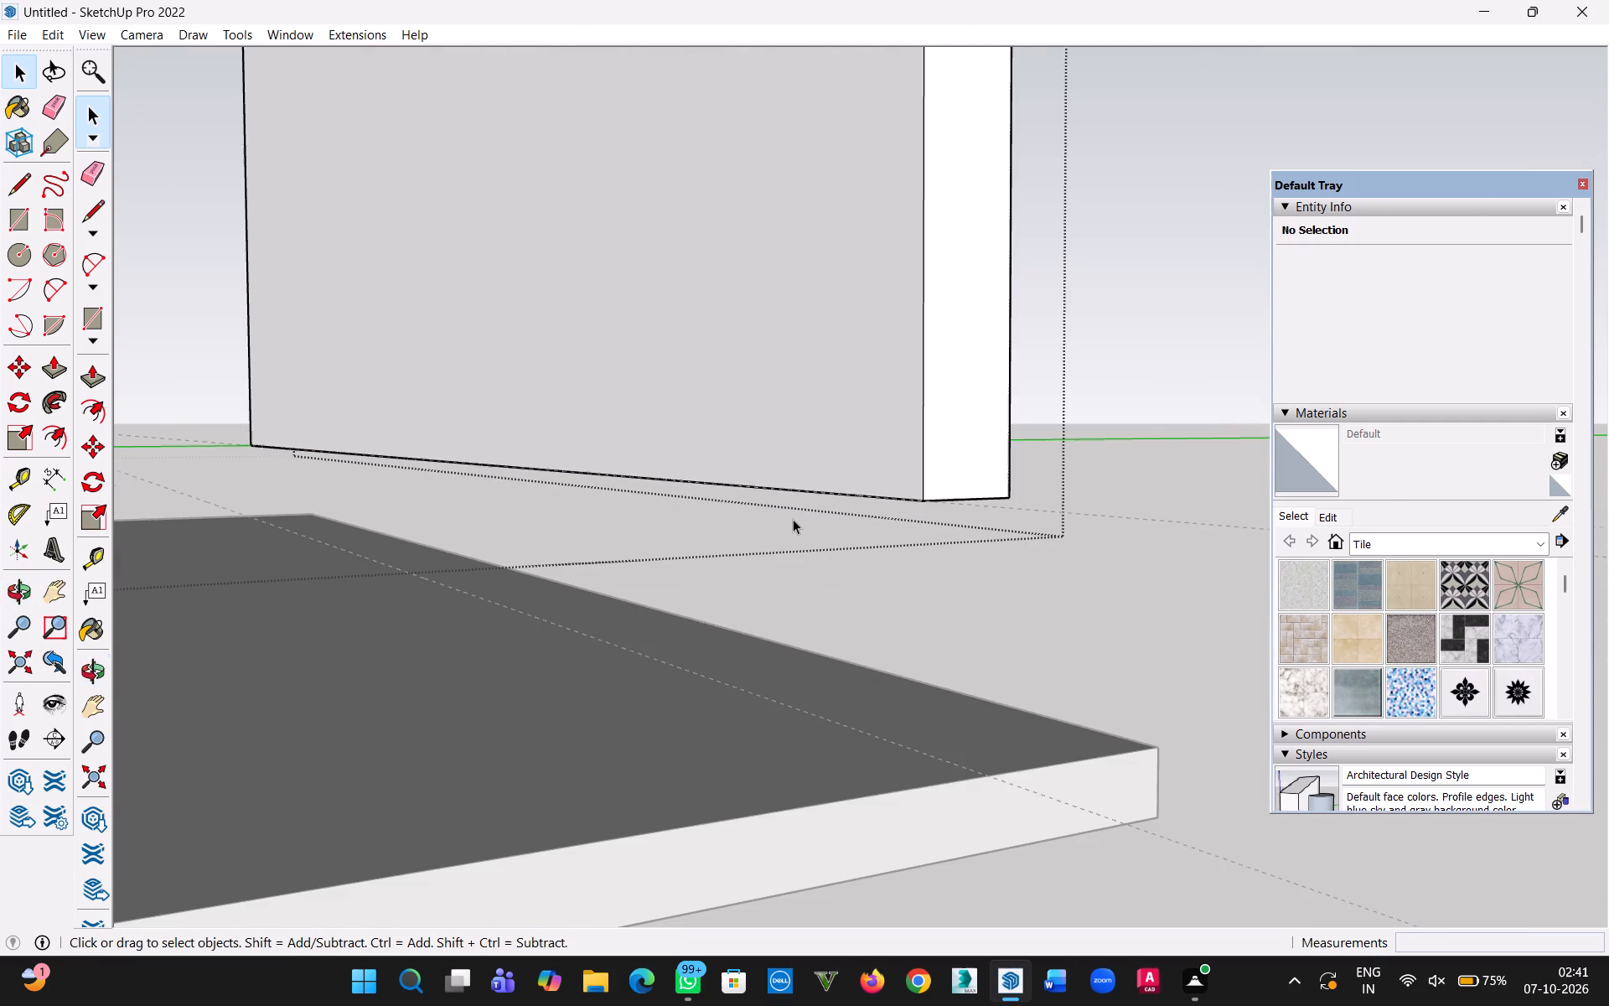
pyautogui.moveTo(860, 556); pyautogui.dragTo(572, 454, button='middle')
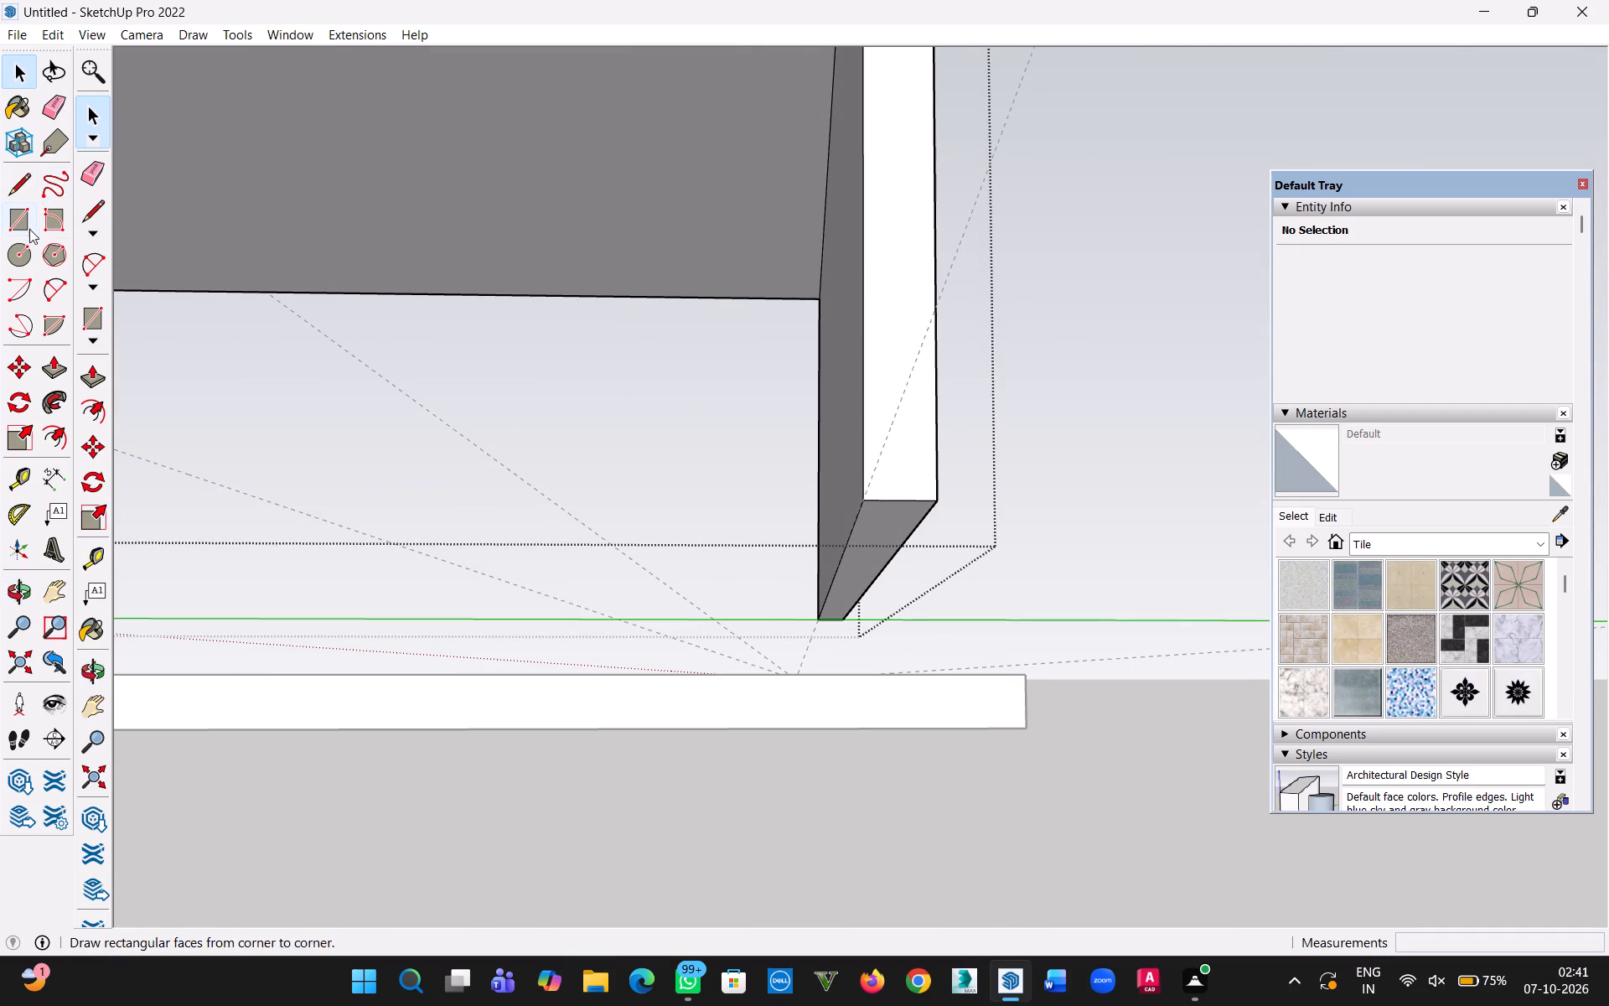
pyautogui.click(56, 227)
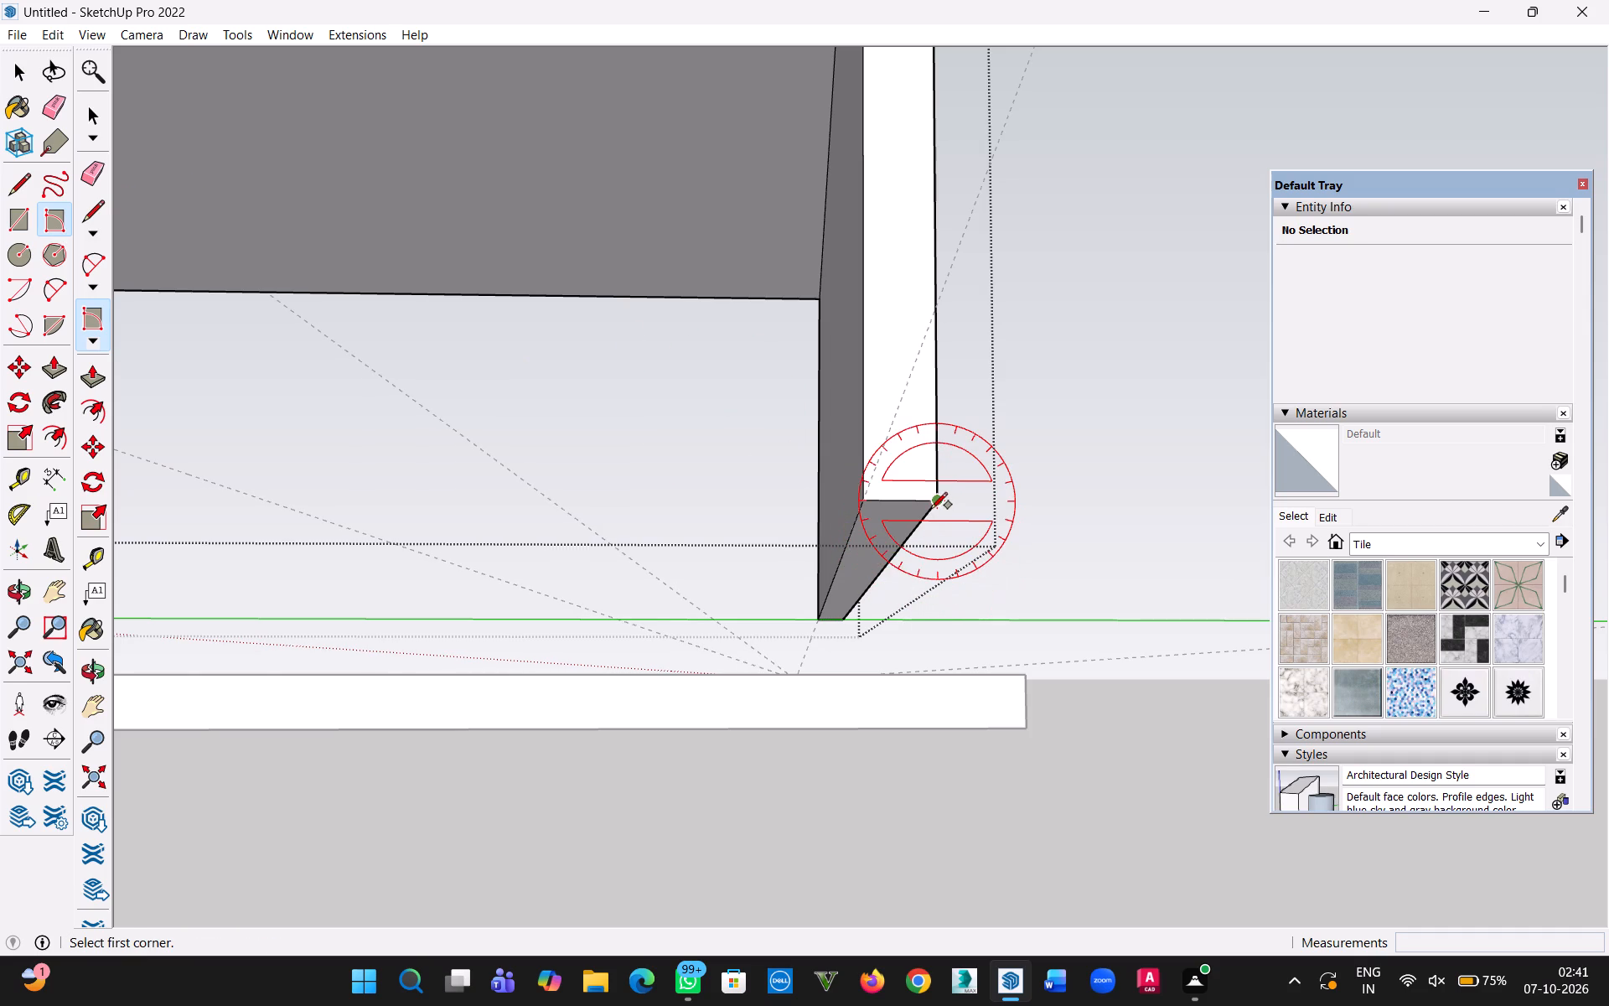
pyautogui.click(932, 507)
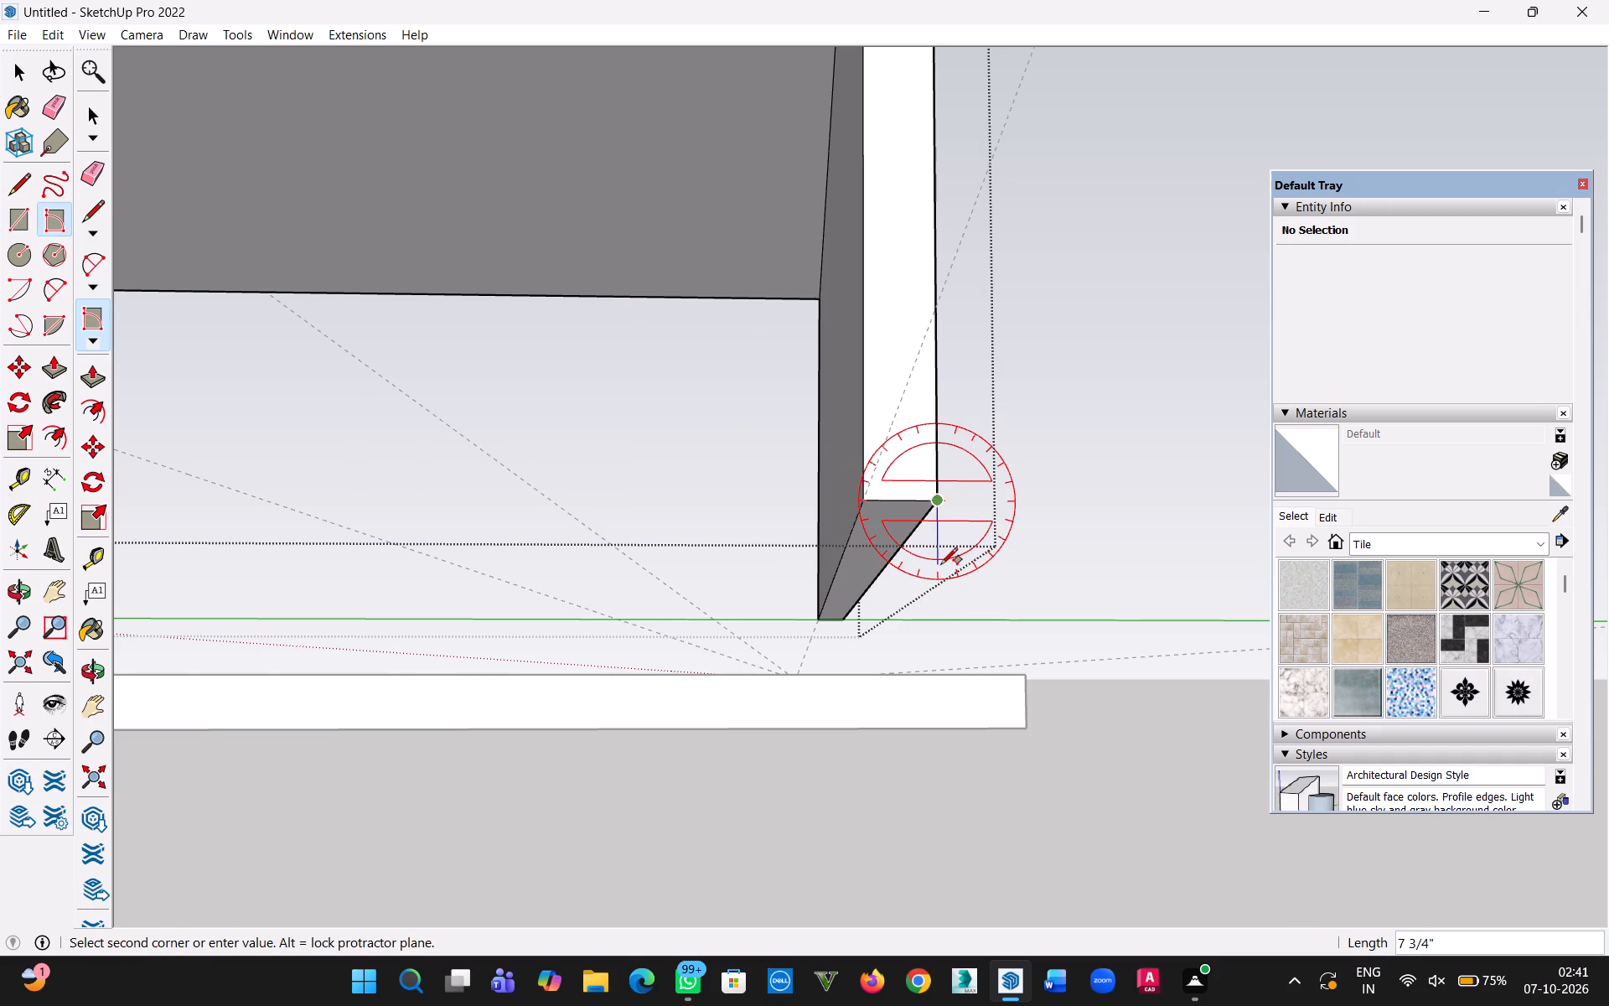
pyautogui.write('6"')
pyautogui.press('Return')
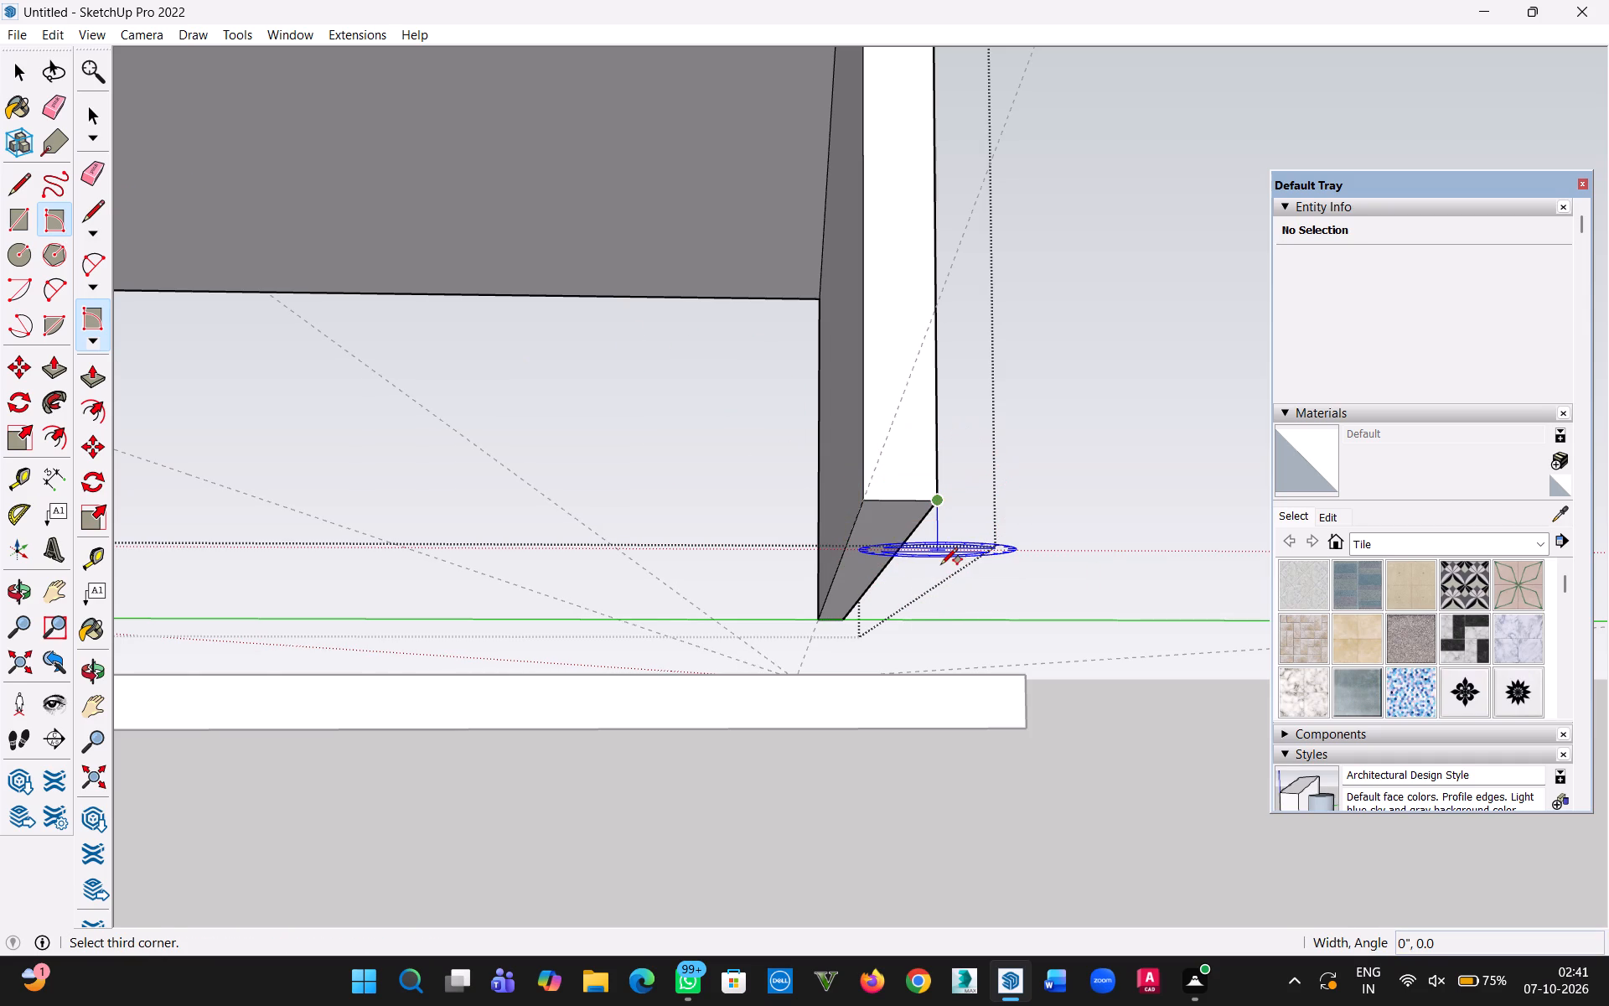
pyautogui.moveTo(898, 612); pyautogui.dragTo(1283, 648, button='middle')
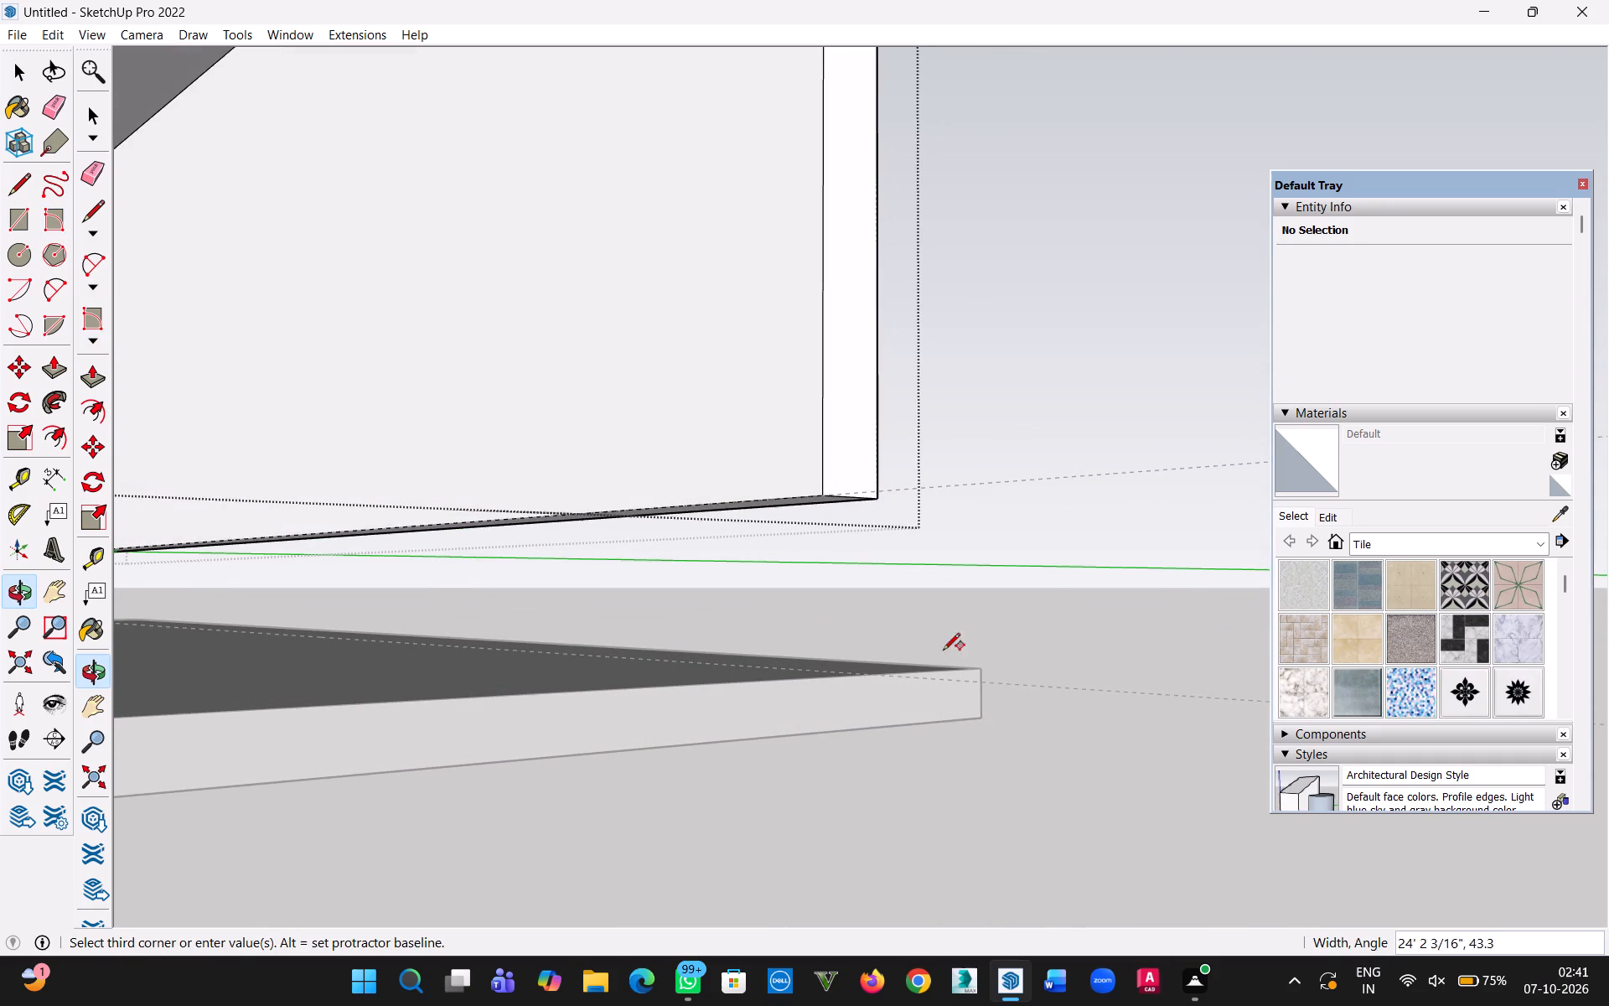
pyautogui.press('h')
pyautogui.moveTo(732, 632); pyautogui.dragTo(1333, 692)
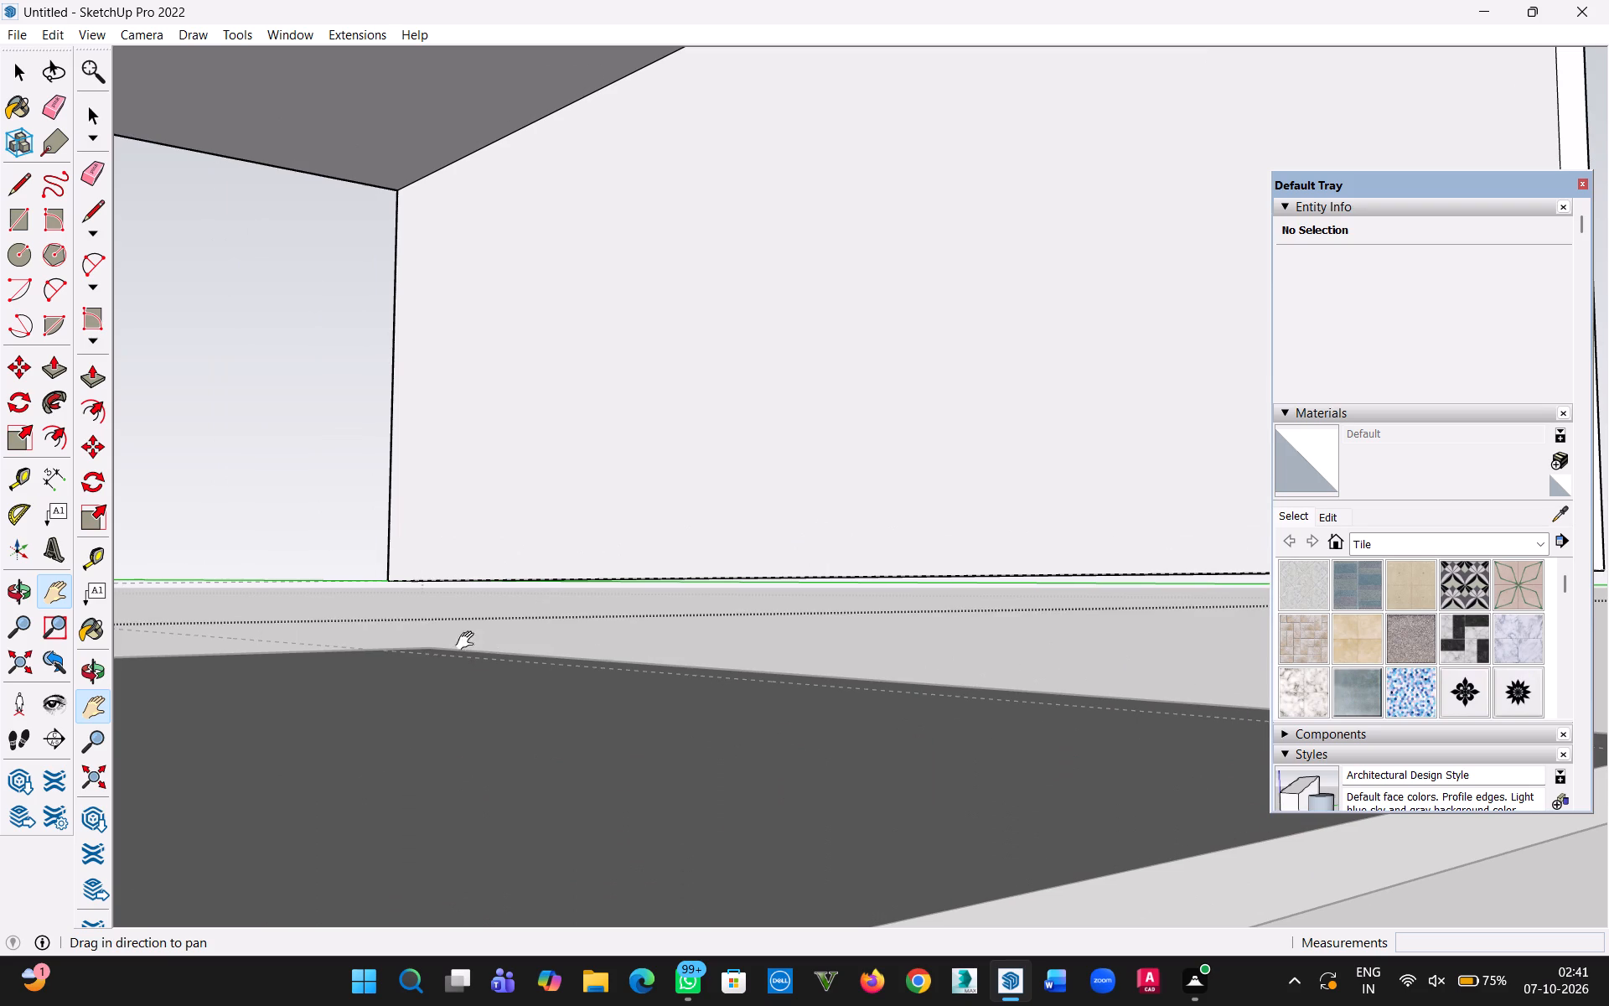
pyautogui.moveTo(424, 625); pyautogui.dragTo(1193, 666, button='middle')
pyautogui.moveTo(675, 723); pyautogui.dragTo(1011, 738, button='middle')
pyautogui.press('Escape')
pyautogui.click(922, 656)
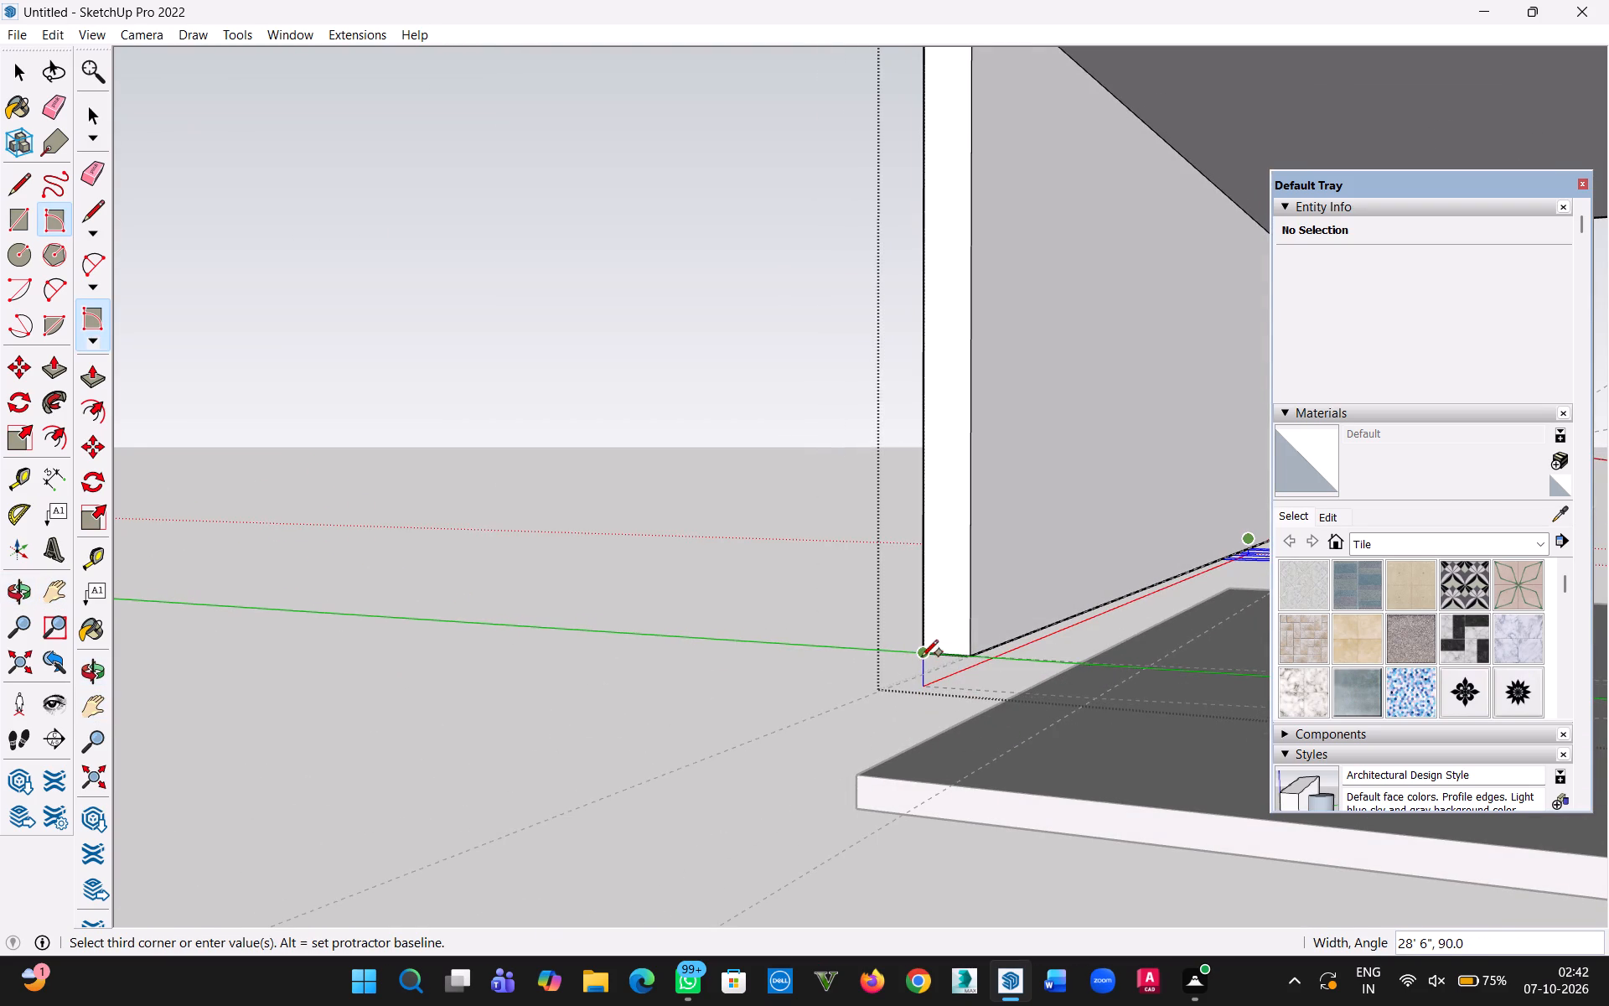
pyautogui.click(12, 72)
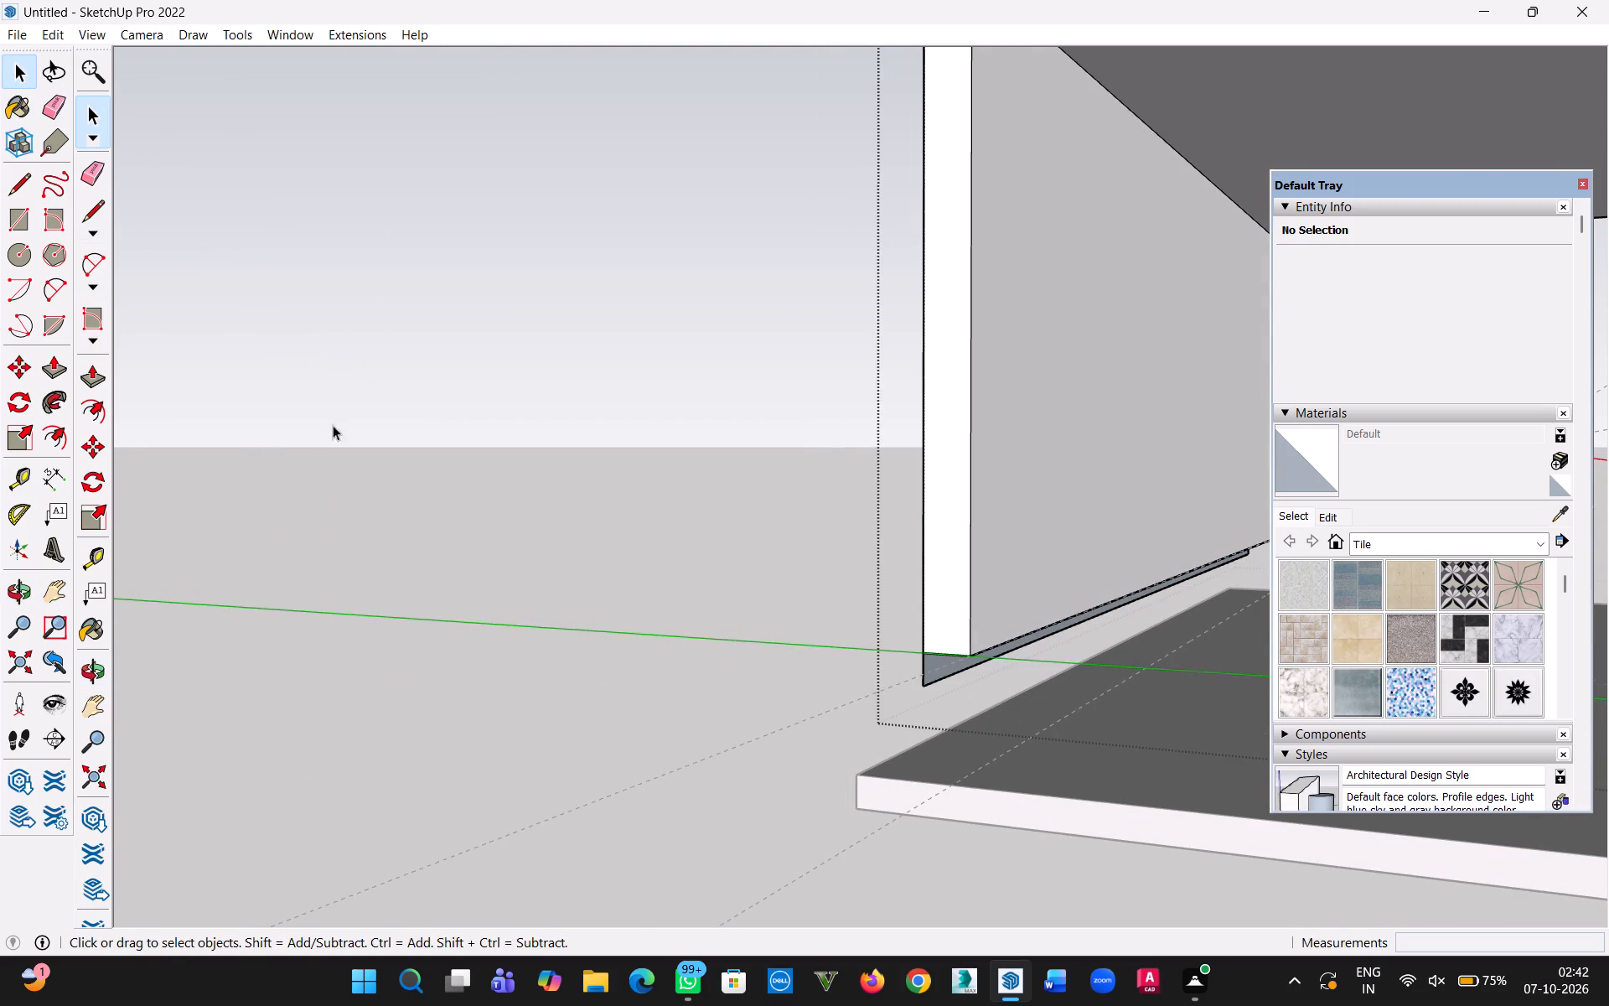
# Push/Pull the 6" strip forward about 35' 3 13/16" to form the ground-storey floor slab, and leave the group.
pyautogui.press('p')
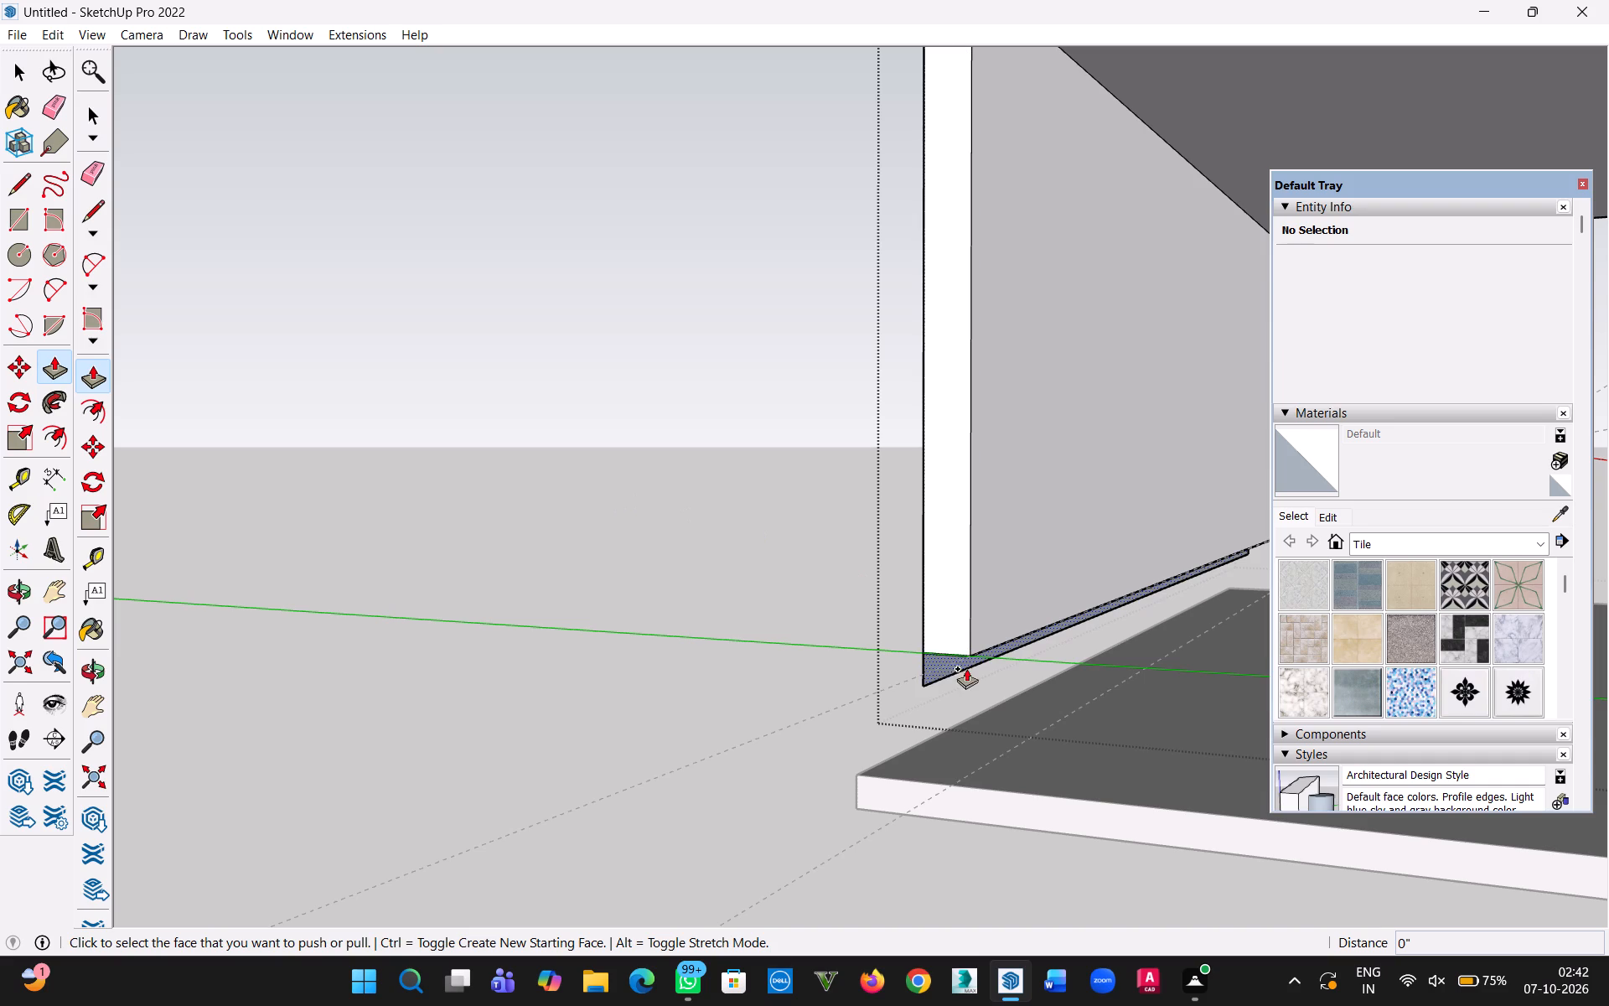
pyautogui.click(950, 664)
pyautogui.press('h')
pyautogui.moveTo(1099, 739); pyautogui.dragTo(885, 652)
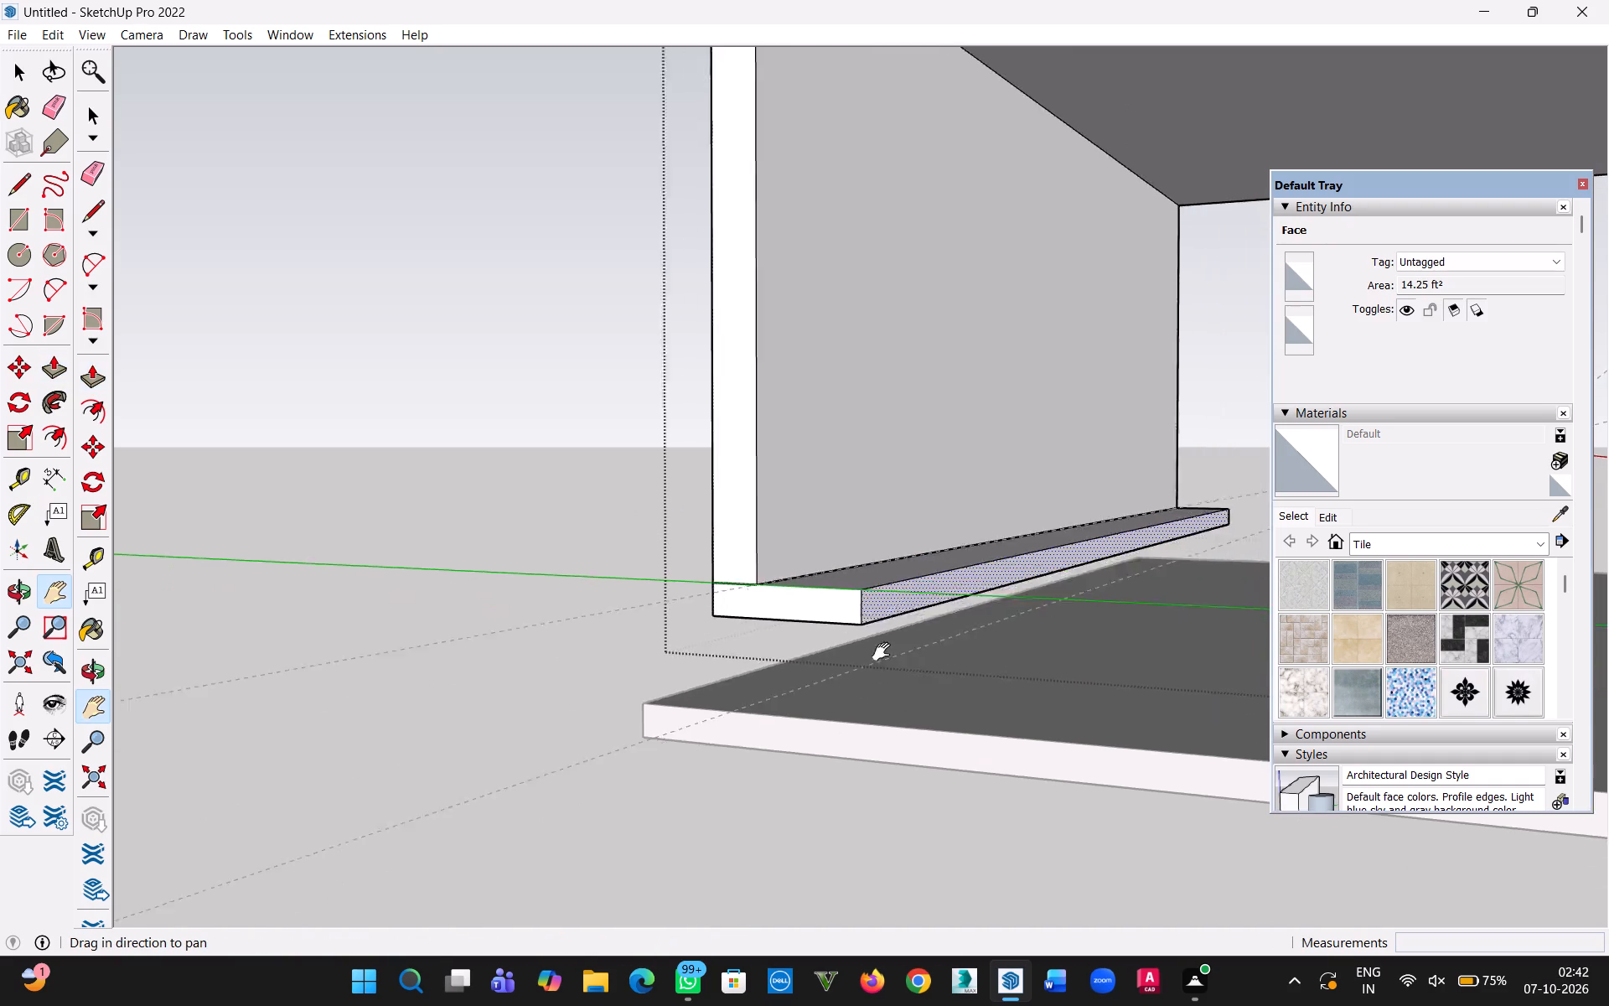
pyautogui.moveTo(885, 652); pyautogui.dragTo(618, 552)
pyautogui.scroll(-19, 762, 578)
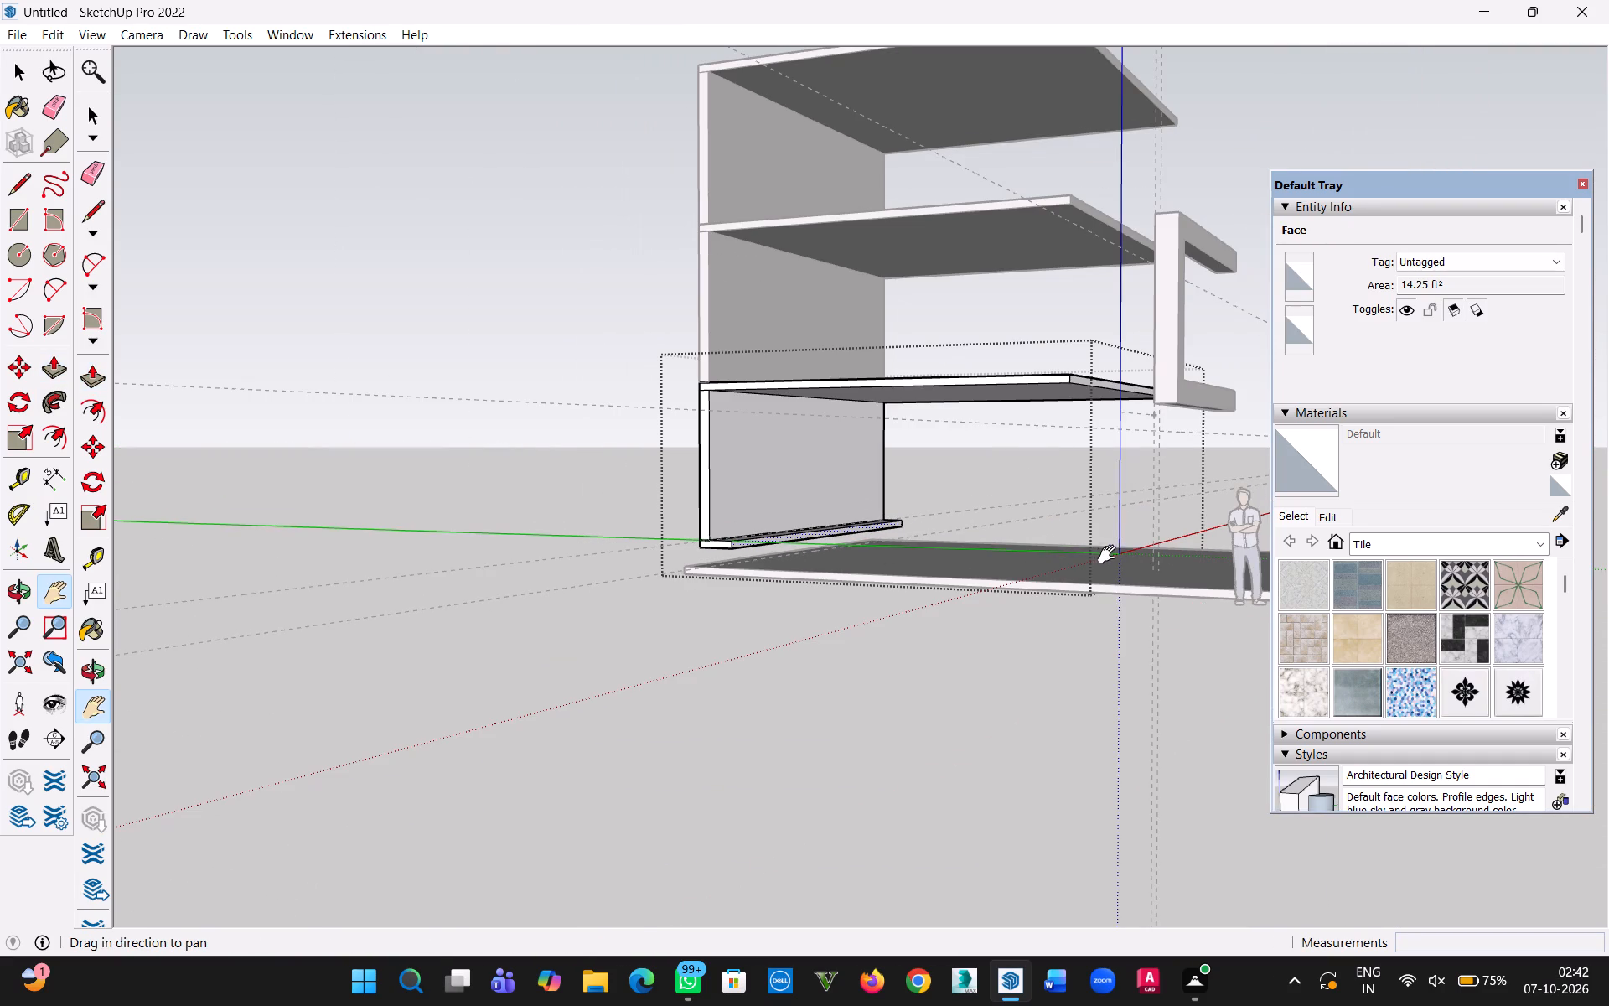
pyautogui.press('Escape')
pyautogui.press('h')
pyautogui.moveTo(1110, 541); pyautogui.dragTo(1074, 692)
pyautogui.press('Escape')
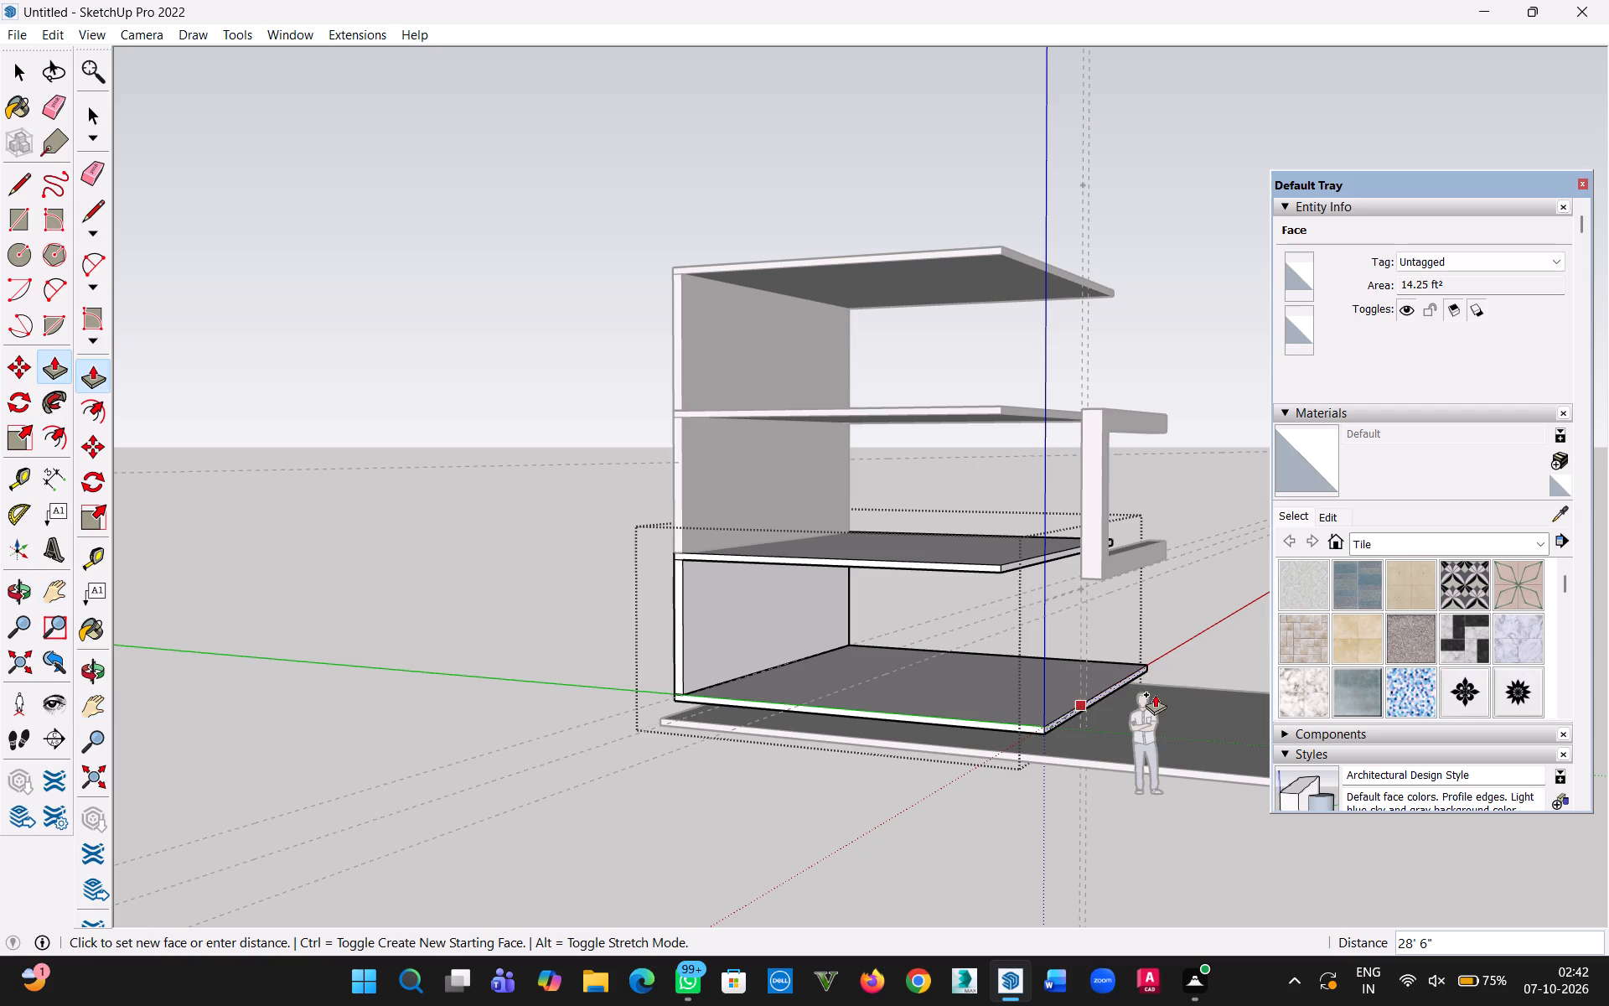
pyautogui.click(1154, 688)
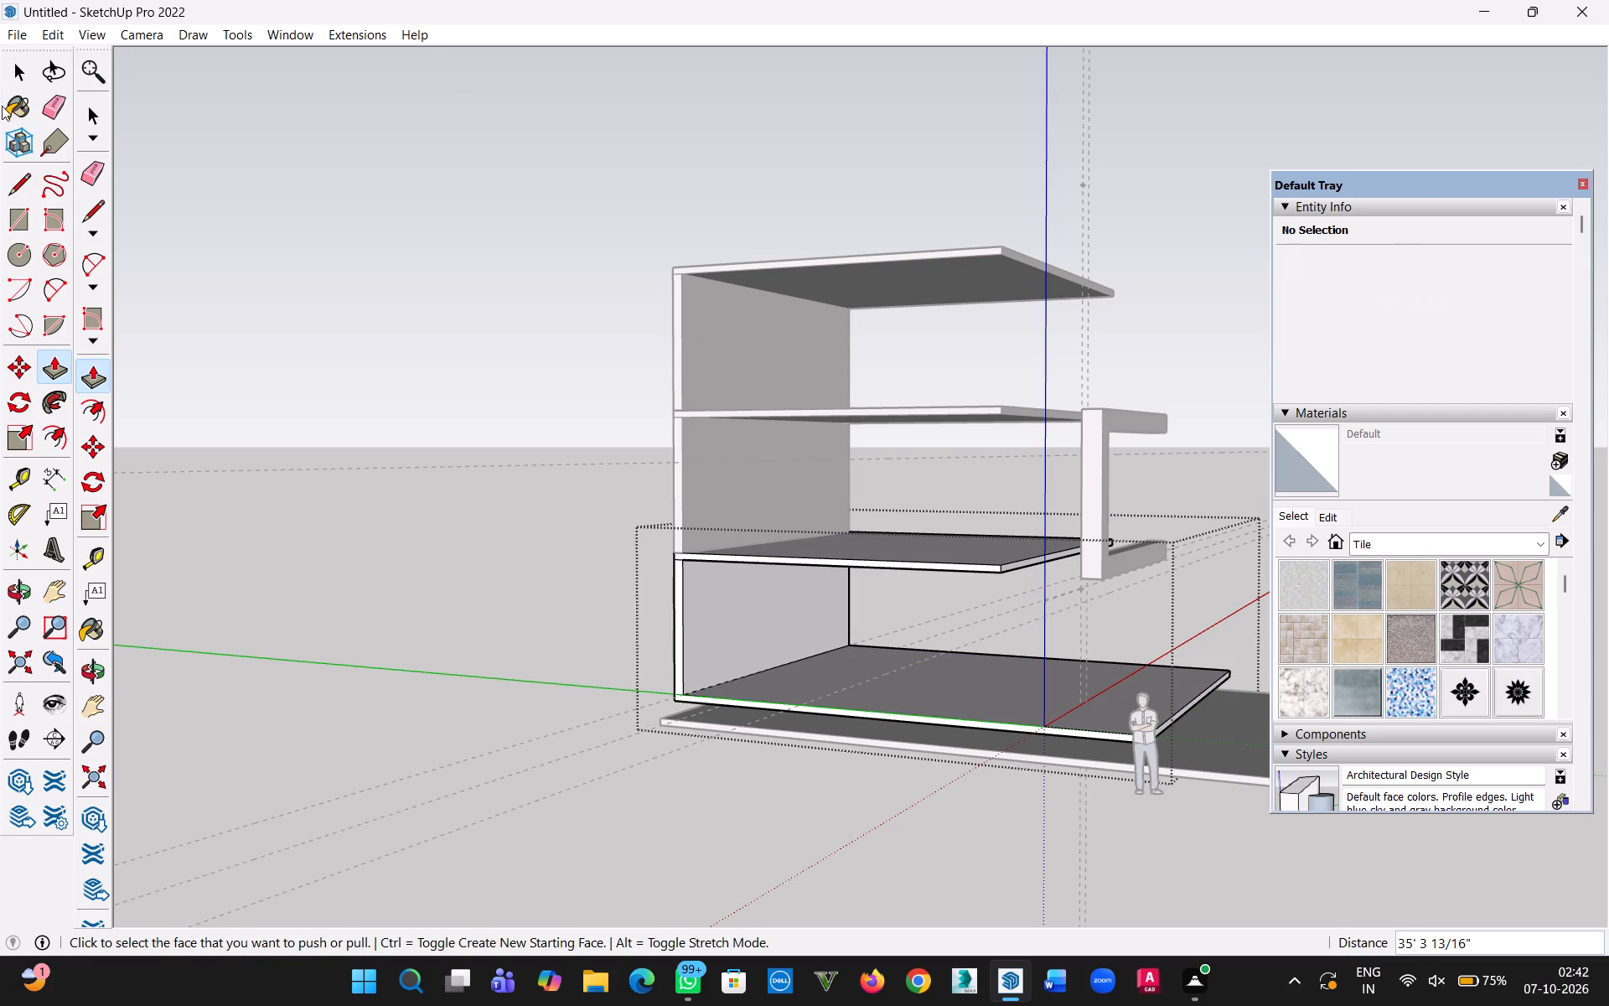
pyautogui.click(18, 79)
pyautogui.click(401, 301)
# Examine the front elevation, the new floor slab and the guides around the C-shaped frame from several angles.
pyautogui.moveTo(833, 472); pyautogui.dragTo(206, 456, button='middle')
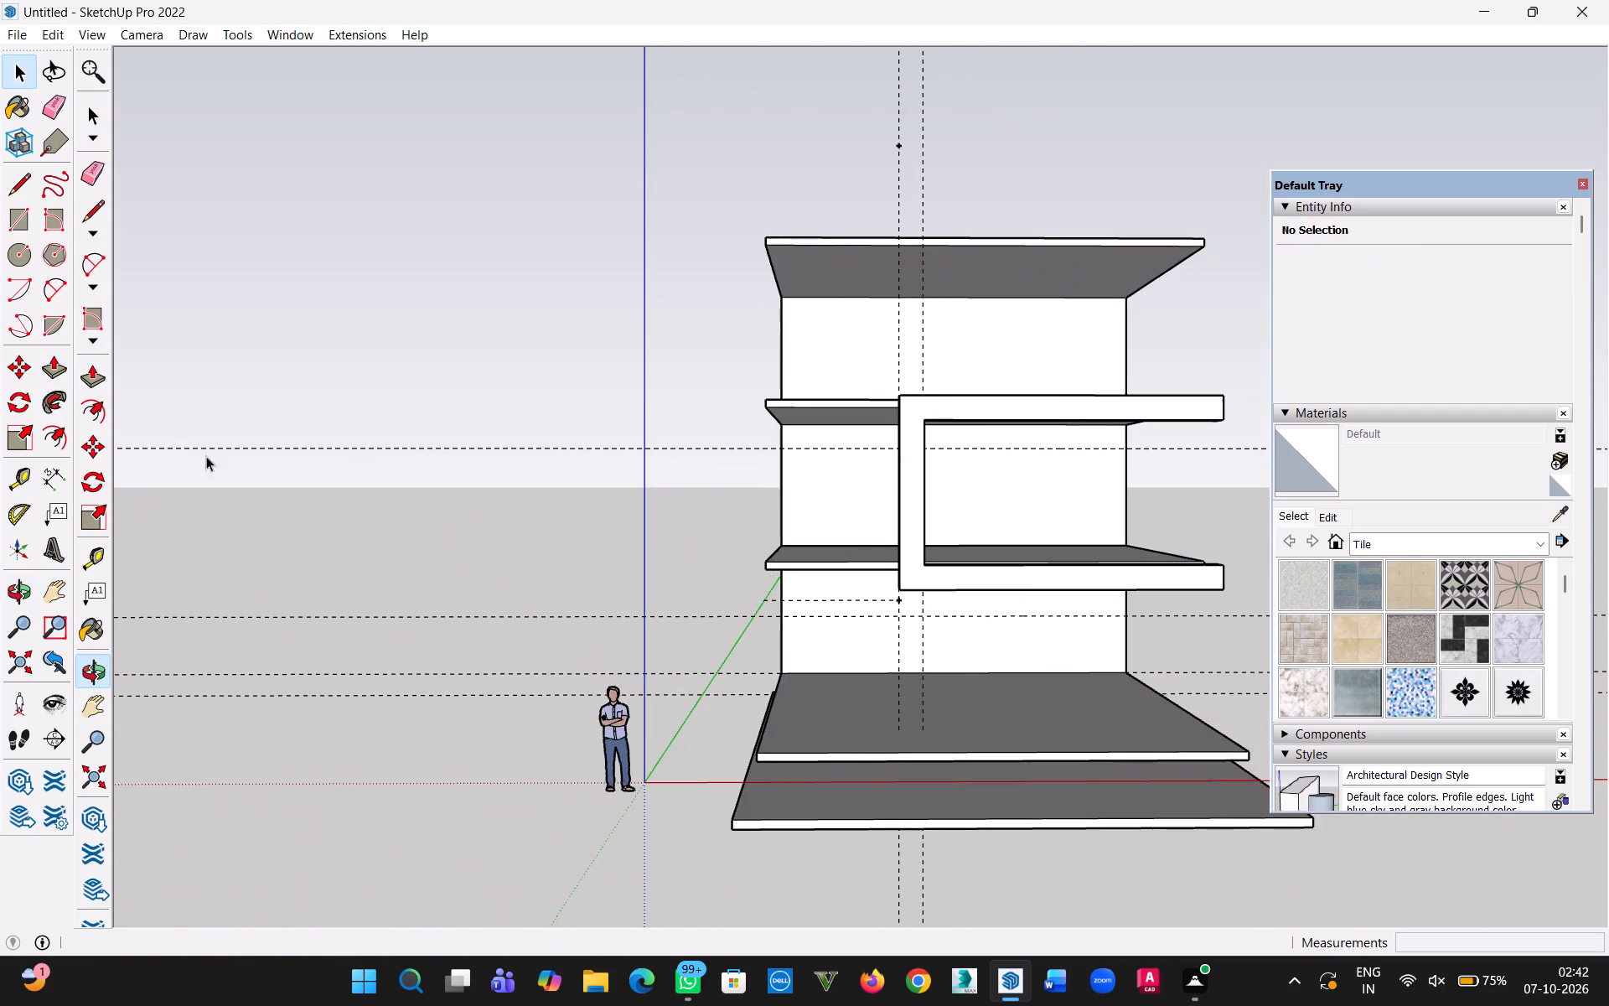
pyautogui.moveTo(920, 514); pyautogui.dragTo(875, 692, button='middle')
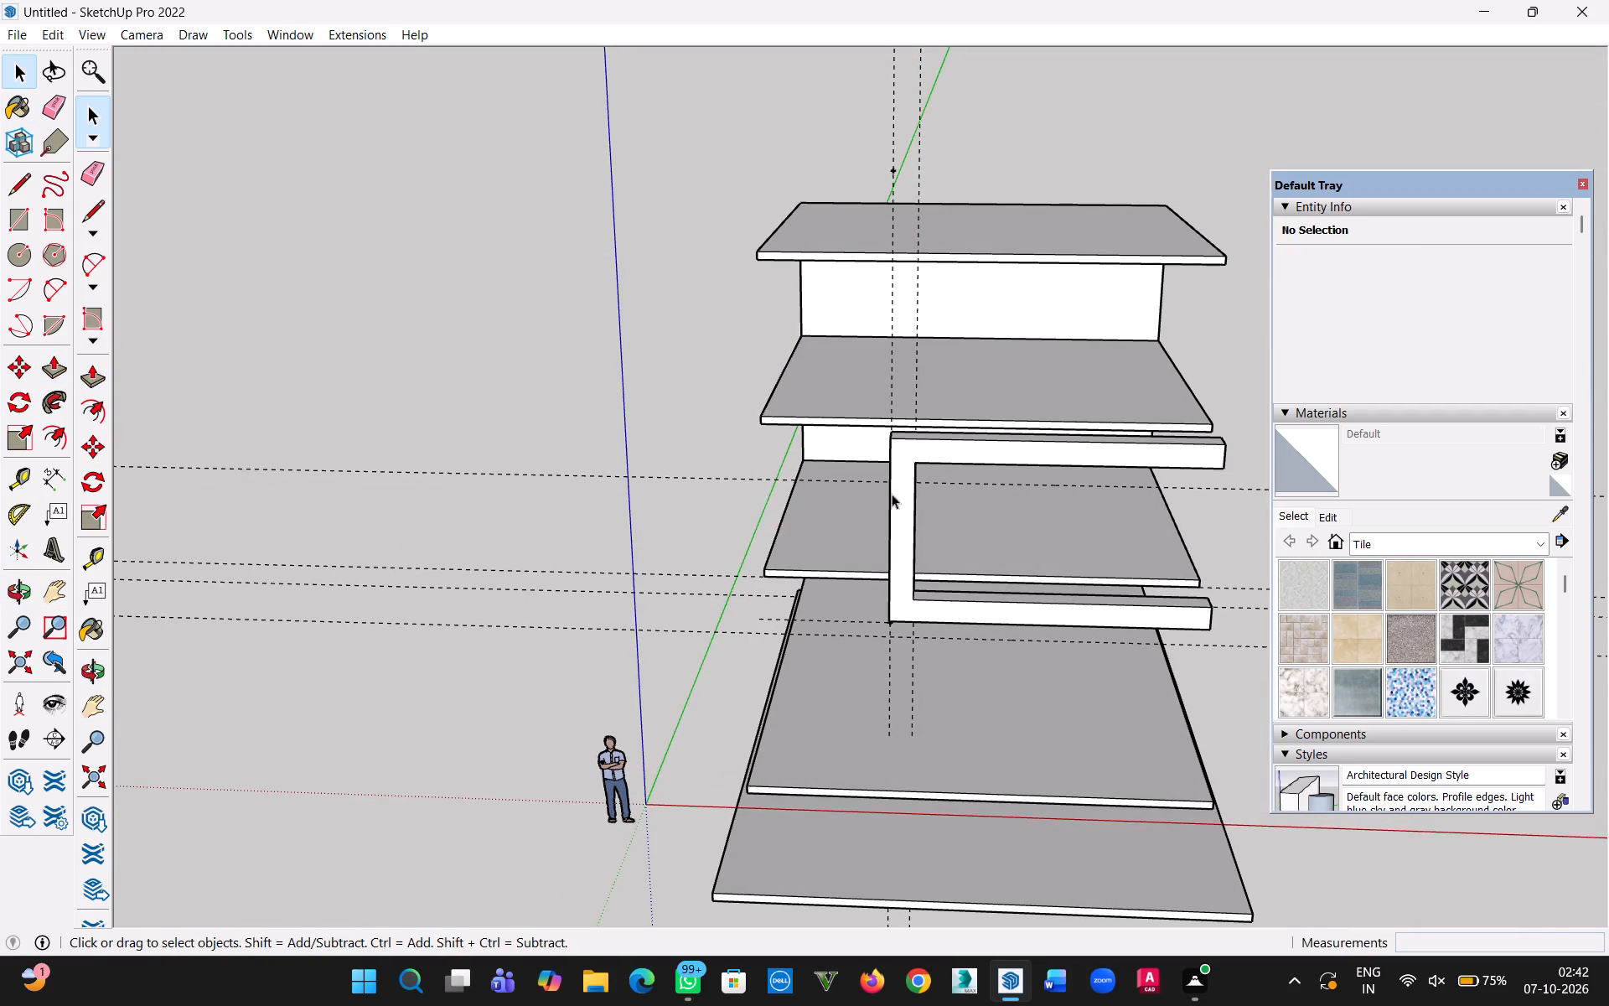
pyautogui.scroll(5, 950, 651)
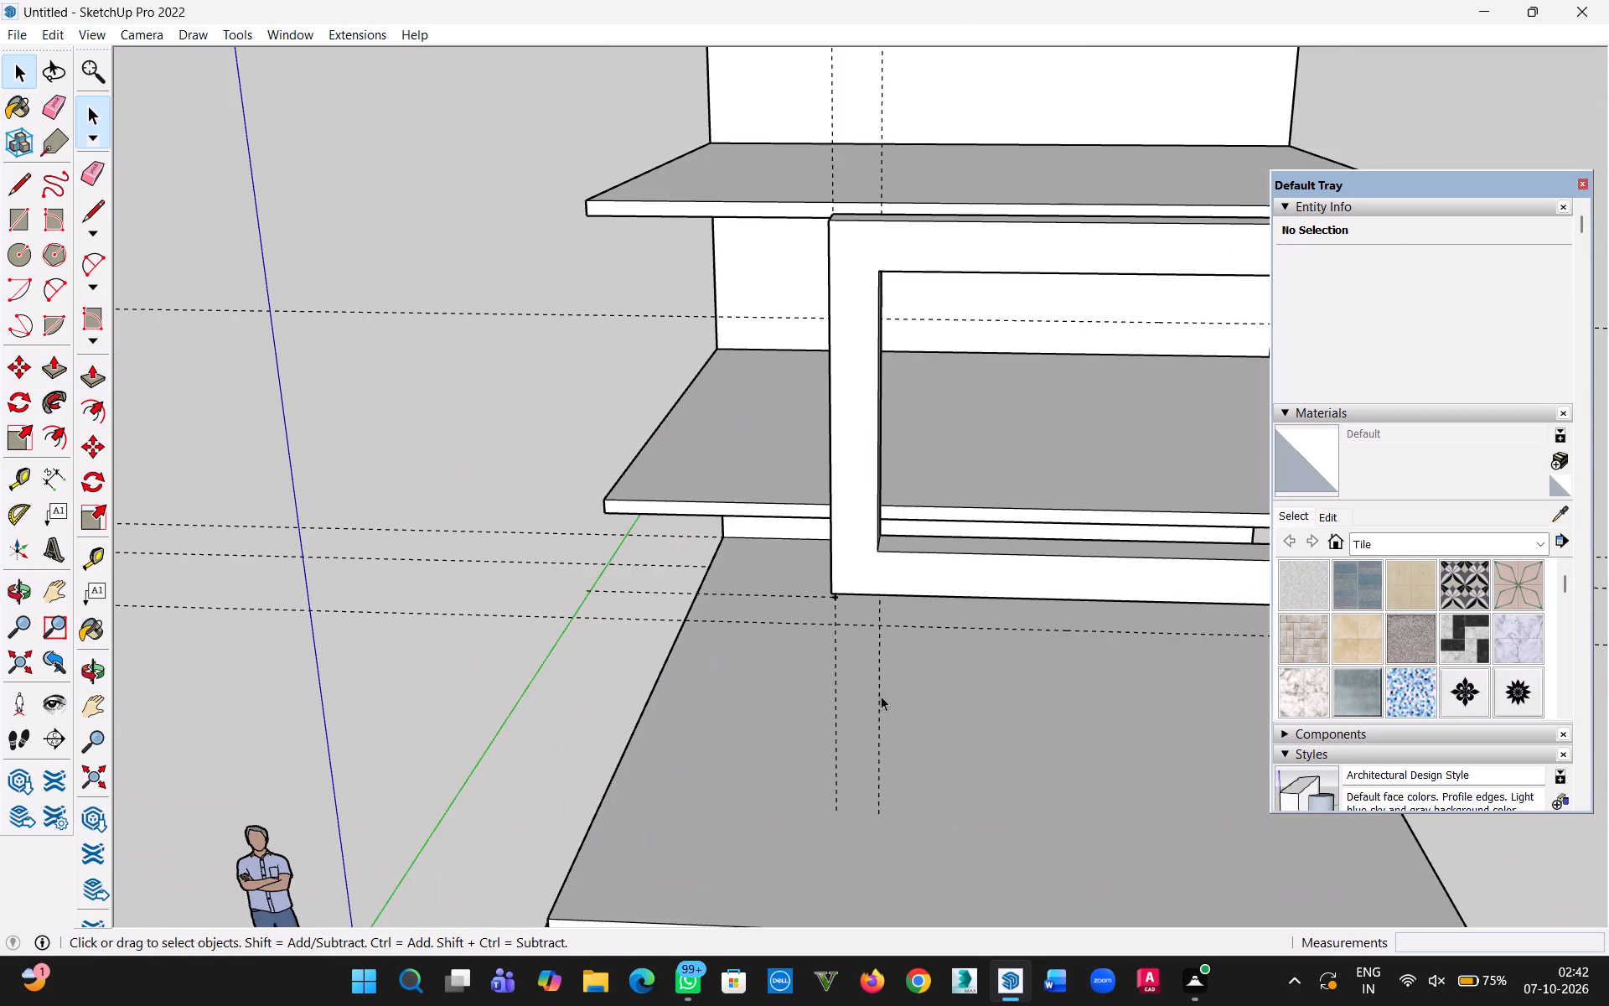
pyautogui.moveTo(914, 609); pyautogui.dragTo(958, 535, button='middle')
pyautogui.scroll(1, 911, 665)
pyautogui.moveTo(914, 656); pyautogui.dragTo(919, 625, button='middle')
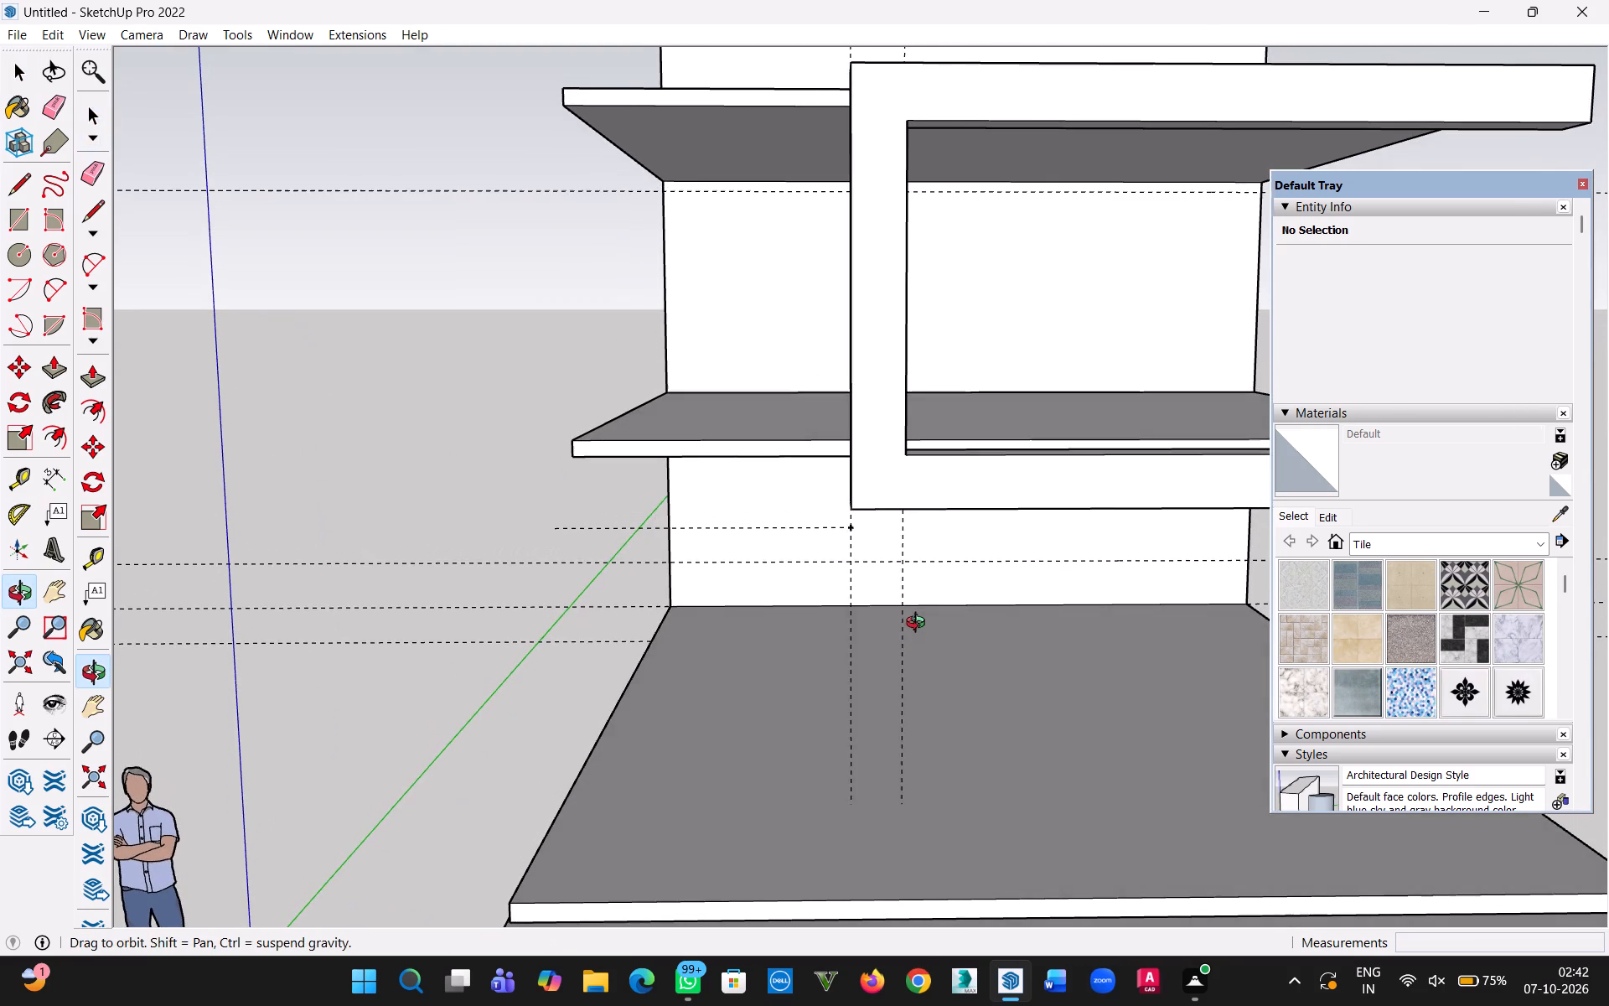
pyautogui.moveTo(919, 625); pyautogui.dragTo(918, 631, button='middle')
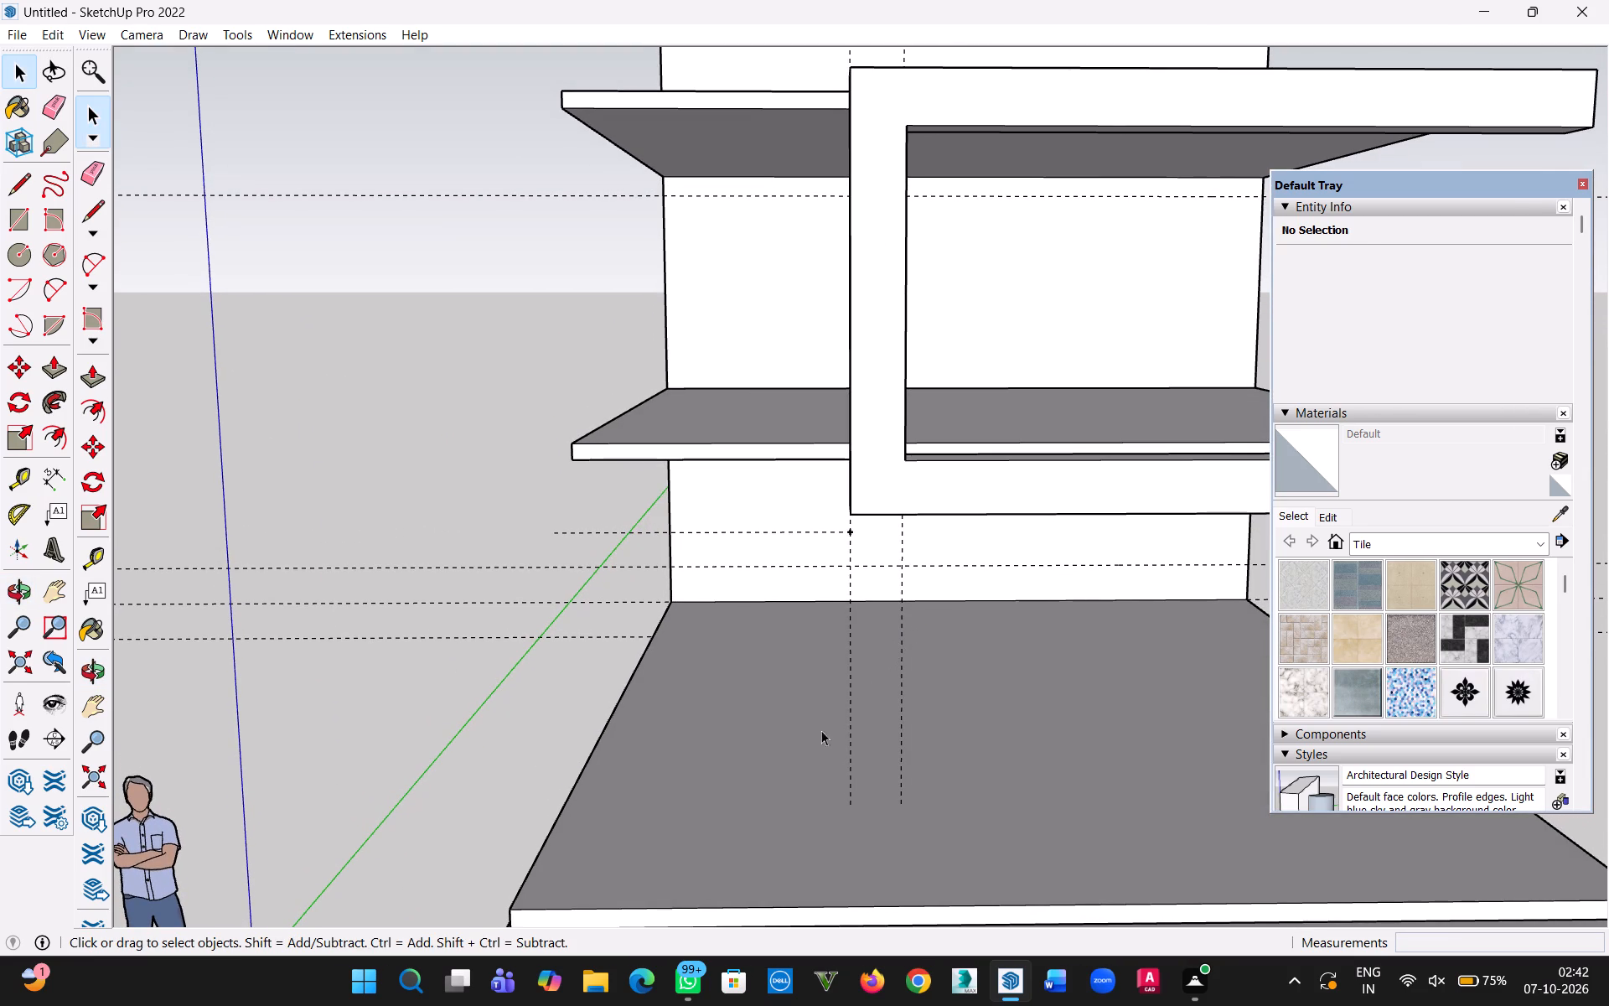
pyautogui.moveTo(773, 786); pyautogui.dragTo(777, 801, button='middle')
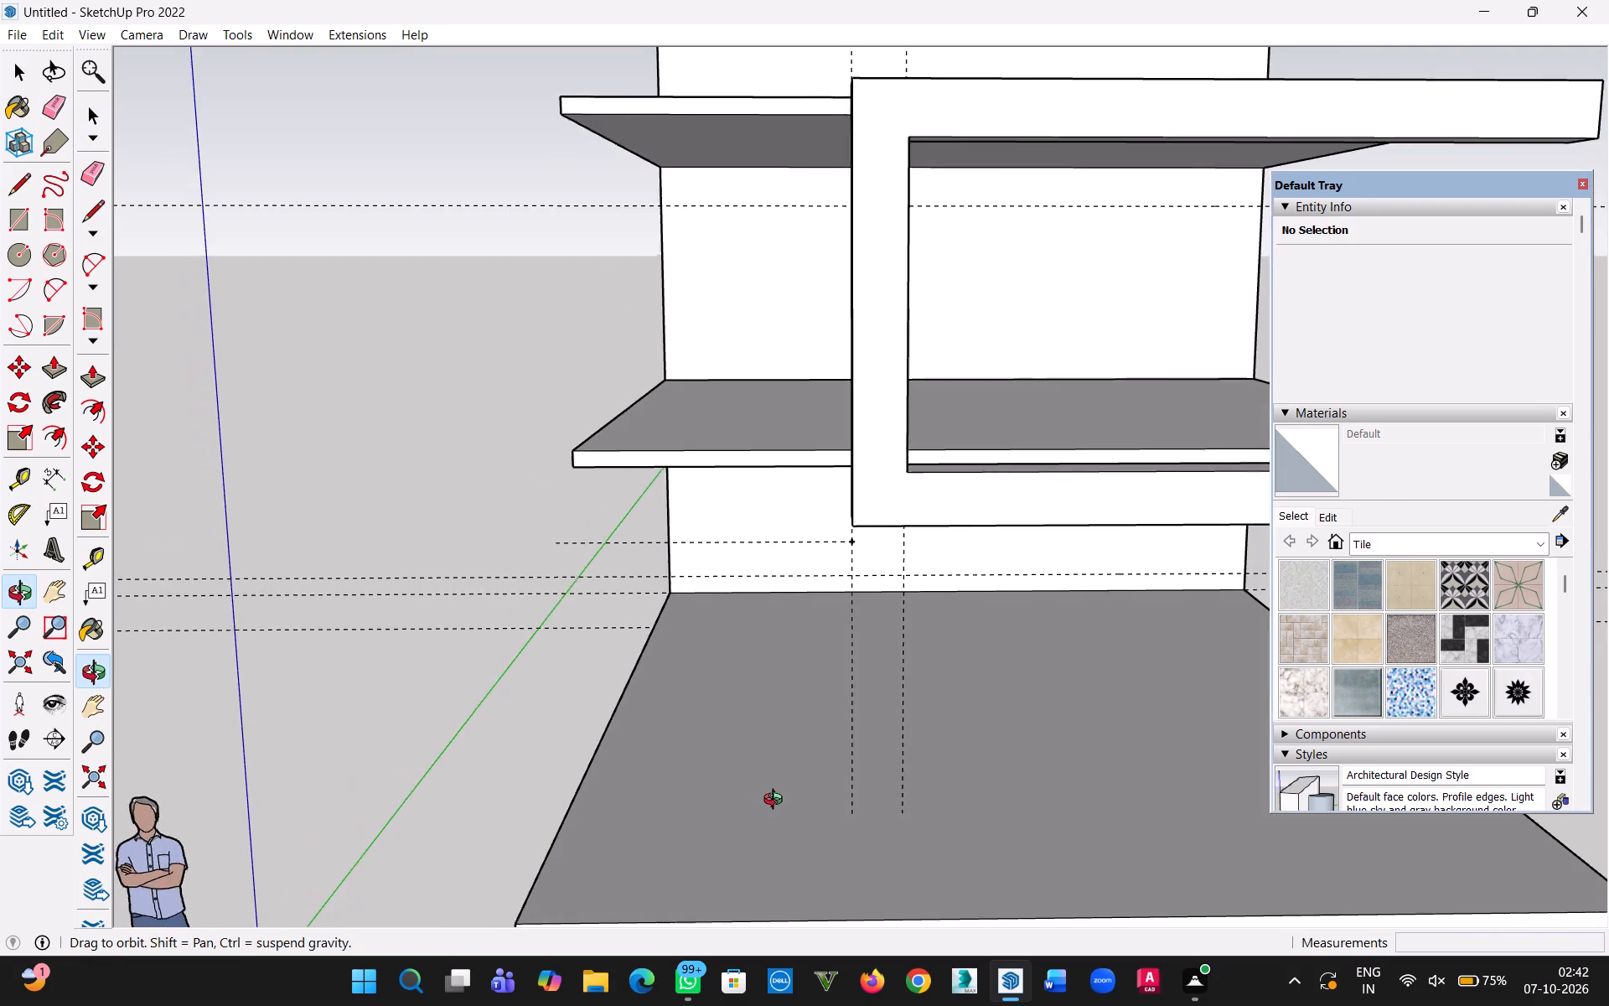
pyautogui.moveTo(777, 801); pyautogui.dragTo(790, 834, button='middle')
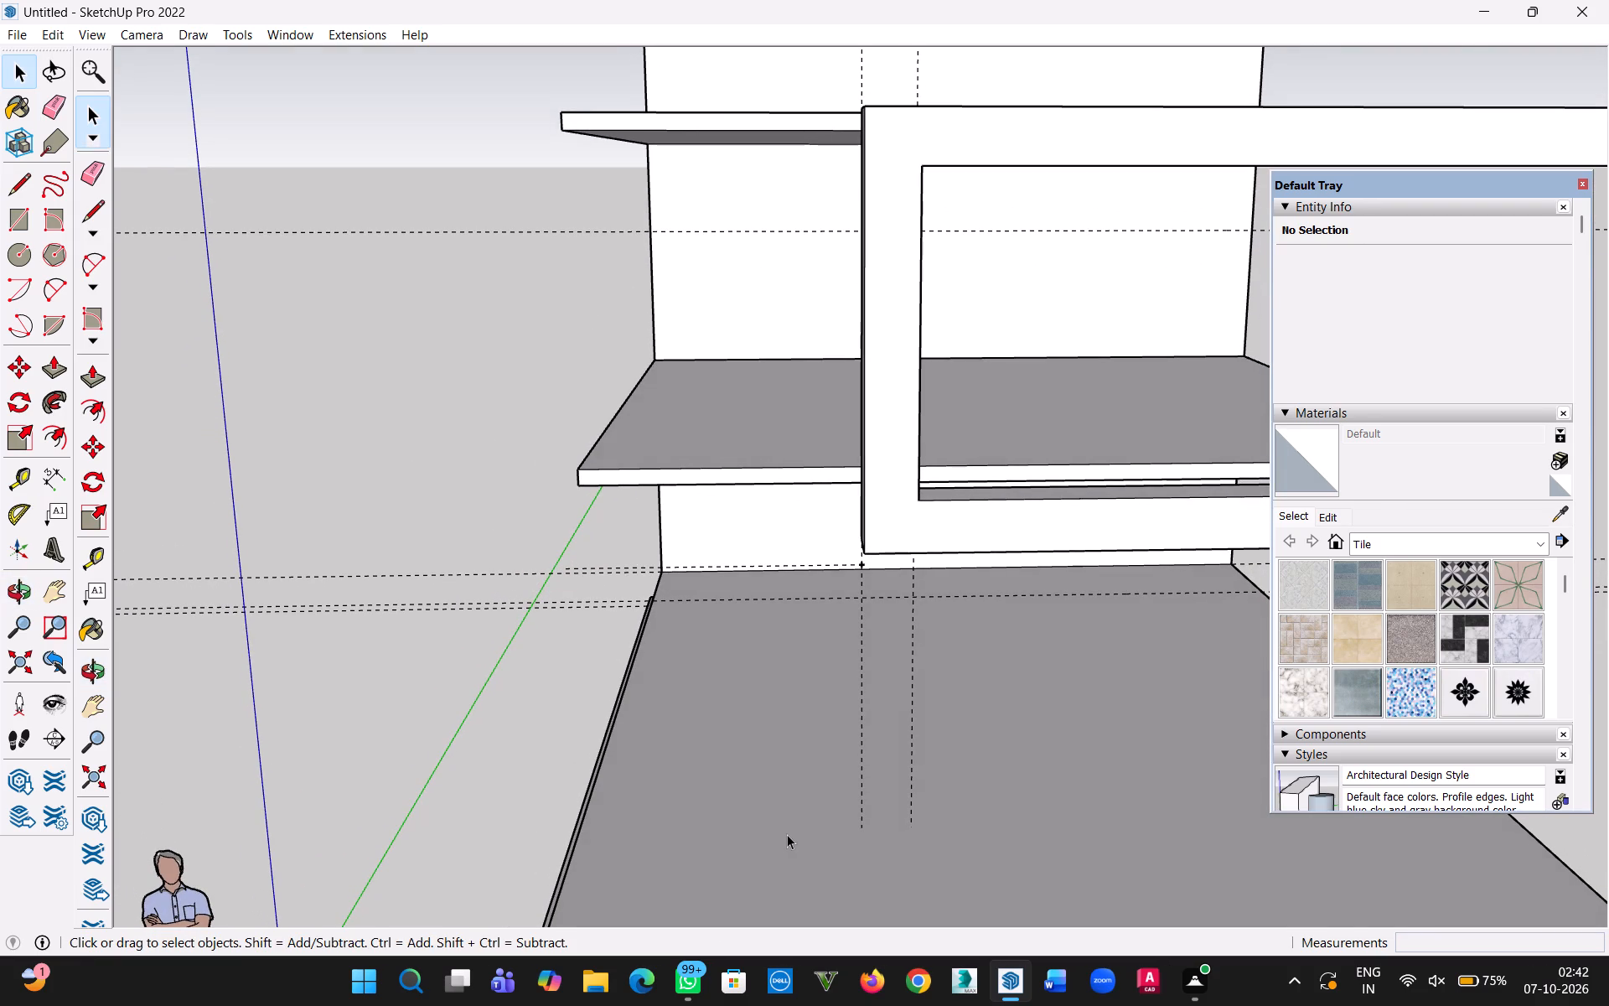
pyautogui.moveTo(787, 834); pyautogui.dragTo(873, 801, button='middle')
pyautogui.middleClick(873, 801)
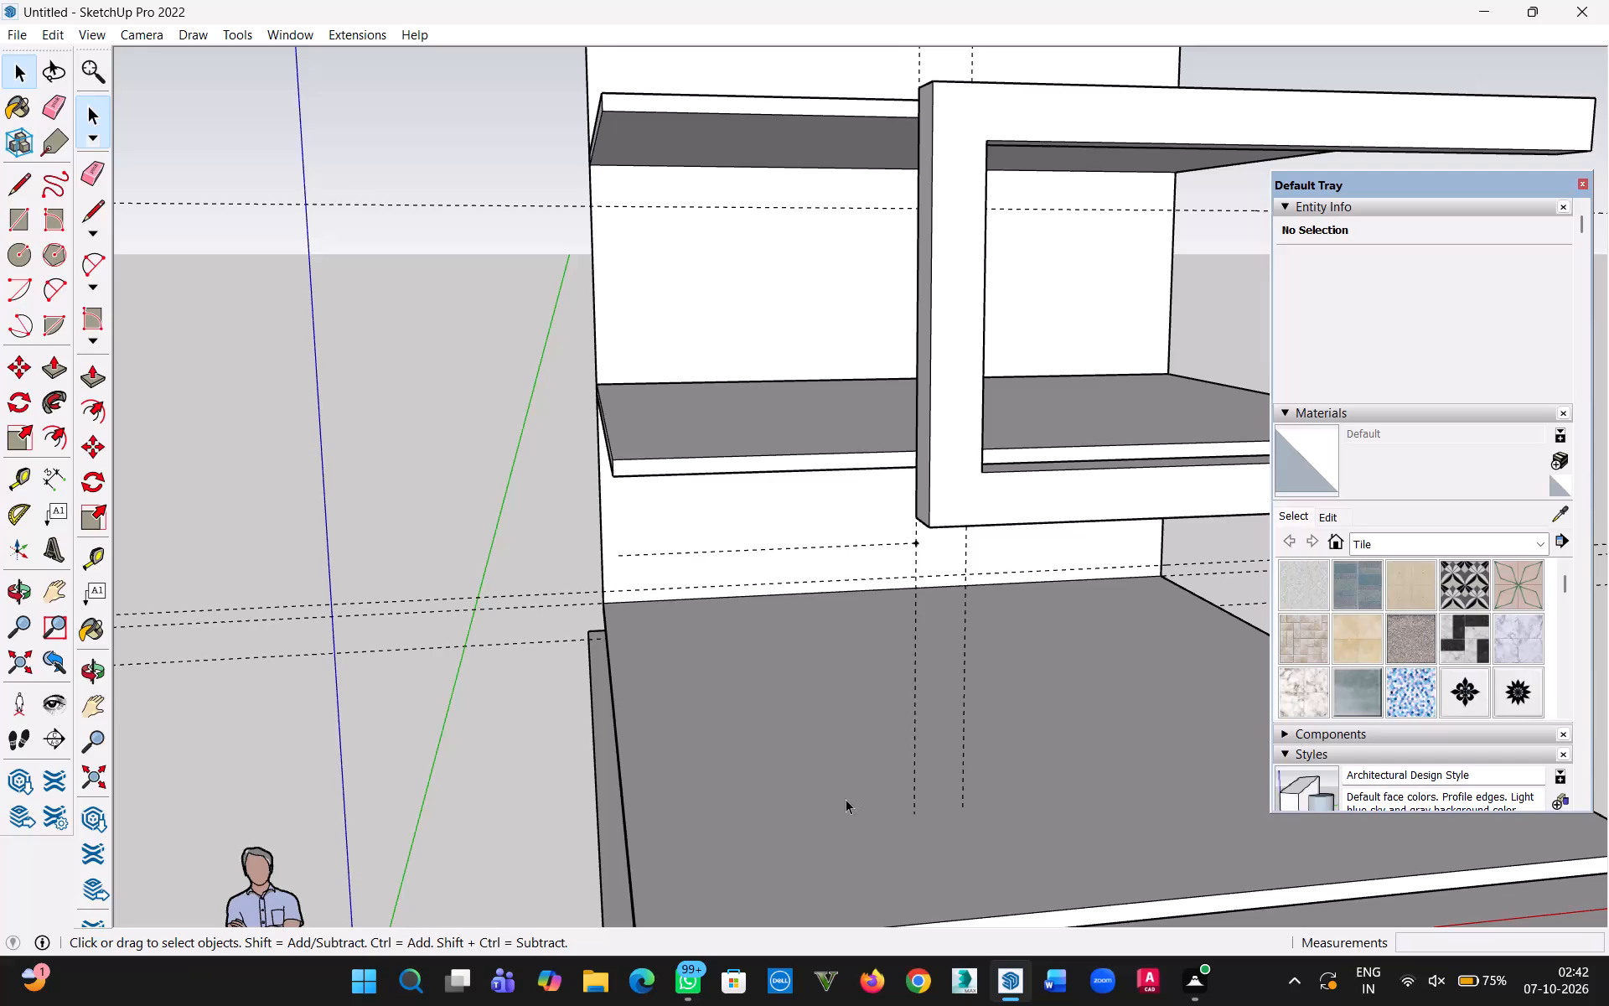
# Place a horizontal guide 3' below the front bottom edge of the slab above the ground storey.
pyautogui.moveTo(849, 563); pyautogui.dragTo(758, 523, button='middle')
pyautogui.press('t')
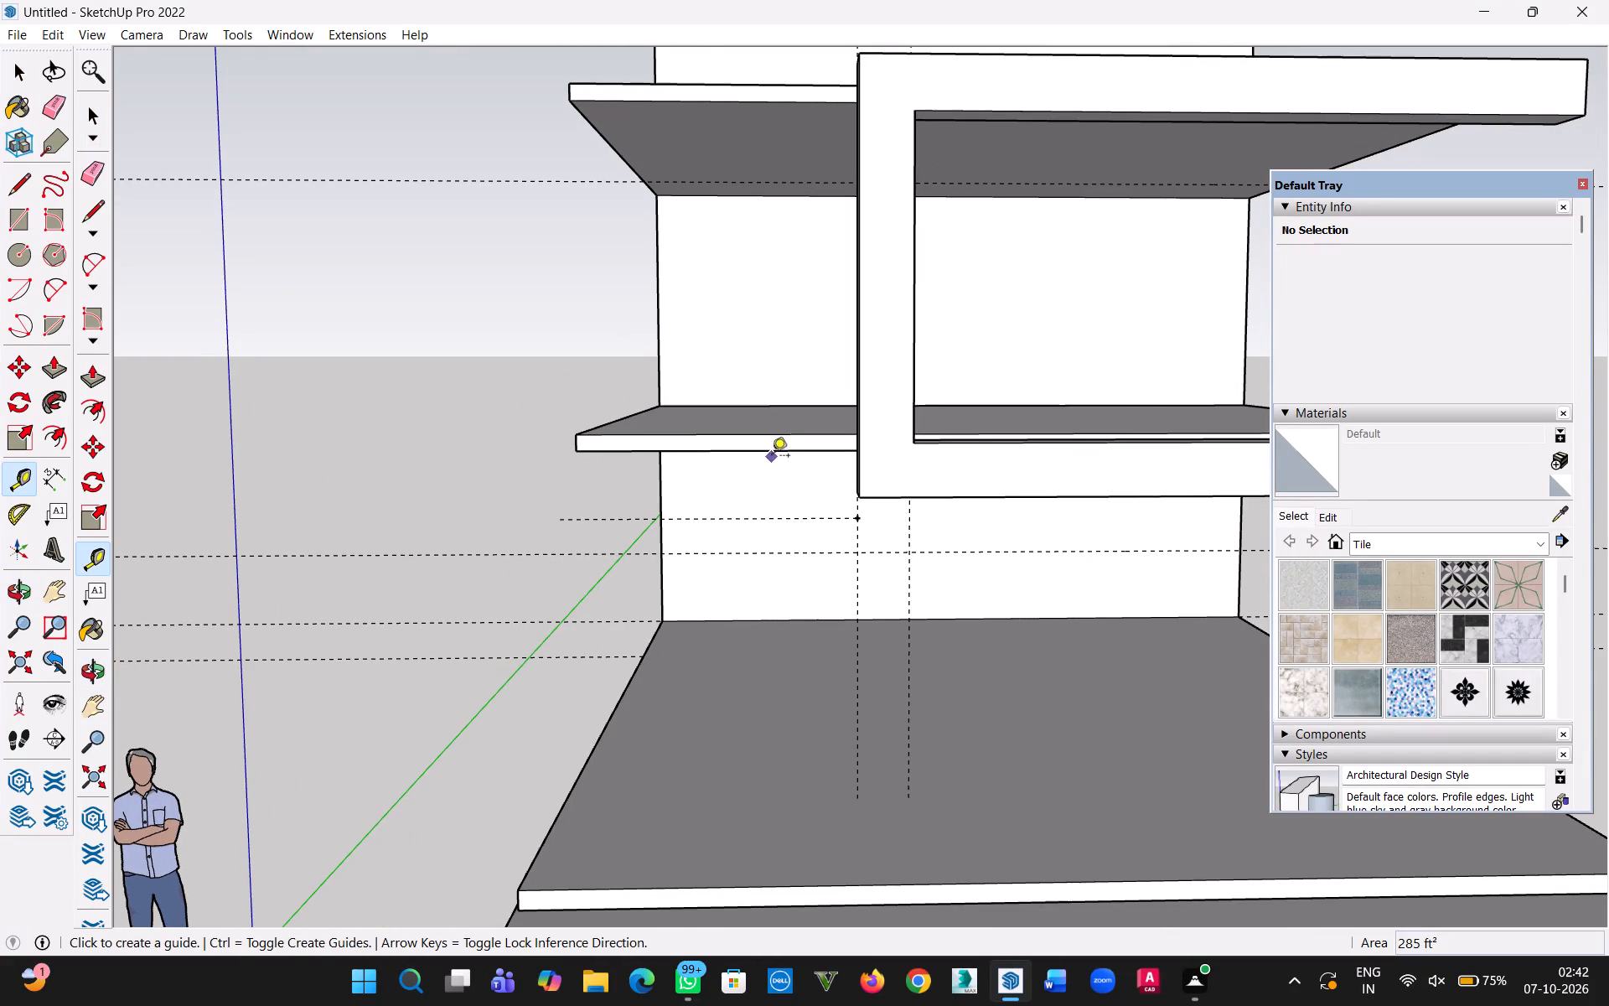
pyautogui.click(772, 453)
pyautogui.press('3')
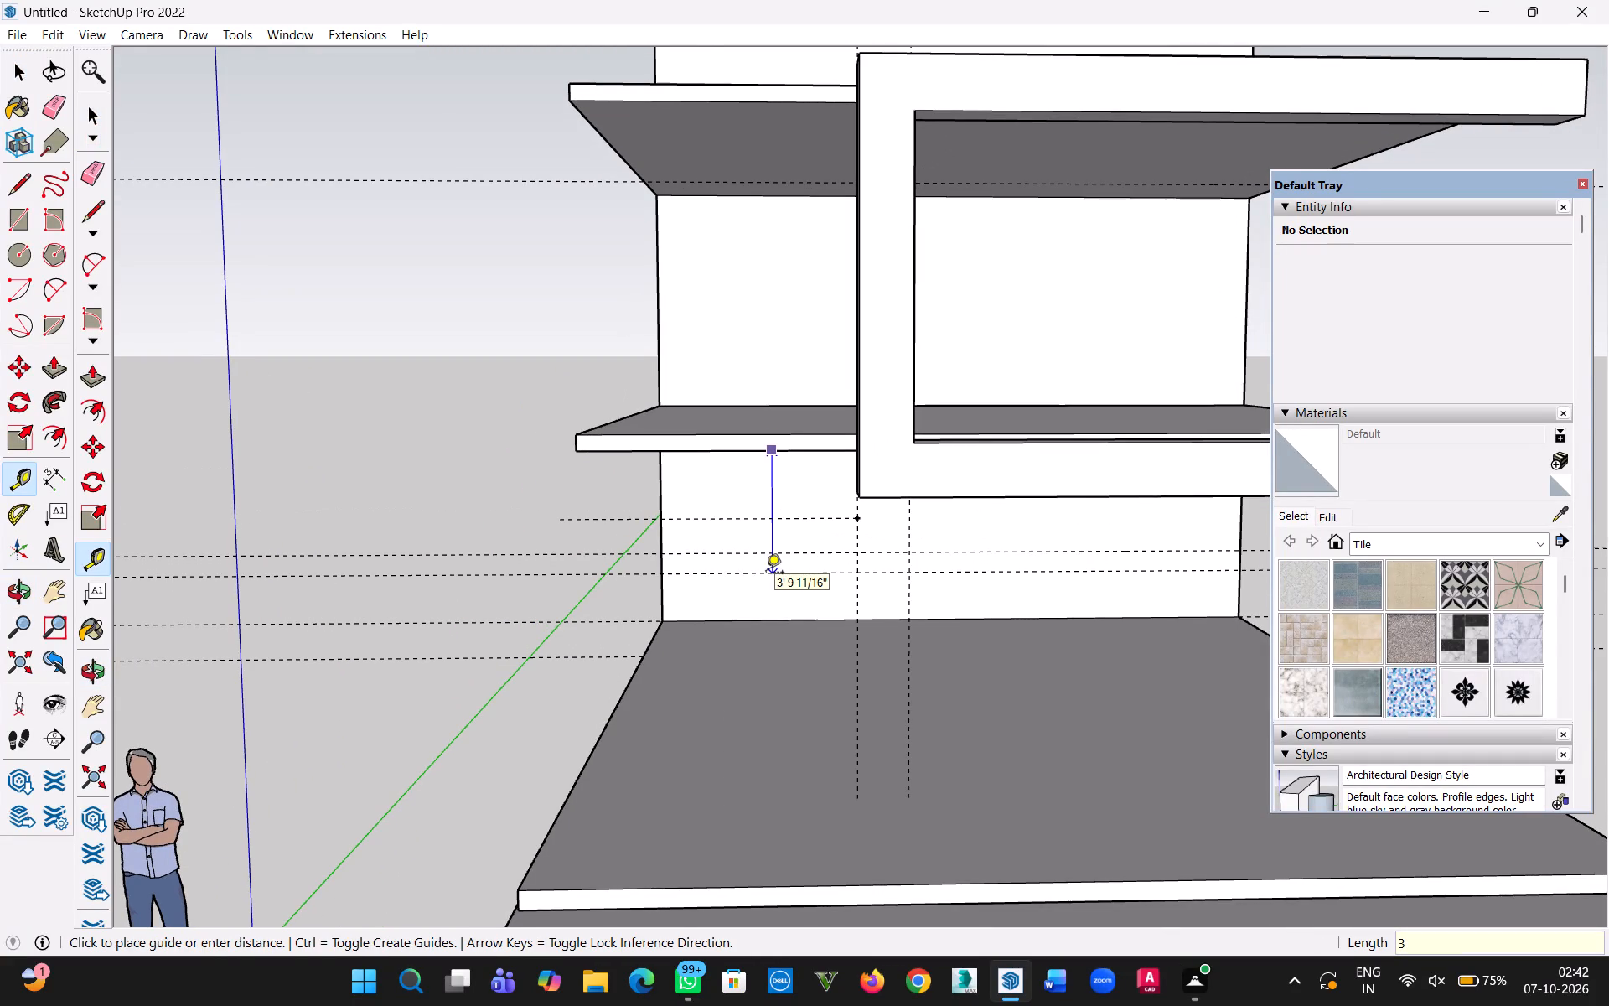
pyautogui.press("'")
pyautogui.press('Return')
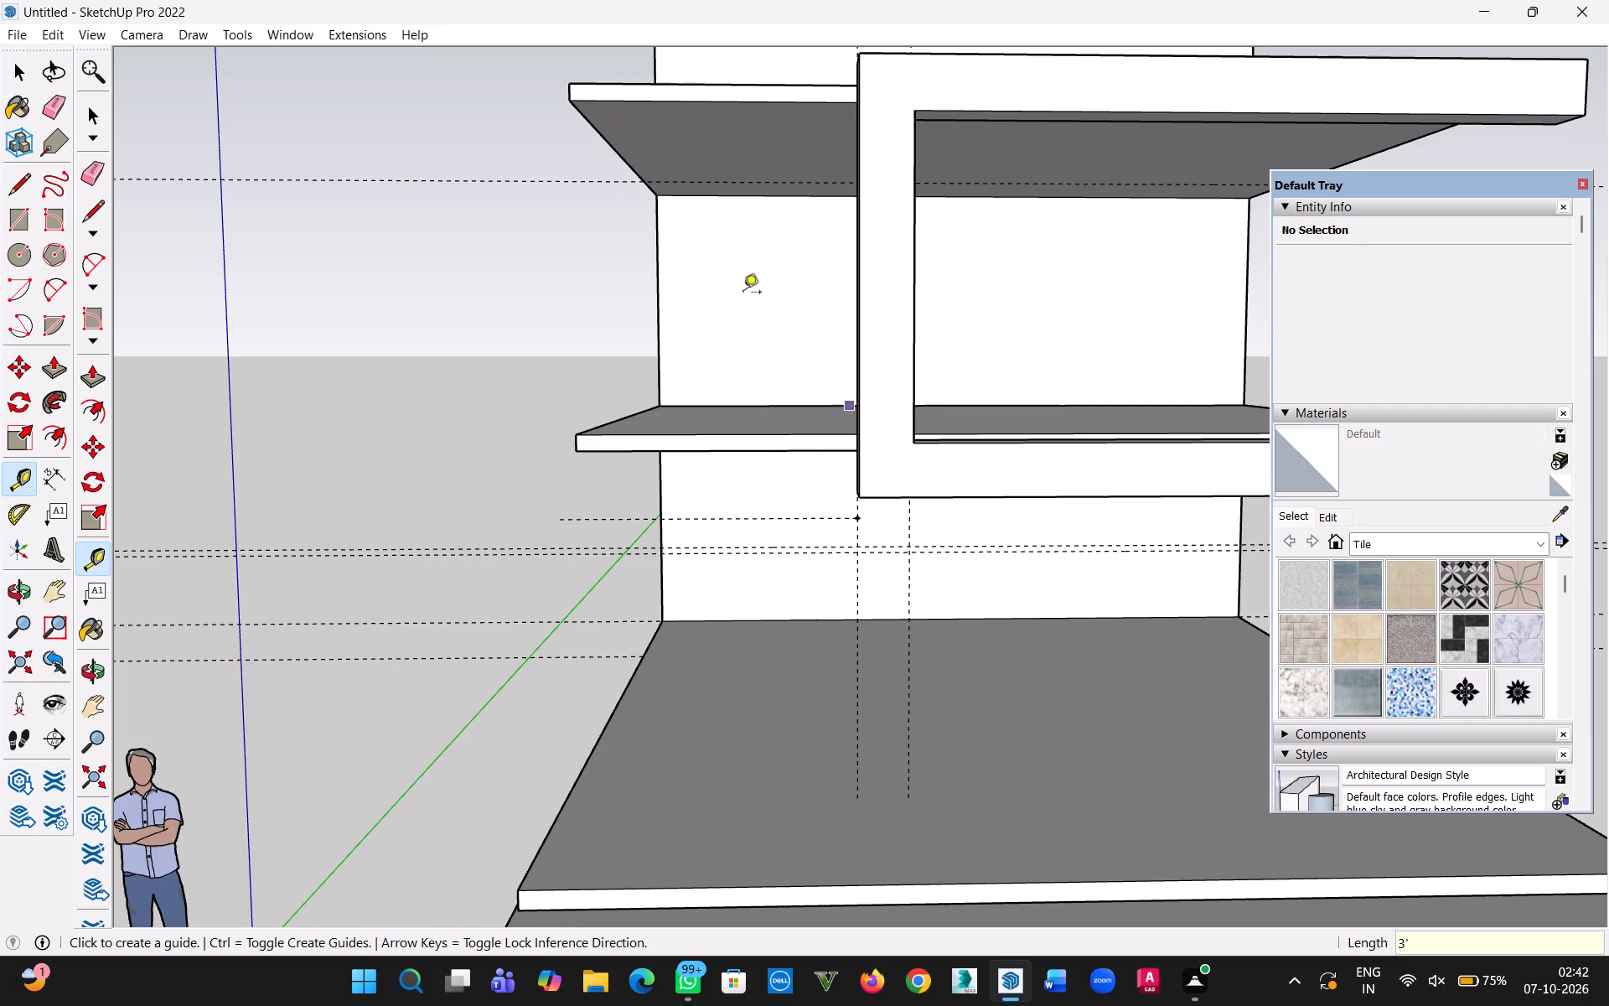
# Delete all guides in the model.
pyautogui.click(64, 39)
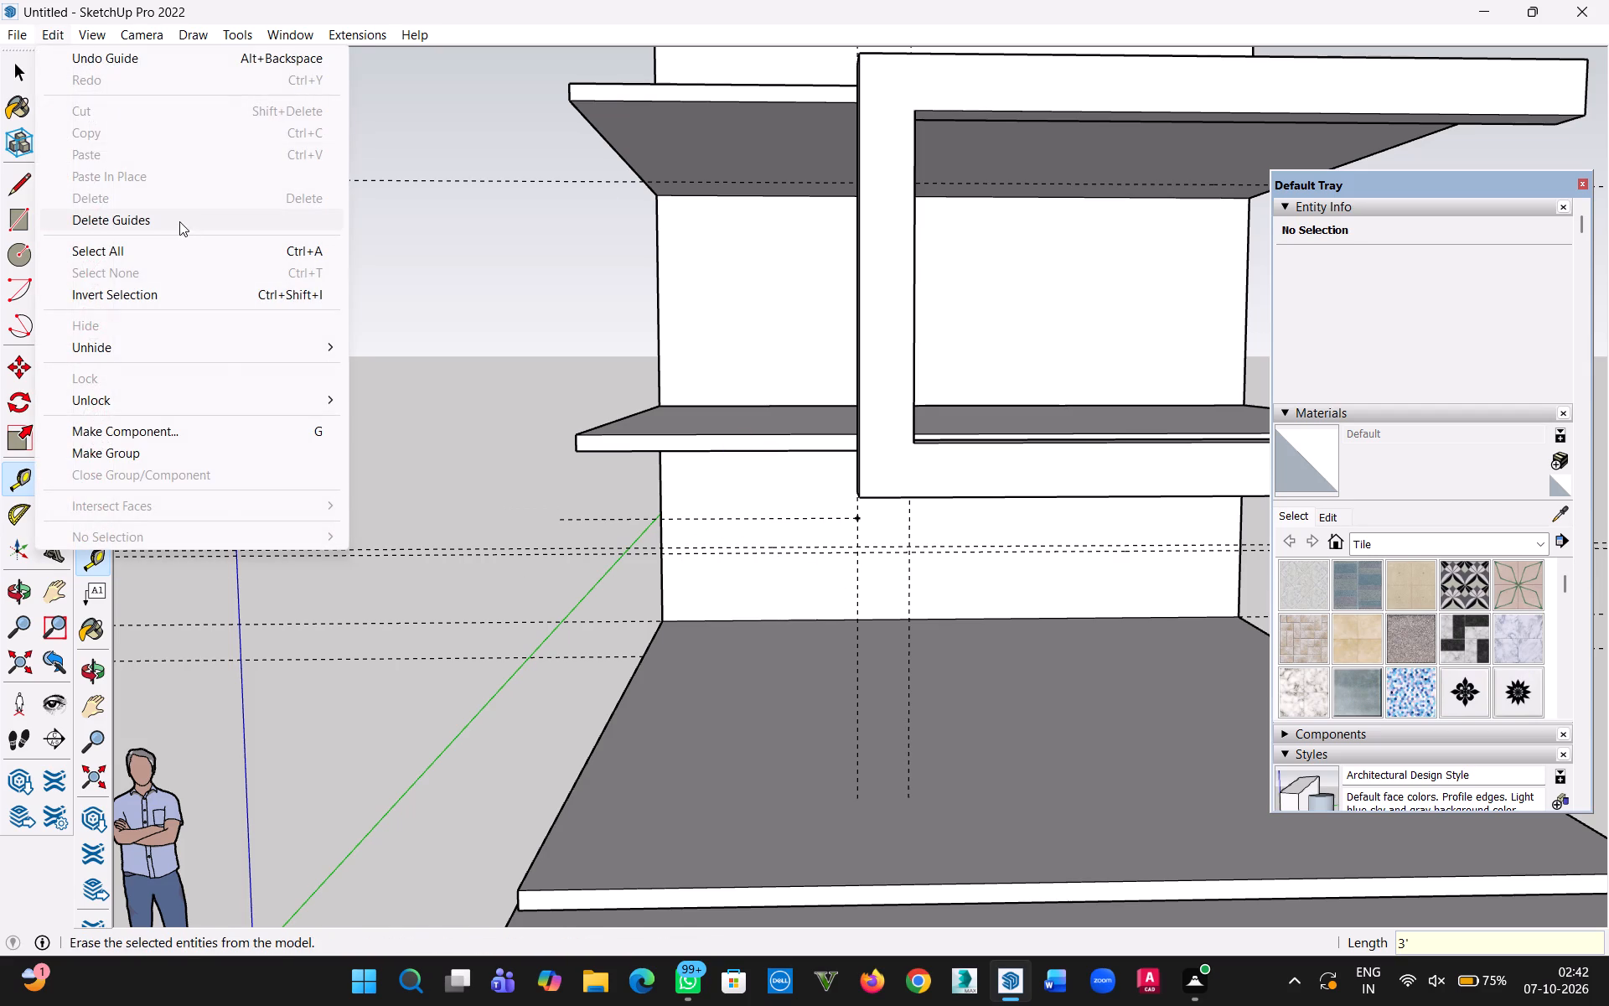
pyautogui.click(179, 221)
# Place a horizontal guide 3' below the front bottom edge of the slab above the ground storey.
pyautogui.press('t')
pyautogui.click(764, 454)
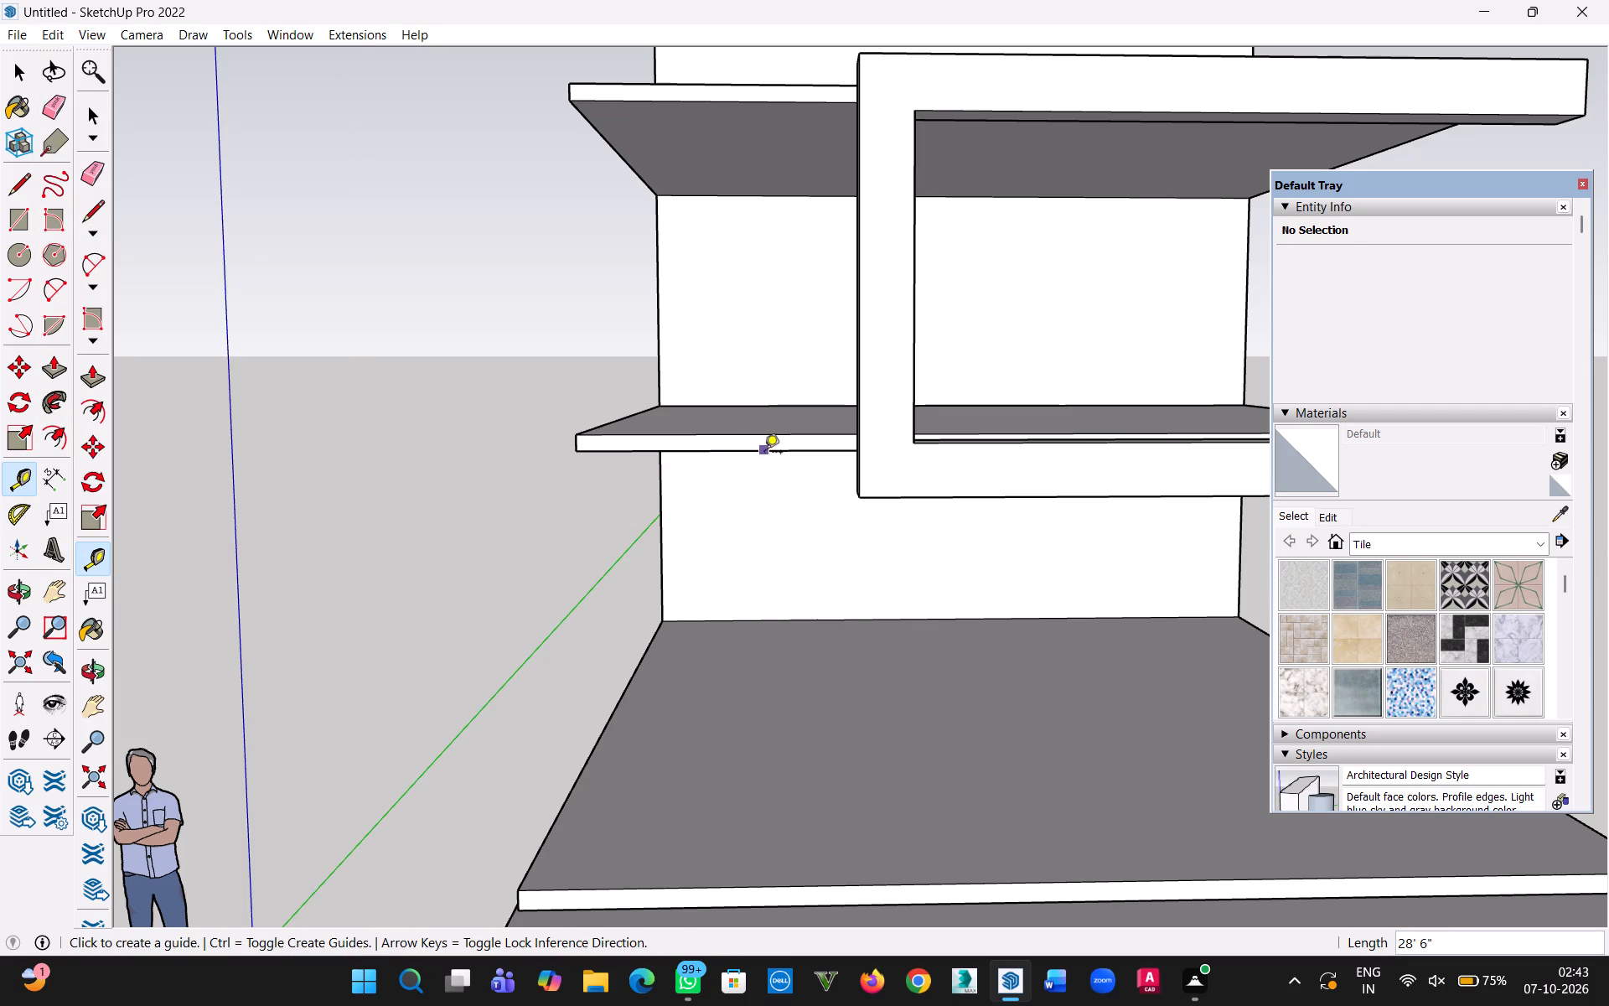
pyautogui.write("3'")
pyautogui.press('Return')
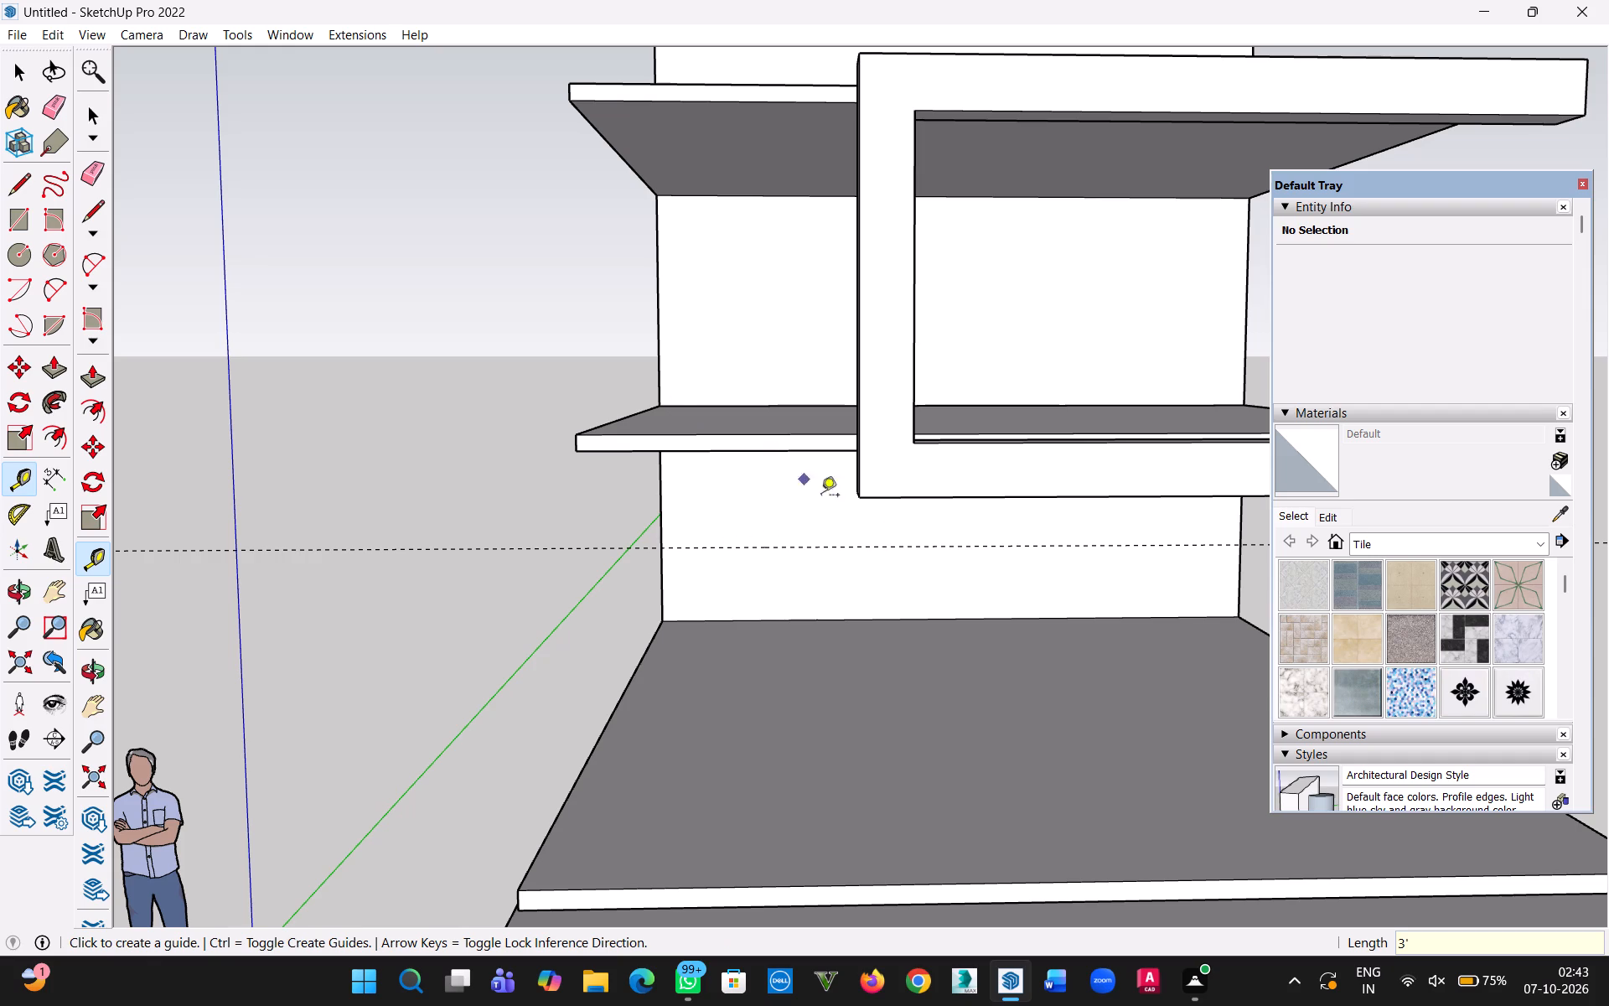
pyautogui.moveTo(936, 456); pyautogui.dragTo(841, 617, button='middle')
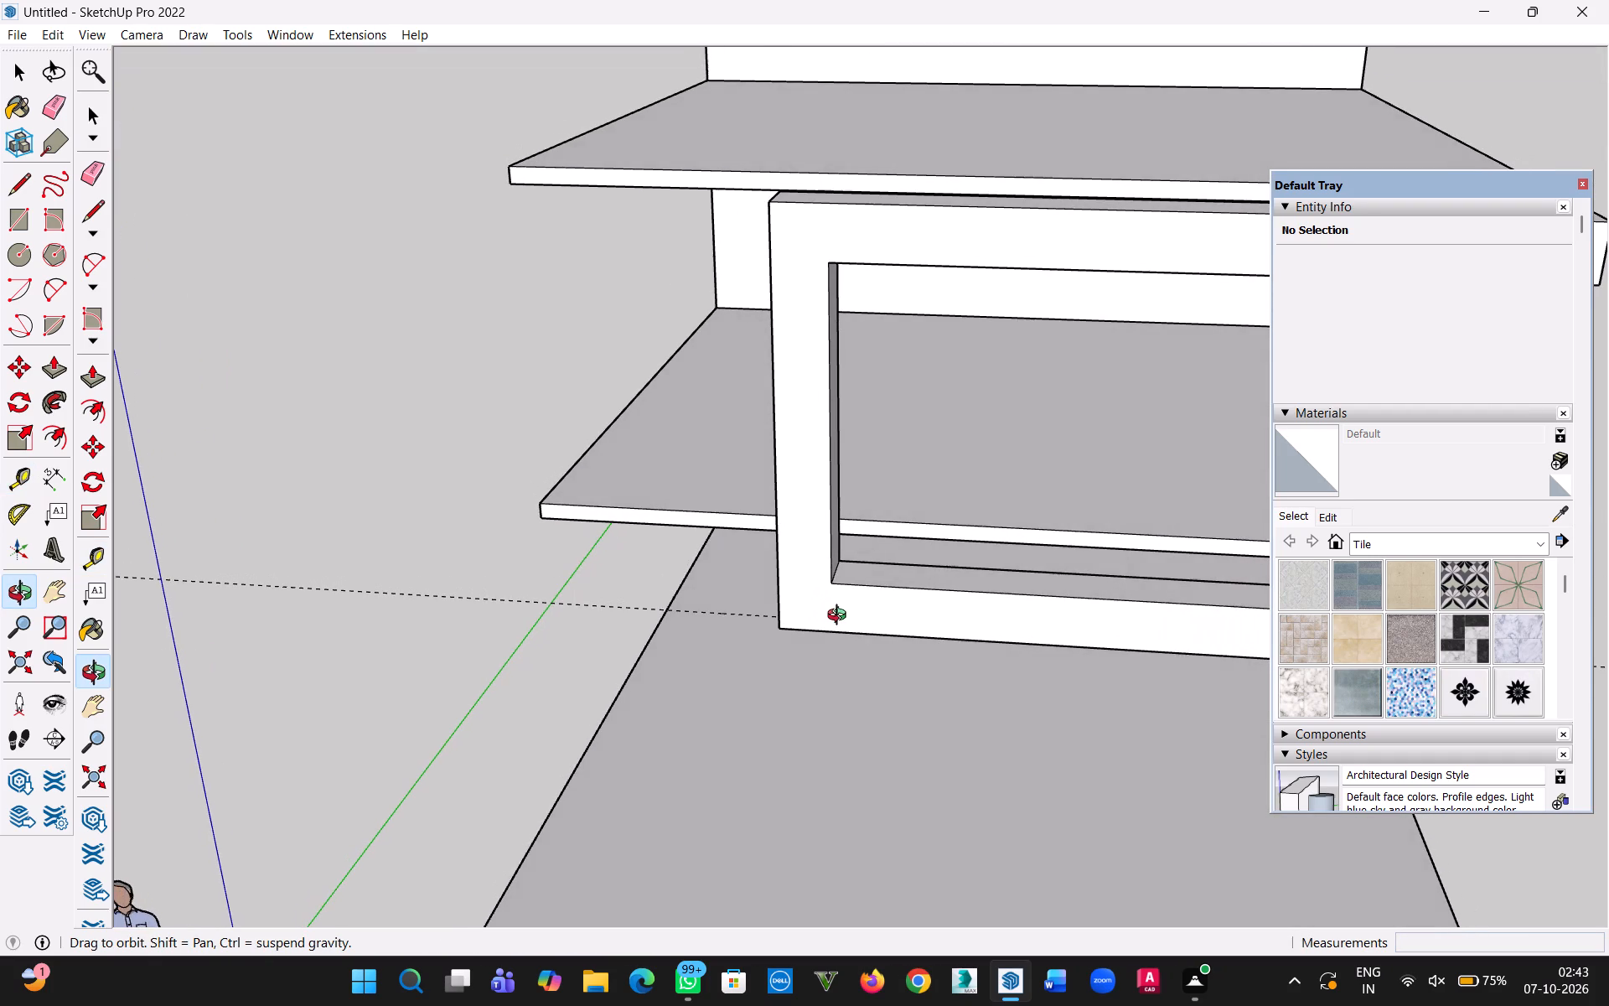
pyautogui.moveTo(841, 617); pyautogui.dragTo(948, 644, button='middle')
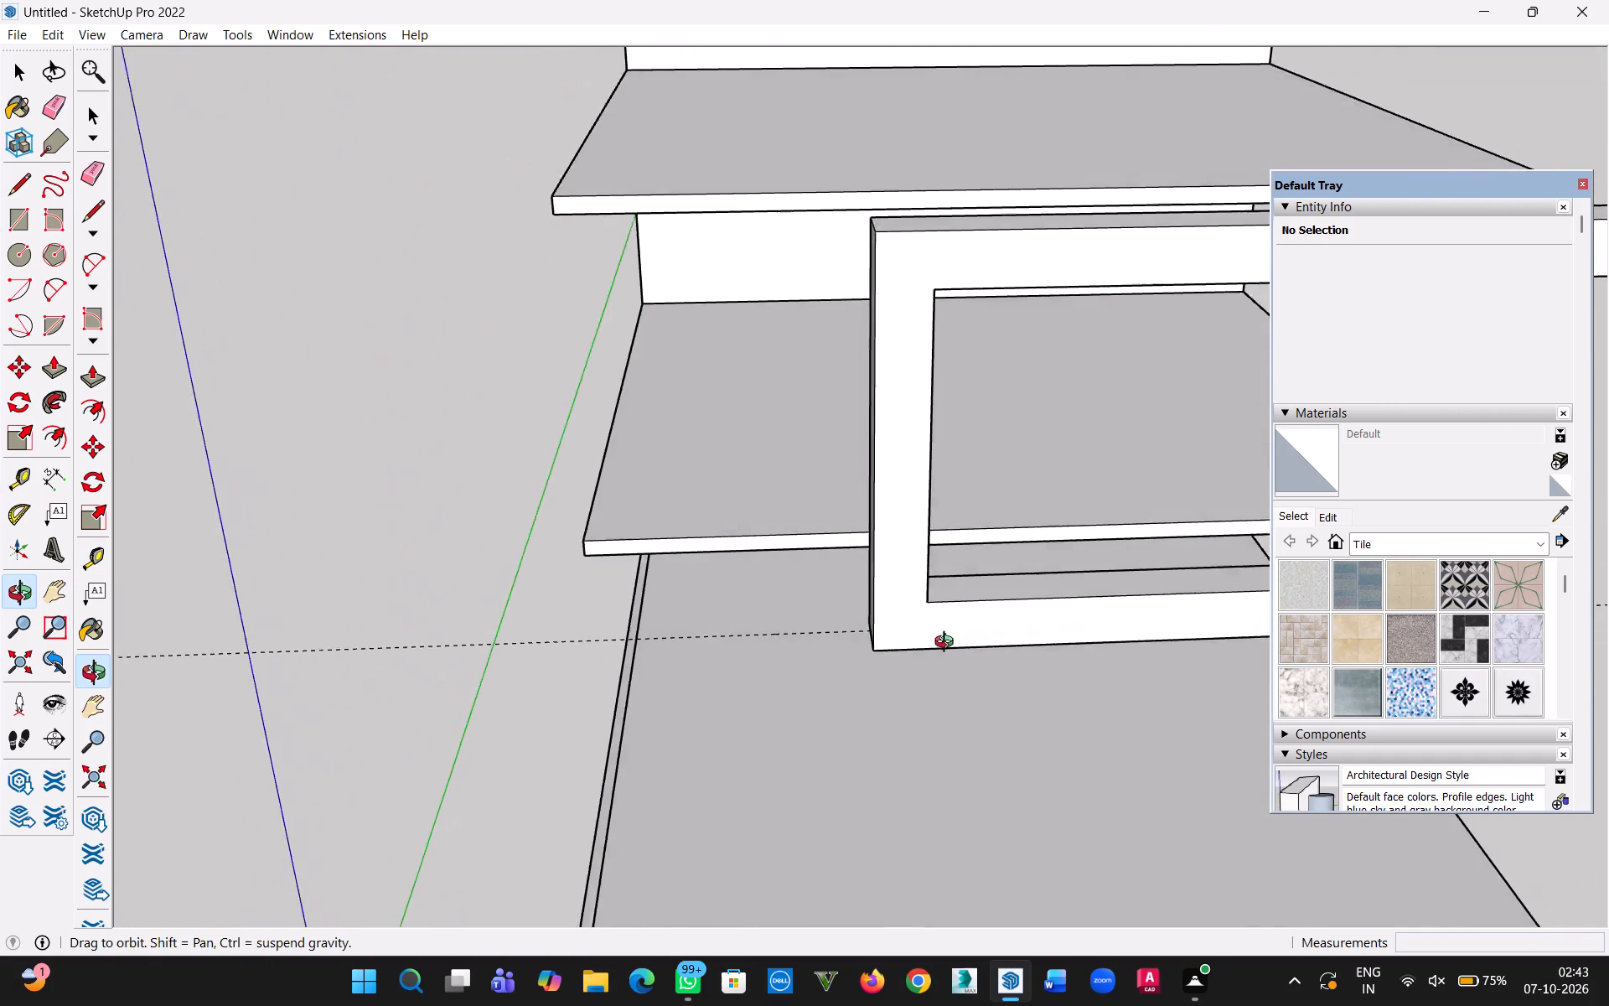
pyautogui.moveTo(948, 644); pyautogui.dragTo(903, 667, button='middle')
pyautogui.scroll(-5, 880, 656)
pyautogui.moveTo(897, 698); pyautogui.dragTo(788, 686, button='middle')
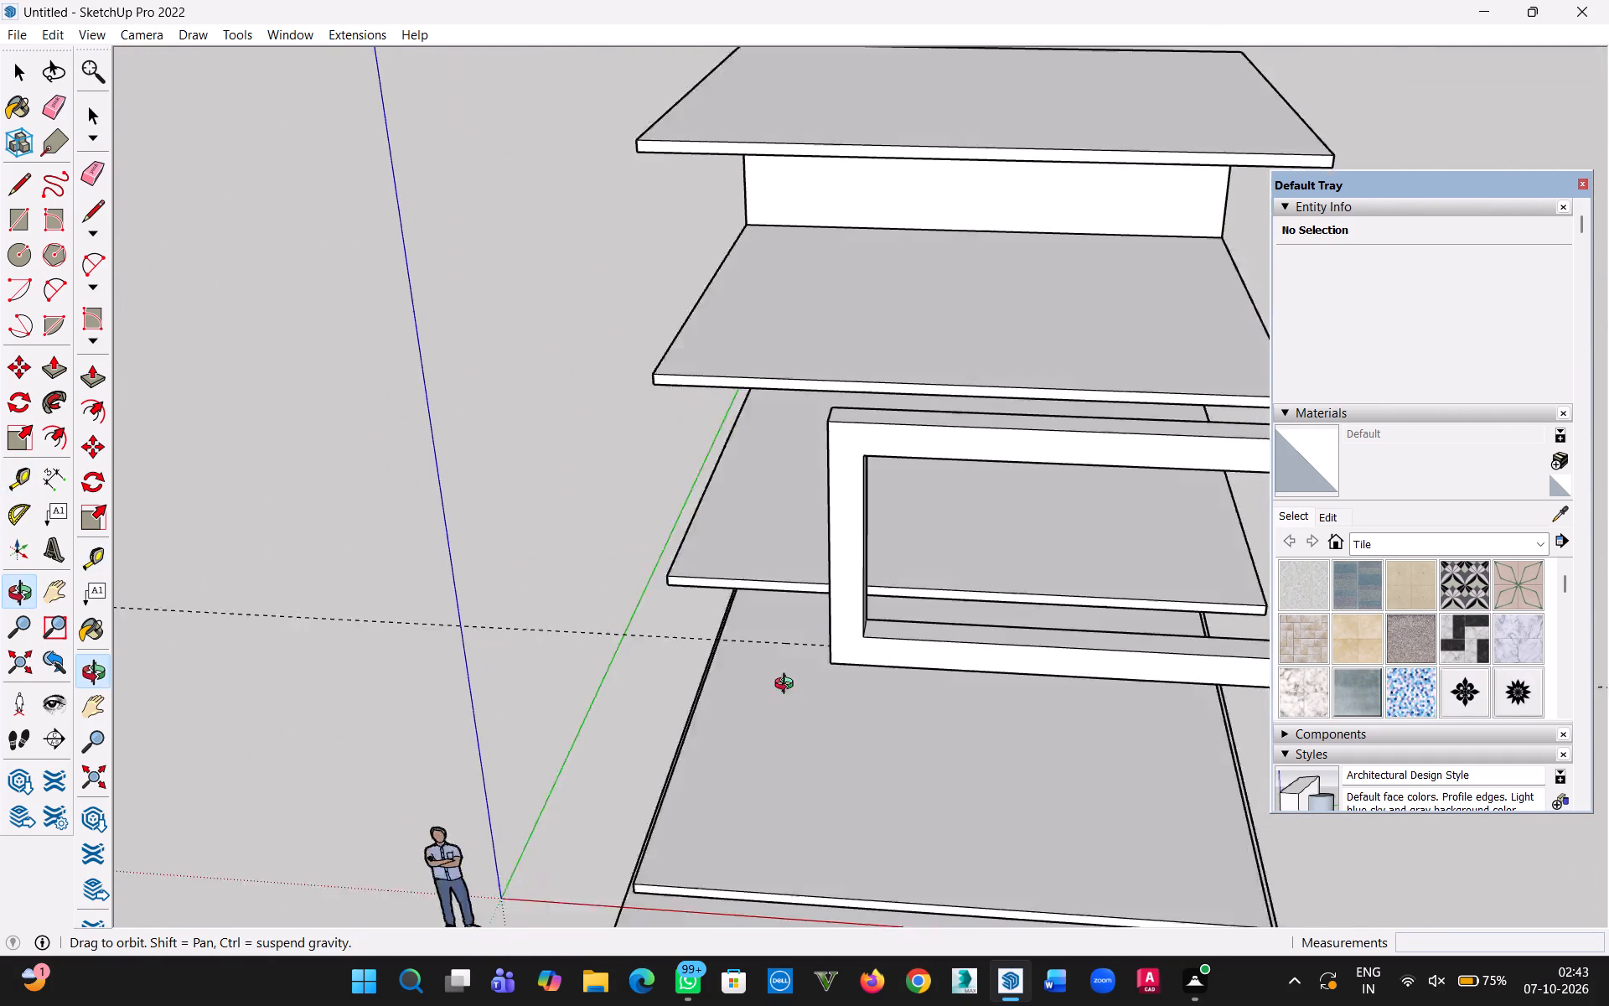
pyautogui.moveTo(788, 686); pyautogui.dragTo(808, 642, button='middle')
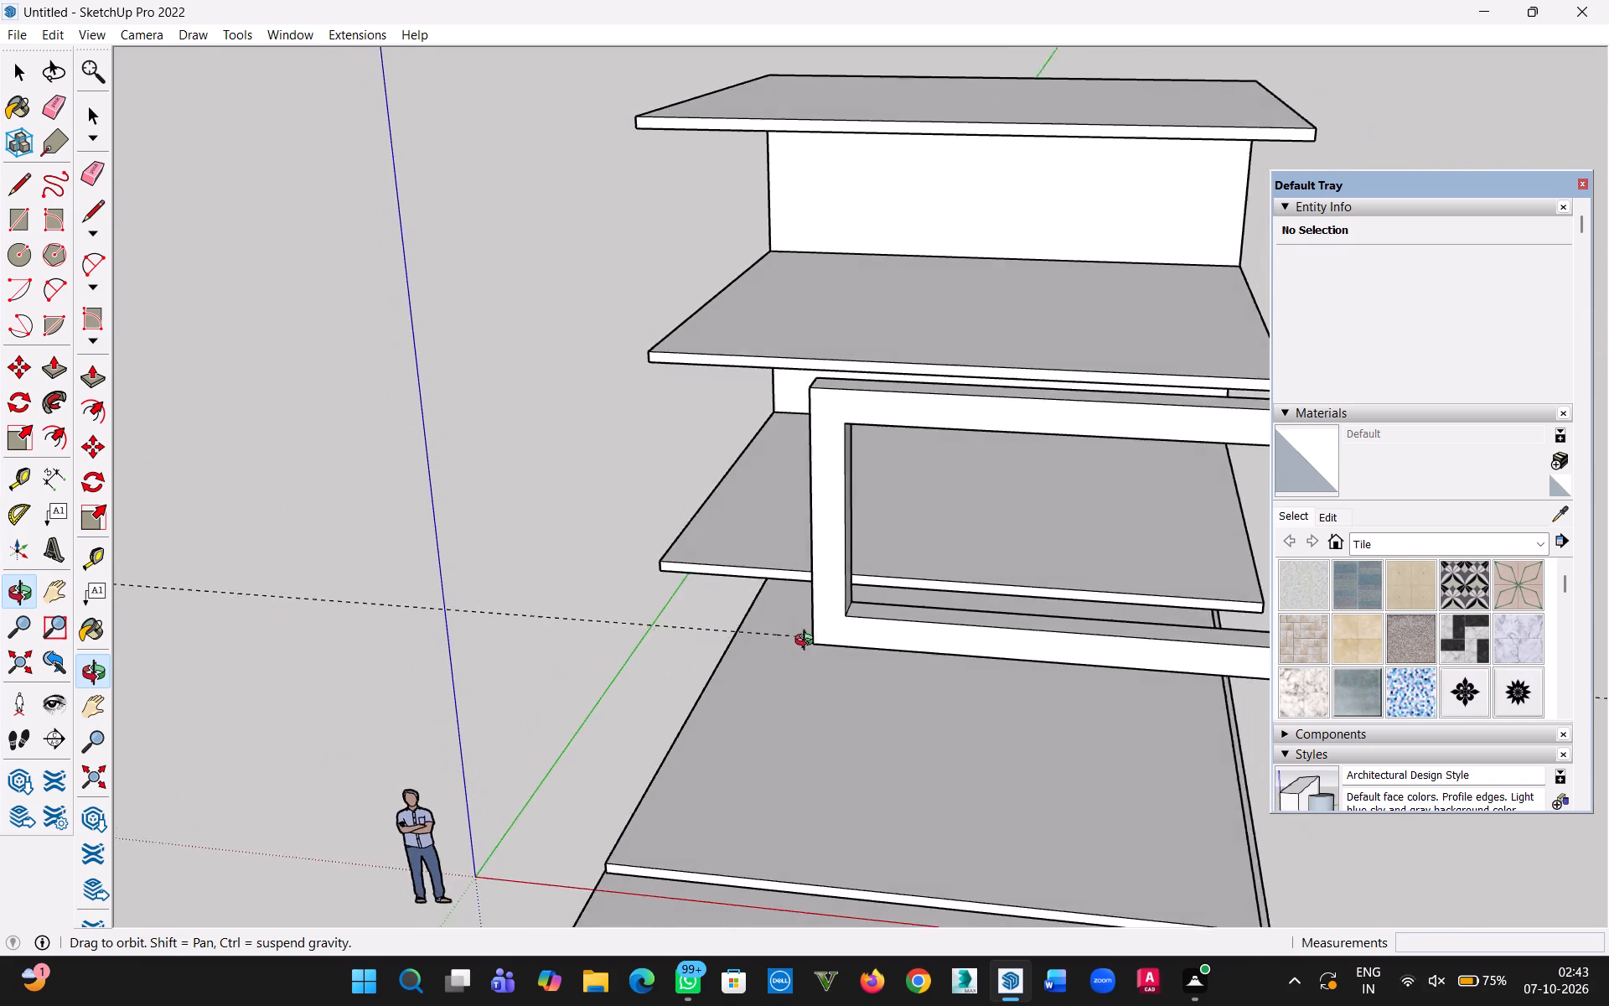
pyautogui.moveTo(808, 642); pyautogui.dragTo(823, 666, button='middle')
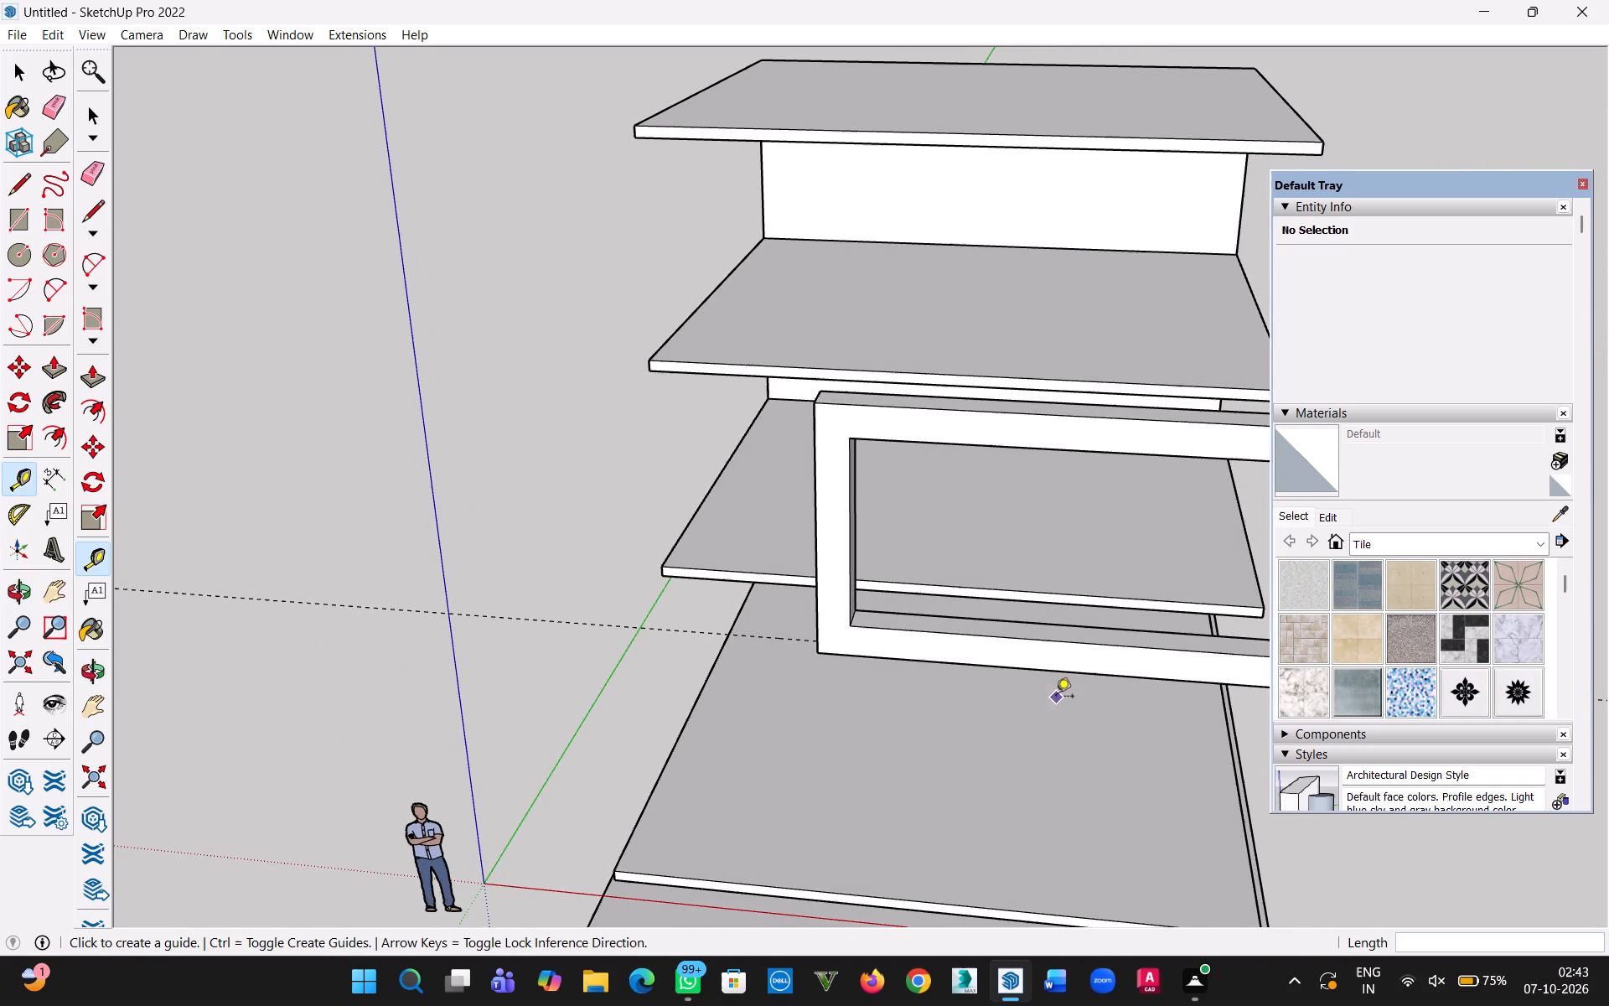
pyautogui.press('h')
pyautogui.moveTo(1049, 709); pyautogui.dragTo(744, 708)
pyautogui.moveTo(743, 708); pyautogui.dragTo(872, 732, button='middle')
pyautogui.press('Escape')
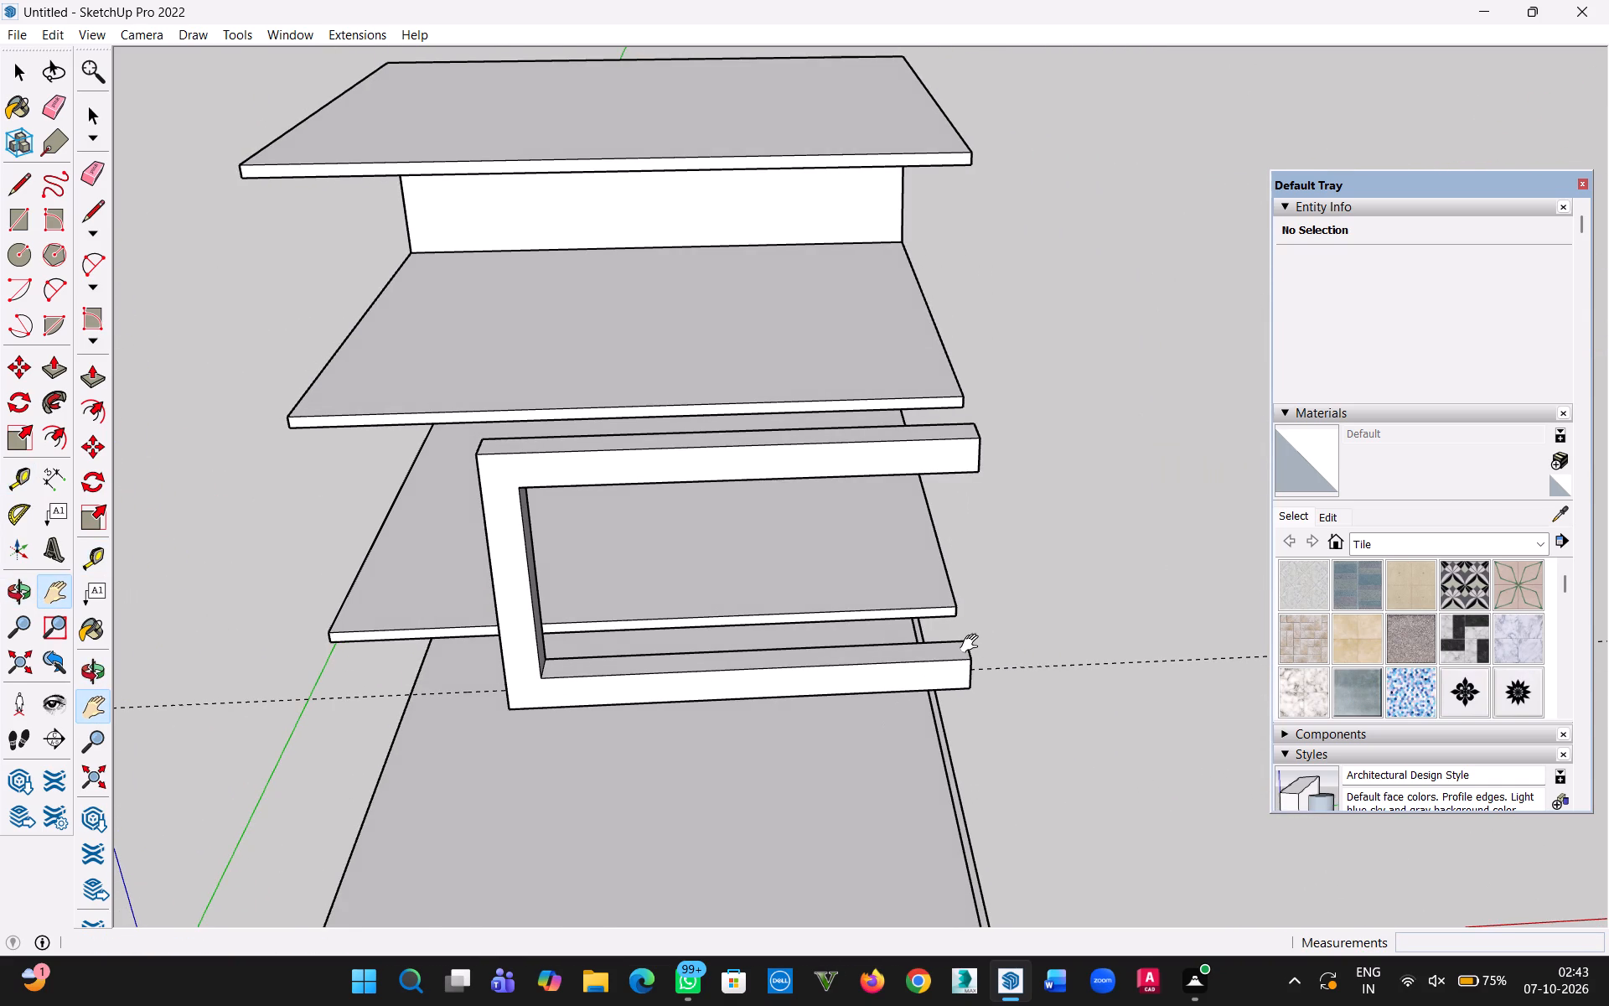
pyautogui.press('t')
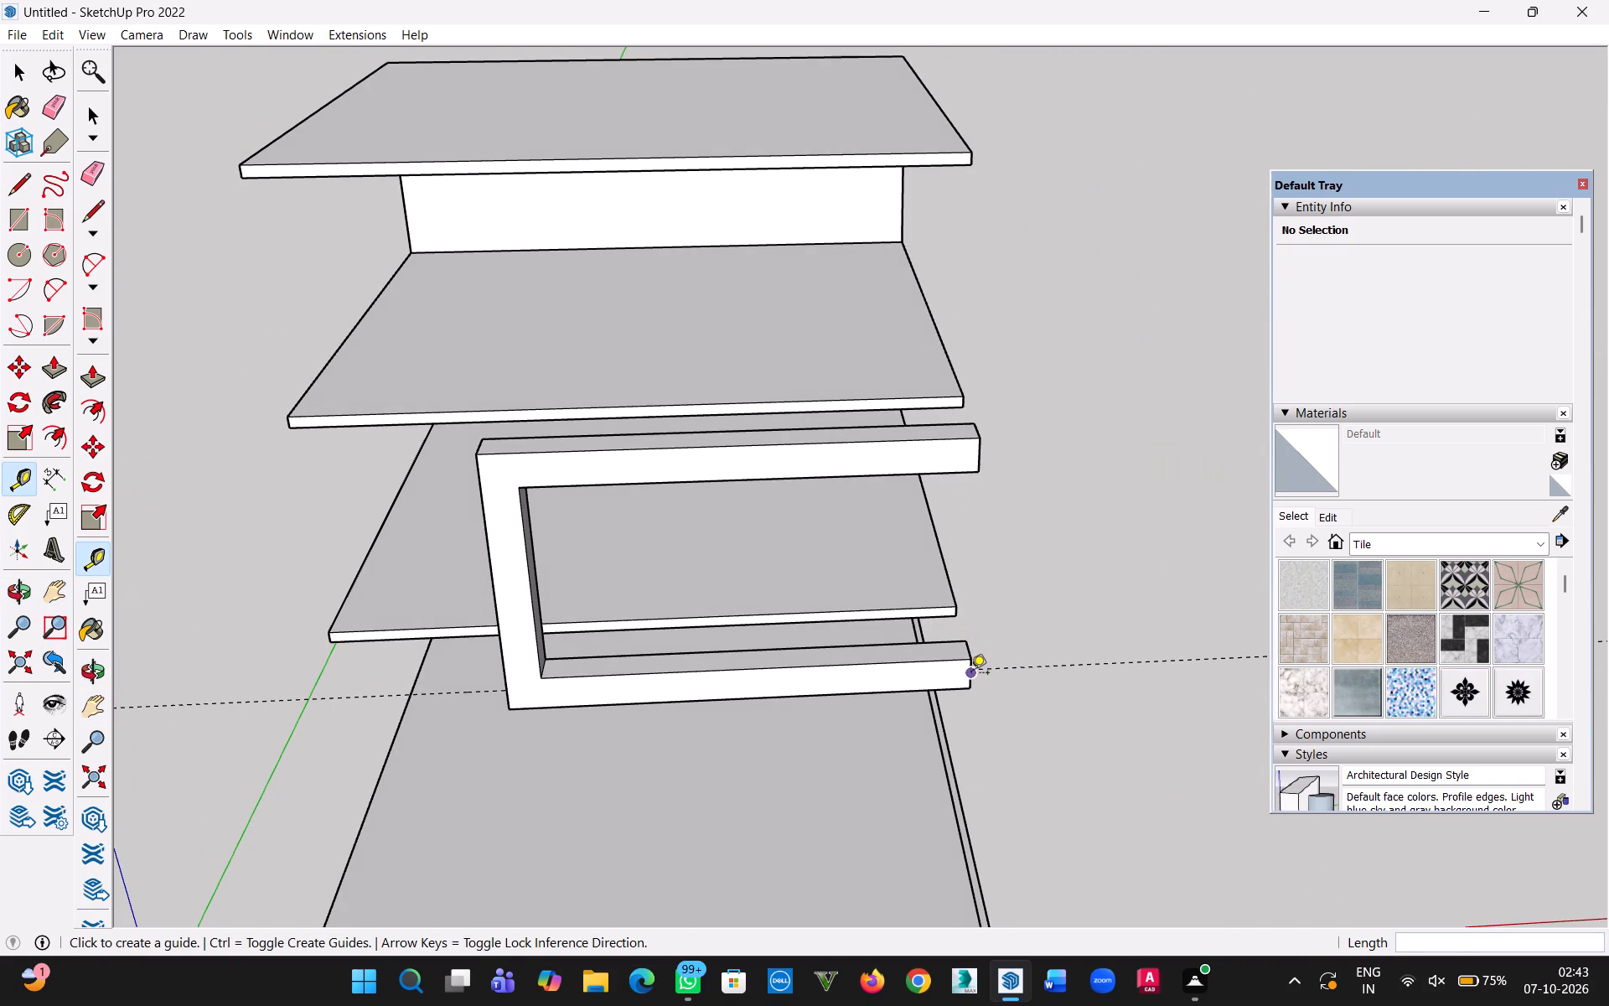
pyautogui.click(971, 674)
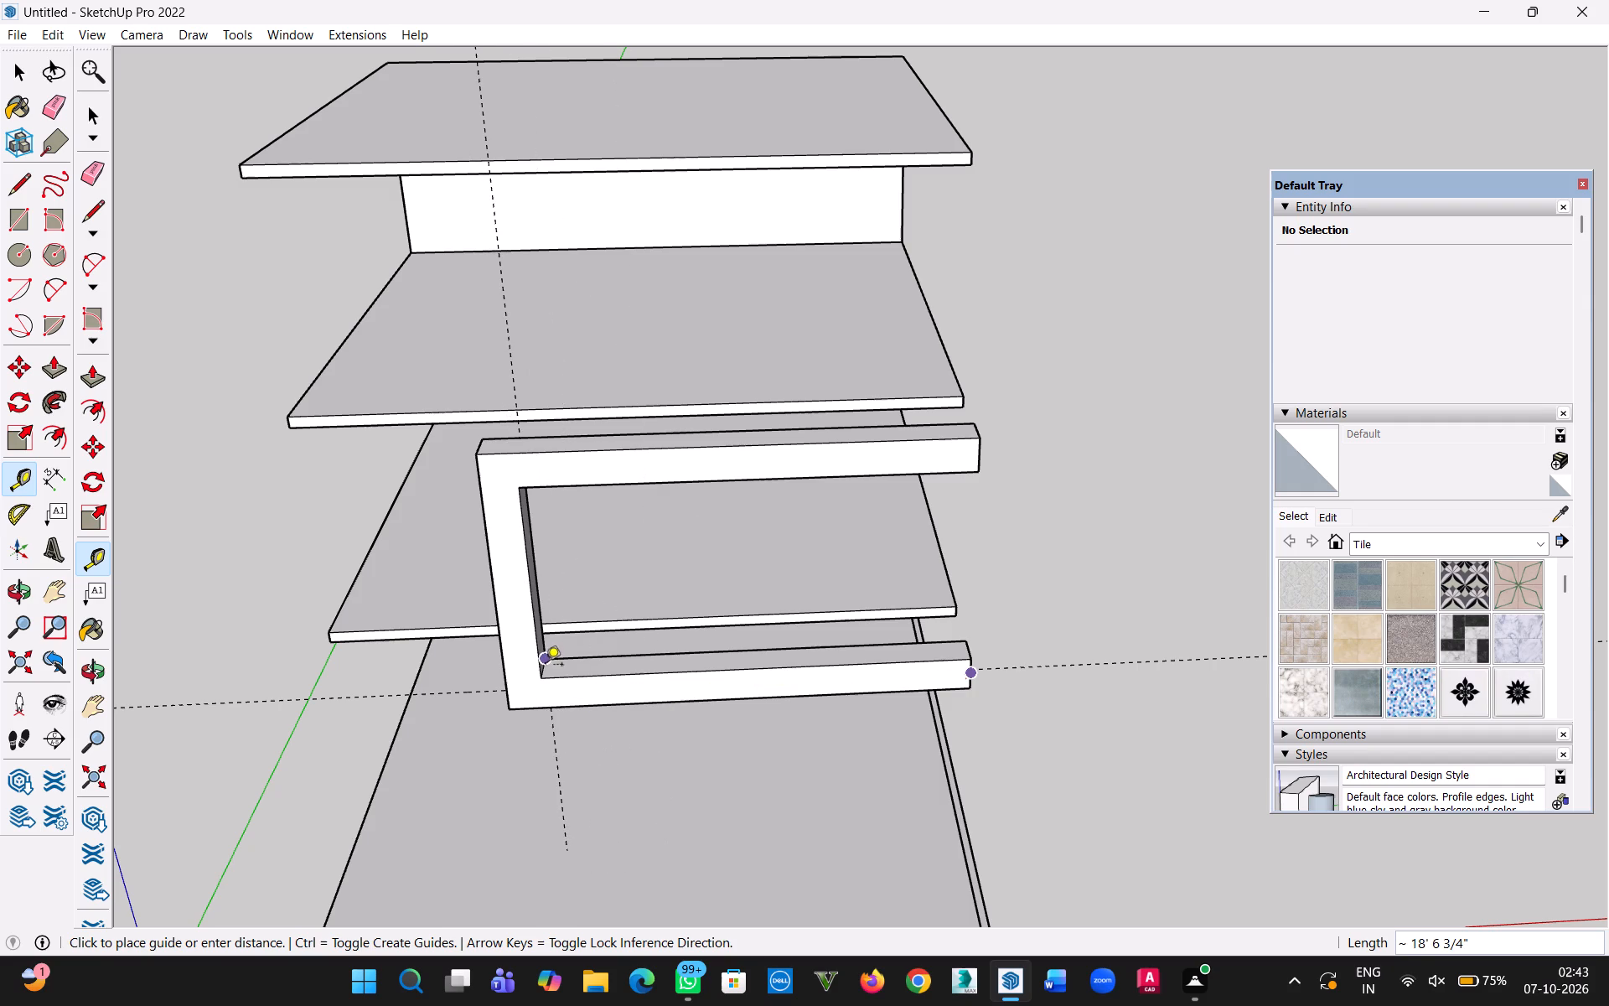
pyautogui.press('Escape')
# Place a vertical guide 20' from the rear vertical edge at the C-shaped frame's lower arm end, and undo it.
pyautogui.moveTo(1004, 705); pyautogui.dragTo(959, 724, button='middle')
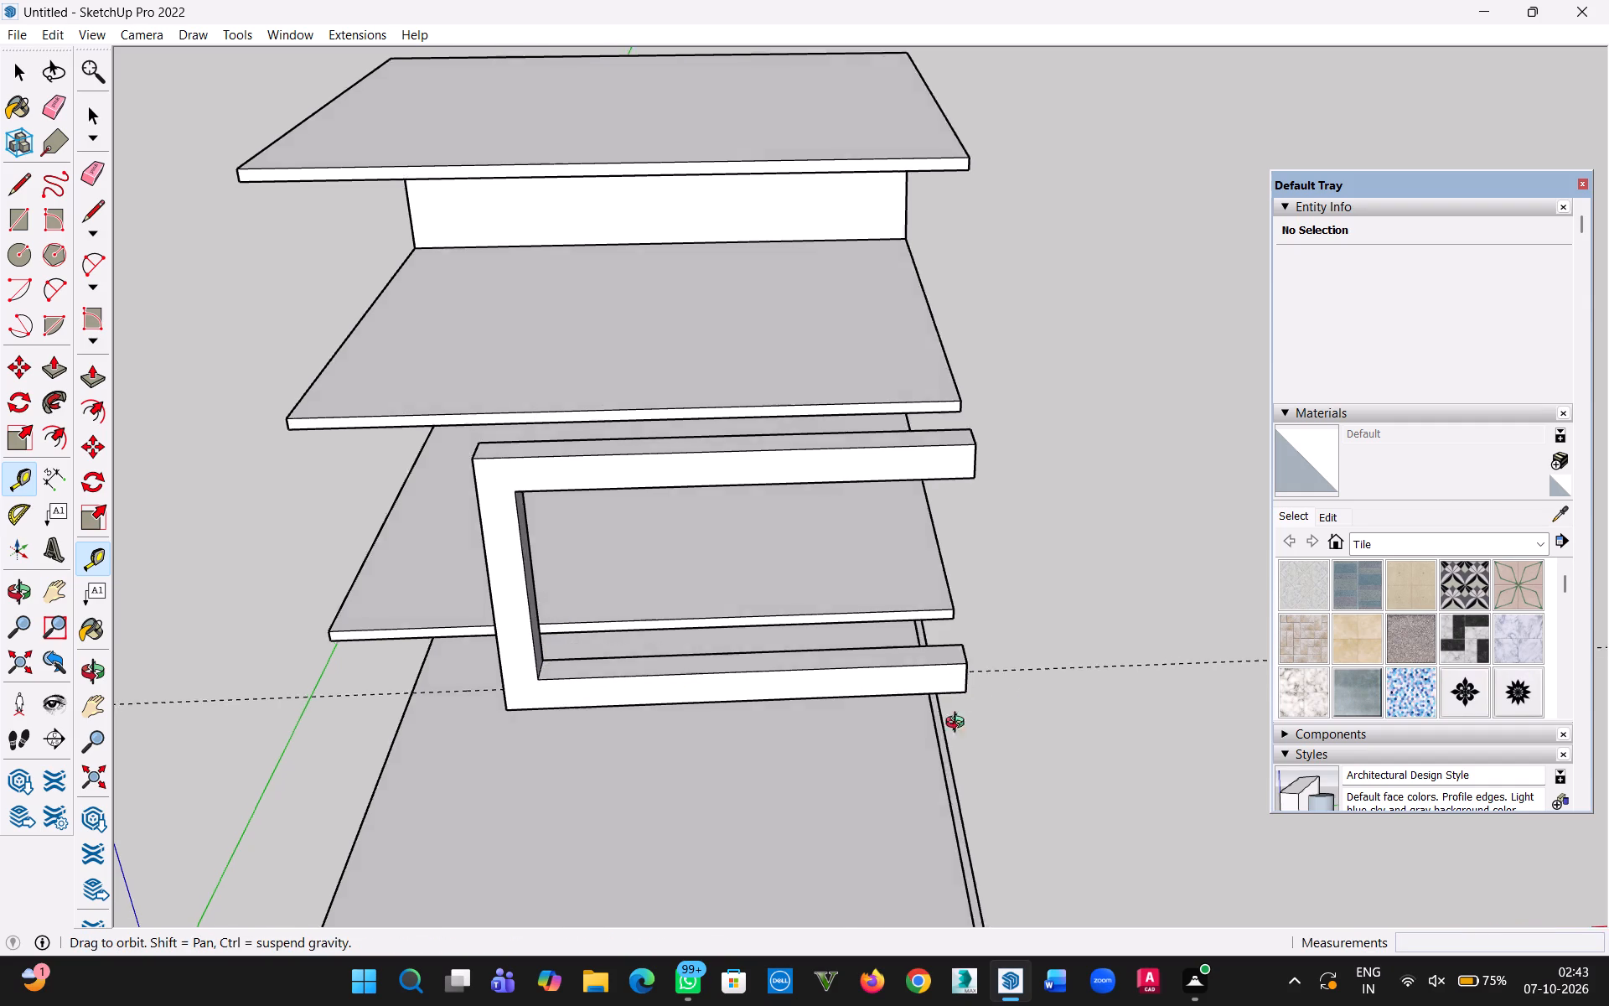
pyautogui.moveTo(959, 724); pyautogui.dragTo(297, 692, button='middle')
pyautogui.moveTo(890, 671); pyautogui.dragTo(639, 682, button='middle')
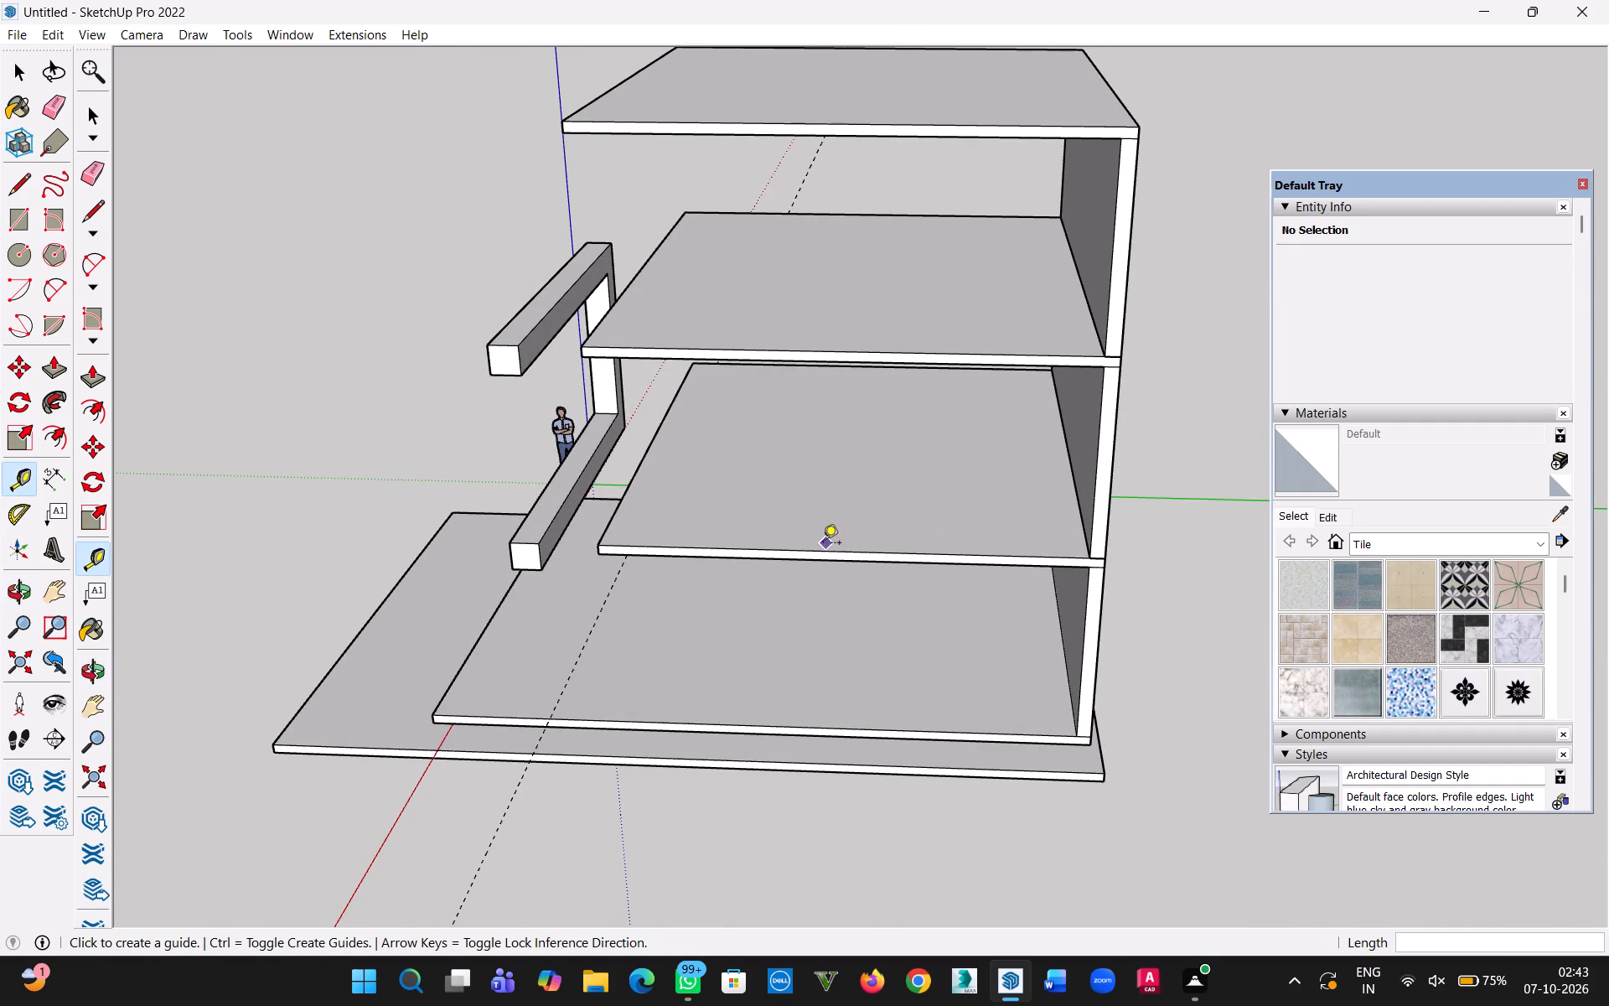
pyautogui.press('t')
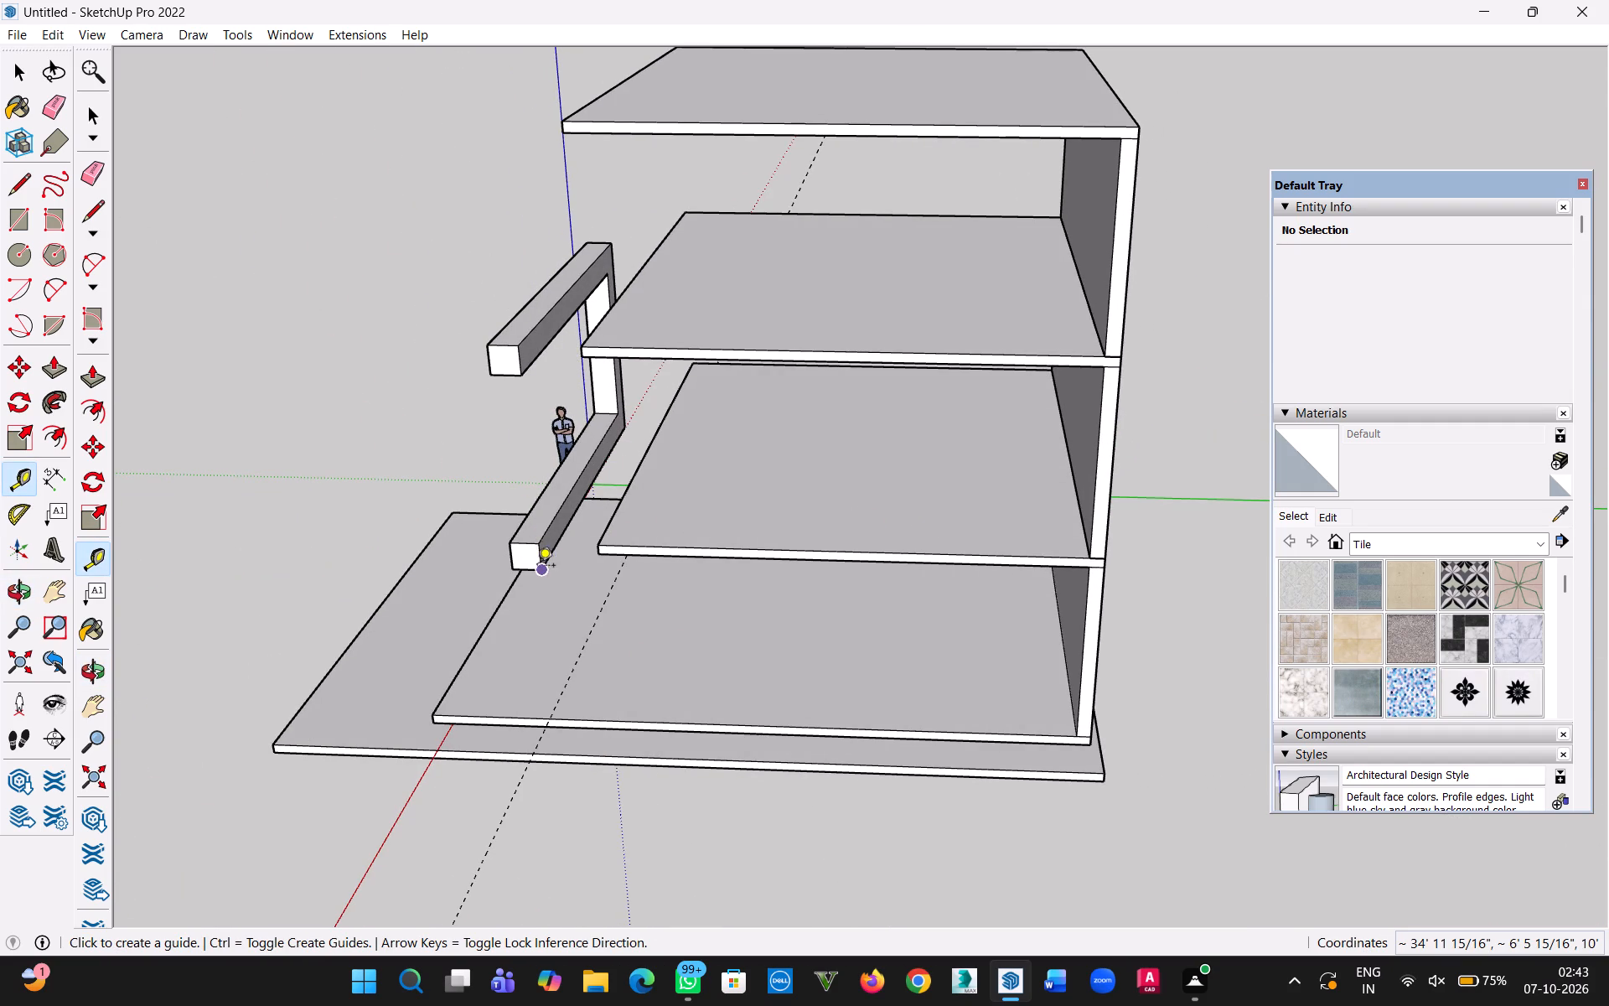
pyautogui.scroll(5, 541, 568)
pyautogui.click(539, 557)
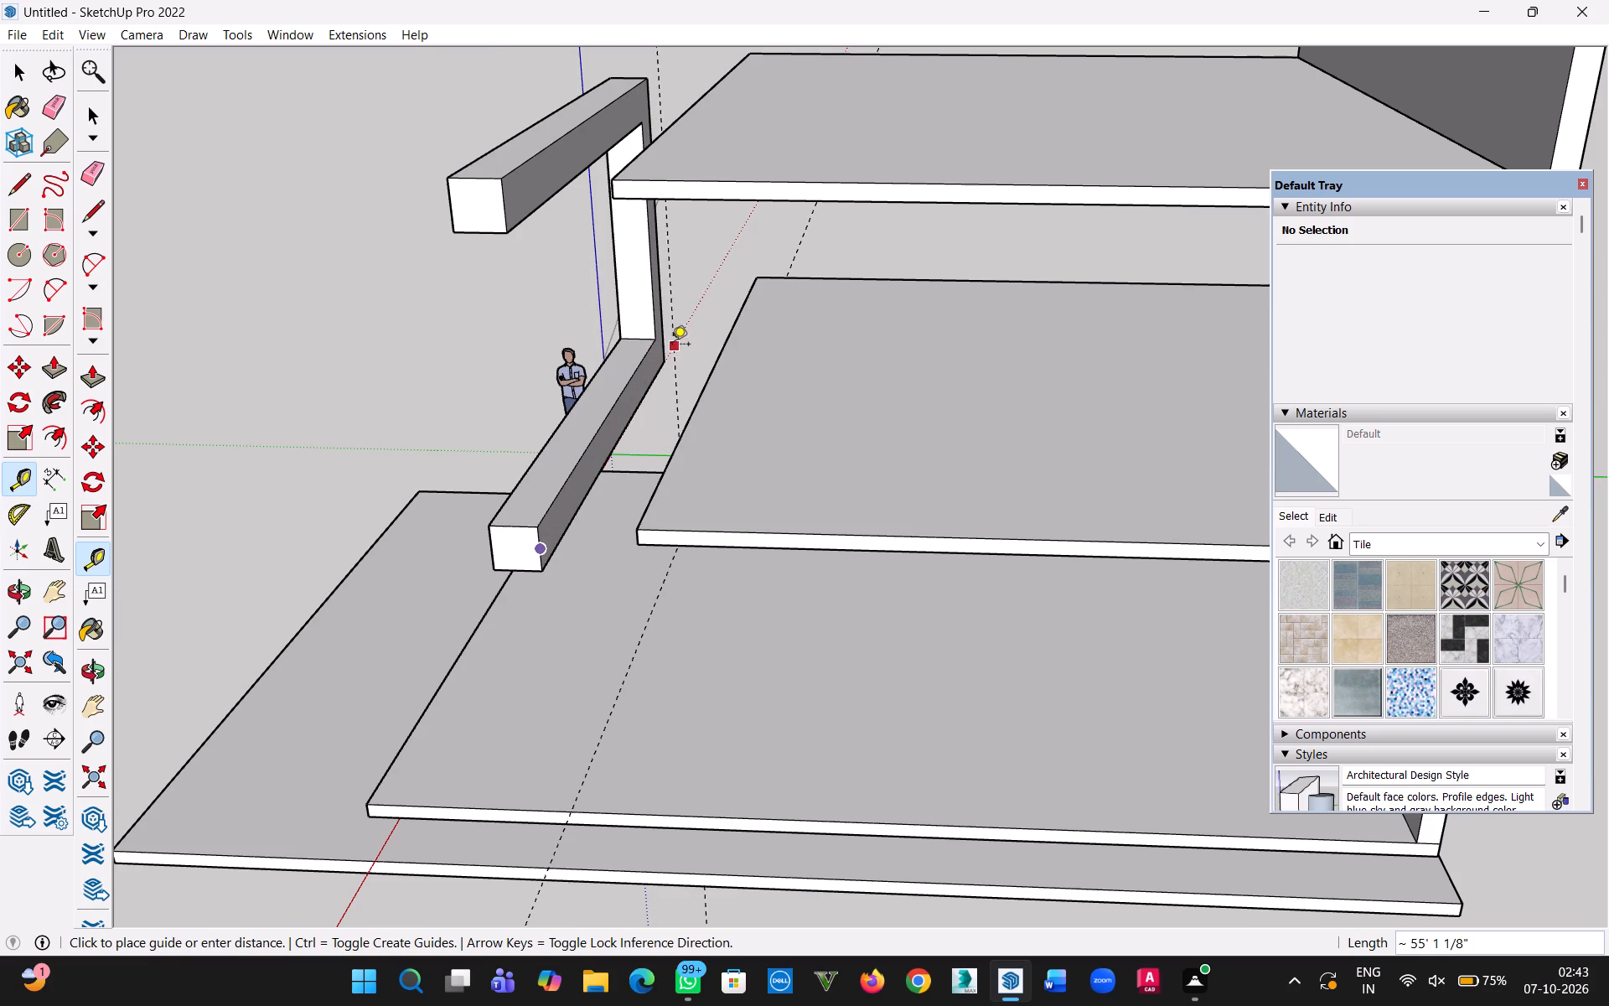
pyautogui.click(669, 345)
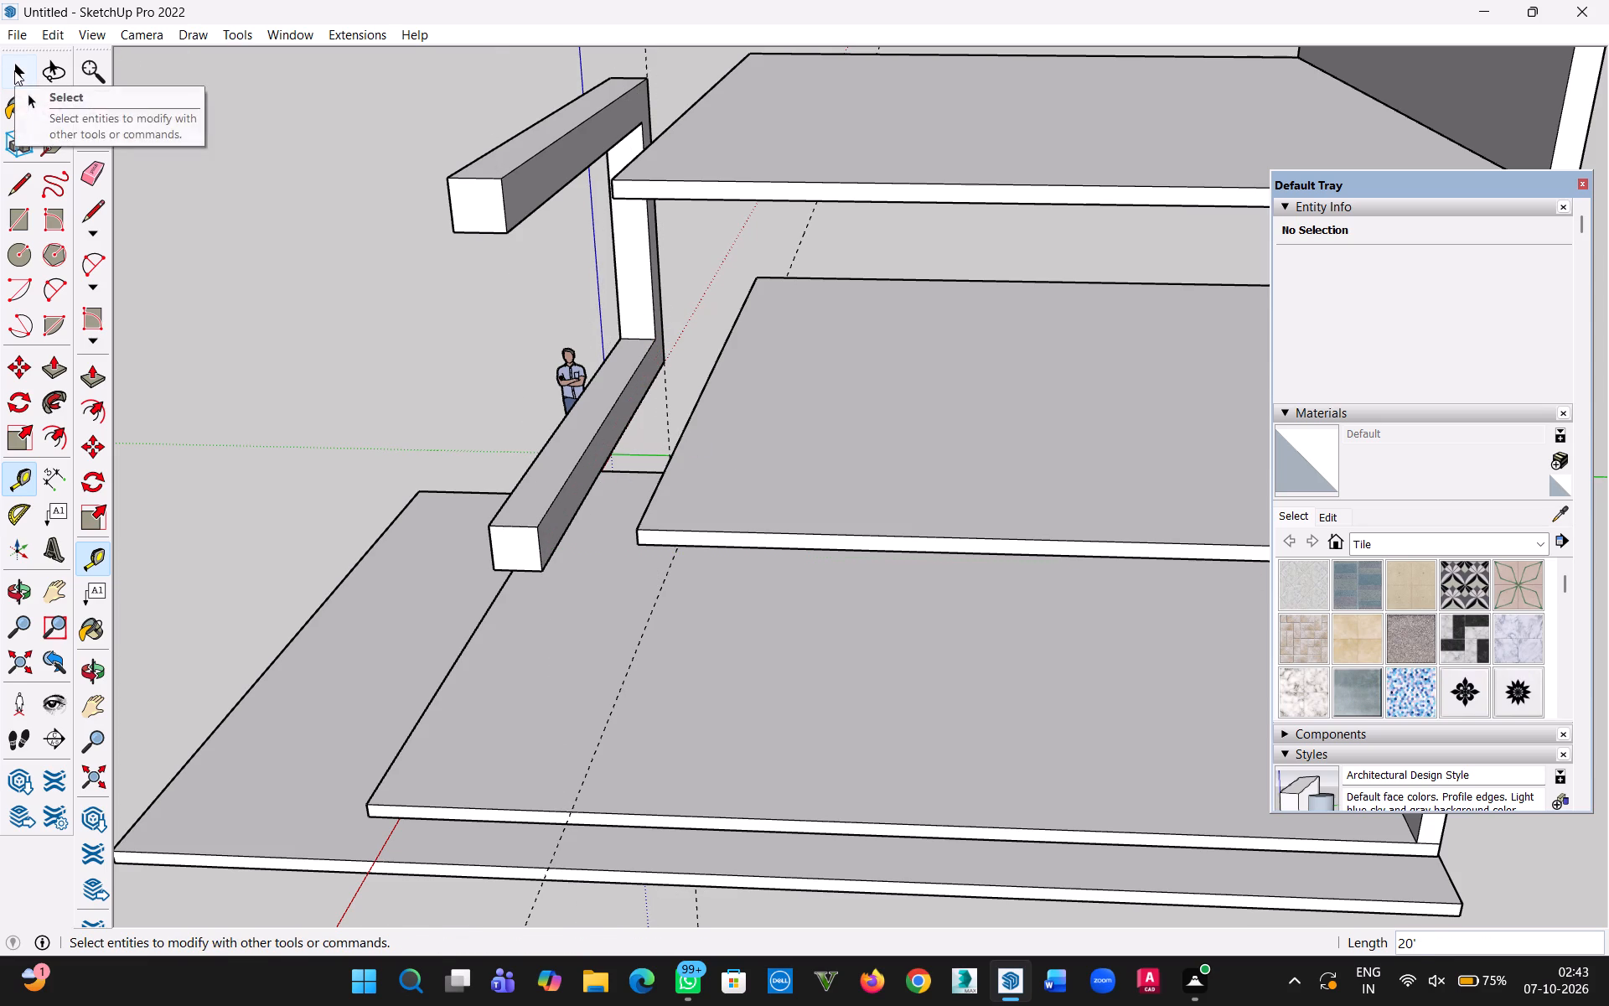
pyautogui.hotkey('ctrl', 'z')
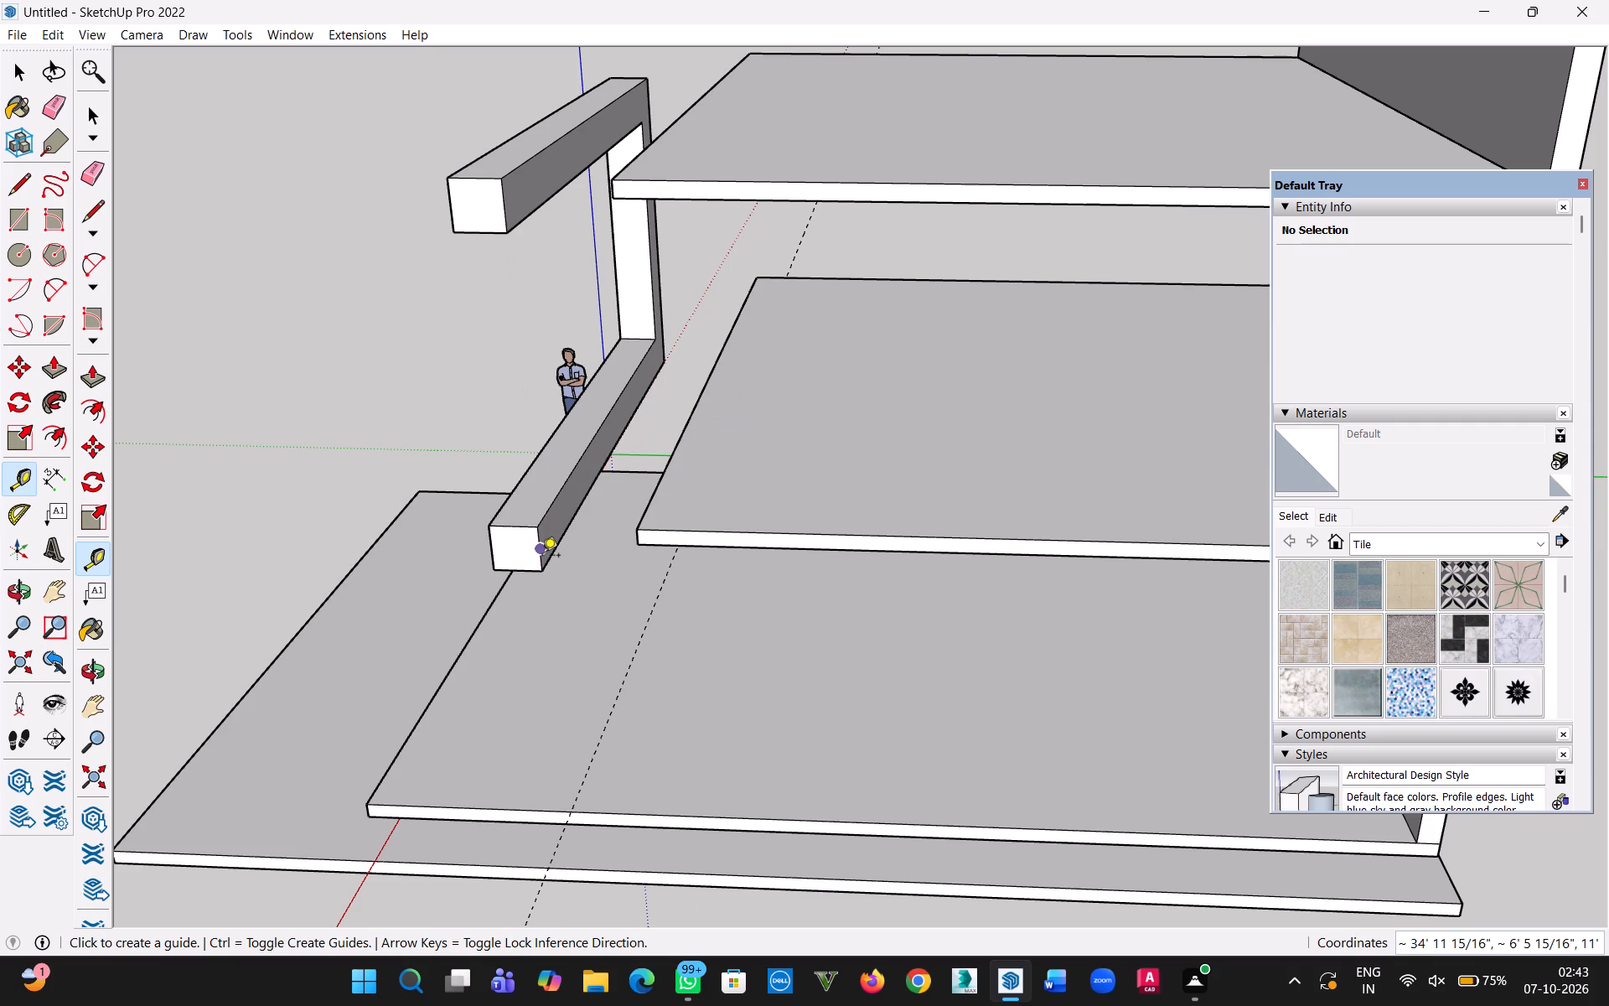
# Place a vertical guide 18' 6" from the rear vertical edge at the lower arm's end, at the frame's inside corner.
pyautogui.click(541, 556)
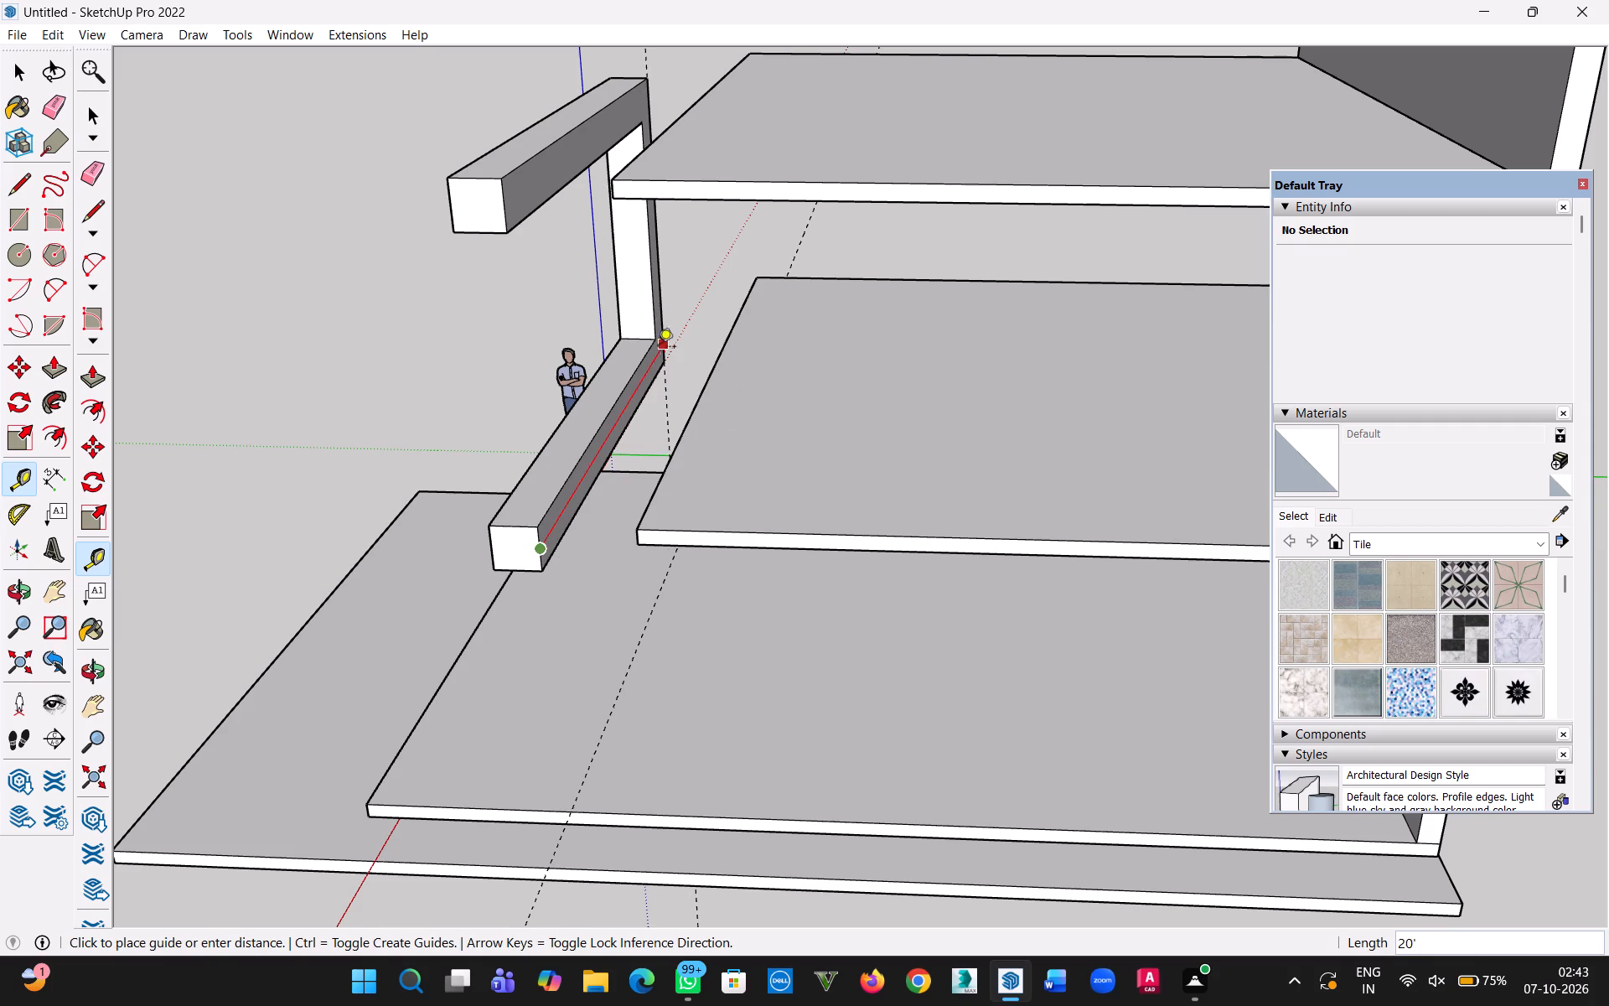
pyautogui.click(657, 329)
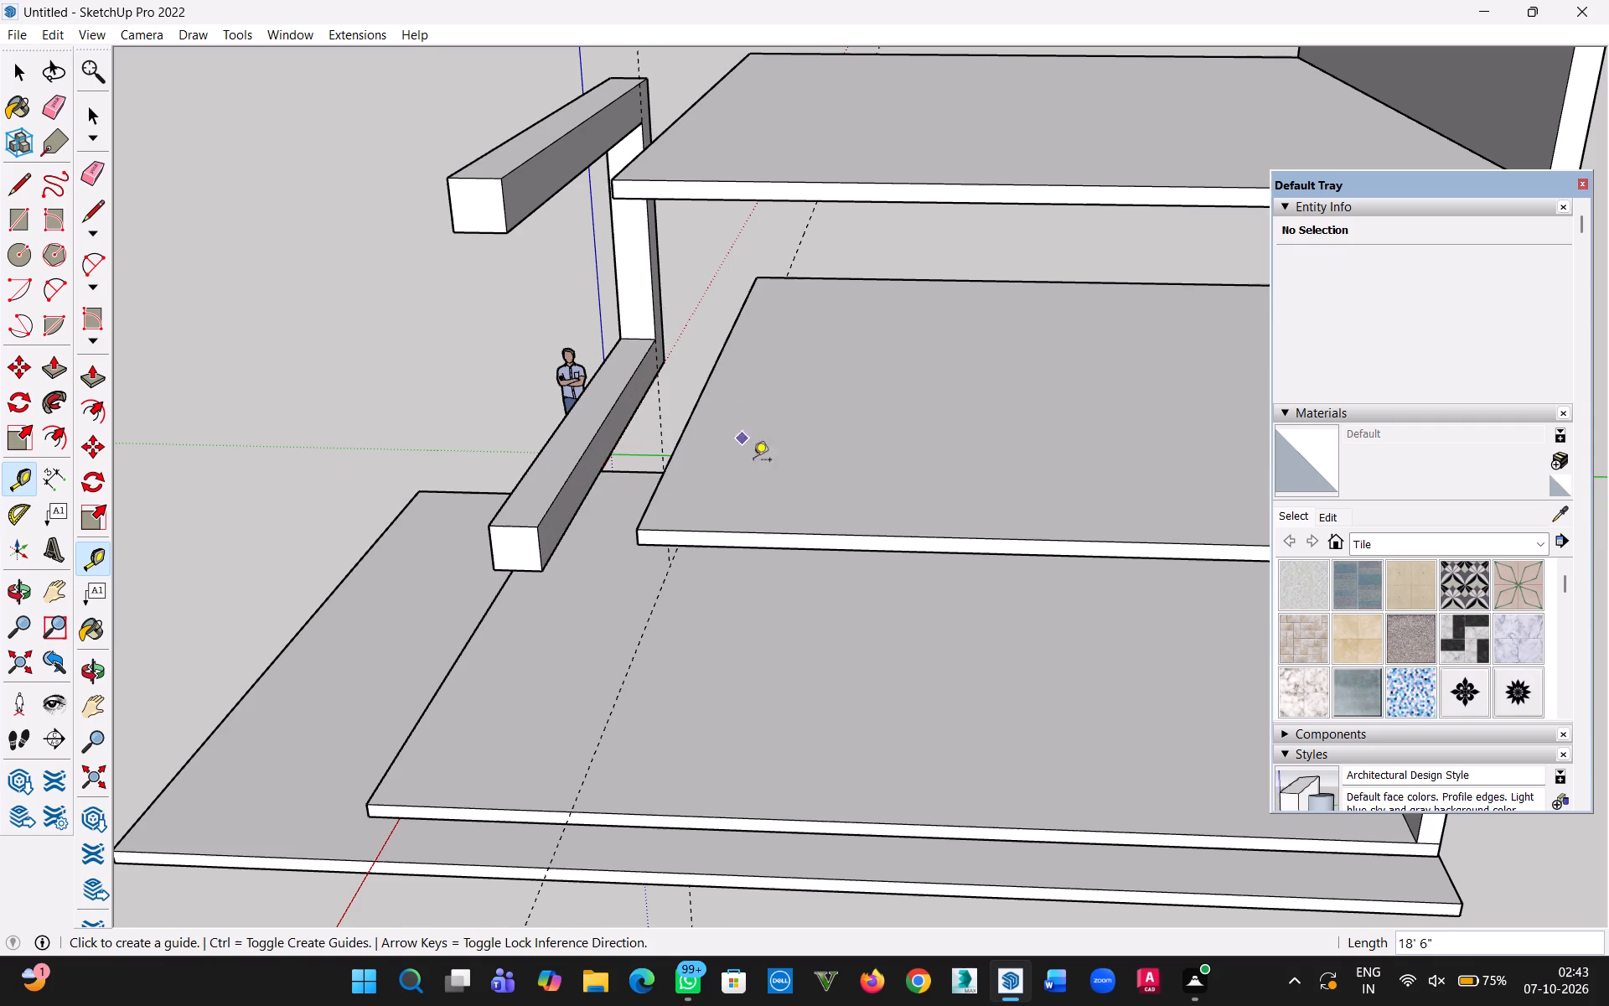
pyautogui.click(21, 60)
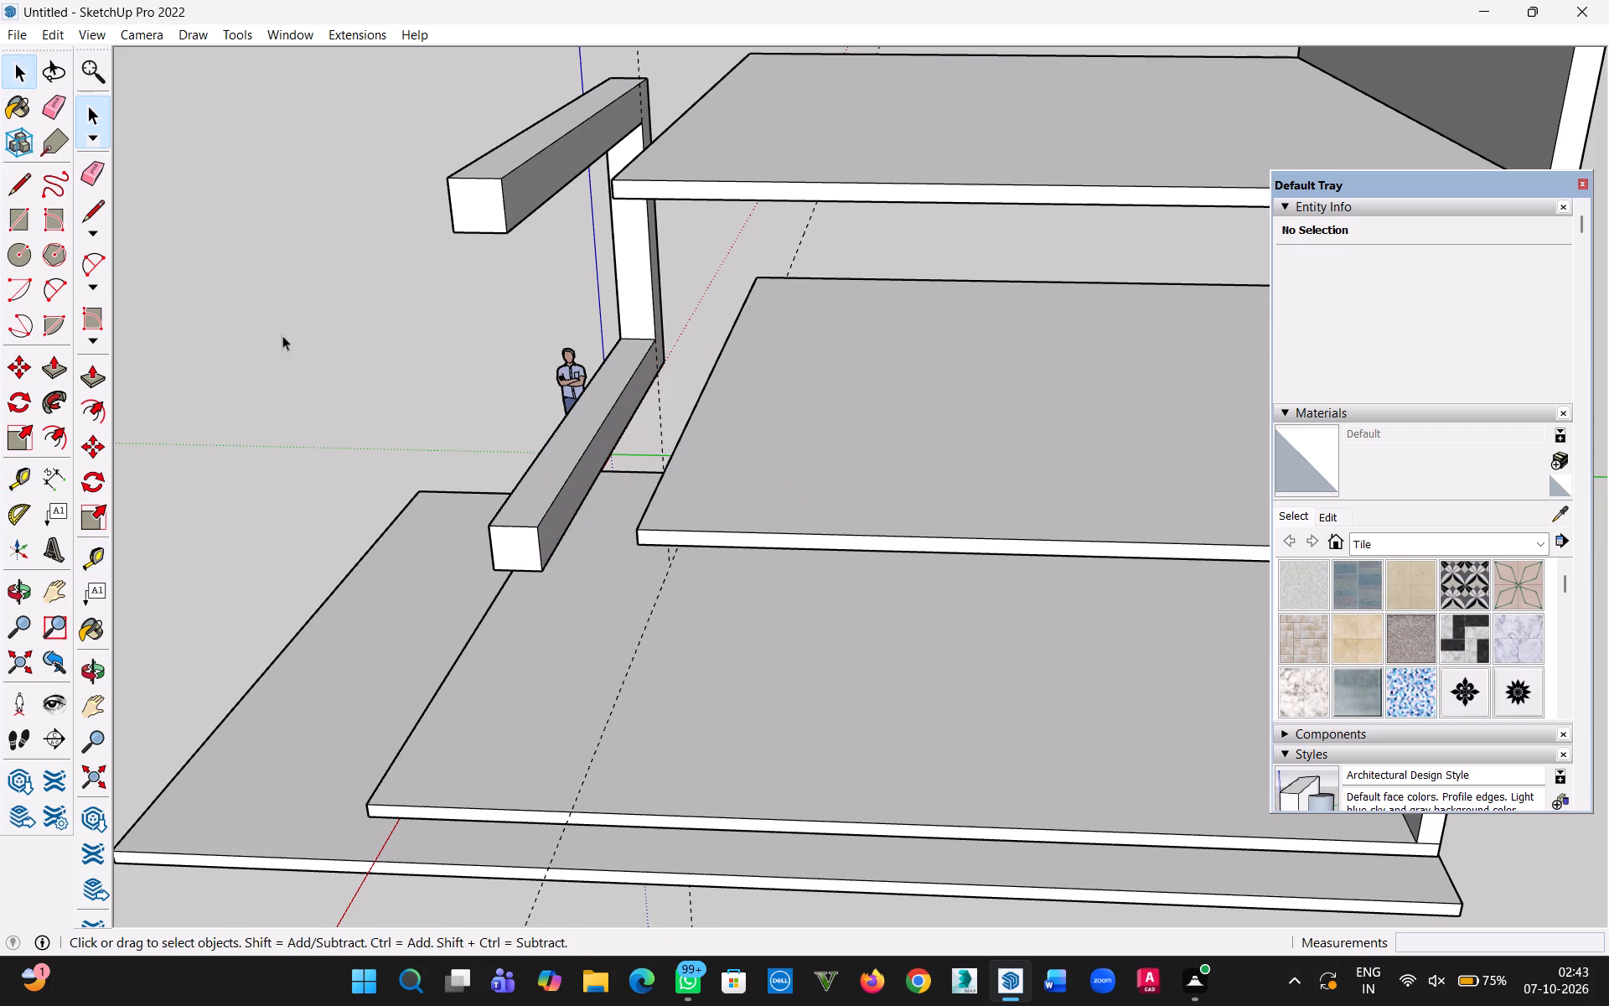
# Hide the two upper storey groups above the ground storey.
pyautogui.moveTo(311, 490); pyautogui.dragTo(711, 523, button='middle')
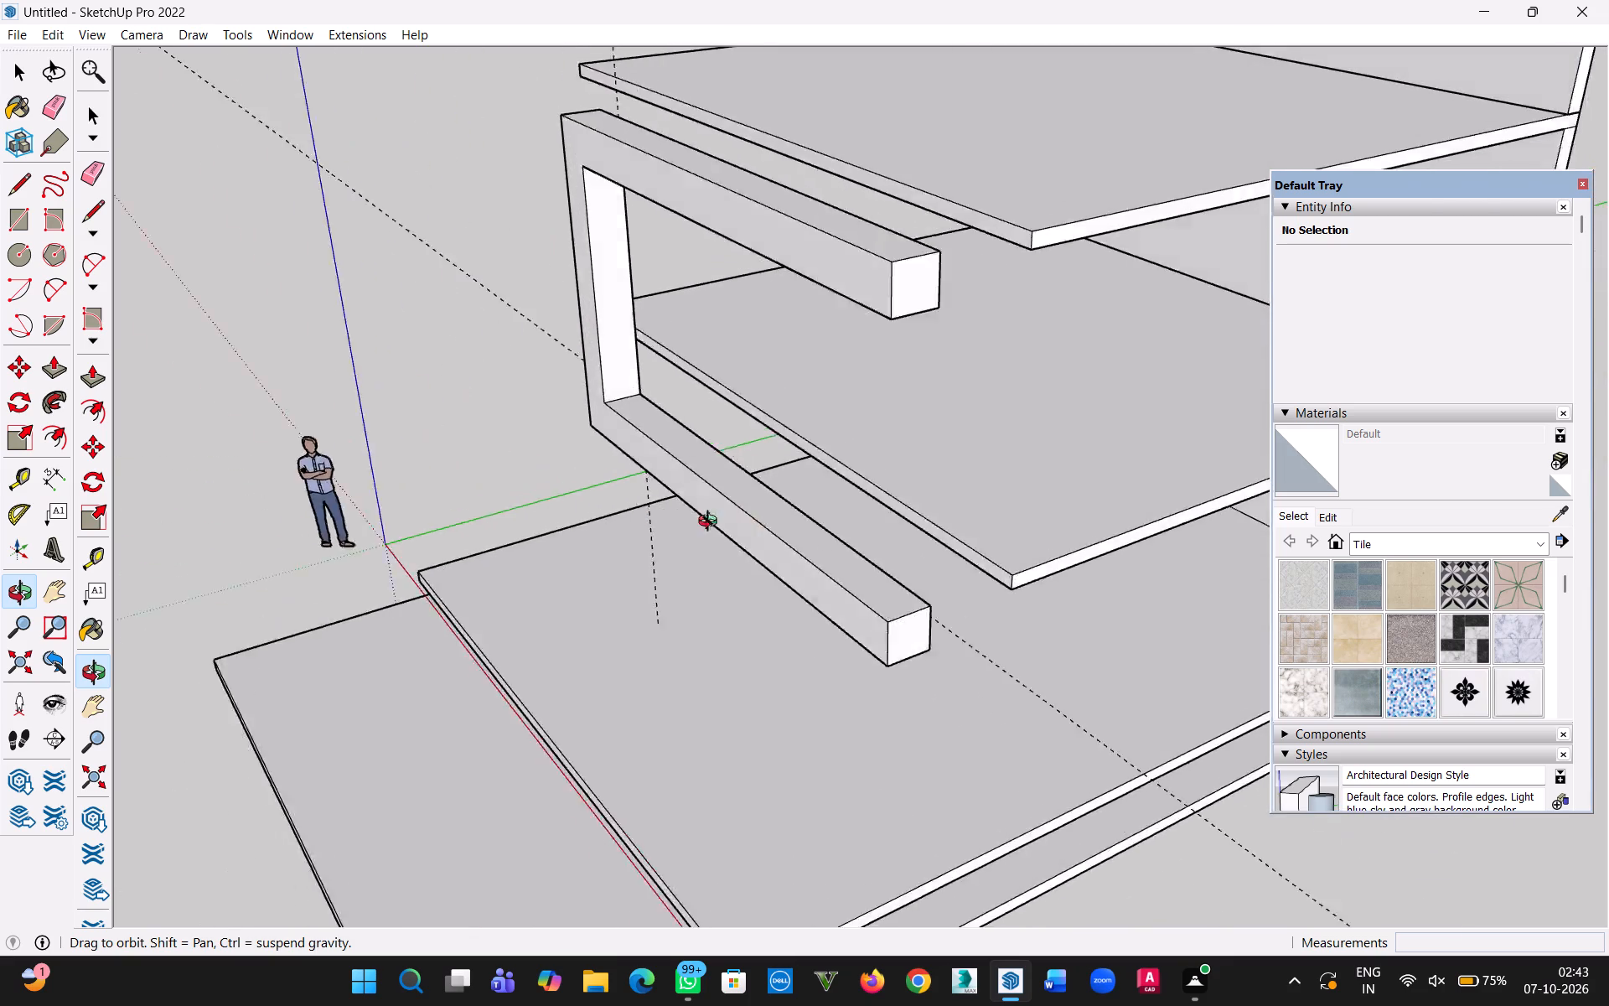
pyautogui.moveTo(711, 523); pyautogui.dragTo(1217, 435, button='middle')
pyautogui.moveTo(638, 478); pyautogui.dragTo(1159, 532, button='middle')
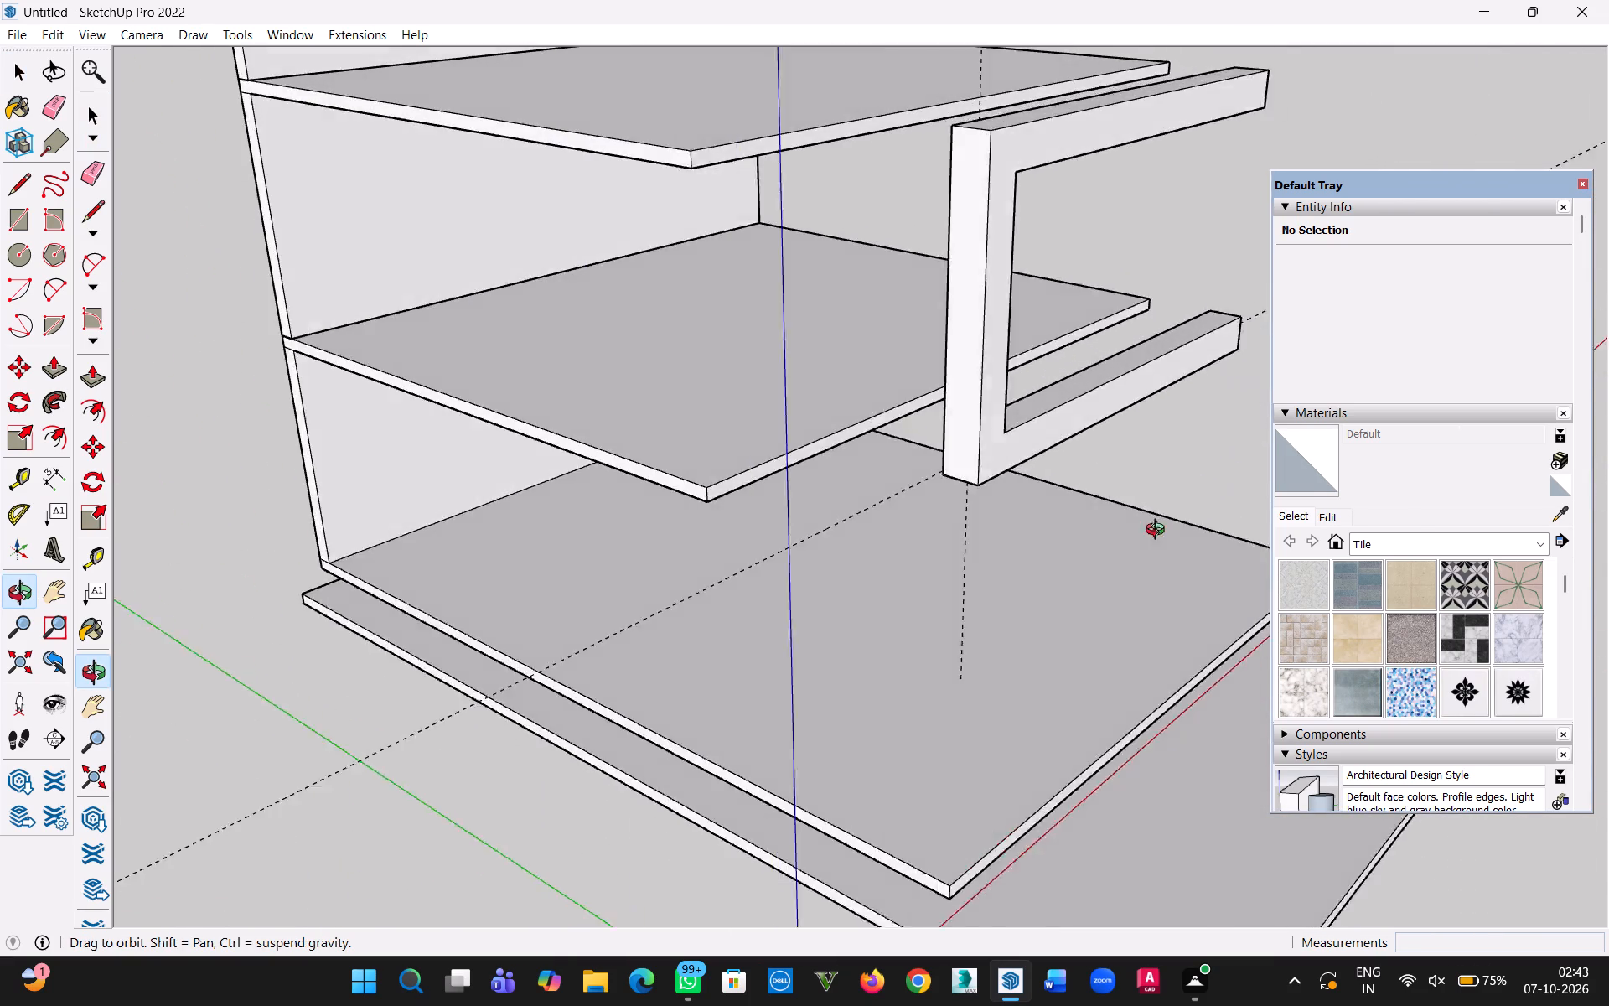
pyautogui.moveTo(1159, 532); pyautogui.dragTo(1345, 521, button='middle')
pyautogui.middleClick(1358, 517)
pyautogui.click(610, 405)
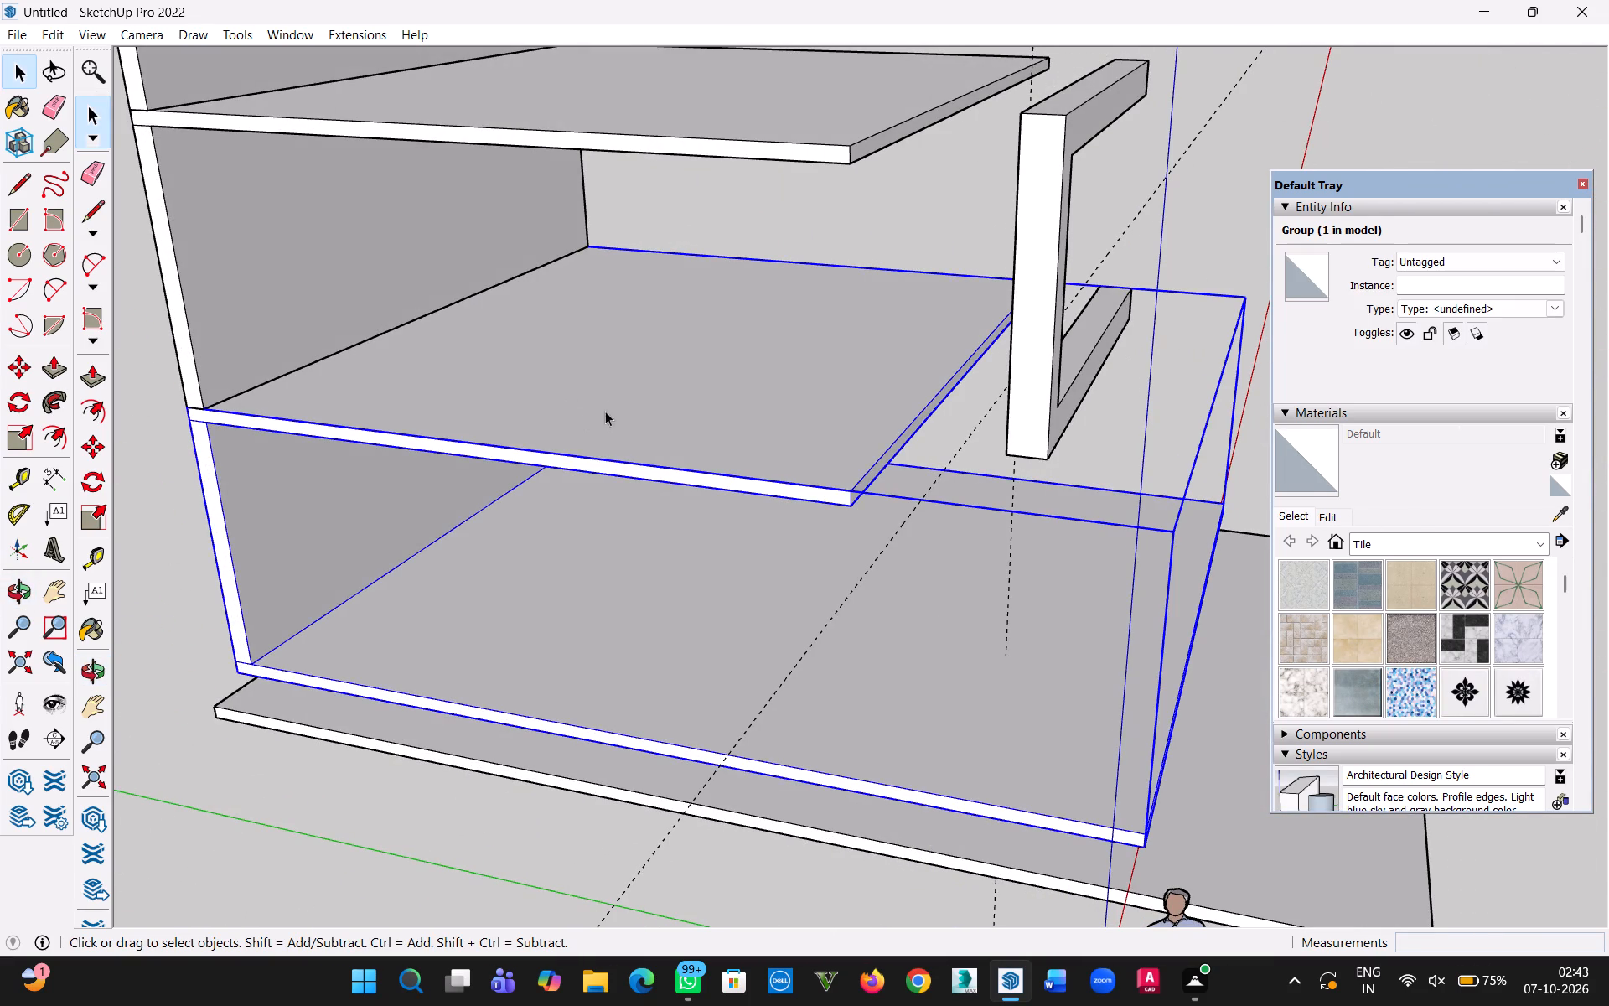
pyautogui.moveTo(696, 556); pyautogui.dragTo(1012, 557, button='middle')
pyautogui.click(582, 117)
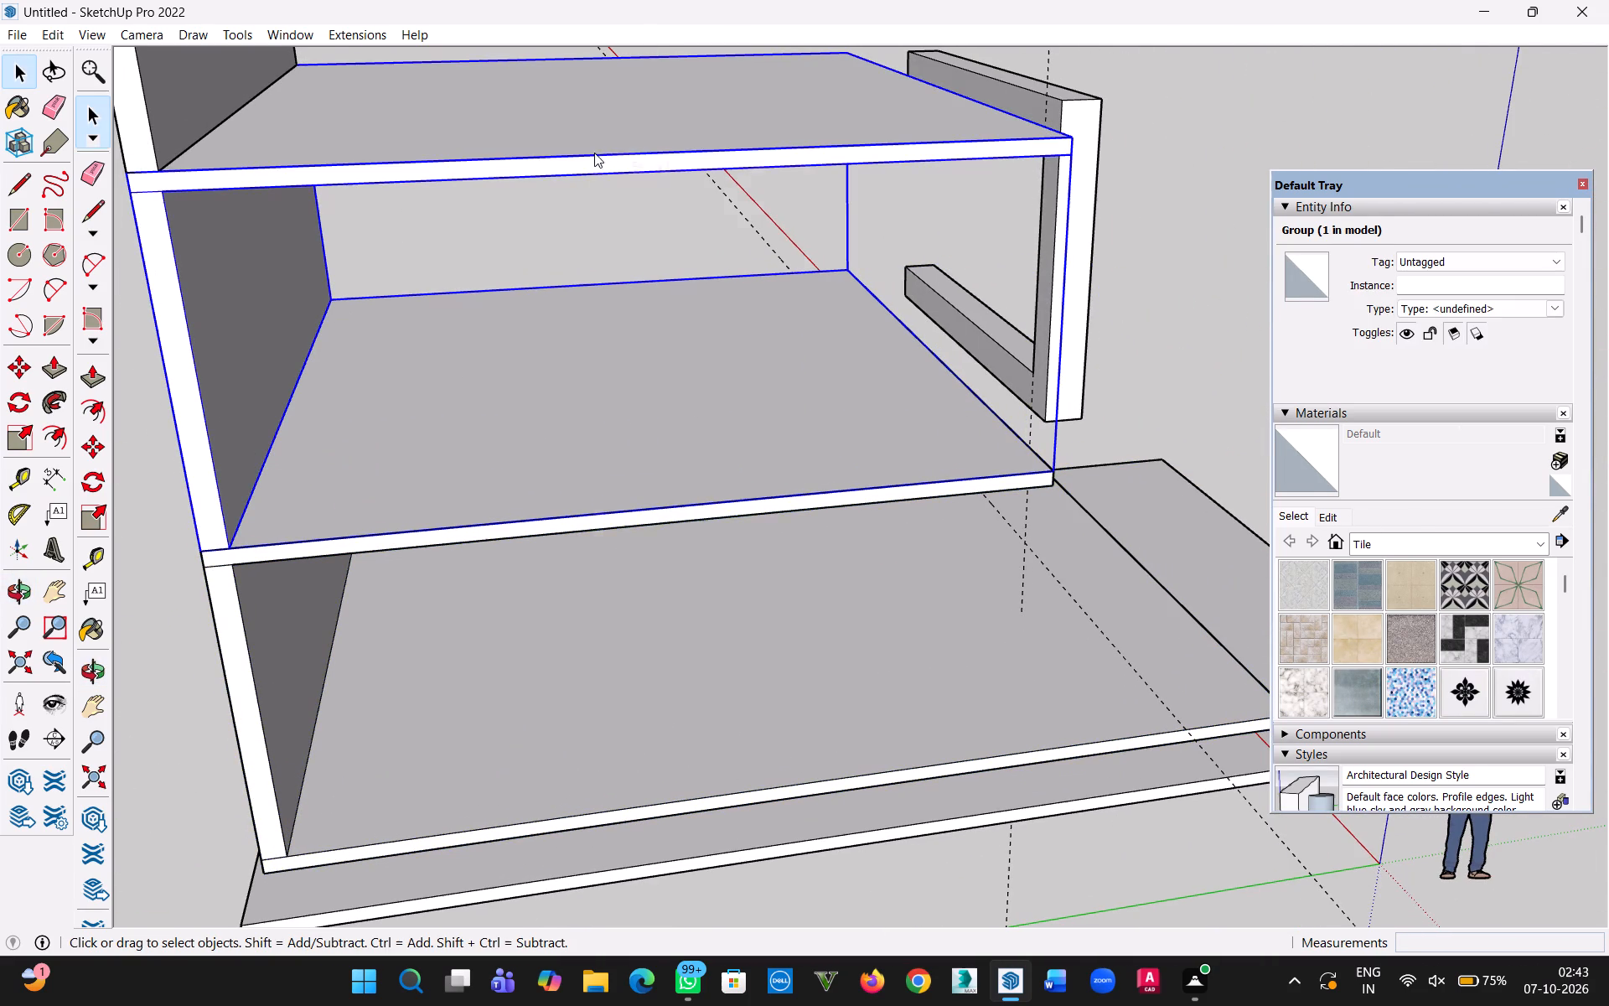
pyautogui.rightClick(594, 153)
pyautogui.click(670, 218)
pyautogui.scroll(-4, 630, 285)
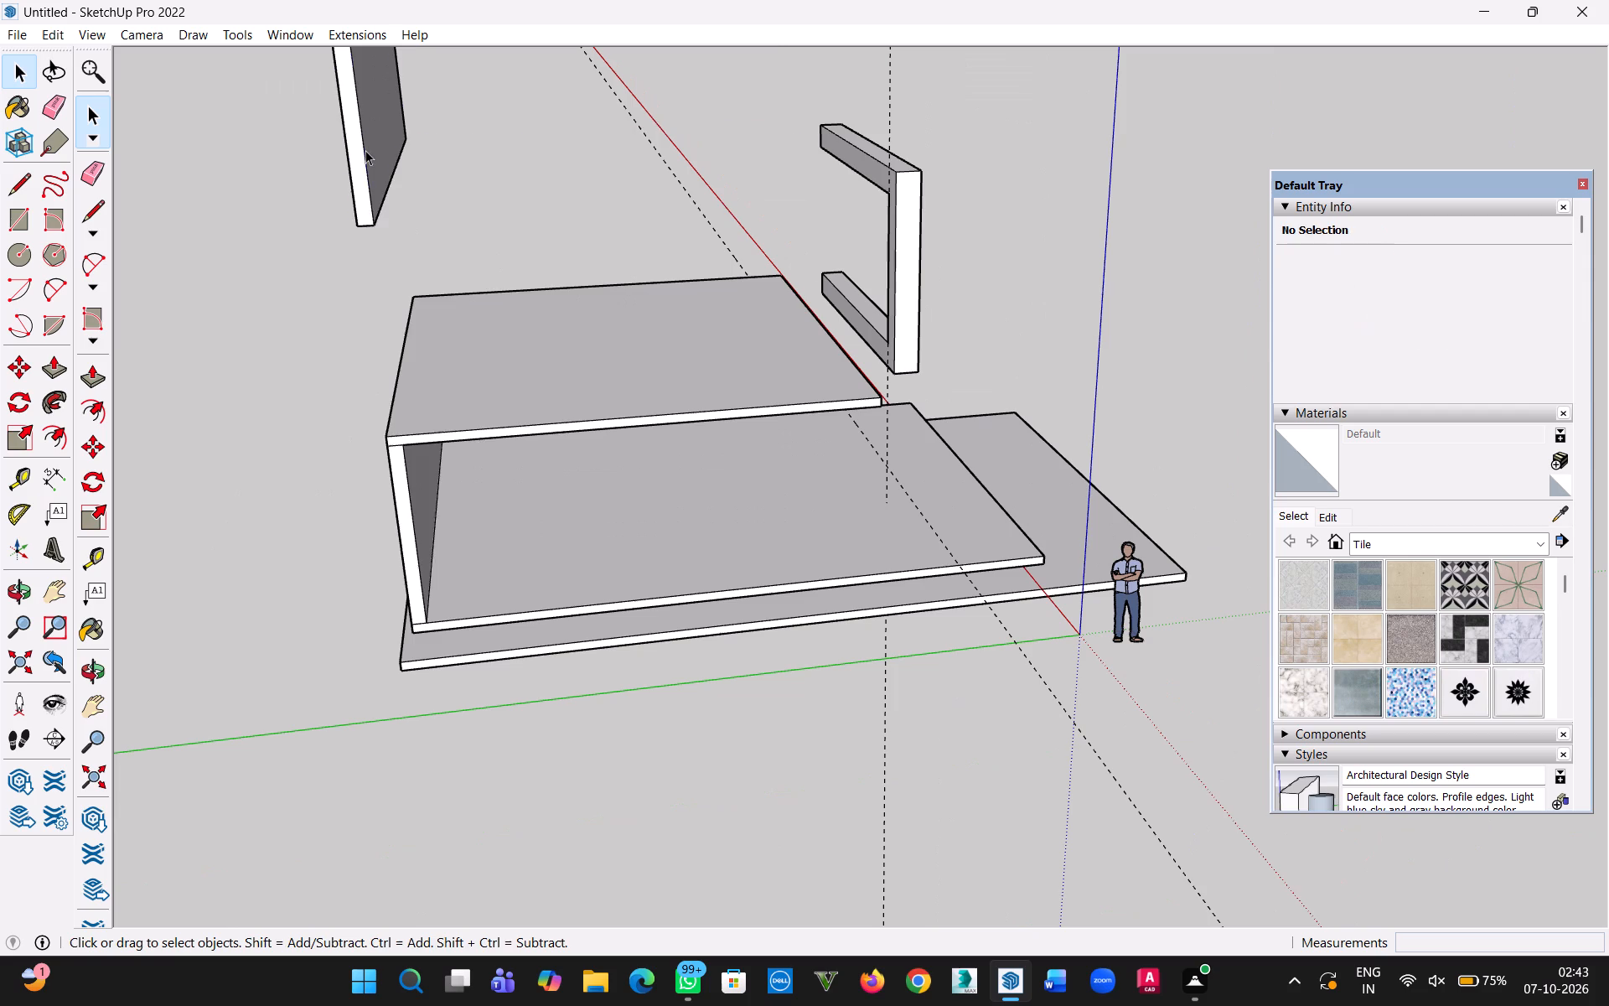
pyautogui.click(365, 150)
pyautogui.rightClick(365, 150)
pyautogui.click(443, 210)
pyautogui.click(306, 360)
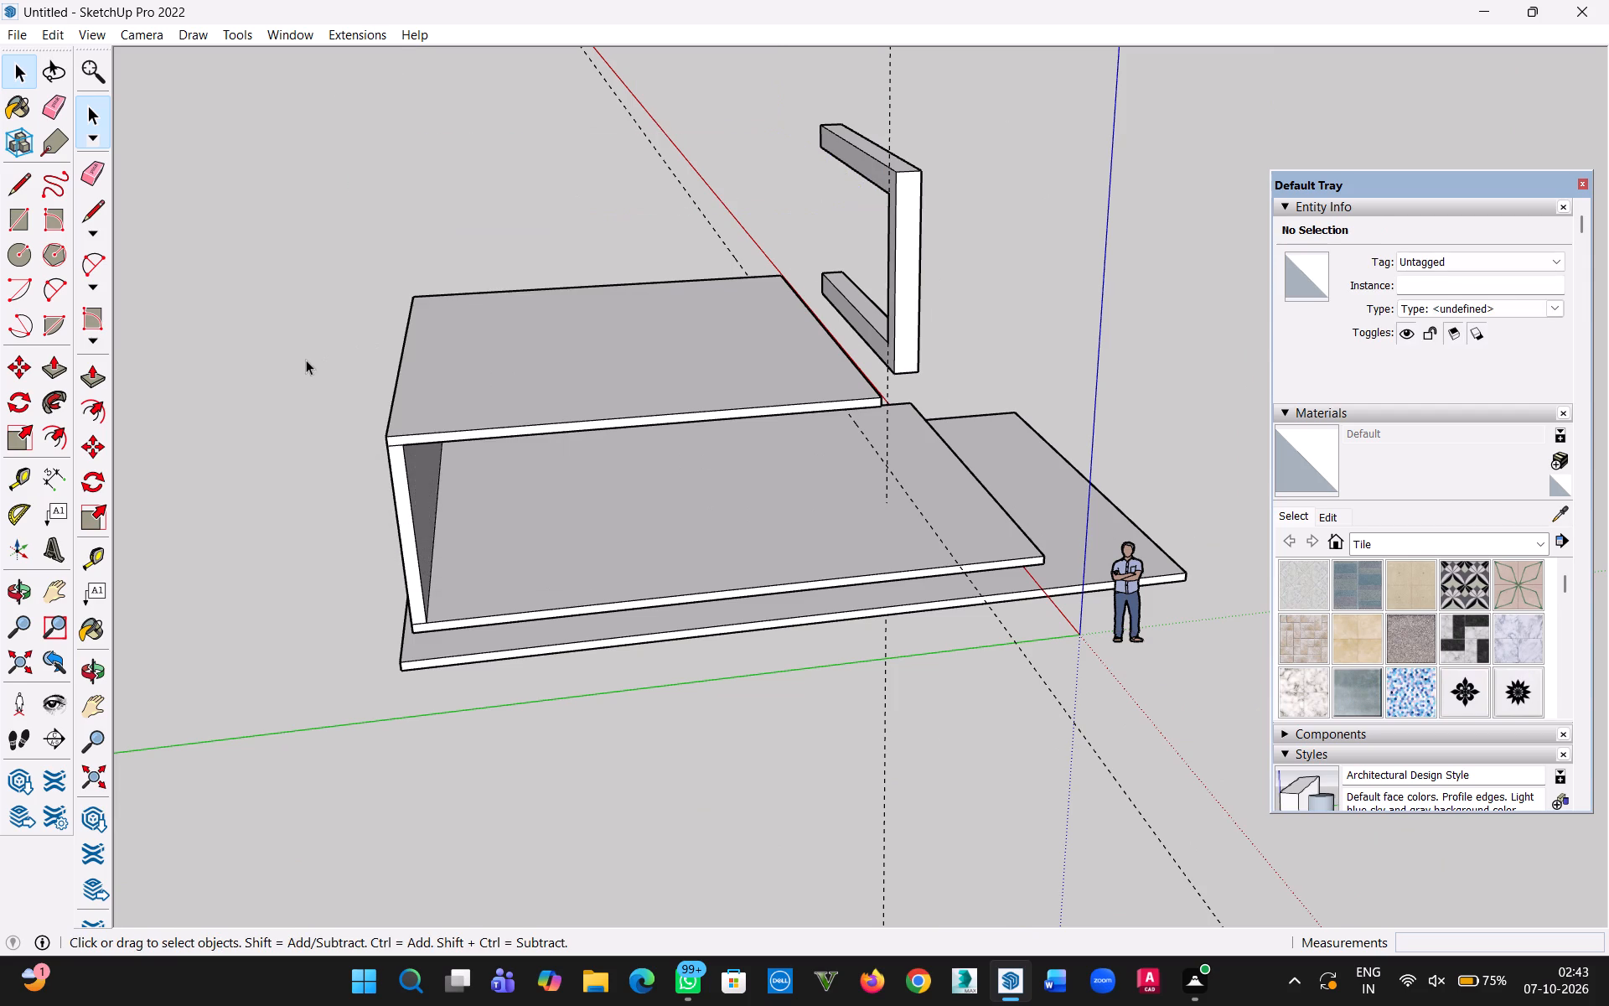
# Examine the ground storey, the C-shaped frame and the guides from several angles.
pyautogui.moveTo(306, 360); pyautogui.dragTo(697, 388, button='middle')
pyautogui.moveTo(828, 392); pyautogui.dragTo(723, 565, button='middle')
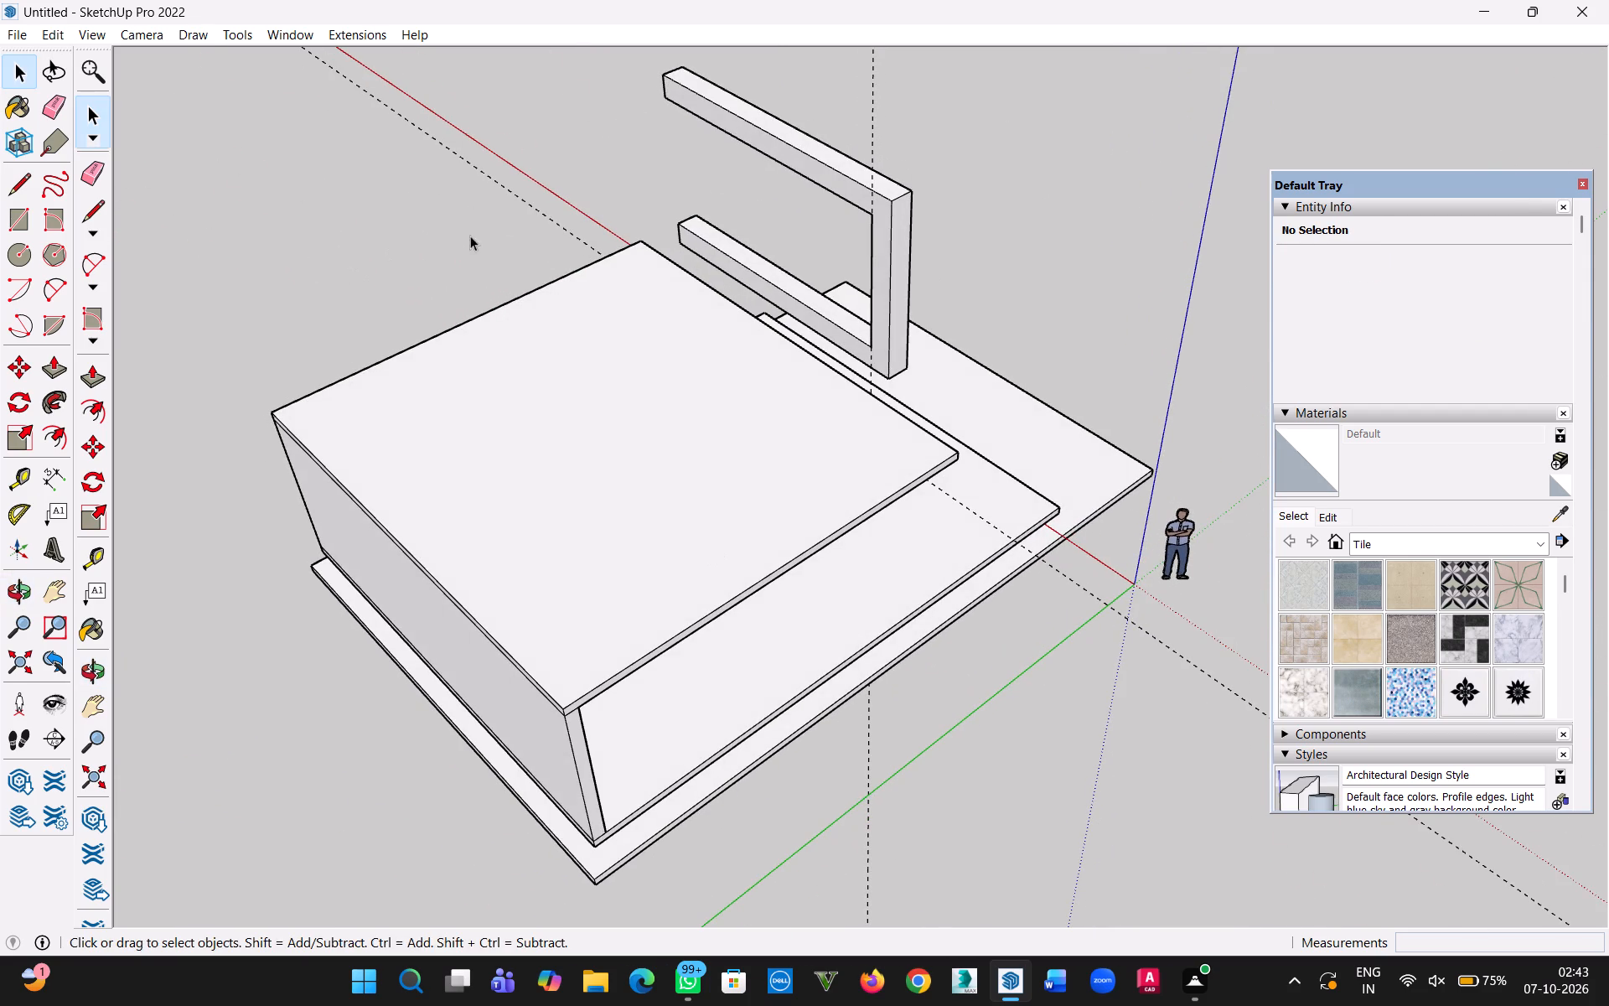
pyautogui.press('h')
pyautogui.moveTo(981, 413); pyautogui.dragTo(494, 504)
pyautogui.moveTo(485, 522); pyautogui.dragTo(583, 487, button='middle')
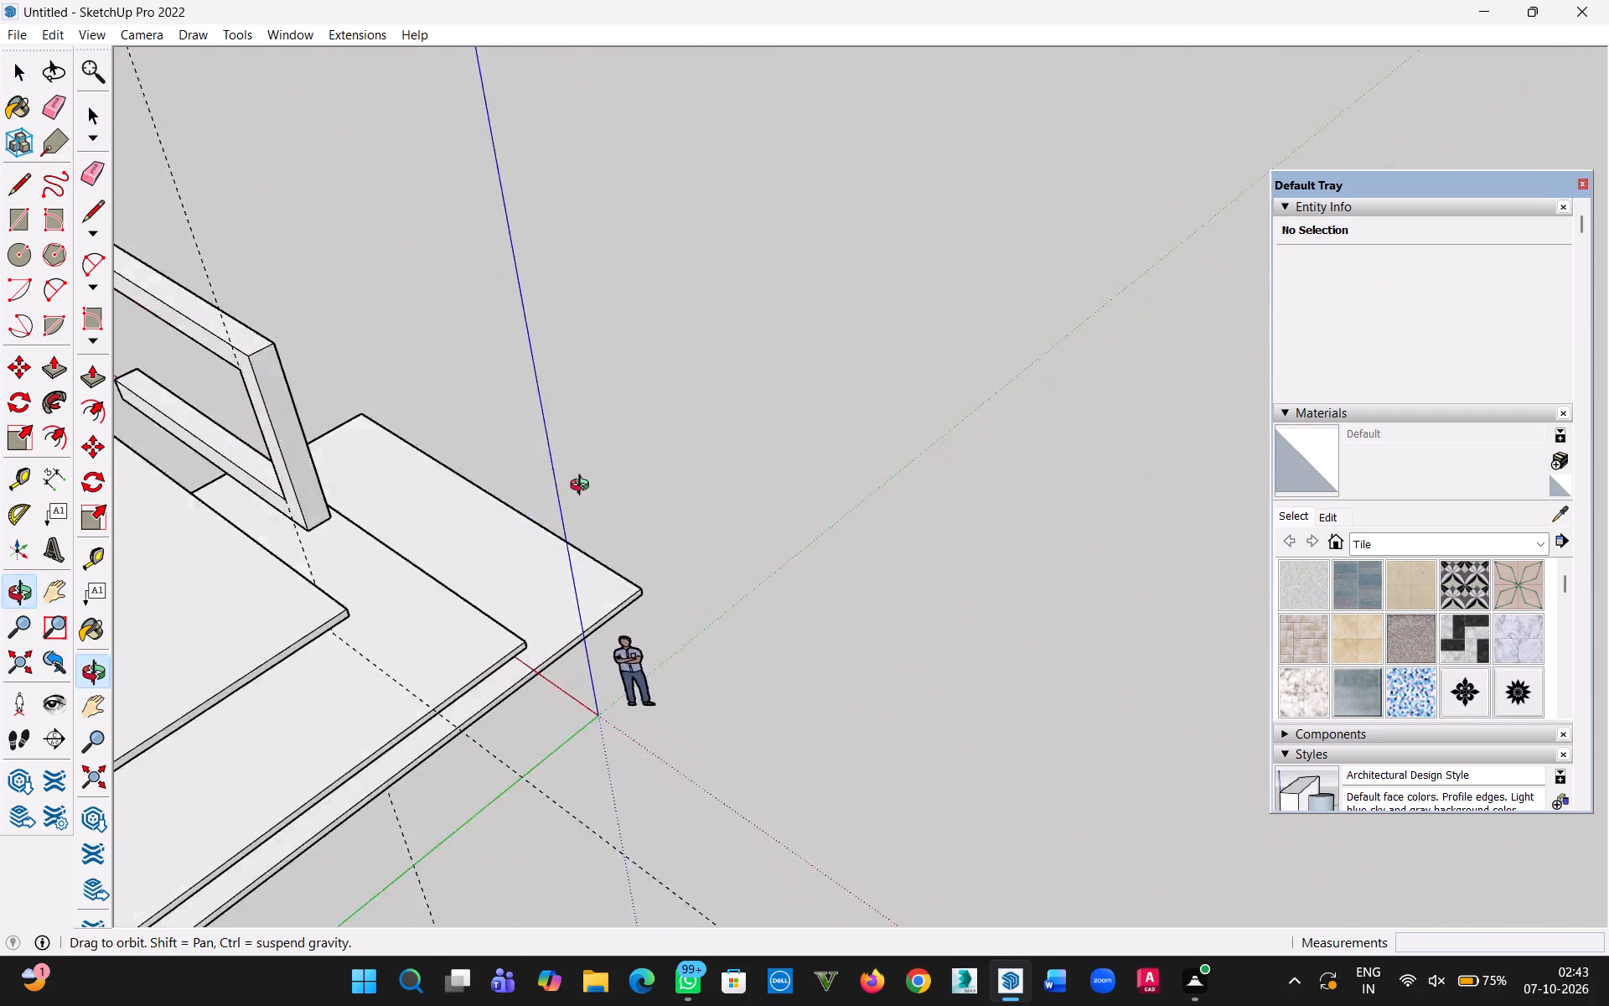
pyautogui.moveTo(583, 487); pyautogui.dragTo(751, 451, button='middle')
pyautogui.press('Escape')
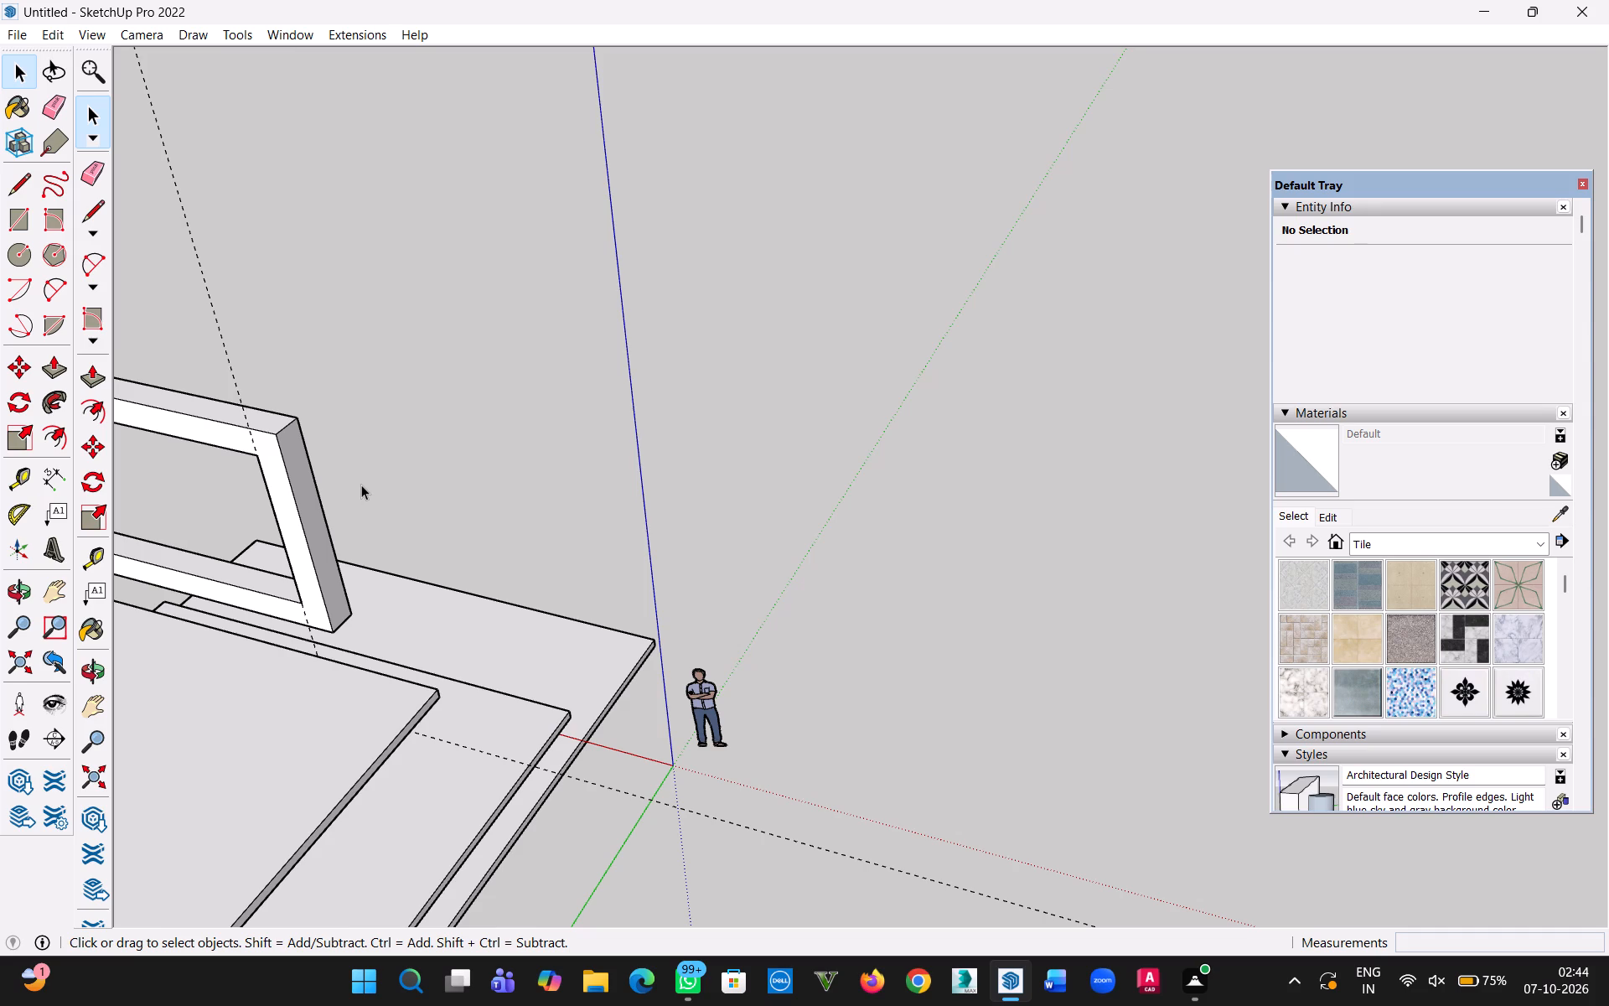
pyautogui.moveTo(572, 609); pyautogui.dragTo(41, 519, button='middle')
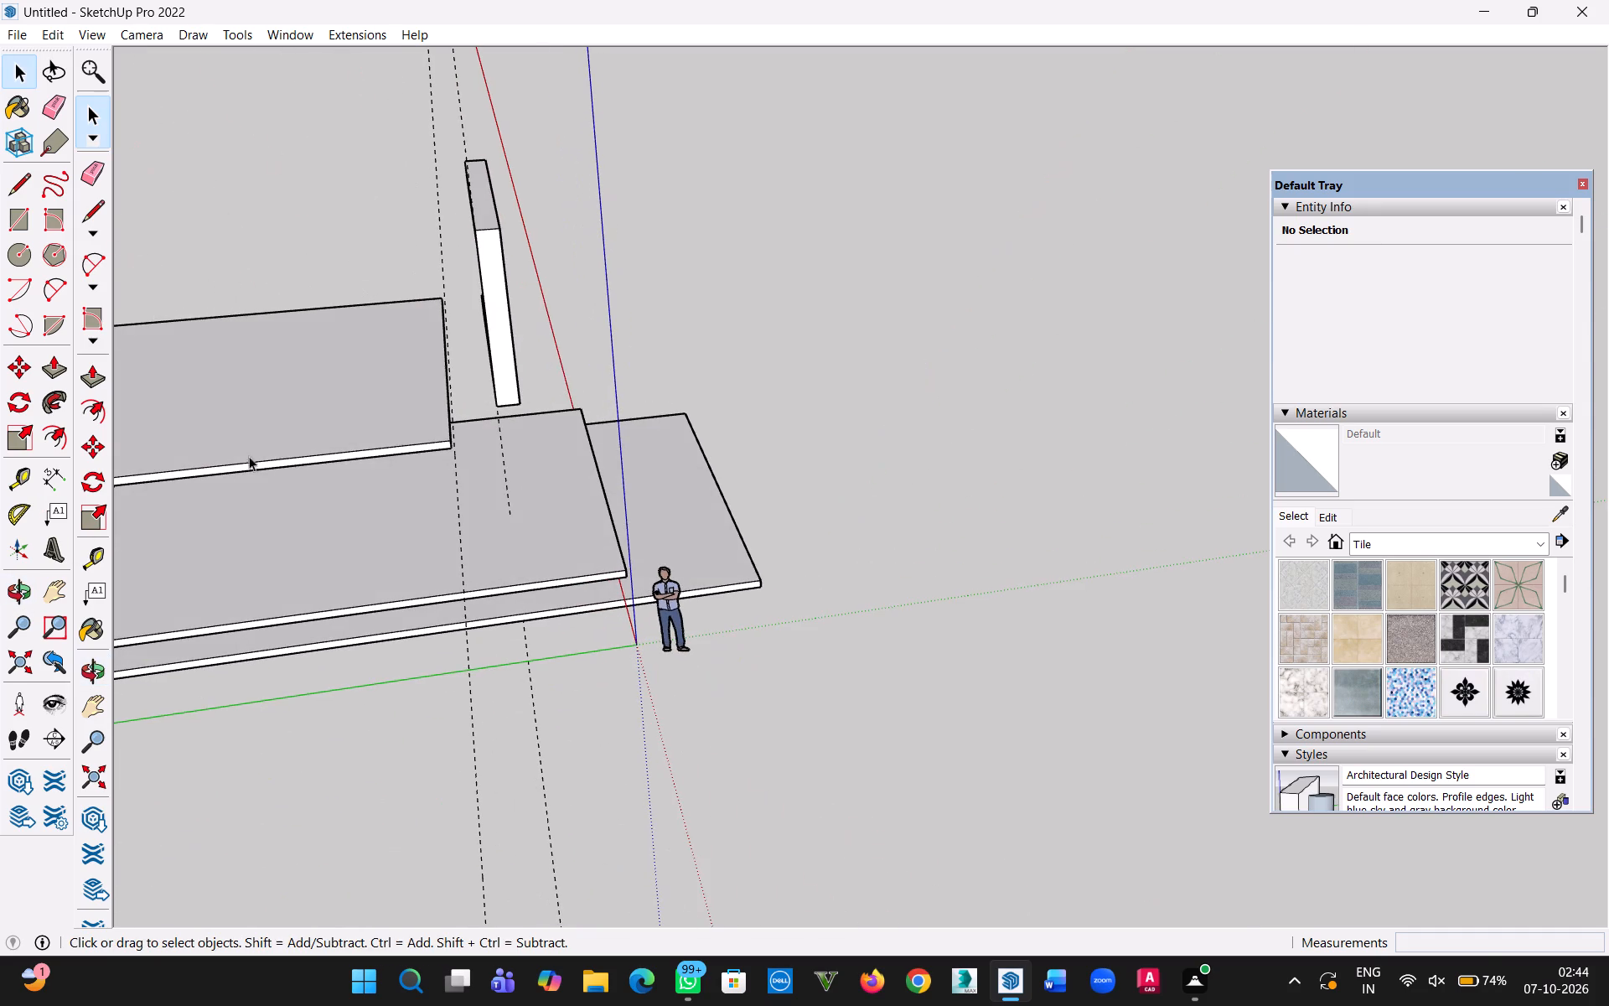
pyautogui.press('h')
pyautogui.moveTo(650, 525); pyautogui.dragTo(796, 600)
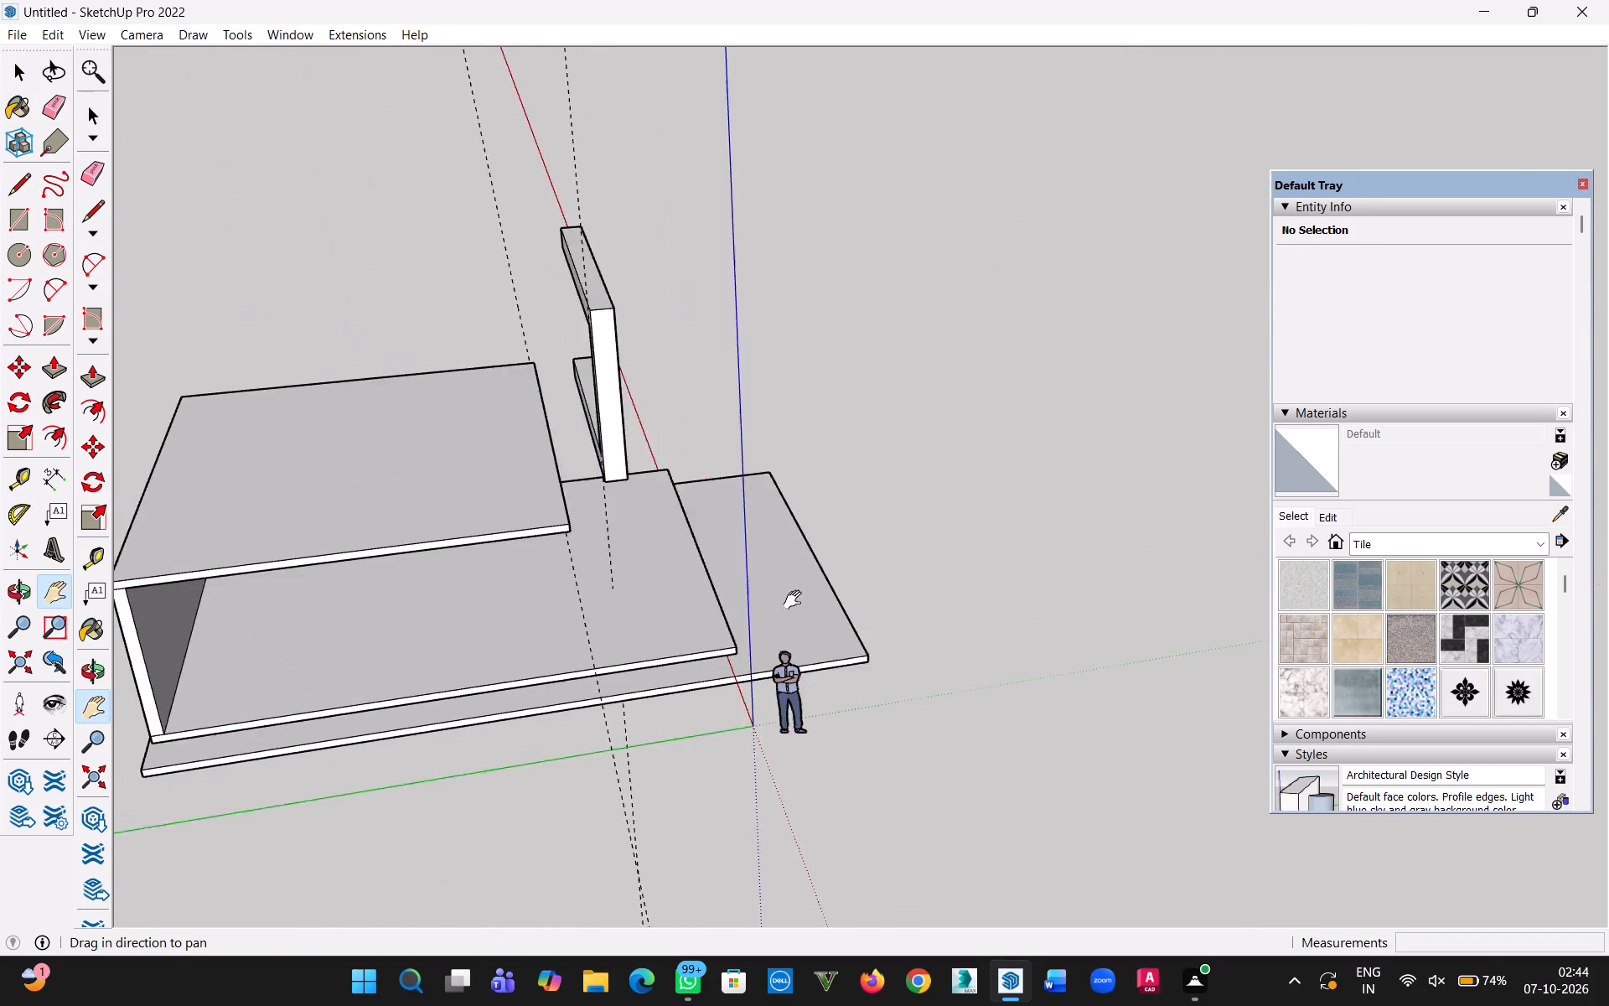
pyautogui.moveTo(796, 600); pyautogui.dragTo(817, 604)
pyautogui.moveTo(856, 598); pyautogui.dragTo(178, 455, button='middle')
pyautogui.moveTo(699, 496); pyautogui.dragTo(495, 592, button='middle')
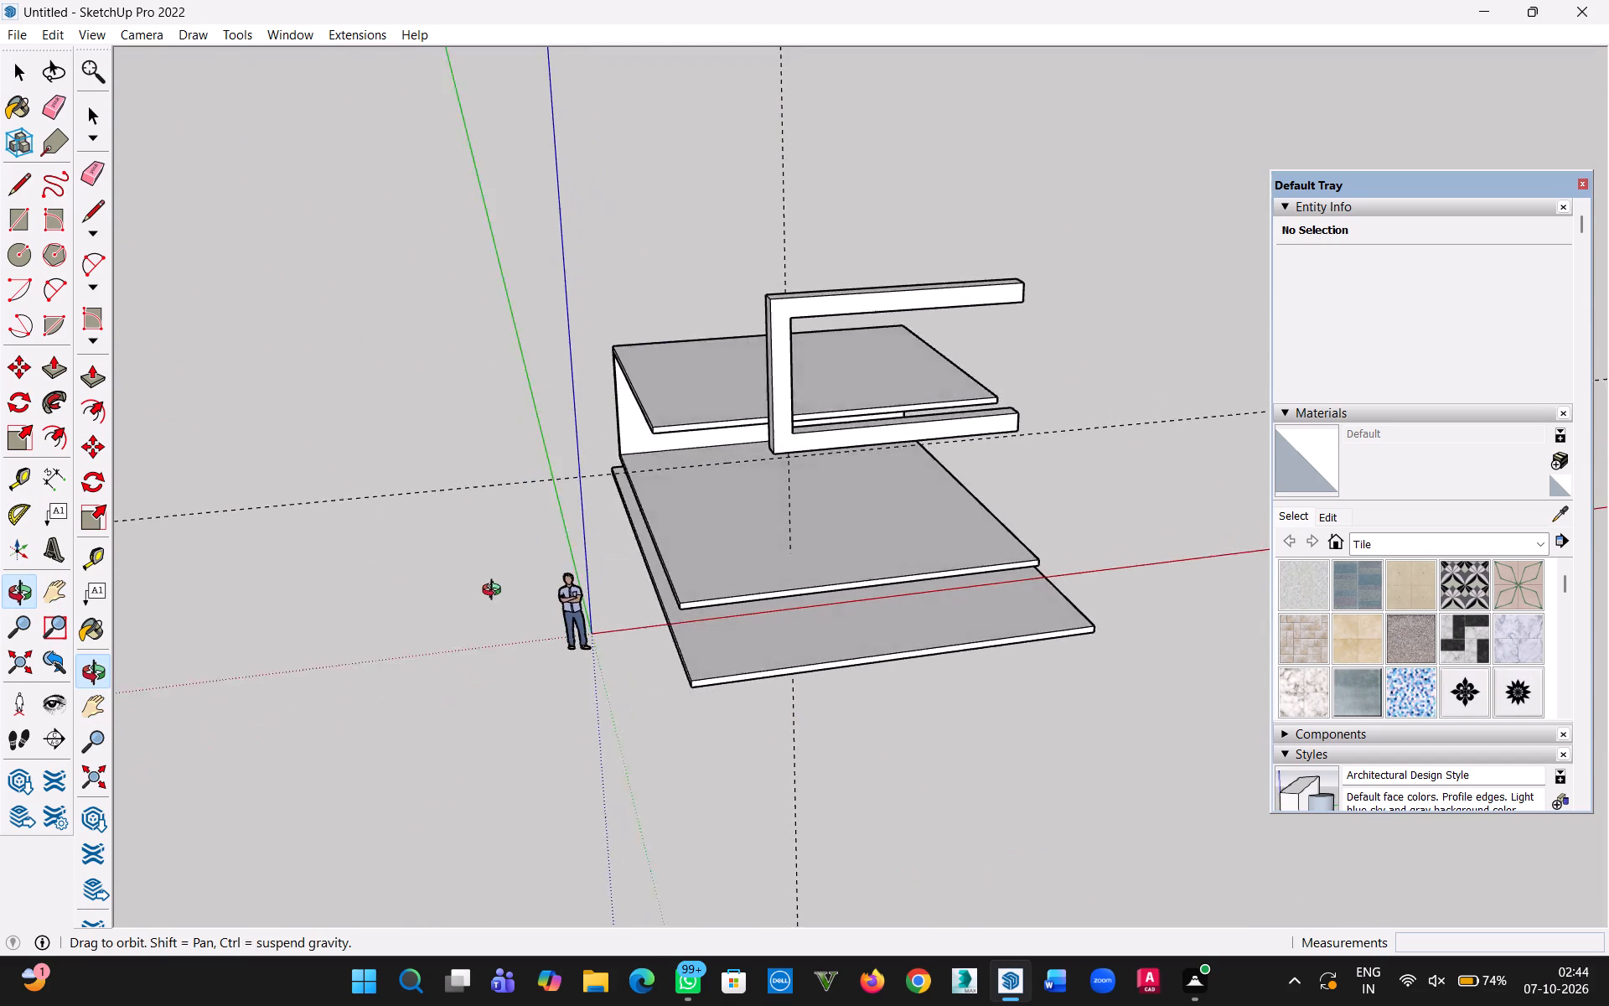
pyautogui.moveTo(495, 592); pyautogui.dragTo(401, 642, button='middle')
pyautogui.scroll(8, 665, 557)
pyautogui.moveTo(829, 492); pyautogui.dragTo(825, 628, button='middle')
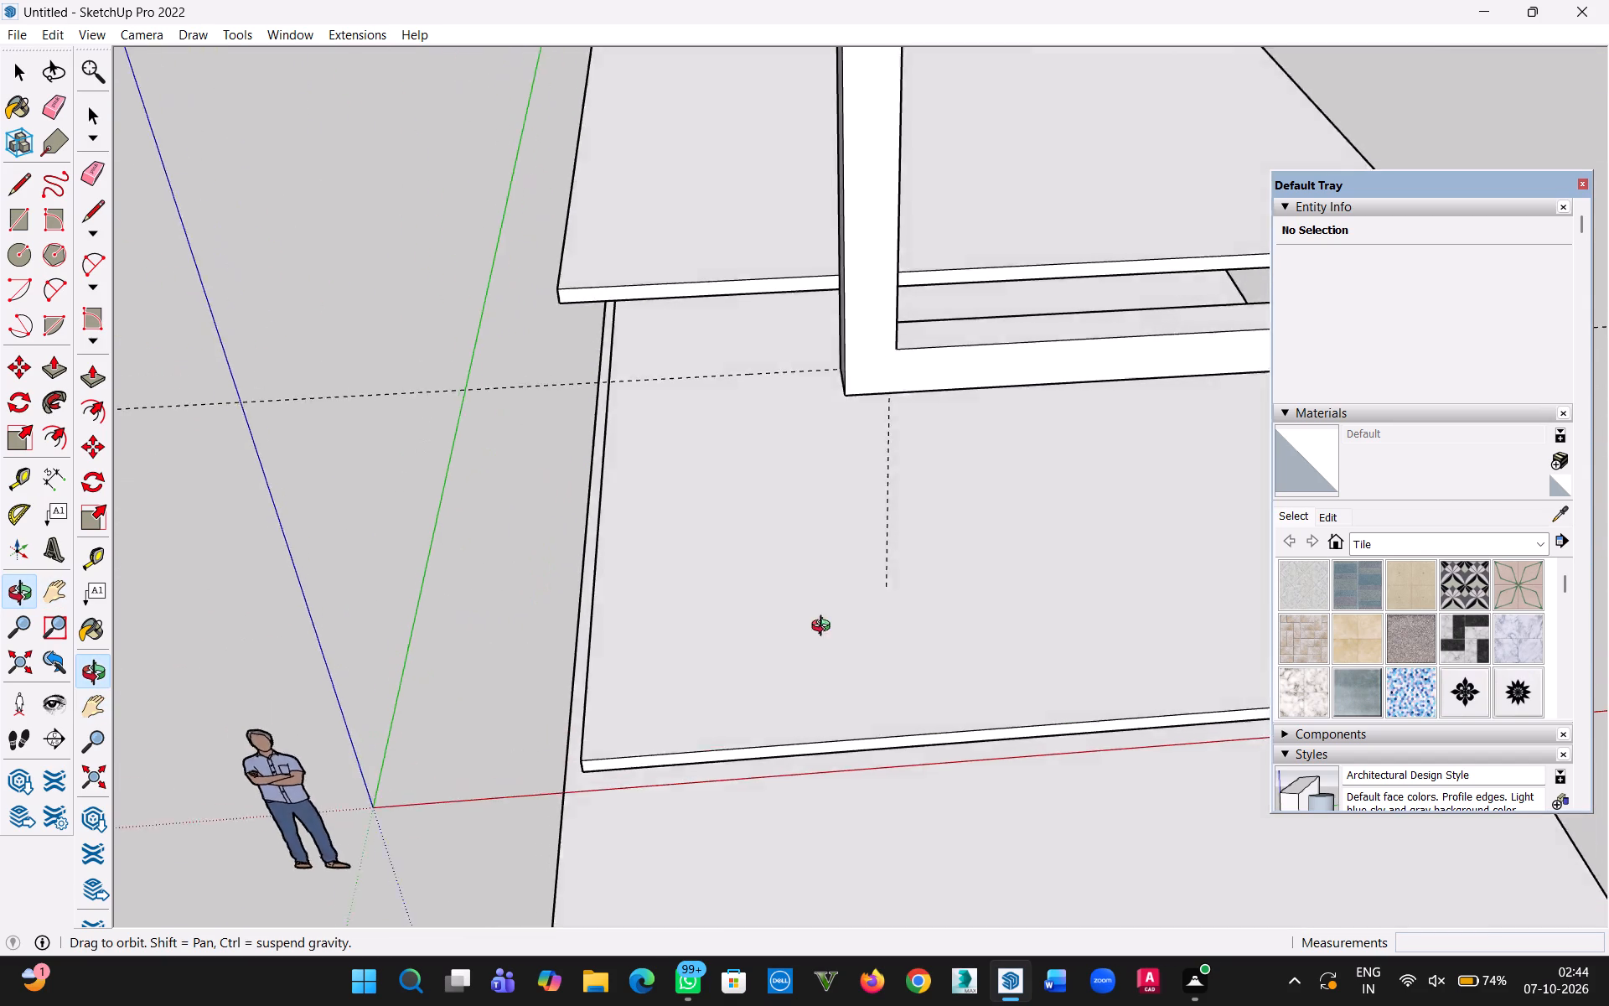
pyautogui.moveTo(825, 628); pyautogui.dragTo(799, 474, button='middle')
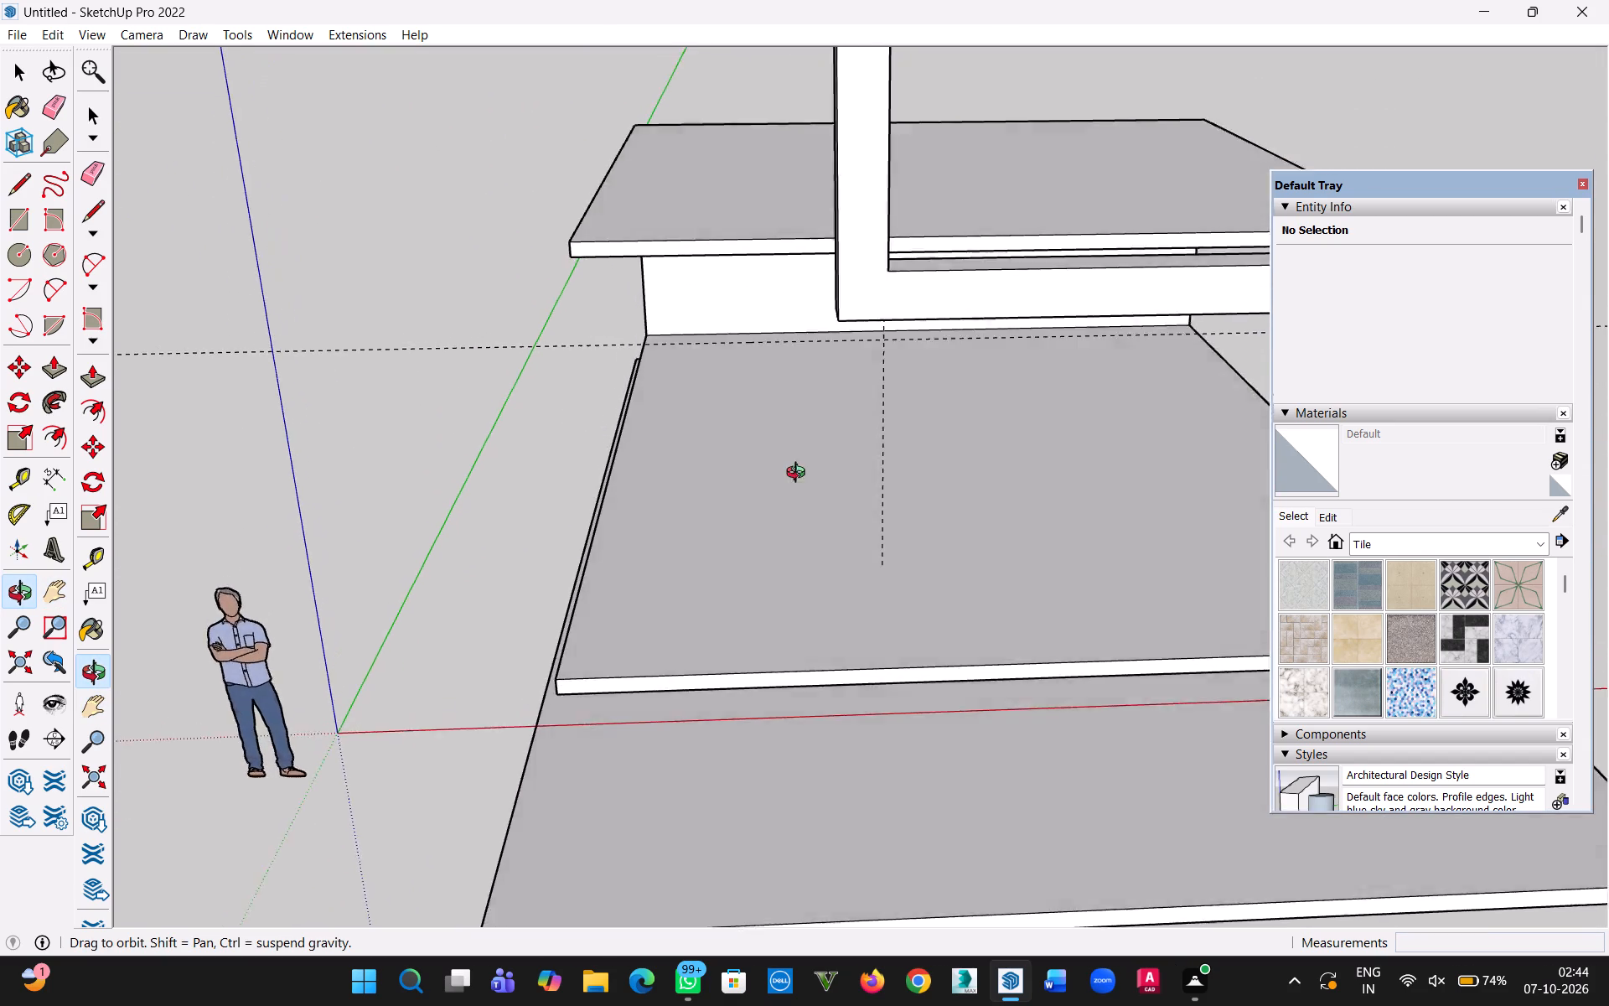
pyautogui.moveTo(799, 474); pyautogui.dragTo(800, 628, button='middle')
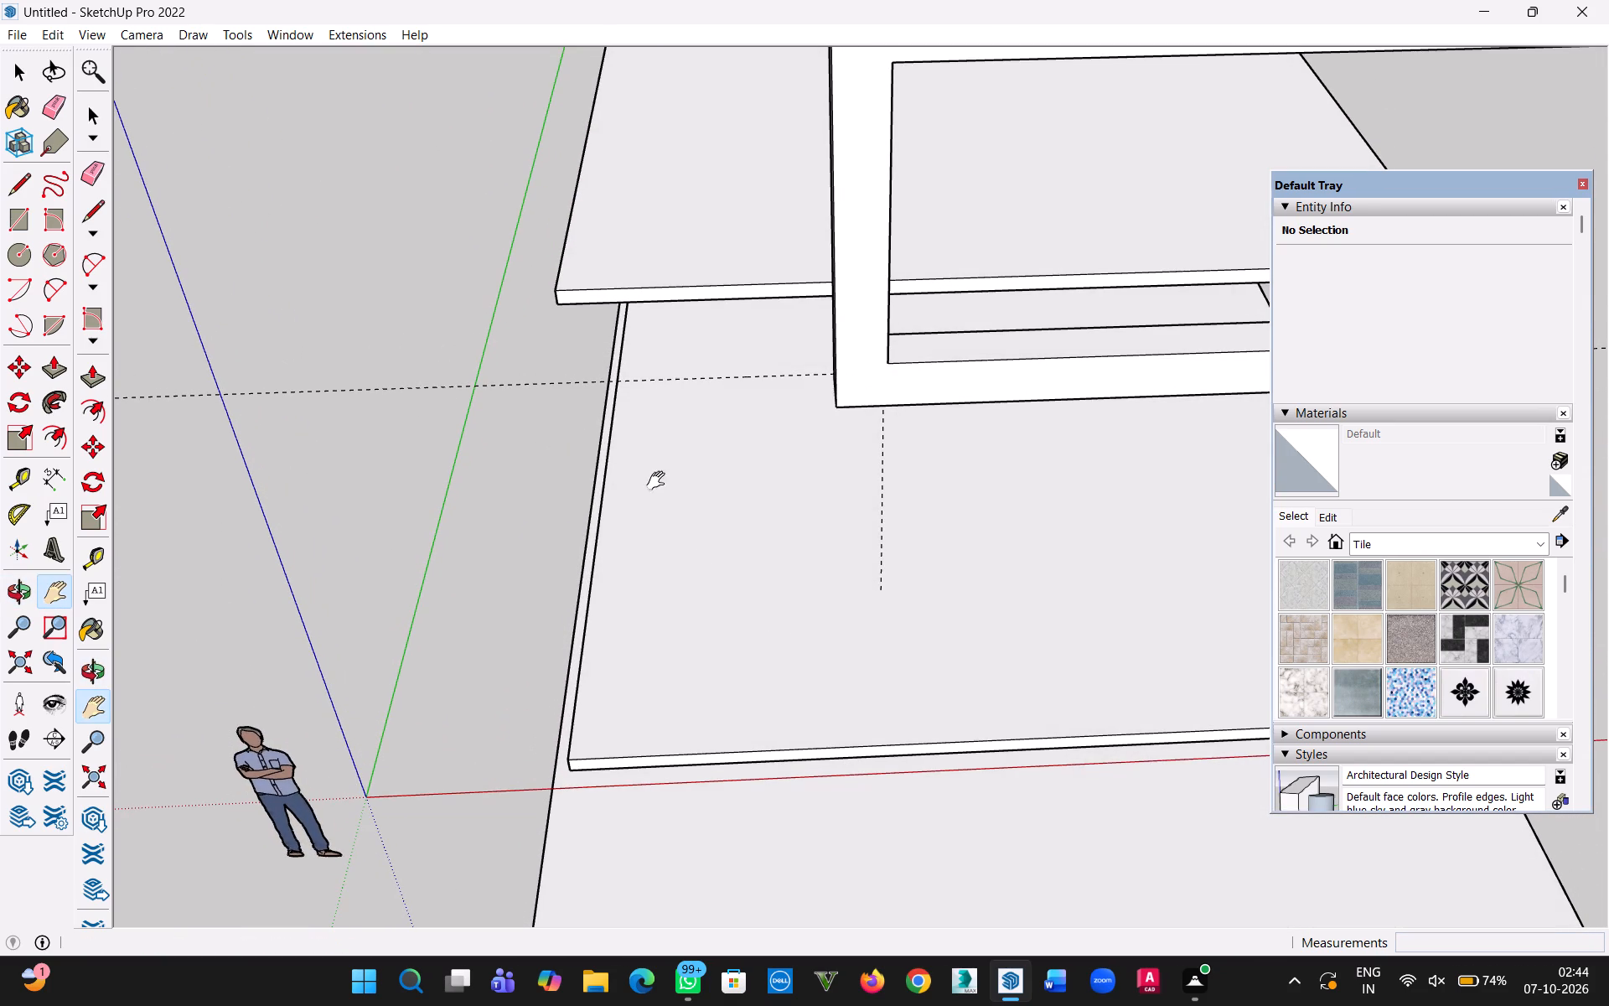
# Place a guide 6' 9 13/16" behind the ground-storey floor slab's front edge, through the point where the vertical guide meets the slab.
pyautogui.scroll(-8, 754, 588)
pyautogui.moveTo(748, 594); pyautogui.dragTo(815, 420, button='middle')
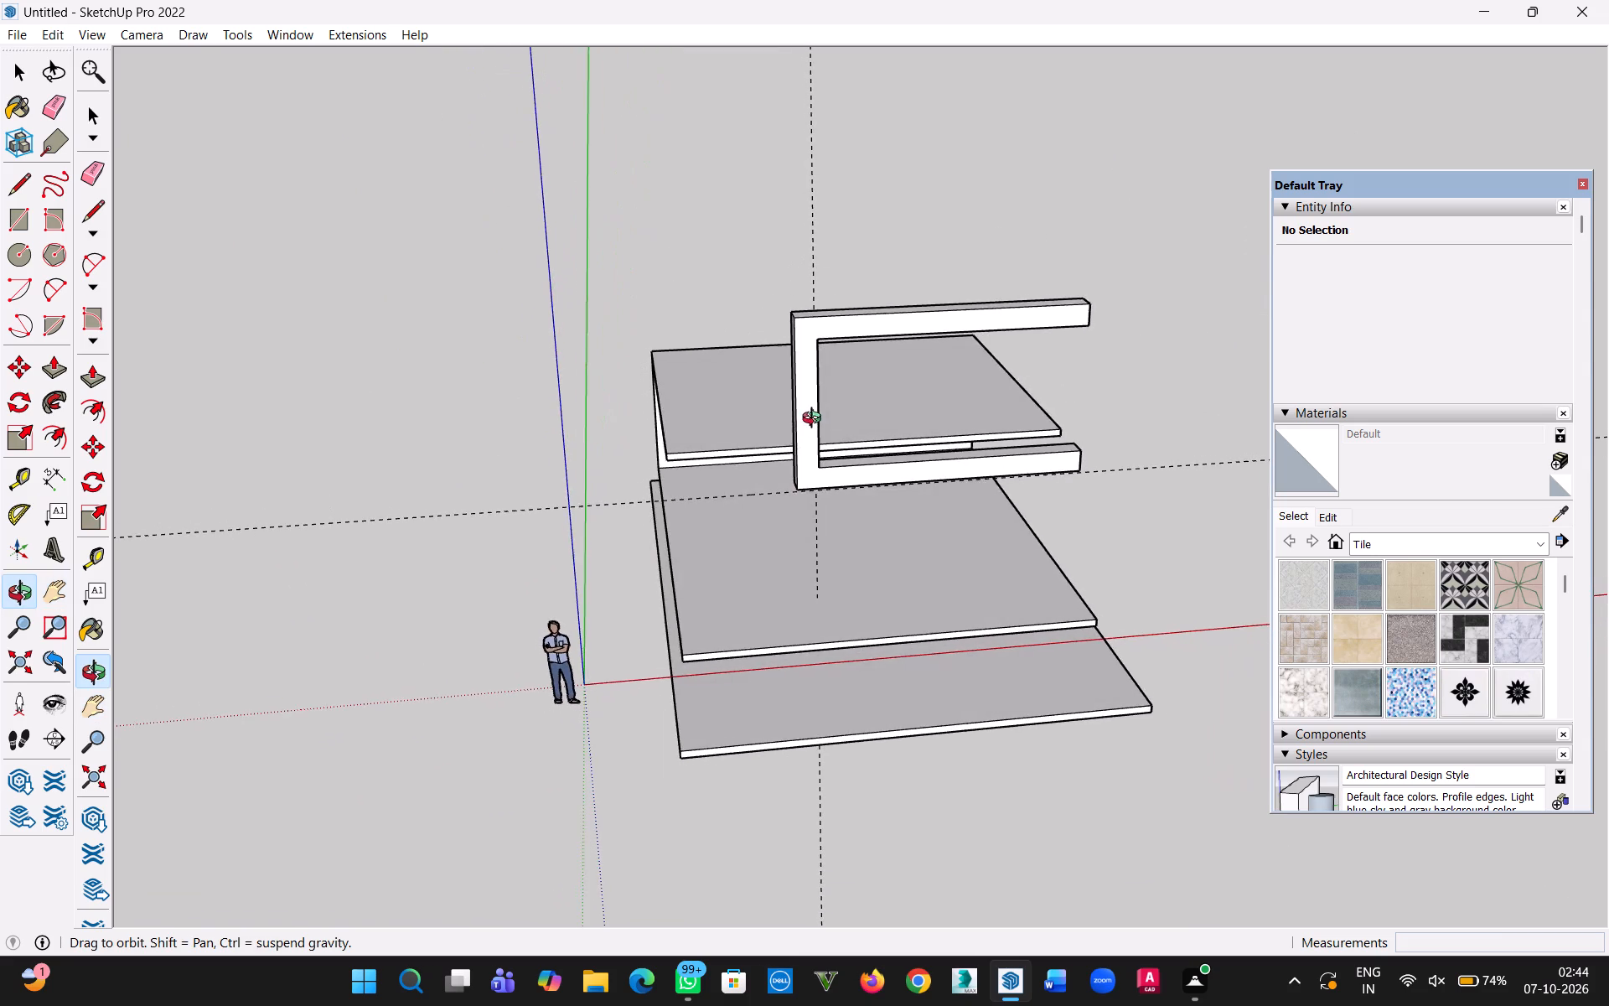
pyautogui.moveTo(815, 420); pyautogui.dragTo(791, 532, button='middle')
pyautogui.scroll(-3, 752, 565)
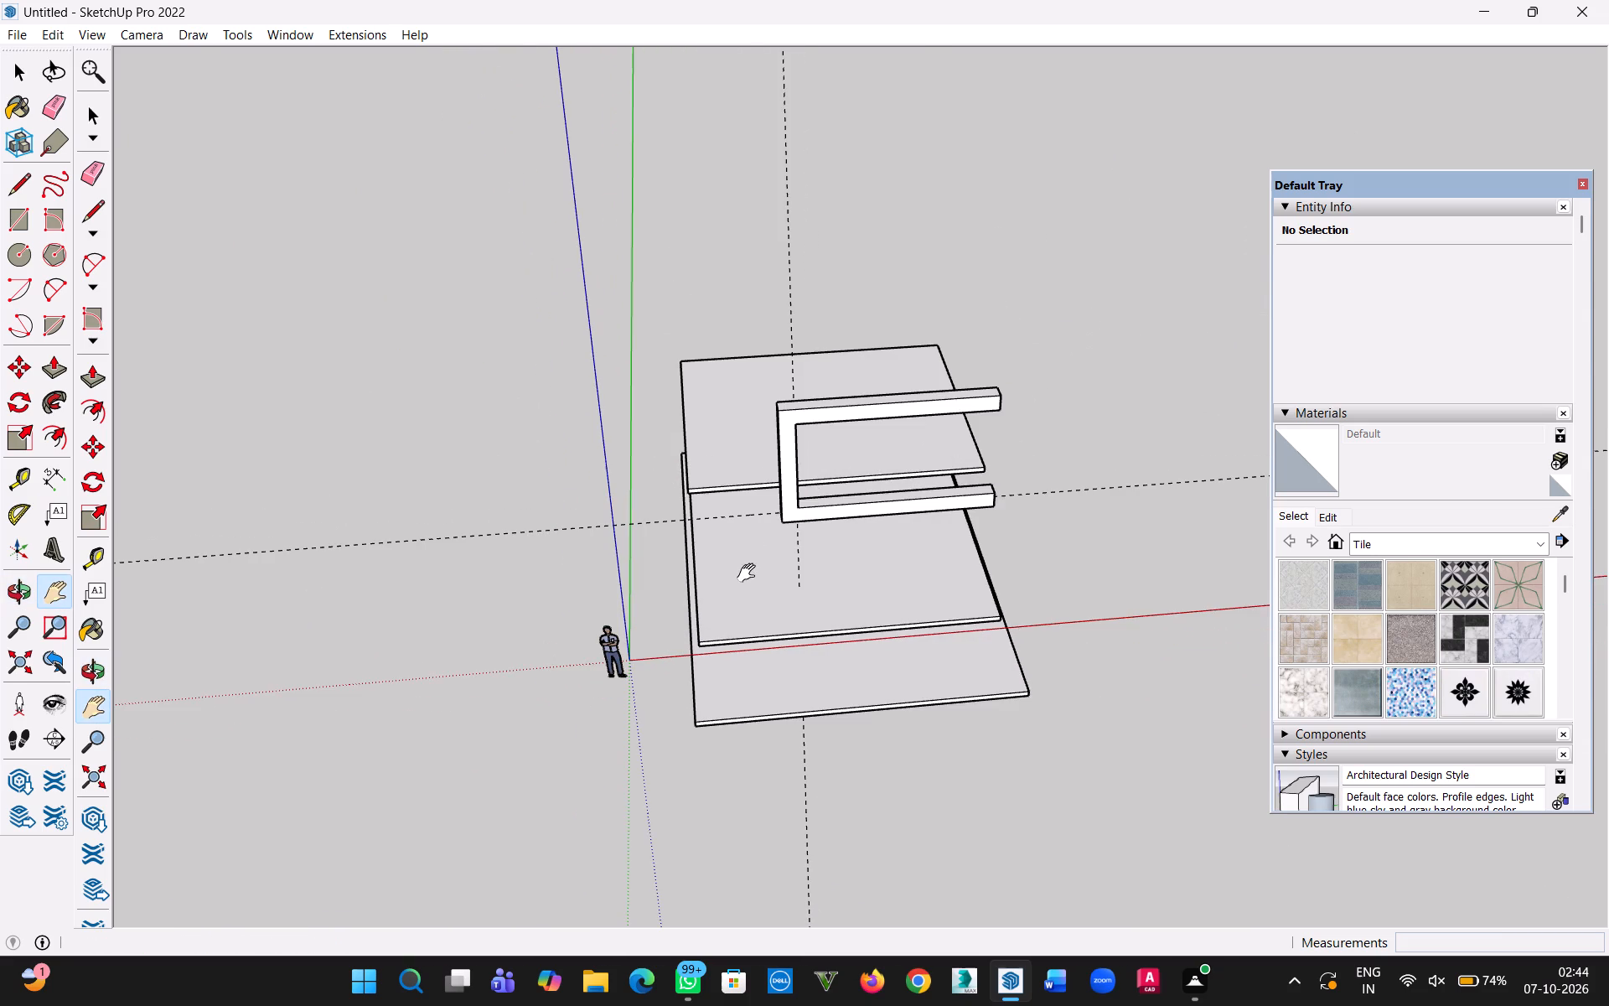
pyautogui.moveTo(747, 594); pyautogui.dragTo(745, 635, button='middle')
pyautogui.scroll(9, 813, 565)
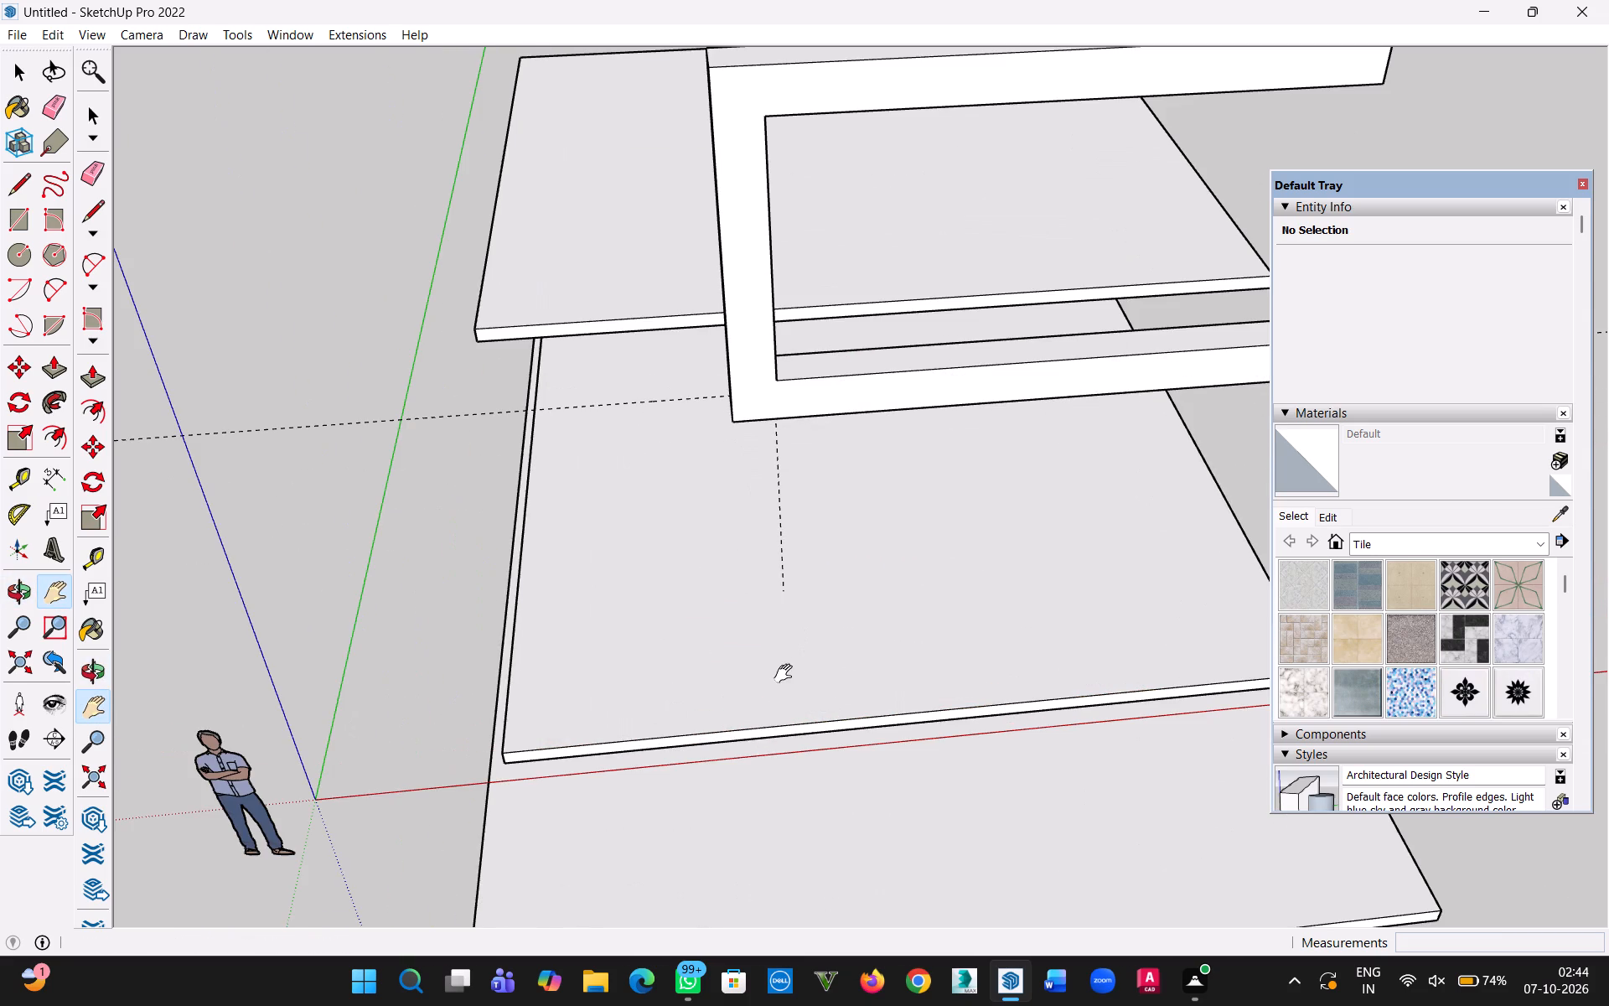
pyautogui.press('t')
pyautogui.click(788, 719)
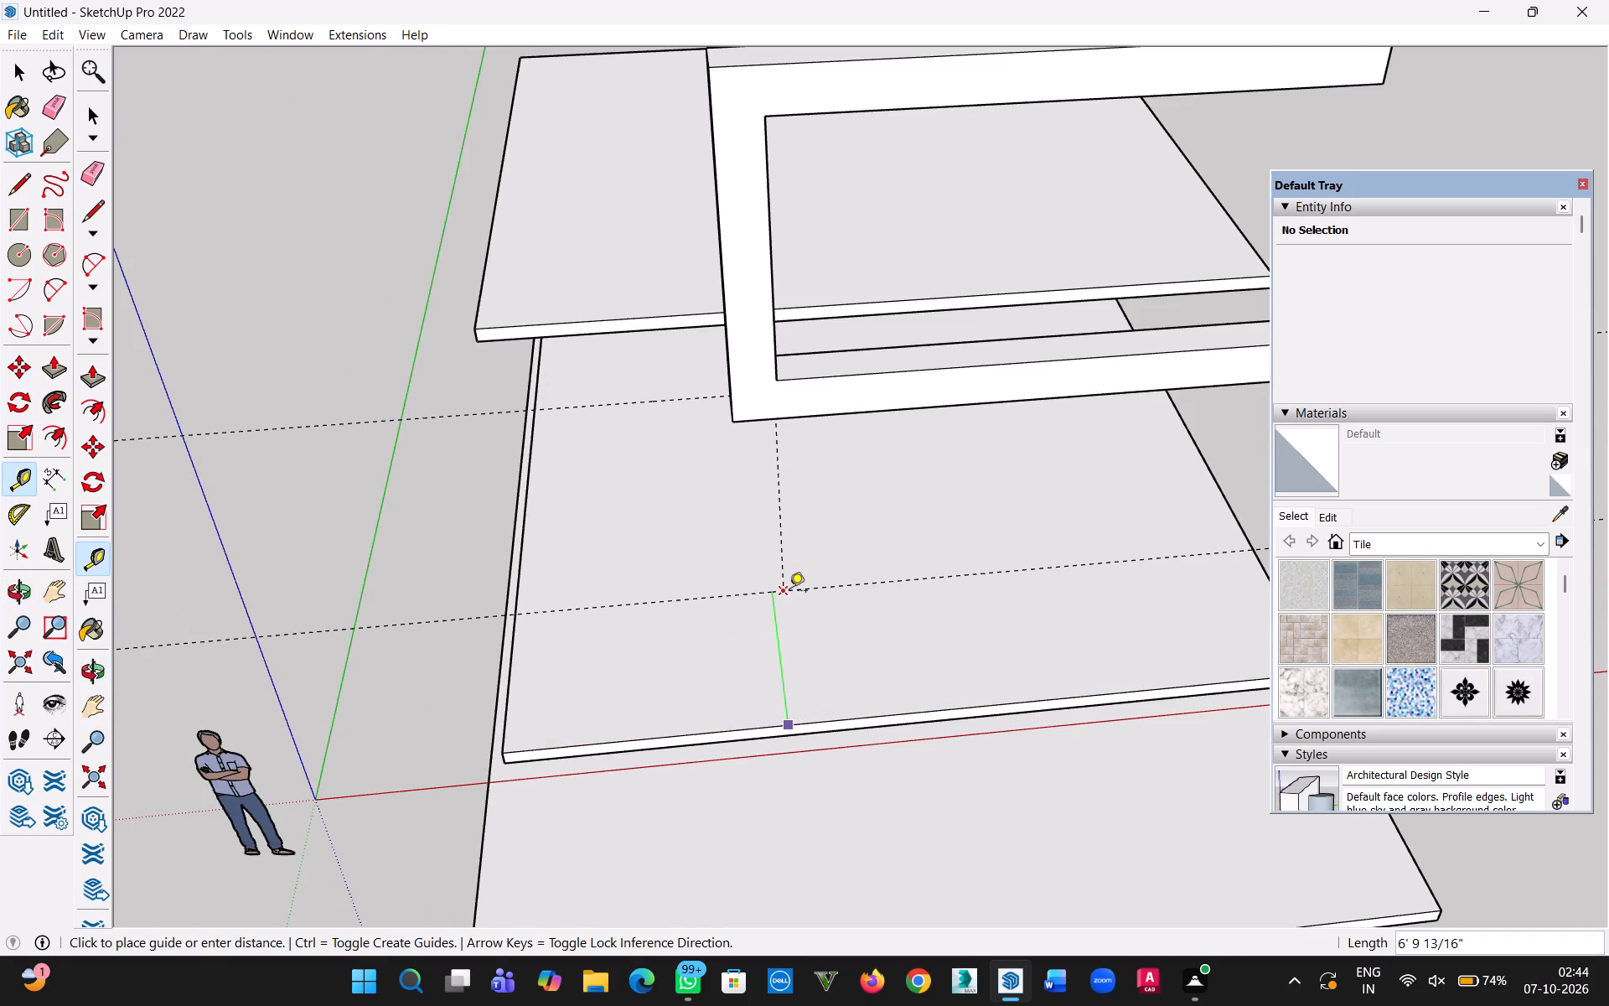
pyautogui.click(789, 592)
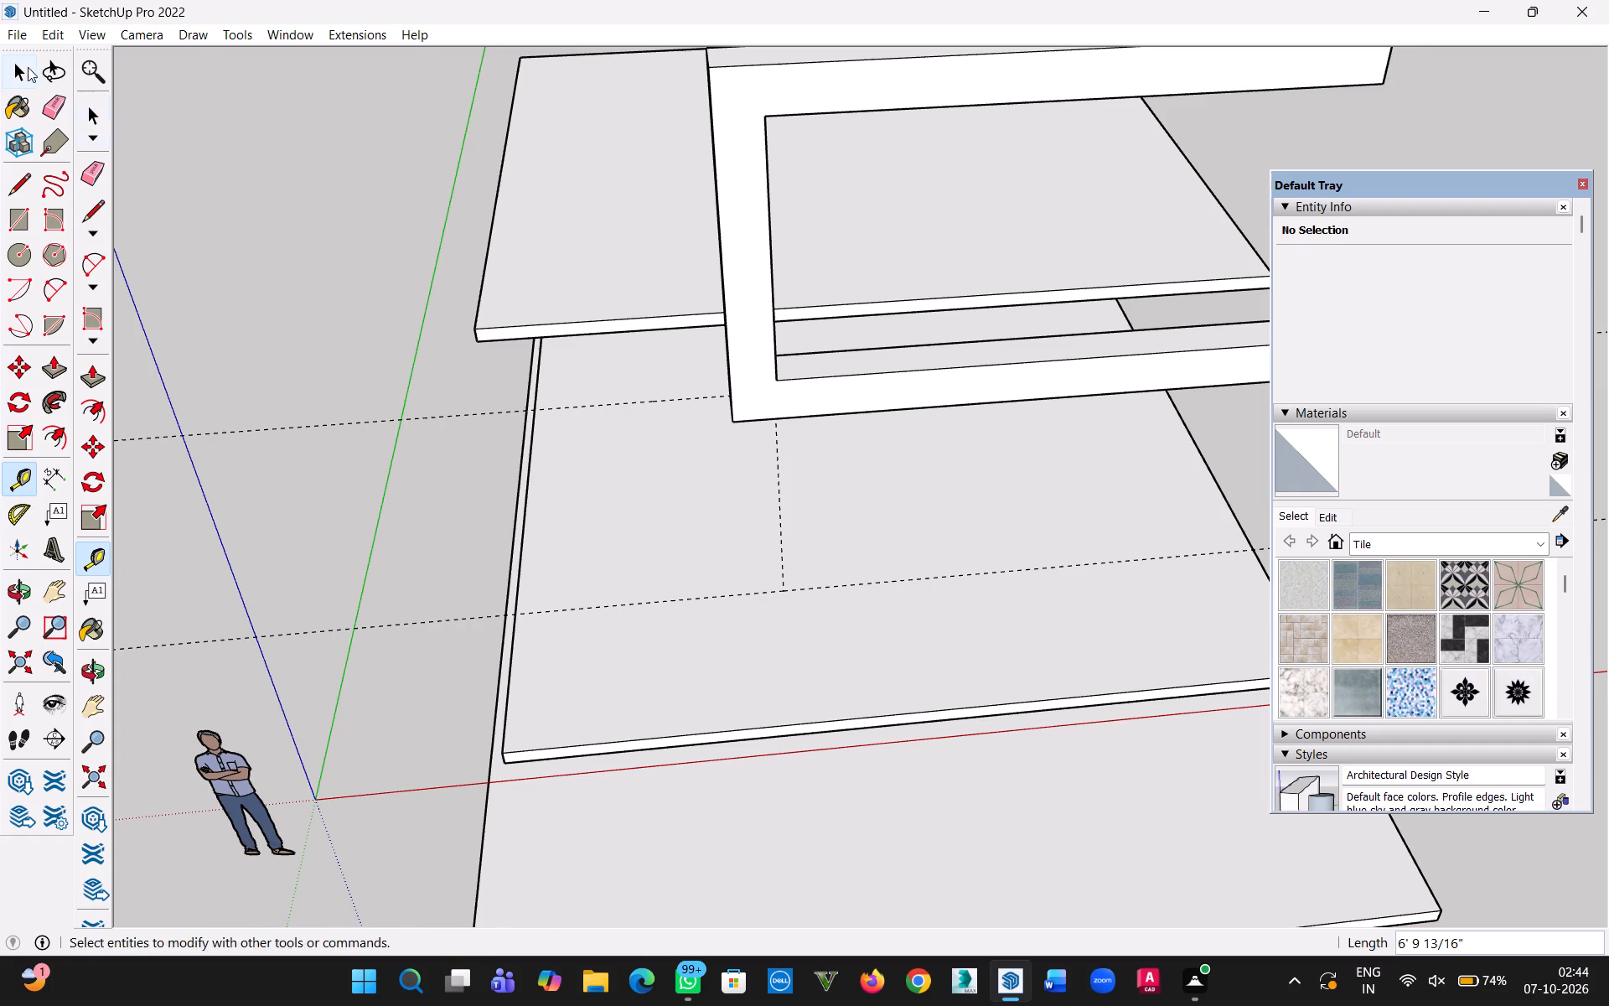
pyautogui.click(15, 65)
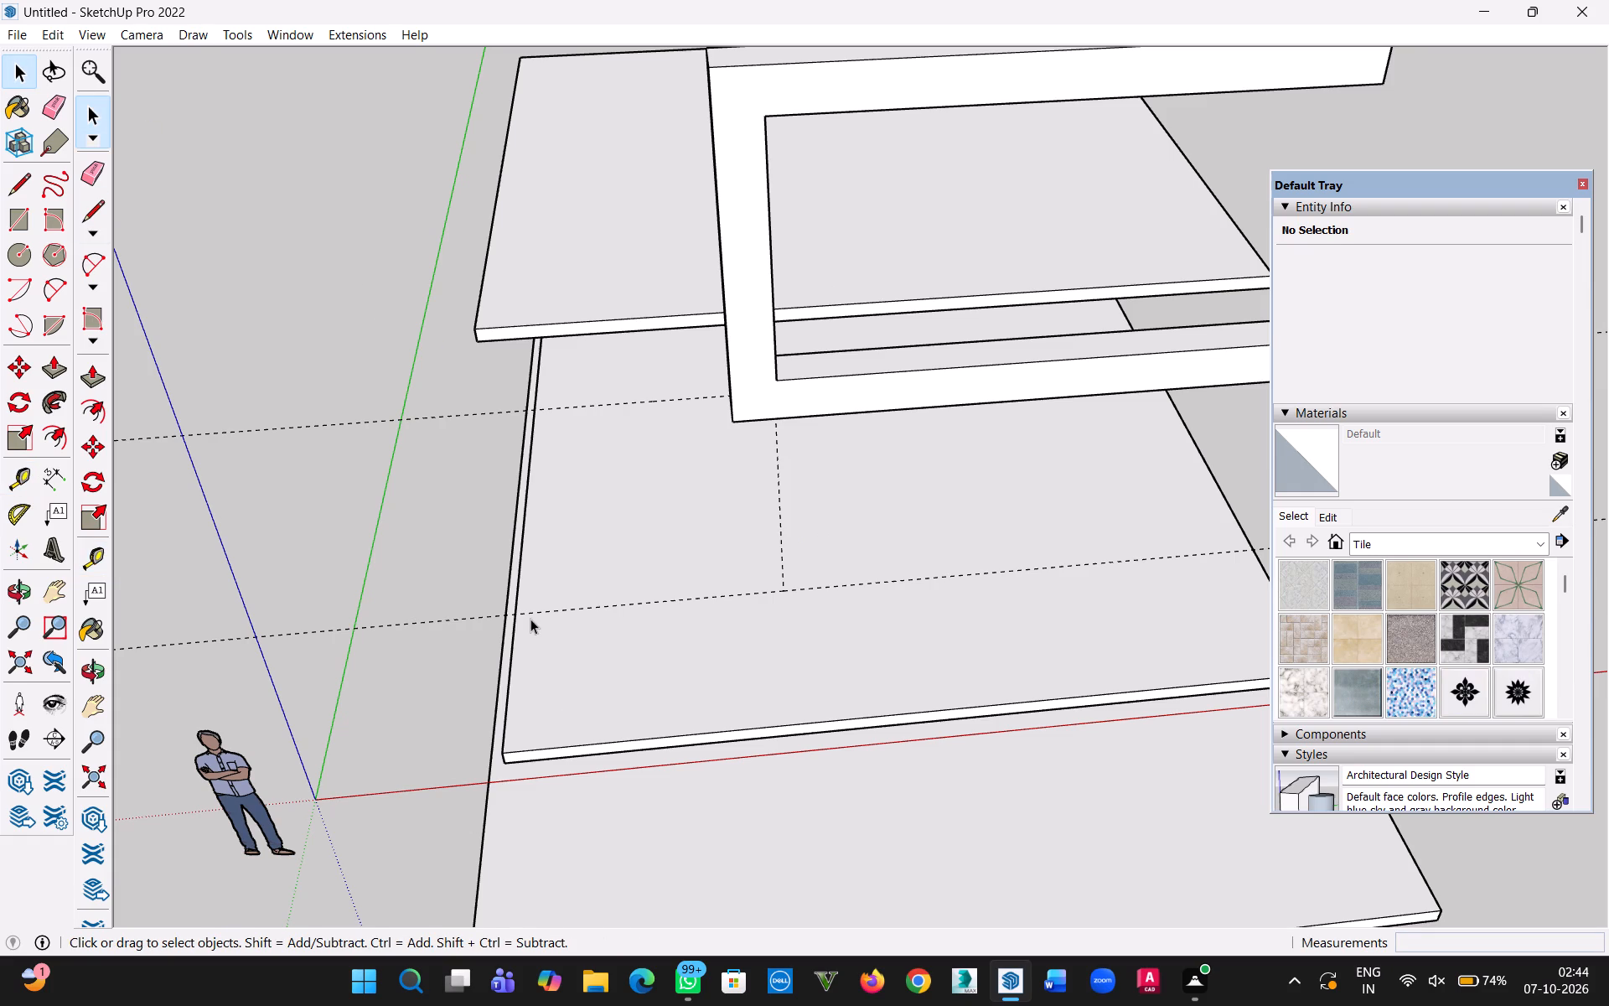
pyautogui.scroll(-5, 528, 622)
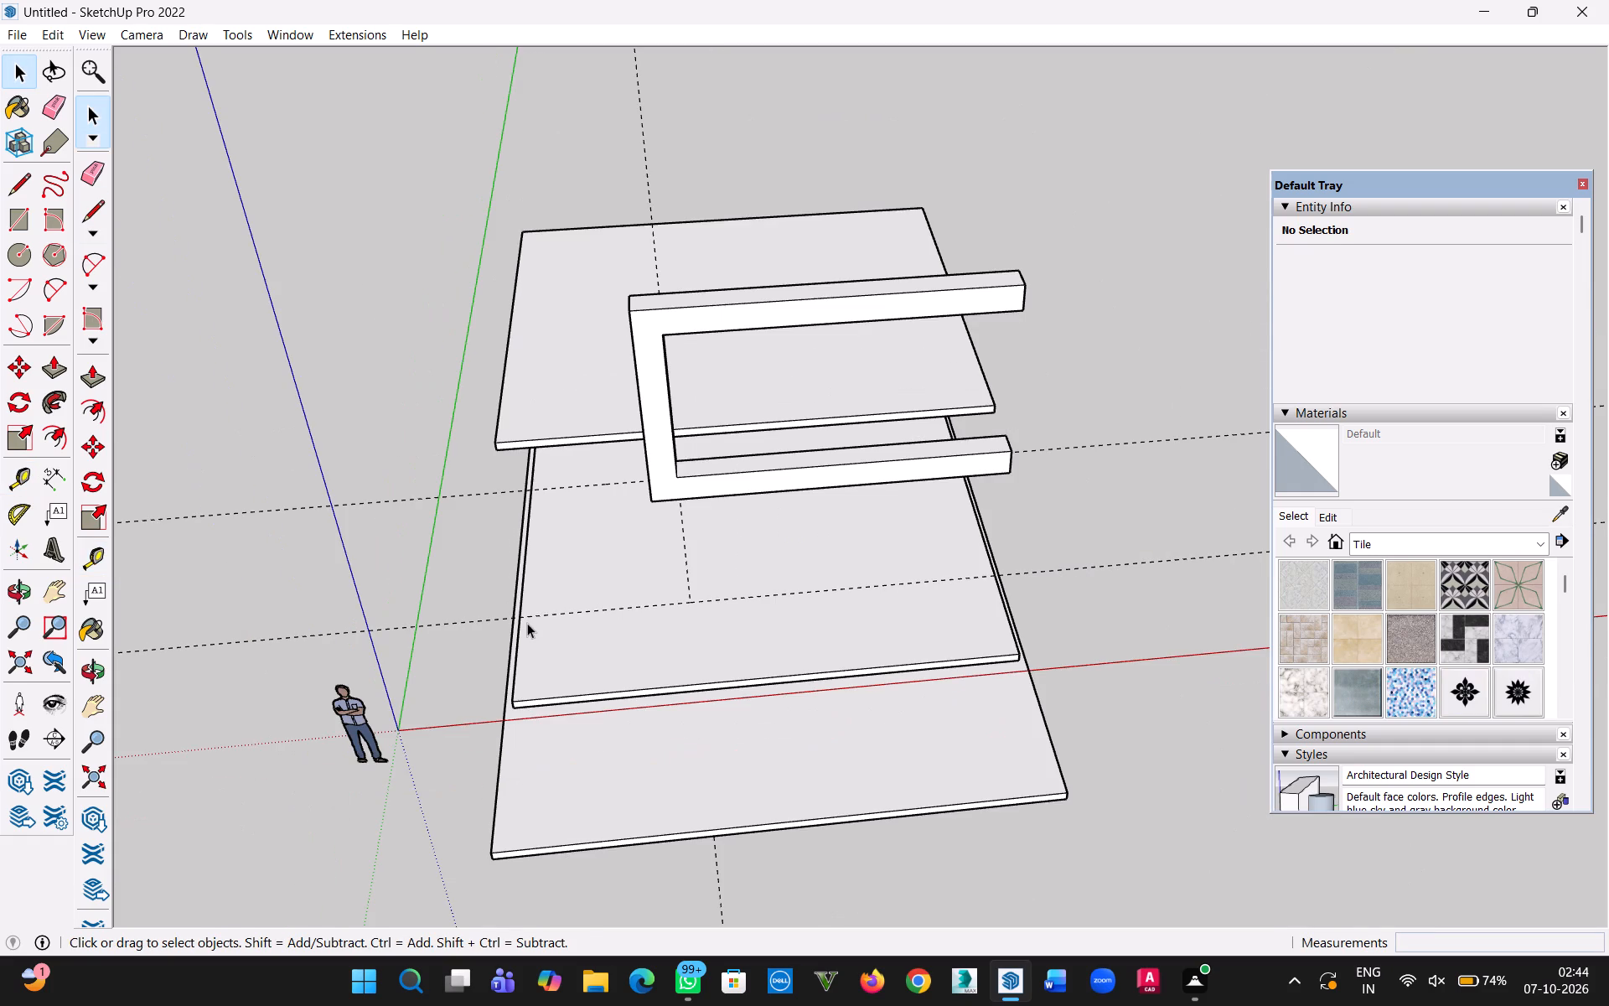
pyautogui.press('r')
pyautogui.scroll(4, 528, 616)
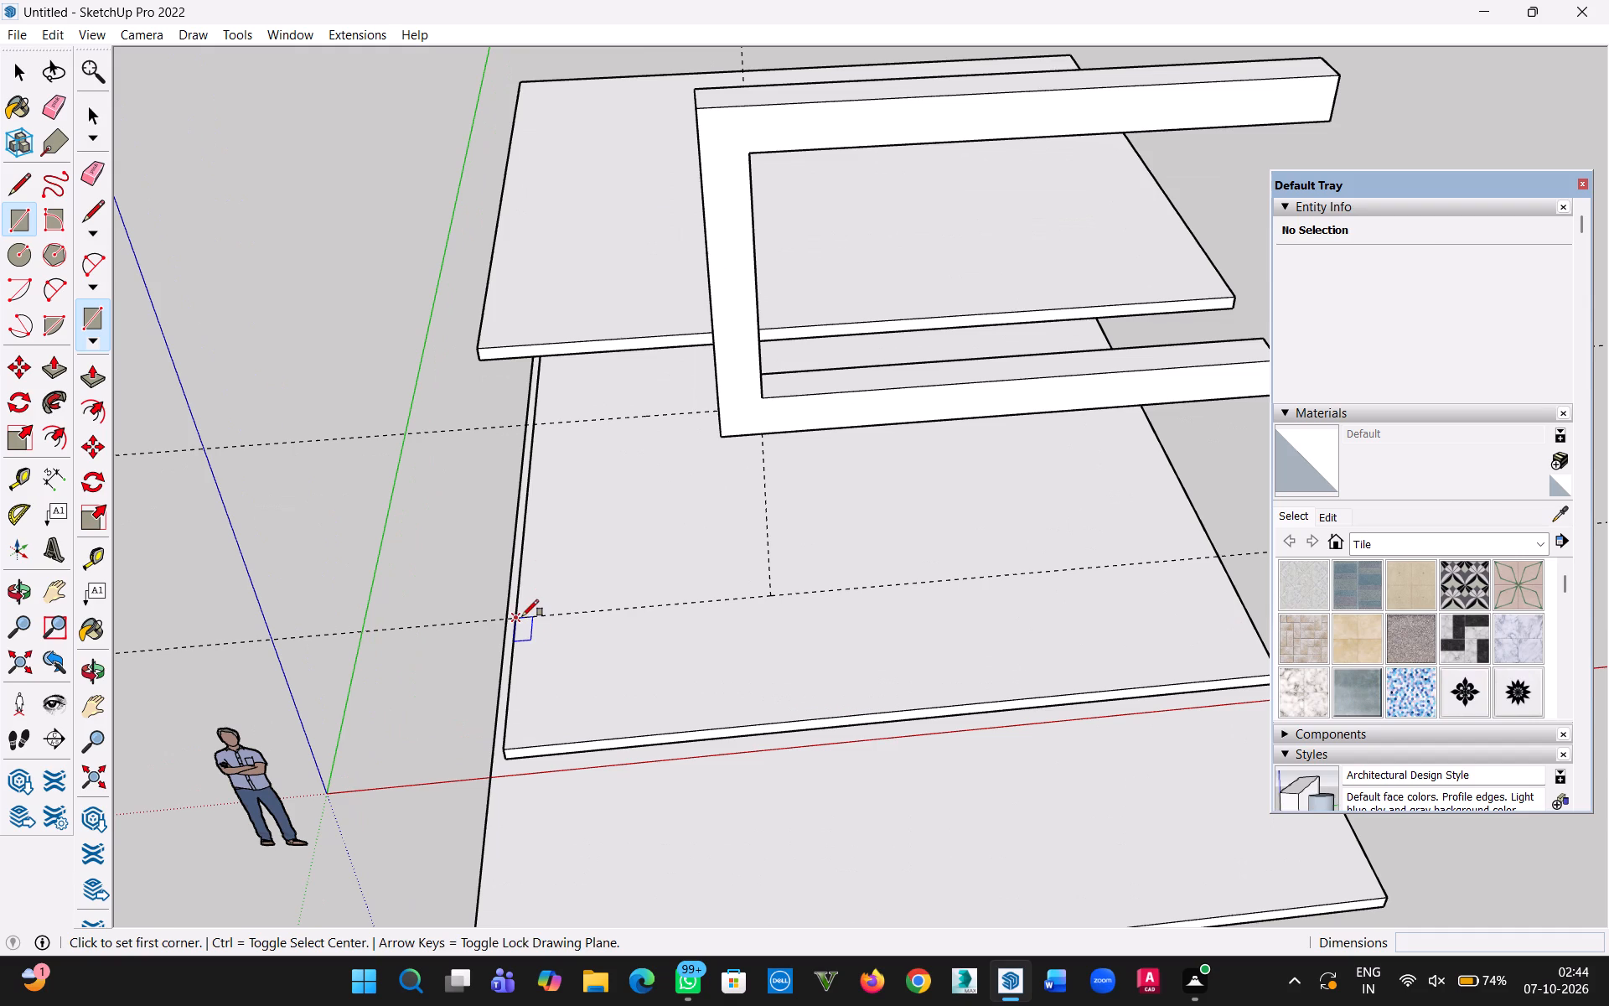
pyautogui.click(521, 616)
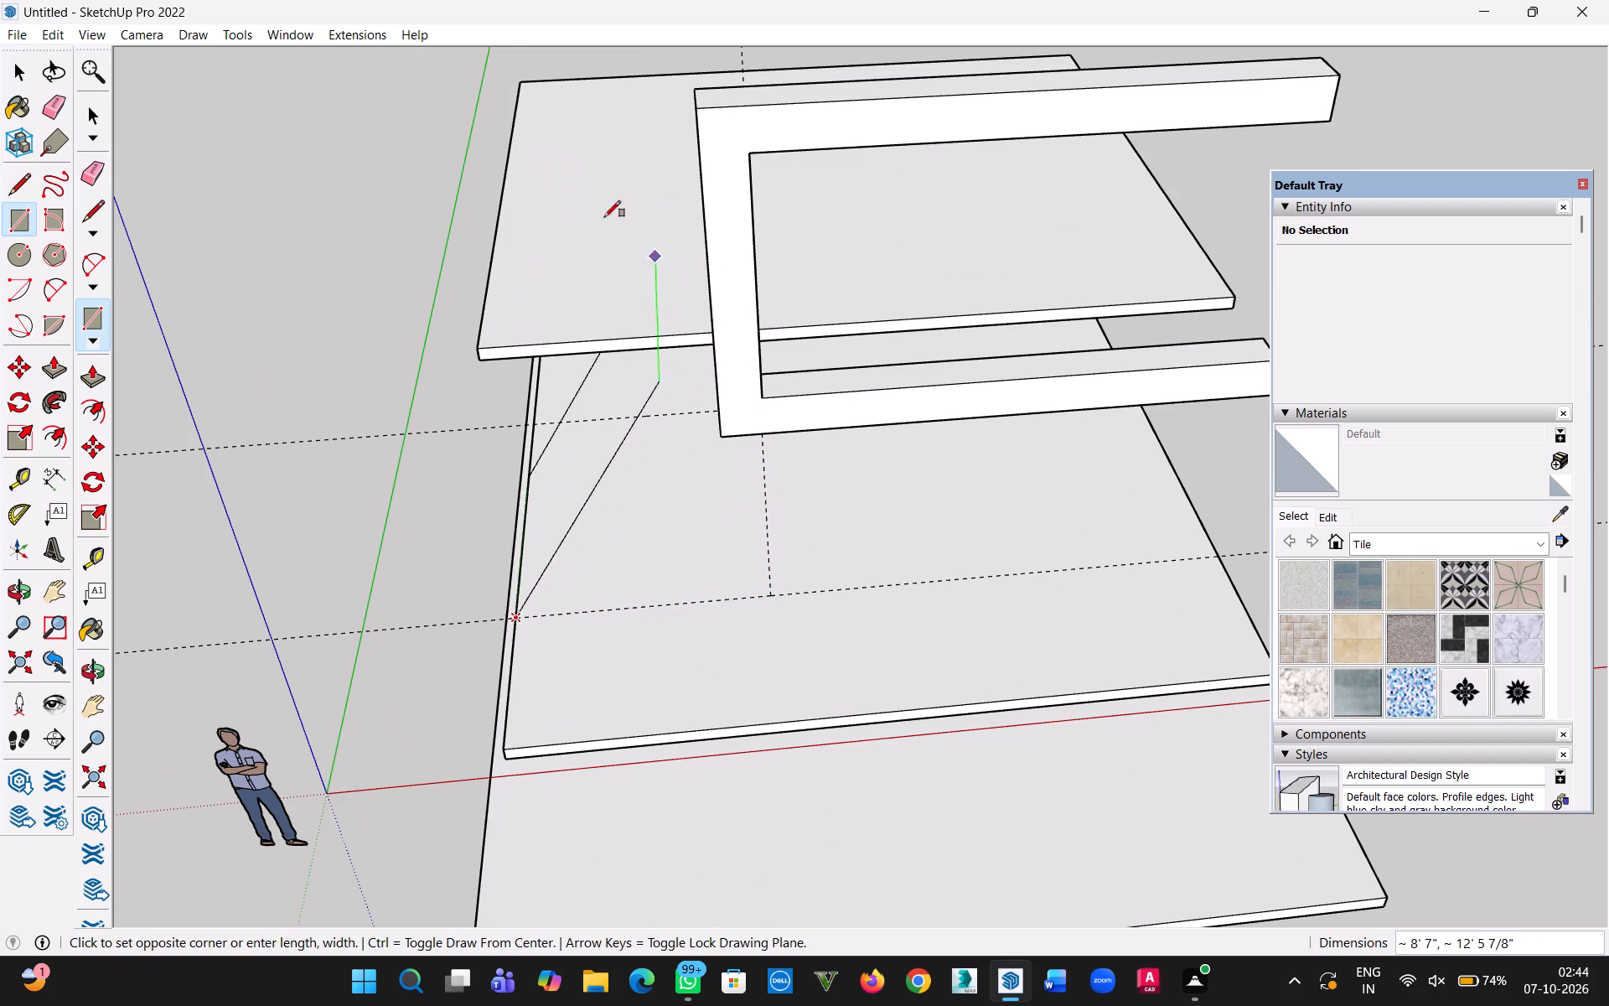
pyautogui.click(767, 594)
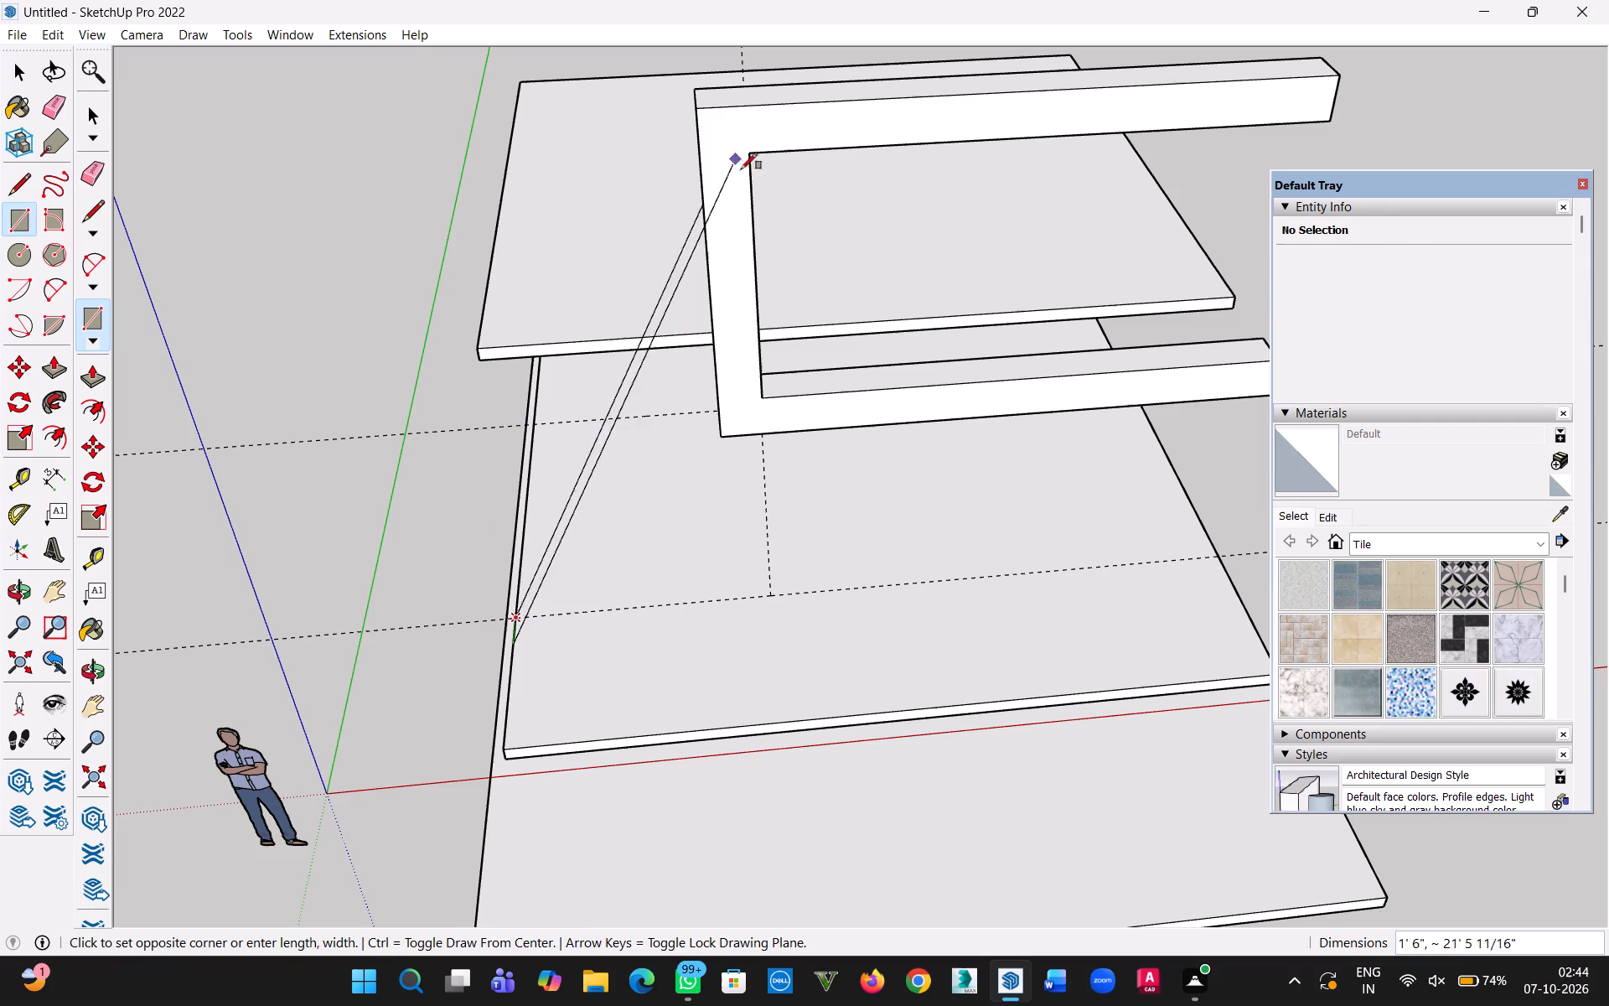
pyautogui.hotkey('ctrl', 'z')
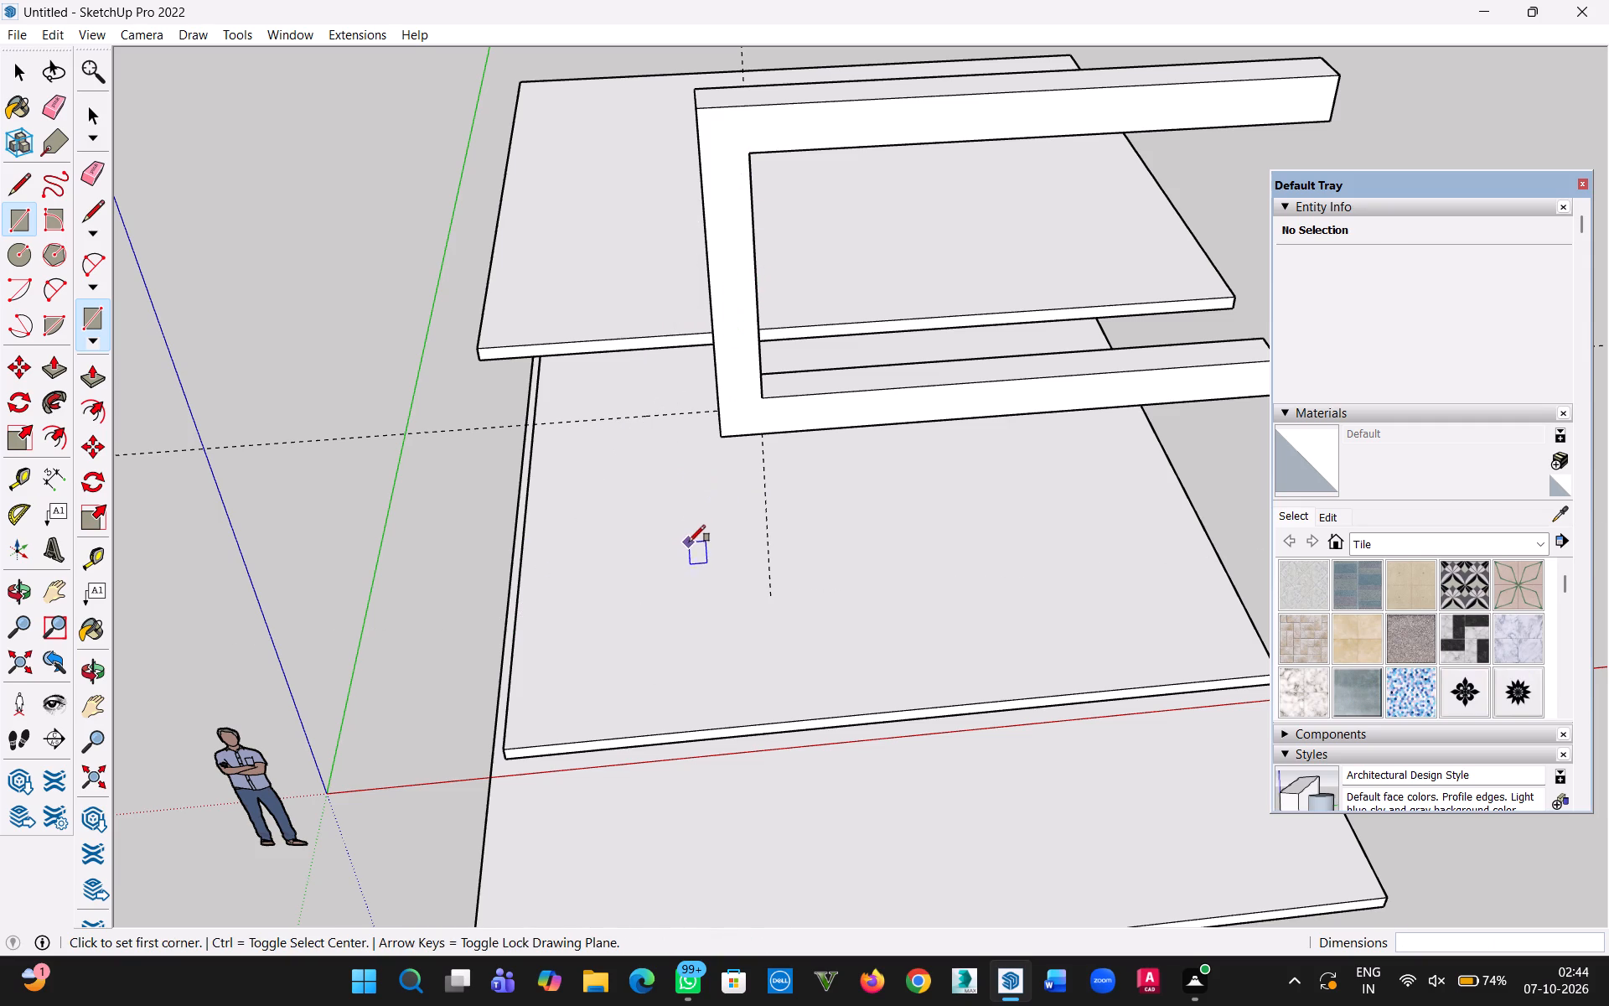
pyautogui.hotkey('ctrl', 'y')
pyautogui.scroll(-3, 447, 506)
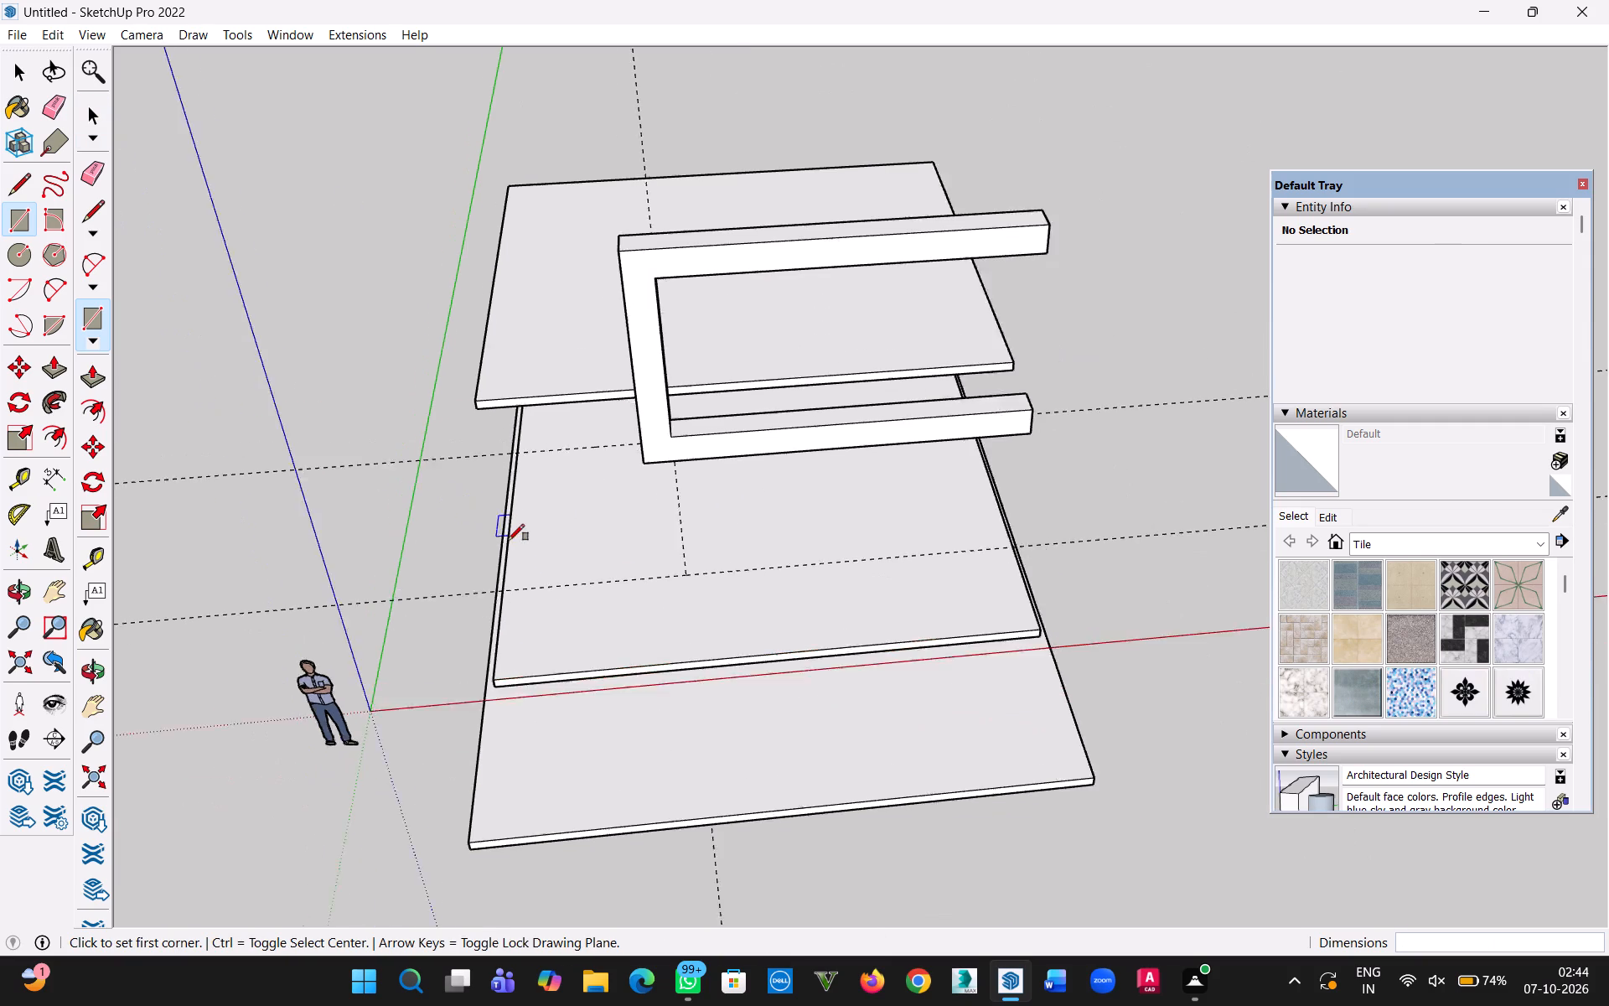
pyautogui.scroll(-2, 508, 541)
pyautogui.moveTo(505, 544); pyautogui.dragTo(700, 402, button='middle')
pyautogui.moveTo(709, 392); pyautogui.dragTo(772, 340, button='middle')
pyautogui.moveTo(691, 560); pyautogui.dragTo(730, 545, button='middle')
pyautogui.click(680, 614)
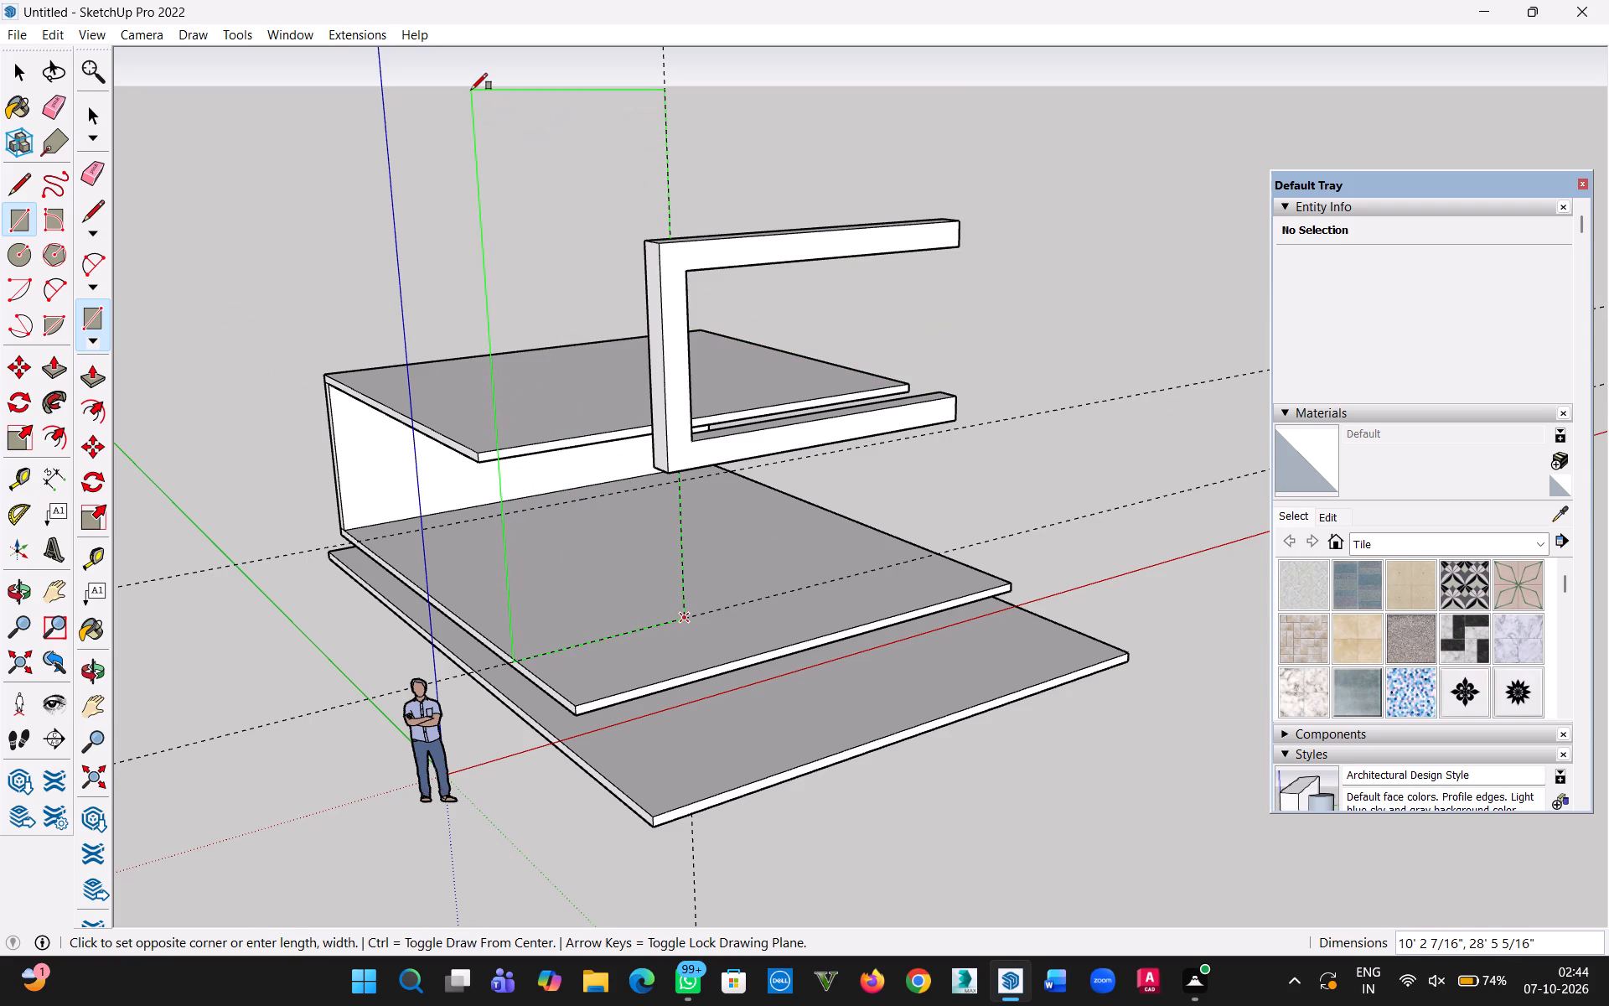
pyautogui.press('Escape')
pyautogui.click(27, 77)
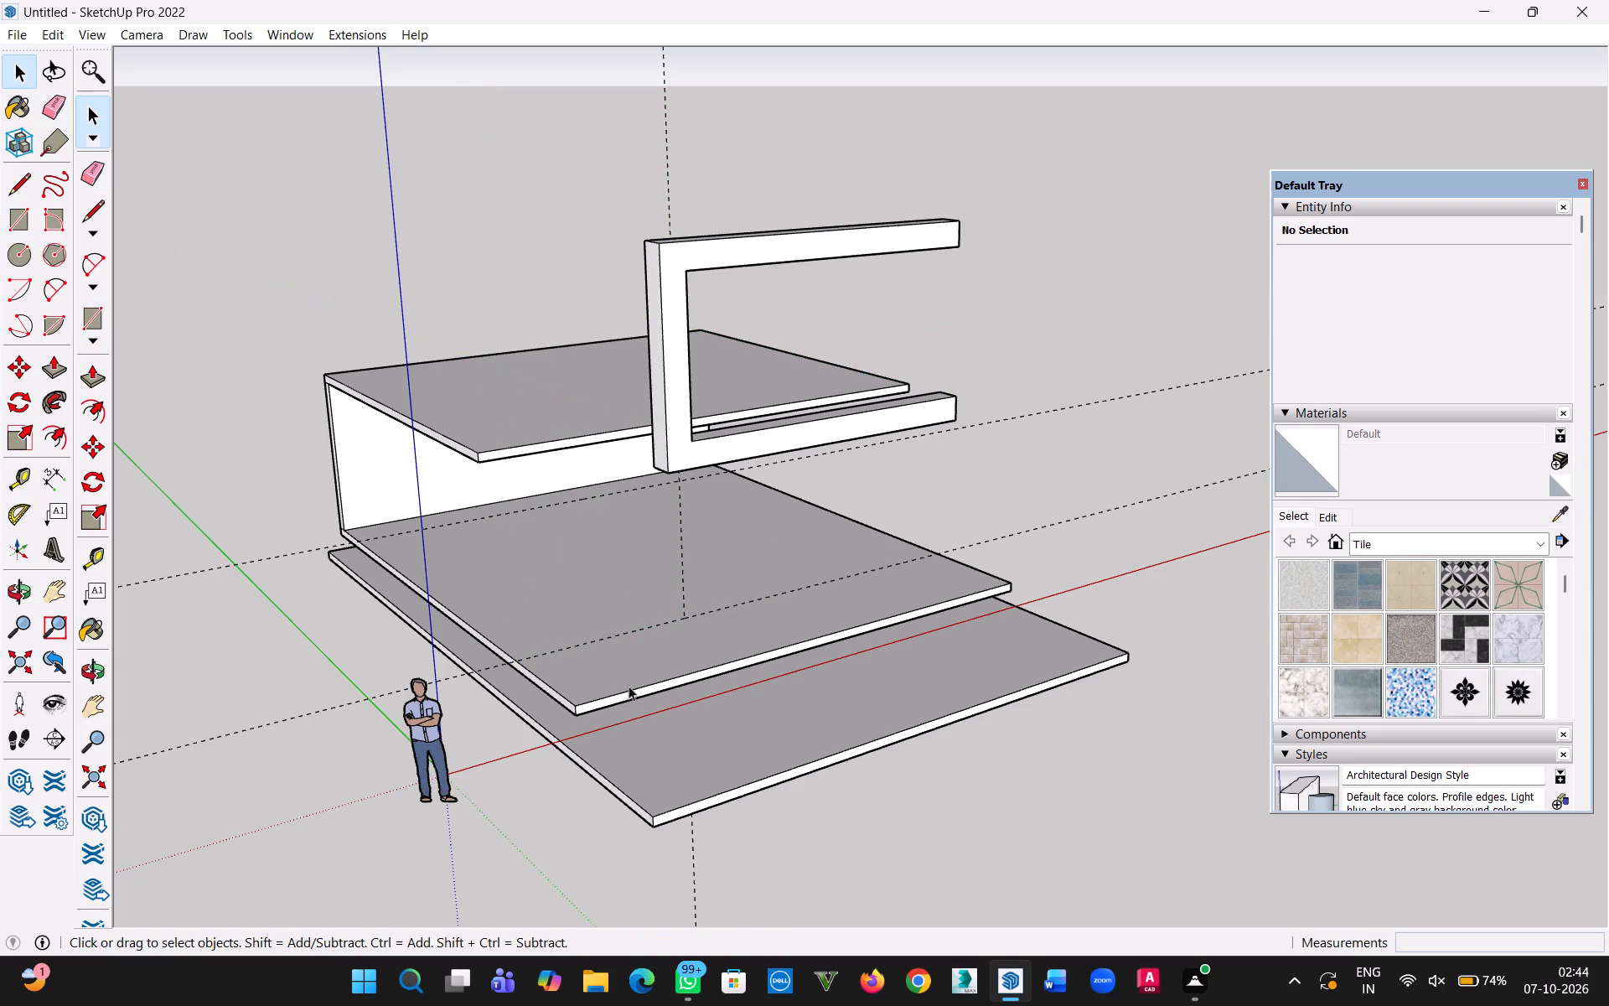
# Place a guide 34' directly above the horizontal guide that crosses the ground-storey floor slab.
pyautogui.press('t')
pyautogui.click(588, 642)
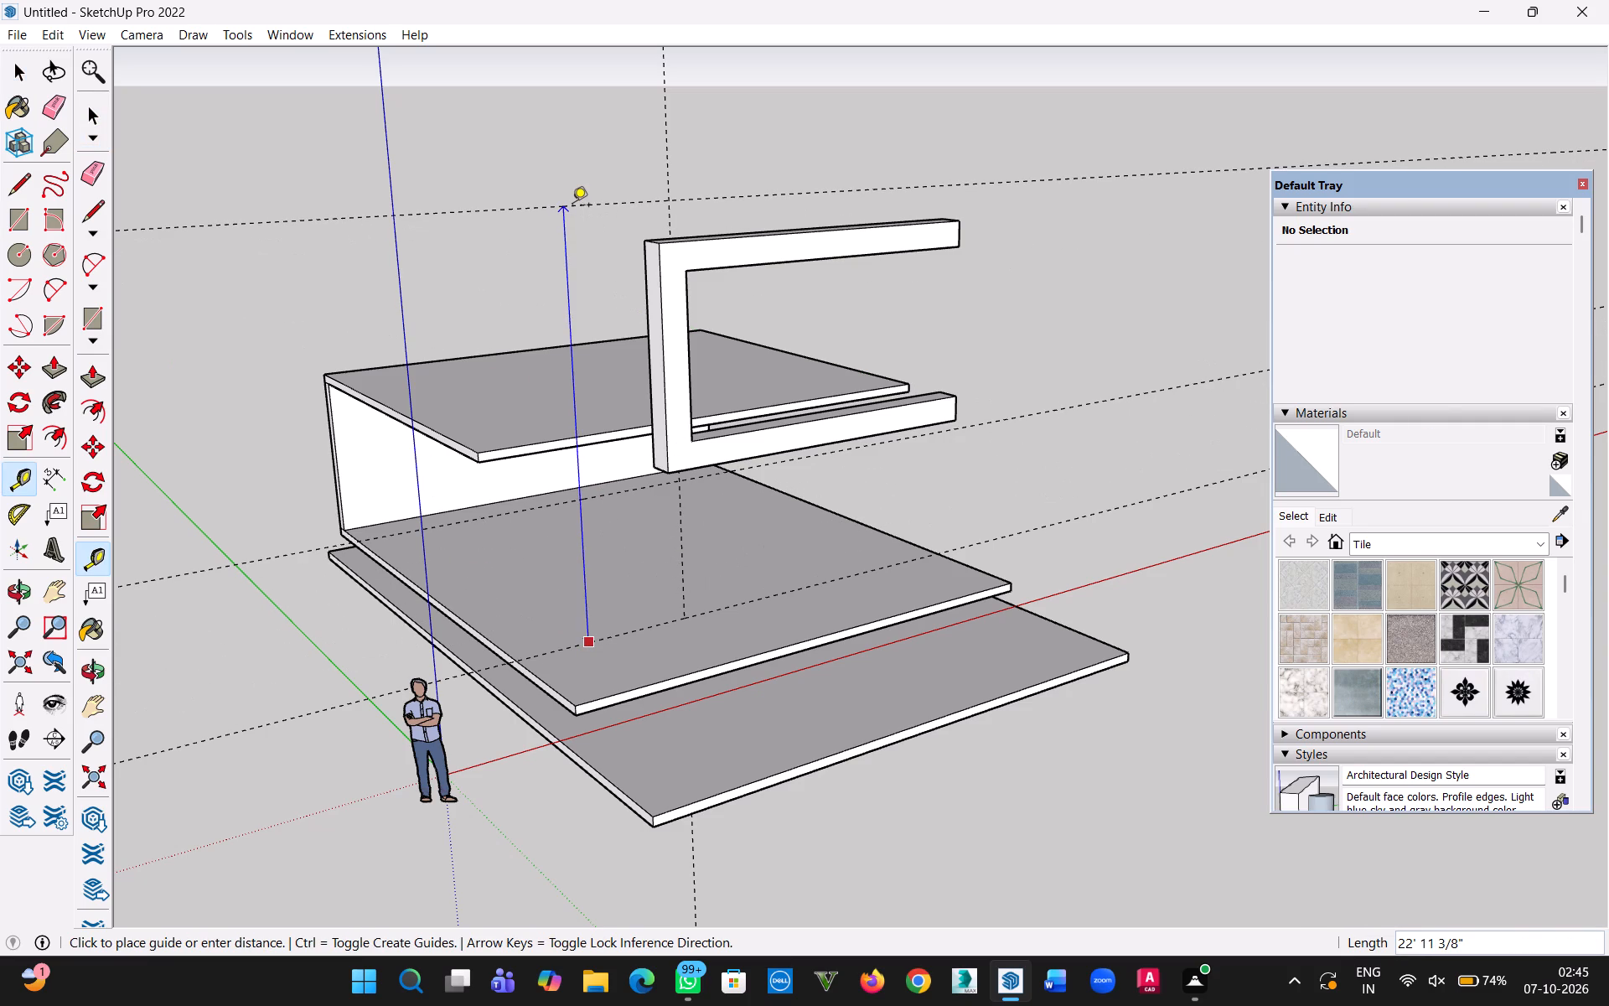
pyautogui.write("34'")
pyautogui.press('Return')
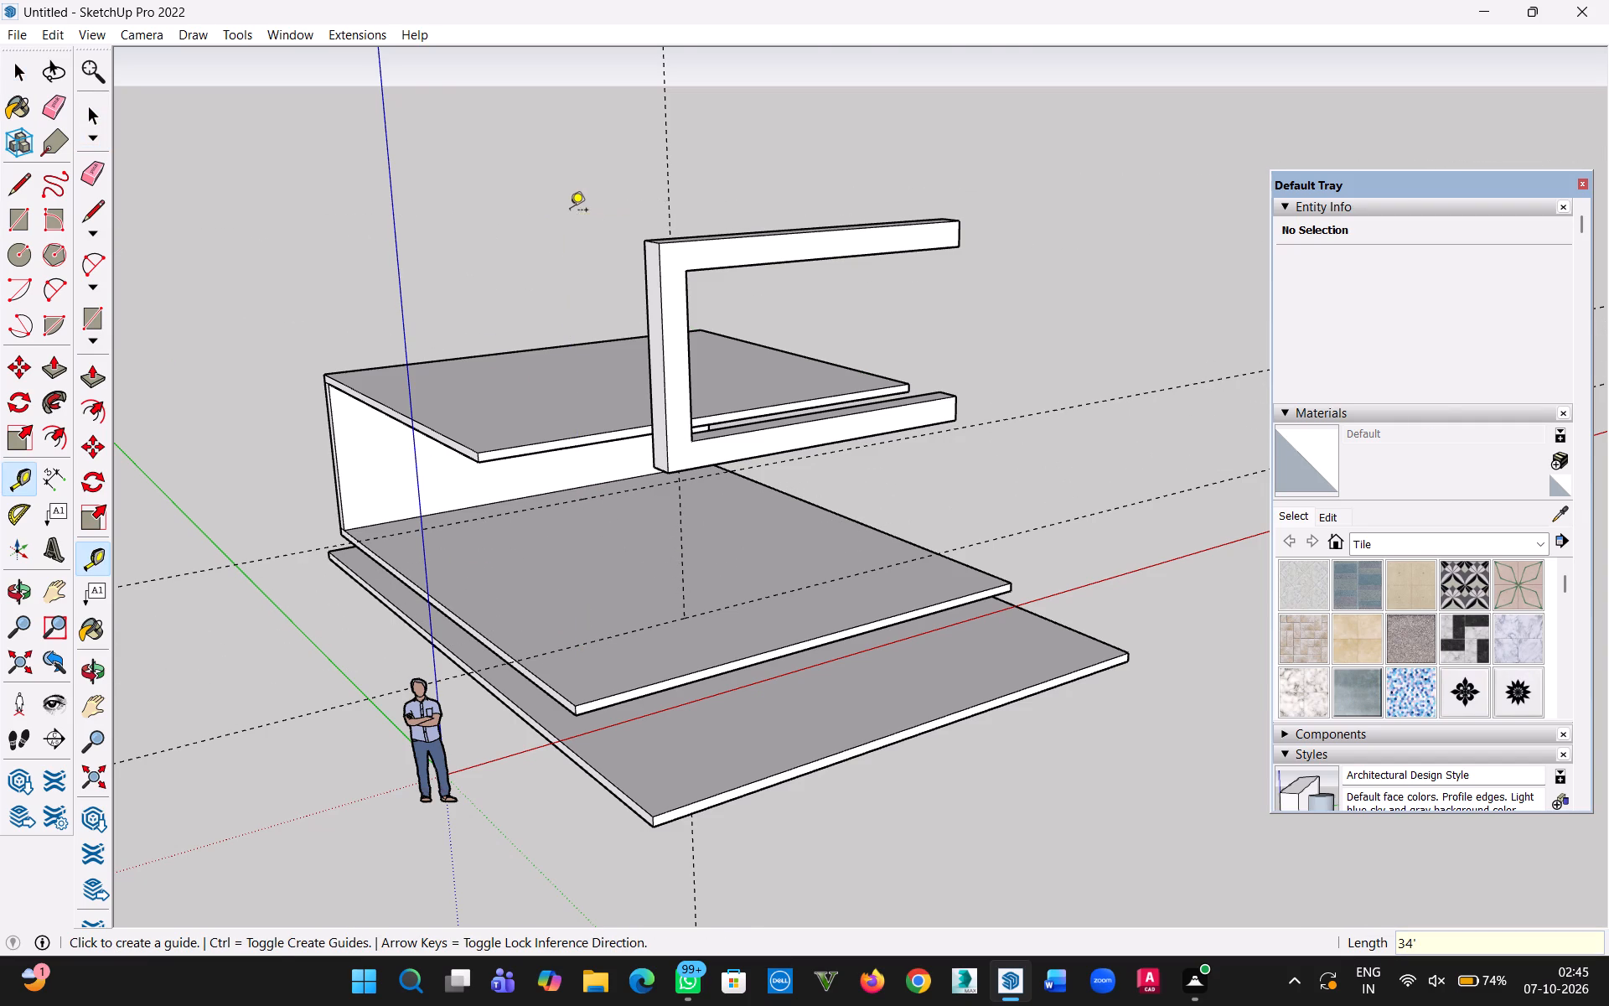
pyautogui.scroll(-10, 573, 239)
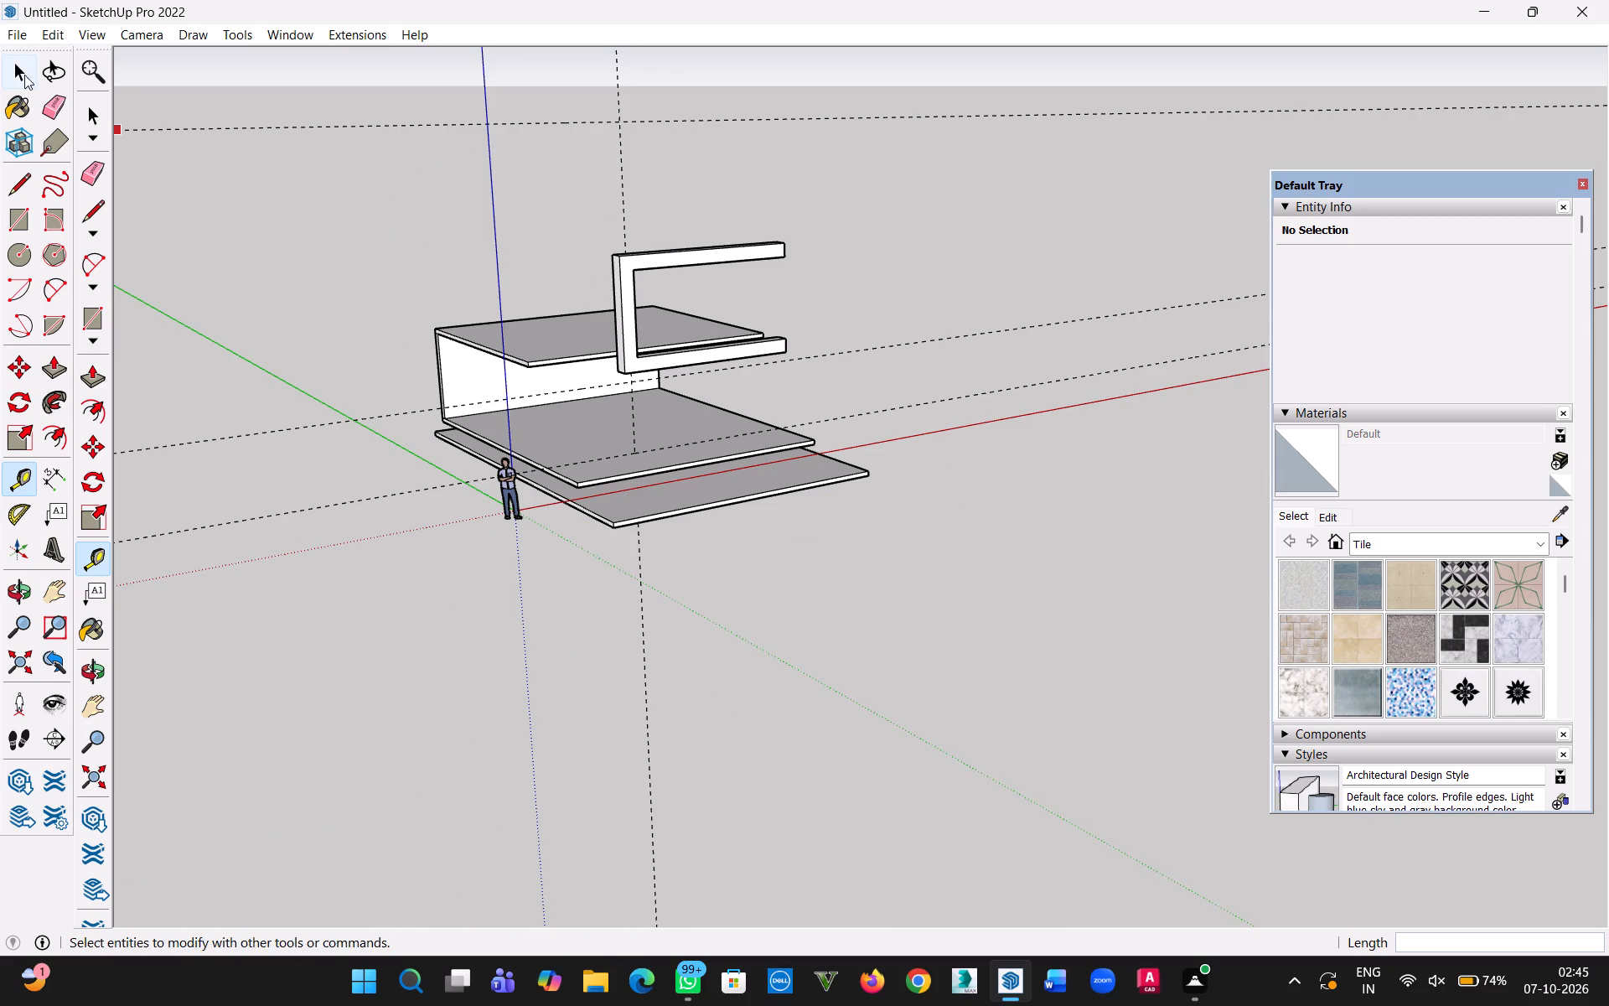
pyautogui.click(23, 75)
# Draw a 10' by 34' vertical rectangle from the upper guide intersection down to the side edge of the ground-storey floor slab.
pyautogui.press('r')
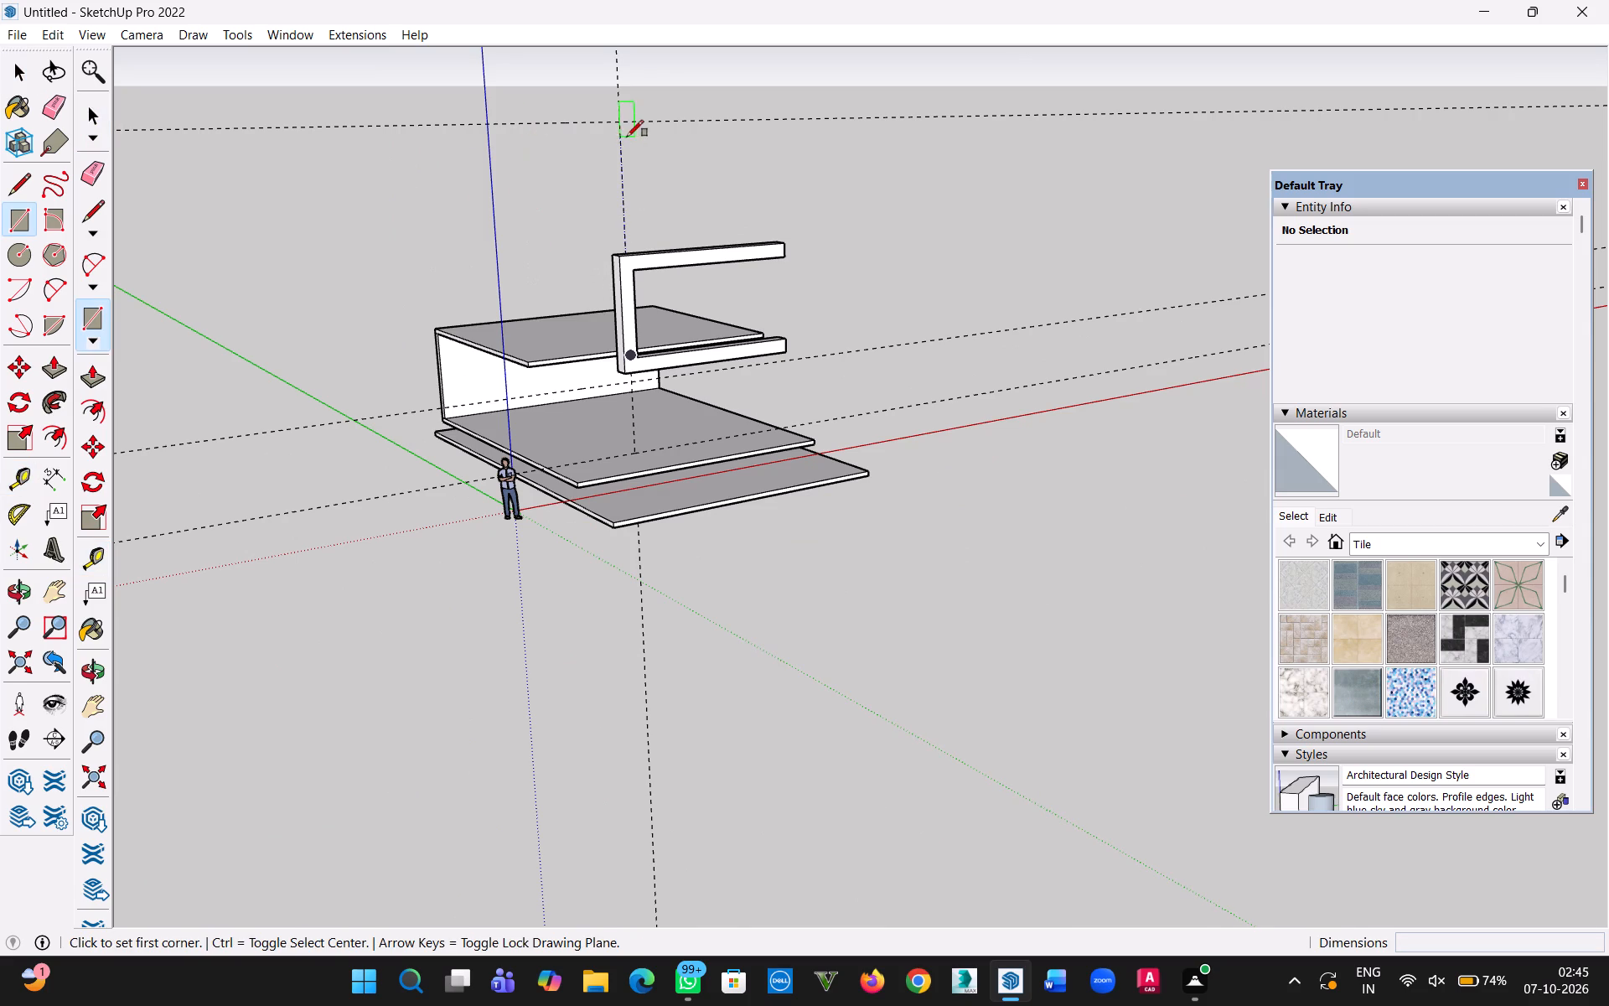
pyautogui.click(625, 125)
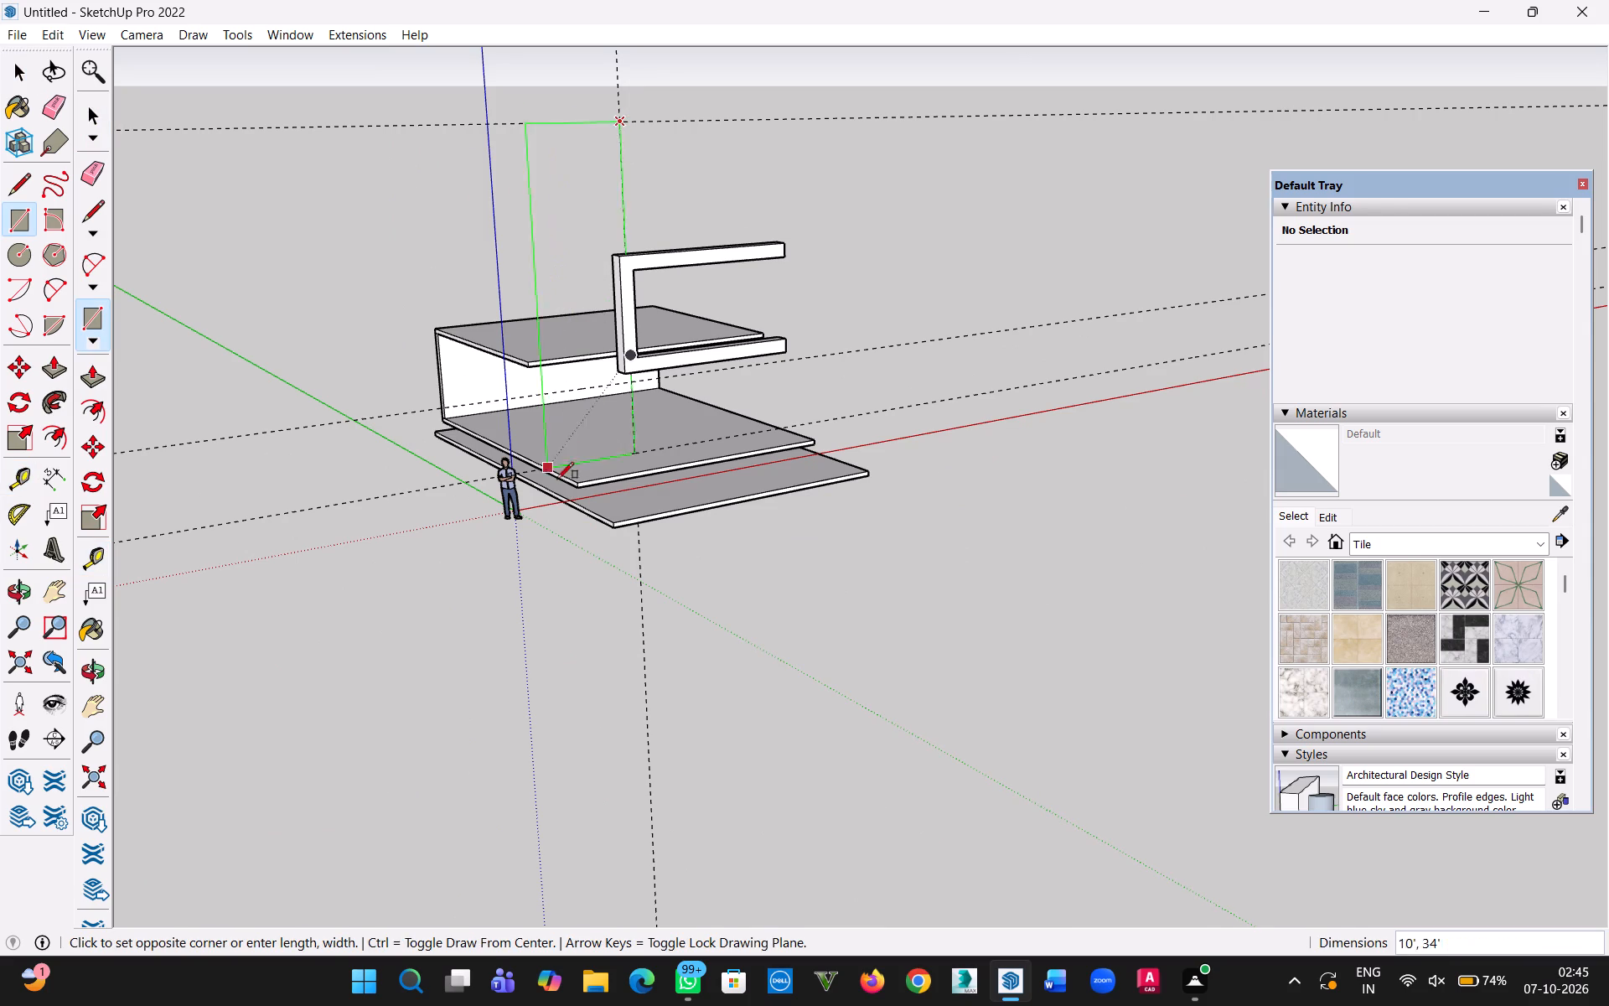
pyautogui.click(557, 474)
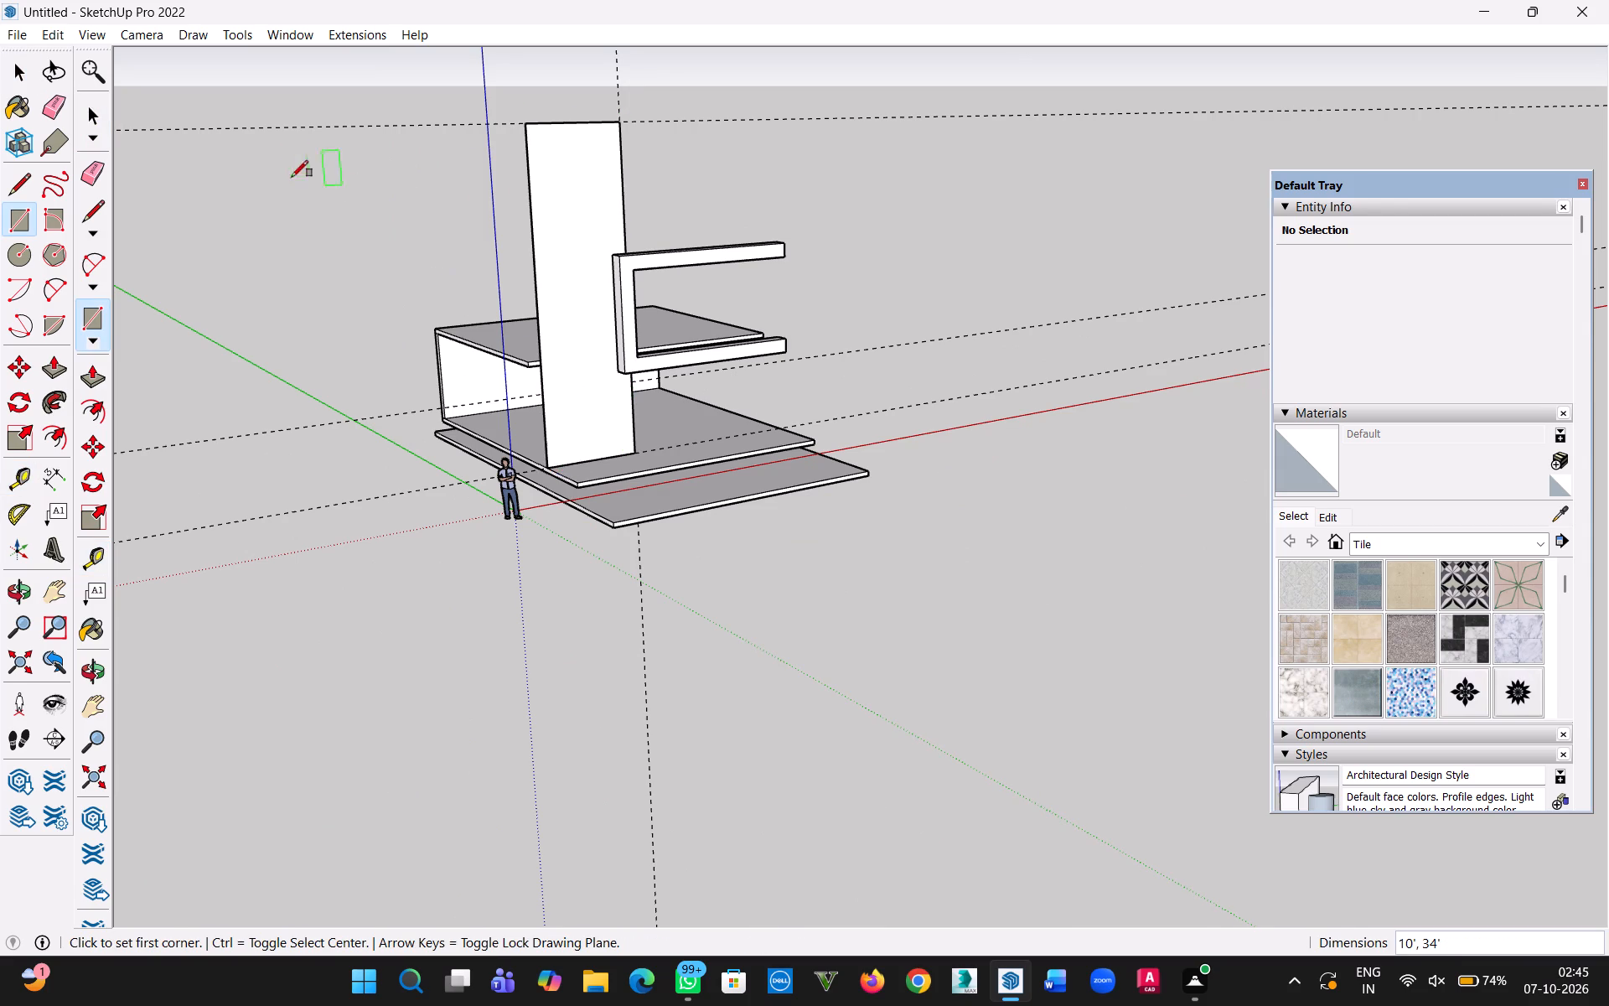
# Examine how the tall rectangle meets the ground-storey floor slab and relates to the C-shaped frame.
pyautogui.scroll(19, 577, 432)
pyautogui.scroll(6, 557, 539)
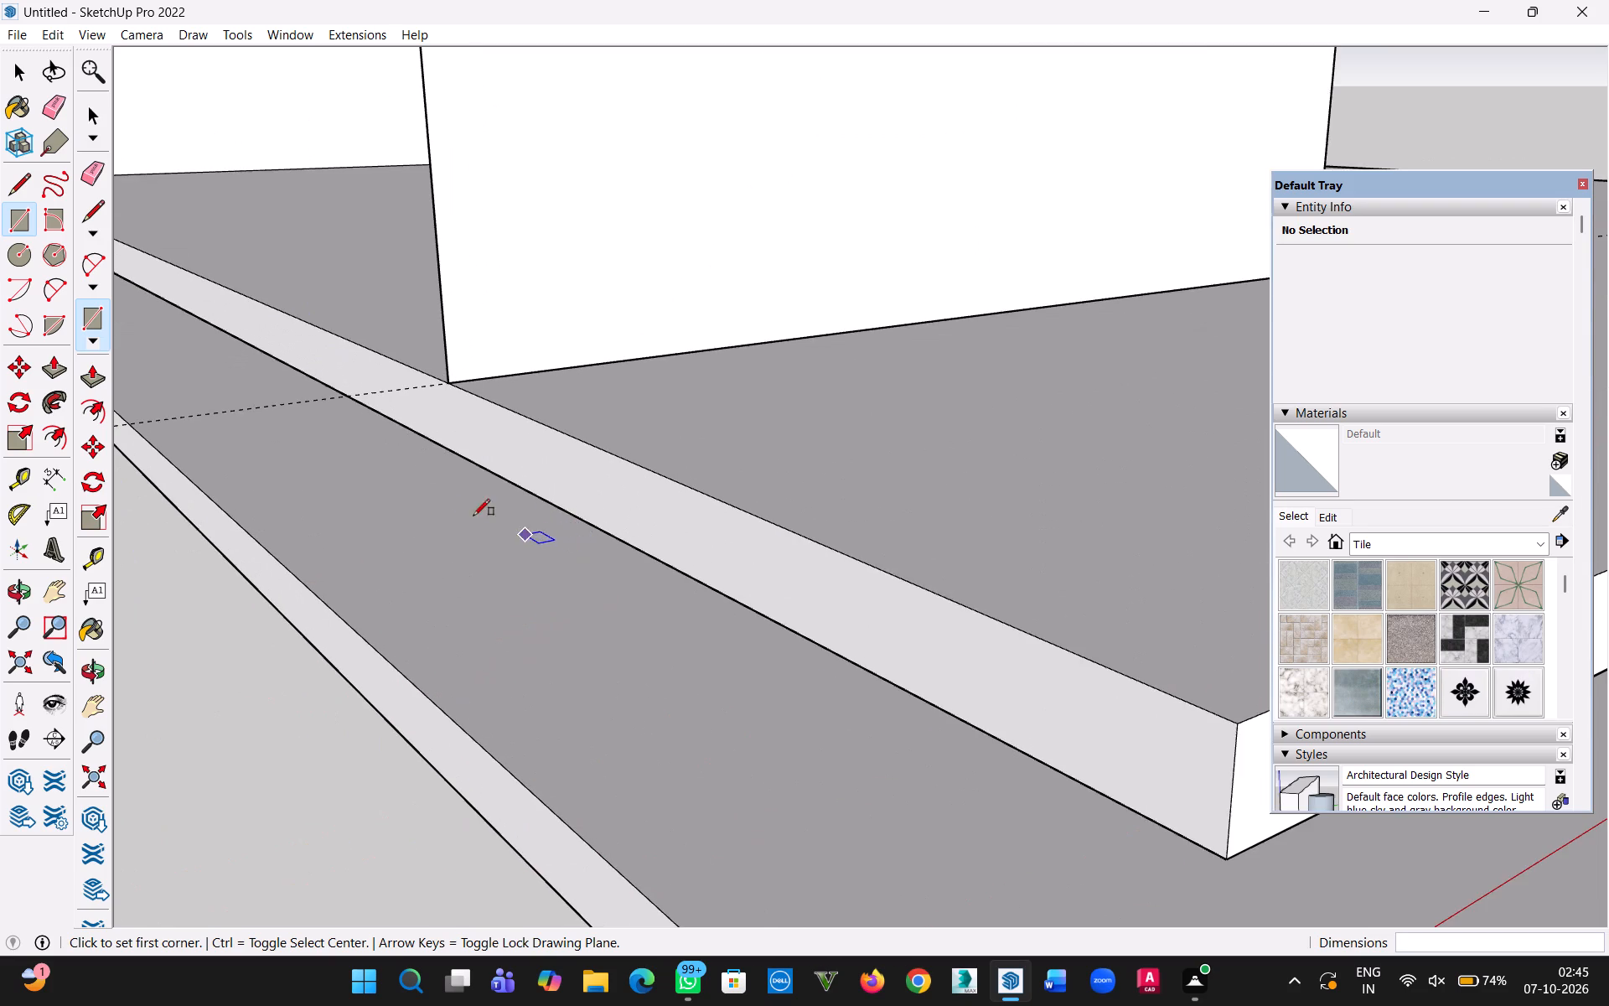
pyautogui.scroll(-2, 269, 384)
pyautogui.click(18, 73)
pyautogui.scroll(-4, 504, 419)
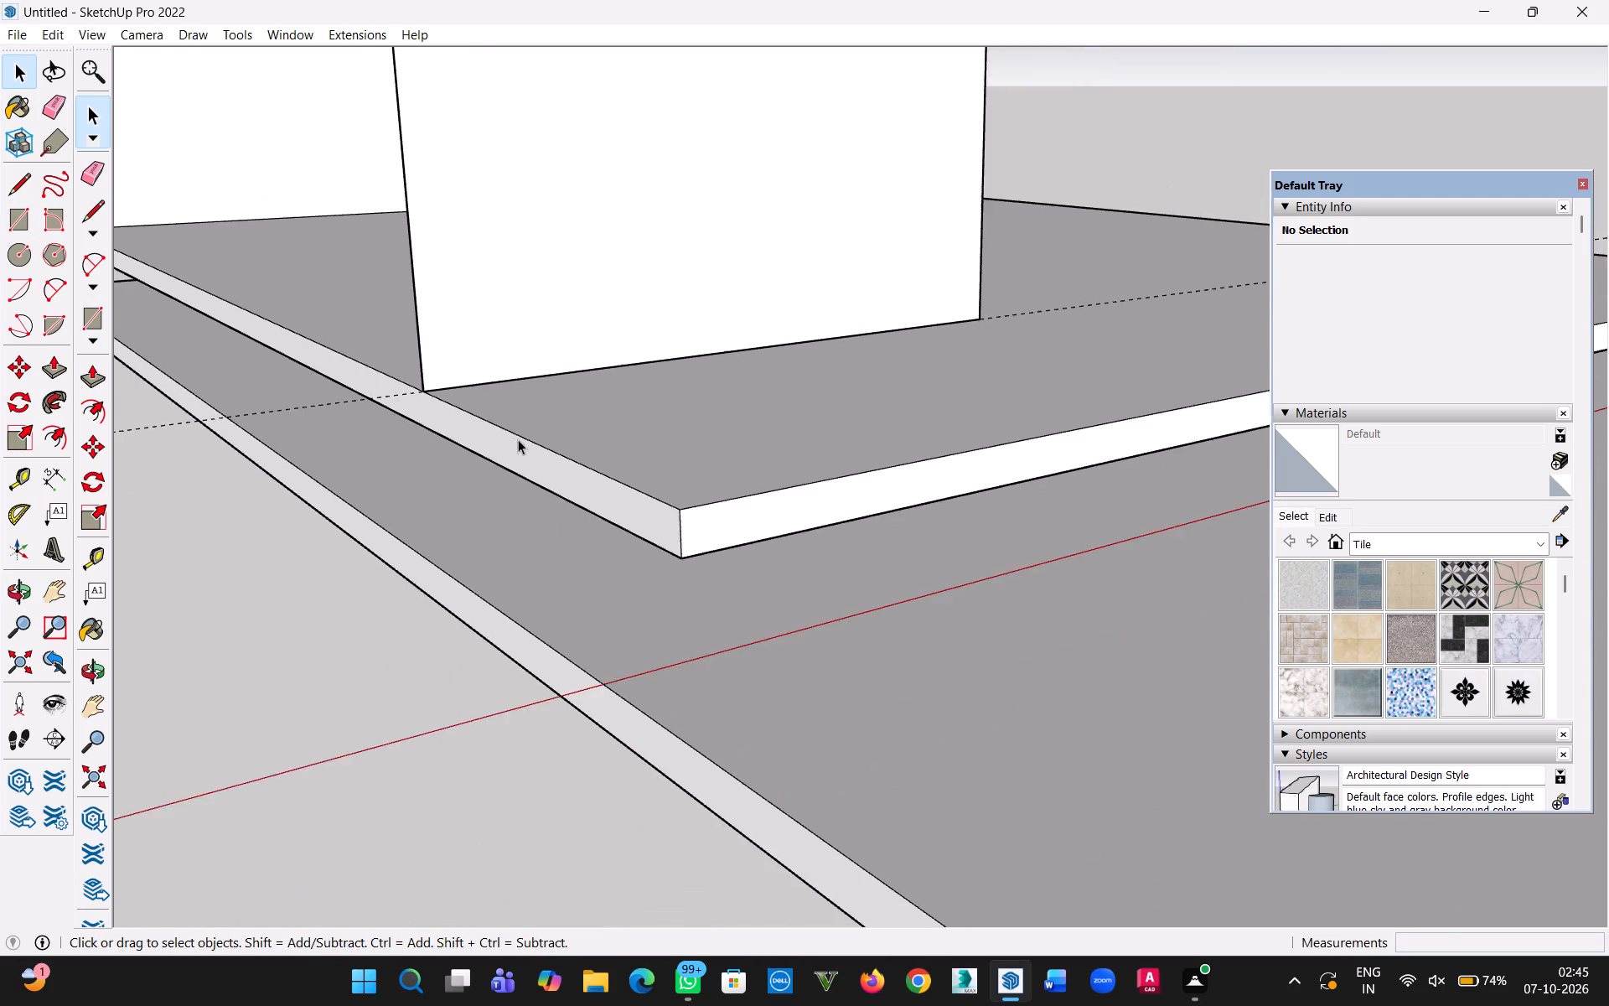
pyautogui.scroll(-15, 518, 439)
pyautogui.moveTo(537, 377); pyautogui.dragTo(542, 612, button='middle')
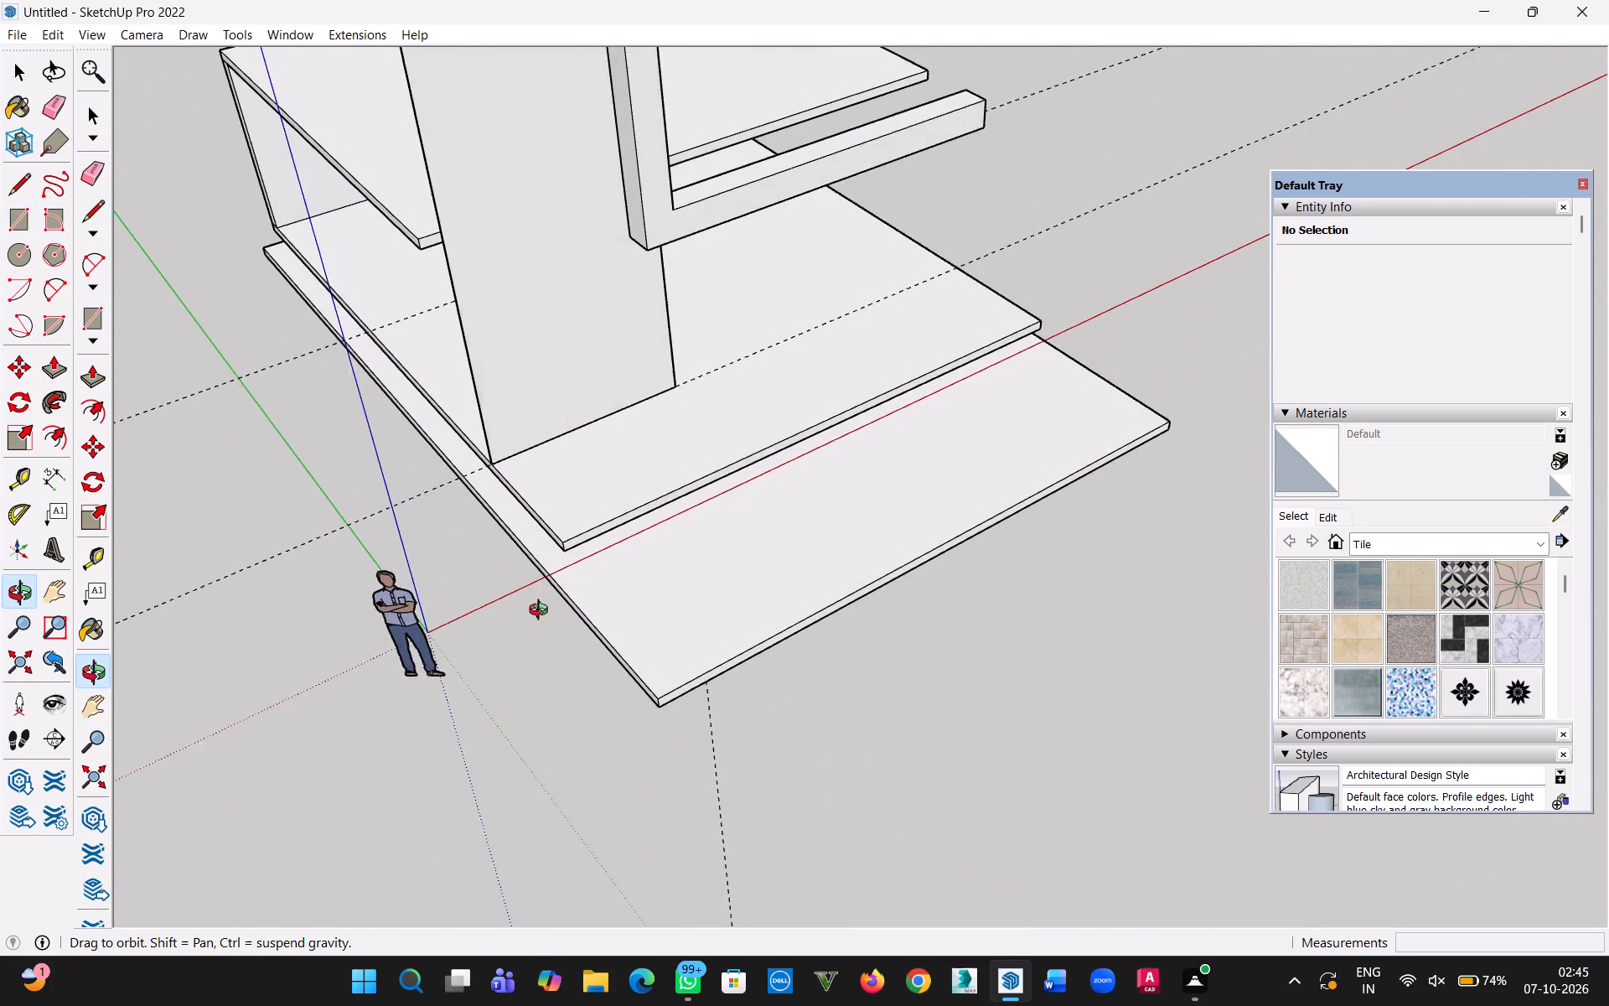
pyautogui.moveTo(542, 612); pyautogui.dragTo(541, 611, button='middle')
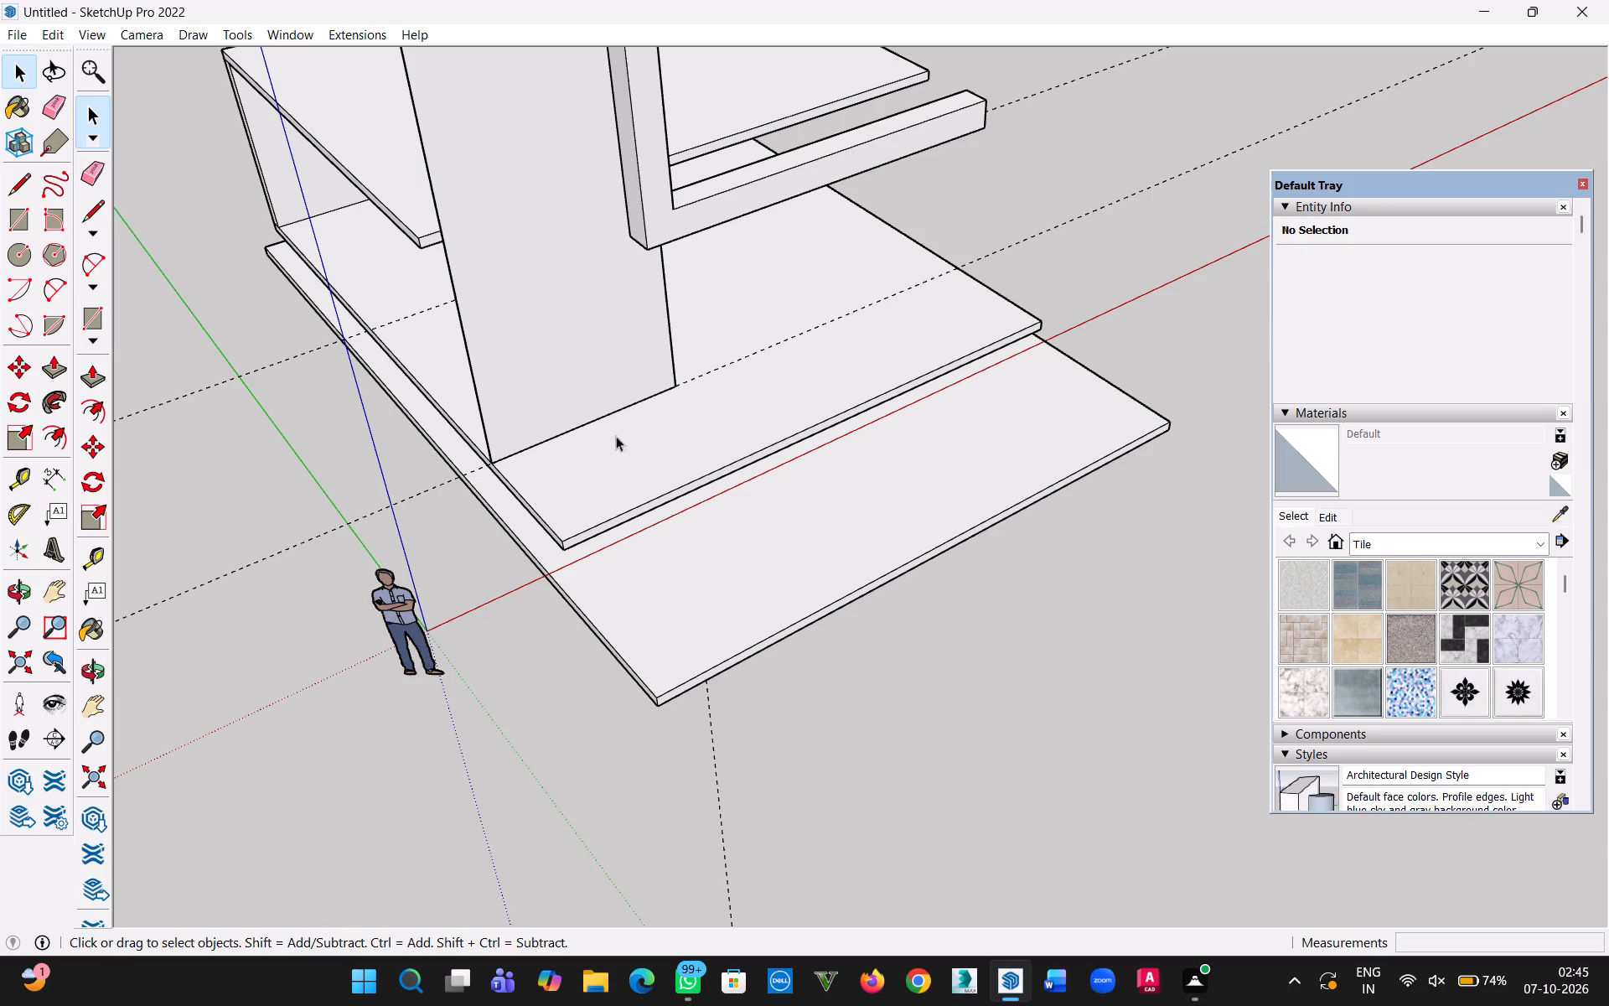
pyautogui.moveTo(774, 438); pyautogui.dragTo(522, 476, button='middle')
pyautogui.scroll(-11, 735, 395)
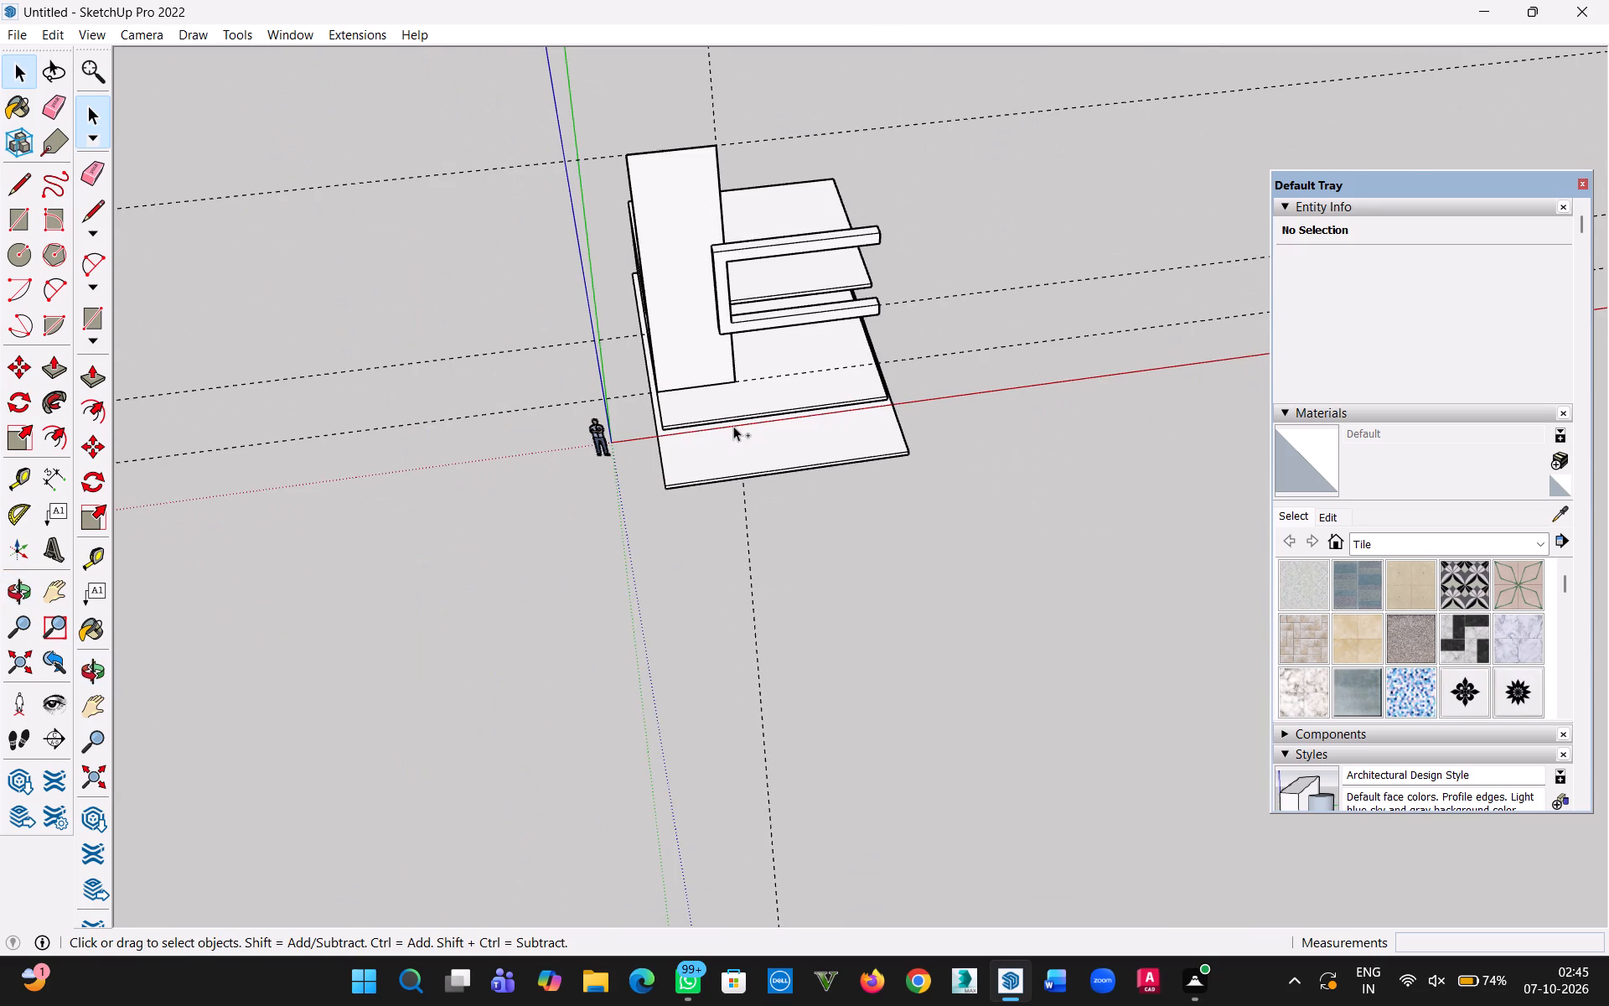
# Undo the tall rectangle, its guides and the preceding edits, back to before the ground-storey floor slab was added.
pyautogui.hotkey('ctrl', 'z')
pyautogui.hotkey('ctrl', 'z')
pyautogui.hotkey('ctrl', 'z')
pyautogui.hotkey('ctrl', 'z')
pyautogui.hotkey('ctrl', 'z')
pyautogui.hotkey('ctrl', 'z')
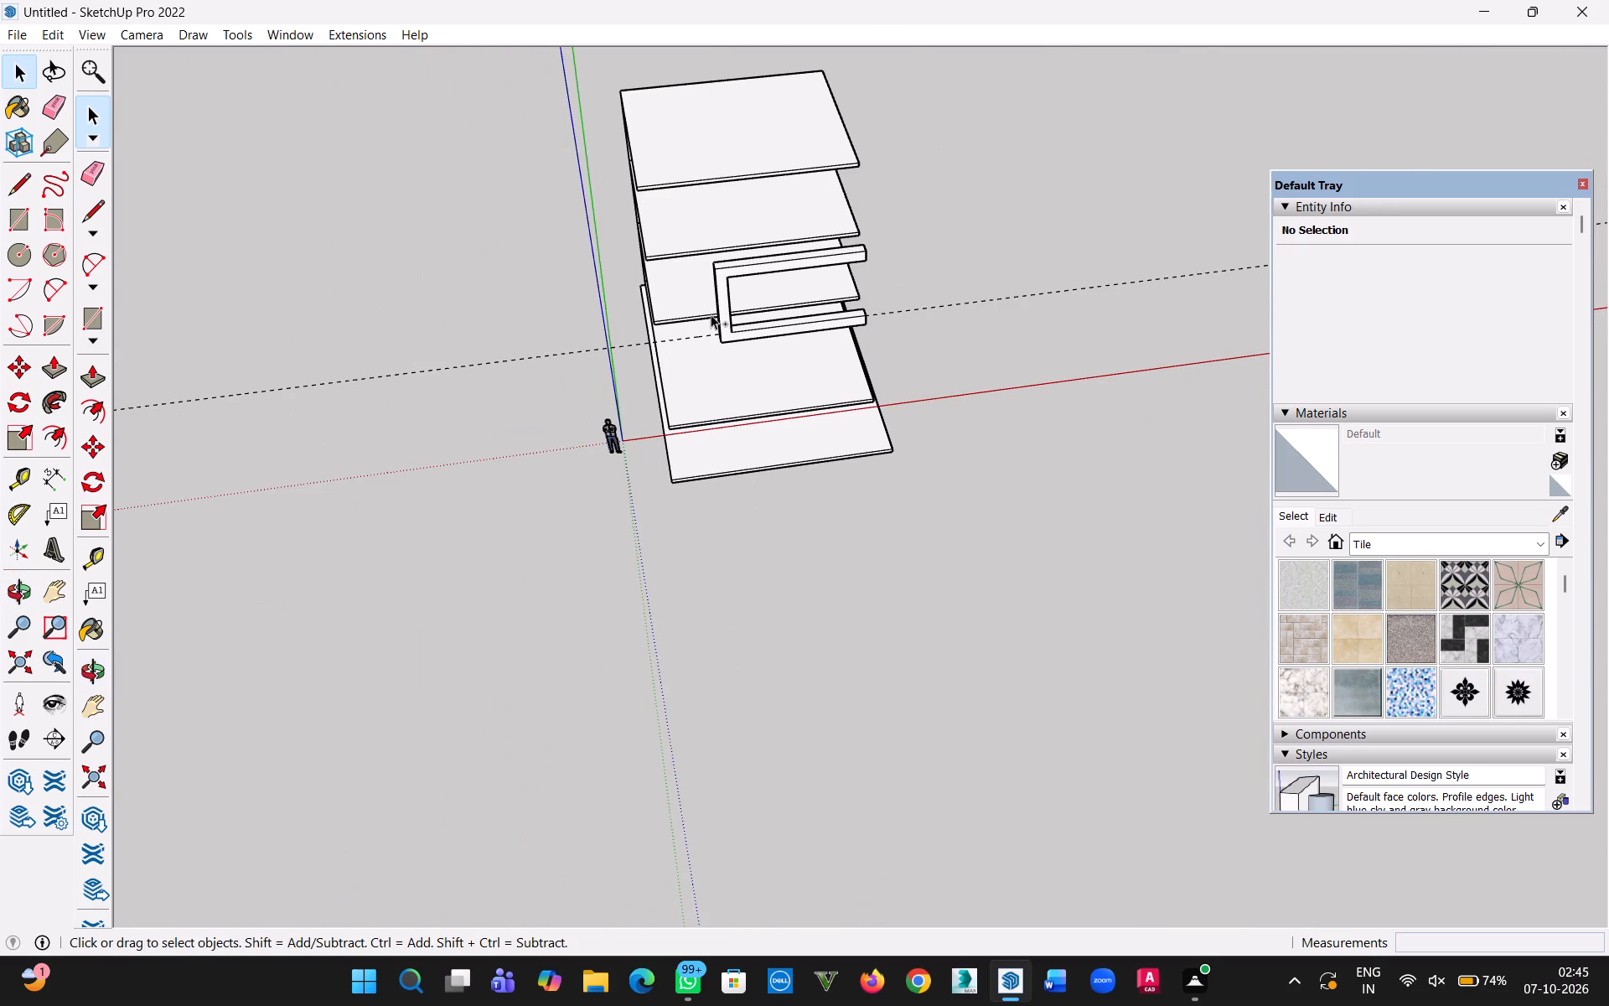
pyautogui.hotkey('ctrl', 'z')
pyautogui.hotkey('ctrl', 'z')
pyautogui.hotkey('ctrl', 'z')
pyautogui.hotkey('ctrl', 'z')
pyautogui.hotkey('ctrl', 'z')
pyautogui.hotkey('ctrl', 'z')
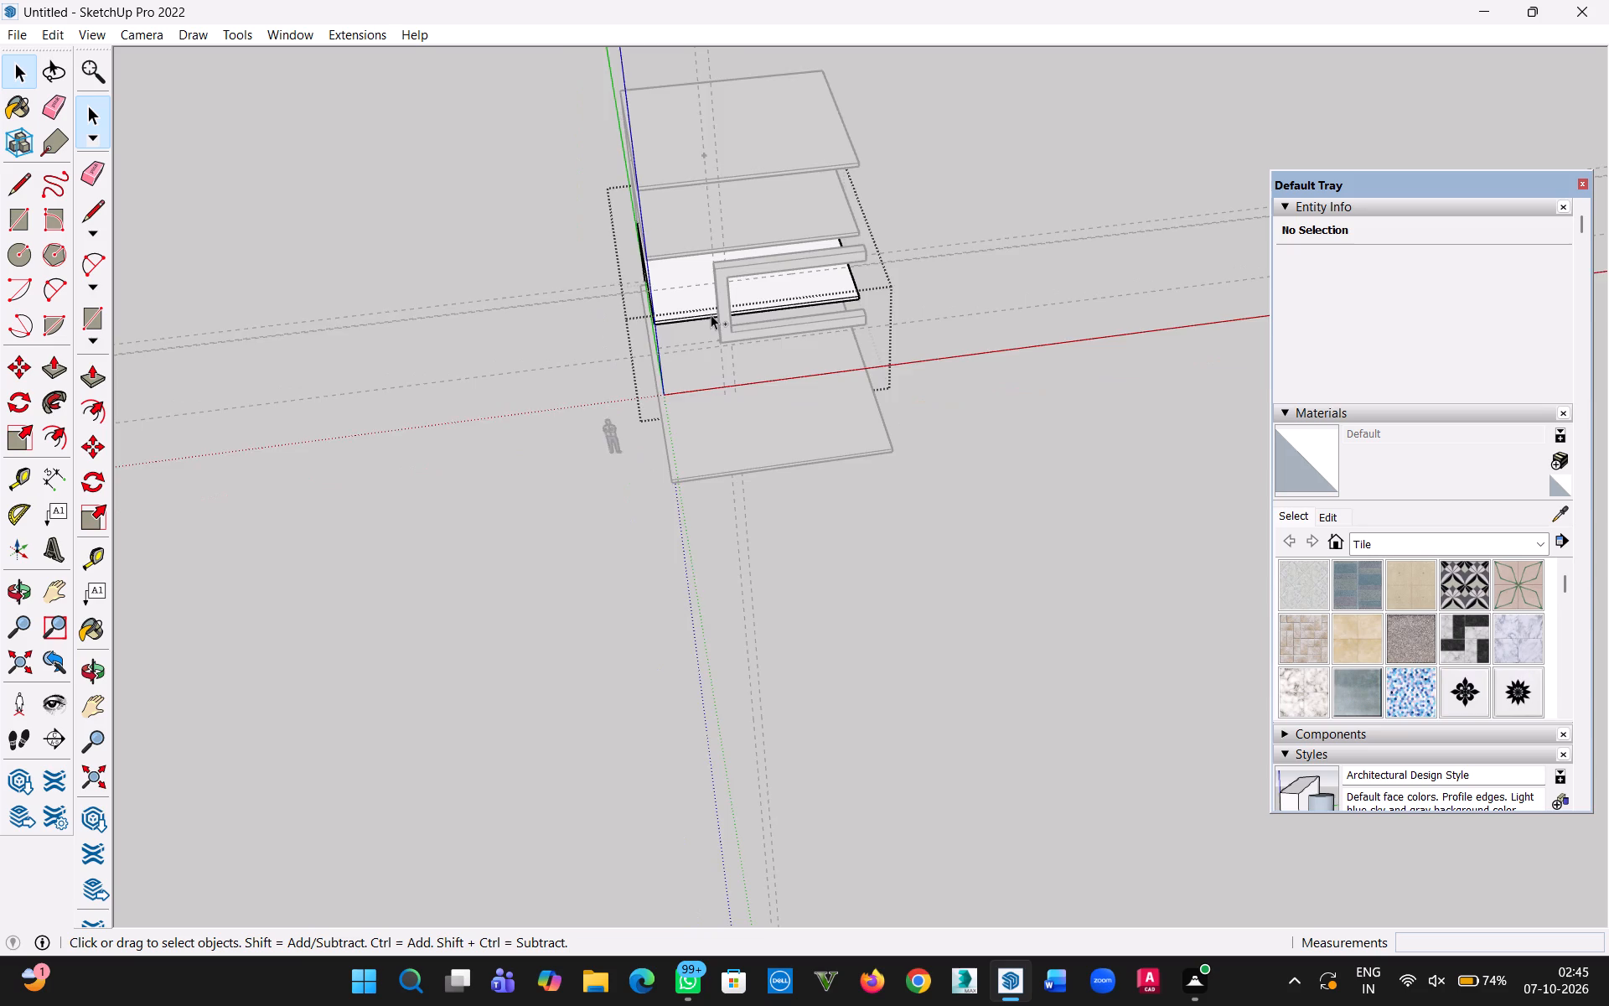
pyautogui.hotkey('ctrl', 'z')
pyautogui.hotkey('ctrl', 'z')
pyautogui.hotkey('ctrl', 'z')
pyautogui.hotkey('ctrl', 'z')
pyautogui.hotkey('ctrl', 'z')
pyautogui.hotkey('ctrl', 'z')
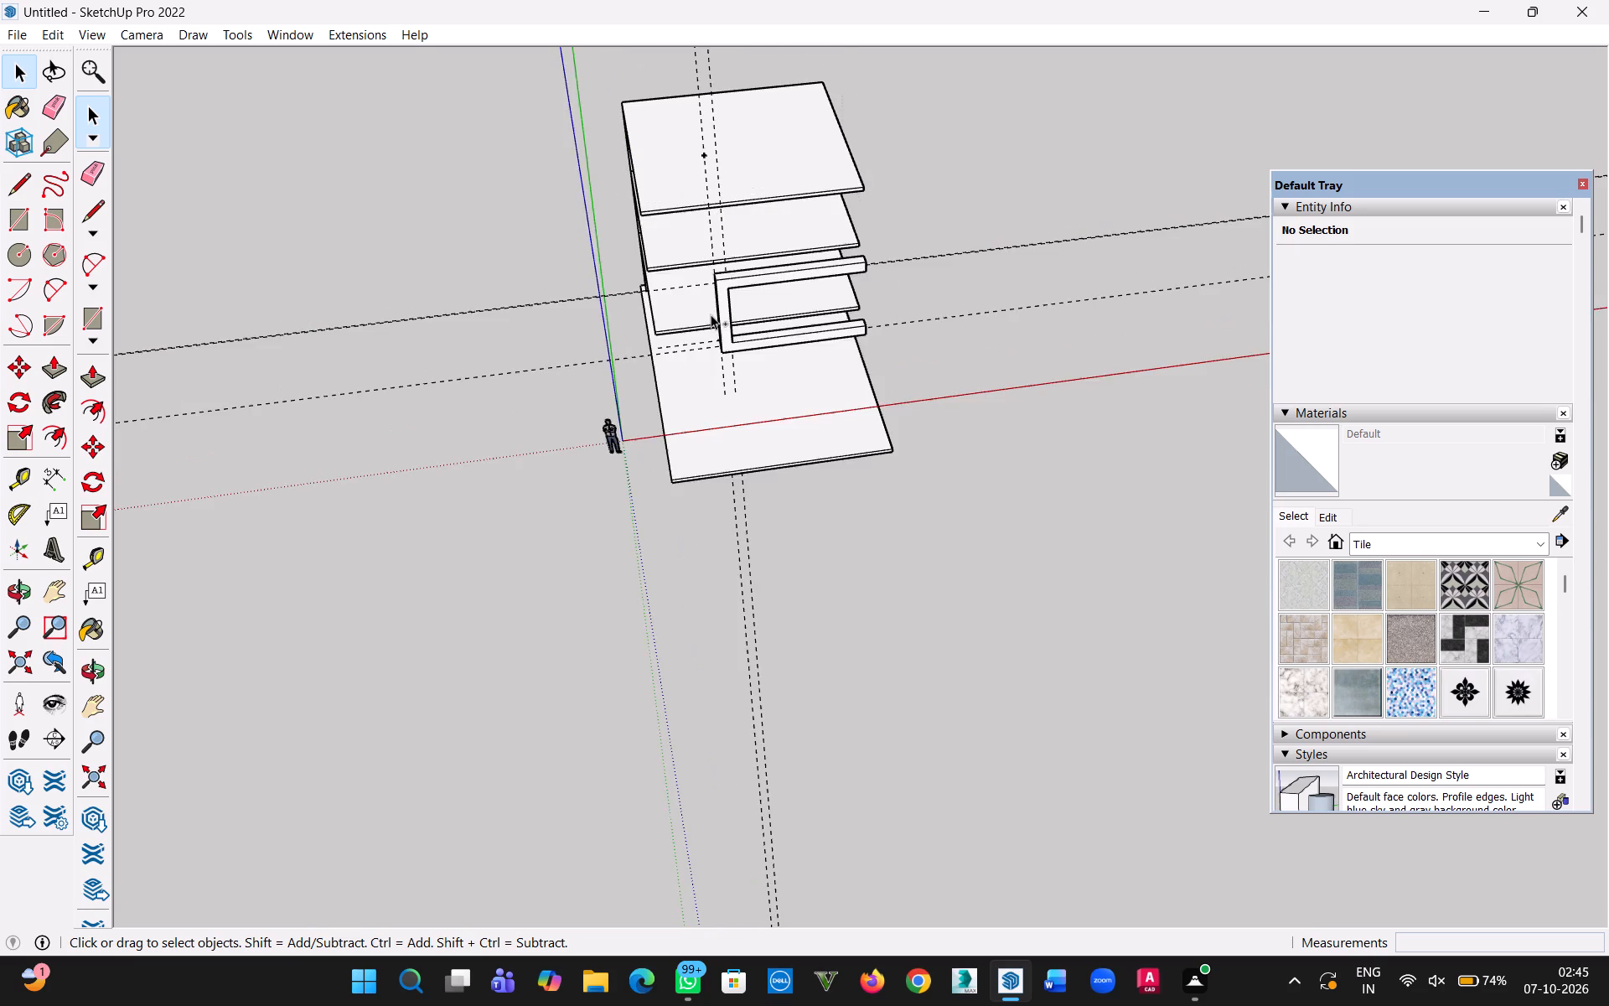
pyautogui.hotkey('ctrl', 'z')
pyautogui.hotkey('ctrl', 'z')
pyautogui.hotkey('ctrl', 'z')
pyautogui.hotkey('ctrl', 'z')
pyautogui.hotkey('ctrl', 'z')
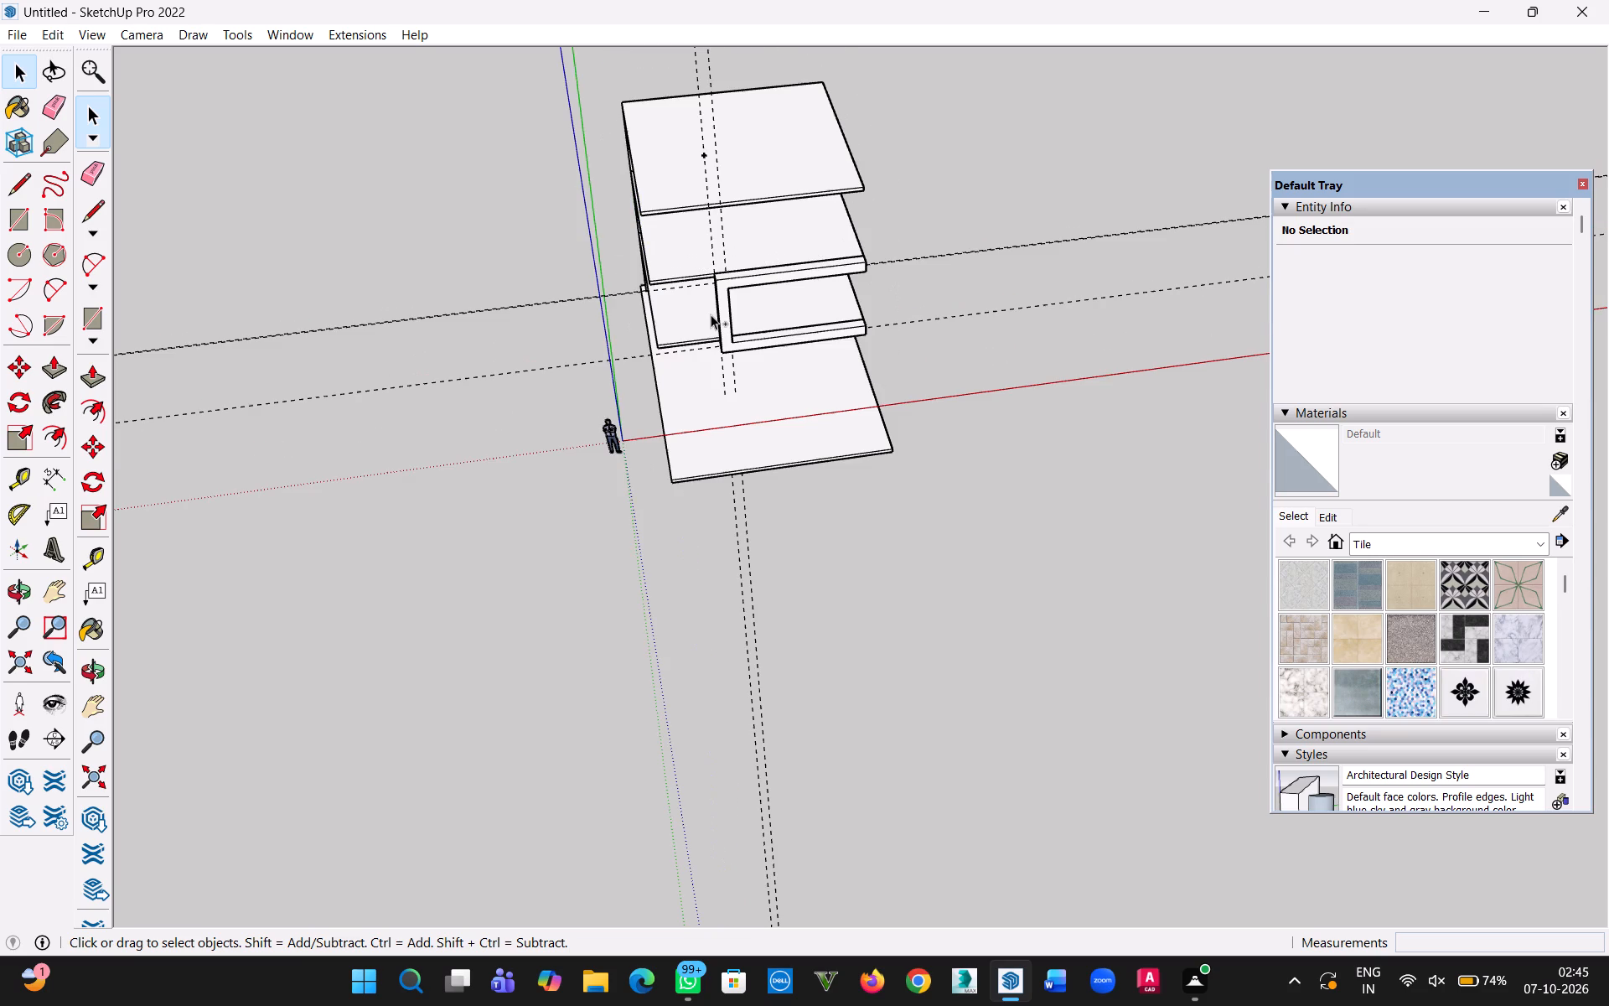
# Redo the undone edits up to the addition of the floor slab in the ground-storey group, and exit that group.
pyautogui.moveTo(773, 371); pyautogui.dragTo(969, 154, button='middle')
pyautogui.scroll(4, 746, 423)
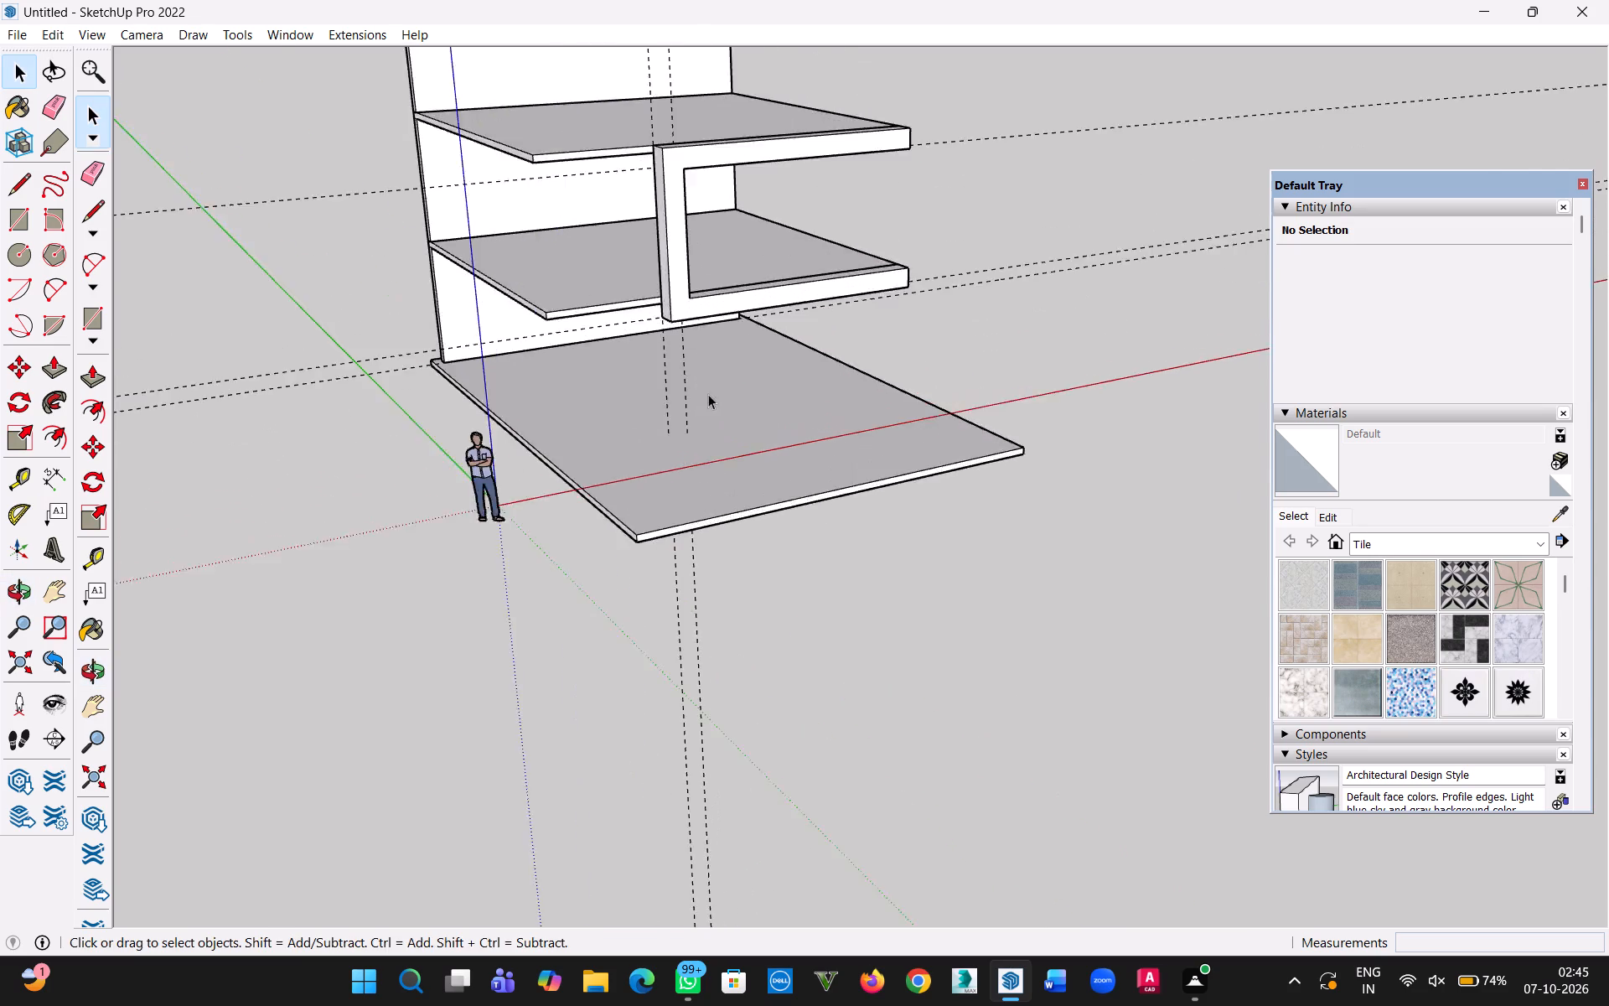
pyautogui.scroll(8, 708, 394)
pyautogui.moveTo(675, 400); pyautogui.dragTo(722, 346, button='middle')
pyautogui.hotkey('ctrl', 'y')
pyautogui.hotkey('ctrl', 'y')
pyautogui.hotkey('ctrl', 'y')
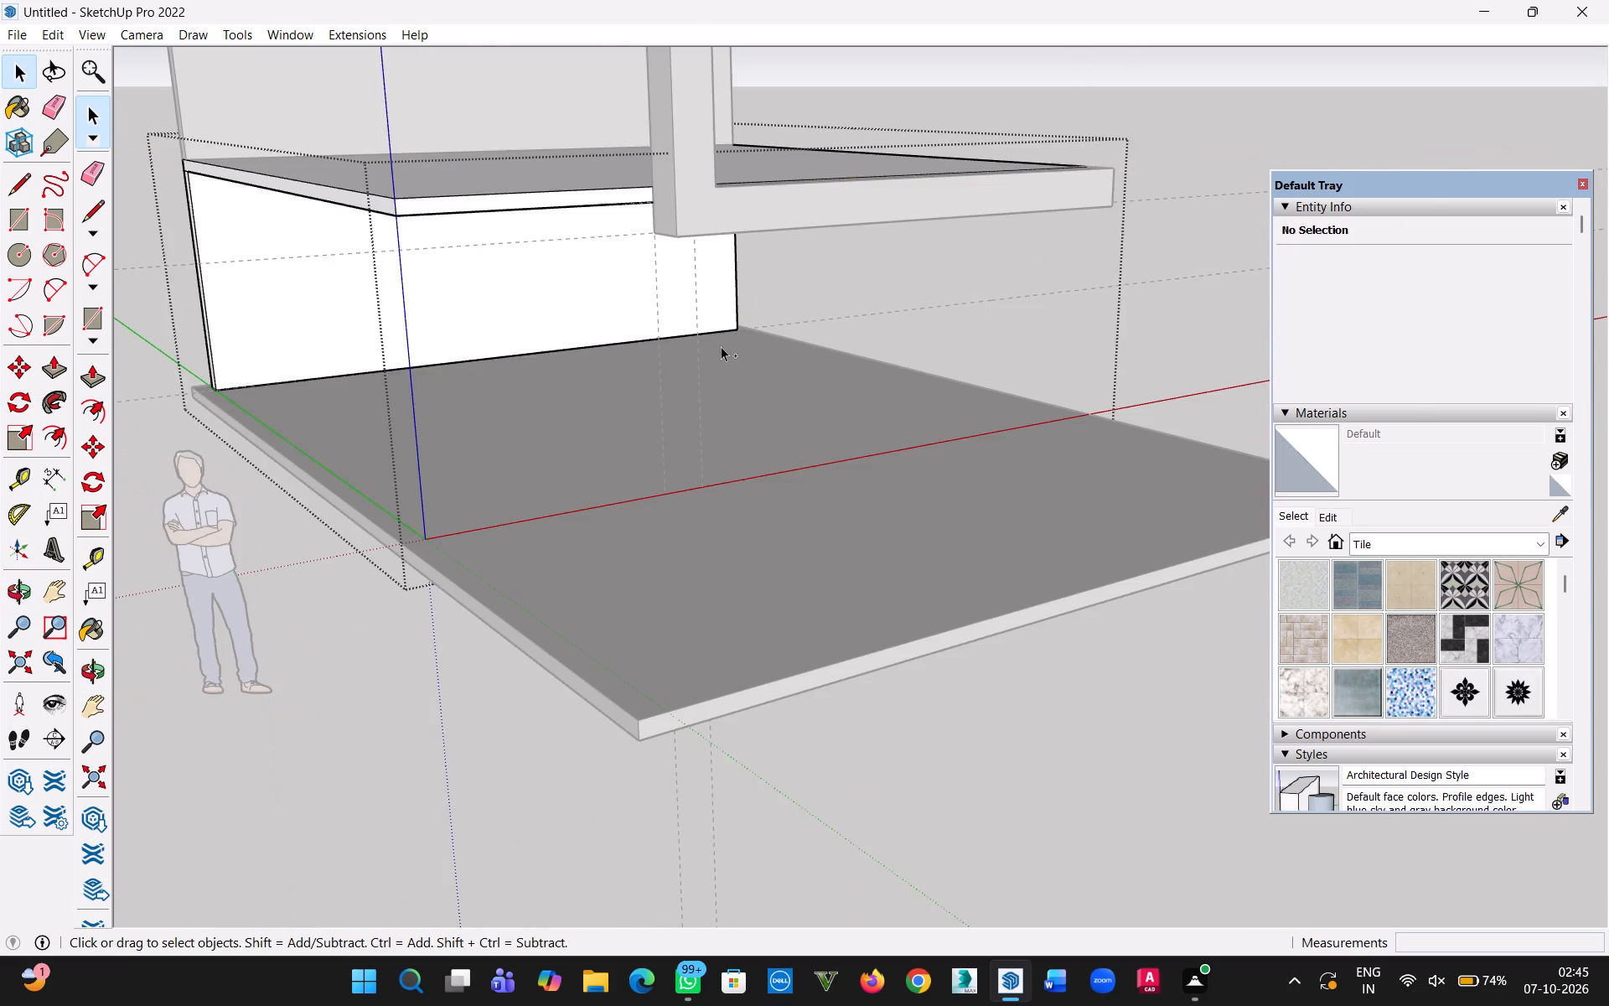
pyautogui.hotkey('ctrl', 'y')
pyautogui.hotkey('ctrl', 'y')
pyautogui.hotkey('ctrl', 'y')
pyautogui.hotkey('ctrl', 'y')
pyautogui.hotkey('ctrl', 'y')
pyautogui.hotkey('ctrl', 'y')
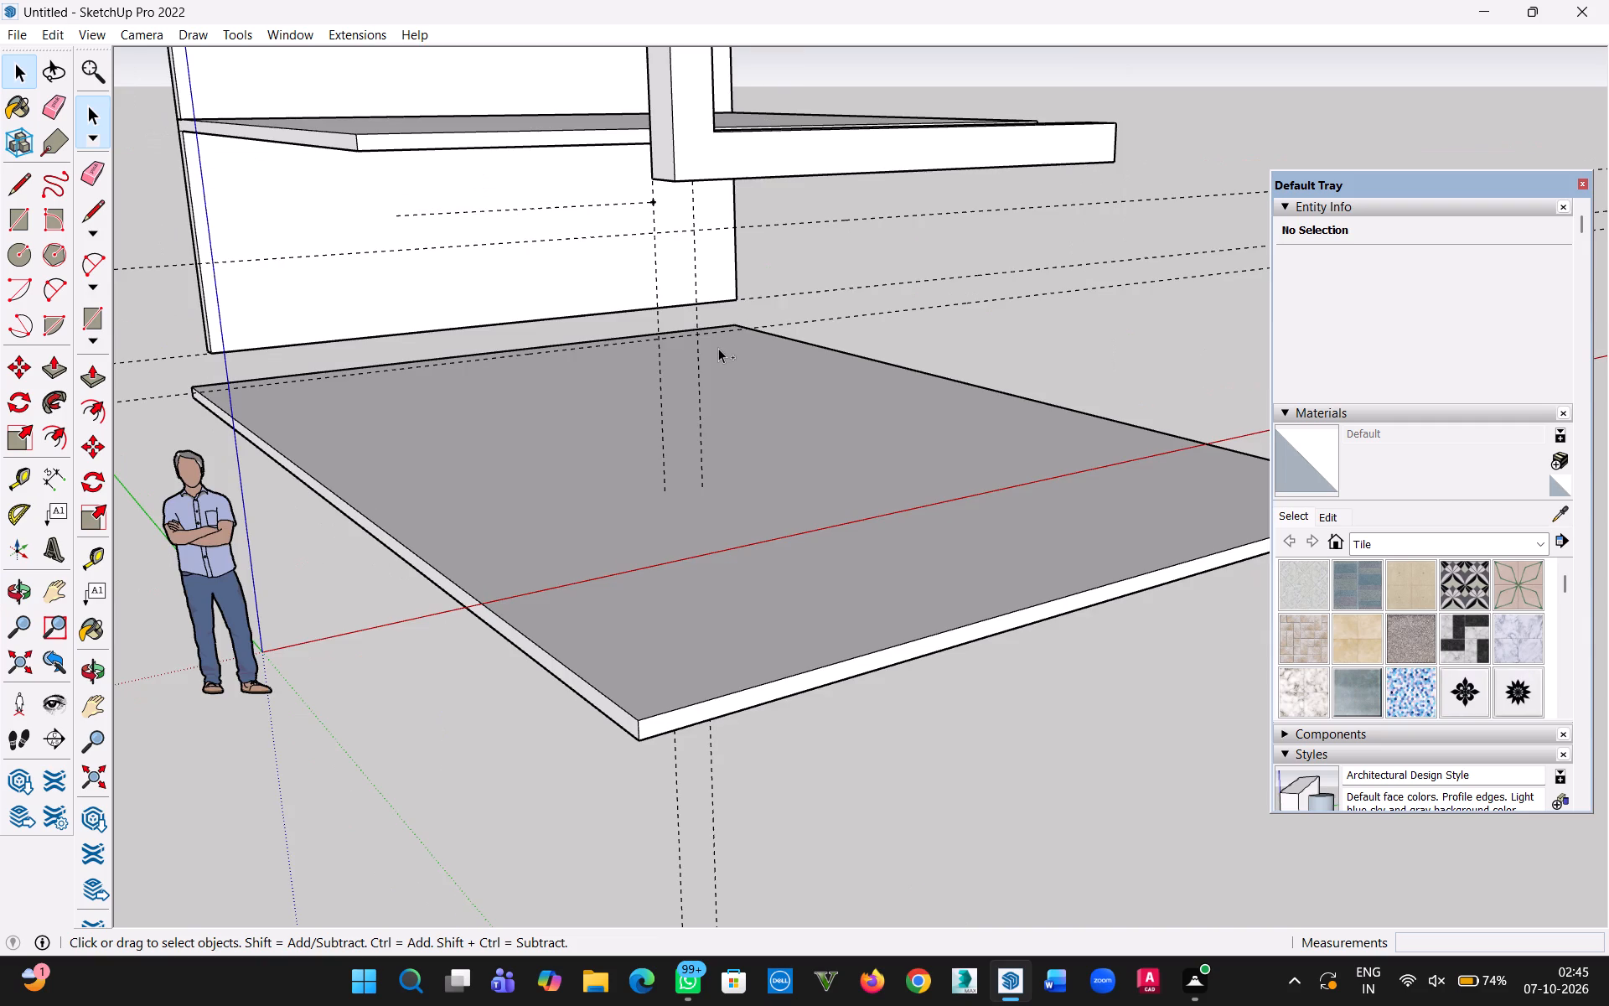
pyautogui.hotkey('ctrl', 'y')
pyautogui.hotkey('ctrl', 'y')
pyautogui.hotkey('ctrl', 'y')
pyautogui.hotkey('ctrl', 'y')
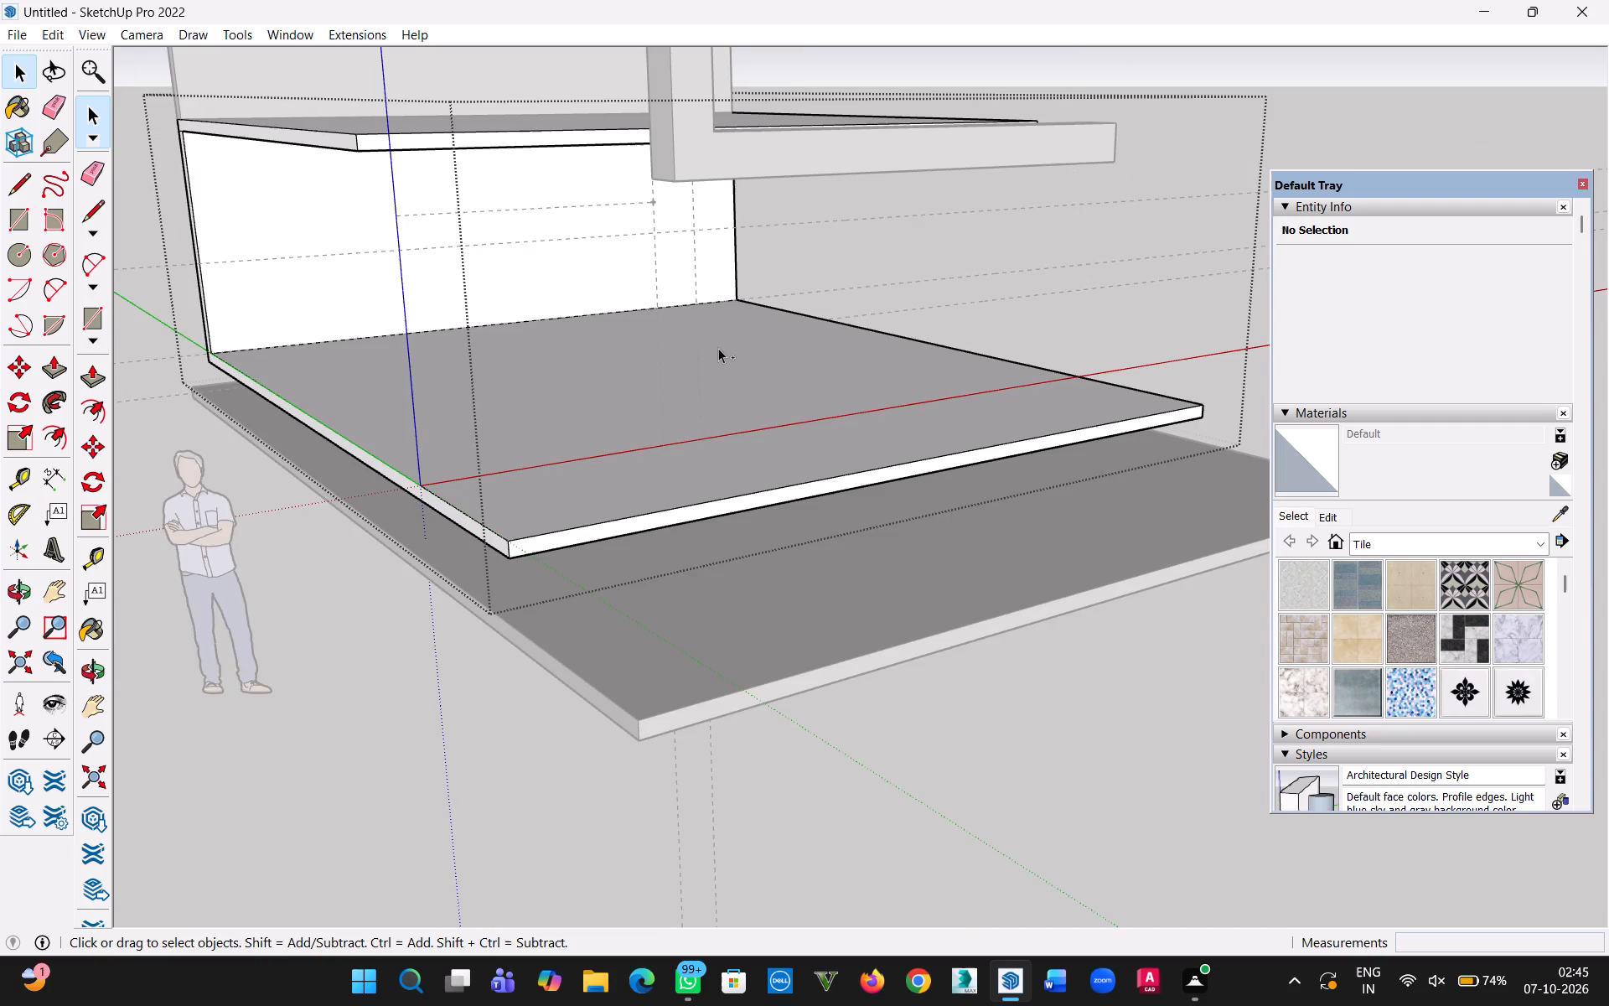
pyautogui.hotkey('ctrl', 'y')
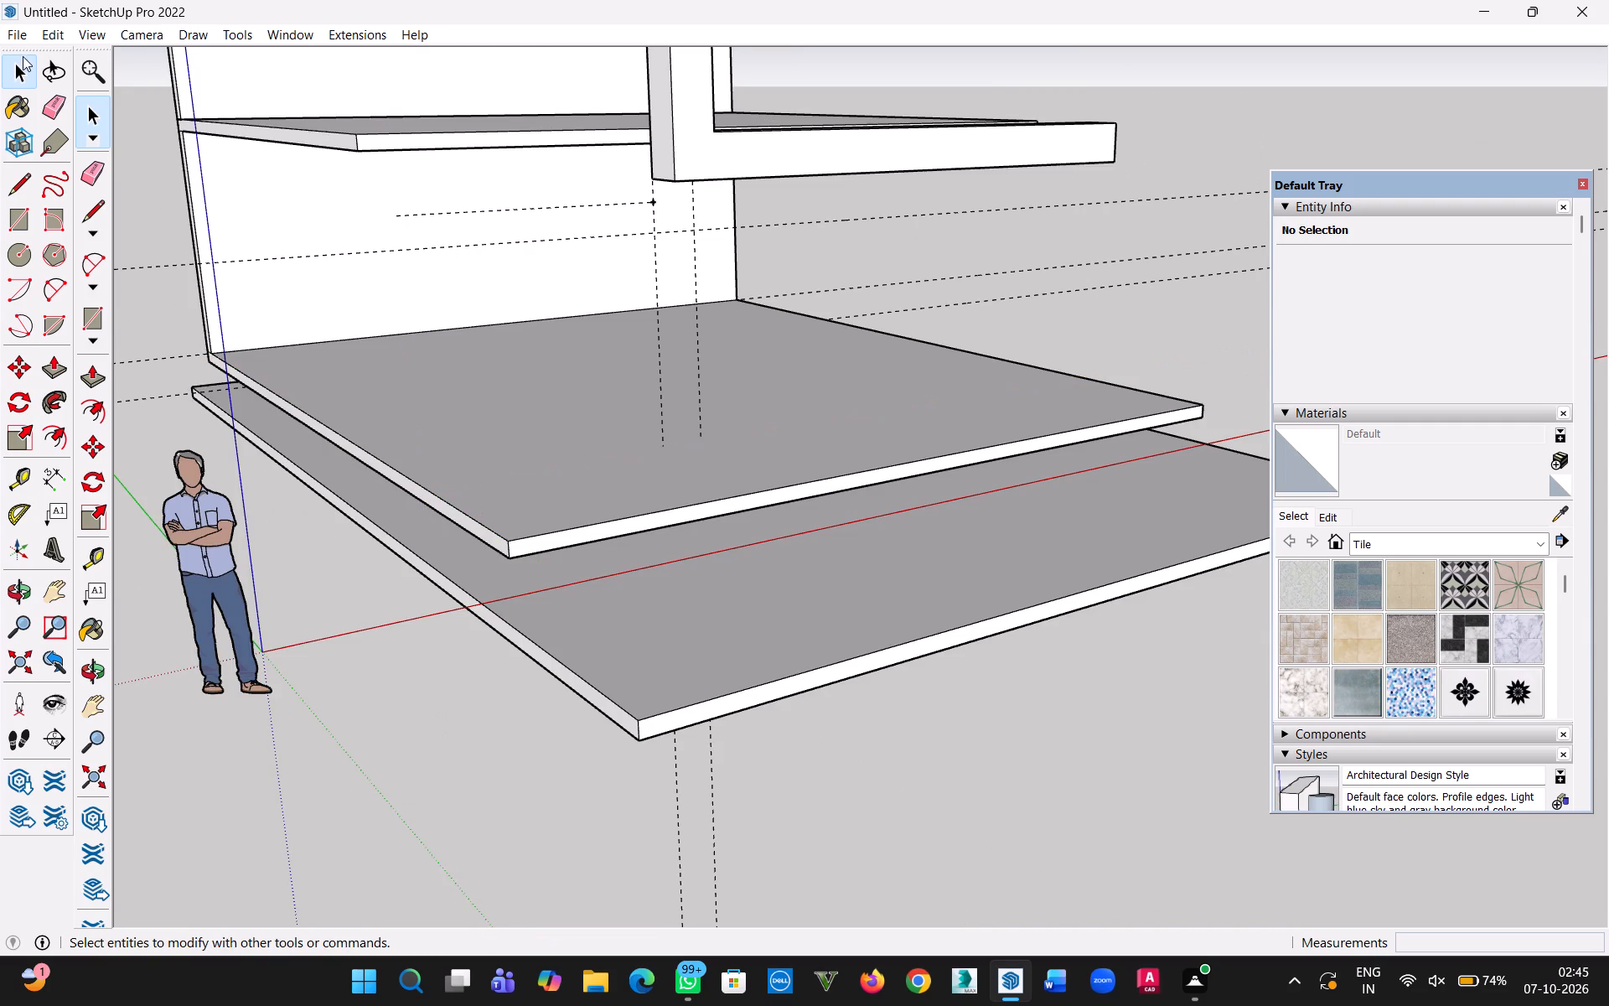
# Hide the C-shaped frame group.
pyautogui.click(24, 62)
pyautogui.scroll(-12, 529, 398)
pyautogui.click(847, 280)
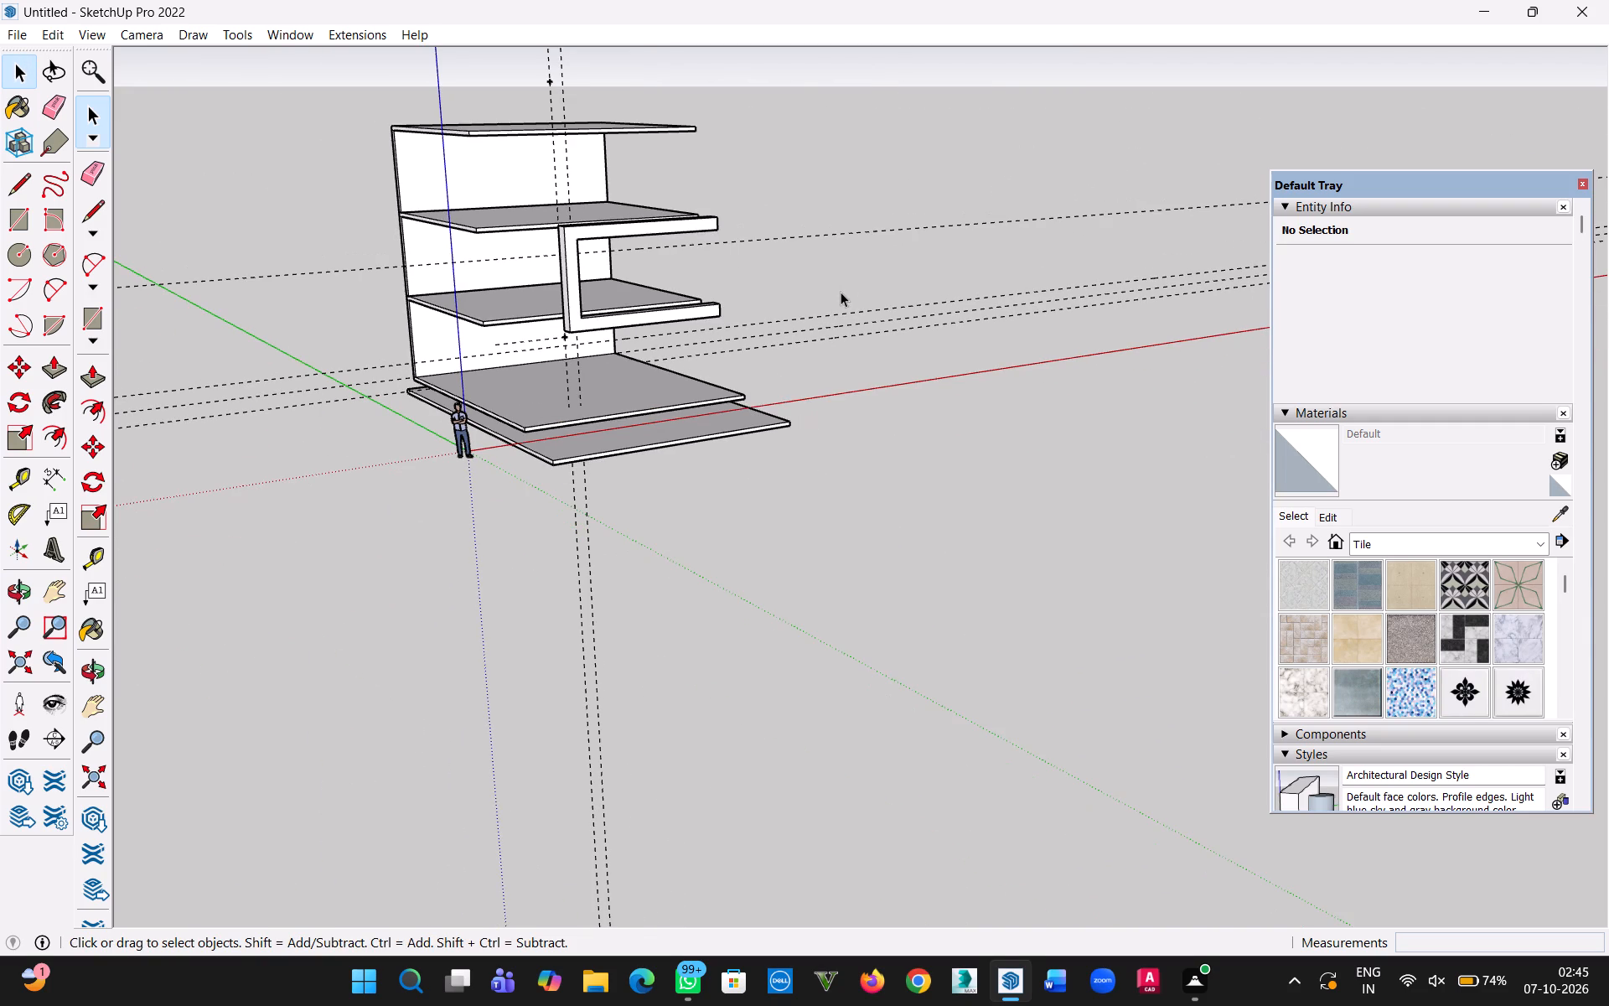
pyautogui.moveTo(839, 291); pyautogui.dragTo(548, 379, button='middle')
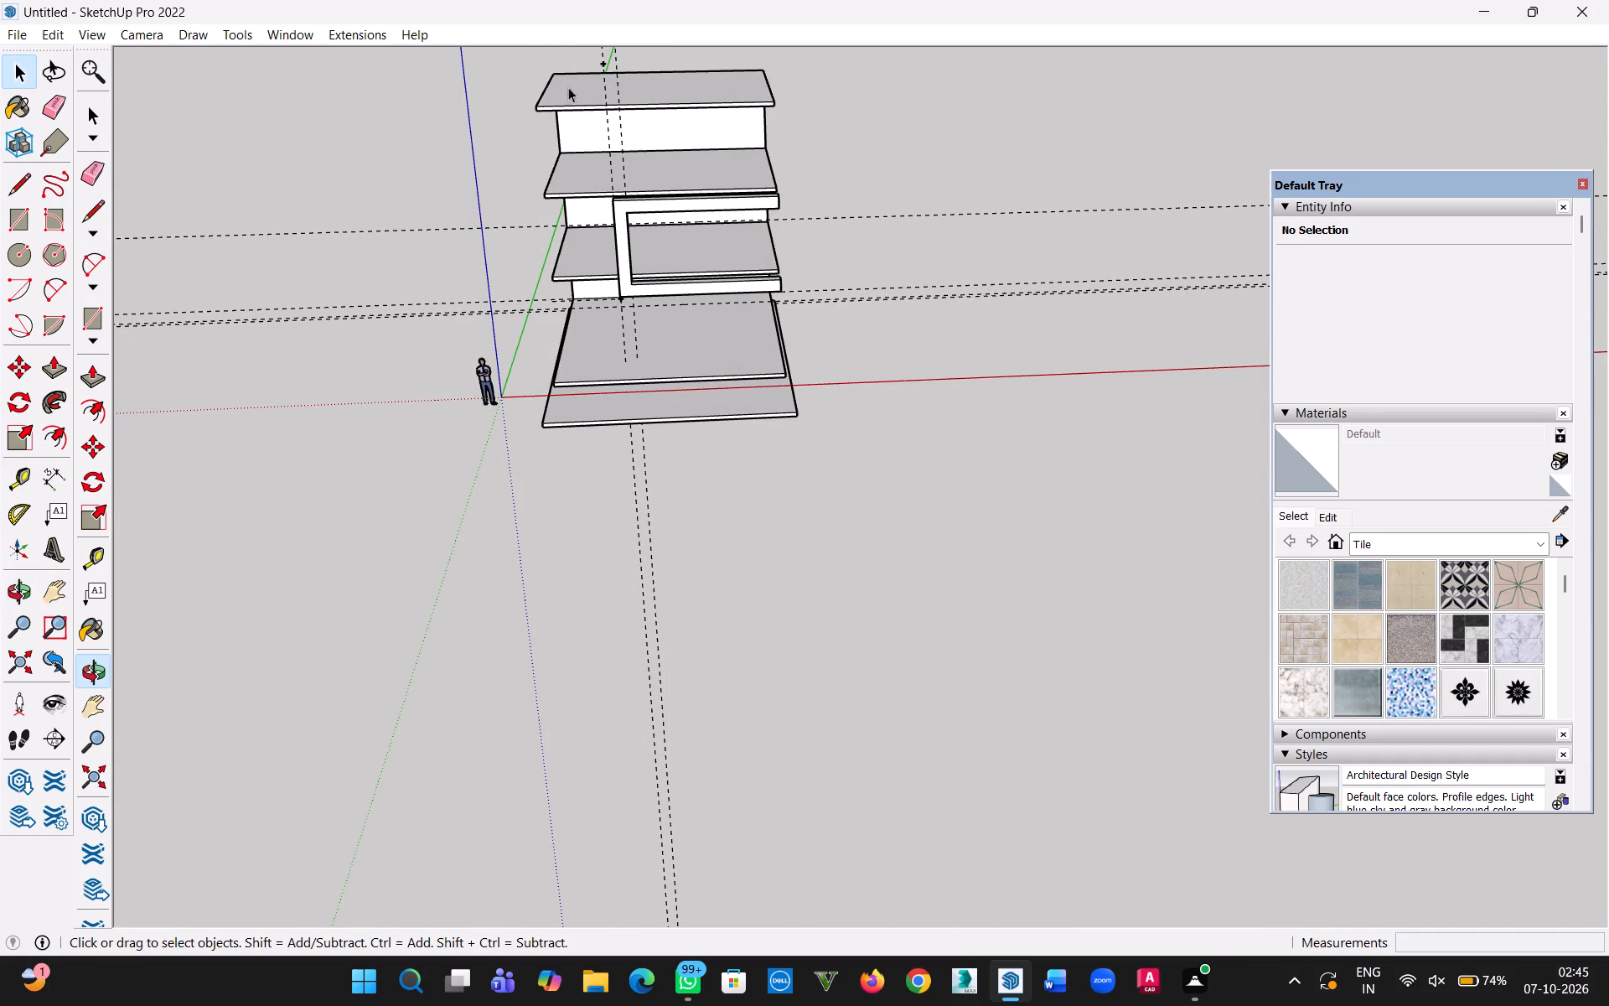
pyautogui.click(12, 64)
pyautogui.doubleClick(389, 169)
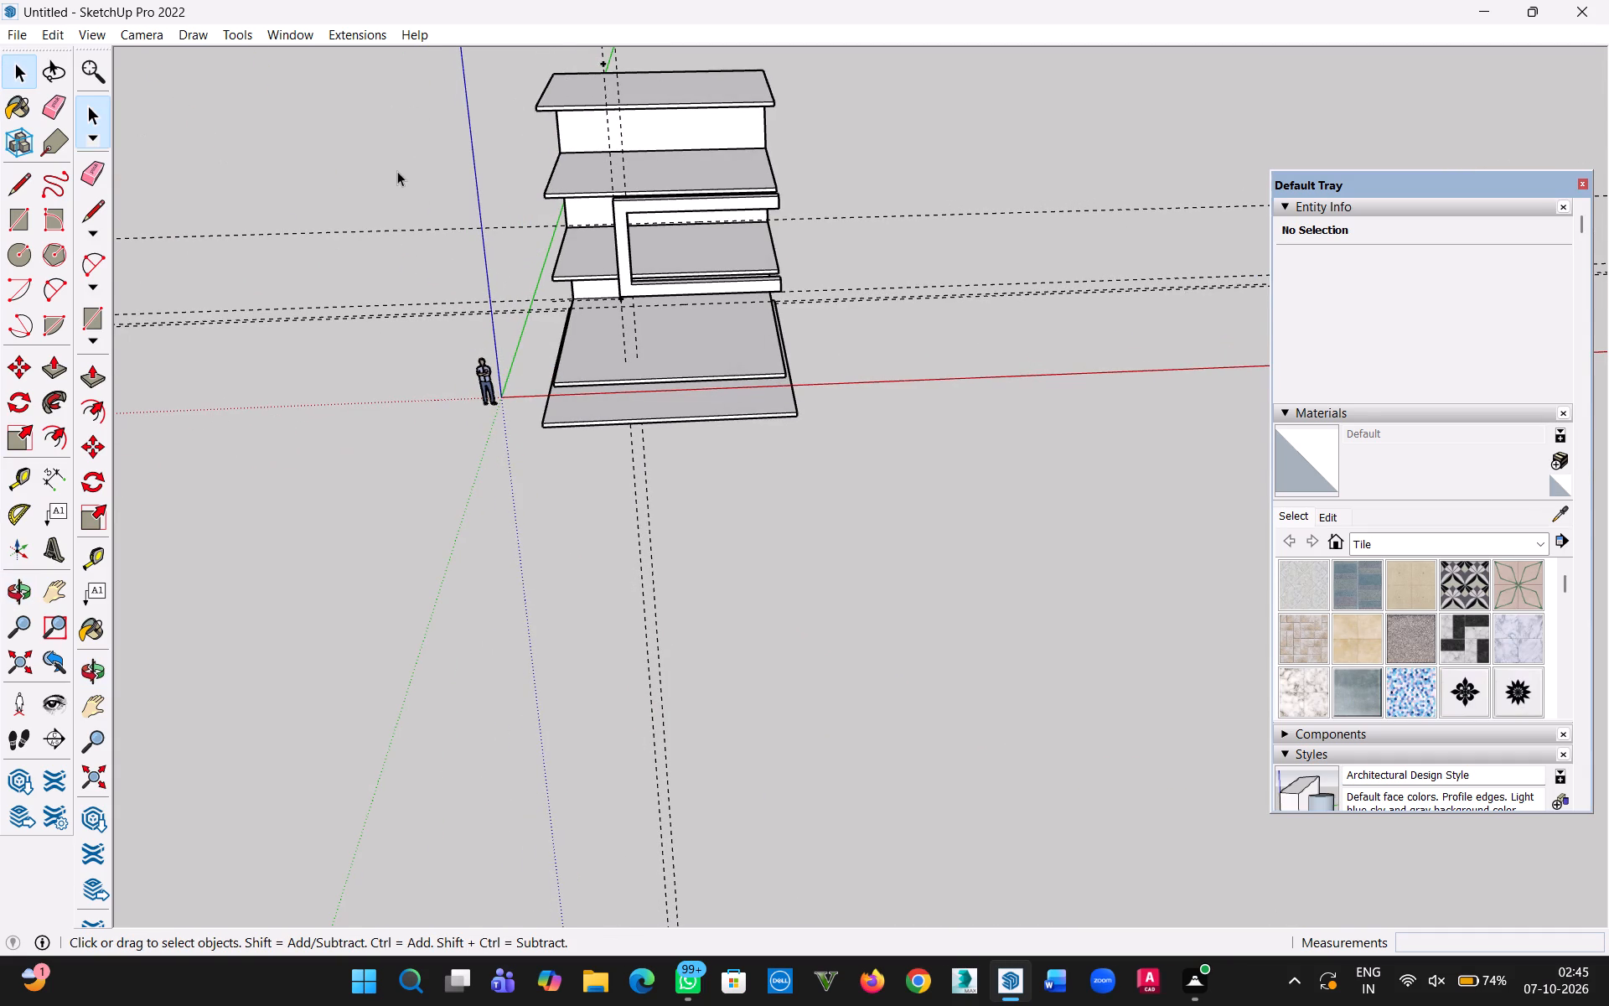
pyautogui.scroll(9, 746, 236)
pyautogui.click(468, 259)
pyautogui.rightClick(458, 259)
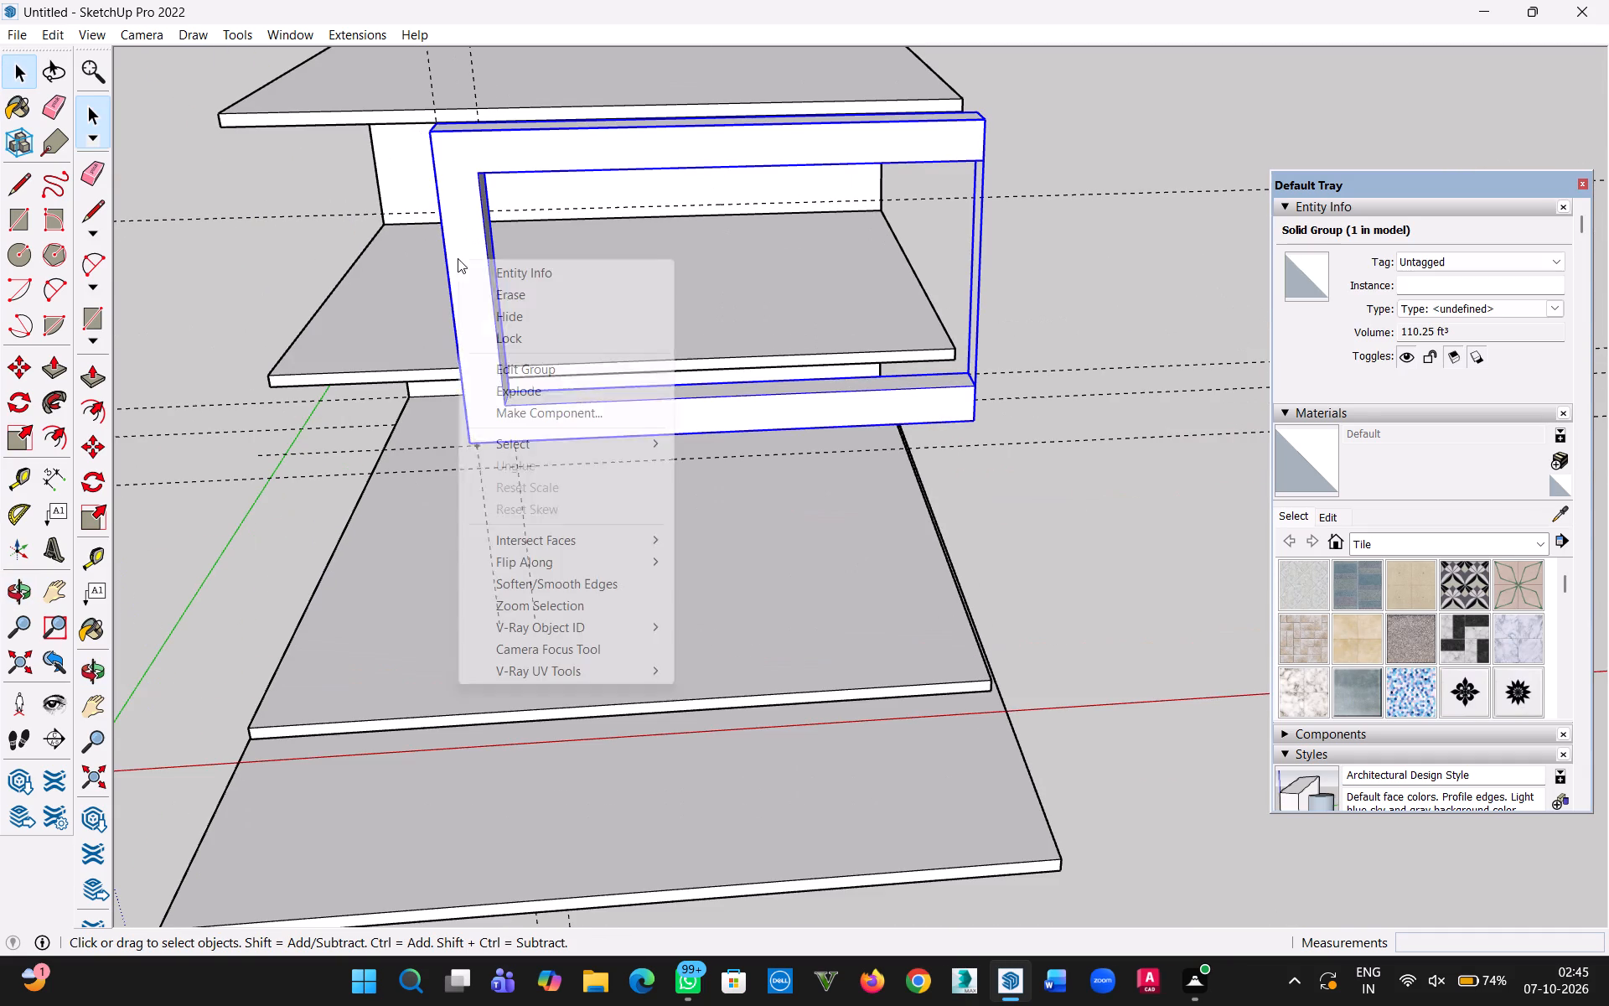
pyautogui.click(535, 314)
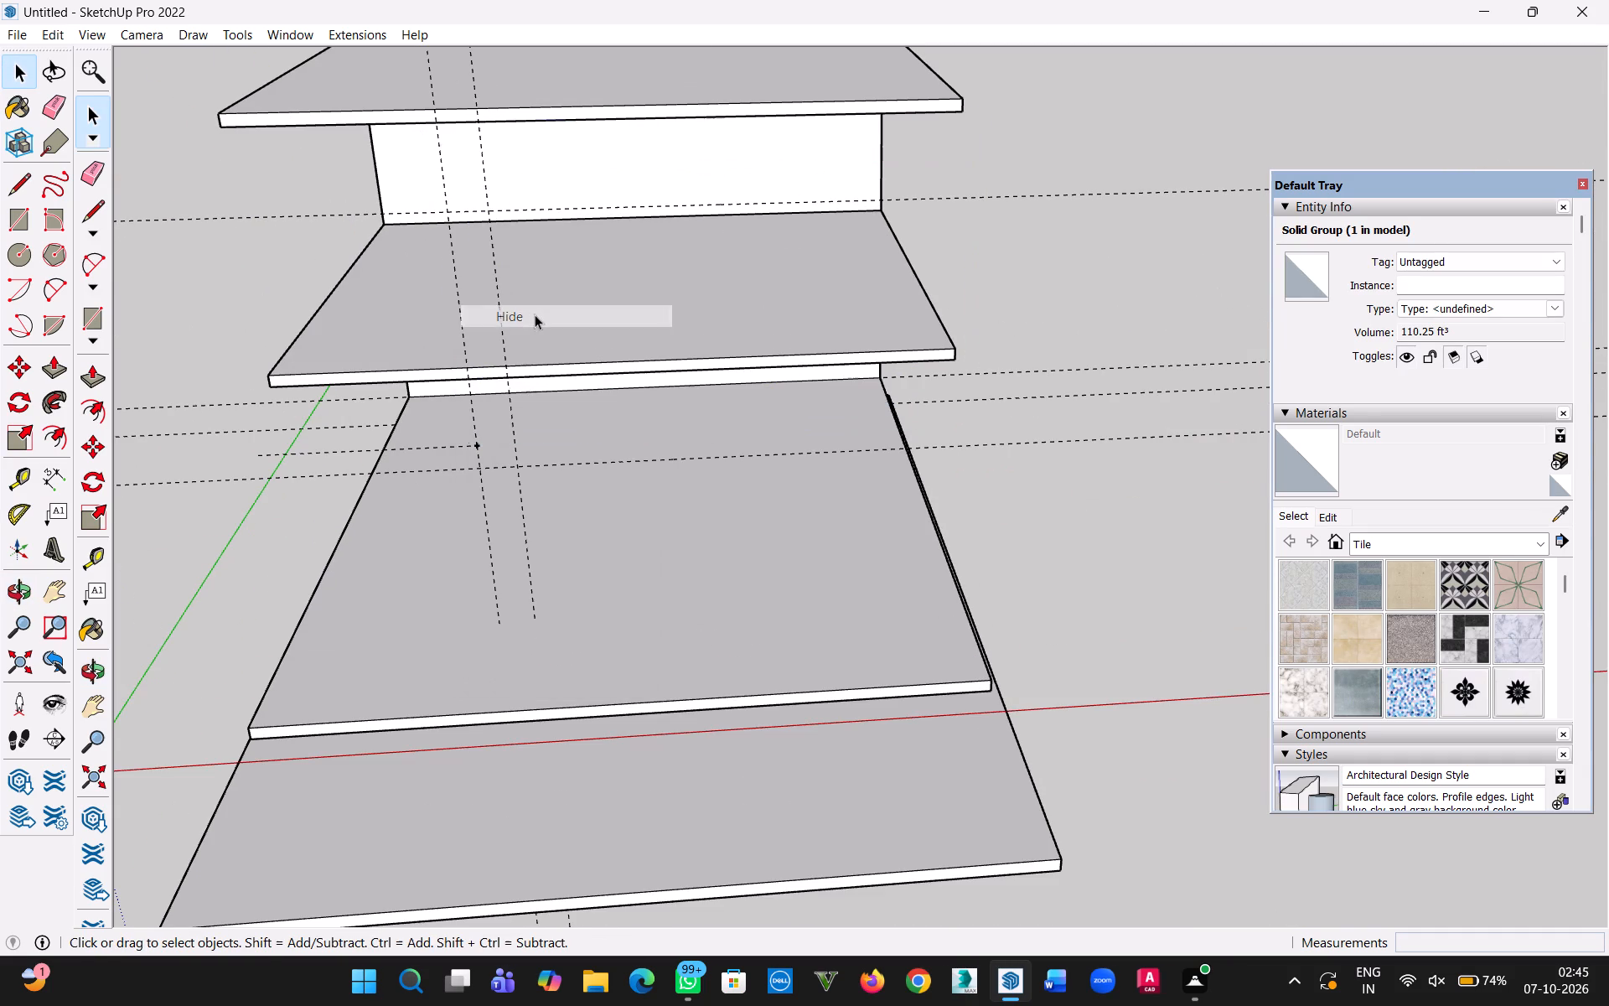
# Examine the storey slabs and the remaining guides from several angles.
pyautogui.scroll(-4, 455, 316)
pyautogui.moveTo(453, 363); pyautogui.dragTo(784, 383, button='middle')
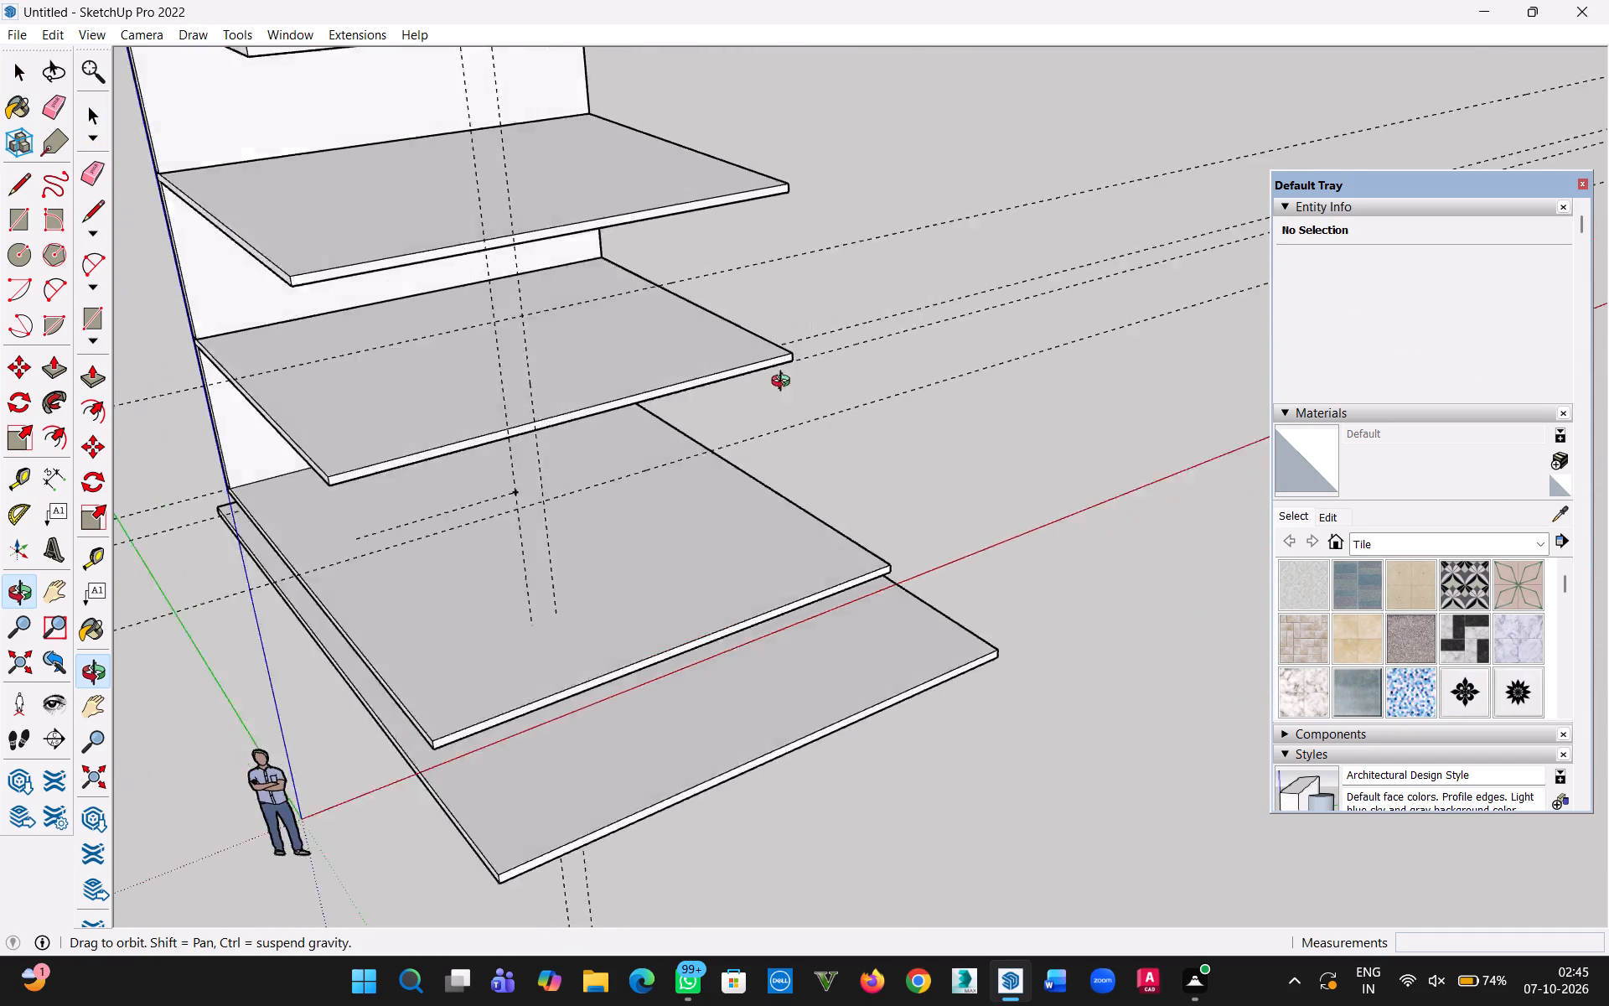
pyautogui.moveTo(784, 383); pyautogui.dragTo(836, 423, button='middle')
pyautogui.scroll(-6, 620, 458)
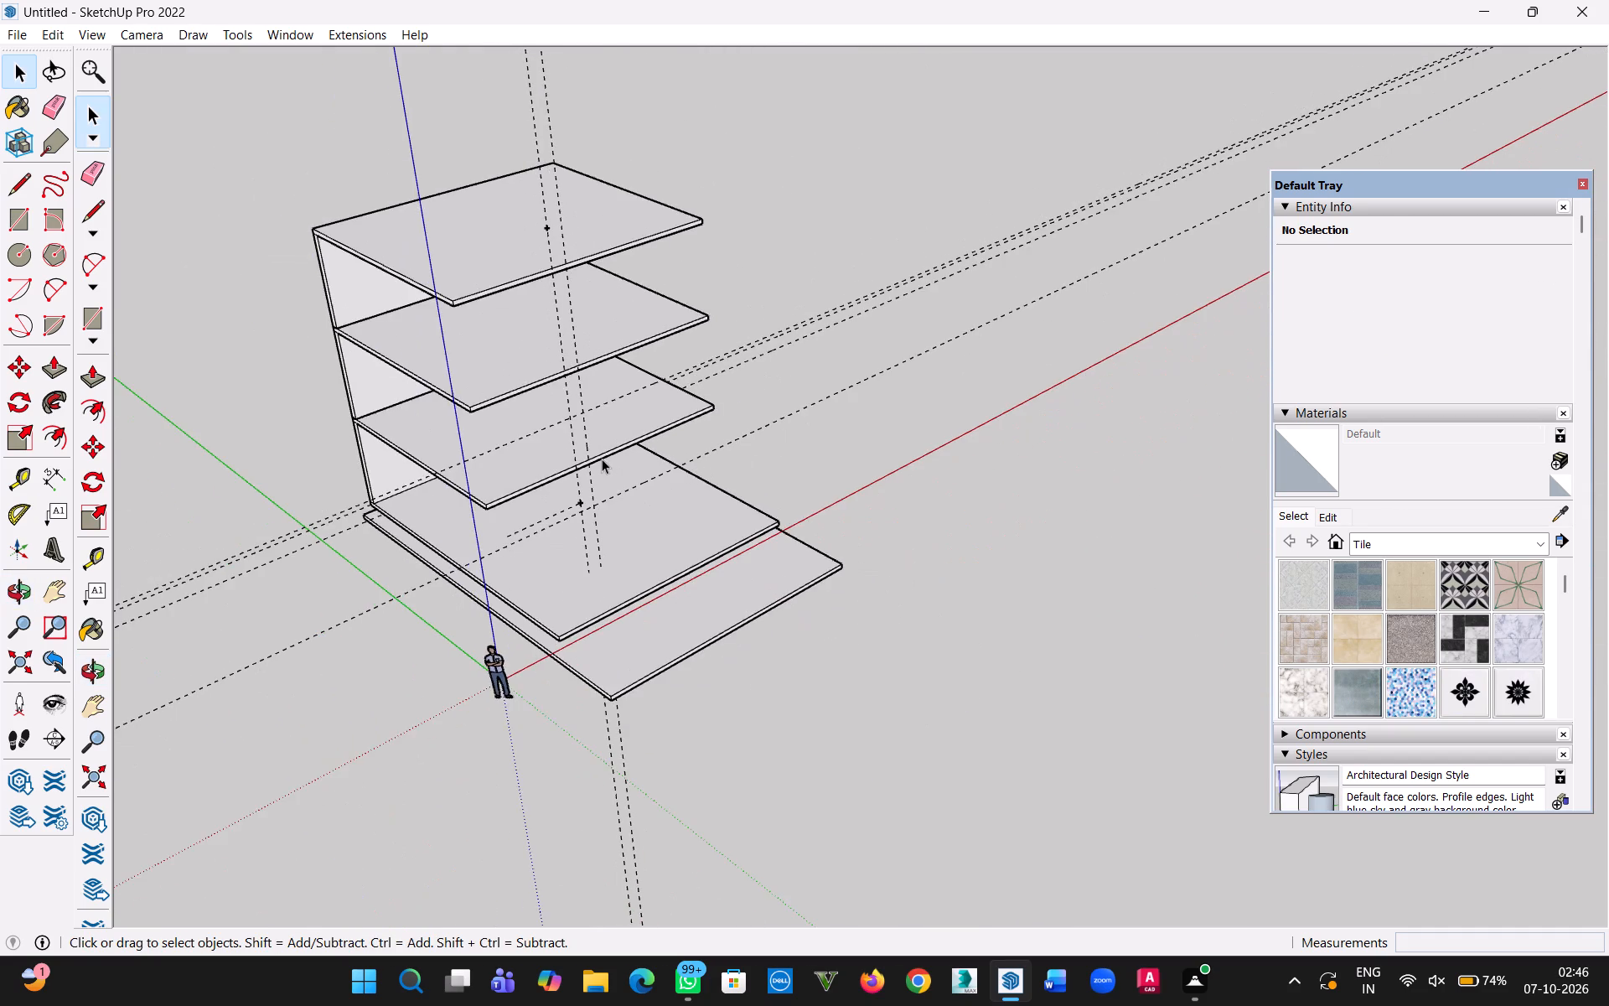
pyautogui.scroll(-2, 602, 459)
pyautogui.moveTo(597, 459); pyautogui.dragTo(260, 395, button='middle')
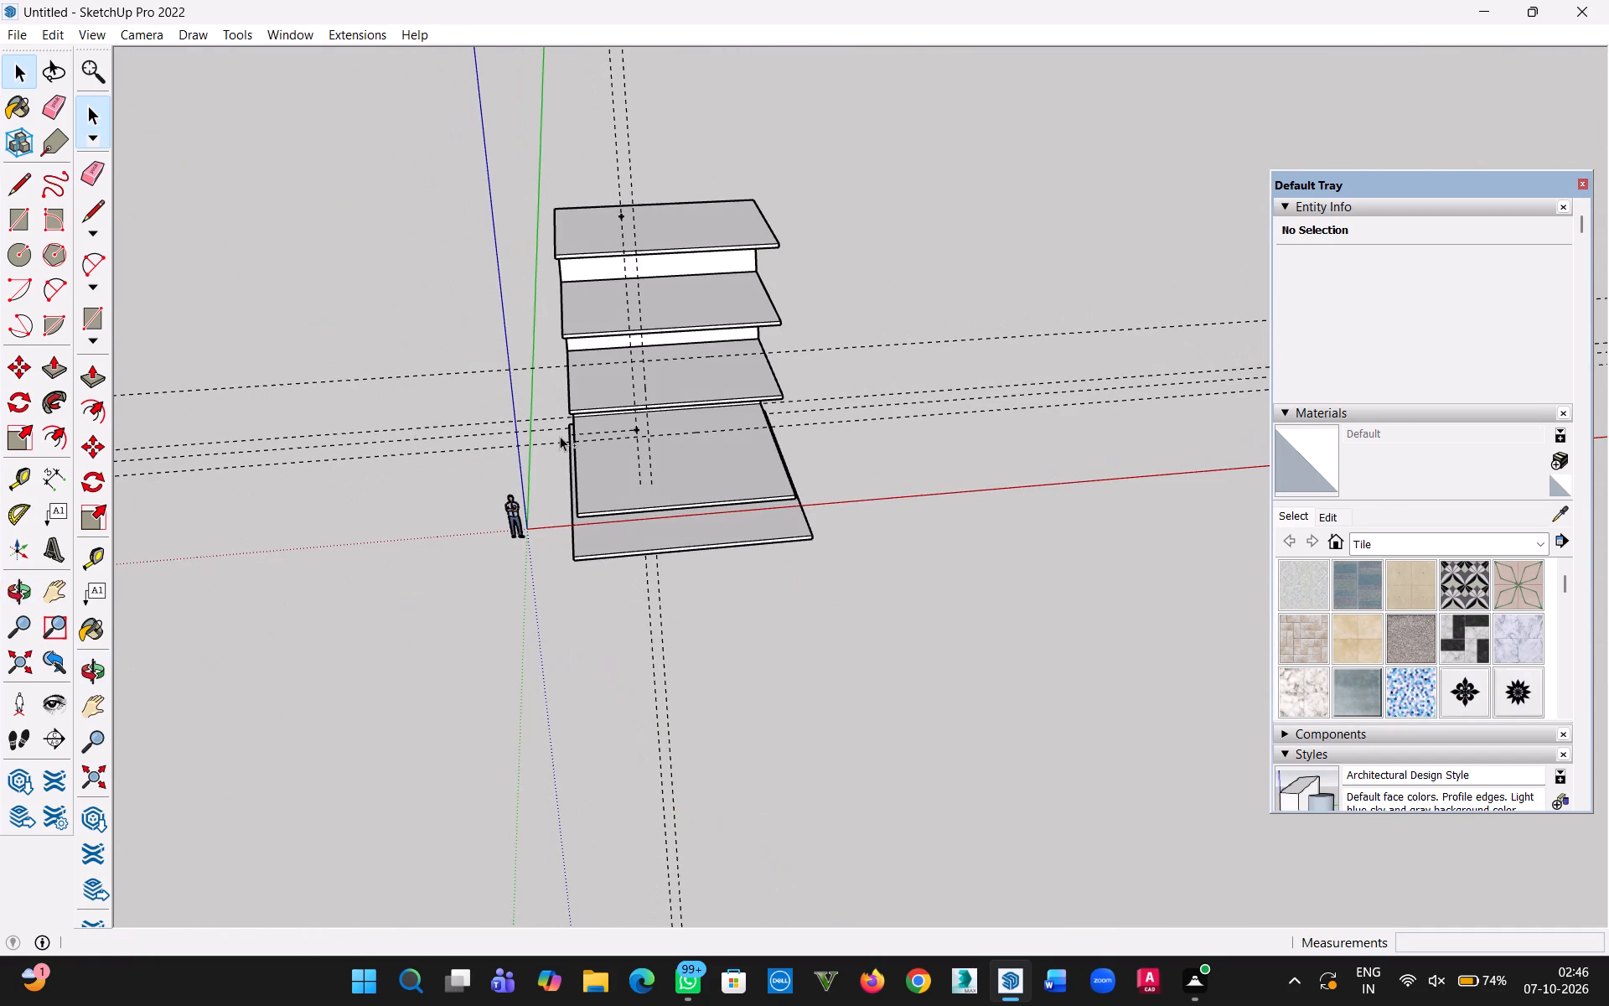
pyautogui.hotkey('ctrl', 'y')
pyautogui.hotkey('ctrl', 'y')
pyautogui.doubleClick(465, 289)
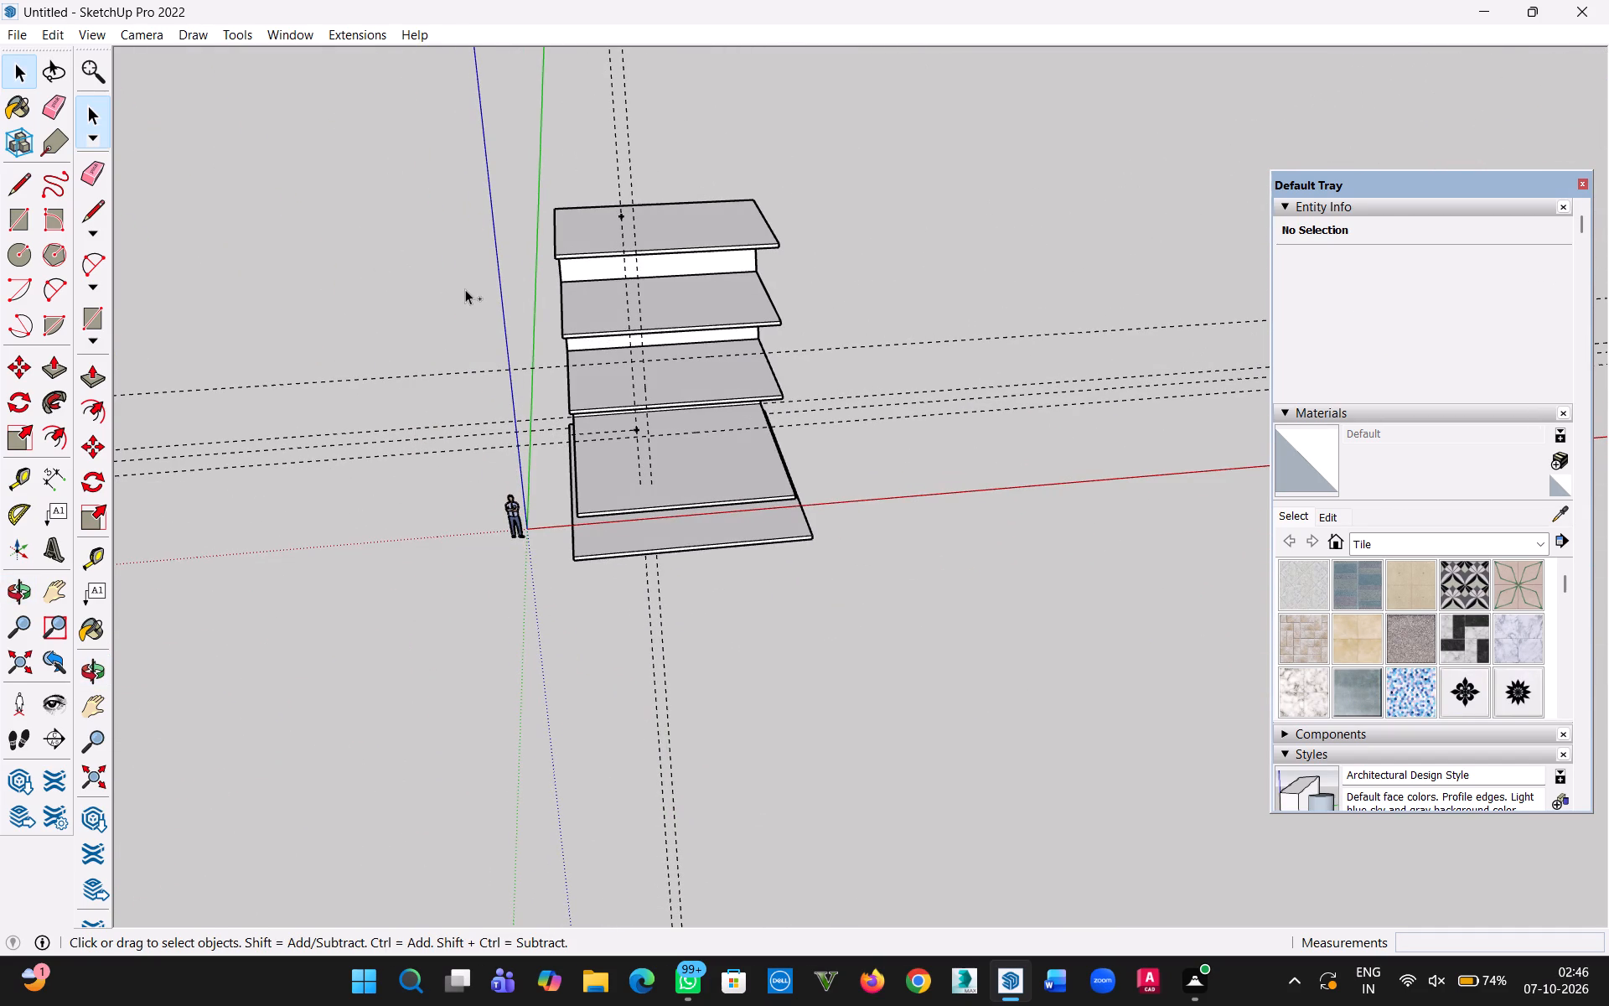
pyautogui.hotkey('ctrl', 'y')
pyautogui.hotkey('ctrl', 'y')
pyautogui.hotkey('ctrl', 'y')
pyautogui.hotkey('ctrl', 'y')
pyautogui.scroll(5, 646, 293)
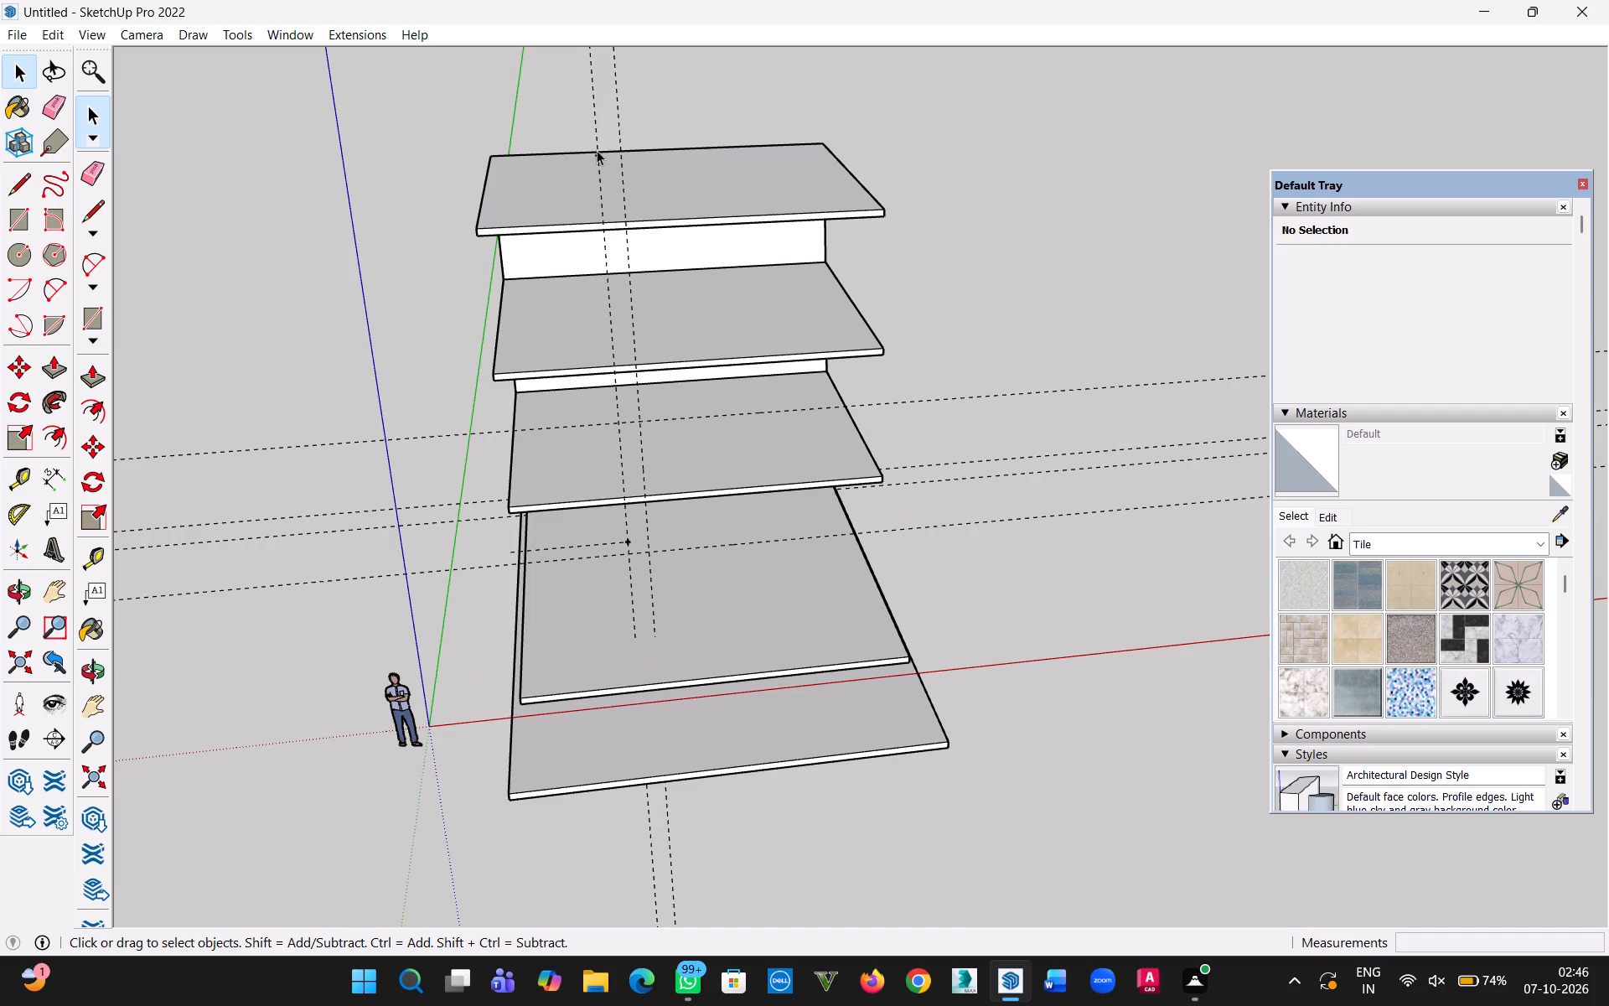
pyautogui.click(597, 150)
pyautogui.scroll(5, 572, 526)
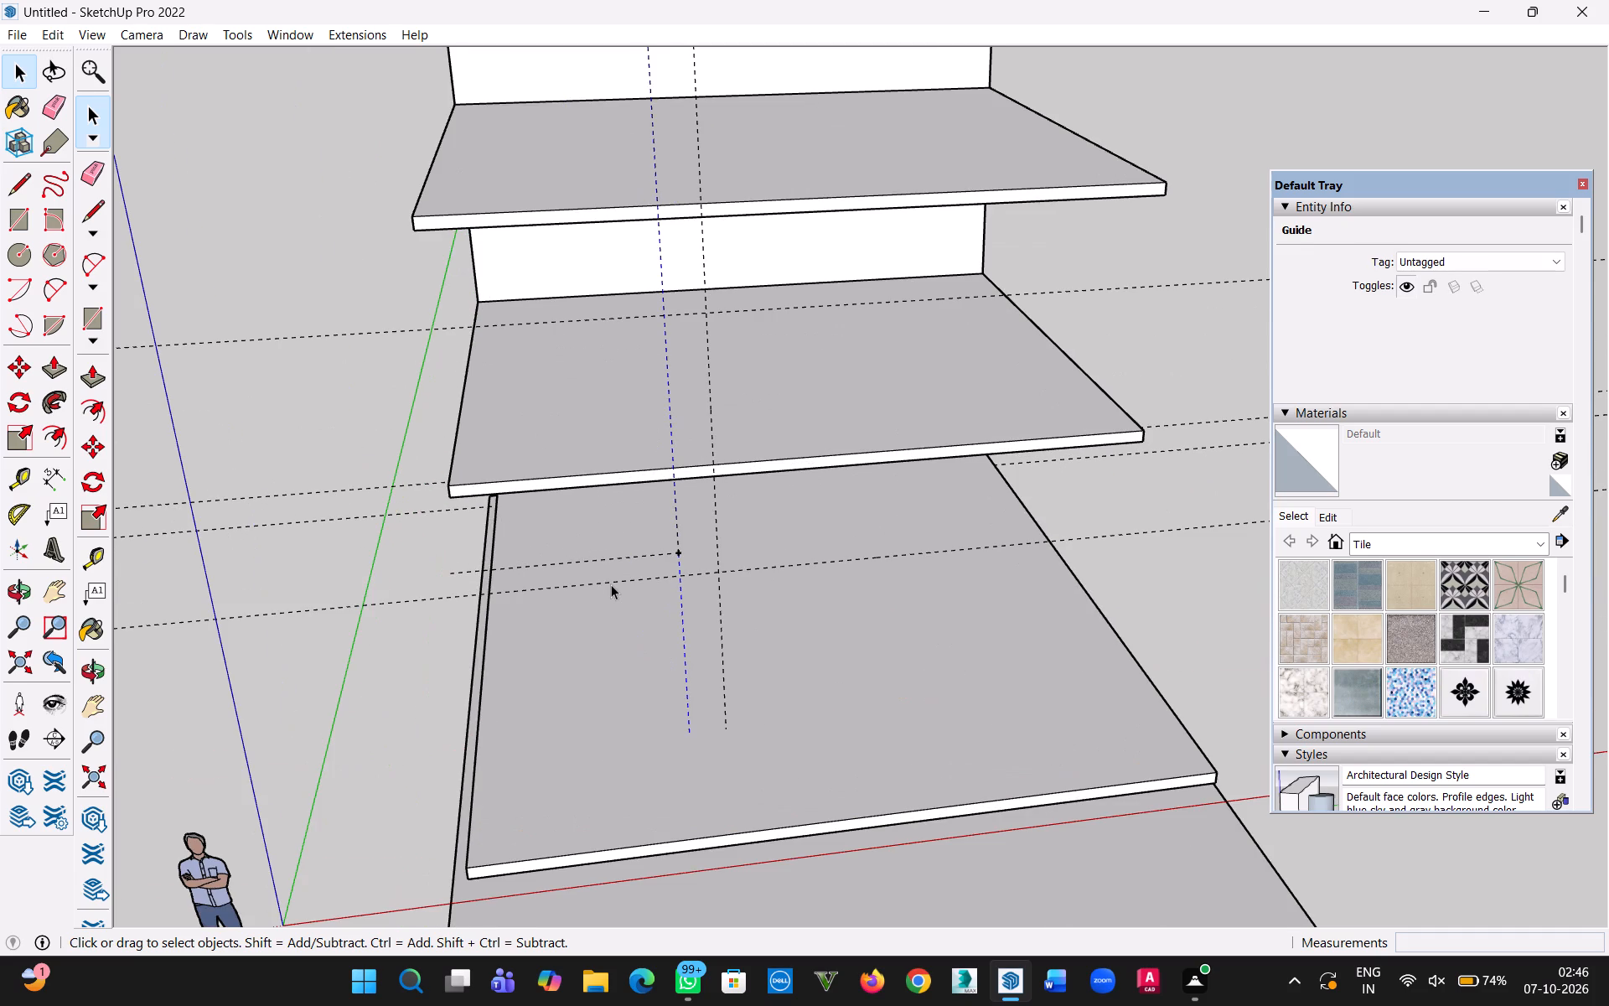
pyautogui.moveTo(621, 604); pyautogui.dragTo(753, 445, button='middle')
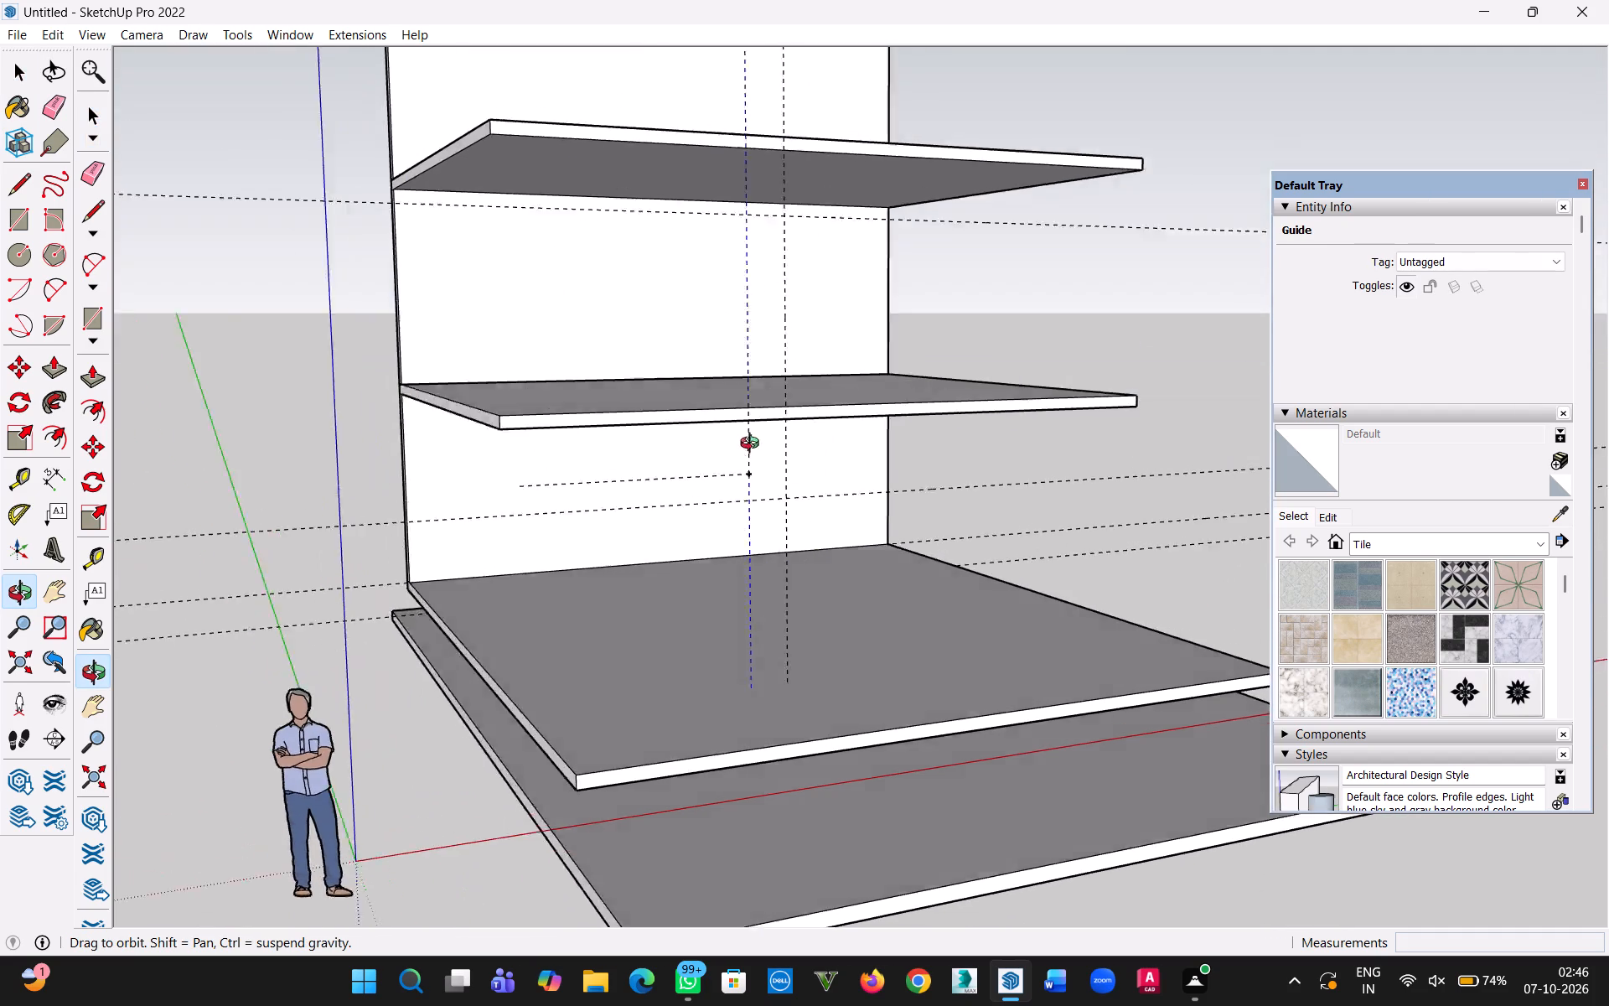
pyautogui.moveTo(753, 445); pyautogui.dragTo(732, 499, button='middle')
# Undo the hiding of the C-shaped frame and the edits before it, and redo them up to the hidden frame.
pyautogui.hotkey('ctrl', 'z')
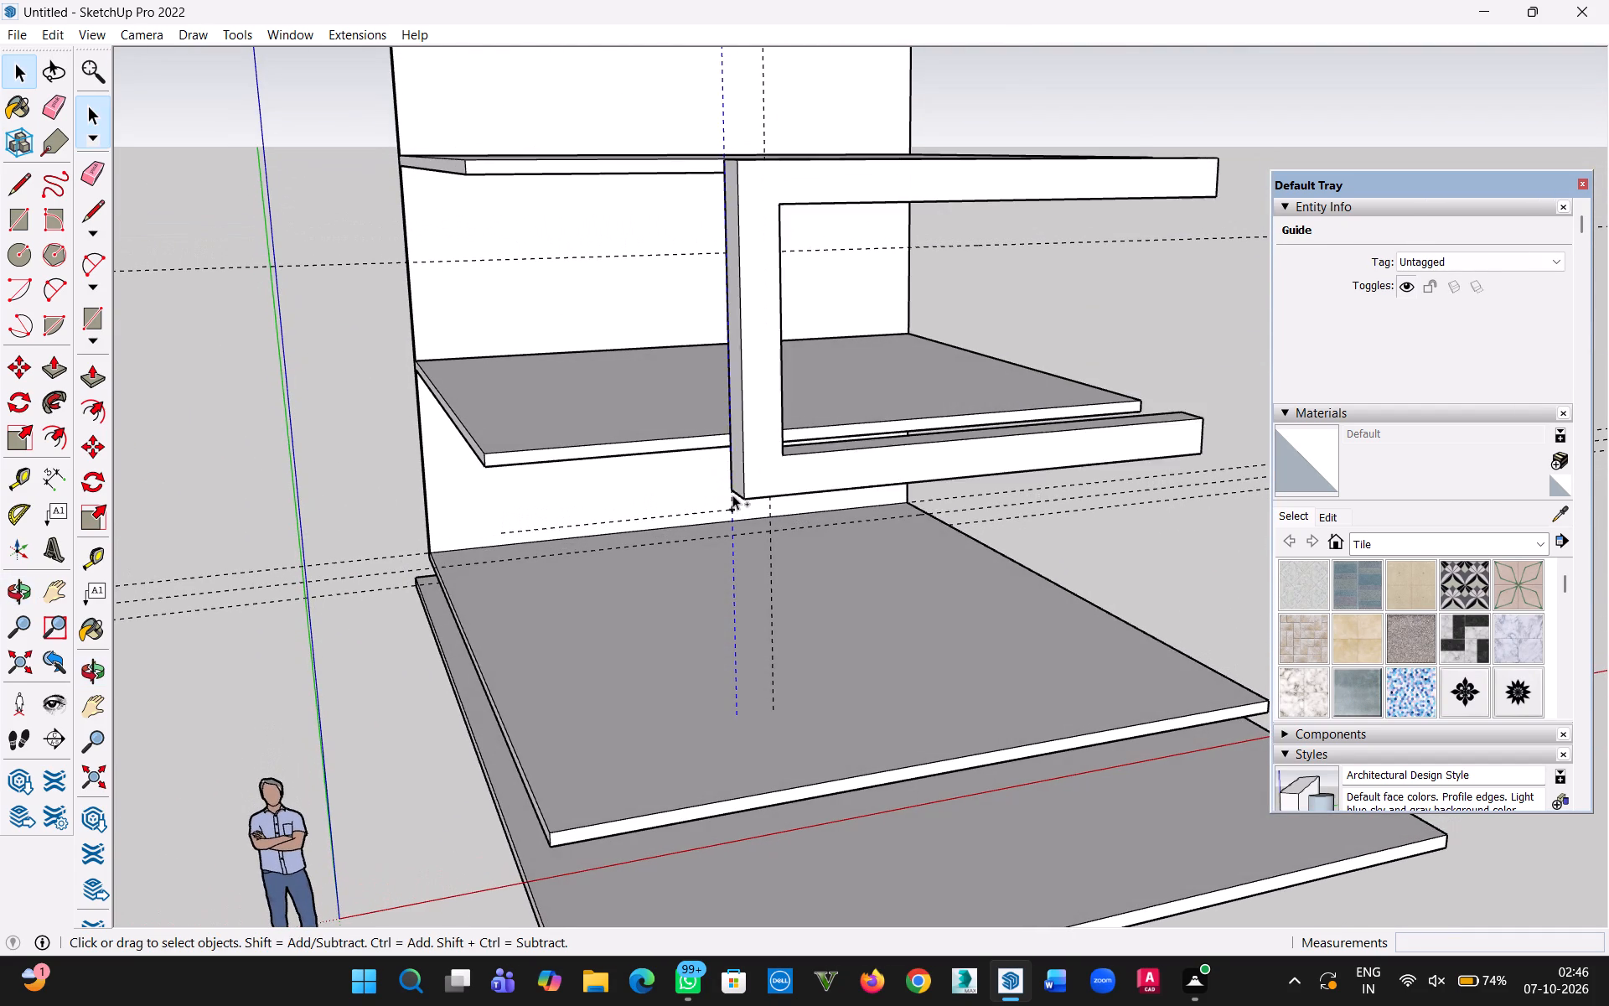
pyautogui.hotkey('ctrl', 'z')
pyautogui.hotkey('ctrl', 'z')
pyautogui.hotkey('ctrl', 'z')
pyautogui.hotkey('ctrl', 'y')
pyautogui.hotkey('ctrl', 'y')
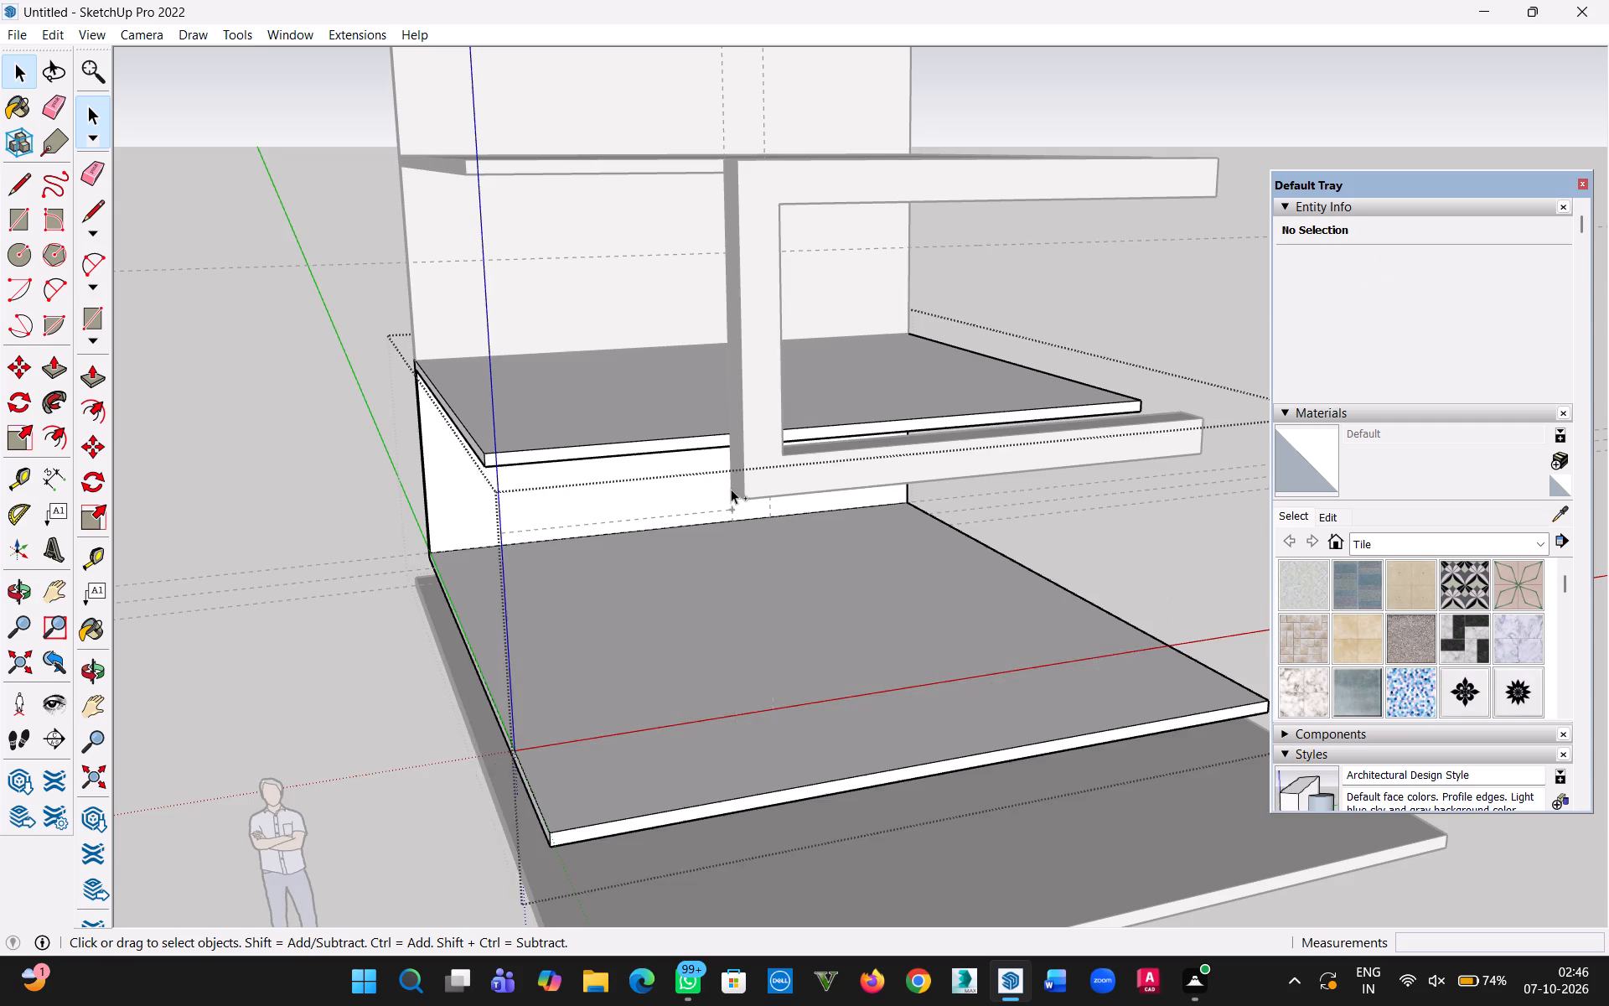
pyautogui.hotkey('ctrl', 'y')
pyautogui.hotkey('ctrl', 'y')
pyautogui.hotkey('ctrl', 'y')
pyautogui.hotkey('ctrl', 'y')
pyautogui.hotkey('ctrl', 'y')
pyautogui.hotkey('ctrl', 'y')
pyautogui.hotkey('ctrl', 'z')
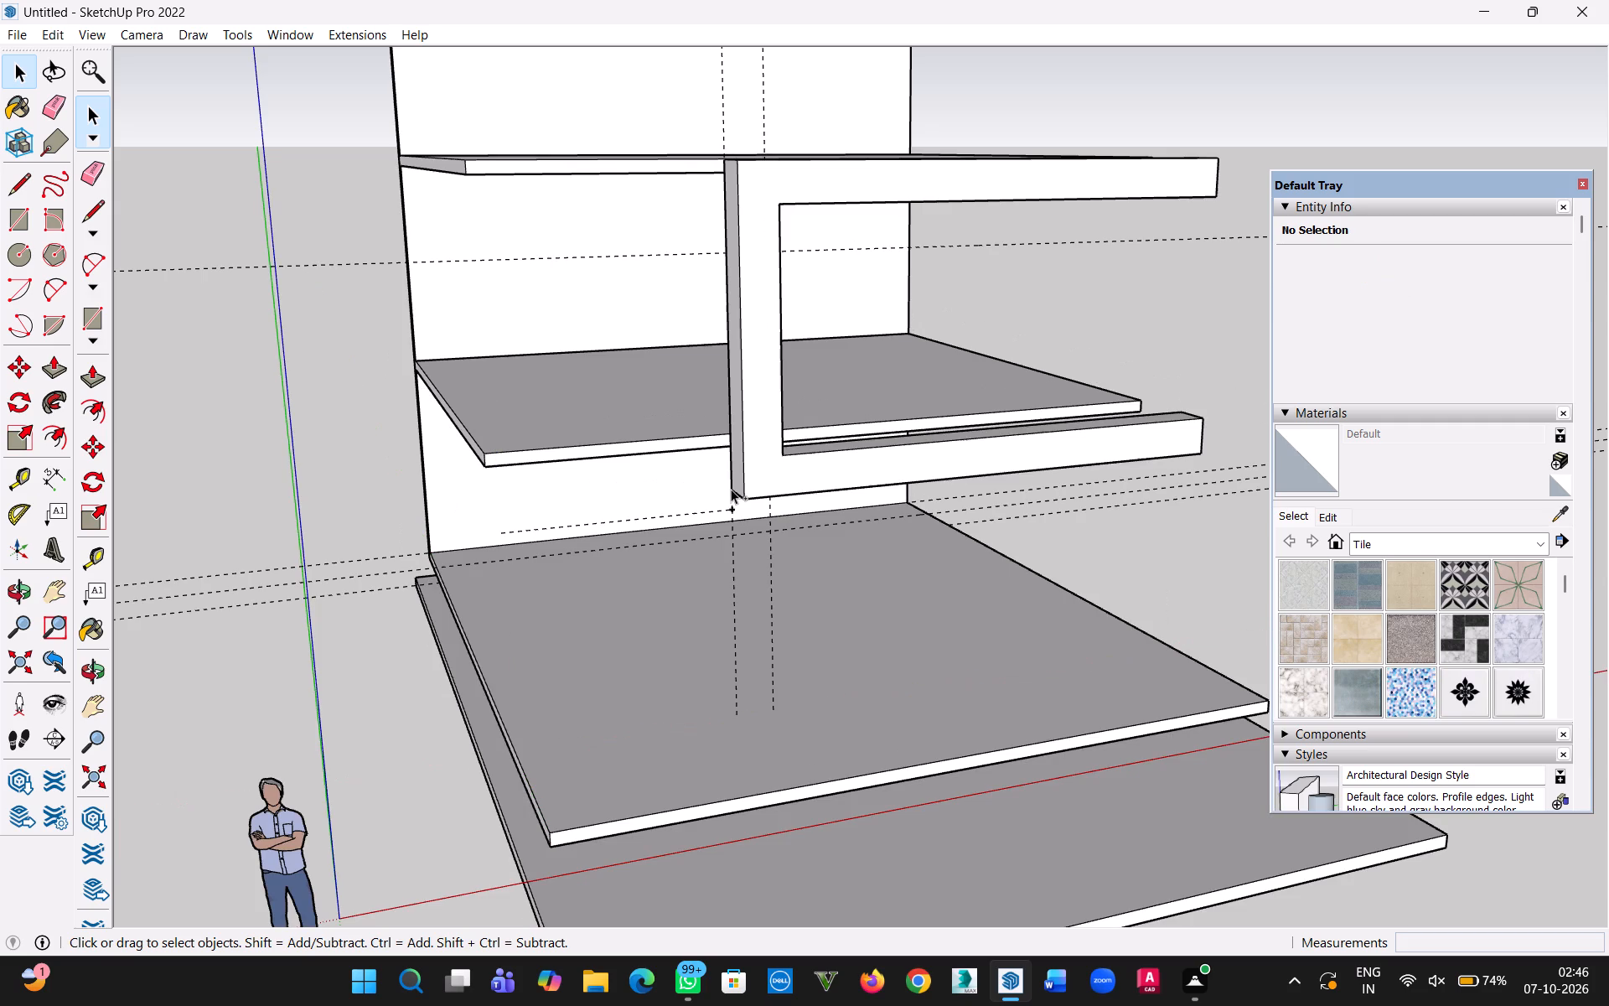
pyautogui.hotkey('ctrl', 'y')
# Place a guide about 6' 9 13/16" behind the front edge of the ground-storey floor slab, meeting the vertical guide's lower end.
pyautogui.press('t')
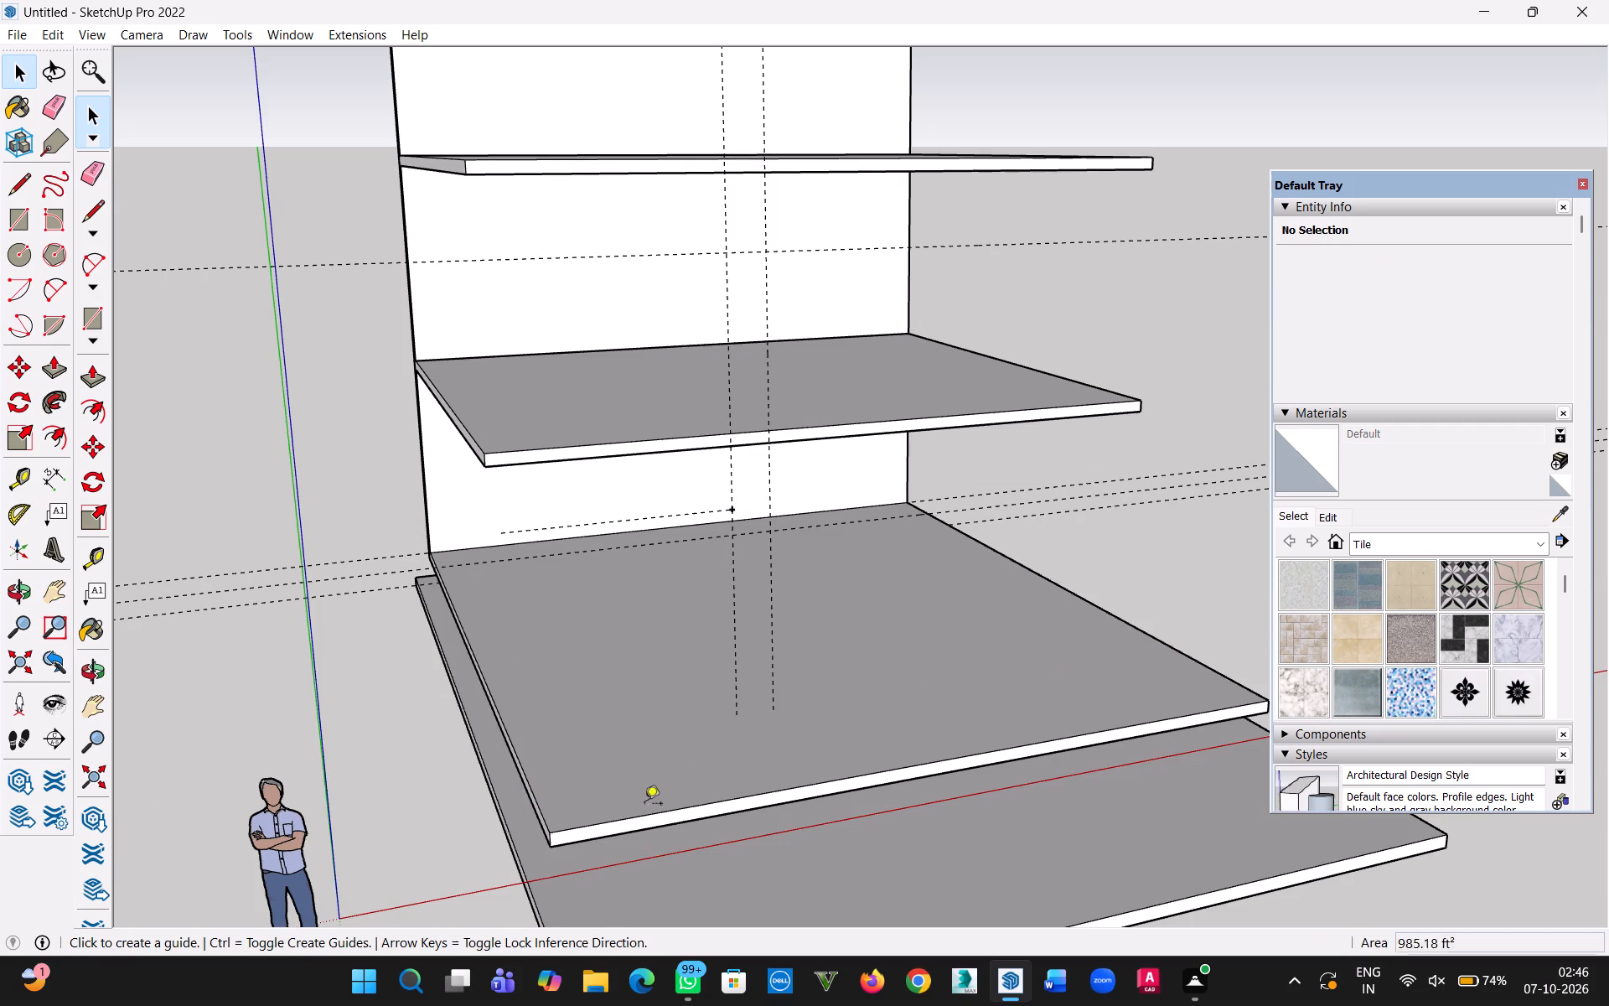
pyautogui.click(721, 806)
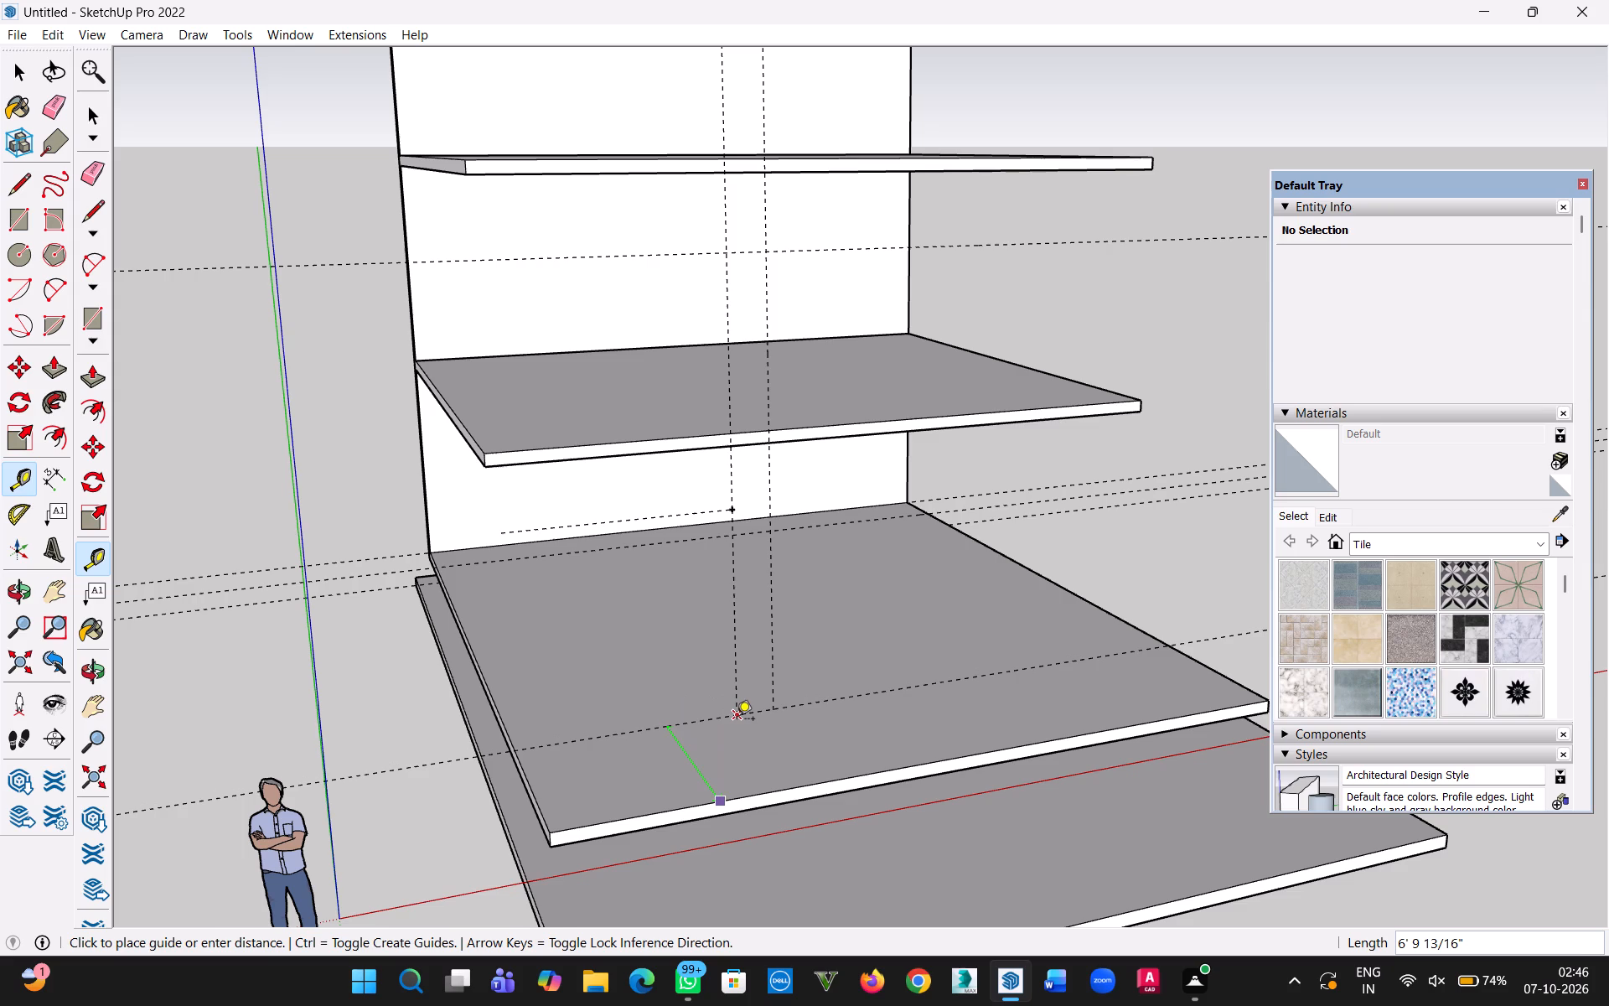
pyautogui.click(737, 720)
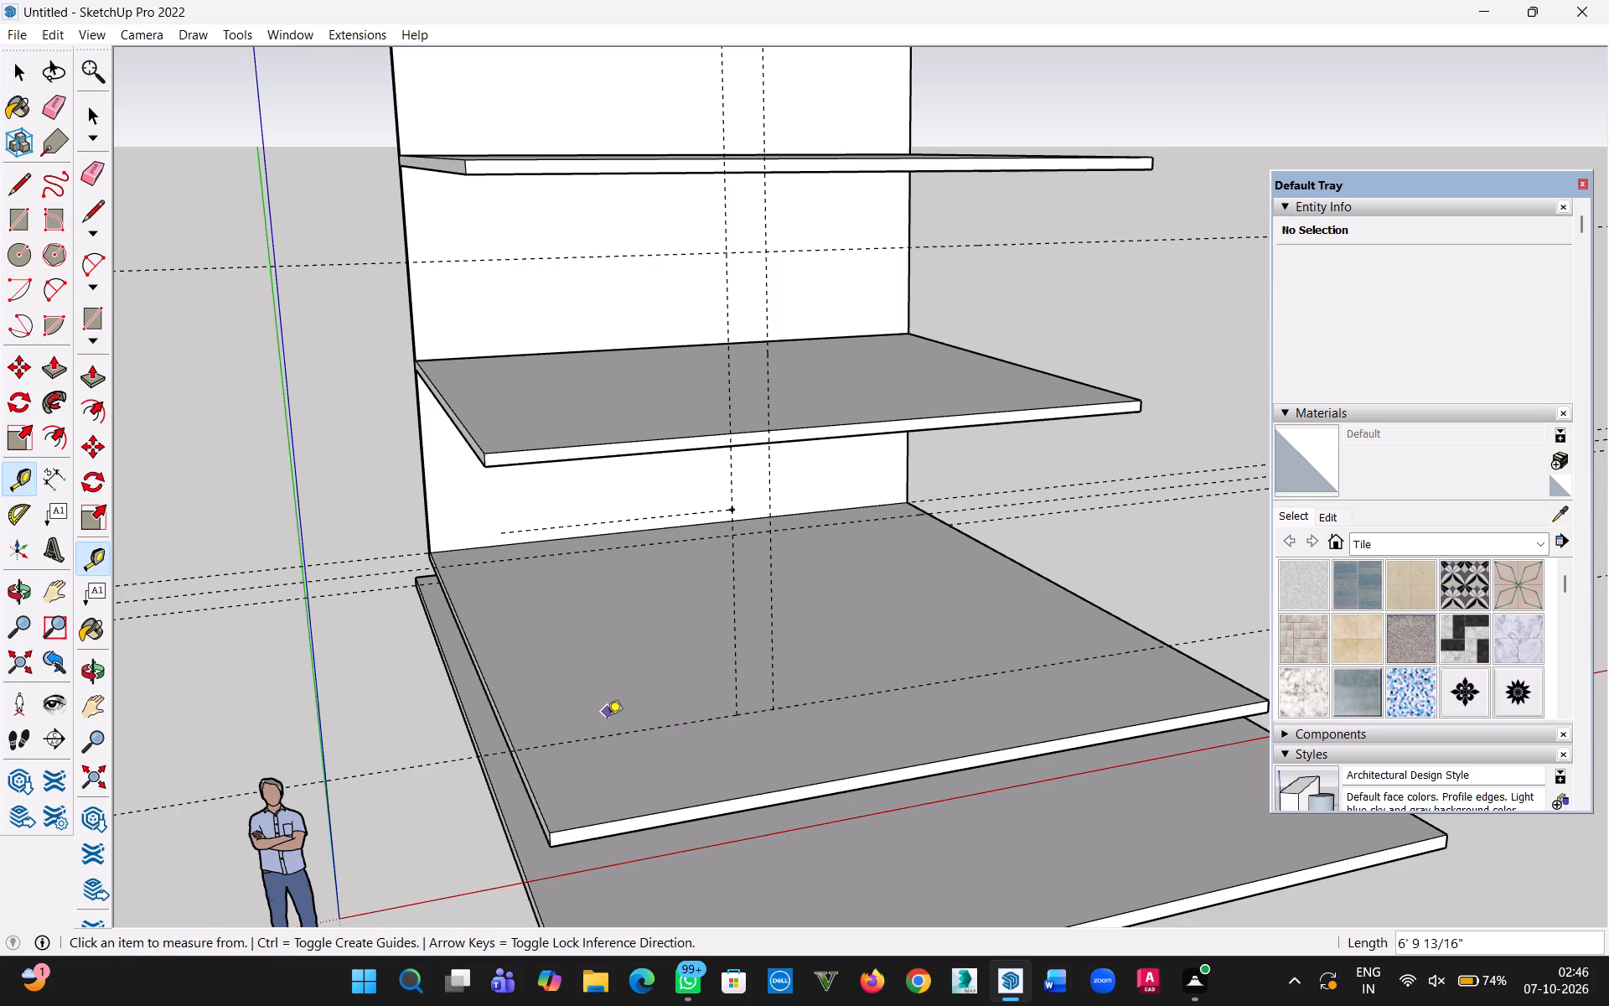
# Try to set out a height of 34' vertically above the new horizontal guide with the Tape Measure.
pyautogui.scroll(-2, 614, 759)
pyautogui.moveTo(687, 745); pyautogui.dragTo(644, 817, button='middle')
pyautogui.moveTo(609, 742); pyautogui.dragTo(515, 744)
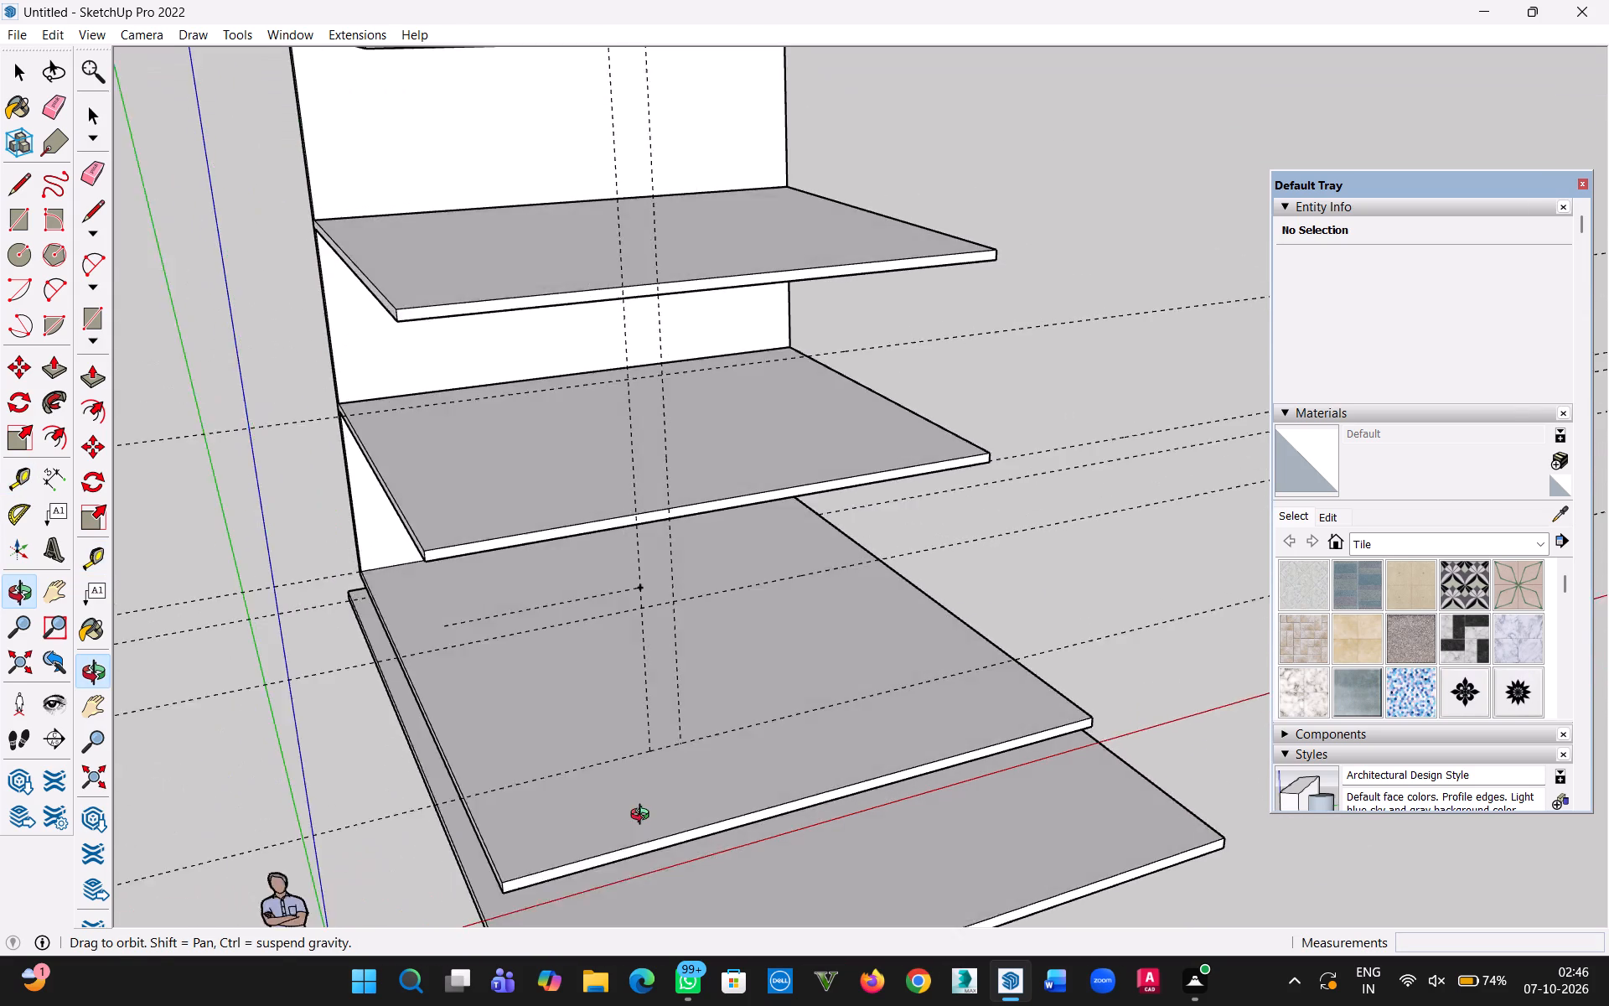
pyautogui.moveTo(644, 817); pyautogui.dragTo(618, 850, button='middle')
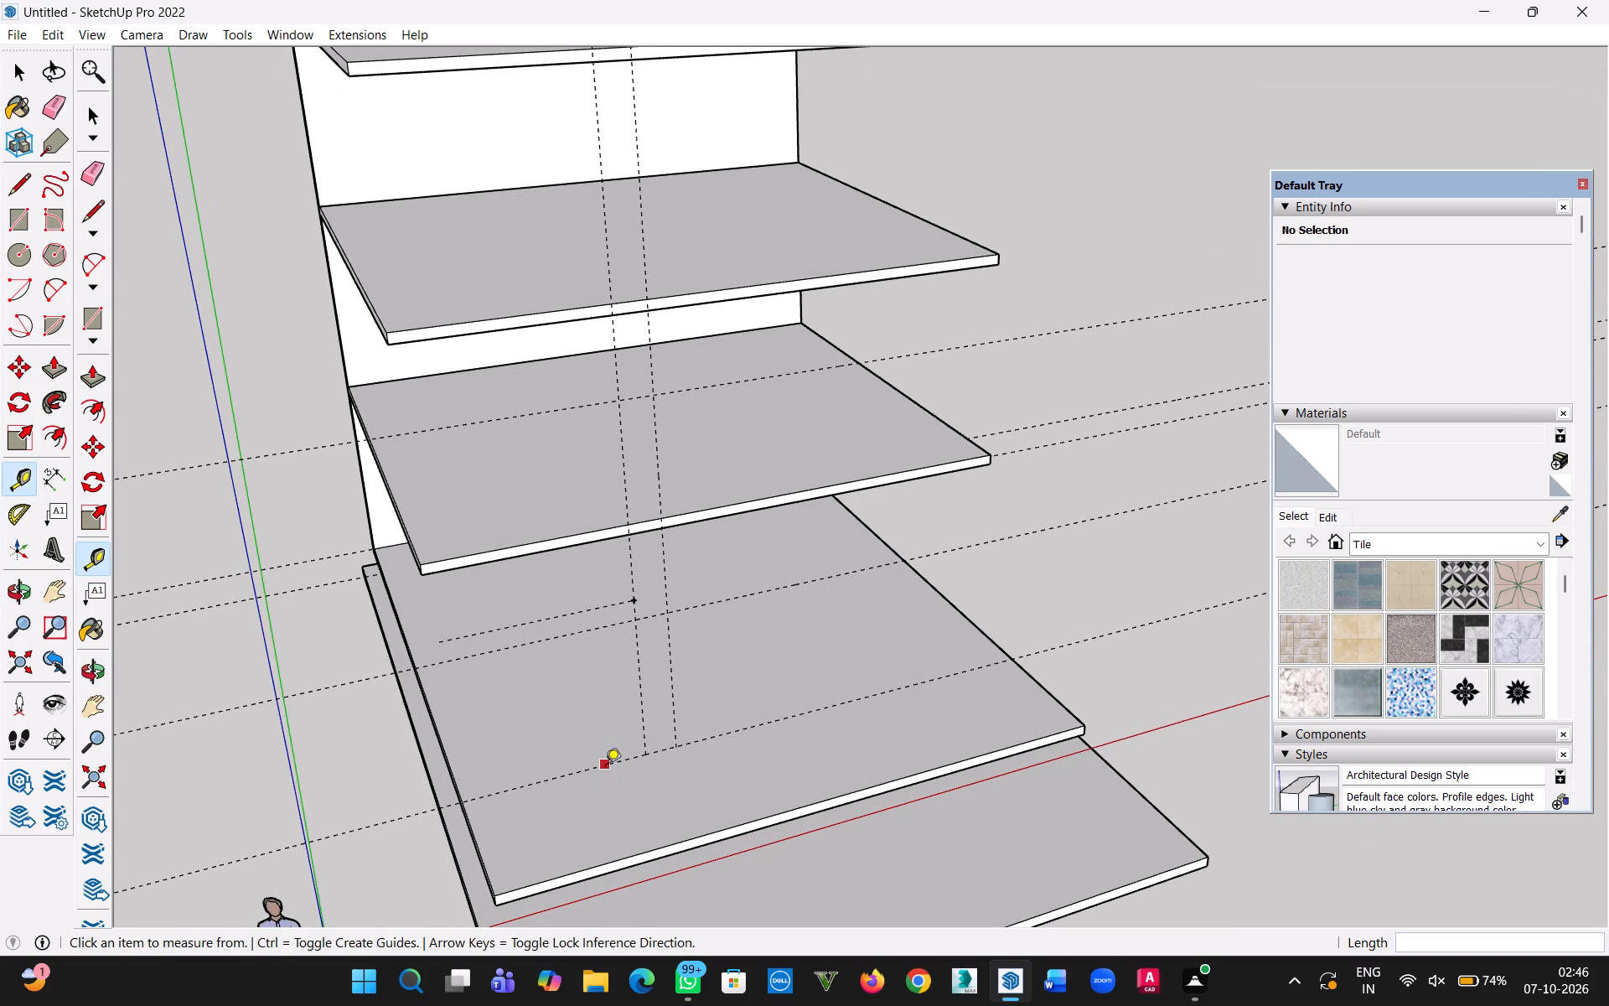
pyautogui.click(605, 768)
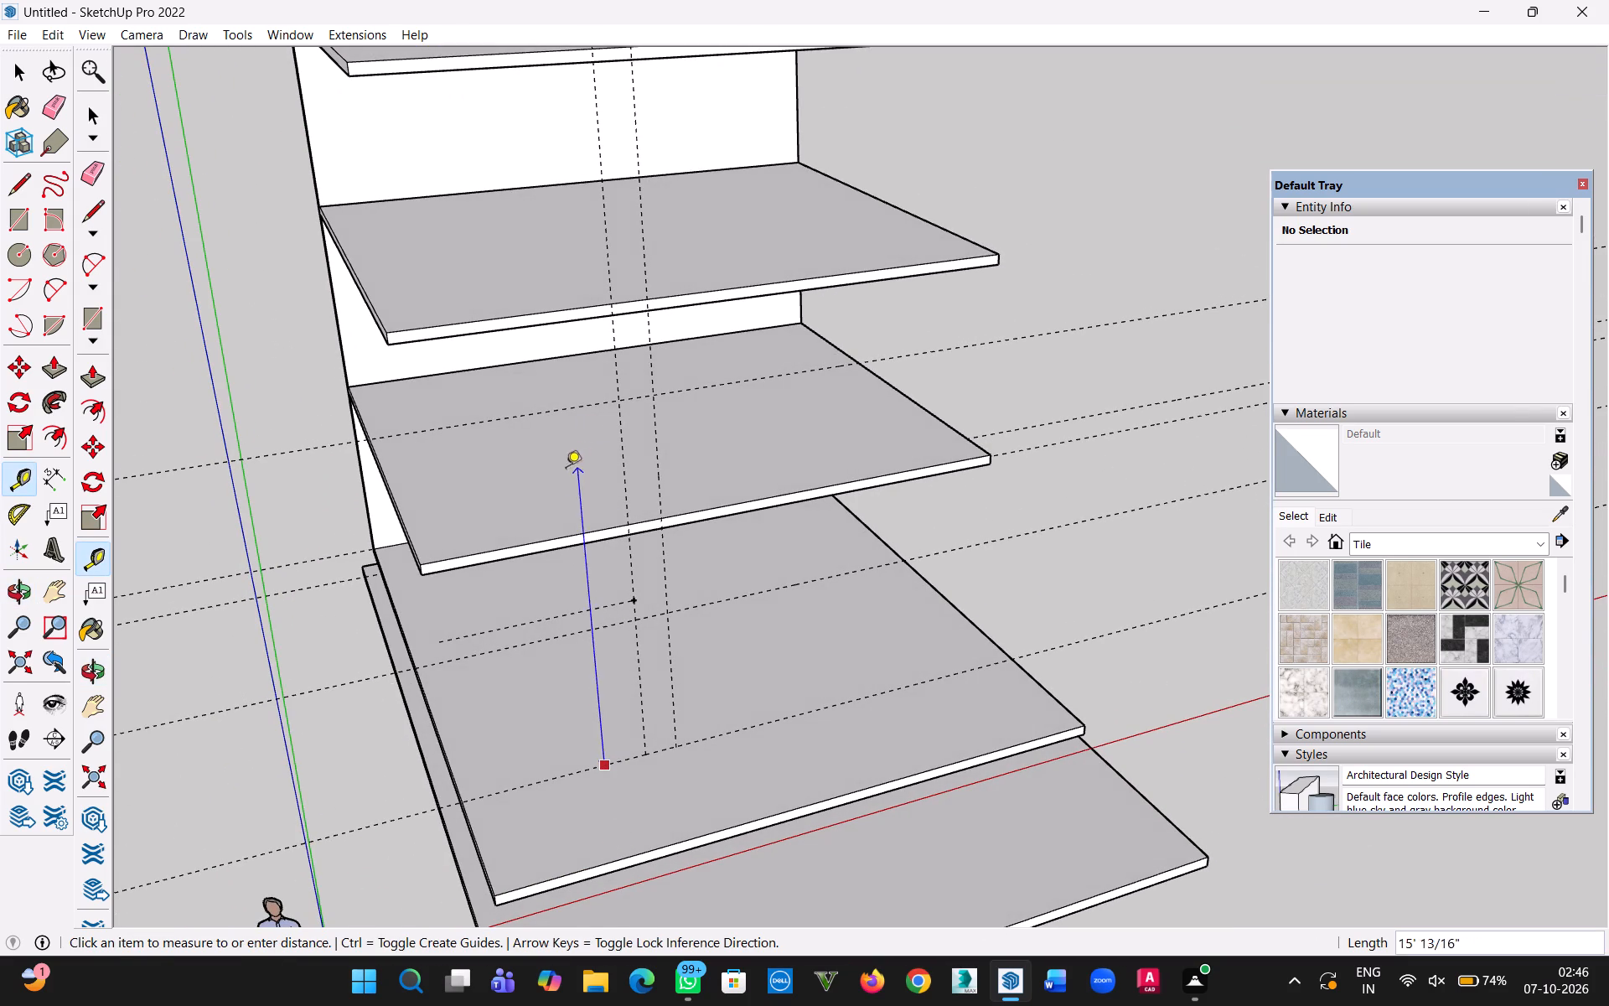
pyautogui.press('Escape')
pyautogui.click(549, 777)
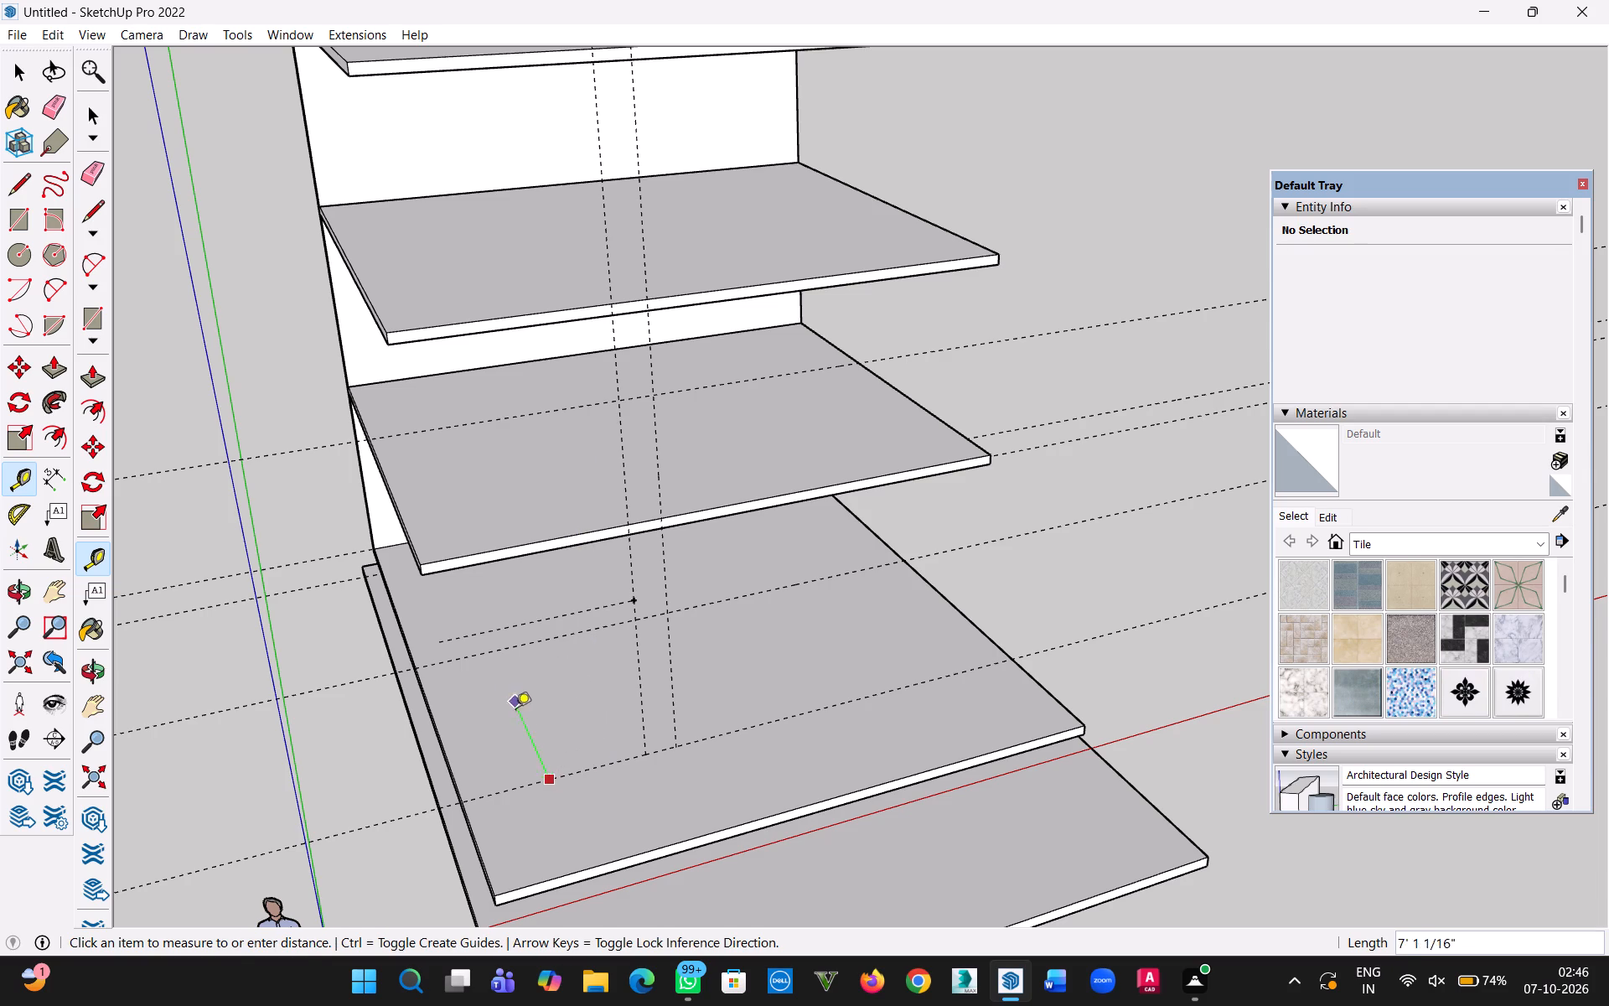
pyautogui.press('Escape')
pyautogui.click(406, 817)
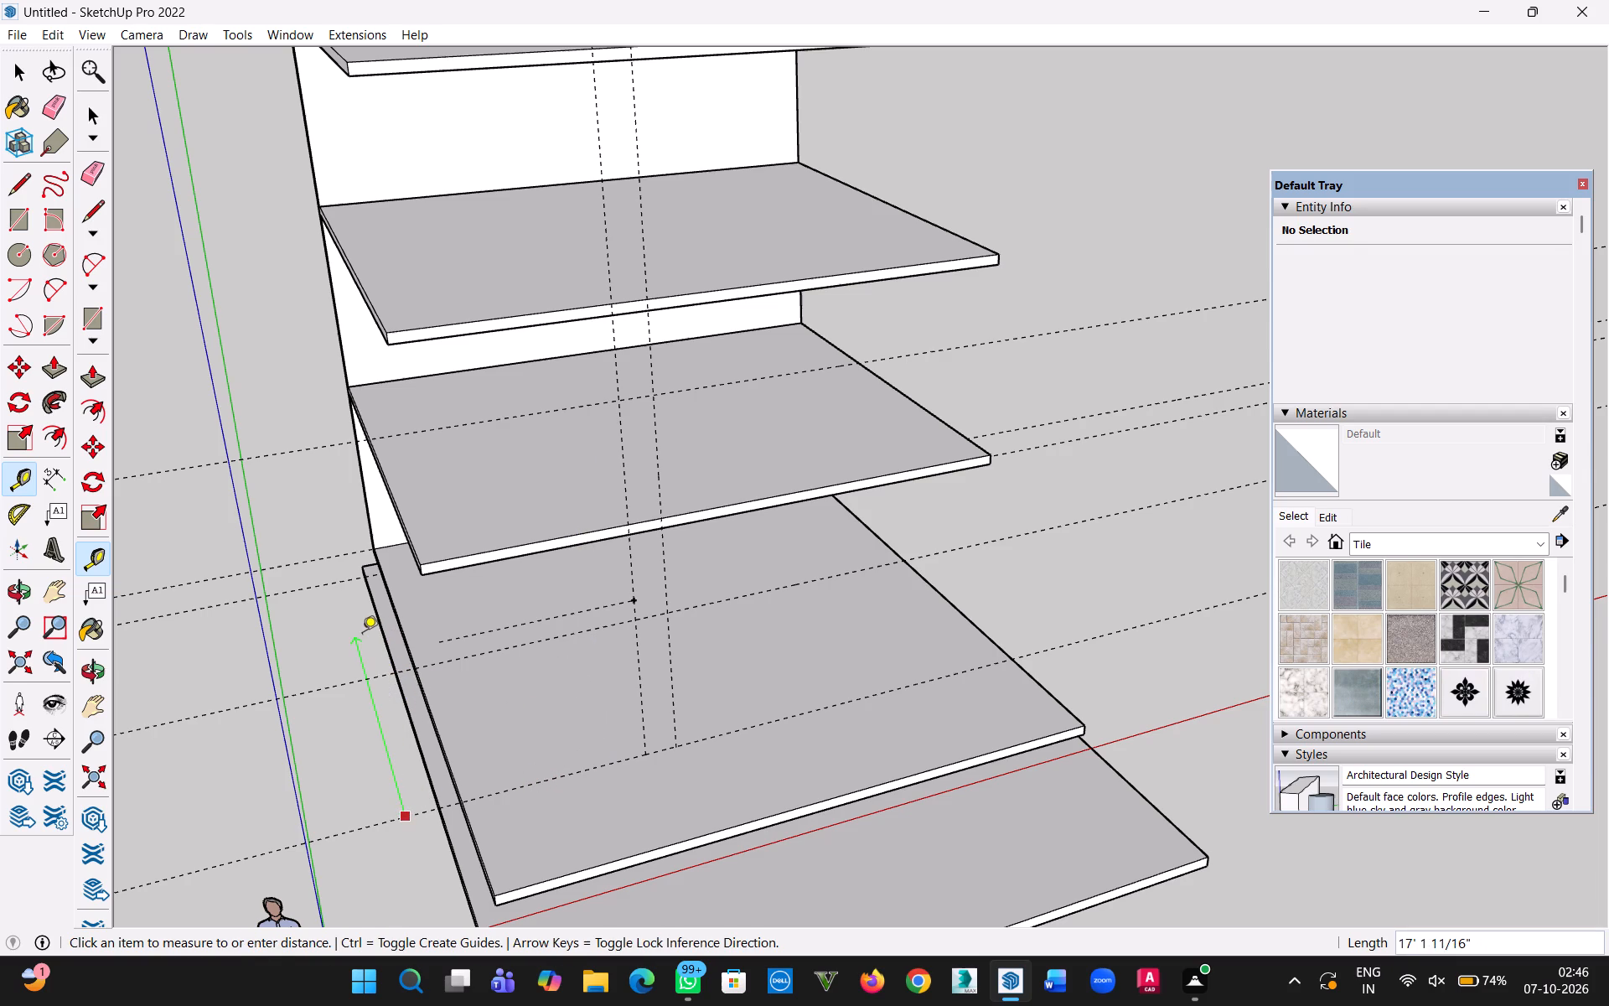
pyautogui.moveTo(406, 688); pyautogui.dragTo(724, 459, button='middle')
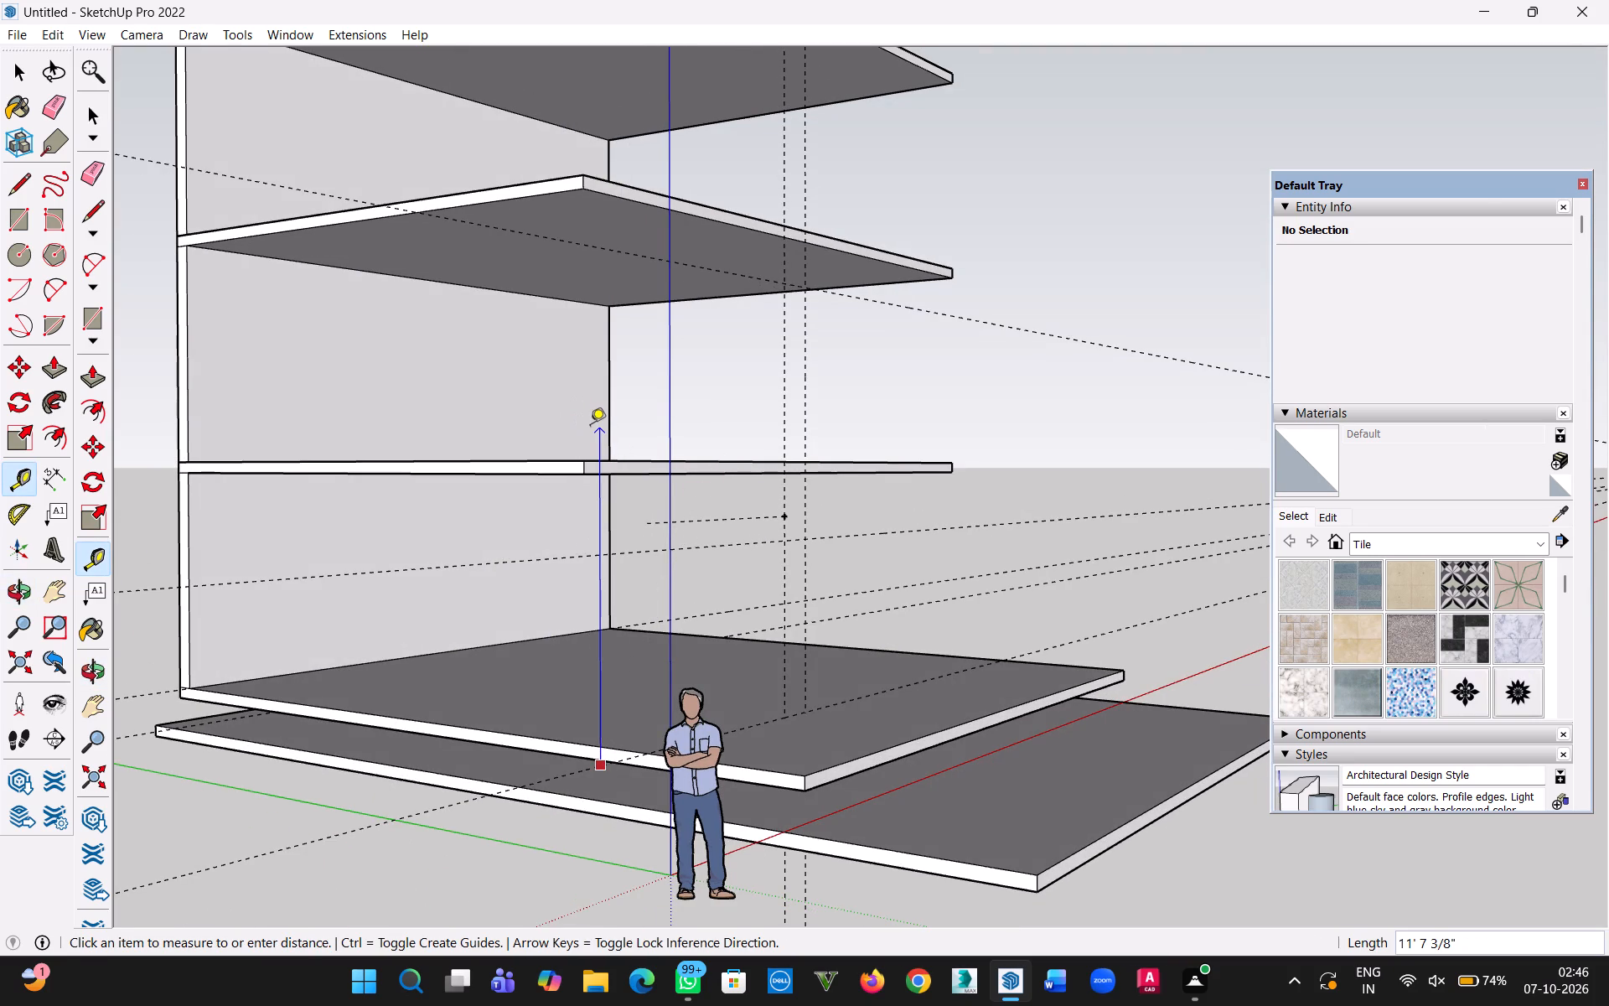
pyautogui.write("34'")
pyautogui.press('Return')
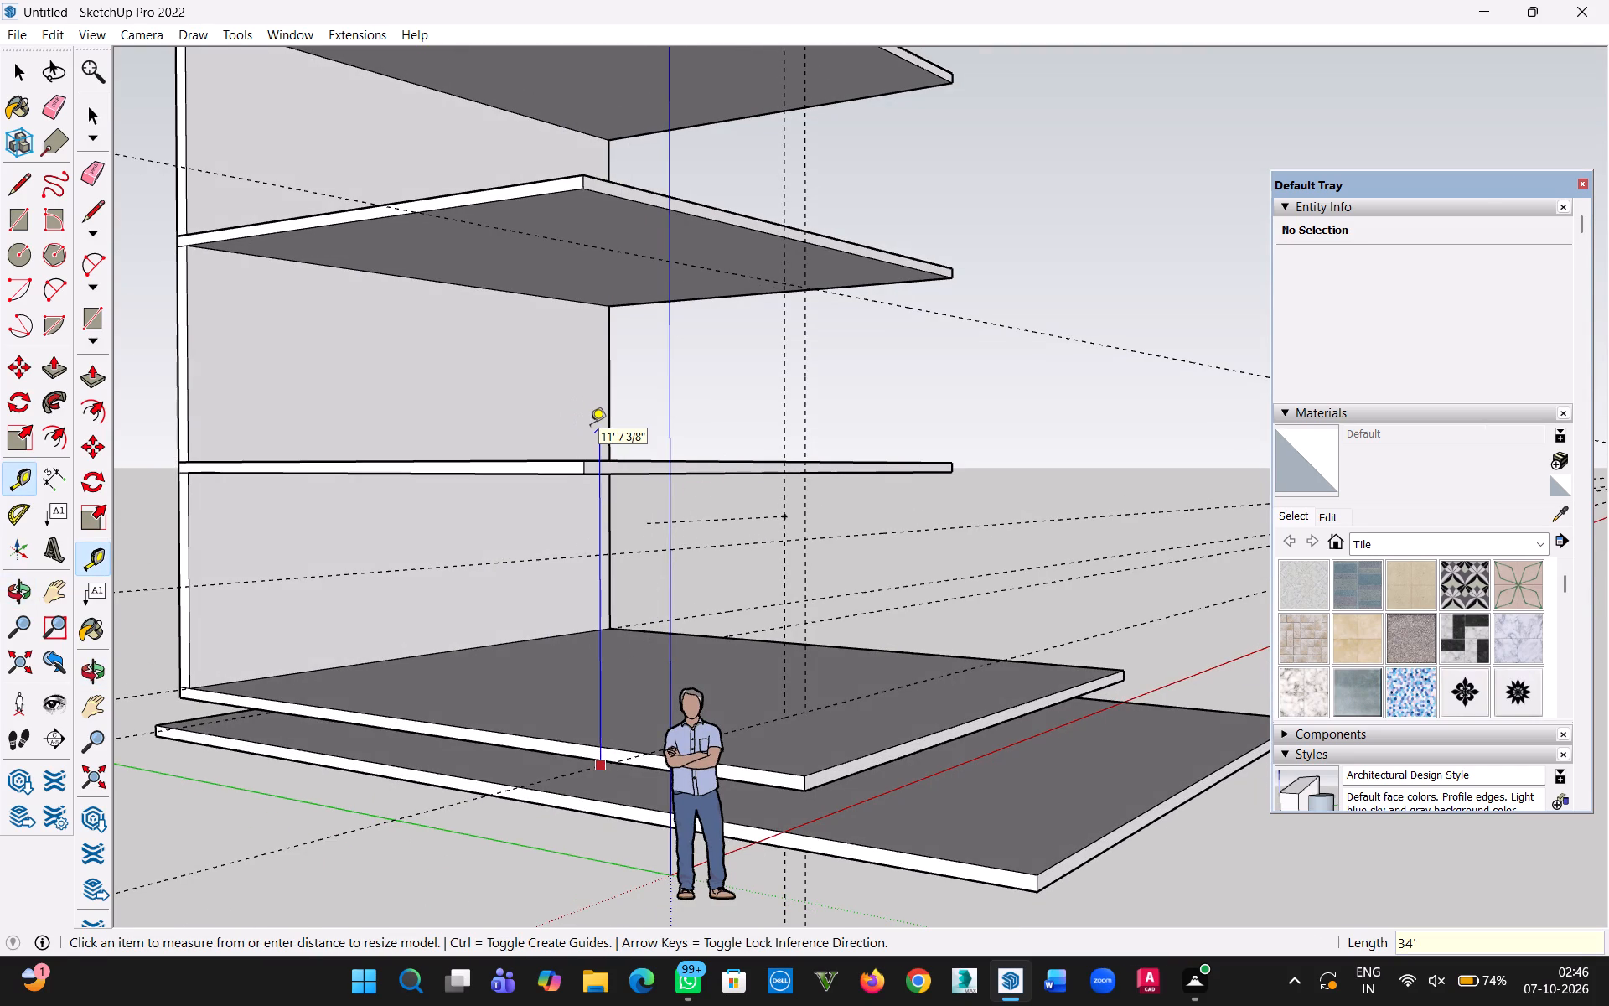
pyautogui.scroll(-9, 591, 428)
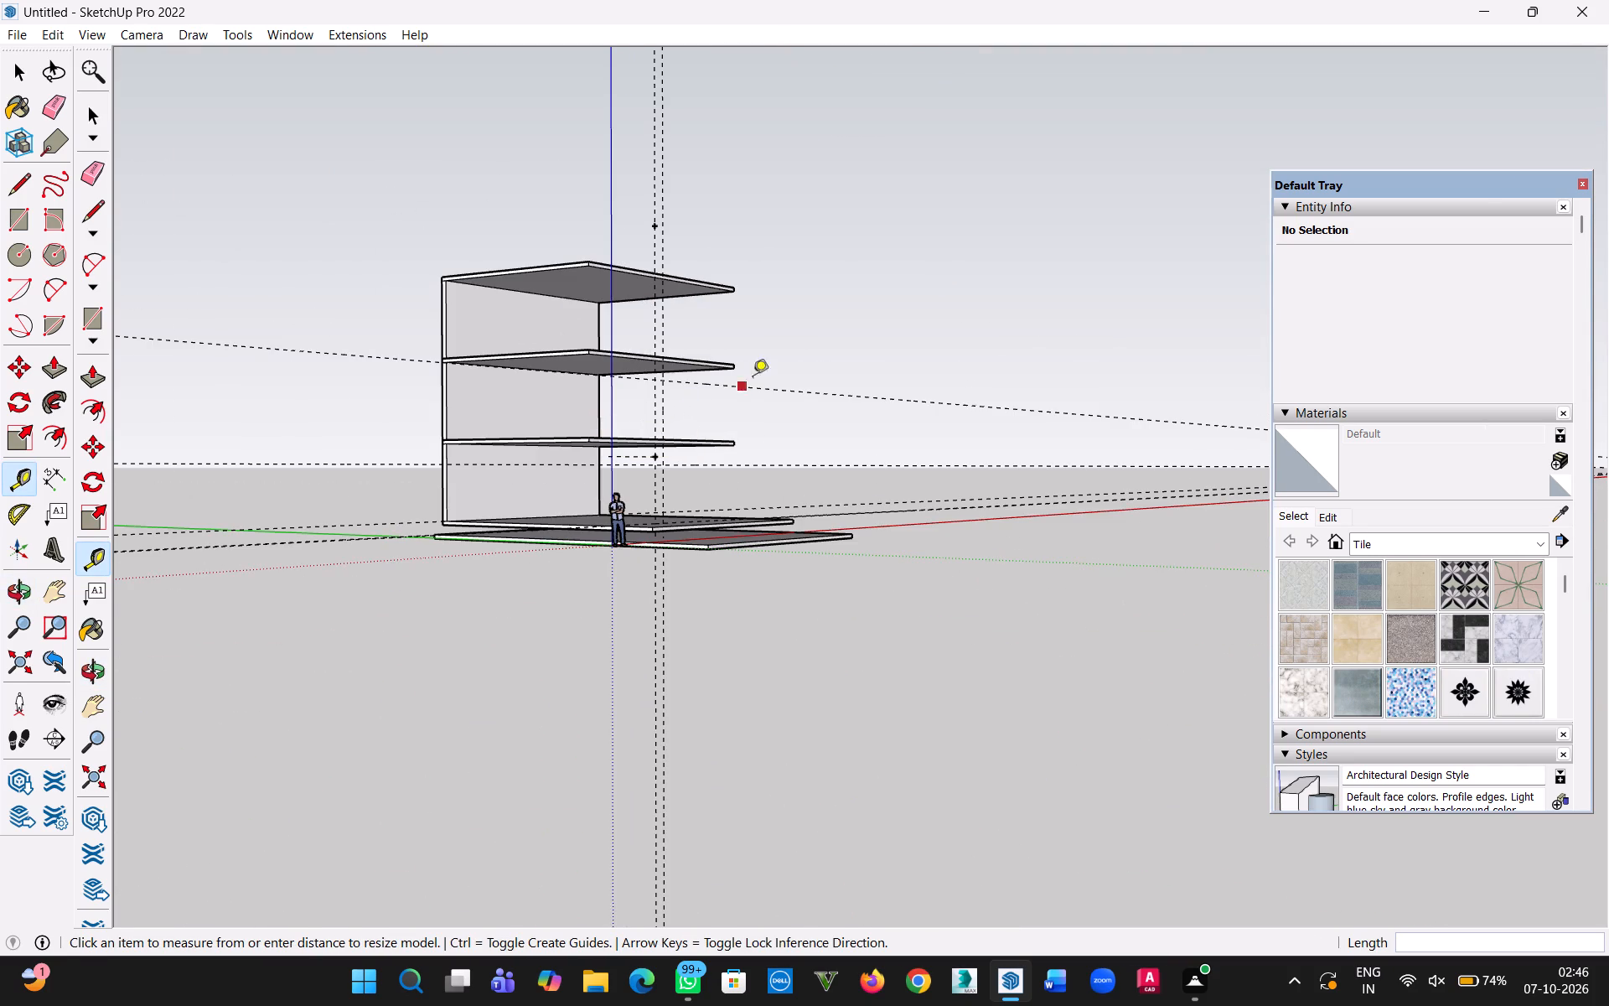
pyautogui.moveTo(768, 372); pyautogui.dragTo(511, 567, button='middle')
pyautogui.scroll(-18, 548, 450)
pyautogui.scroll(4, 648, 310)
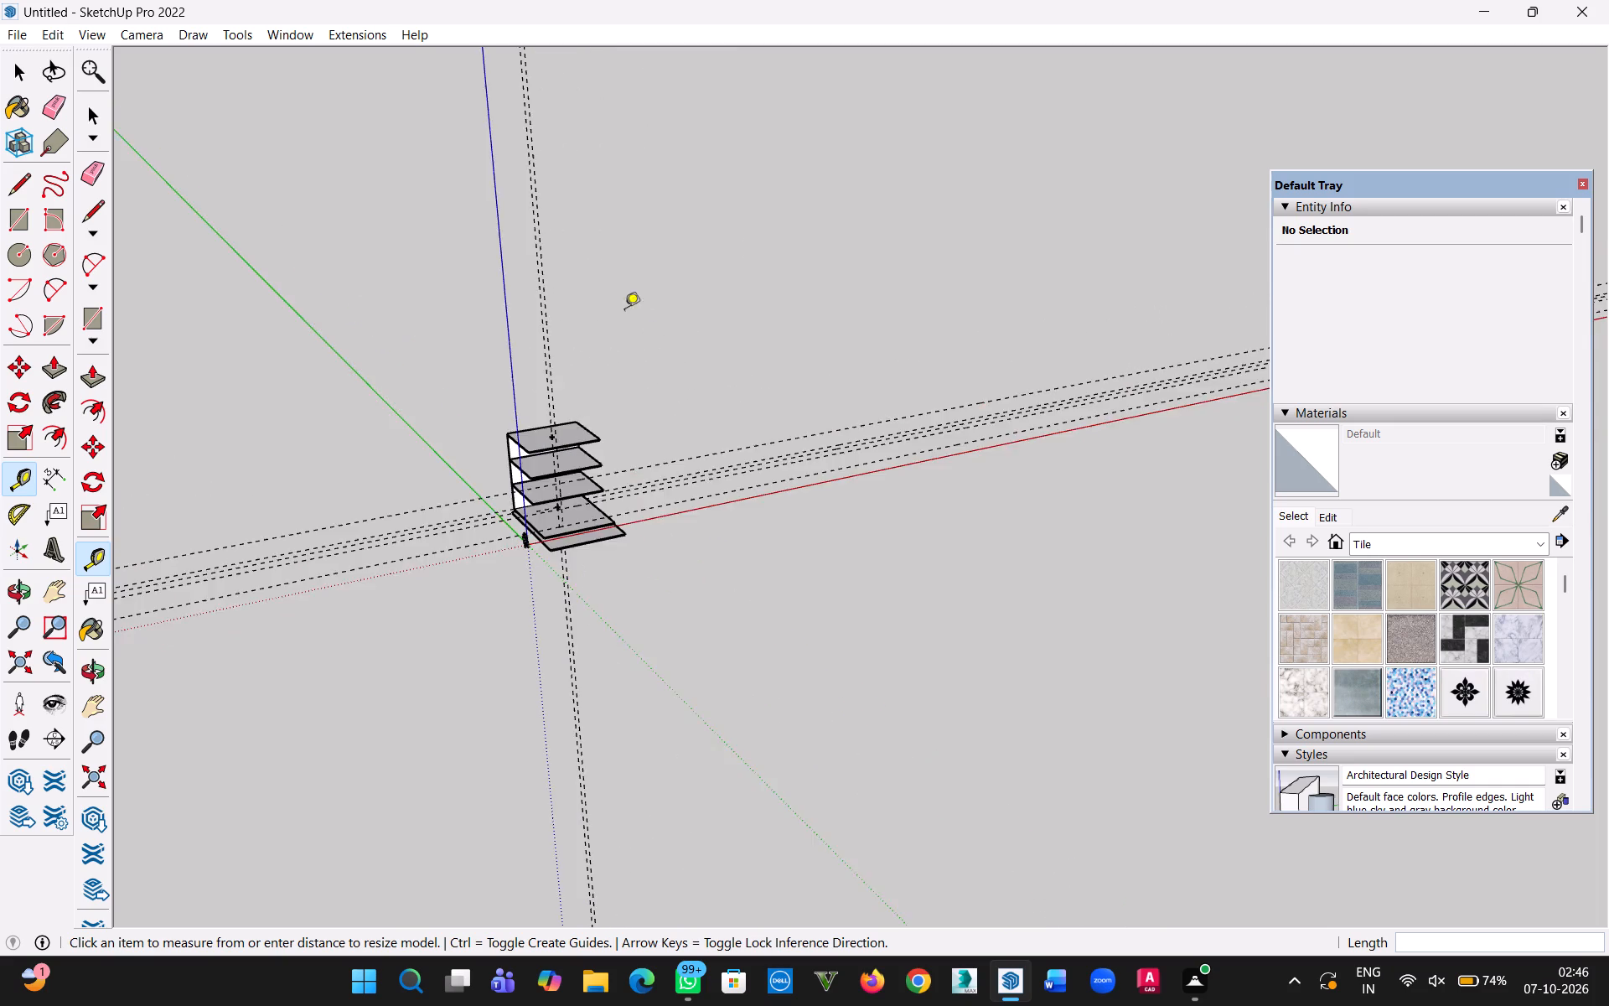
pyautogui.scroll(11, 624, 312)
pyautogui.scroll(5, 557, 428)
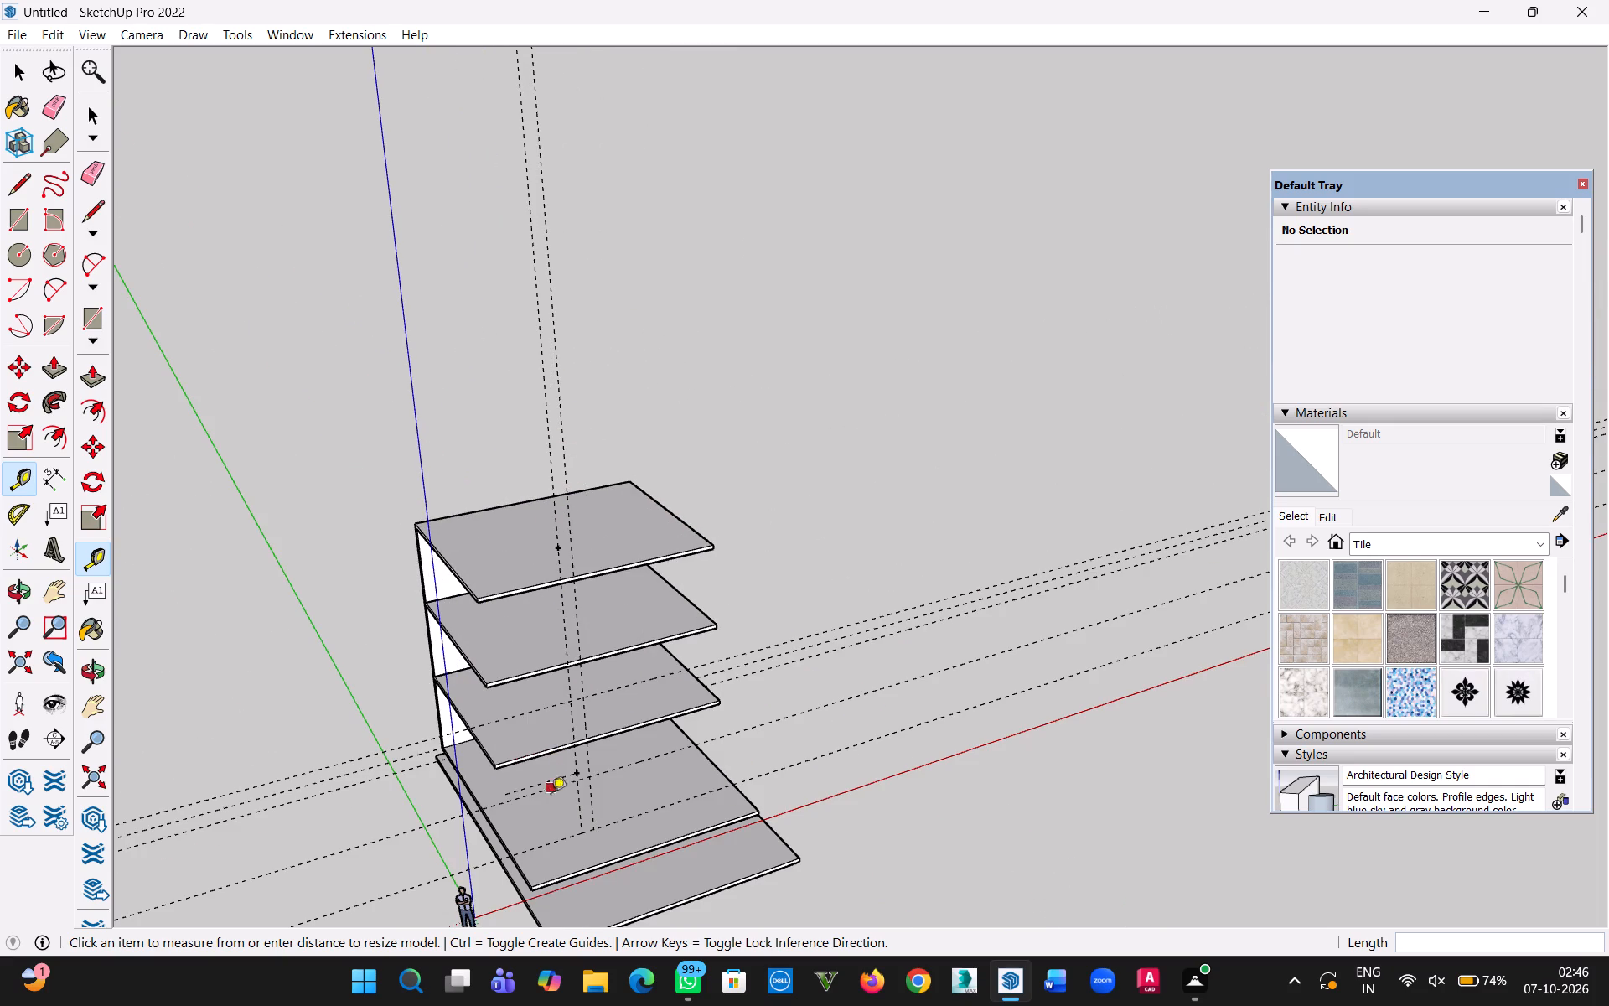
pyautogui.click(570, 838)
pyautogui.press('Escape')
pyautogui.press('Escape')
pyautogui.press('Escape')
# Undo the new guide, the hiding of the C-shaped frame and the slab edits made inside the three storey groups.
pyautogui.hotkey('ctrl', 'z')
pyautogui.hotkey('ctrl', 'z')
pyautogui.hotkey('ctrl', 'z')
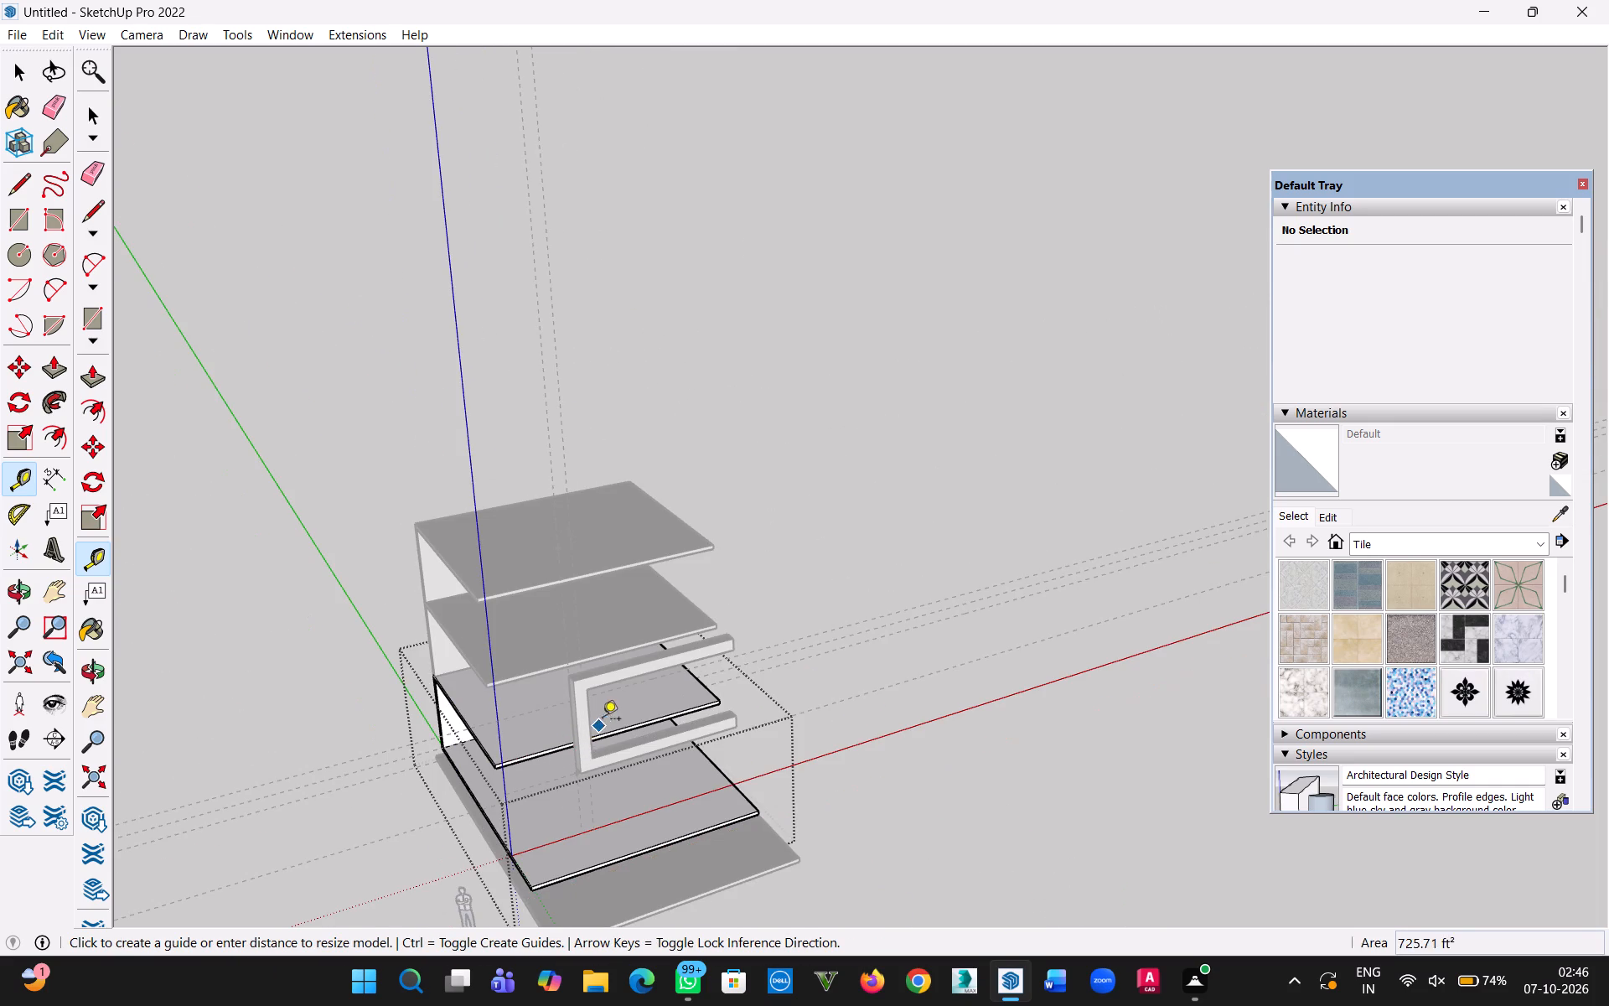
pyautogui.hotkey('ctrl', 'z')
pyautogui.hotkey('ctrl', 'z')
pyautogui.hotkey('ctrl', 'z')
pyautogui.hotkey('ctrl', 'z')
pyautogui.hotkey('ctrl', 'z')
pyautogui.hotkey('ctrl', 'z')
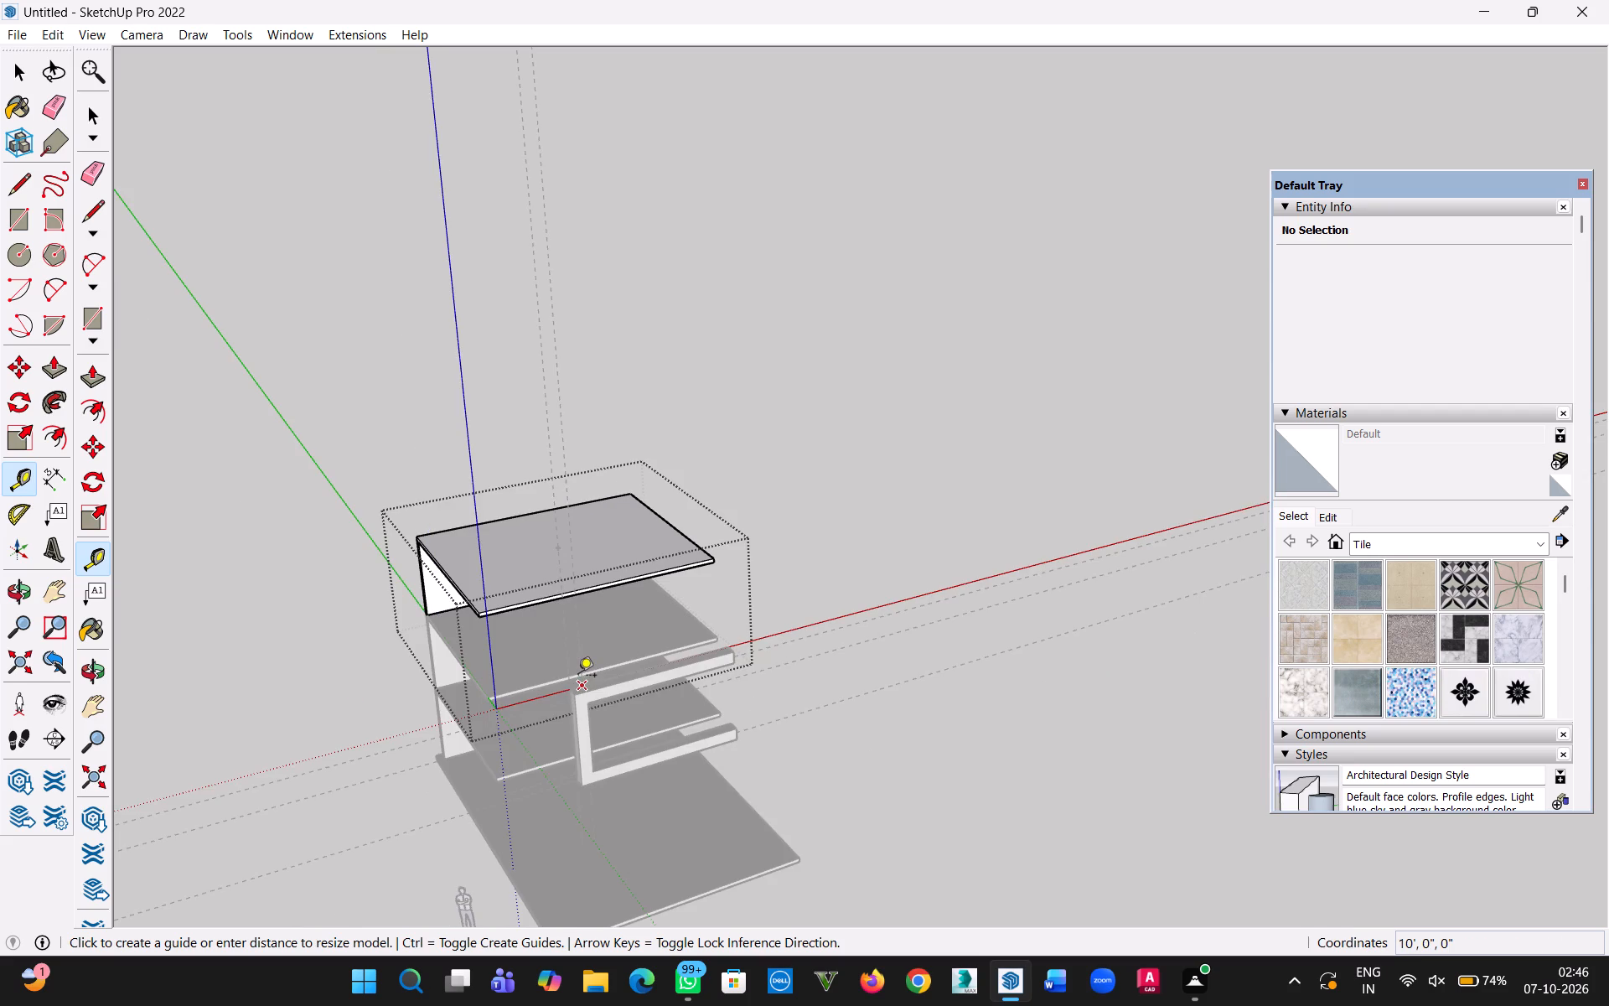
pyautogui.hotkey('ctrl', 'z')
pyautogui.hotkey('ctrl', 'z')
pyautogui.hotkey('ctrl', 'z')
pyautogui.hotkey('ctrl', 'z')
pyautogui.hotkey('ctrl', 'z')
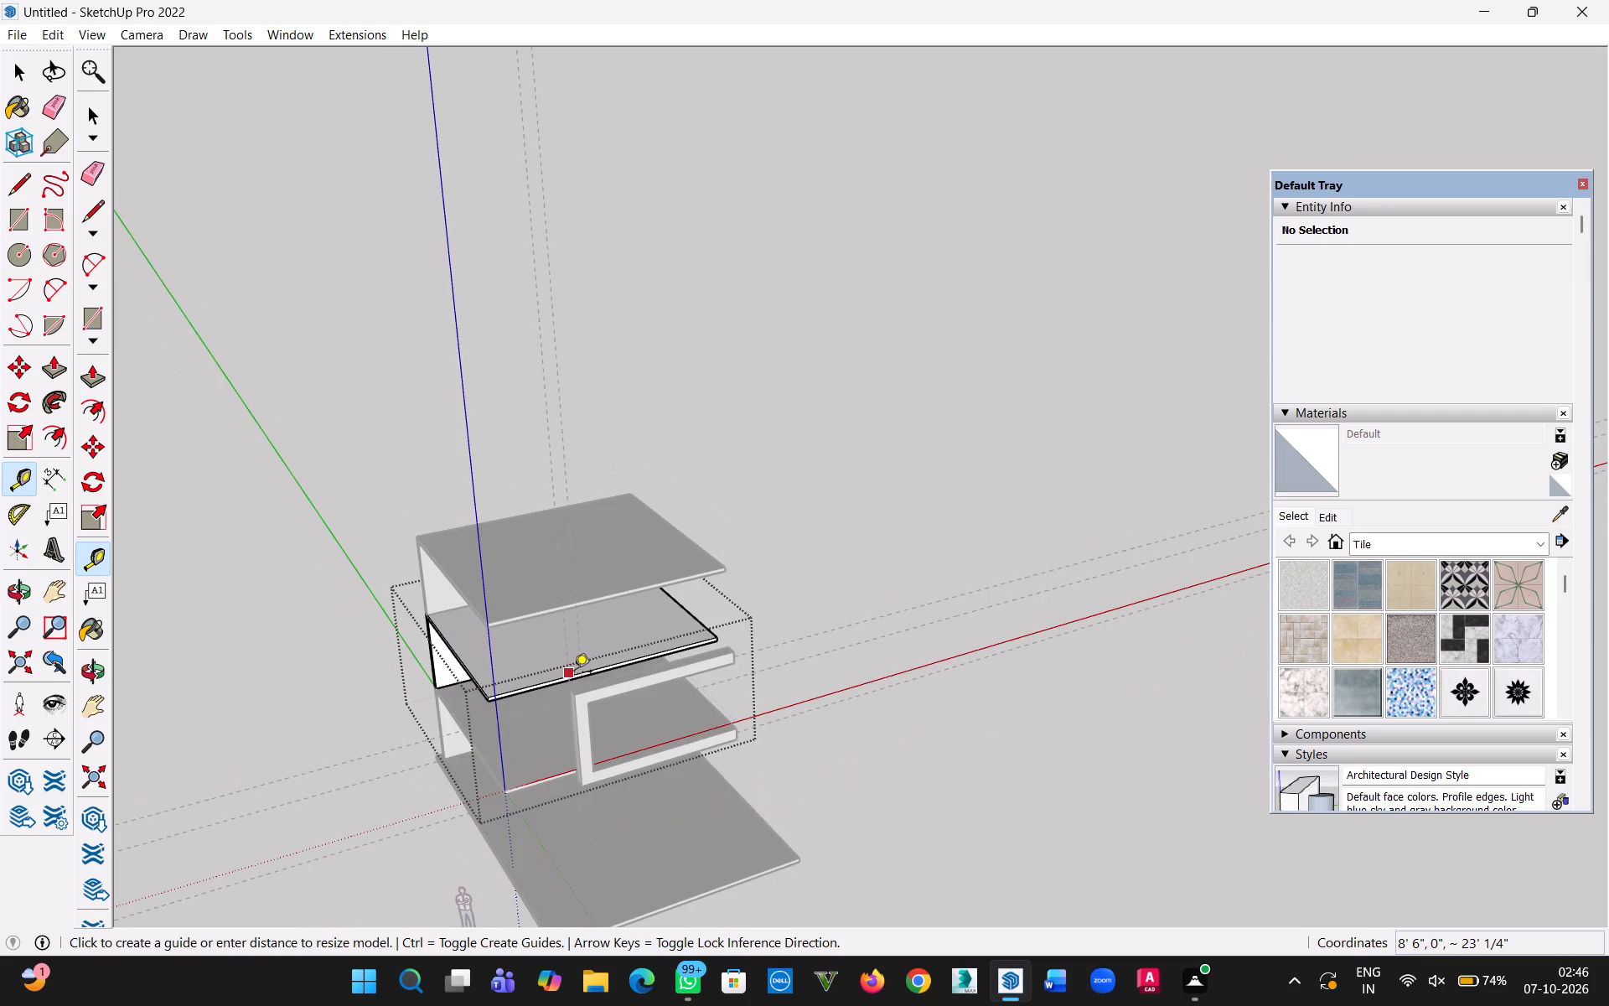
pyautogui.hotkey('ctrl', 'z')
pyautogui.hotkey('ctrl', 'z')
pyautogui.hotkey('ctrl', 'z')
pyautogui.hotkey('ctrl', 'z')
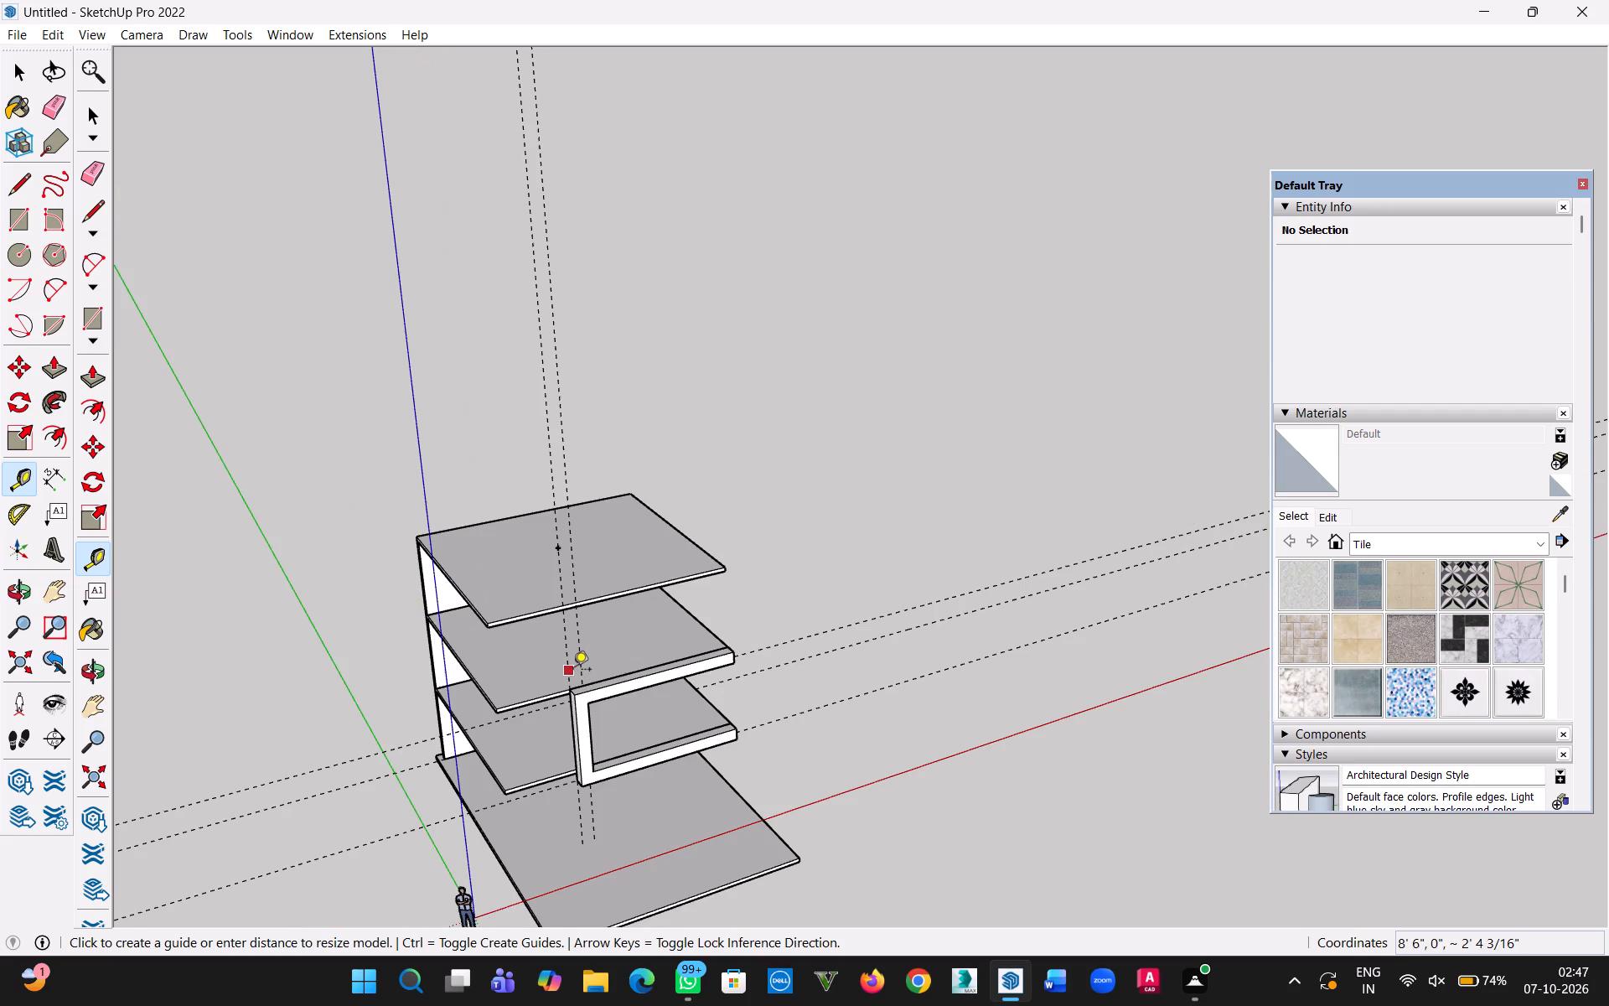
# Undo the C-shaped frame and its guides, back to the extended base slab with one horizontal guide, and exit the base slab group.
pyautogui.hotkey('ctrl', 'z')
pyautogui.hotkey('ctrl', 'z')
pyautogui.hotkey('ctrl', 'z')
pyautogui.hotkey('ctrl', 'z')
pyautogui.hotkey('ctrl', 'z')
pyautogui.hotkey('ctrl', 'z')
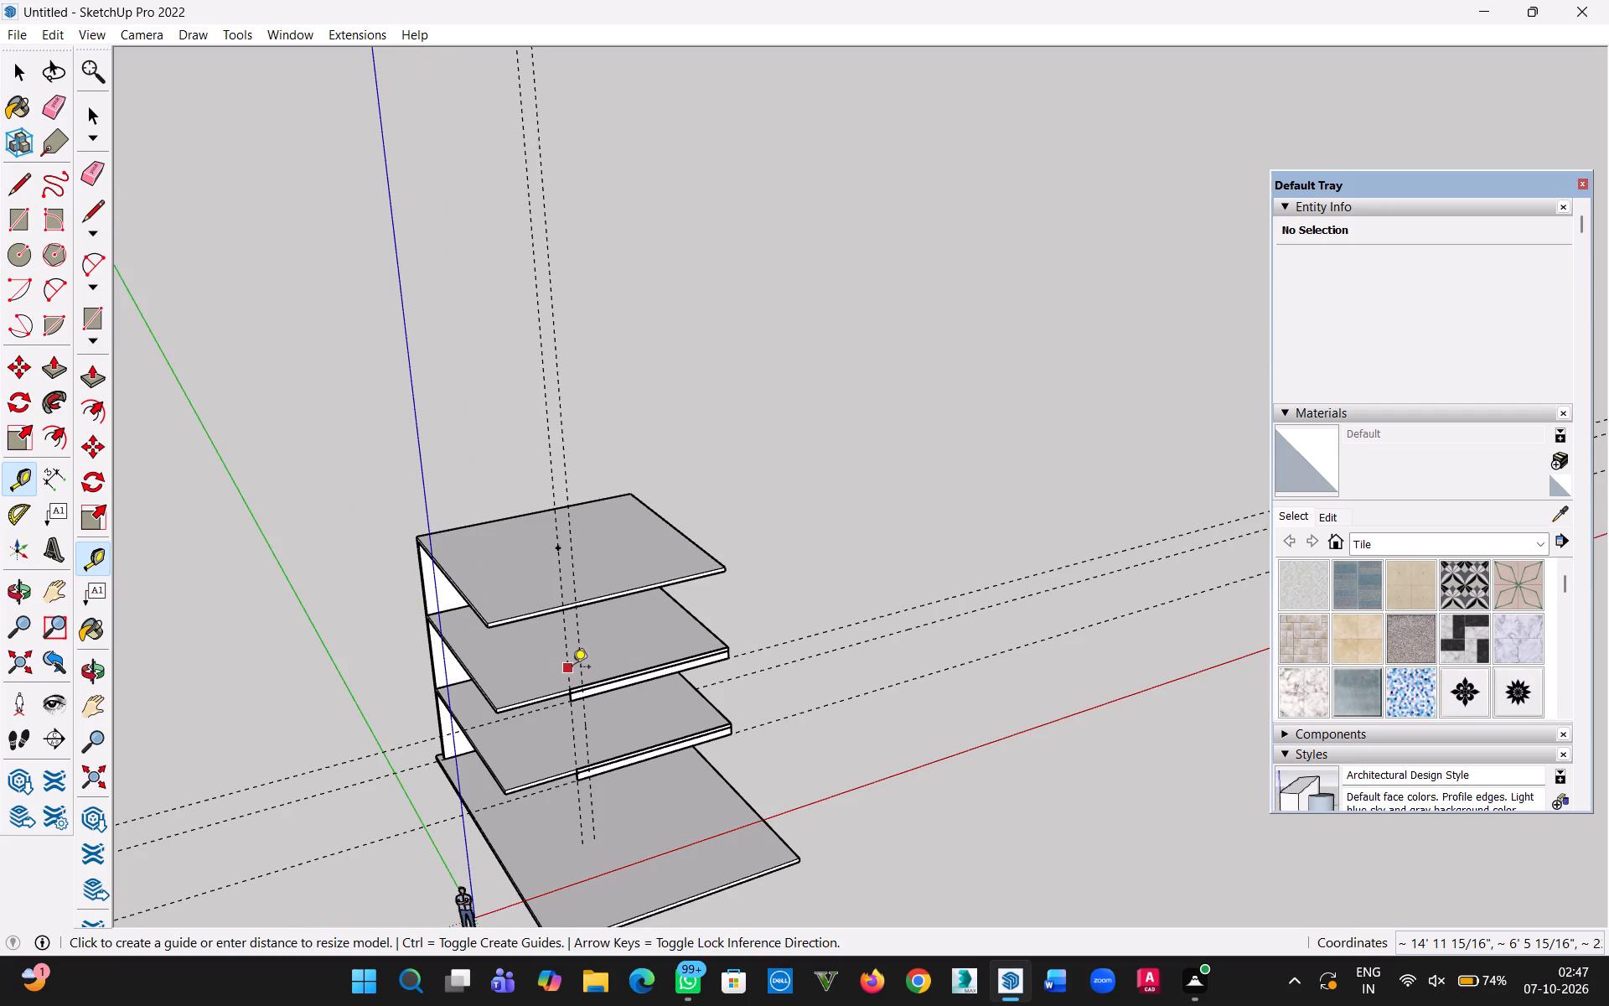
pyautogui.hotkey('ctrl', 'z')
pyautogui.hotkey('ctrl', 'z')
pyautogui.hotkey('ctrl', 'z')
pyautogui.hotkey('ctrl', 'z')
pyautogui.hotkey('ctrl', 'z')
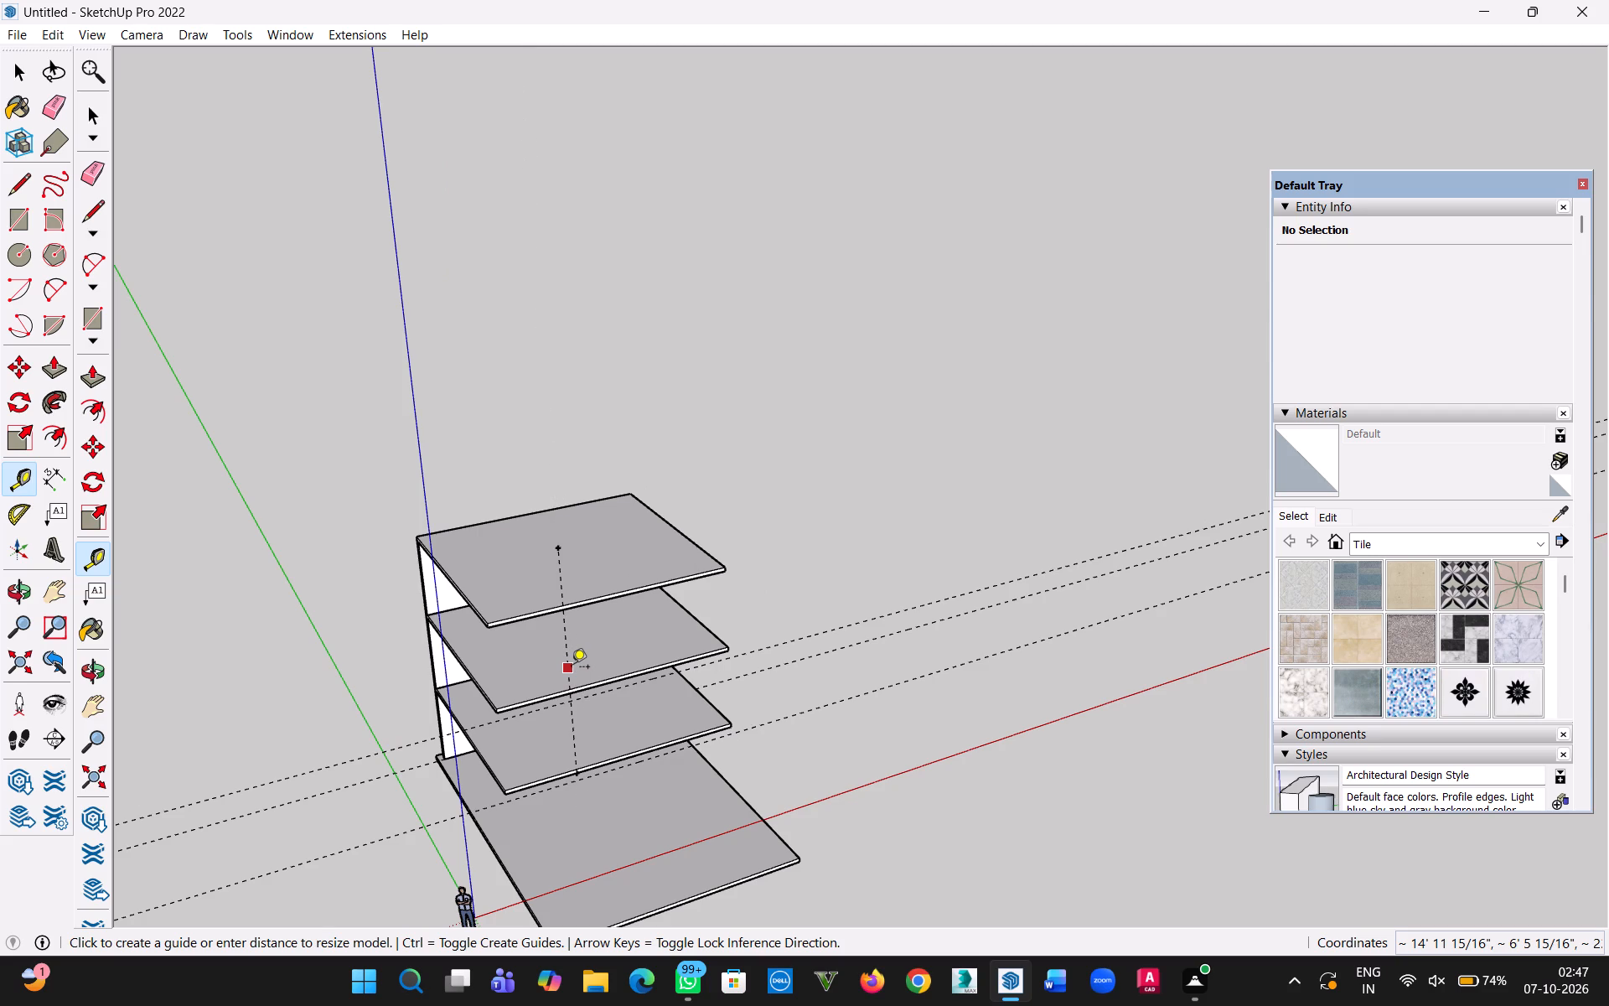
pyautogui.hotkey('ctrl', 'z')
pyautogui.hotkey('ctrl', 'z')
pyautogui.hotkey('ctrl', 'z')
pyautogui.hotkey('ctrl', 'z')
pyautogui.hotkey('ctrl', 'z')
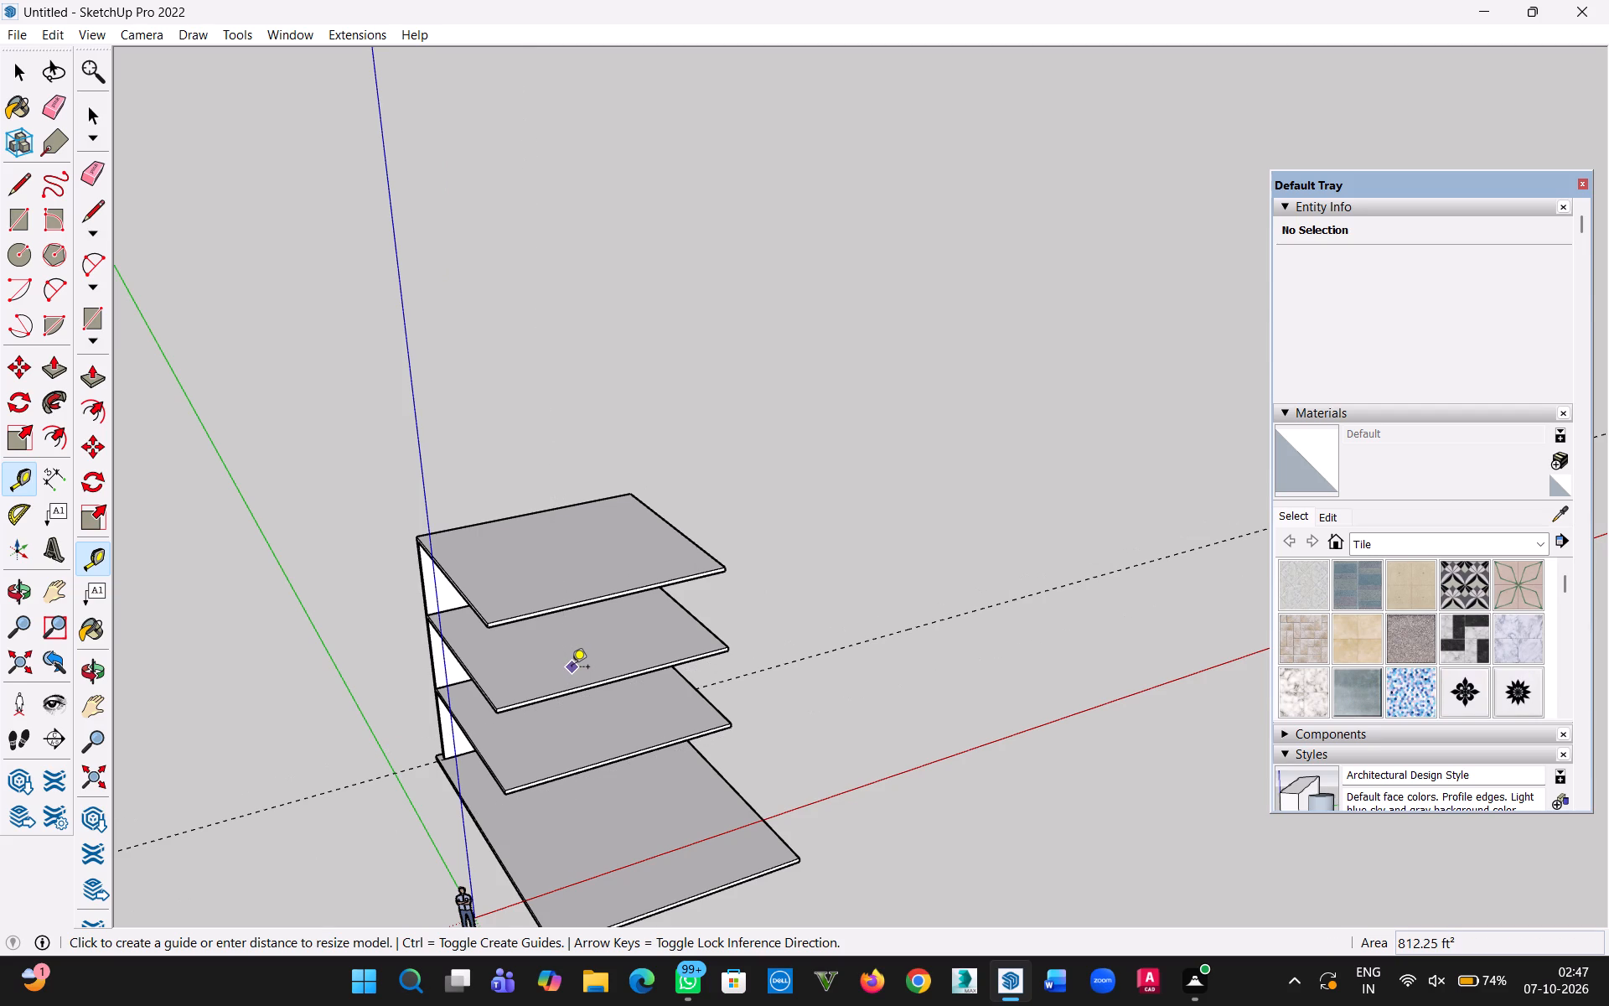
pyautogui.hotkey('ctrl', 'z')
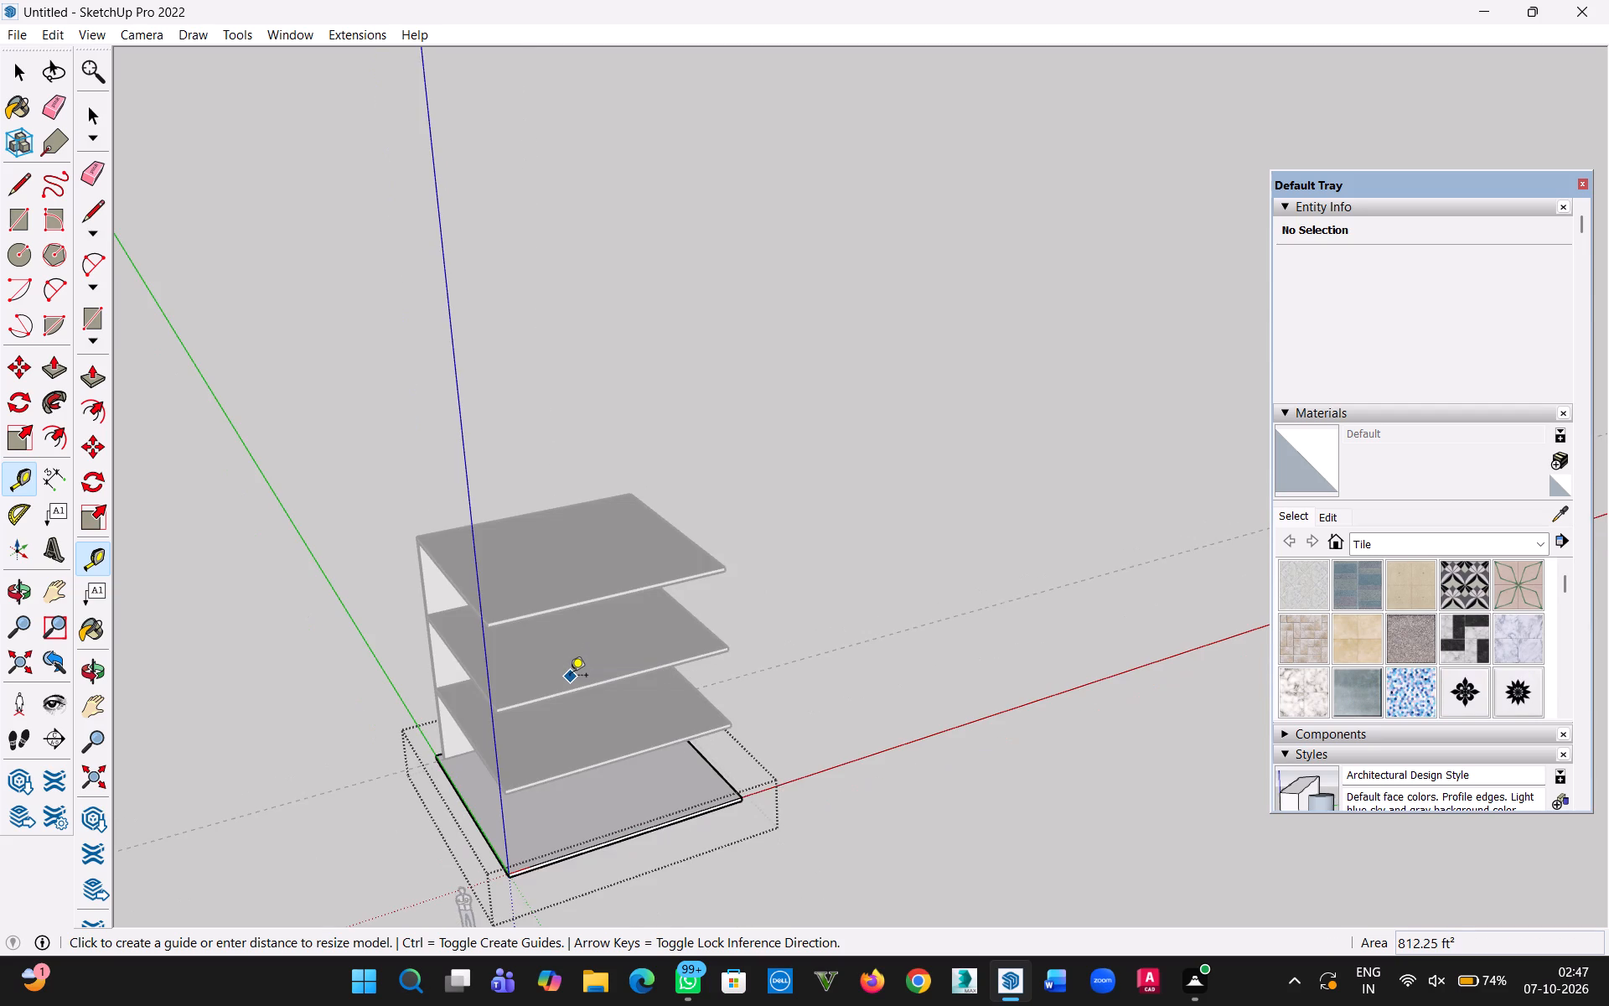
pyautogui.hotkey('ctrl', 'y')
pyautogui.click(23, 75)
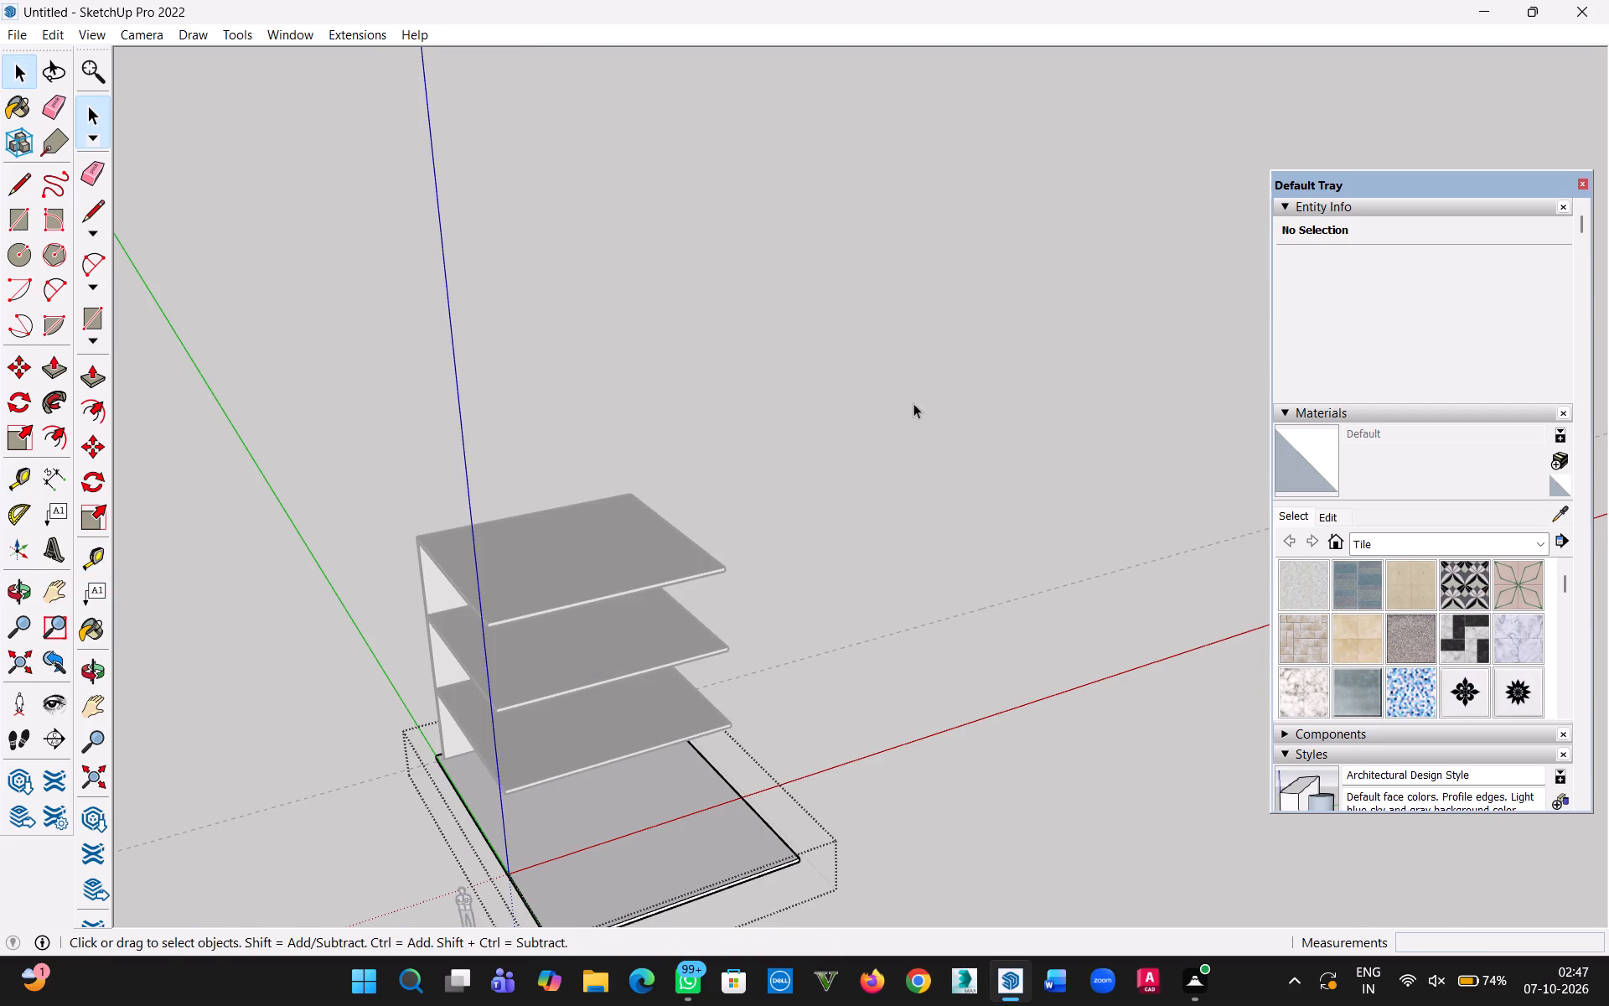
pyautogui.click(913, 403)
# Explode the top, middle and lowest storey groups one after another.
pyautogui.moveTo(781, 623); pyautogui.dragTo(527, 417, button='middle')
pyautogui.click(608, 532)
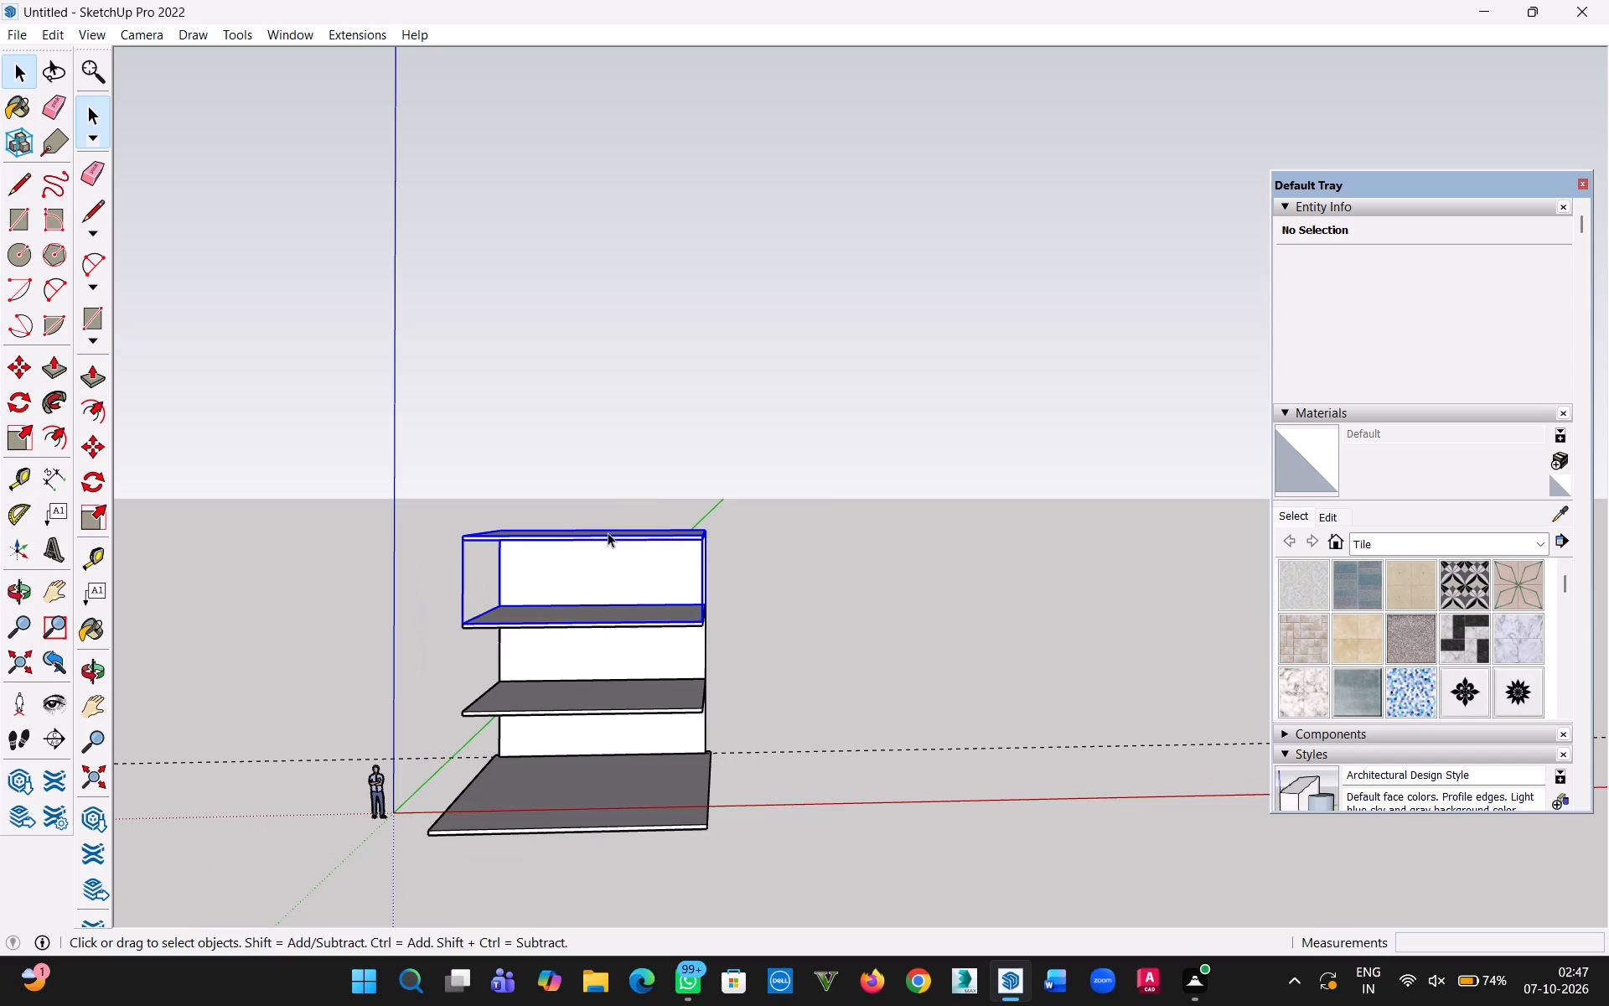
pyautogui.rightClick(617, 546)
pyautogui.click(697, 246)
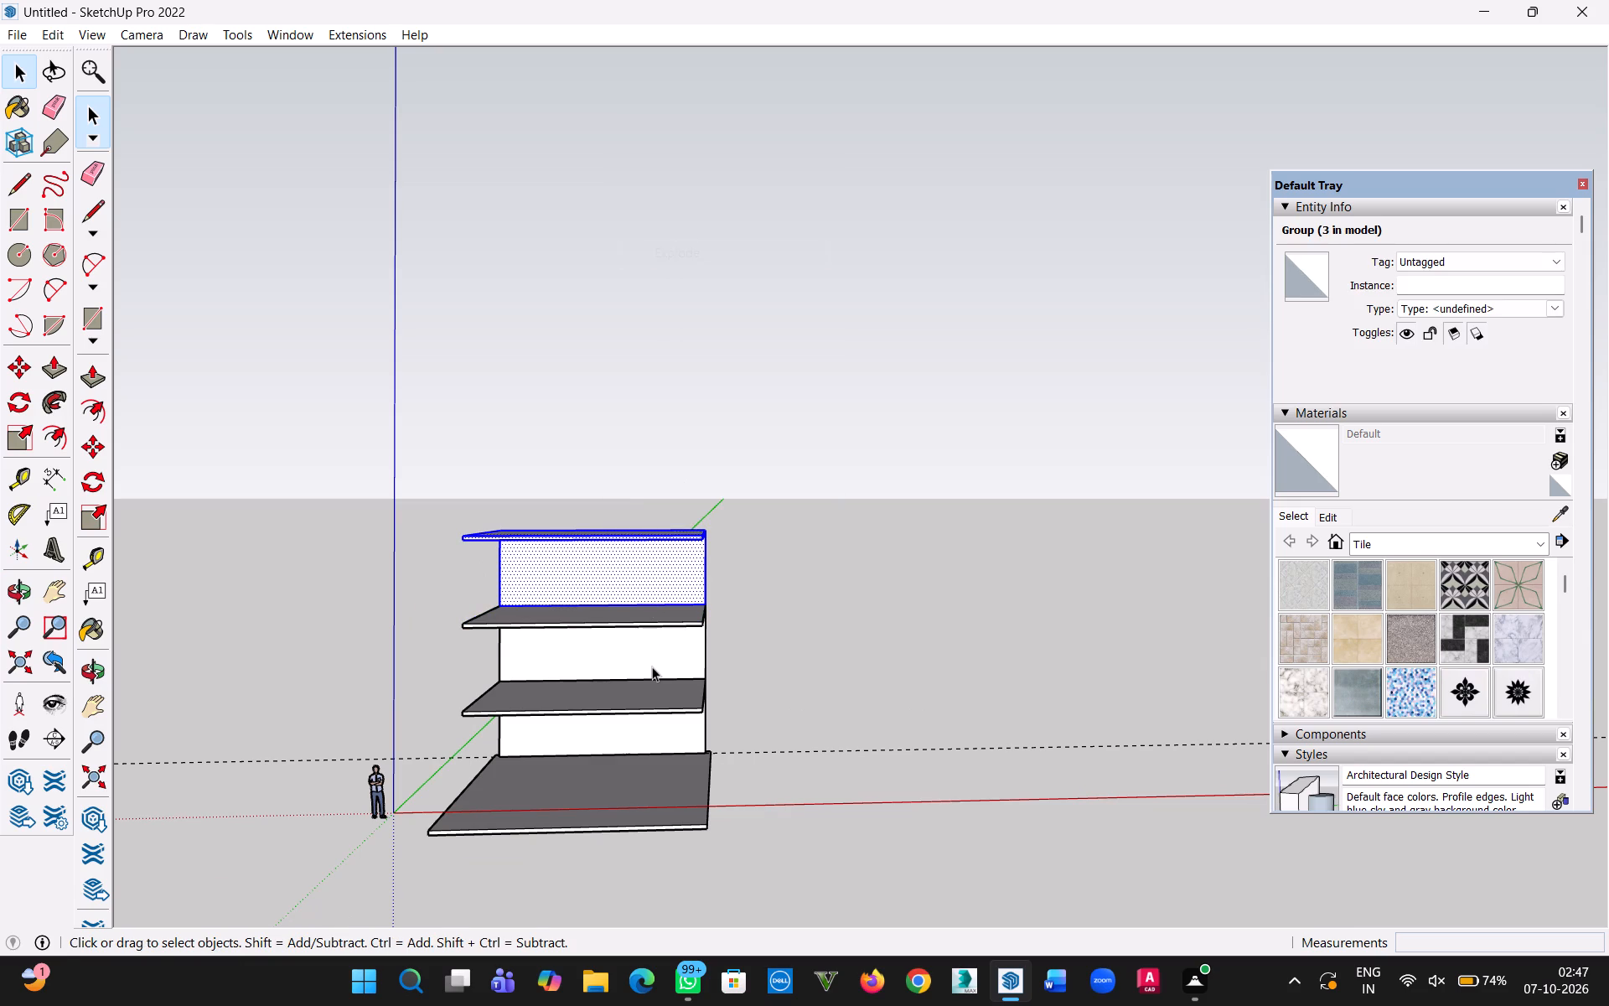
pyautogui.click(650, 662)
pyautogui.rightClick(648, 661)
pyautogui.click(719, 371)
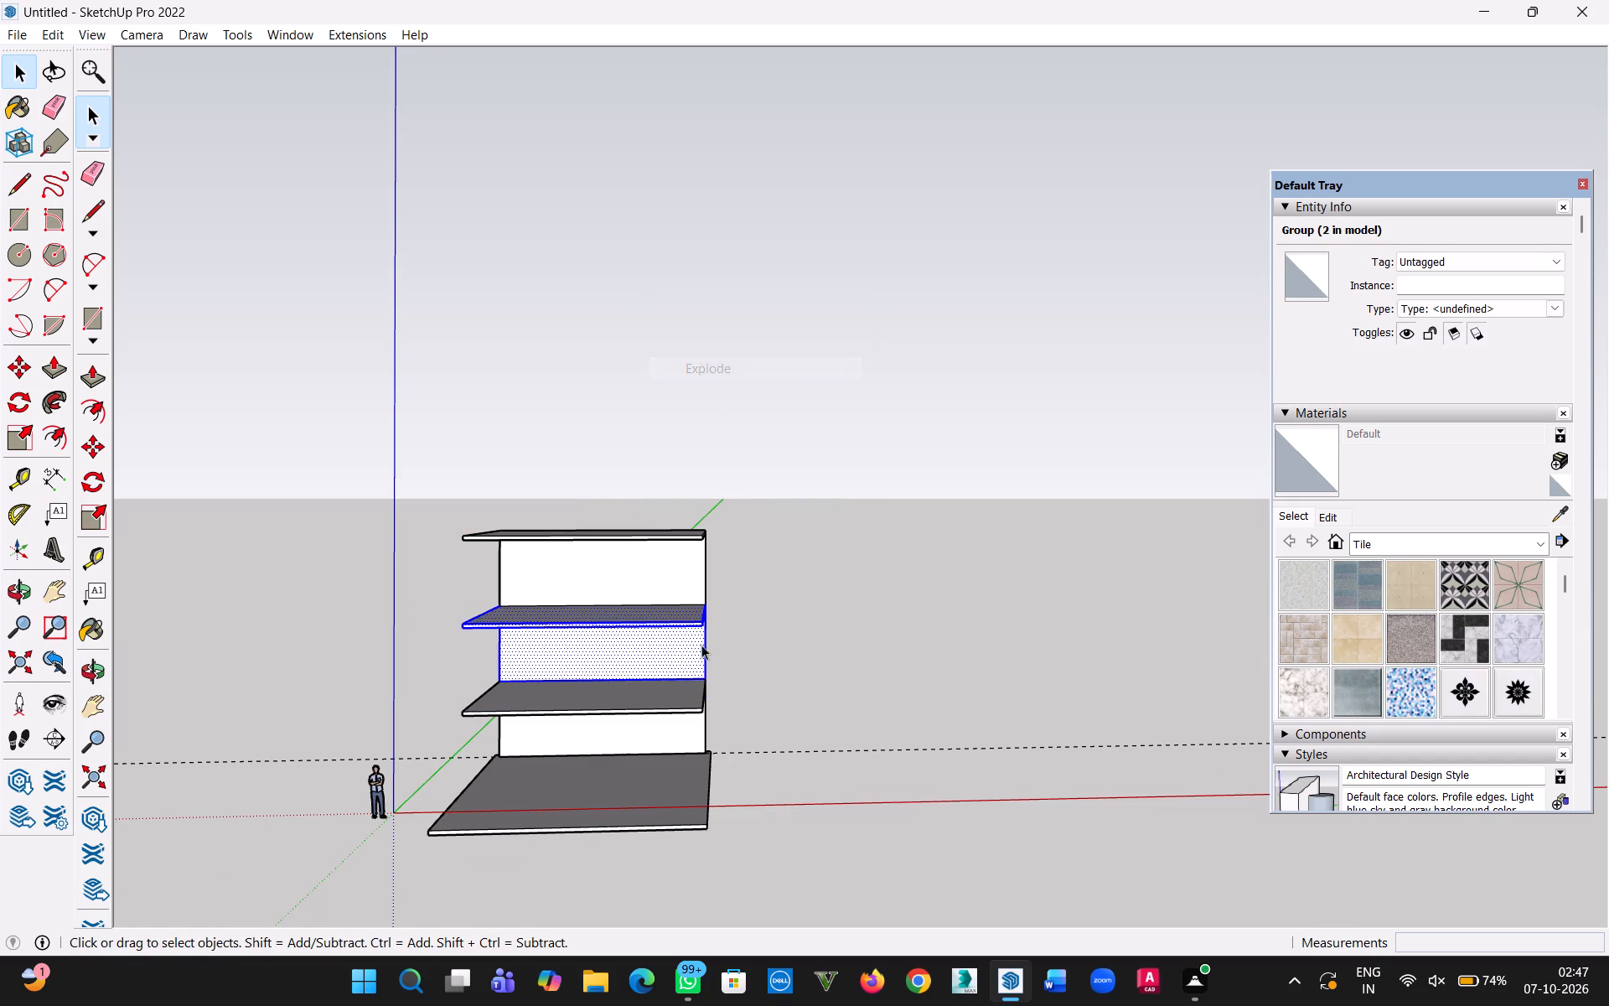
pyautogui.click(663, 717)
pyautogui.rightClick(662, 717)
pyautogui.click(729, 428)
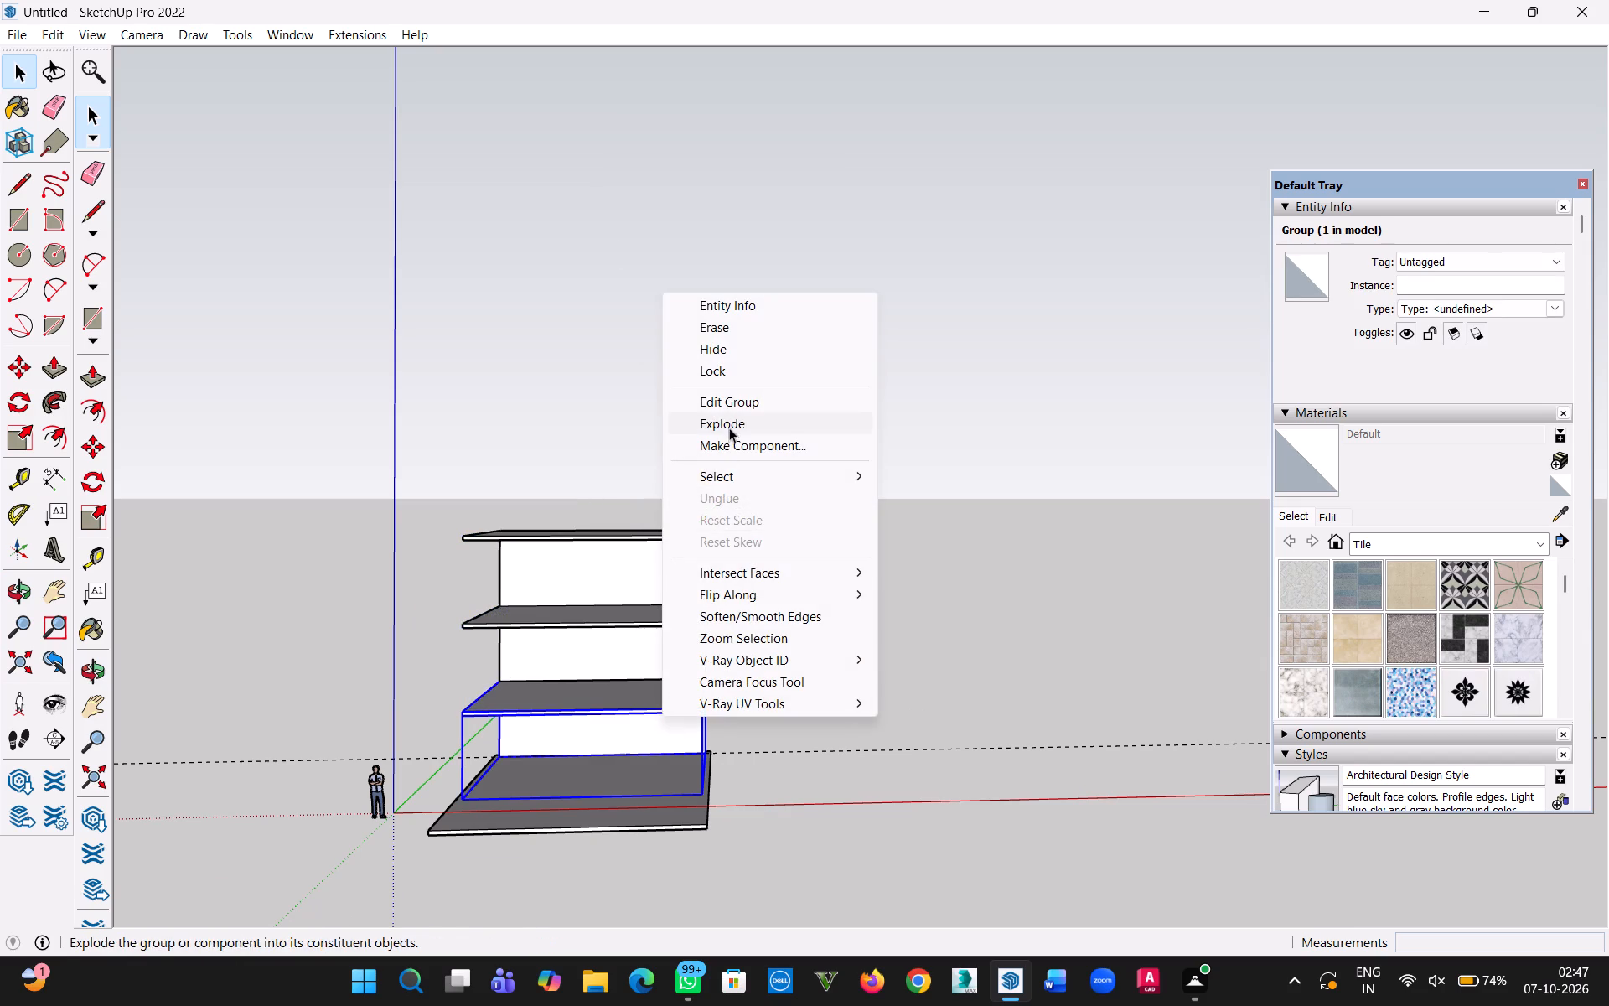
pyautogui.click(867, 565)
# Combine all the connected wall and floor slab geometry of the three storeys into one group.
pyautogui.tripleClick(638, 651)
pyautogui.rightClick(636, 651)
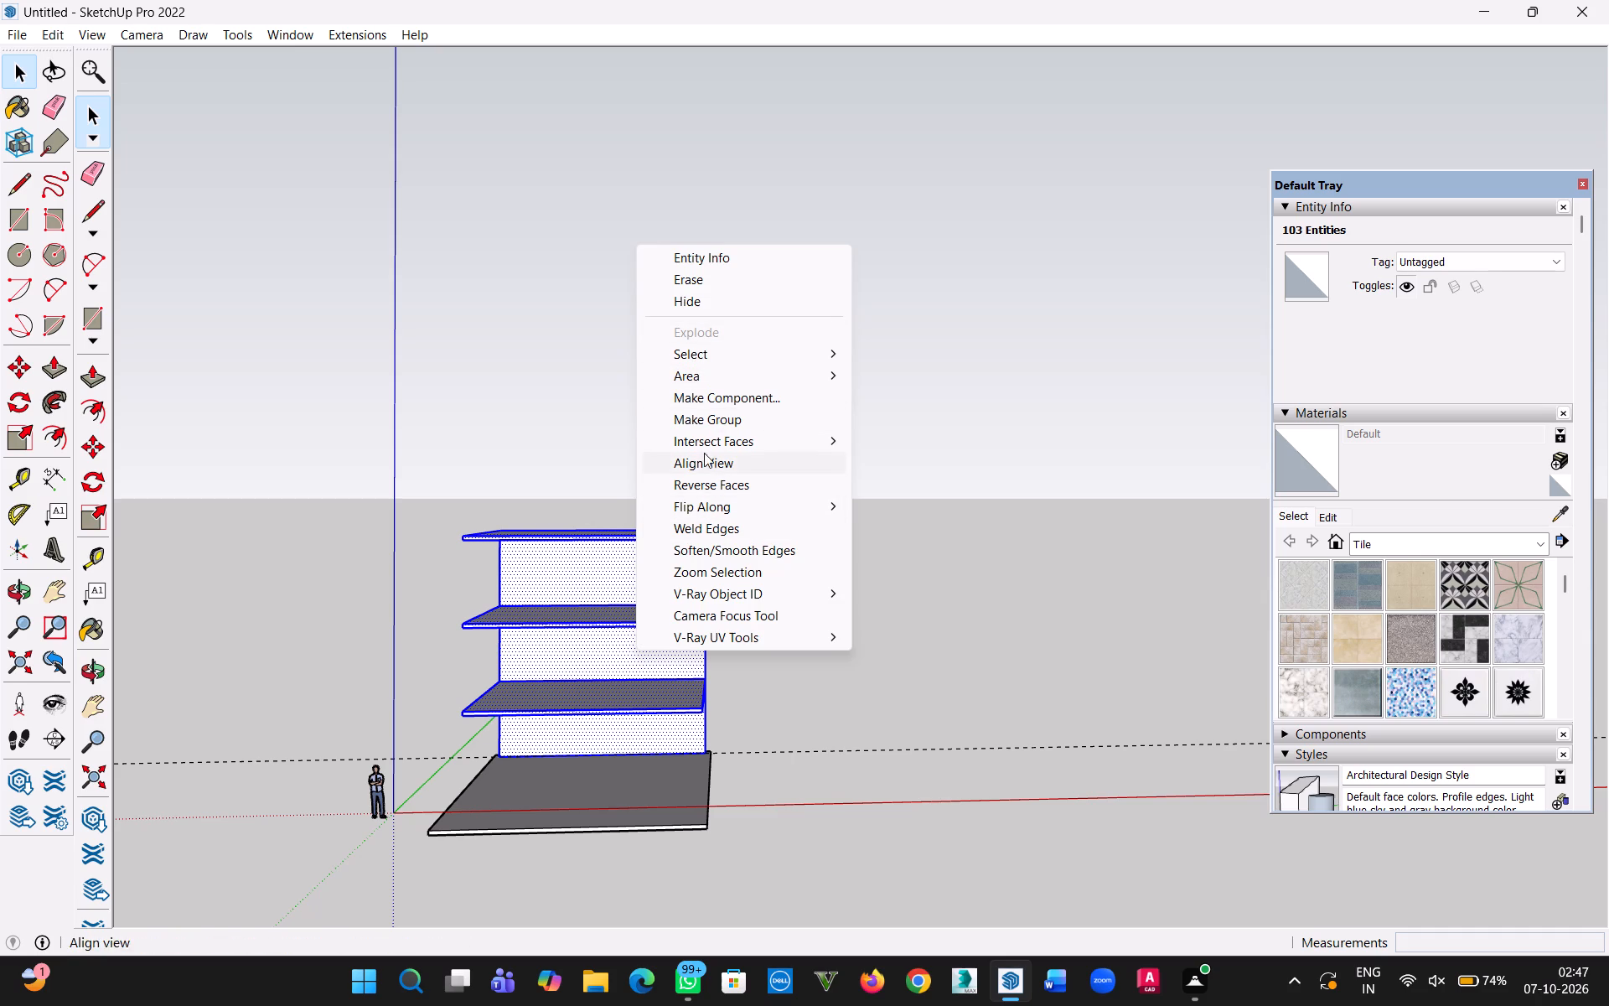
pyautogui.click(708, 423)
# Move the combined storey group 21" straight up from the base slab and deselect it.
pyautogui.moveTo(784, 676); pyautogui.dragTo(303, 688, button='middle')
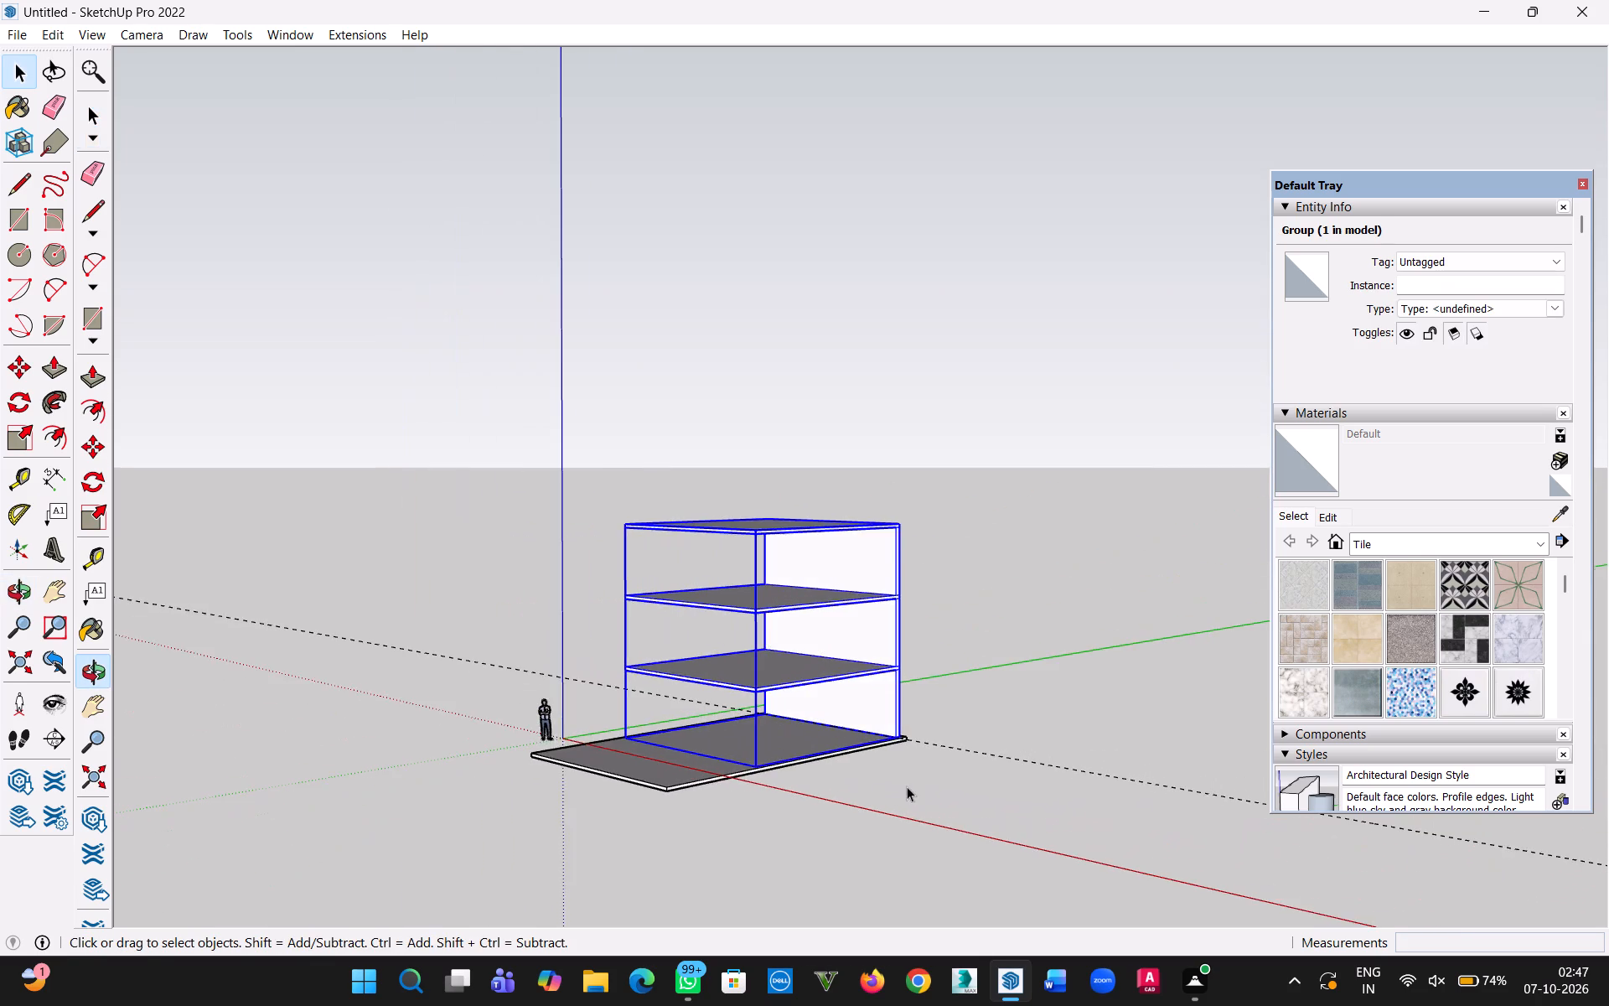
pyautogui.scroll(-4, 907, 787)
pyautogui.scroll(12, 932, 718)
pyautogui.press('h')
pyautogui.moveTo(909, 755); pyautogui.dragTo(938, 711)
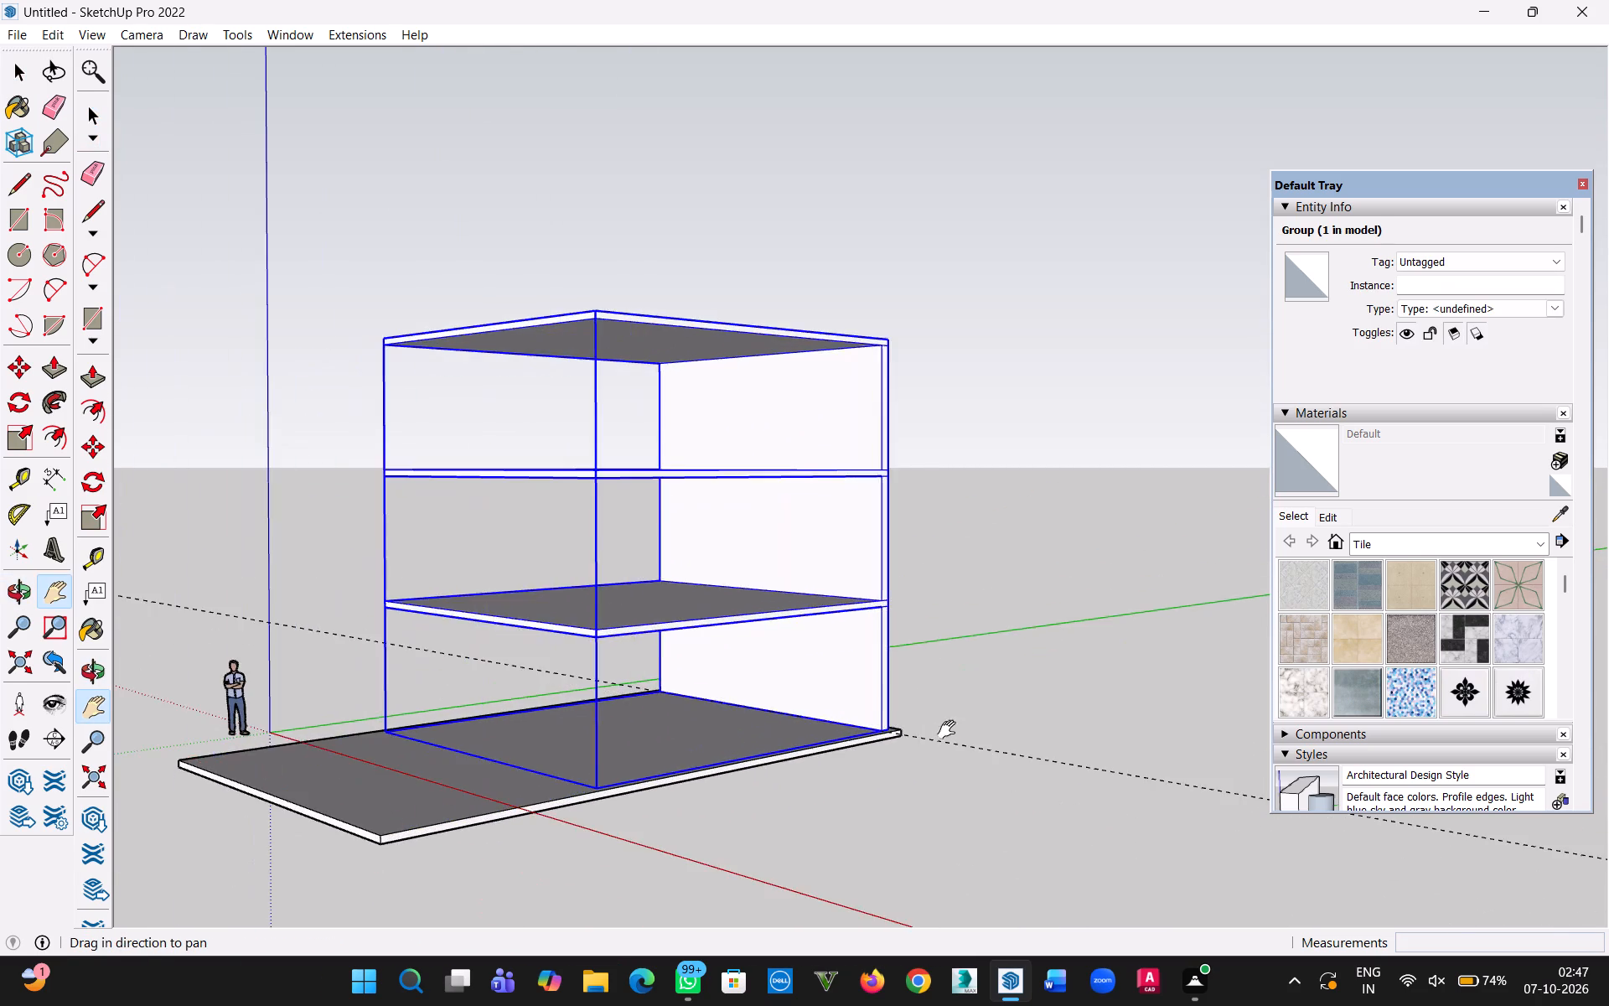
pyautogui.moveTo(950, 731); pyautogui.dragTo(700, 775, button='middle')
pyautogui.press('Escape')
pyautogui.scroll(5, 873, 755)
pyautogui.press('m')
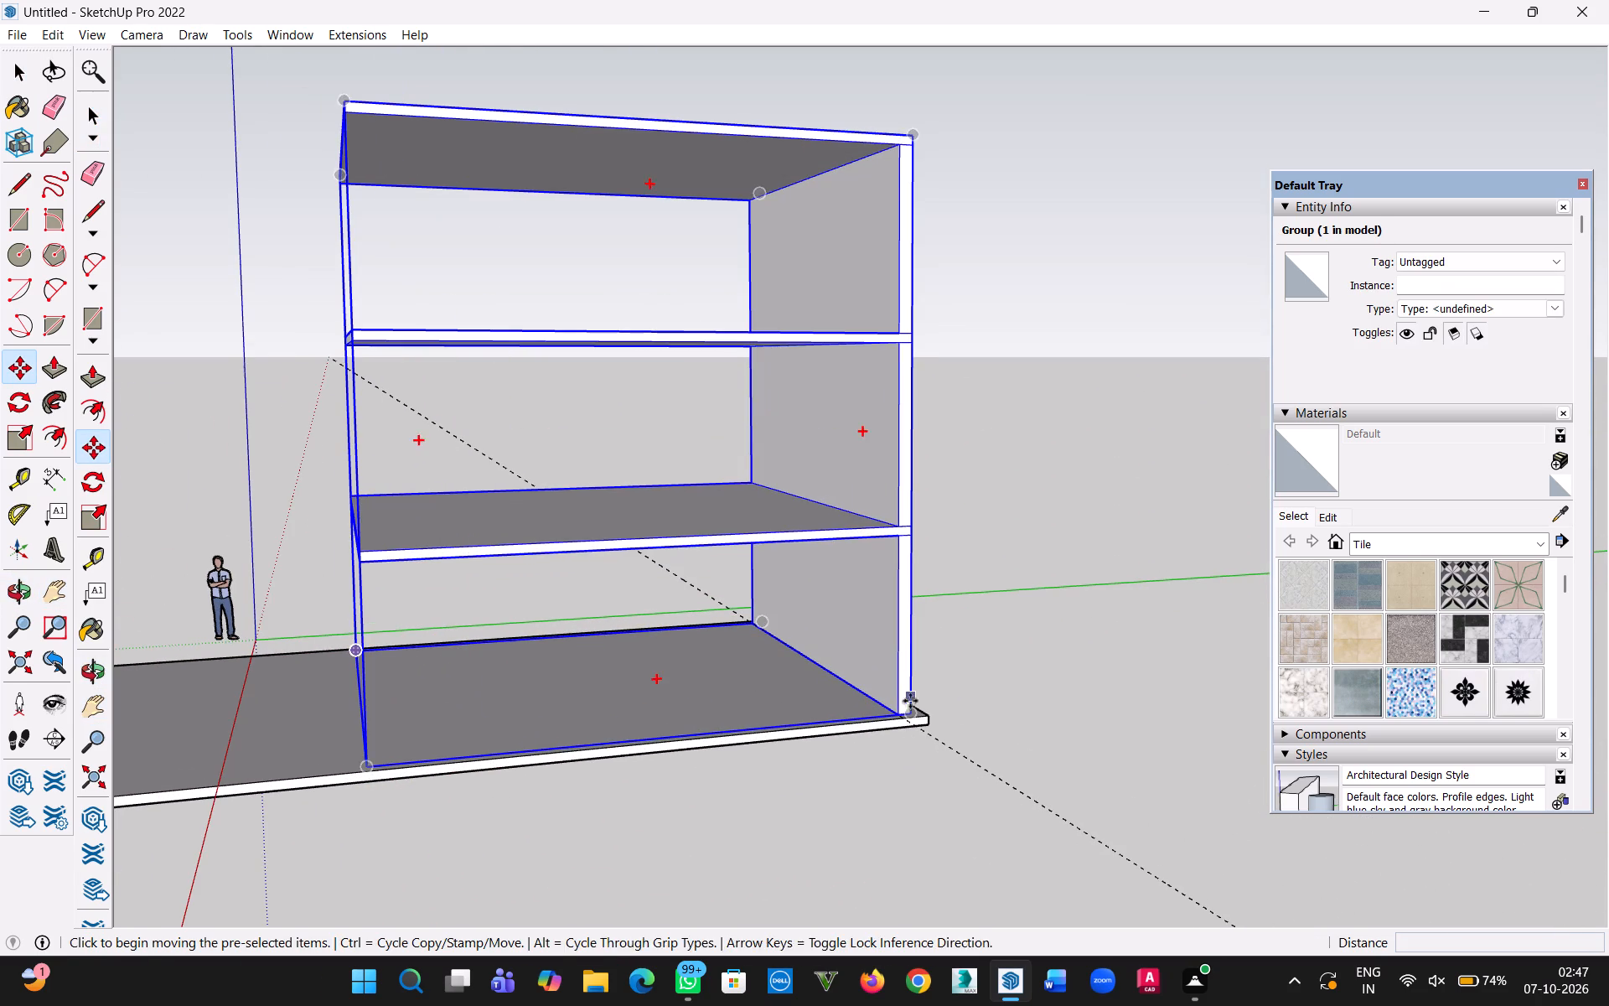
pyautogui.click(914, 710)
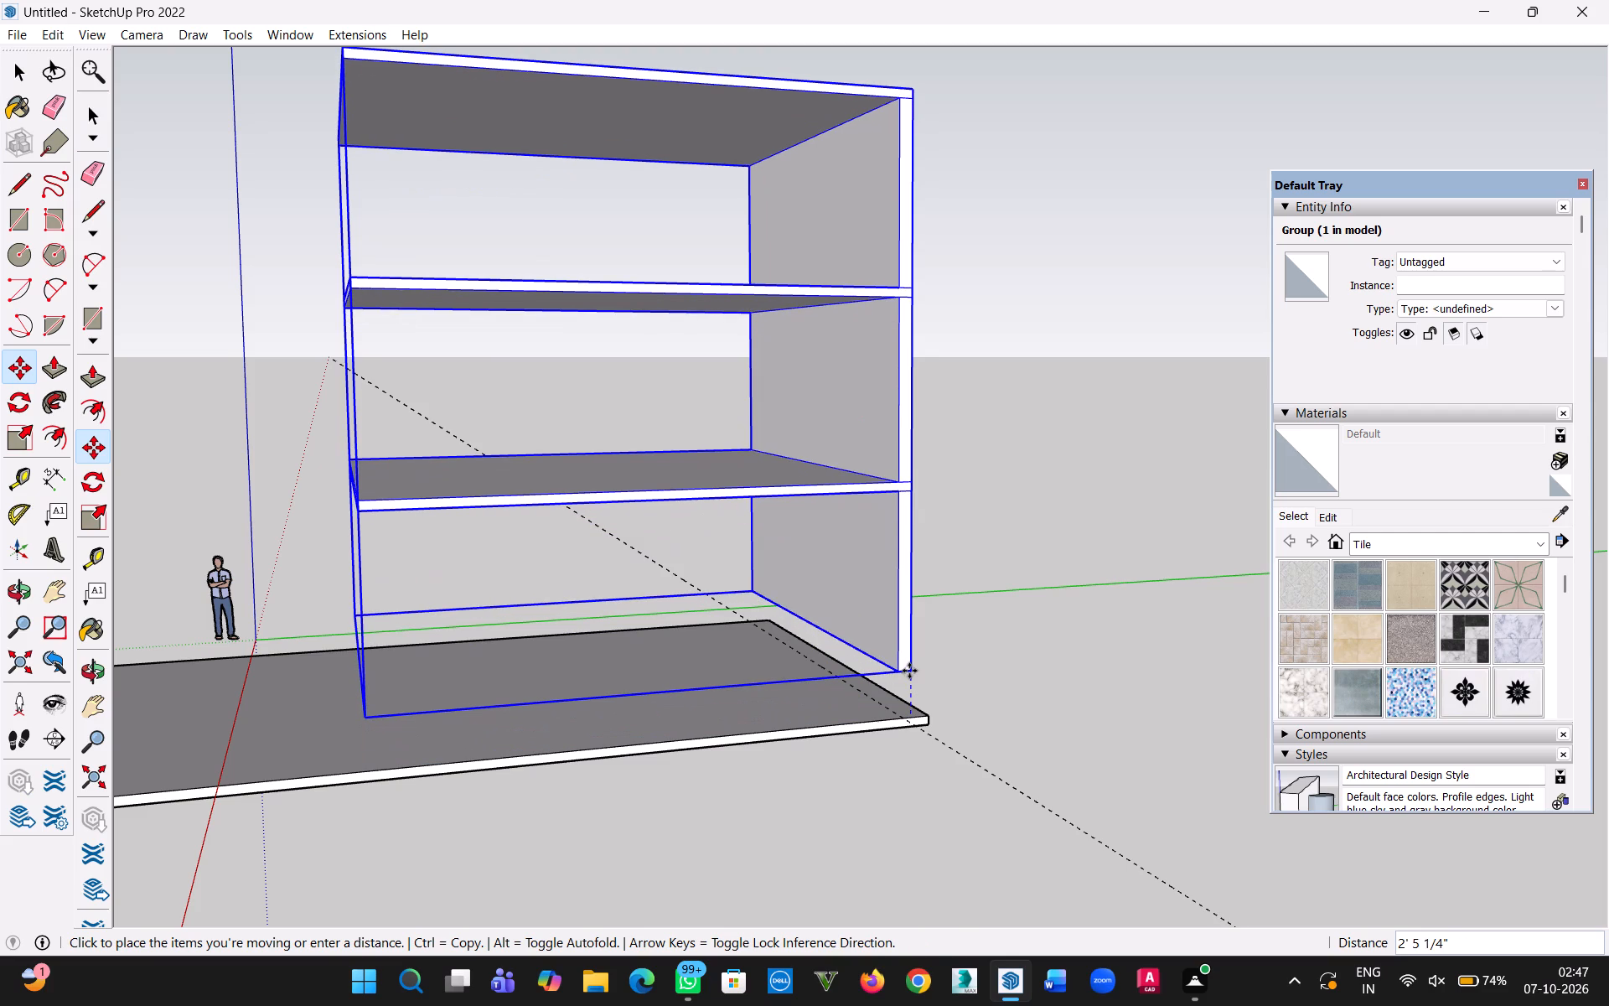
pyautogui.write('21"')
pyautogui.press('Return')
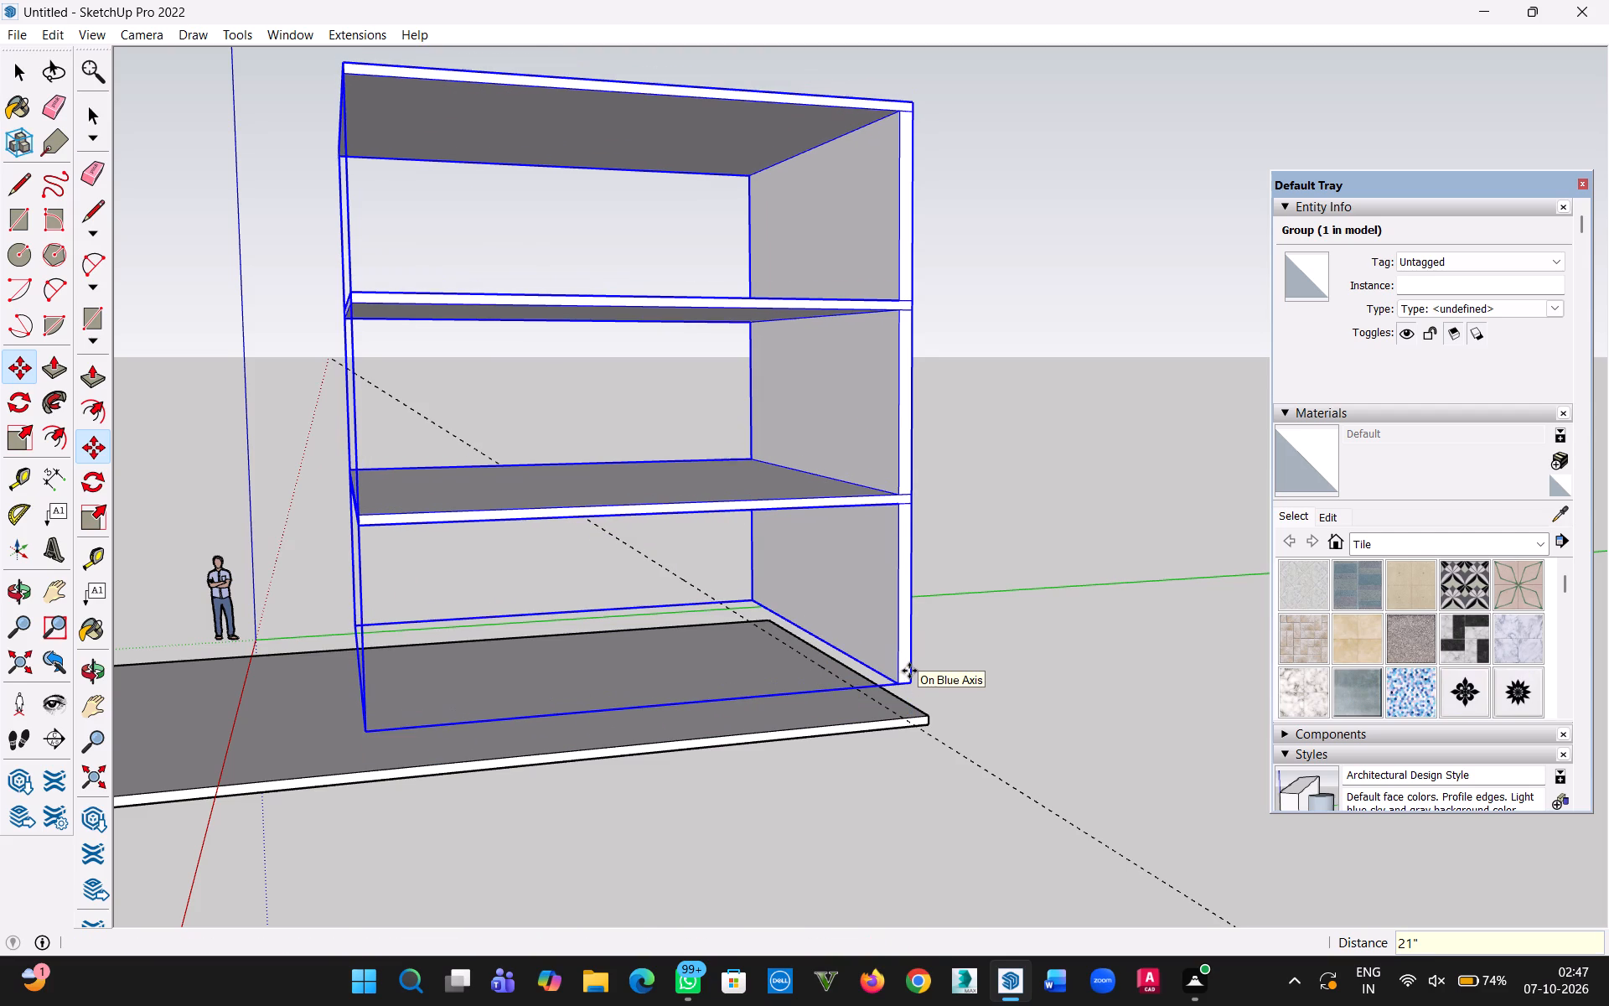
pyautogui.moveTo(801, 745); pyautogui.dragTo(1370, 674, button='middle')
pyautogui.scroll(-3, 789, 699)
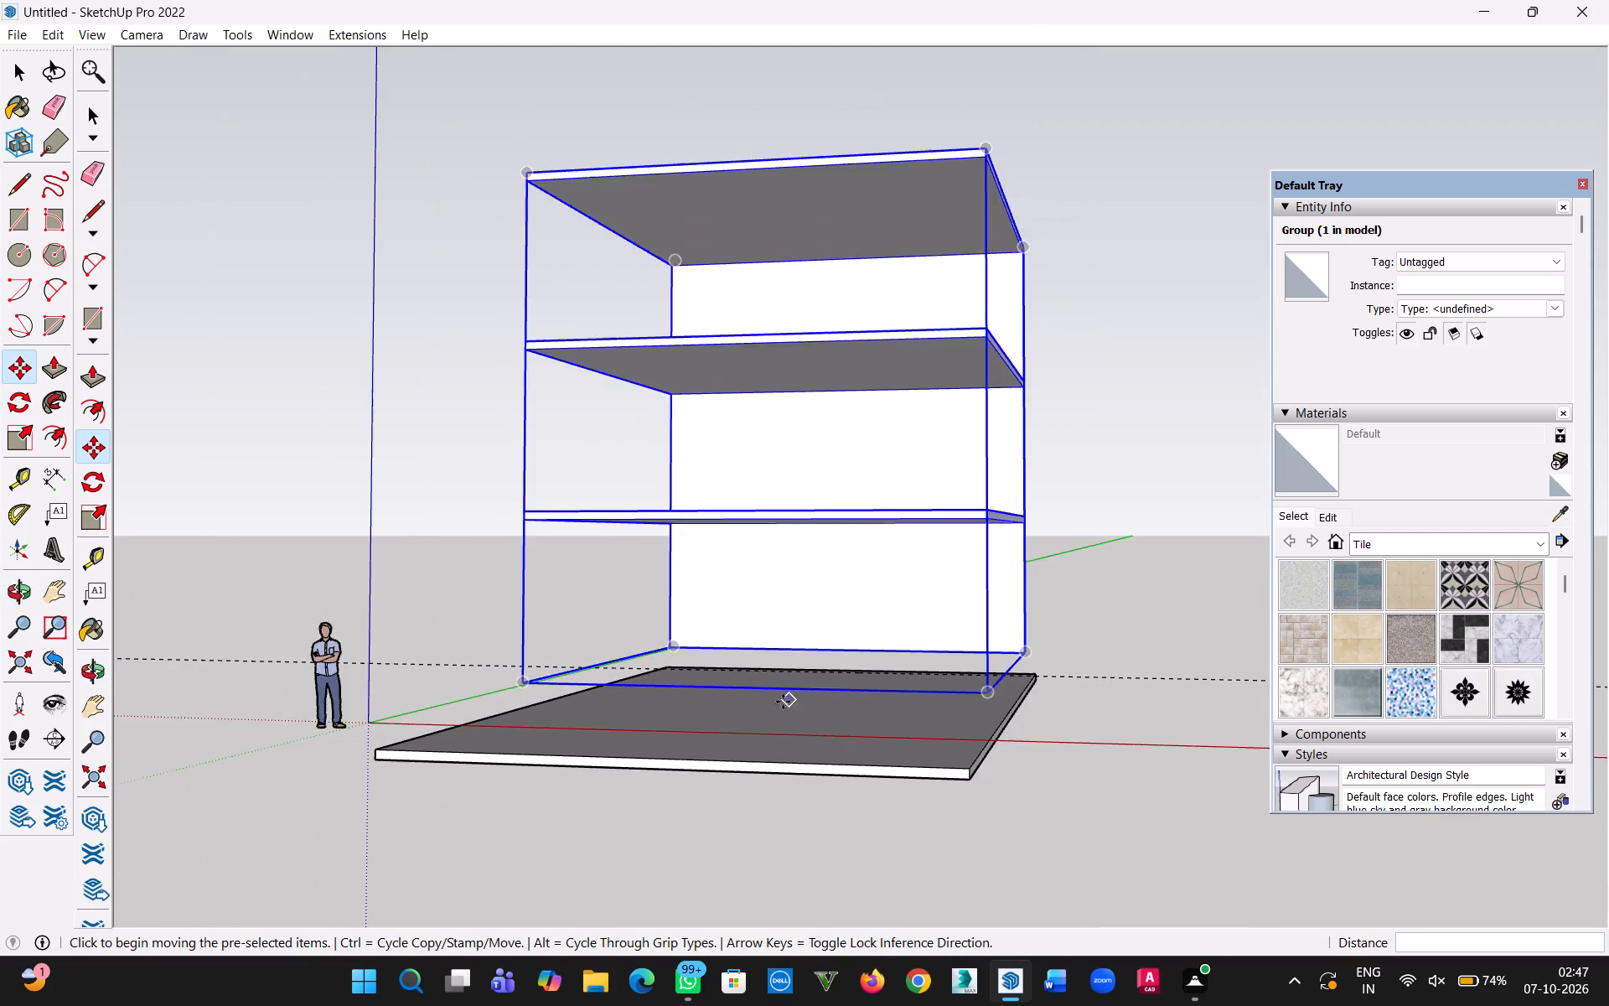
pyautogui.moveTo(711, 692); pyautogui.dragTo(1039, 779, button='middle')
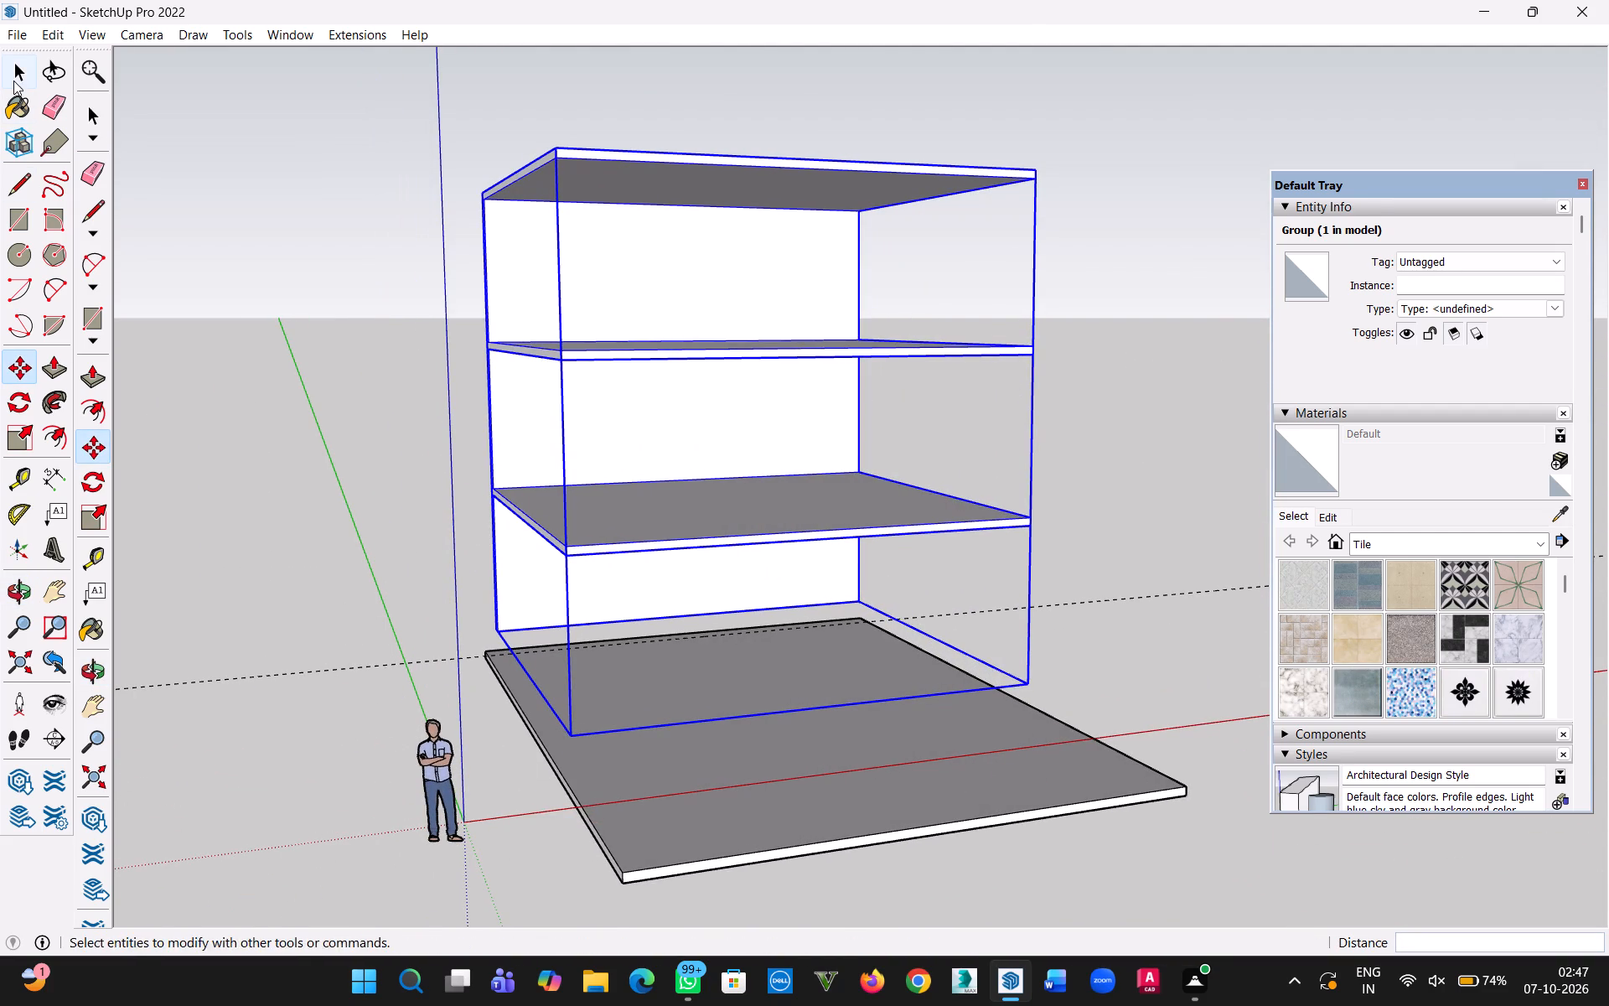
pyautogui.click(13, 80)
pyautogui.click(332, 506)
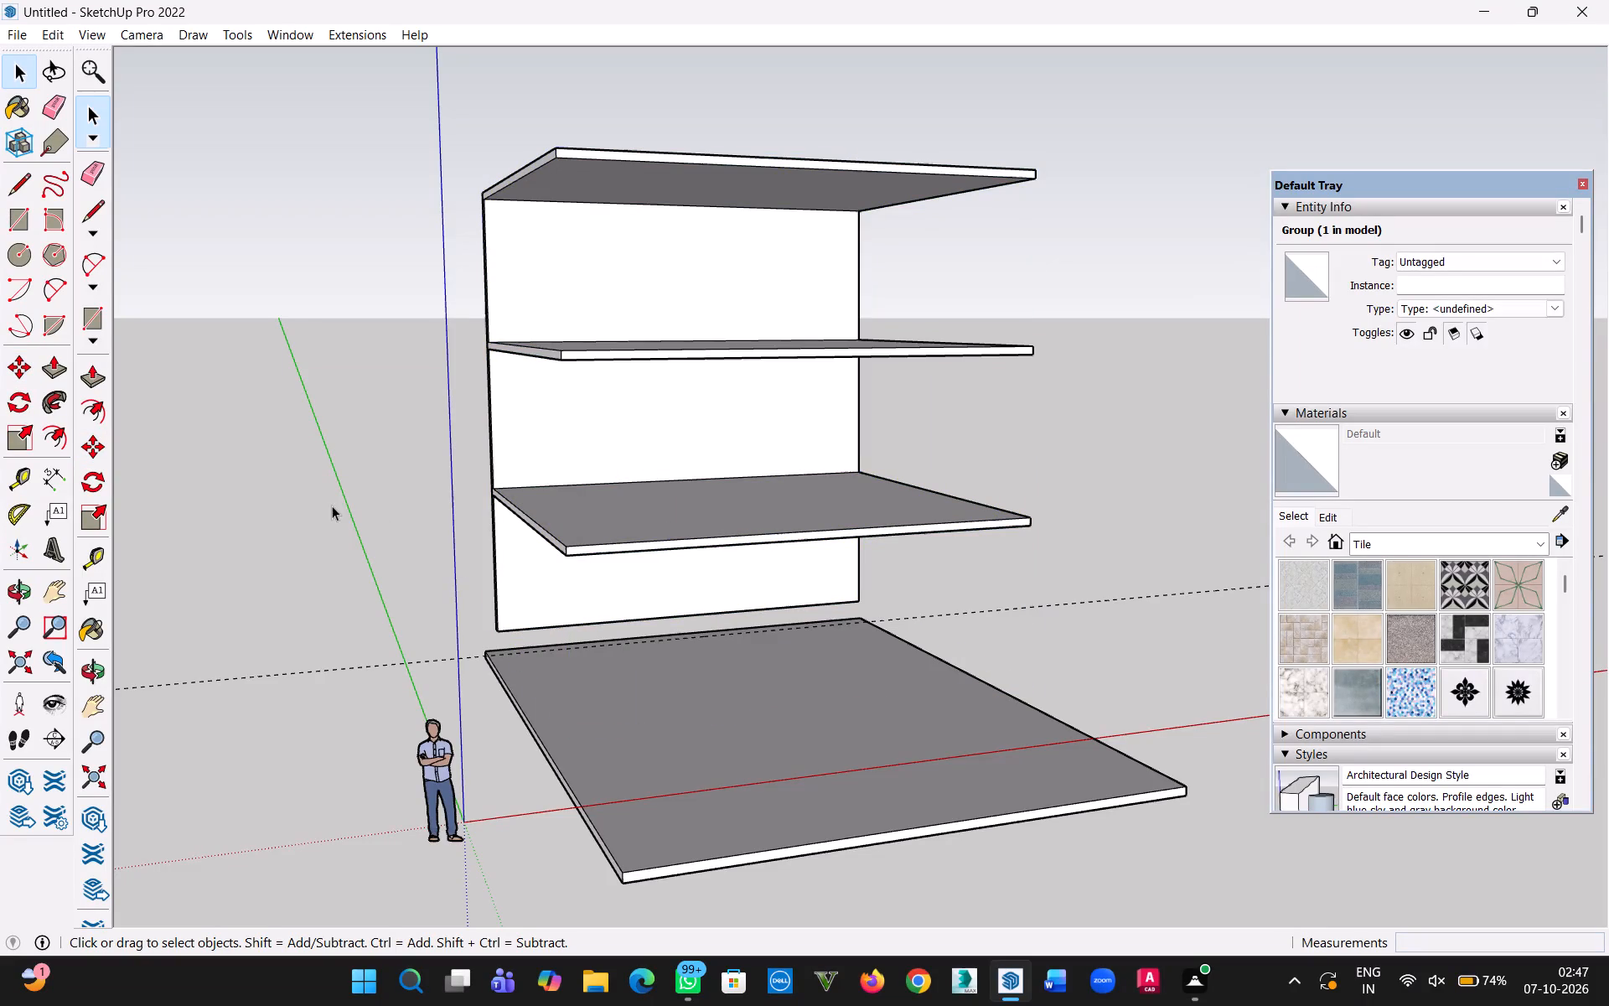
# Place a guide 6" vertically below the outer bottom edge of the raised back wall with the Tape Measure.
pyautogui.moveTo(666, 638); pyautogui.dragTo(1069, 601, button='middle')
pyautogui.scroll(8, 207, 723)
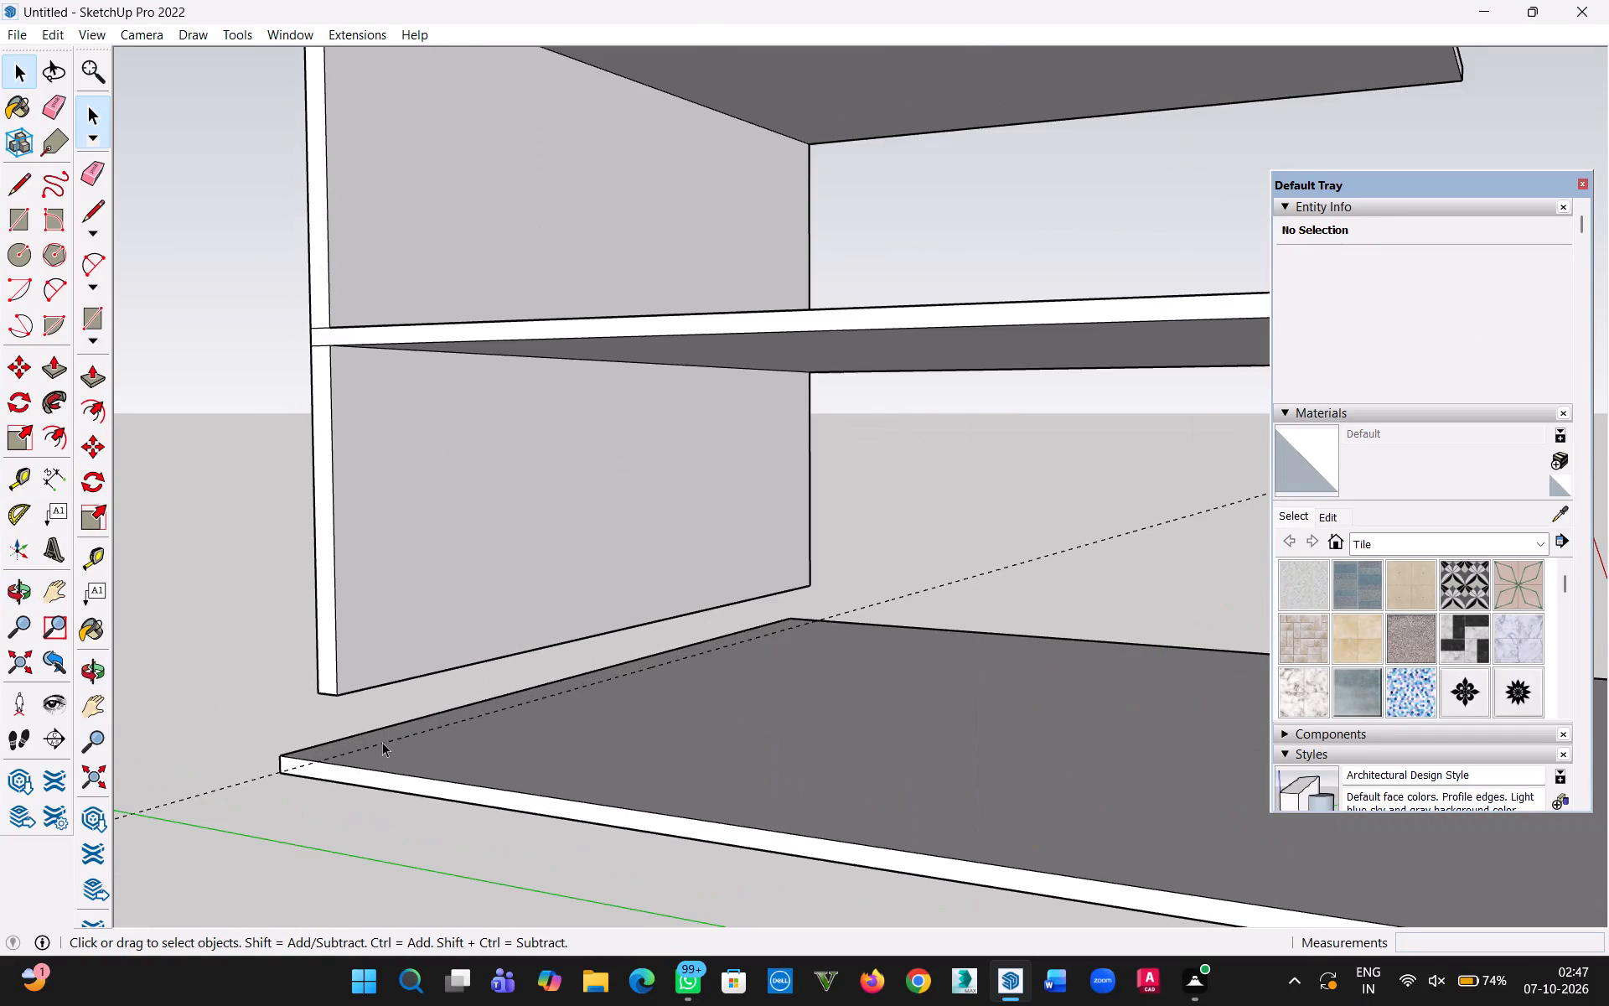
pyautogui.scroll(4, 383, 743)
pyautogui.scroll(-1, 330, 713)
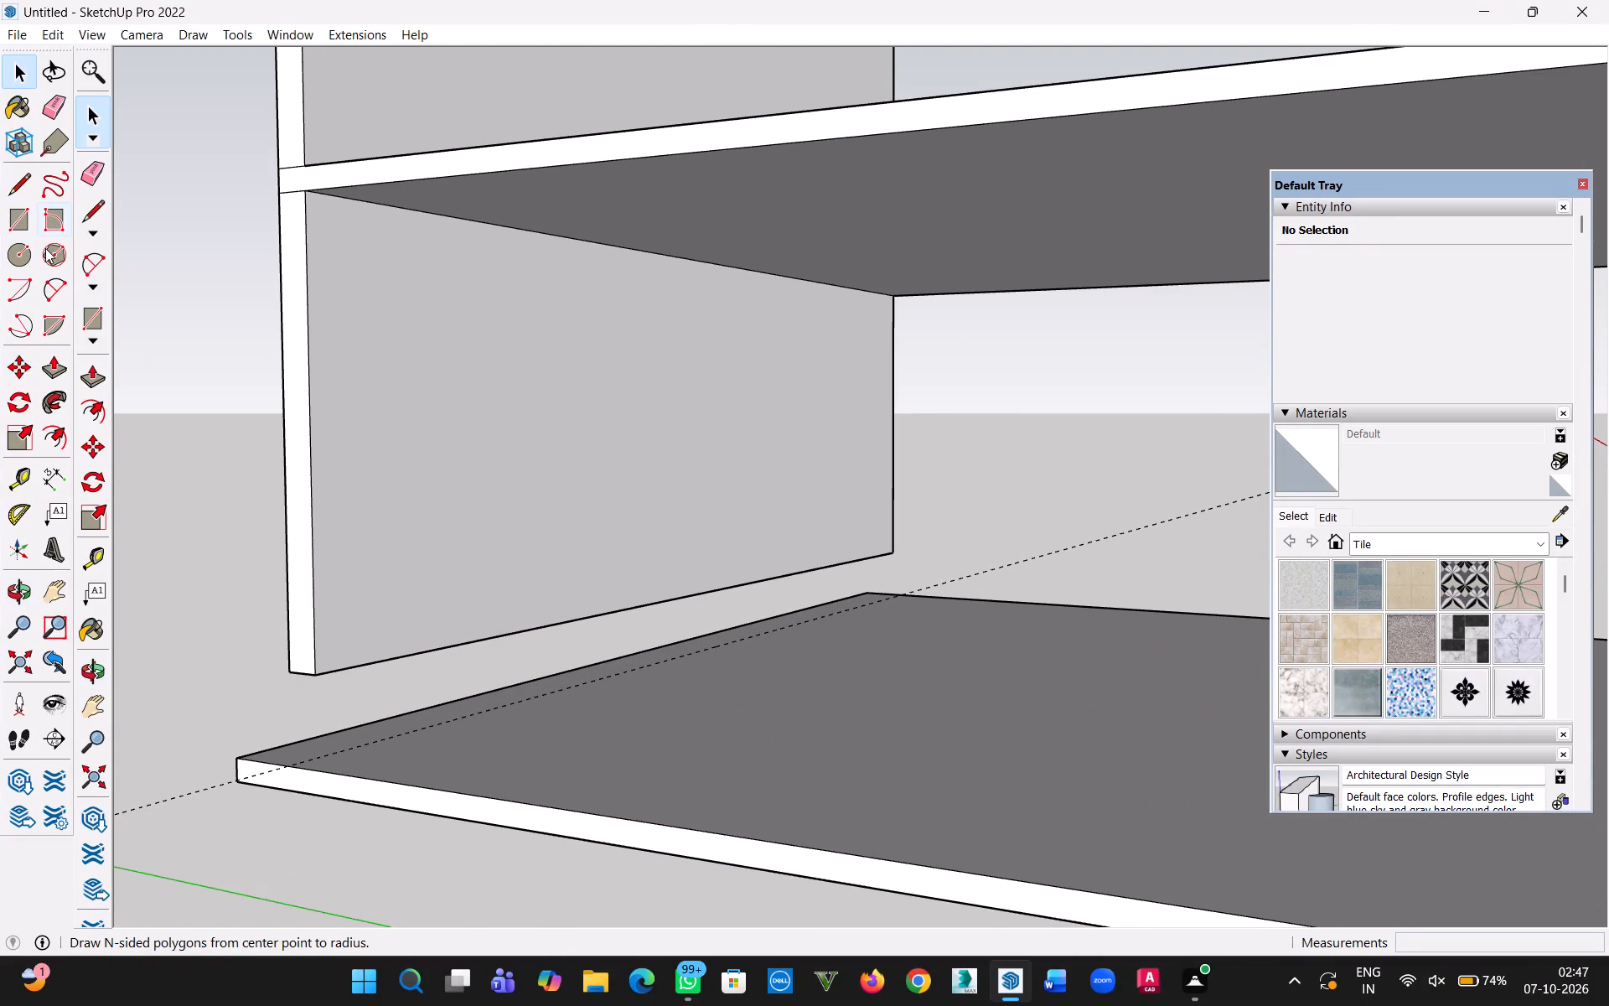
pyautogui.moveTo(293, 682); pyautogui.dragTo(349, 682, button='middle')
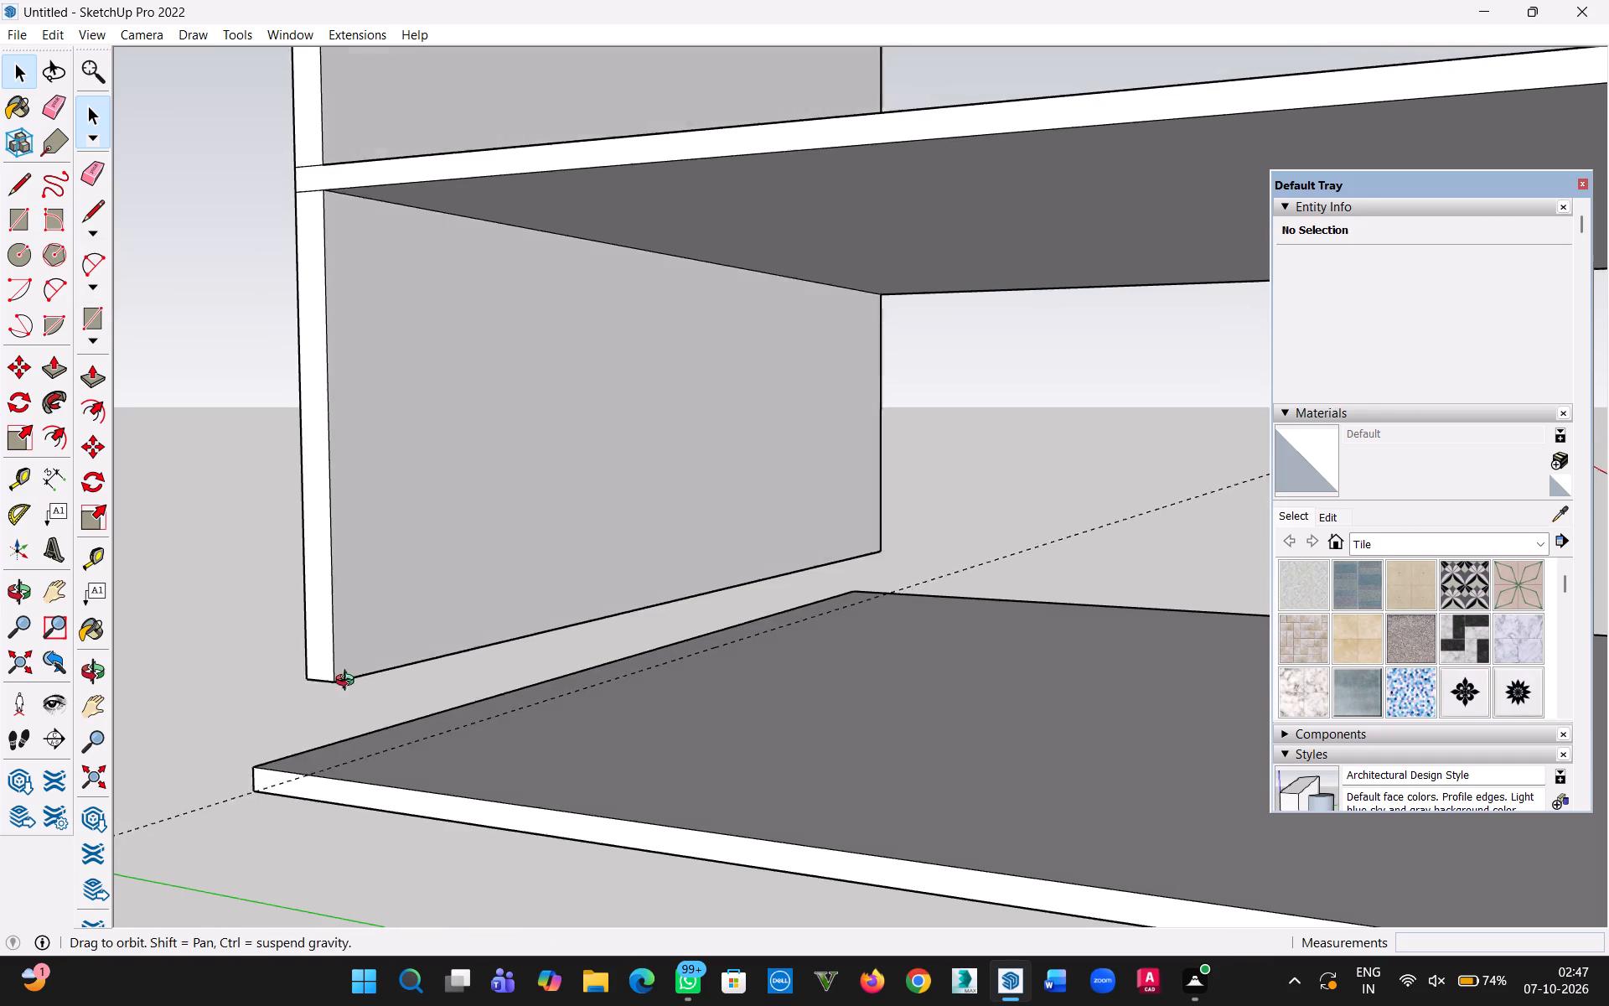
pyautogui.moveTo(349, 682); pyautogui.dragTo(477, 673, button='middle')
pyautogui.moveTo(508, 780); pyautogui.dragTo(938, 792, button='middle')
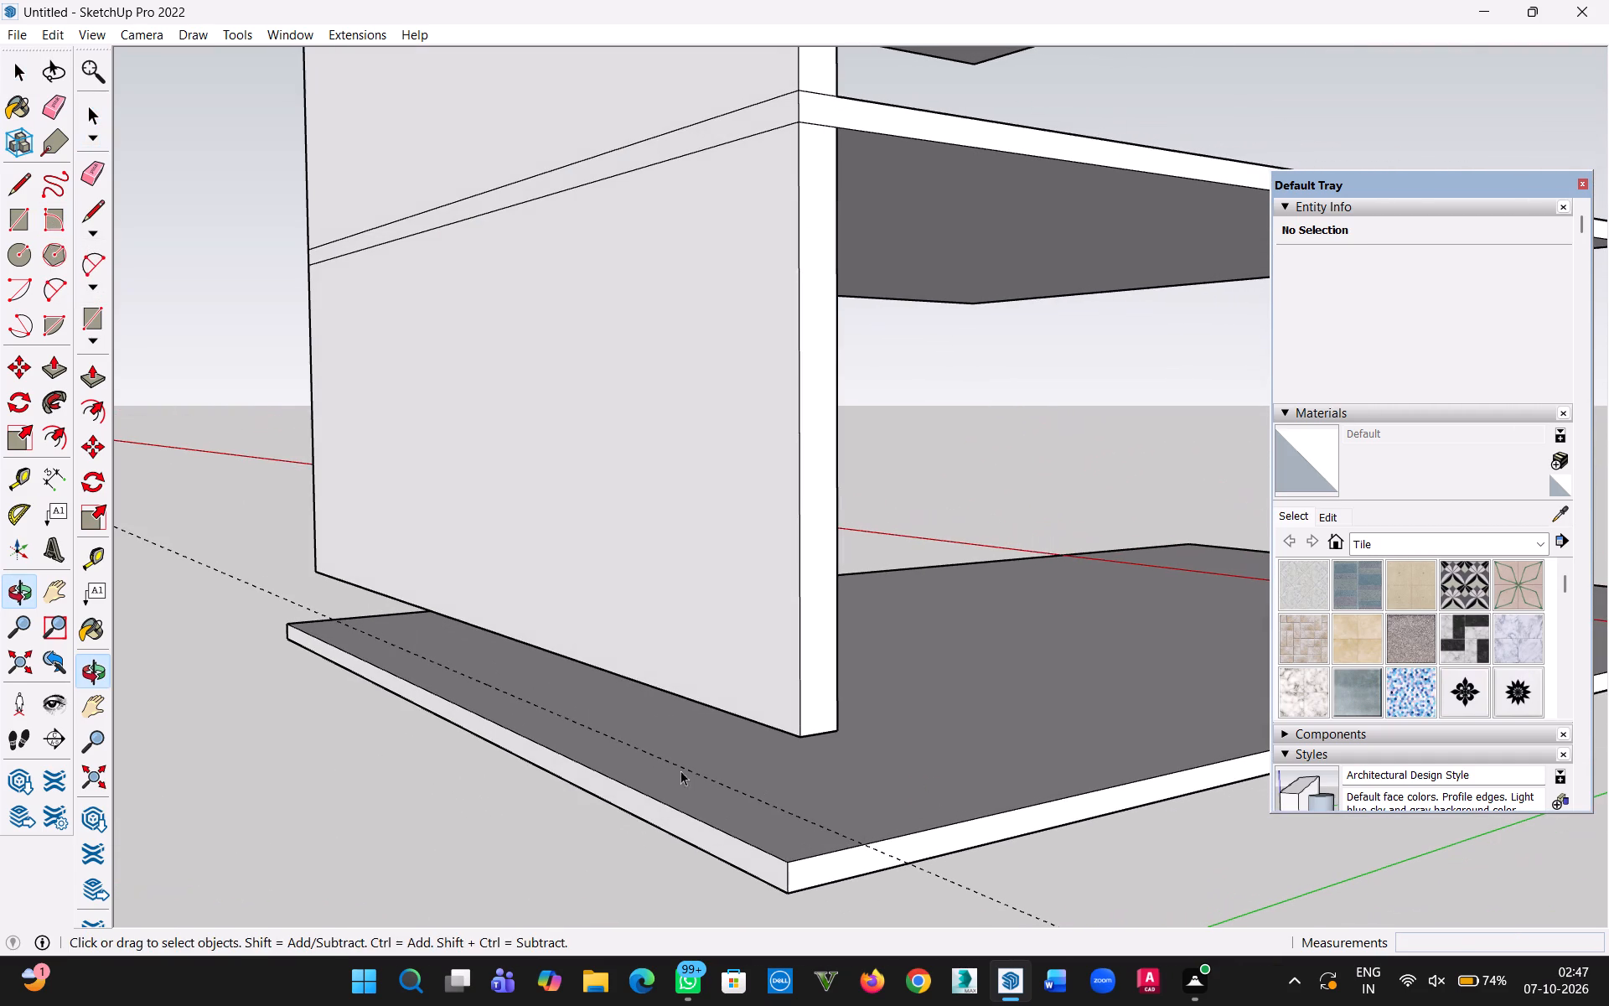
pyautogui.press('t')
pyautogui.click(755, 718)
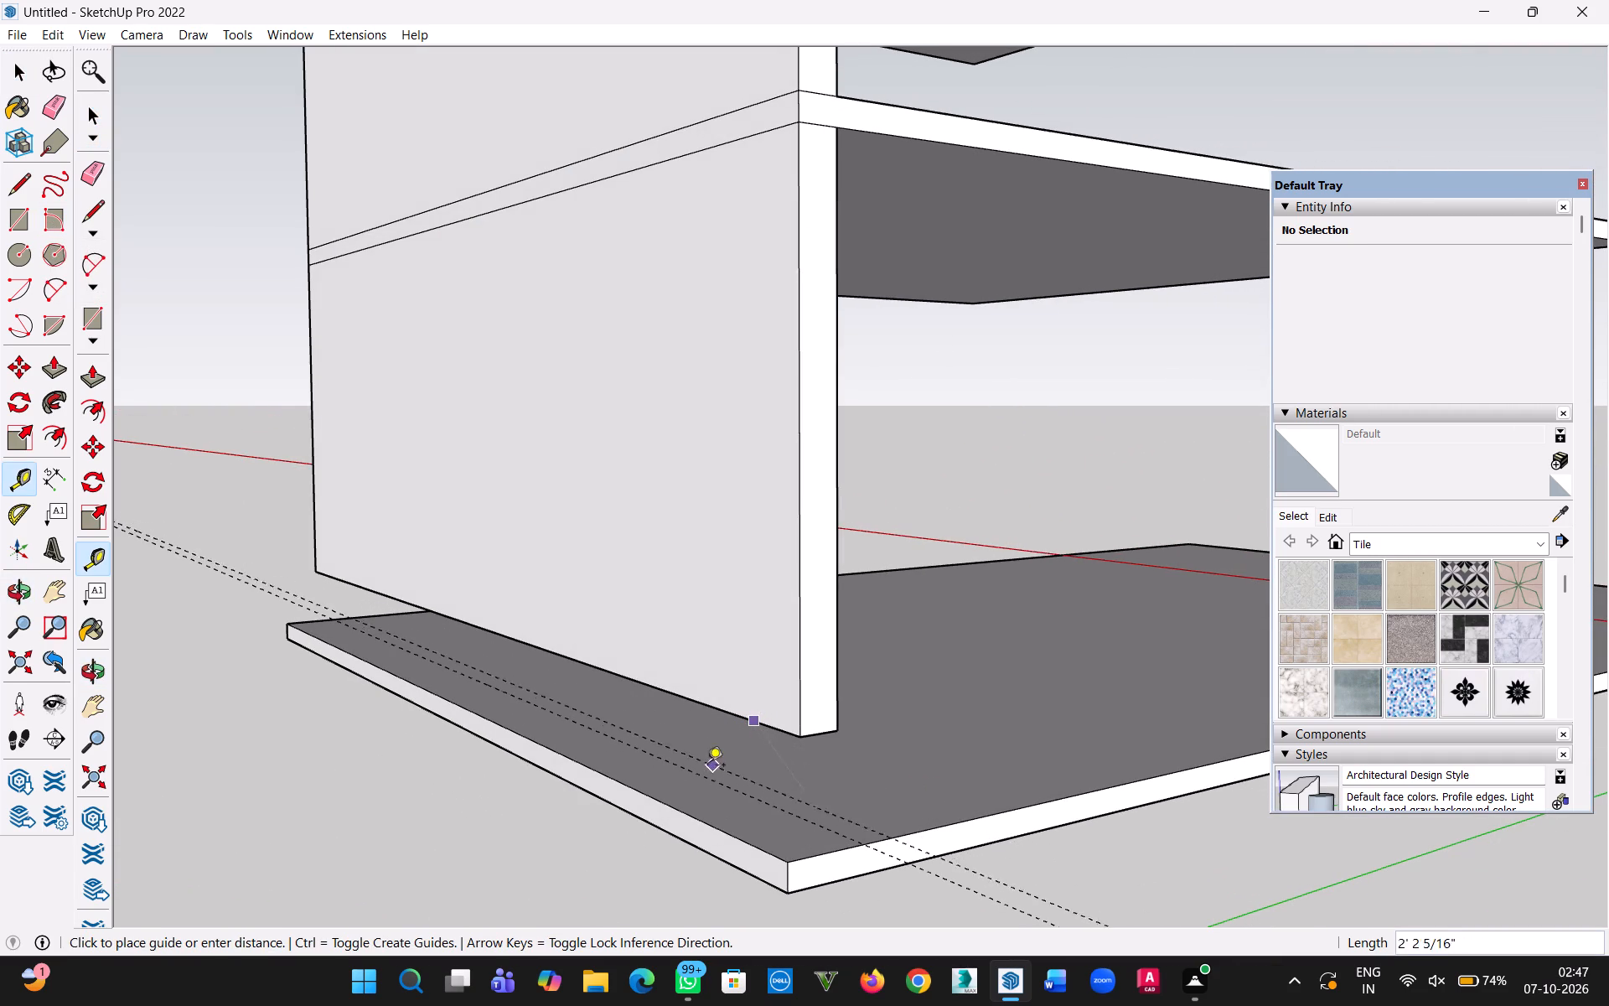
pyautogui.moveTo(714, 910); pyautogui.dragTo(771, 801, button='middle')
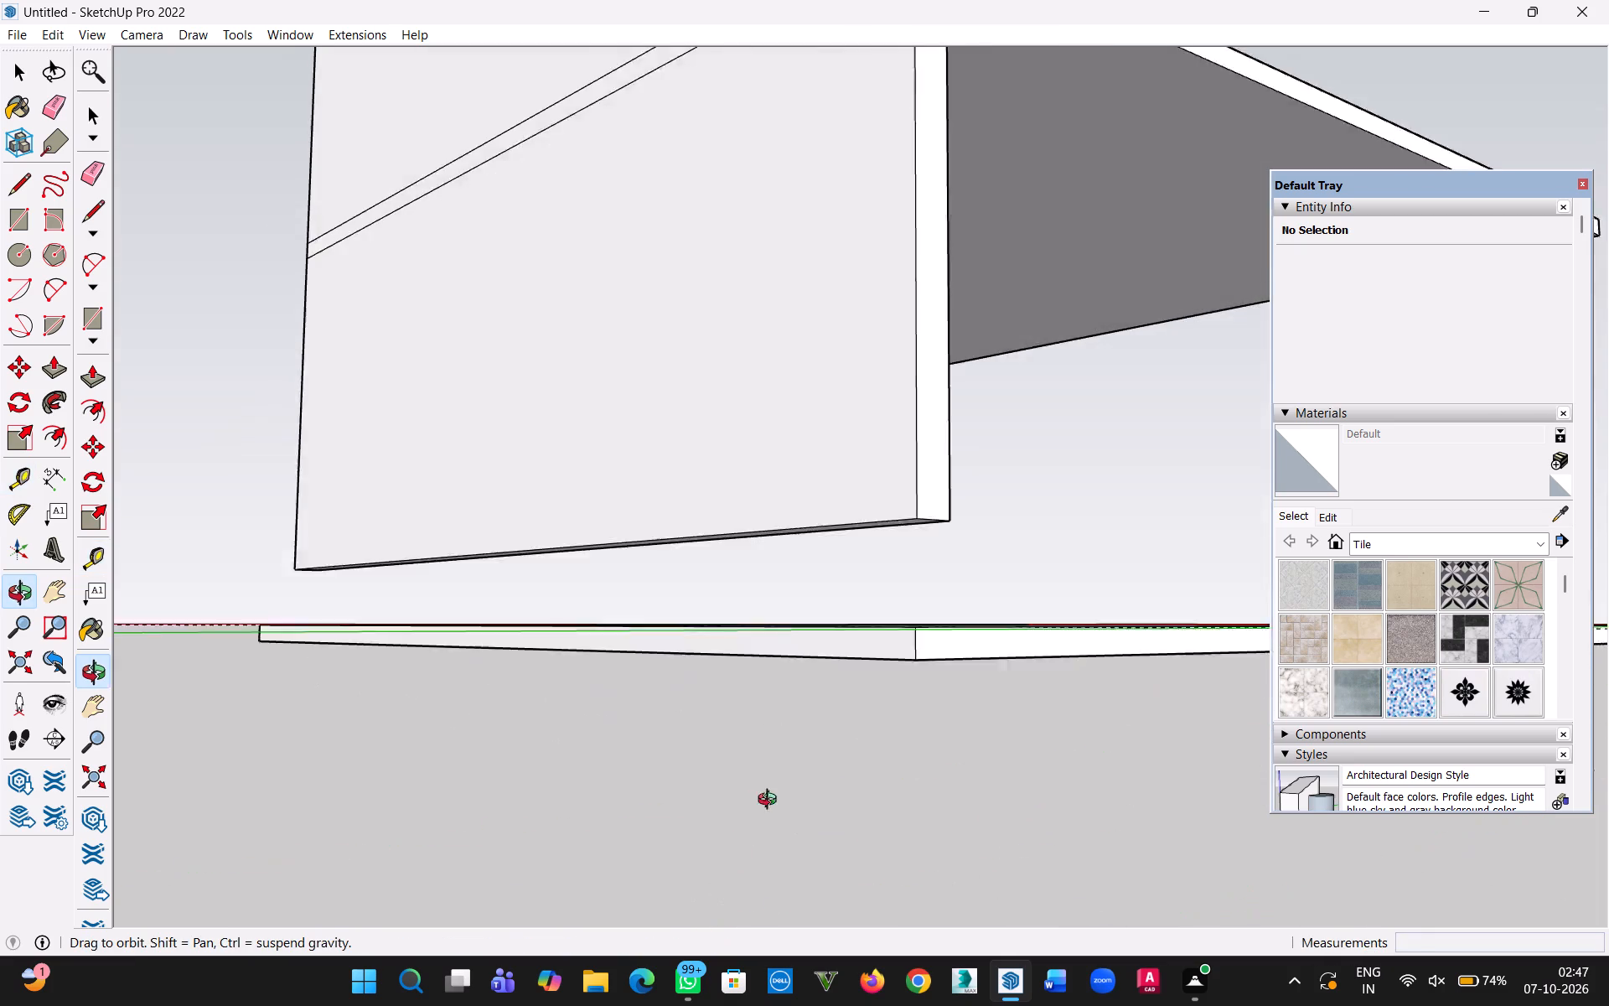
pyautogui.moveTo(771, 801); pyautogui.dragTo(802, 750, button='middle')
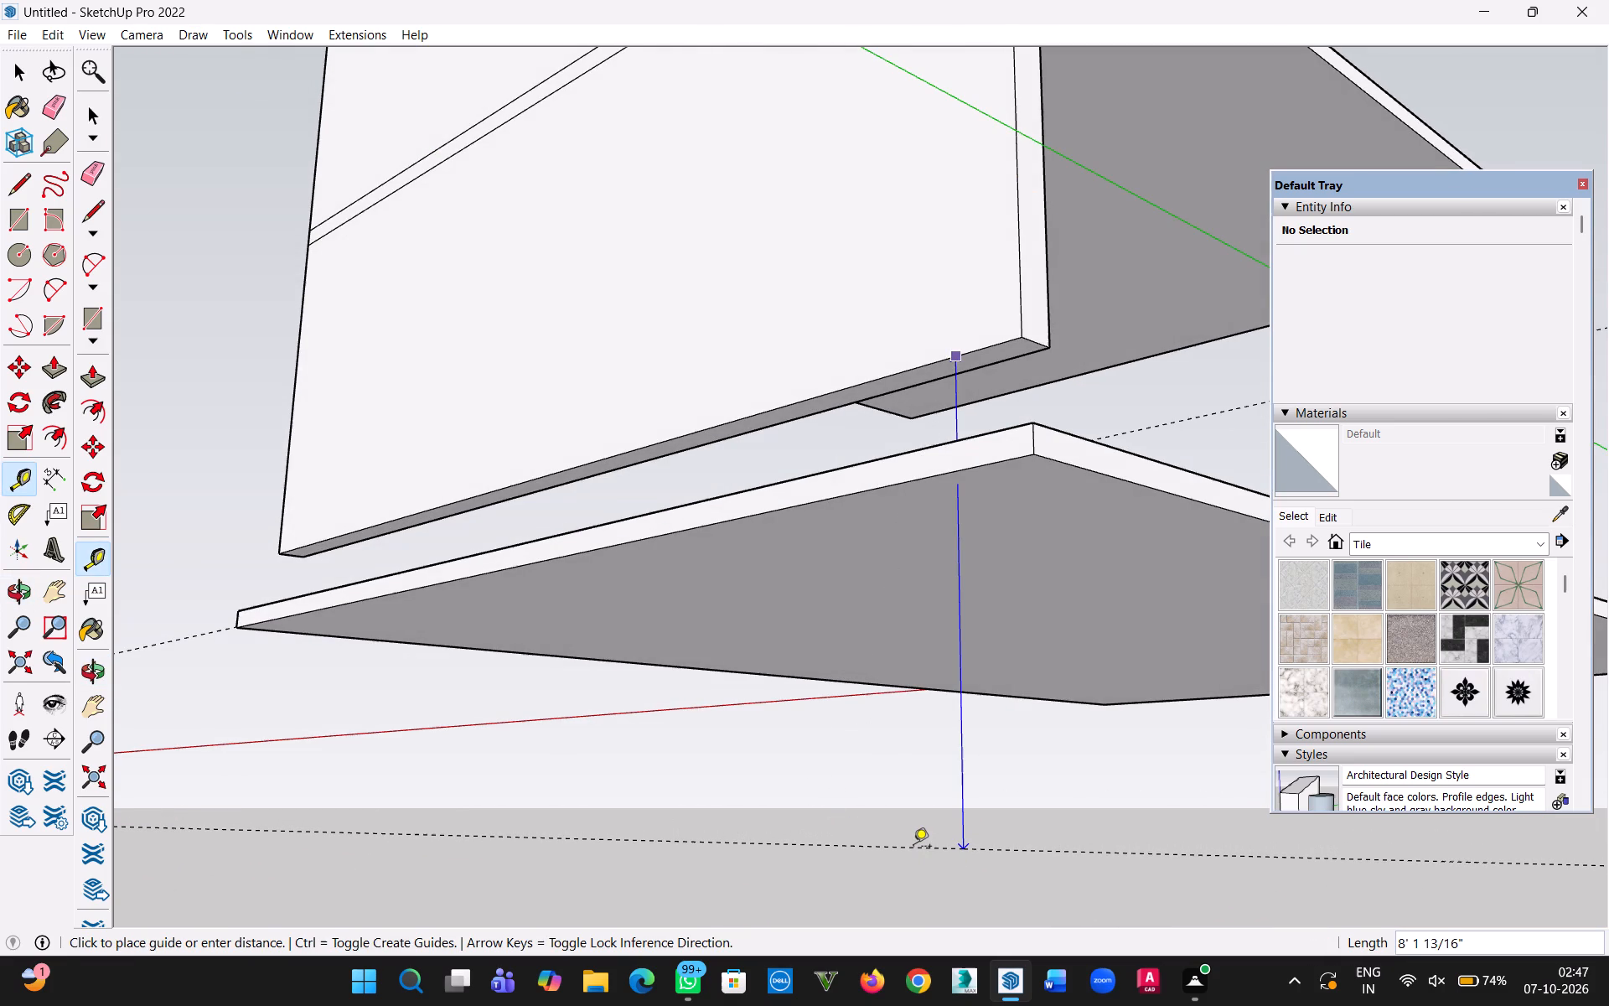
pyautogui.write('6"')
pyautogui.press('Return')
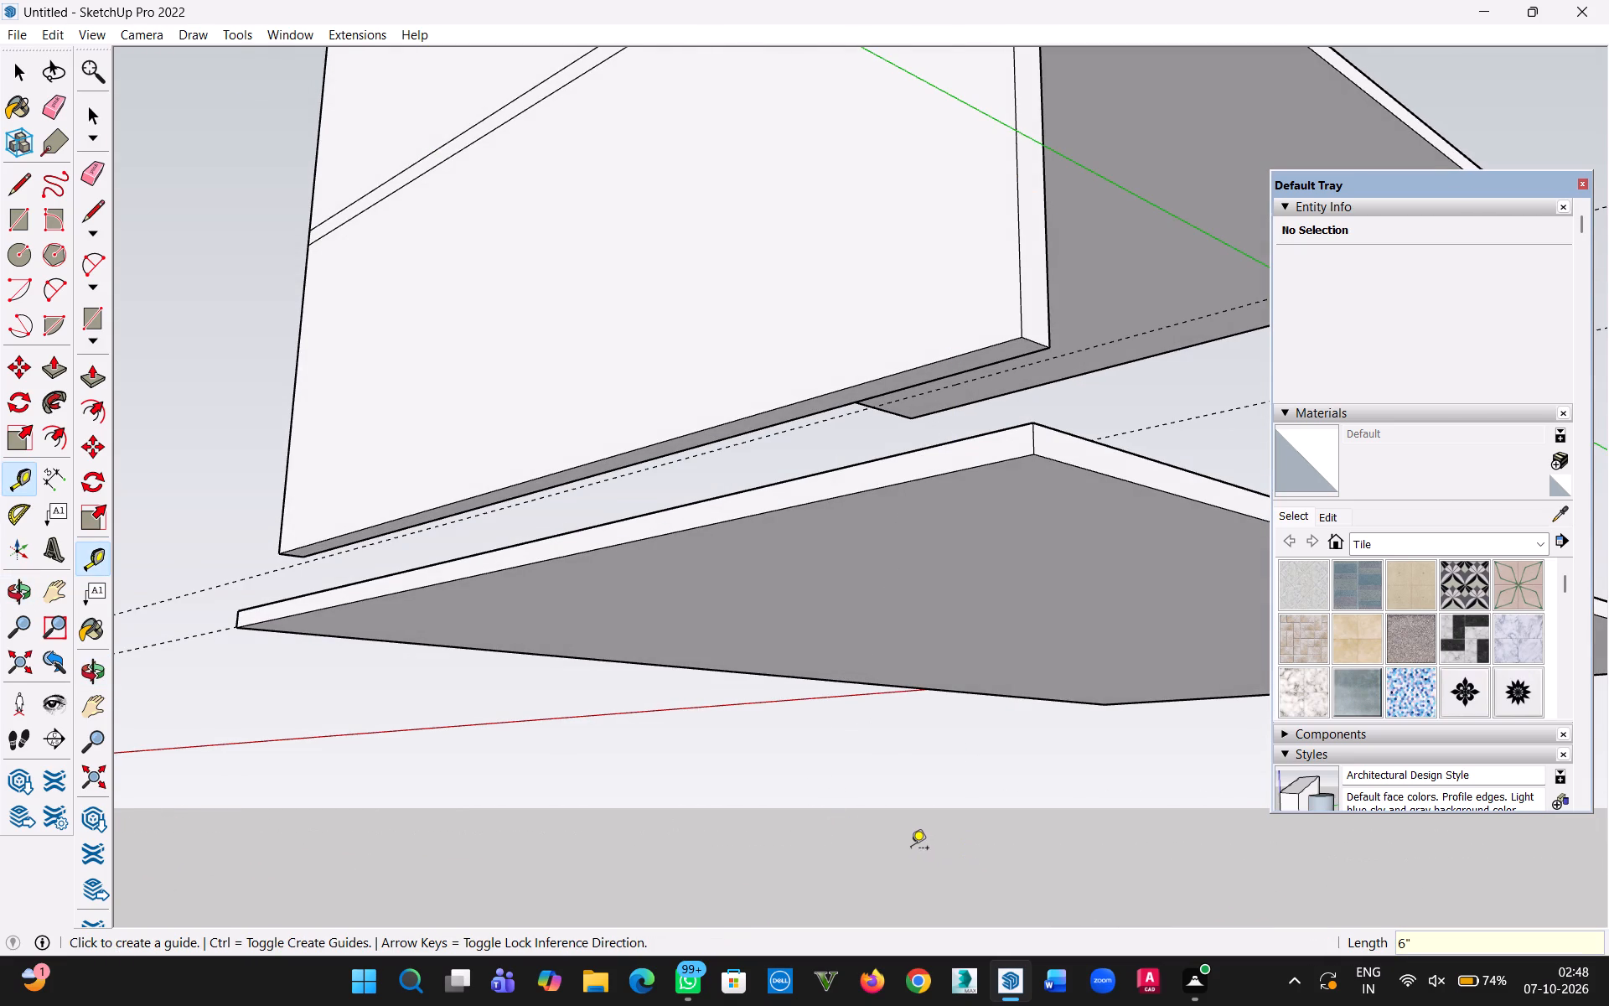
pyautogui.scroll(-2, 203, 429)
pyautogui.moveTo(229, 450); pyautogui.dragTo(457, 685, button='middle')
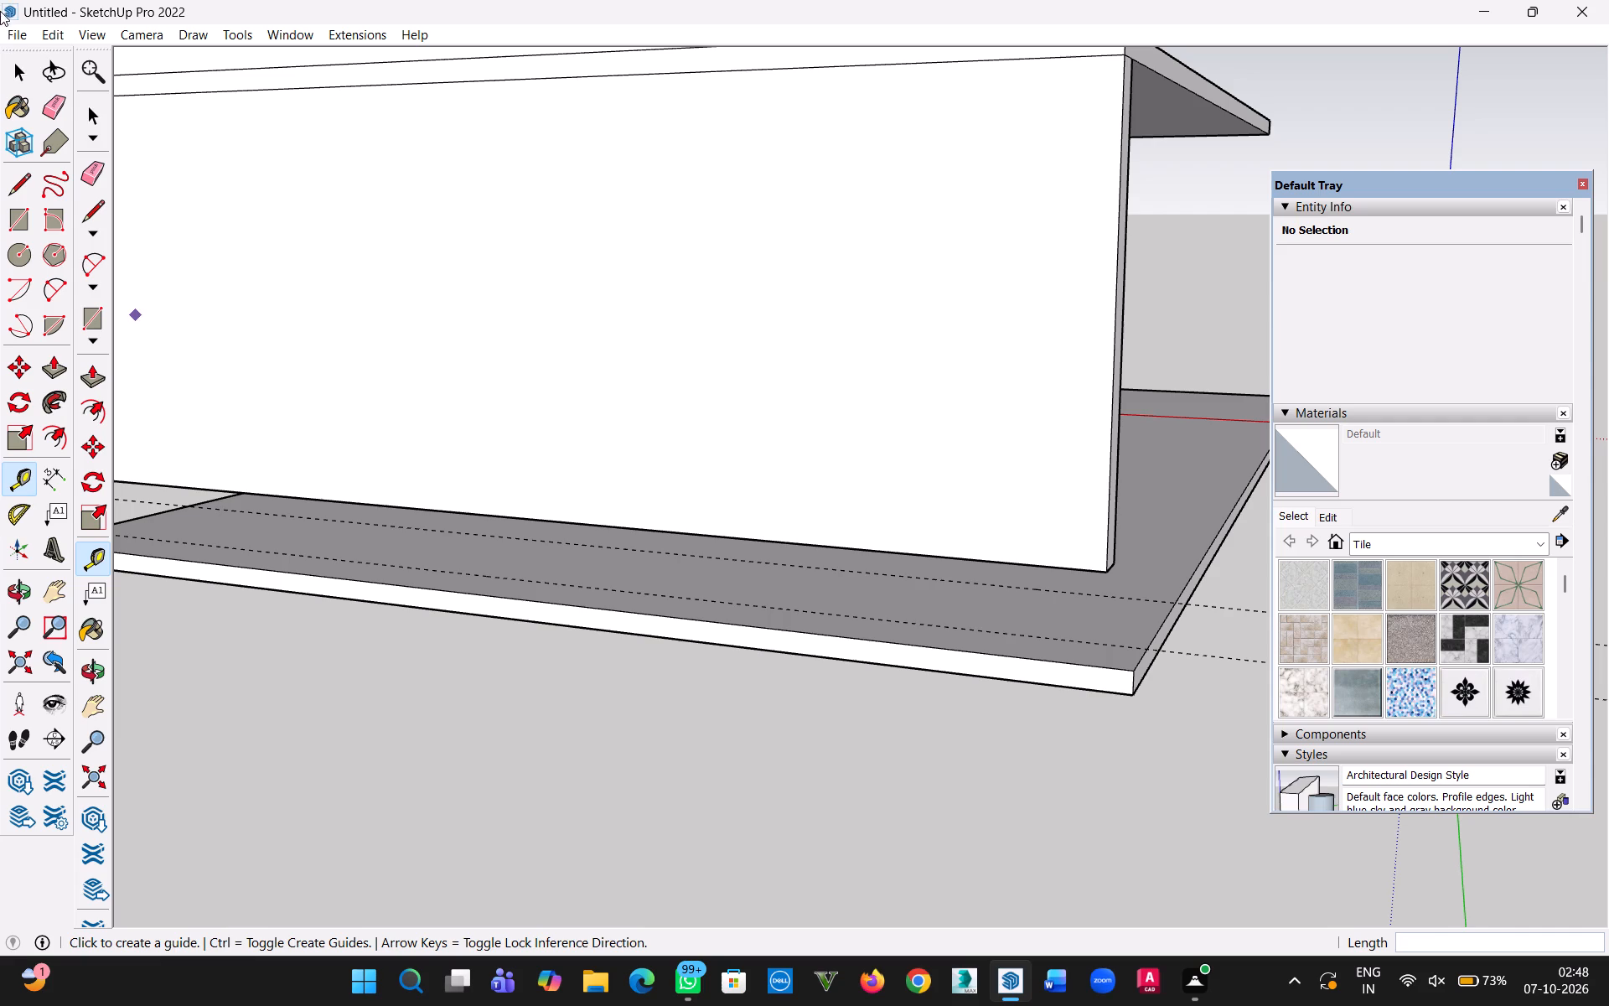
pyautogui.click(13, 70)
pyautogui.scroll(-2, 528, 329)
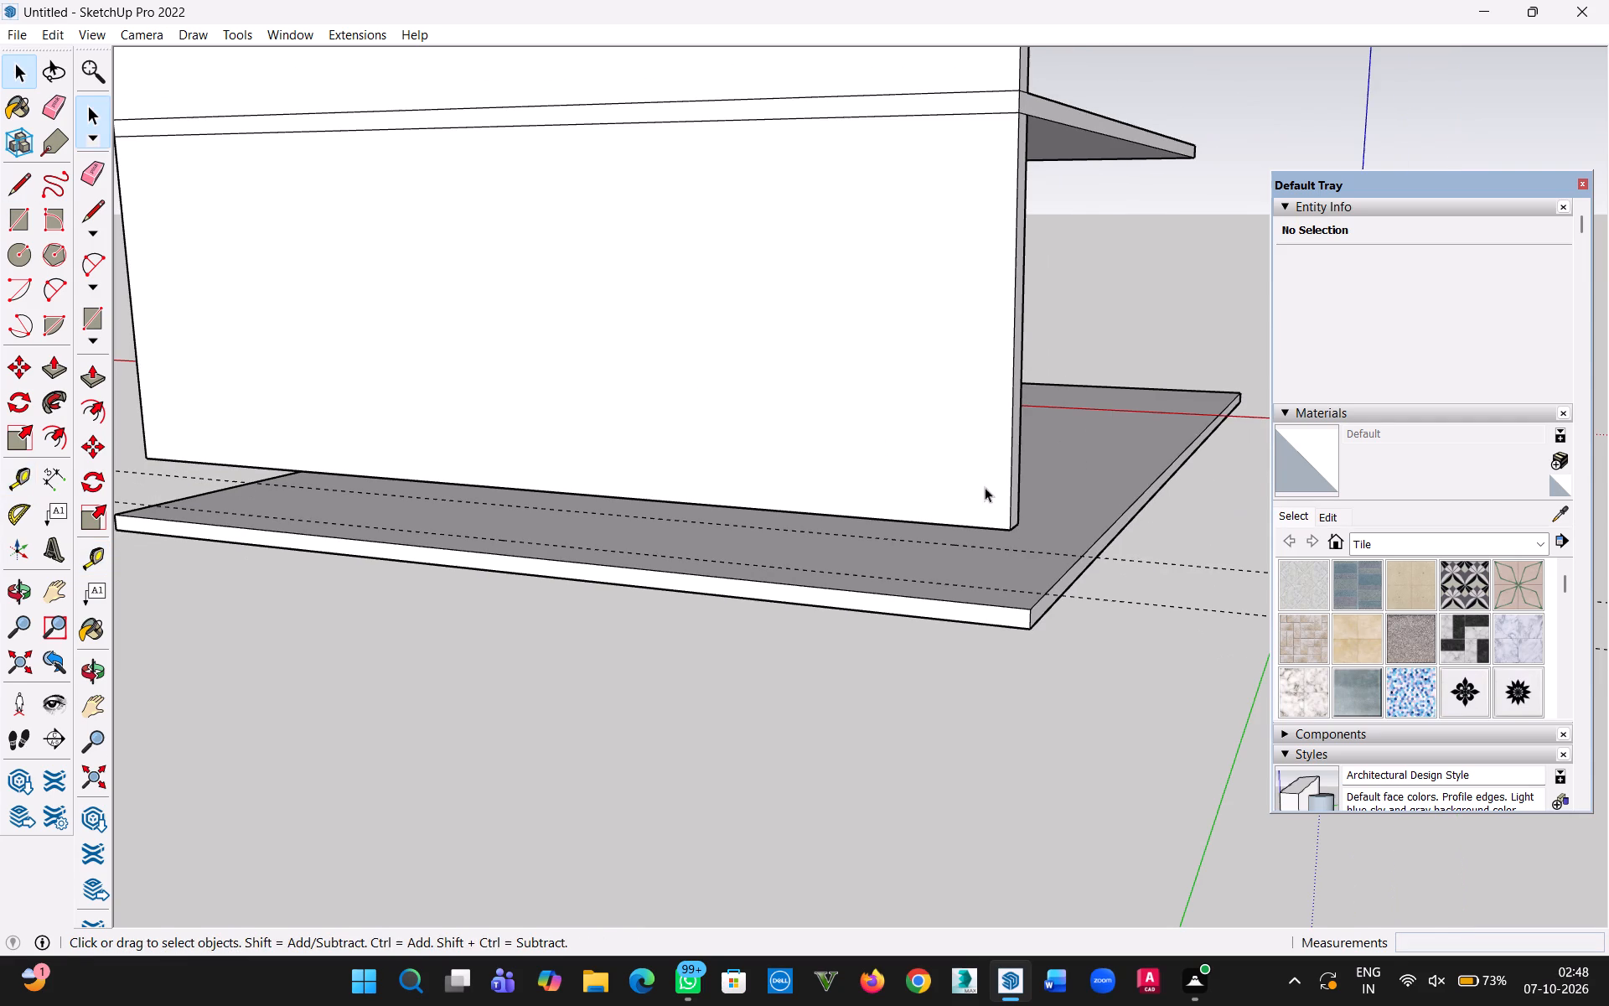
# Place vertical guides in line with both ends of the back wall, each offset 28' 6" from the opposite vertical edge.
pyautogui.press('t')
pyautogui.moveTo(1087, 595); pyautogui.dragTo(837, 635, button='middle')
pyautogui.scroll(-1, 1087, 596)
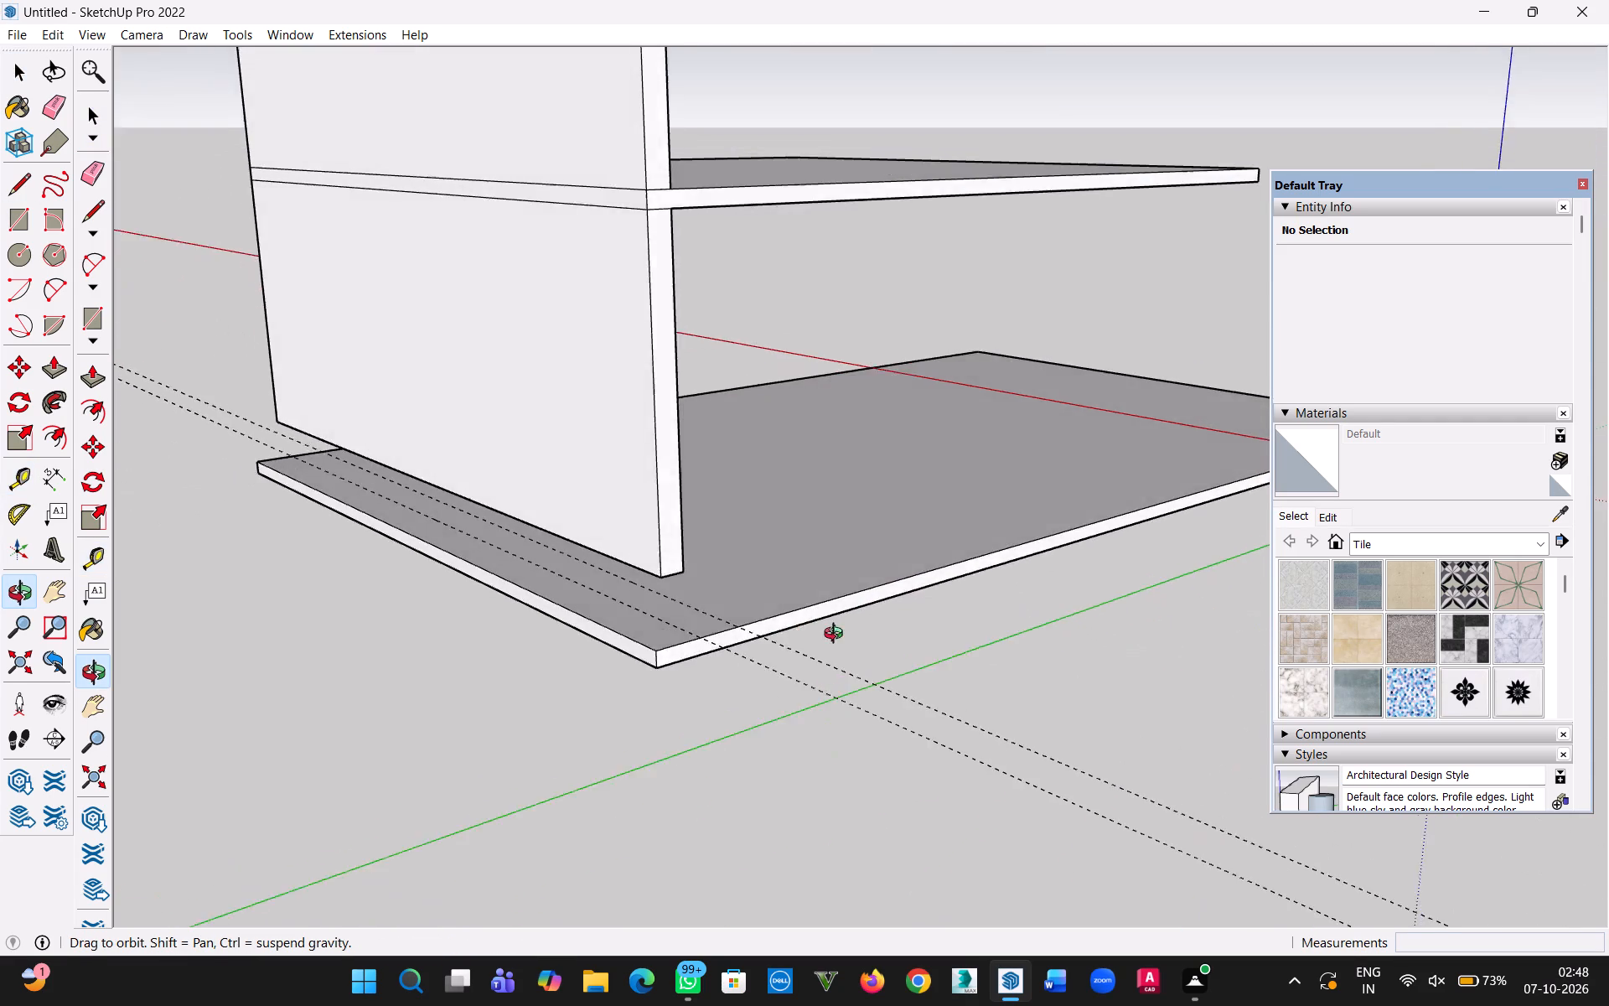
pyautogui.moveTo(837, 635); pyautogui.dragTo(974, 698, button='middle')
pyautogui.click(860, 649)
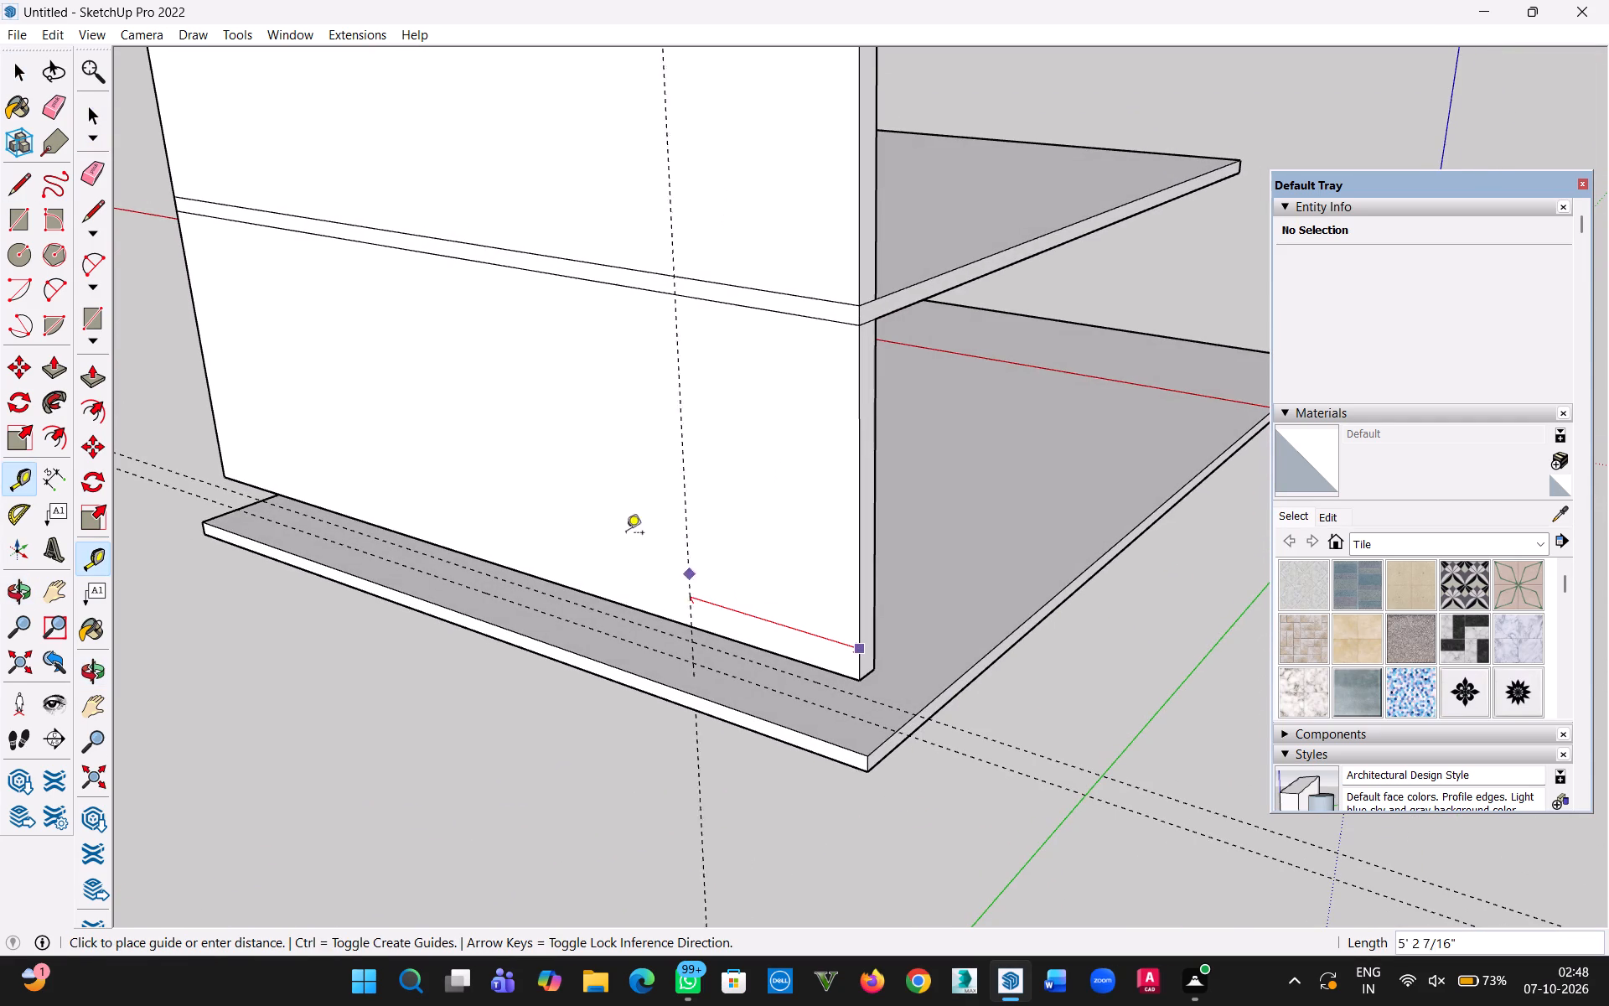
pyautogui.click(223, 467)
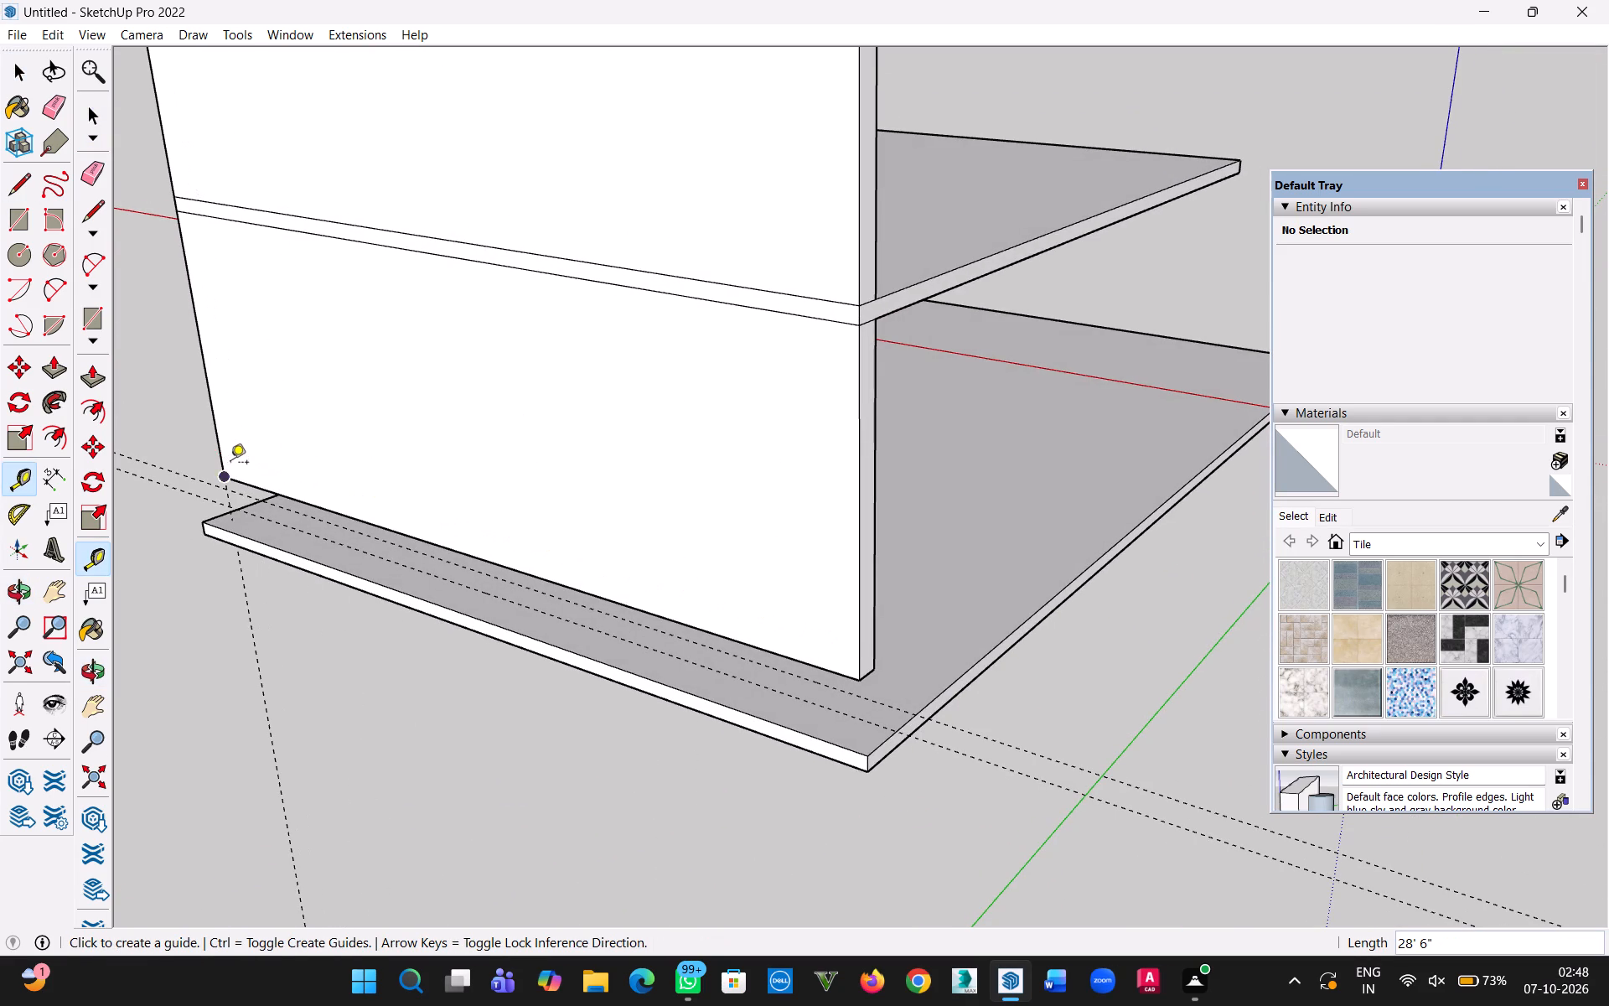
pyautogui.click(214, 426)
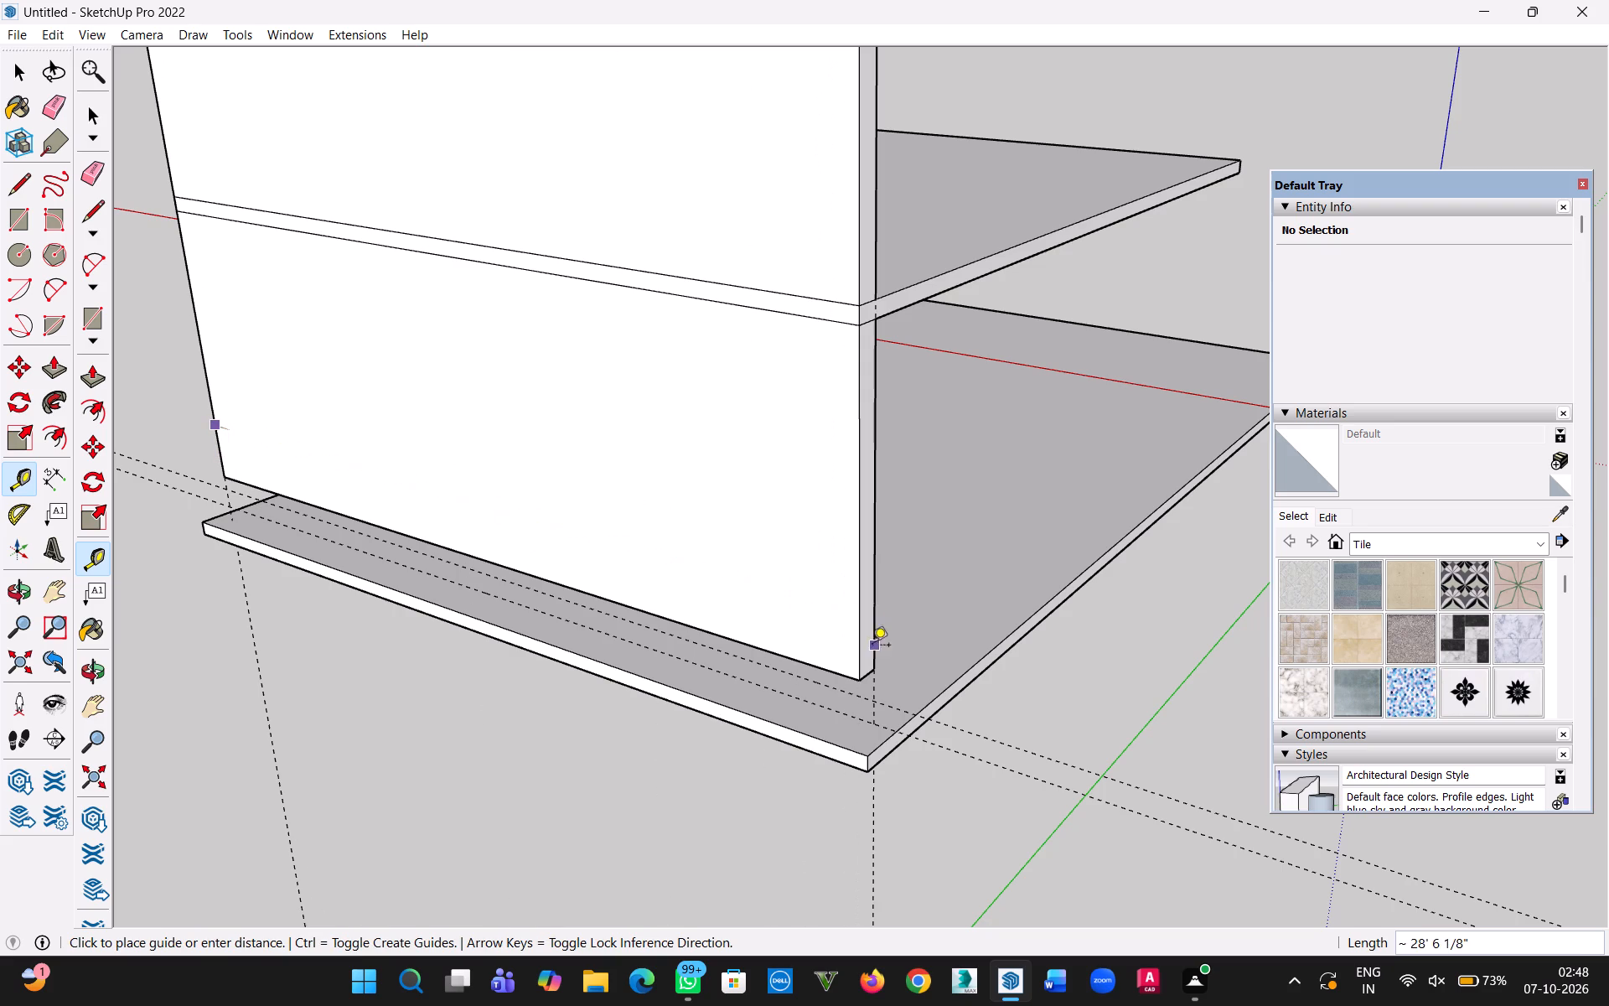
pyautogui.click(855, 665)
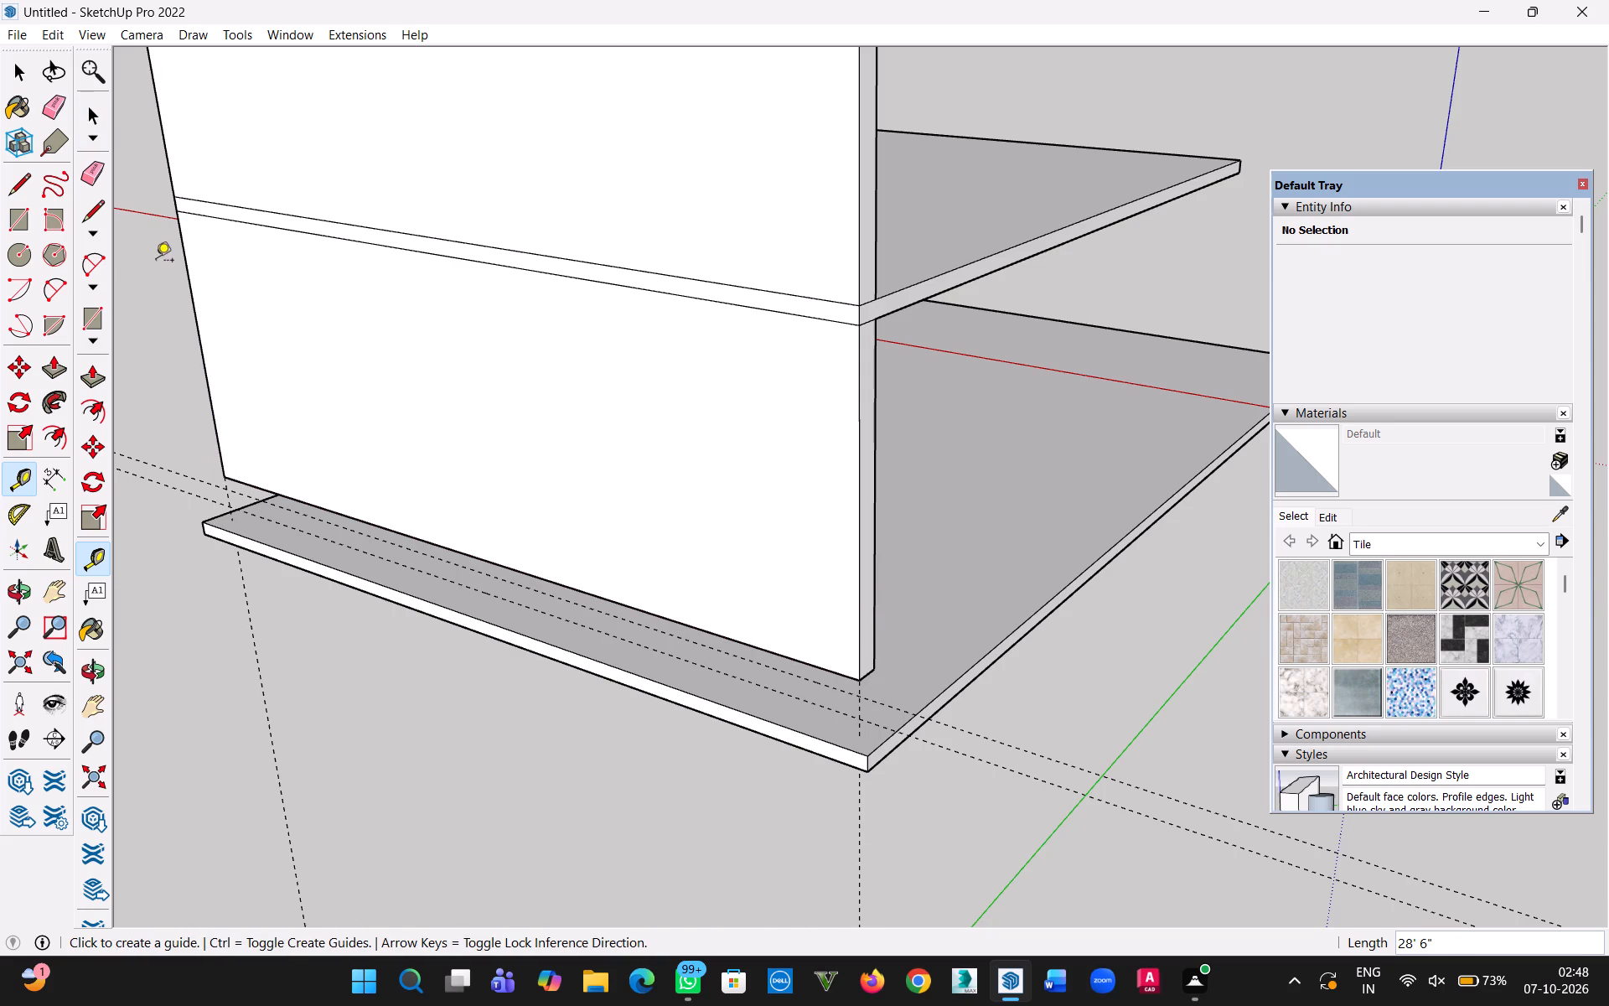
# Draw a vertical 6" by 28' 6" Rotated Rectangle under the back wall's outer bottom edge, down to the 6" guide.
pyautogui.moveTo(259, 301); pyautogui.dragTo(273, 303, button='middle')
pyautogui.moveTo(290, 305); pyautogui.dragTo(470, 331, button='middle')
pyautogui.middleClick(469, 331)
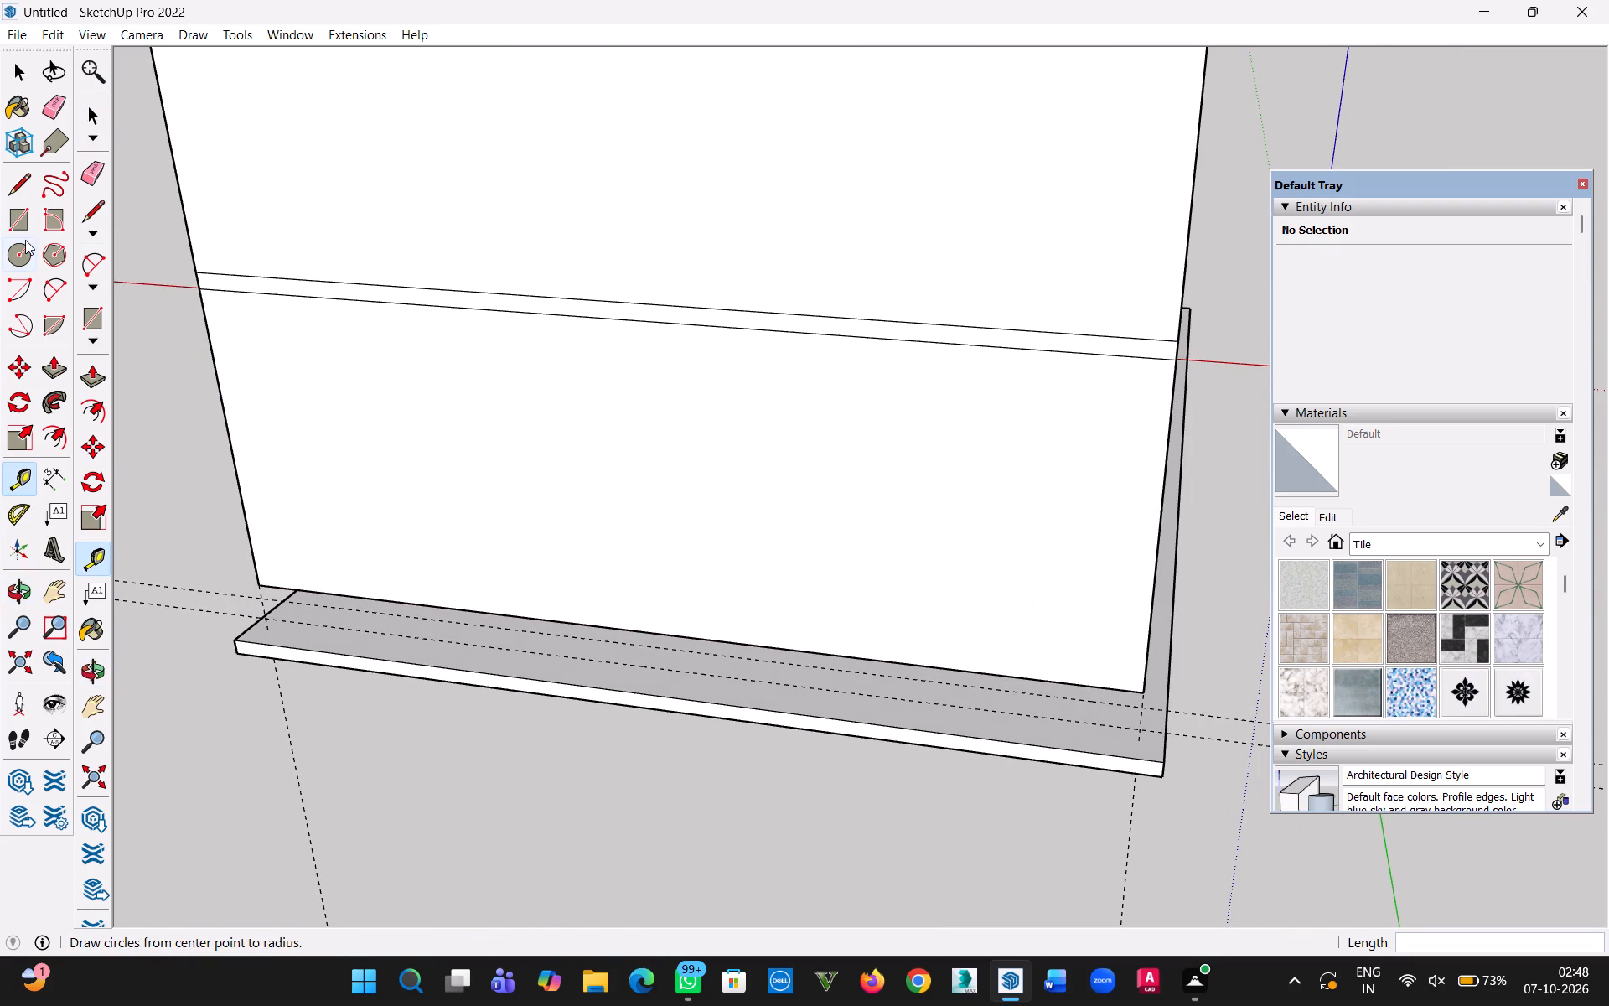
pyautogui.click(58, 216)
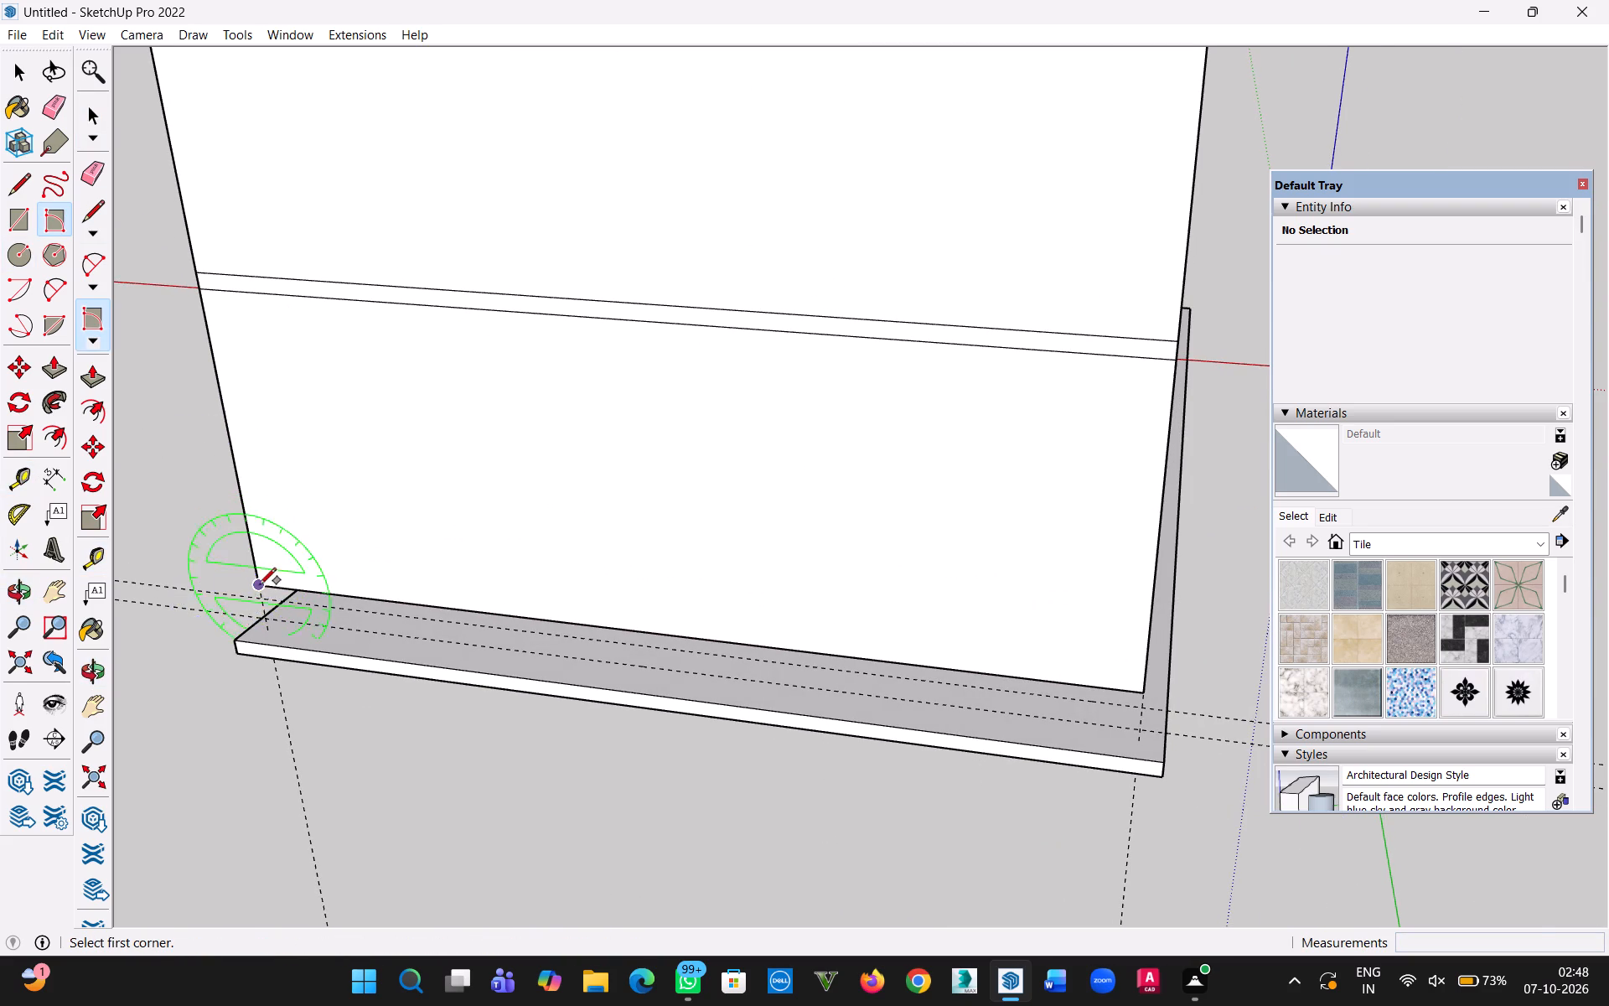
pyautogui.scroll(15, 259, 597)
pyautogui.click(236, 521)
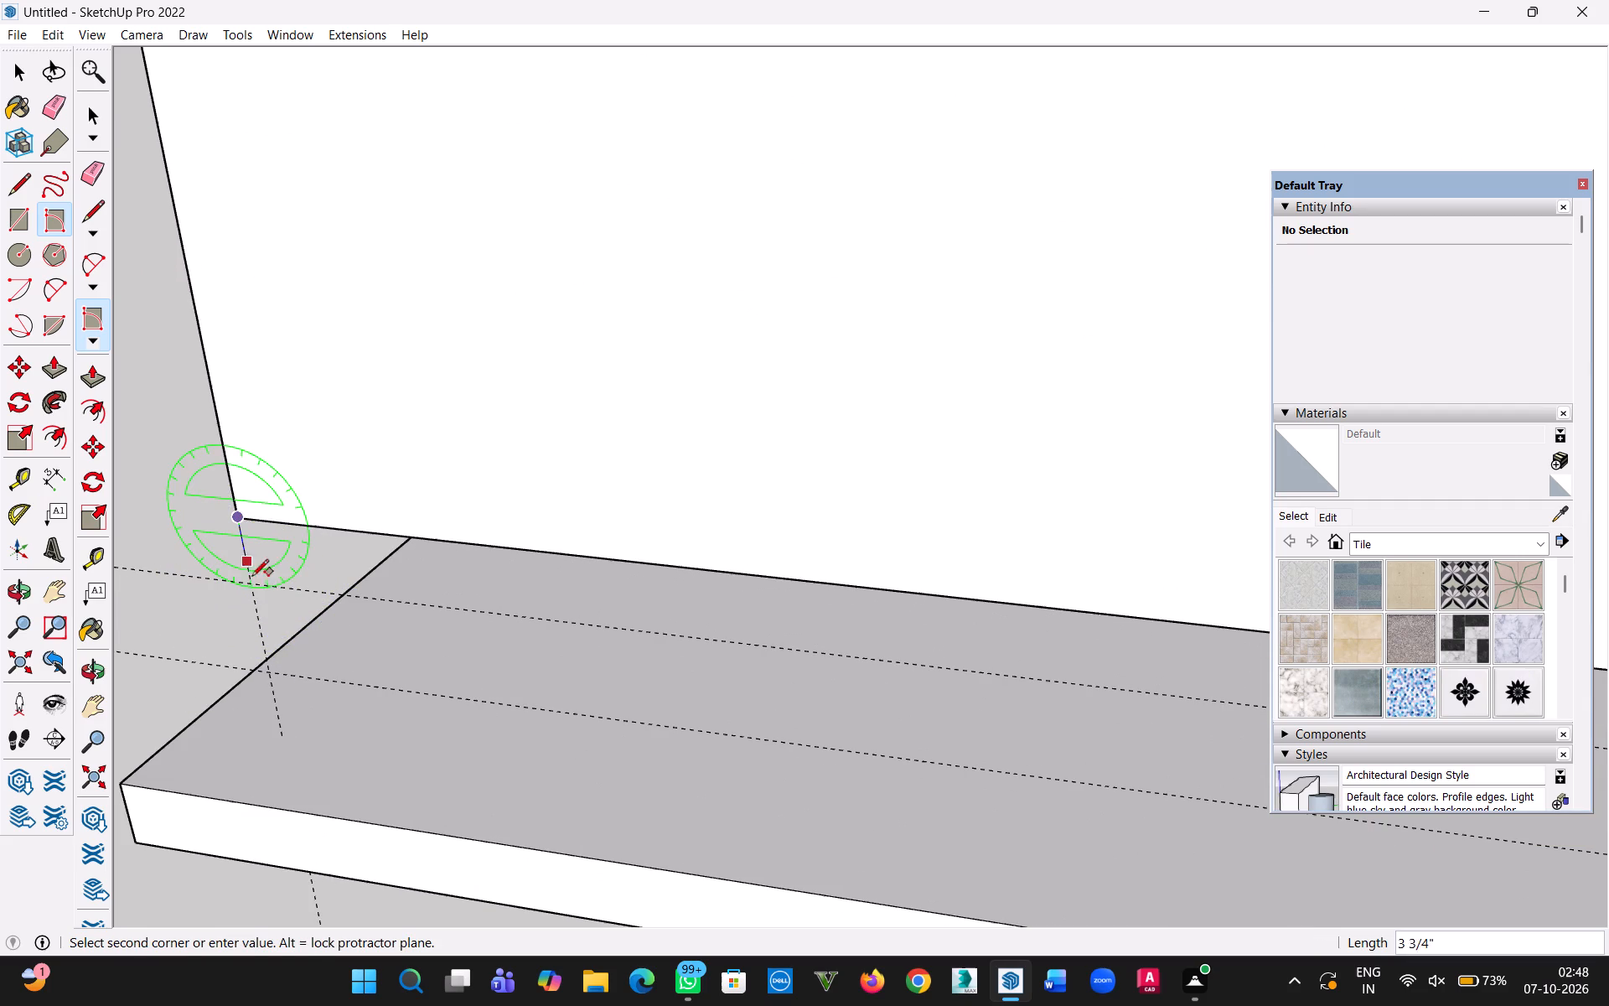
pyautogui.click(256, 589)
pyautogui.scroll(-5, 487, 631)
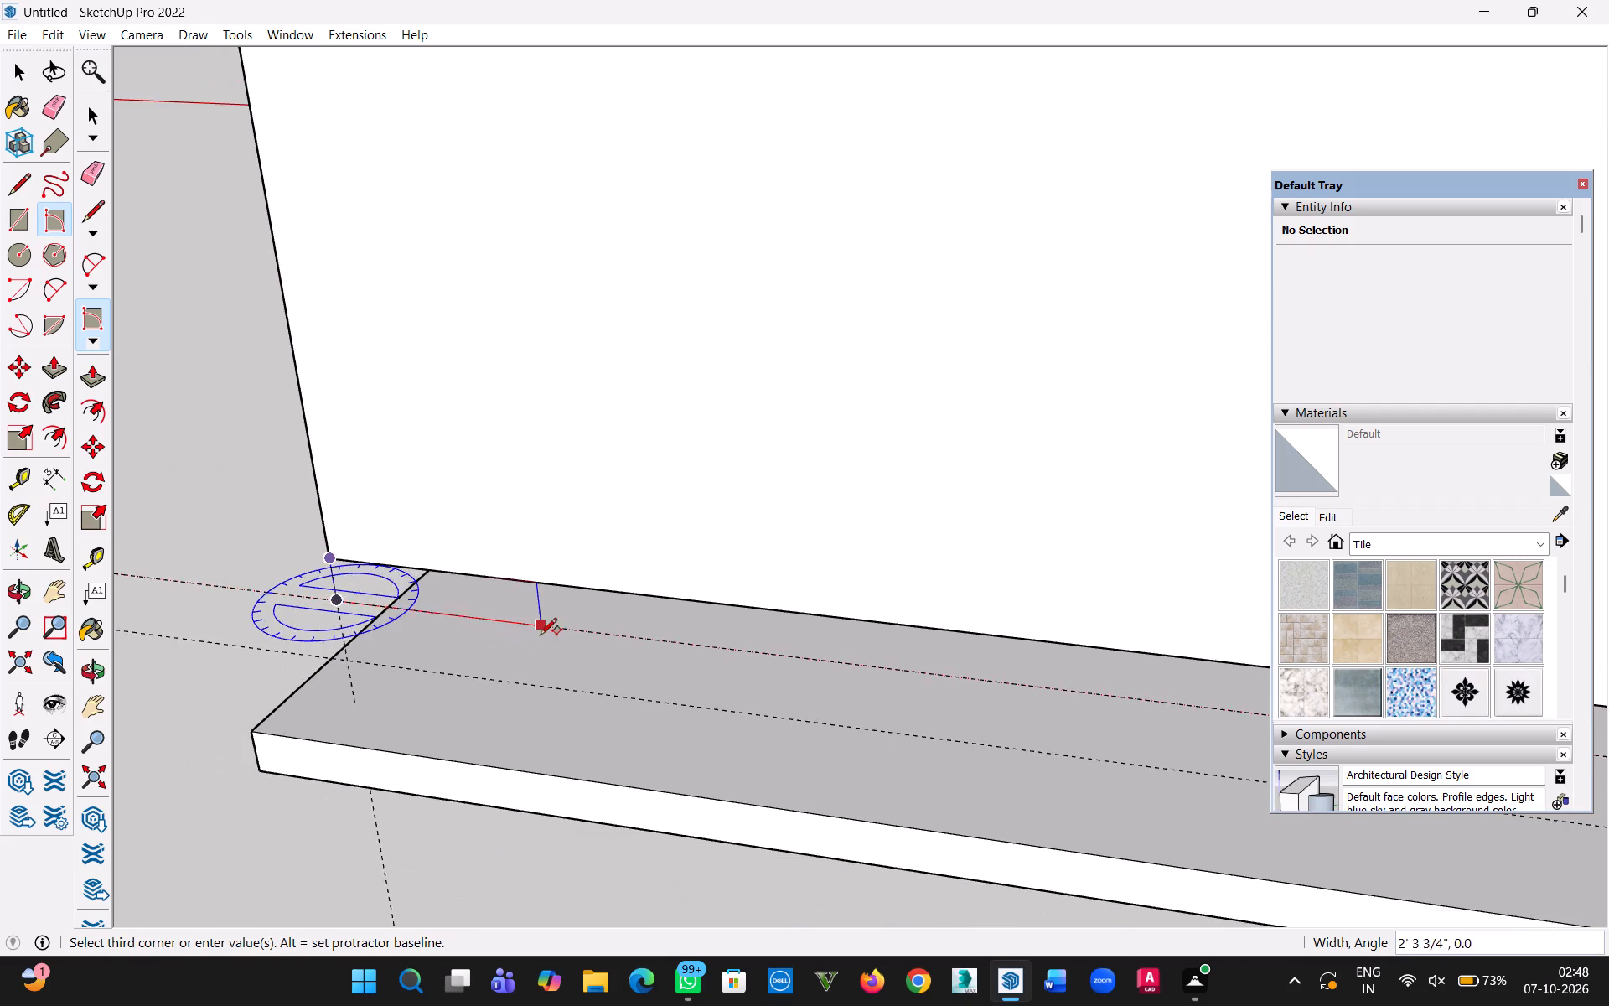
pyautogui.scroll(-3, 541, 635)
pyautogui.press('h')
pyautogui.moveTo(603, 640); pyautogui.dragTo(0, 542)
pyautogui.scroll(-13, 546, 671)
pyautogui.moveTo(759, 675); pyautogui.dragTo(675, 675)
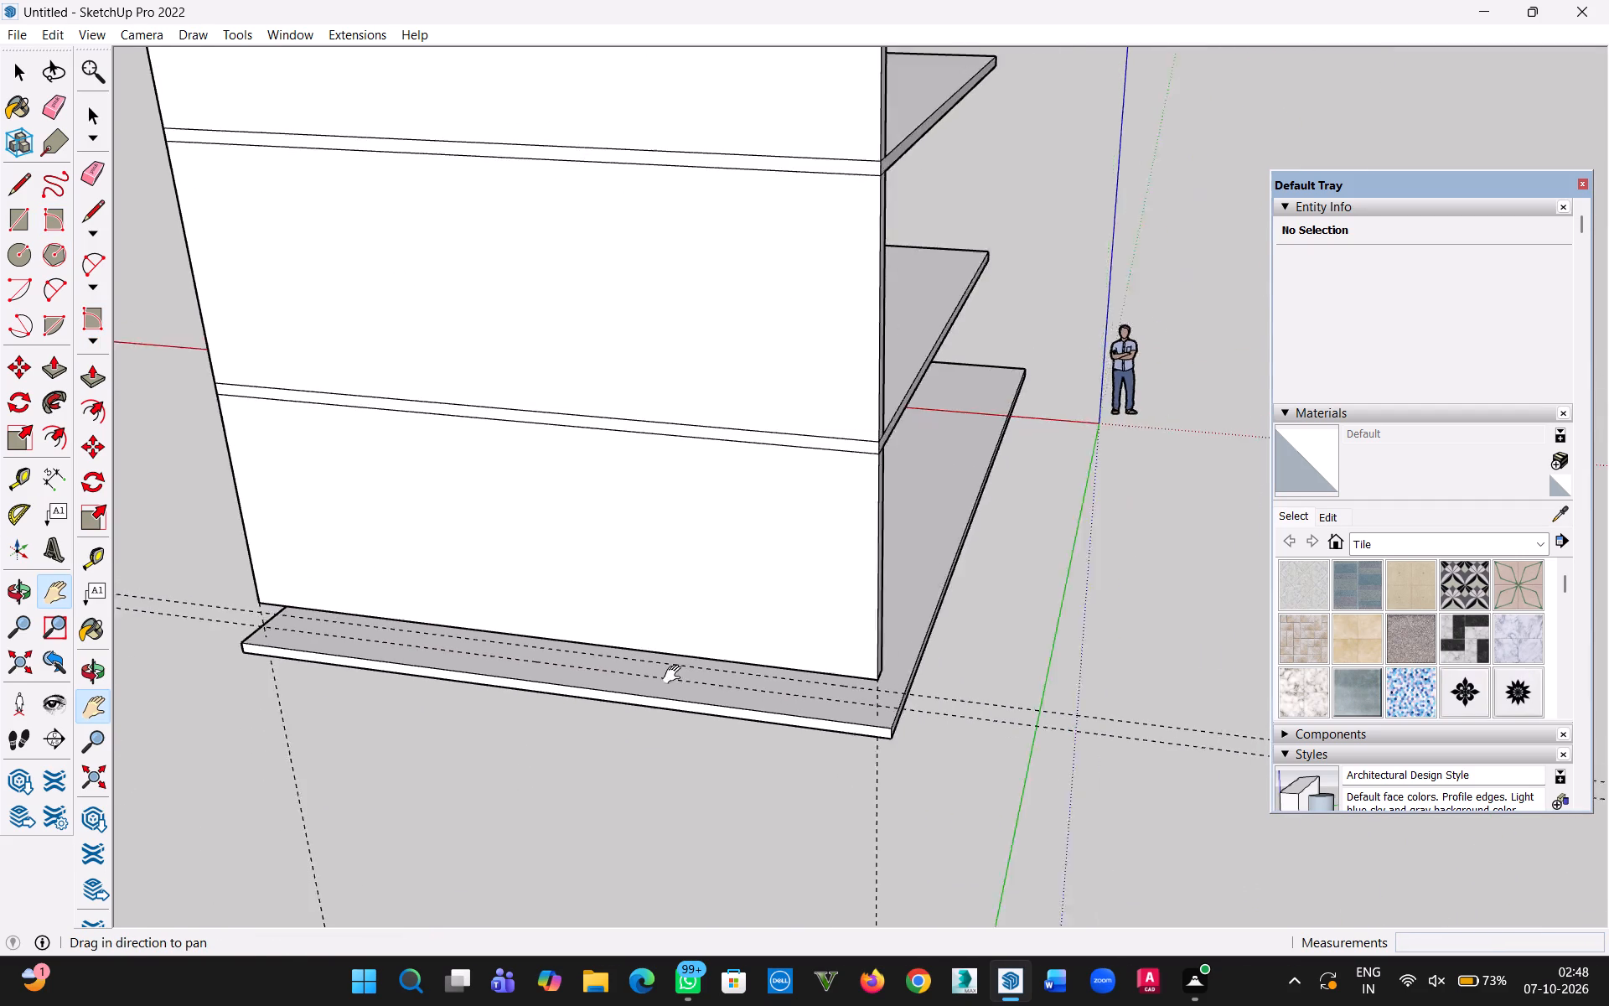
pyautogui.moveTo(675, 675); pyautogui.dragTo(534, 646)
pyautogui.moveTo(546, 656); pyautogui.dragTo(772, 657, button='middle')
pyautogui.press('Escape')
pyautogui.scroll(11, 992, 672)
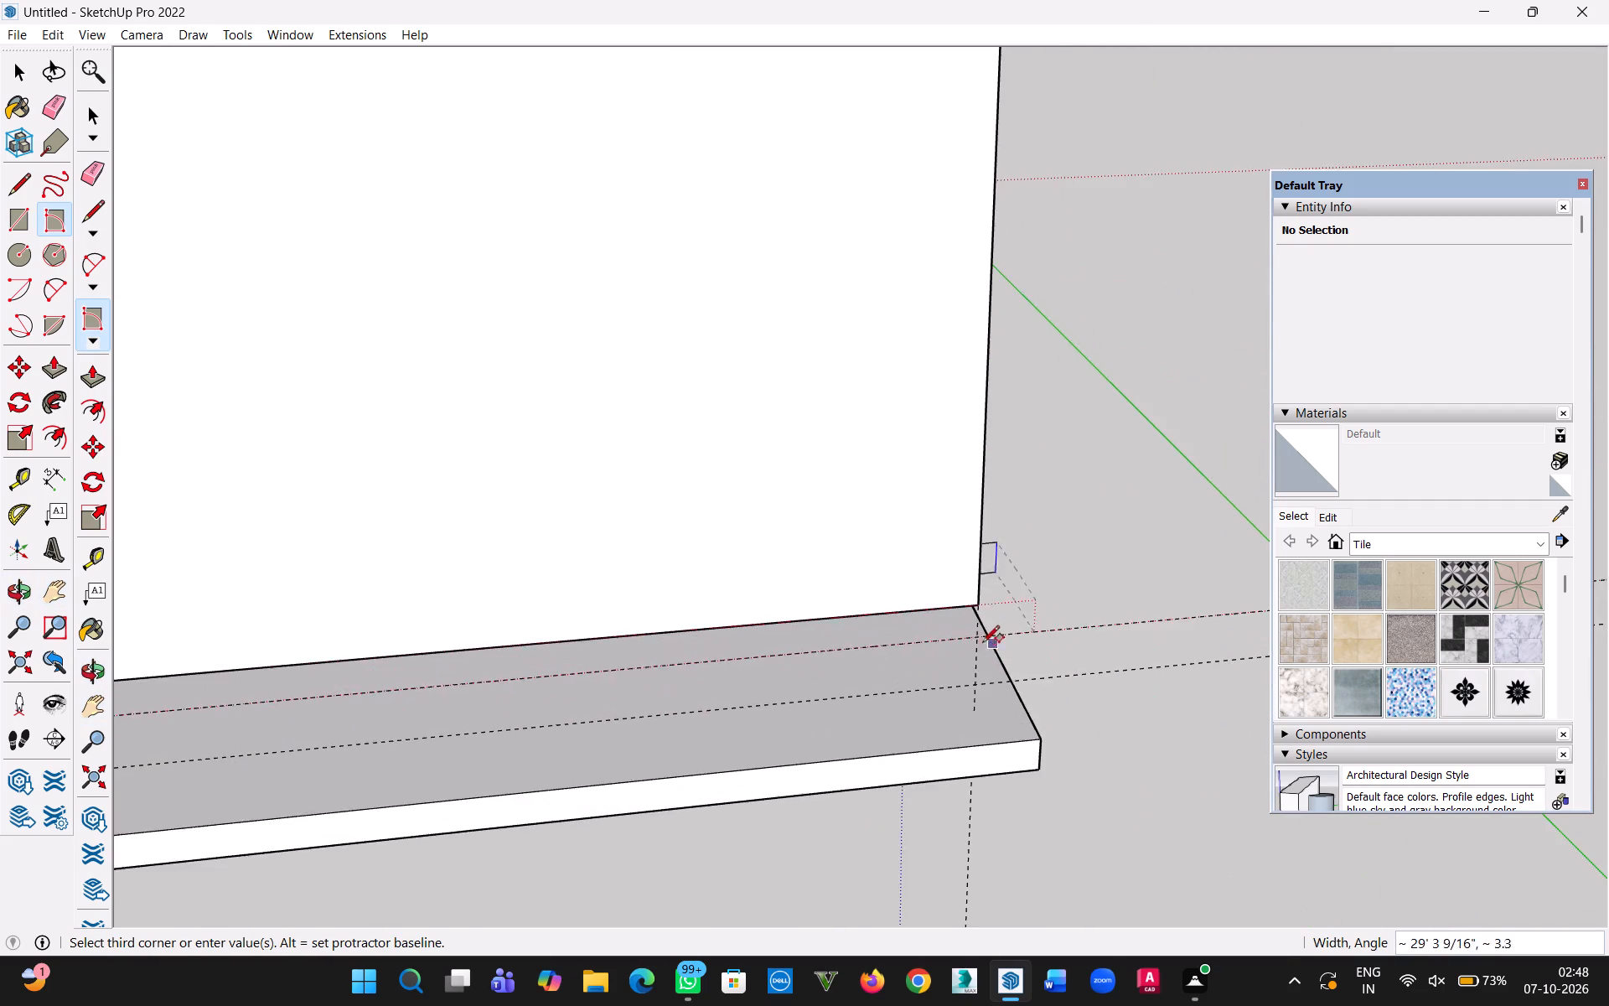
pyautogui.scroll(5, 983, 642)
pyautogui.click(972, 639)
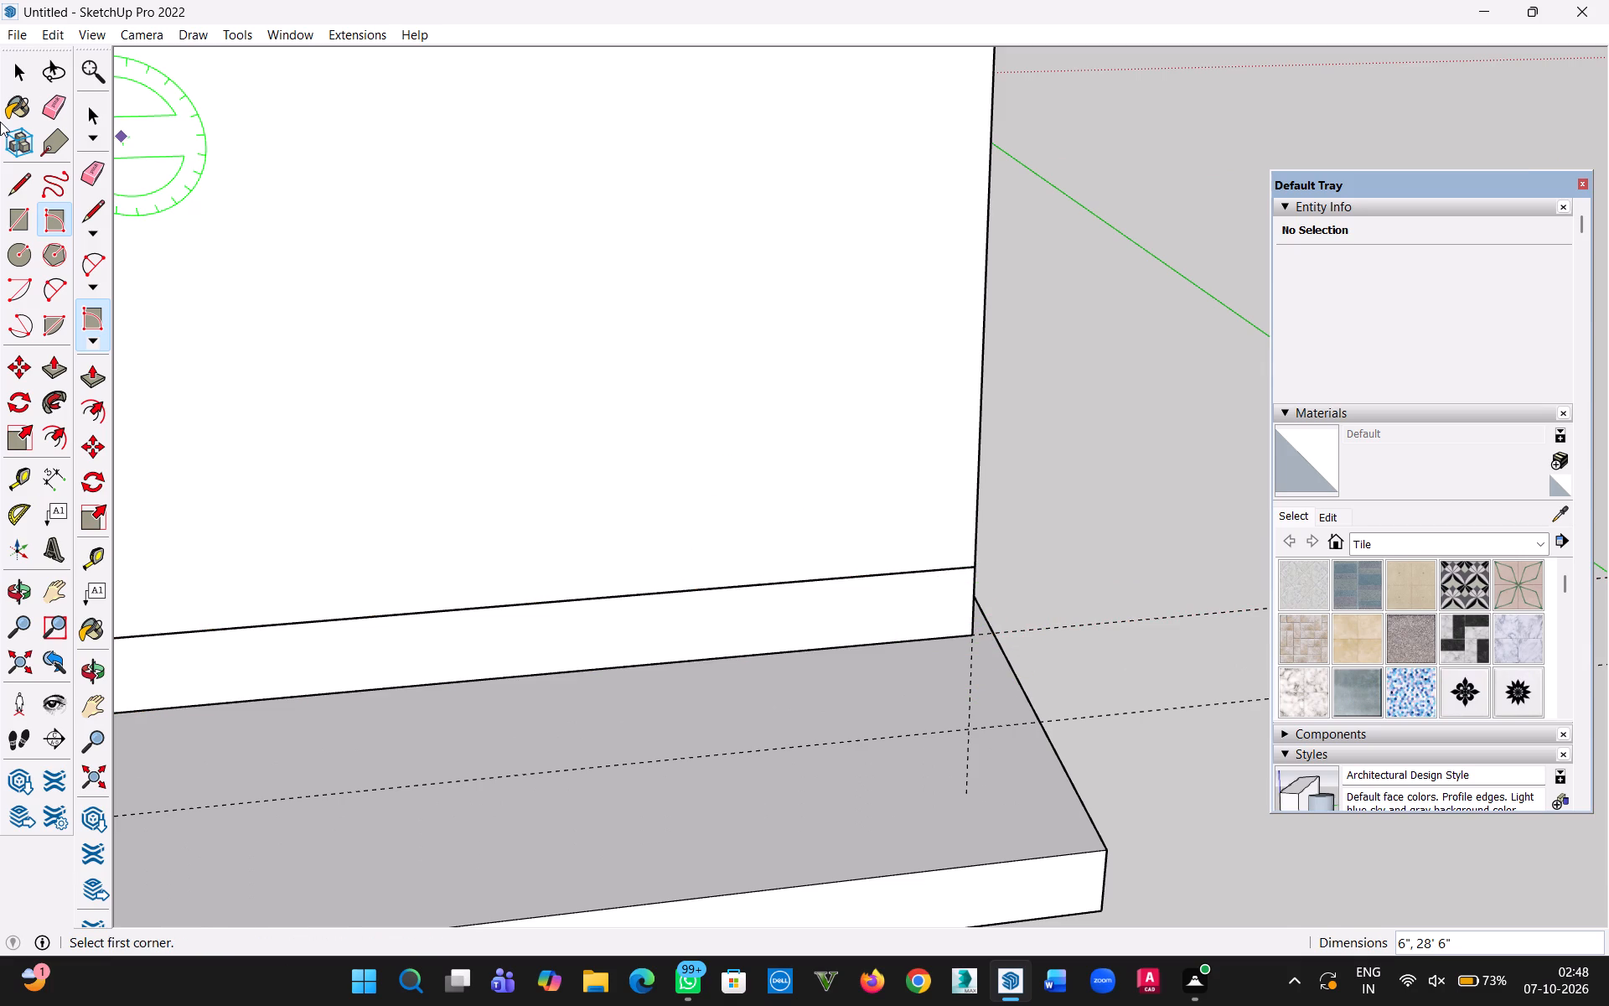
pyautogui.click(16, 78)
# Delete all guides from the model.
pyautogui.scroll(1, 861, 596)
pyautogui.scroll(-17, 861, 596)
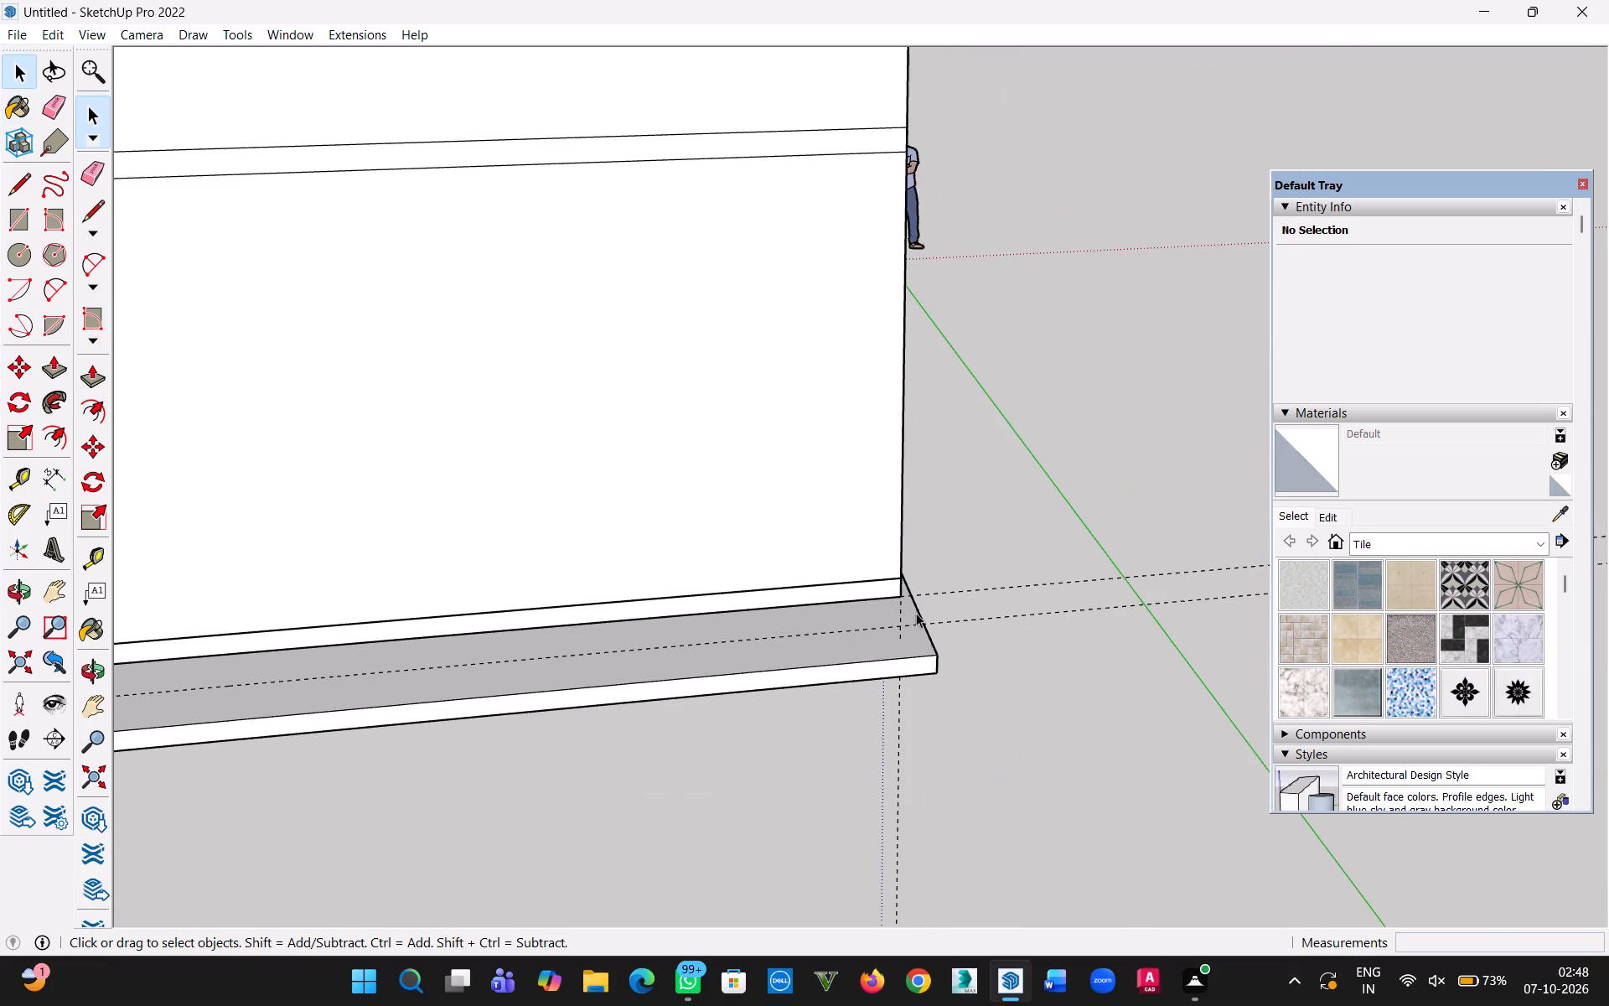
pyautogui.press('h')
pyautogui.moveTo(933, 601); pyautogui.dragTo(0, 533, button='middle')
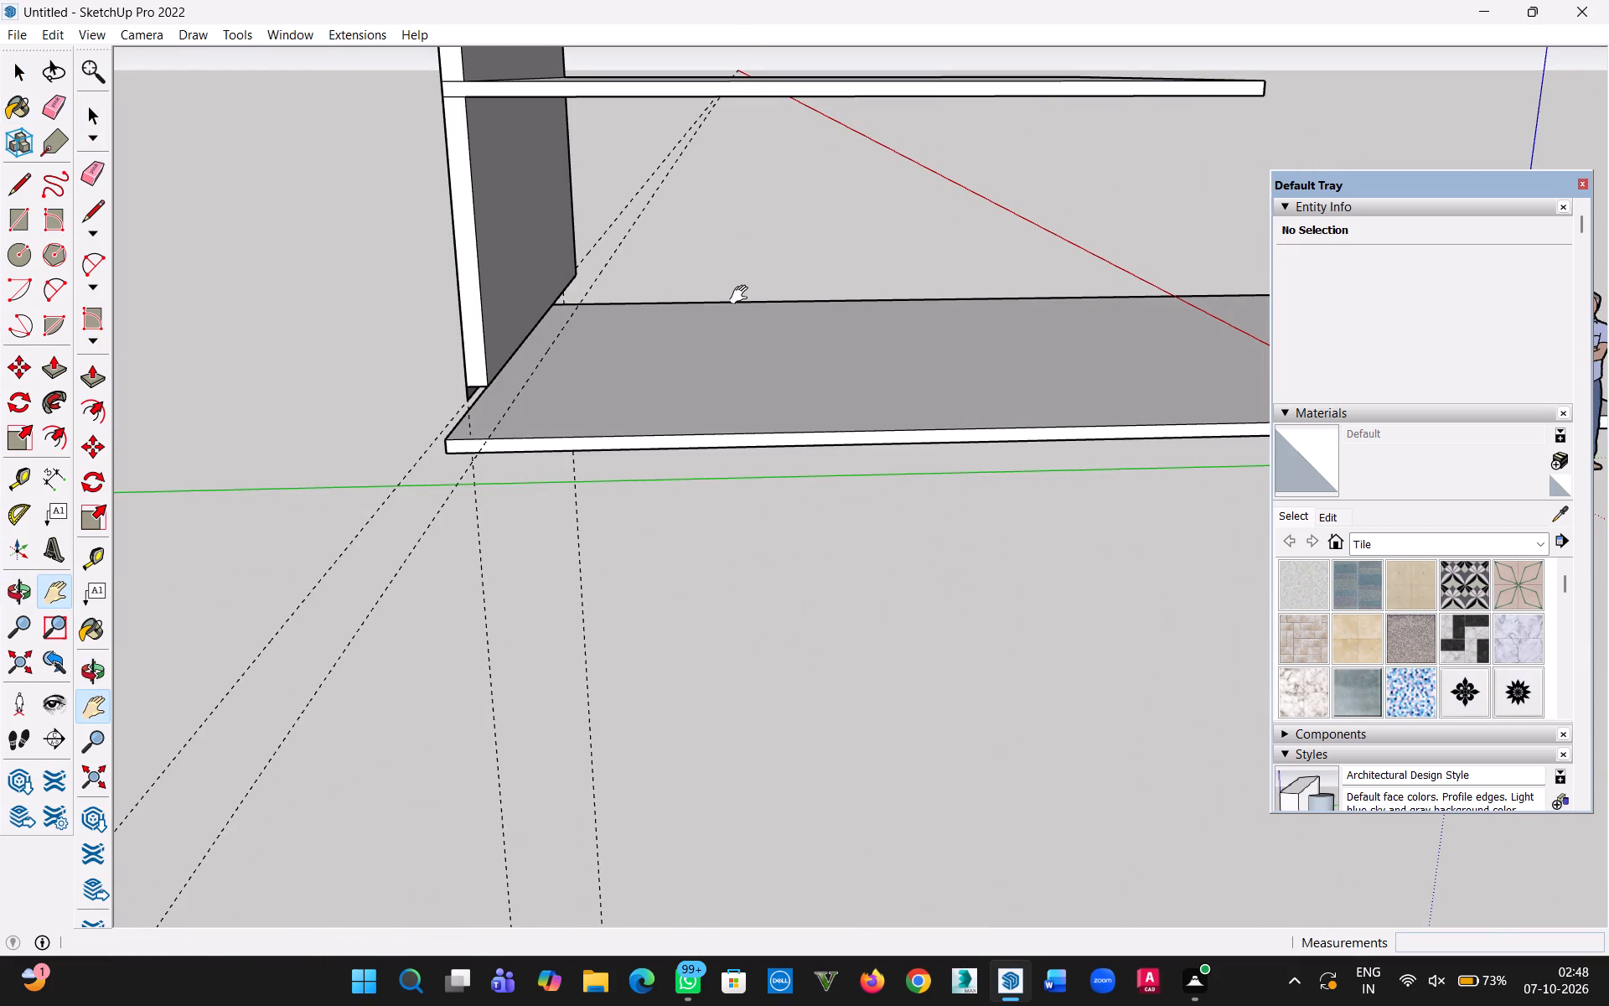
pyautogui.press('h')
pyautogui.moveTo(735, 255); pyautogui.dragTo(740, 485)
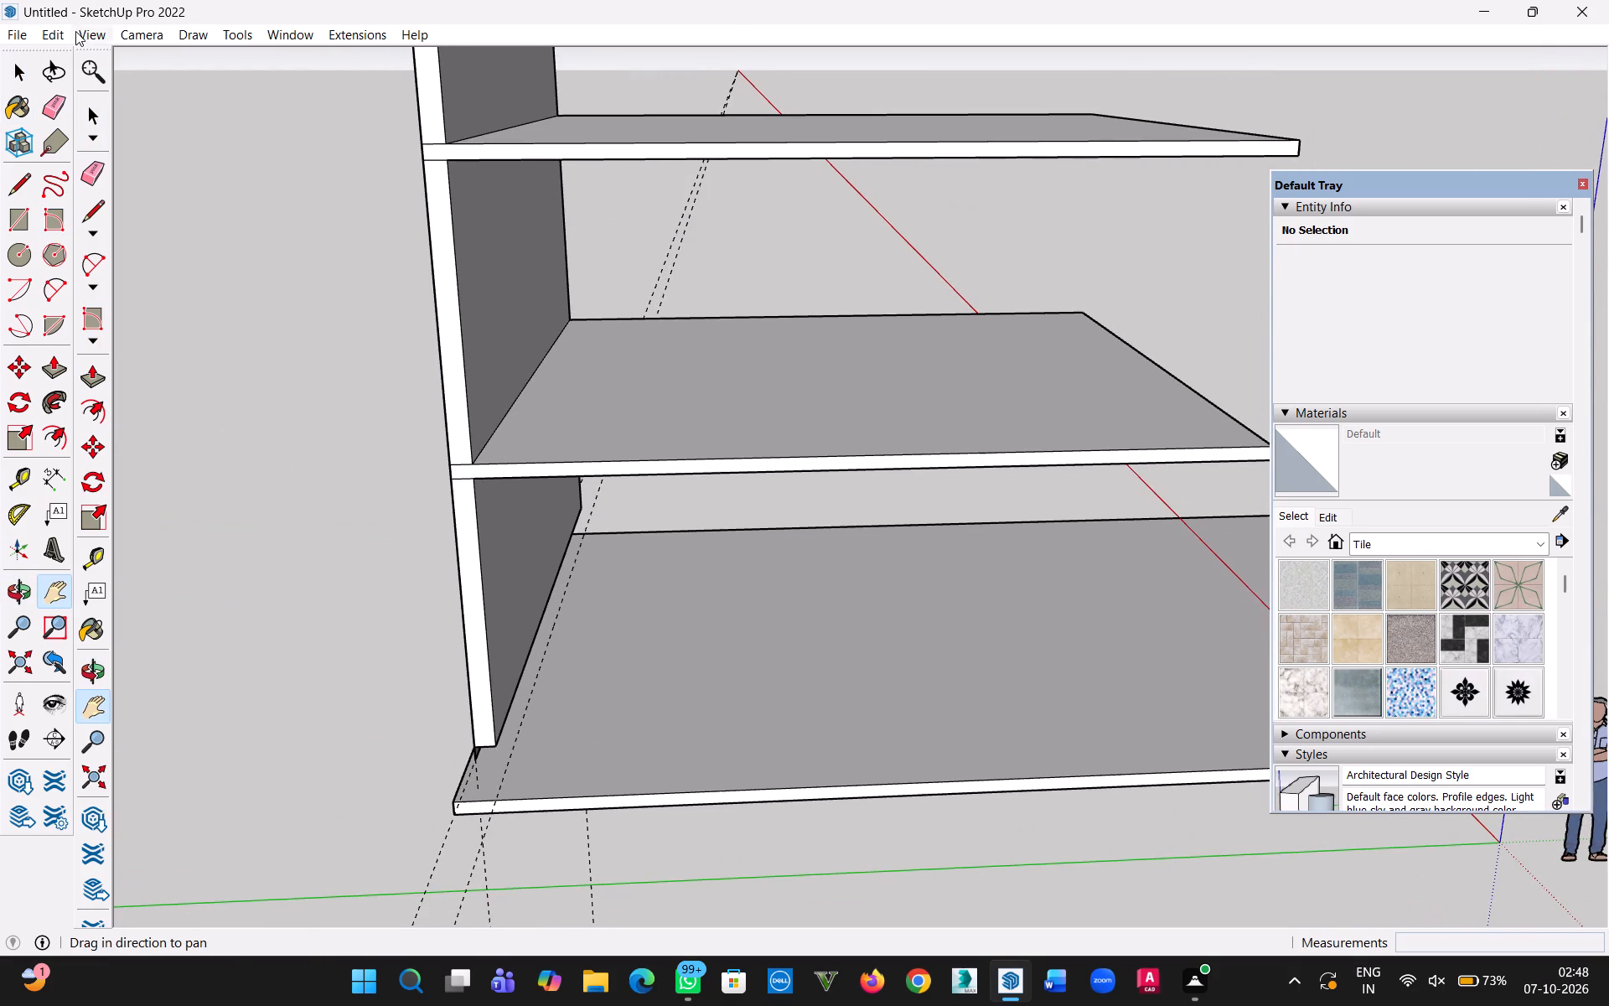
pyautogui.click(63, 33)
pyautogui.click(119, 222)
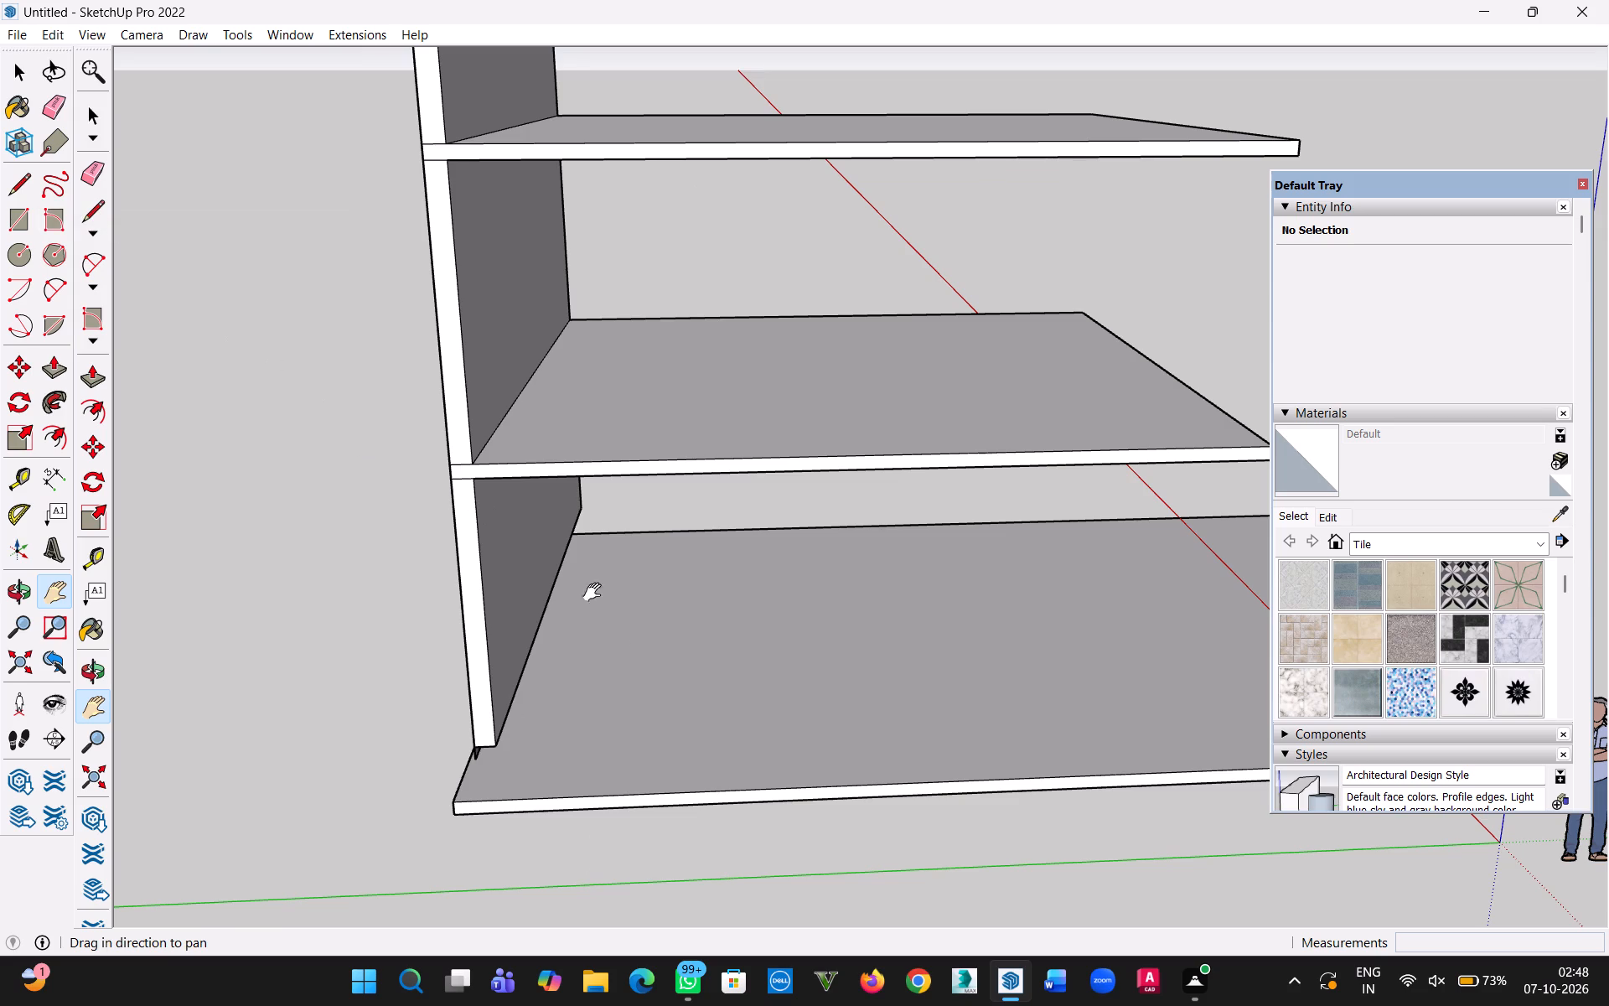
# Push/Pull the 6" strip face under the back wall forward about 33' 8" as a bottom floor slab.
pyautogui.scroll(4, 613, 651)
pyautogui.moveTo(613, 707); pyautogui.dragTo(615, 562, button='middle')
pyautogui.press('p')
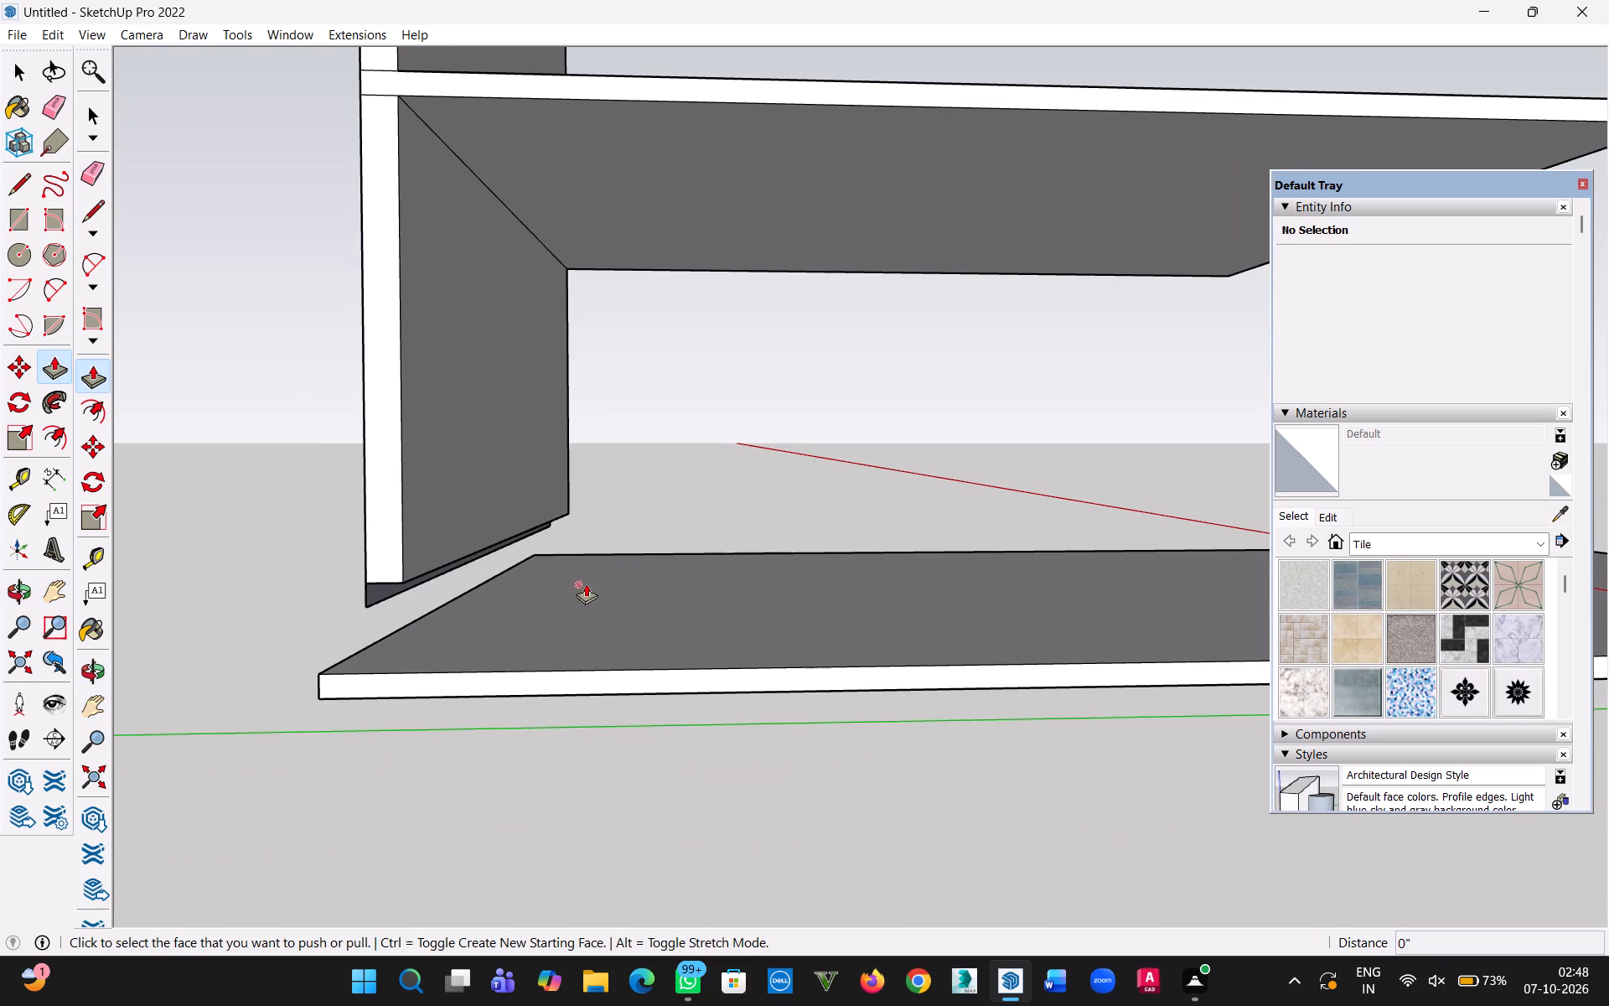
pyautogui.click(383, 590)
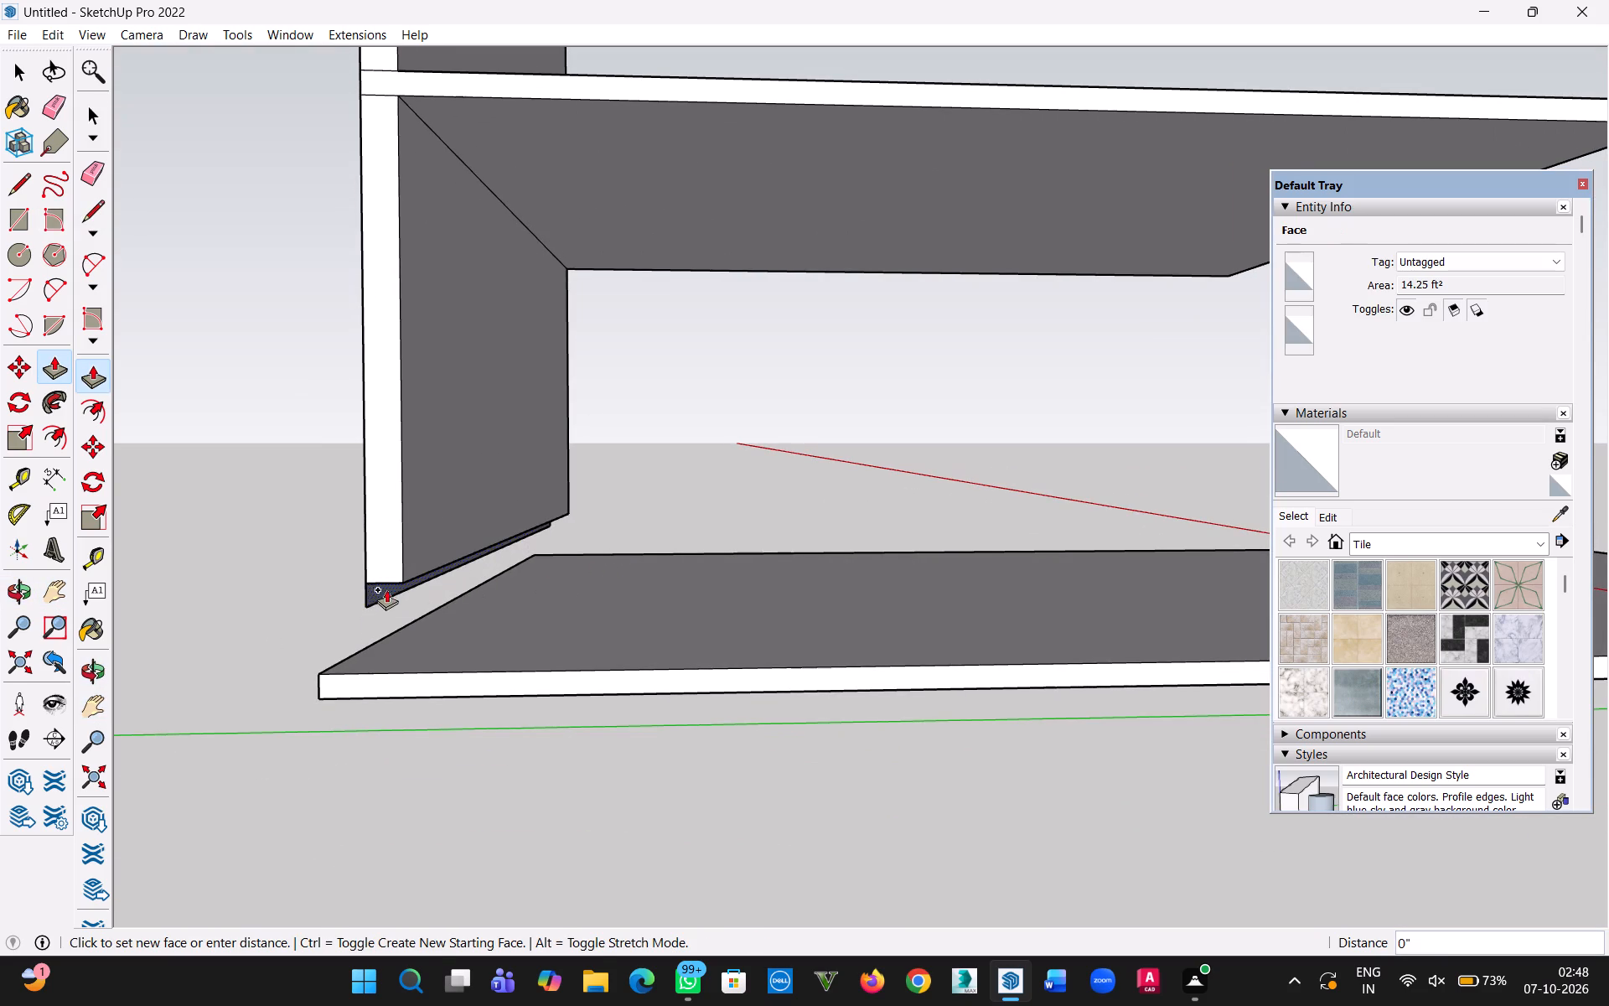
pyautogui.scroll(-9, 758, 598)
pyautogui.press('h')
pyautogui.moveTo(883, 544); pyautogui.dragTo(691, 547)
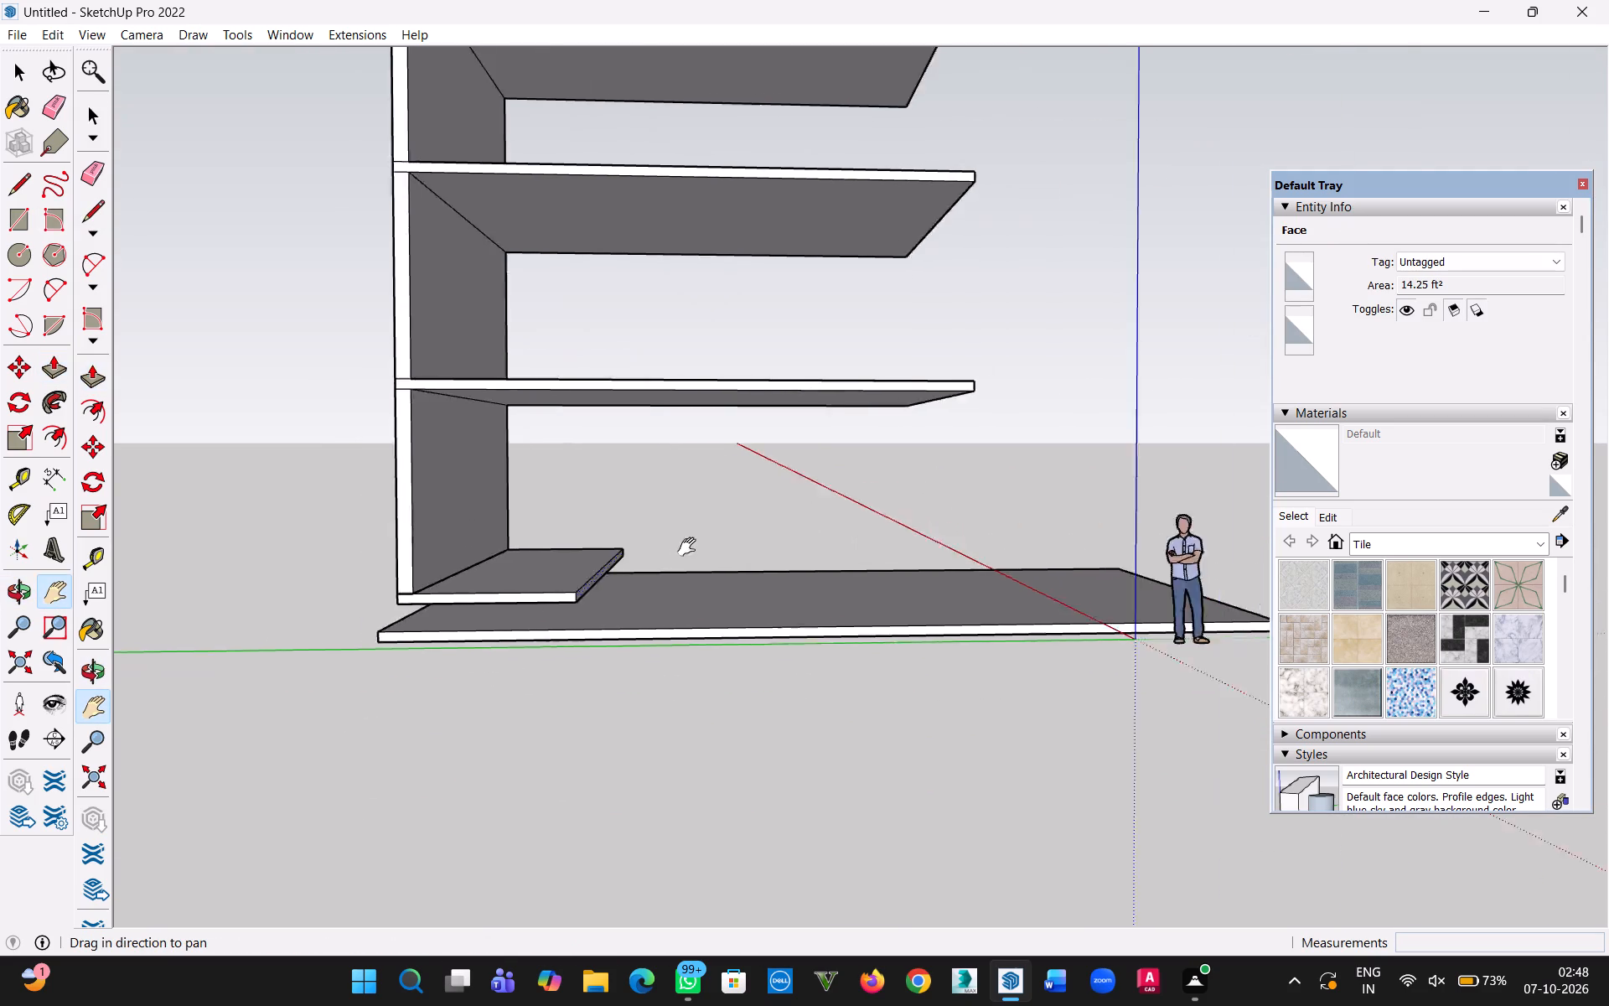
pyautogui.moveTo(691, 547); pyautogui.dragTo(411, 547)
pyautogui.press('Escape')
pyautogui.click(613, 557)
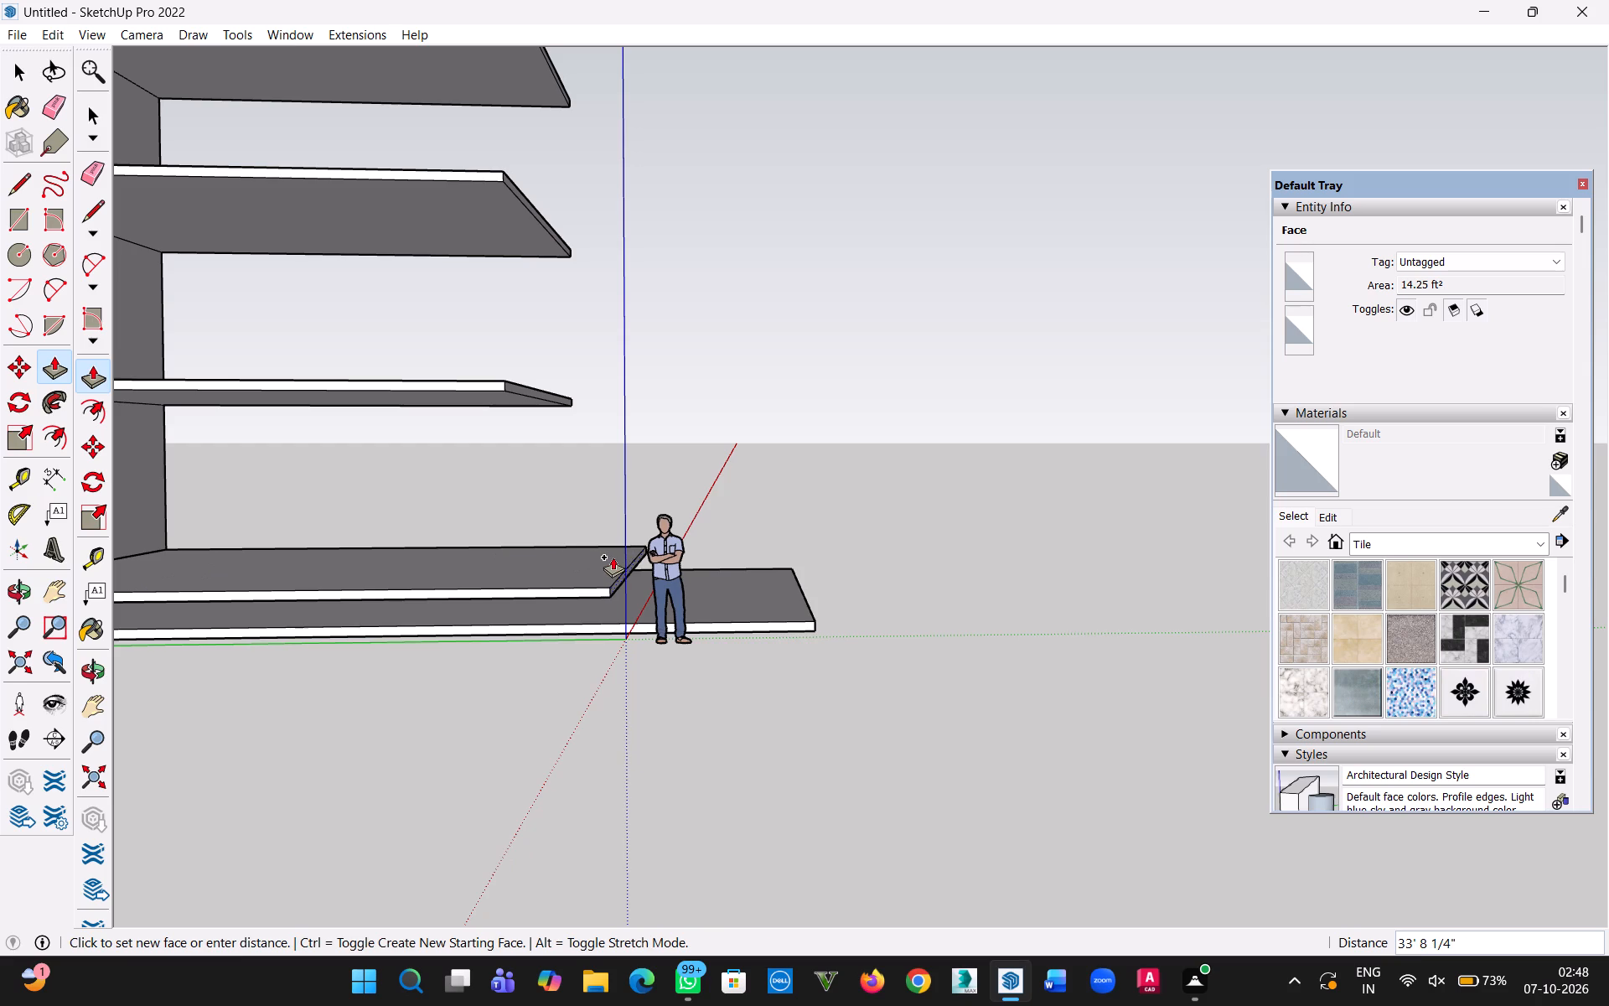
pyautogui.click(26, 70)
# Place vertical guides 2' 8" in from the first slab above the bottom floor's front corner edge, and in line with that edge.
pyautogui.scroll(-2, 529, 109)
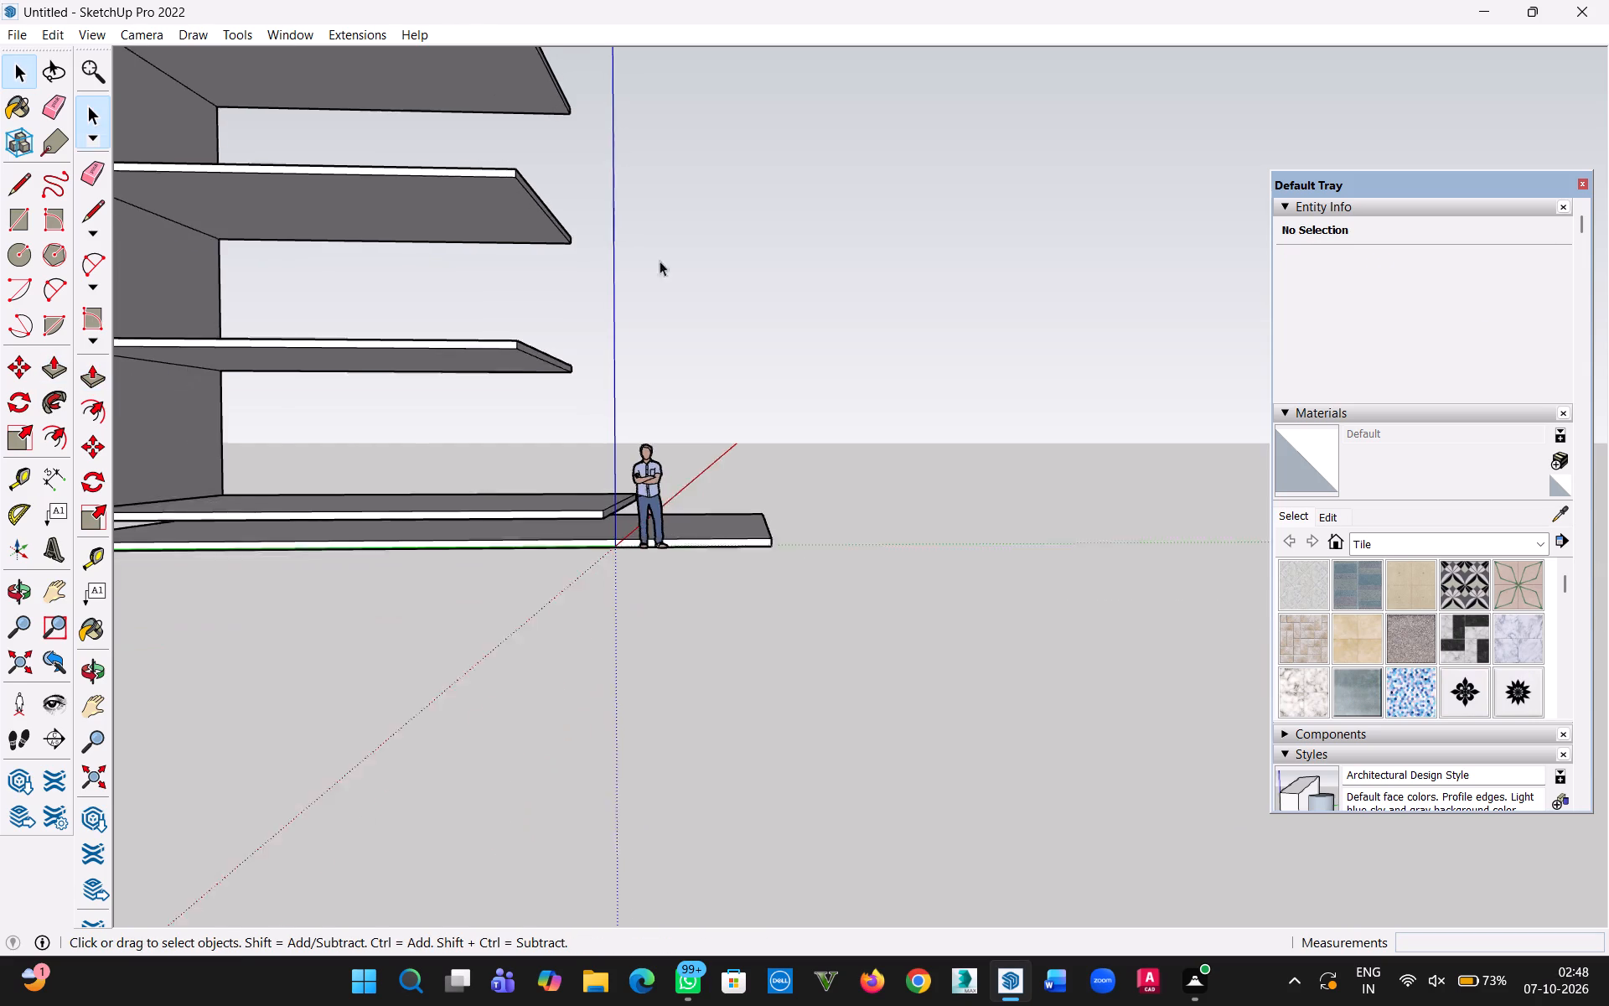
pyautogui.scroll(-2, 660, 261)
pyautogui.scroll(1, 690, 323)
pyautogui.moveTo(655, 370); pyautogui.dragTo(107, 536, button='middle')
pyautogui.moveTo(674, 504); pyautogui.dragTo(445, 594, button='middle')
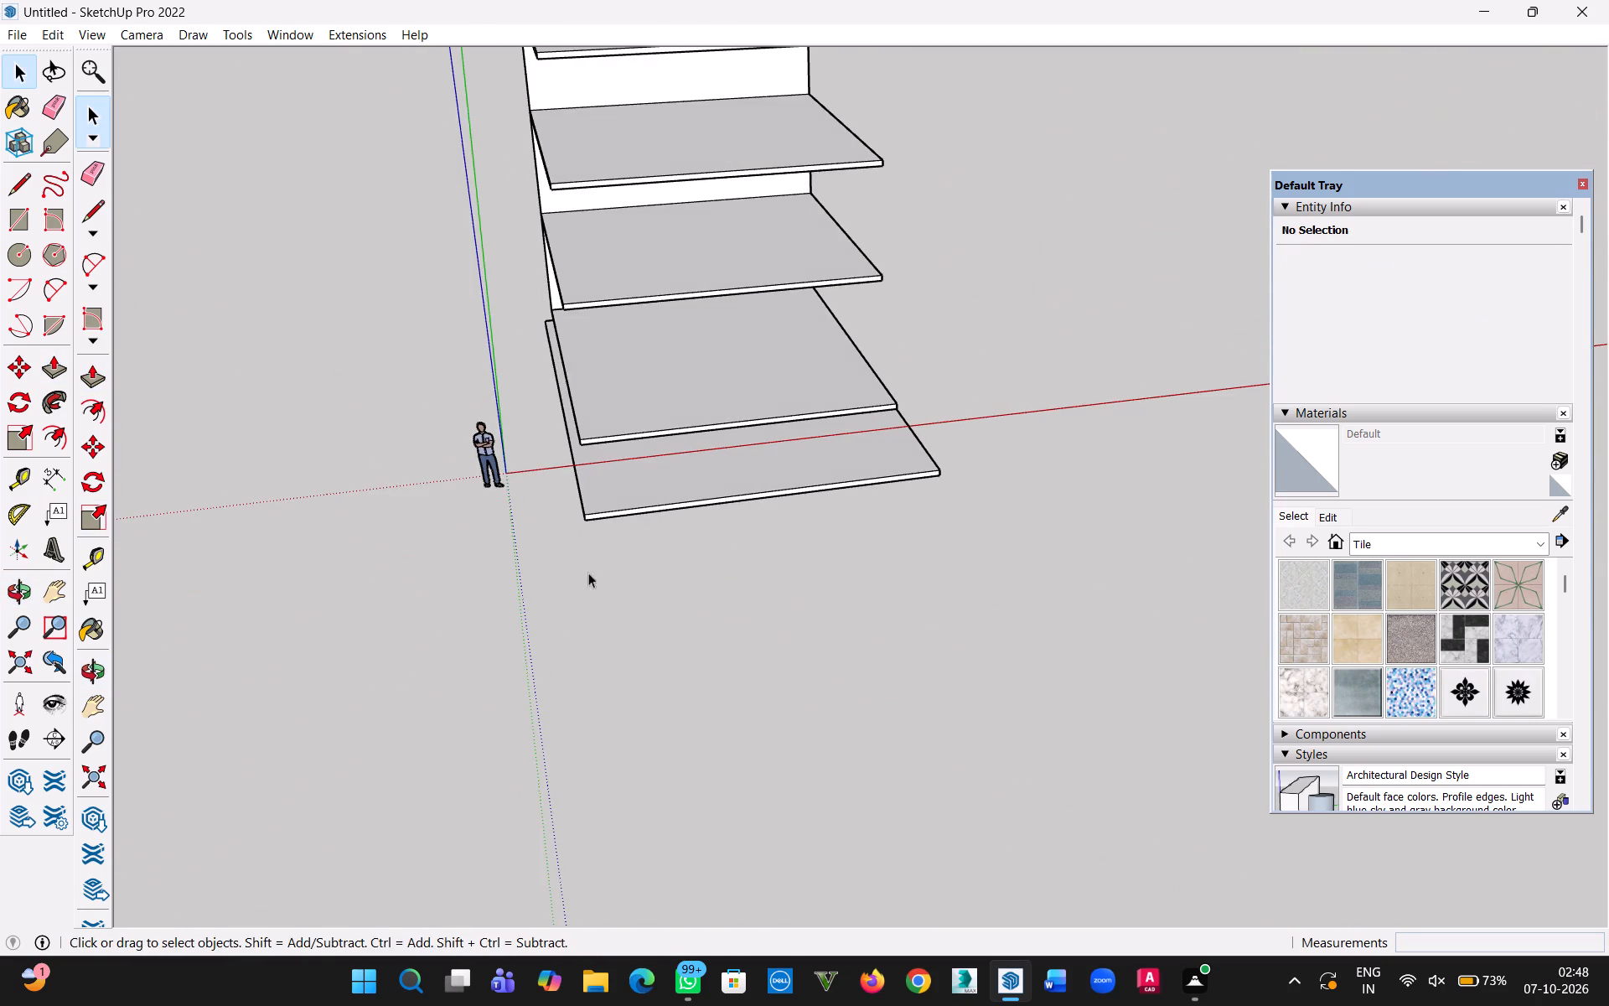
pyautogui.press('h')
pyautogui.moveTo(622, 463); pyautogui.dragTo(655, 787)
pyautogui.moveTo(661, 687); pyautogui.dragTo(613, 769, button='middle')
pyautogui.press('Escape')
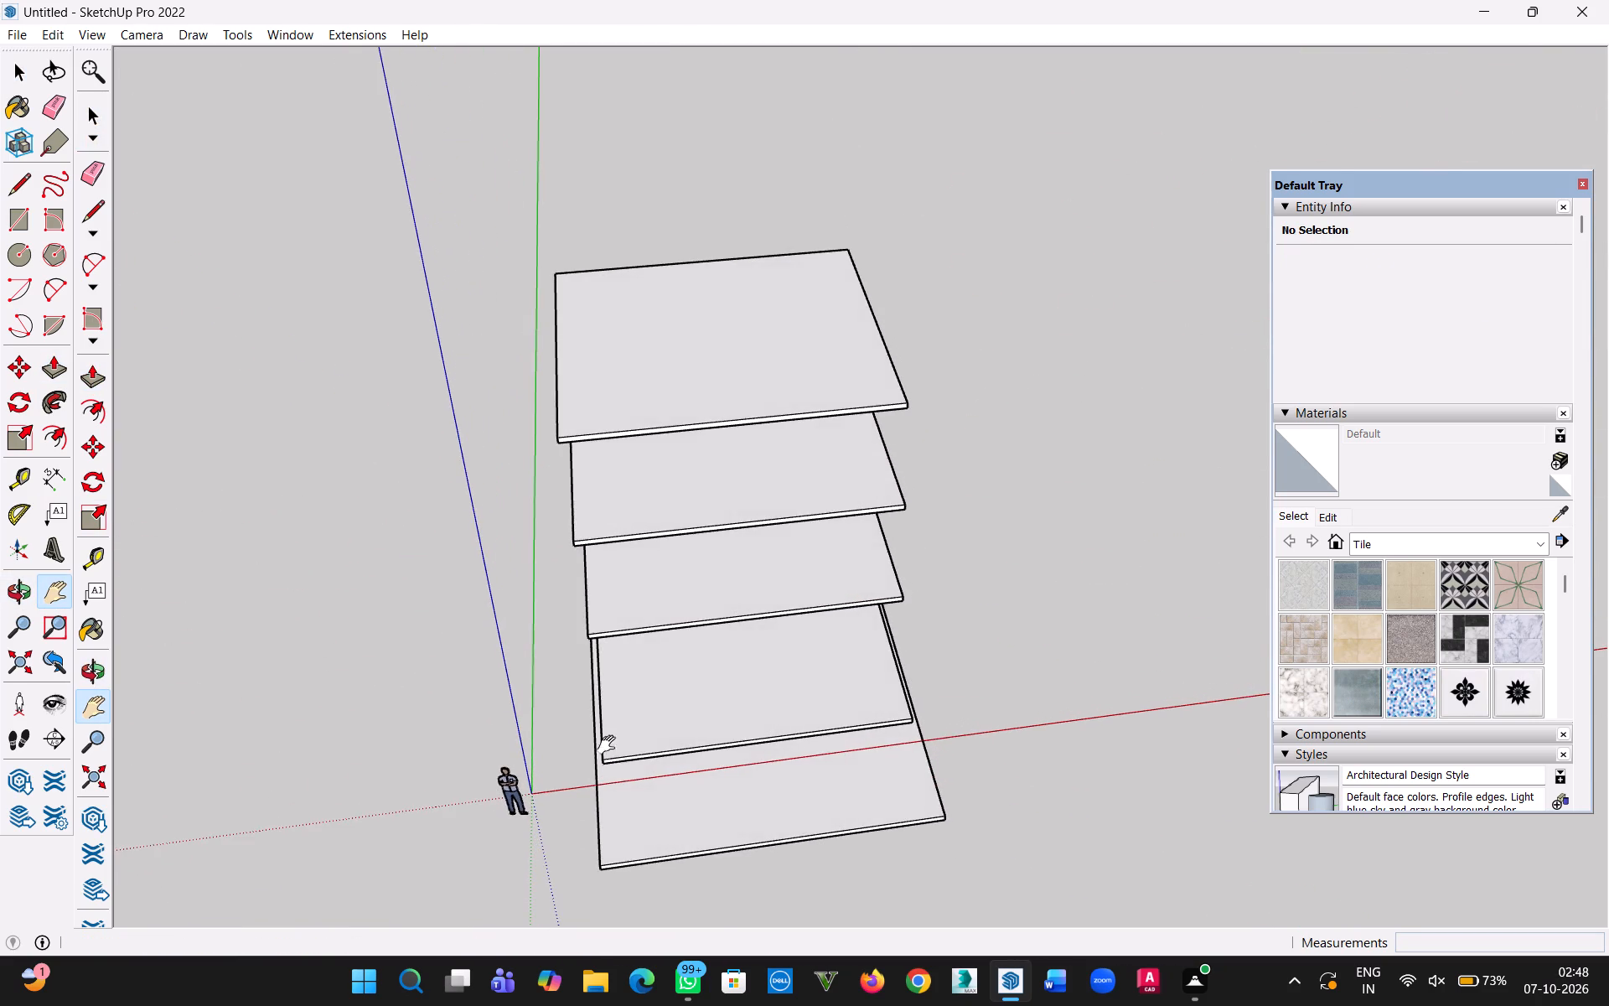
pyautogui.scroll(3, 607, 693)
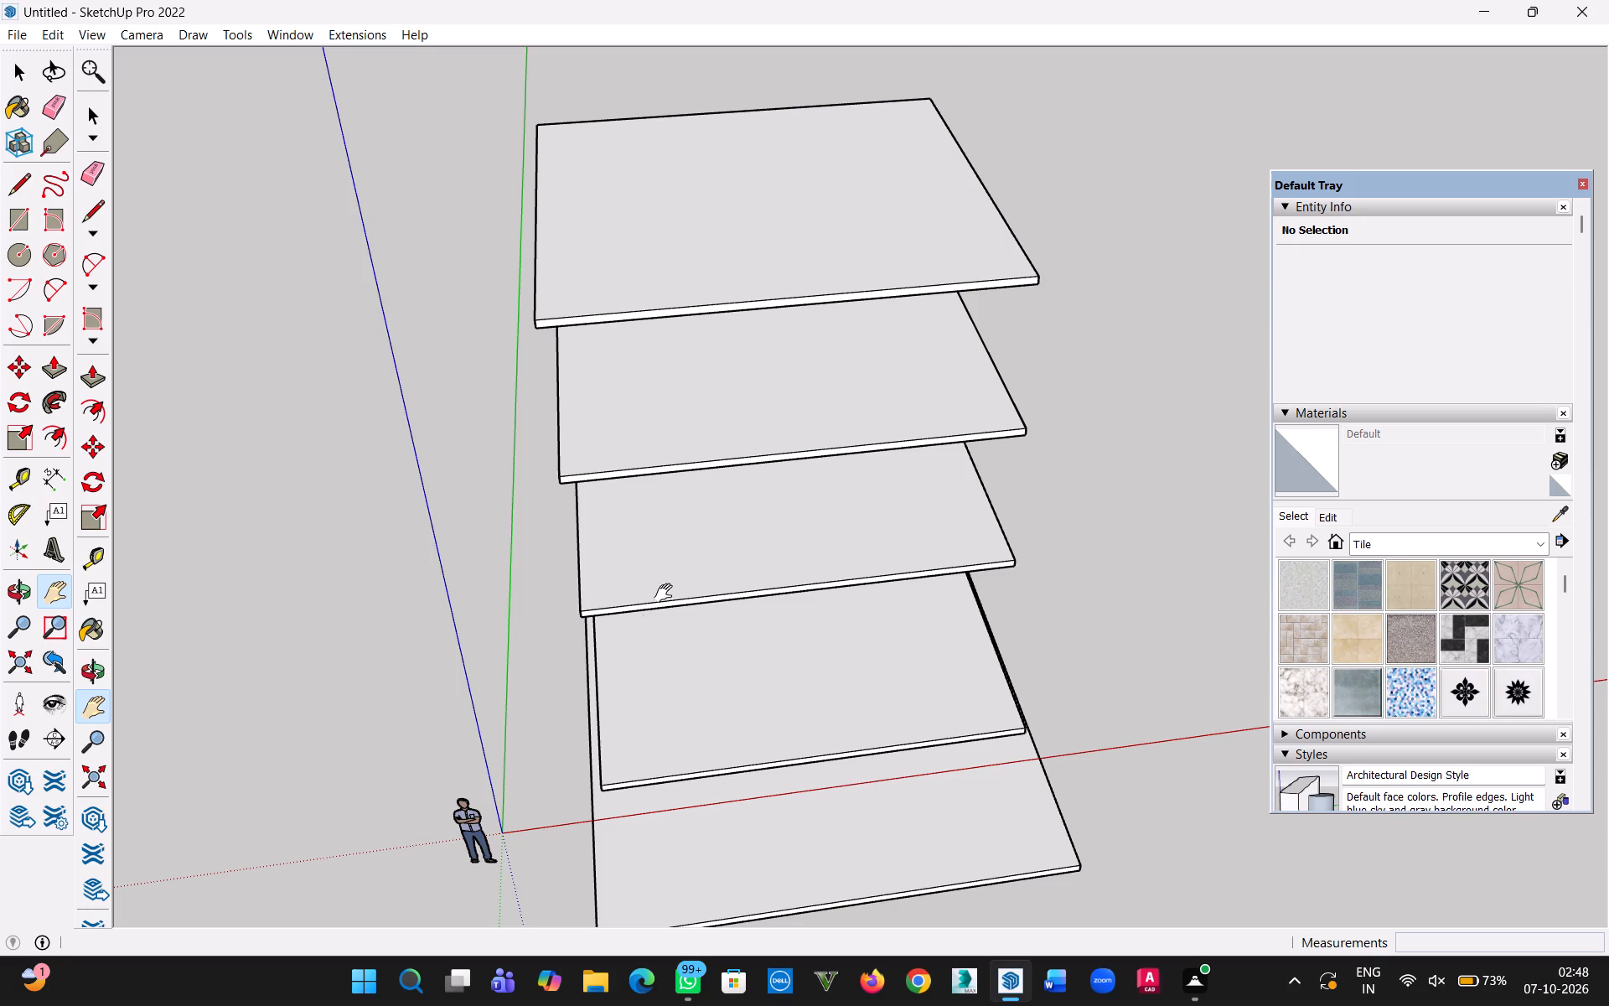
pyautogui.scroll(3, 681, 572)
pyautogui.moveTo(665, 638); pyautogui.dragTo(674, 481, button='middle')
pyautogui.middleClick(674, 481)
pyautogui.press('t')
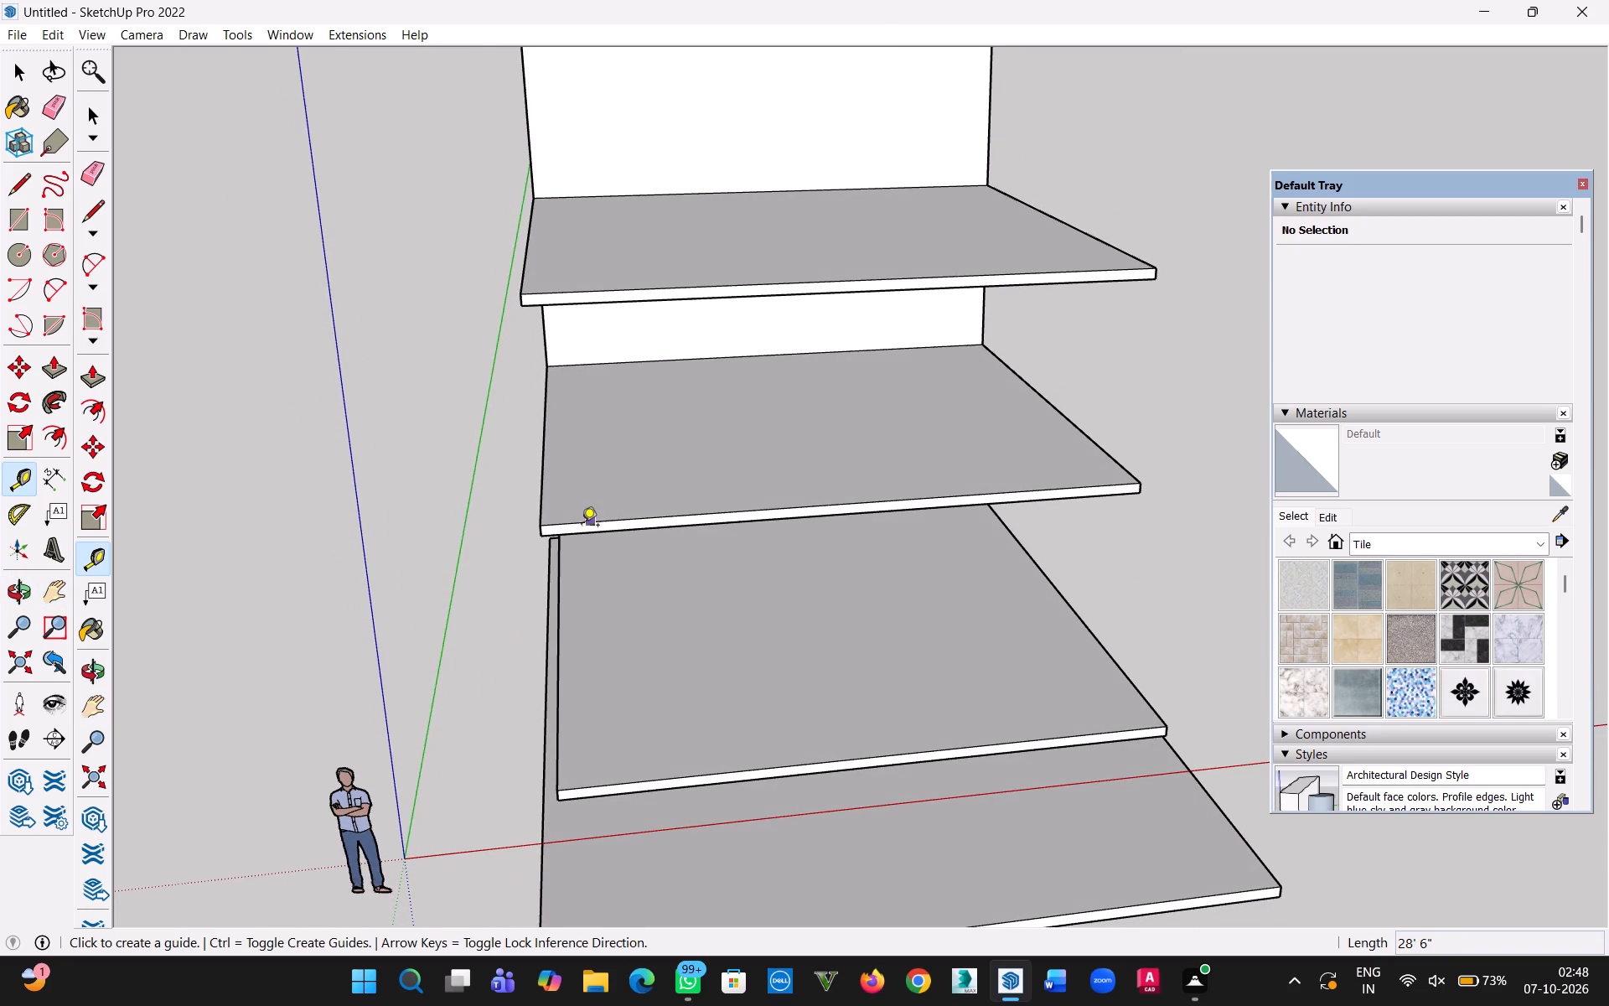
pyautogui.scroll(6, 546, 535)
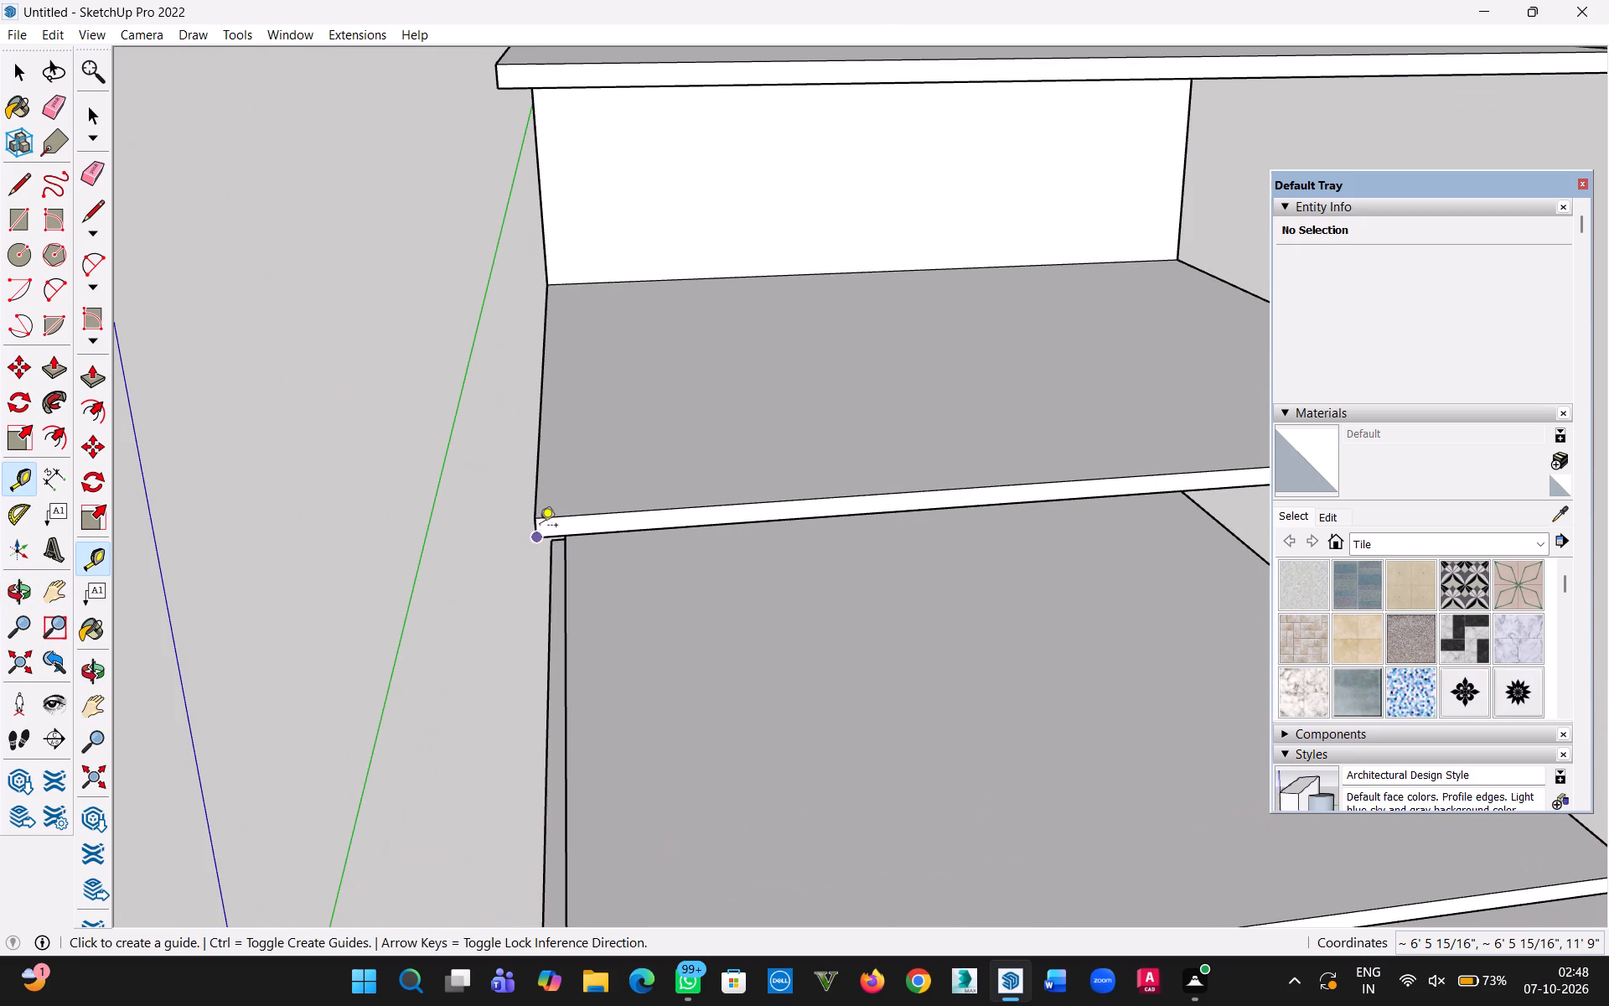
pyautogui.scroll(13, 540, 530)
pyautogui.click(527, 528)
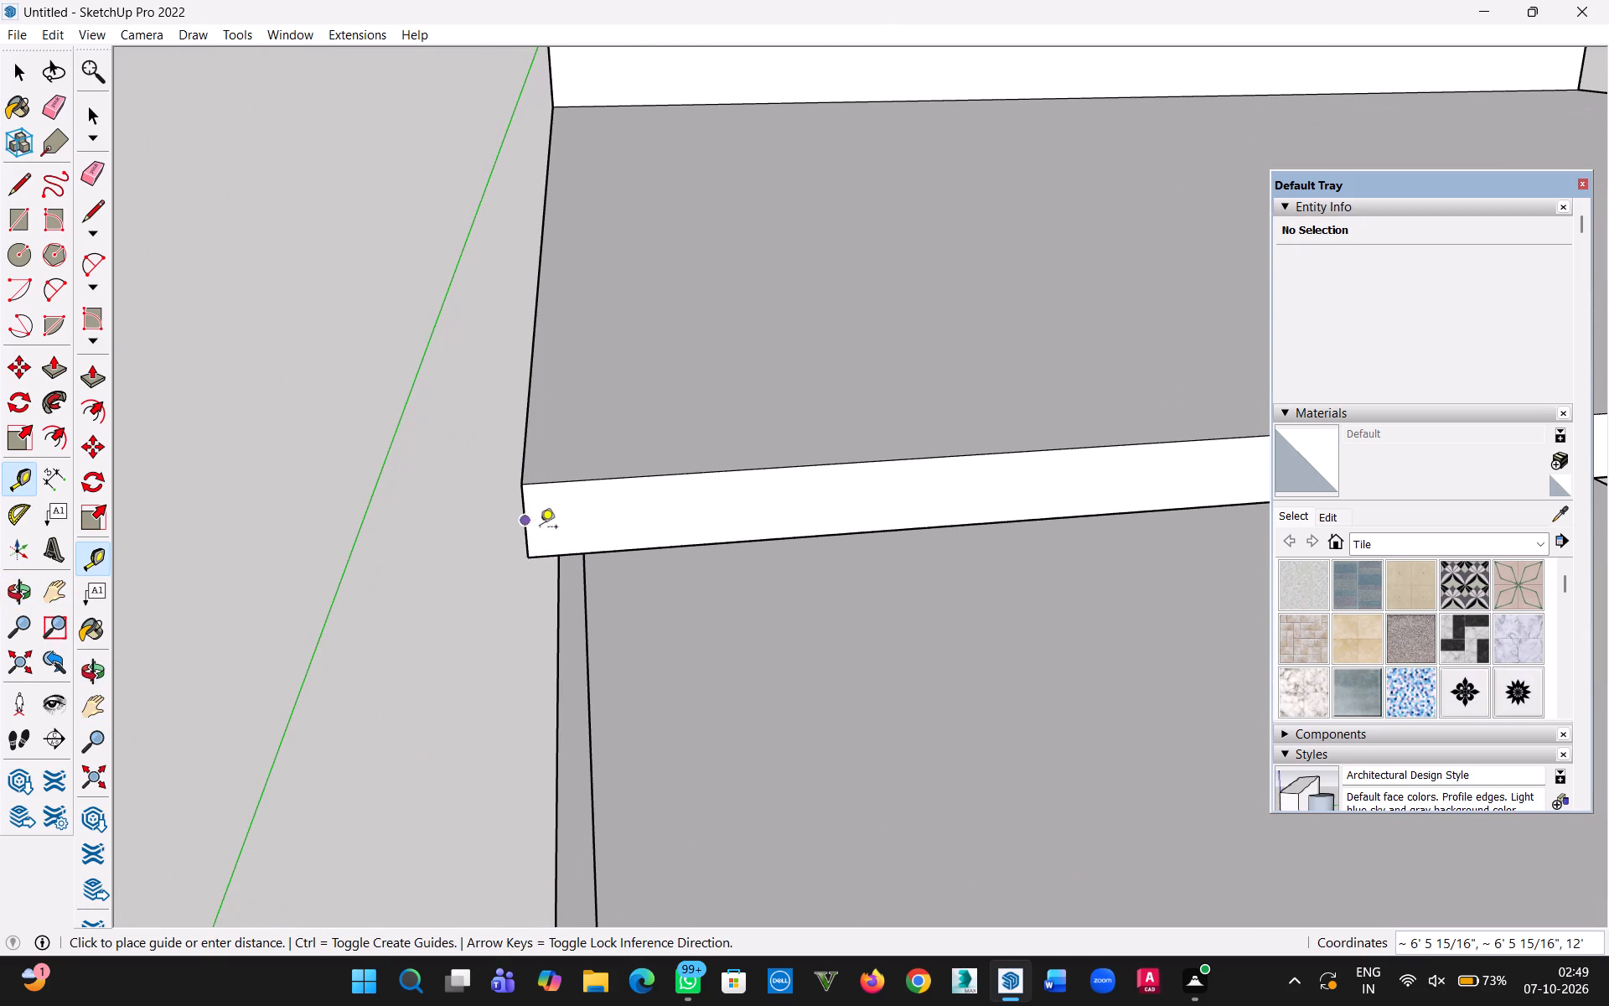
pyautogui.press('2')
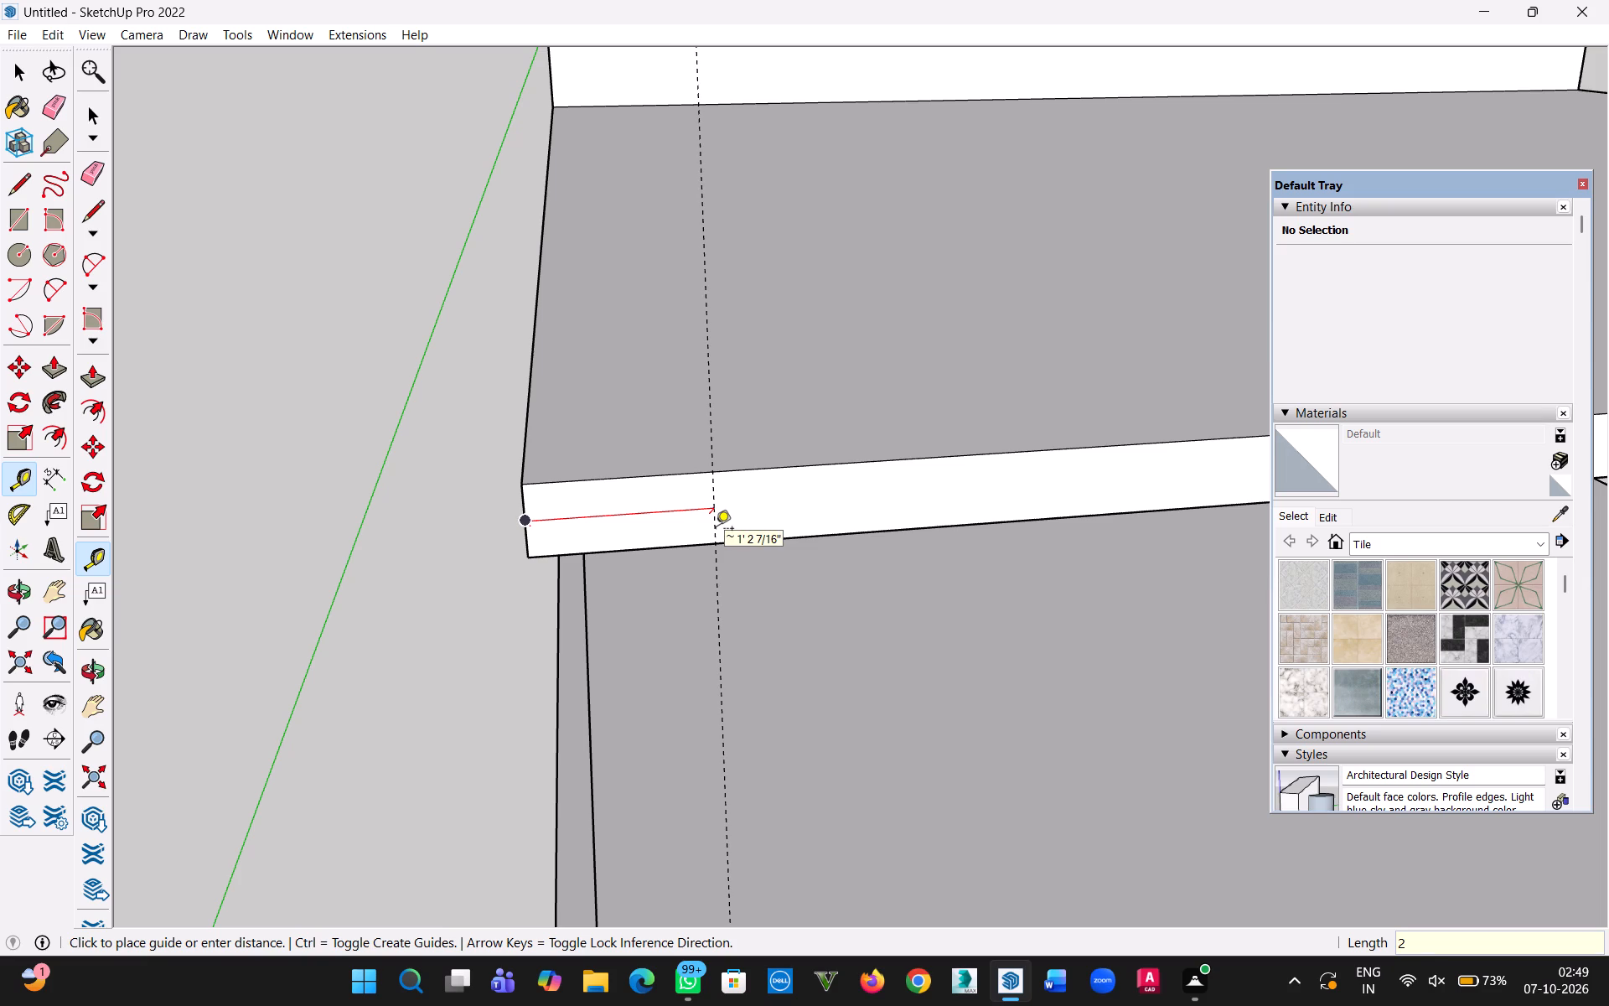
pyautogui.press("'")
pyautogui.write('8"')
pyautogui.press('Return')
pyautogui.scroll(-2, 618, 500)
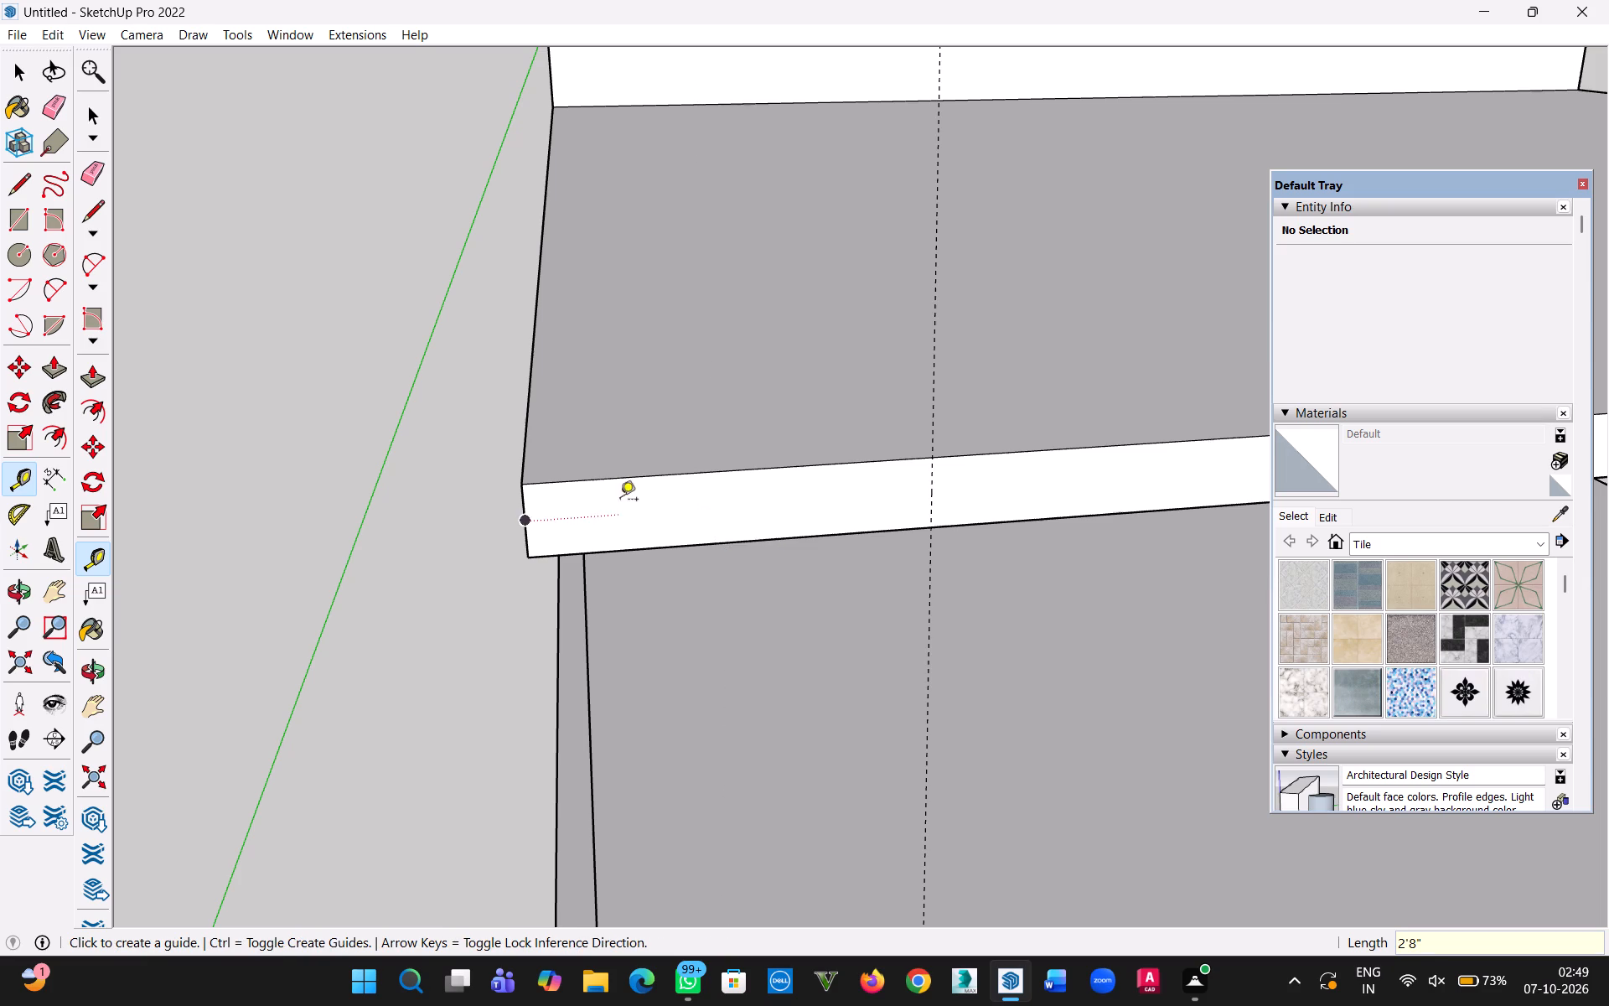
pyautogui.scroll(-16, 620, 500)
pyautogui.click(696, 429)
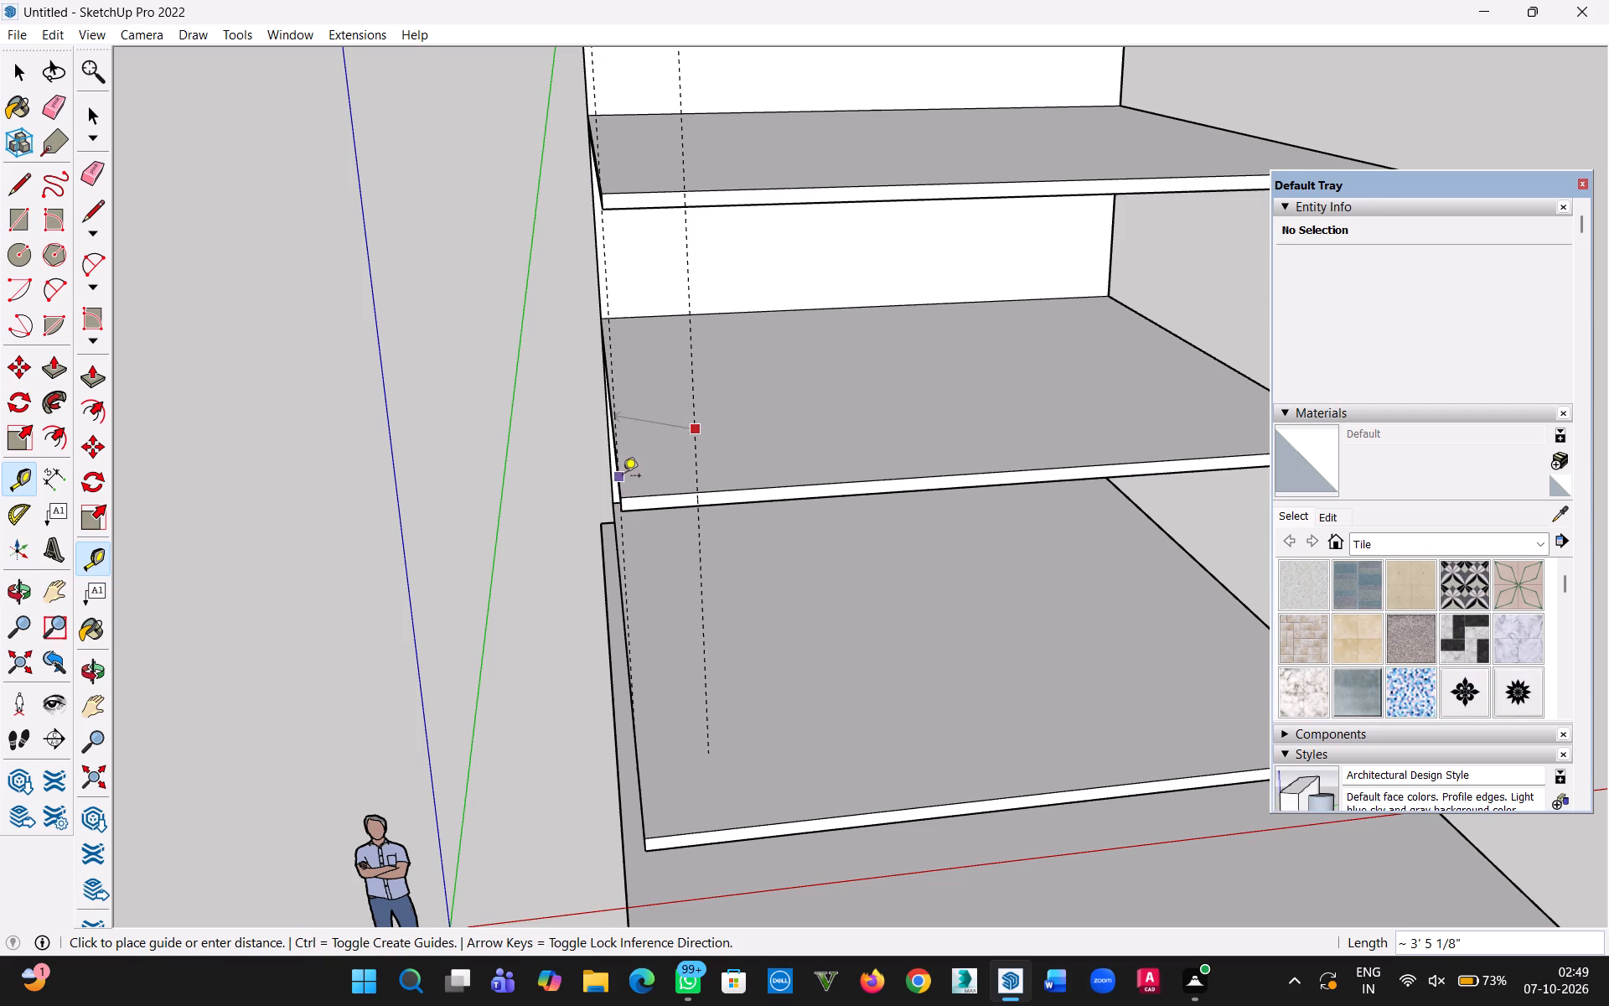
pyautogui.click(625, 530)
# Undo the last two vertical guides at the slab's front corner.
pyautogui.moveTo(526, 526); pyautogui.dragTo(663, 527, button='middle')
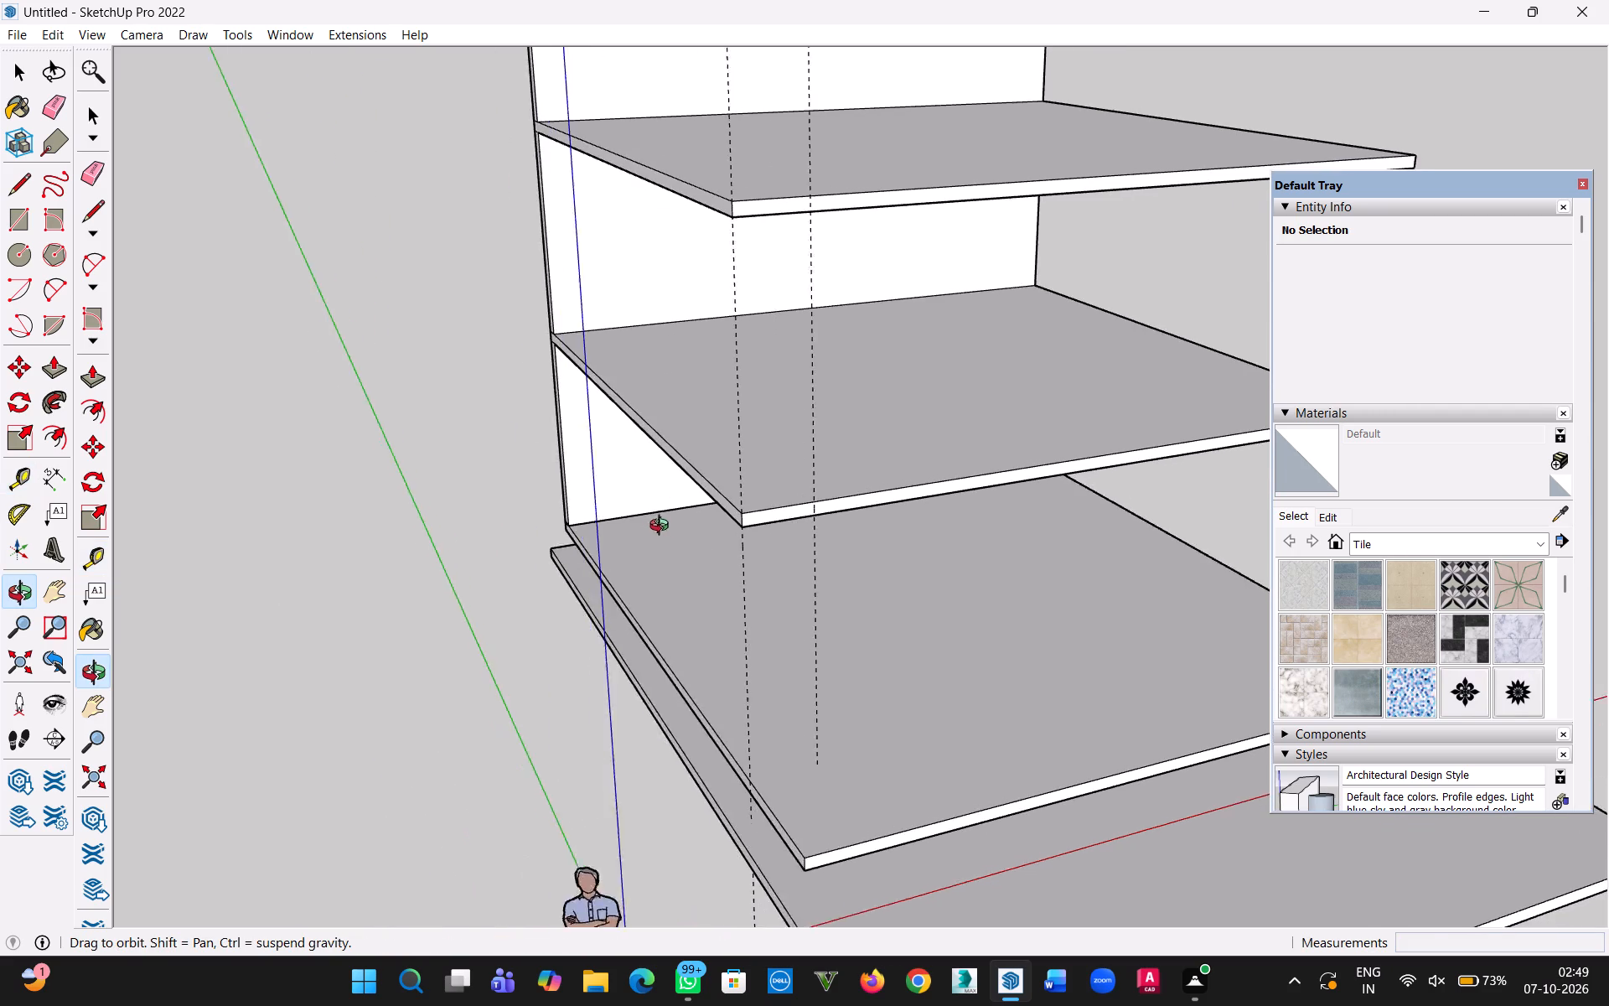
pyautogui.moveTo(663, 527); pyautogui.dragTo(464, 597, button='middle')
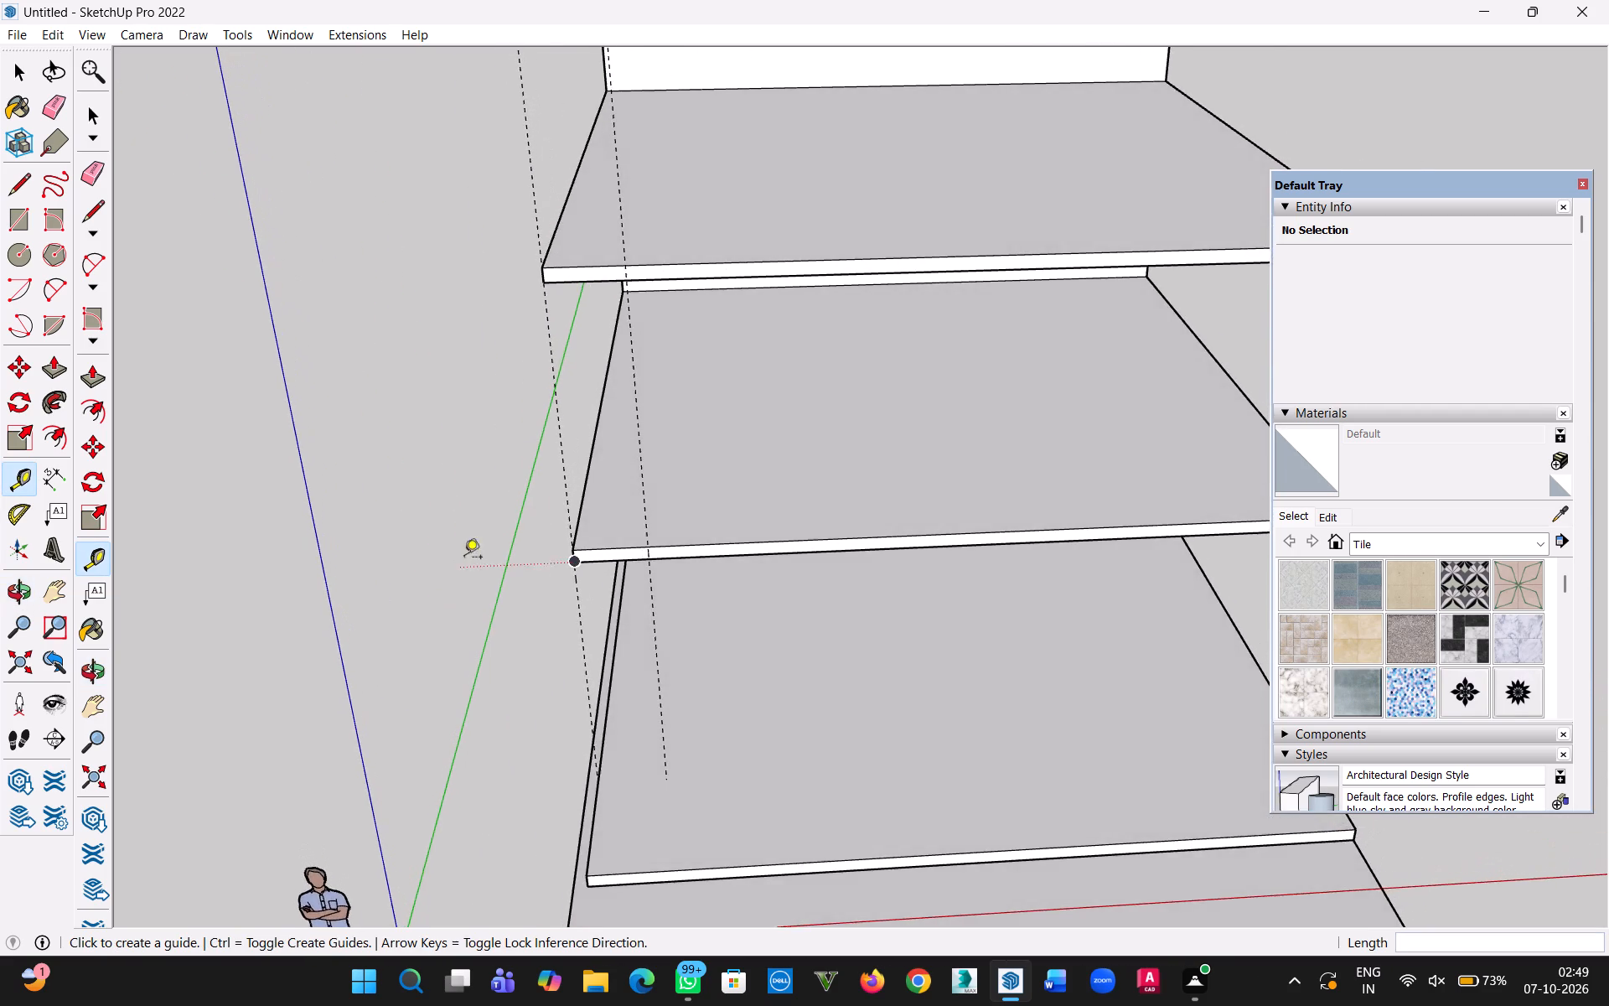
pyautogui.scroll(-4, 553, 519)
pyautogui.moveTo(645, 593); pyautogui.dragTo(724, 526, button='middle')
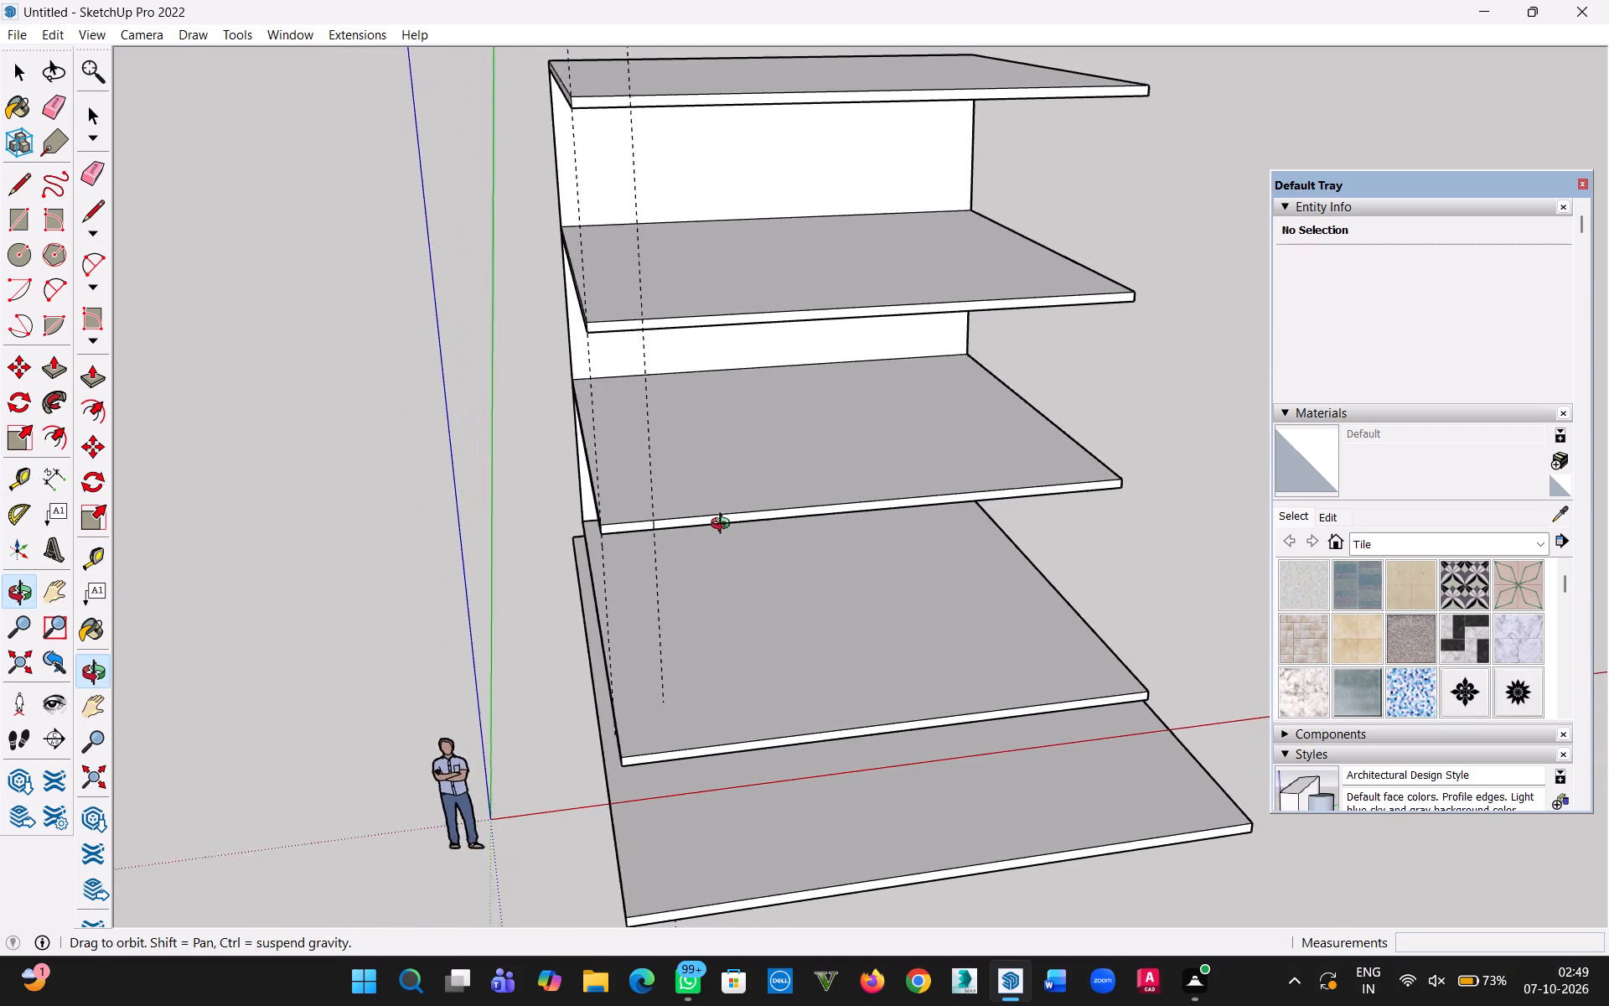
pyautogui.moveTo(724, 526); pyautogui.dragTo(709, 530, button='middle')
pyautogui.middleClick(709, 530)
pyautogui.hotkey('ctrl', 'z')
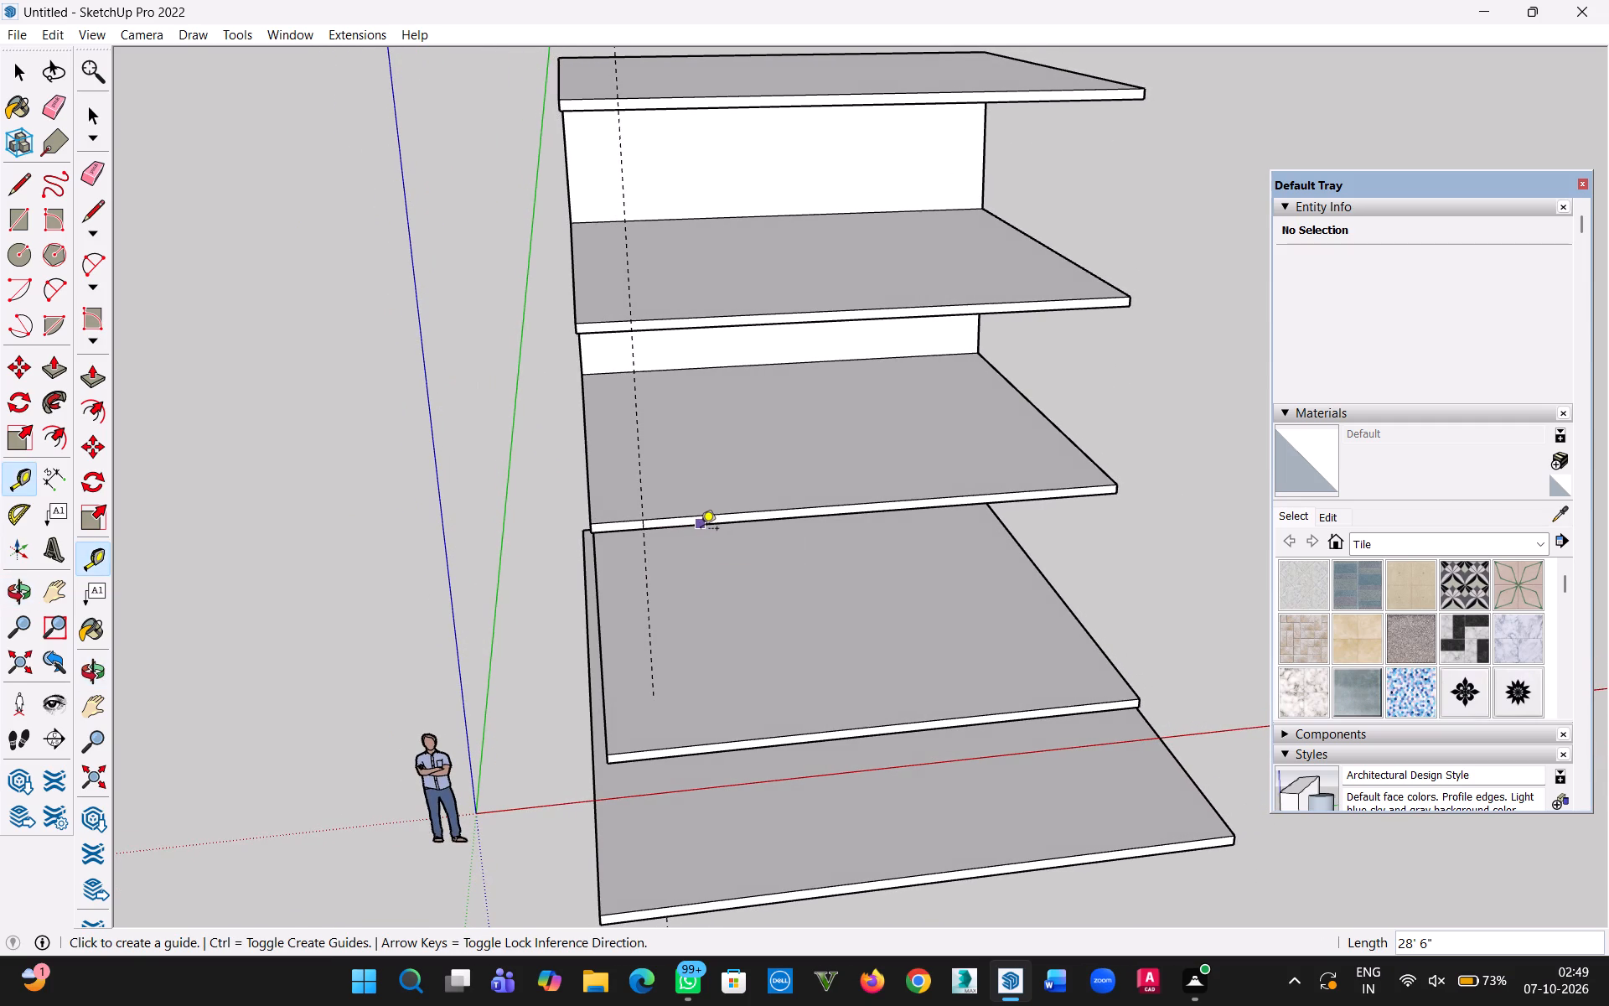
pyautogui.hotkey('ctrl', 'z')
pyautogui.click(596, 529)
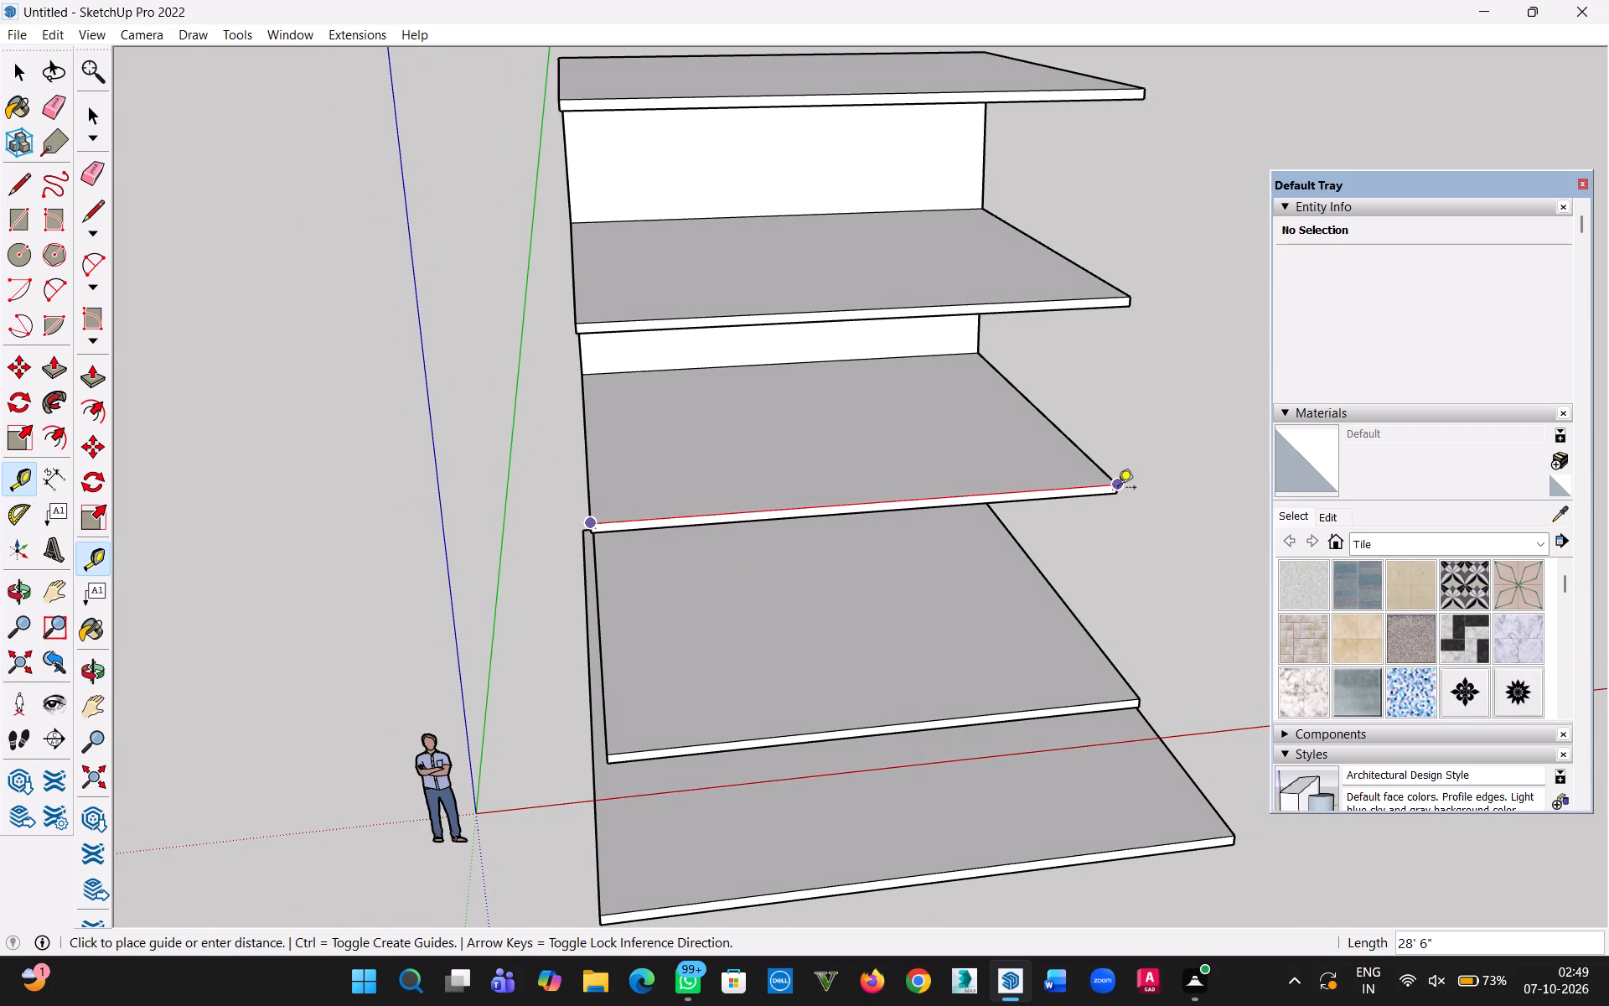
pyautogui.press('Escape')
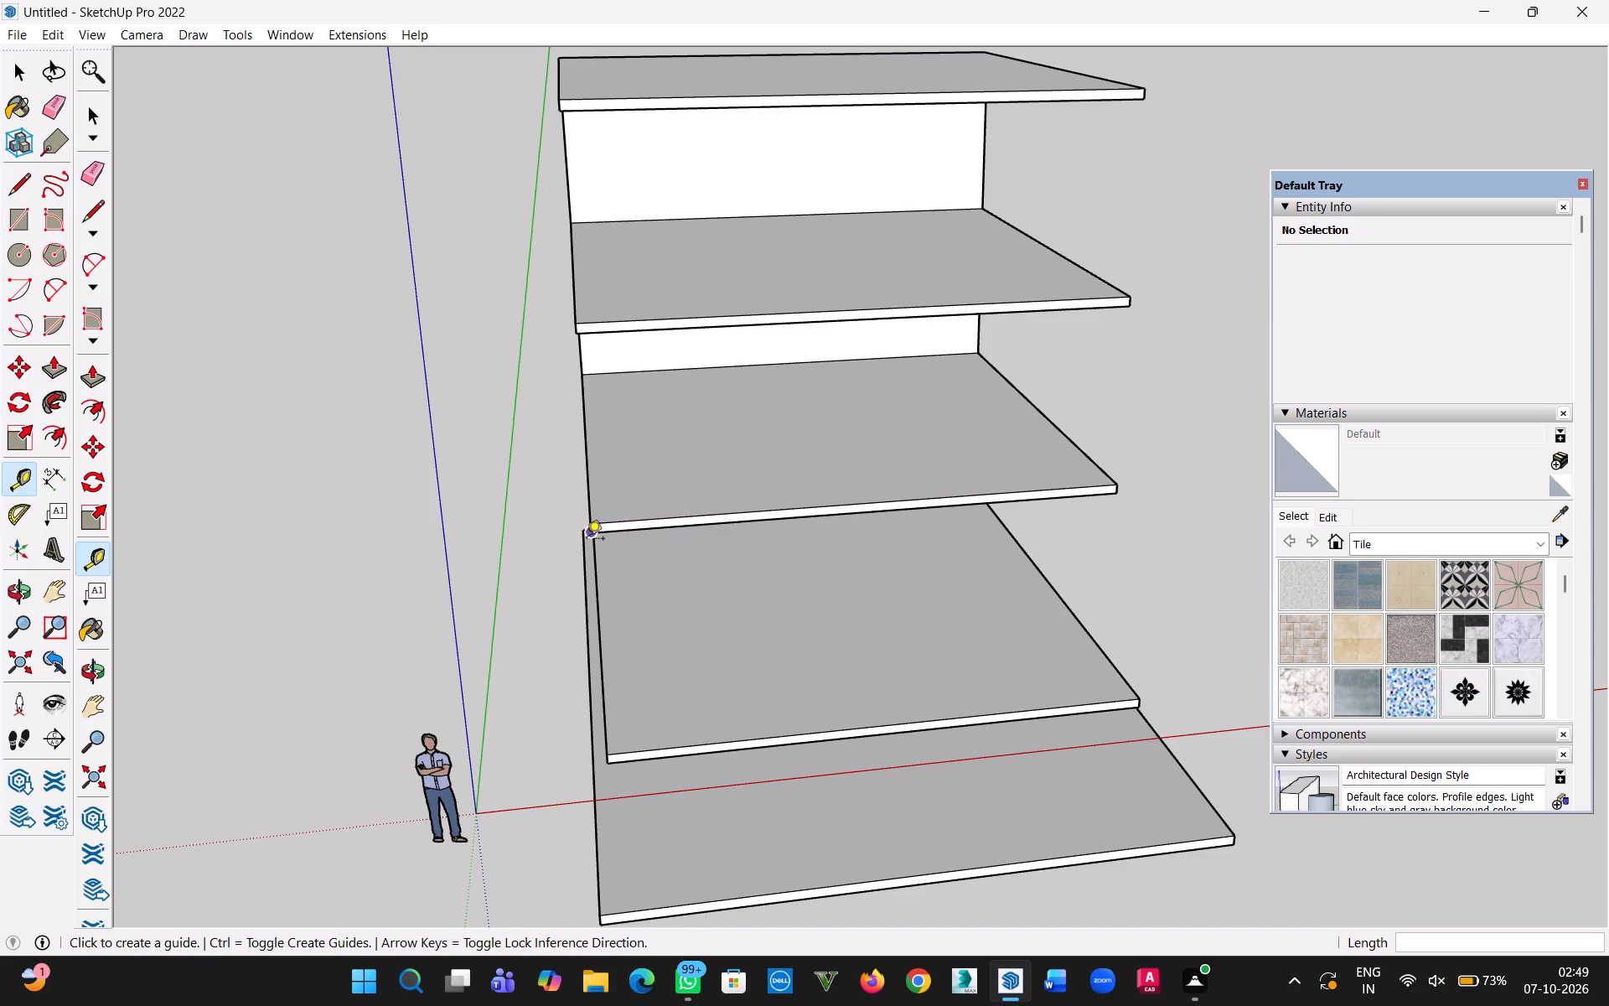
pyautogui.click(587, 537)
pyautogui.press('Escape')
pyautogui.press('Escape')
# Place a vertical guide 8' 6" in from the same slab's front corner edge, on the scale figure's side.
pyautogui.scroll(13, 572, 523)
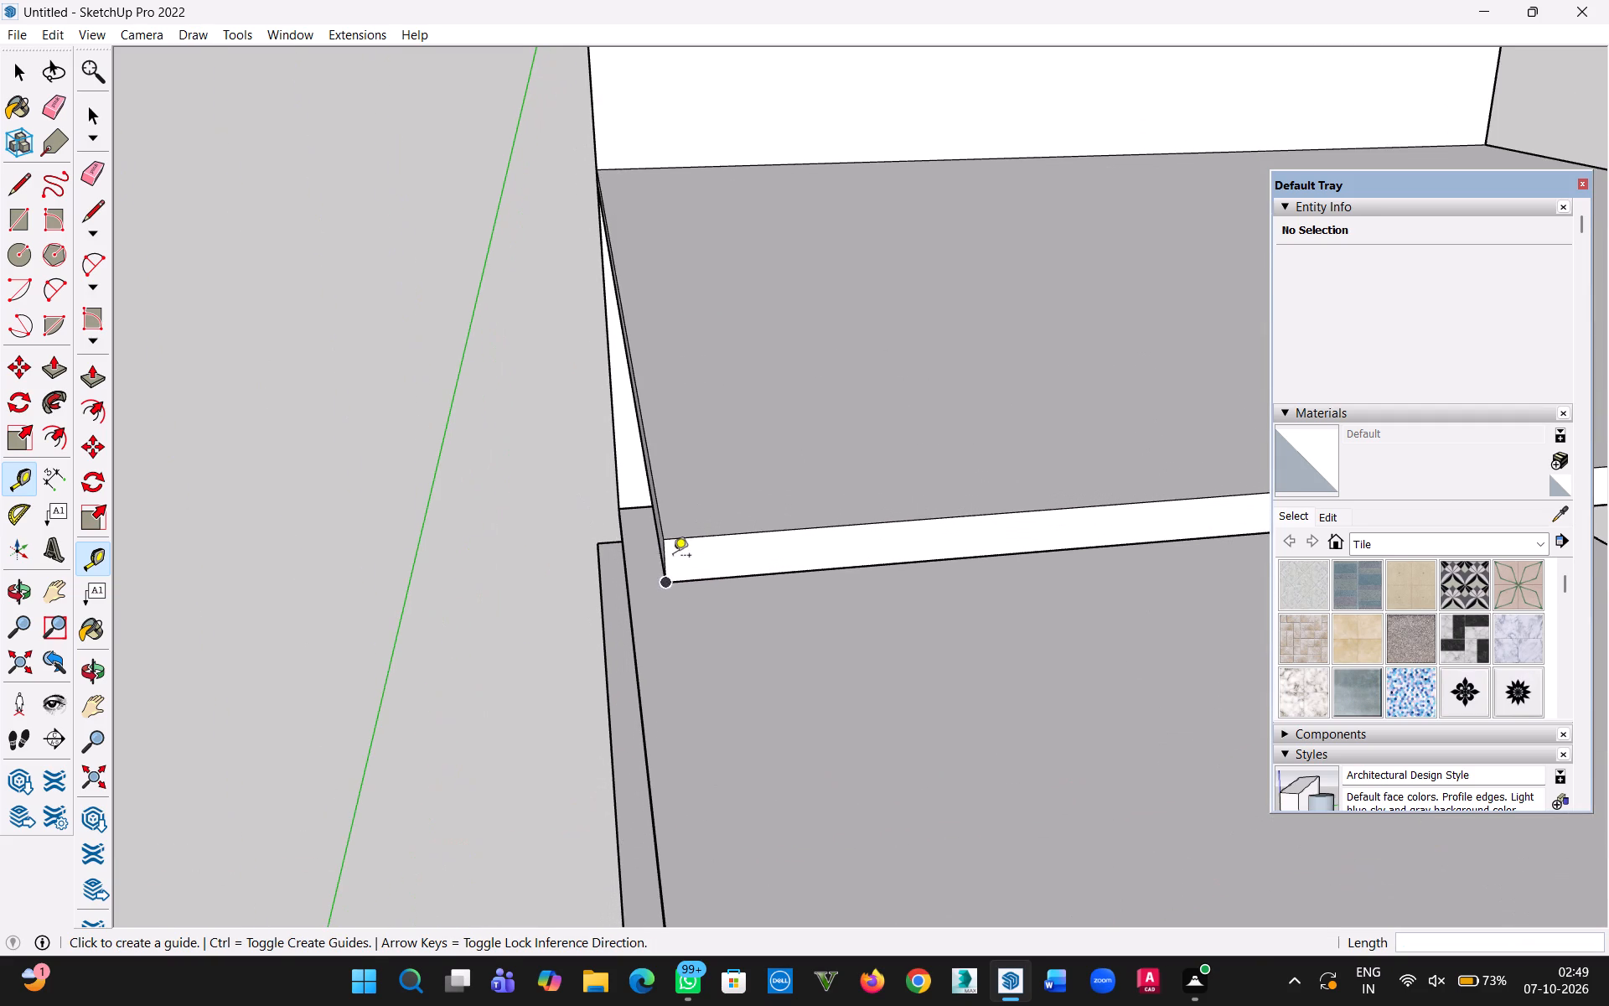
pyautogui.click(661, 563)
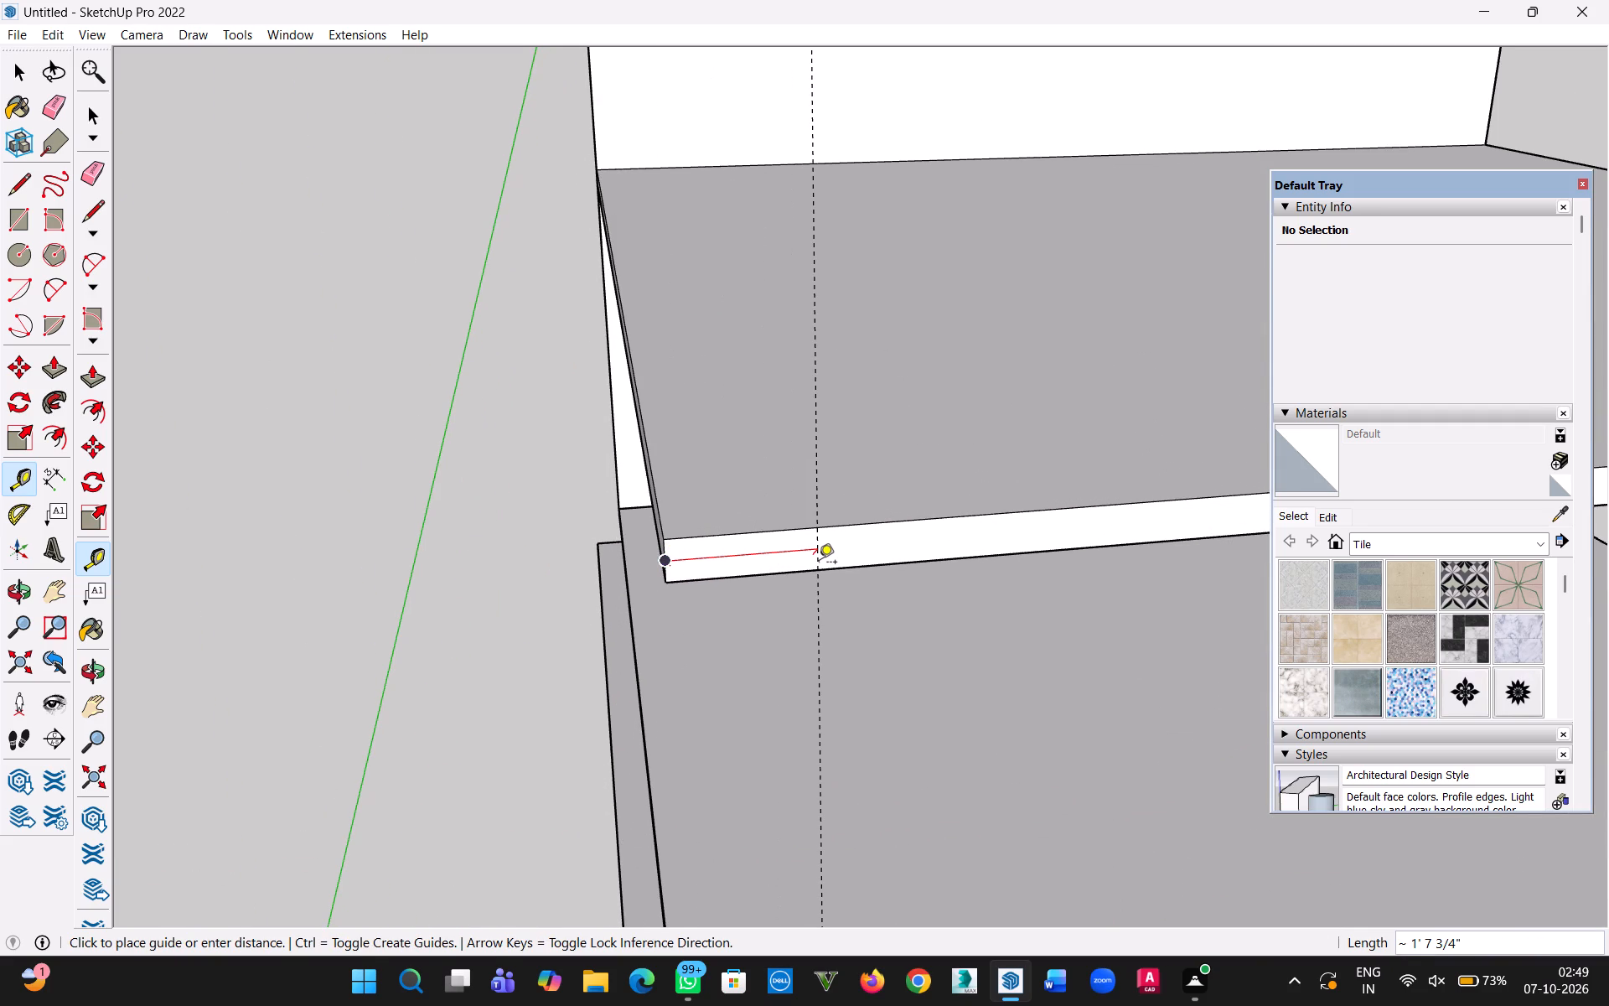
pyautogui.write("8'")
pyautogui.write('6"')
pyautogui.press('Return')
# Place a second vertical guide 8' 6" back from the first, in line with the slab's front corner edge.
pyautogui.scroll(-14, 883, 567)
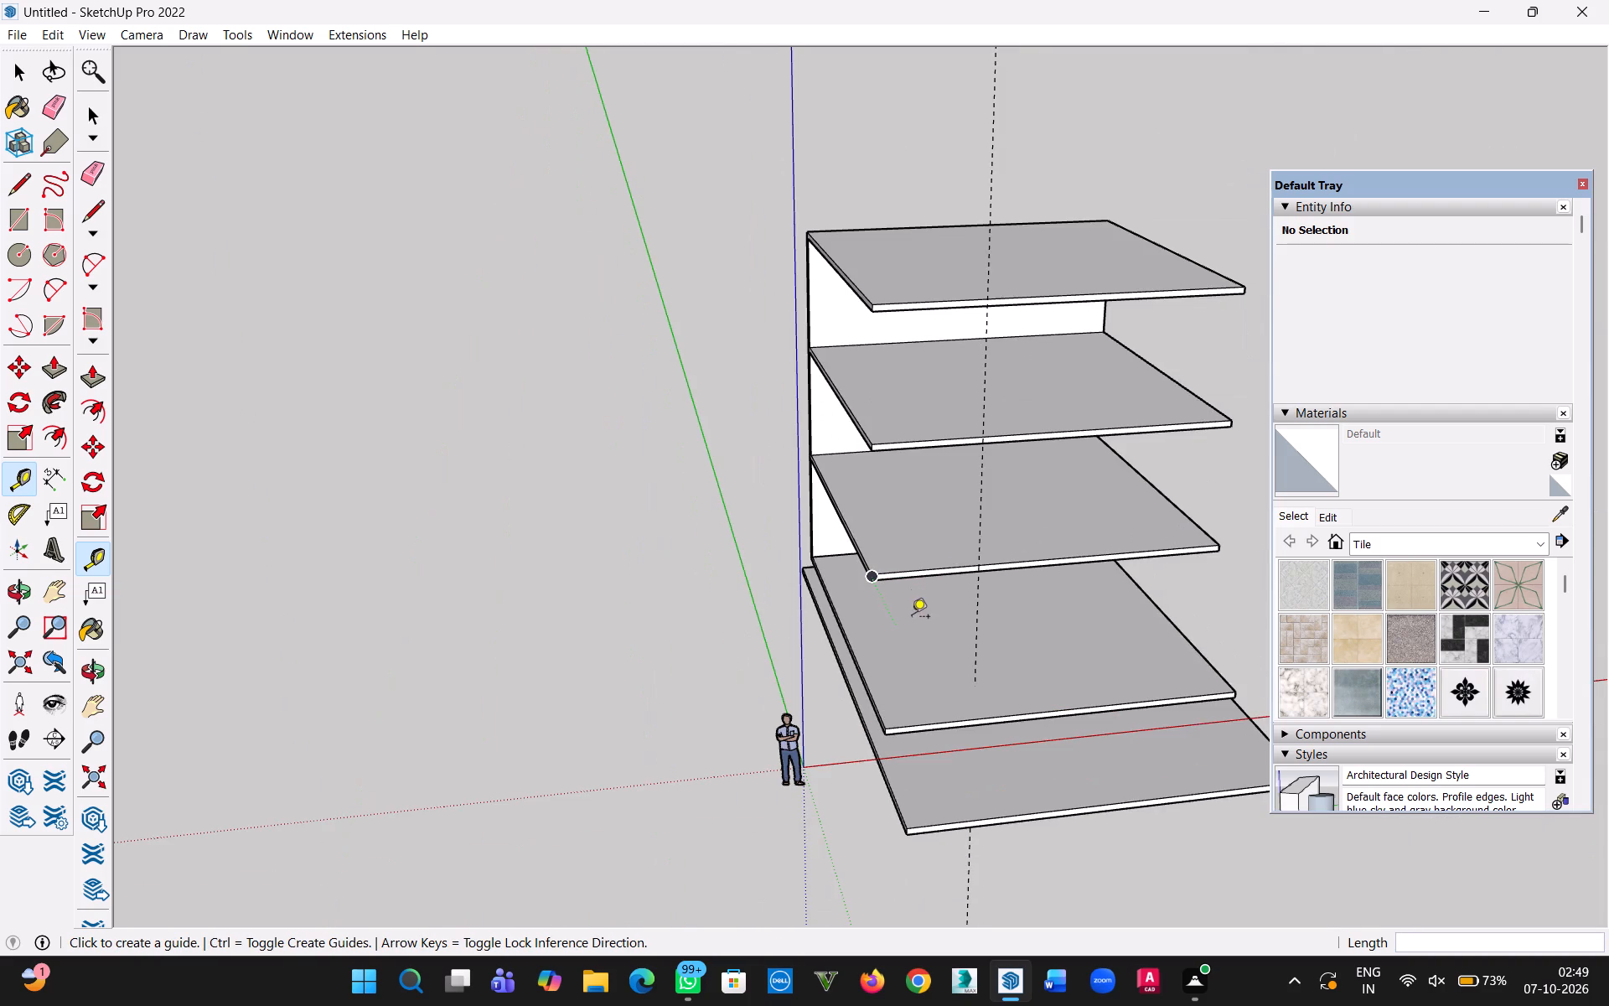
pyautogui.press('h')
pyautogui.moveTo(914, 617); pyautogui.dragTo(638, 626)
pyautogui.moveTo(609, 643); pyautogui.dragTo(577, 606, button='middle')
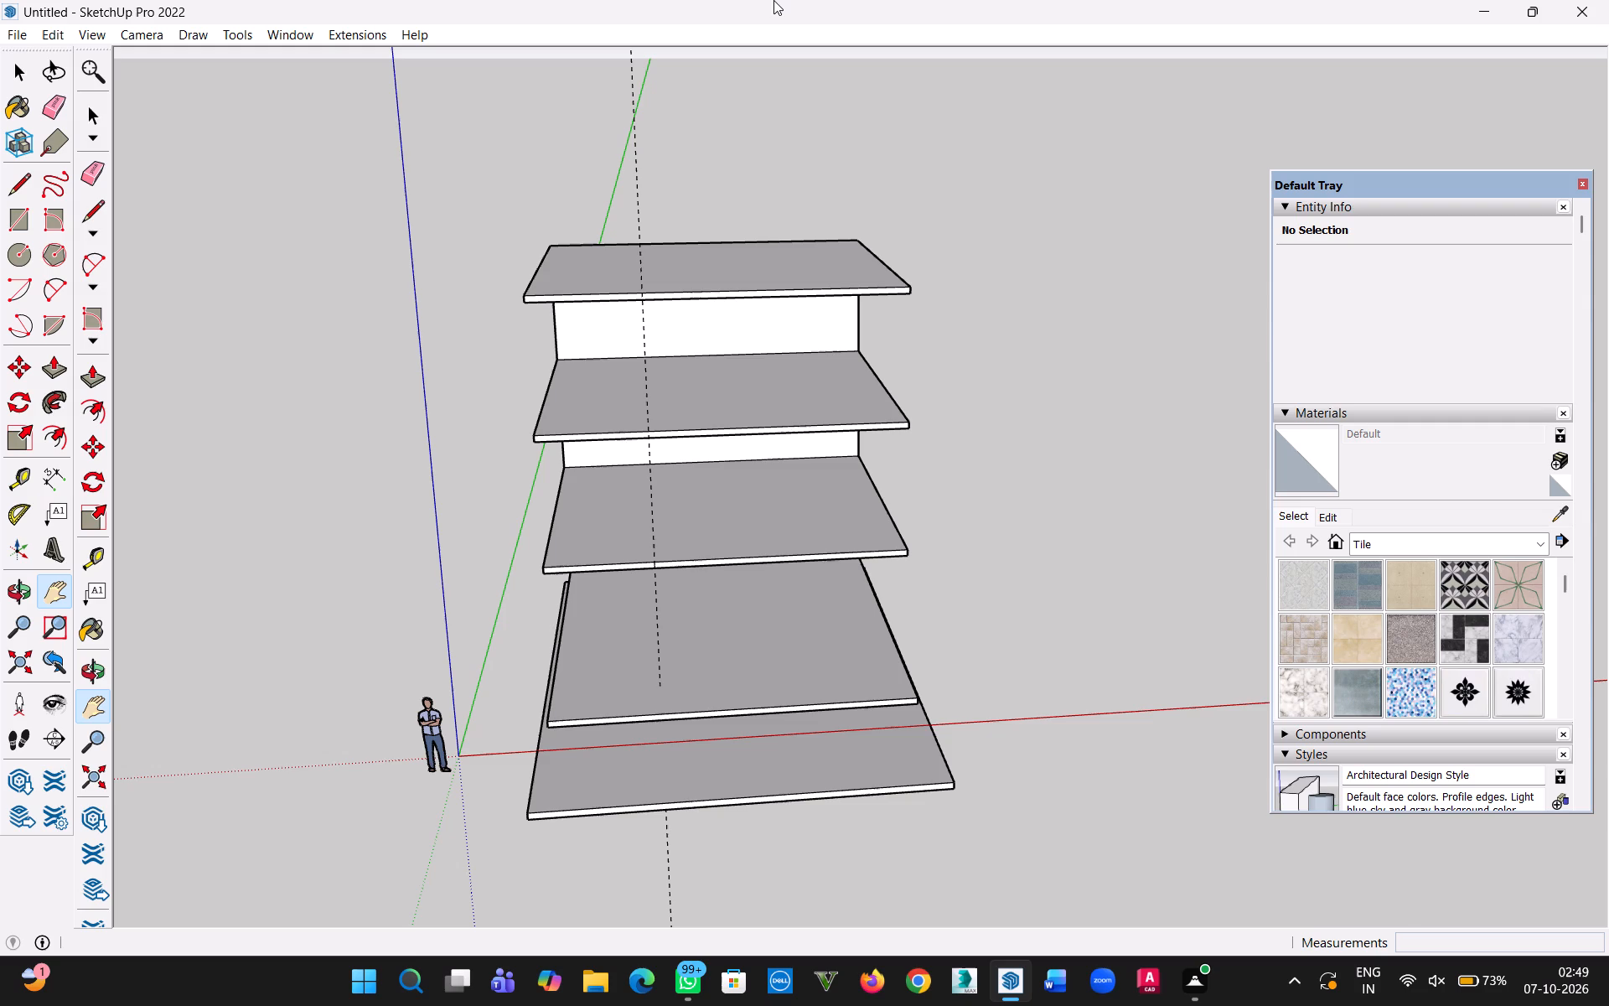
pyautogui.scroll(5, 1014, 13)
pyautogui.scroll(4, 541, 536)
pyautogui.scroll(4, 691, 552)
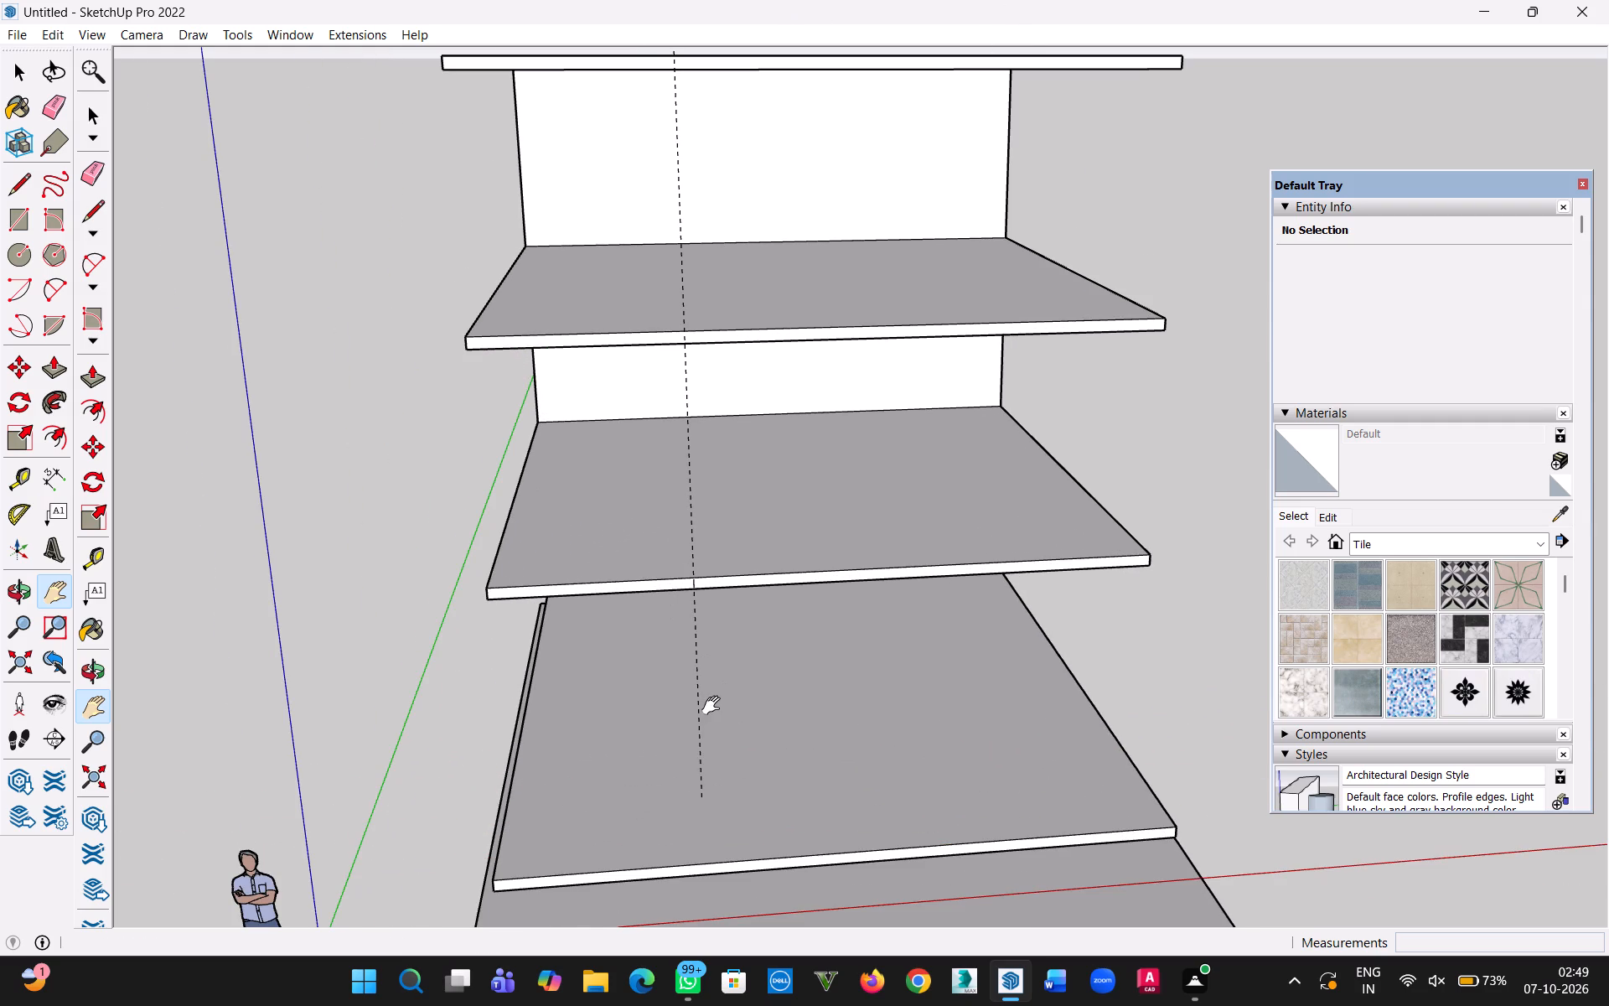
pyautogui.press('t')
pyautogui.click(700, 672)
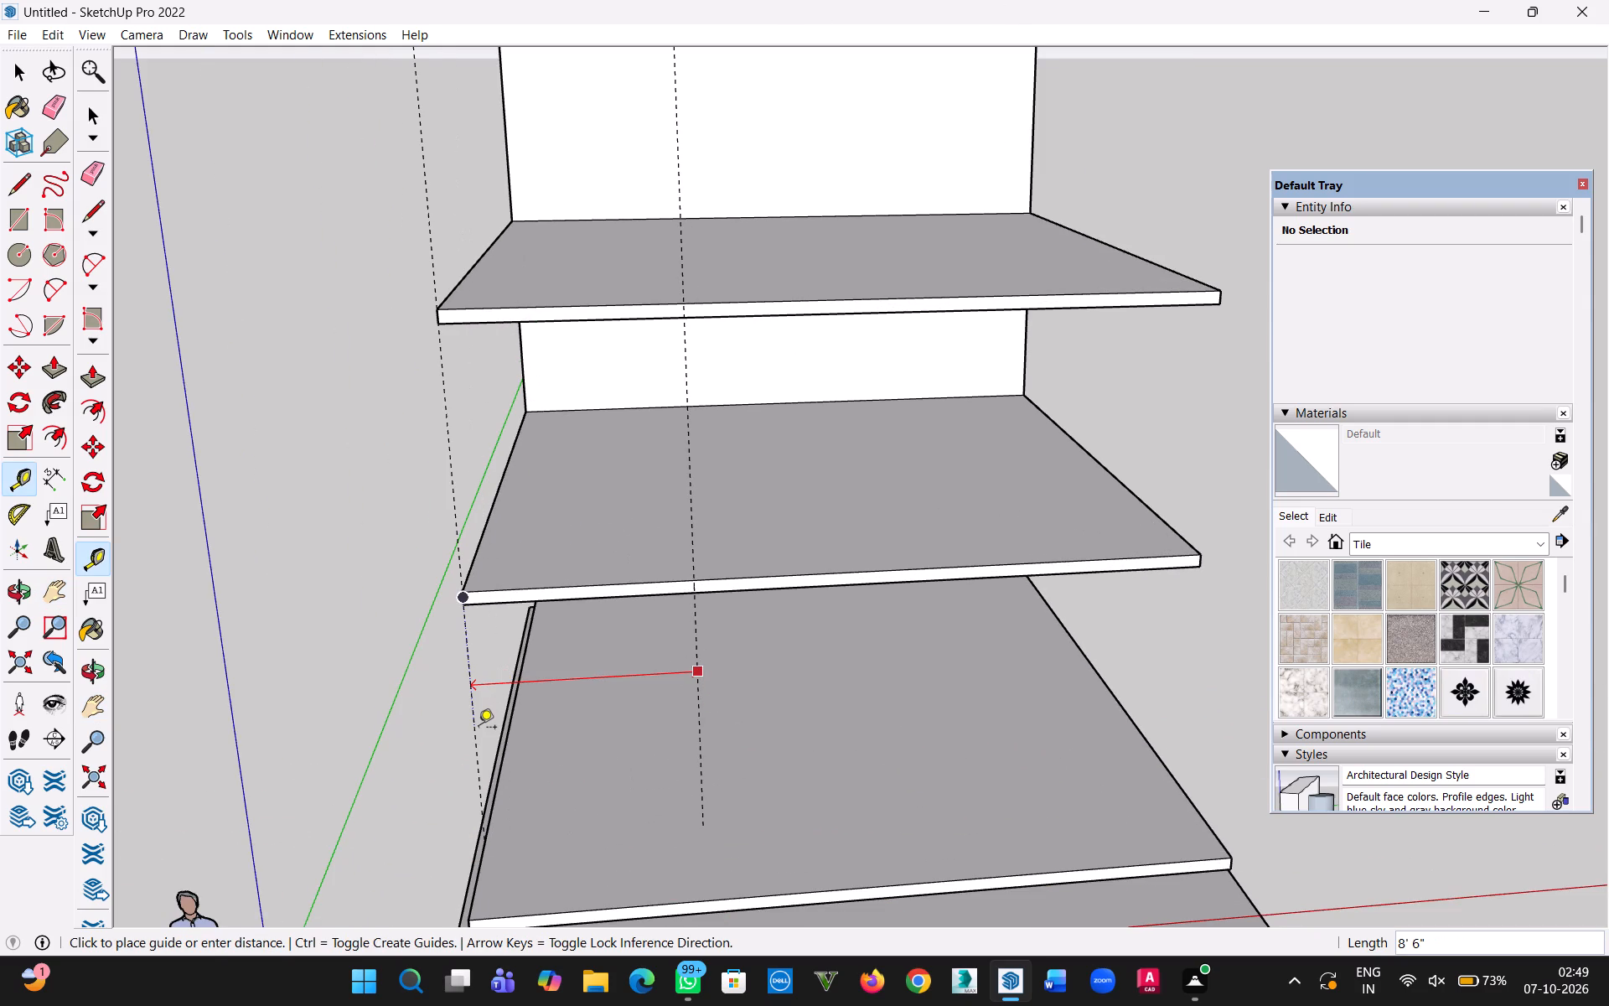
pyautogui.click(479, 729)
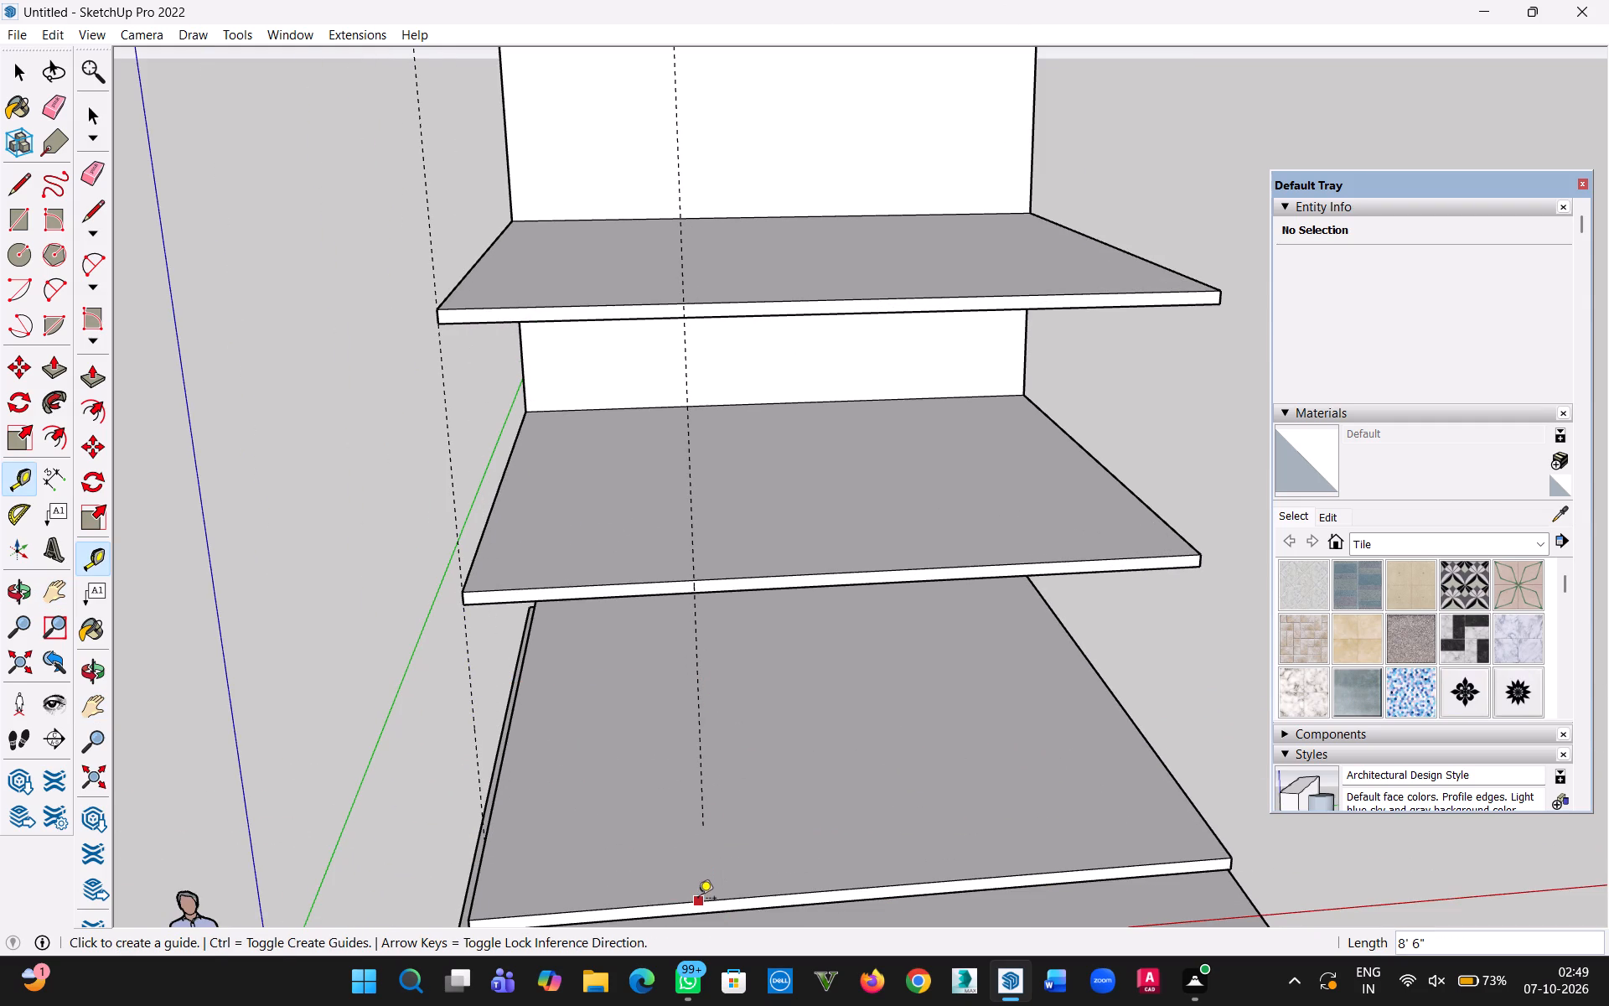
# Place a guide parallel to the bottom floor slab's front edge, about 5' 2" from it, and another 34' above that guide.
pyautogui.click(698, 900)
pyautogui.click(701, 830)
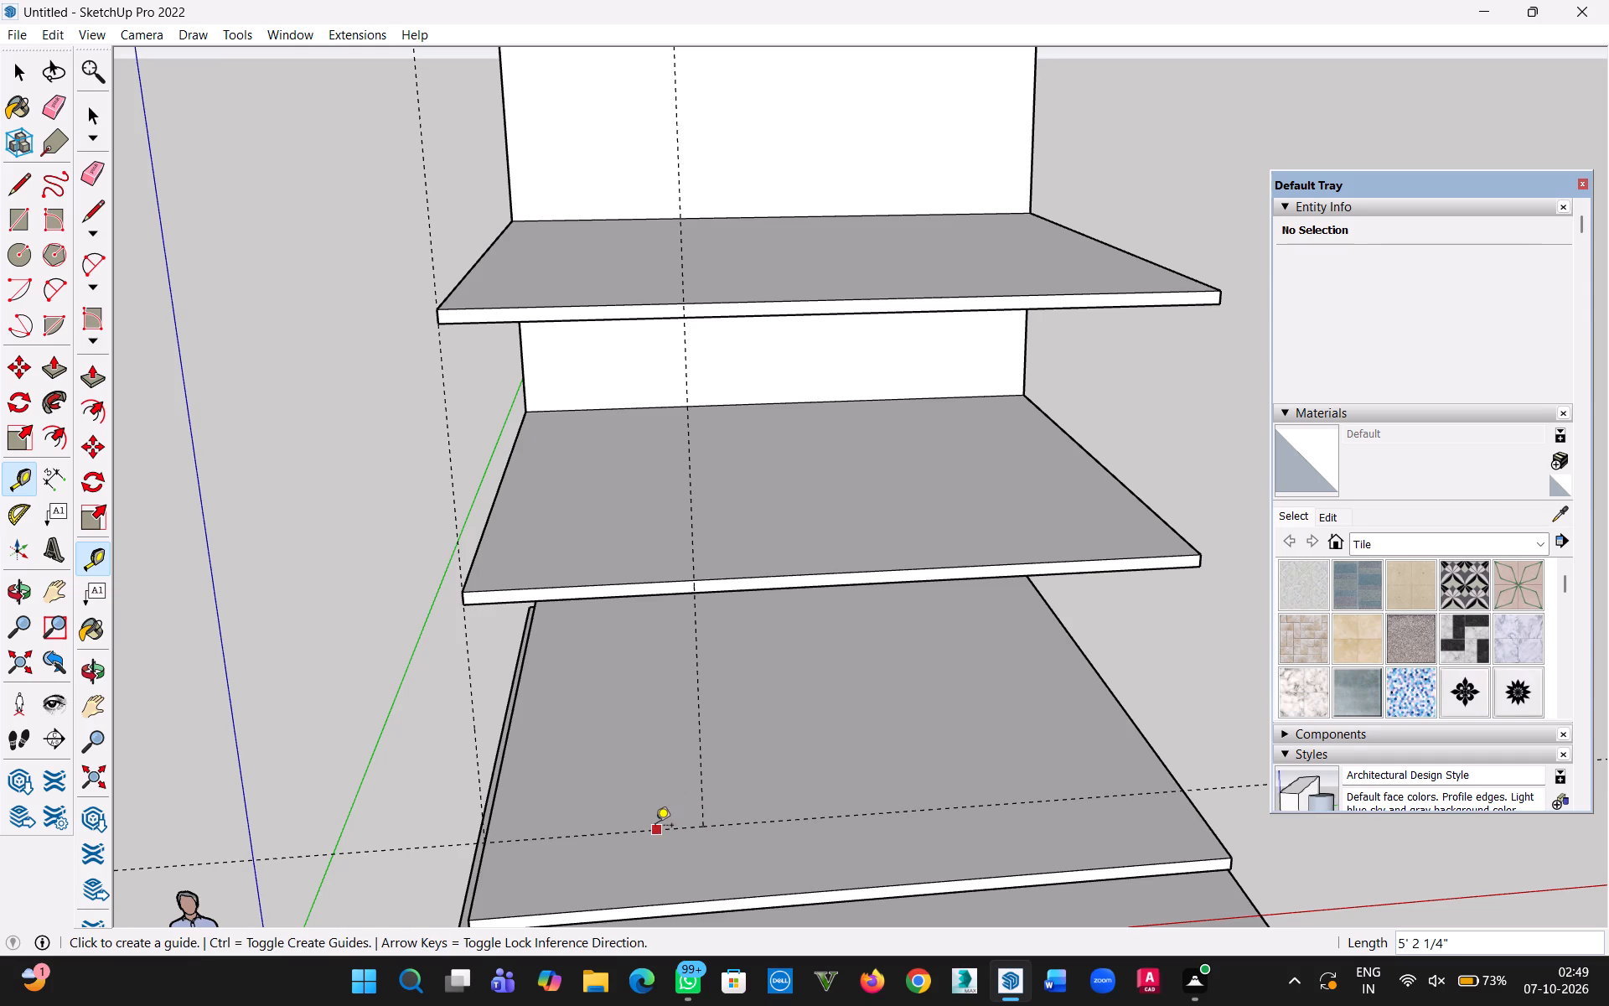
pyautogui.press('t')
pyautogui.click(654, 827)
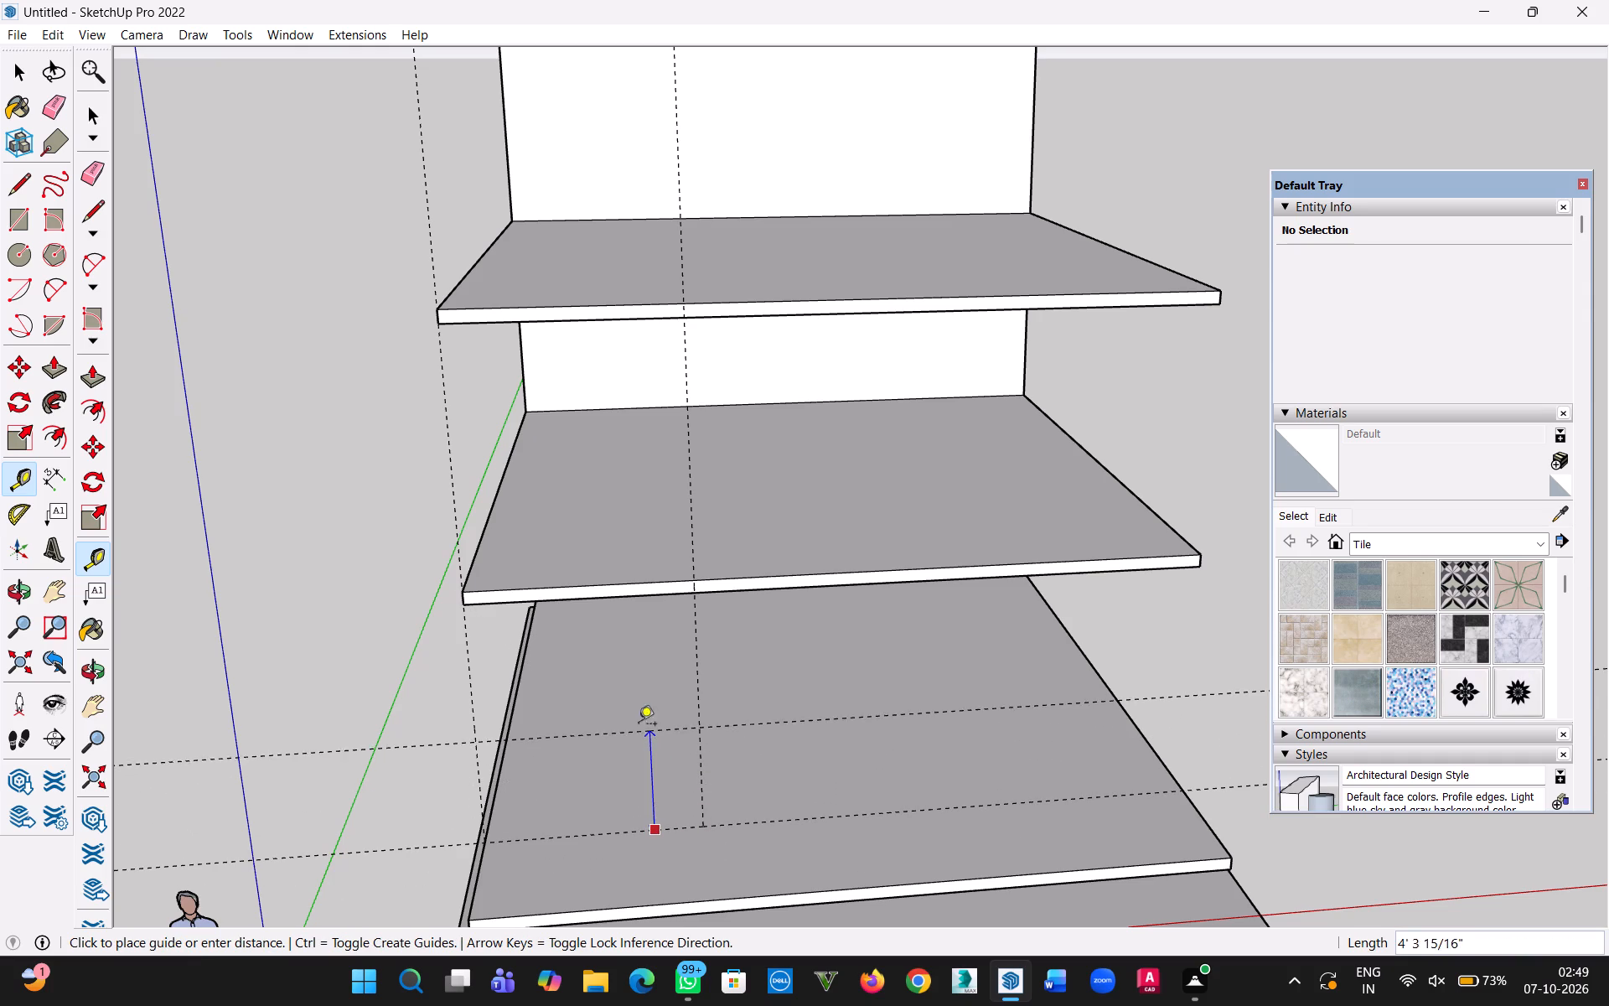
pyautogui.write("34'")
pyautogui.press('Return')
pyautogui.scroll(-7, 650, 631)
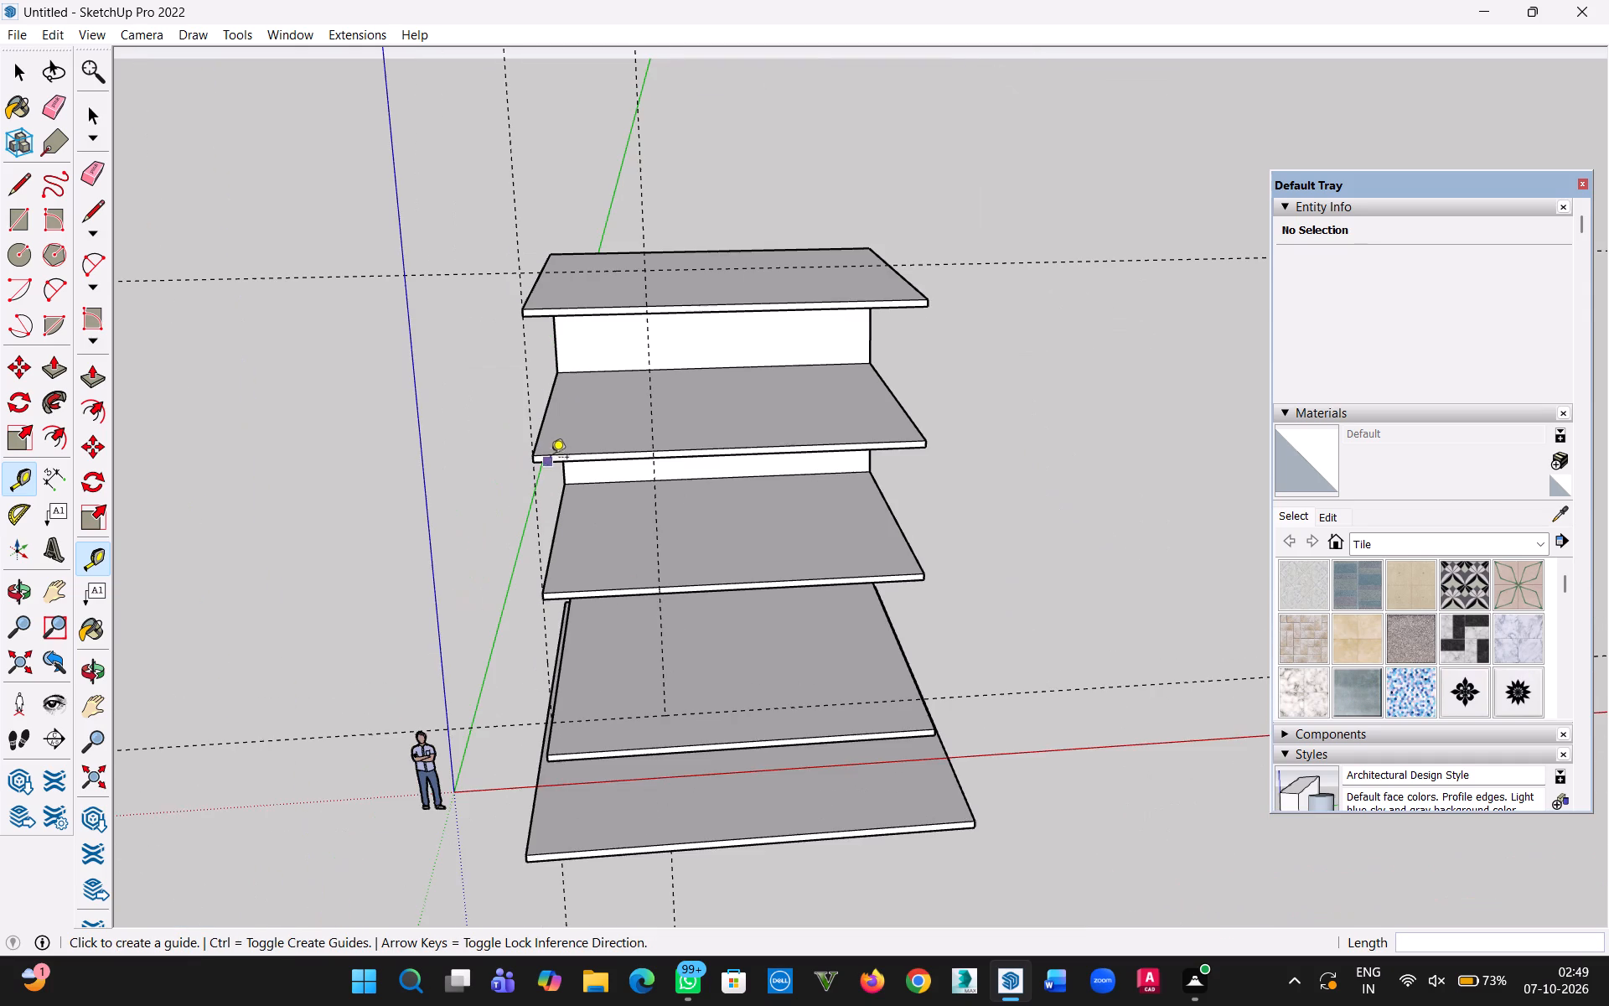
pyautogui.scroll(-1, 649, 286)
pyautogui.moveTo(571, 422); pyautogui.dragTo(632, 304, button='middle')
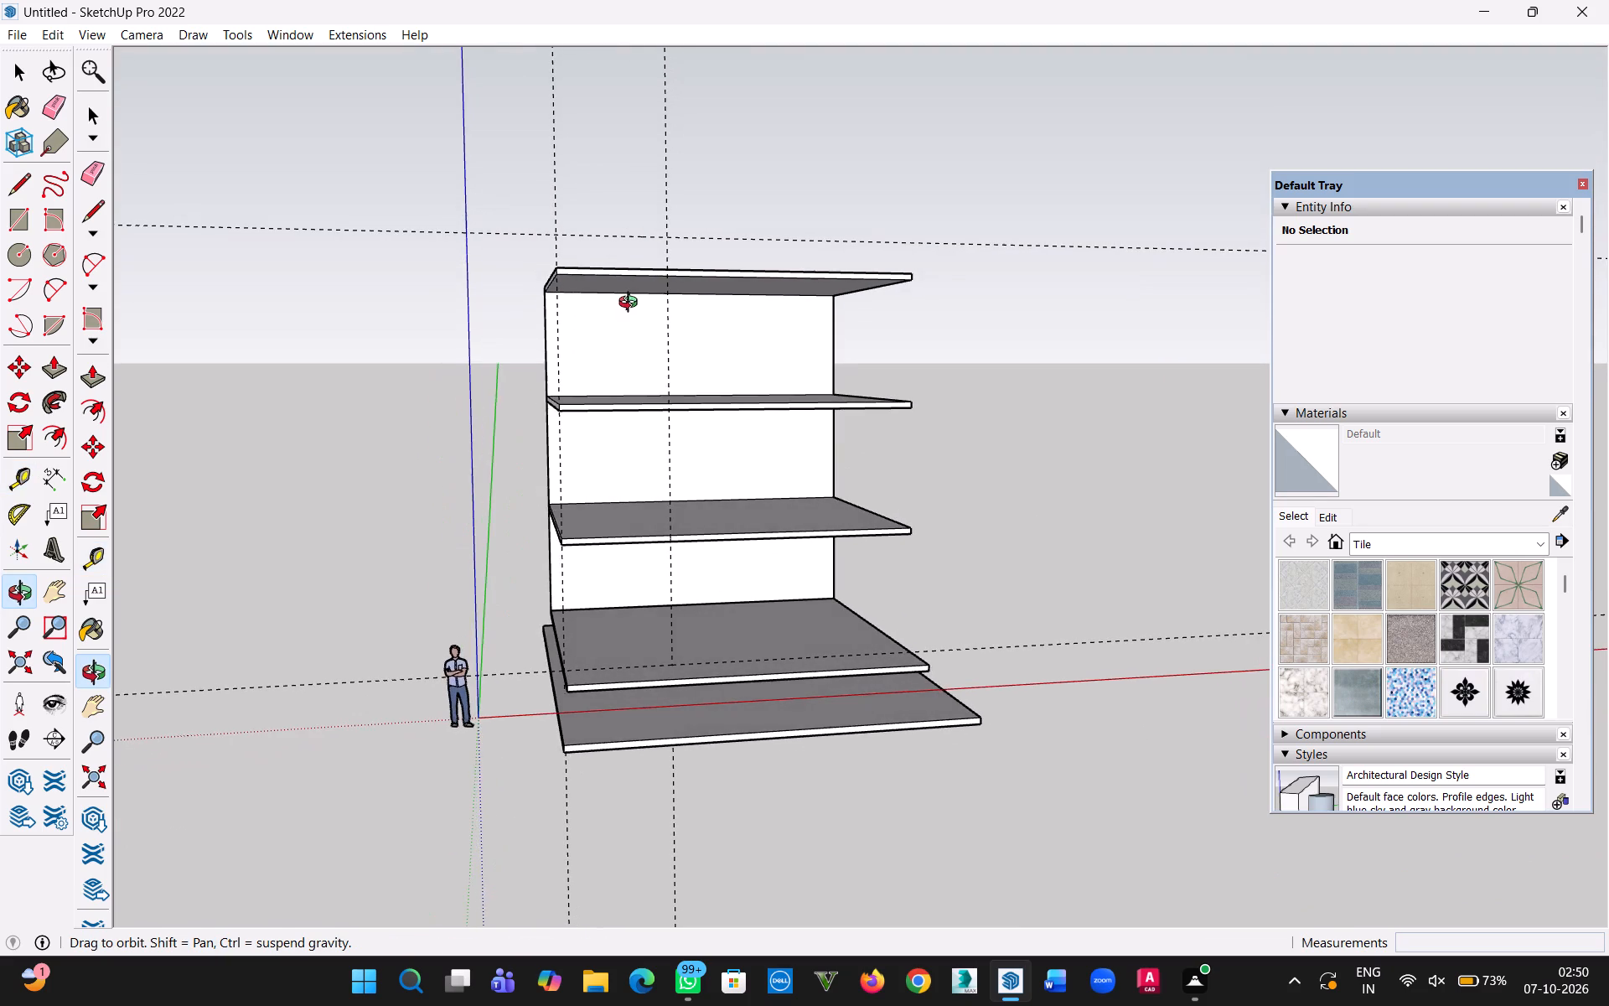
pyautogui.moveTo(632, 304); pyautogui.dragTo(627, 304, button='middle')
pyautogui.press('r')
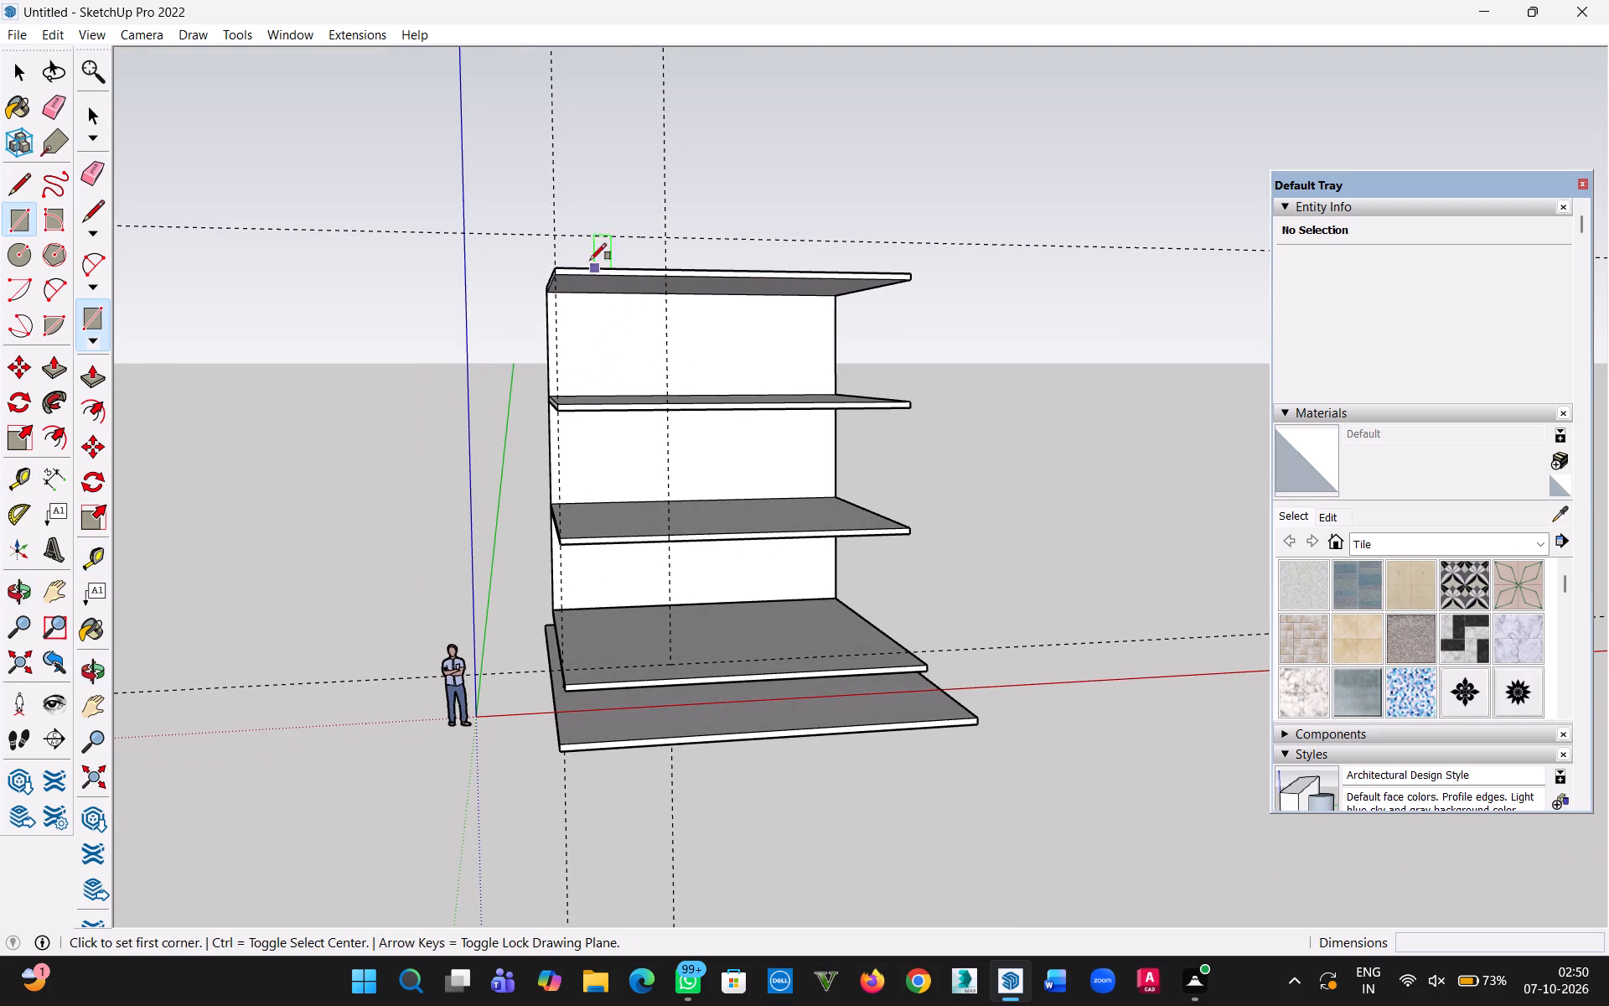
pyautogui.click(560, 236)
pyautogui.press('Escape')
# Draw an upright 8' 6" by 34' rectangle between the guide intersections at the front of the building.
pyautogui.click(555, 235)
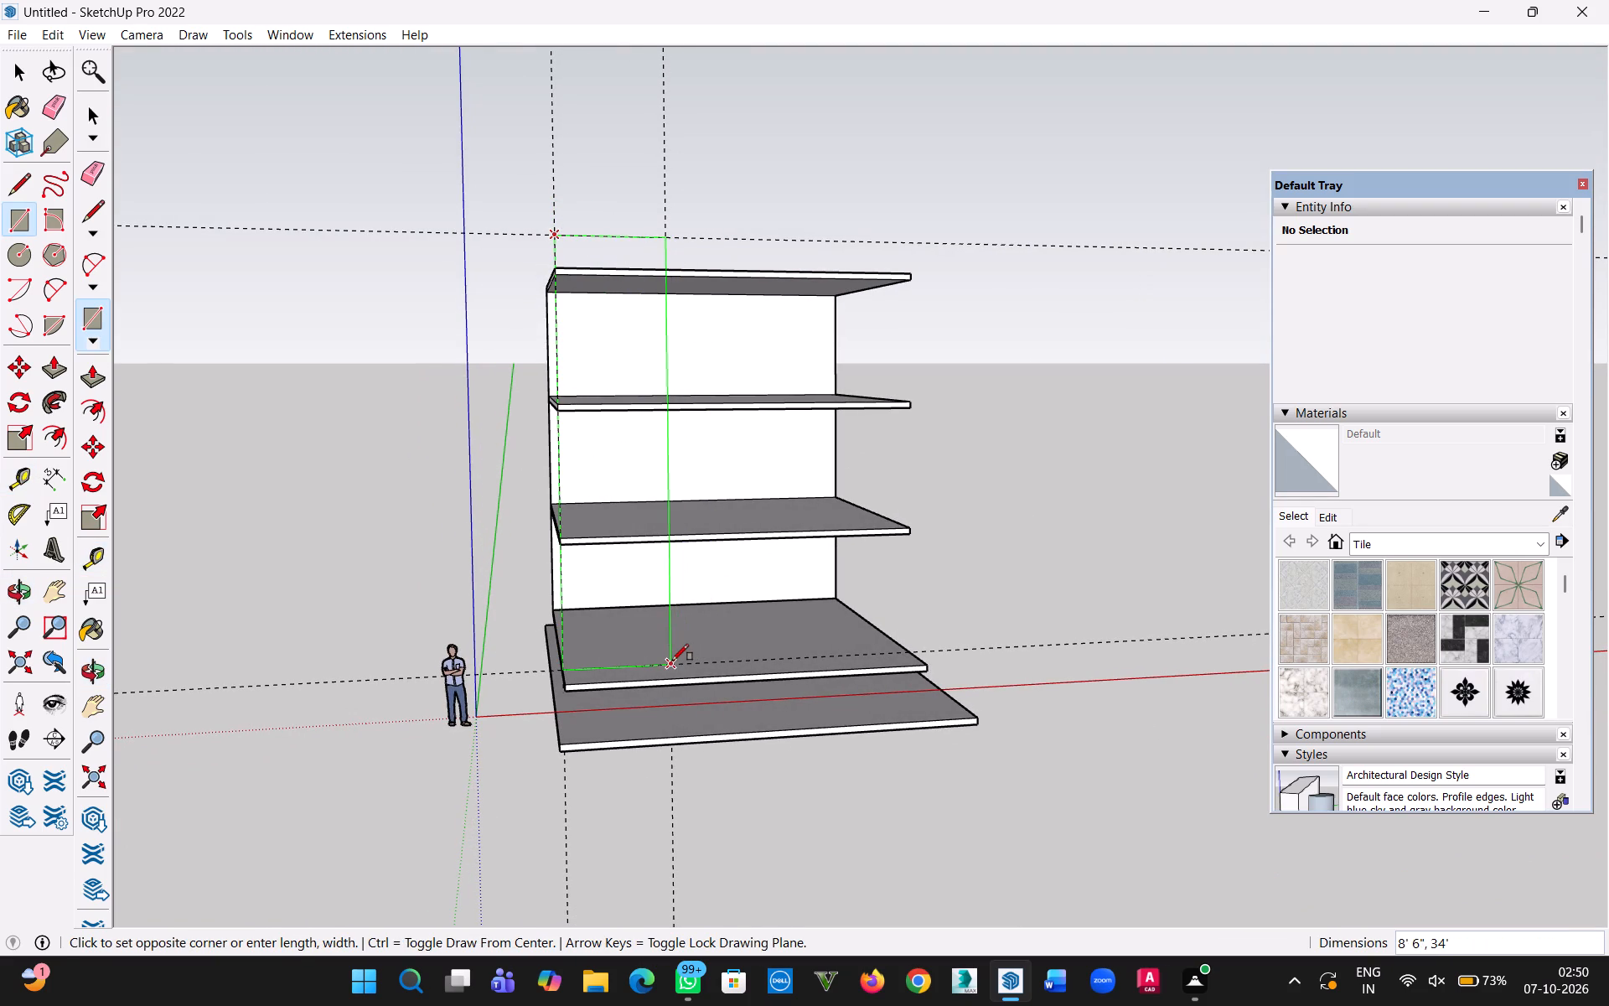
pyautogui.click(672, 661)
pyautogui.click(22, 73)
pyautogui.click(295, 189)
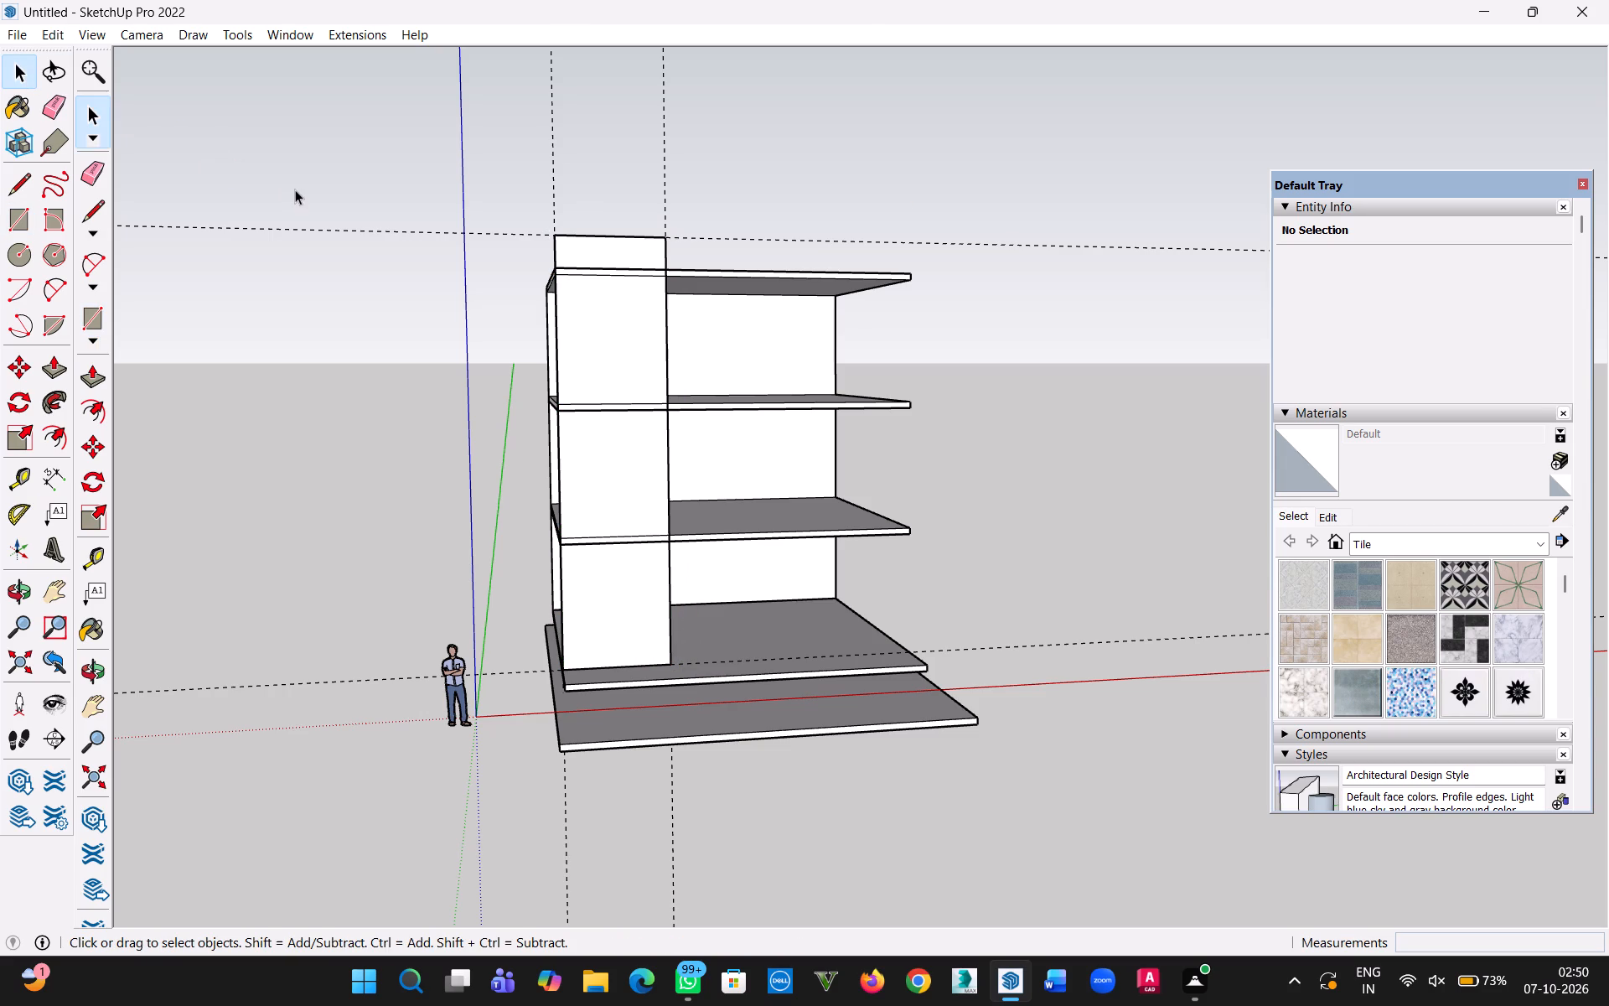
# Push/Pull the tall rectangle's front face outward by 4" into a panel.
pyautogui.press('p')
pyautogui.click(615, 344)
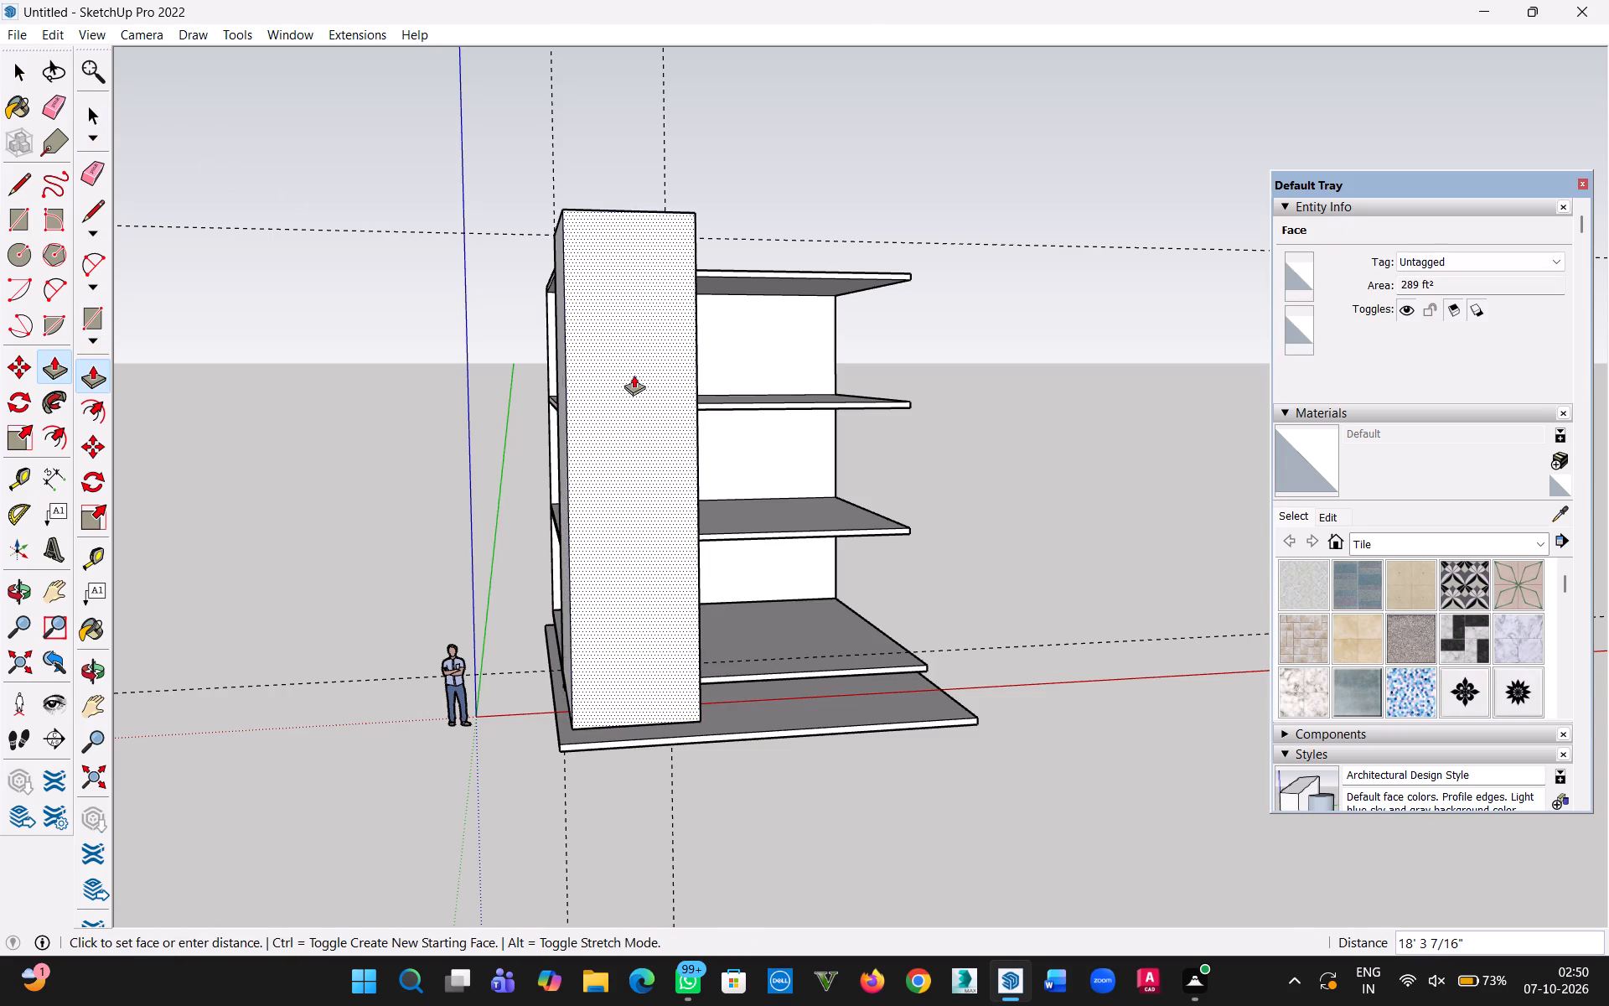
pyautogui.press('Escape')
pyautogui.click(623, 363)
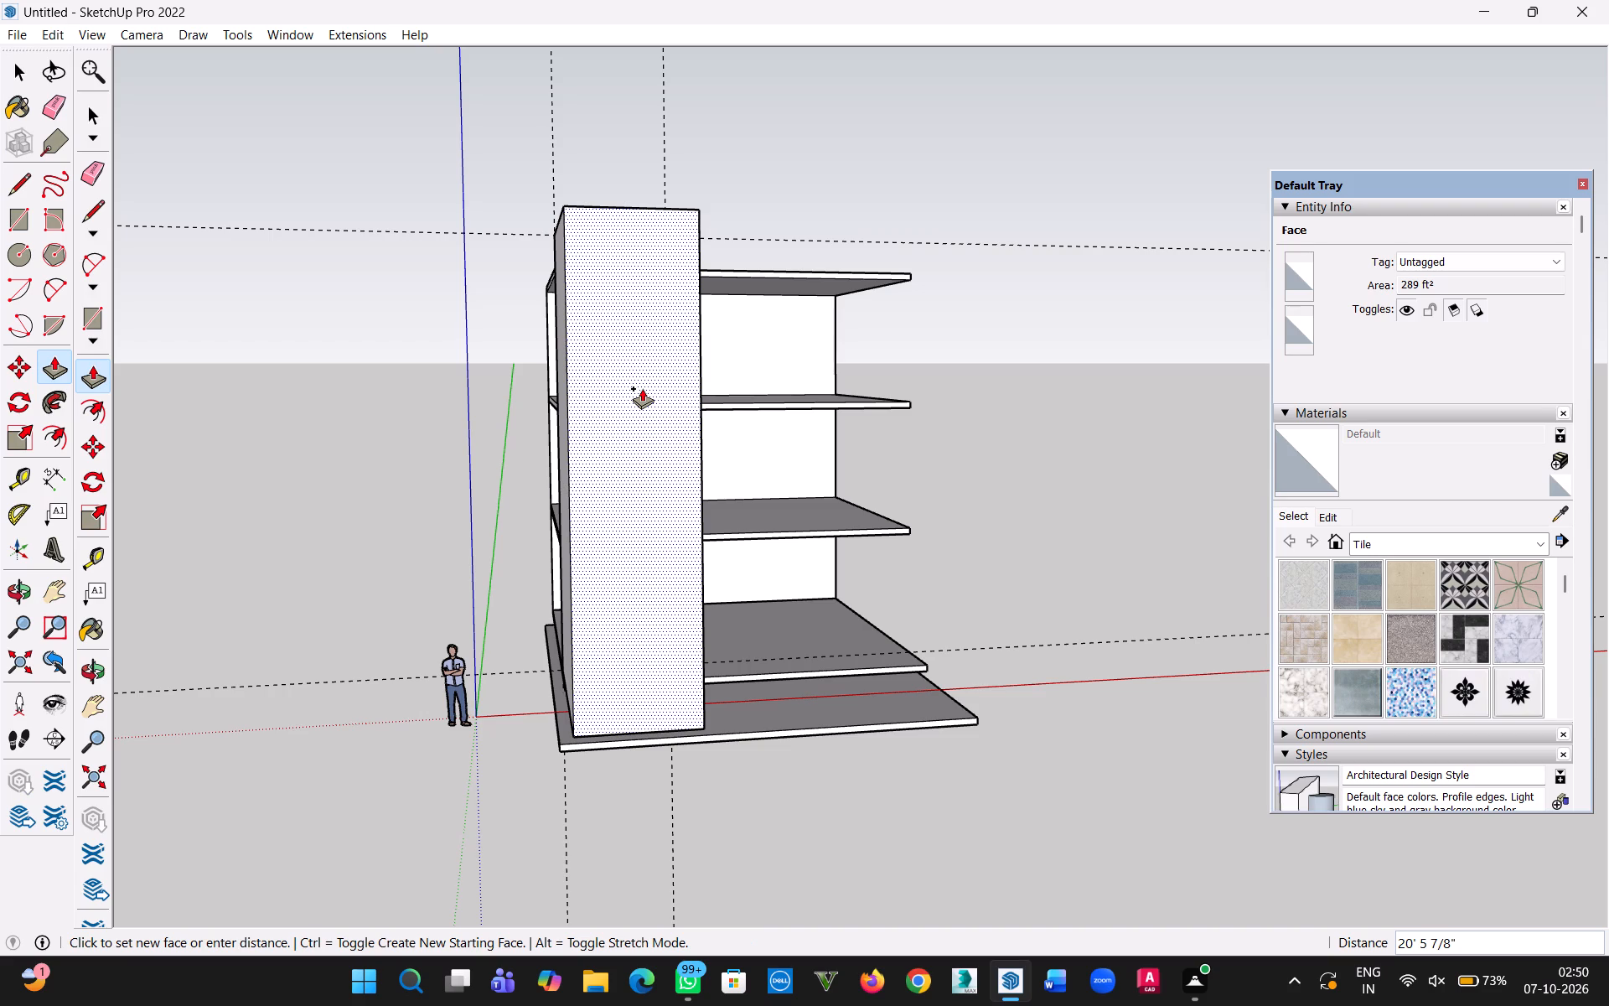
pyautogui.write('4"')
pyautogui.press('Return')
pyautogui.click(22, 74)
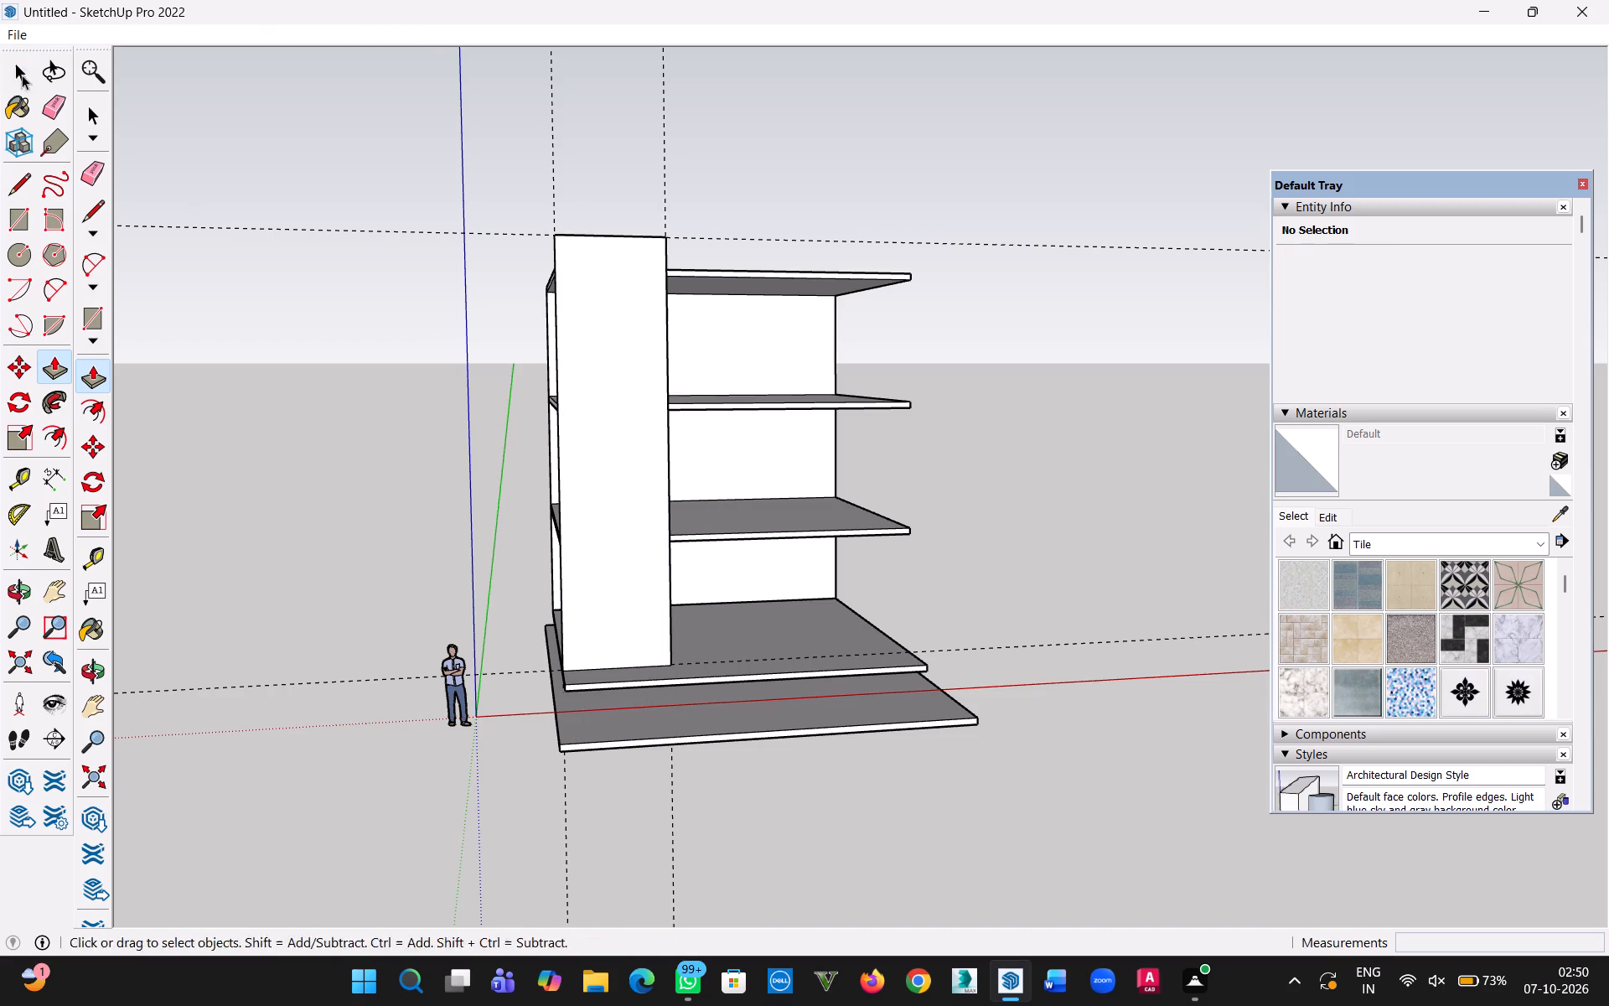
pyautogui.click(304, 144)
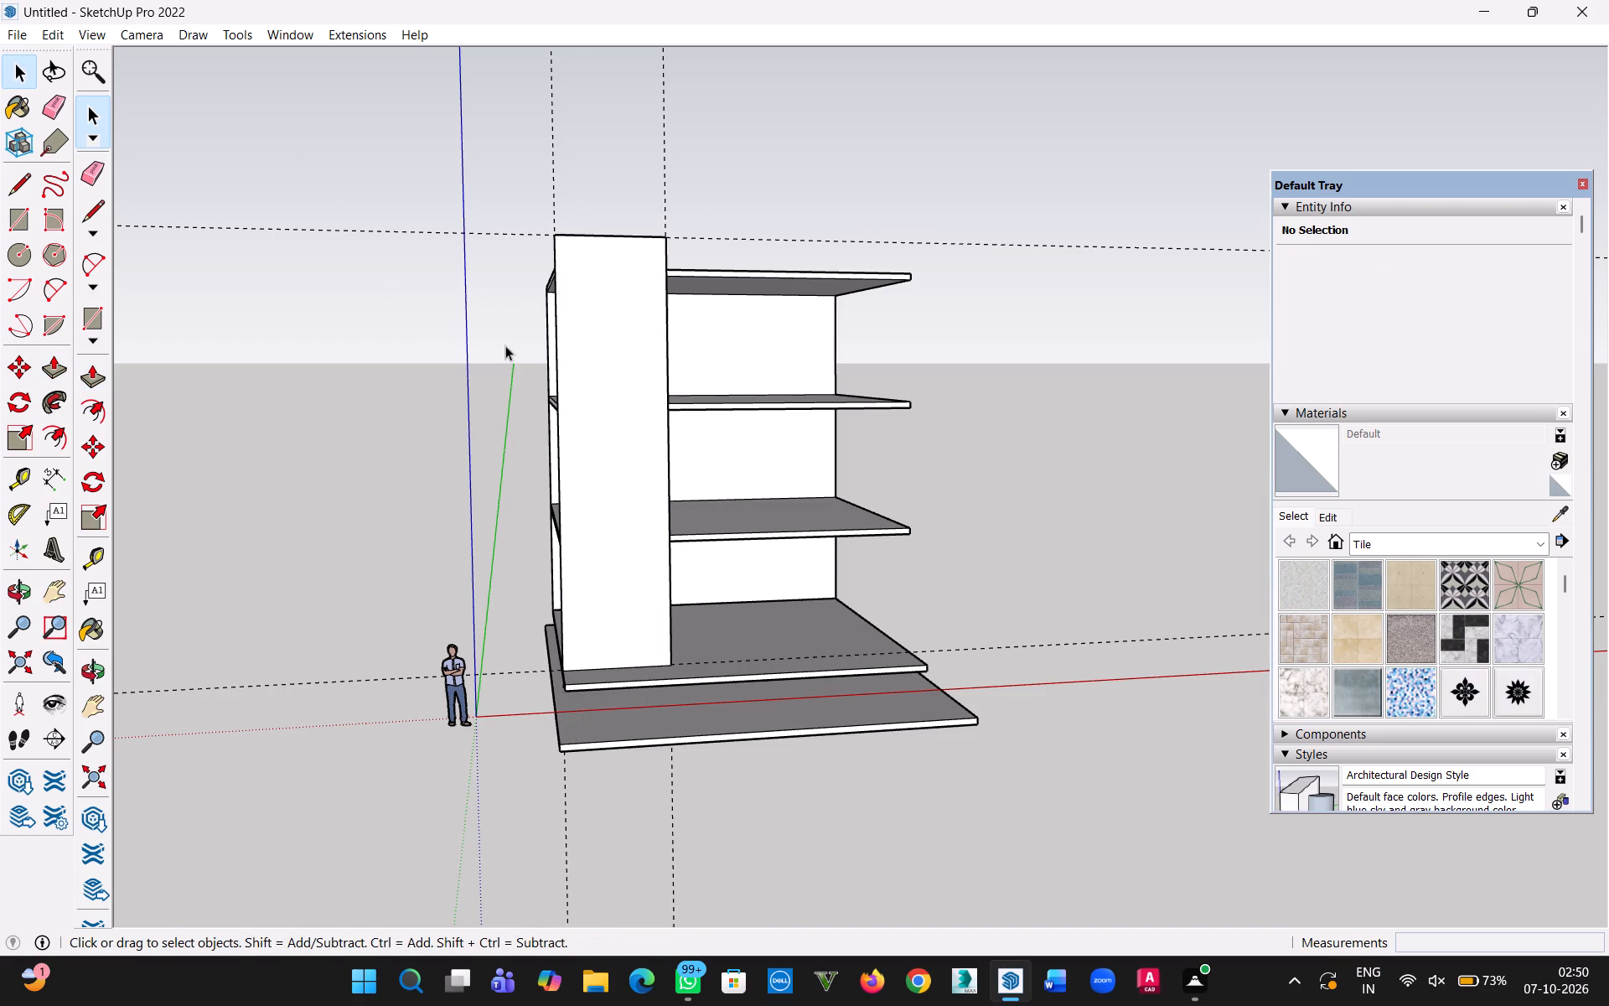
# Place a vertical guide on the tall panel's front face, 8" in from its edge on the scale figure's side.
pyautogui.moveTo(514, 353); pyautogui.dragTo(468, 571, button='middle')
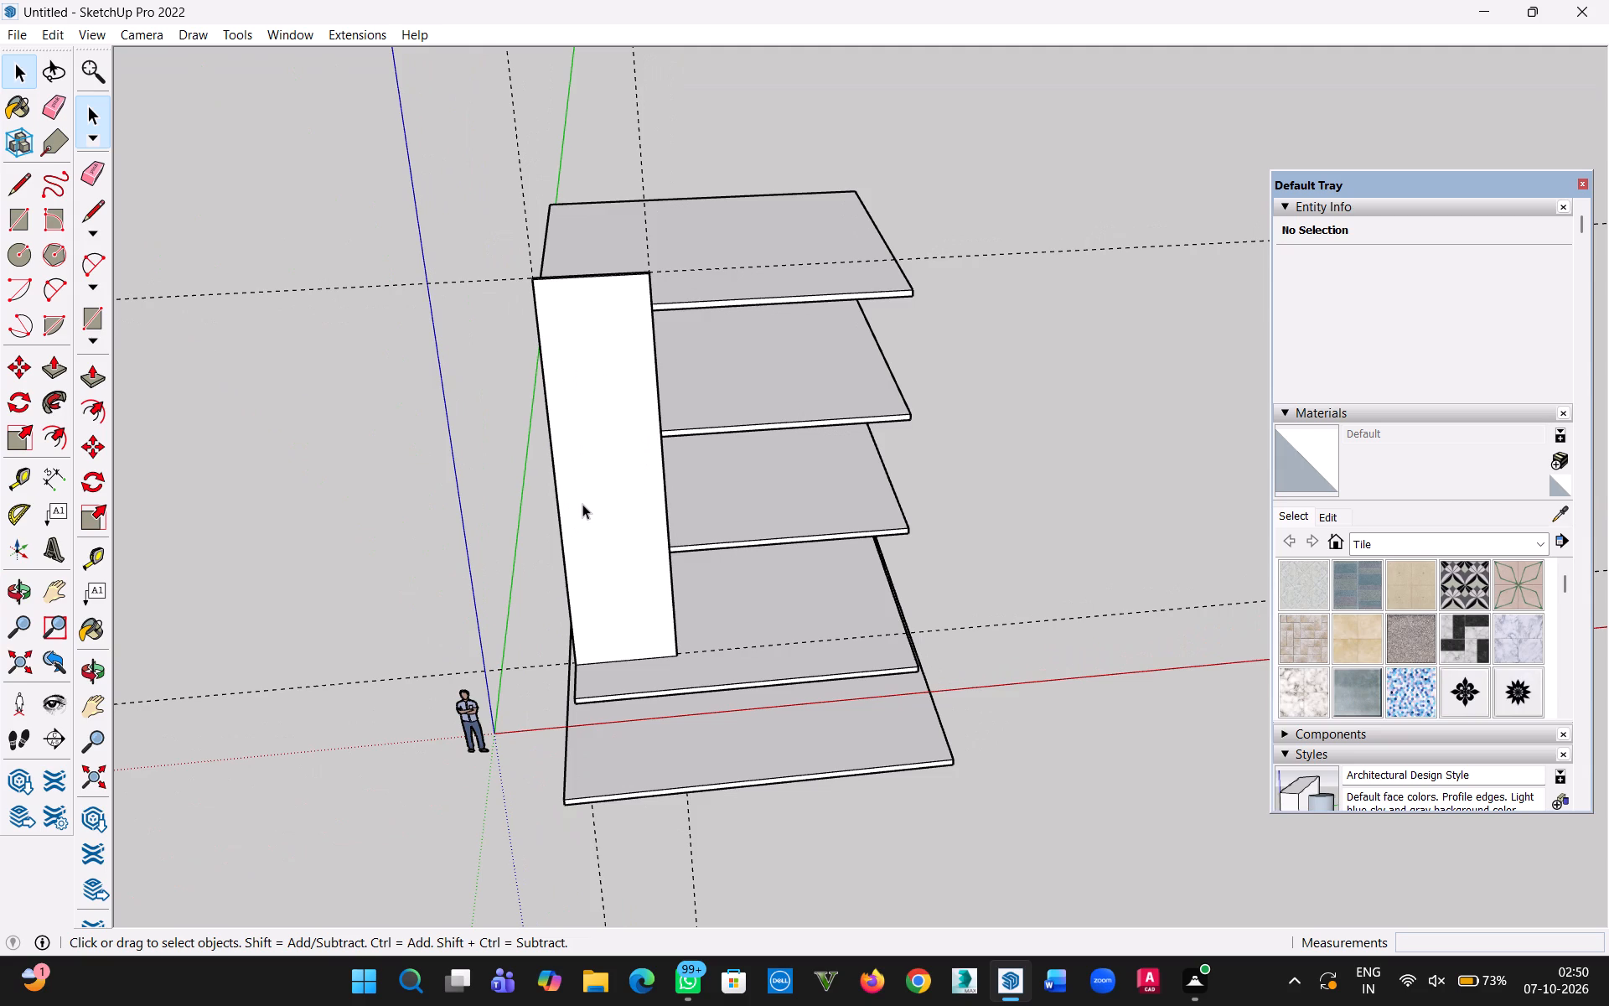
pyautogui.scroll(3, 561, 517)
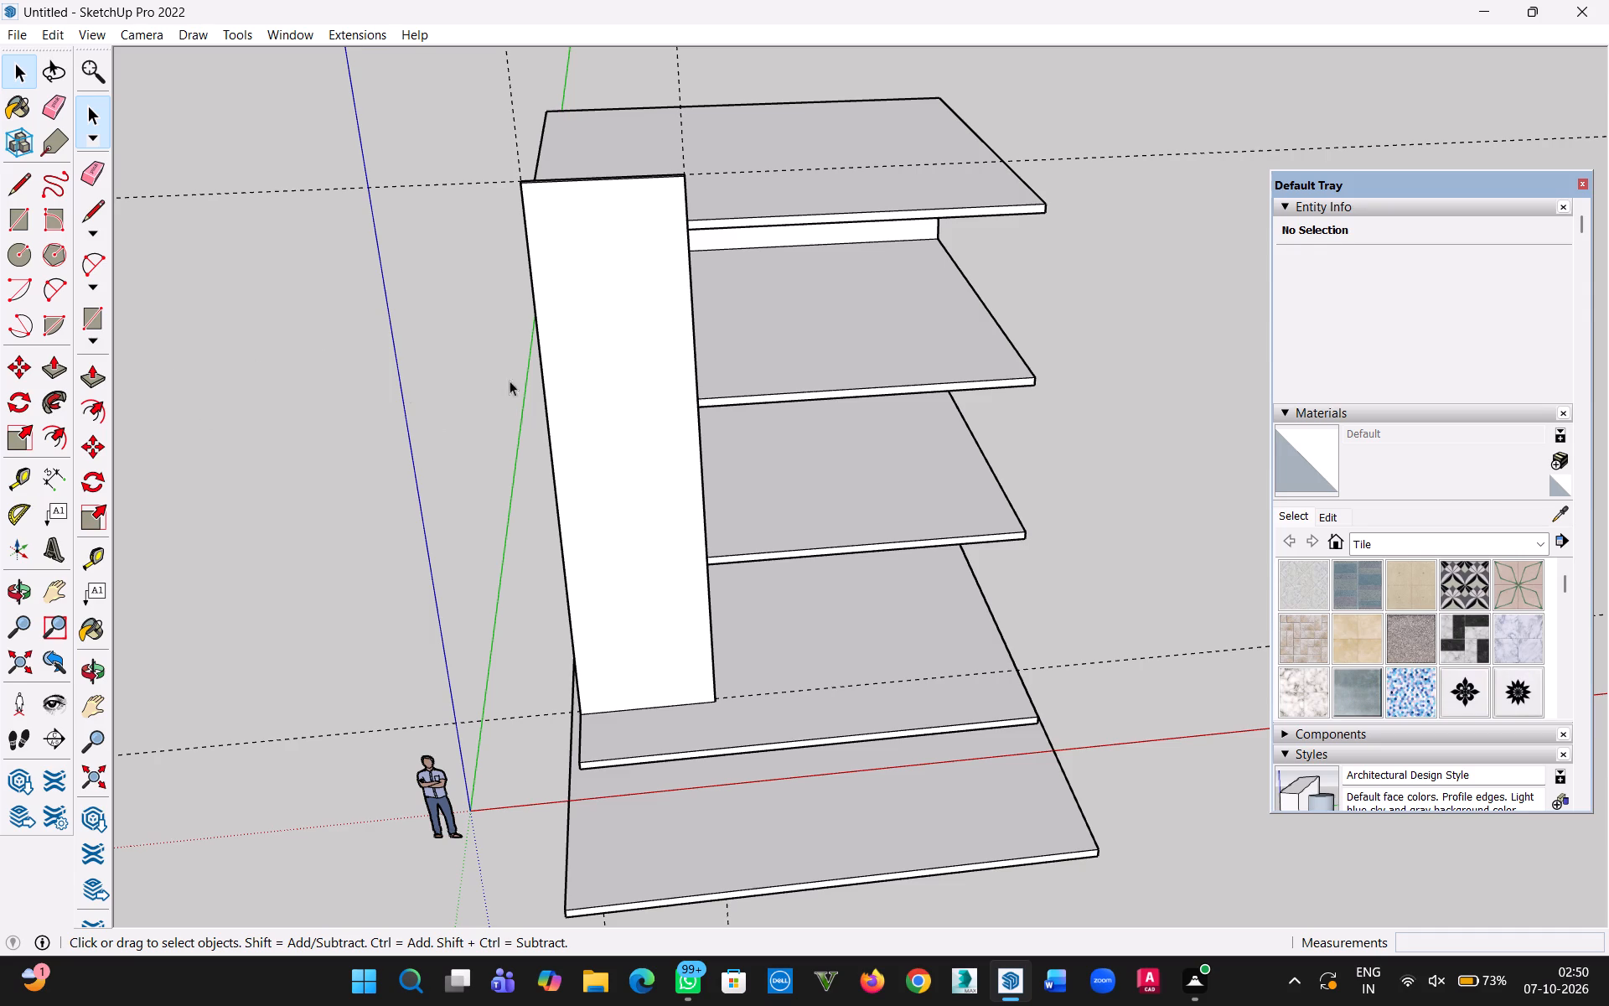
pyautogui.scroll(2, 395, 403)
pyautogui.moveTo(554, 428); pyautogui.dragTo(628, 376, button='middle')
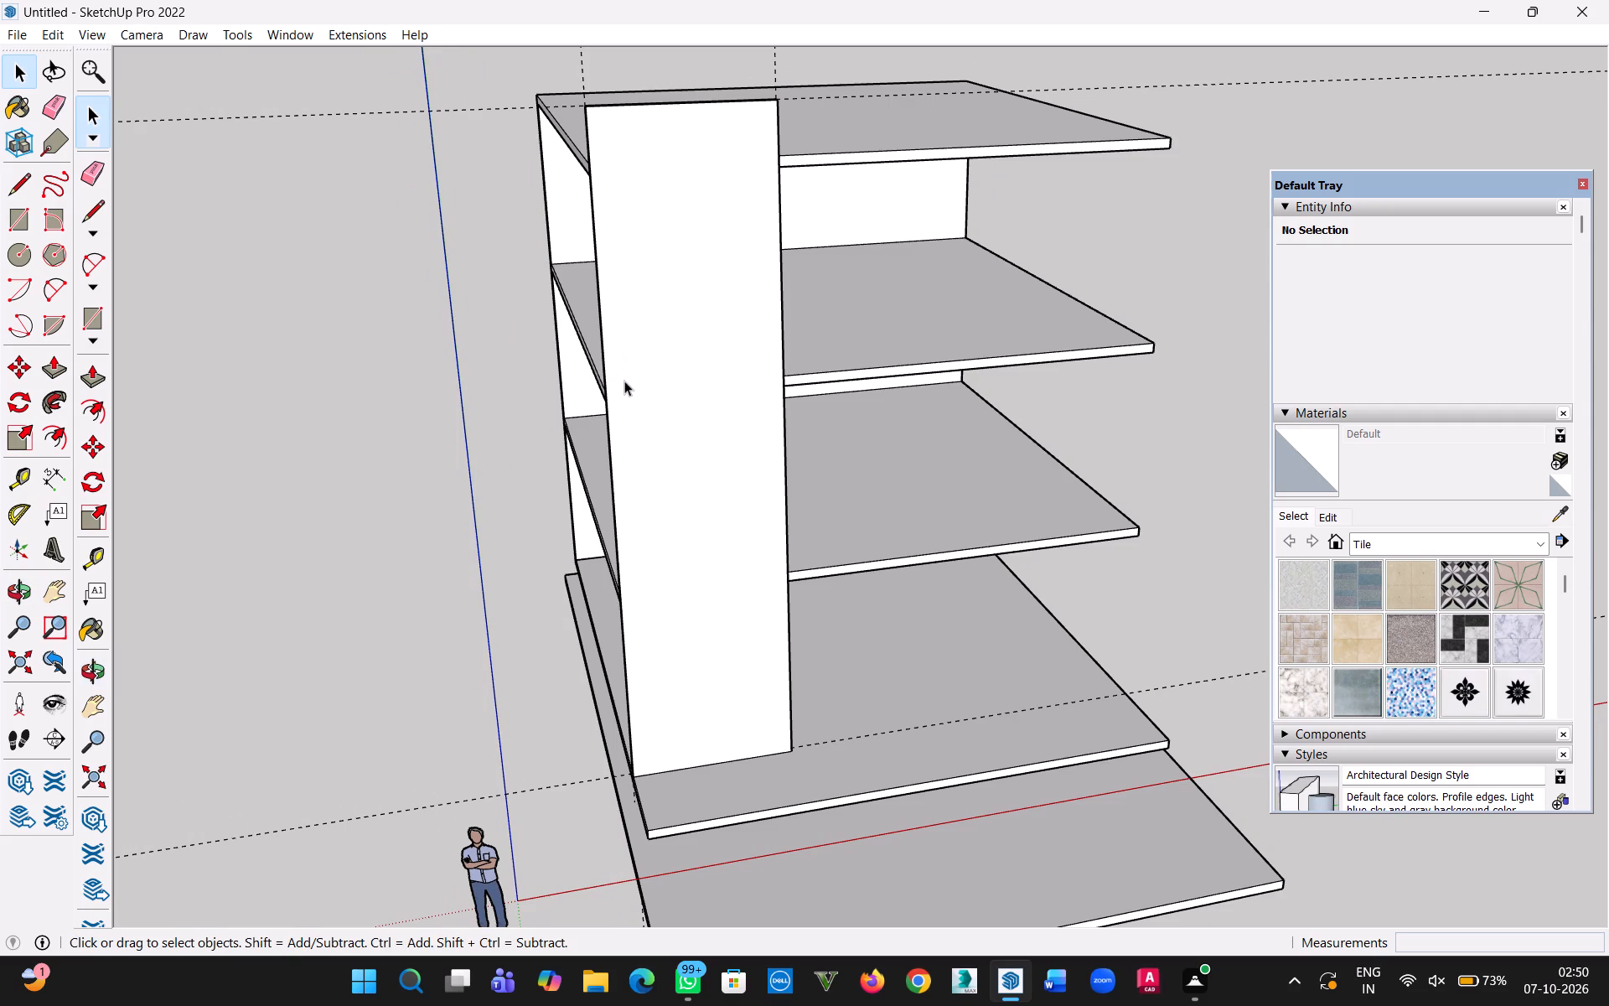
pyautogui.scroll(2, 600, 477)
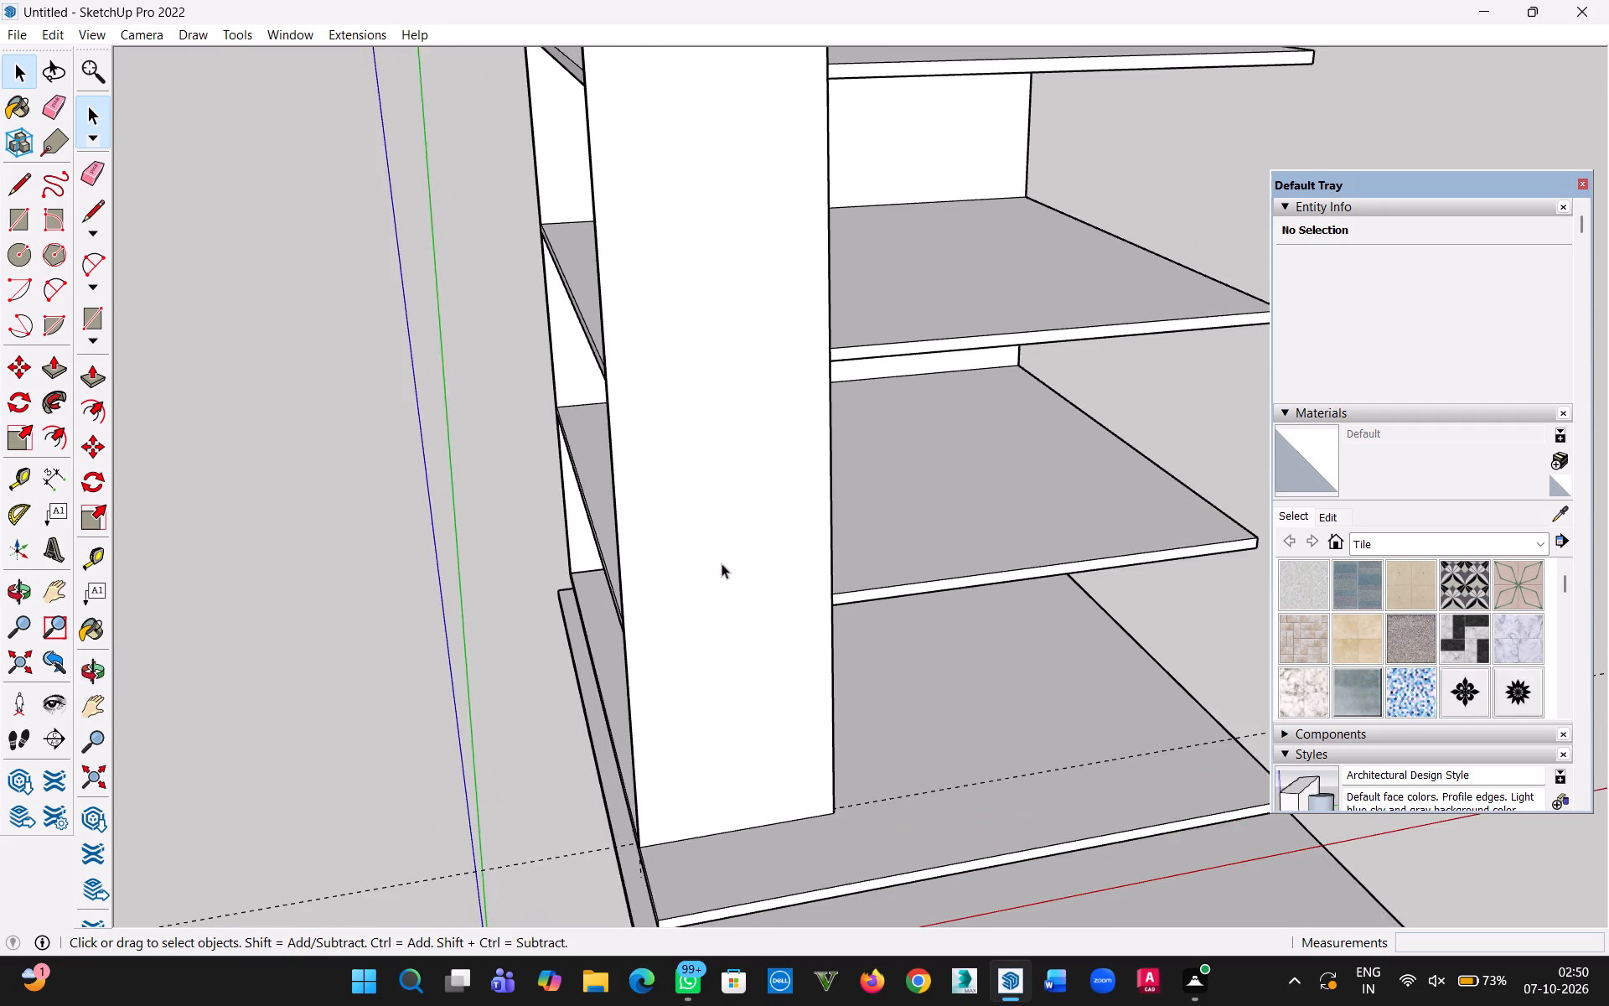
pyautogui.moveTo(718, 563); pyautogui.dragTo(666, 552, button='middle')
pyautogui.press('t')
pyautogui.click(577, 542)
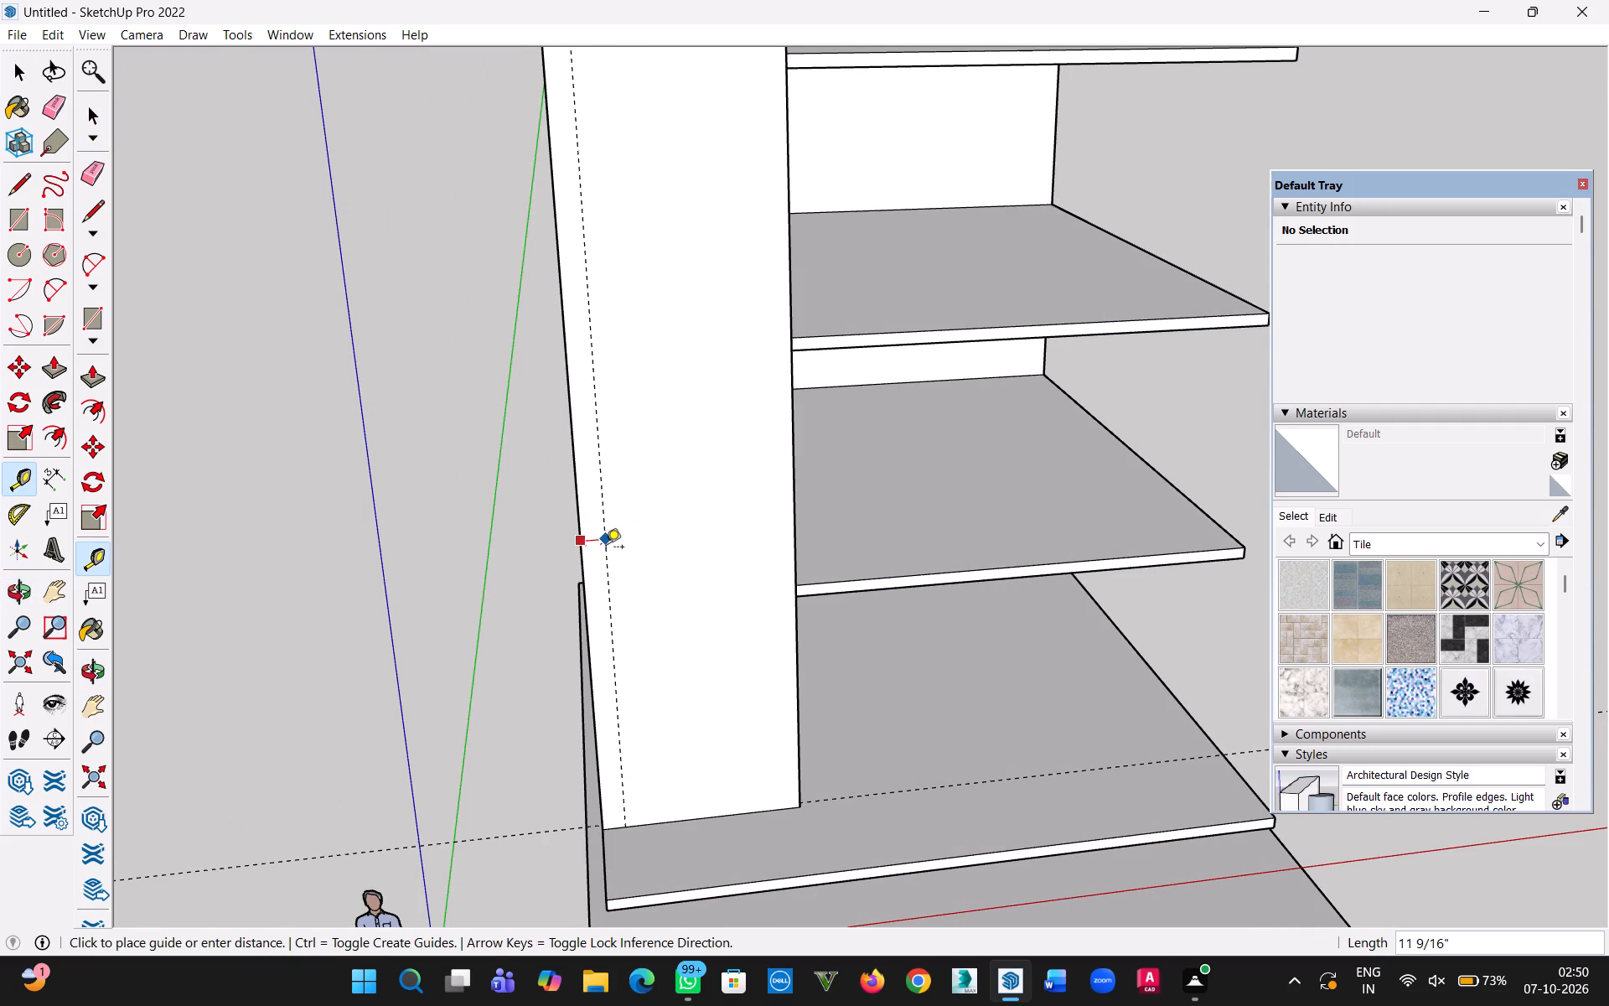
pyautogui.write('6"')
pyautogui.press('BackSpace')
pyautogui.press('BackSpace')
pyautogui.write('8"')
pyautogui.press('Return')
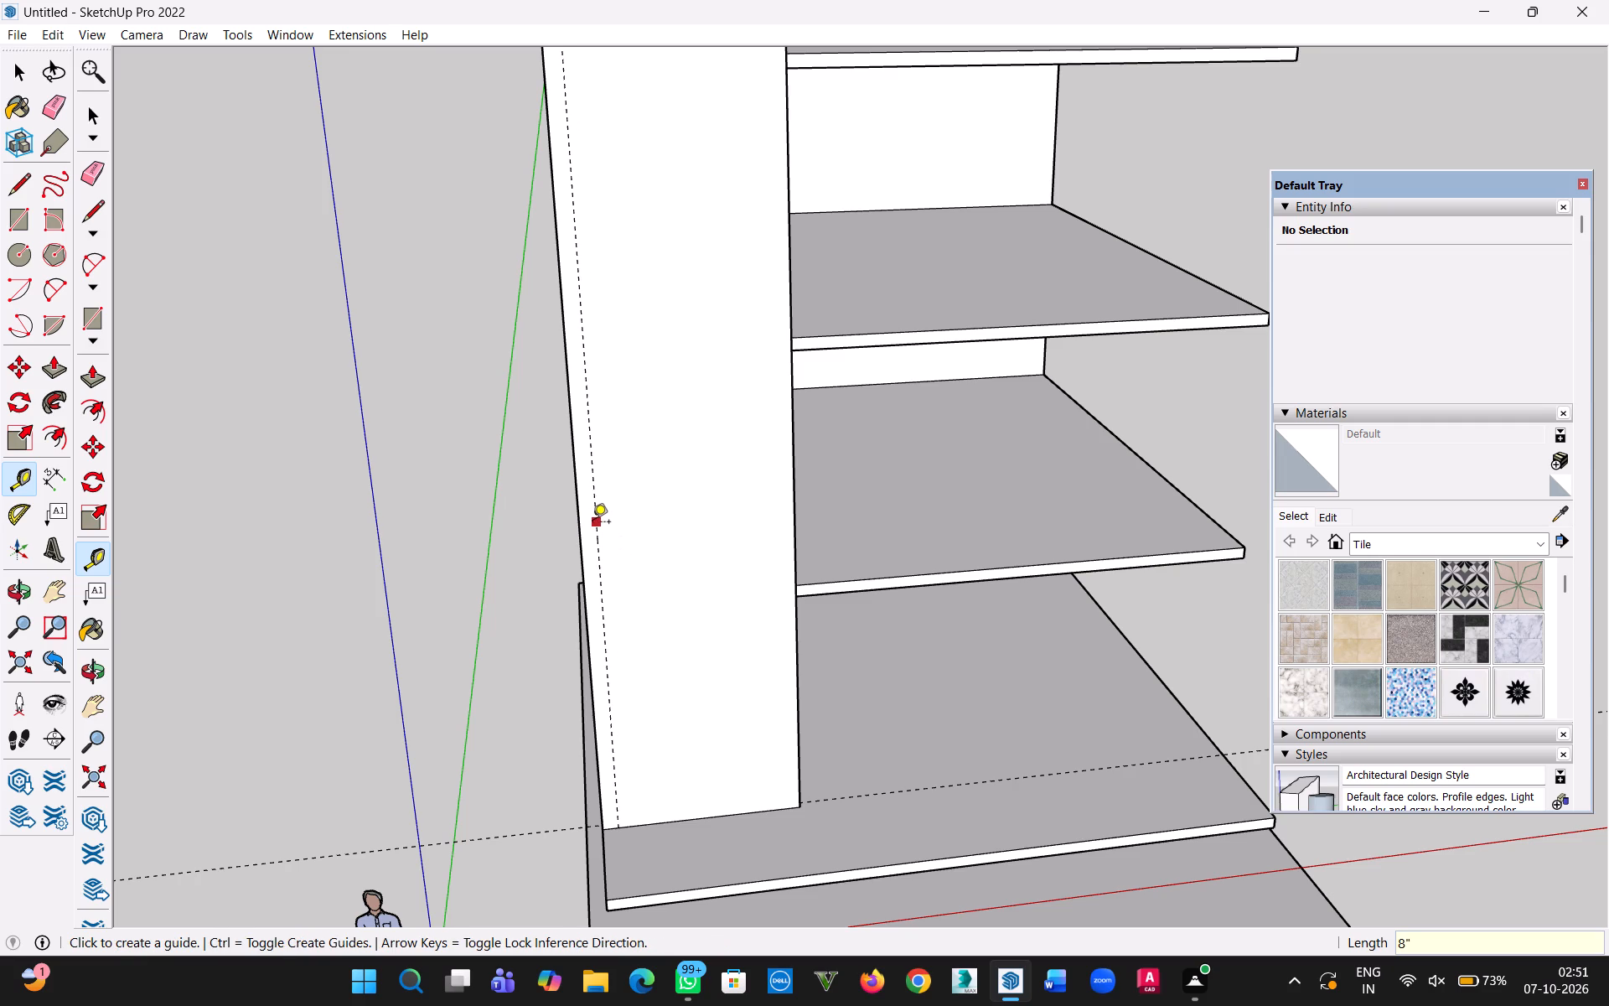
# Place a horizontal guide on the tall panel's front face, 1' below its top edge.
pyautogui.scroll(-3, 630, 532)
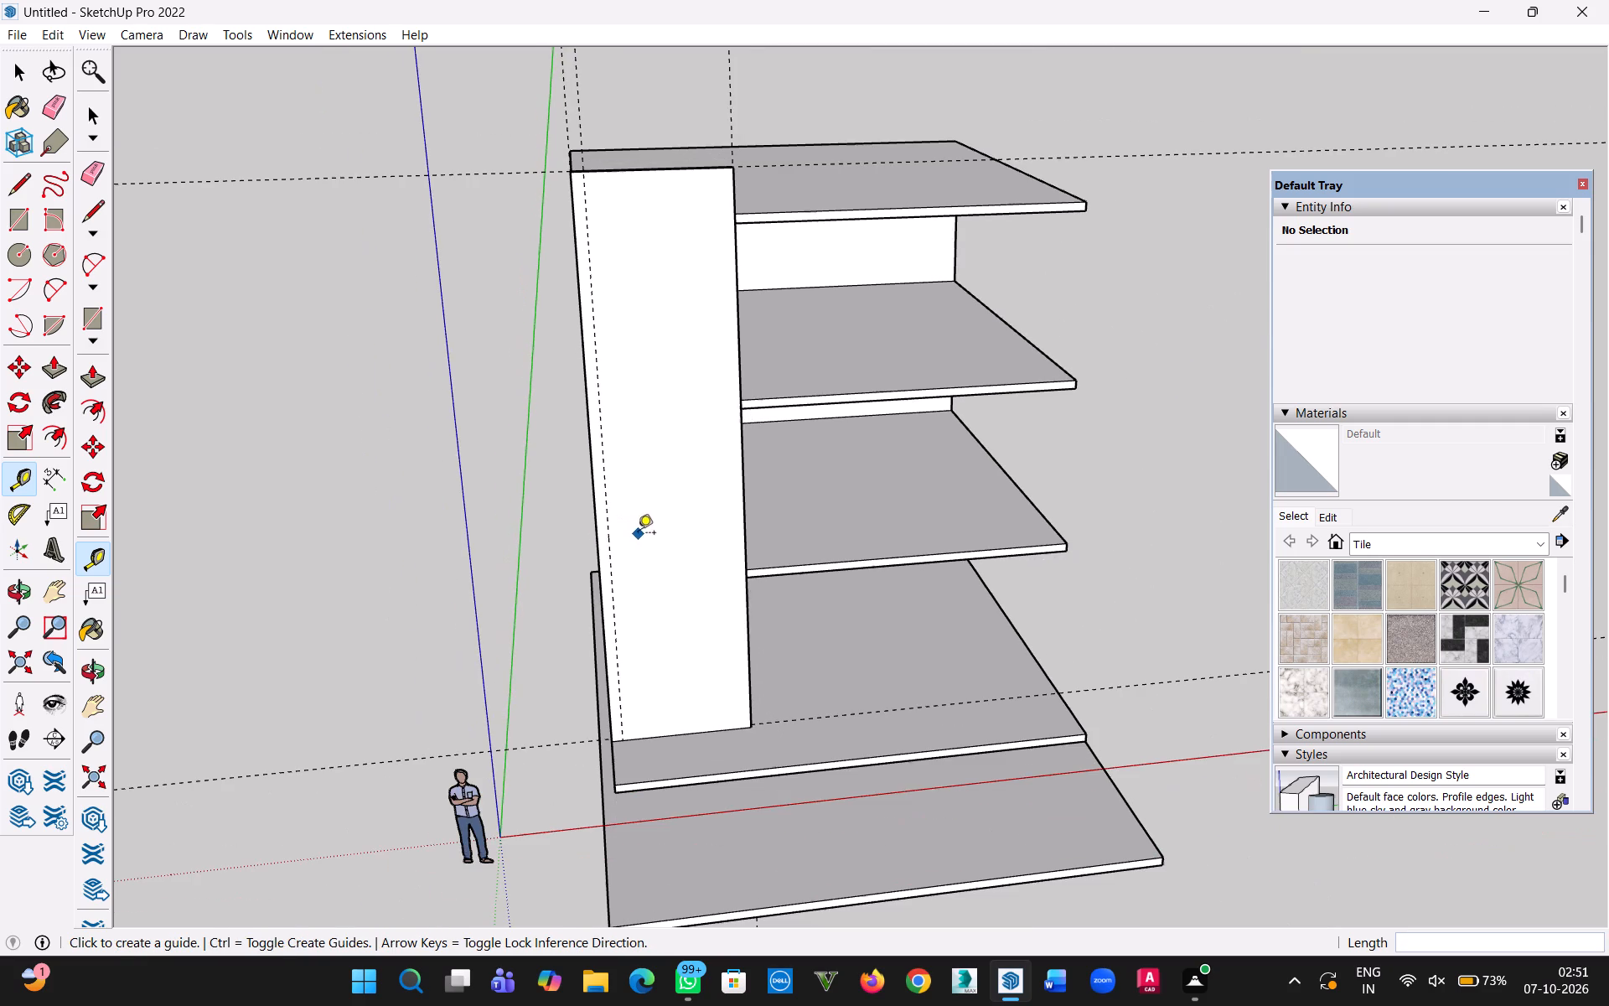
pyautogui.scroll(-1, 638, 534)
pyautogui.click(667, 172)
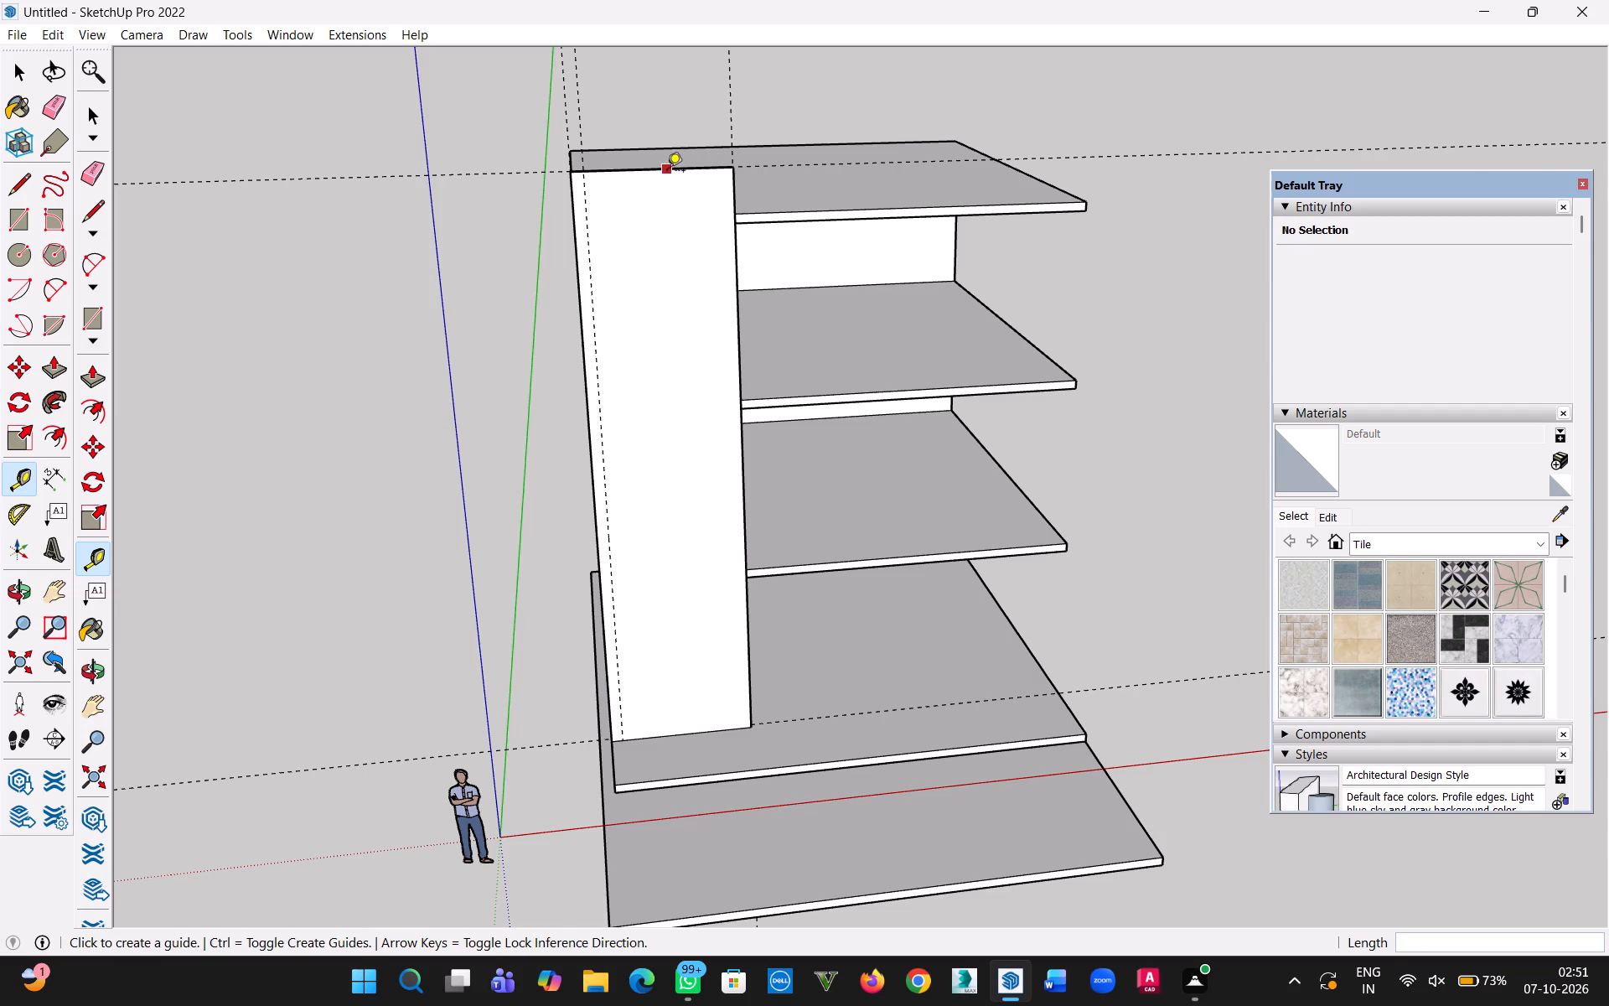
pyautogui.write("1'")
pyautogui.press('Return')
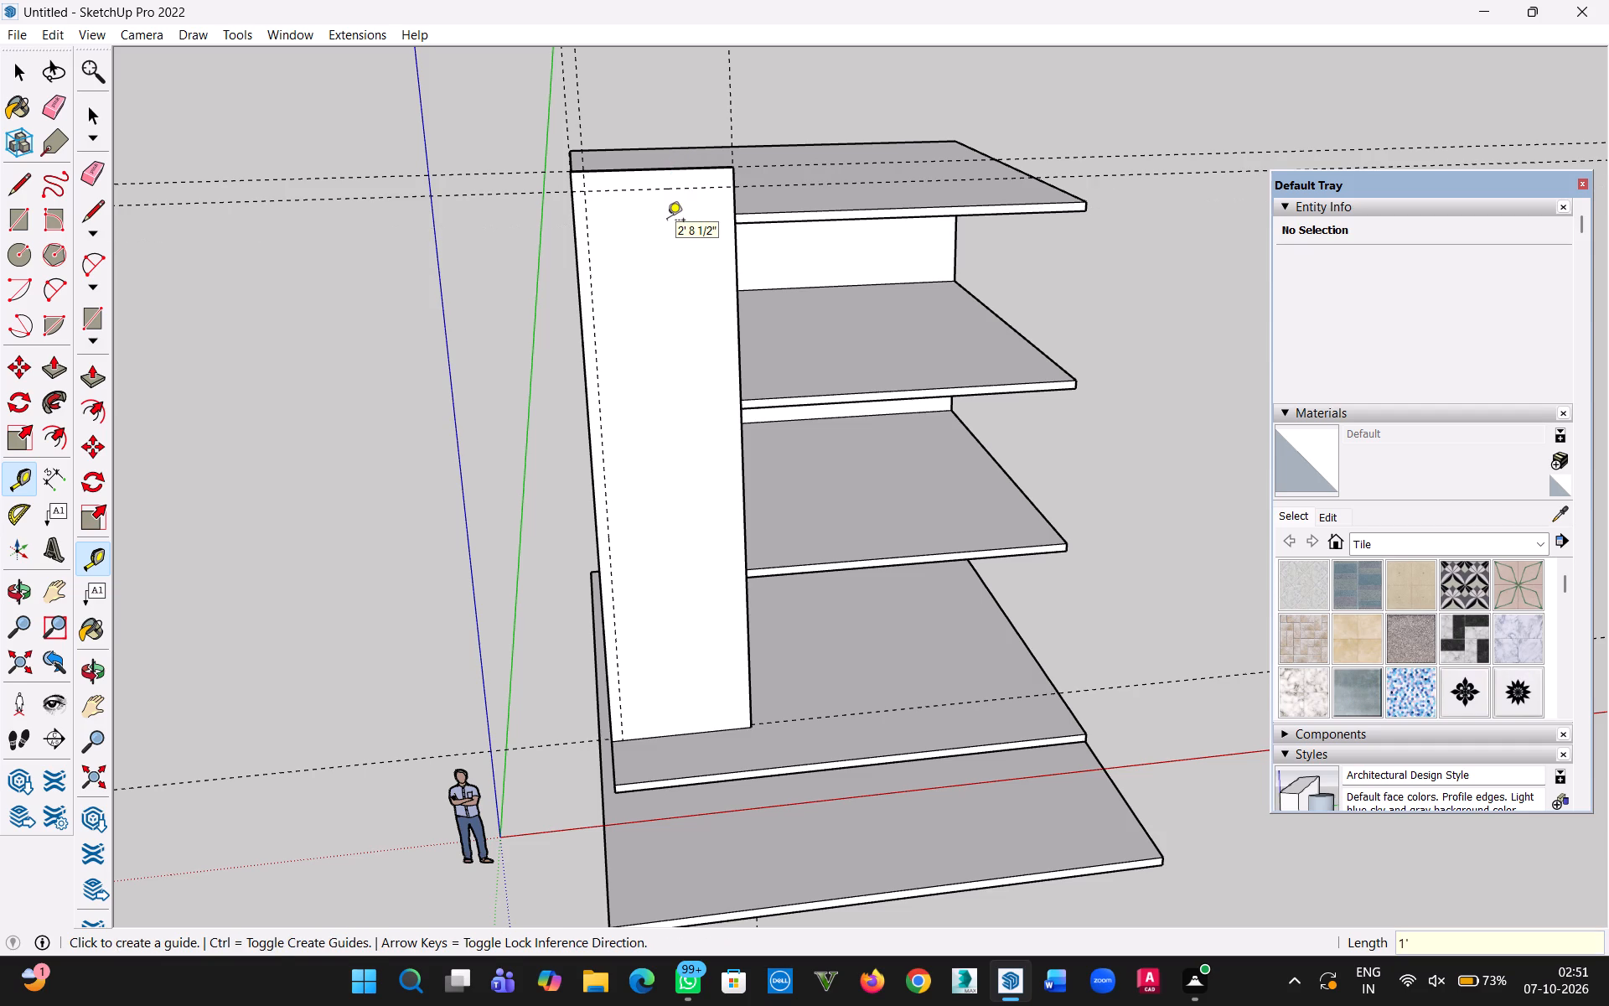
# Place a vertical guide on the tall panel's front face, 8" in from its edge farther from the scale figure.
pyautogui.click(733, 208)
pyautogui.press('8')
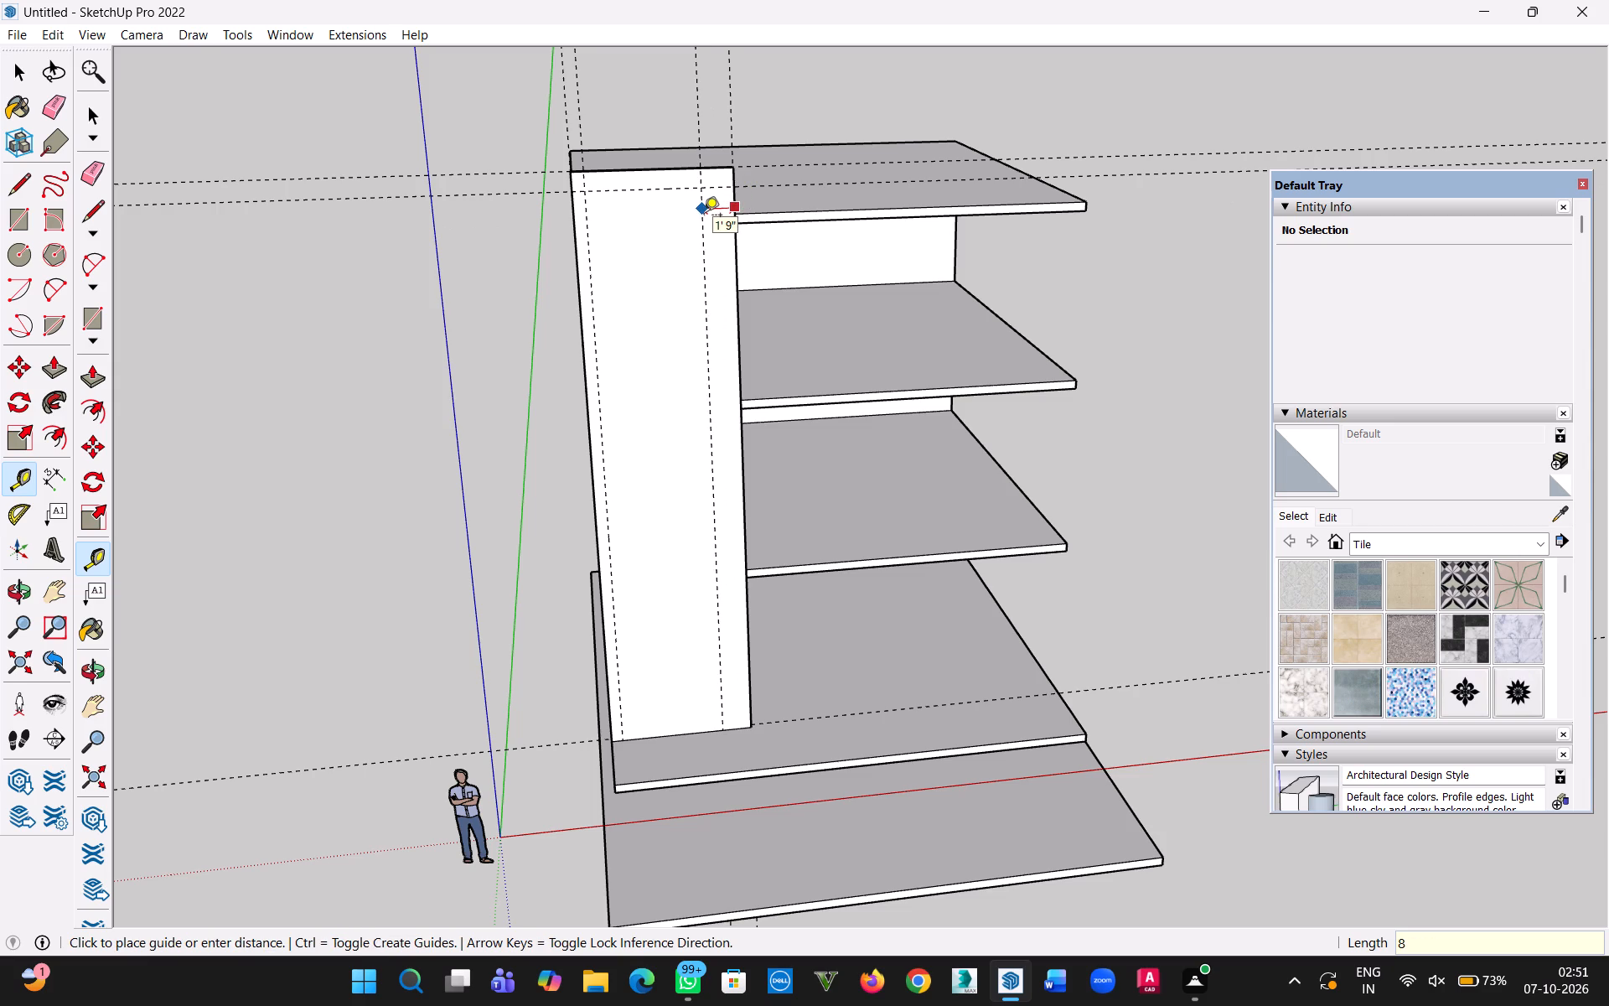
pyautogui.hotkey('shift', '"')
pyautogui.press('Return')
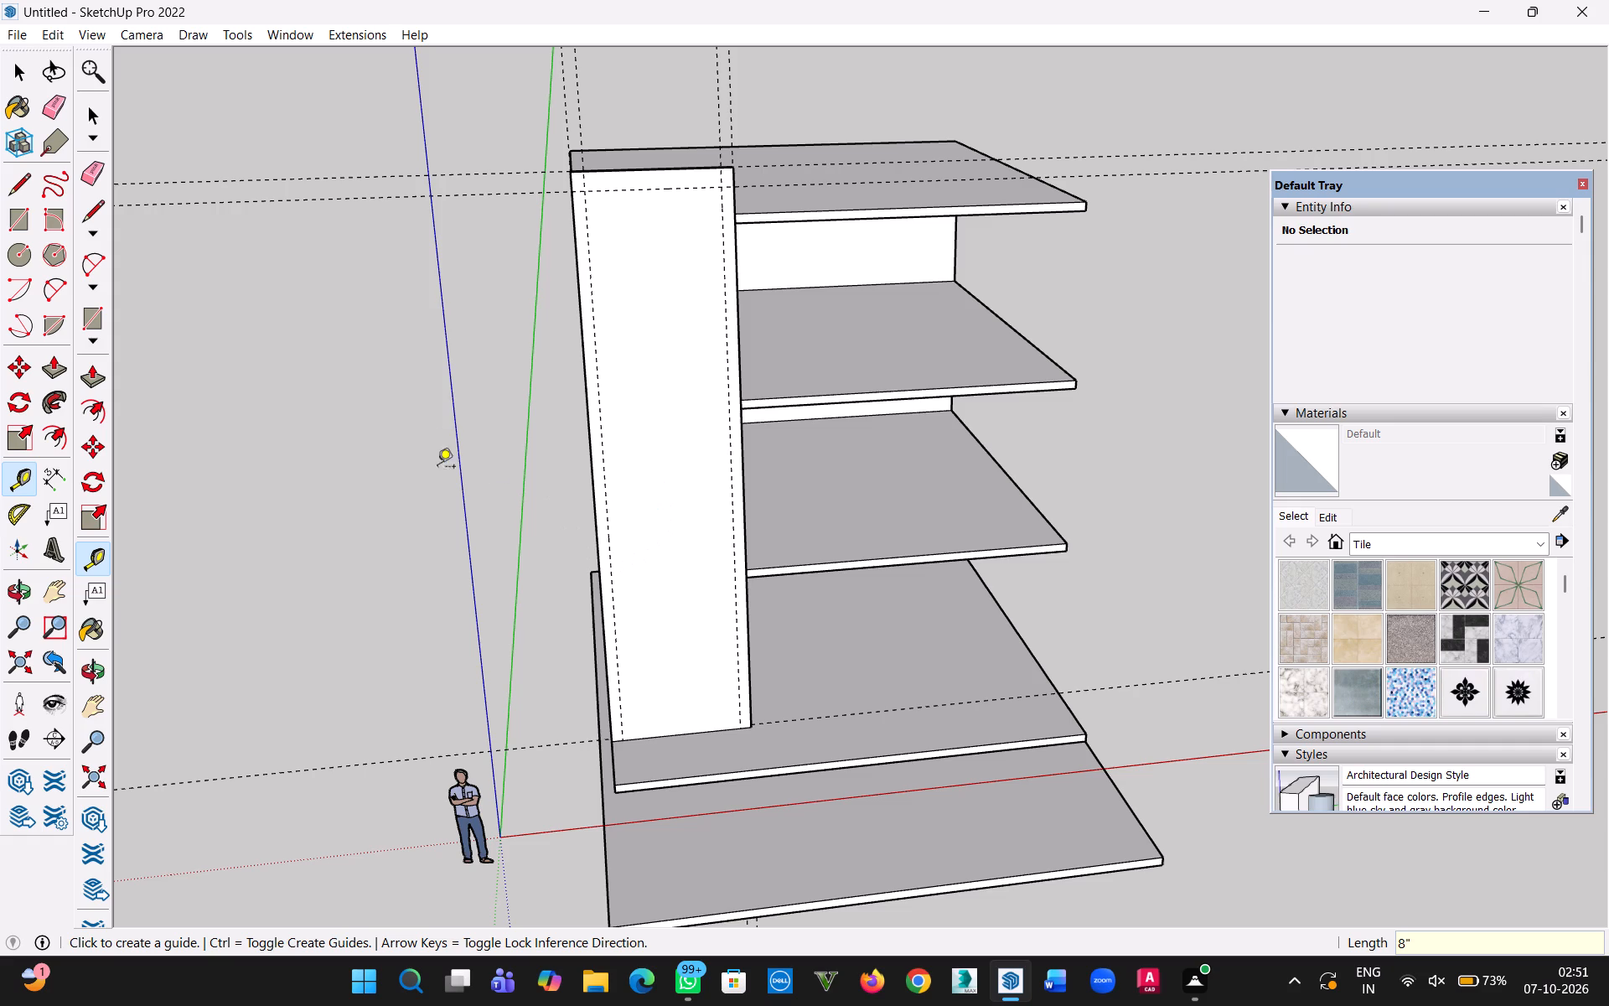
pyautogui.click(21, 72)
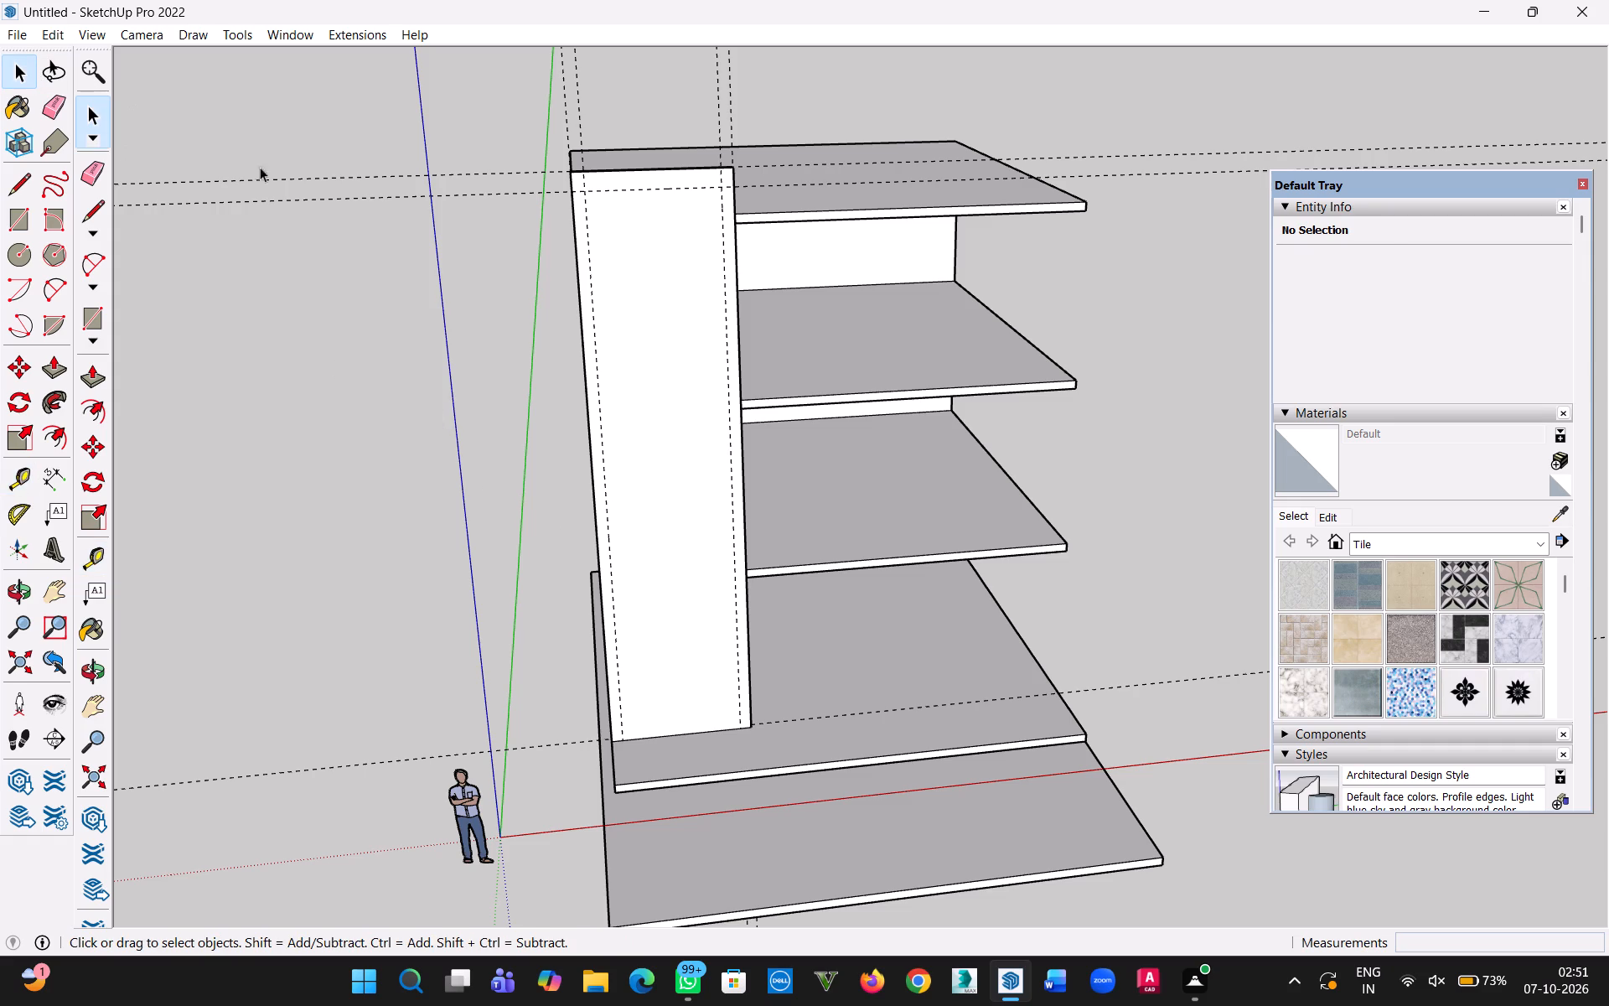
# Draw an 8" by 34' rectangle down the tall panel's front face, along its edge on the scale figure's side.
pyautogui.moveTo(706, 391); pyautogui.dragTo(660, 477, button='middle')
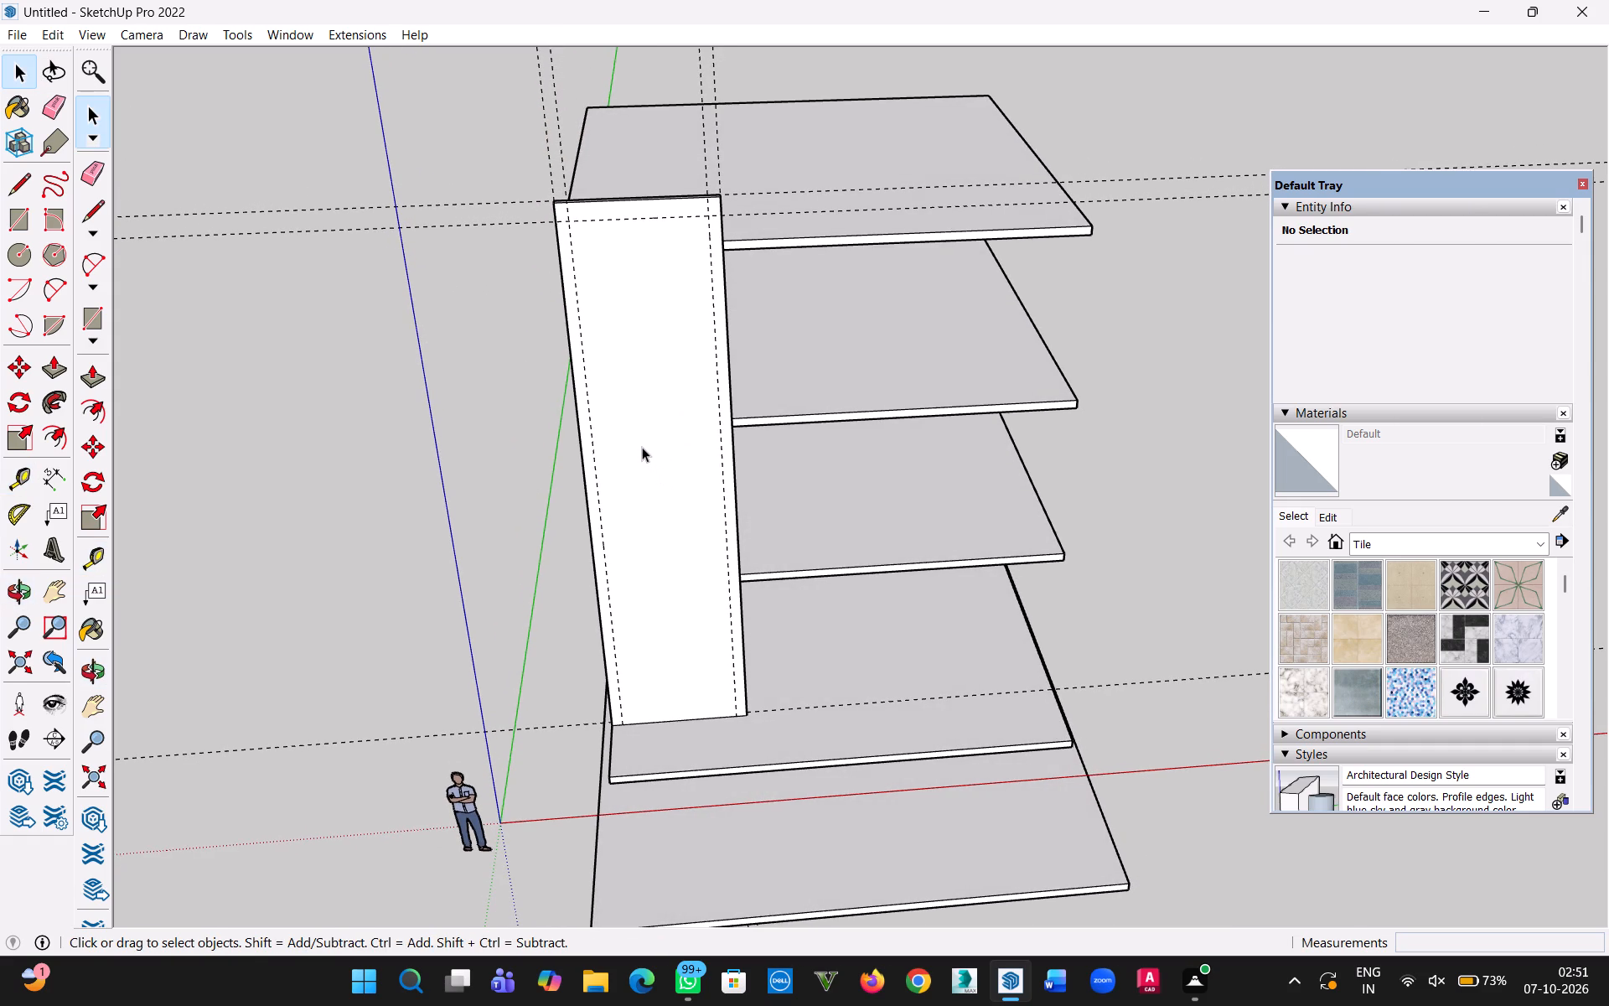
pyautogui.scroll(4, 642, 464)
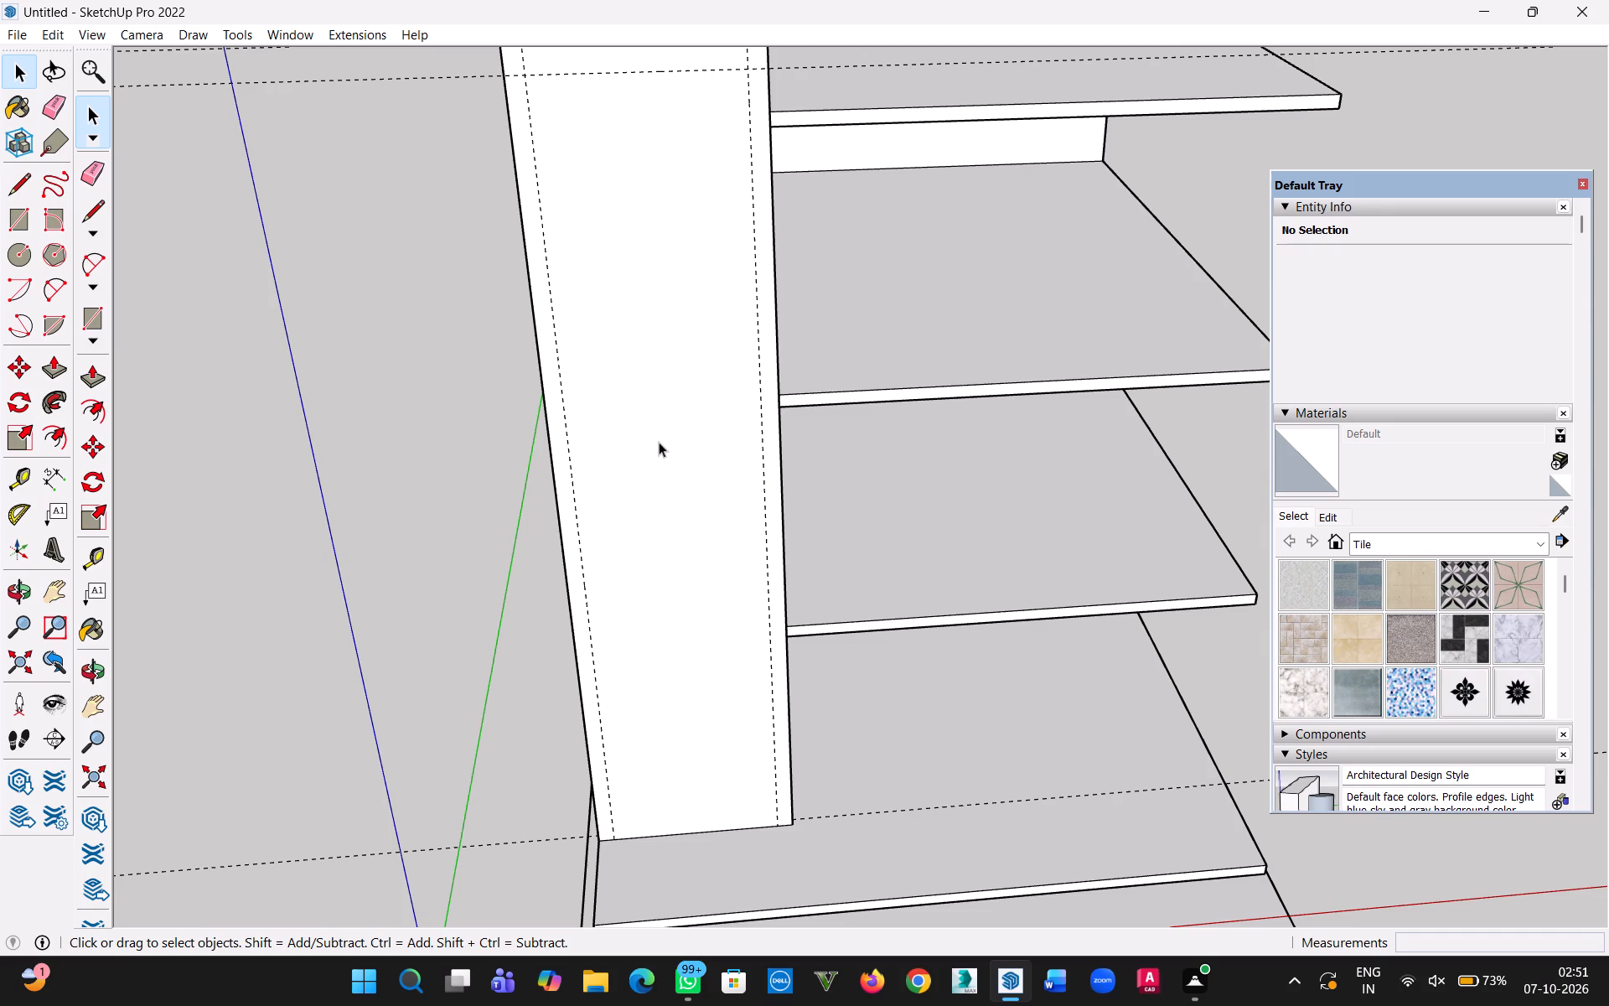
pyautogui.moveTo(660, 448); pyautogui.dragTo(647, 466, button='middle')
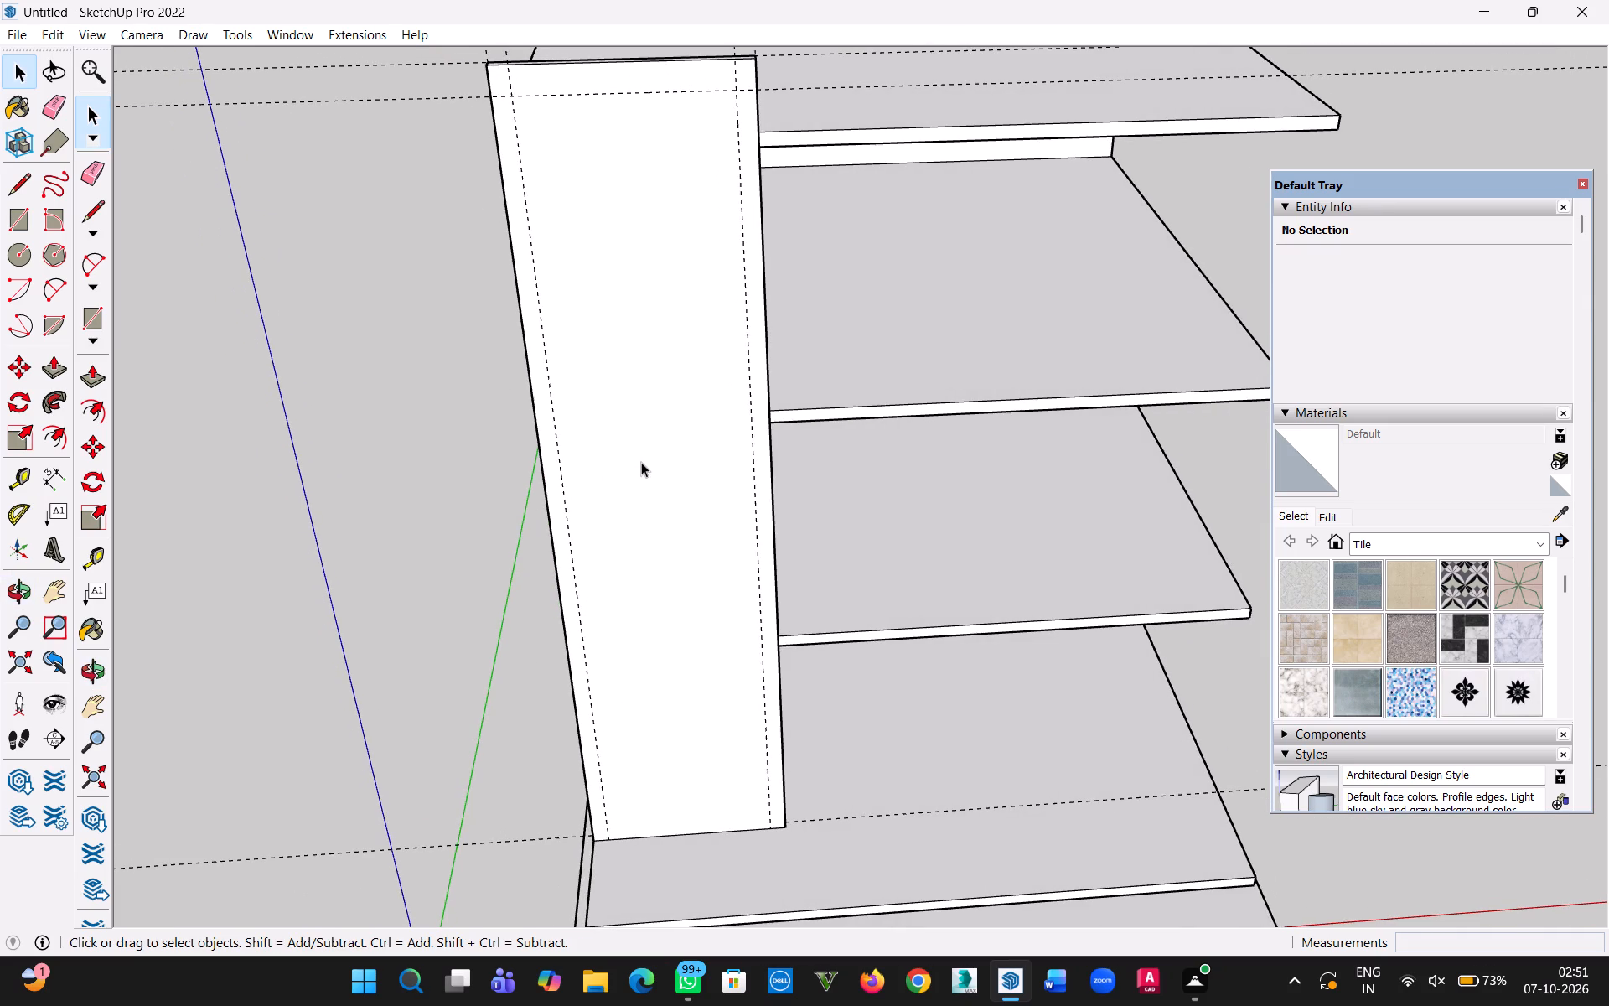
pyautogui.scroll(4, 640, 459)
pyautogui.scroll(-3, 640, 459)
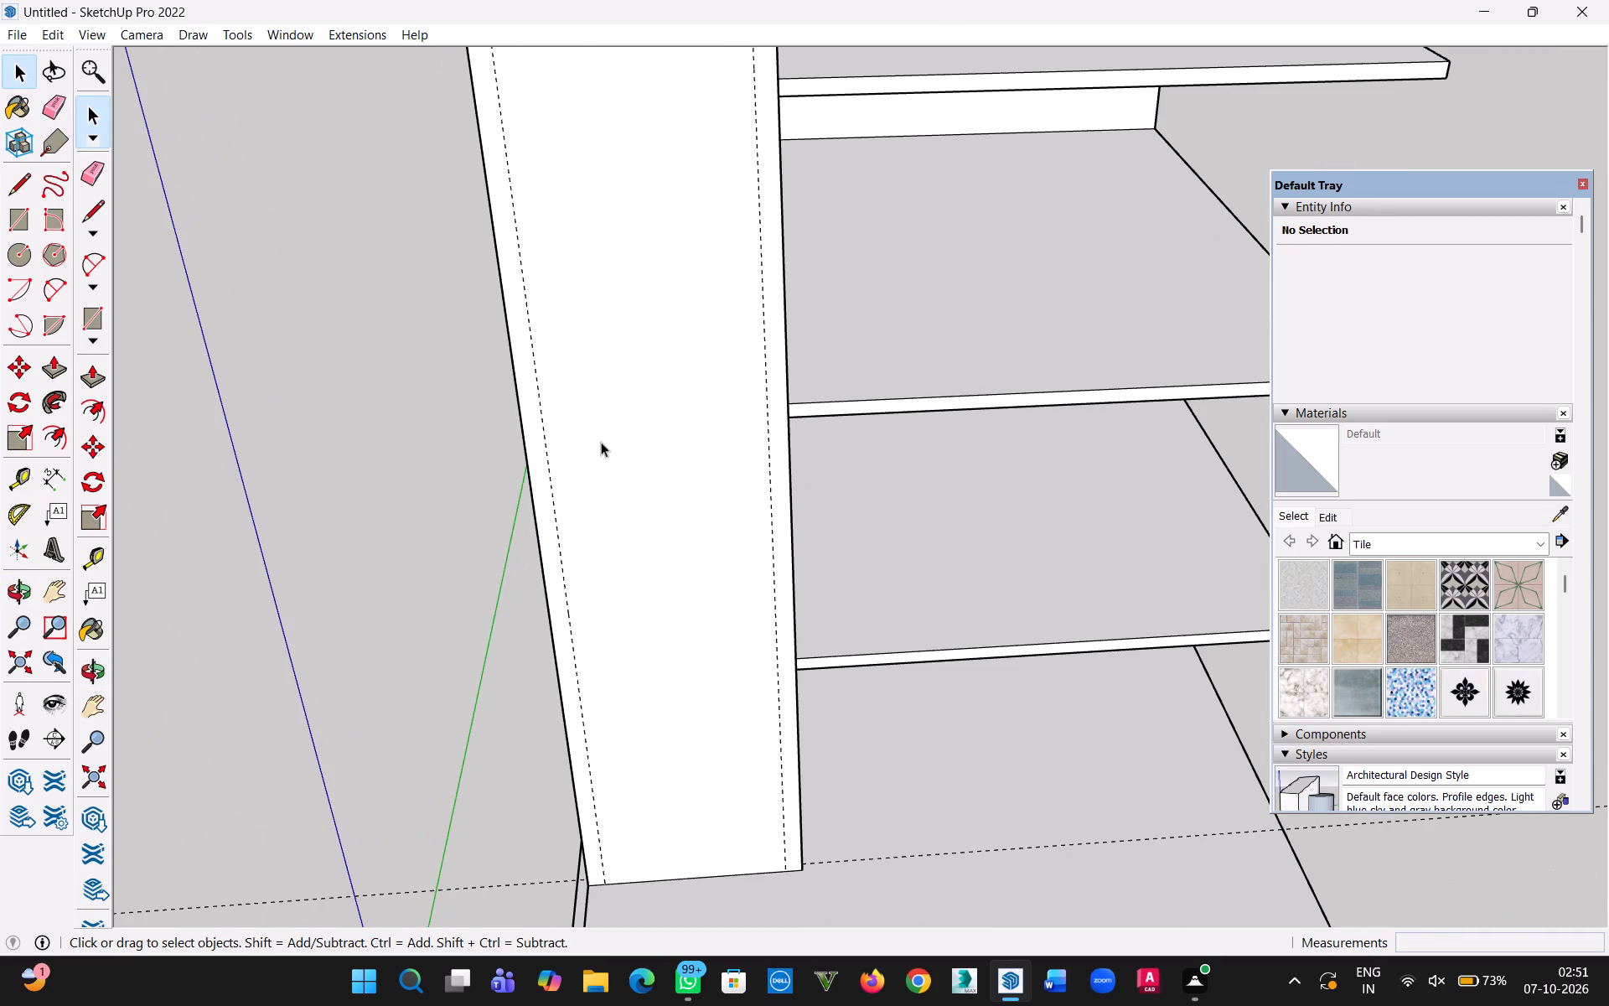
pyautogui.scroll(-3, 541, 423)
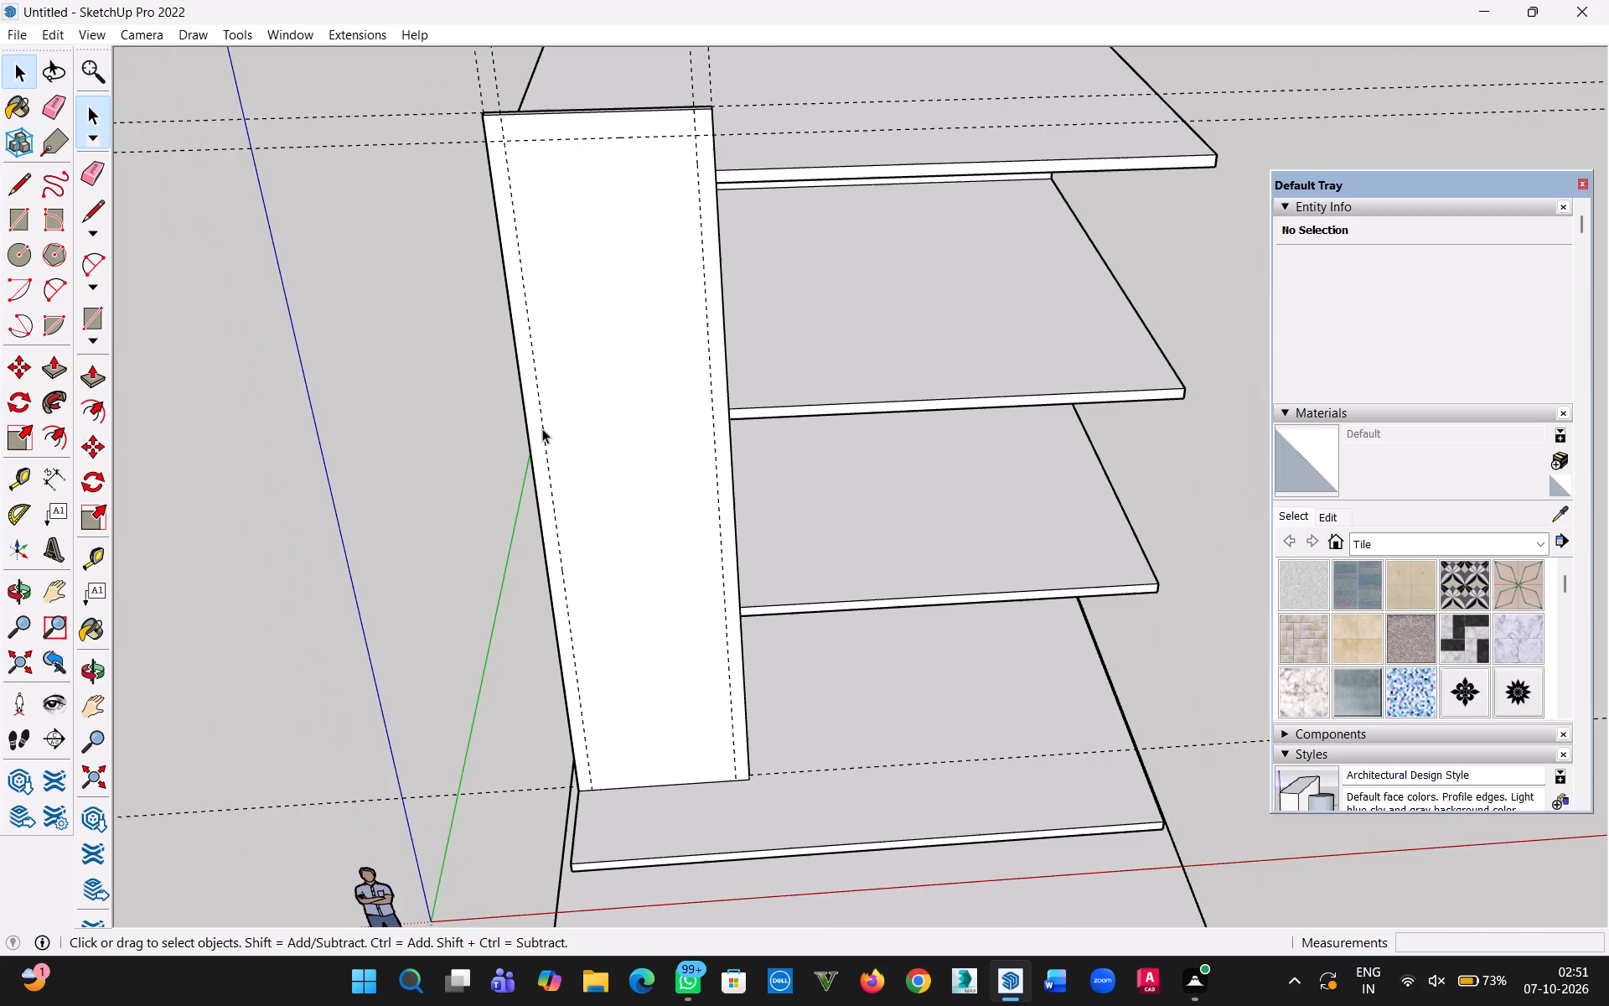
pyautogui.press('r')
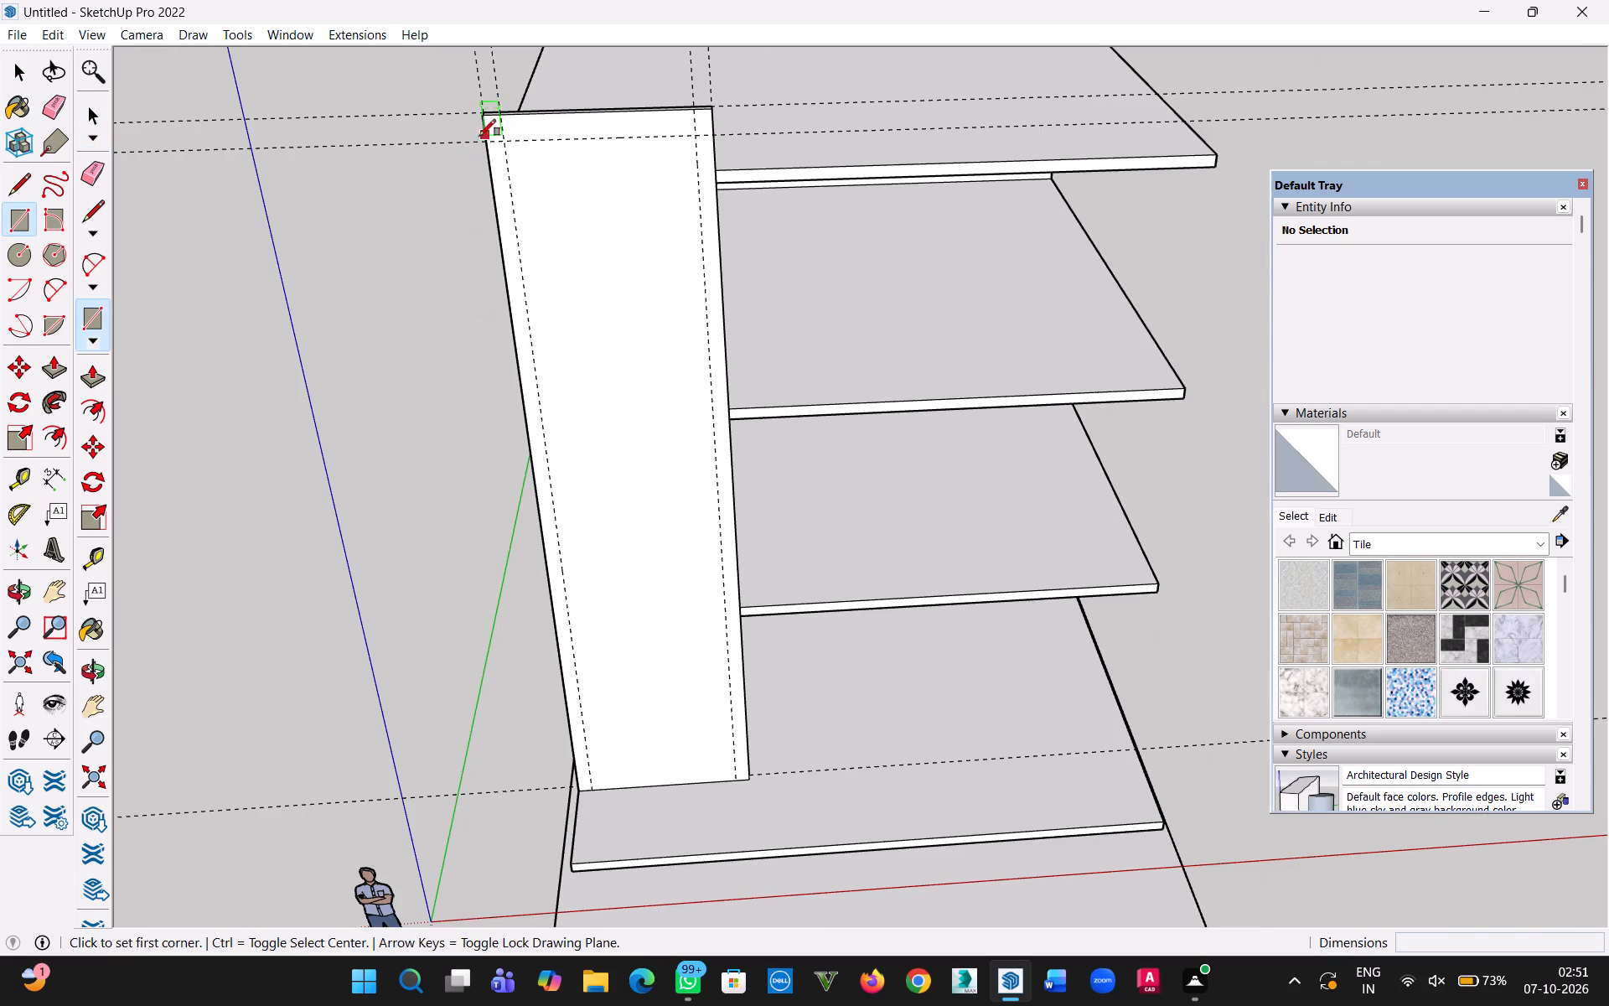
pyautogui.click(483, 120)
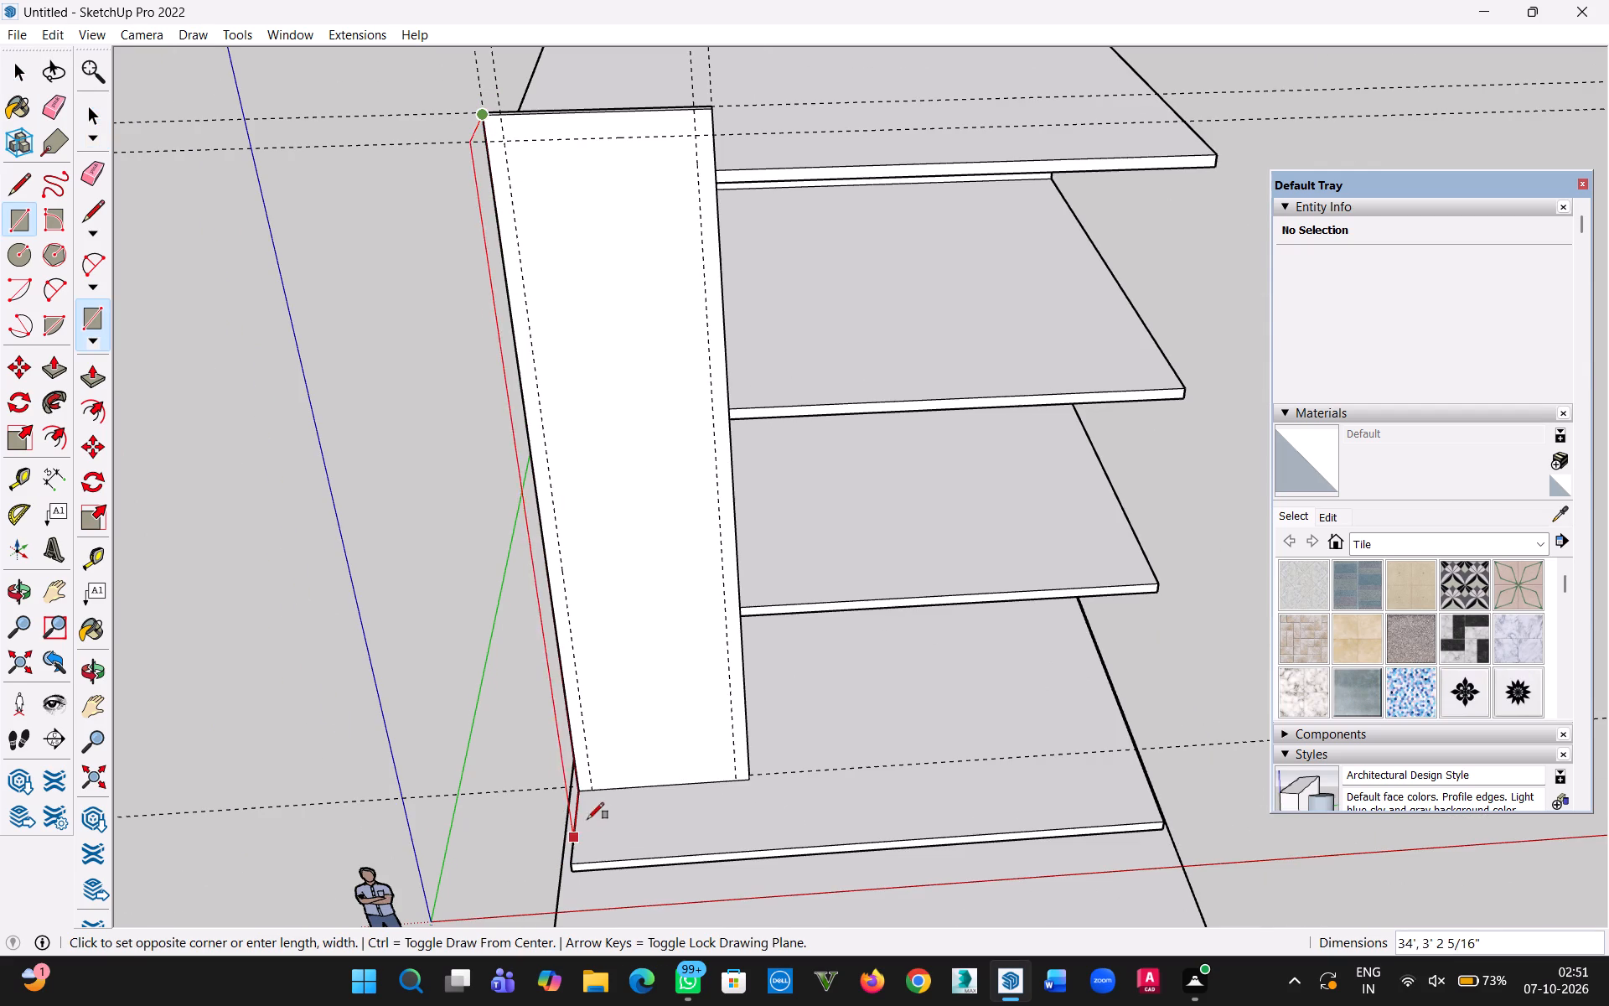
pyautogui.click(595, 789)
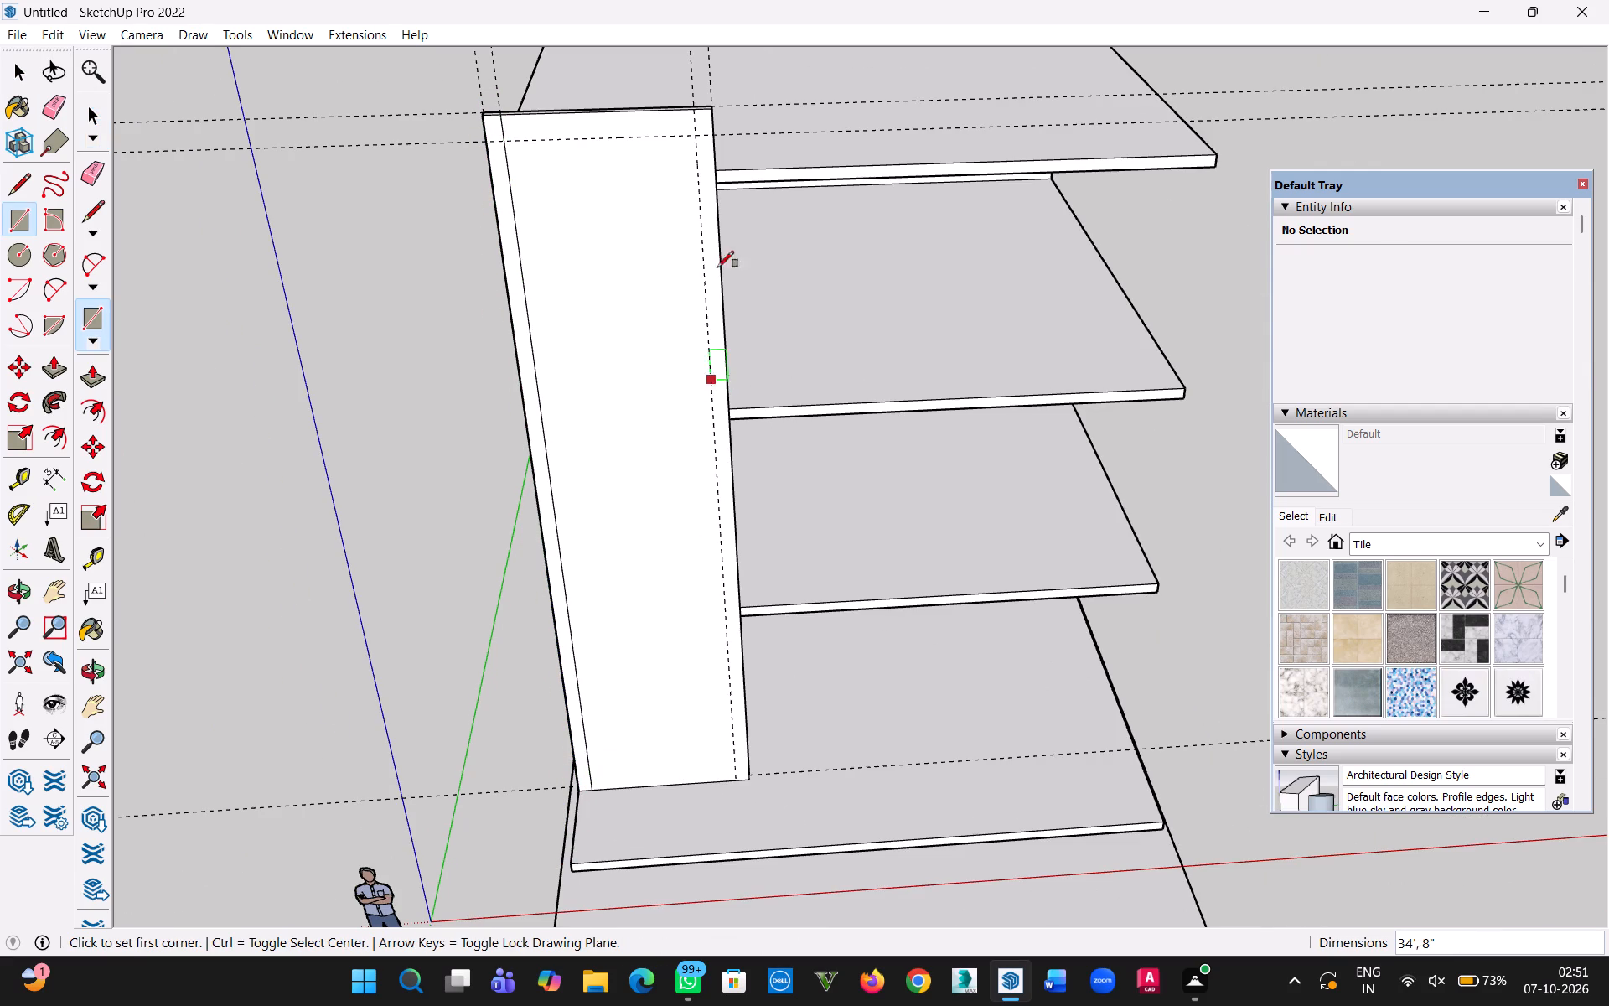
# Draw a 7' 10" by 1' rectangle across the top of the panel face, from the side strip to the far edge.
pyautogui.click(503, 119)
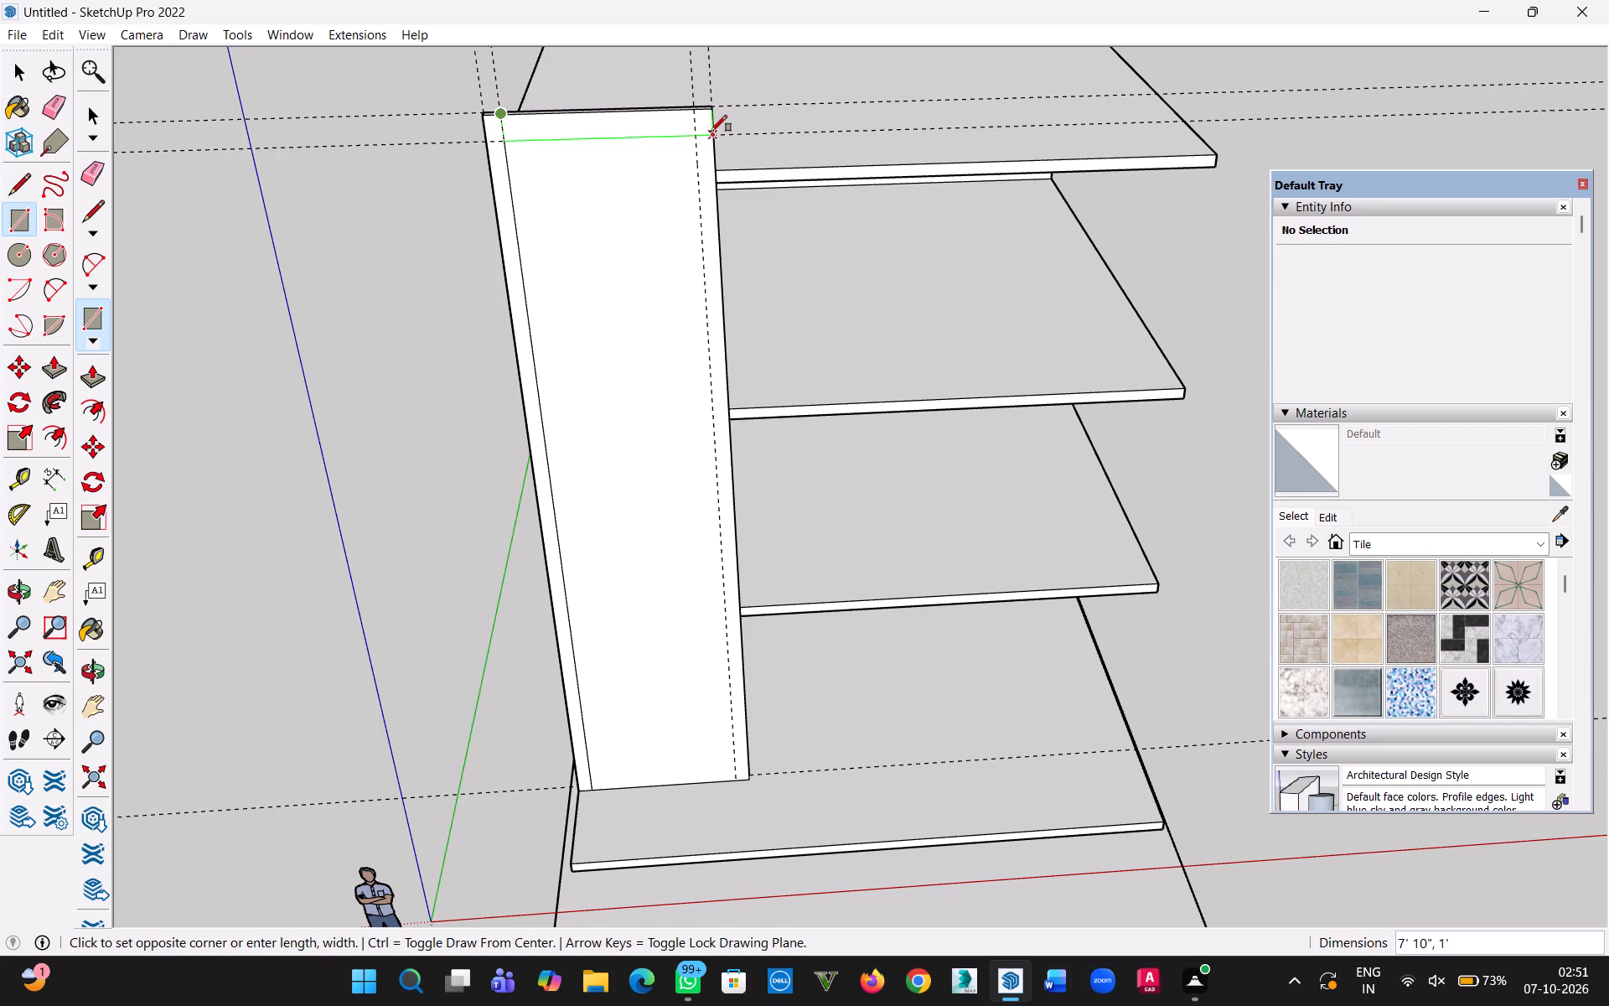
pyautogui.click(711, 132)
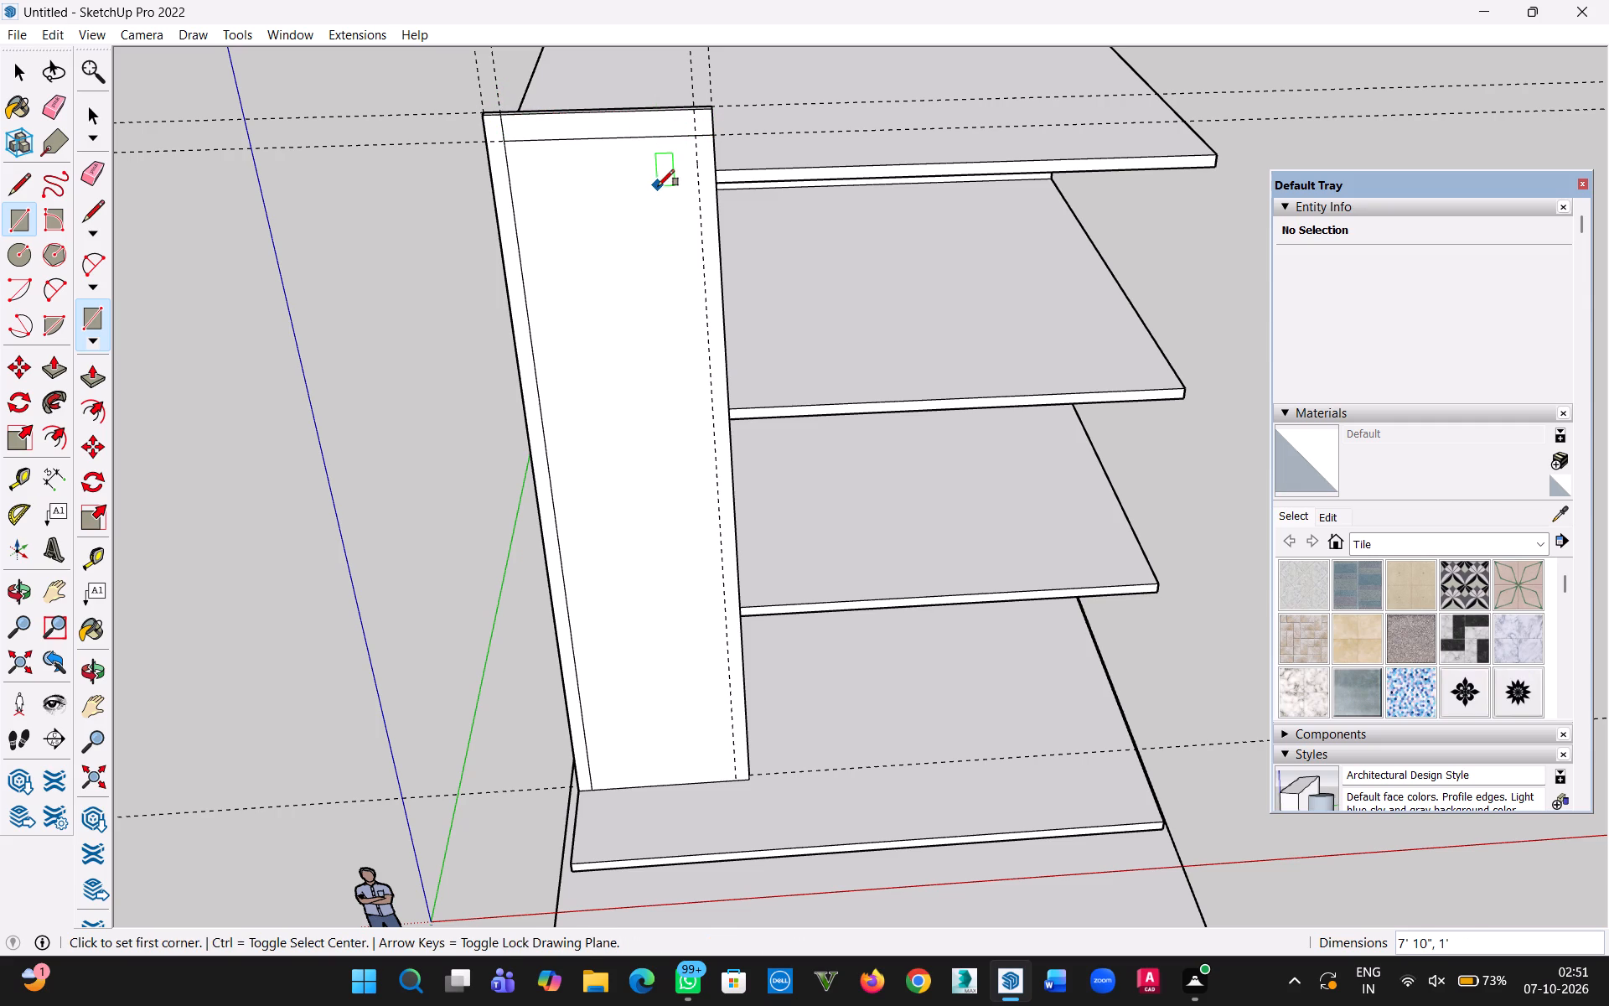
# Place a horizontal guide on the tall panel's front face, 21' above its bottom edge.
pyautogui.moveTo(816, 360); pyautogui.dragTo(784, 114, button='middle')
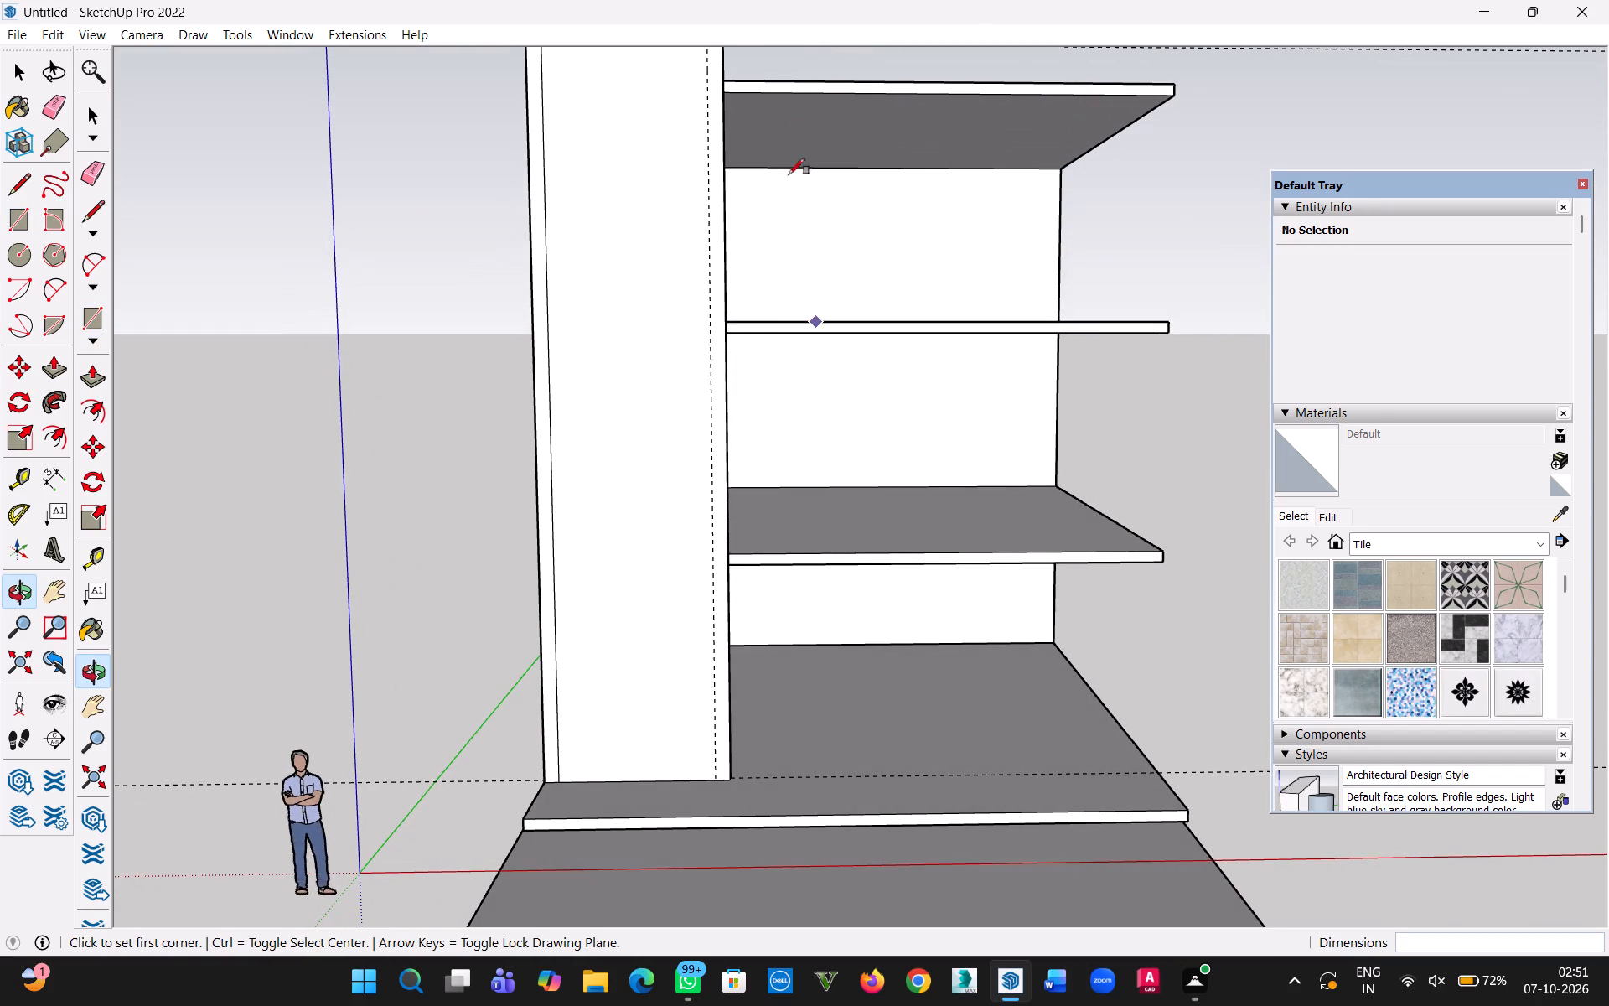
pyautogui.press('t')
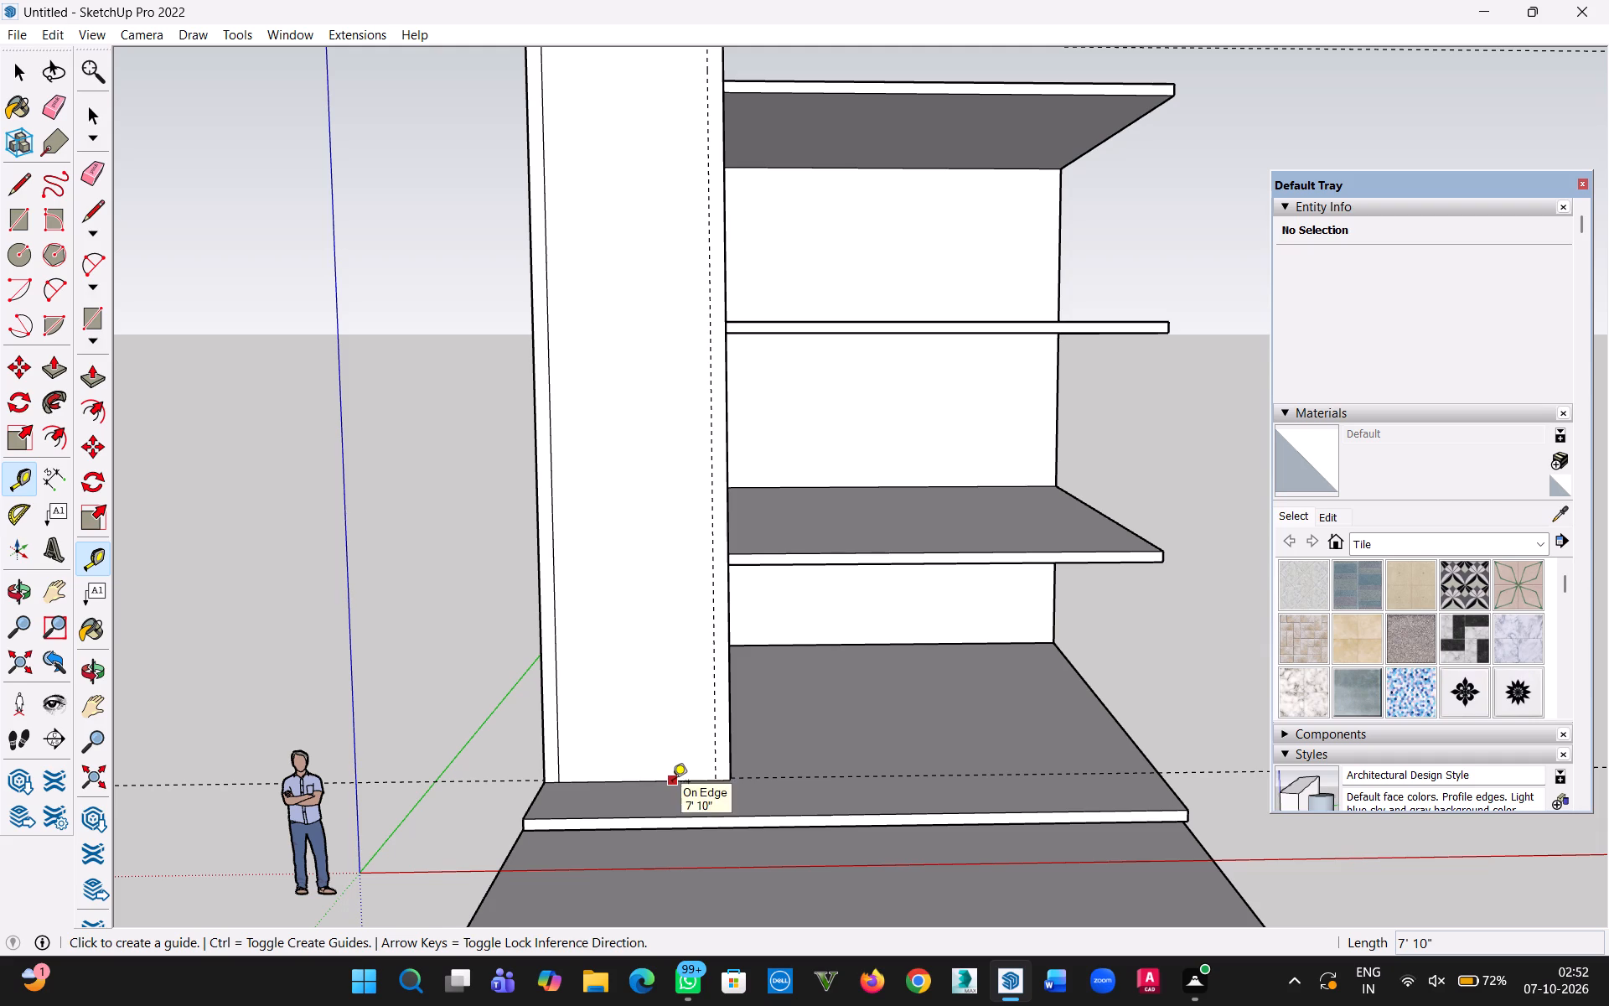
pyautogui.click(672, 783)
pyautogui.write("21'")
pyautogui.press('Return')
# Draw an 8" by 12' rectangle along the panel's far edge, from the top strip down to the 21' guide.
pyautogui.scroll(-3, 703, 302)
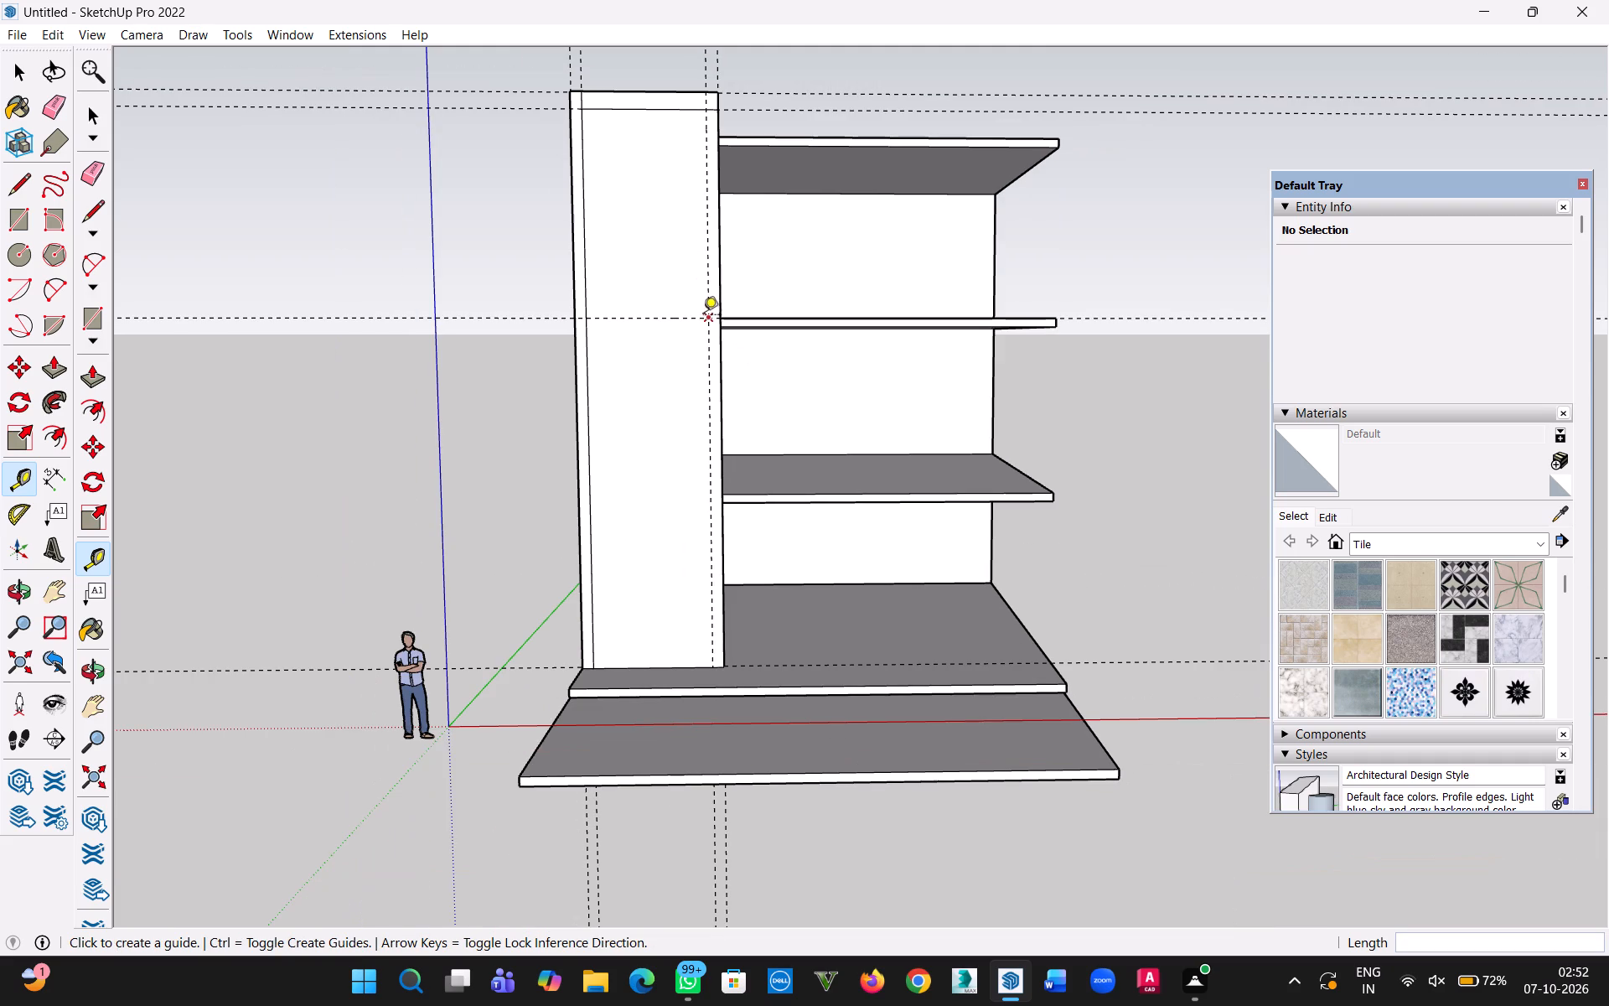
pyautogui.press('r')
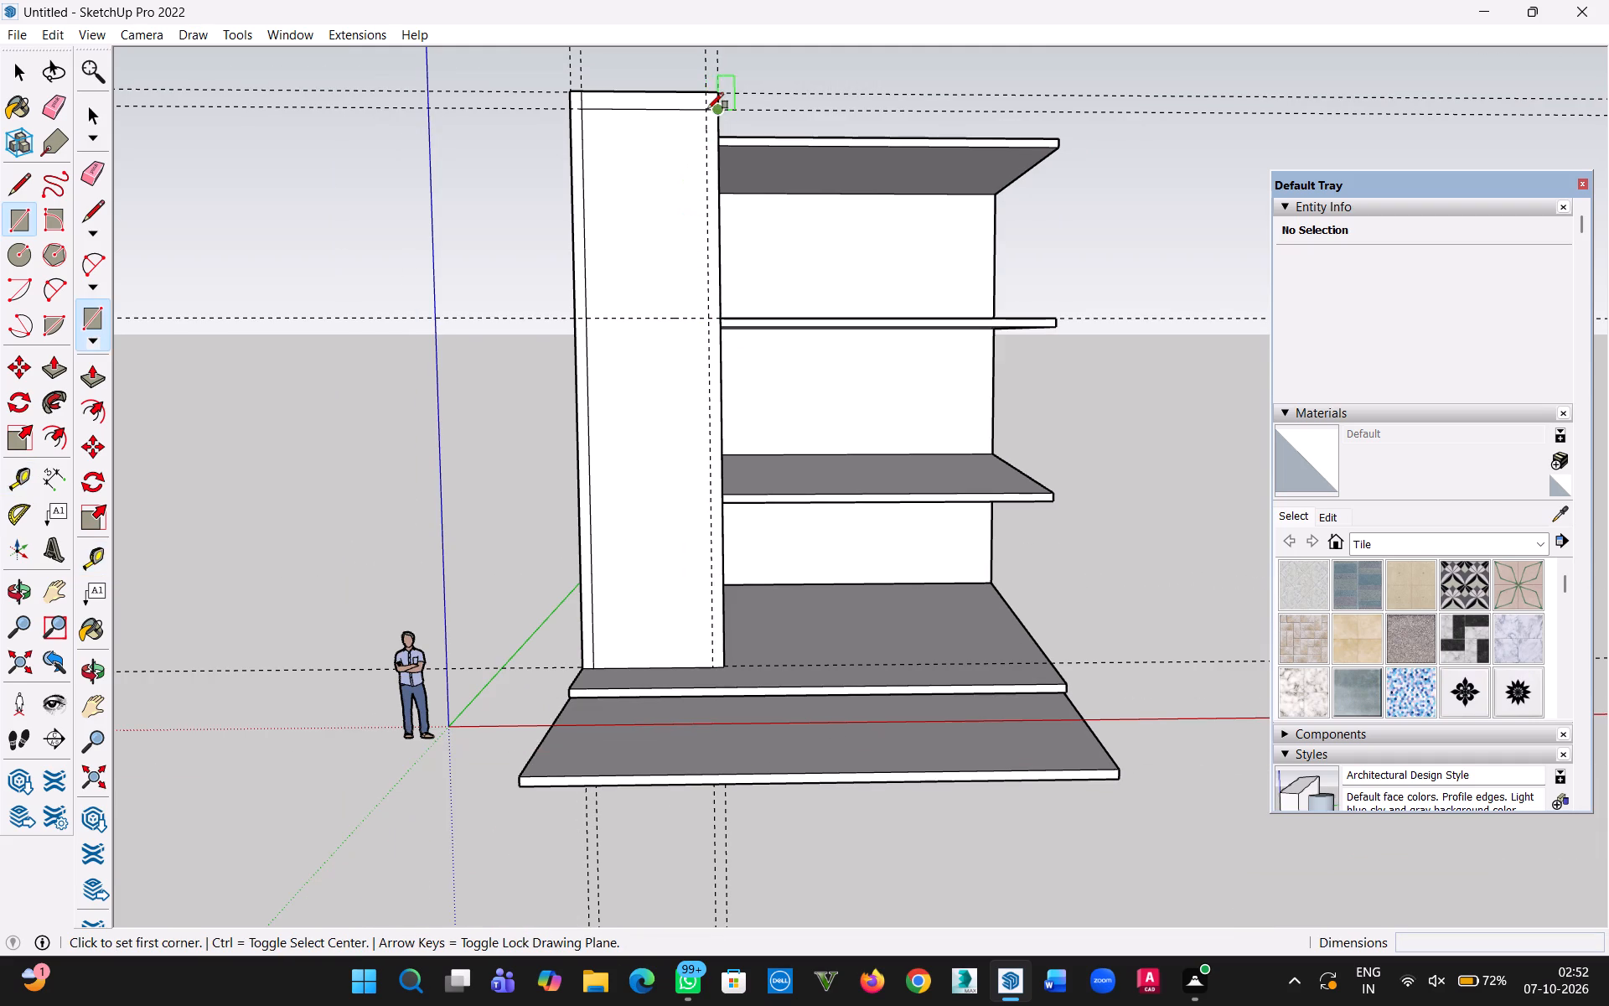
pyautogui.scroll(5, 707, 110)
pyautogui.click(709, 108)
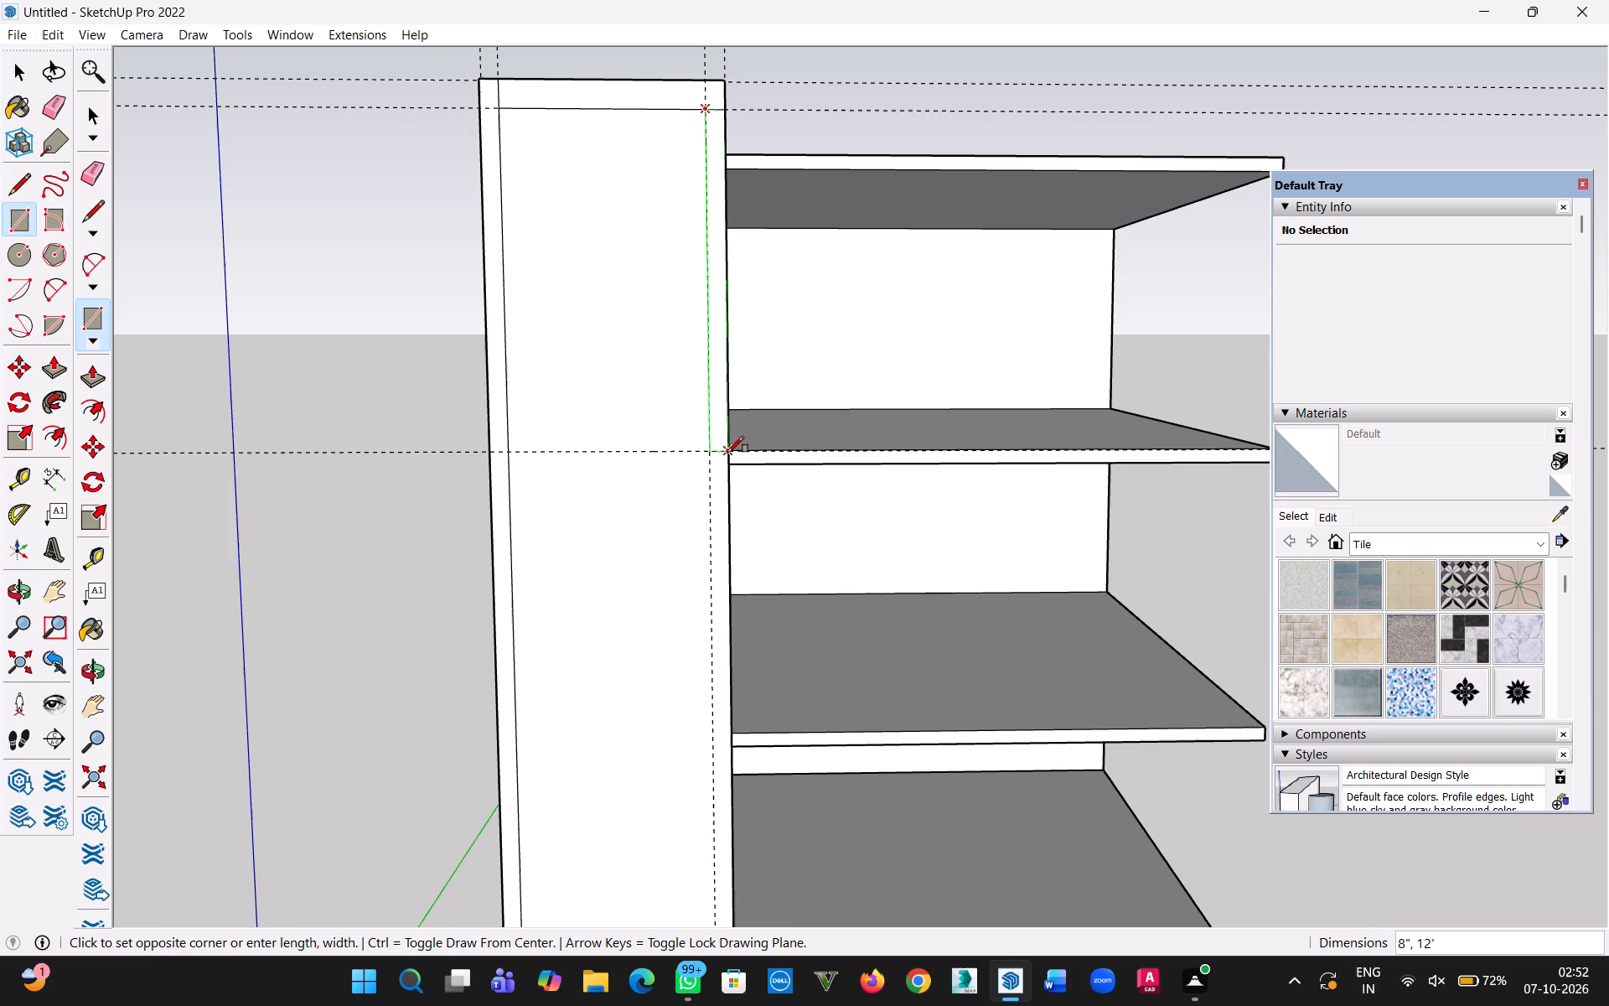
pyautogui.click(727, 453)
# Delete the two short edges dividing the top strip from the side strips, merging them into one frame face.
pyautogui.click(22, 75)
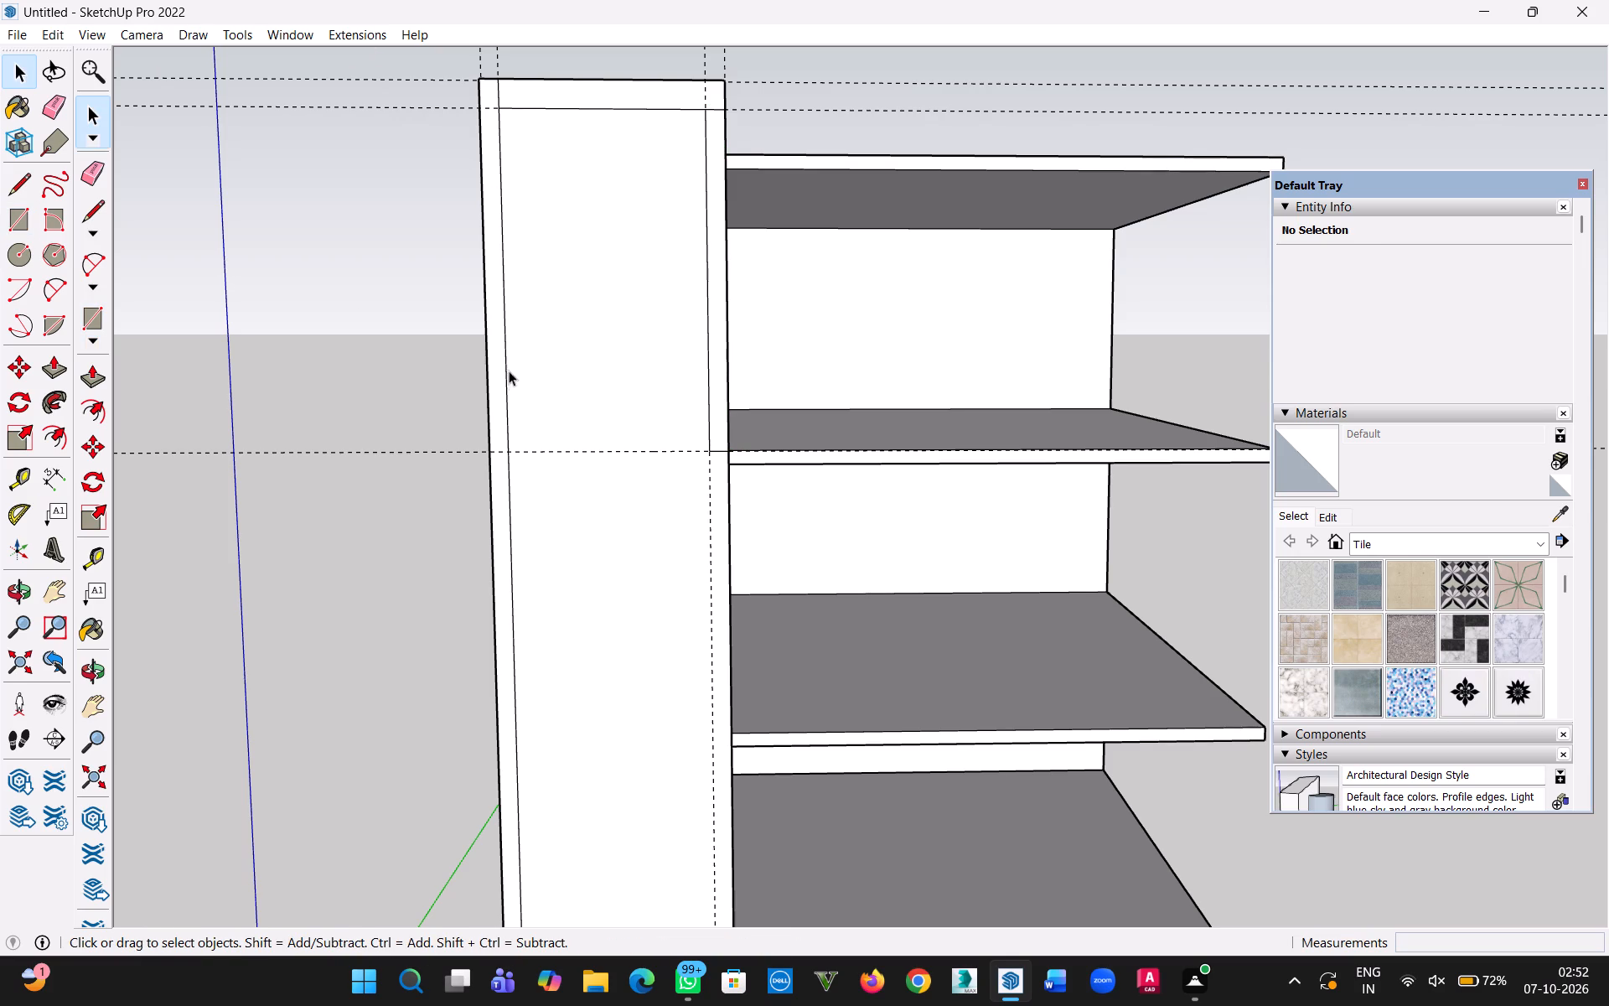
pyautogui.click(717, 111)
pyautogui.press('Delete')
pyautogui.scroll(-3, 581, 668)
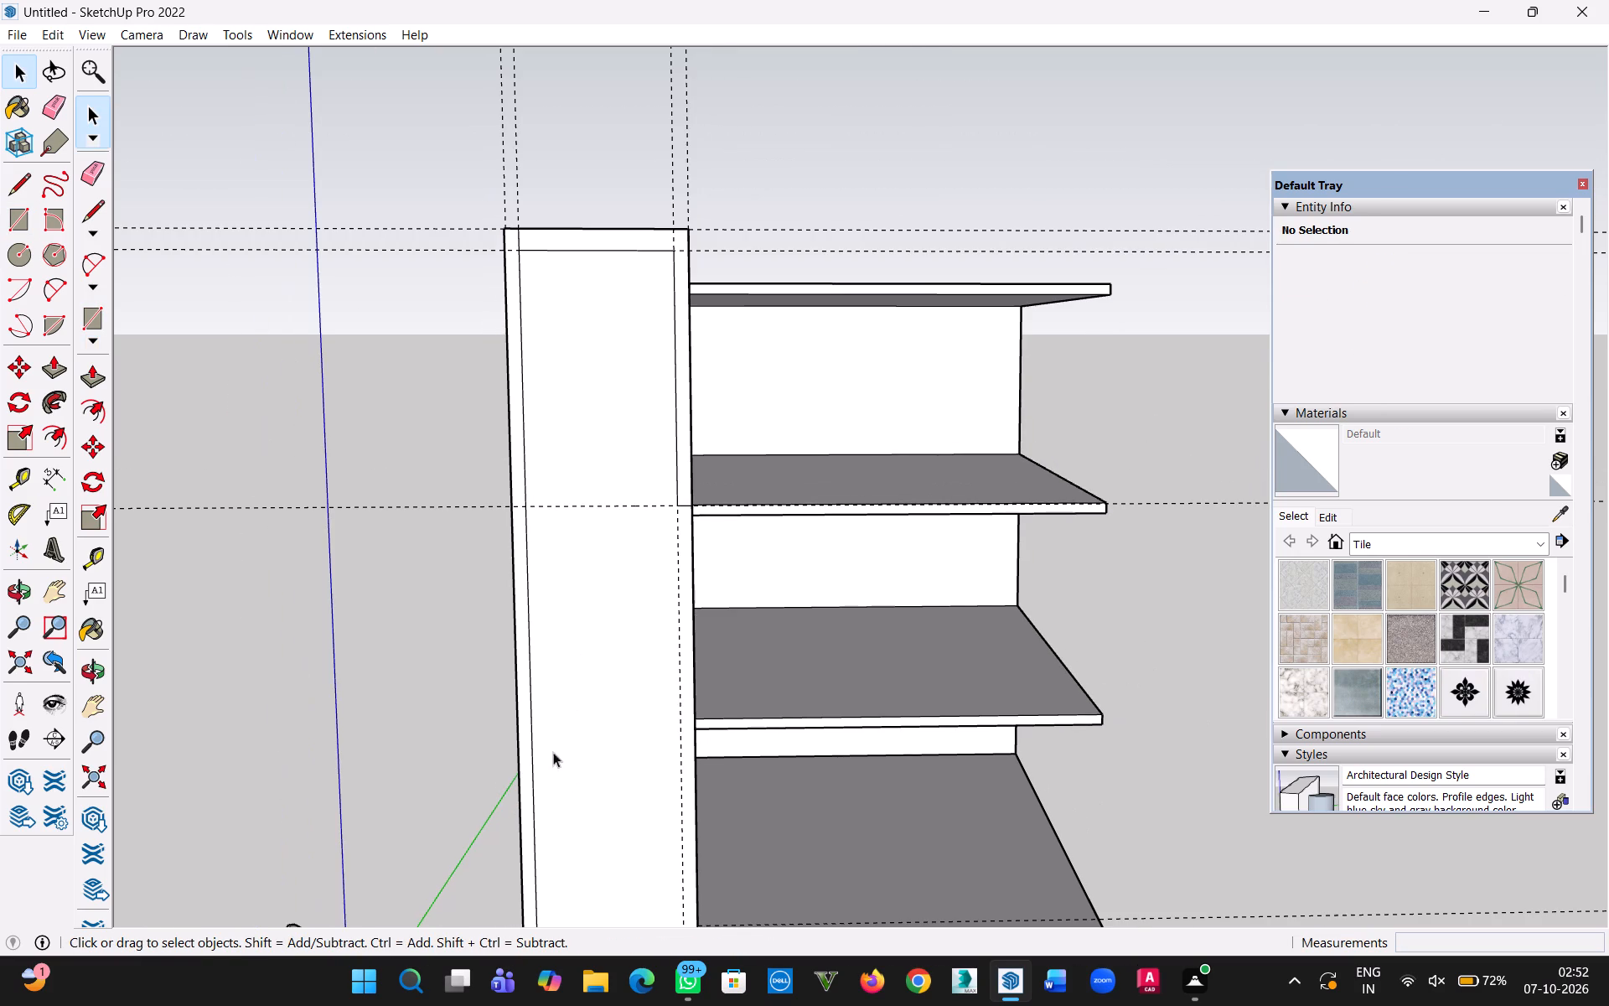
pyautogui.scroll(5, 529, 254)
pyautogui.click(514, 236)
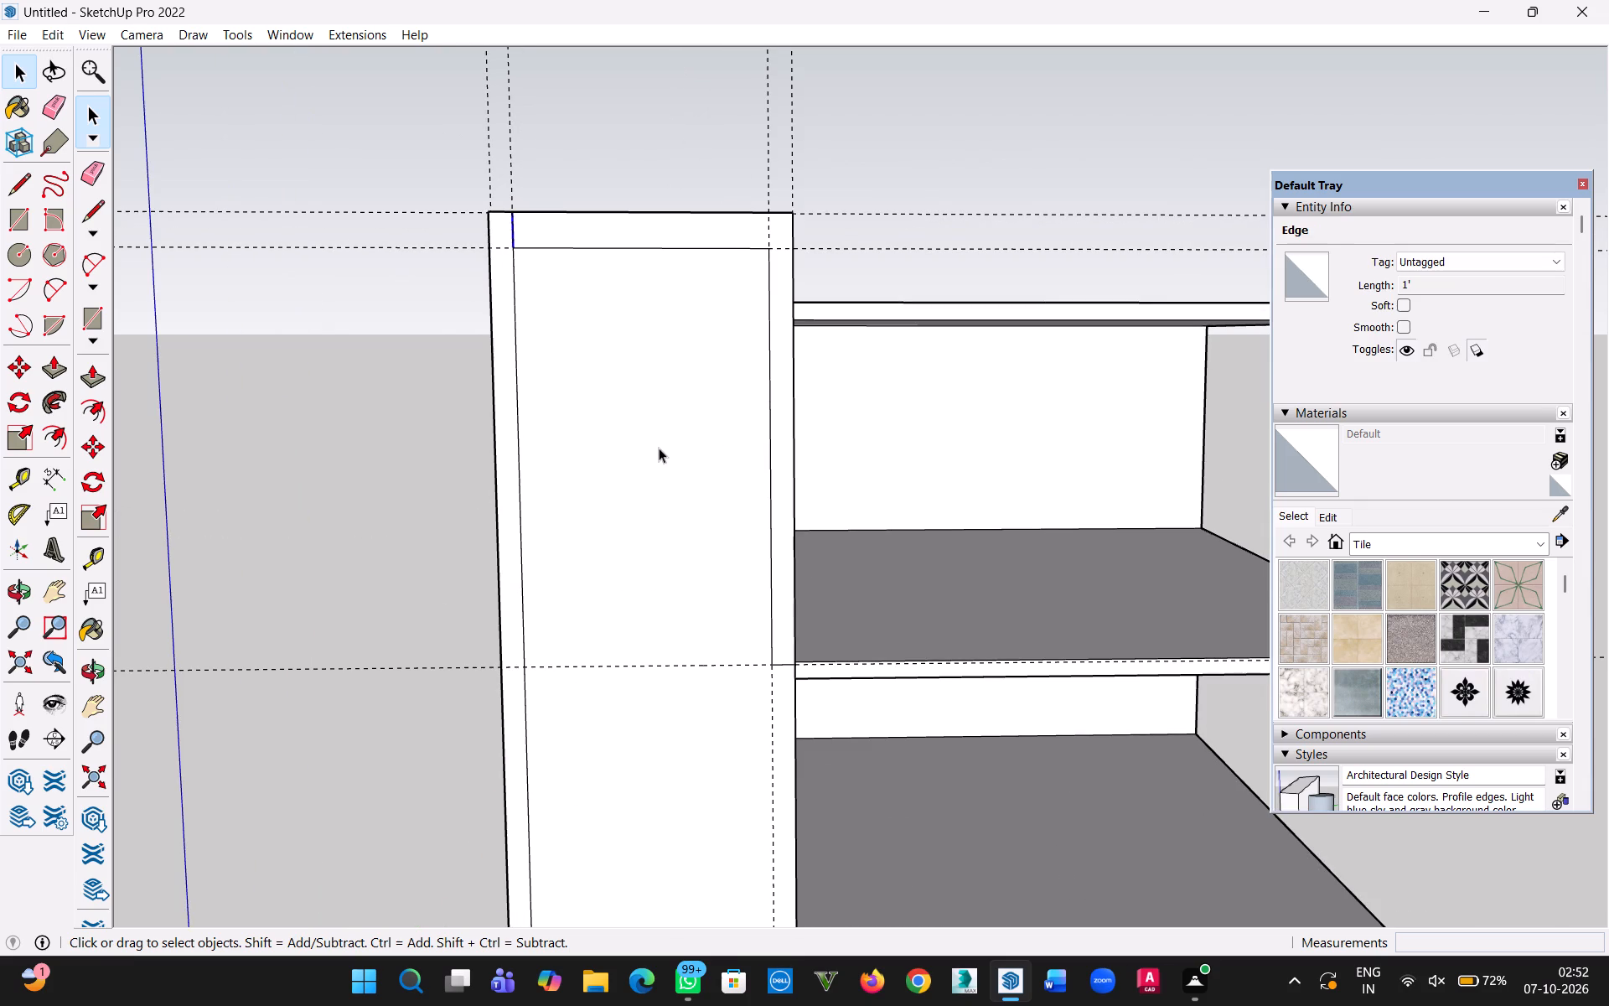
pyautogui.press('Delete')
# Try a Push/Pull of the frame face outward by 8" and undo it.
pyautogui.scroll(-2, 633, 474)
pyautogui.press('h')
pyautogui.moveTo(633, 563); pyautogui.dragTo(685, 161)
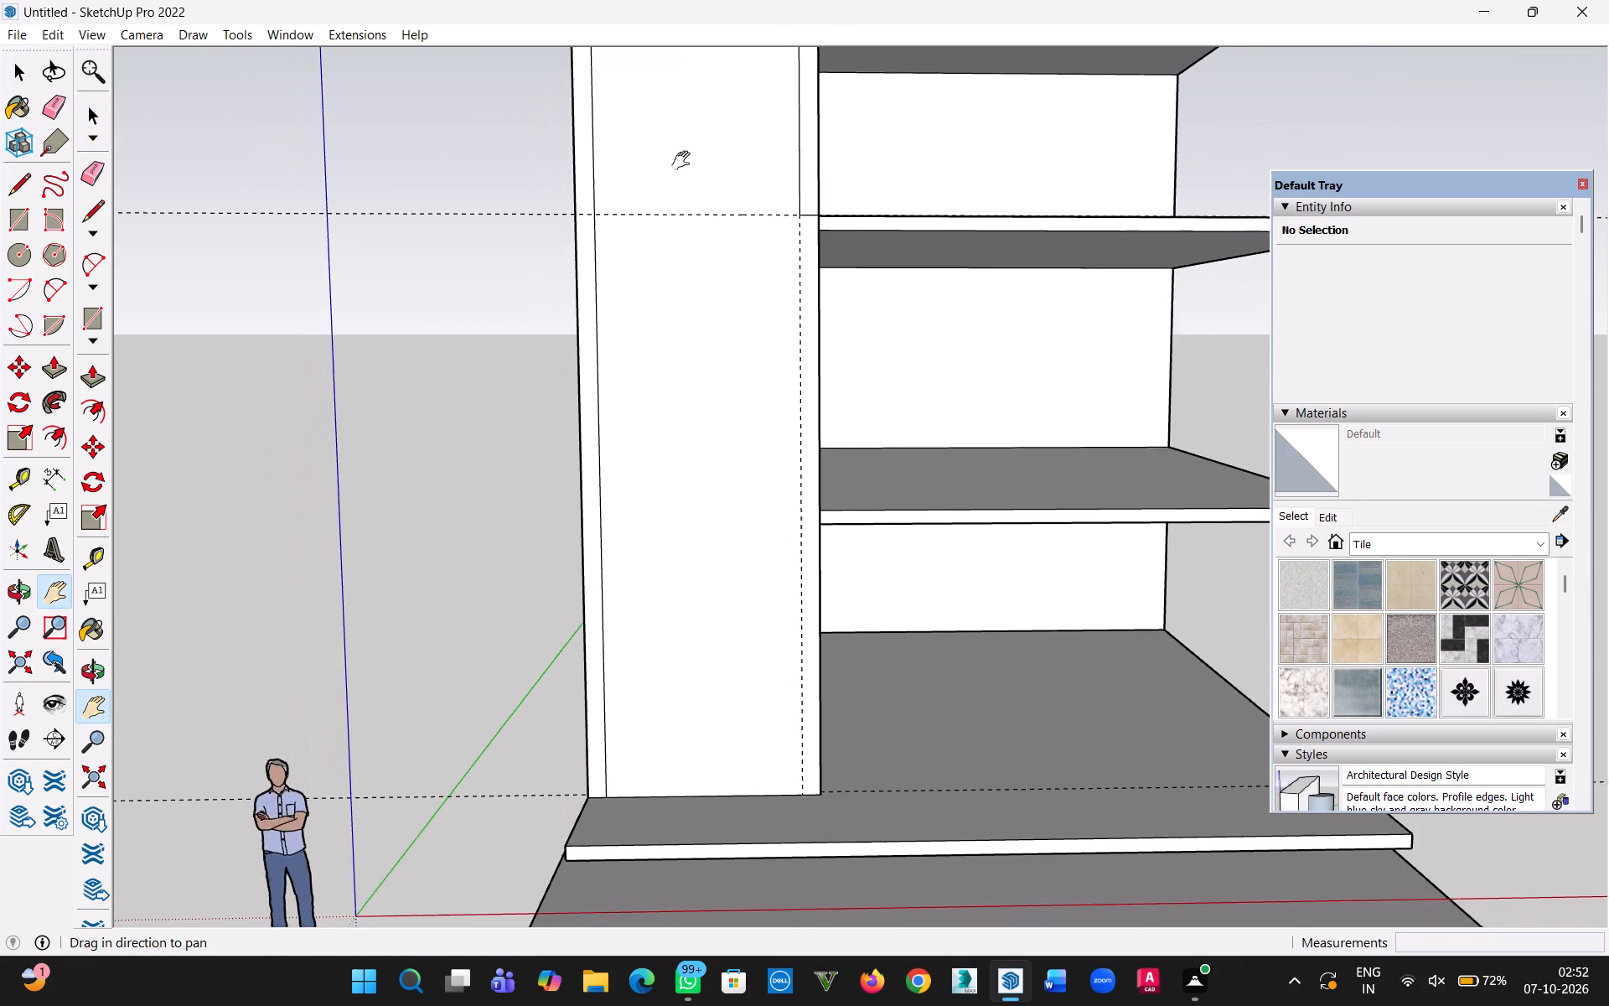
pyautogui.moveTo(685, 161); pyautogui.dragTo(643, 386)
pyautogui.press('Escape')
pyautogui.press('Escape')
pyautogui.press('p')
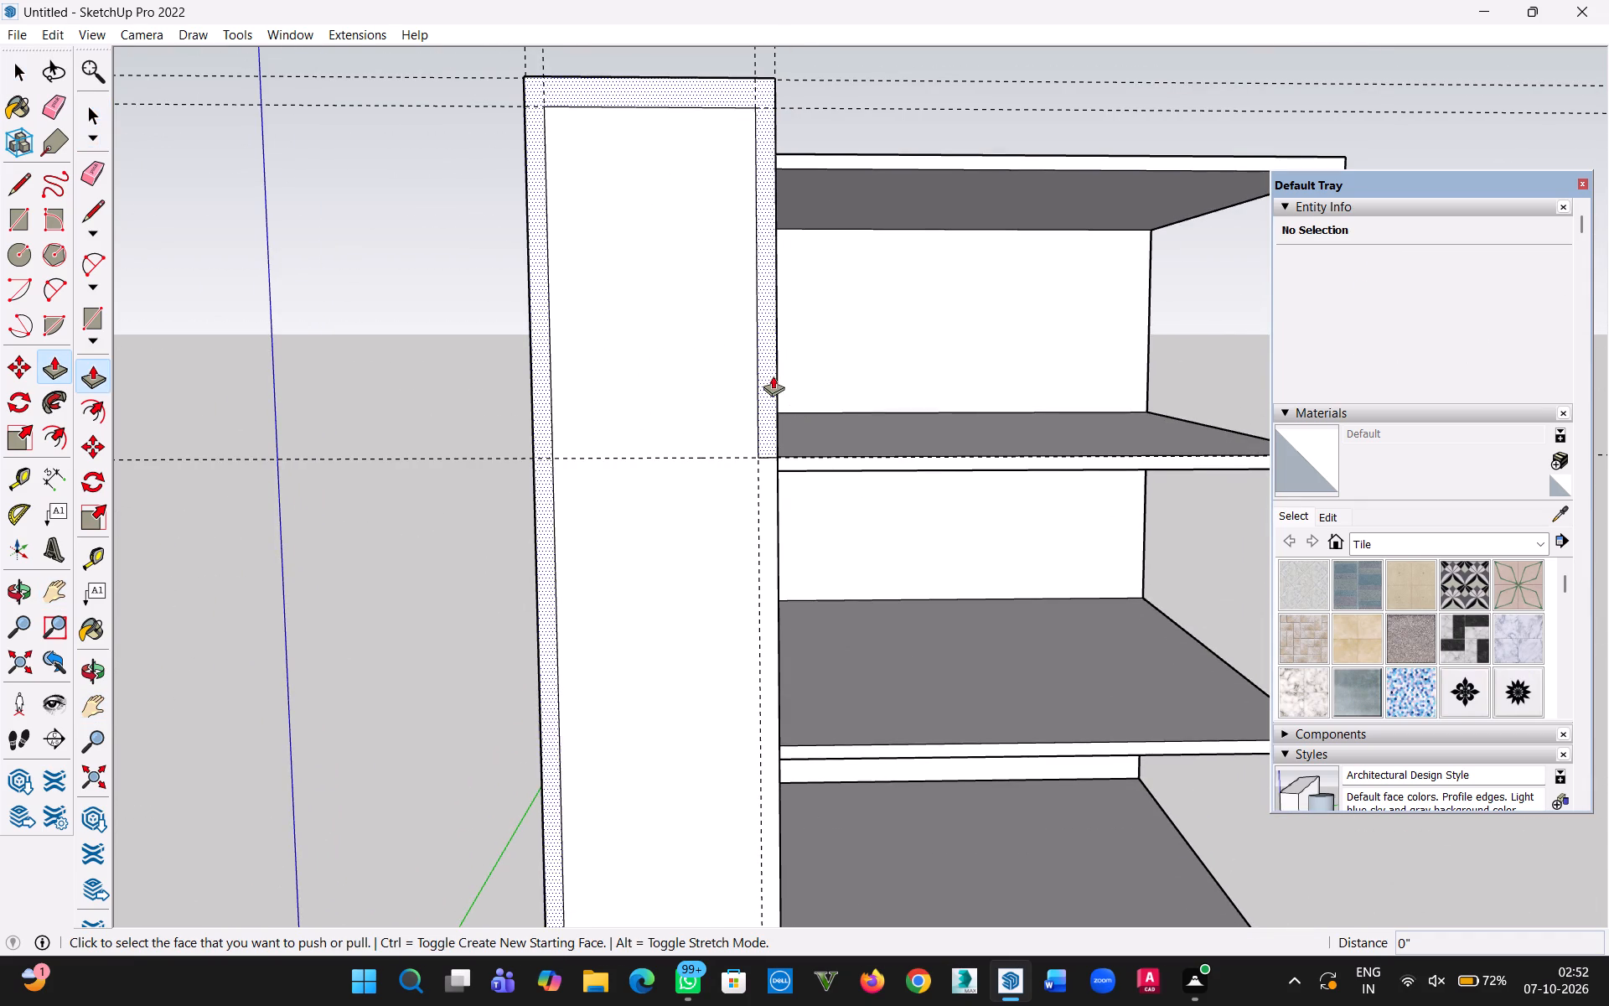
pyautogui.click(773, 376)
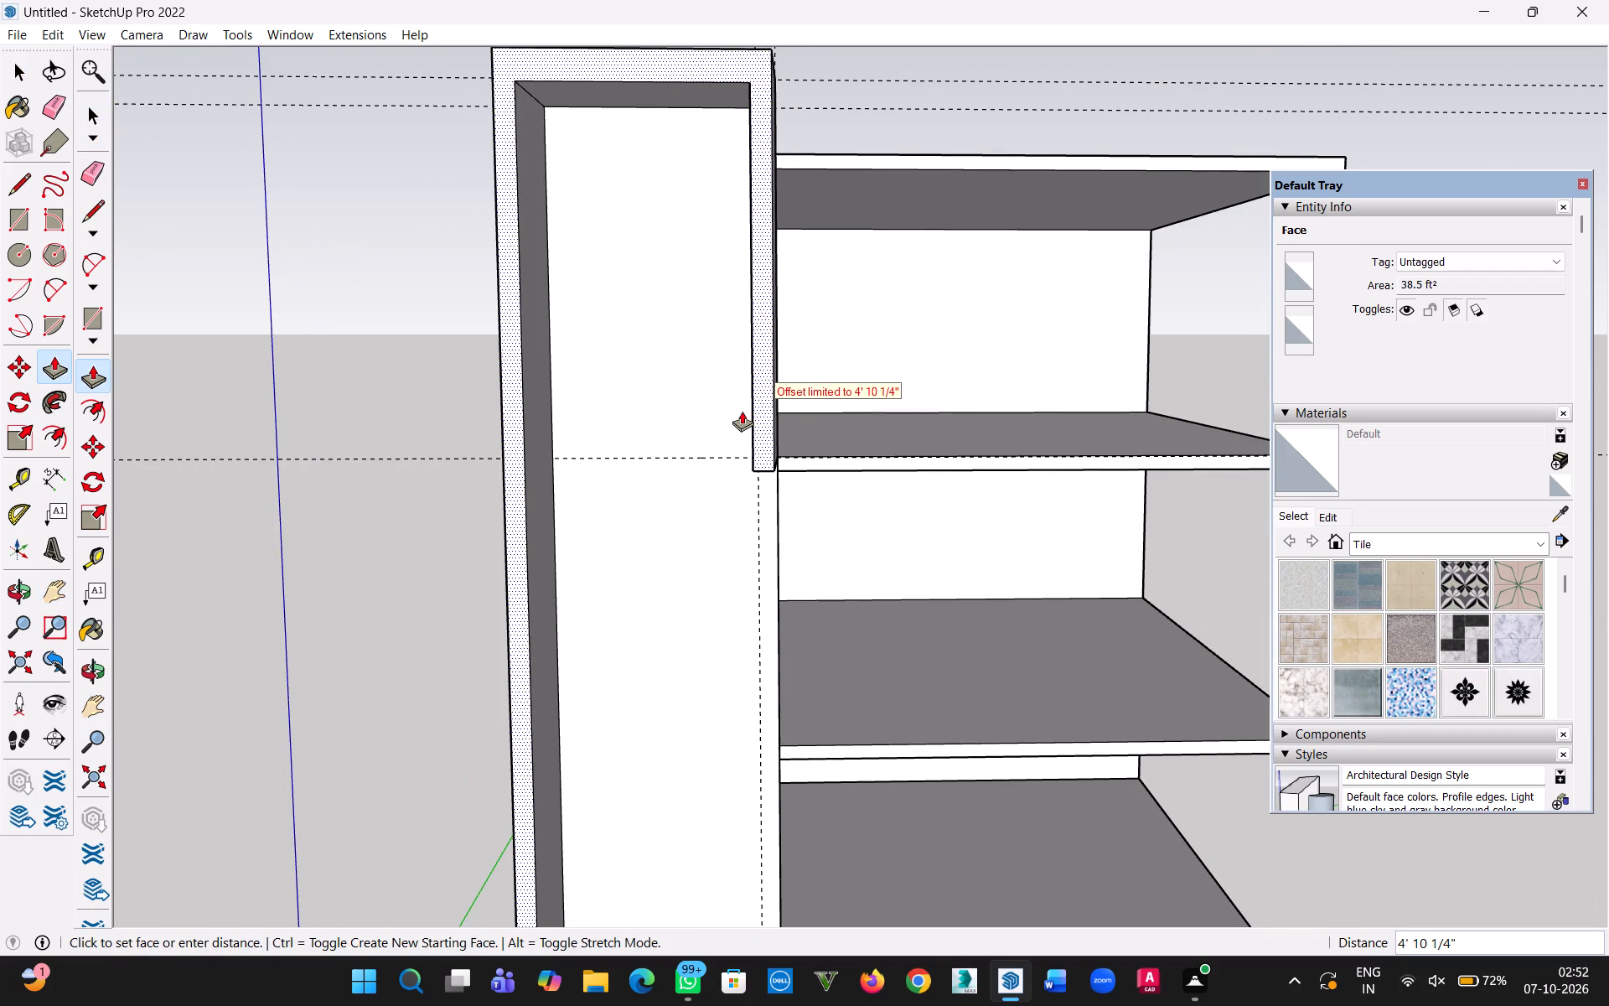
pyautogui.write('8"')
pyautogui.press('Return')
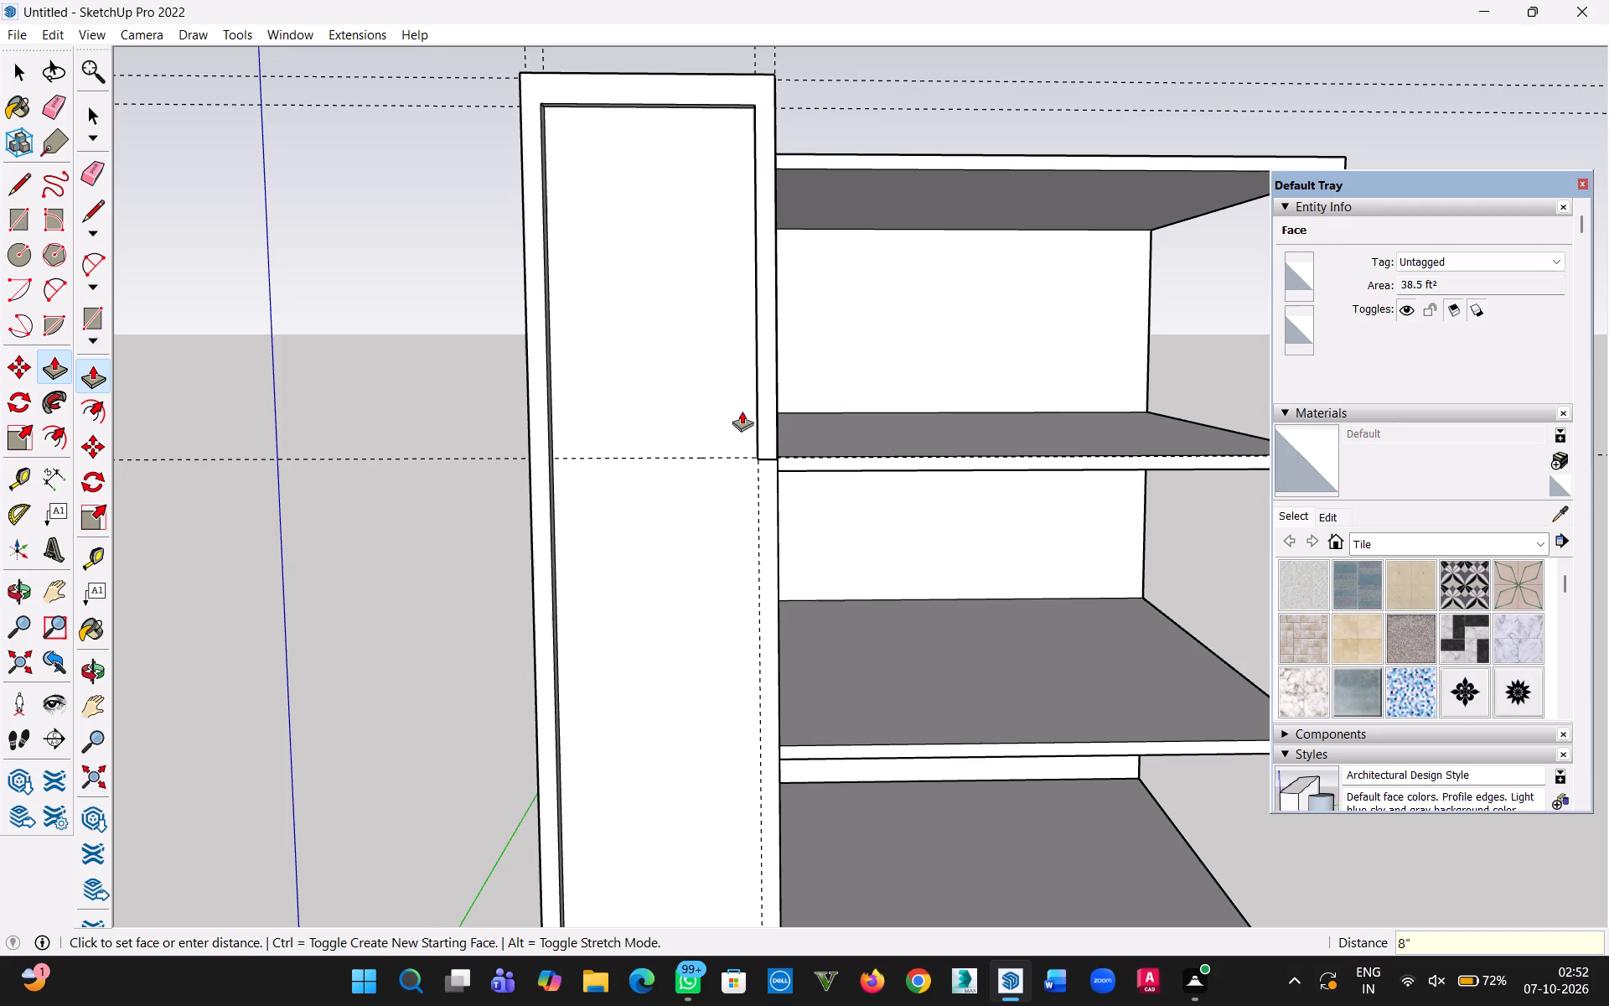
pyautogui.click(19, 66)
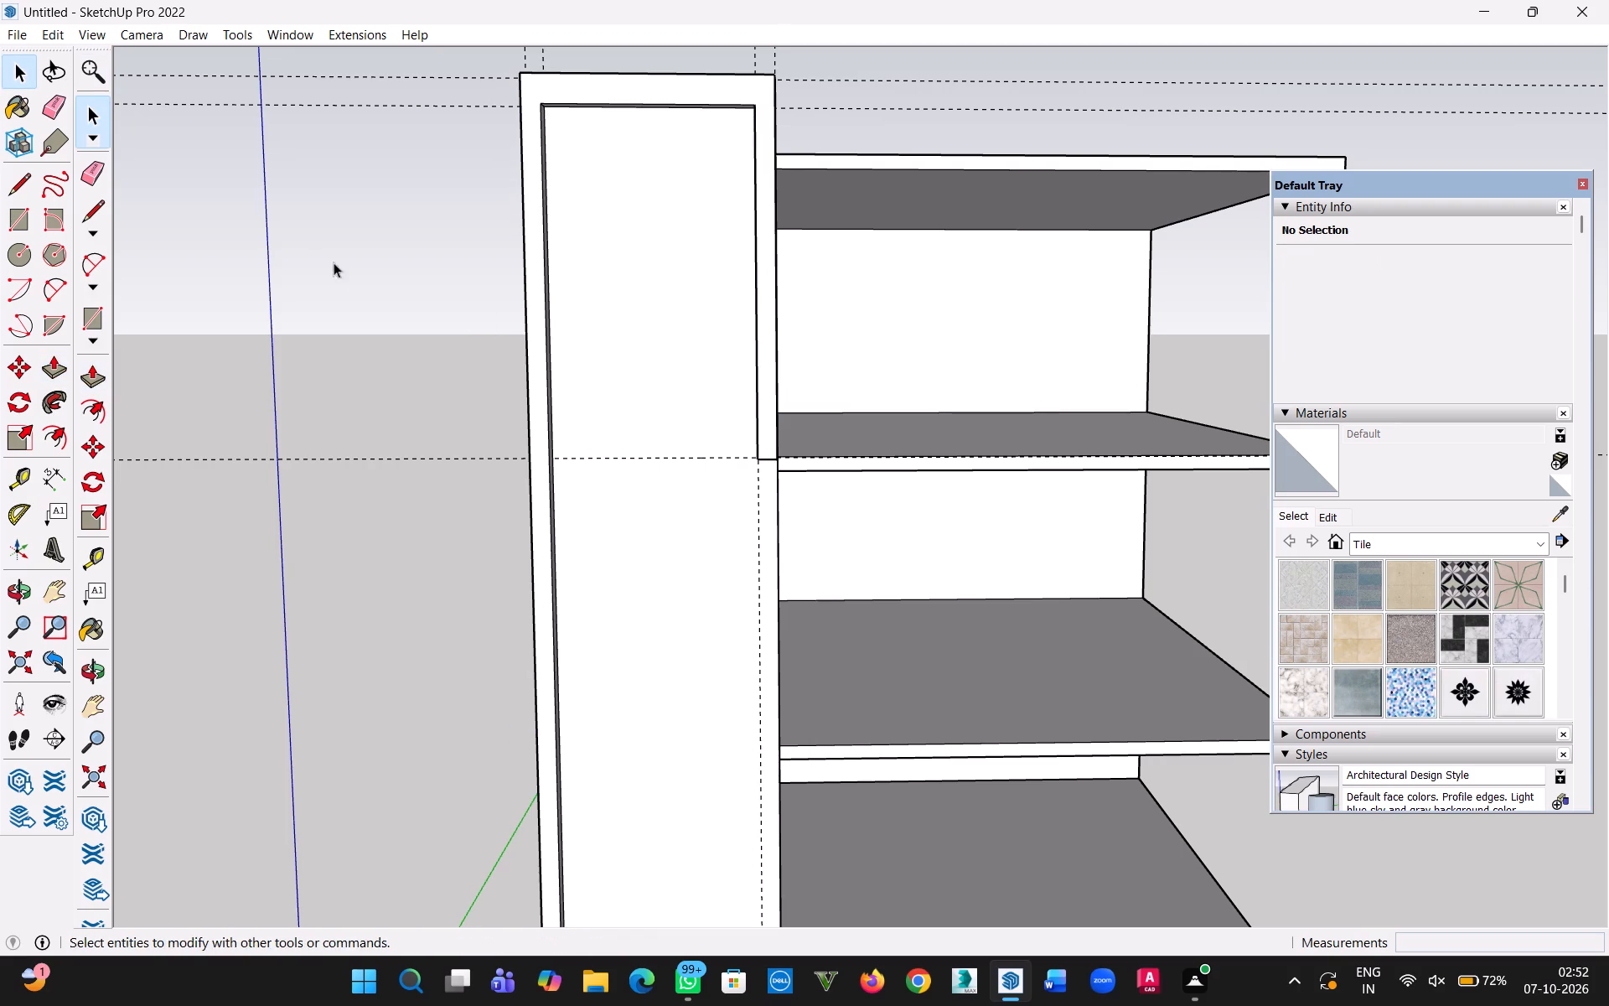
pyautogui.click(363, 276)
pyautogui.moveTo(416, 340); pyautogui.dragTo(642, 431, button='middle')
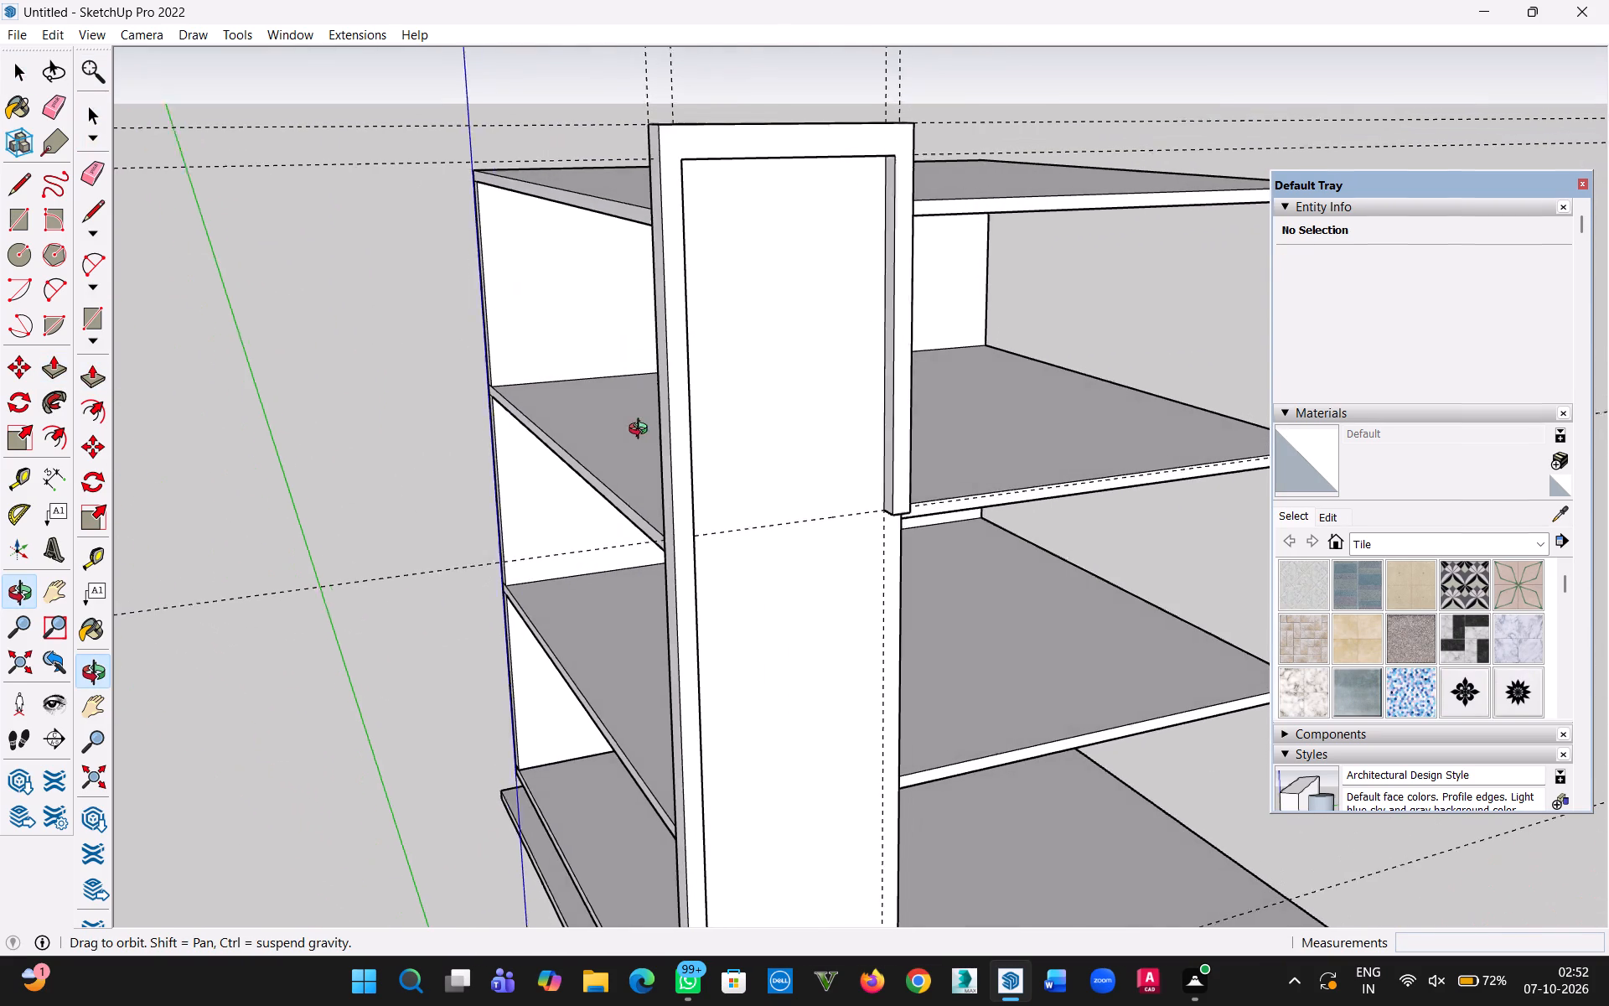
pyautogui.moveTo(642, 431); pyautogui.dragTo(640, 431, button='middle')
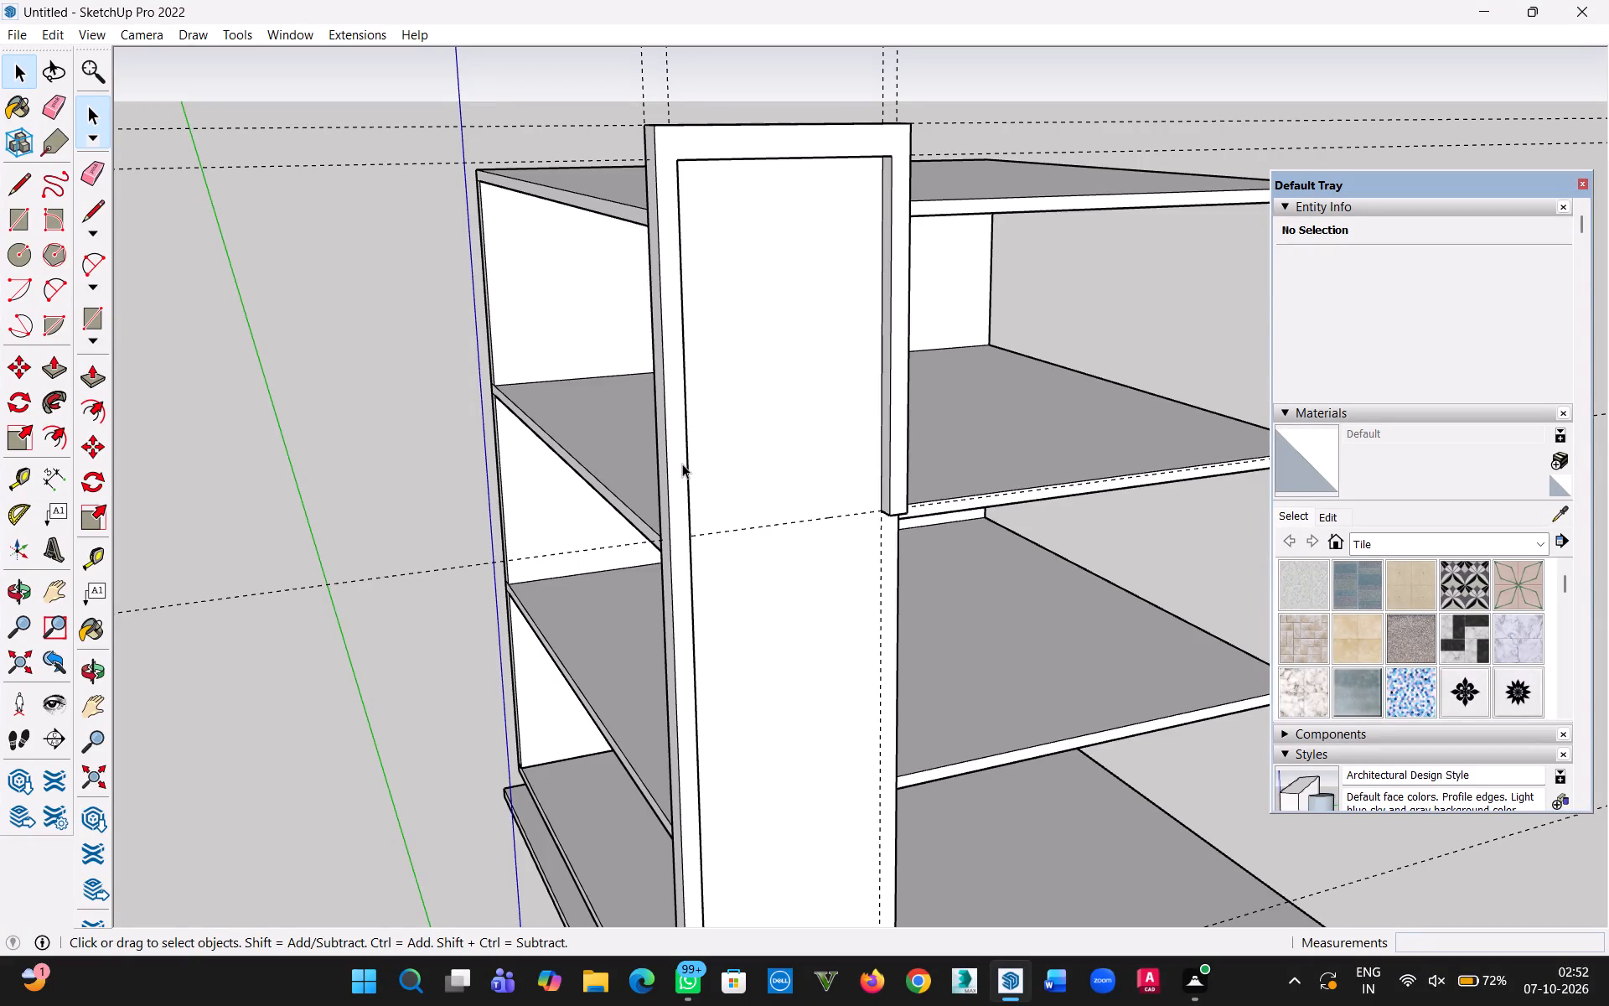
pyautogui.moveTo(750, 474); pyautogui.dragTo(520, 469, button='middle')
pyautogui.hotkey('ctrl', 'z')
# Push/Pull the frame face on the tall panel outward by 1'.
pyautogui.press('p')
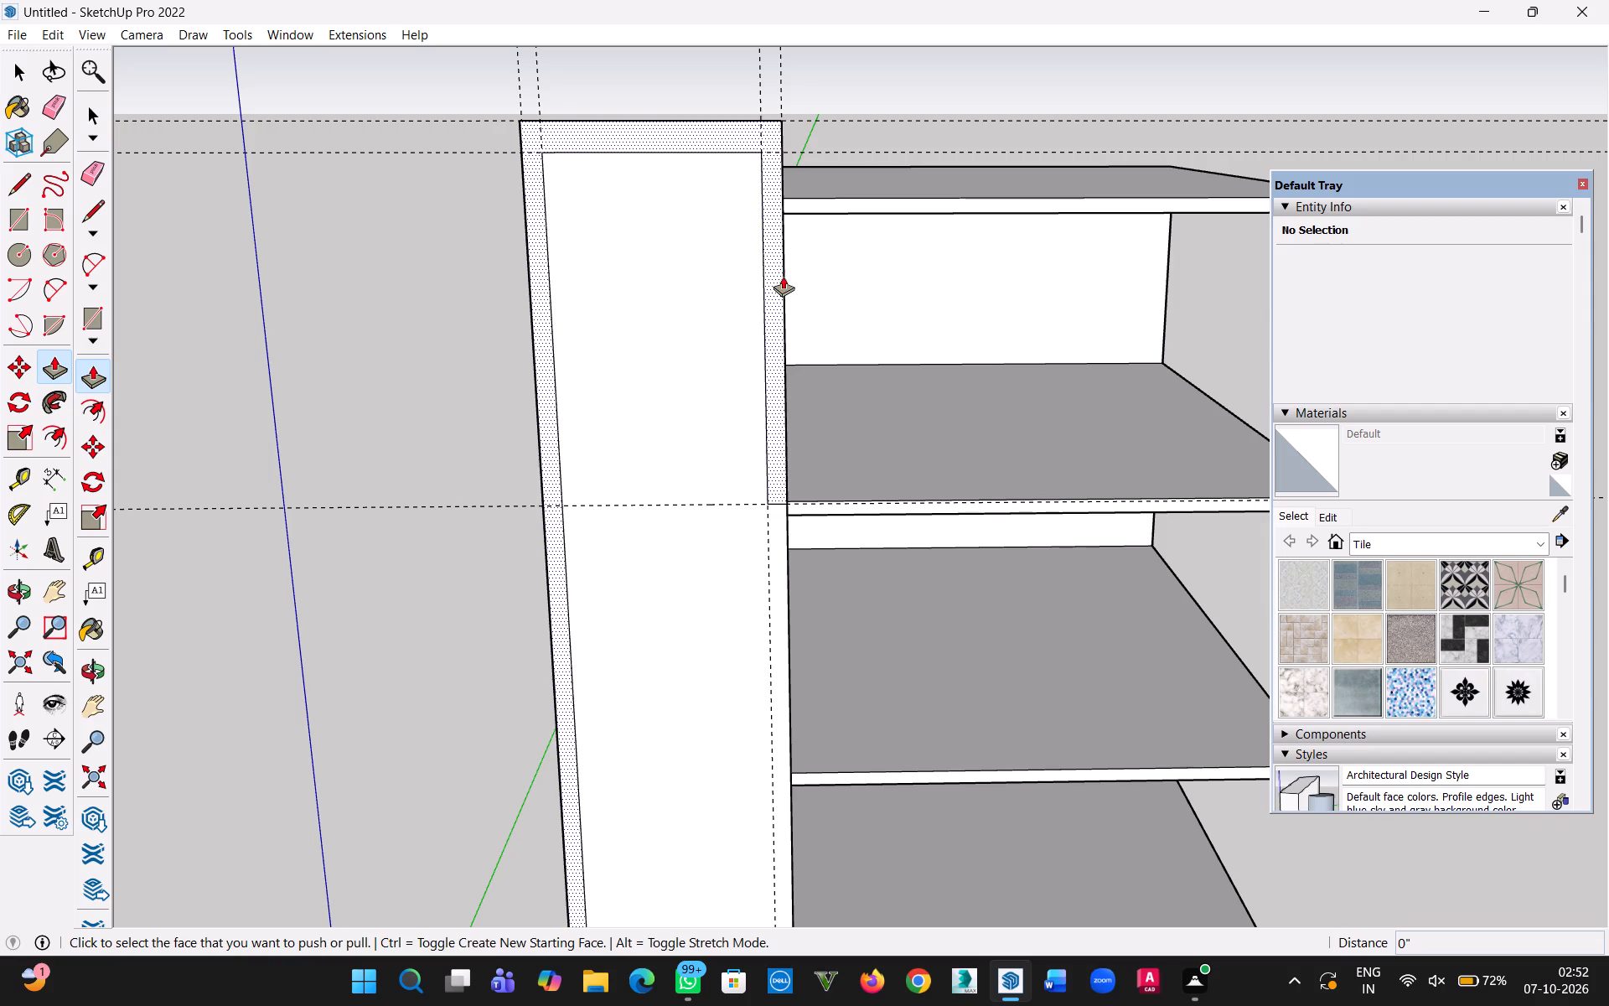
pyautogui.click(780, 276)
pyautogui.write("1'")
pyautogui.press('Return')
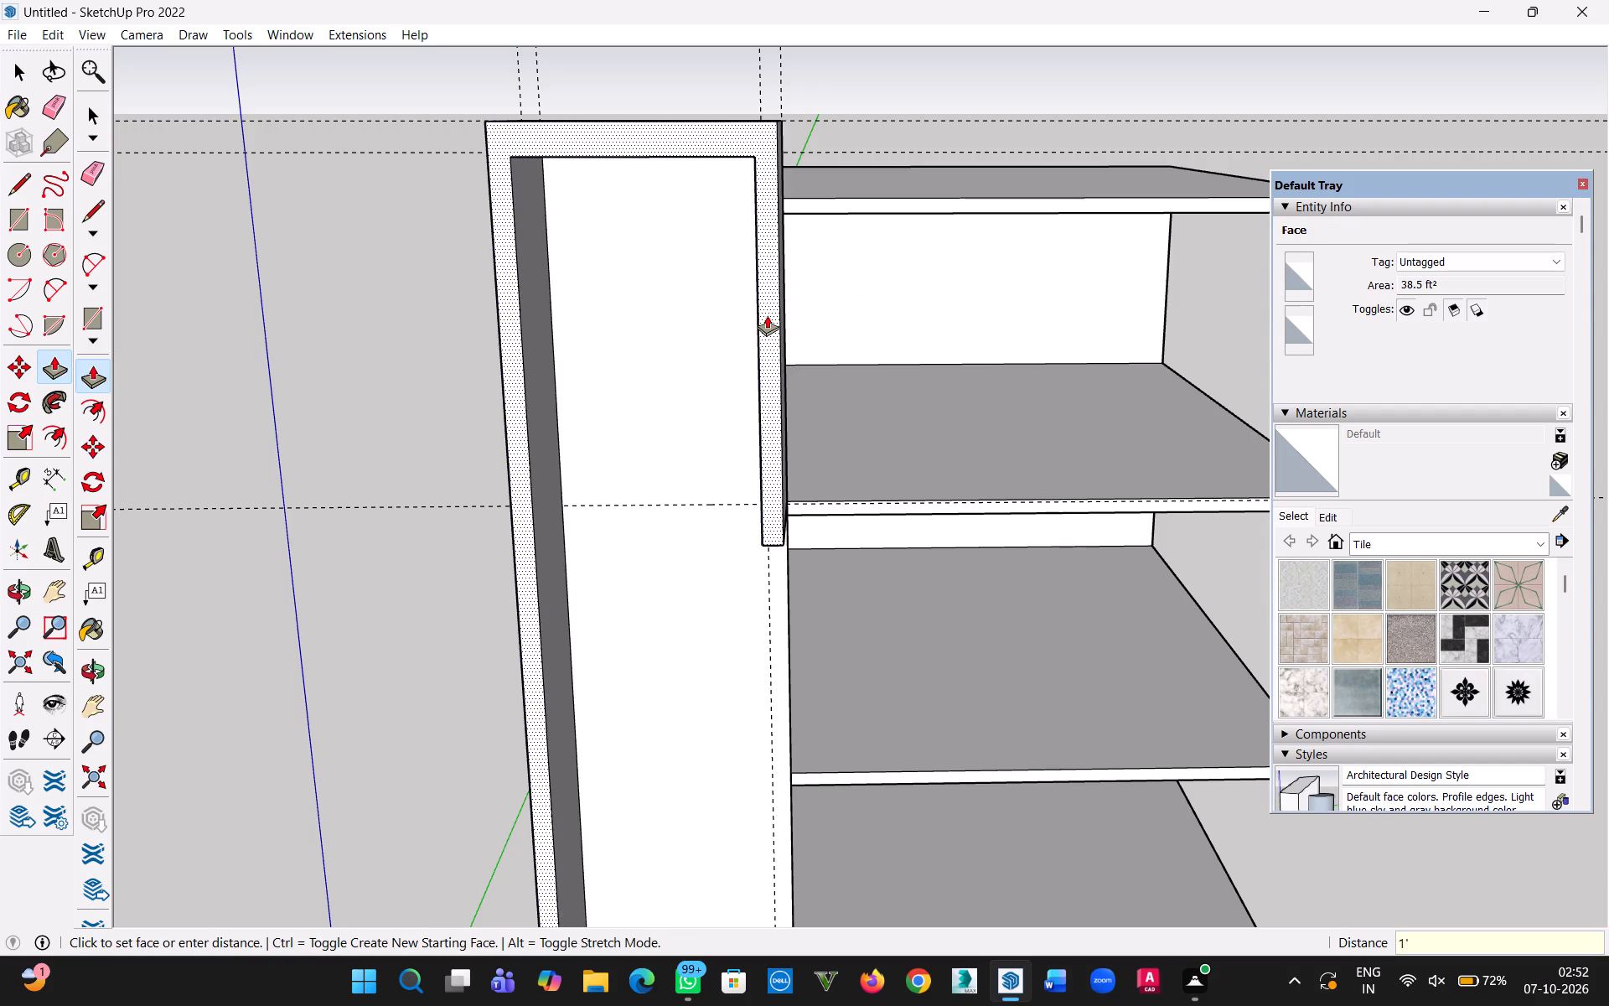
pyautogui.click(17, 75)
pyautogui.click(419, 239)
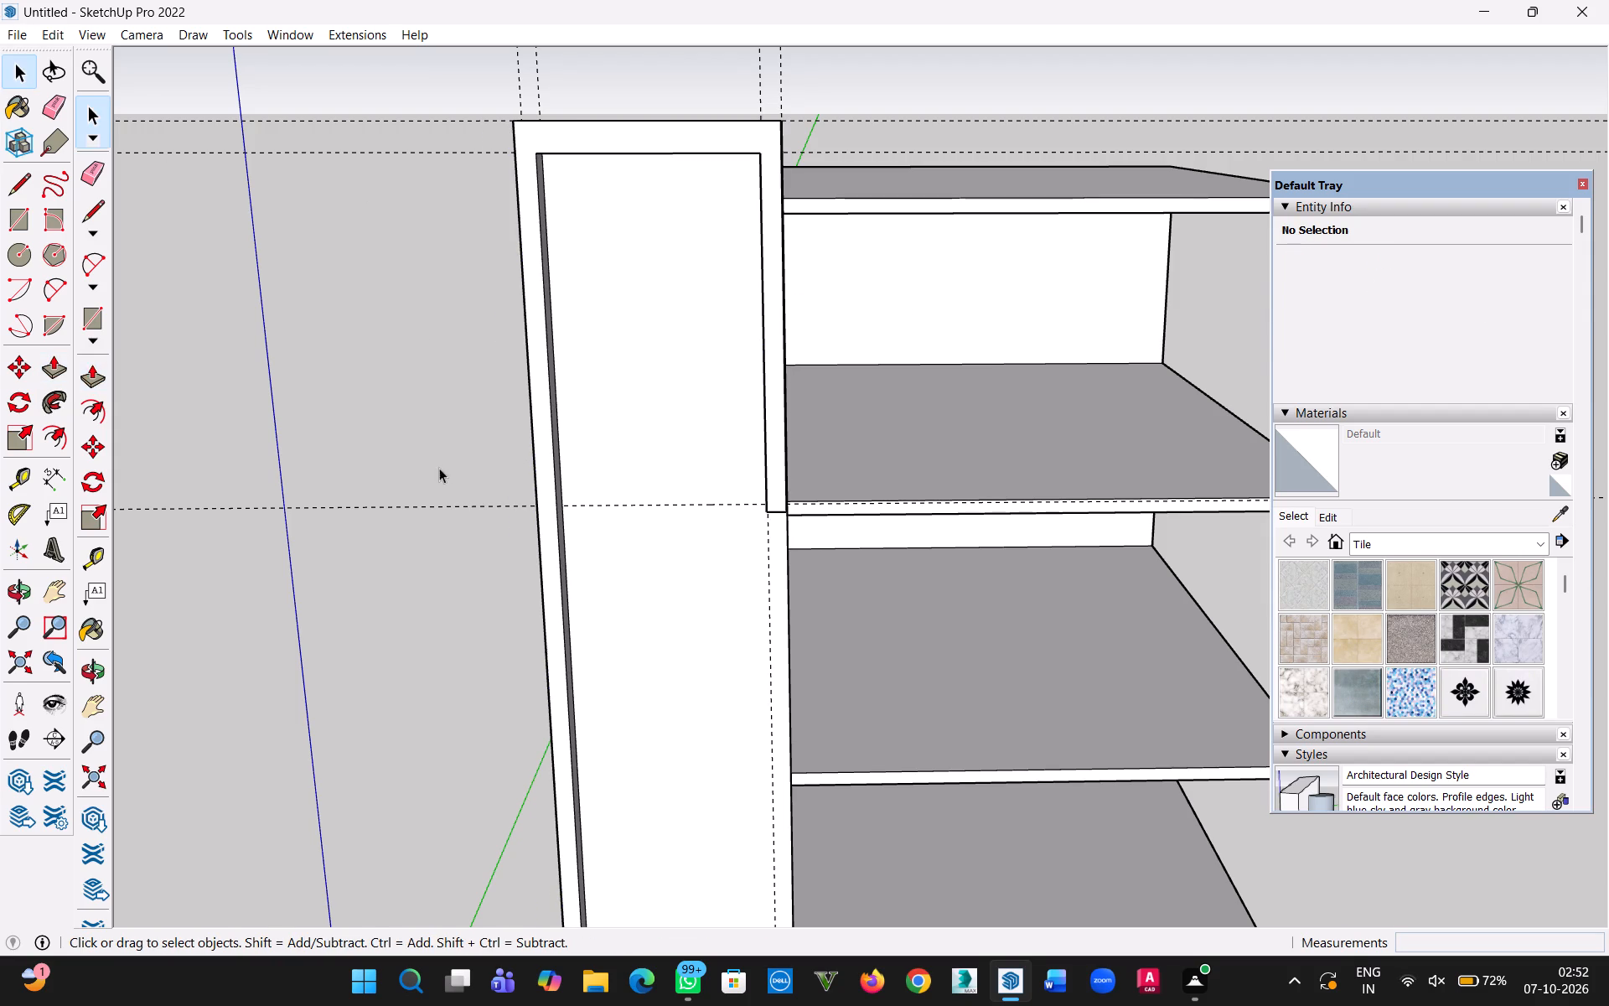
# Examine the raised frame and the foot of the tall panel from several angles.
pyautogui.scroll(-4, 475, 495)
pyautogui.moveTo(531, 555); pyautogui.dragTo(625, 488, button='middle')
pyautogui.scroll(5, 596, 515)
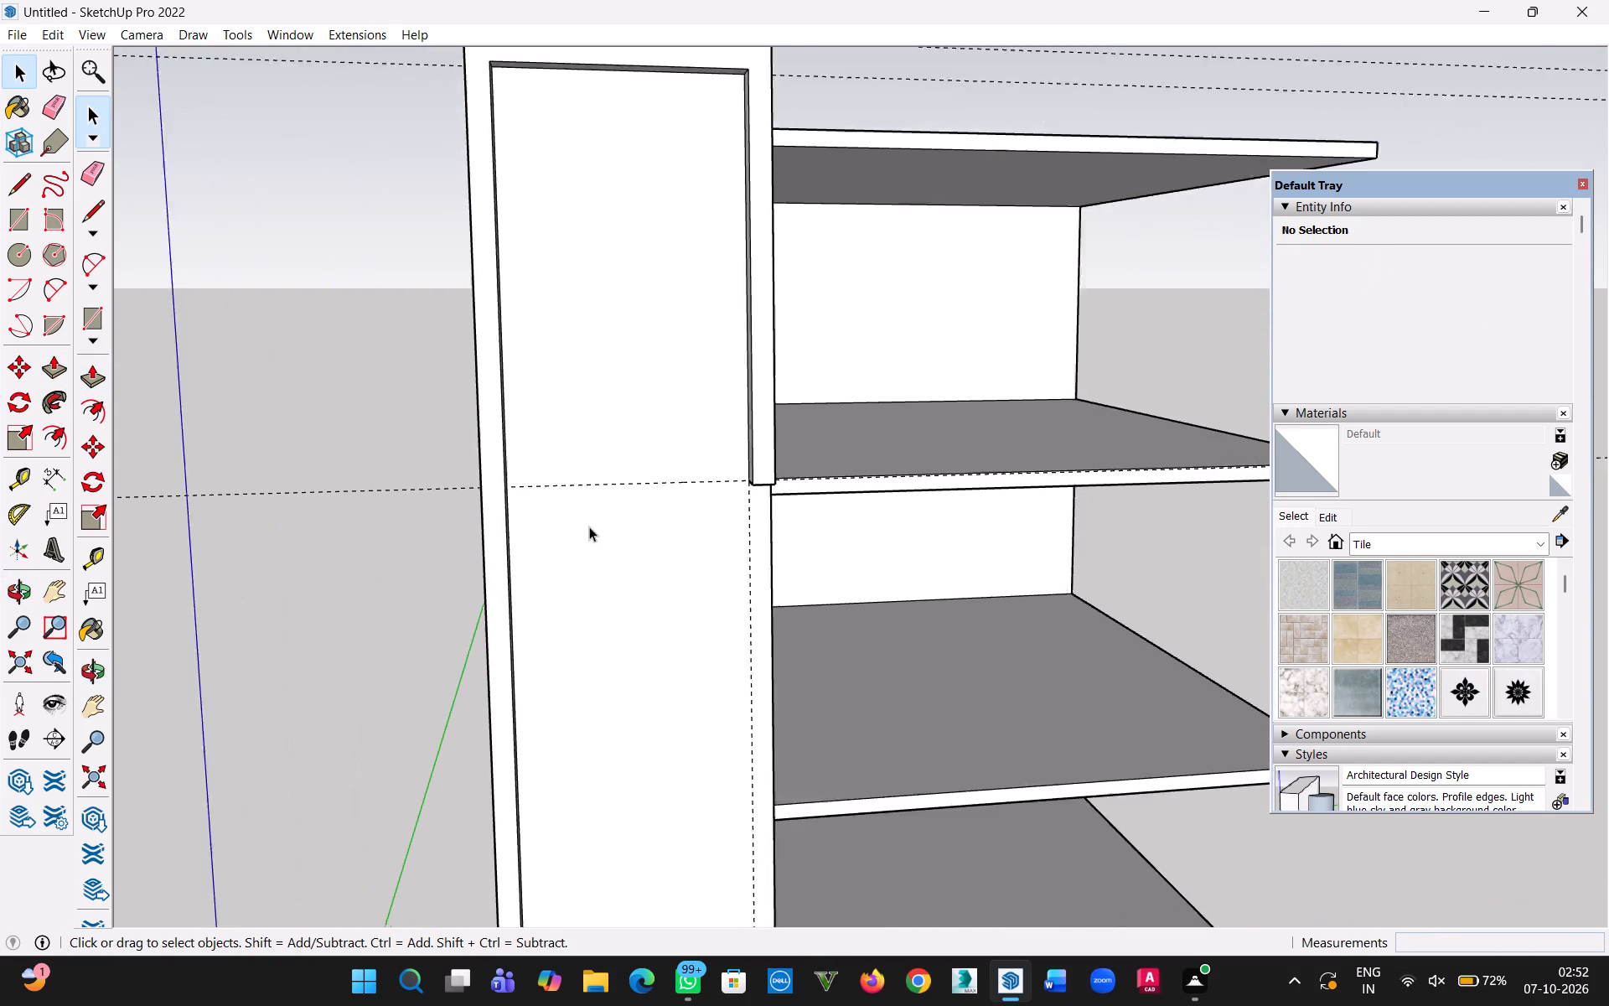
pyautogui.scroll(2, 589, 526)
pyautogui.scroll(-5, 564, 543)
pyautogui.scroll(-4, 545, 754)
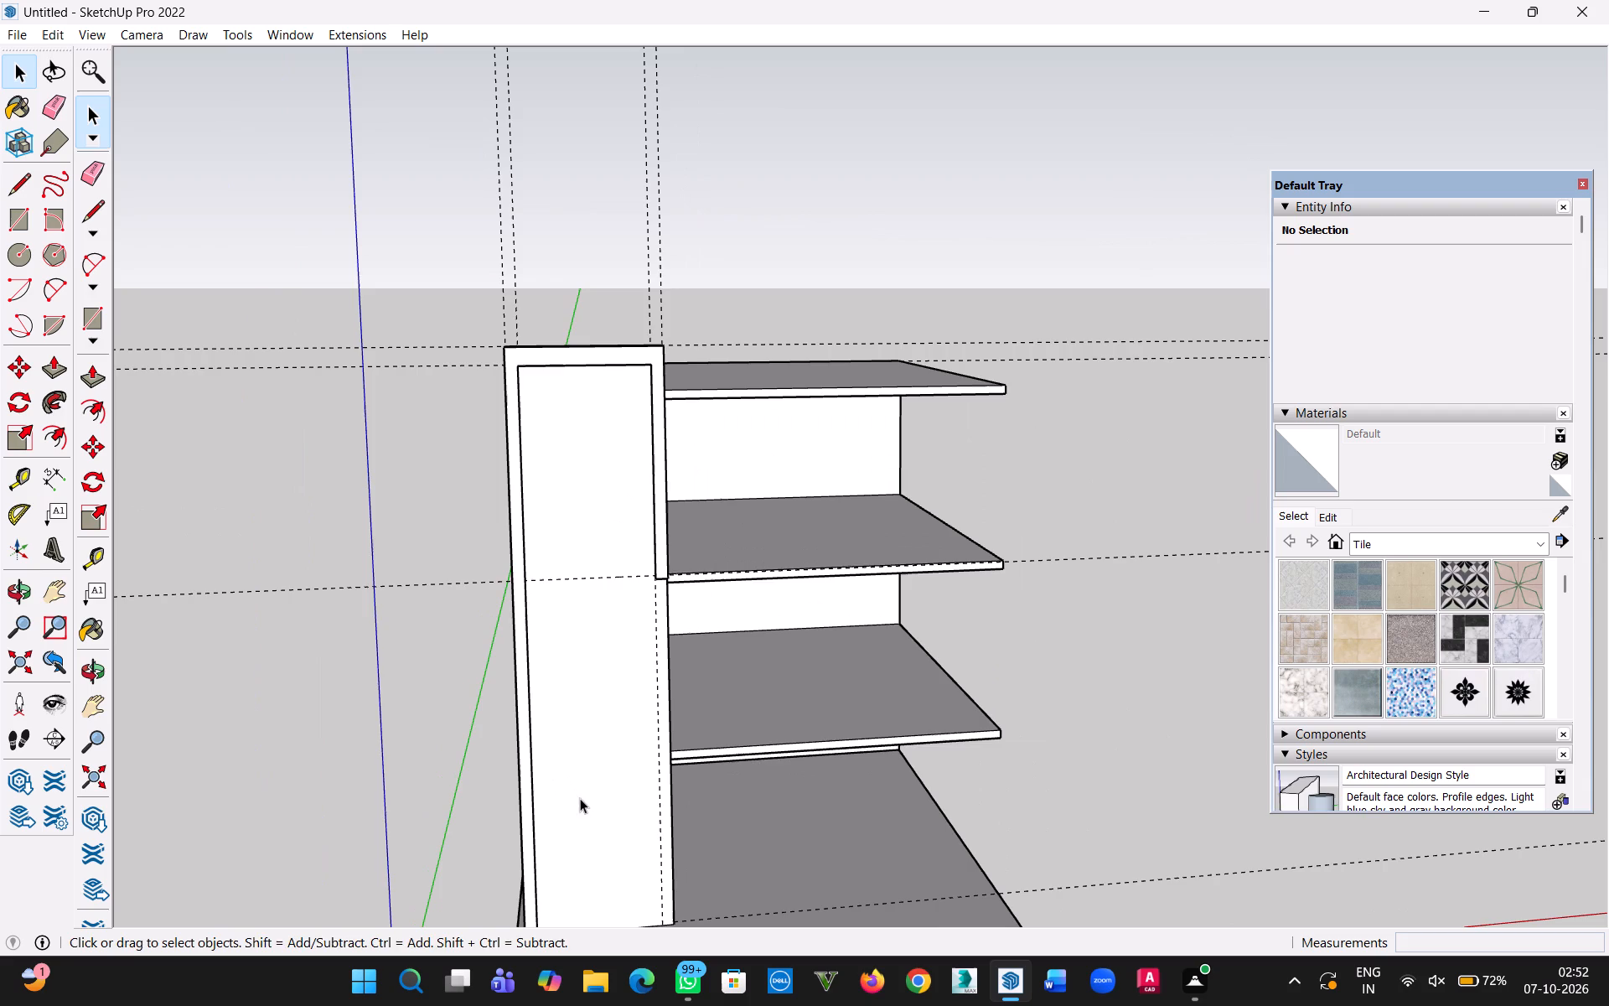
pyautogui.press('h')
pyautogui.moveTo(583, 817); pyautogui.dragTo(597, 604)
pyautogui.scroll(10, 575, 692)
pyautogui.press('Escape')
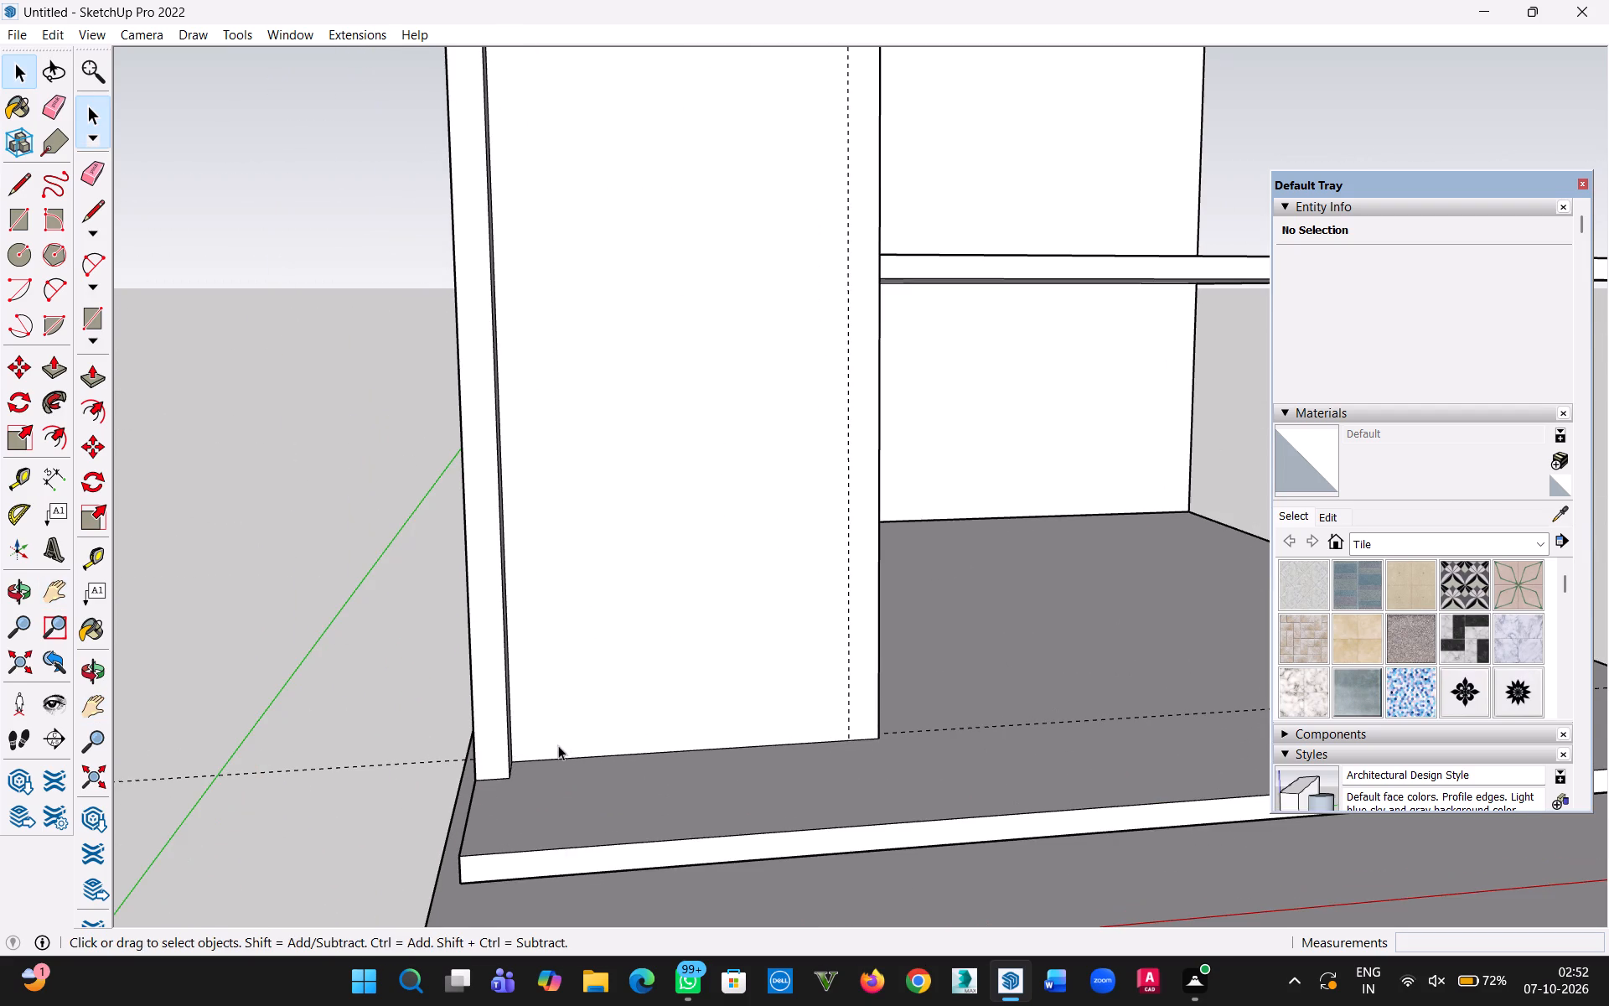
pyautogui.moveTo(554, 757); pyautogui.dragTo(274, 740, button='middle')
pyautogui.scroll(1, 554, 757)
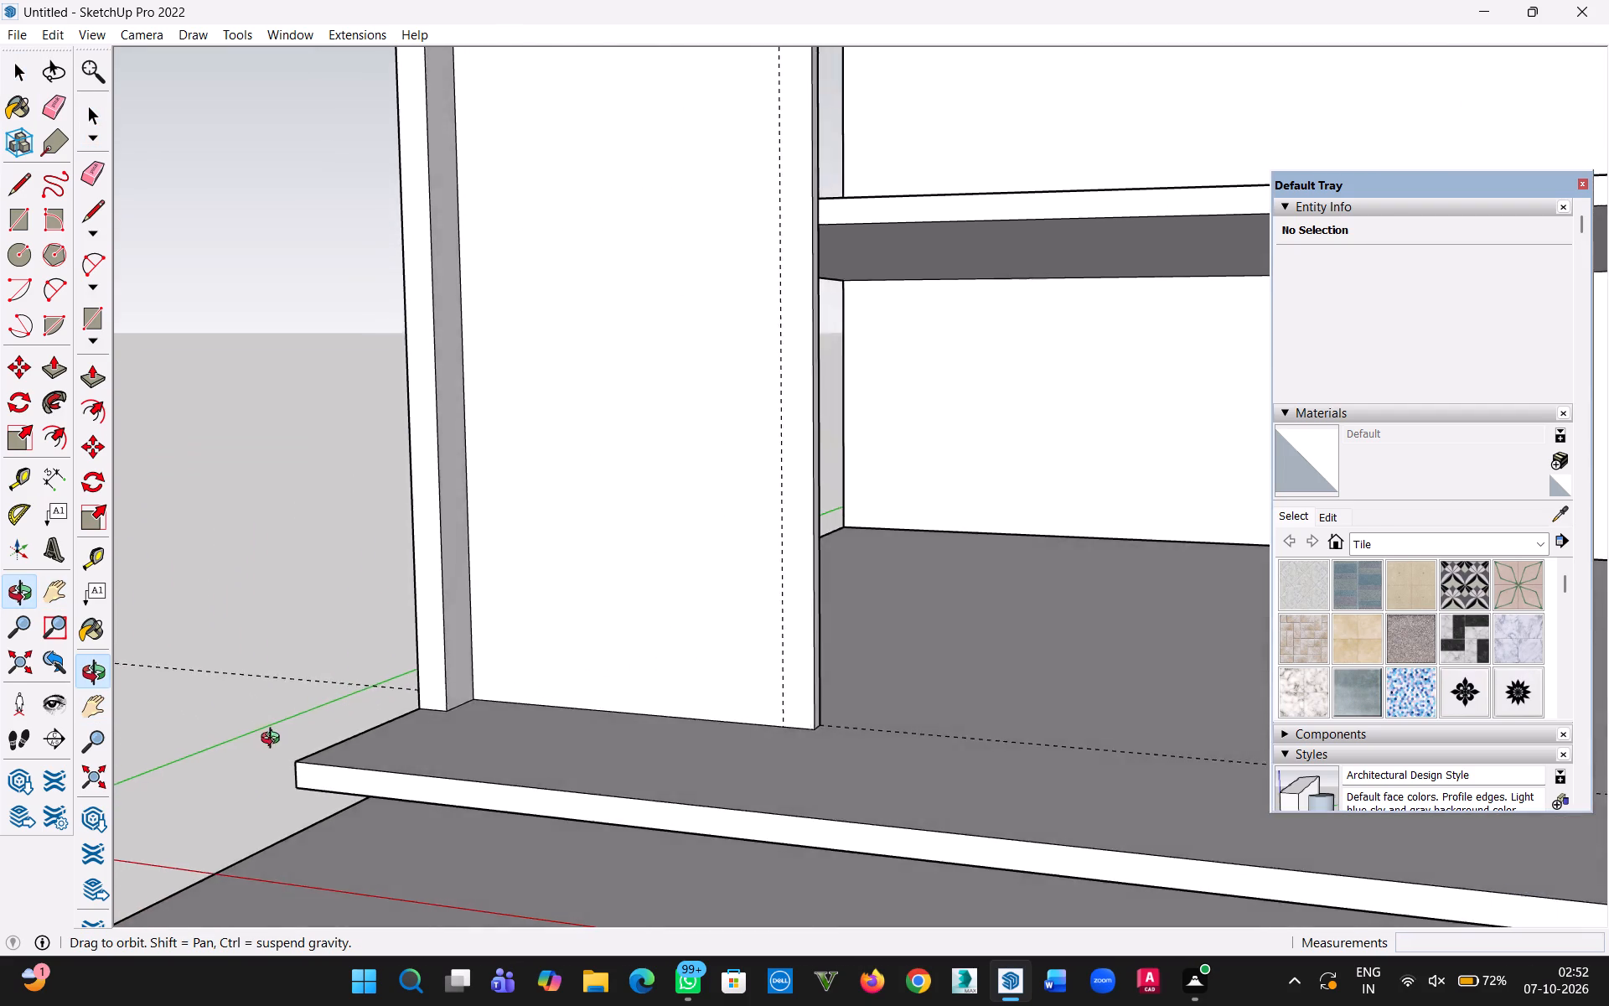
pyautogui.moveTo(274, 740); pyautogui.dragTo(508, 760, button='middle')
pyautogui.scroll(-7, 518, 646)
pyautogui.moveTo(414, 355); pyautogui.dragTo(442, 393, button='middle')
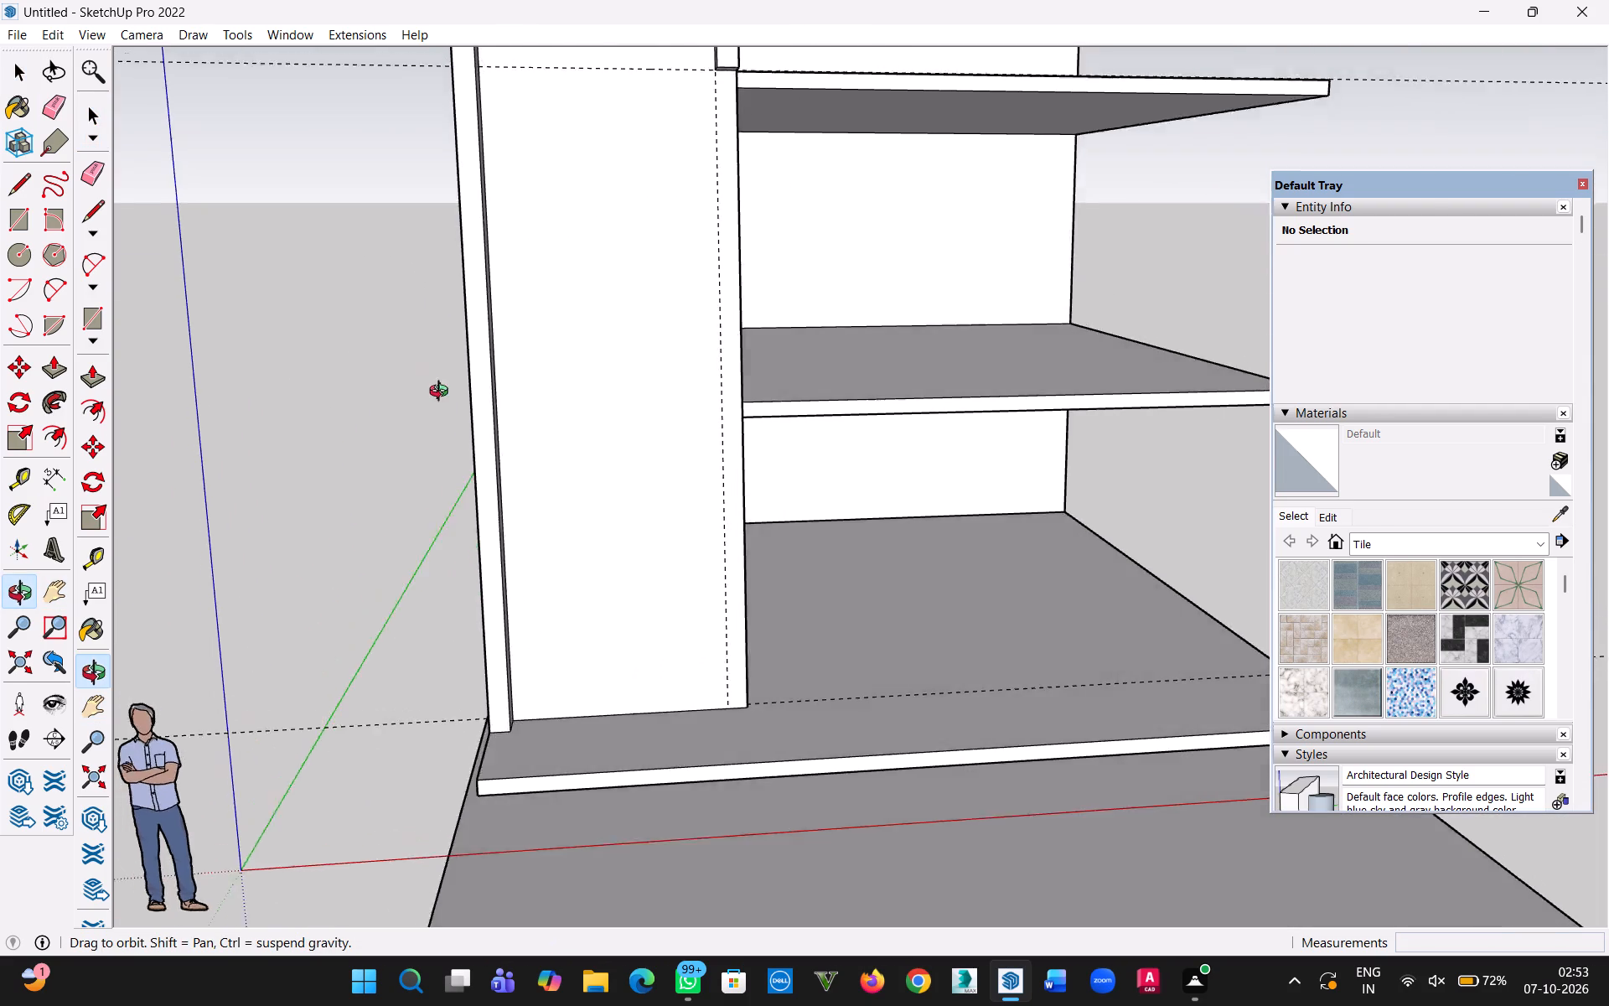
# Measure the width of the frame's side strip near the foot of the tall panel.
pyautogui.moveTo(442, 393); pyautogui.dragTo(516, 510, button='middle')
pyautogui.moveTo(514, 510); pyautogui.dragTo(498, 470, button='middle')
pyautogui.press('t')
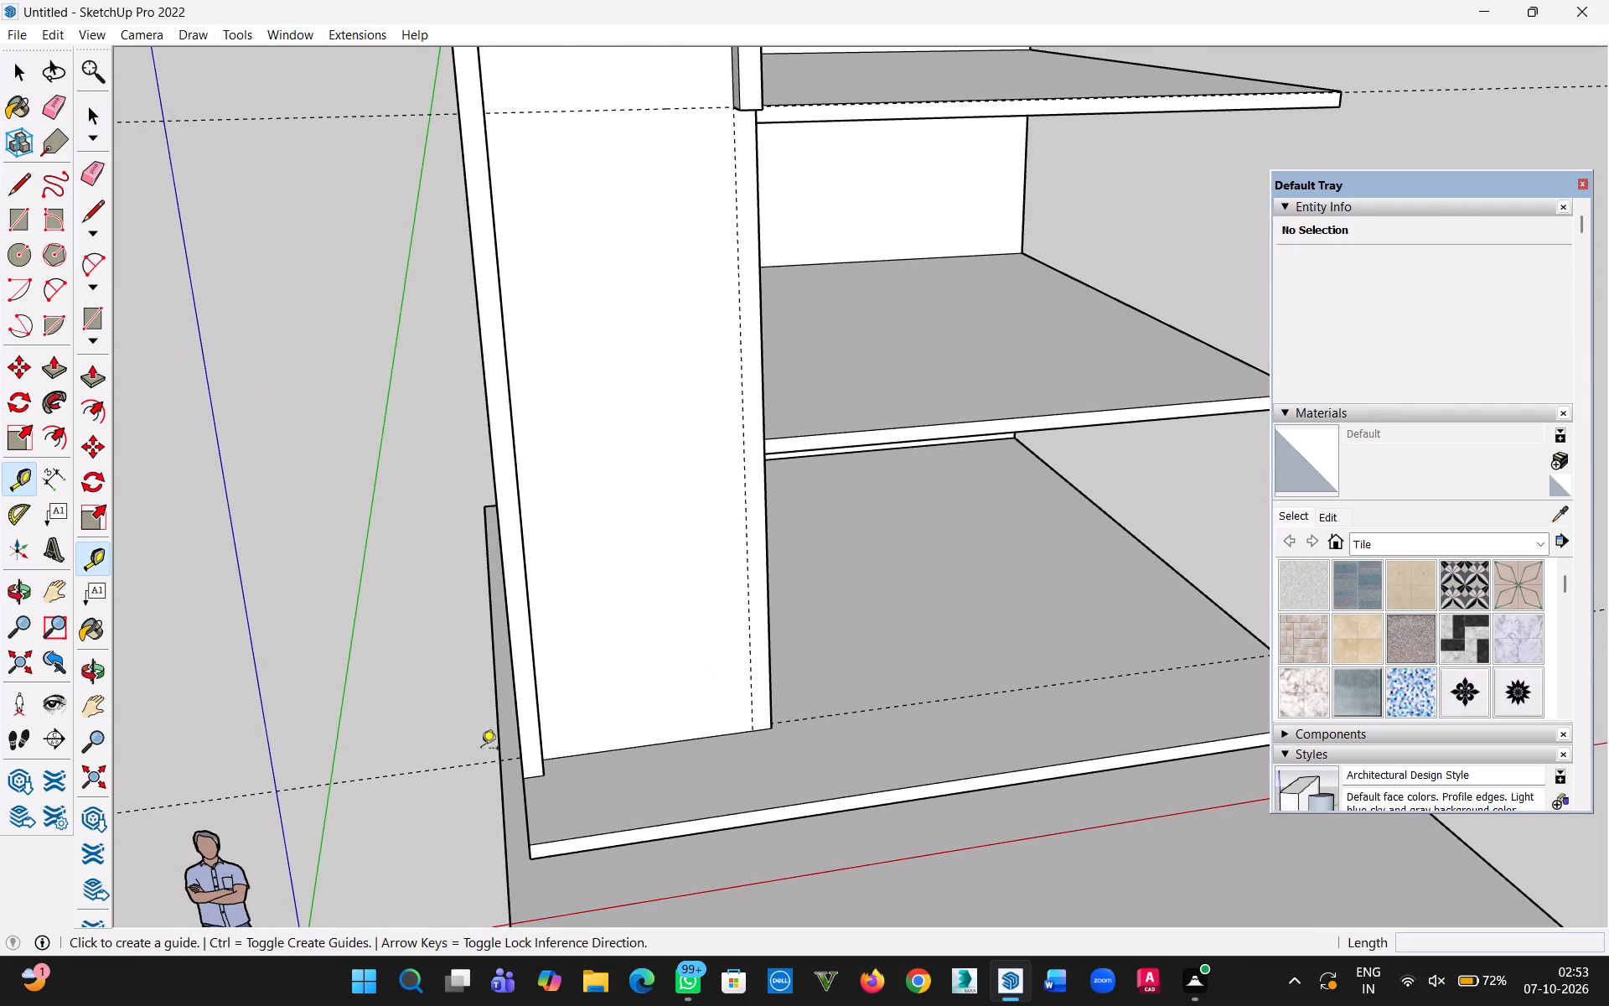
pyautogui.click(518, 745)
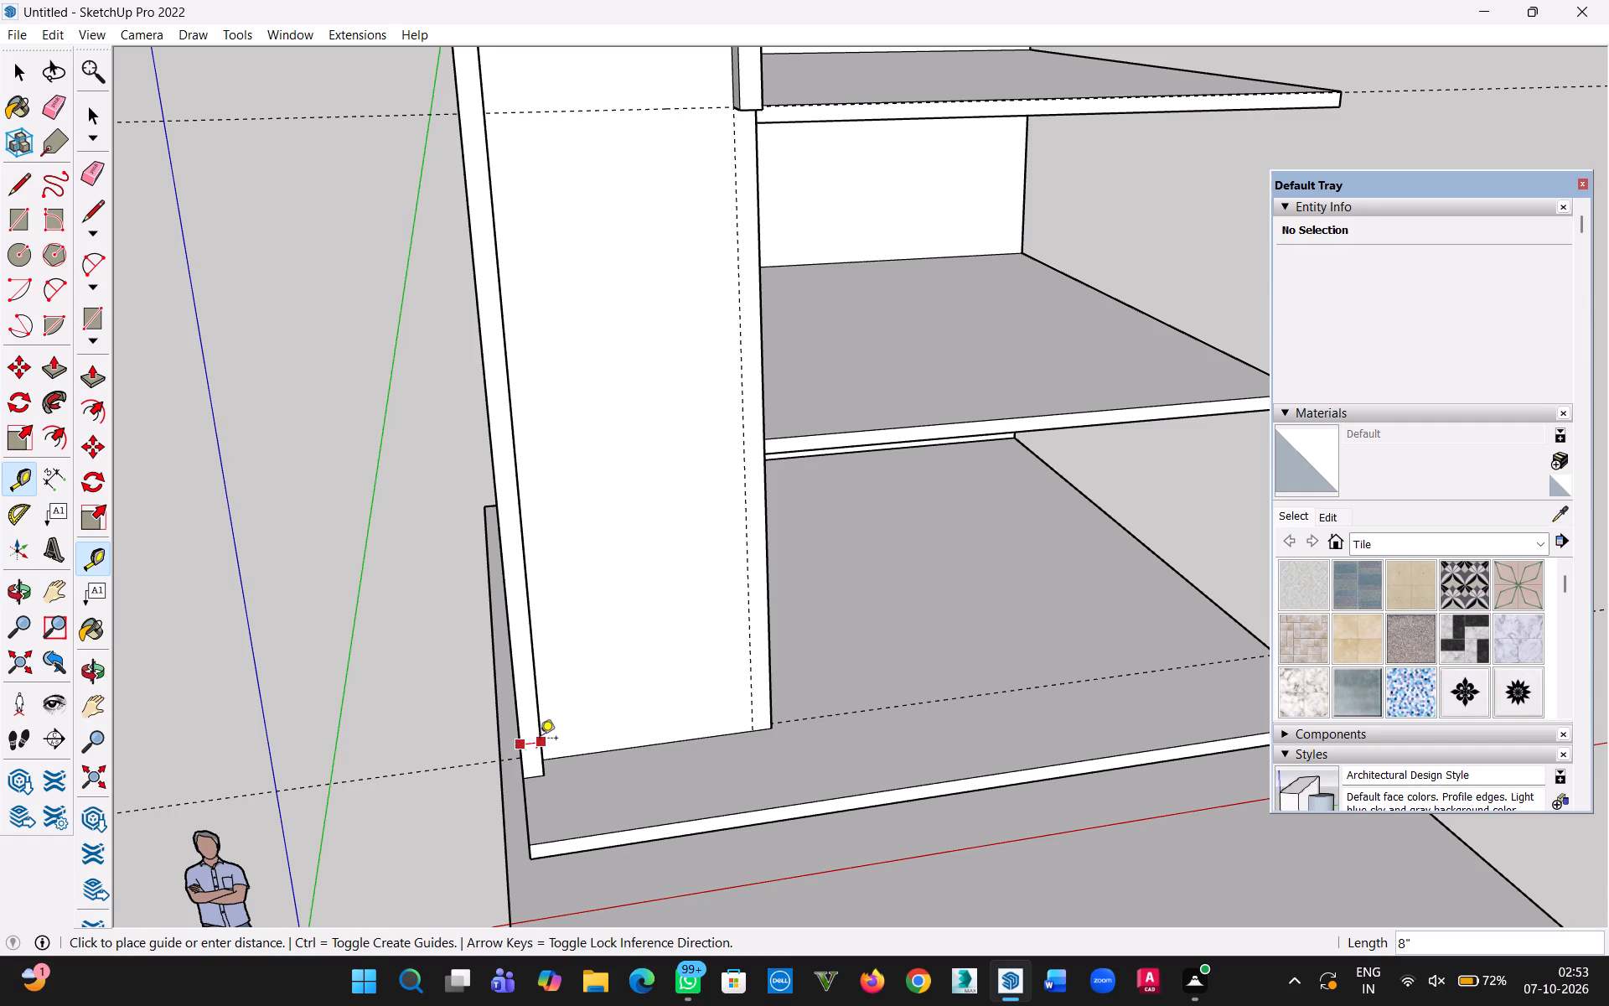
pyautogui.press('Escape')
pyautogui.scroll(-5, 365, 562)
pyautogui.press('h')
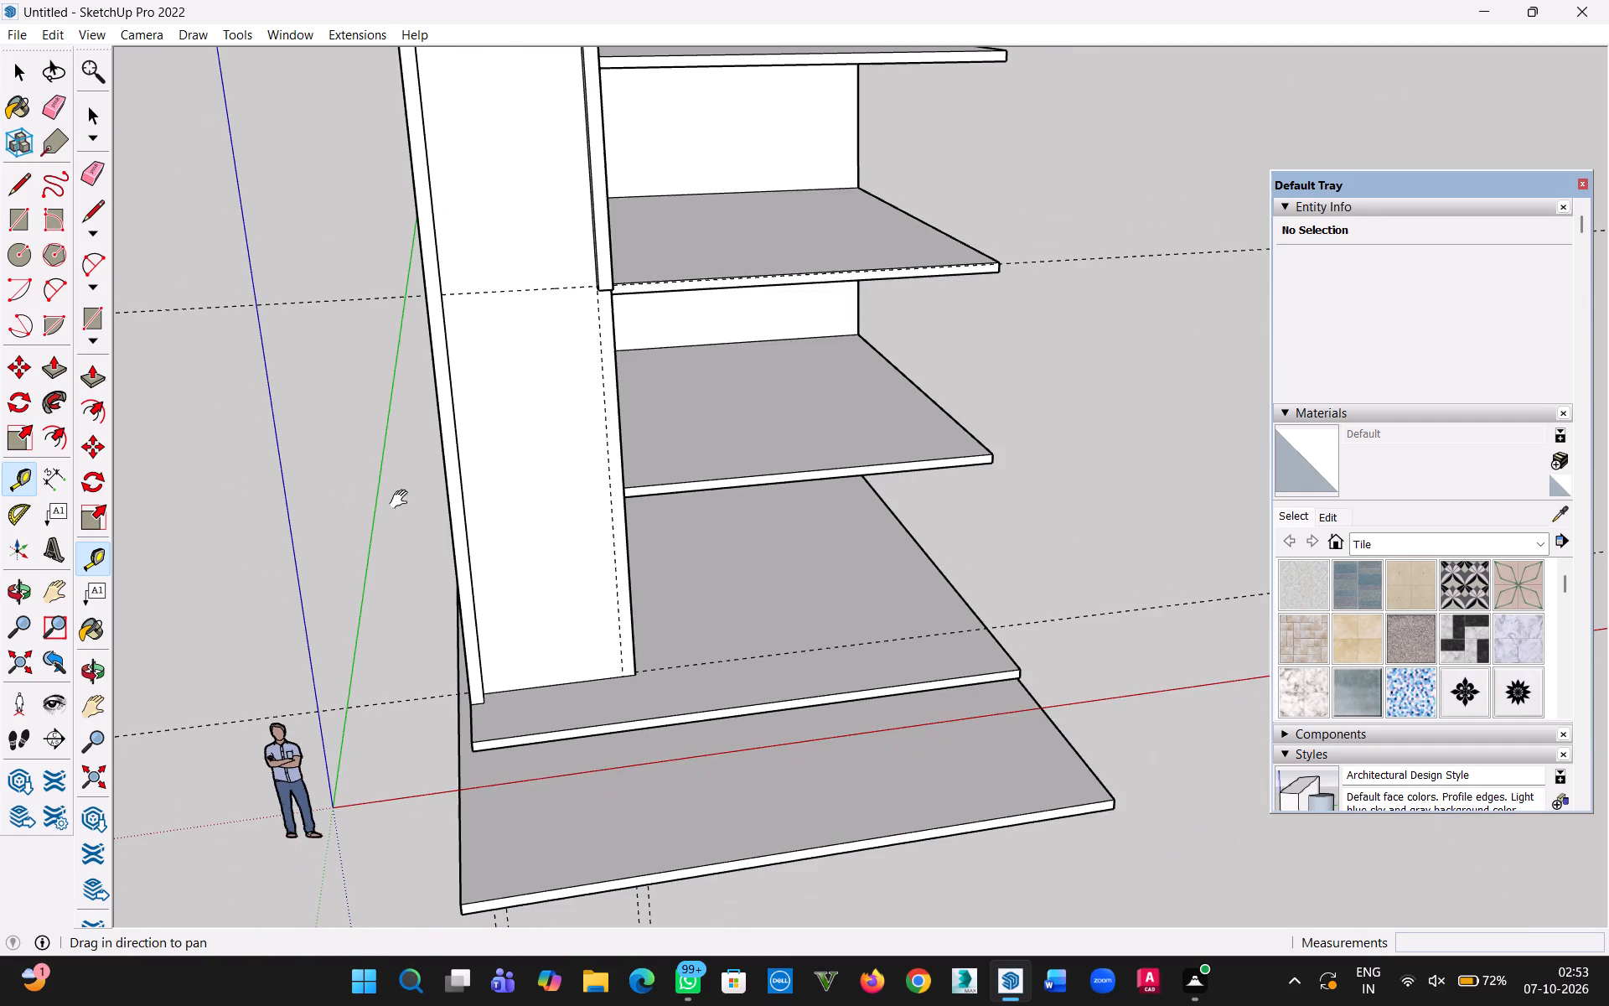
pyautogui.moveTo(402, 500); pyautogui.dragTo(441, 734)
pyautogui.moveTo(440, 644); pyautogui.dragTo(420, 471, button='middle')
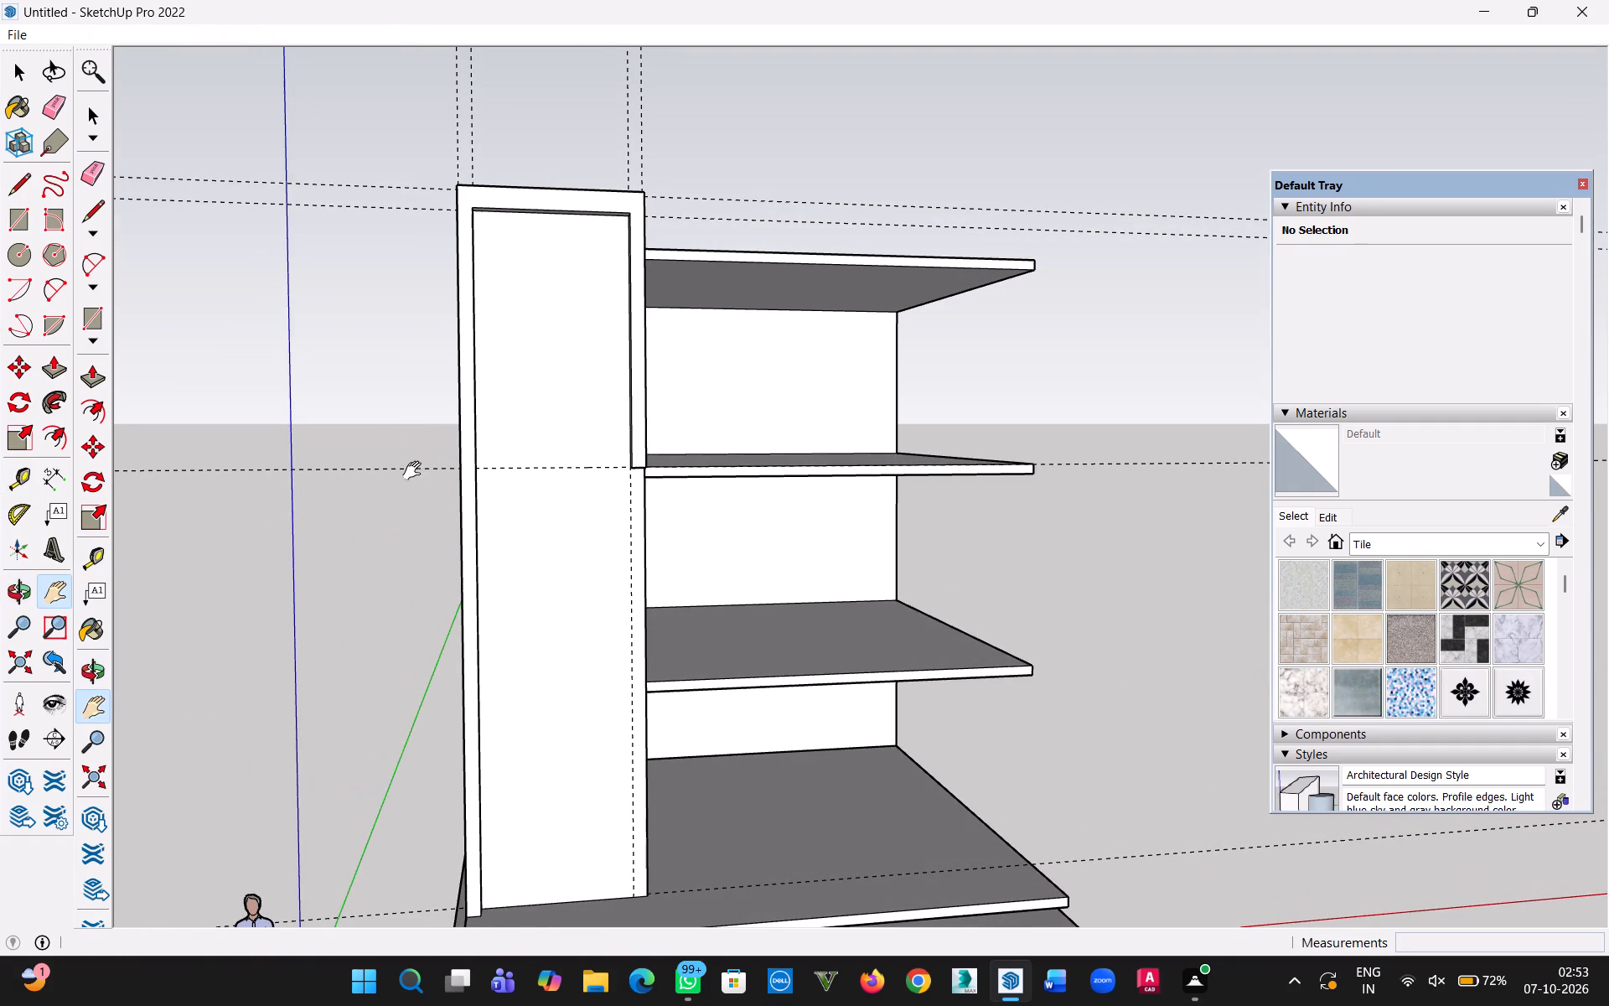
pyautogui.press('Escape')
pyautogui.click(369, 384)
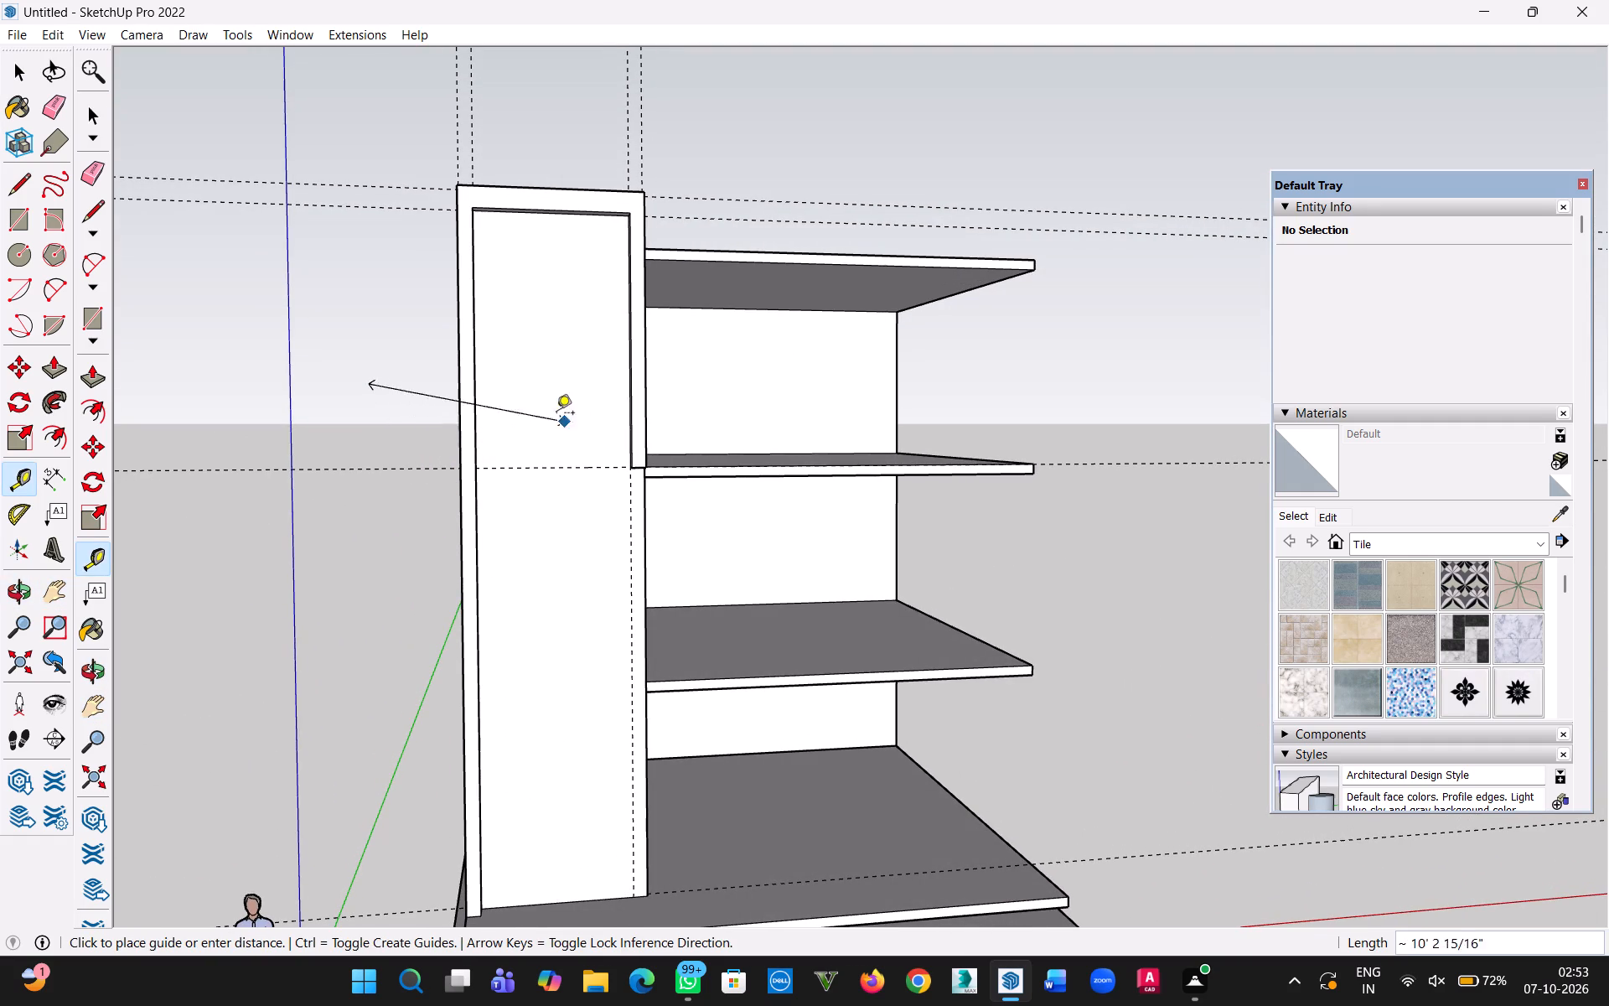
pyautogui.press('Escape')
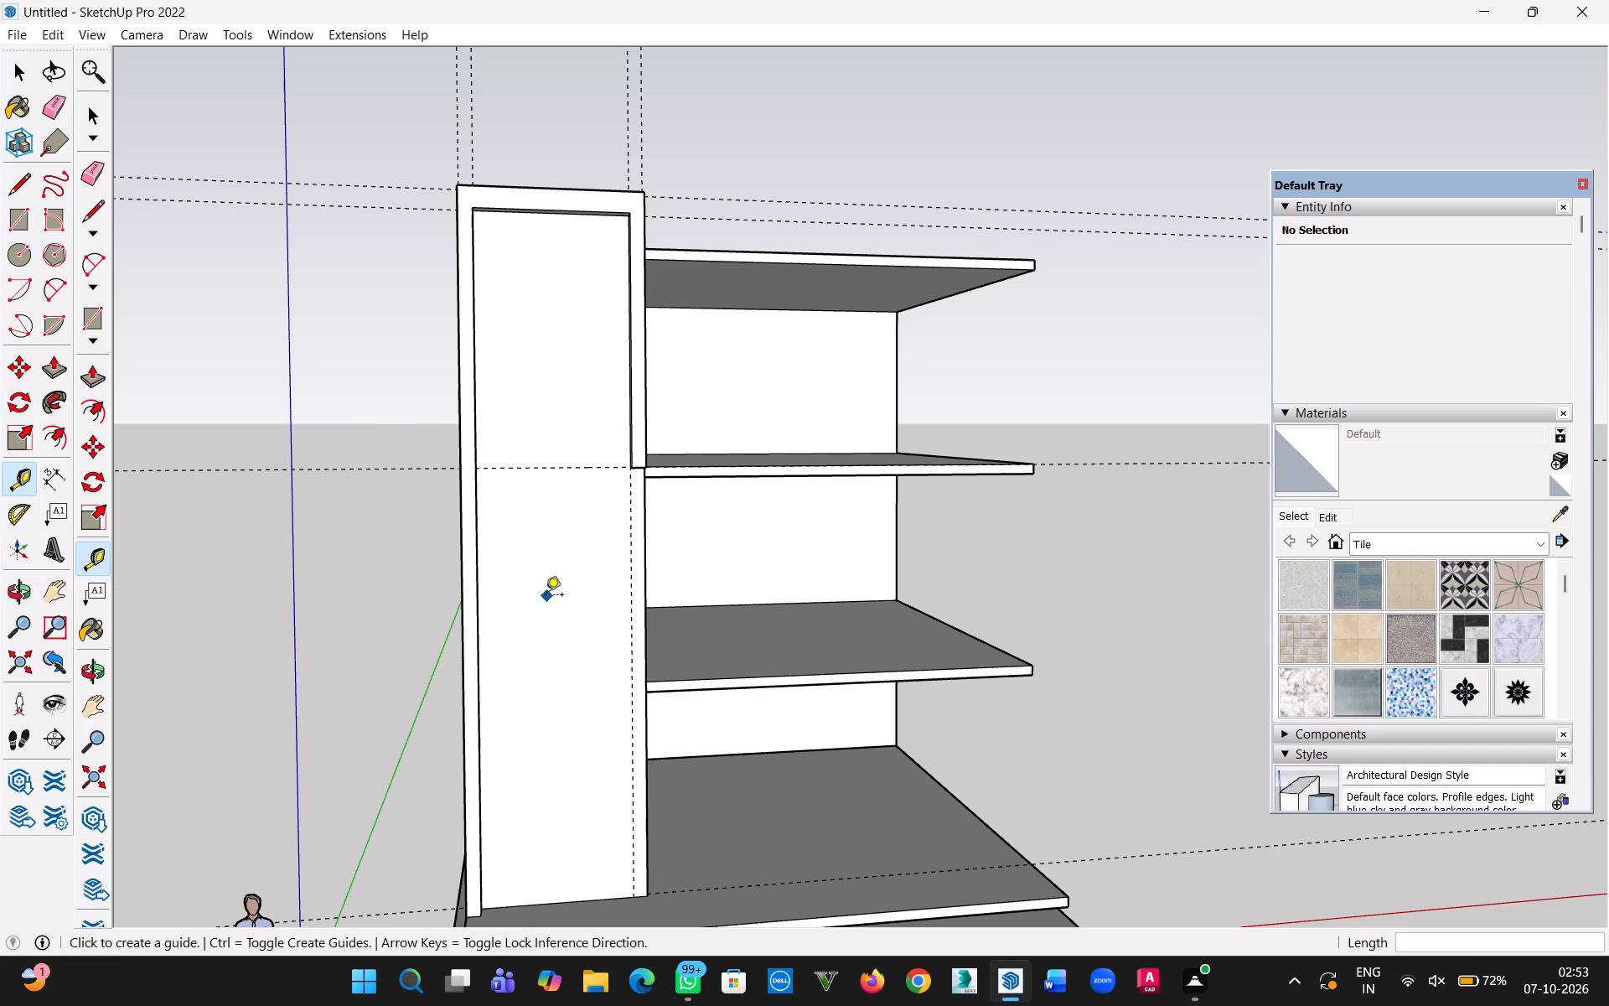
# Place a vertical guide on the tall panel 2' in from the inner edge of the frame's full-height side strip.
pyautogui.moveTo(511, 570); pyautogui.dragTo(406, 592, button='middle')
pyautogui.scroll(10, 496, 602)
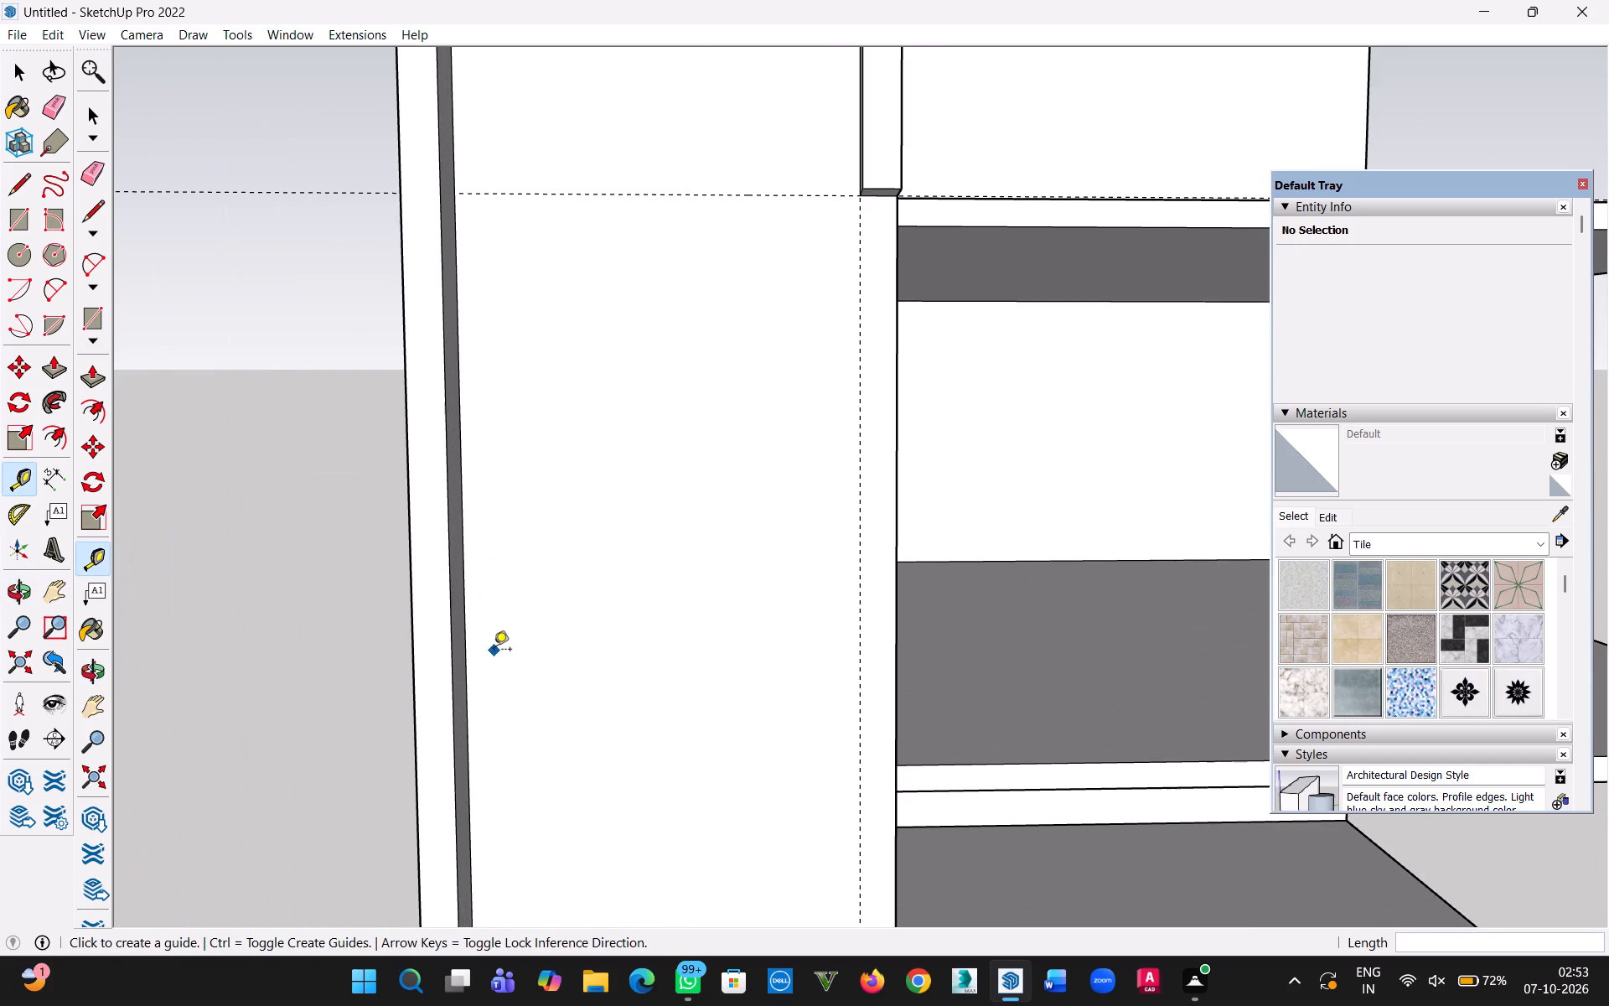
pyautogui.scroll(4, 469, 640)
pyautogui.press('t')
pyautogui.click(464, 601)
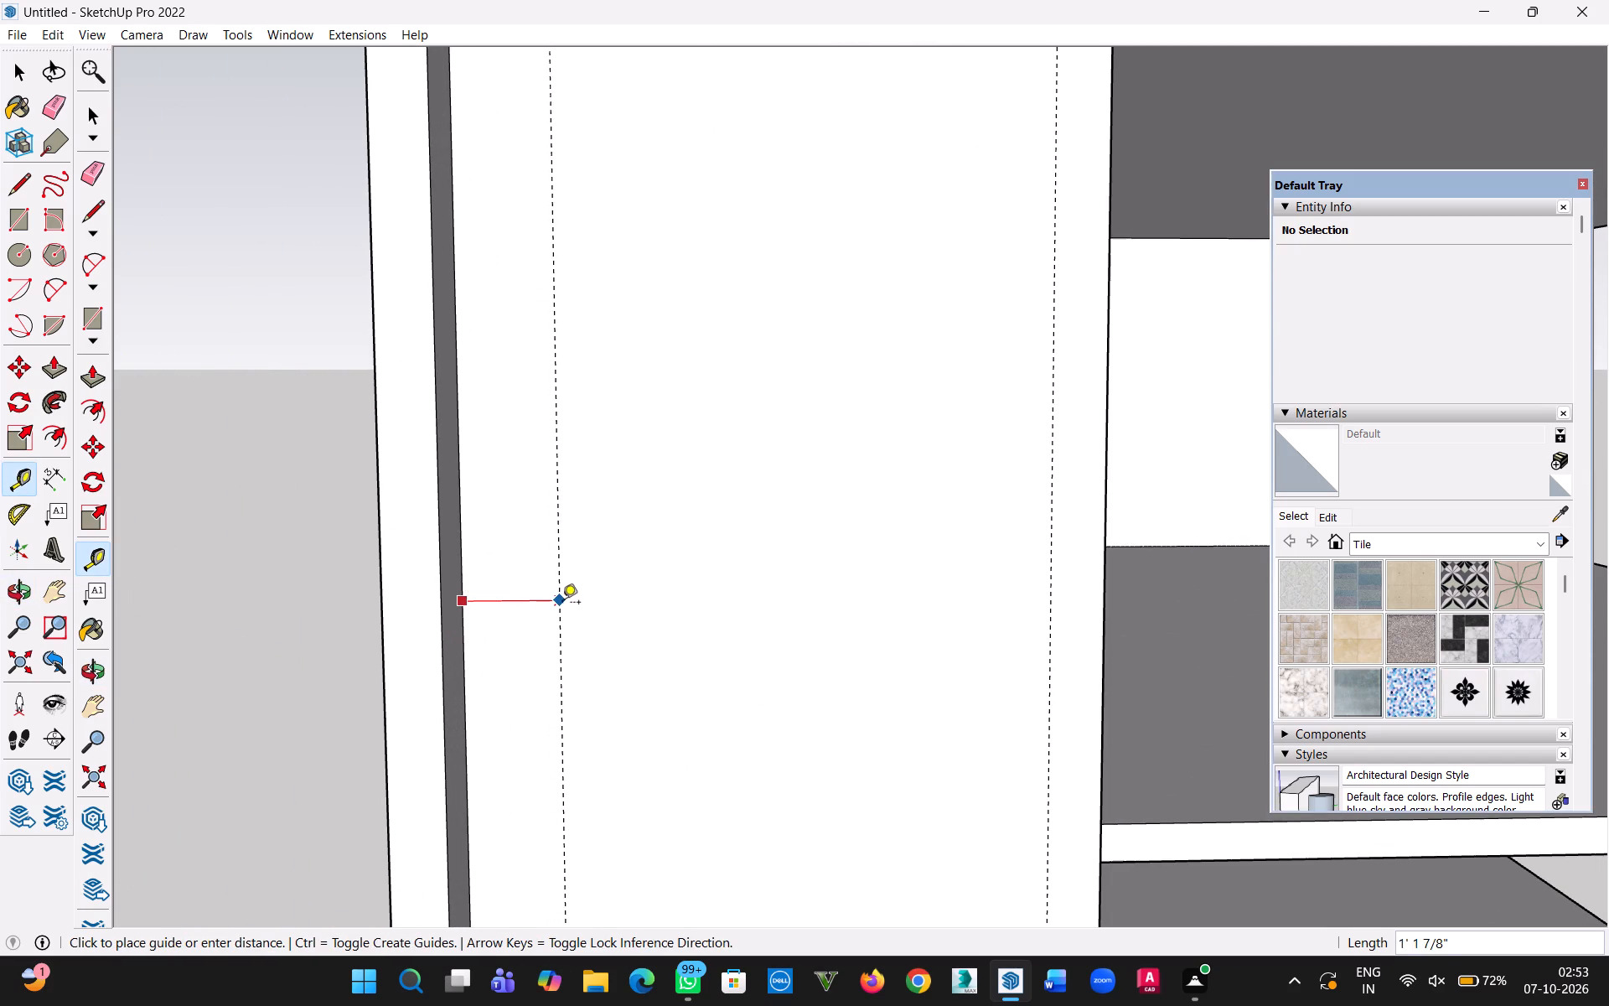
pyautogui.scroll(-7, 562, 604)
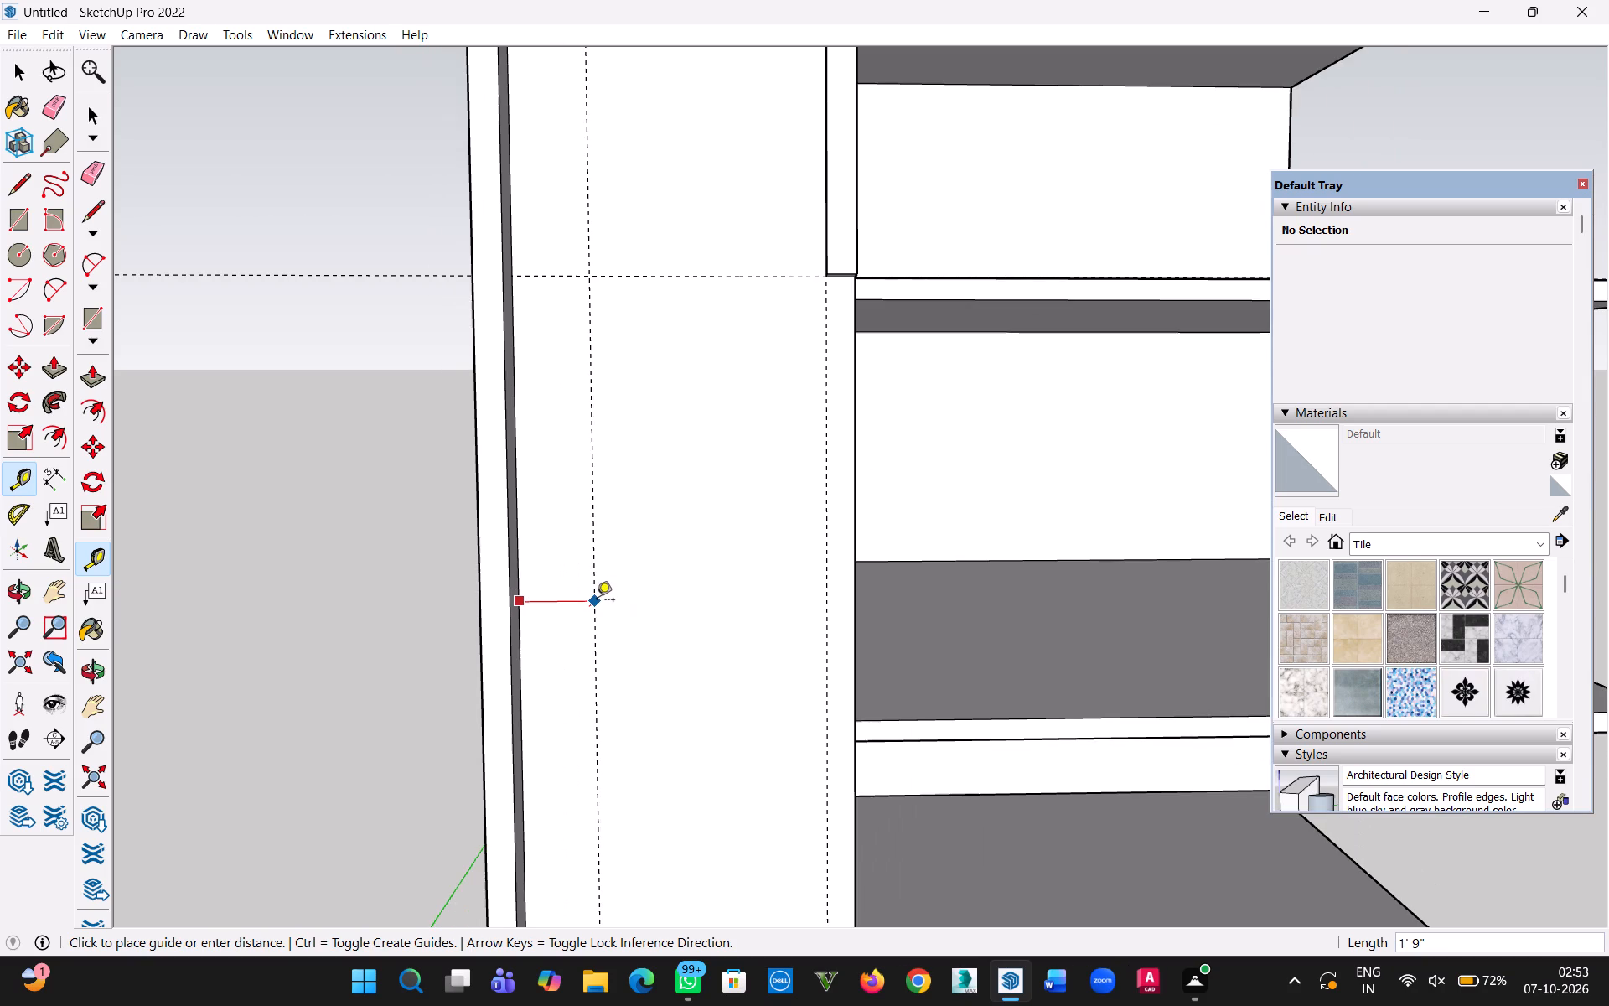
pyautogui.write("2'")
pyautogui.press('Return')
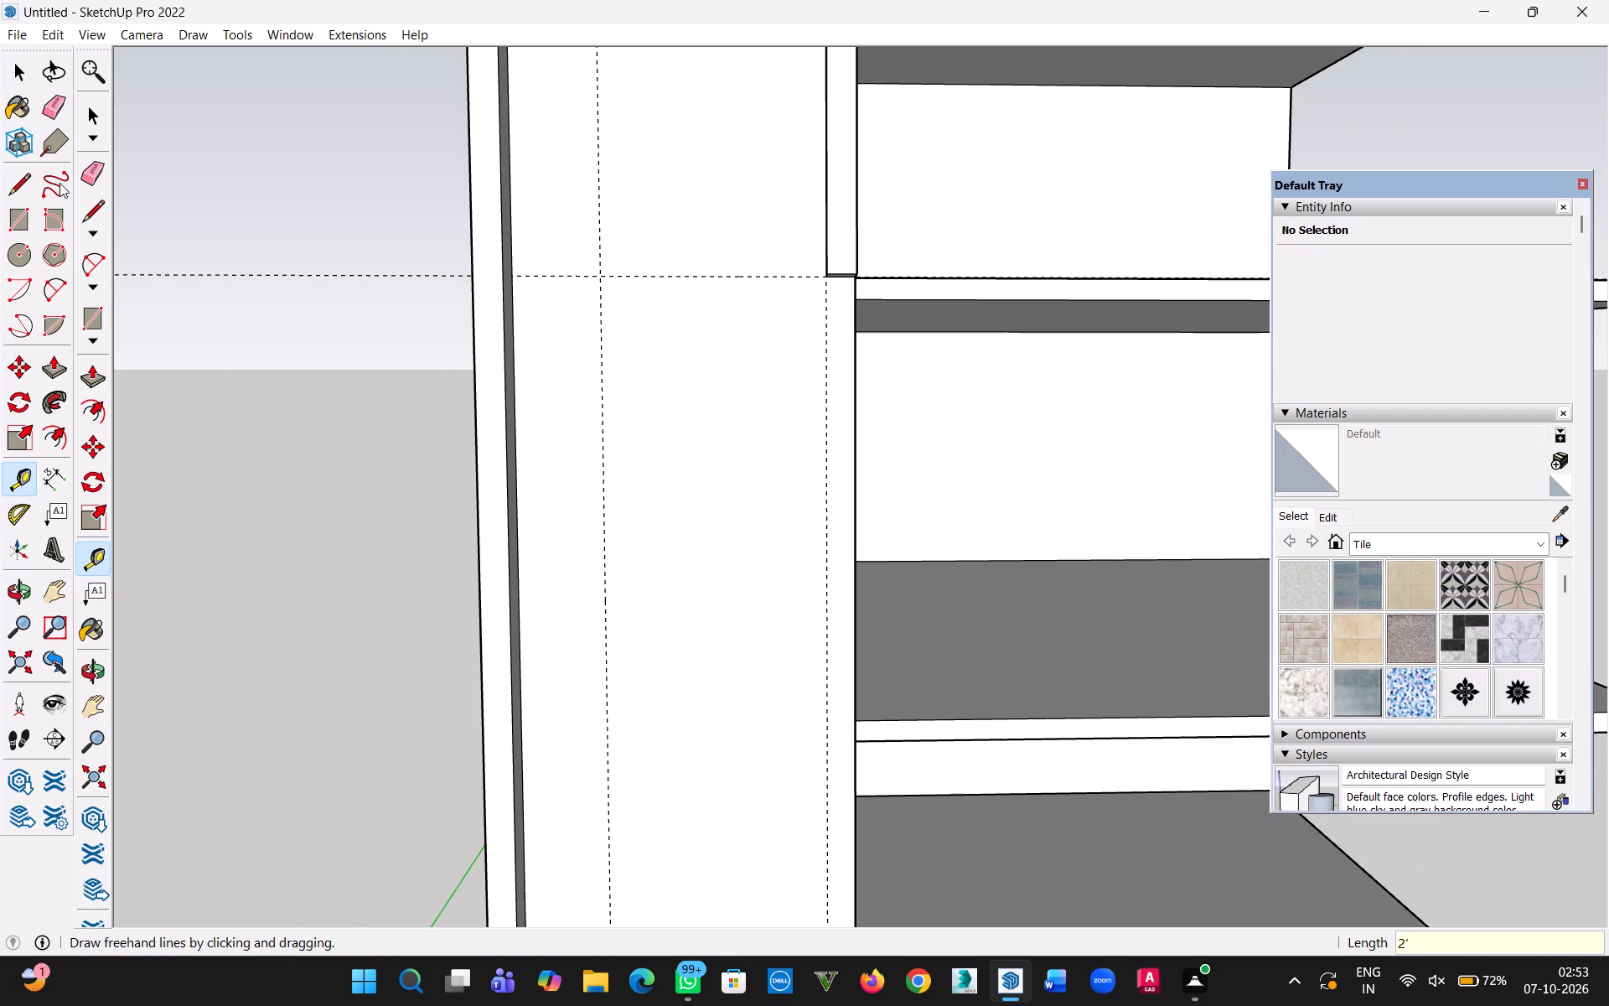
pyautogui.click(18, 72)
pyautogui.click(317, 476)
# Place a horizontal guide on the recessed panel 1' below the inner edge of the frame's top strip.
pyautogui.scroll(-5, 360, 527)
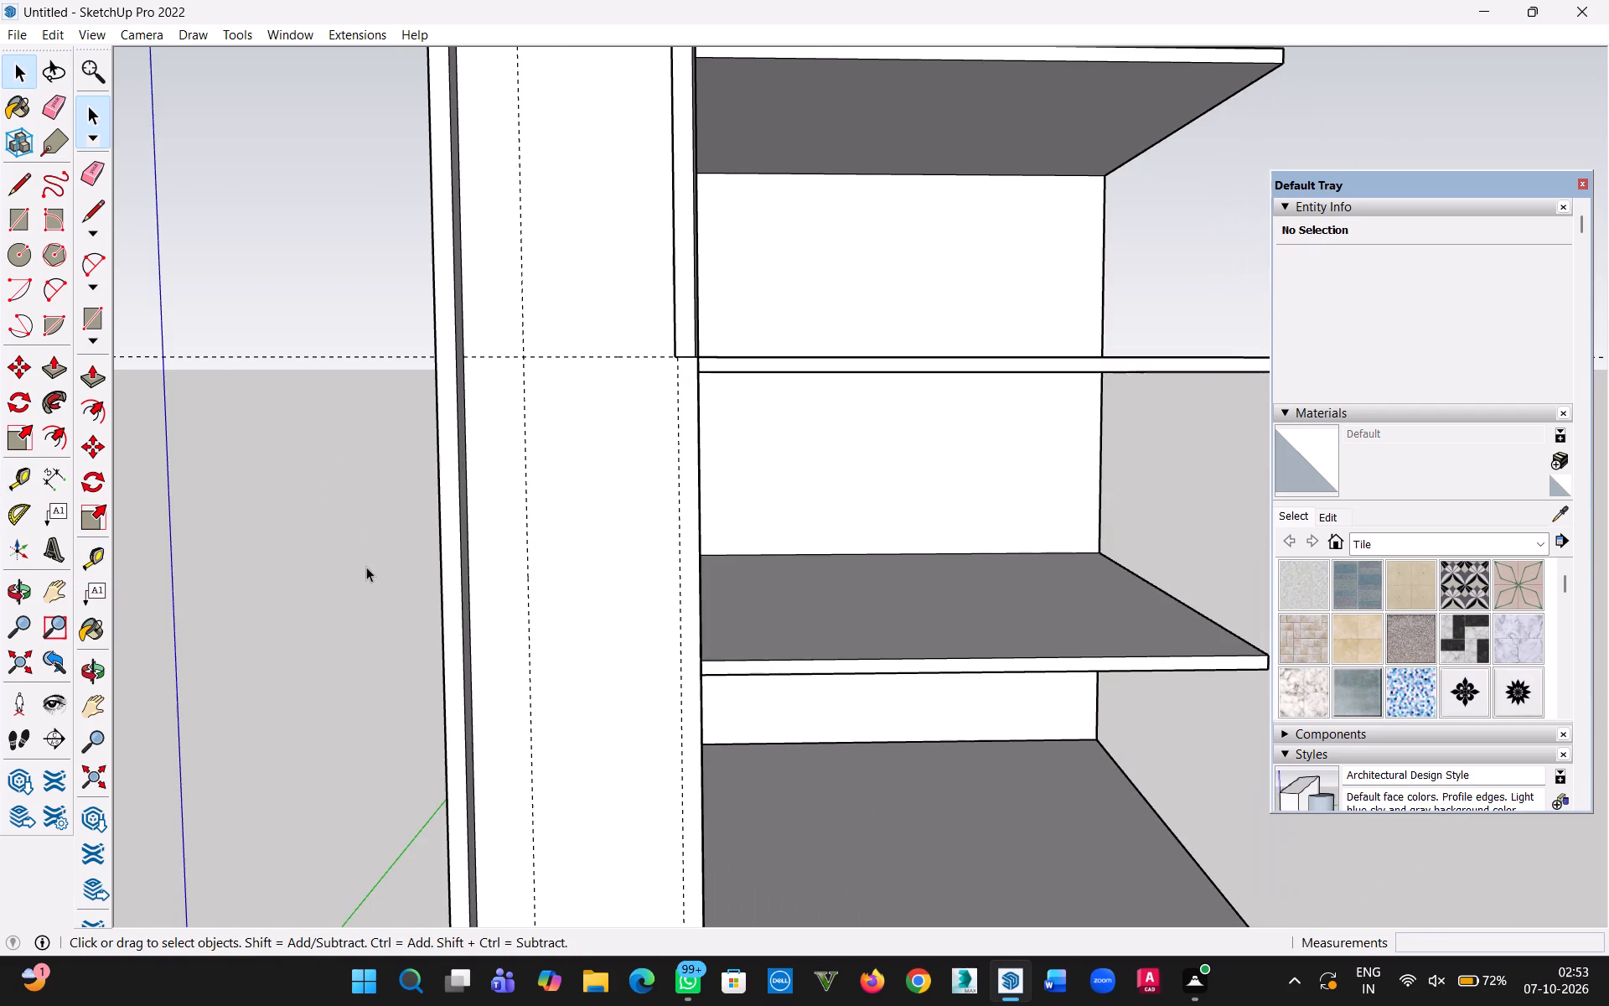
pyautogui.moveTo(370, 567); pyautogui.dragTo(449, 610, button='middle')
pyautogui.scroll(-3, 490, 573)
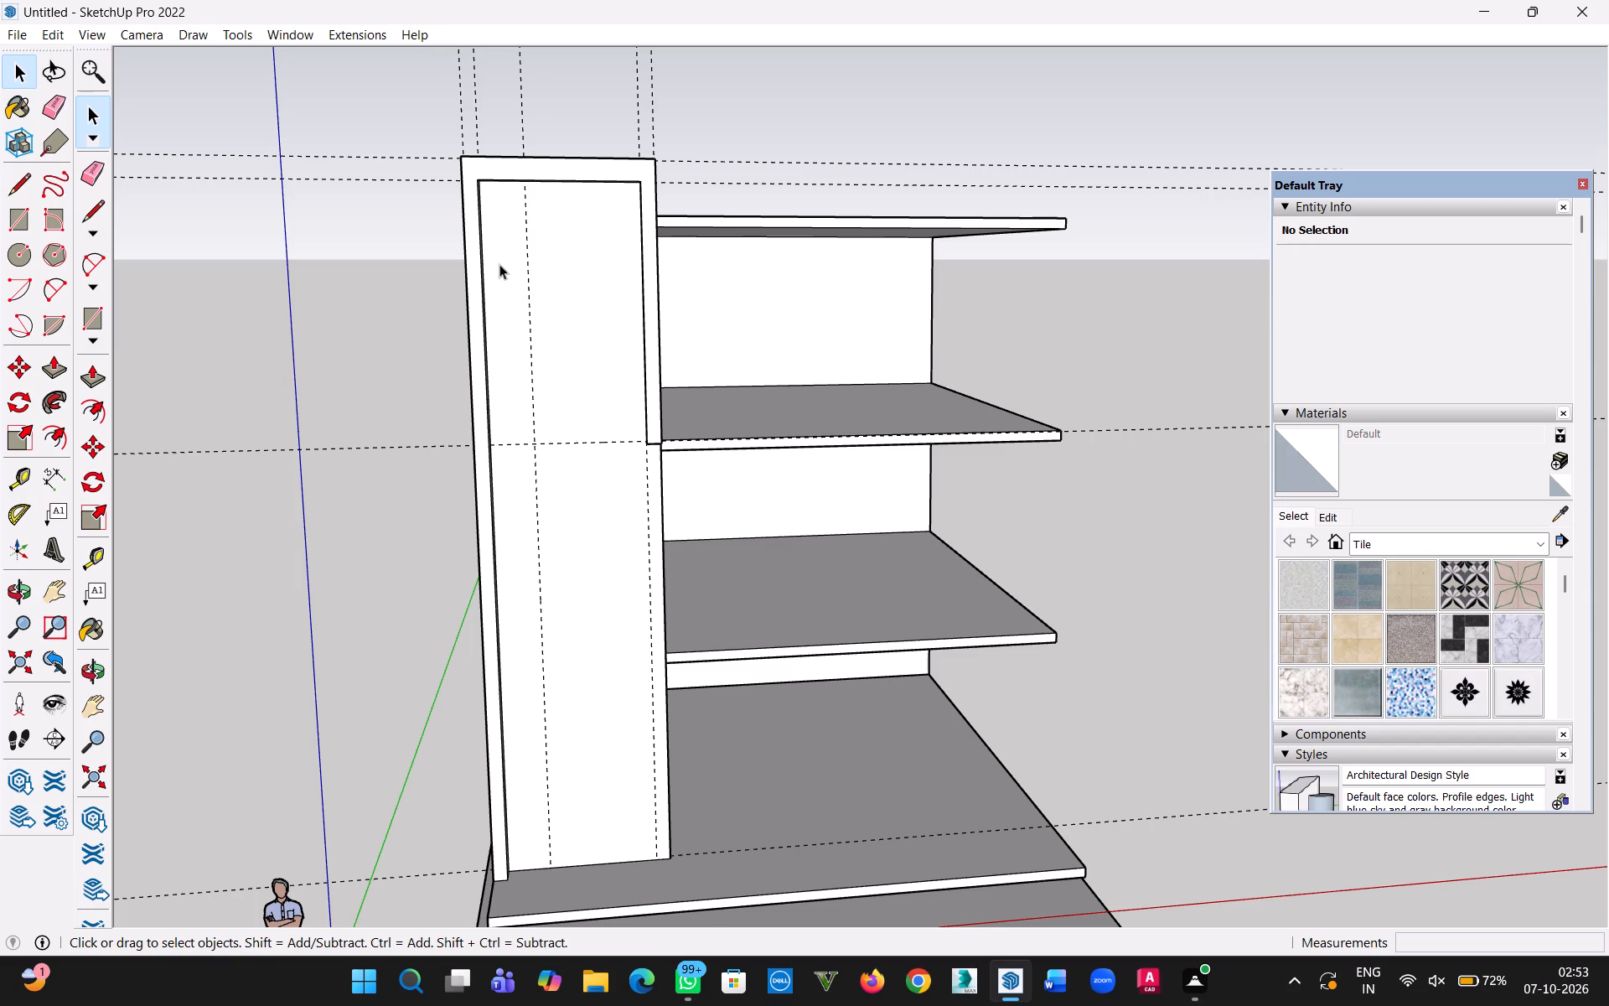
pyautogui.scroll(7, 473, 203)
pyautogui.press('t')
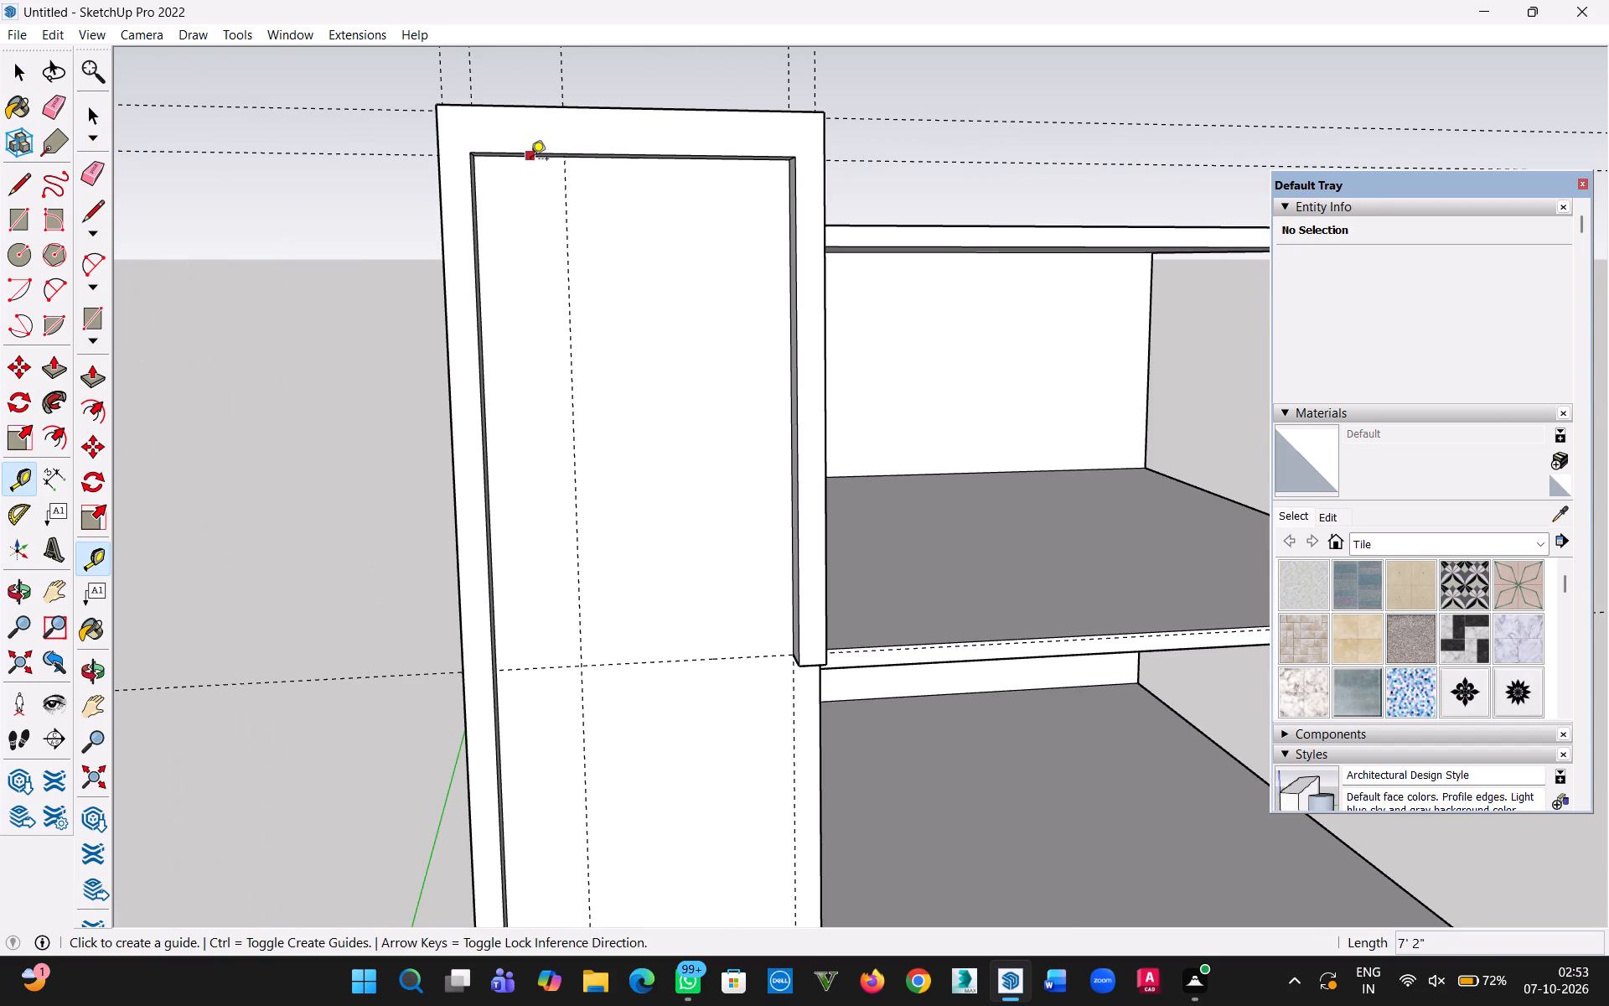
pyautogui.scroll(10, 536, 202)
pyautogui.moveTo(553, 160); pyautogui.dragTo(567, 113, button='middle')
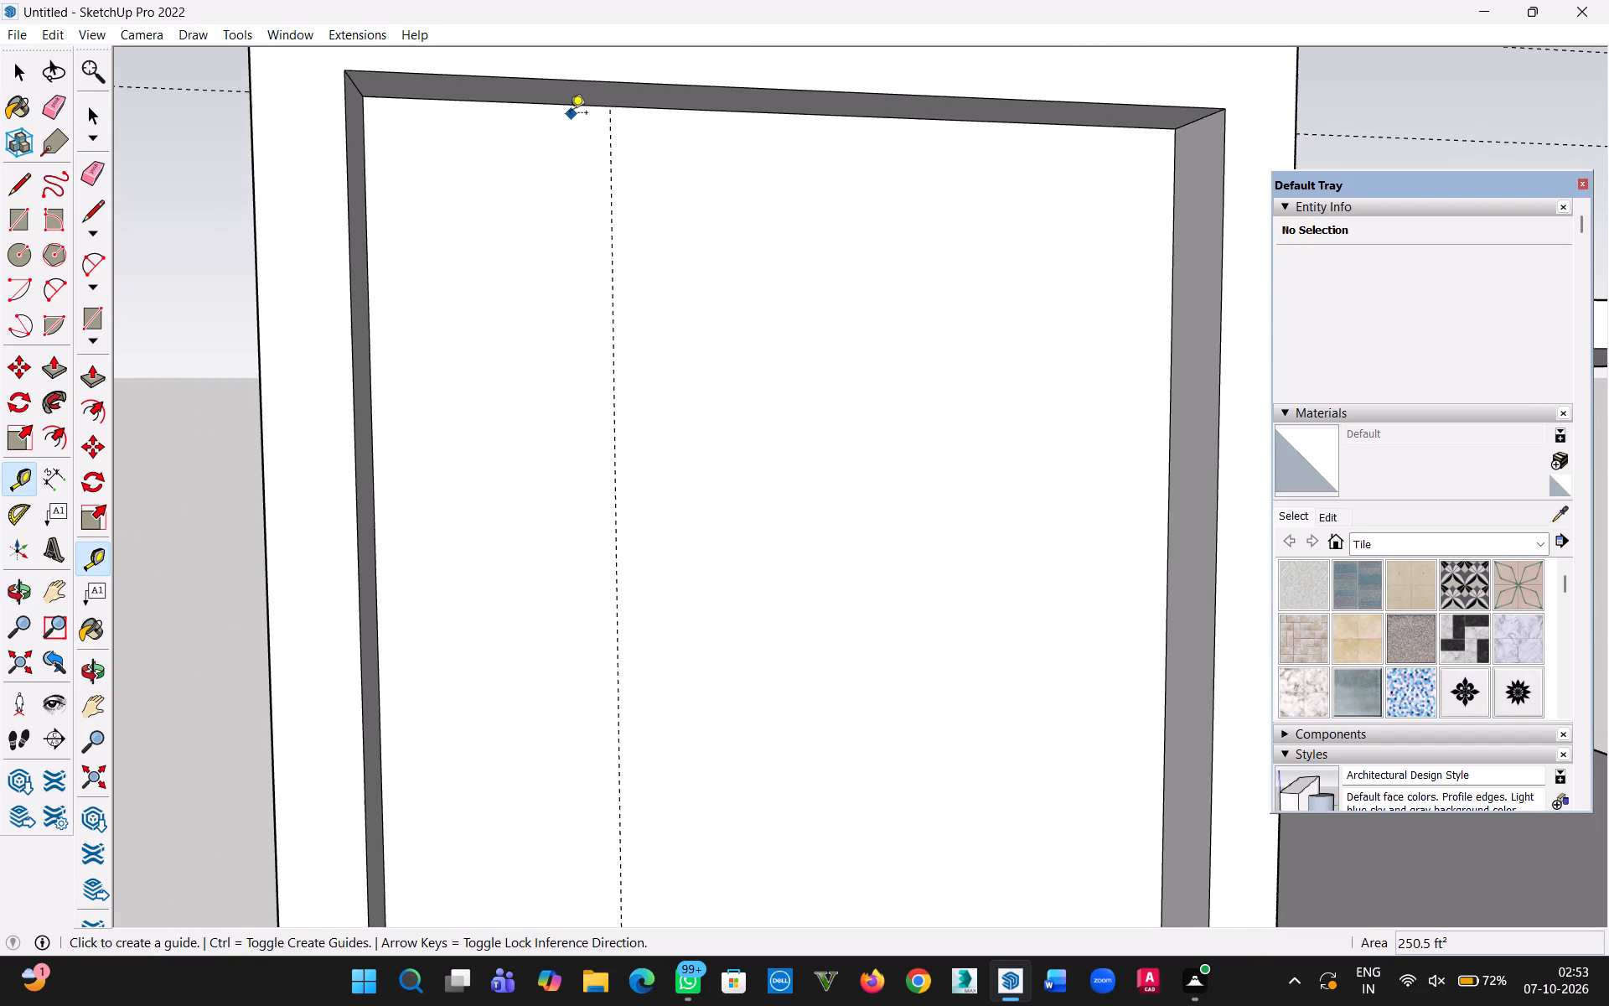
pyautogui.click(569, 108)
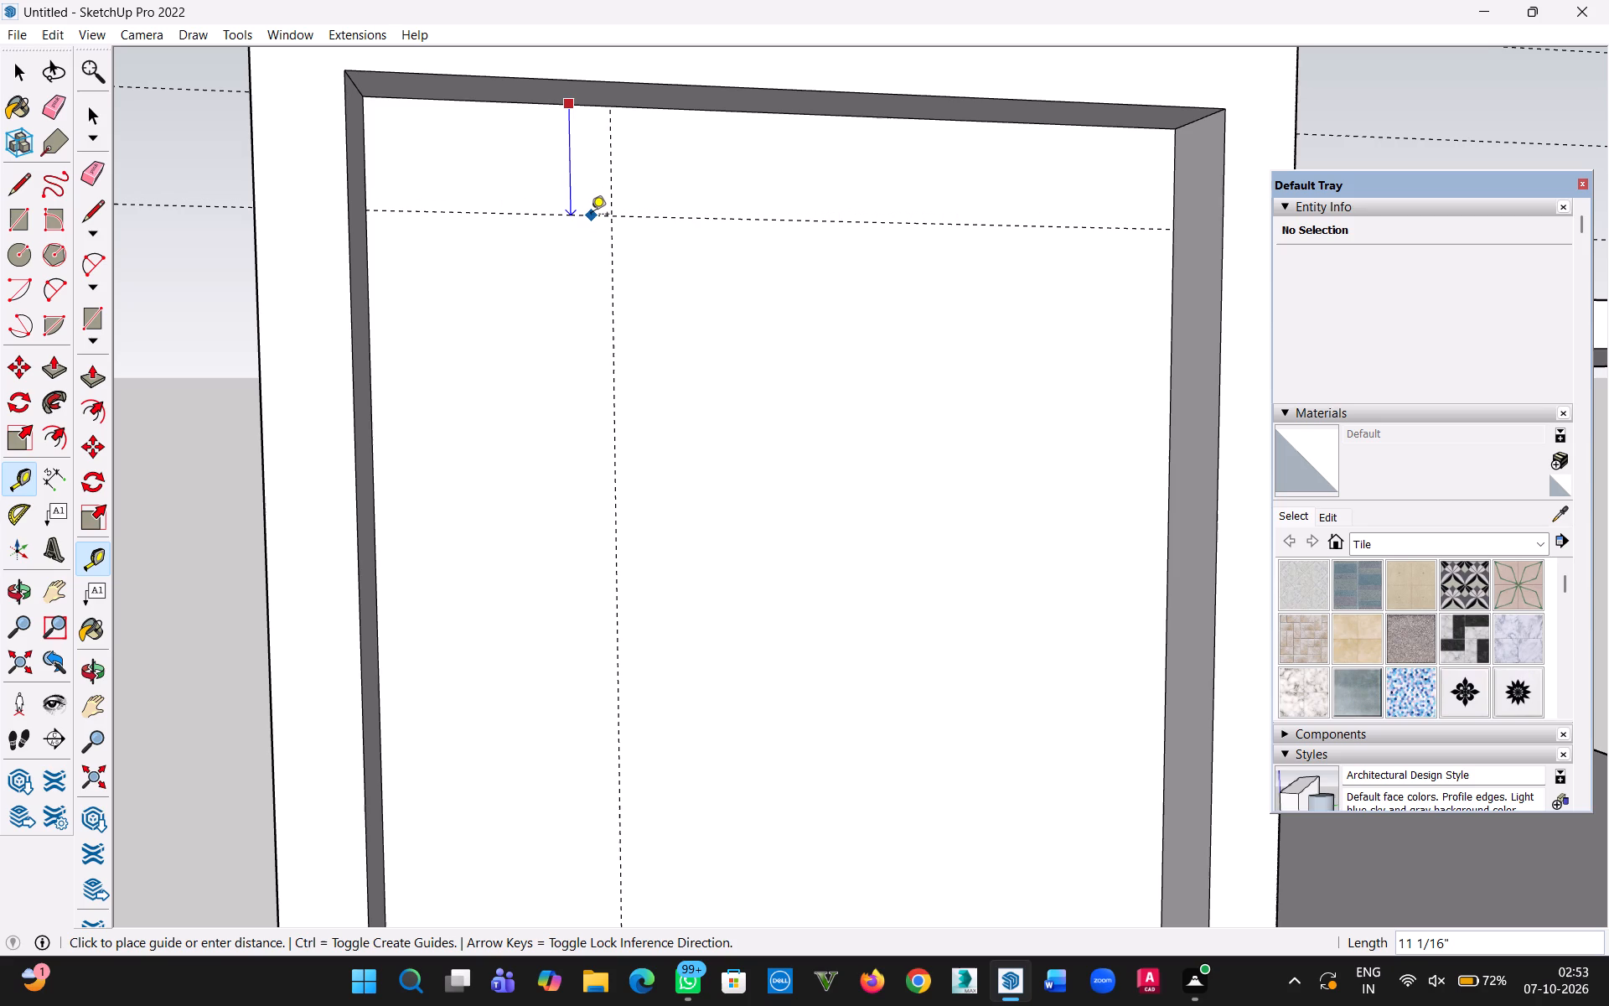
pyautogui.write("1'")
pyautogui.press('Return')
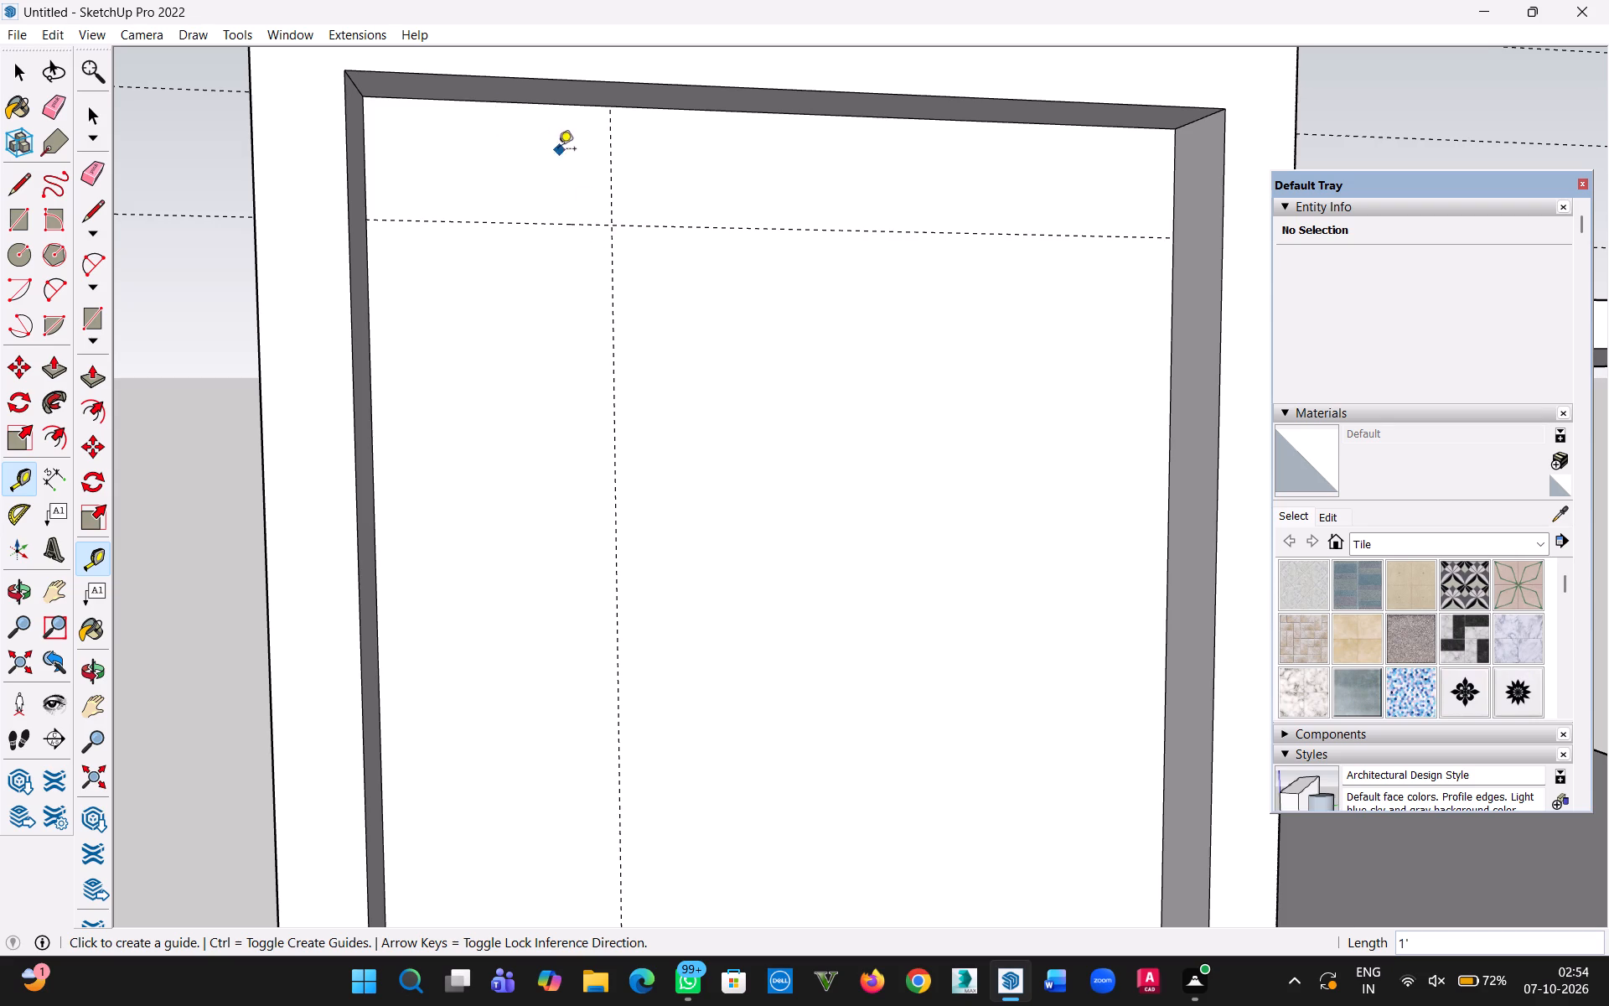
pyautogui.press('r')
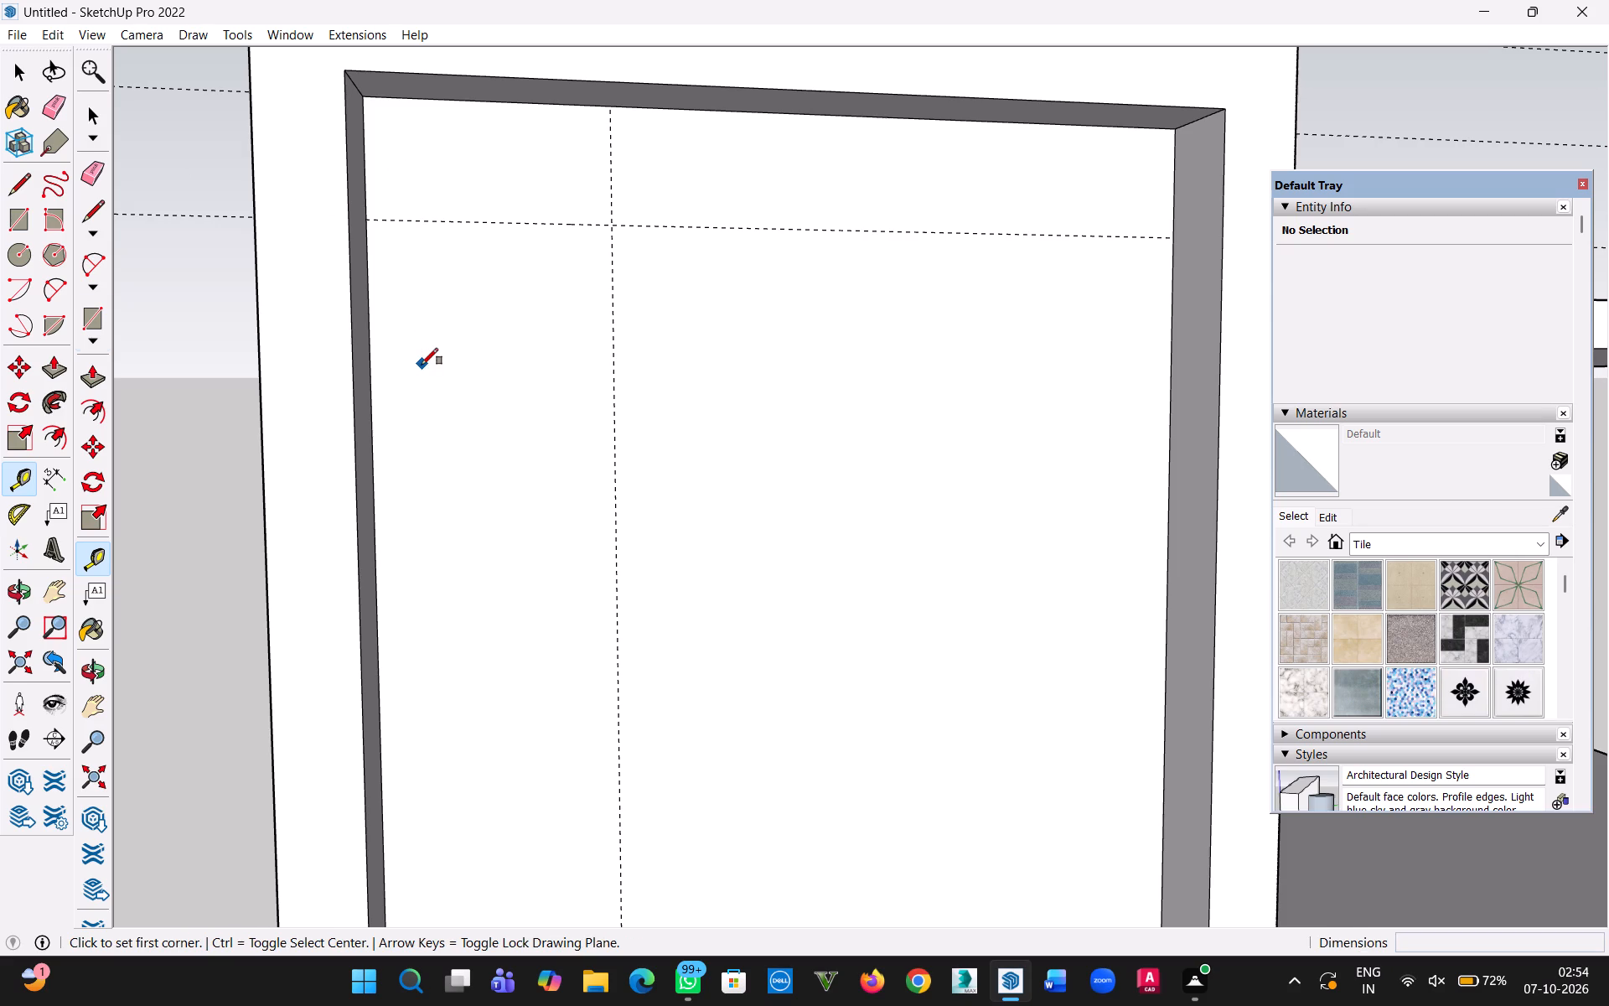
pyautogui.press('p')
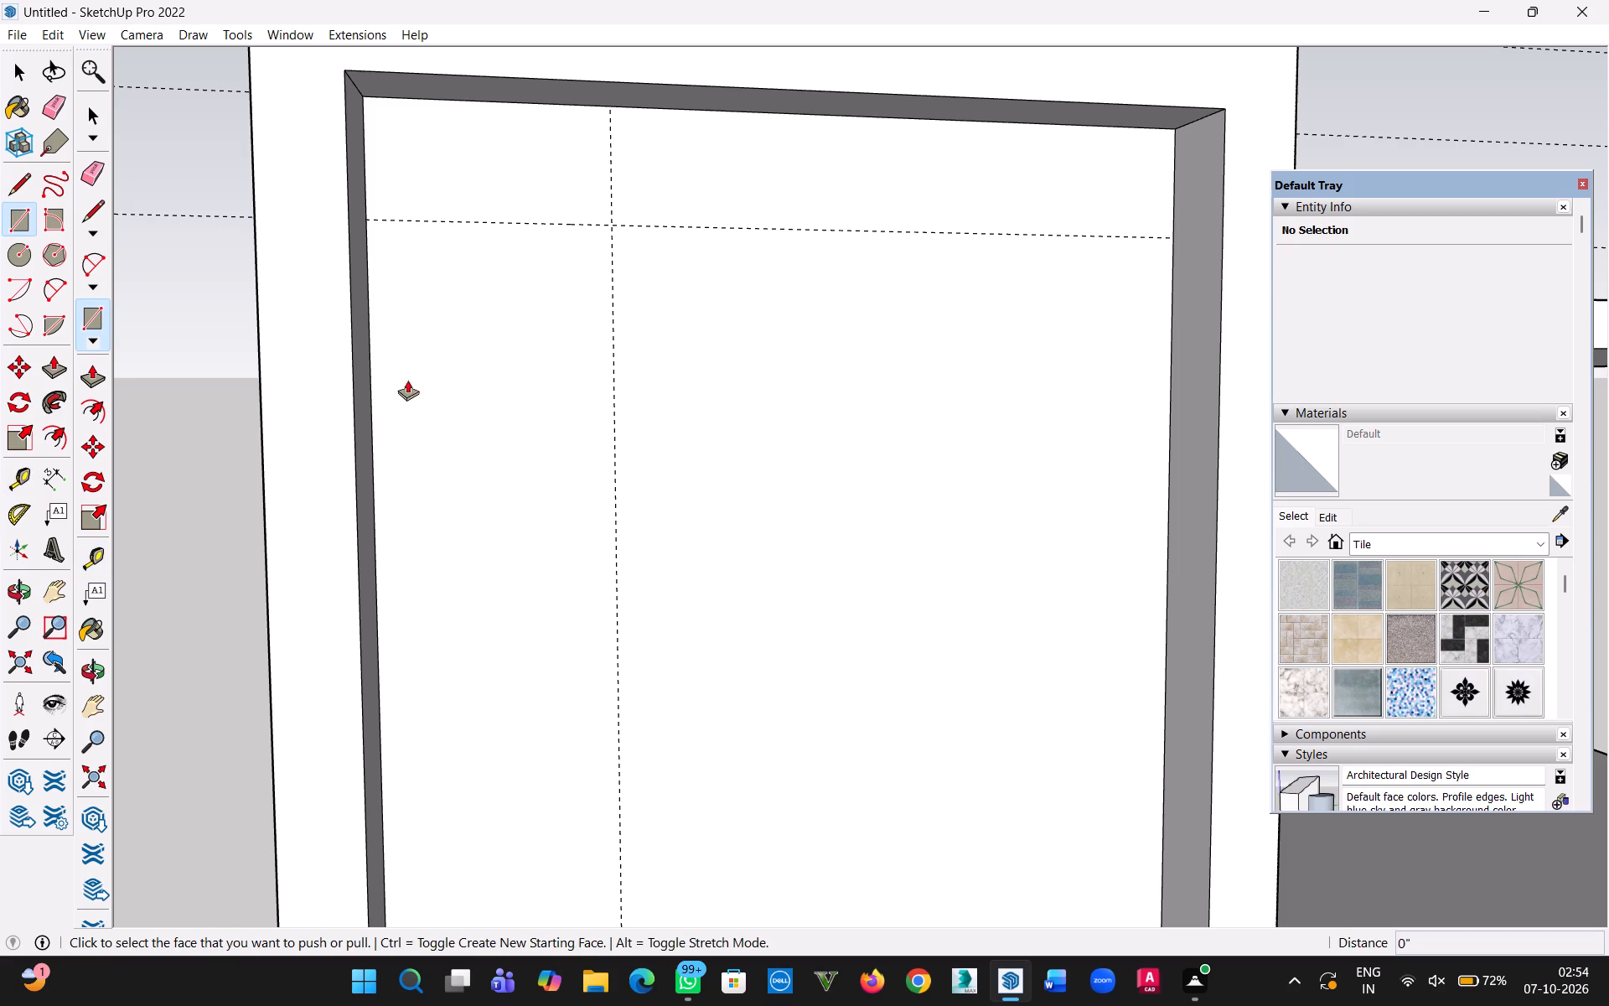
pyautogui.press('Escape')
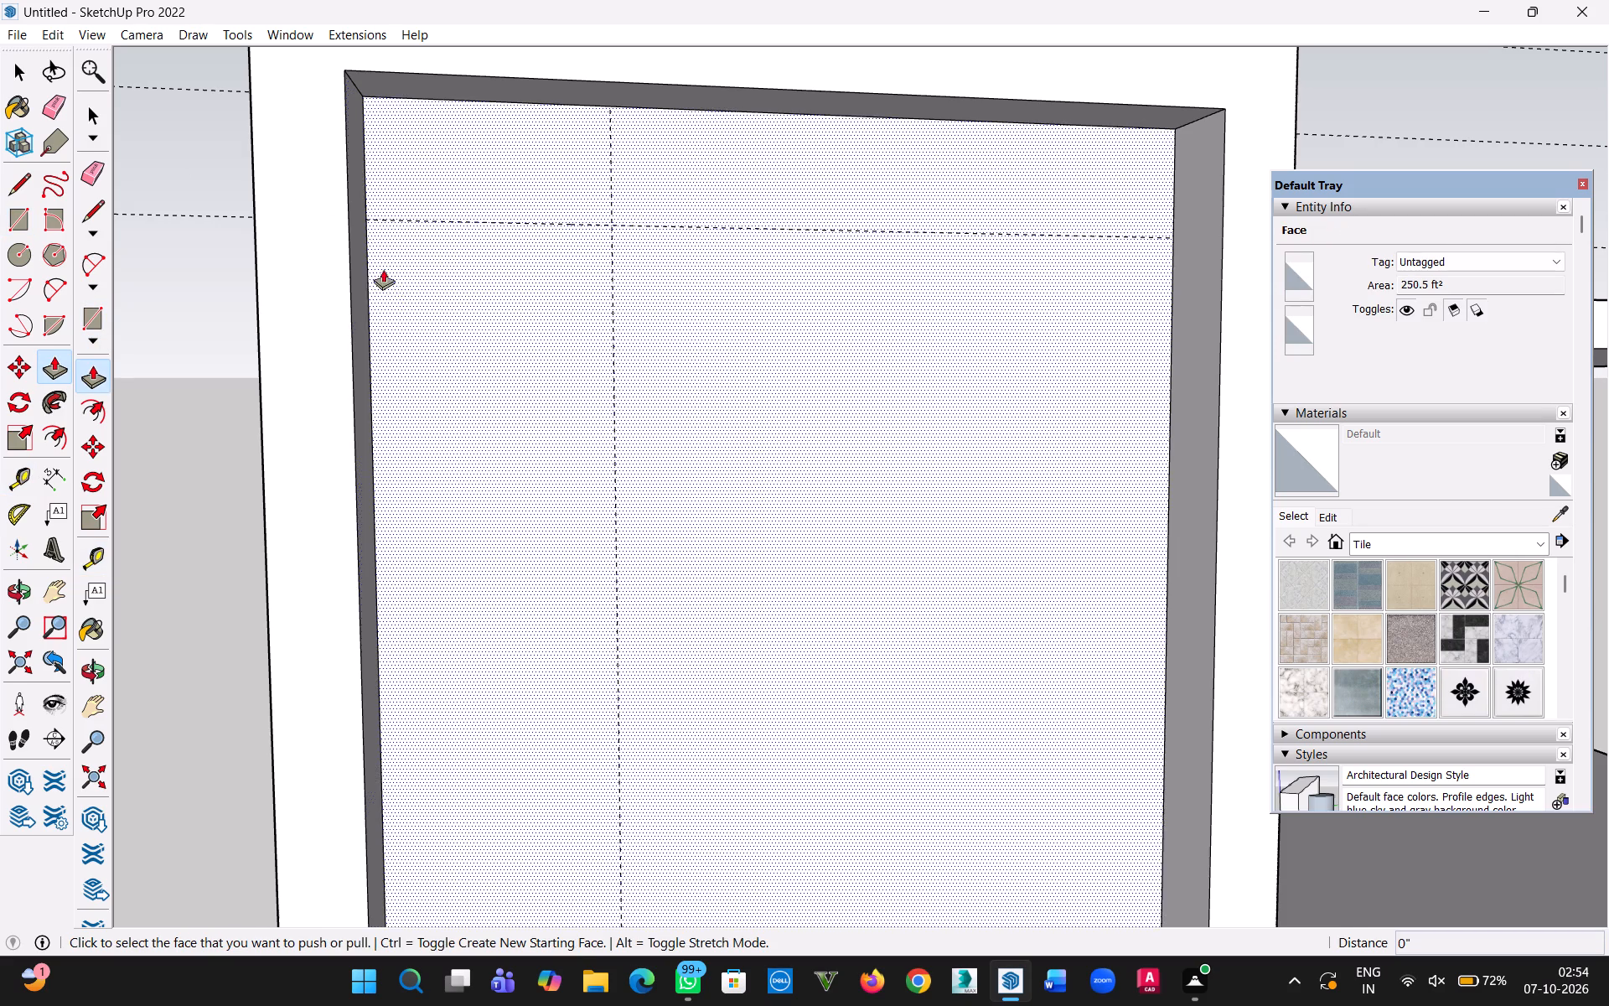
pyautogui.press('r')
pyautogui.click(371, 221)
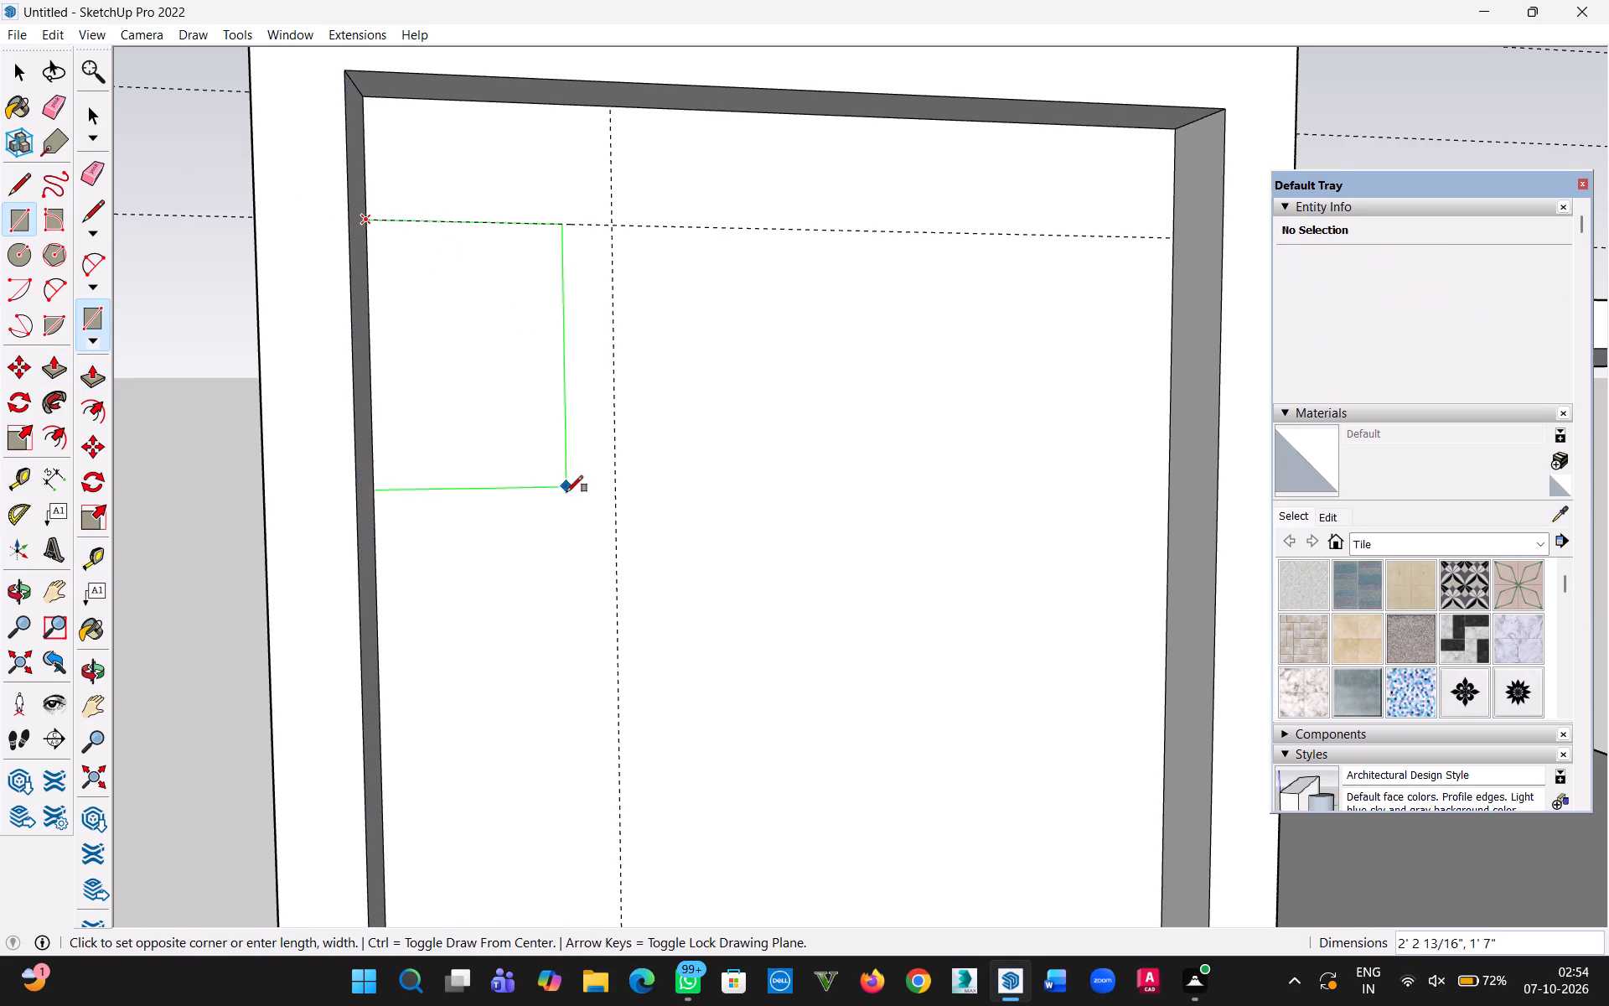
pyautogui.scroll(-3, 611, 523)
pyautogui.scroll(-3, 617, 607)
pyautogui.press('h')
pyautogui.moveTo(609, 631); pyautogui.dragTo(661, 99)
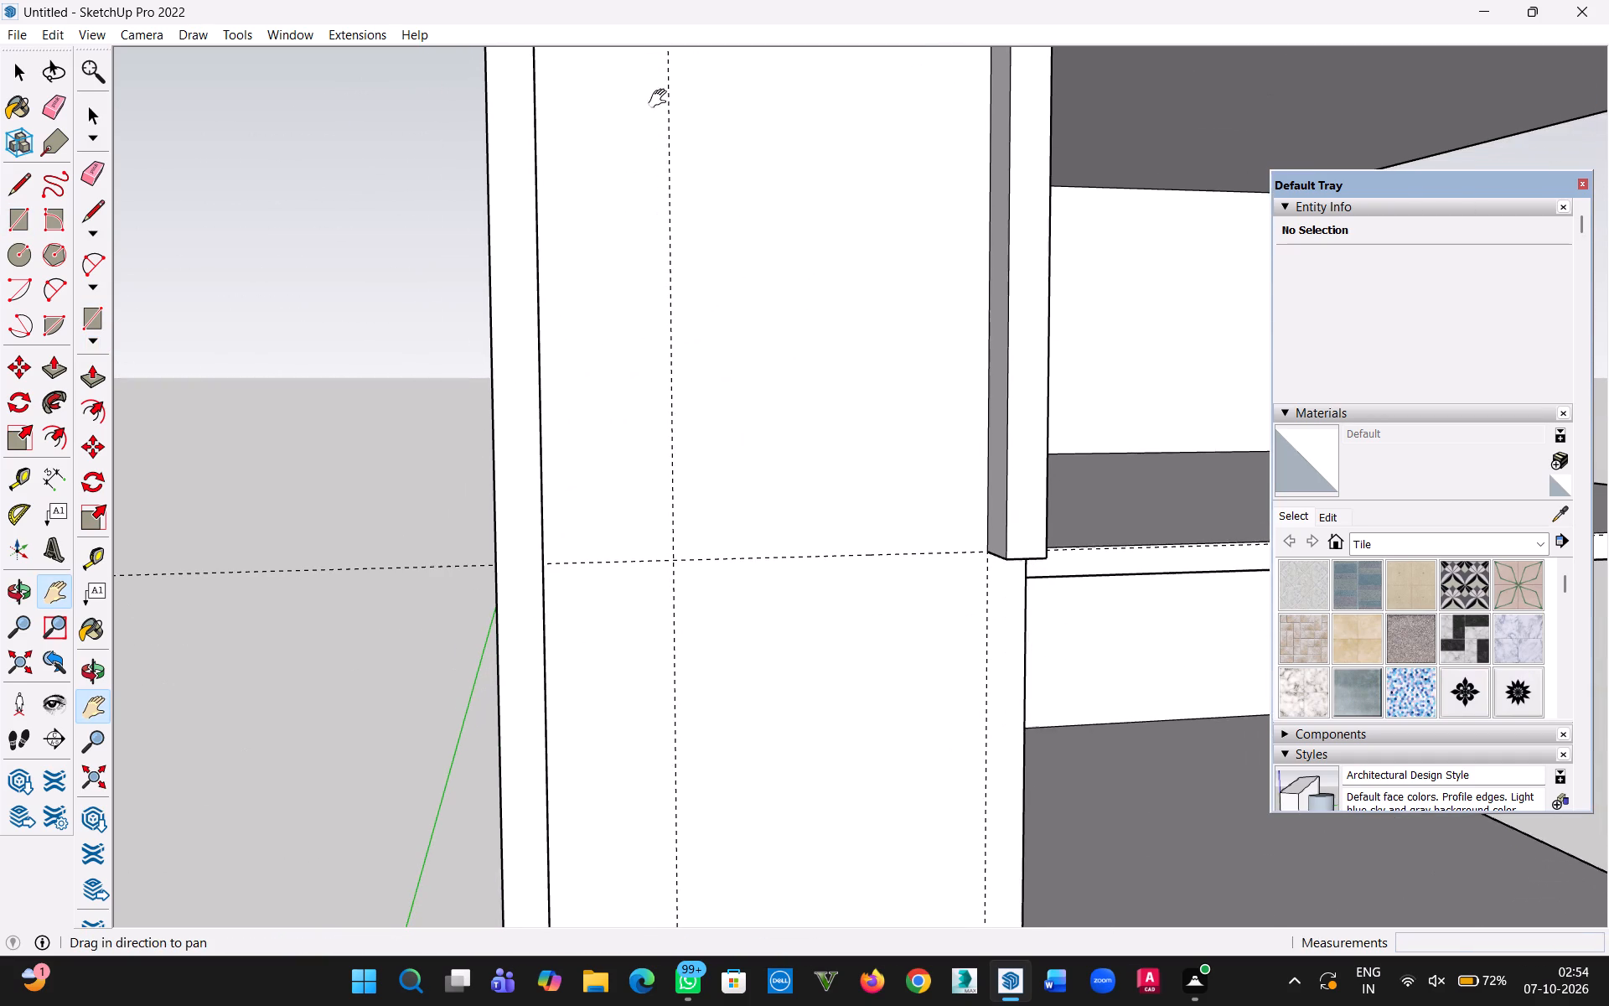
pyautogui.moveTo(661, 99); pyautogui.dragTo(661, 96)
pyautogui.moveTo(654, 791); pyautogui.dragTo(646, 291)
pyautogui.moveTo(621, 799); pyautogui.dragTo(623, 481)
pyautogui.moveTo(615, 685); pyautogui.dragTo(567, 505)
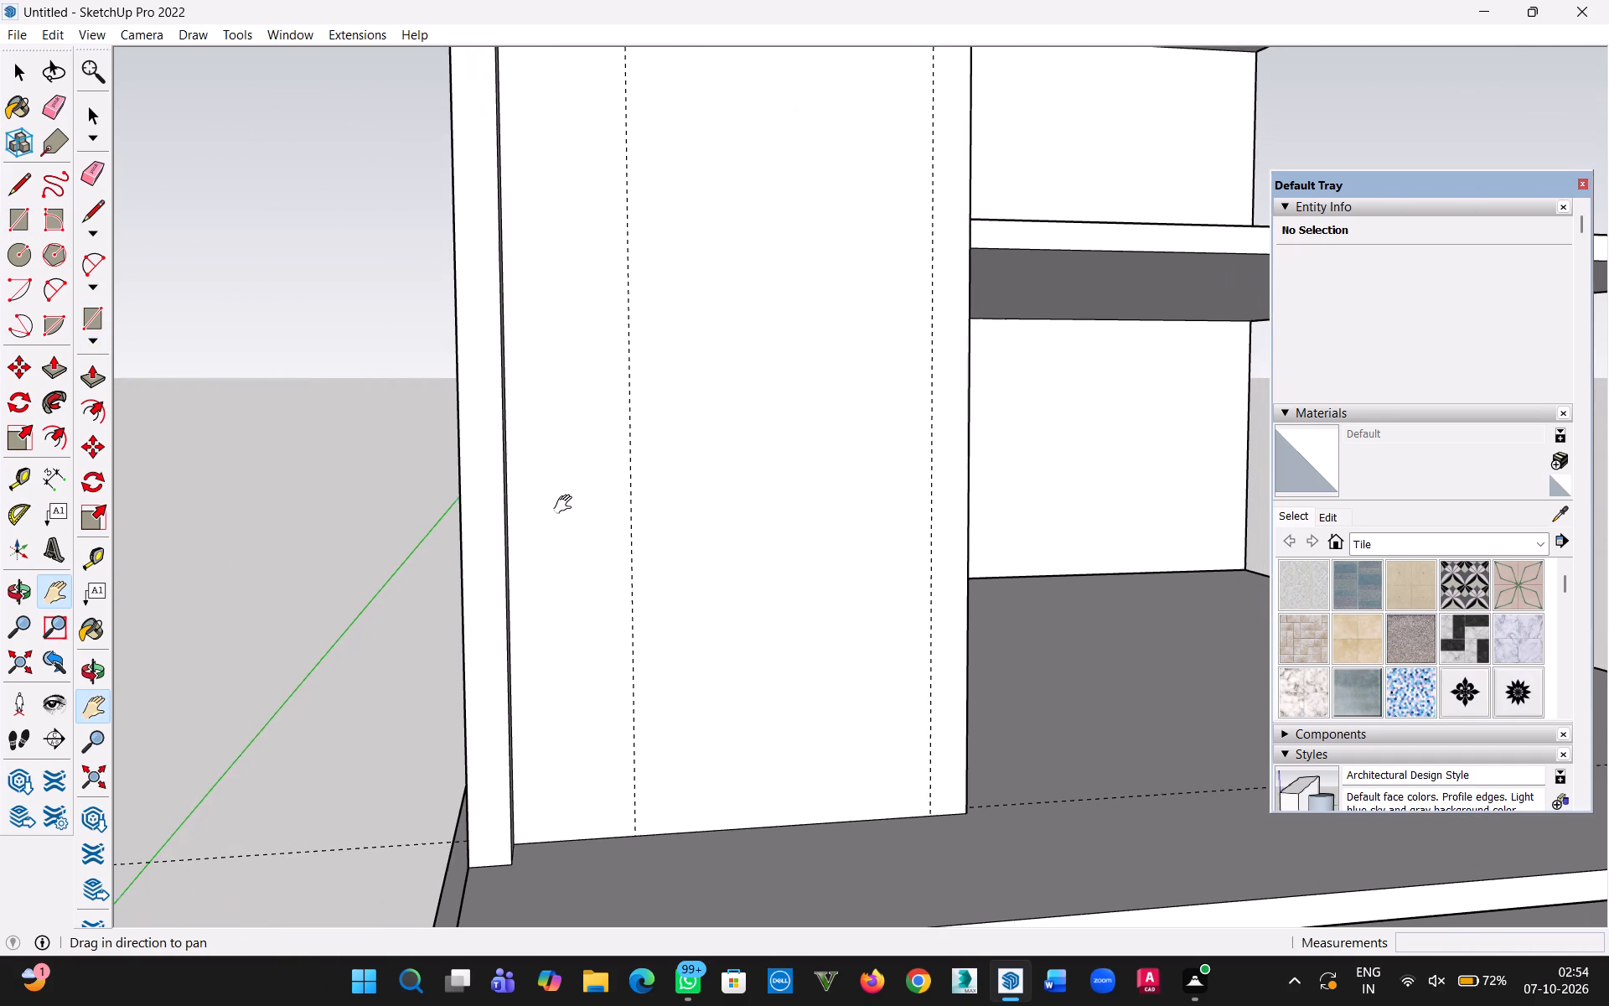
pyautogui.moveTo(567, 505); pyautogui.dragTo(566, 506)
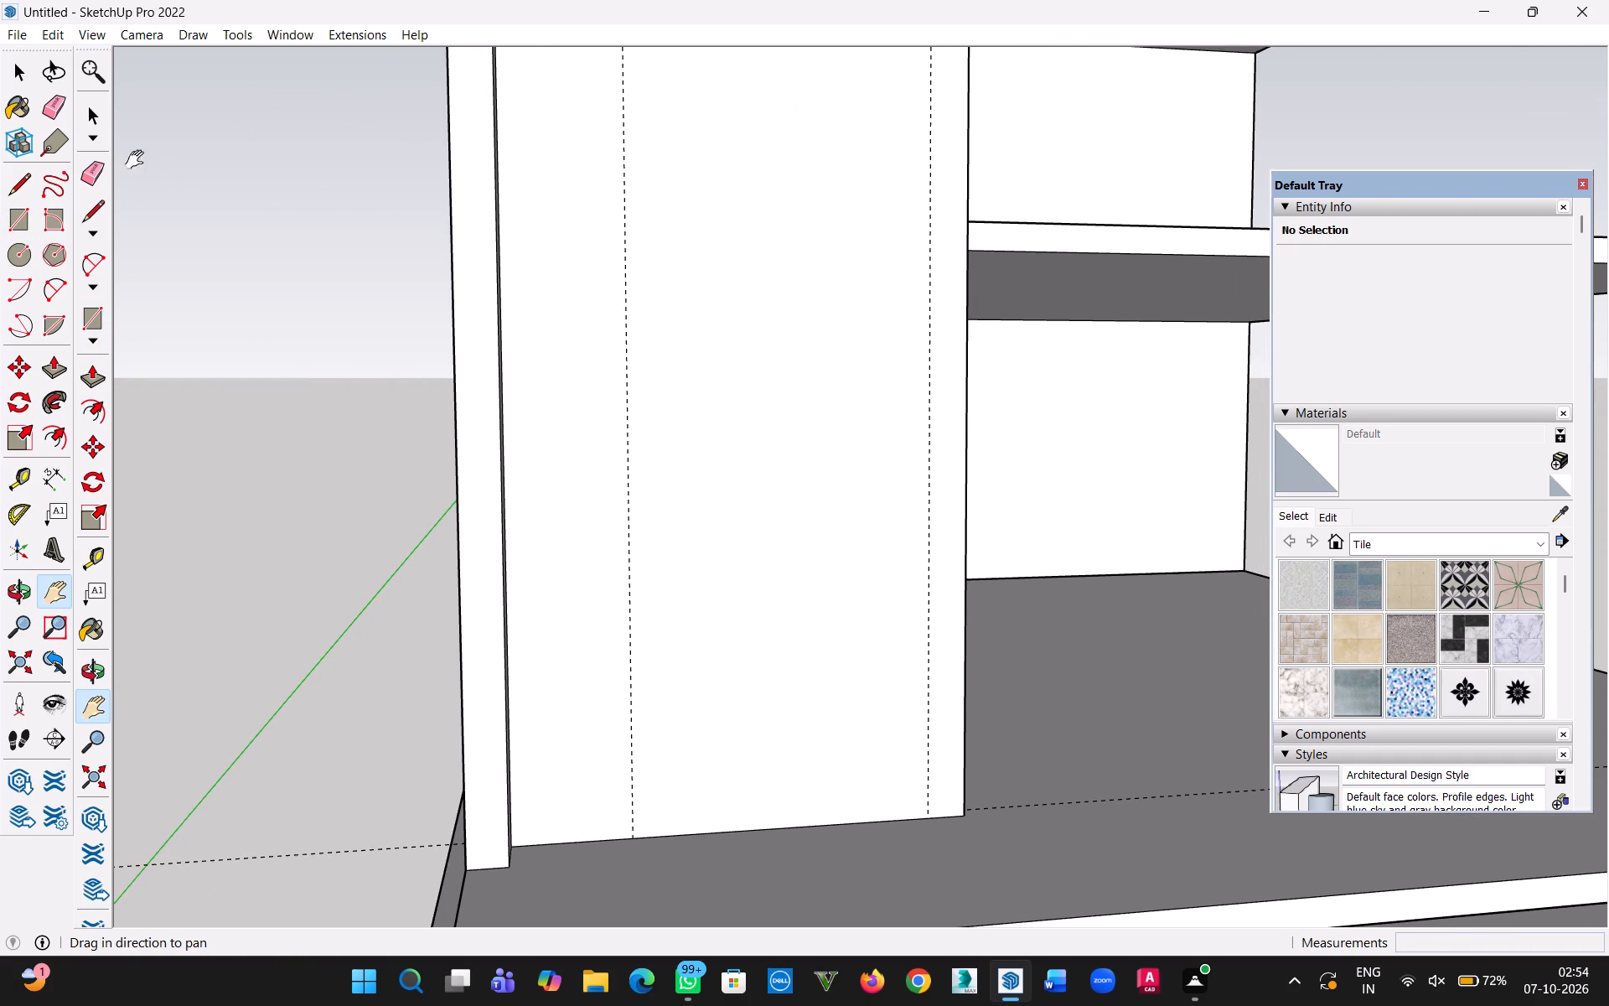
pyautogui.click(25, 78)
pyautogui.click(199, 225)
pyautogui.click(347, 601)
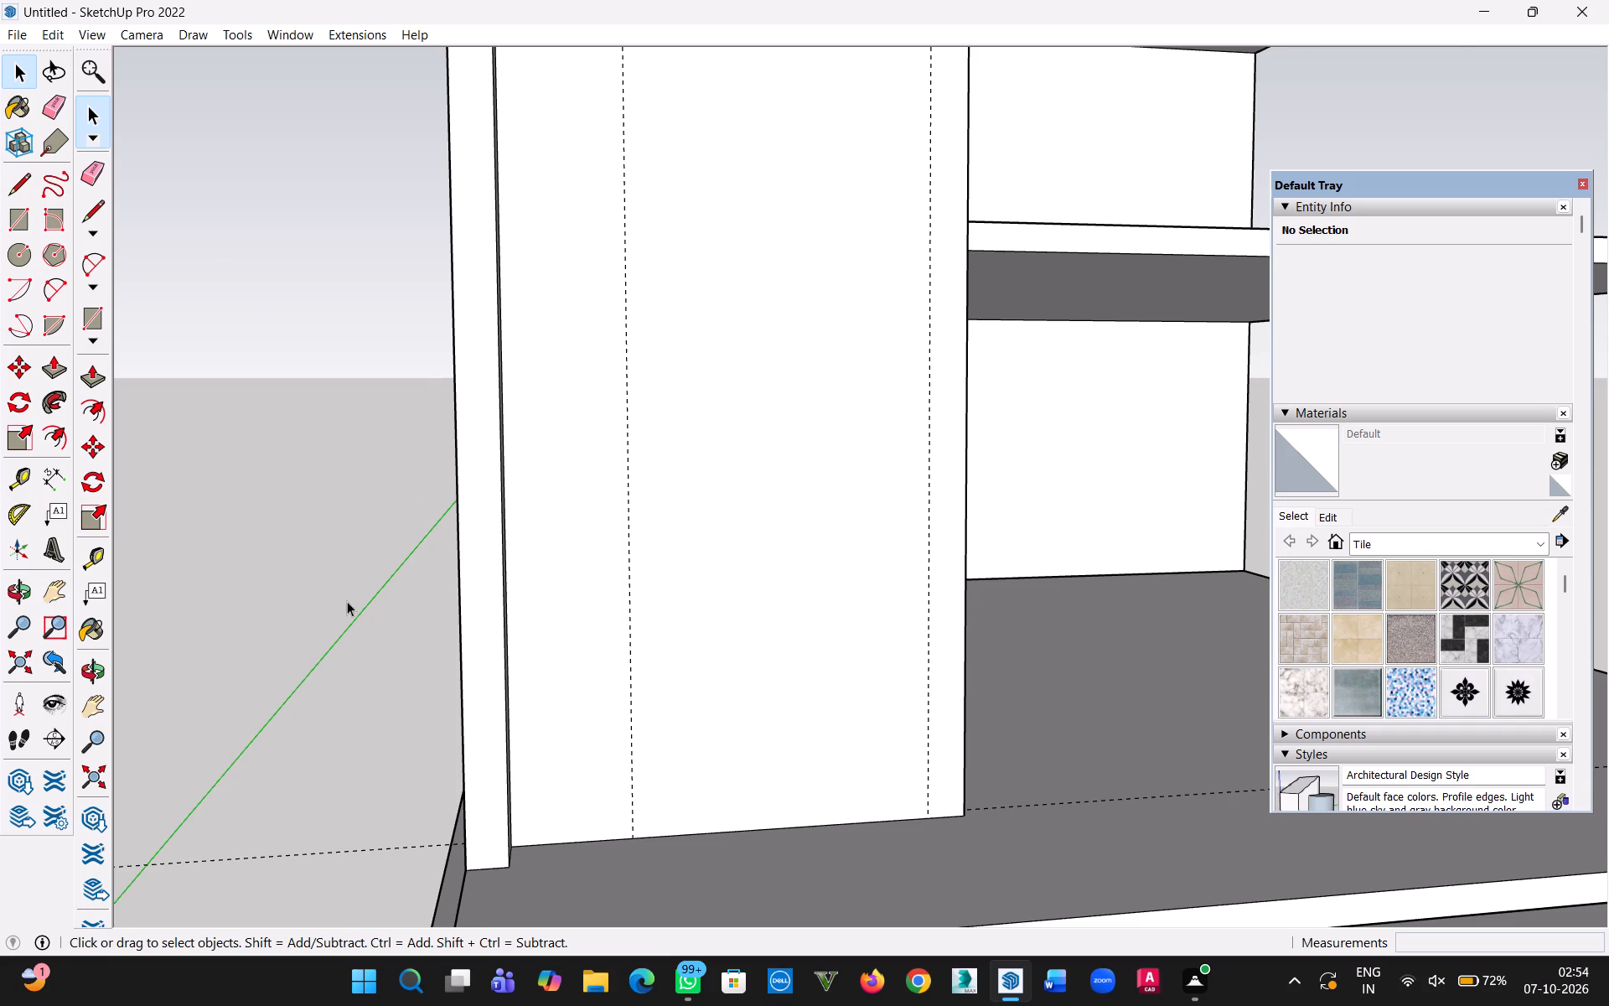
# Push/Pull the front face of the slab at the tall panel's foot inward by 3' 10 1/4", back to the frame.
pyautogui.scroll(-9, 619, 727)
pyautogui.scroll(-1, 722, 773)
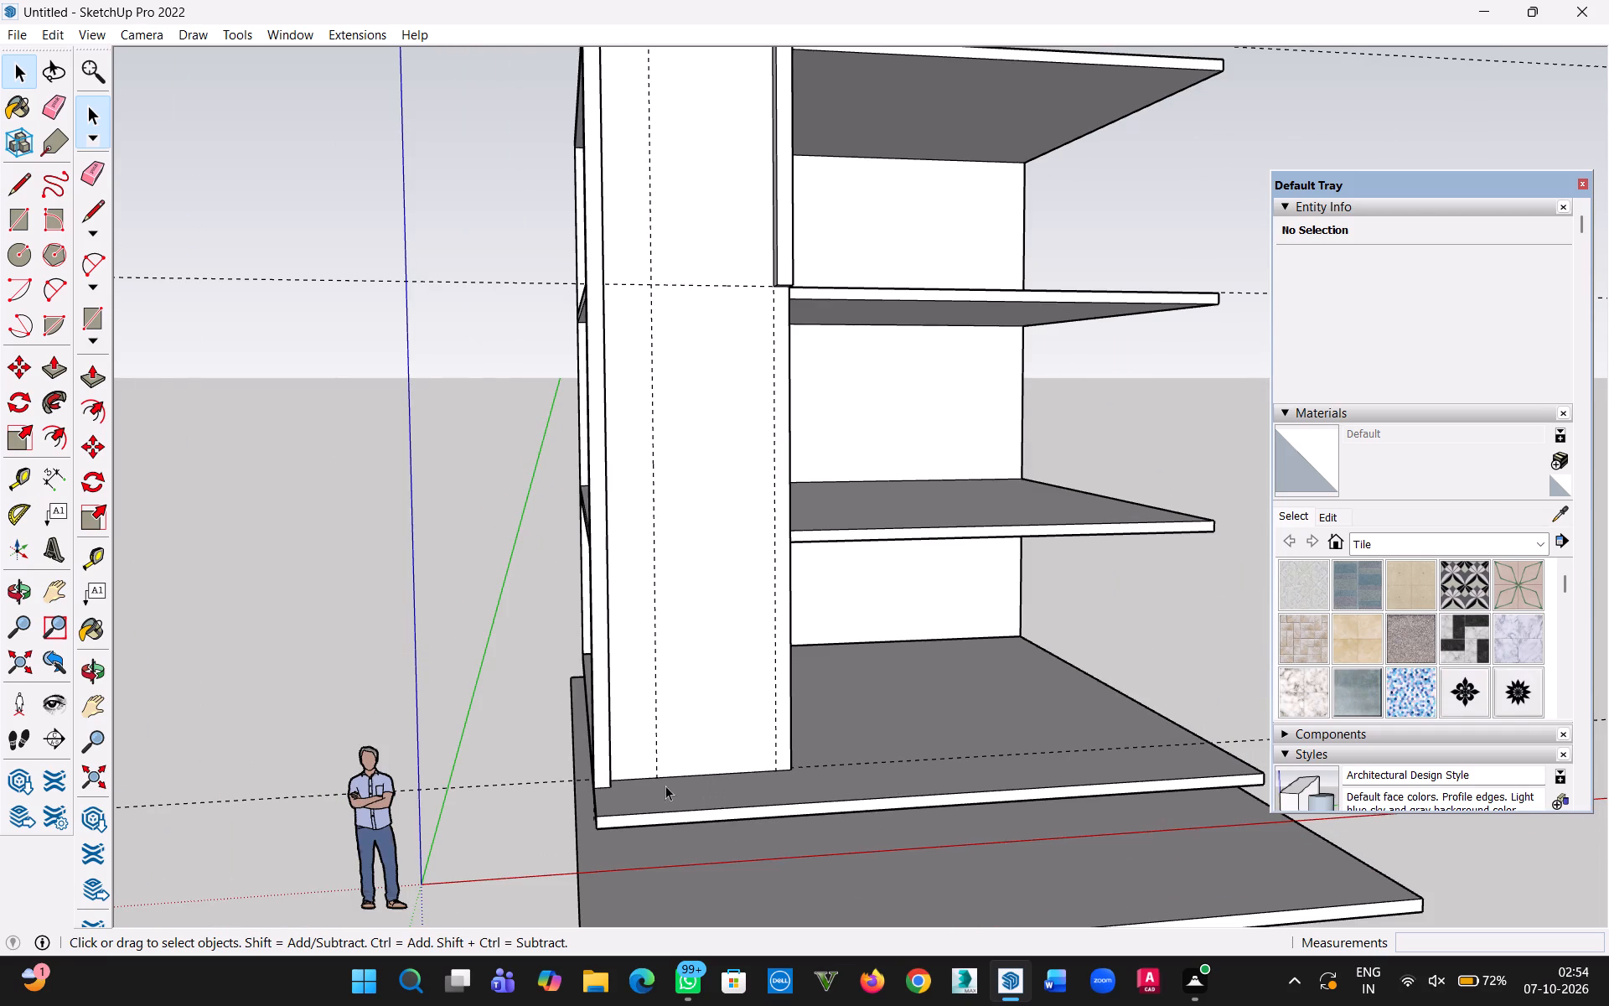
pyautogui.moveTo(736, 797); pyautogui.dragTo(706, 795, button='middle')
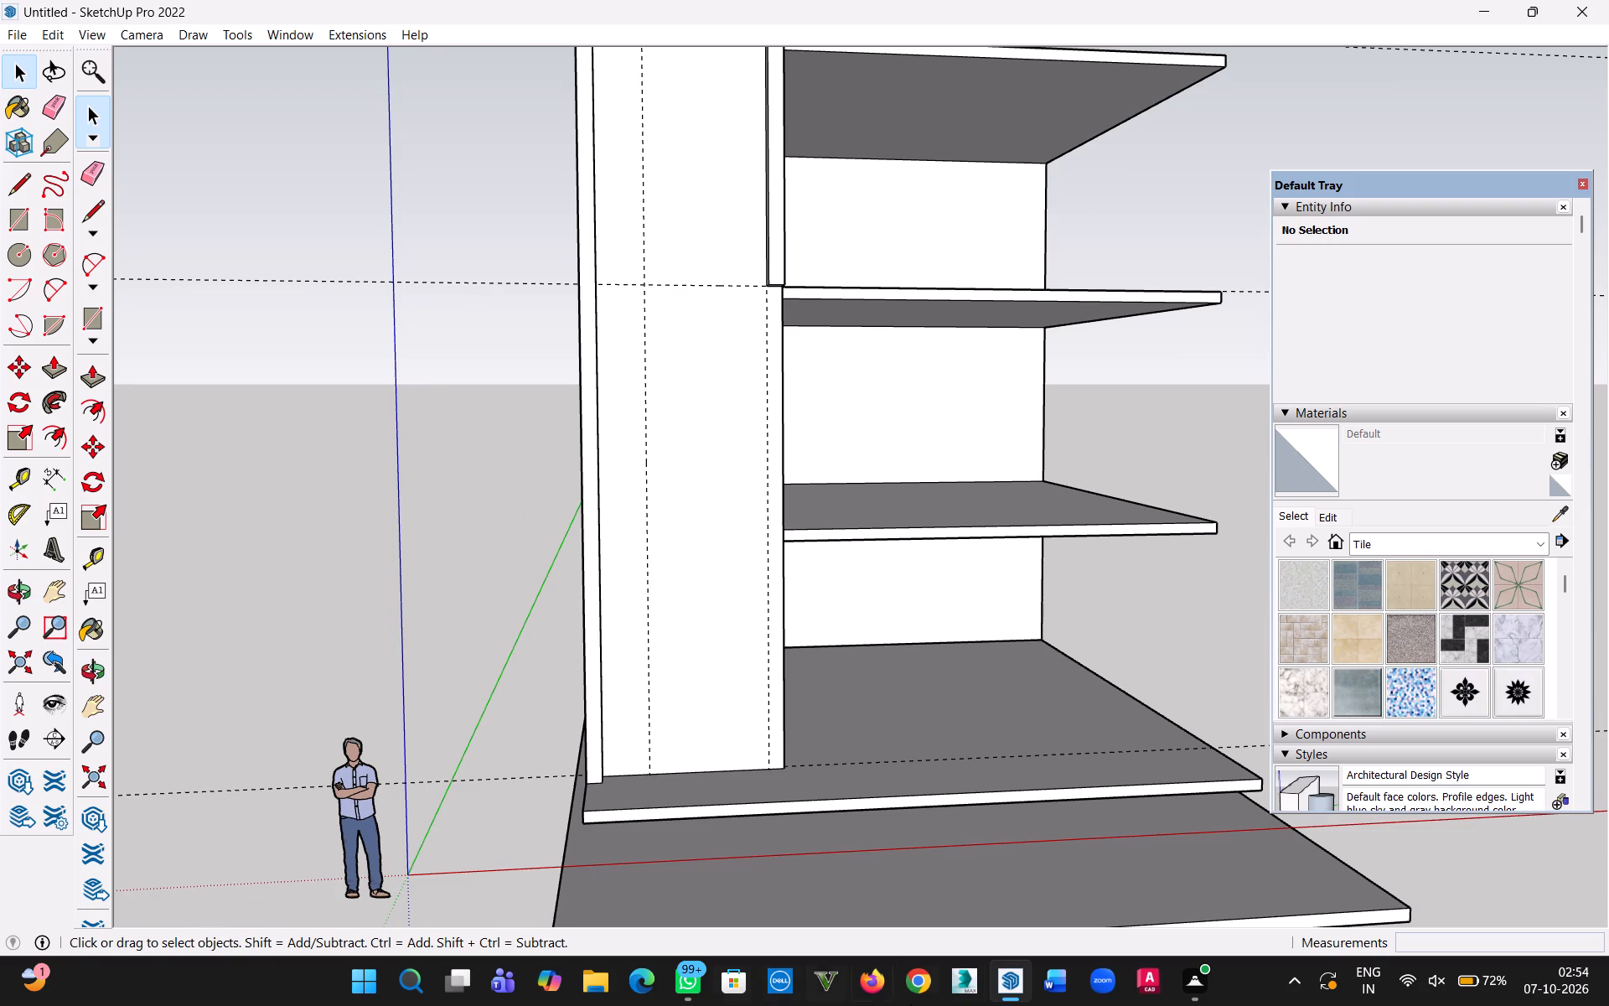
pyautogui.doubleClick(950, 707)
pyautogui.click(980, 801)
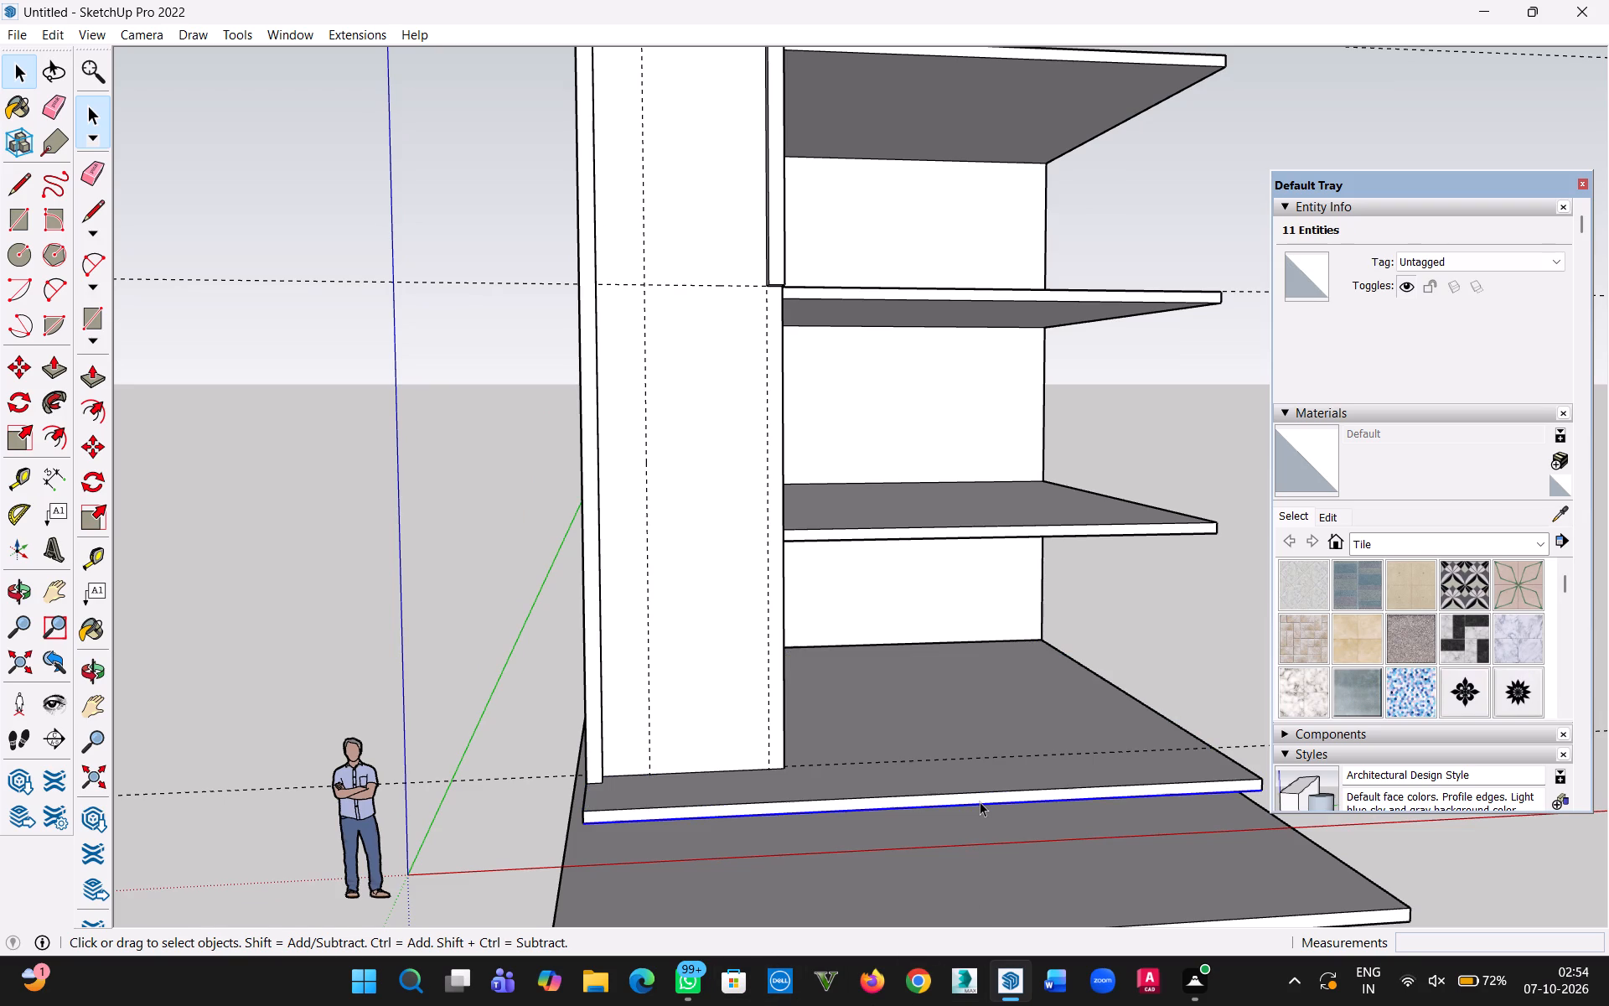
pyautogui.press('p')
pyautogui.click(978, 793)
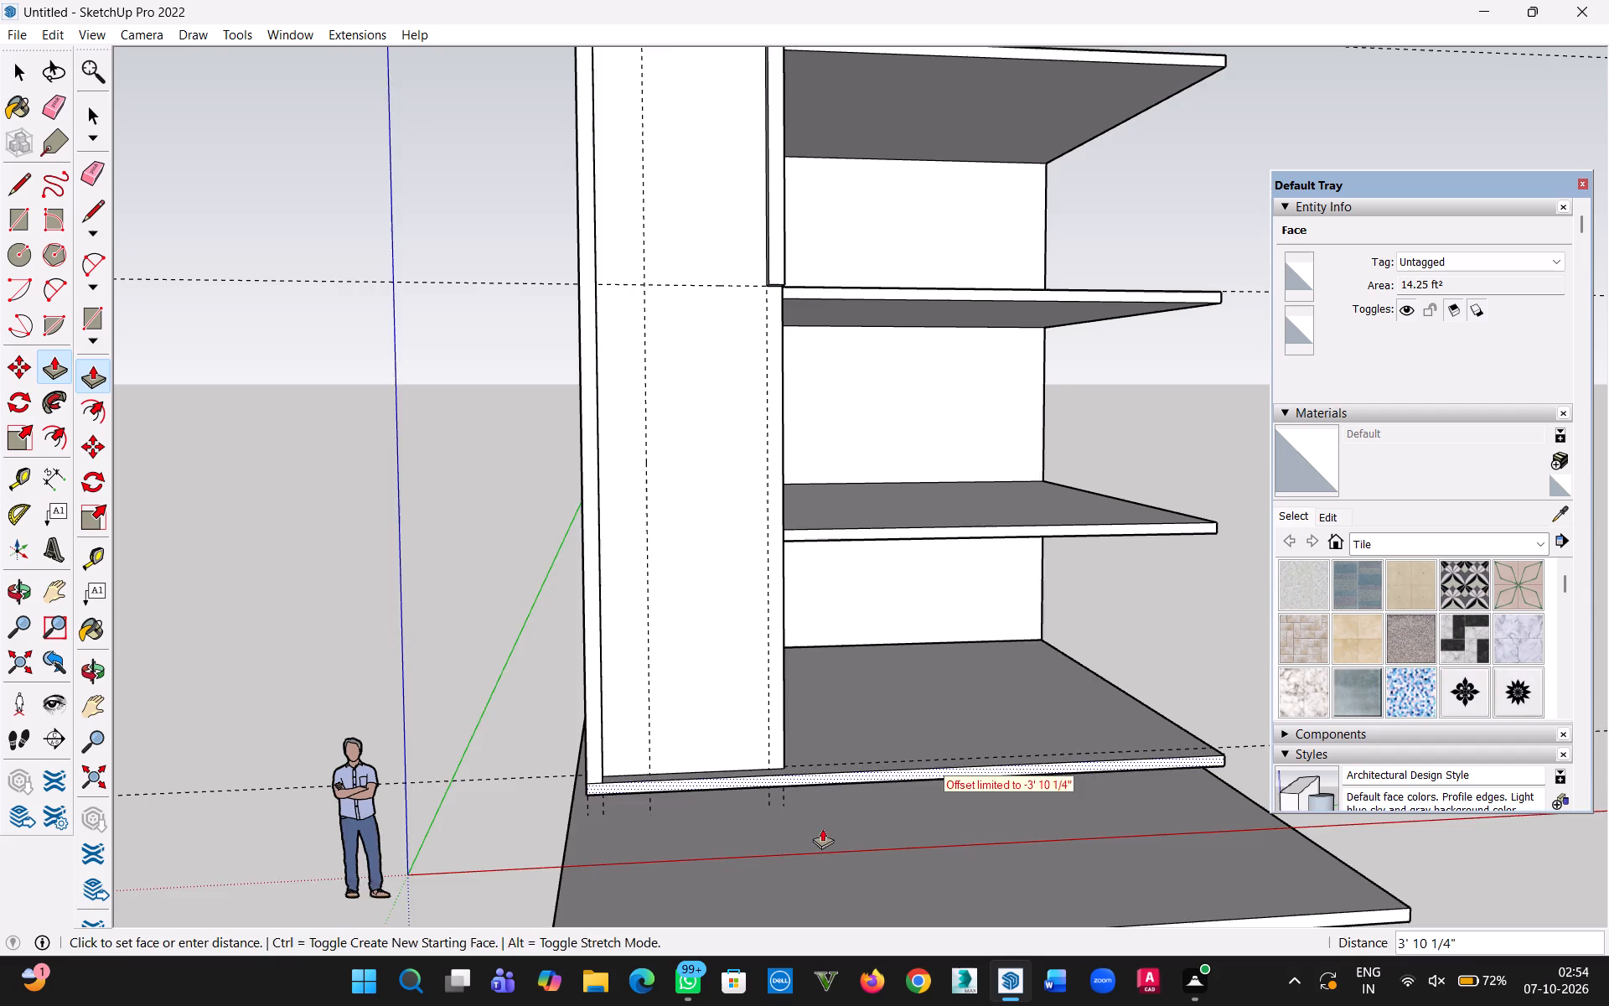
pyautogui.moveTo(822, 829); pyautogui.dragTo(750, 829, button='middle')
pyautogui.moveTo(706, 832); pyautogui.dragTo(694, 834, button='middle')
pyautogui.moveTo(670, 840); pyautogui.dragTo(649, 845, button='middle')
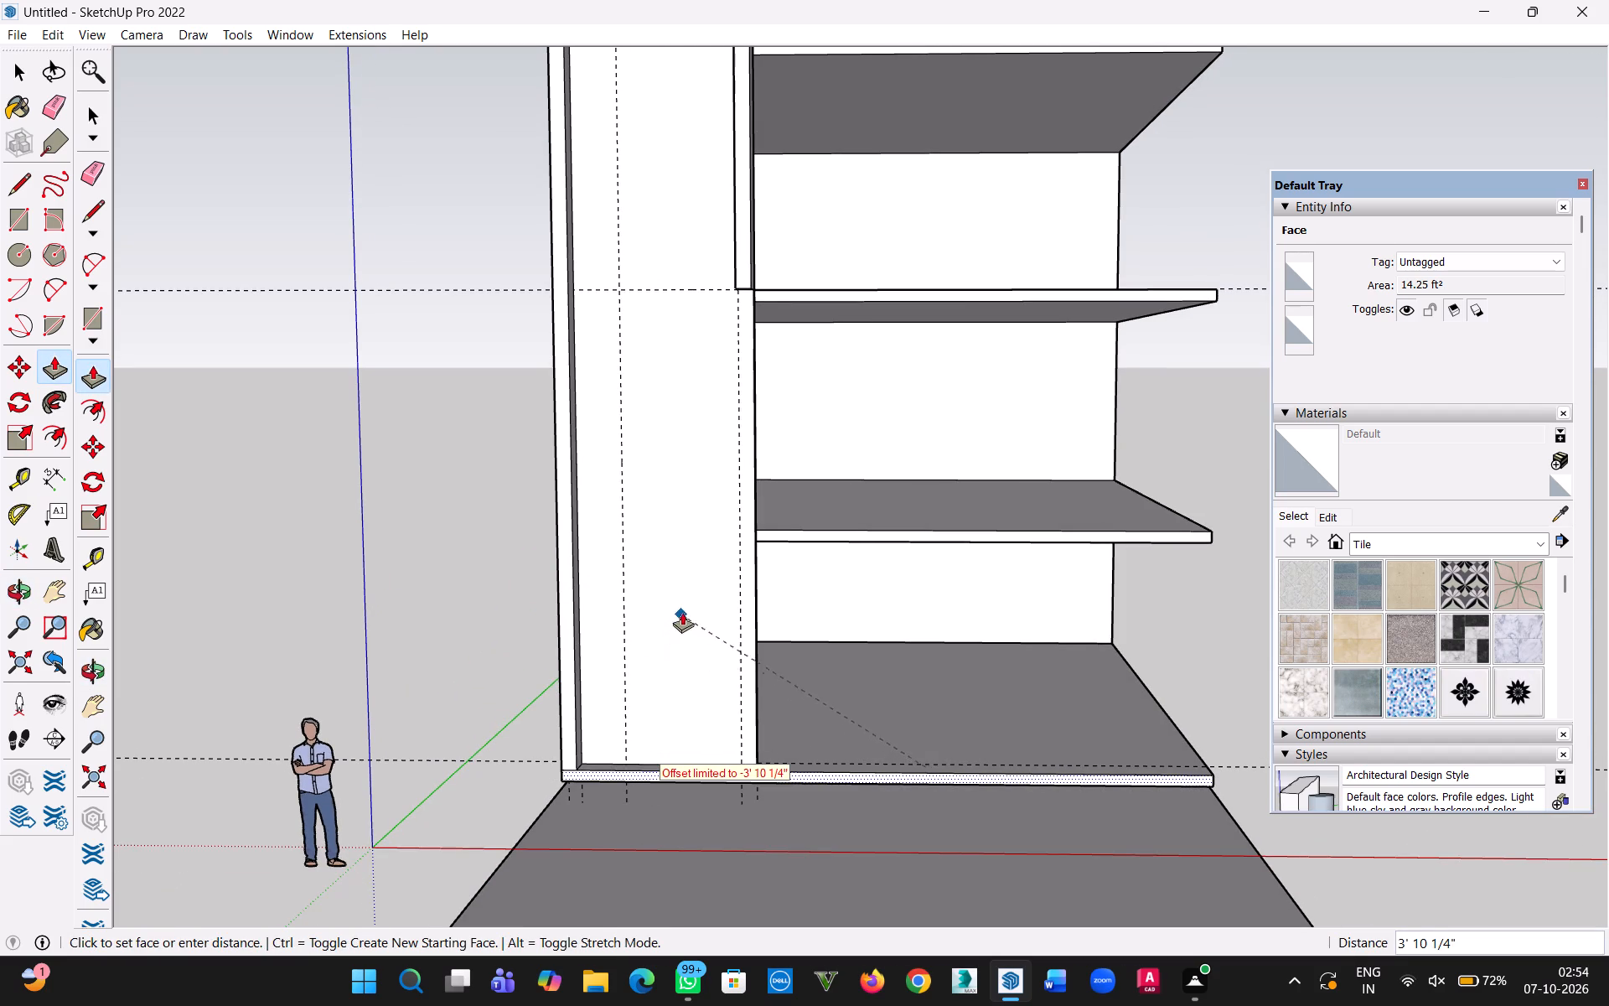
pyautogui.scroll(5, 773, 711)
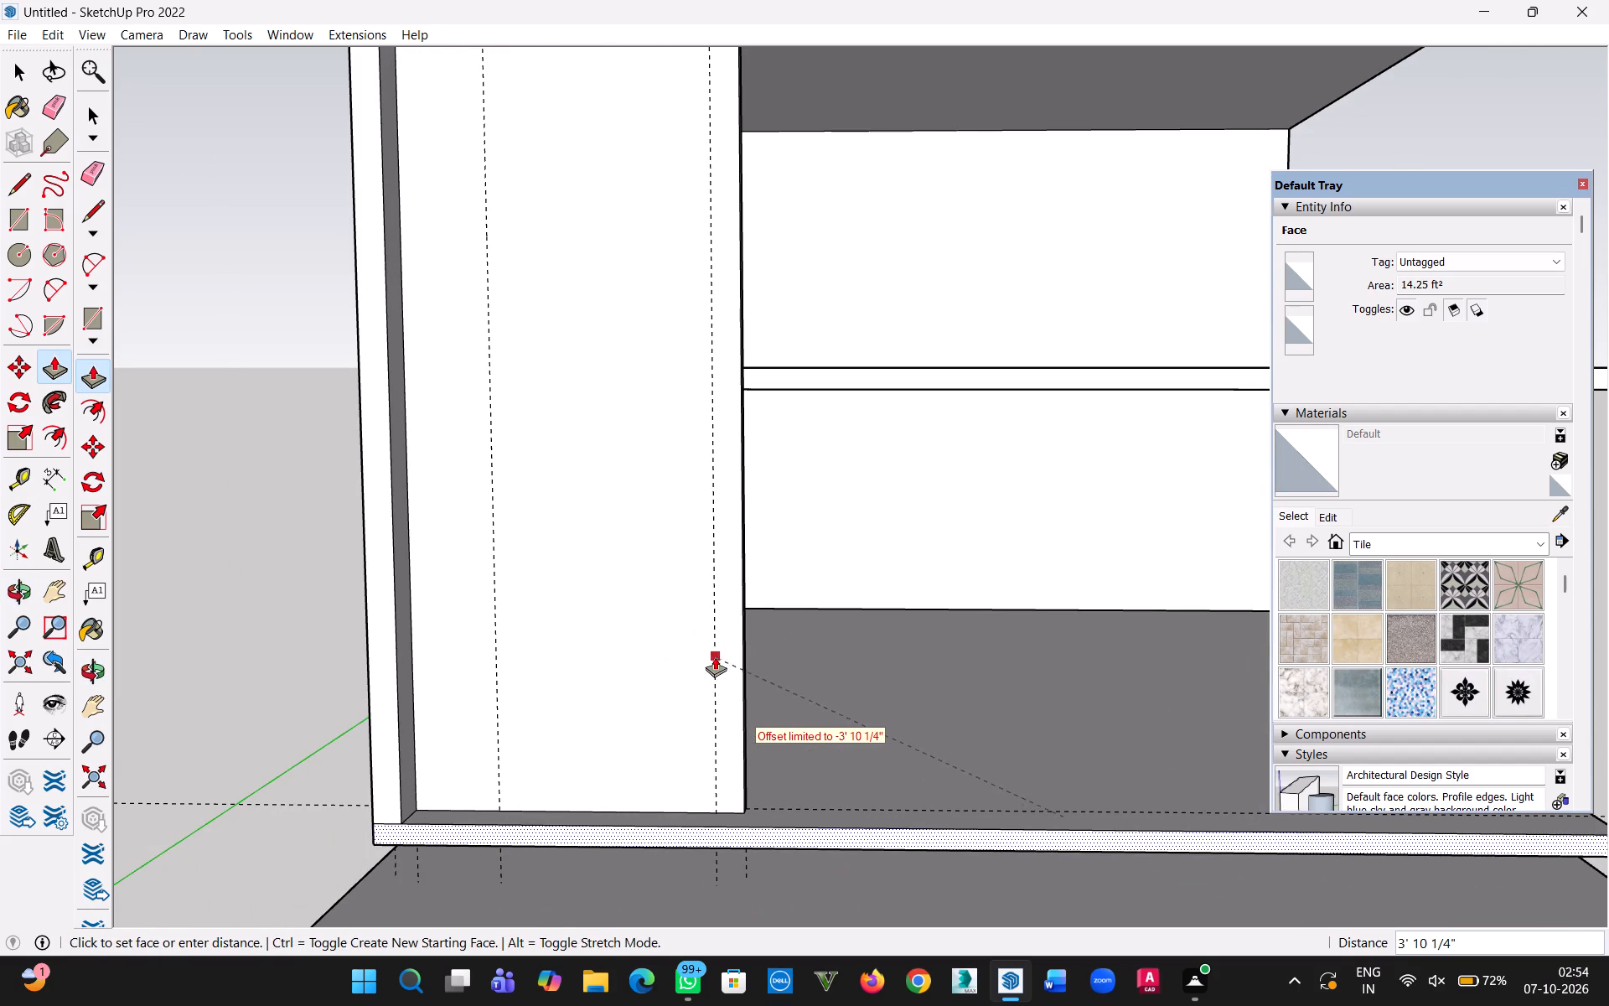
pyautogui.click(675, 739)
# Push/Pull the same slab front face inward a further 1', back to the recessed panel face.
pyautogui.click(668, 831)
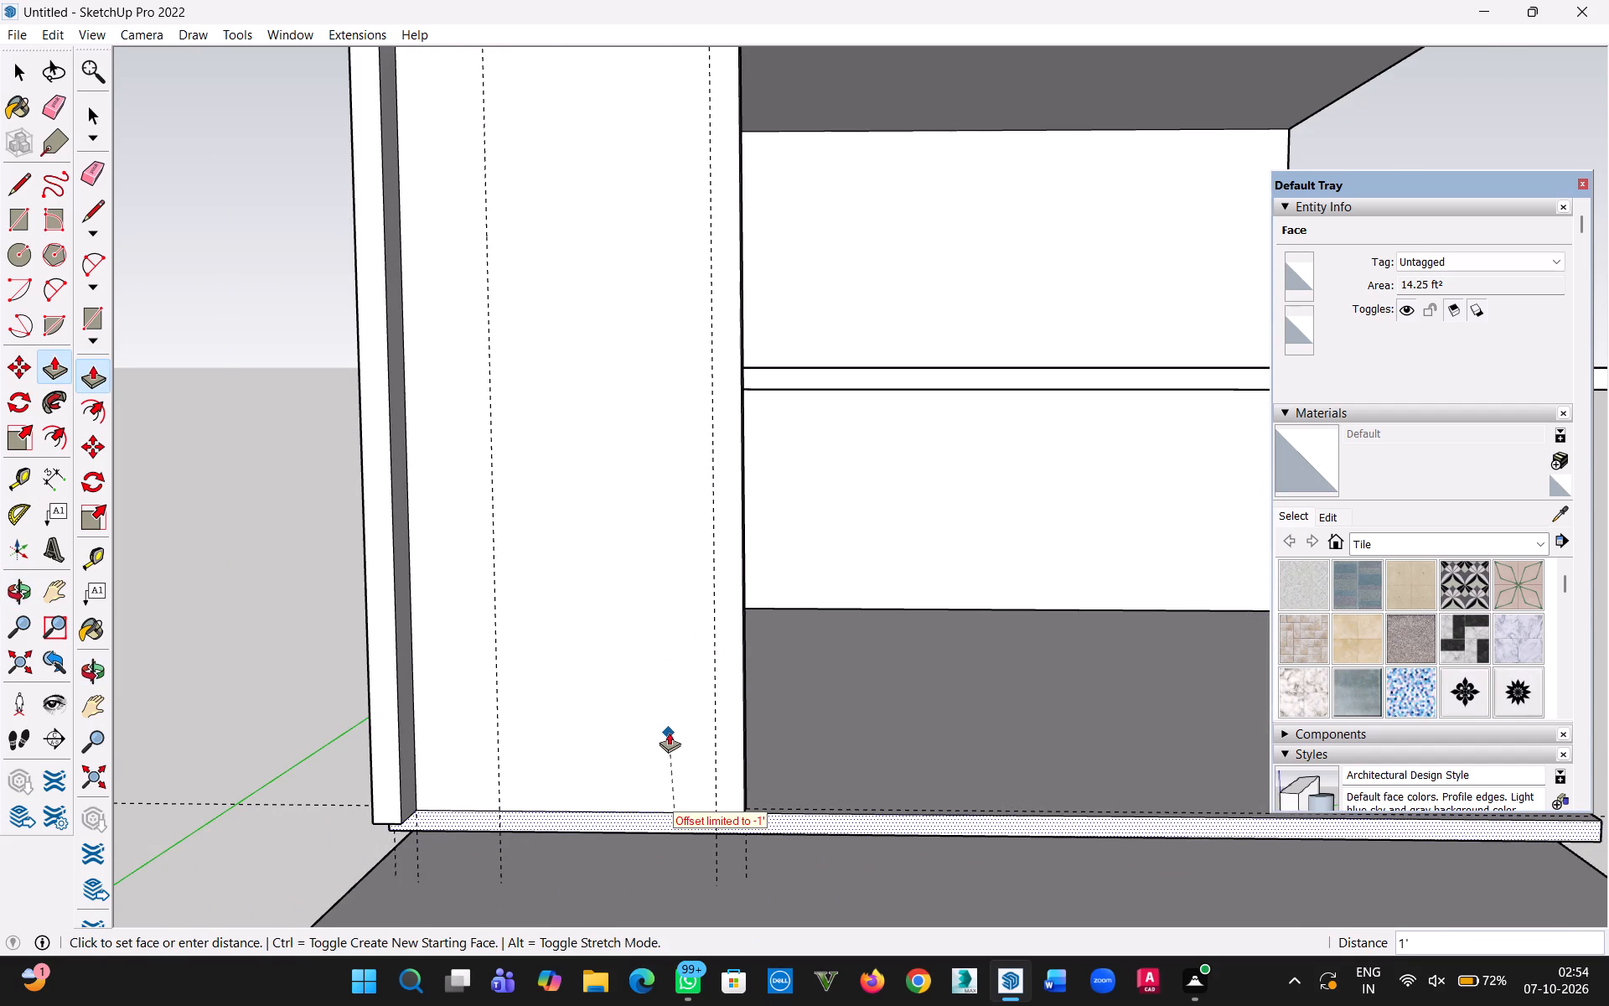
pyautogui.click(669, 732)
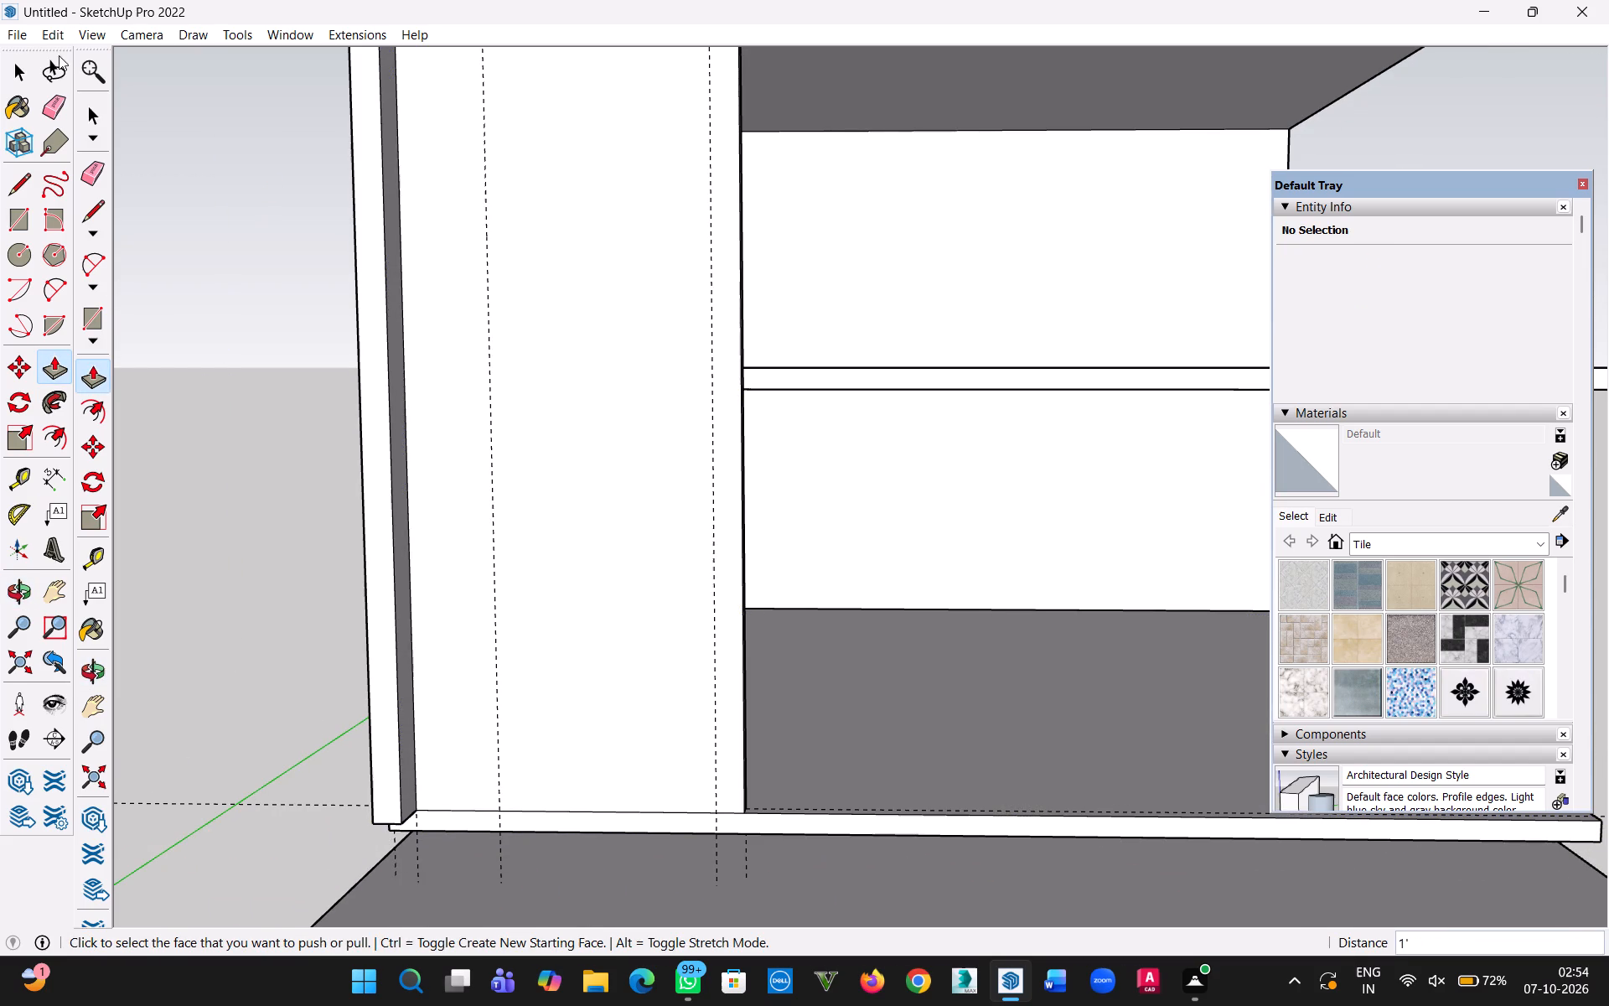
pyautogui.click(33, 65)
pyautogui.click(198, 235)
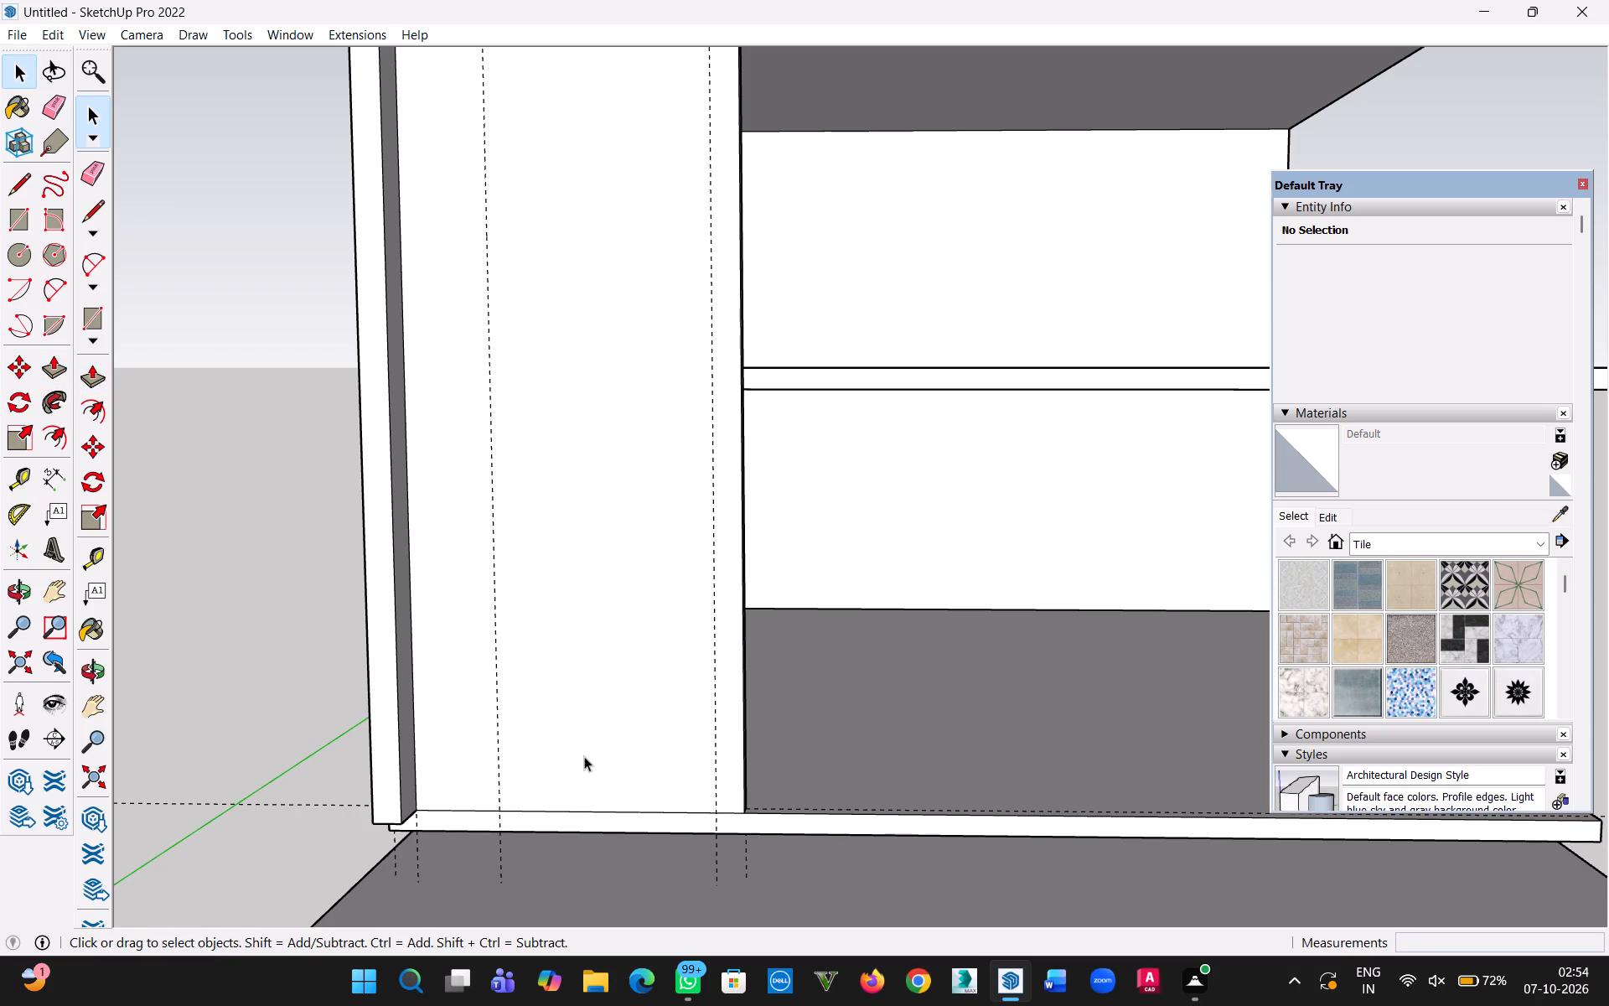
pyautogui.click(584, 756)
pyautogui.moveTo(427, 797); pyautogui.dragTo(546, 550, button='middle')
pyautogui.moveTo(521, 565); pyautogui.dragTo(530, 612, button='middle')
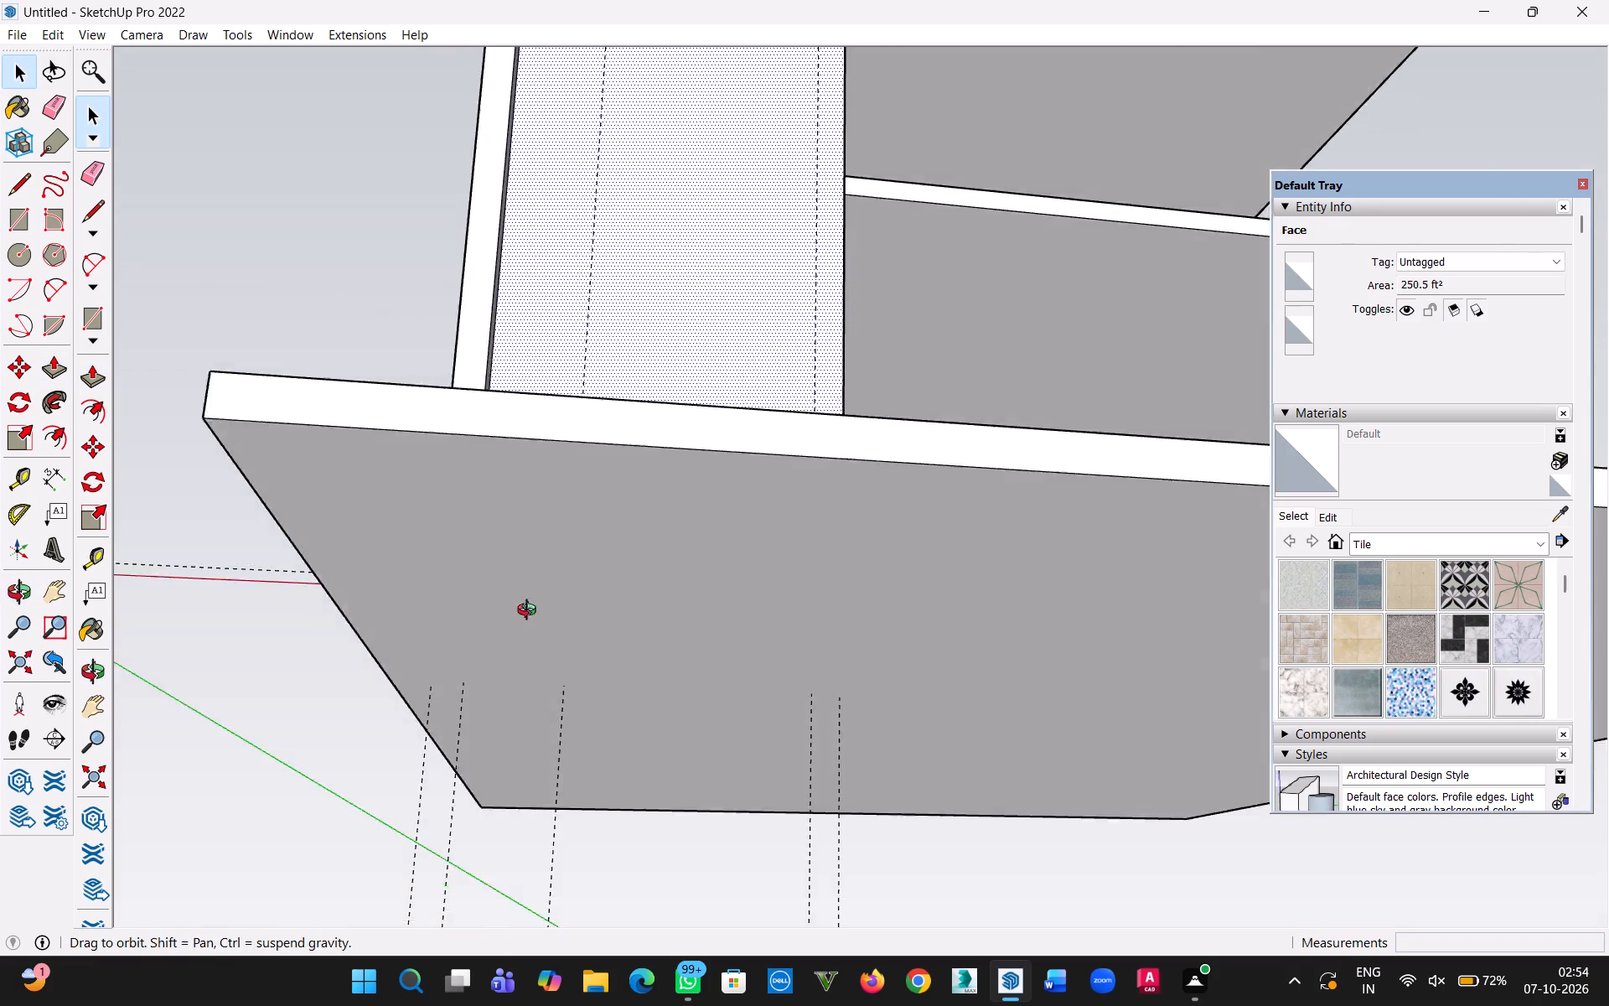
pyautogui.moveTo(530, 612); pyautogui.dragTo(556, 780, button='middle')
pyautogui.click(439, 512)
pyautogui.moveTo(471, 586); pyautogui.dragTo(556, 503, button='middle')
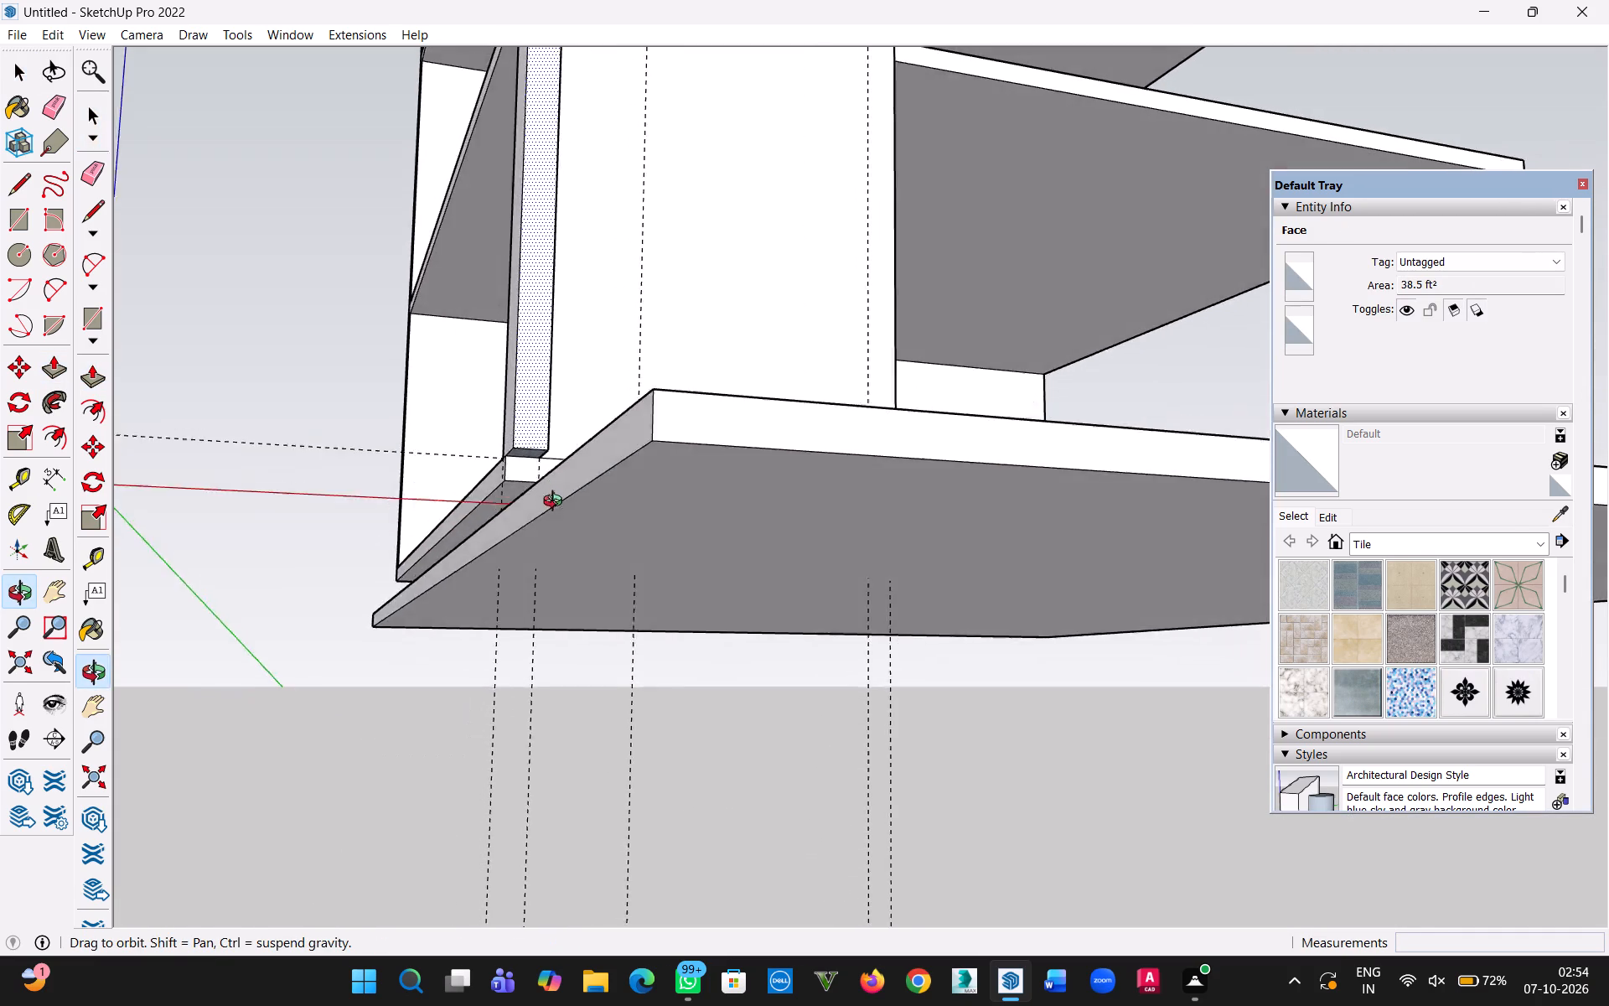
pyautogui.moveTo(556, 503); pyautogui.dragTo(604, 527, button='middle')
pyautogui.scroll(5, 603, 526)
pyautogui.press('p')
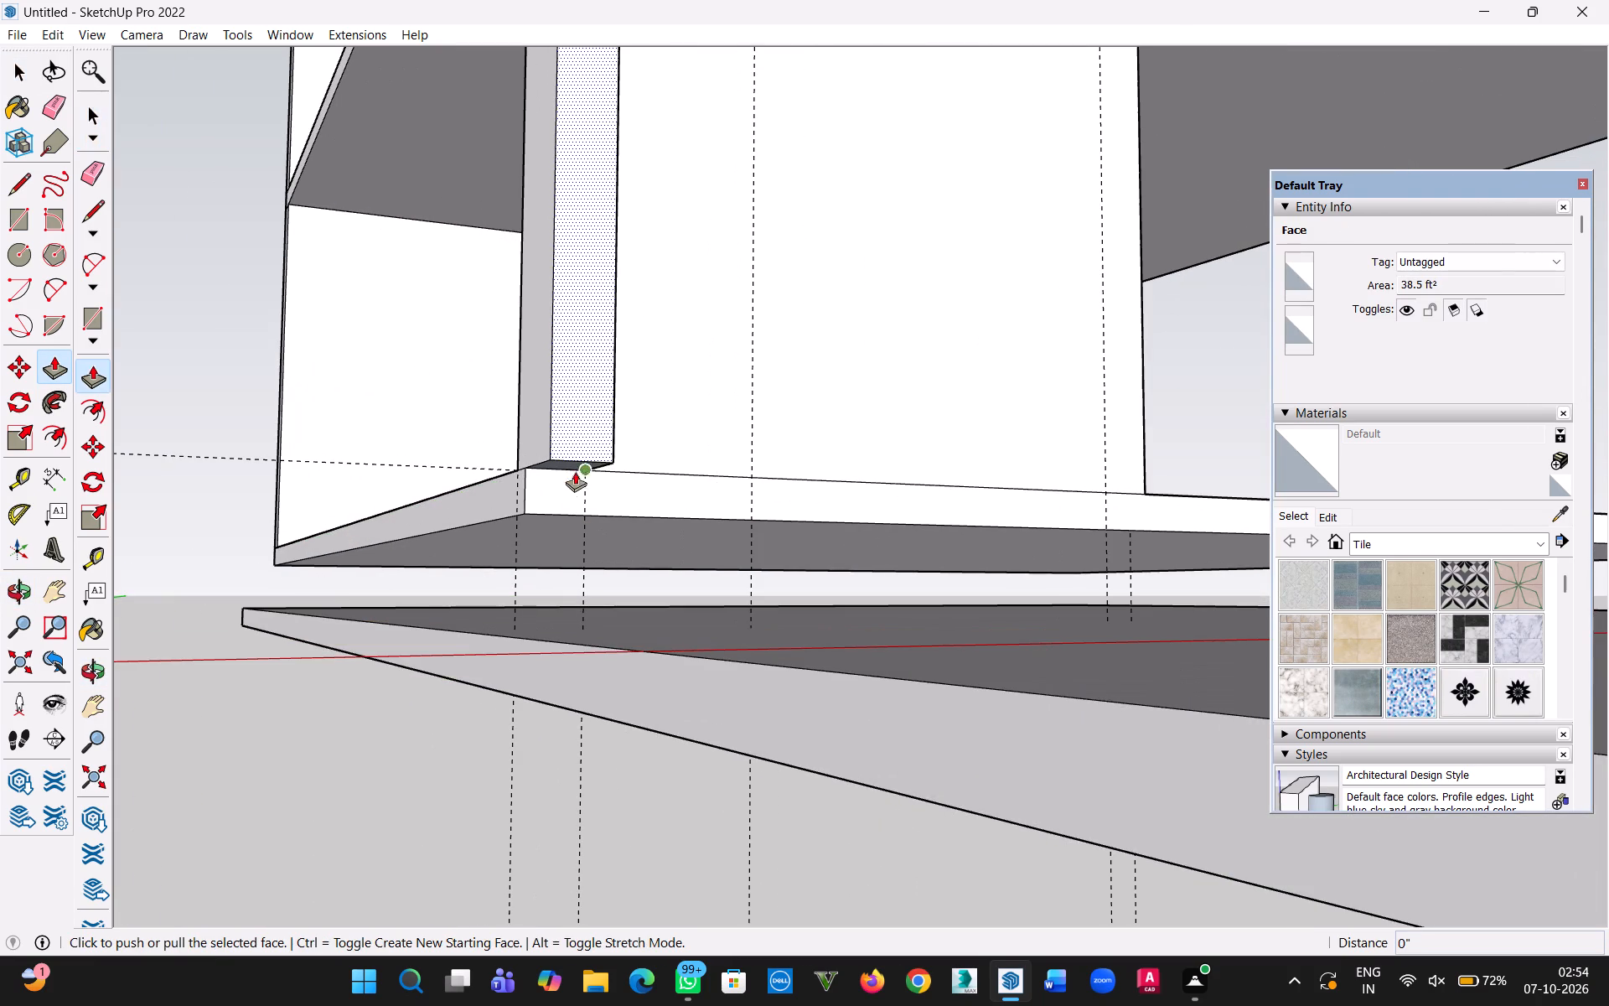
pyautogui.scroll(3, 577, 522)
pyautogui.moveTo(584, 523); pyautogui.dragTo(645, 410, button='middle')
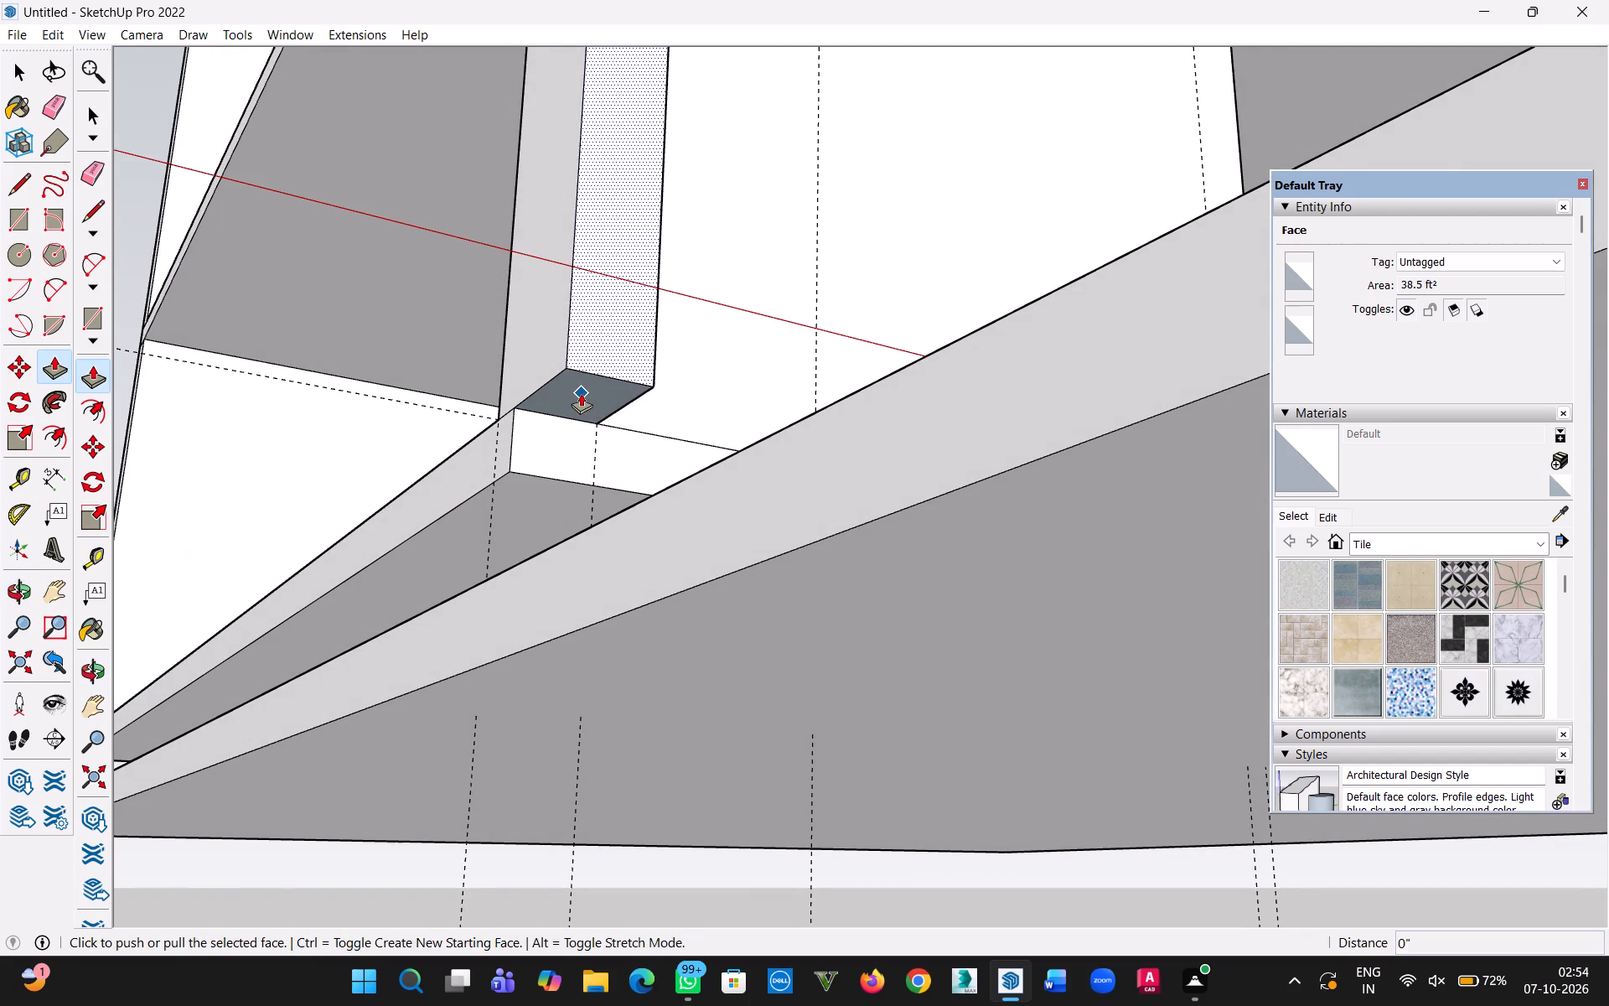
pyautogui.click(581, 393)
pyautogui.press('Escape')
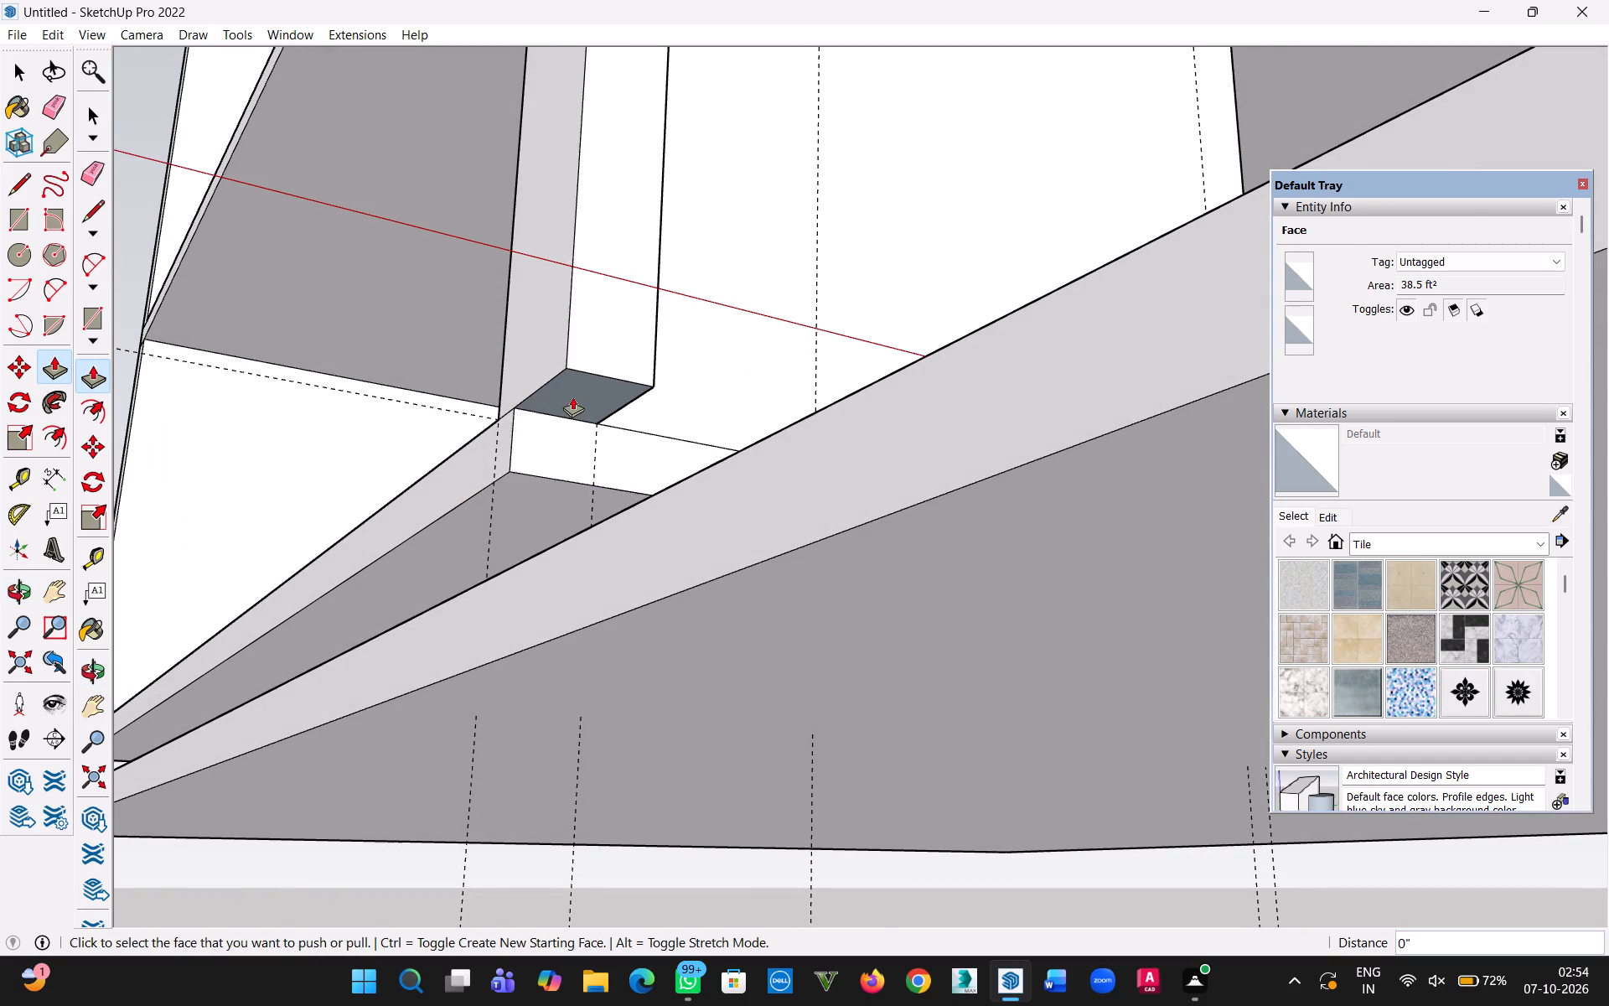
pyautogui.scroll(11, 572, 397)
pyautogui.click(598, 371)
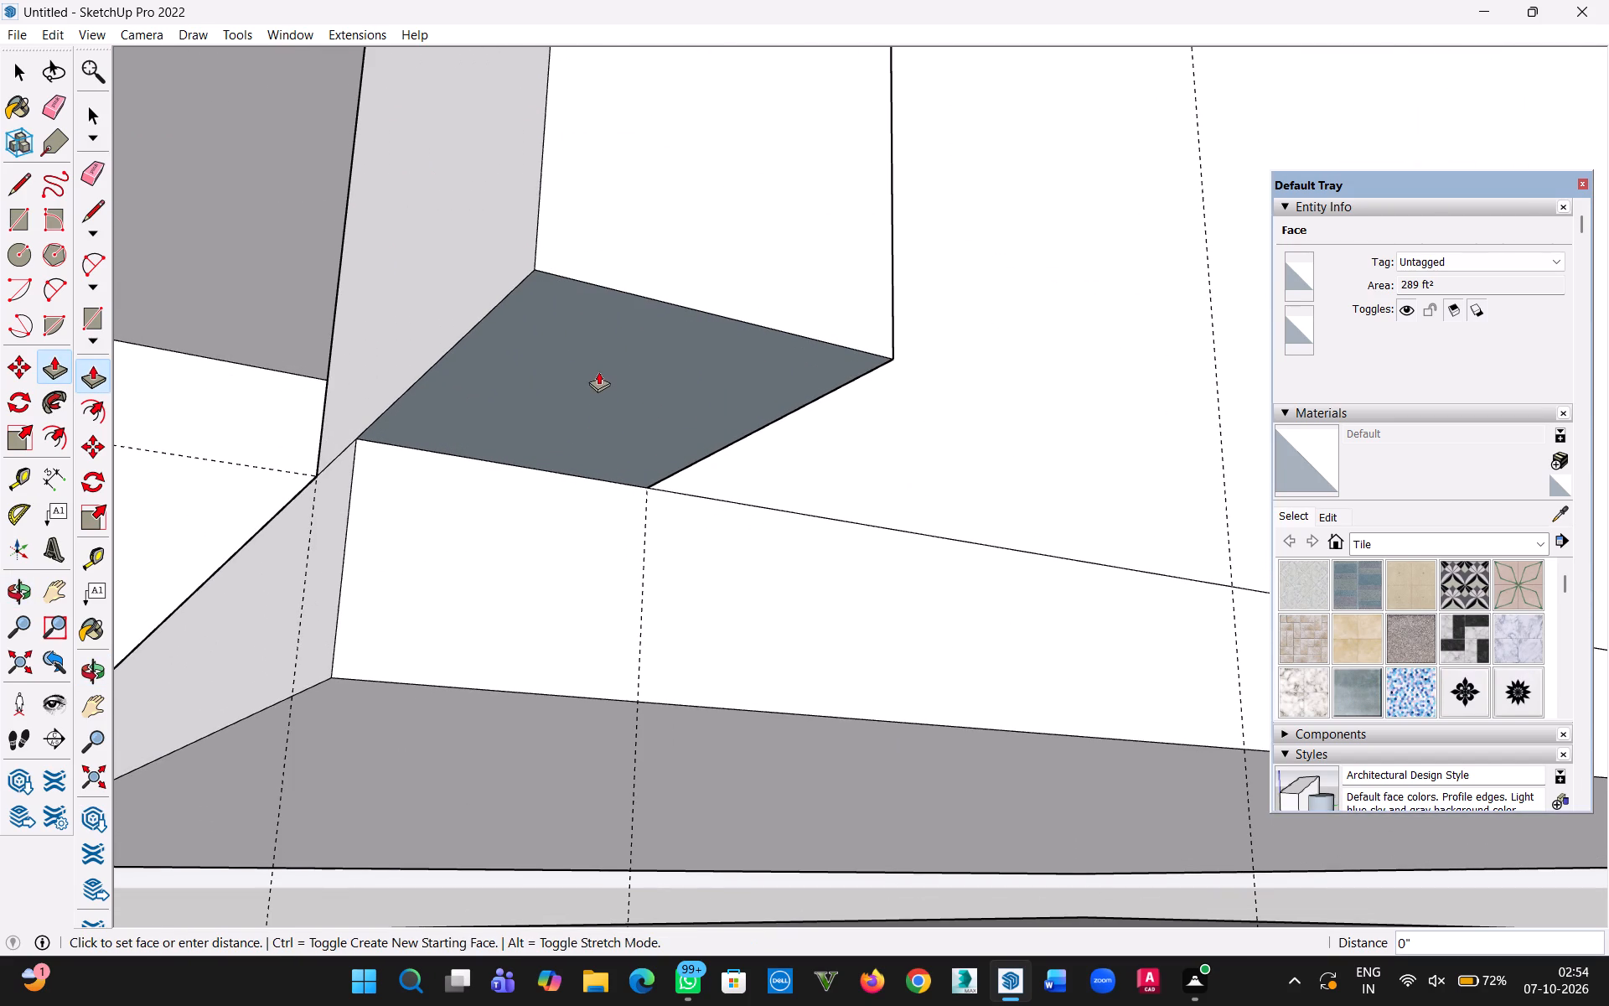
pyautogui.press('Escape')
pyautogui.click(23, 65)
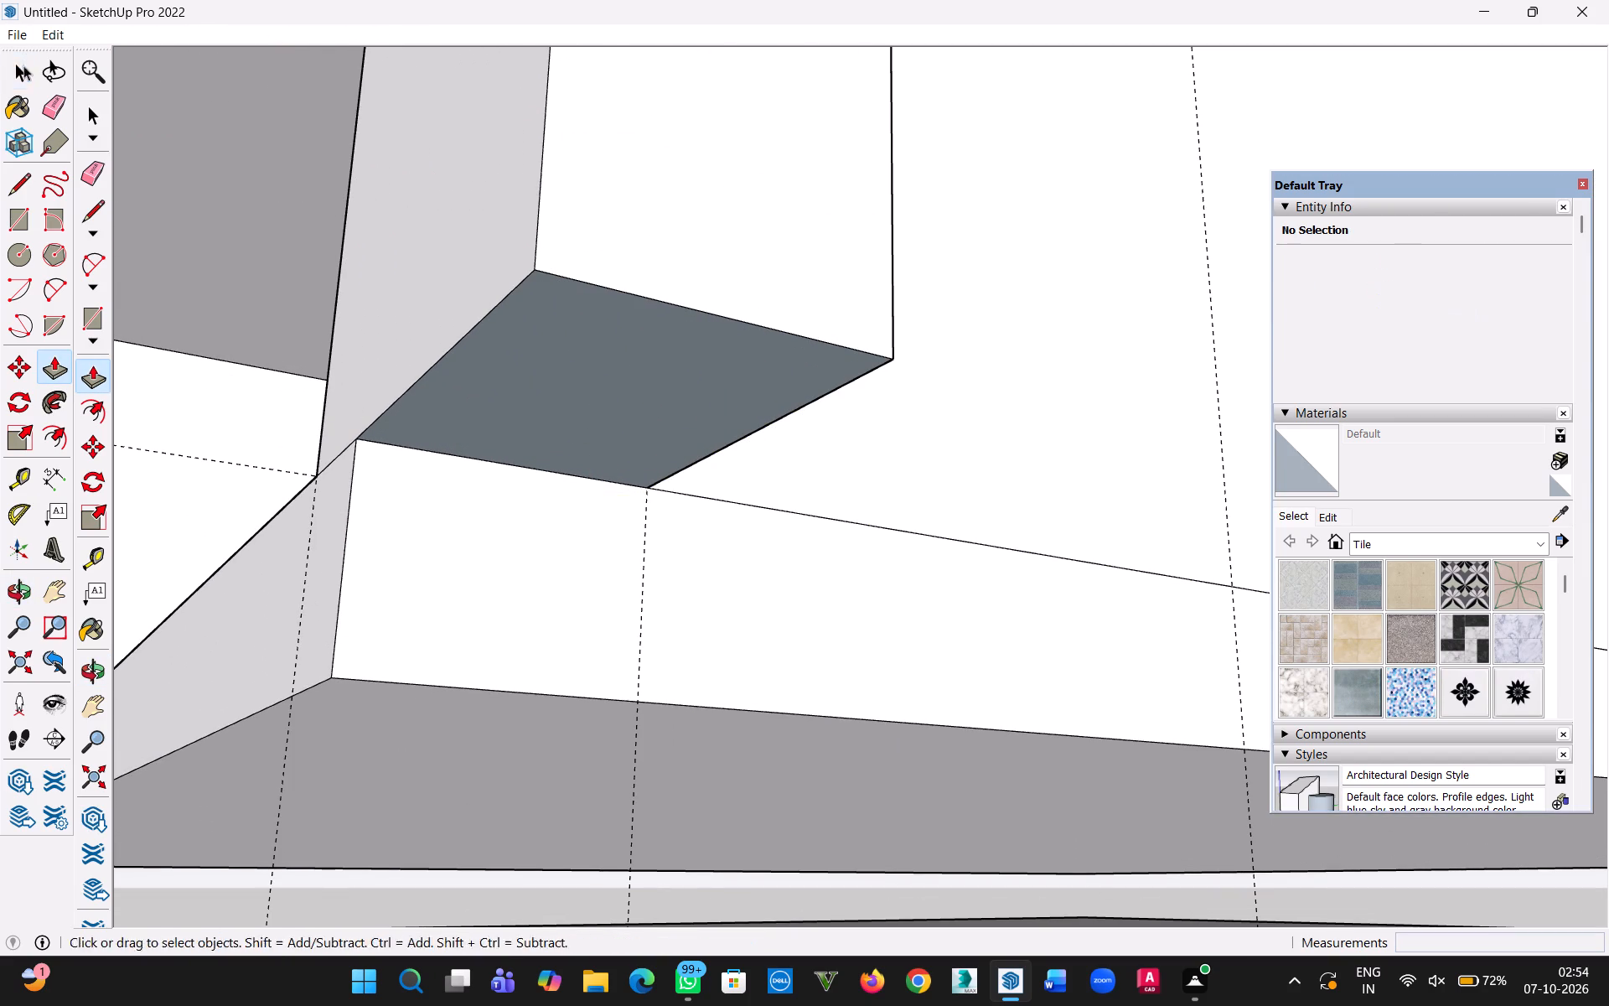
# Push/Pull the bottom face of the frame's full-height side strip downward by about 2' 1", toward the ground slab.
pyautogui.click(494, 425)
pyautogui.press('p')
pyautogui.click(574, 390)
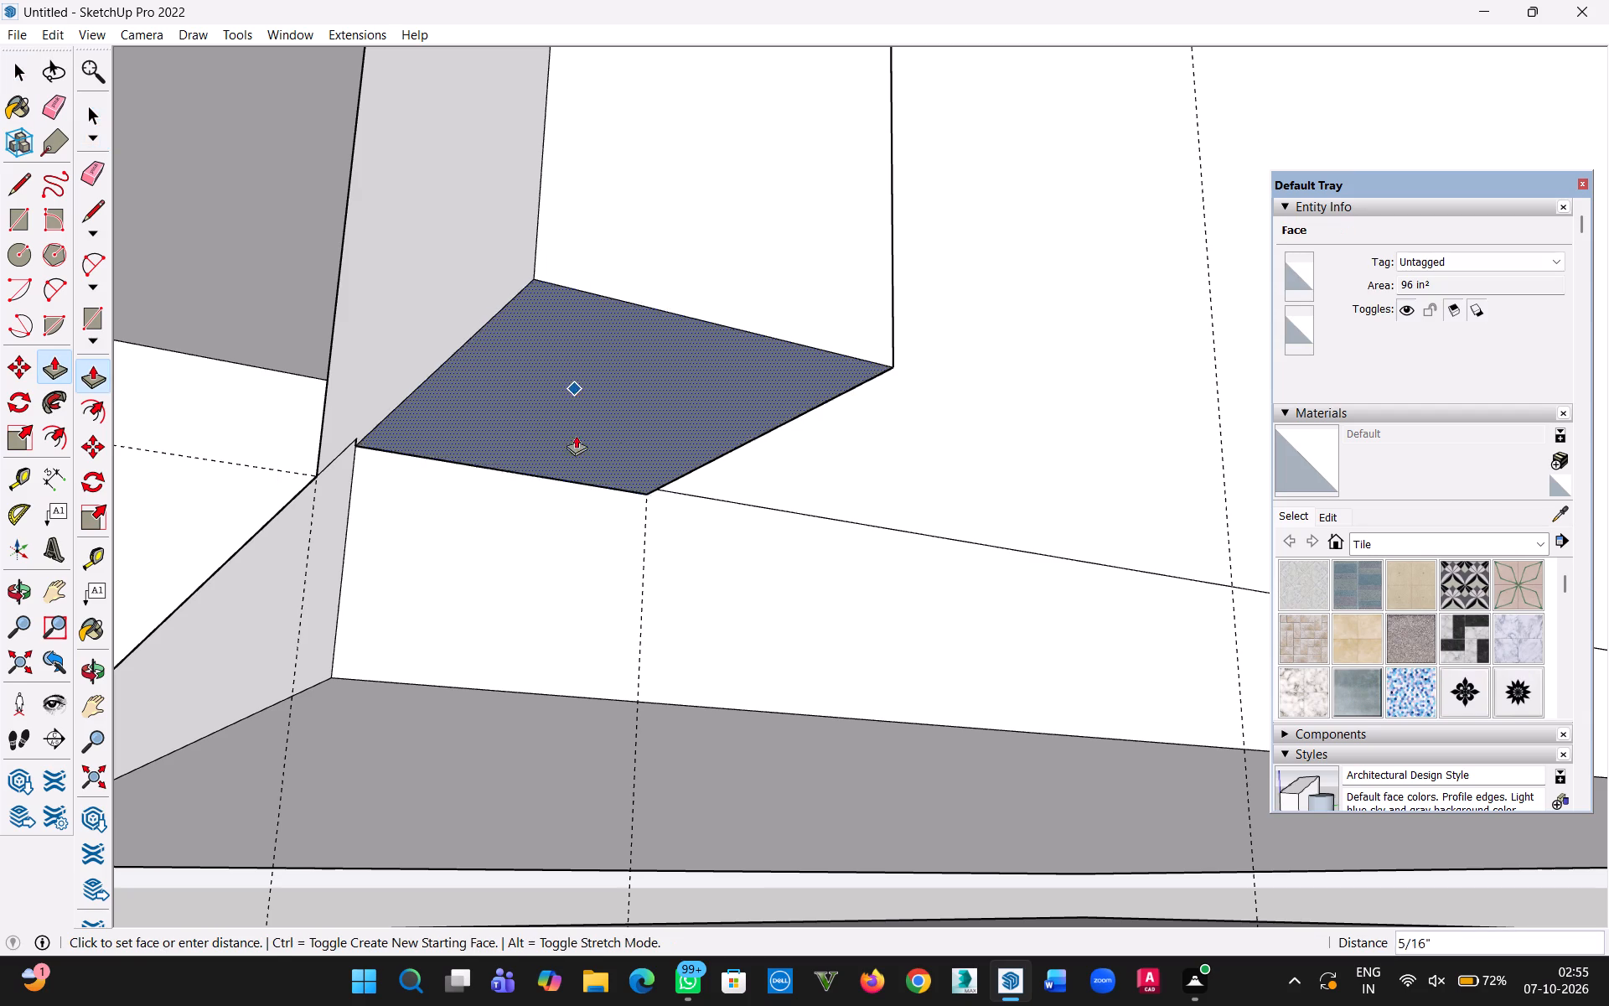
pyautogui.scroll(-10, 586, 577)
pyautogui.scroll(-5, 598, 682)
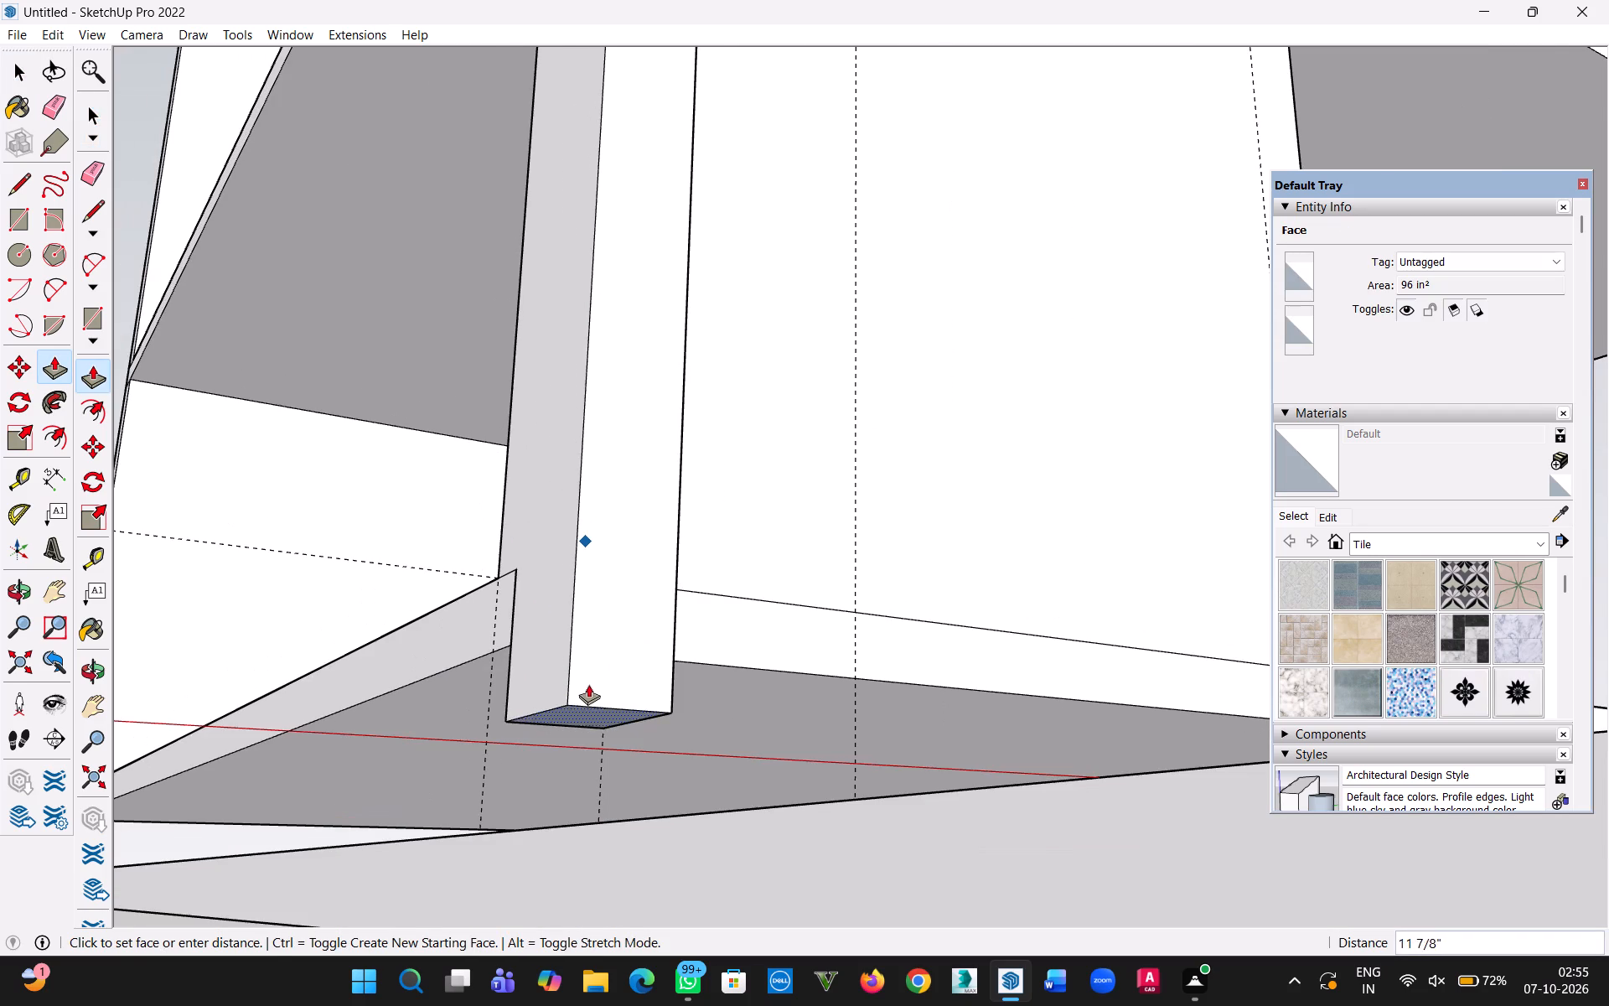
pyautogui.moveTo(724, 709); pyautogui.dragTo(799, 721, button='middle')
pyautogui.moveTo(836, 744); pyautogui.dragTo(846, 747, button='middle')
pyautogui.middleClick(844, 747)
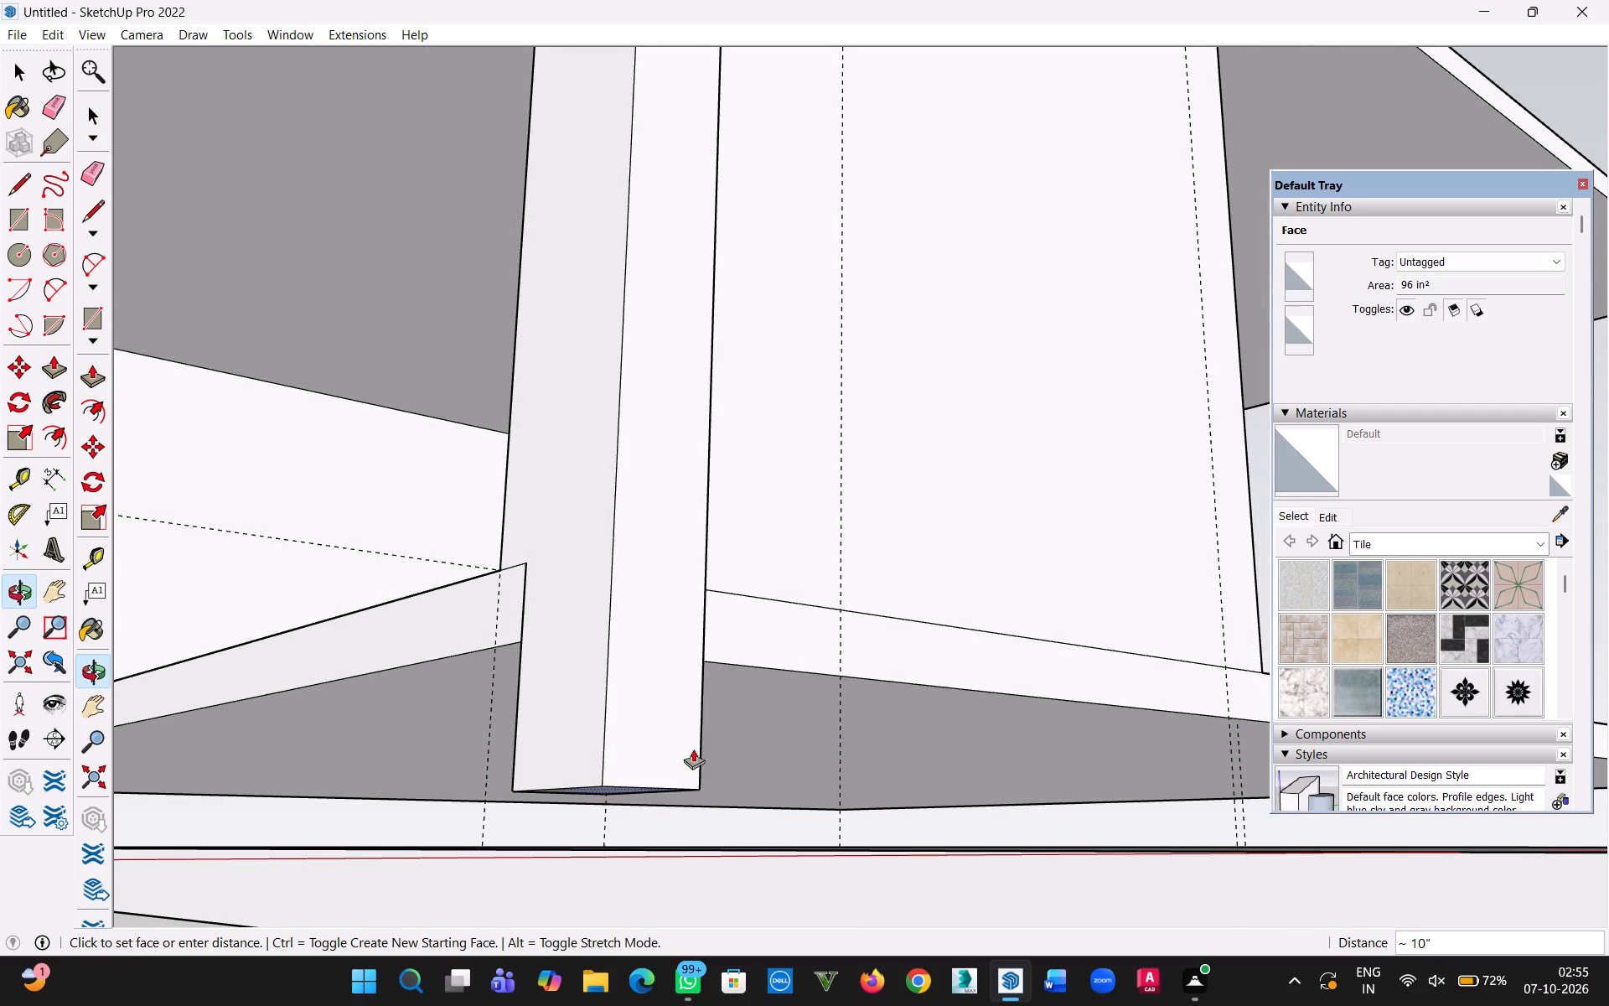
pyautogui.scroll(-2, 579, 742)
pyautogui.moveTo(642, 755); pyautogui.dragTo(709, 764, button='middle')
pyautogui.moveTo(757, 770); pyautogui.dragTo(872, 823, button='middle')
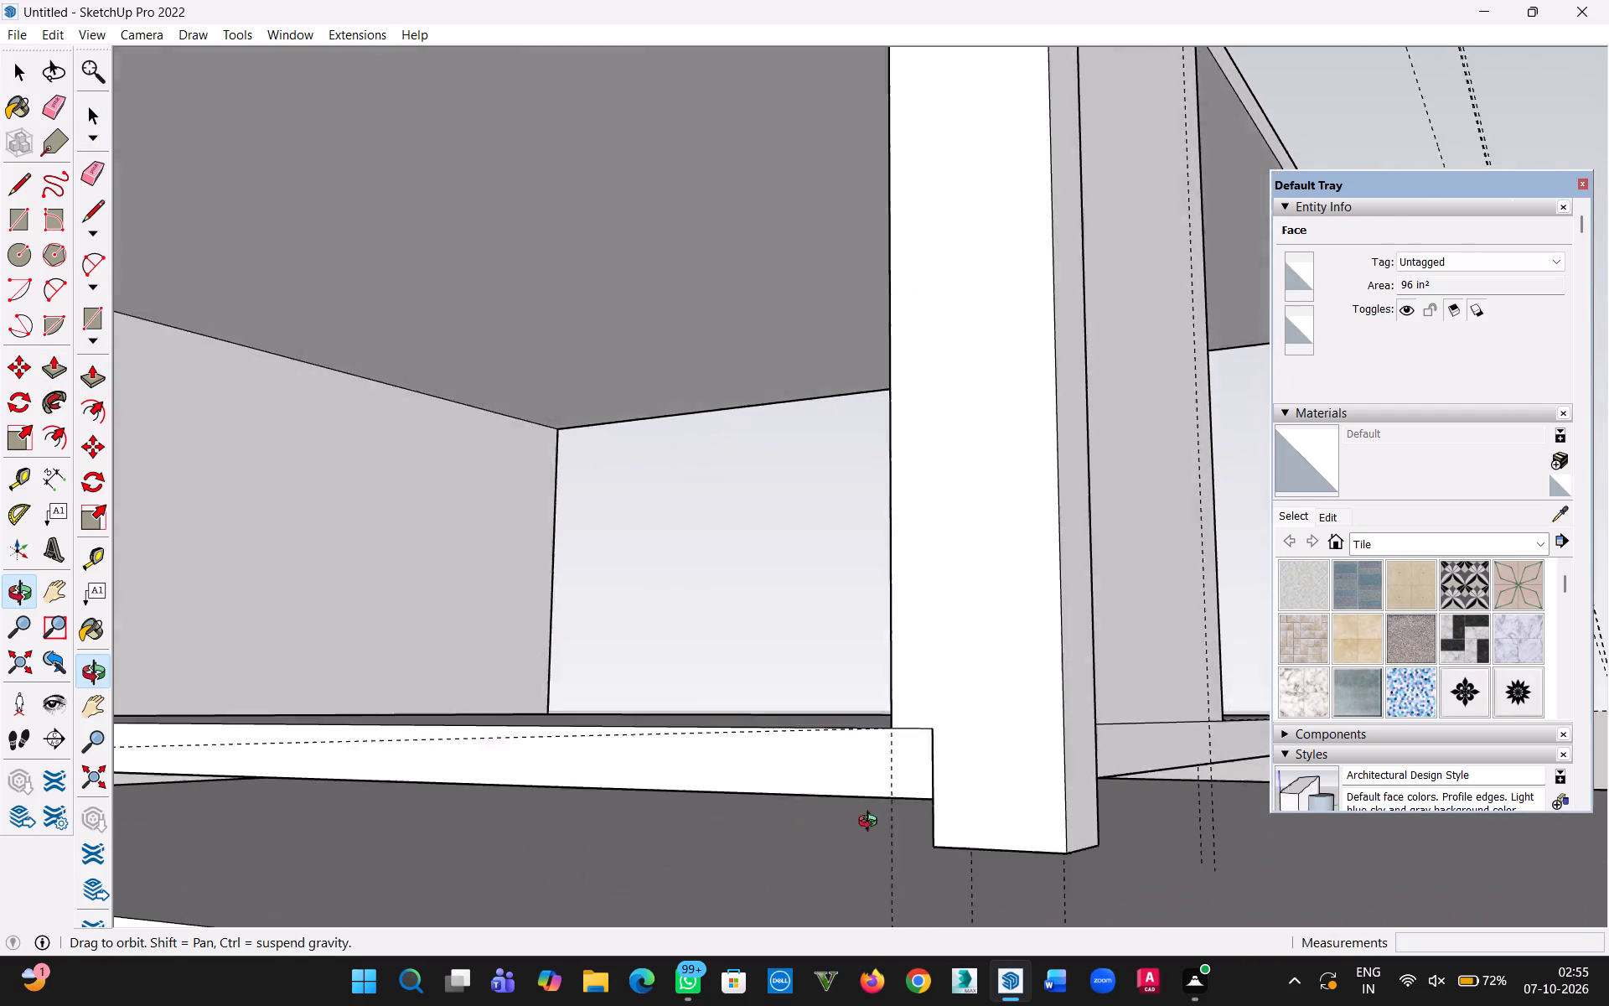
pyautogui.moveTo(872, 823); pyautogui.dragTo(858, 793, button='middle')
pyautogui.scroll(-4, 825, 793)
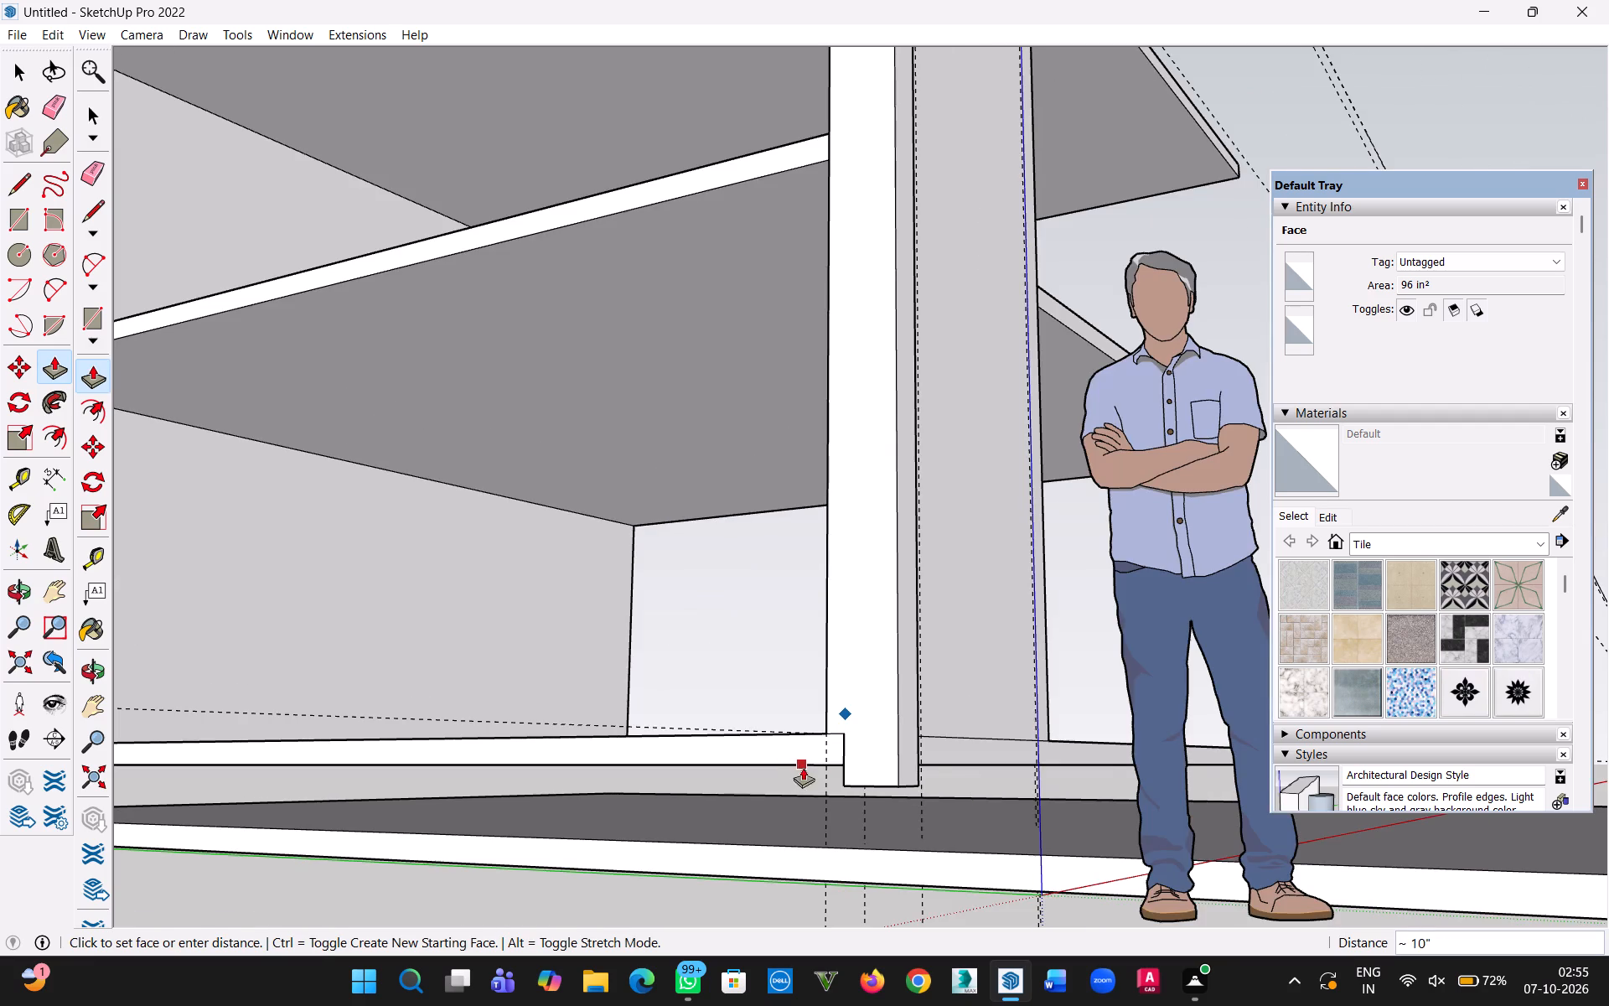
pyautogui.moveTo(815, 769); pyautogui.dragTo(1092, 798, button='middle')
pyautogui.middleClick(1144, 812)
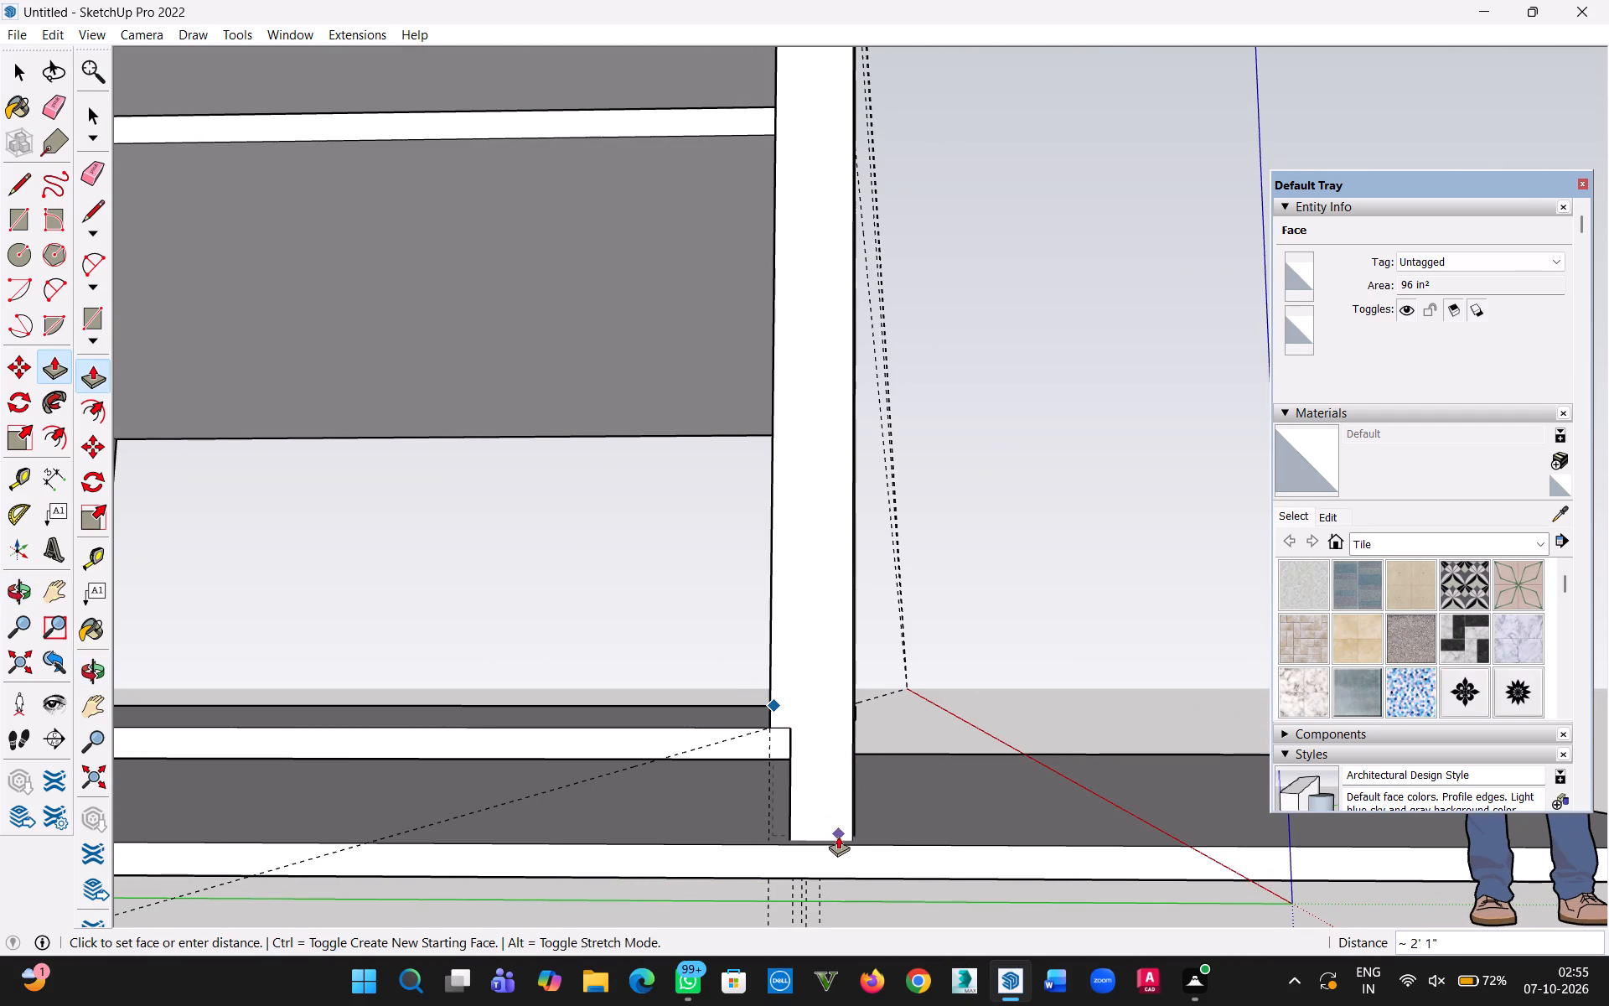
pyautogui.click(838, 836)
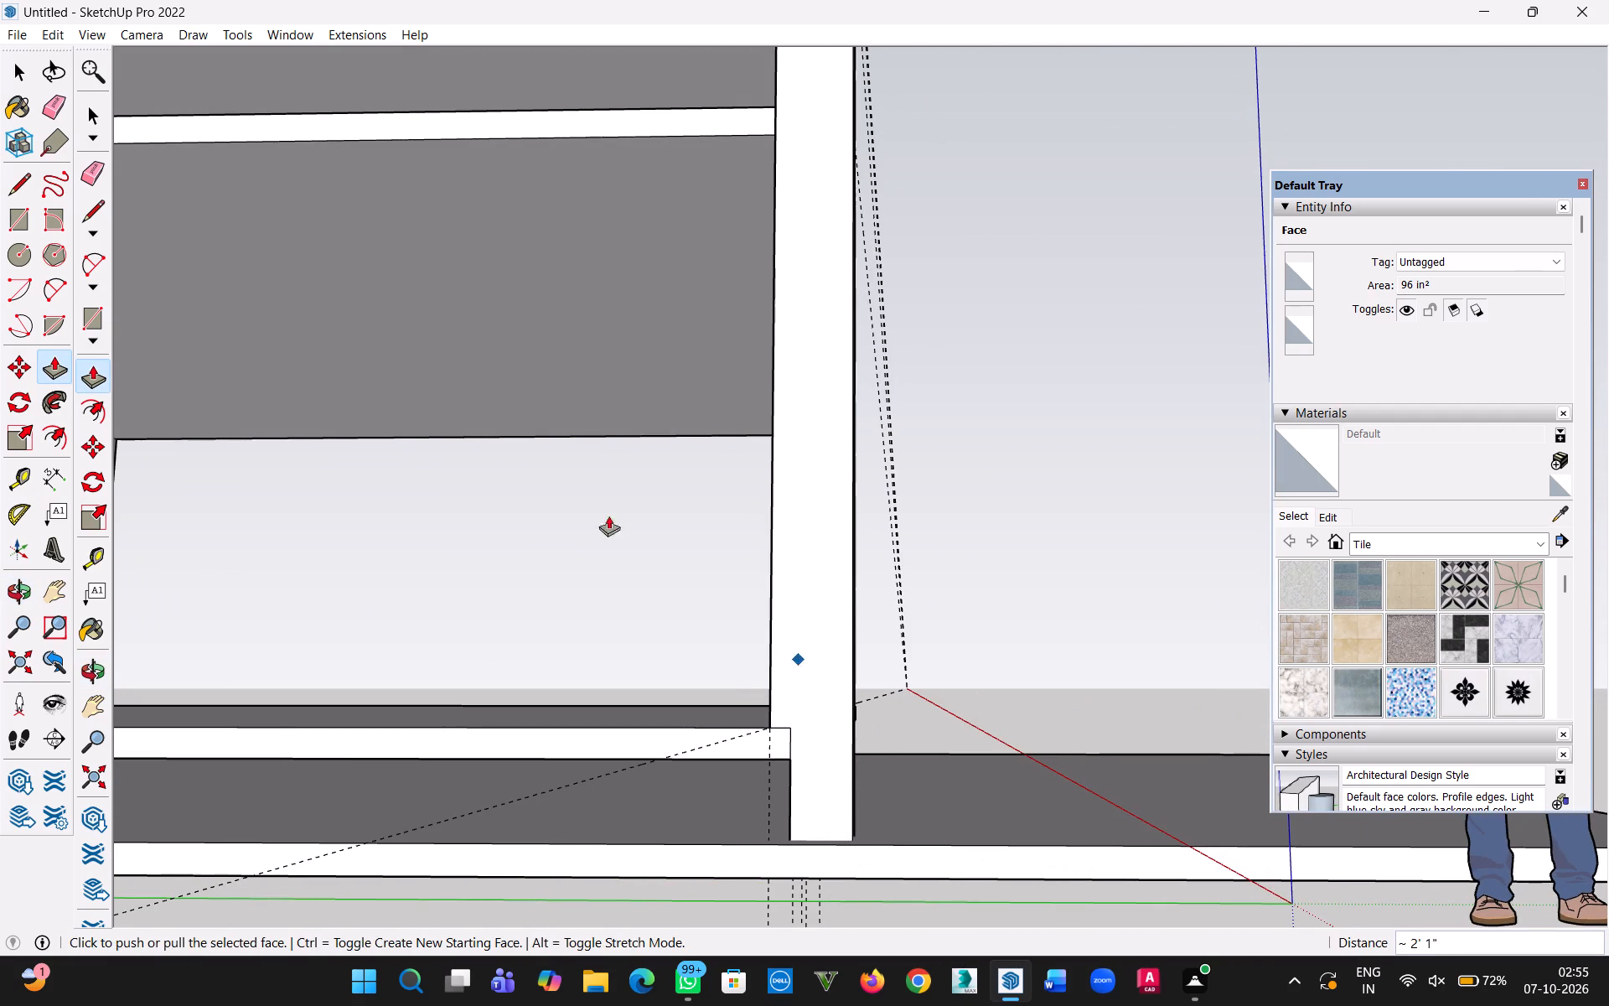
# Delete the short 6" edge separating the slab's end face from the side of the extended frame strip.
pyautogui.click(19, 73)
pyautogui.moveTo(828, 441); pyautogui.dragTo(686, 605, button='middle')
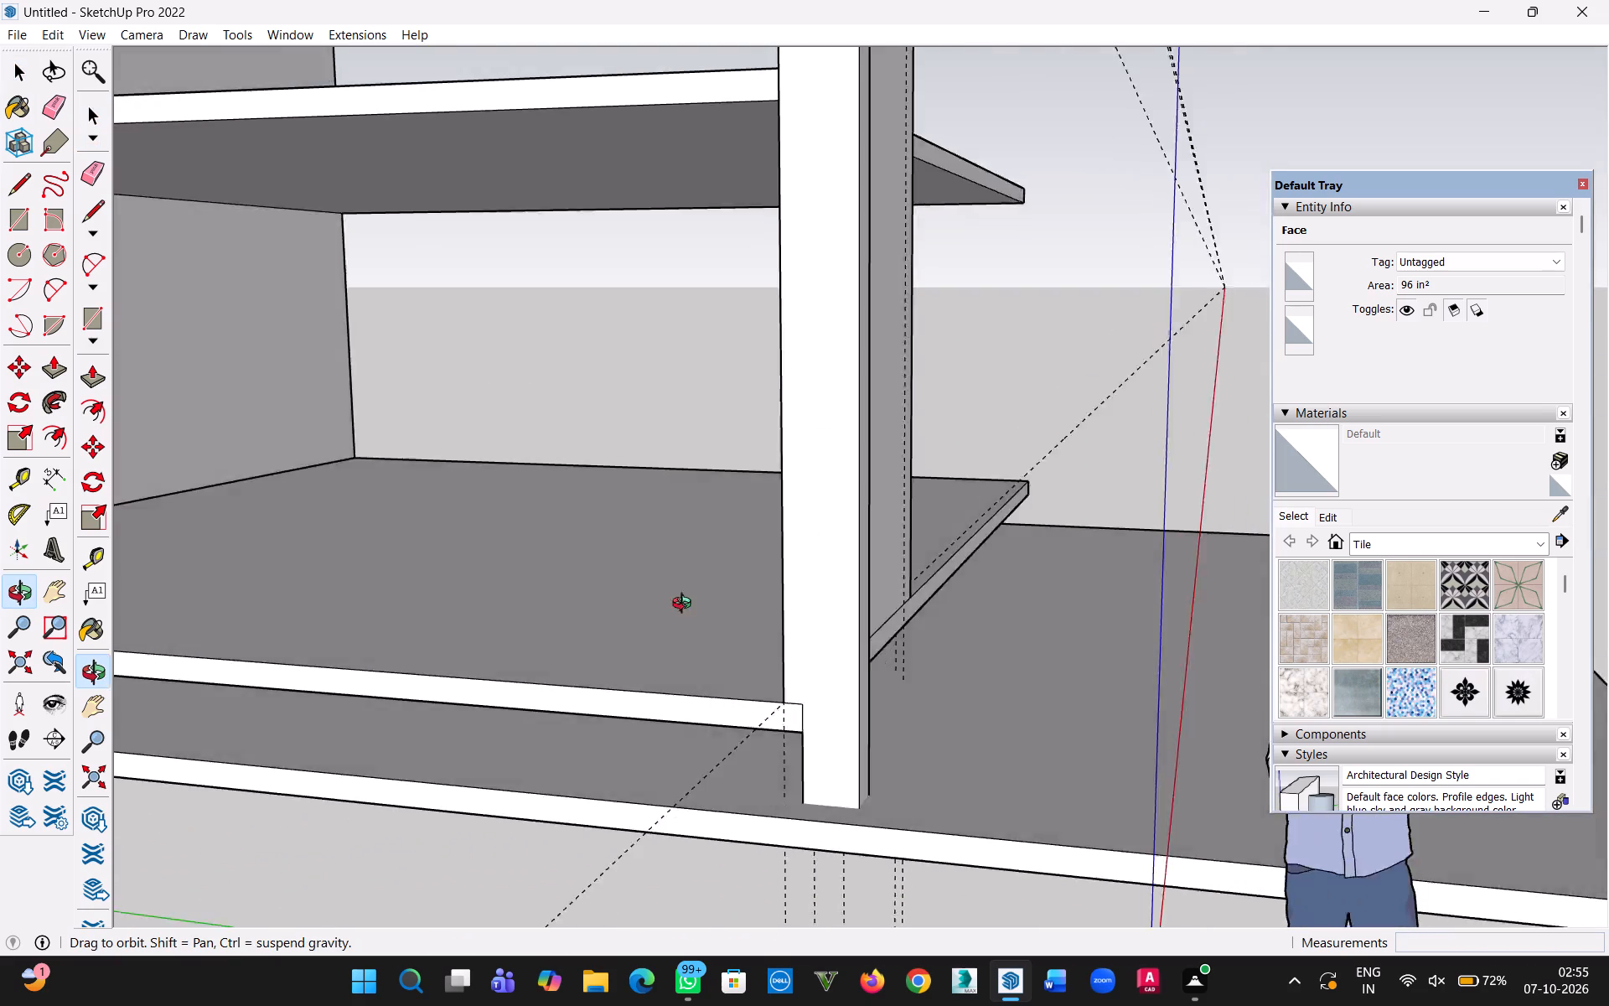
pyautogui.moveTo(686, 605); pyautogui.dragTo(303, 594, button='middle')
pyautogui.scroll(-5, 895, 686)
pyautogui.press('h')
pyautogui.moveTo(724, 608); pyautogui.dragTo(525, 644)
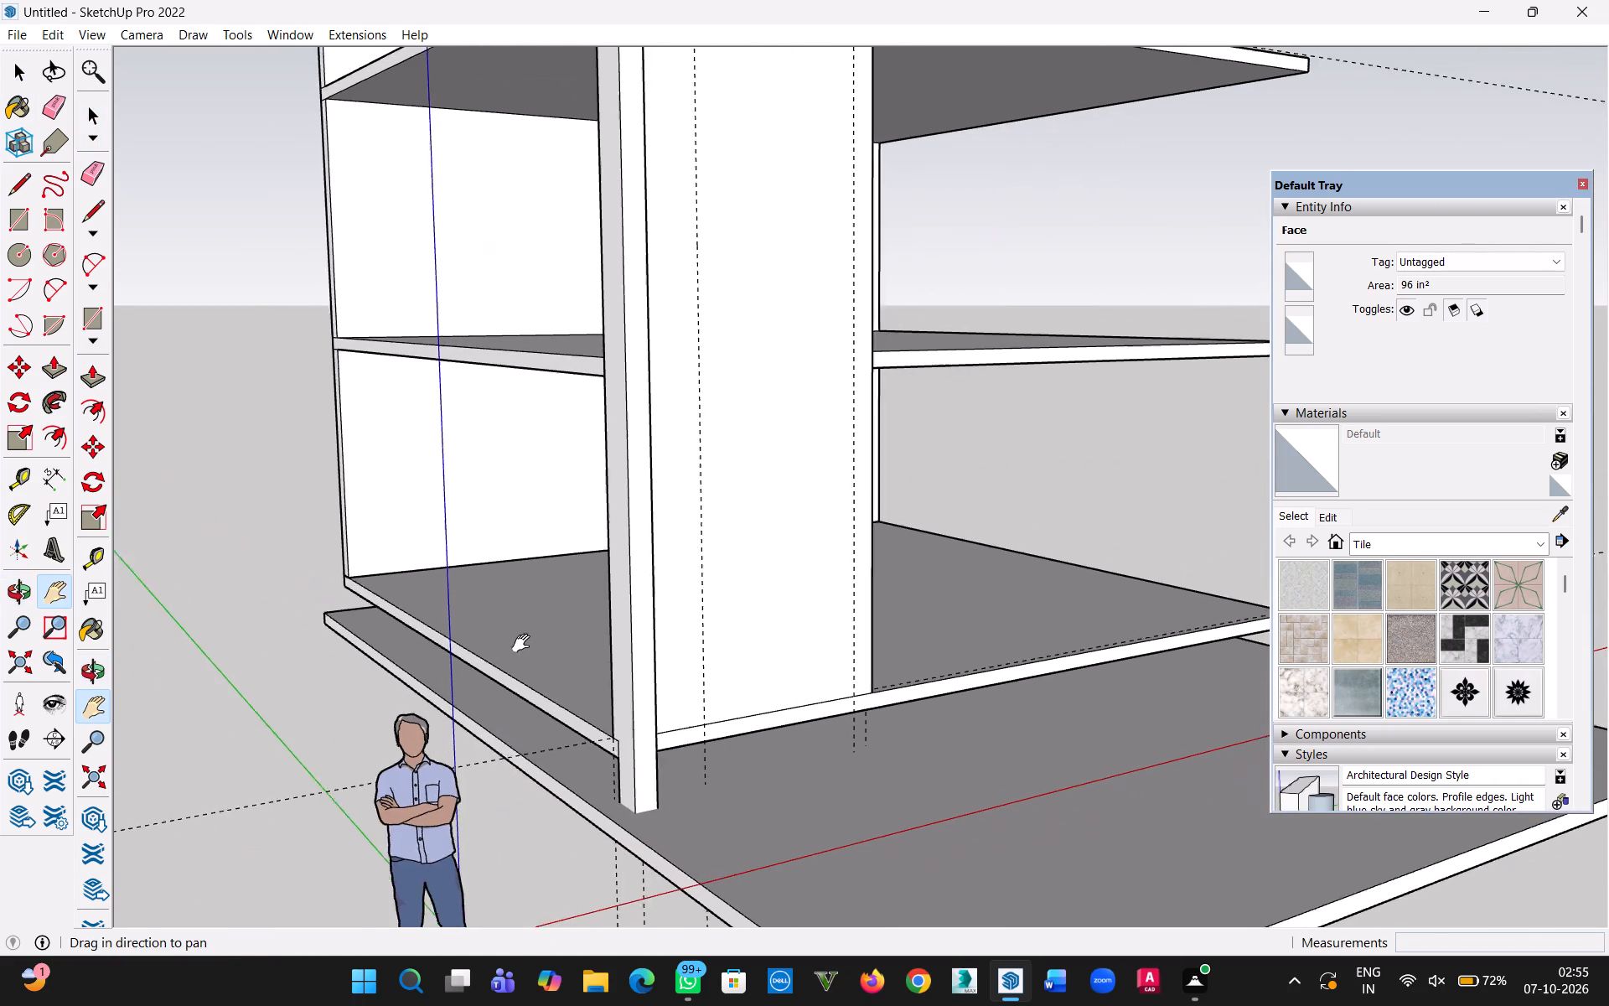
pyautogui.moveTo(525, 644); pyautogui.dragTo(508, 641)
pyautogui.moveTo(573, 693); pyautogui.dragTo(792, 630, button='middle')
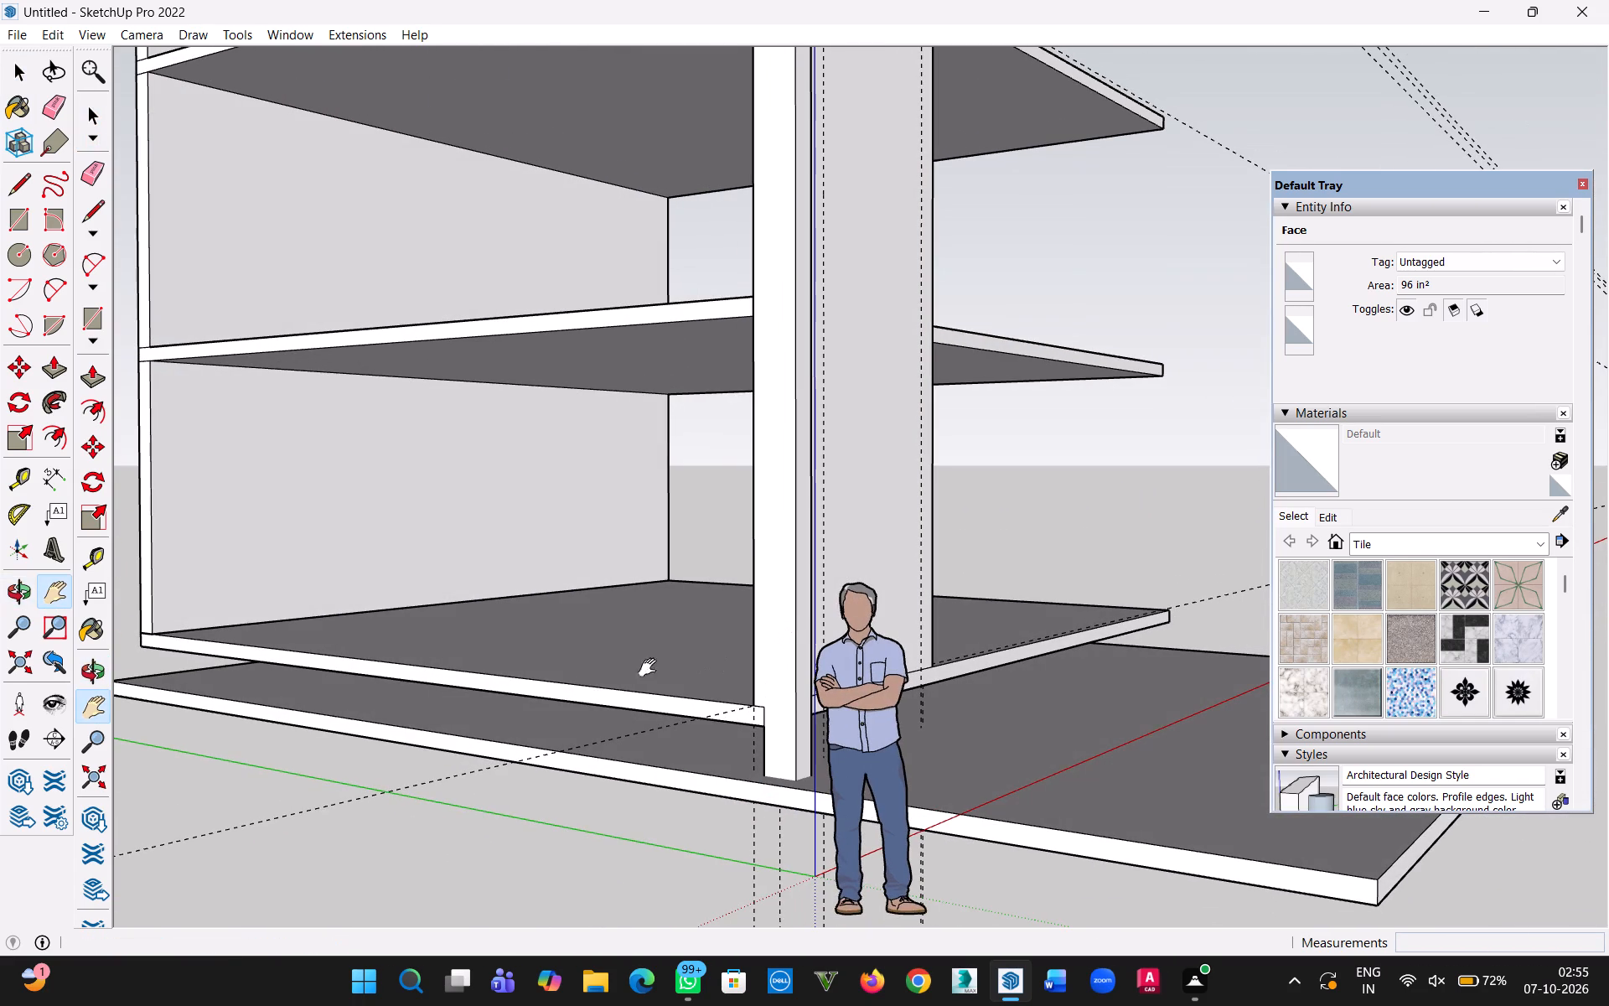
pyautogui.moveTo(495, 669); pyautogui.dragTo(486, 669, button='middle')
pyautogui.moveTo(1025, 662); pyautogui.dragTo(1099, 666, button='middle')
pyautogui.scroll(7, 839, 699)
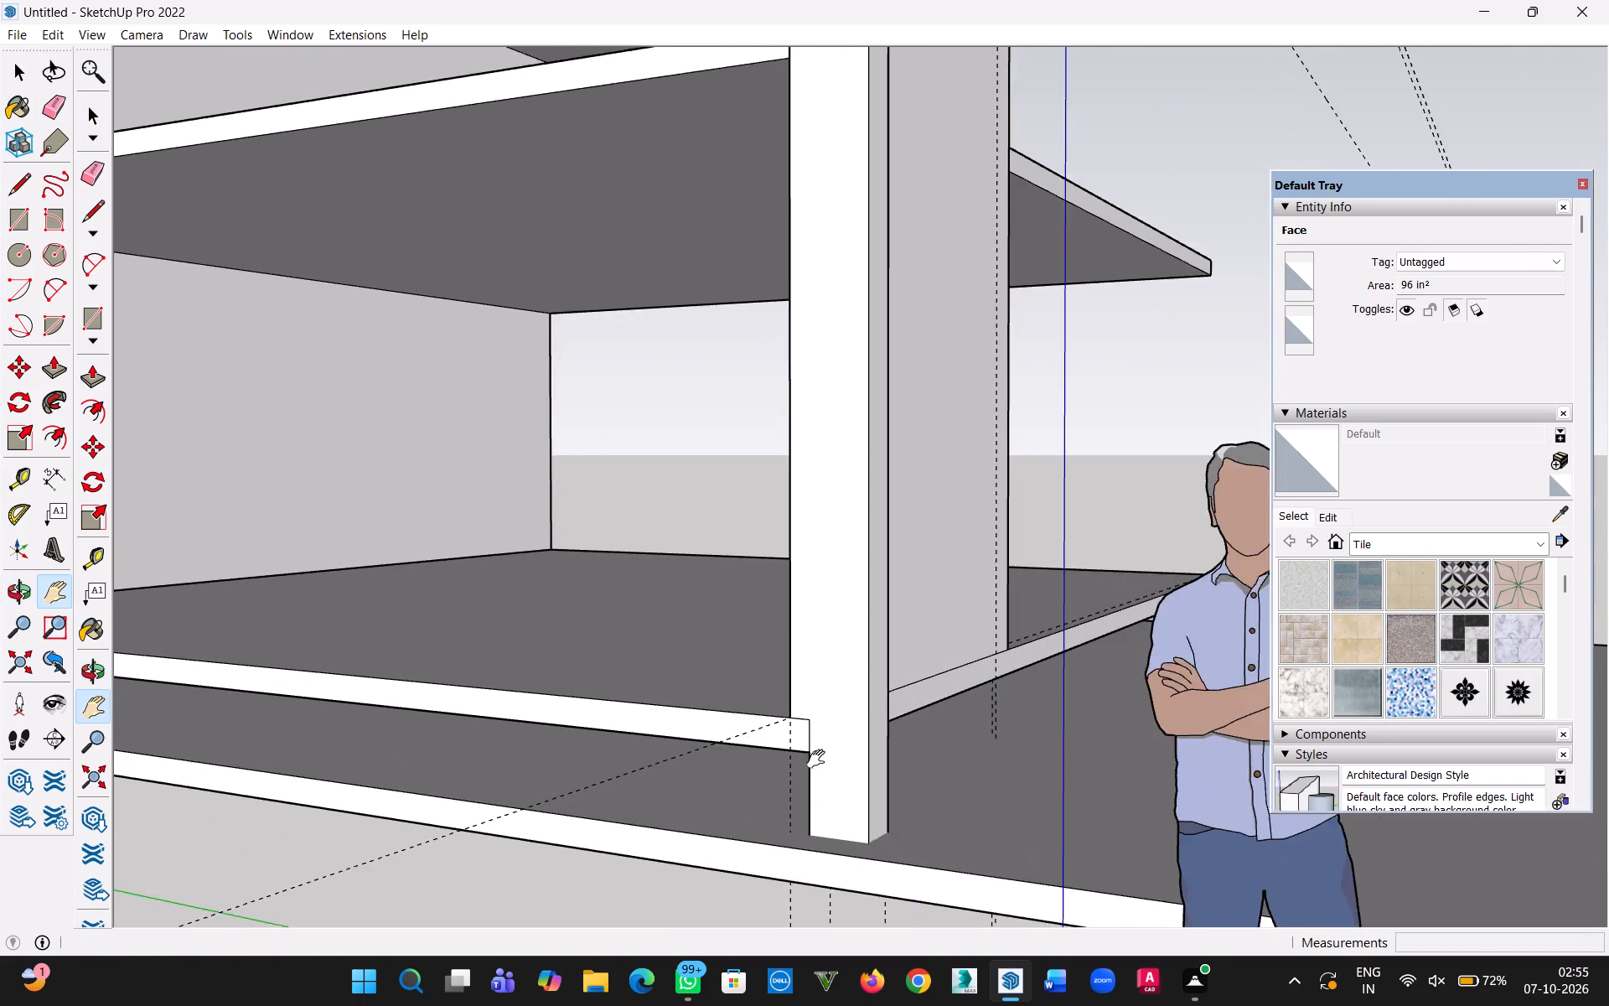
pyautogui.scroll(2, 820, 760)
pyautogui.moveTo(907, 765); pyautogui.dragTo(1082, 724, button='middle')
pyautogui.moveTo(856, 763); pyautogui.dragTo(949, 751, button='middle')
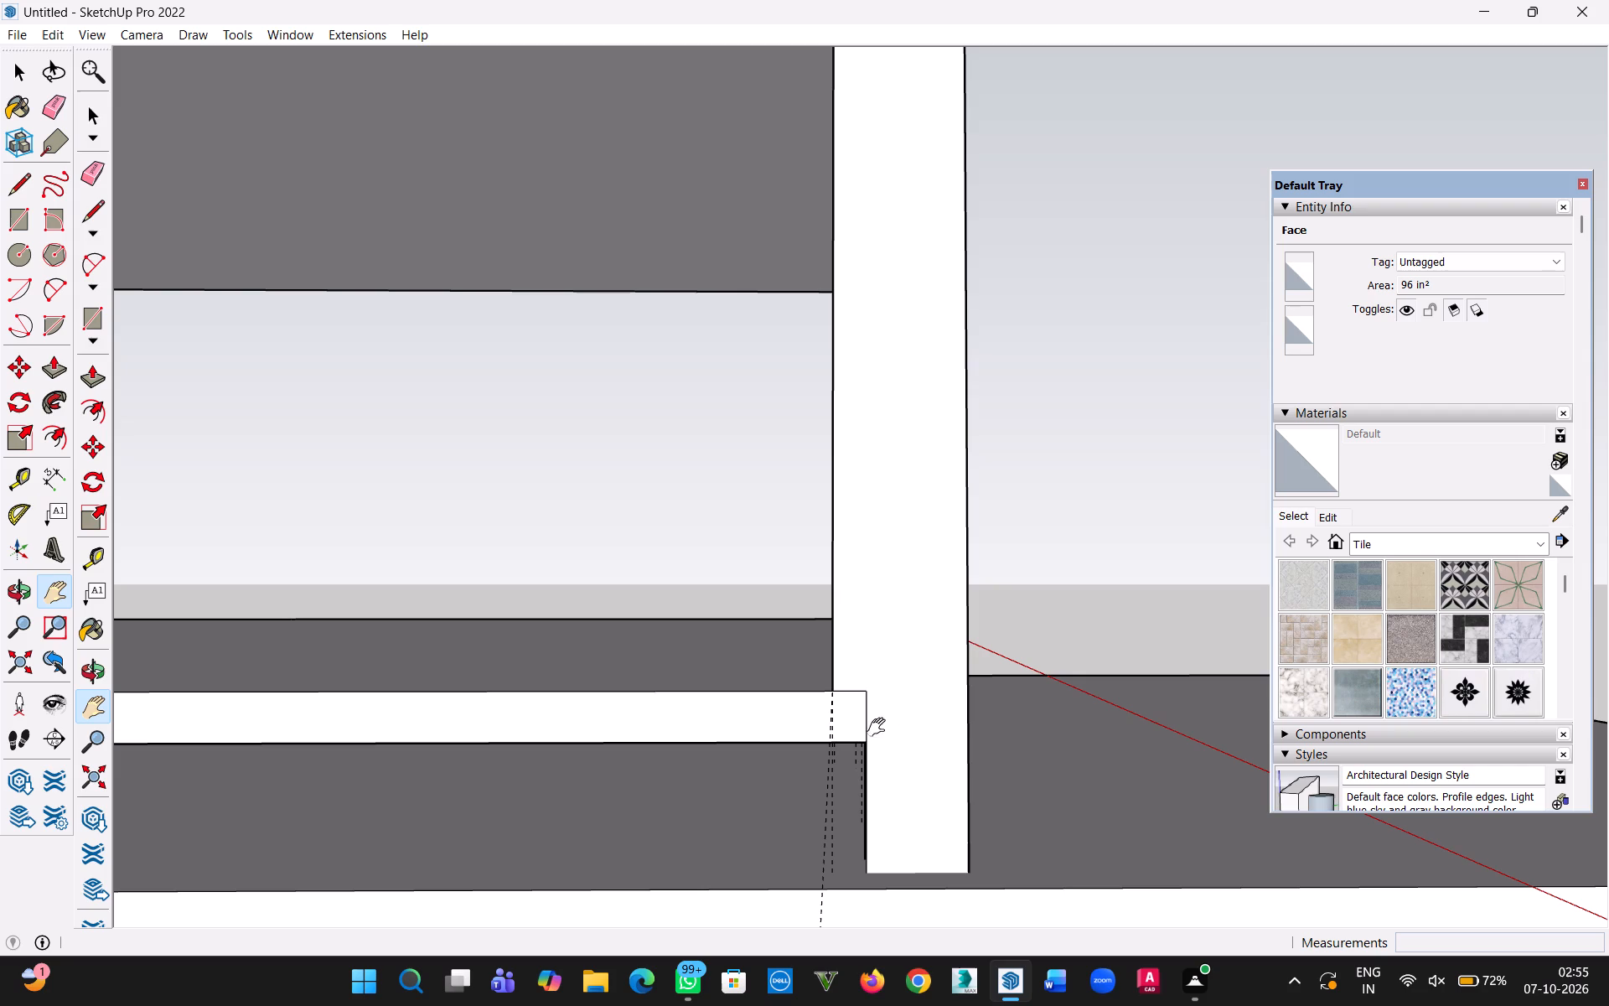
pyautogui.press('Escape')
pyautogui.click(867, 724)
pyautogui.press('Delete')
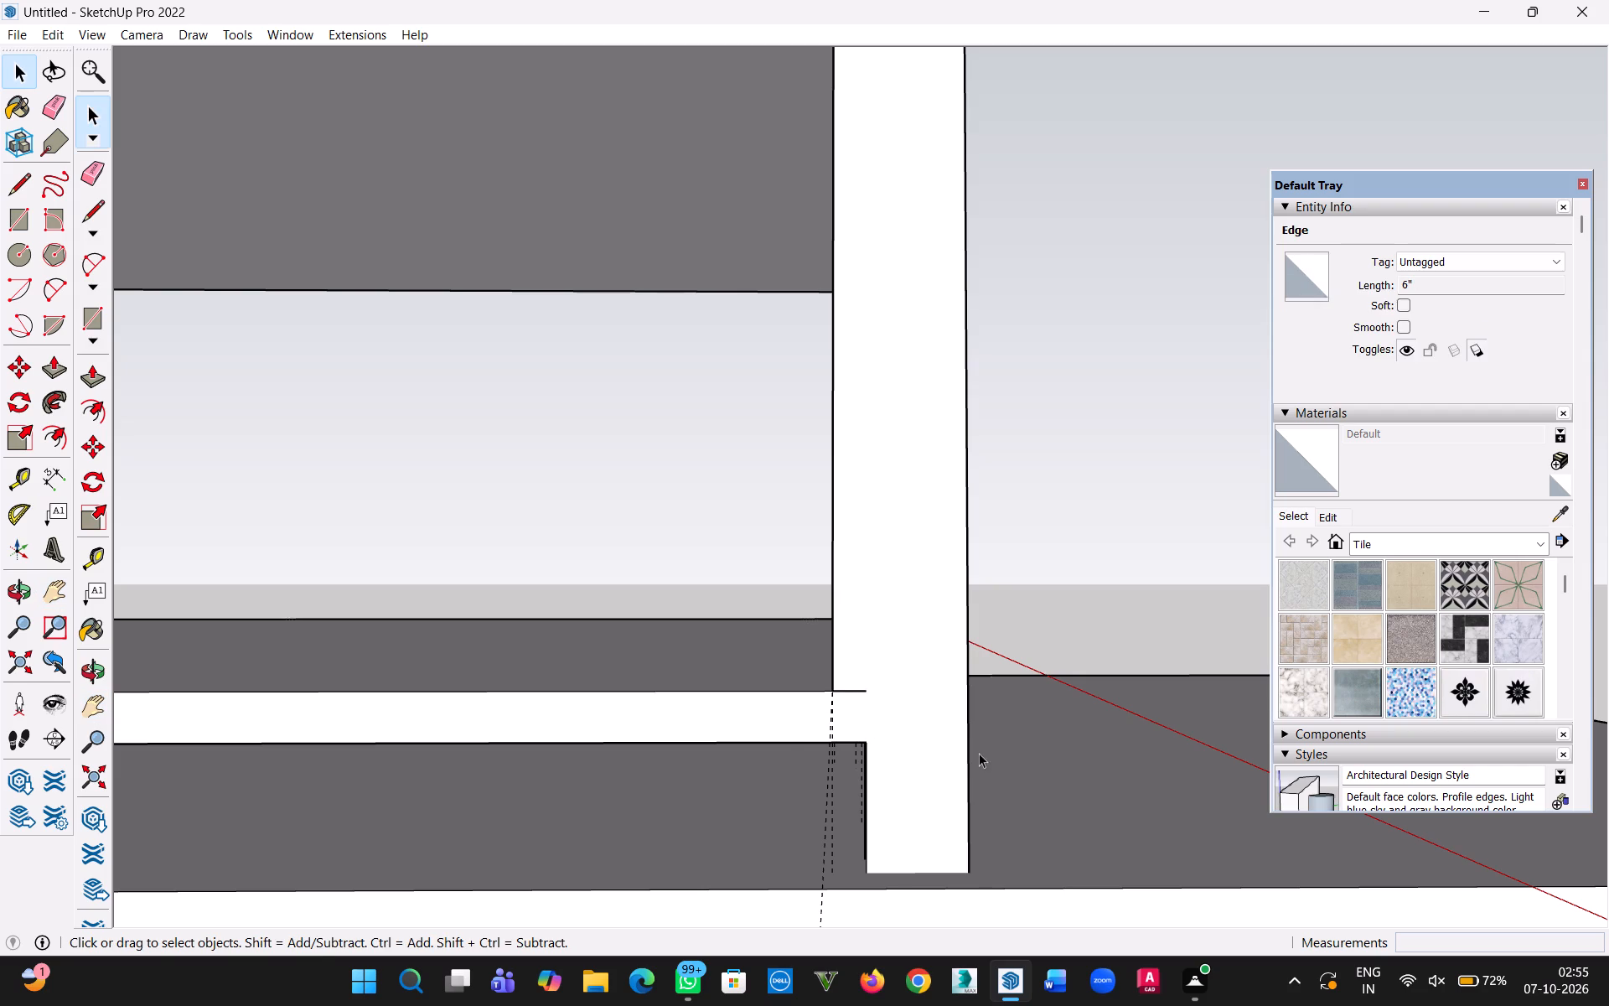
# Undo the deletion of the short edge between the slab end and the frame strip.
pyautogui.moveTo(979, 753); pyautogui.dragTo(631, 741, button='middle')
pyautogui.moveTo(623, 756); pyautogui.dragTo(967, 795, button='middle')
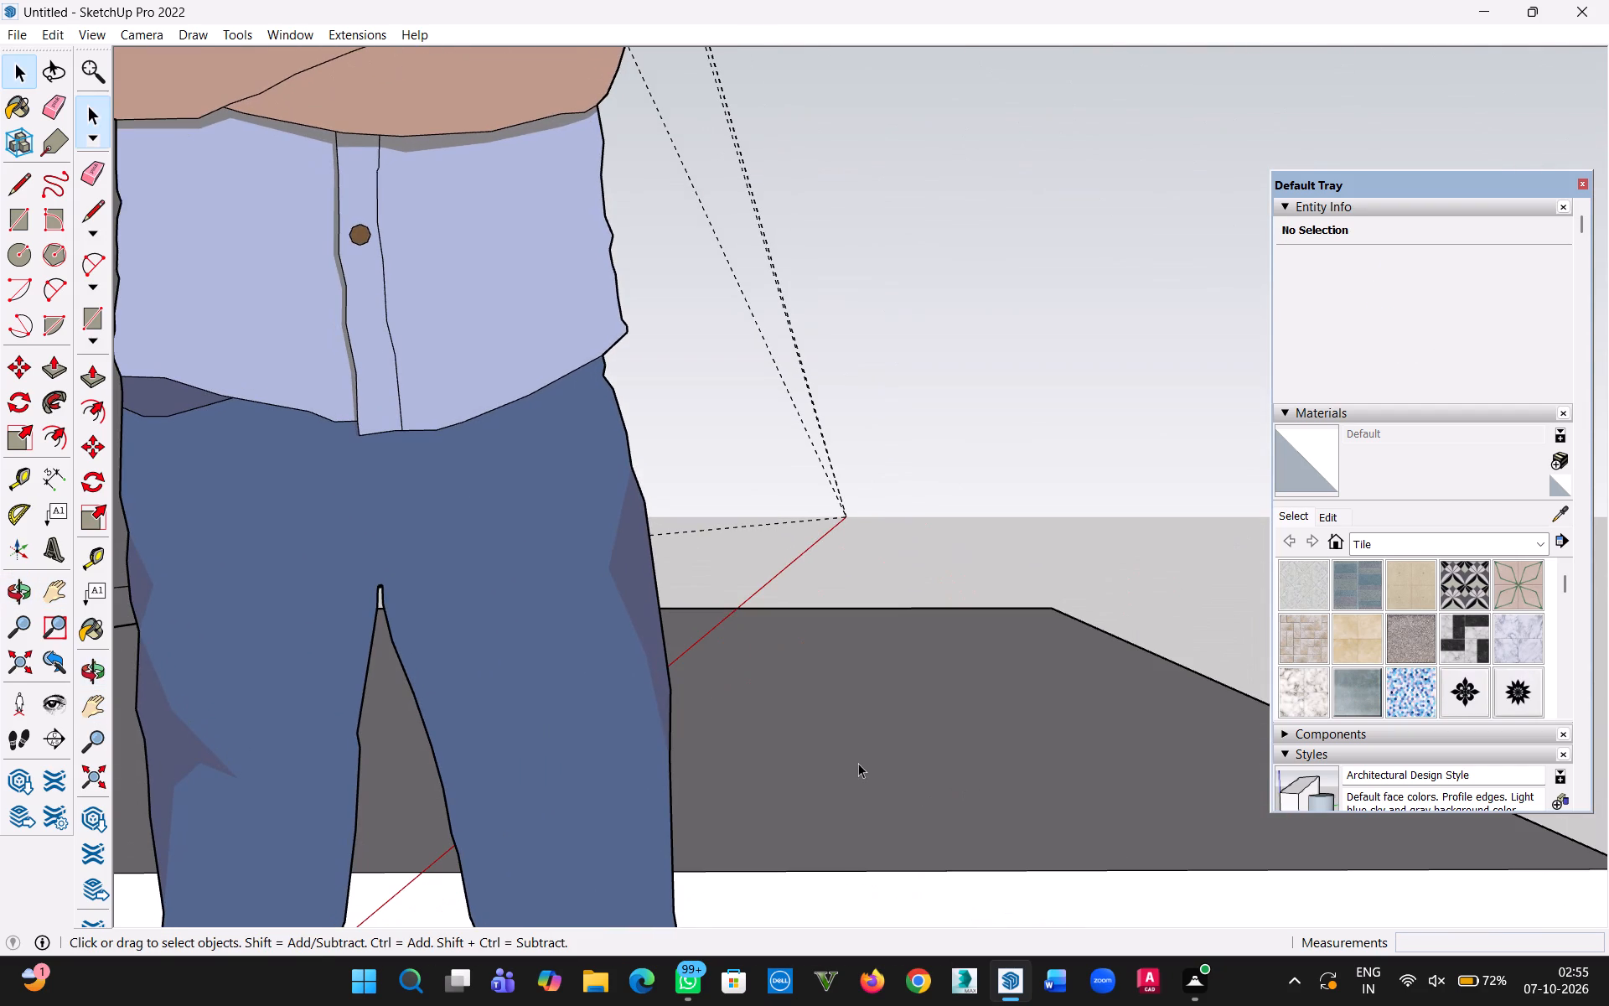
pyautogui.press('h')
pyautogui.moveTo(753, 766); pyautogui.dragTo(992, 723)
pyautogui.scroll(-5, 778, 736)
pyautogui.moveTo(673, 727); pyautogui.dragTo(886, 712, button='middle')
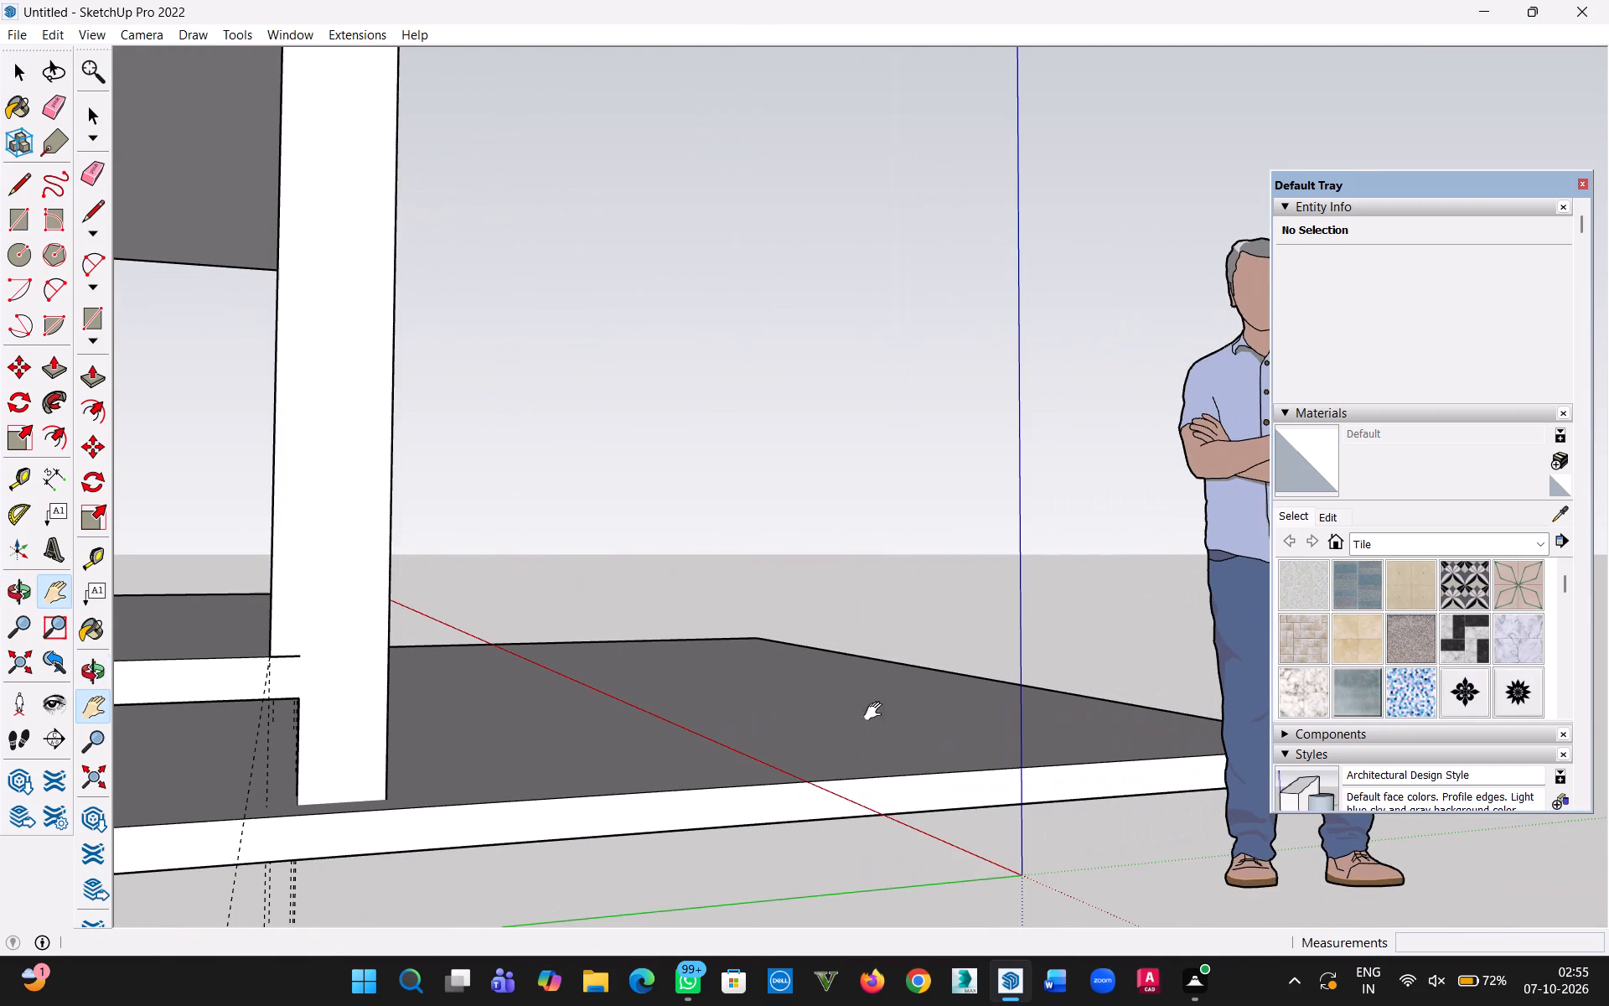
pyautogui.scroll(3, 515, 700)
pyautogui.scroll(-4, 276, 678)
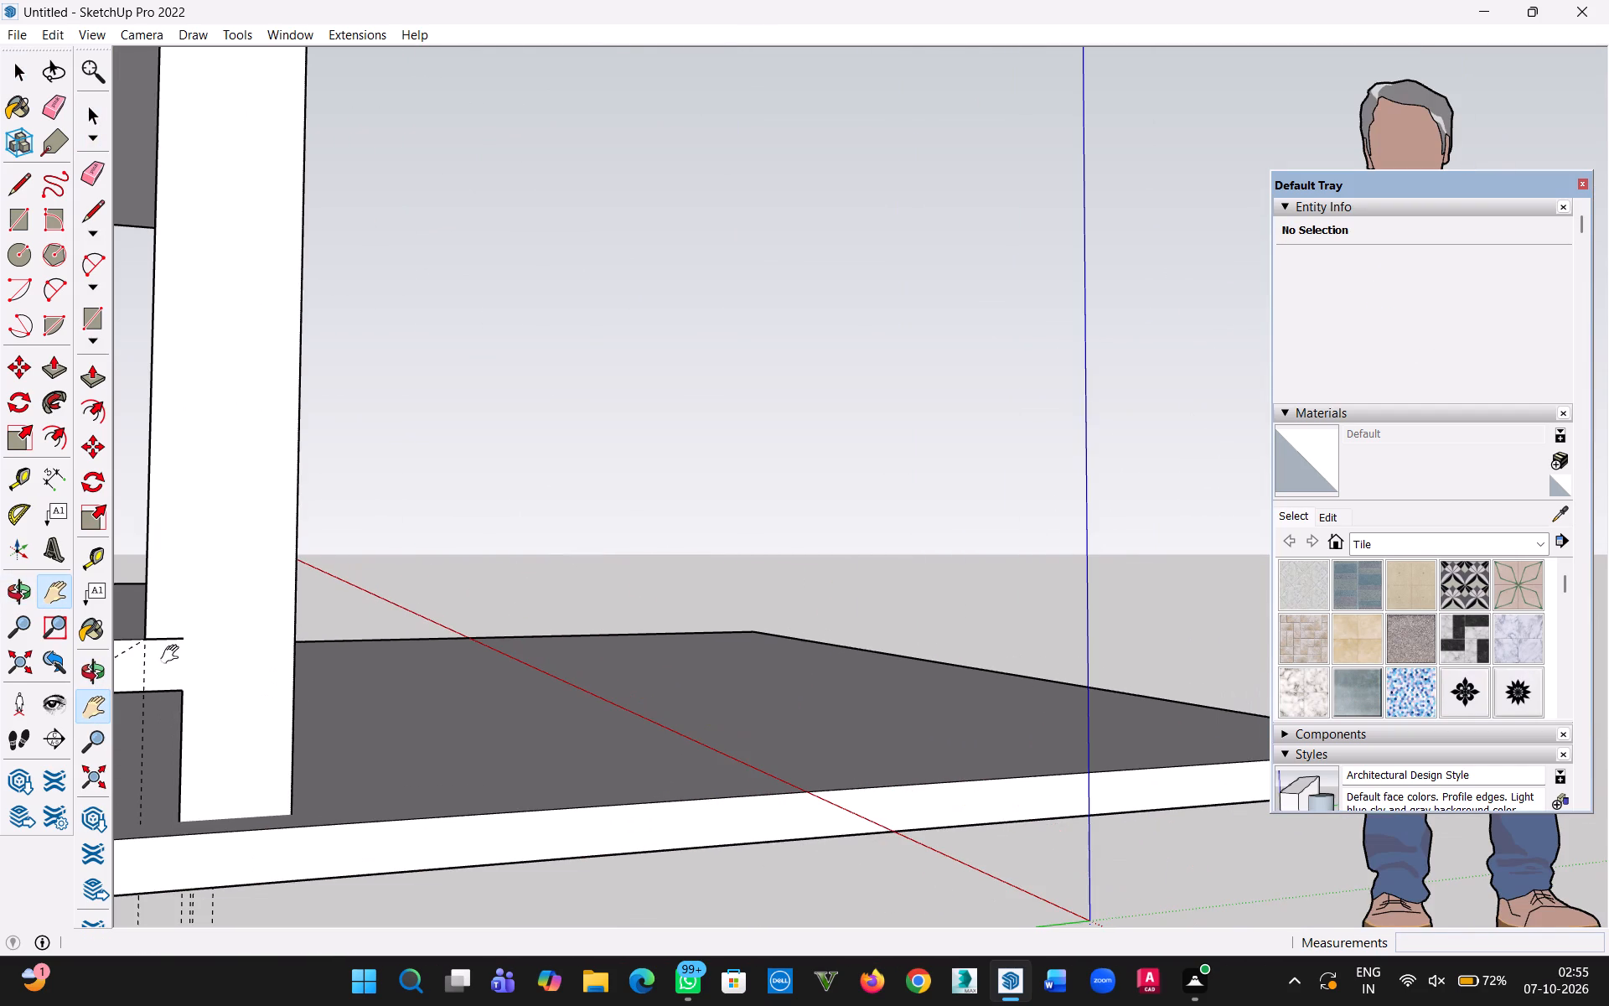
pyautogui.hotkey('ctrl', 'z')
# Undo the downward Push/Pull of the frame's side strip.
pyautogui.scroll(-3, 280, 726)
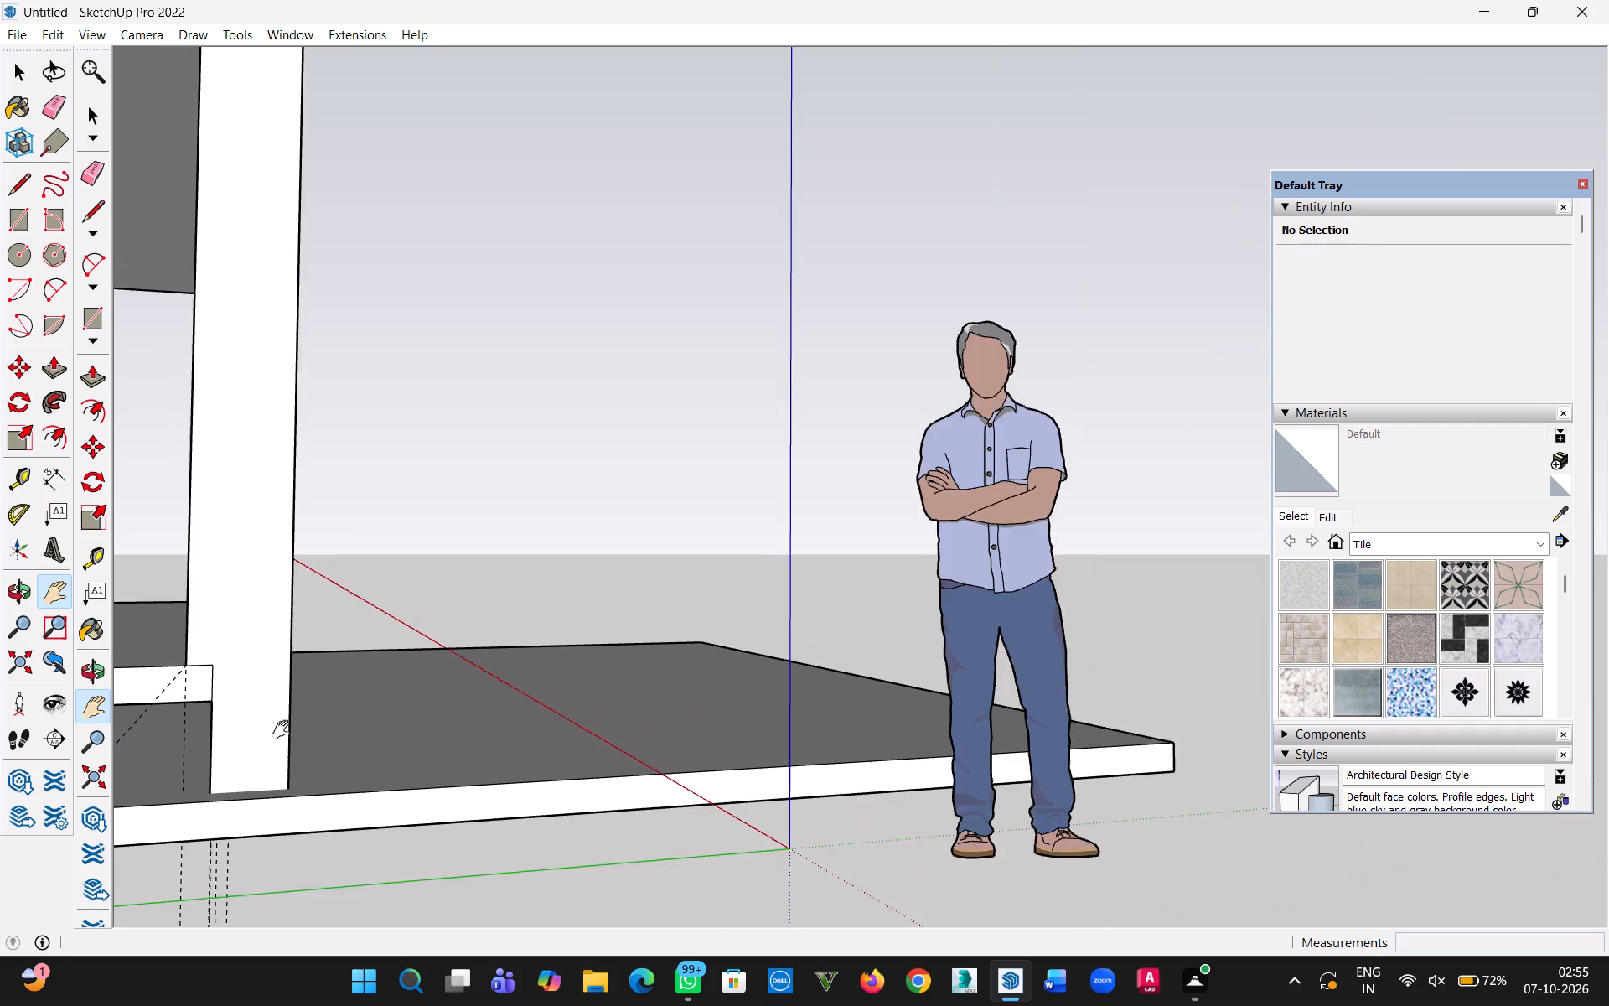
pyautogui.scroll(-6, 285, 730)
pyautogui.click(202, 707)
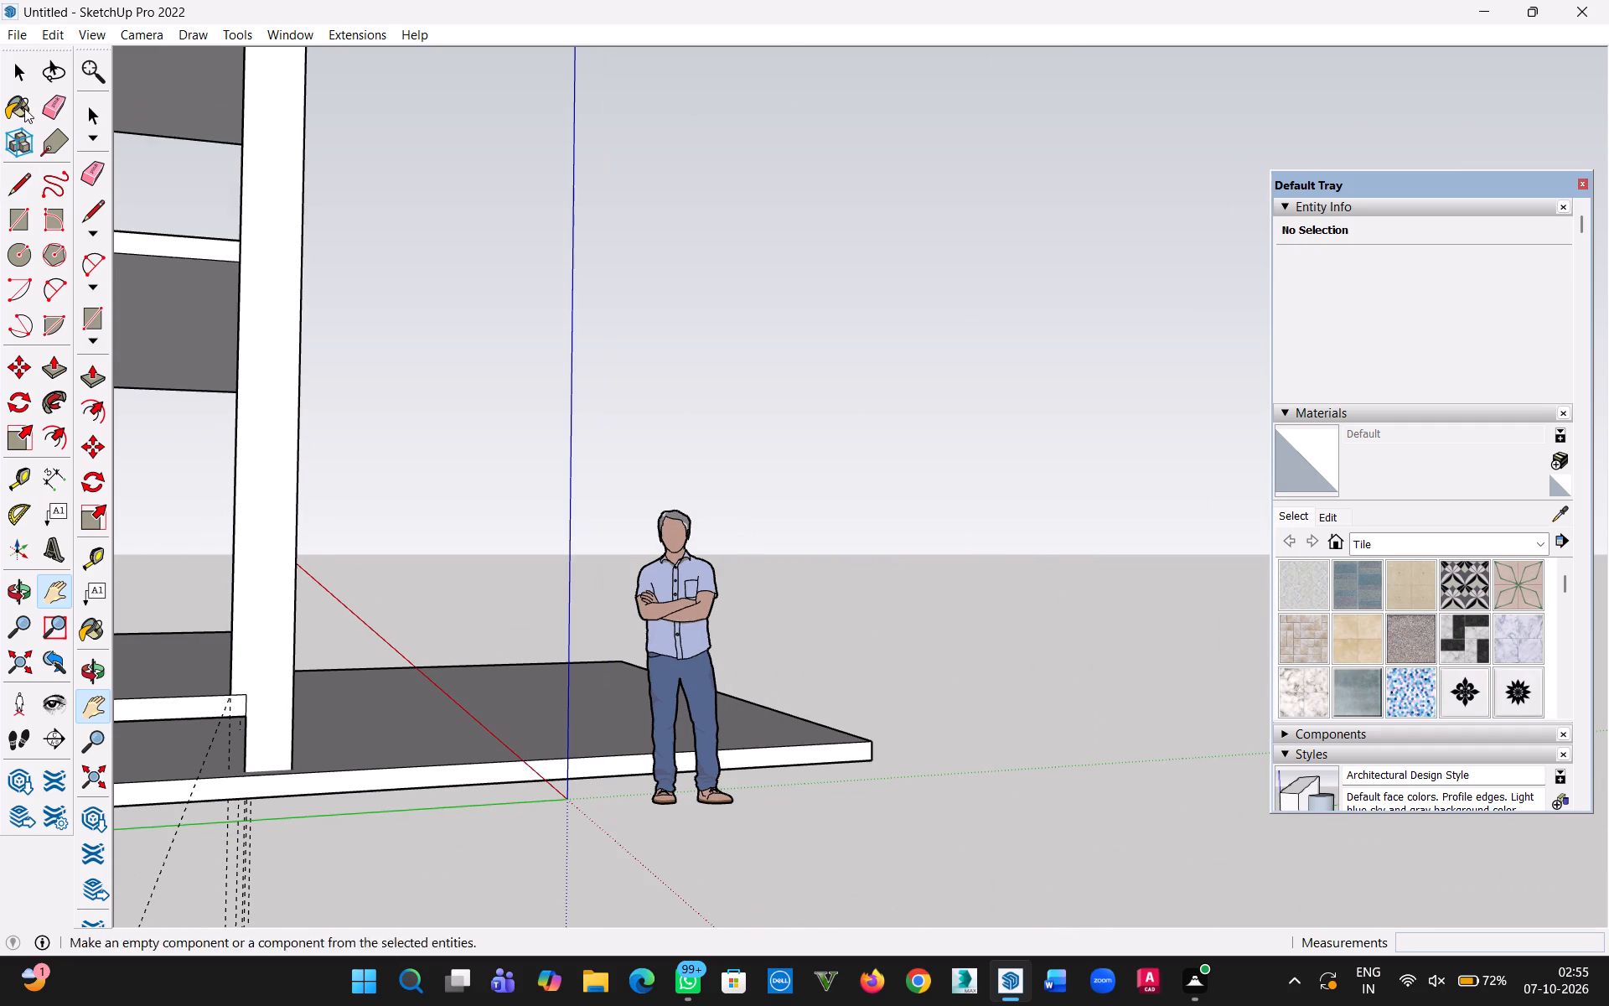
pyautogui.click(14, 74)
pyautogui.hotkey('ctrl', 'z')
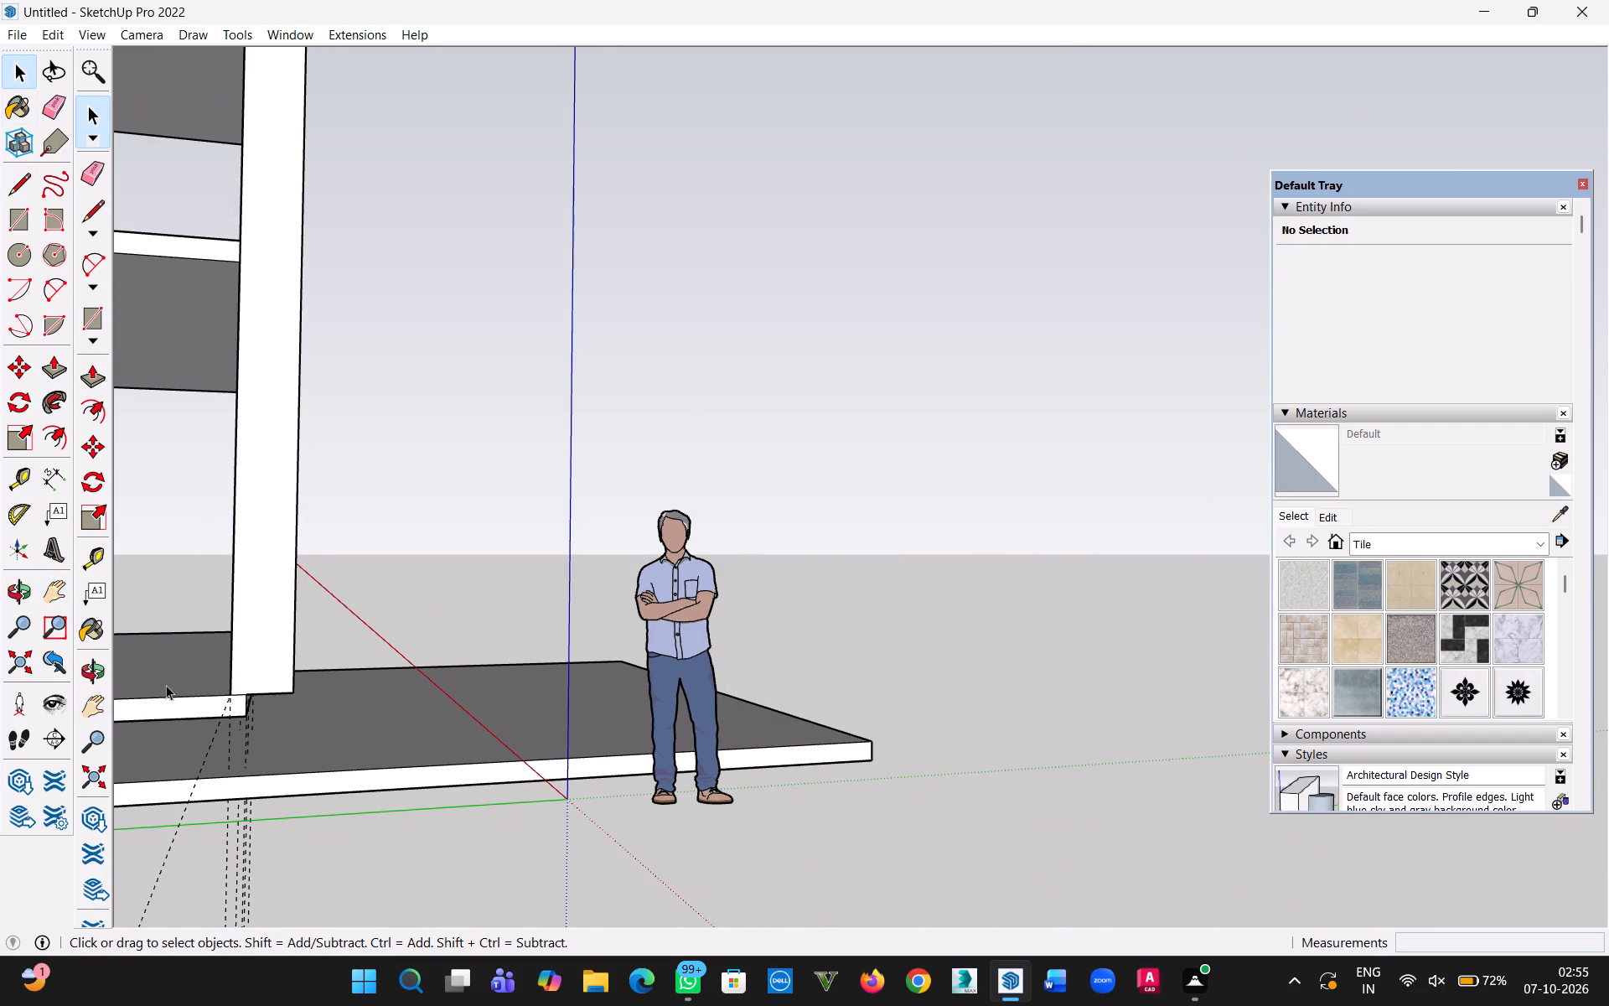
# Examine which geometry is joined to the slab at the tall panel's foot by selecting everything connected to it.
pyautogui.click(154, 679)
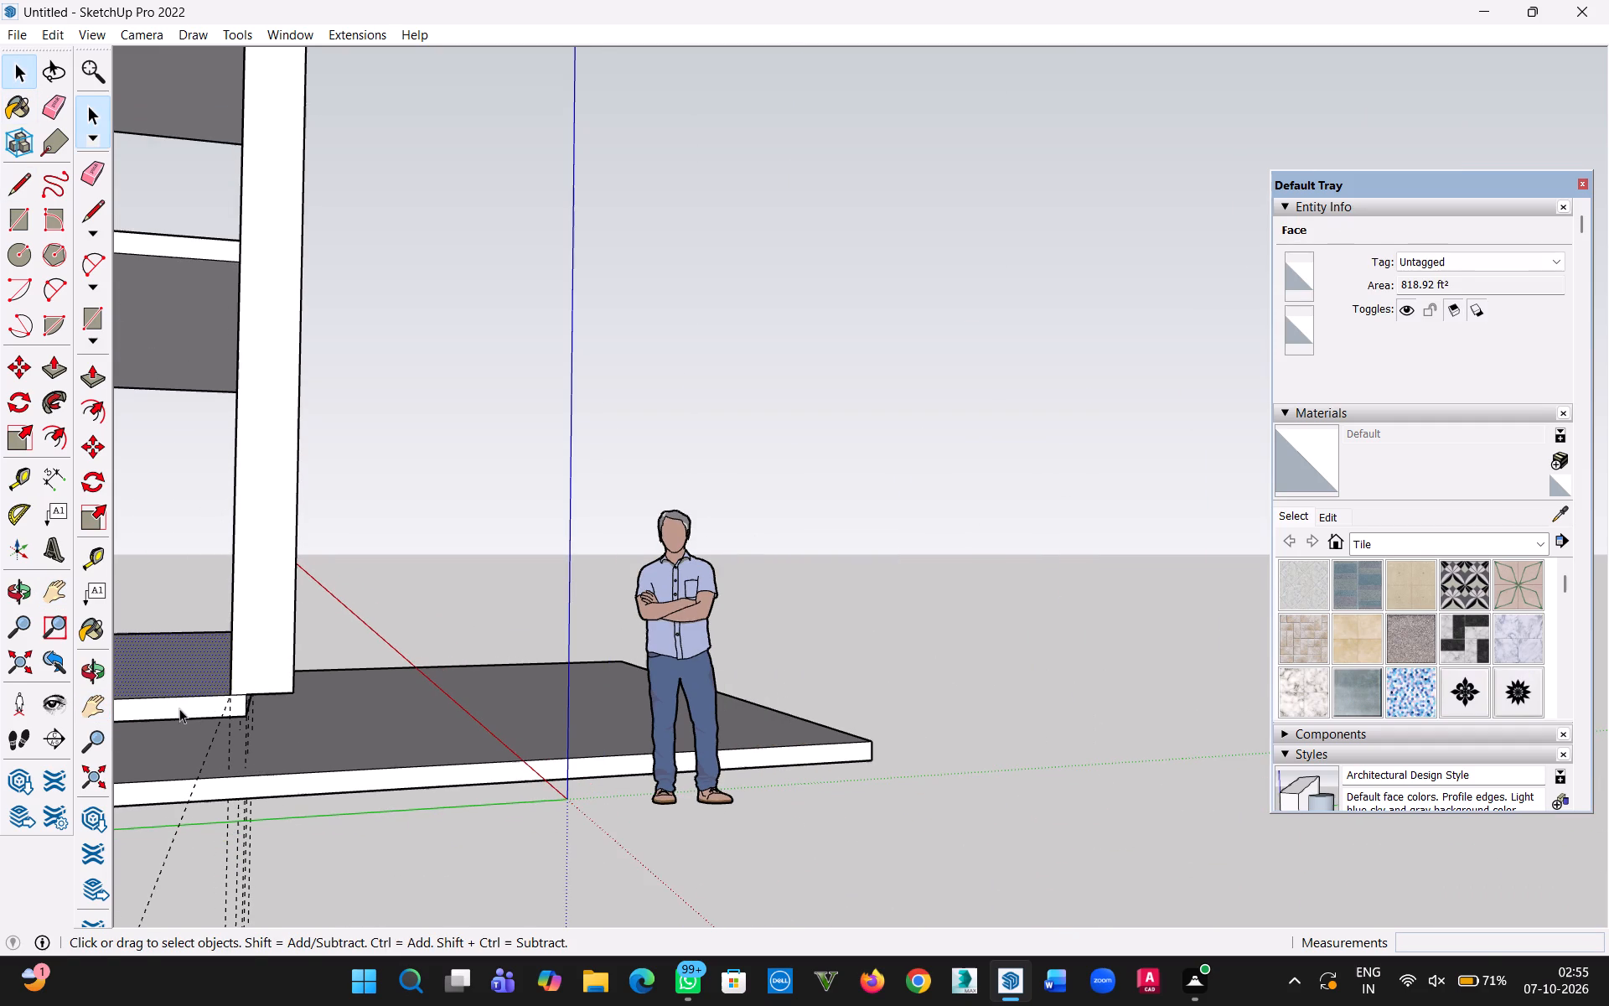
pyautogui.click(358, 573)
pyautogui.click(170, 677)
pyautogui.tripleClick(426, 531)
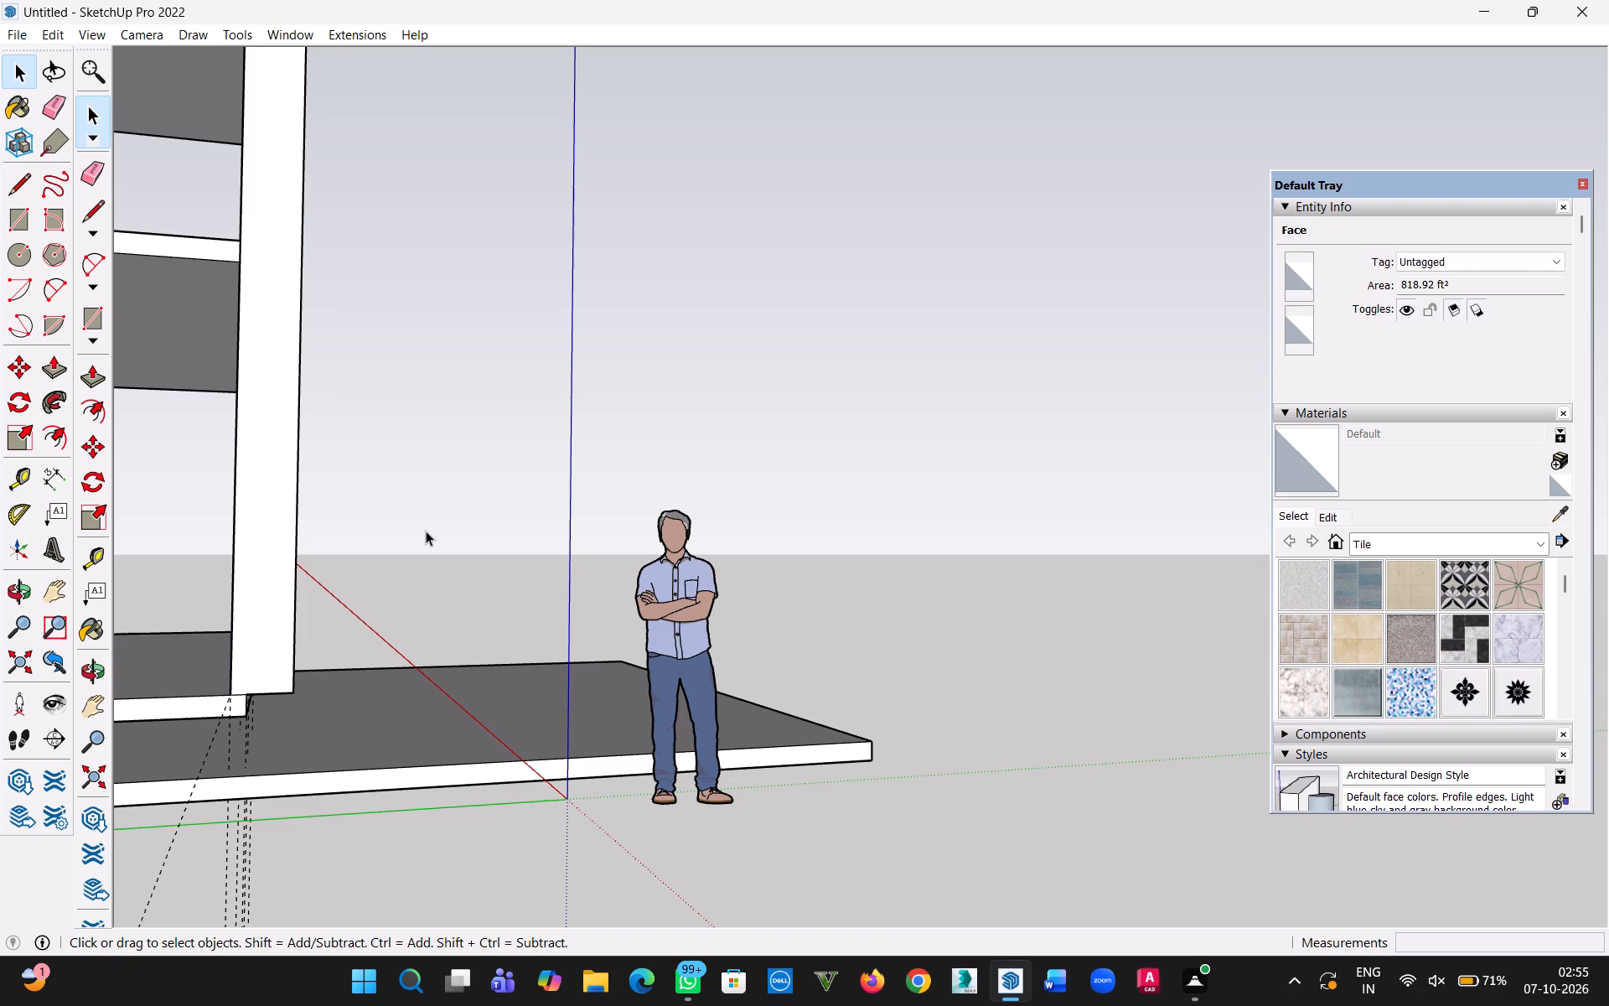
pyautogui.click(426, 531)
pyautogui.click(157, 677)
pyautogui.click(180, 716)
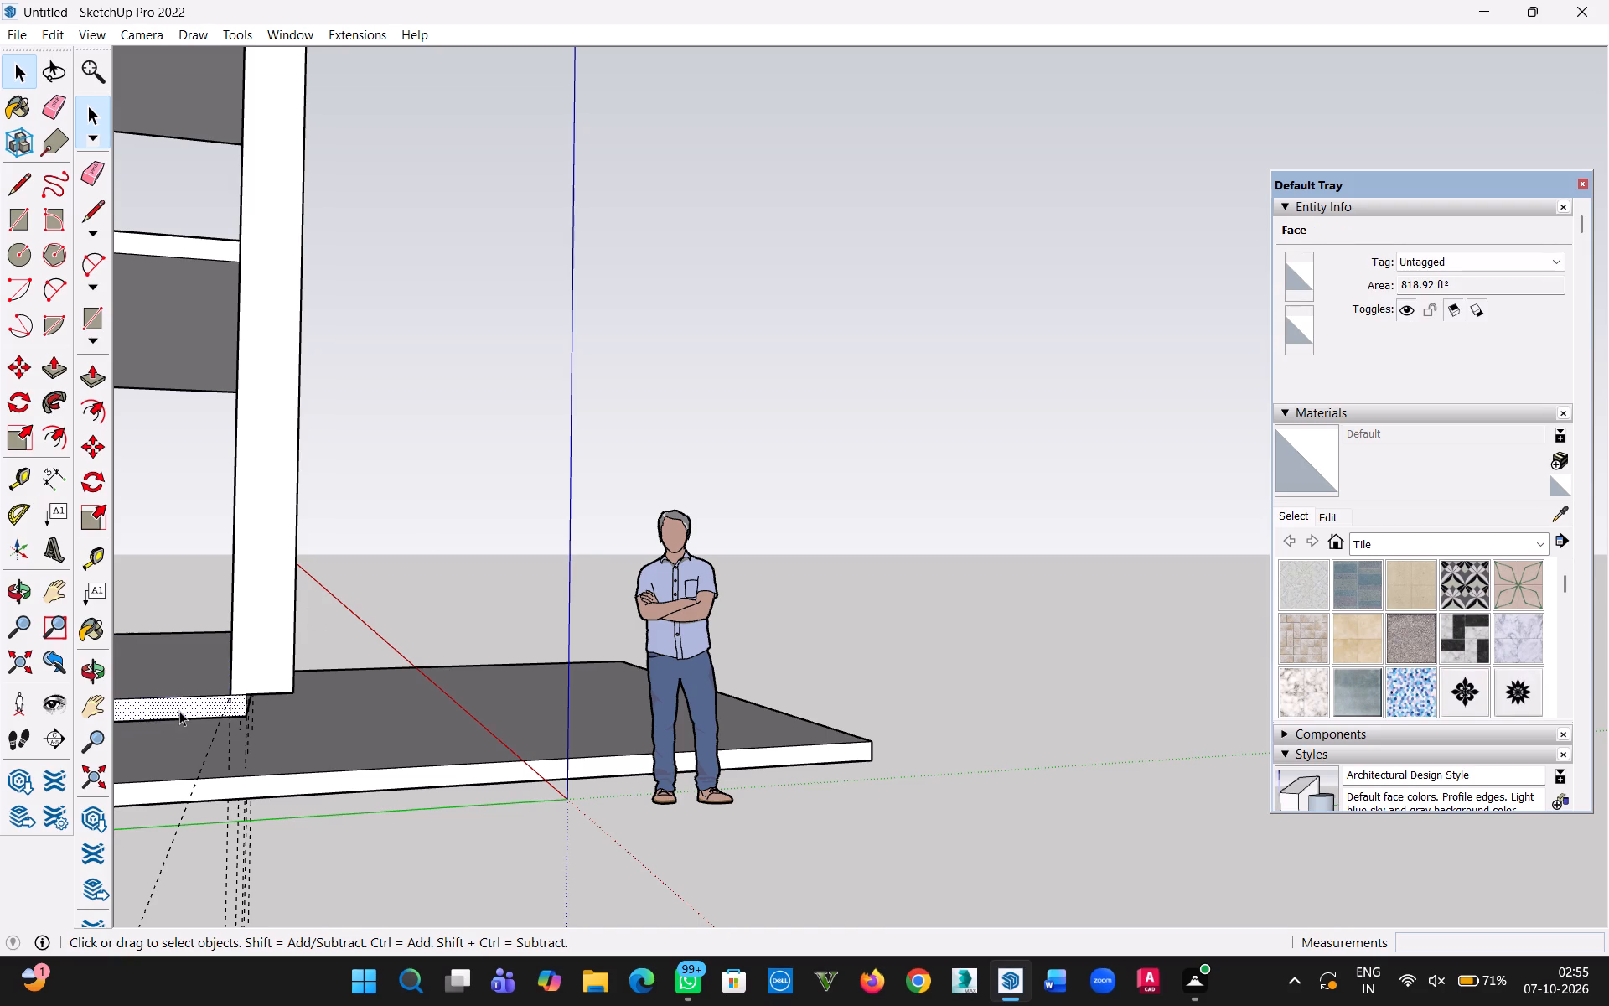
pyautogui.tripleClick(179, 710)
pyautogui.click(423, 583)
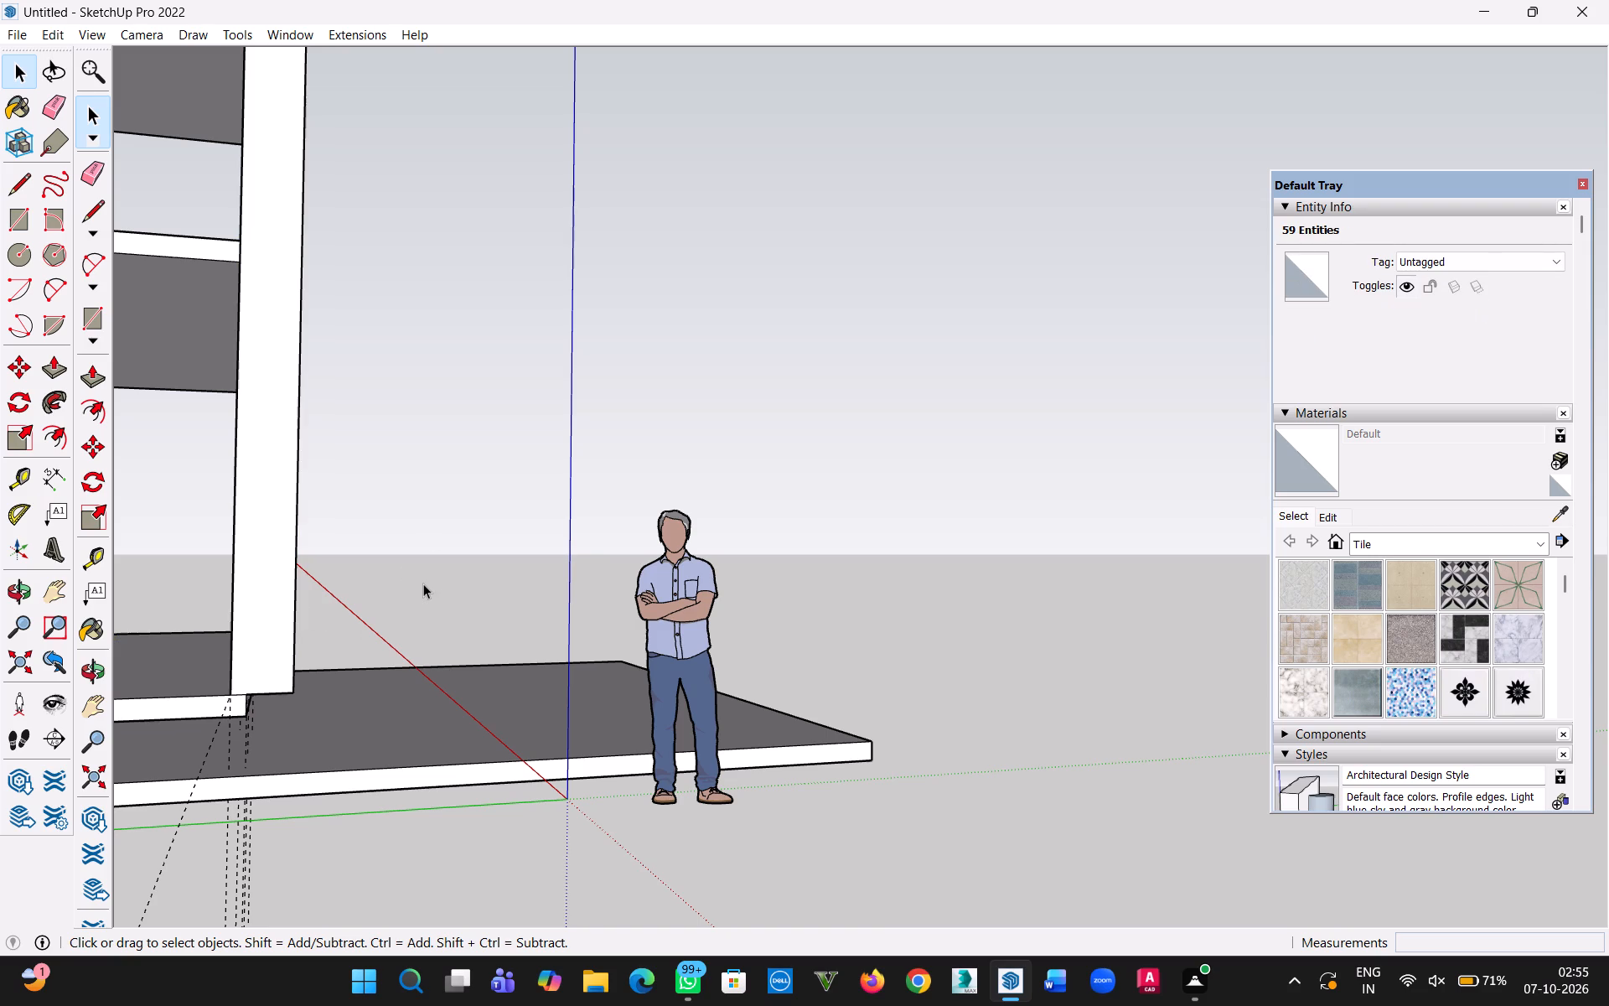
pyautogui.scroll(-8, 454, 583)
pyautogui.moveTo(392, 744); pyautogui.dragTo(270, 796, button='middle')
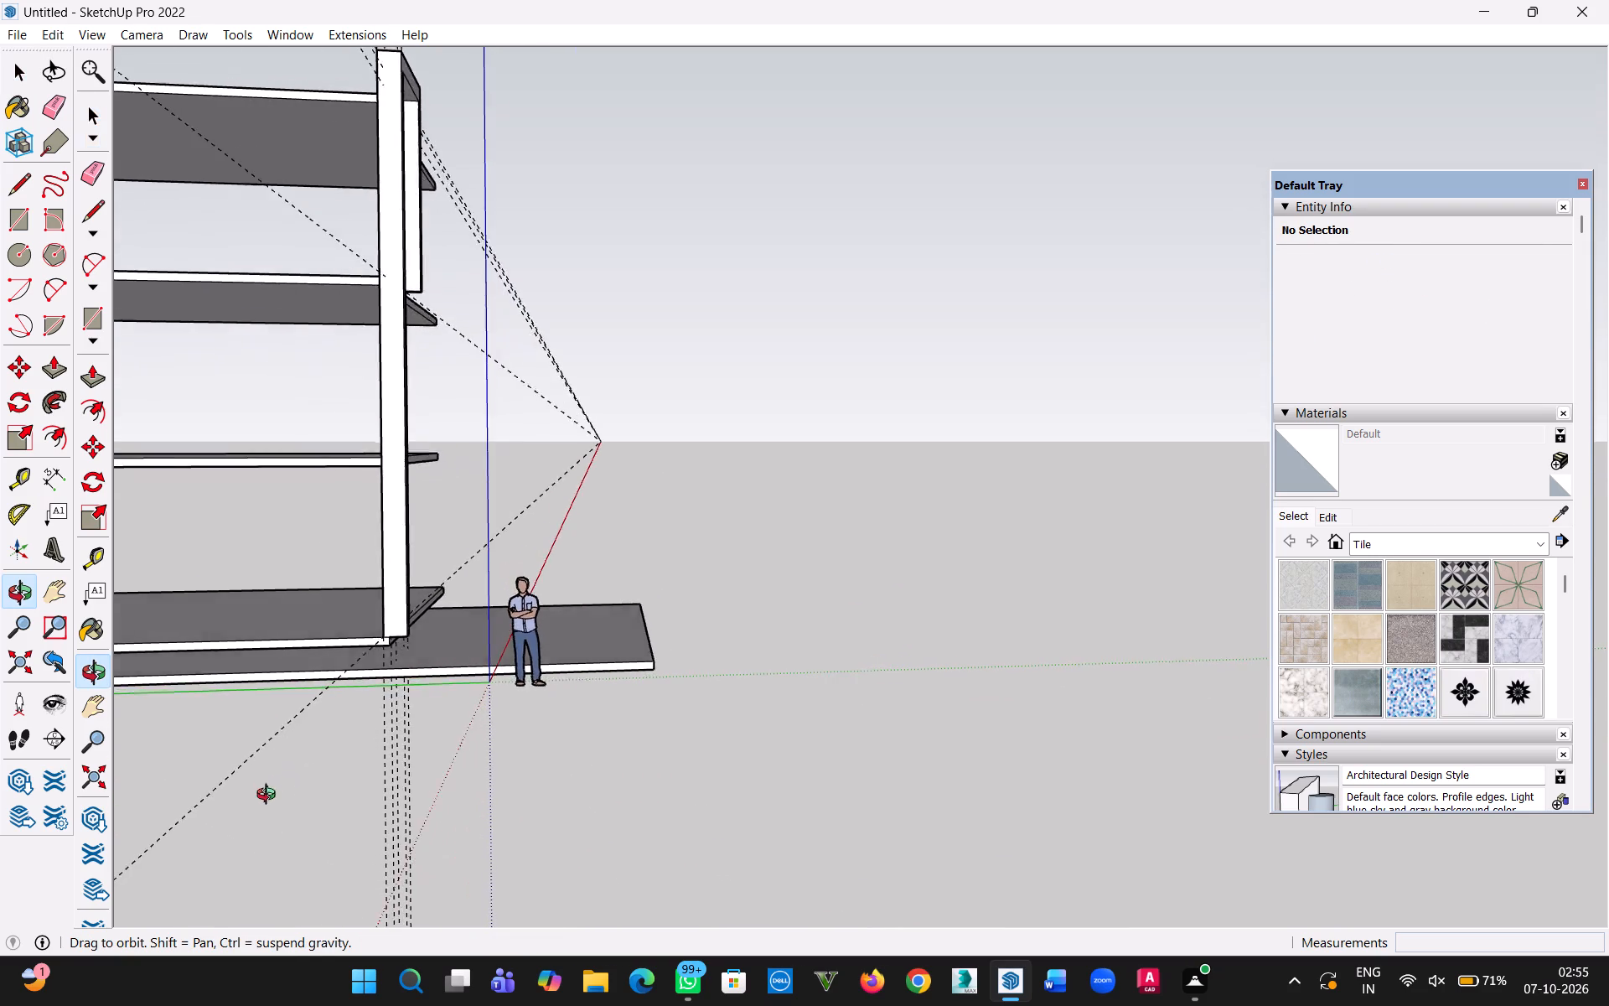
pyautogui.moveTo(270, 796); pyautogui.dragTo(256, 858, button='middle')
pyautogui.click(349, 625)
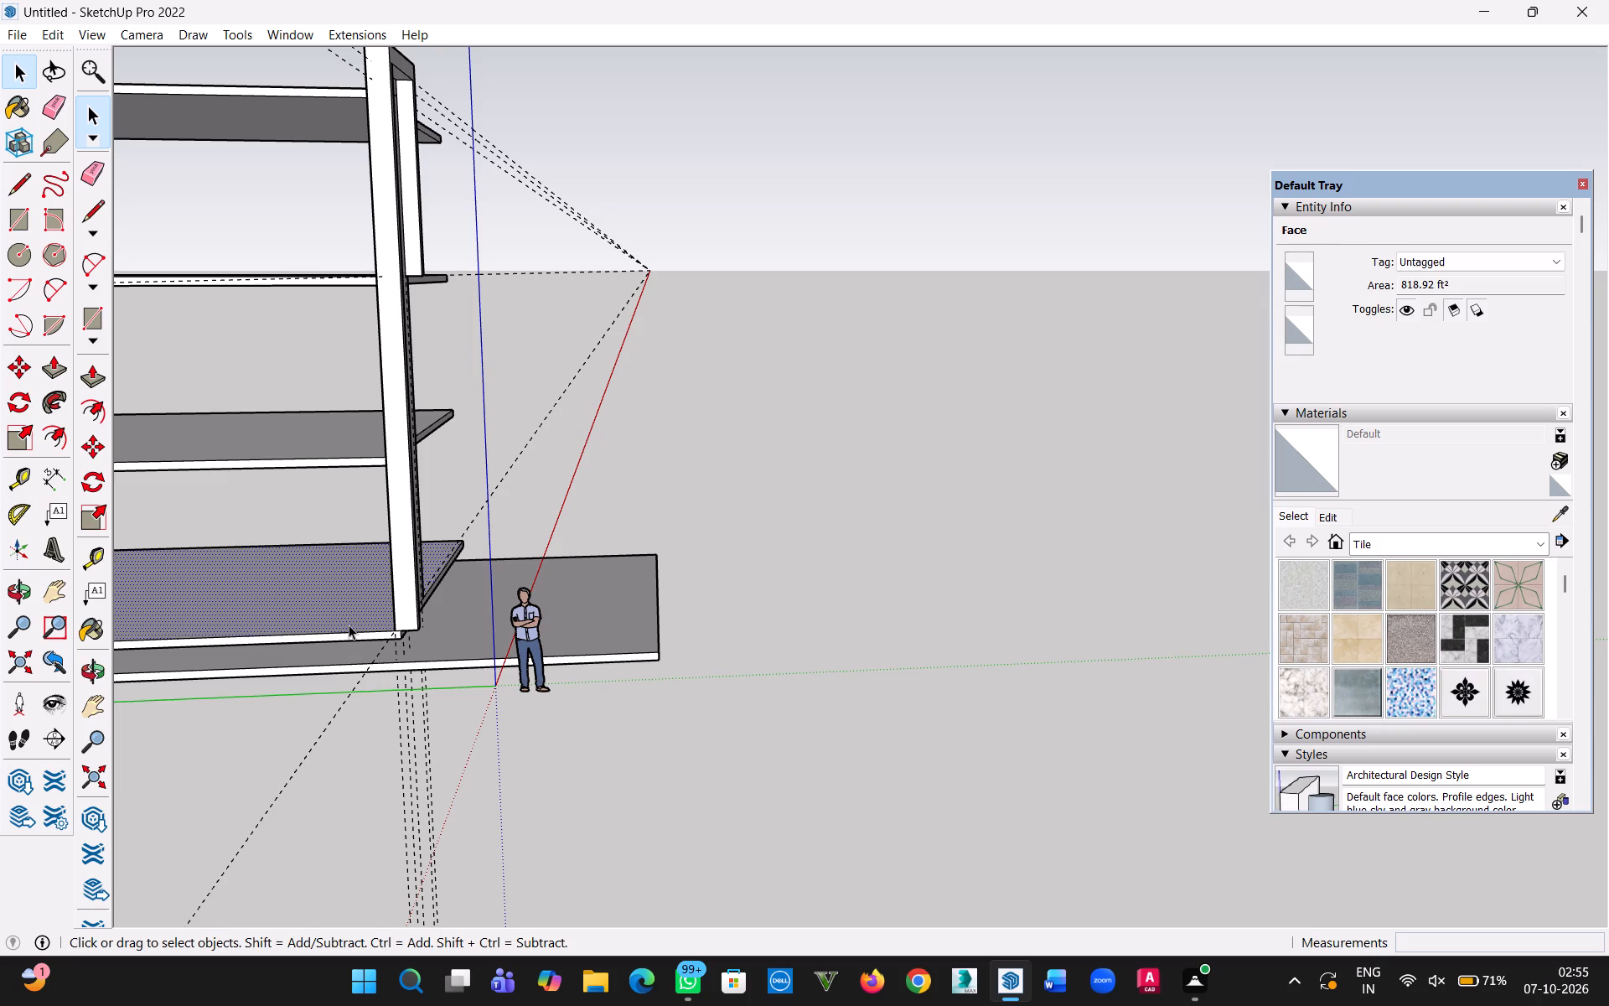
pyautogui.doubleClick(349, 625)
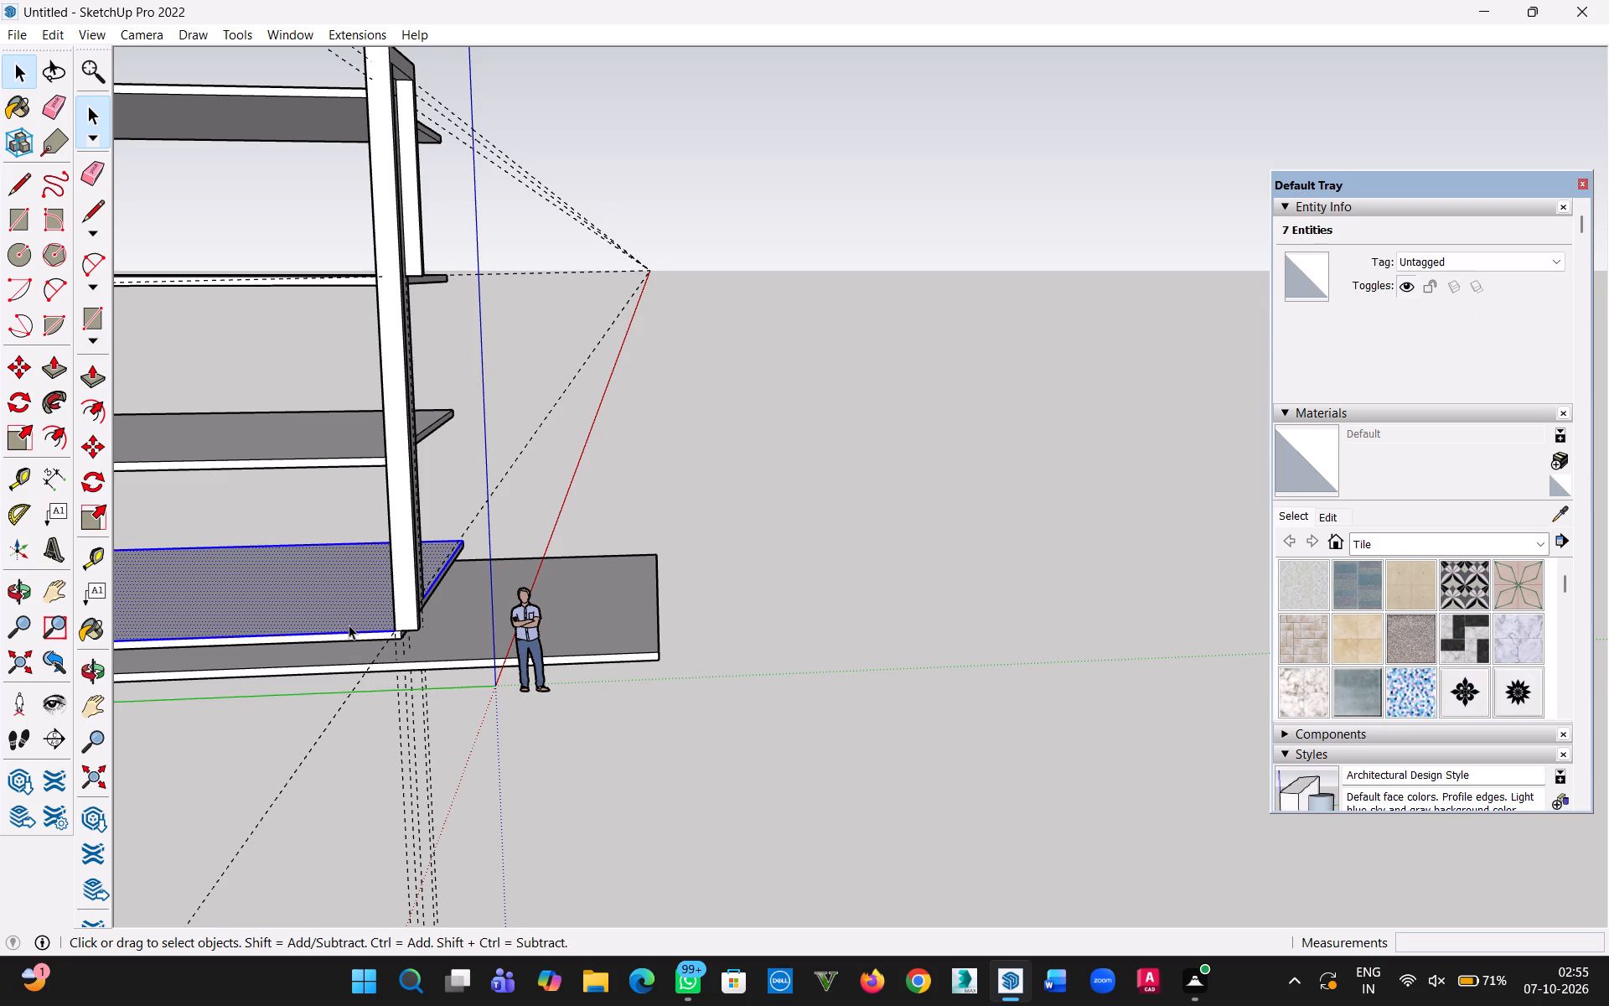
pyautogui.doubleClick(349, 625)
pyautogui.doubleClick(349, 625)
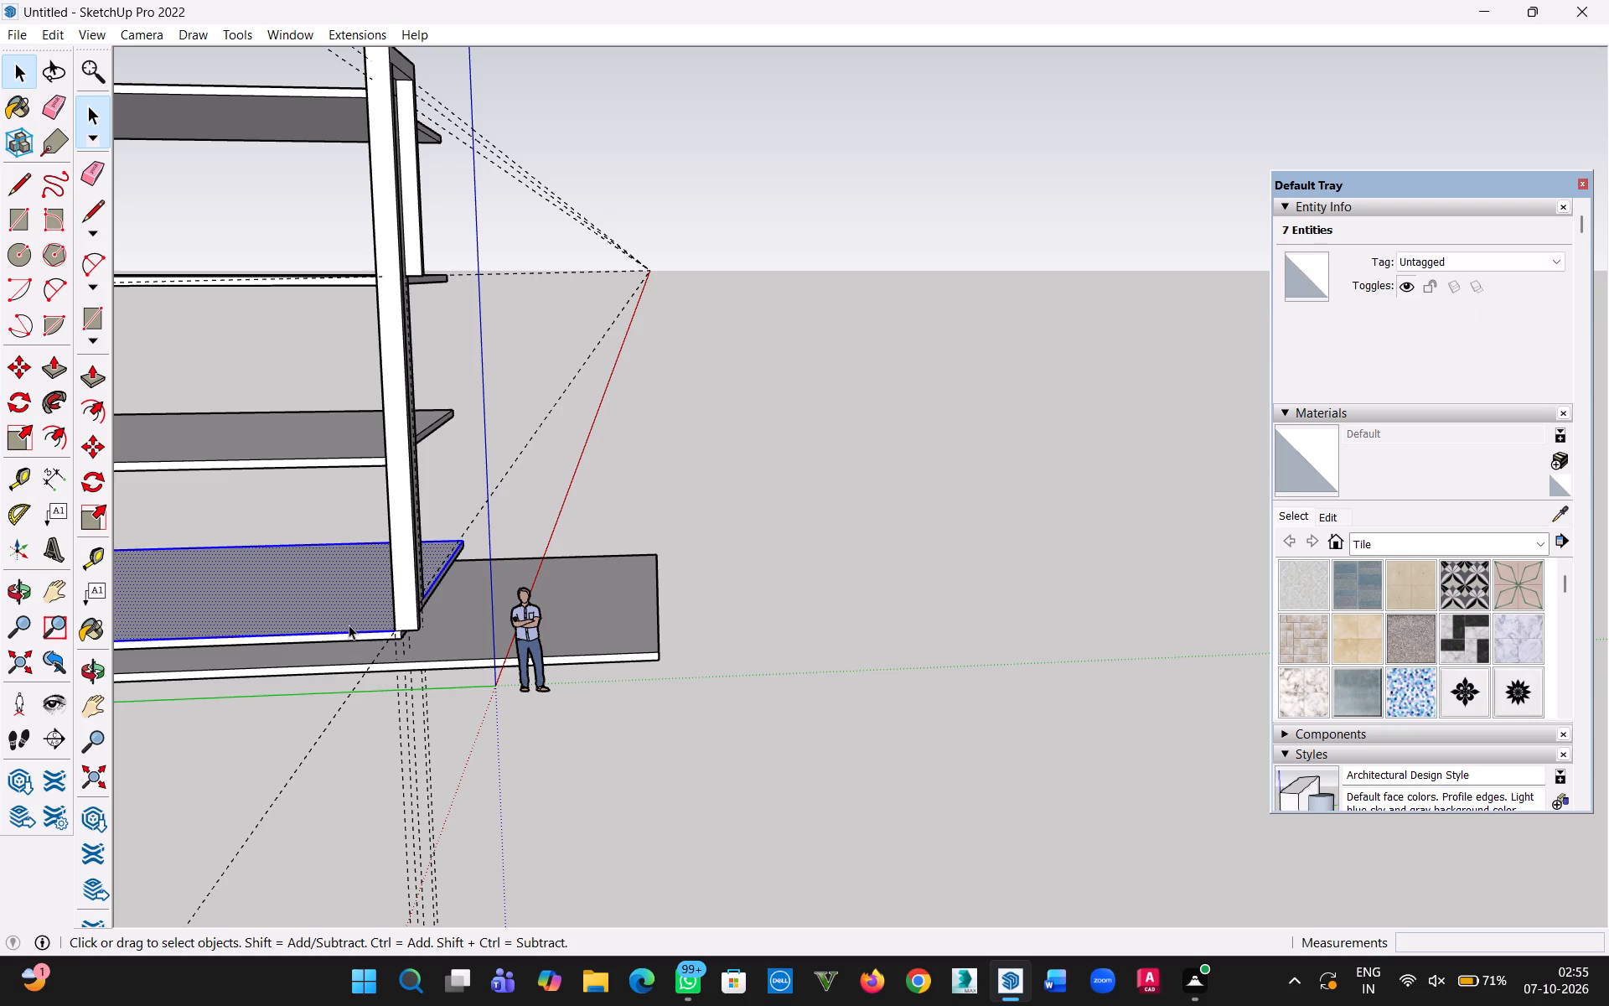
pyautogui.doubleClick(349, 625)
pyautogui.doubleClick(349, 625)
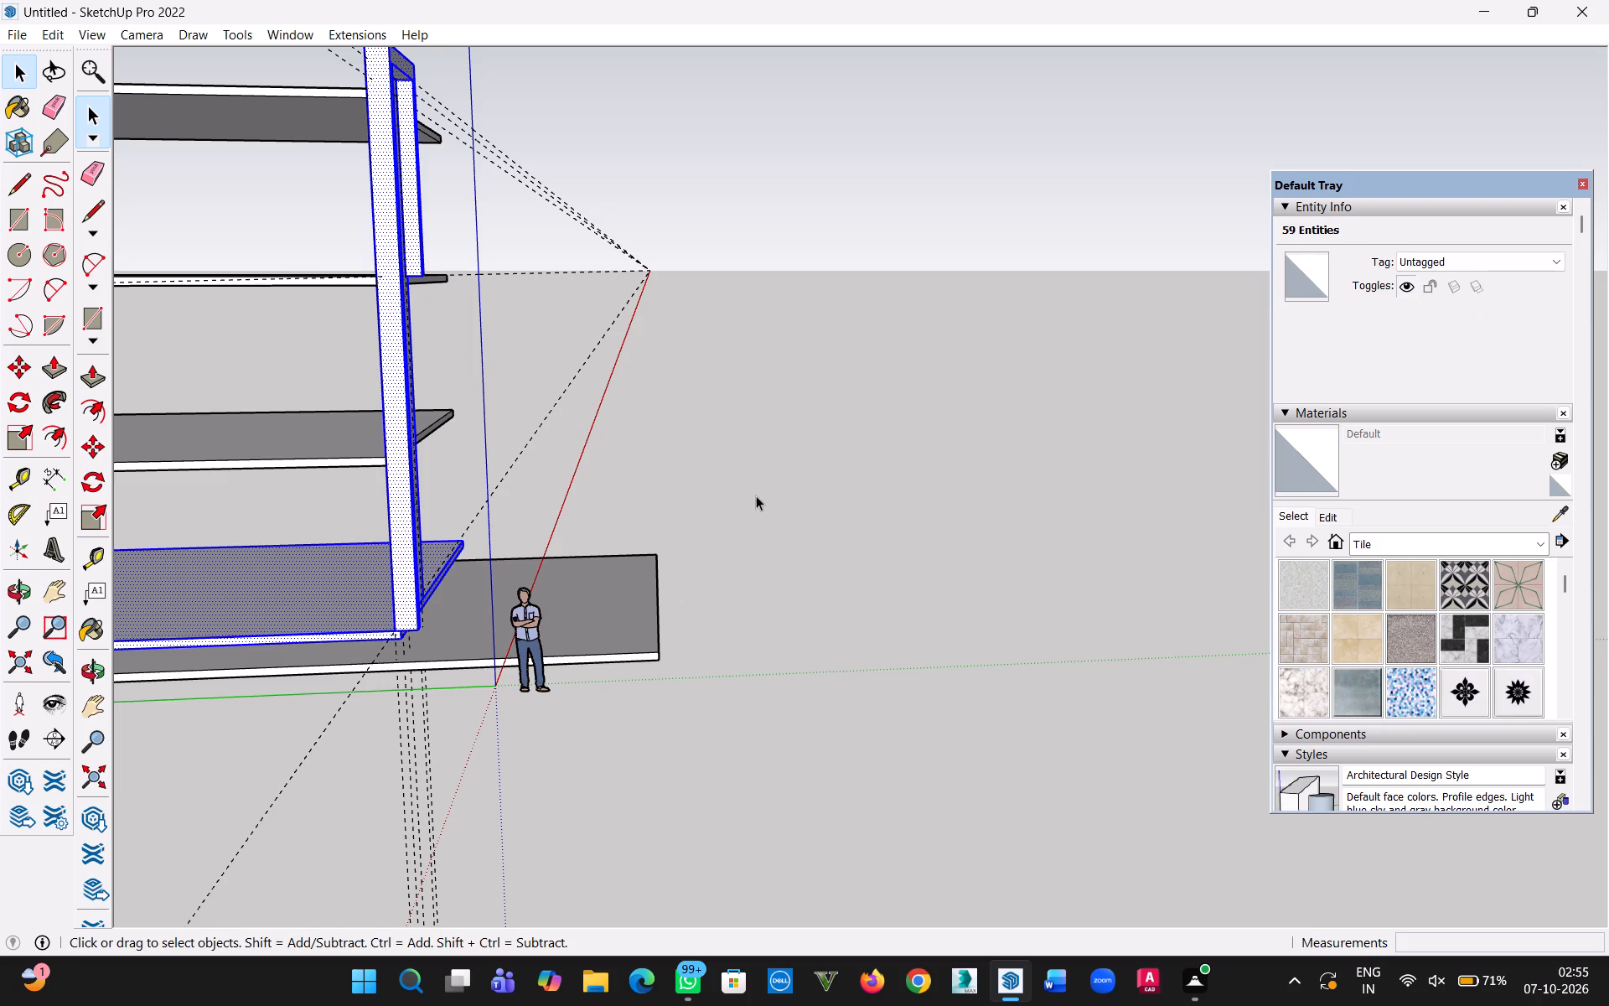
# Push the front face of the slab at the tall panel's foot back 4", clear of the frame side strip's underside.
pyautogui.click(757, 495)
pyautogui.moveTo(752, 528); pyautogui.dragTo(106, 527, button='middle')
pyautogui.middleClick(101, 526)
pyautogui.scroll(-3, 675, 568)
pyautogui.press('h')
pyautogui.moveTo(743, 563); pyautogui.dragTo(664, 620)
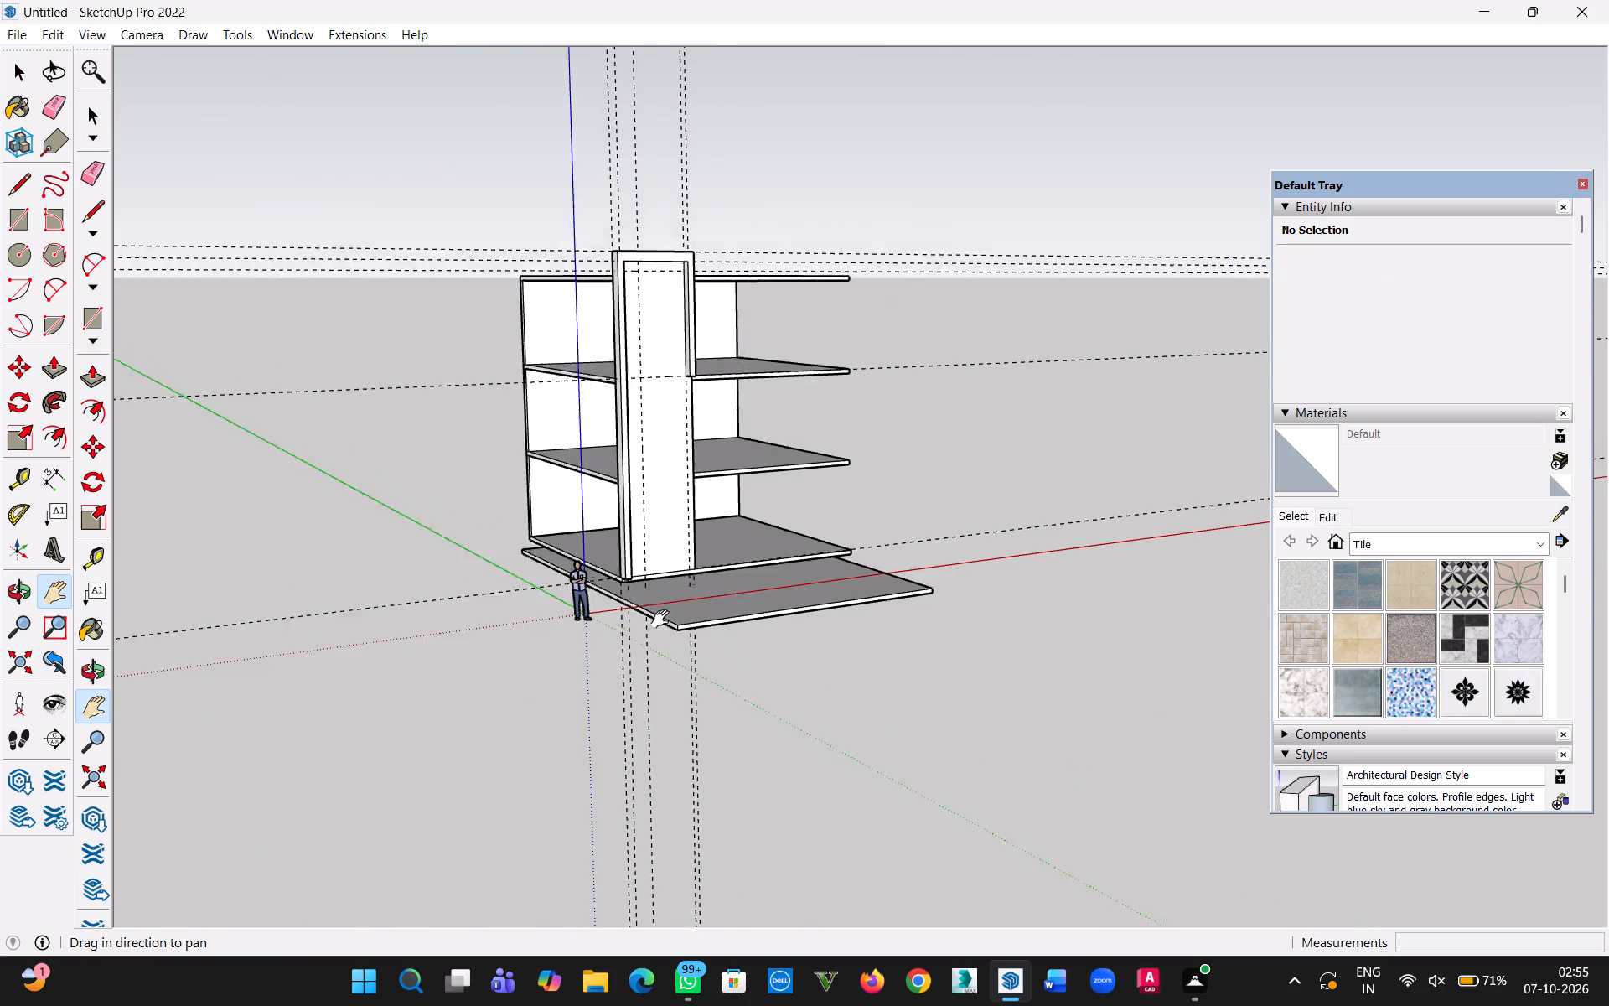
pyautogui.moveTo(664, 620); pyautogui.dragTo(532, 734)
pyautogui.moveTo(539, 725); pyautogui.dragTo(548, 703, button='middle')
pyautogui.scroll(8, 542, 707)
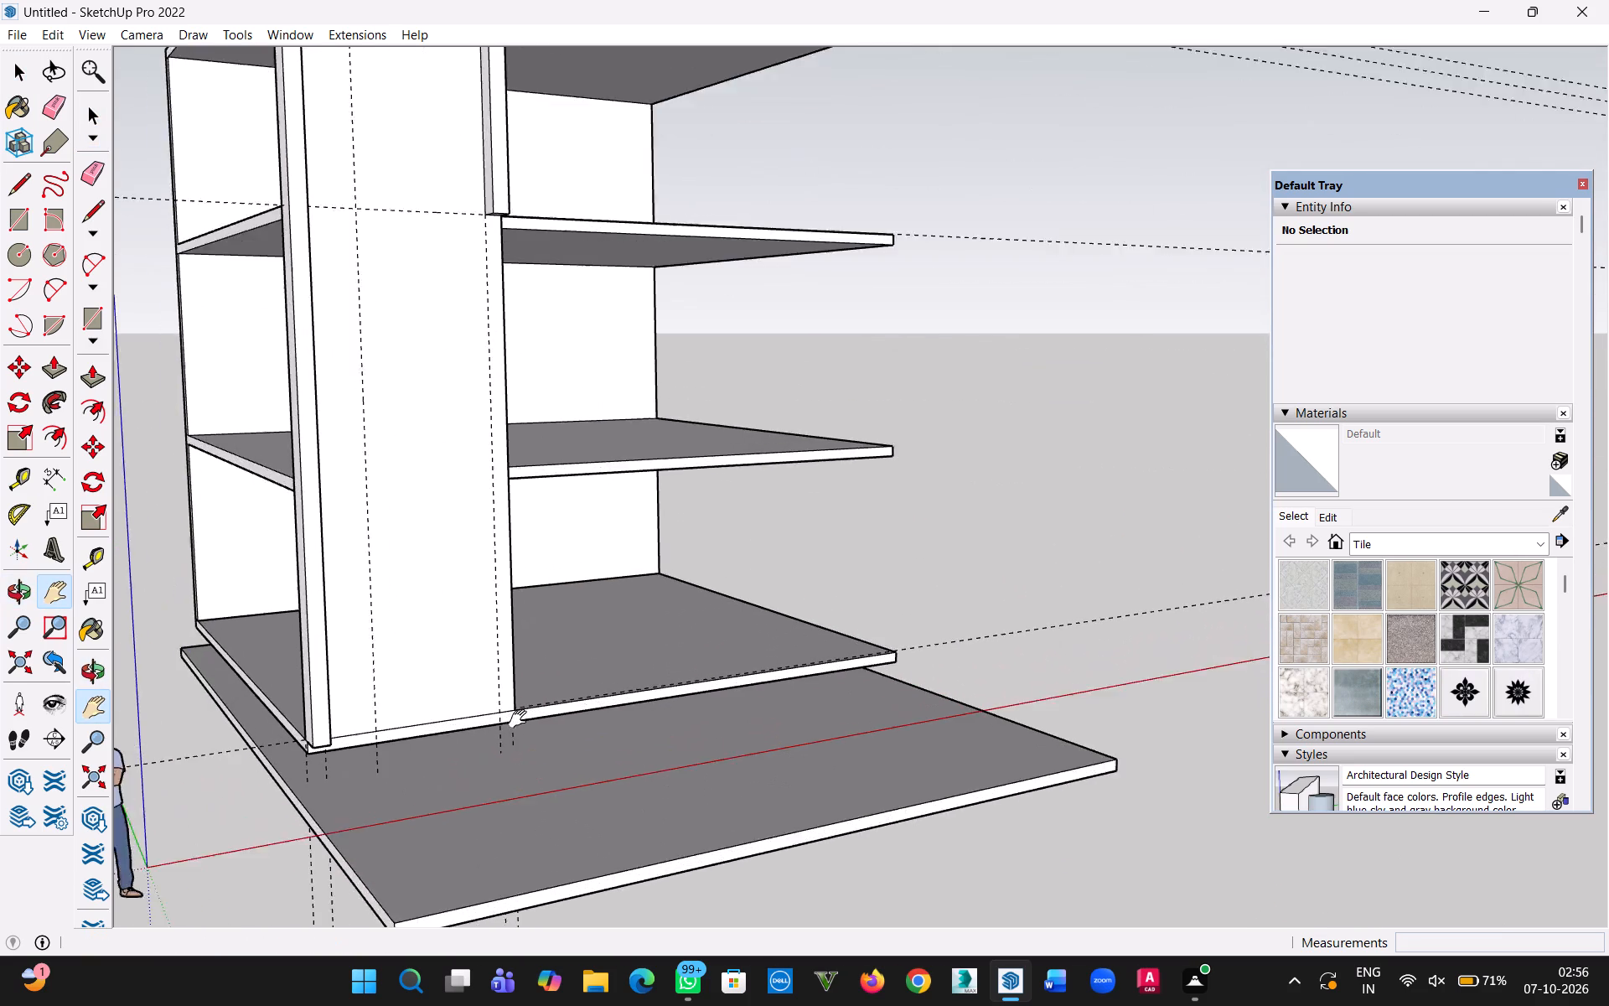
pyautogui.scroll(6, 521, 719)
pyautogui.moveTo(435, 743); pyautogui.dragTo(907, 578, button='middle')
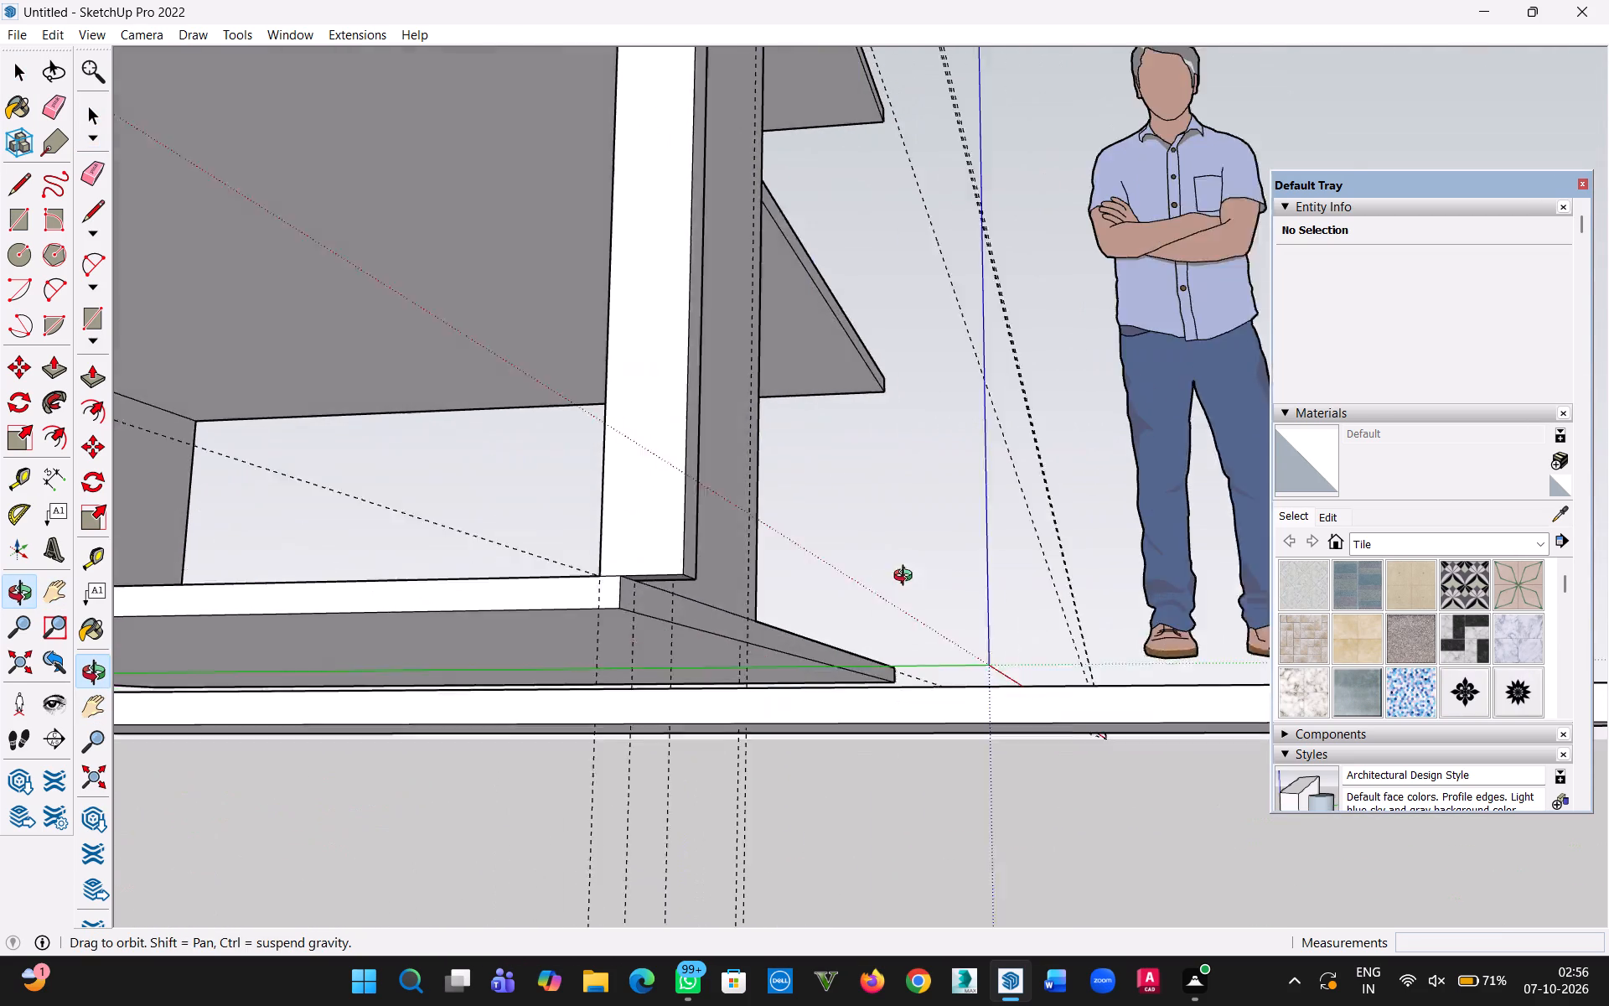
pyautogui.moveTo(907, 578); pyautogui.dragTo(902, 578, button='middle')
pyautogui.moveTo(918, 574); pyautogui.dragTo(931, 570, button='middle')
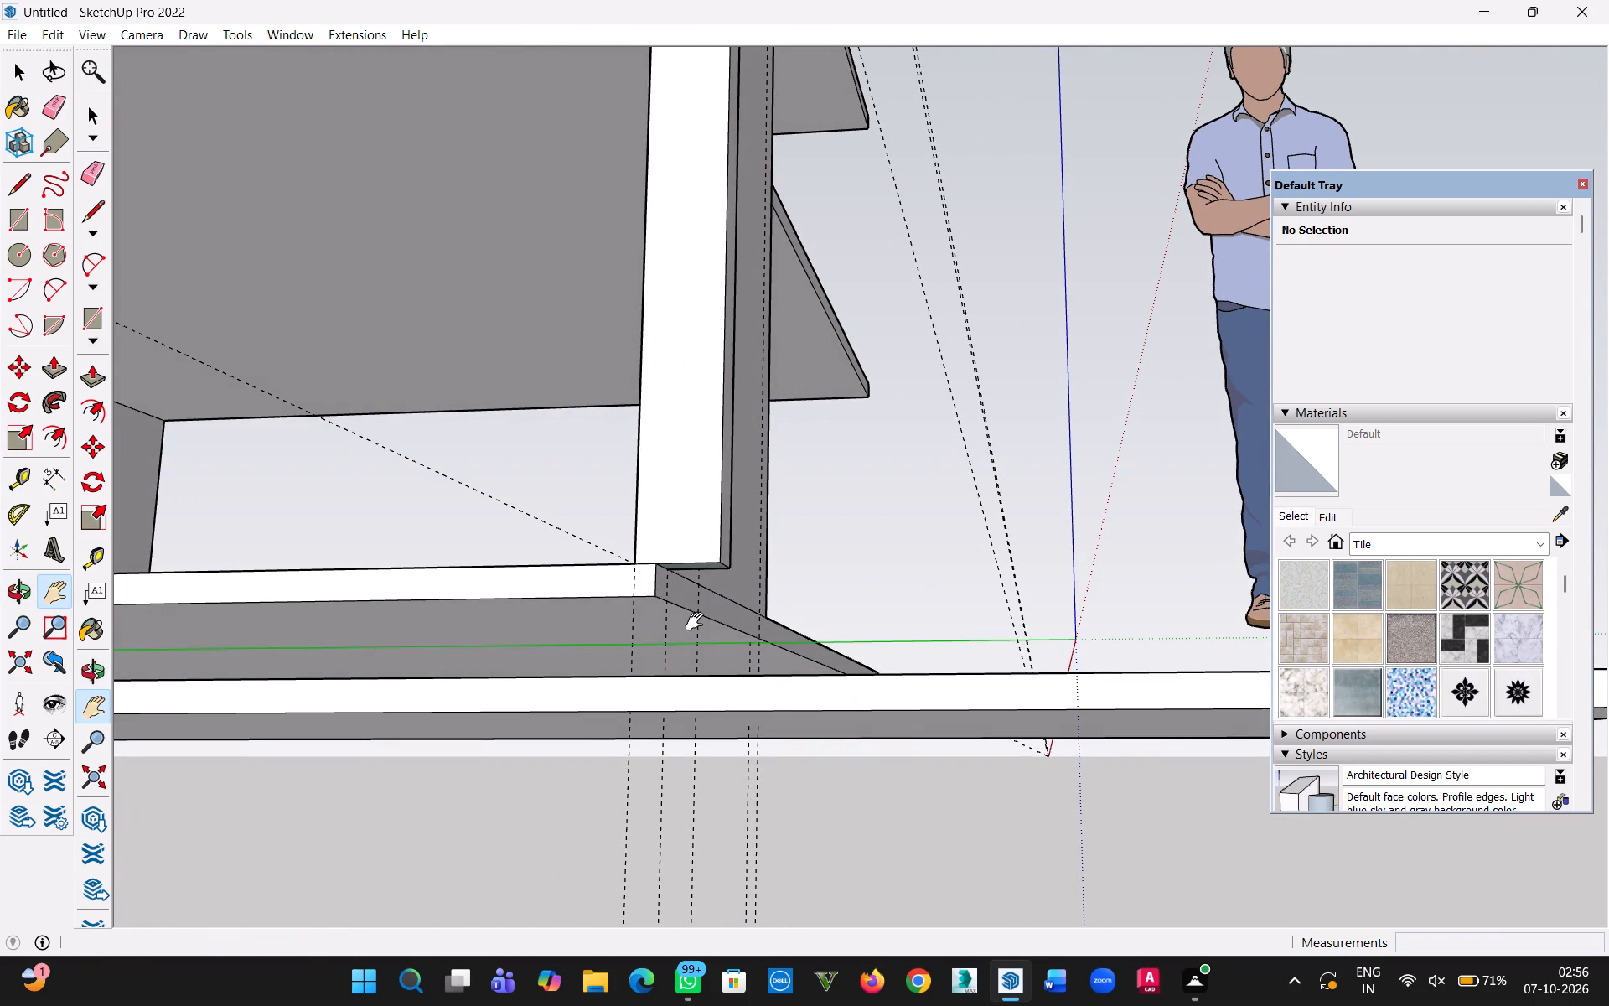
pyautogui.press('p')
pyautogui.click(693, 597)
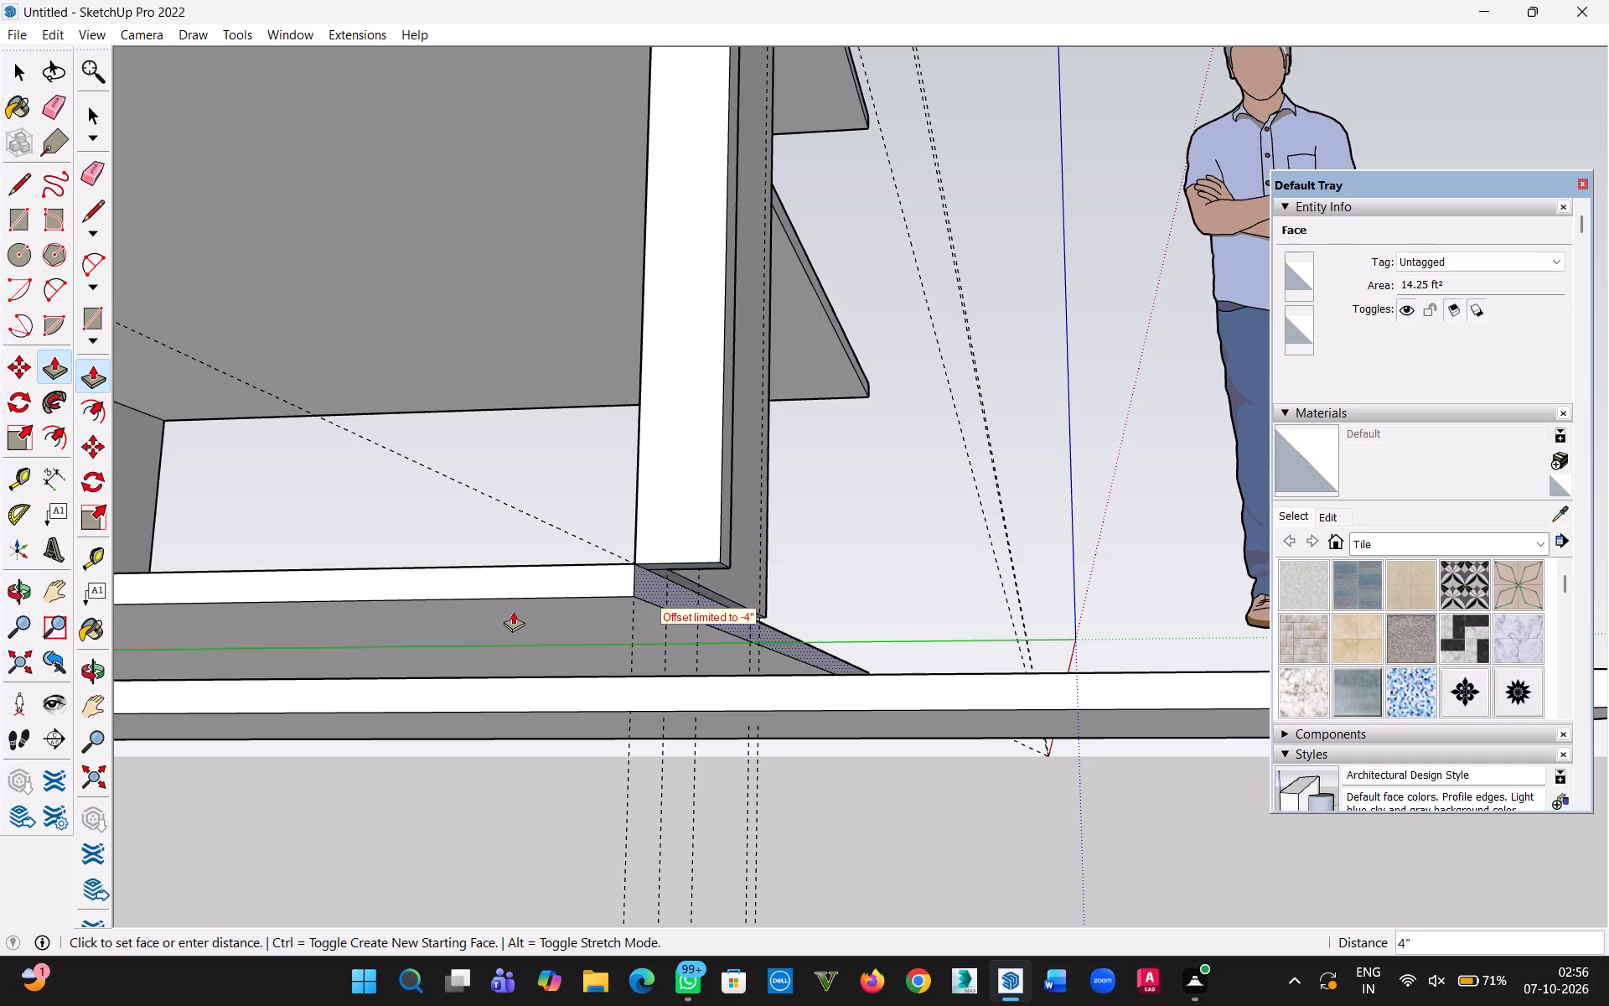
pyautogui.click(502, 614)
pyautogui.click(656, 583)
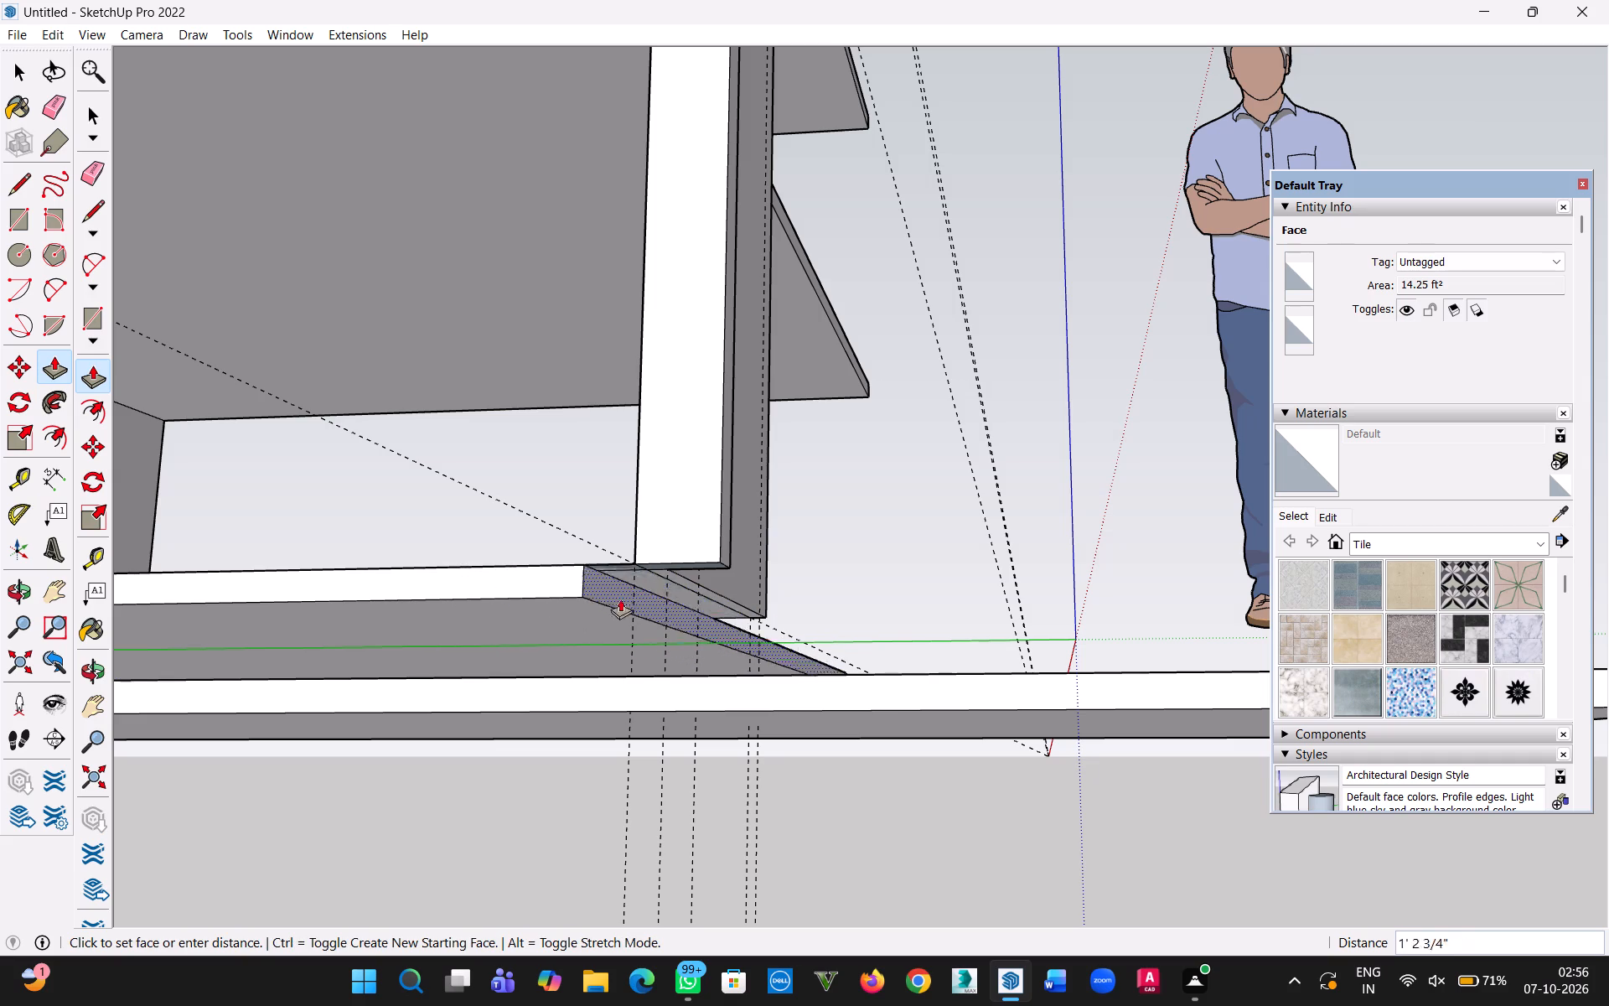
pyautogui.click(649, 570)
# Extend the bottom face of the frame's side strip 1' 9" down to the top of the base slab.
pyautogui.scroll(4, 792, 597)
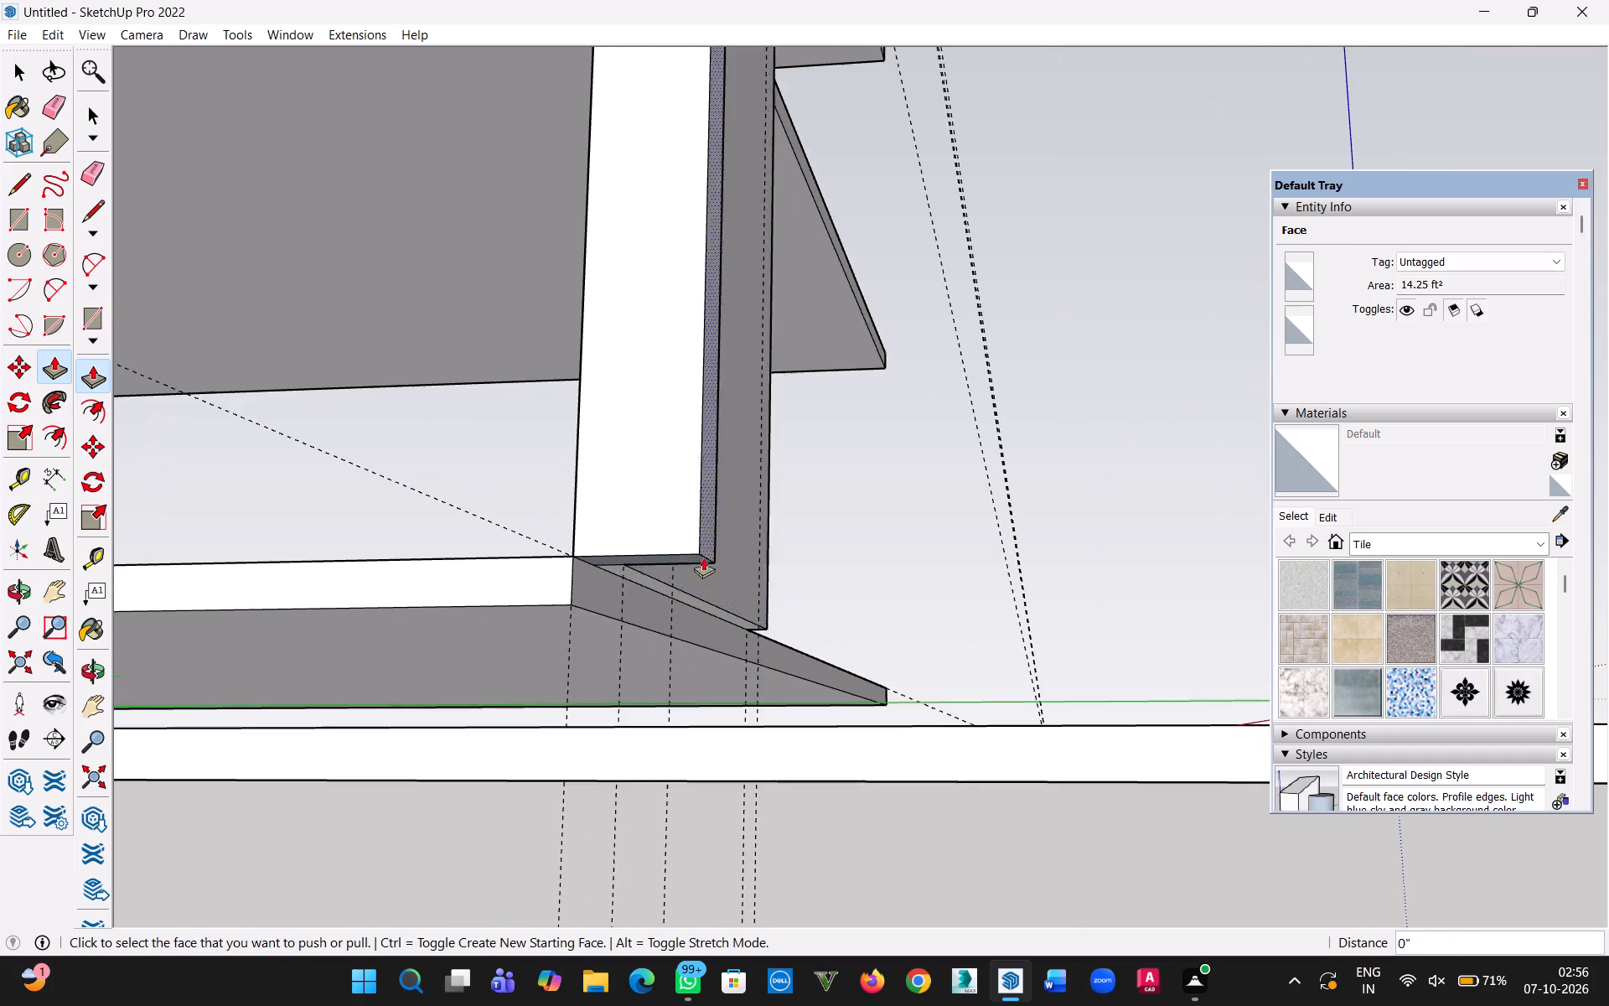
pyautogui.scroll(1, 610, 607)
pyautogui.moveTo(610, 608); pyautogui.dragTo(728, 511, button='middle')
pyautogui.press('p')
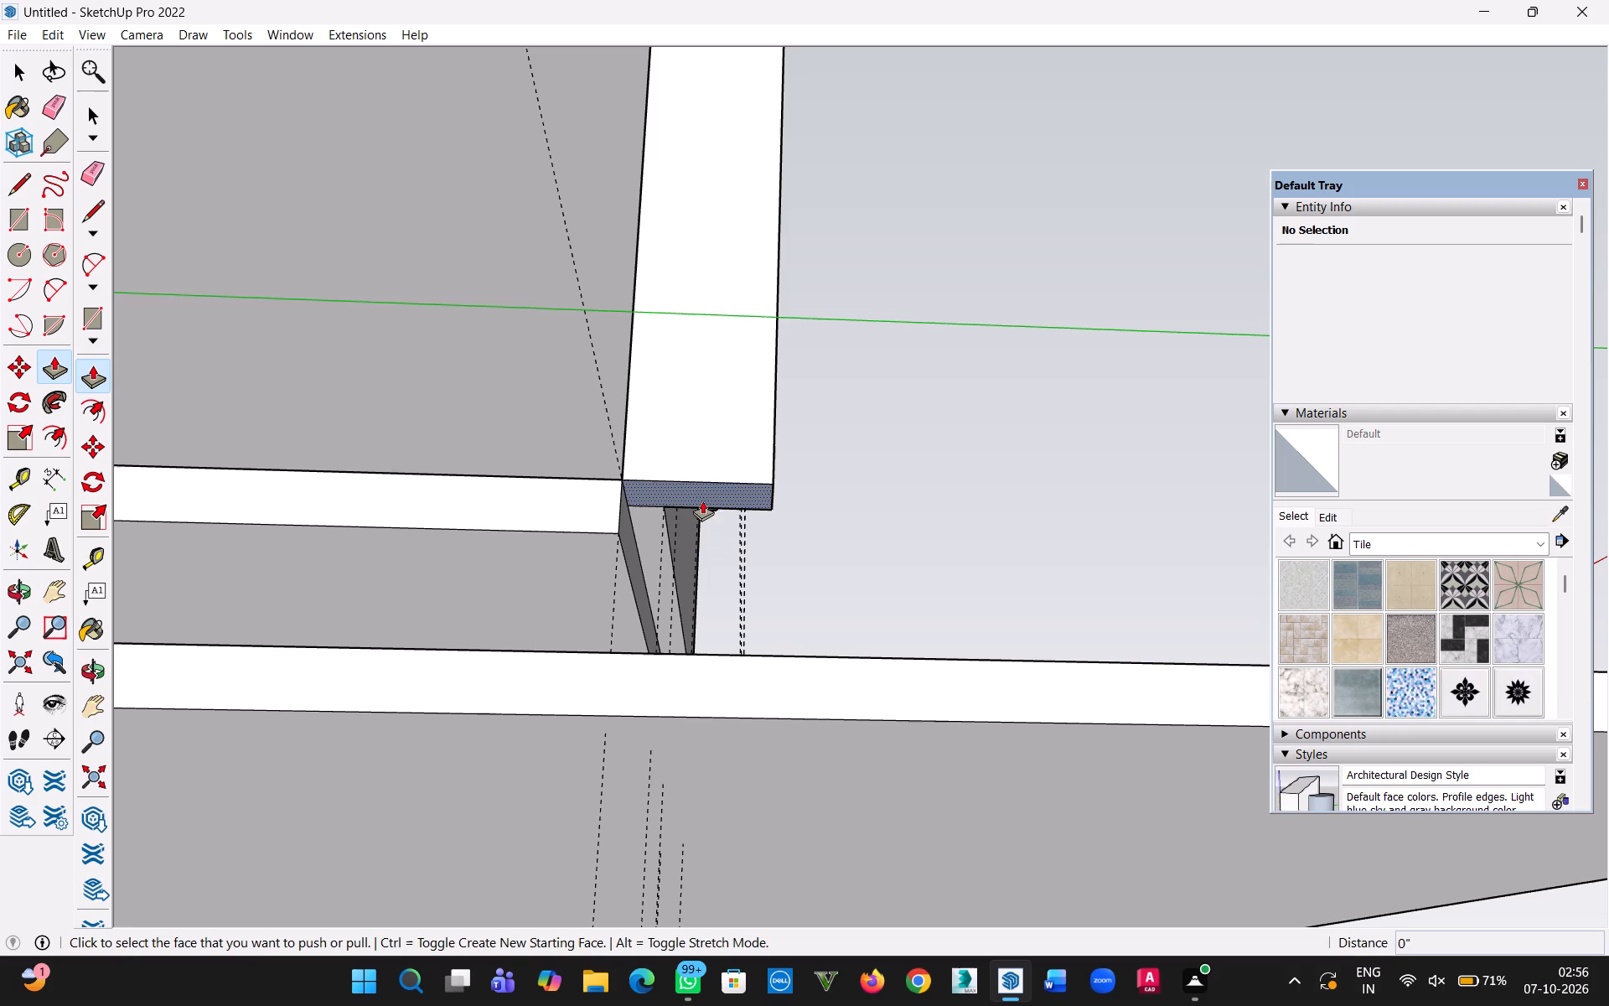
pyautogui.click(701, 493)
pyautogui.moveTo(706, 609); pyautogui.dragTo(711, 839, button='middle')
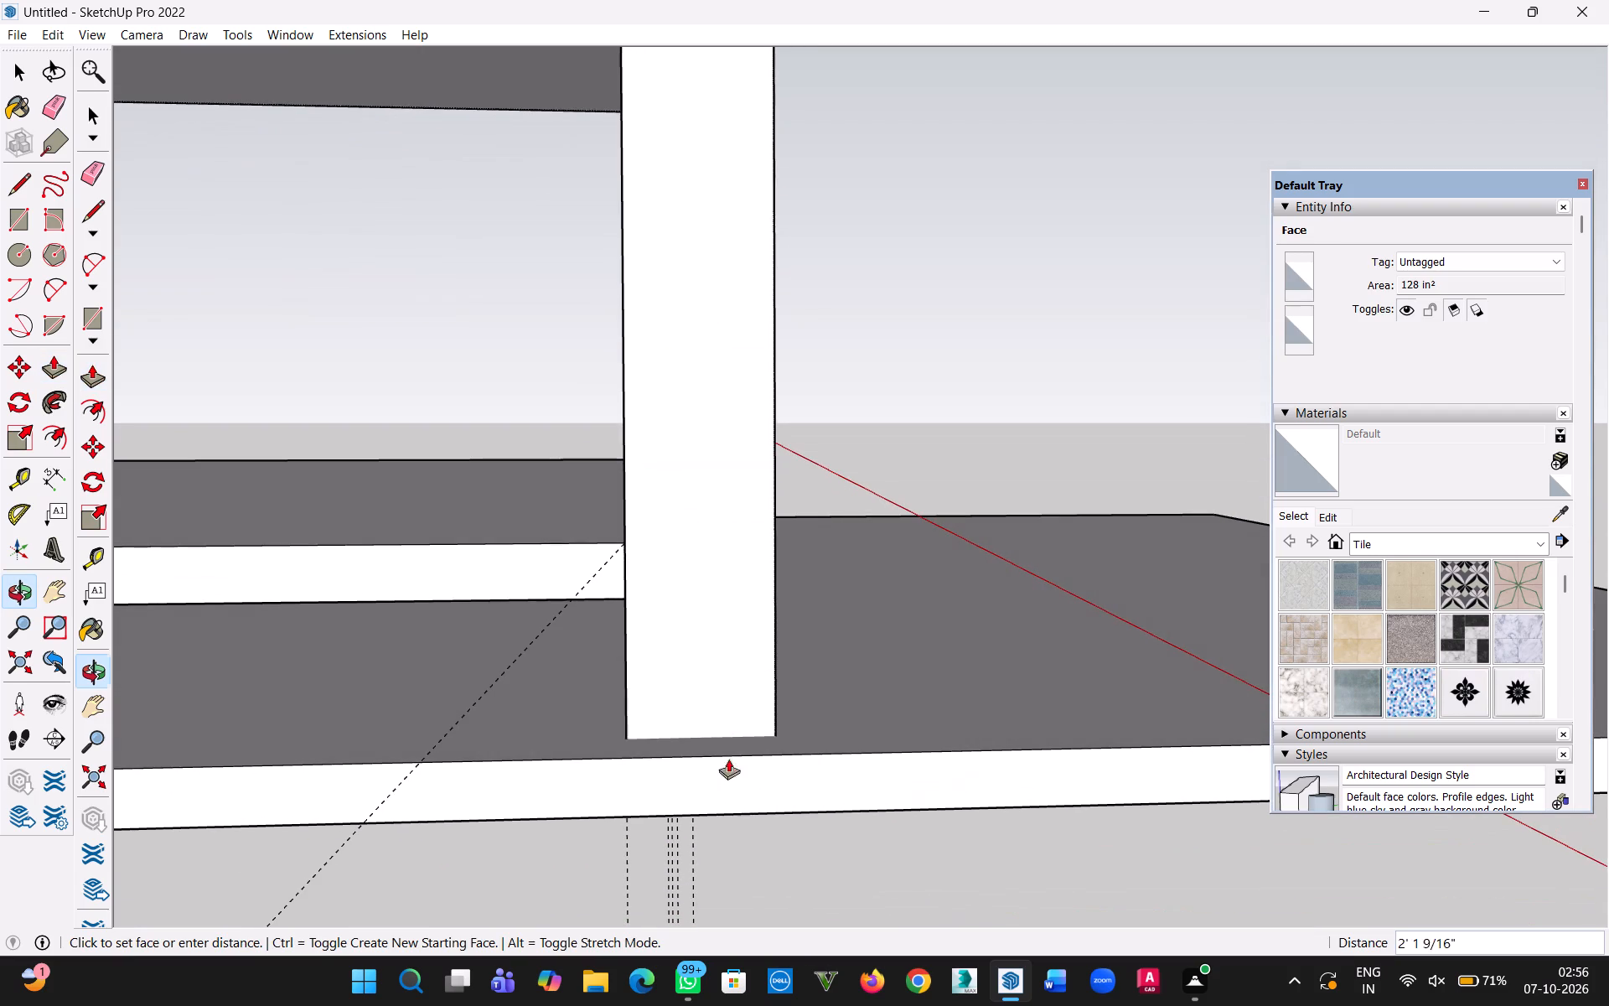
pyautogui.click(823, 702)
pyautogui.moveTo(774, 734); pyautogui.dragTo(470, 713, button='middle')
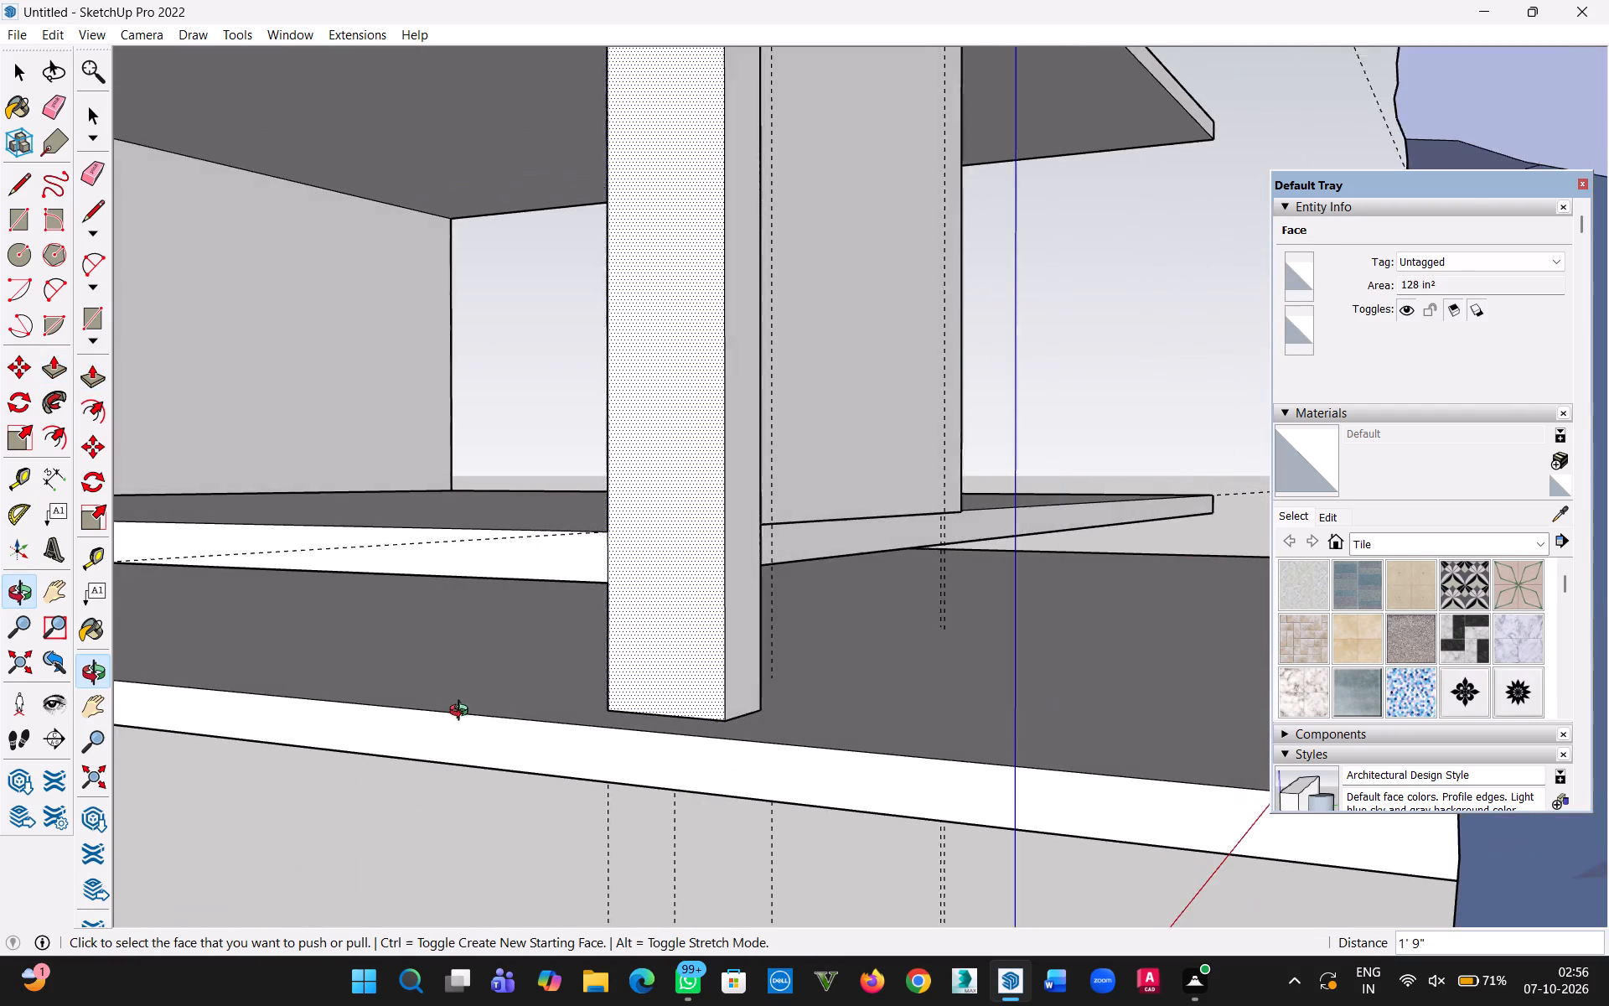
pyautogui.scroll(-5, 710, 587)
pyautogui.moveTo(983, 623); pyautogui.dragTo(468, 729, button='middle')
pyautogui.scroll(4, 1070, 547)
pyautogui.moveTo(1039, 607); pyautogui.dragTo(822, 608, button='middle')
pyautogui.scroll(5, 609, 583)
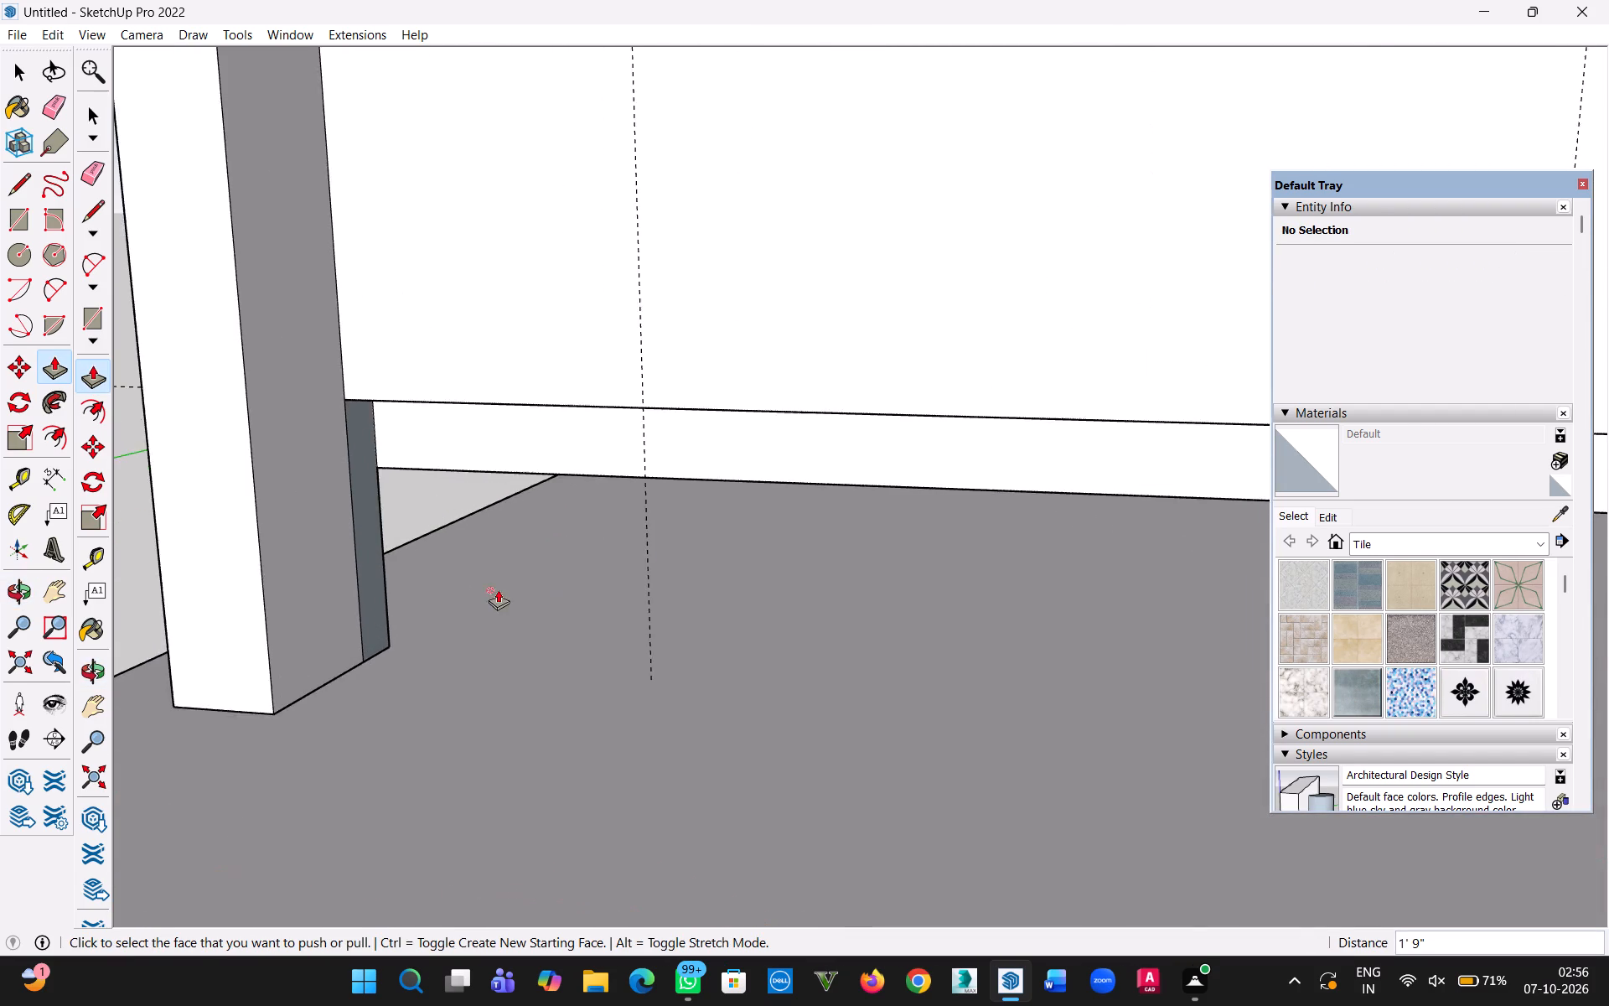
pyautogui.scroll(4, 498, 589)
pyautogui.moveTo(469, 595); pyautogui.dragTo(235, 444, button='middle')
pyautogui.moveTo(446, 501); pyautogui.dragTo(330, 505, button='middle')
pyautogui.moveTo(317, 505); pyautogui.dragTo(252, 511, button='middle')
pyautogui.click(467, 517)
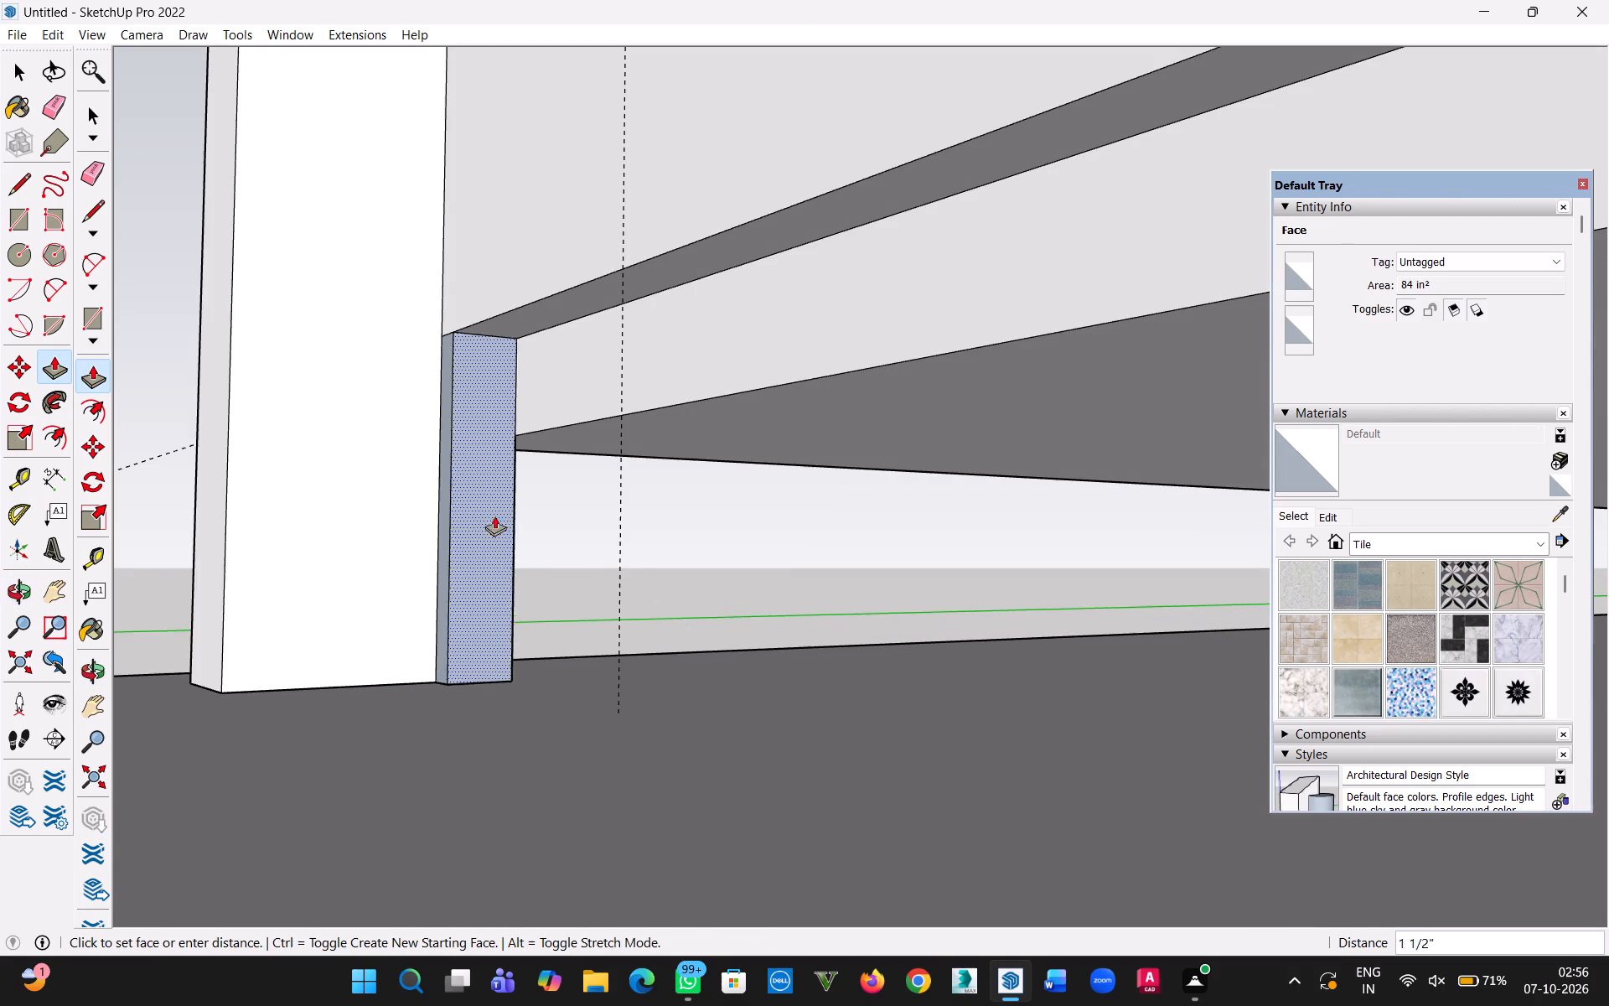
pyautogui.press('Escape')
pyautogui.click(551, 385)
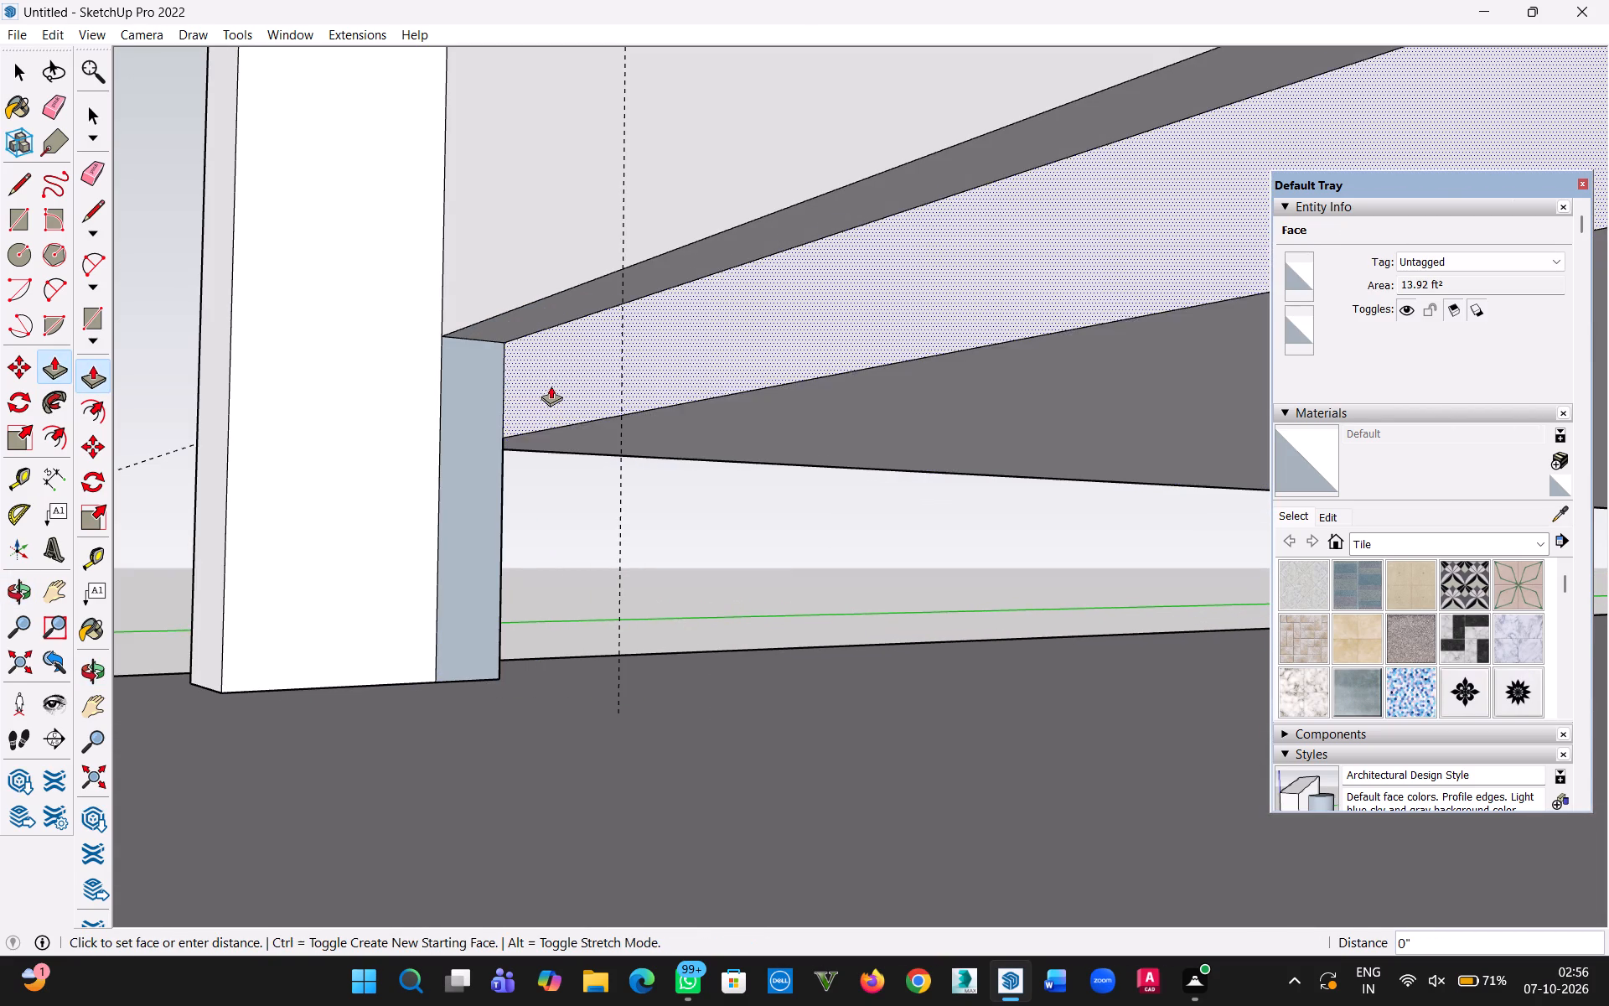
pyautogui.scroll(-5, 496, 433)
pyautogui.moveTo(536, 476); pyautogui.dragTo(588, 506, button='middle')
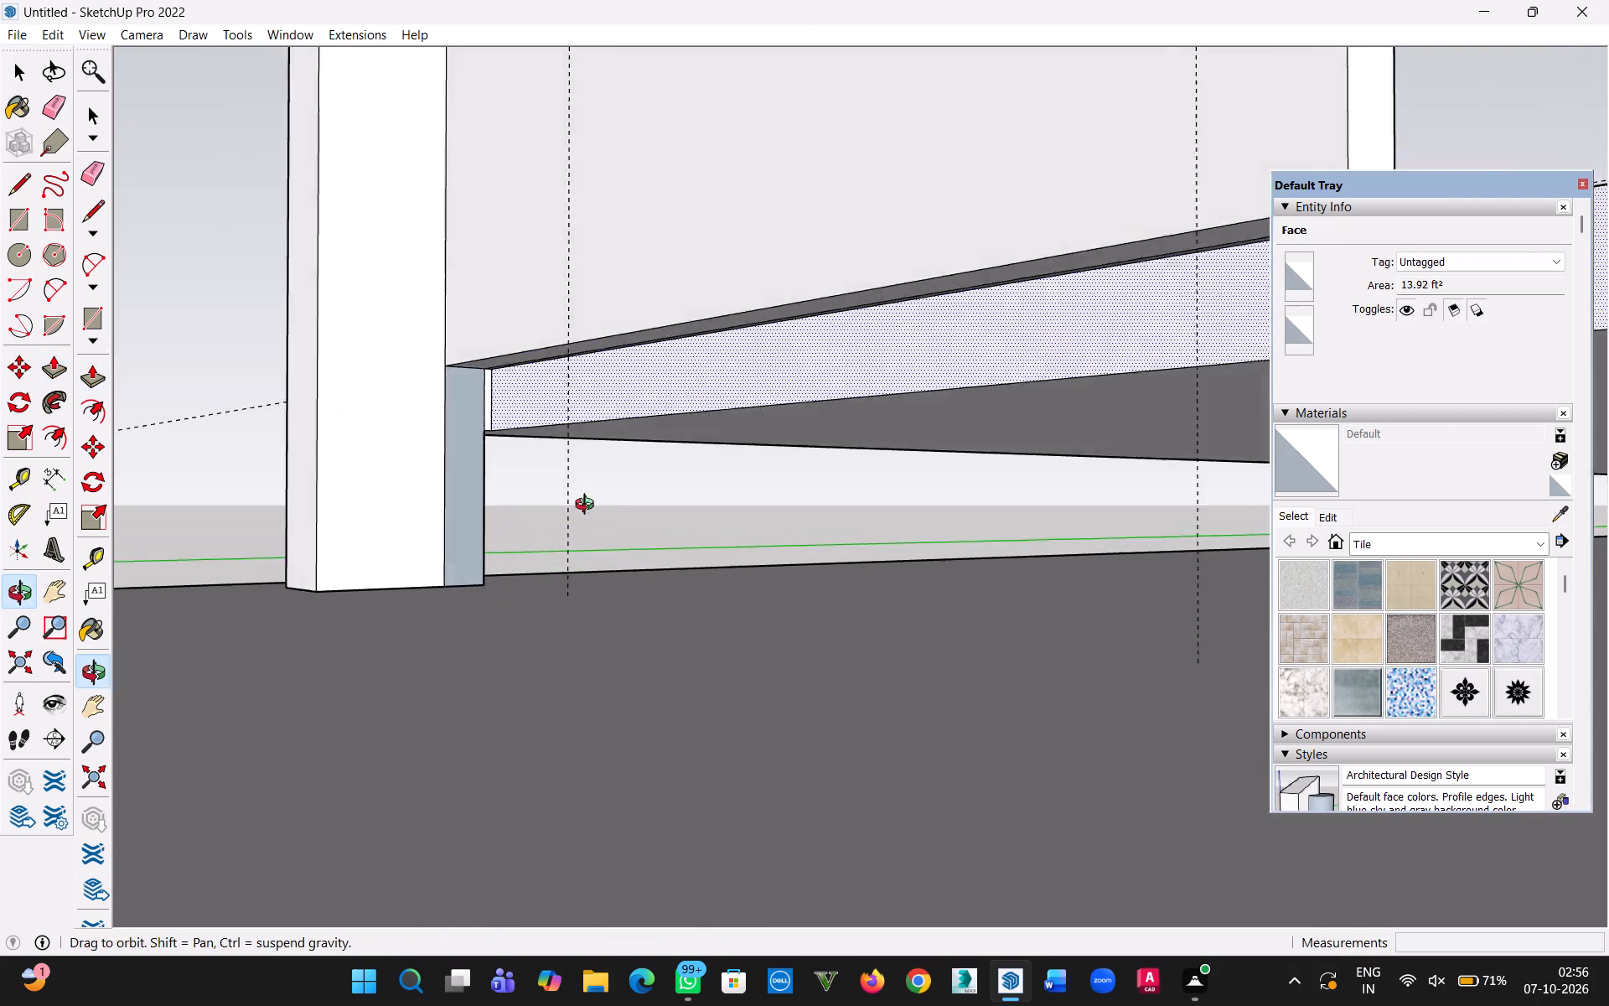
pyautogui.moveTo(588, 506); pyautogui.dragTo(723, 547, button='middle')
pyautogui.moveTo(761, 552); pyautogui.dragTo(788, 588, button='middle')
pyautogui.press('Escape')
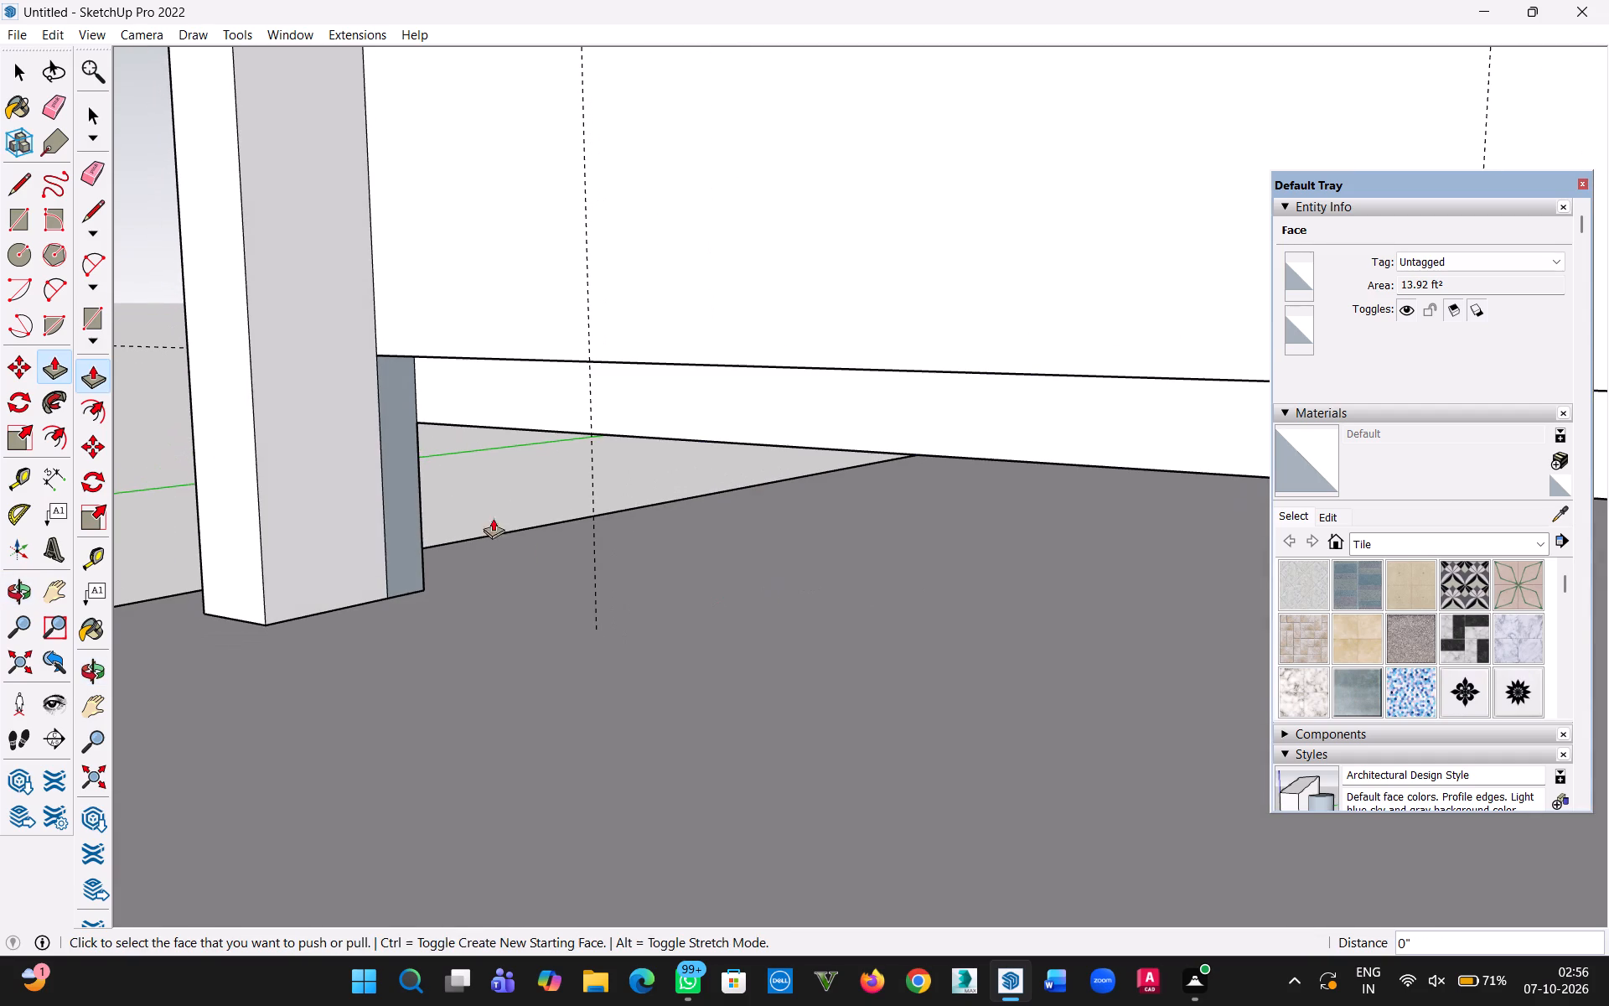
# Delete the 1' 9" vertical edge splitting the inner side face of the extended strip's foot.
pyautogui.click(13, 74)
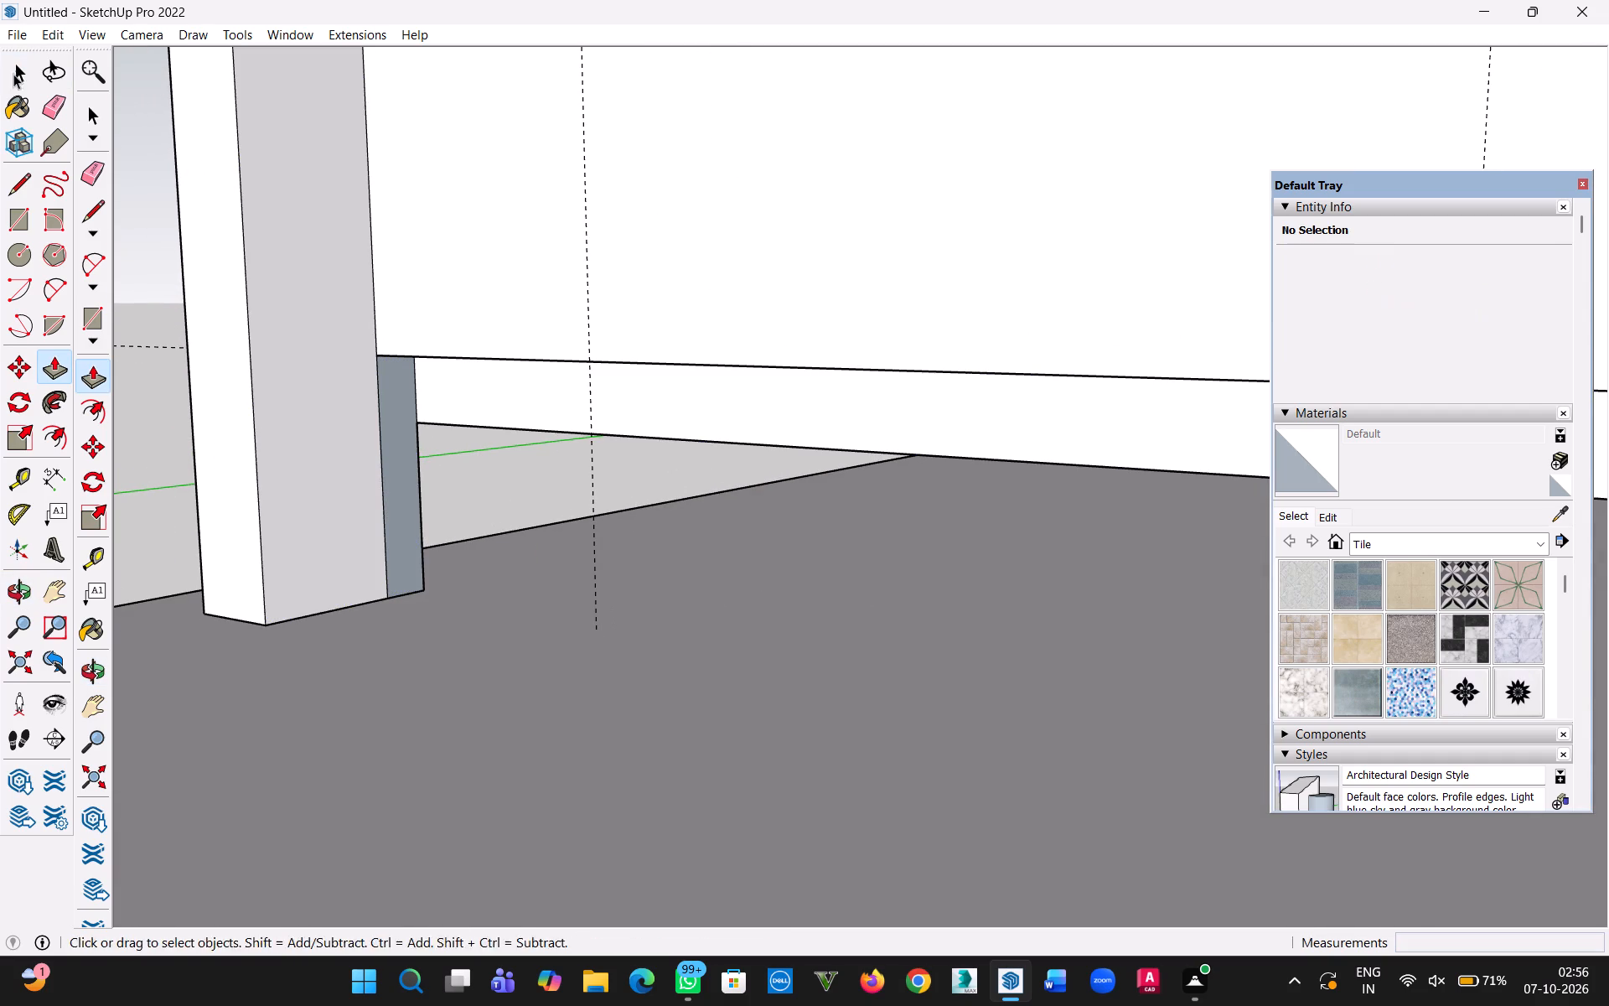
pyautogui.click(376, 412)
pyautogui.press('Delete')
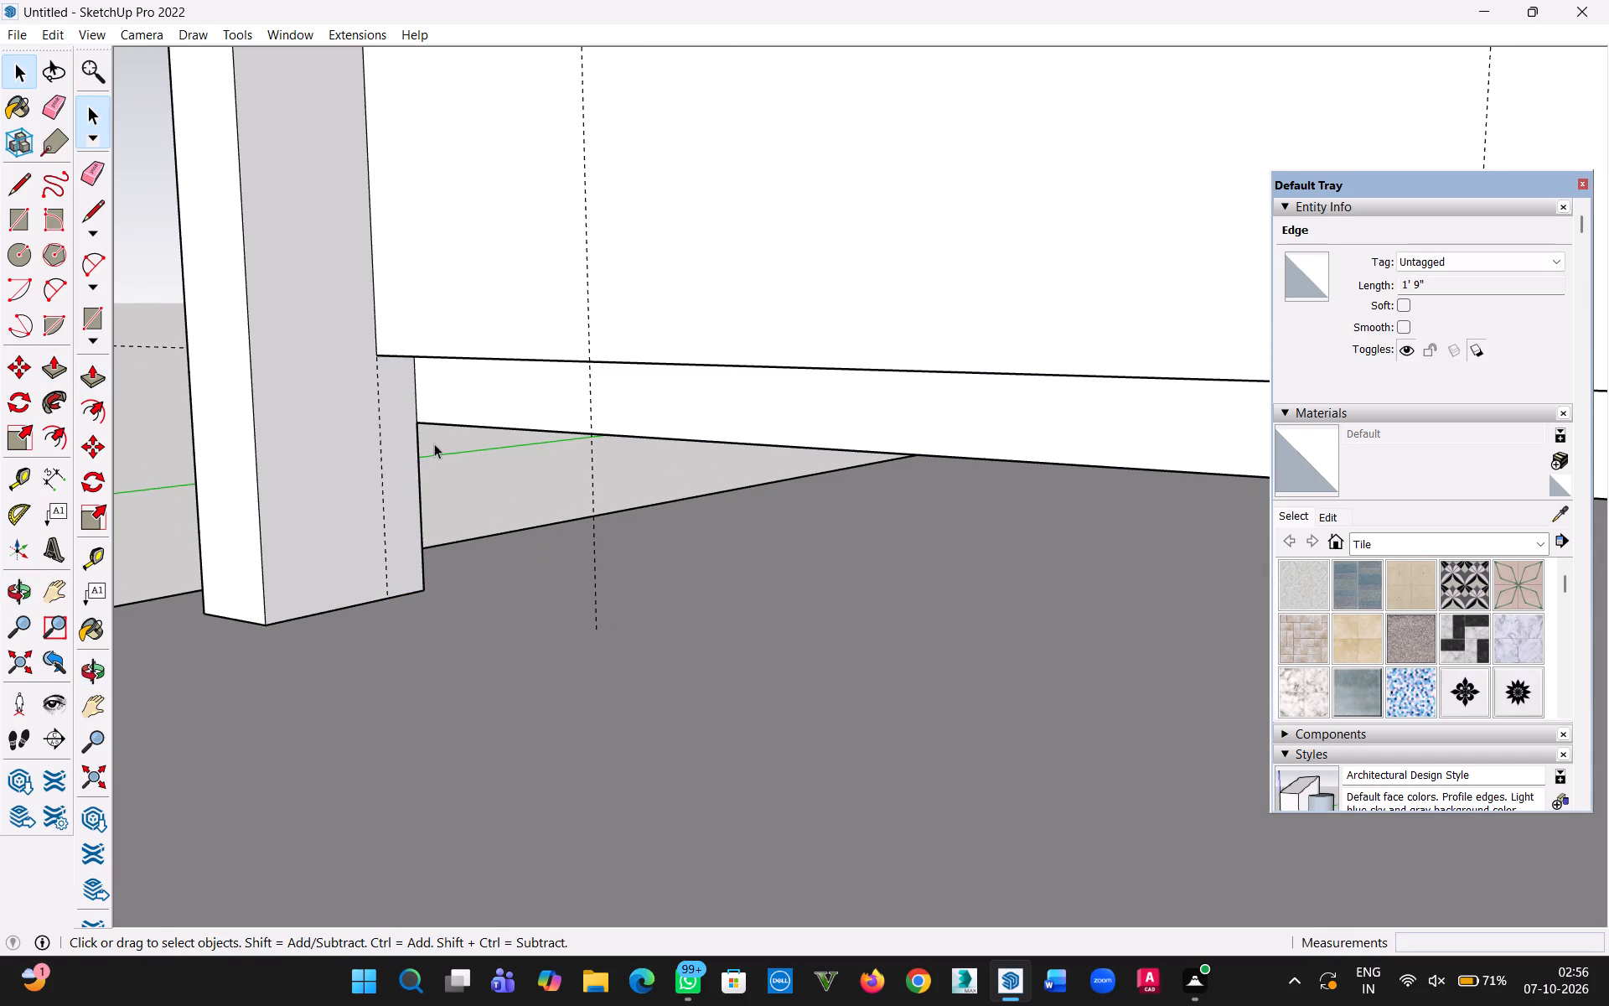
# Examine the extended strip's foot and its junction with the slab from the front, side and underneath.
pyautogui.moveTo(376, 499); pyautogui.dragTo(687, 489, button='middle')
pyautogui.moveTo(519, 526); pyautogui.dragTo(880, 528, button='middle')
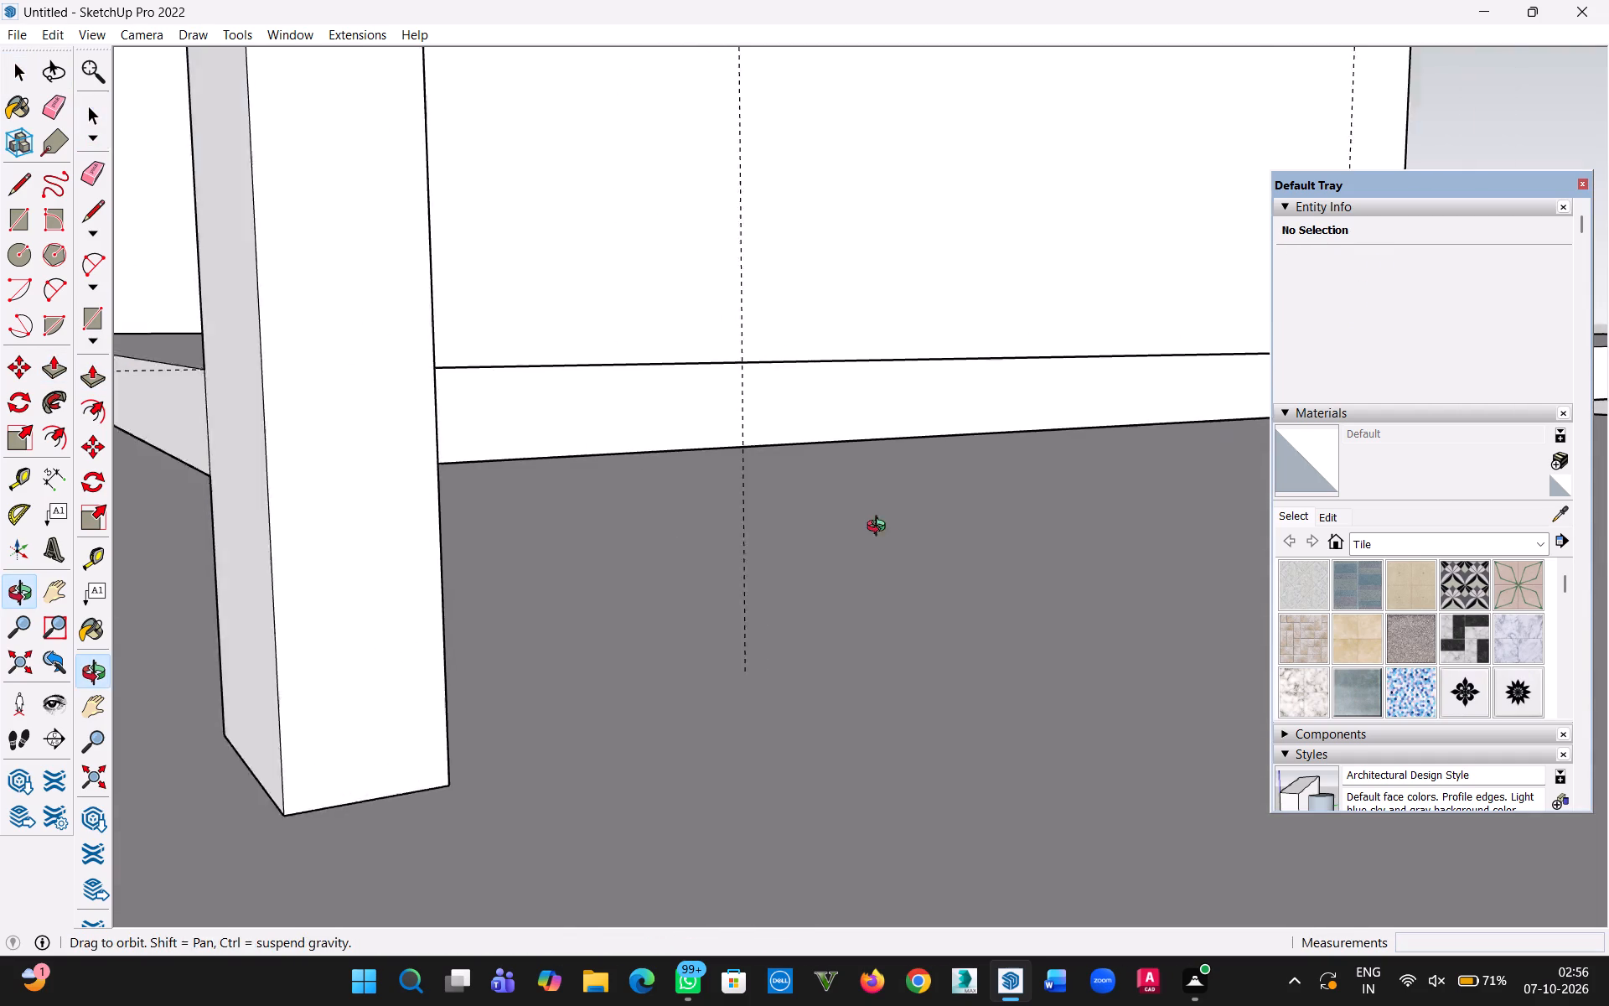
pyautogui.moveTo(880, 528); pyautogui.dragTo(1094, 513, button='middle')
pyautogui.moveTo(416, 623); pyautogui.dragTo(1076, 587, button='middle')
pyautogui.moveTo(1136, 576); pyautogui.dragTo(1194, 542, button='middle')
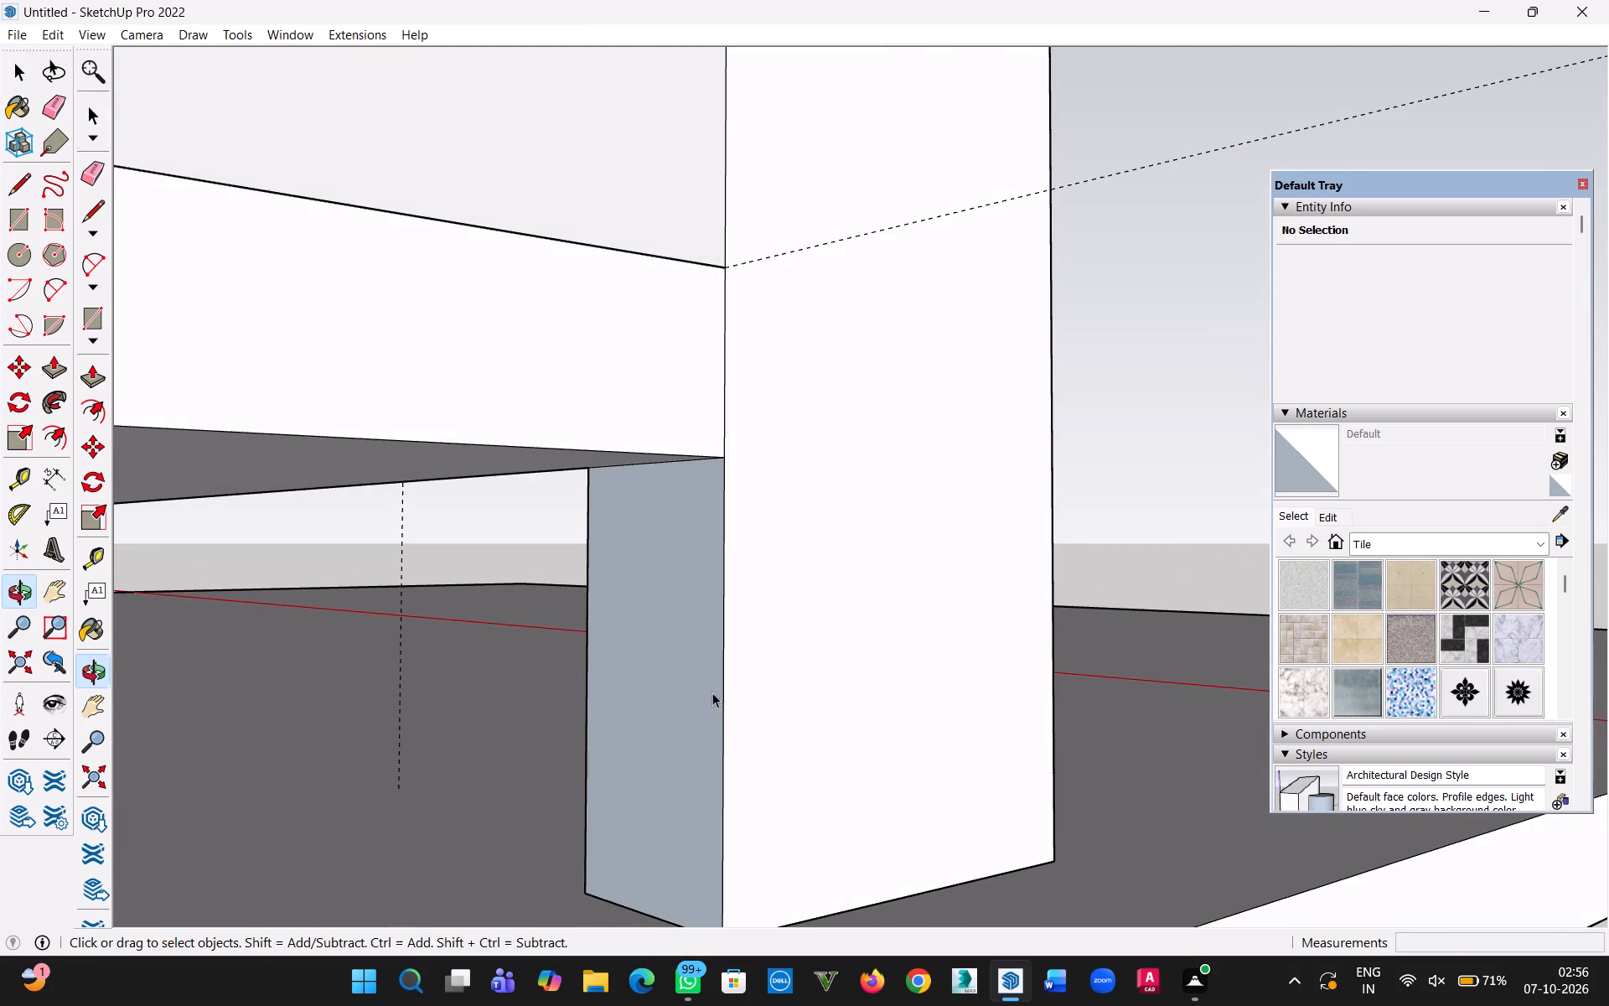
pyautogui.moveTo(612, 708); pyautogui.dragTo(746, 637, button='middle')
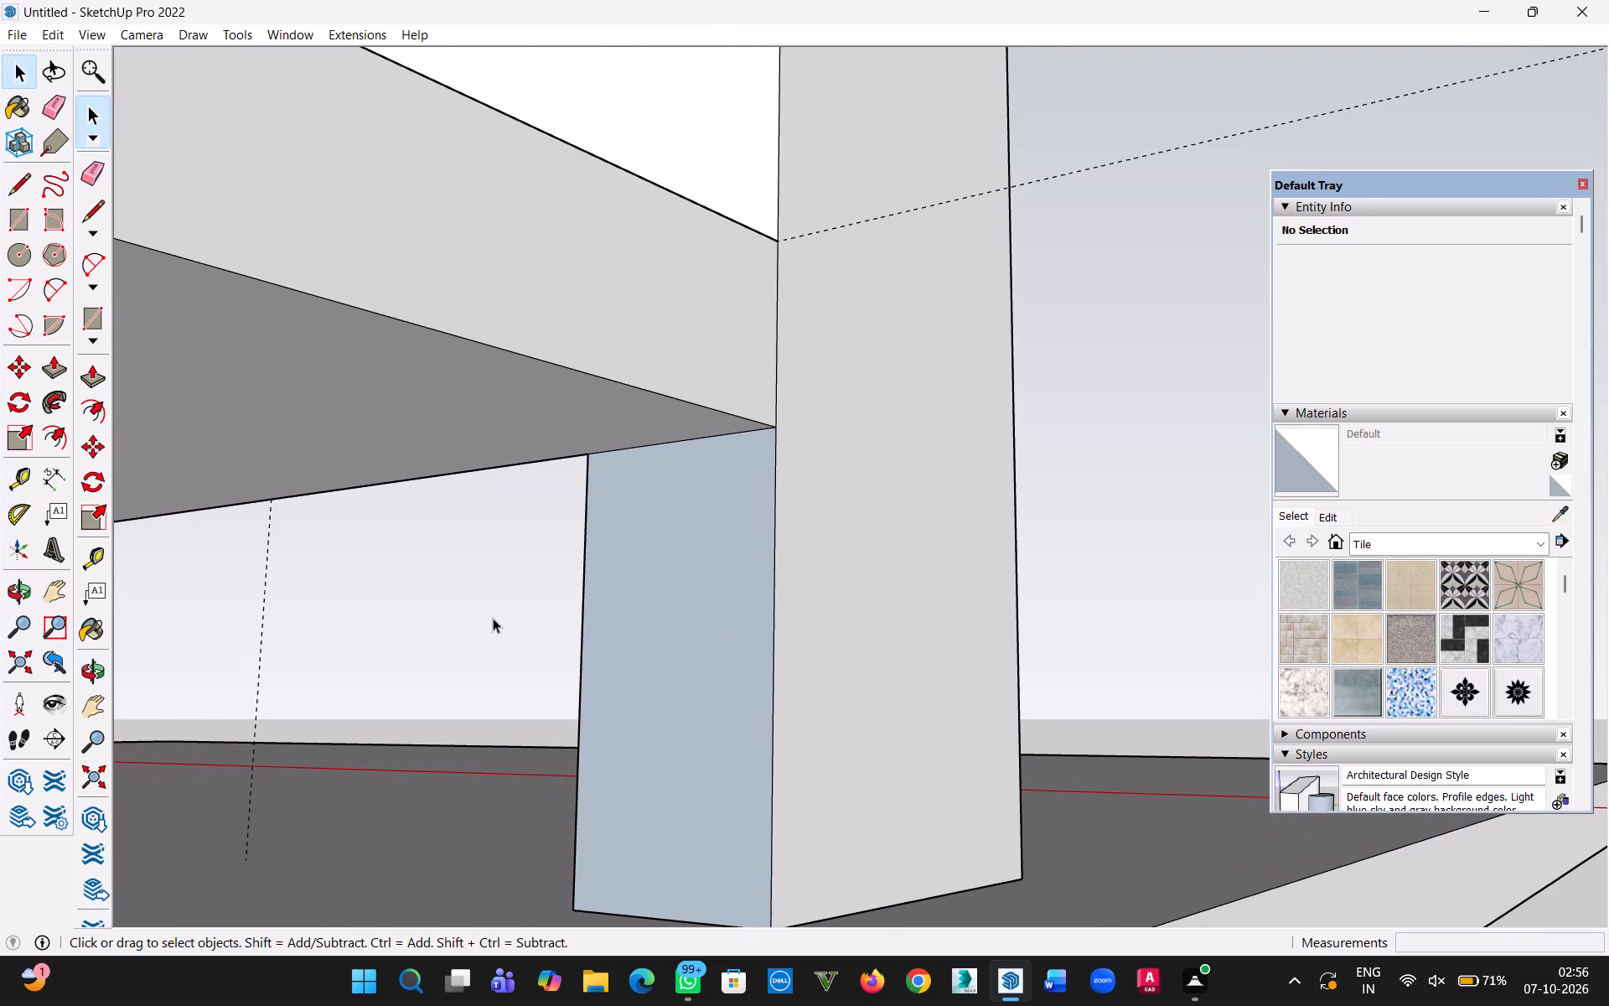
pyautogui.moveTo(704, 618); pyautogui.dragTo(890, 606, button='middle')
pyautogui.moveTo(464, 666); pyautogui.dragTo(485, 666, button='middle')
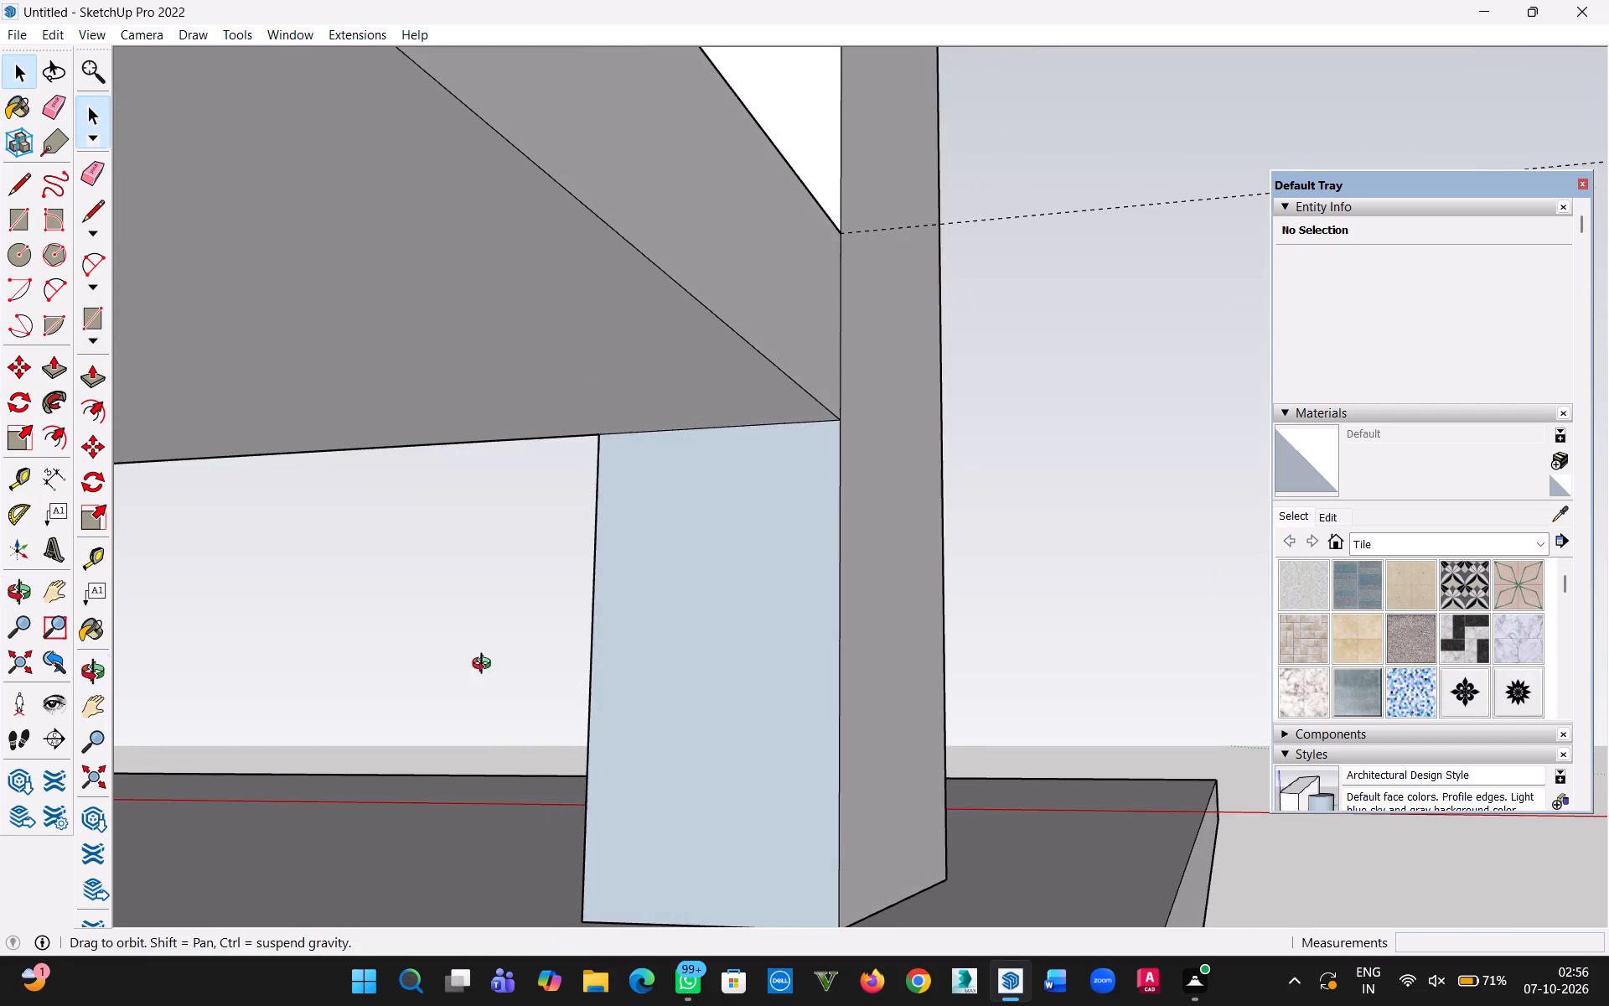
pyautogui.moveTo(485, 666); pyautogui.dragTo(1203, 596, button='middle')
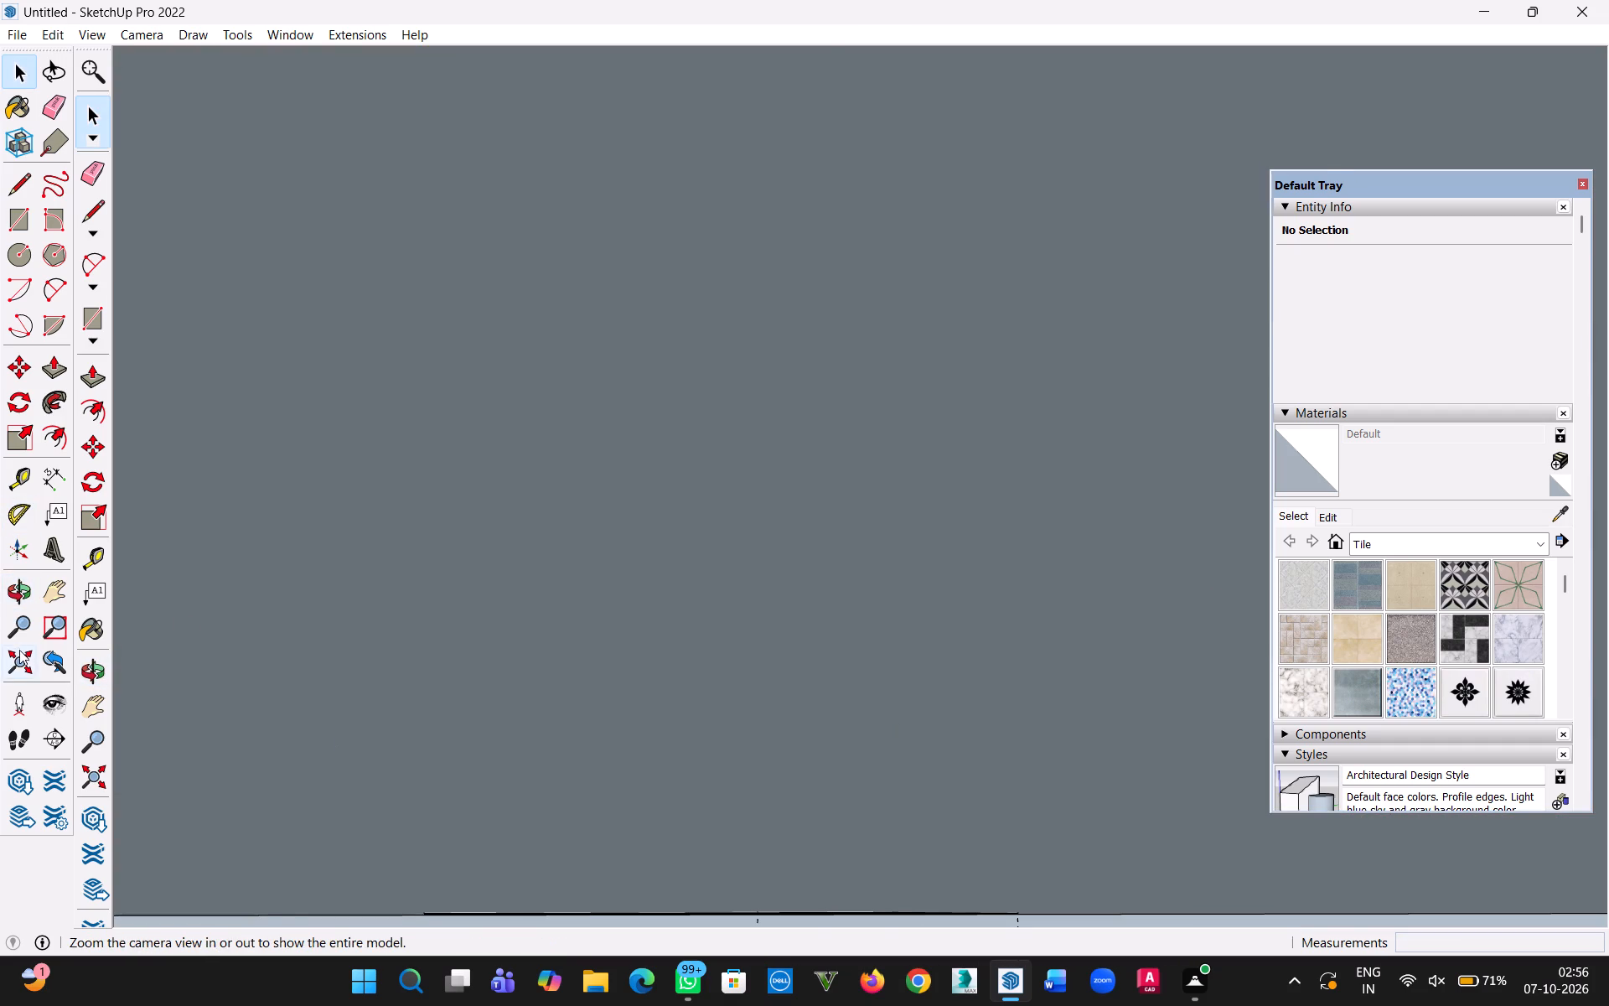
# Pull the slab's front face out 4" so it lies flush with the tall panel's face.
pyautogui.click(20, 656)
pyautogui.moveTo(525, 630); pyautogui.dragTo(988, 687, button='middle')
pyautogui.moveTo(1035, 687); pyautogui.dragTo(1085, 687, button='middle')
pyautogui.moveTo(1120, 687); pyautogui.dragTo(1130, 687, button='middle')
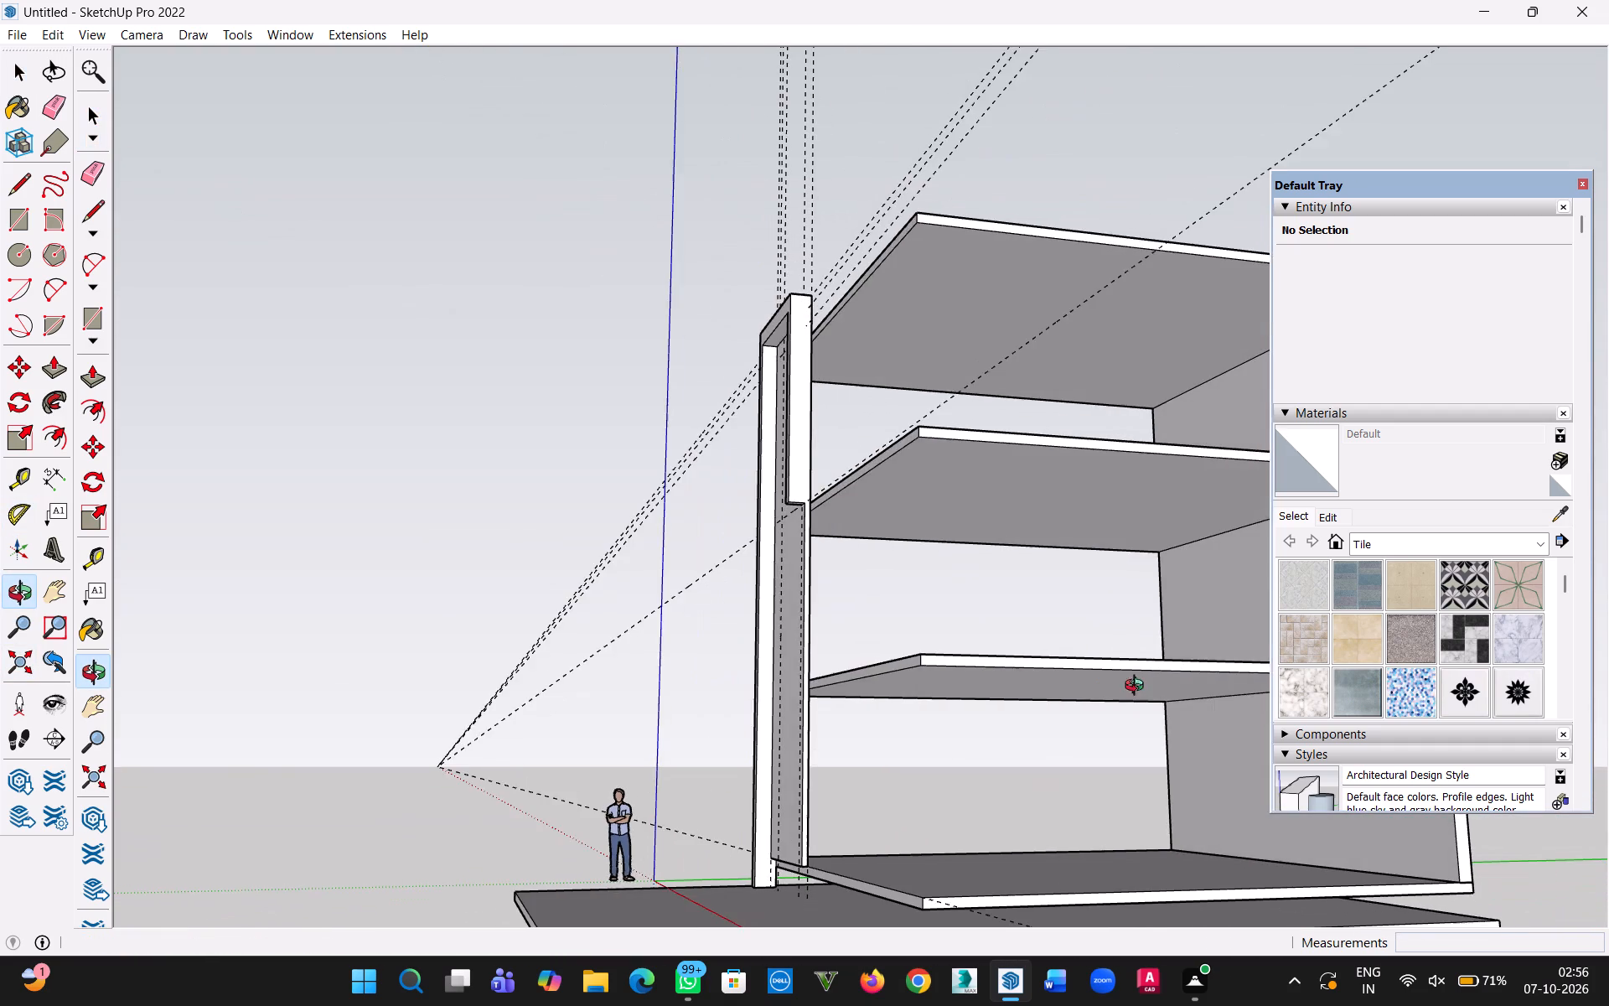
pyautogui.moveTo(915, 754); pyautogui.dragTo(1025, 749, button='middle')
pyautogui.moveTo(677, 744); pyautogui.dragTo(681, 747, button='middle')
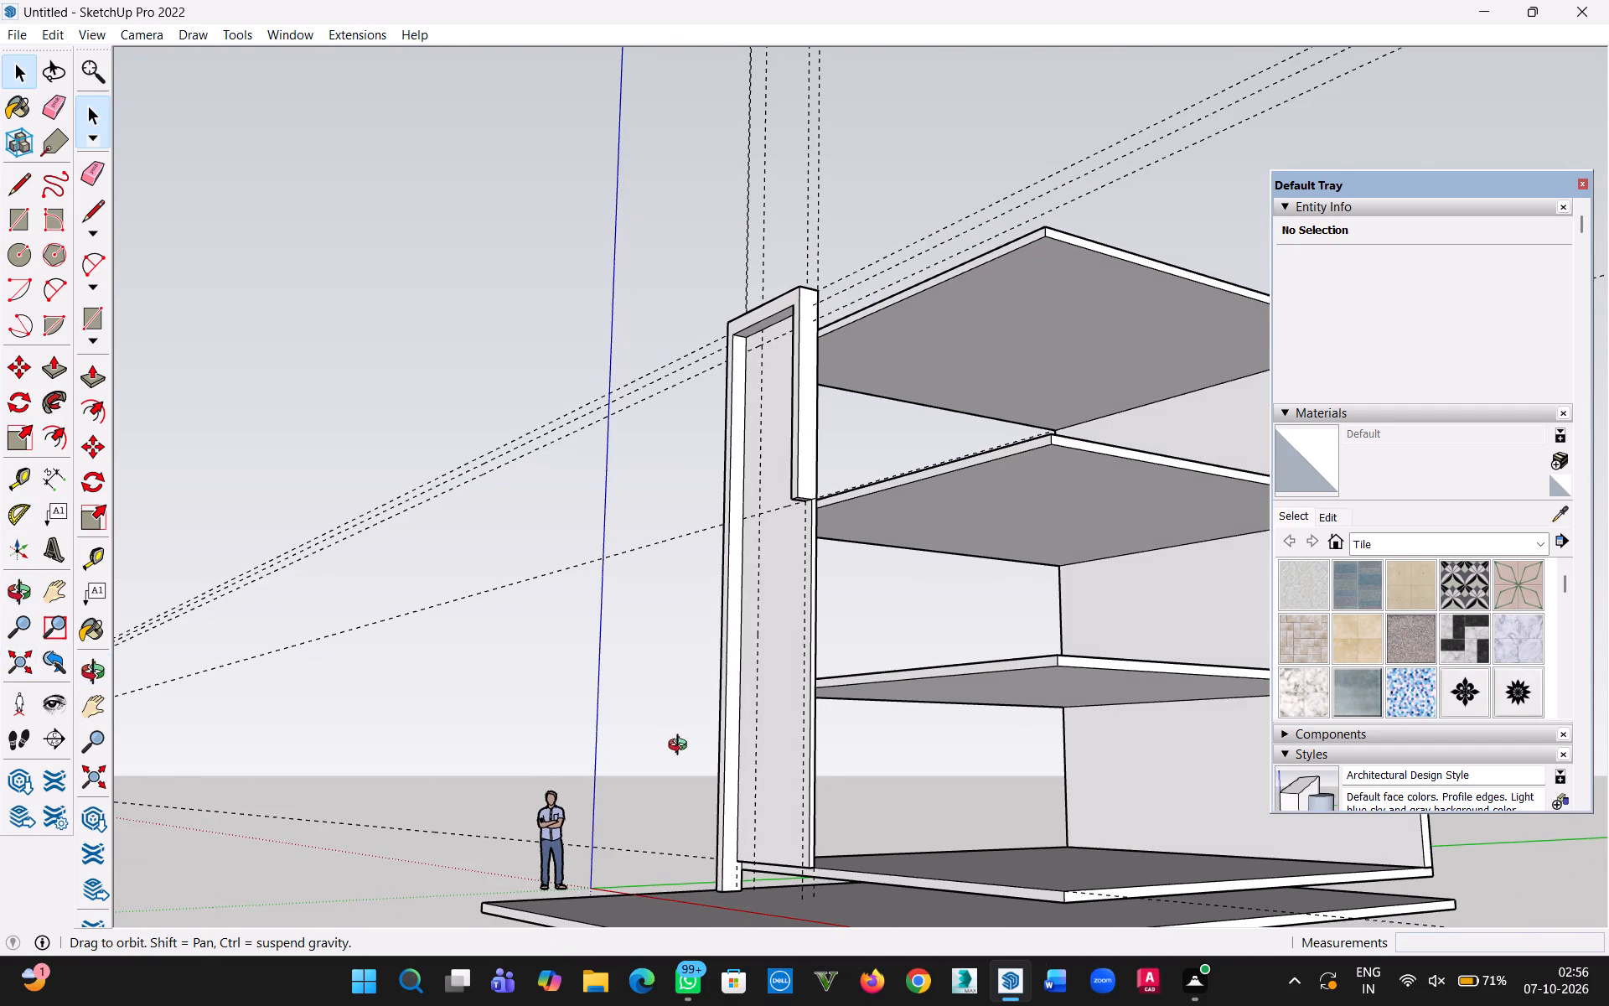
pyautogui.moveTo(681, 747); pyautogui.dragTo(1051, 824, button='middle')
pyautogui.scroll(4, 648, 832)
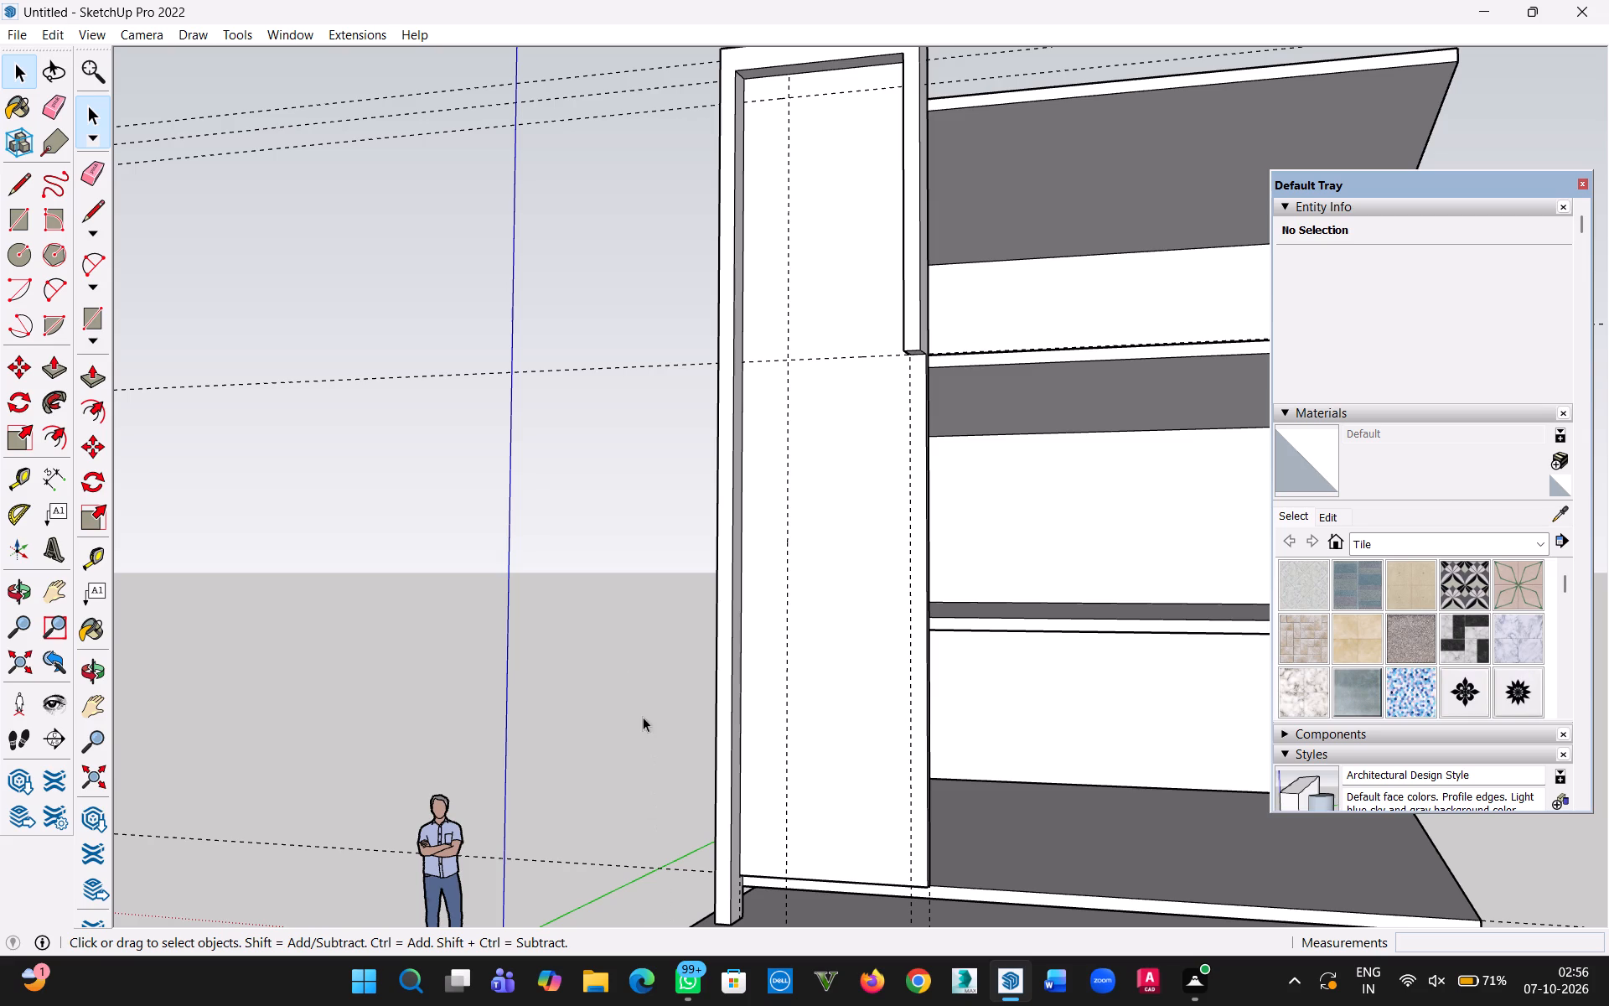
pyautogui.moveTo(686, 793); pyautogui.dragTo(618, 695, button='middle')
pyautogui.scroll(5, 822, 869)
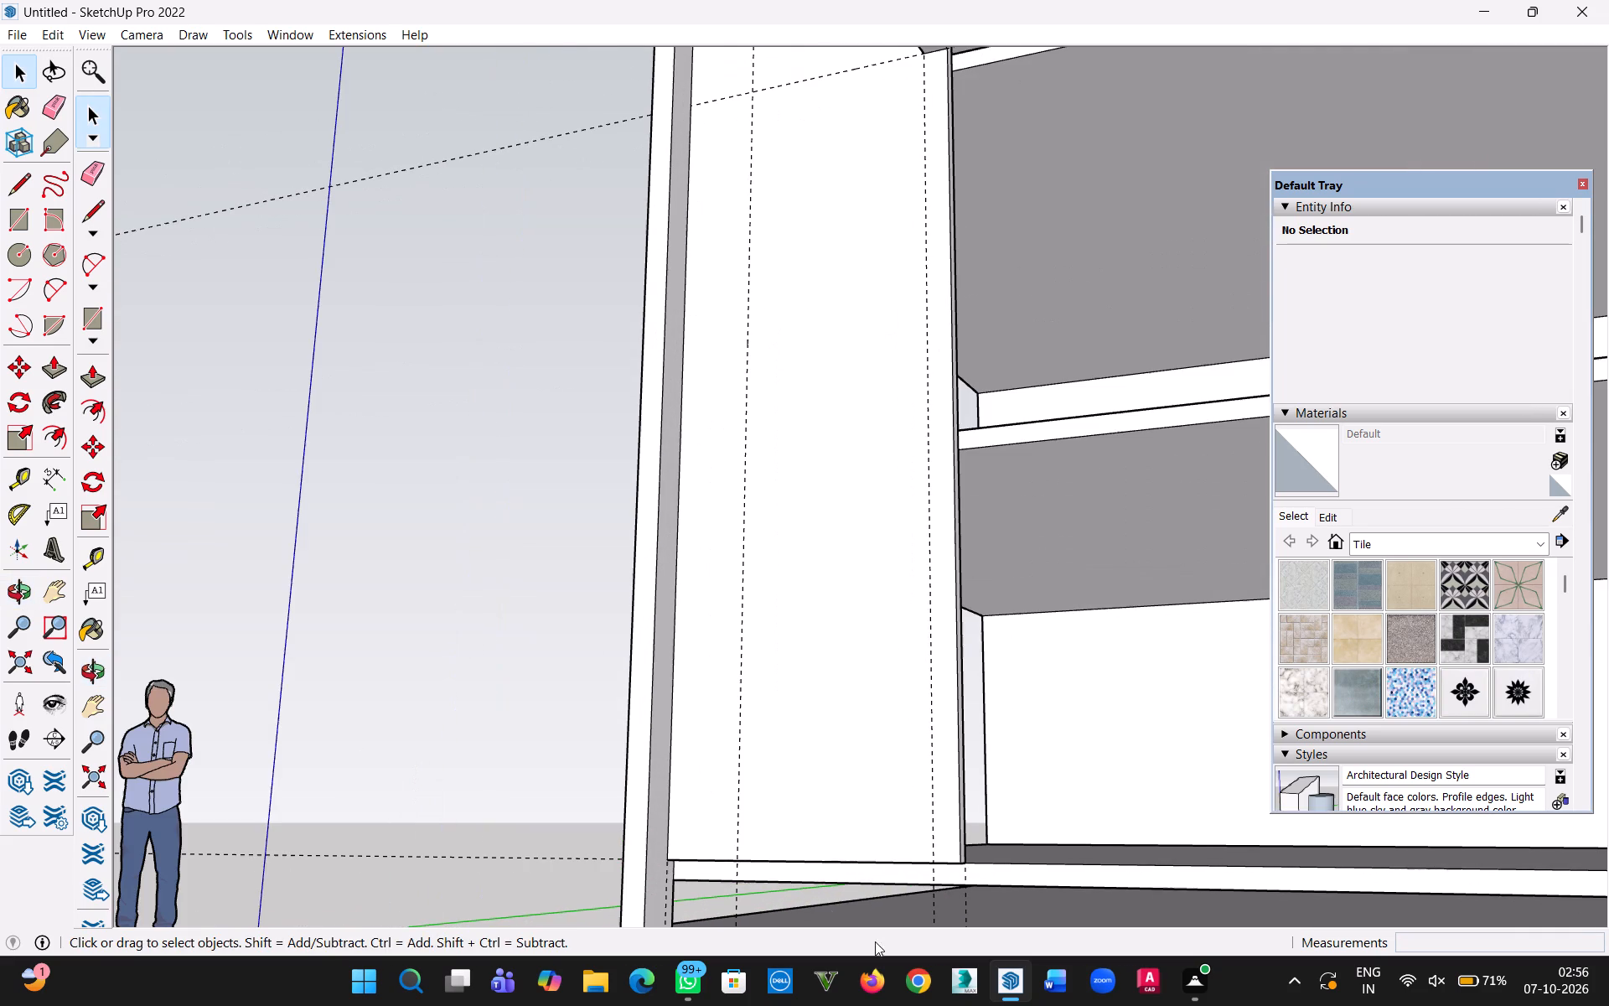
pyautogui.press('p')
pyautogui.click(872, 870)
pyautogui.click(851, 810)
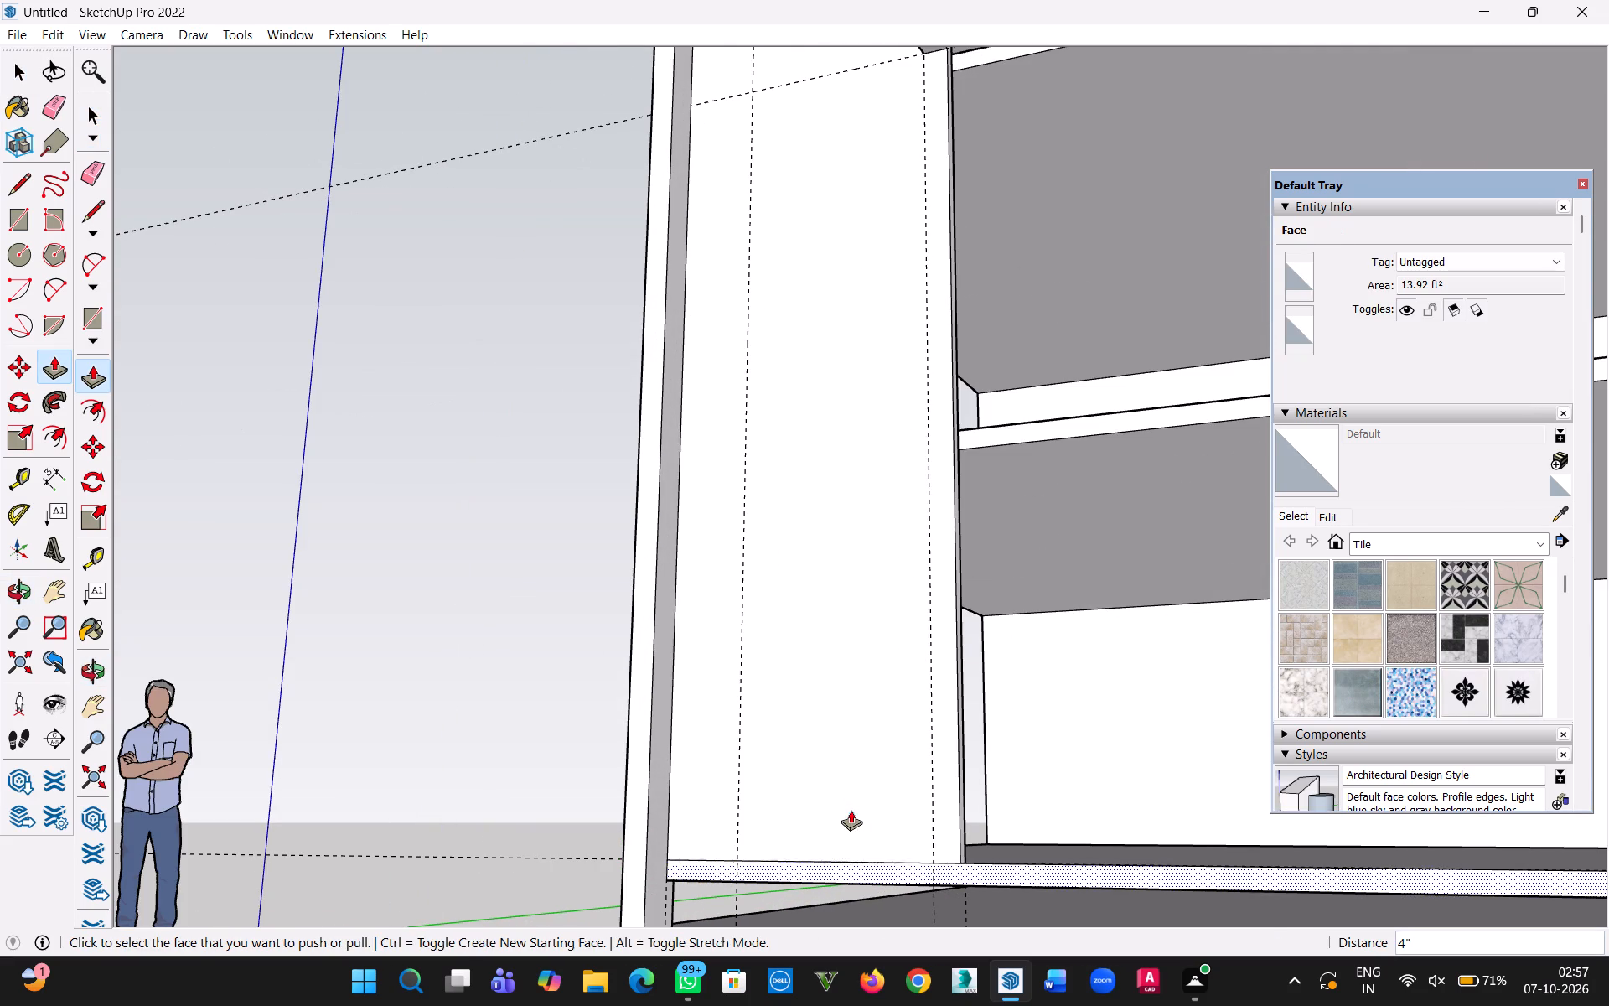
# Make a group of the tall panel and all geometry connected to it, including the frame and slab.
pyautogui.click(26, 71)
pyautogui.click(574, 448)
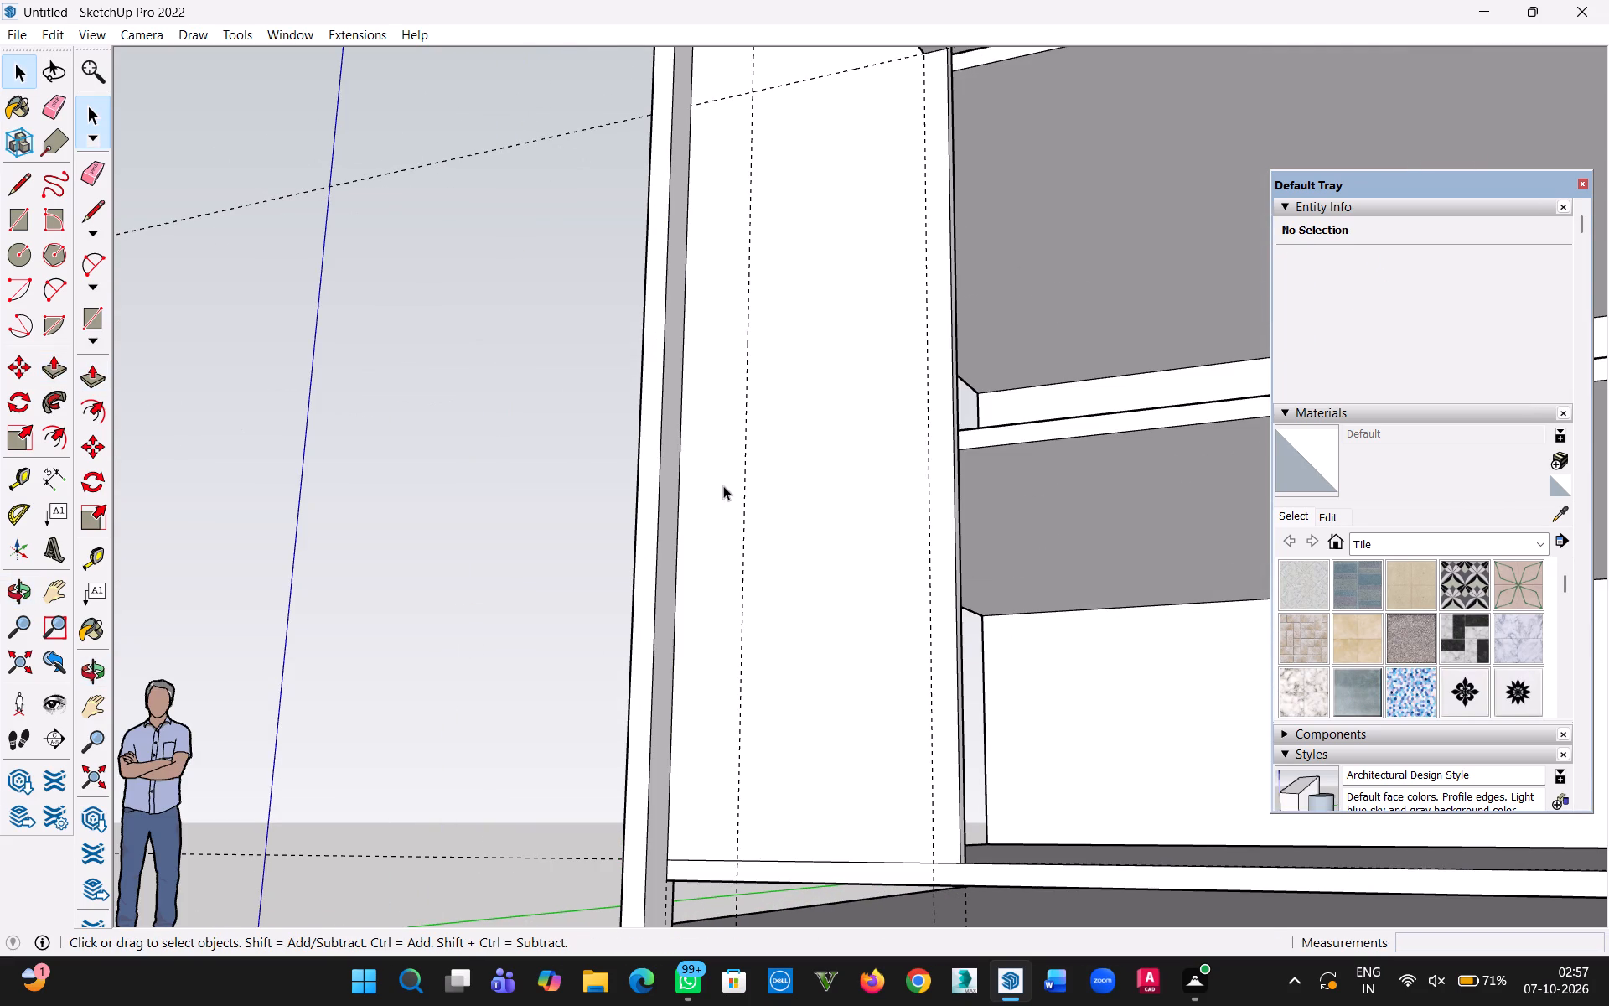
pyautogui.tripleClick(724, 486)
pyautogui.rightClick(724, 486)
pyautogui.click(825, 652)
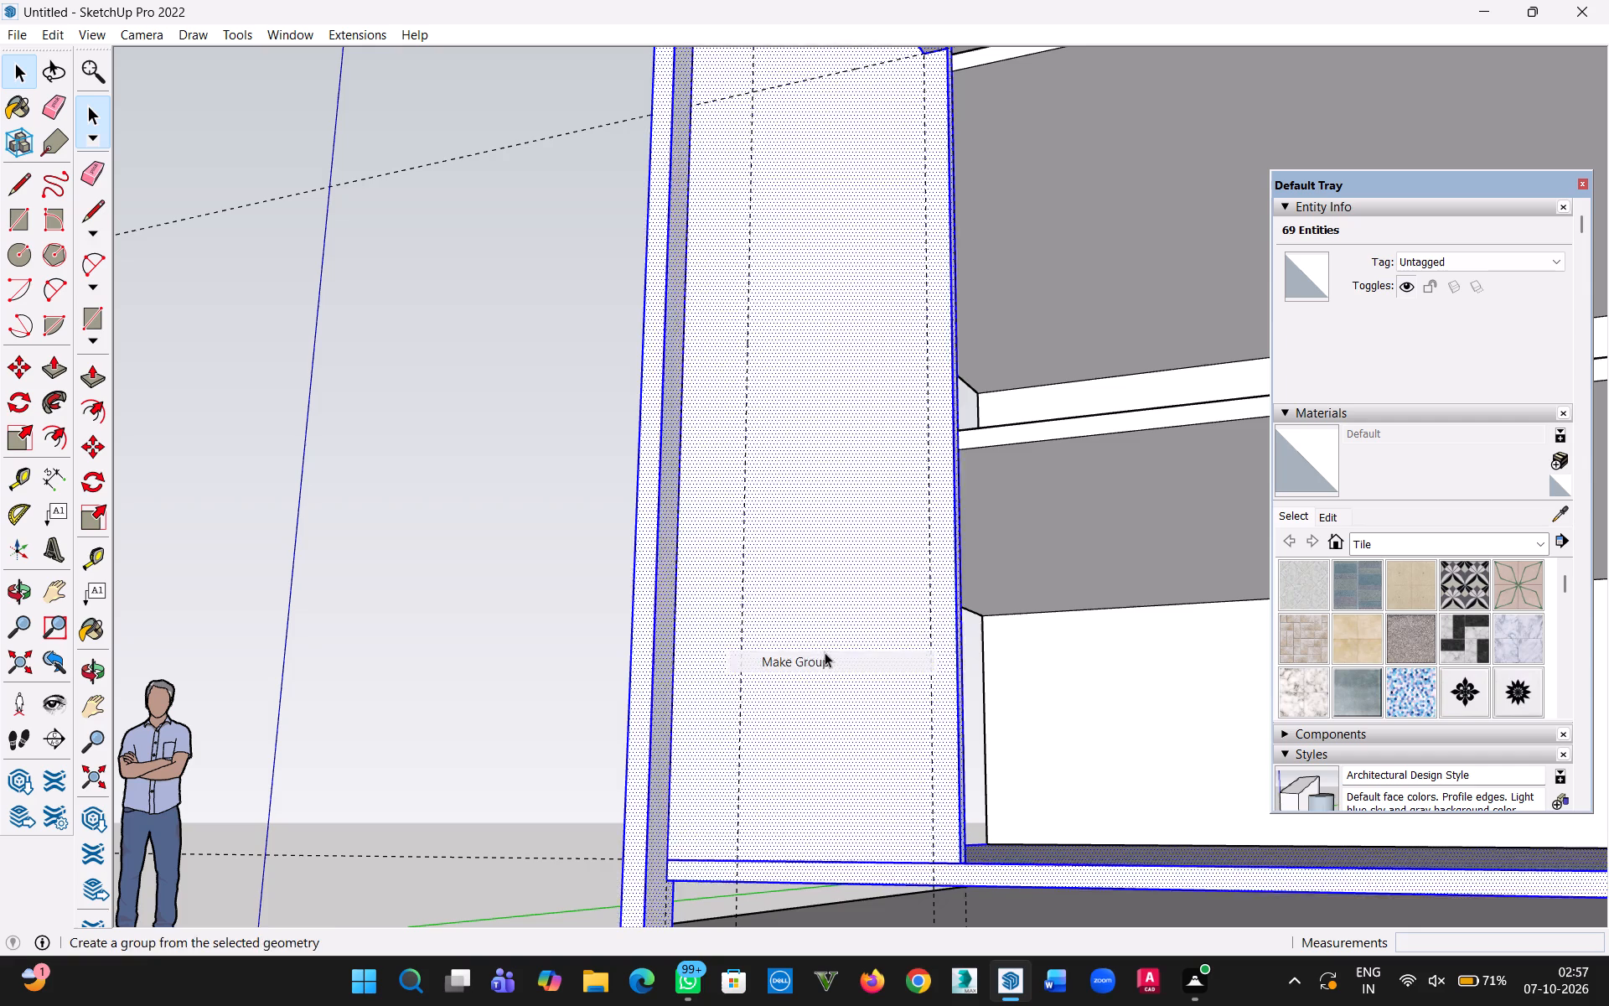
# Open the tall panel's group for editing and select the panel's front face.
pyautogui.click(487, 522)
pyautogui.tripleClick(880, 593)
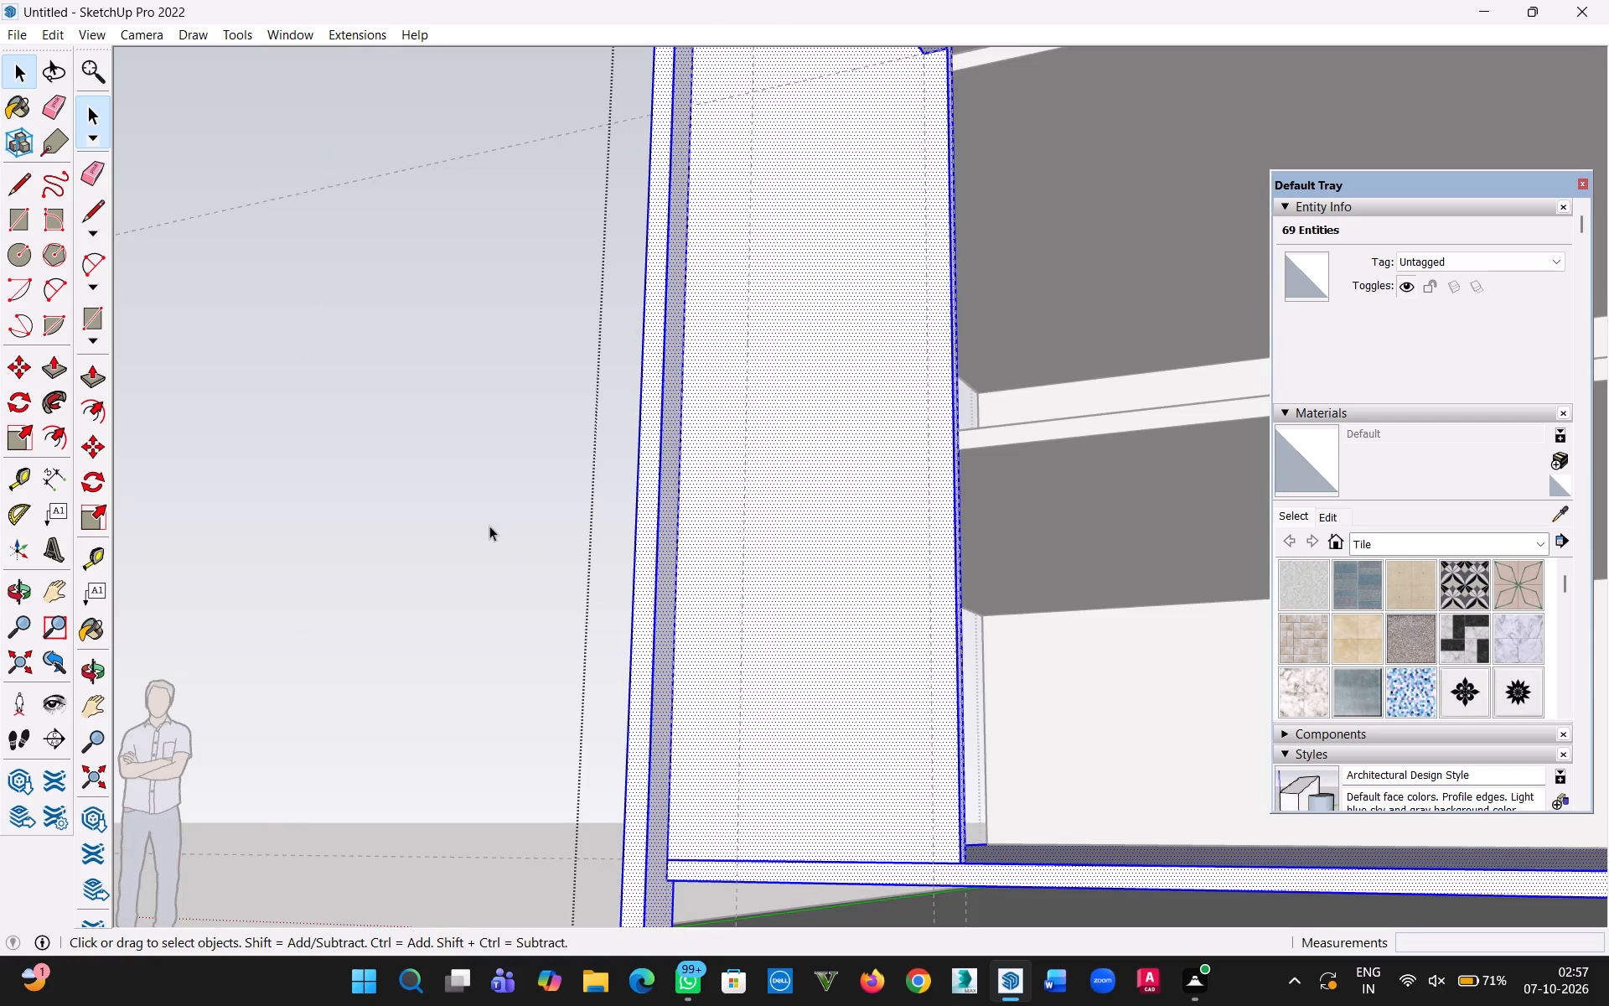
pyautogui.click(489, 526)
pyautogui.tripleClick(806, 642)
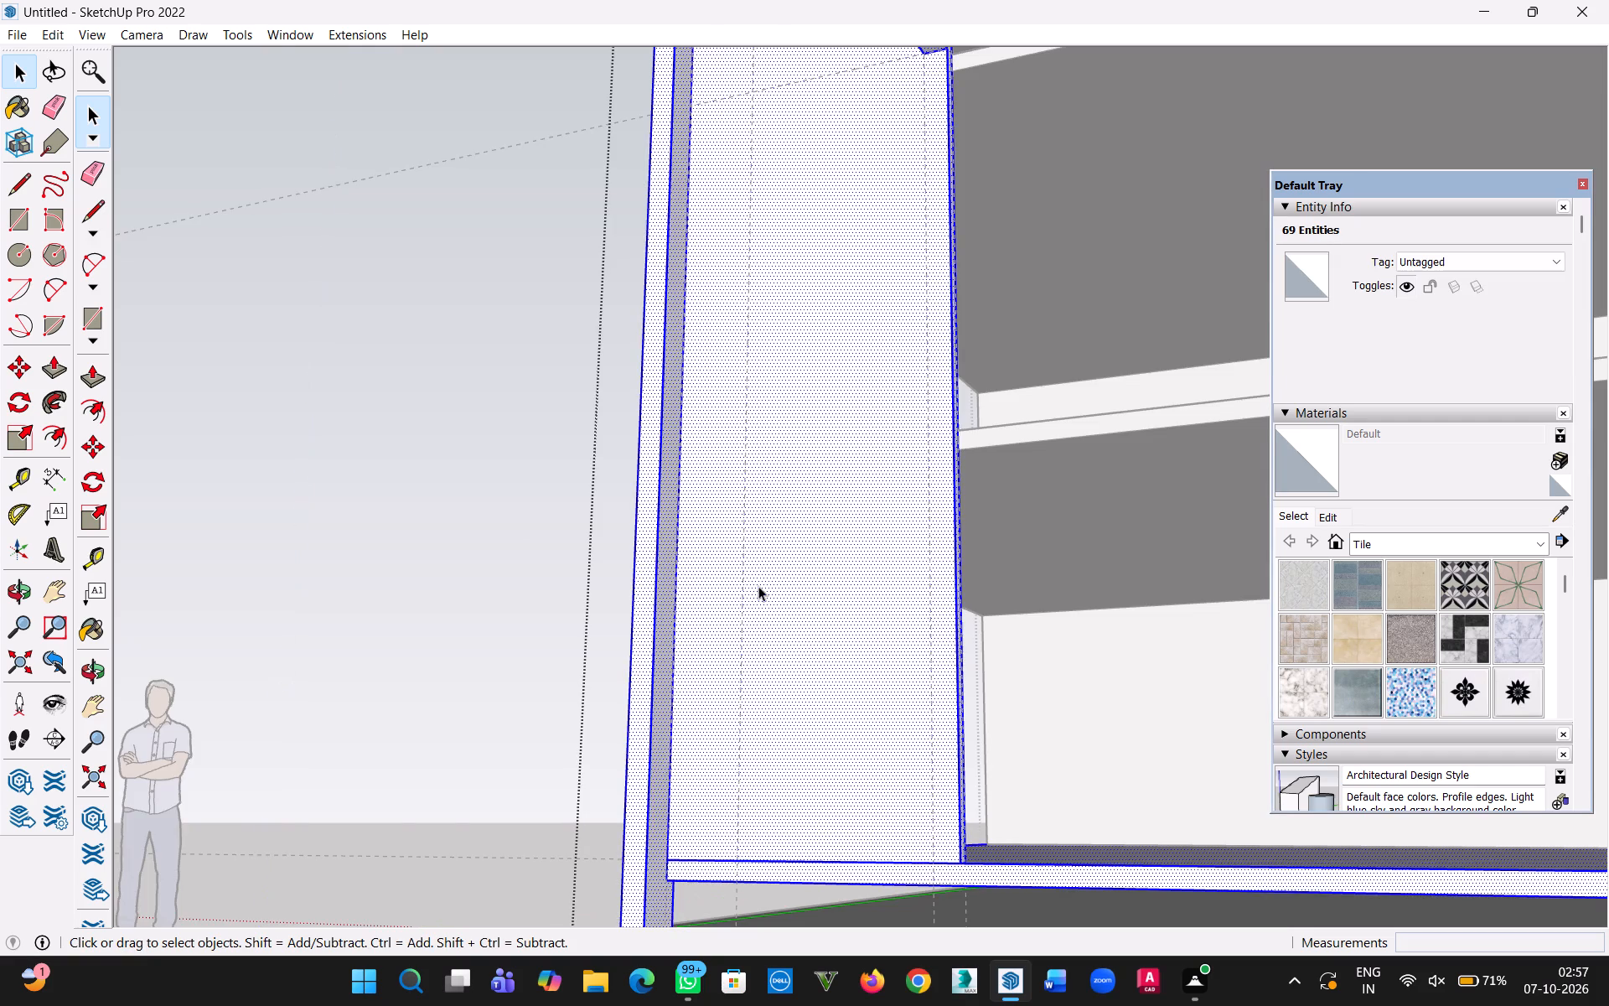
pyautogui.scroll(-4, 758, 586)
pyautogui.click(765, 588)
# Place a horizontal guide 7' above the tall panel's bottom edge, where it meets the slab.
pyautogui.moveTo(784, 611); pyautogui.dragTo(937, 755, button='middle')
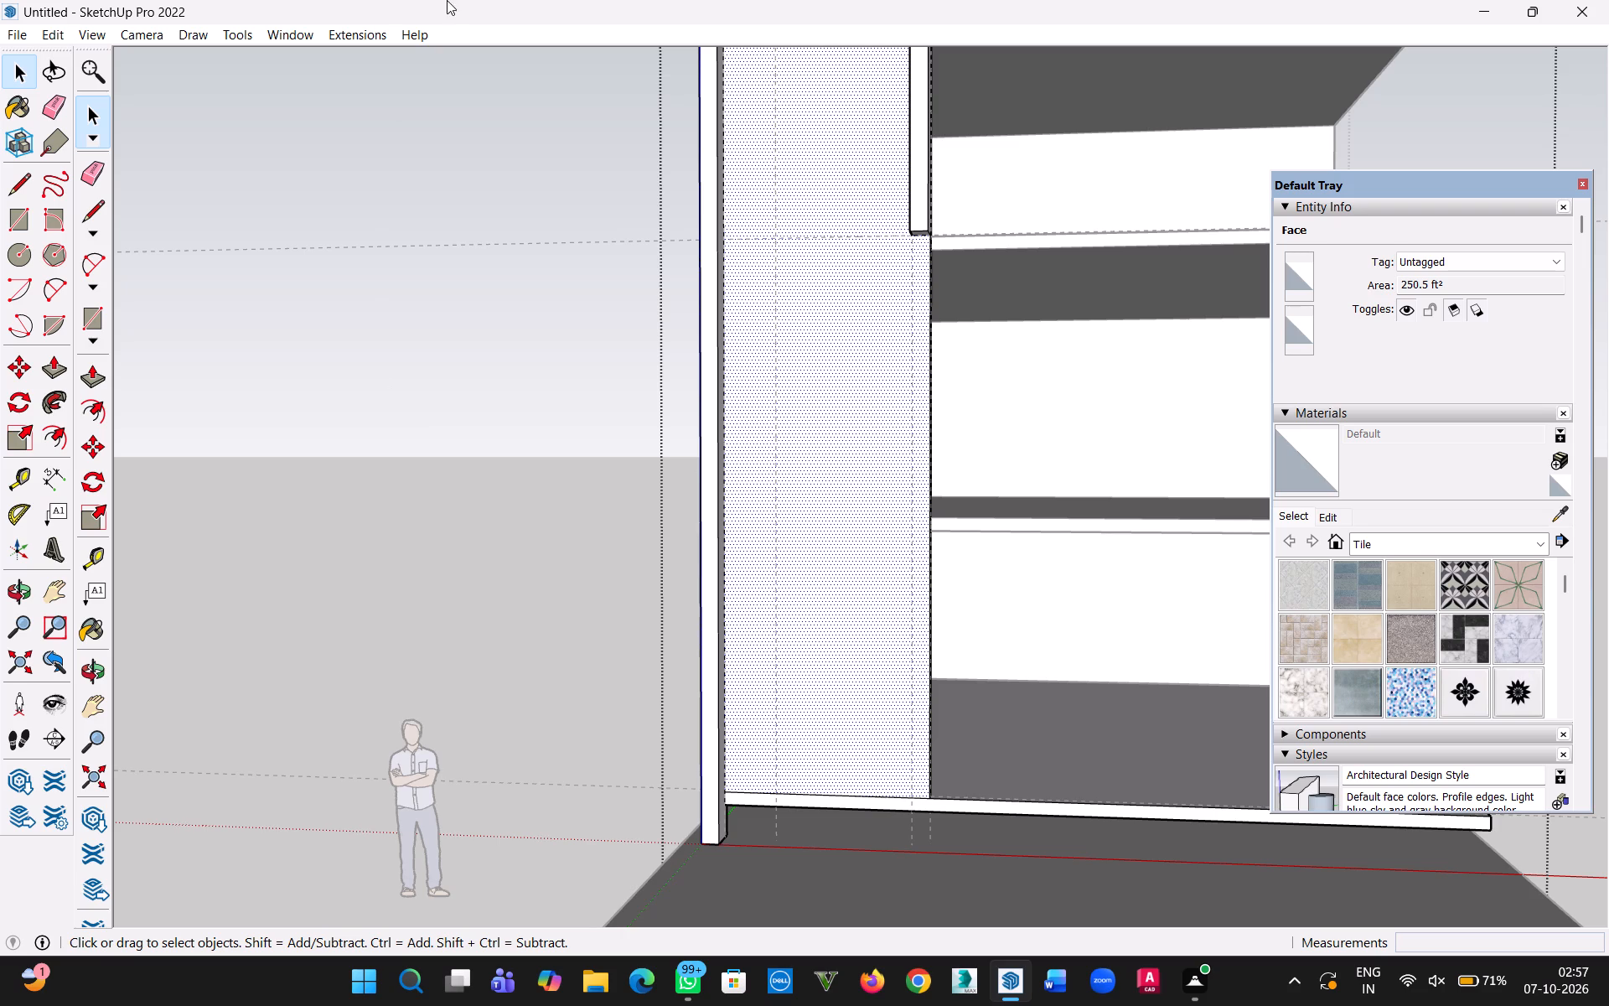
pyautogui.scroll(-2, 923, 450)
pyautogui.moveTo(929, 483); pyautogui.dragTo(1016, 785, button='middle')
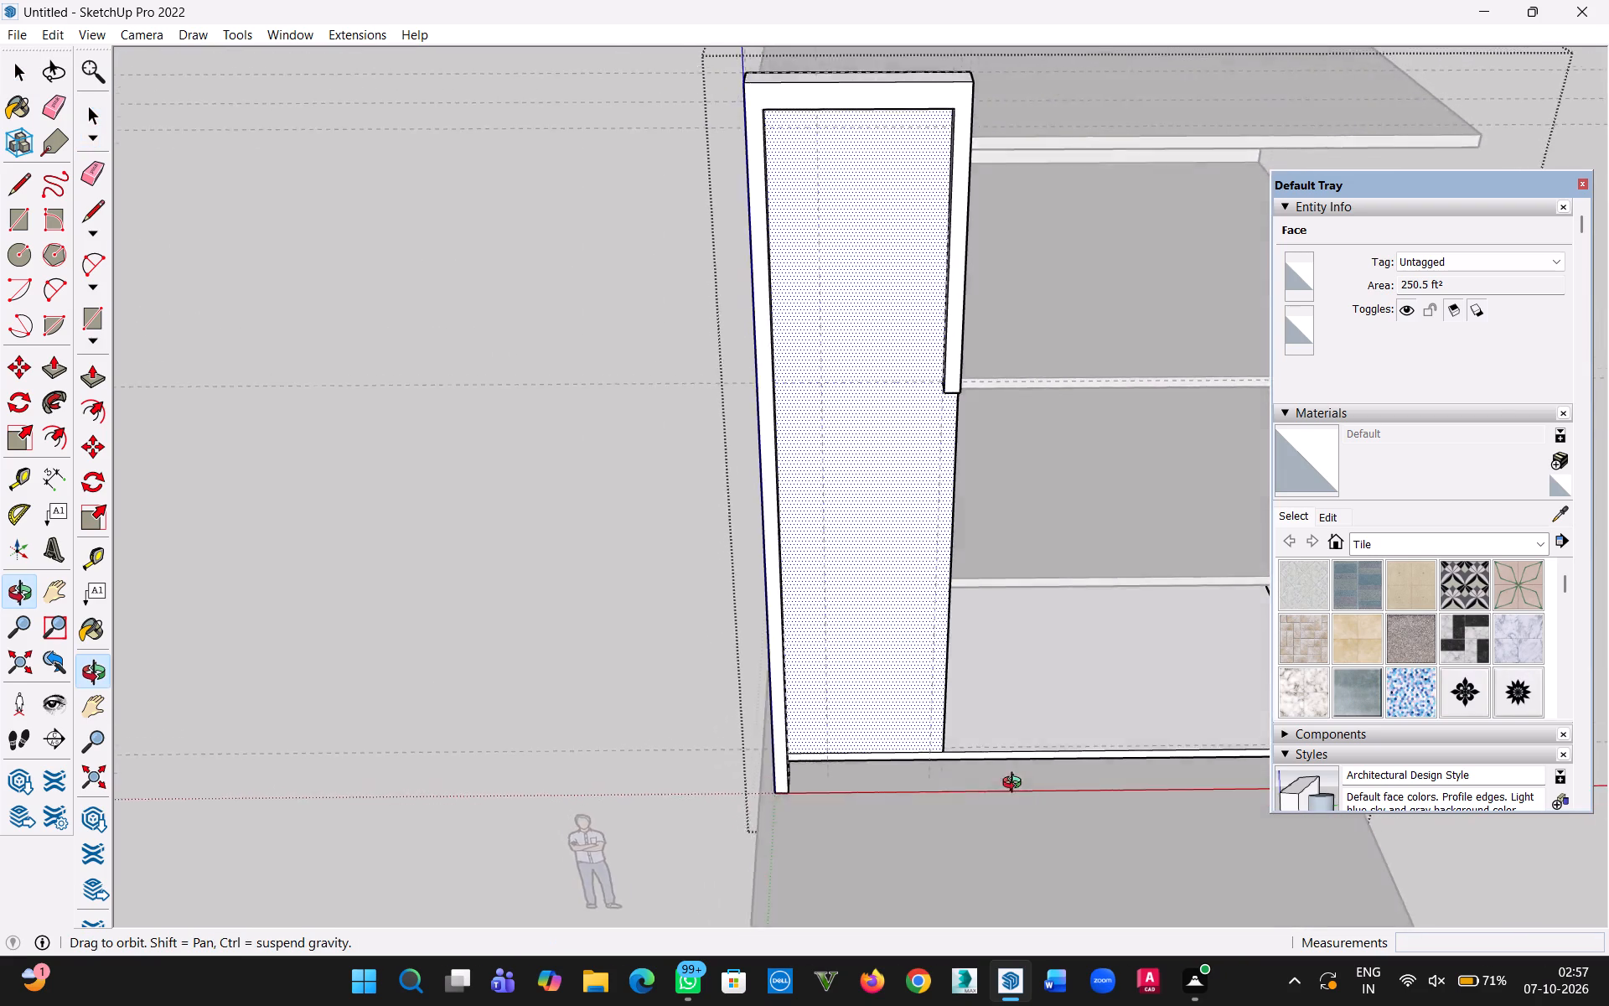
pyautogui.moveTo(1016, 785); pyautogui.dragTo(1108, 793, button='middle')
pyautogui.scroll(4, 855, 686)
pyautogui.moveTo(918, 779); pyautogui.dragTo(877, 733, button='middle')
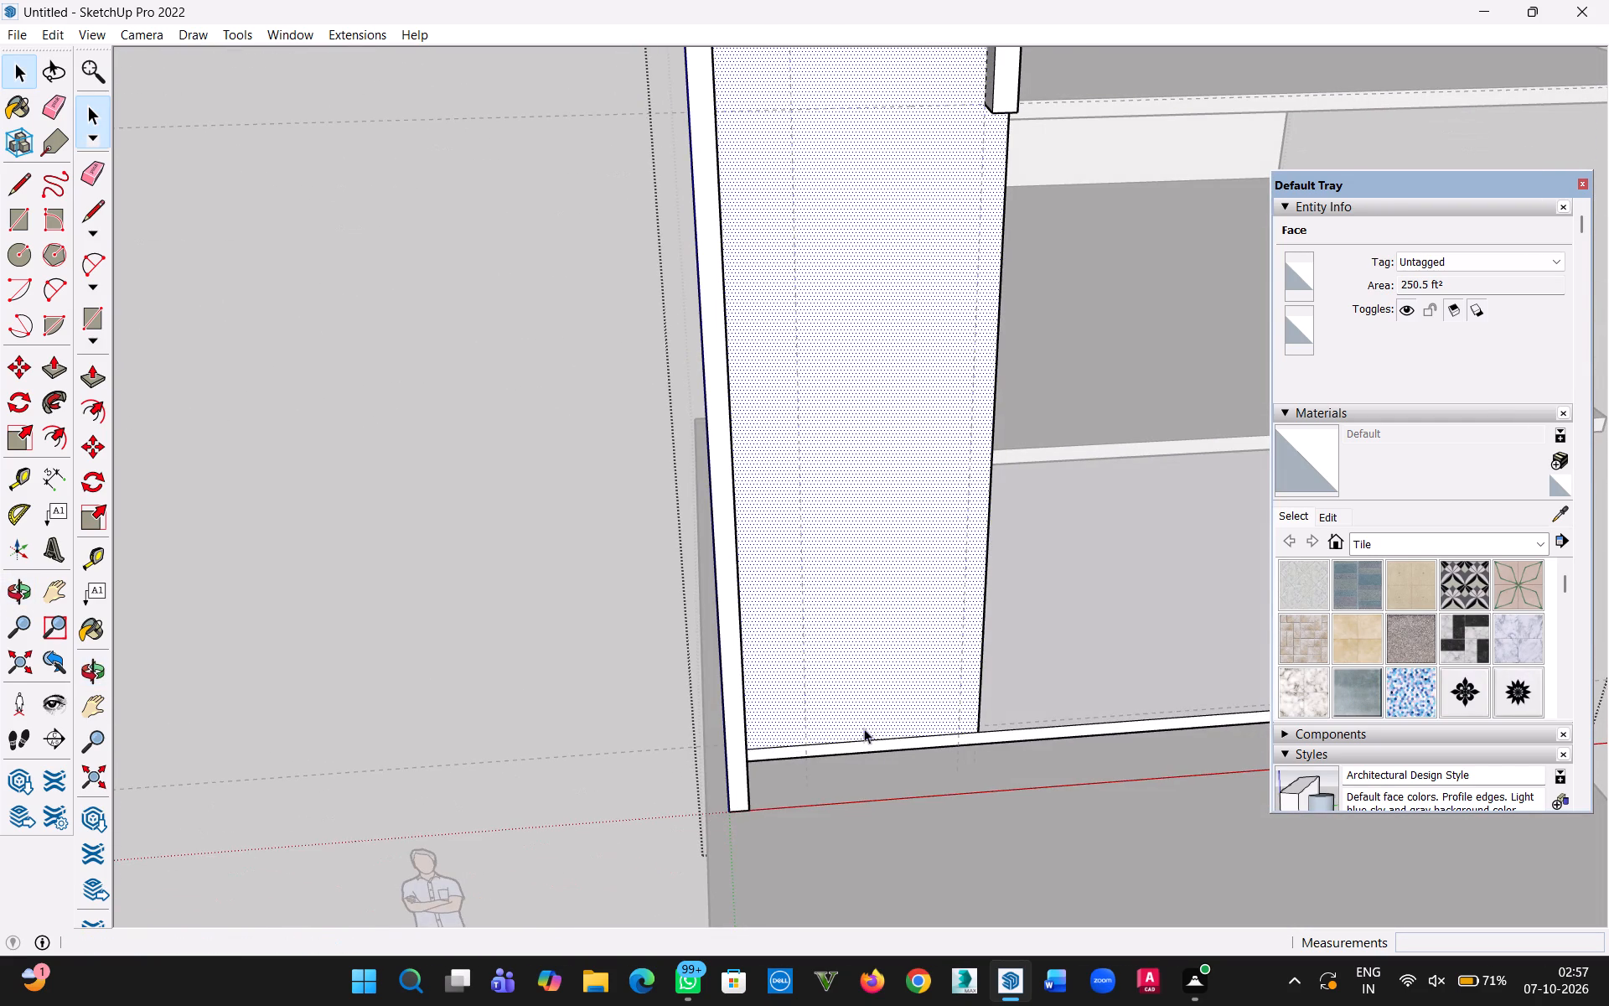
pyautogui.scroll(3, 870, 781)
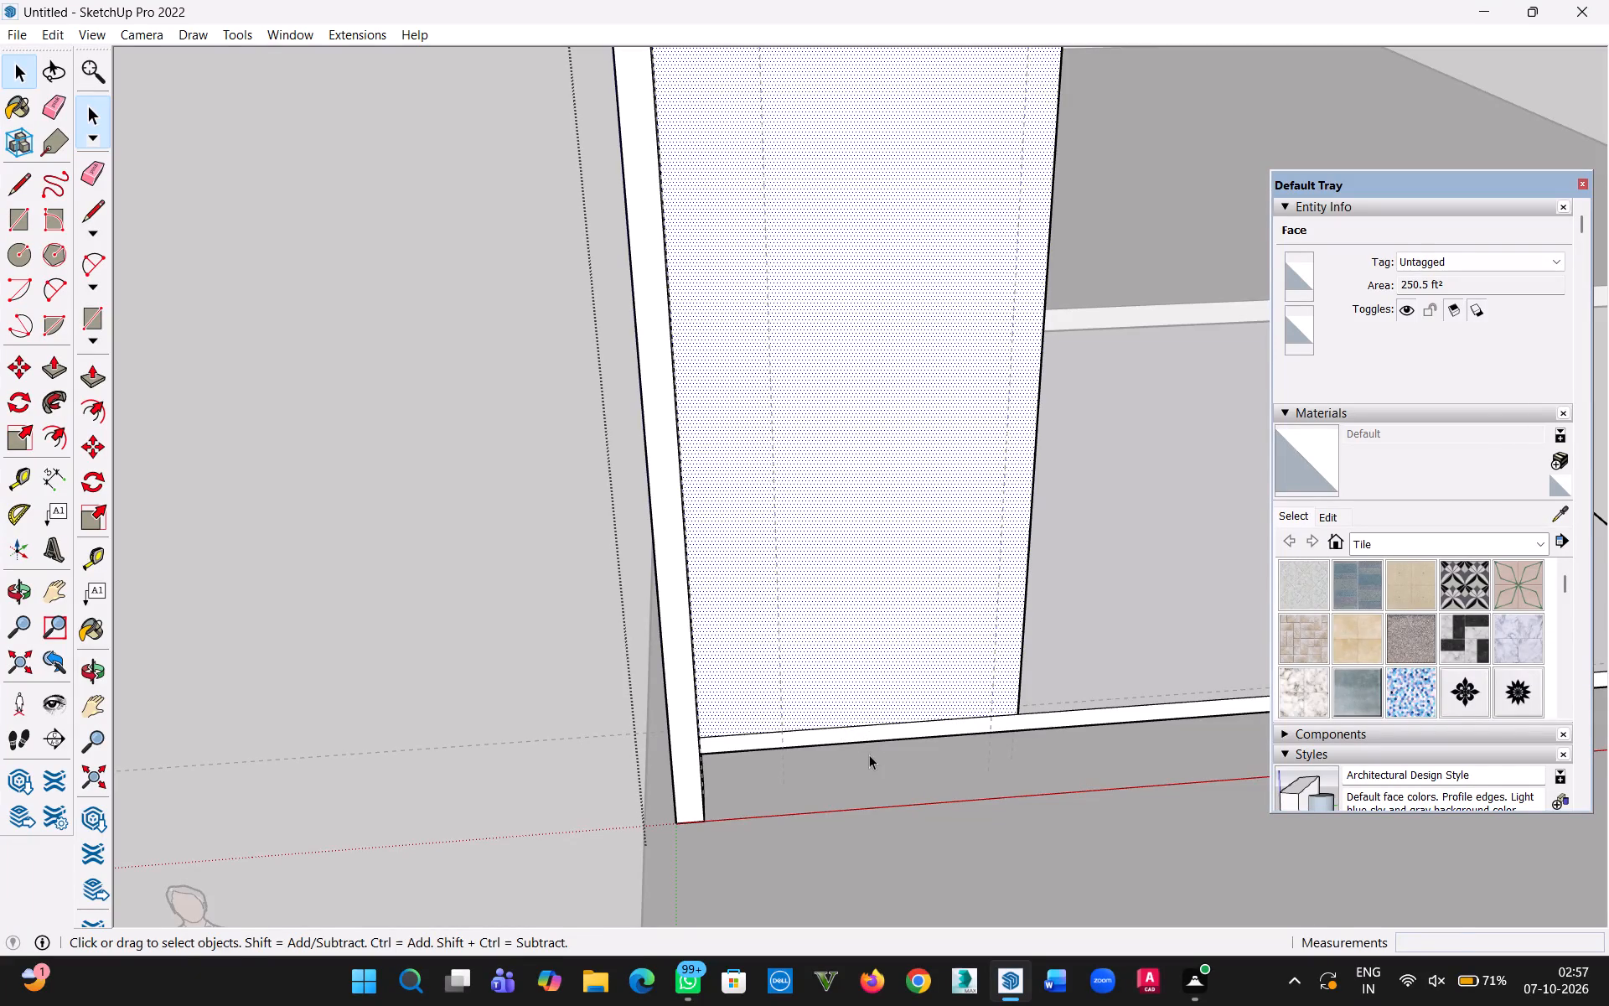
pyautogui.press('t')
pyautogui.click(868, 722)
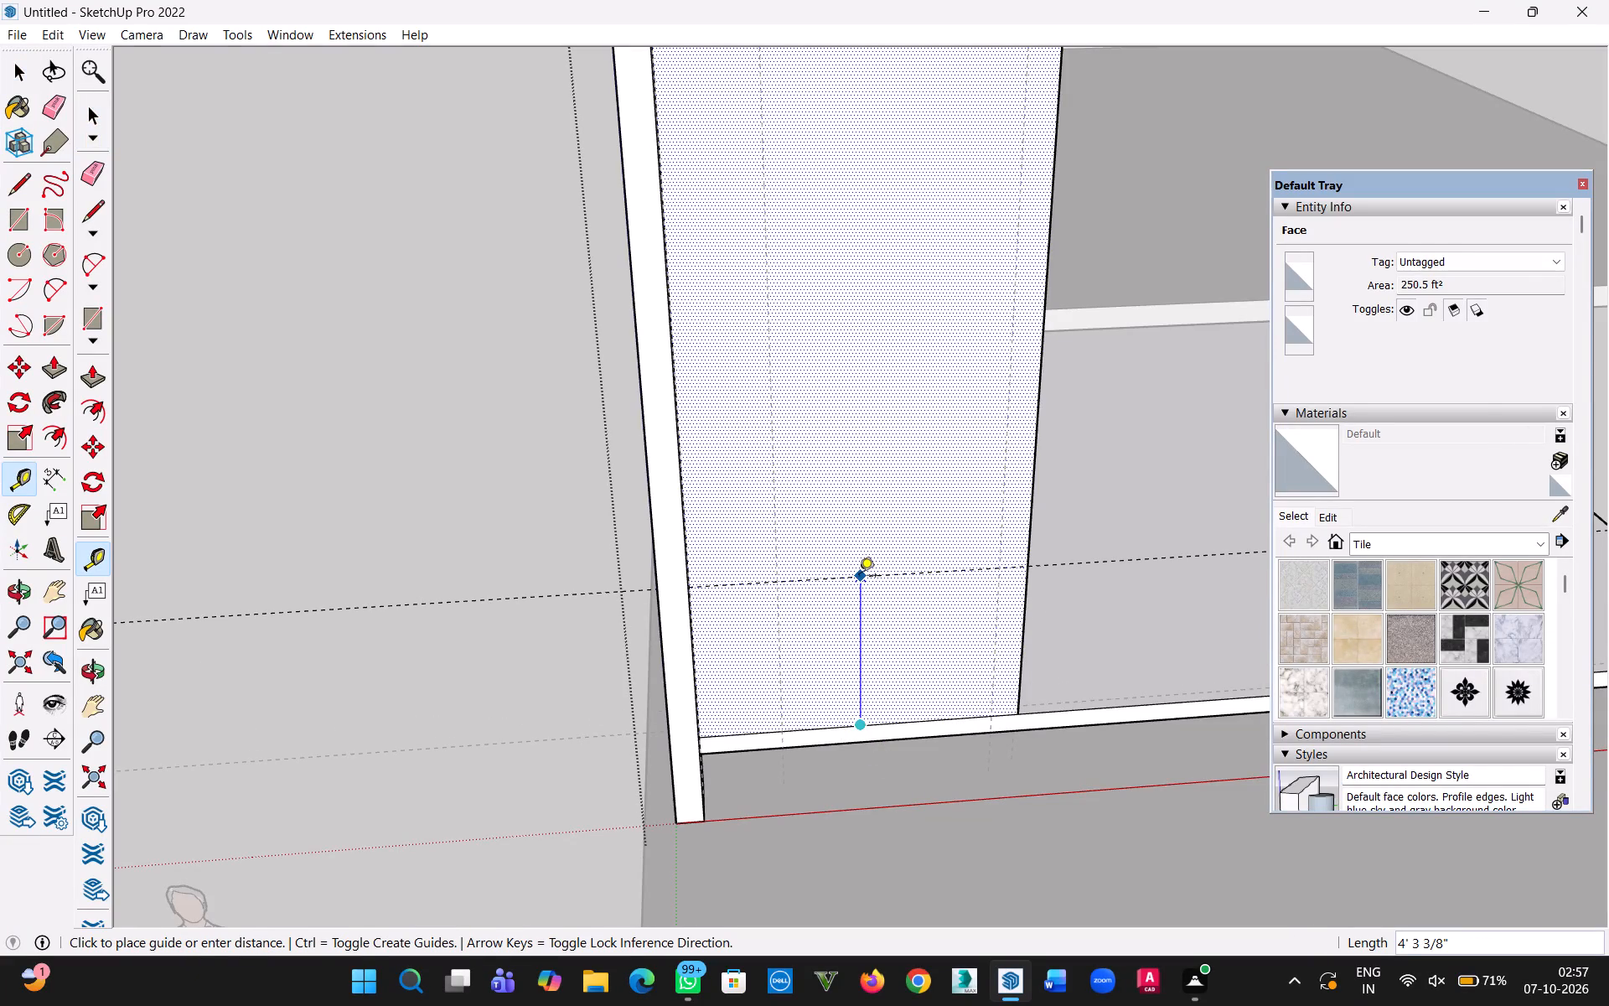
pyautogui.write("7'")
pyautogui.press('Return')
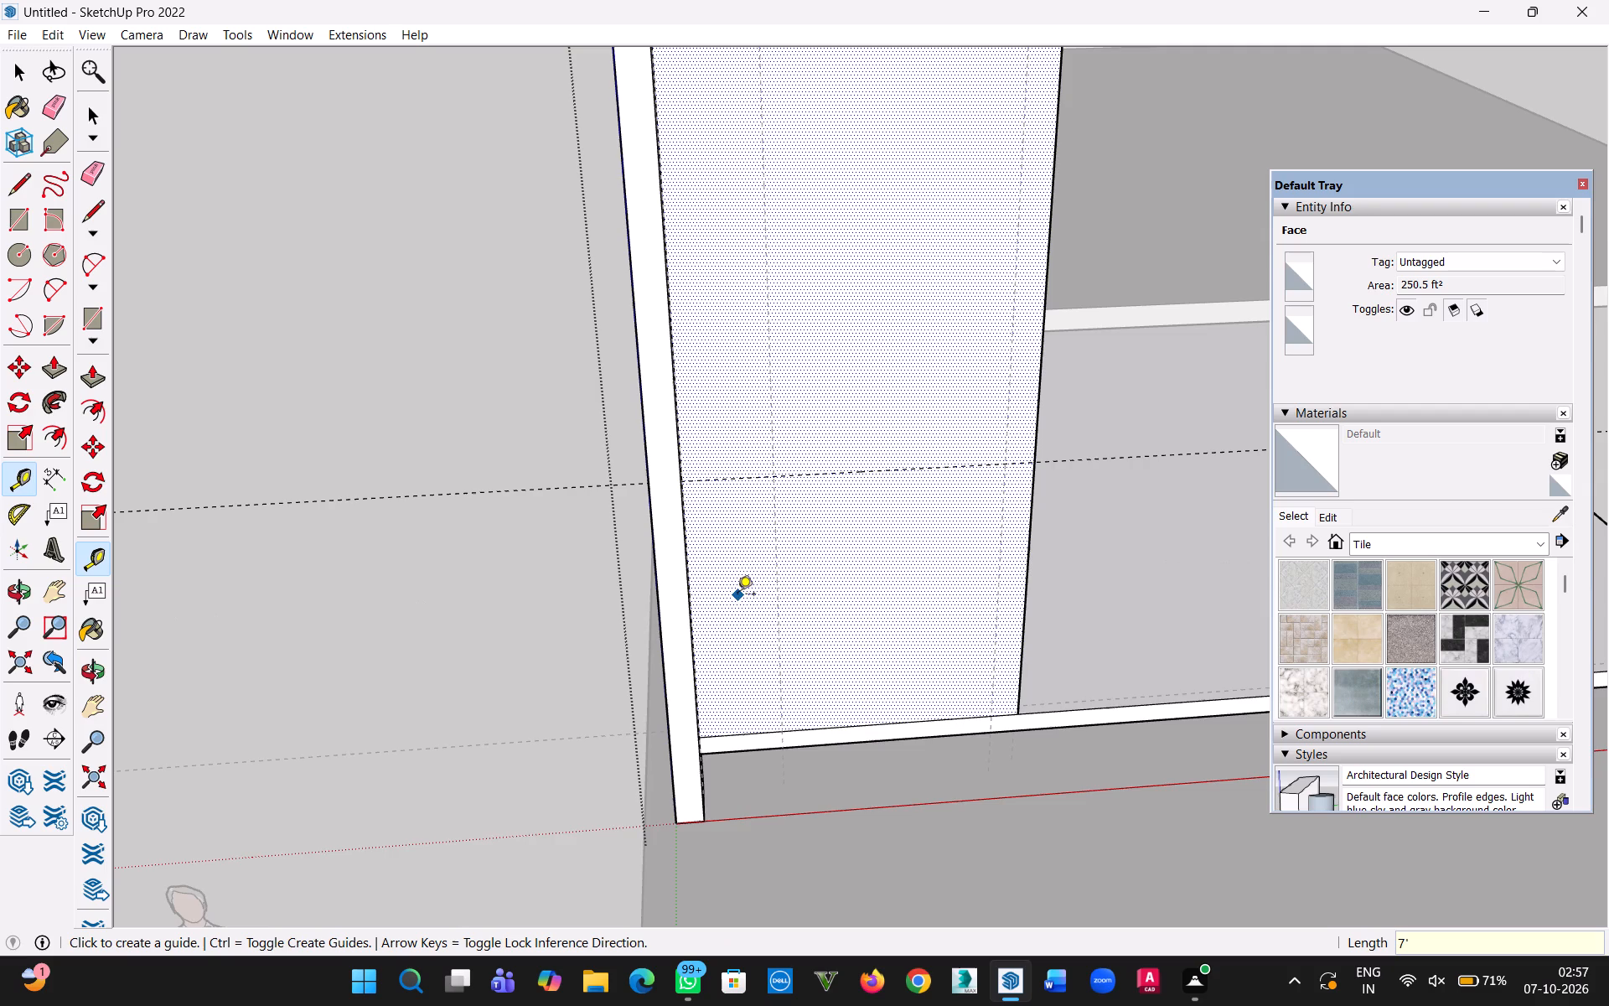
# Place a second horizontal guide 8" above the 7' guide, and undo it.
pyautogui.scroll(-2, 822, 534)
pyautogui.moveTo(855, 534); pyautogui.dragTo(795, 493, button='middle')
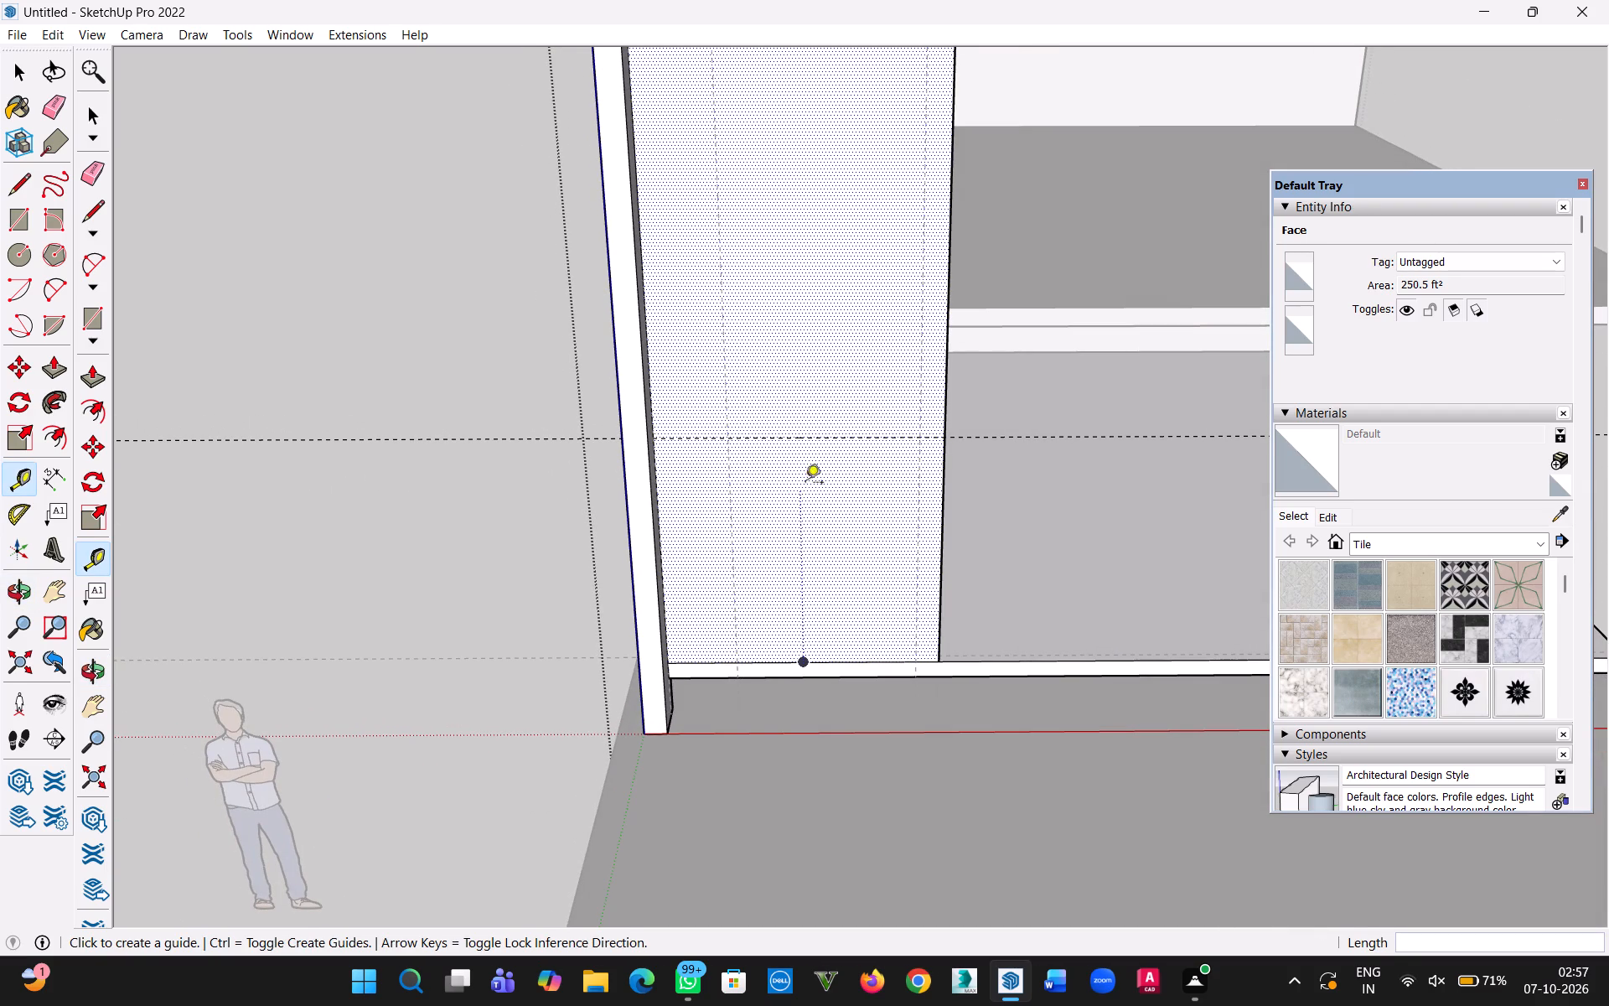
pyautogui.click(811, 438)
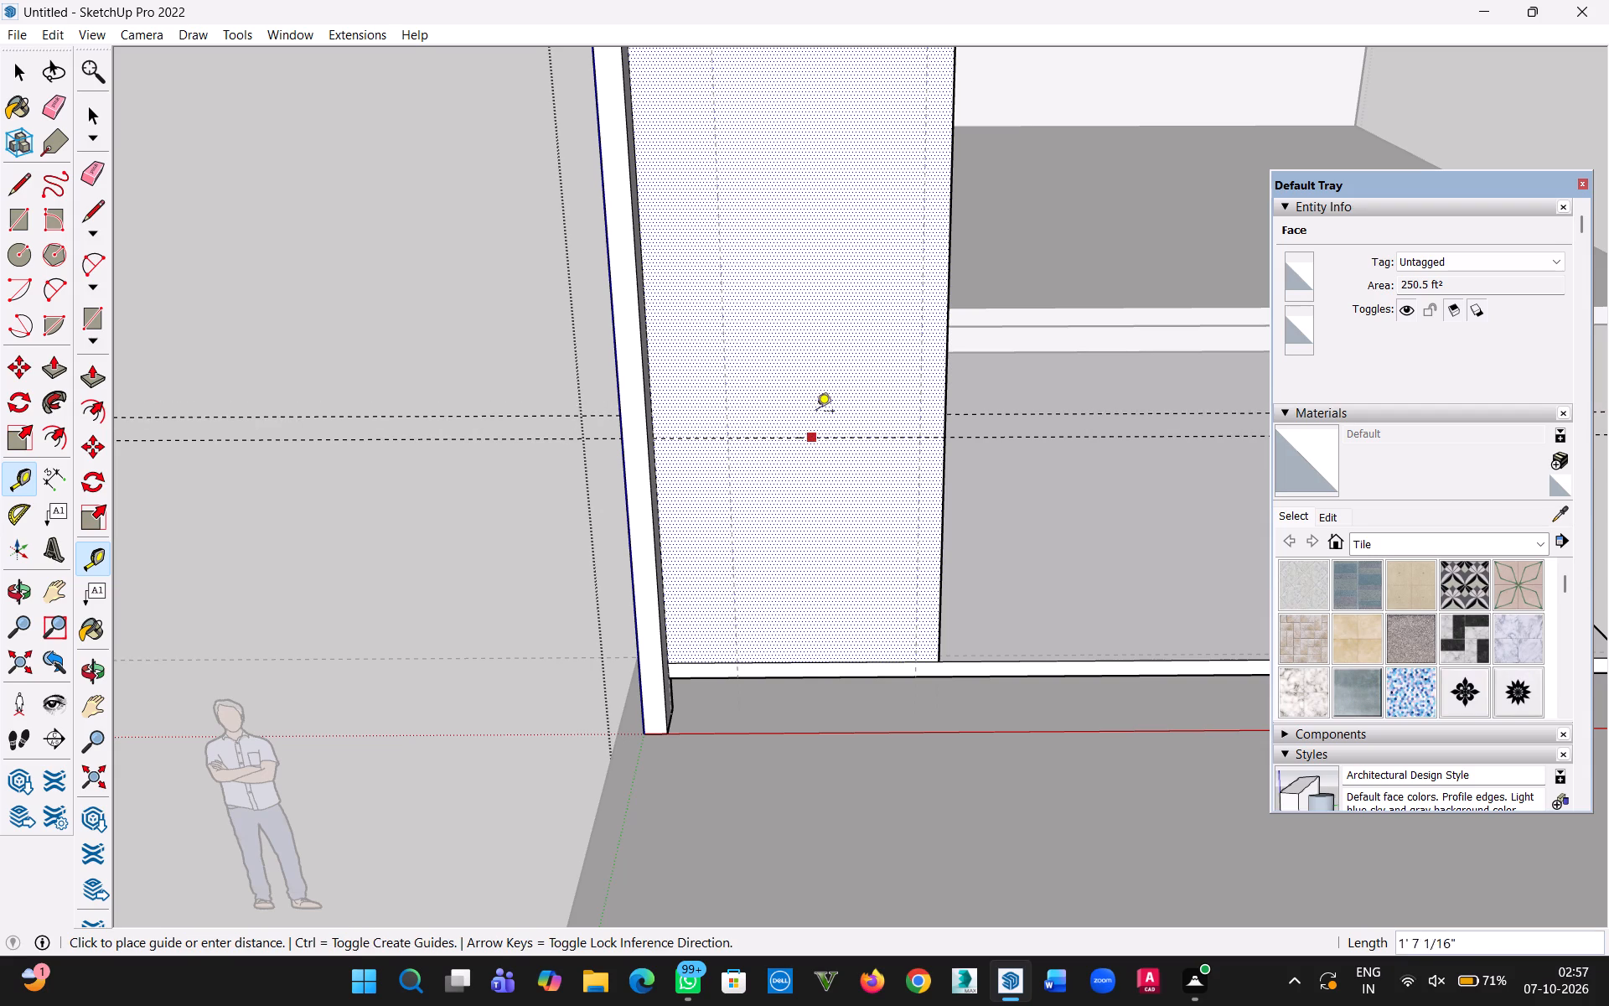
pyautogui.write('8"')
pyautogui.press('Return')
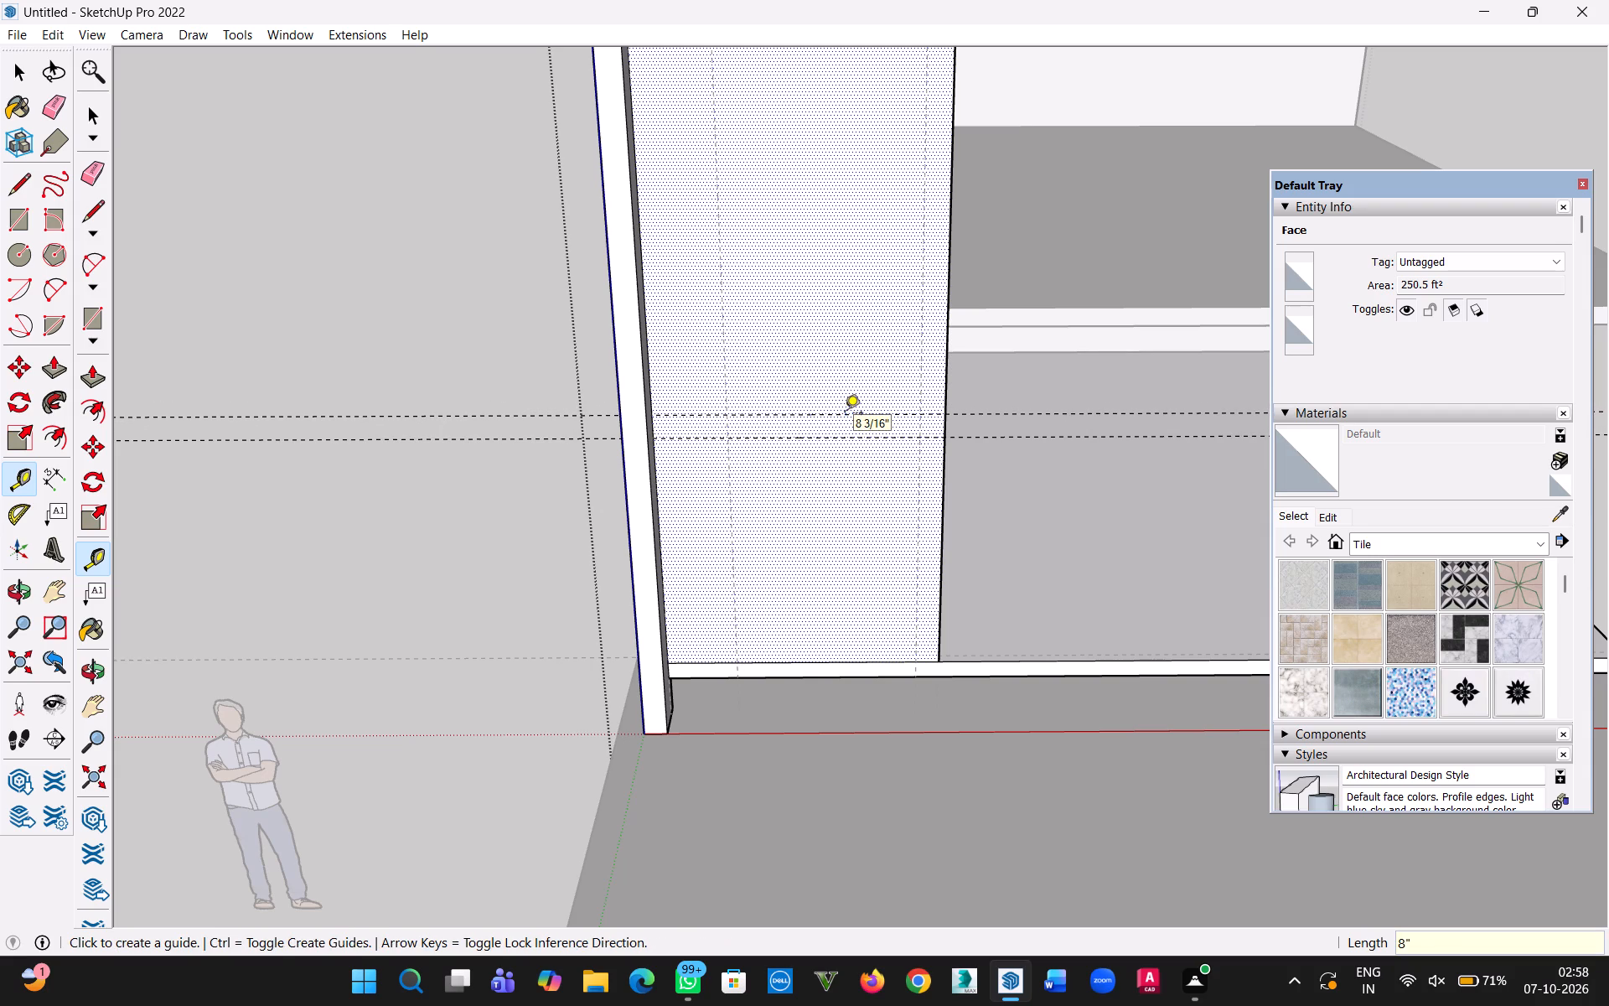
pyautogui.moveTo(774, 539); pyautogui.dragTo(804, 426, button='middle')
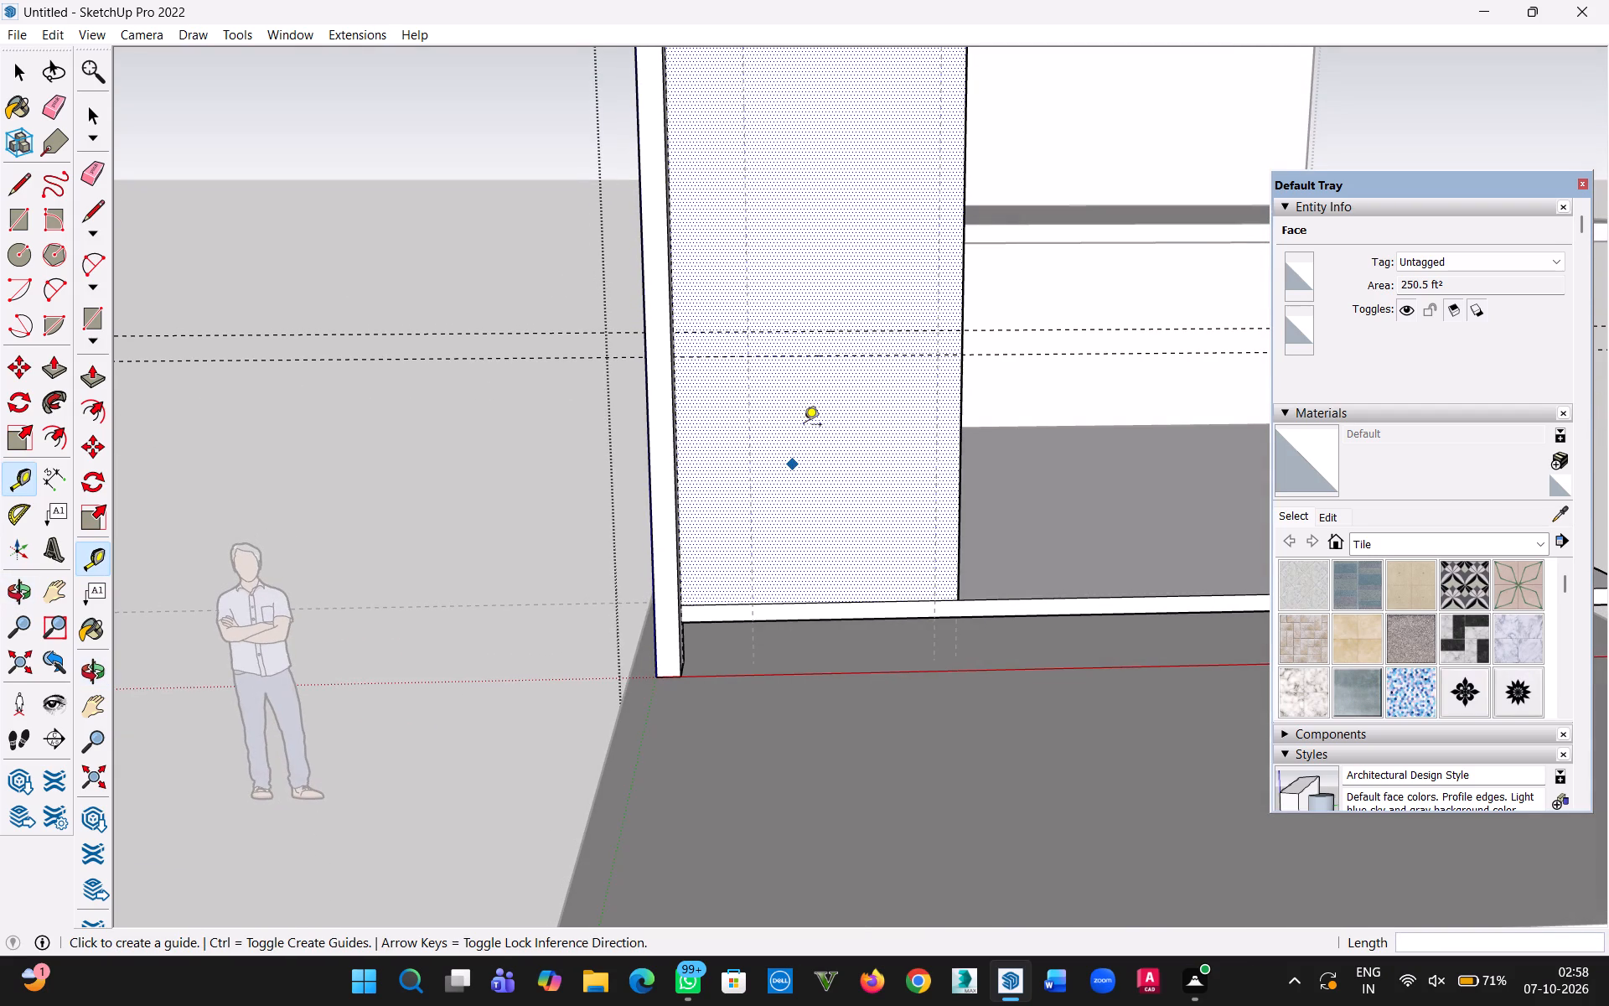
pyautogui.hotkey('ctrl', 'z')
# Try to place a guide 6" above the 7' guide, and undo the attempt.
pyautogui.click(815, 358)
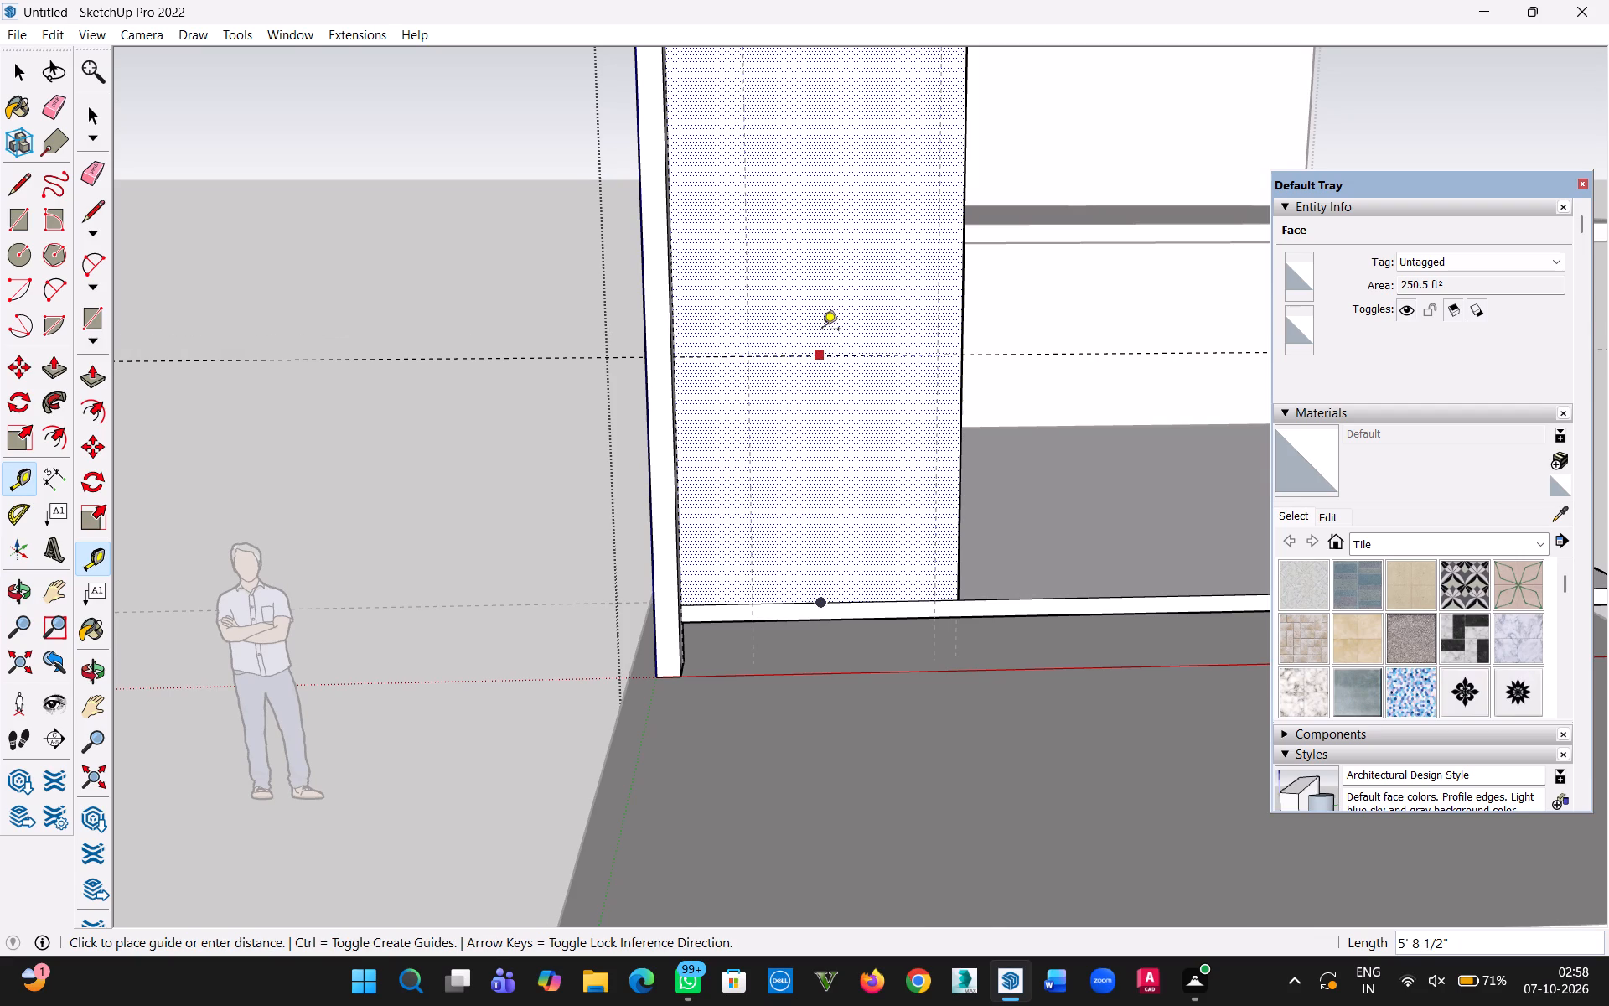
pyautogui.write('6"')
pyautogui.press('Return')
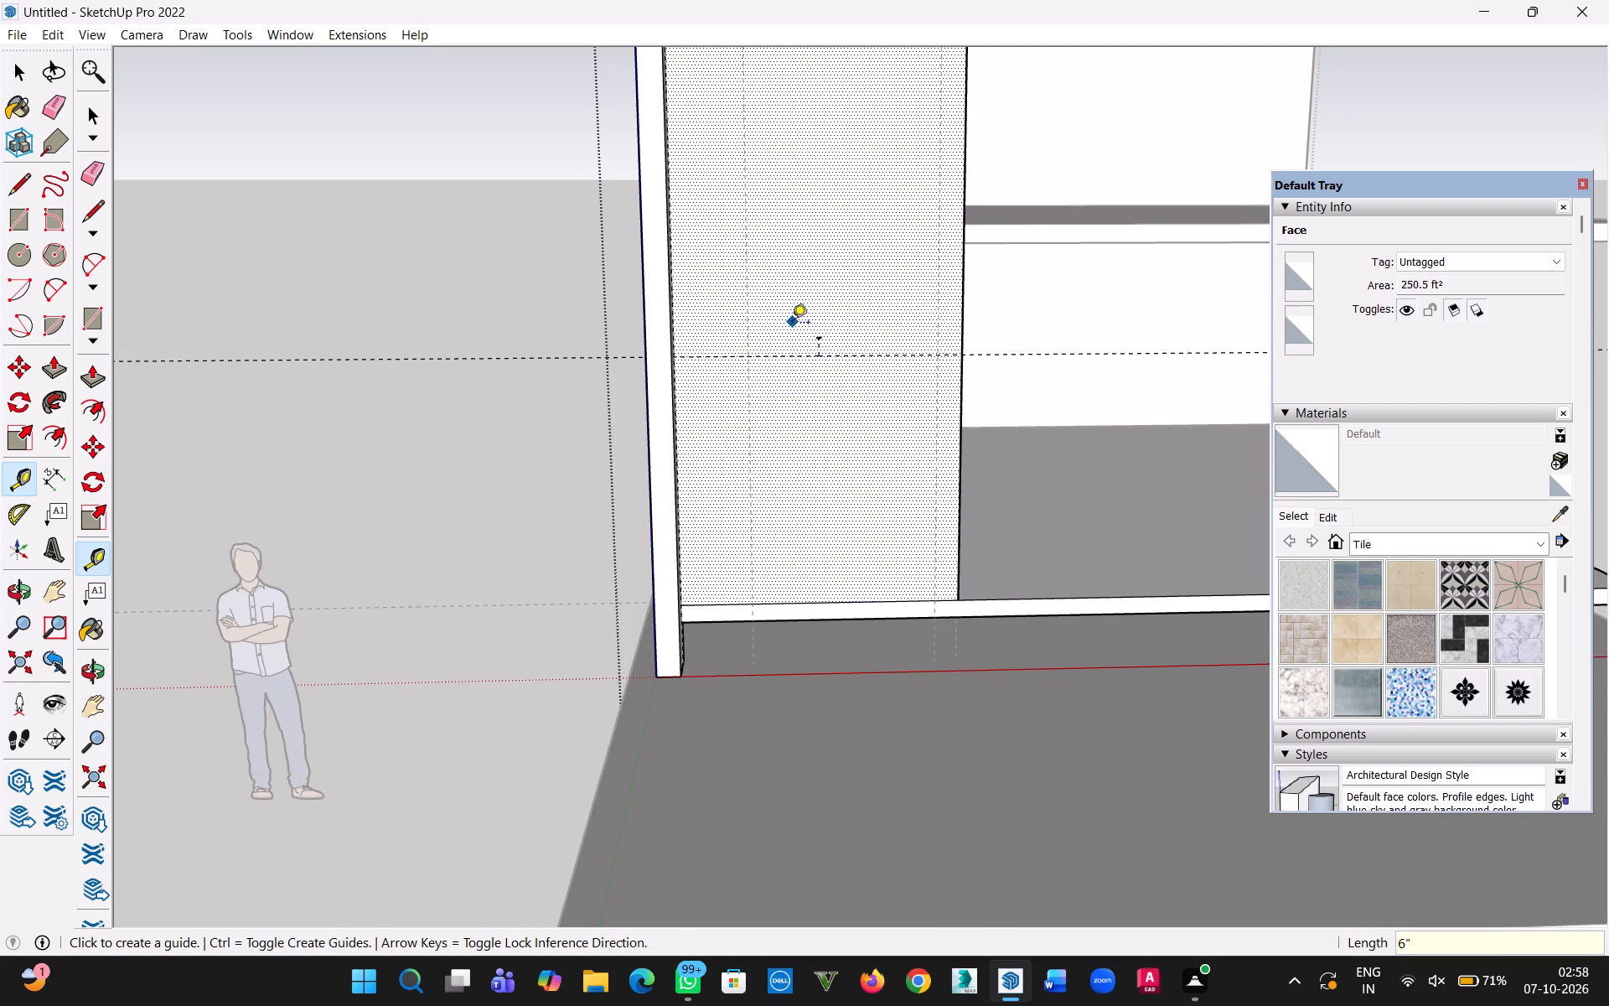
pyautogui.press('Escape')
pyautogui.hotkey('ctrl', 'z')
# Place a horizontal guide 6" above the 7' guide and another 7" above that one.
pyautogui.click(770, 359)
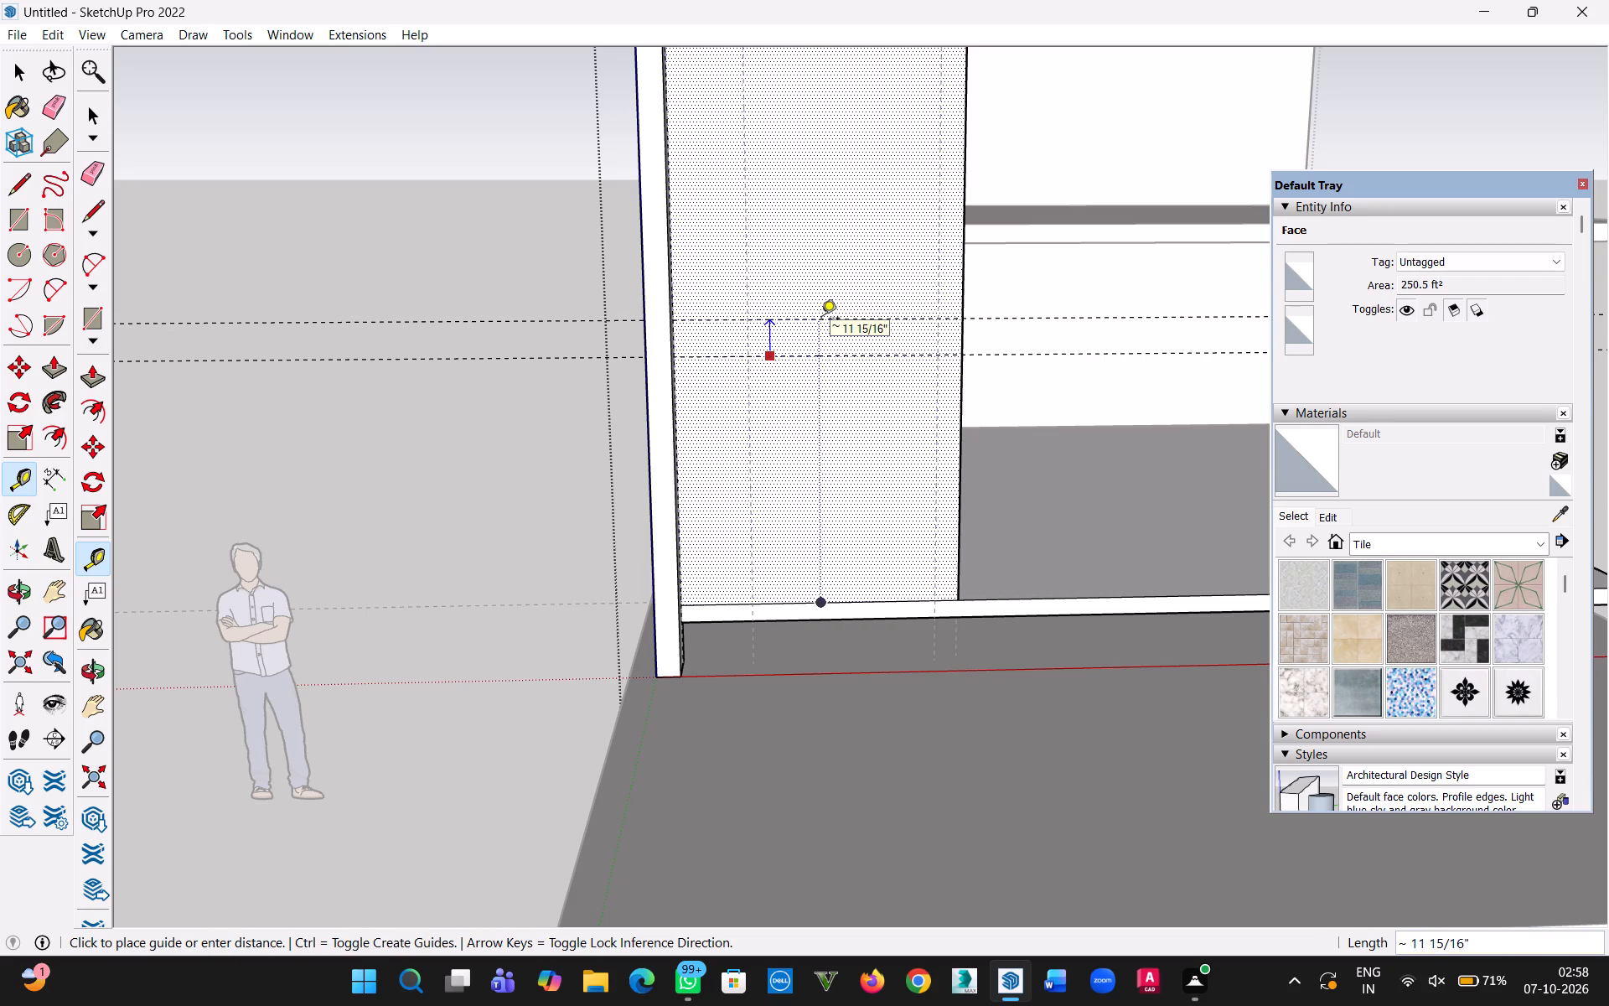
pyautogui.write('6"')
pyautogui.press('Return')
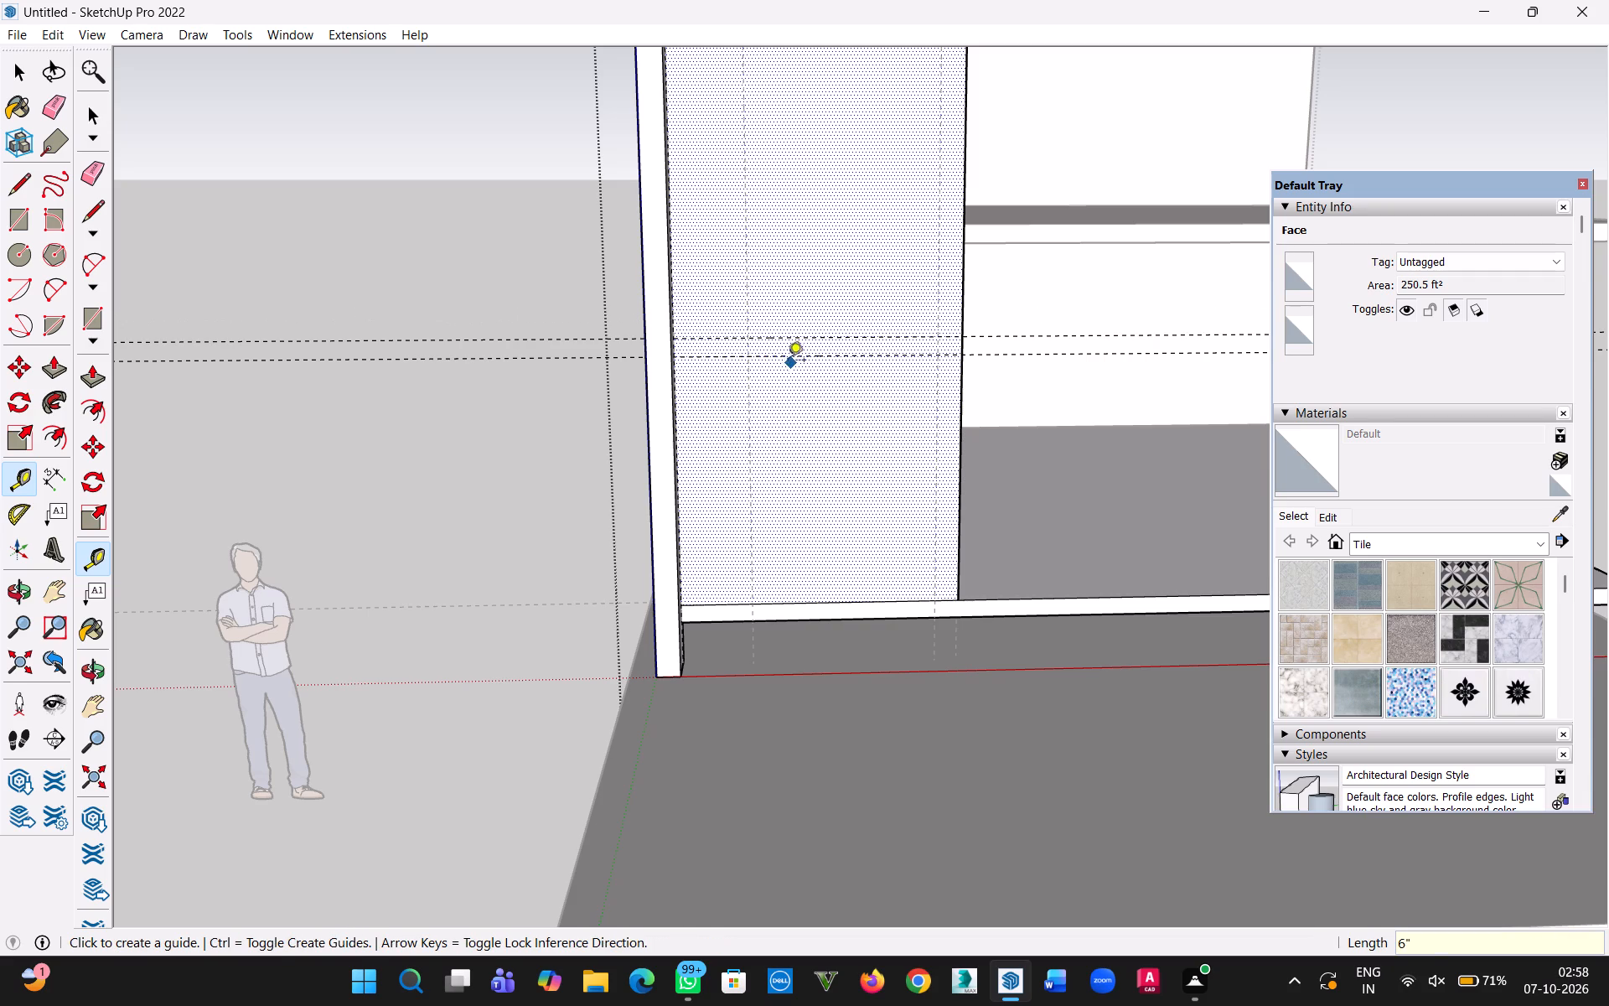
pyautogui.click(776, 334)
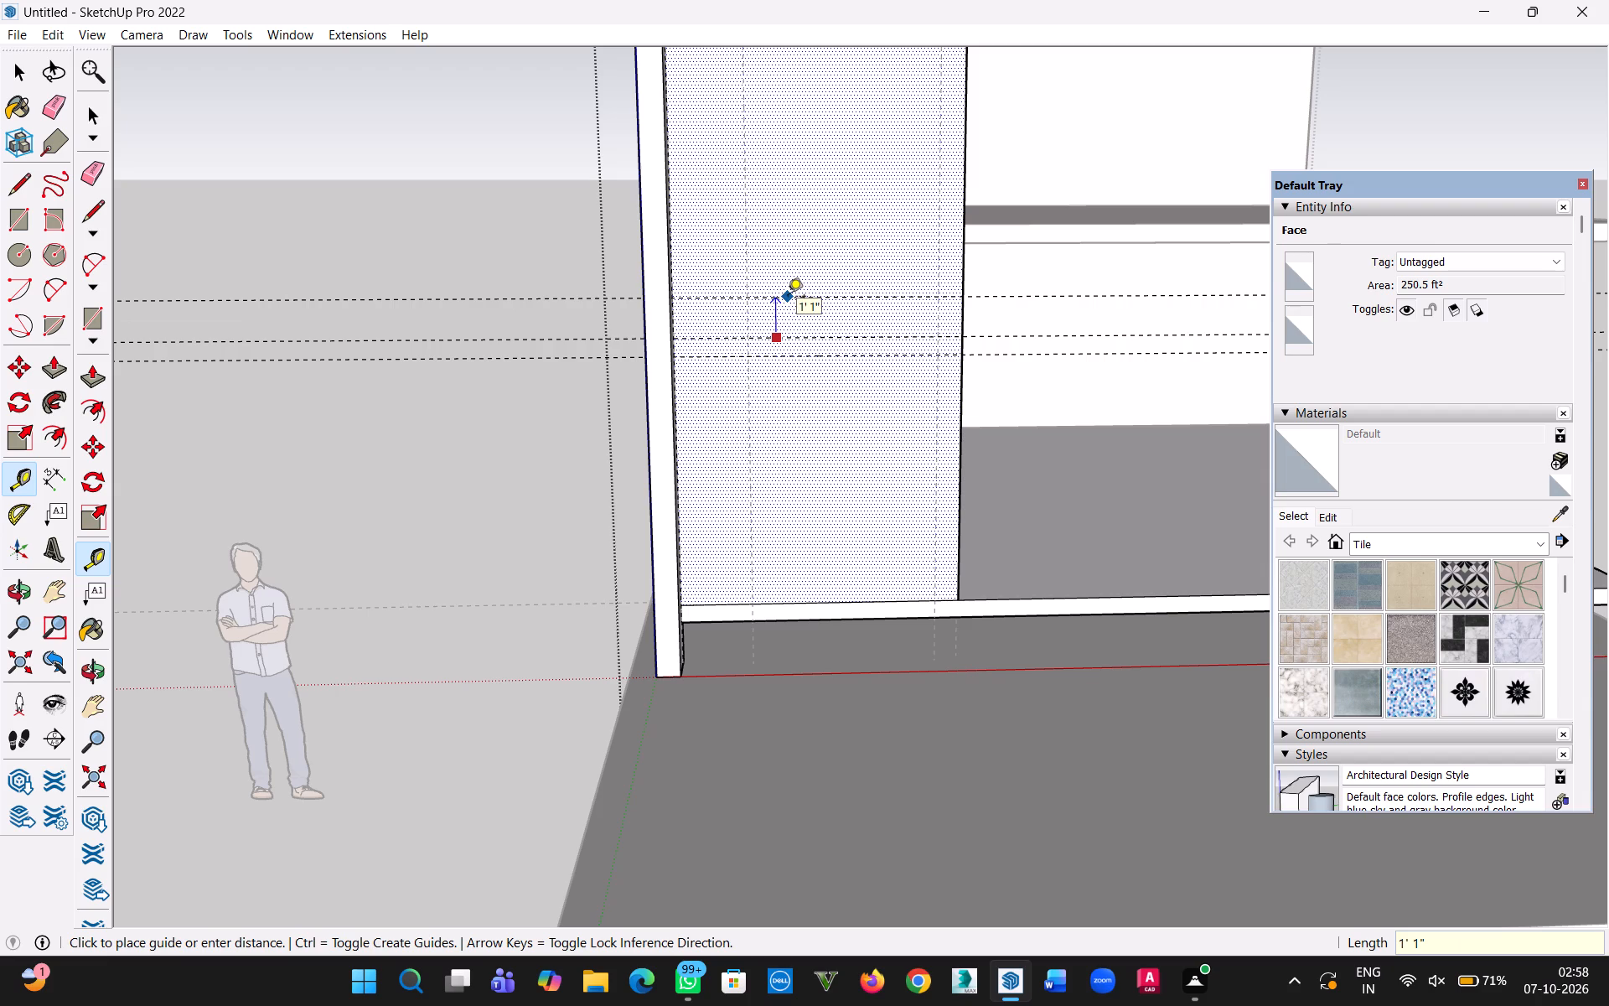
pyautogui.write('7"')
pyautogui.press('Return')
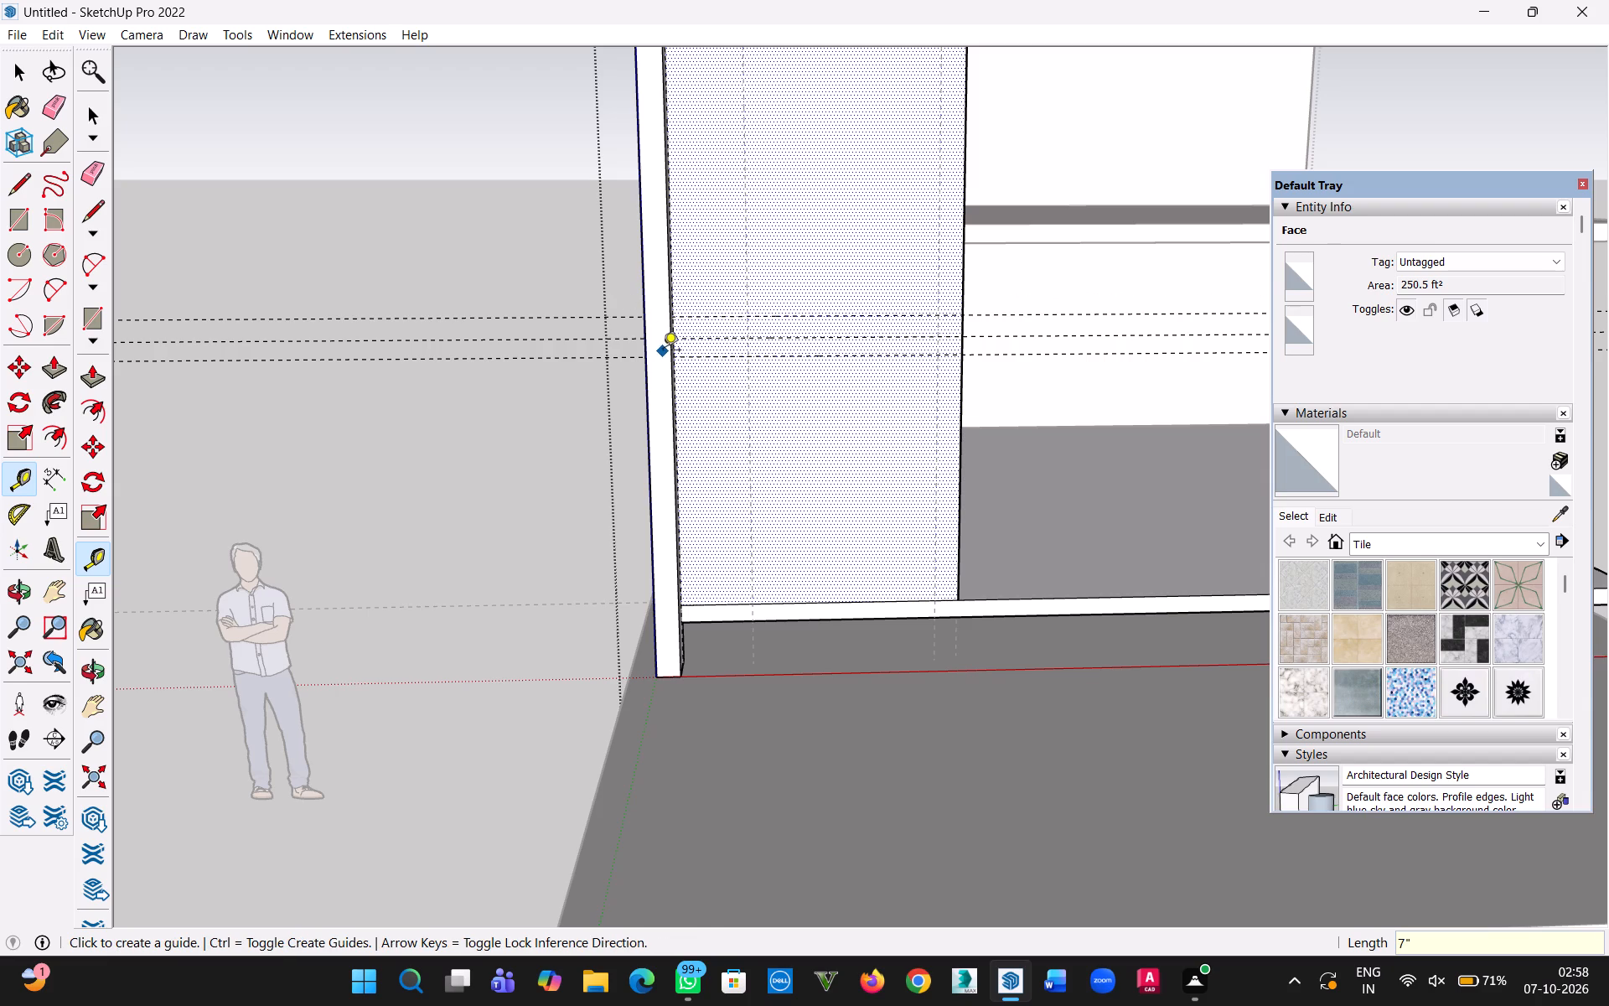
# Draw a 7" by 7' 10" rectangle across the tall panel's face between the upper two guides, and close the group.
pyautogui.scroll(4, 732, 303)
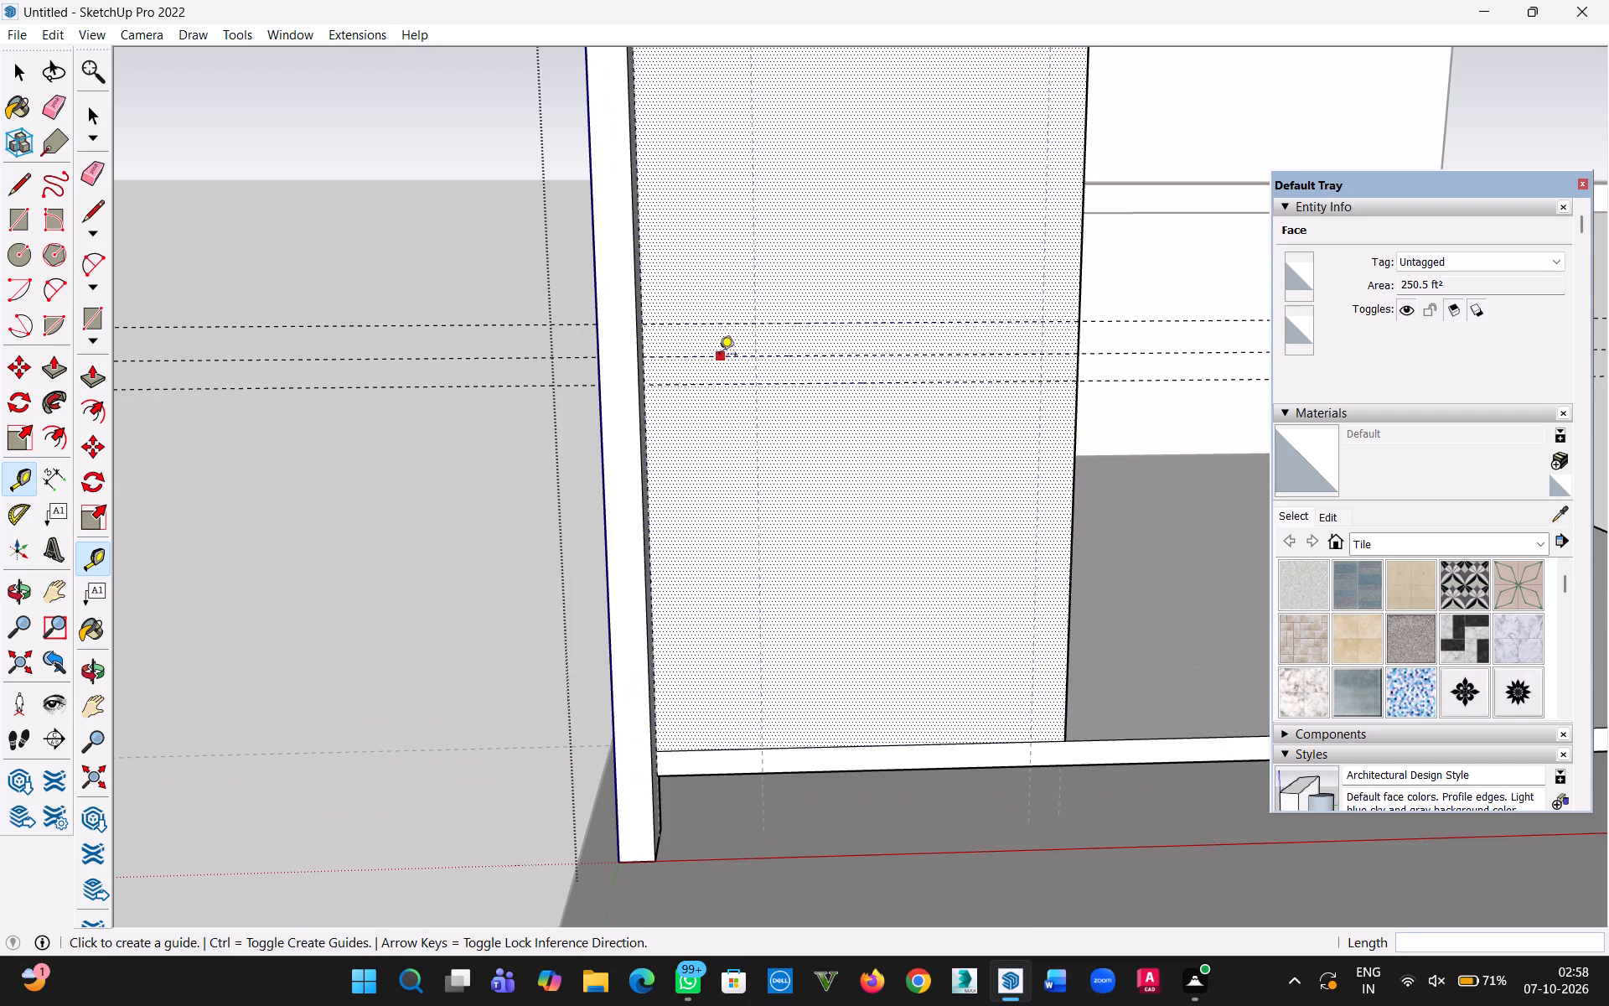
pyautogui.press('r')
pyautogui.scroll(1, 732, 383)
pyautogui.moveTo(732, 383); pyautogui.dragTo(611, 410, button='middle')
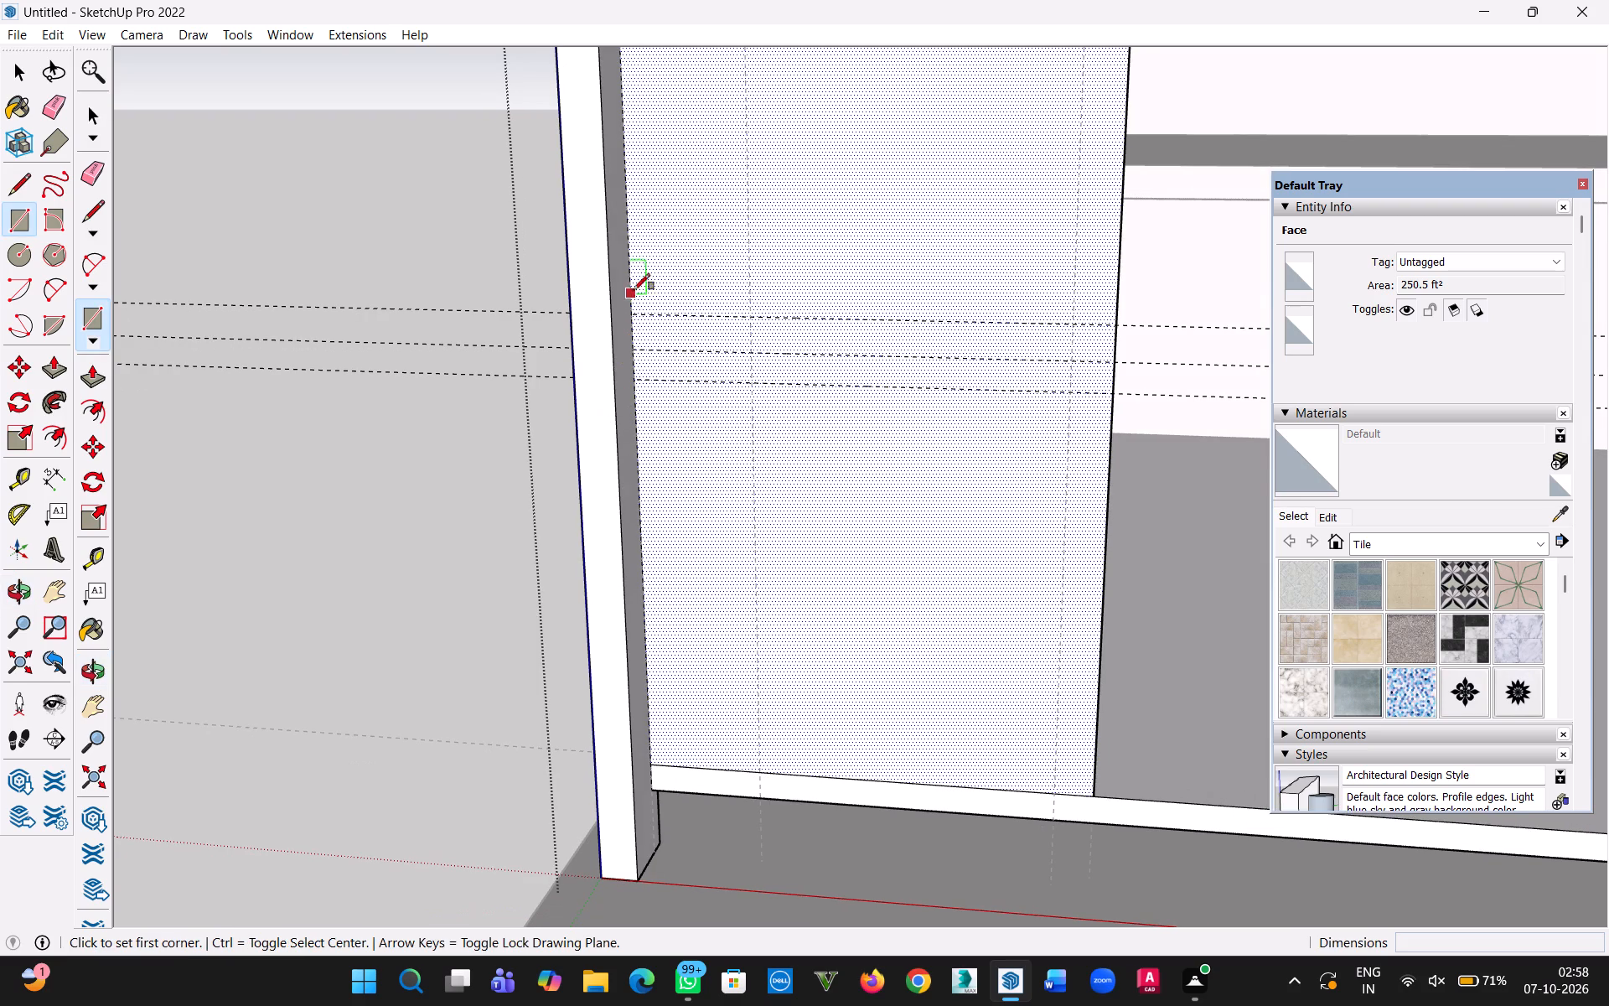
pyautogui.click(636, 314)
pyautogui.click(1114, 362)
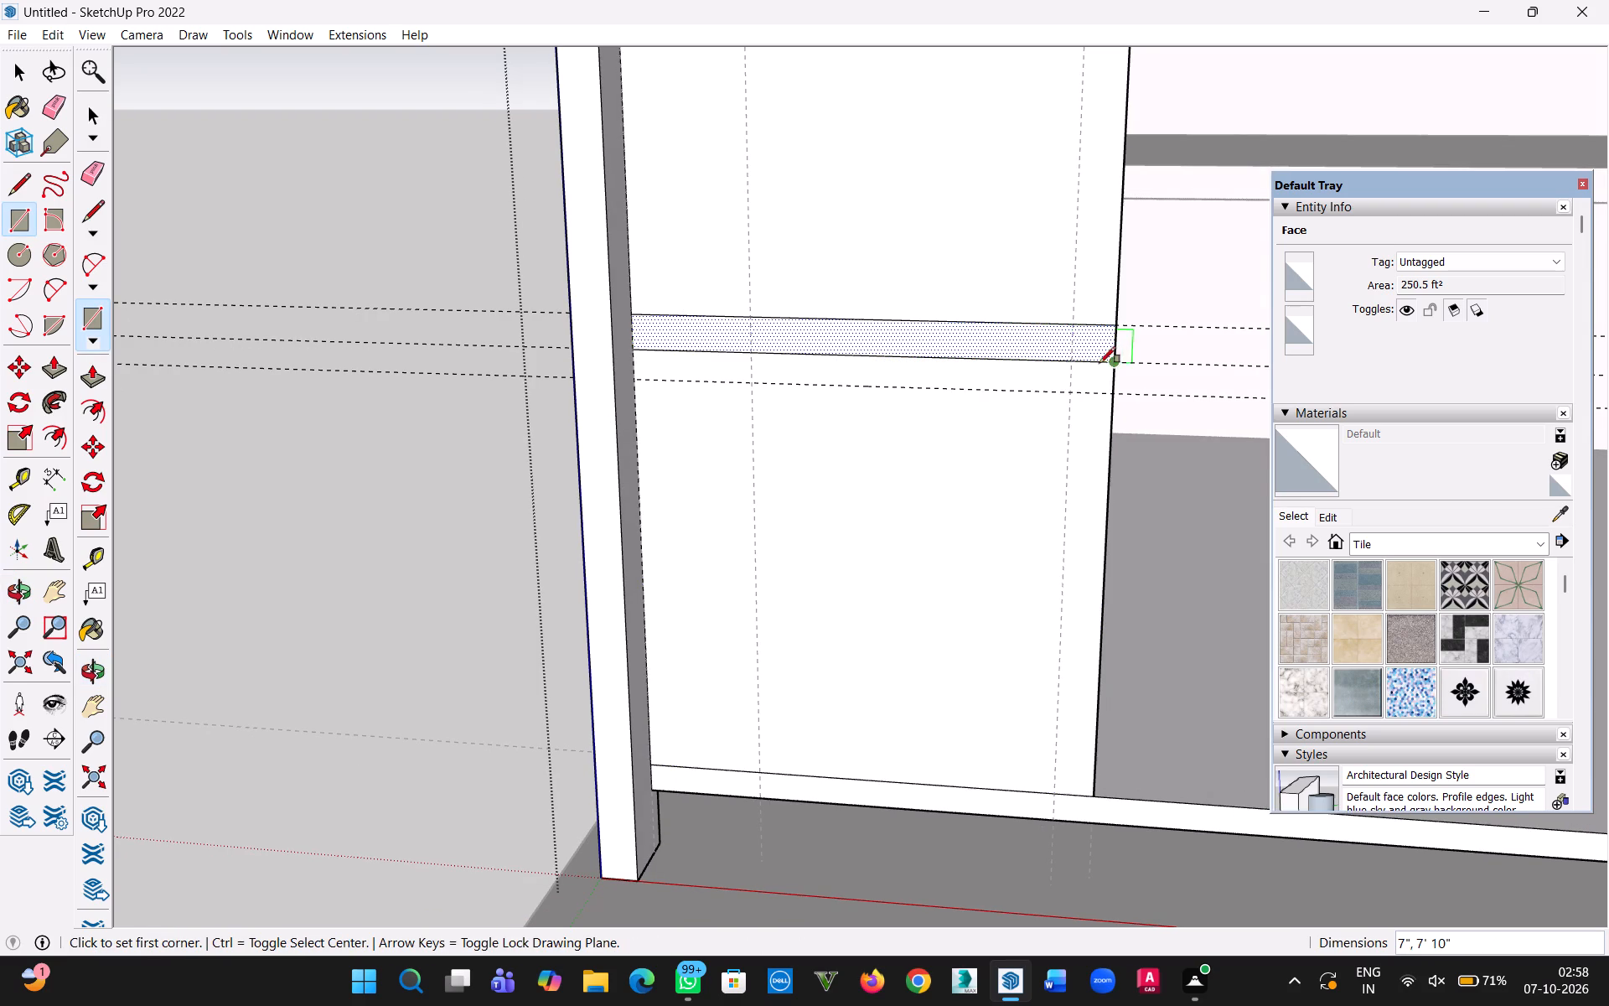
pyautogui.click(23, 70)
pyautogui.click(287, 115)
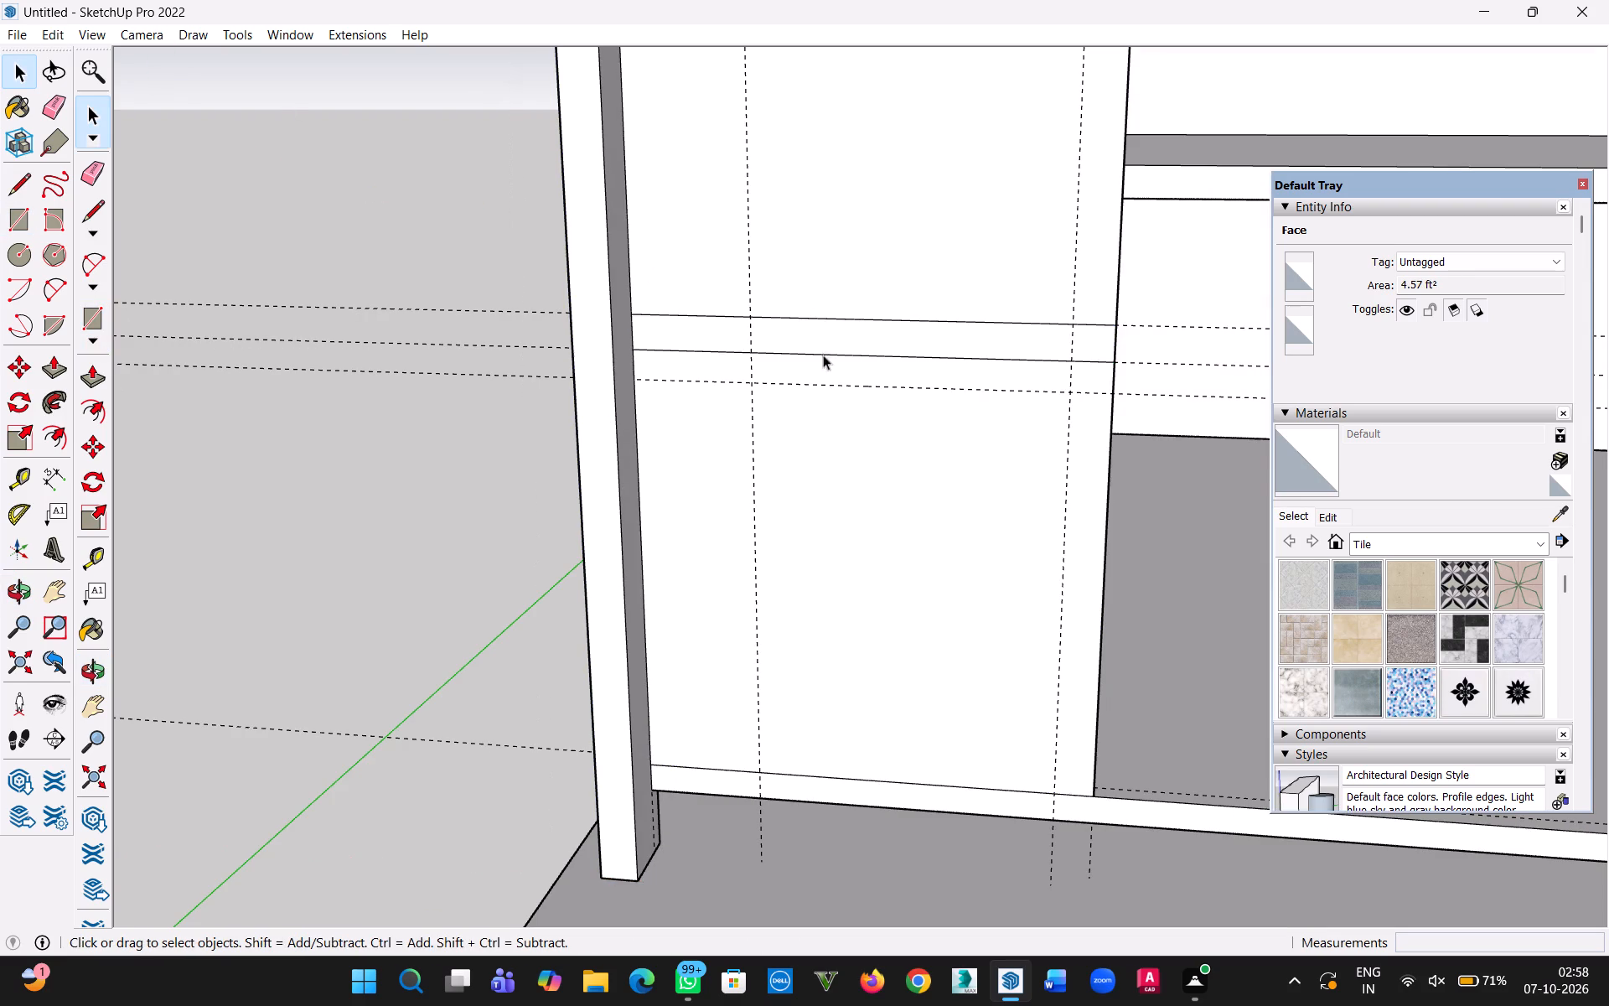
# Reopen the group and pull the 7" horizontal strip out 10" from the tall panel to form a ledge.
pyautogui.click(856, 322)
pyautogui.tripleClick(863, 340)
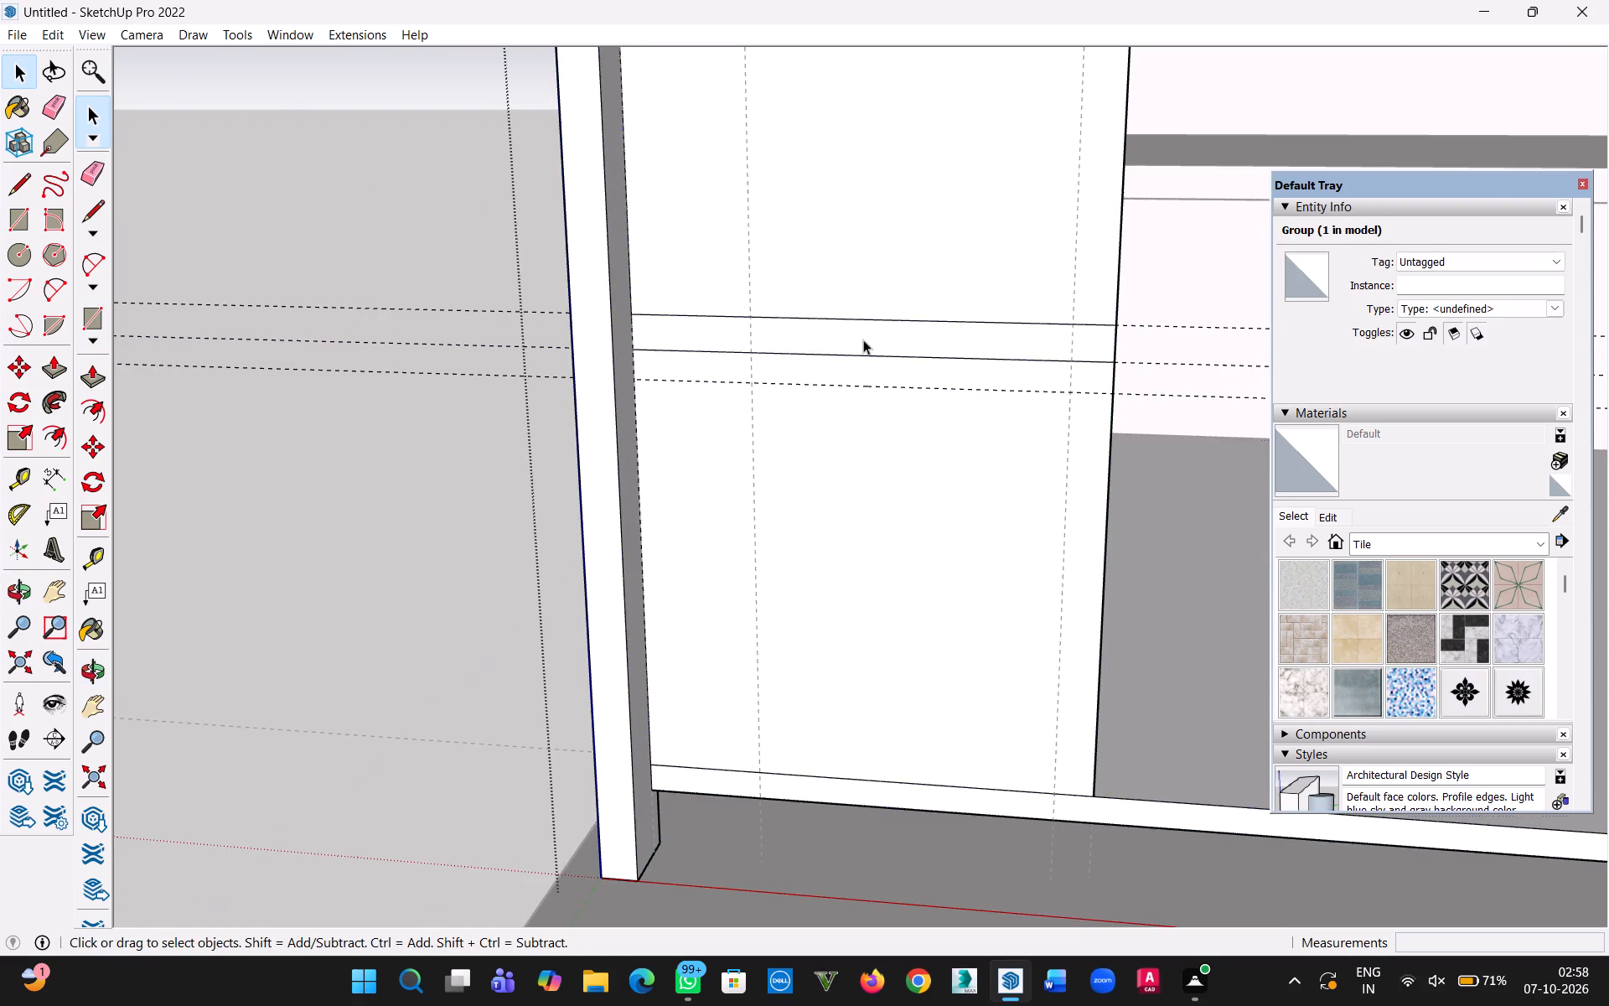
pyautogui.press('p')
pyautogui.click(882, 330)
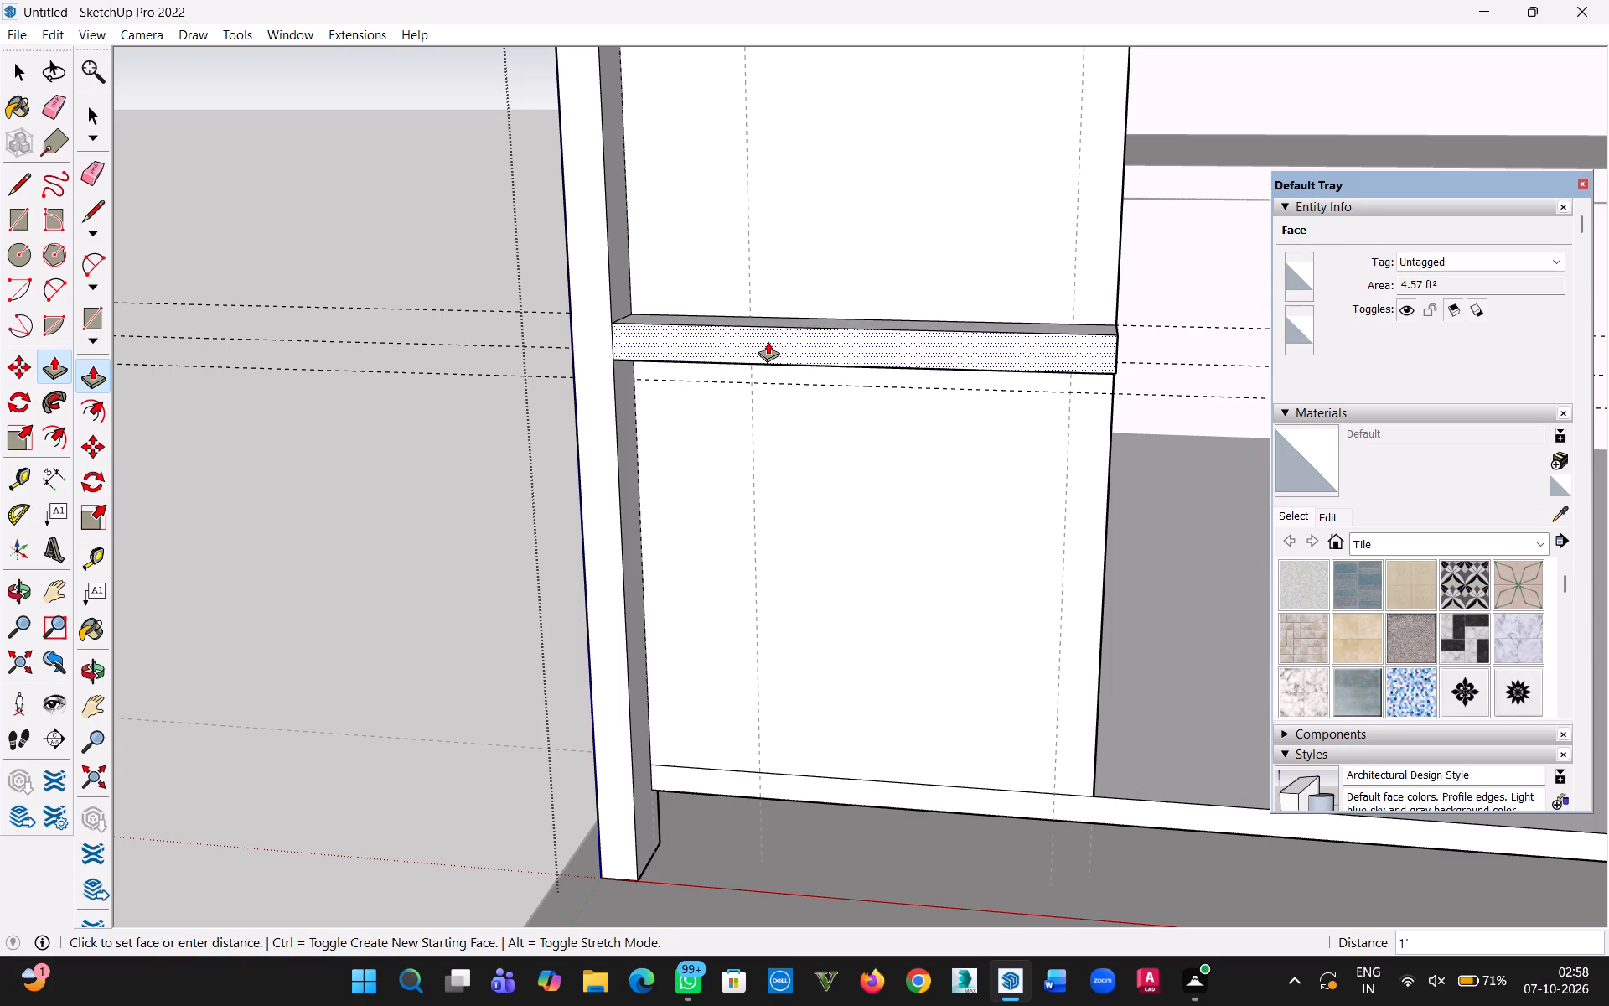
pyautogui.write('10"')
pyautogui.press('Return')
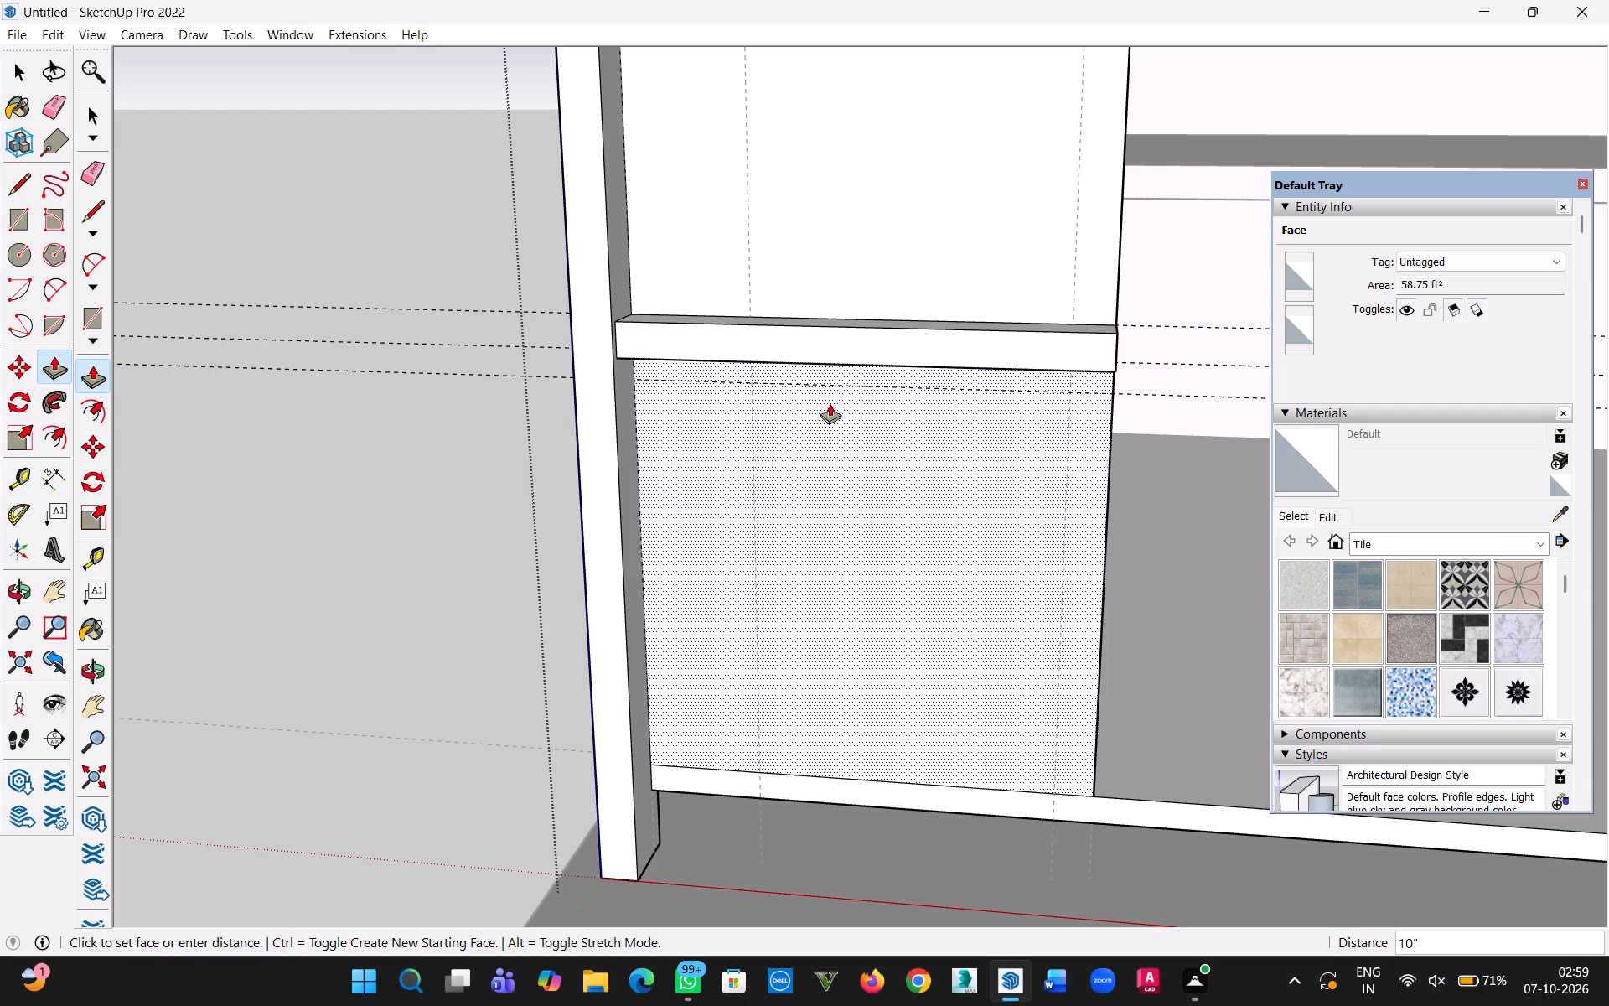
# Close the group and examine the ledge's projection beyond the panel from the side, front and above.
pyautogui.moveTo(1038, 490); pyautogui.dragTo(577, 454, button='middle')
pyautogui.scroll(-2, 751, 510)
pyautogui.moveTo(774, 535); pyautogui.dragTo(818, 517, button='middle')
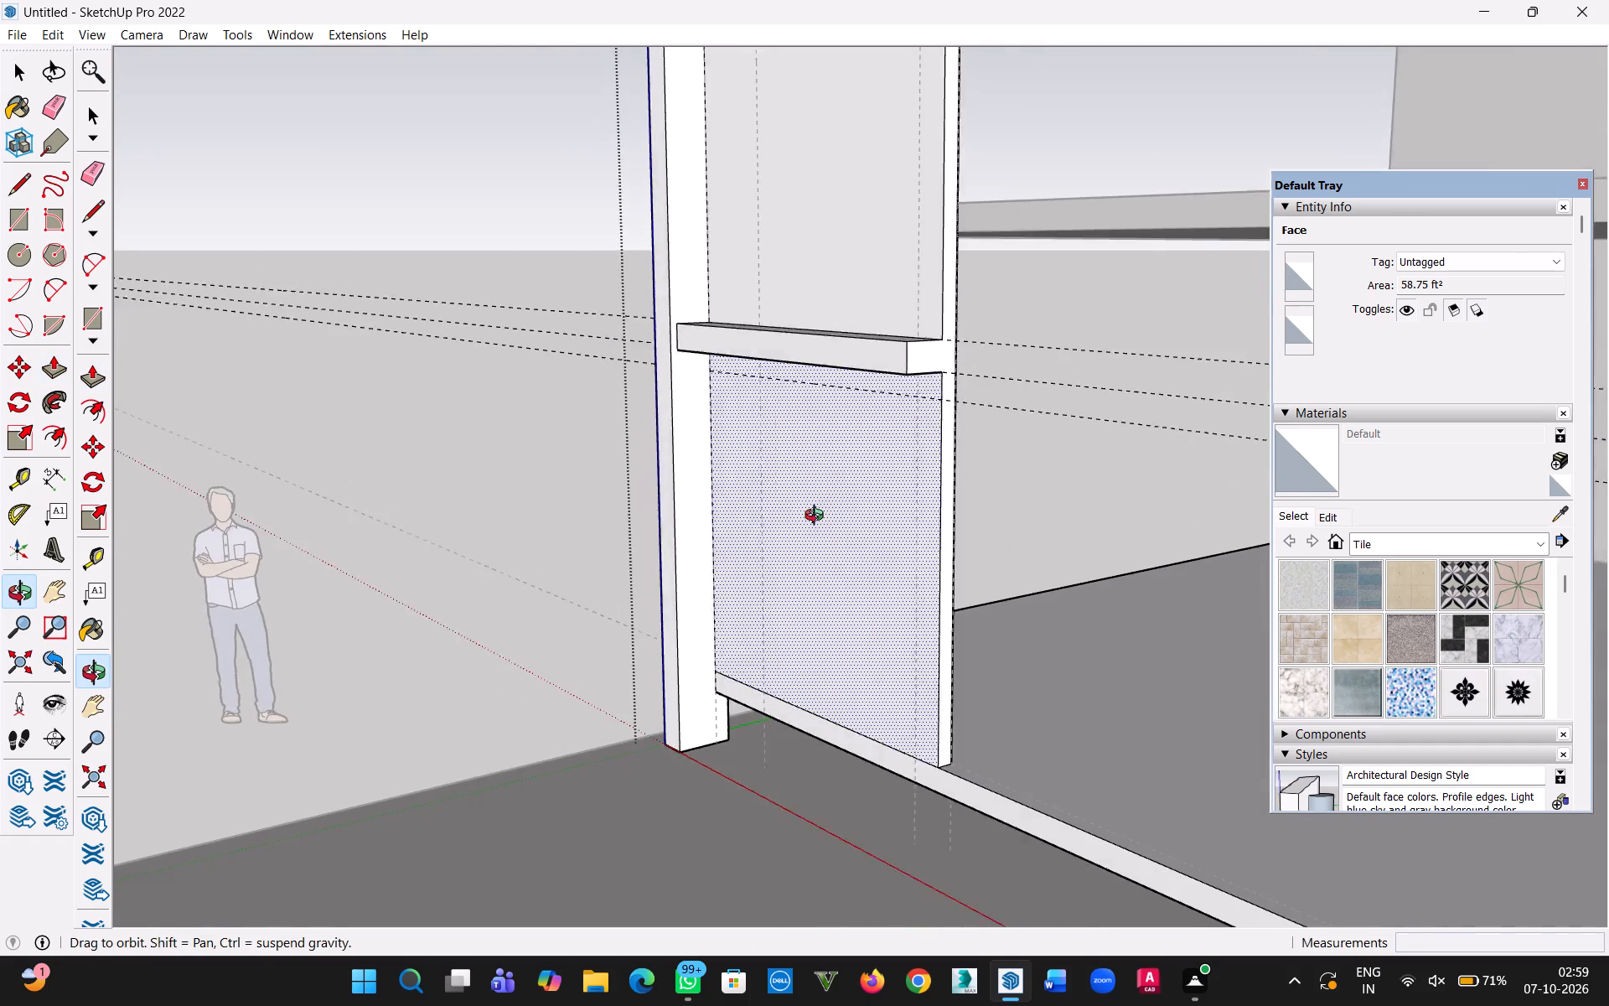
pyautogui.moveTo(818, 517); pyautogui.dragTo(812, 504, button='middle')
pyautogui.click(18, 79)
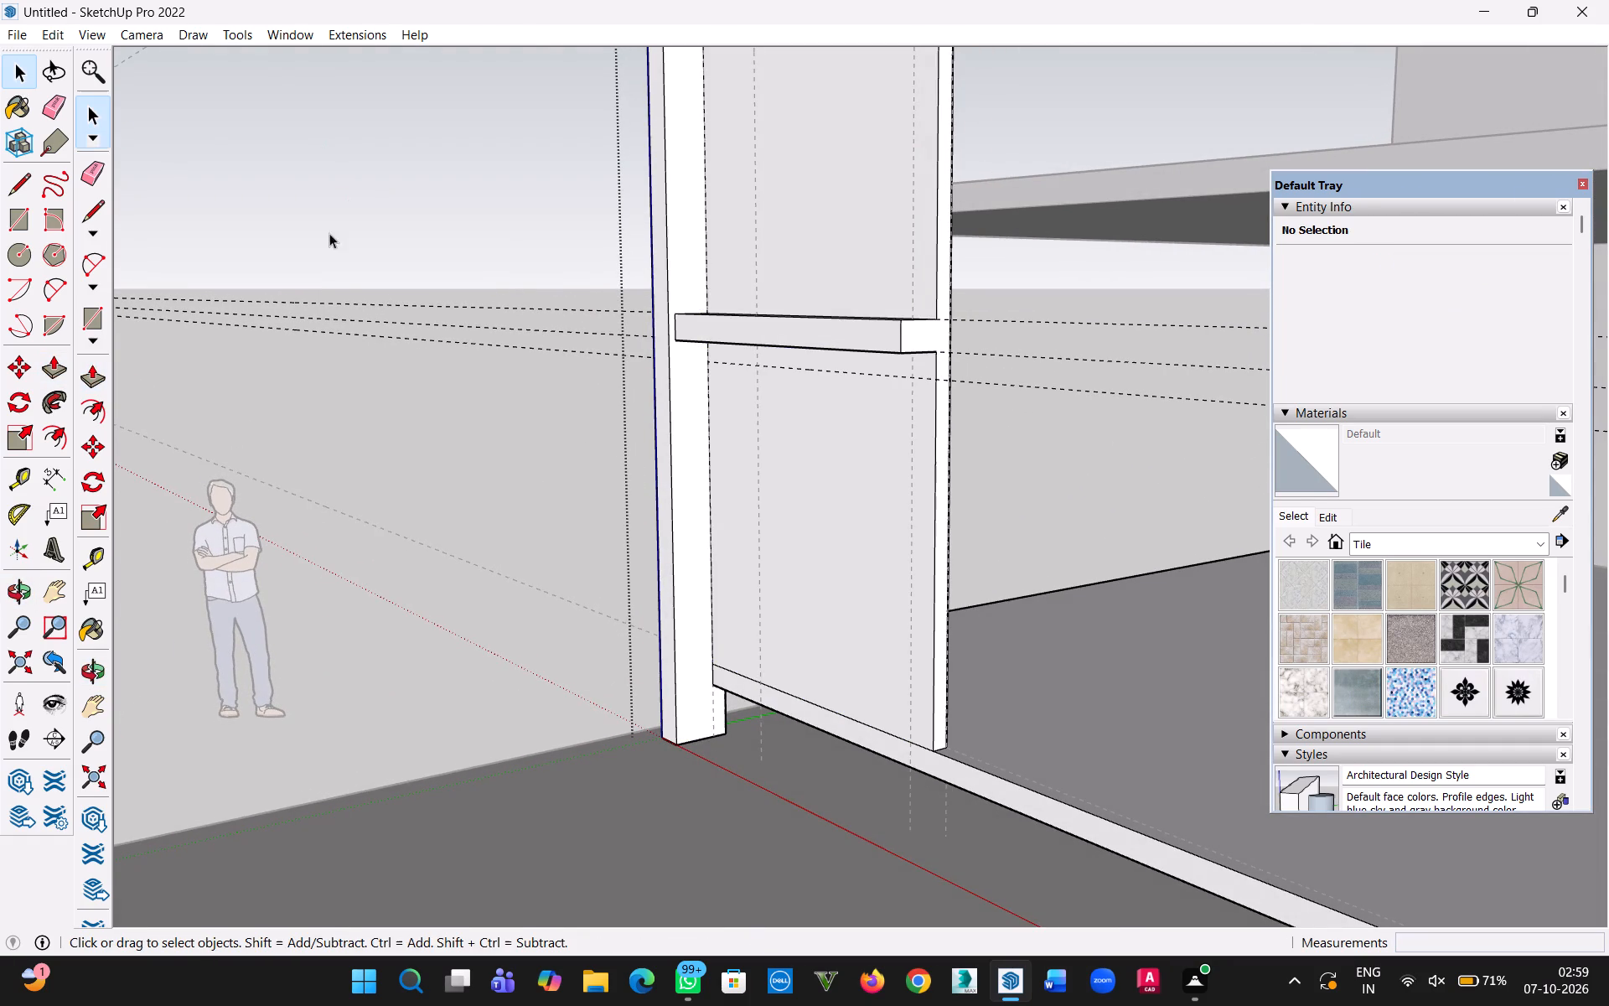
pyautogui.click(499, 236)
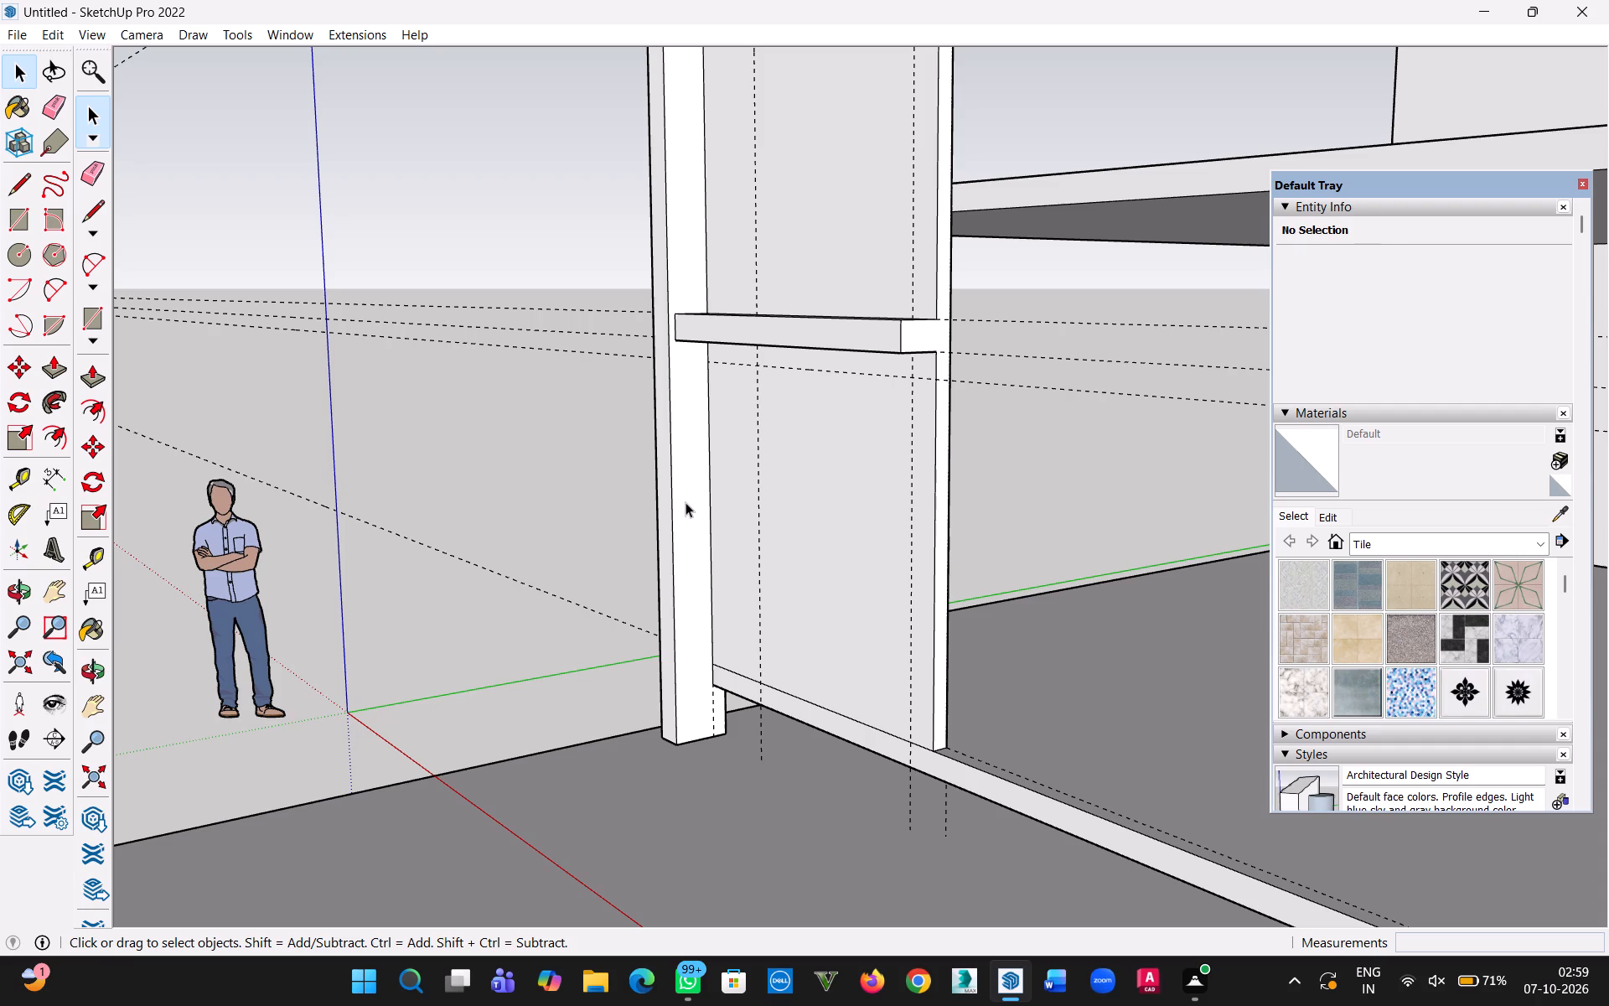
pyautogui.scroll(-2, 742, 556)
pyautogui.moveTo(861, 547); pyautogui.dragTo(768, 525, button='middle')
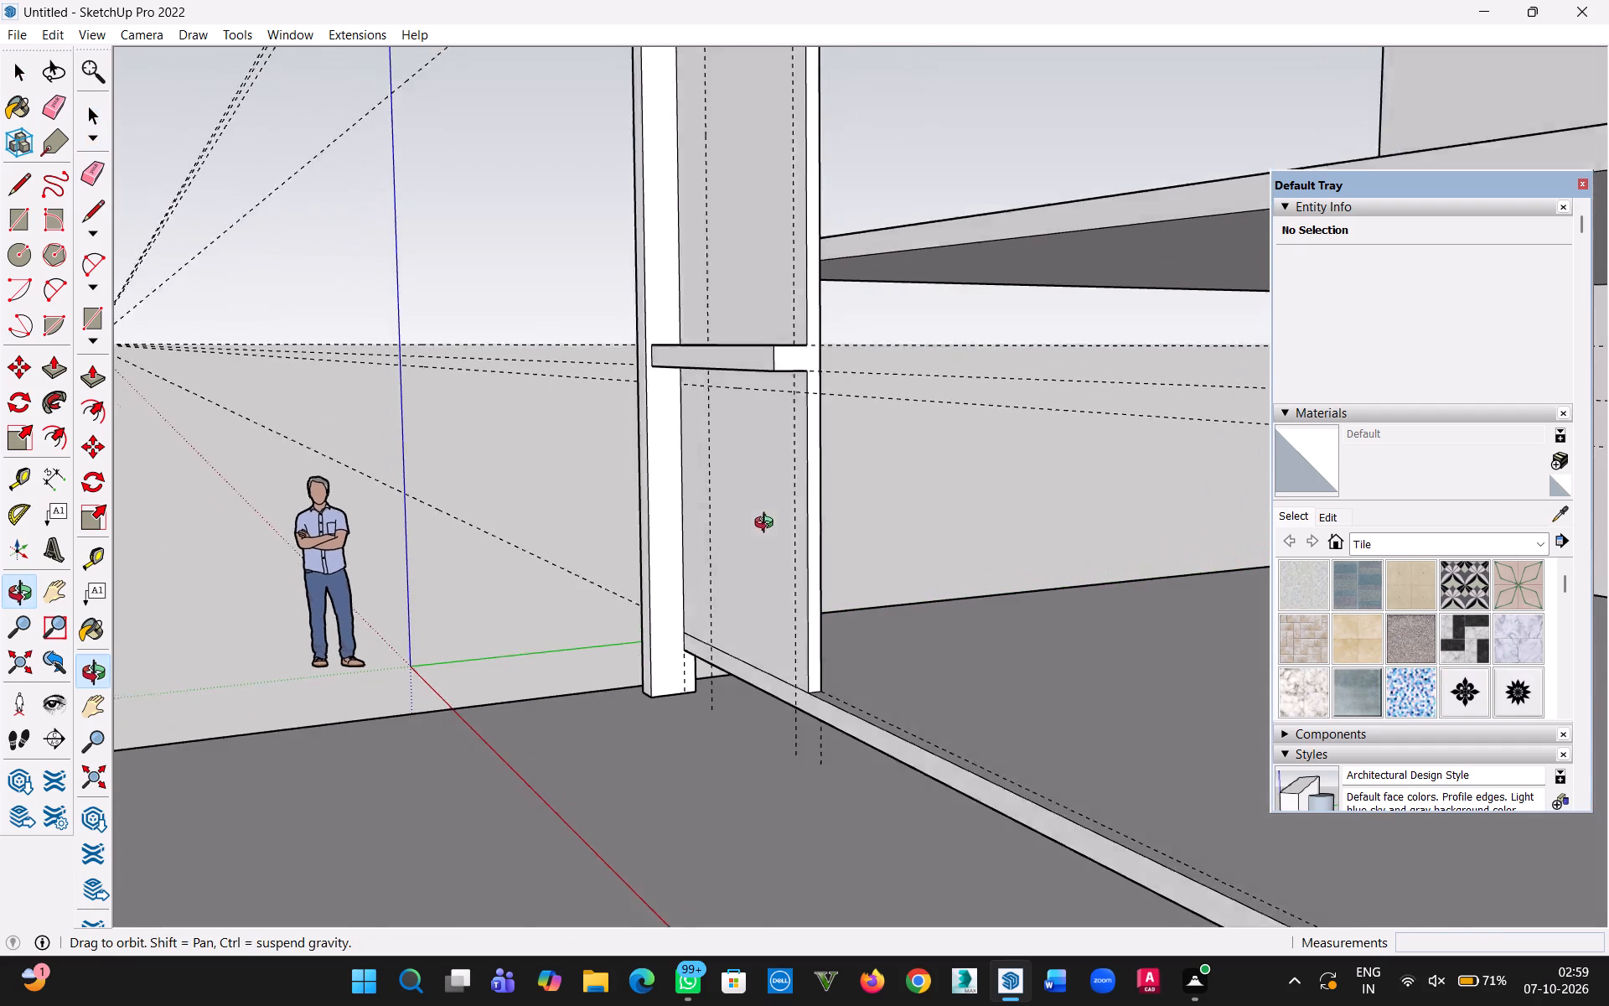
pyautogui.moveTo(768, 525); pyautogui.dragTo(757, 524, button='middle')
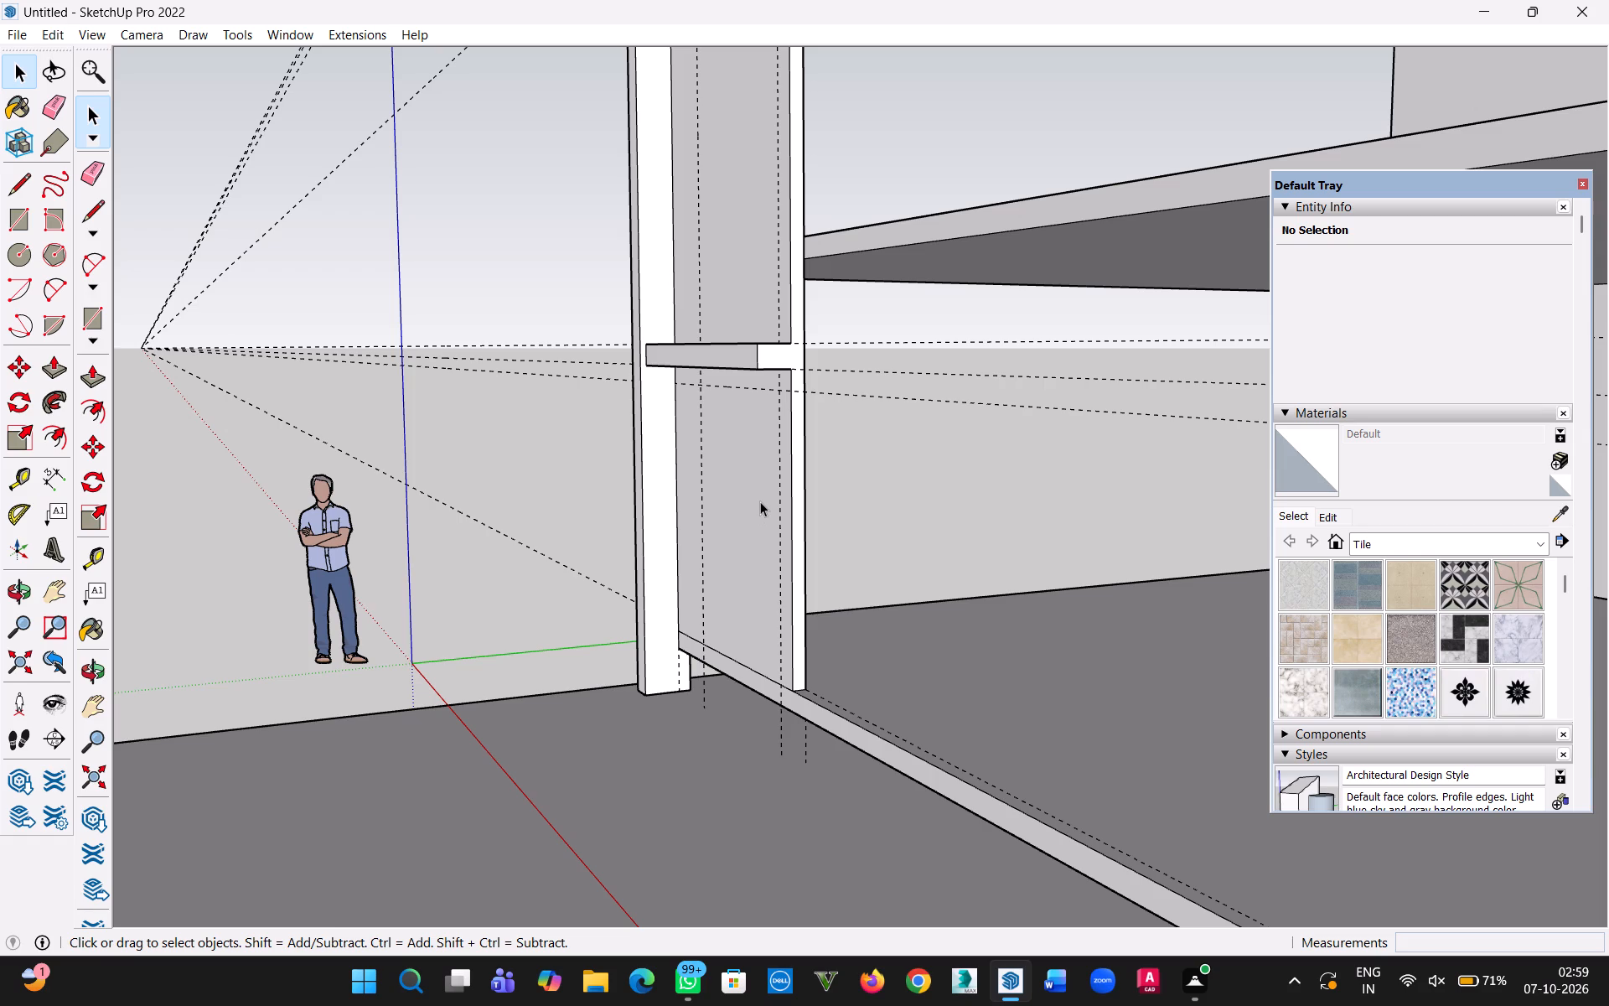
pyautogui.moveTo(717, 490); pyautogui.dragTo(768, 521, button='middle')
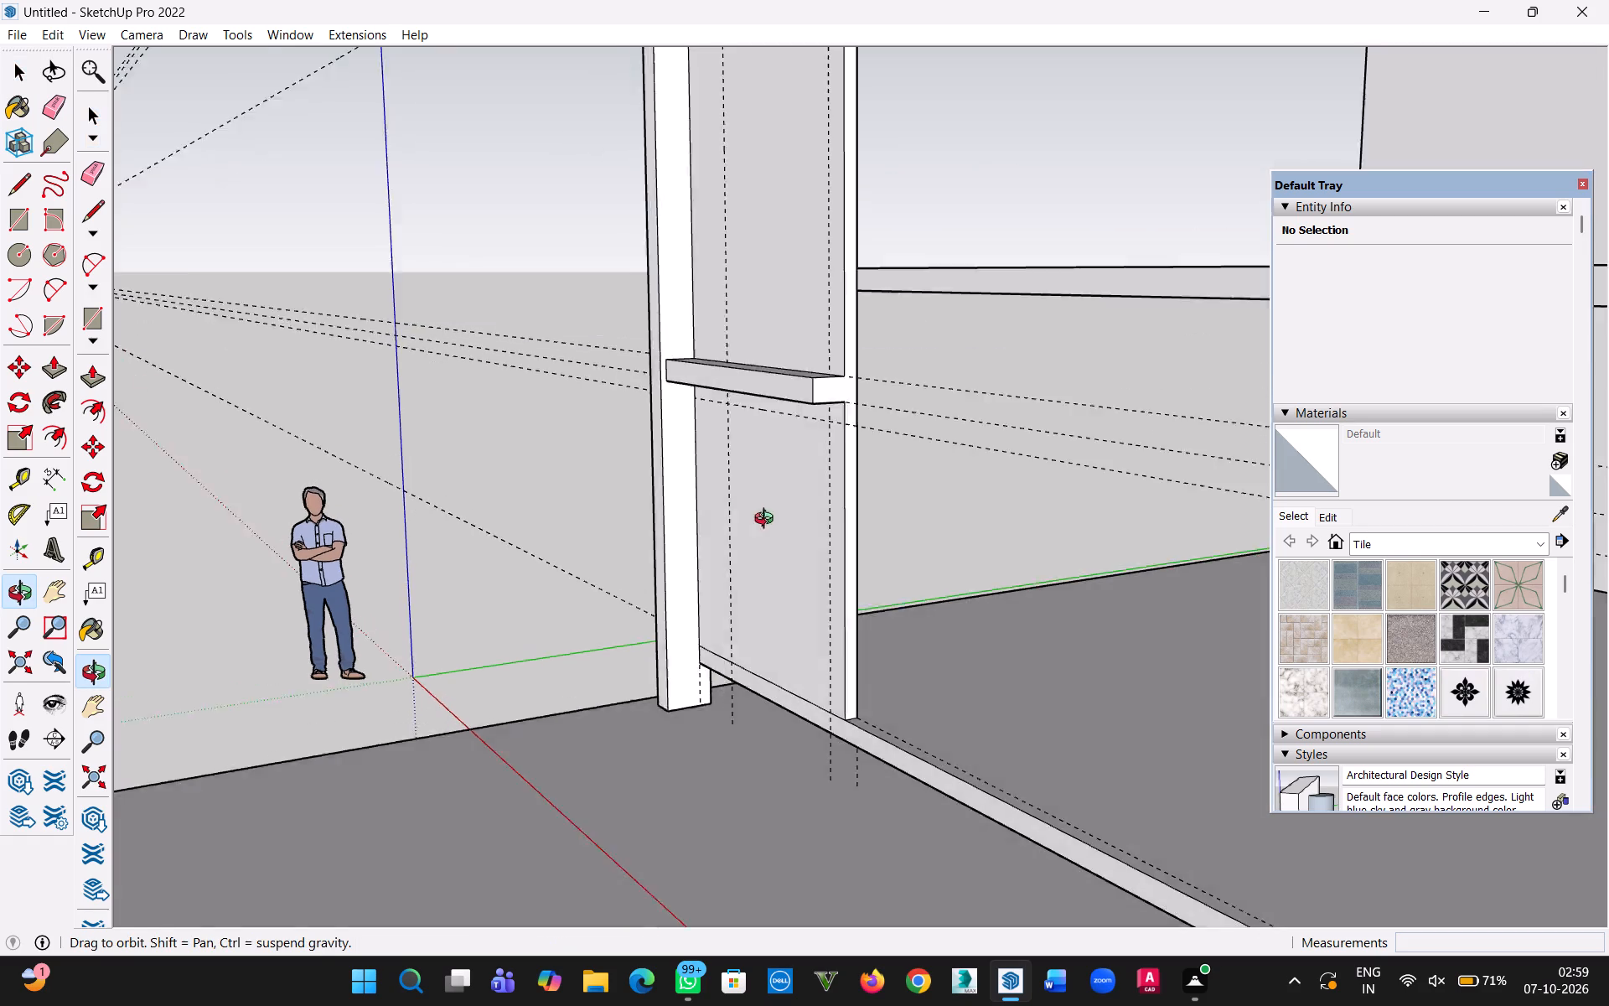
pyautogui.moveTo(768, 521); pyautogui.dragTo(786, 559, button='middle')
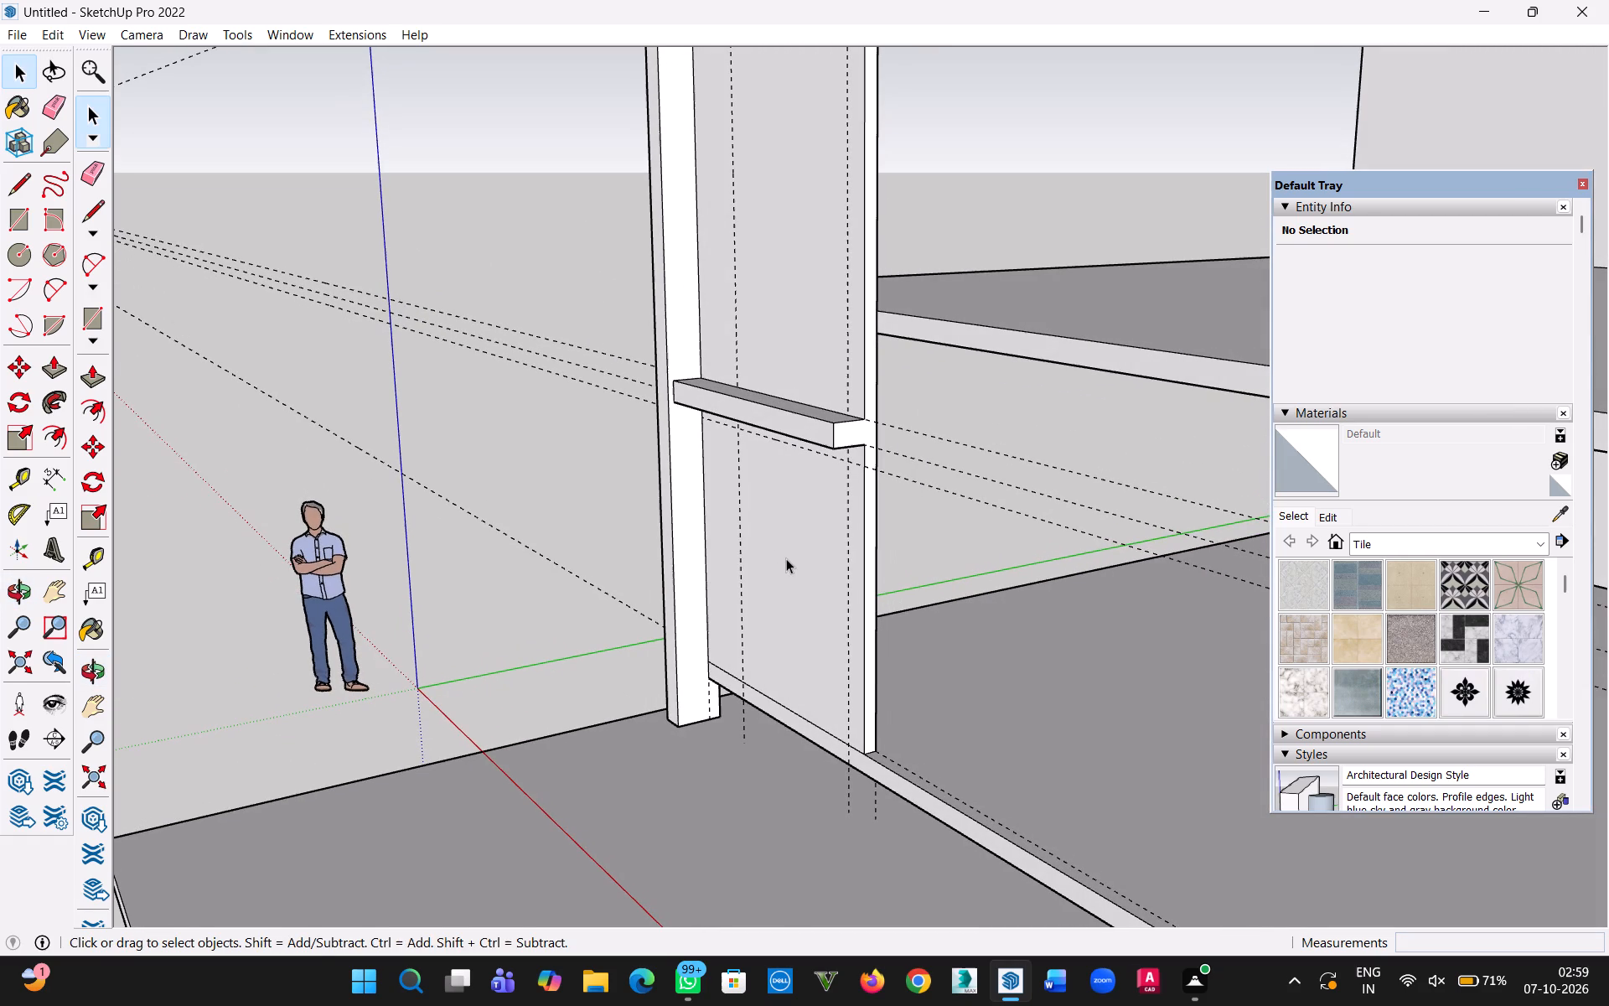
pyautogui.moveTo(676, 362); pyautogui.dragTo(1037, 432, button='middle')
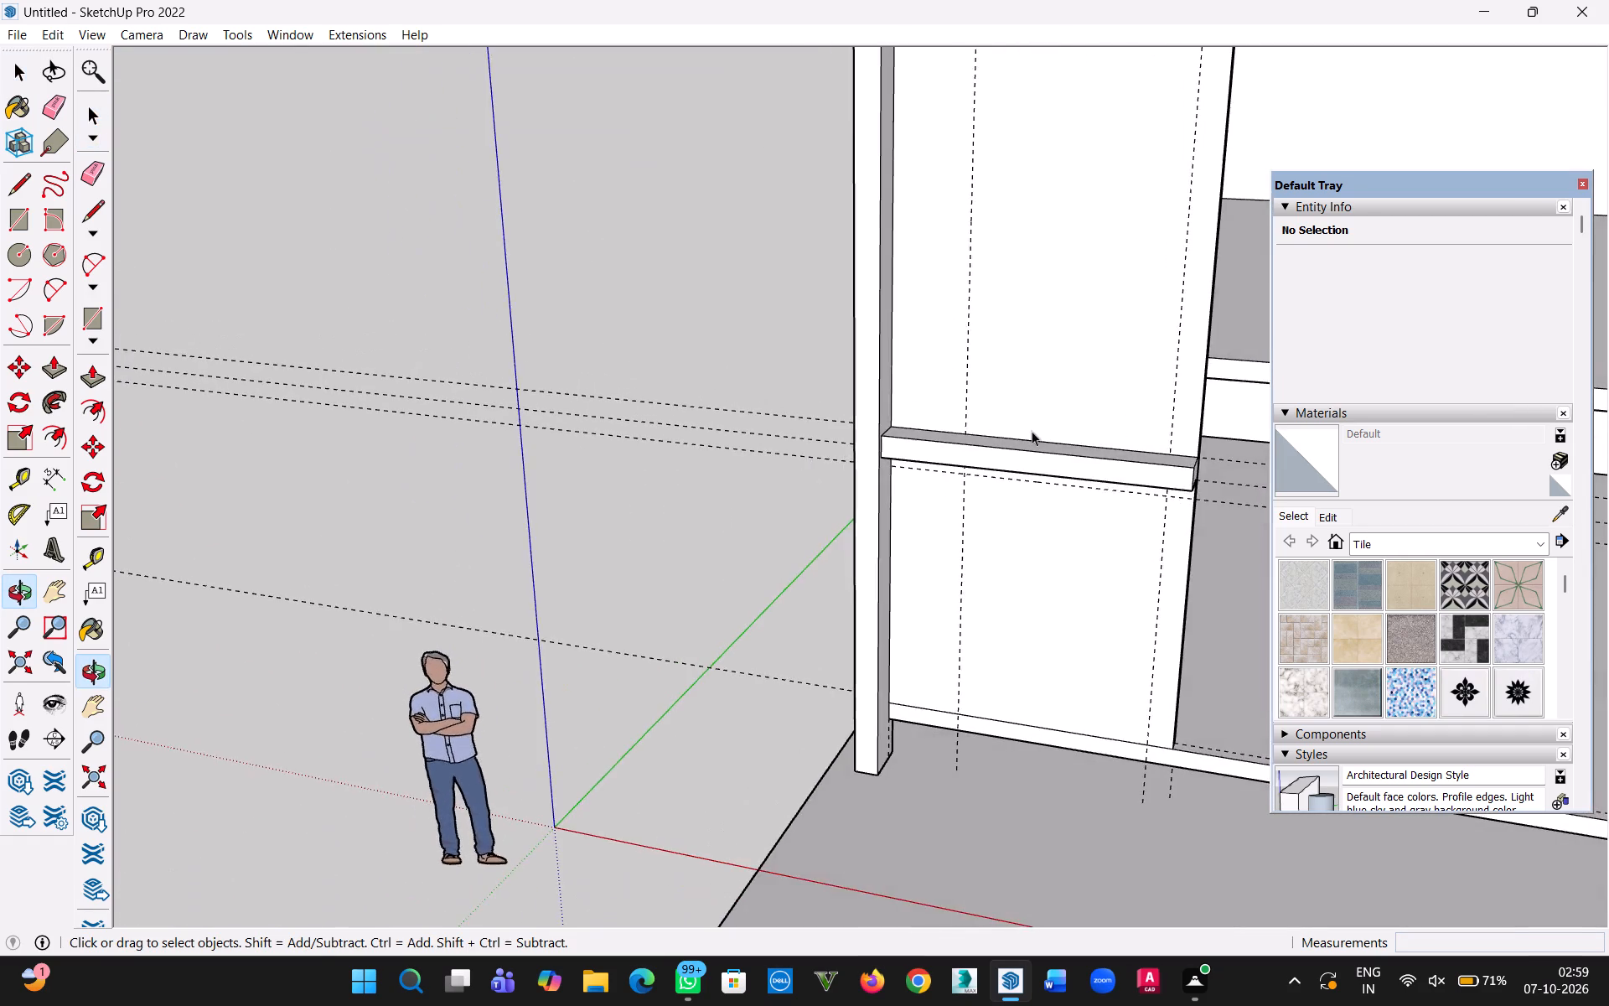
# Draw a tall rectangular strip about 23' 10" high on the panel face, from the ledge to the upper guide, between the frame and the nearest vertical guide.
pyautogui.scroll(-11, 816, 390)
pyautogui.press('r')
pyautogui.scroll(2, 789, 417)
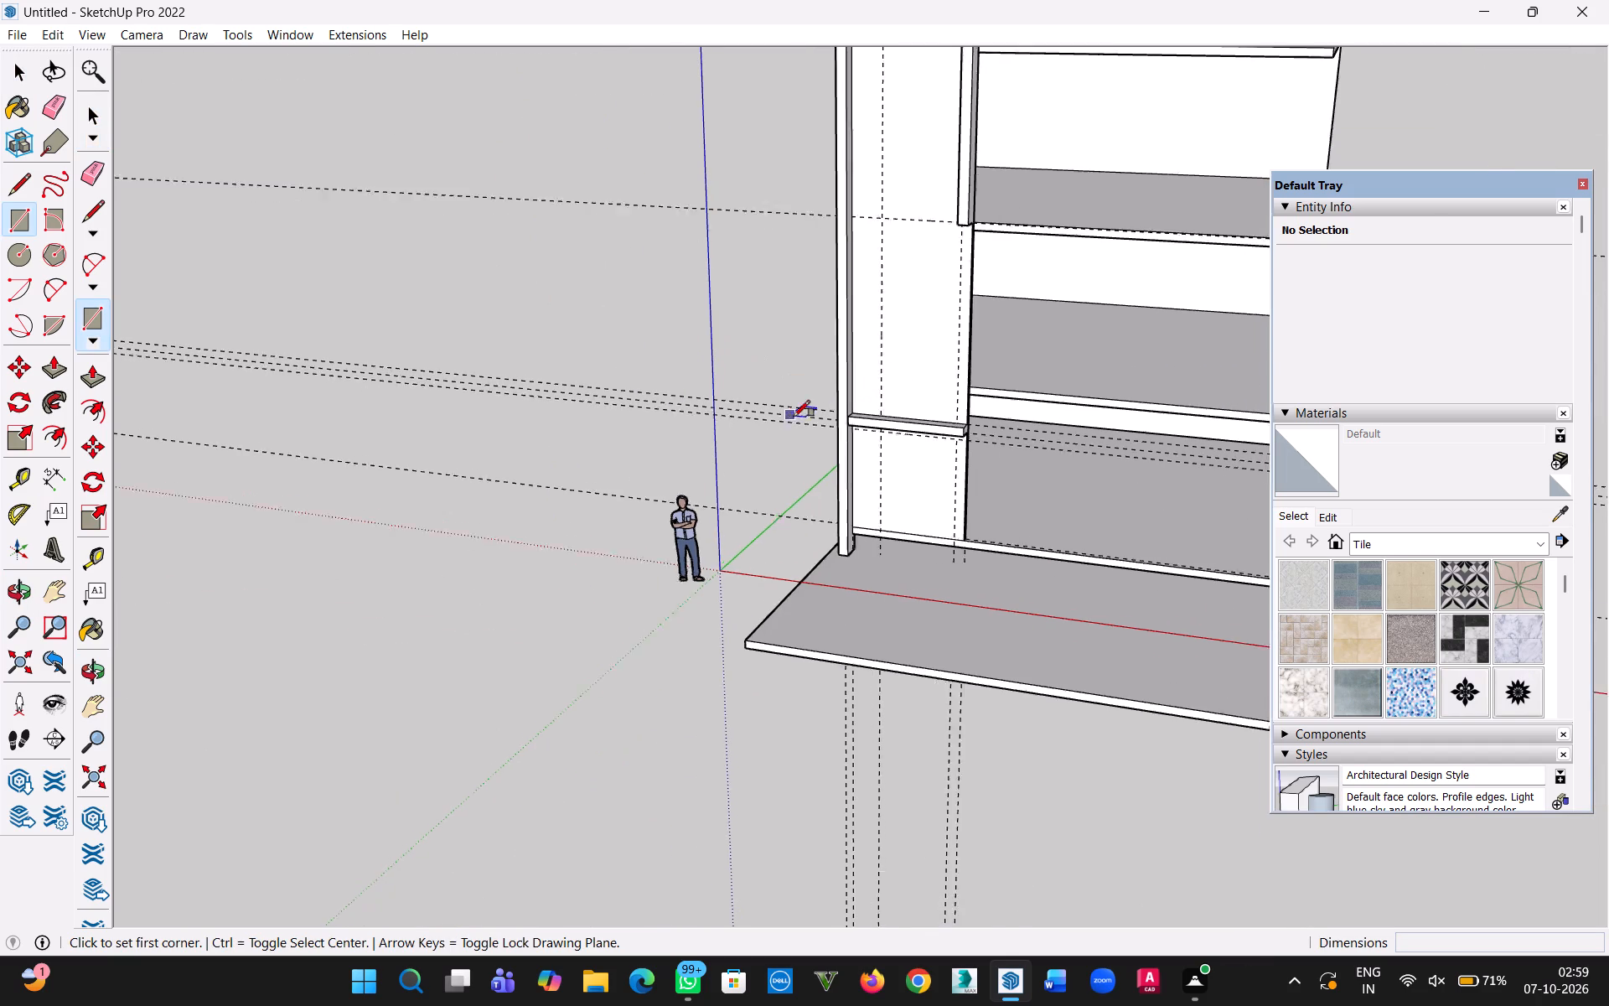
pyautogui.scroll(3, 794, 417)
pyautogui.scroll(10, 914, 408)
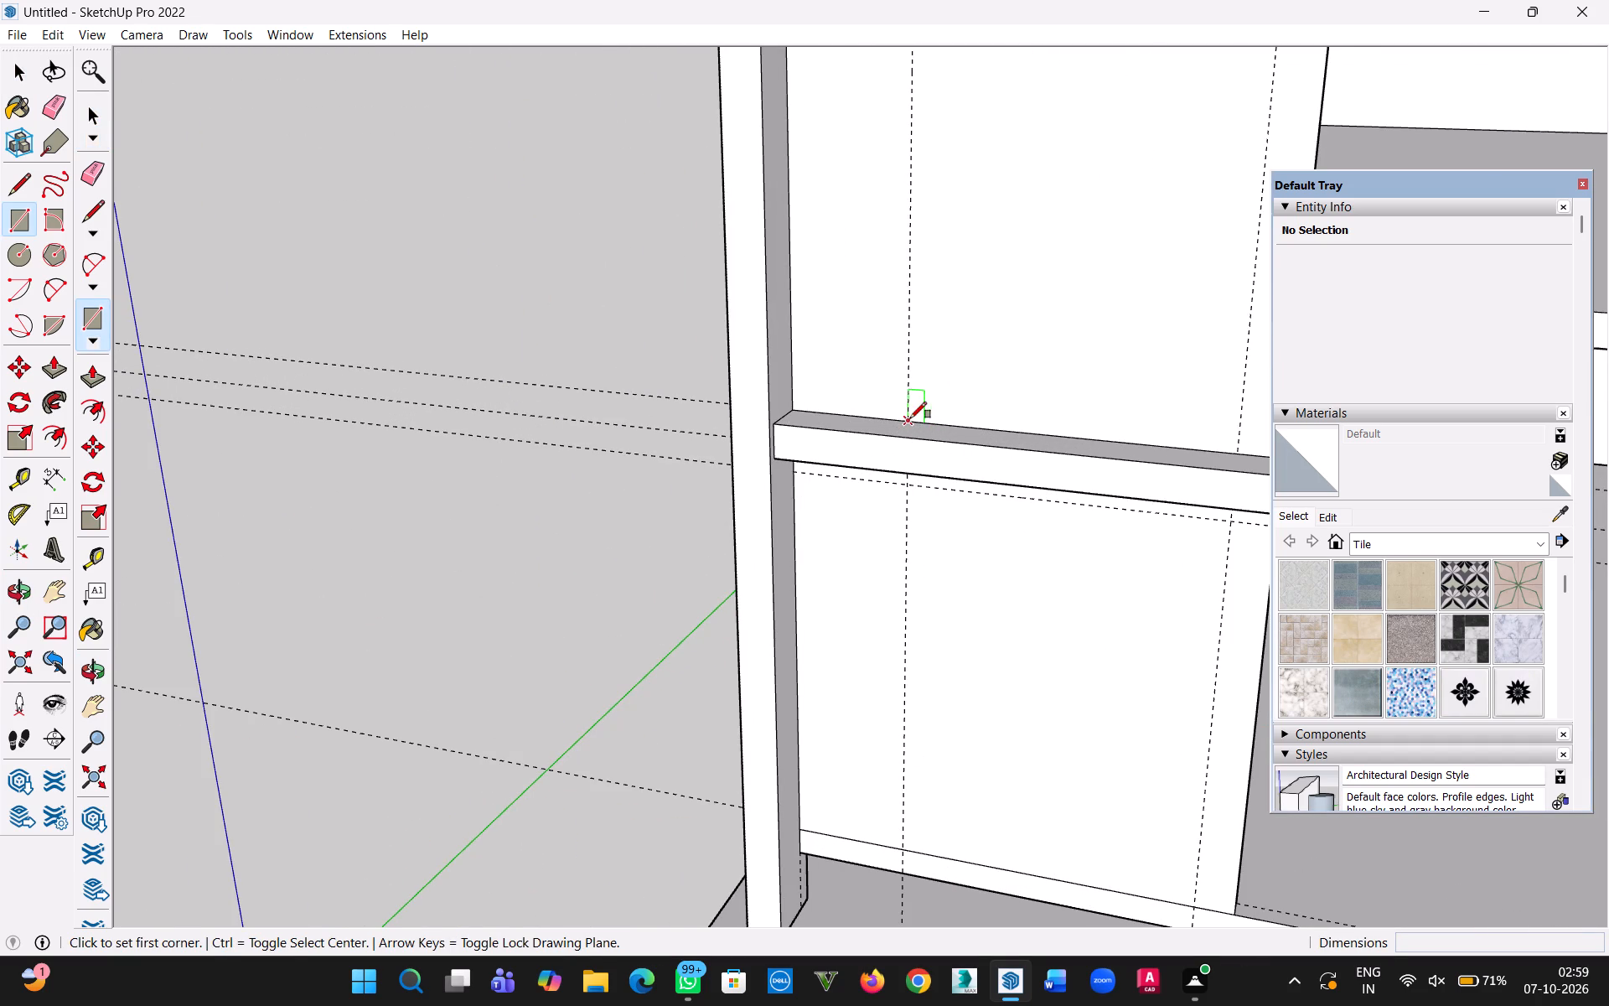
pyautogui.click(910, 418)
pyautogui.press('h')
pyautogui.moveTo(869, 178); pyautogui.dragTo(782, 819)
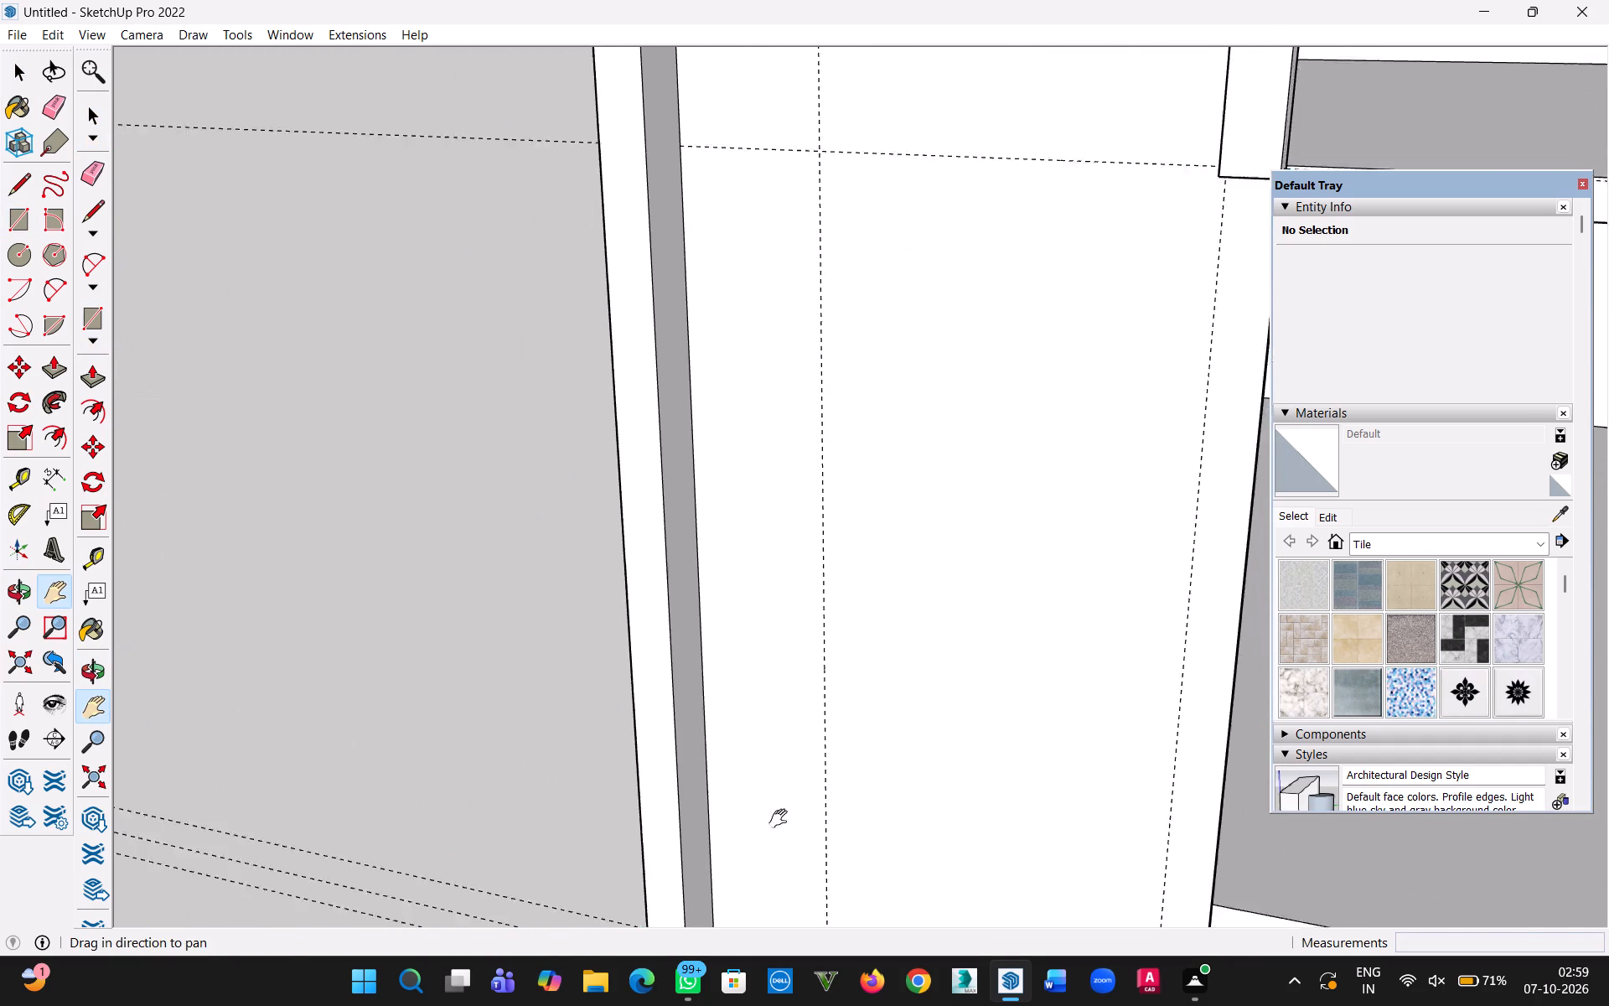
pyautogui.moveTo(782, 819); pyautogui.dragTo(784, 891)
pyautogui.scroll(-12, 755, 467)
pyautogui.moveTo(752, 350); pyautogui.dragTo(756, 657)
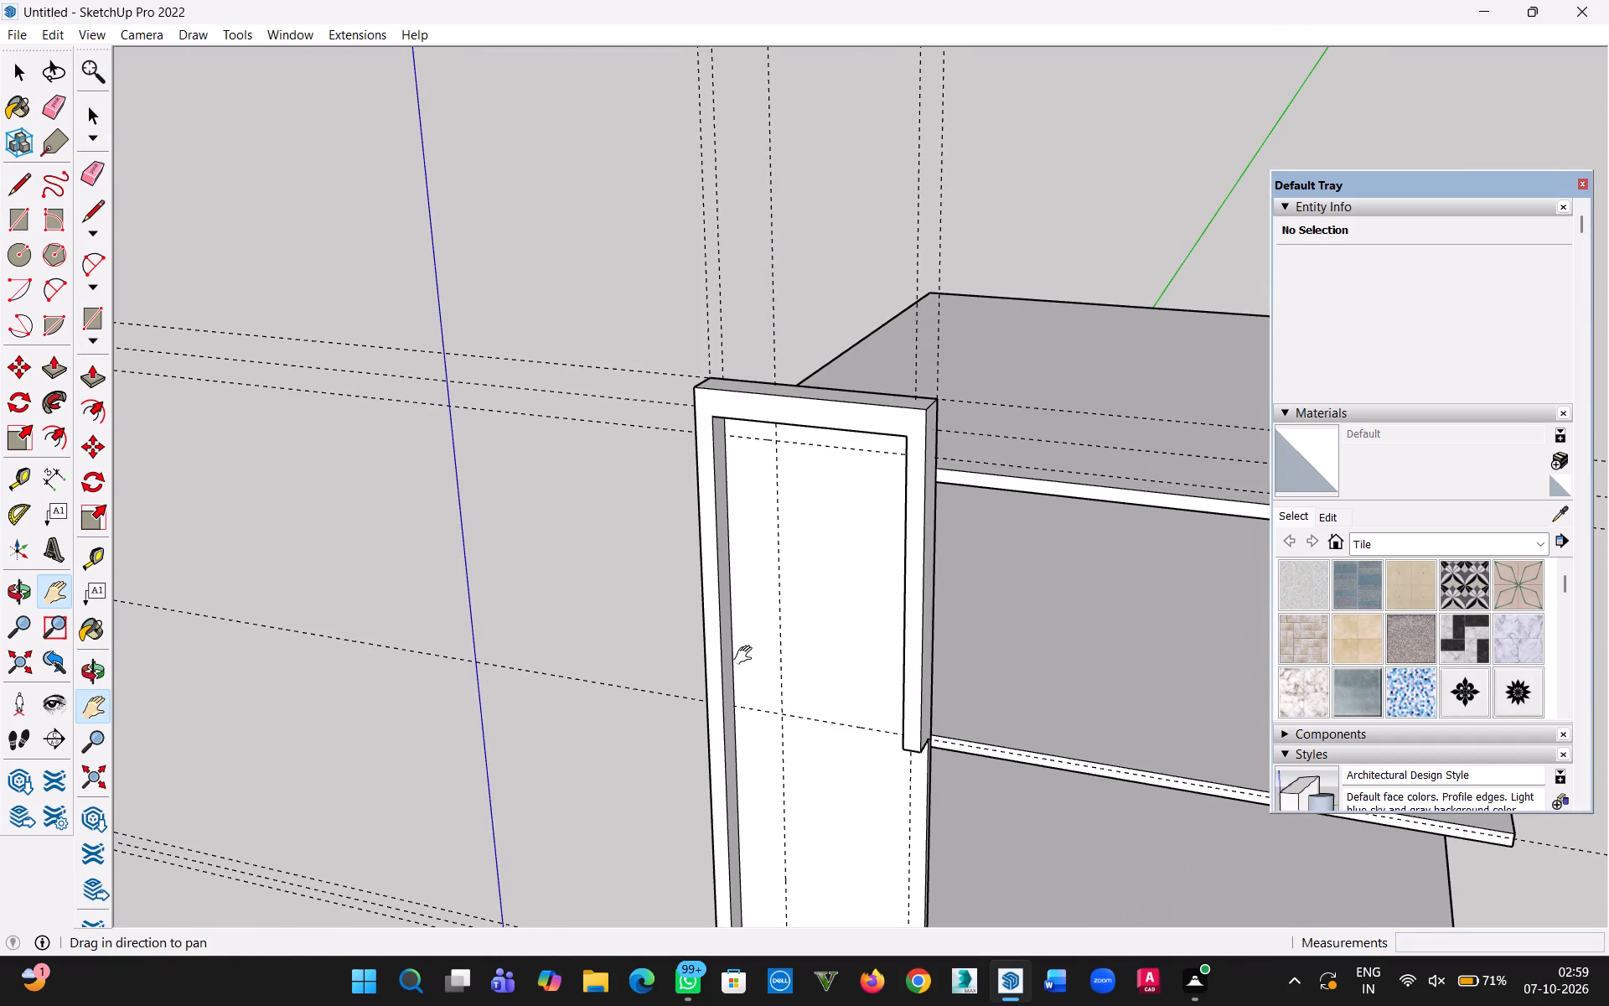
pyautogui.press('Escape')
pyautogui.scroll(9, 792, 521)
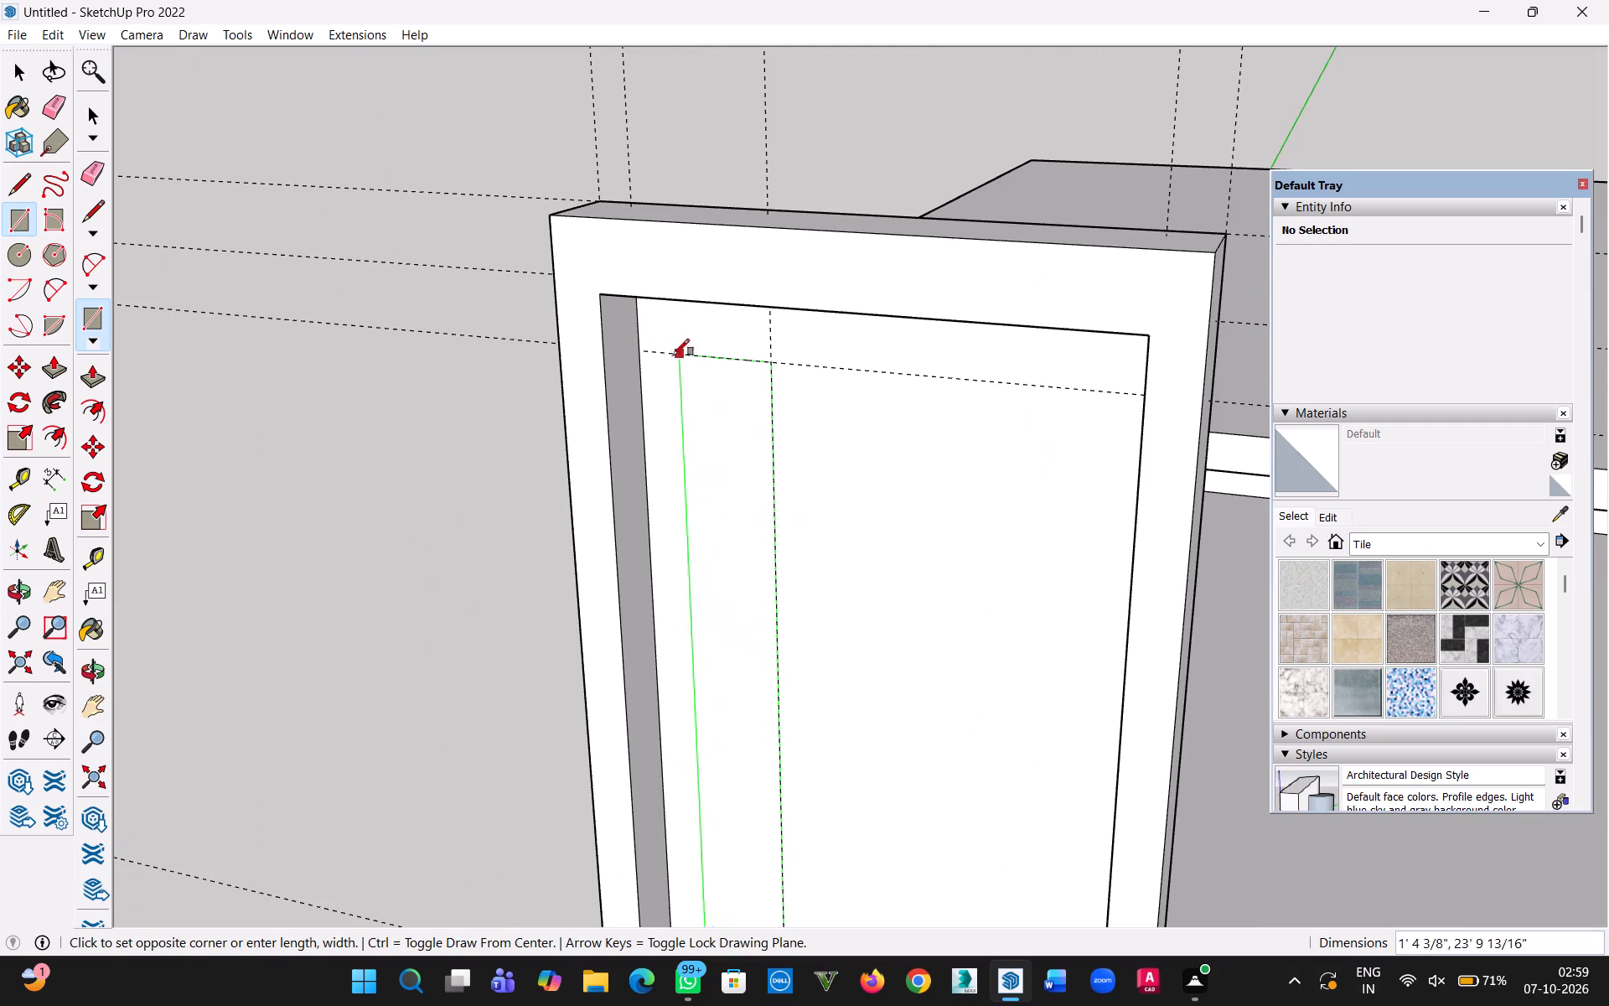
pyautogui.click(642, 346)
pyautogui.scroll(-5, 627, 481)
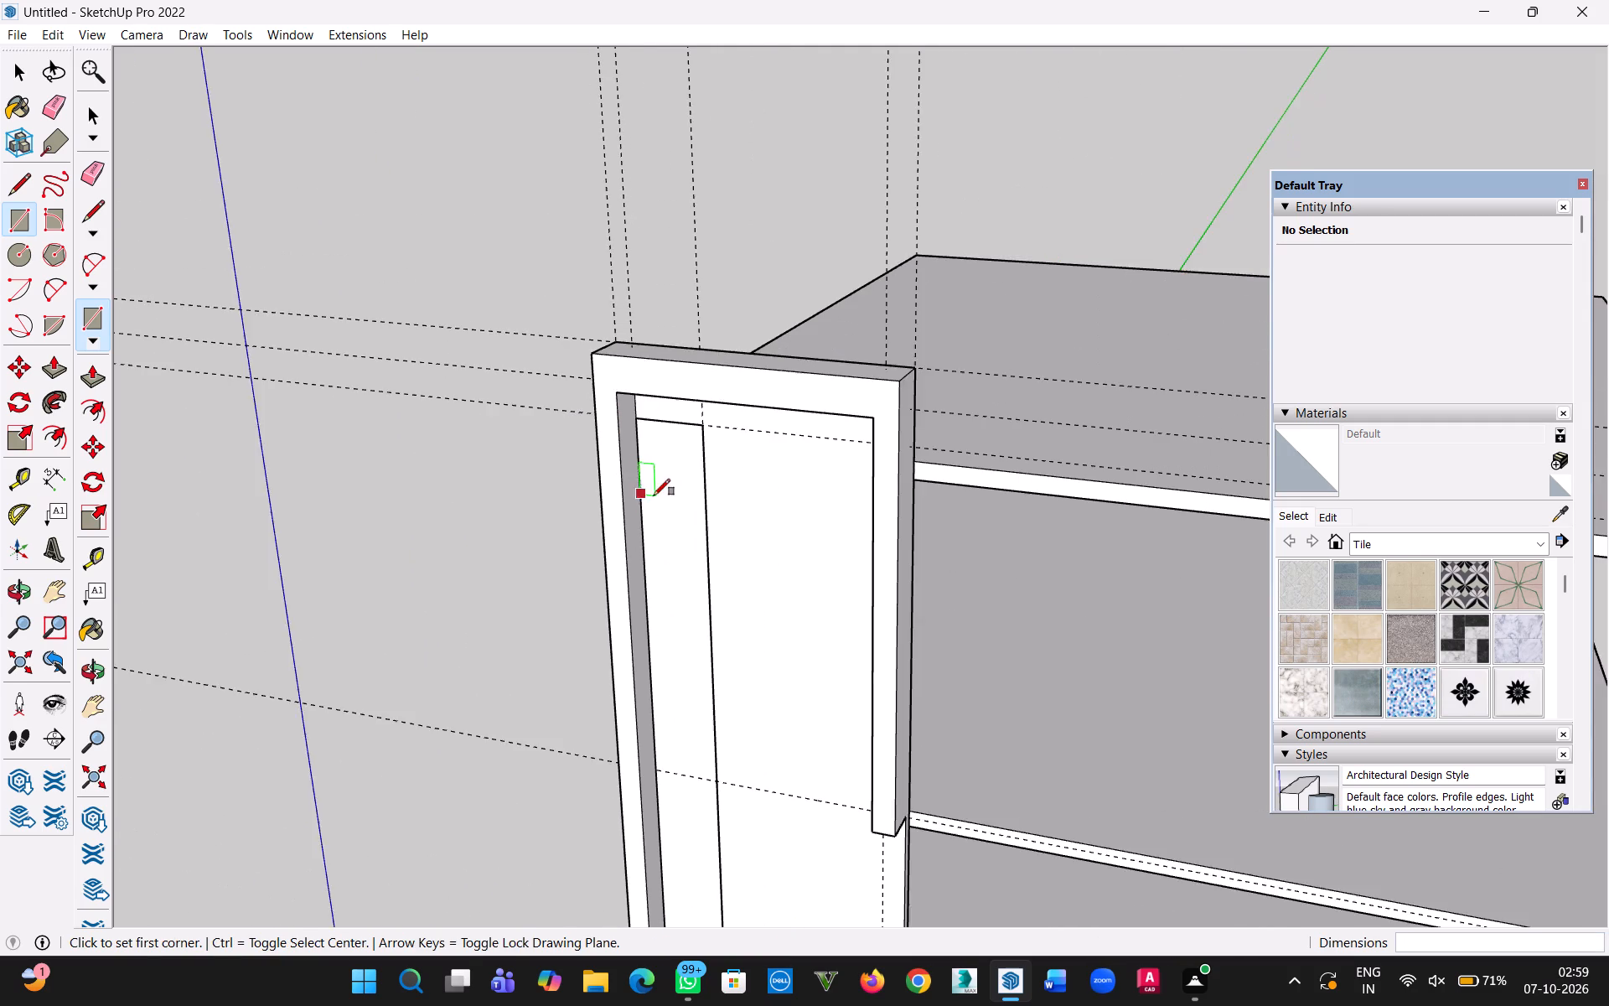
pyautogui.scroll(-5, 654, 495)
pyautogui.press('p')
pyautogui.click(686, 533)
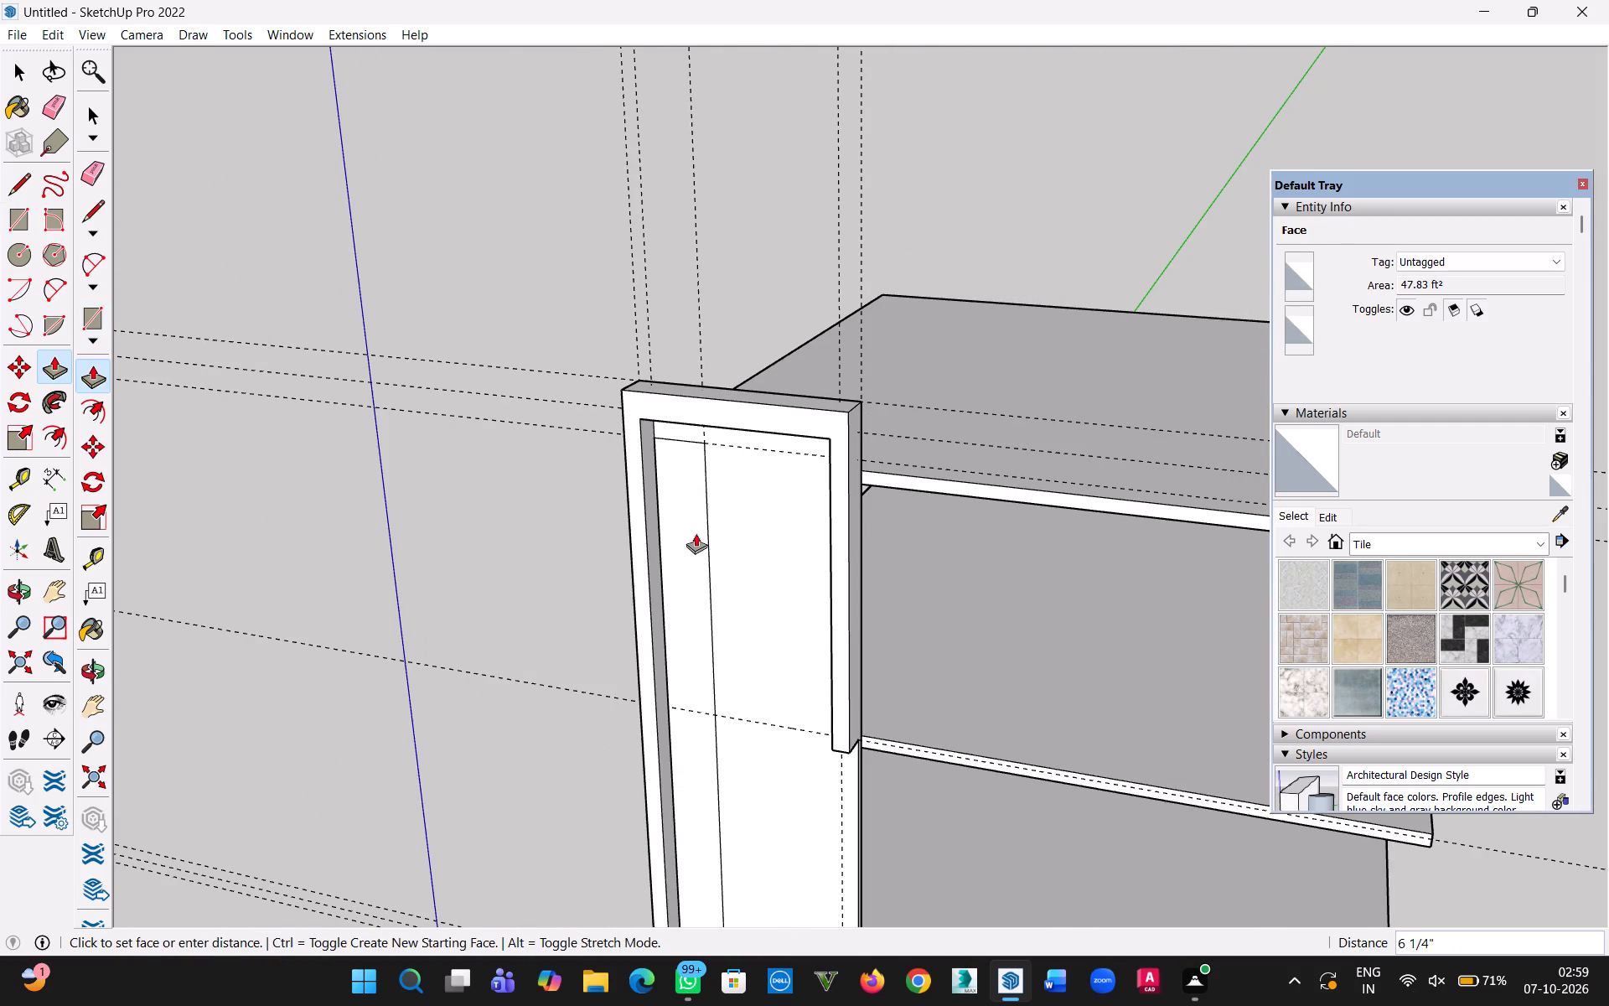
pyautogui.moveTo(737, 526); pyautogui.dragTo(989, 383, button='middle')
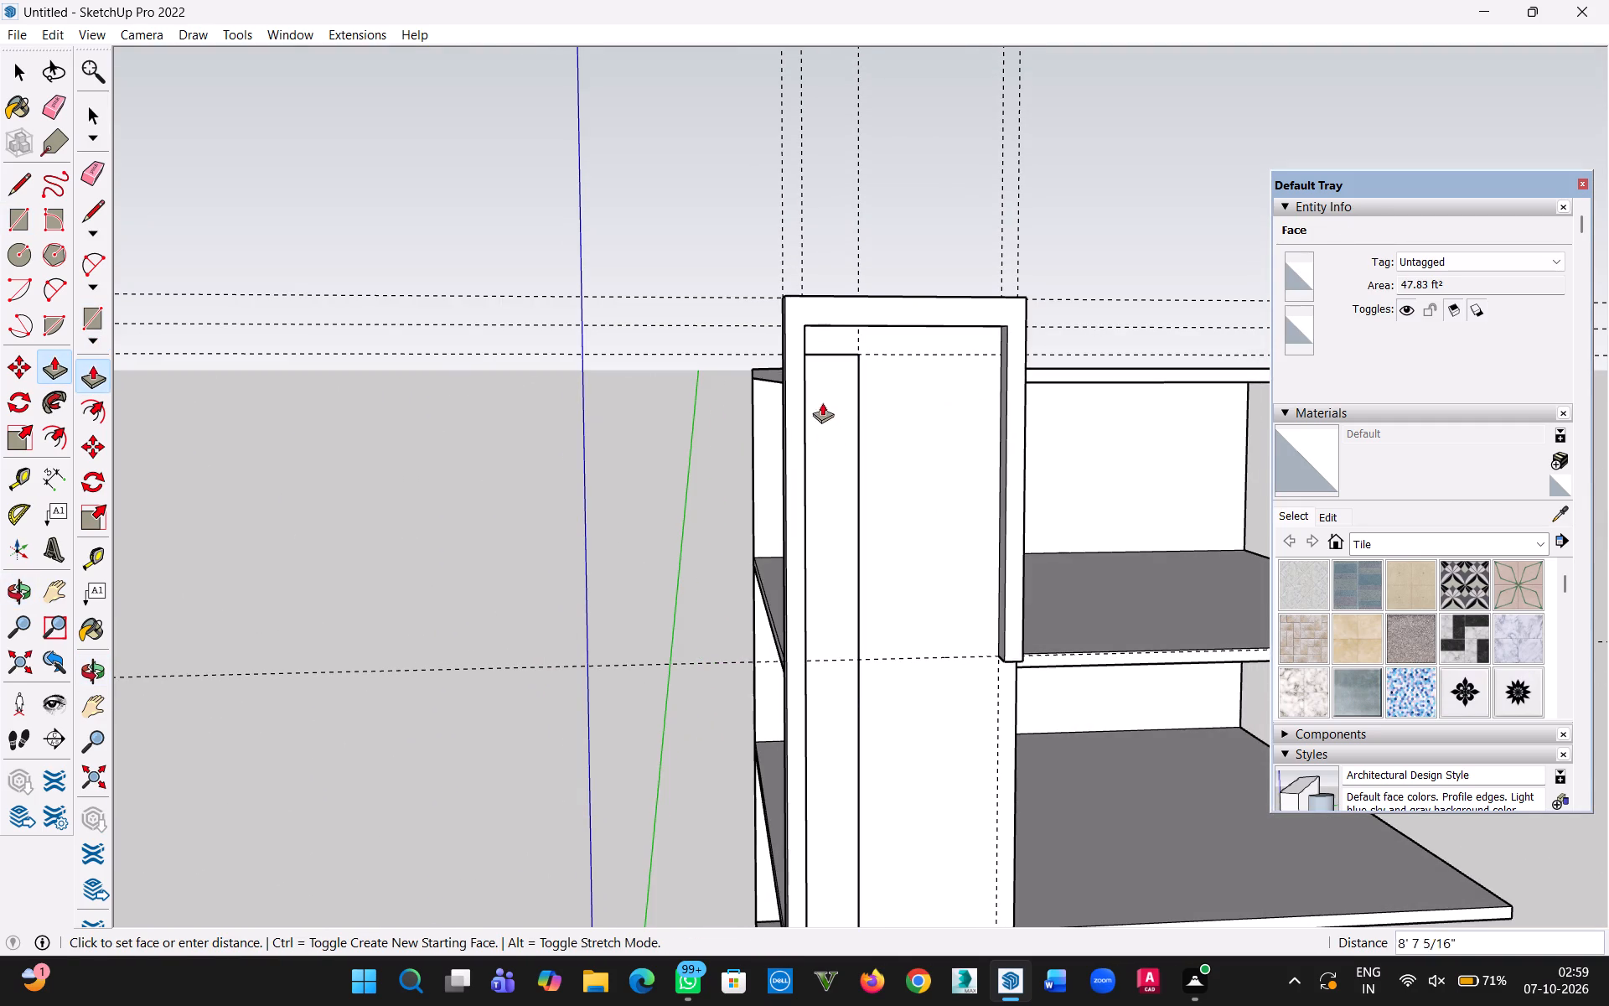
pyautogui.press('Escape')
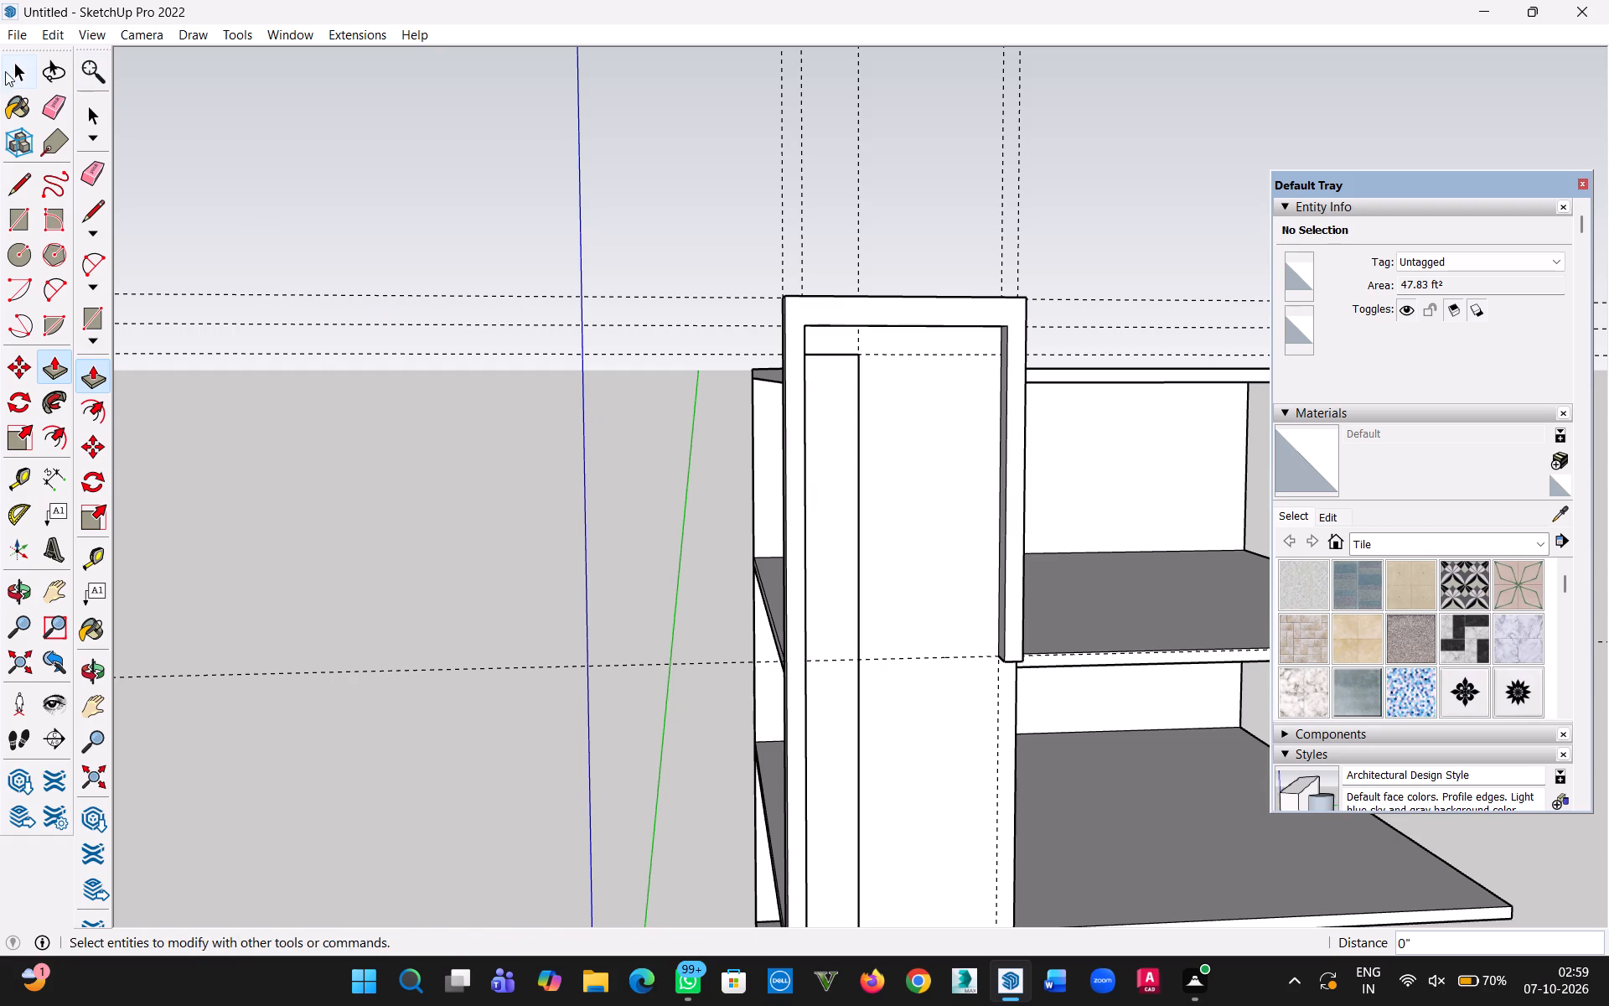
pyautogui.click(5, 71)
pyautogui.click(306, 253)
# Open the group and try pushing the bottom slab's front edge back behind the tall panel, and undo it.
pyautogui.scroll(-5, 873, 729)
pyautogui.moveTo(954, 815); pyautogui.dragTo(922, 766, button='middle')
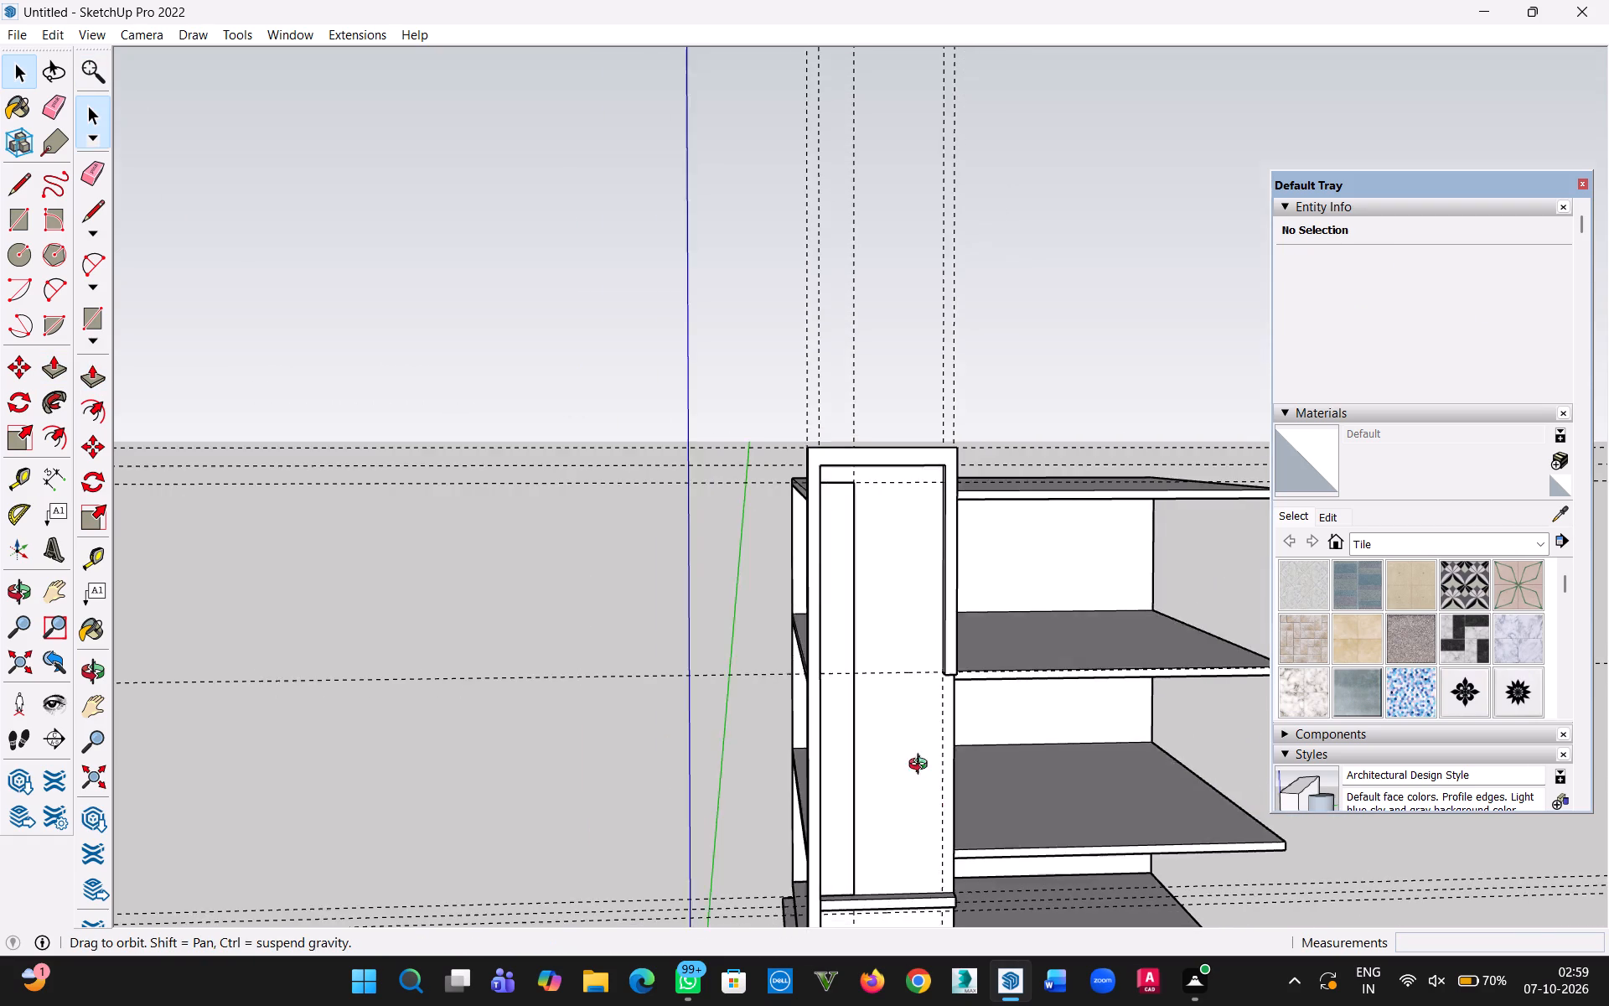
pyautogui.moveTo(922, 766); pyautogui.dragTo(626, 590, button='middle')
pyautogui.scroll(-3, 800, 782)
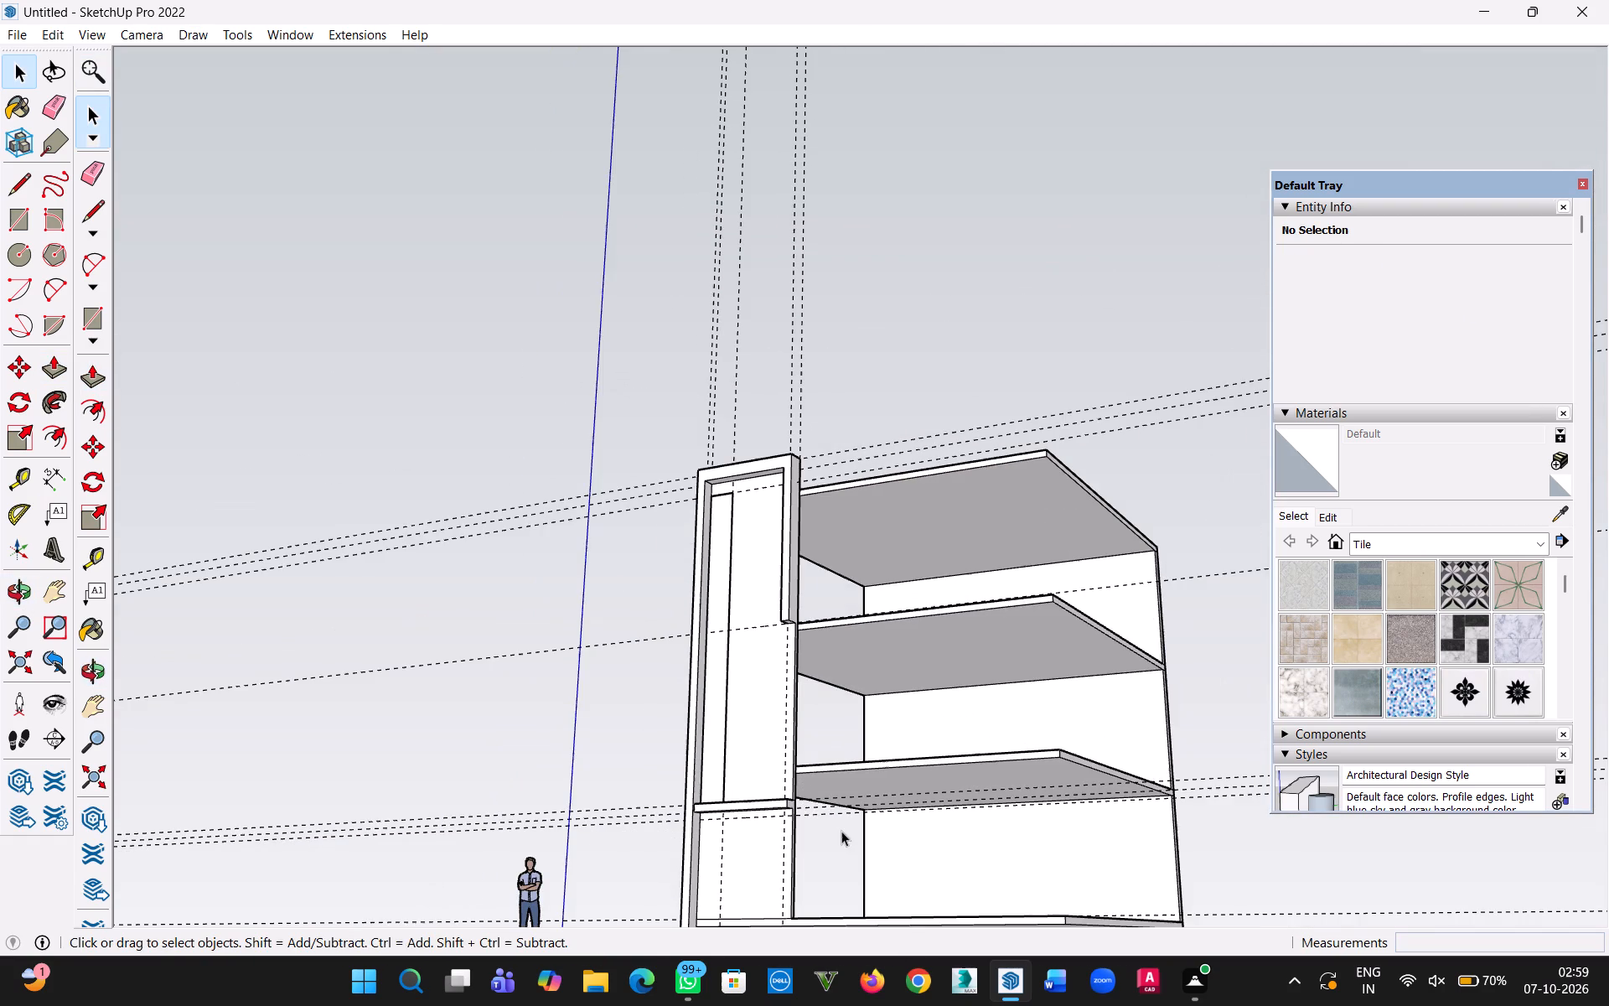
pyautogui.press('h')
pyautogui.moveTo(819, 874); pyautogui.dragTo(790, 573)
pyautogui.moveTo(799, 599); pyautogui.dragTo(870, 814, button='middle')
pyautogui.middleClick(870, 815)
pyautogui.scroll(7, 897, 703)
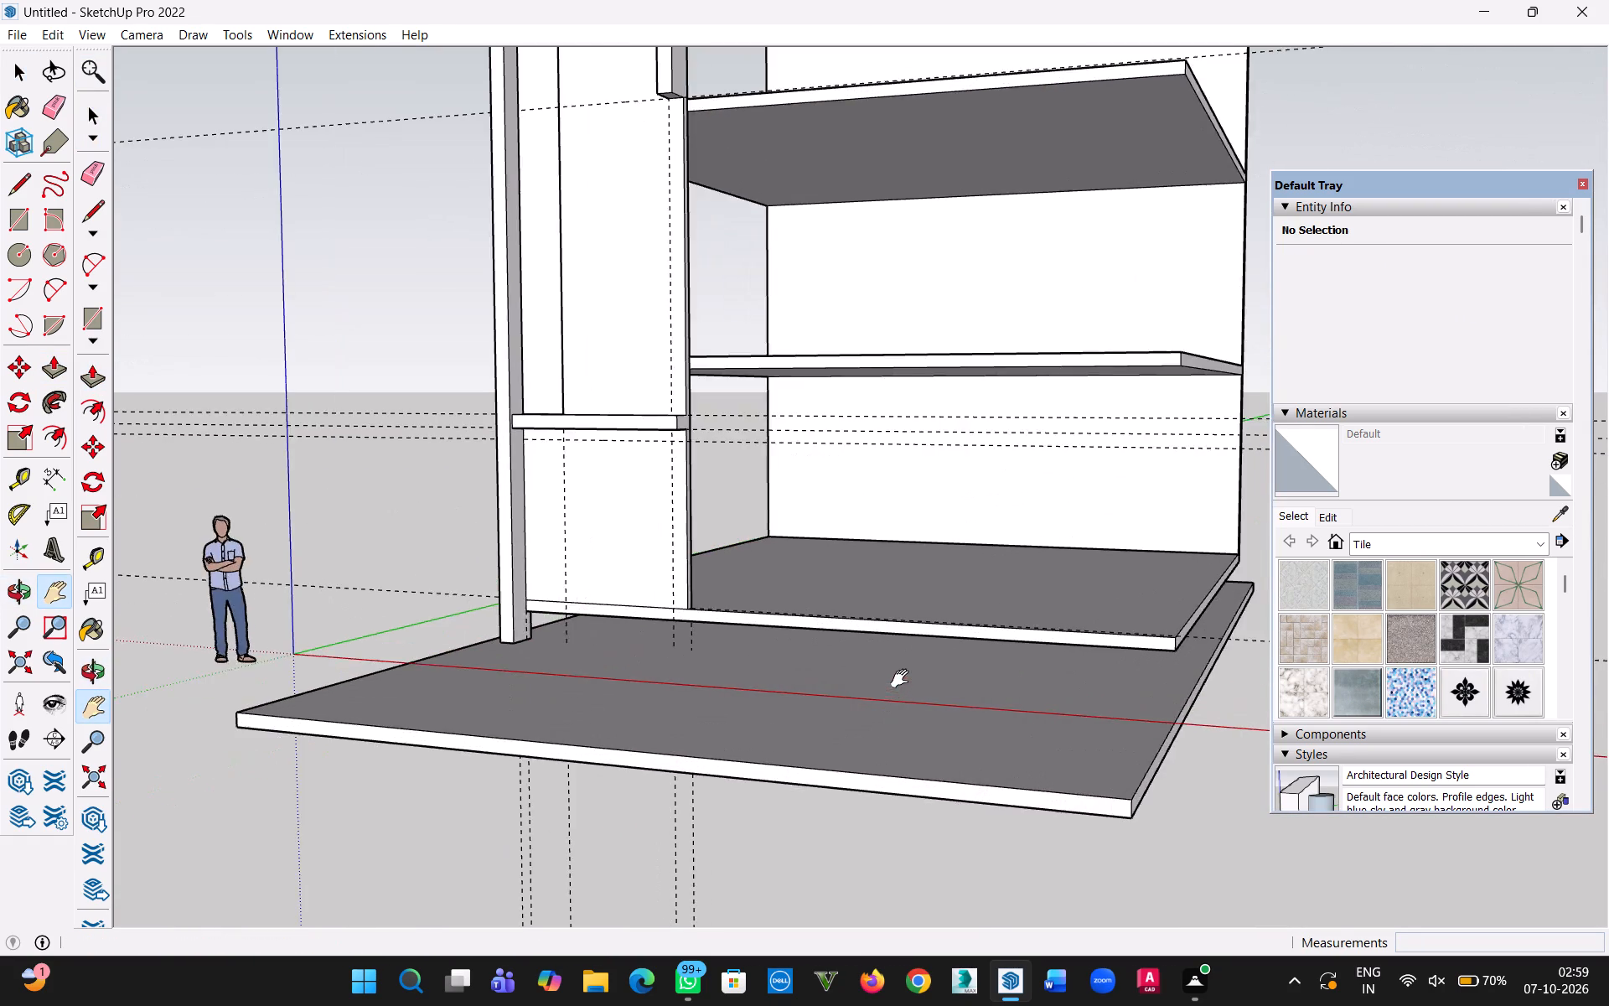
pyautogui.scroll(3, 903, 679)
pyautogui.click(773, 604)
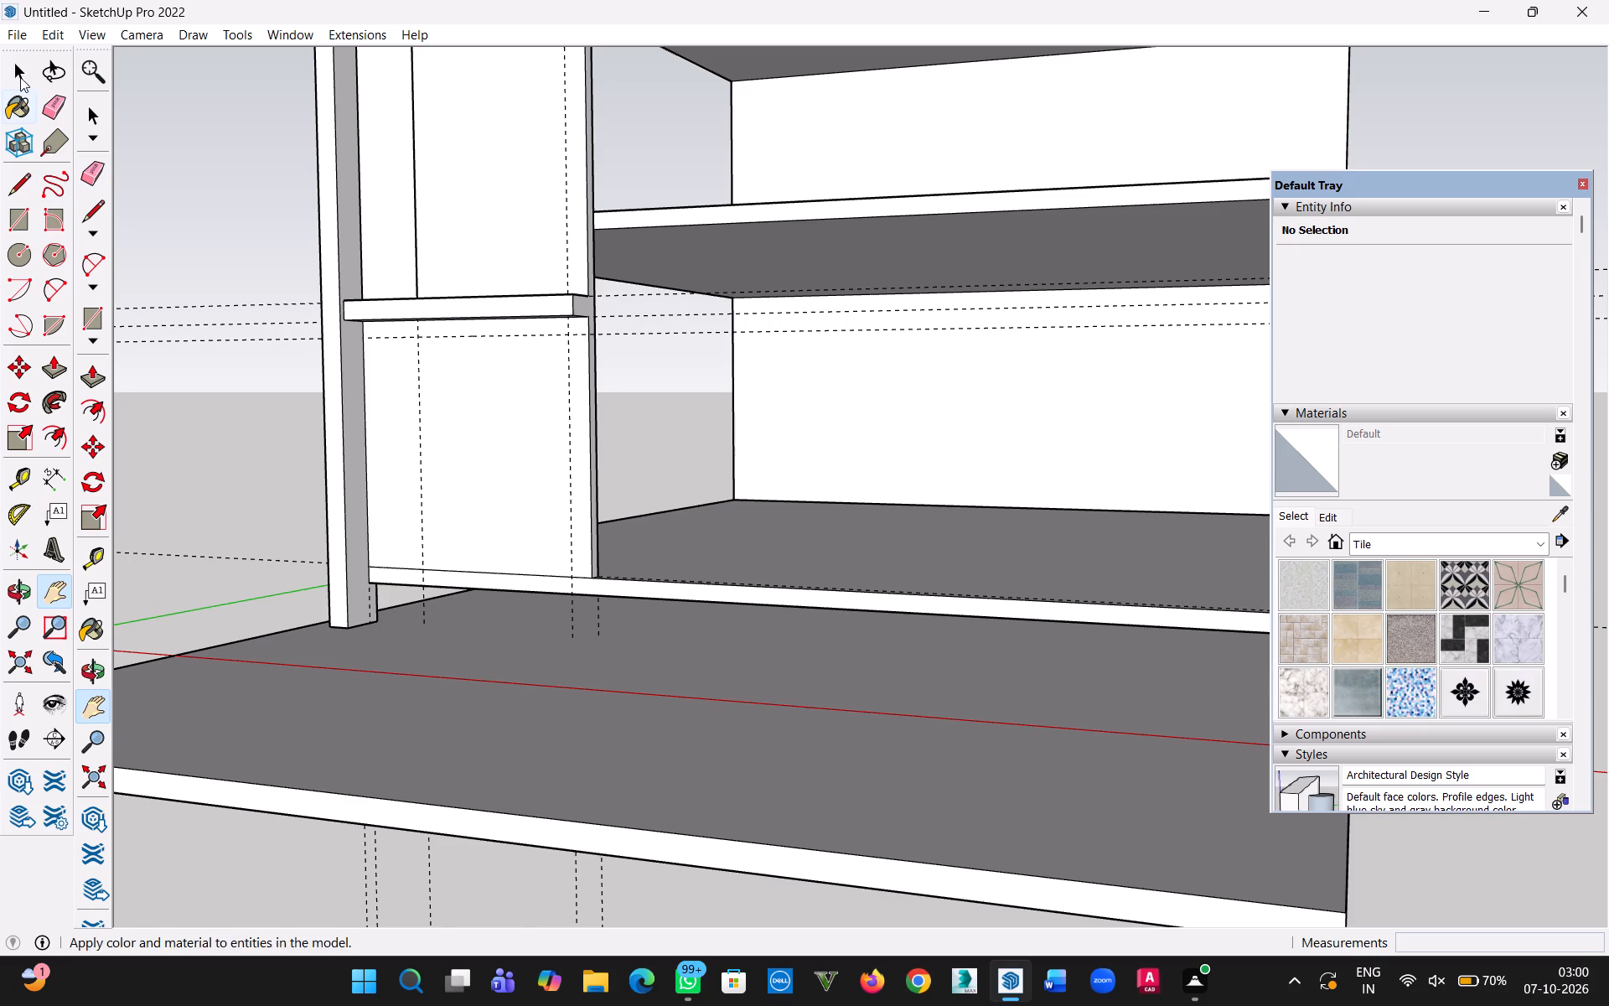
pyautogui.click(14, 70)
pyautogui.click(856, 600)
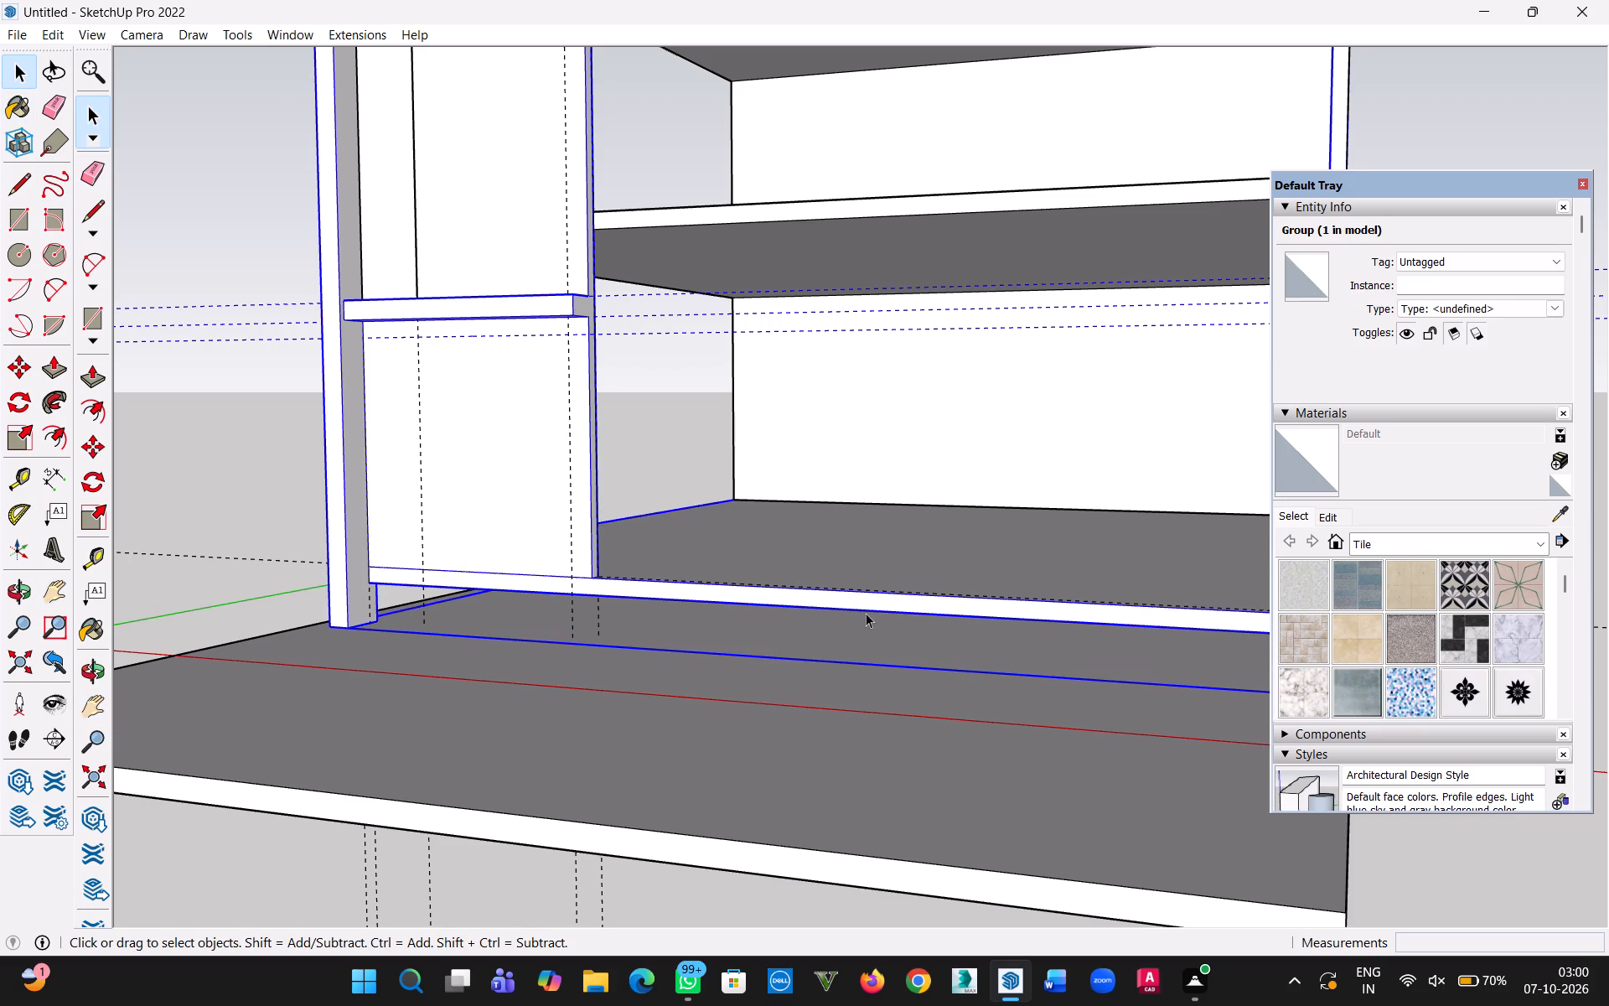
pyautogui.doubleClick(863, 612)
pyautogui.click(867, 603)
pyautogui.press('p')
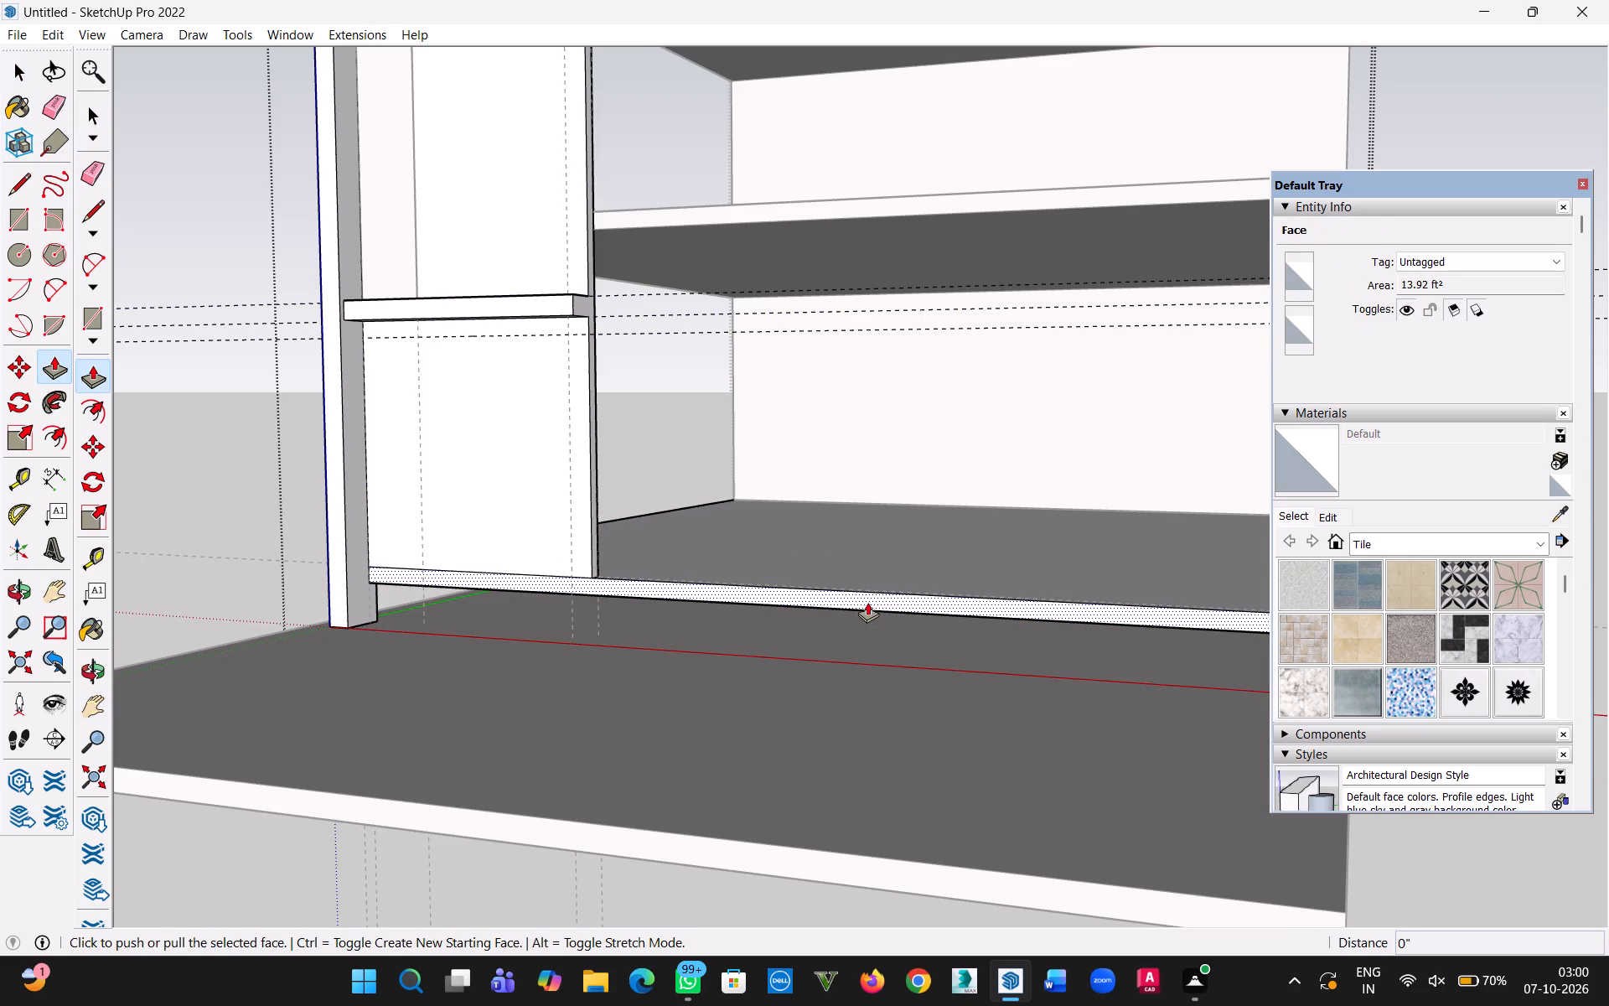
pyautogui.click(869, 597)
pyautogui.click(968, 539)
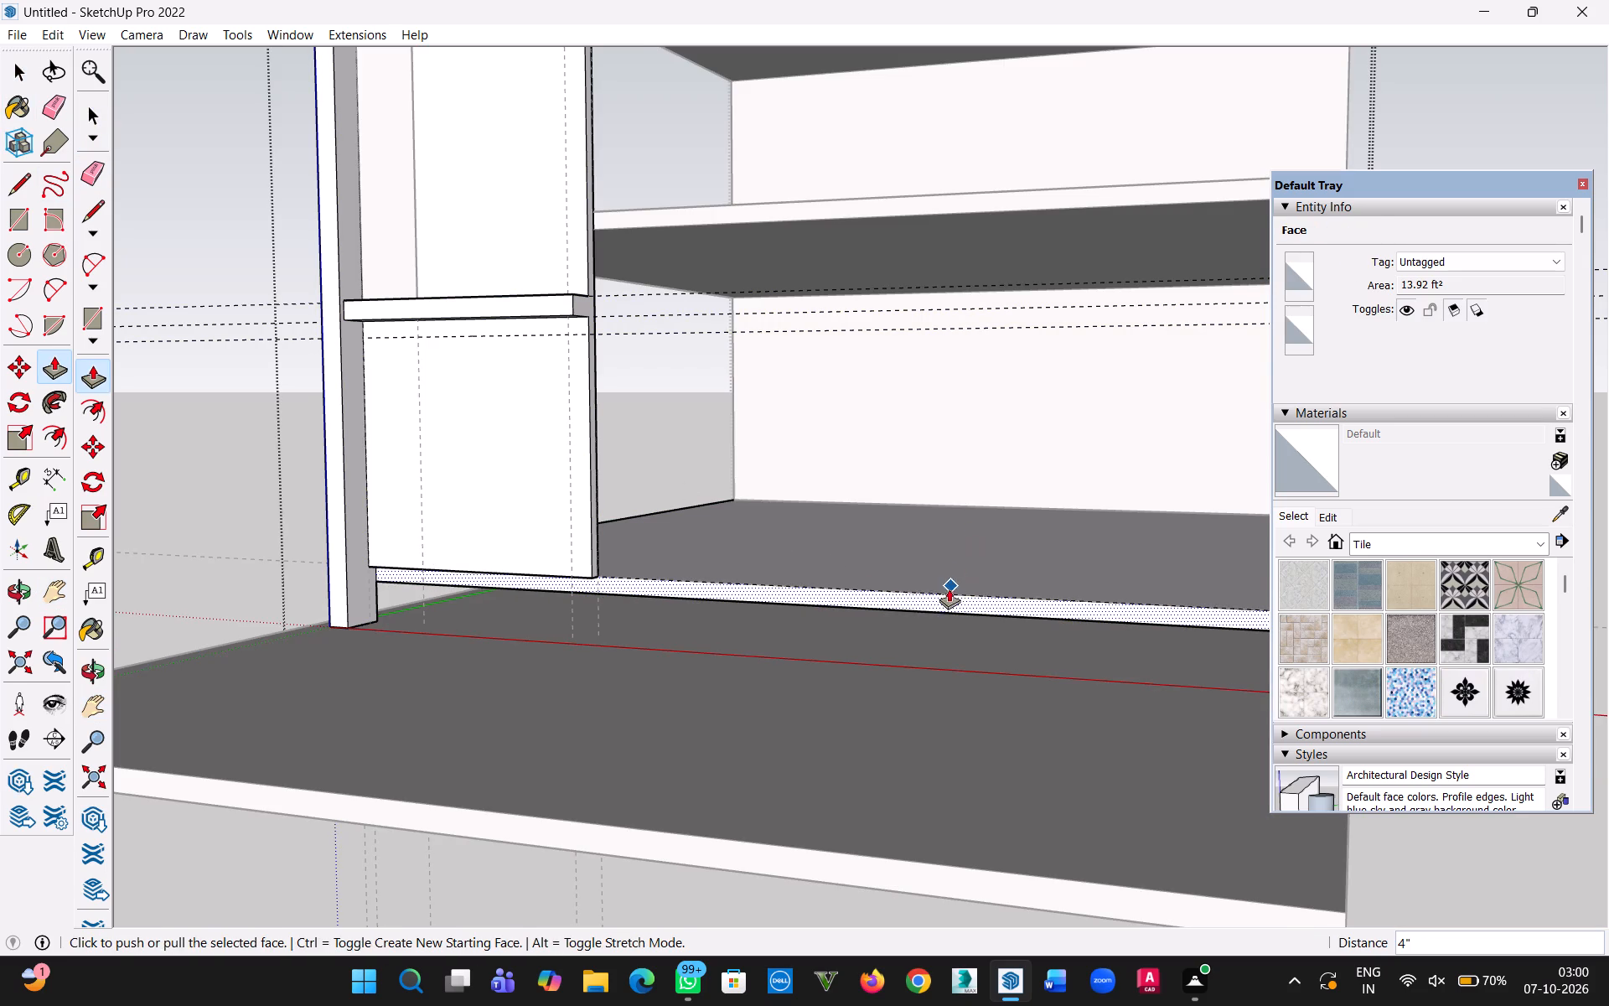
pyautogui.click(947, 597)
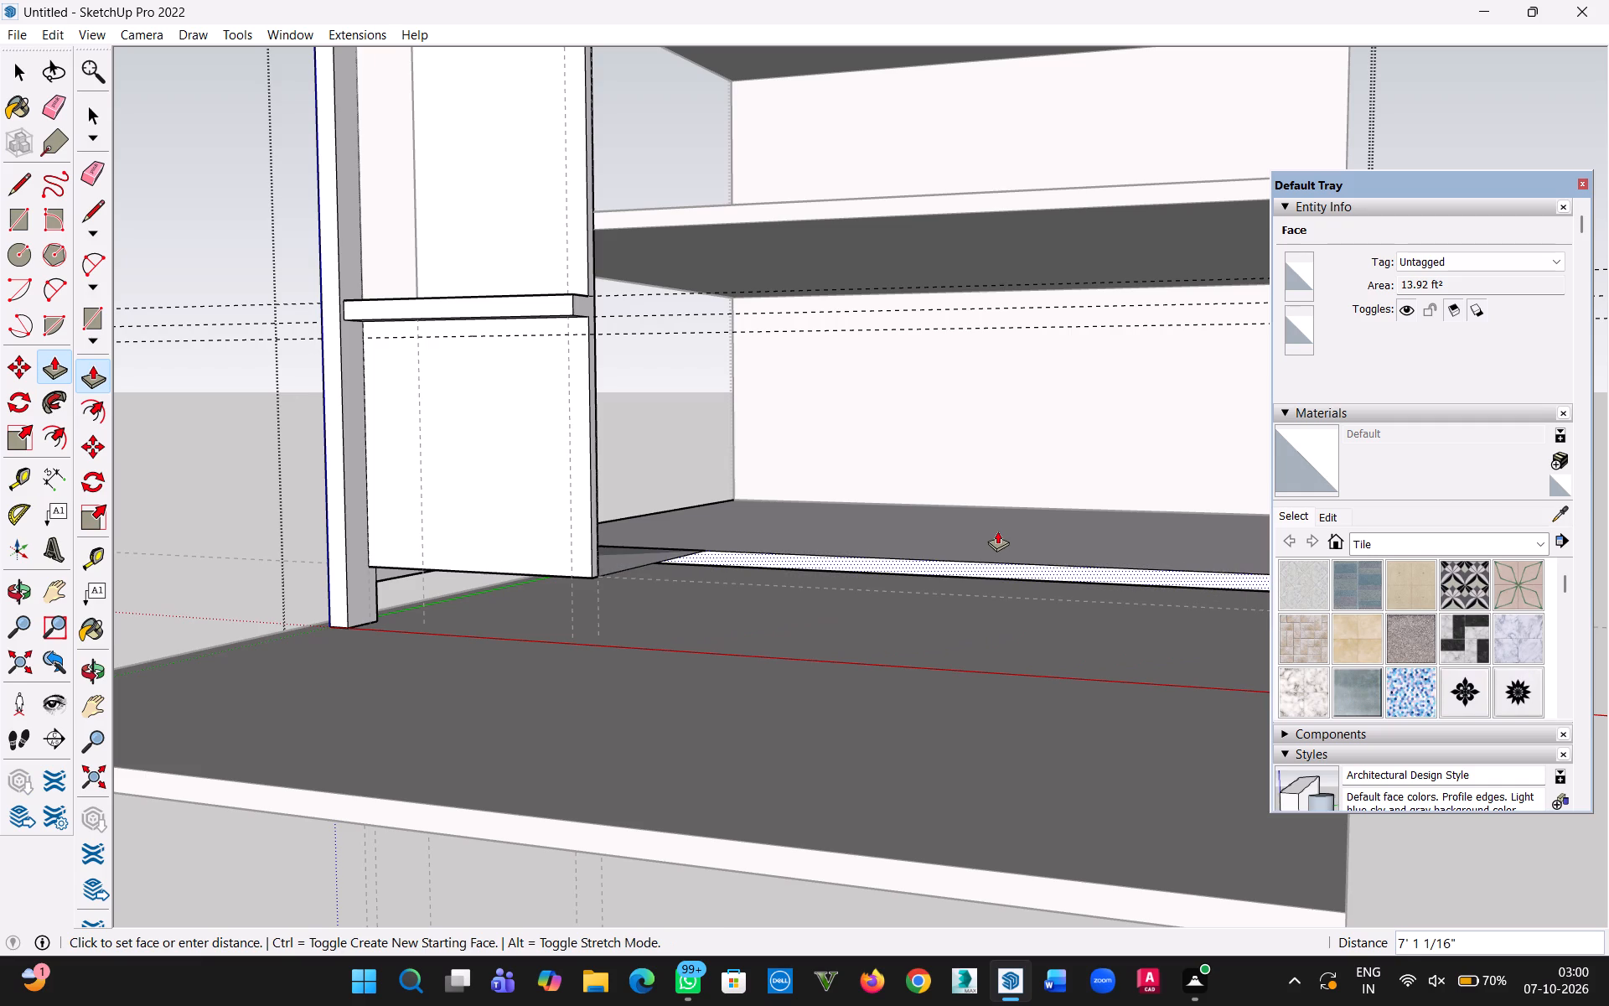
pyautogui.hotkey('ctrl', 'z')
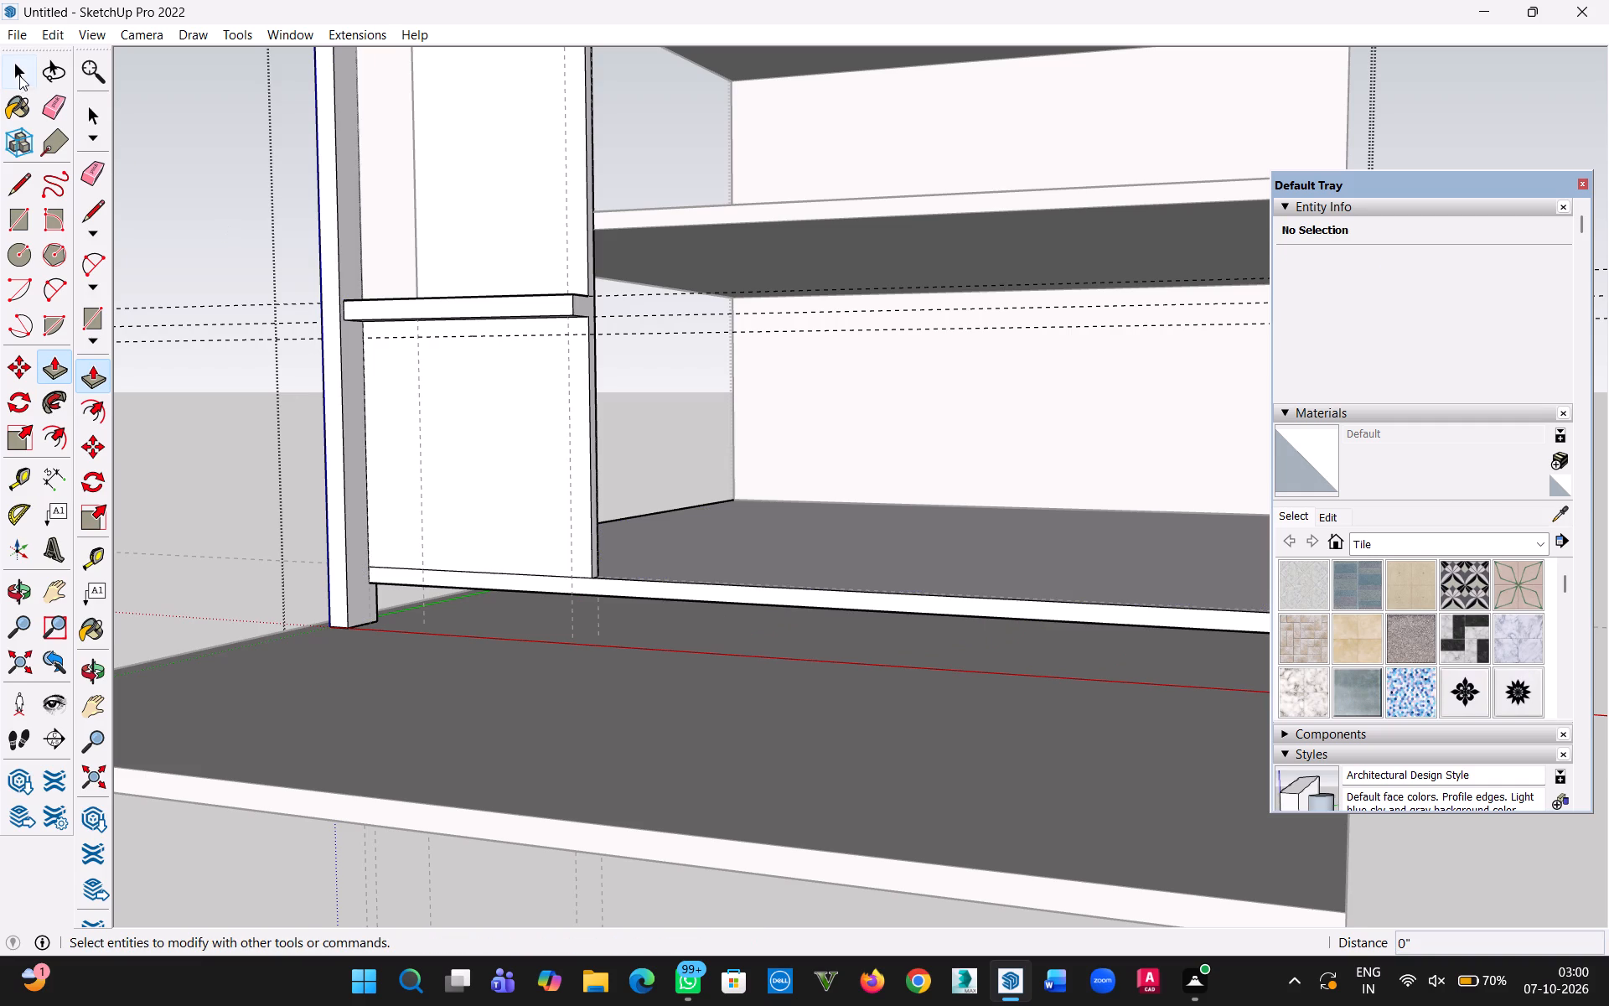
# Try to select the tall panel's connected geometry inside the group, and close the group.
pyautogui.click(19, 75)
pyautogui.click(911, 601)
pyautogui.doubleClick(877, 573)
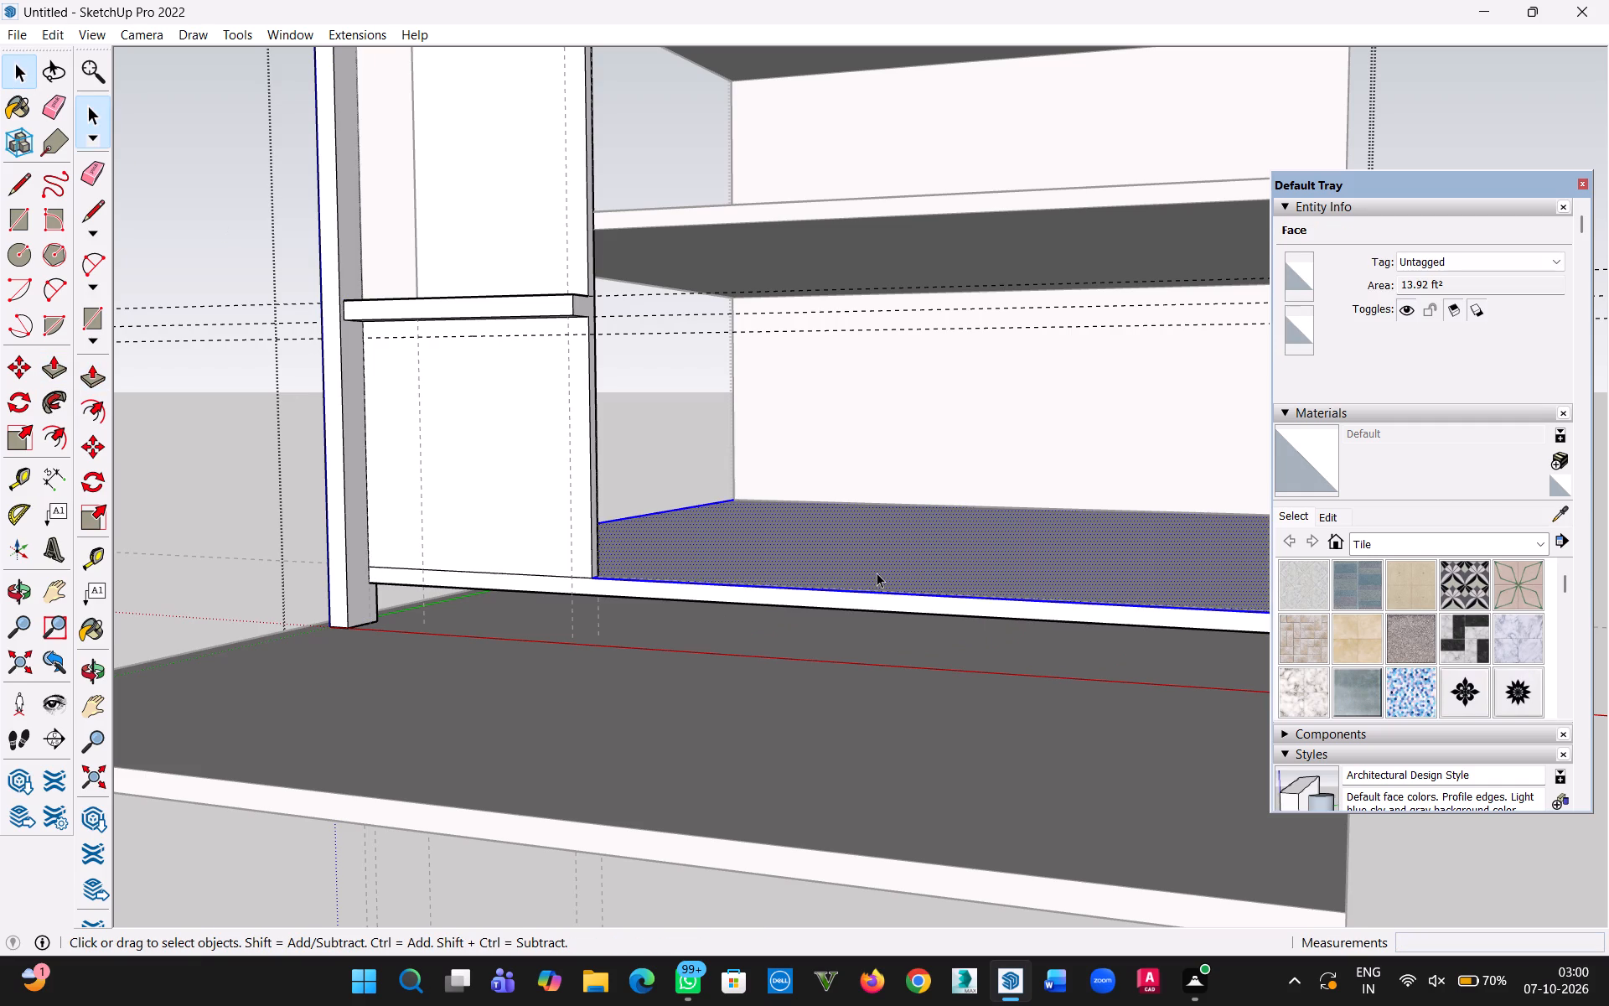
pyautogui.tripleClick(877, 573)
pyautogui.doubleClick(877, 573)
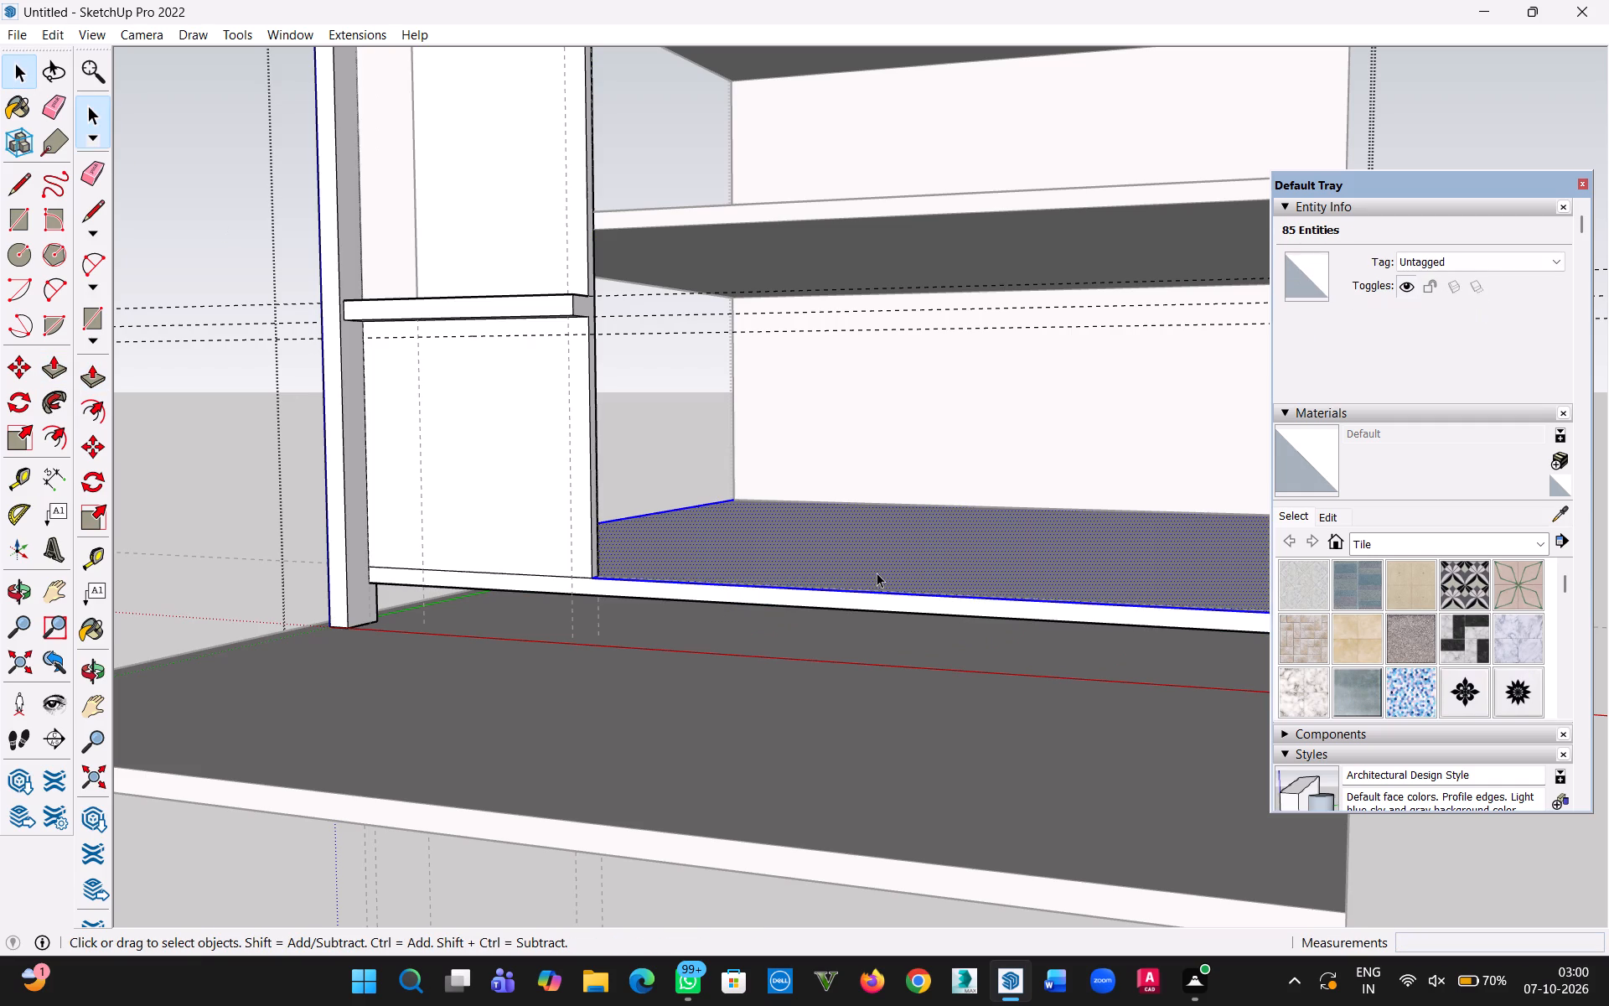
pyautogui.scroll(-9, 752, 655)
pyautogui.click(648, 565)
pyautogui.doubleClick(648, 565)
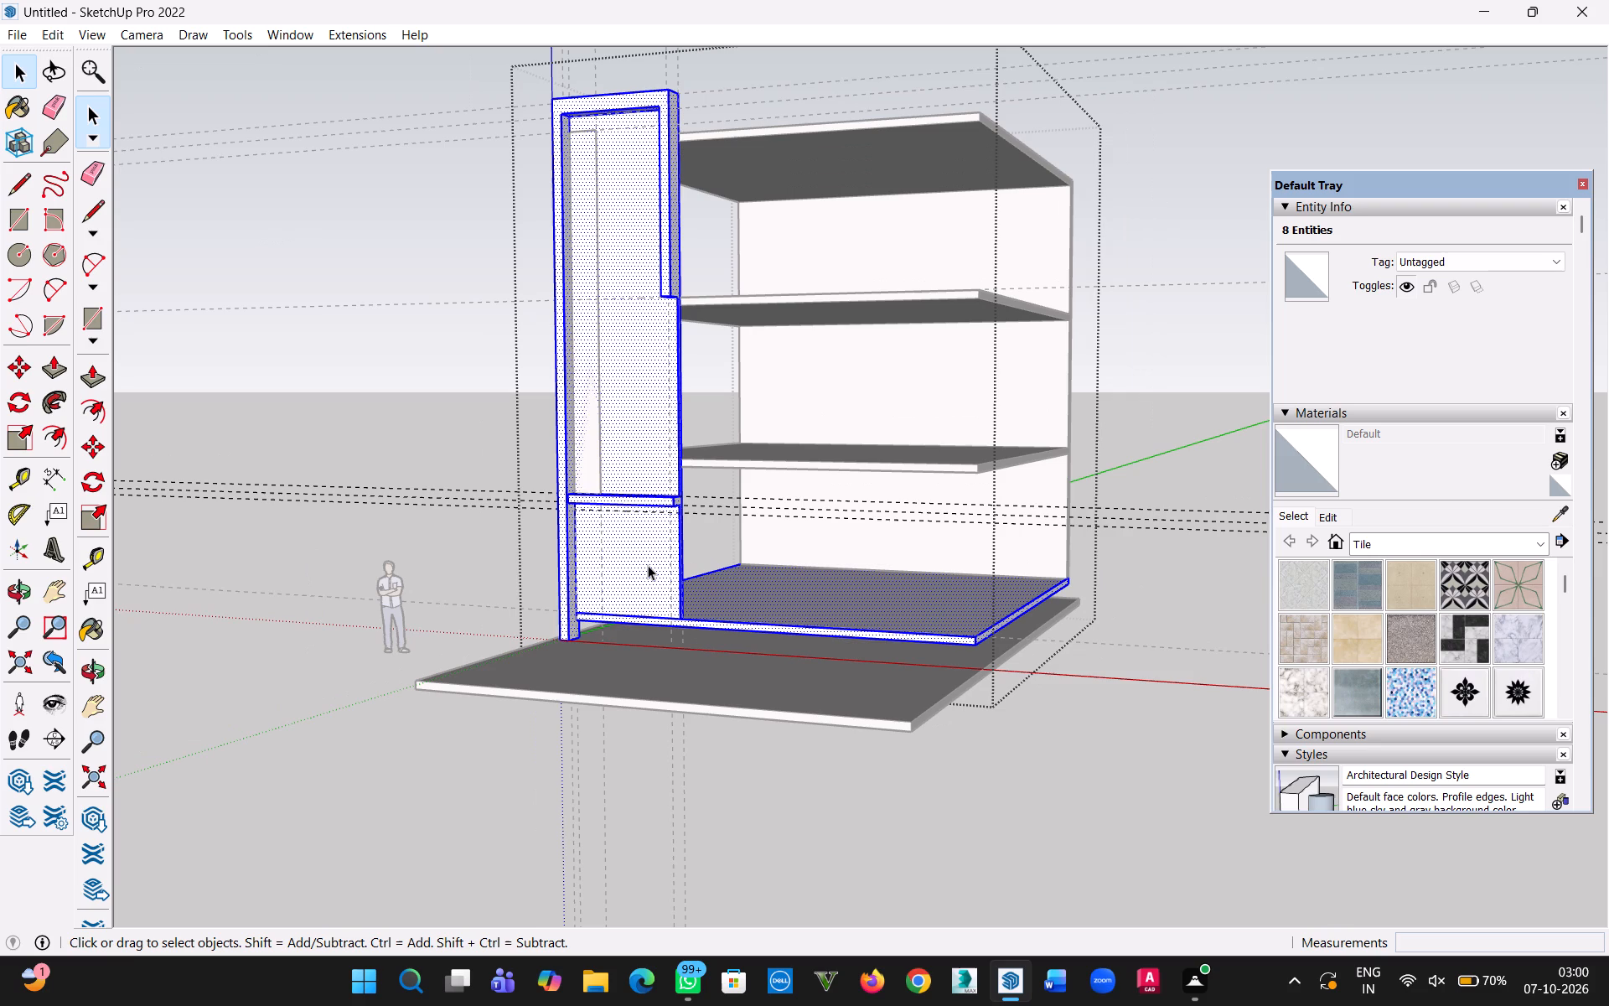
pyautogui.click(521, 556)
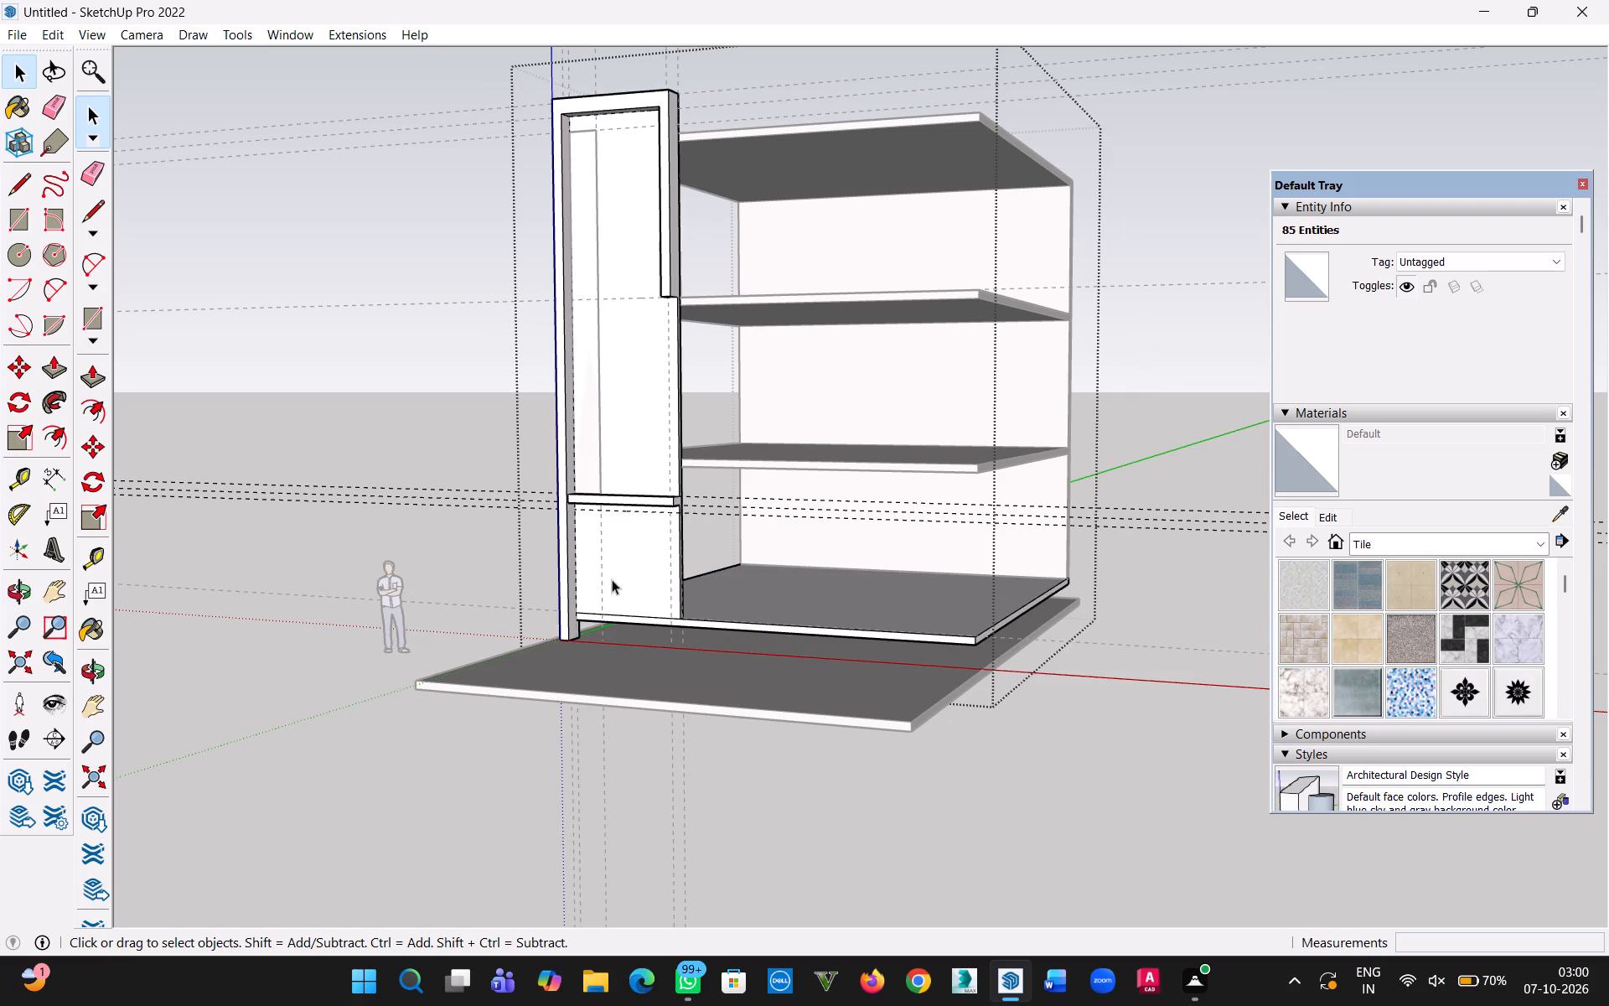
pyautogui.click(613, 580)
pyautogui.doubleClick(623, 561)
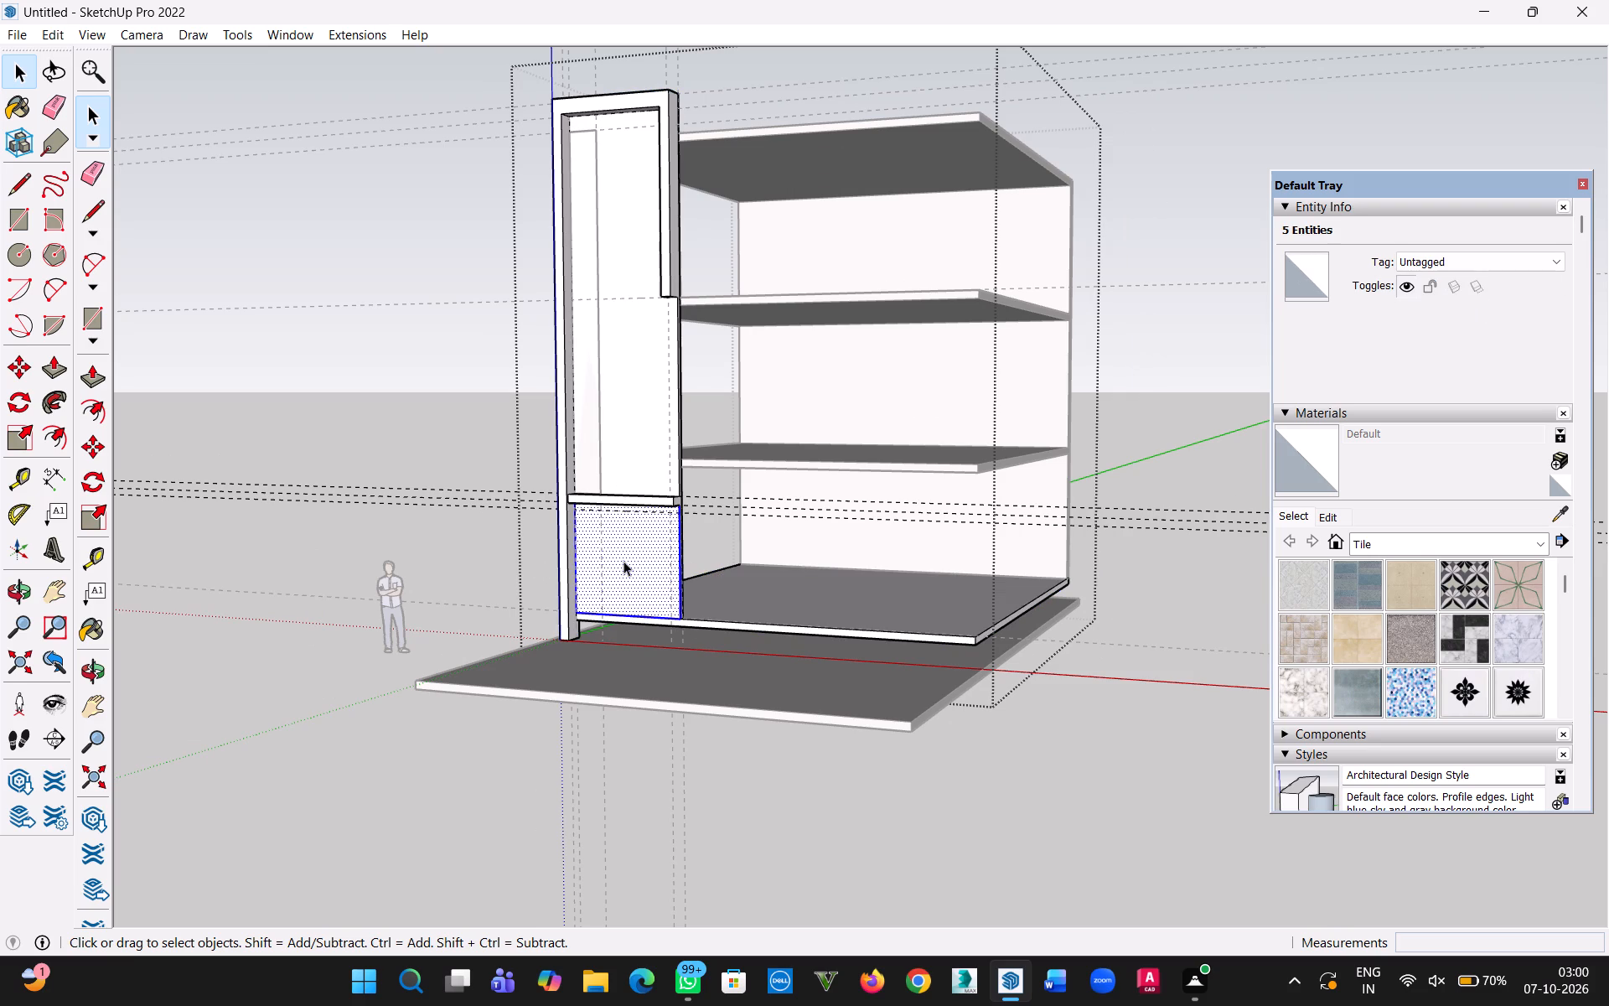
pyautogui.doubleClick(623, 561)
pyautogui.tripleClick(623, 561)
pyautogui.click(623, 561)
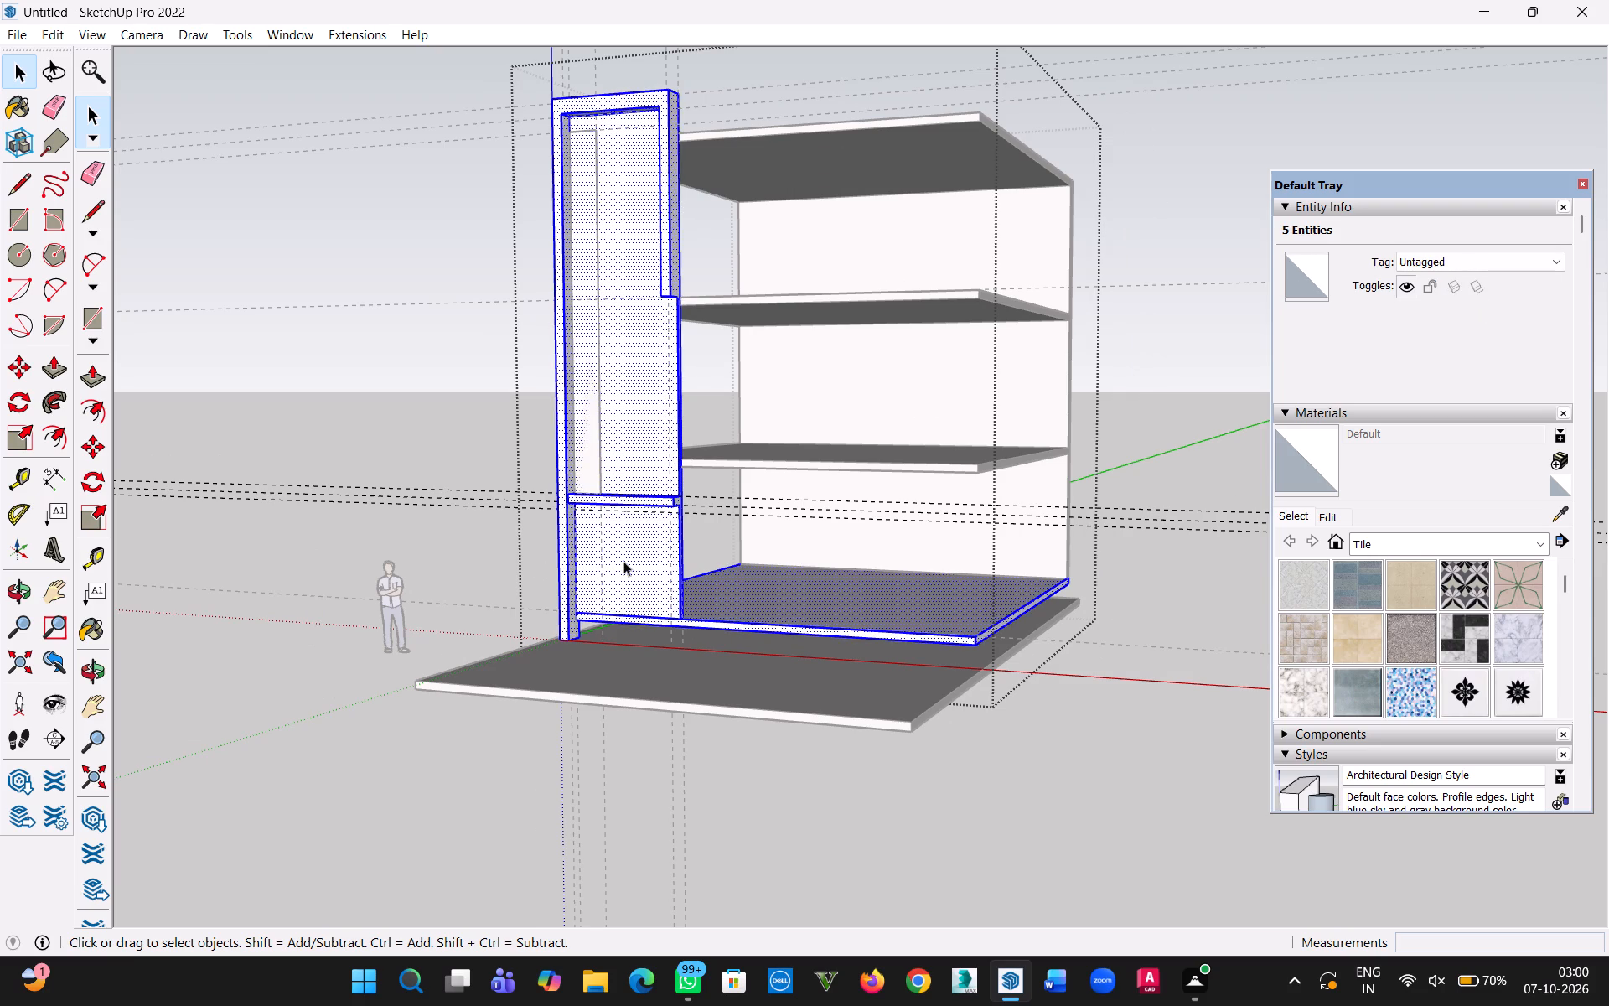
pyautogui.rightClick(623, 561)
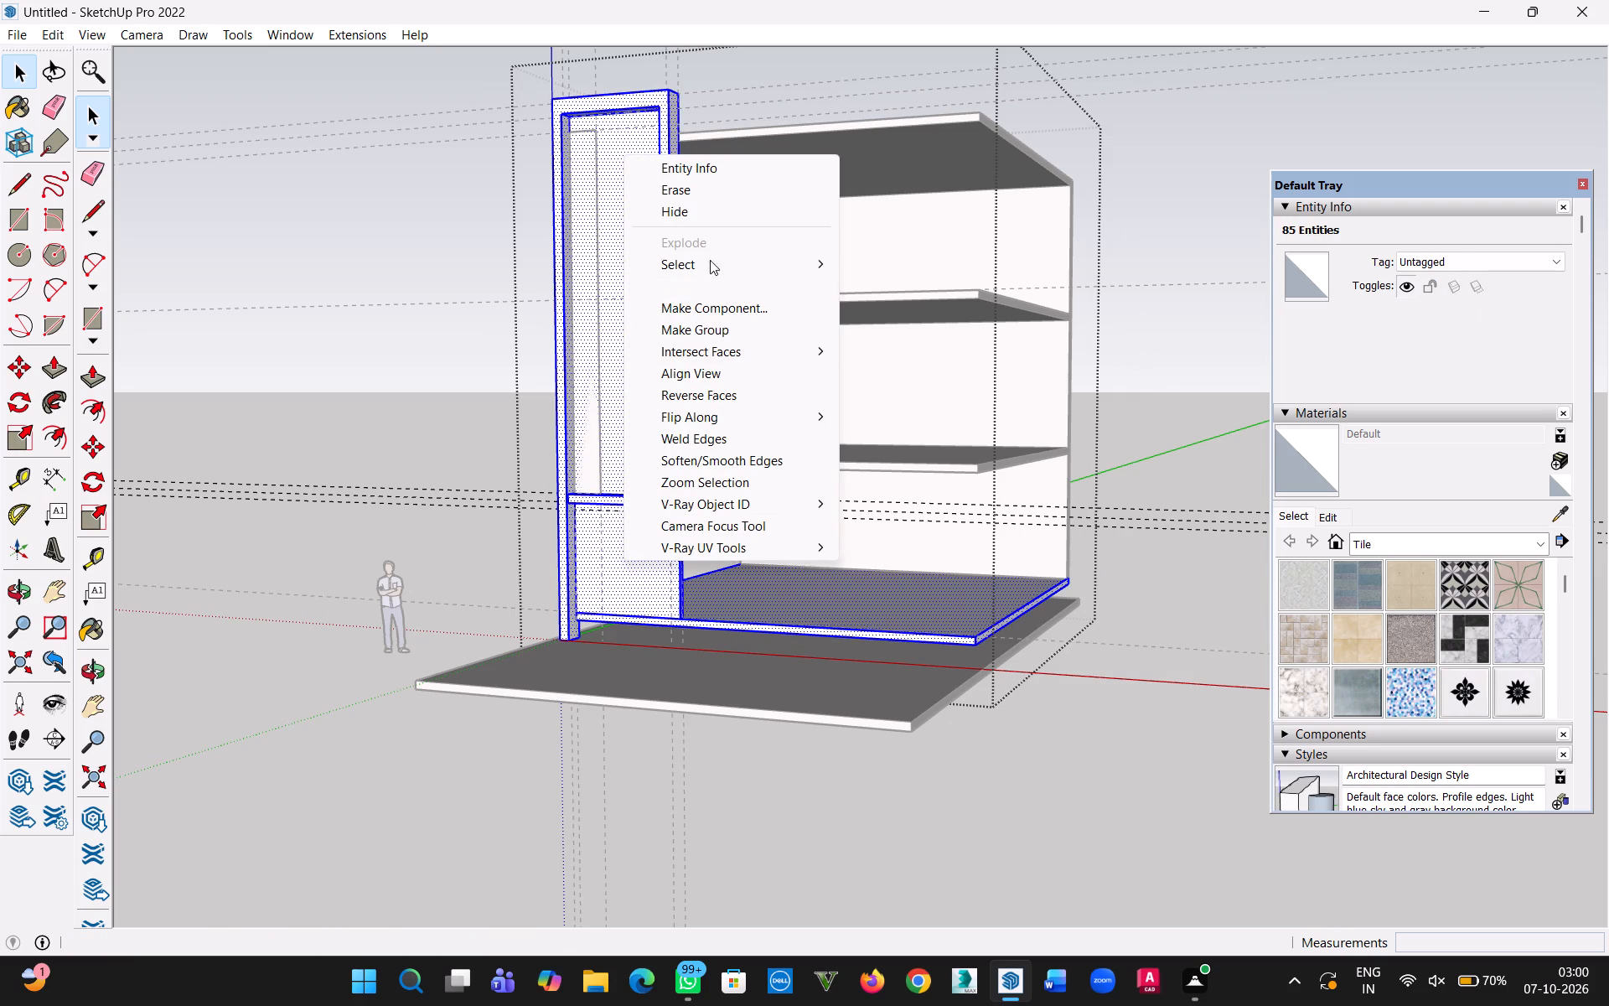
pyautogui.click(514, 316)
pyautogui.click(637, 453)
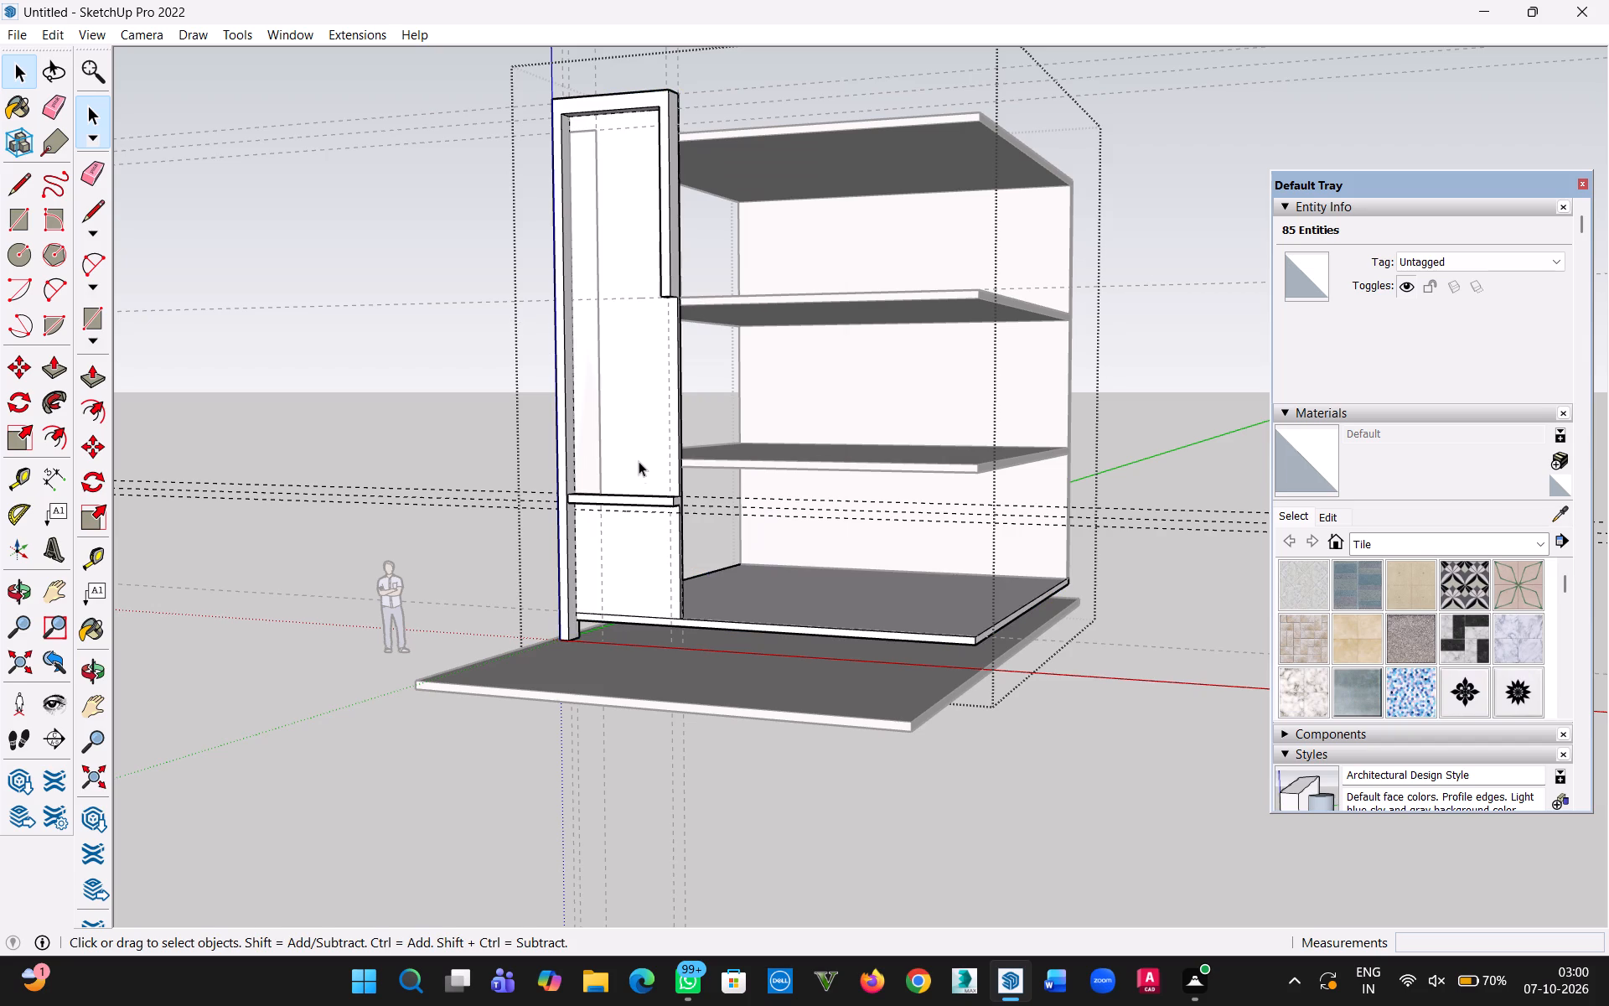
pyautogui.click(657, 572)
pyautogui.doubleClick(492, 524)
# Explode the group containing the tall panel and the bottom slab, and clear the selection.
pyautogui.click(638, 573)
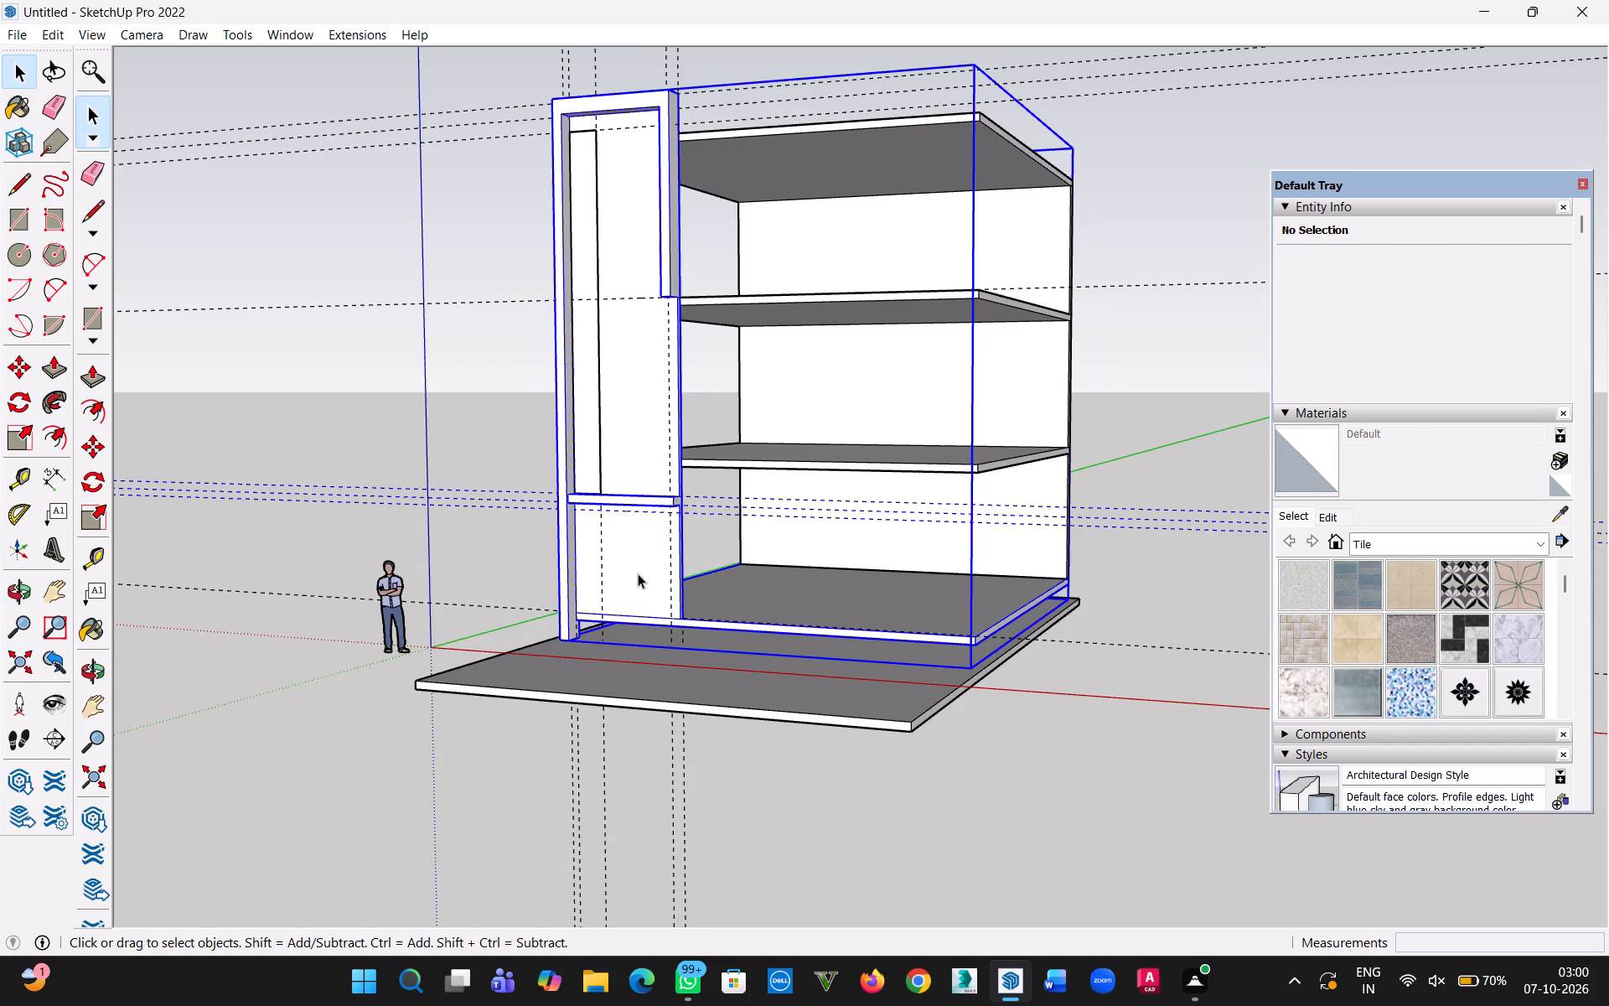
pyautogui.rightClick(636, 573)
pyautogui.click(724, 277)
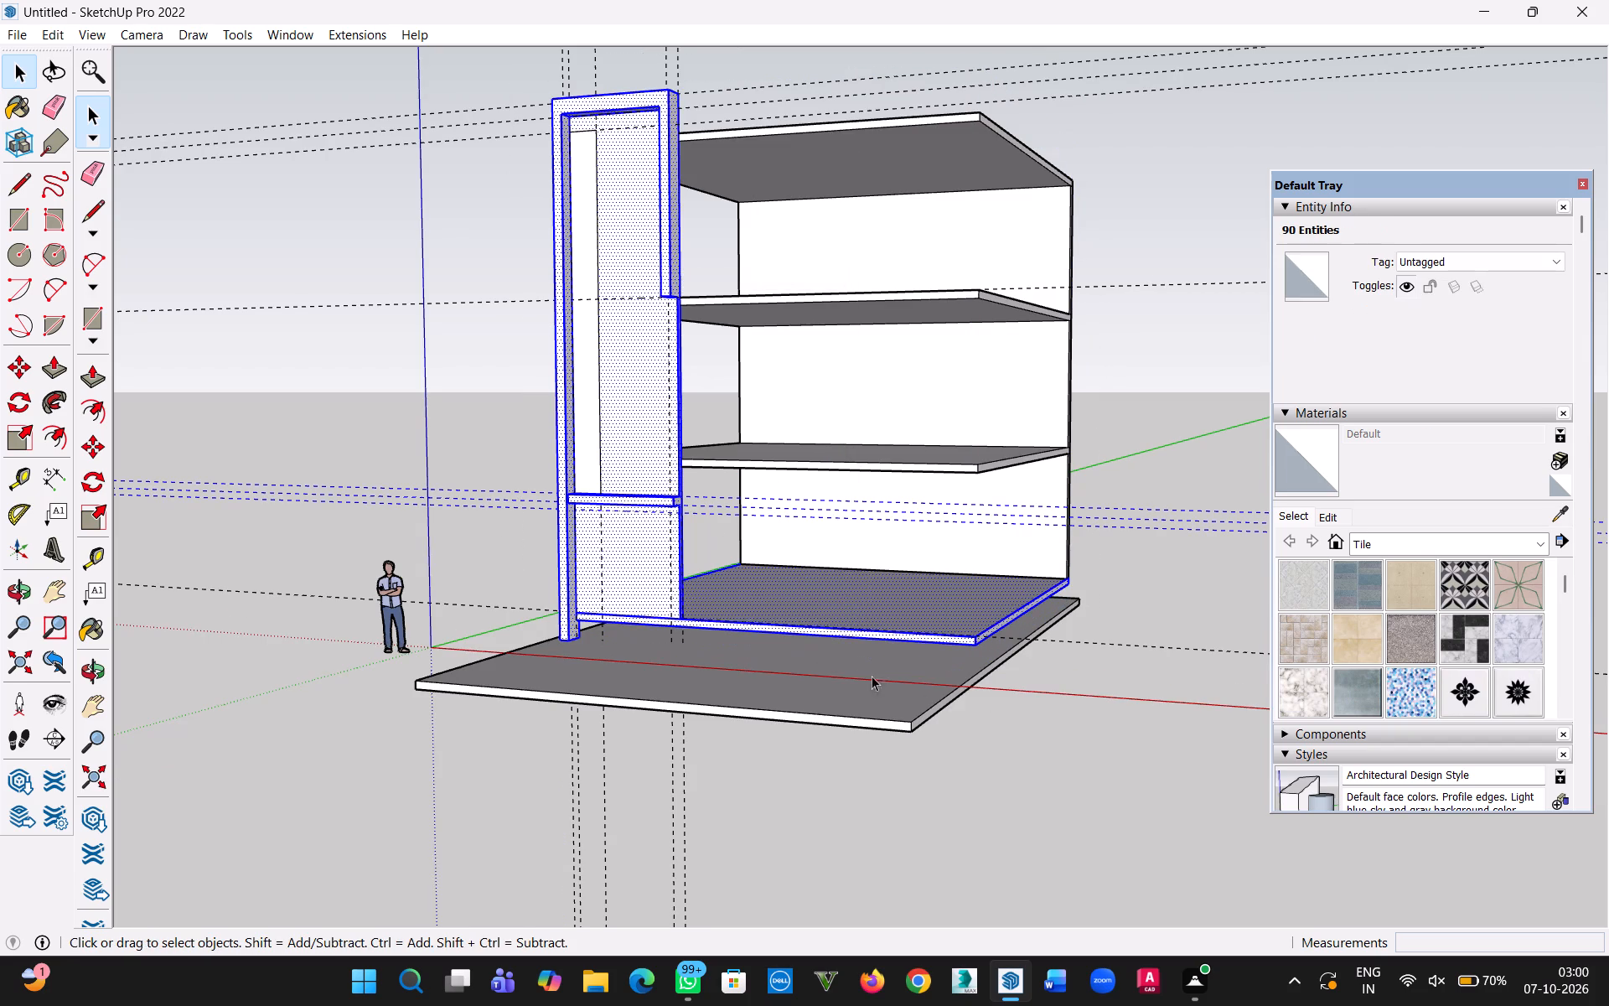
pyautogui.click(1034, 705)
# Select the tall panel's lower and upper front faces, the long frame leg's inner side and the ledge's front, with their edges.
pyautogui.doubleClick(653, 576)
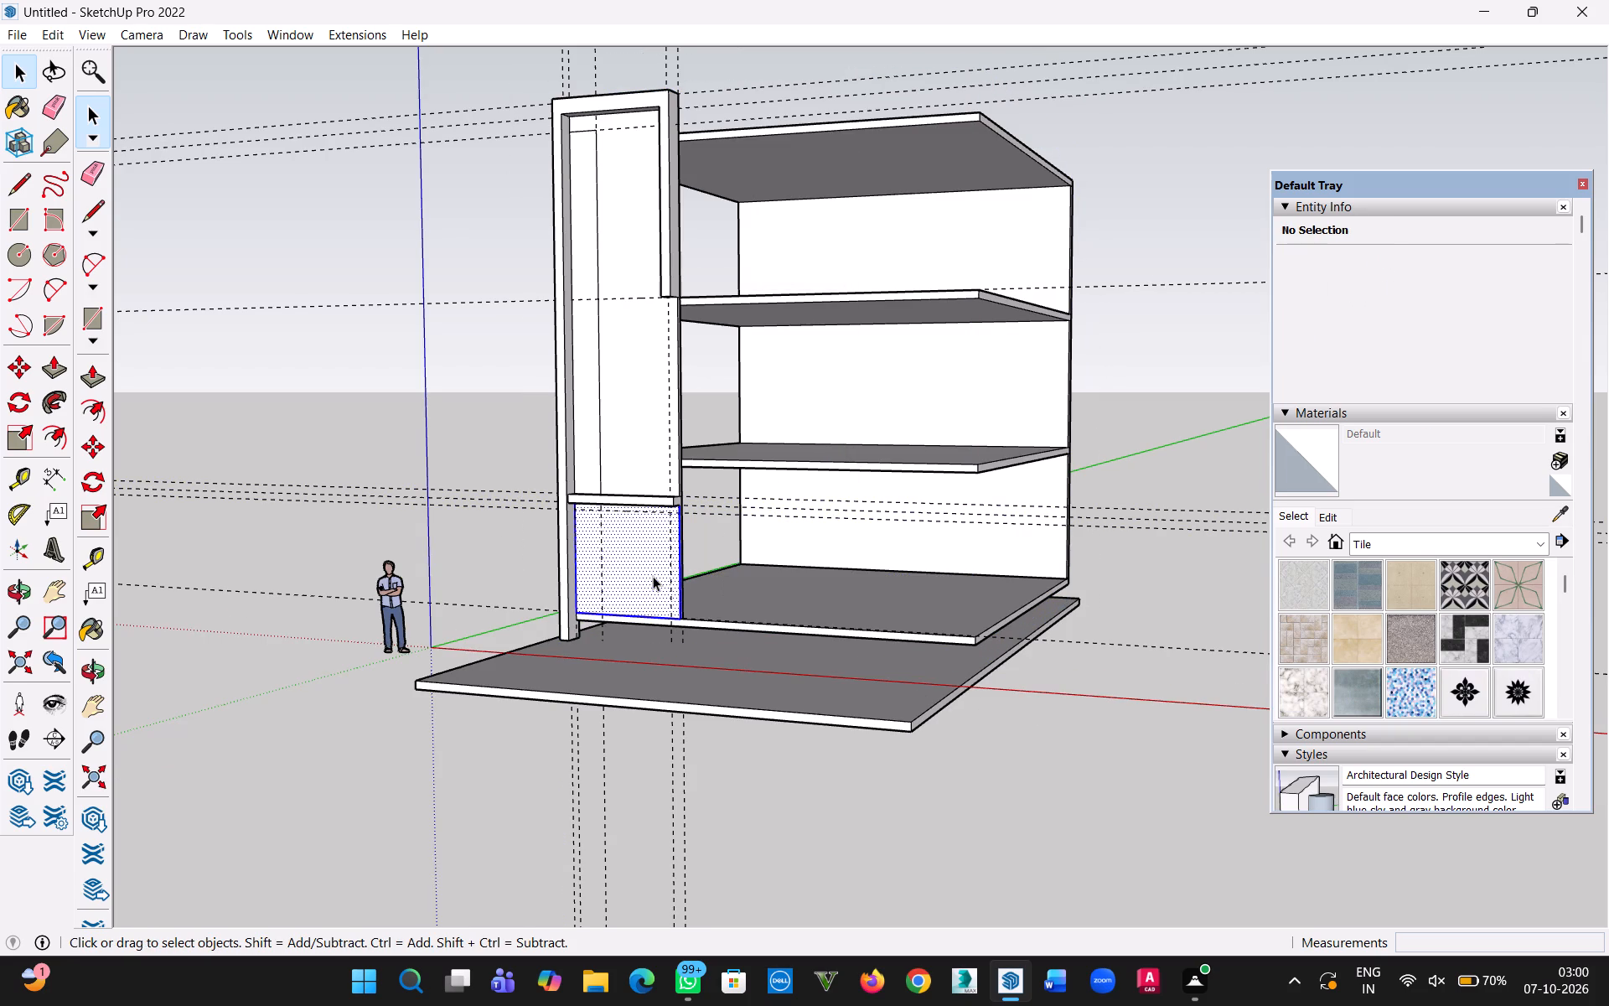
pyautogui.scroll(8, 637, 579)
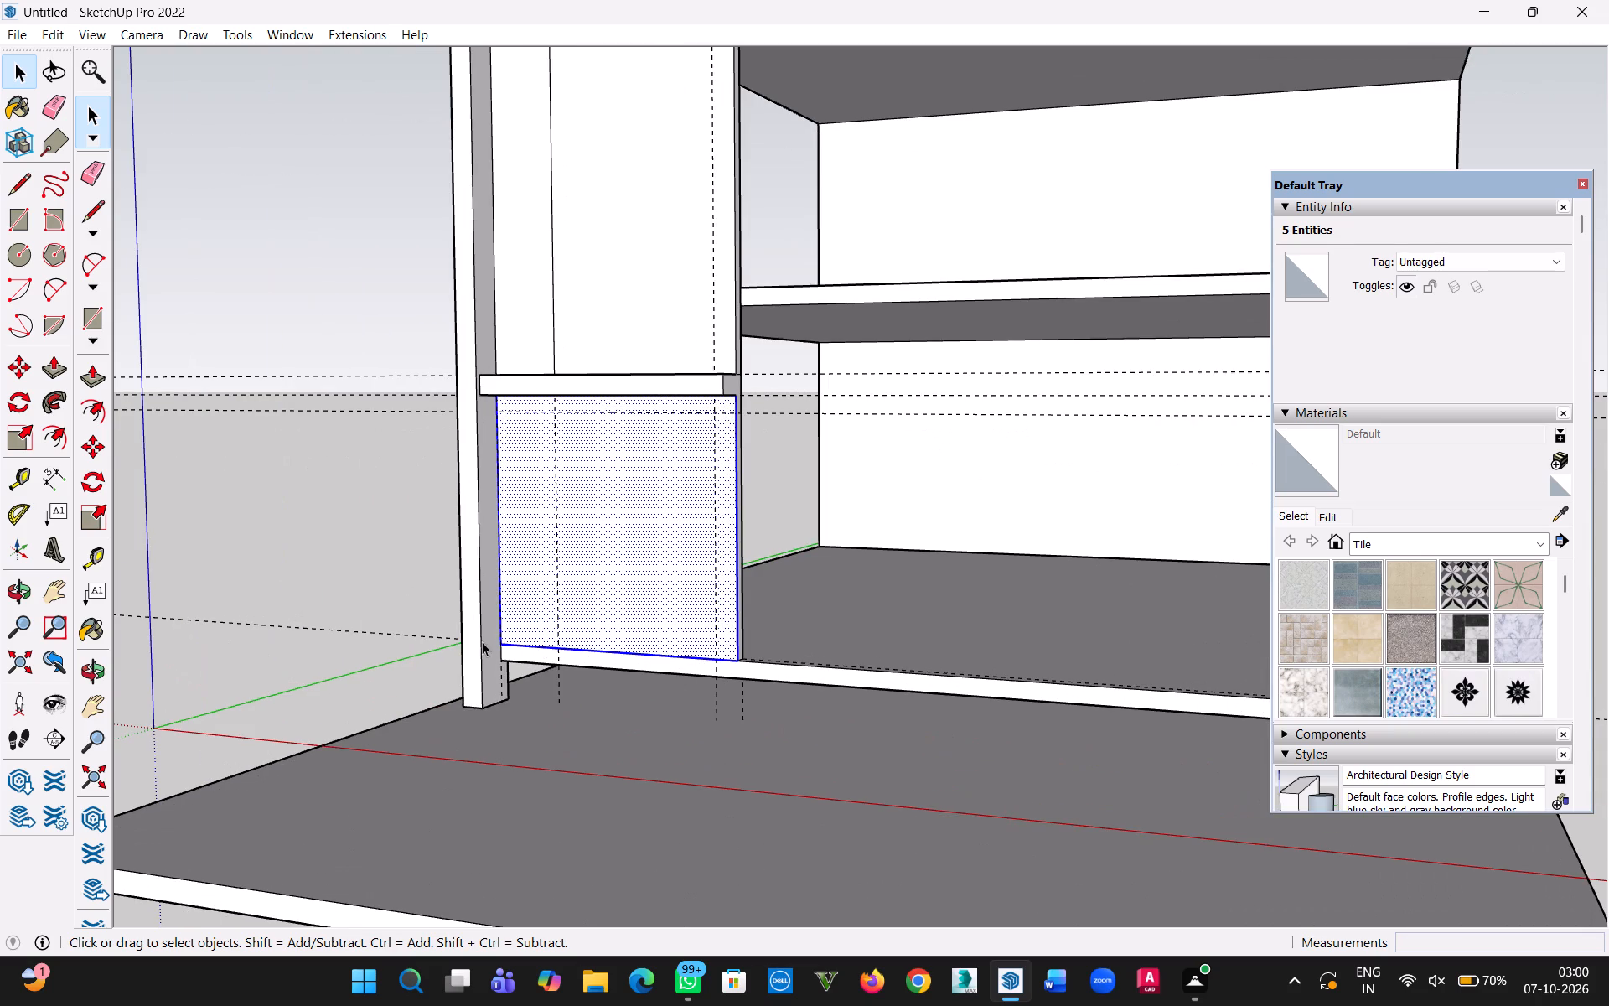
pyautogui.keyDown('ctrl'); pyautogui.doubleClick(484, 672); pyautogui.keyUp('ctrl')
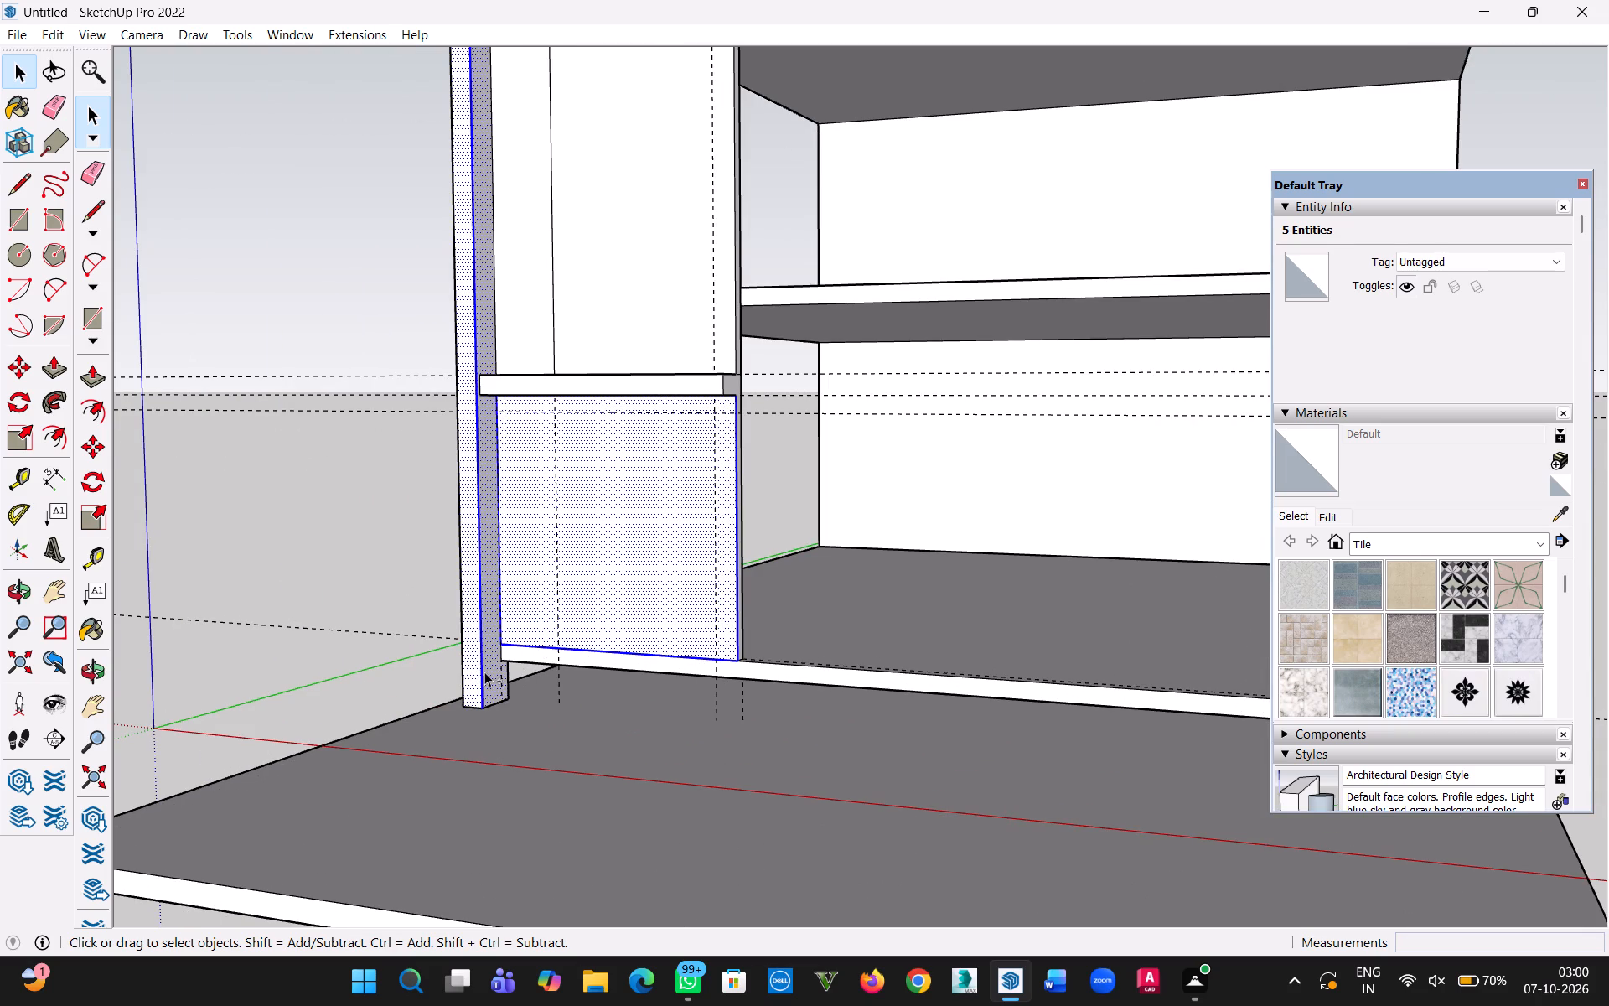
pyautogui.keyDown('ctrl'); pyautogui.doubleClick(666, 381); pyautogui.keyUp('ctrl')
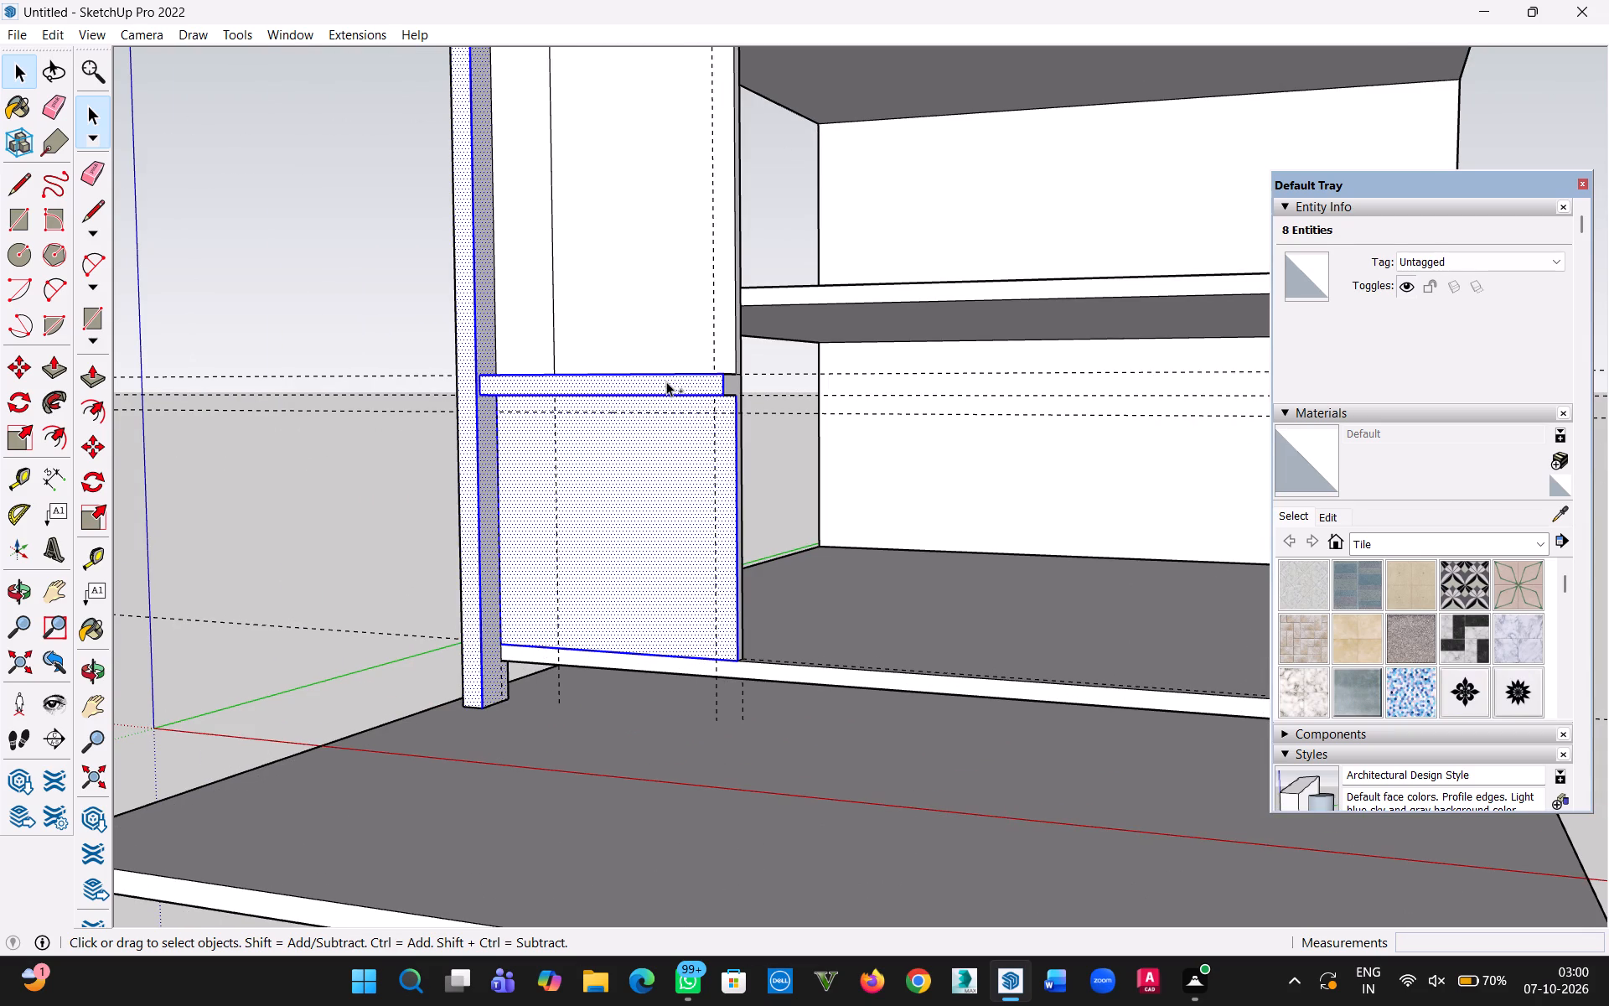
pyautogui.keyDown('ctrl'); pyautogui.doubleClick(675, 300); pyautogui.keyUp('ctrl')
# Add the tall panel's rear face and its narrow side face to the selection.
pyautogui.moveTo(825, 416); pyautogui.dragTo(448, 490, button='middle')
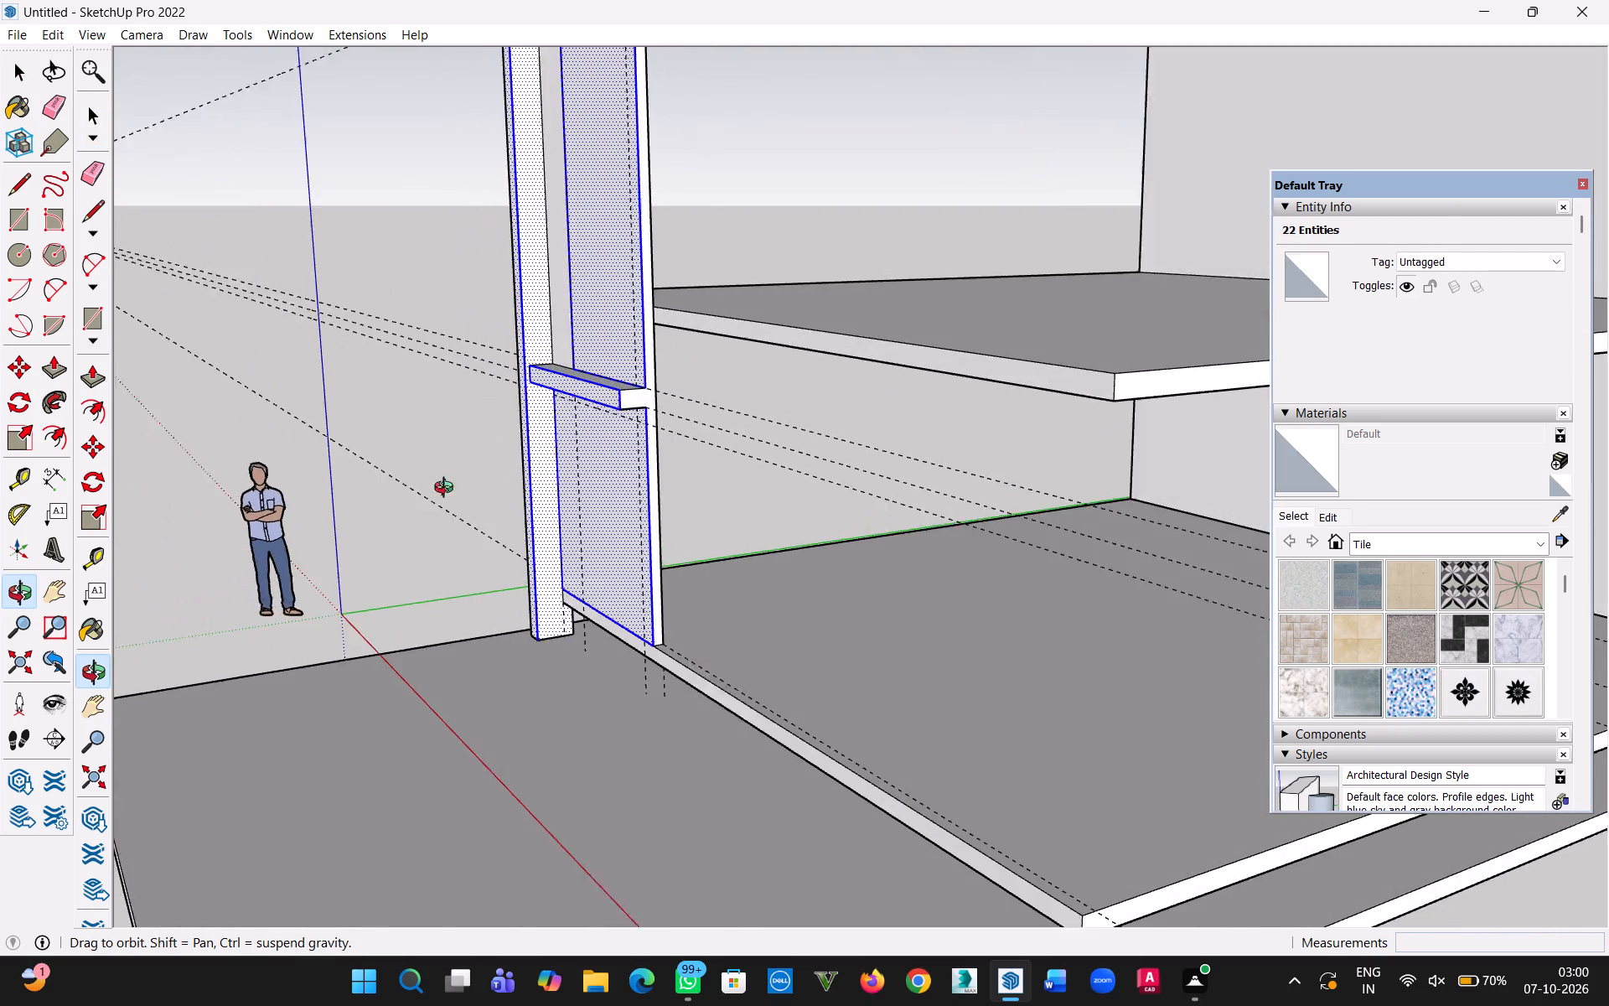
pyautogui.moveTo(448, 490); pyautogui.dragTo(427, 488, button='middle')
pyautogui.scroll(5, 645, 410)
pyautogui.moveTo(535, 495); pyautogui.dragTo(509, 487, button='middle')
pyautogui.moveTo(872, 592); pyautogui.dragTo(585, 590, button='middle')
pyautogui.keyDown('ctrl'); pyautogui.doubleClick(557, 546); pyautogui.keyUp('ctrl')
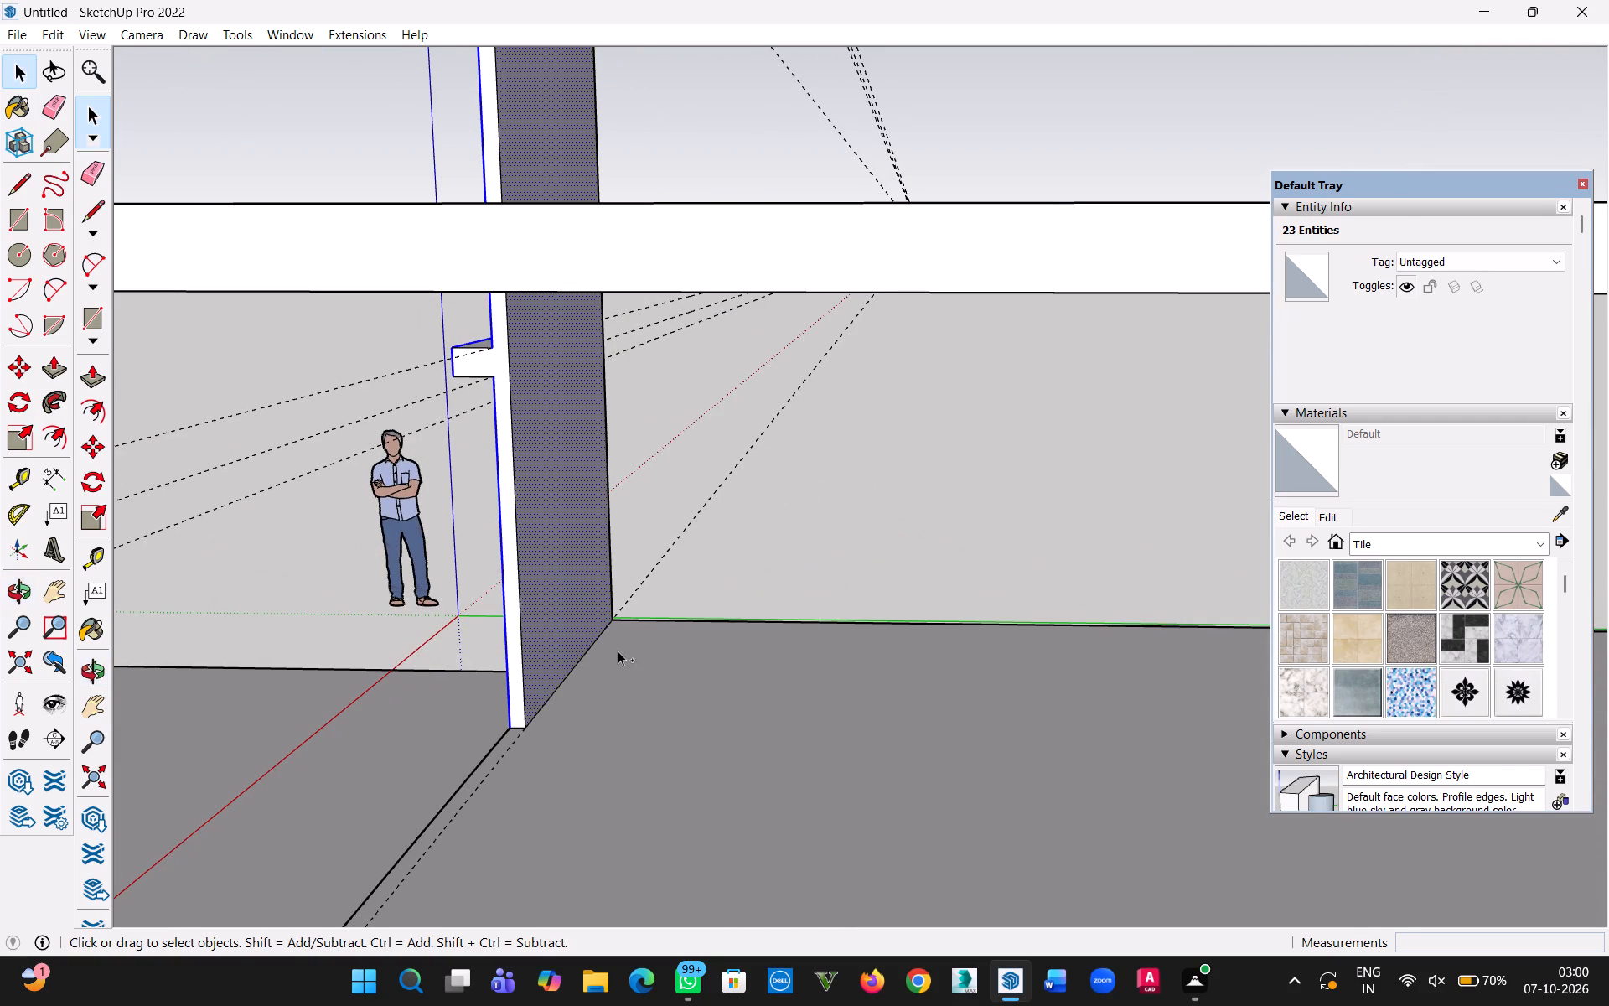
pyautogui.keyDown('ctrl'); pyautogui.click(515, 604); pyautogui.keyUp('ctrl')
# Add the vertical strip's face and the outer side face of the long frame leg to the selection.
pyautogui.scroll(-4, 591, 622)
pyautogui.moveTo(592, 623); pyautogui.dragTo(796, 625, button='middle')
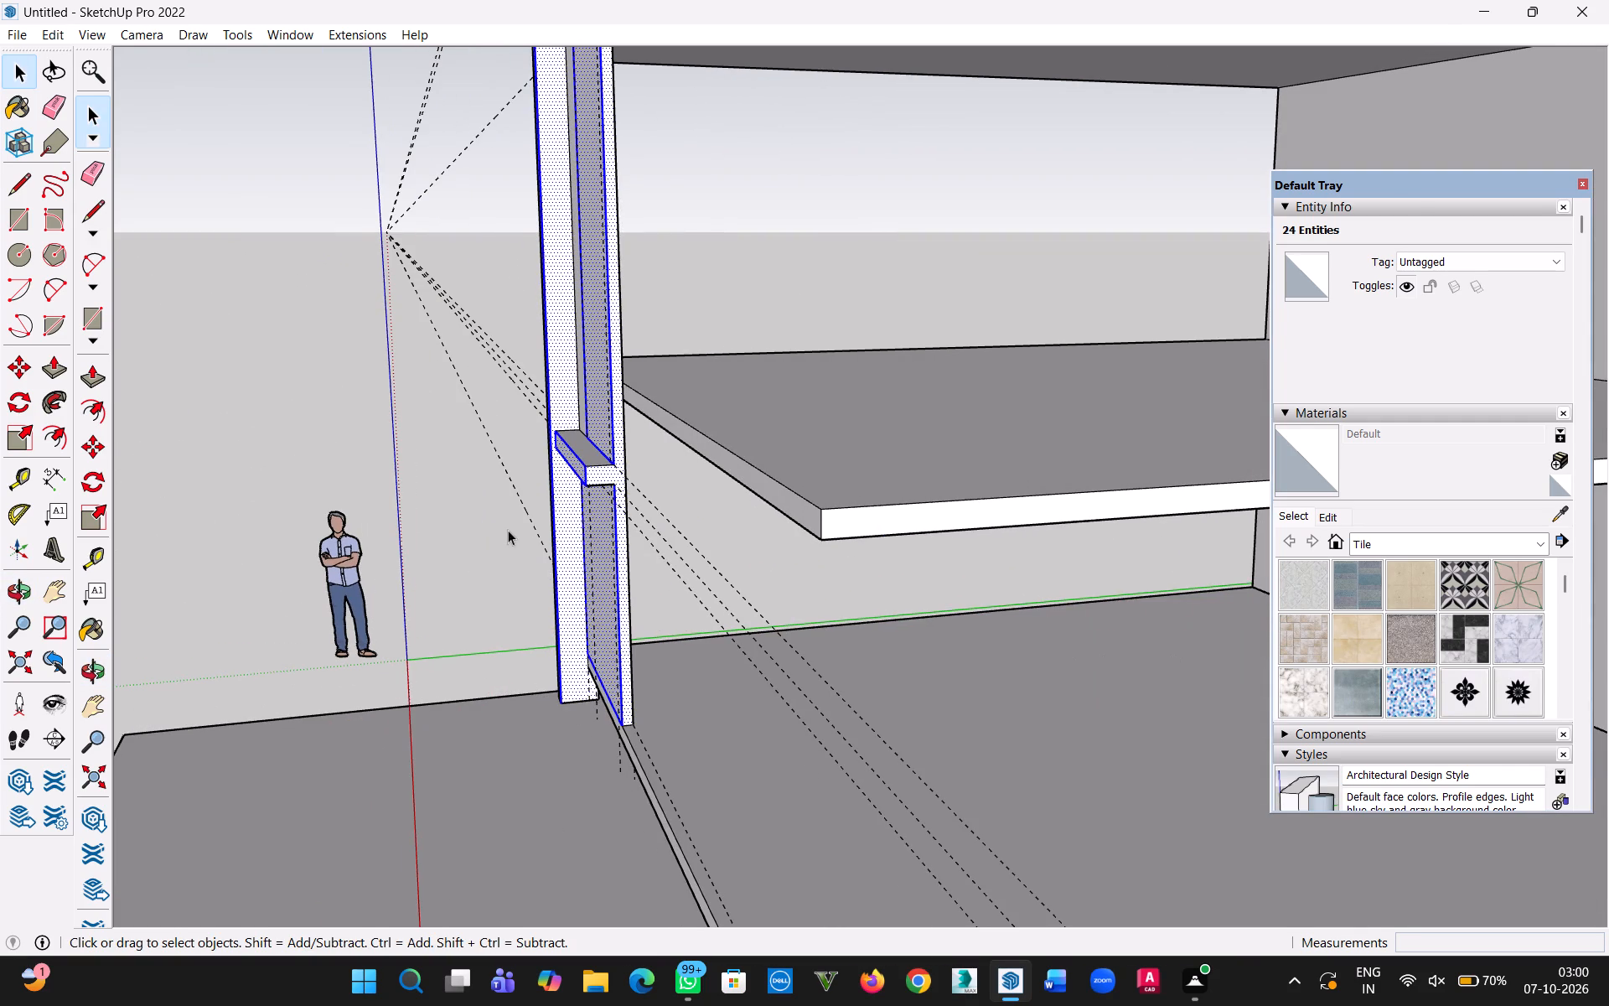
pyautogui.moveTo(511, 531); pyautogui.dragTo(1441, 553, button='middle')
pyautogui.moveTo(717, 682); pyautogui.dragTo(896, 680, button='middle')
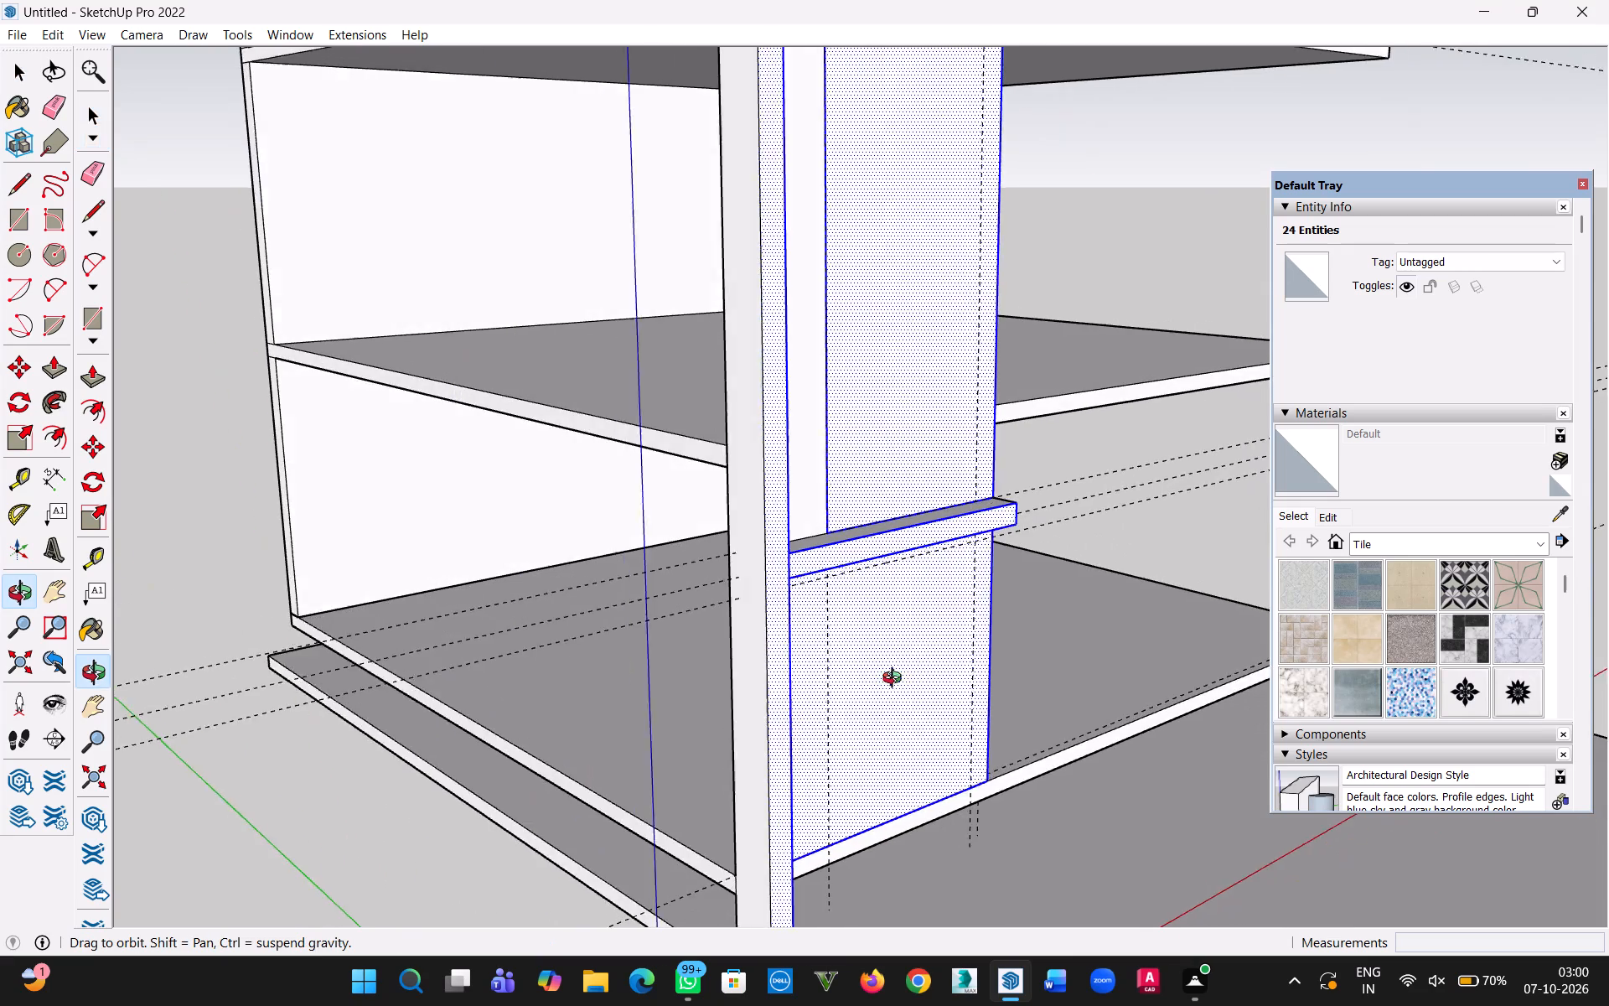
pyautogui.moveTo(896, 680); pyautogui.dragTo(817, 692, button='middle')
pyautogui.keyDown('ctrl'); pyautogui.click(749, 519); pyautogui.keyUp('ctrl')
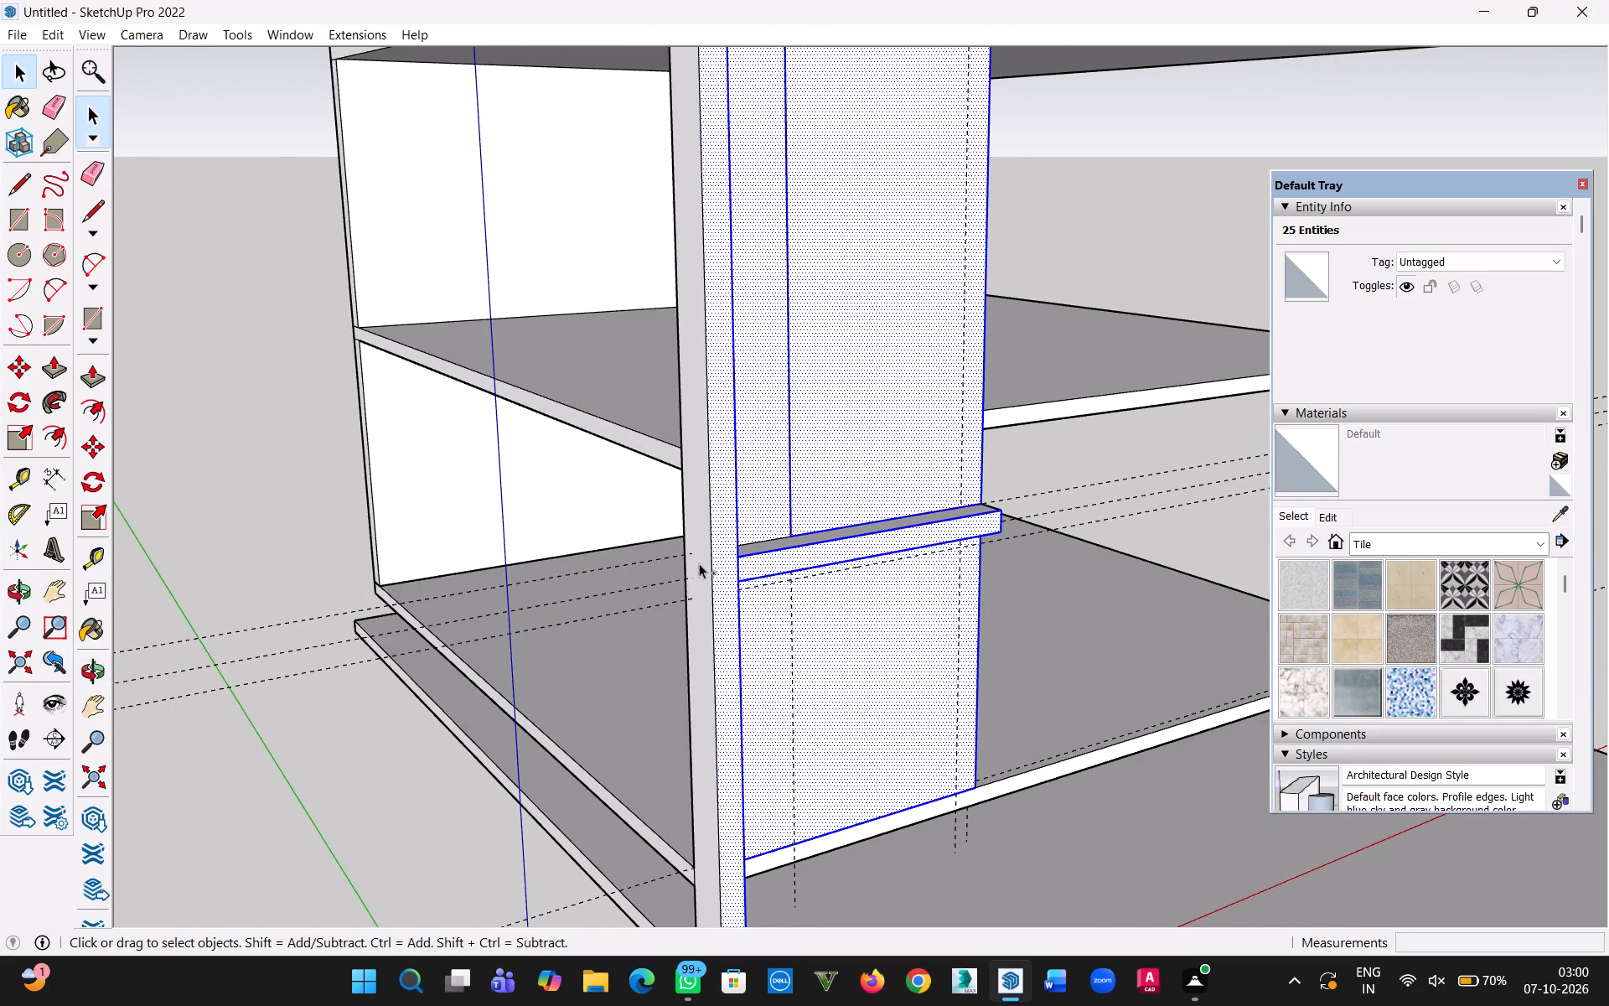
pyautogui.keyDown('ctrl'); pyautogui.doubleClick(699, 563); pyautogui.keyUp('ctrl')
pyautogui.moveTo(648, 593); pyautogui.dragTo(1301, 631, button='middle')
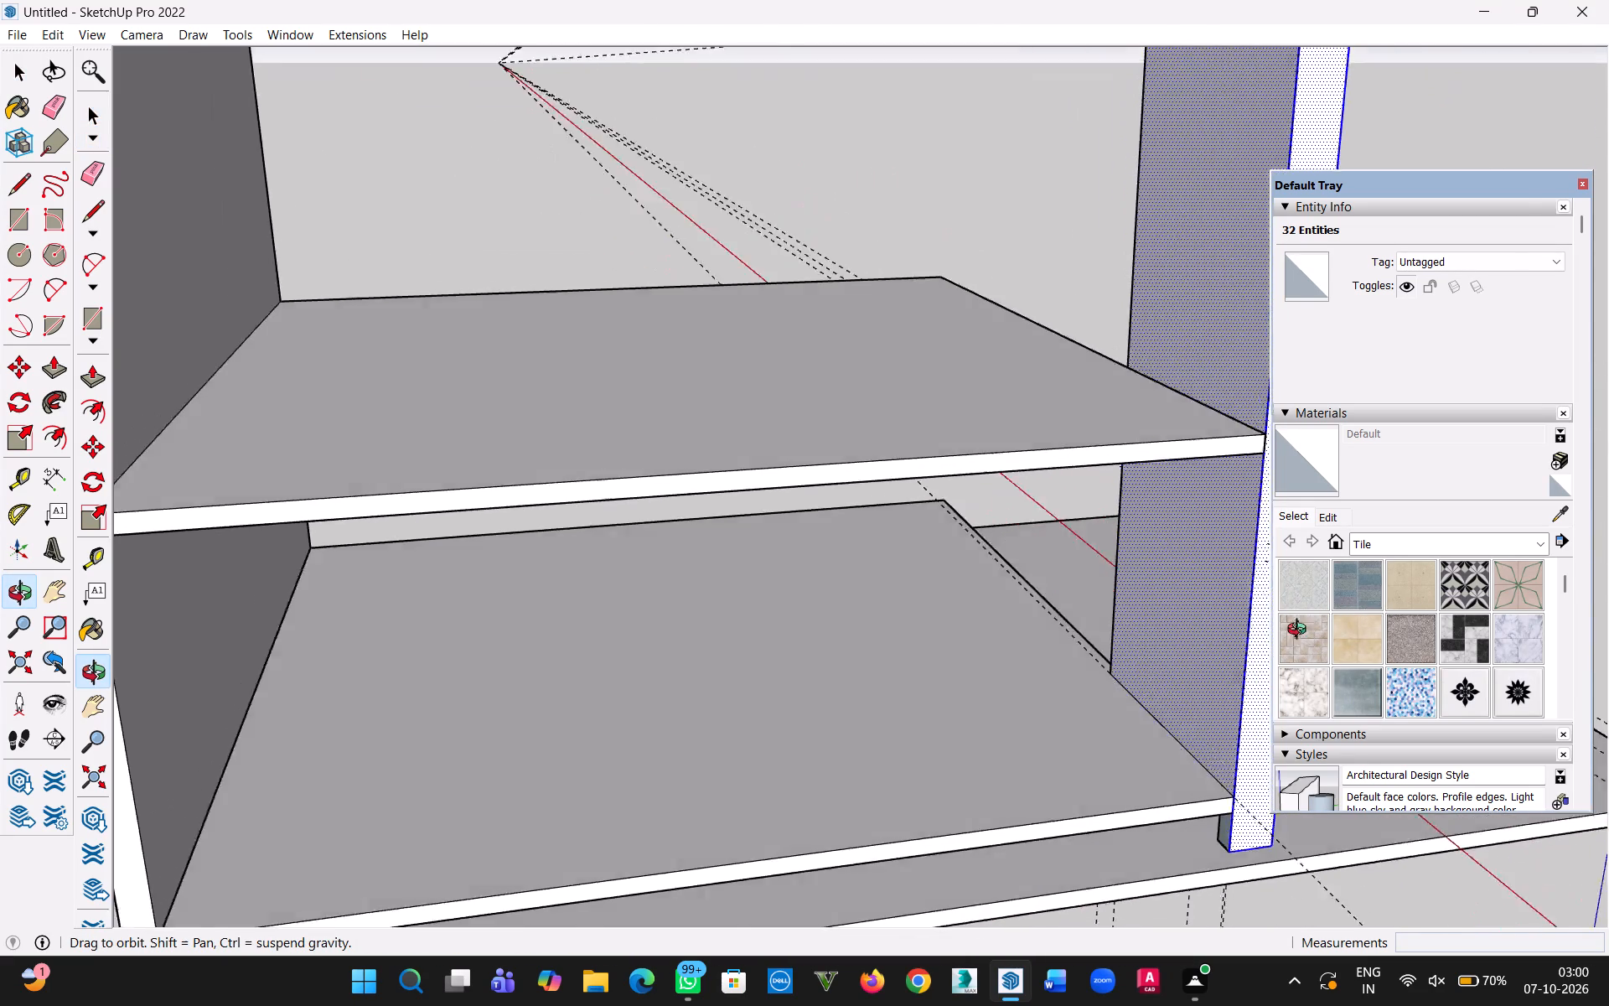
pyautogui.moveTo(1301, 631); pyautogui.dragTo(1229, 633, button='middle')
# Add the frame's top face, the short leg's outer side and the frame's front face, with their edges, to the selection.
pyautogui.scroll(-11, 1181, 616)
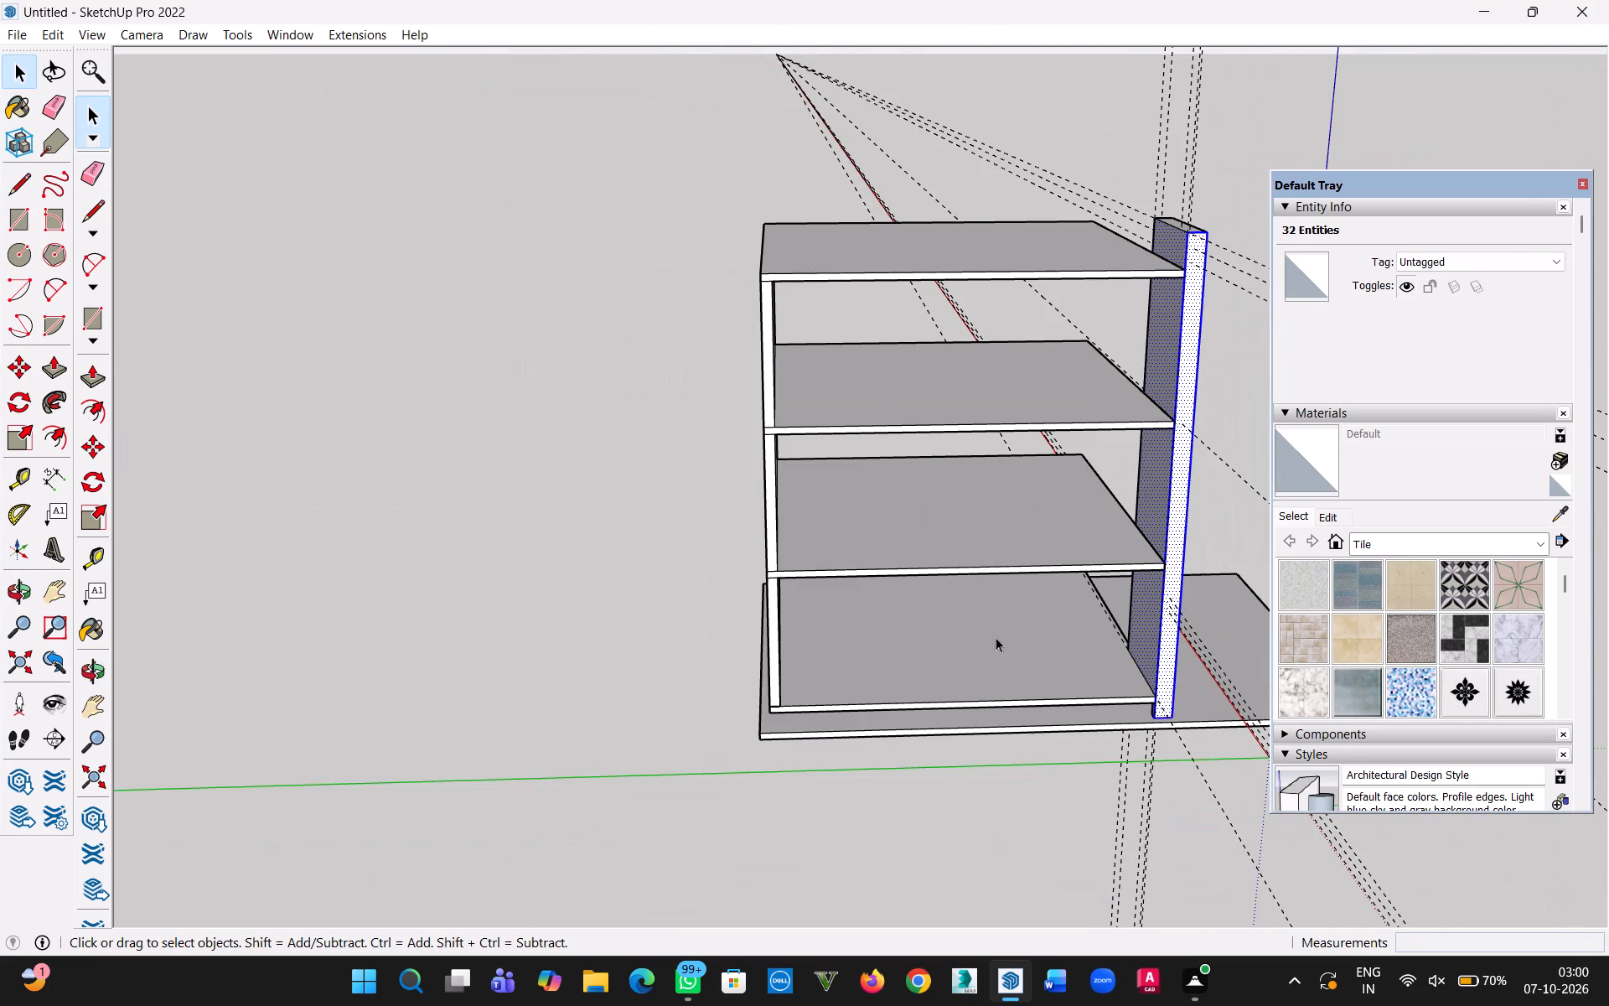
pyautogui.moveTo(686, 715); pyautogui.dragTo(714, 710, button='middle')
pyautogui.moveTo(815, 682); pyautogui.dragTo(865, 670, button='middle')
pyautogui.moveTo(1050, 633); pyautogui.dragTo(1035, 659, button='middle')
pyautogui.moveTo(1010, 696); pyautogui.dragTo(564, 912, button='middle')
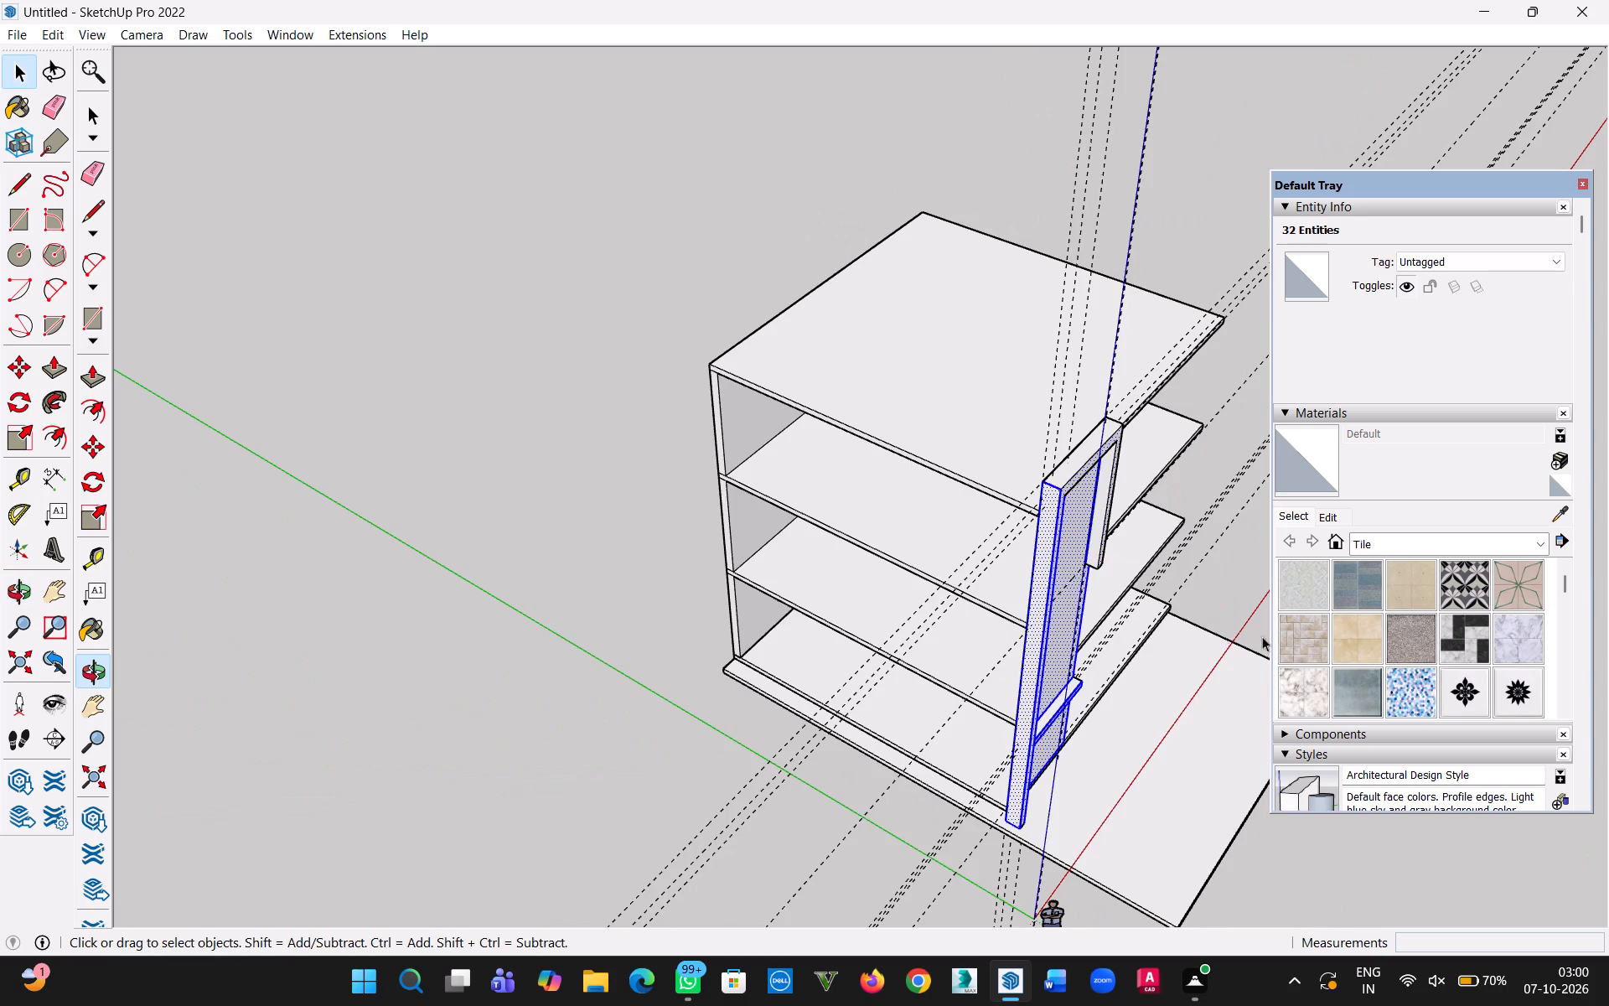
pyautogui.moveTo(1262, 636); pyautogui.dragTo(897, 492, button='middle')
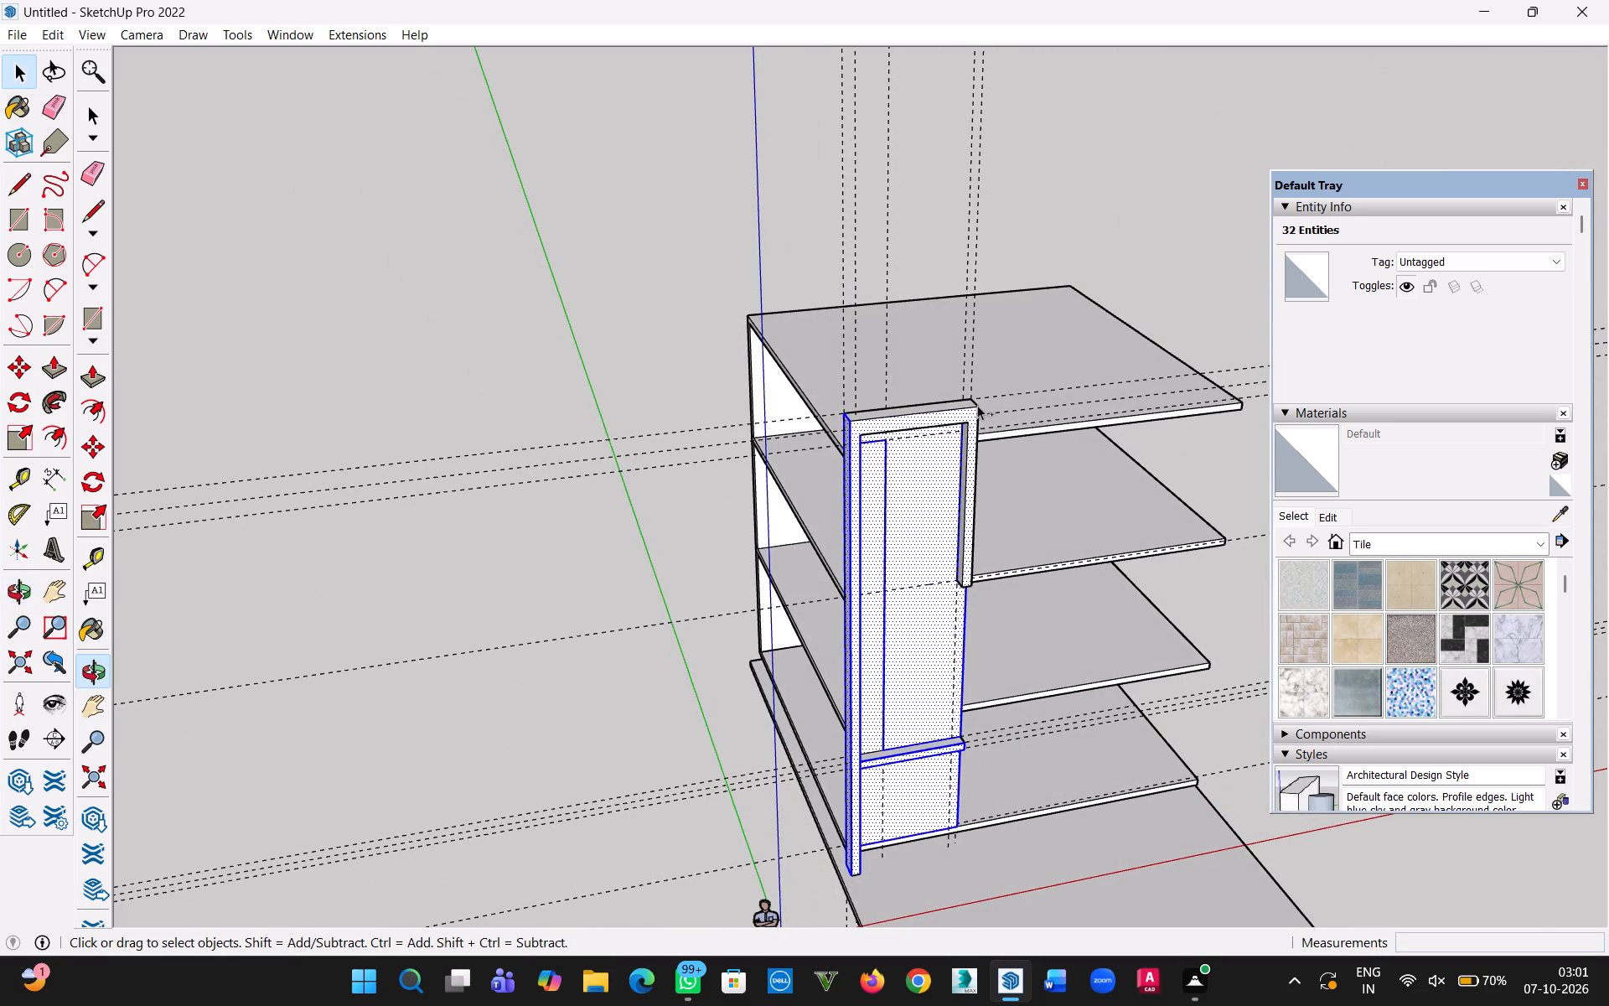
pyautogui.keyDown('ctrl'); pyautogui.moveTo(972, 415); pyautogui.dragTo(986, 573, button='middle'); pyautogui.keyUp('ctrl')
pyautogui.keyDown('ctrl'); pyautogui.doubleClick(953, 443); pyautogui.keyUp('ctrl')
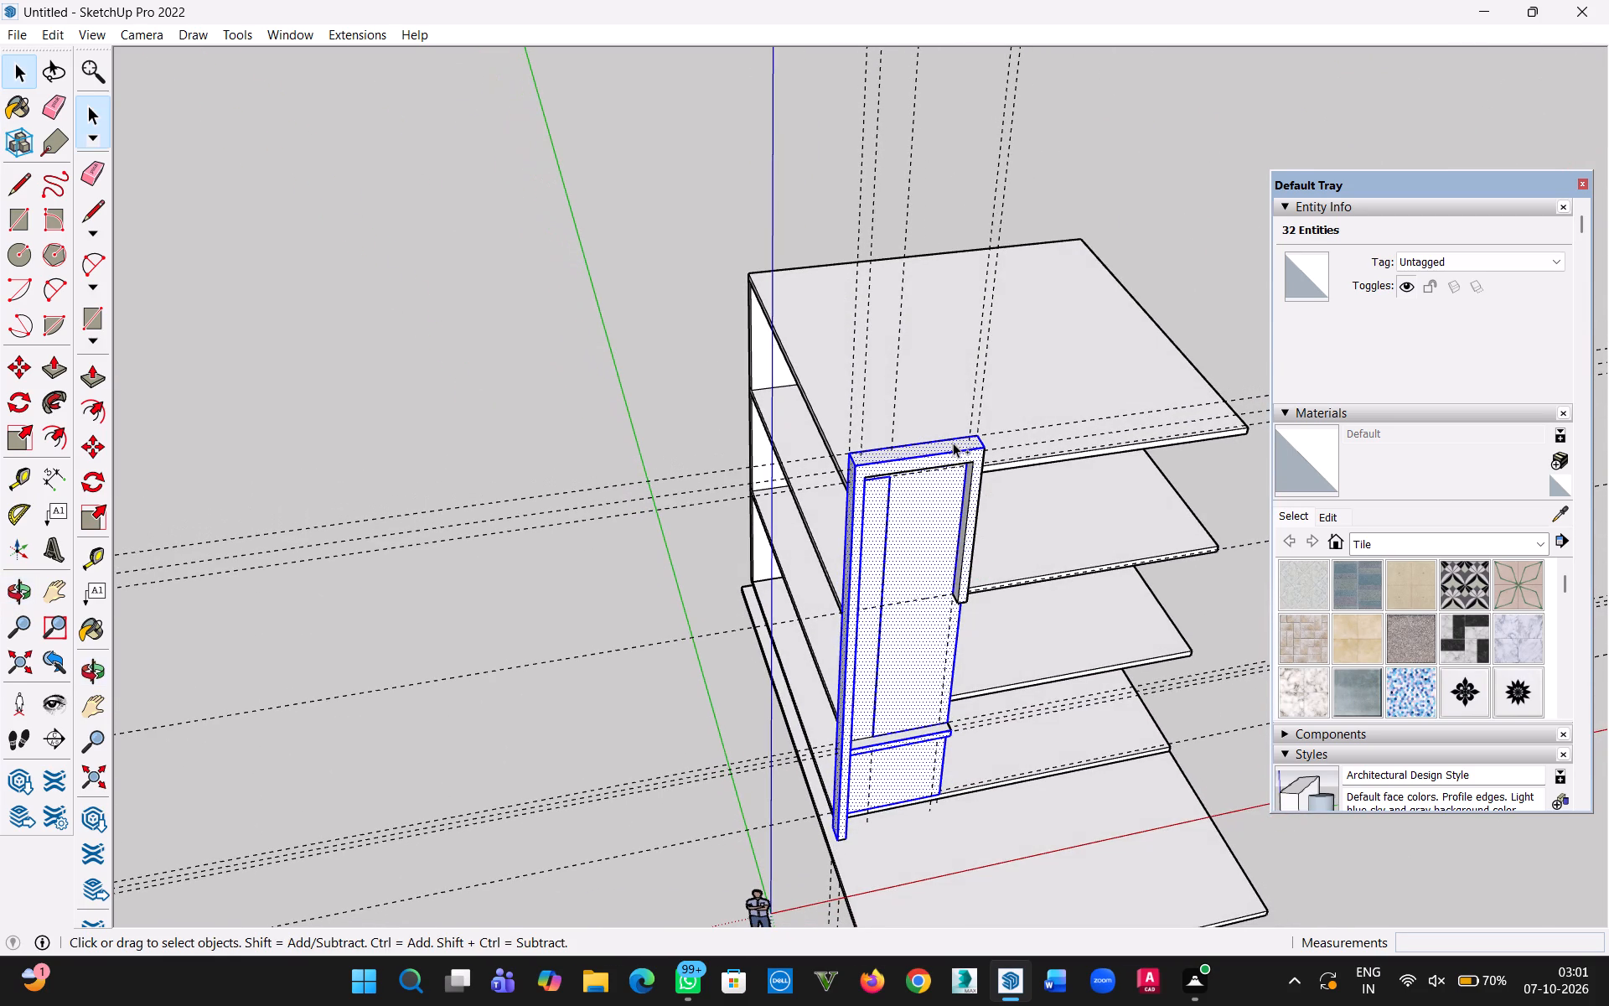
pyautogui.moveTo(1107, 558); pyautogui.dragTo(762, 525, button='middle')
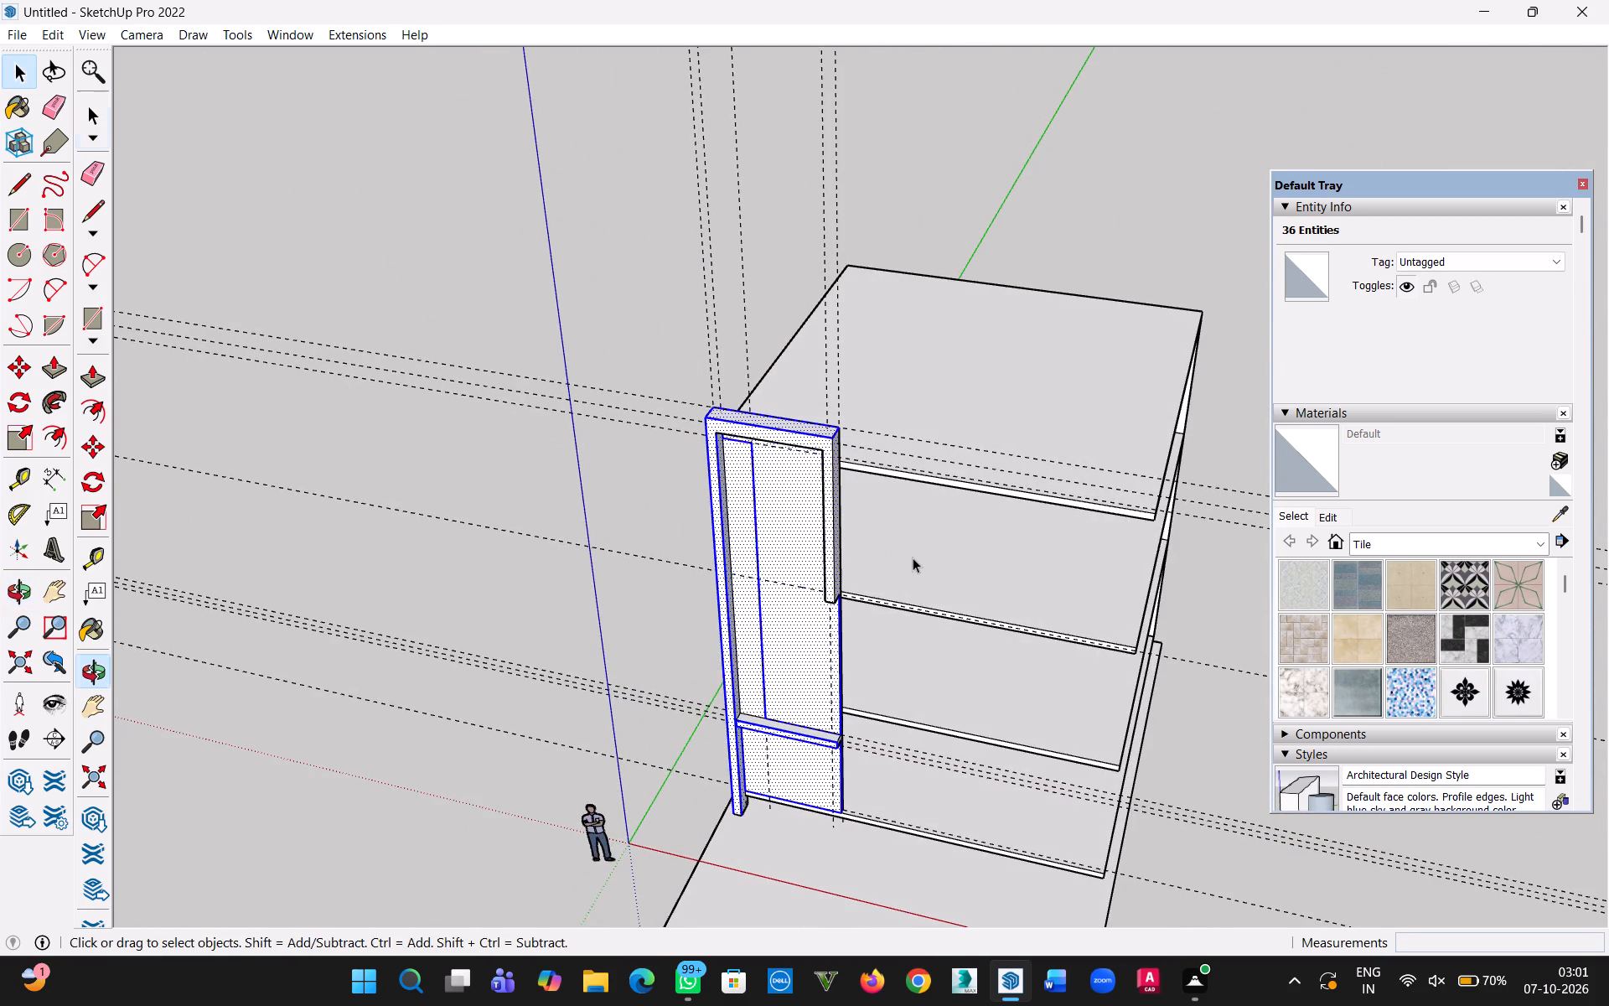
pyautogui.moveTo(911, 557); pyautogui.dragTo(769, 474, button='middle')
pyautogui.scroll(6, 940, 560)
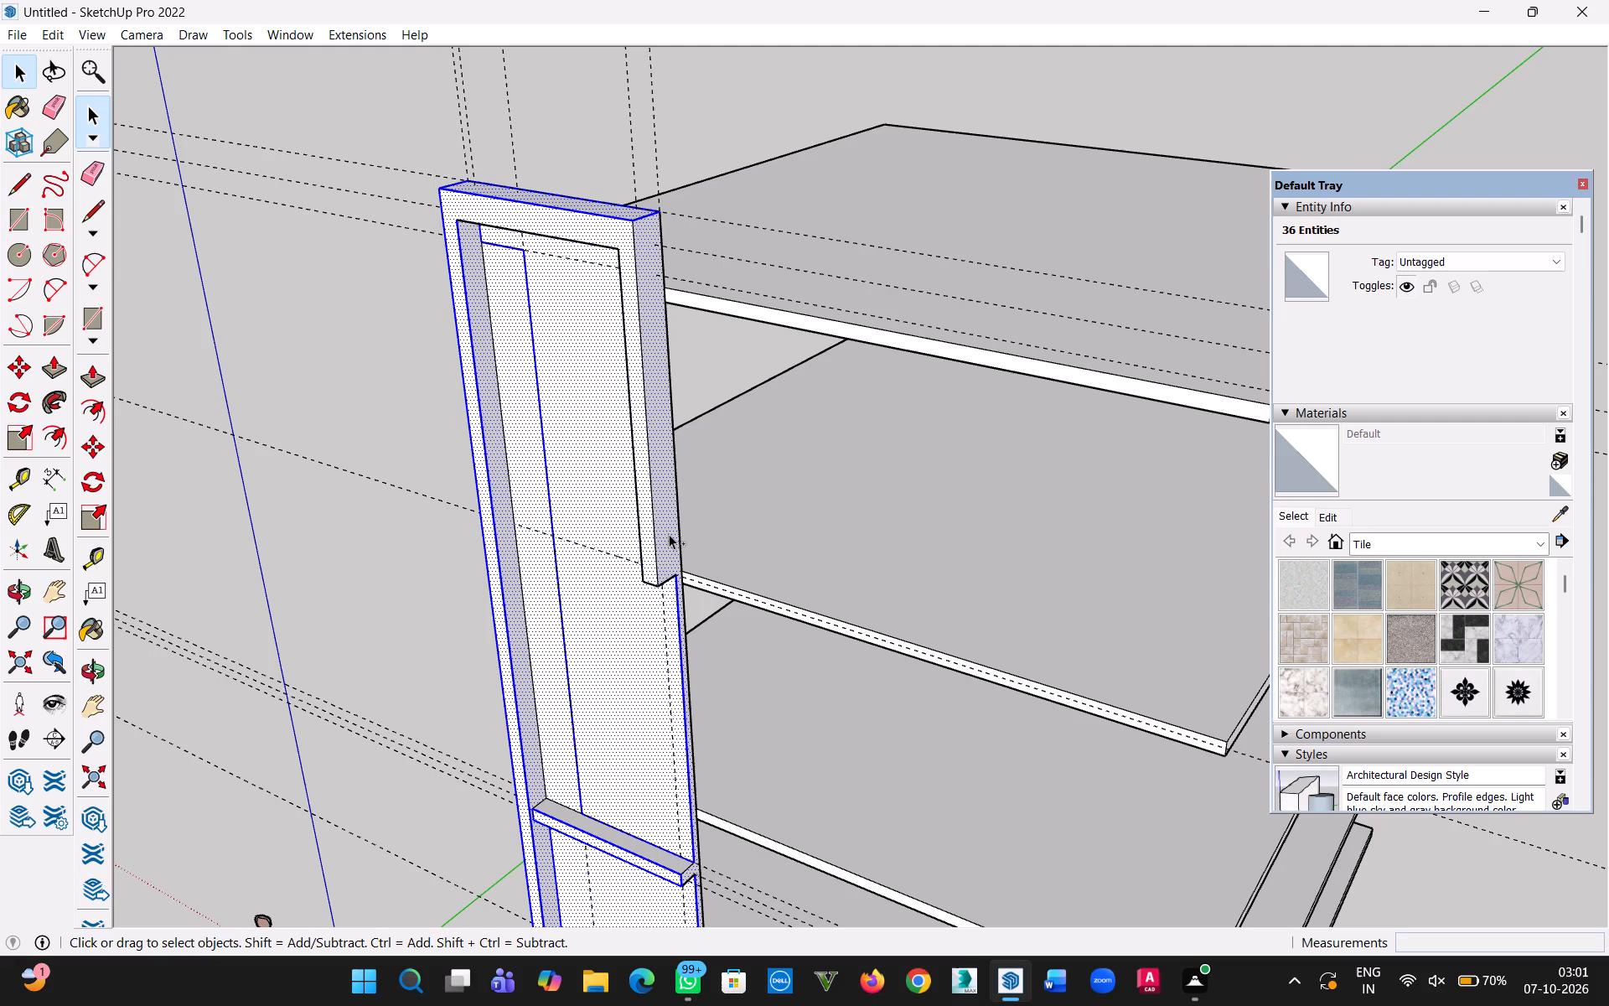
pyautogui.keyDown('ctrl'); pyautogui.doubleClick(670, 534); pyautogui.keyUp('ctrl')
pyautogui.moveTo(807, 683); pyautogui.dragTo(948, 685, button='middle')
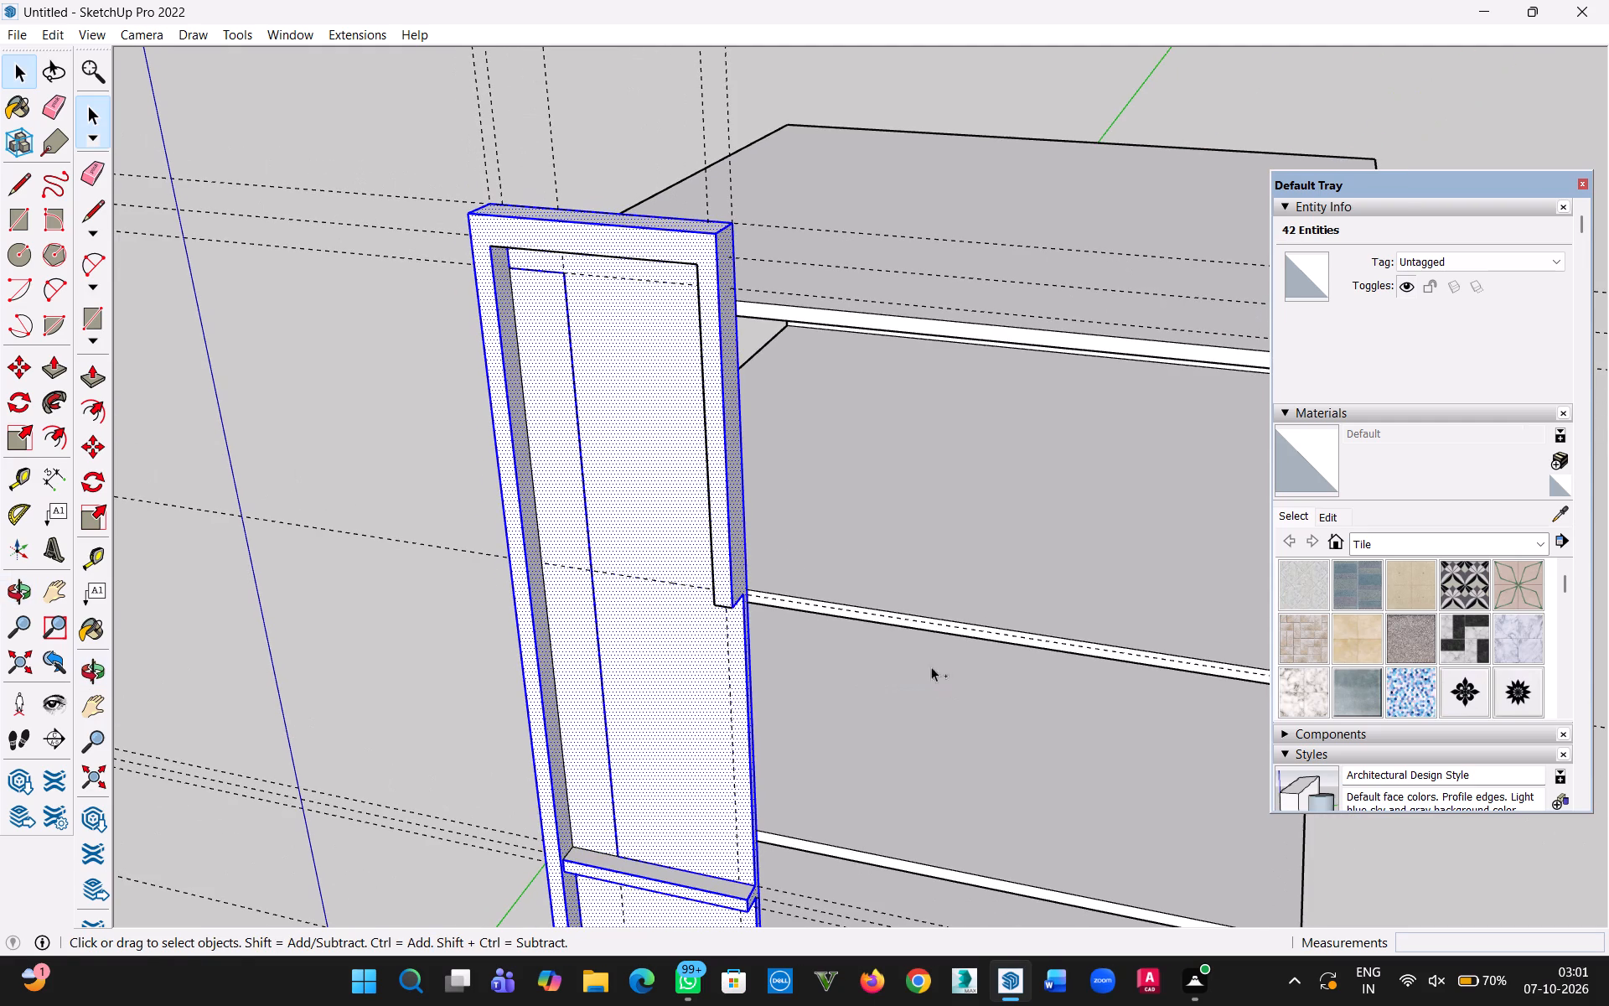
pyautogui.keyDown('ctrl'); pyautogui.doubleClick(719, 533); pyautogui.keyUp('ctrl')
pyautogui.moveTo(716, 702); pyautogui.dragTo(746, 614, button='middle')
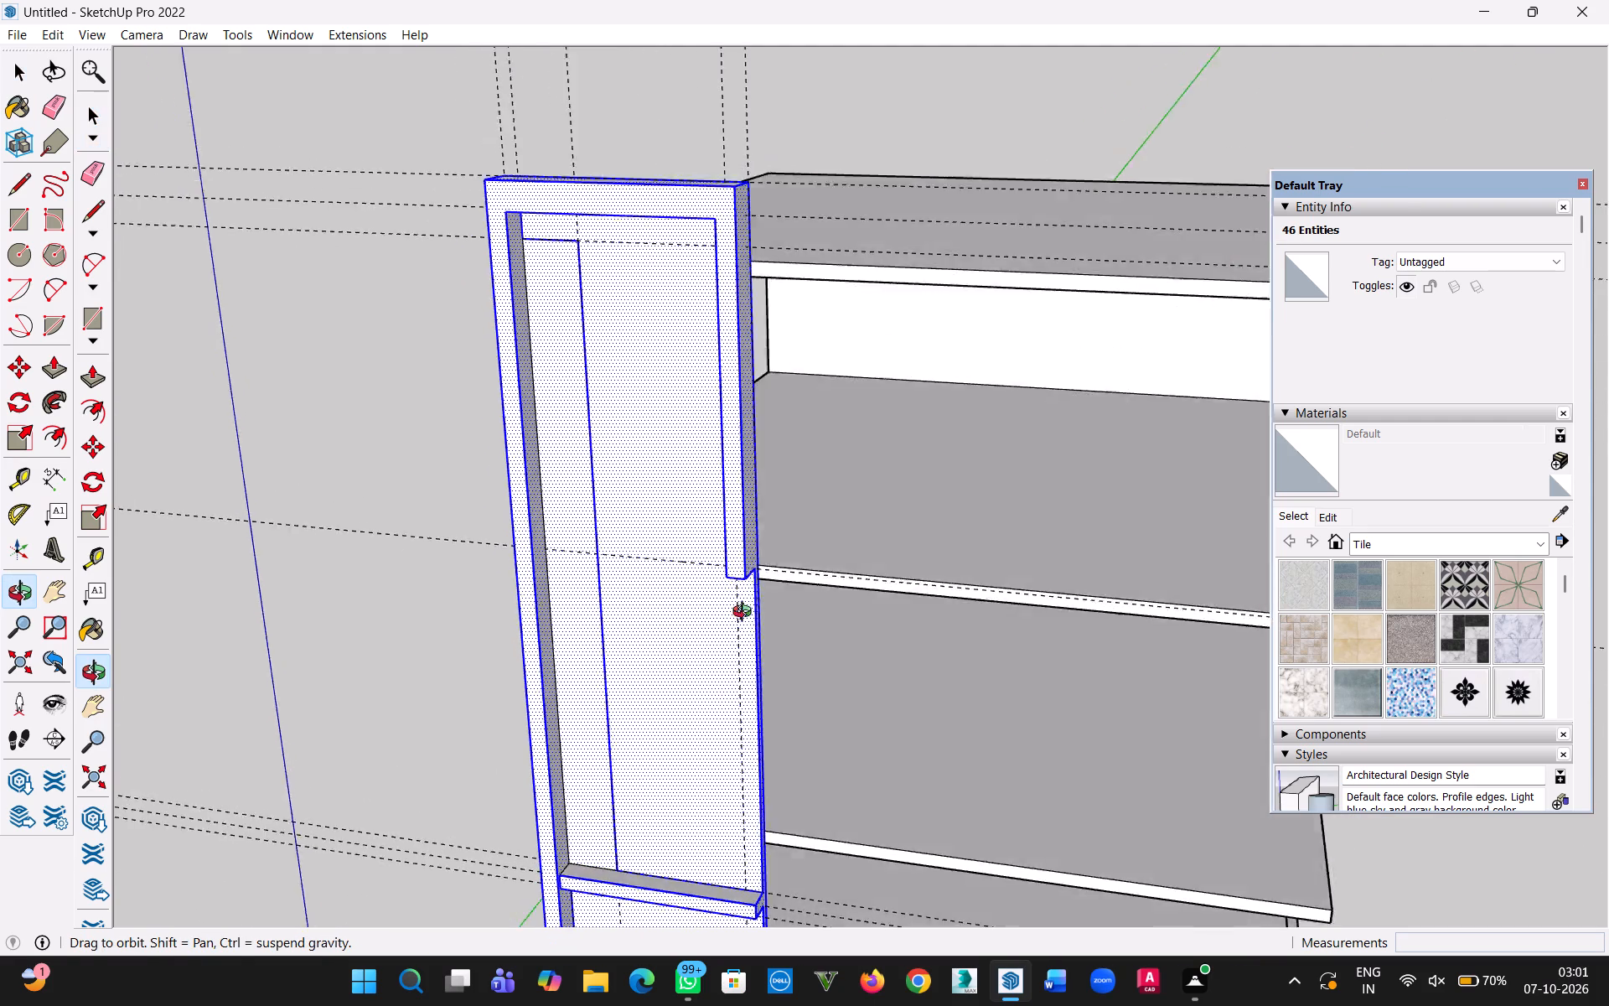
pyautogui.moveTo(746, 614); pyautogui.dragTo(652, 855, button='middle')
# Add the ledge's top face, the underside of the frame's top and the ledge's underside to the selection.
pyautogui.scroll(3, 648, 827)
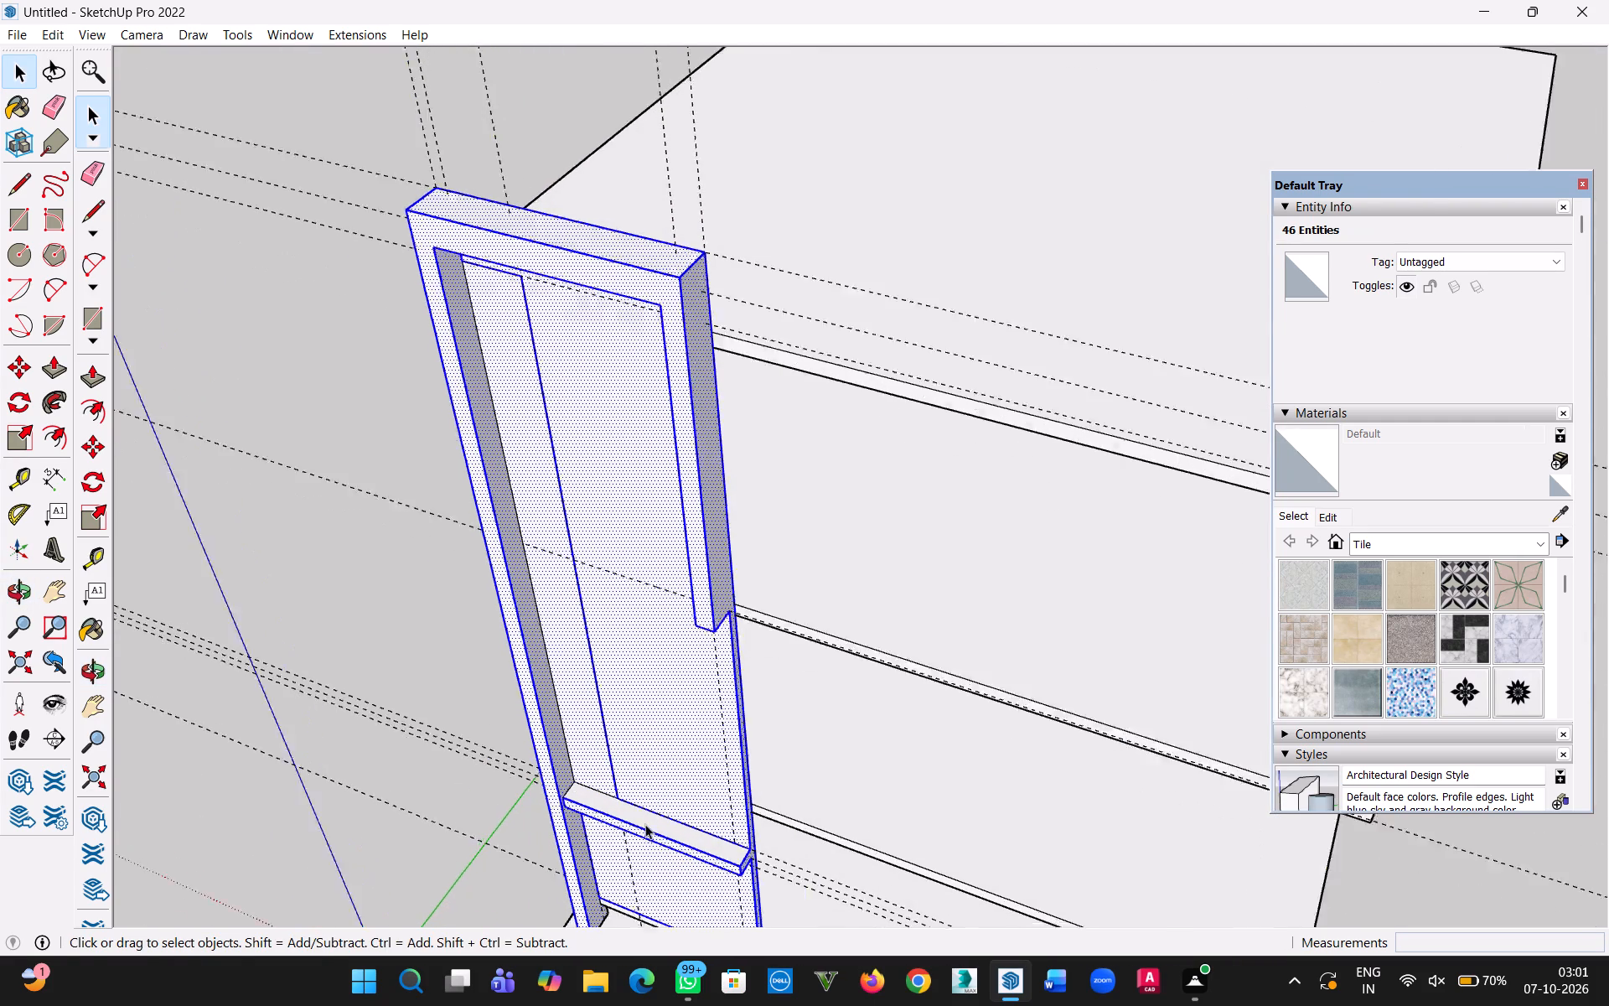
pyautogui.scroll(3, 645, 824)
pyautogui.keyDown('ctrl'); pyautogui.doubleClick(570, 785); pyautogui.keyUp('ctrl')
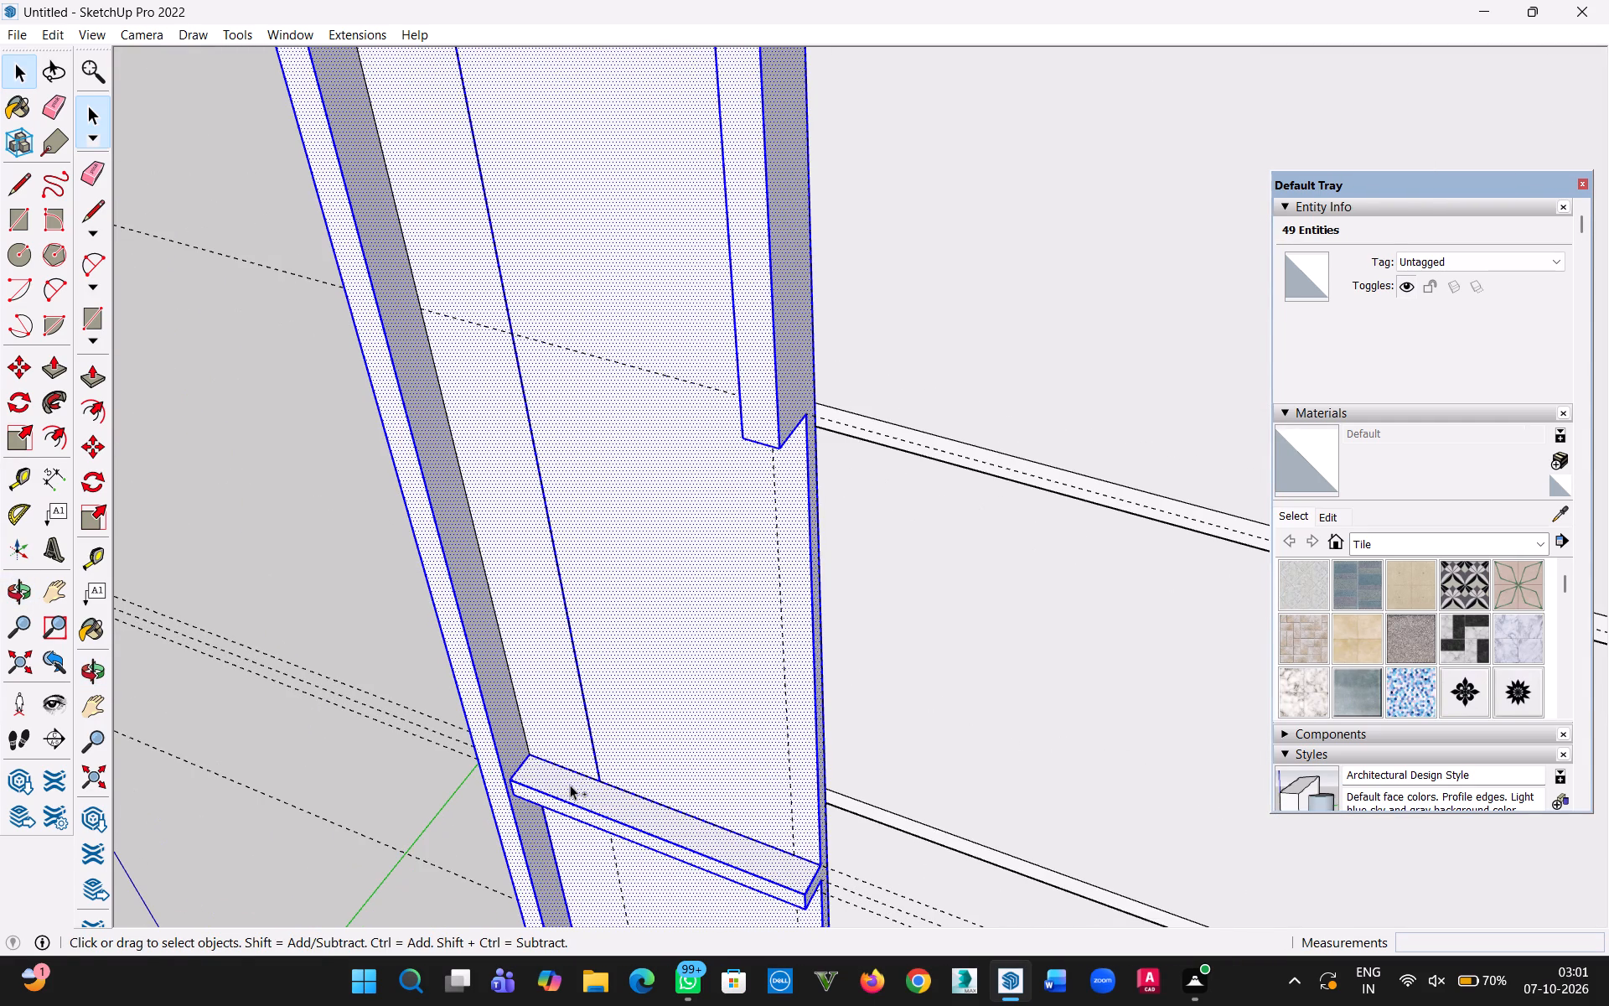
pyautogui.moveTo(676, 739); pyautogui.dragTo(753, 516, button='middle')
pyautogui.press('h')
pyautogui.moveTo(751, 579); pyautogui.dragTo(780, 933)
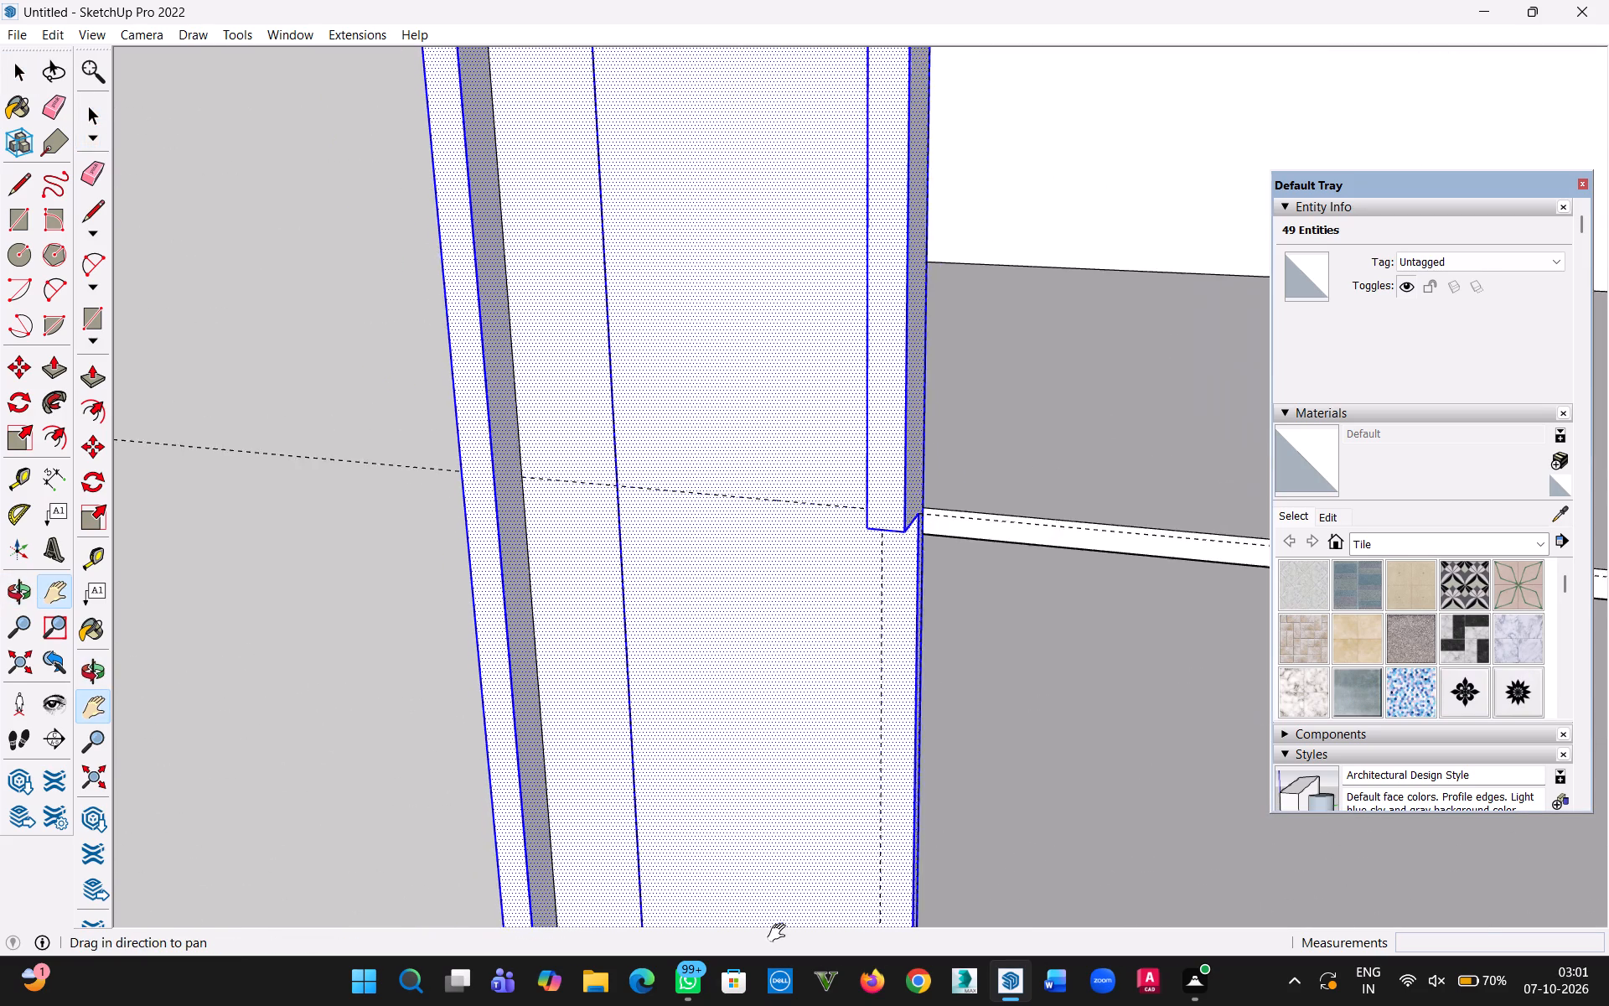
pyautogui.moveTo(780, 933); pyautogui.dragTo(782, 939)
pyautogui.moveTo(717, 717); pyautogui.dragTo(789, 118, button='middle')
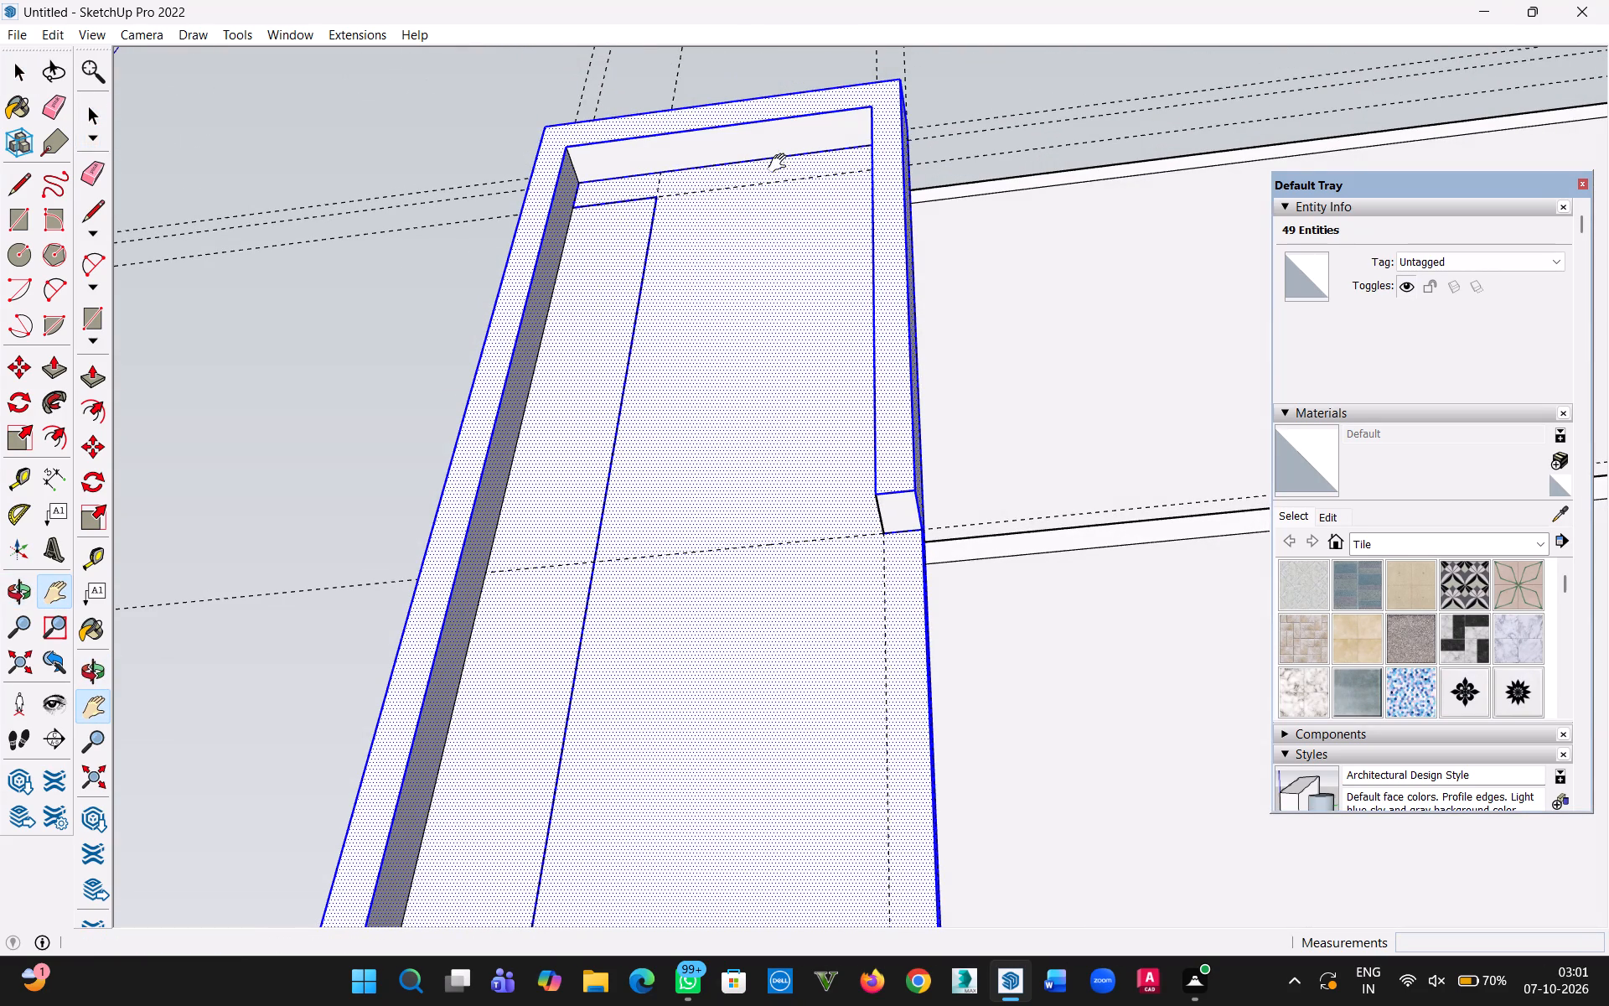
pyautogui.press('Escape')
pyautogui.keyDown('ctrl'); pyautogui.doubleClick(775, 146); pyautogui.keyUp('ctrl')
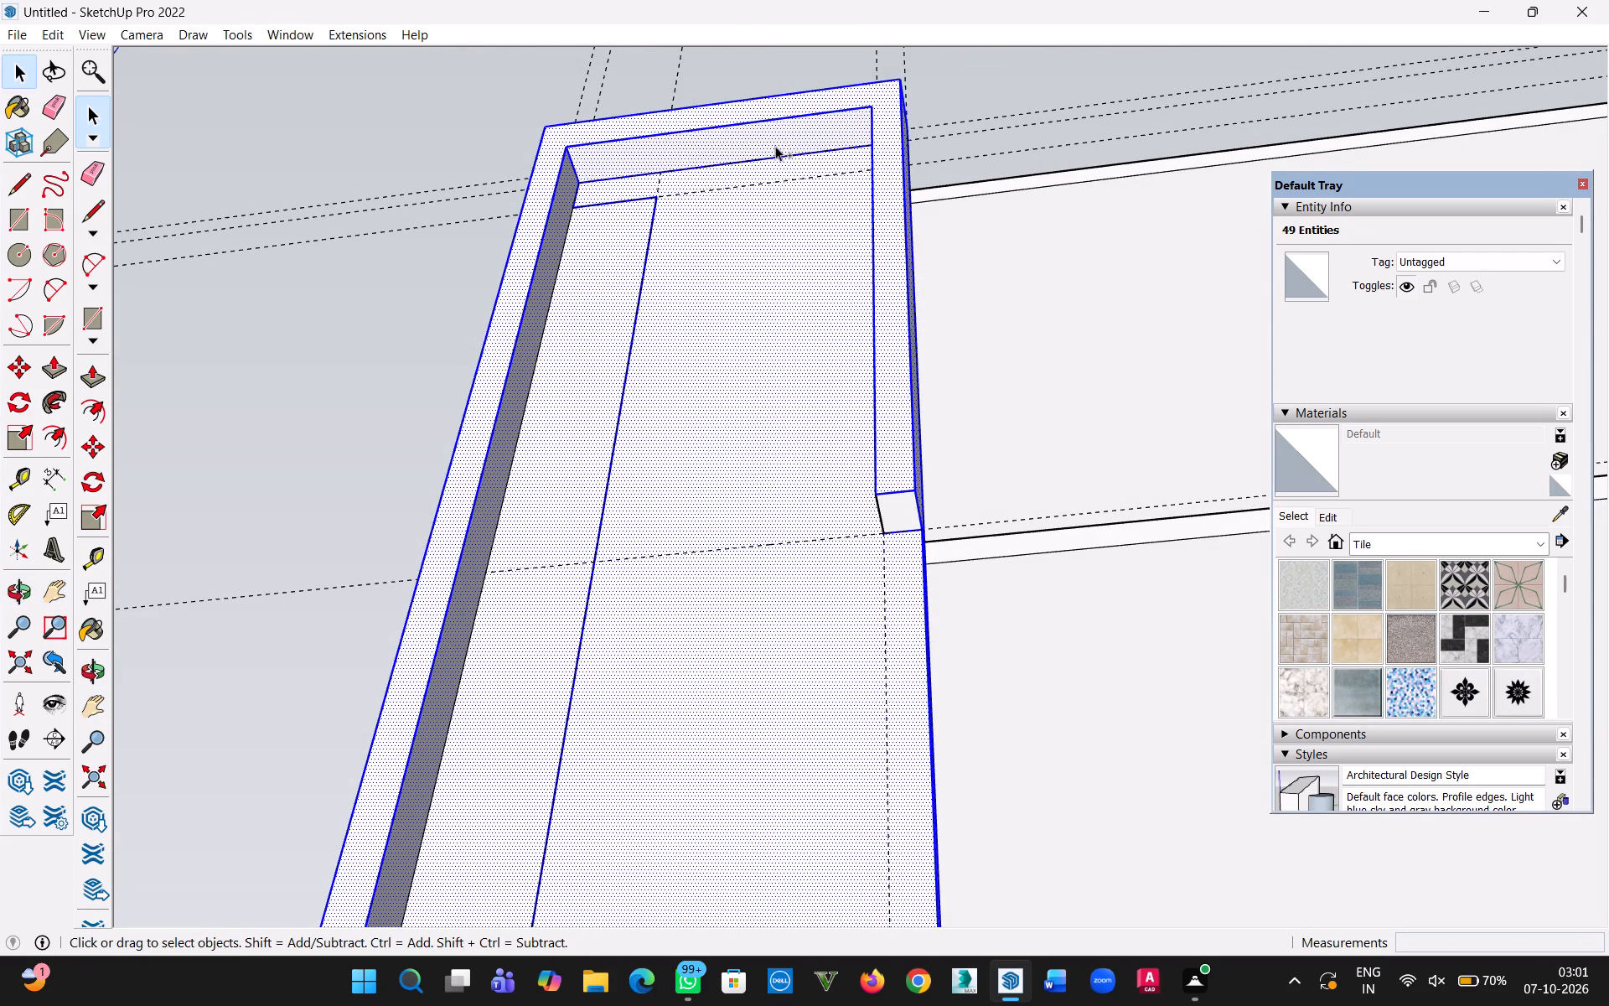
pyautogui.scroll(-5, 750, 527)
pyautogui.scroll(-5, 731, 787)
pyautogui.moveTo(727, 760); pyautogui.dragTo(754, 594, button='middle')
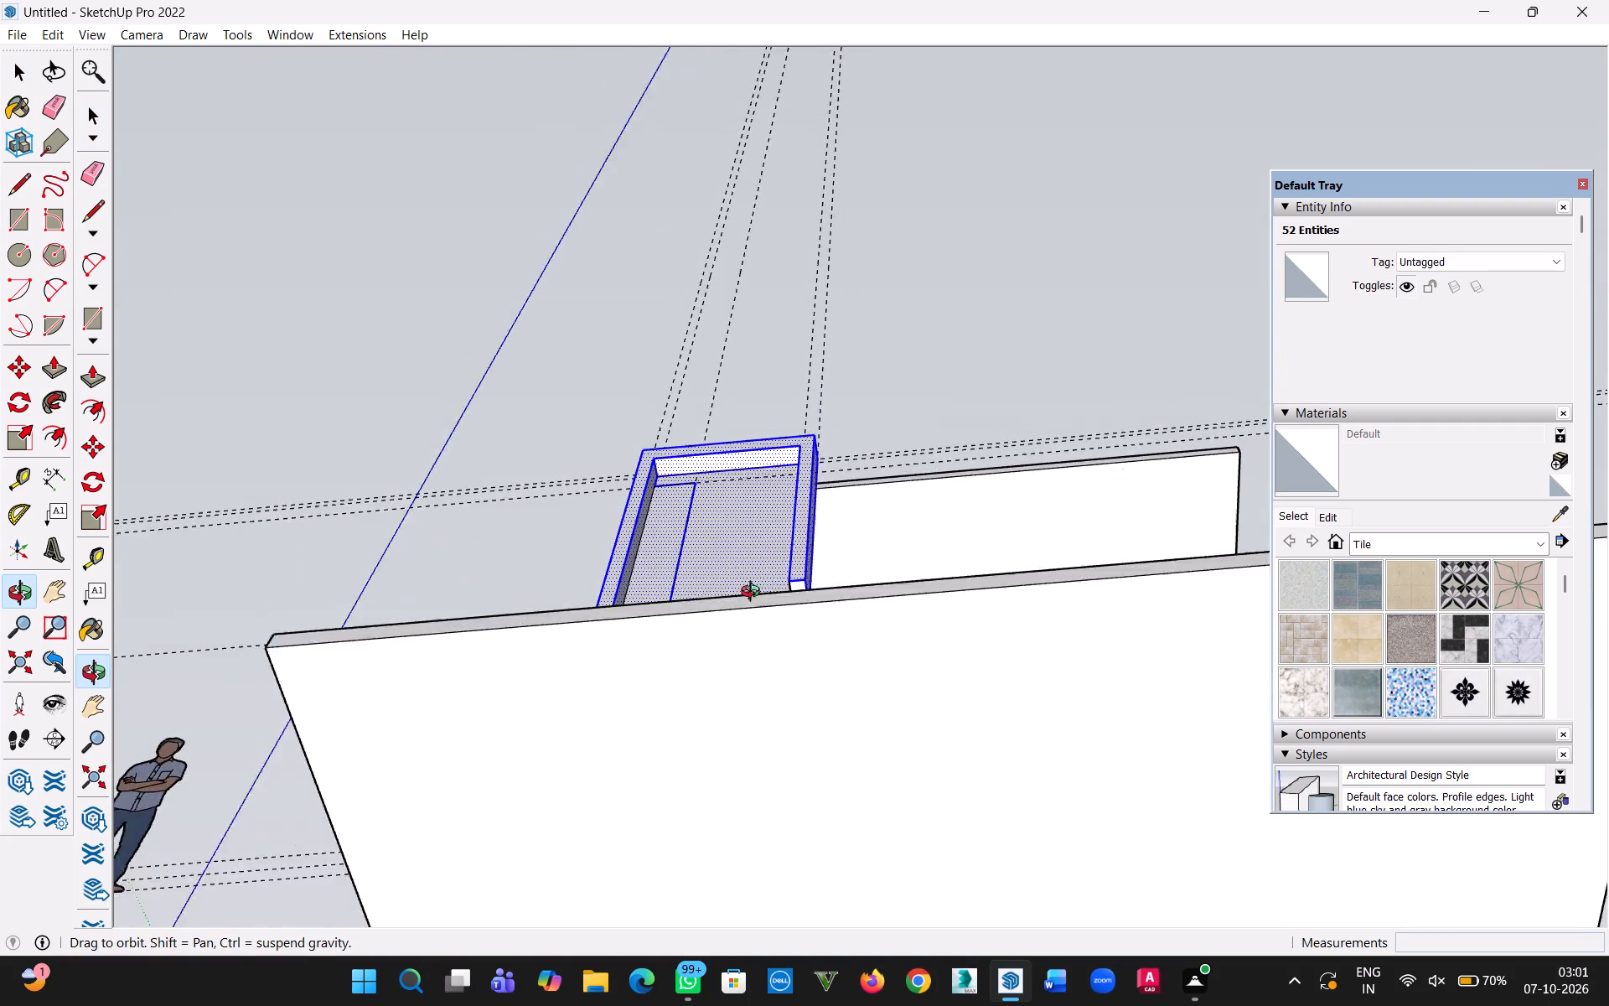
pyautogui.moveTo(754, 594); pyautogui.dragTo(780, 722, button='middle')
pyautogui.scroll(5, 734, 874)
pyautogui.keyDown('ctrl'); pyautogui.doubleClick(718, 906); pyautogui.keyUp('ctrl')
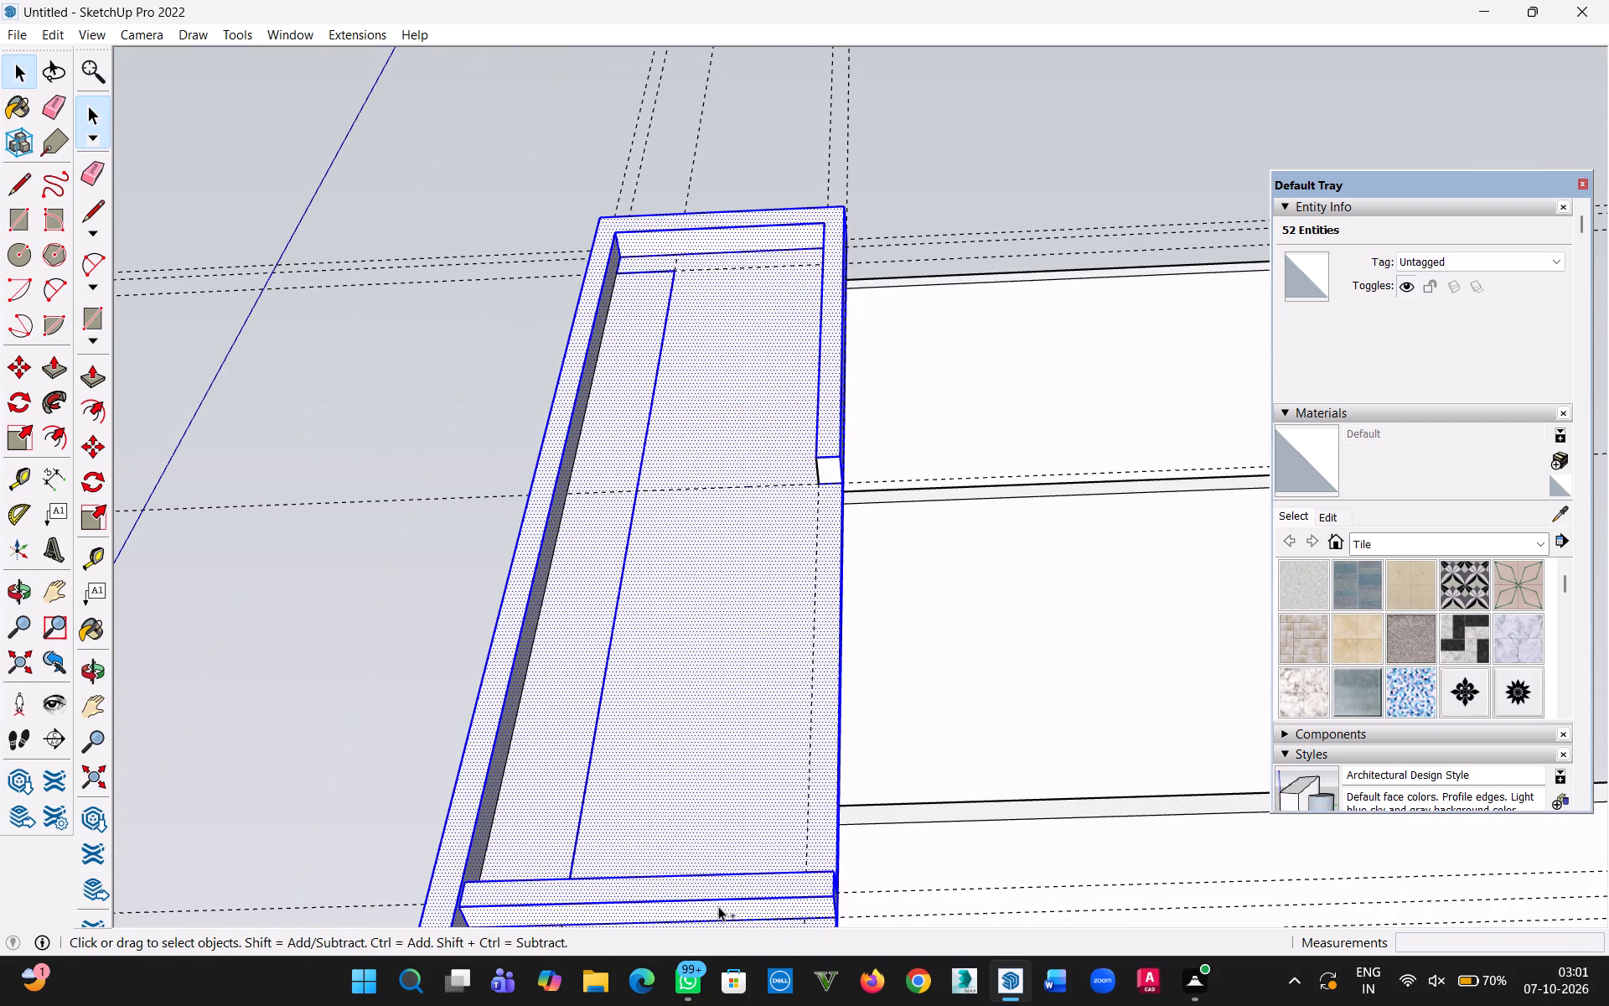
# Add the bottom end face of the frame's short leg to the selection.
pyautogui.scroll(-8, 743, 697)
pyautogui.moveTo(742, 635); pyautogui.dragTo(779, 953, button='middle')
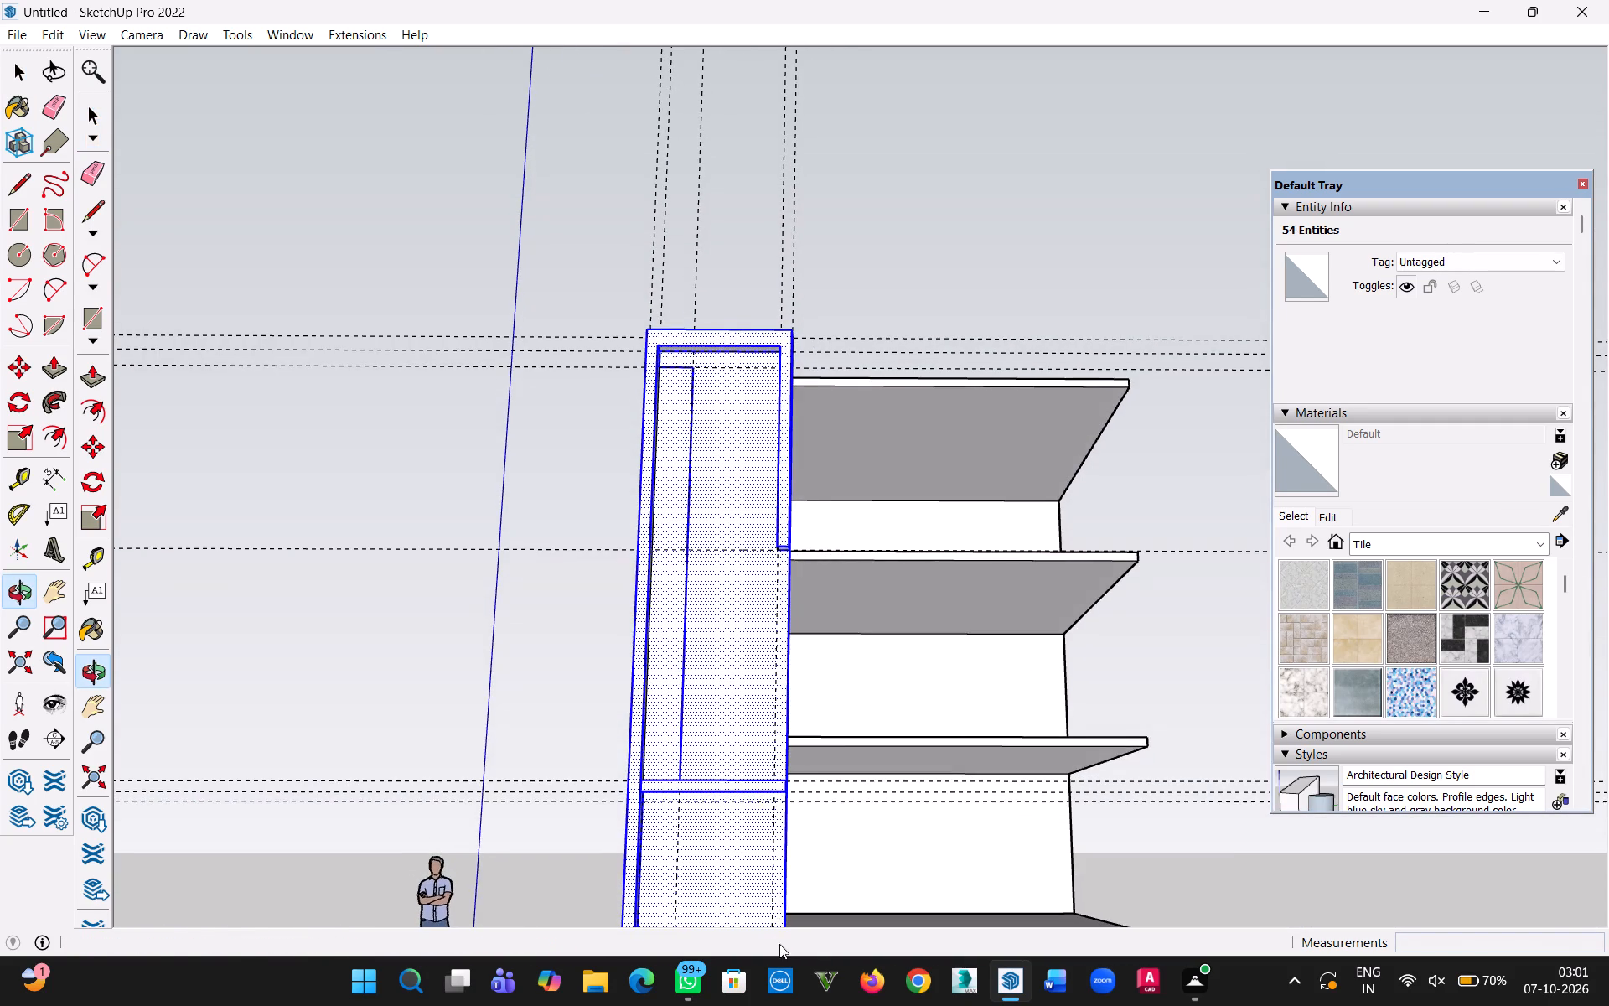
pyautogui.moveTo(765, 668); pyautogui.dragTo(789, 454, button='middle')
pyautogui.scroll(1, 765, 668)
pyautogui.scroll(11, 799, 485)
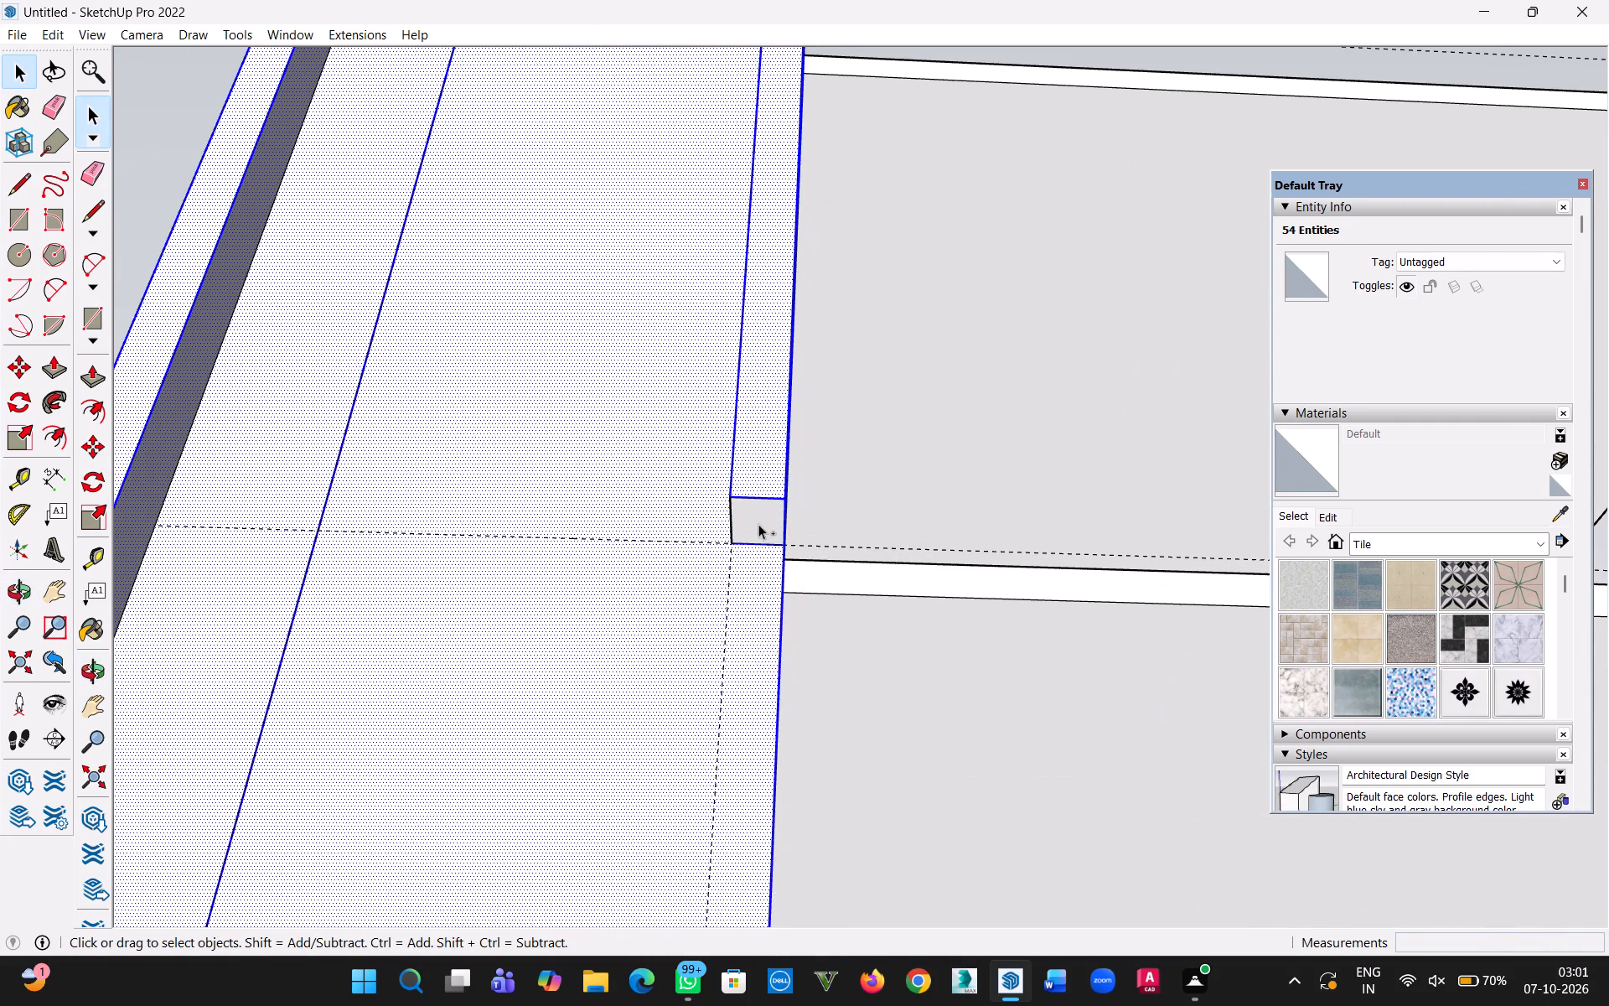
pyautogui.keyDown('ctrl'); pyautogui.doubleClick(757, 525); pyautogui.keyUp('ctrl')
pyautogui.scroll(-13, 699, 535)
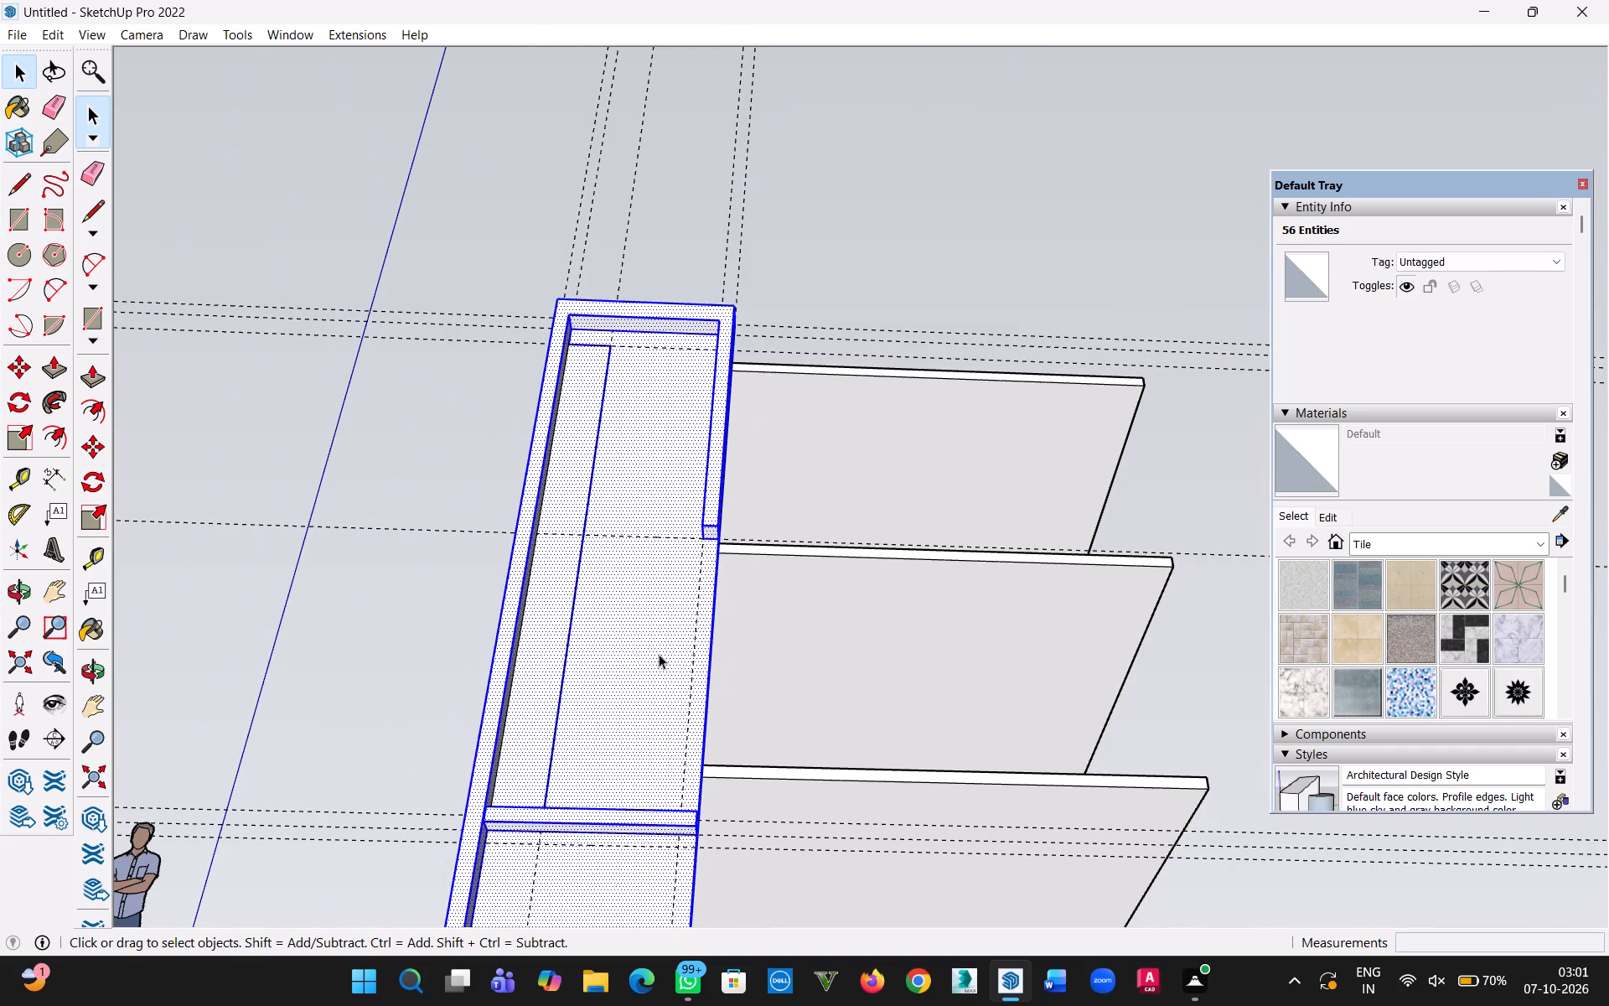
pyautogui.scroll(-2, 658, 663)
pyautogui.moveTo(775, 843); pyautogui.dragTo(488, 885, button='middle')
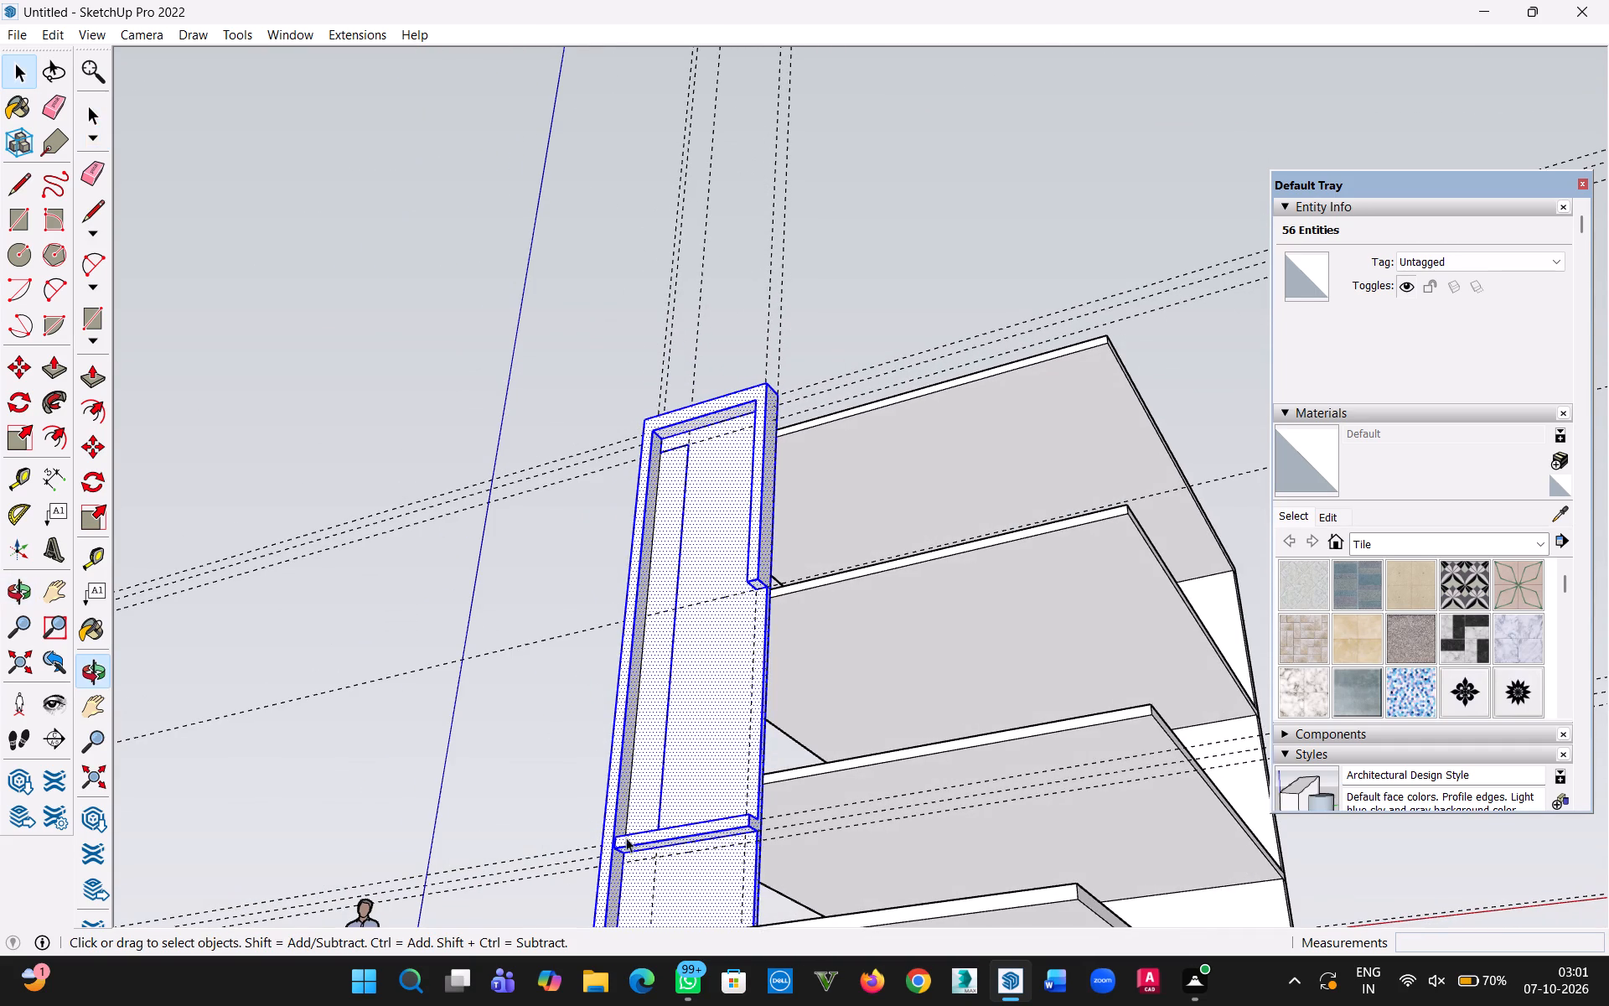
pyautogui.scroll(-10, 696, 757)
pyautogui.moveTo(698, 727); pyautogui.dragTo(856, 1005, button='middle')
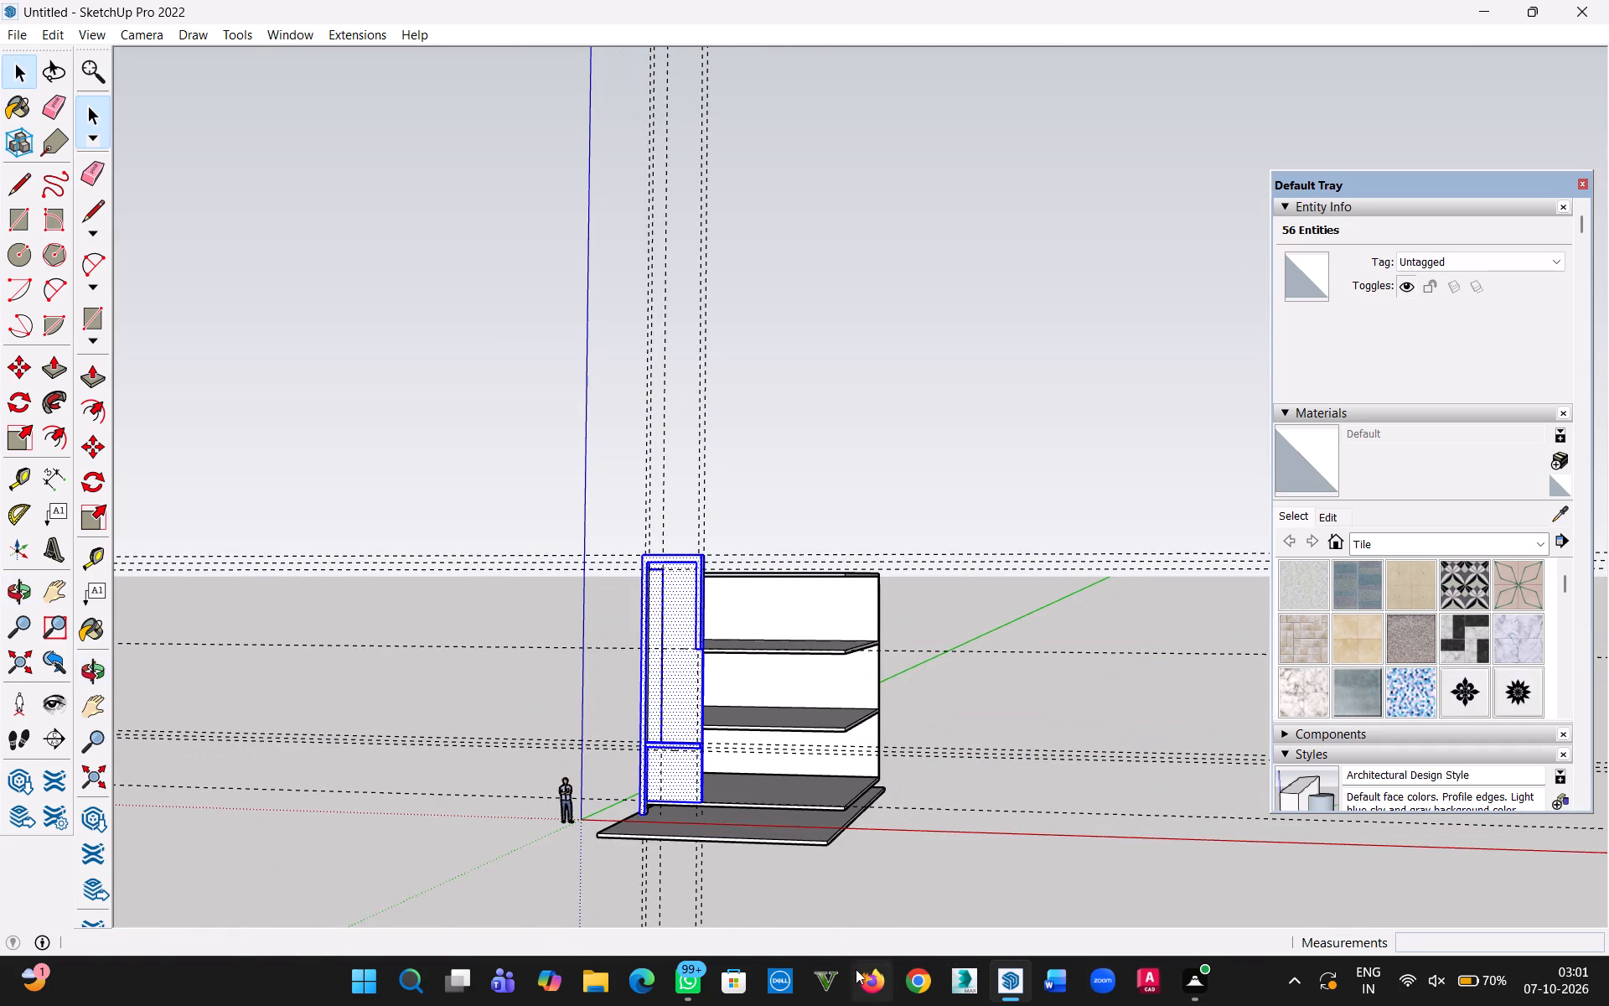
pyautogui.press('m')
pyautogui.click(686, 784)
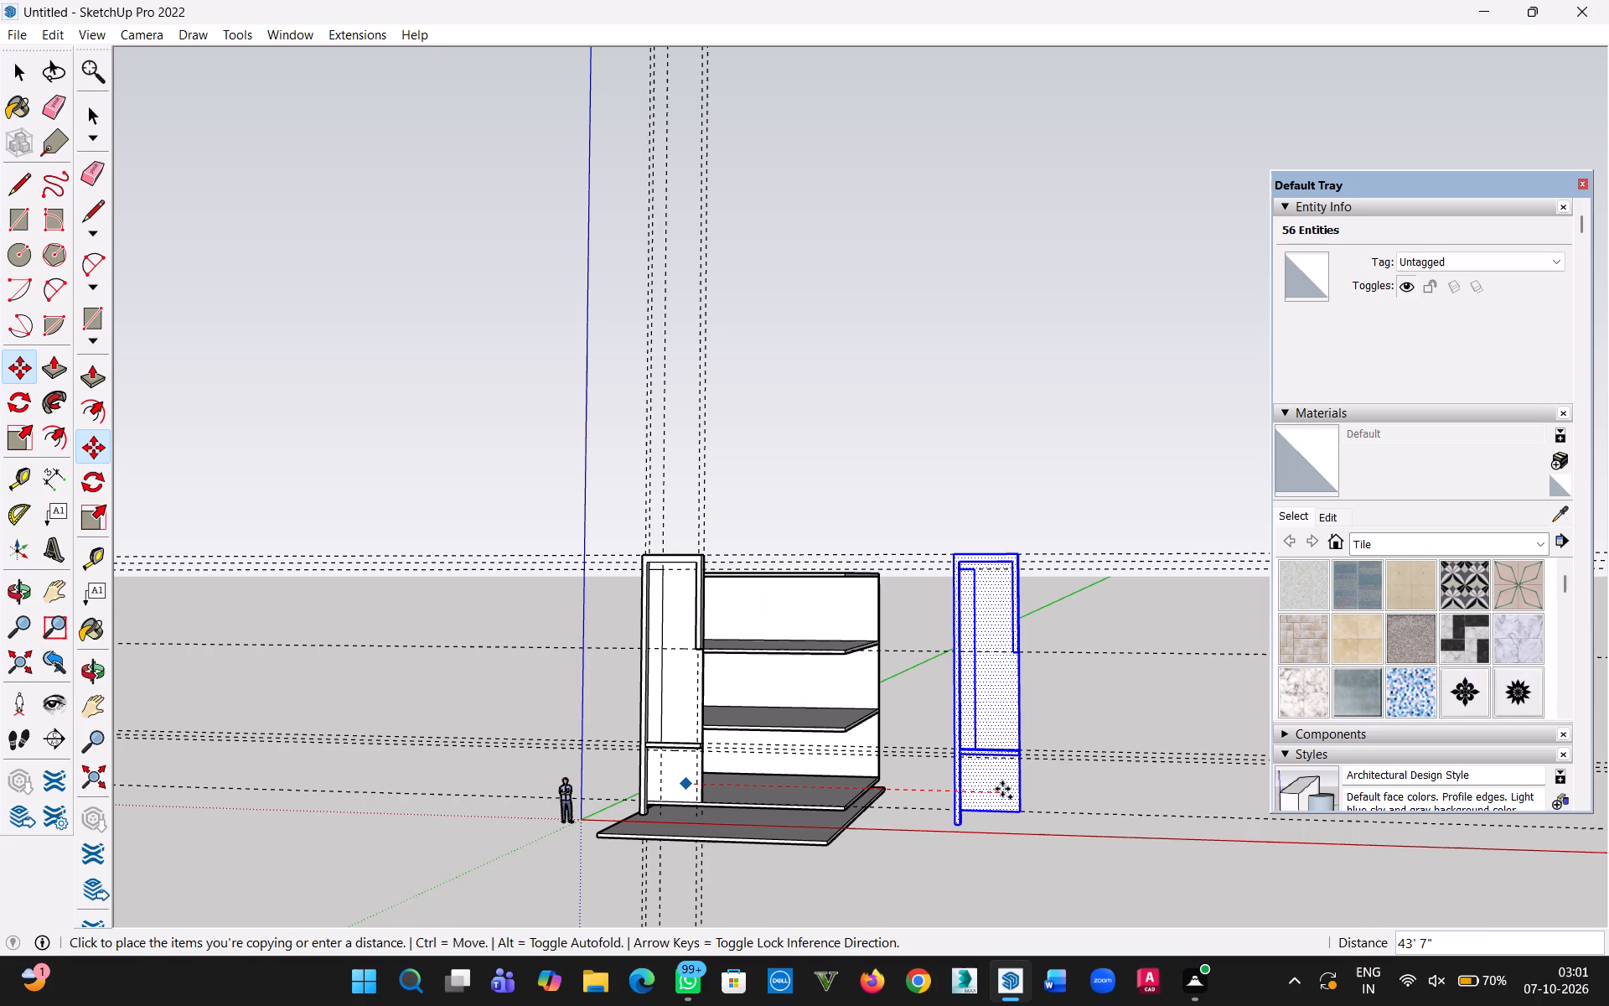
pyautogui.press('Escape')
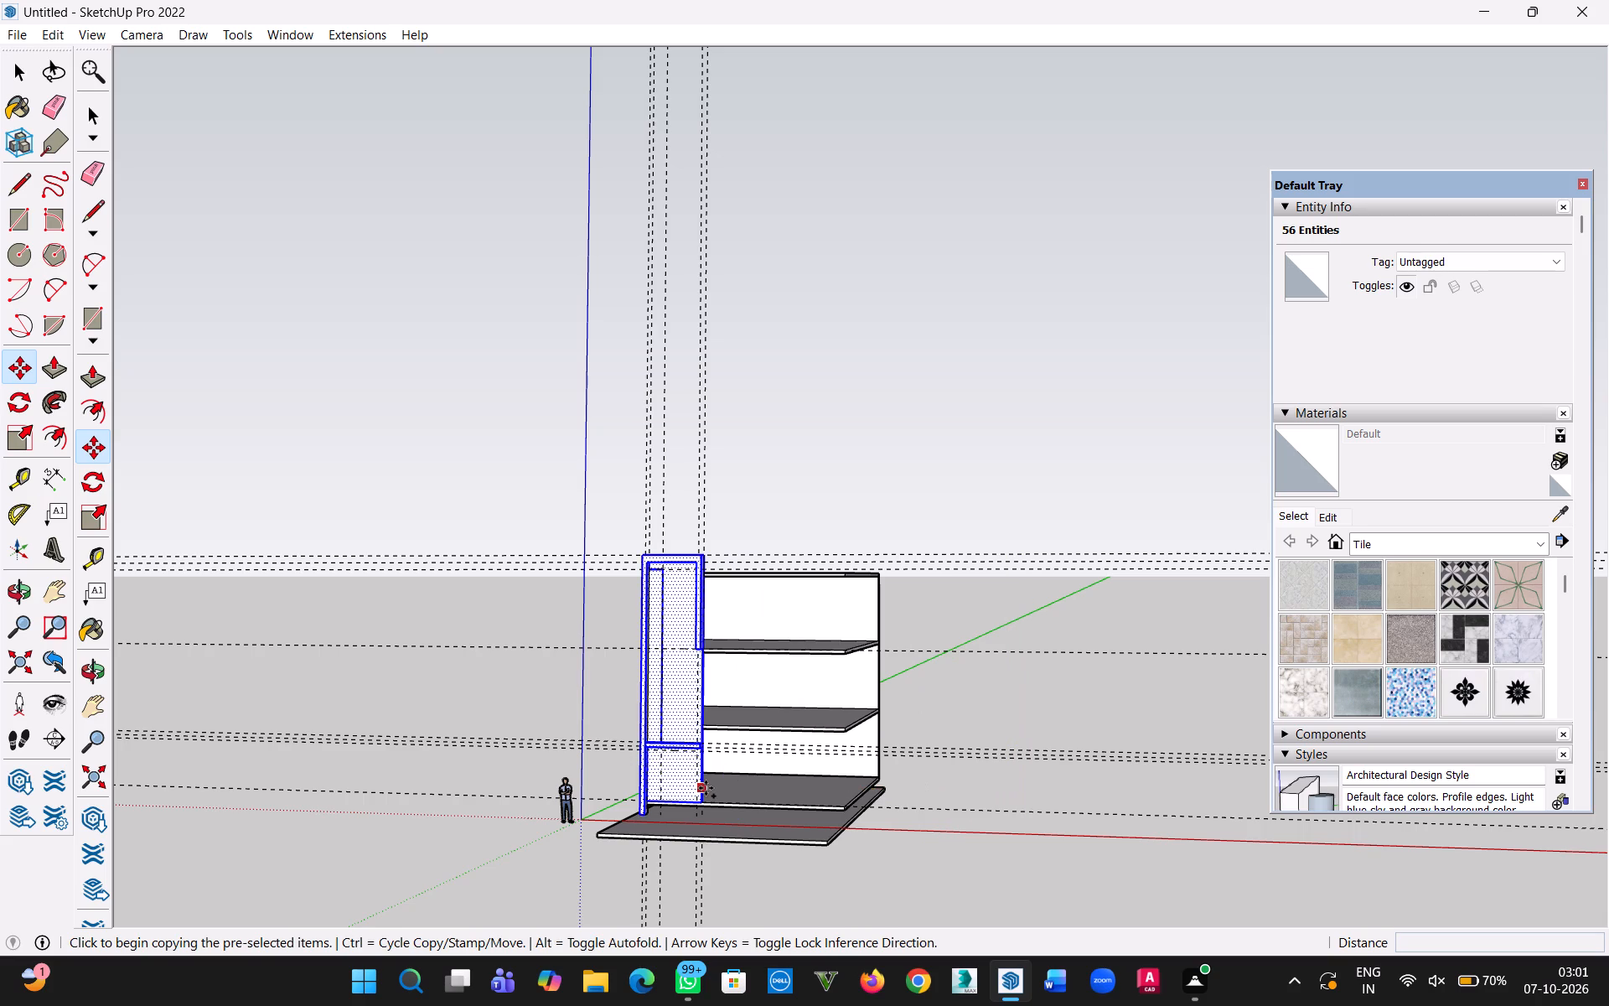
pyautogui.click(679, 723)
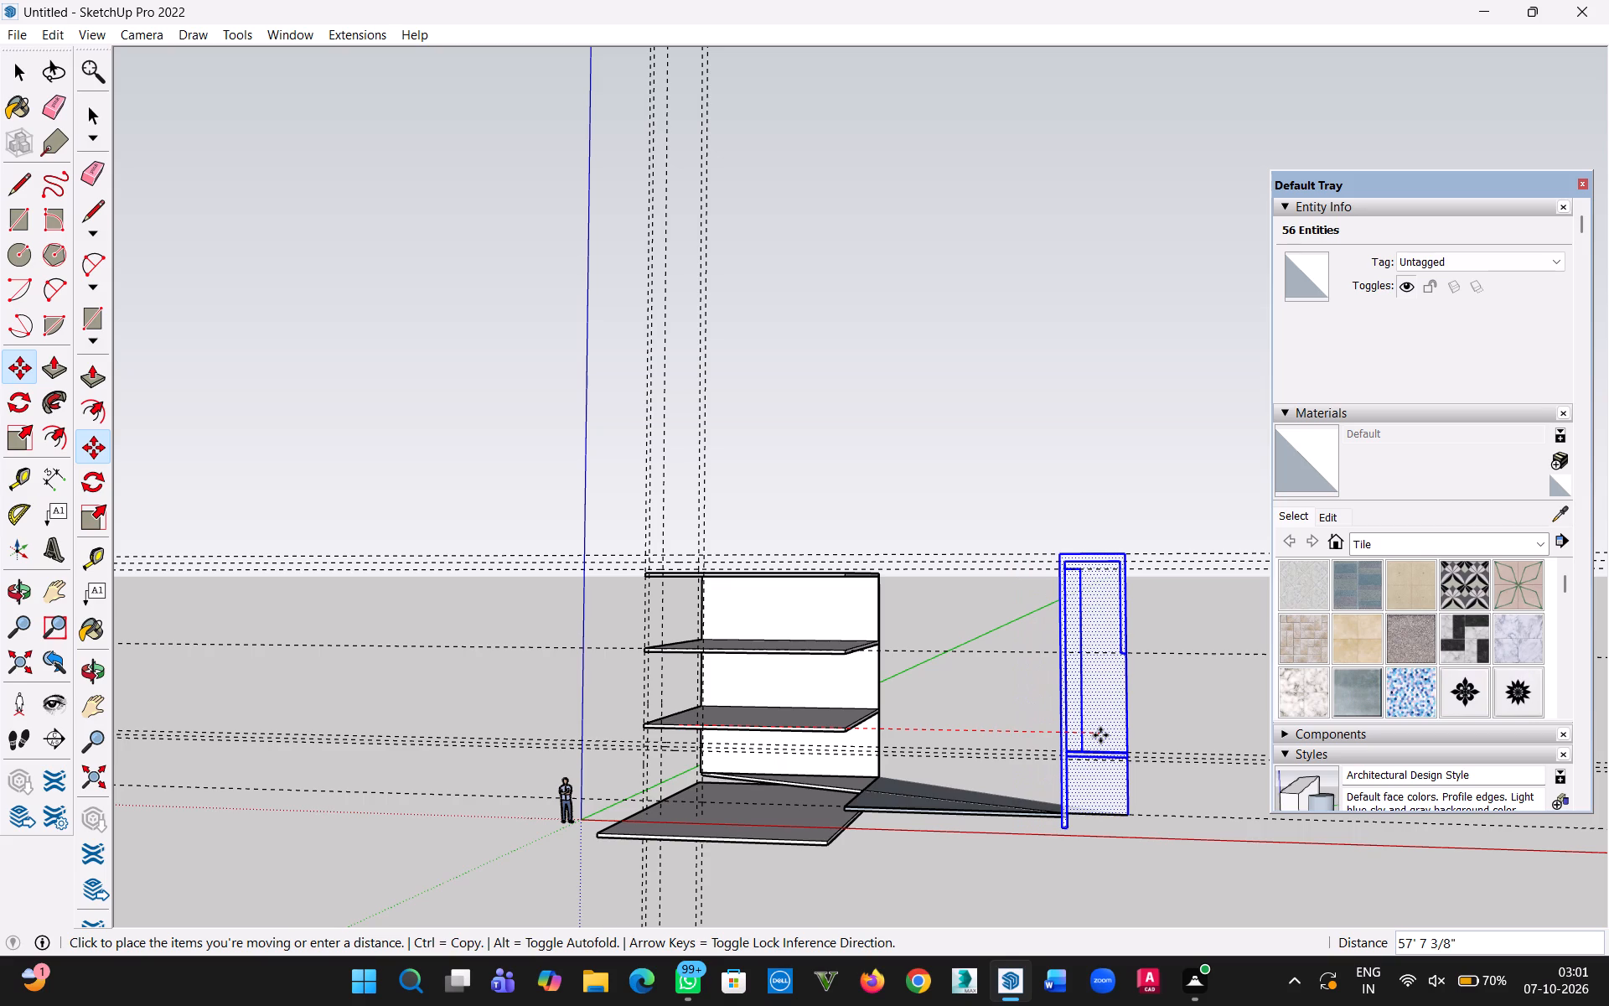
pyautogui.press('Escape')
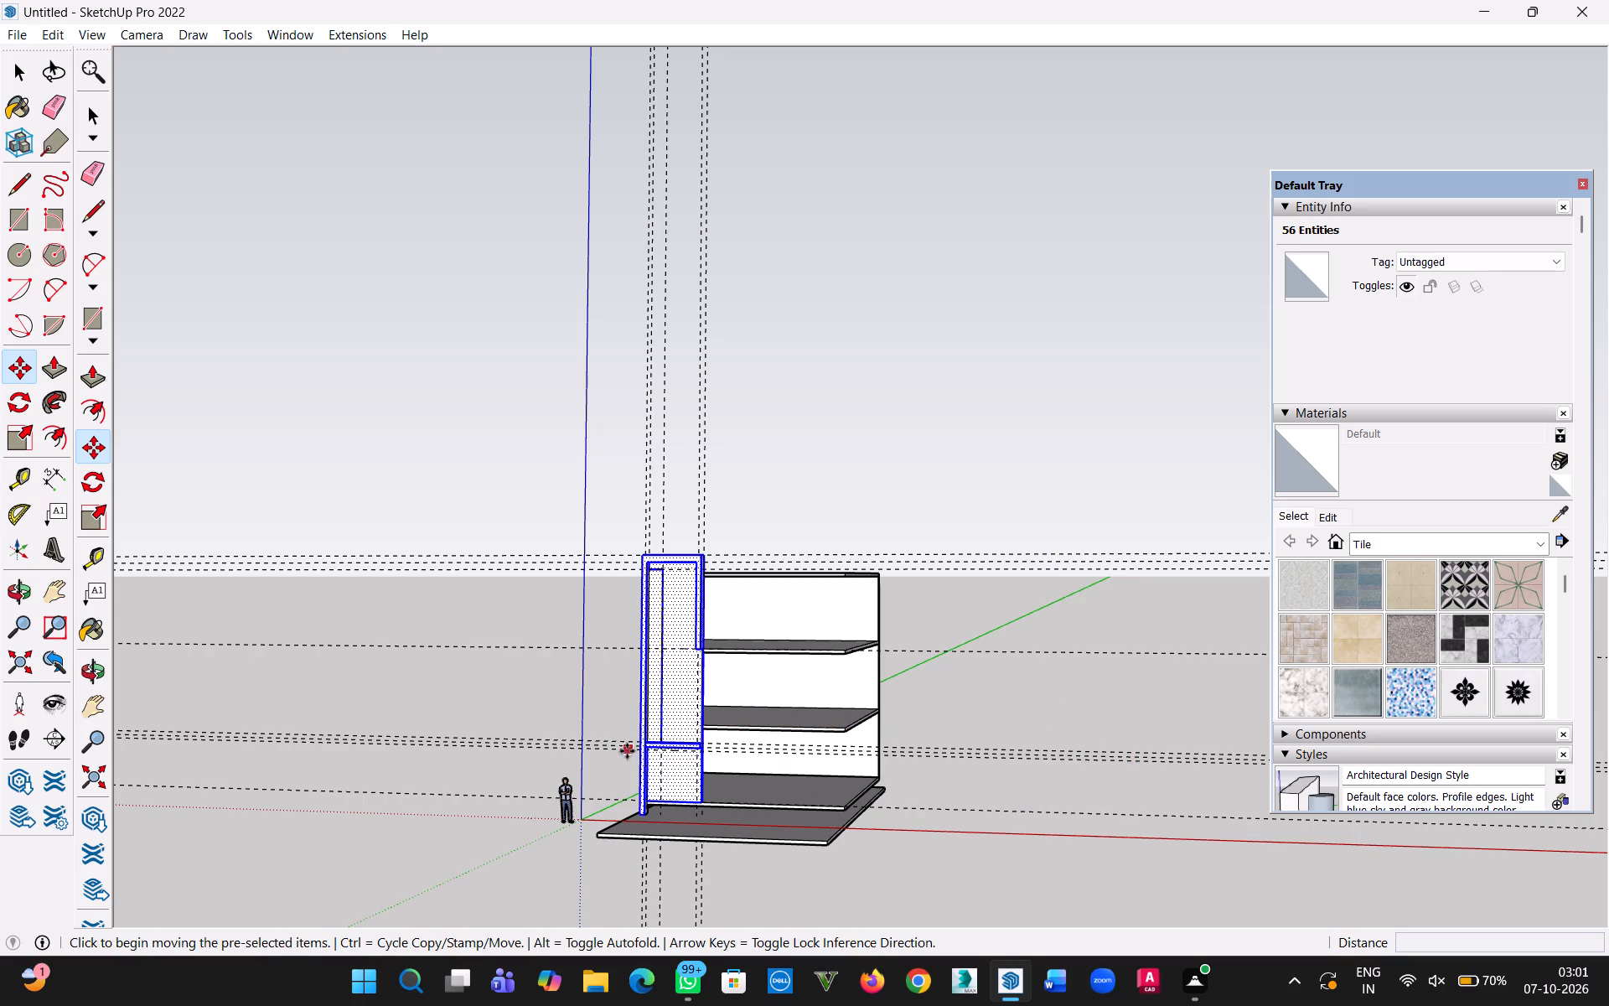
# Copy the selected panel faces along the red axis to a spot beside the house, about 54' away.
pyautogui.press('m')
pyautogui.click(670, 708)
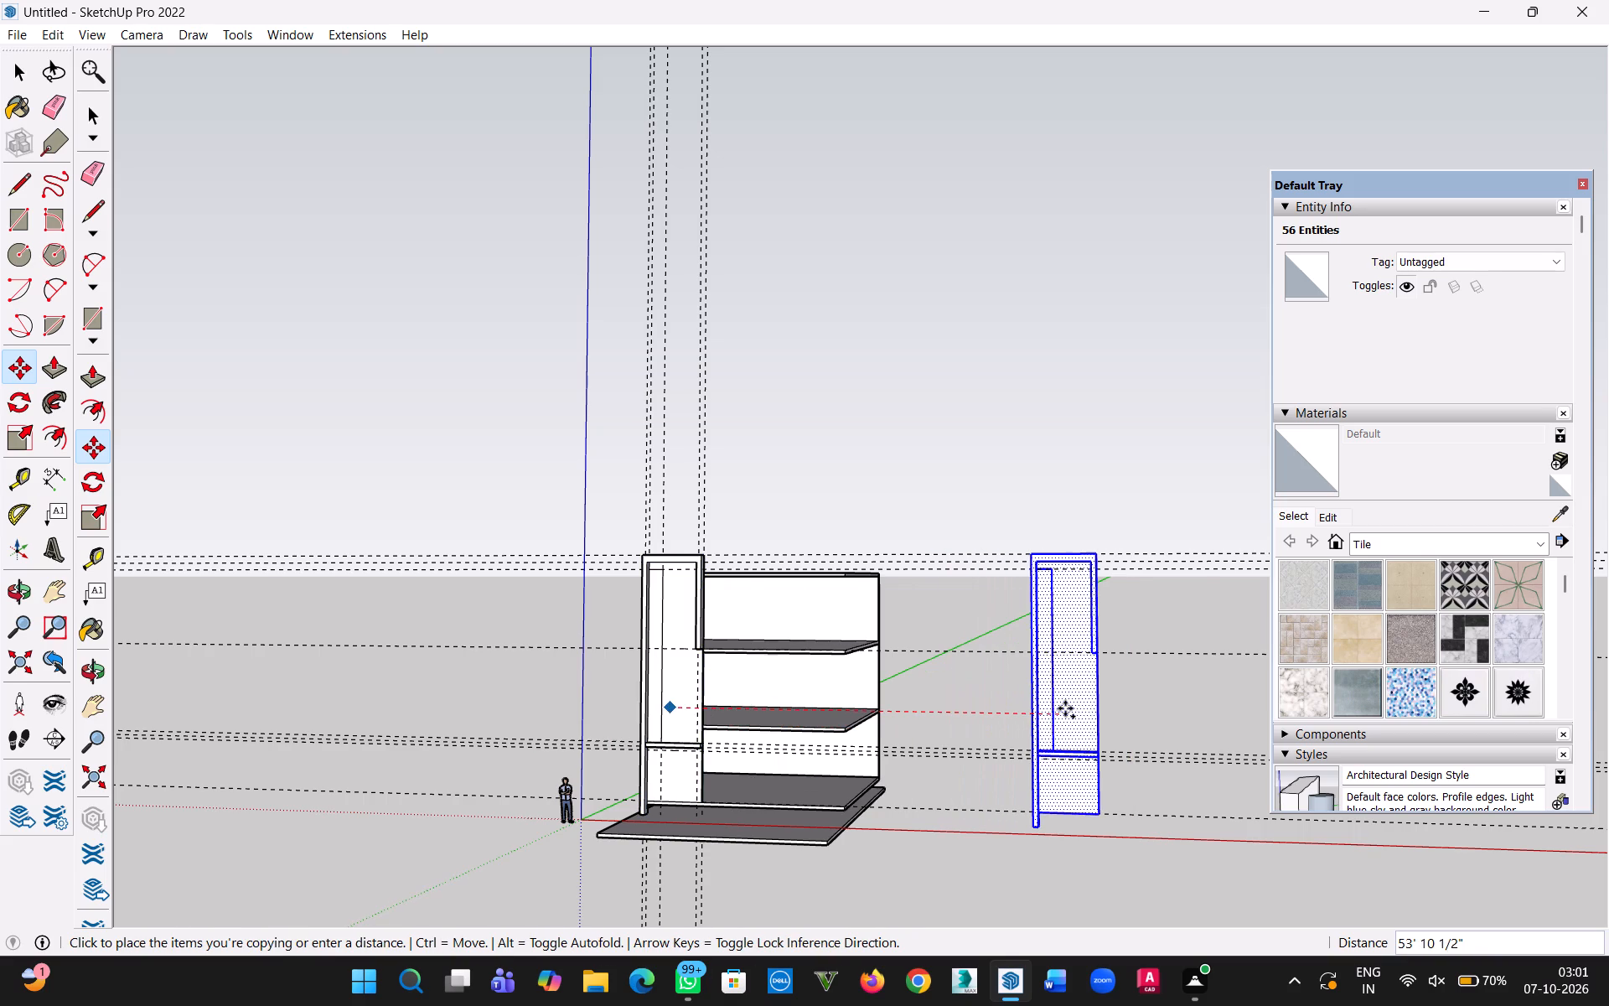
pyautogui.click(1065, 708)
# Clear the selection and examine the copied panel's back, side and lower end from several angles.
pyautogui.moveTo(1146, 834); pyautogui.dragTo(84, 778, button='middle')
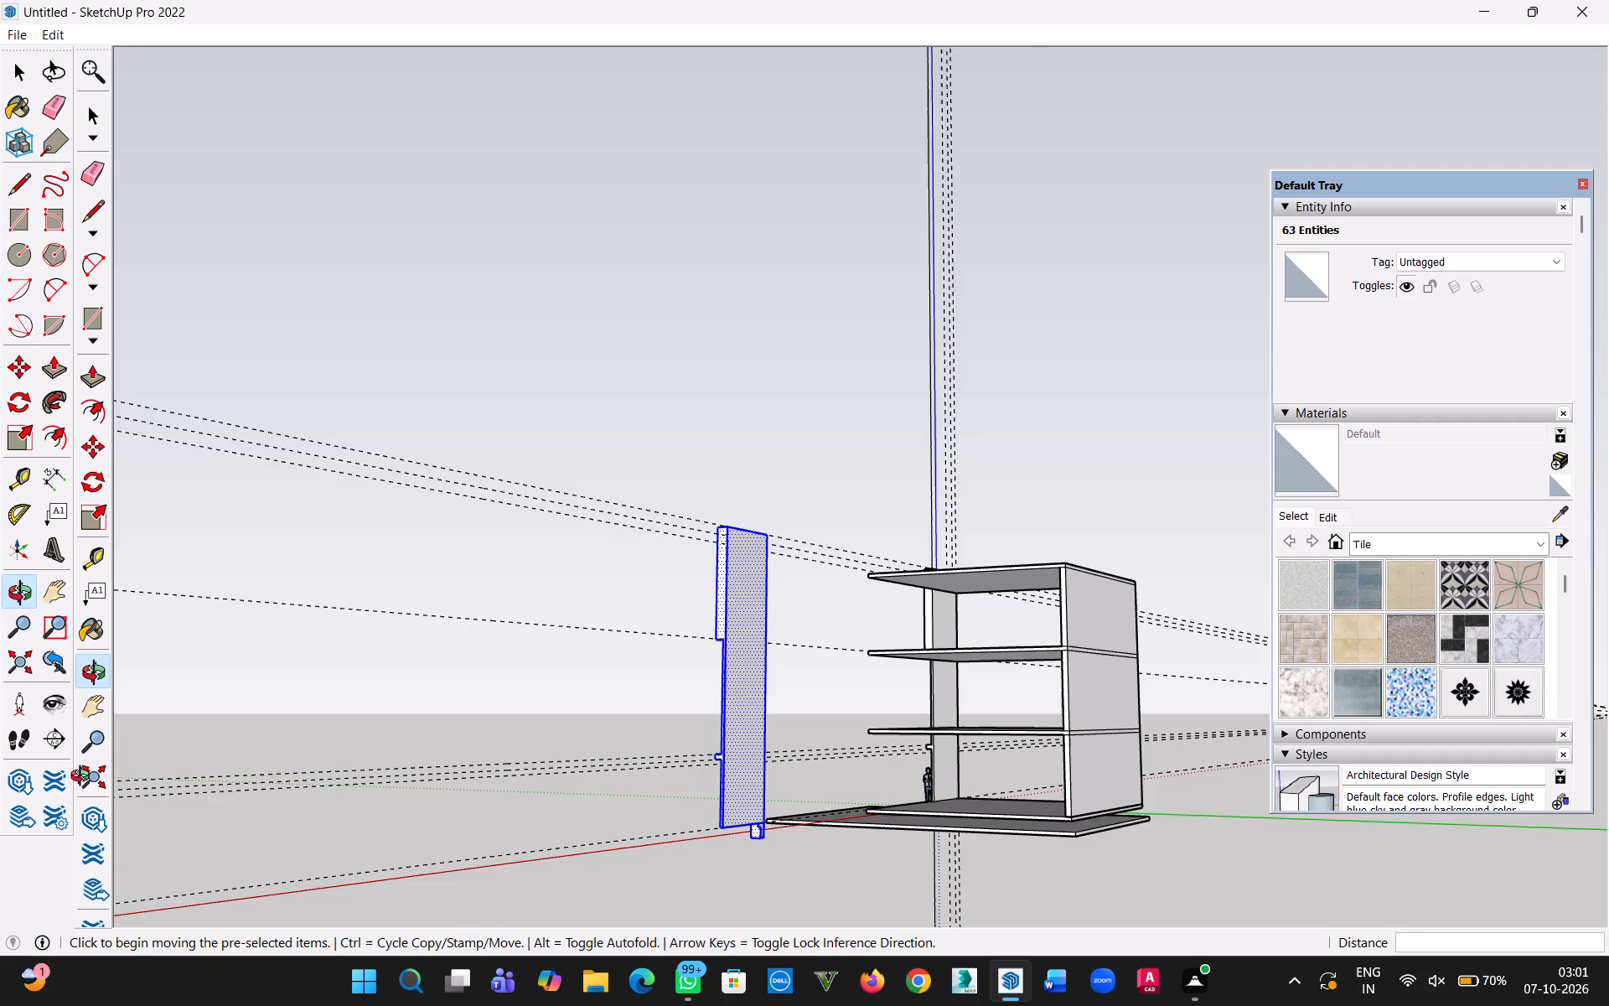
pyautogui.scroll(13, 597, 826)
pyautogui.scroll(8, 909, 844)
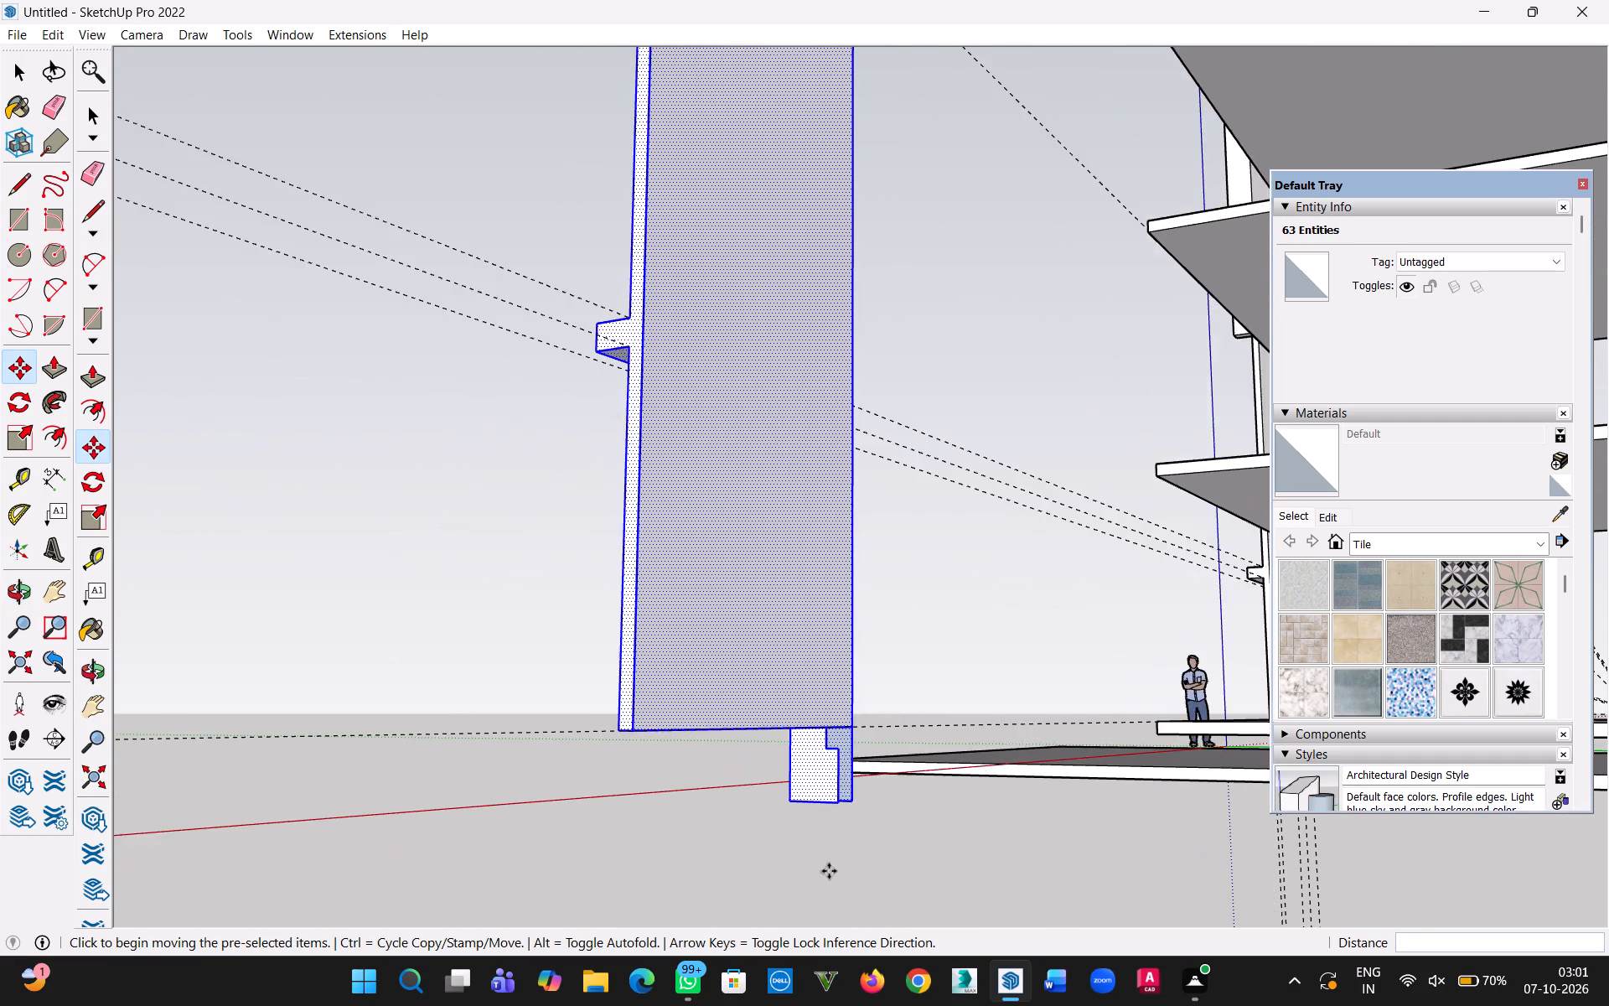
pyautogui.scroll(9, 794, 860)
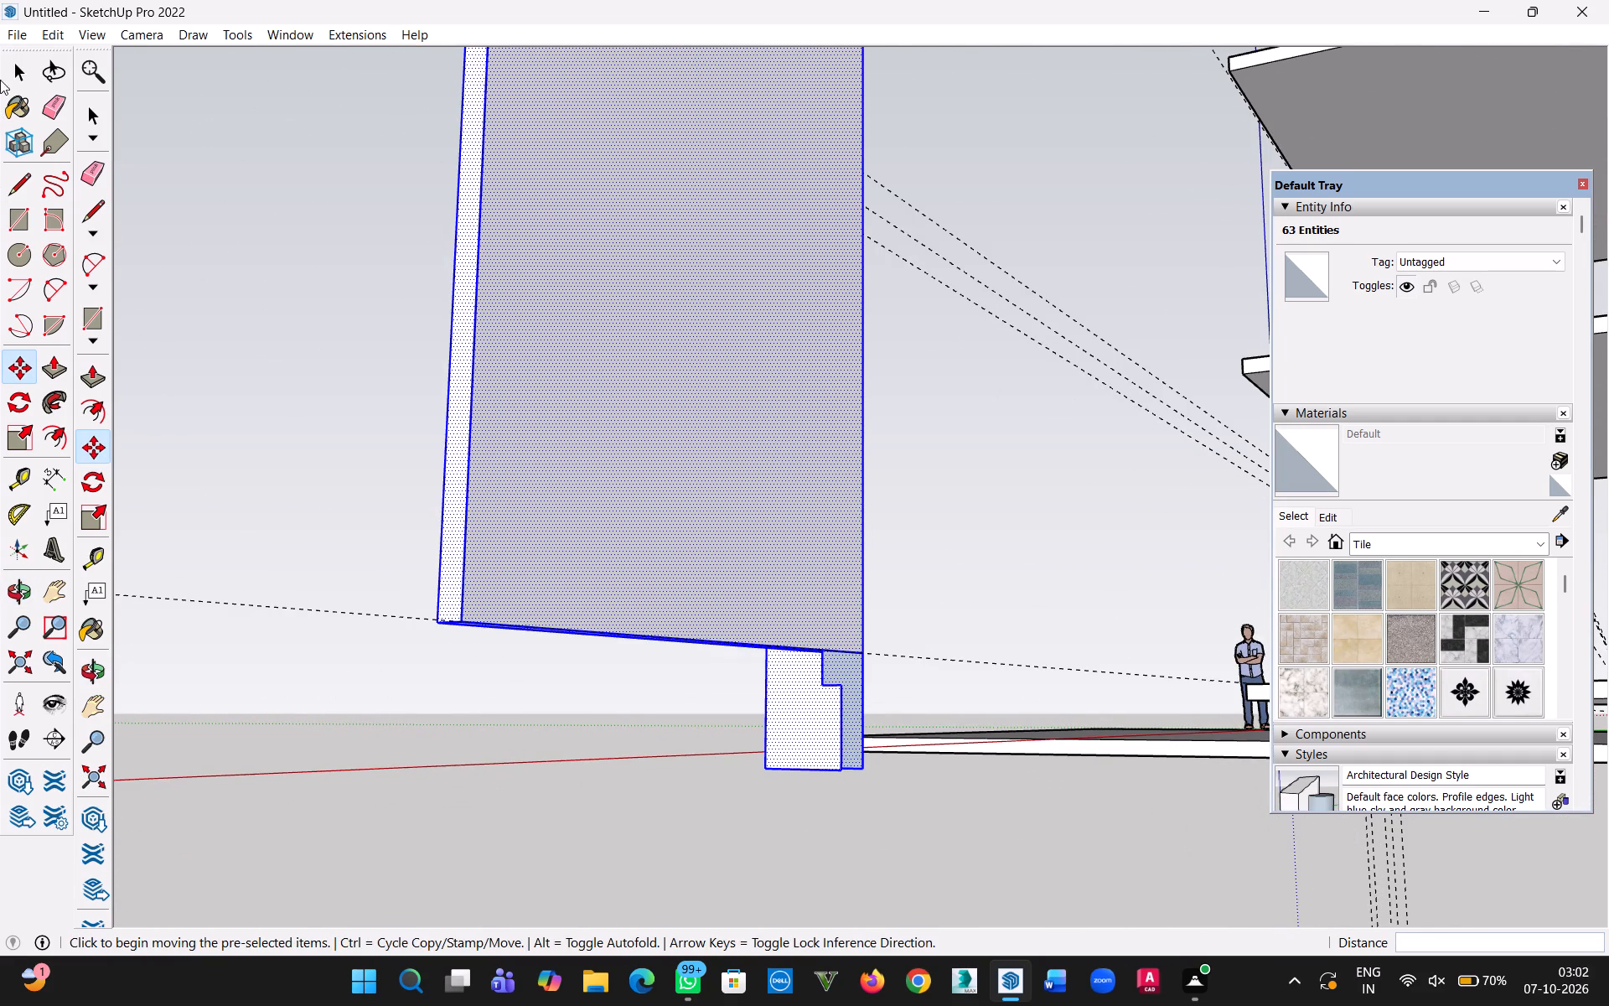
pyautogui.click(19, 73)
pyautogui.click(929, 773)
pyautogui.moveTo(915, 801); pyautogui.dragTo(463, 801, button='middle')
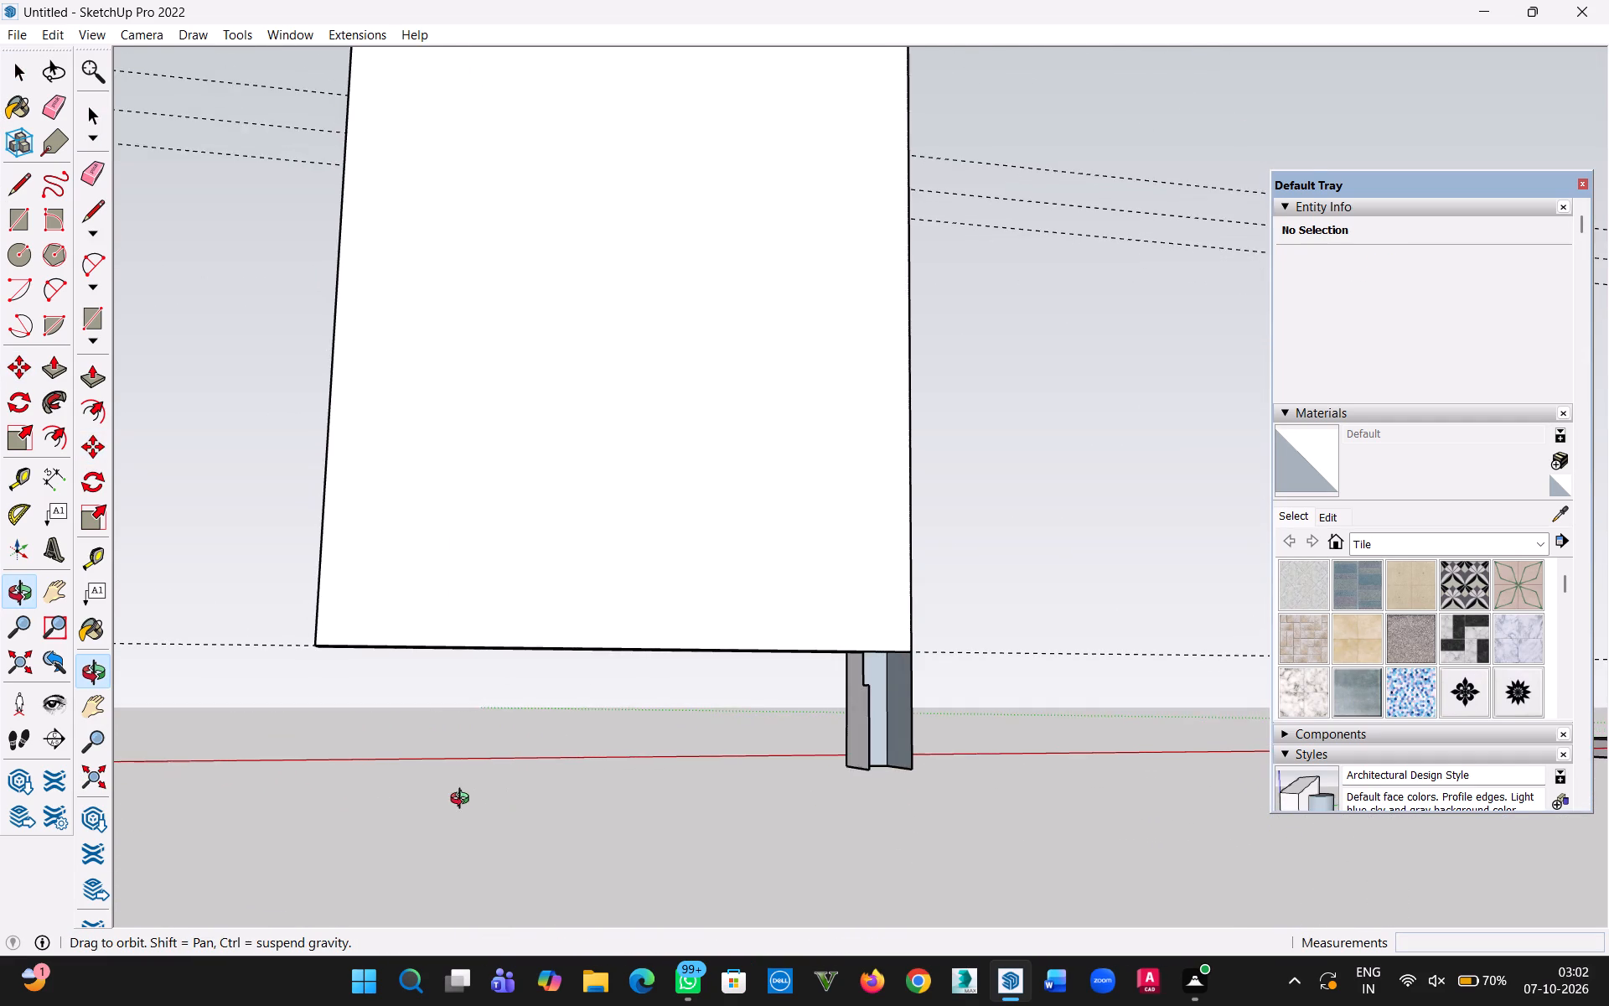
pyautogui.moveTo(463, 801); pyautogui.dragTo(1113, 696, button='middle')
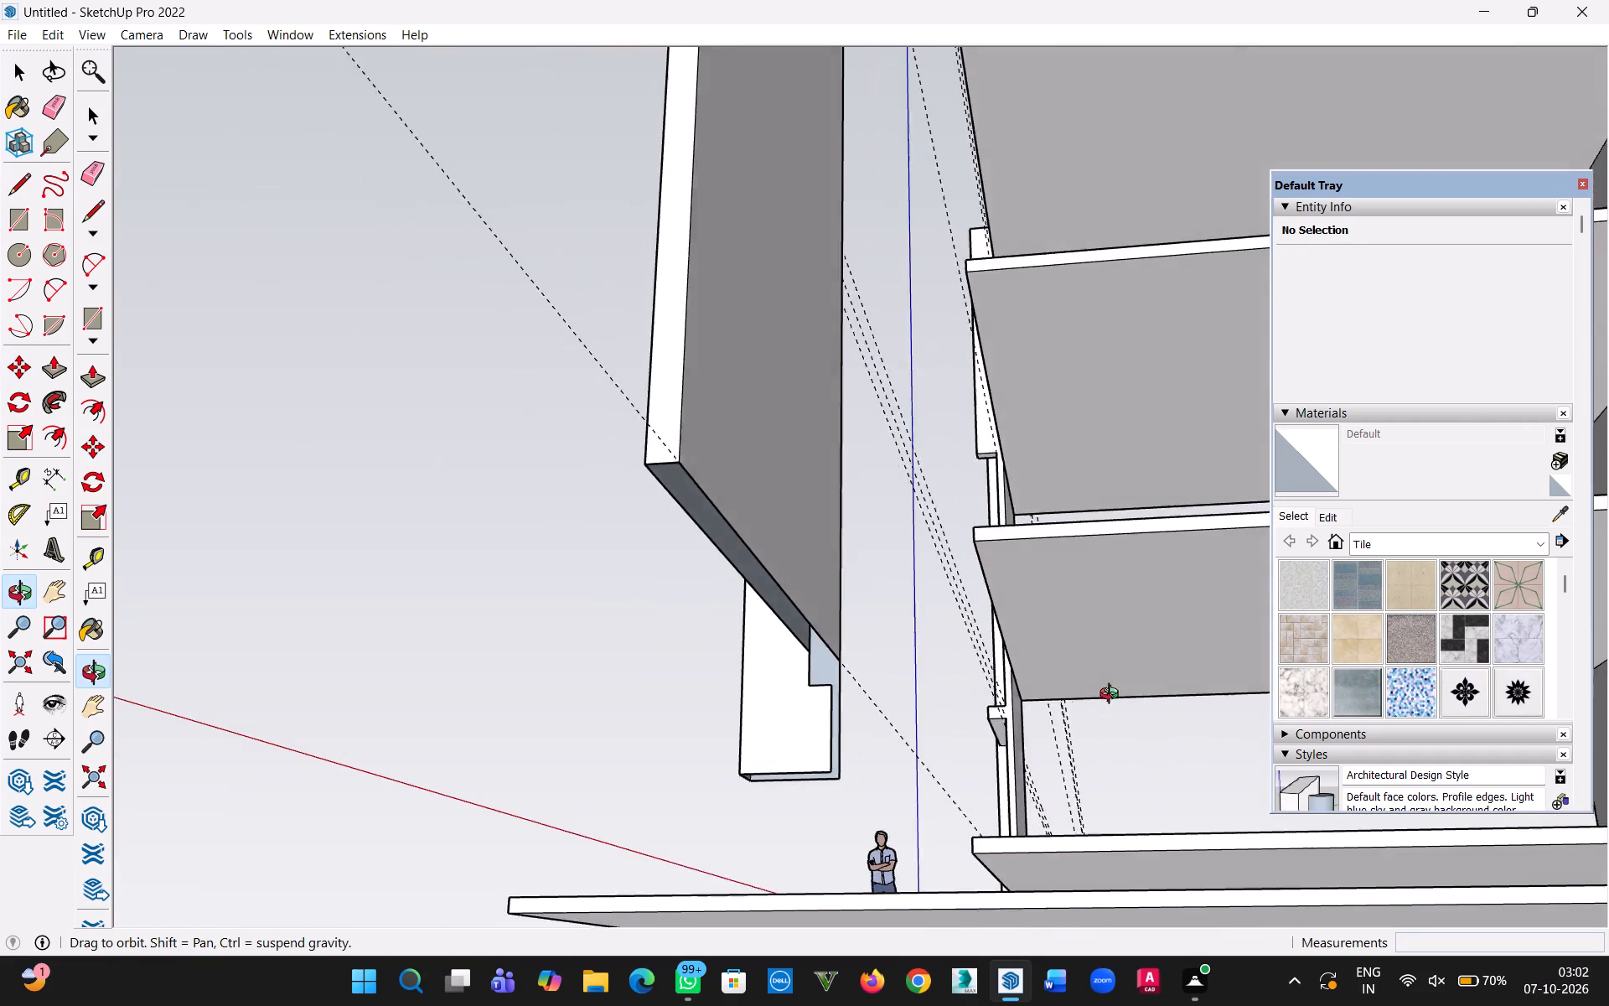
pyautogui.moveTo(1113, 696); pyautogui.dragTo(1163, 746, button='middle')
pyautogui.moveTo(820, 713); pyautogui.dragTo(887, 555, button='middle')
pyautogui.scroll(1, 820, 709)
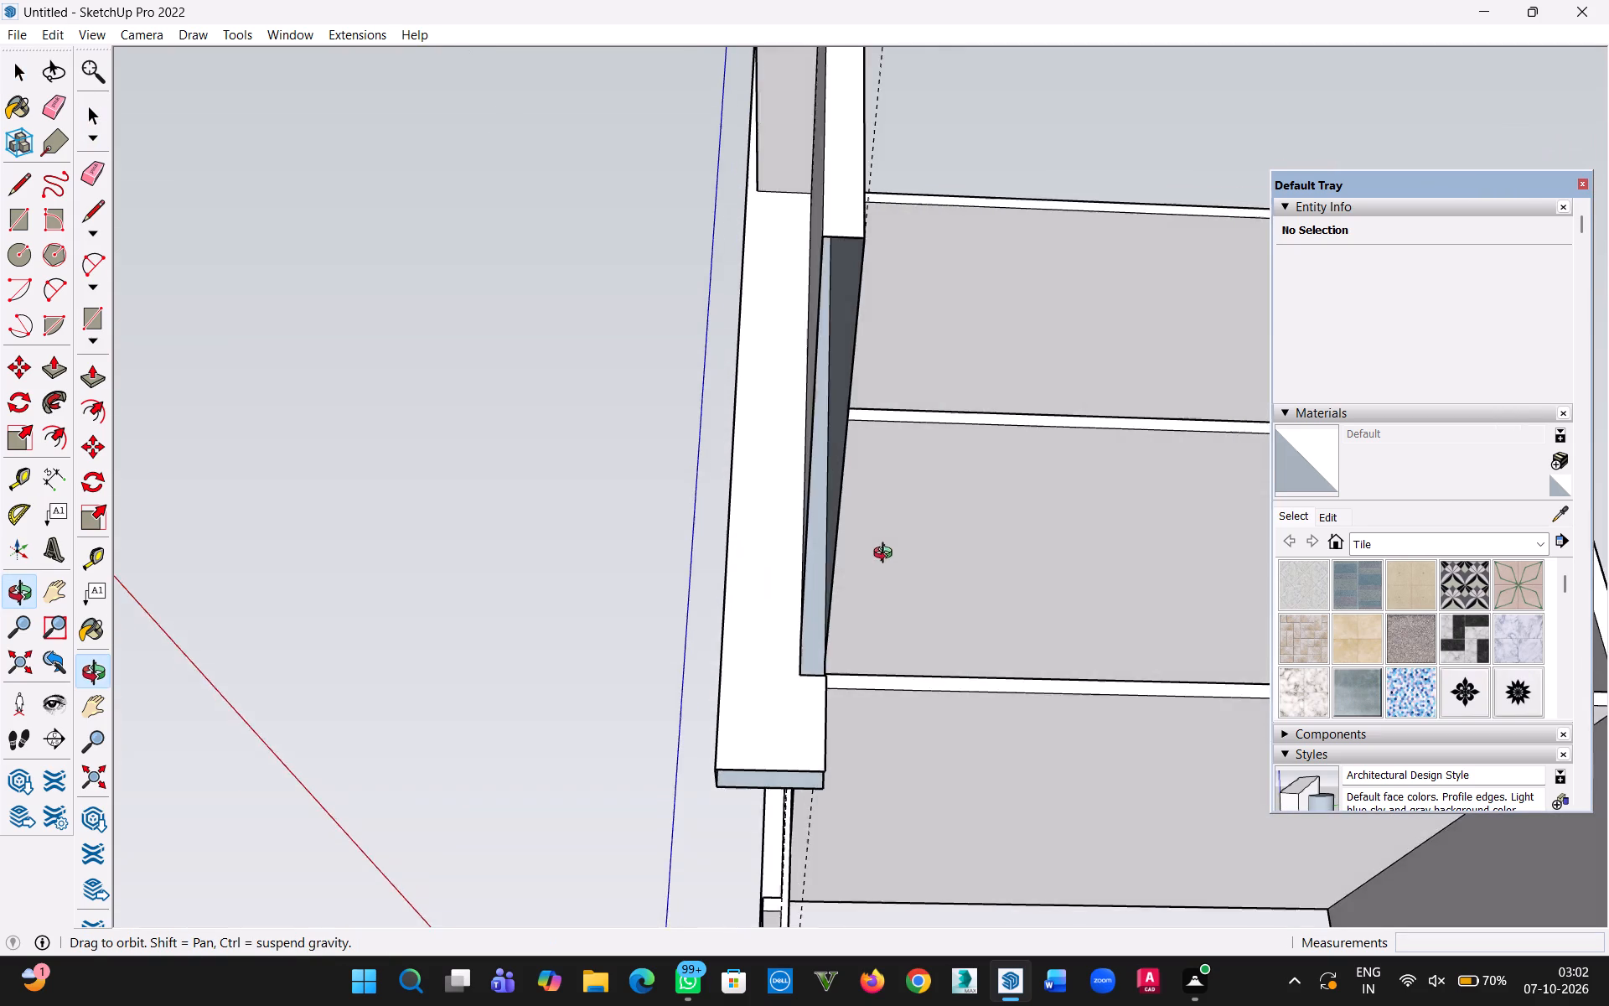
pyautogui.moveTo(887, 555); pyautogui.dragTo(915, 682, button='middle')
# Undo the panel copy, the horizontal ledge and the vertical strip on the tall panel.
pyautogui.hotkey('ctrl', 'z')
pyautogui.hotkey('ctrl', 'z')
pyautogui.hotkey('ctrl', 'z')
pyautogui.scroll(-3, 405, 578)
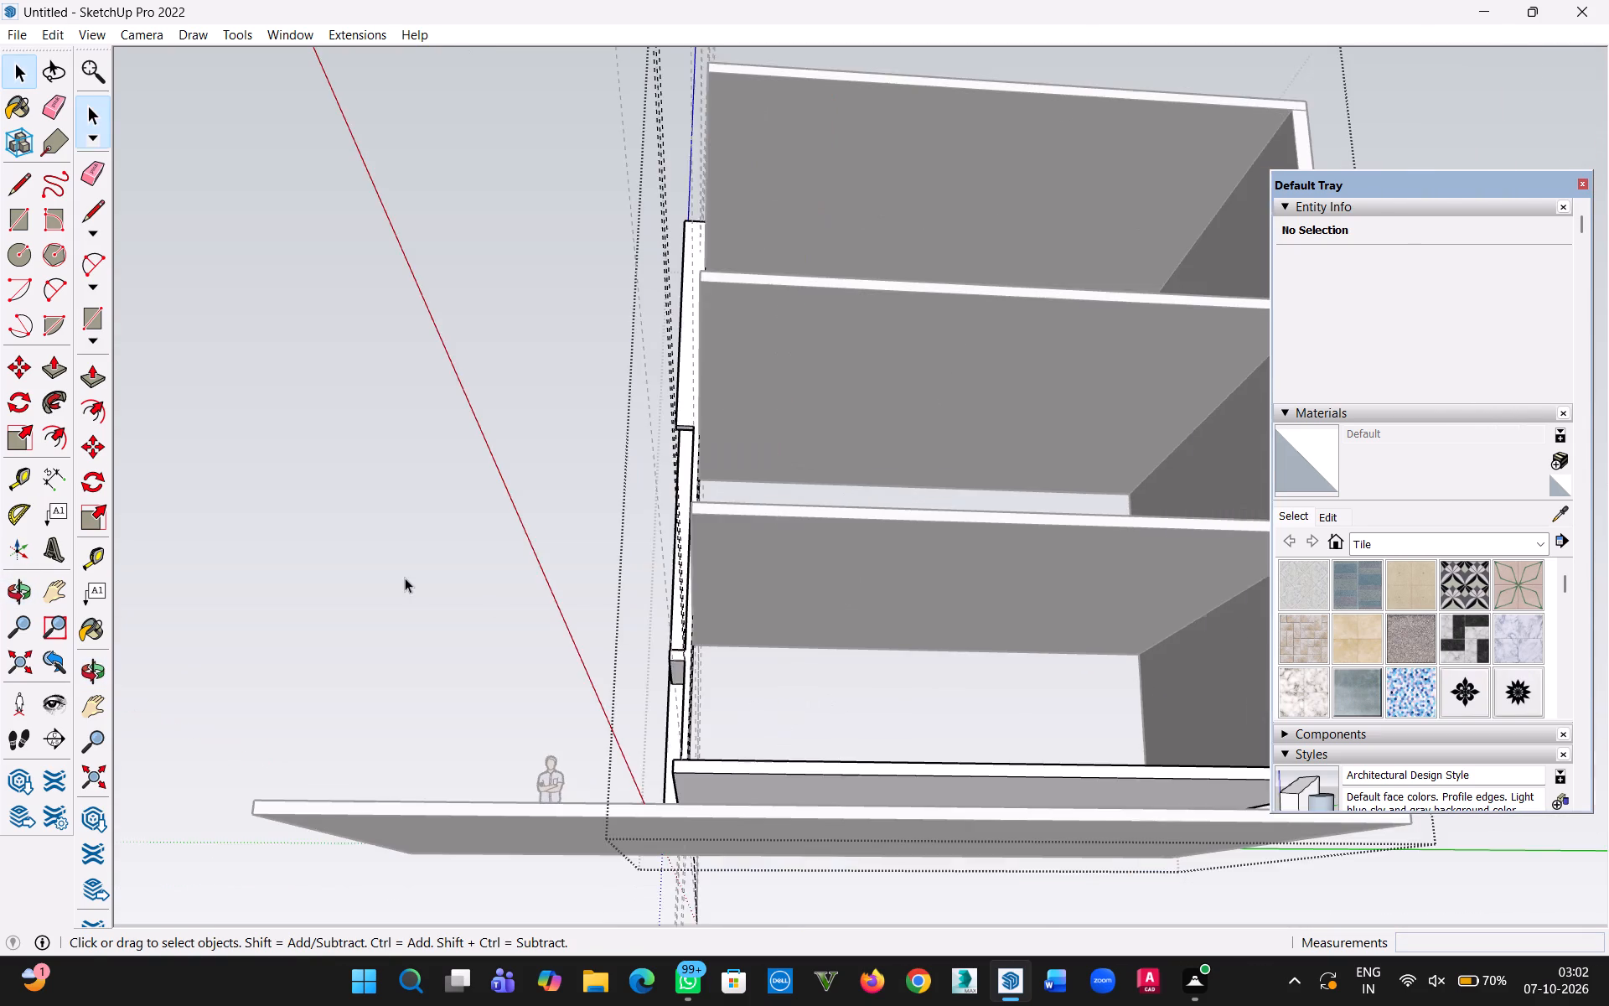
pyautogui.moveTo(423, 573); pyautogui.dragTo(975, 761, button='middle')
pyautogui.hotkey('ctrl', 'z')
pyautogui.hotkey('ctrl', 'z')
pyautogui.hotkey('ctrl', 'z')
pyautogui.hotkey('ctrl', 'z')
pyautogui.hotkey('ctrl', 'z')
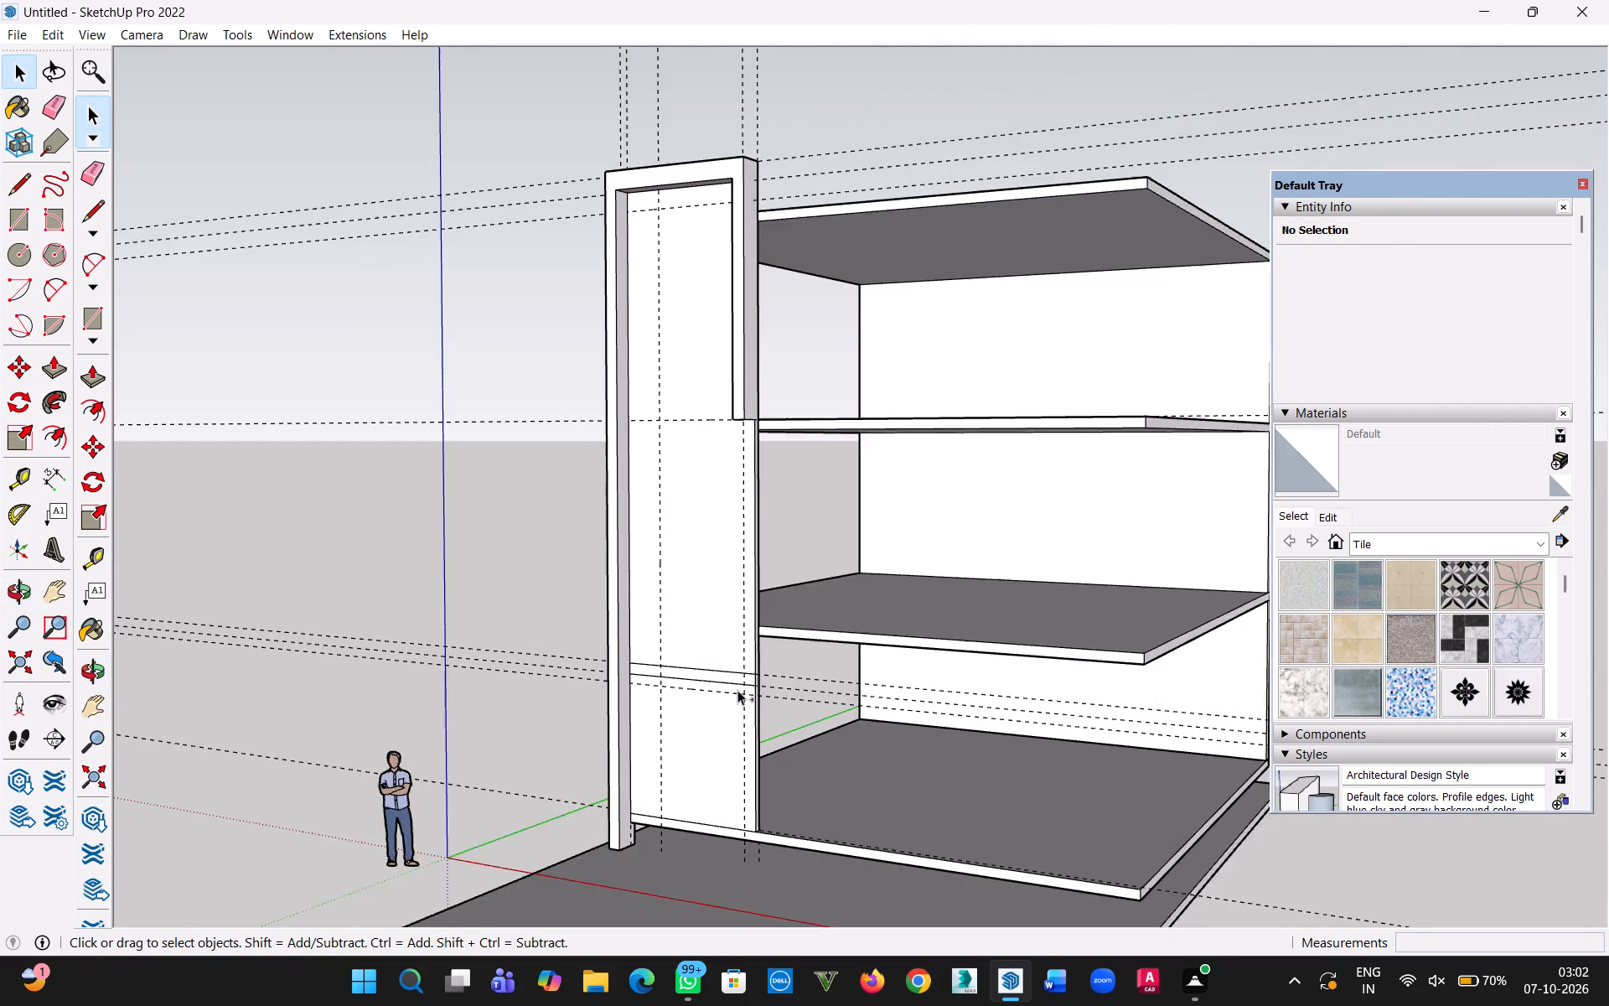
# Undo the ledge guides and the extrusion of the tall panel's projecting frame.
pyautogui.hotkey('ctrl', 'z')
pyautogui.hotkey('ctrl', 'z')
pyautogui.hotkey('ctrl', 'z')
pyautogui.hotkey('ctrl', 'z')
pyautogui.hotkey('ctrl', 'z')
pyautogui.hotkey('ctrl', 'z')
pyautogui.hotkey('ctrl', 'z')
pyautogui.hotkey('ctrl', 'z')
pyautogui.hotkey('ctrl', 'z')
pyautogui.hotkey('ctrl', 'z')
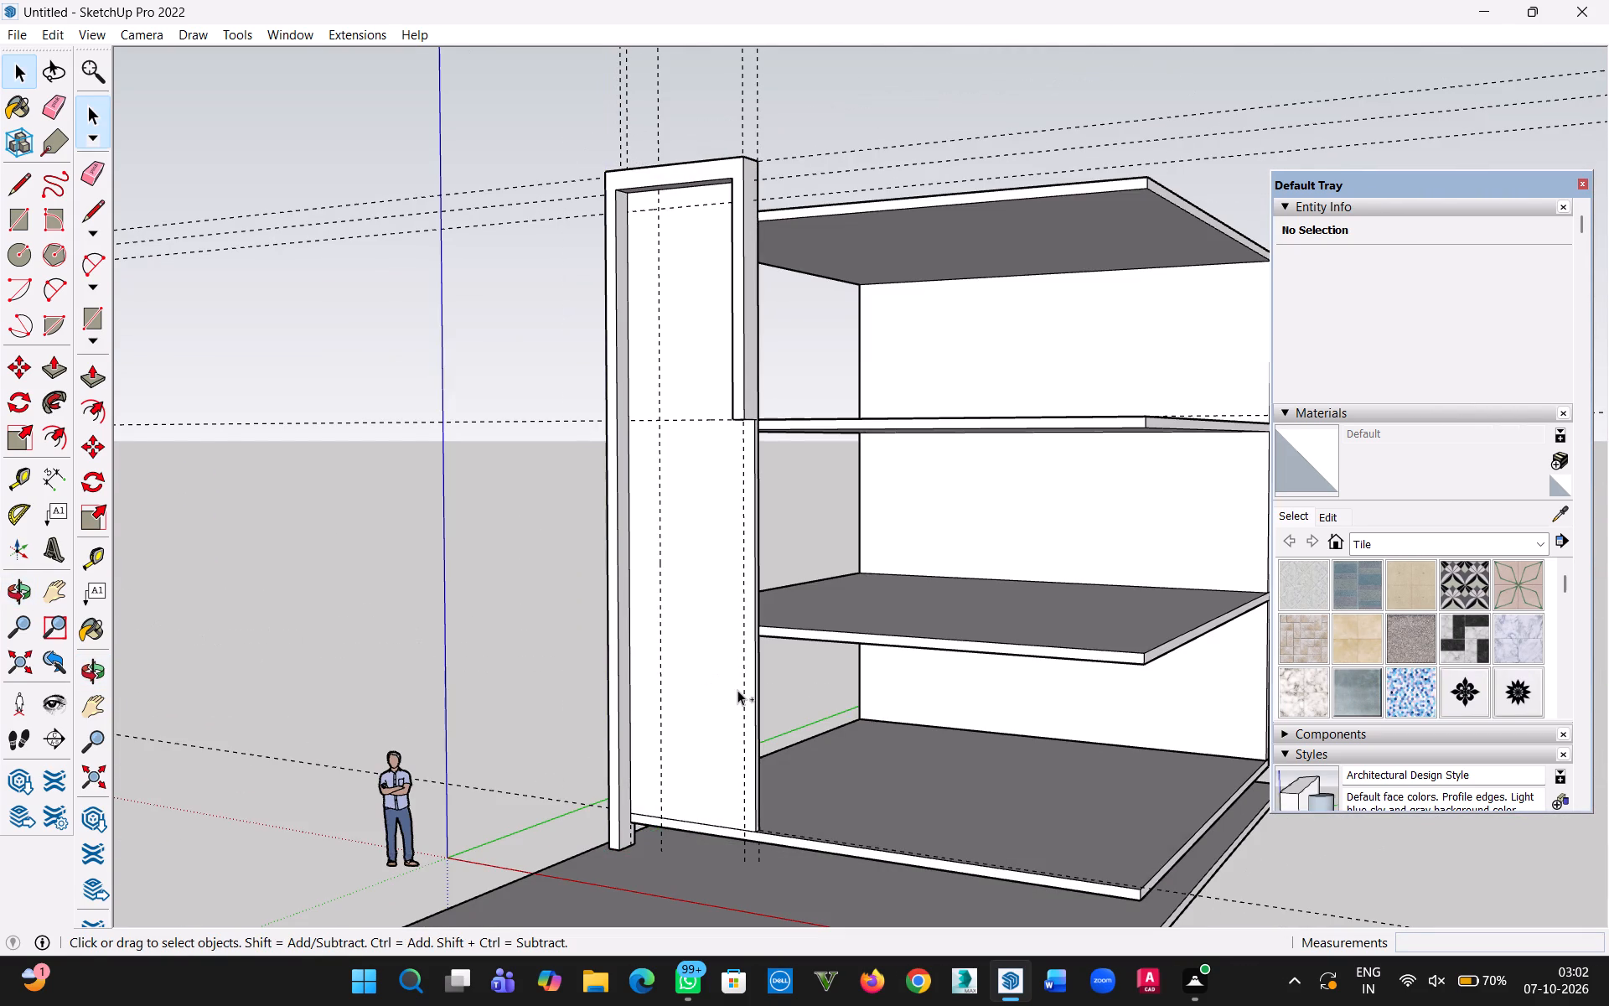
pyautogui.hotkey('ctrl', 'z')
pyautogui.hotkey('ctrl', 'z')
pyautogui.hotkey('ctrl', 'z')
pyautogui.hotkey('ctrl', 'z')
pyautogui.hotkey('ctrl', 'z')
pyautogui.hotkey('ctrl', 'z')
pyautogui.hotkey('ctrl', 'z')
pyautogui.hotkey('ctrl', 'z')
pyautogui.hotkey('ctrl', 'z')
pyautogui.hotkey('ctrl', 'z')
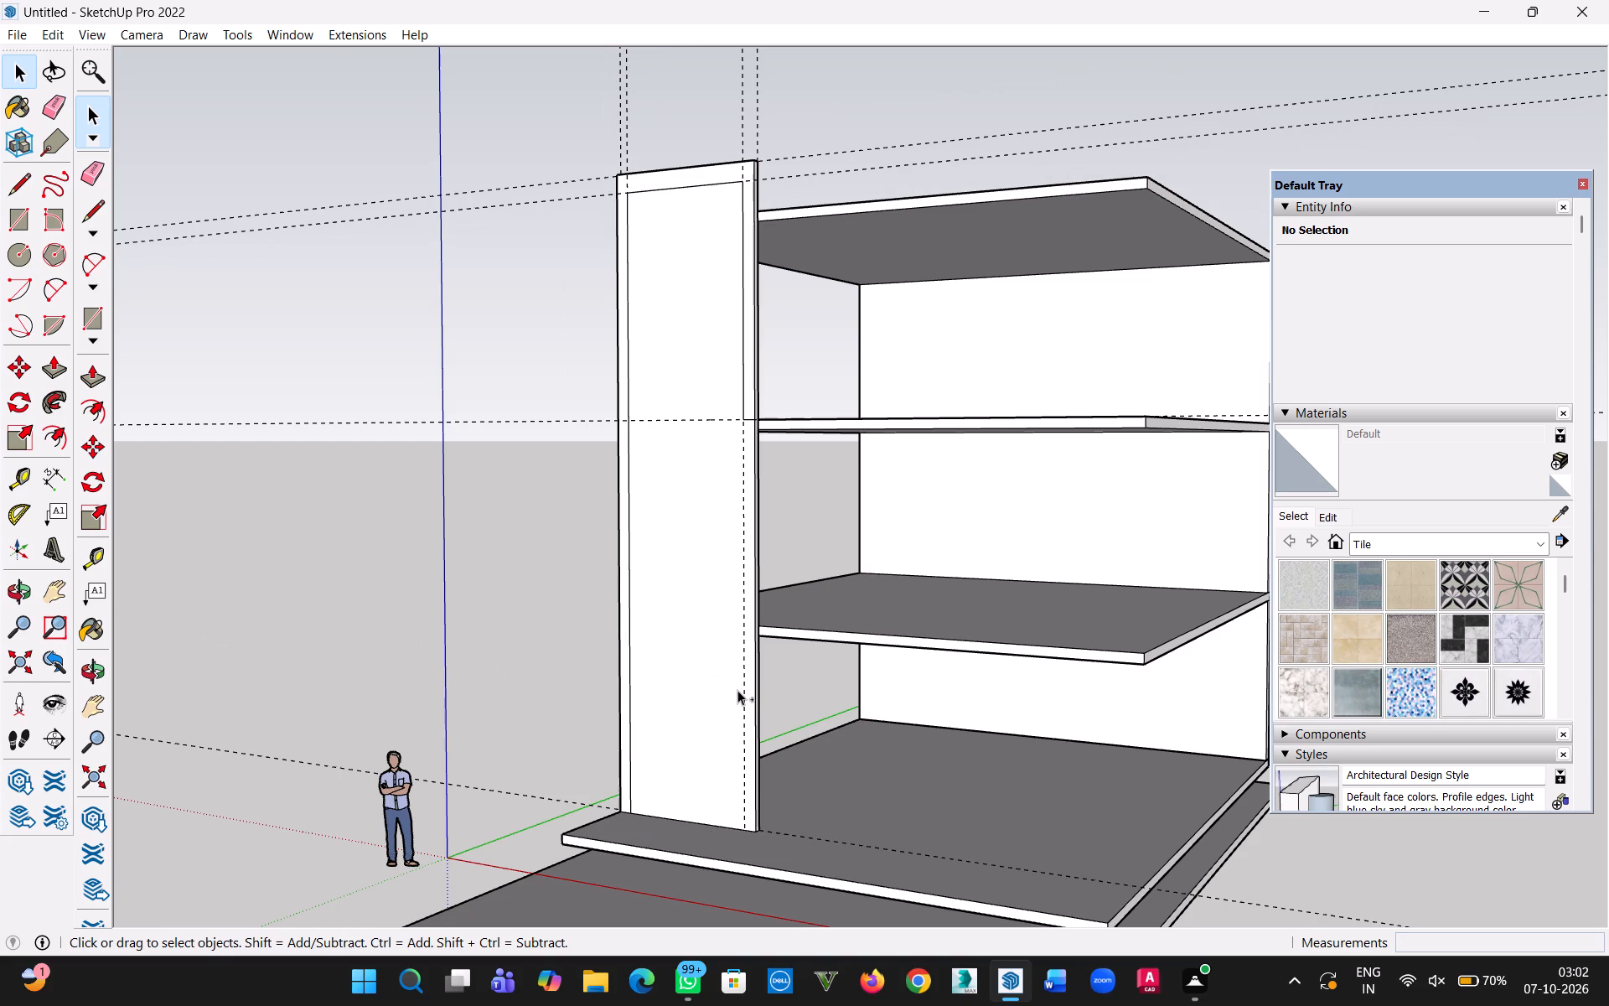
# Undo the frame outline, the tall panel's face, all guides and the raised ground-floor slab.
pyautogui.hotkey('ctrl', 'z')
pyautogui.hotkey('ctrl', 'z')
pyautogui.hotkey('ctrl', 'z')
pyautogui.hotkey('ctrl', 'z')
pyautogui.hotkey('ctrl', 'z')
pyautogui.hotkey('ctrl', 'z')
pyautogui.hotkey('ctrl', 'z')
pyautogui.hotkey('ctrl', 'z')
pyautogui.hotkey('ctrl', 'z')
pyautogui.hotkey('ctrl', 'z')
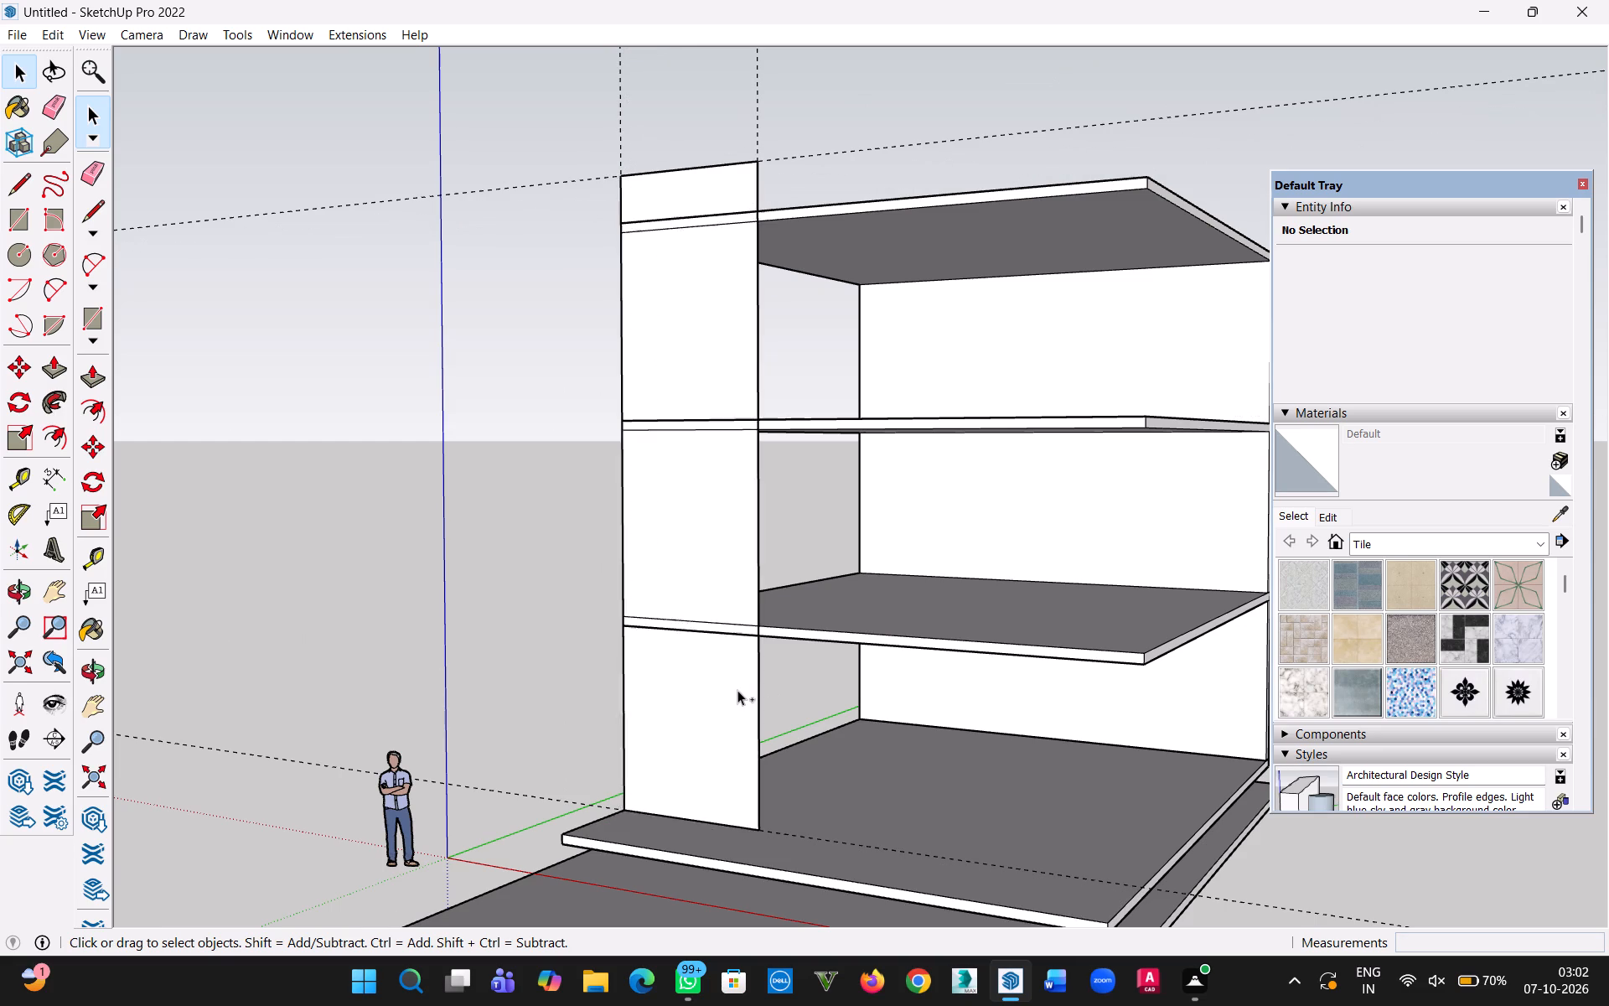
pyautogui.hotkey('ctrl', 'z')
pyautogui.hotkey('ctrl', 'z')
pyautogui.hotkey('ctrl', 'z')
pyautogui.hotkey('ctrl', 'z')
pyautogui.hotkey('ctrl', 'z')
pyautogui.hotkey('ctrl', 'z')
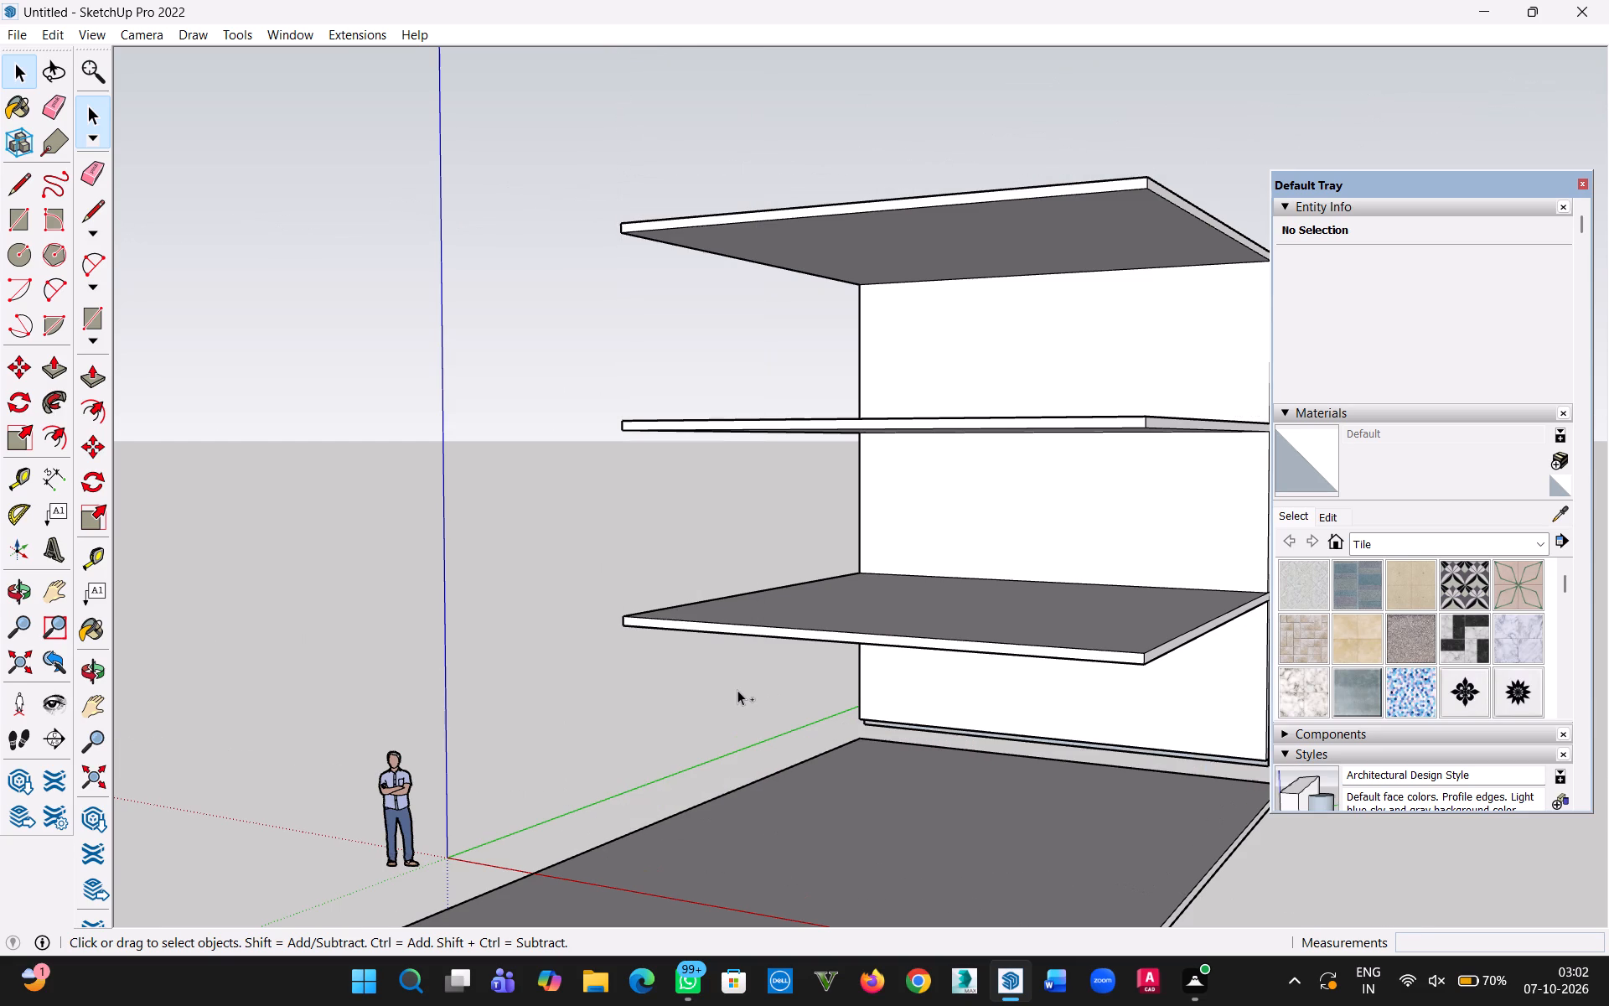
# Check how the model is grouped by selecting the upper-floors group and the bottom slab in turn.
pyautogui.click(502, 573)
pyautogui.click(21, 75)
pyautogui.scroll(-5, 441, 160)
pyautogui.moveTo(481, 358); pyautogui.dragTo(819, 583, button='middle')
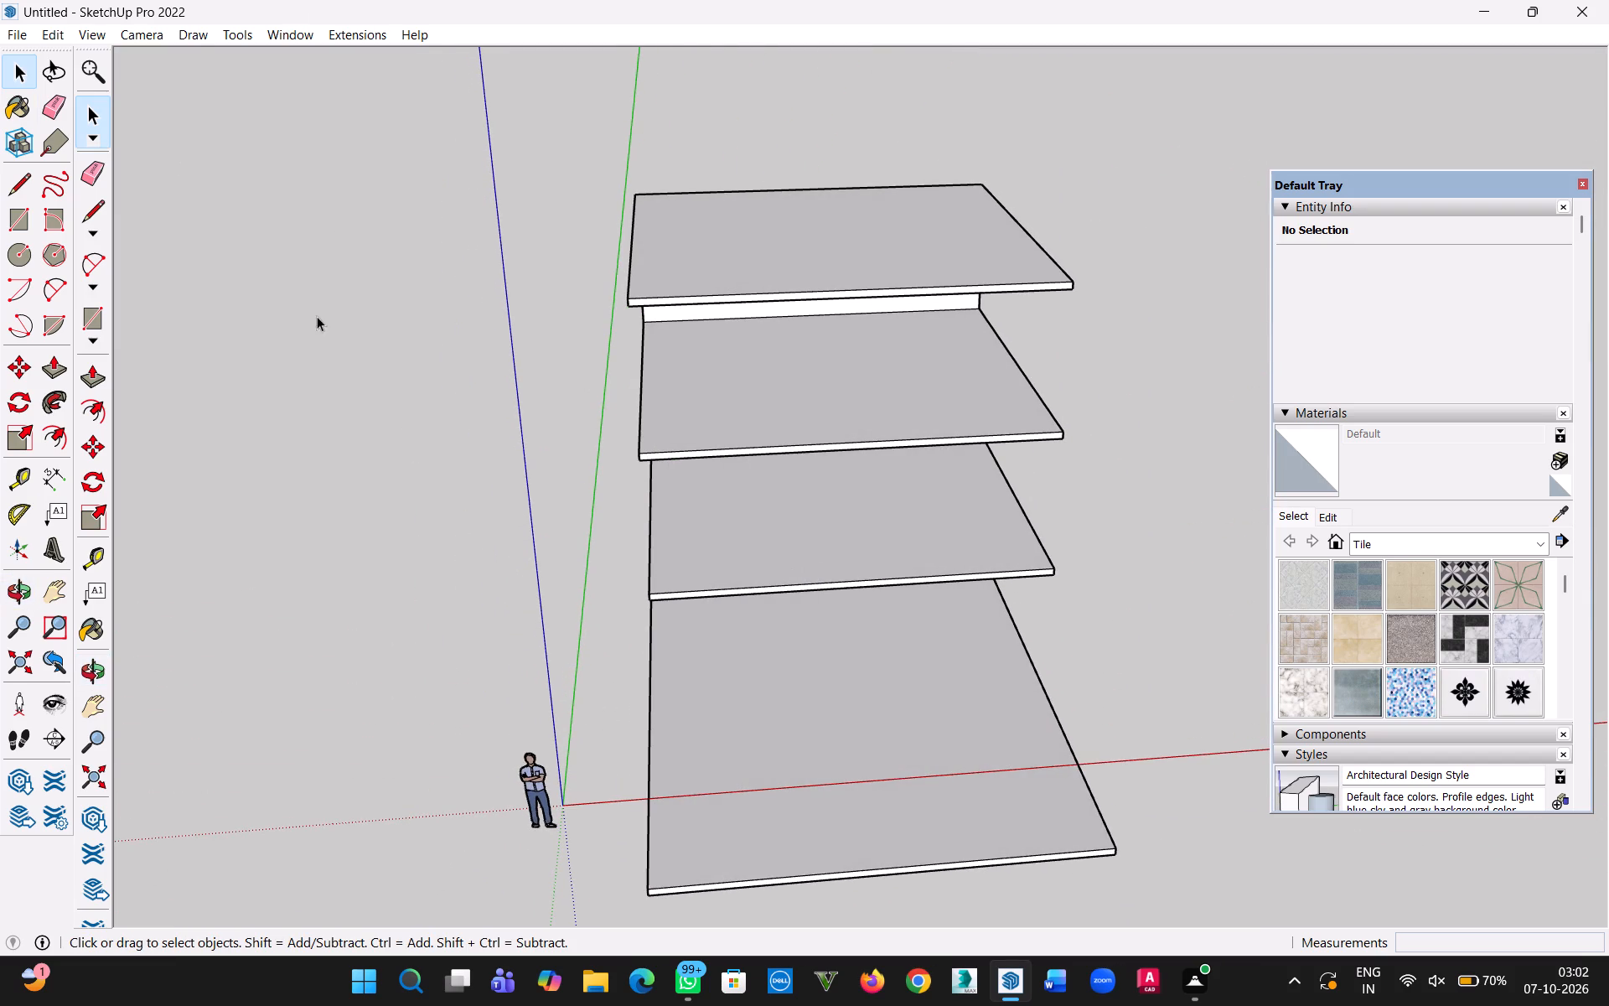
pyautogui.click(317, 316)
pyautogui.click(694, 573)
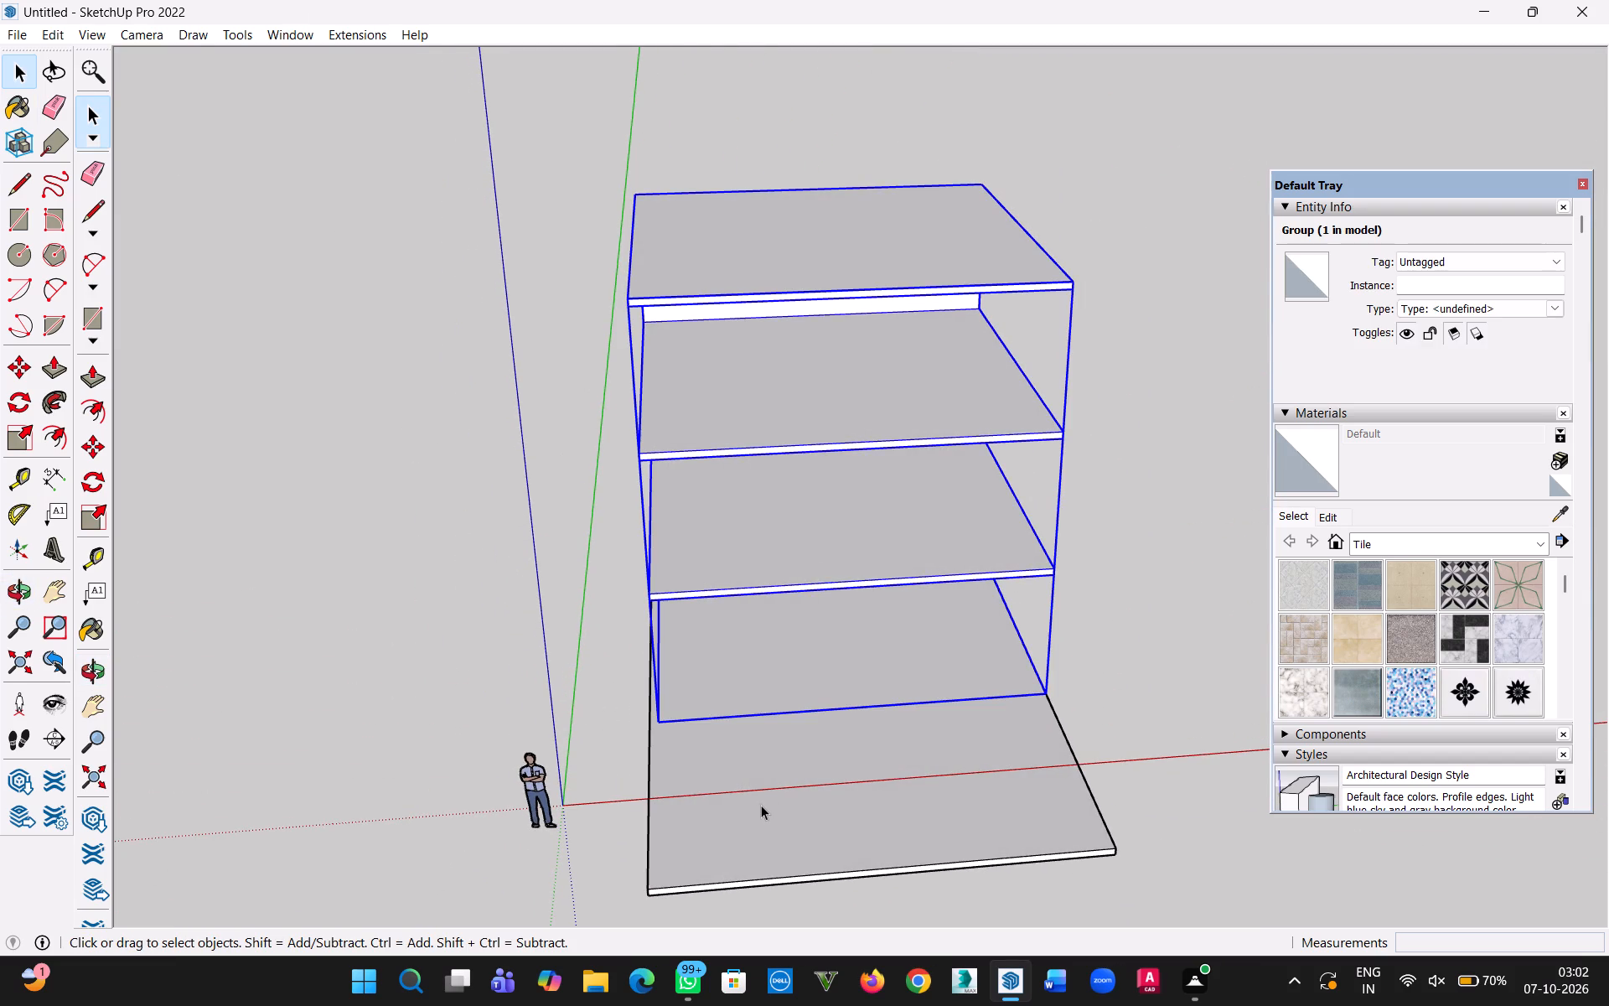
pyautogui.tripleClick(758, 813)
pyautogui.click(404, 583)
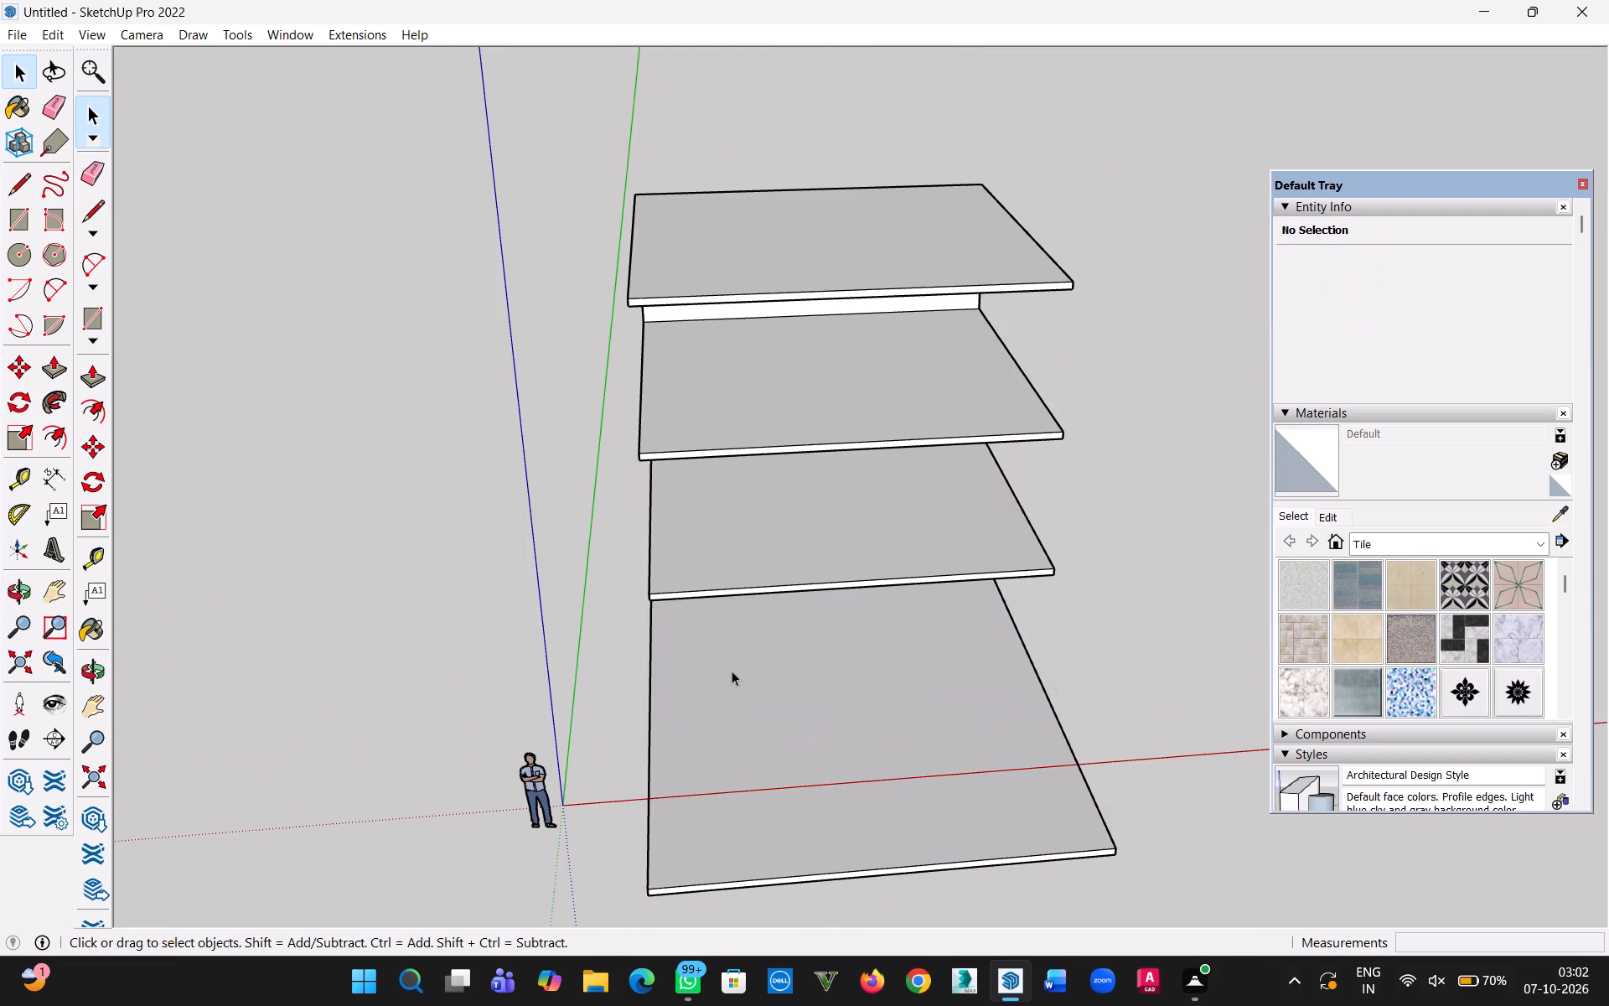
pyautogui.click(732, 671)
# Place a horizontal guide 10' below the front edge of the first suspended floor slab.
pyautogui.moveTo(723, 661); pyautogui.dragTo(726, 449, button='middle')
pyautogui.moveTo(725, 454); pyautogui.dragTo(746, 703, button='middle')
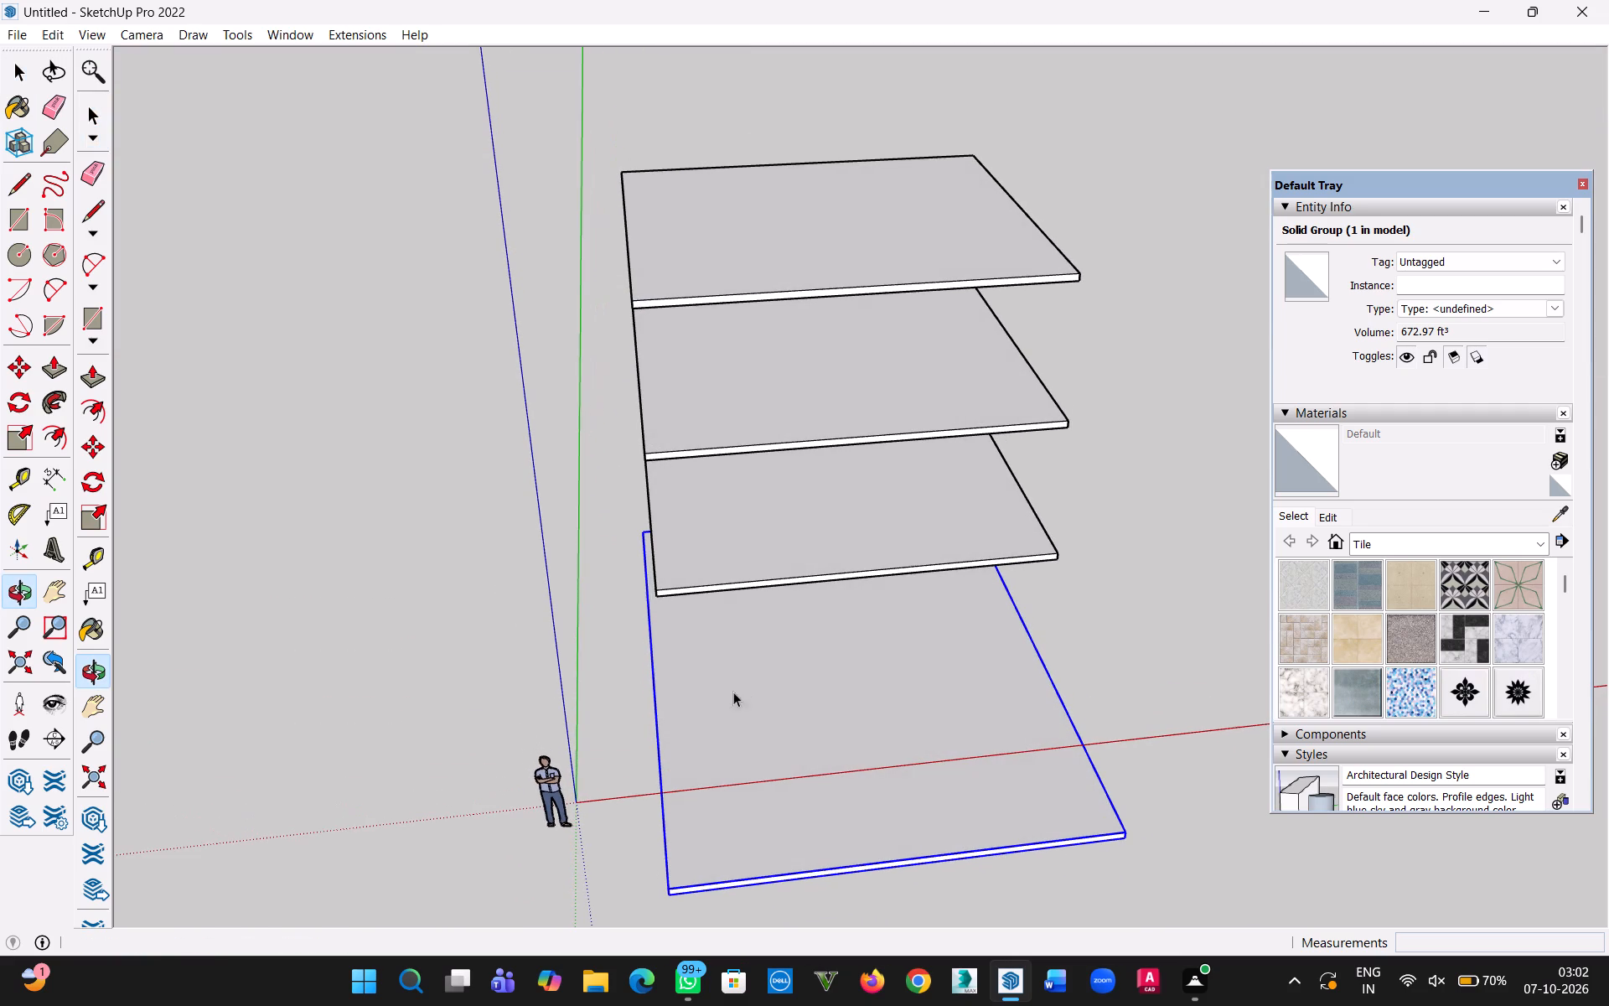
pyautogui.scroll(5, 693, 720)
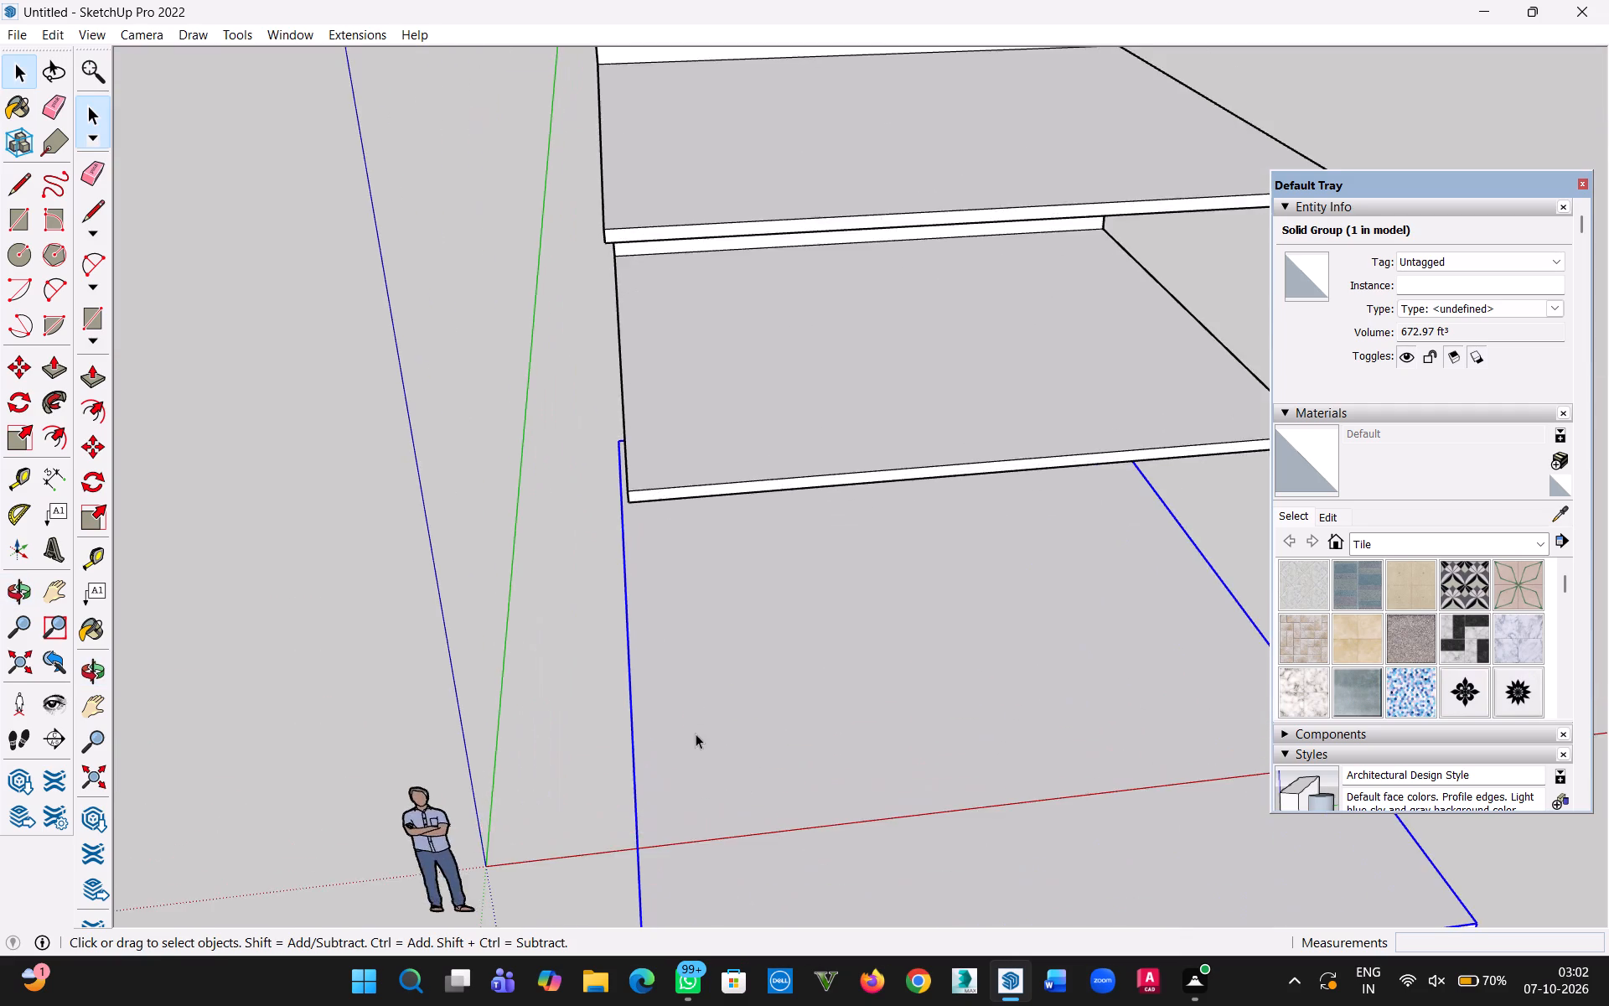
pyautogui.moveTo(696, 734); pyautogui.dragTo(666, 576, button='middle')
pyautogui.scroll(-4, 676, 501)
pyautogui.press('t')
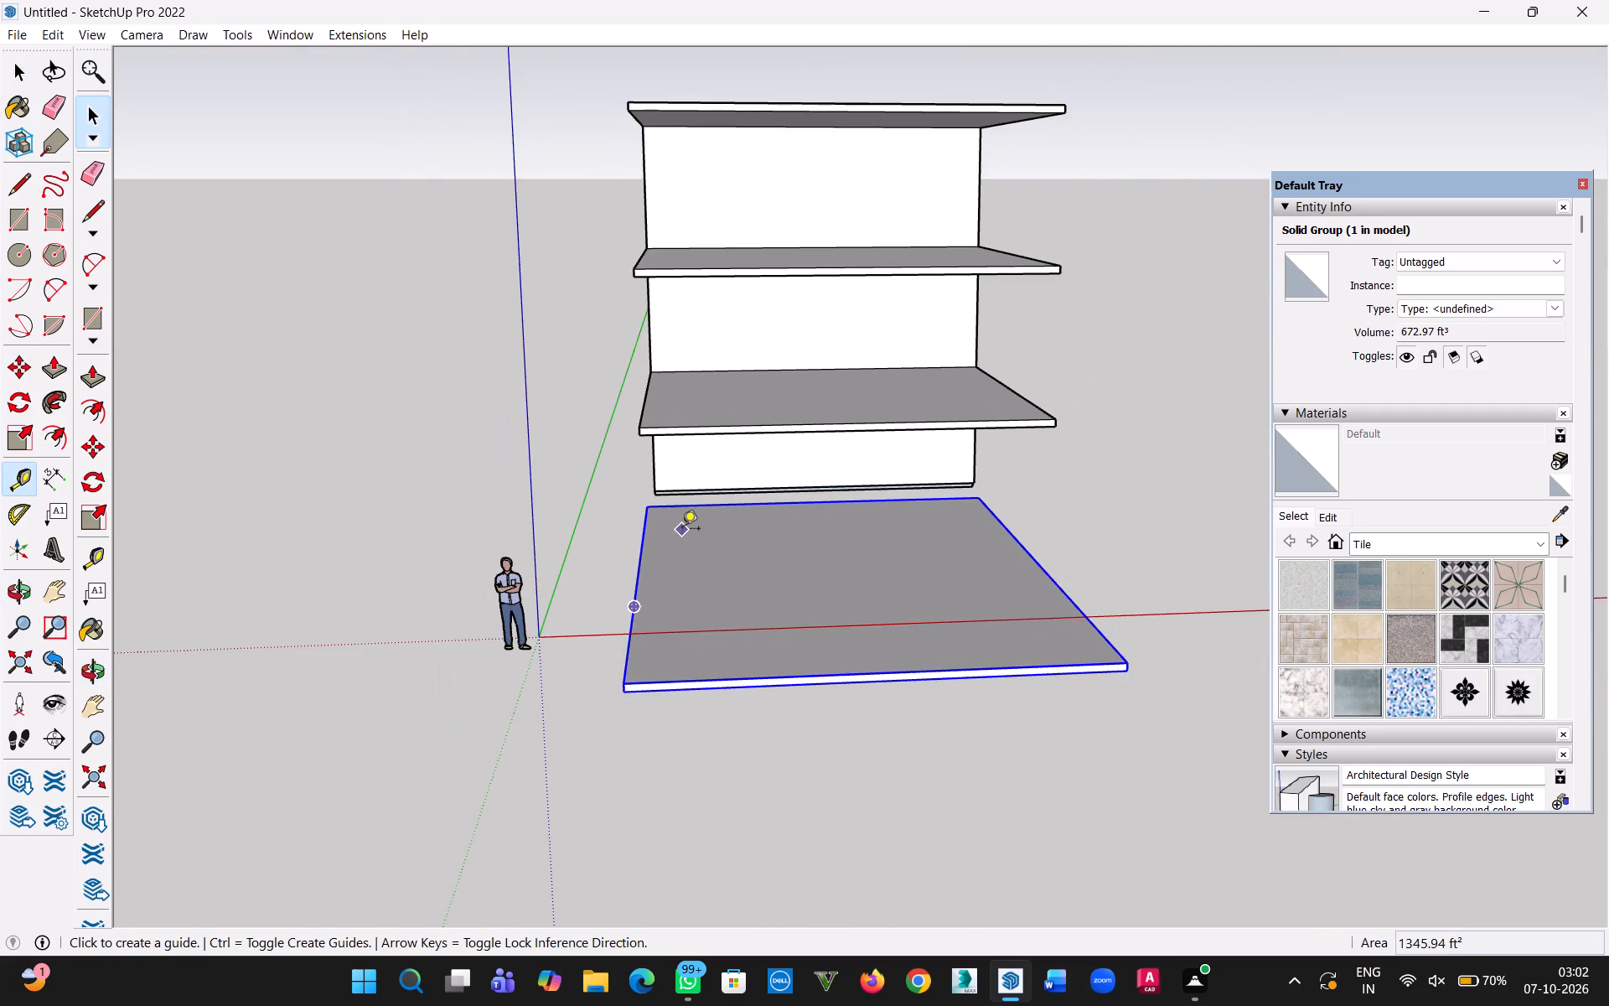
pyautogui.click(741, 428)
pyautogui.moveTo(746, 524); pyautogui.dragTo(757, 465, button='middle')
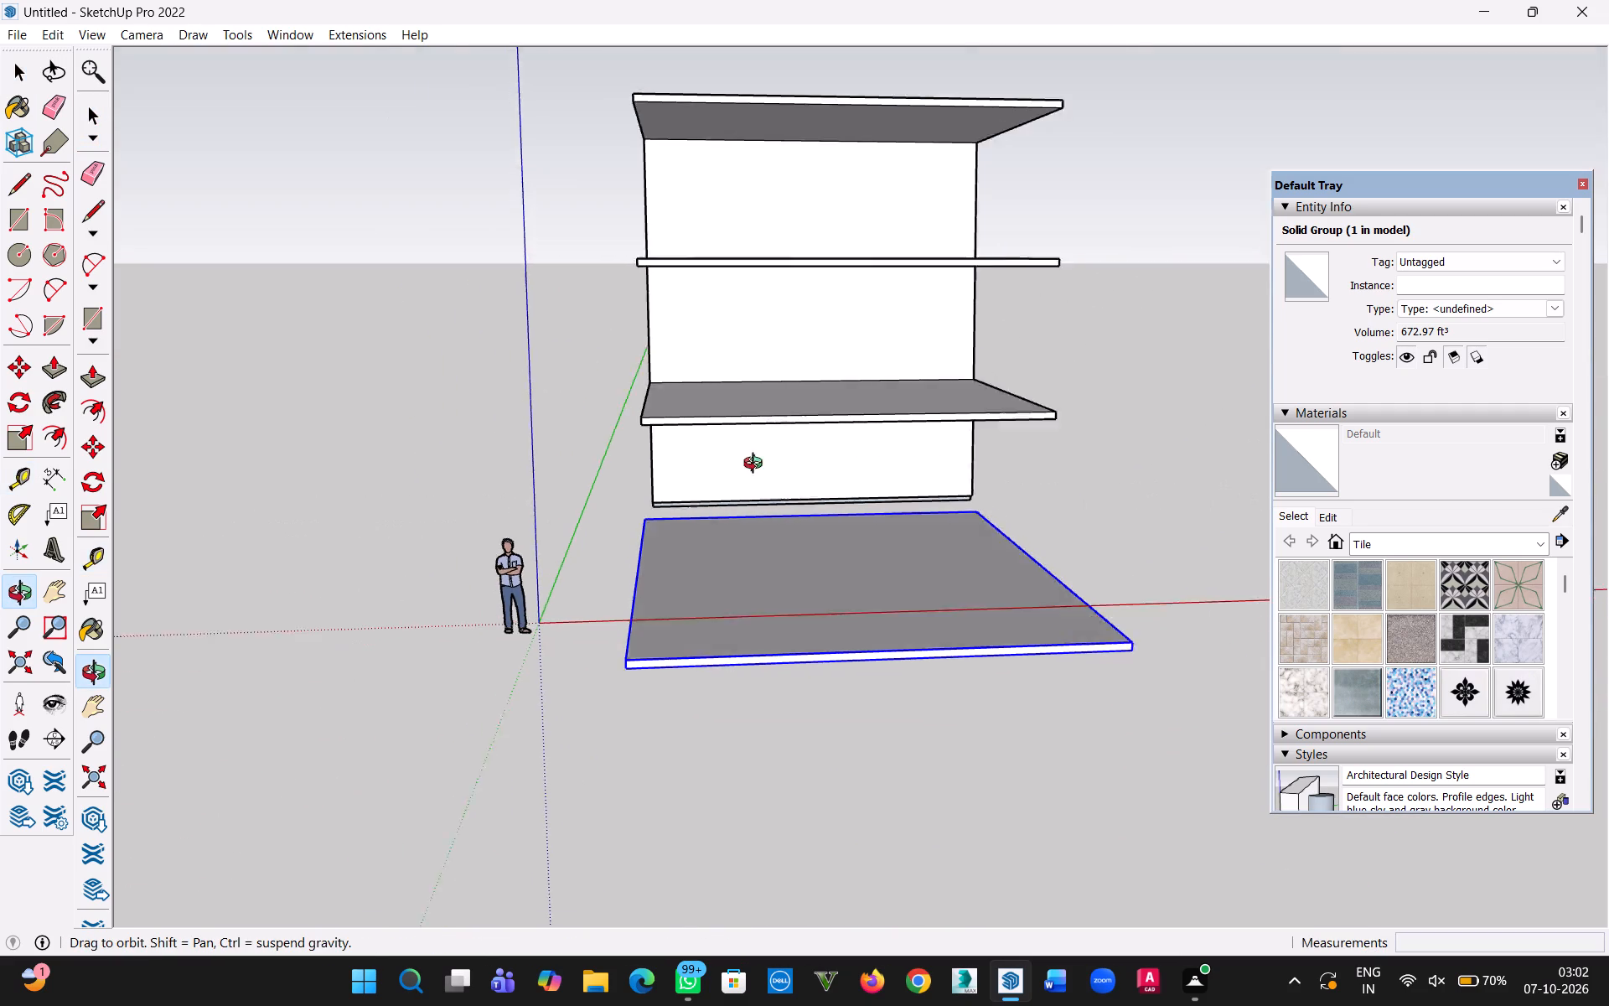
pyautogui.moveTo(757, 465); pyautogui.dragTo(770, 433, button='middle')
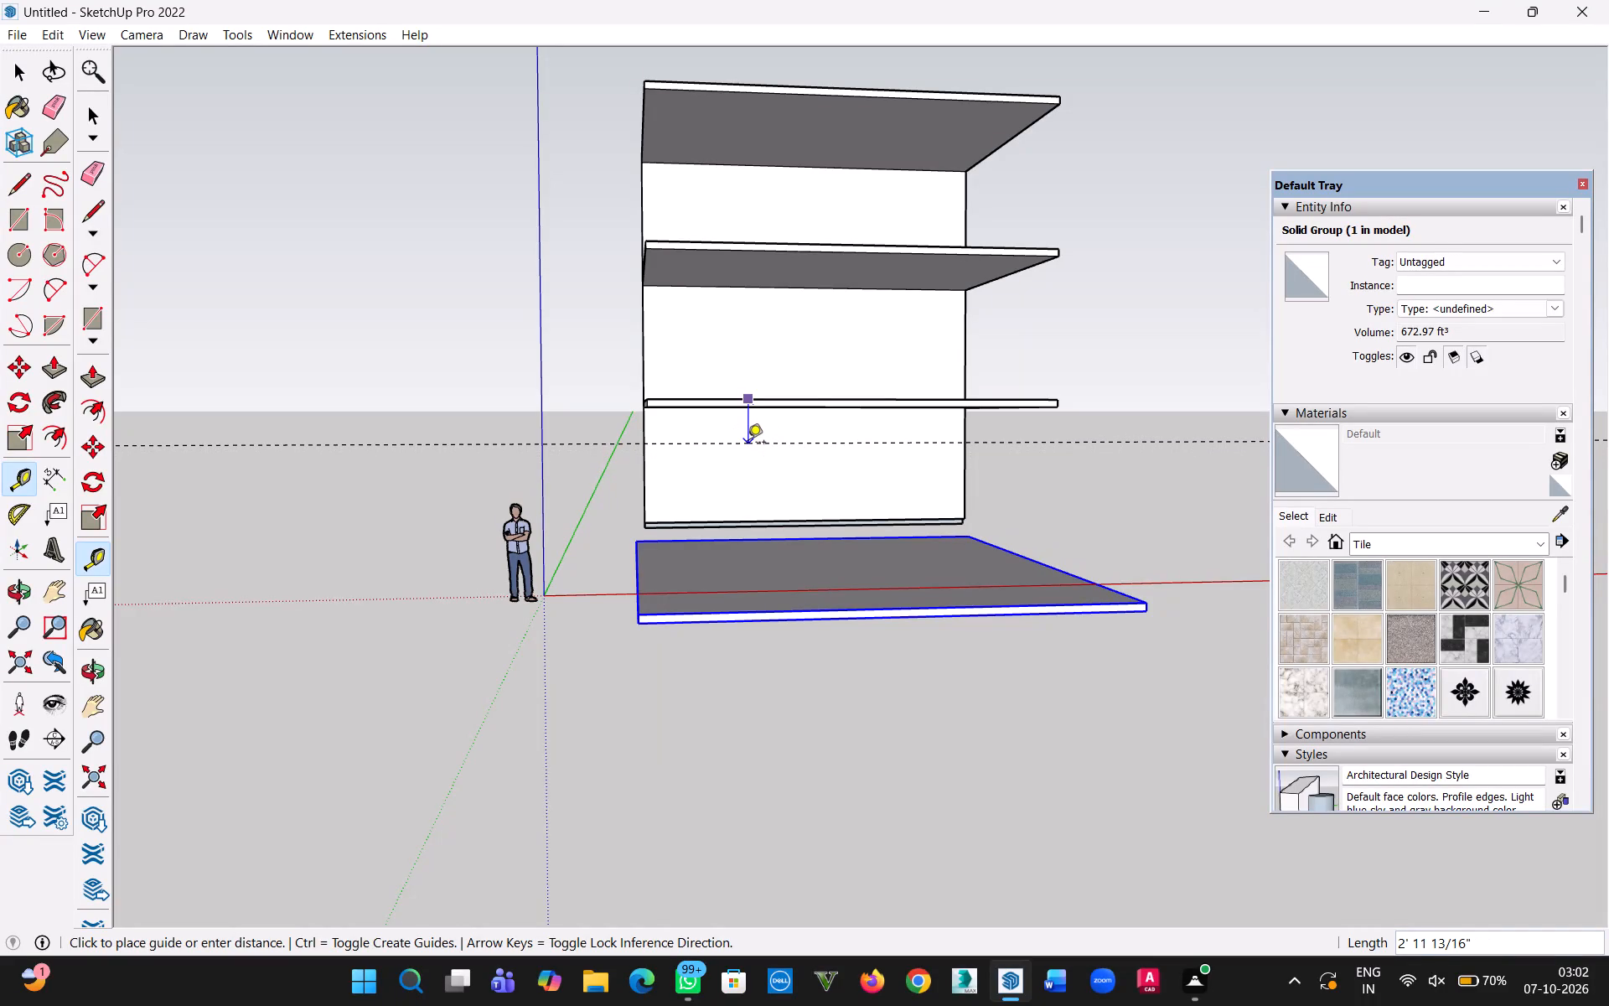
pyautogui.write("10'")
pyautogui.press('Return')
# Examine the horizontal guide's position relative to the floor slabs from several sides and from above.
pyautogui.moveTo(743, 465); pyautogui.dragTo(751, 494, button='middle')
pyautogui.scroll(-1, 743, 465)
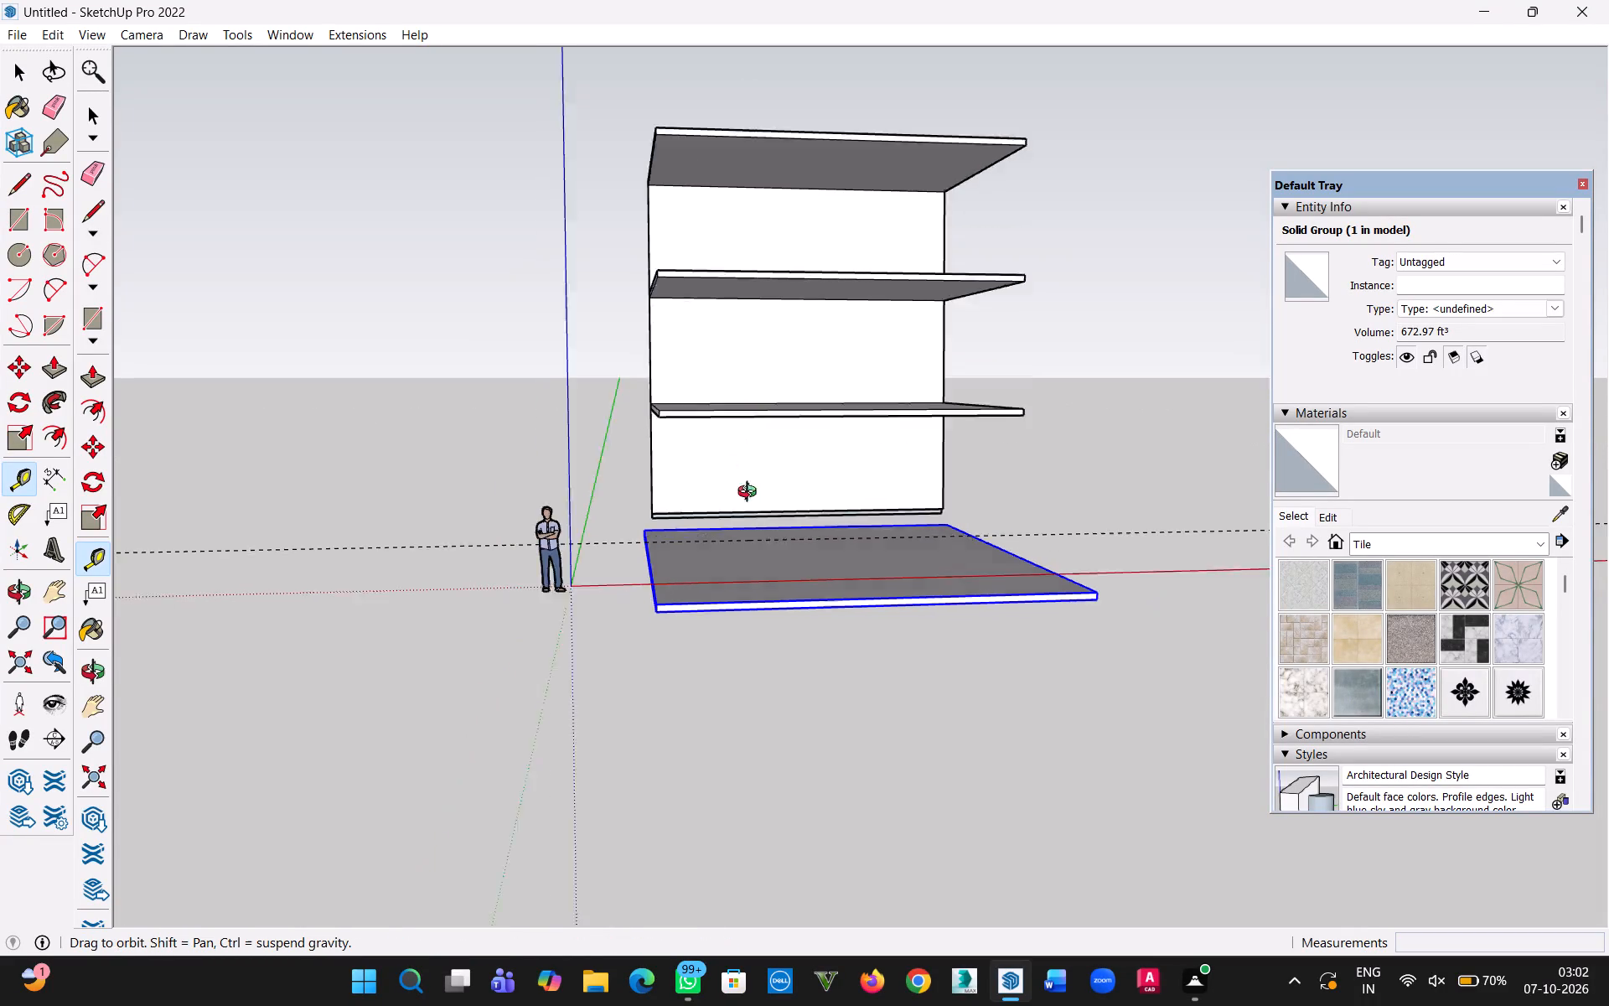
pyautogui.moveTo(751, 494); pyautogui.dragTo(758, 714, button='middle')
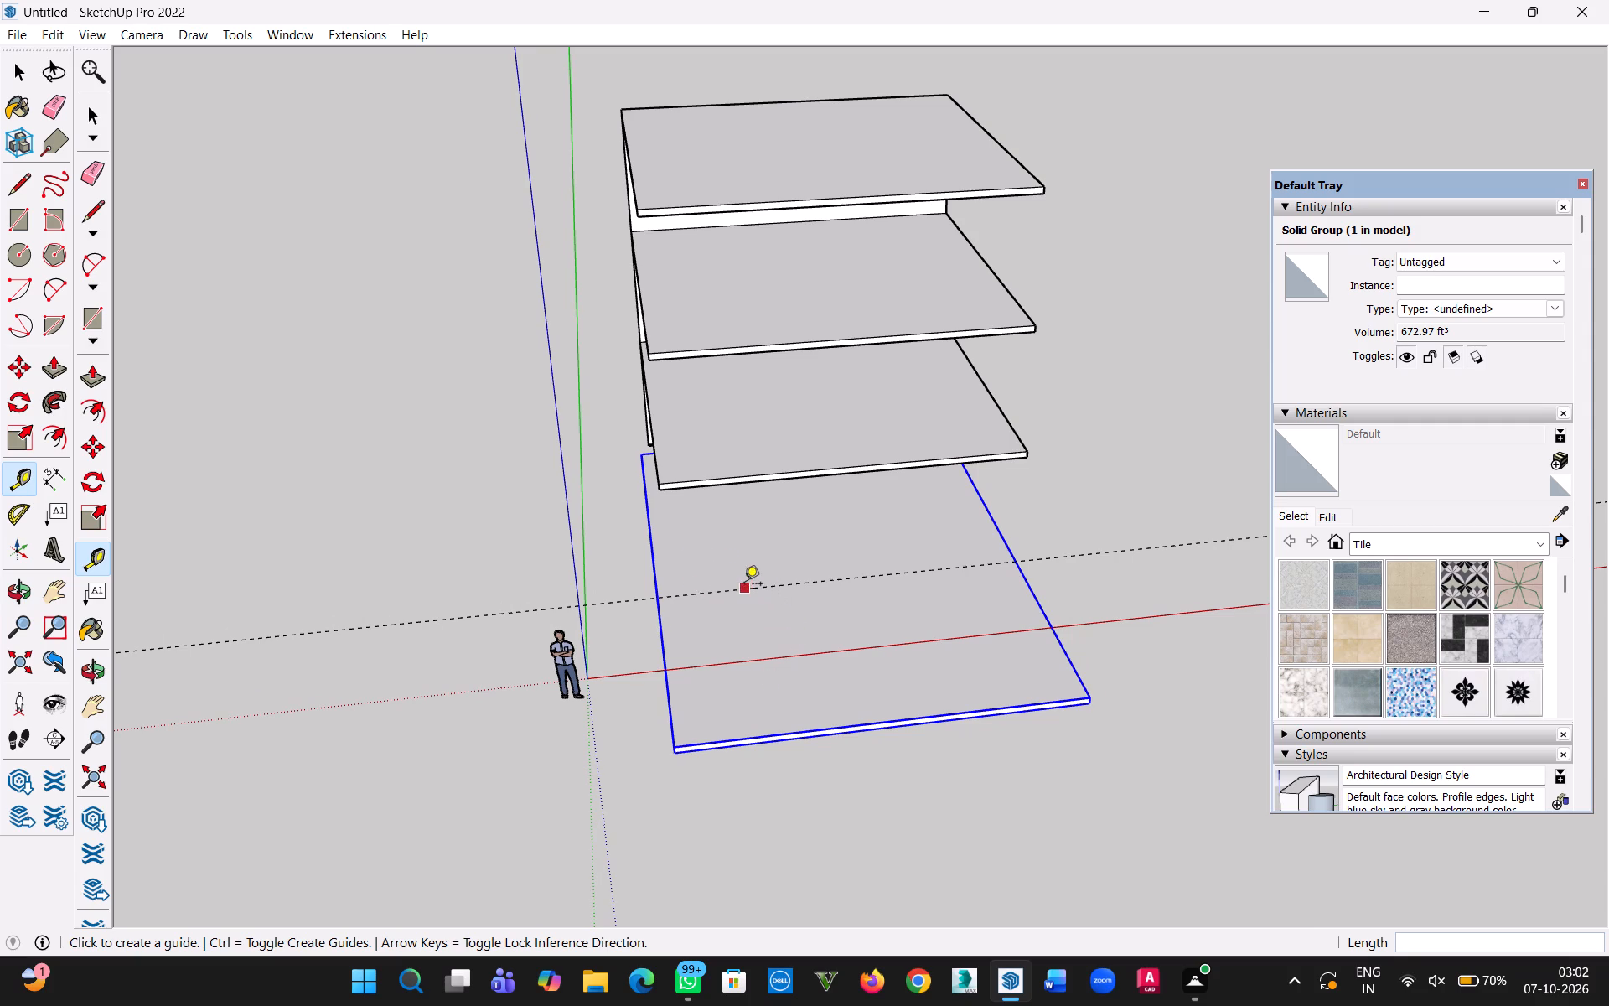
pyautogui.scroll(1, 679, 586)
pyautogui.moveTo(679, 586); pyautogui.dragTo(1326, 500, button='middle')
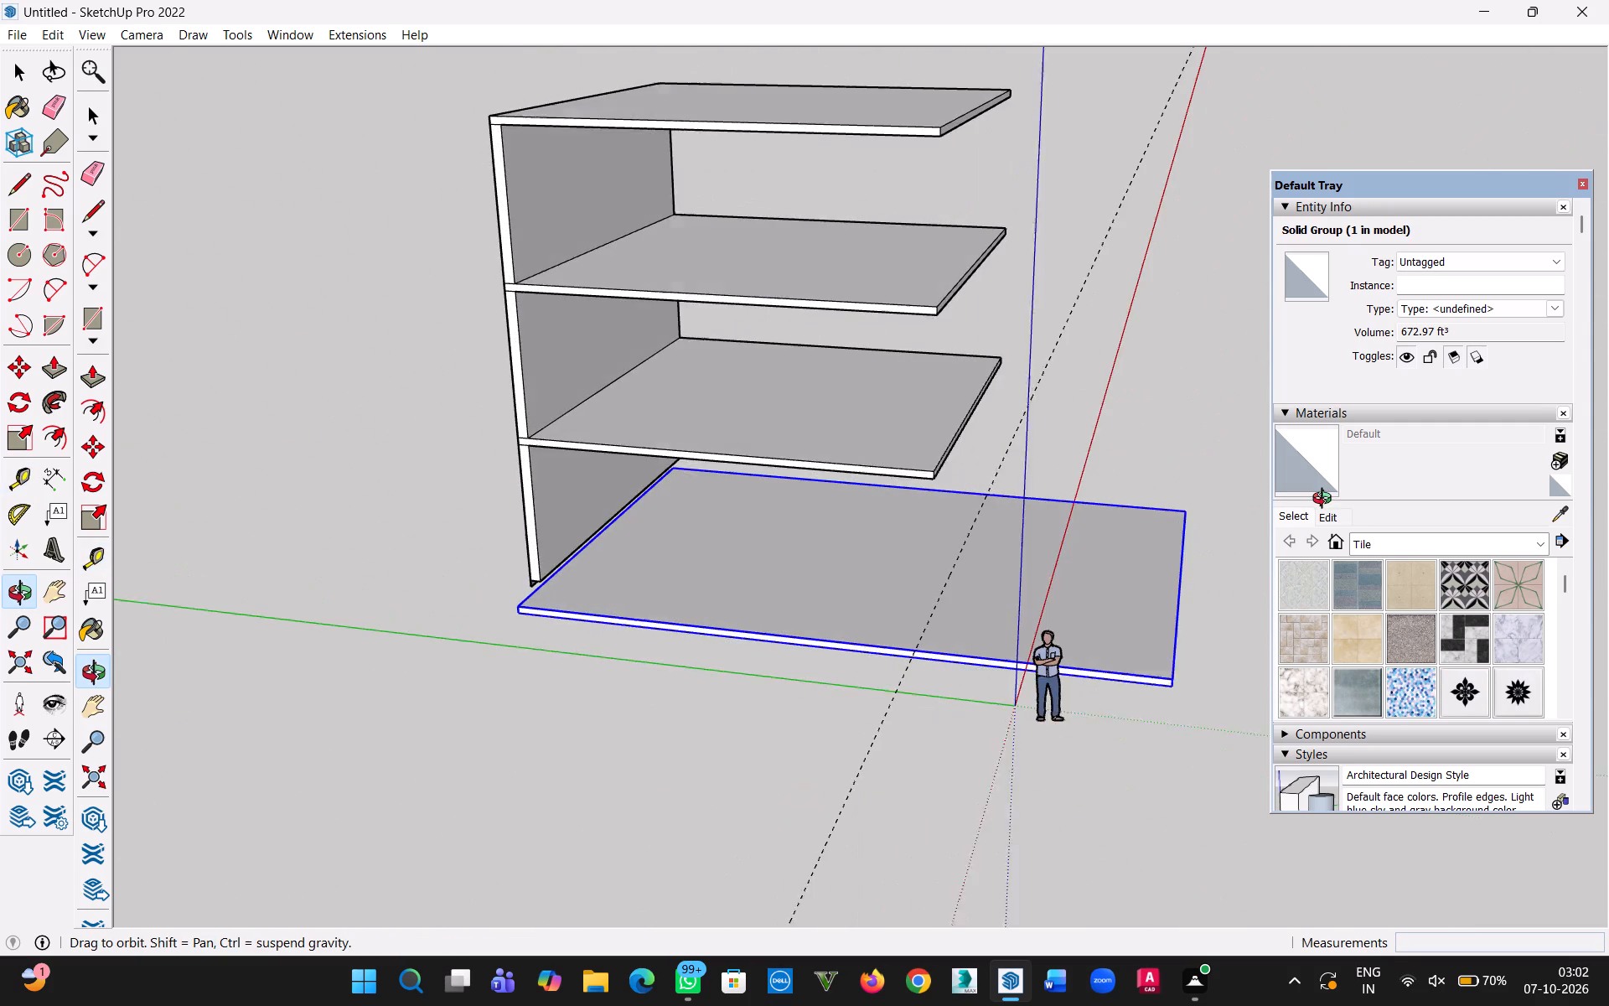
pyautogui.moveTo(1326, 500); pyautogui.dragTo(1178, 435, button='middle')
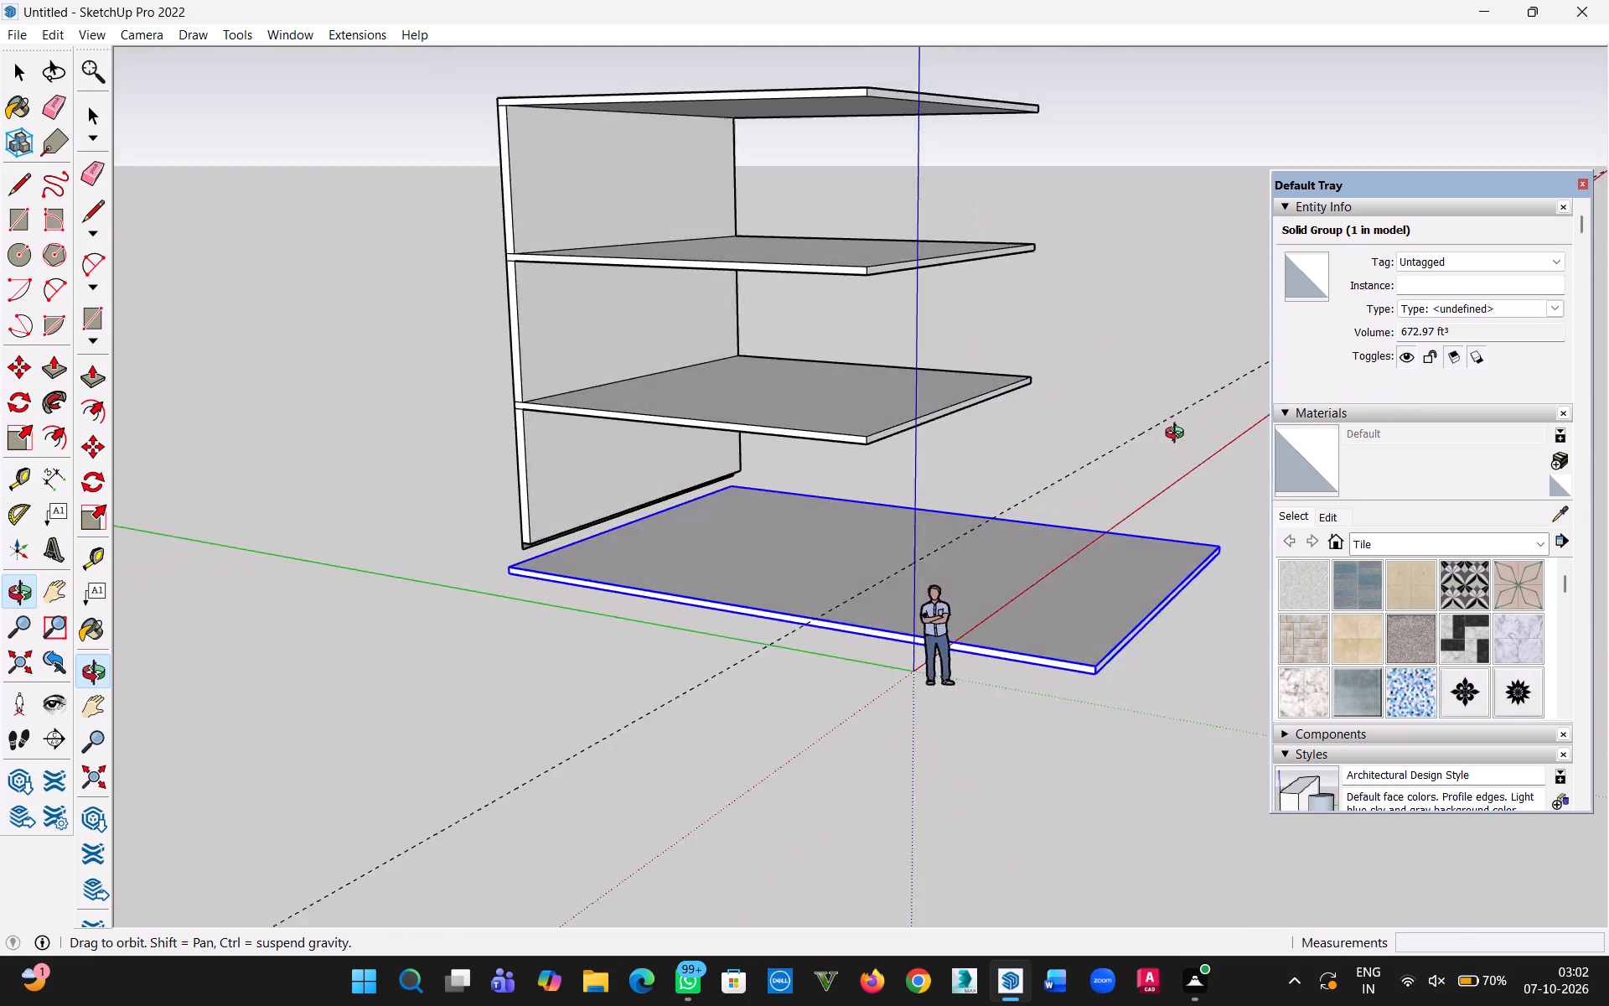
pyautogui.moveTo(1178, 435); pyautogui.dragTo(608, 671, button='middle')
pyautogui.moveTo(734, 552); pyautogui.dragTo(737, 659, button='middle')
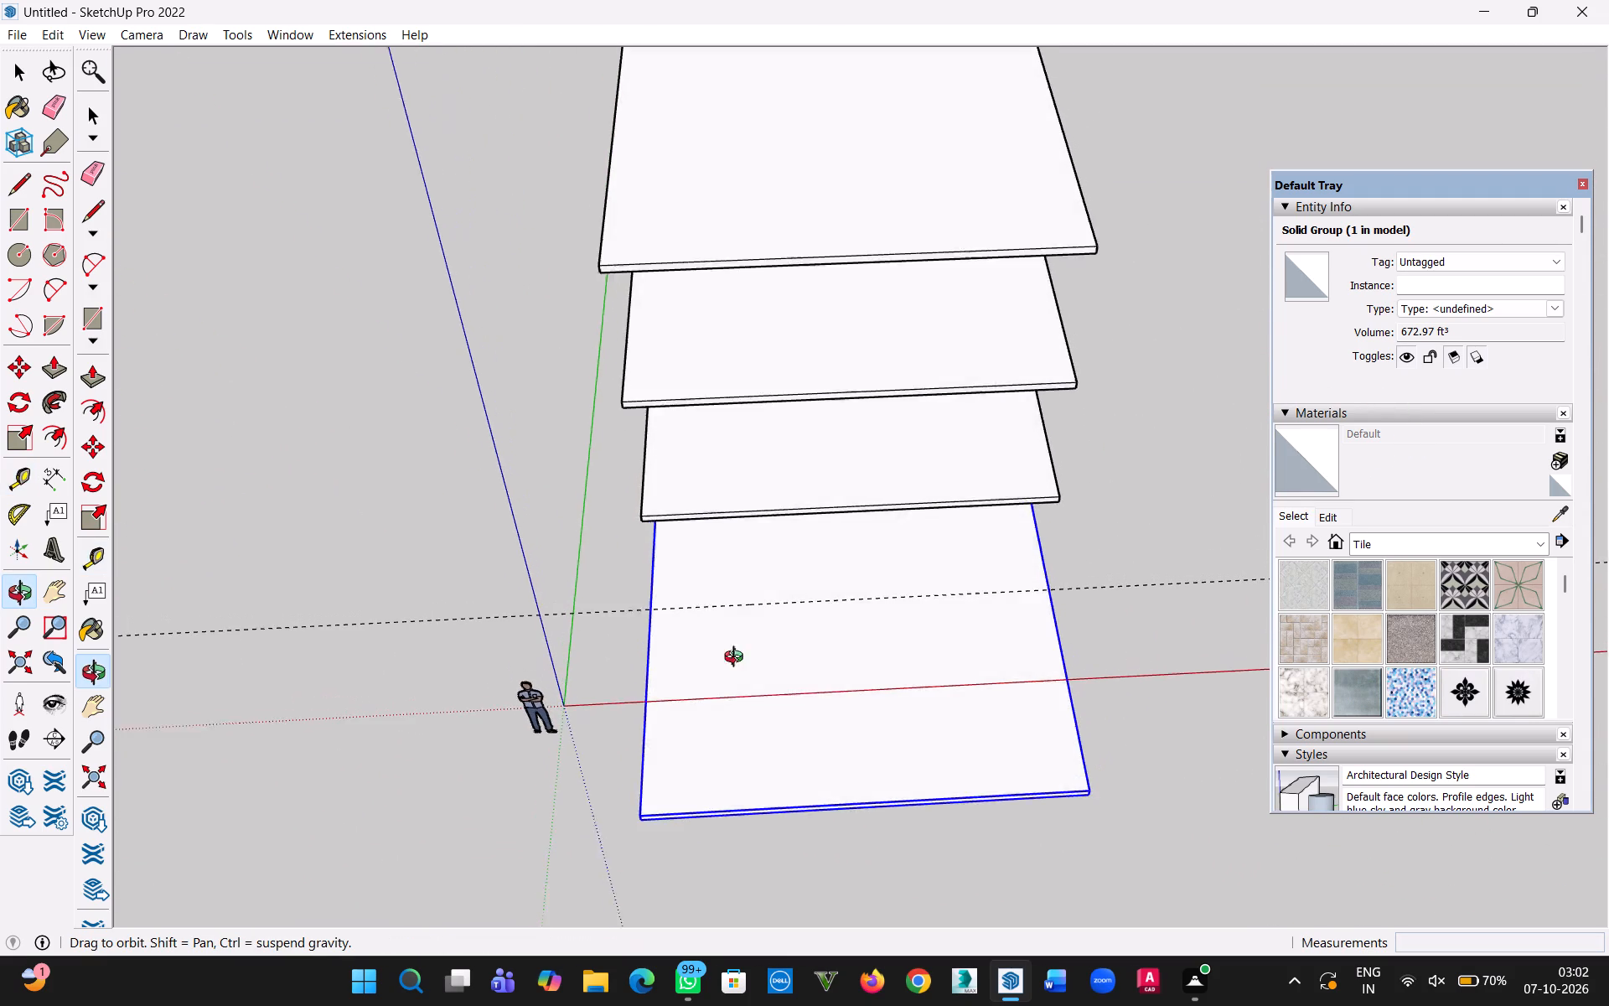
pyautogui.moveTo(737, 659); pyautogui.dragTo(729, 700, button='middle')
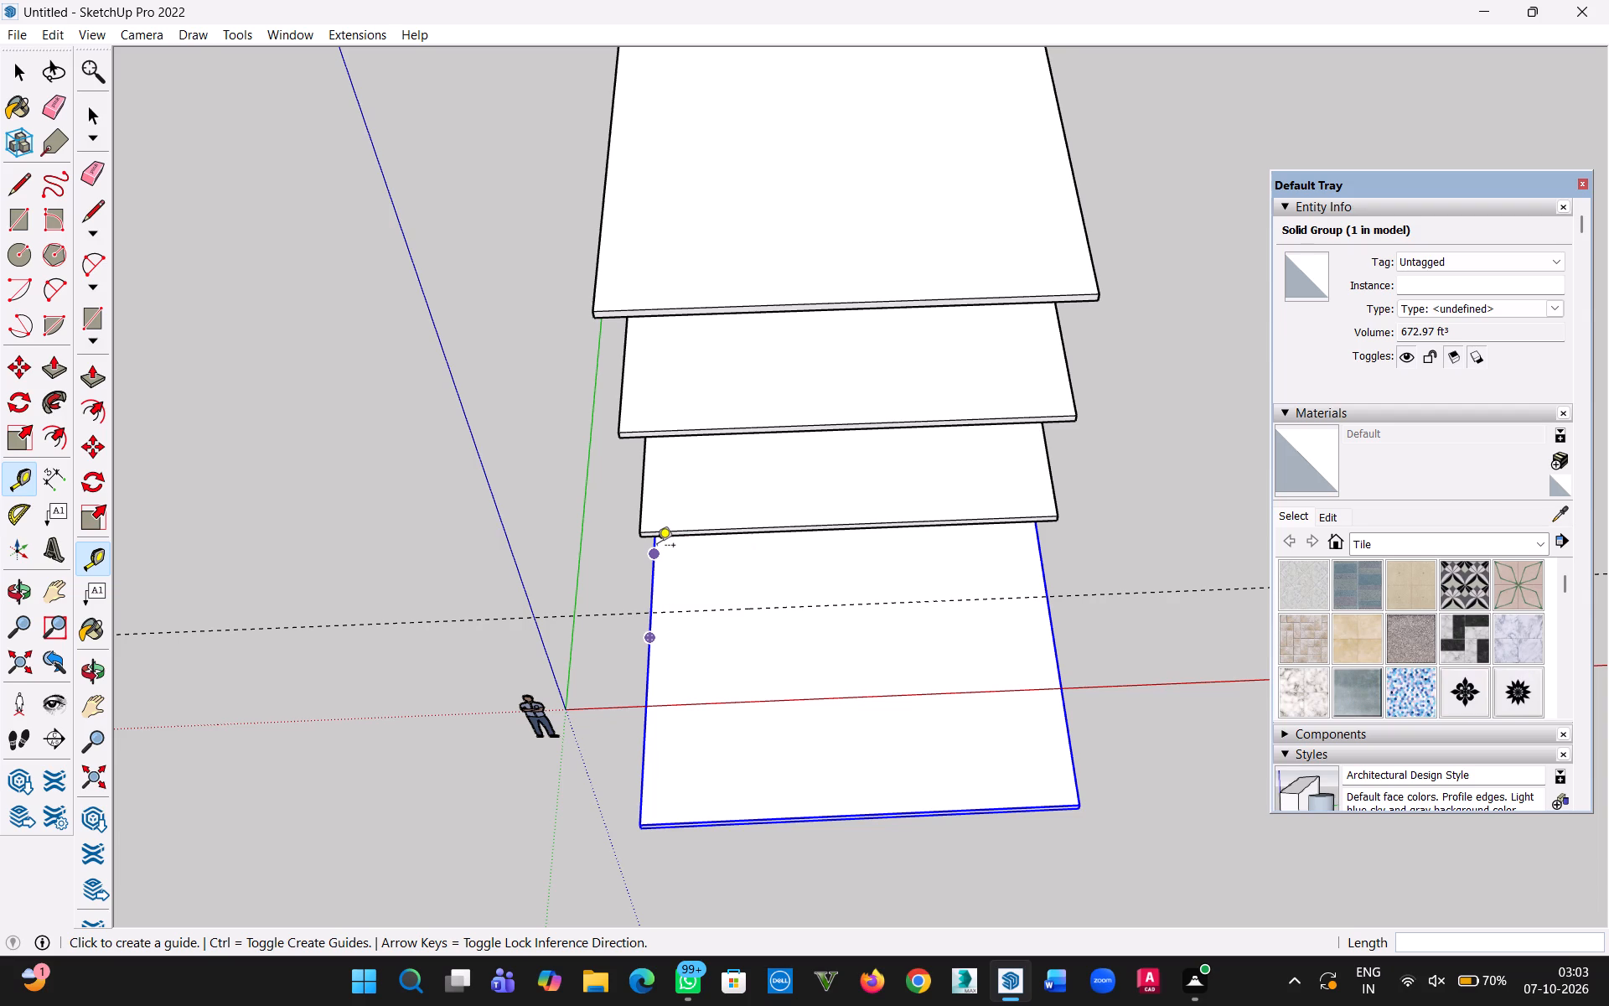
pyautogui.moveTo(764, 526); pyautogui.dragTo(776, 717, button='middle')
pyautogui.scroll(5, 719, 673)
pyautogui.scroll(-3, 686, 675)
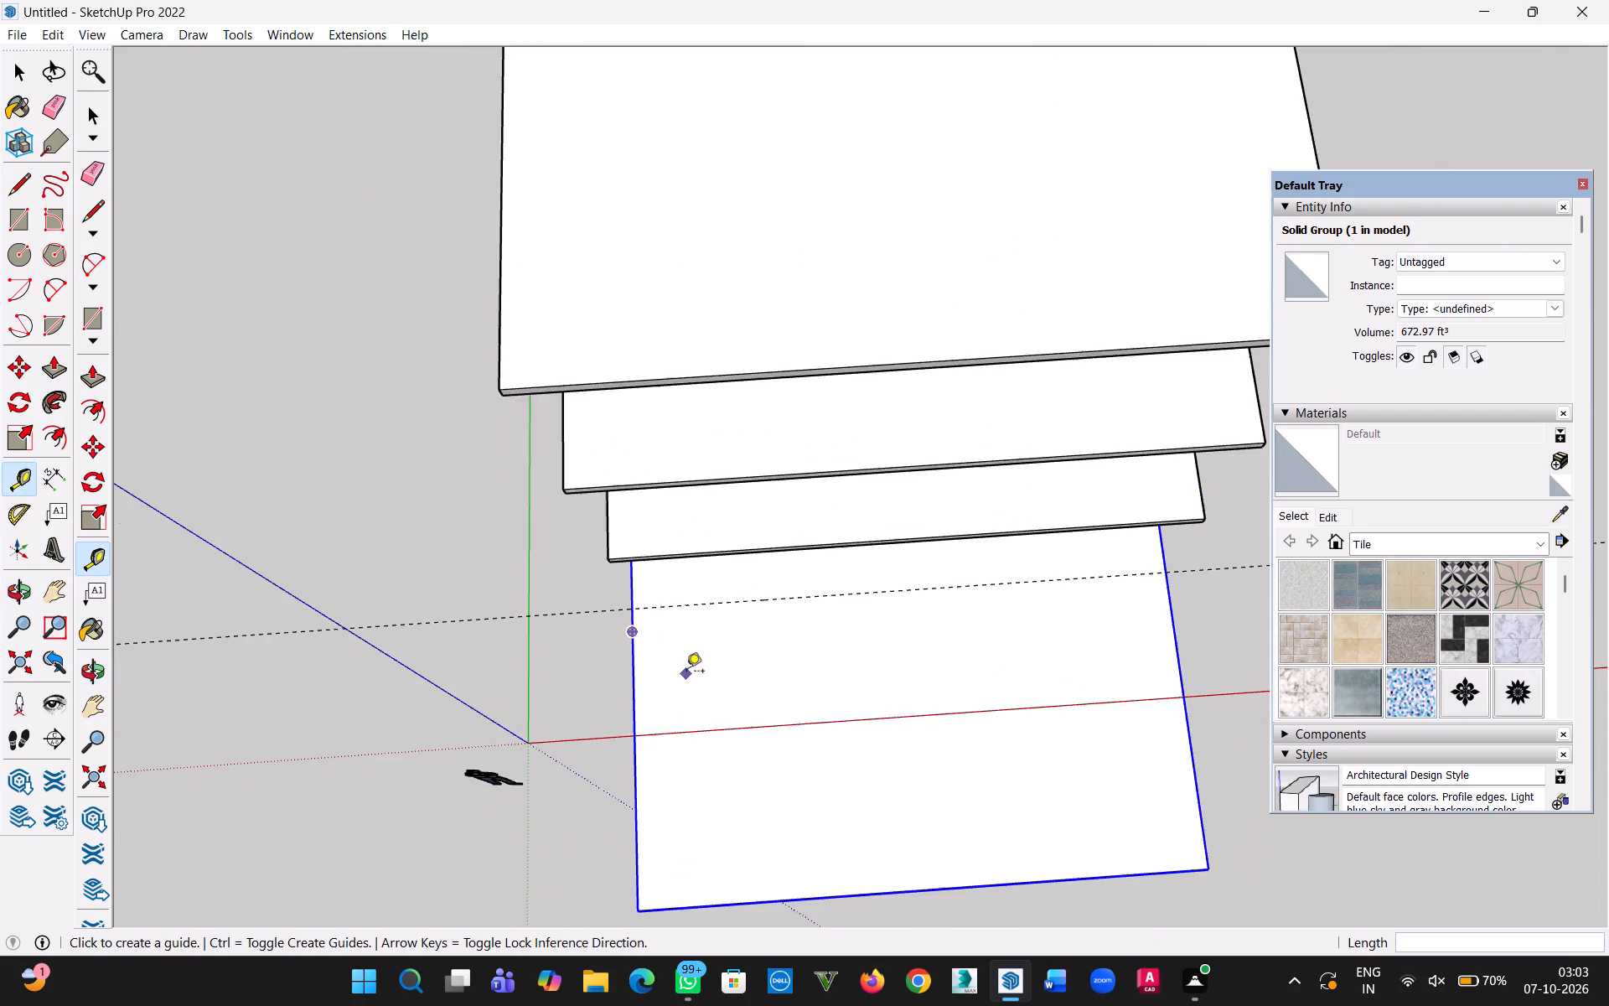
pyautogui.moveTo(697, 657); pyautogui.dragTo(710, 501, button='middle')
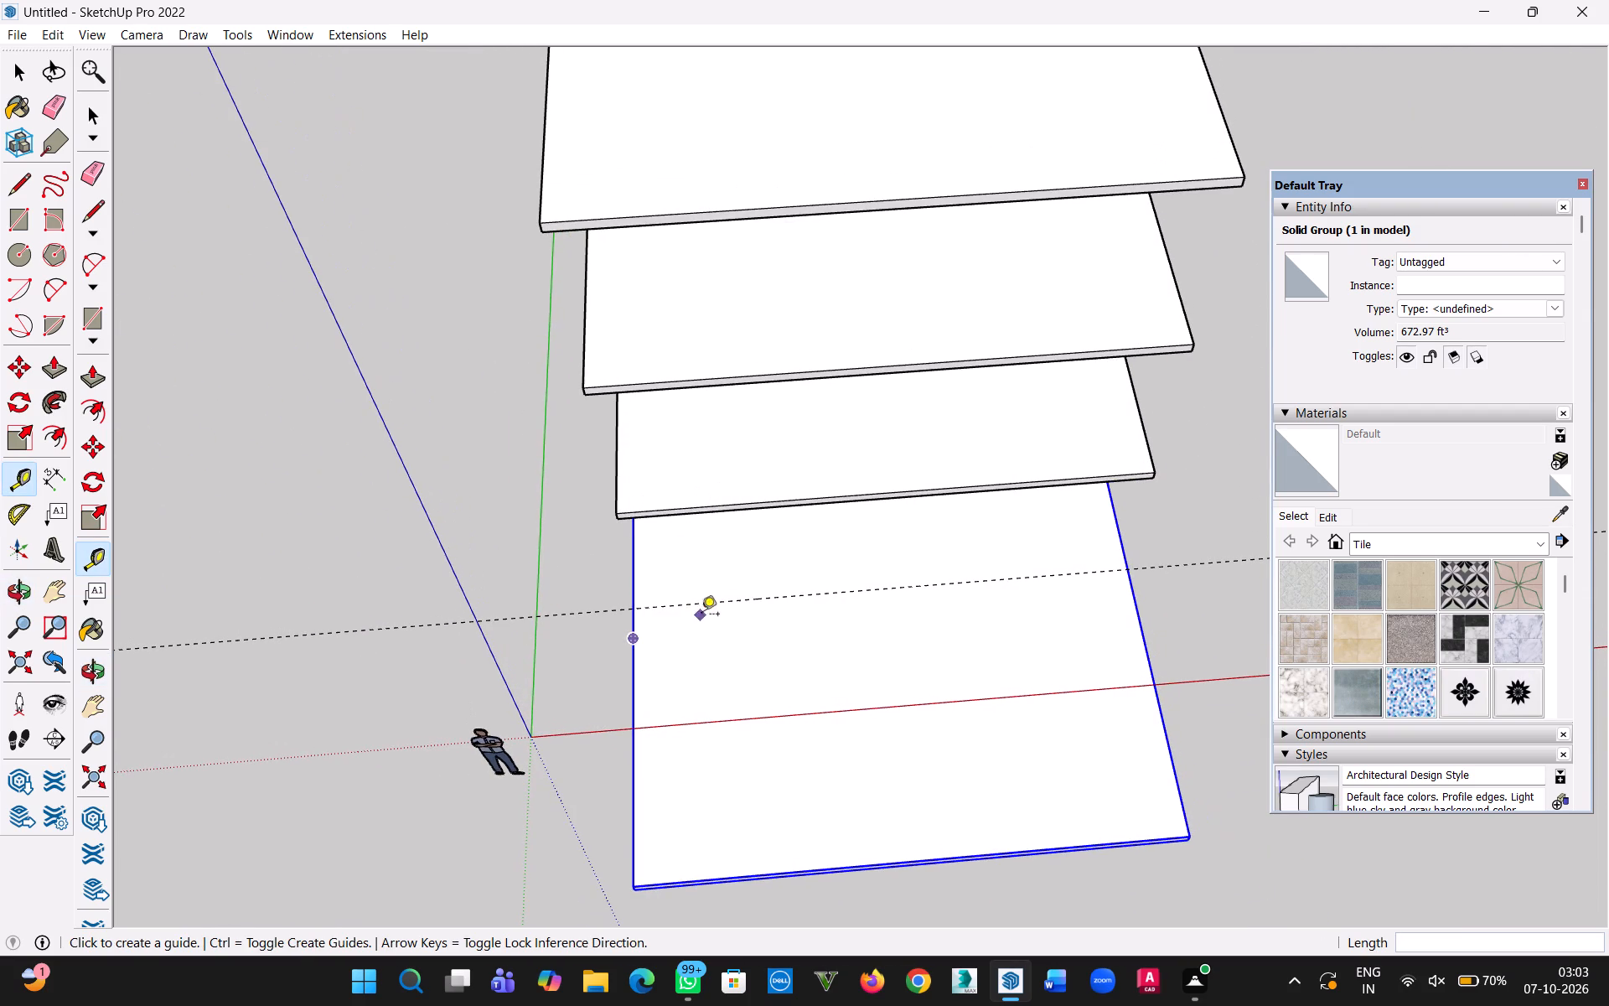
# Place a parallel guide 4" below the existing horizontal guide.
pyautogui.press('t')
pyautogui.click(729, 604)
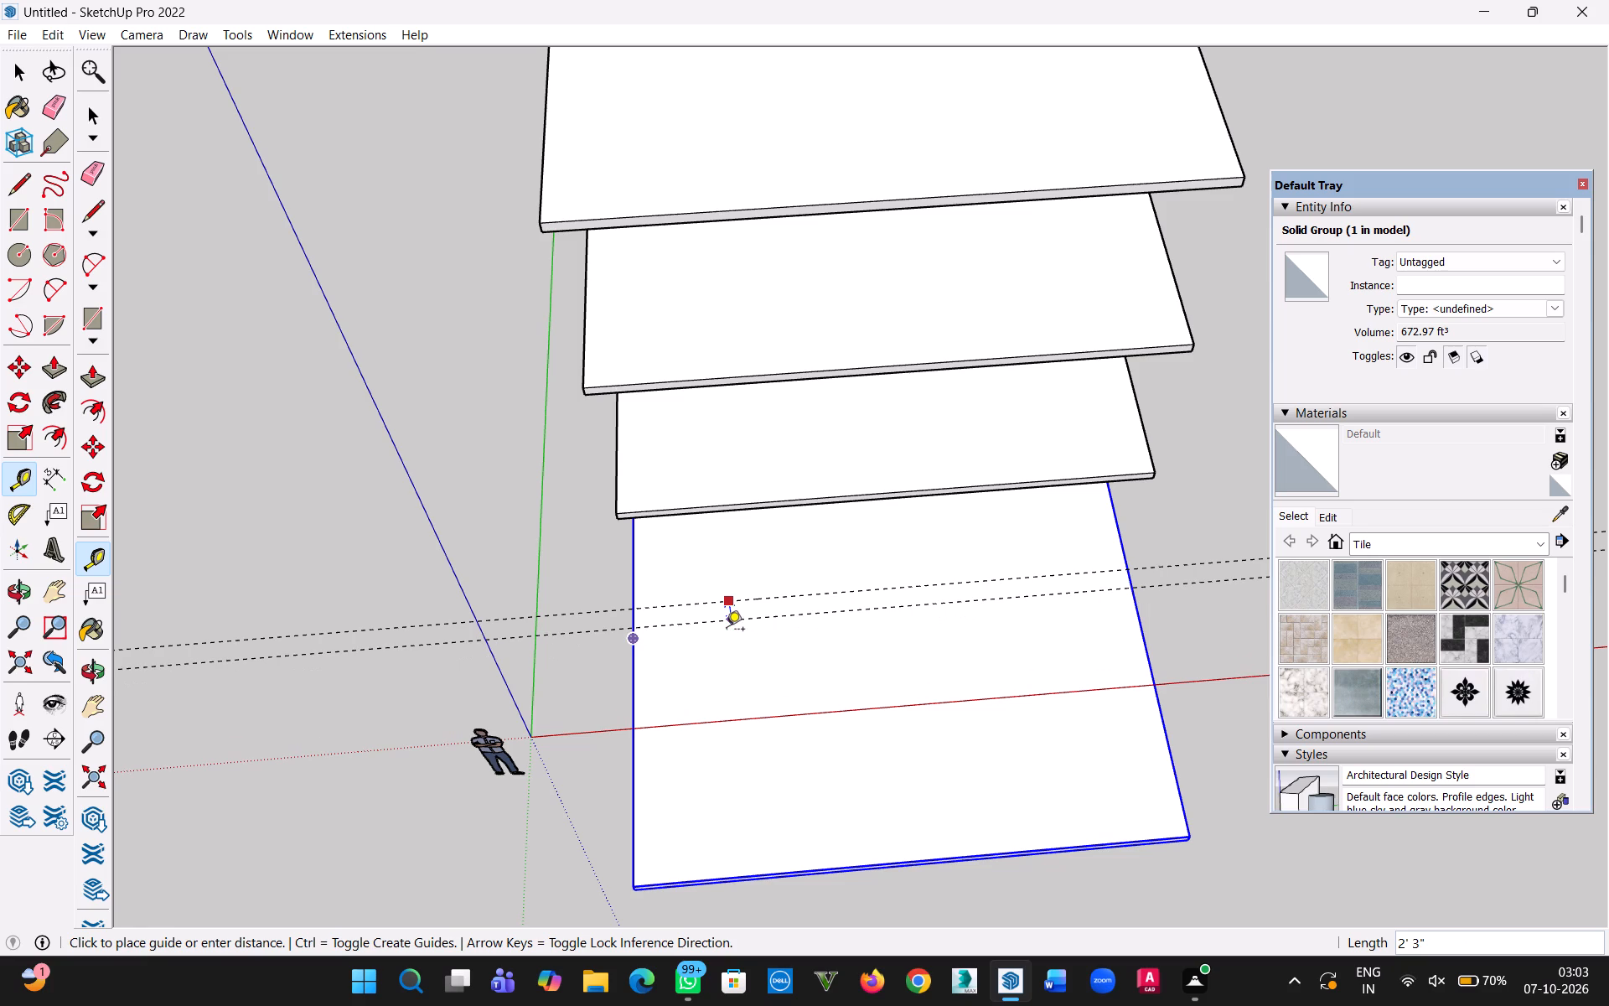
pyautogui.press('4')
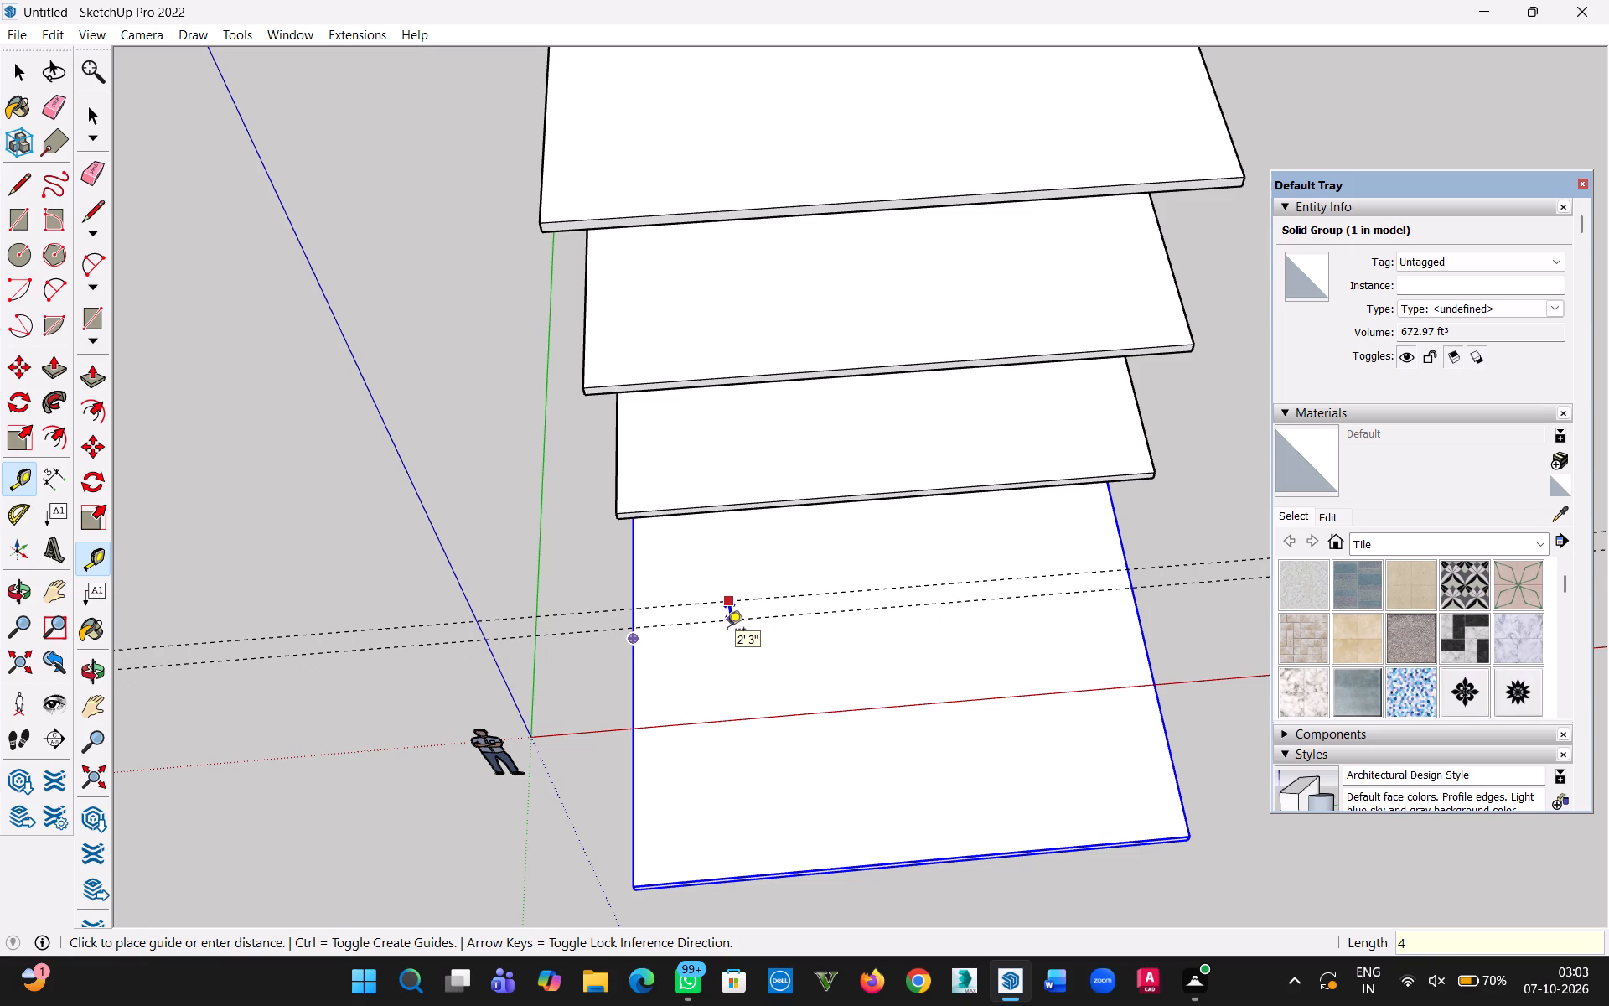
pyautogui.hotkey('shift', '"')
pyautogui.press('Return')
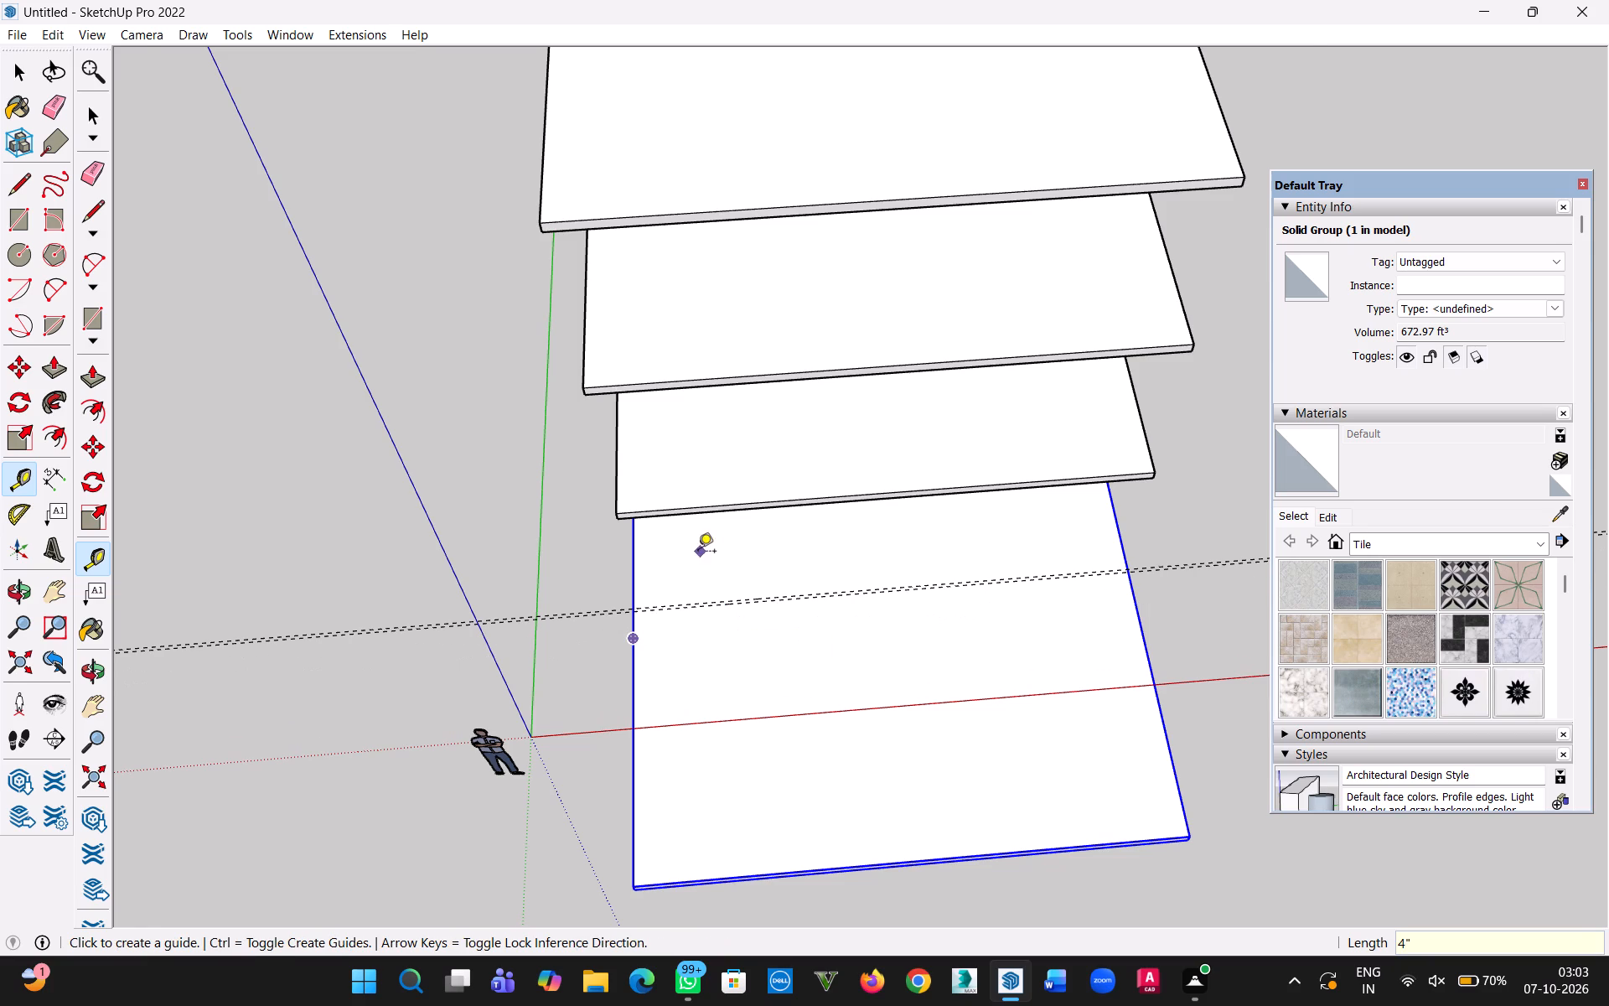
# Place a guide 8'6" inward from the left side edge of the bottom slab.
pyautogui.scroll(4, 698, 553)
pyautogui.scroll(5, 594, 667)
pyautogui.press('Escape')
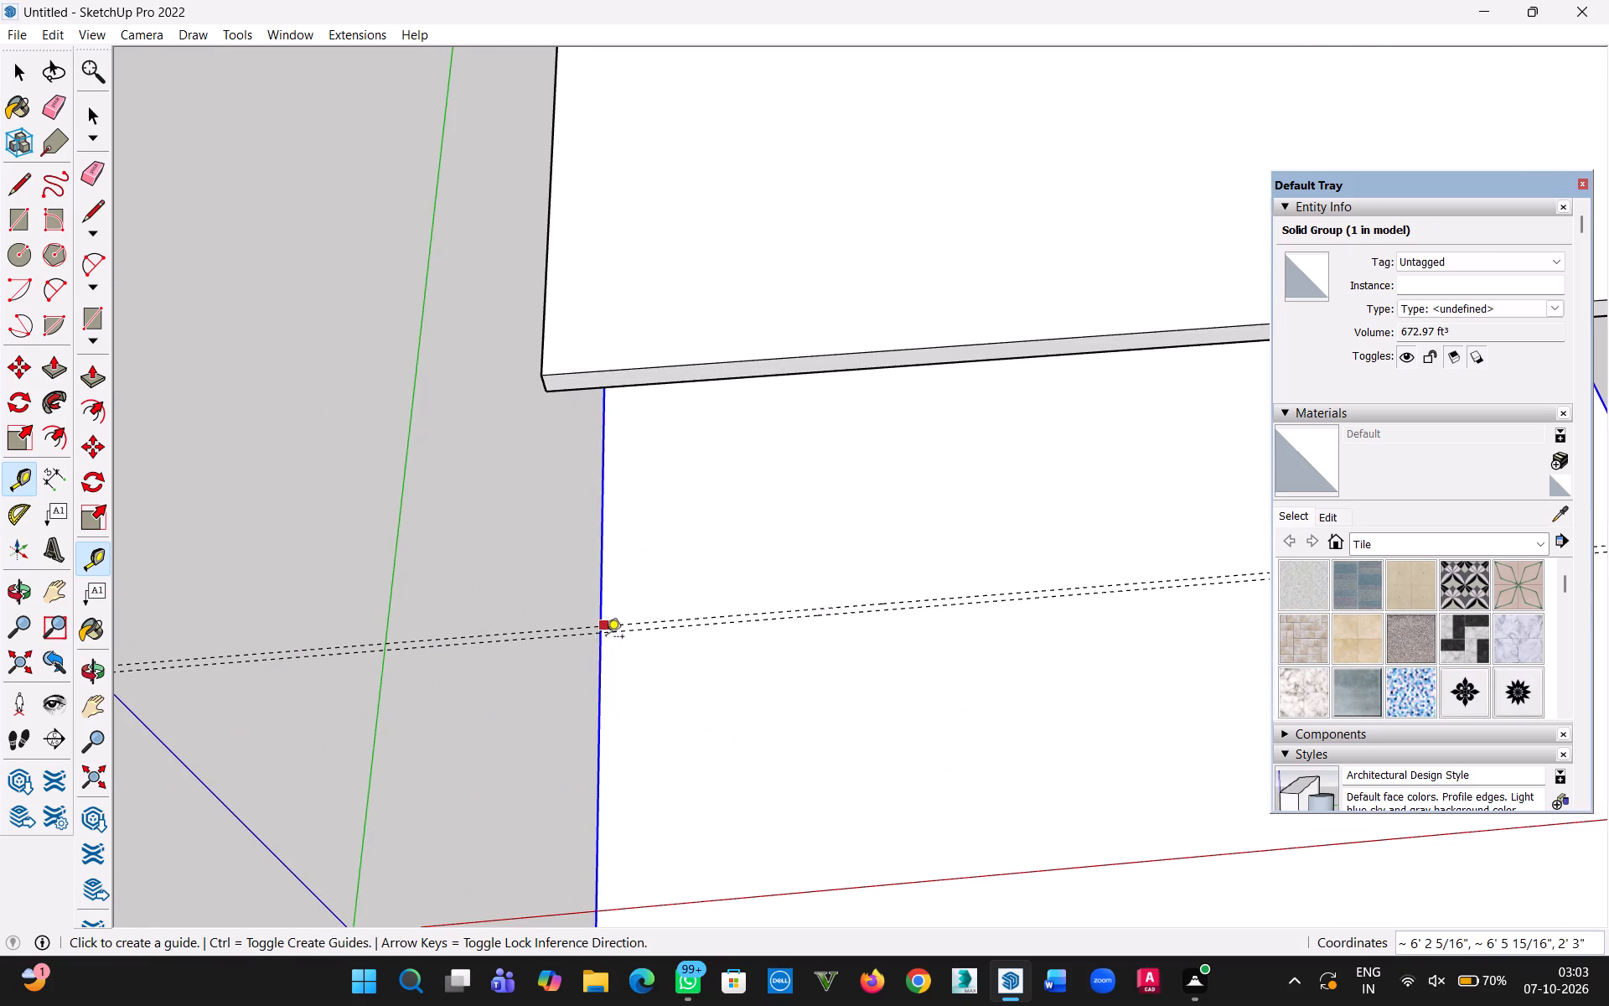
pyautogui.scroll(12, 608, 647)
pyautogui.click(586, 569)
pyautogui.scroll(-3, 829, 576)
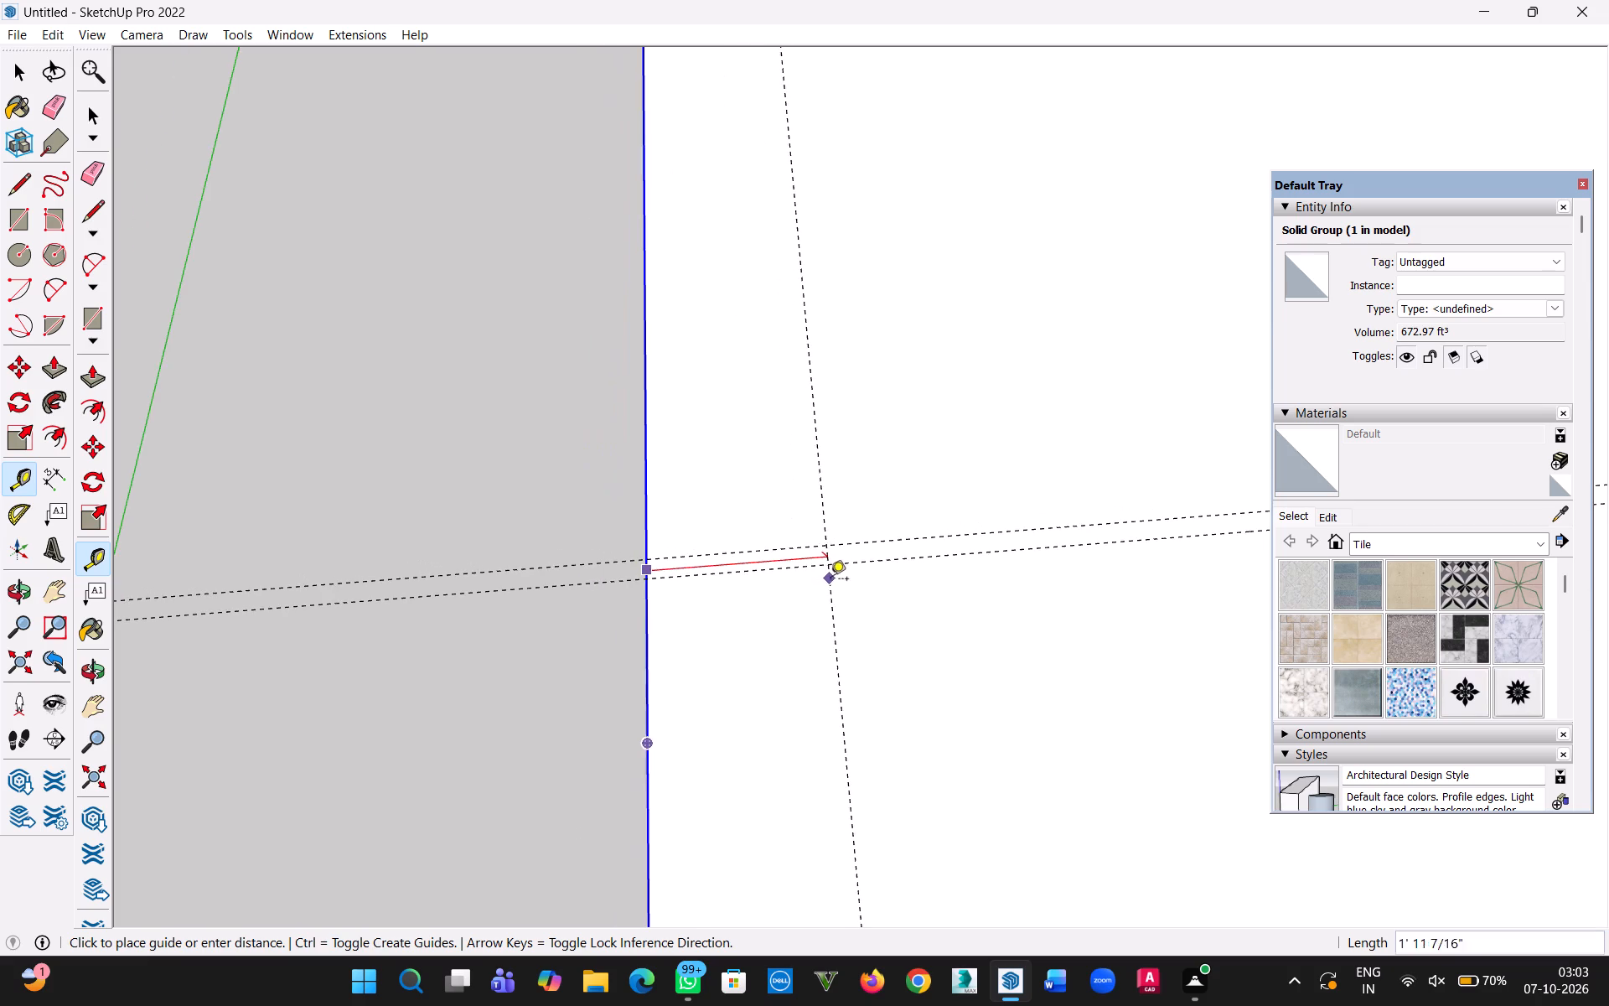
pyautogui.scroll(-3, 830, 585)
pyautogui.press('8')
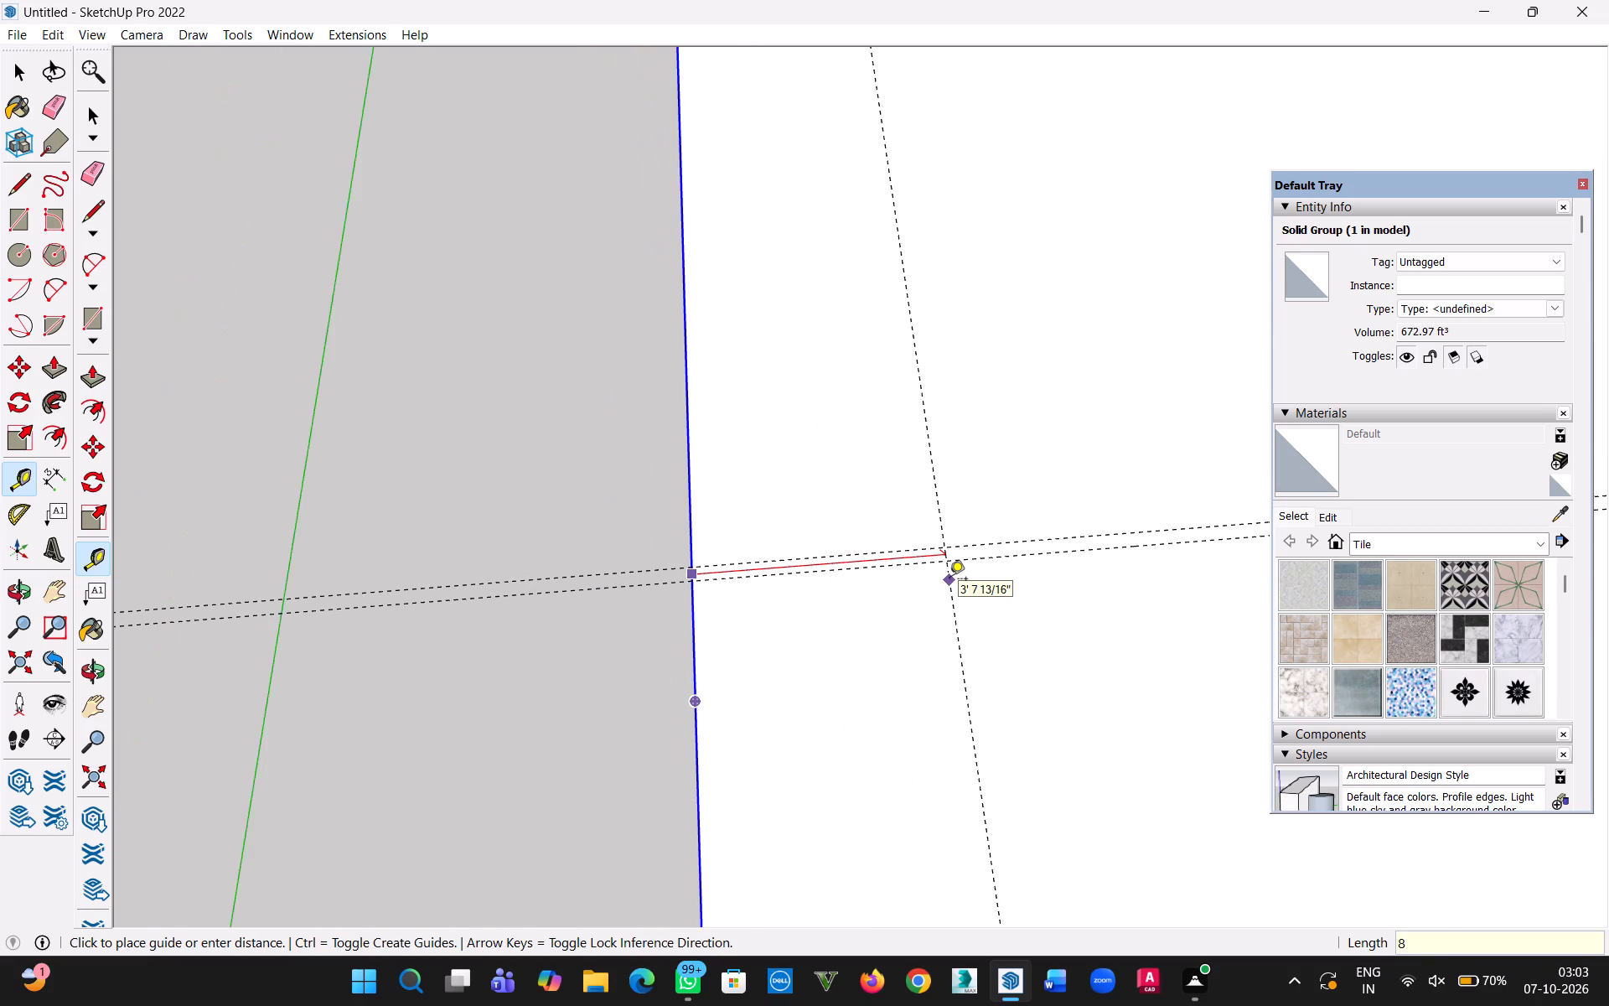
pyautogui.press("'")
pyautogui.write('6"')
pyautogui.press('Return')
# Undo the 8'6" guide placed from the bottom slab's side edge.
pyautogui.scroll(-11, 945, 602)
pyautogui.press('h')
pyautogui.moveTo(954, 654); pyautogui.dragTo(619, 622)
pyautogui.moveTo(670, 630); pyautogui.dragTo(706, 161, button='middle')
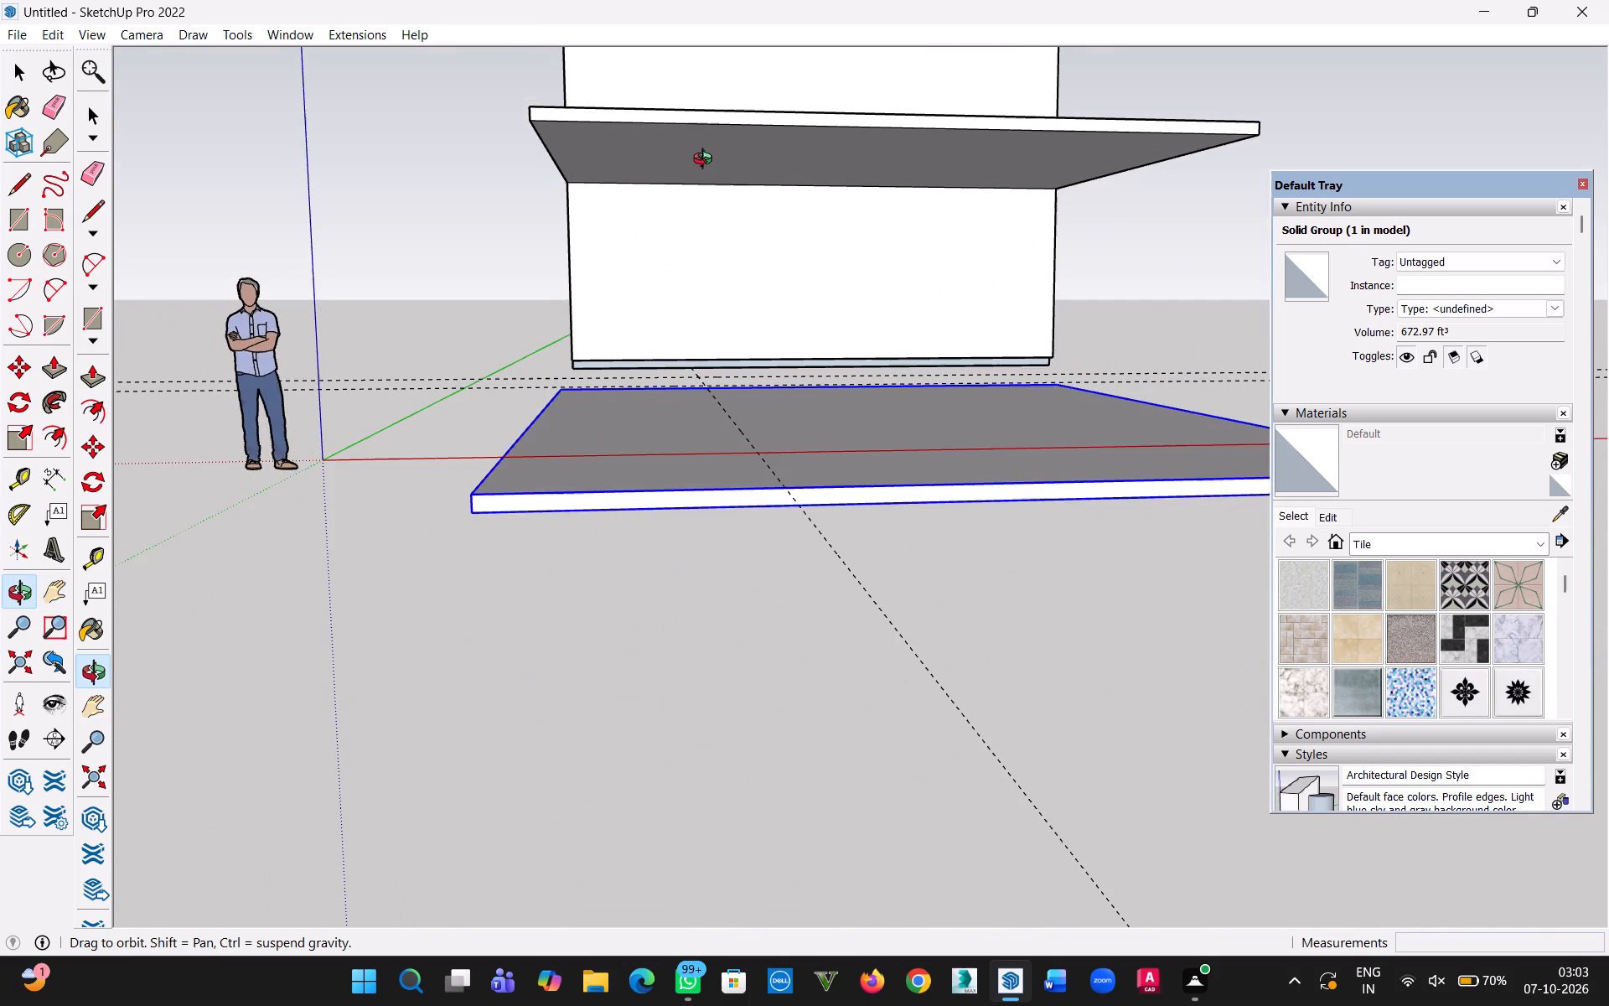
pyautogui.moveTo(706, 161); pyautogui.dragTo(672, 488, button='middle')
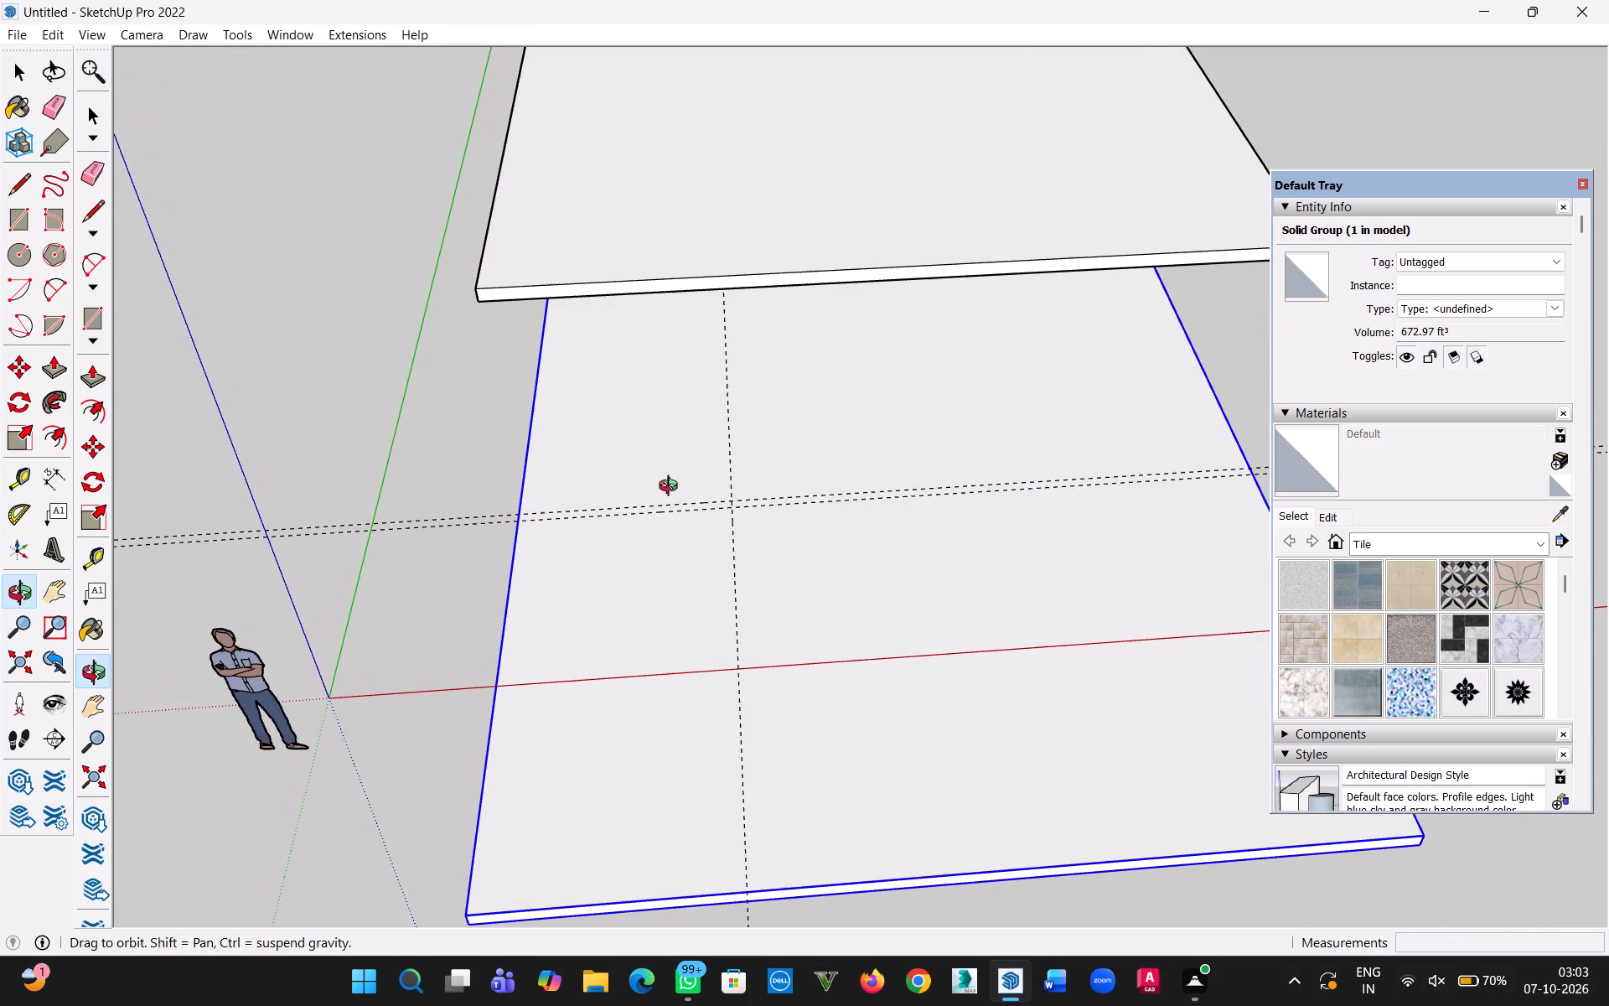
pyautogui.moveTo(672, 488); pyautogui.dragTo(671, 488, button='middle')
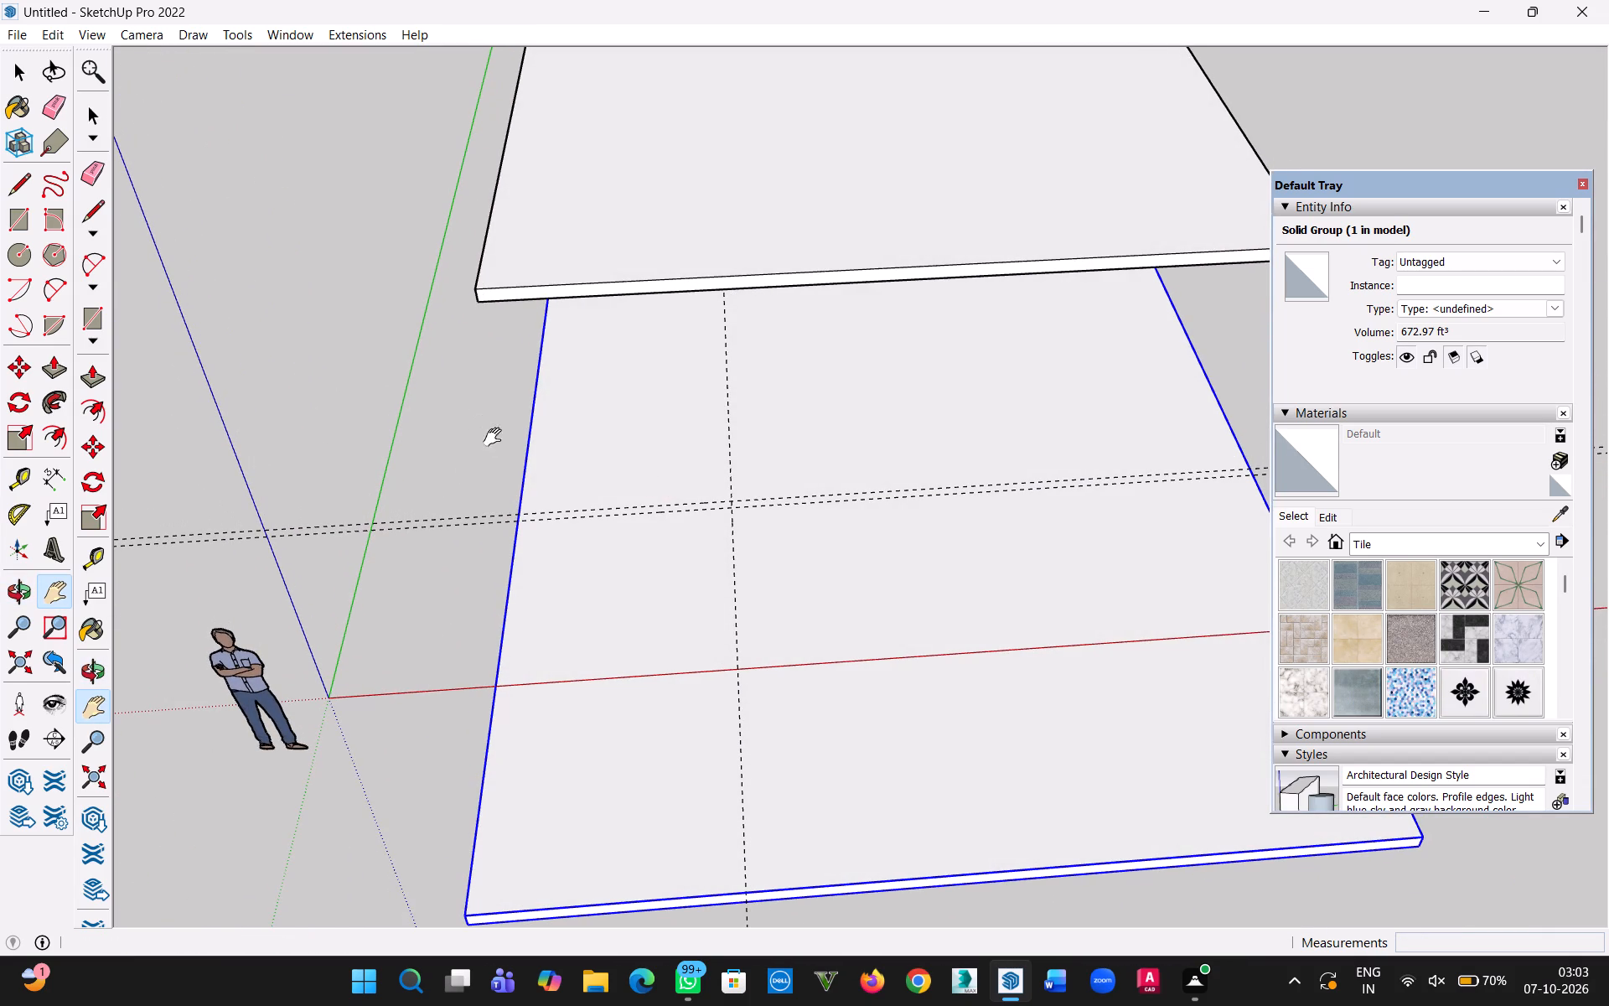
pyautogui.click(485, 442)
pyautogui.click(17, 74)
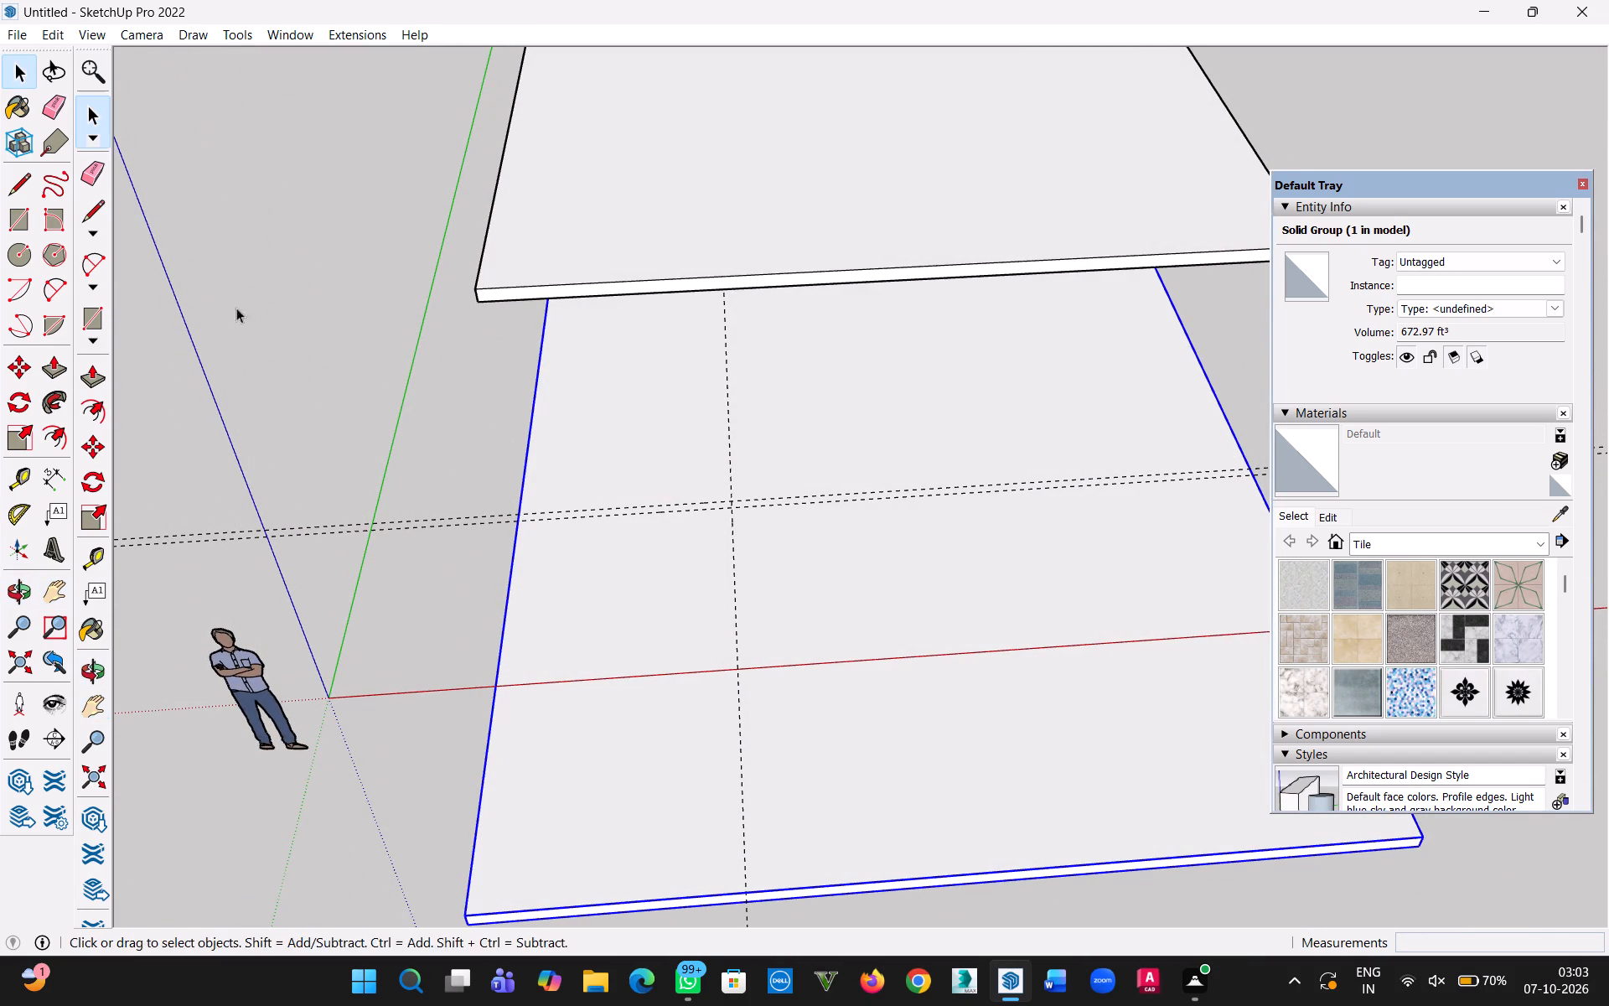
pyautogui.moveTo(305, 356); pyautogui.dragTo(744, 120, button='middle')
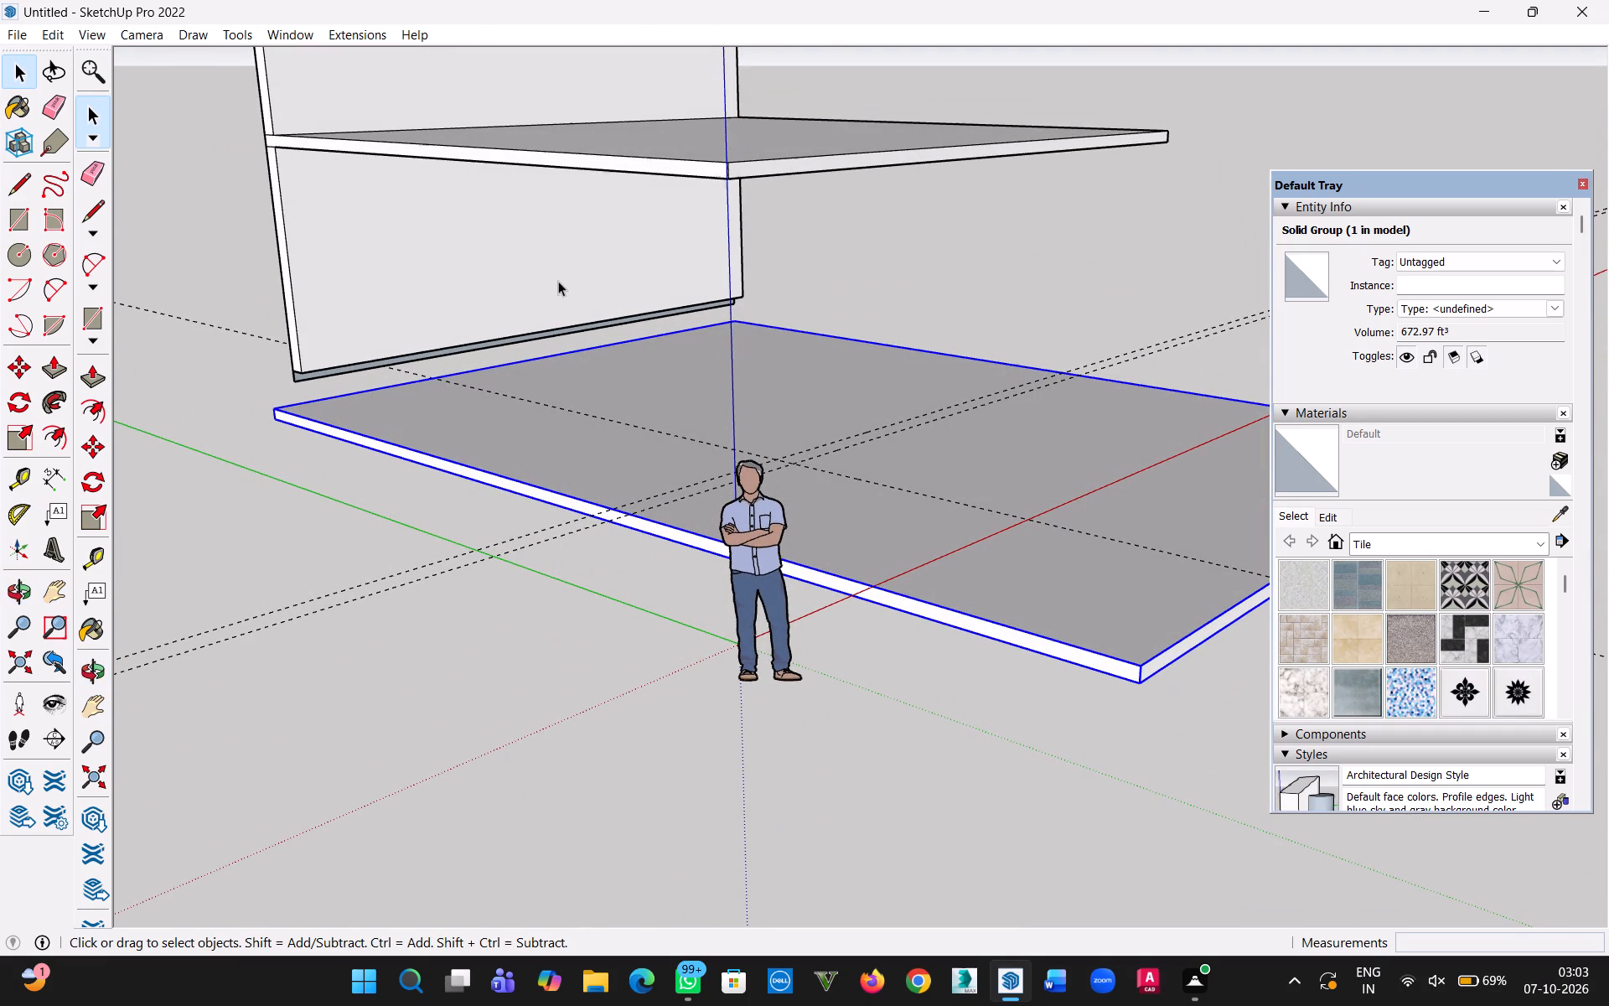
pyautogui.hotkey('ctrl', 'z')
# Push/Pull the narrow strip face at the back wall's base forward about 35' 2 5/8" to form a slab above the bottom slab.
pyautogui.moveTo(536, 408); pyautogui.dragTo(560, 408, button='middle')
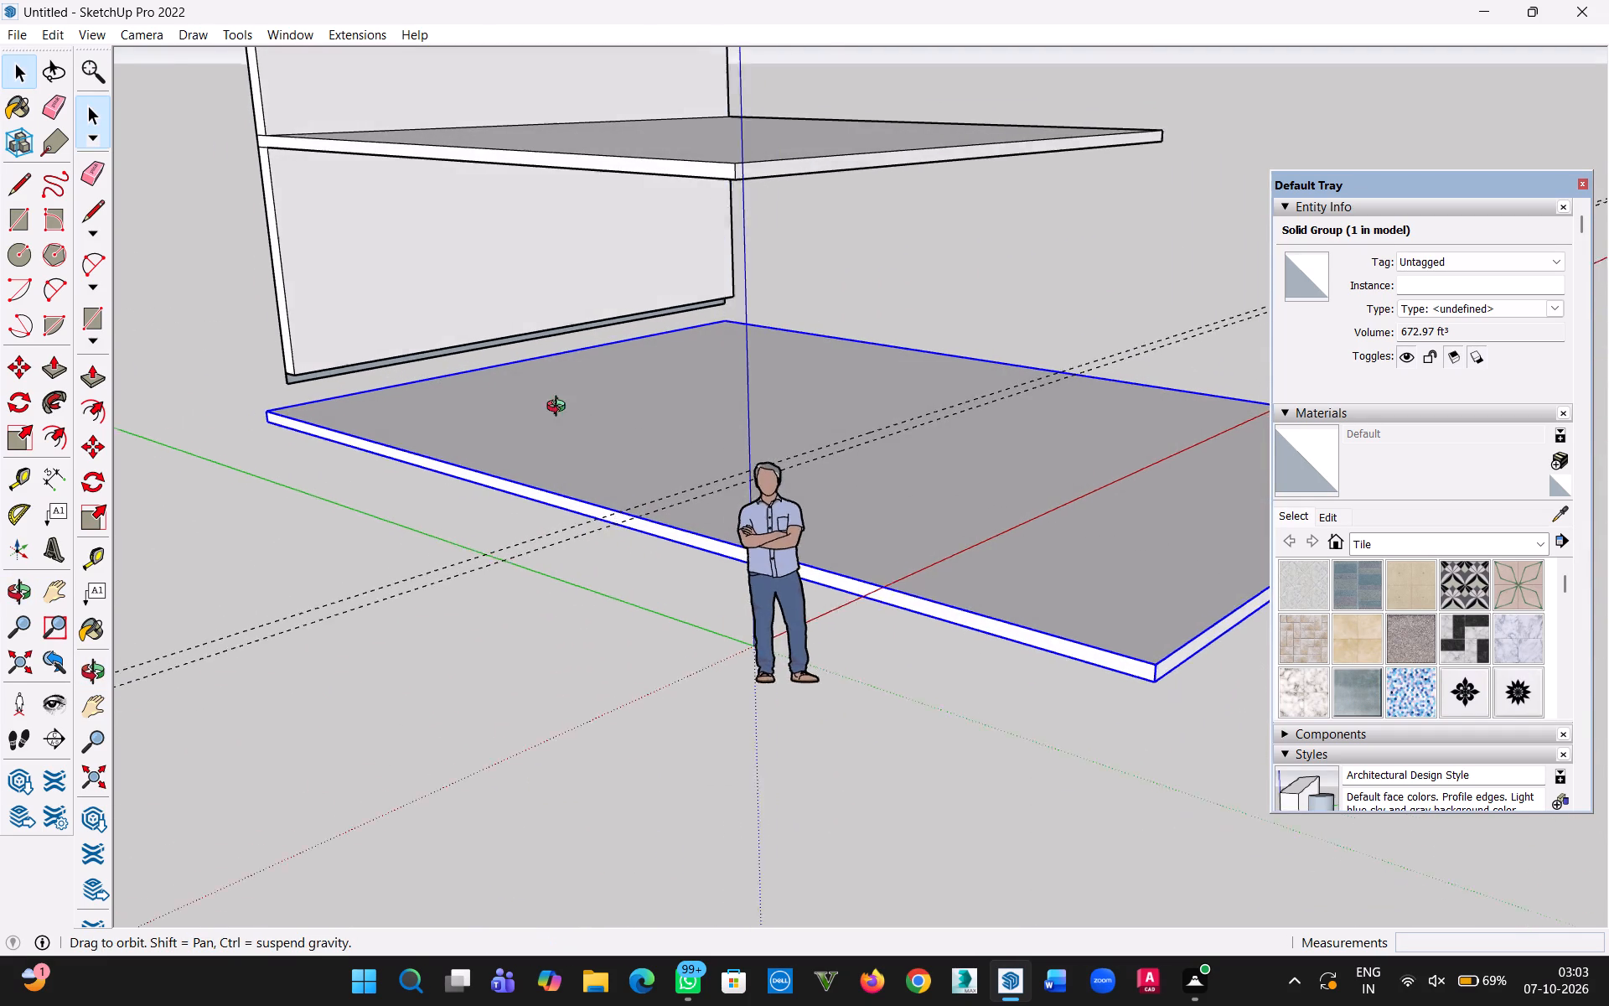
pyautogui.moveTo(560, 408); pyautogui.dragTo(909, 293, button='middle')
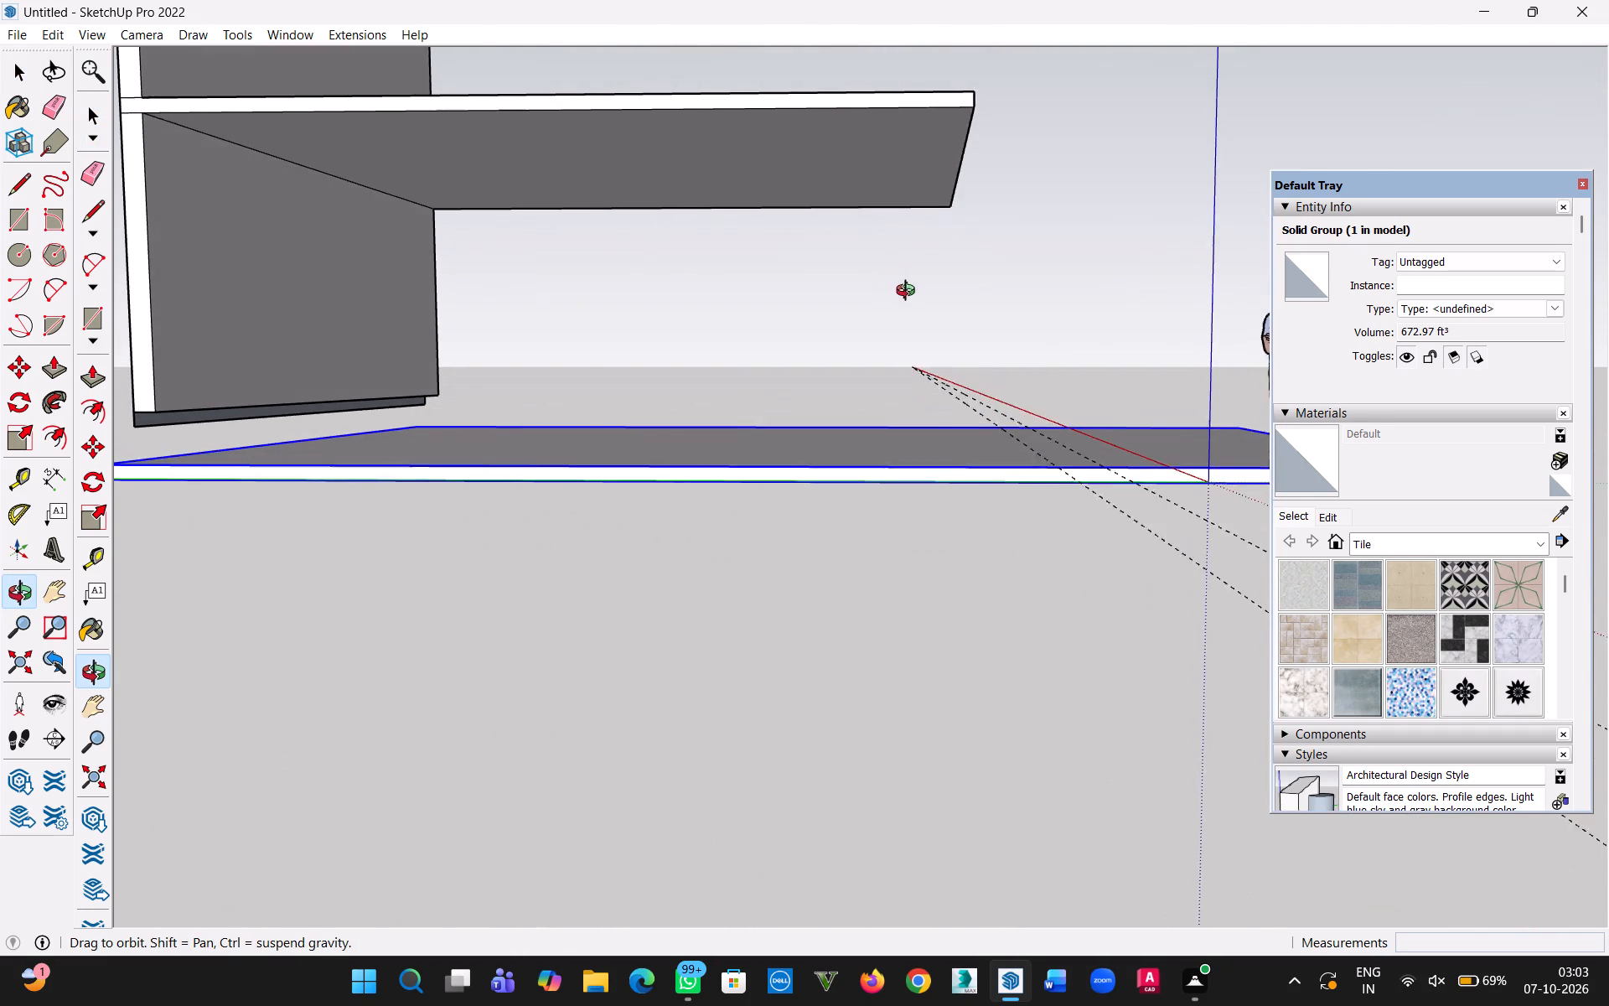
pyautogui.moveTo(909, 293); pyautogui.dragTo(944, 291, button='middle')
pyautogui.doubleClick(195, 547)
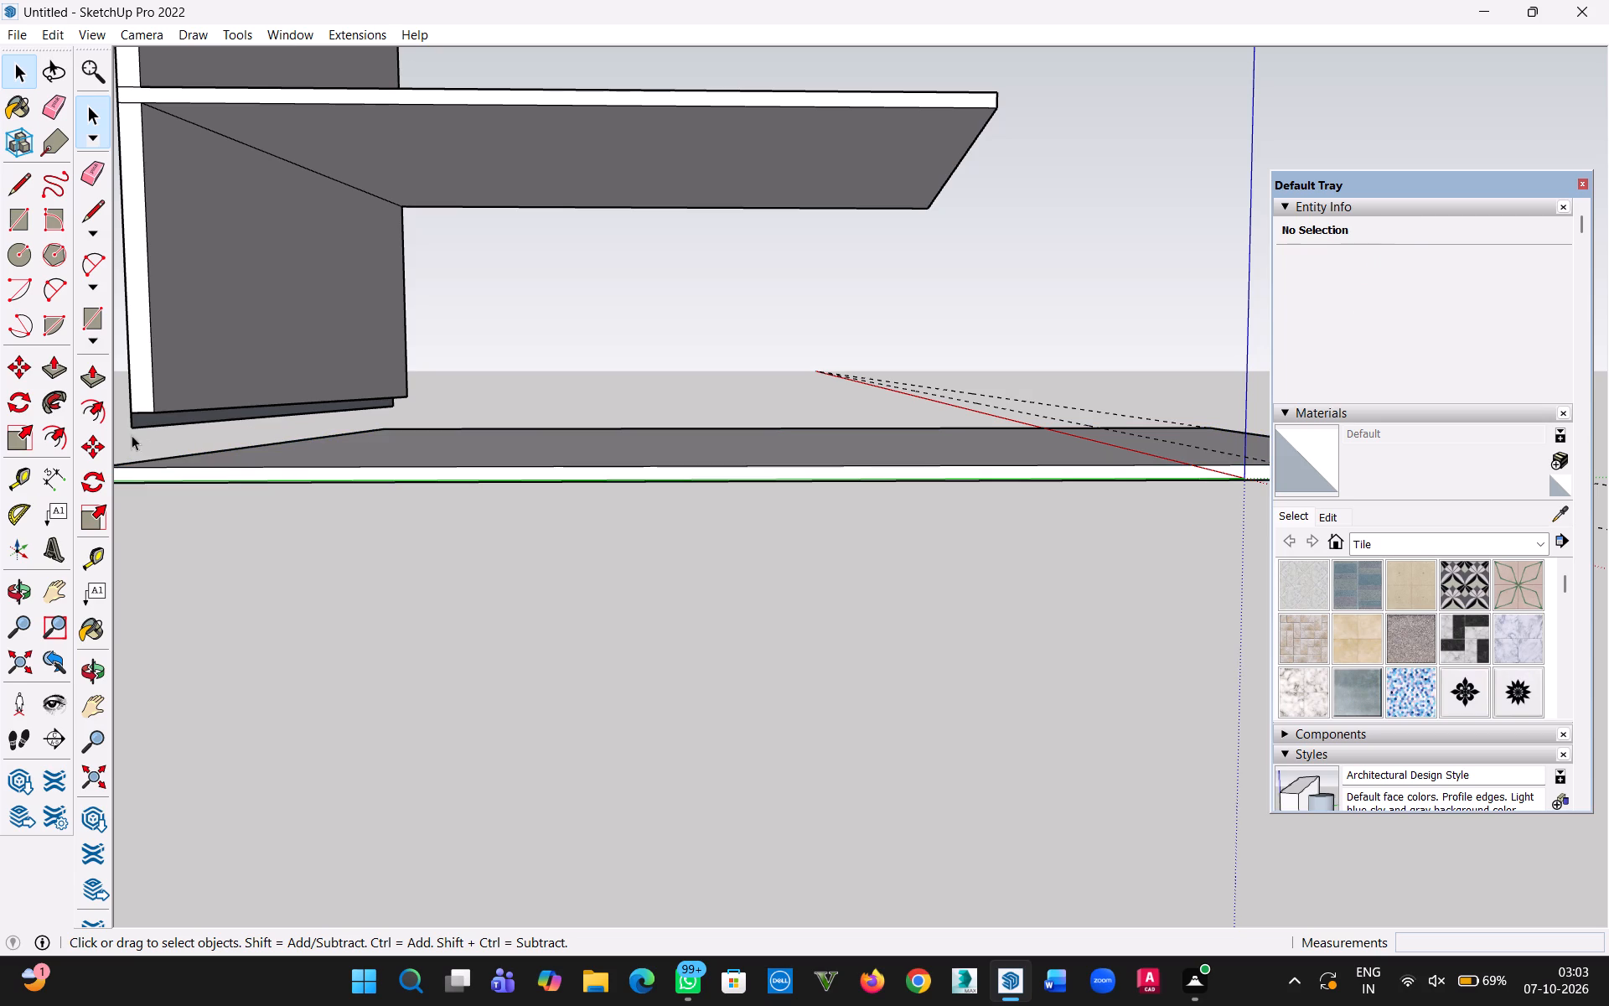
pyautogui.press('p')
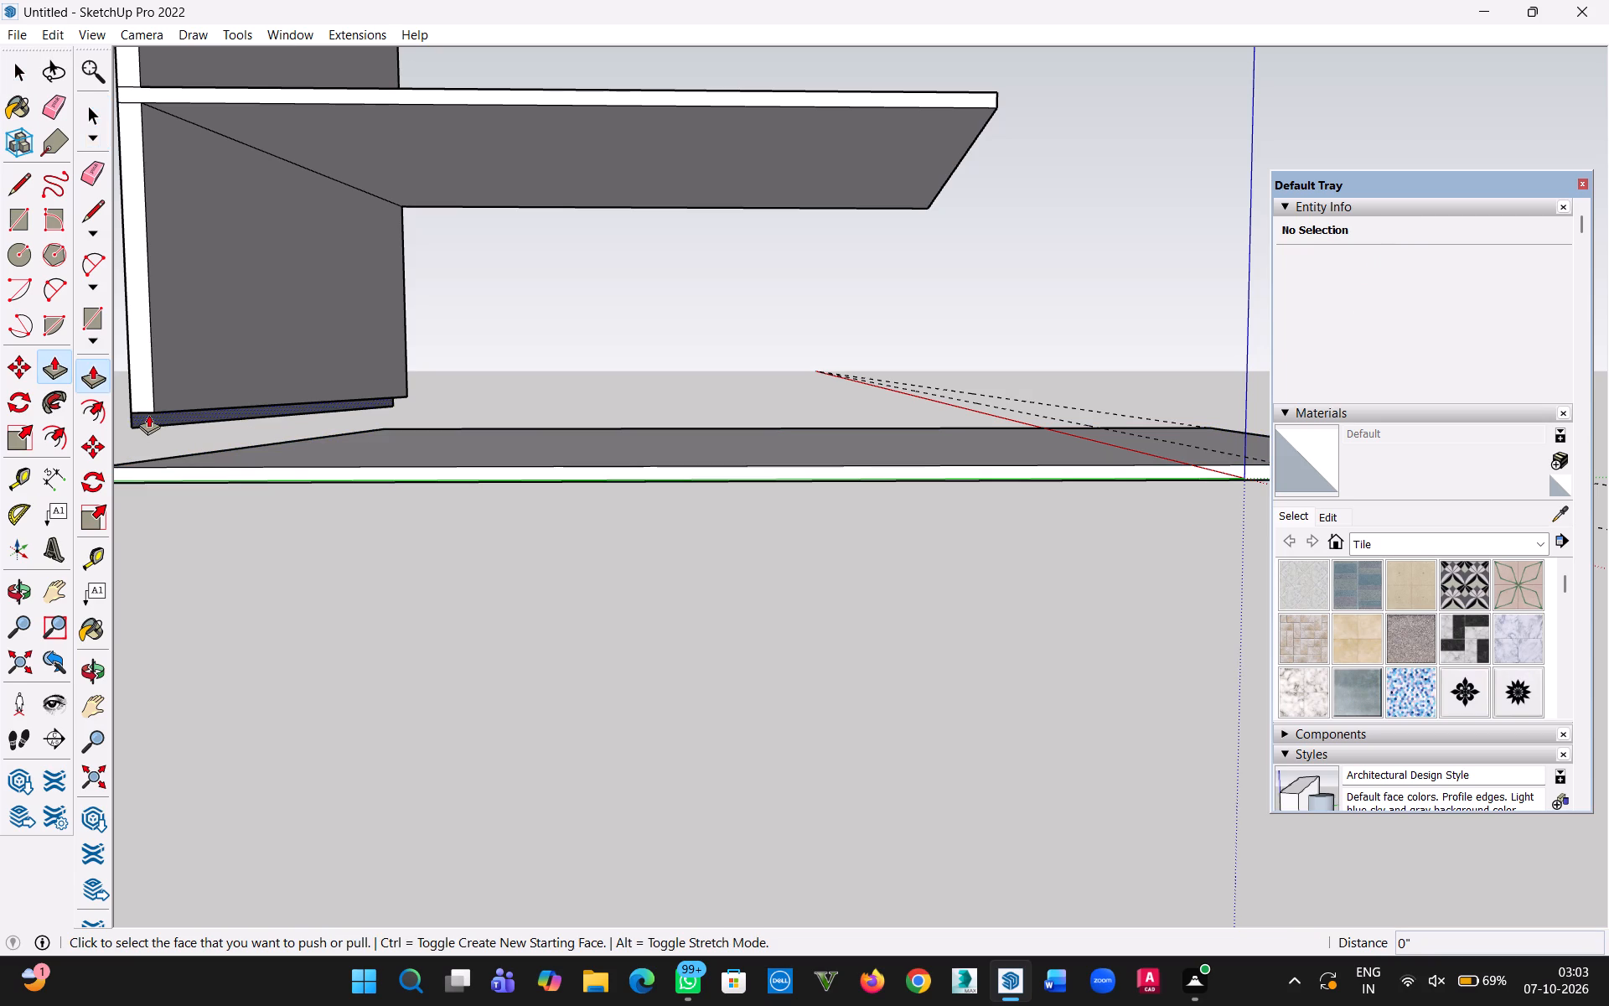
pyautogui.click(148, 414)
pyautogui.press('Escape')
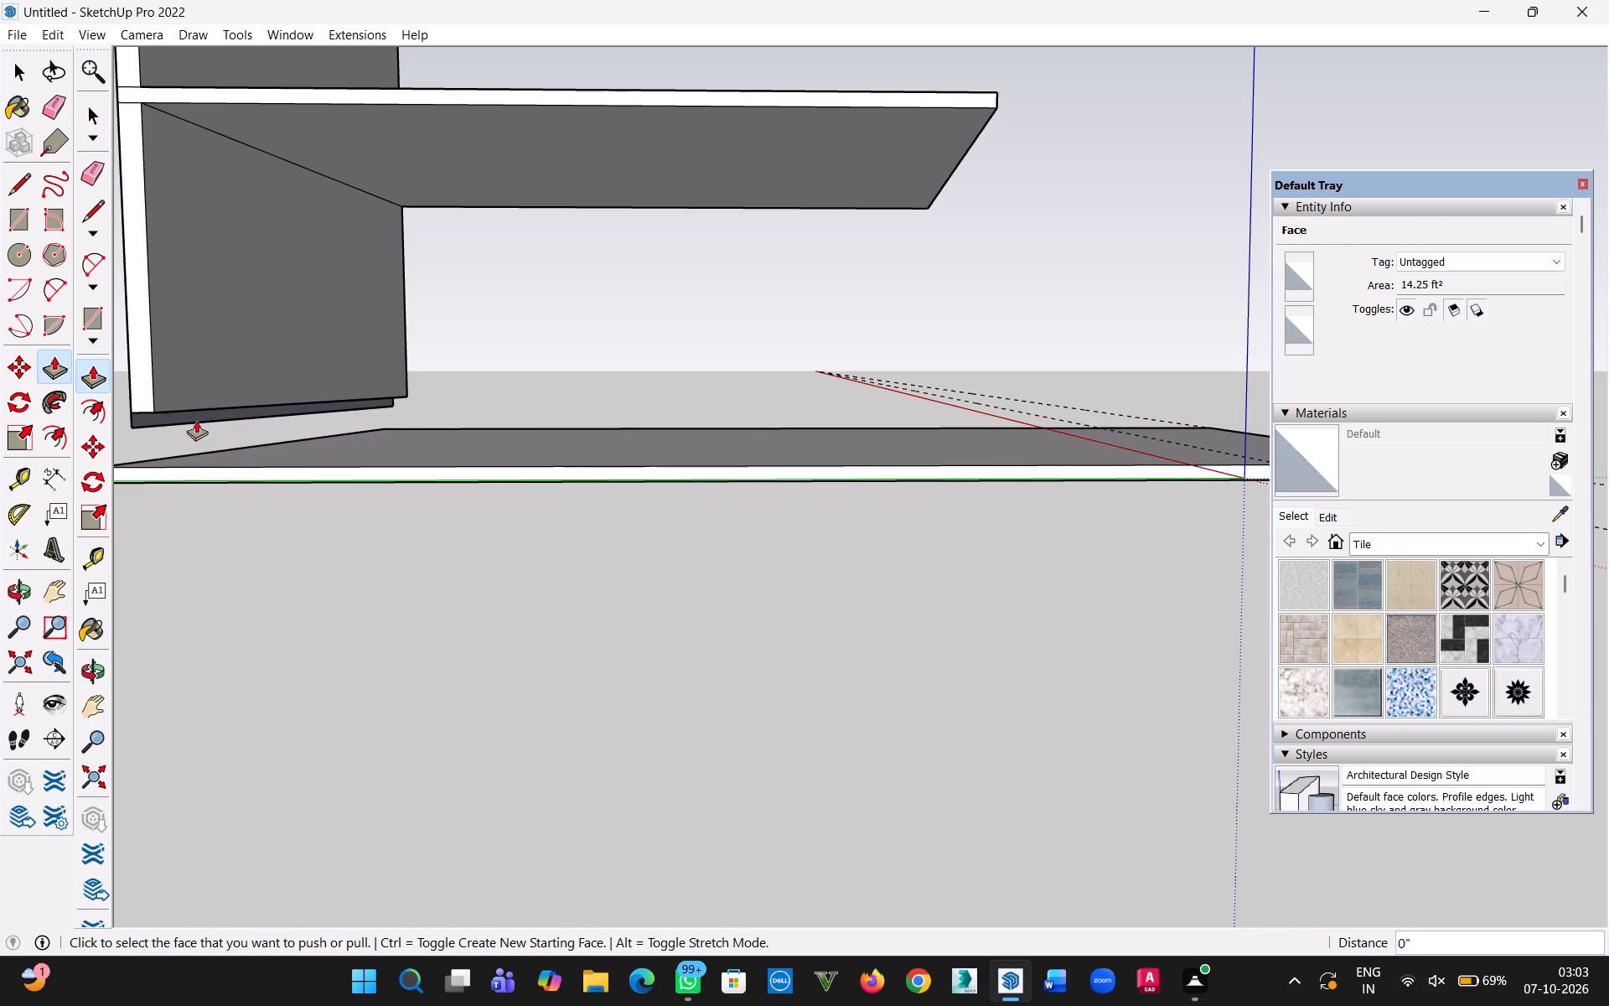
pyautogui.click(173, 417)
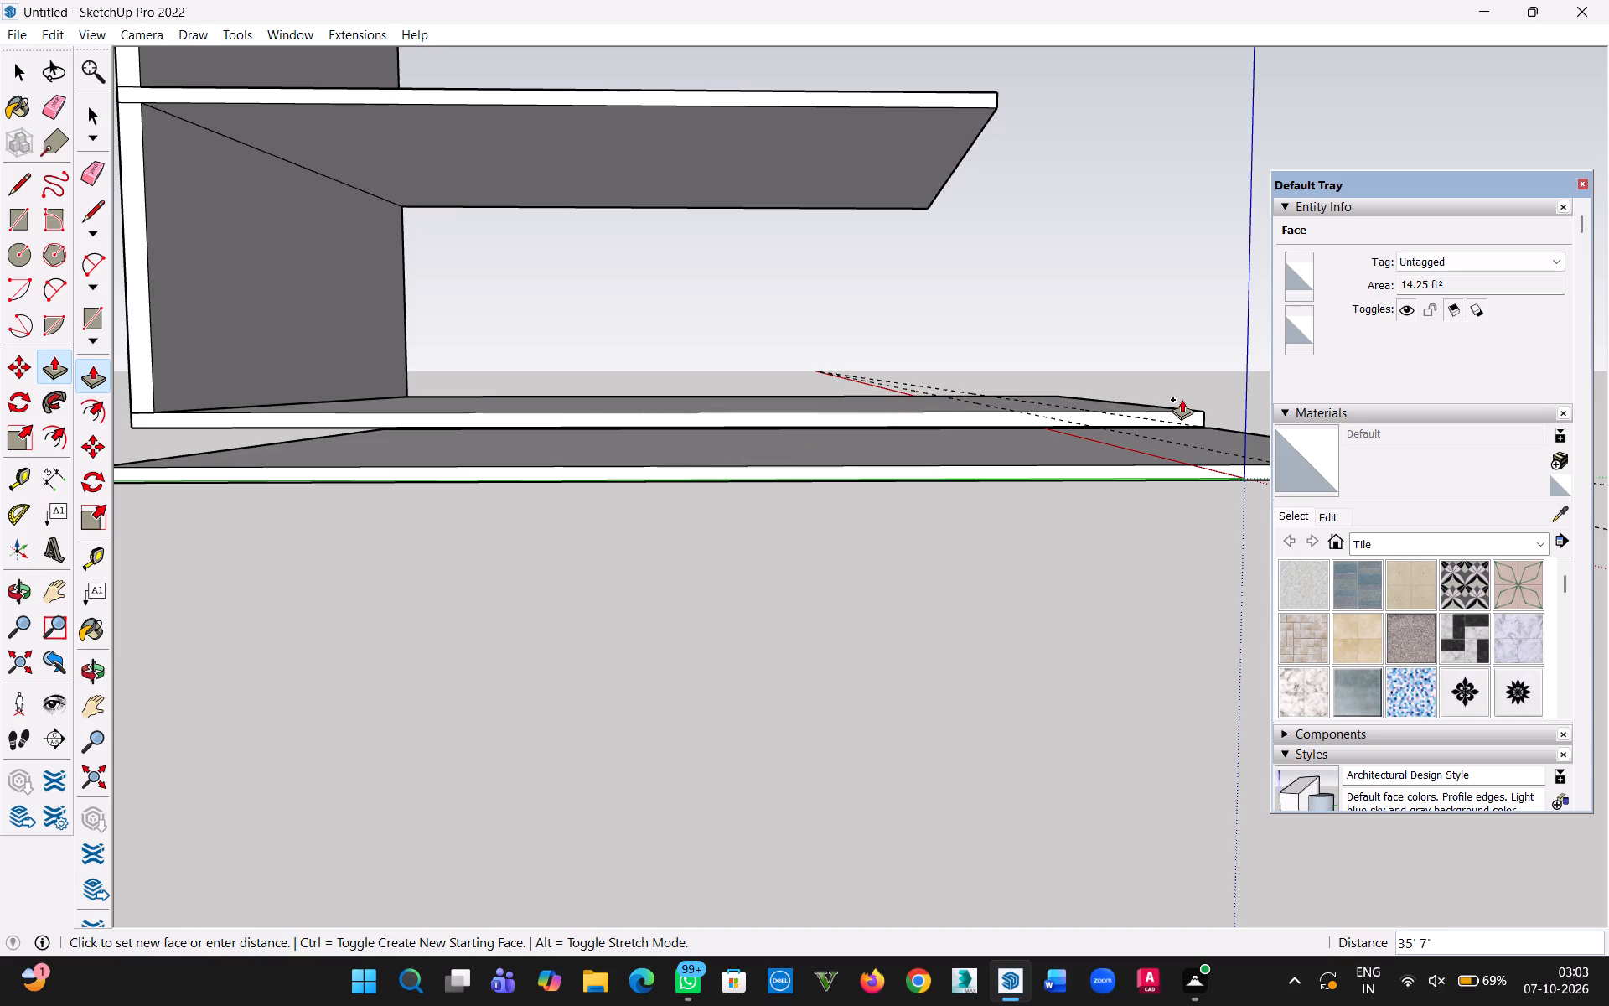
pyautogui.click(1171, 399)
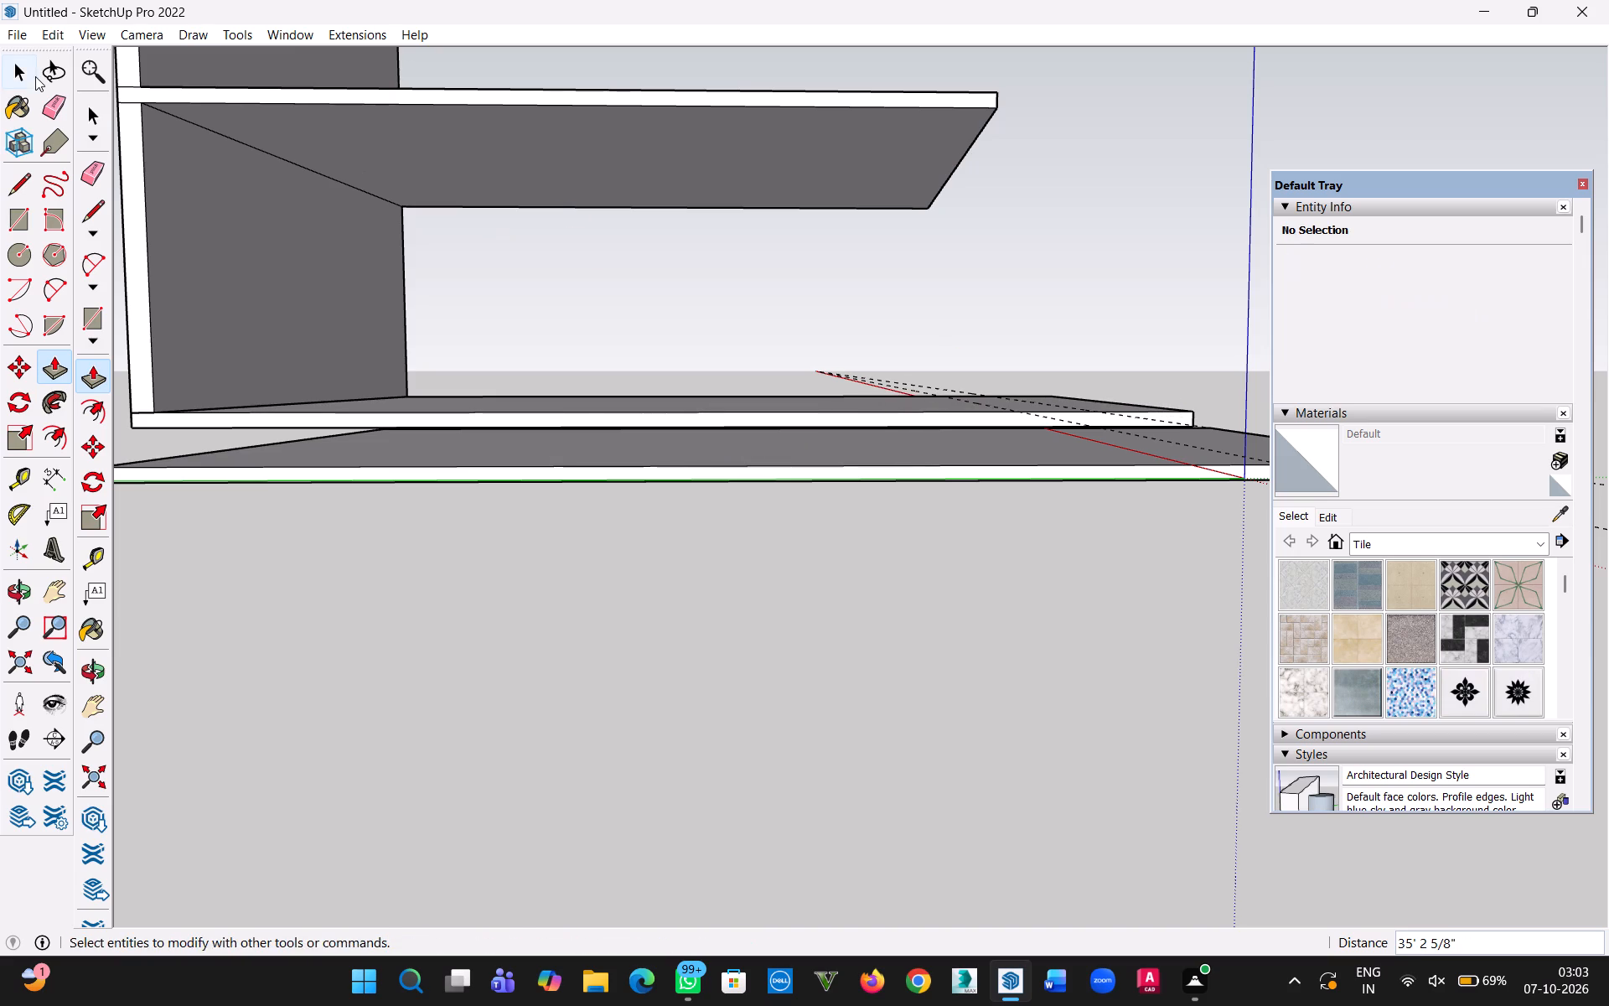
# Select all the connected geometry of the newly extruded slab and make it a group.
pyautogui.click(35, 76)
pyautogui.click(515, 690)
pyautogui.tripleClick(623, 422)
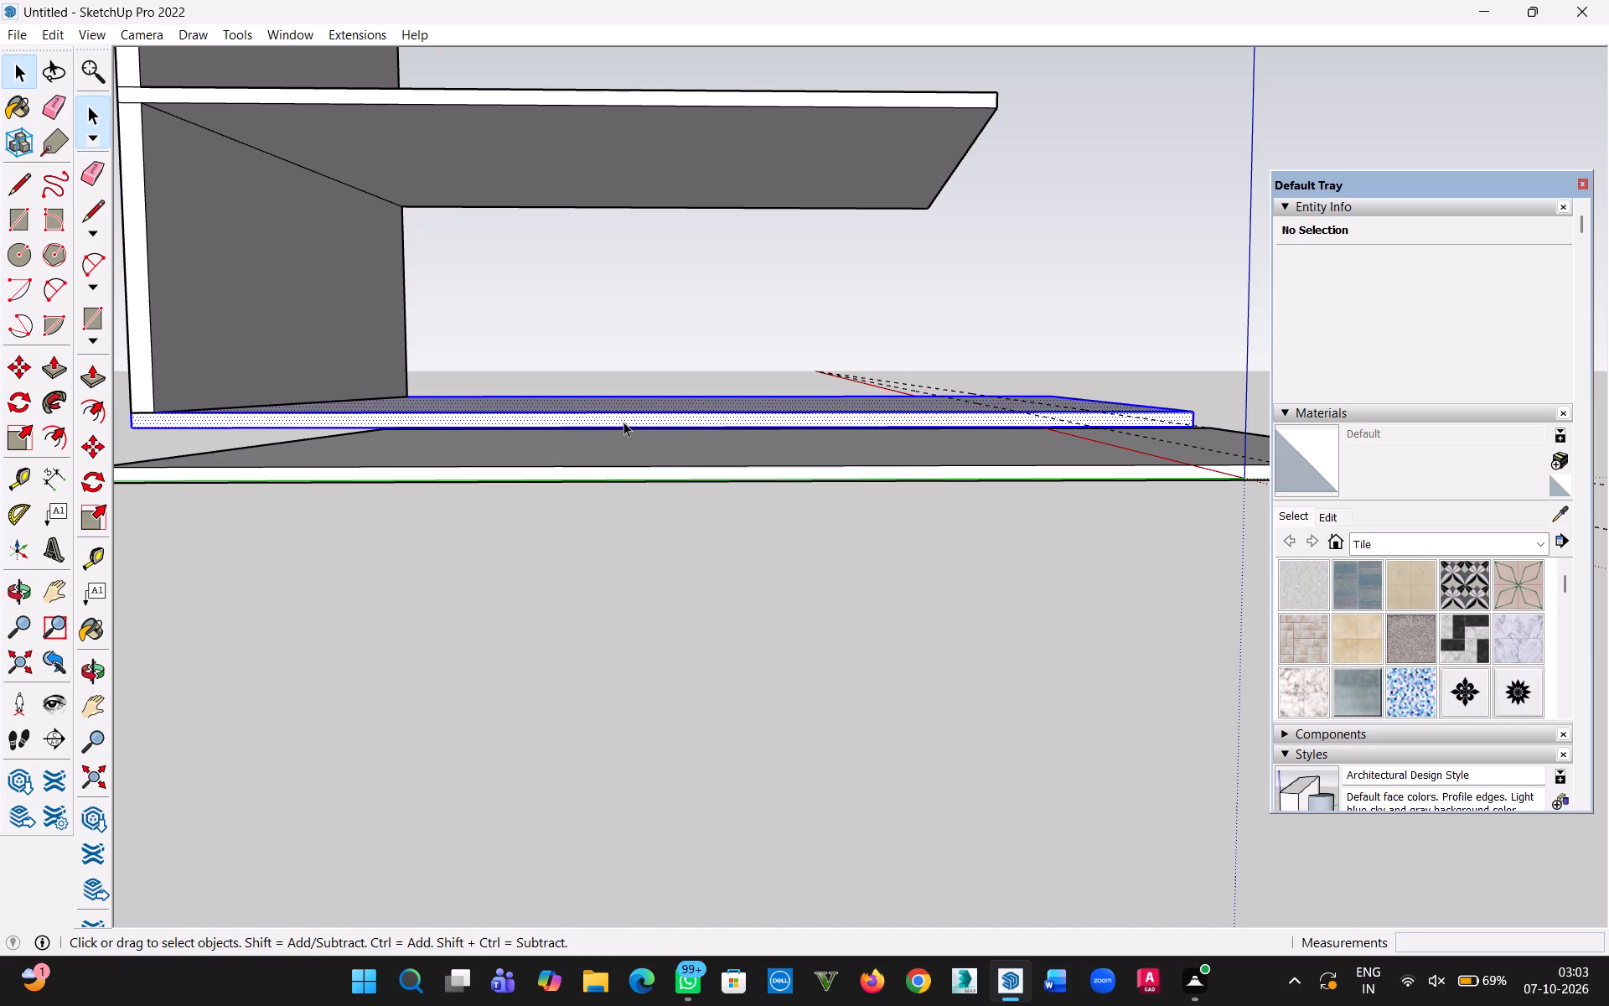
pyautogui.rightClick(623, 422)
pyautogui.click(714, 597)
pyautogui.click(763, 585)
# Place a guide 8'6" inward from the left side edge of the new ground-floor slab.
pyautogui.moveTo(886, 557); pyautogui.dragTo(466, 712, button='middle')
pyautogui.scroll(-4, 598, 614)
pyautogui.moveTo(828, 572); pyautogui.dragTo(285, 631, button='middle')
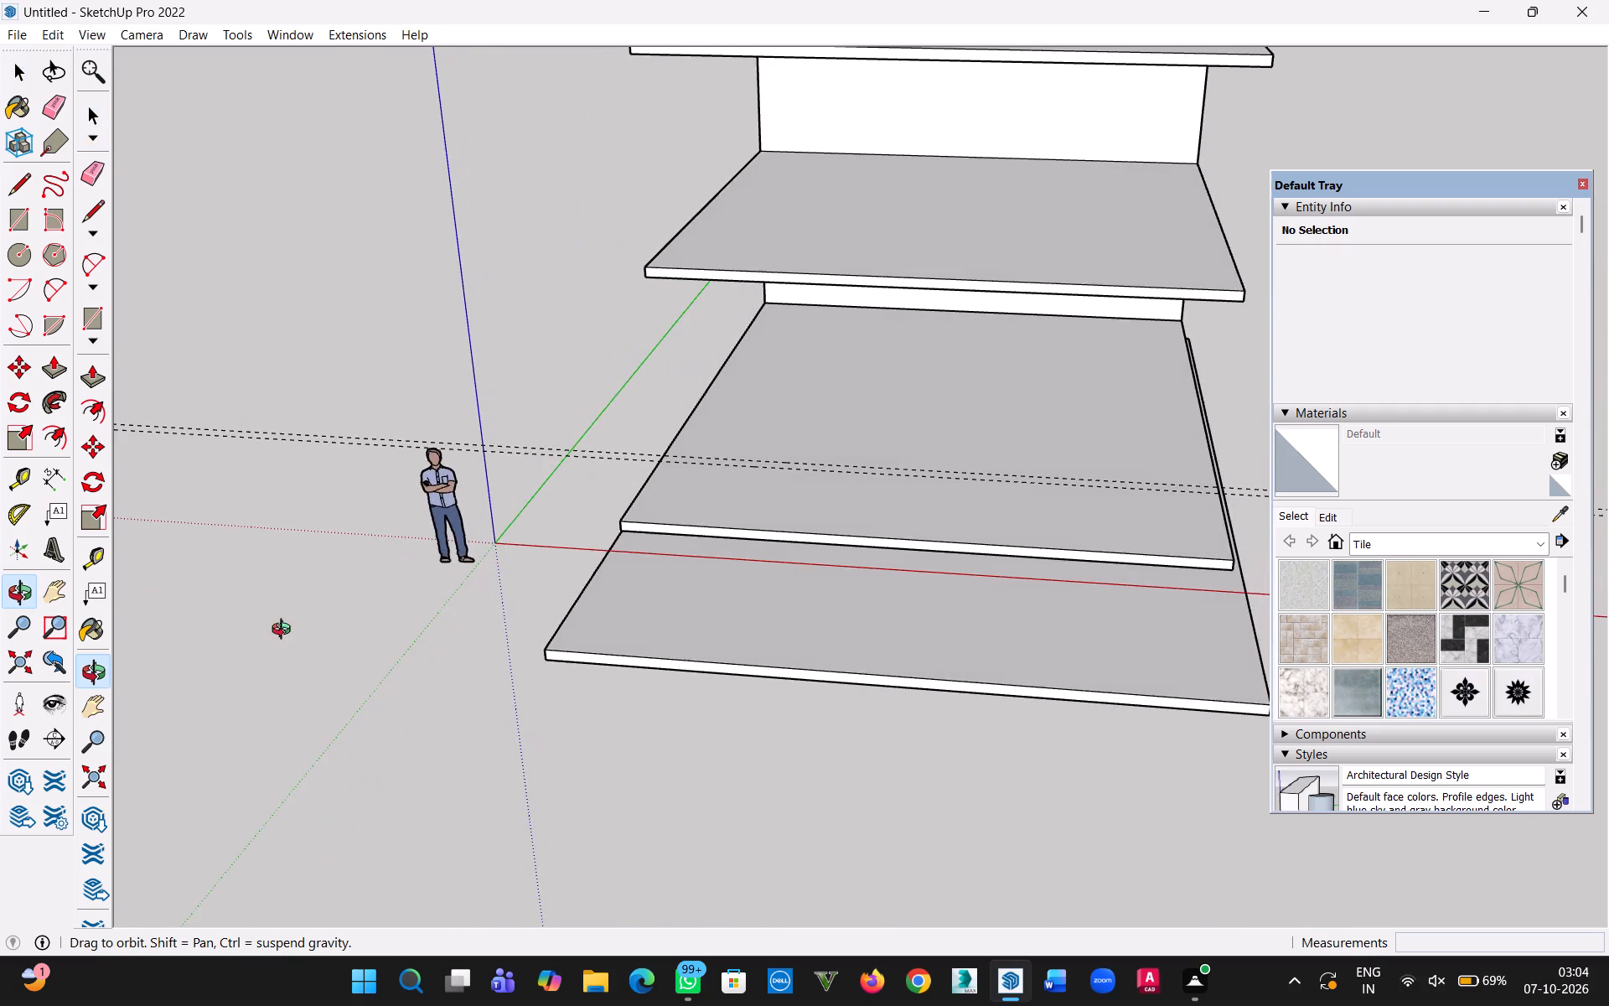
pyautogui.moveTo(285, 631); pyautogui.dragTo(280, 635, button='middle')
pyautogui.scroll(7, 791, 386)
pyautogui.scroll(-1, 739, 521)
pyautogui.moveTo(739, 521); pyautogui.dragTo(855, 630, button='middle')
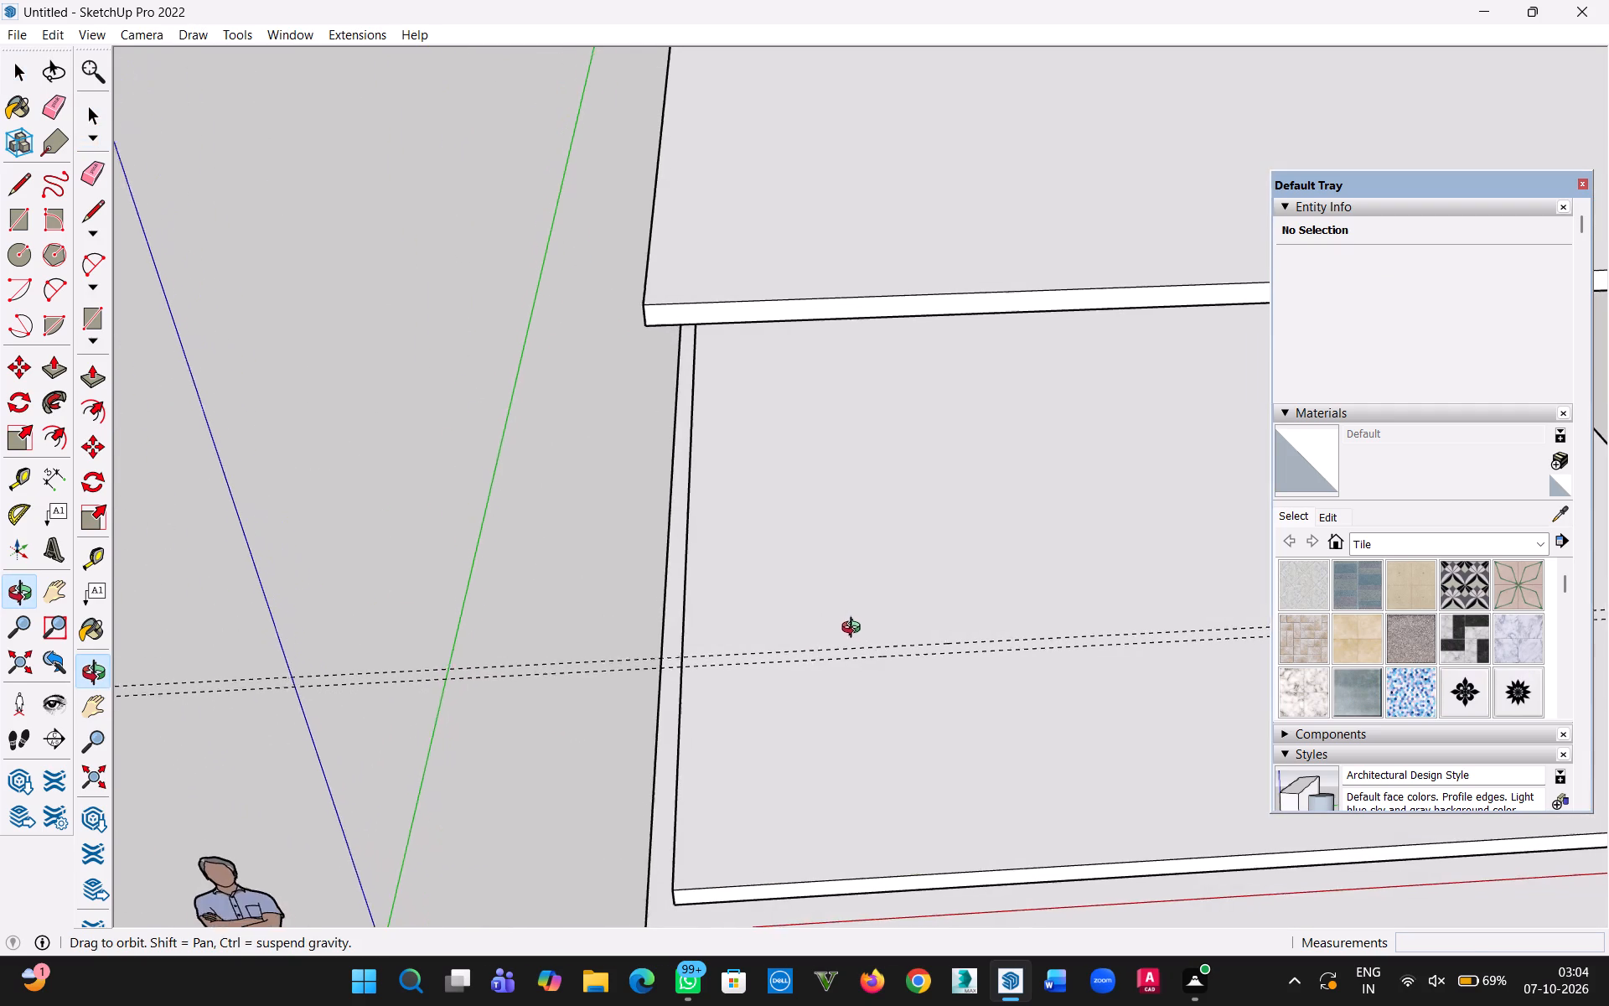
pyautogui.moveTo(855, 630); pyautogui.dragTo(851, 629, button='middle')
pyautogui.scroll(-5, 840, 637)
pyautogui.press('t')
pyautogui.scroll(4, 768, 661)
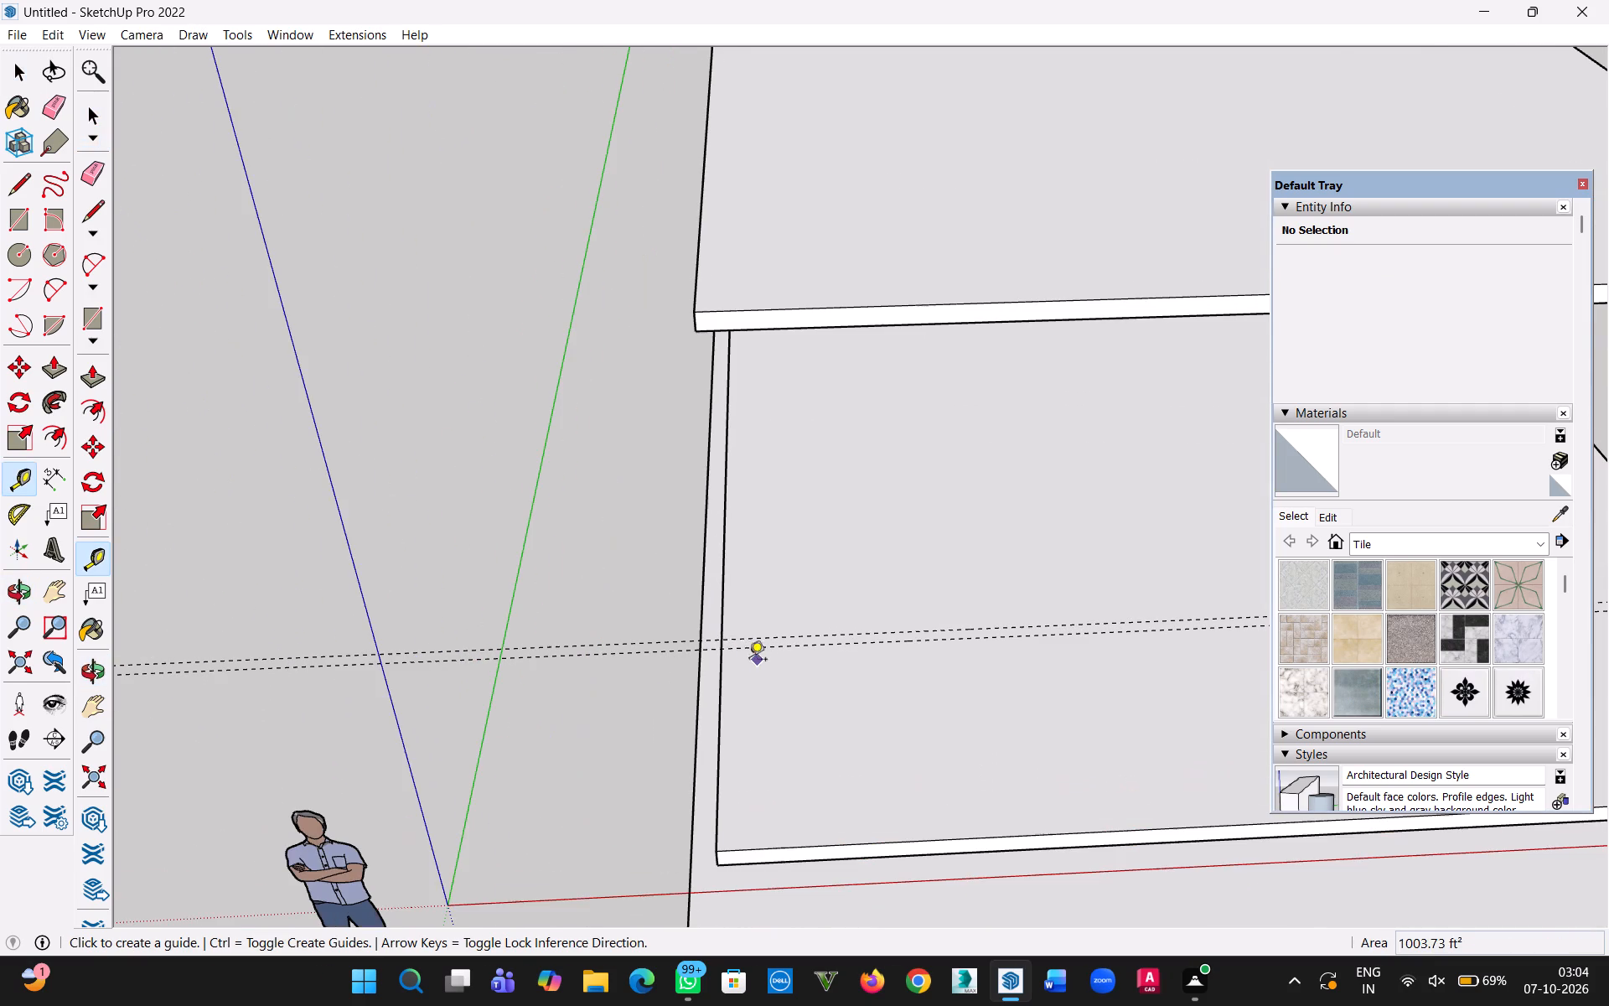
pyautogui.click(726, 678)
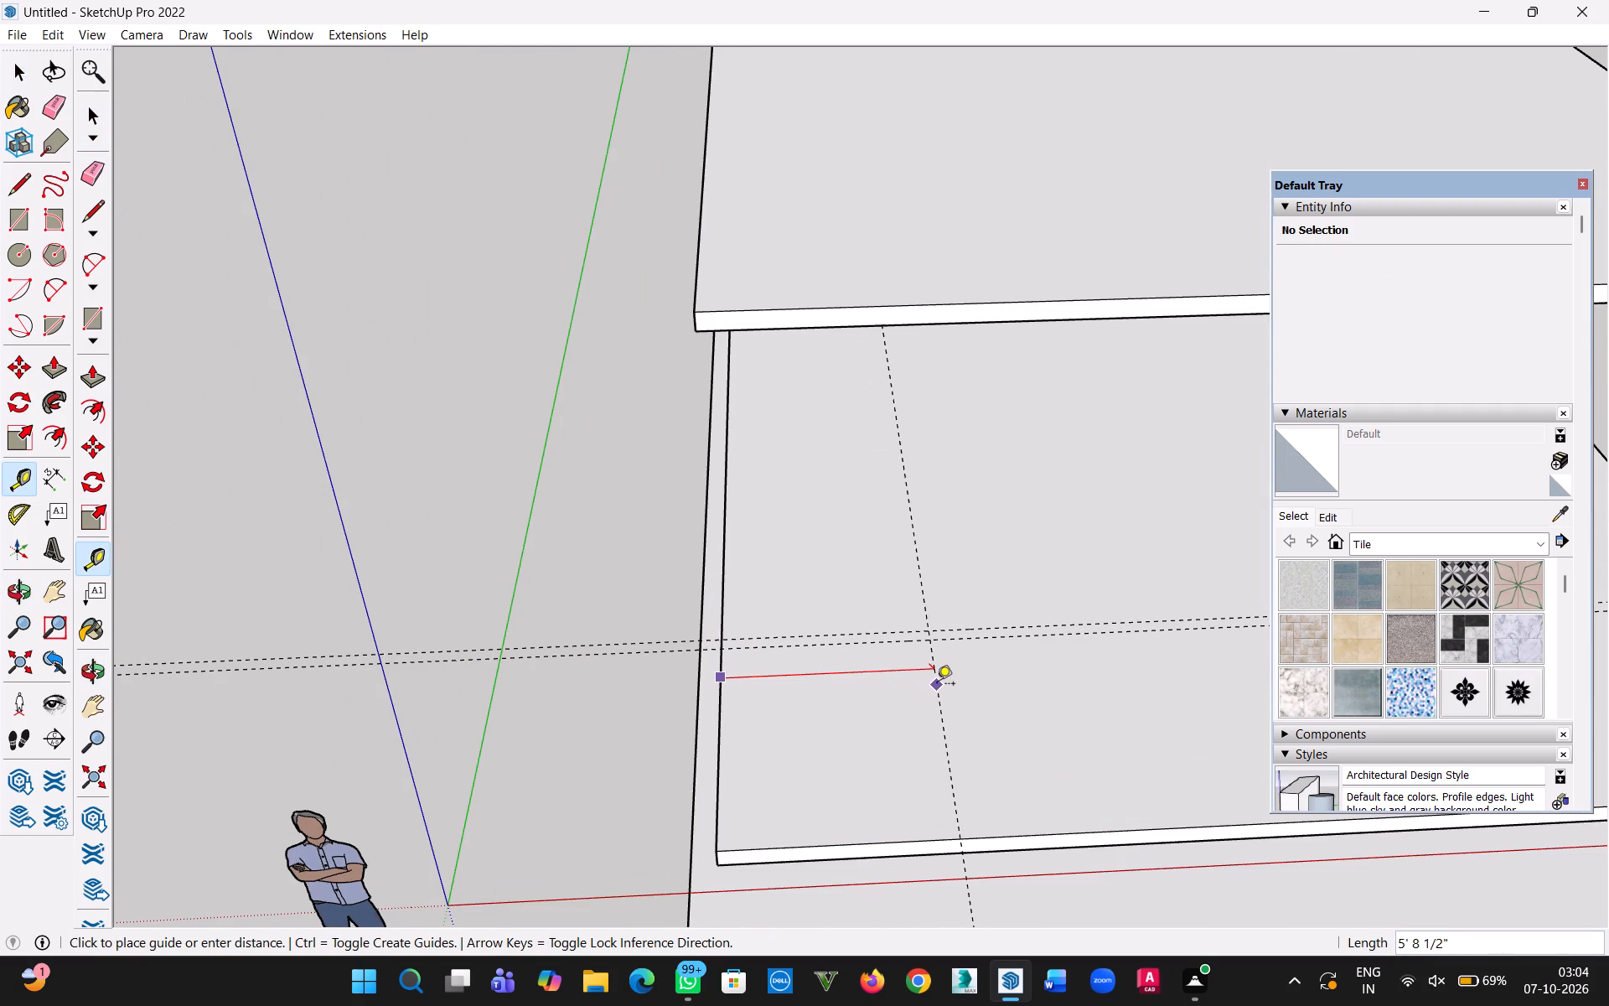
pyautogui.write('8\'6"')
pyautogui.press('Return')
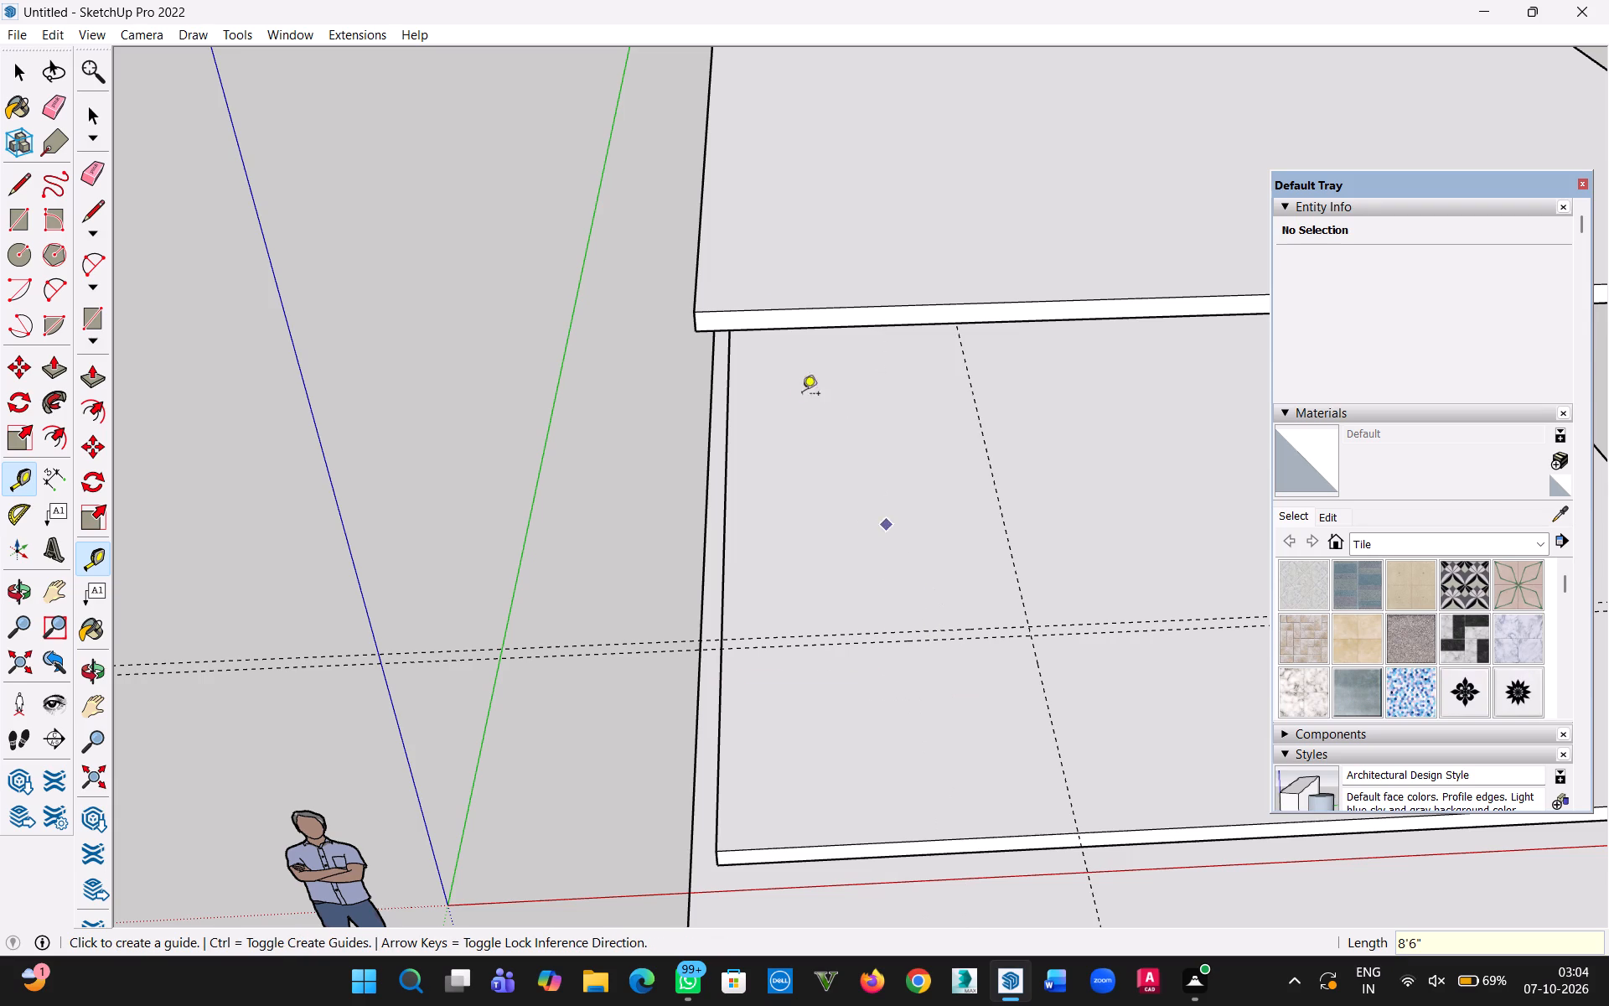
# Place a parallel guide 34' above the 8'6" guide.
pyautogui.click(1042, 693)
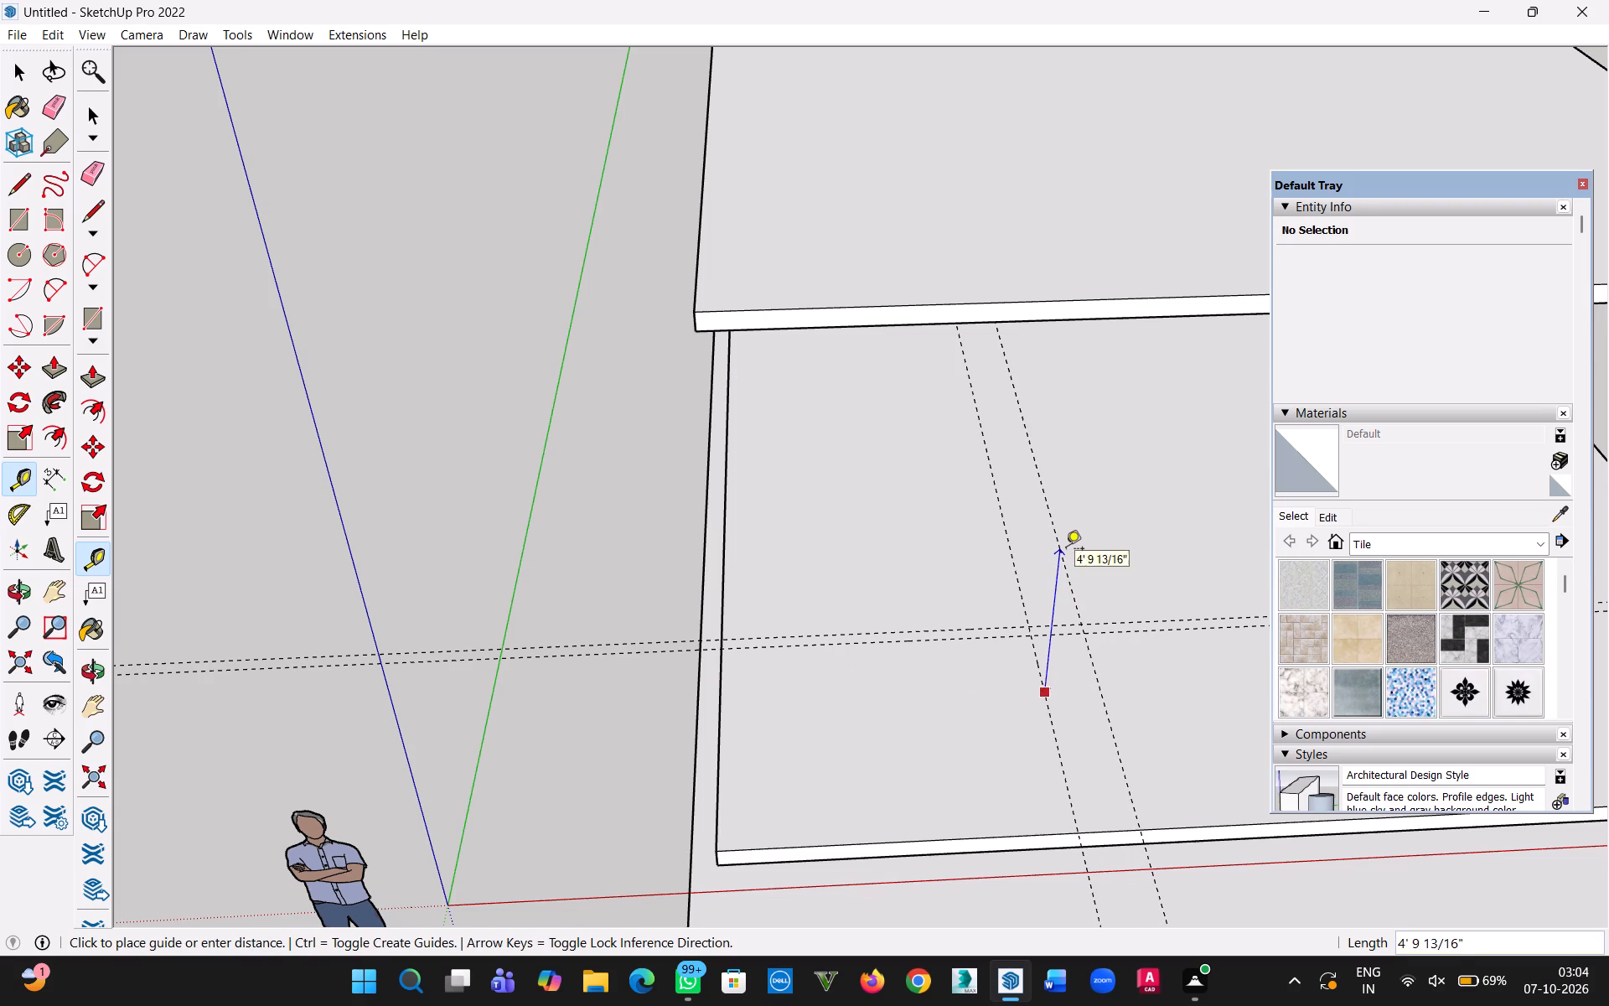
pyautogui.press('Escape')
pyautogui.scroll(5, 1032, 627)
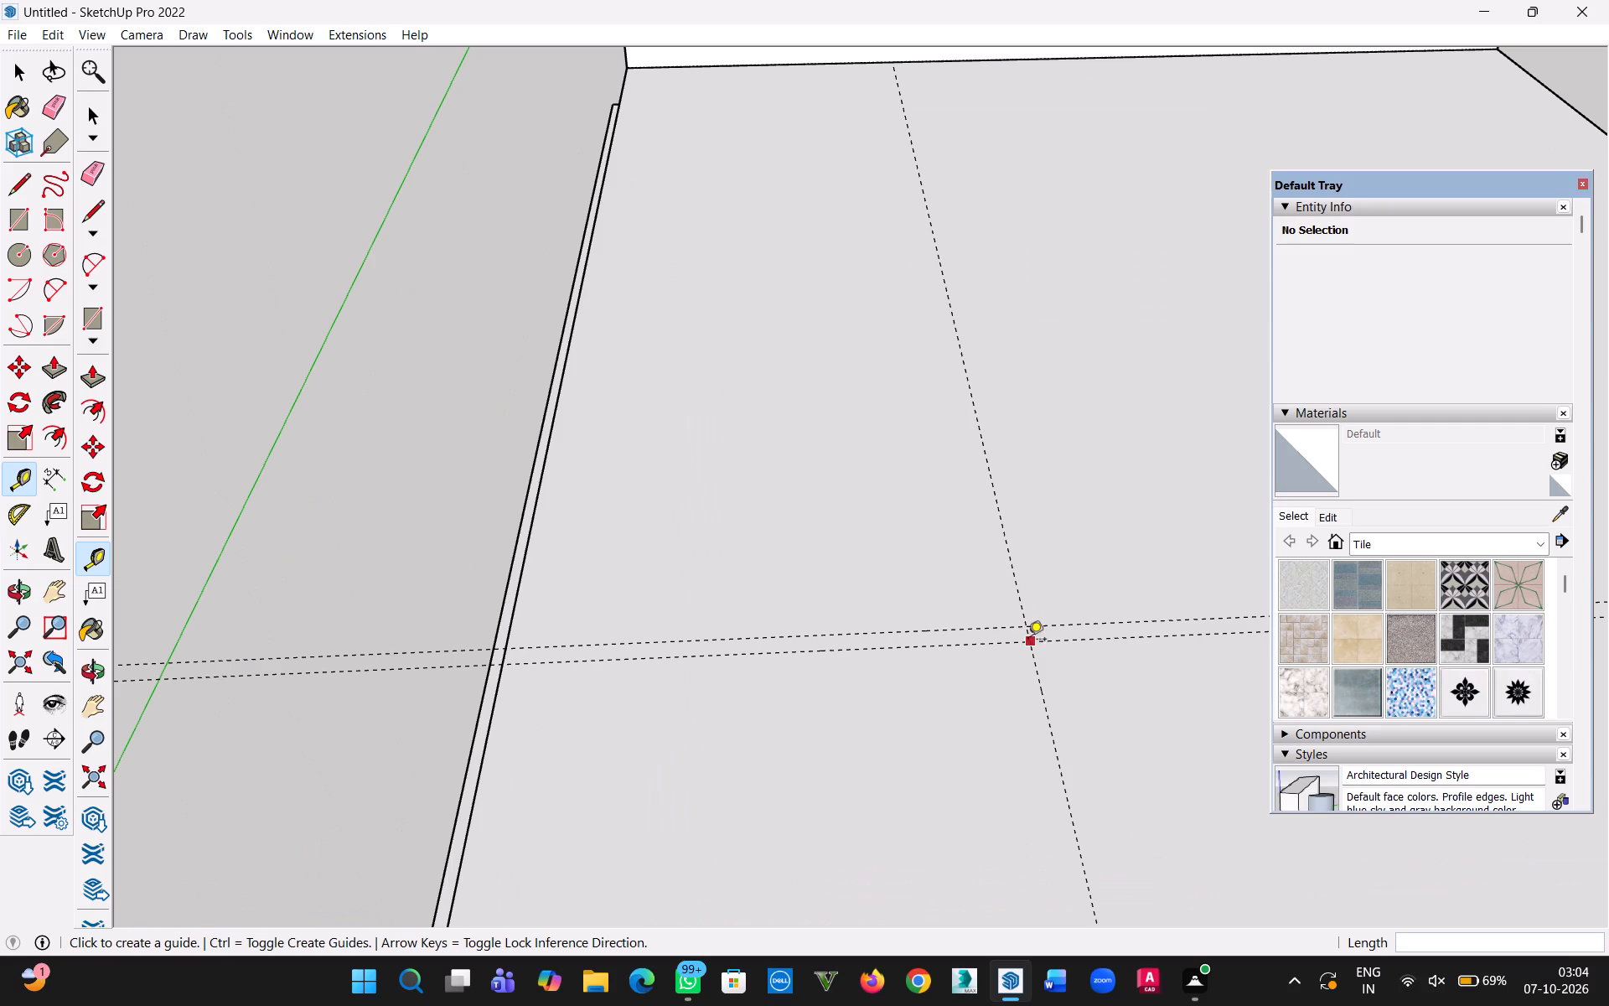
pyautogui.scroll(6, 1036, 634)
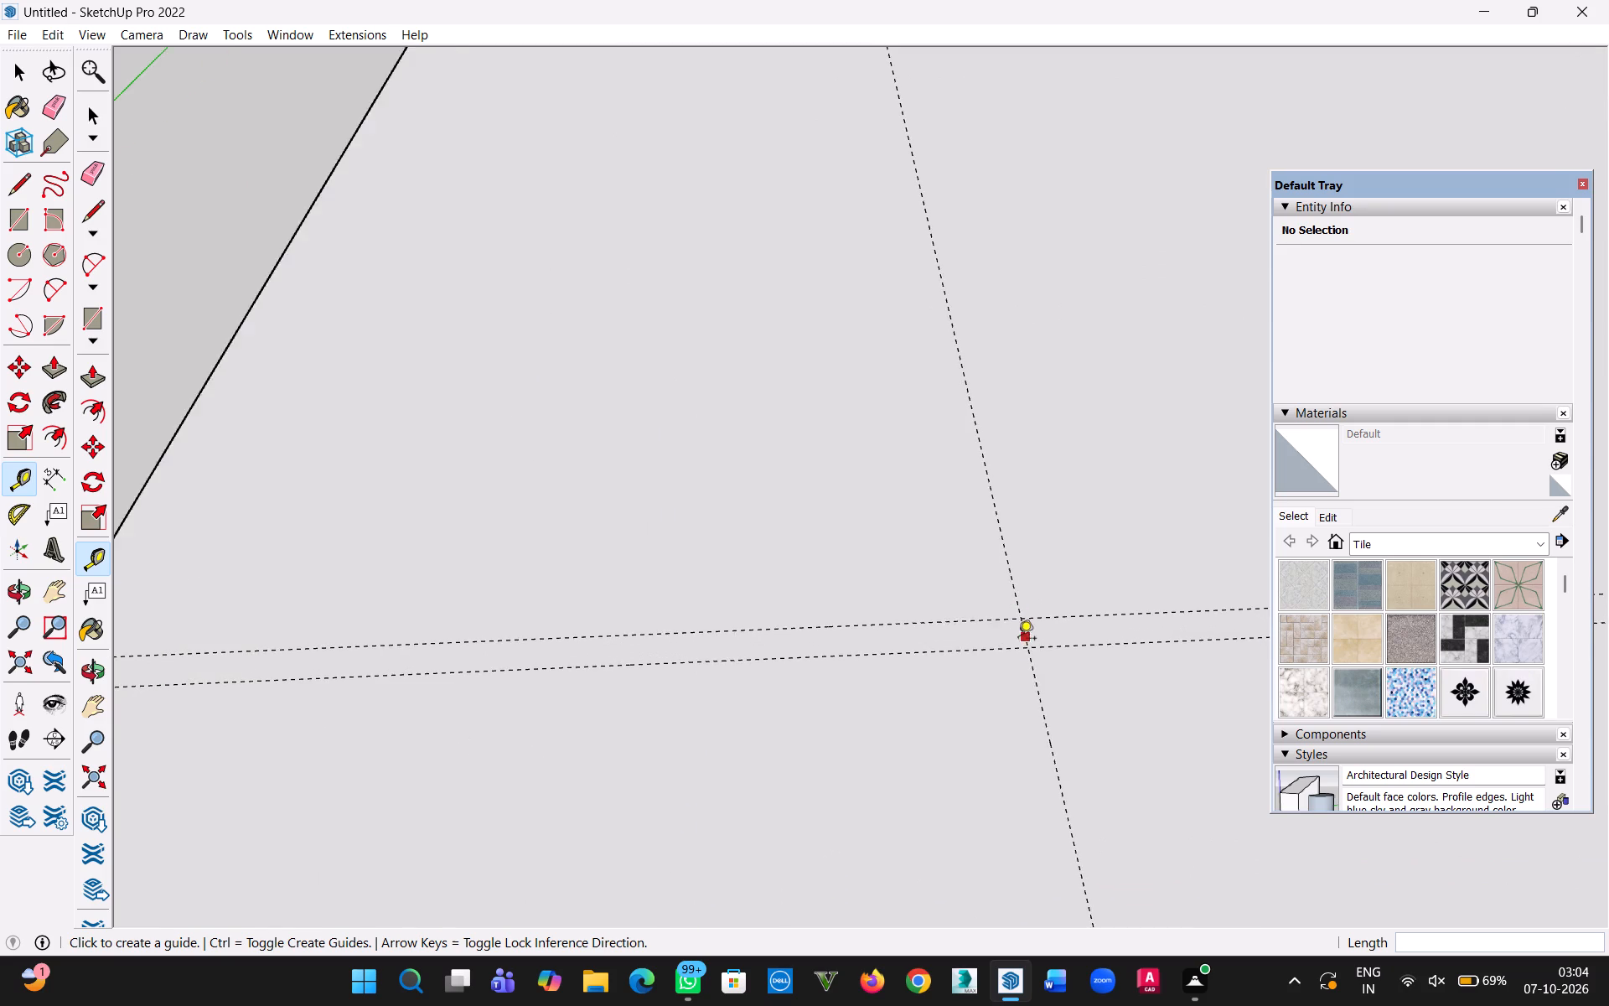
pyautogui.scroll(5, 1018, 640)
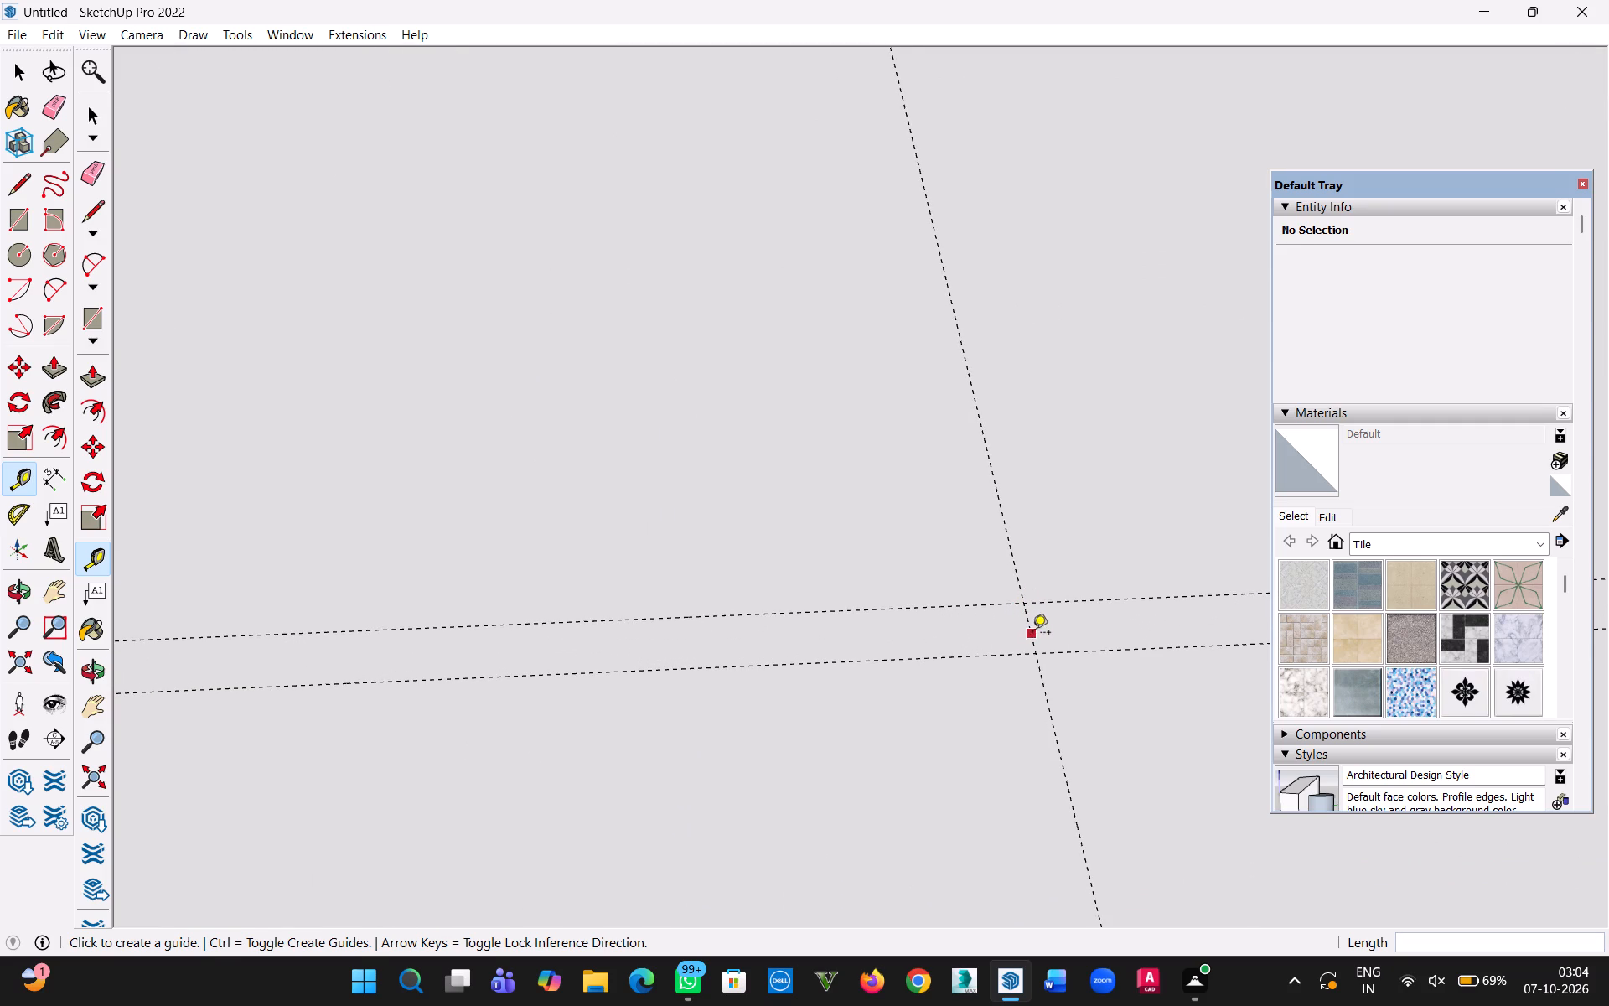
pyautogui.click(1032, 634)
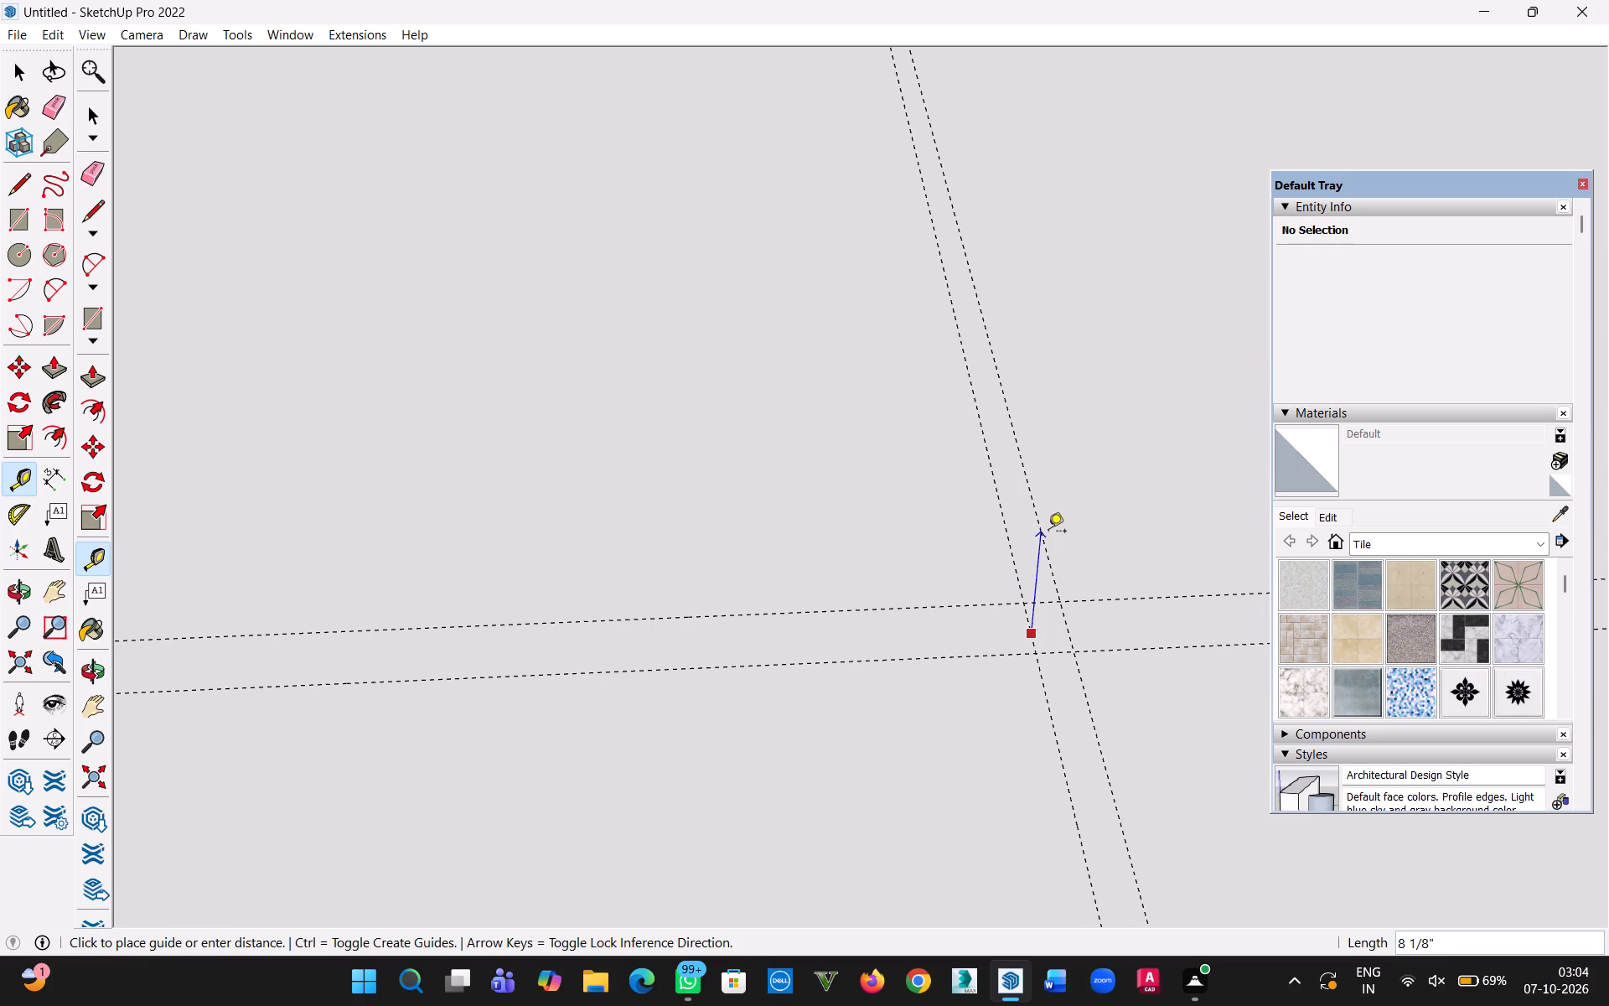
pyautogui.write('34')
pyautogui.press("'")
pyautogui.press('Return')
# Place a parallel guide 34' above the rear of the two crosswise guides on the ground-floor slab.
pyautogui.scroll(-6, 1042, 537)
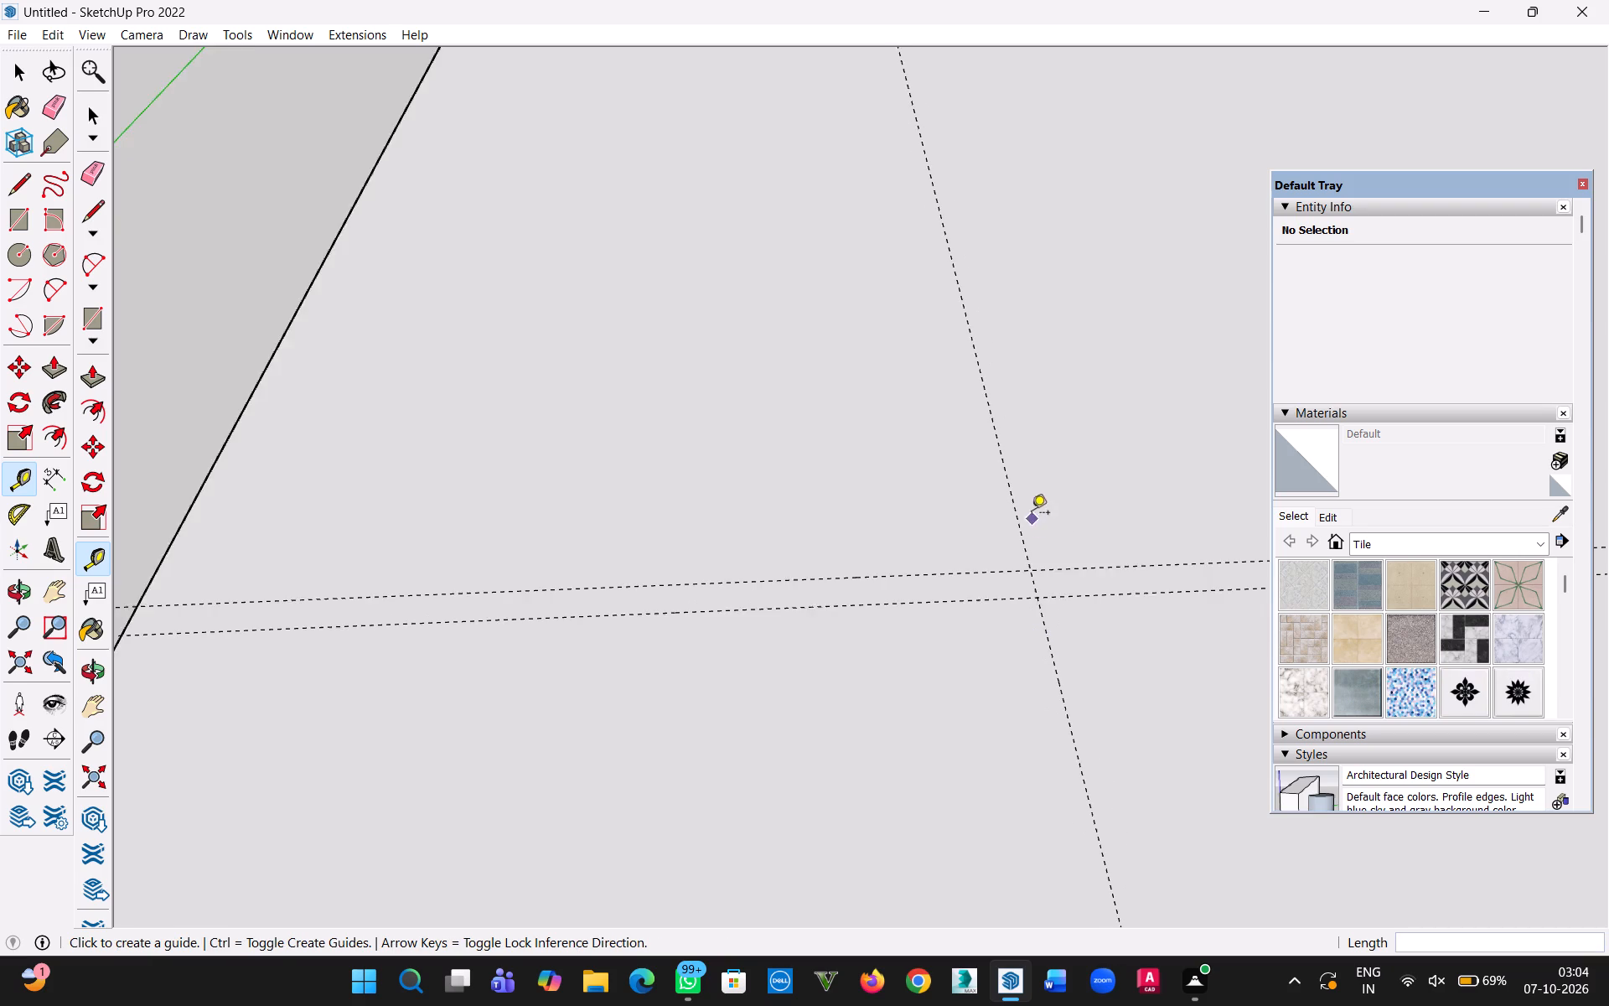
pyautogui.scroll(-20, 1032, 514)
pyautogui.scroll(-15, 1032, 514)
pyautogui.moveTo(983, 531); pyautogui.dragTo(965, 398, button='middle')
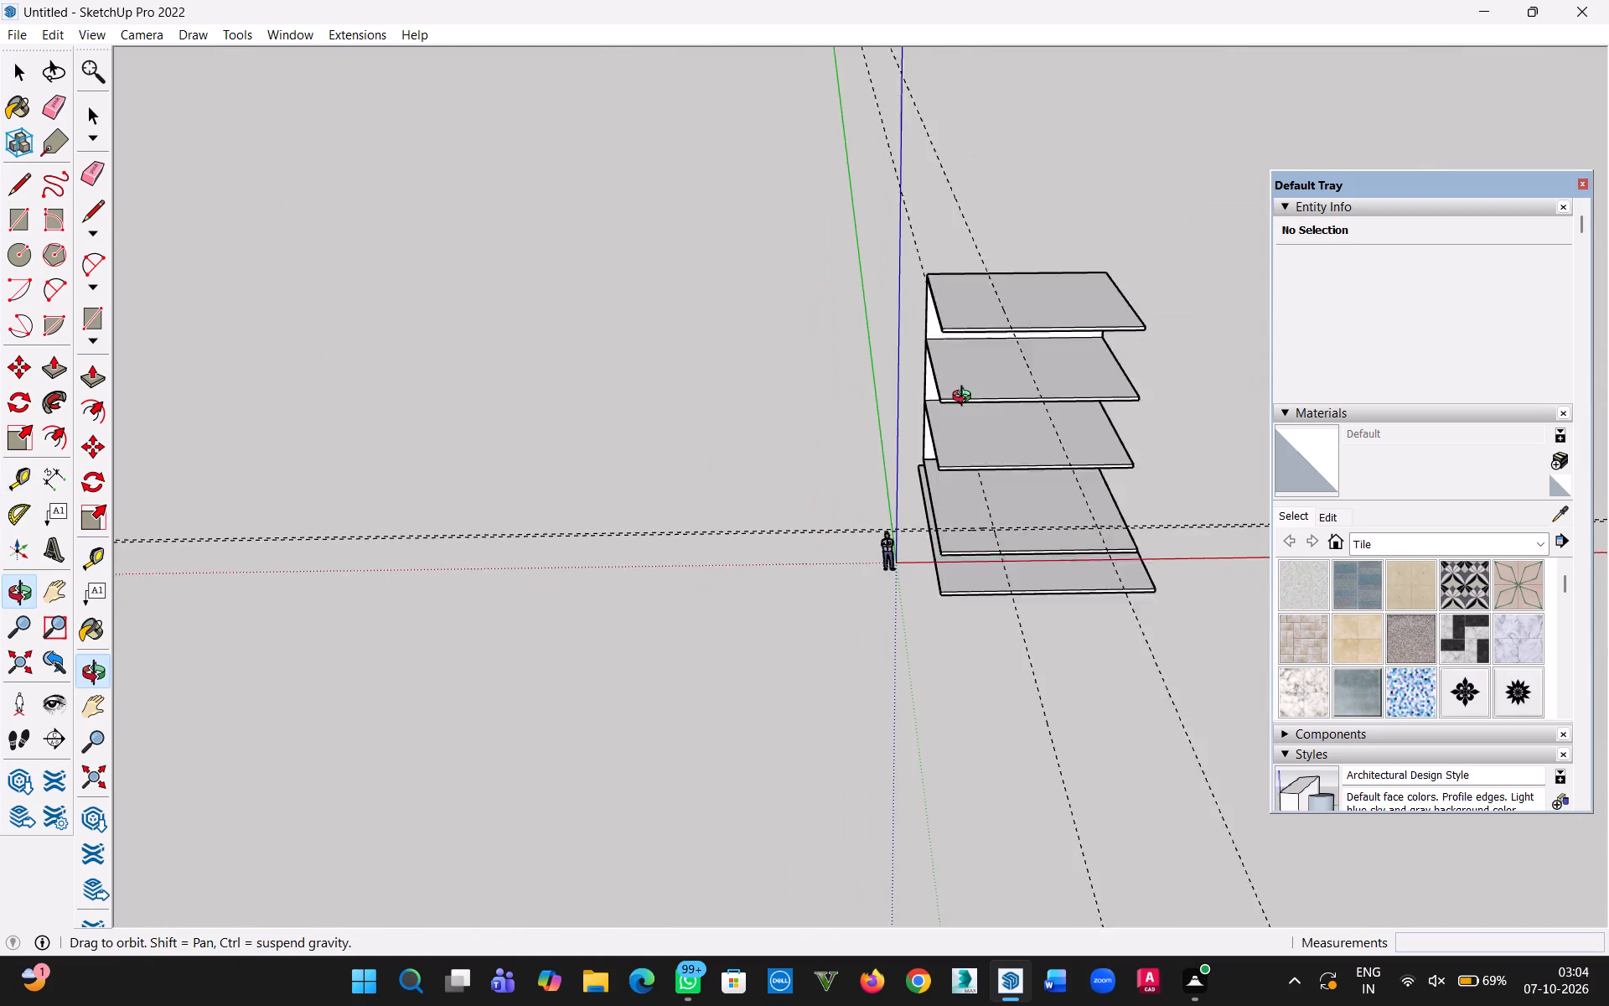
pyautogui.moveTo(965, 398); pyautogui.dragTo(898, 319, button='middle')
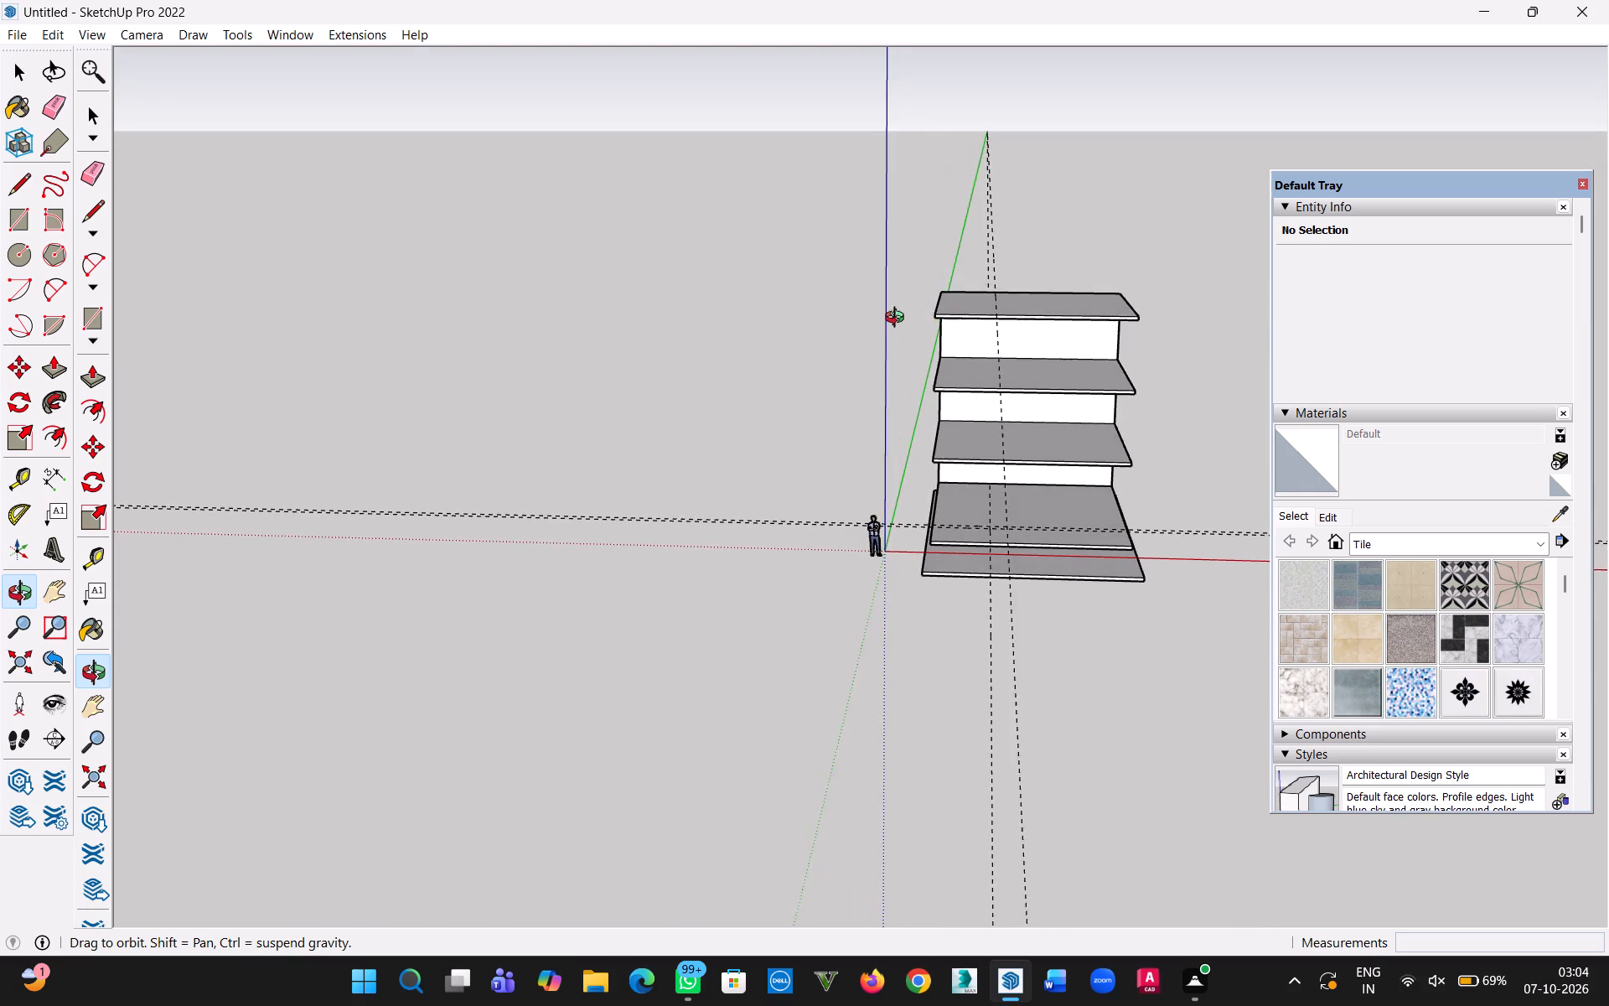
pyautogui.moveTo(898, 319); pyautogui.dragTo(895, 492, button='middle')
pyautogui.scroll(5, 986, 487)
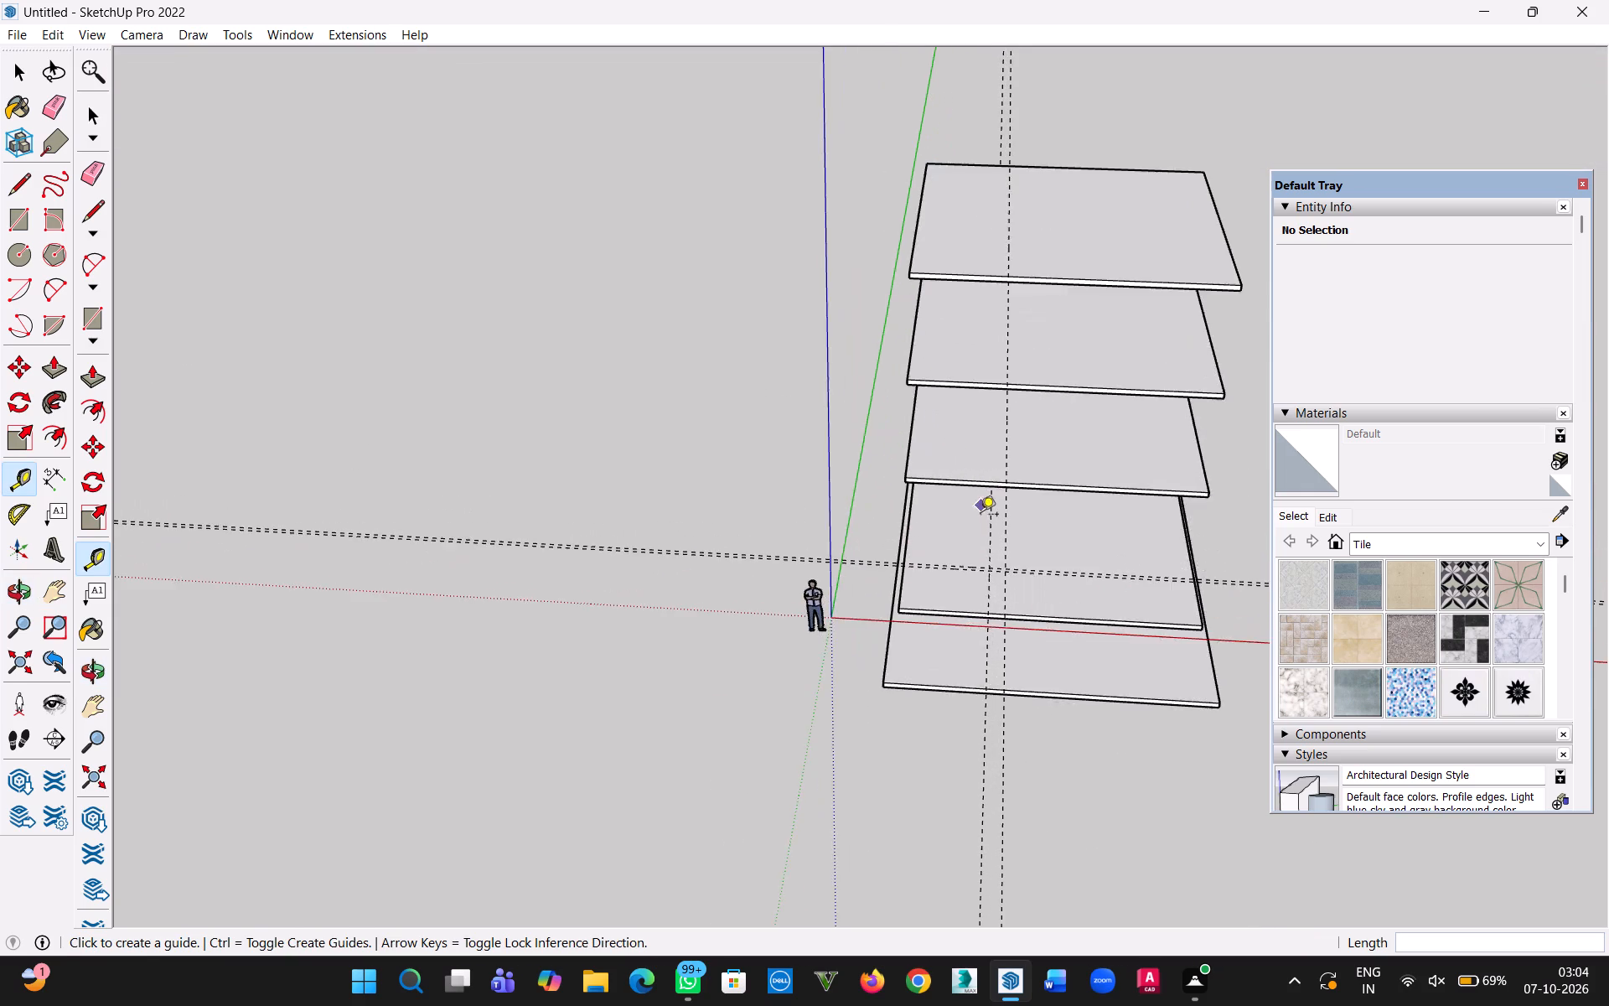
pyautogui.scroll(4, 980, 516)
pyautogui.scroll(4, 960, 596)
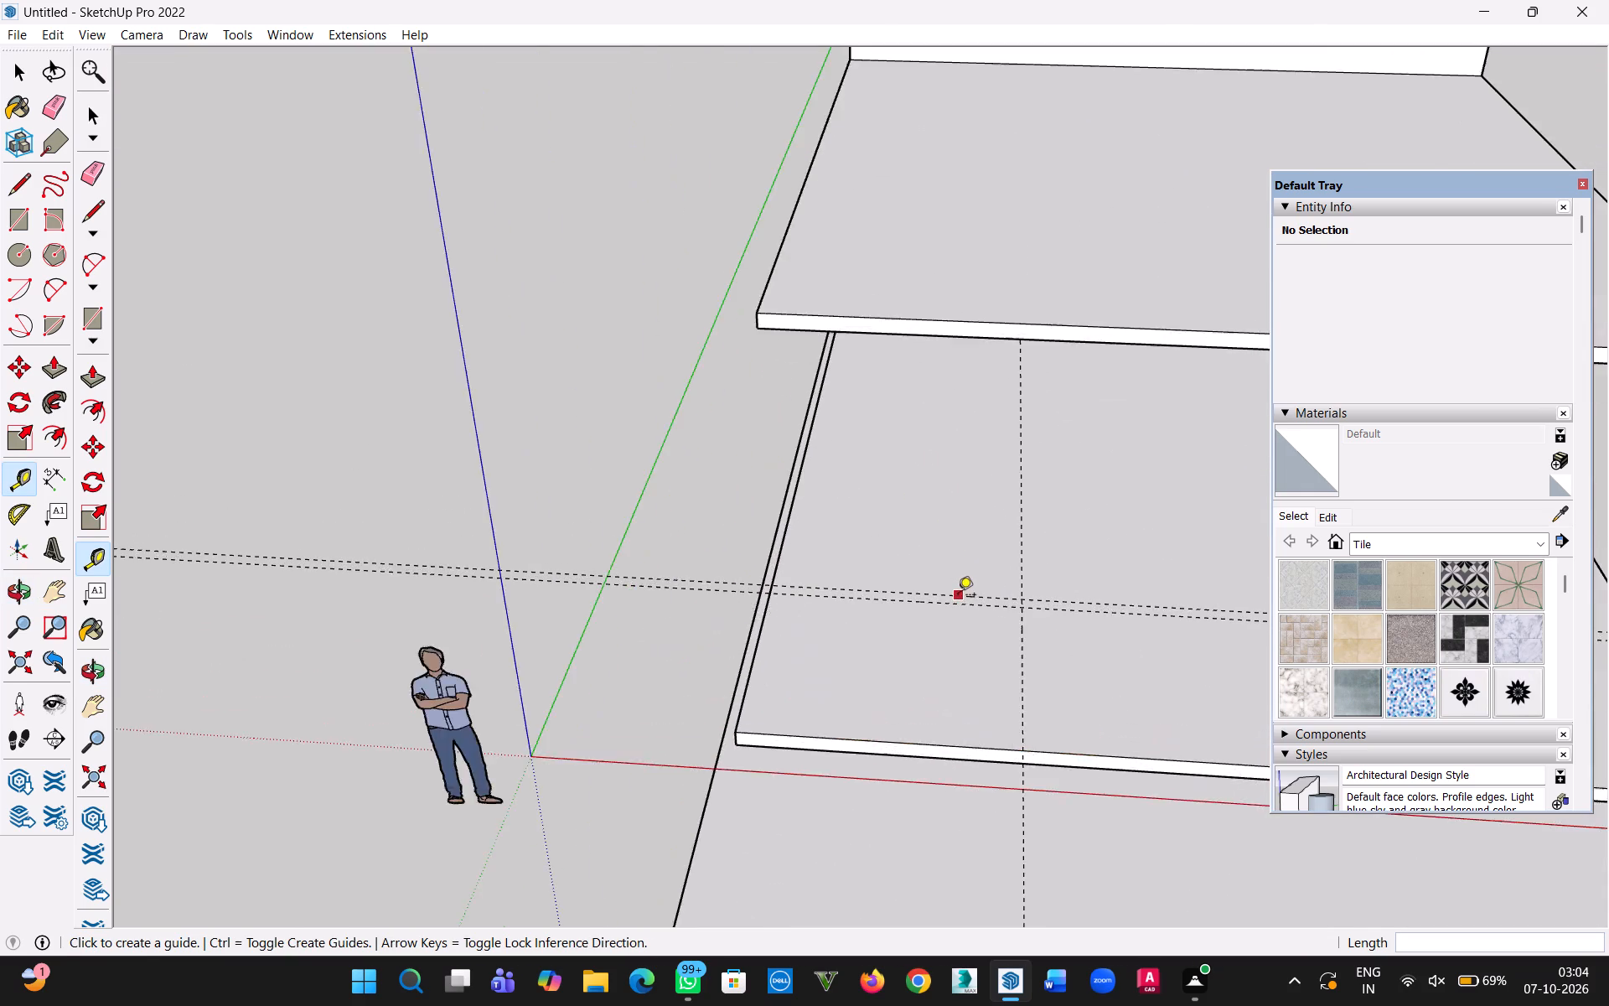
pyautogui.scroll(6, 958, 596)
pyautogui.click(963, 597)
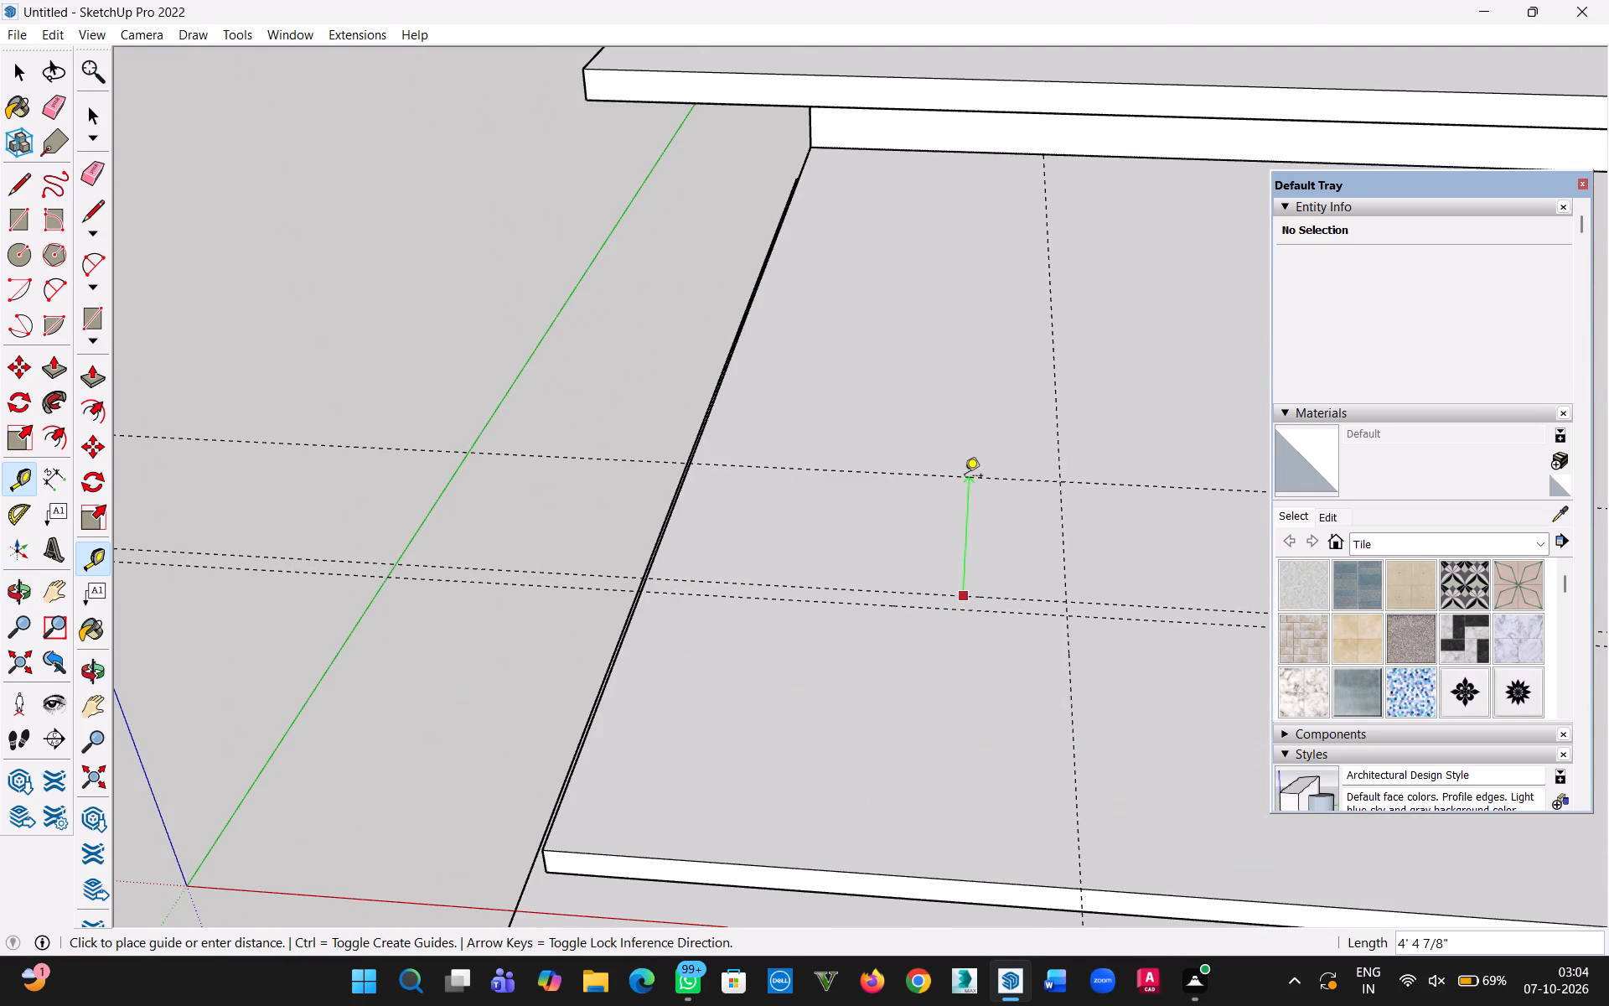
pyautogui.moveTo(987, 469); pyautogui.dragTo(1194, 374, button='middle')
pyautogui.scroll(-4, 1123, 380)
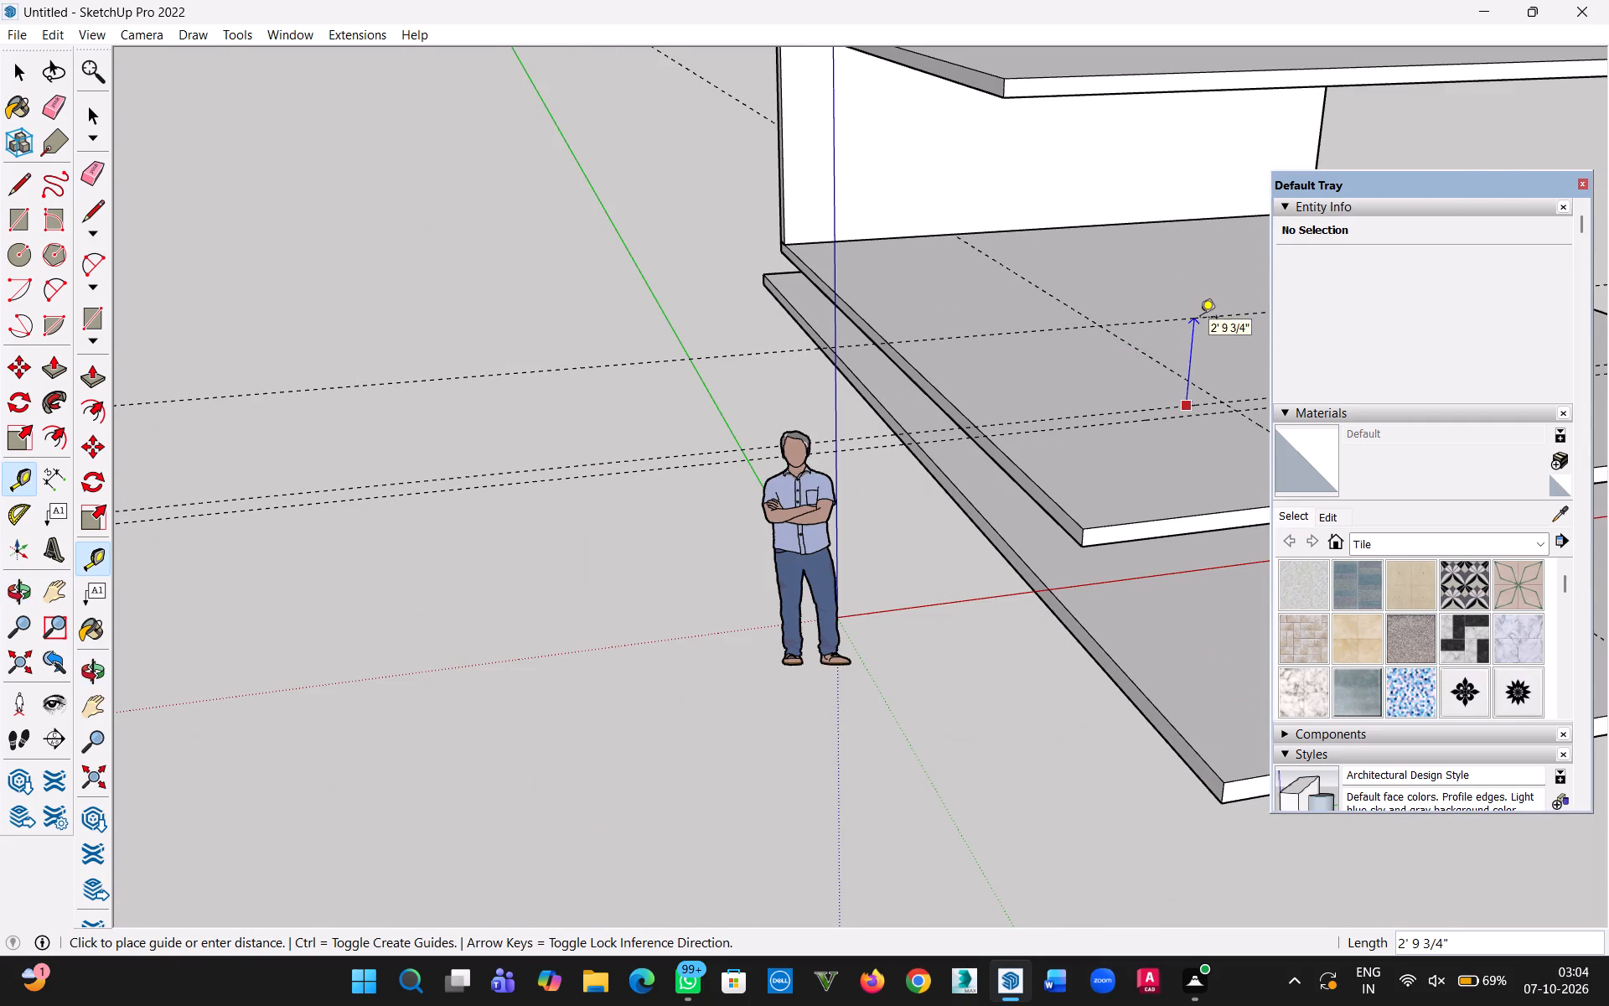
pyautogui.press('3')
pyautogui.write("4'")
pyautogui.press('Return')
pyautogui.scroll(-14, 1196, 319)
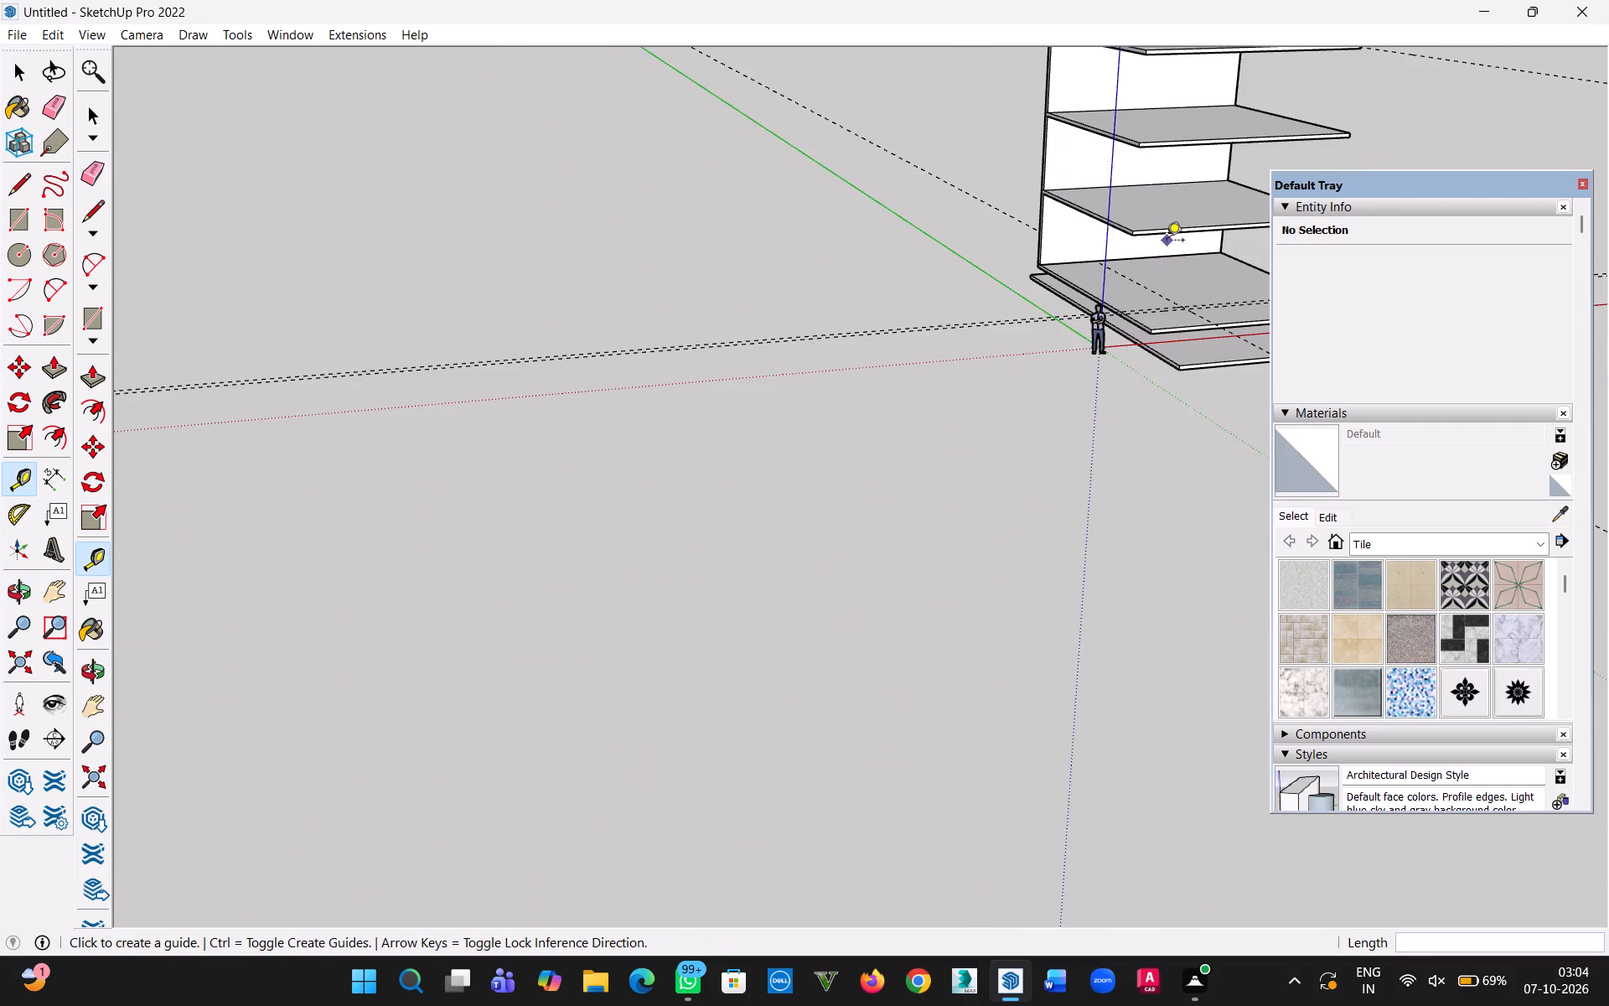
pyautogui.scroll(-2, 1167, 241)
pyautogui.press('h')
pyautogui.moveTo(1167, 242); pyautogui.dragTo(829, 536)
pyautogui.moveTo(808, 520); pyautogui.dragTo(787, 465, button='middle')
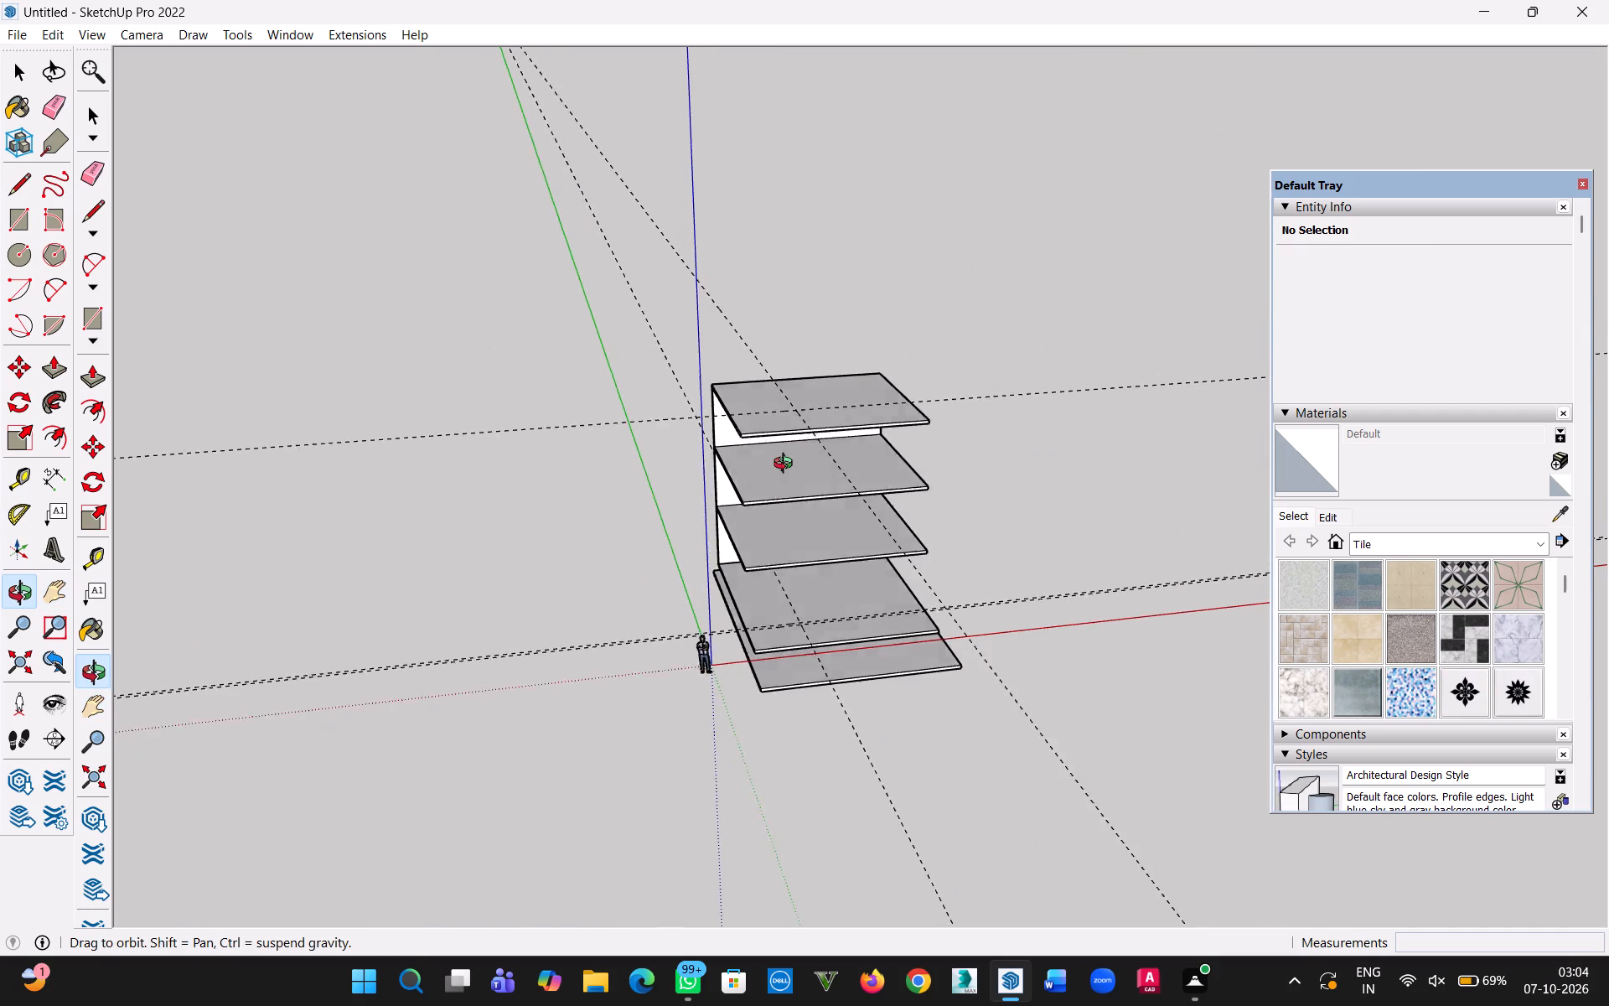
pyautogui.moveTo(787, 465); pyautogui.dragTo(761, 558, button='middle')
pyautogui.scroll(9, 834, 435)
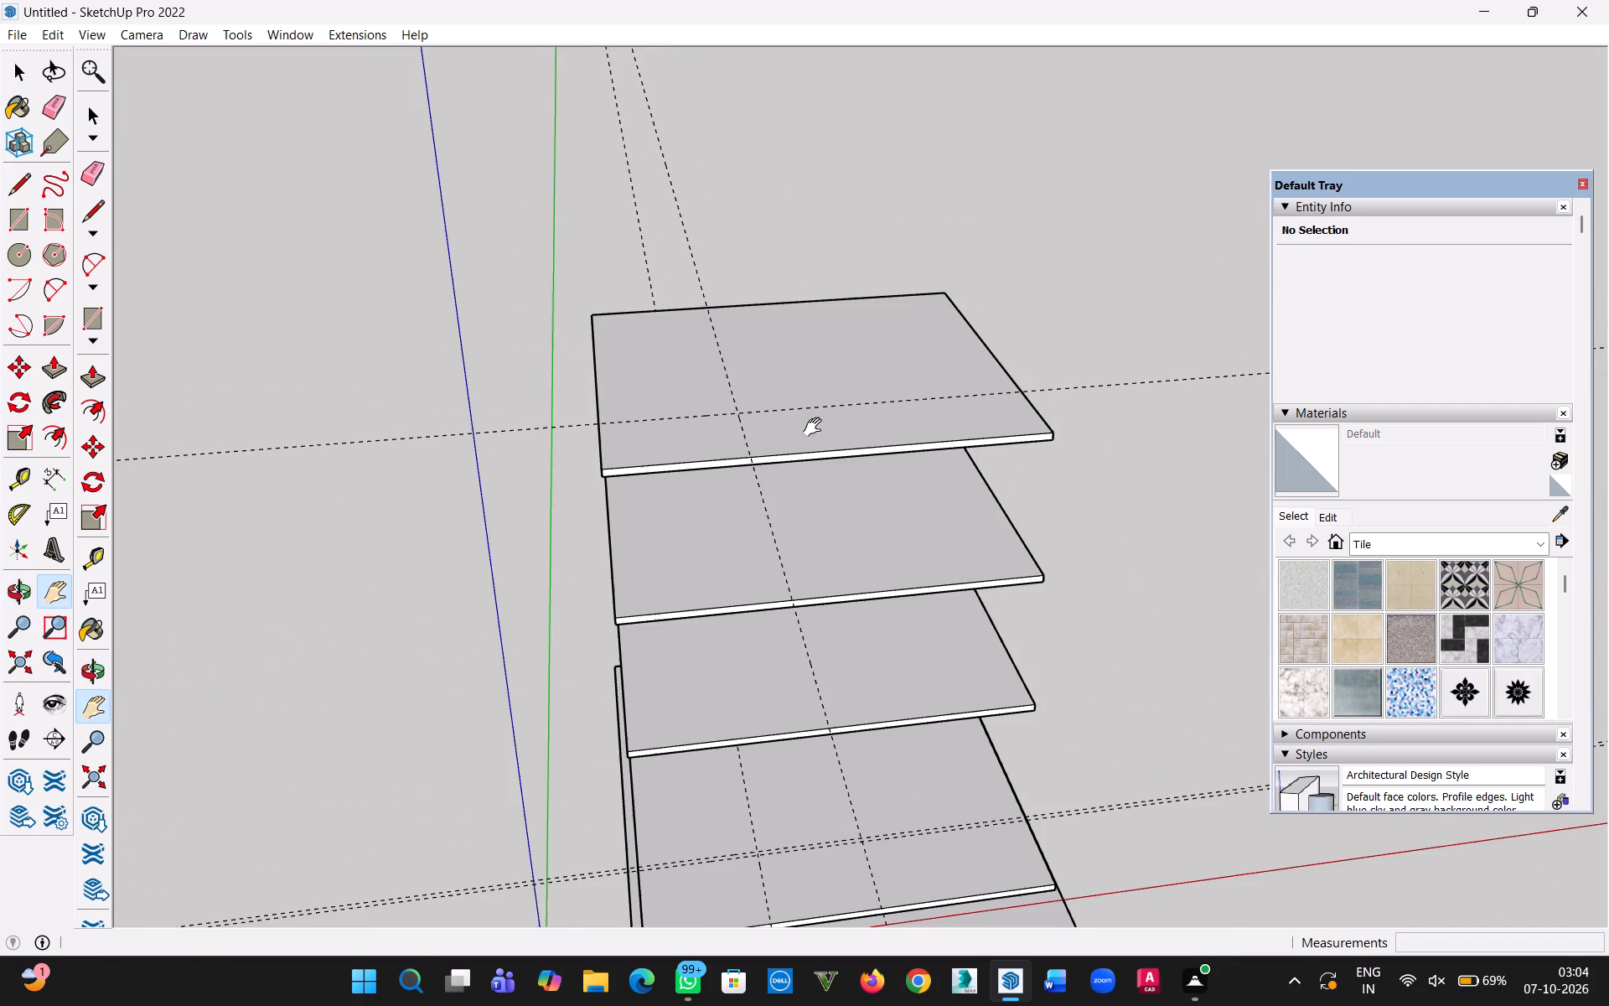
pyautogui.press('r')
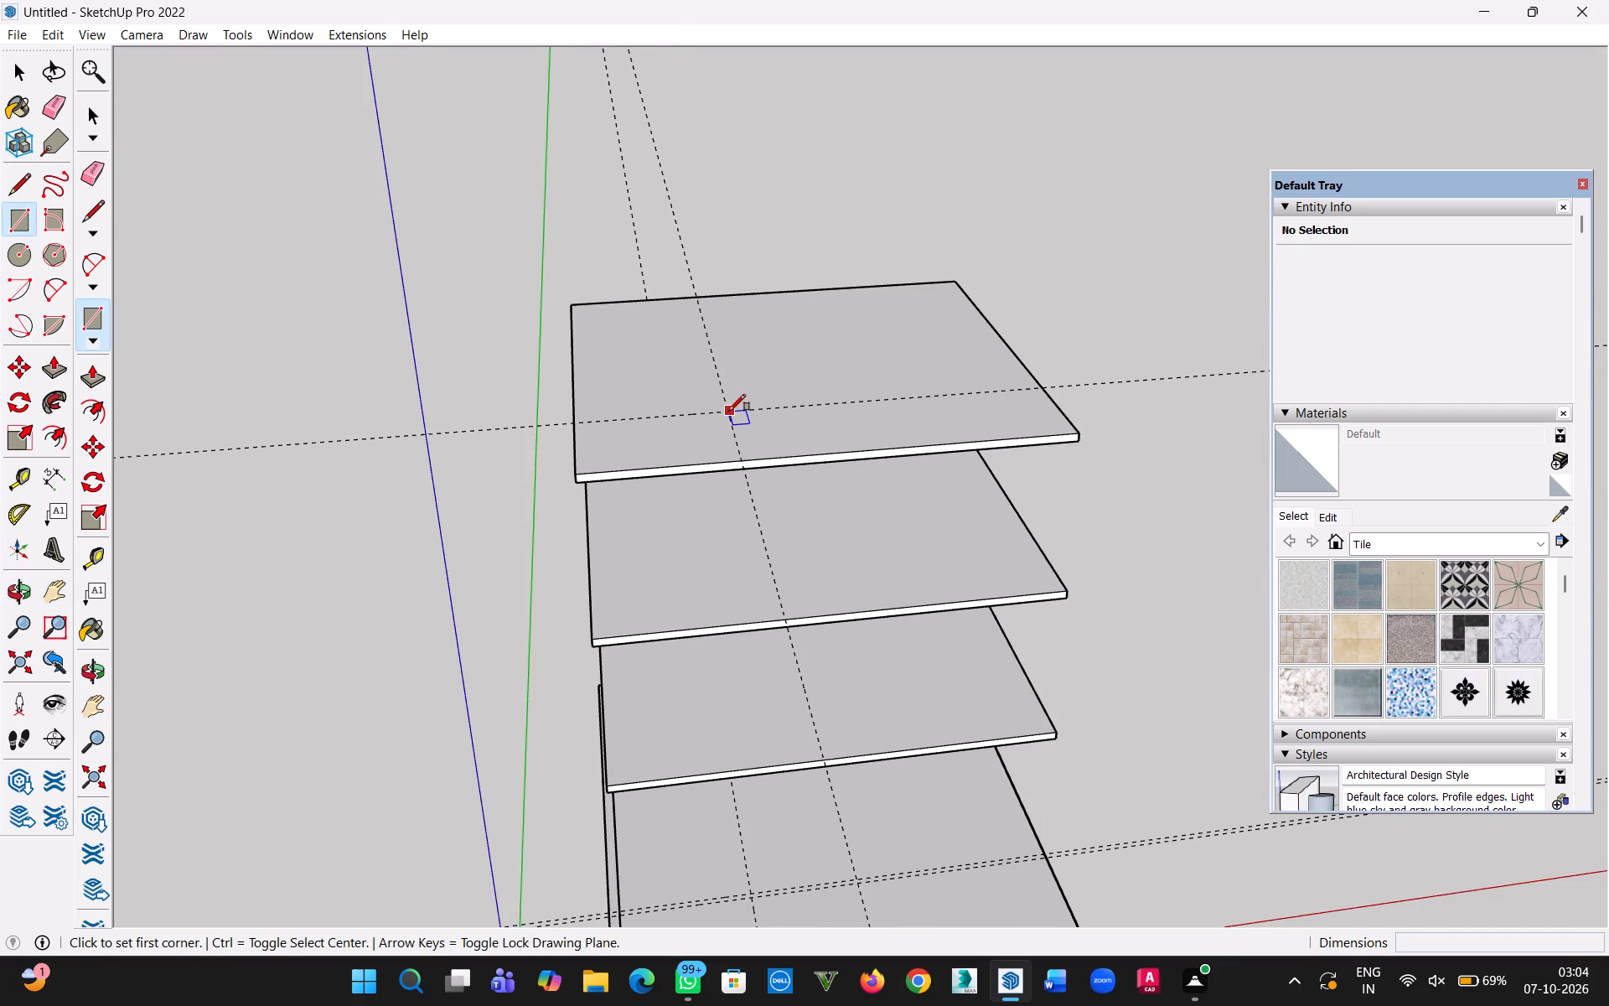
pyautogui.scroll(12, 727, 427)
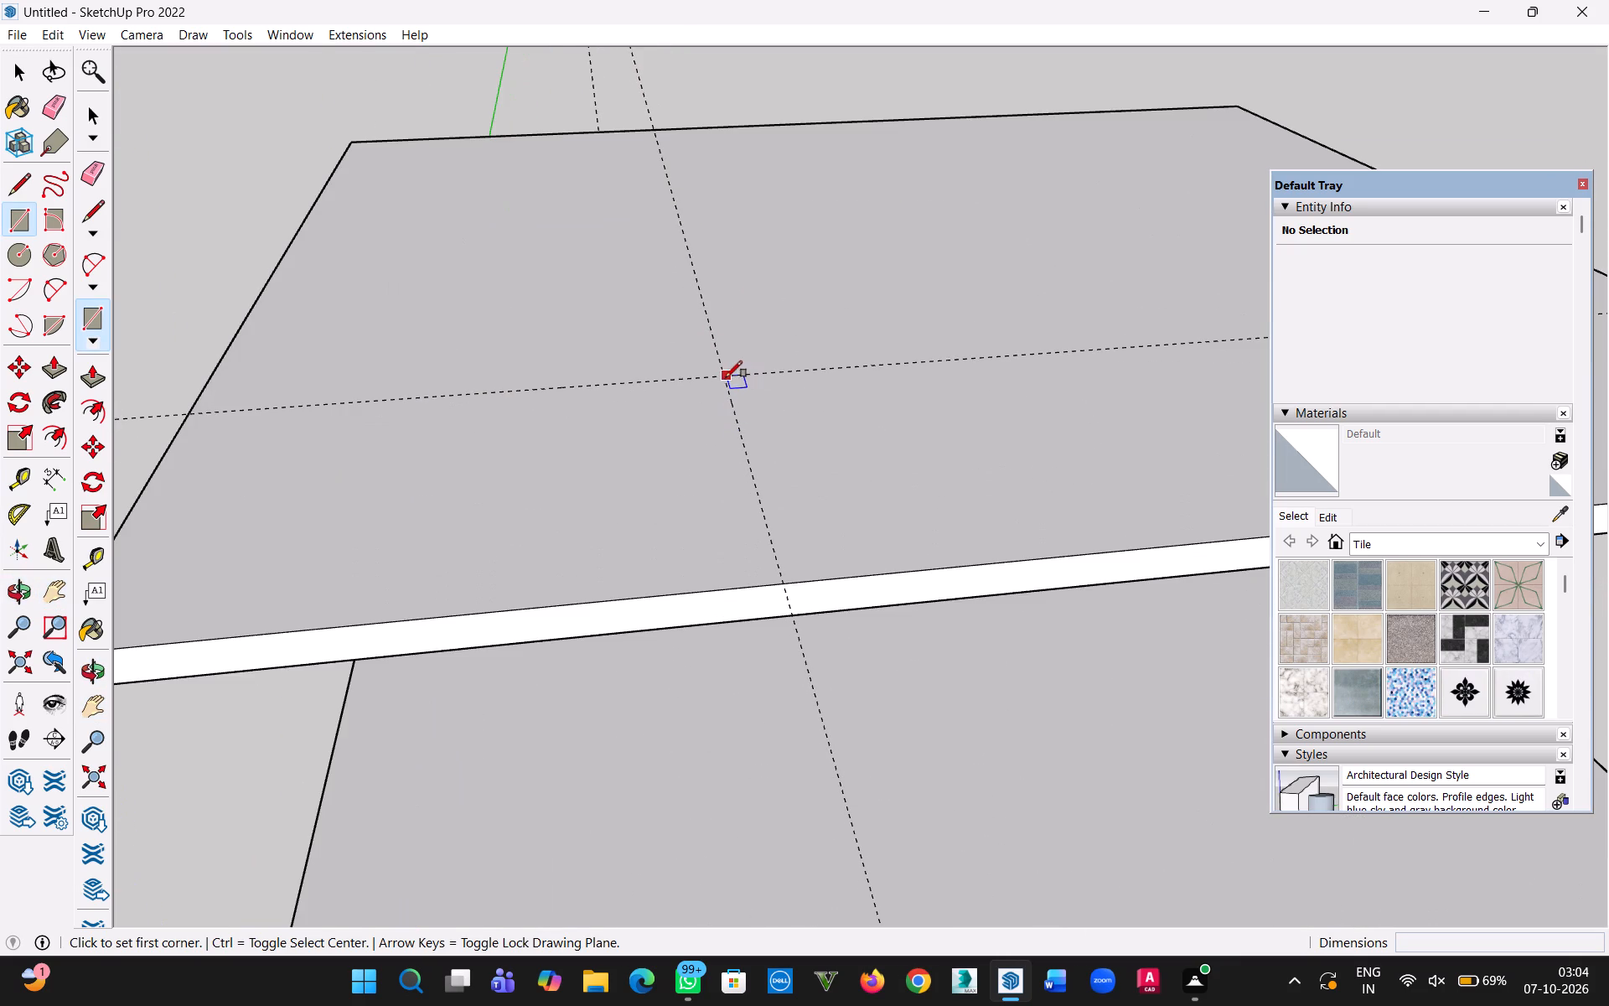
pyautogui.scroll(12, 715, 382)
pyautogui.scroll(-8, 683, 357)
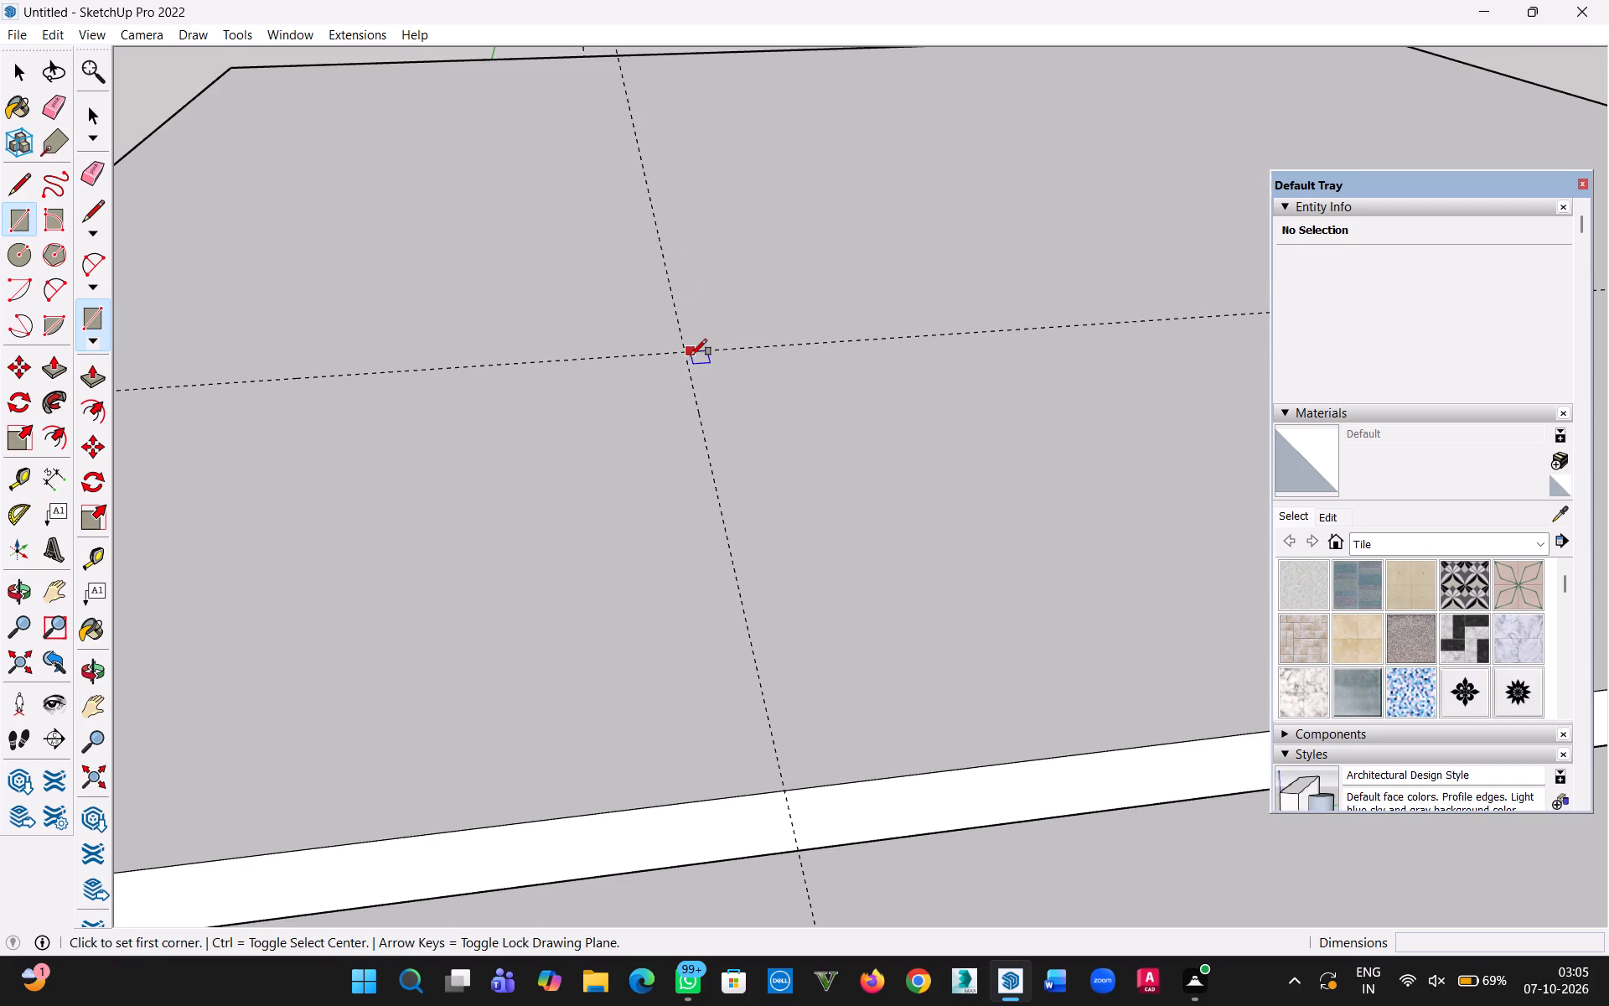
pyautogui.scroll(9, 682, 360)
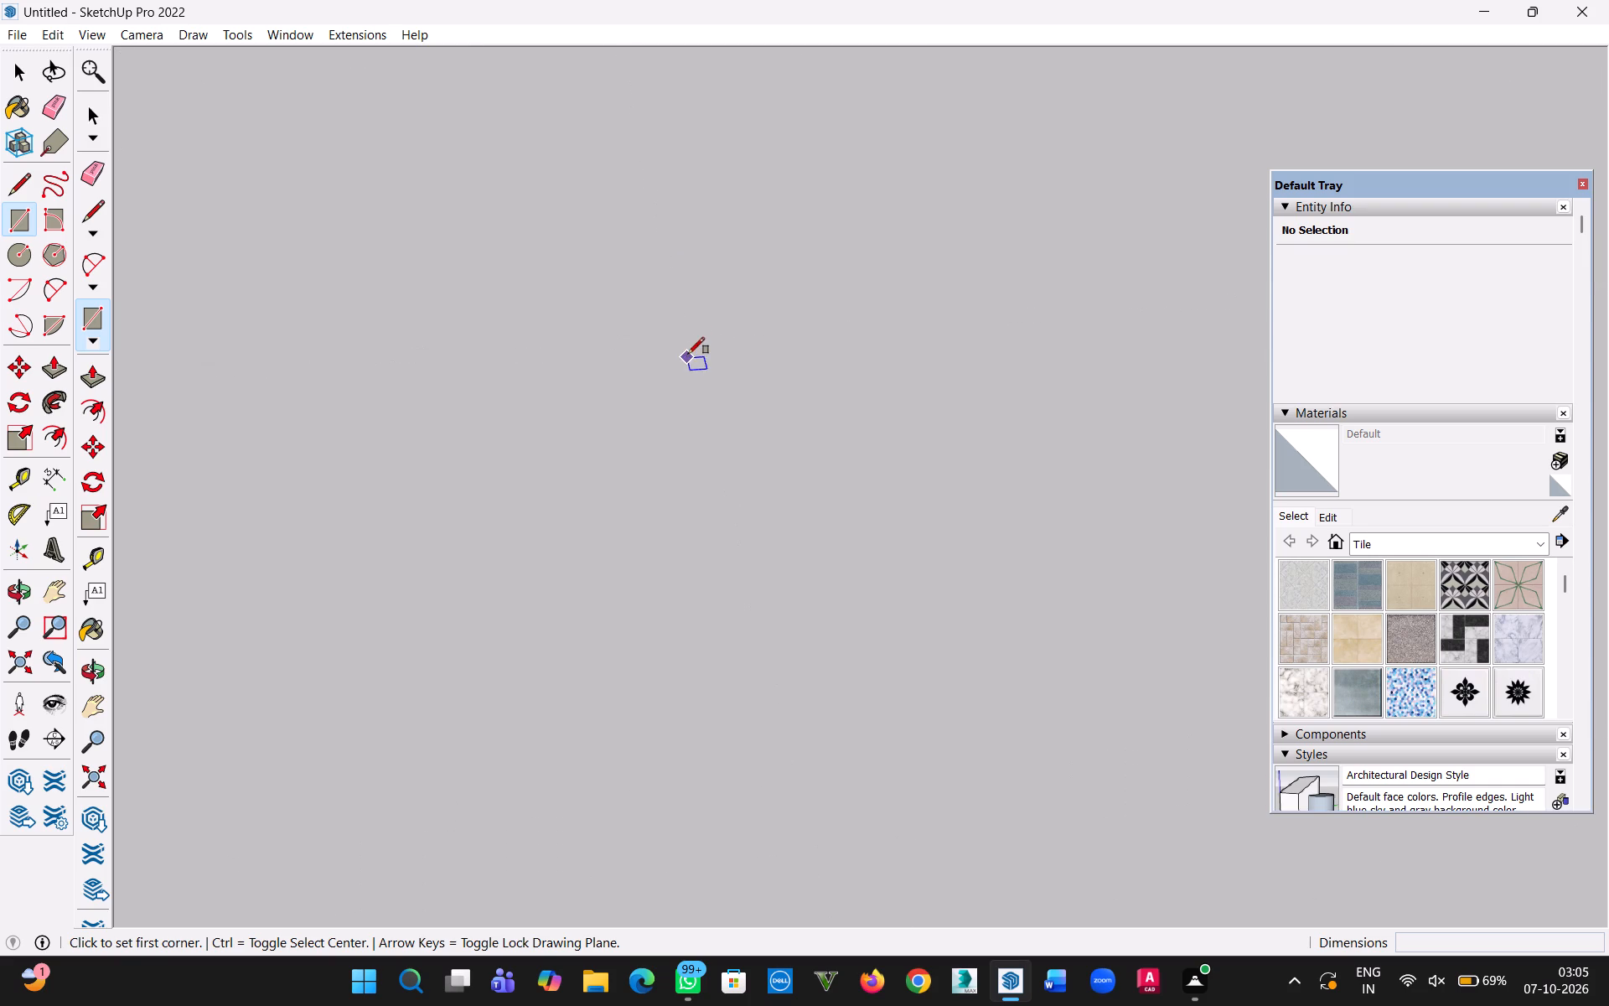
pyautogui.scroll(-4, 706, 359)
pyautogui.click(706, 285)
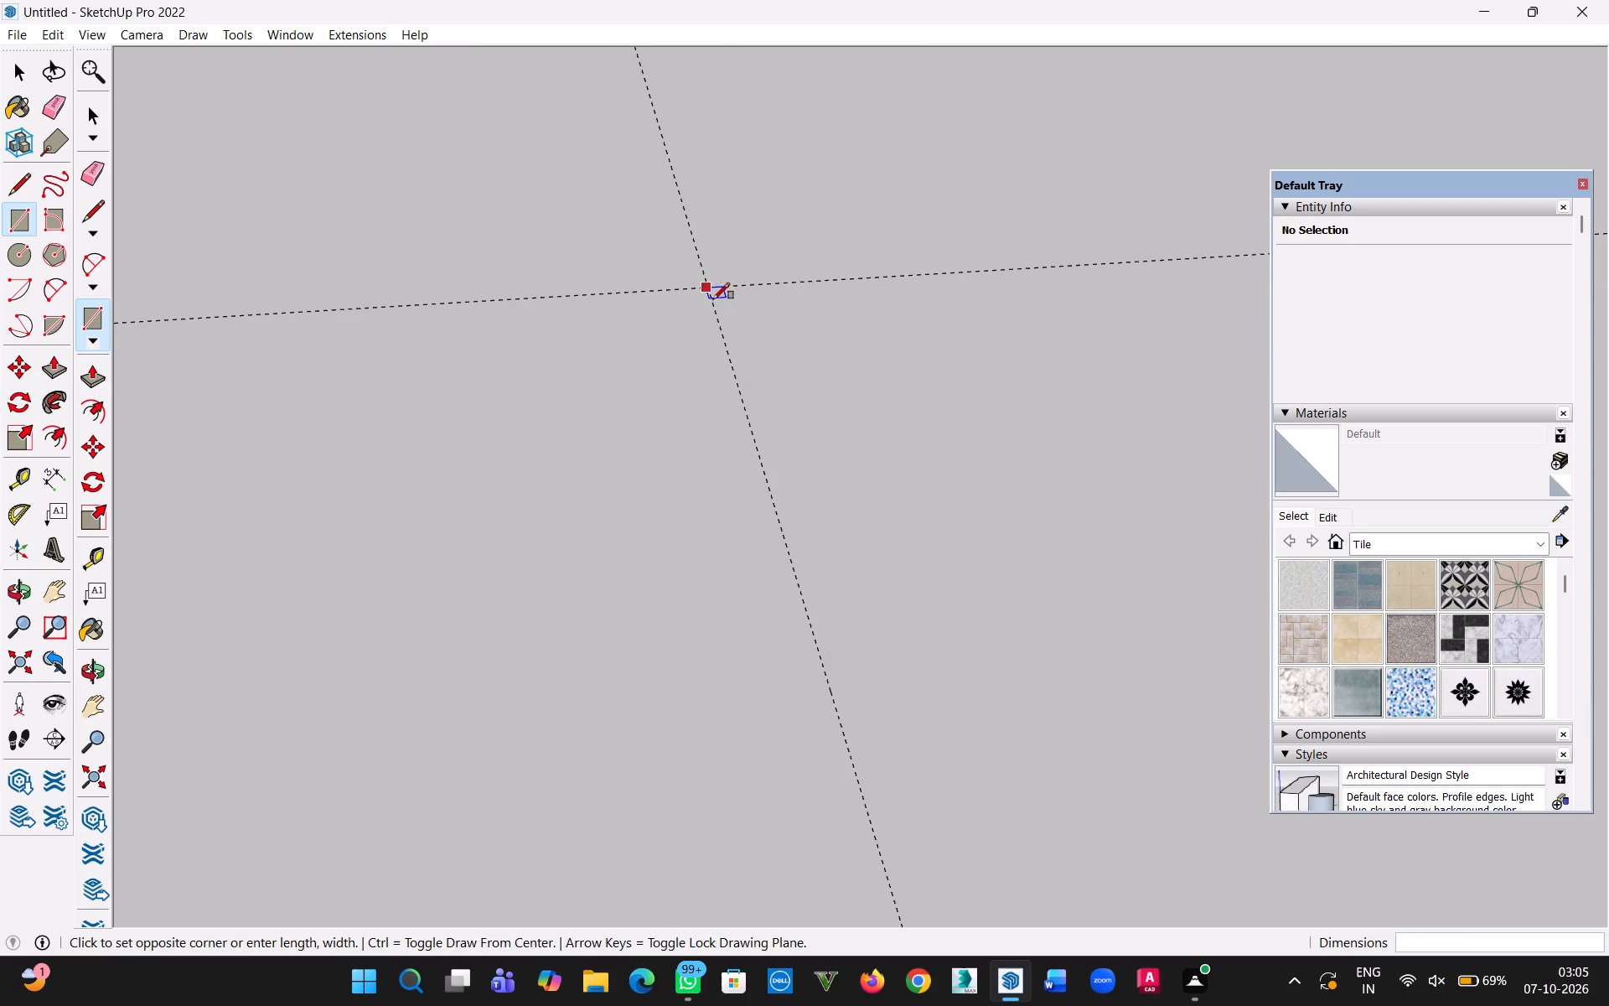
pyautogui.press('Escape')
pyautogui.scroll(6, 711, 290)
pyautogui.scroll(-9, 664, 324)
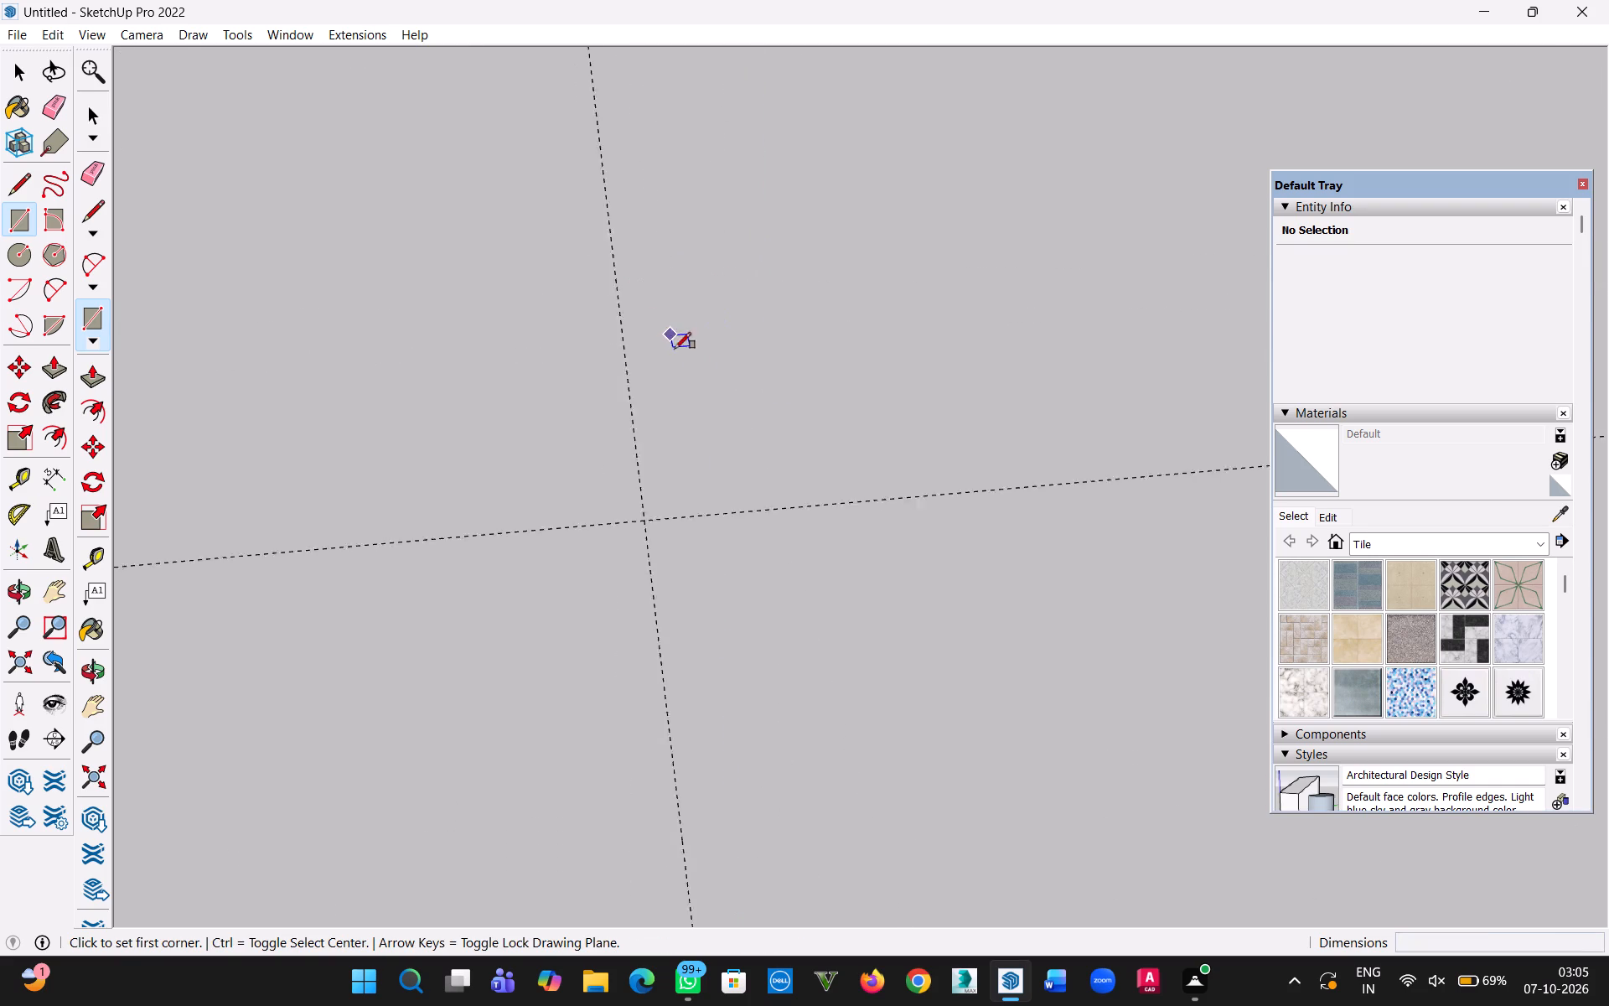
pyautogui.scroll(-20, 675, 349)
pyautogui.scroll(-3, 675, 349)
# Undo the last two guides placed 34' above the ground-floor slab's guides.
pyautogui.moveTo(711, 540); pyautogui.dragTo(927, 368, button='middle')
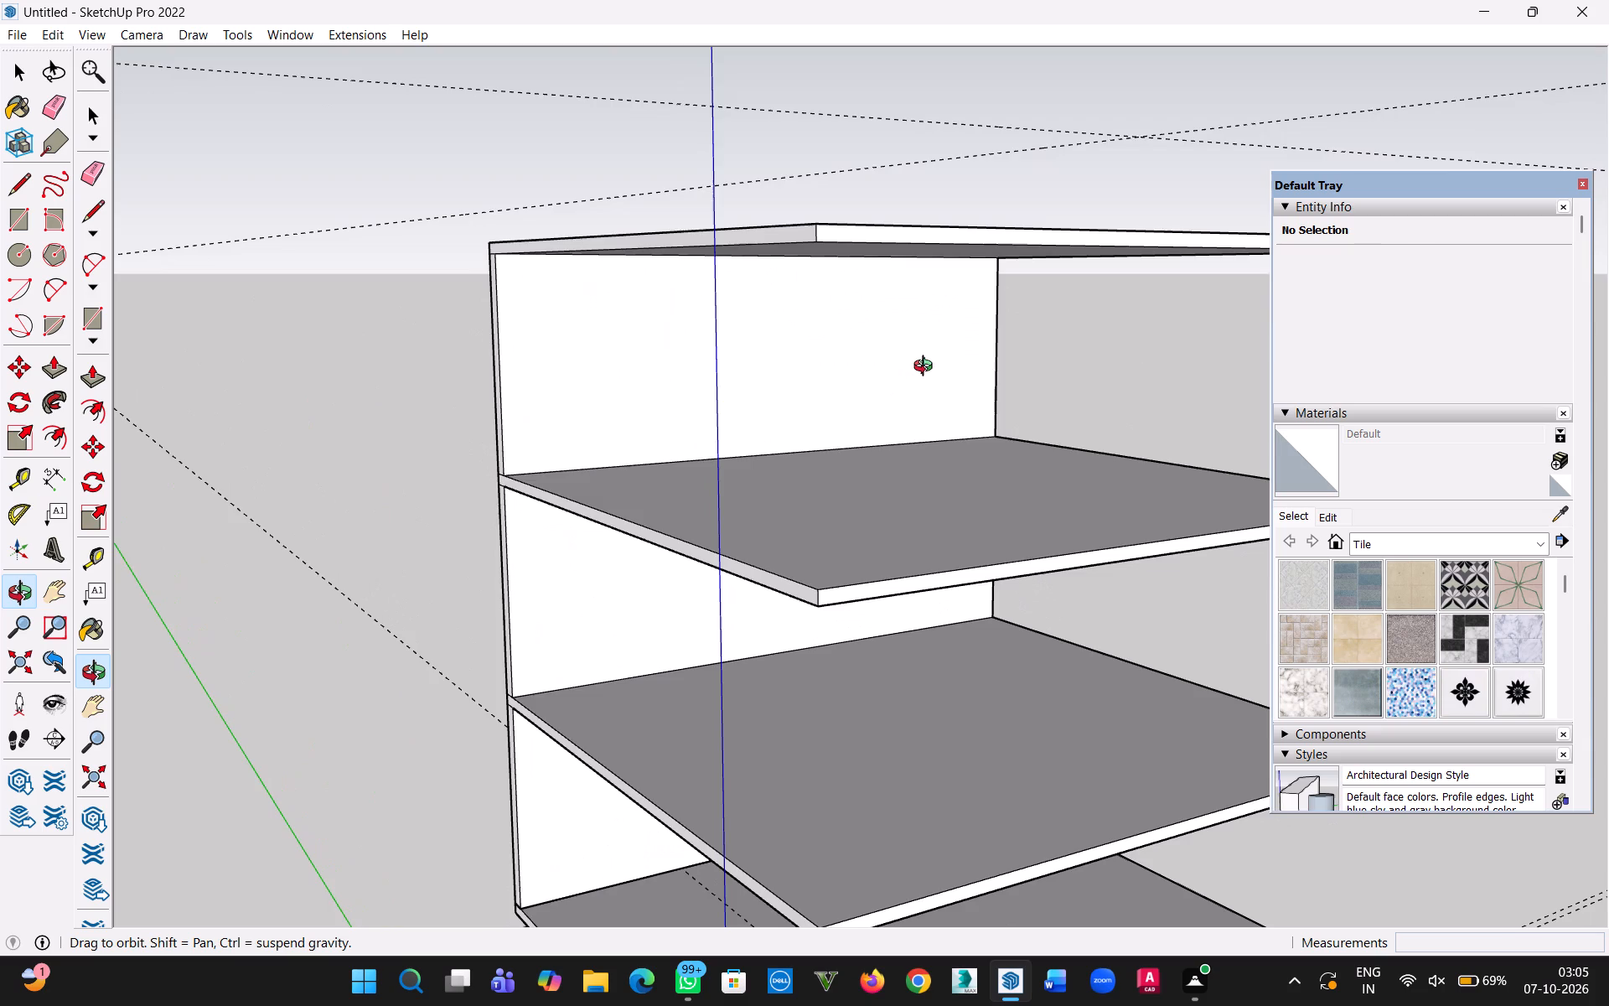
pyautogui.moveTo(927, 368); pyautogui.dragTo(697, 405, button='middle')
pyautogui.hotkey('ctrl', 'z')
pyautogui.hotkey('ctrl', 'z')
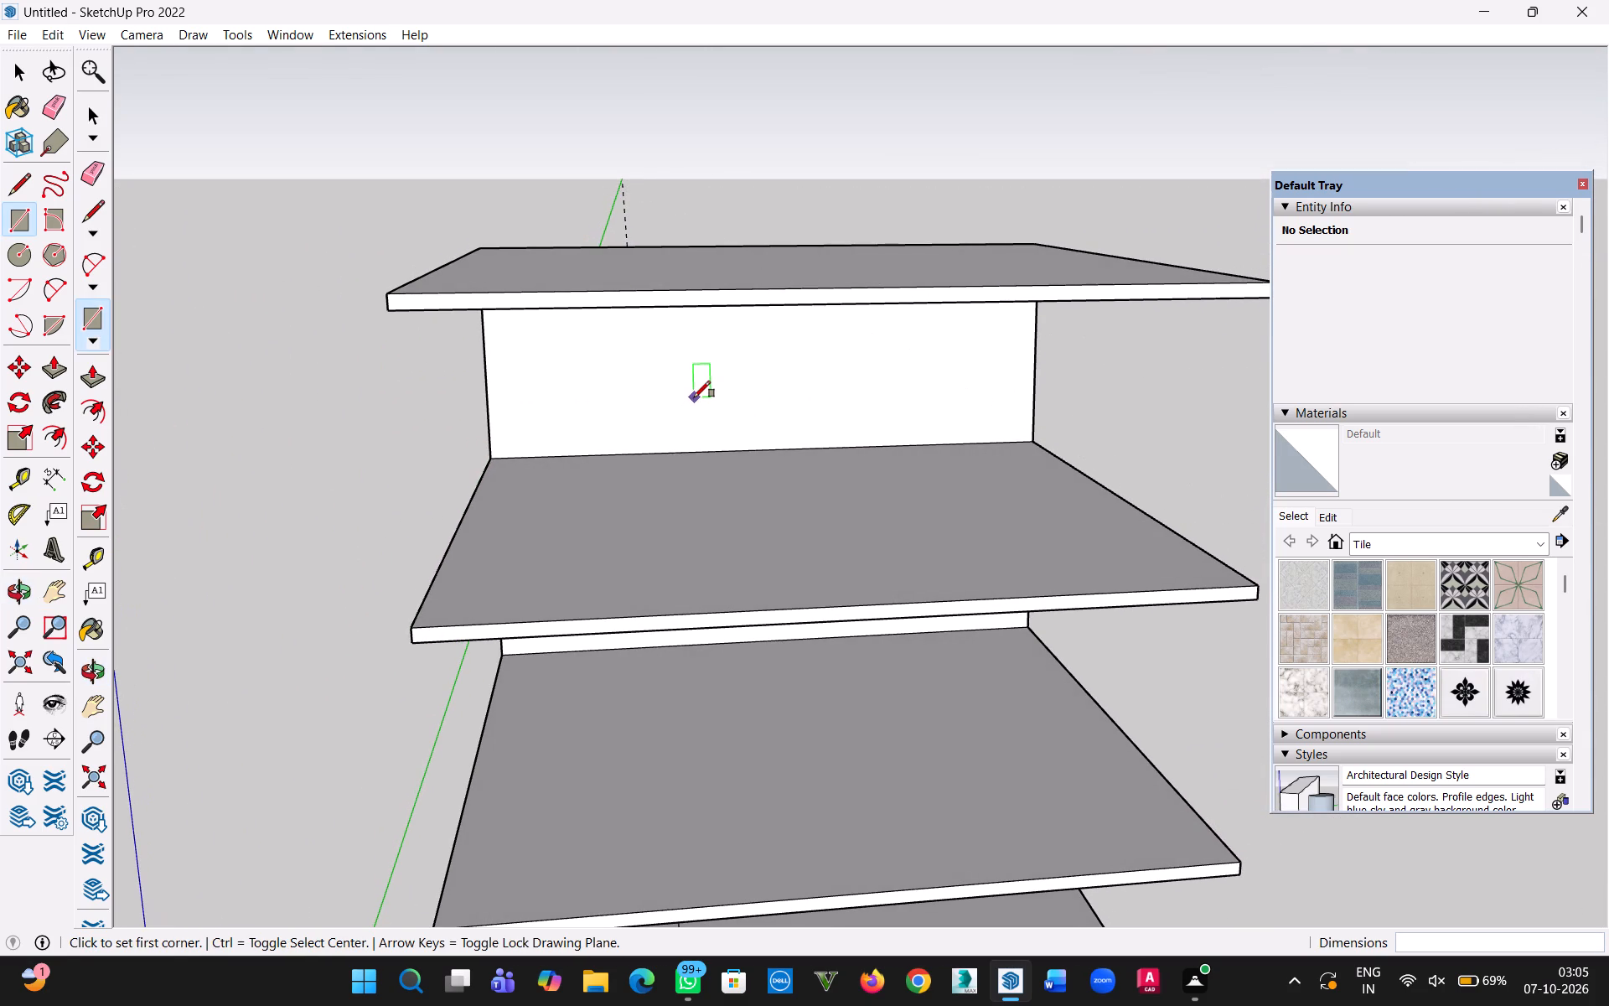
# Place a vertical guide 8'6" inward from the left front corner edge of the slab directly above the ground-floor slab.
pyautogui.scroll(-1, 701, 426)
pyautogui.moveTo(701, 438); pyautogui.dragTo(719, 354, button='middle')
pyautogui.middleClick(722, 309)
pyautogui.moveTo(722, 300); pyautogui.dragTo(722, 271, button='middle')
pyautogui.middleClick(722, 267)
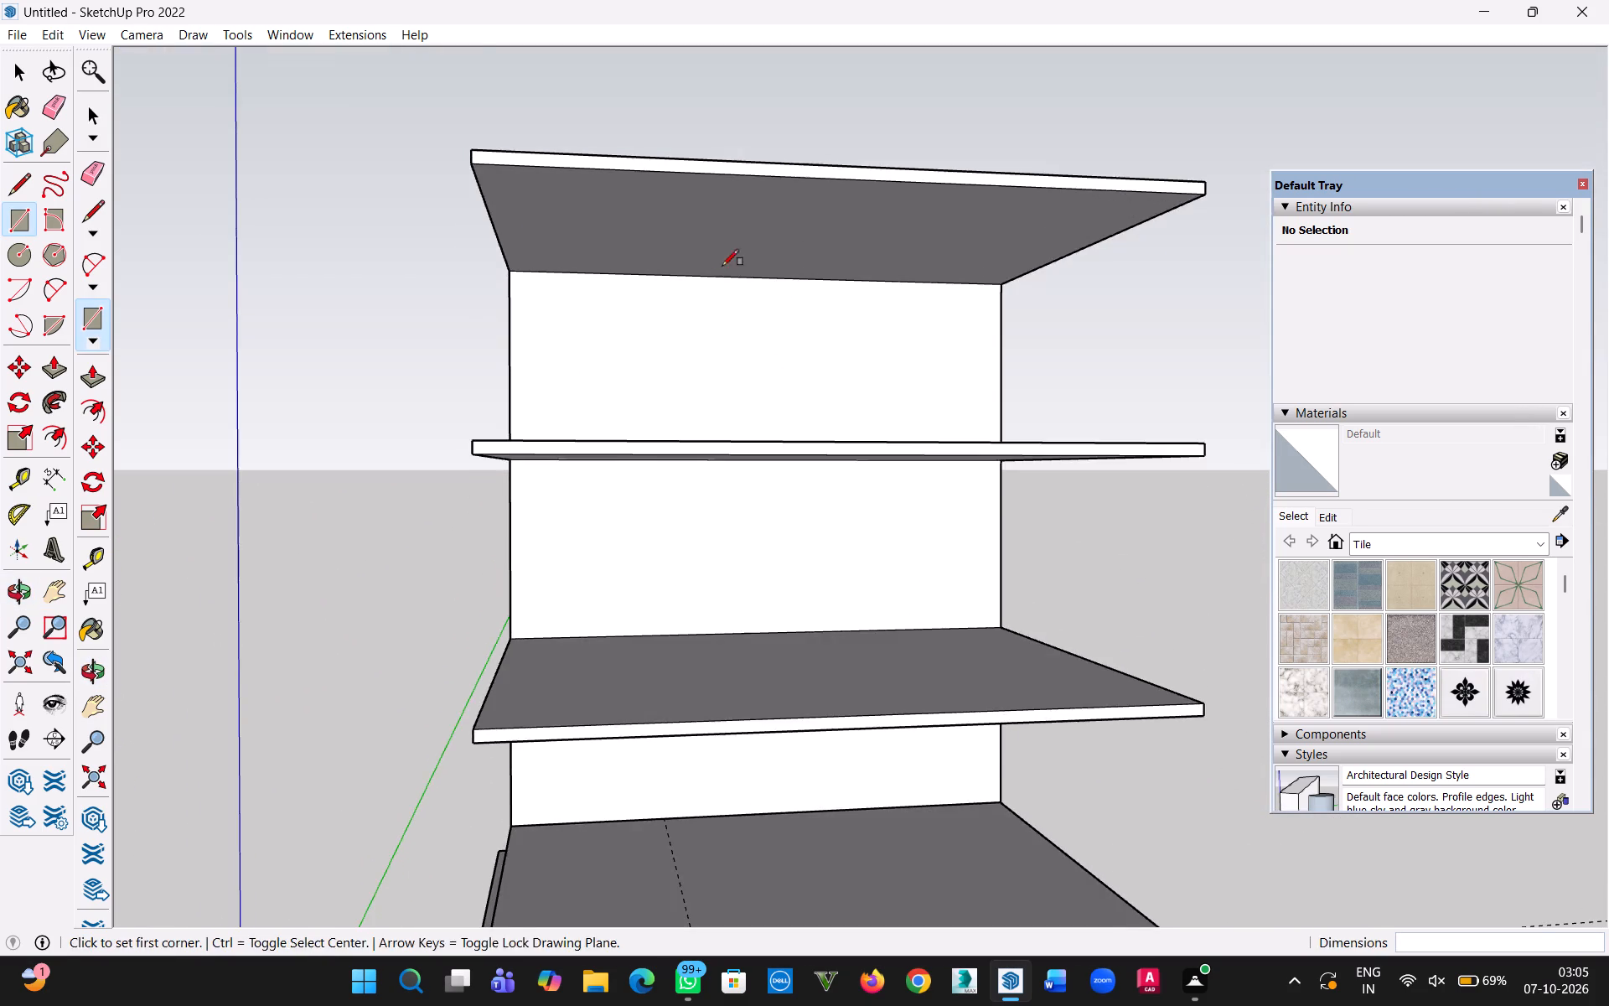
pyautogui.middleClick(722, 266)
pyautogui.moveTo(709, 395); pyautogui.dragTo(659, 678, button='middle')
pyautogui.press('h')
pyautogui.moveTo(805, 682); pyautogui.dragTo(743, 409)
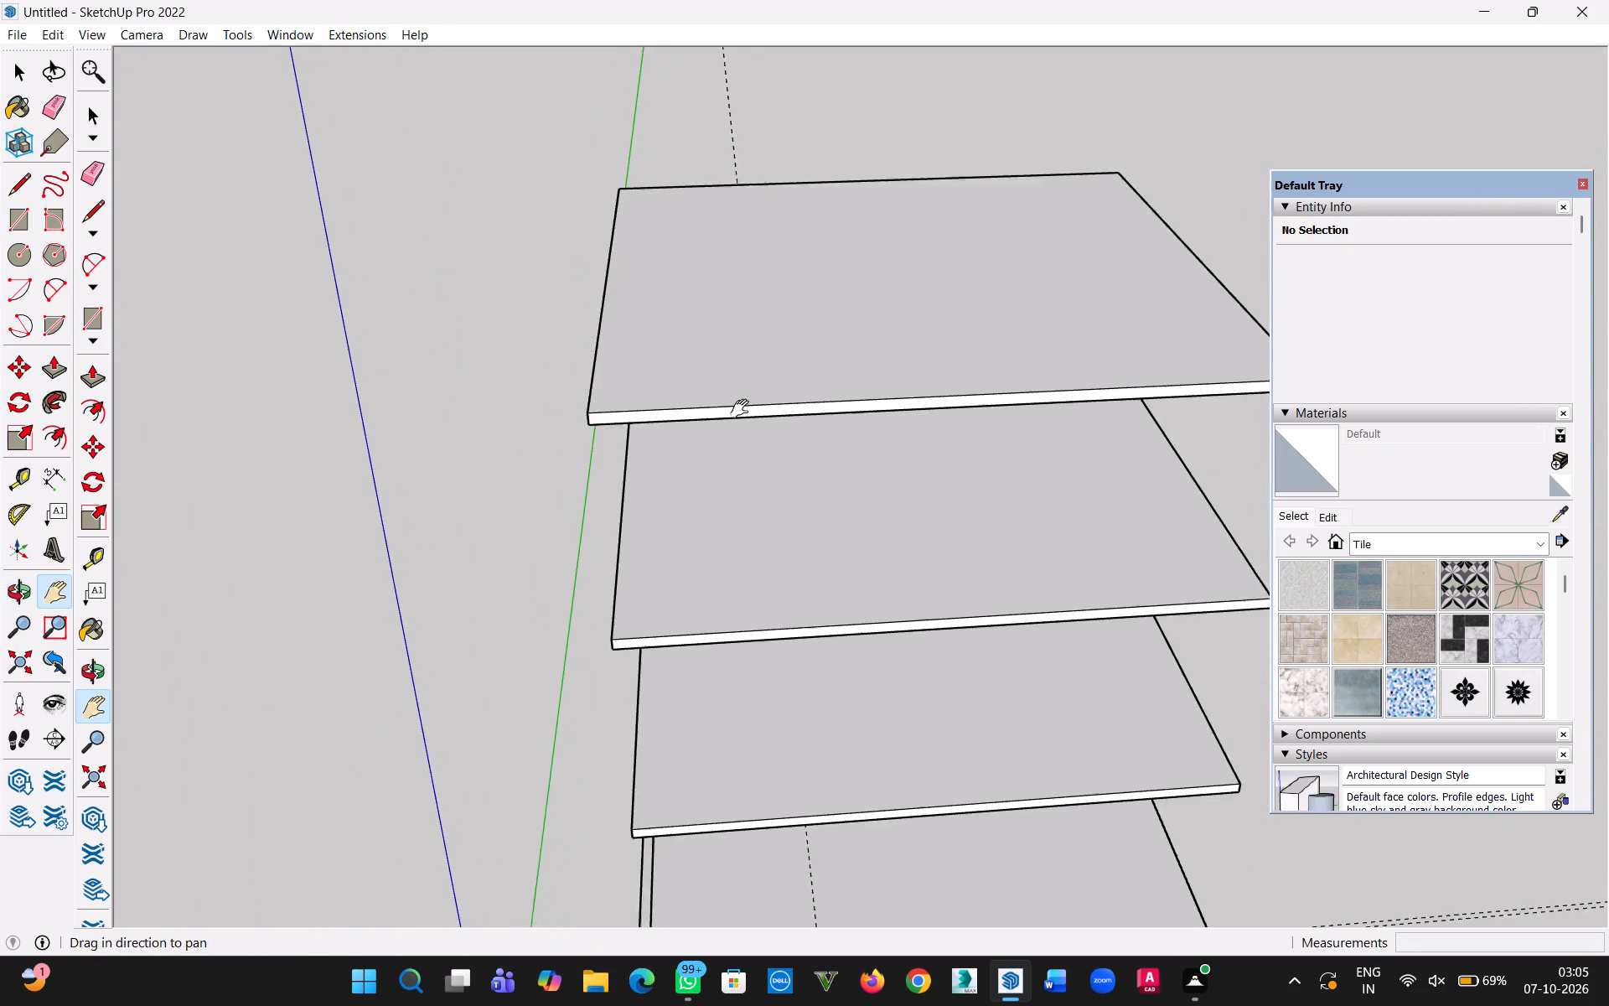
pyautogui.moveTo(743, 409); pyautogui.dragTo(732, 372)
pyautogui.press('Escape')
pyautogui.moveTo(732, 641); pyautogui.dragTo(730, 492, button='middle')
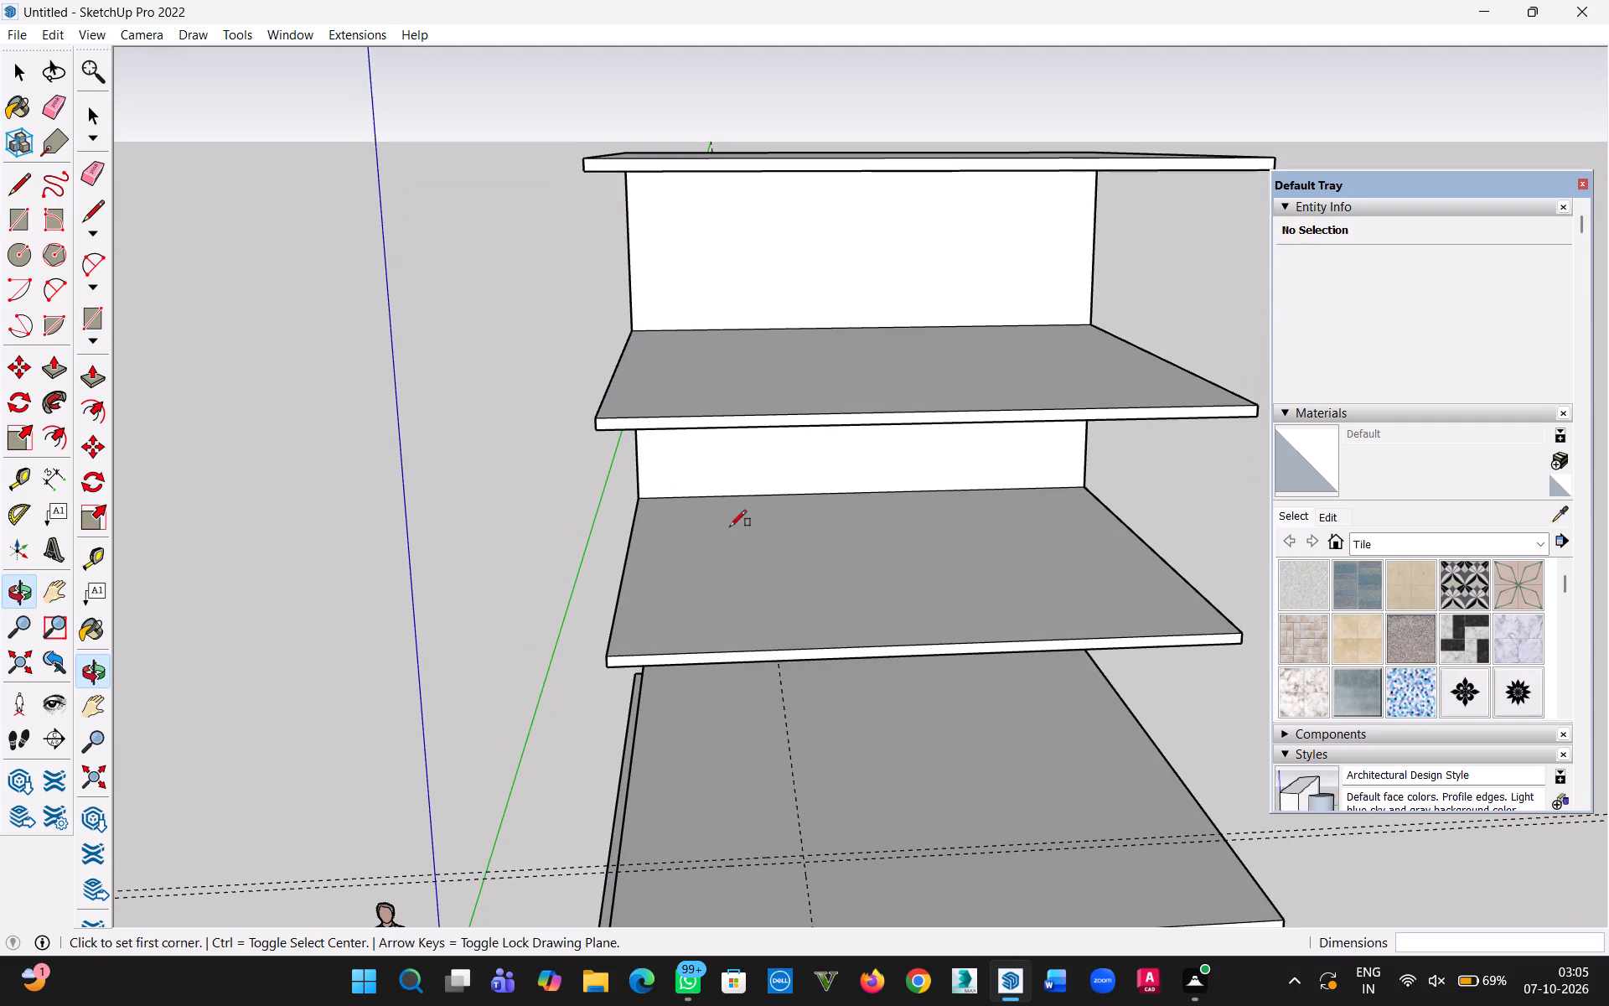
pyautogui.press('t')
pyautogui.scroll(4, 623, 660)
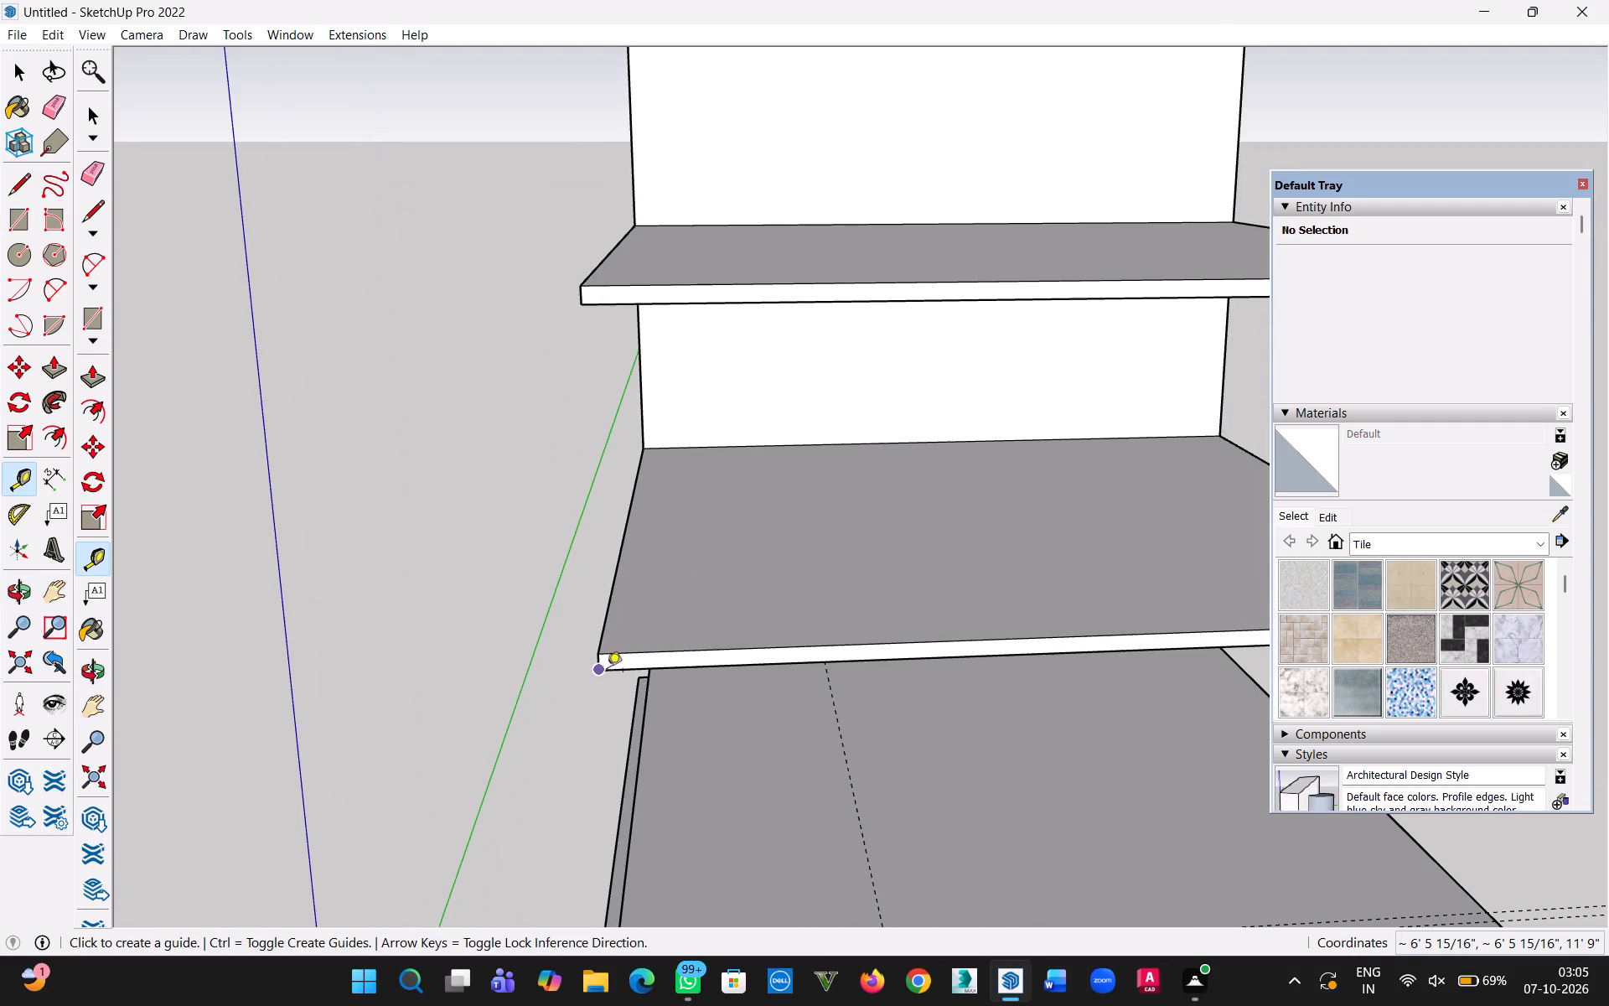
pyautogui.scroll(6, 597, 667)
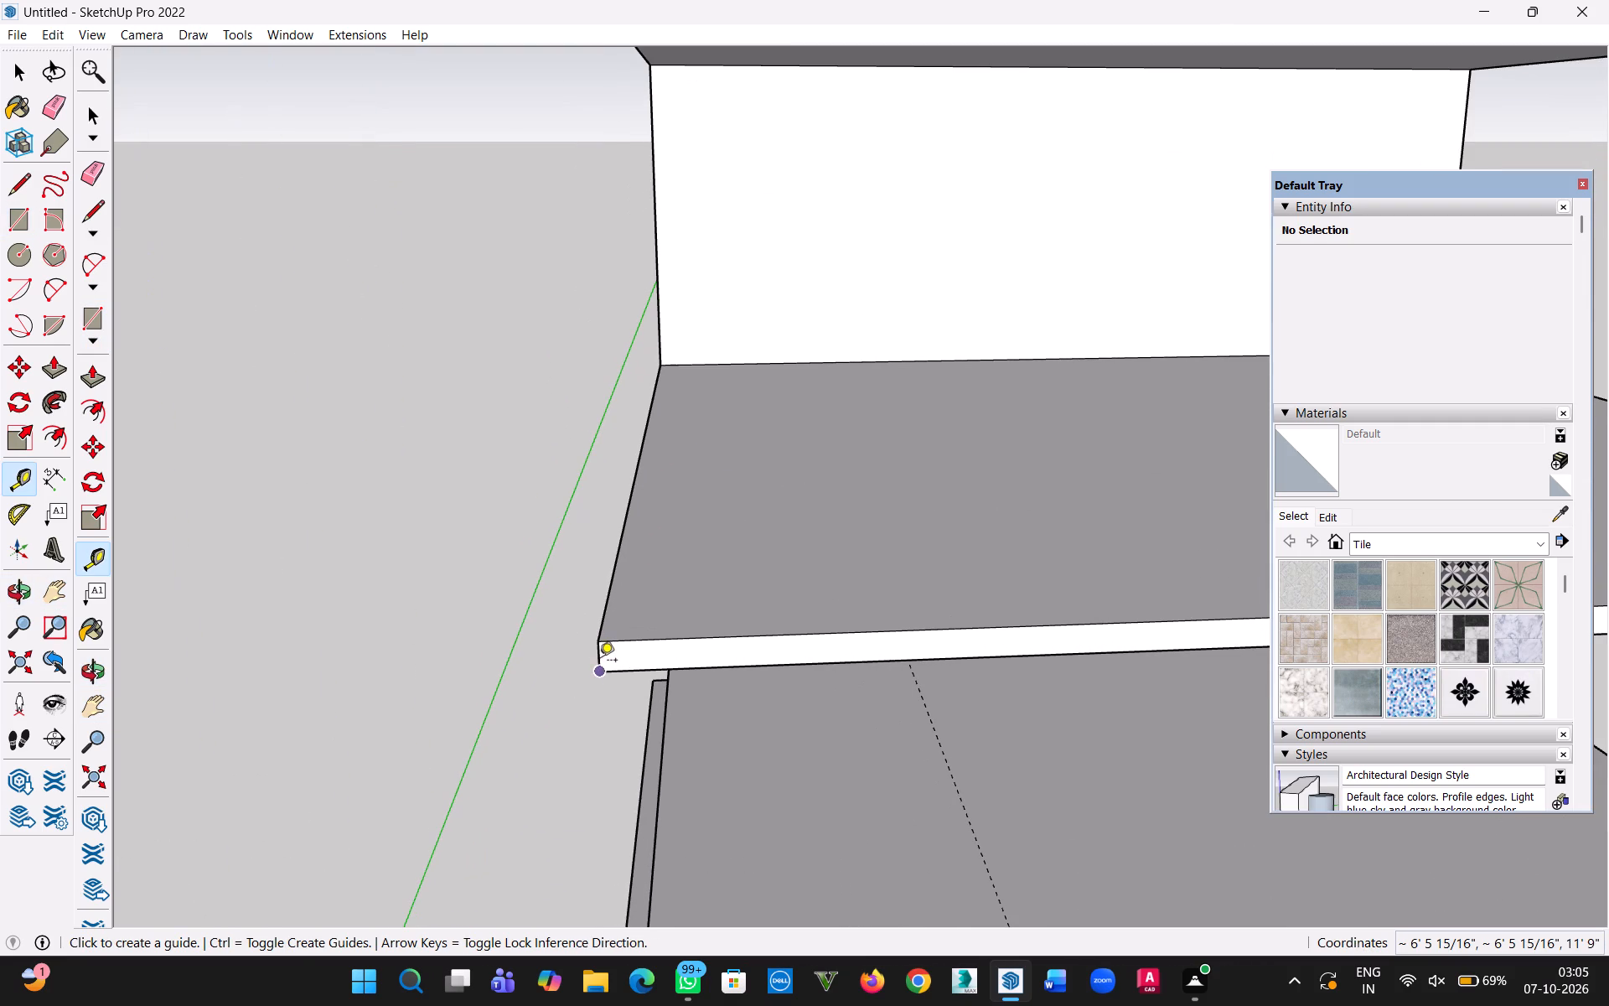
pyautogui.click(596, 654)
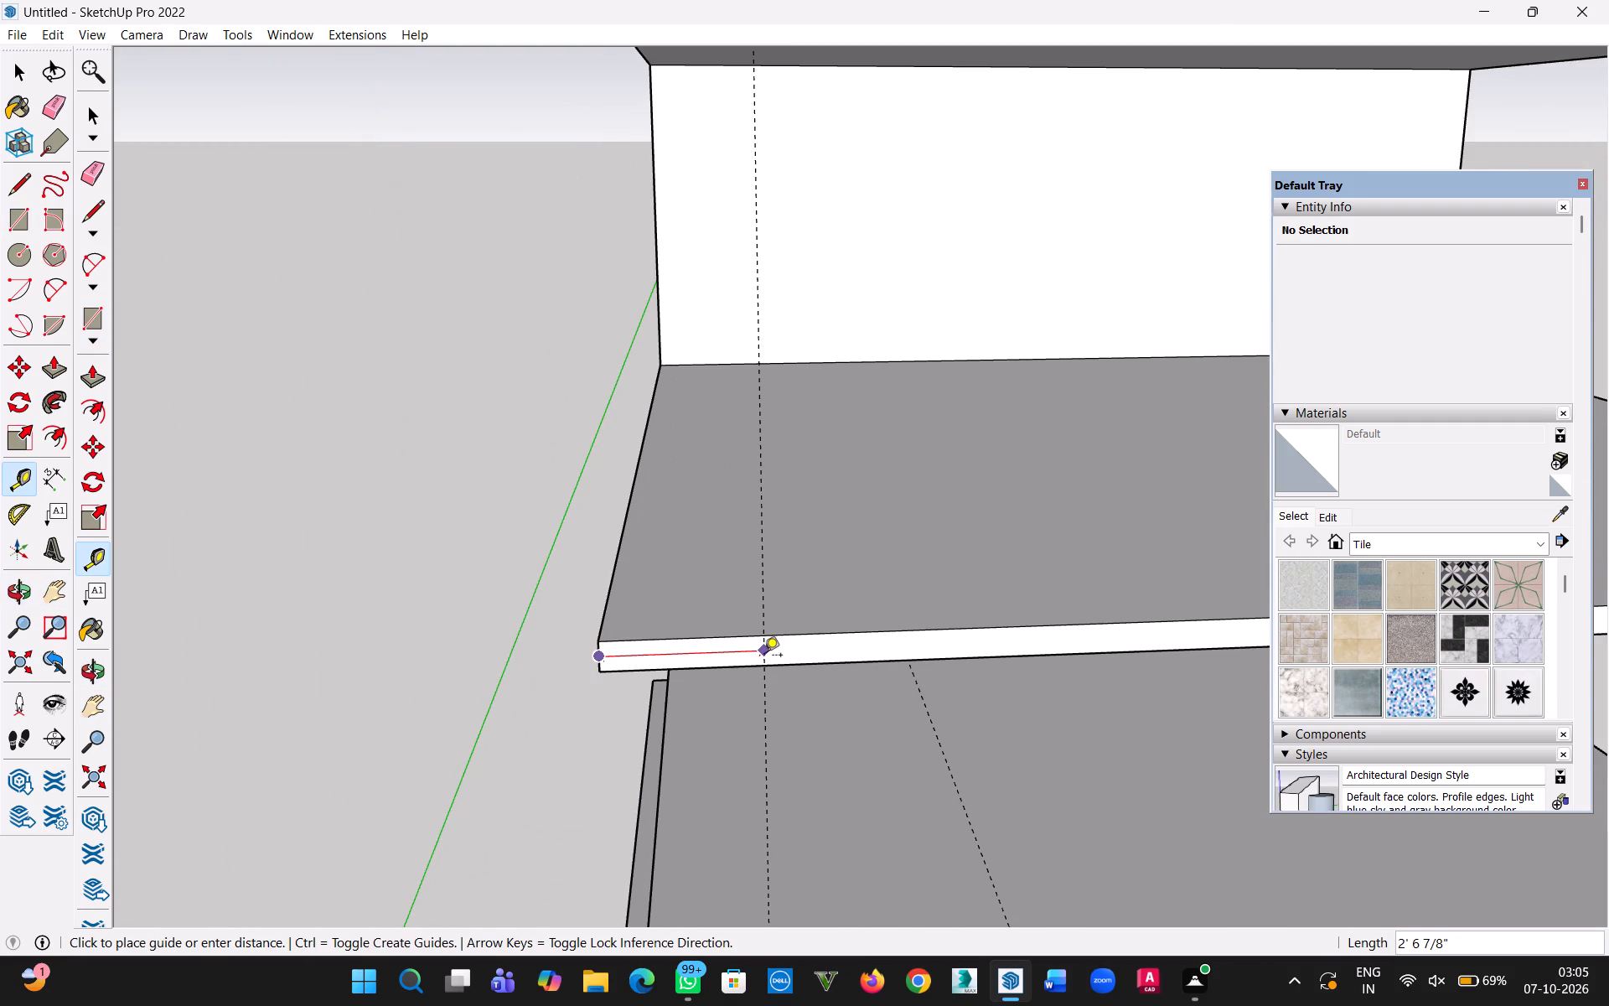
pyautogui.press('8')
pyautogui.press("'")
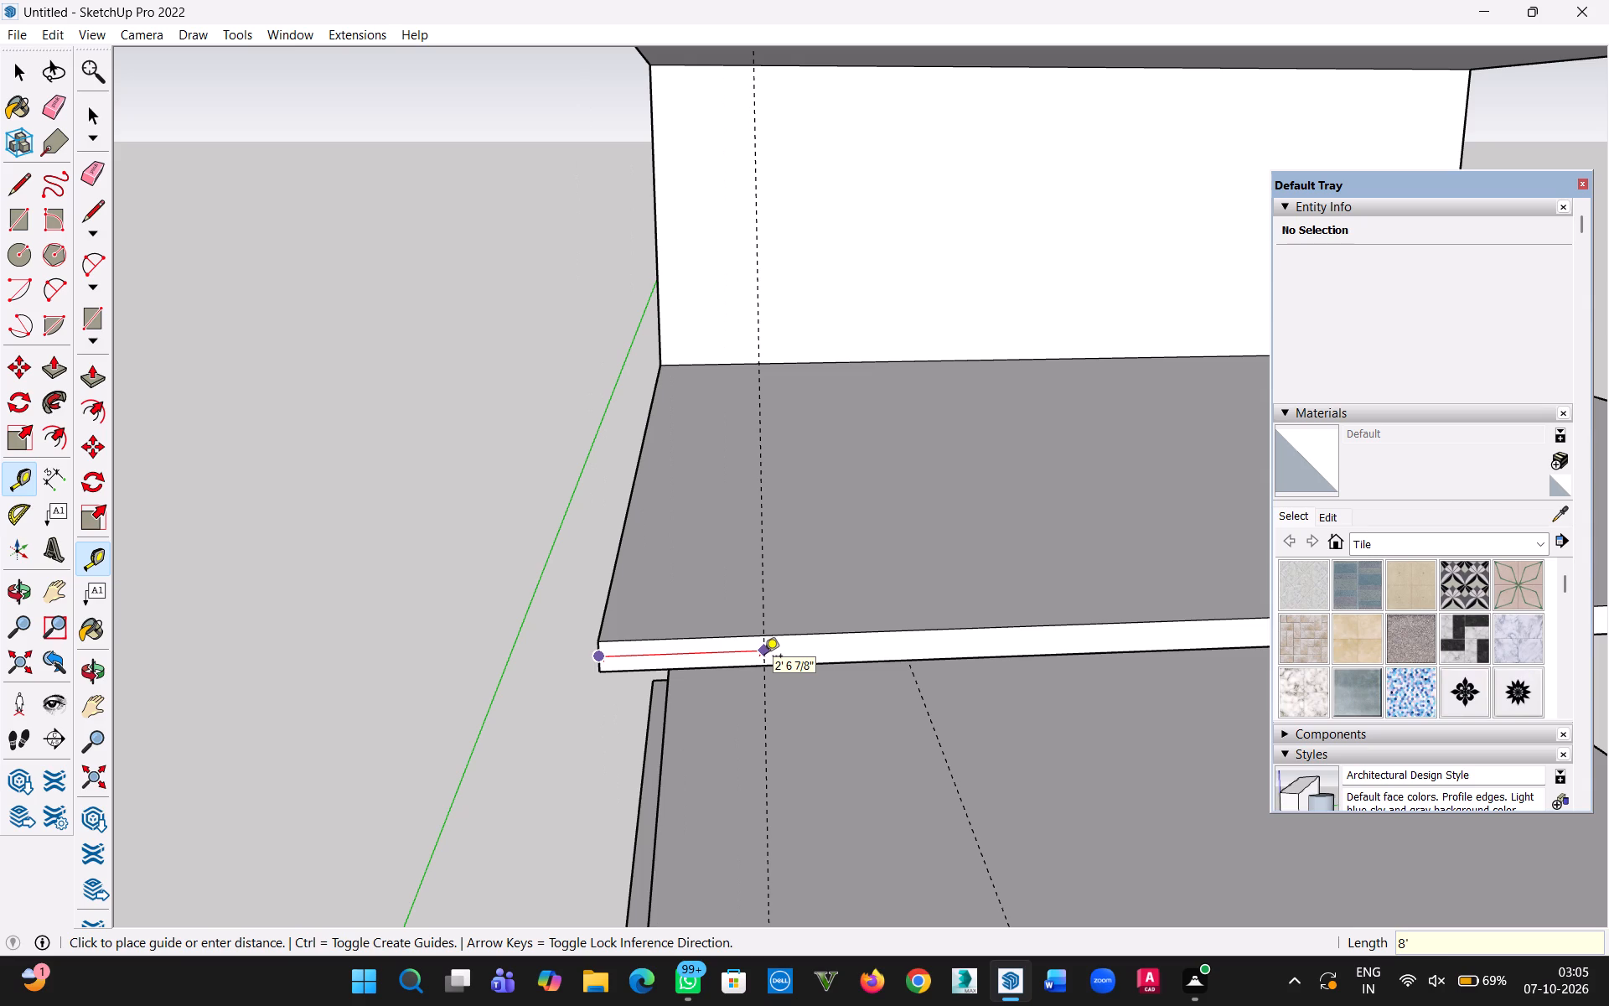
pyautogui.write('6"')
pyautogui.press('Return')
# Examine where the new vertical guide meets the lengthwise and crosswise guides on the ground-floor slab.
pyautogui.scroll(-7, 776, 629)
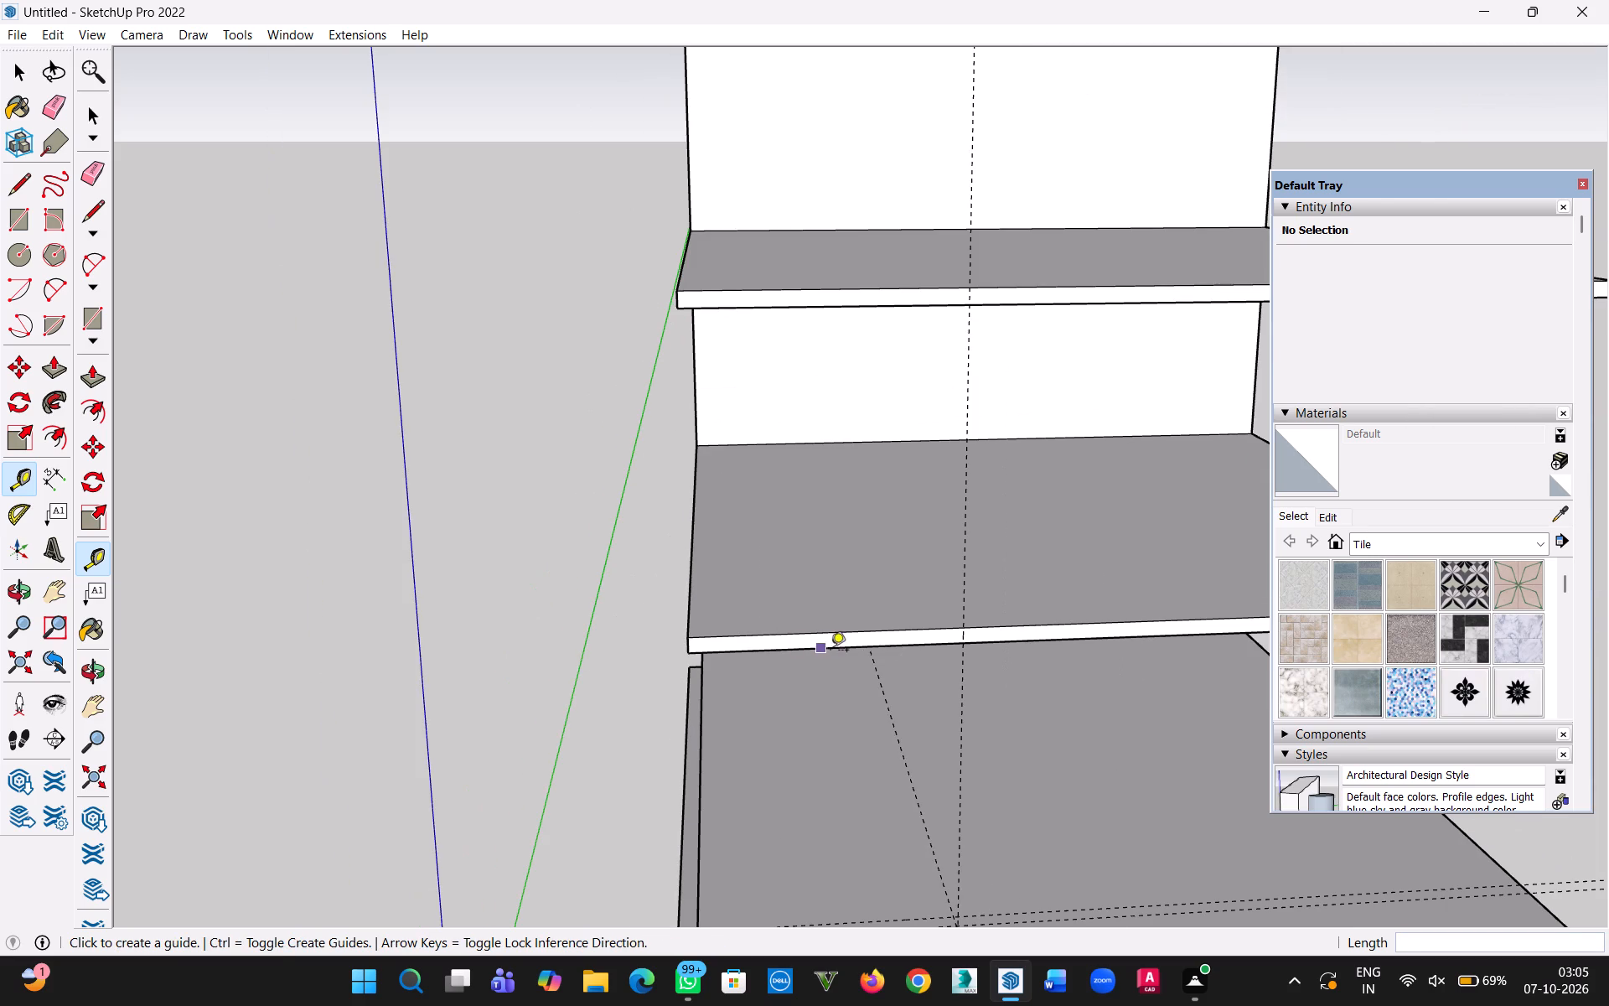
pyautogui.moveTo(873, 713); pyautogui.dragTo(882, 758, button='middle')
pyautogui.press('h')
pyautogui.moveTo(872, 784); pyautogui.dragTo(846, 635)
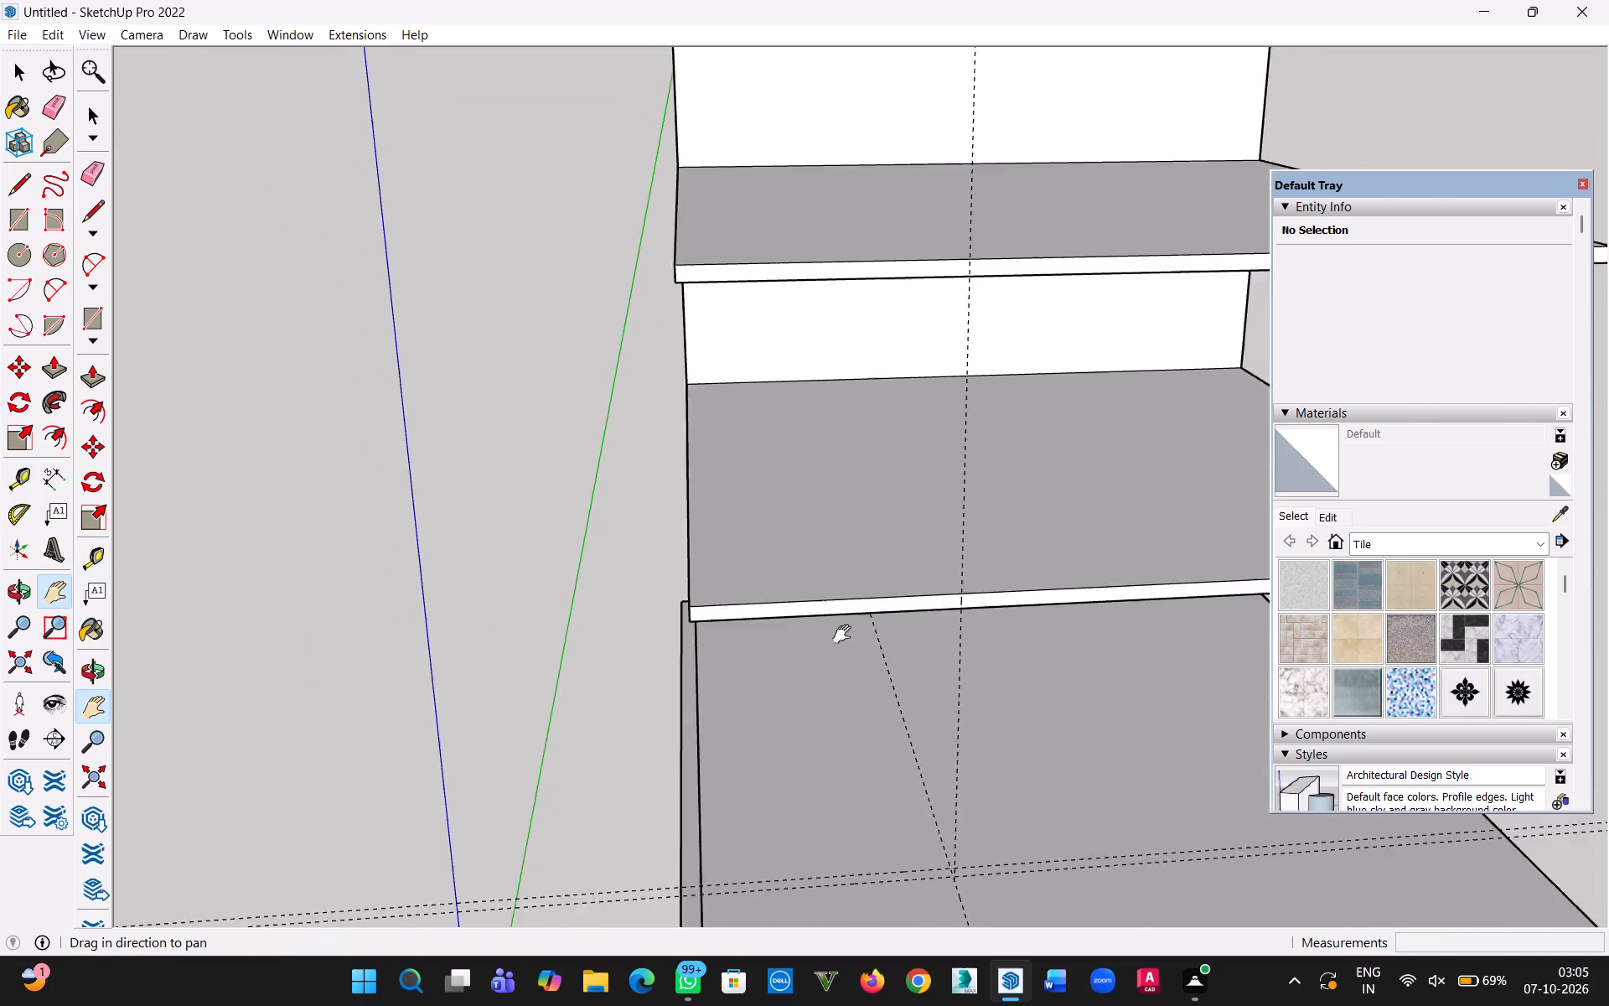
pyautogui.moveTo(846, 635); pyautogui.dragTo(810, 350)
pyautogui.moveTo(814, 360); pyautogui.dragTo(841, 602, button='middle')
pyautogui.press('Escape')
pyautogui.scroll(13, 863, 485)
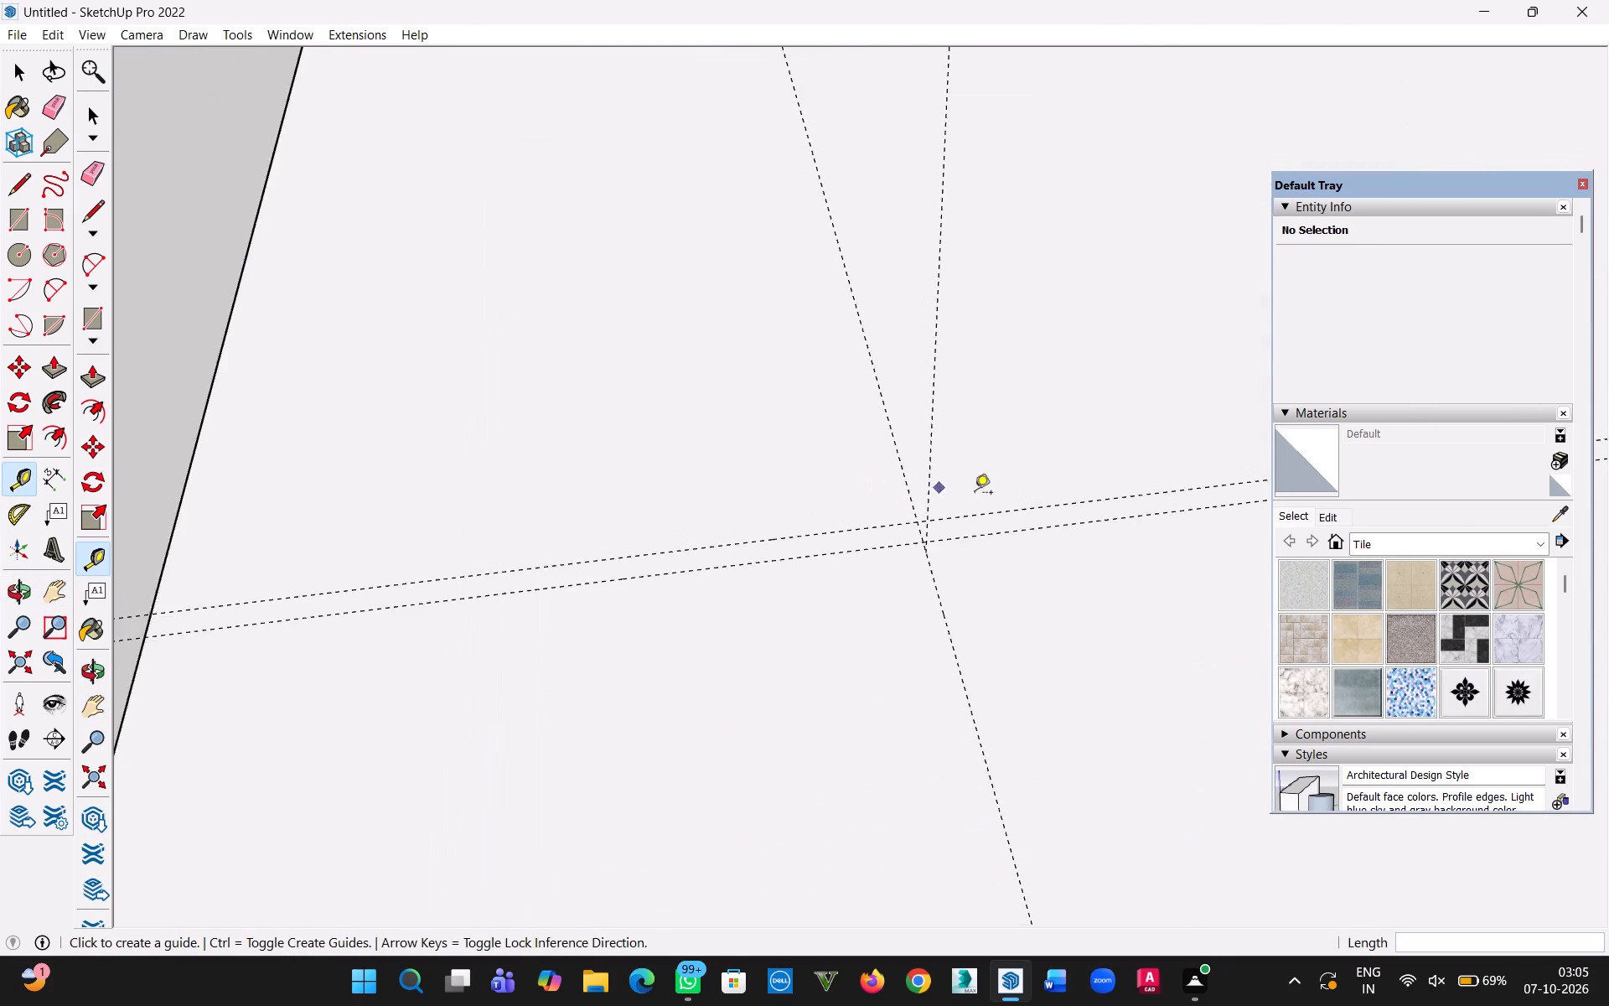
pyautogui.scroll(11, 975, 494)
pyautogui.scroll(3, 814, 620)
pyautogui.moveTo(757, 653); pyautogui.dragTo(1009, 587, button='middle')
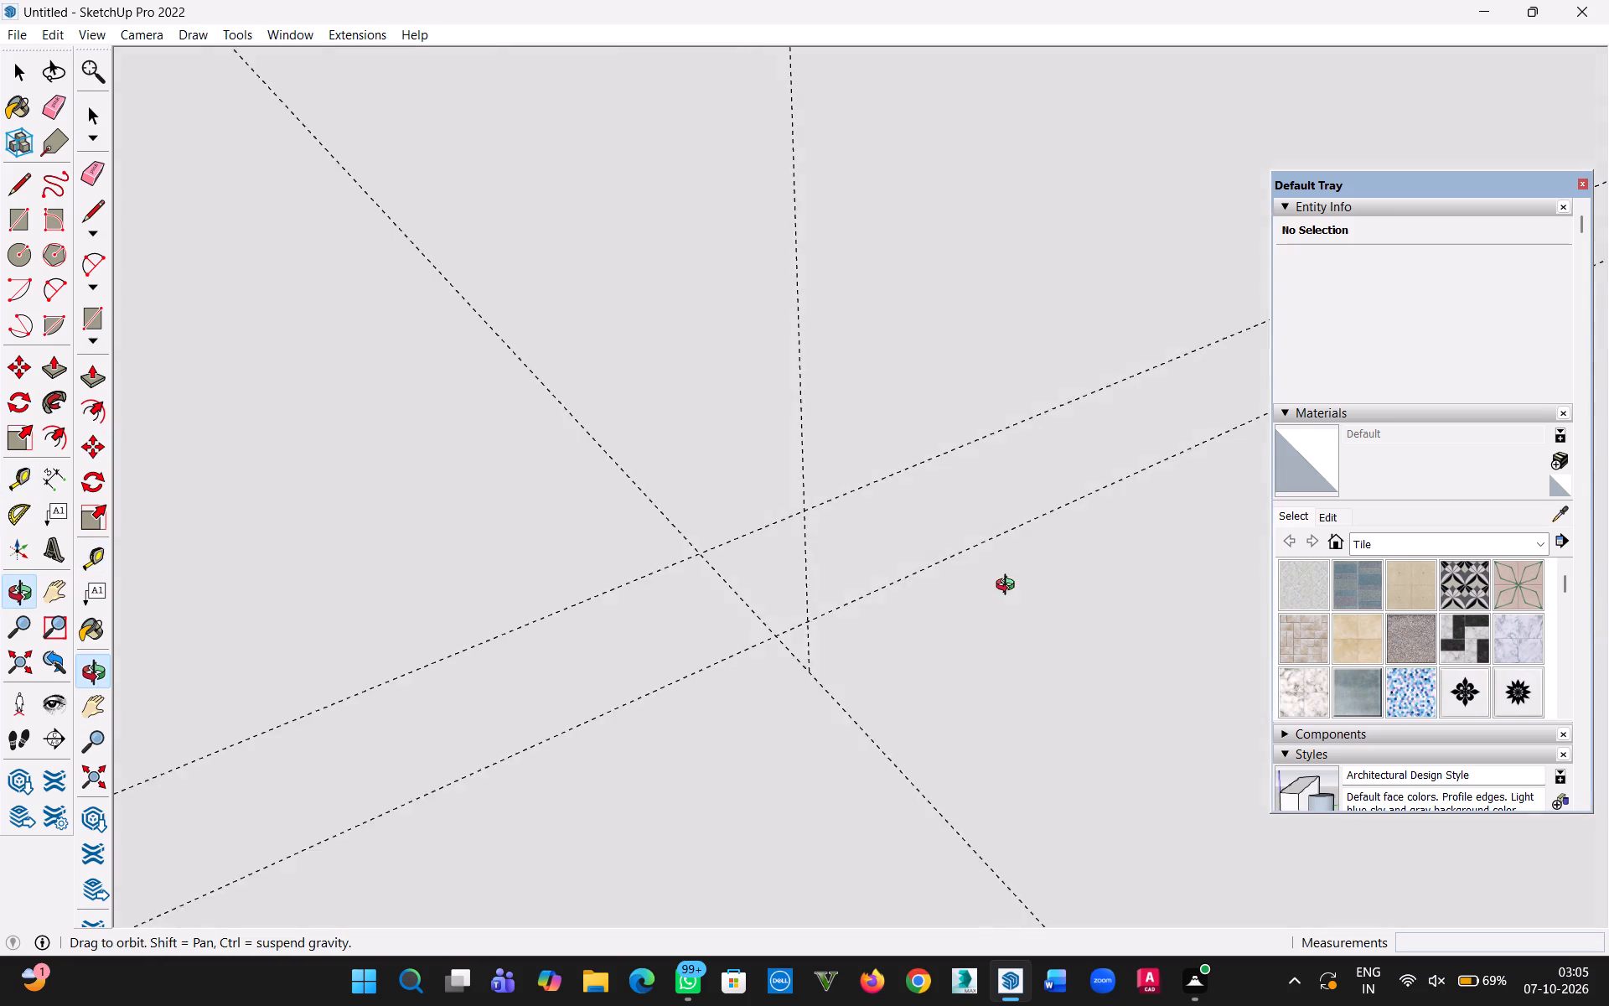
pyautogui.moveTo(1009, 587); pyautogui.dragTo(1021, 578, button='middle')
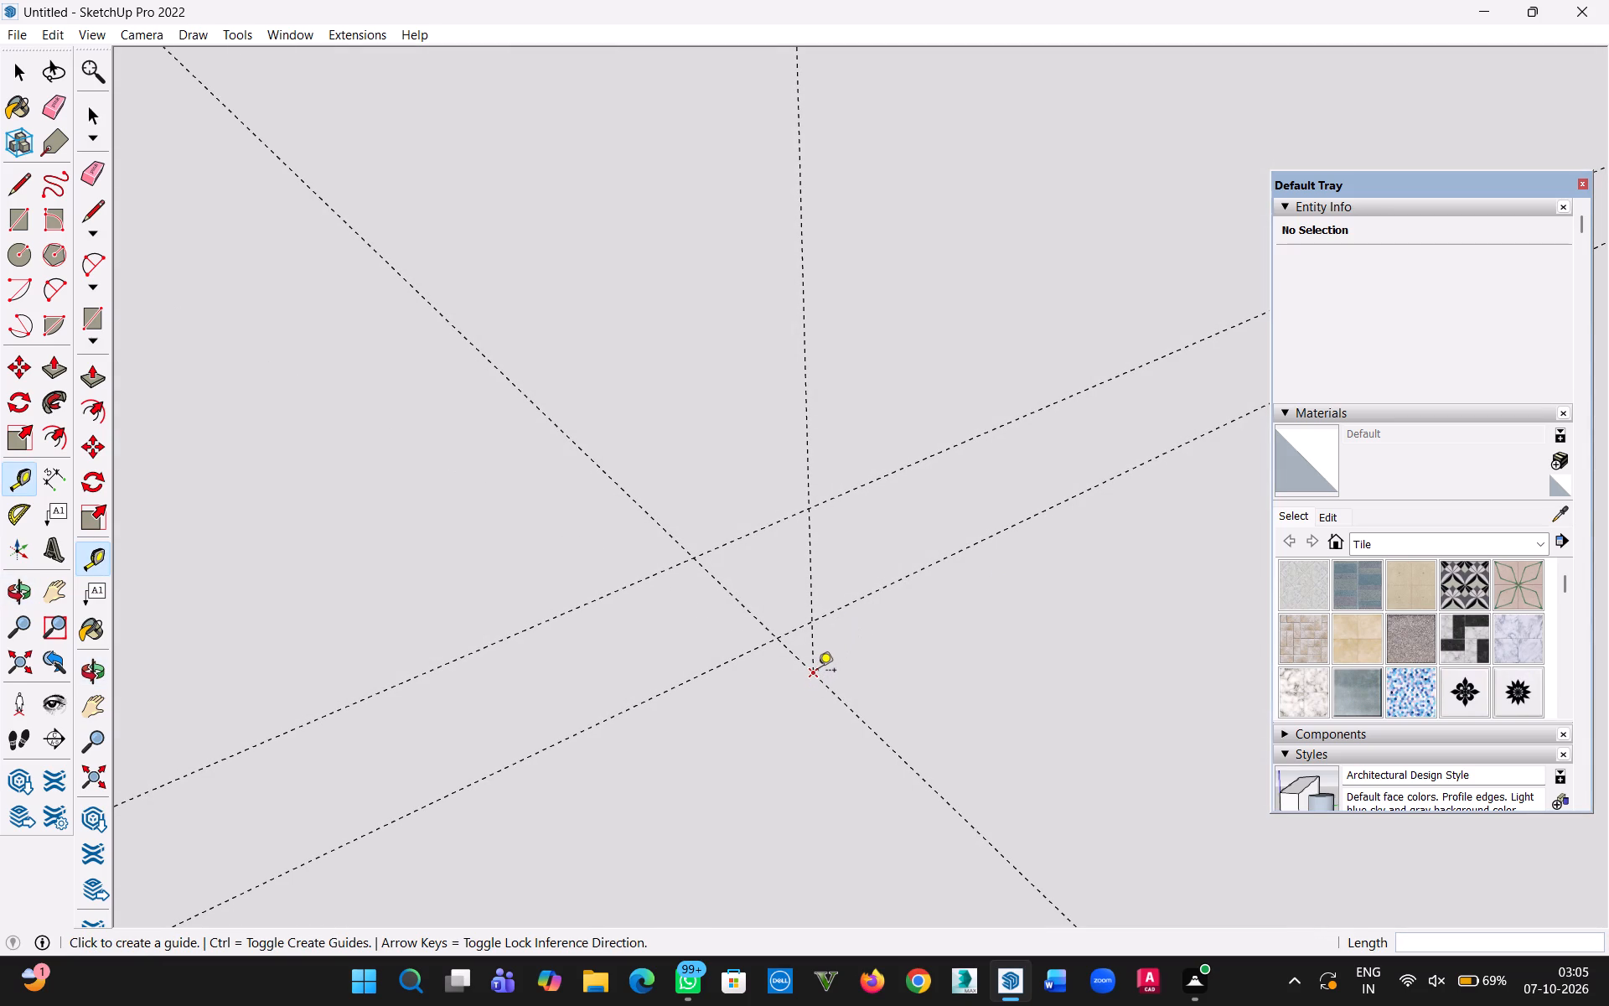
pyautogui.scroll(-10, 811, 667)
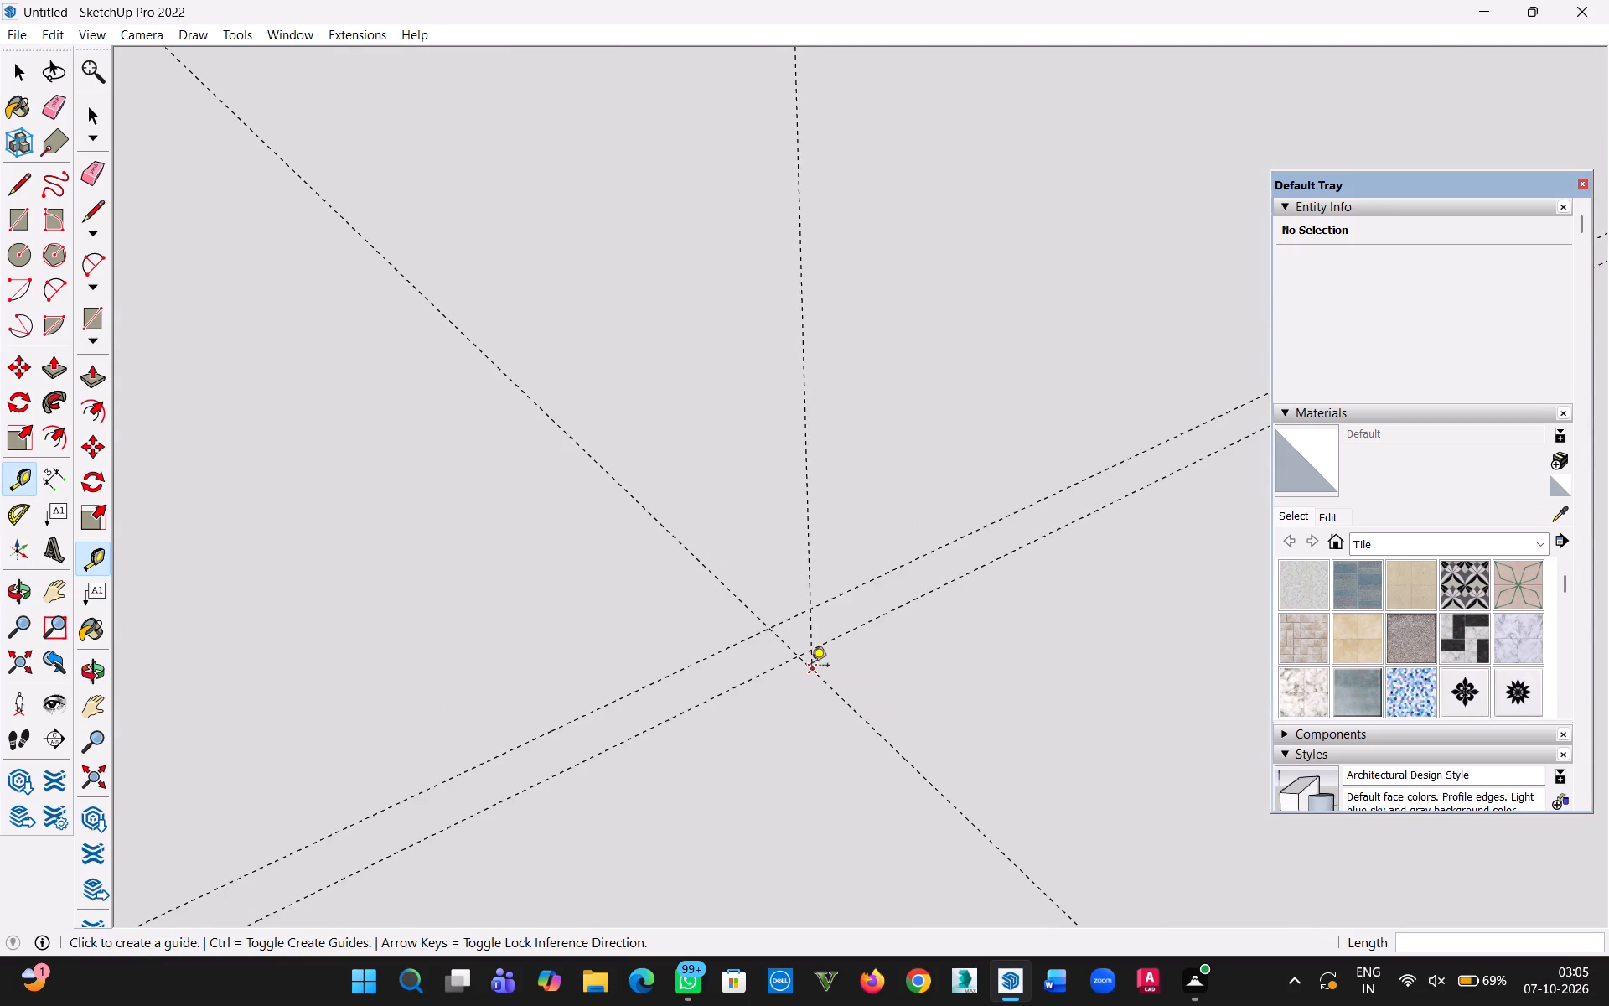
pyautogui.scroll(-4, 811, 666)
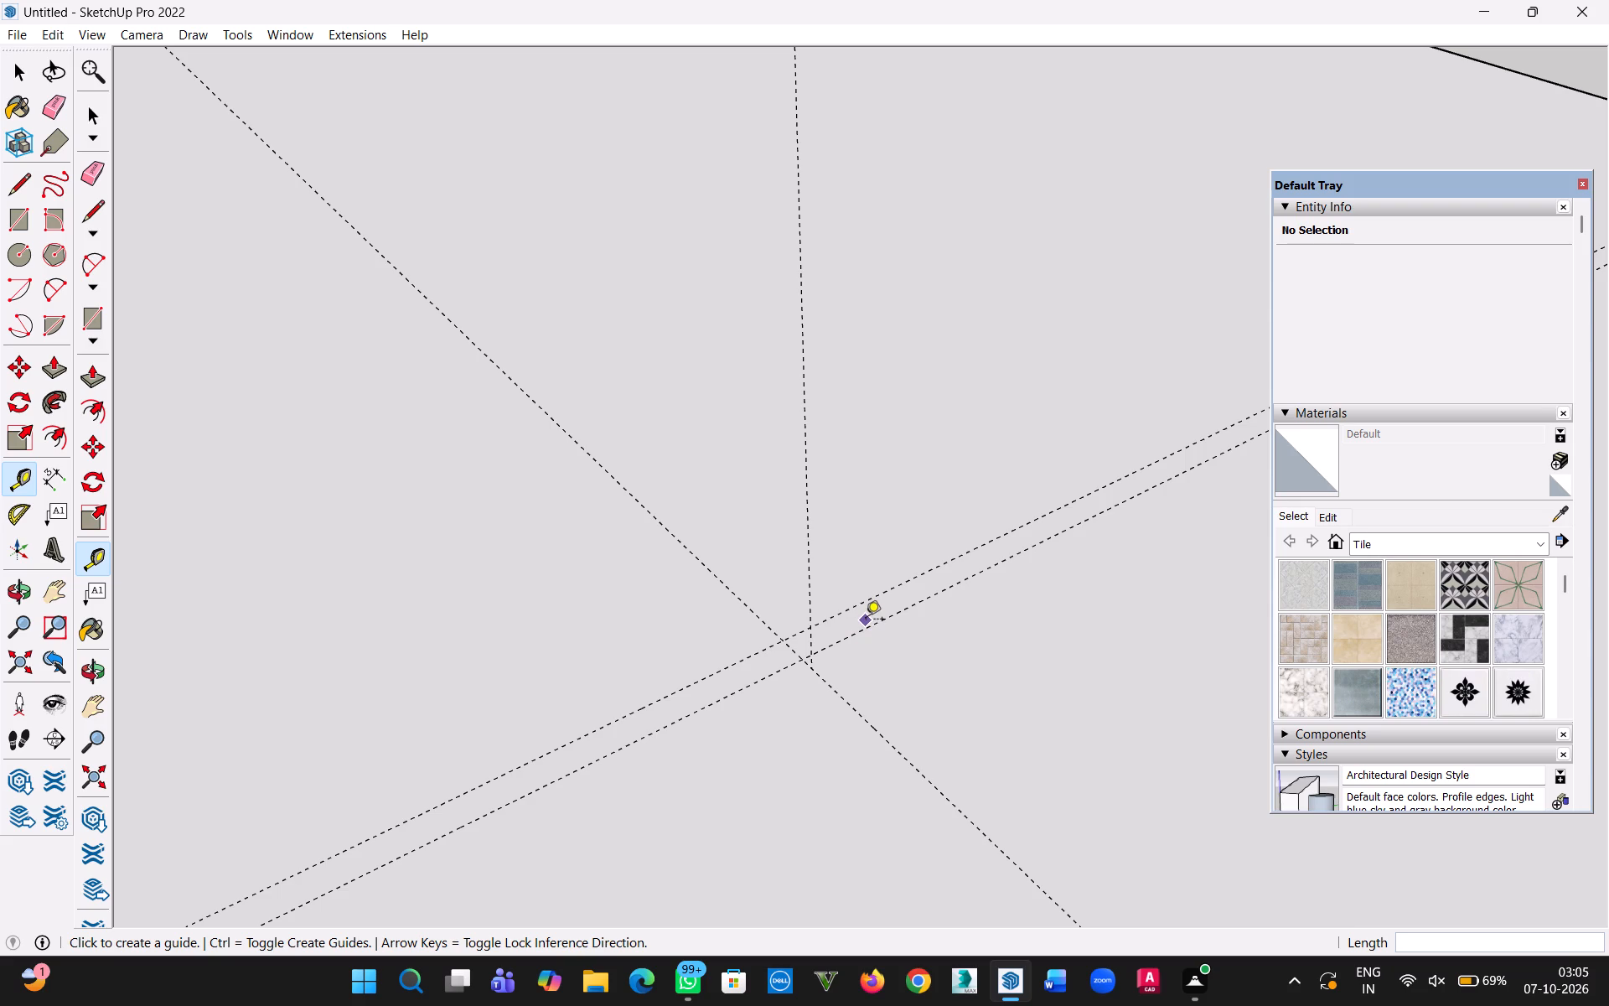
pyautogui.scroll(-4, 851, 625)
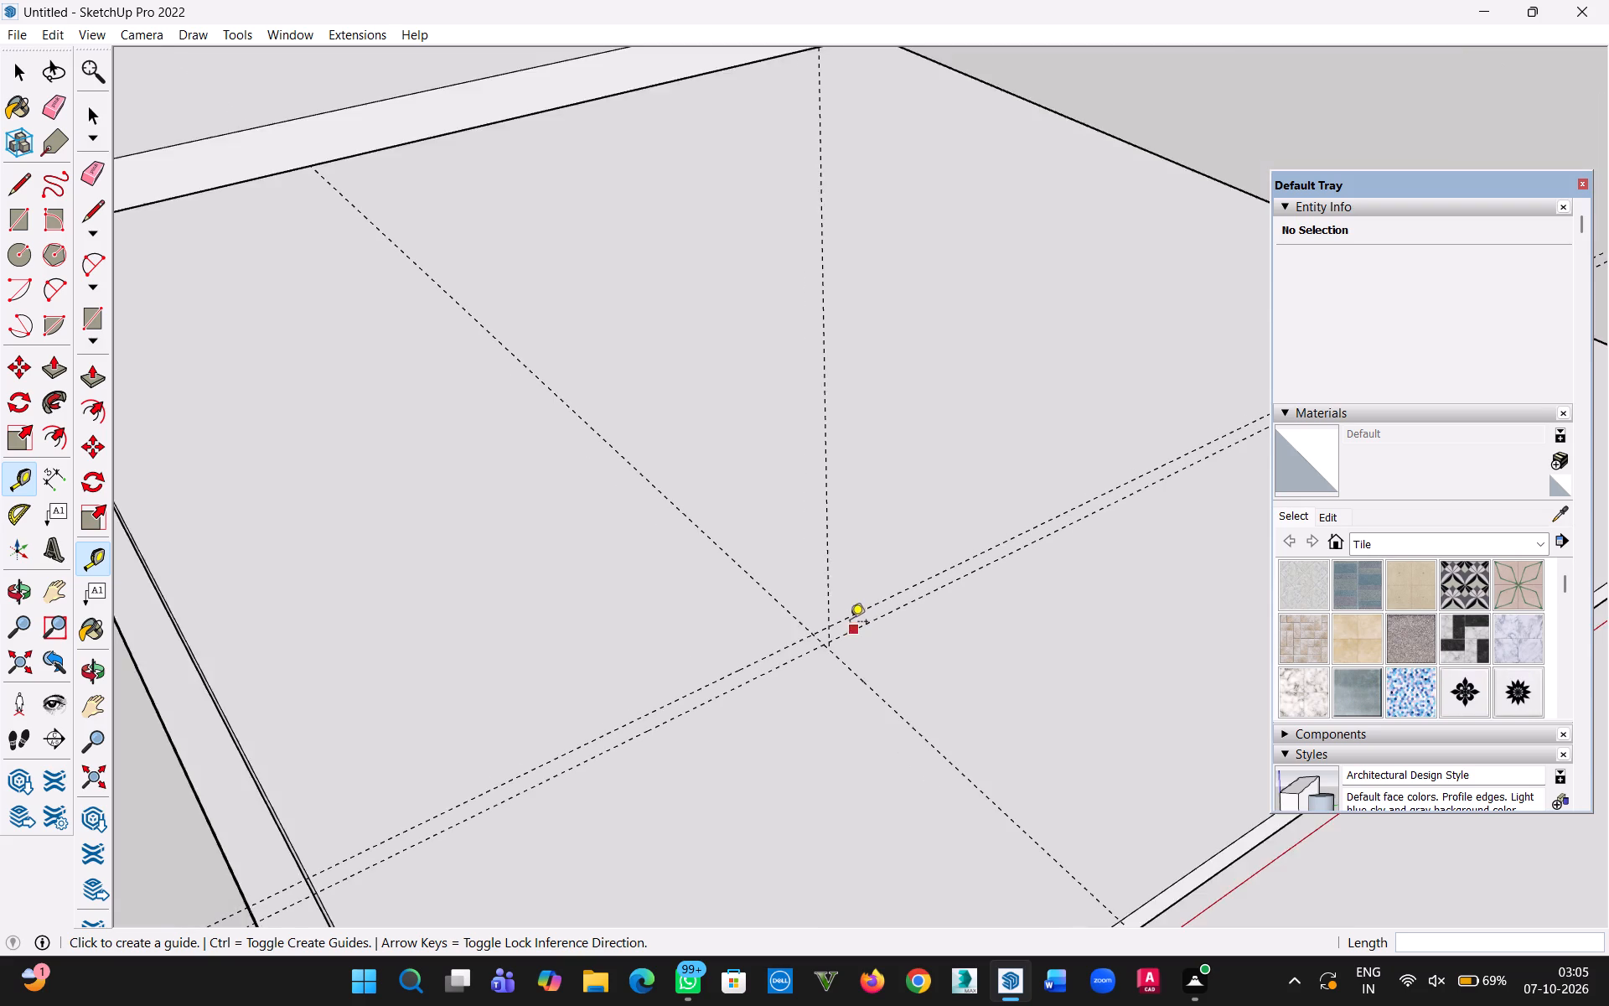
pyautogui.scroll(-8, 850, 623)
pyautogui.moveTo(880, 683); pyautogui.dragTo(582, 672, button='middle')
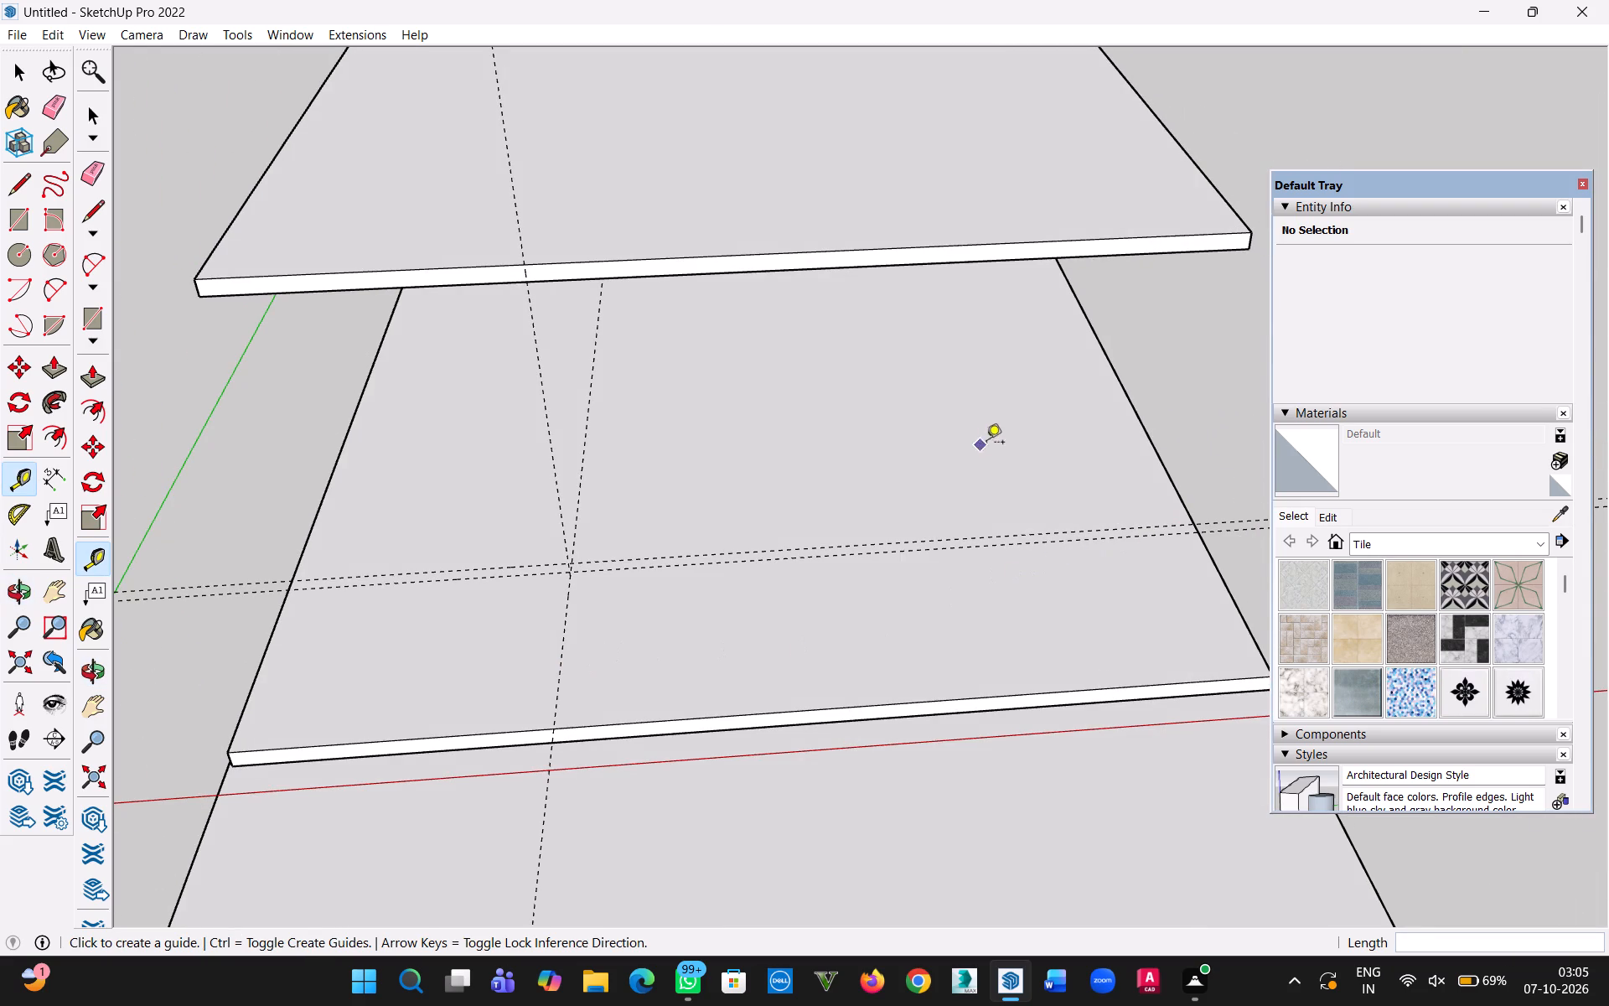
pyautogui.press('Escape')
pyautogui.press('Escape')
pyautogui.press('Escape')
pyautogui.press('Escape')
pyautogui.click(8, 75)
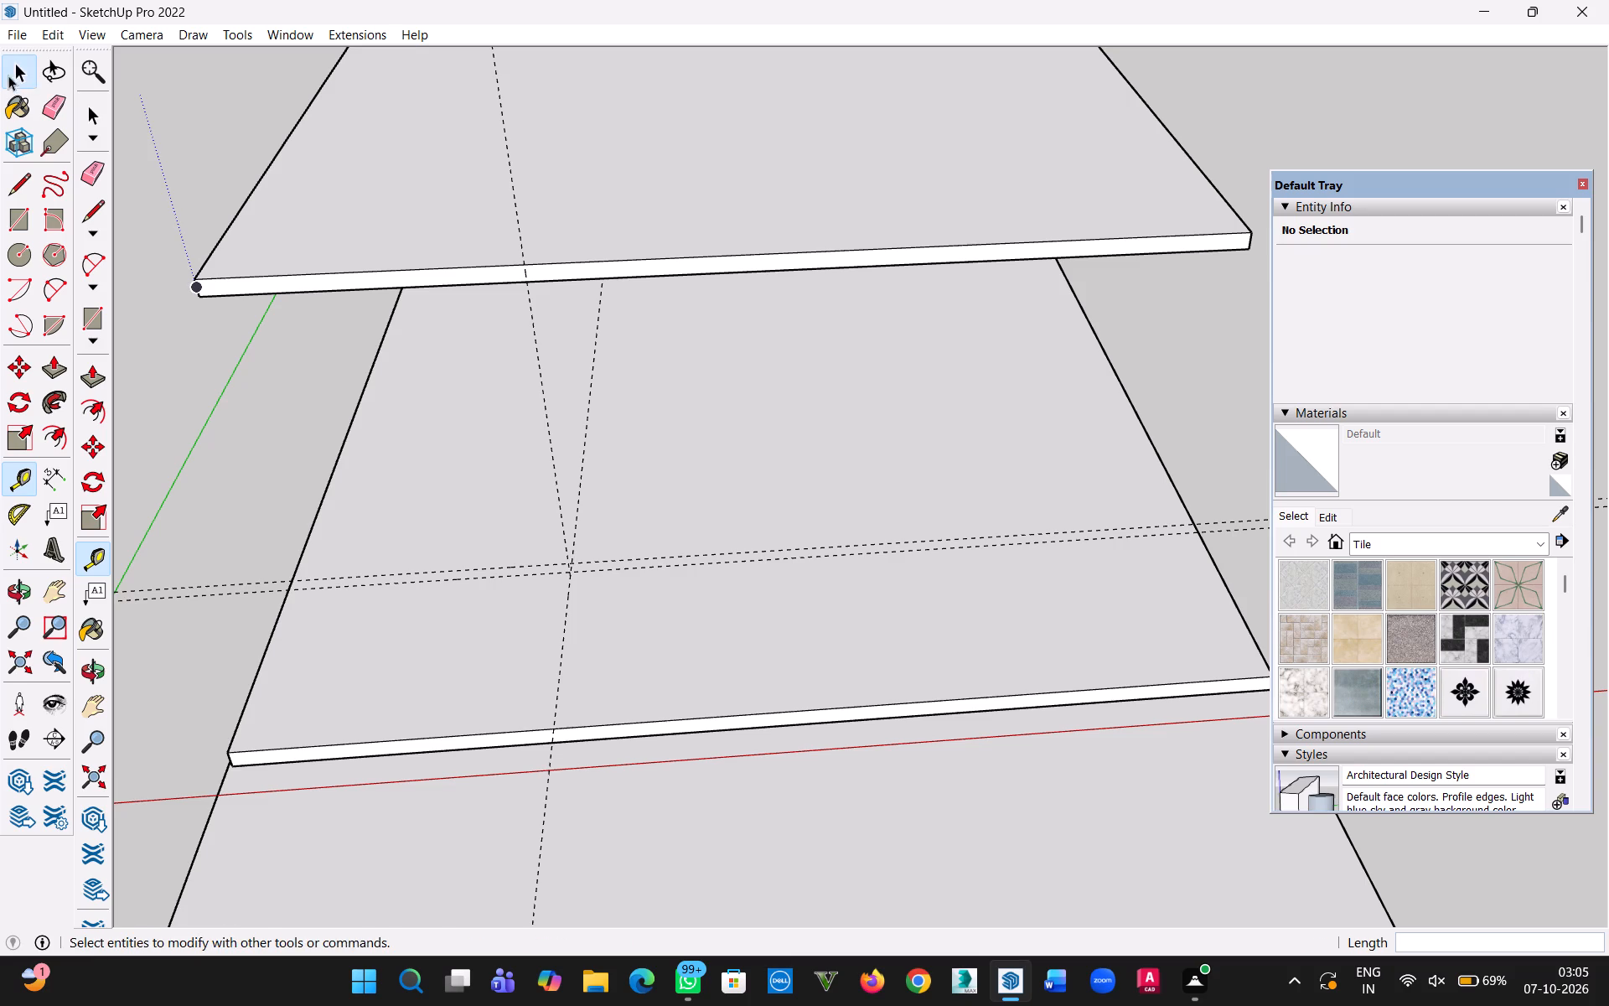
# Delete the two crosswise guides on the ground-floor slab.
pyautogui.moveTo(230, 552); pyautogui.dragTo(202, 607)
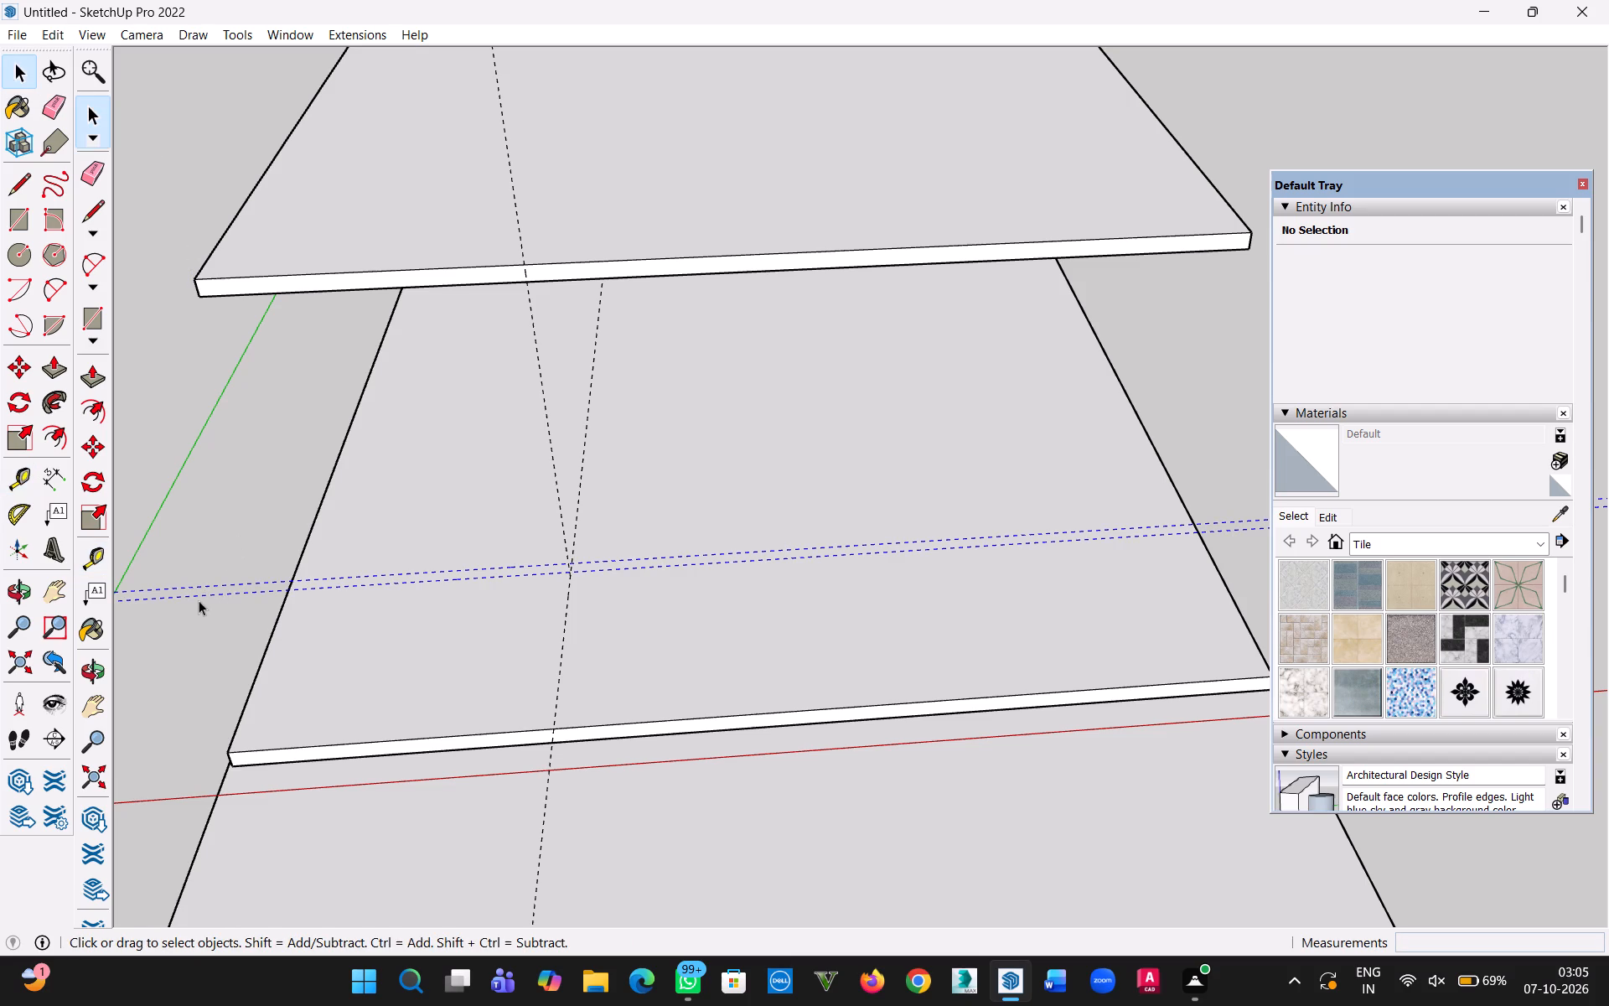
pyautogui.press('Delete')
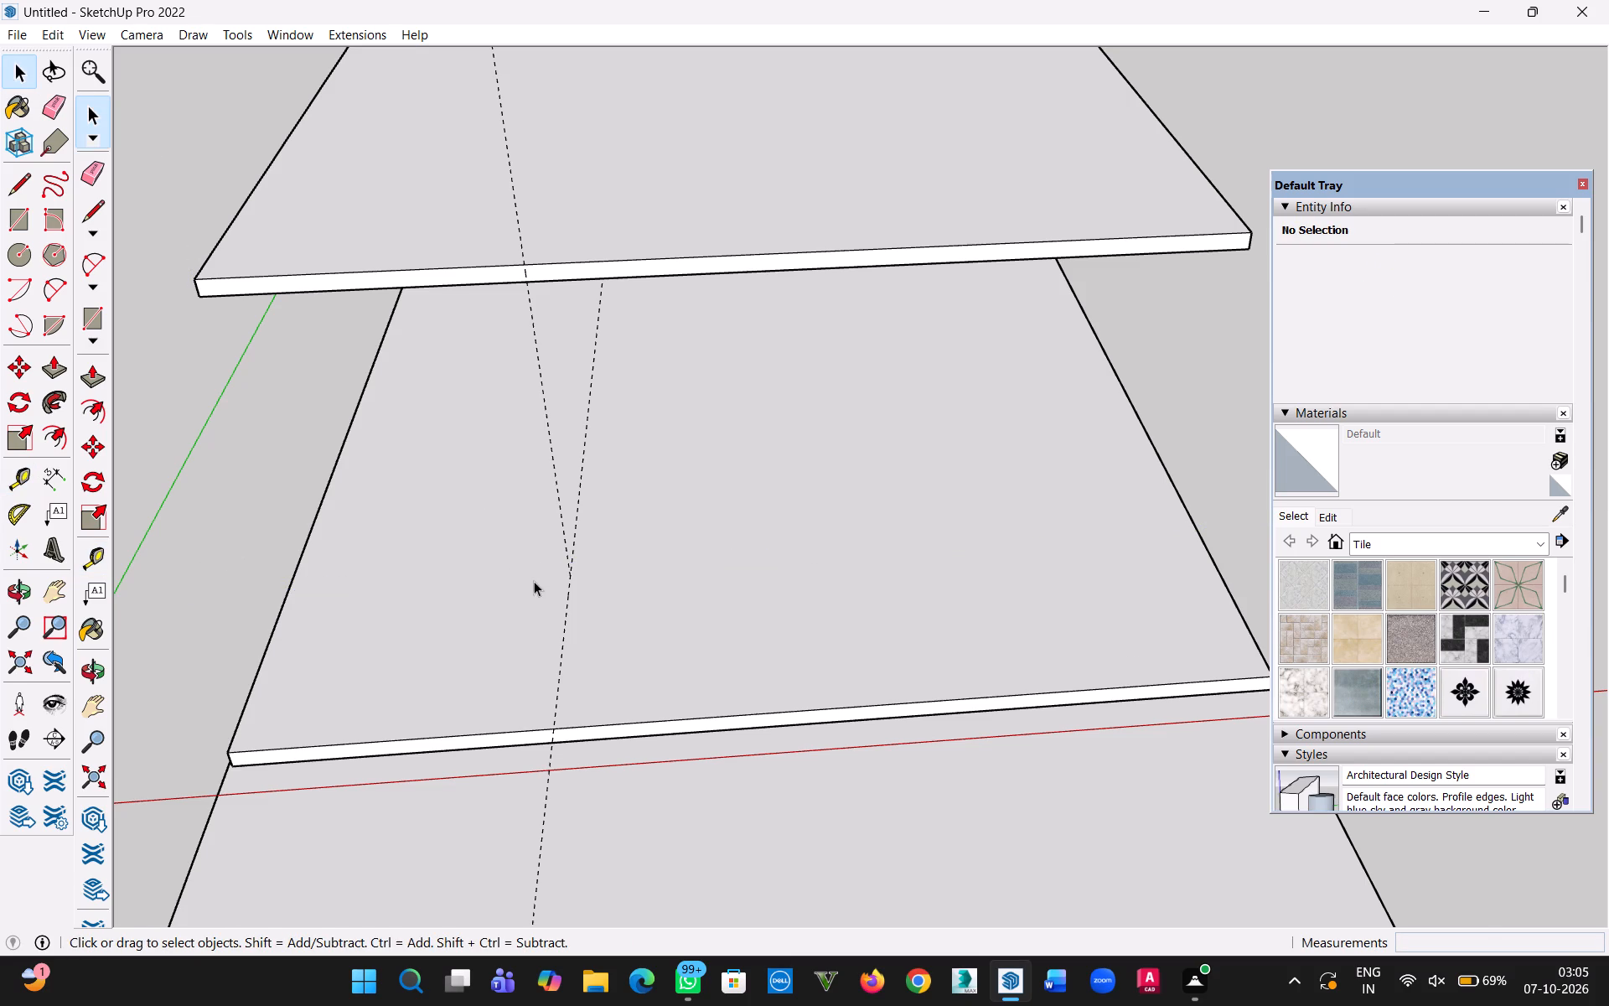
# Place a crosswise guide parallel to the ground-floor slab's front edge, passing through the point where the vertical and lengthwise guides meet.
pyautogui.moveTo(530, 589); pyautogui.dragTo(582, 573, button='middle')
pyautogui.press('t')
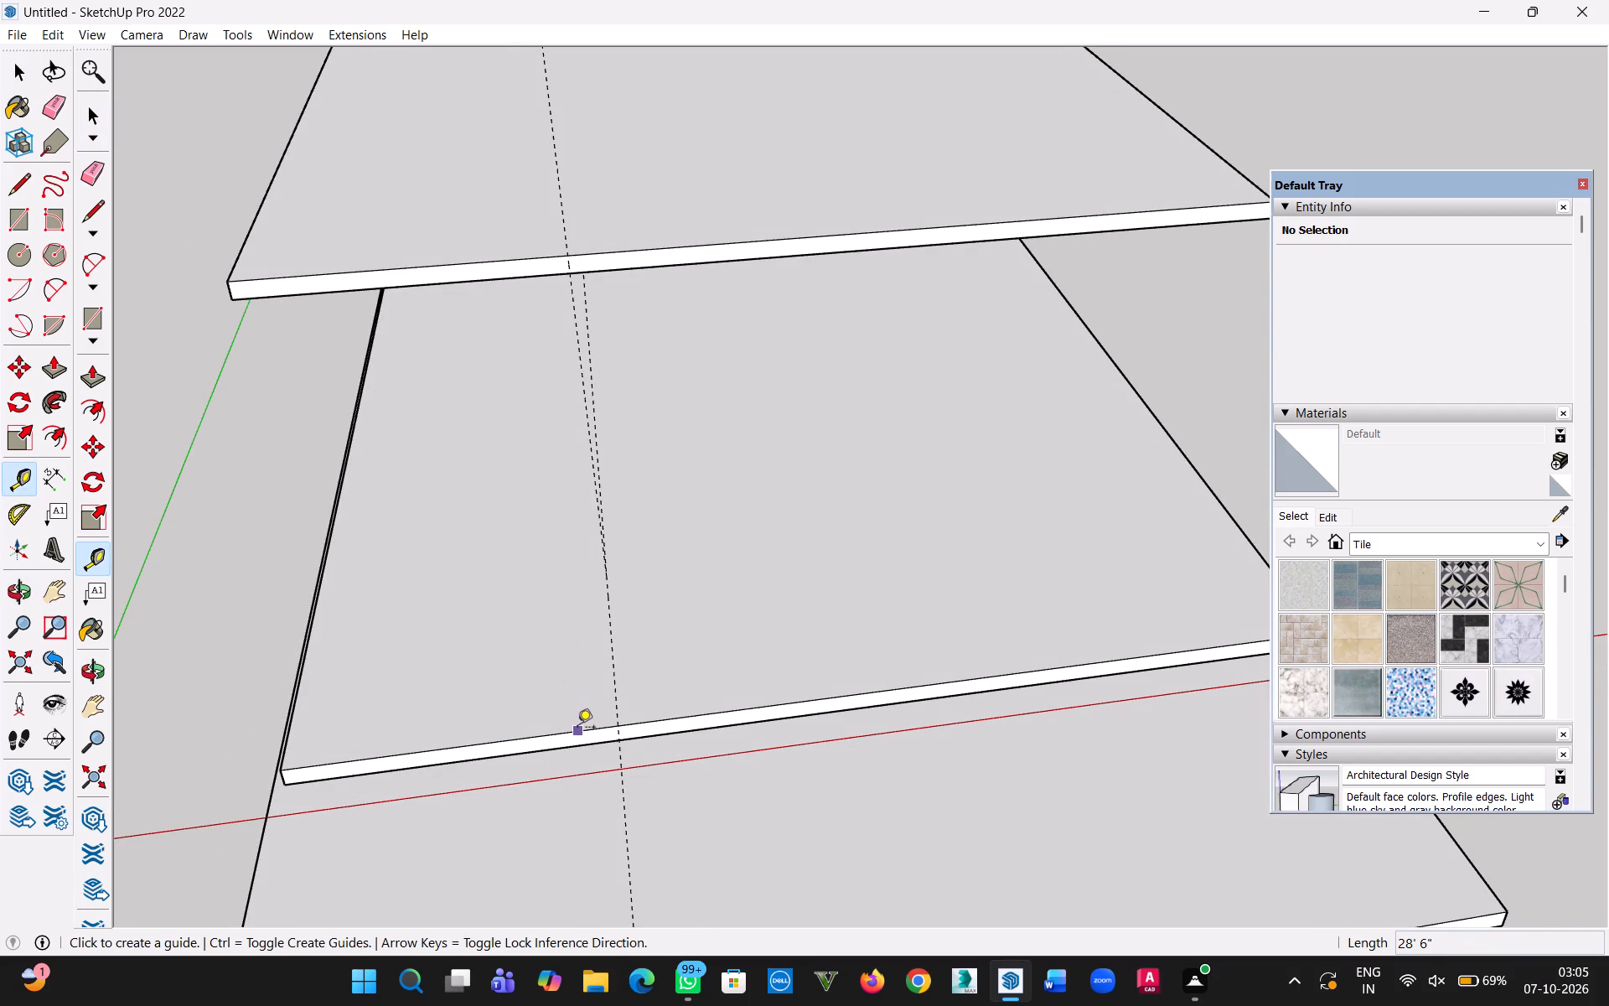
pyautogui.click(577, 729)
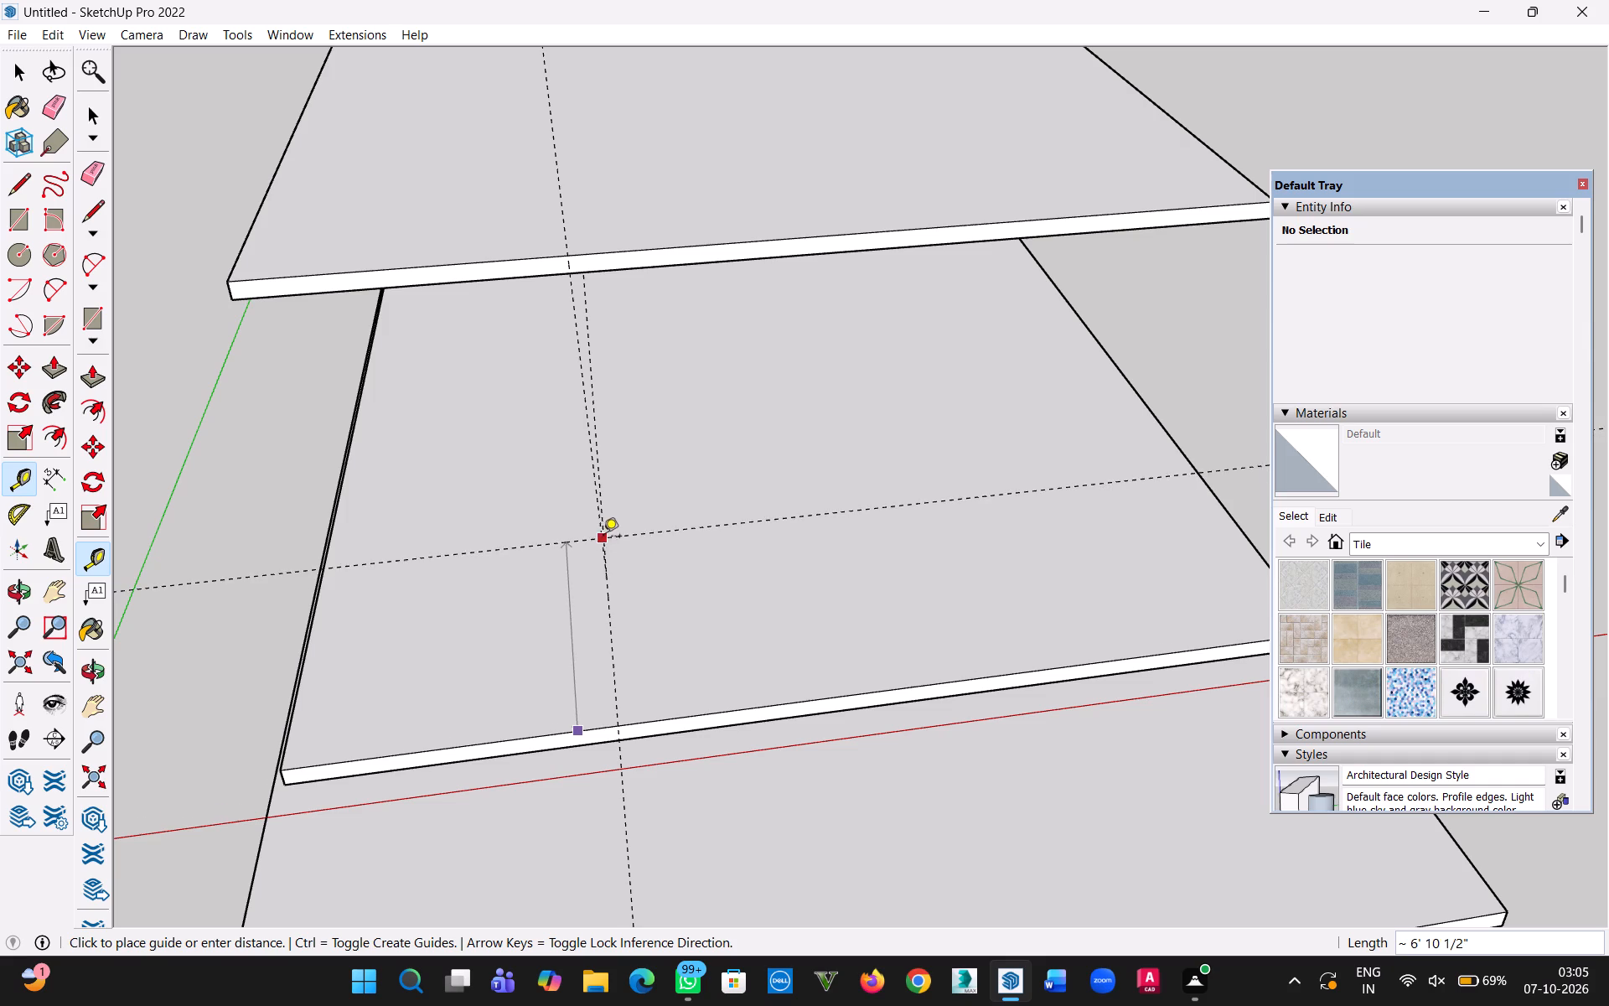
pyautogui.click(605, 579)
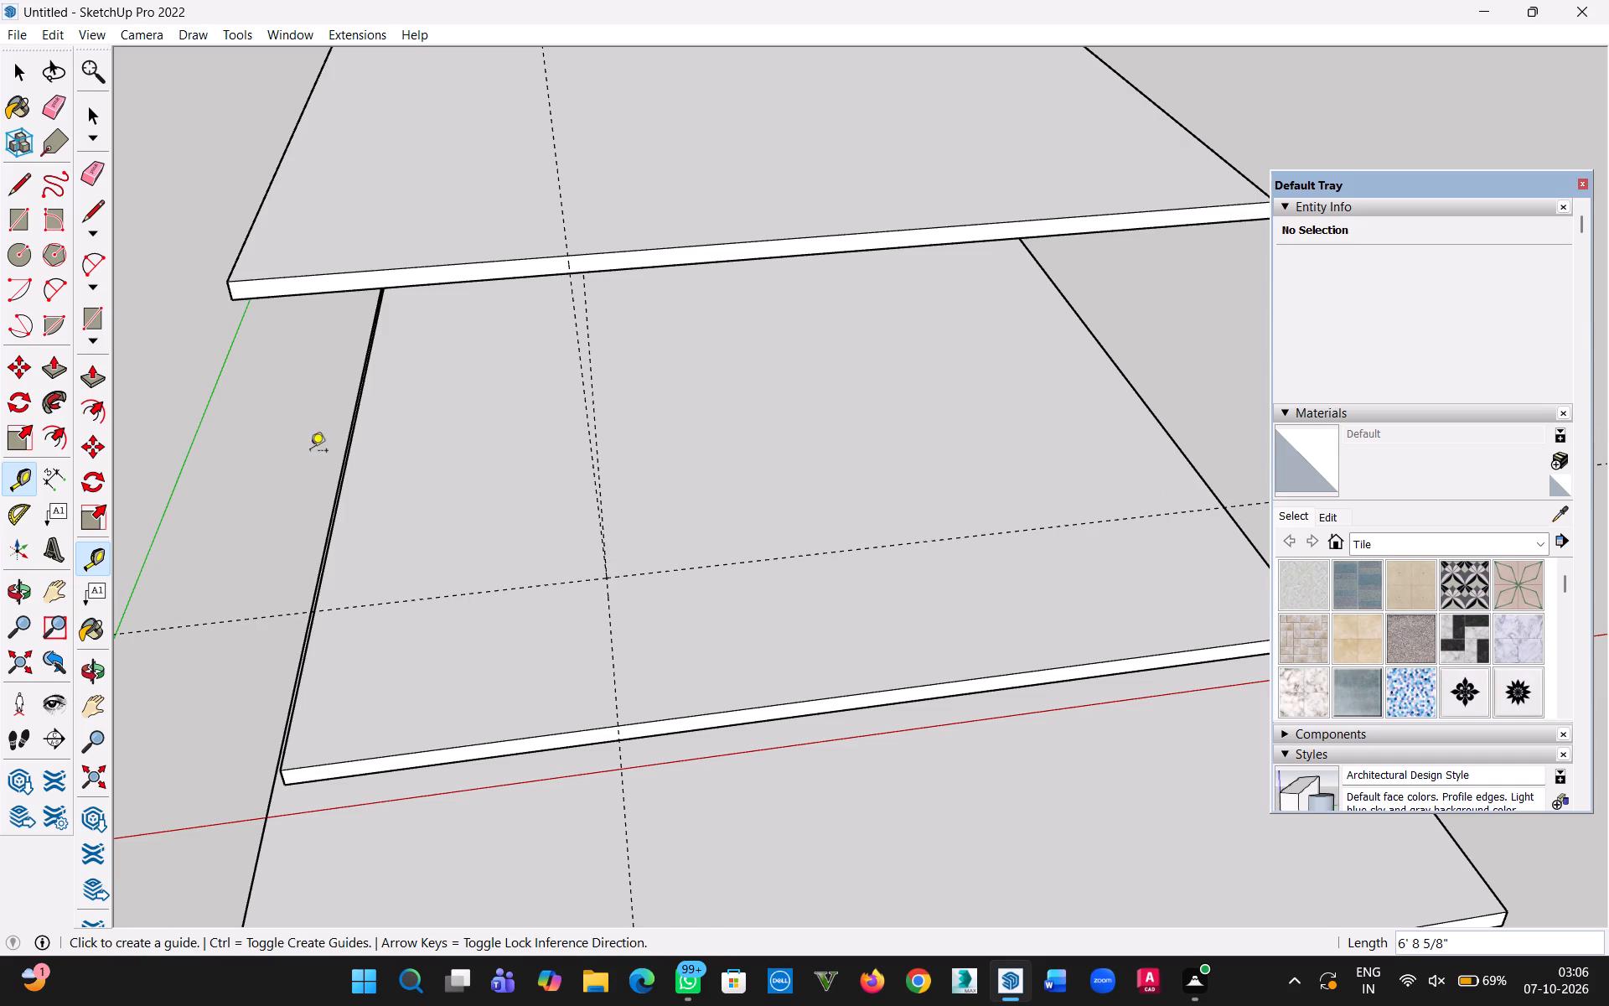
# Place a parallel guide 4" in front of the crosswise guide on the ground-floor slab.
pyautogui.moveTo(377, 533); pyautogui.dragTo(434, 608, button='middle')
pyautogui.click(523, 676)
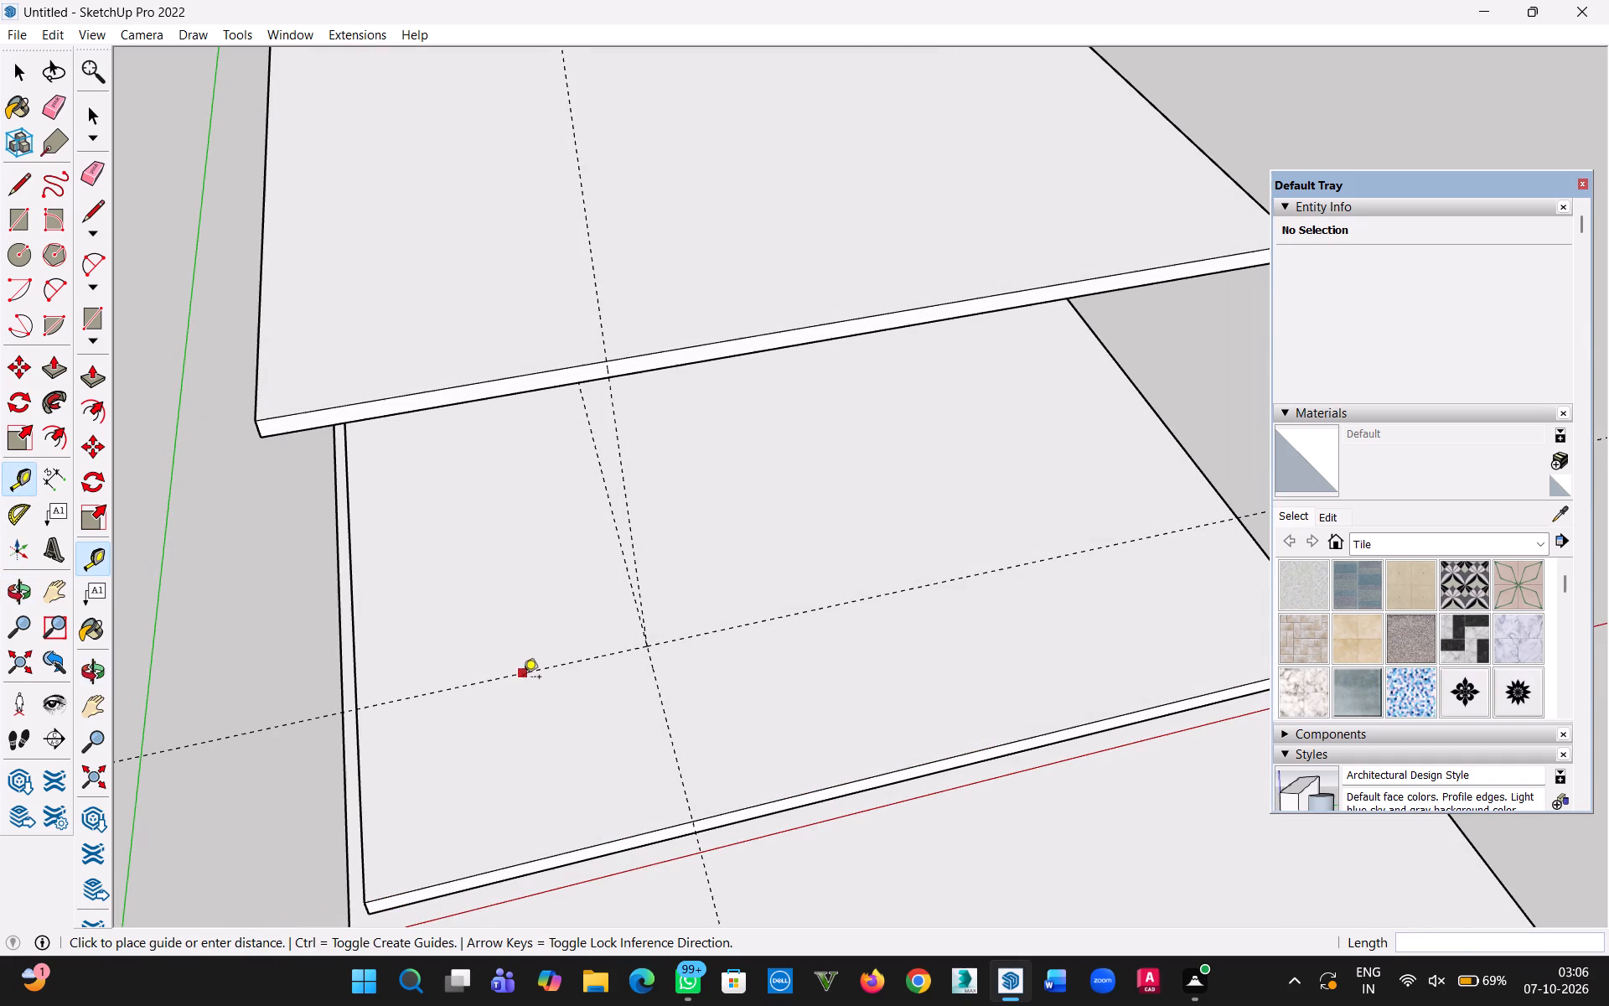
pyautogui.write('4"')
pyautogui.press('Return')
# Place a parallel guide 34' directly above the rear crosswise guide on the ground-floor slab.
pyautogui.scroll(-7, 510, 490)
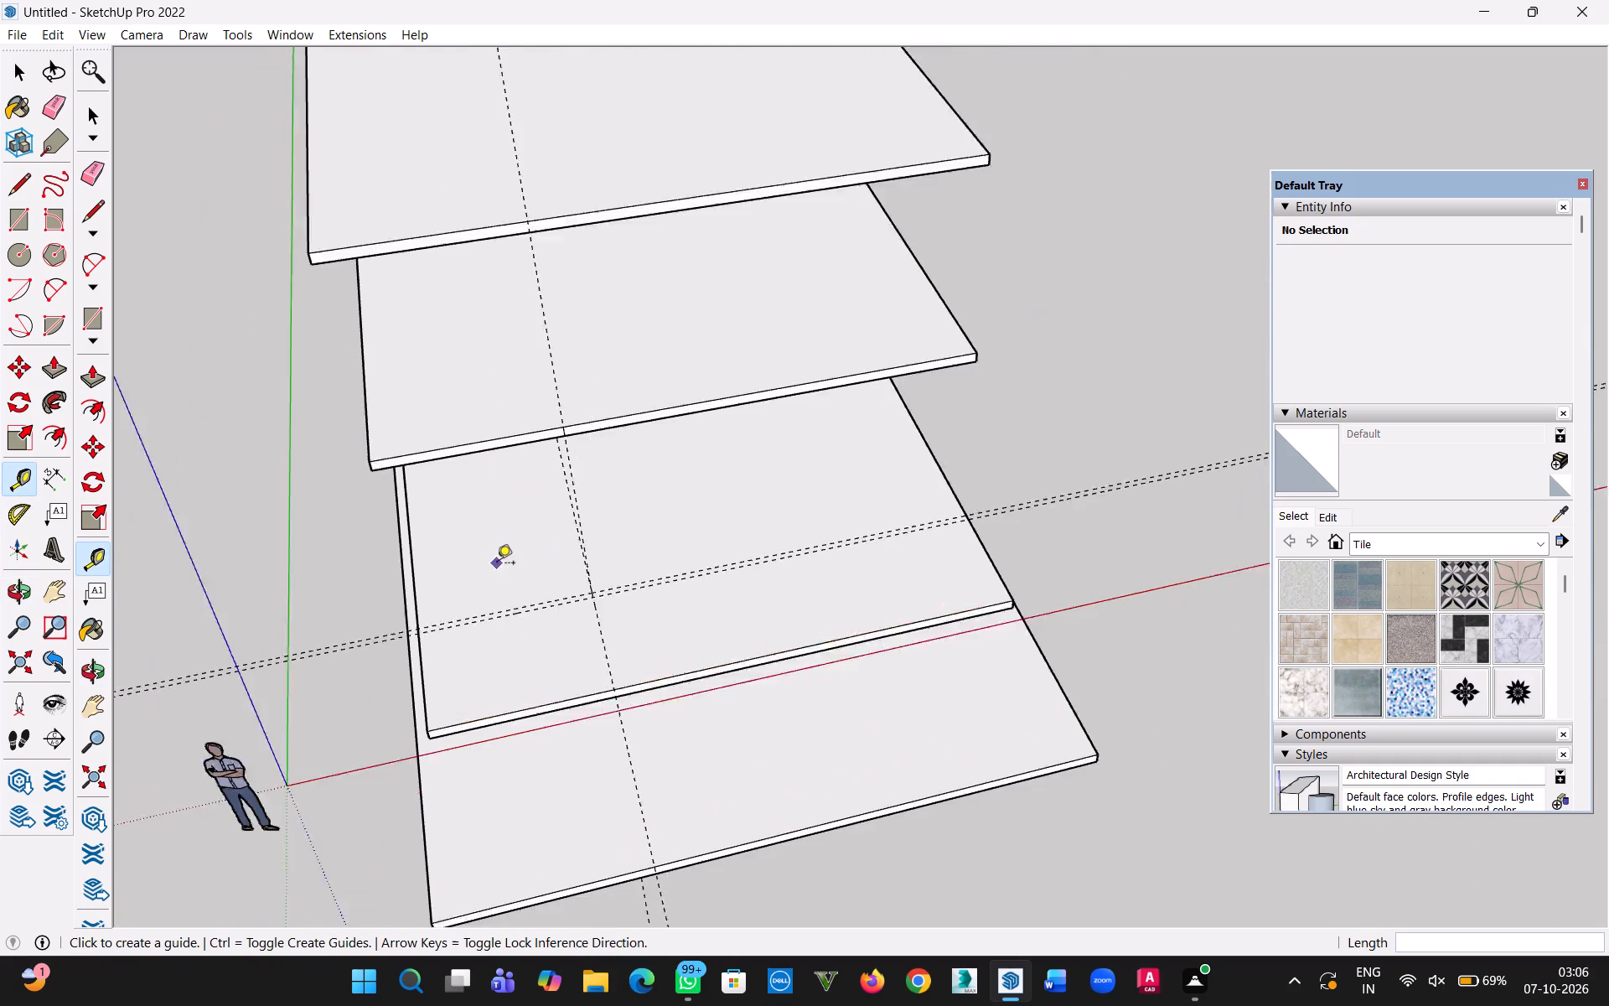
pyautogui.scroll(-1, 497, 564)
pyautogui.moveTo(485, 537); pyautogui.dragTo(463, 559, button='middle')
pyautogui.scroll(-5, 455, 533)
pyautogui.moveTo(450, 539); pyautogui.dragTo(605, 438, button='middle')
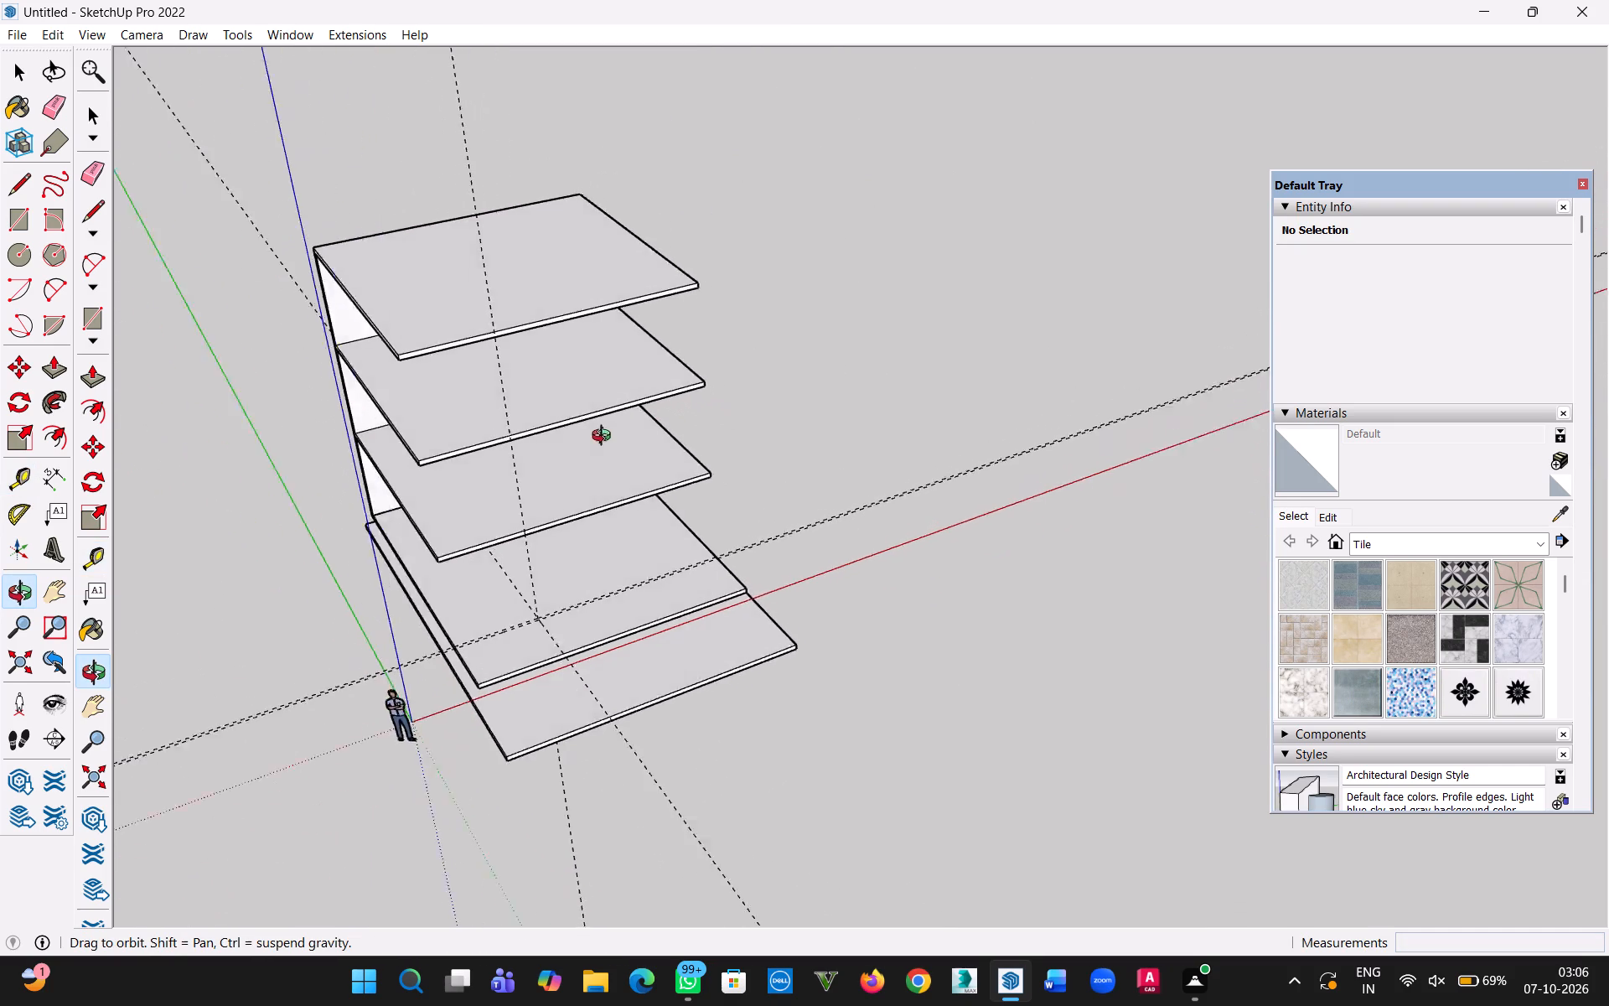
pyautogui.moveTo(605, 438); pyautogui.dragTo(584, 440, button='middle')
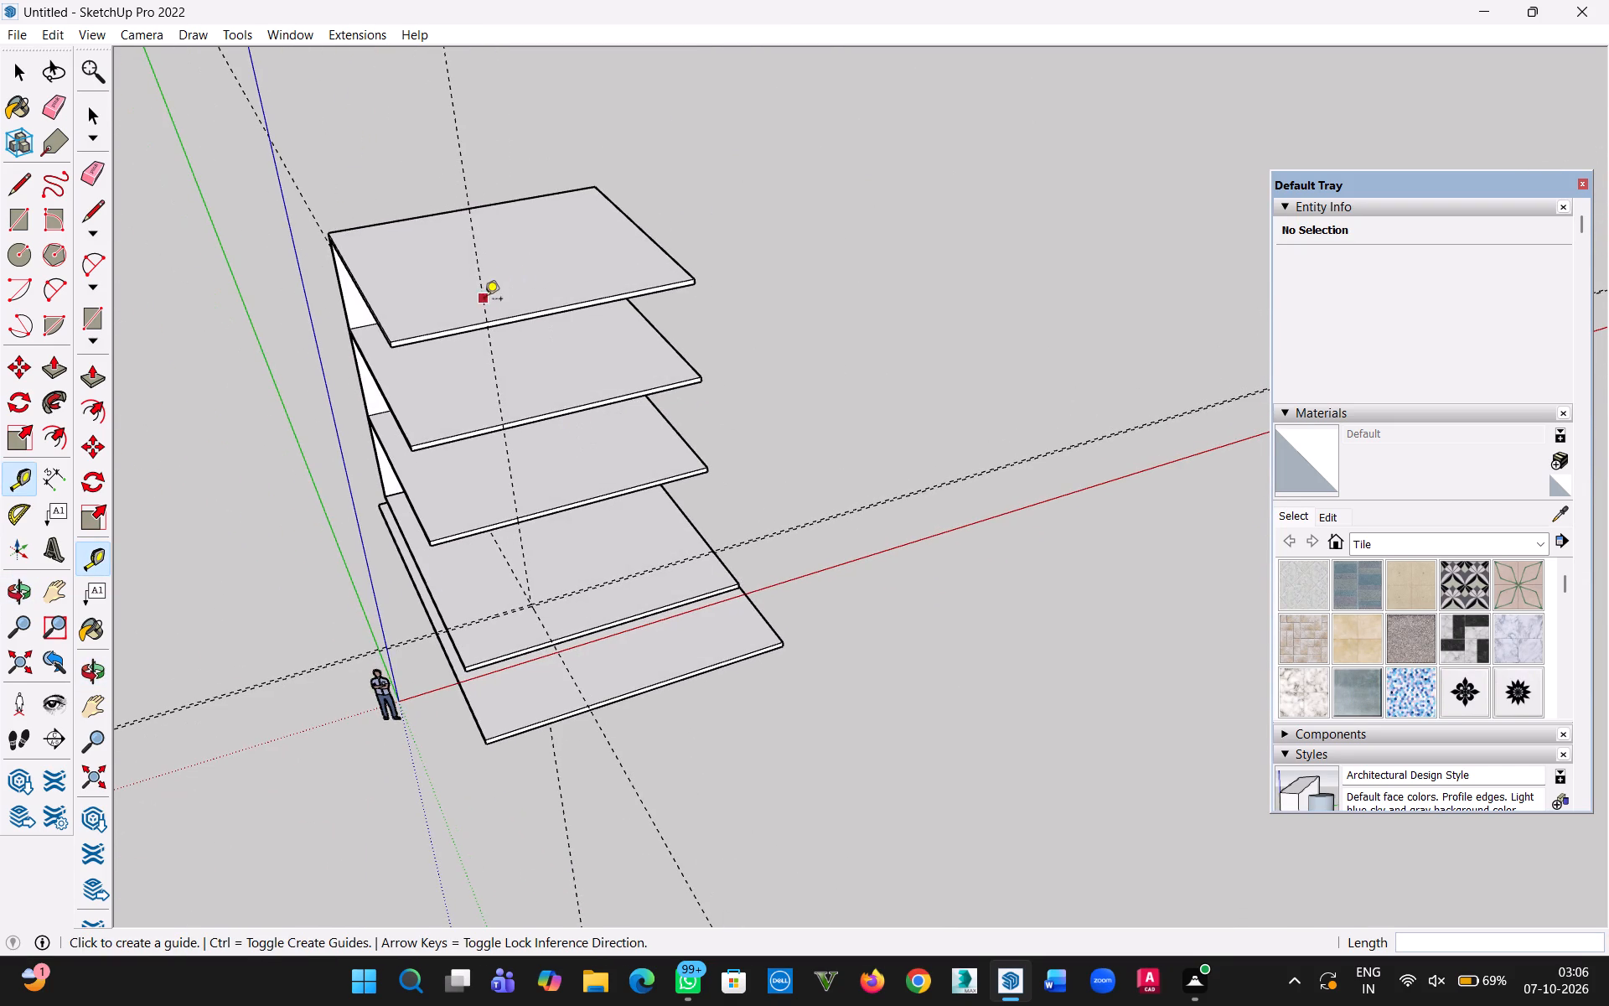
pyautogui.scroll(19, 522, 577)
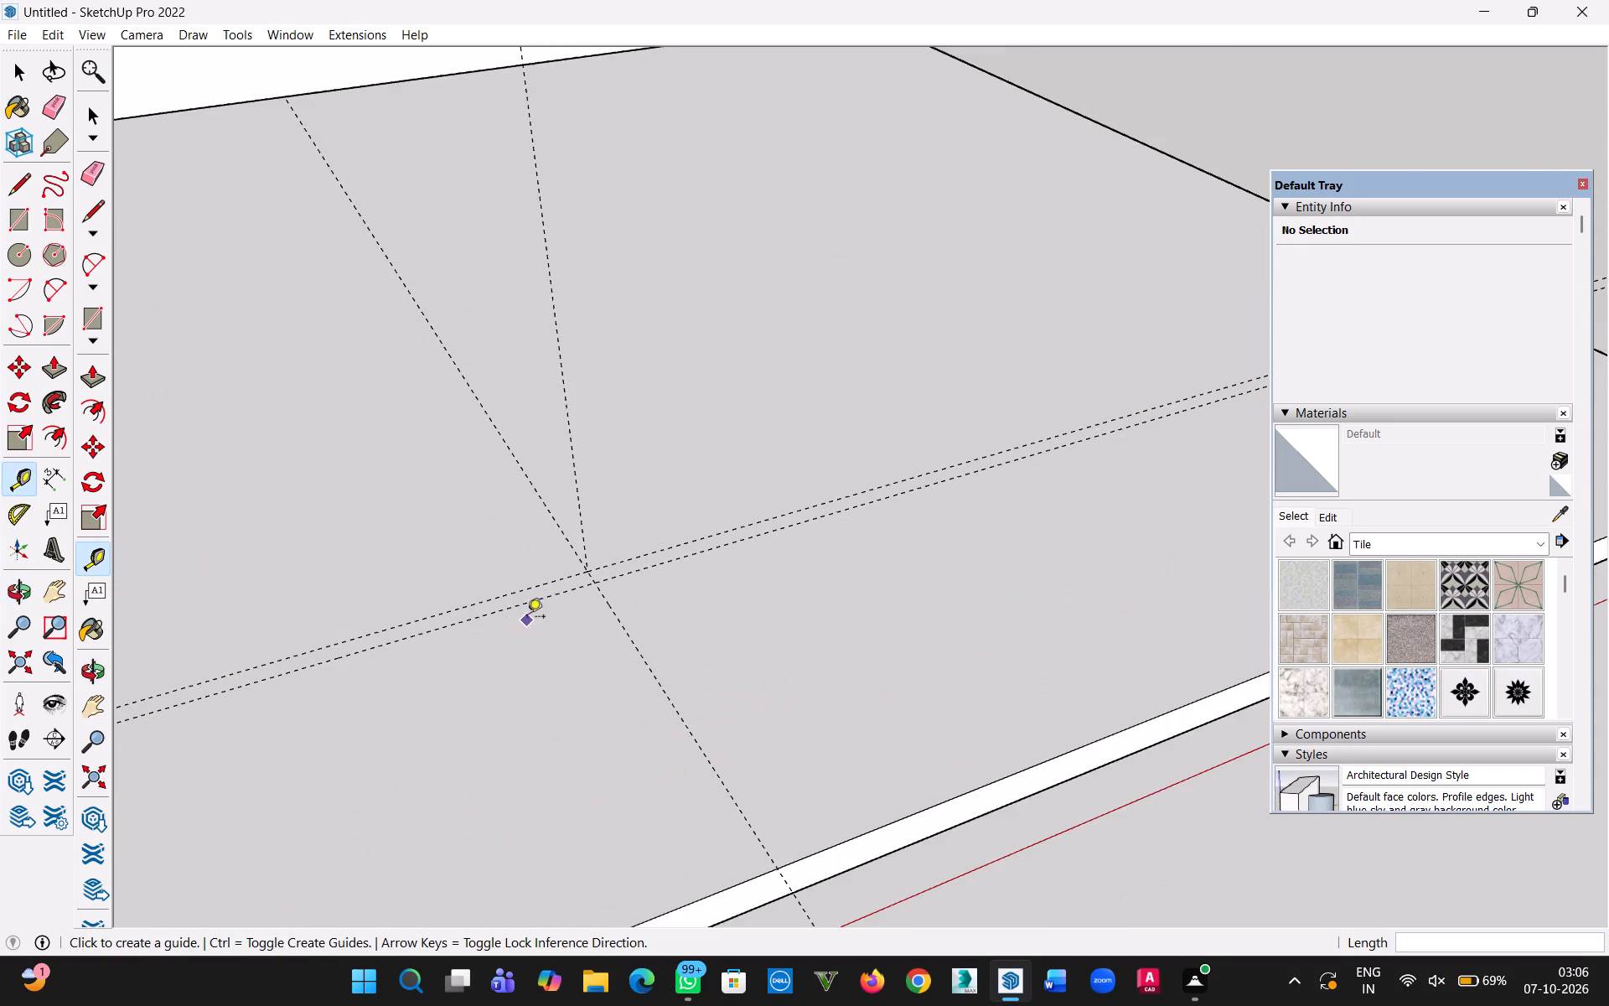
pyautogui.scroll(3, 529, 614)
pyautogui.click(488, 591)
pyautogui.scroll(-10, 488, 516)
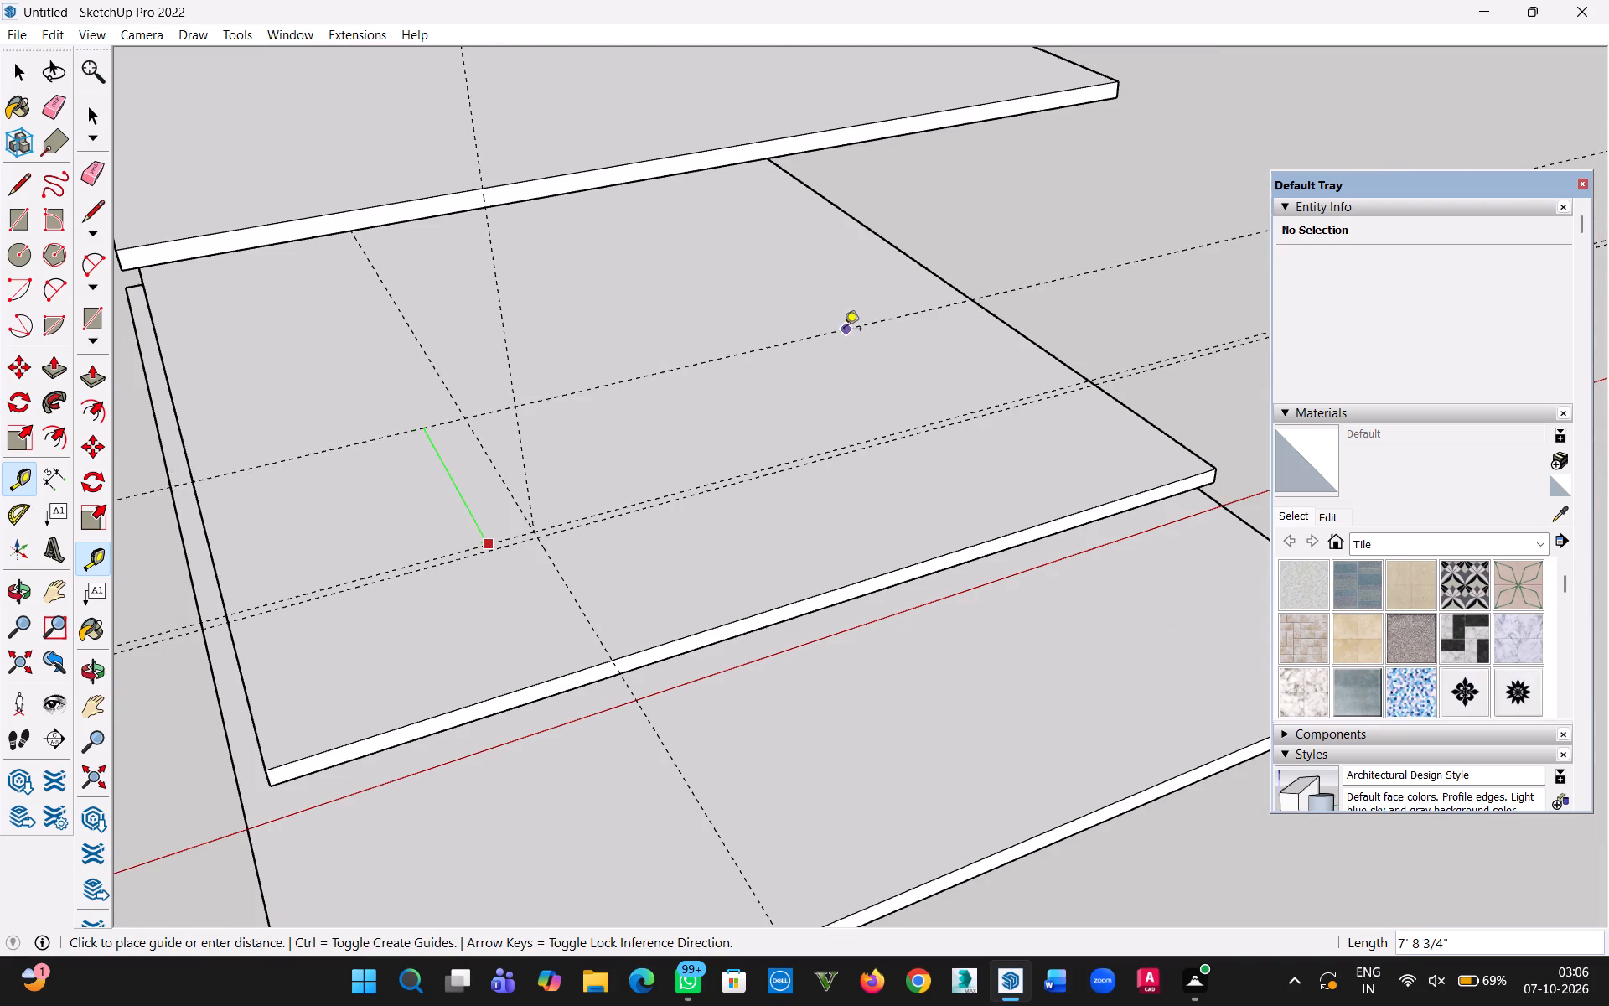
pyautogui.scroll(-18, 843, 333)
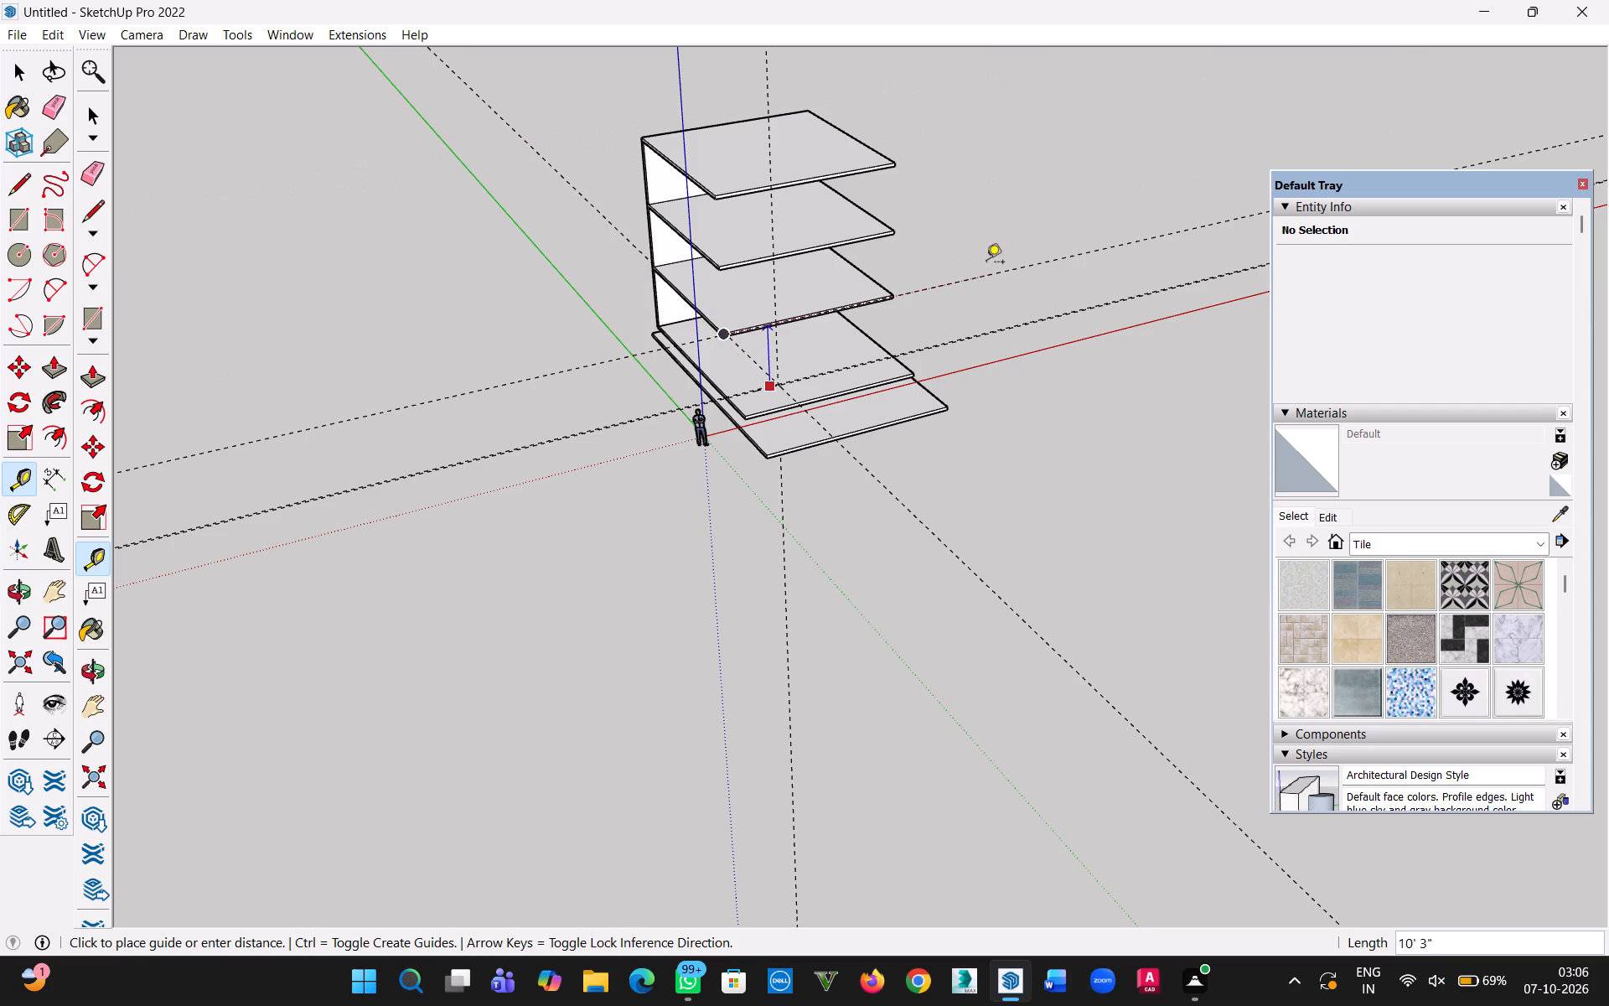
pyautogui.write("34'")
pyautogui.press('Return')
pyautogui.press('Escape')
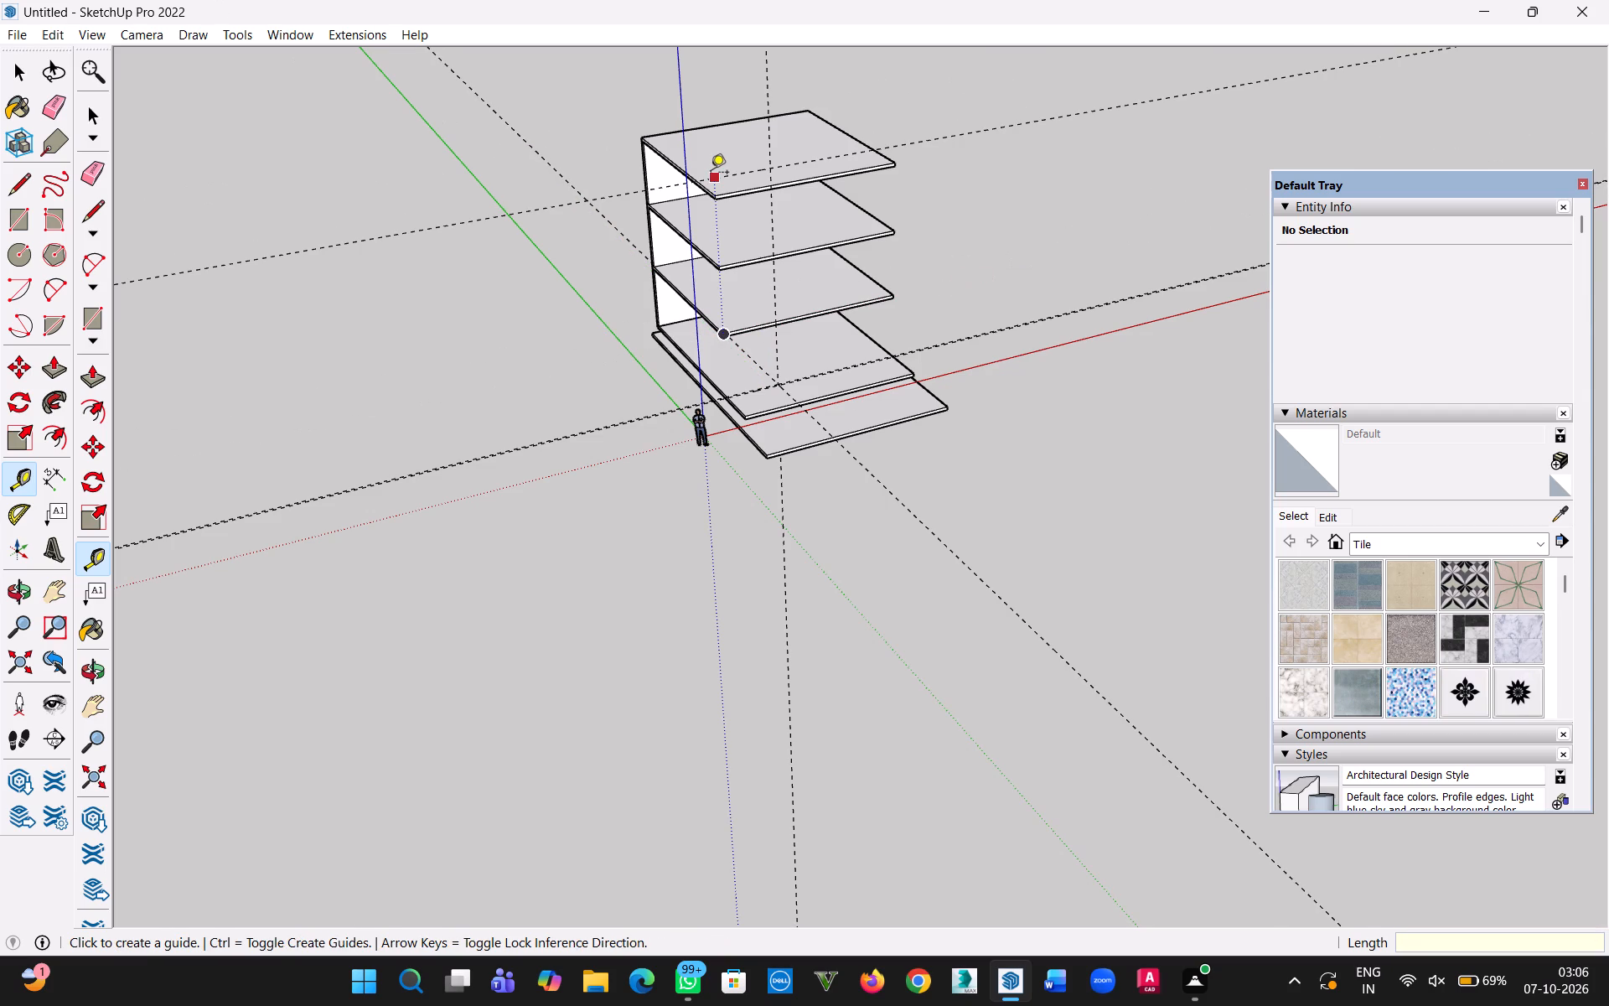
# Draw an upright 8'6" by 34' rectangle from the upper guide intersection down to the rear guide at the ground-floor slab's left edge.
pyautogui.press('r')
pyautogui.click(773, 166)
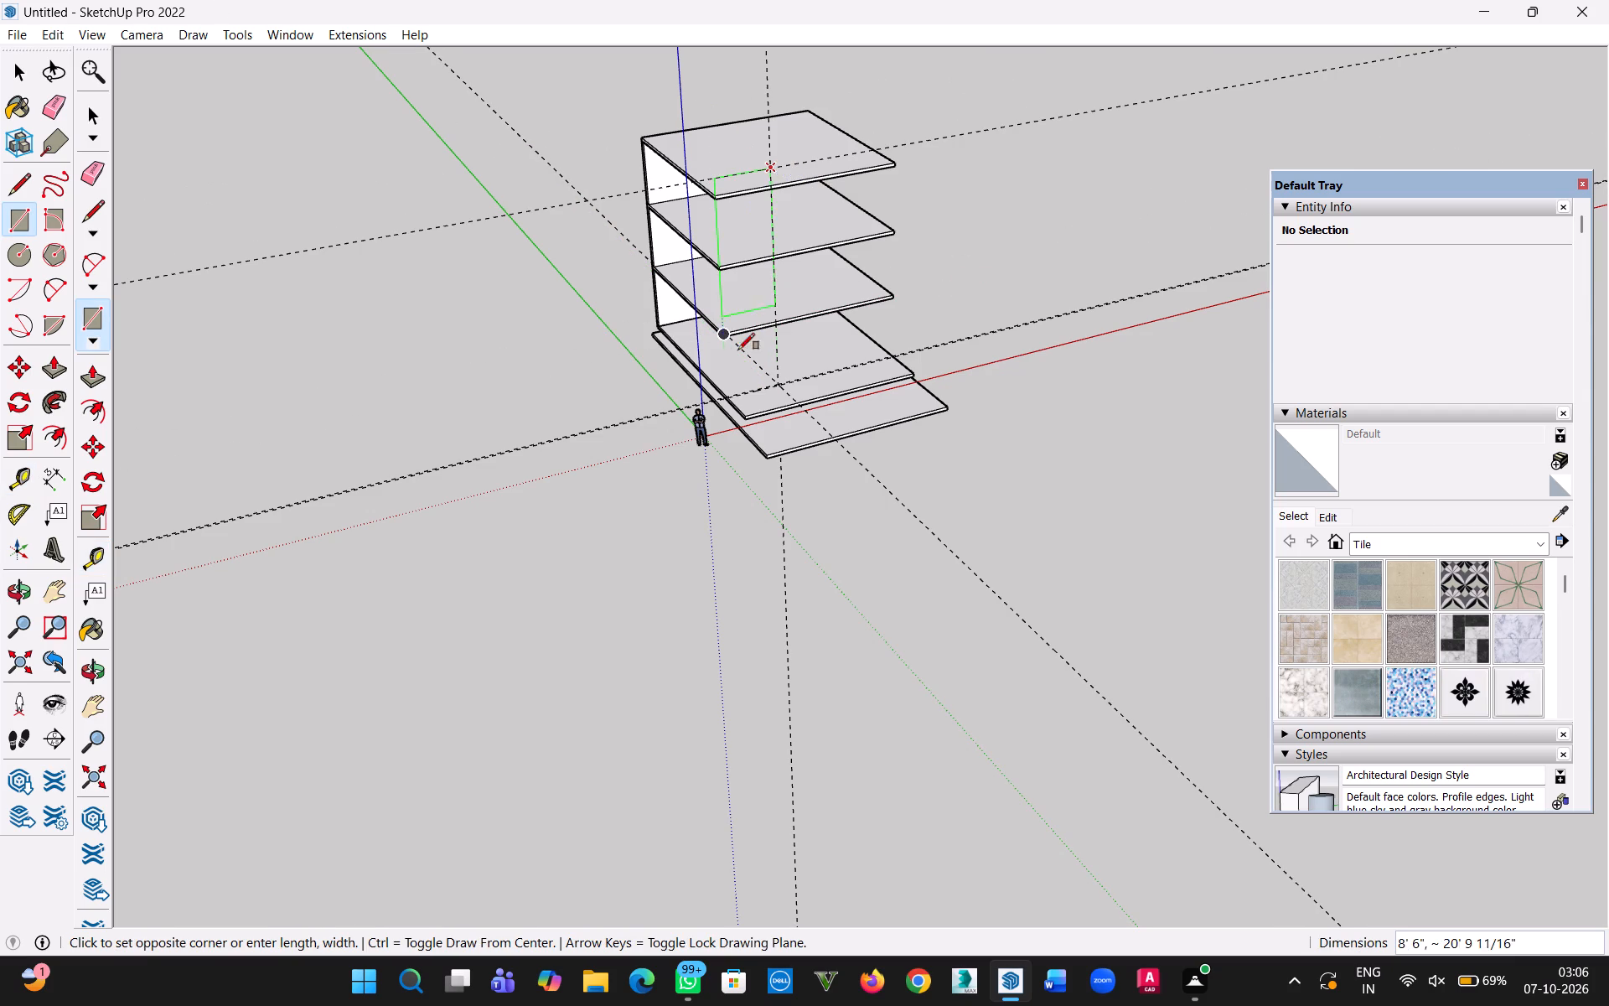
pyautogui.scroll(20, 741, 396)
pyautogui.scroll(2, 741, 396)
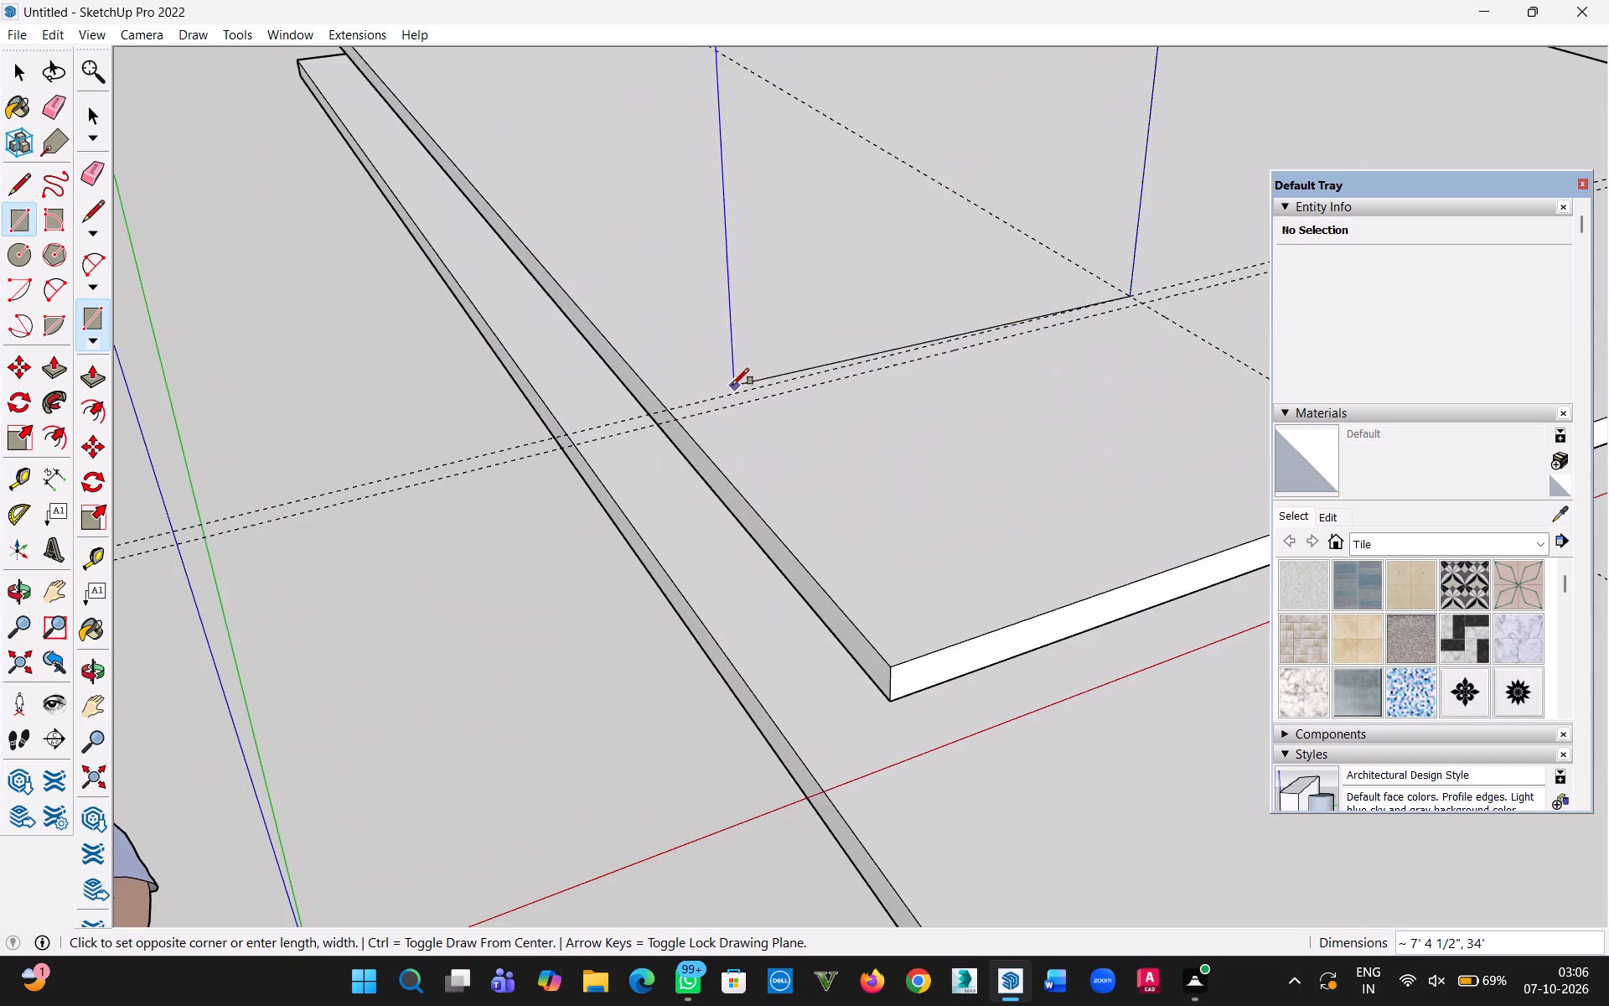
pyautogui.click(675, 408)
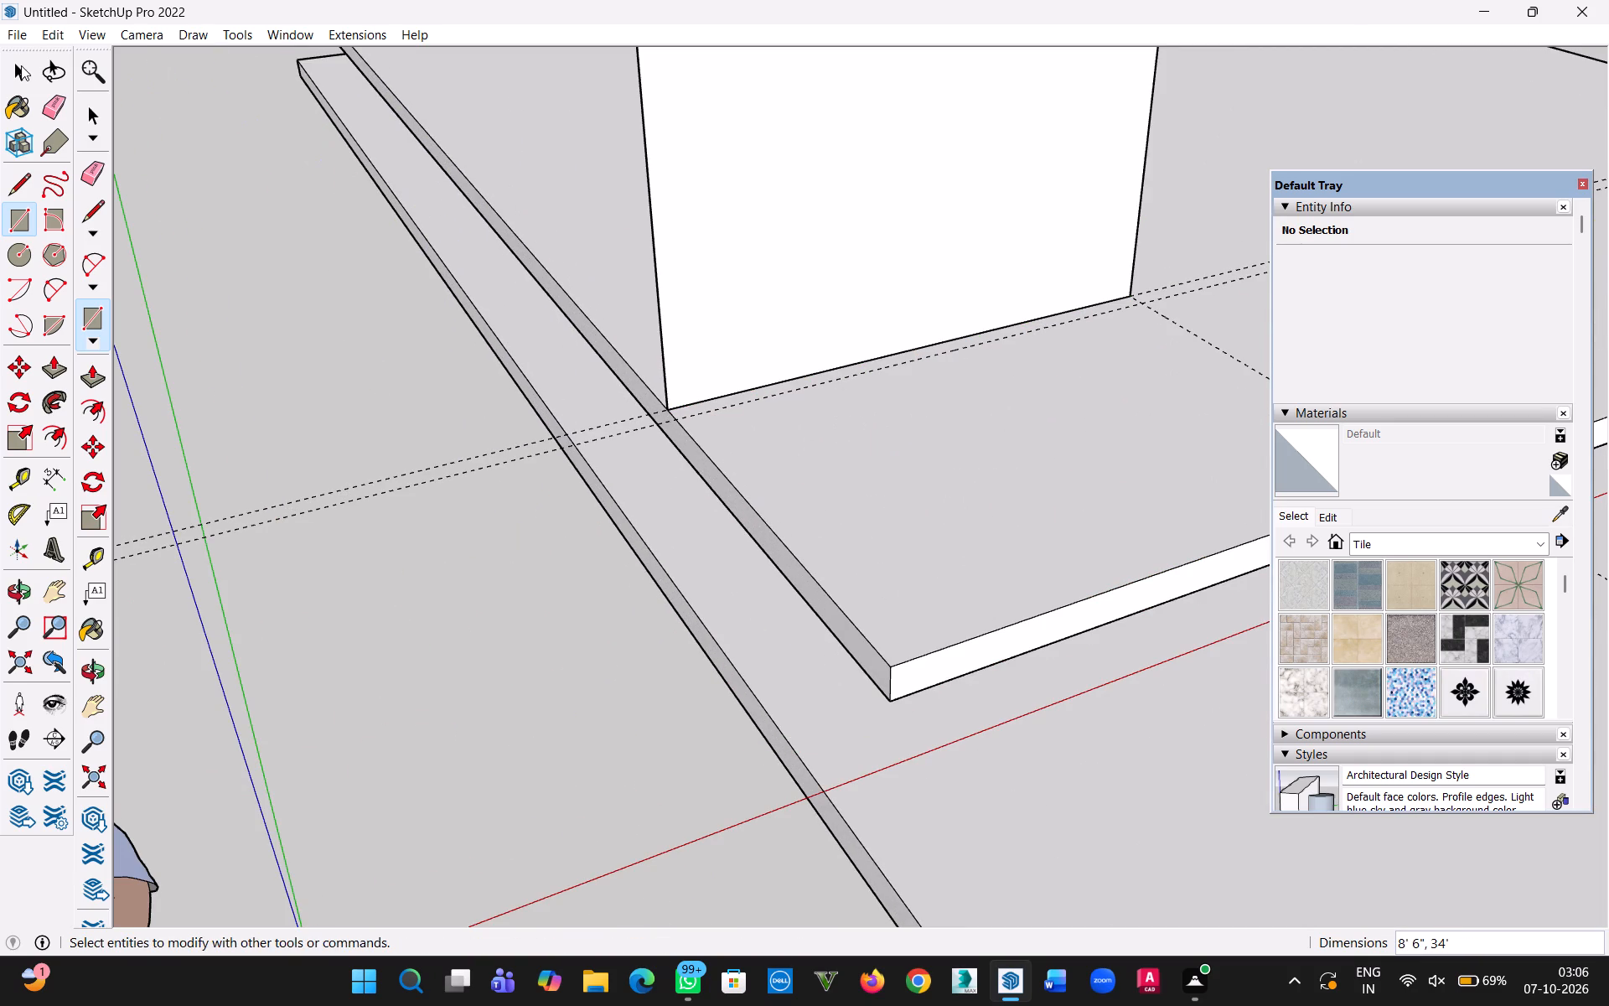
# Push/Pull the upright rectangle forward 4" to the front crosswise guide.
pyautogui.click(19, 76)
pyautogui.click(265, 311)
pyautogui.press('p')
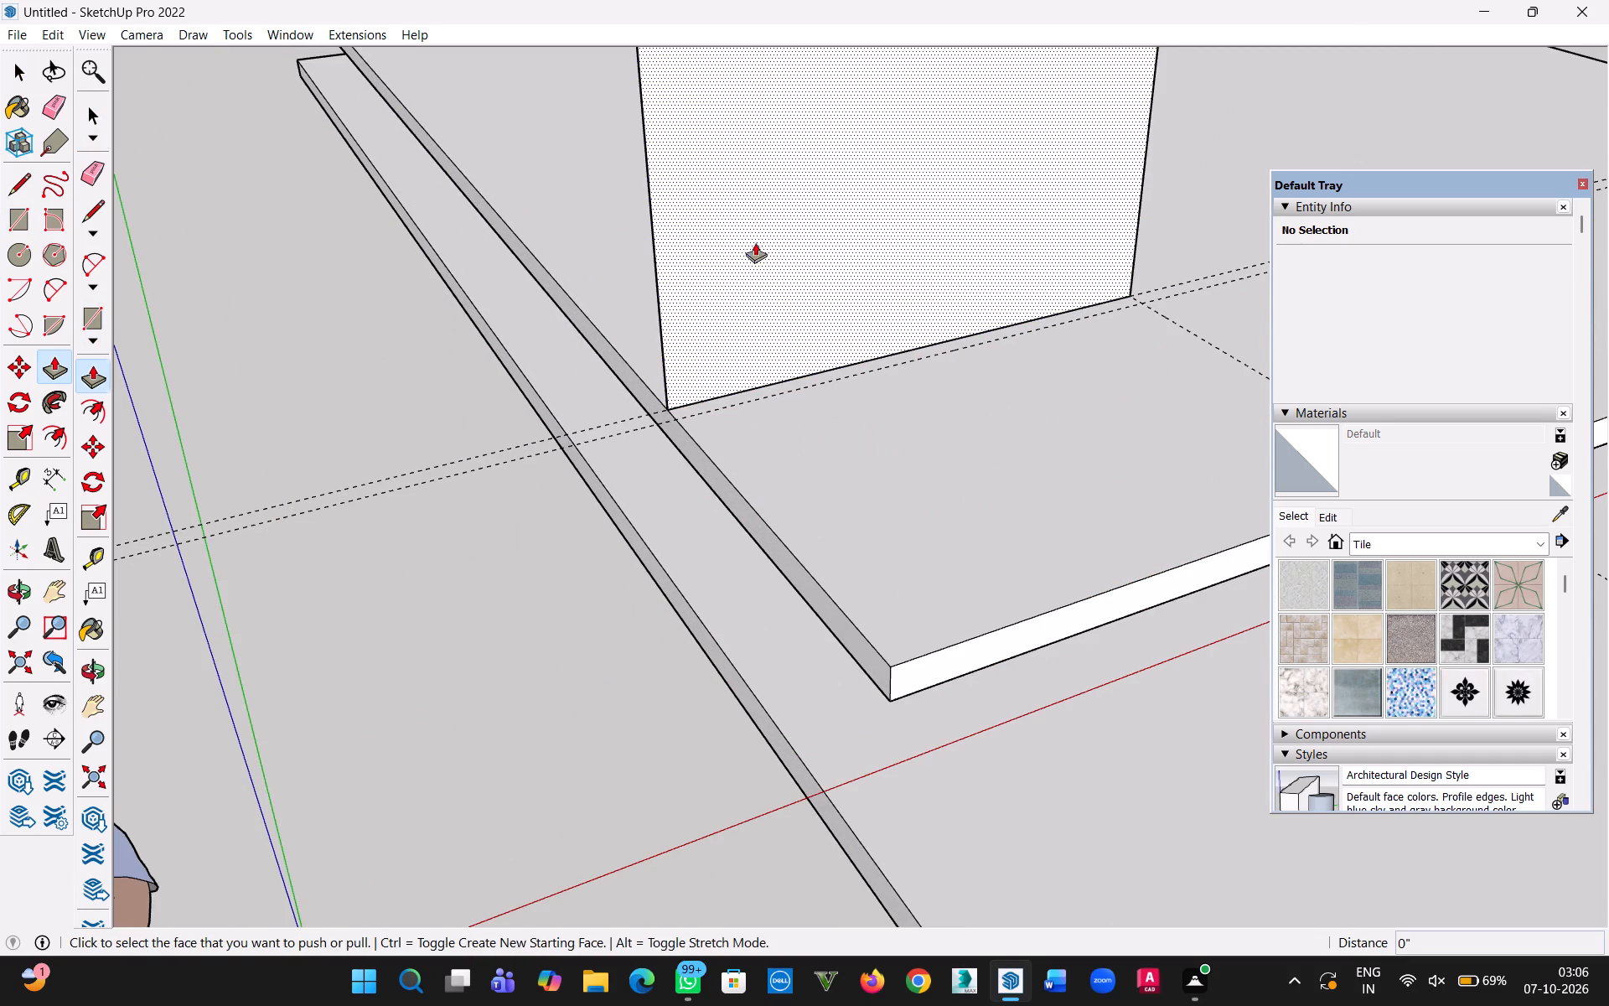
pyautogui.click(757, 235)
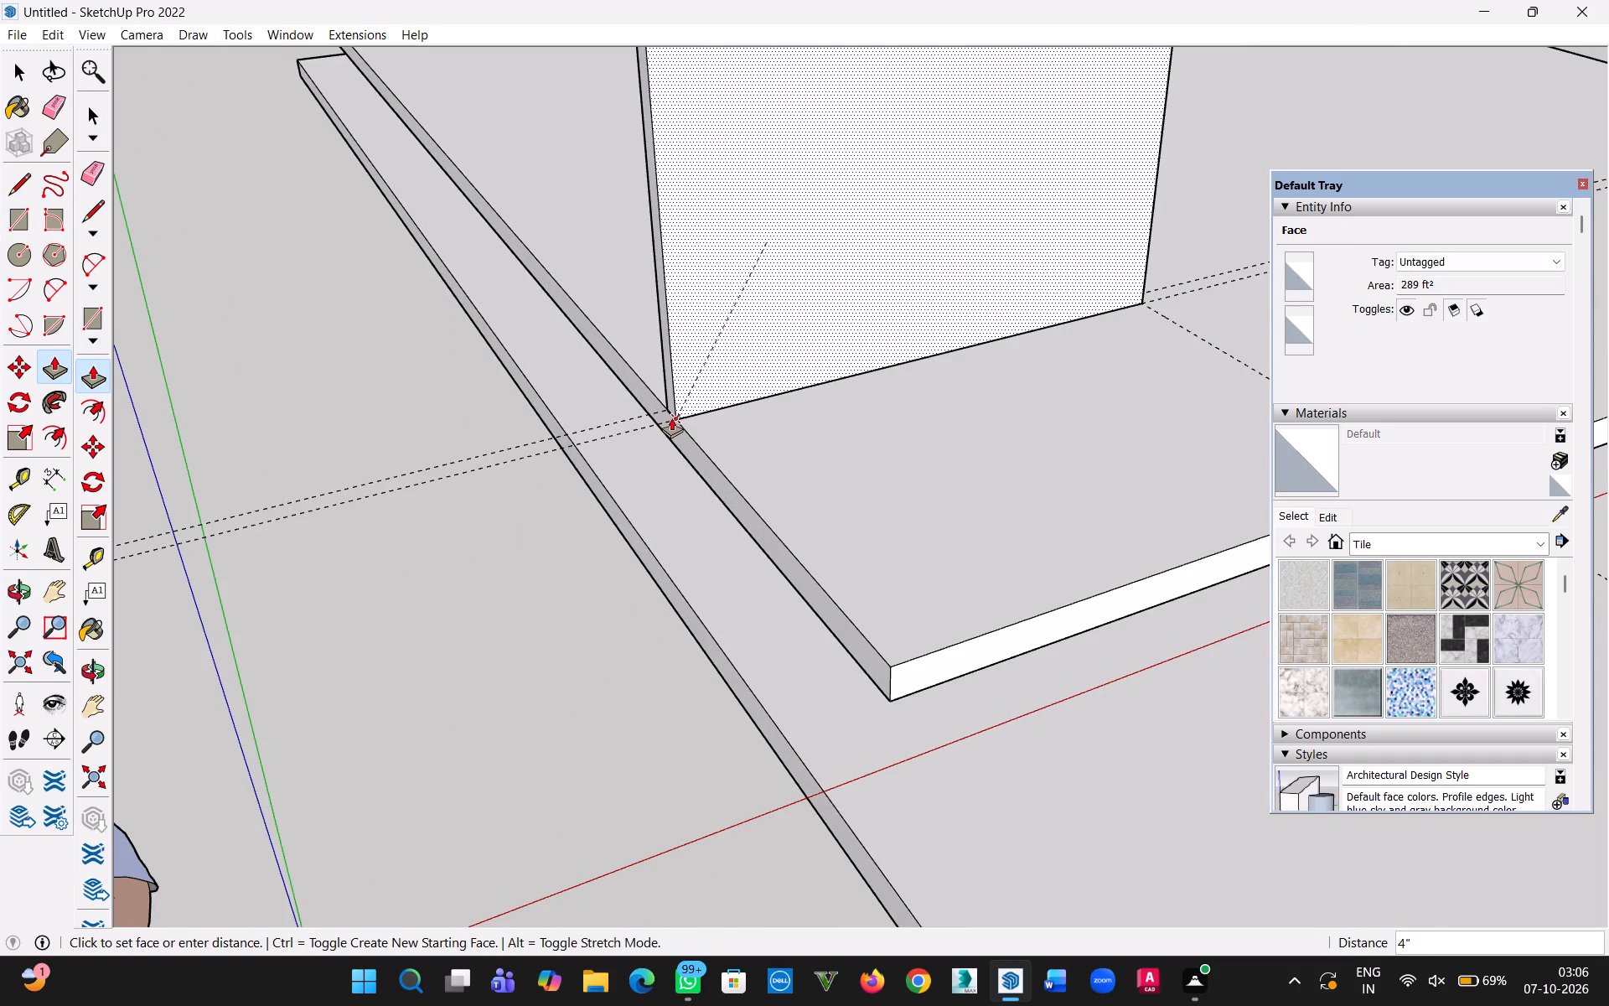
pyautogui.click(671, 417)
pyautogui.click(23, 75)
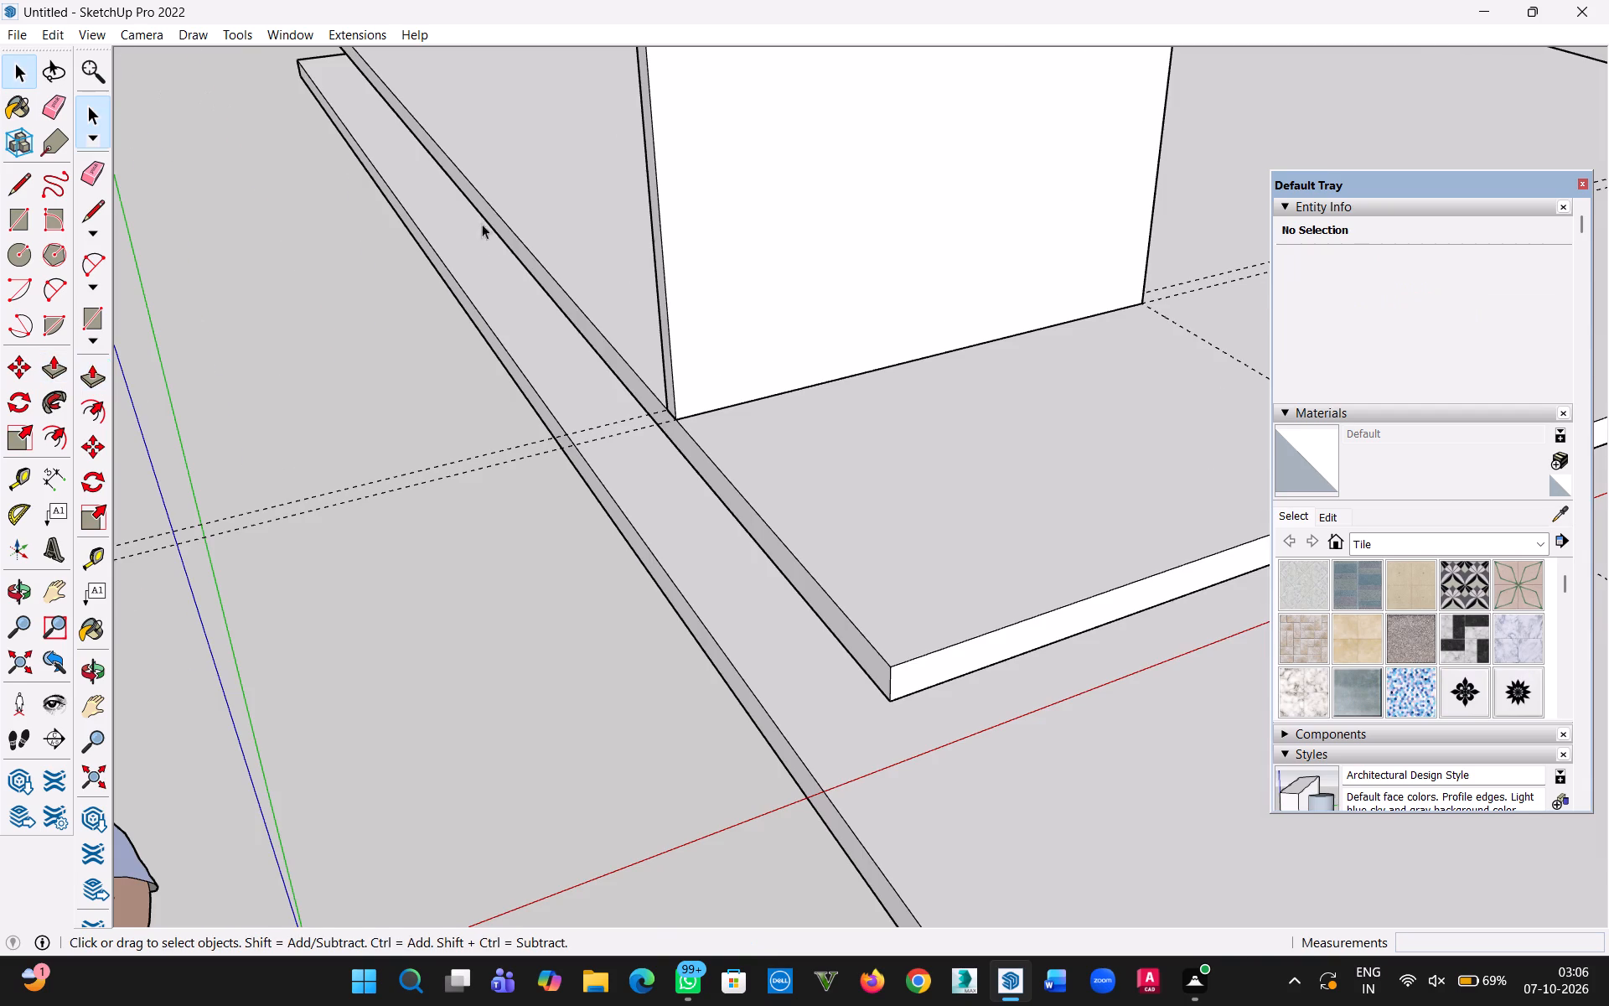
# Place a vertical guide 8" inward from the left edge of the front panel's face.
pyautogui.scroll(-20, 483, 226)
pyautogui.scroll(-6, 483, 226)
pyautogui.press('h')
pyautogui.moveTo(504, 219); pyautogui.dragTo(557, 455)
pyautogui.moveTo(570, 478); pyautogui.dragTo(320, 476, button='middle')
pyautogui.scroll(10, 548, 304)
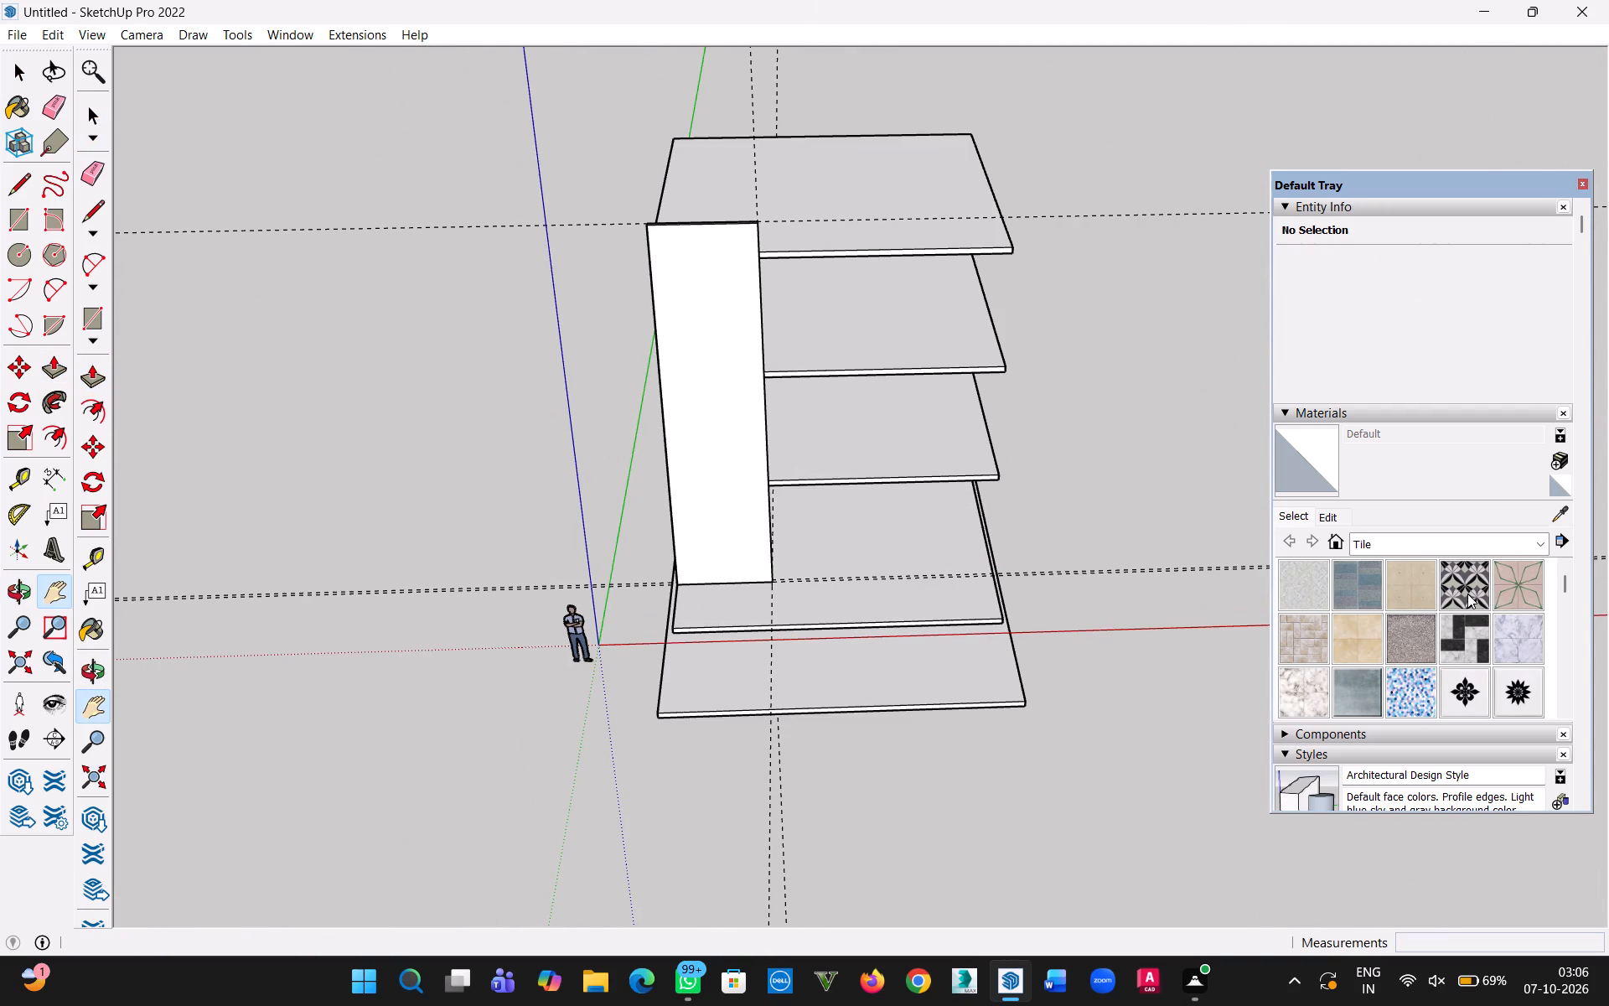
pyautogui.scroll(4, 1502, 469)
pyautogui.scroll(4, 1037, 441)
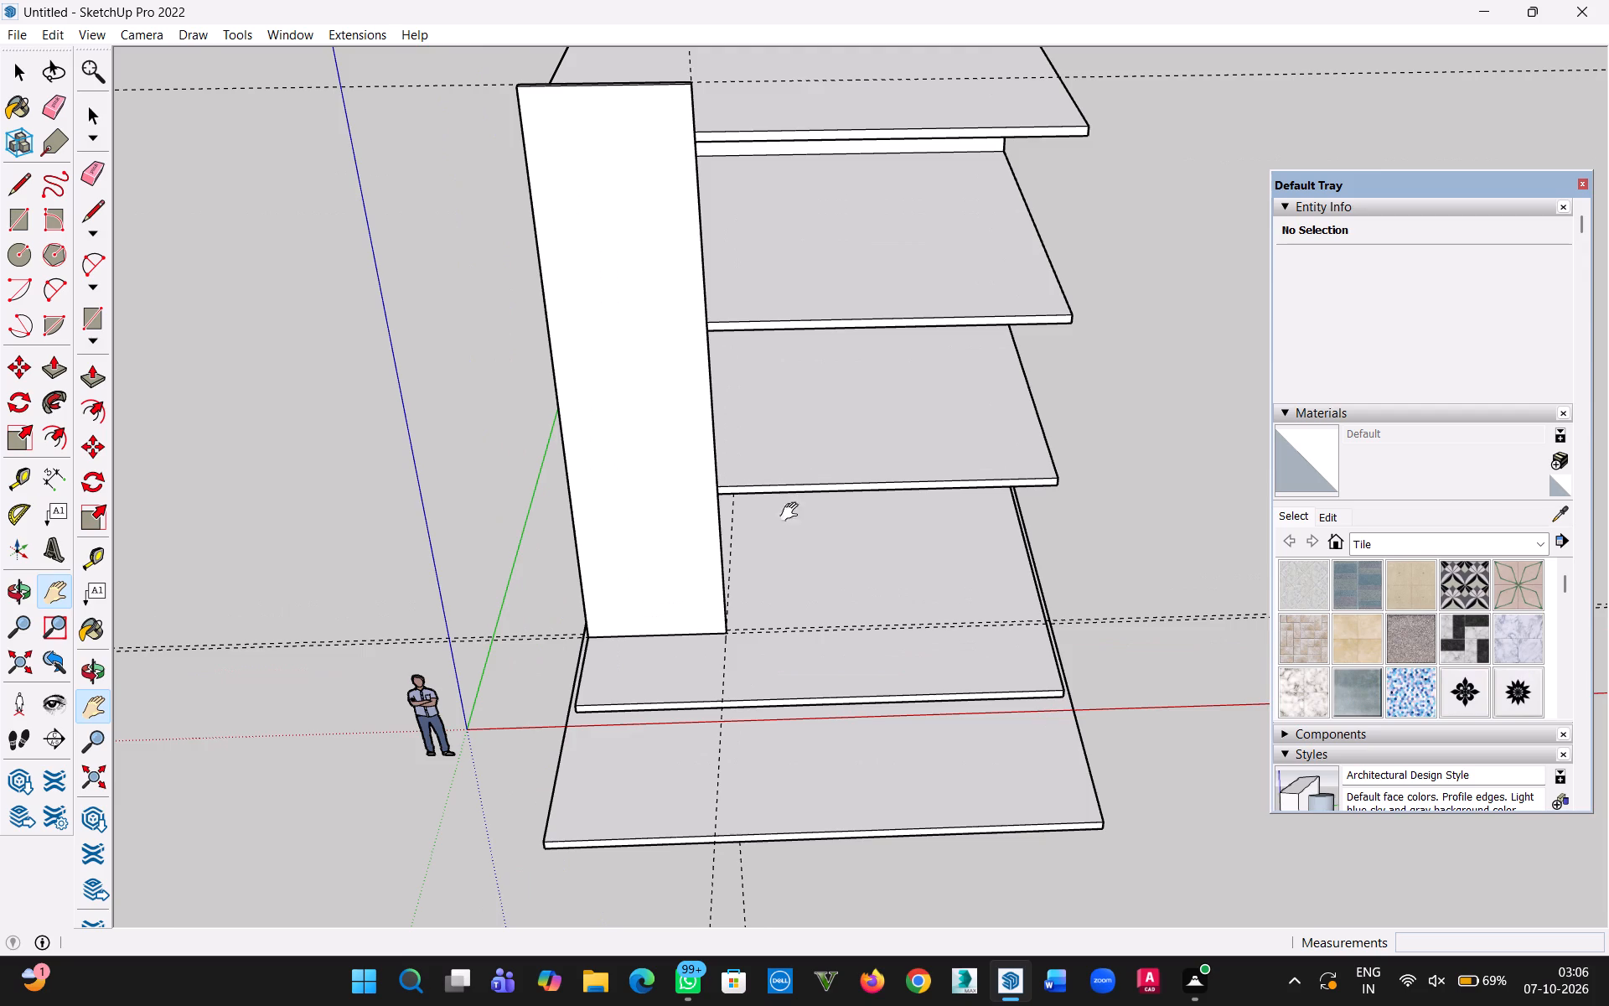
pyautogui.moveTo(768, 560); pyautogui.dragTo(813, 458, button='middle')
pyautogui.scroll(3, 685, 553)
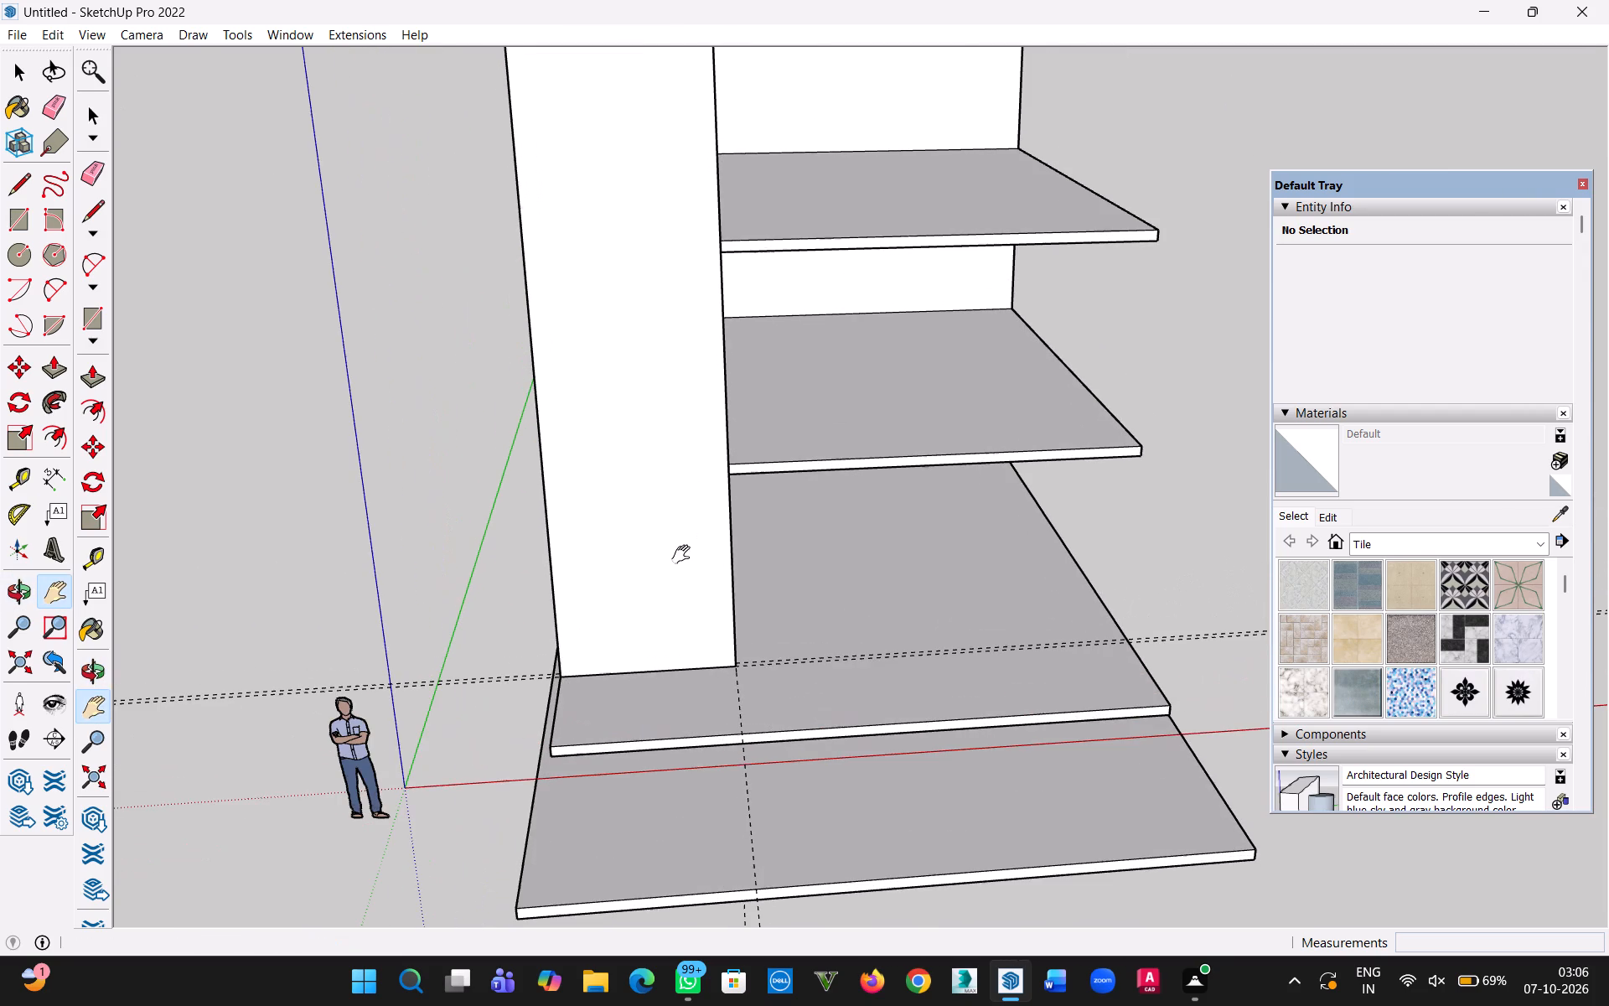
pyautogui.press('t')
pyautogui.scroll(4, 536, 586)
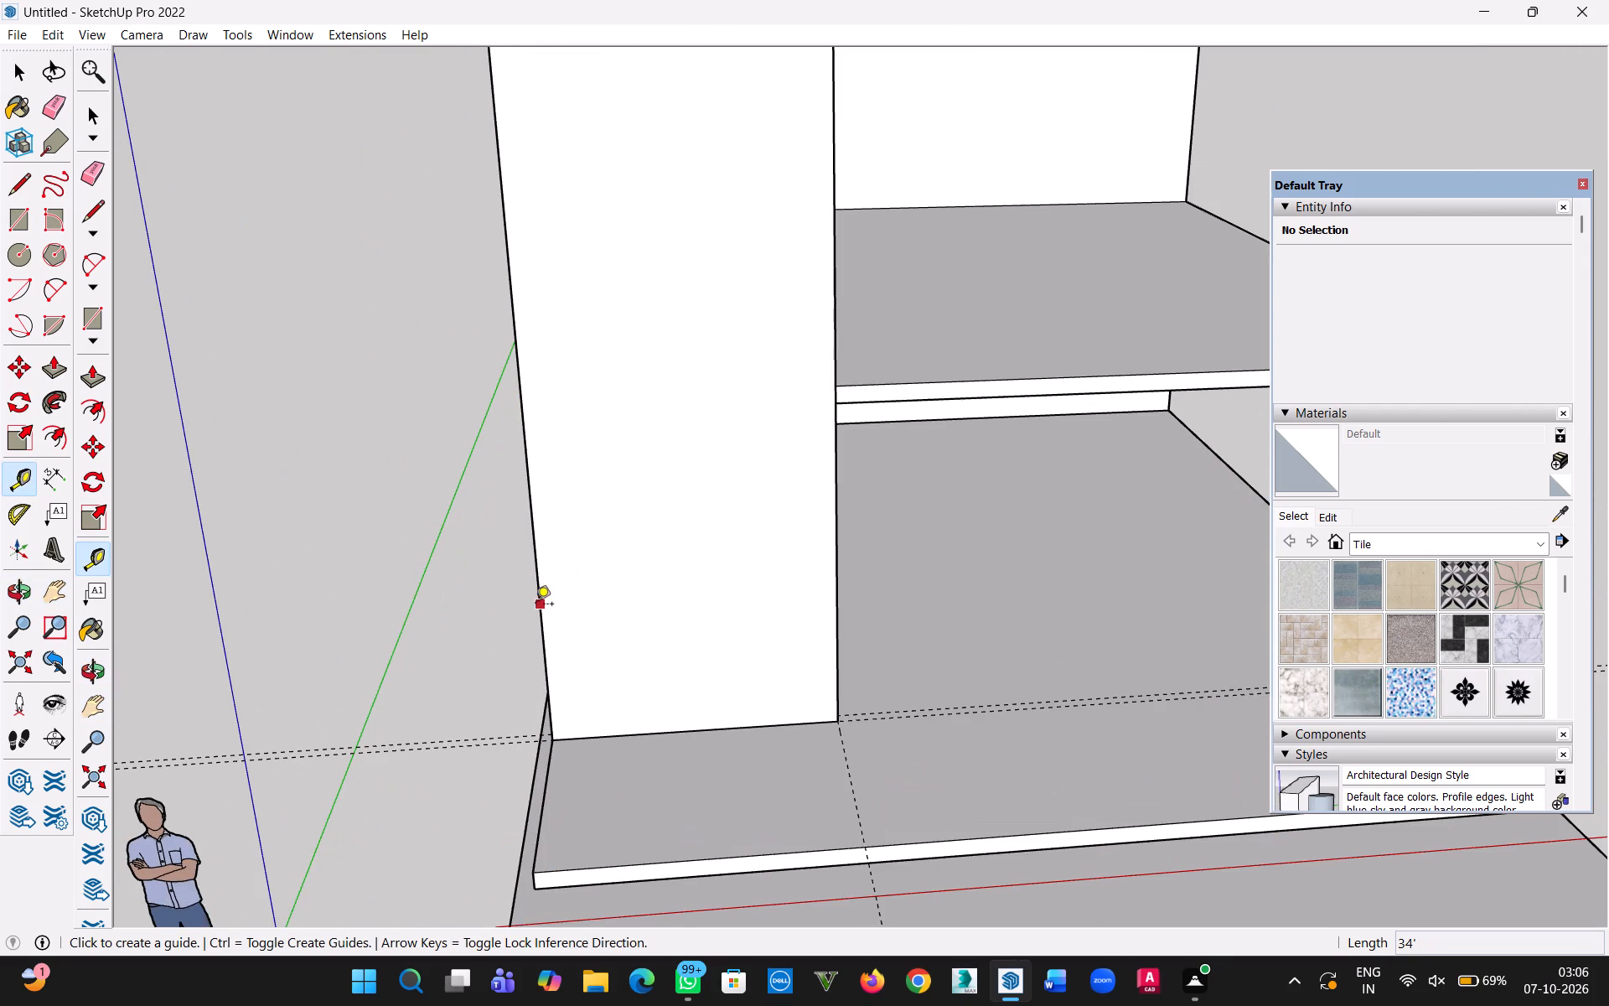
pyautogui.click(539, 604)
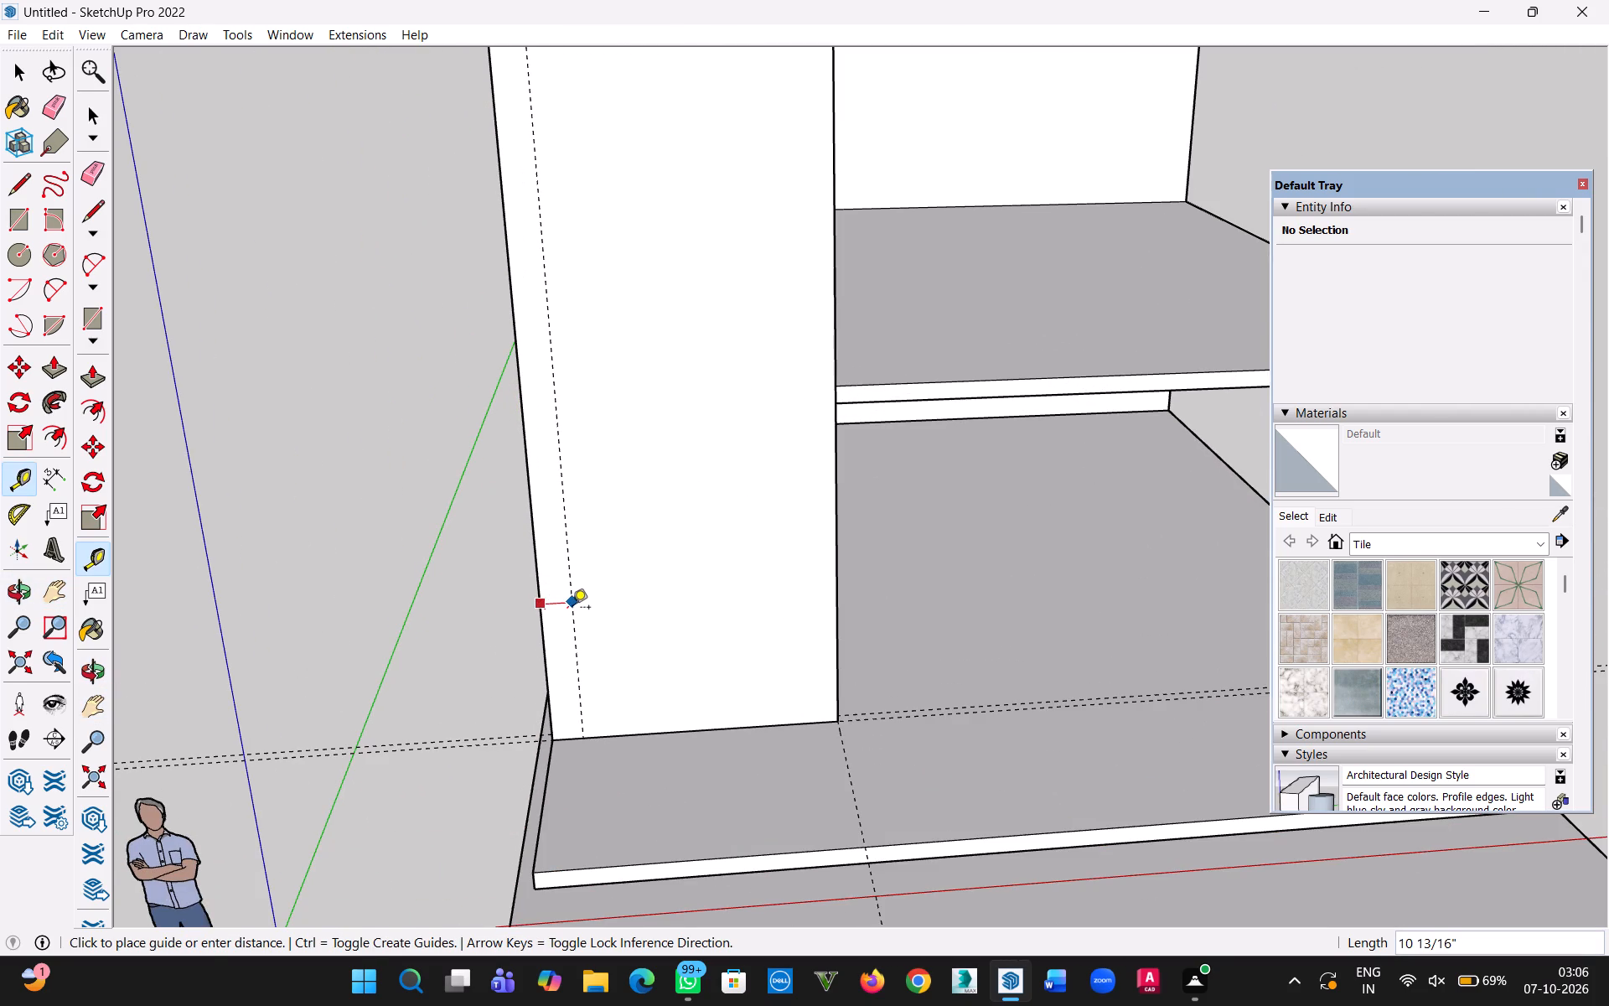
pyautogui.write('8"')
pyautogui.press('Return')
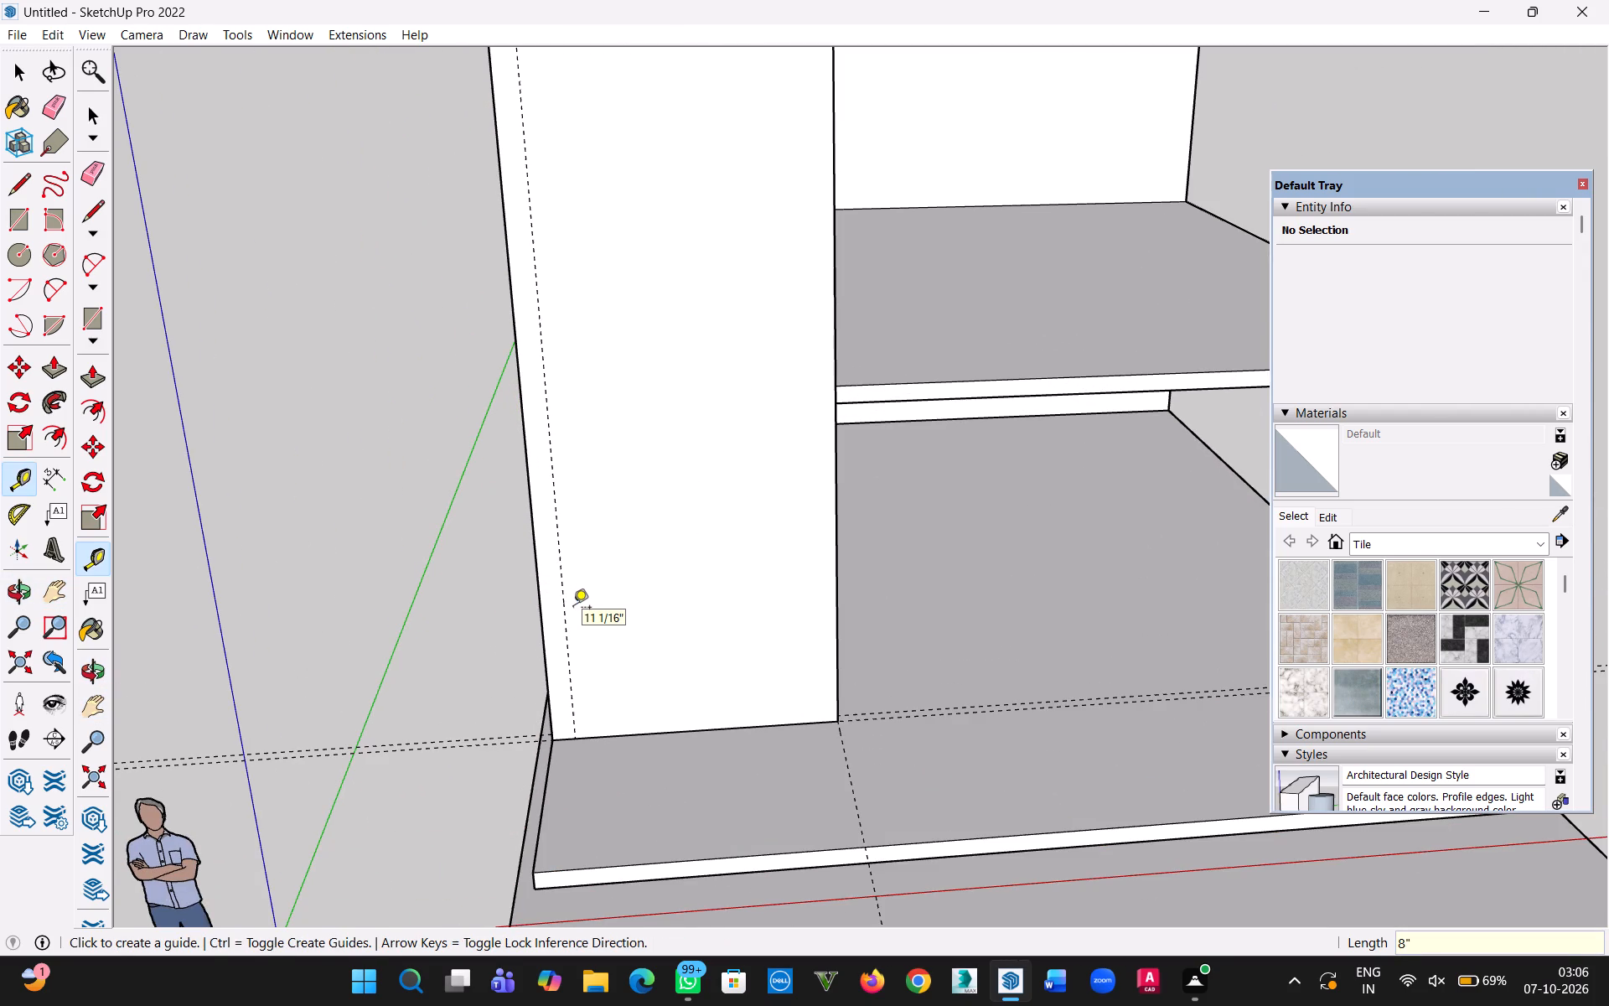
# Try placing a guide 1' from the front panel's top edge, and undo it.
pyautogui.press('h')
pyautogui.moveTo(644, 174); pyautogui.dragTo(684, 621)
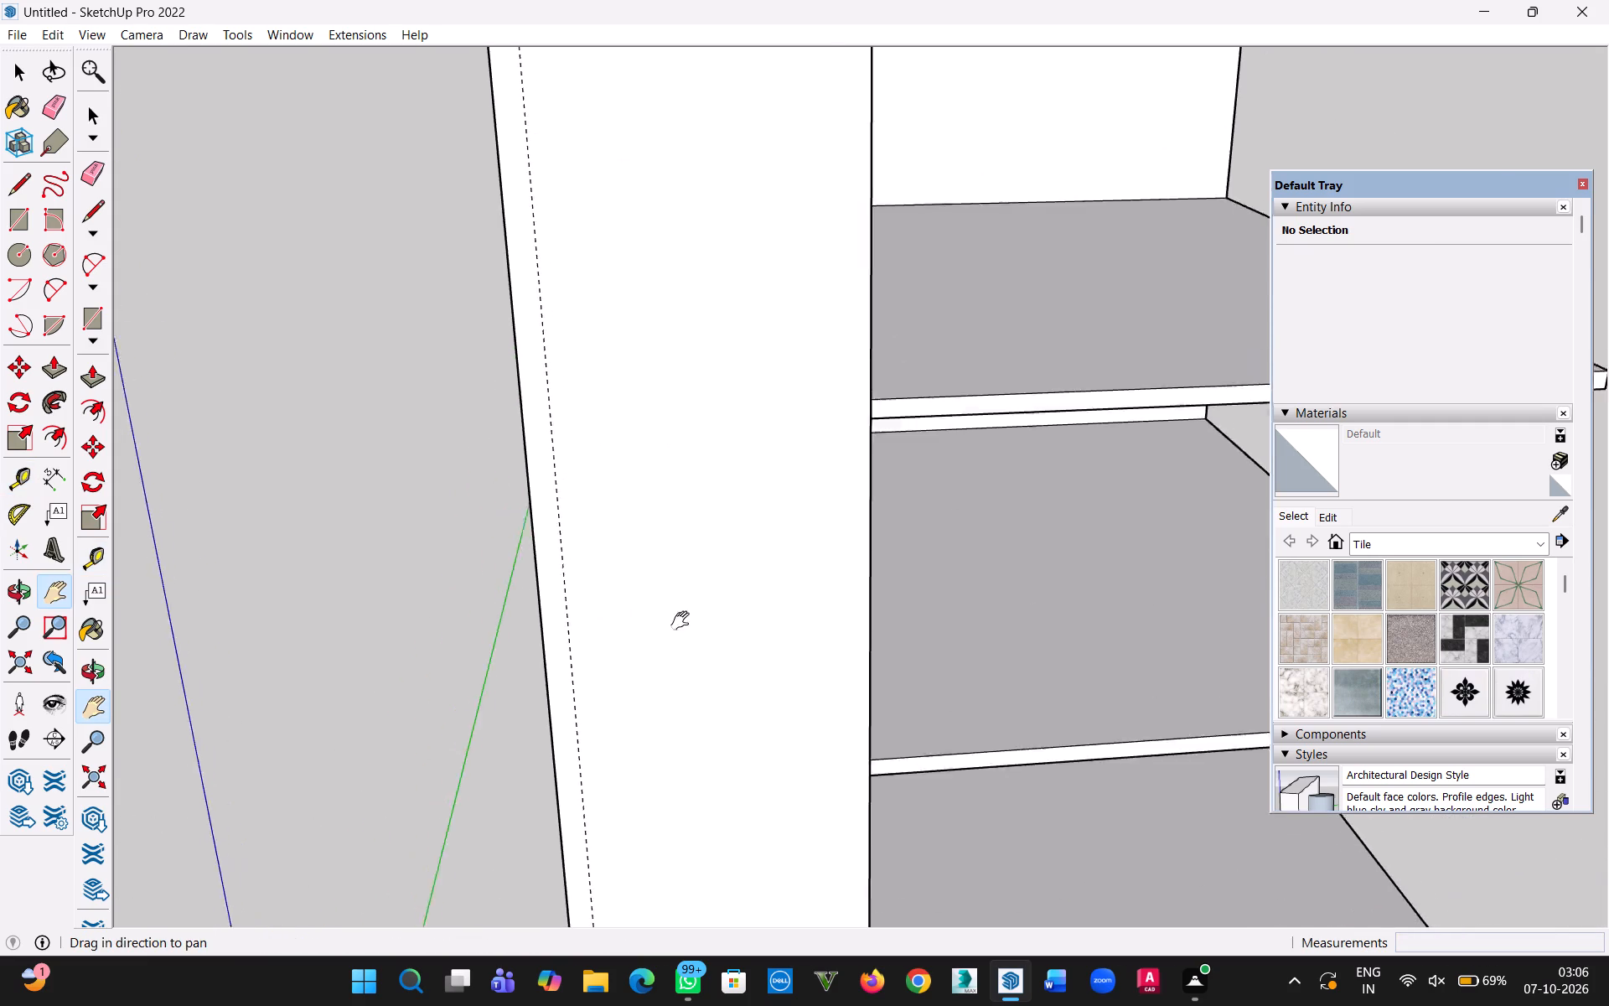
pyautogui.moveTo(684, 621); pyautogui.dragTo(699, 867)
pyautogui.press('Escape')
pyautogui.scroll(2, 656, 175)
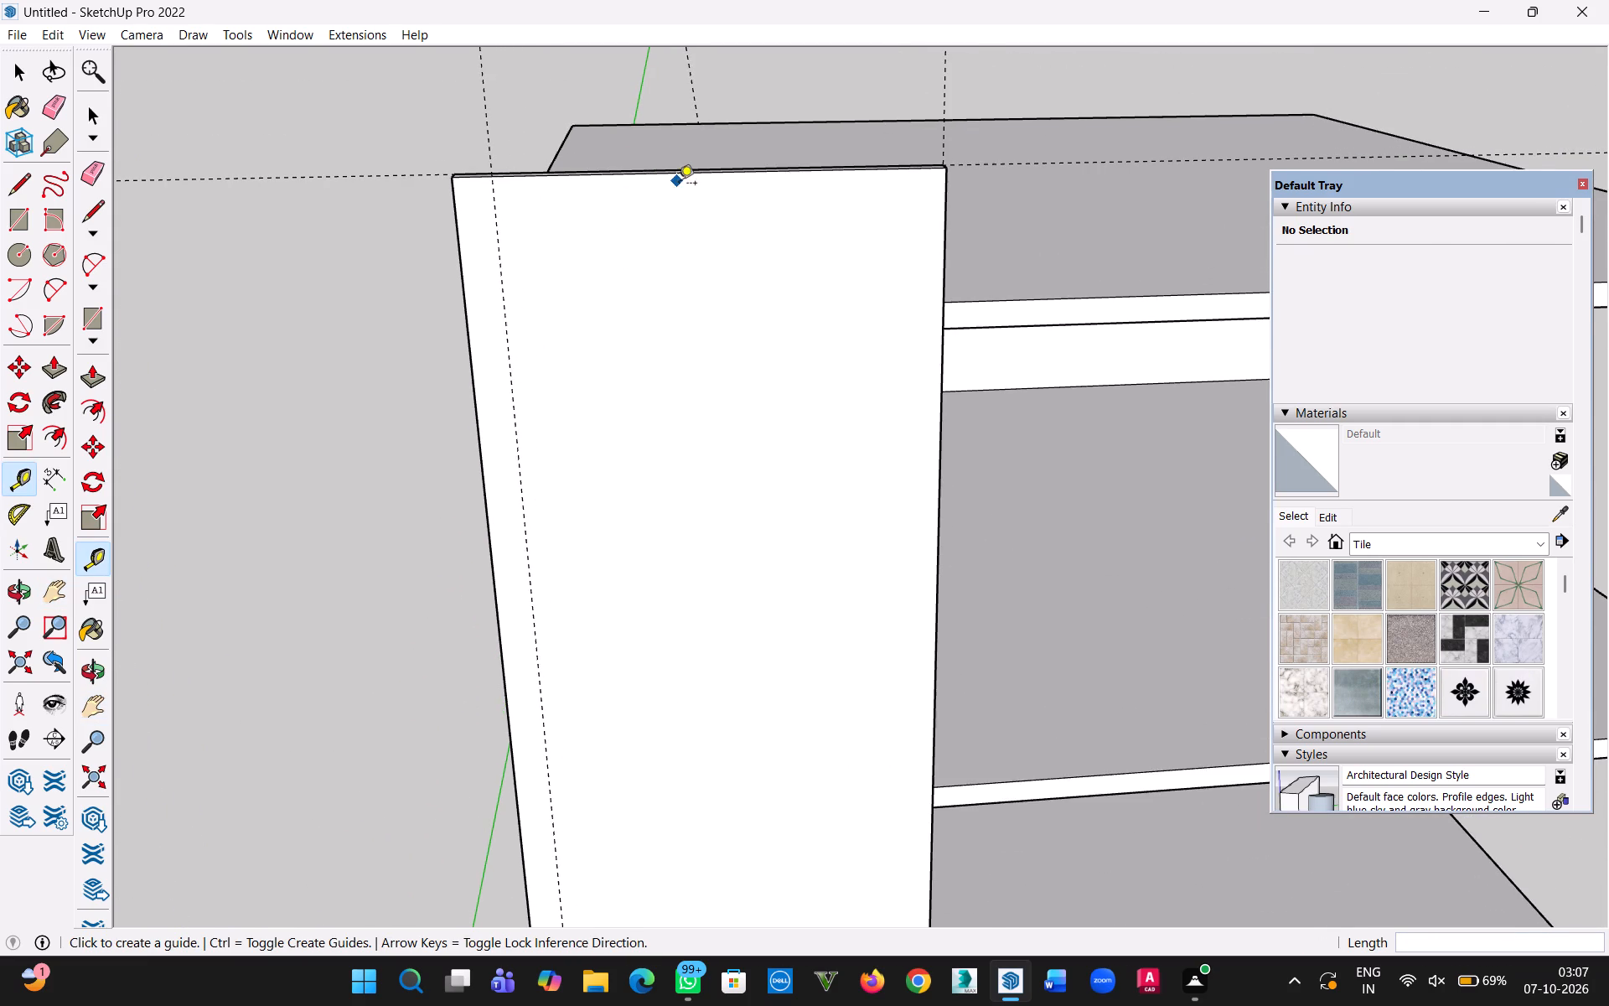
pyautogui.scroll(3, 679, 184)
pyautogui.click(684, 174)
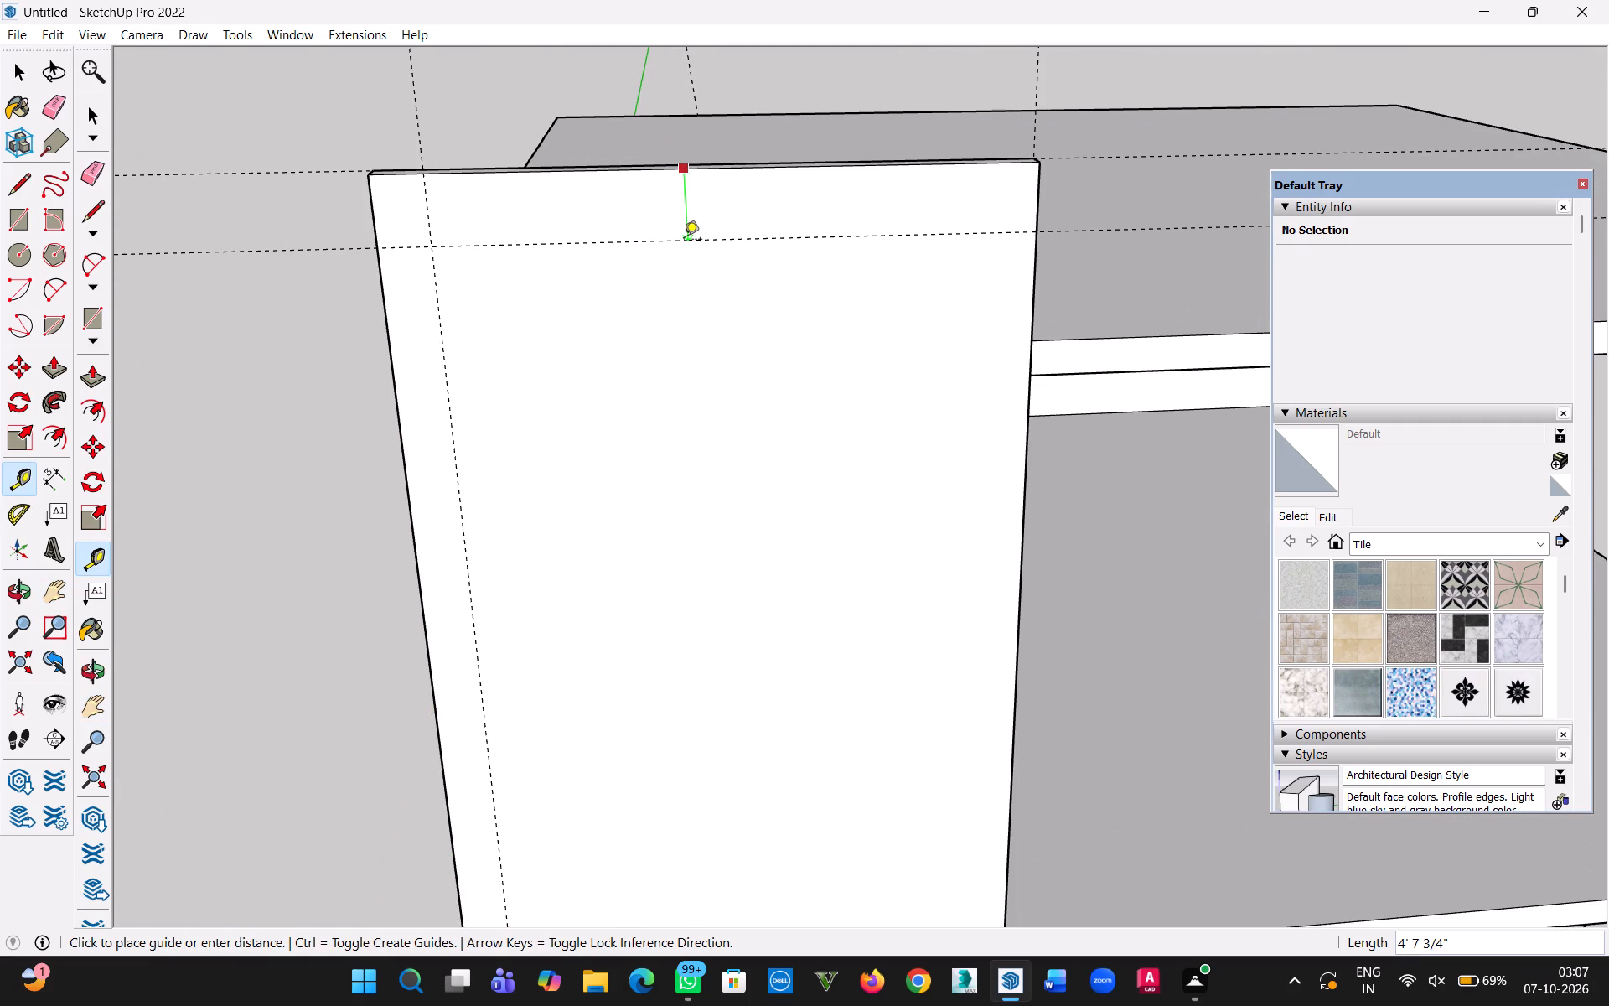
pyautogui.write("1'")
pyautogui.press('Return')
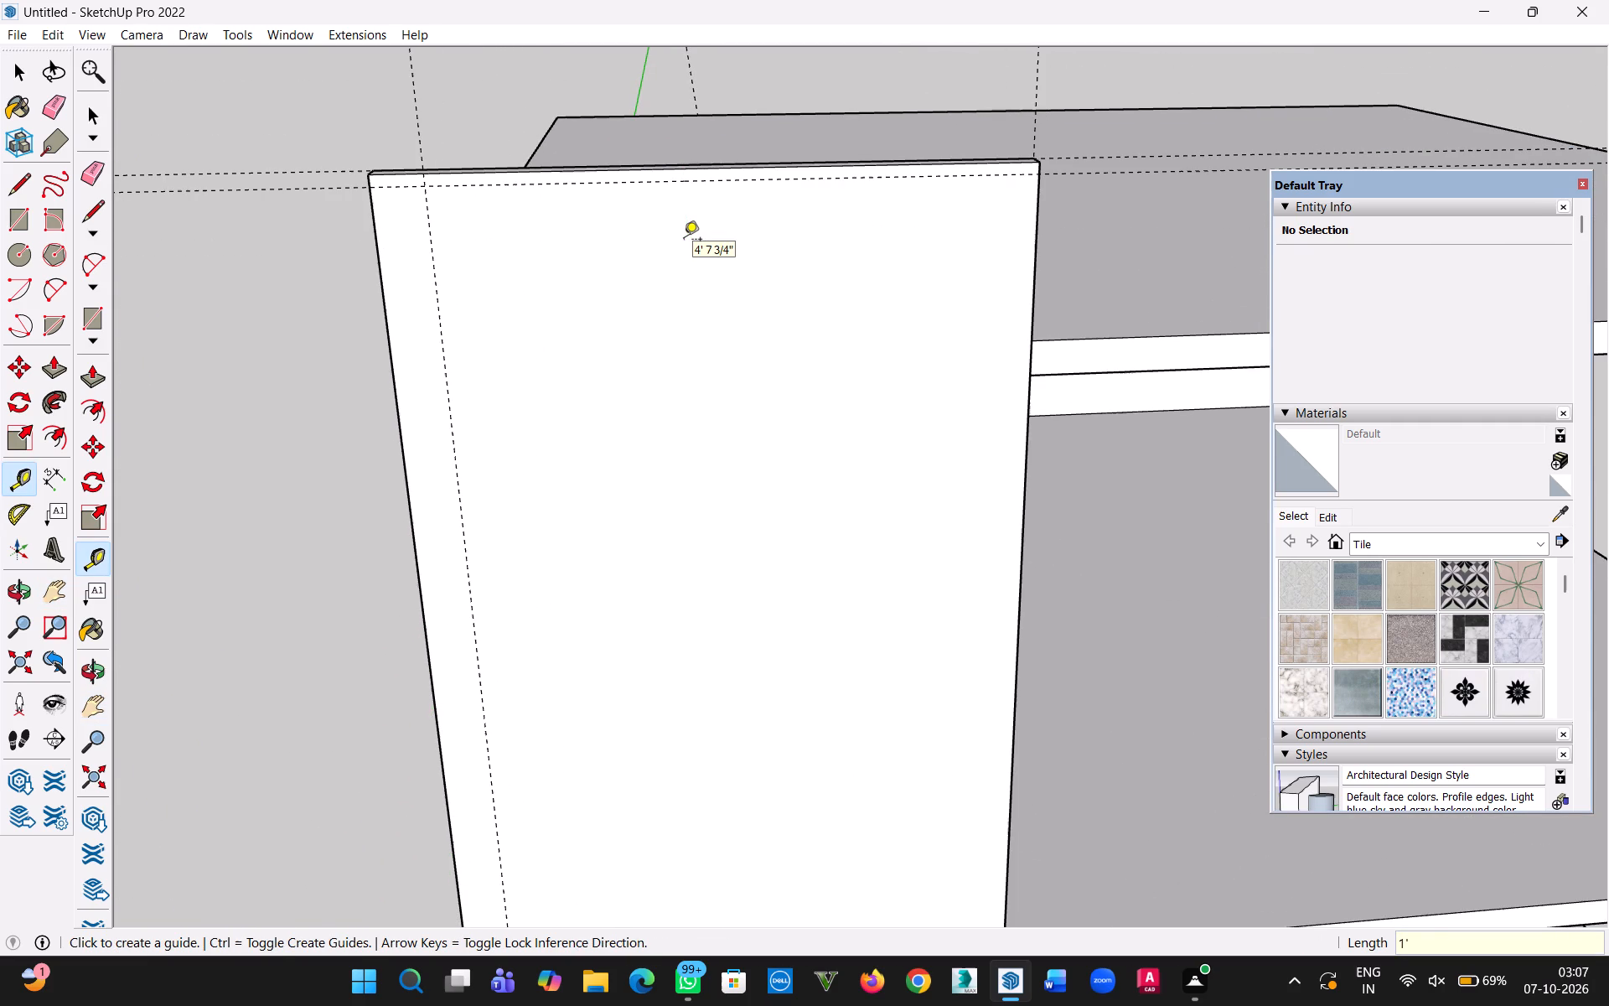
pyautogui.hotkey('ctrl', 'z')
# Place a horizontal guide 1' below the top edge on the front panel's face.
pyautogui.click(658, 174)
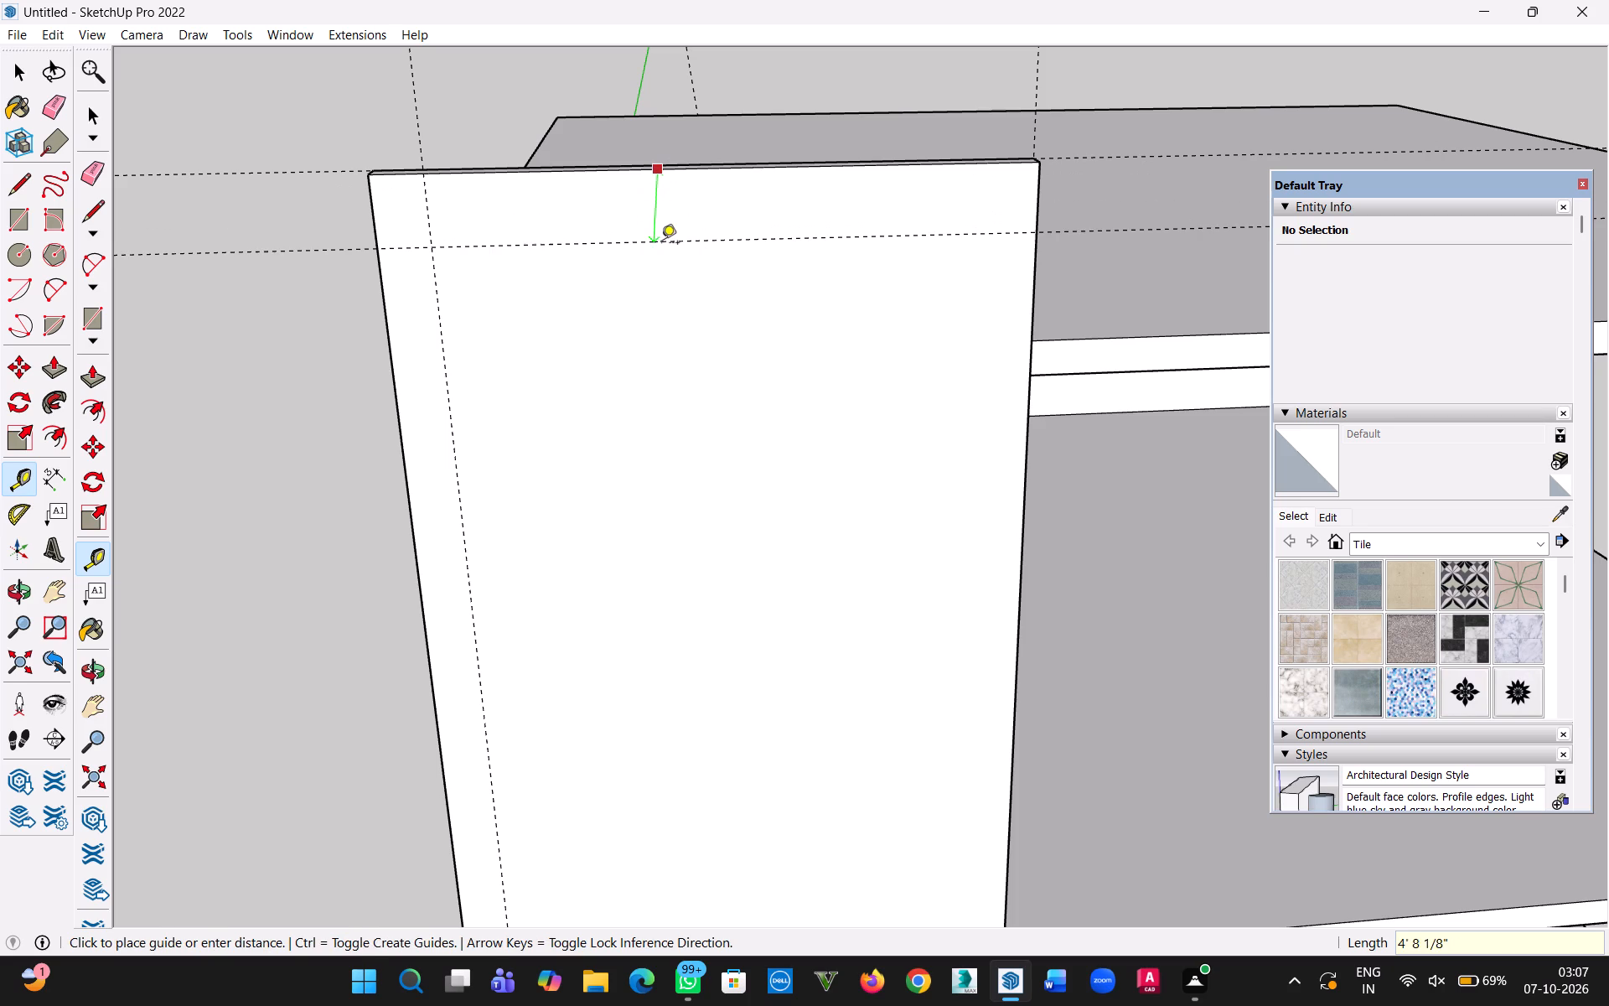
pyautogui.write("1'")
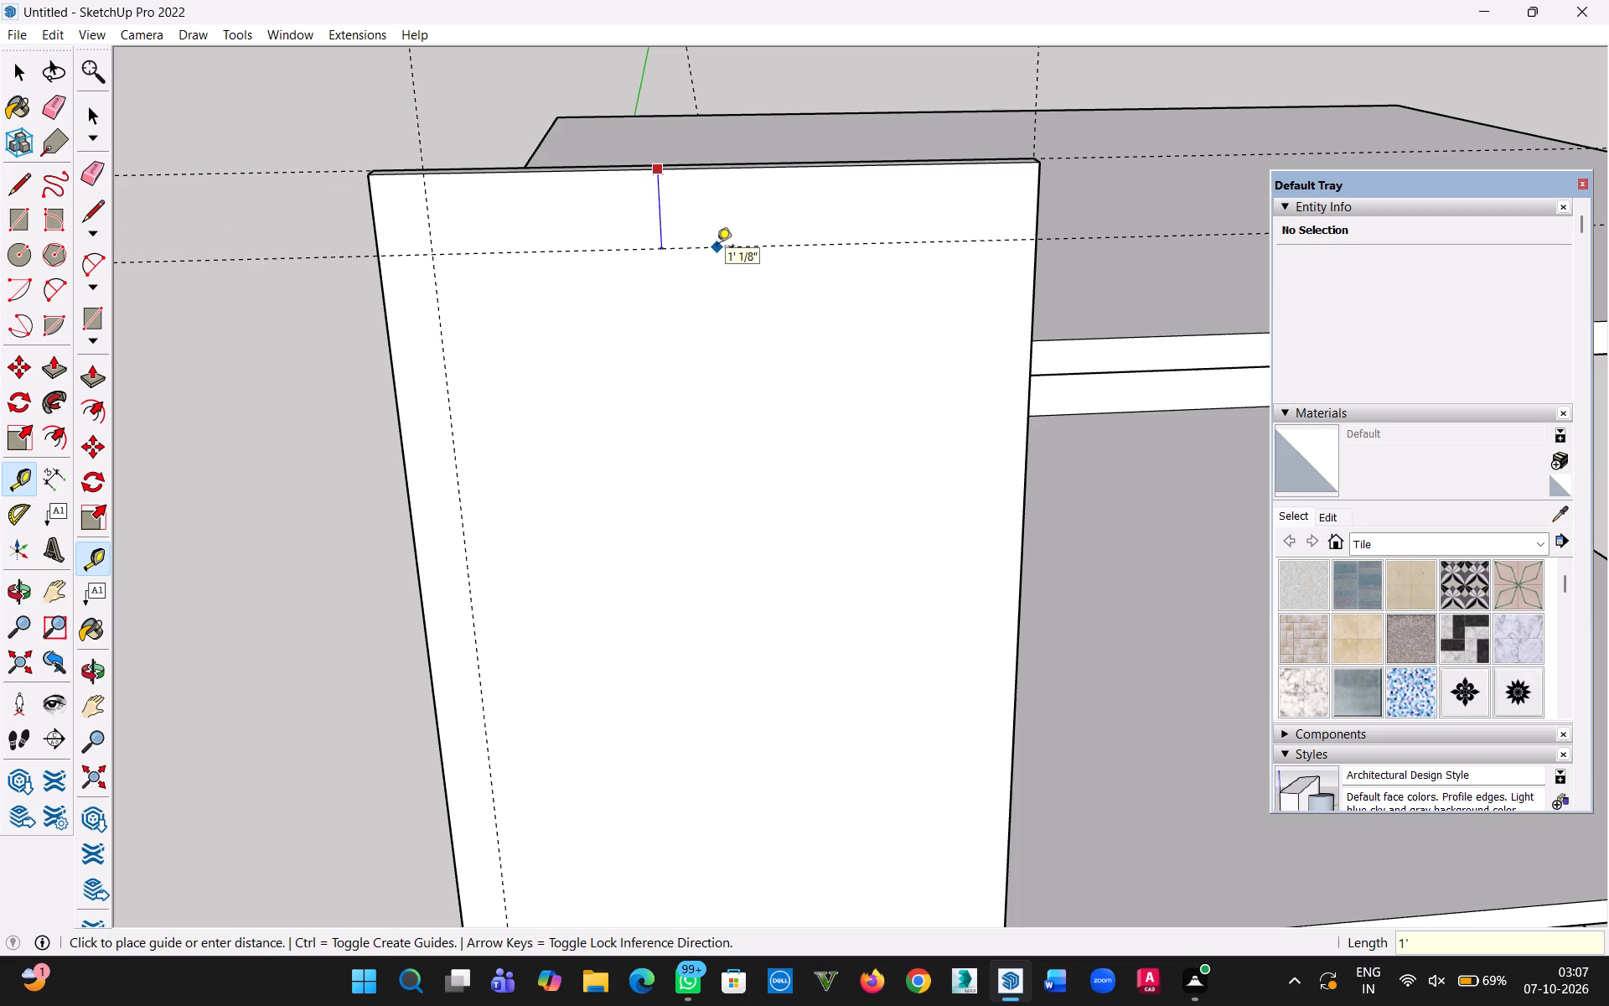
pyautogui.press('Return')
# Place a vertical guide 8" inward from the right edge of the front panel's face.
pyautogui.click(1030, 385)
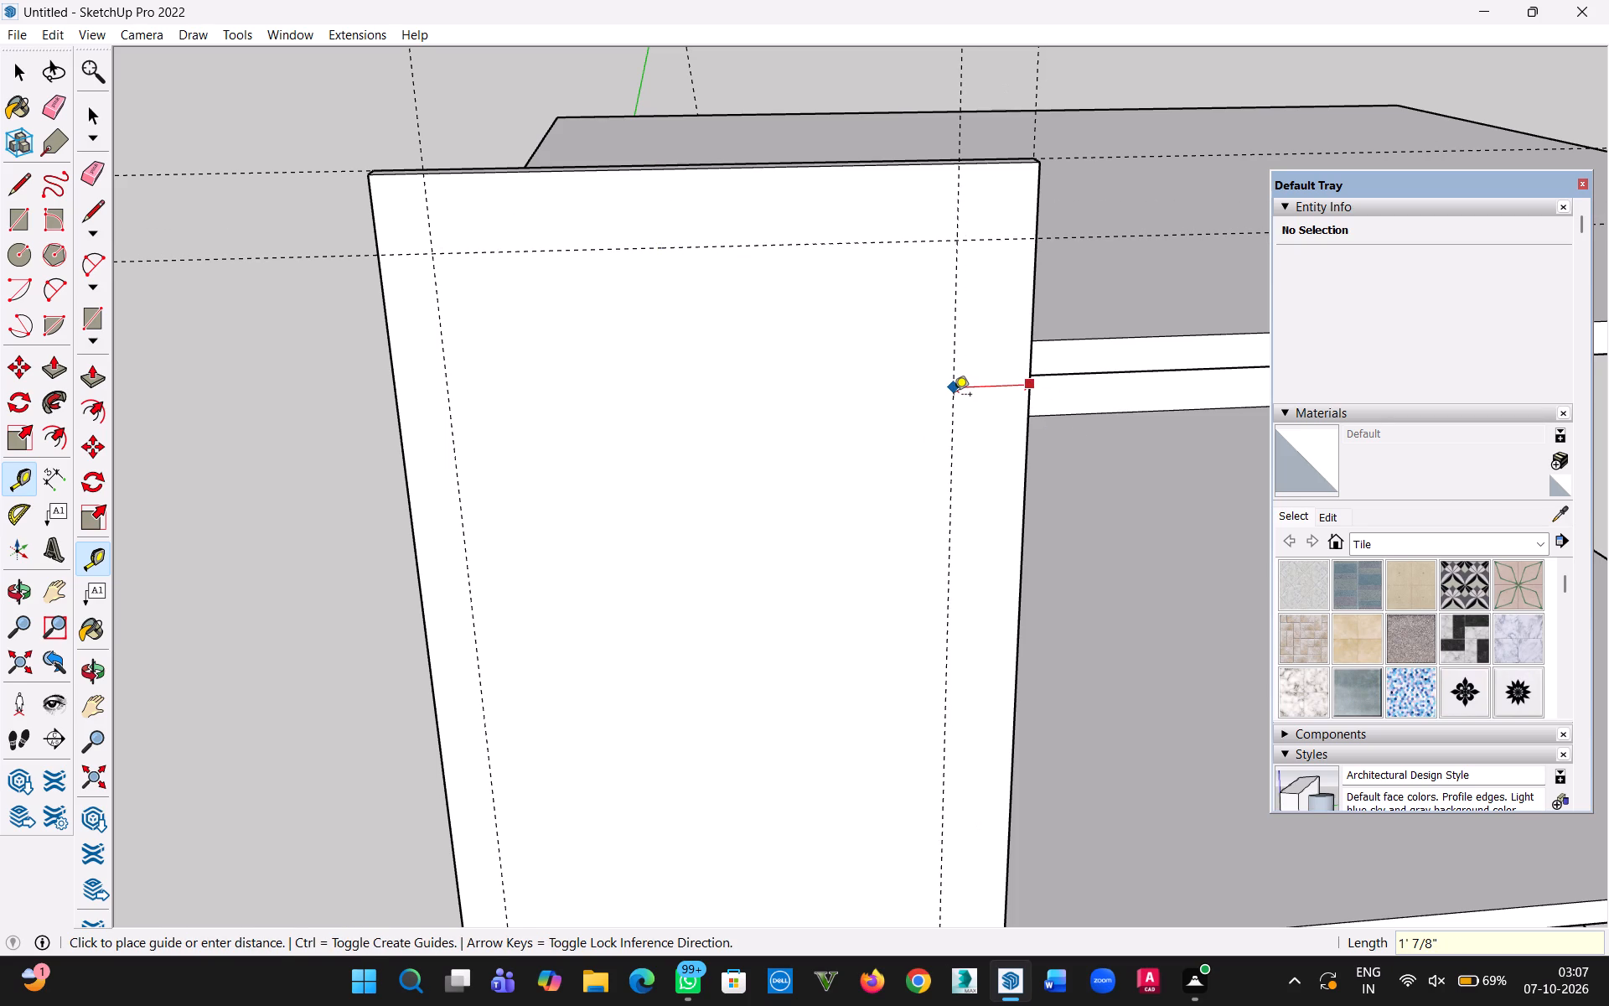
pyautogui.write('8"')
pyautogui.press('Return')
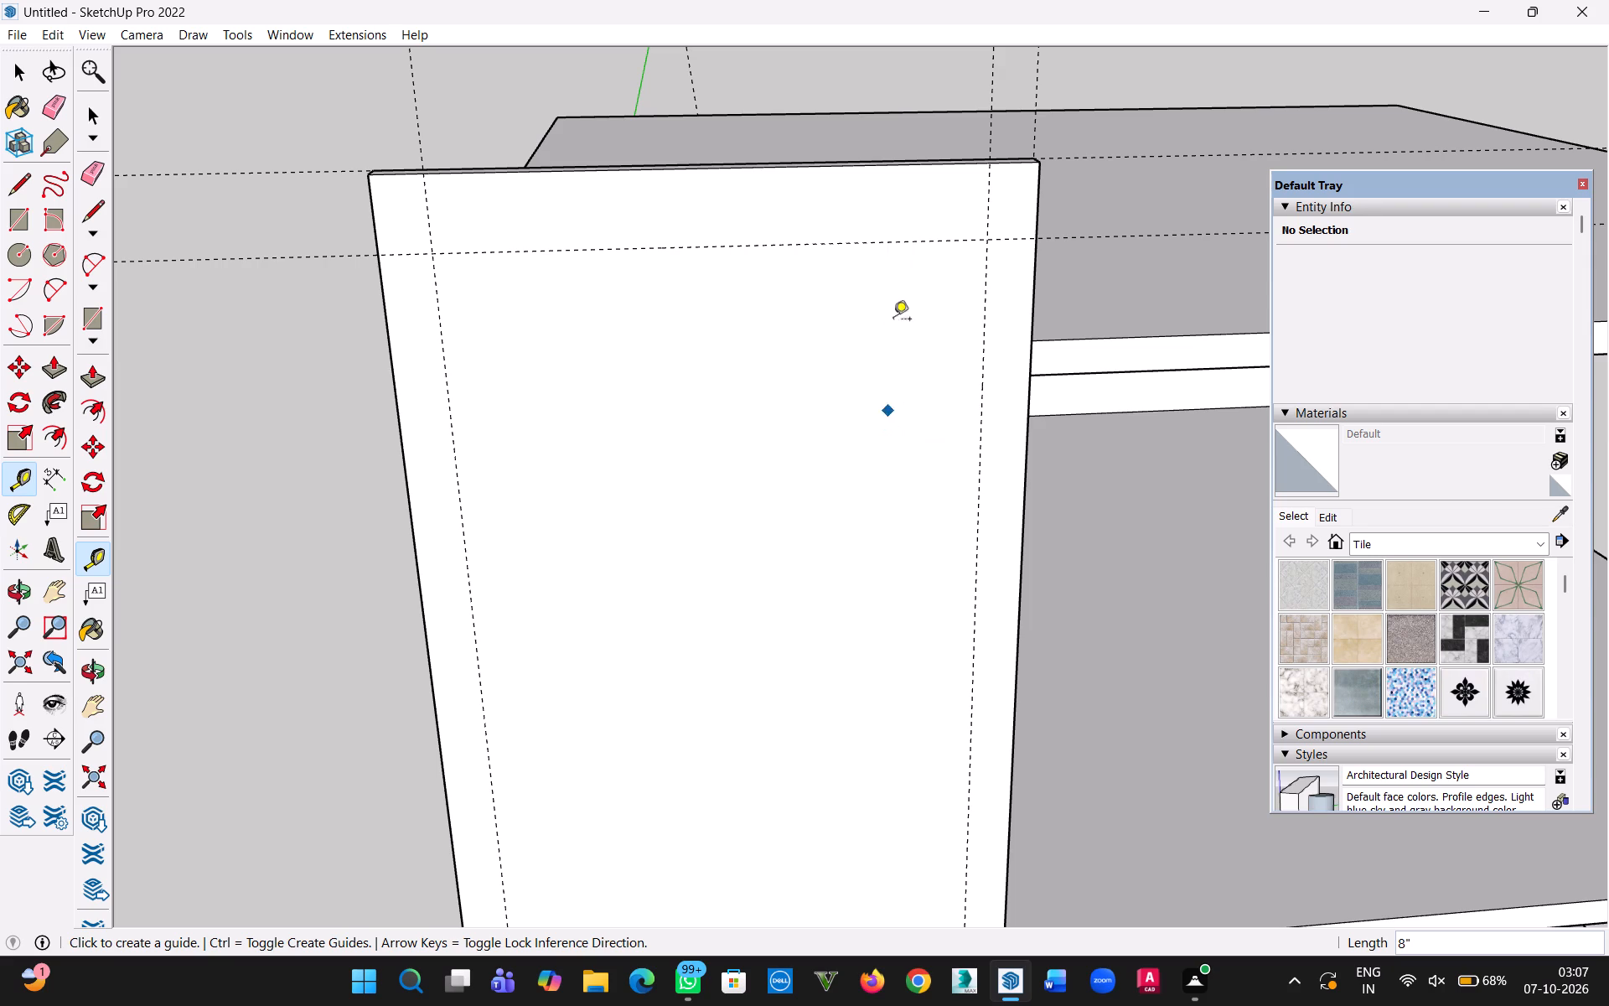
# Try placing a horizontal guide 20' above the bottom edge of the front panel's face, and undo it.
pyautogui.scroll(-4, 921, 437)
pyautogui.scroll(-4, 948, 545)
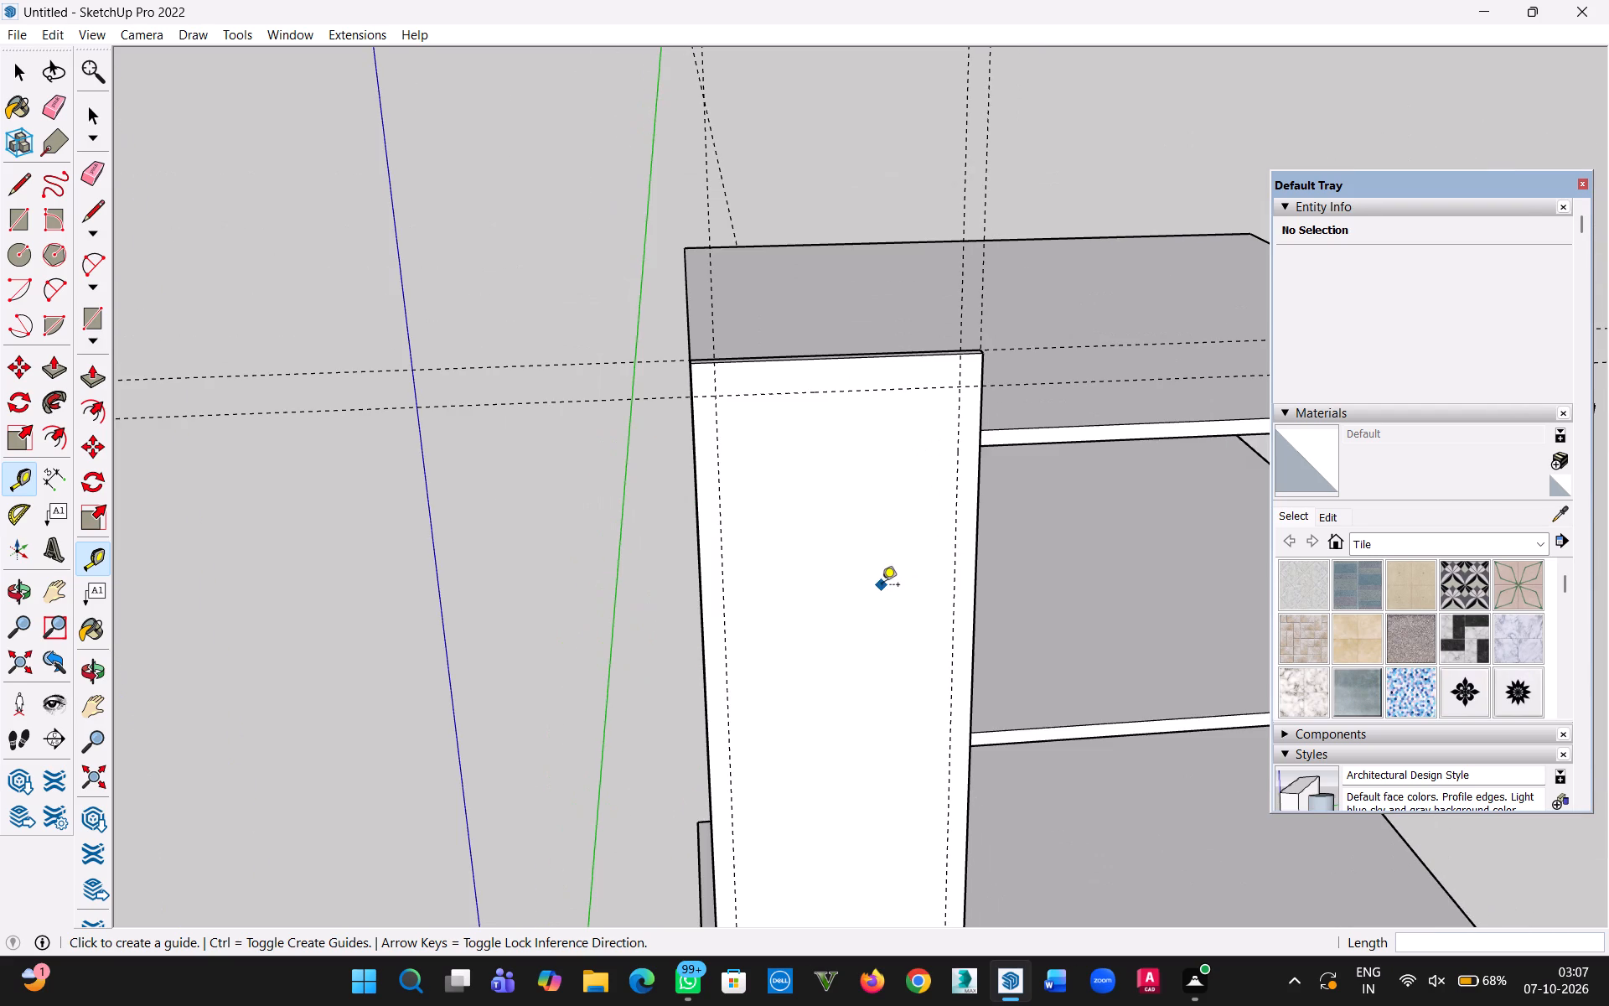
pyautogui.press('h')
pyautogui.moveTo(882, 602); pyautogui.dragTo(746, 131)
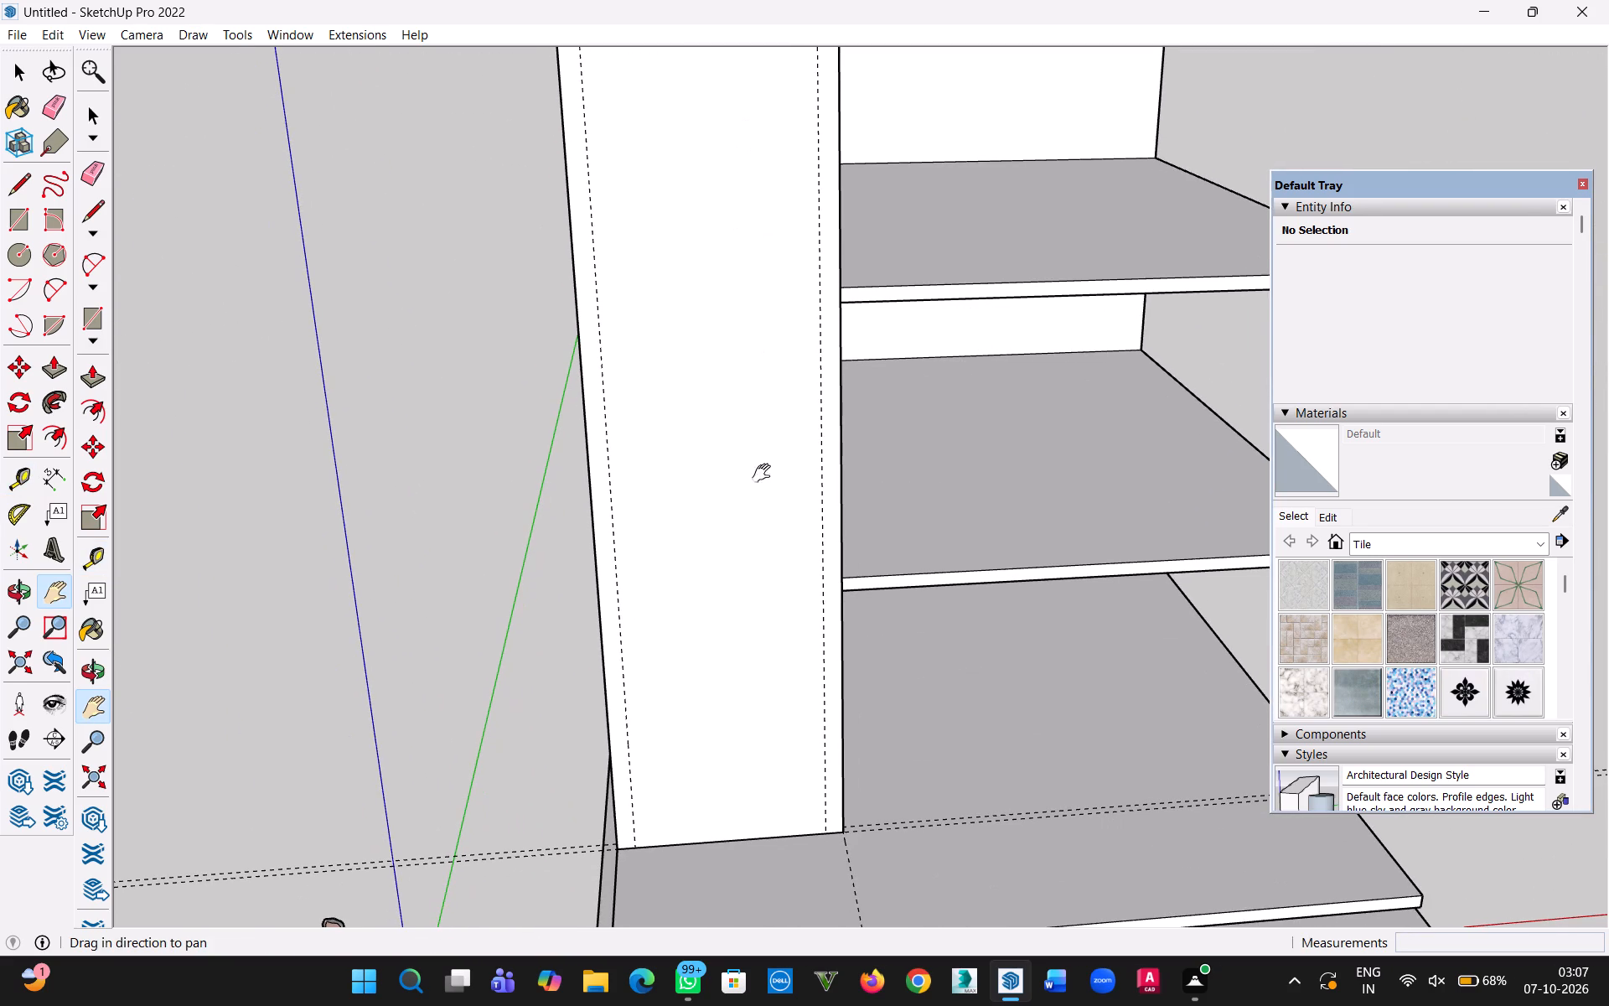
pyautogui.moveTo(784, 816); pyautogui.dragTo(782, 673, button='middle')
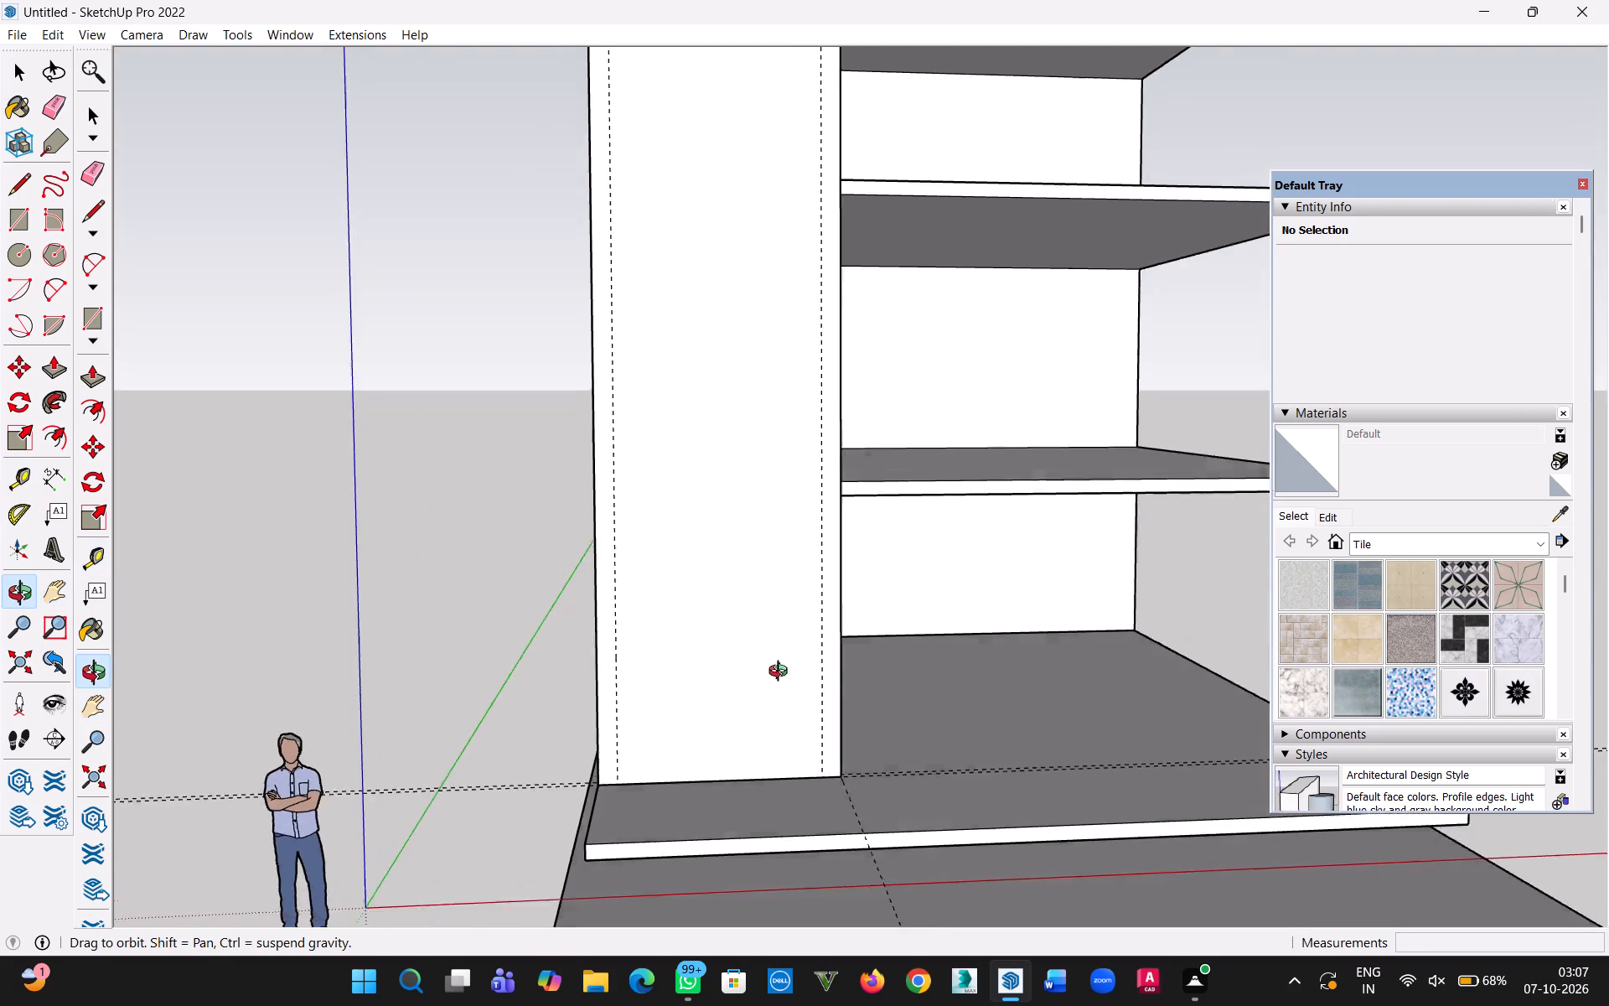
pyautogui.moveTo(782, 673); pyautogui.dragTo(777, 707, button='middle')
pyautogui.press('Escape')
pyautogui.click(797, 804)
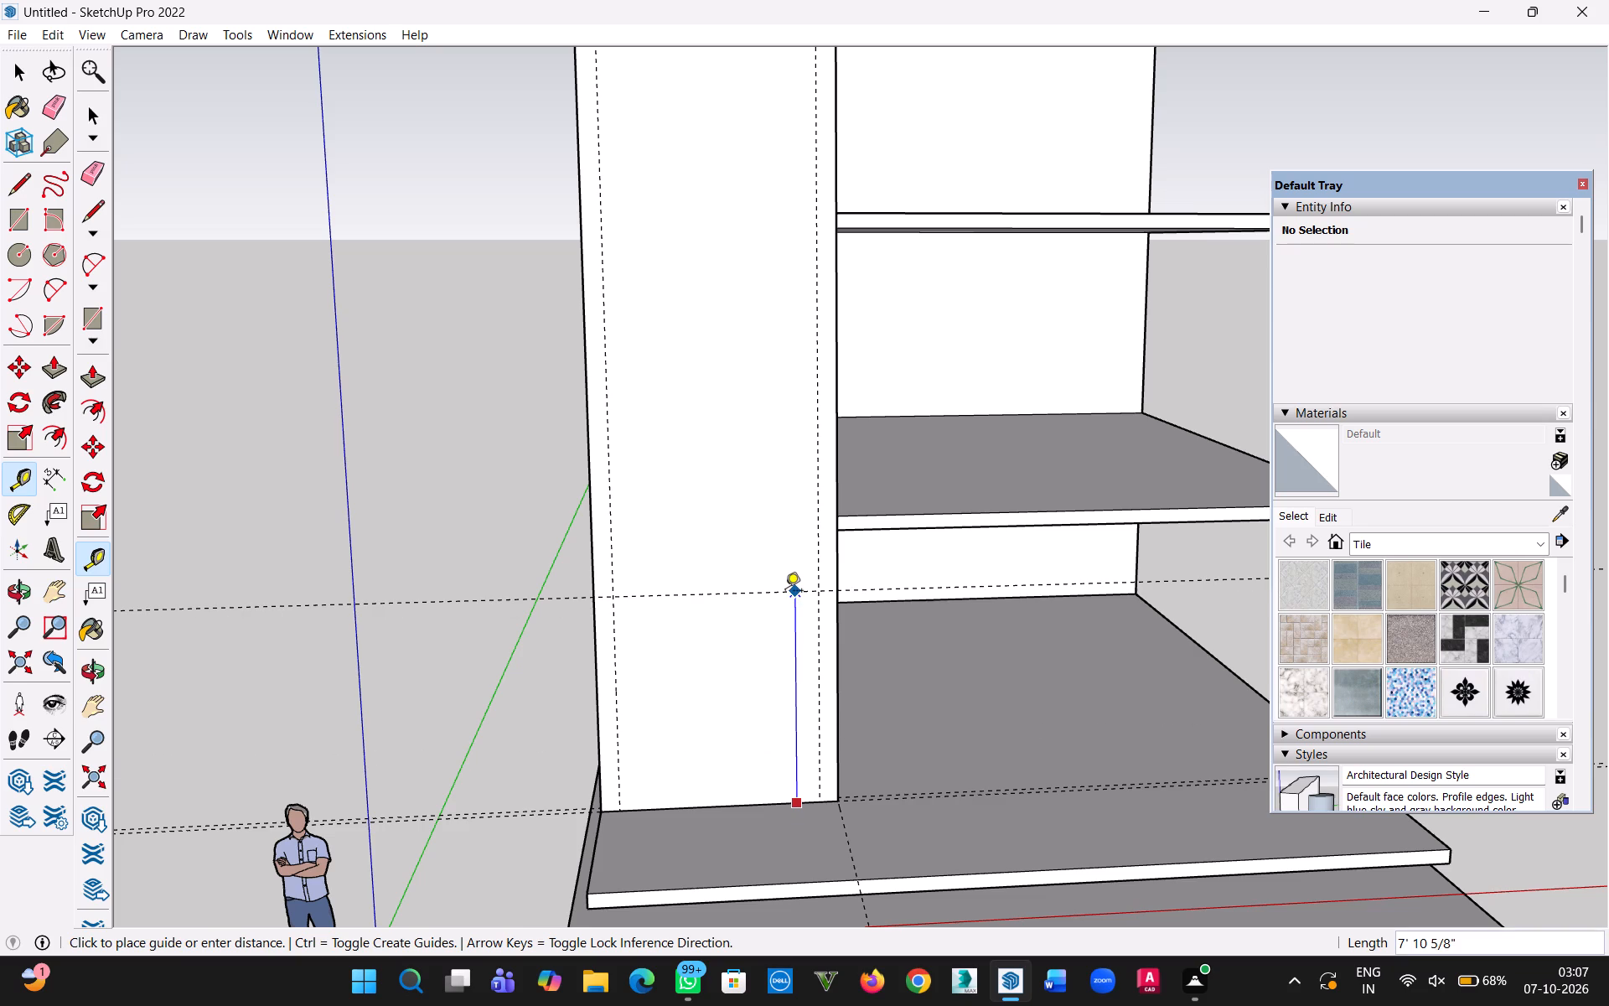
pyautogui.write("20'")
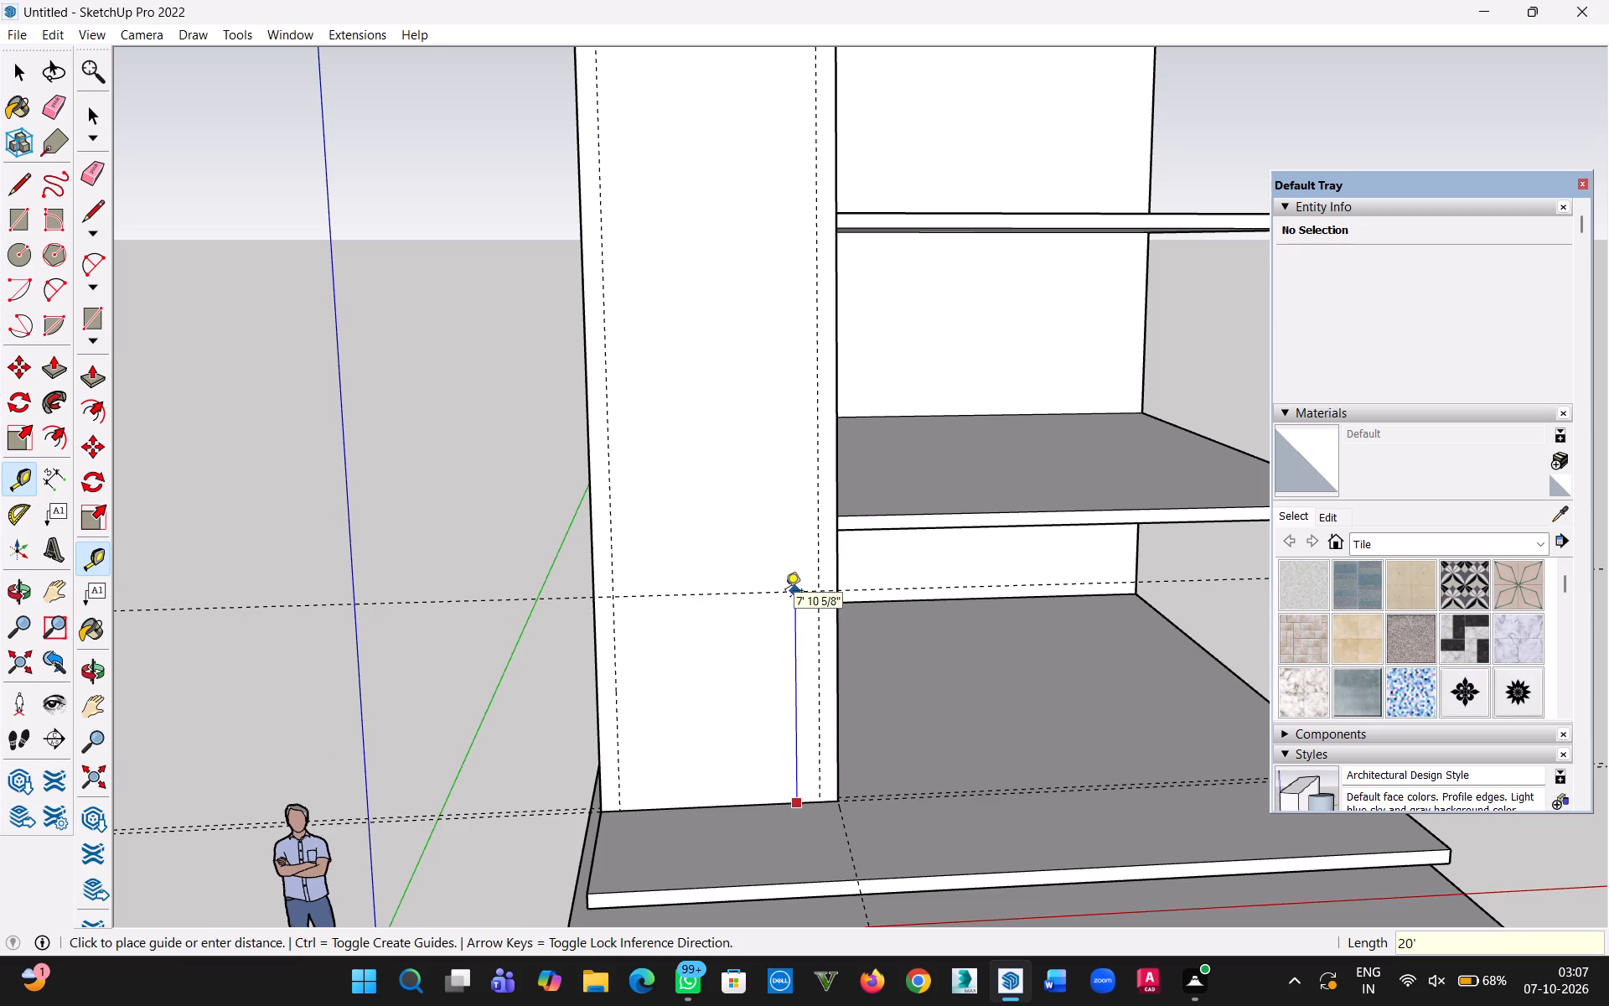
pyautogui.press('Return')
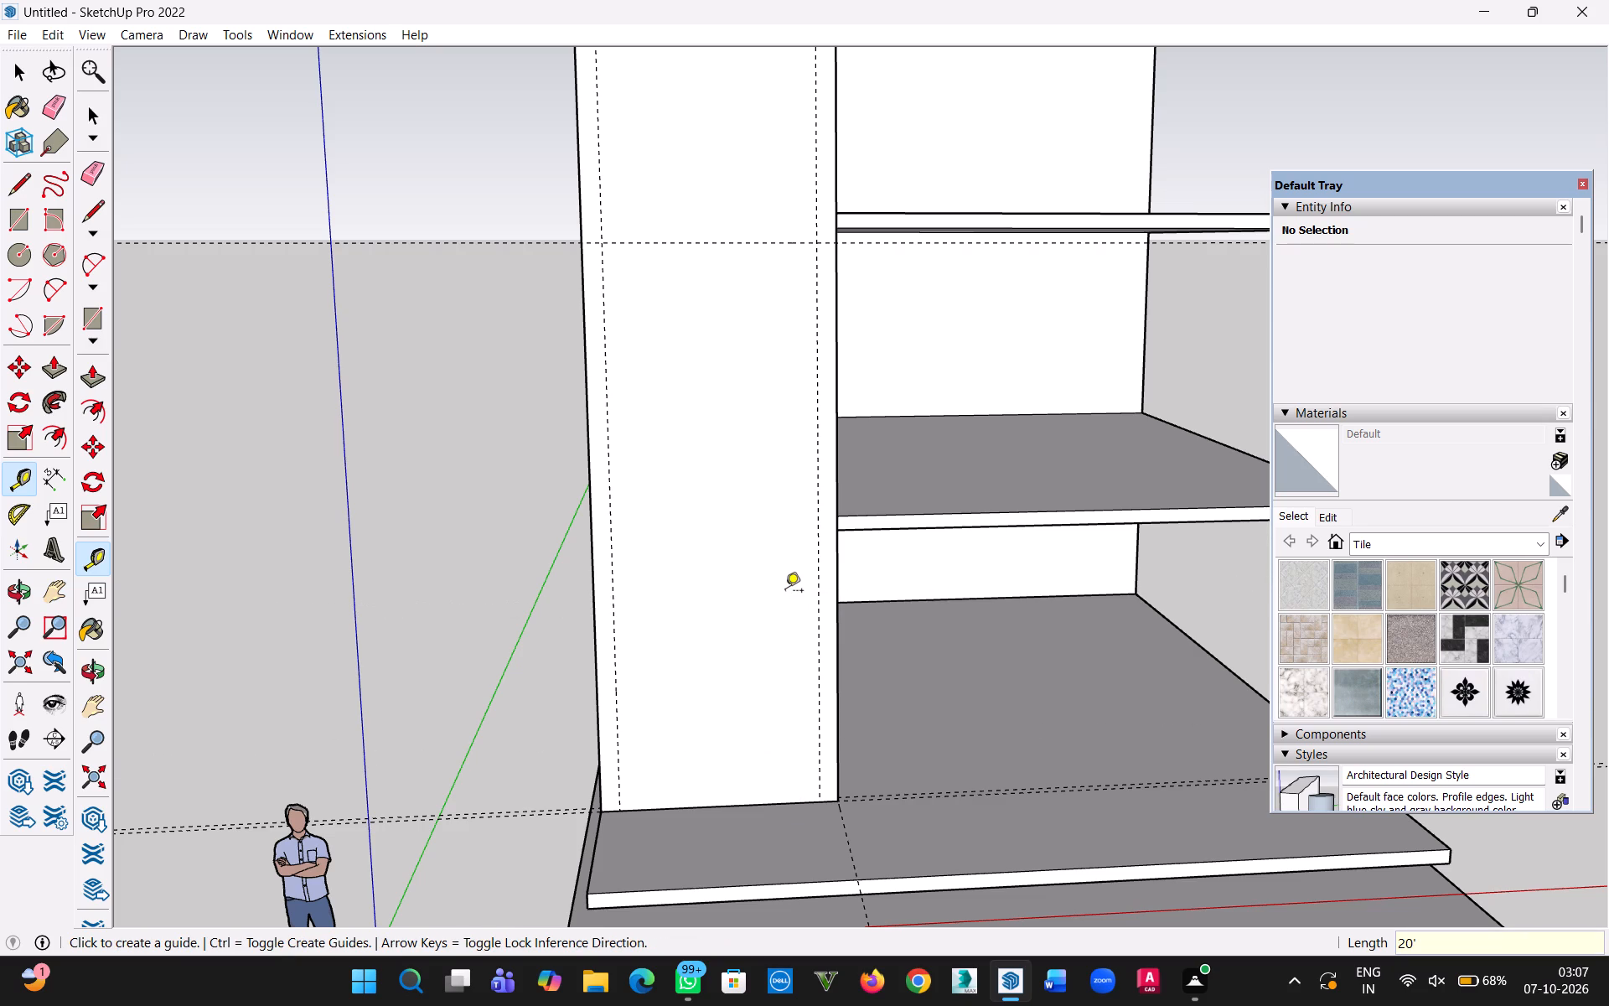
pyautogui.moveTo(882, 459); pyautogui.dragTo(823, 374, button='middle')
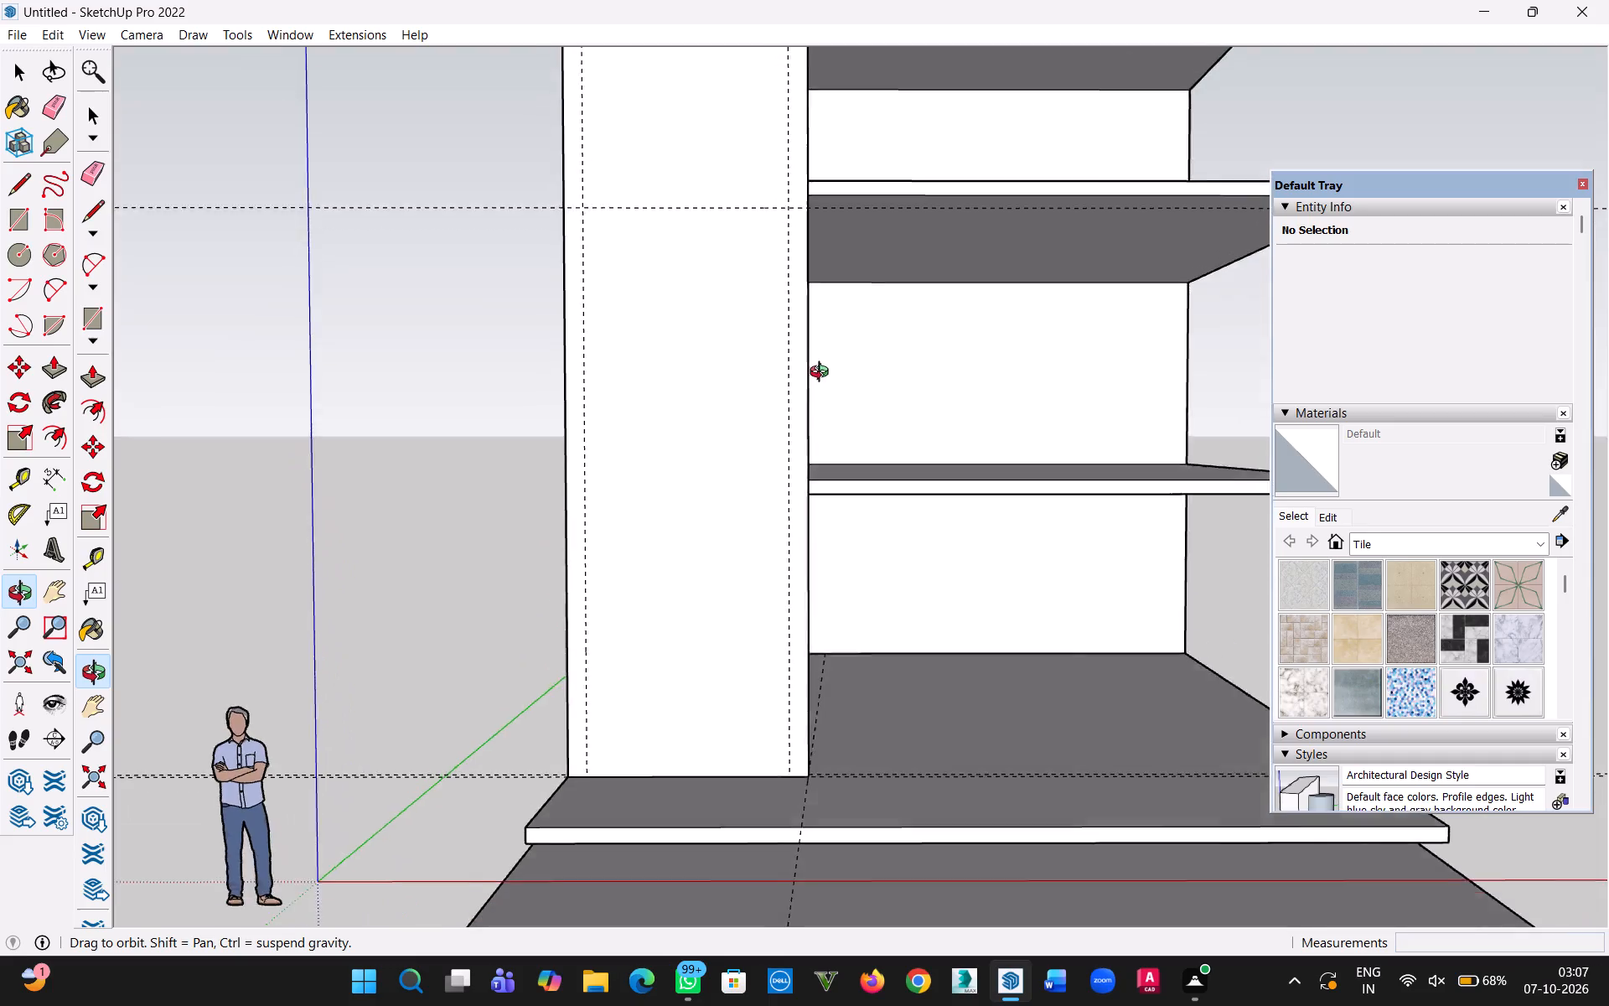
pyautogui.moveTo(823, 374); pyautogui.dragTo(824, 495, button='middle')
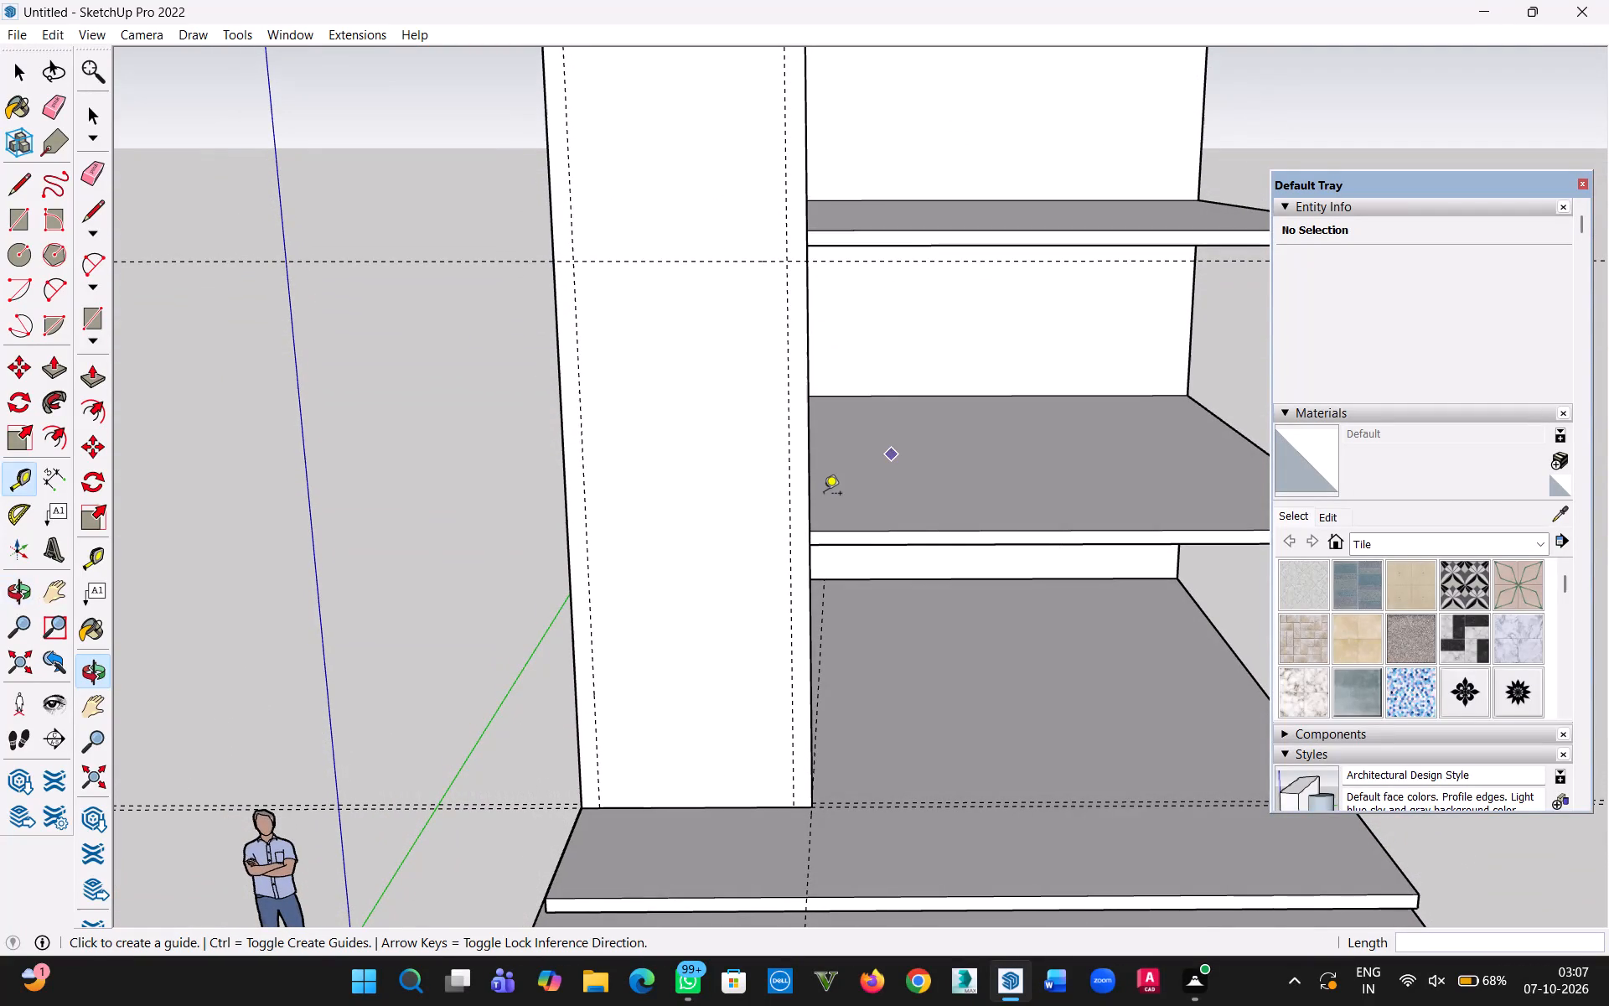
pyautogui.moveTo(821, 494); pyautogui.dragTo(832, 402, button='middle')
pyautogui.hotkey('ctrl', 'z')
# Measure the height from the front panel's base level up to the floor slabs beside it.
pyautogui.click(766, 778)
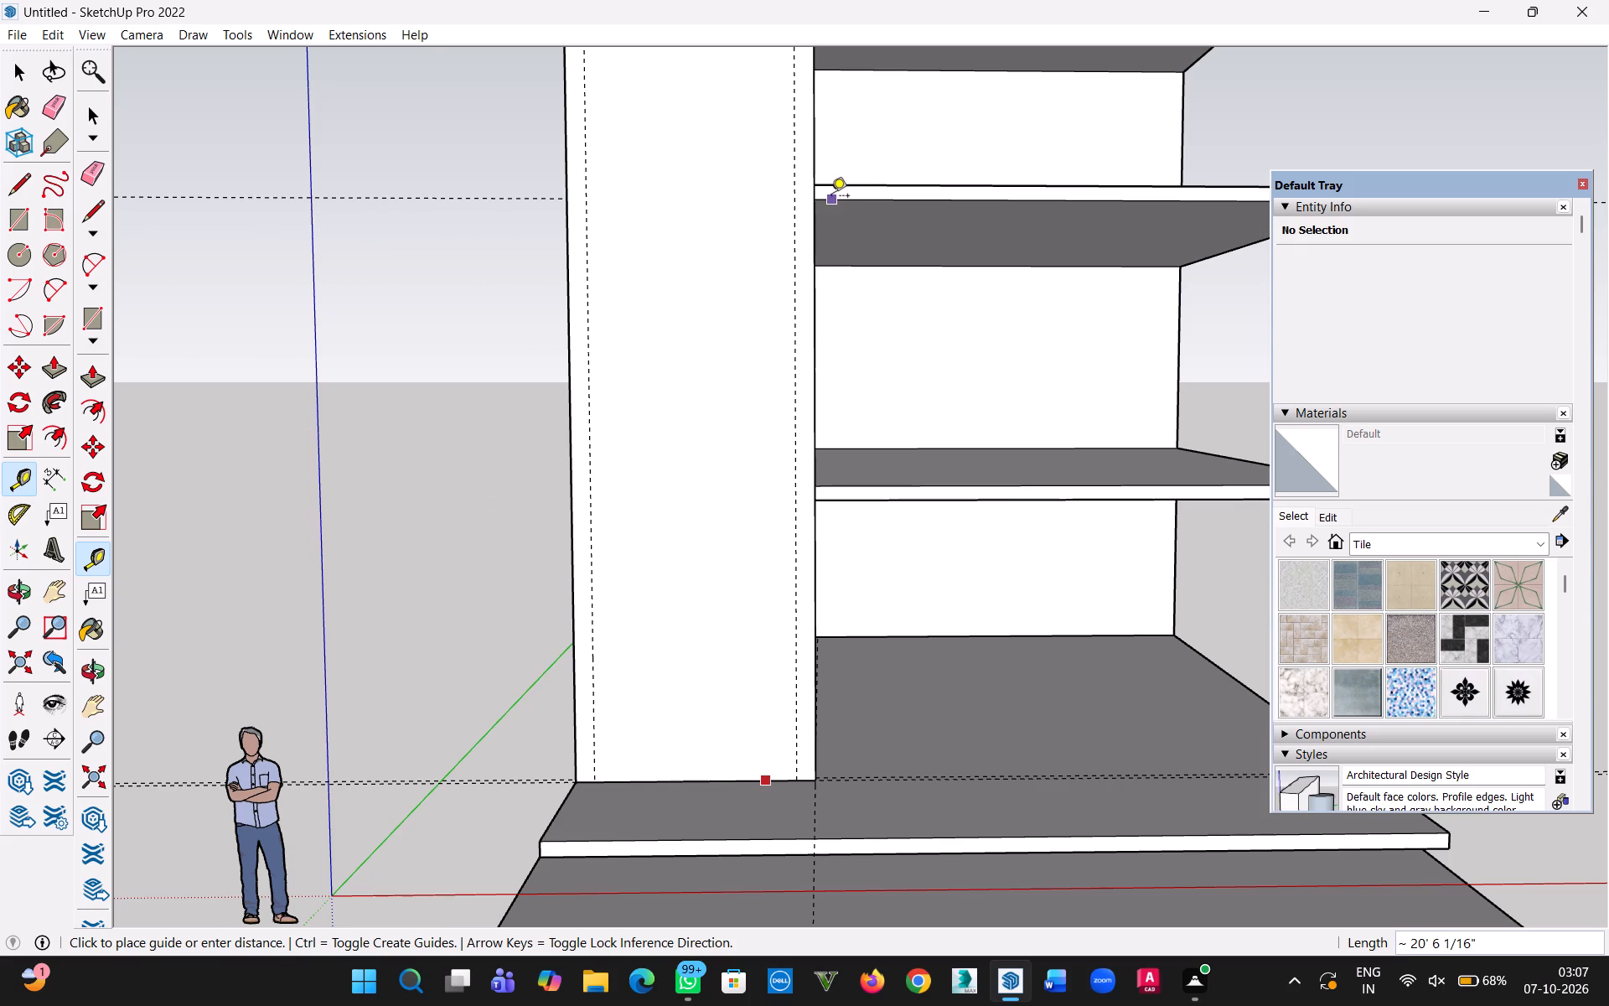
pyautogui.press('Escape')
pyautogui.scroll(-2, 724, 592)
pyautogui.moveTo(728, 592); pyautogui.dragTo(923, 576, button='middle')
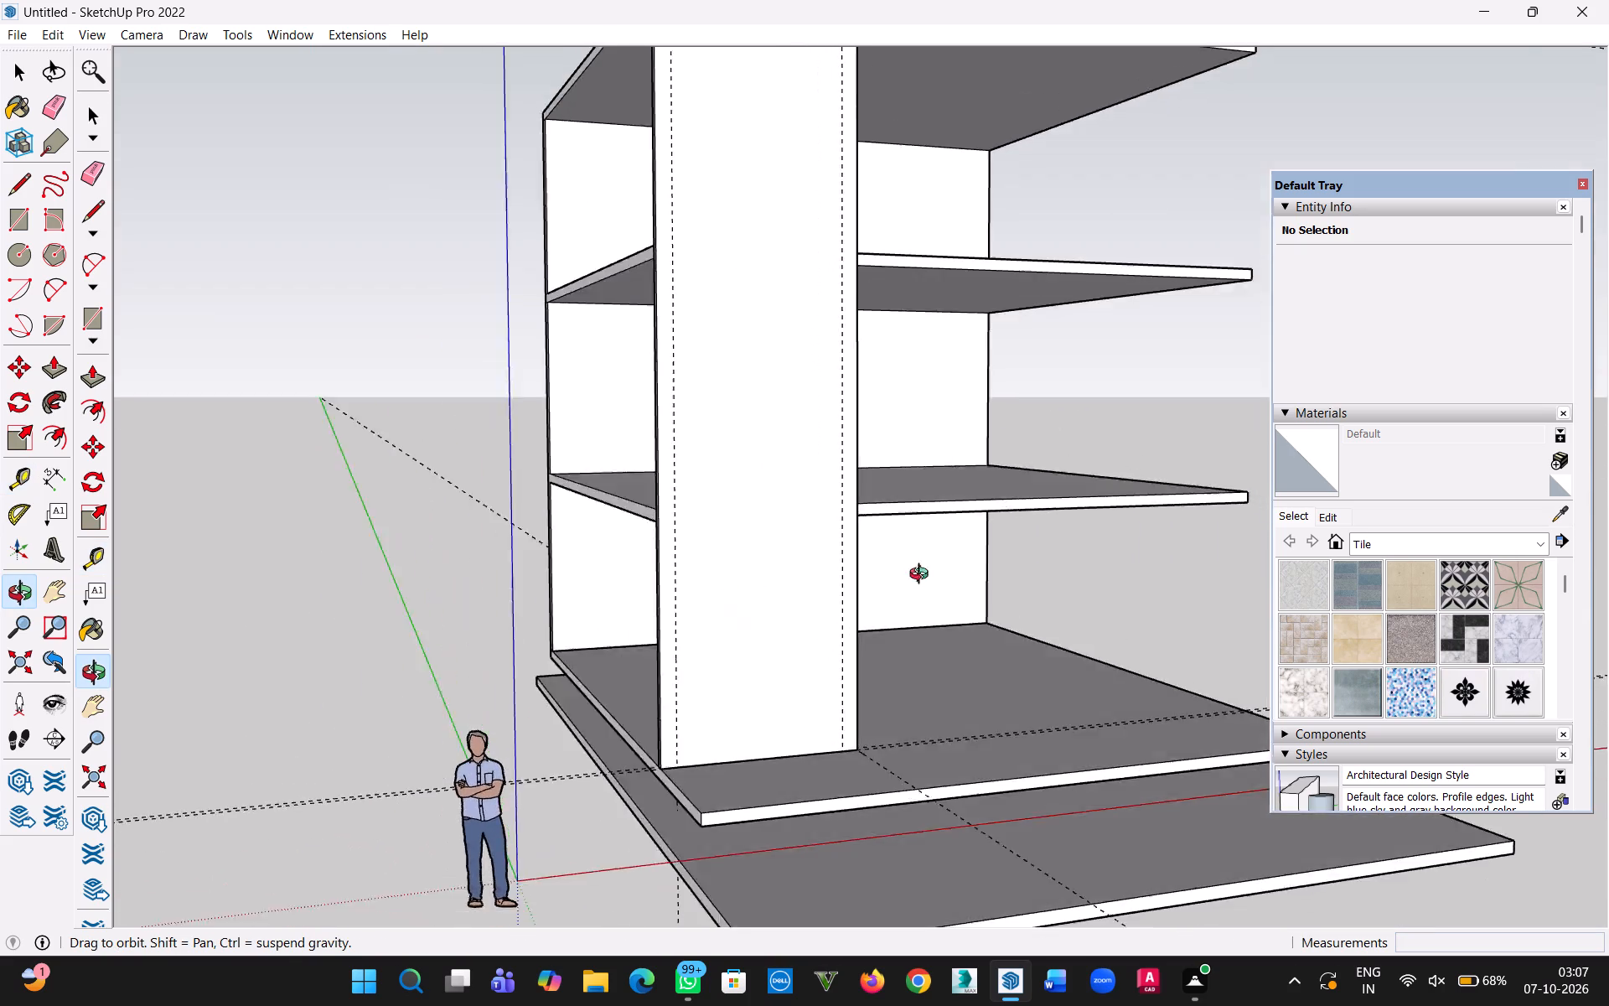
pyautogui.moveTo(923, 576); pyautogui.dragTo(760, 850, button='middle')
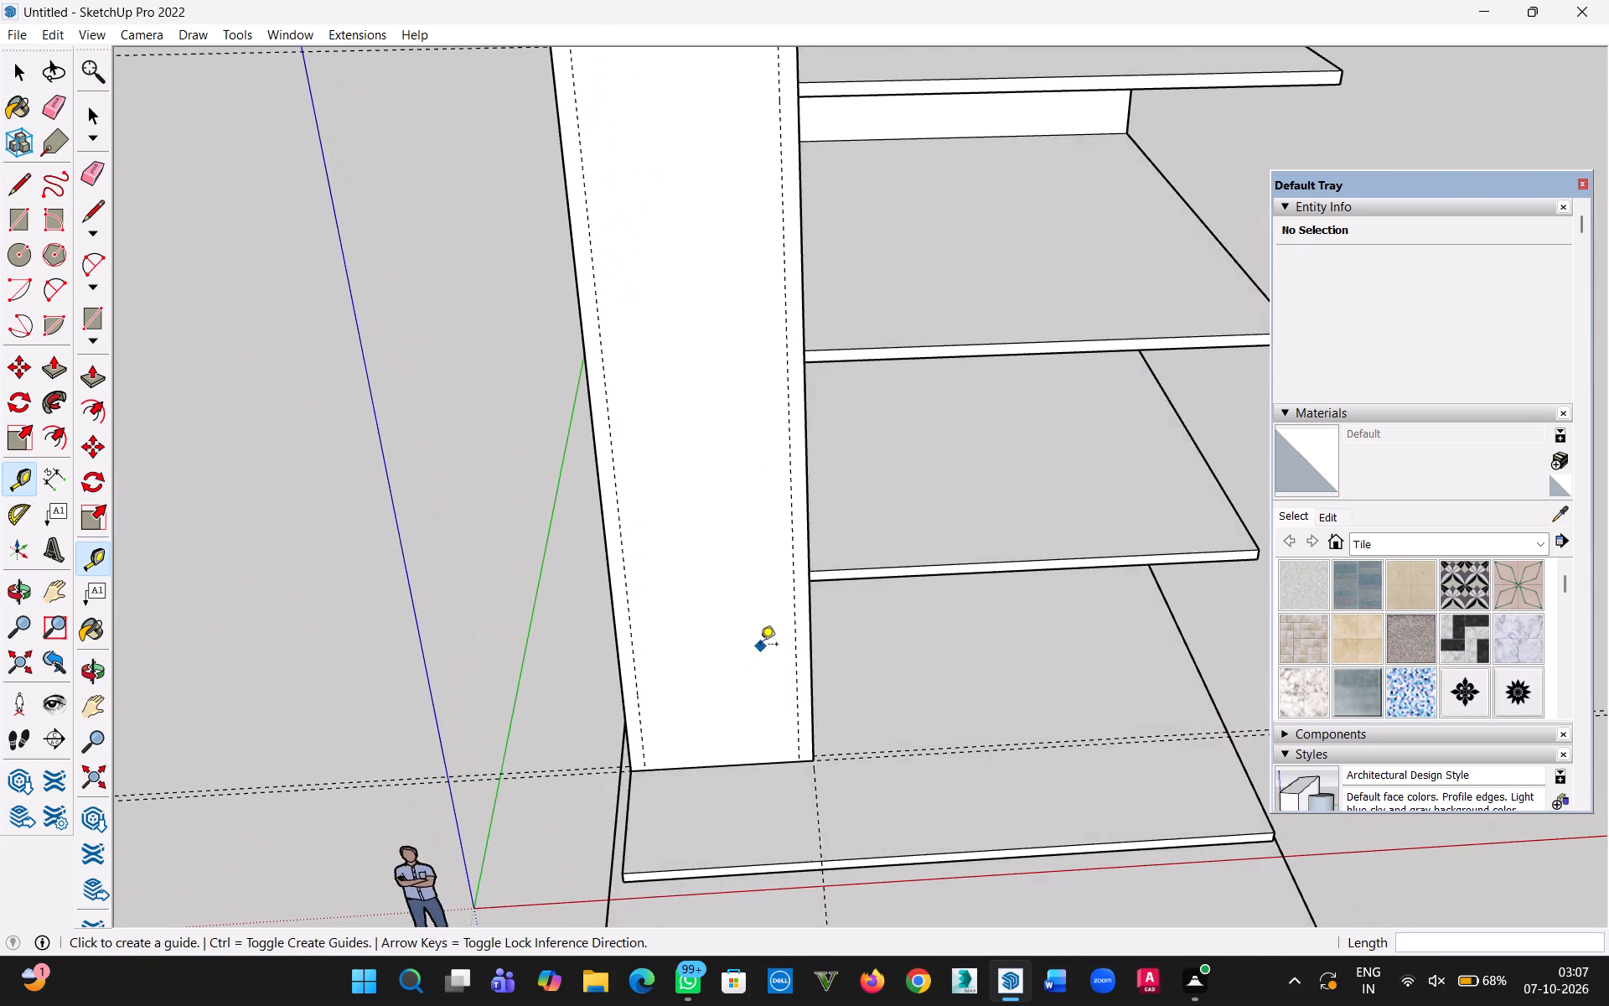
pyautogui.scroll(-4, 760, 646)
pyautogui.moveTo(758, 658); pyautogui.dragTo(776, 399, button='middle')
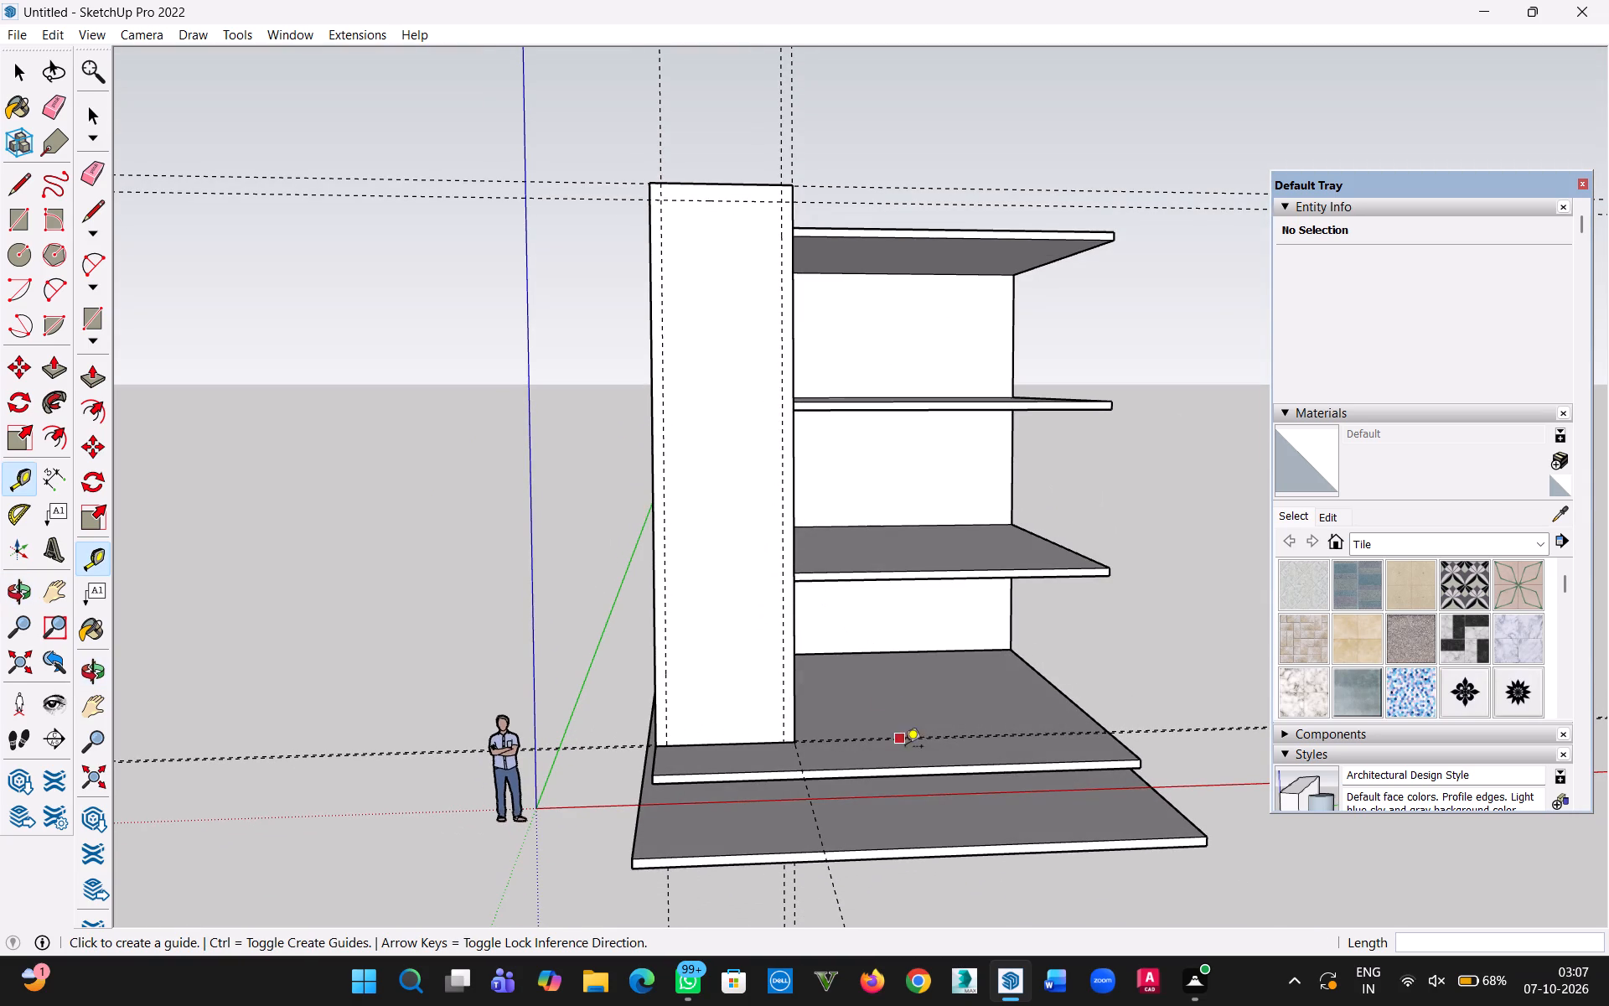
pyautogui.press('t')
pyautogui.scroll(11, 892, 744)
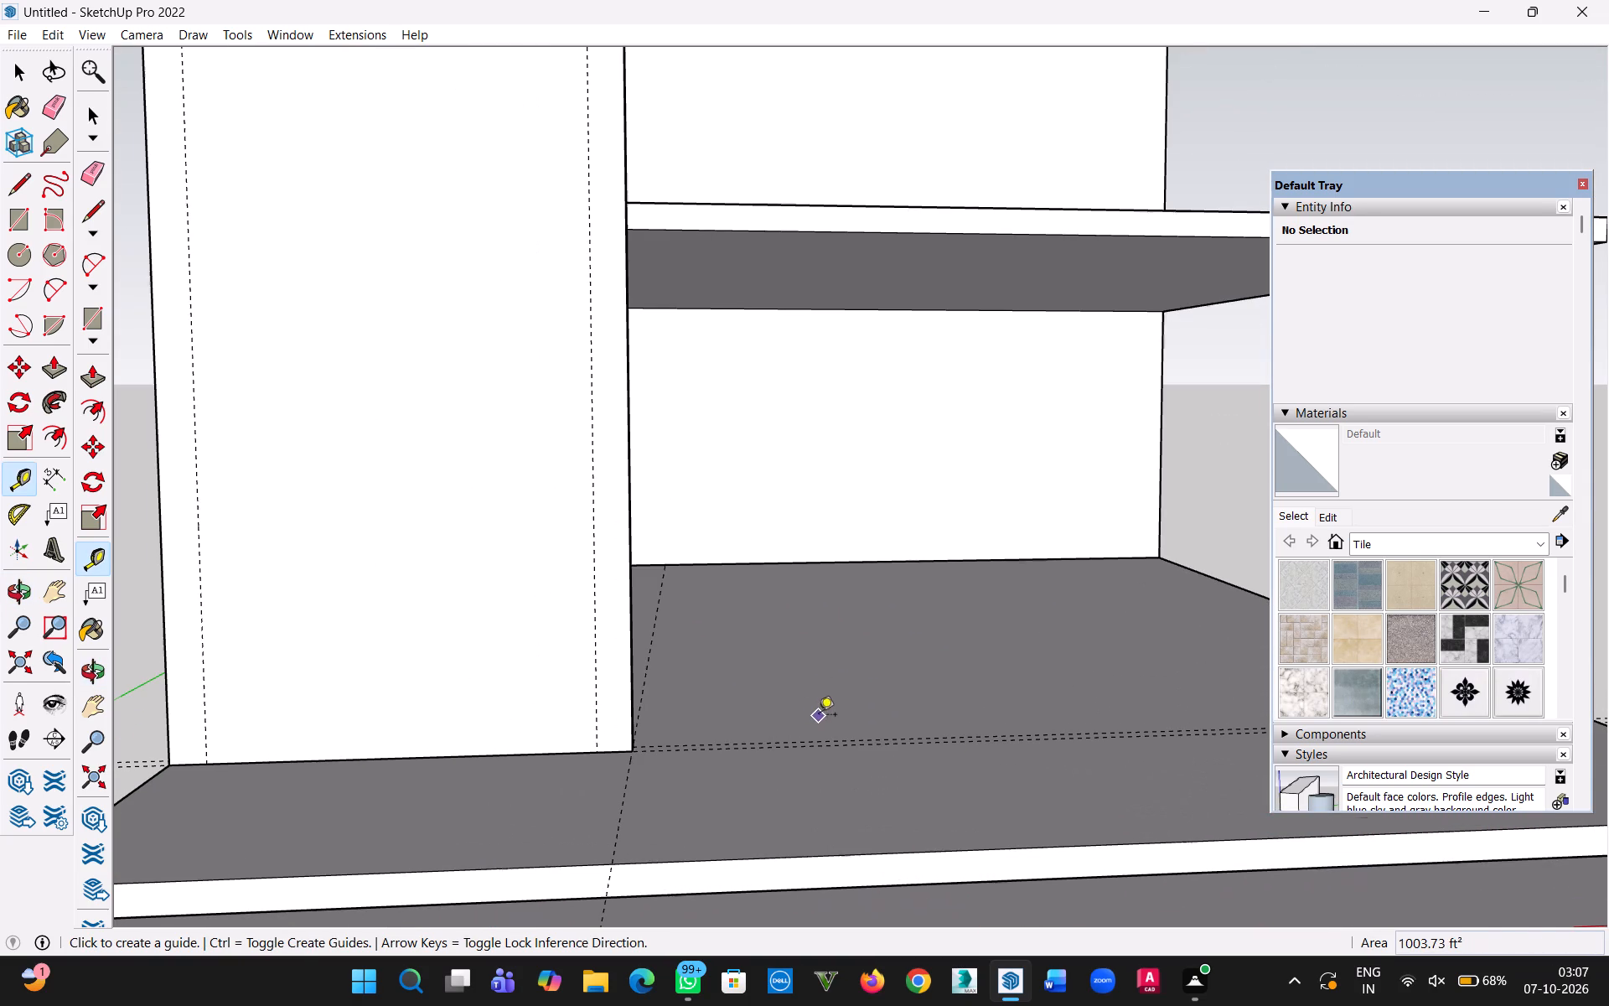
pyautogui.click(773, 739)
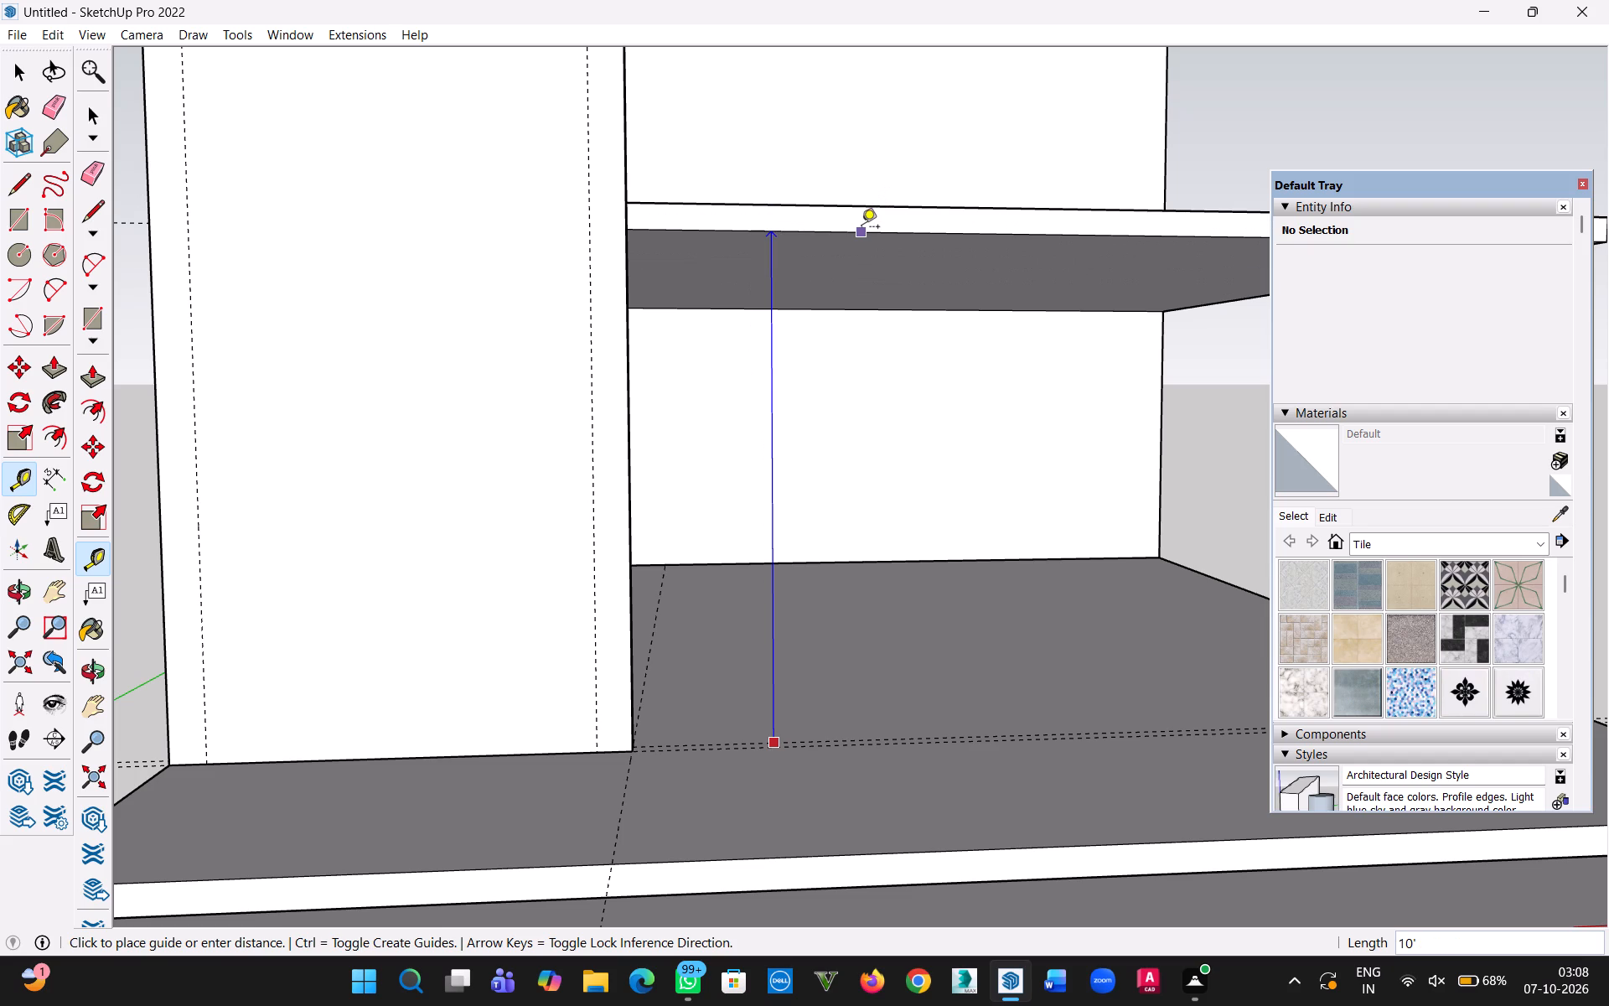
pyautogui.scroll(-4, 860, 229)
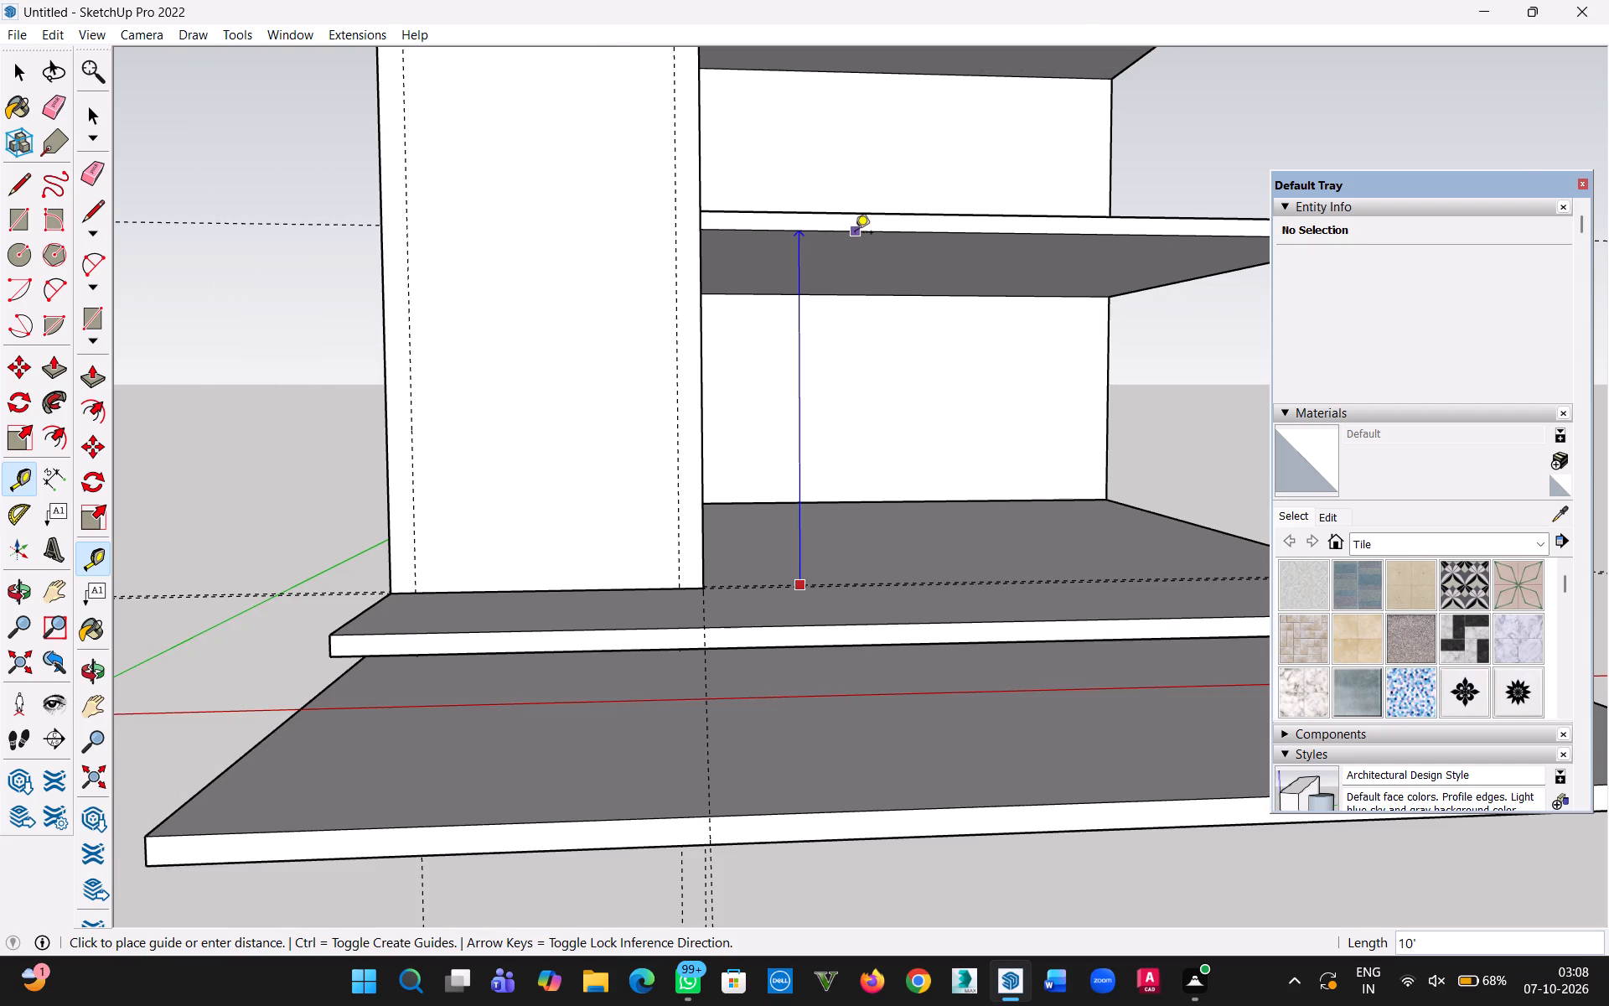
pyautogui.press('Escape')
# Place a horizontal guide 21' above the bottom edge of the front panel's face.
pyautogui.scroll(8, 630, 583)
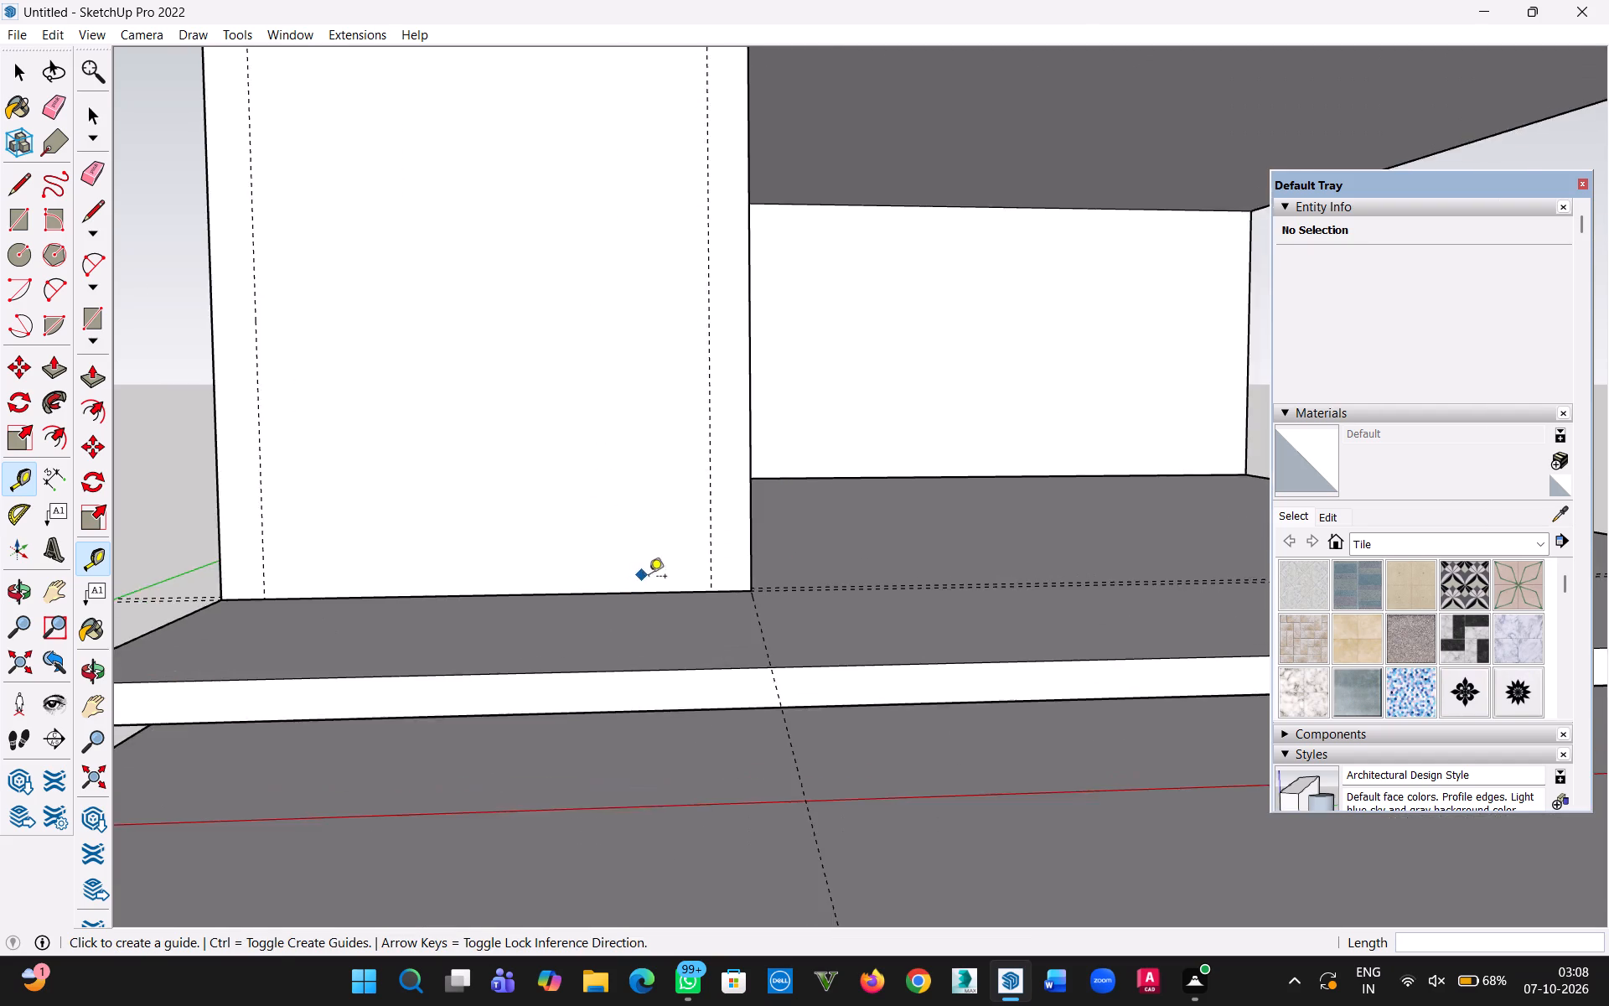
pyautogui.scroll(8, 649, 578)
pyautogui.click(730, 626)
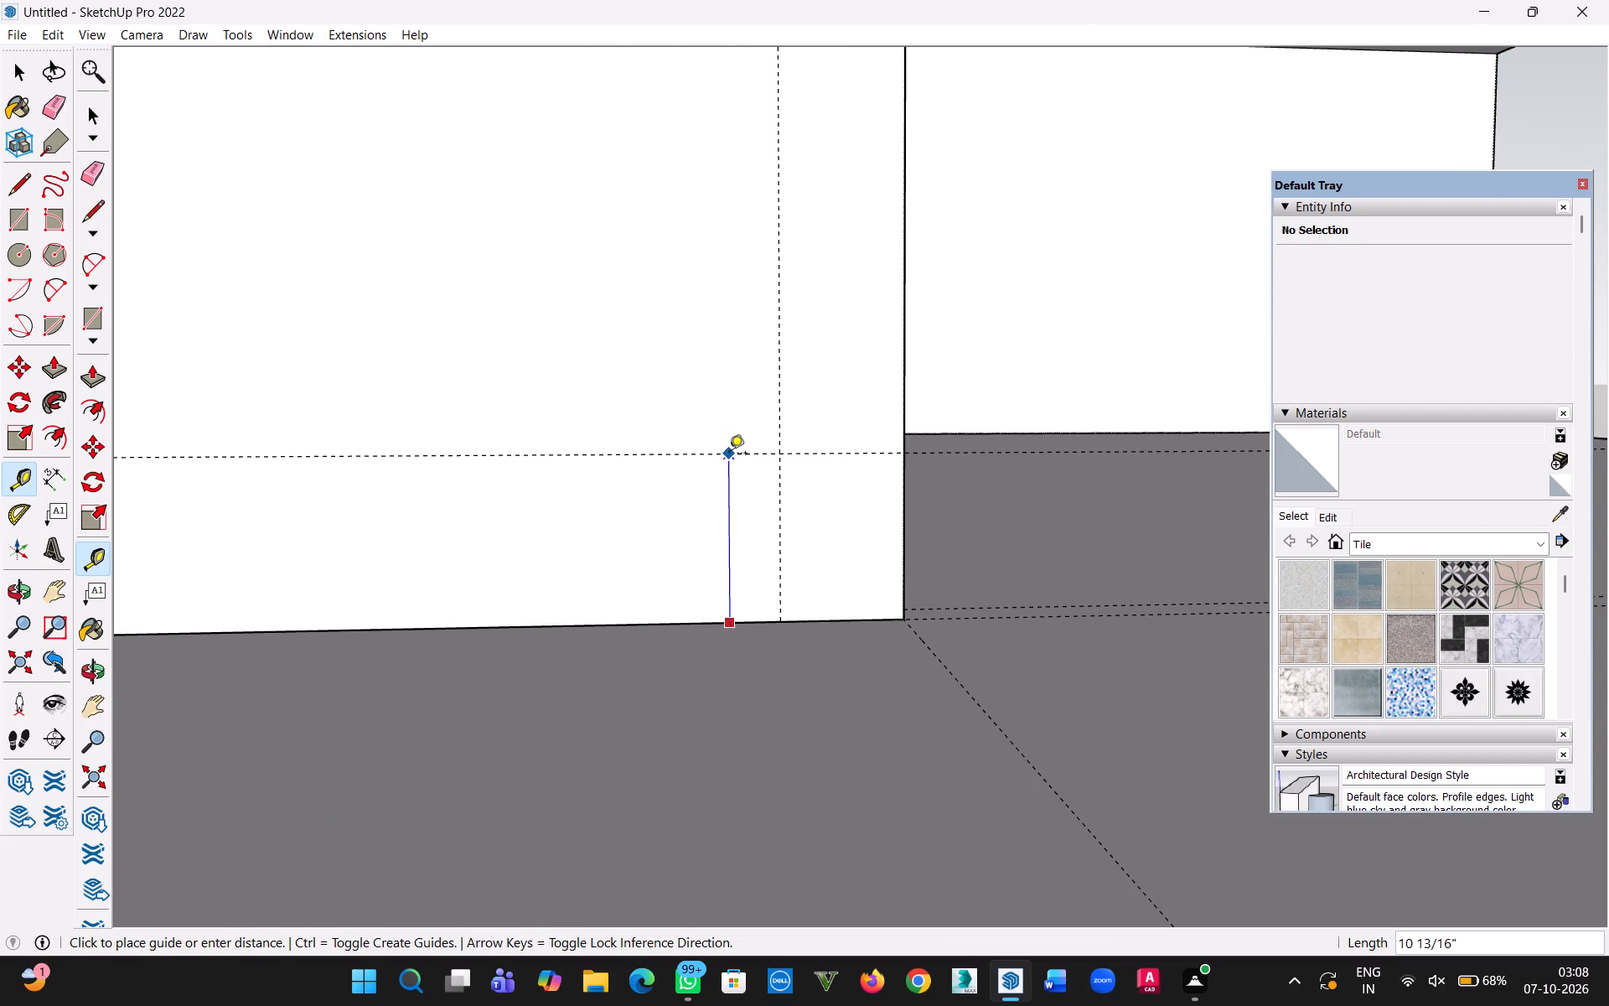
pyautogui.press('2')
pyautogui.write("1'")
pyautogui.press('Return')
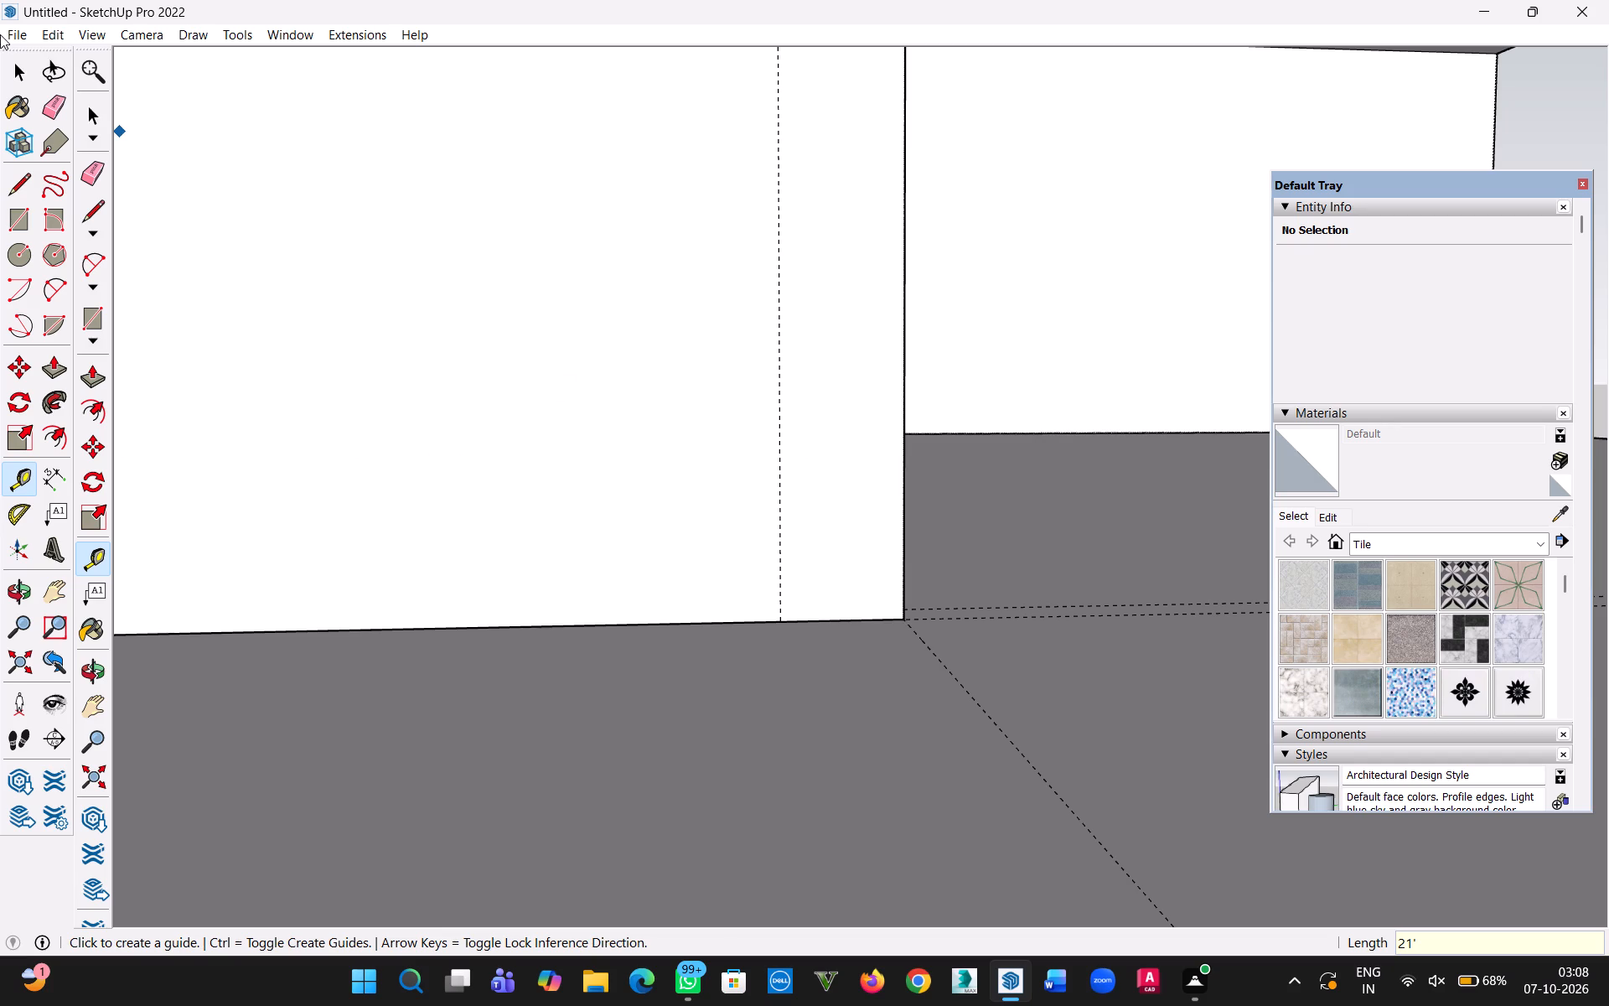
# Draw a 13' by 8" rectangle along the panel's right edge, from its top corner down to the 21' guide.
pyautogui.click(17, 73)
pyautogui.scroll(-18, 681, 355)
pyautogui.moveTo(691, 262); pyautogui.dragTo(713, 480, button='middle')
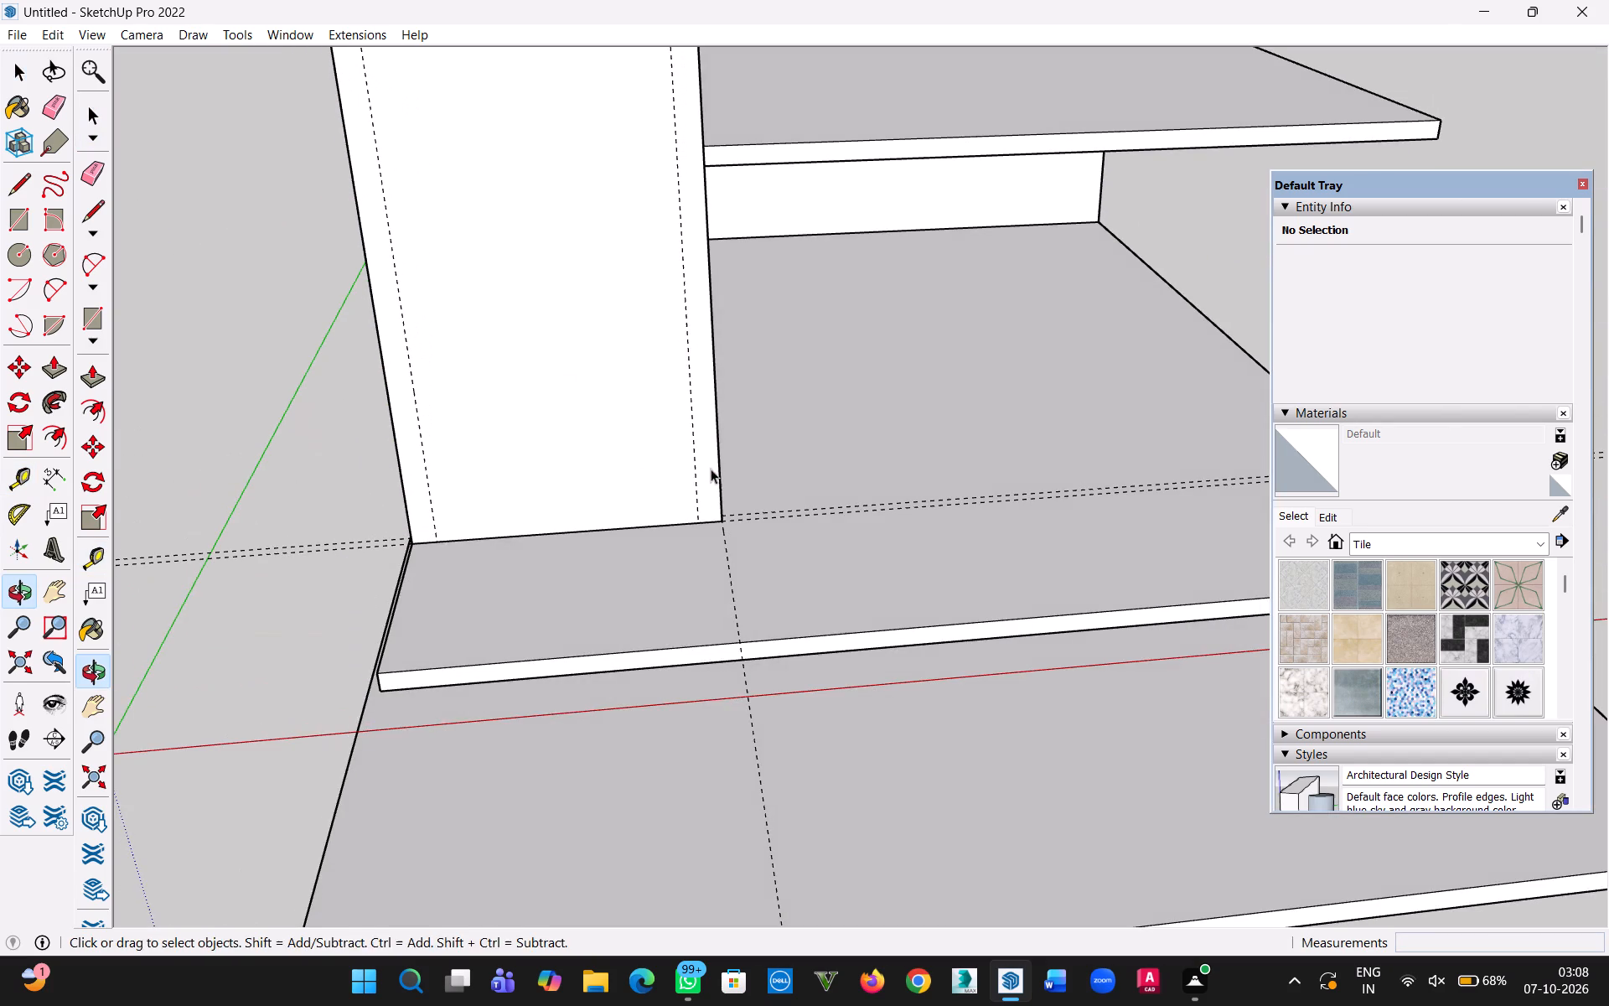
pyautogui.press('h')
pyautogui.moveTo(708, 424); pyautogui.dragTo(775, 995)
pyautogui.moveTo(717, 598); pyautogui.dragTo(727, 547, button='middle')
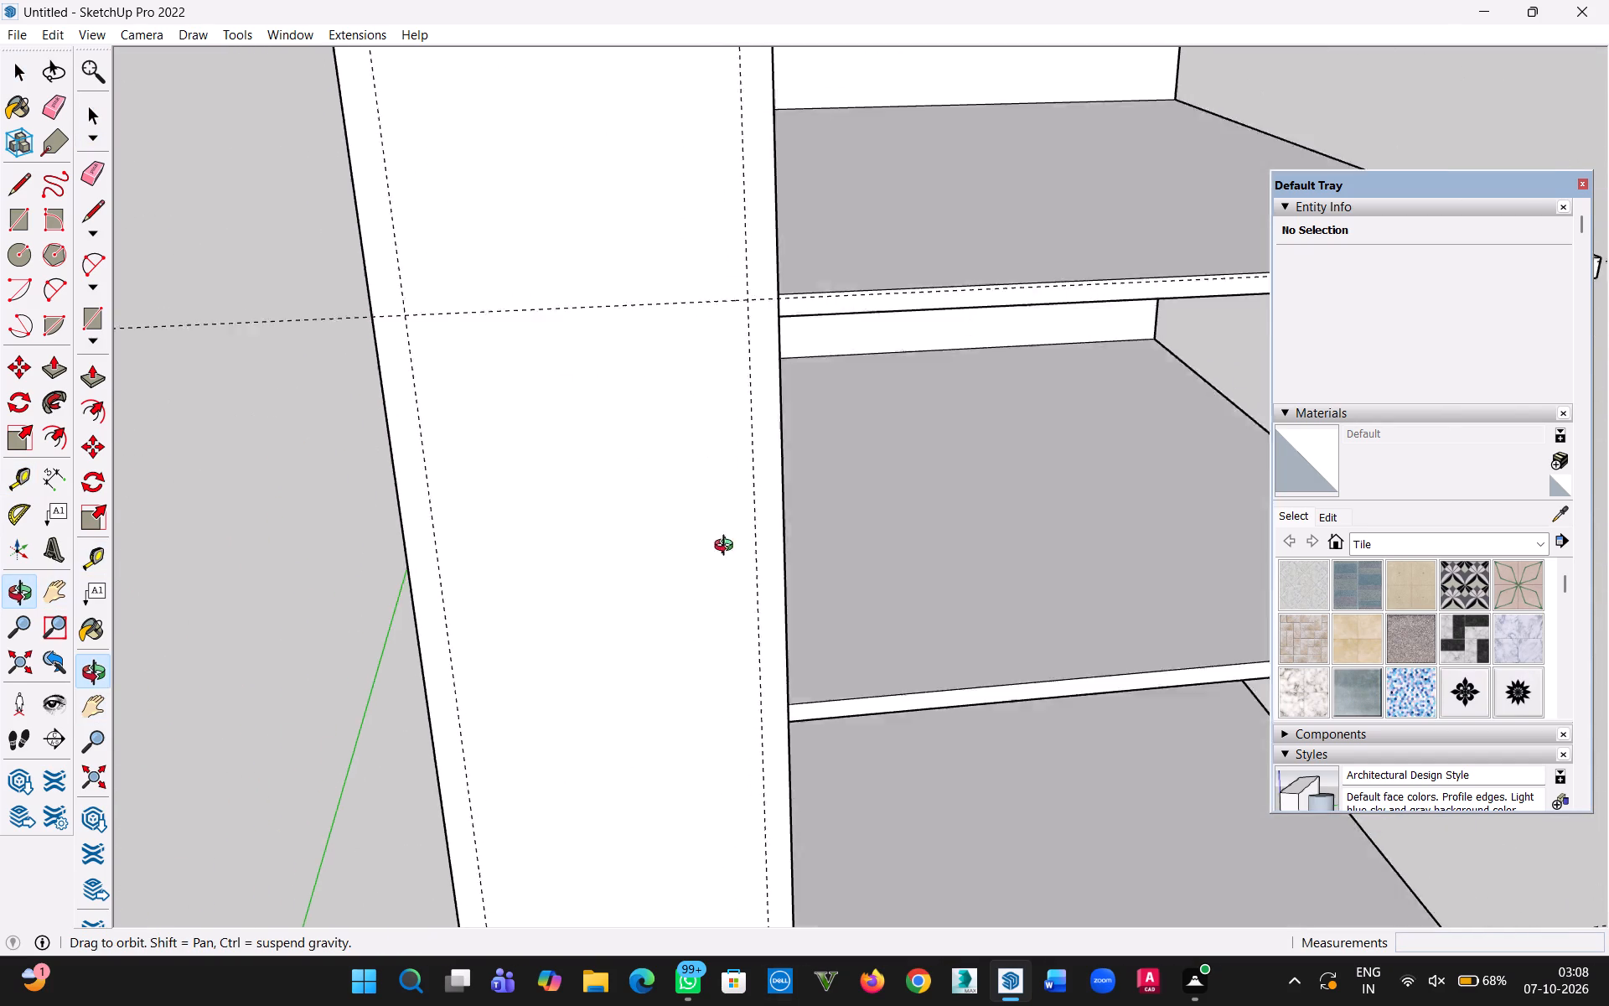
pyautogui.moveTo(727, 547); pyautogui.dragTo(680, 579, button='middle')
pyautogui.scroll(-2, 618, 523)
pyautogui.moveTo(618, 518); pyautogui.dragTo(675, 611, button='middle')
pyautogui.press('r')
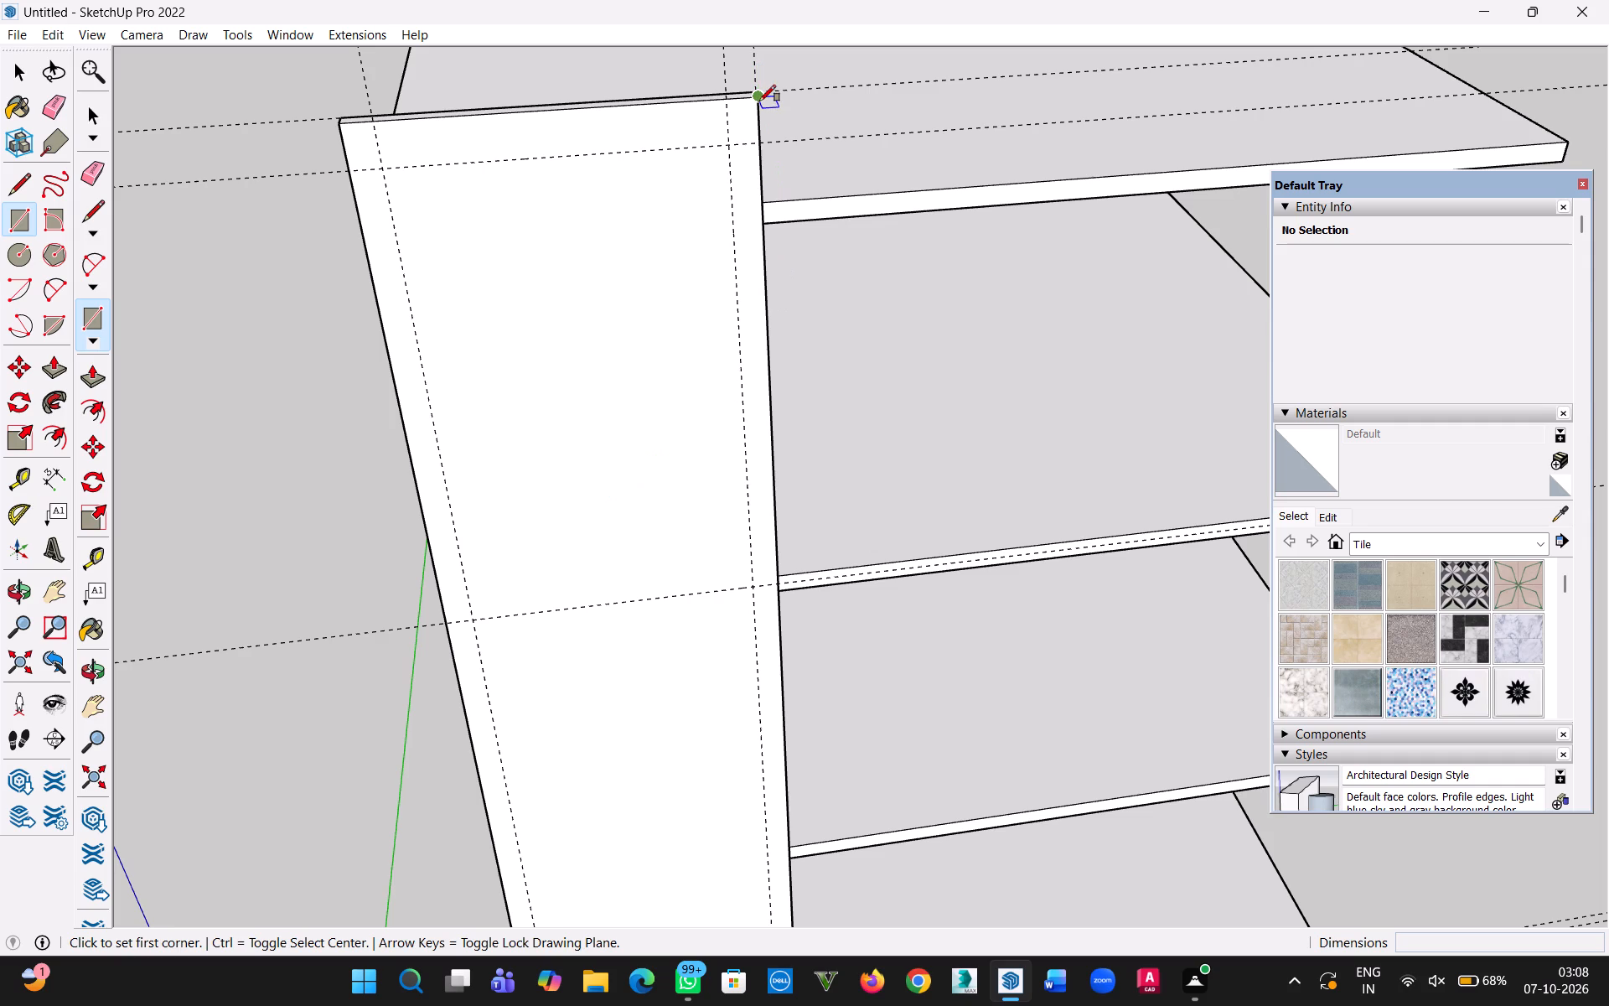
pyautogui.click(760, 101)
pyautogui.click(756, 589)
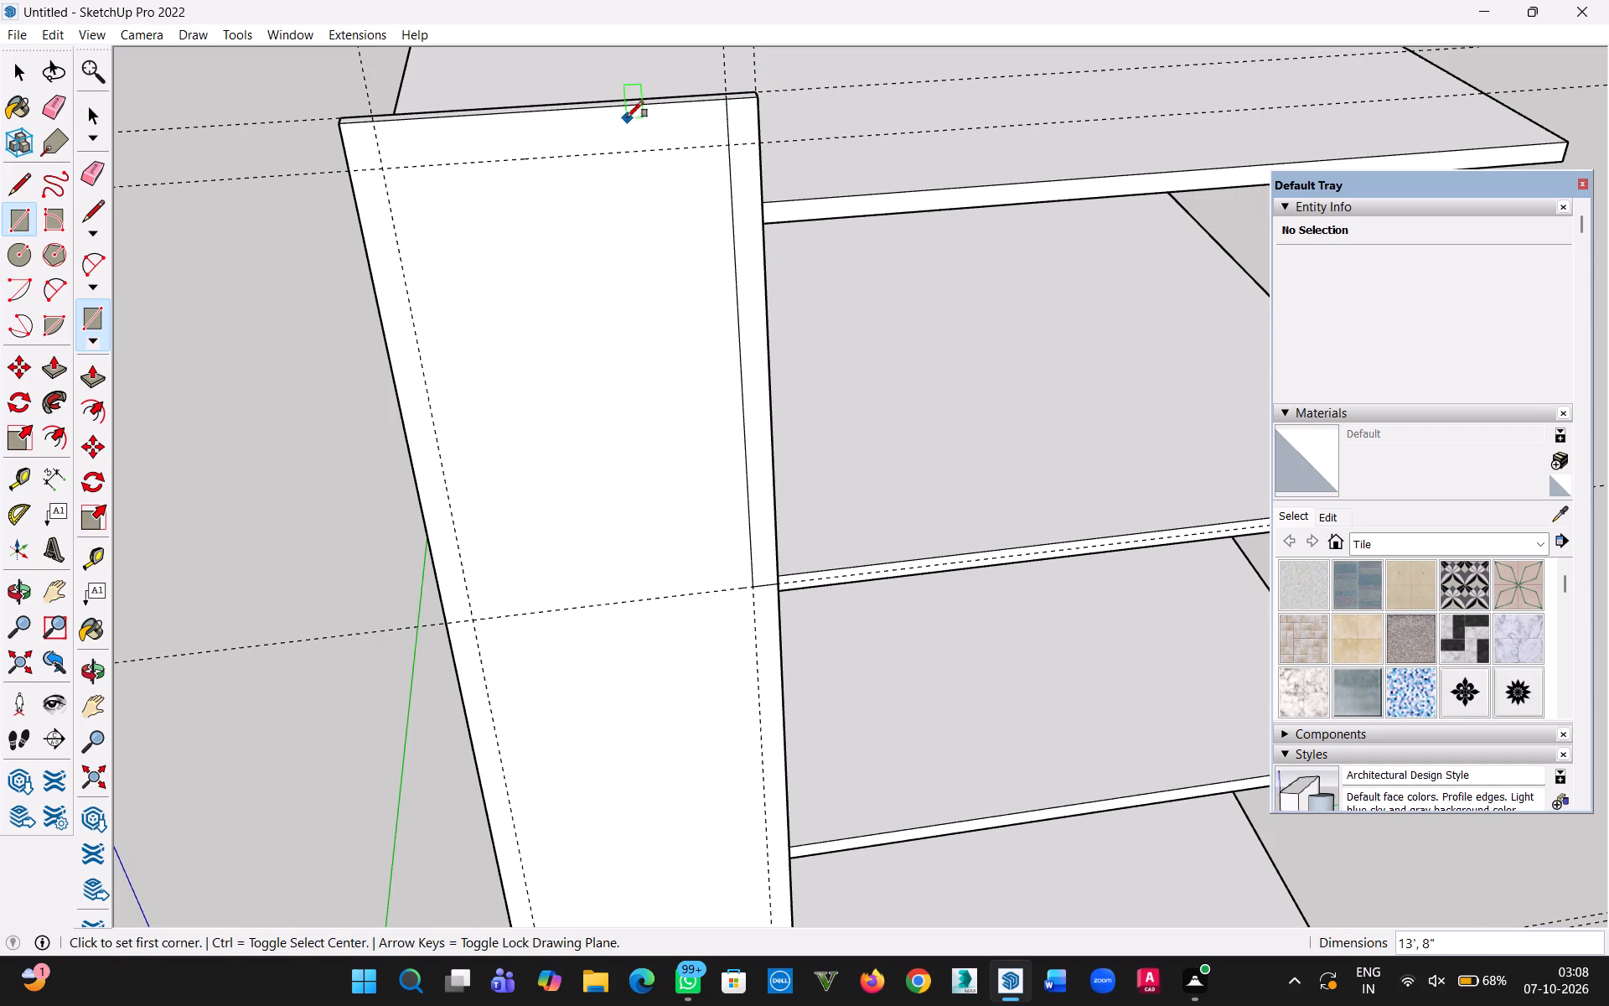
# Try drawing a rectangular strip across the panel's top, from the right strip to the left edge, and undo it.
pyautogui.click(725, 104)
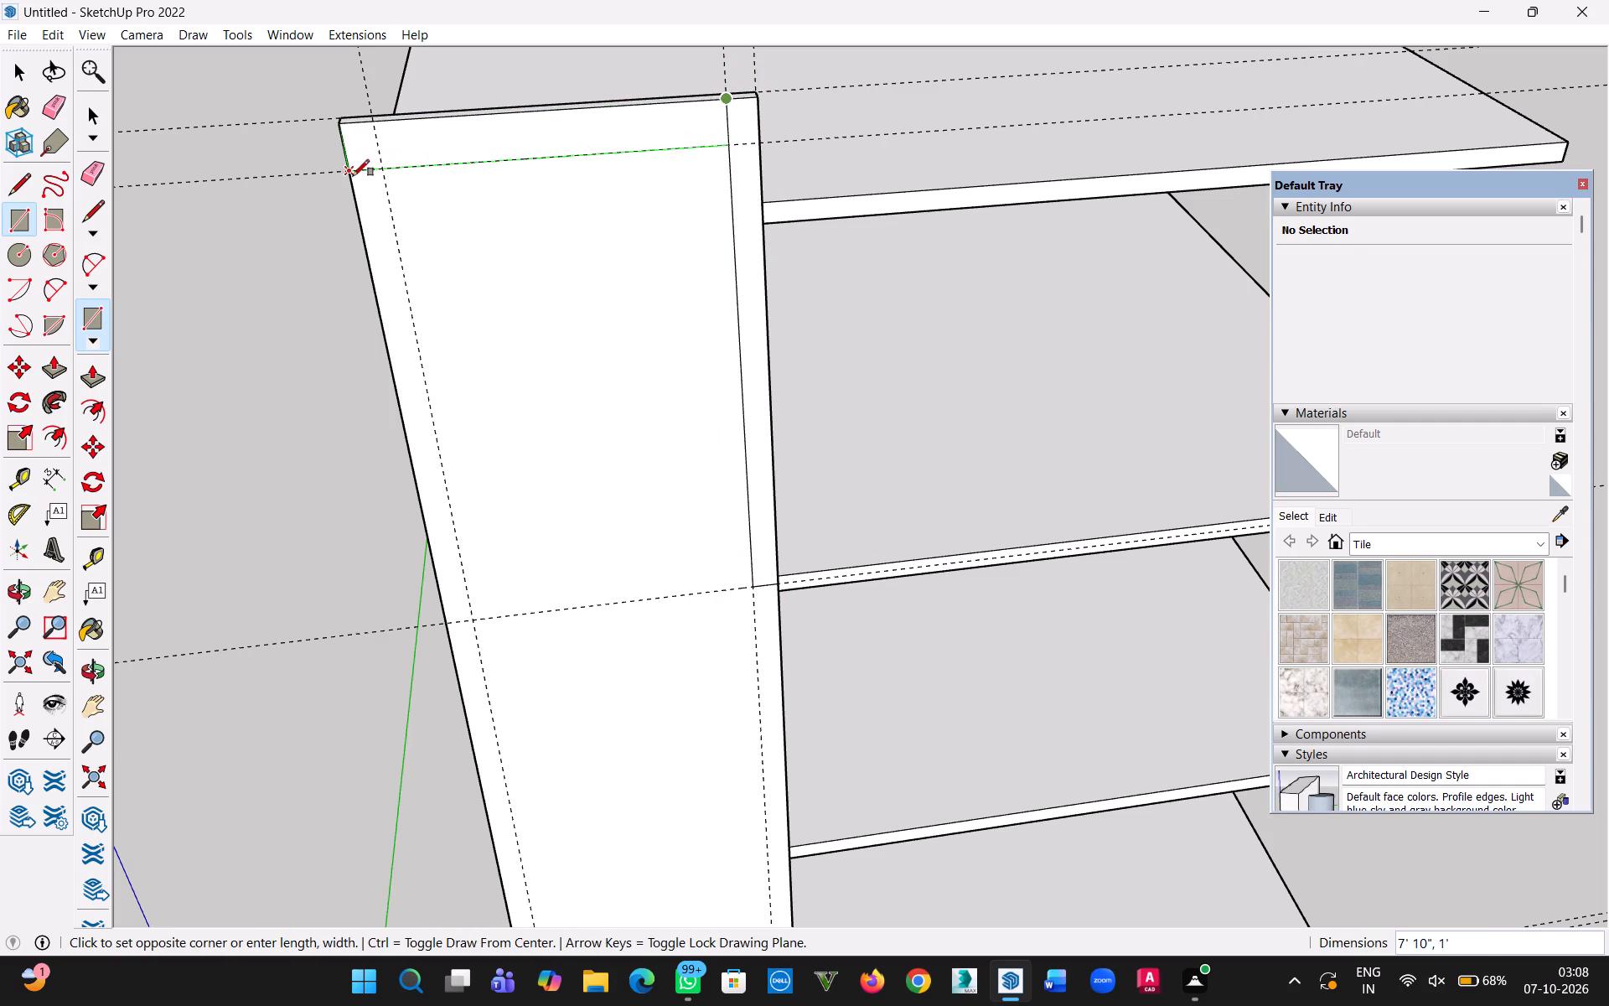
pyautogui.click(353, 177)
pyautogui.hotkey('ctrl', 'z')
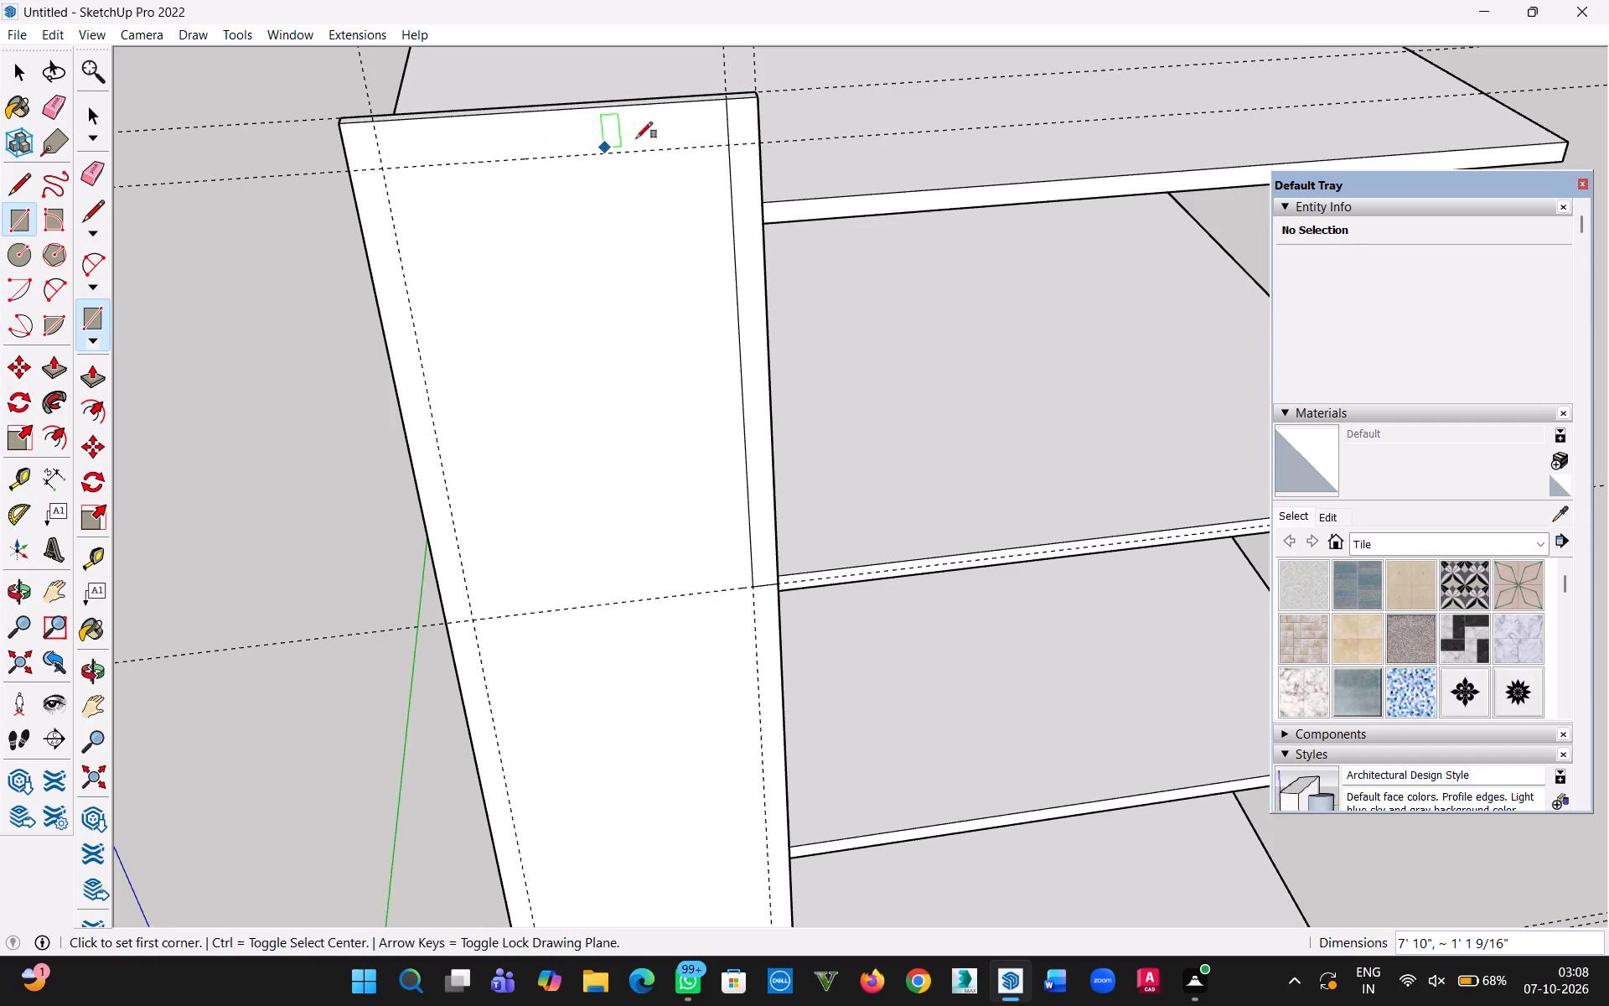
# Draw a 1' high rectangle along the panel's top edge, from the right strip to the left edge.
pyautogui.click(722, 100)
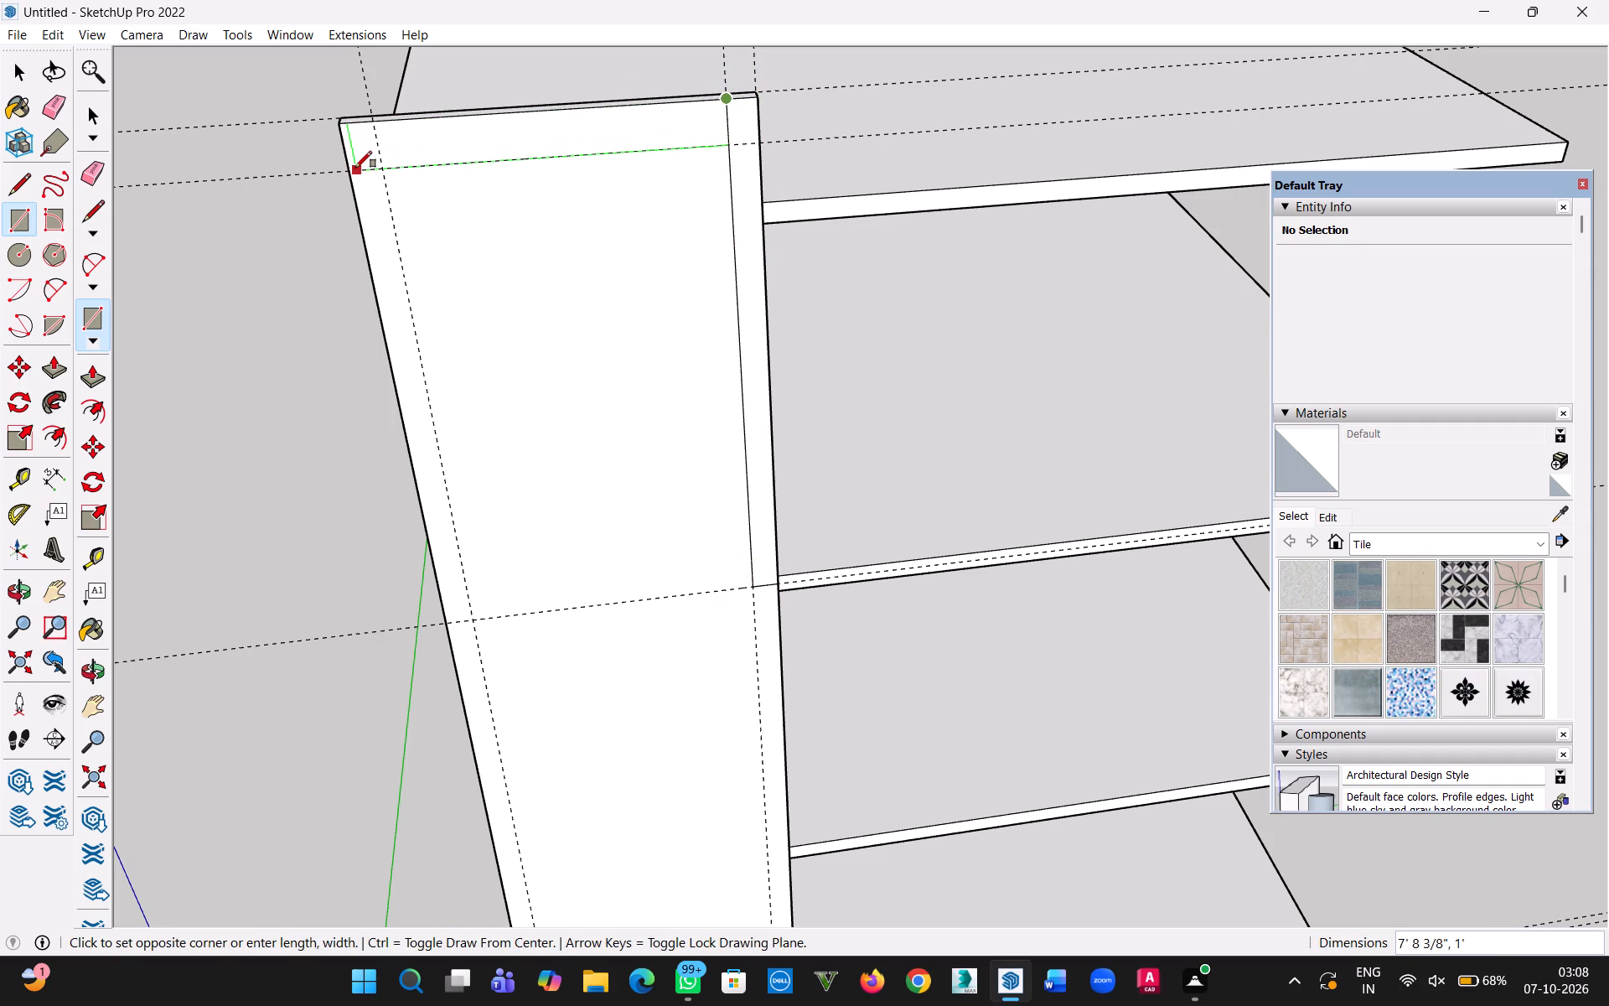
pyautogui.click(352, 169)
# Draw an 8" wide rectangle along the panel's left edge, from the top strip's lower corner down to the panel's base.
pyautogui.click(355, 175)
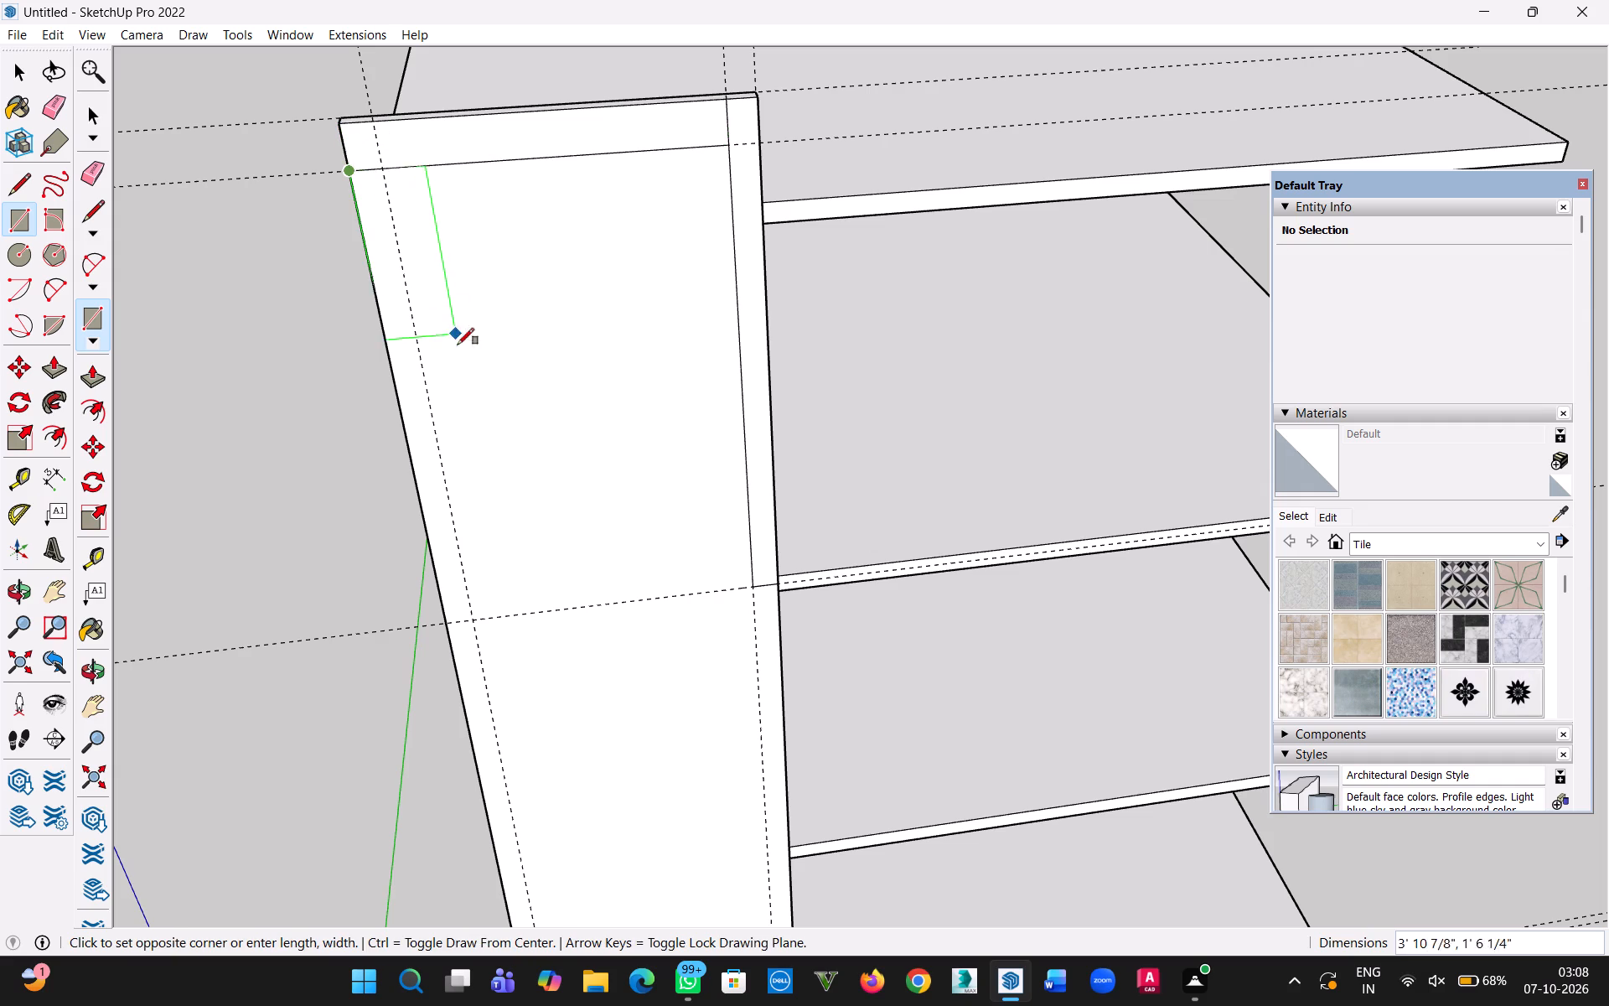
pyautogui.press('h')
pyautogui.moveTo(469, 506); pyautogui.dragTo(458, 3)
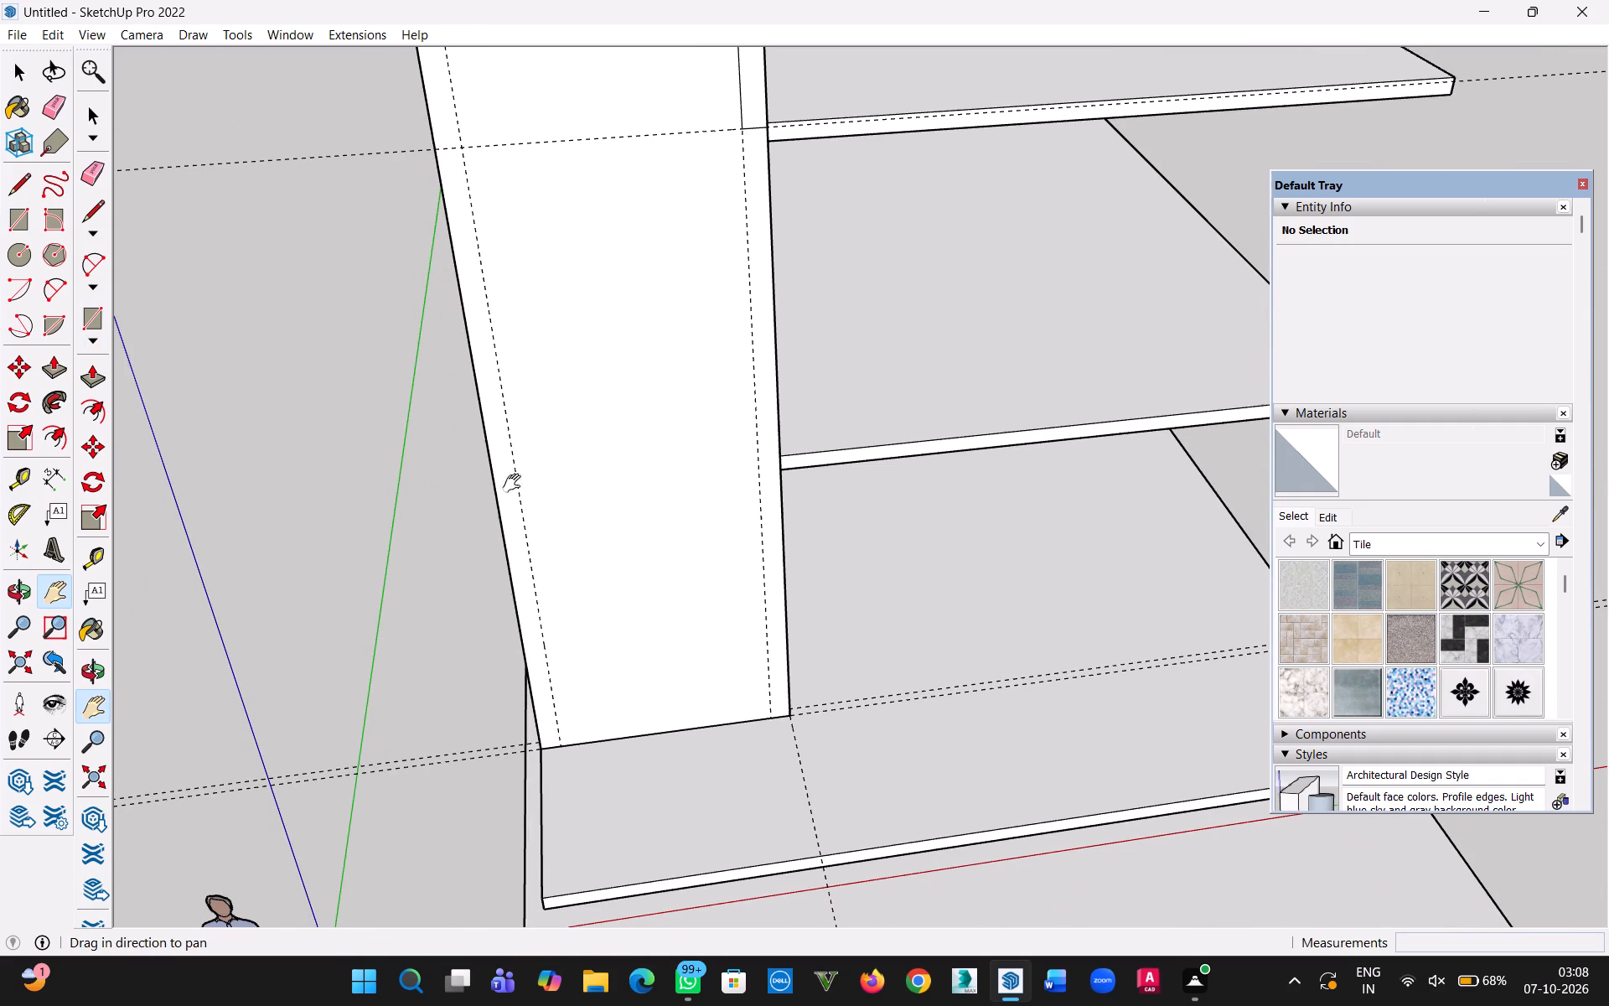
pyautogui.press('Escape')
pyautogui.scroll(16, 555, 786)
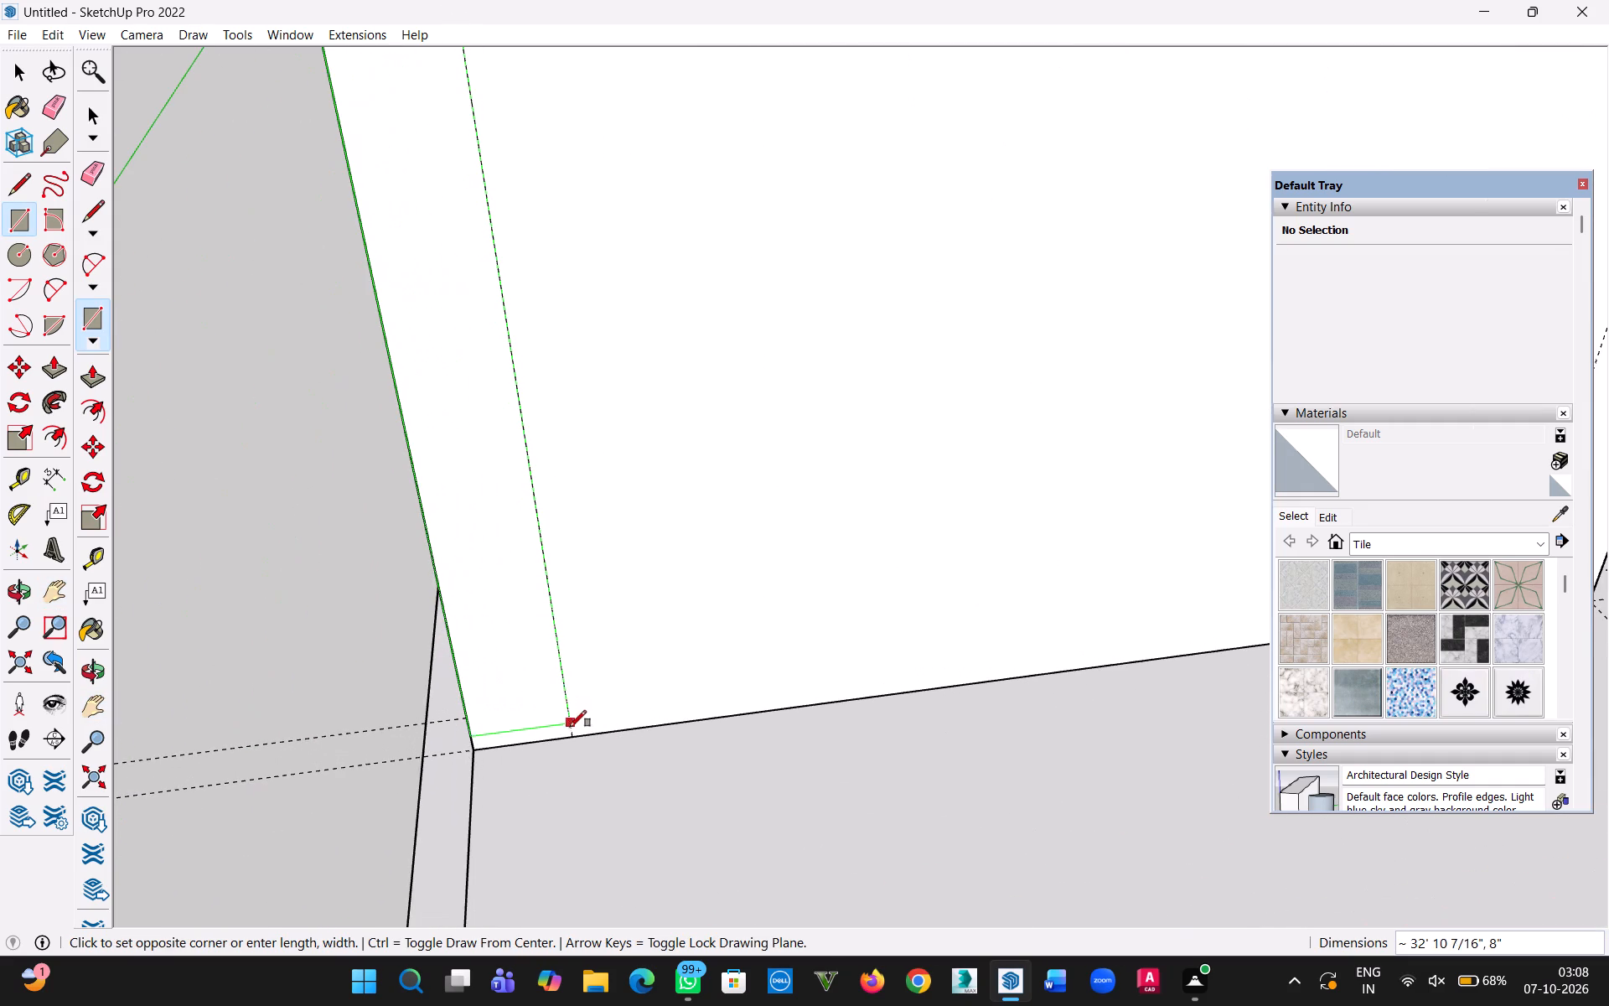
pyautogui.click(572, 734)
pyautogui.scroll(-17, 536, 612)
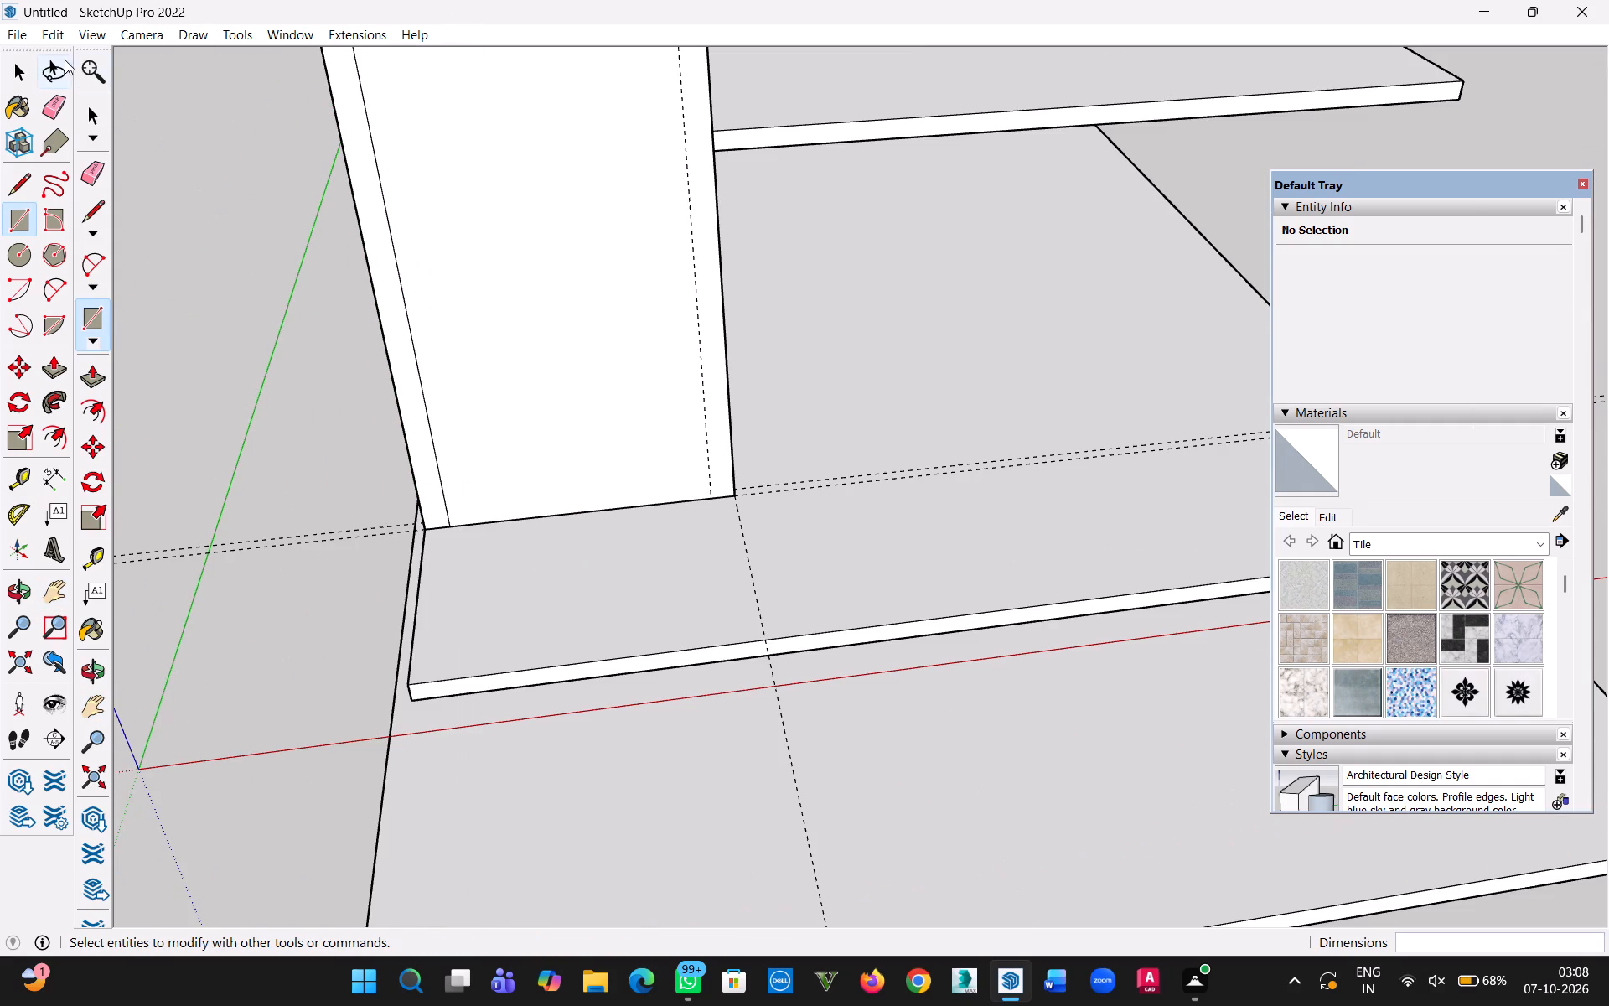
# Delete the 1' and 8" dividing edges at the panel's top corners to join the three border strips.
pyautogui.click(28, 70)
pyautogui.click(210, 279)
pyautogui.scroll(-10, 388, 356)
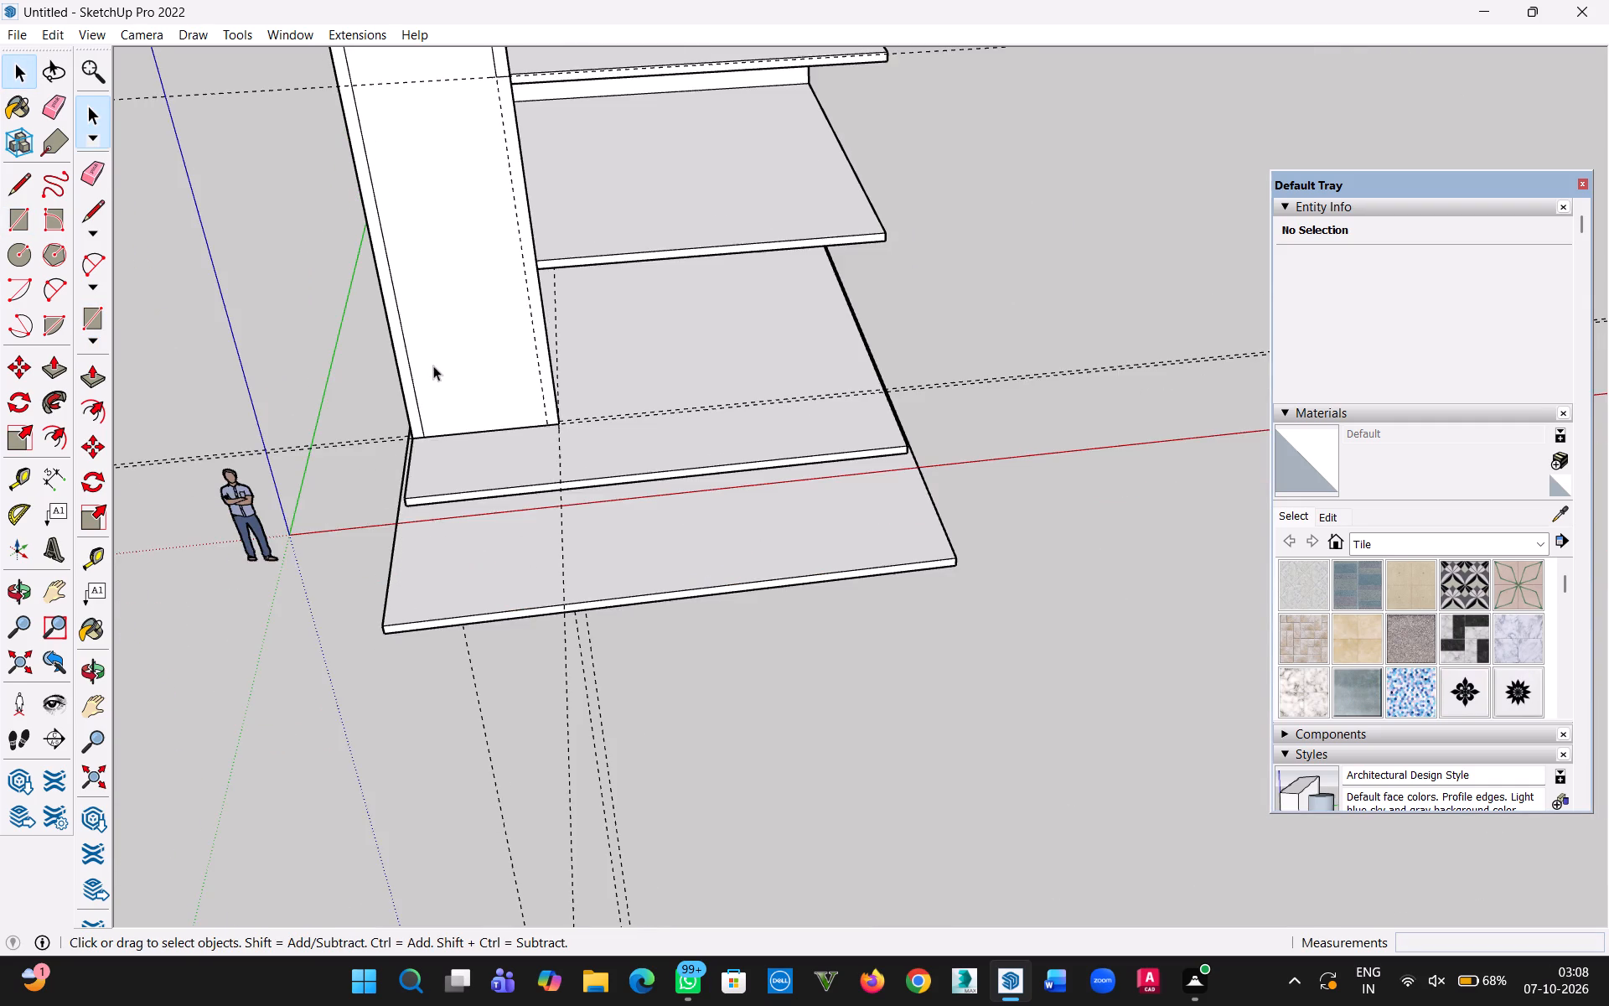
pyautogui.press('h')
pyautogui.moveTo(450, 355); pyautogui.dragTo(577, 634)
pyautogui.moveTo(555, 651); pyautogui.dragTo(665, 514, button='middle')
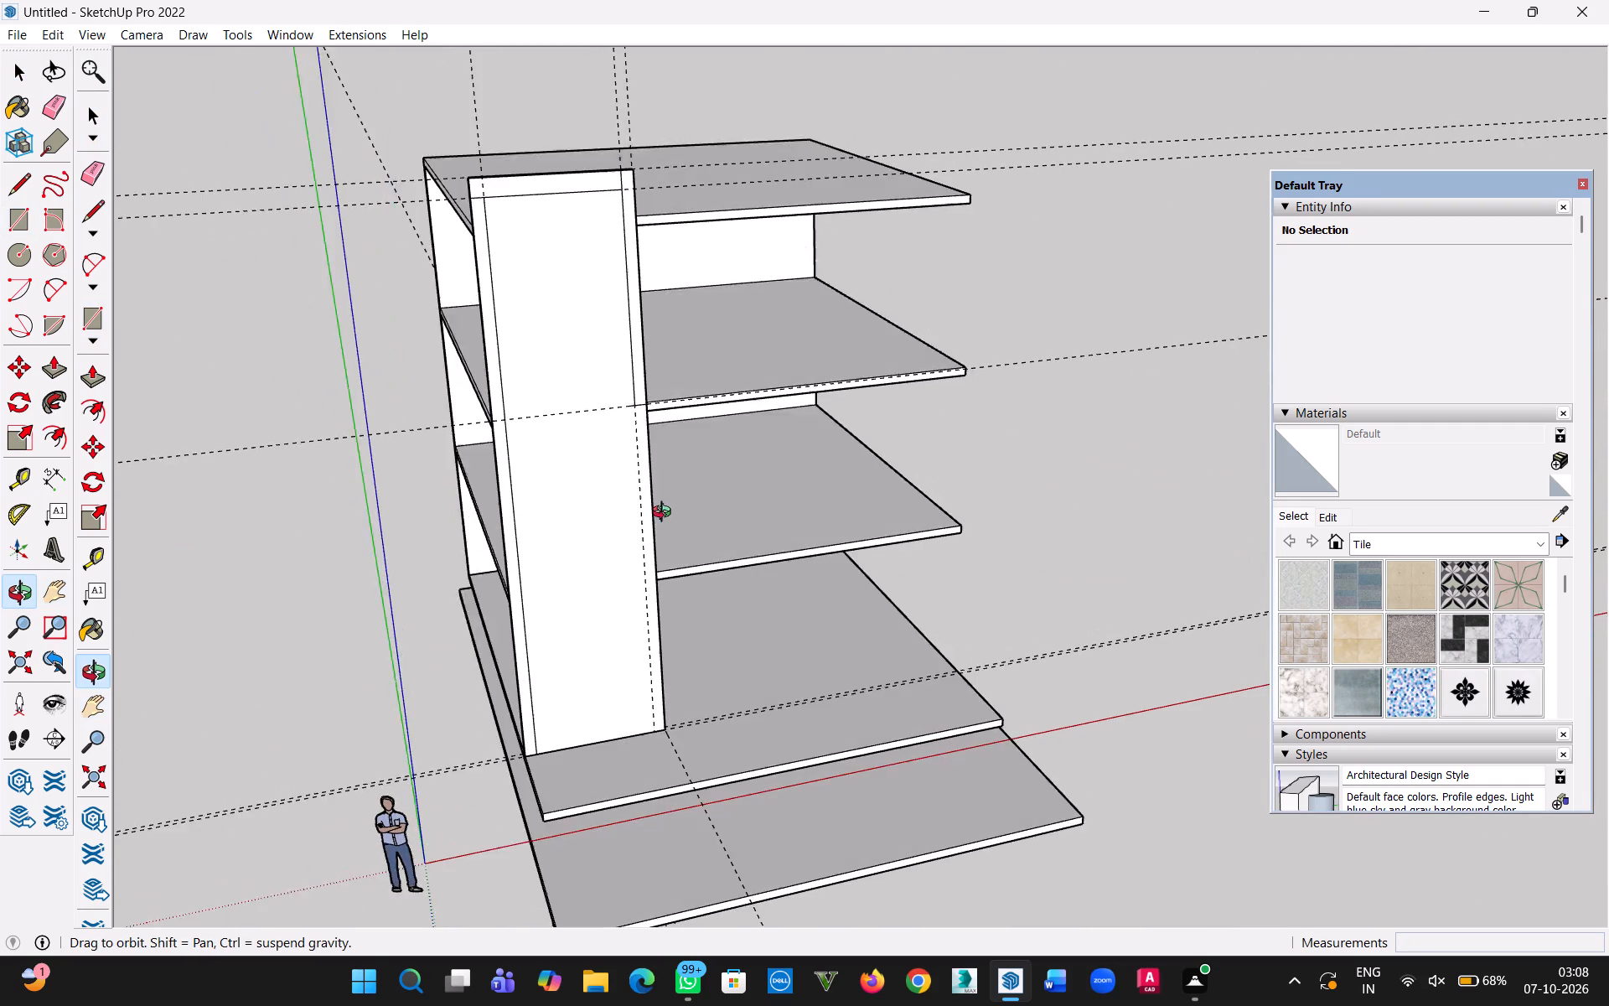
pyautogui.moveTo(665, 514); pyautogui.dragTo(520, 630, button='middle')
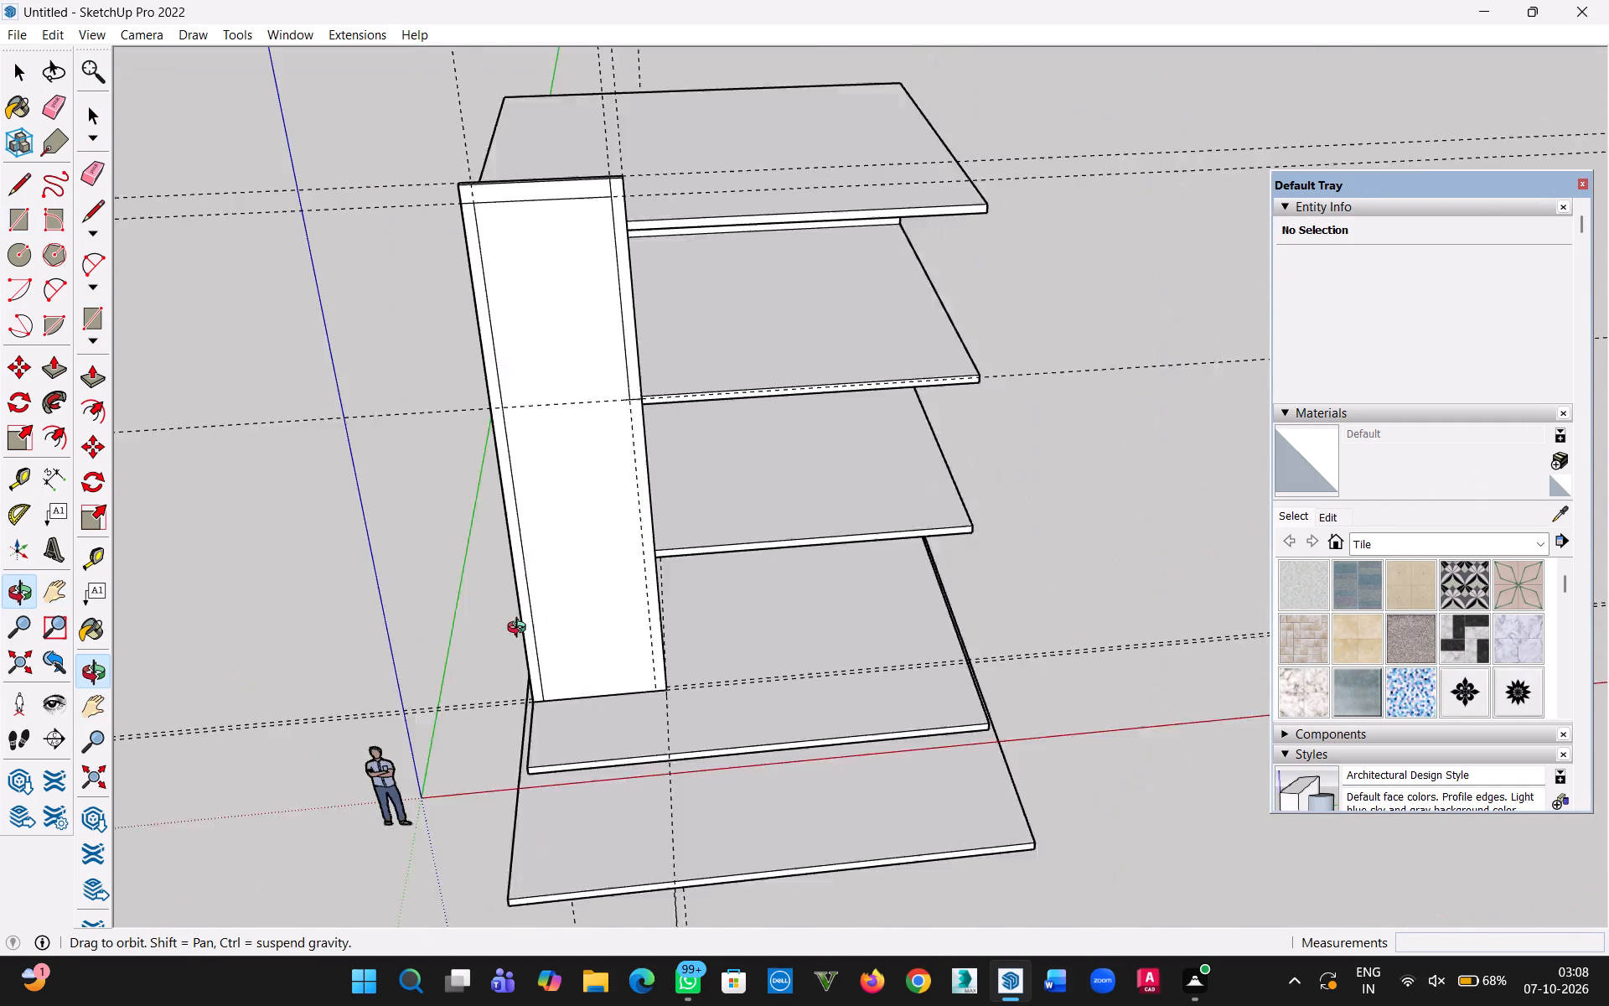
pyautogui.moveTo(520, 630); pyautogui.dragTo(572, 532, button='middle')
pyautogui.scroll(8, 510, 172)
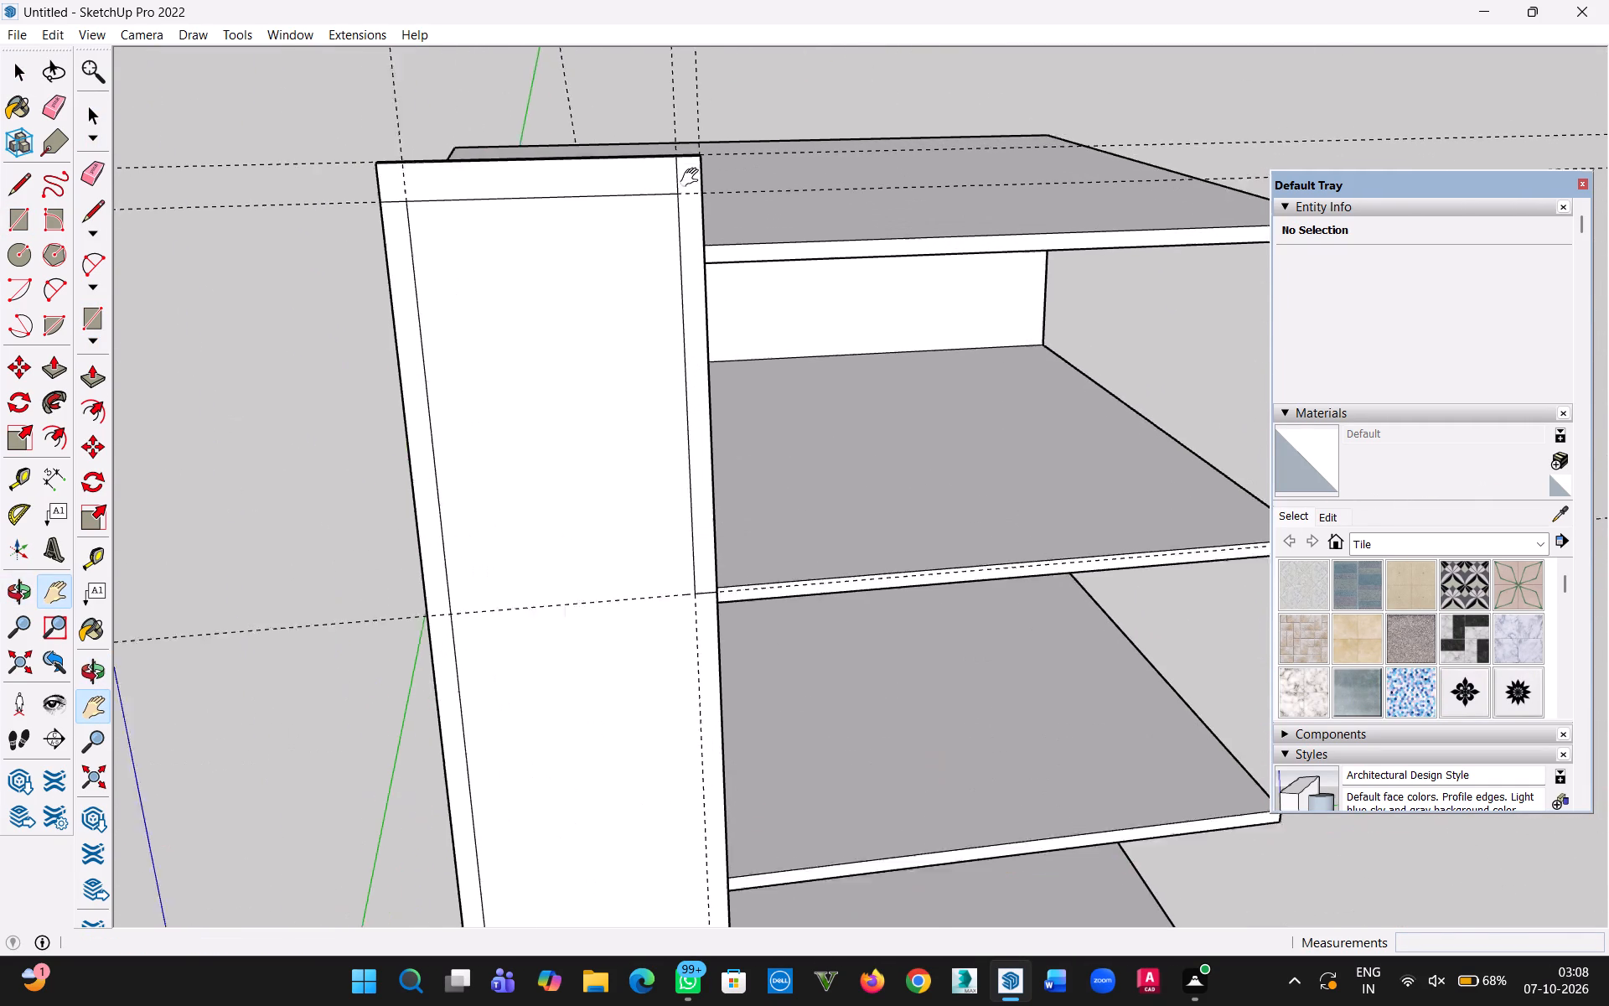
pyautogui.scroll(6, 693, 178)
pyautogui.press('Escape')
pyautogui.click(671, 180)
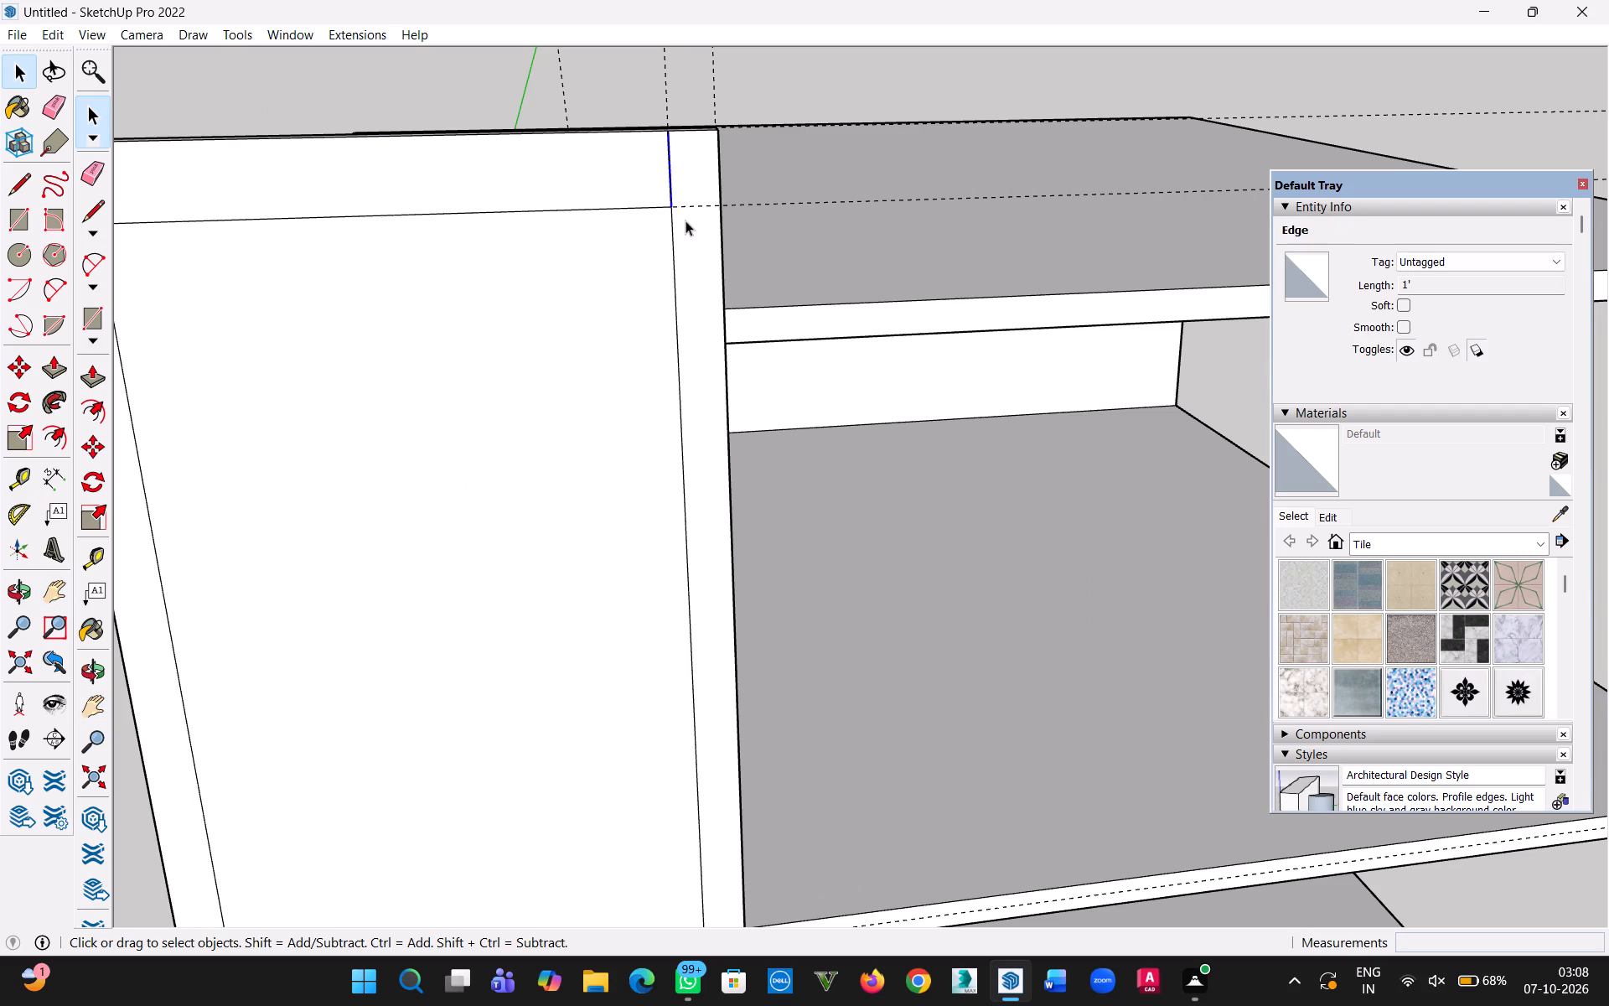
pyautogui.press('Delete')
pyautogui.press('h')
pyautogui.moveTo(323, 511); pyautogui.dragTo(686, 509)
pyautogui.press('Escape')
pyautogui.click(465, 220)
pyautogui.press('Delete')
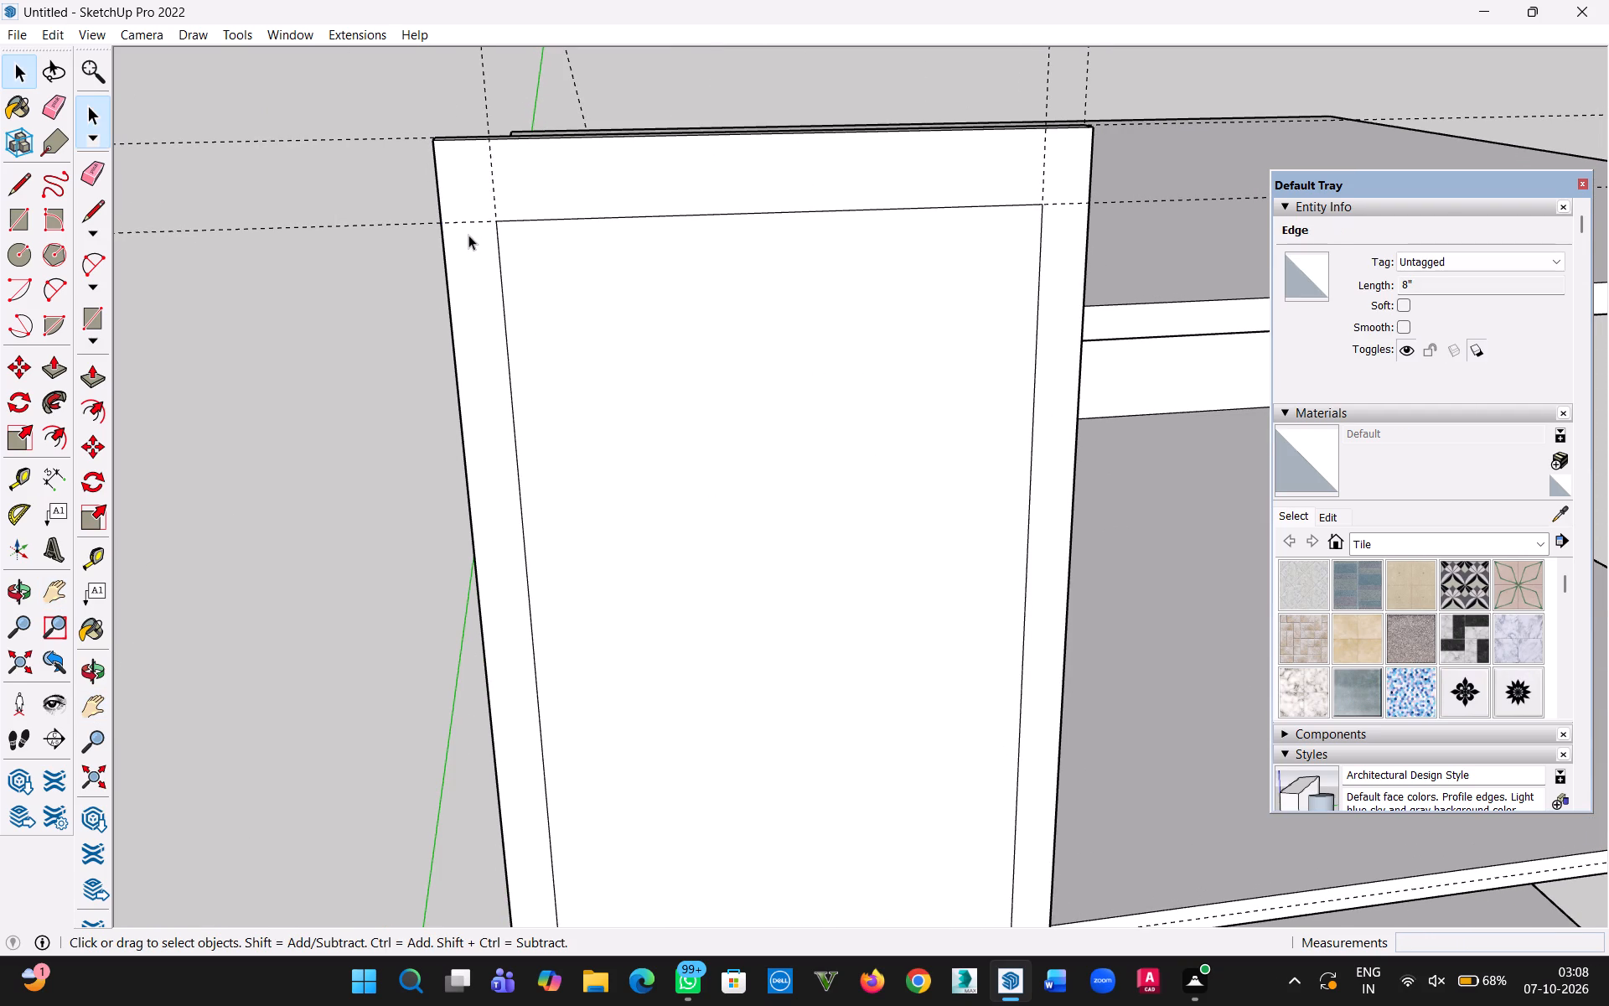
# Push/Pull the joined border frame on the tall front panel outward by 1'.
pyautogui.press('p')
pyautogui.click(612, 166)
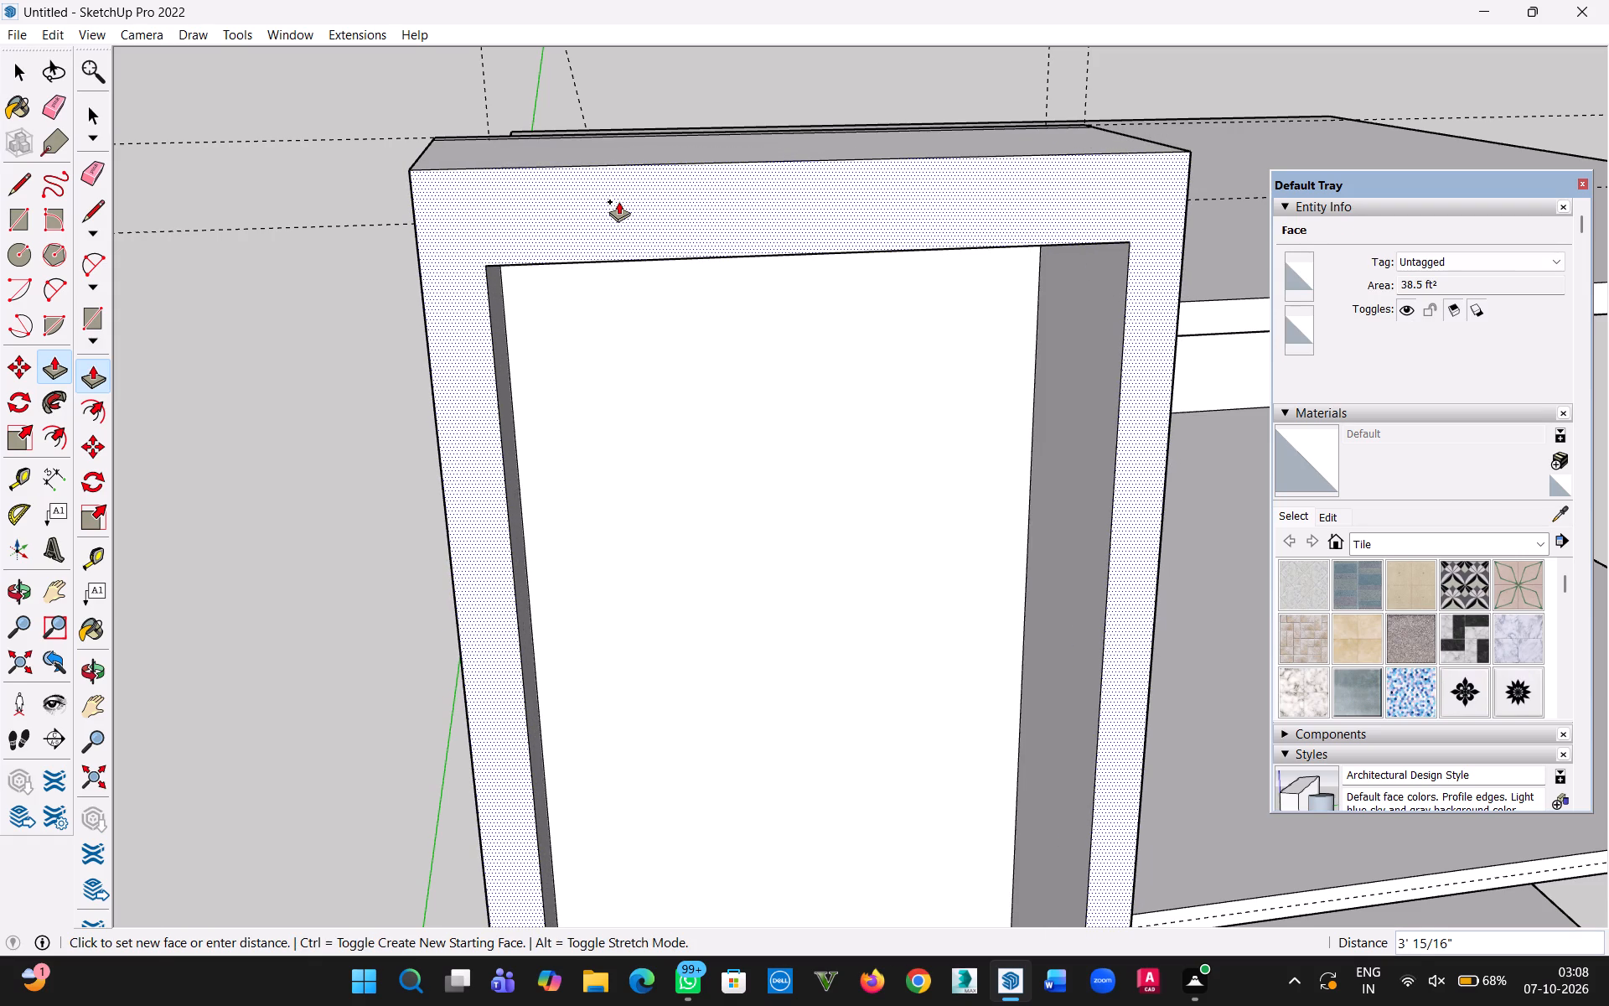
pyautogui.press('1')
pyautogui.press("'")
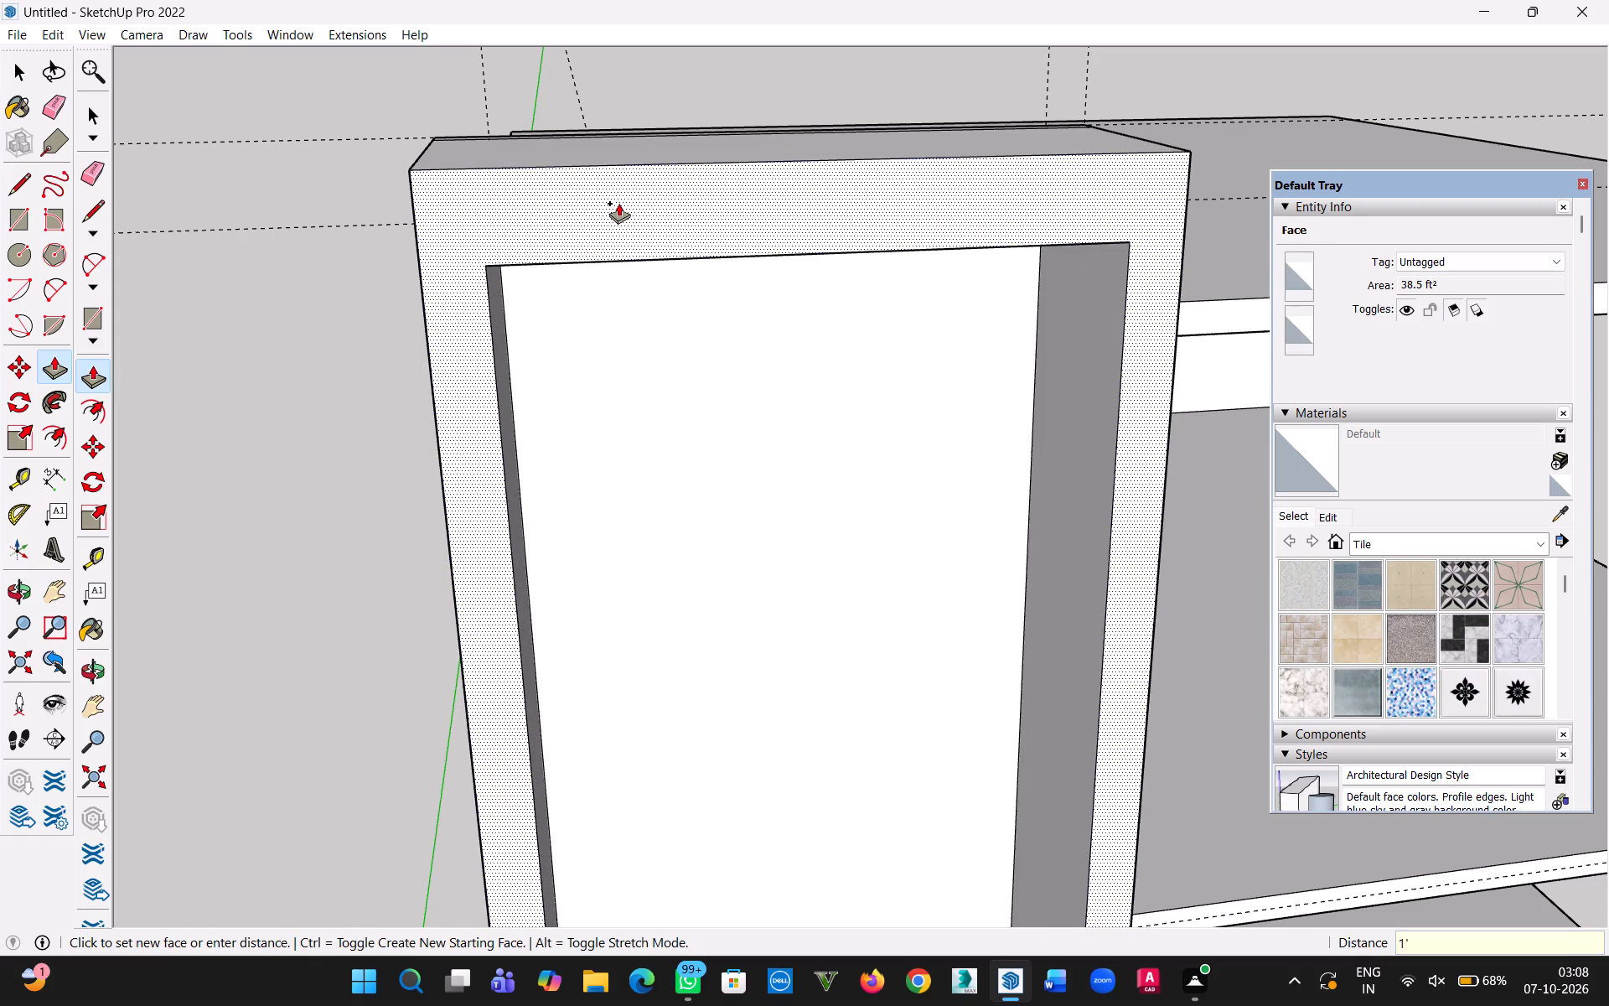
pyautogui.press('Return')
pyautogui.click(20, 71)
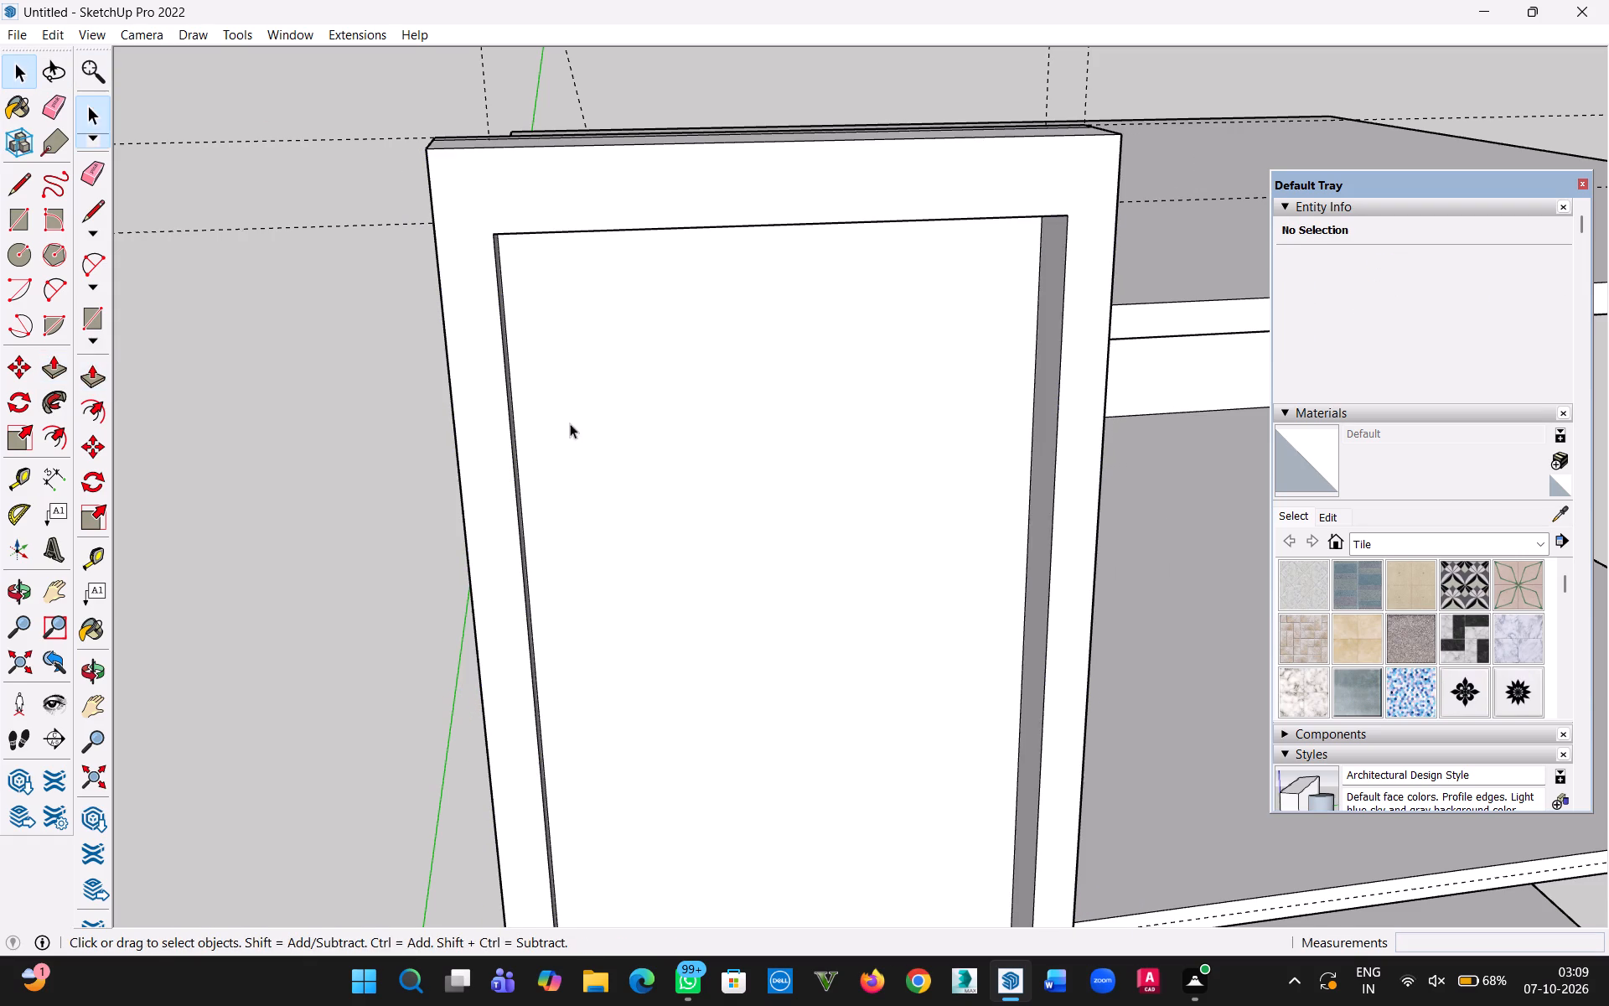
# Place a vertical guide on the recessed panel face, 2' inward from the left border strip's inner edge.
pyautogui.scroll(-10, 661, 501)
pyautogui.press('h')
pyautogui.moveTo(647, 619); pyautogui.dragTo(527, 257)
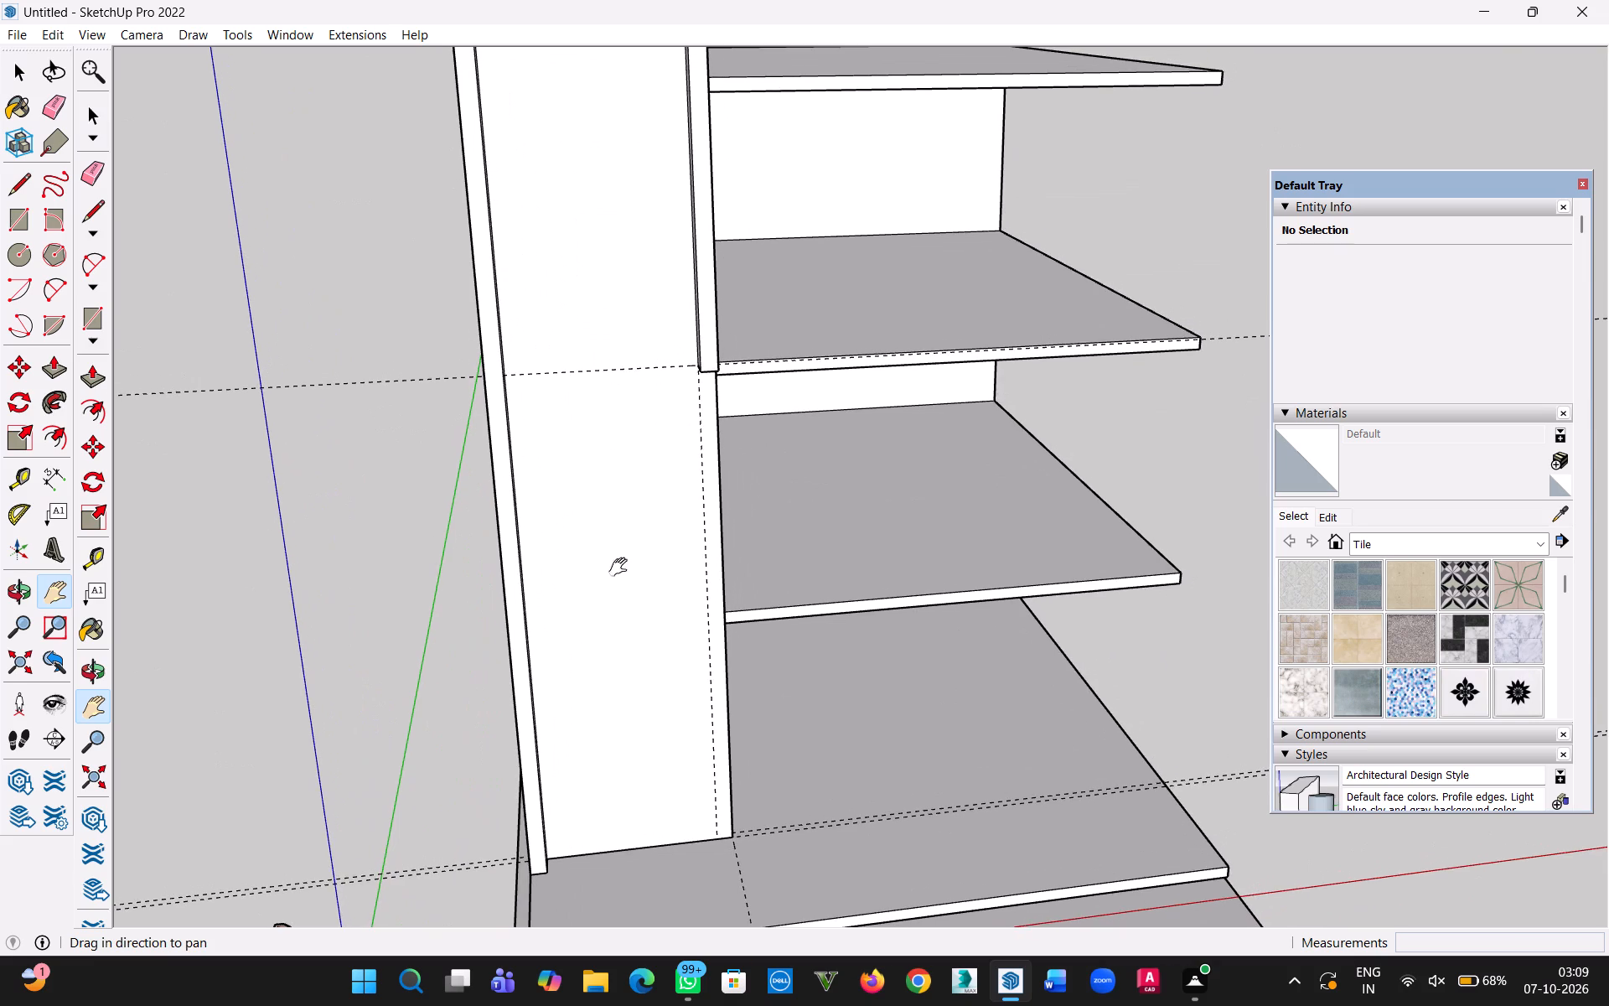
pyautogui.moveTo(623, 575); pyautogui.dragTo(614, 402, button='middle')
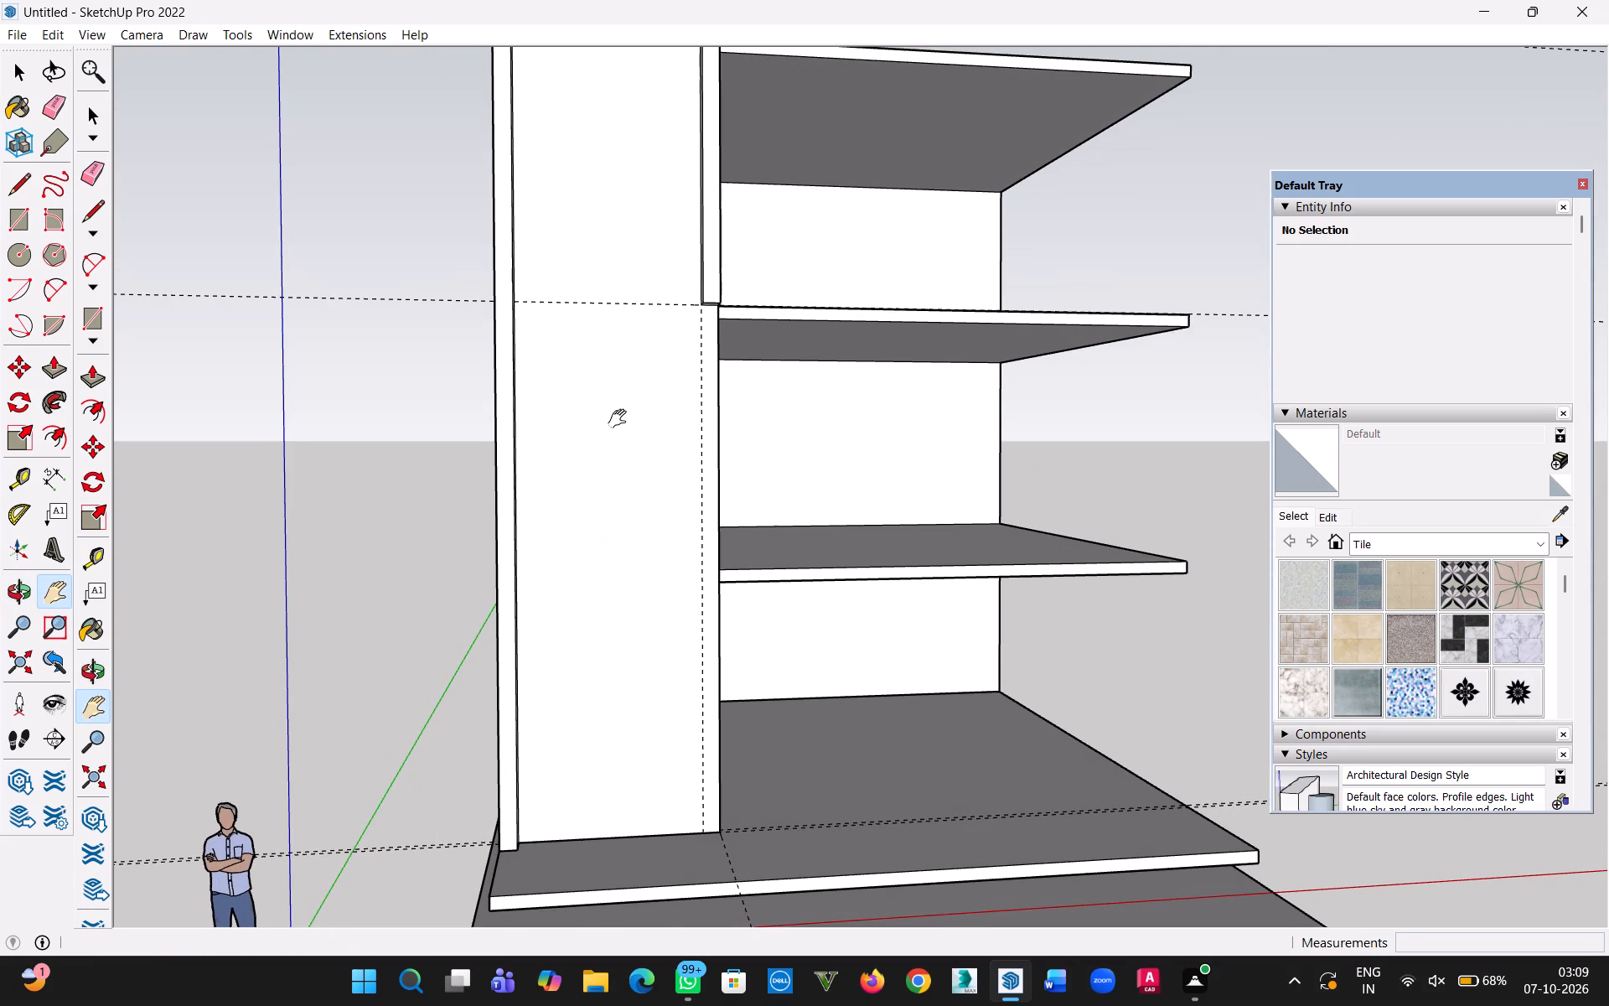
pyautogui.scroll(-4, 634, 526)
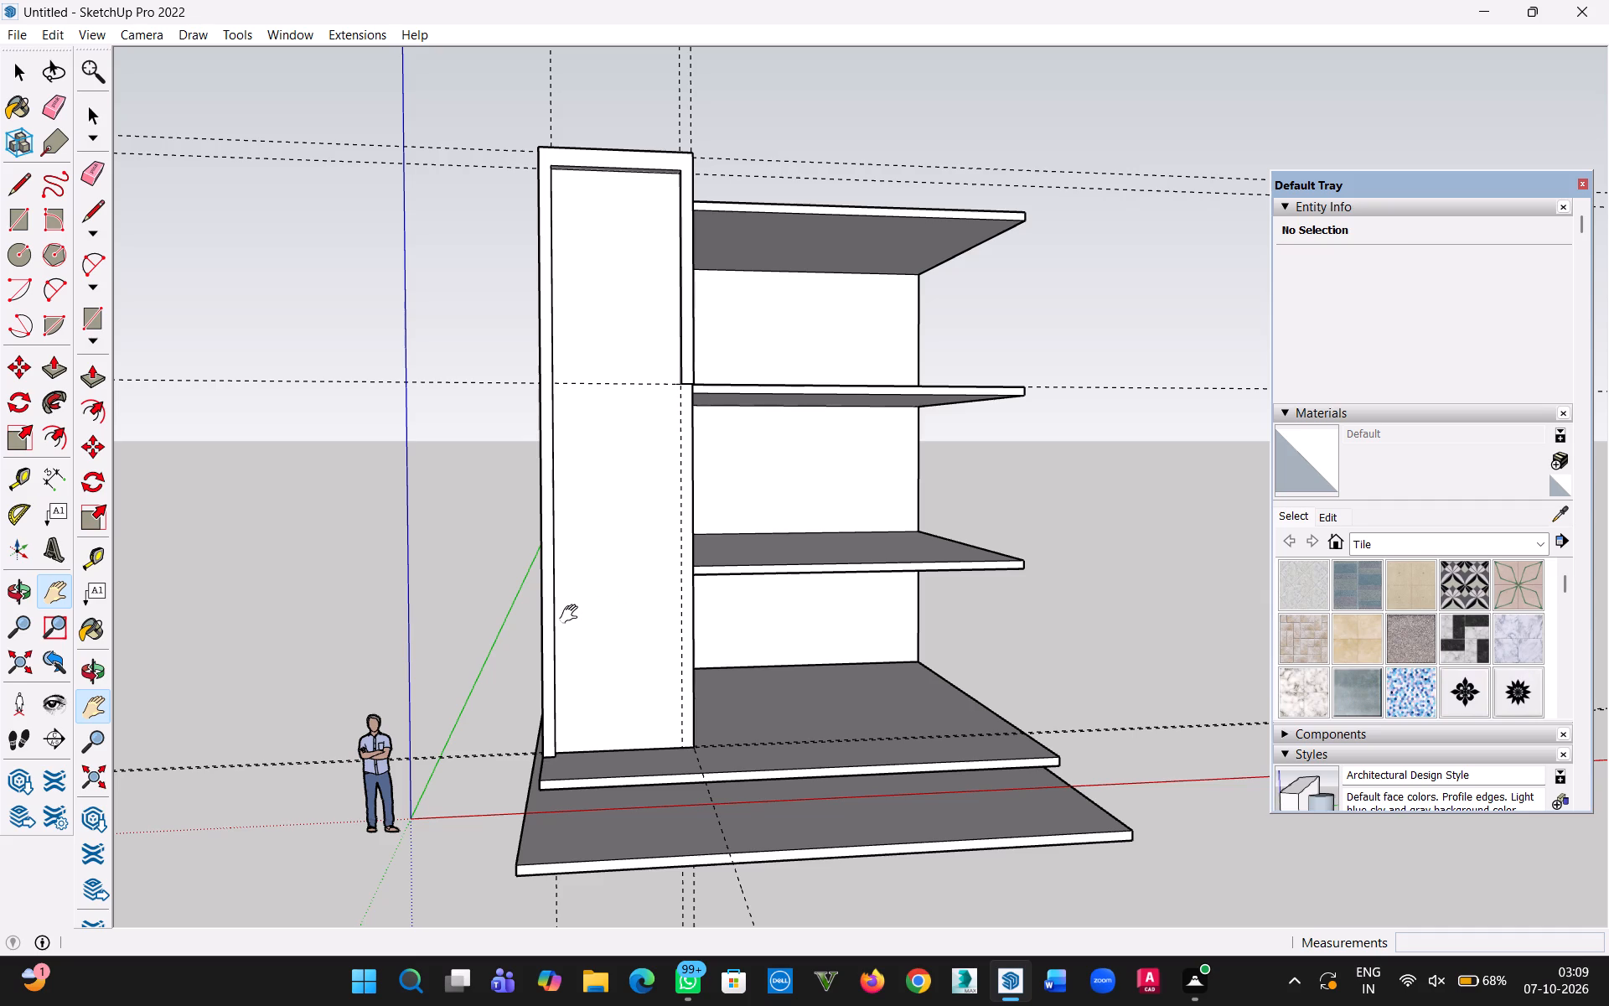
pyautogui.scroll(5, 617, 563)
pyautogui.moveTo(611, 578); pyautogui.dragTo(545, 705, button='middle')
pyautogui.scroll(4, 510, 651)
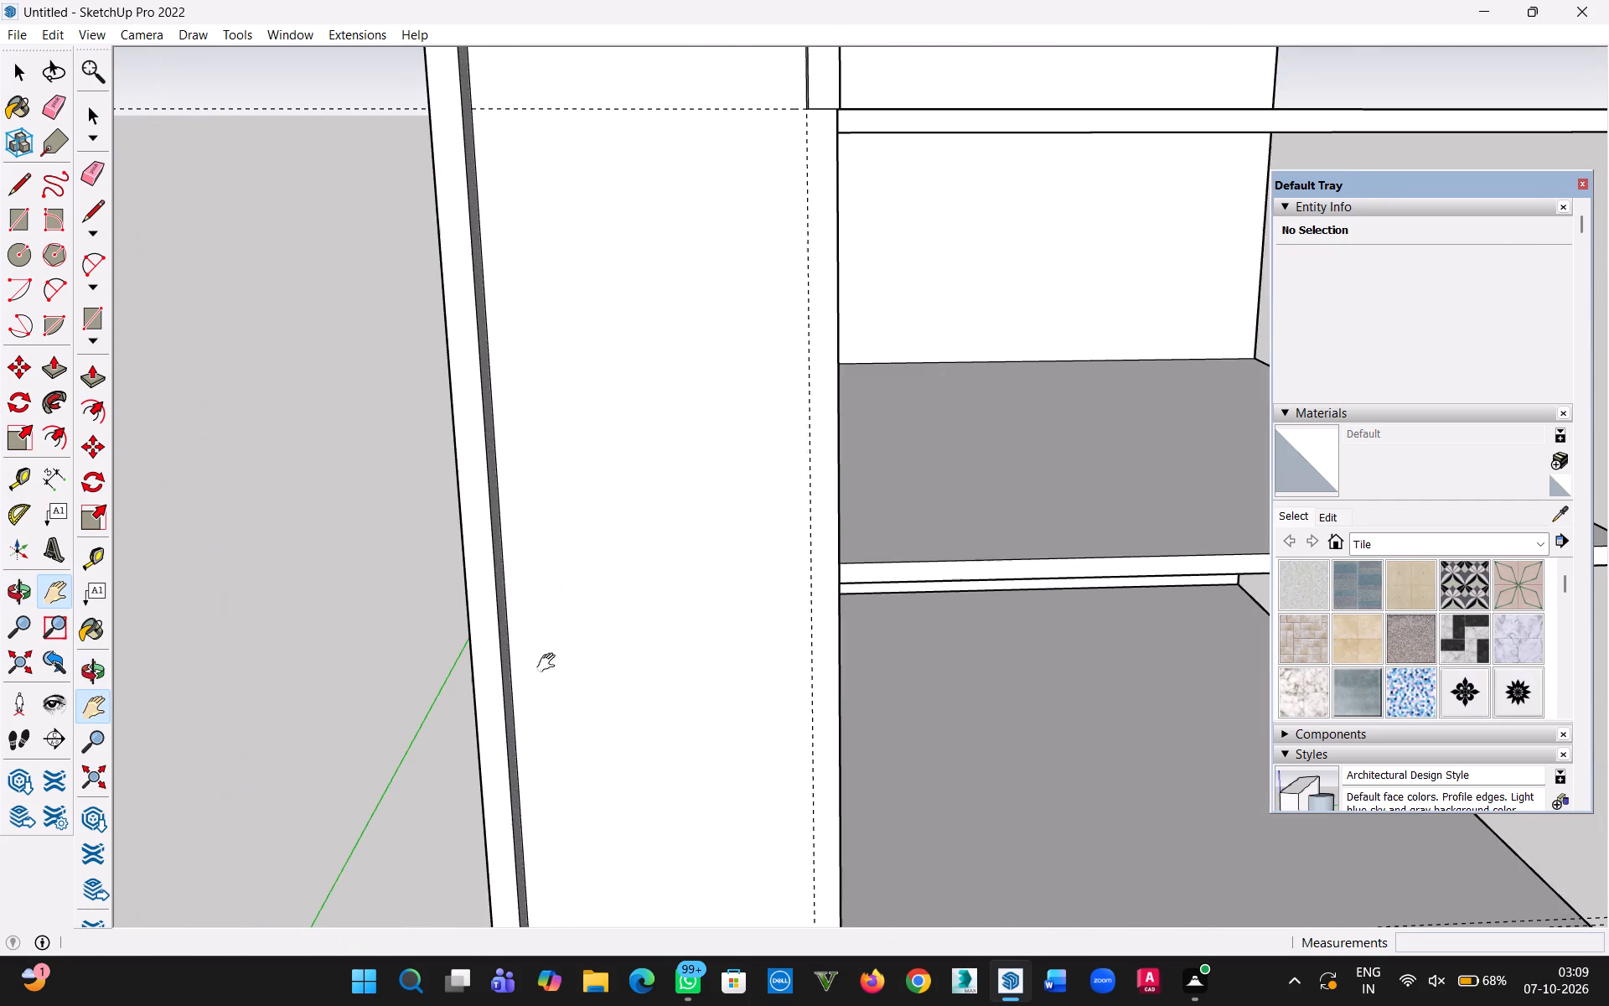
pyautogui.moveTo(561, 677); pyautogui.dragTo(447, 711, button='middle')
pyautogui.press('t')
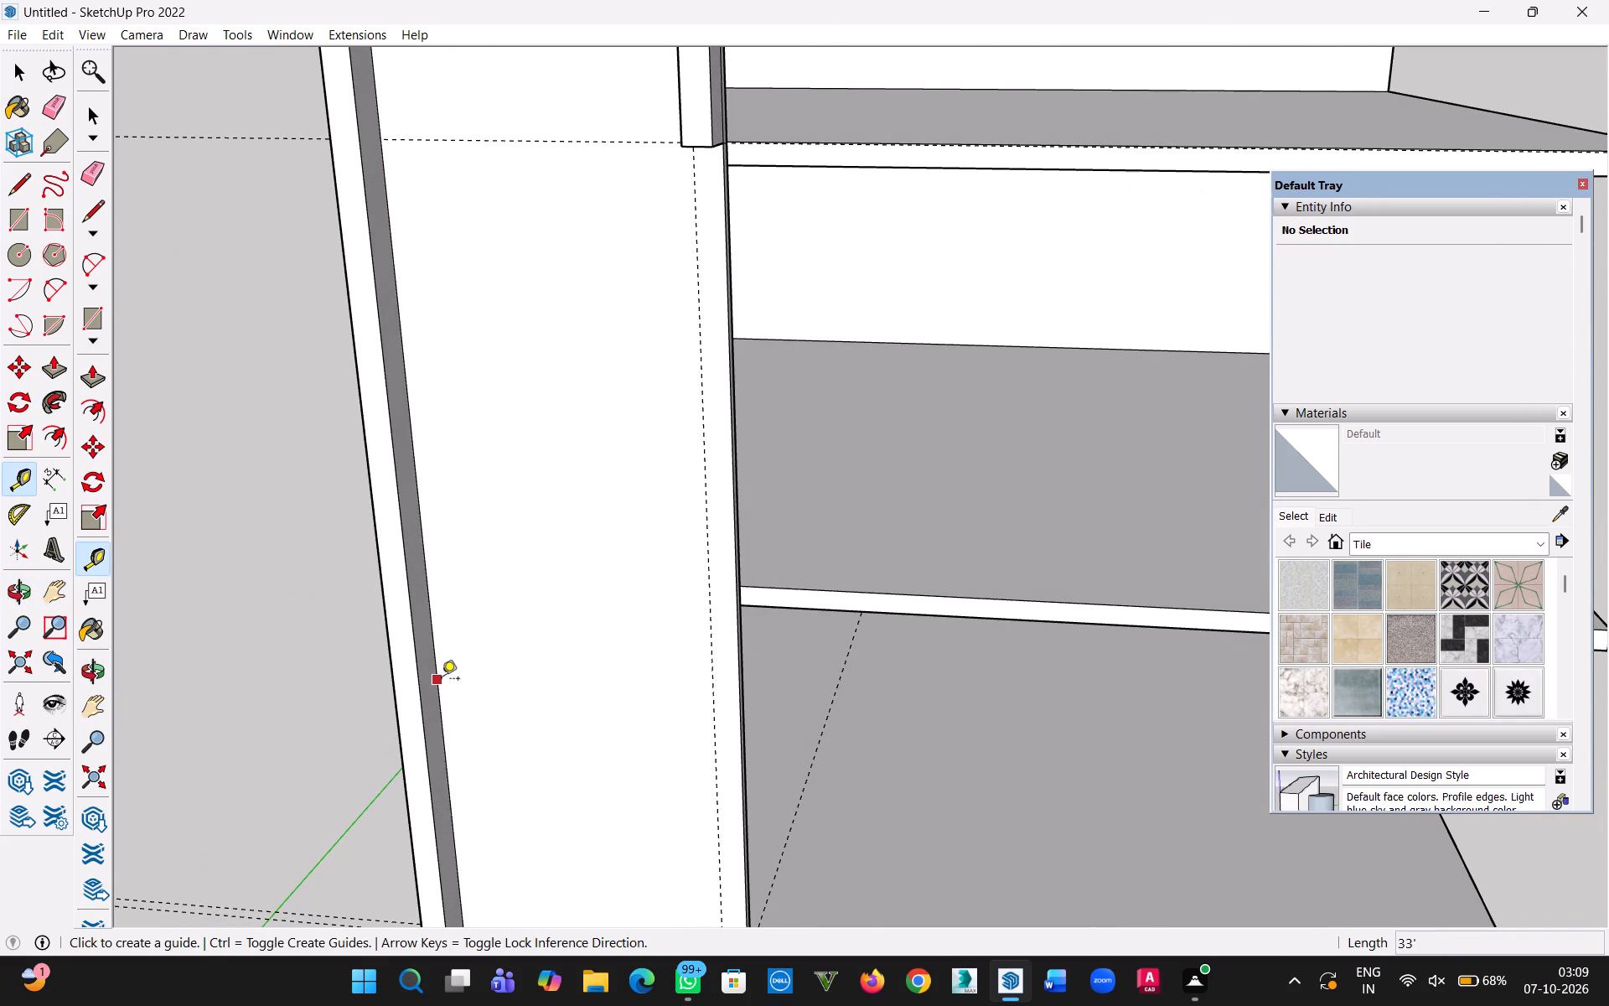
pyautogui.click(442, 680)
pyautogui.press('2')
pyautogui.press("'")
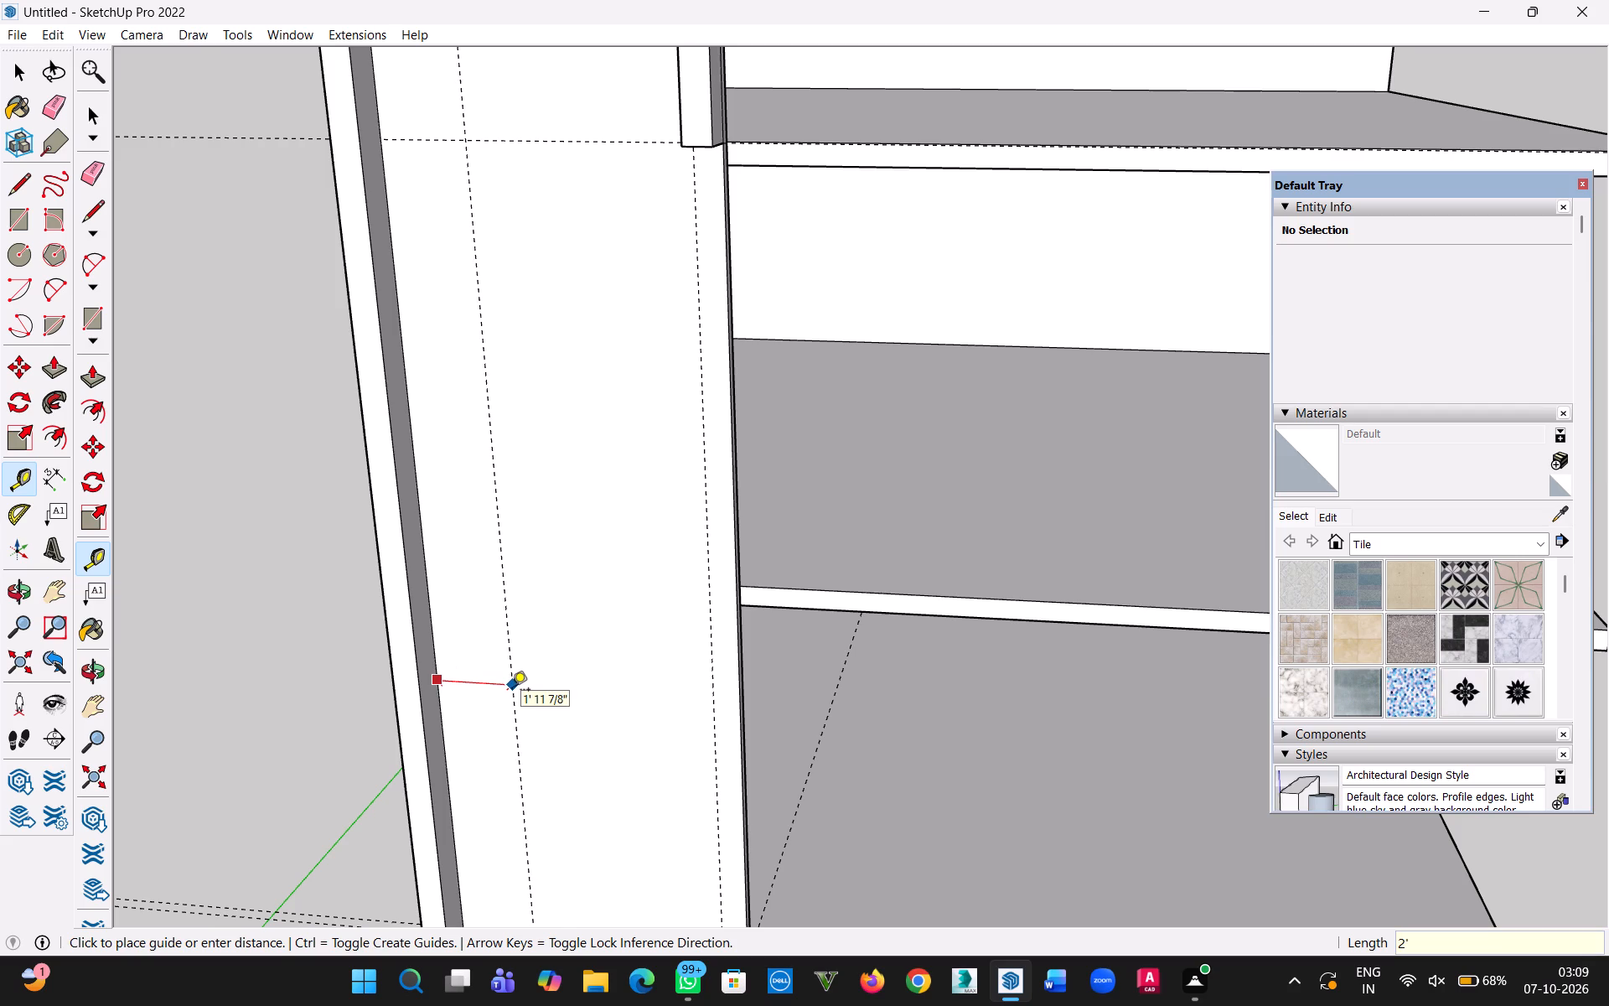
pyautogui.press('Return')
# Place a horizontal guide on the recessed panel face, 1' below the top border strip's inner edge.
pyautogui.moveTo(545, 707); pyautogui.dragTo(796, 659, button='middle')
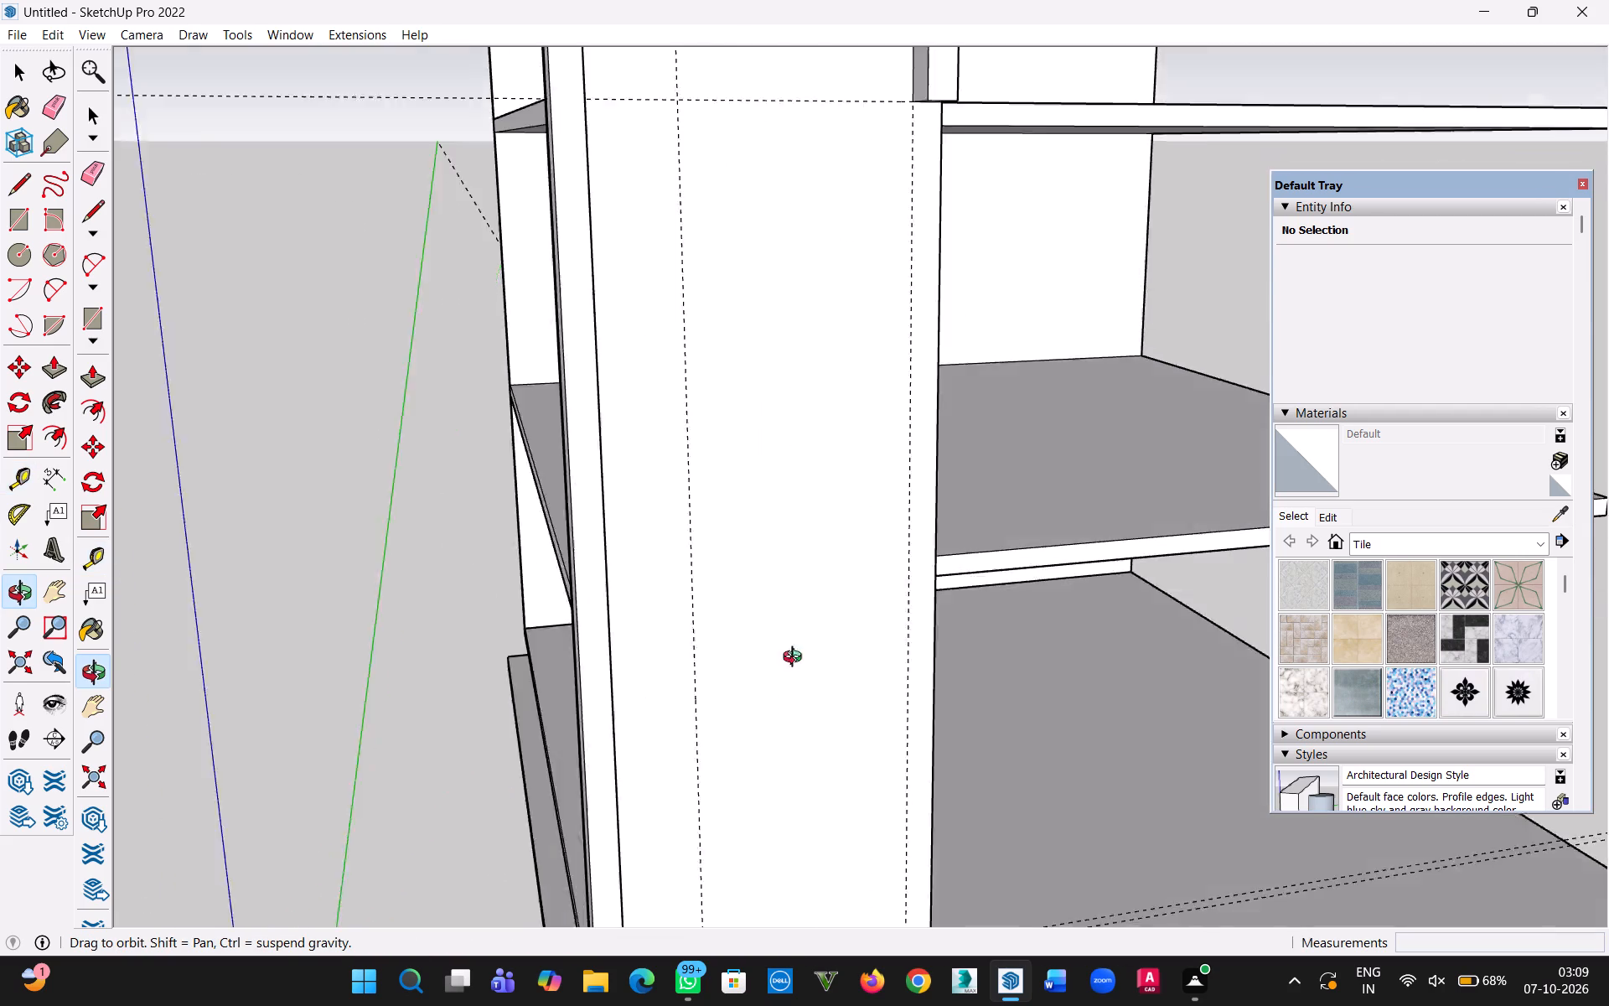
pyautogui.moveTo(796, 659); pyautogui.dragTo(774, 641, button='middle')
pyautogui.scroll(-9, 740, 665)
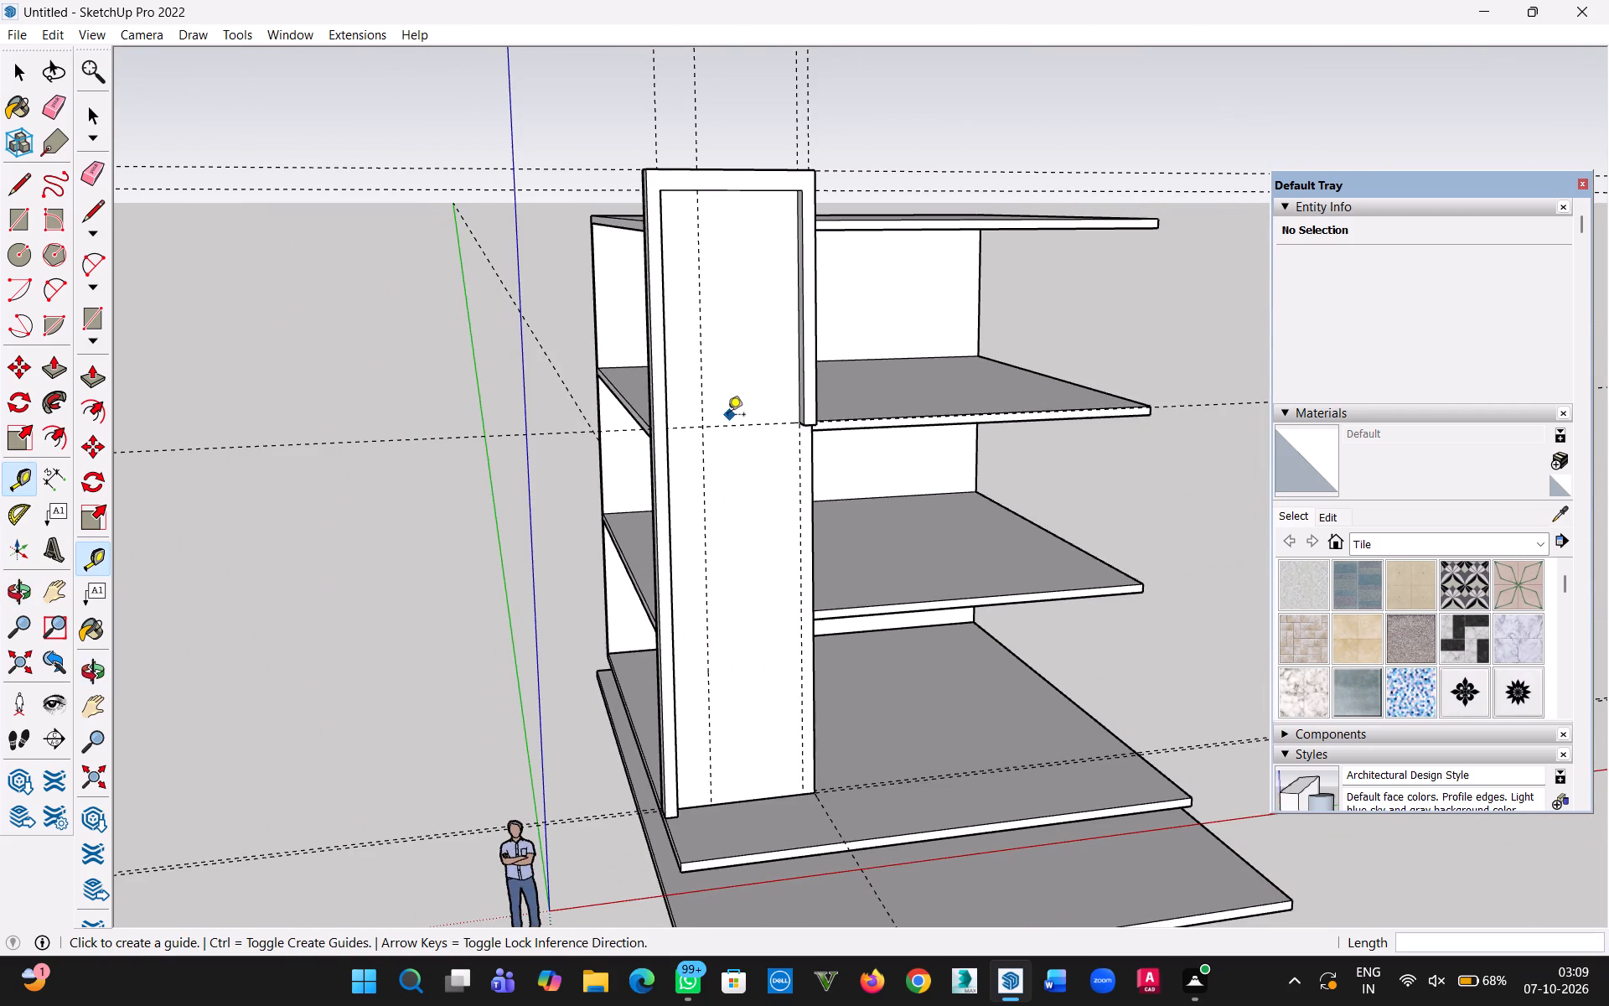
pyautogui.scroll(6, 728, 414)
pyautogui.press('h')
pyautogui.moveTo(728, 318); pyautogui.dragTo(719, 633)
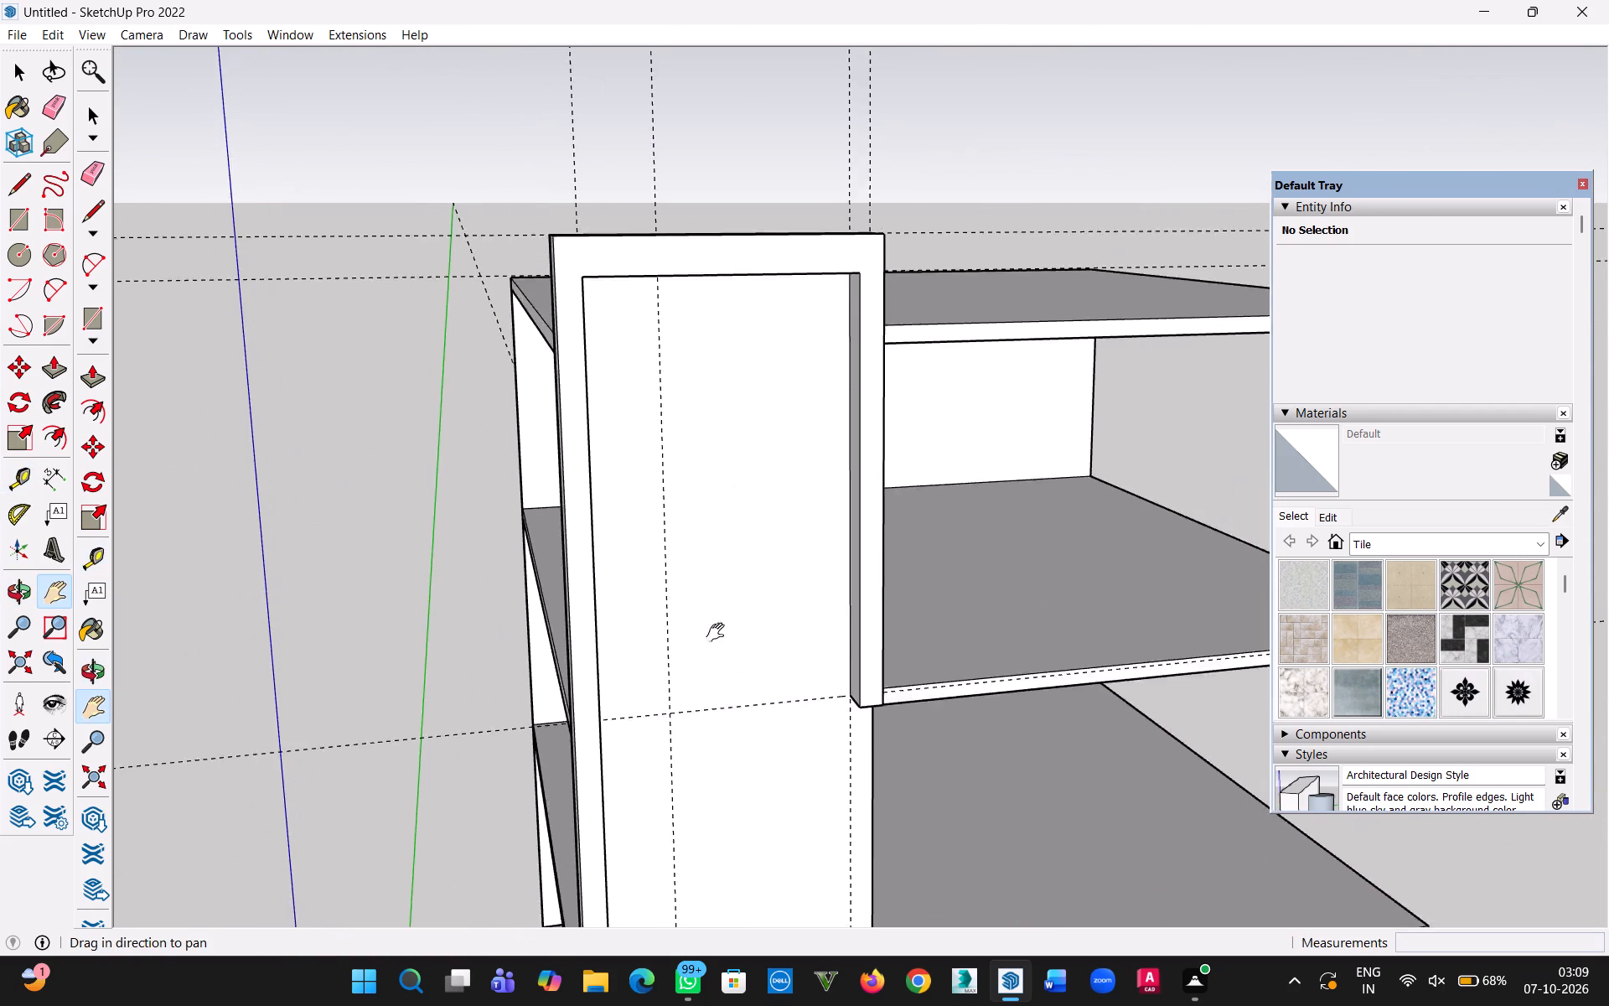
pyautogui.moveTo(719, 633); pyautogui.dragTo(732, 760)
pyautogui.moveTo(707, 697); pyautogui.dragTo(718, 529, button='middle')
pyautogui.press('Escape')
pyautogui.scroll(2, 694, 443)
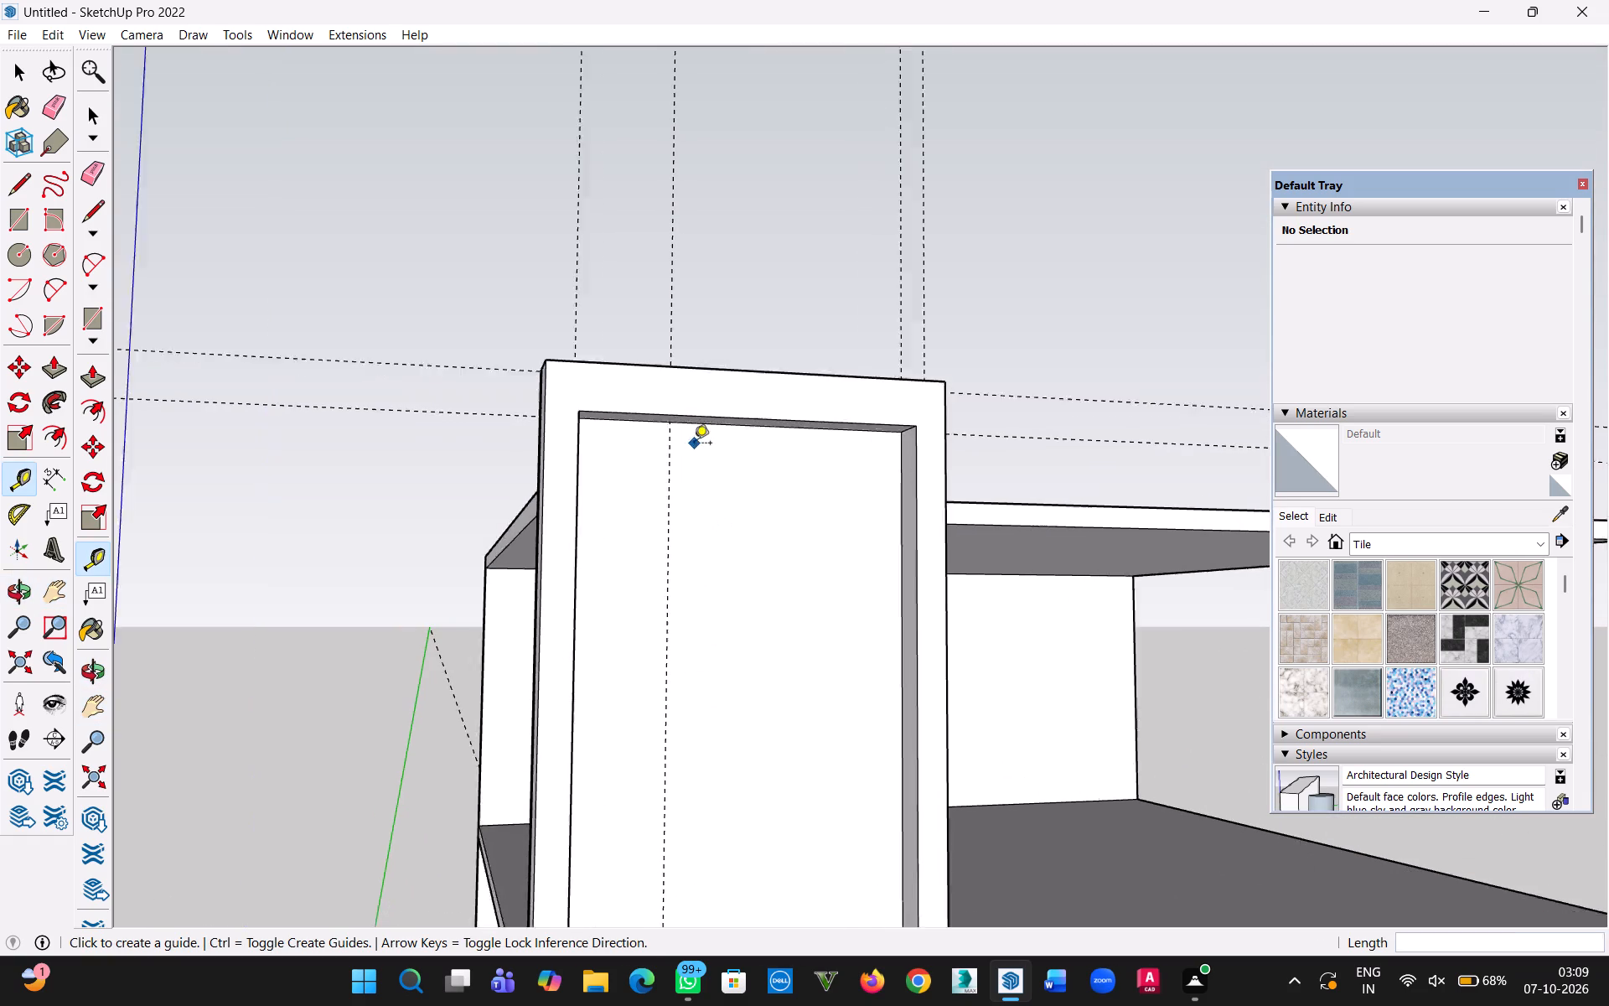
pyautogui.scroll(3, 694, 444)
pyautogui.click(706, 421)
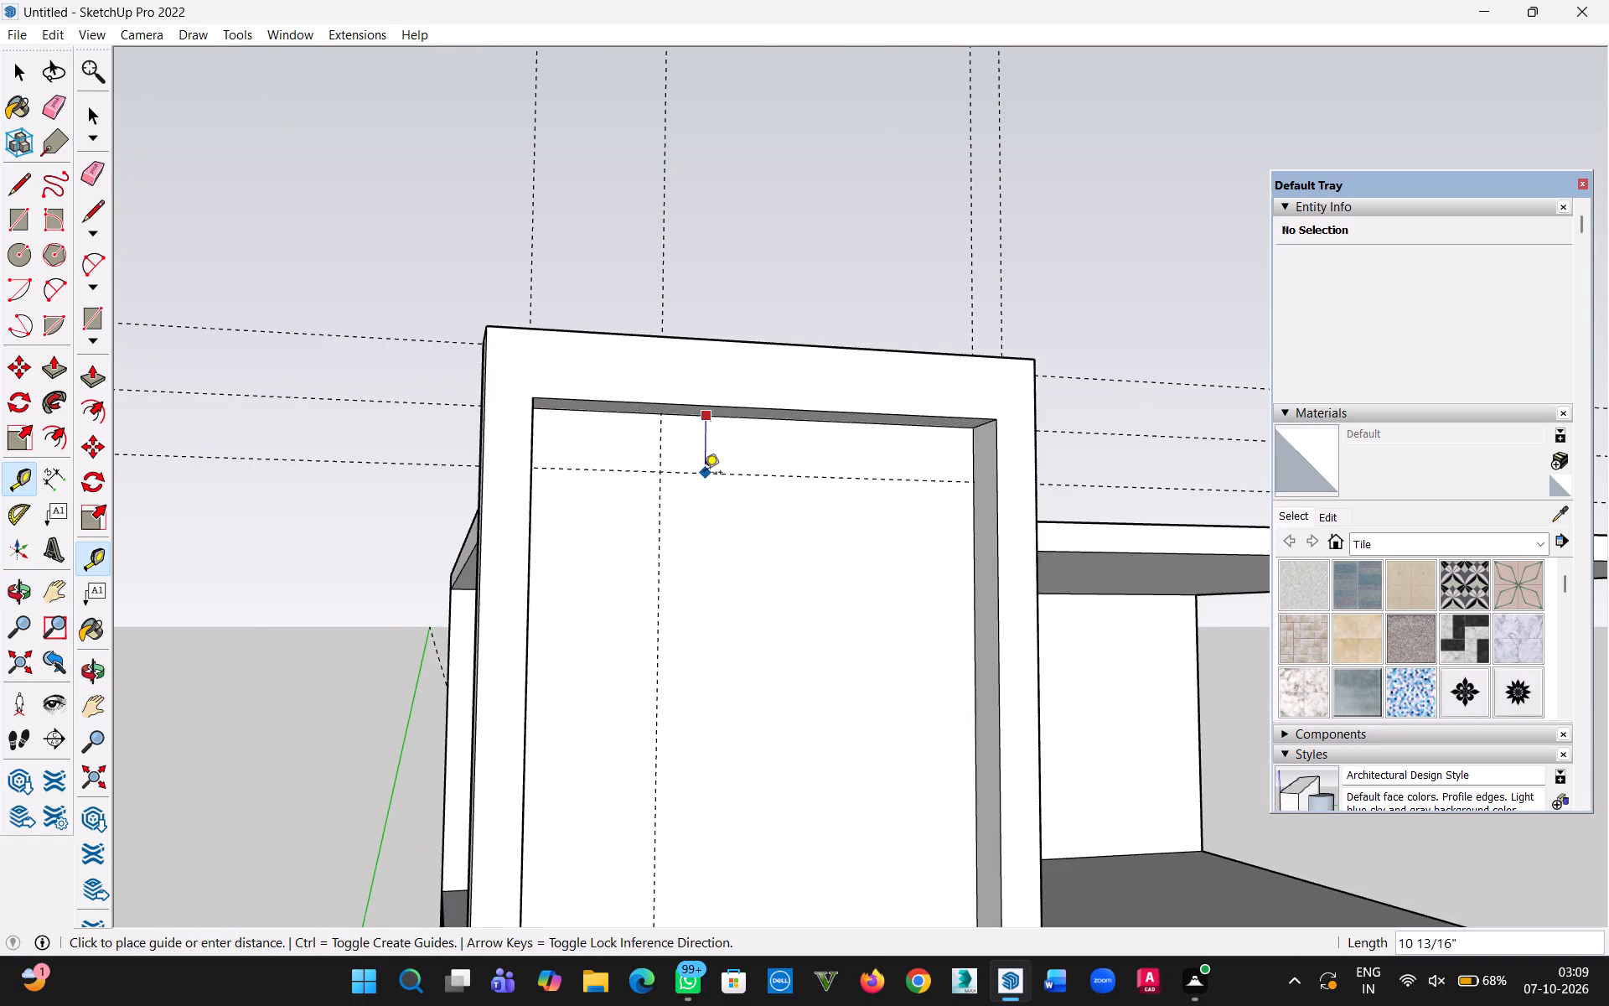
pyautogui.write("1'")
pyautogui.press('Return')
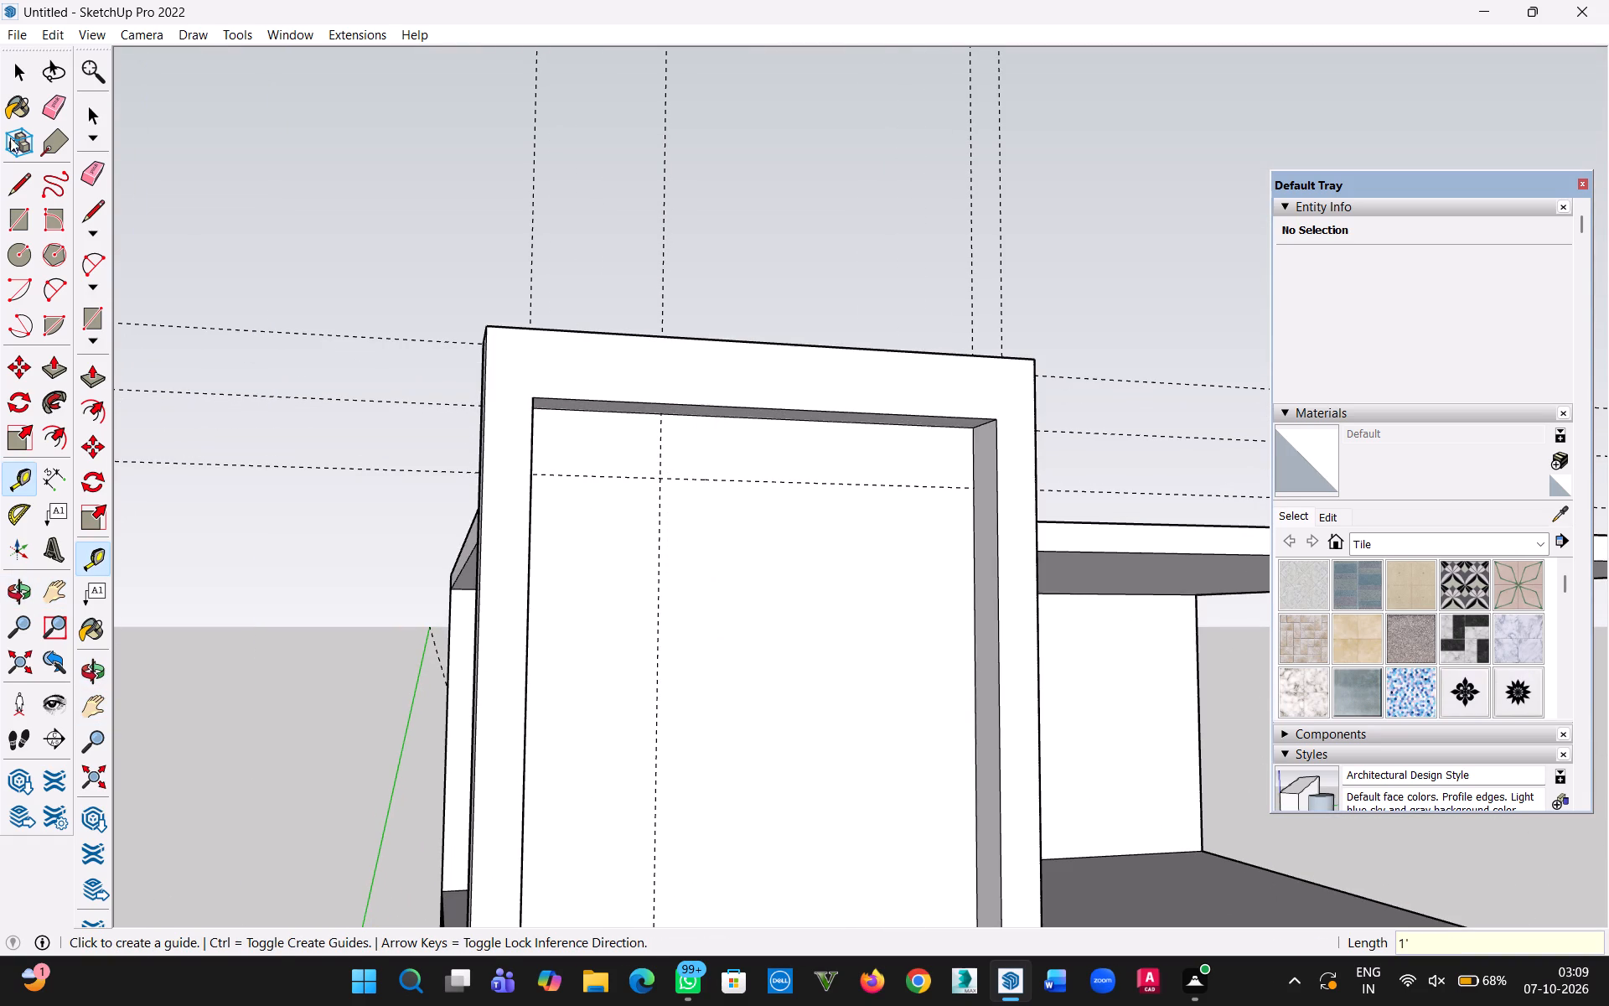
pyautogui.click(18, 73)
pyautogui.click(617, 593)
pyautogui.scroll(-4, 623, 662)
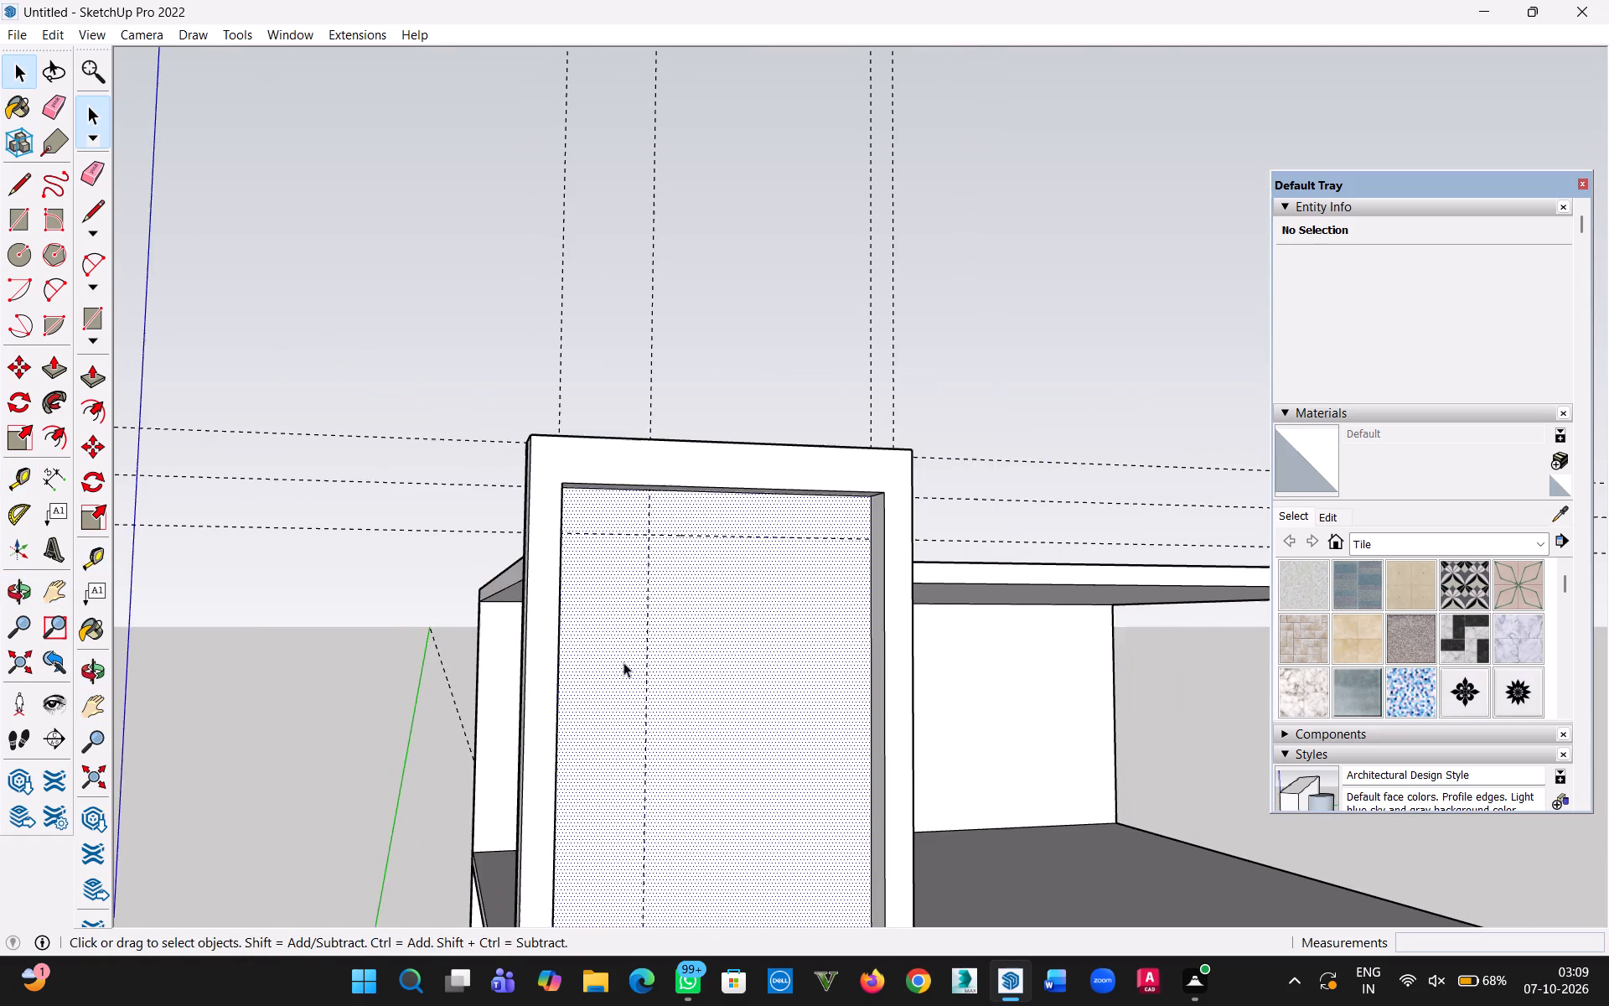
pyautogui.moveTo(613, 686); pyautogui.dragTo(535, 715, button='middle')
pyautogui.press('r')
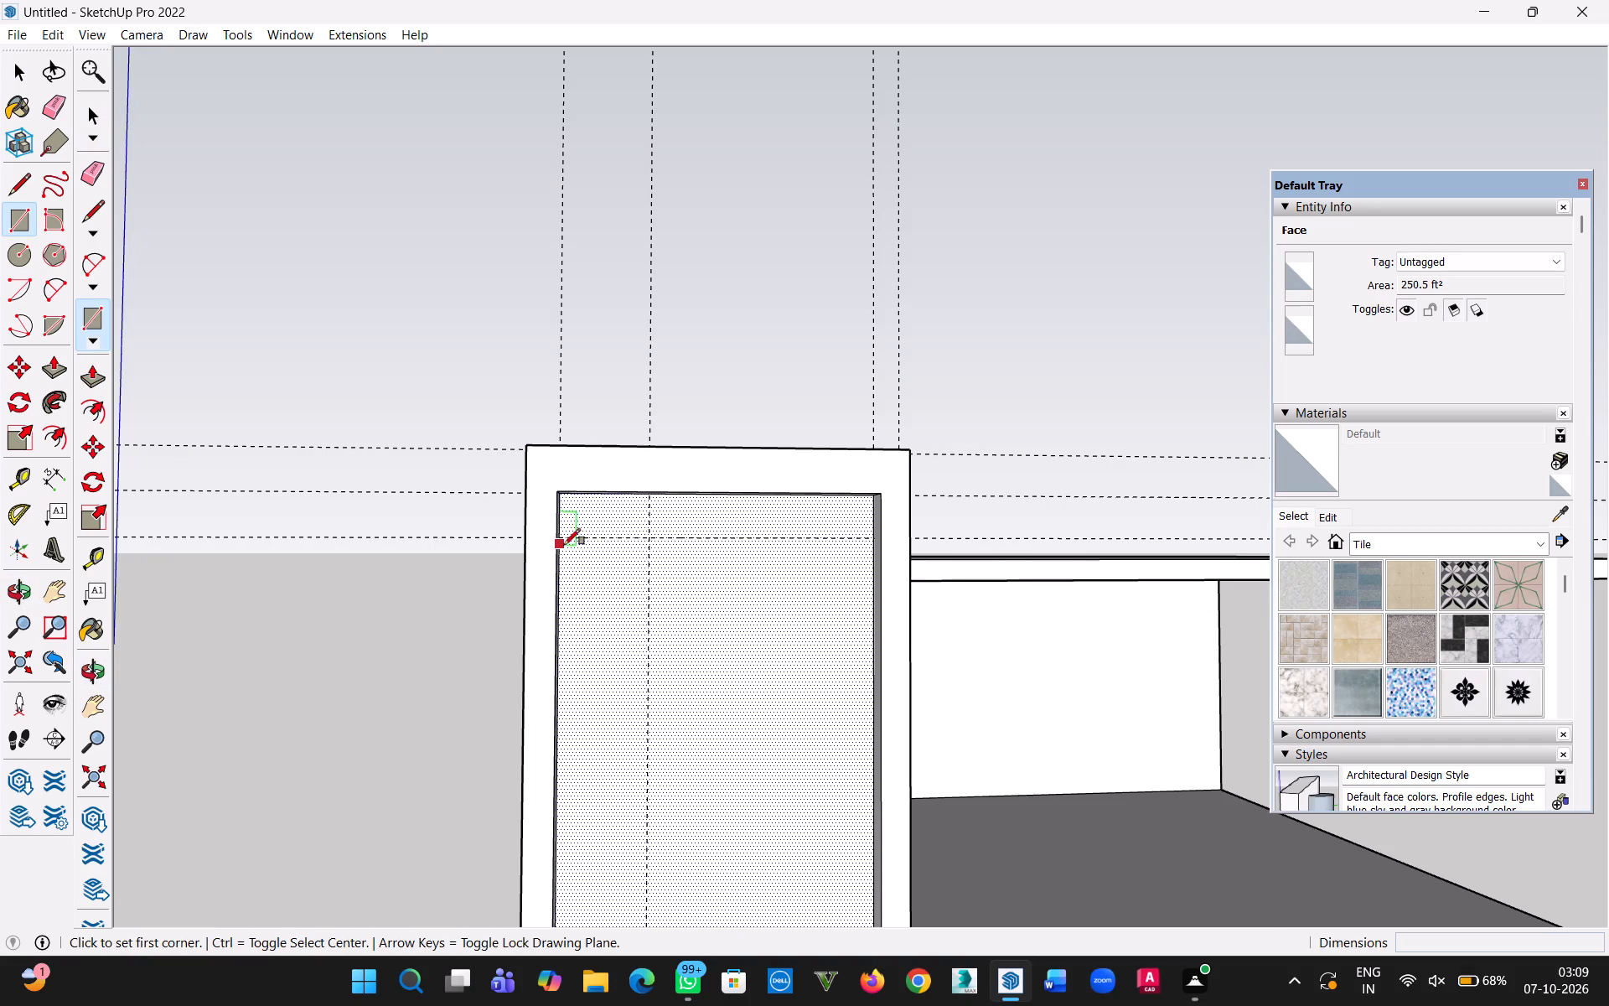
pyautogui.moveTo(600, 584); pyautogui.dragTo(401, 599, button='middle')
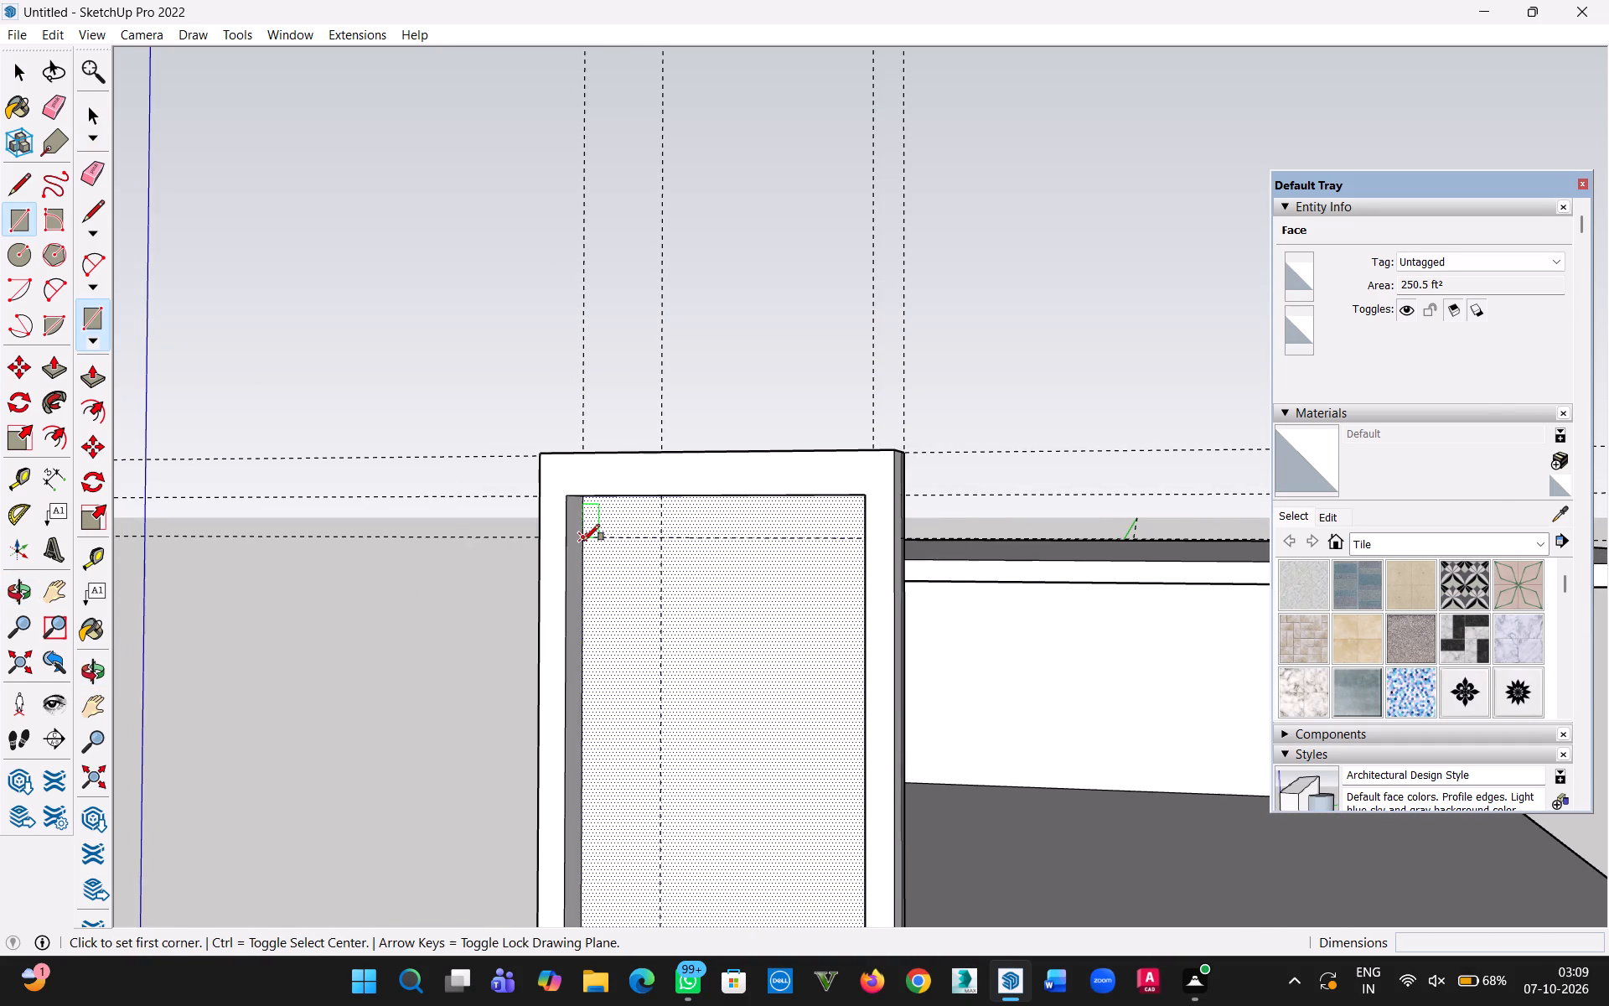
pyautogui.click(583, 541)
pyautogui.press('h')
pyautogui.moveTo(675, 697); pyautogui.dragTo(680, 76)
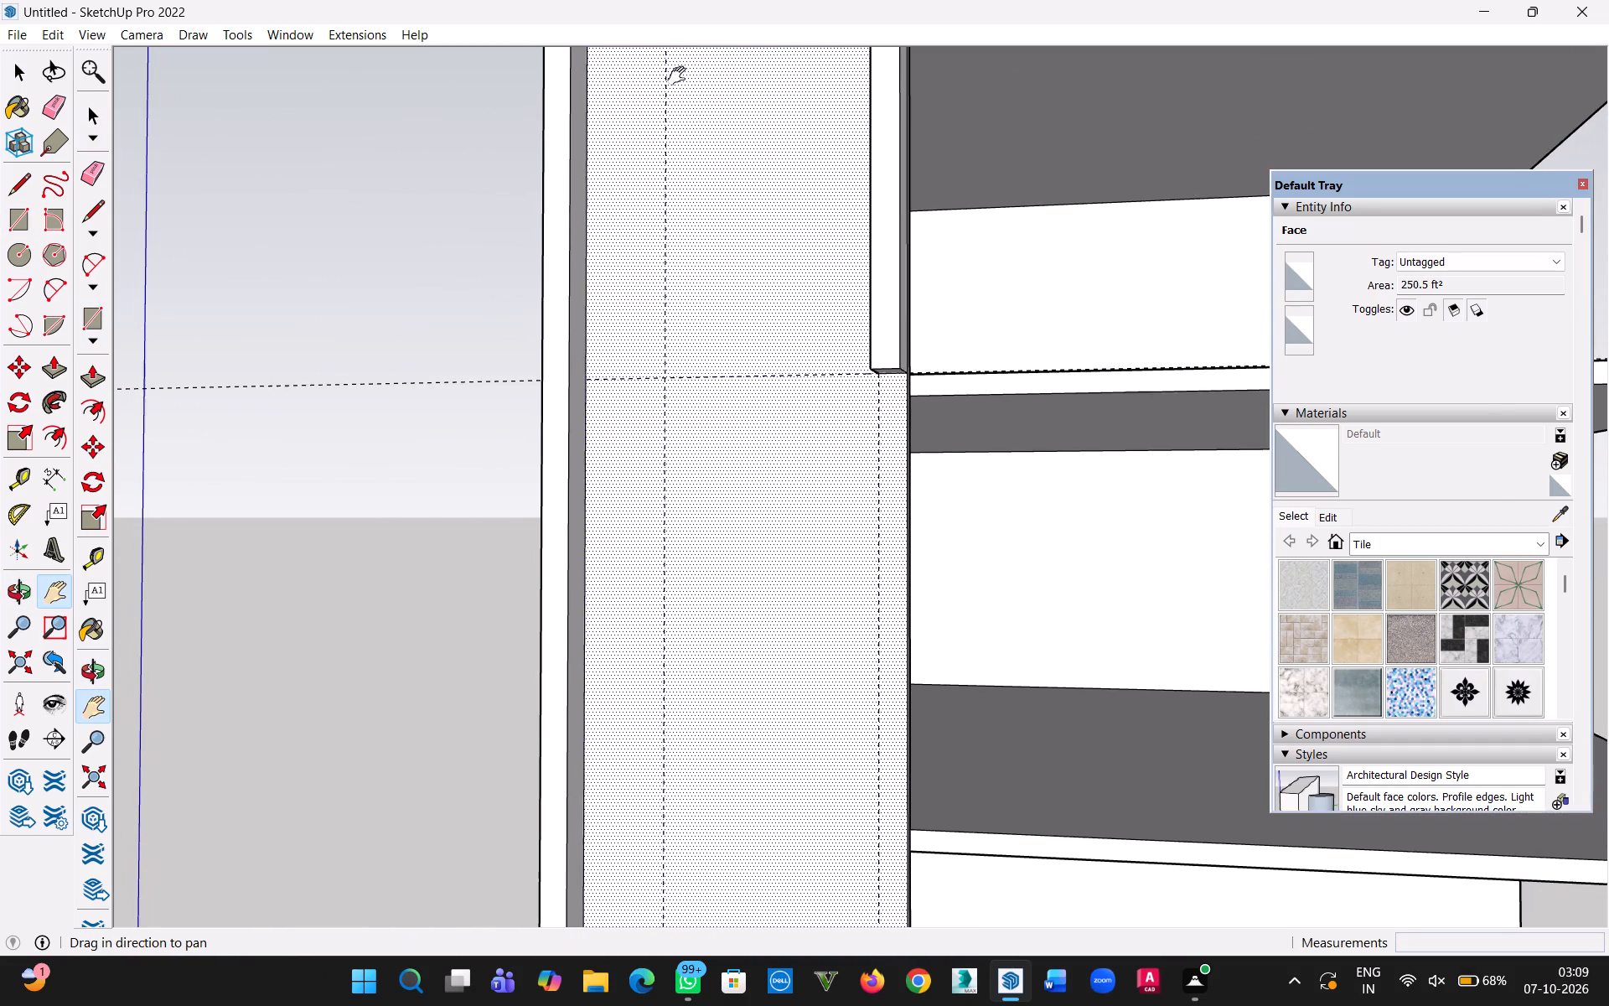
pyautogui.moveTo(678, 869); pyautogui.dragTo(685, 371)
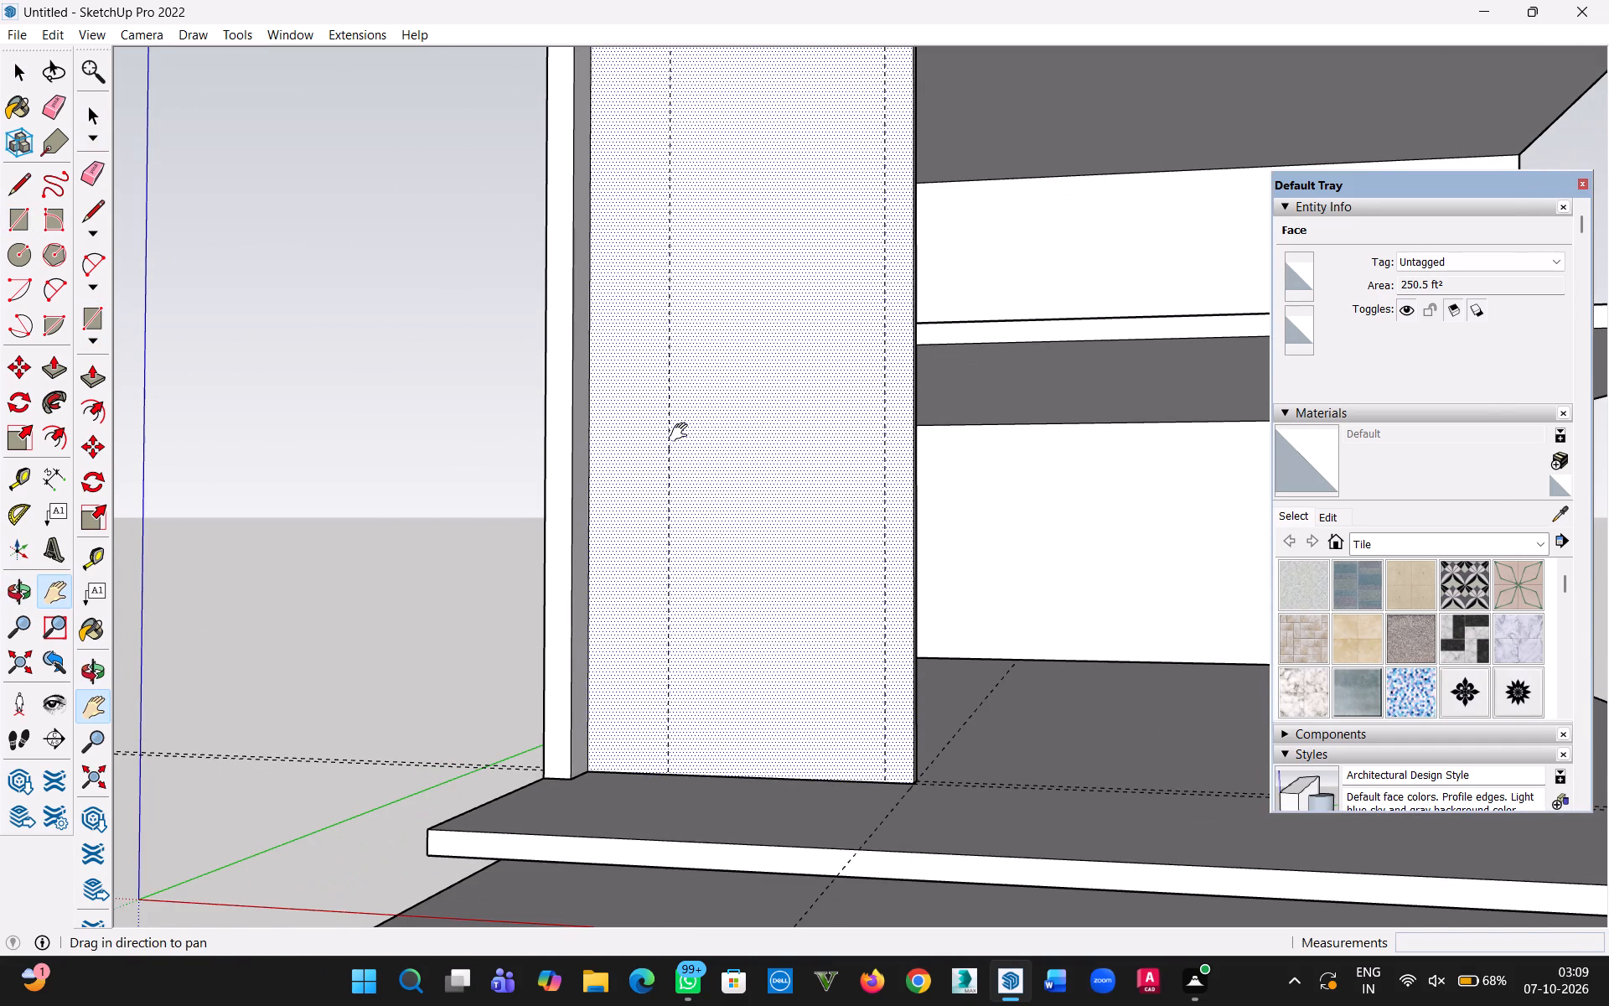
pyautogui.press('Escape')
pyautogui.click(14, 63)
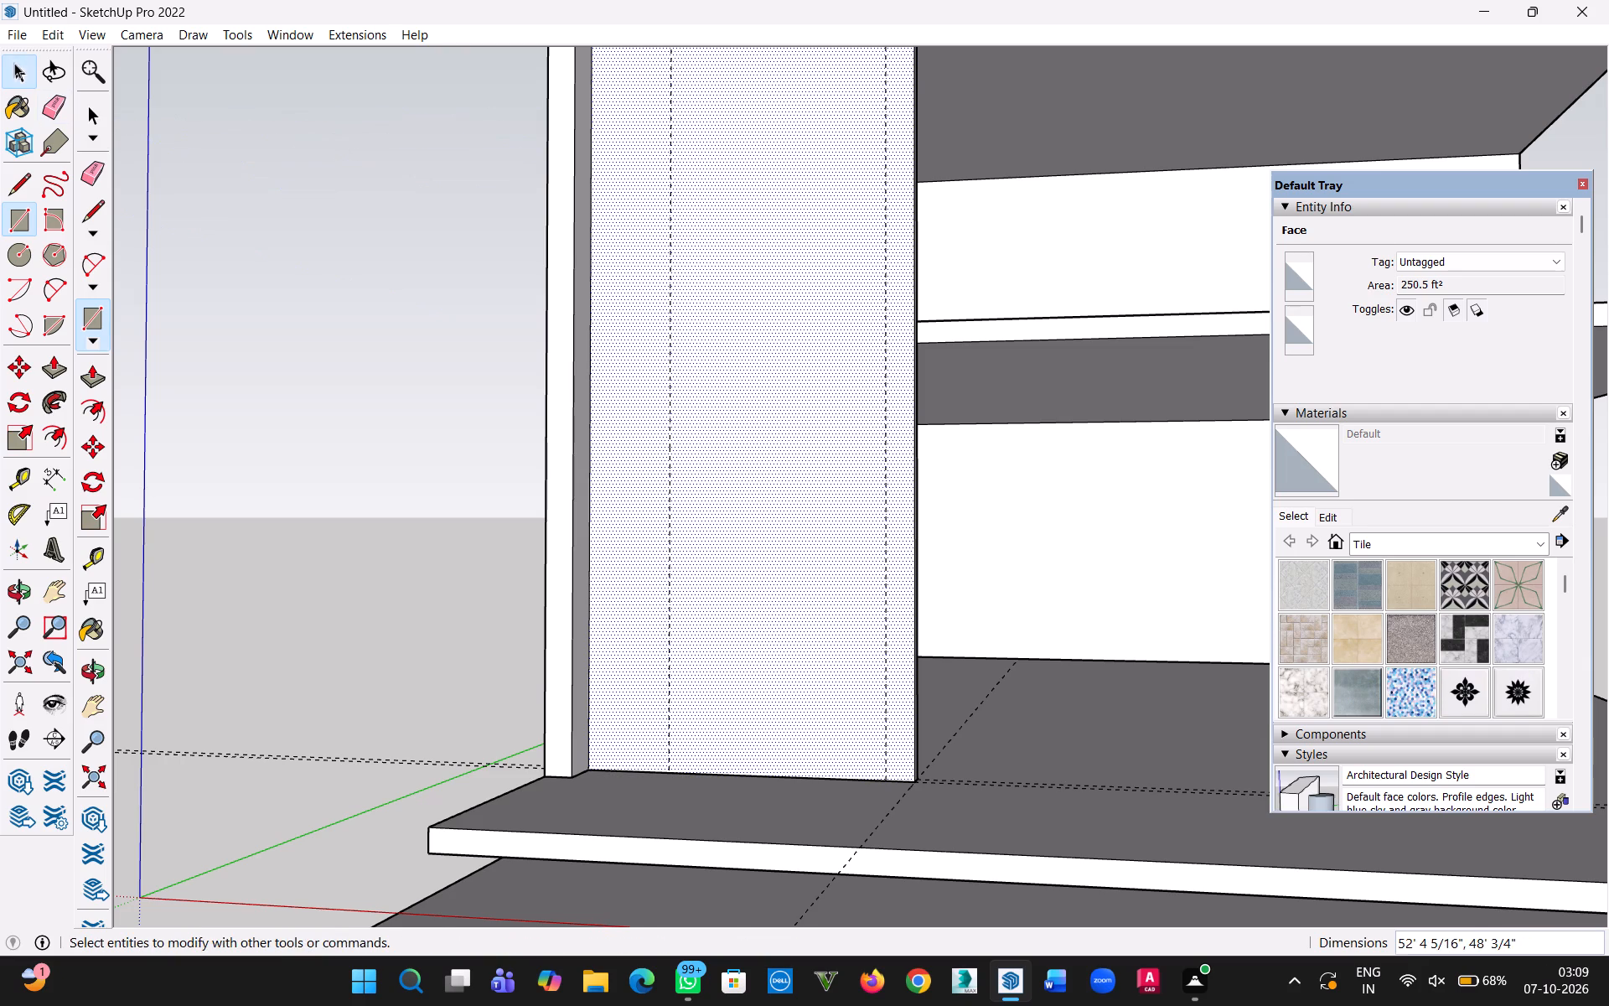
# Place a horizontal guide on the recessed panel face, 7' above the panel's base edge.
pyautogui.press('t')
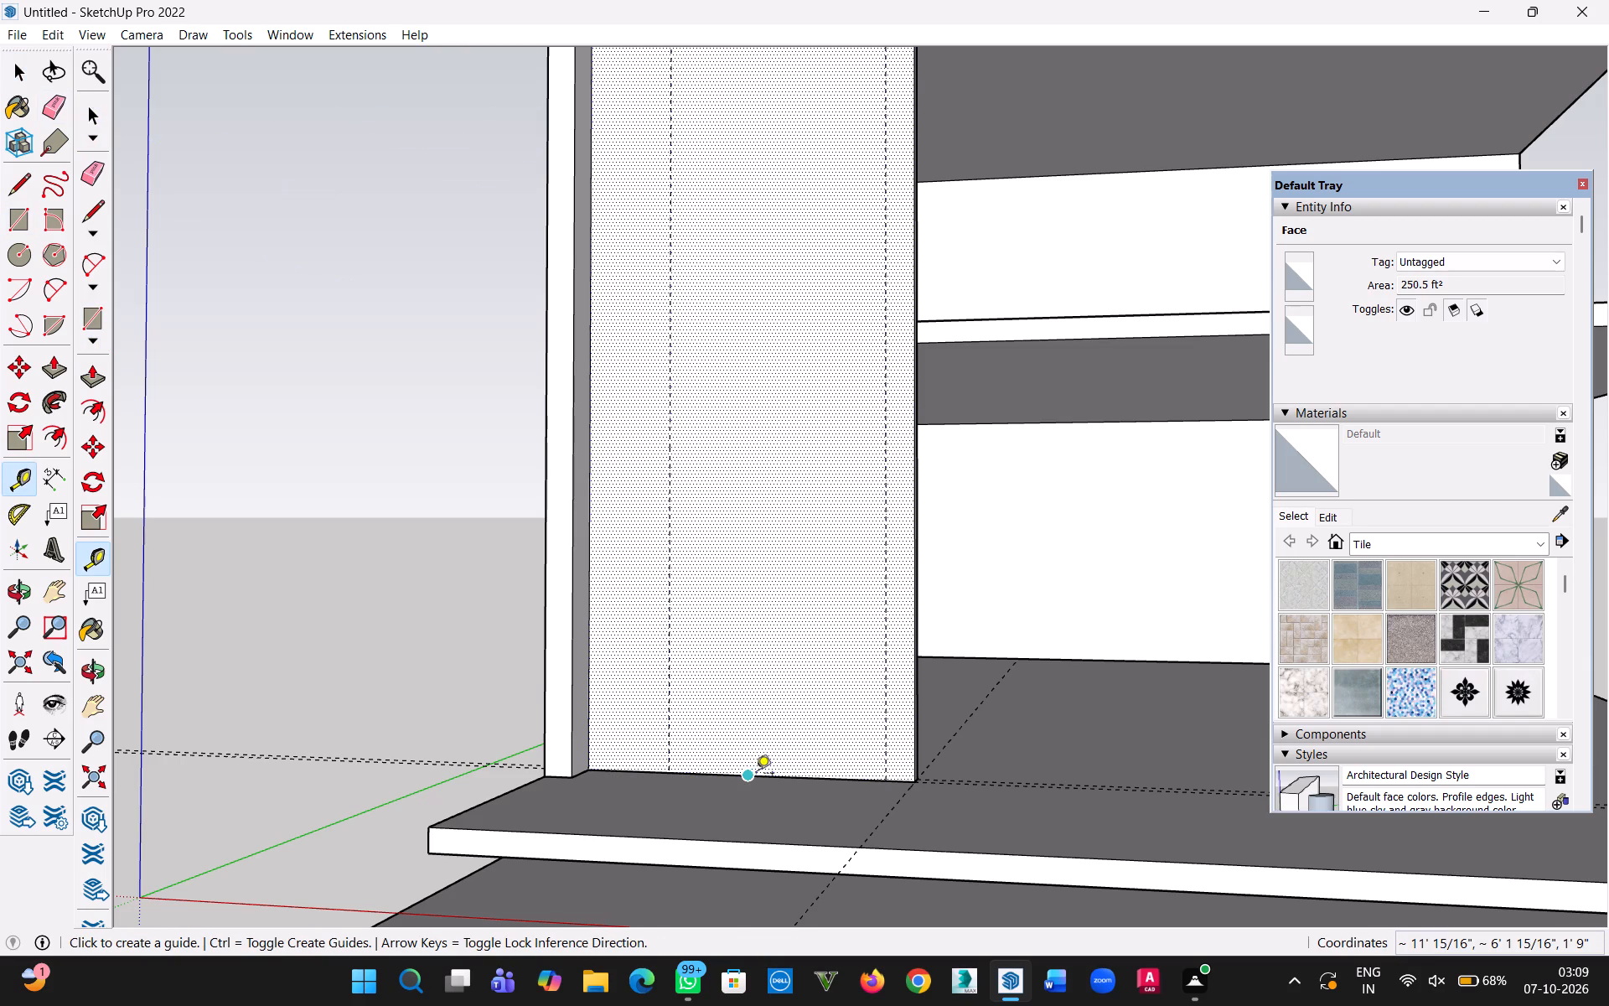
pyautogui.click(756, 775)
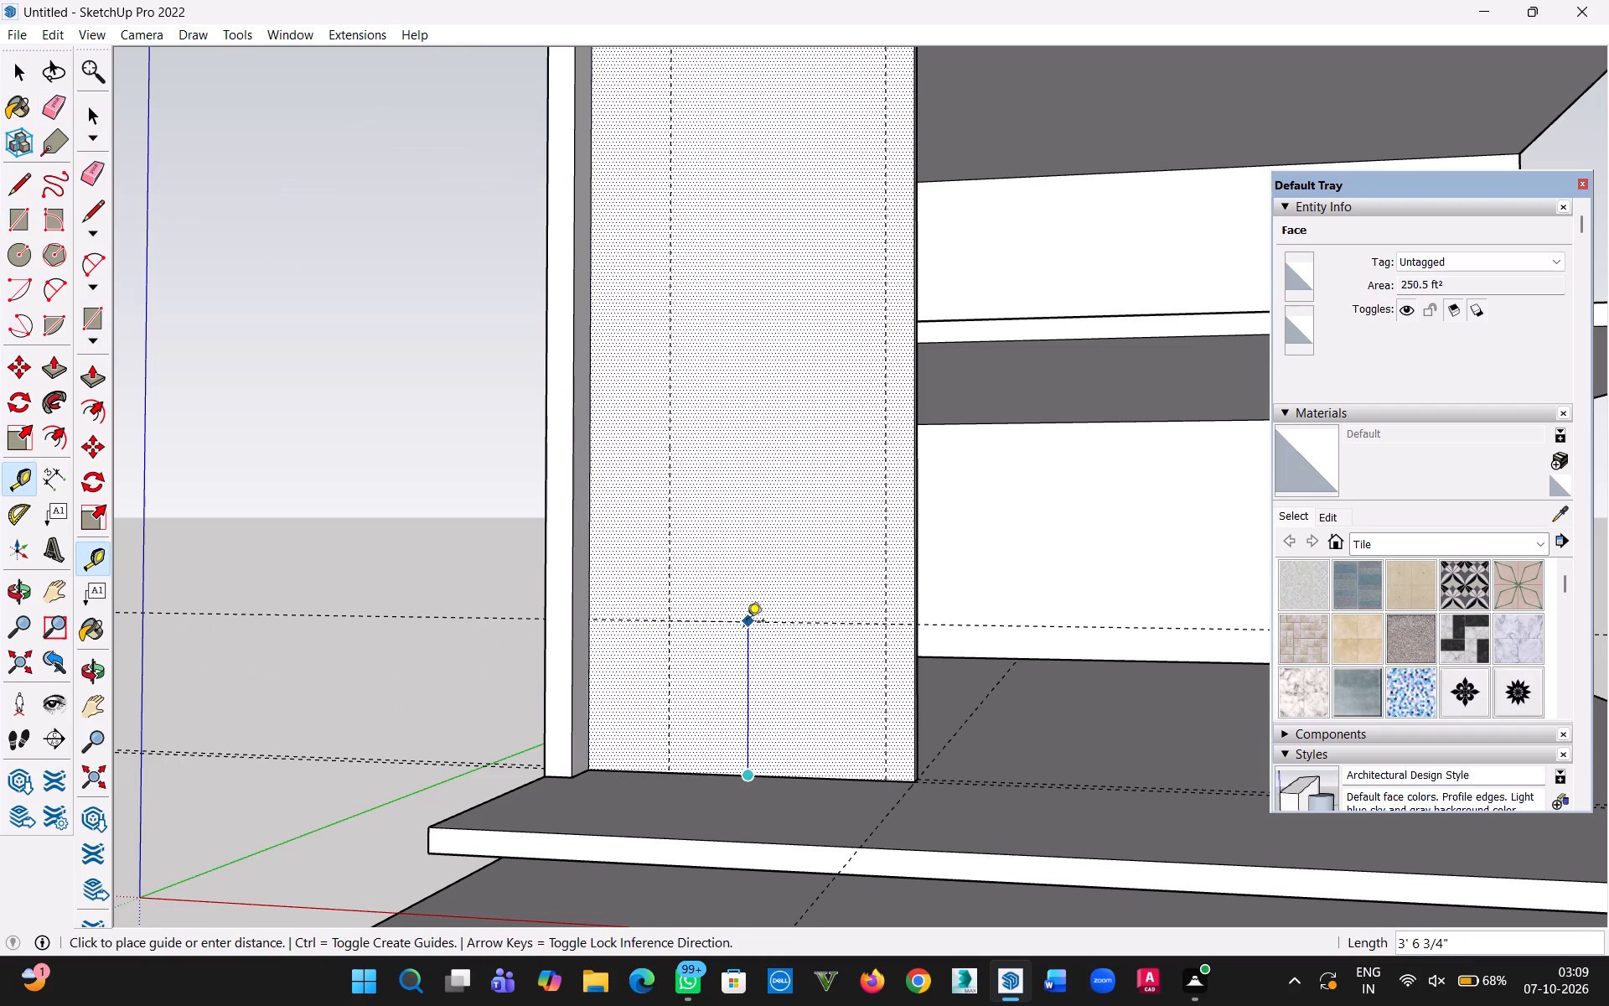
pyautogui.write("7'")
pyautogui.press('Return')
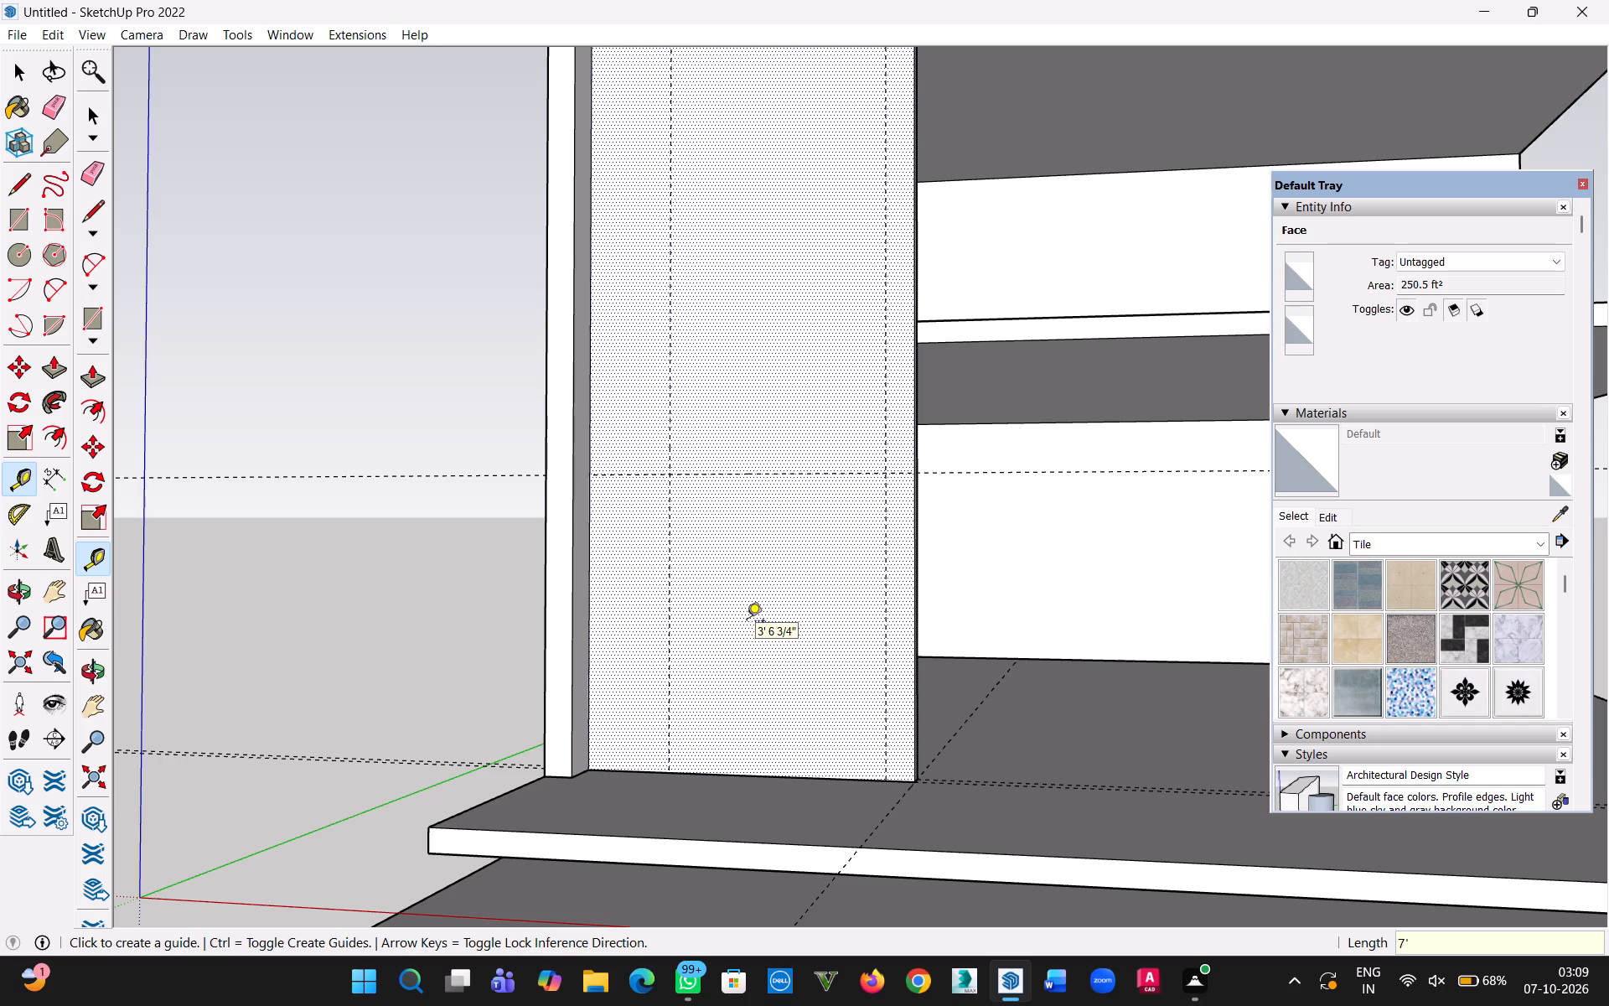
# Add a horizontal guide 6" above the 7' guide and another one 8" above that.
pyautogui.click(778, 474)
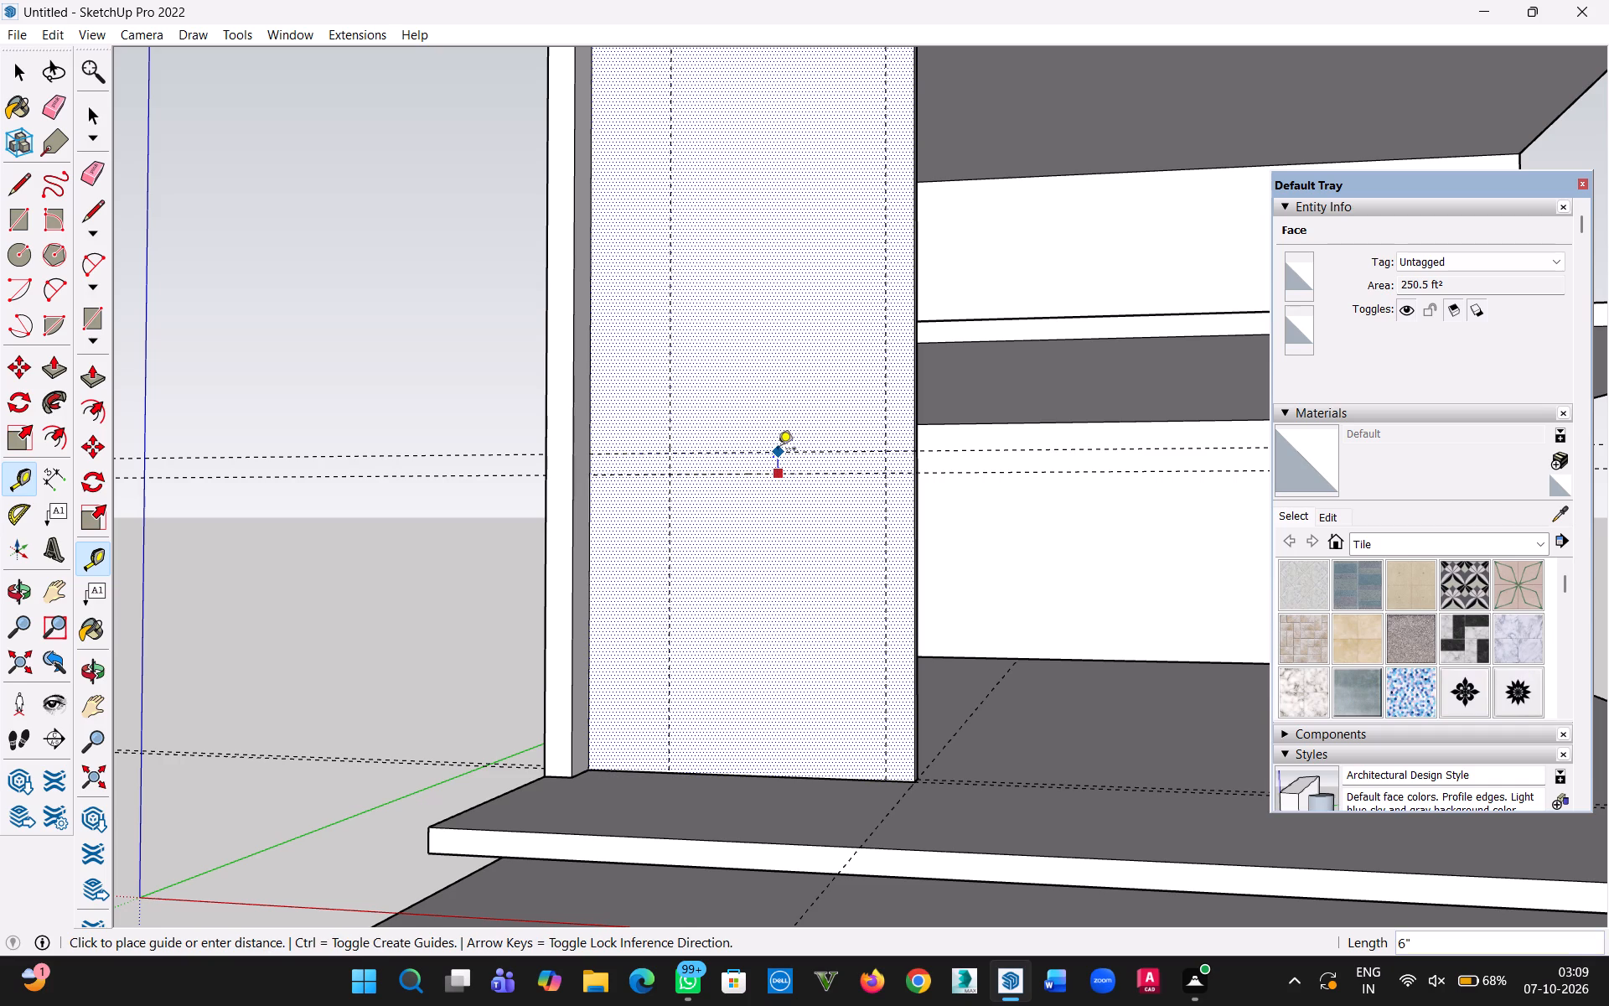
pyautogui.click(778, 450)
pyautogui.click(814, 456)
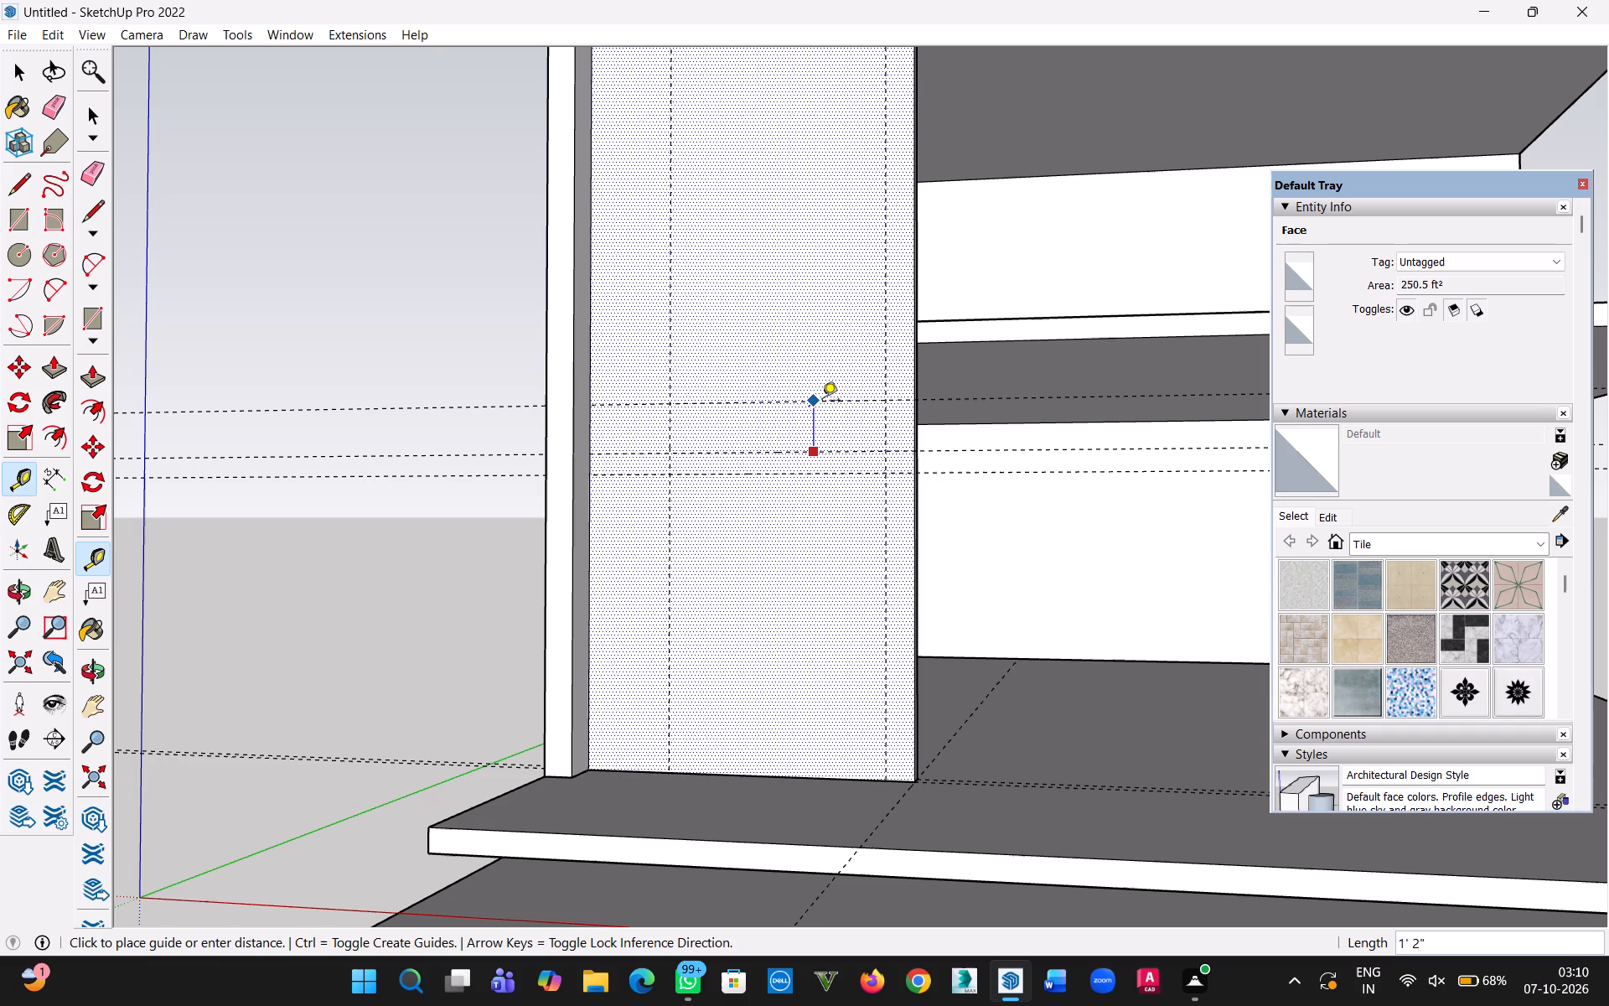
pyautogui.press('8')
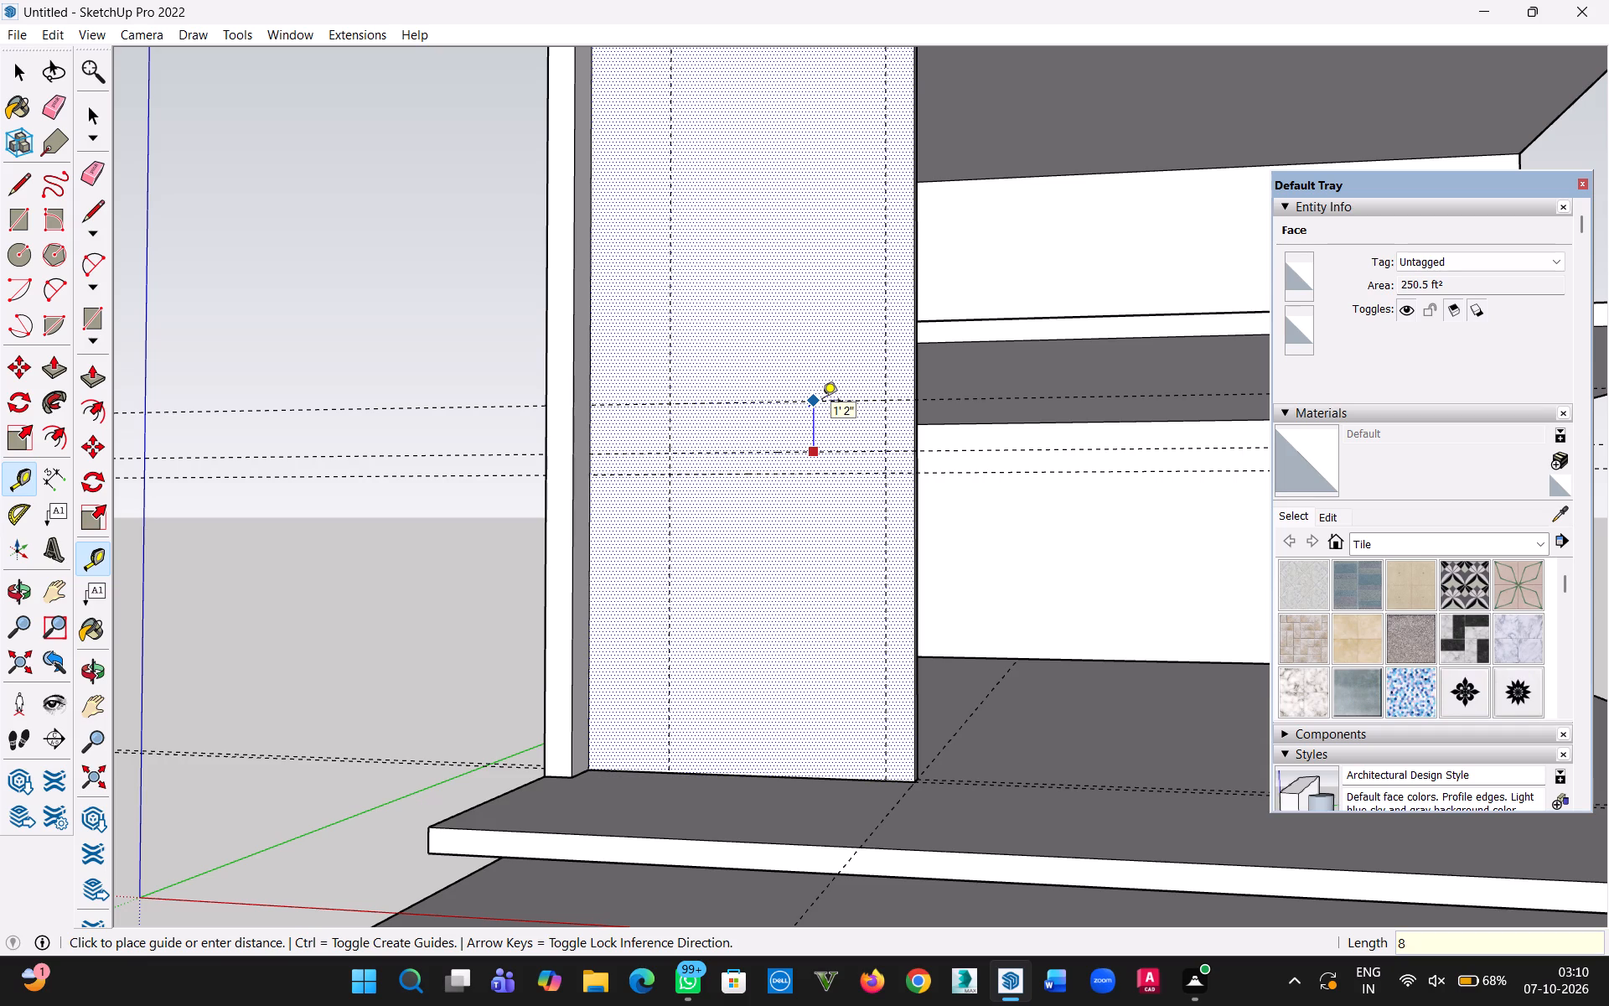
pyautogui.hotkey('shift', '"')
pyautogui.press('Return')
# Draw a 7' by 7' 10" rectangle on the recessed panel face, from the 7' guide down to the panel's base corner.
pyautogui.moveTo(688, 453); pyautogui.dragTo(765, 546, button='middle')
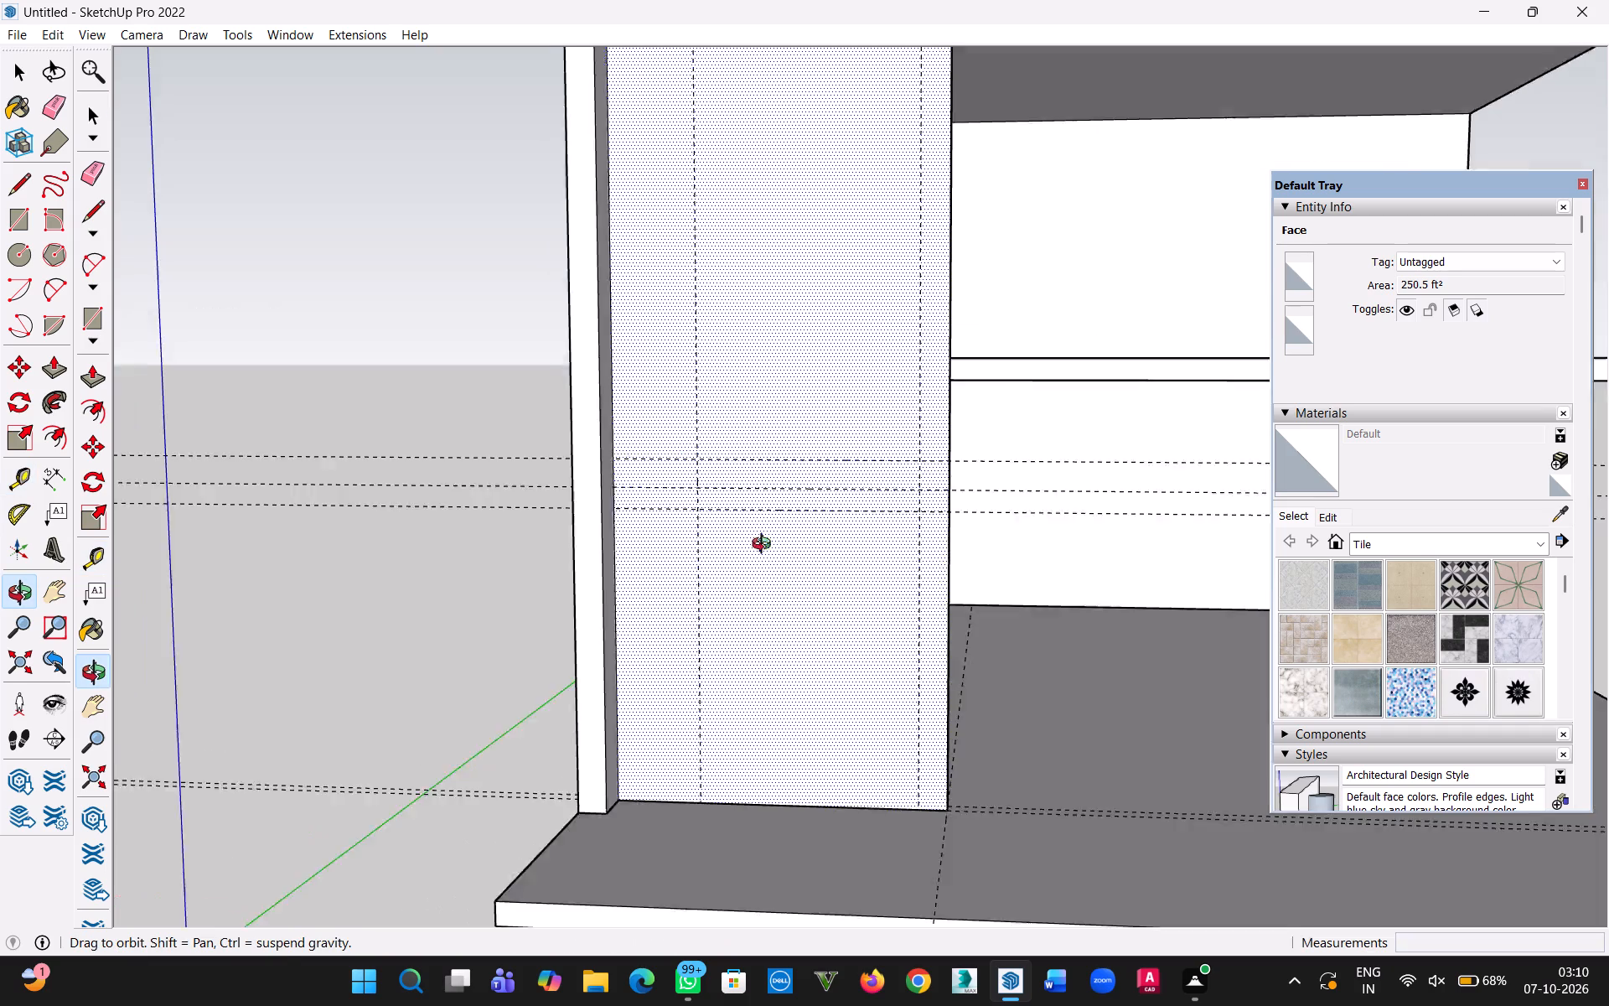
pyautogui.moveTo(765, 546); pyautogui.dragTo(795, 603, button='middle')
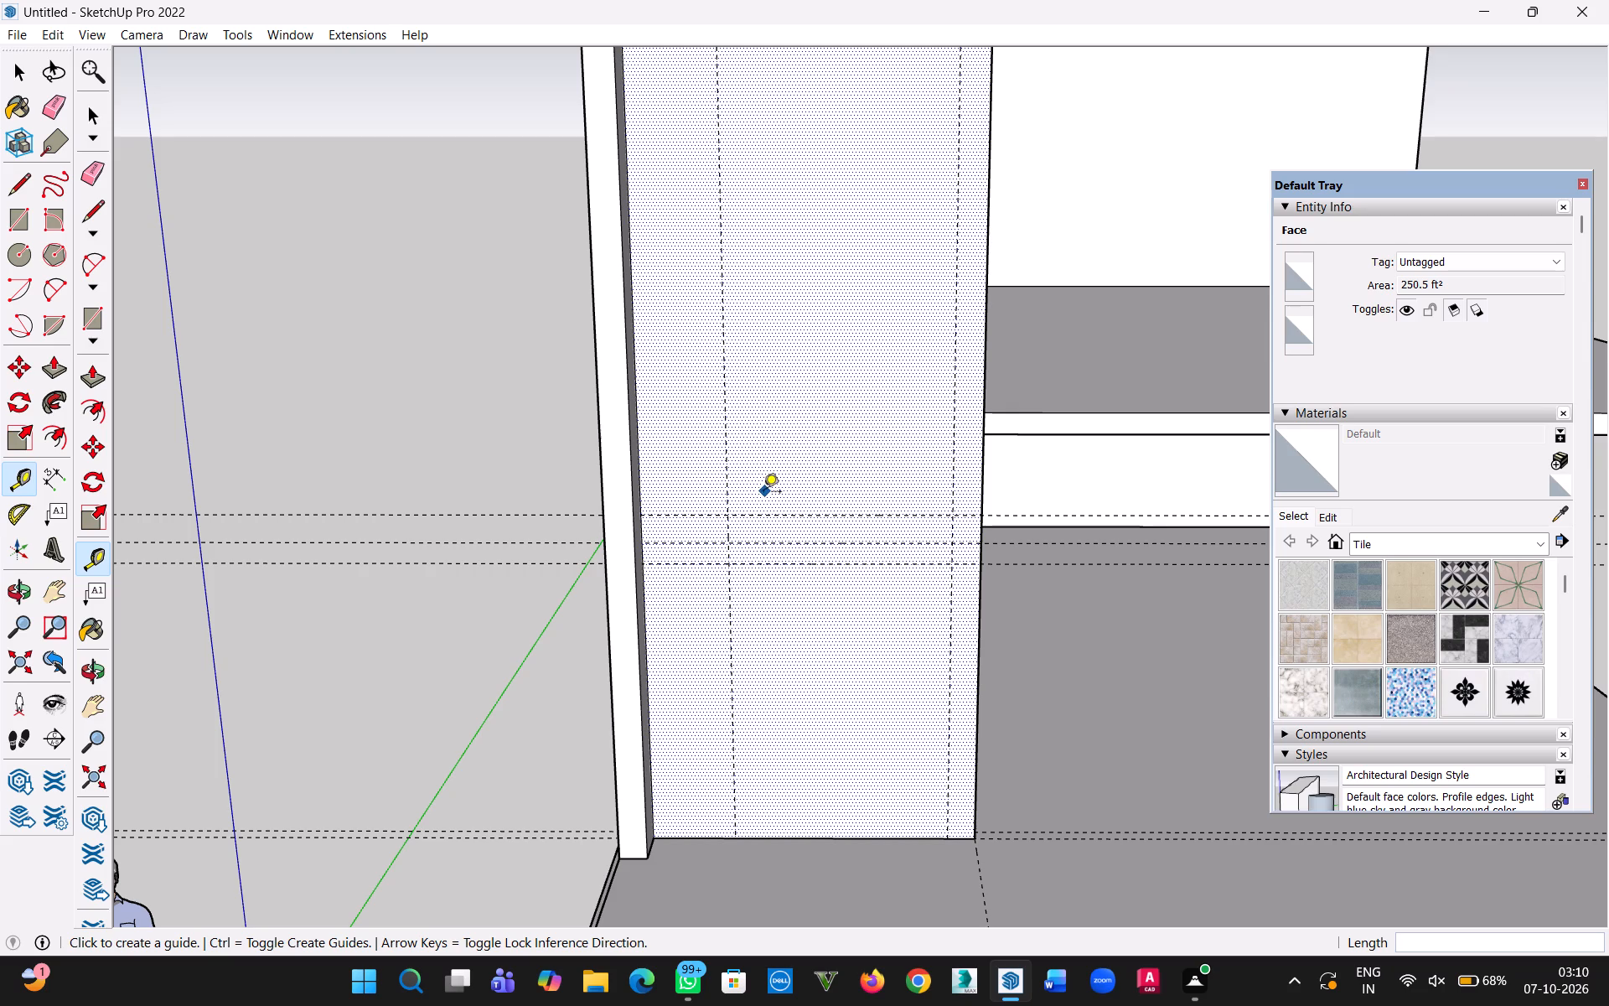
pyautogui.moveTo(753, 492); pyautogui.dragTo(629, 510, button='middle')
pyautogui.scroll(-5, 628, 509)
pyautogui.moveTo(639, 556); pyautogui.dragTo(665, 561, button='middle')
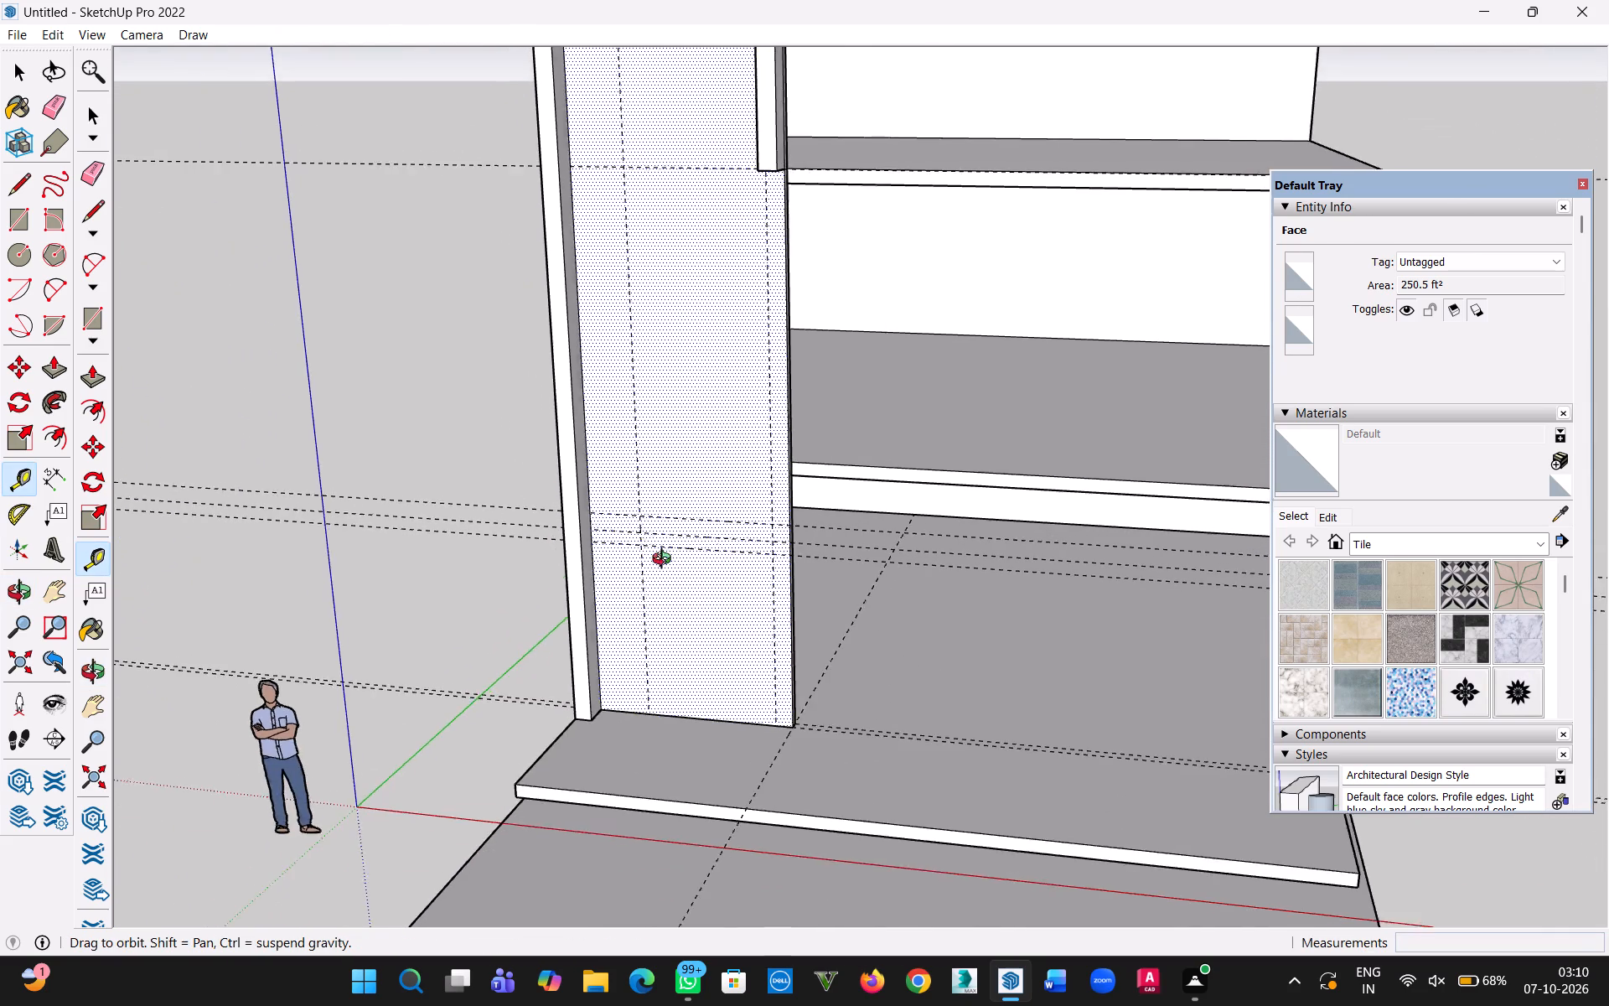
pyautogui.moveTo(665, 561); pyautogui.dragTo(856, 498, button='middle')
pyautogui.scroll(-3, 773, 504)
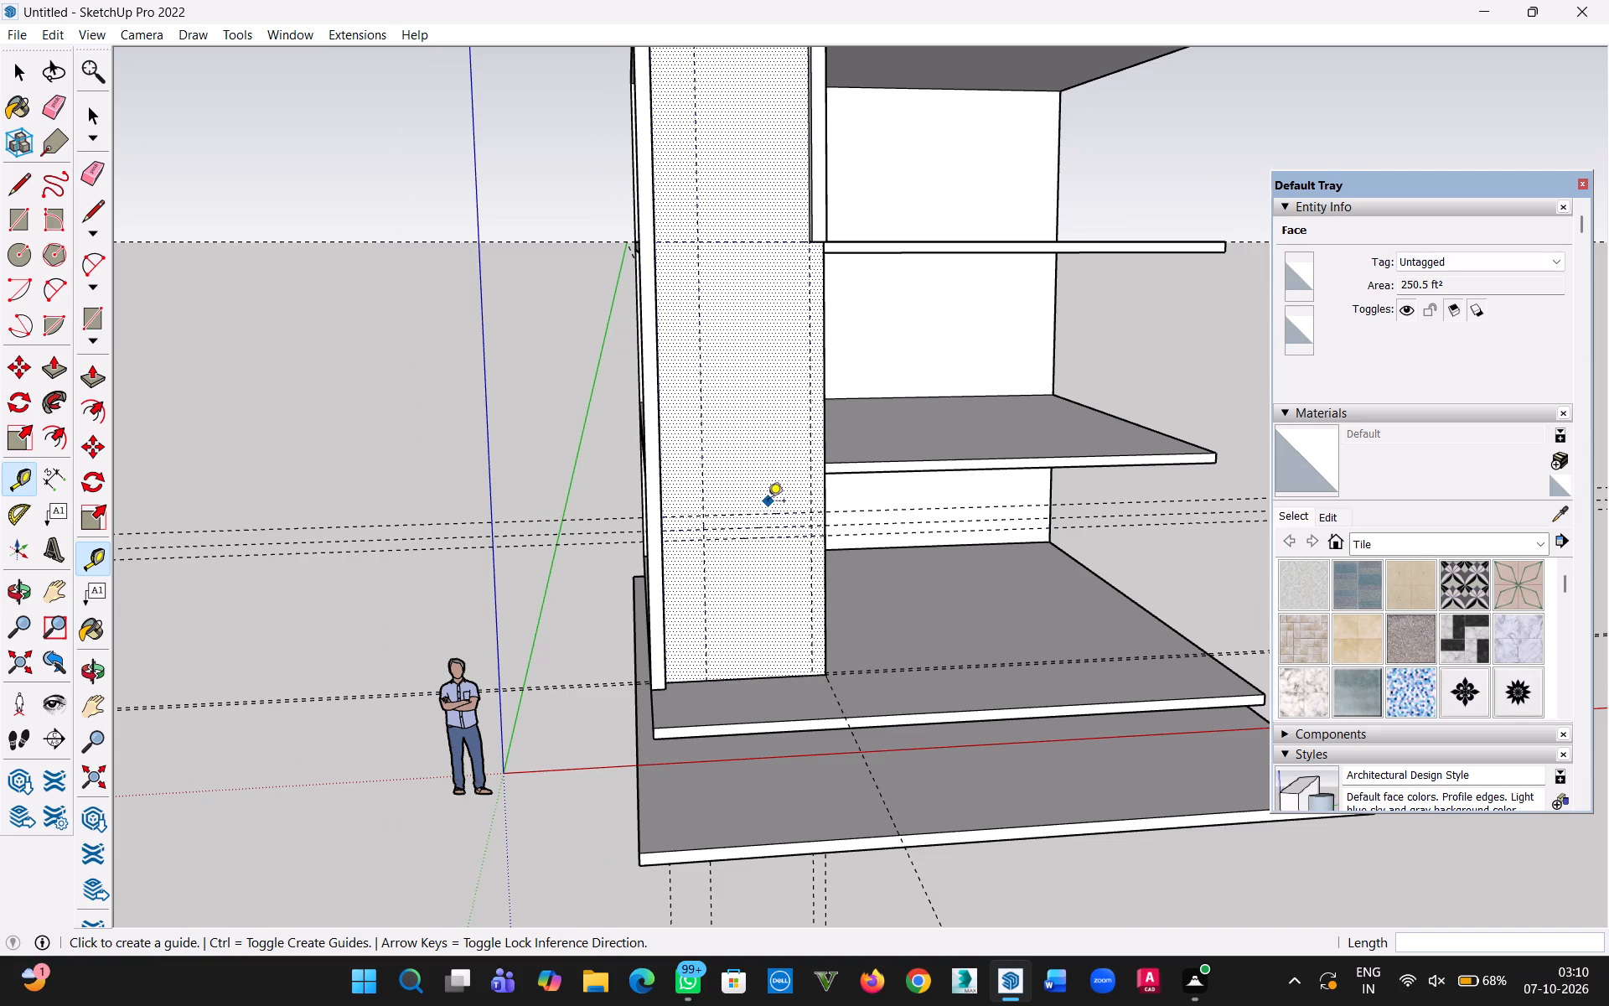
pyautogui.scroll(4, 789, 500)
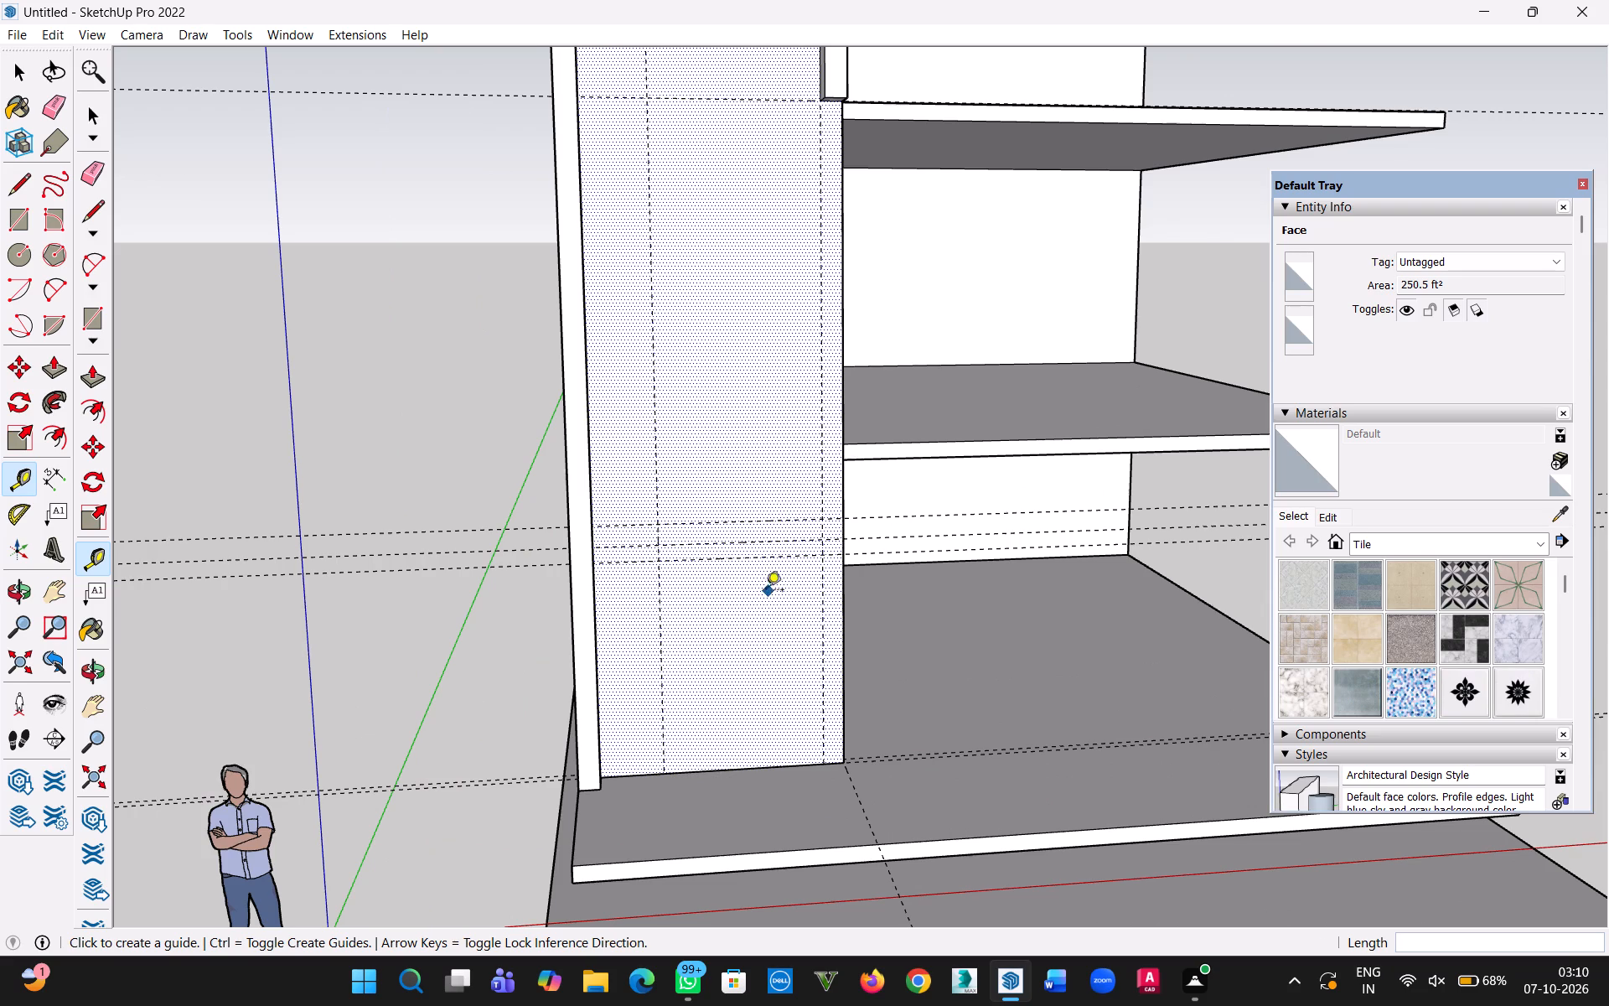
pyautogui.moveTo(759, 590); pyautogui.dragTo(563, 554, button='middle')
pyautogui.scroll(1, 752, 587)
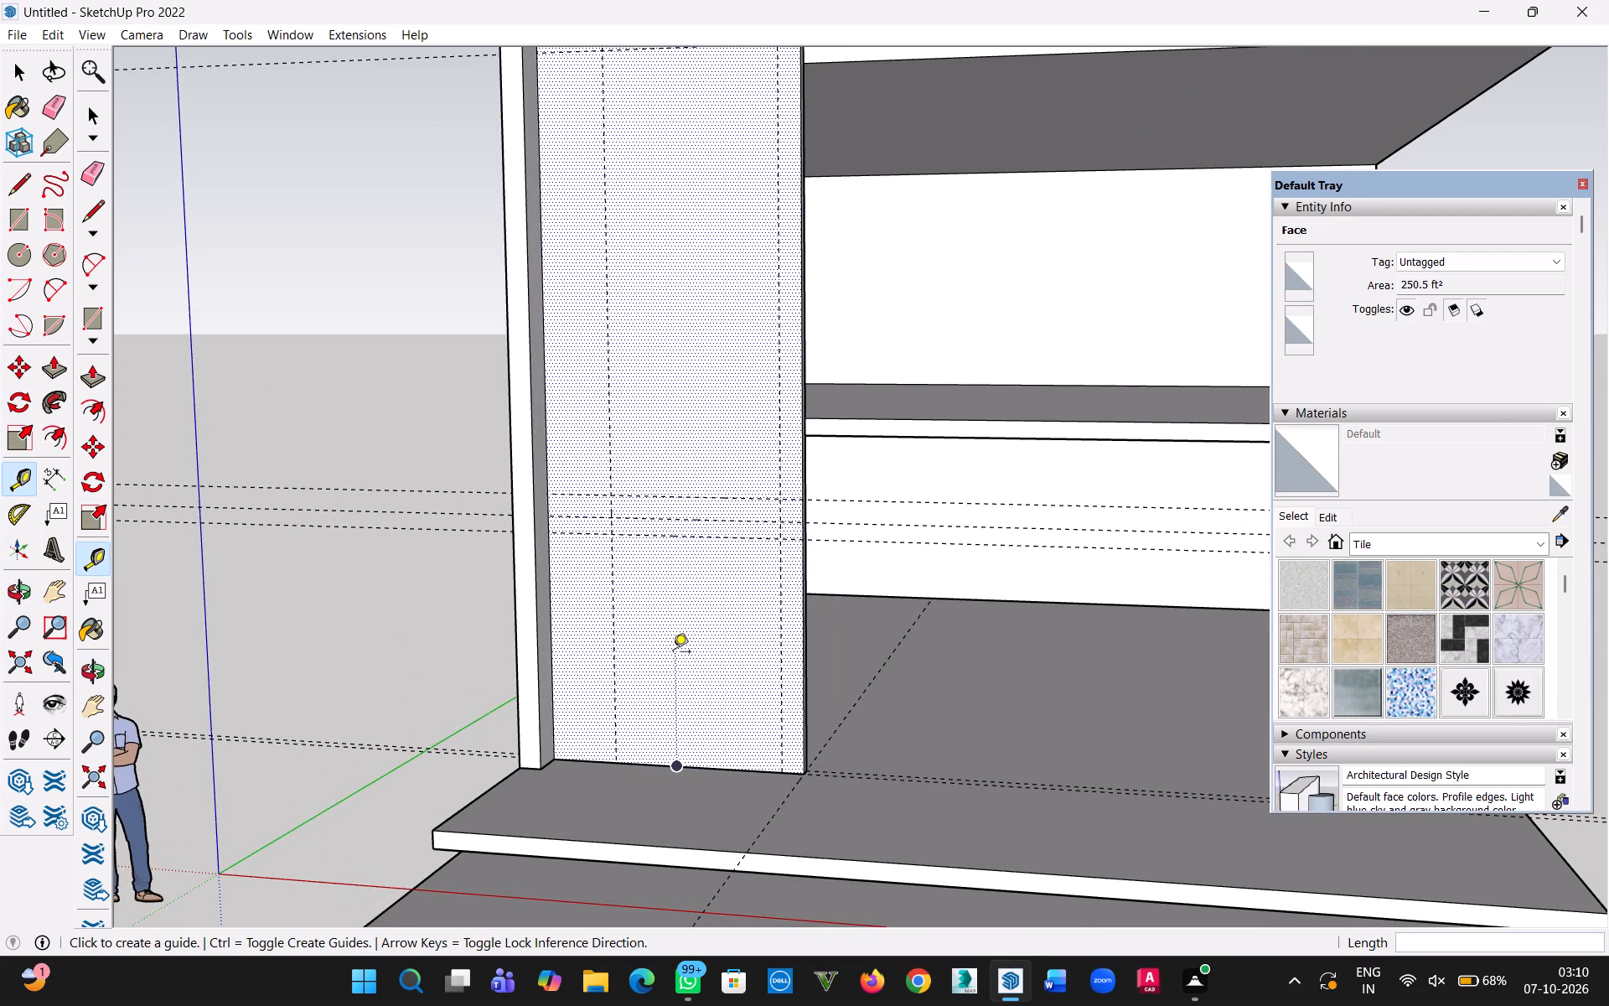
pyautogui.press('r')
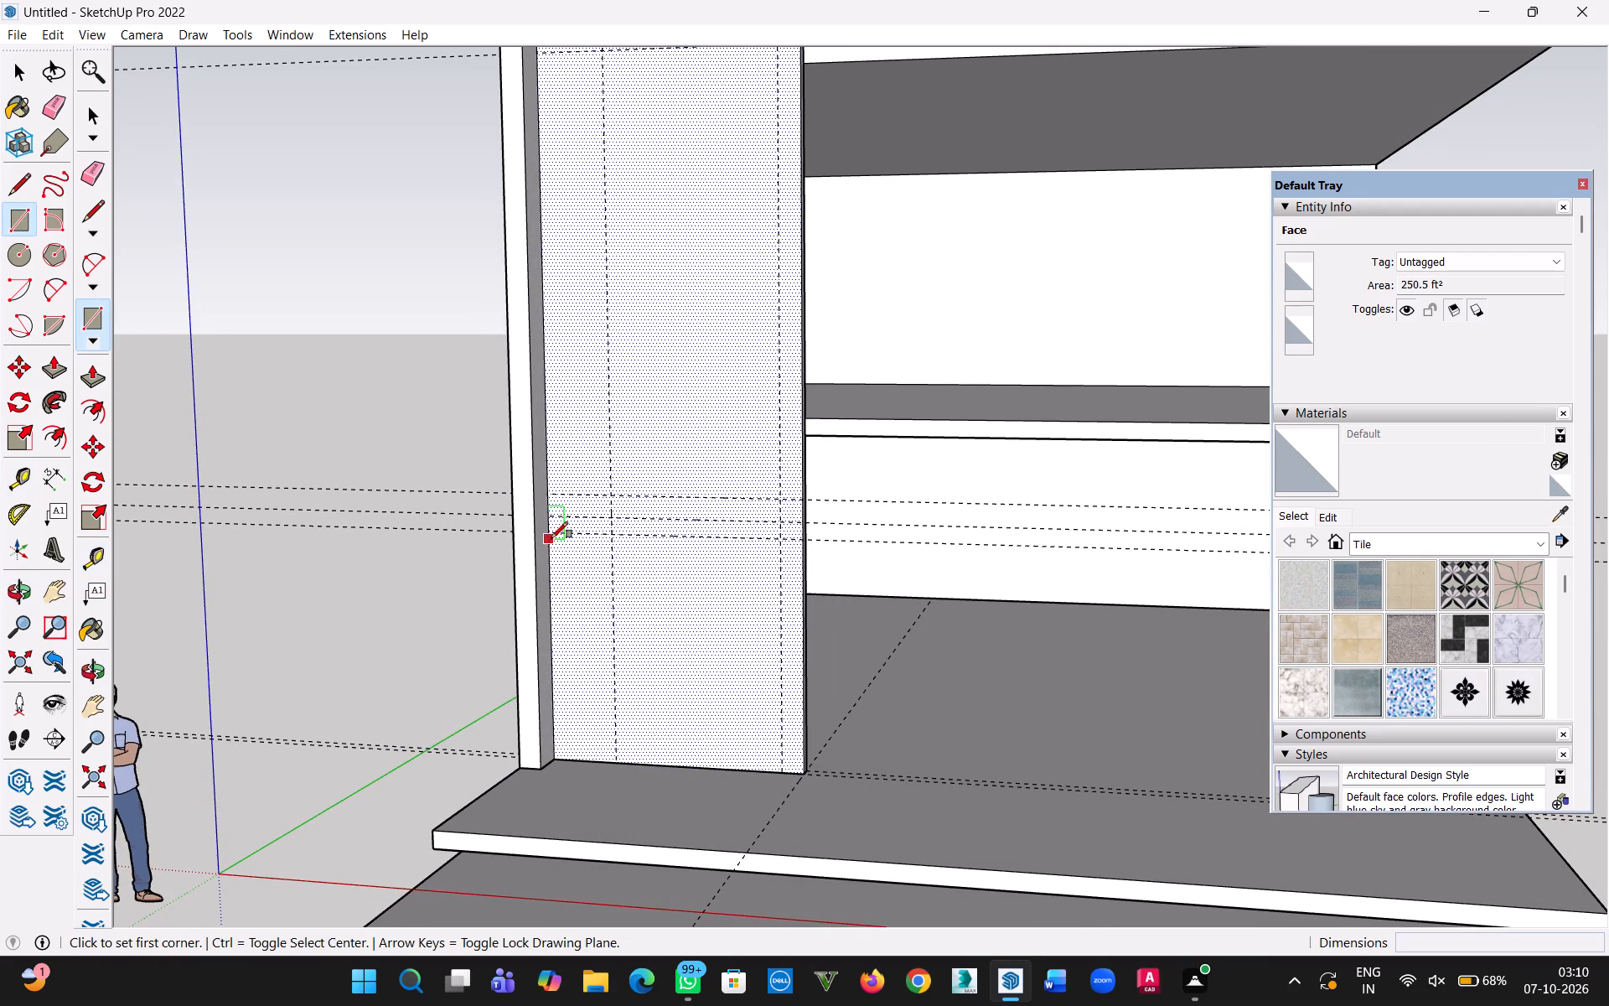
pyautogui.click(554, 535)
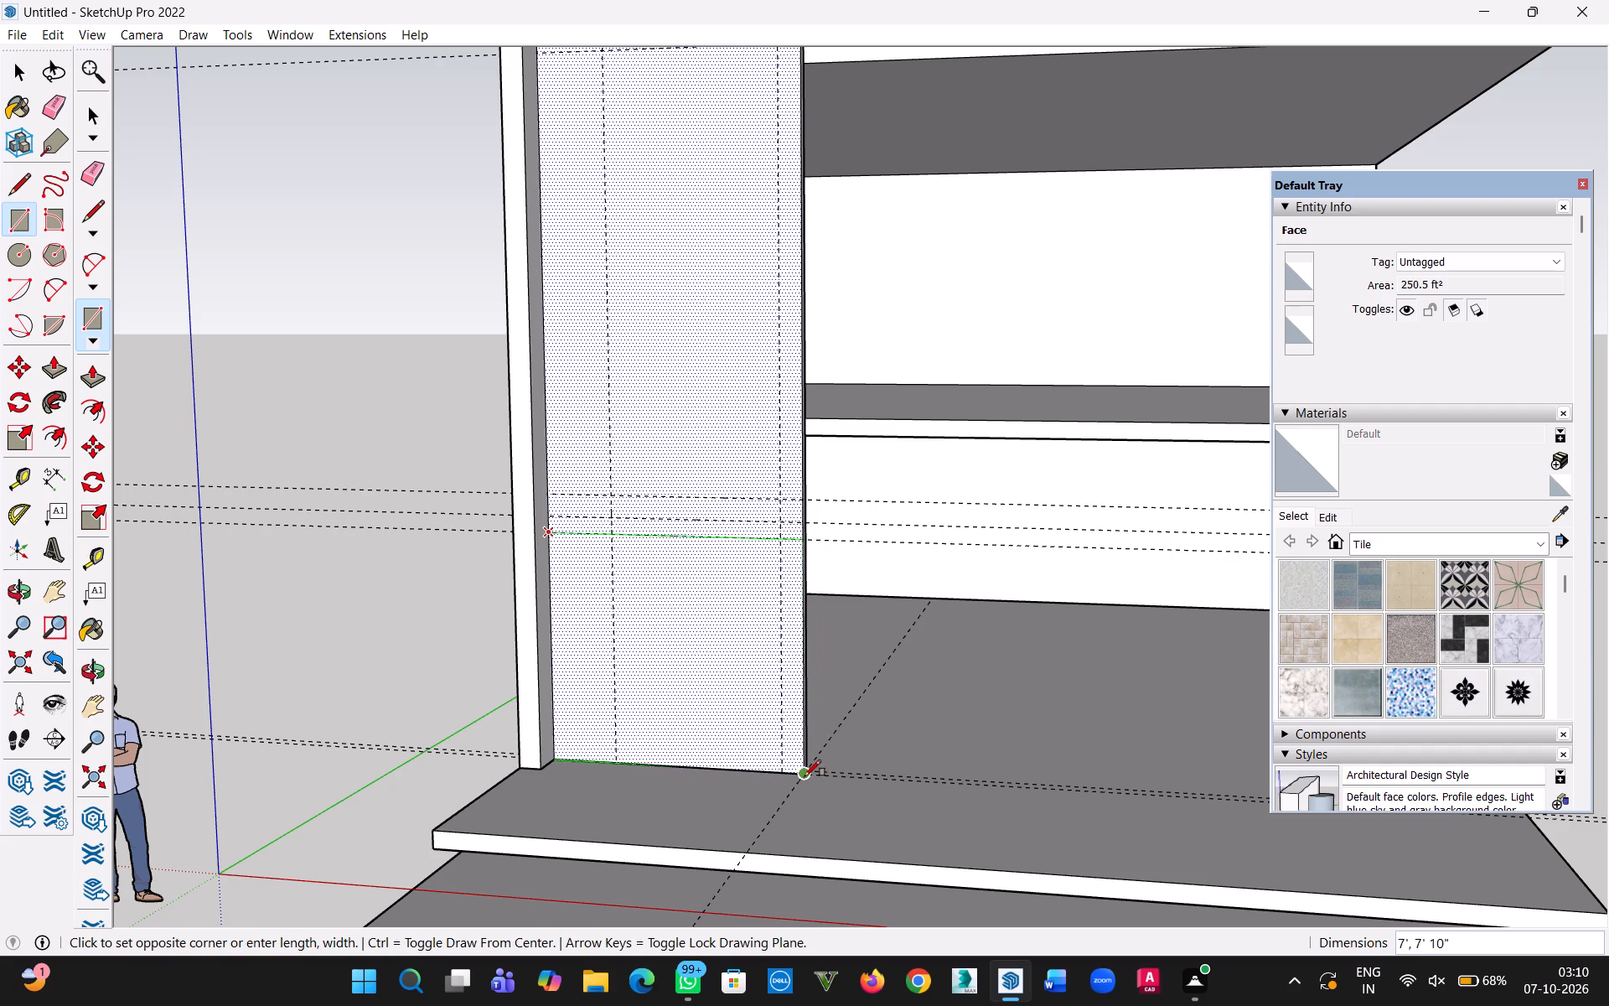
pyautogui.click(804, 776)
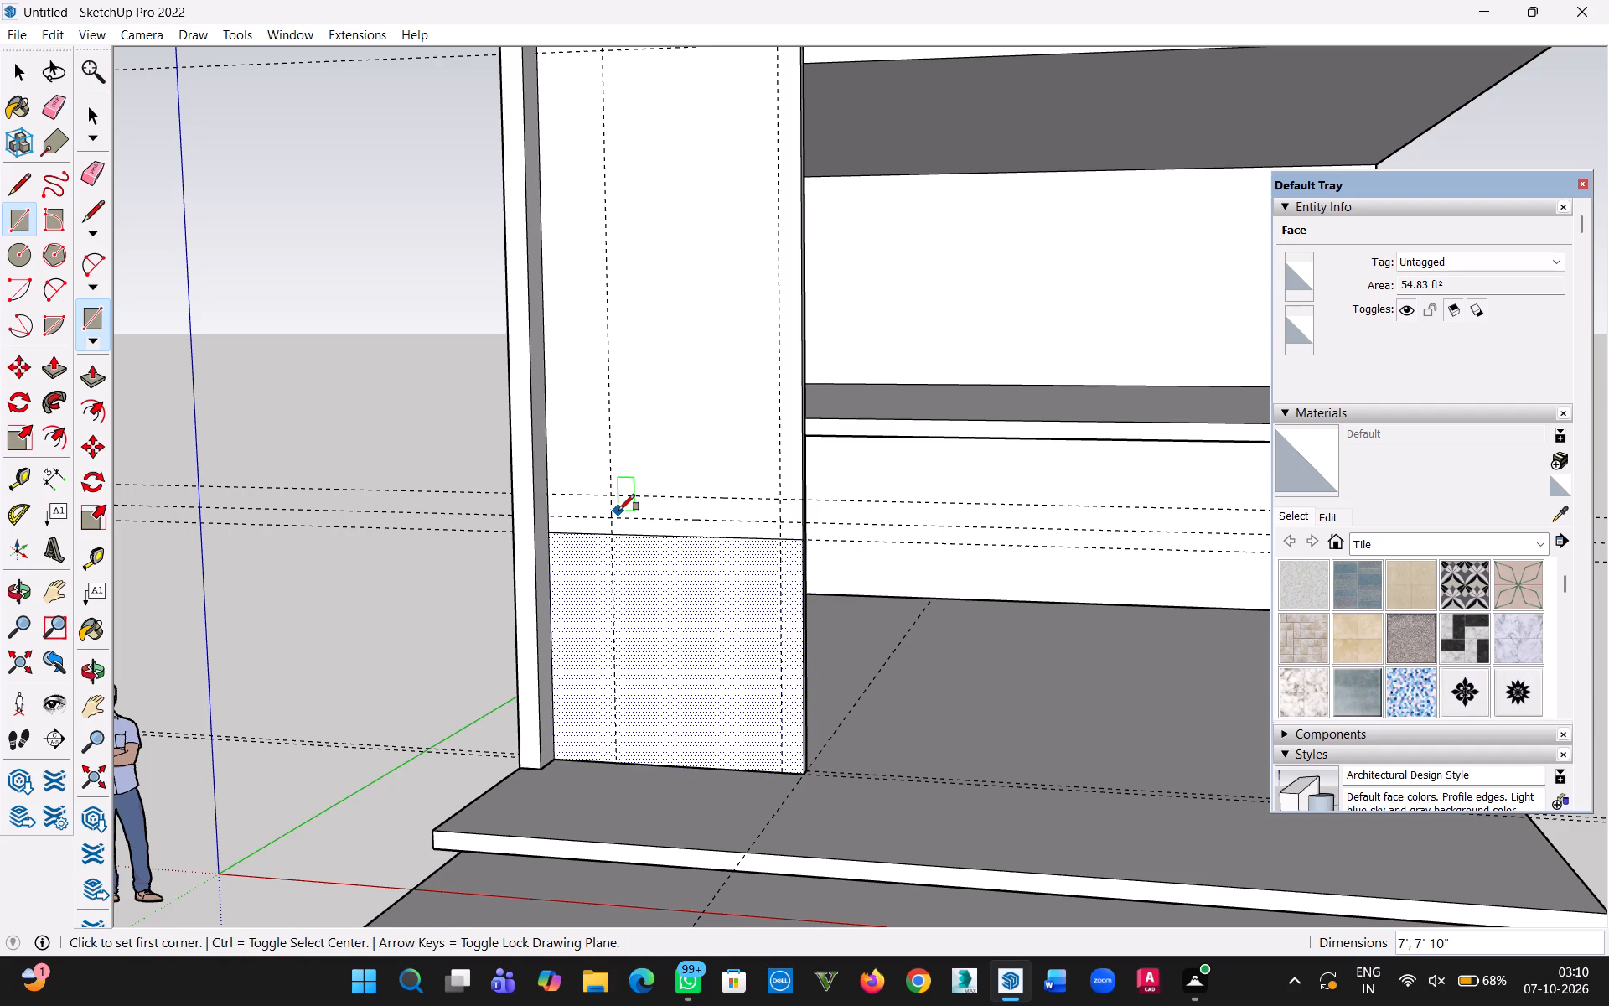
# Draw an 8" by 7' 10" rectangle across the panel between the upper two of the three closely spaced horizontal guides.
pyautogui.click(551, 489)
pyautogui.click(803, 520)
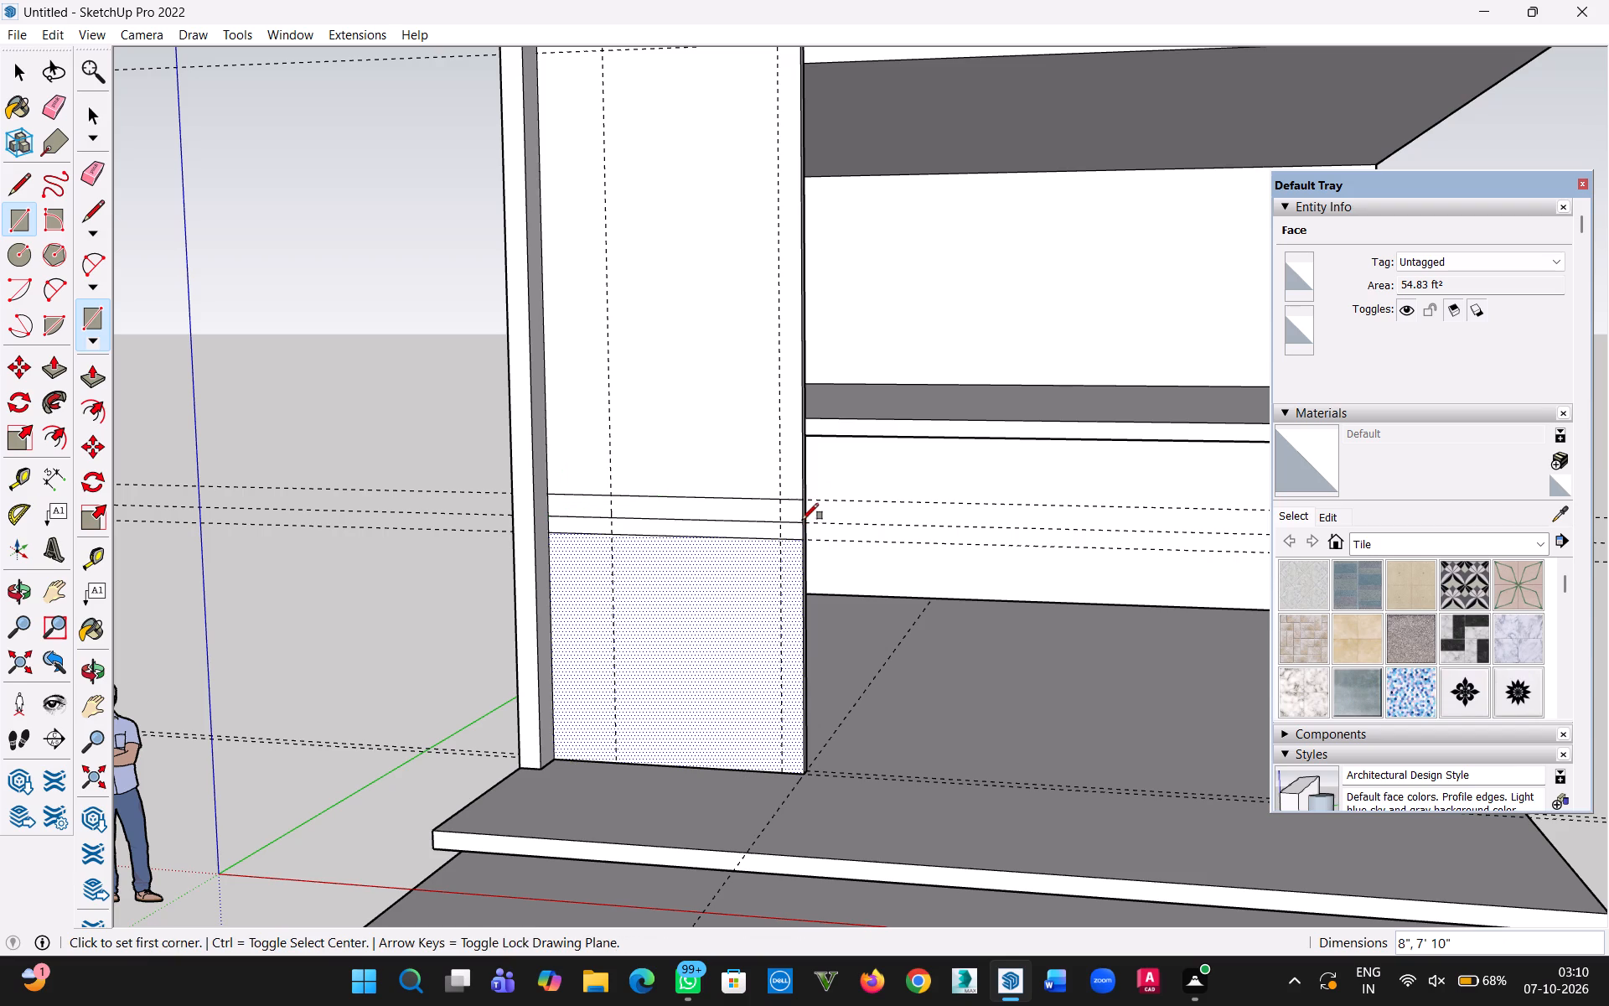
pyautogui.click(19, 65)
# Draw a 23' 10" by 2' vertical rectangle along the left border strip, from the 1' top guide down to the 8" band.
pyautogui.scroll(-4, 618, 606)
pyautogui.moveTo(608, 526); pyautogui.dragTo(682, 640, button='middle')
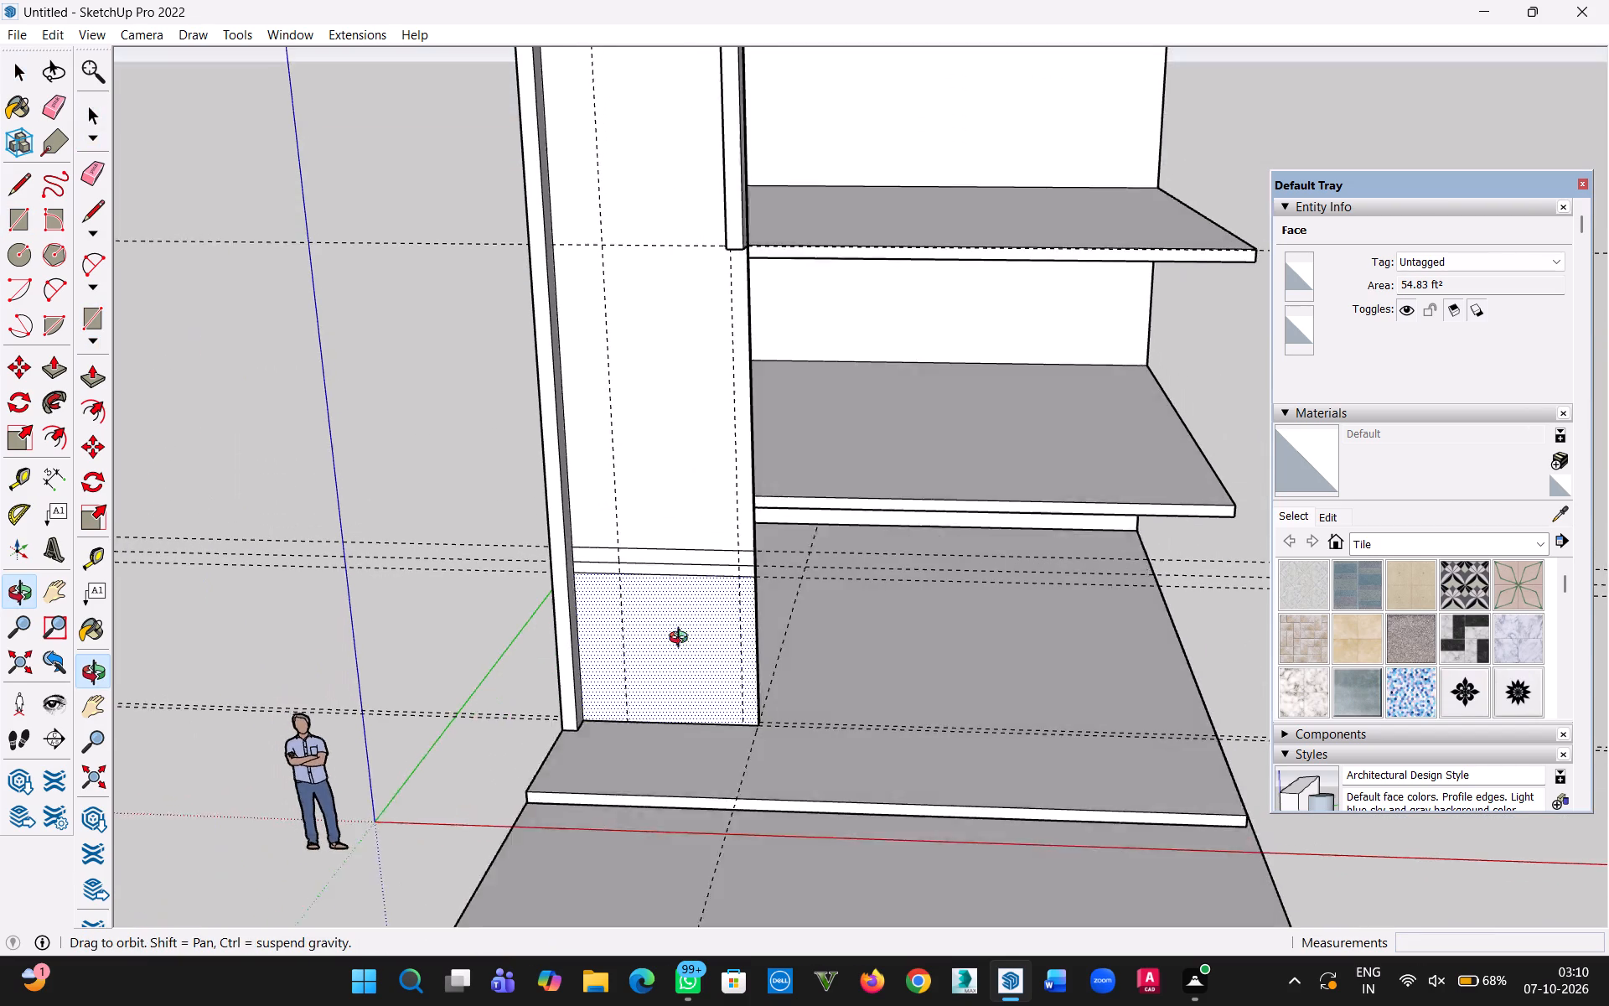
pyautogui.moveTo(682, 640); pyautogui.dragTo(691, 656, button='middle')
pyautogui.press('h')
pyautogui.moveTo(620, 537); pyautogui.dragTo(720, 793)
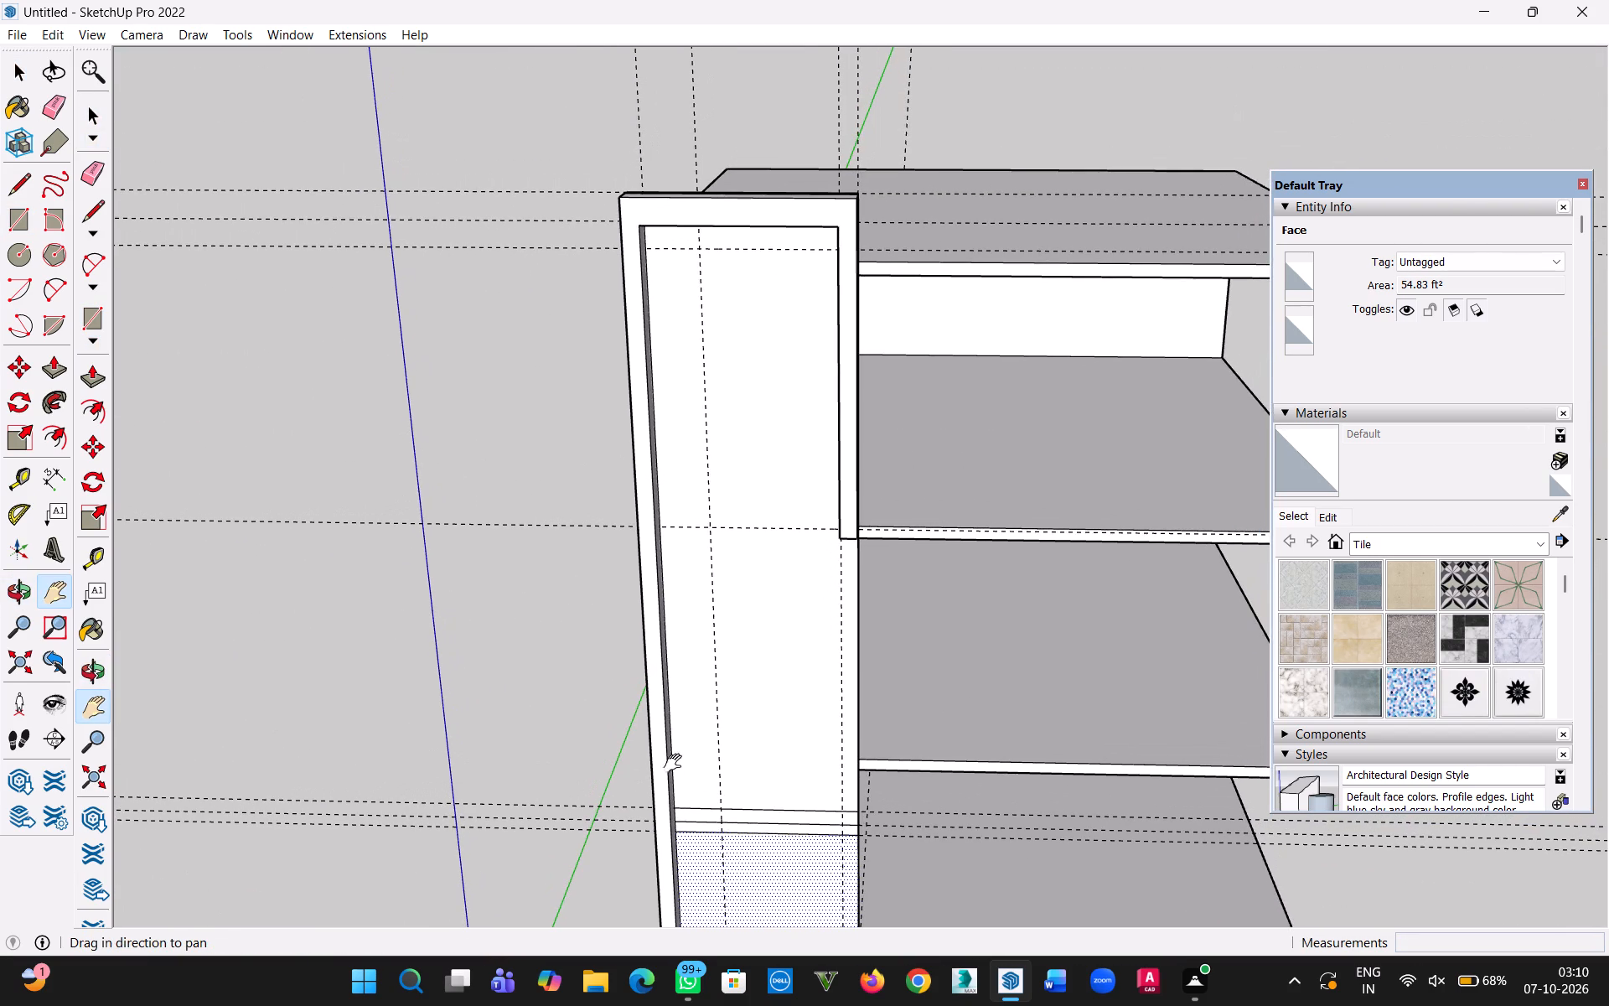
pyautogui.moveTo(672, 750); pyautogui.dragTo(694, 653, button='middle')
pyautogui.press('Escape')
pyautogui.press('r')
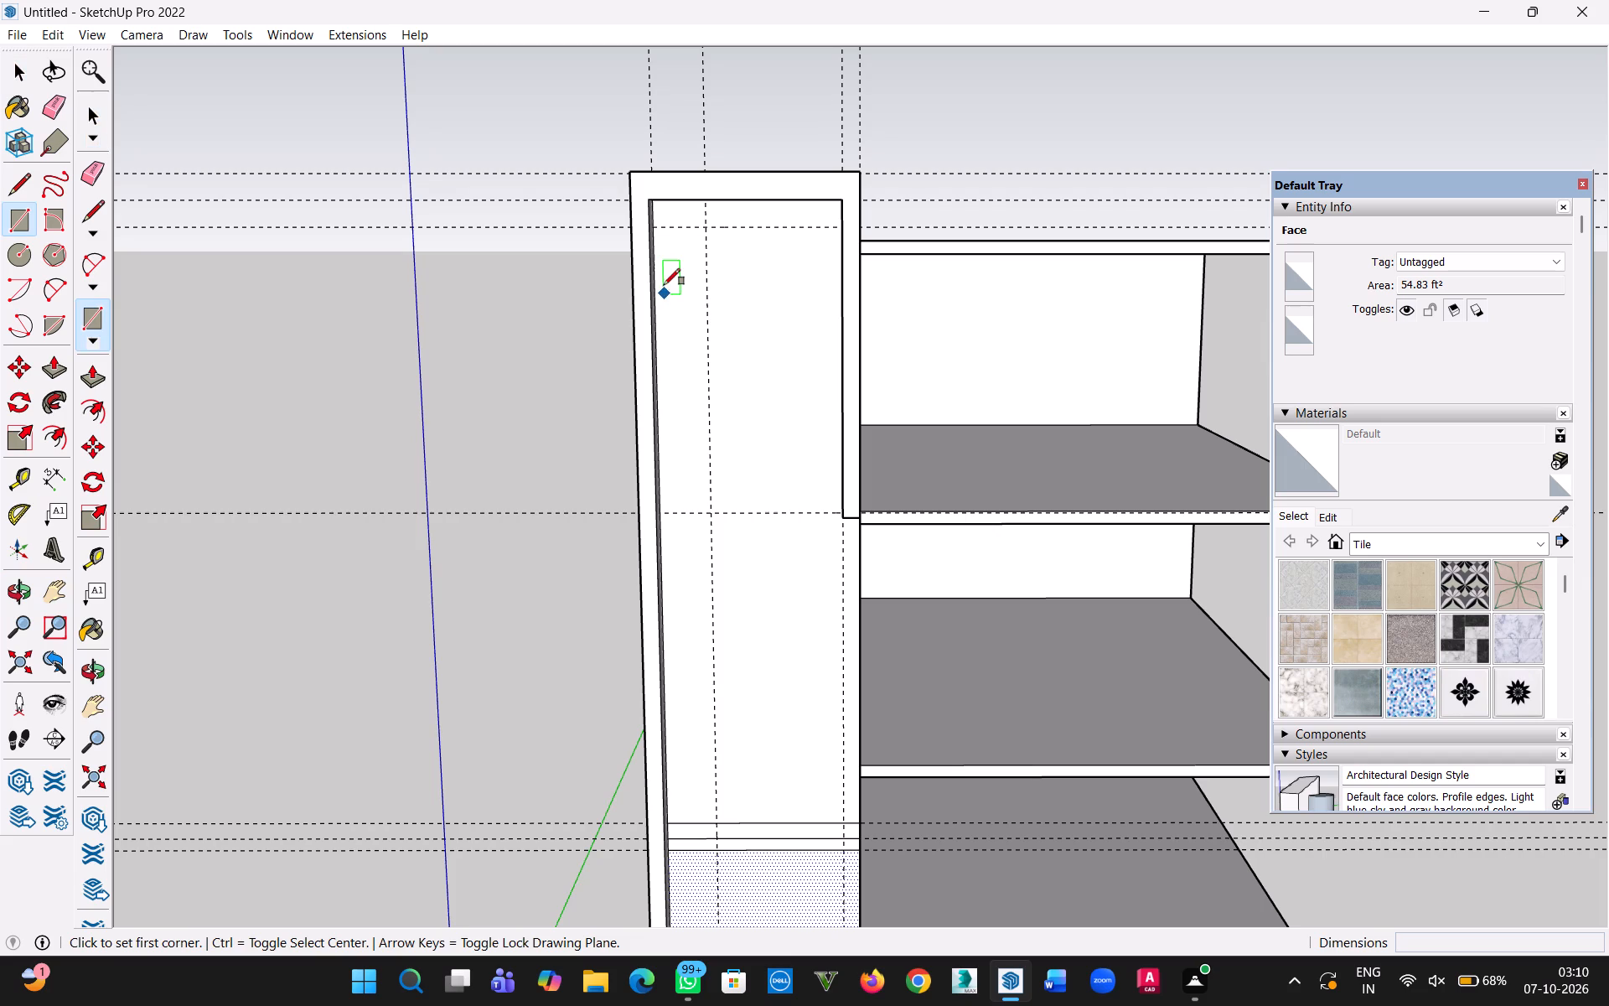
pyautogui.click(657, 231)
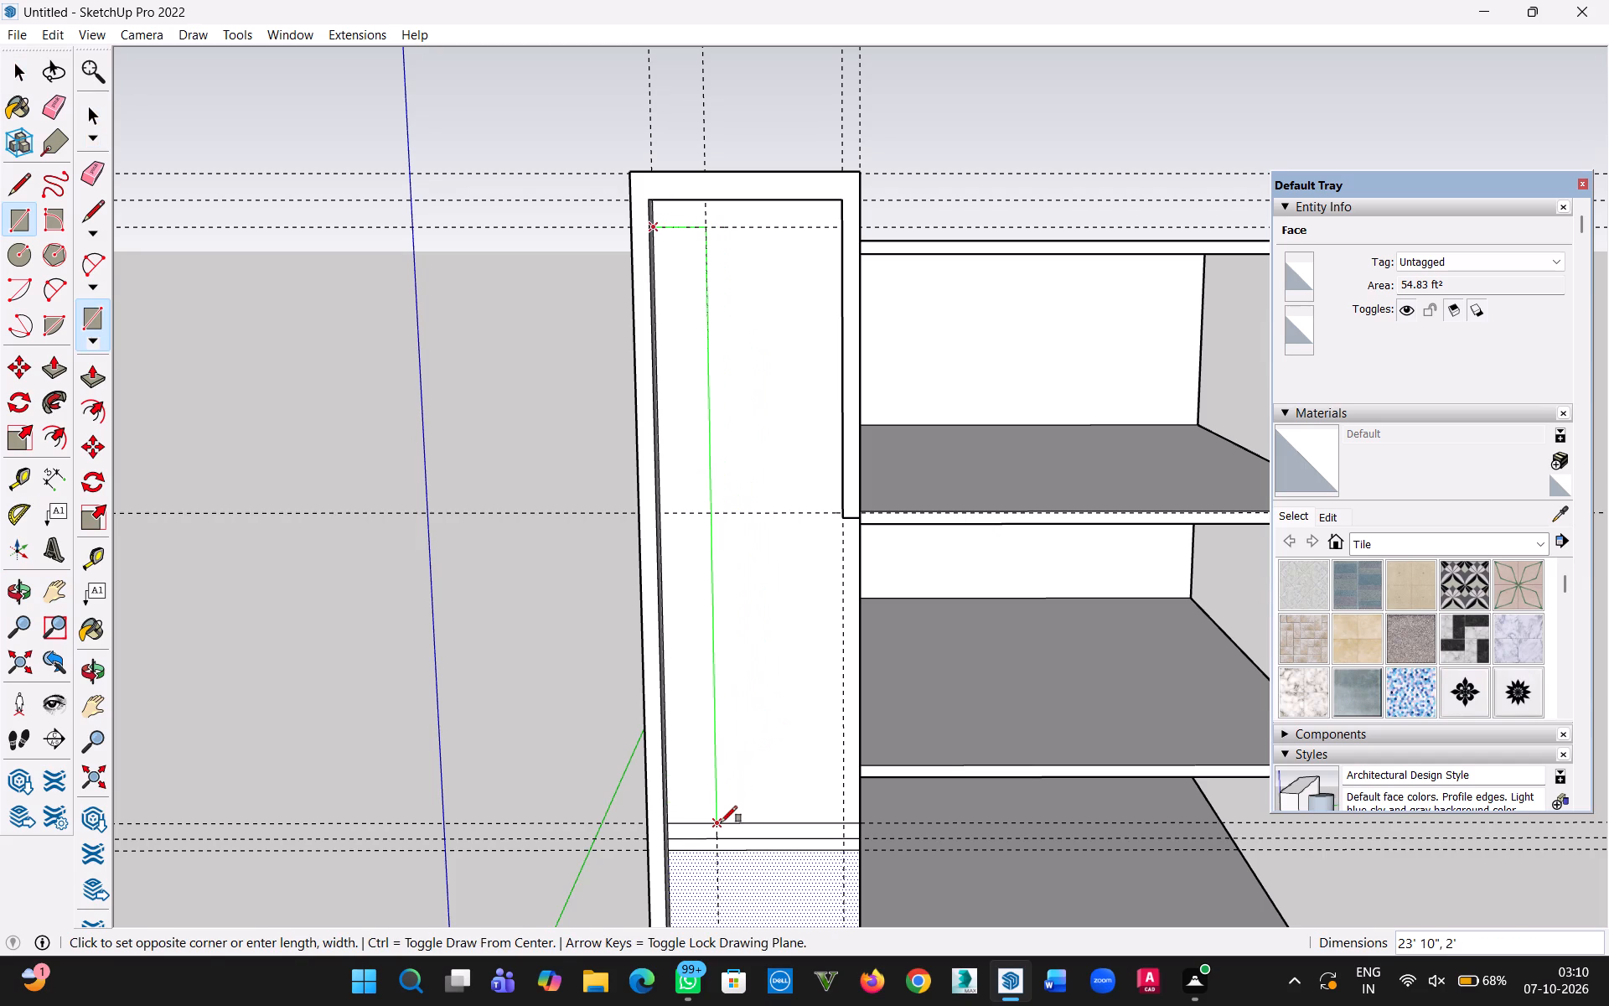
pyautogui.click(721, 822)
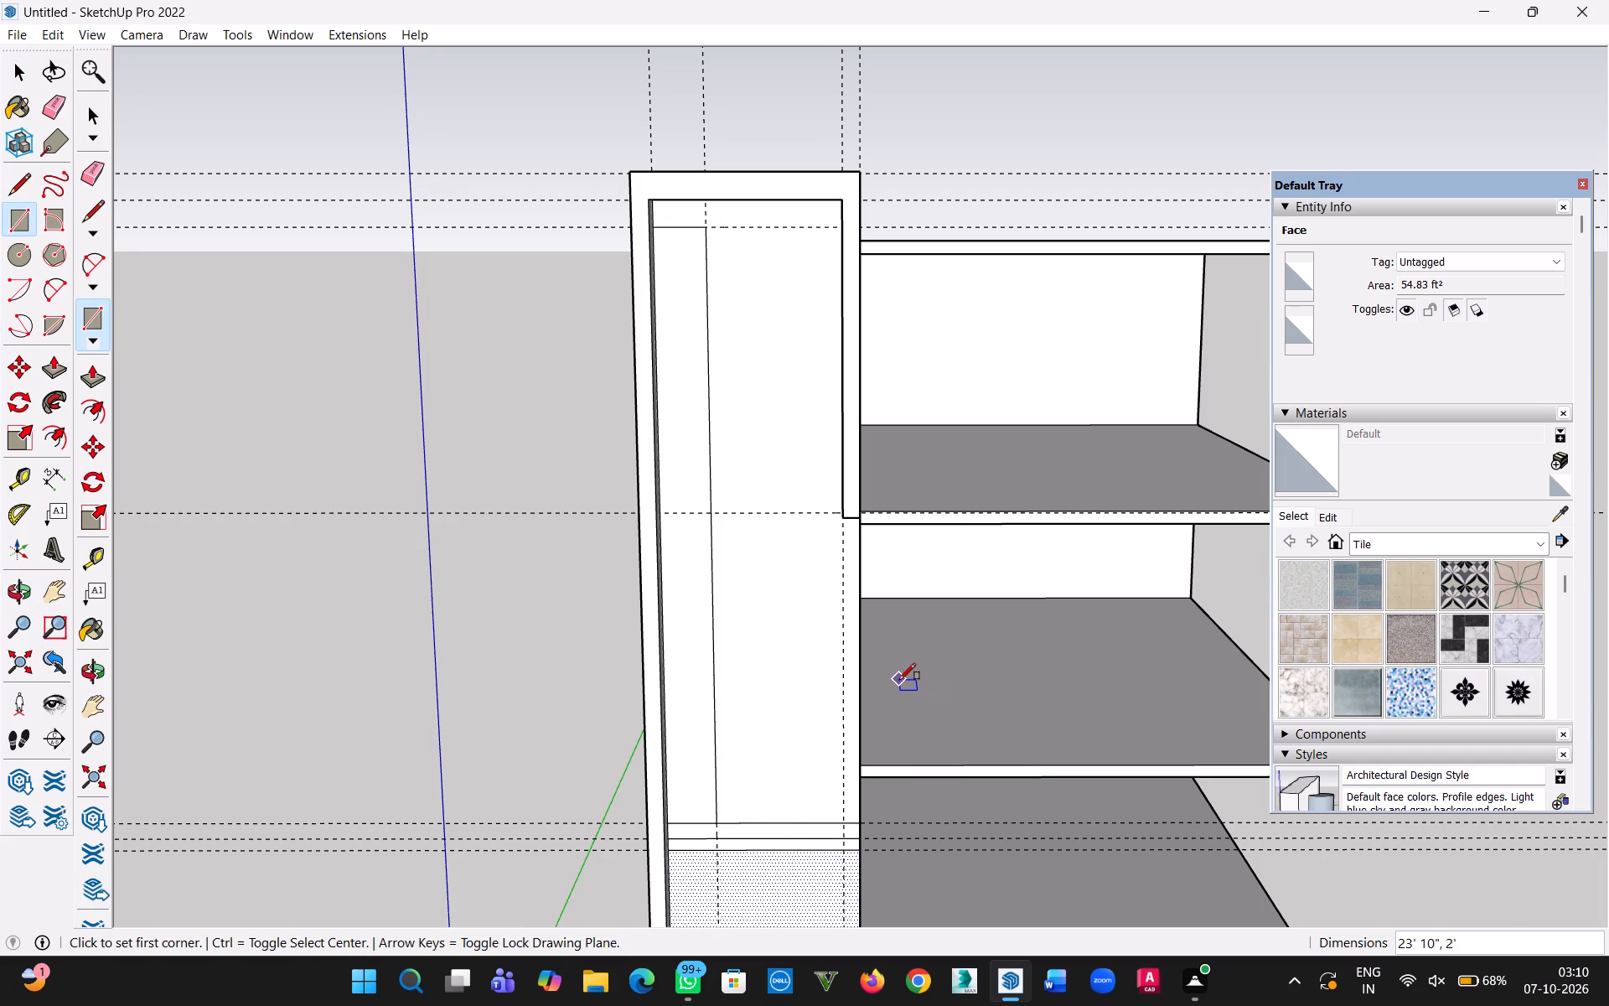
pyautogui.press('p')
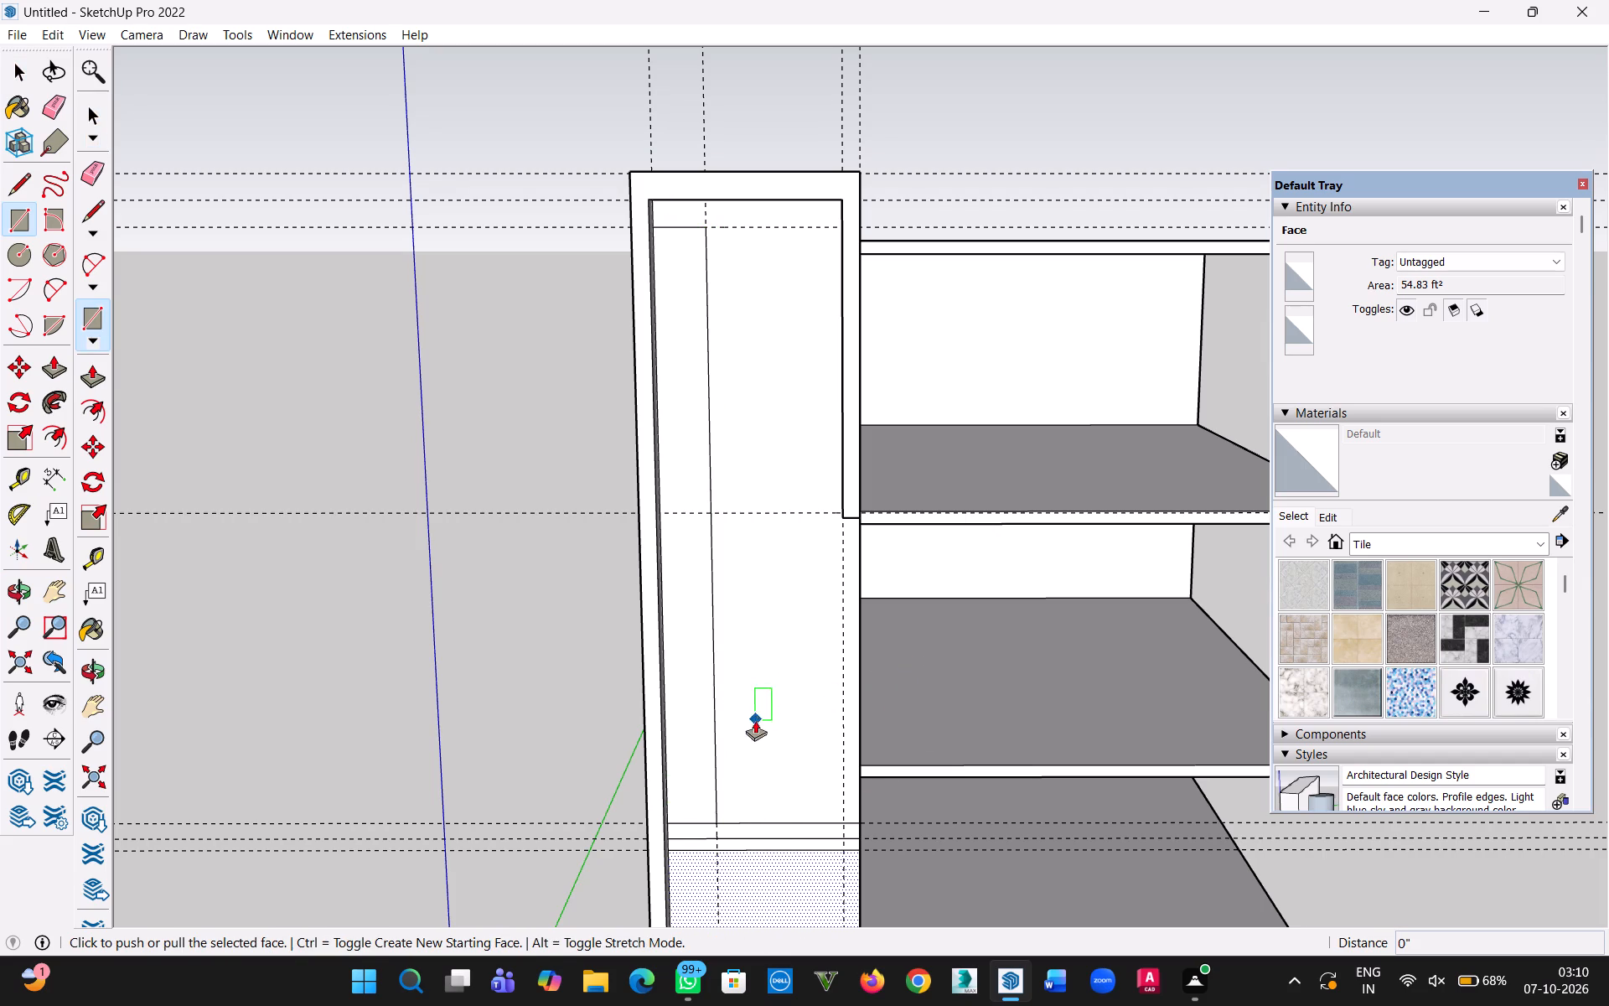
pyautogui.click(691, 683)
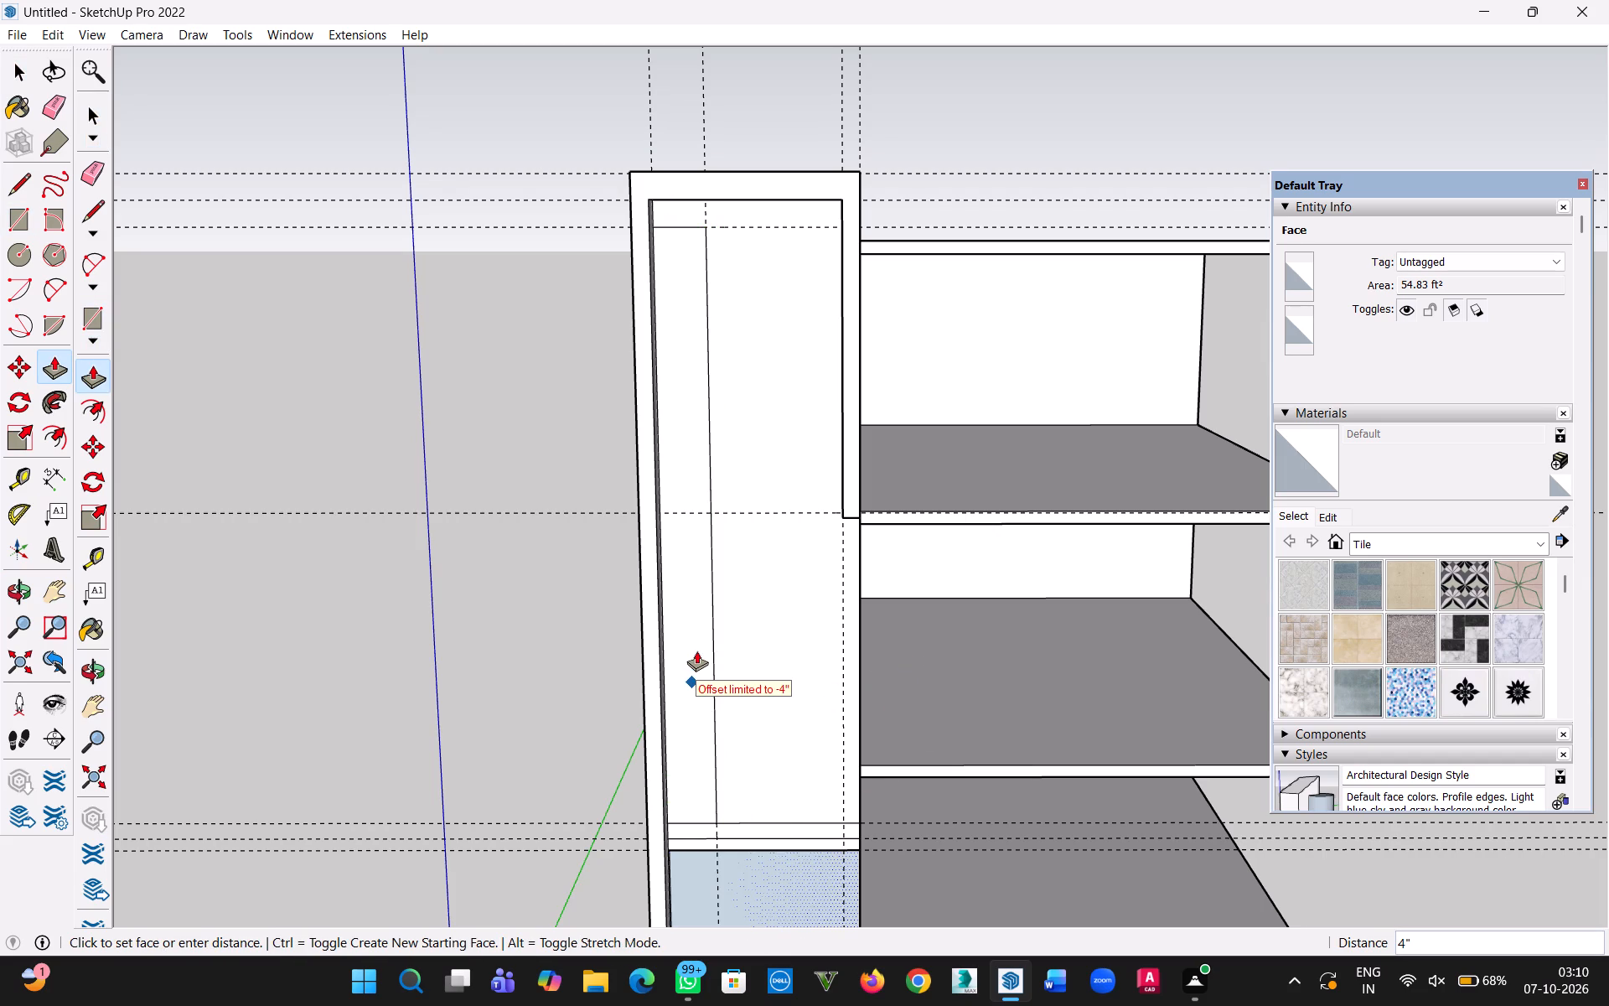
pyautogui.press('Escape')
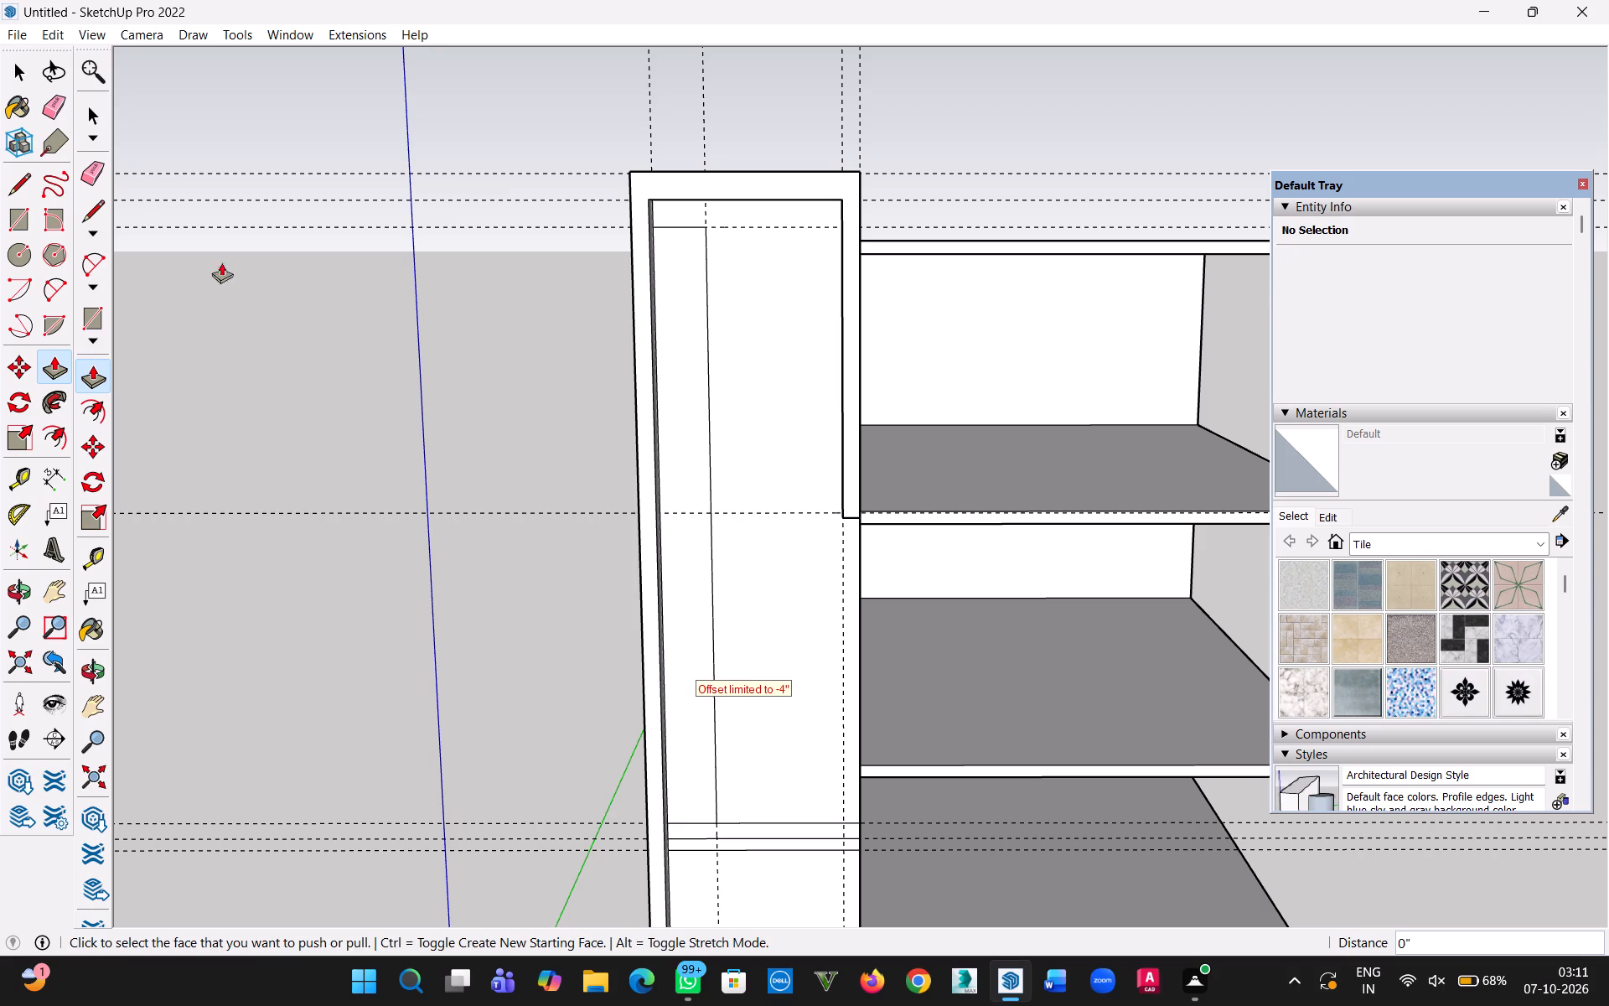
# Push the tall 2' wide rectangle 4" through the panel to cut a vertical opening.
pyautogui.click(18, 71)
pyautogui.click(586, 419)
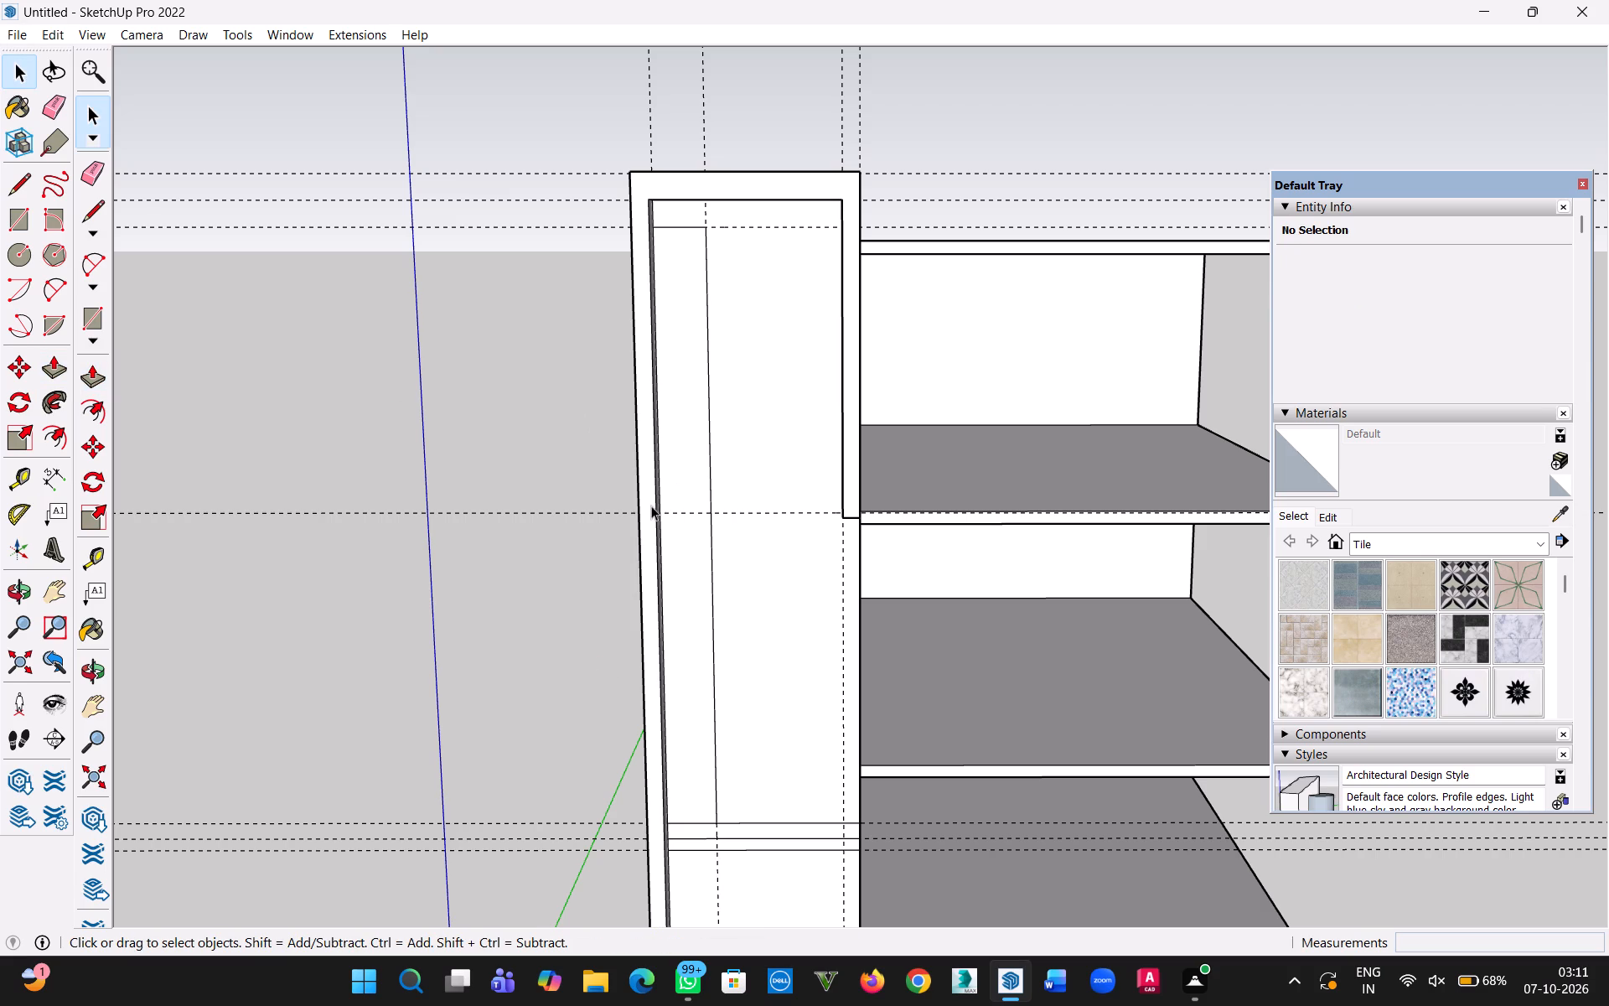
pyautogui.doubleClick(548, 464)
pyautogui.press('p')
pyautogui.click(682, 482)
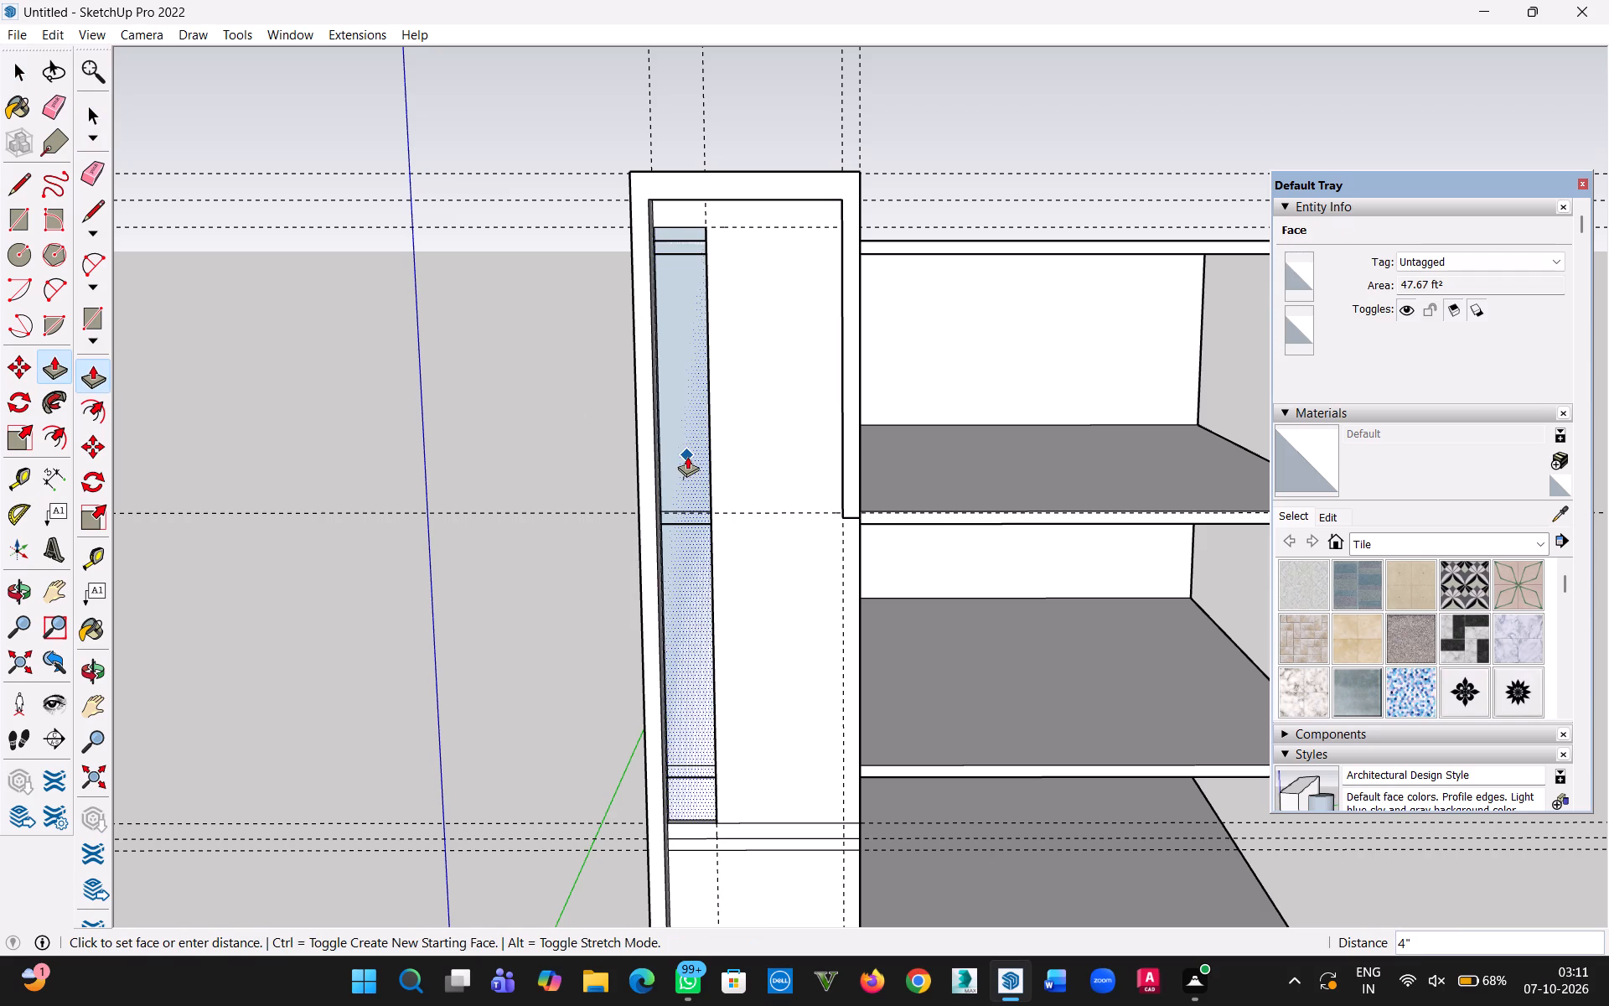
pyautogui.click(687, 455)
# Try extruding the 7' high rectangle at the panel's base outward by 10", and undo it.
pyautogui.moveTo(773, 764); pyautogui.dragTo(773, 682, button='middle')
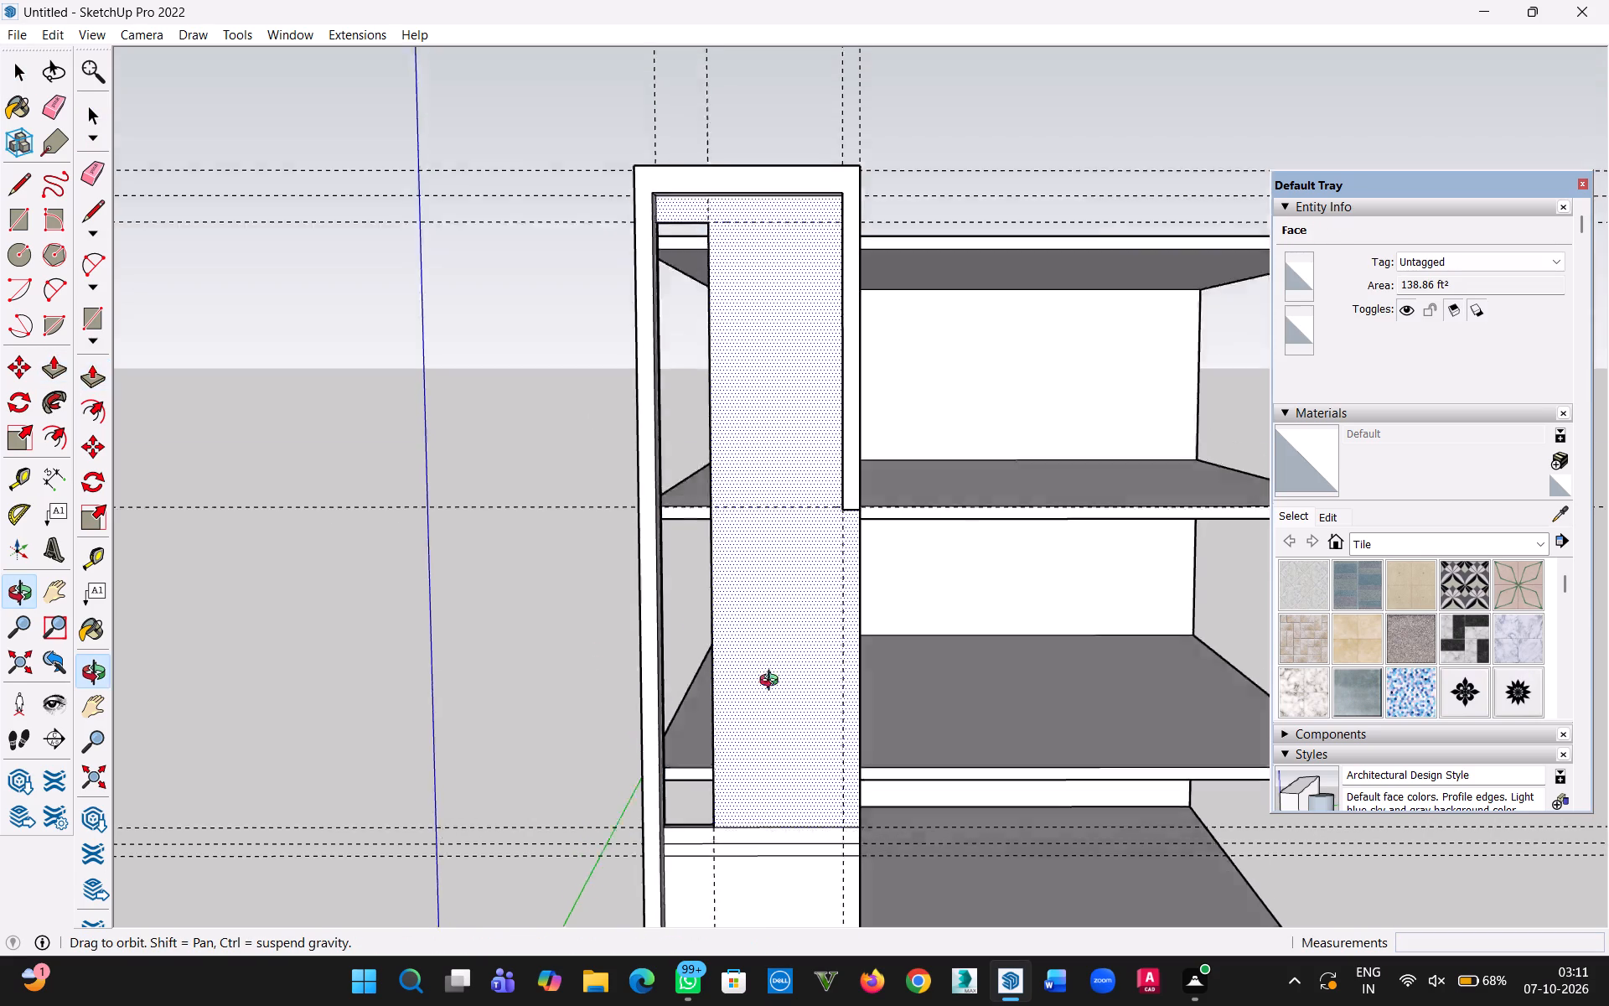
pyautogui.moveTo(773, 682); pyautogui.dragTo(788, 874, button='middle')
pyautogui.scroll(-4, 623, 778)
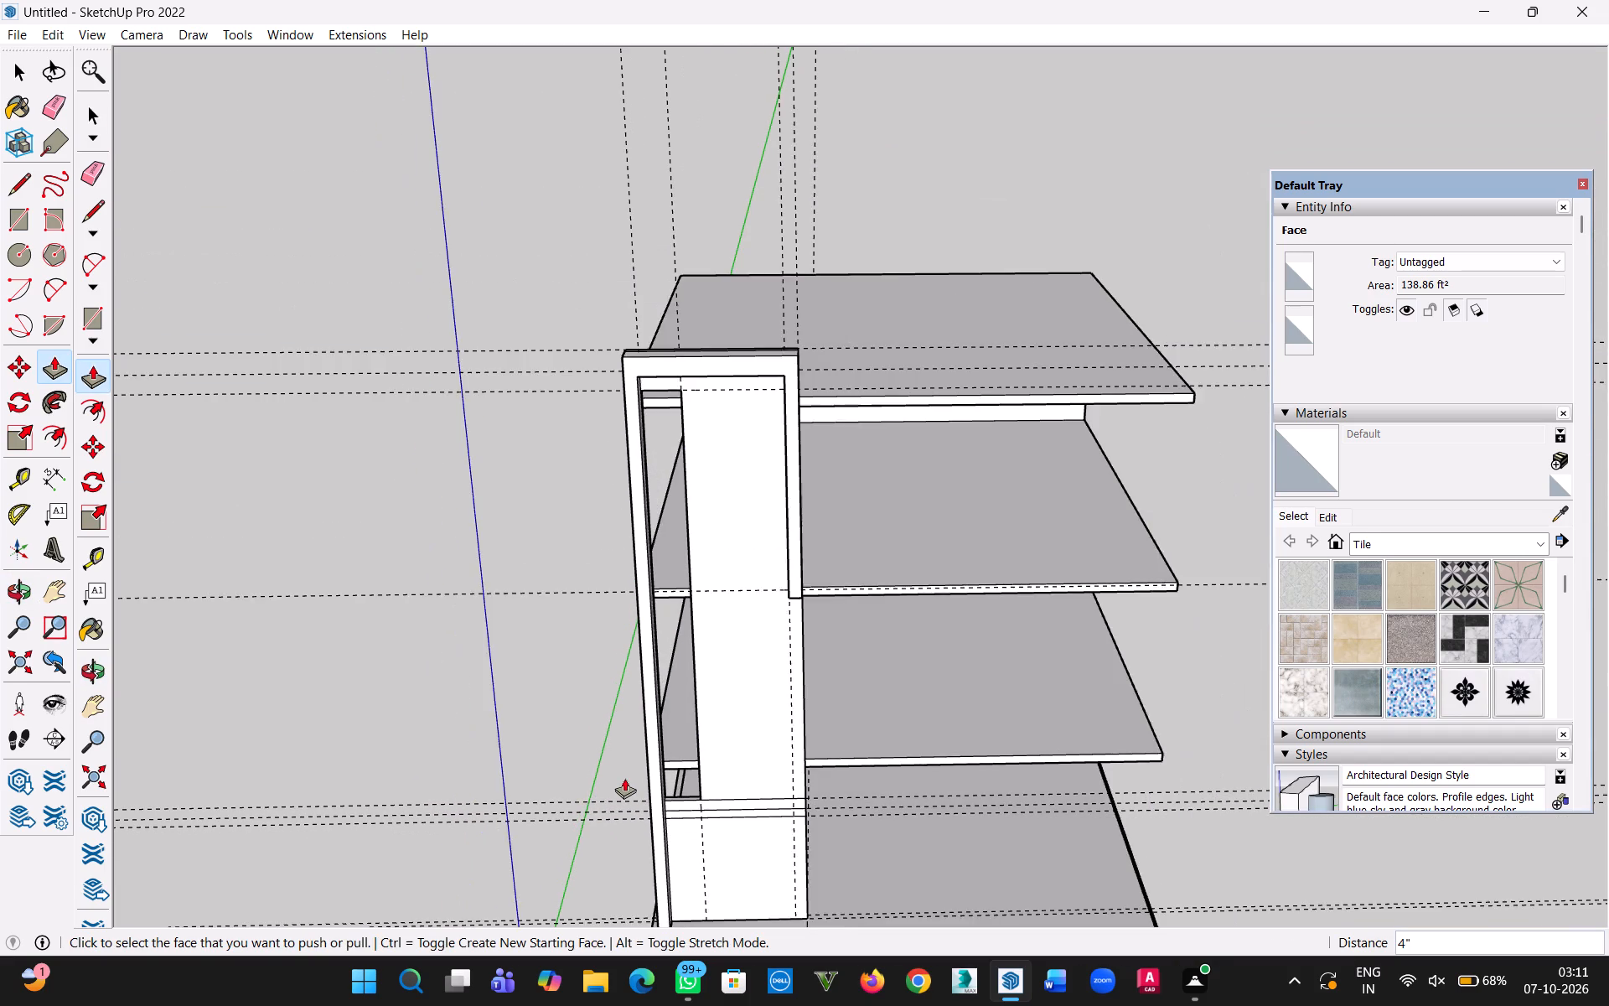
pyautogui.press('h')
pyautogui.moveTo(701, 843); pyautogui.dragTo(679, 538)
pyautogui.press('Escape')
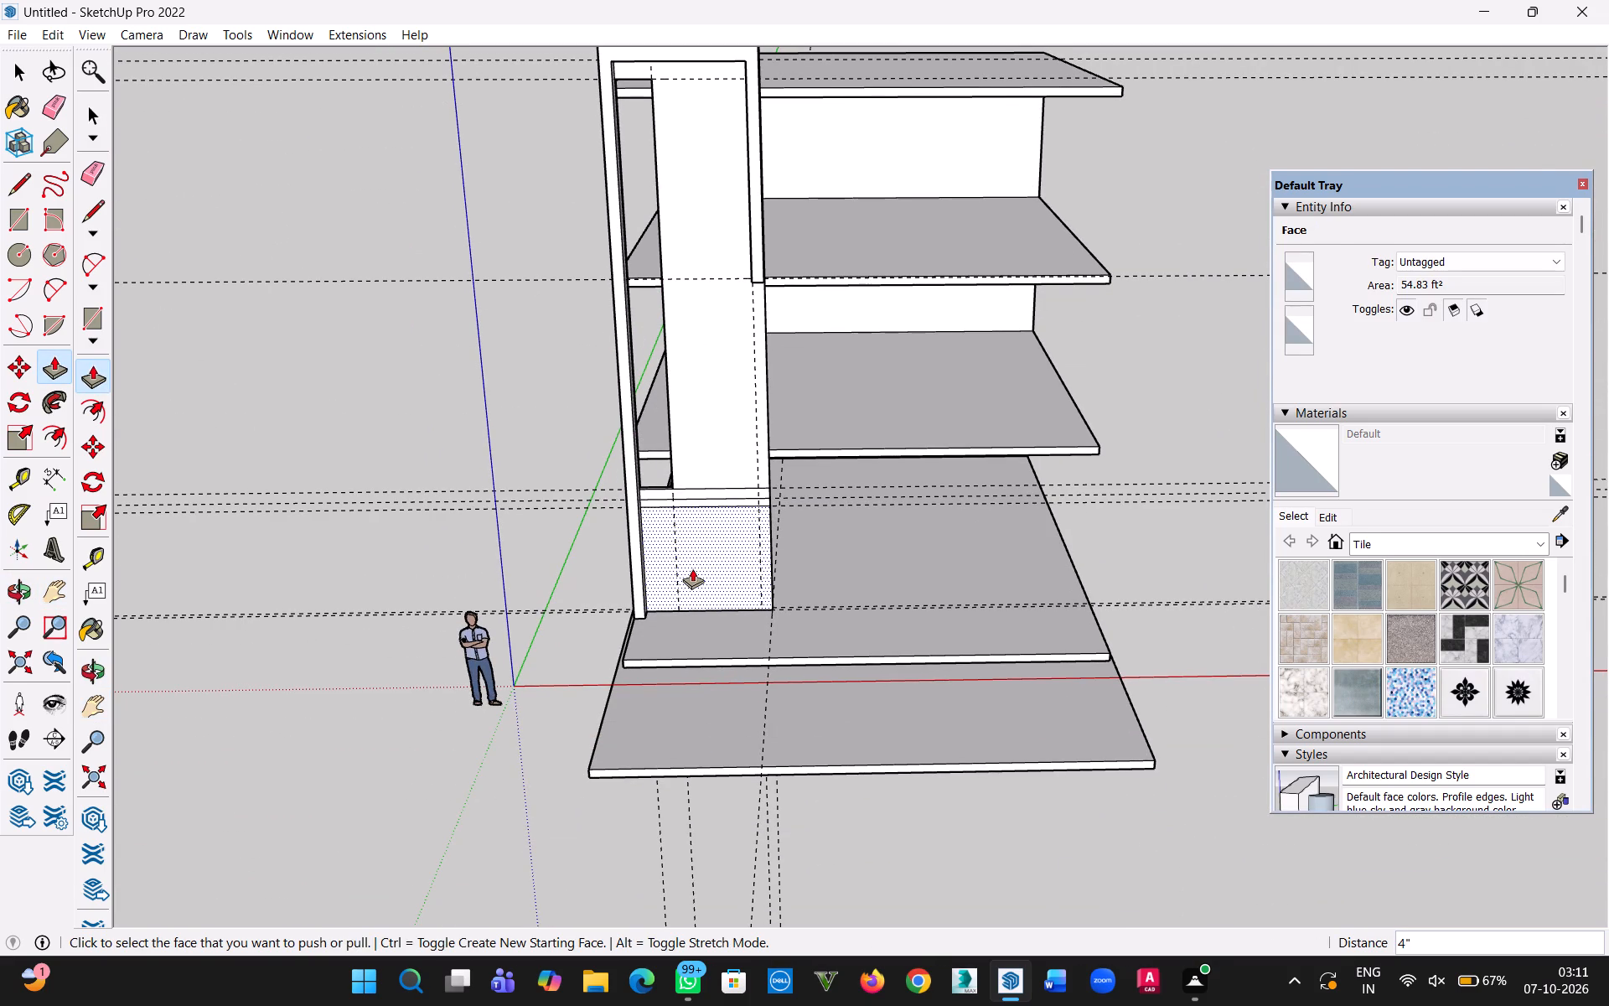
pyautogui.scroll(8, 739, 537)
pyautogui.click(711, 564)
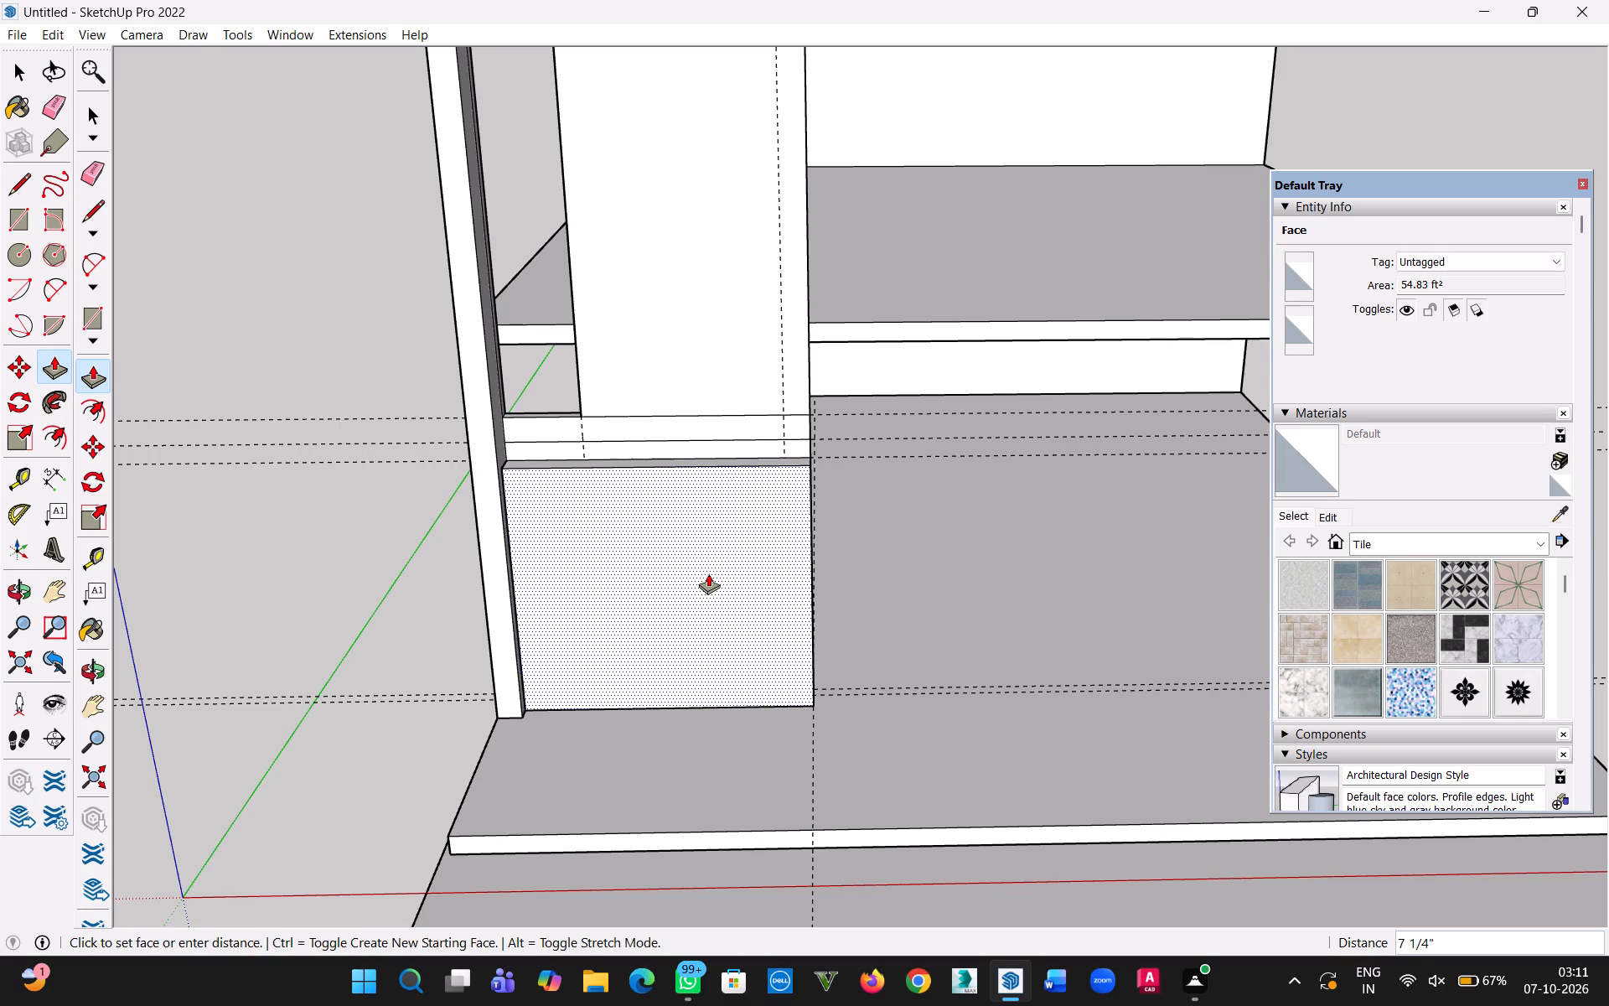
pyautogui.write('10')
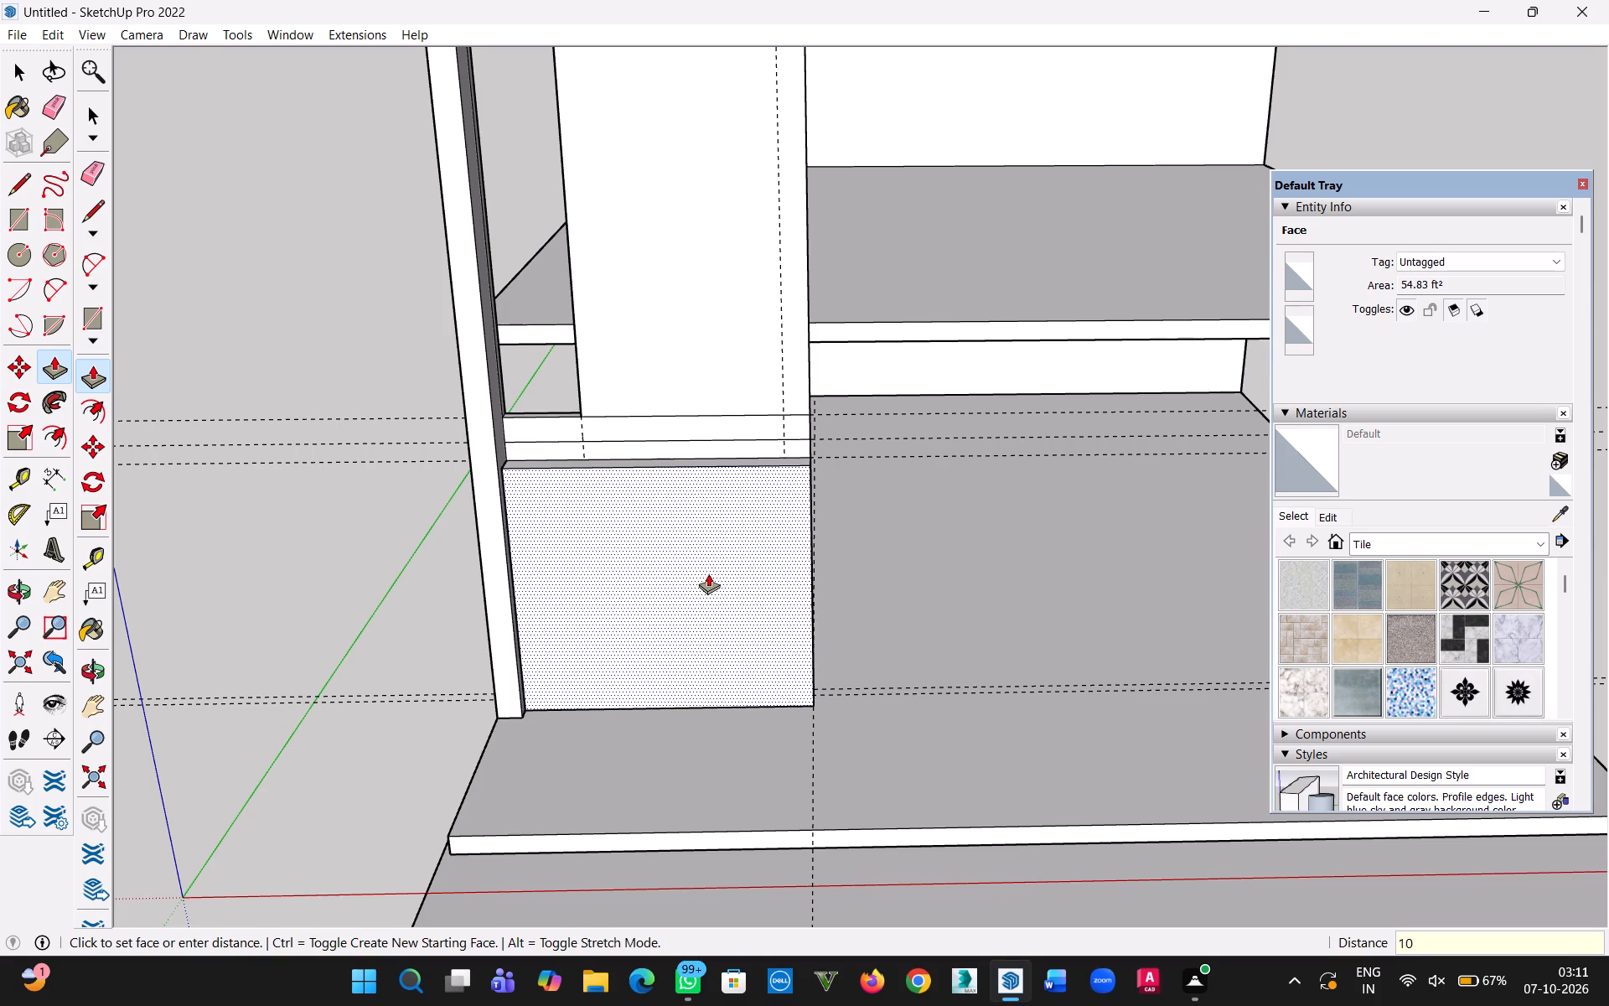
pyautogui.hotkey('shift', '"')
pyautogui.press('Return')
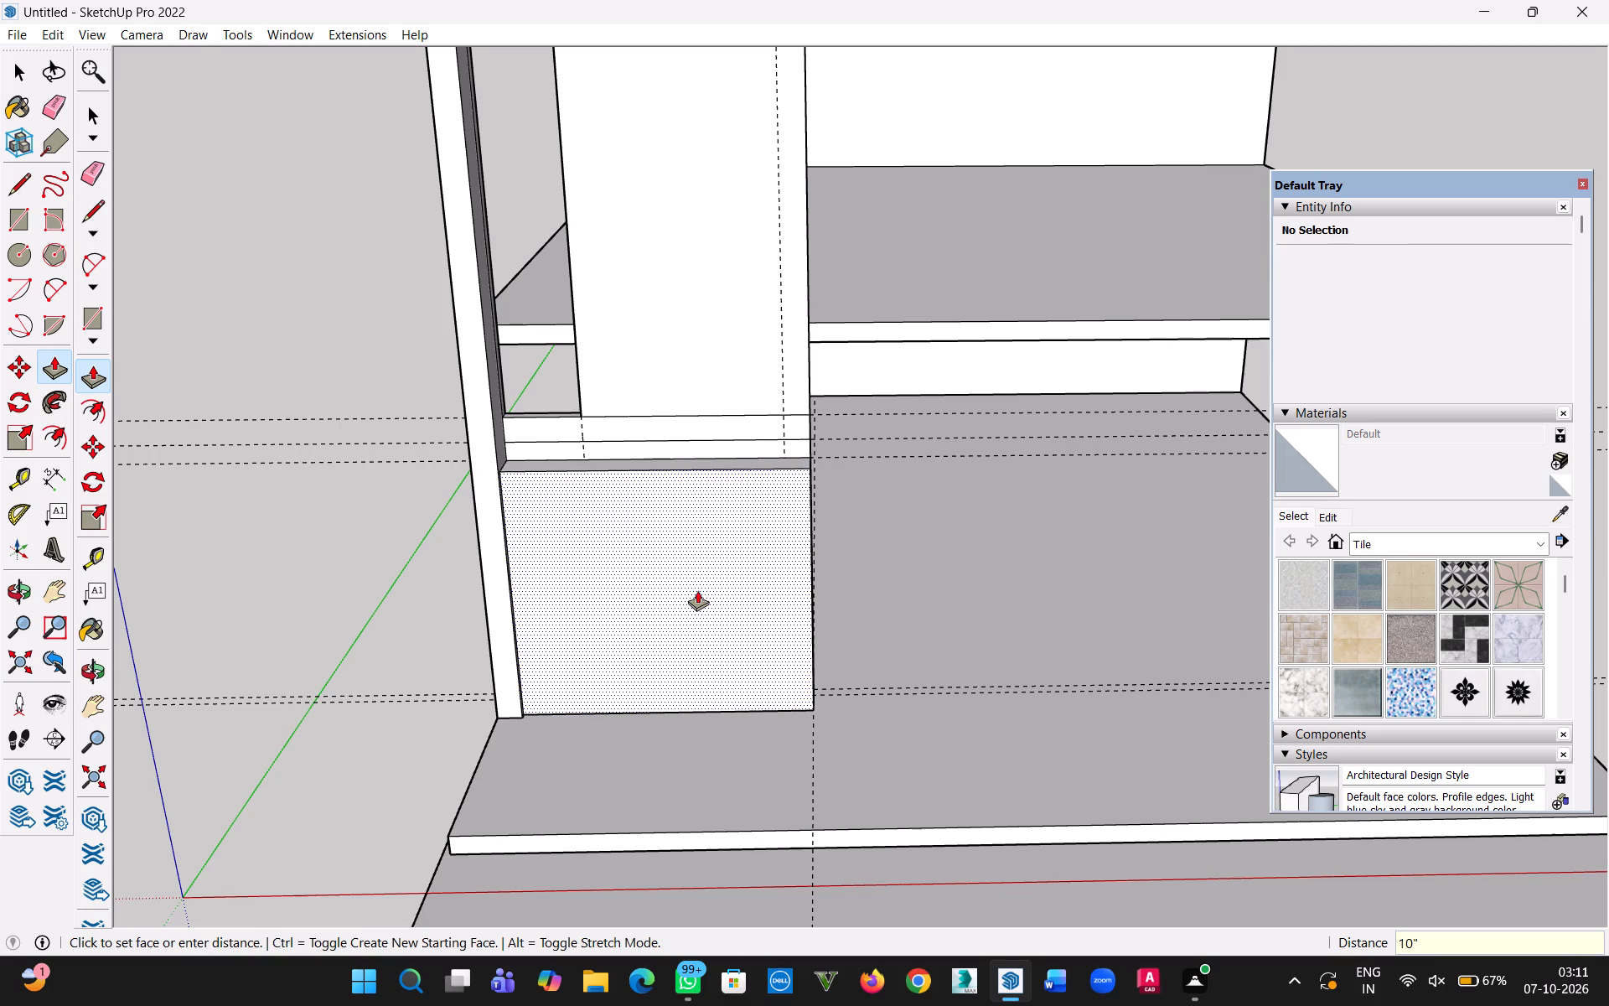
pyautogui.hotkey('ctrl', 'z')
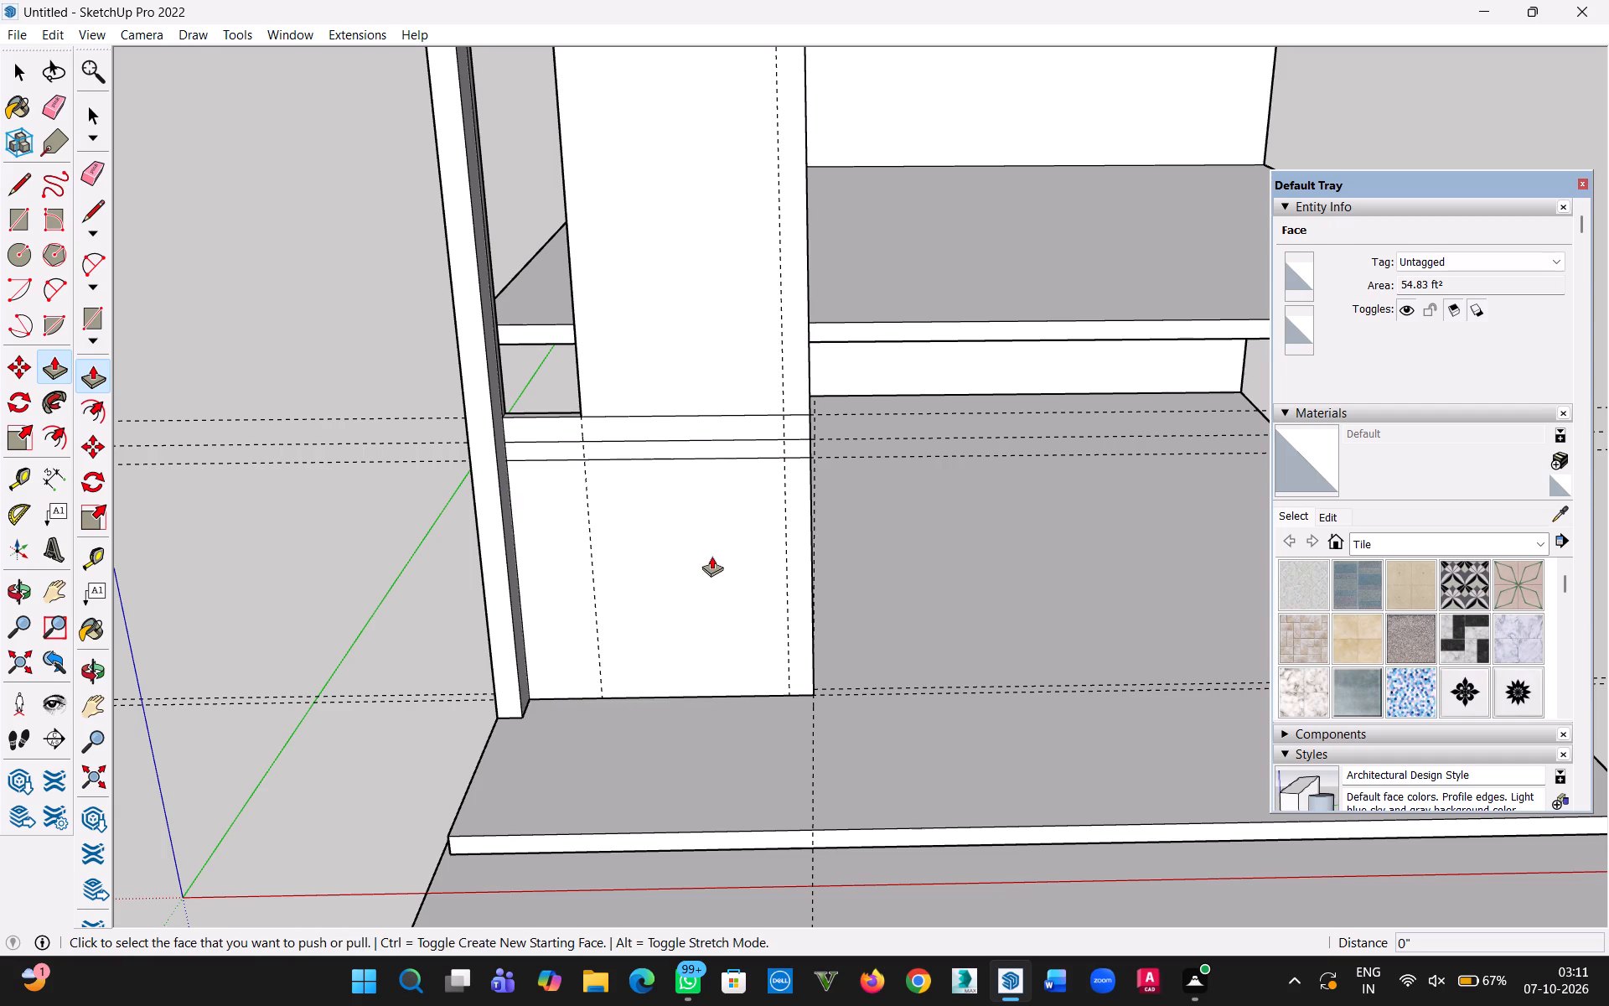
# Extrude the 7' high rectangle at the panel's base outward by 8".
pyautogui.click(686, 526)
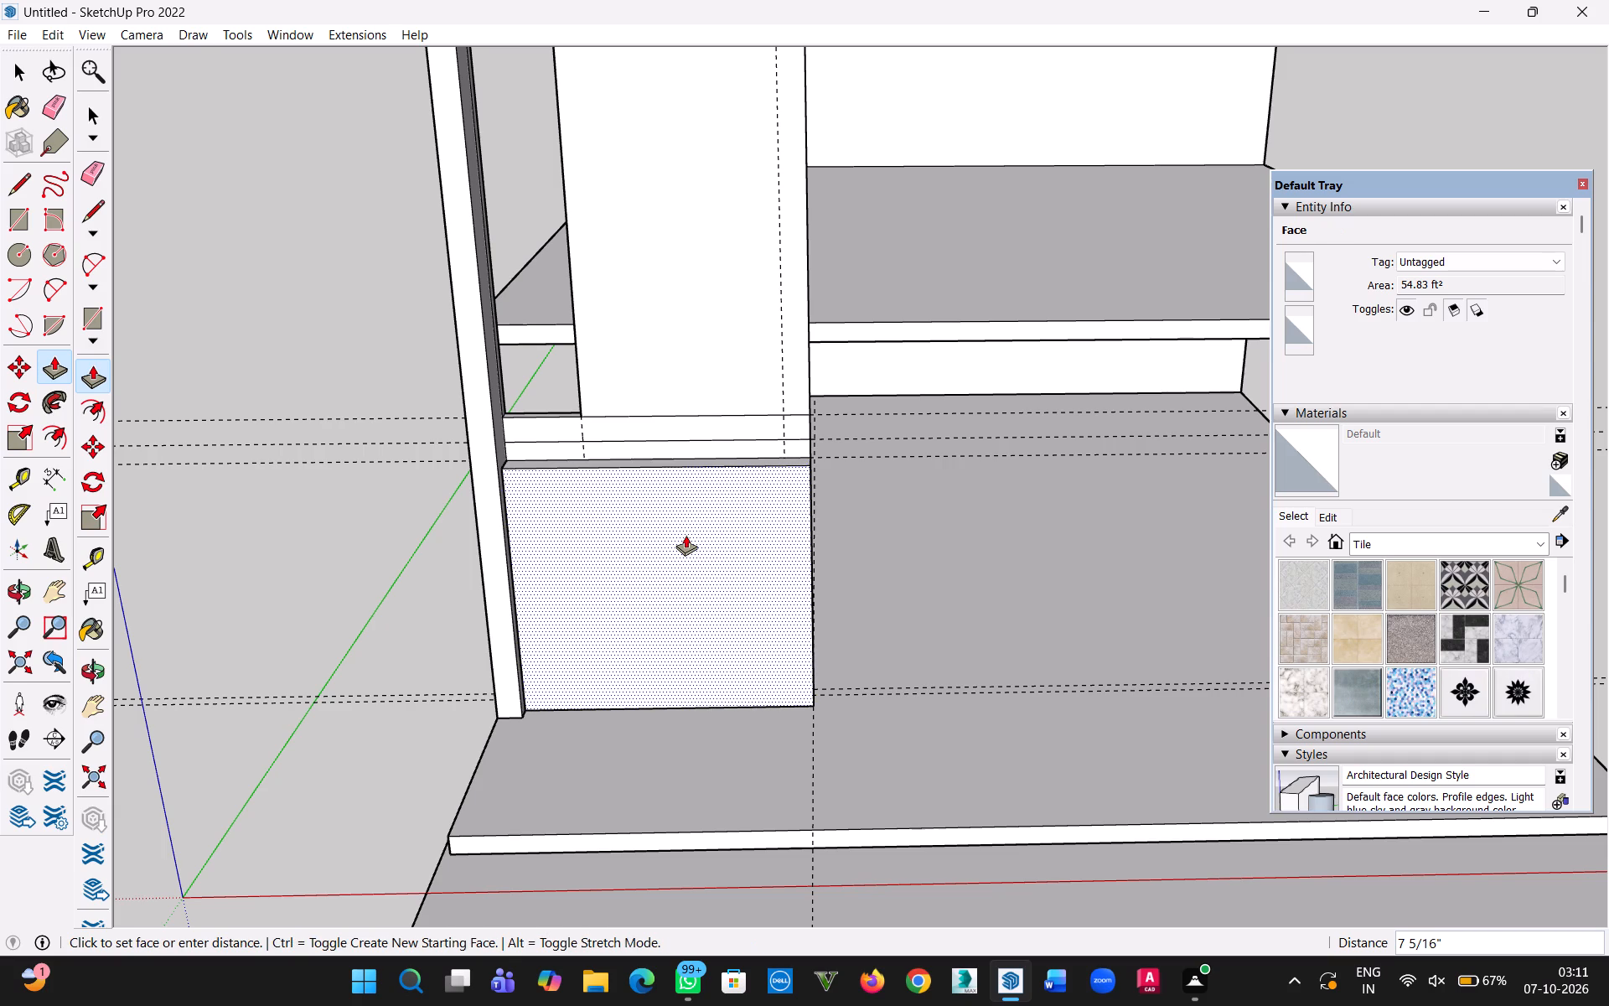
pyautogui.write('8"')
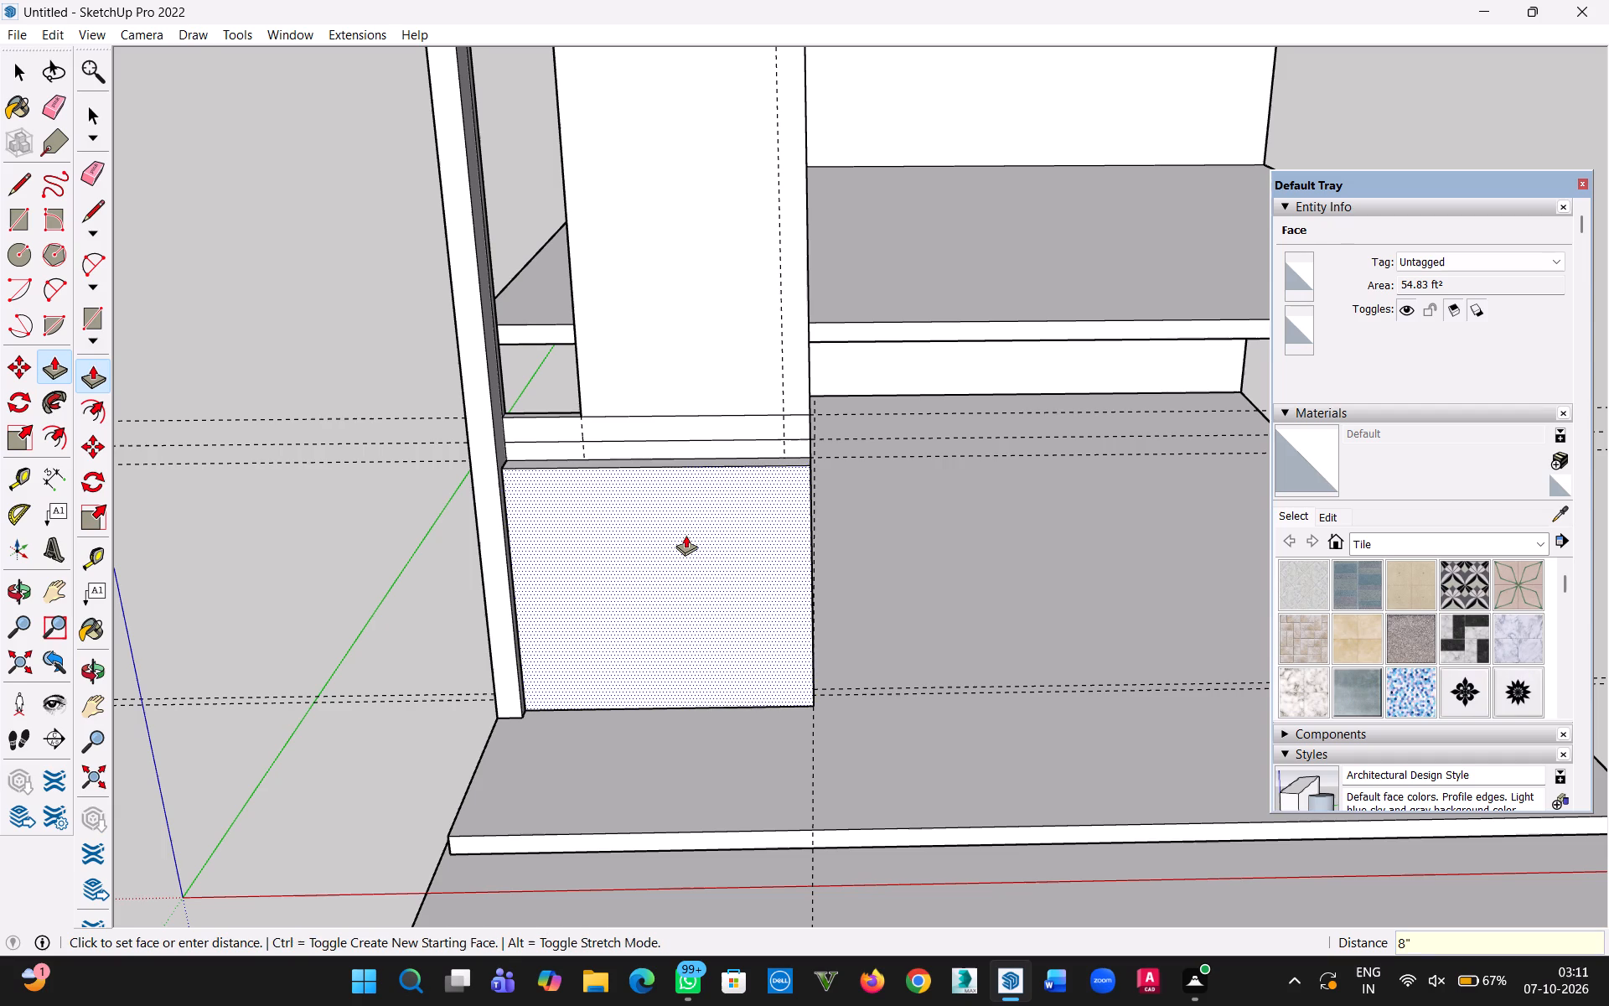
pyautogui.press('Return')
# Extrude the 8" high horizontal band above the base block outward by 10".
pyautogui.moveTo(876, 564); pyautogui.dragTo(202, 536, button='middle')
pyautogui.moveTo(789, 553); pyautogui.dragTo(543, 494, button='middle')
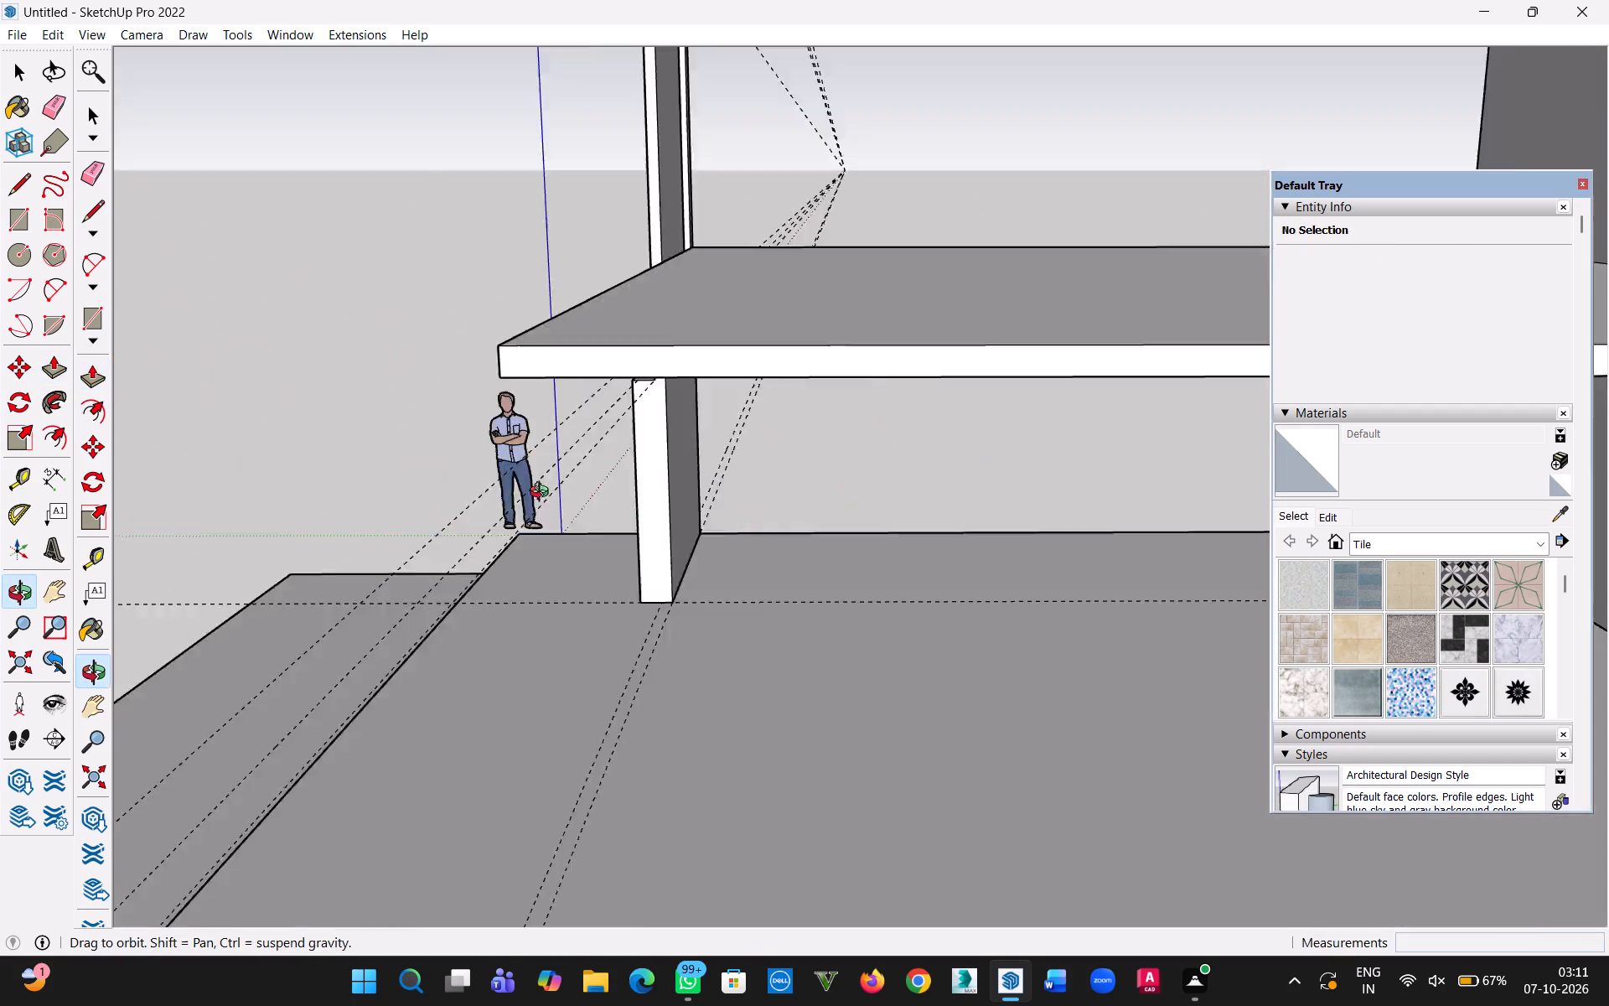
pyautogui.moveTo(543, 494); pyautogui.dragTo(1221, 485, button='middle')
pyautogui.moveTo(750, 515); pyautogui.dragTo(759, 517, button='middle')
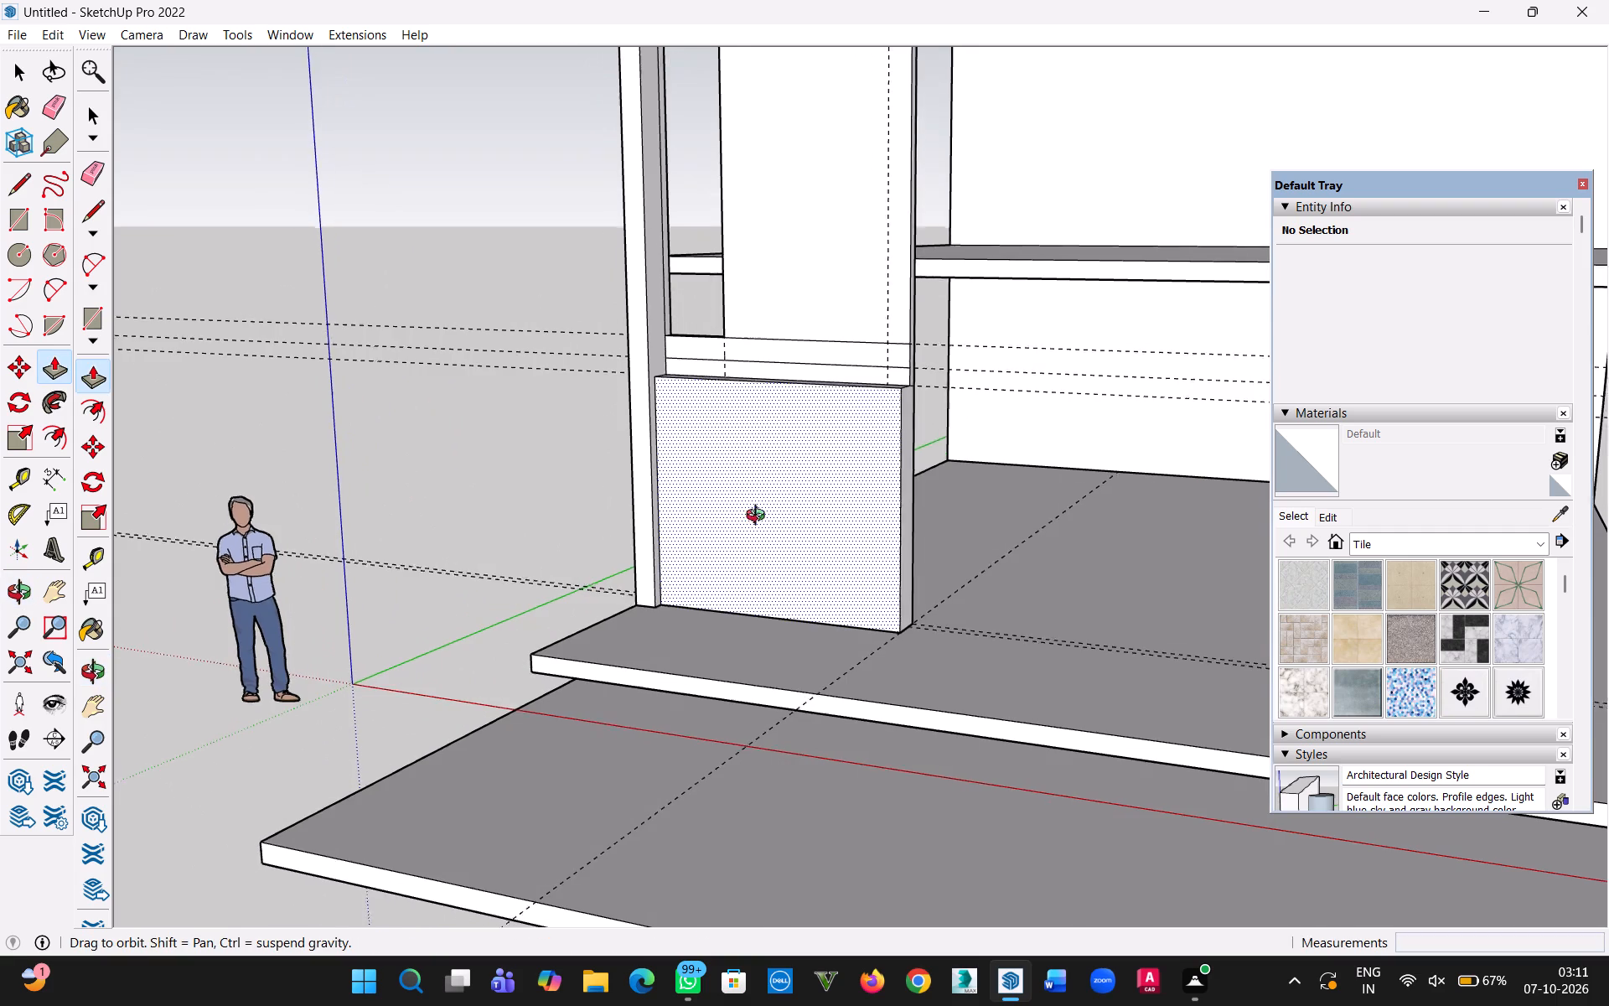
pyautogui.moveTo(759, 517); pyautogui.dragTo(950, 544, button='middle')
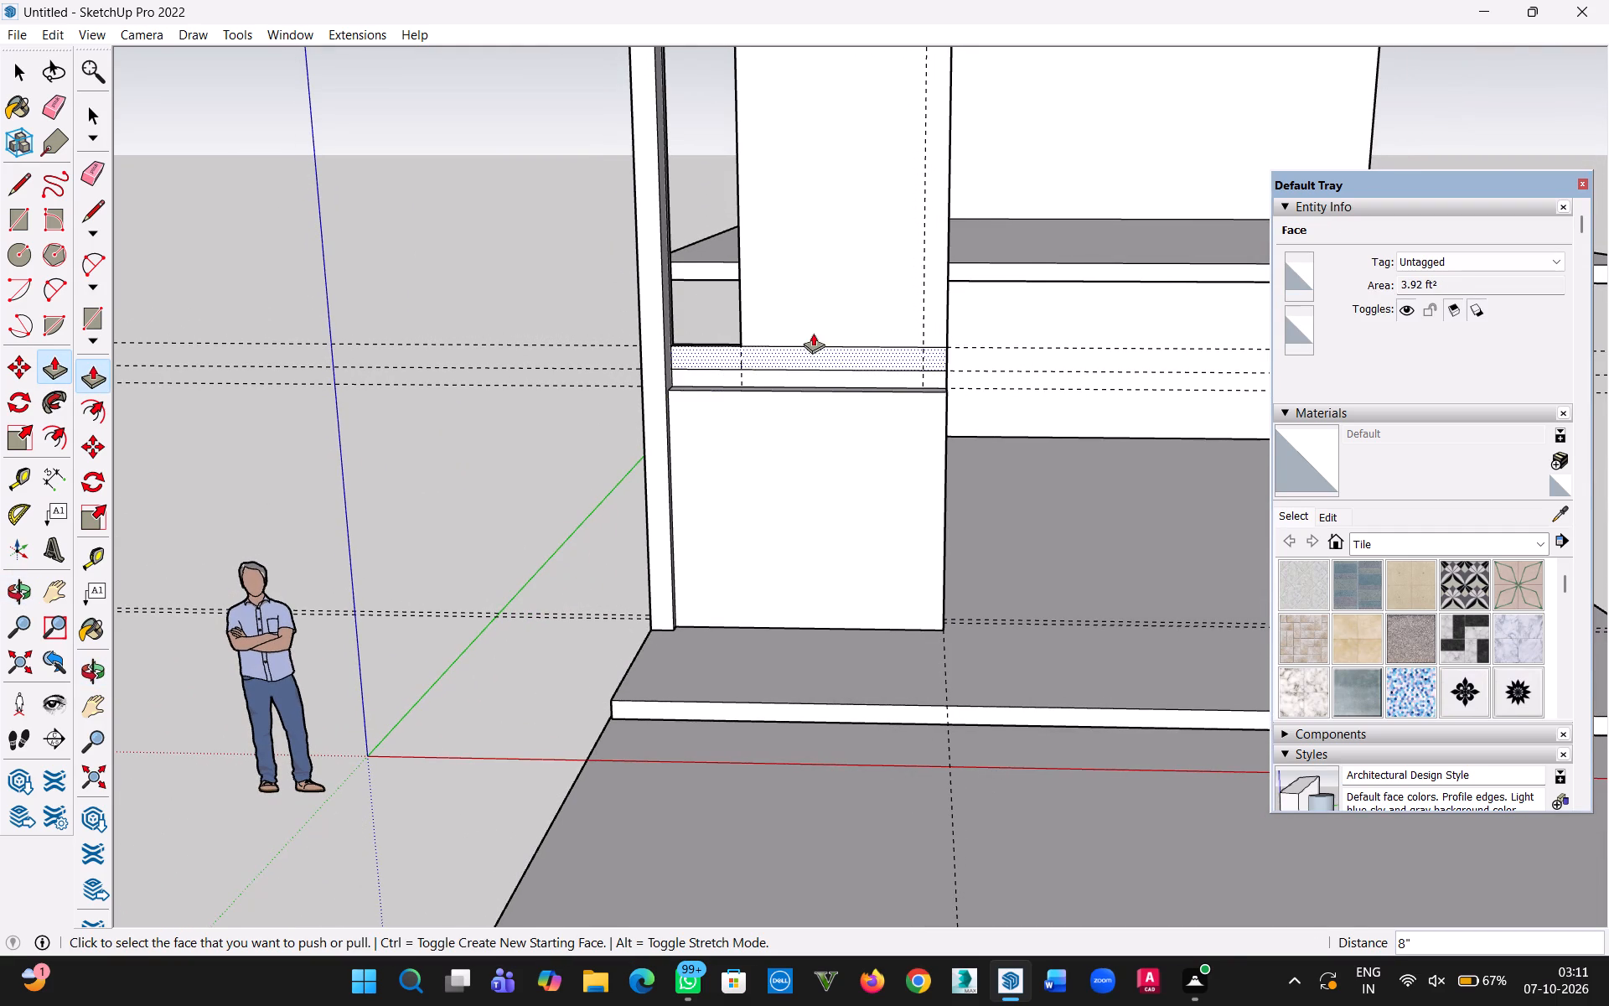
pyautogui.scroll(4, 848, 334)
pyautogui.click(831, 361)
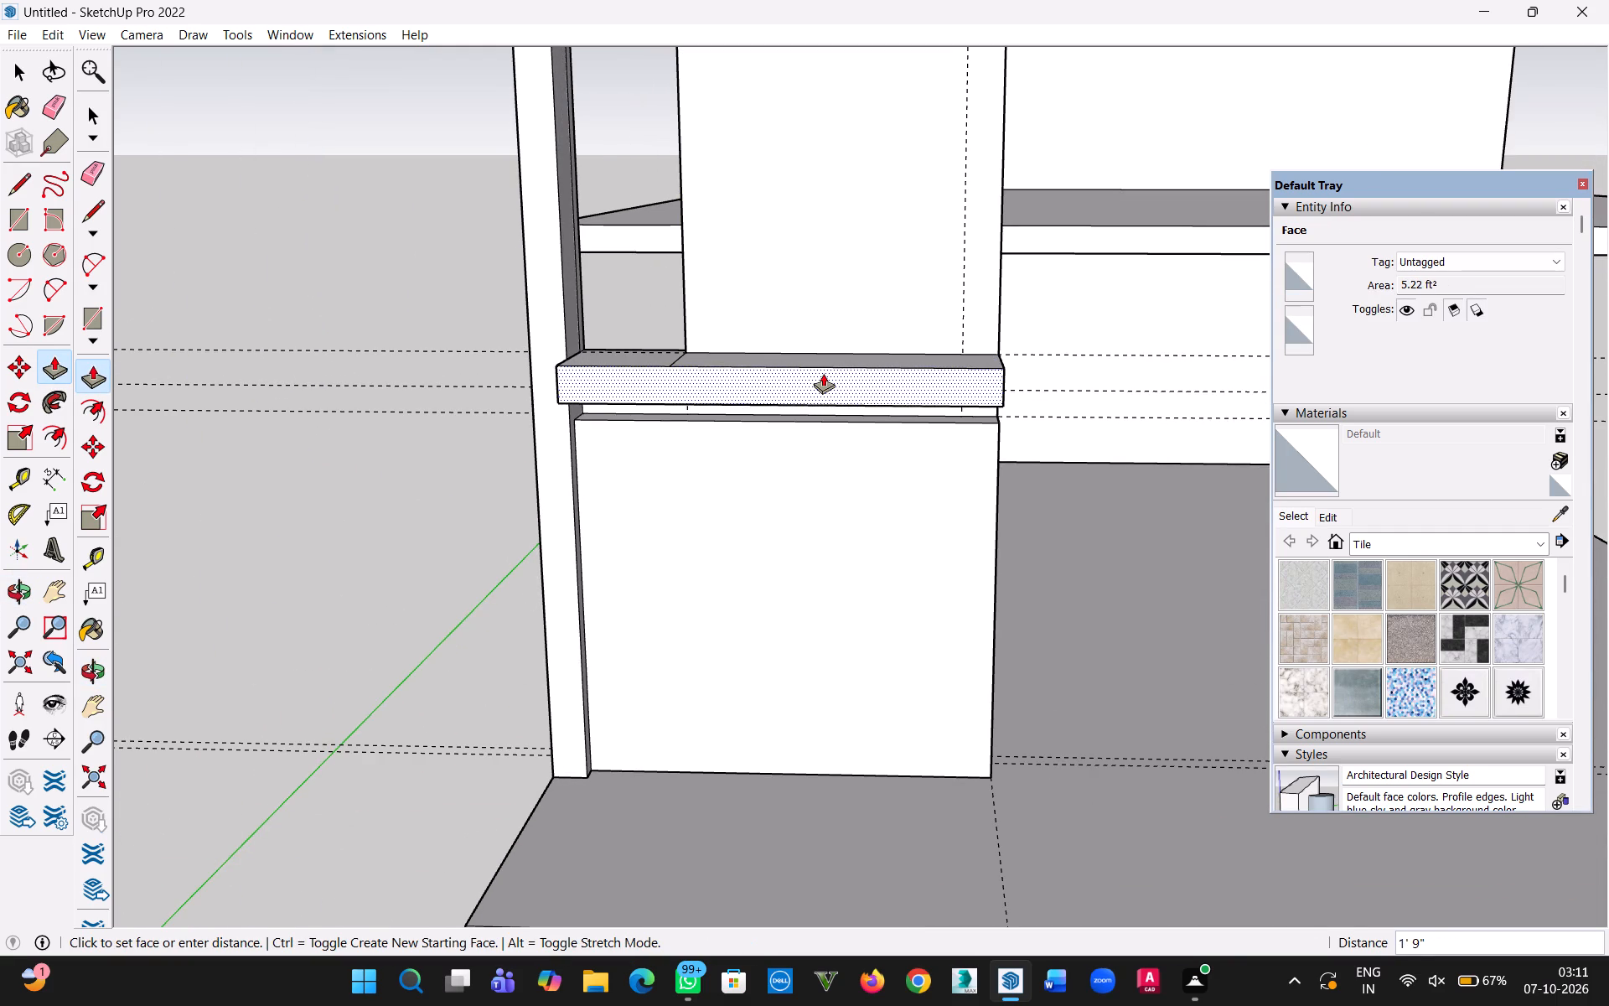
pyautogui.write('10"')
pyautogui.press('Return')
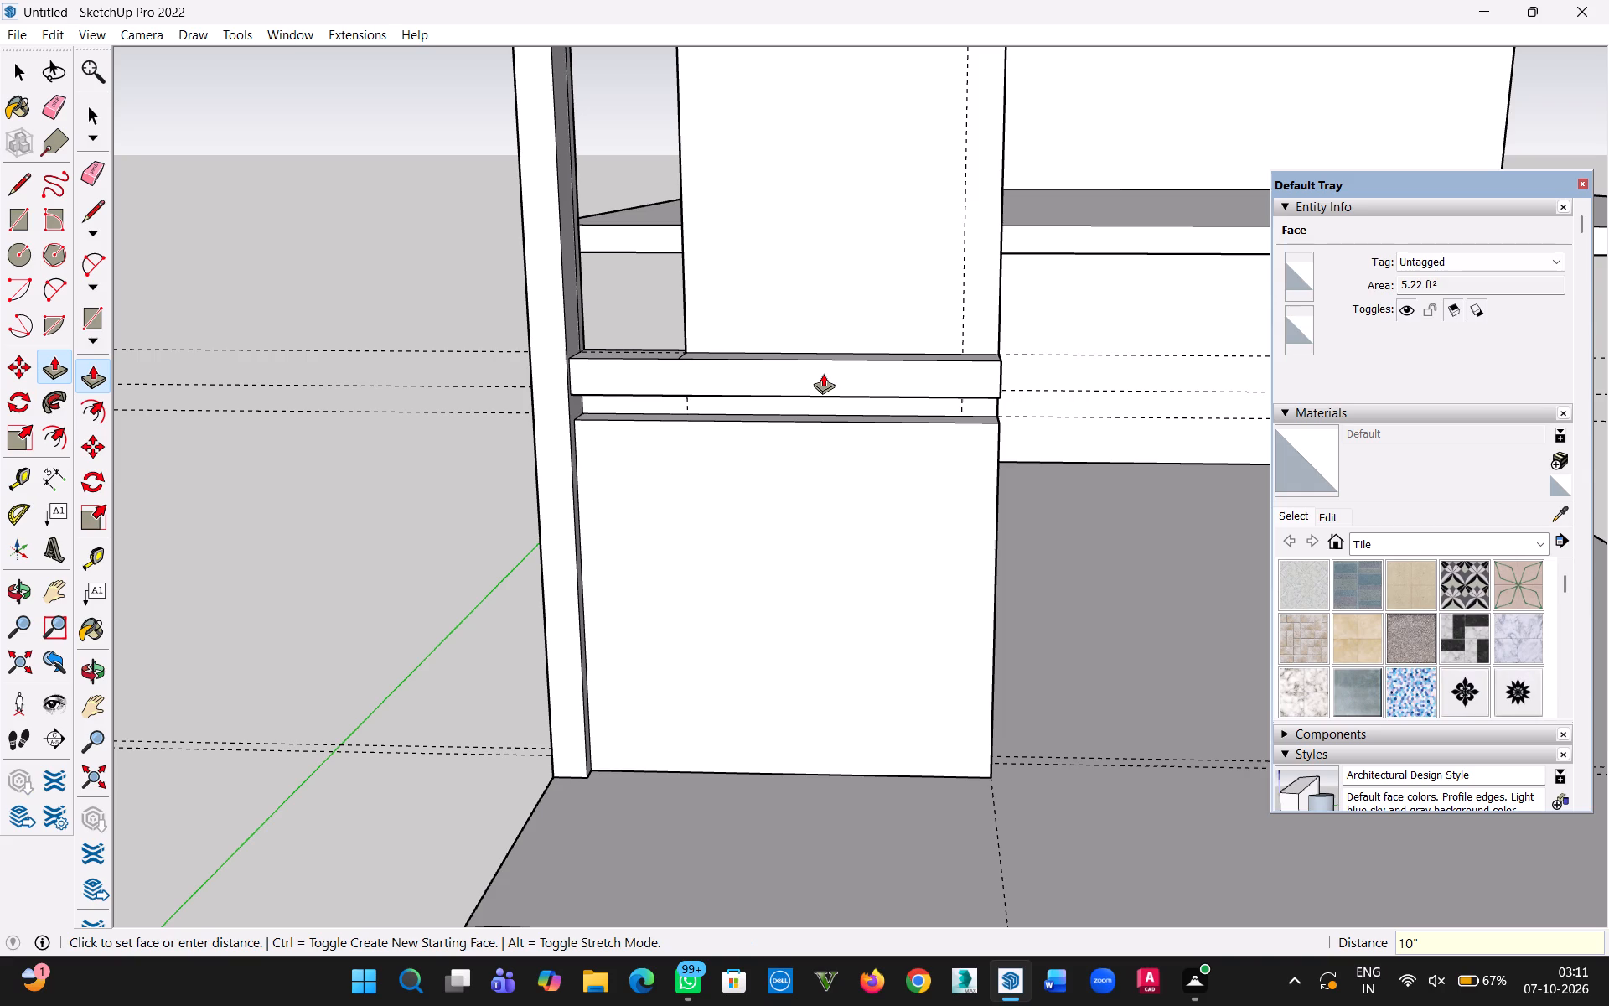
pyautogui.moveTo(968, 444); pyautogui.dragTo(659, 420, button='middle')
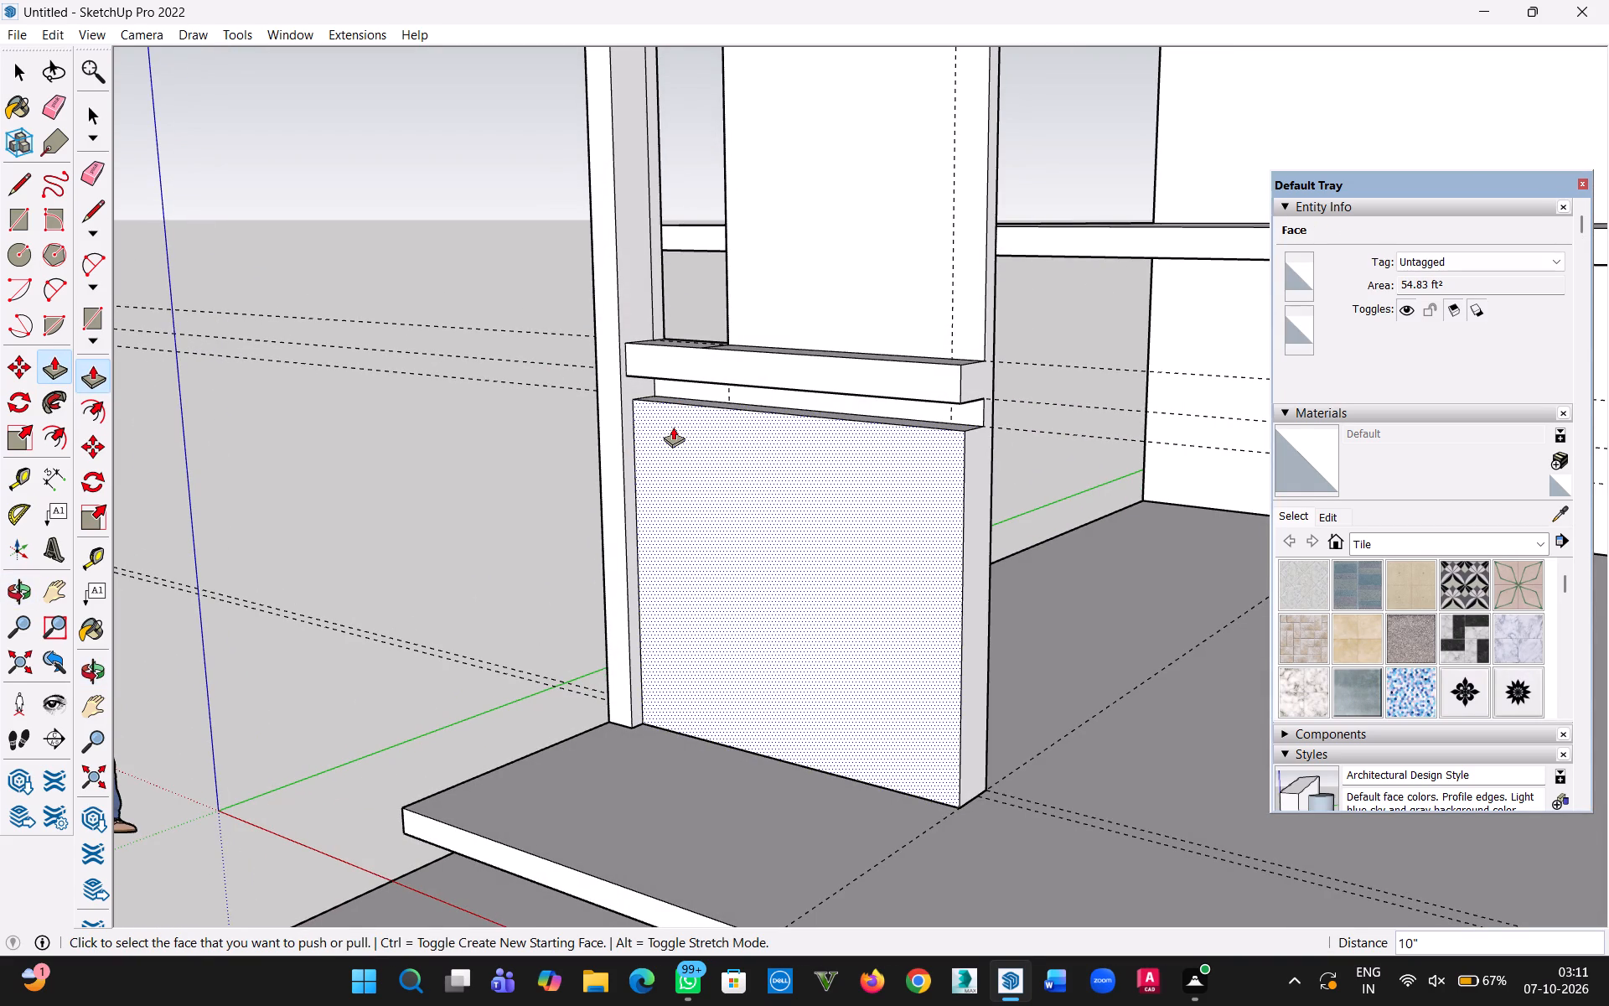
# Undo the extrusions of the horizontal band and the base block on the tall front panel.
pyautogui.hotkey('ctrl', 'z')
pyautogui.hotkey('ctrl', 'z')
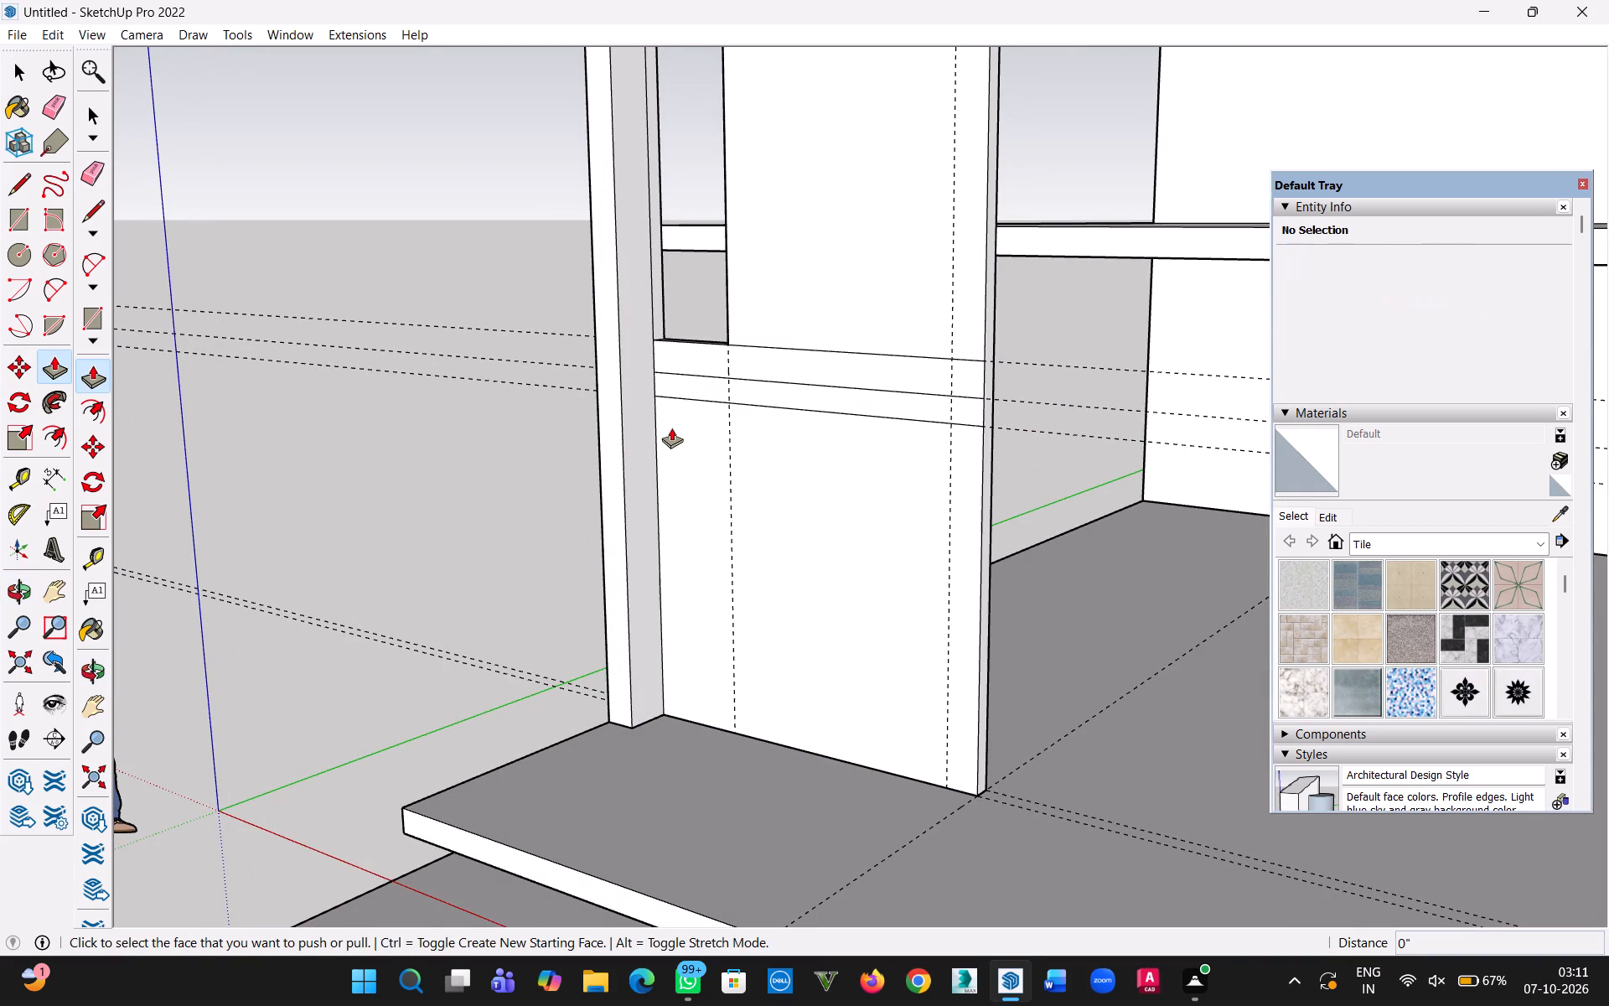
# Delete the lowest of the three horizontal lines on the panel to merge the narrow strip with the base rectangle.
pyautogui.moveTo(703, 486); pyautogui.dragTo(951, 495, button='middle')
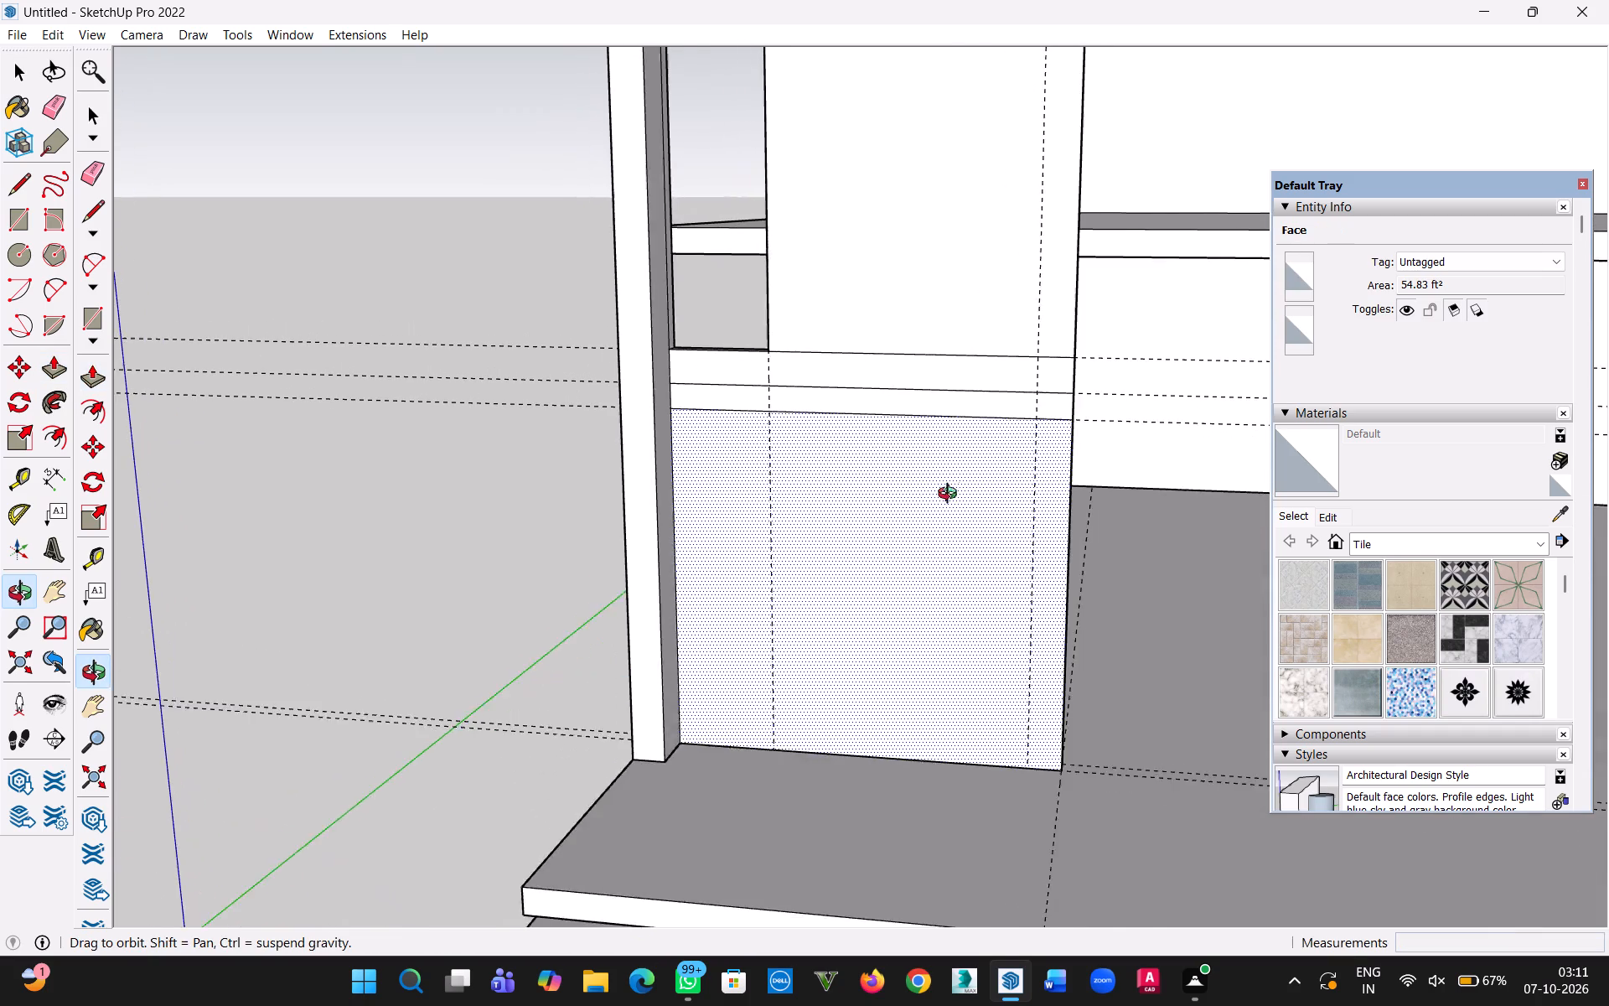
pyautogui.moveTo(951, 495); pyautogui.dragTo(986, 495, button='middle')
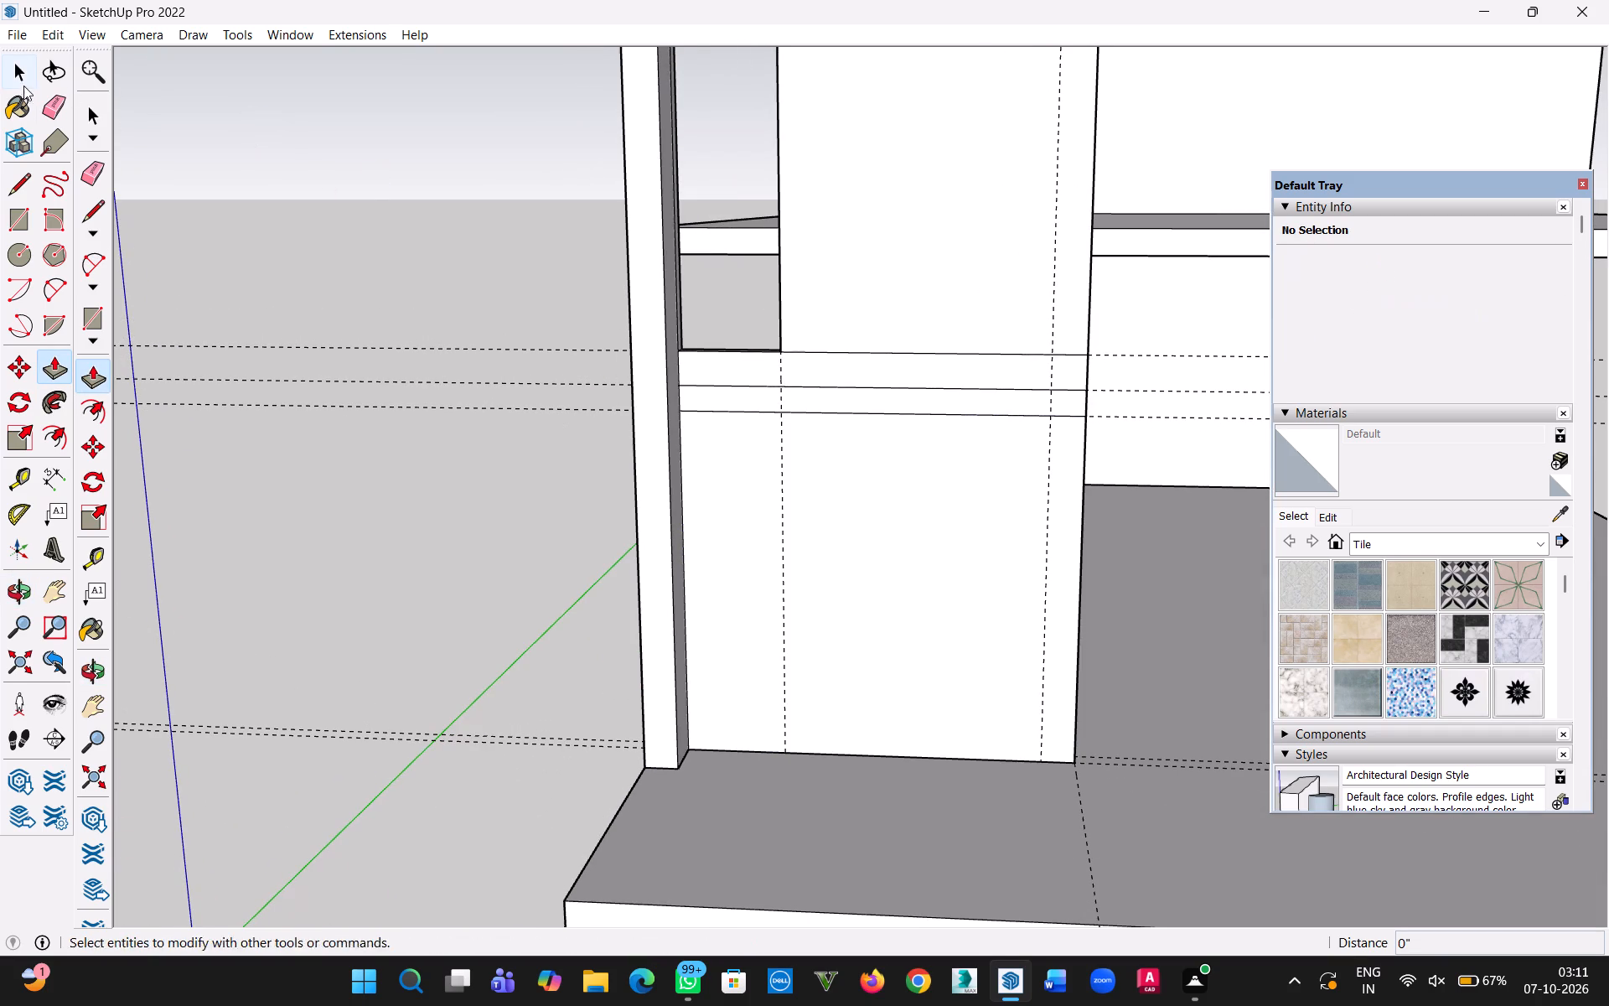
pyautogui.click(21, 72)
pyautogui.moveTo(527, 220); pyautogui.dragTo(1013, 375)
pyautogui.click(930, 415)
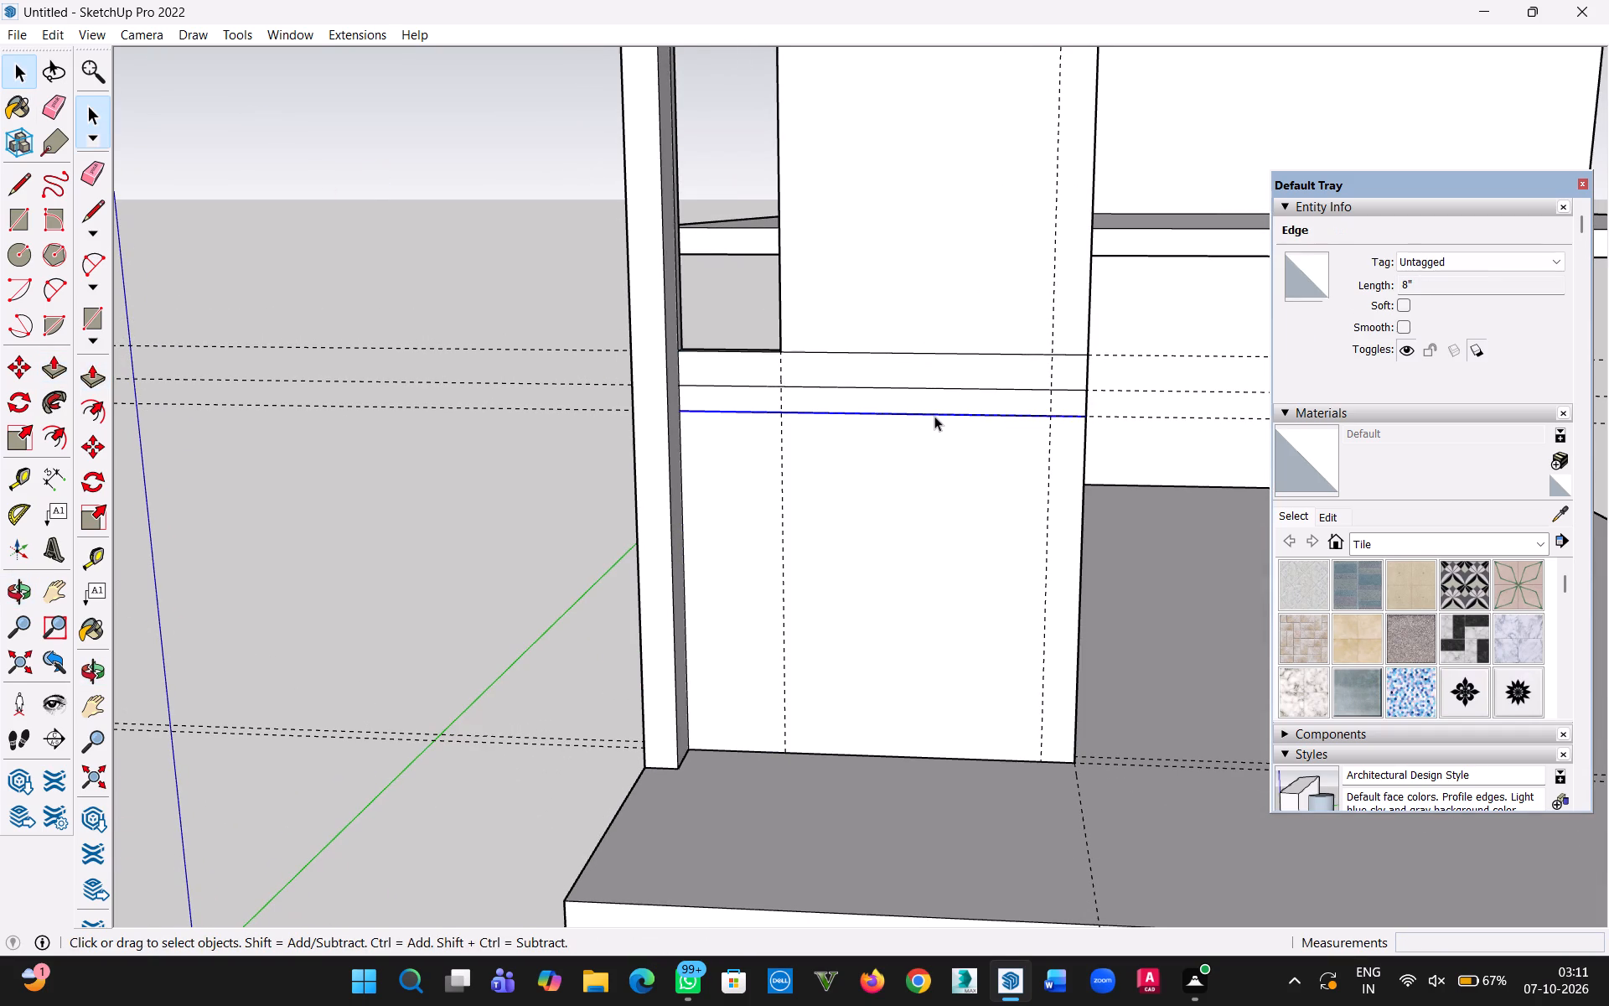
pyautogui.press('Delete')
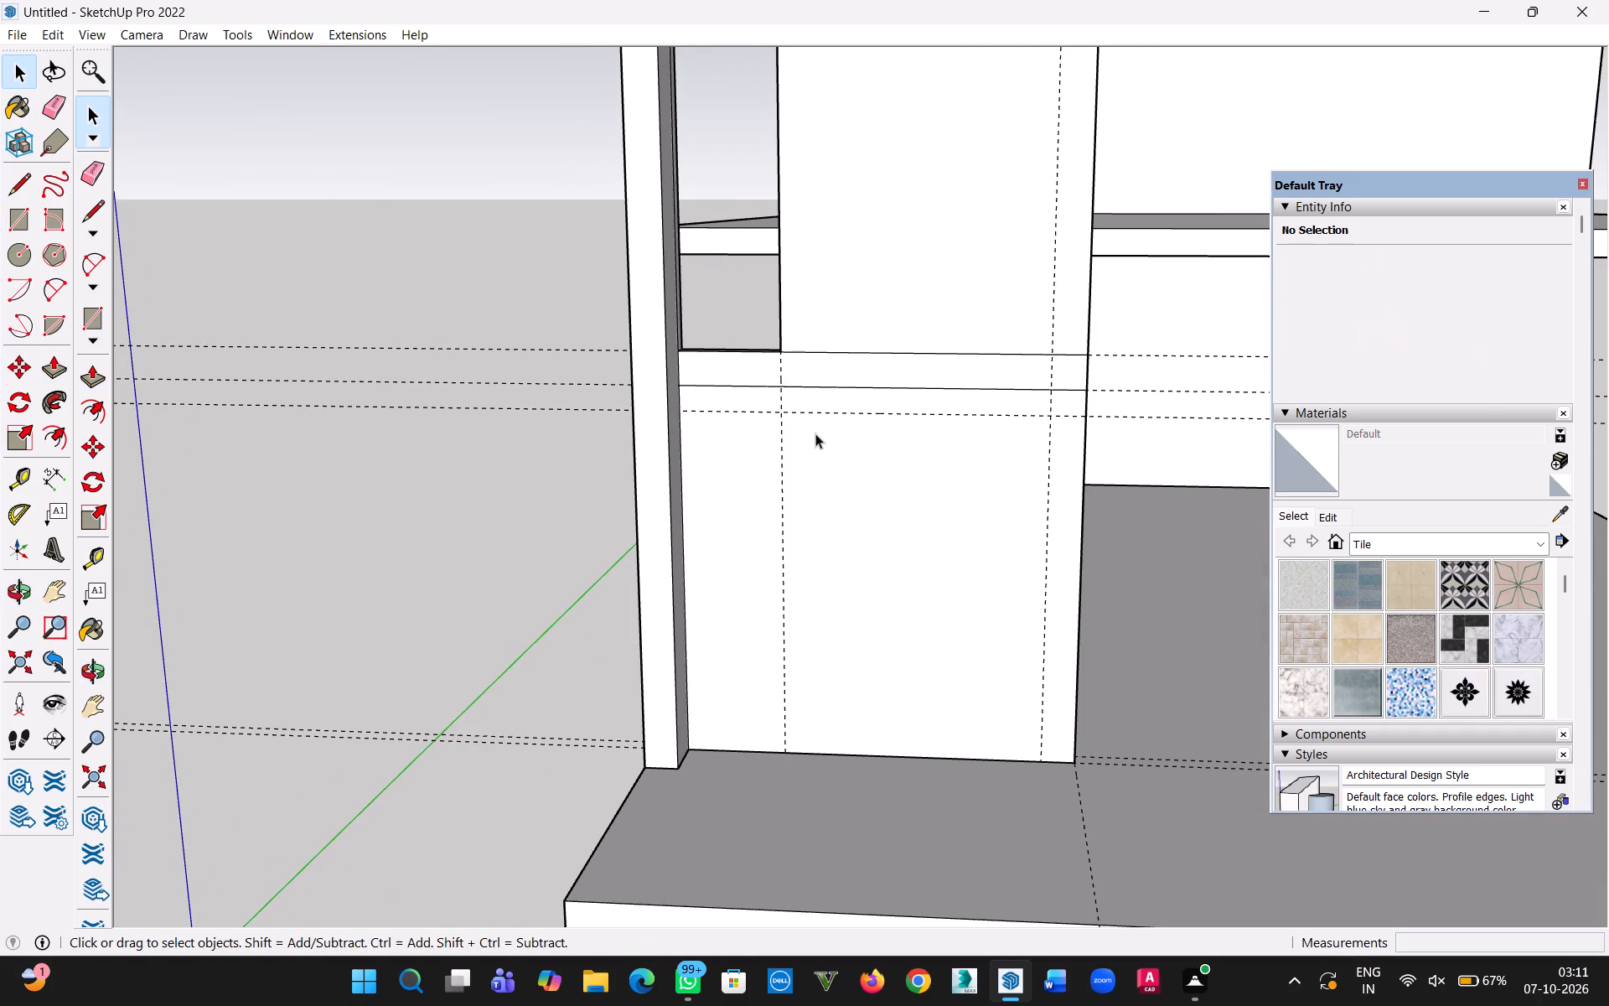
# Extrude the 8" high horizontal band on the panel outward by 10".
pyautogui.press('p')
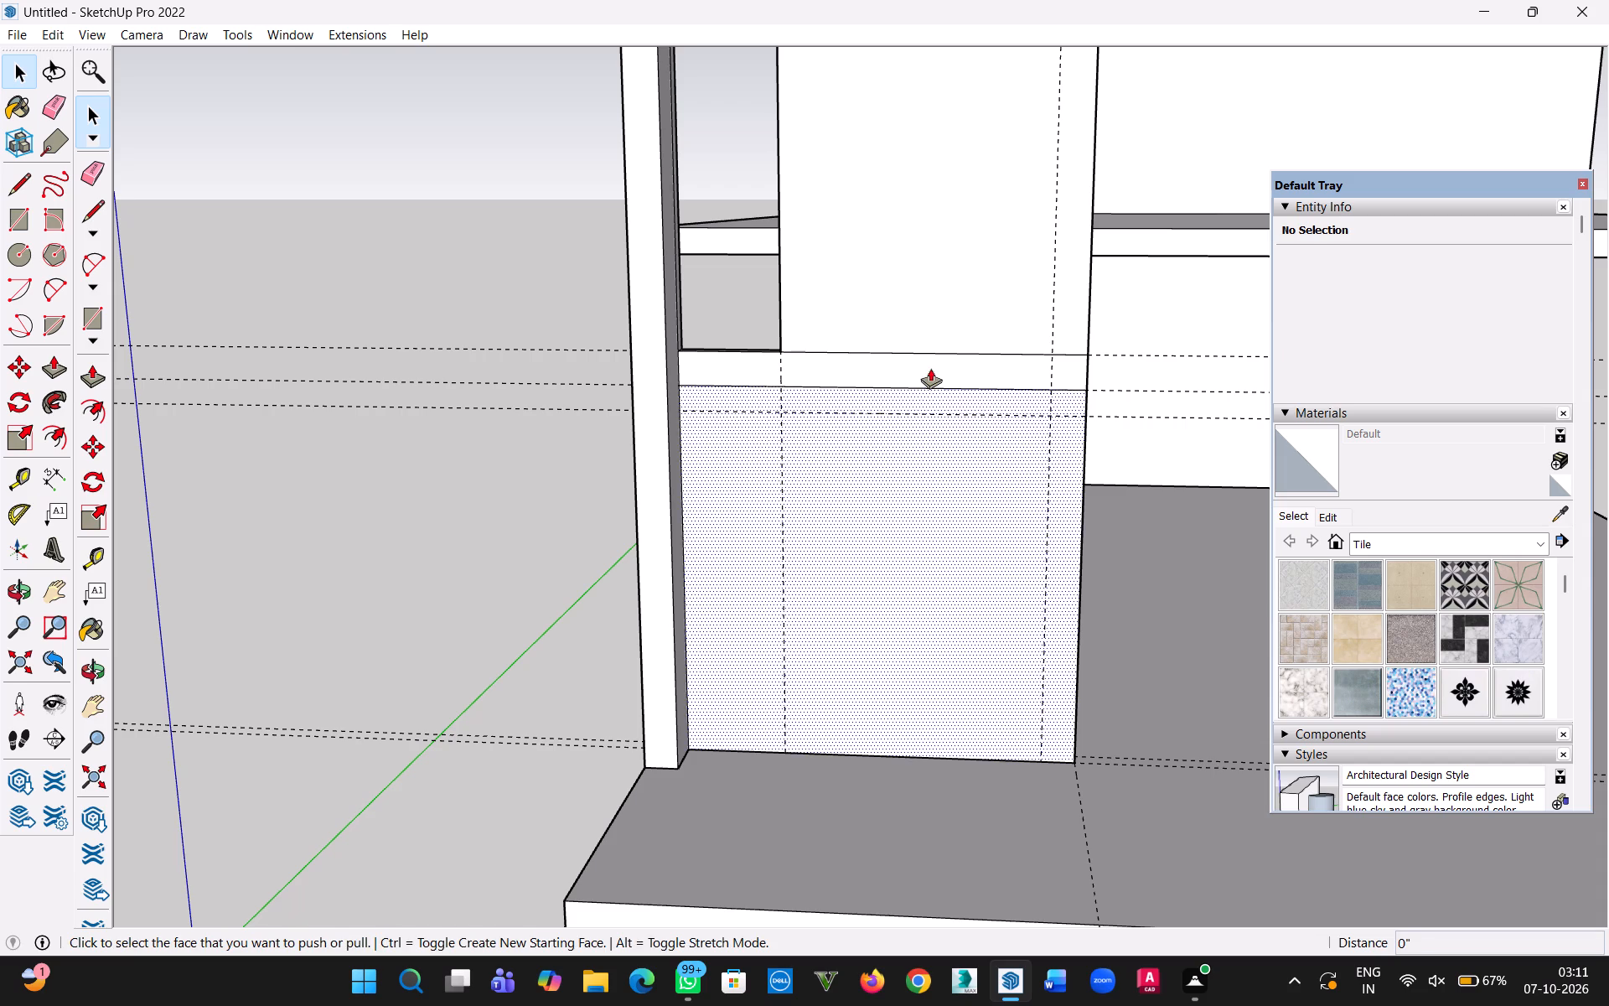
pyautogui.click(930, 368)
pyautogui.write('10"')
pyautogui.press('Return')
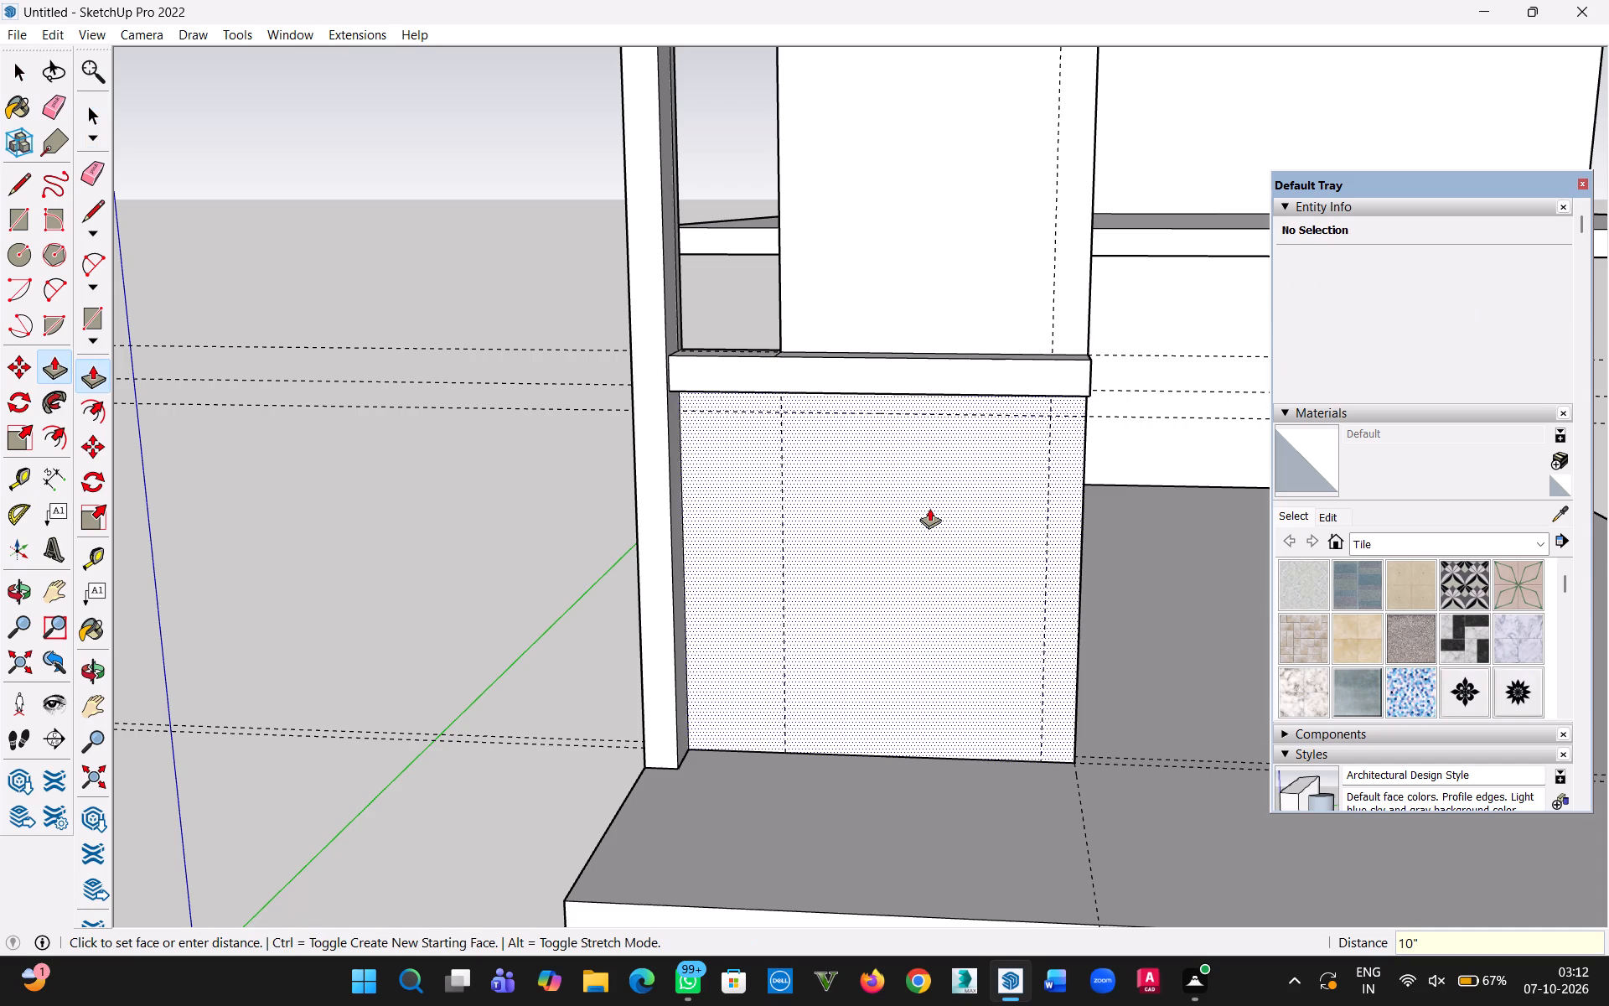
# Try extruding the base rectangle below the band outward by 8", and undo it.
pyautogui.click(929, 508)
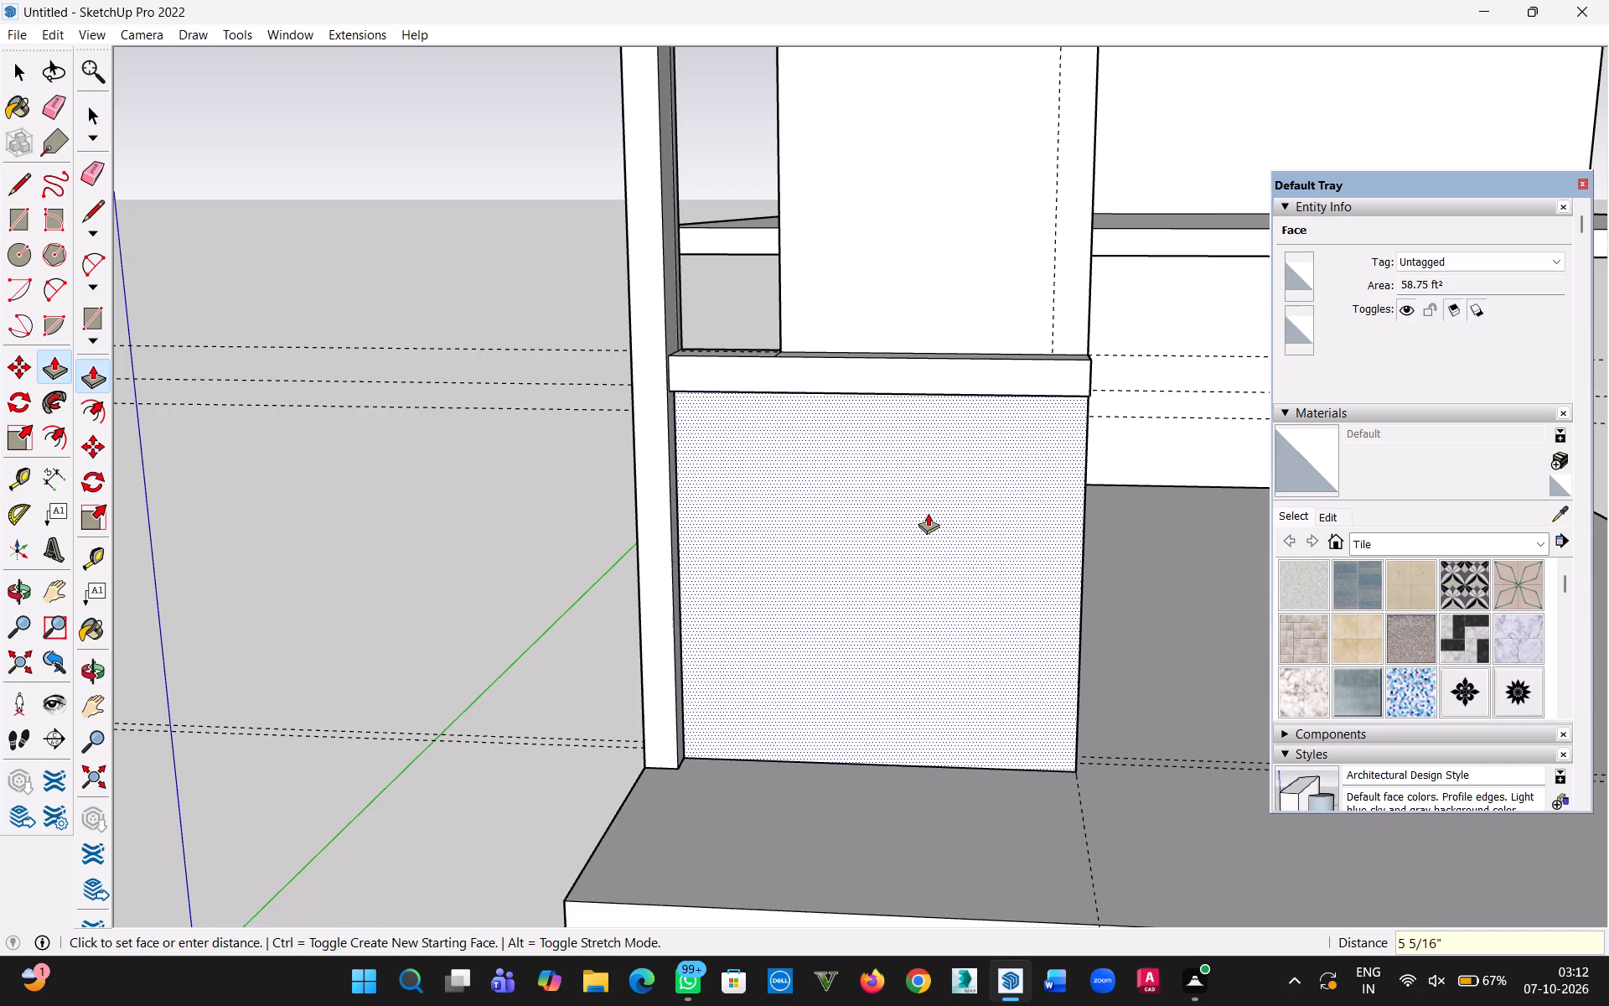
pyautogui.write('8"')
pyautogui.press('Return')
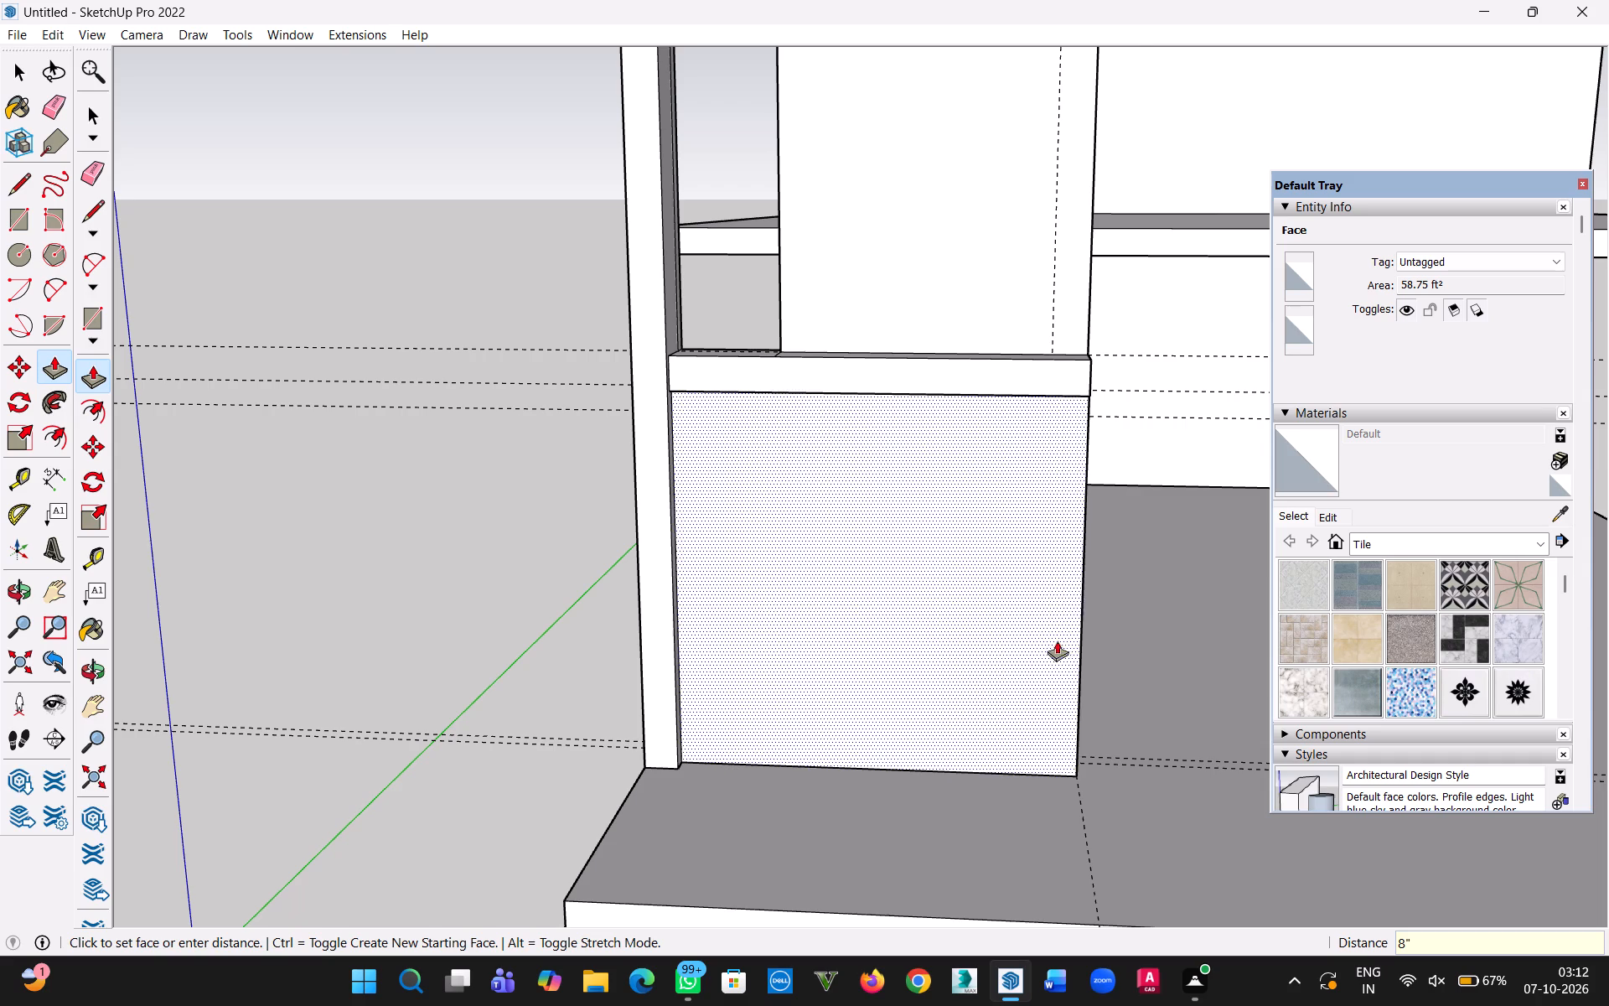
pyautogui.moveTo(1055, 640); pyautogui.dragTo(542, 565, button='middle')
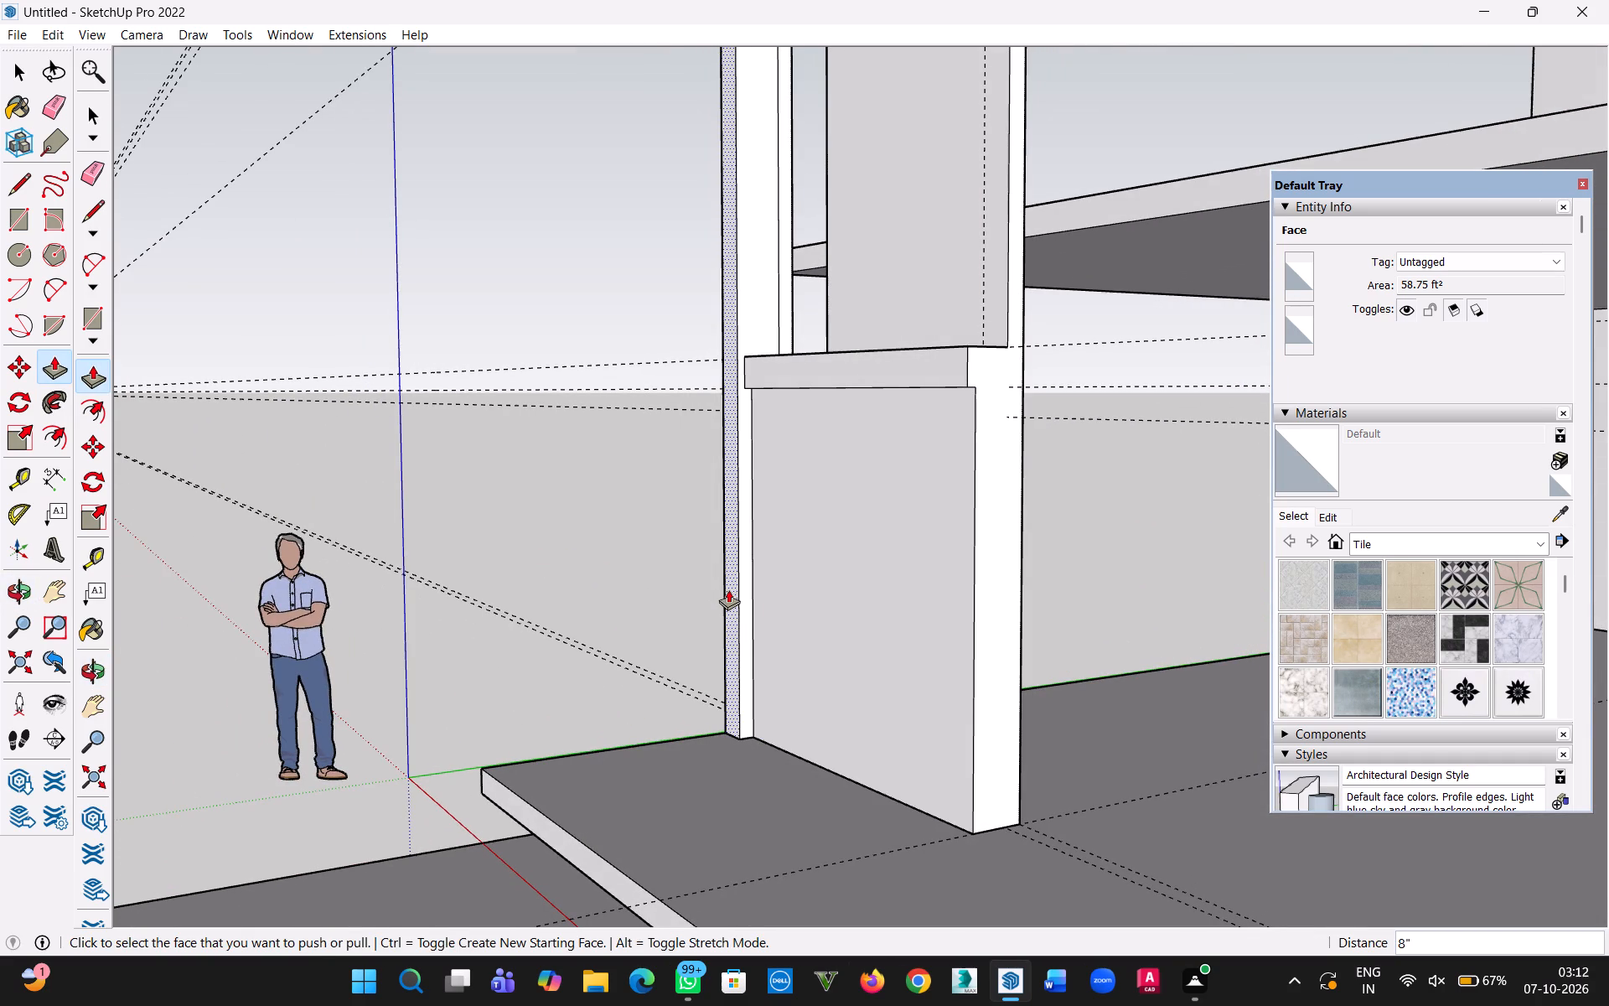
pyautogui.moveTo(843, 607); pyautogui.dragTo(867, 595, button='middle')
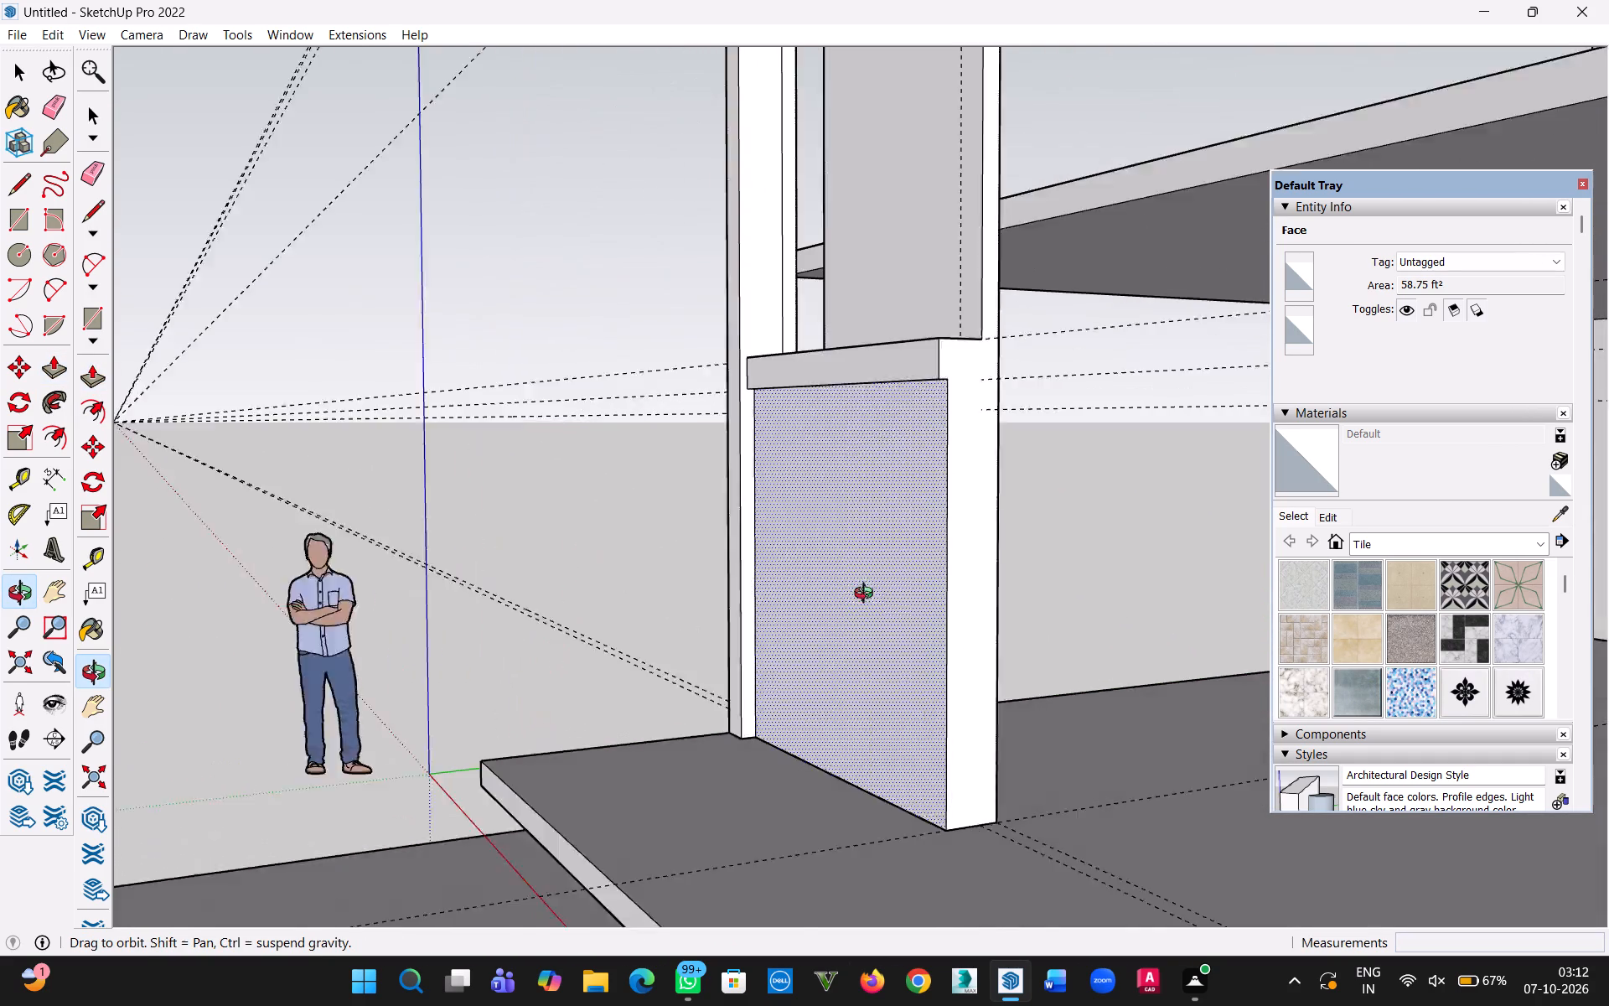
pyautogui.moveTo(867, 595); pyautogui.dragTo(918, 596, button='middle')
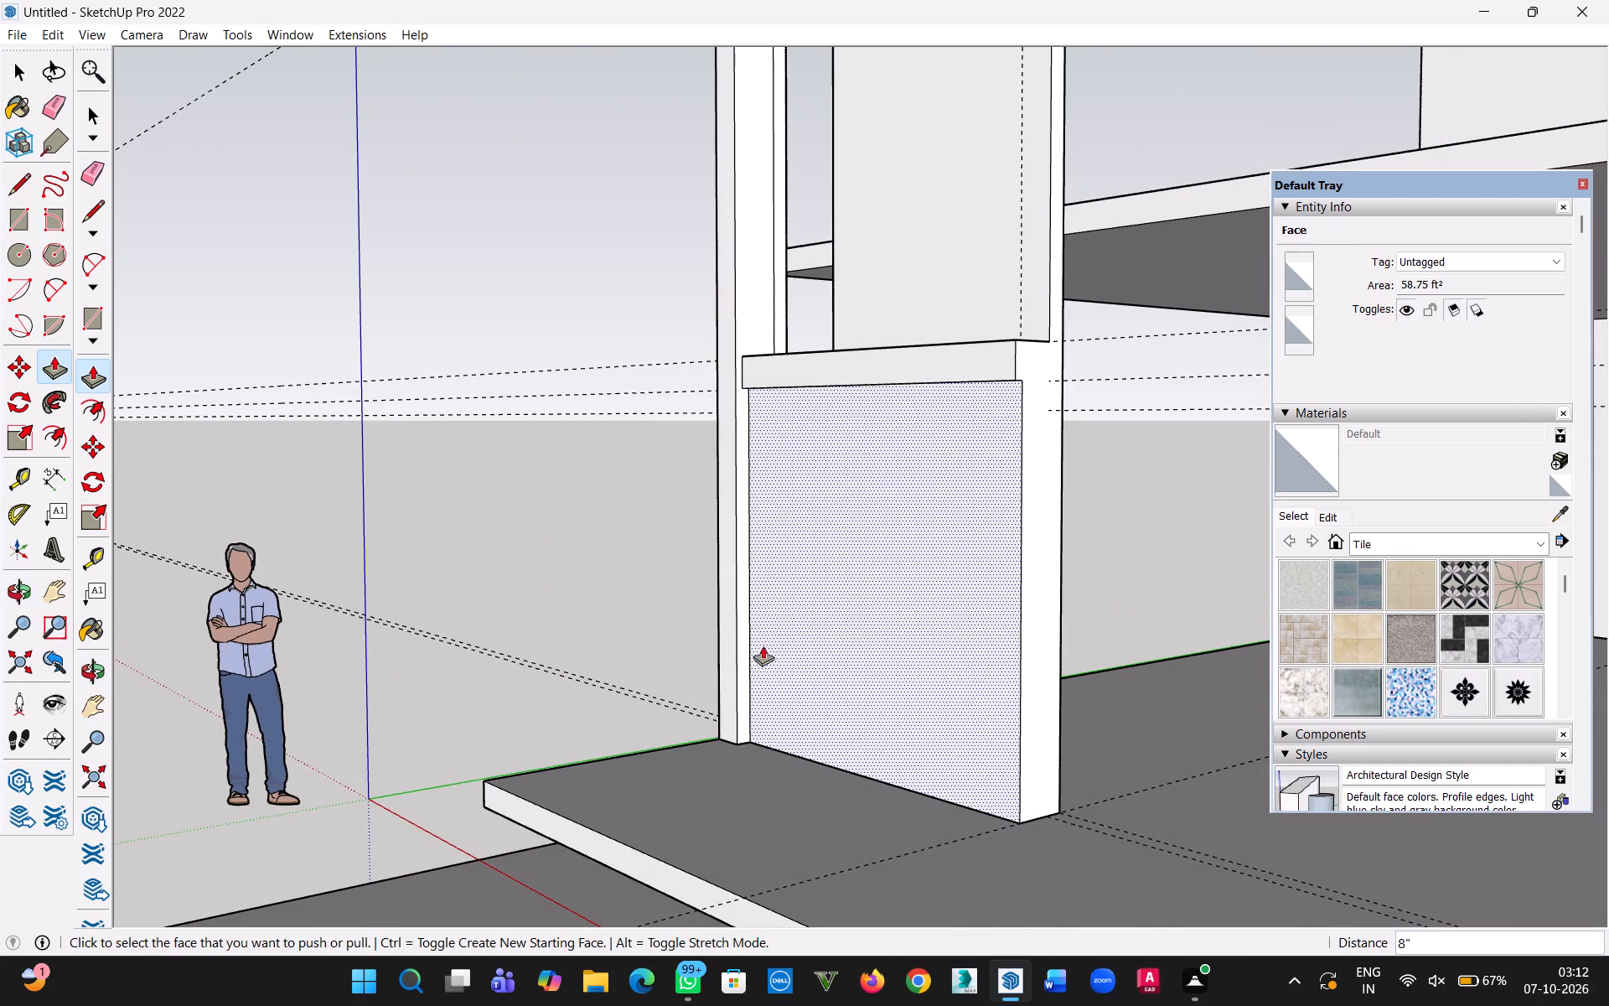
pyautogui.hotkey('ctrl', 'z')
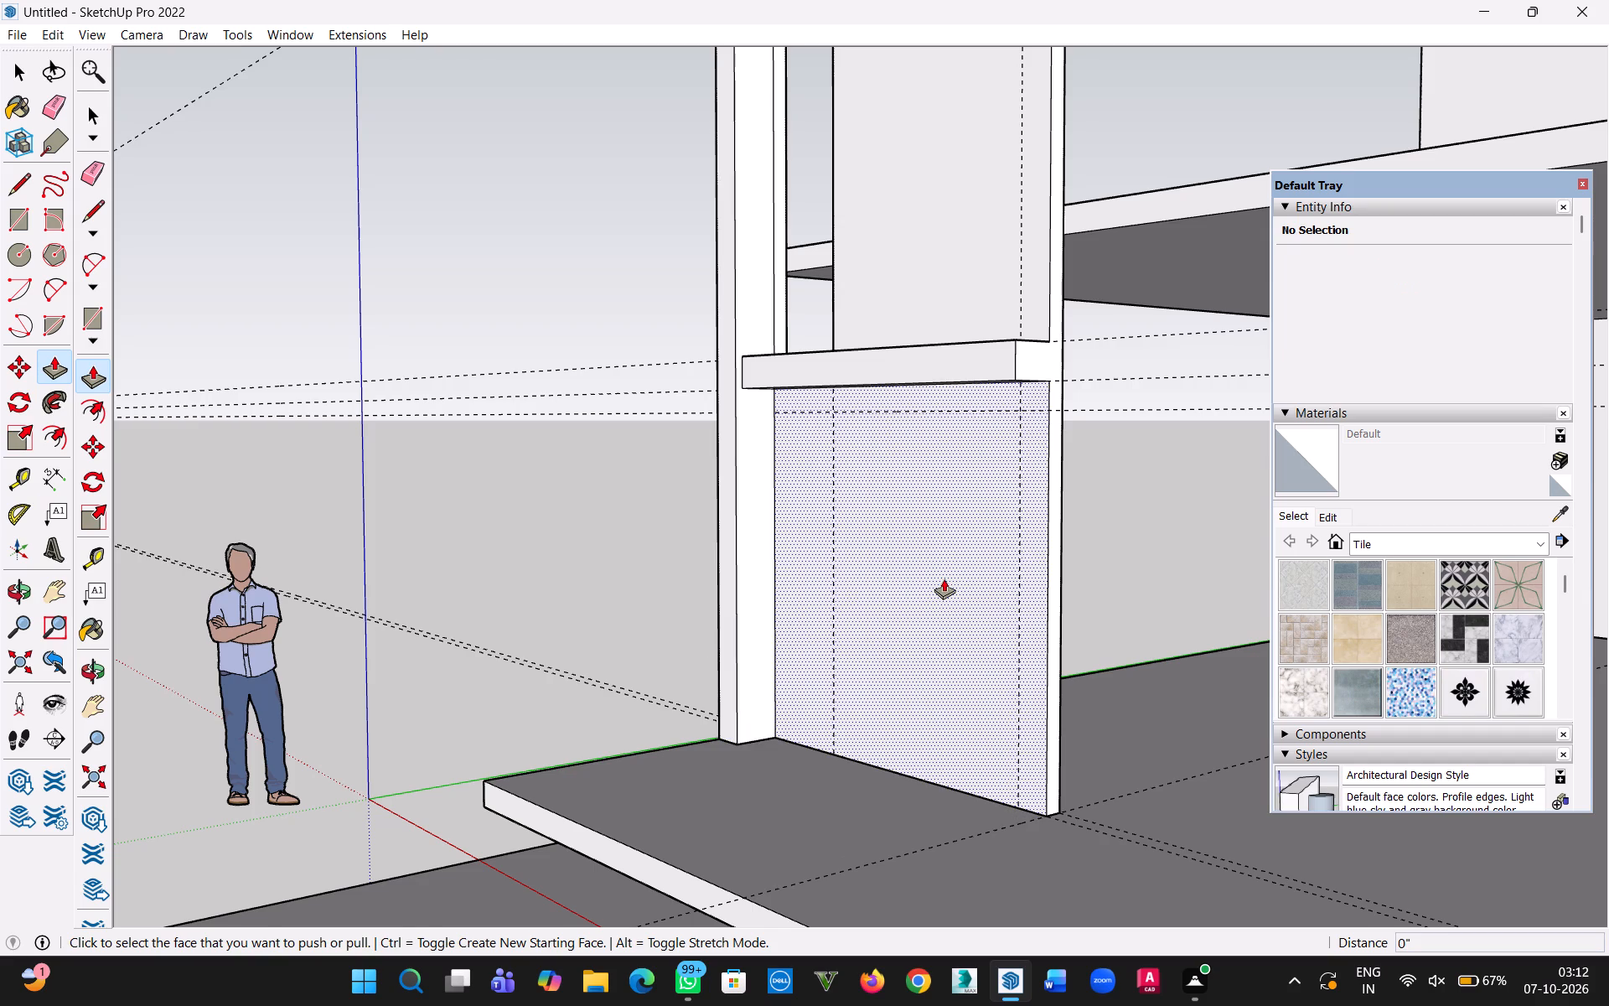
# Extrude the base rectangle below the band outward by 7".
pyautogui.click(944, 578)
pyautogui.write('7"')
pyautogui.press('Return')
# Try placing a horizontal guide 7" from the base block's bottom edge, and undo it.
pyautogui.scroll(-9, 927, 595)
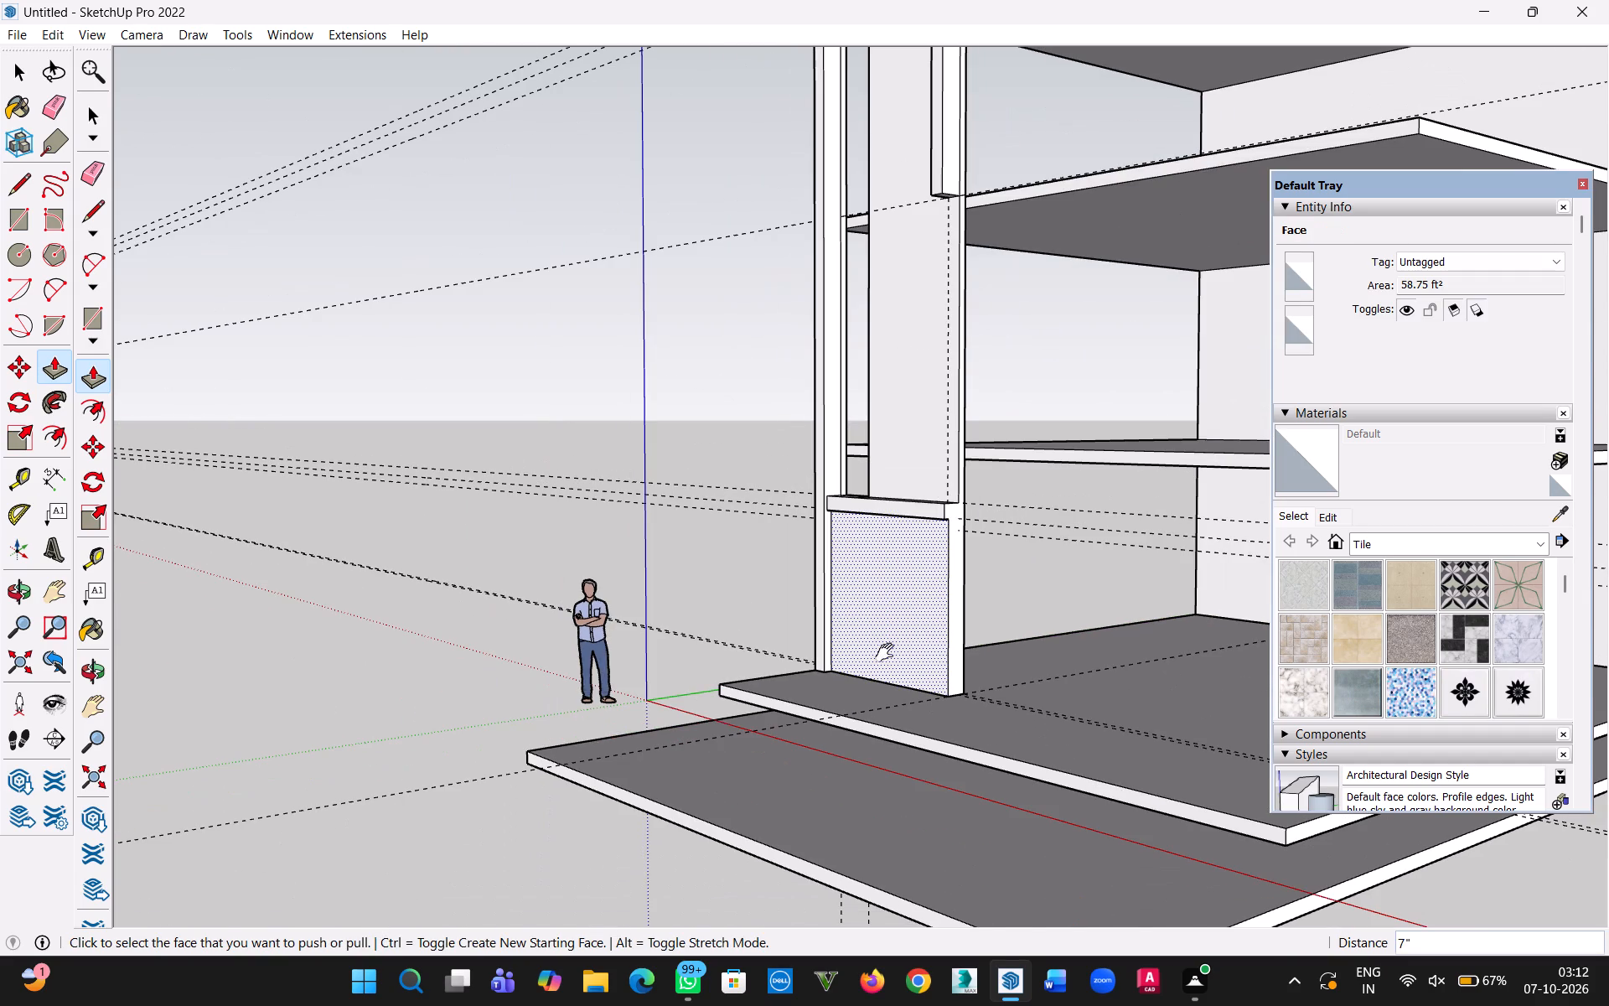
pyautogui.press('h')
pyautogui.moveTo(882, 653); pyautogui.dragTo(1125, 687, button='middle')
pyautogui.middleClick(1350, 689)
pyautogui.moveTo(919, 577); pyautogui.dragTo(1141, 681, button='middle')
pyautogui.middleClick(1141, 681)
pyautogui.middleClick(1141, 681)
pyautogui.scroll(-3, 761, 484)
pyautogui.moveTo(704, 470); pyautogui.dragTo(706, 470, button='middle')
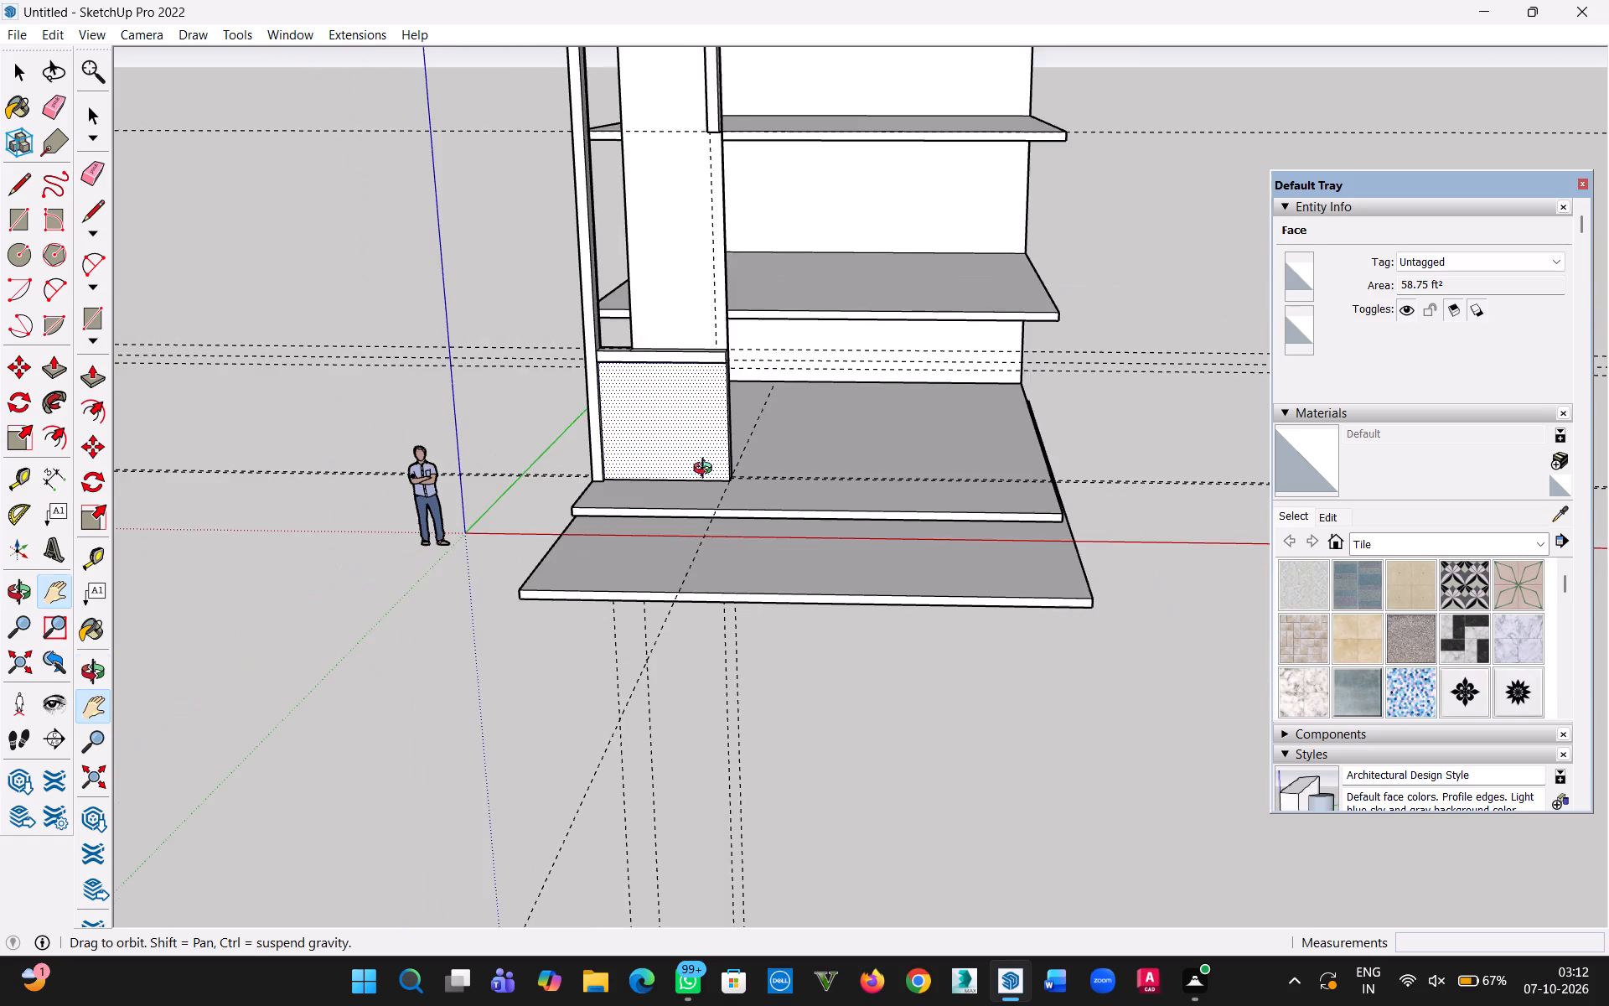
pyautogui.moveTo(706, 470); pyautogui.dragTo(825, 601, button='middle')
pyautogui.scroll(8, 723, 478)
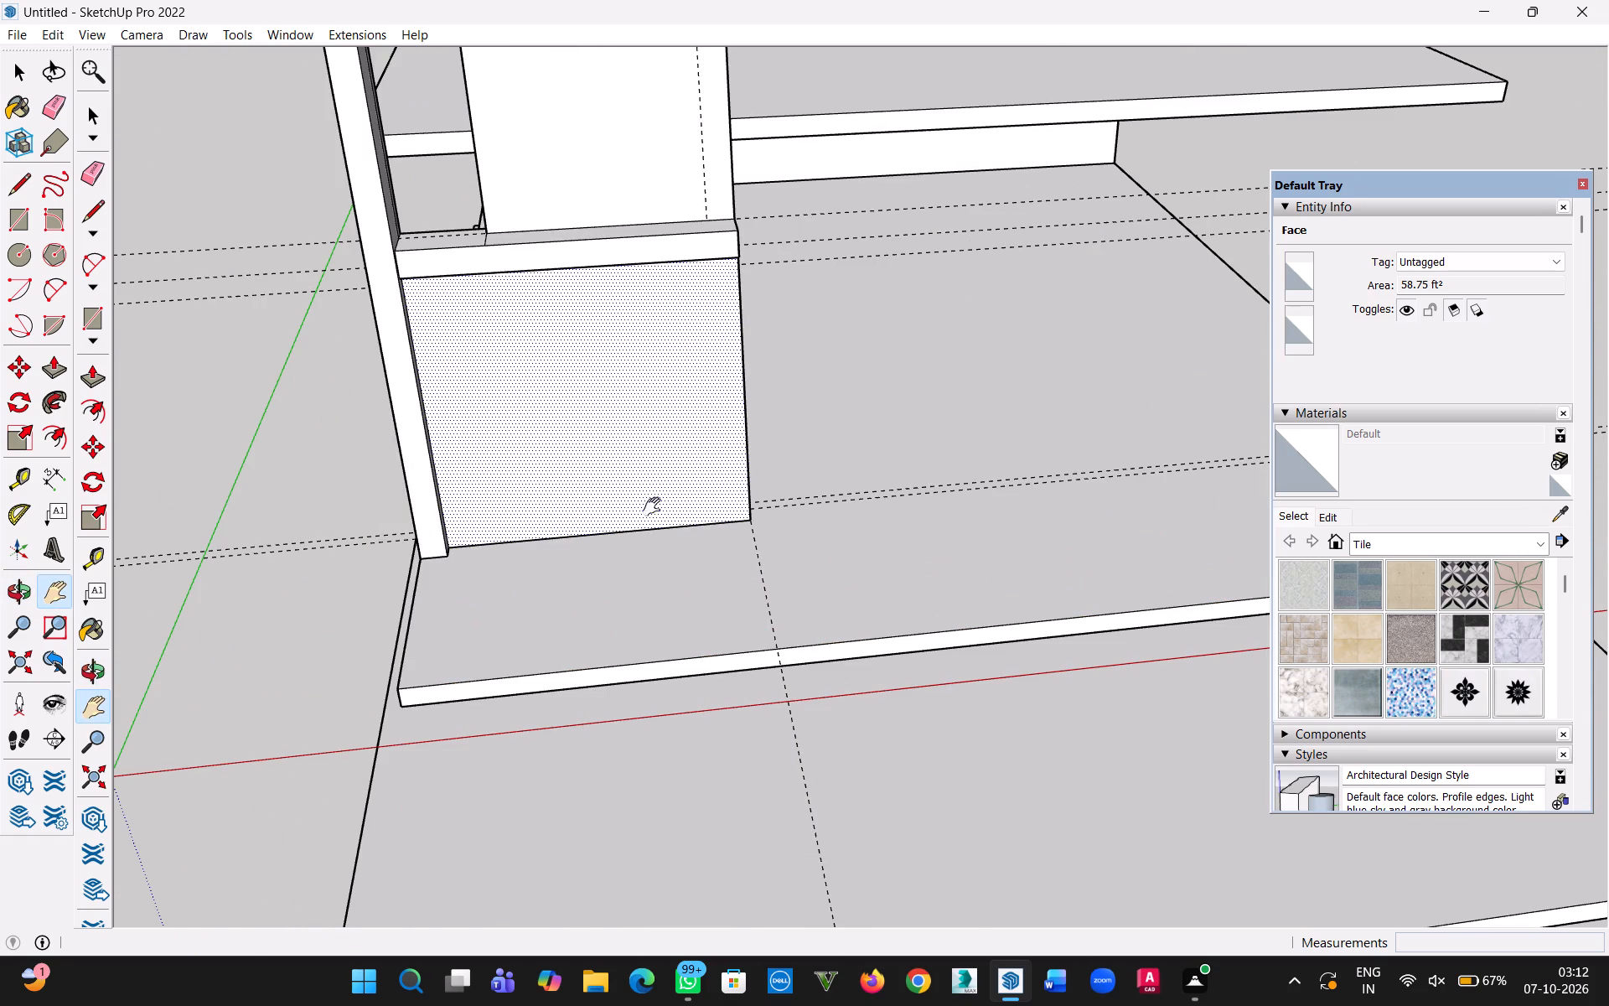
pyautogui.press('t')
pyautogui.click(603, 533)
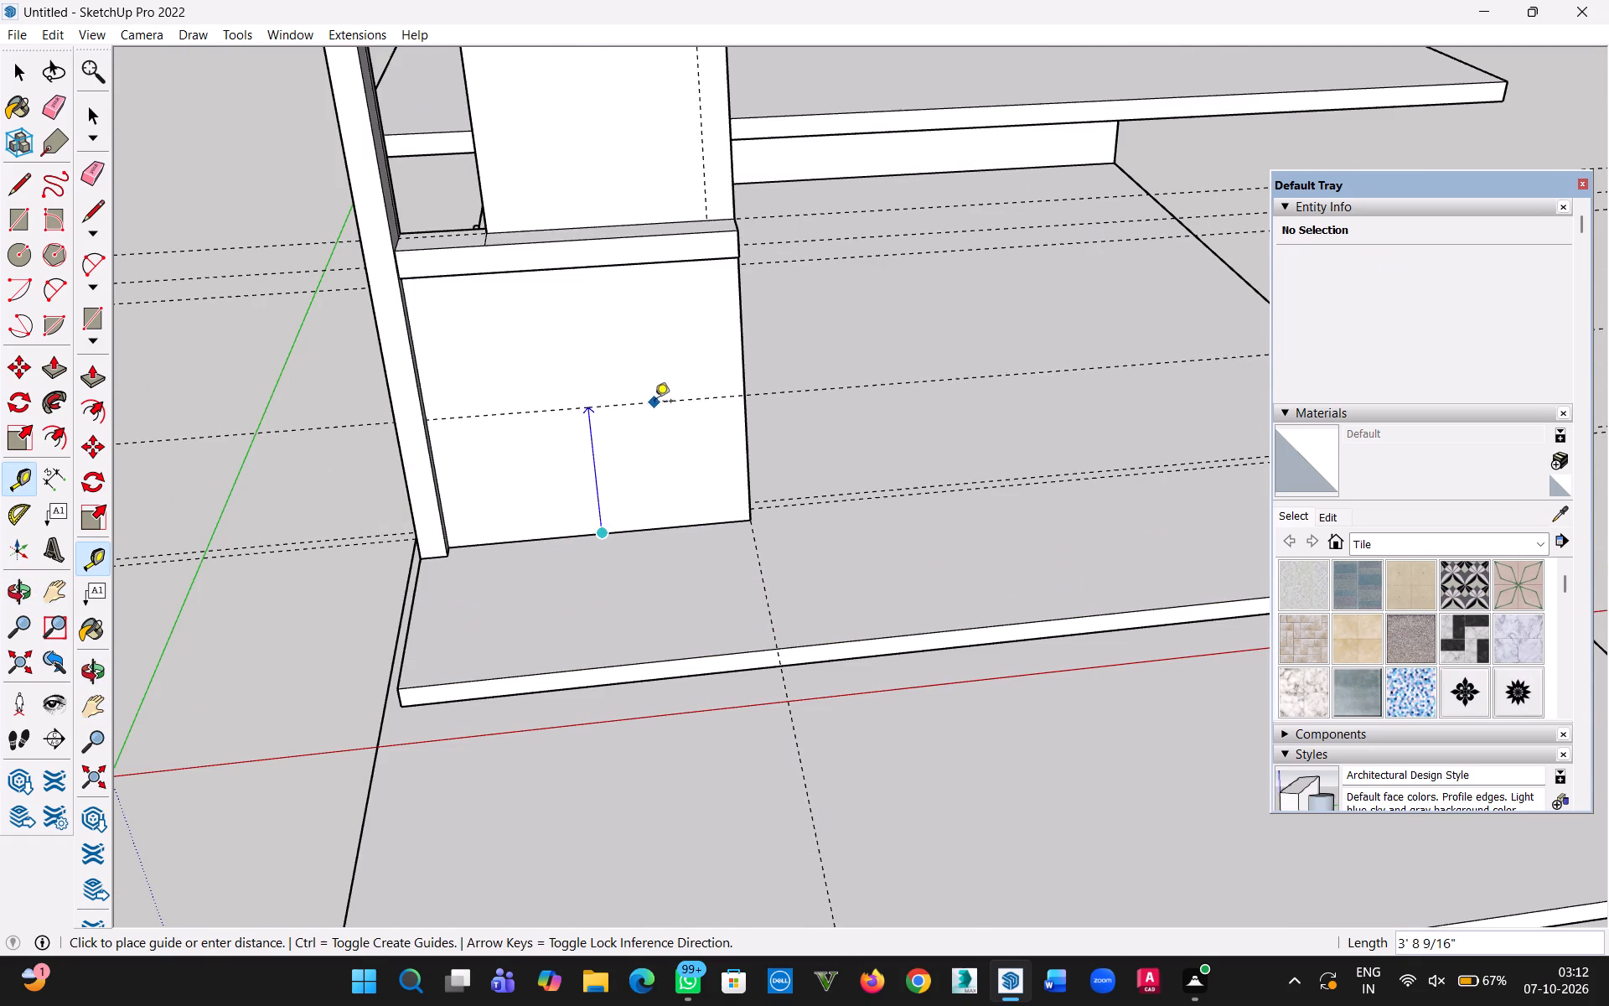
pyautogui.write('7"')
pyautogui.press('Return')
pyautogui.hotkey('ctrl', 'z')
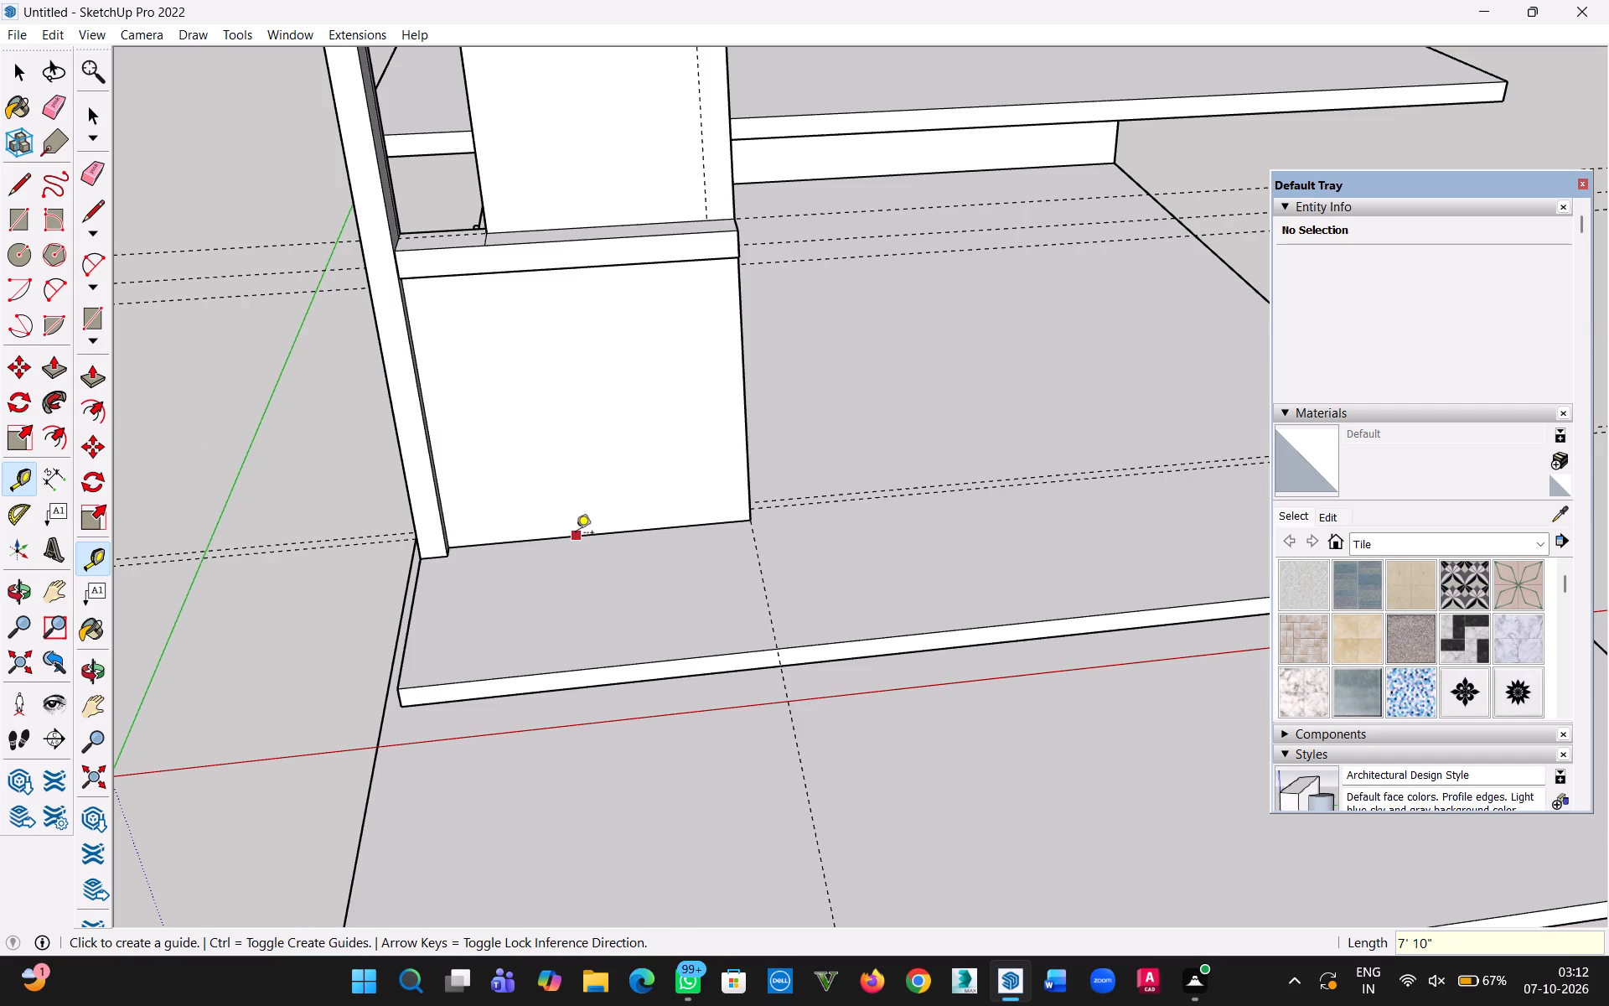
# Place a horizontal guide 7' above the base block's bottom edge on its front face.
pyautogui.click(577, 537)
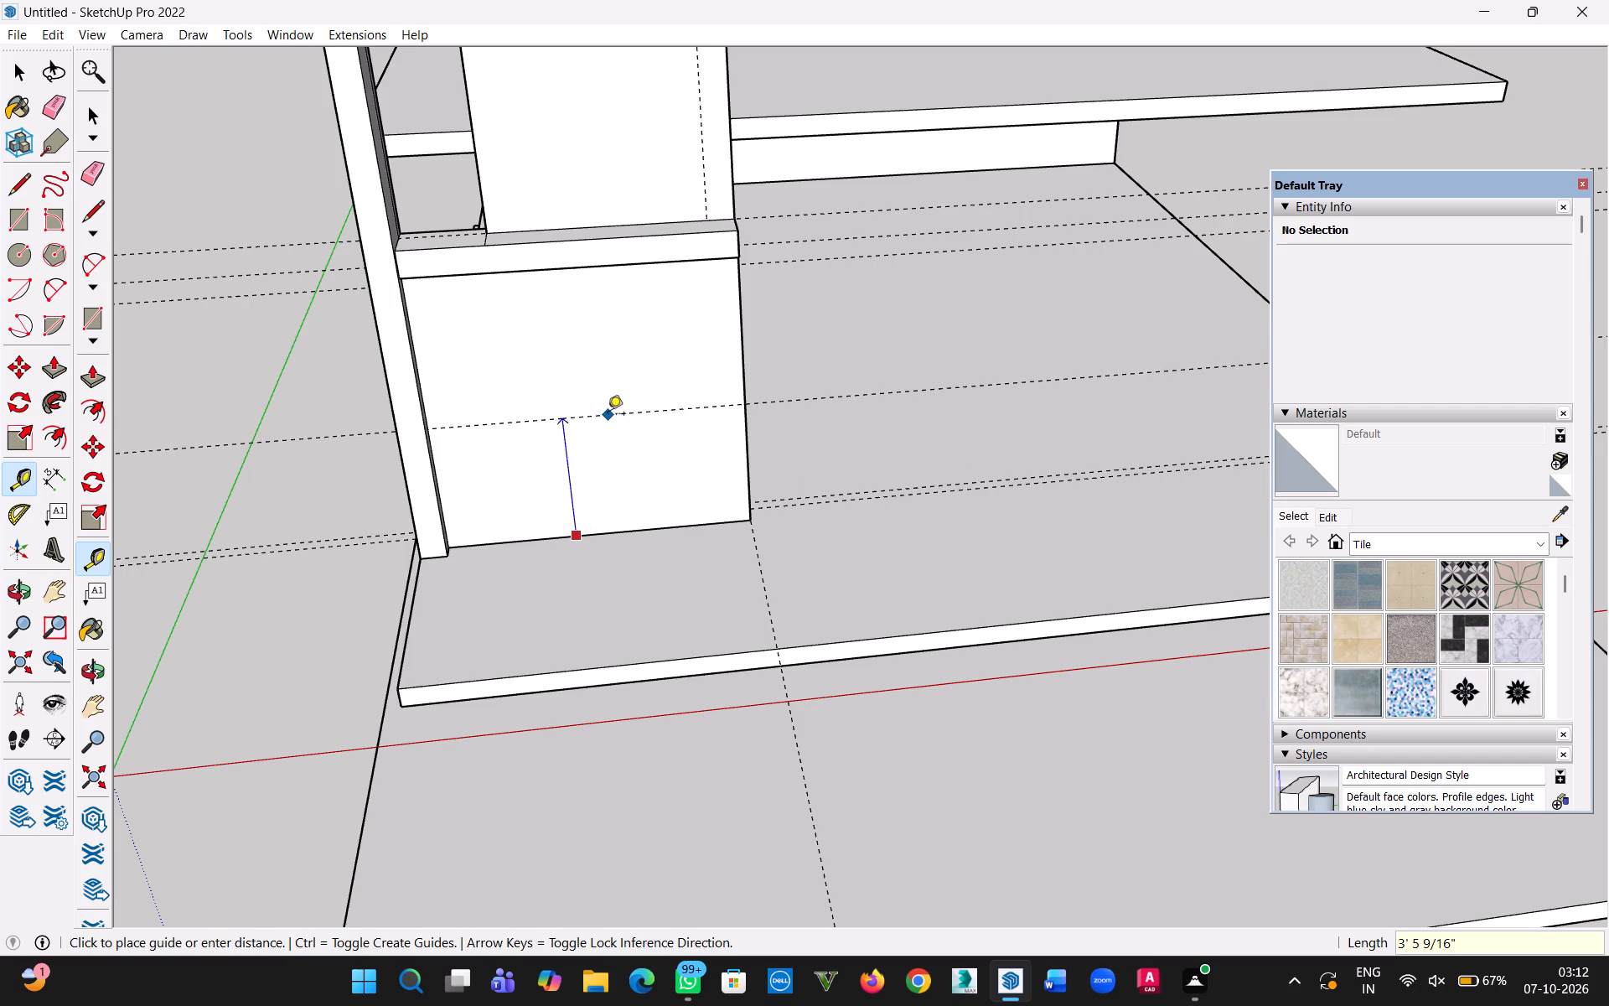
pyautogui.press('7')
pyautogui.press("'")
pyautogui.press('Return')
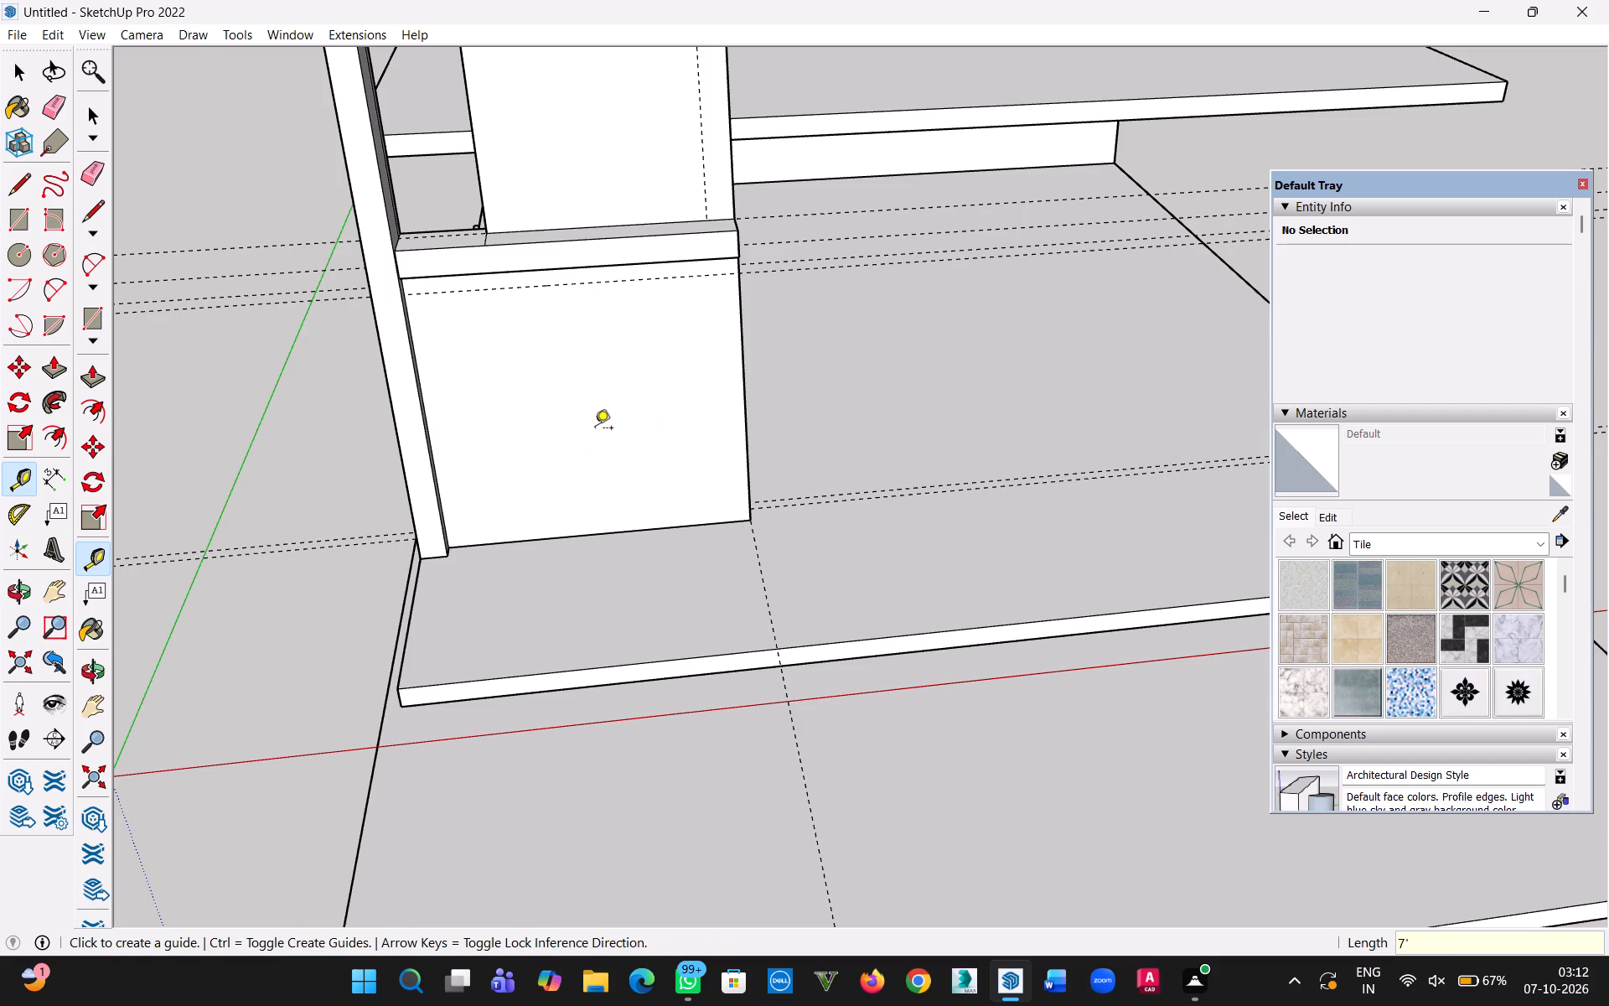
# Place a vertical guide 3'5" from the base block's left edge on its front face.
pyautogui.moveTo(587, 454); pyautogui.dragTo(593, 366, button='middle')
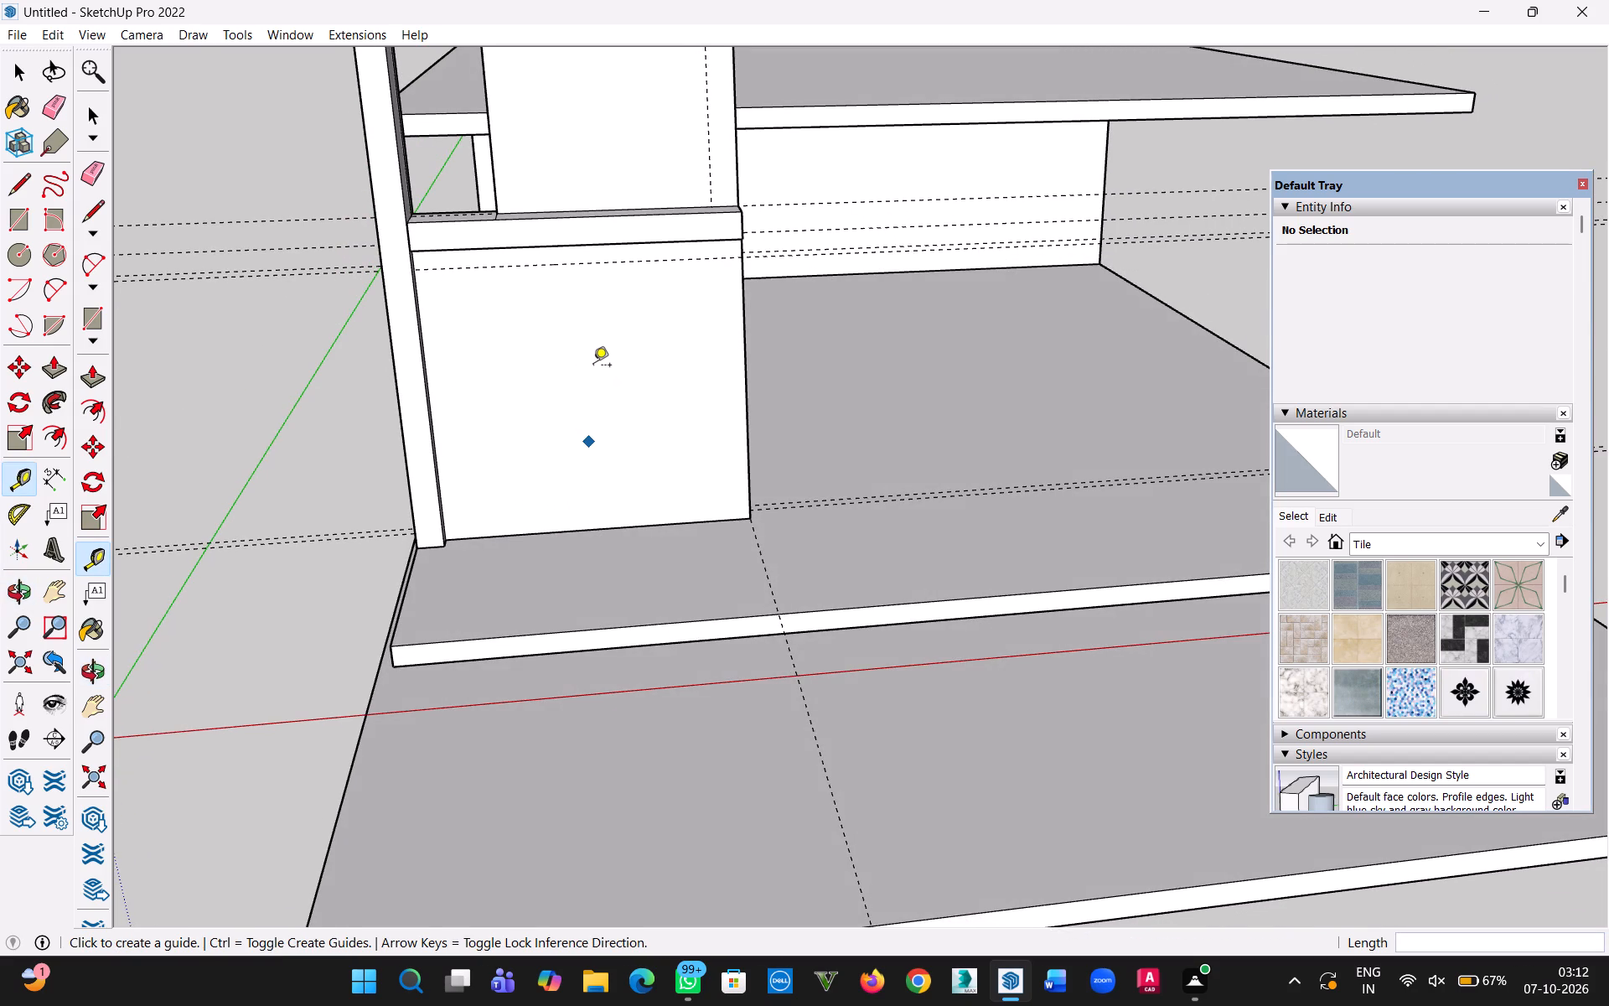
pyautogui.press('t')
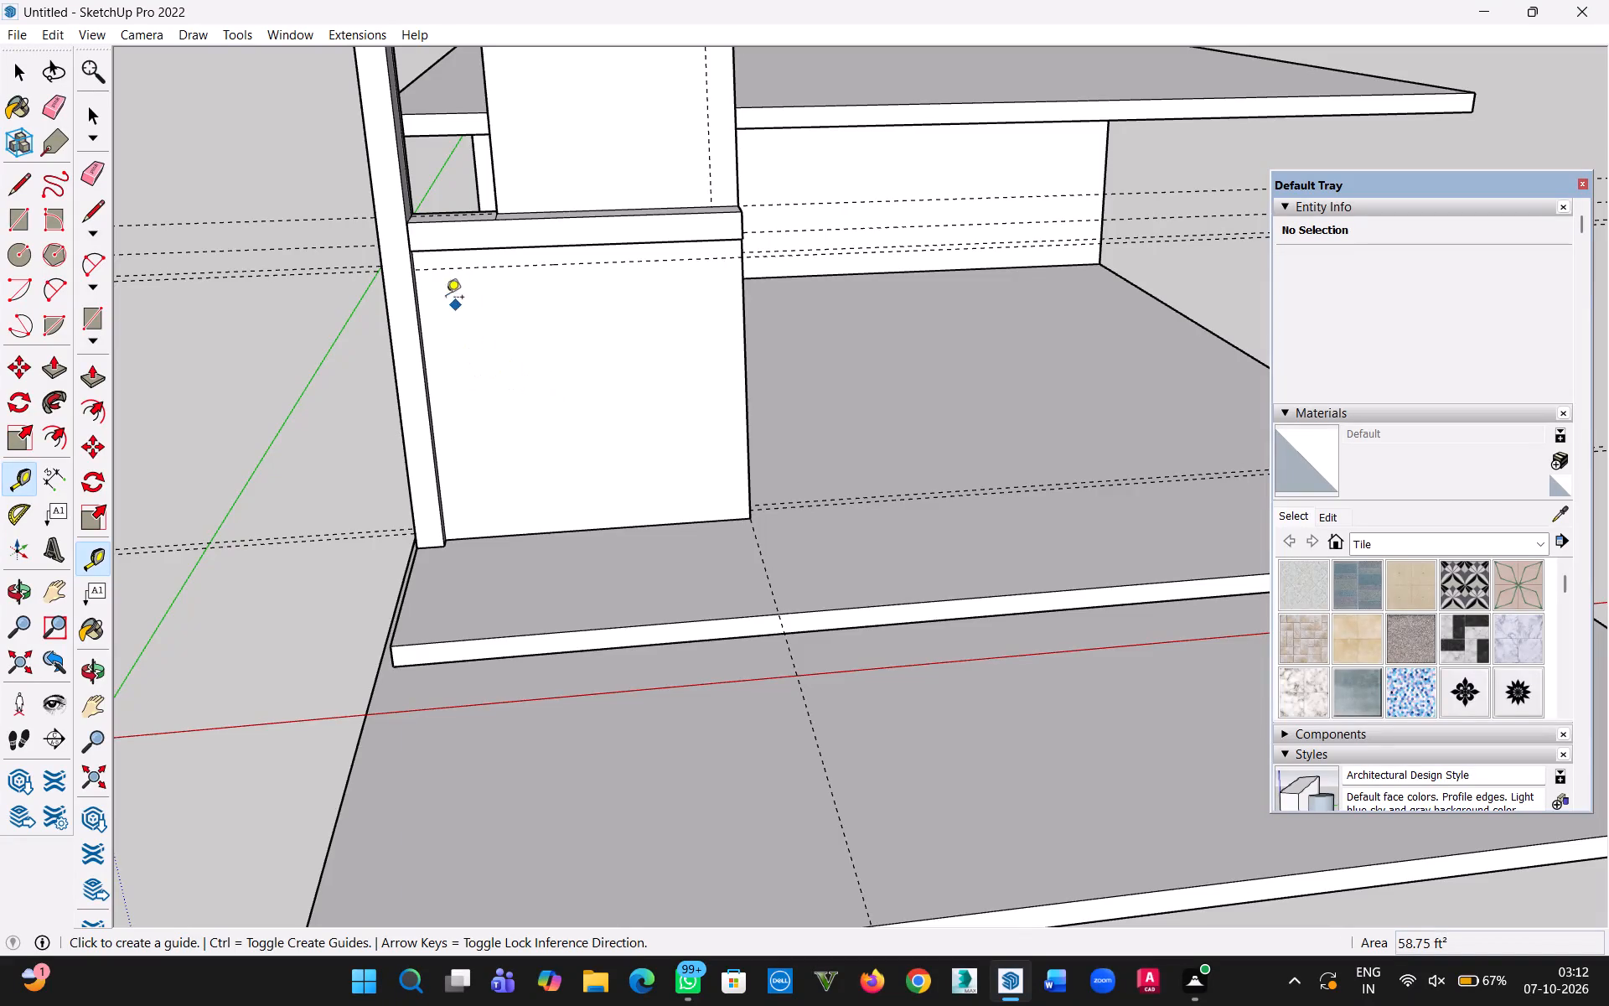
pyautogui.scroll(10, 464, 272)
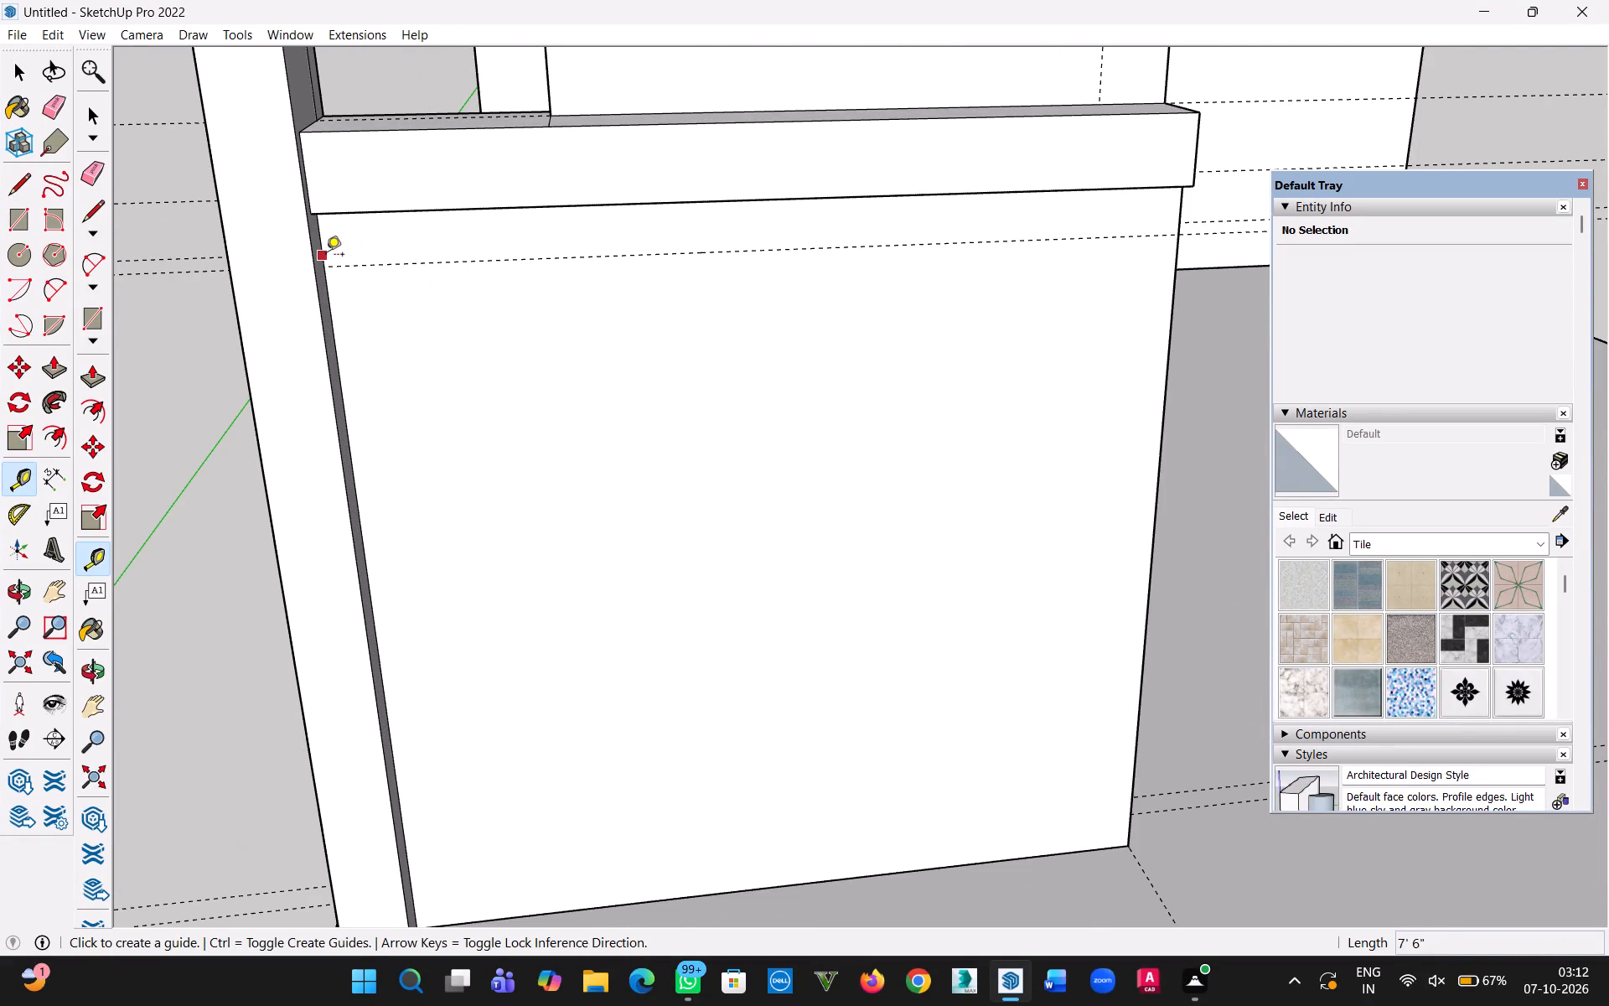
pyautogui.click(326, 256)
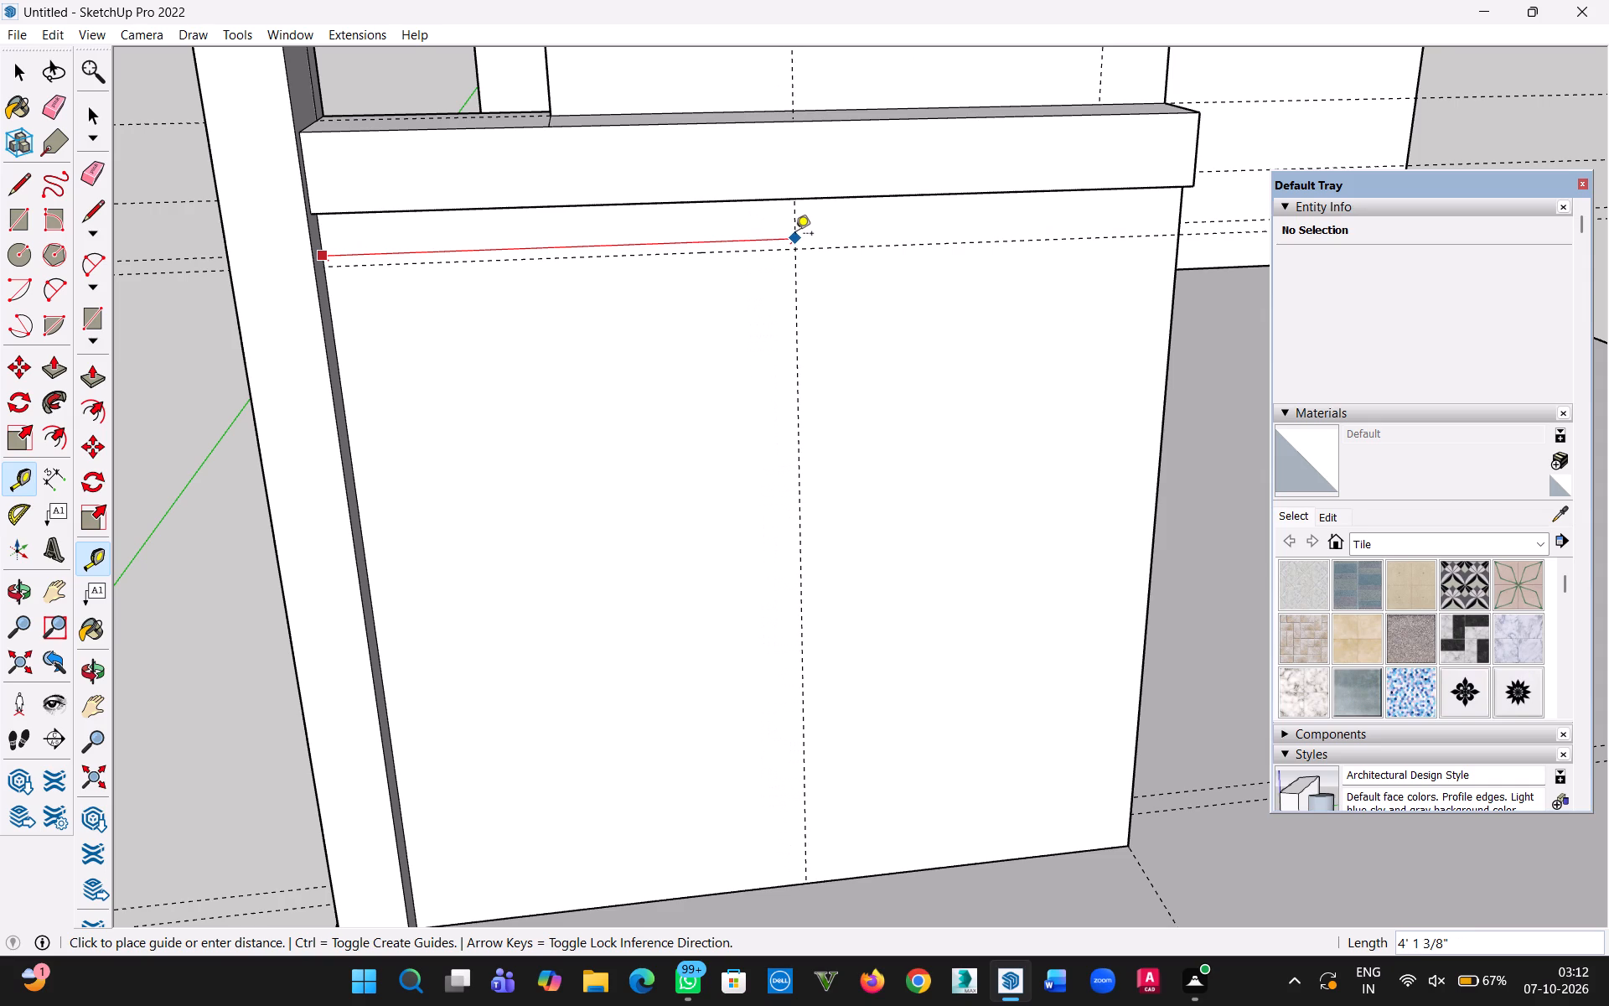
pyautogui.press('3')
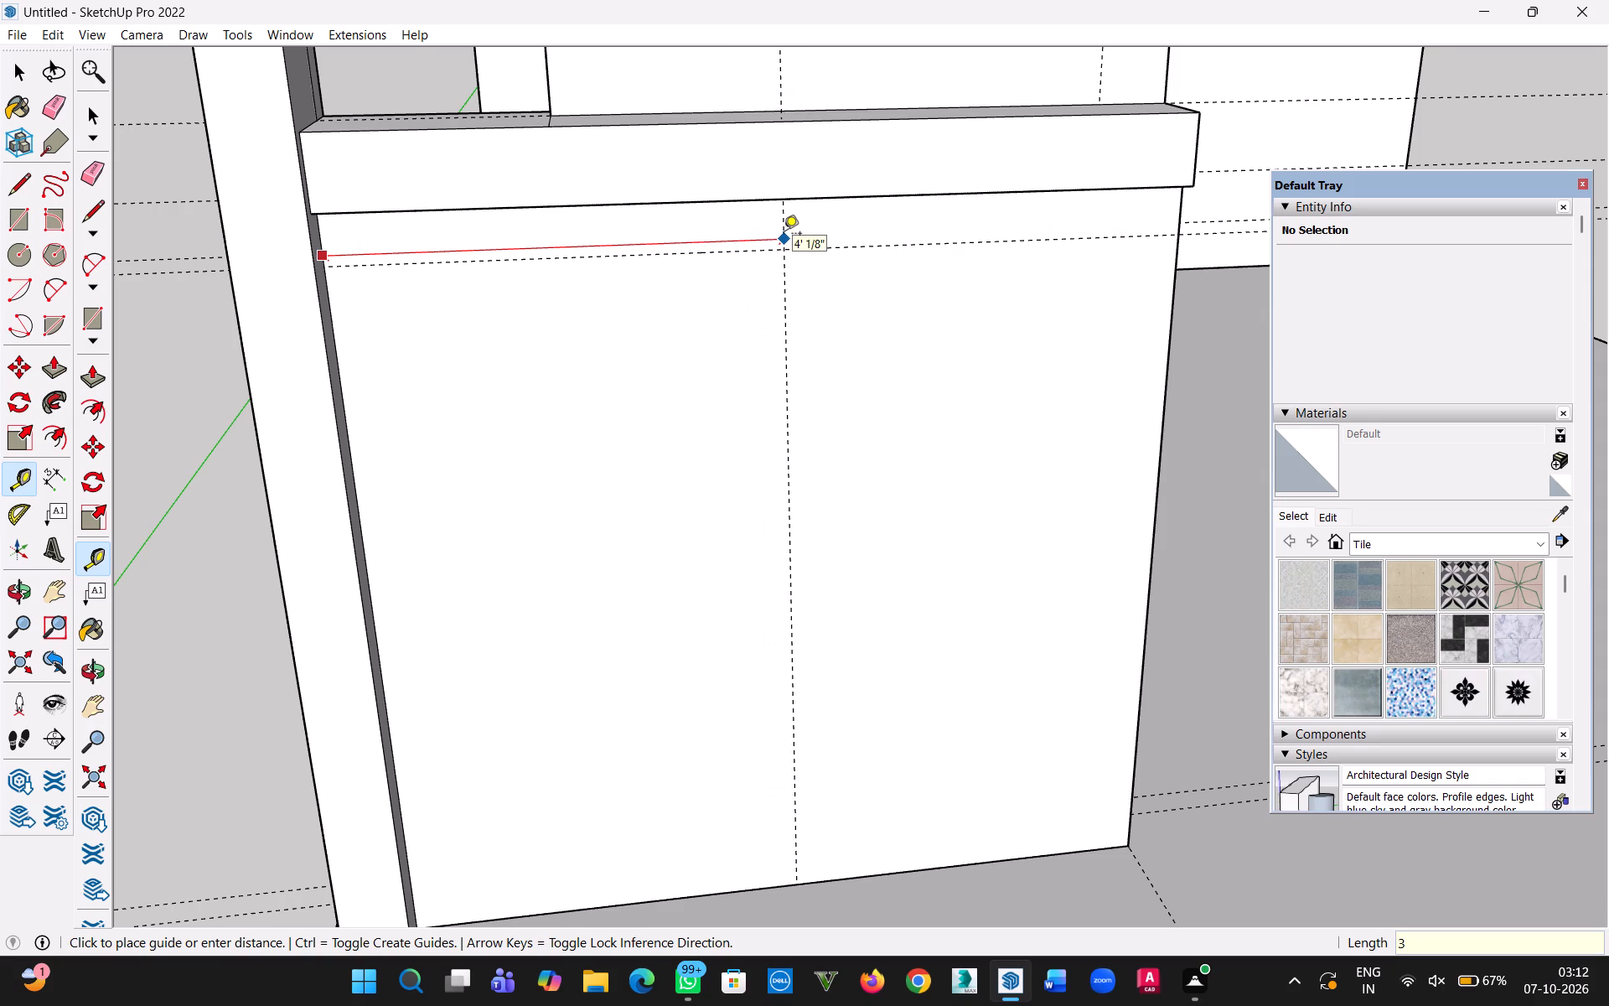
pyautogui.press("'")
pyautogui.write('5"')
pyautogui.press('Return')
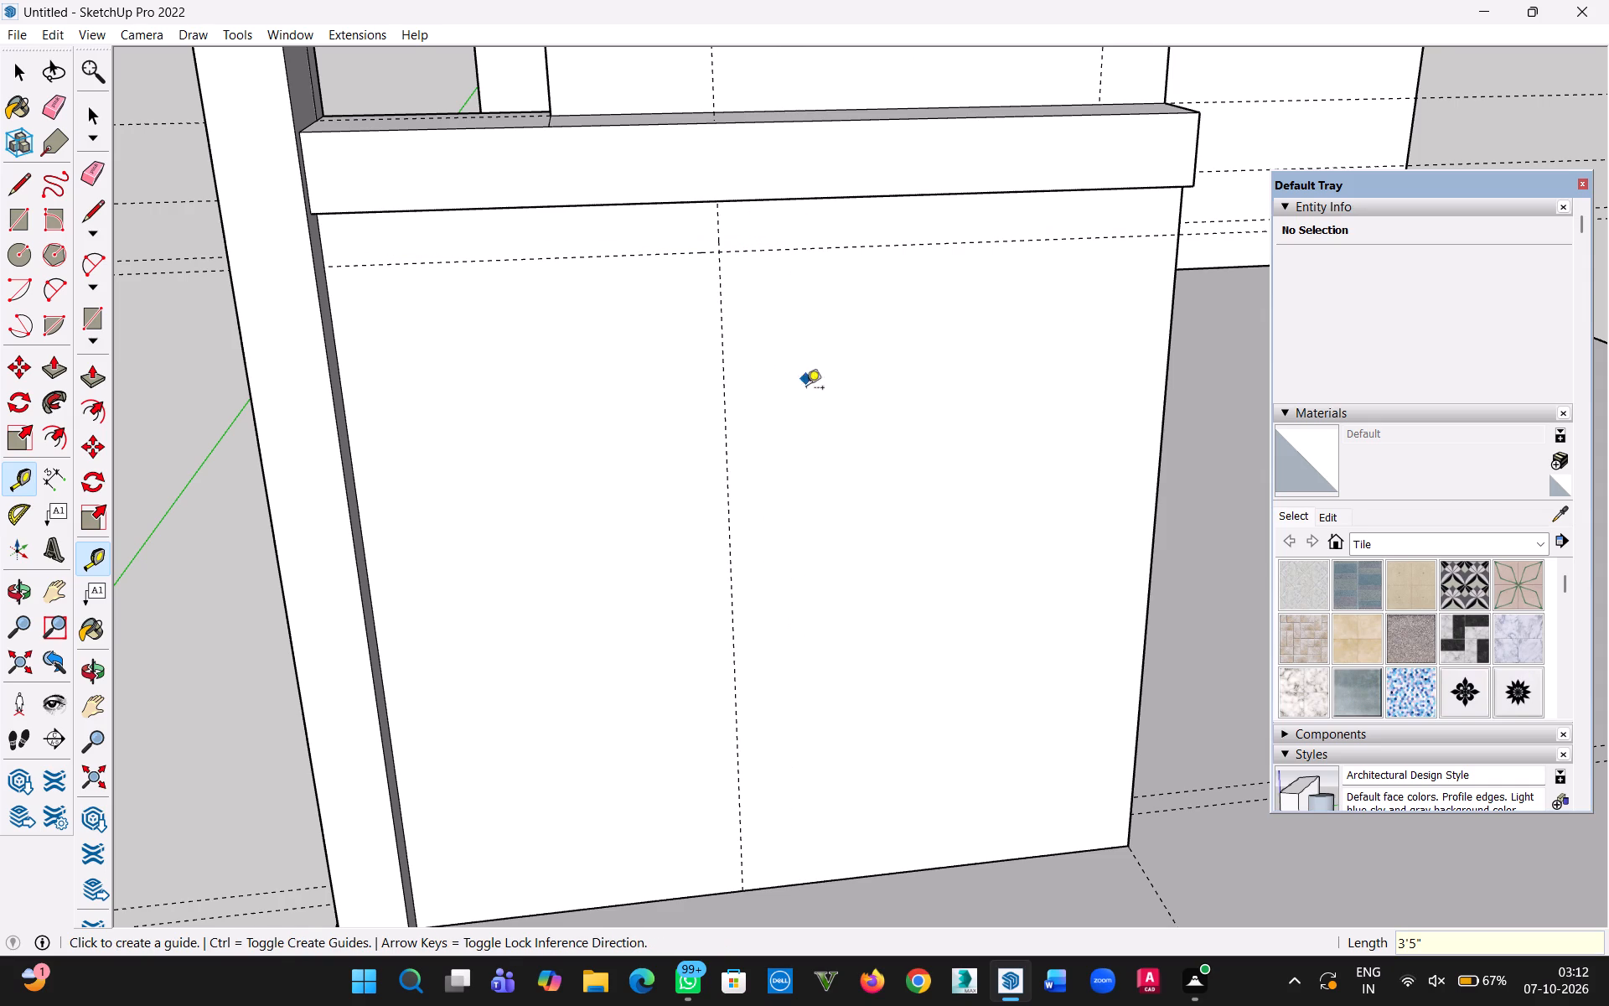
# Measure the distance from the vertical guide to the base block's left edge.
pyautogui.moveTo(805, 474); pyautogui.dragTo(763, 300, button='middle')
pyautogui.click(732, 333)
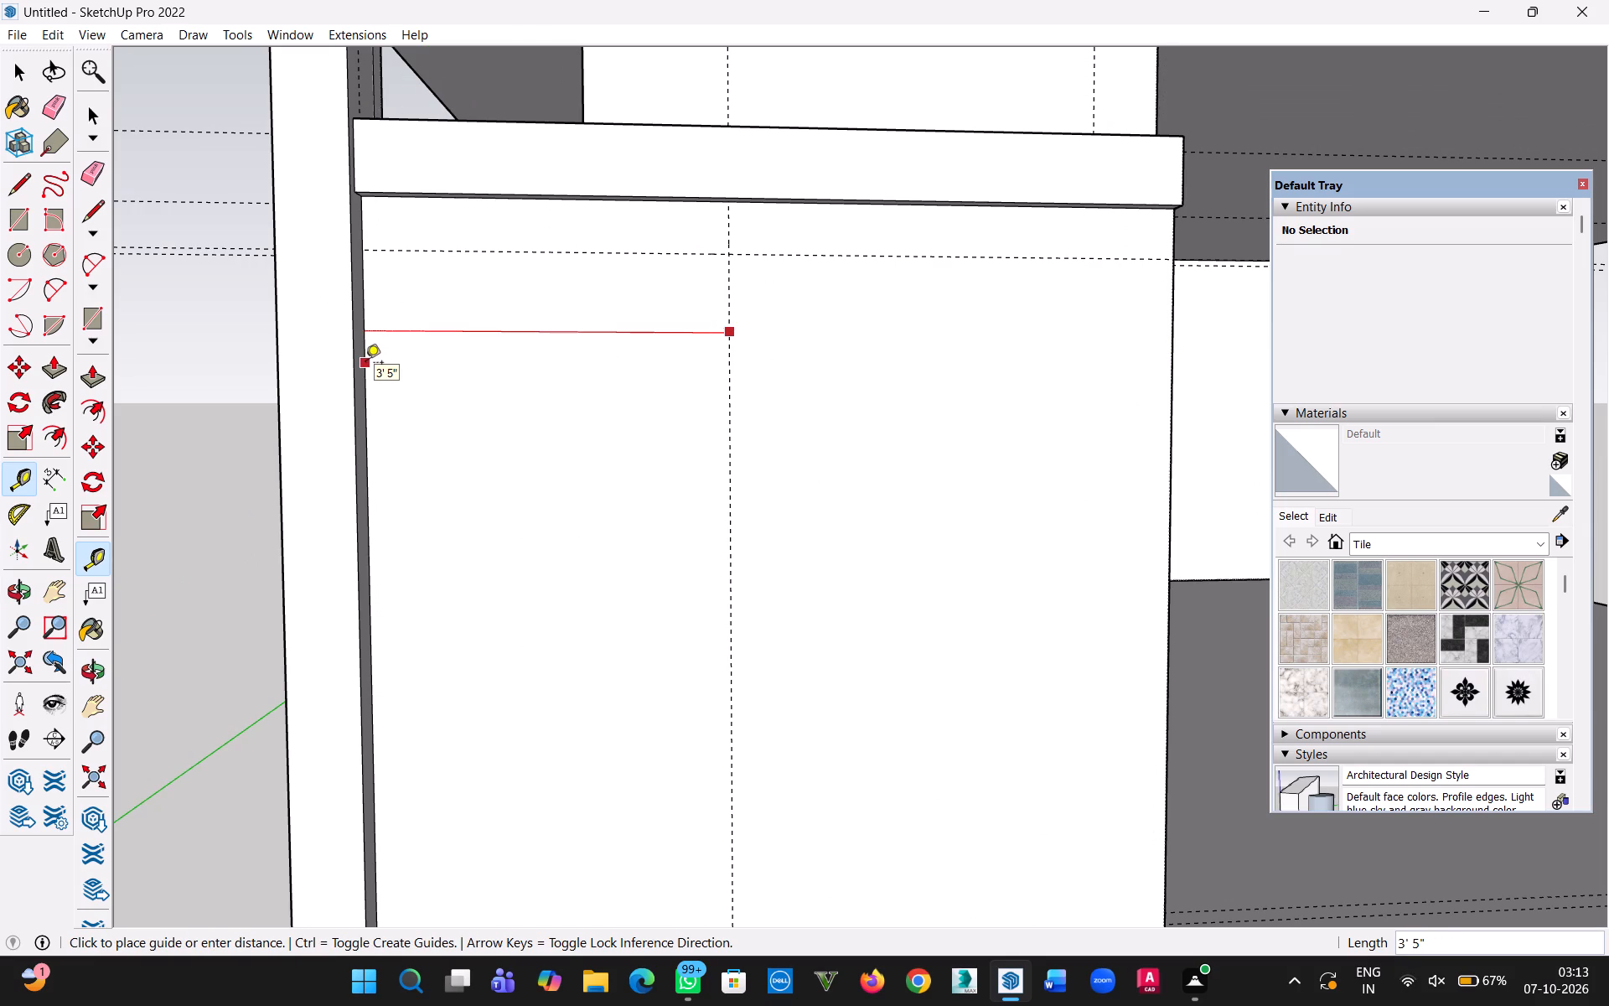
pyautogui.press('Escape')
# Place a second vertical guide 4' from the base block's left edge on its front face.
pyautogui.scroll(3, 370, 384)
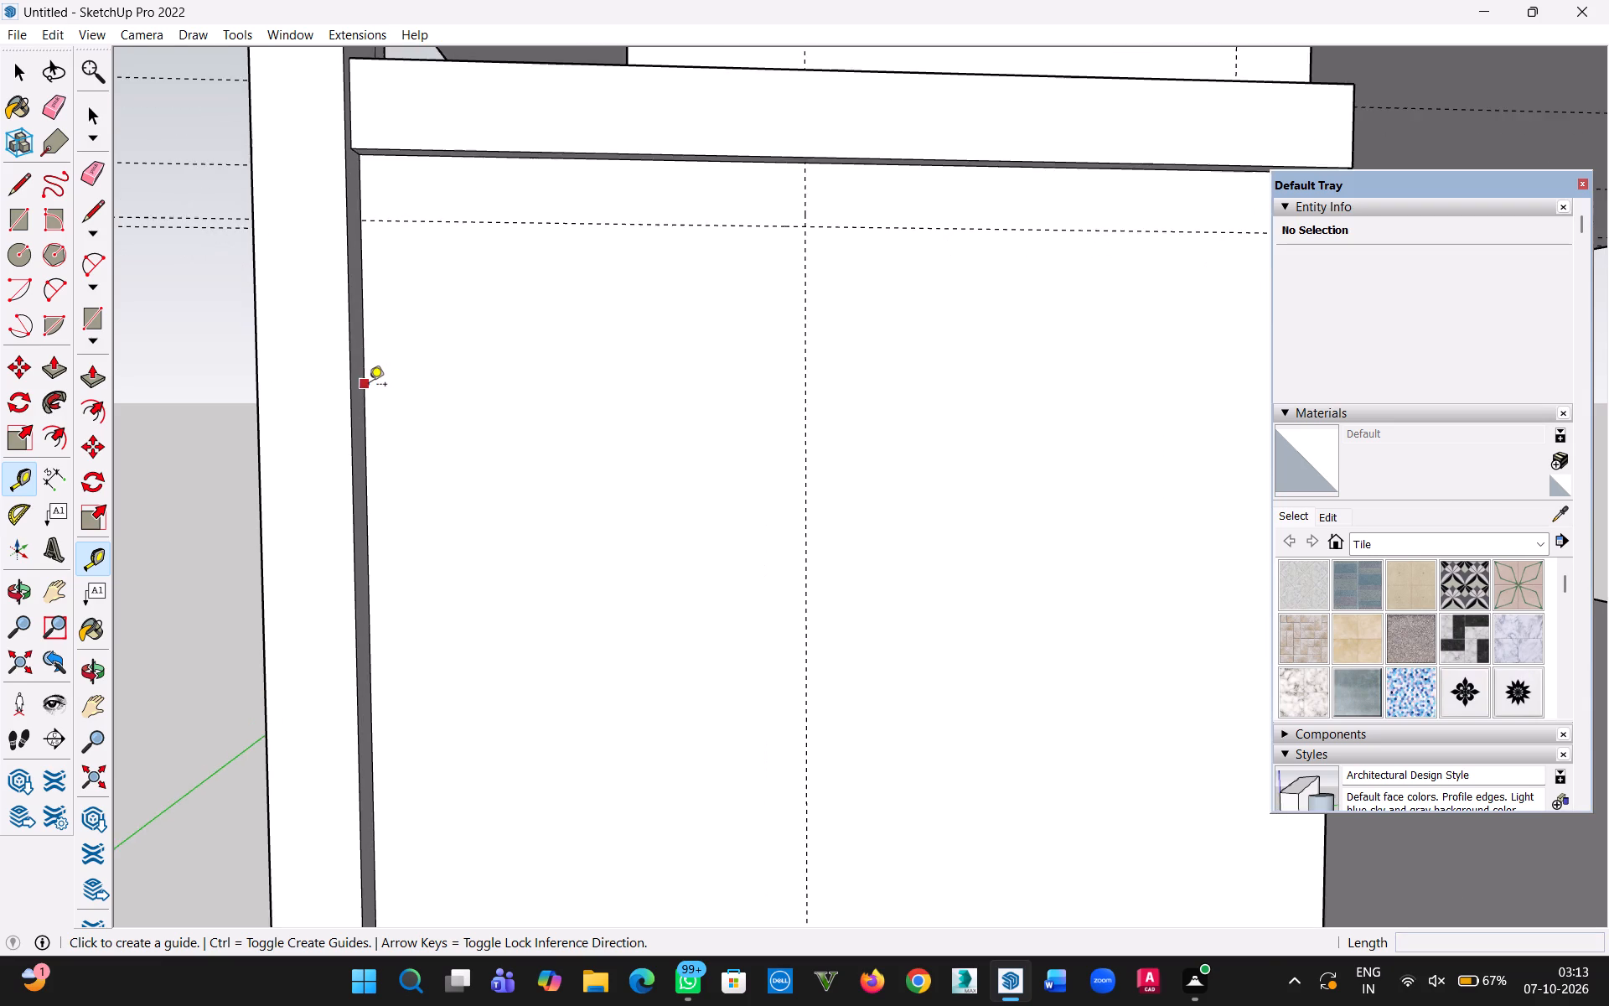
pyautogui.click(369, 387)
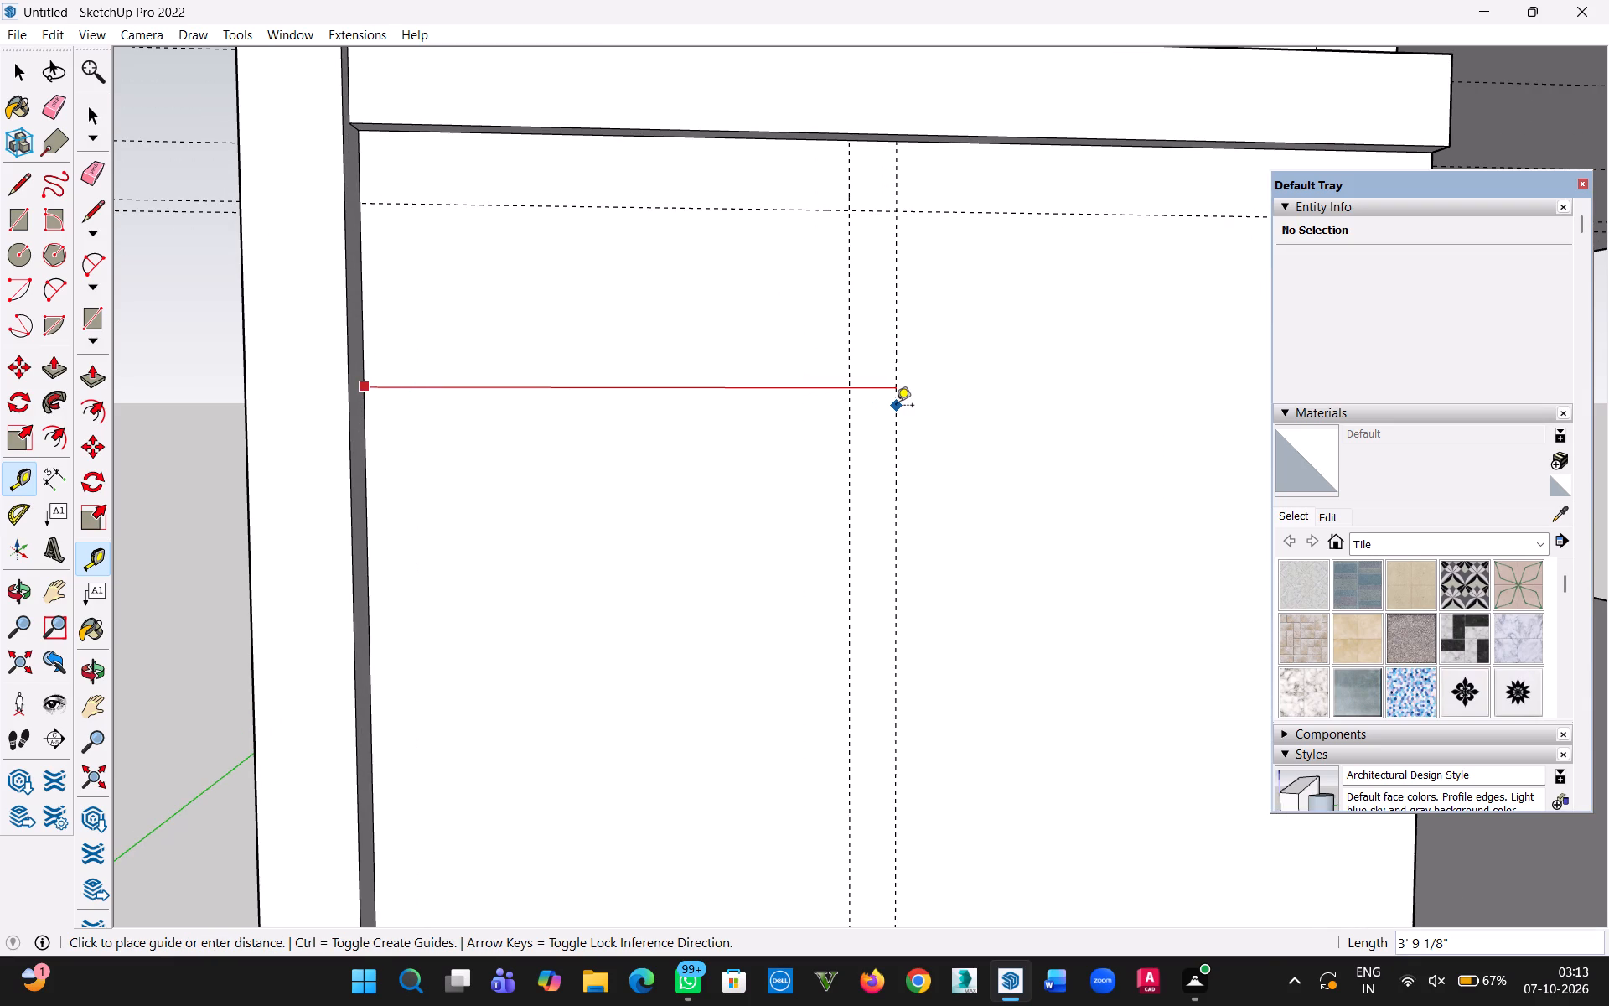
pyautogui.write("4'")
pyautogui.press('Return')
# Measure the distance from the second vertical guide to the side of the base block.
pyautogui.scroll(1, 908, 457)
pyautogui.scroll(-7, 907, 465)
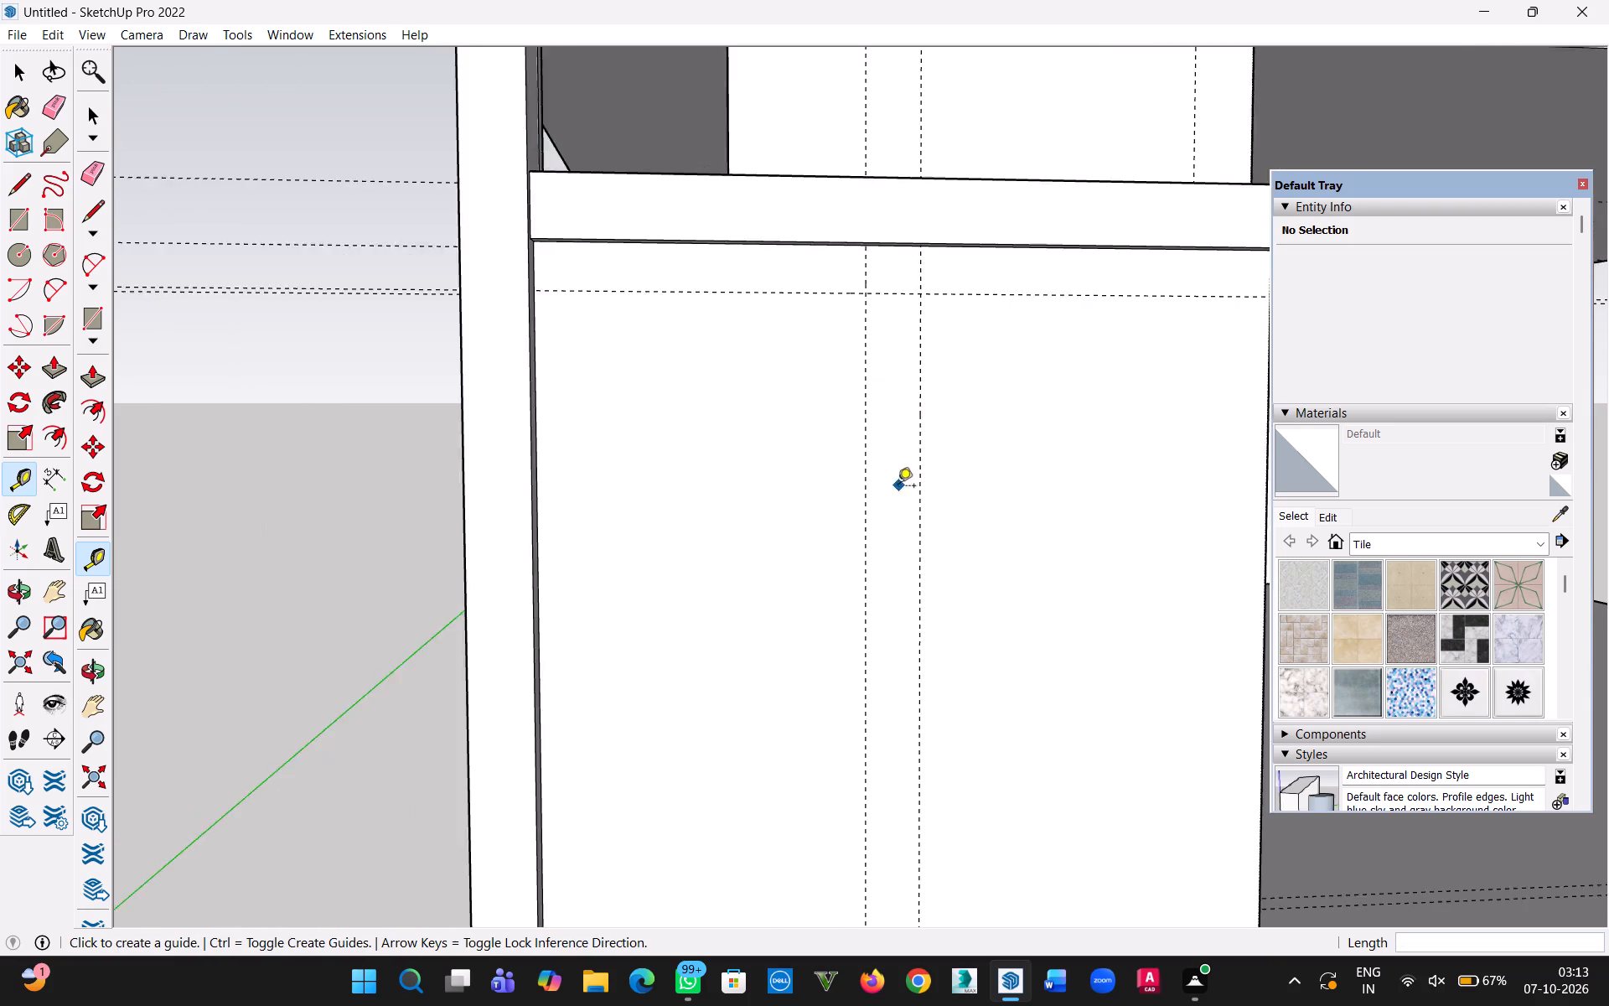
pyautogui.scroll(-4, 898, 487)
pyautogui.click(911, 483)
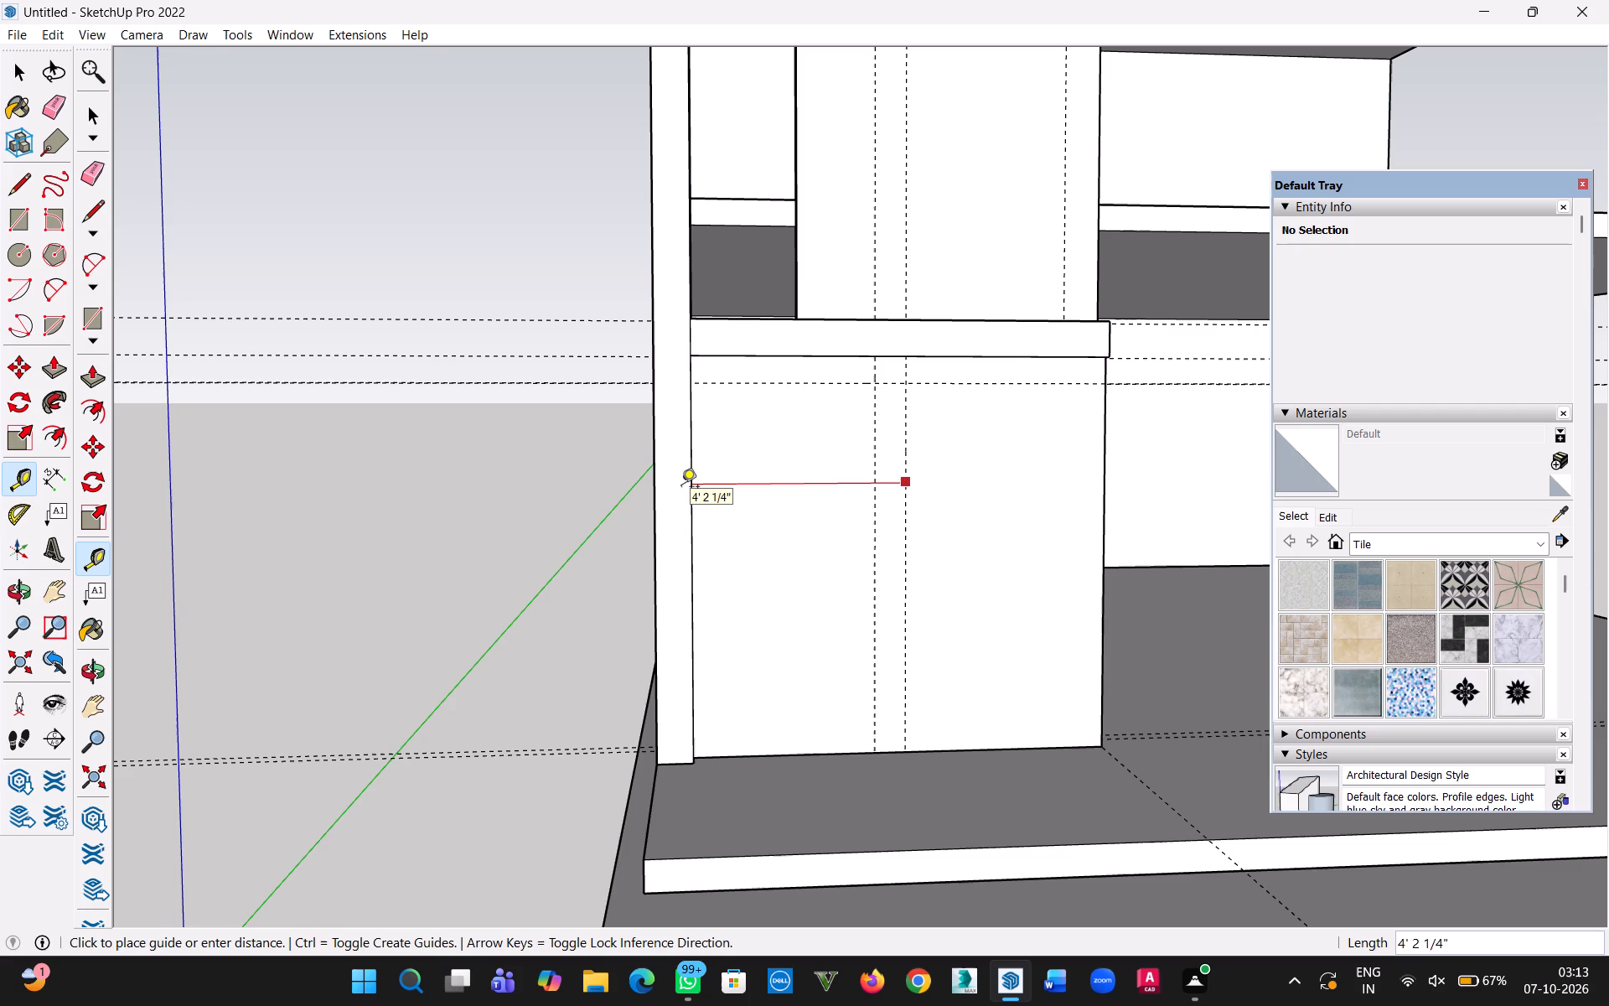
pyautogui.press('Escape')
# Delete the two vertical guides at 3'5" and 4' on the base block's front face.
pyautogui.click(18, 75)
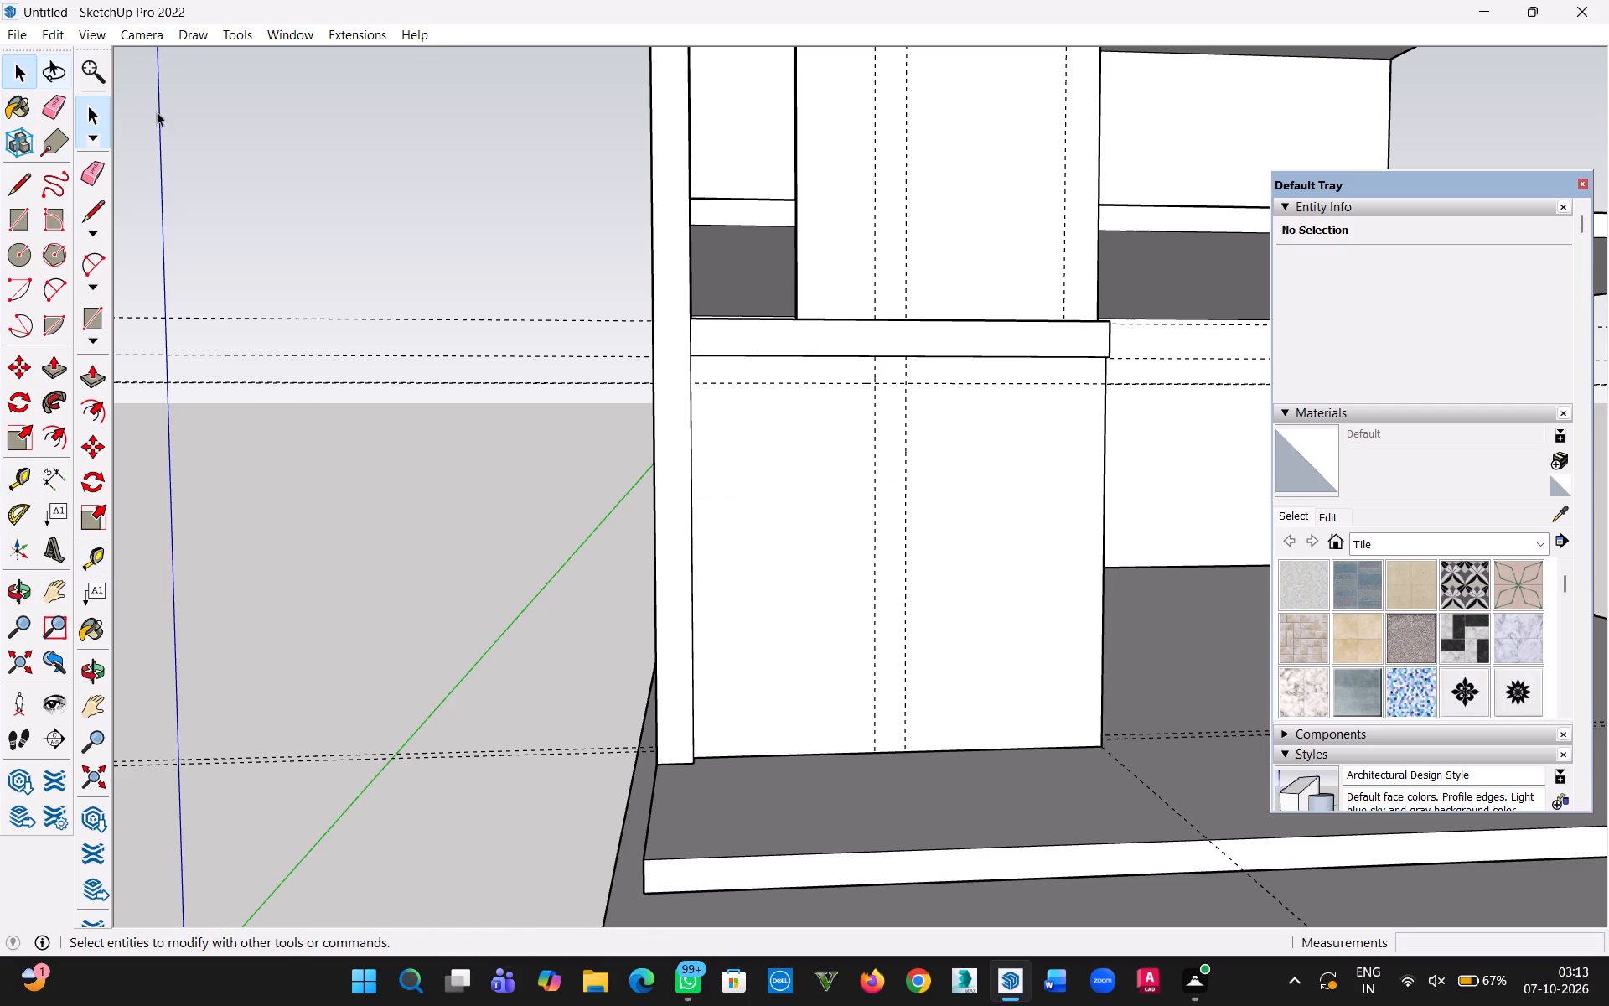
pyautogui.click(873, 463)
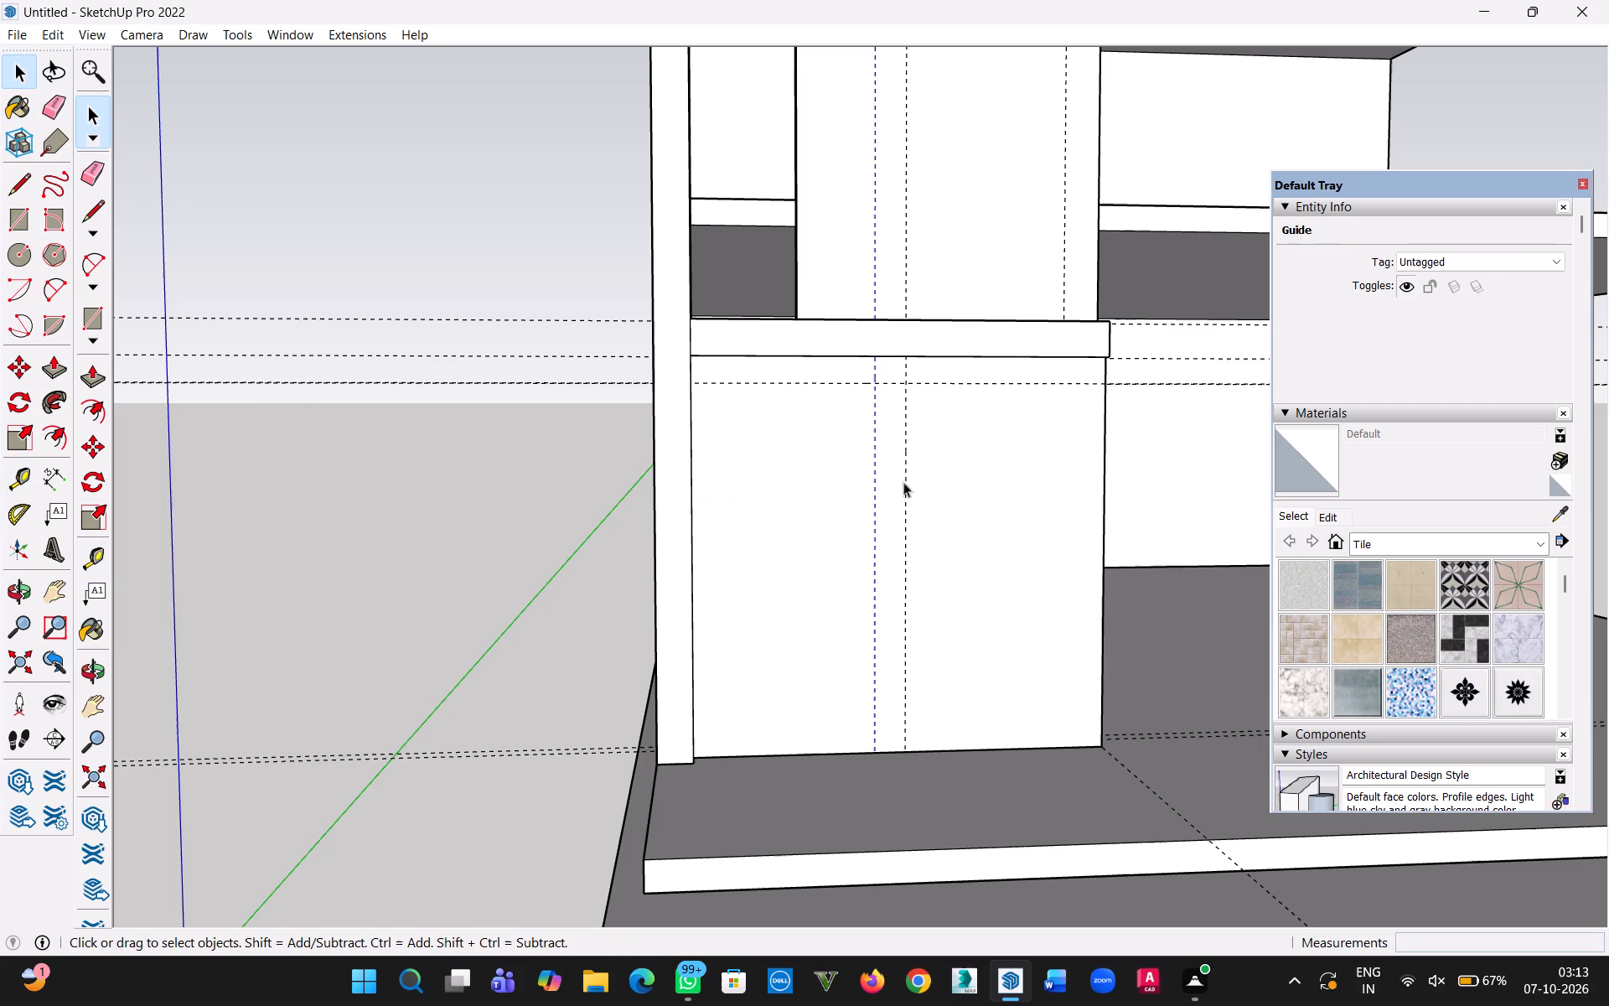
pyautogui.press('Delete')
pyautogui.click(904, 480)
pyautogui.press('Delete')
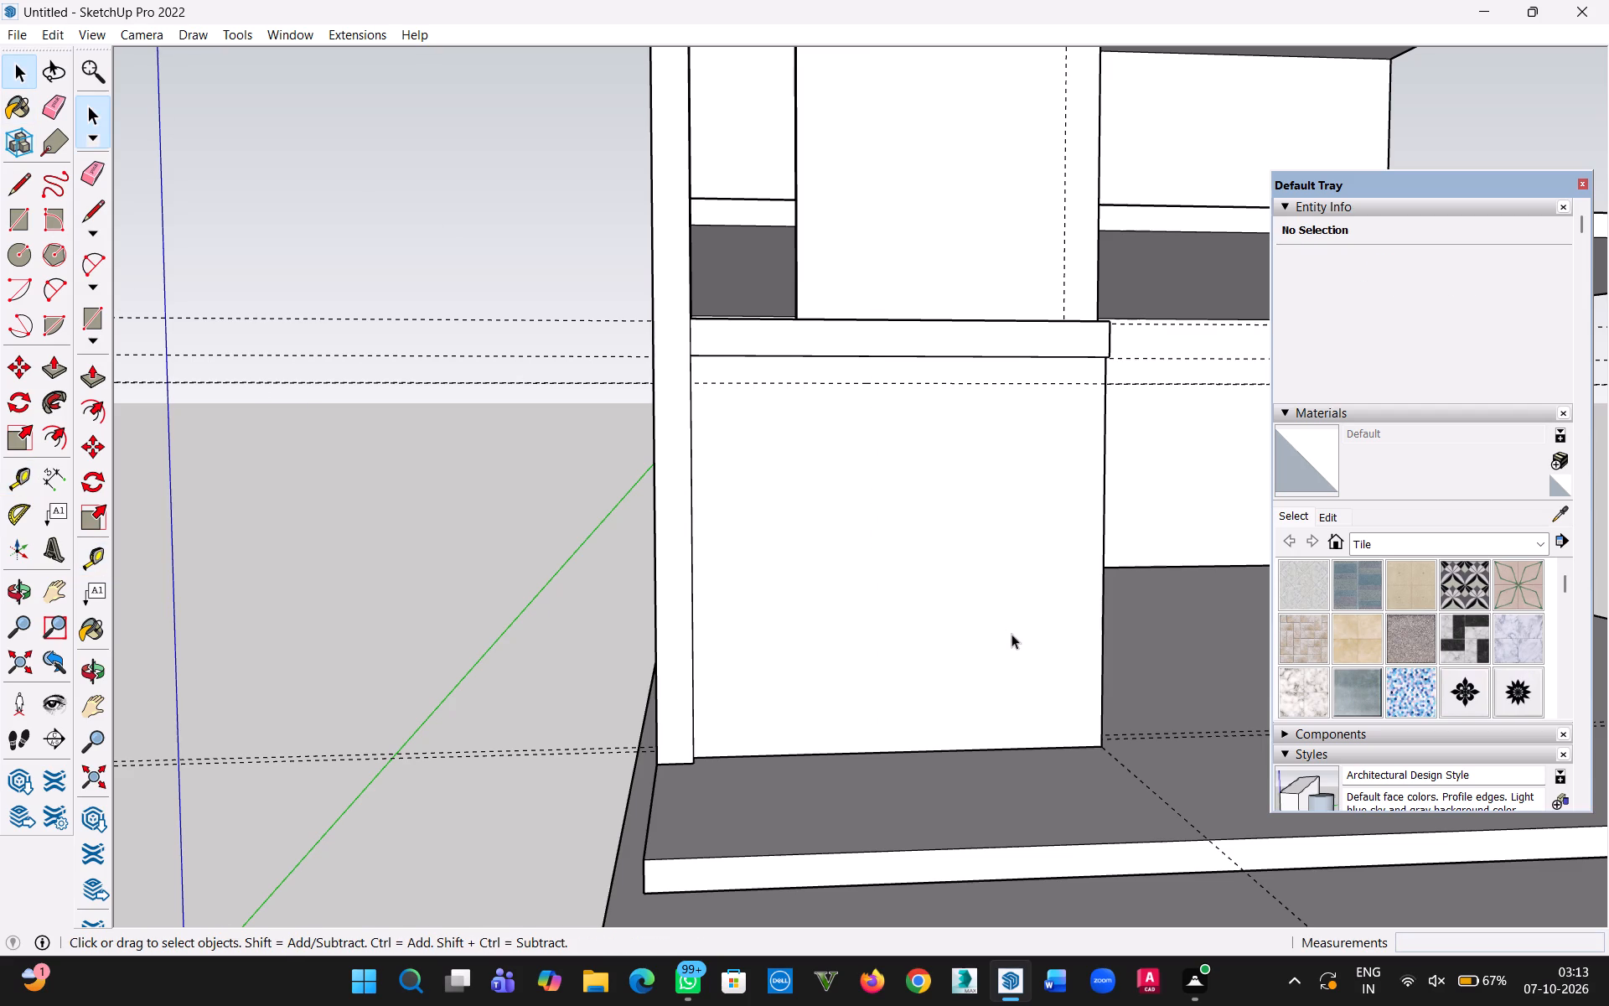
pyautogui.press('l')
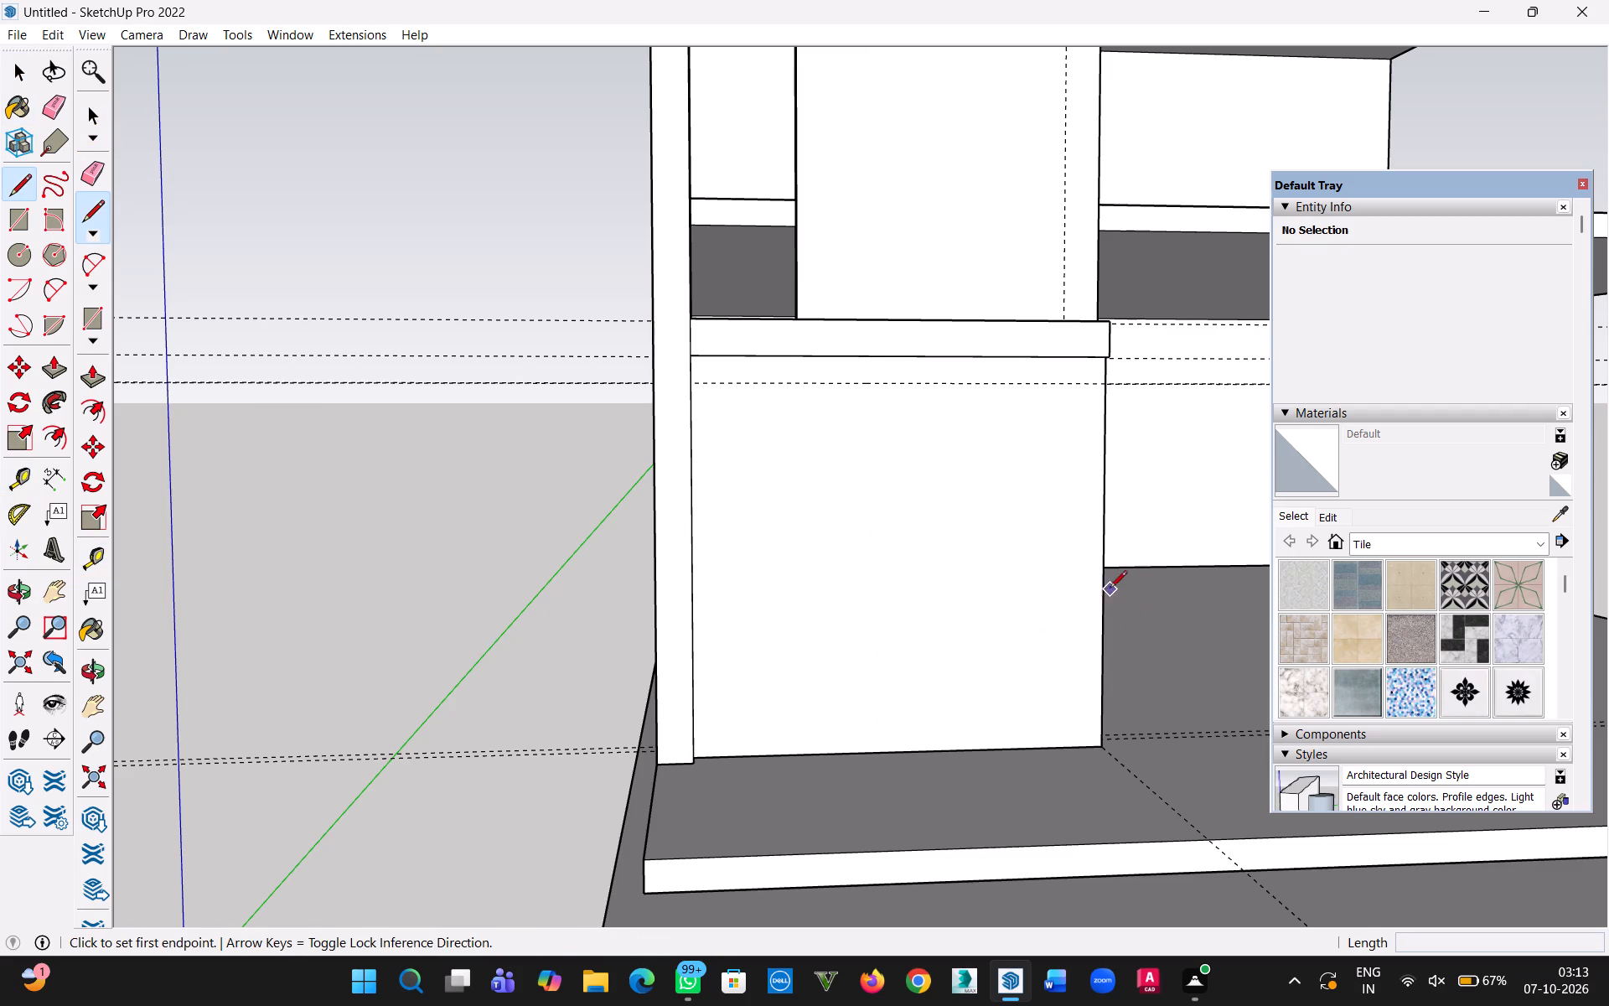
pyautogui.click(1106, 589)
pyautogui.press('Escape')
# Measure the width of the base block's front face from its right edge to its left edge.
pyautogui.press('t')
pyautogui.click(1108, 482)
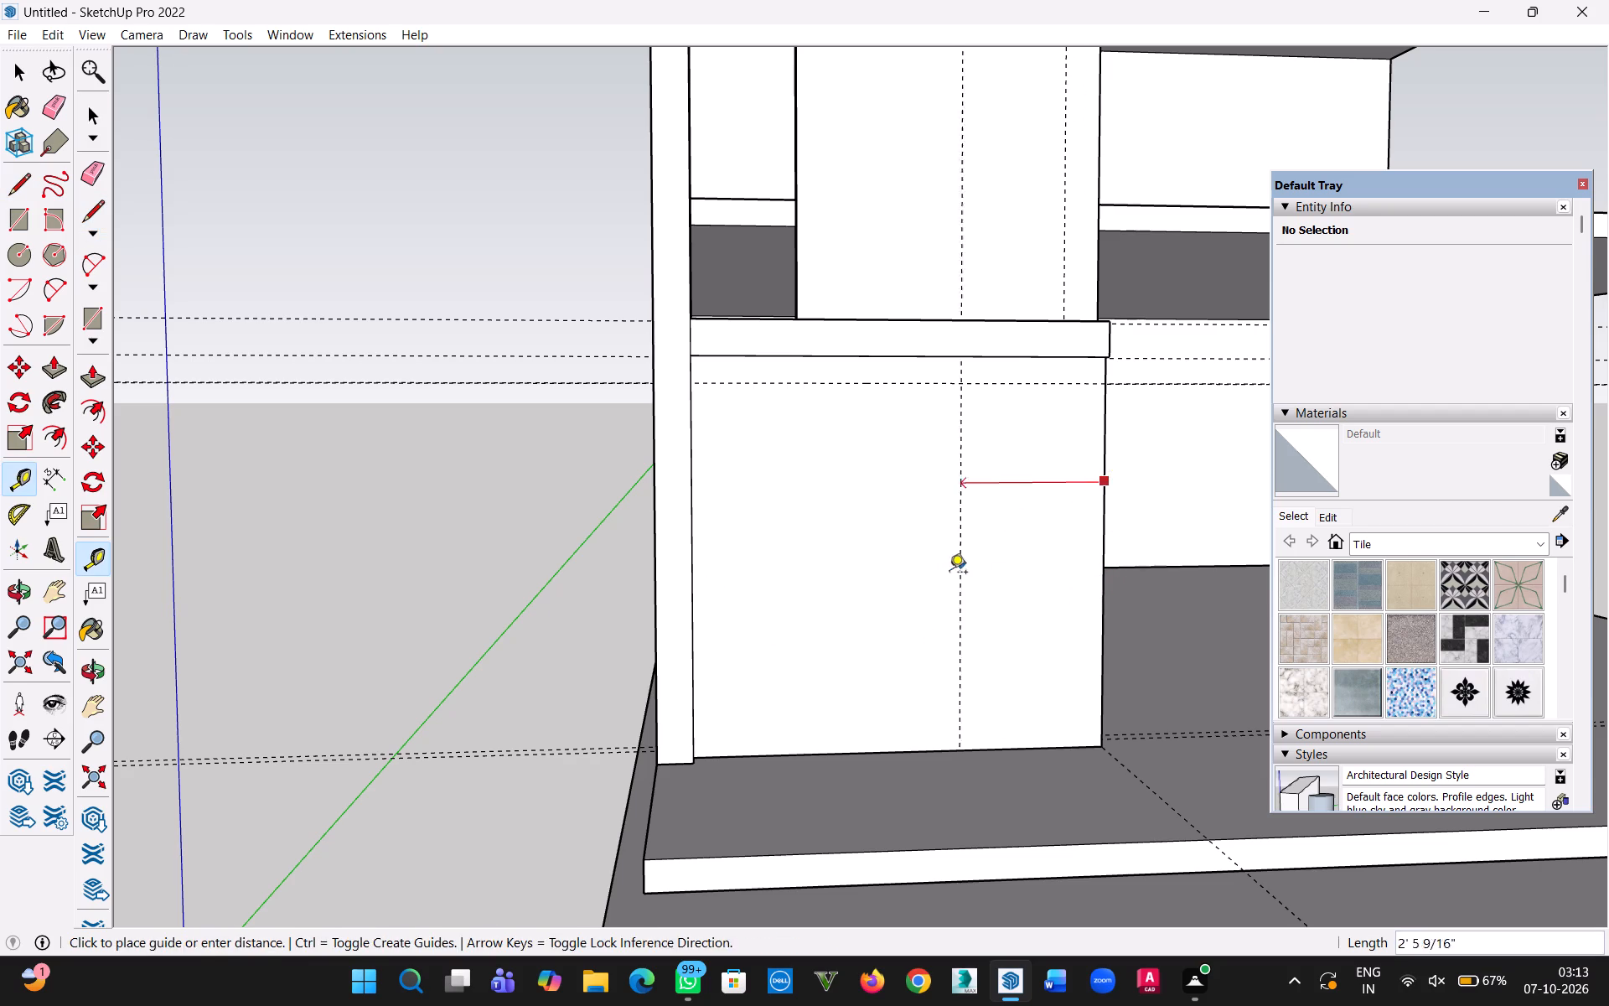
pyautogui.moveTo(949, 574); pyautogui.dragTo(689, 593, button='middle')
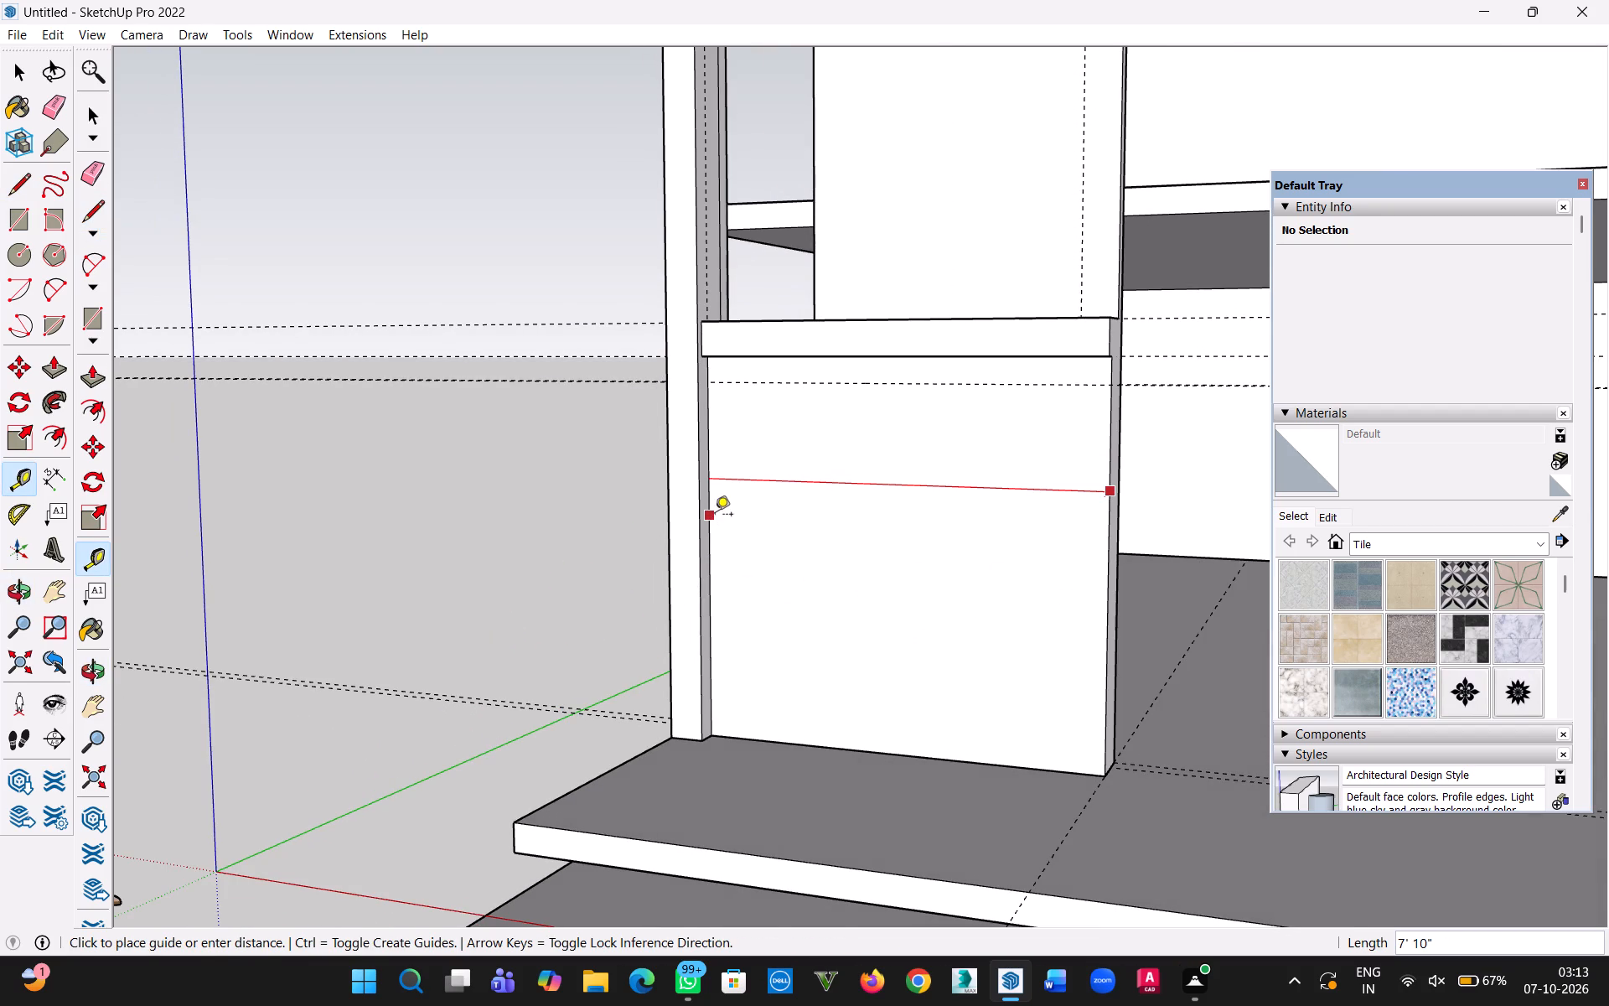
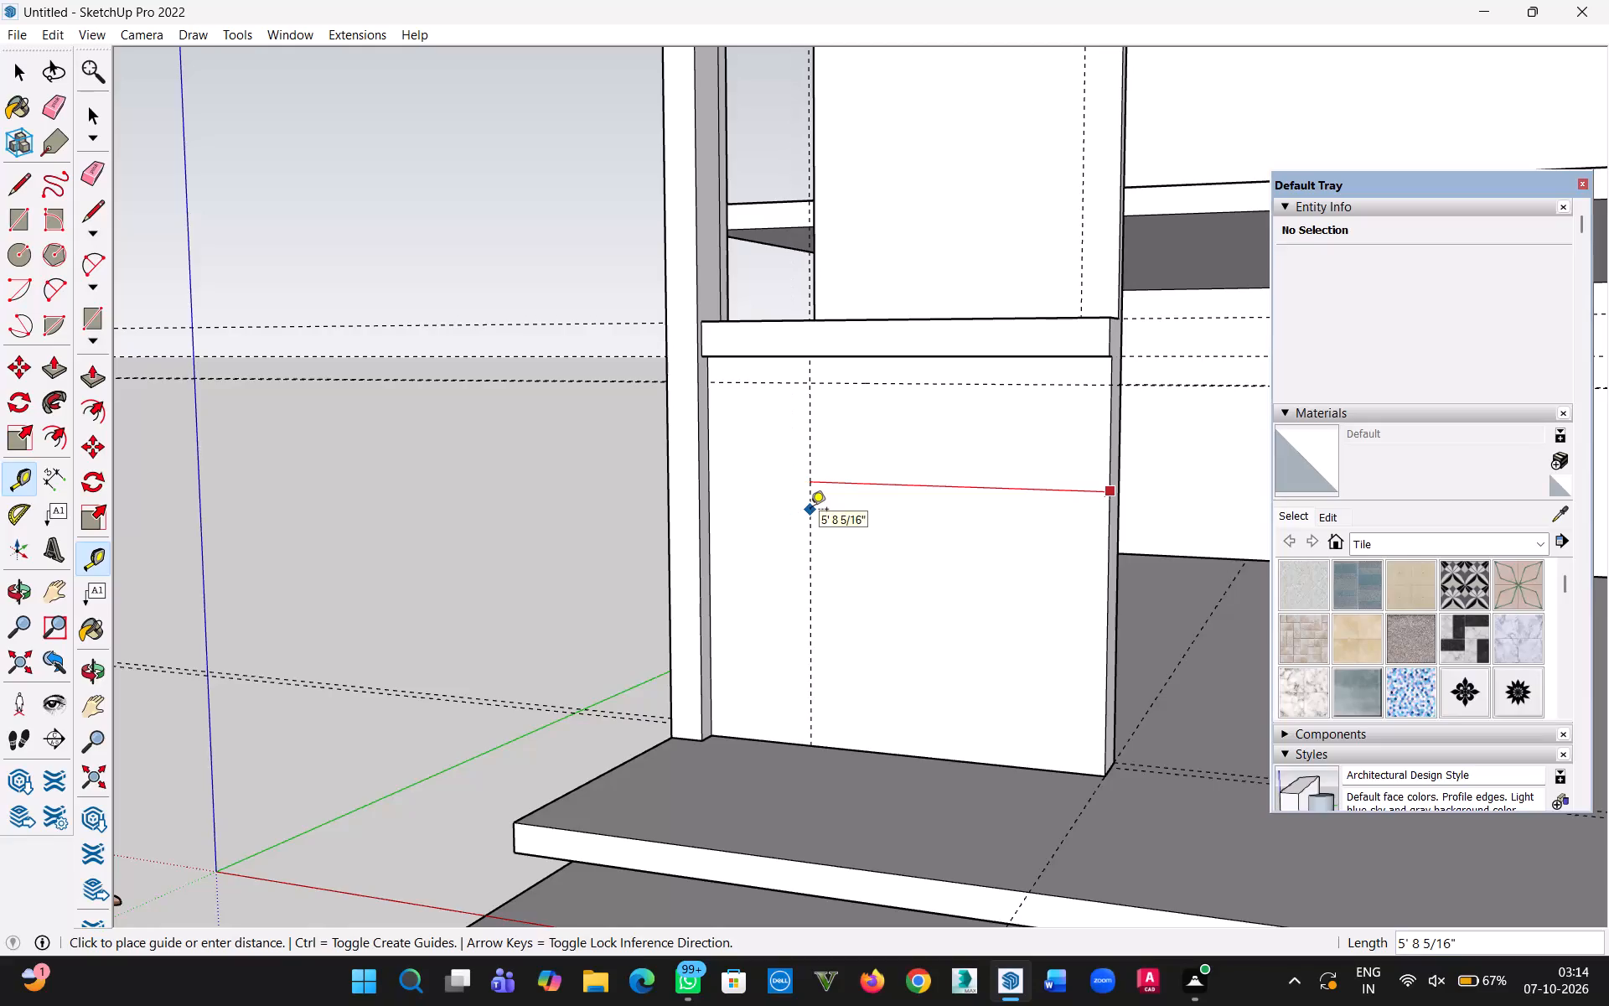
# Place a vertical guide 47" in from the outer vertical edge of the white panel below the horizontal ledge.
pyautogui.write('47"')
pyautogui.press('Return')
# Measure the distance from the new vertical guide to the inner edge of the tall post beside the lower panel.
pyautogui.moveTo(825, 551); pyautogui.dragTo(980, 637, button='middle')
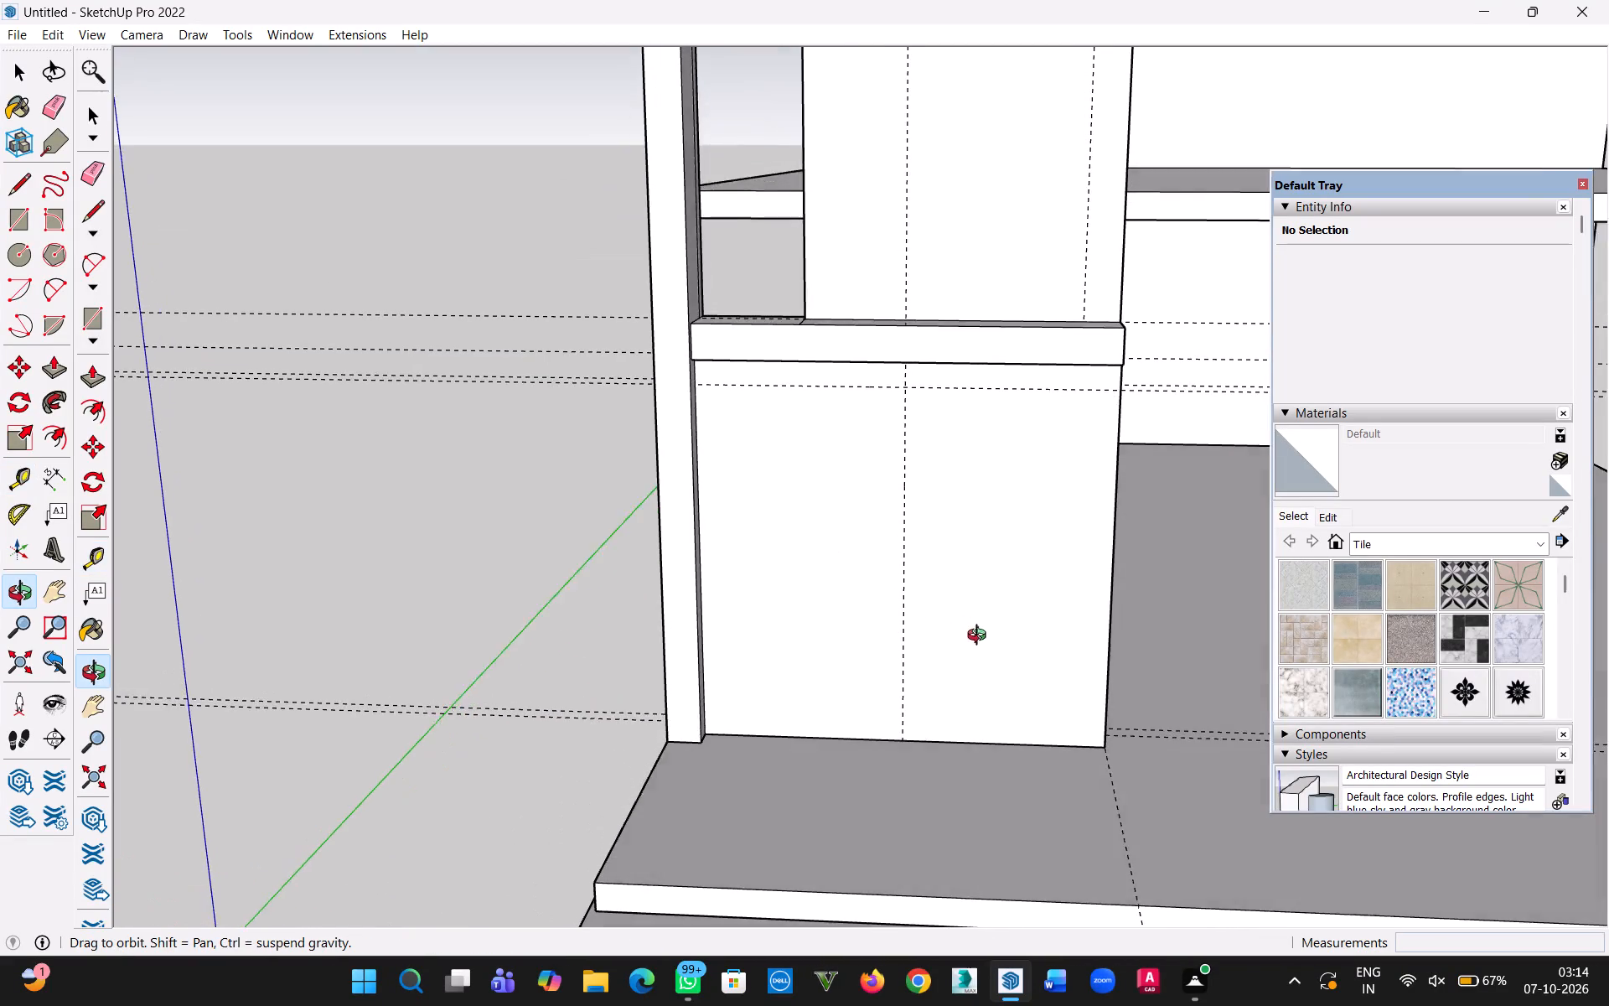
pyautogui.moveTo(980, 637); pyautogui.dragTo(1019, 662, button='middle')
pyautogui.press('t')
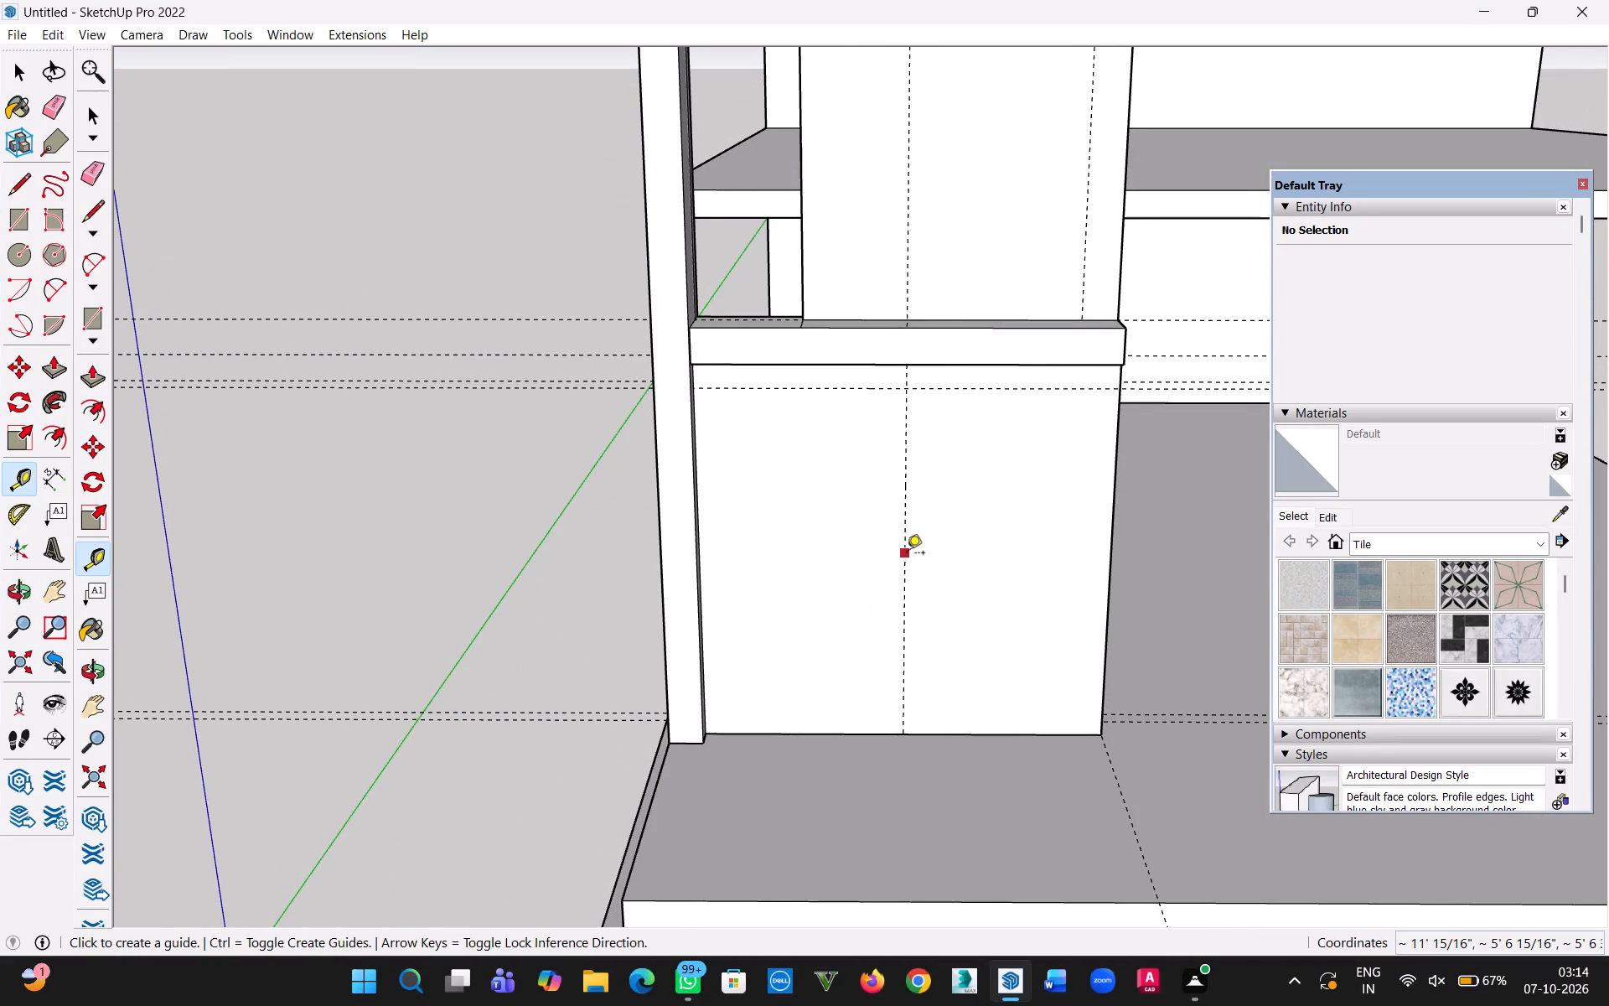
pyautogui.click(906, 554)
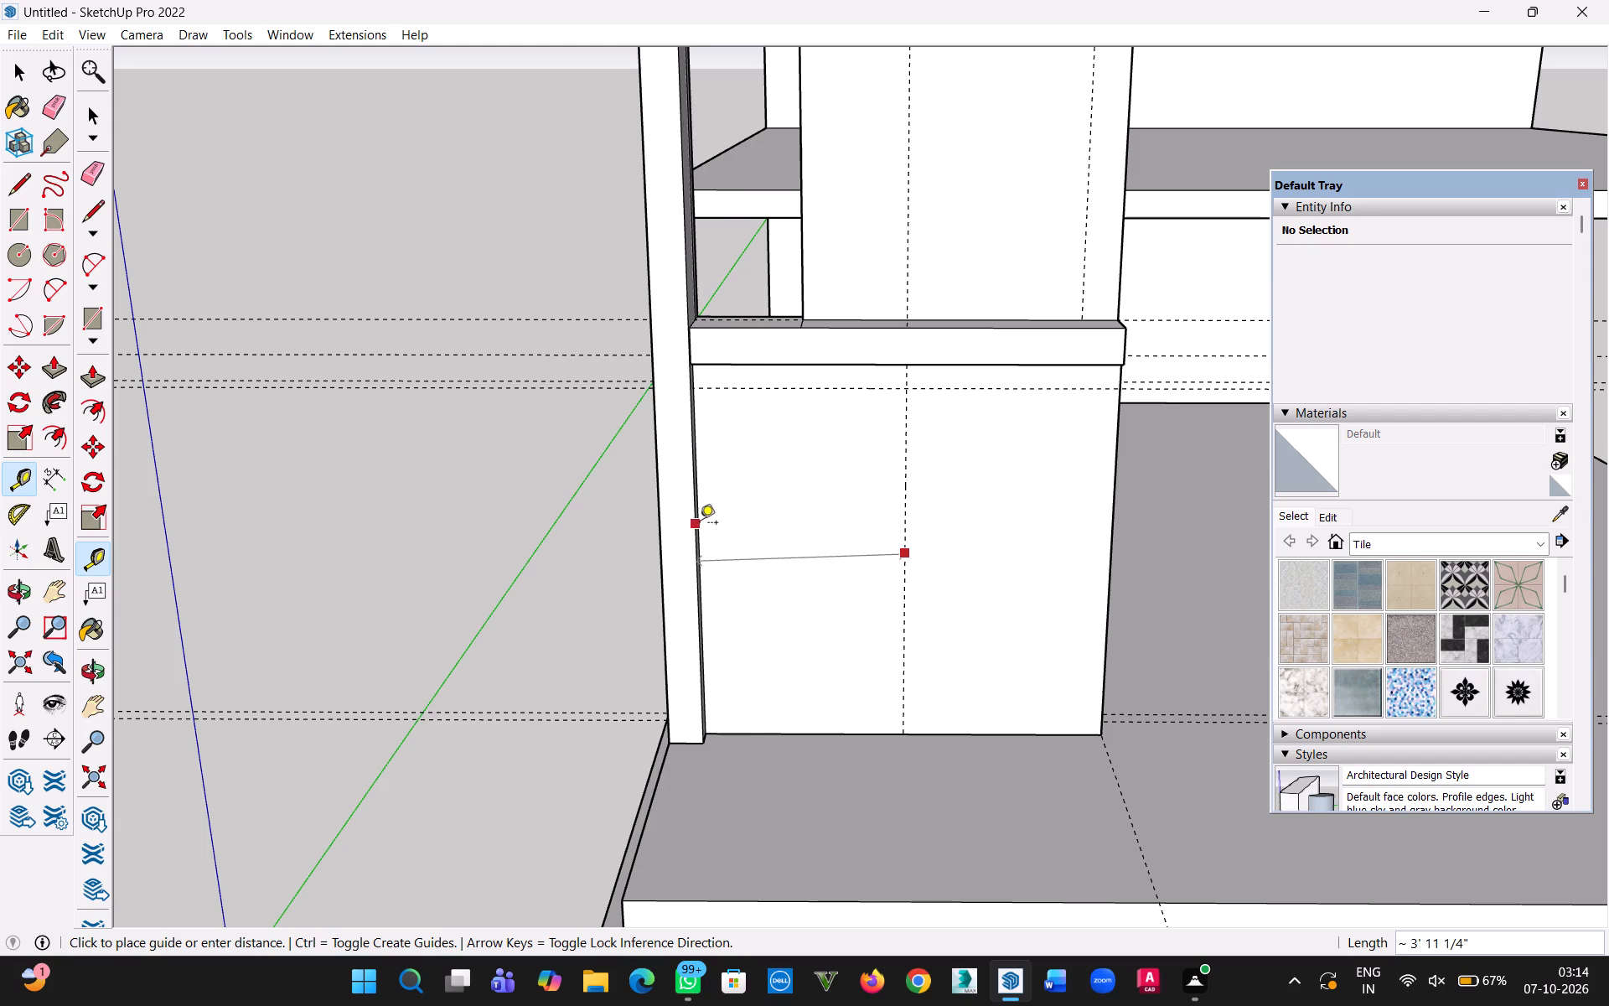
pyautogui.scroll(5, 711, 521)
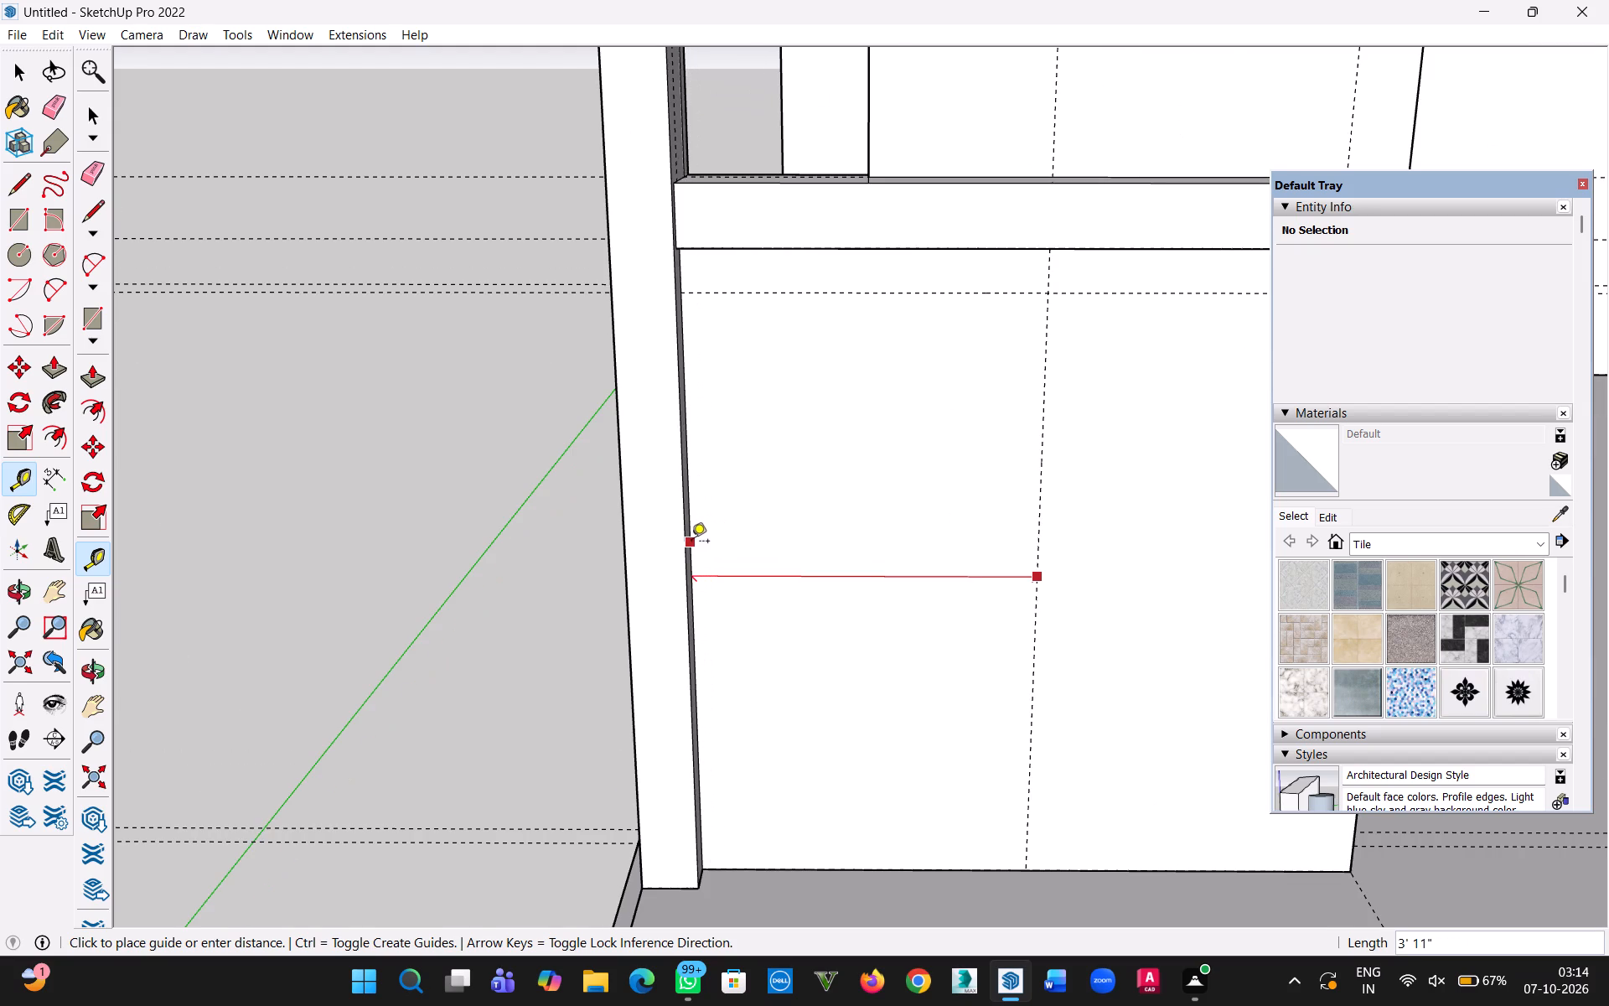
pyautogui.scroll(-8, 811, 618)
pyautogui.press('Escape')
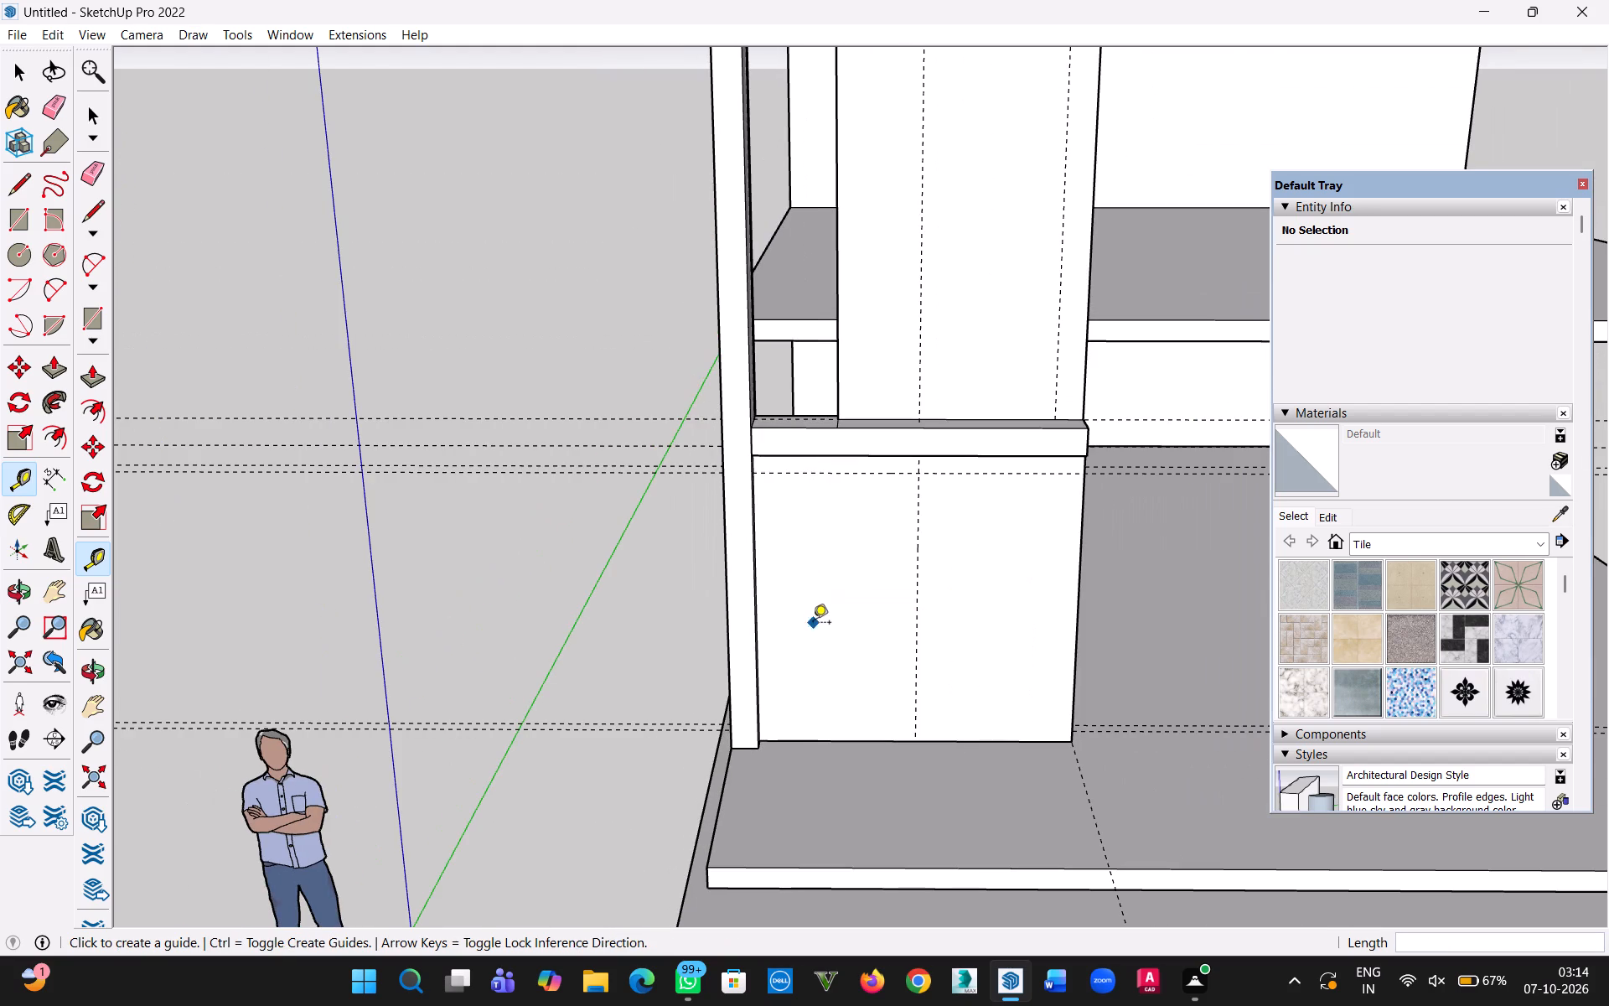
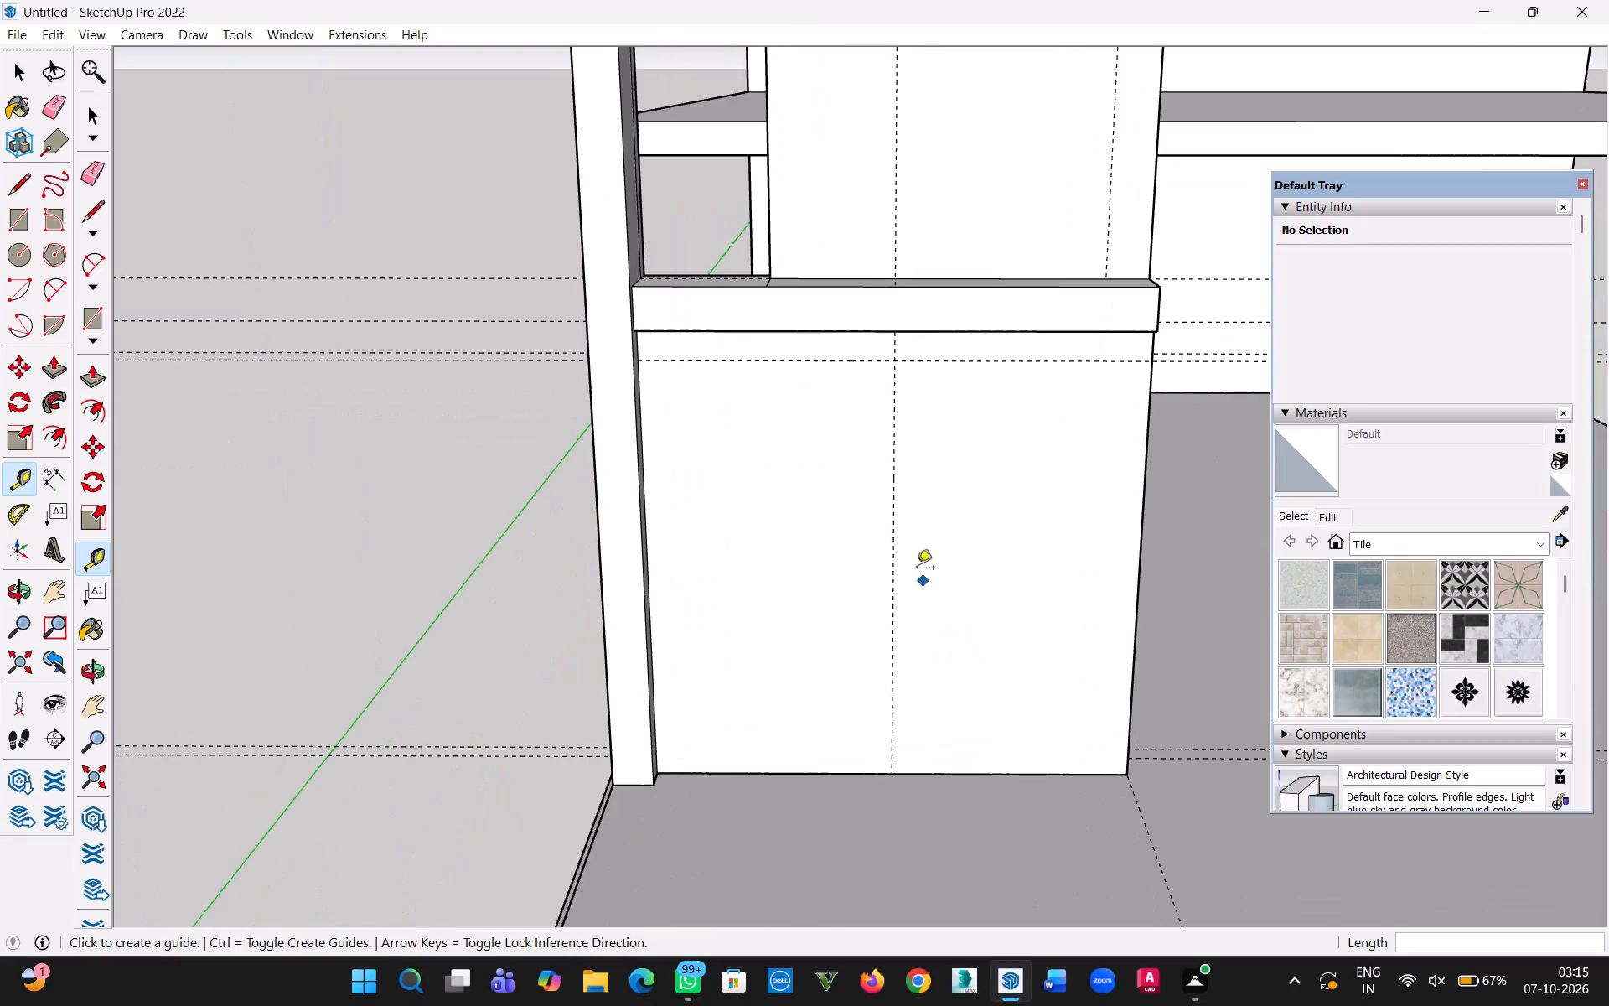
# Place vertical guides 2' in from the lower panel's outer edge and from the tall post's inner edge.
pyautogui.click(896, 542)
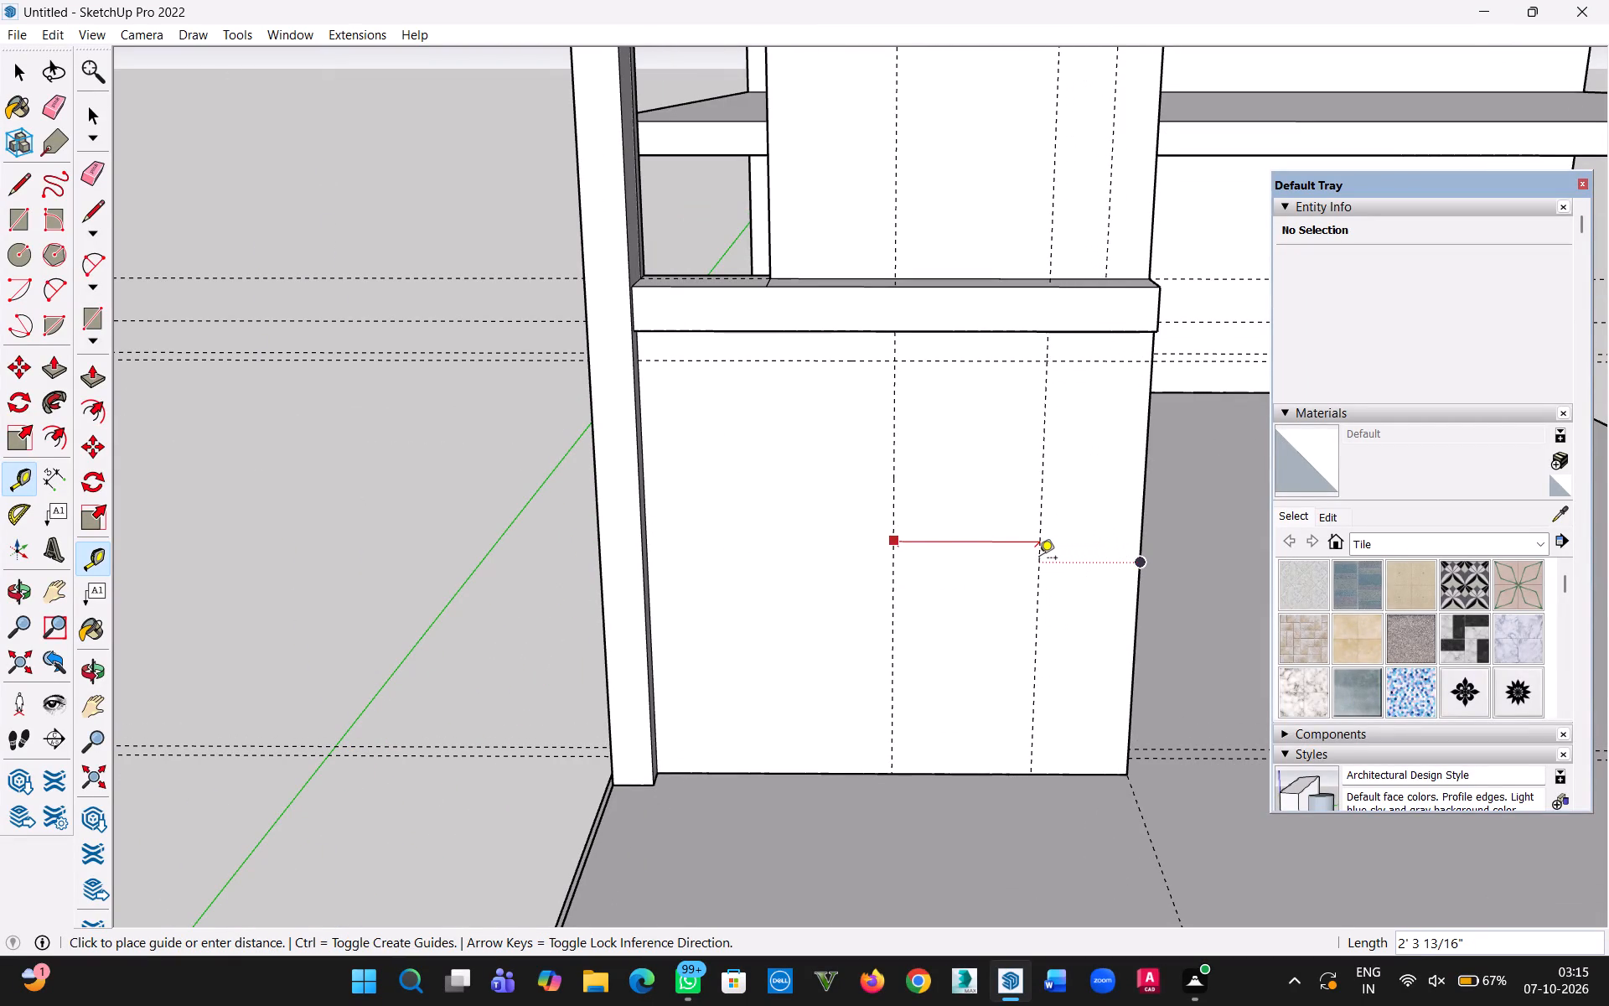
pyautogui.press('Escape')
pyautogui.click(1137, 542)
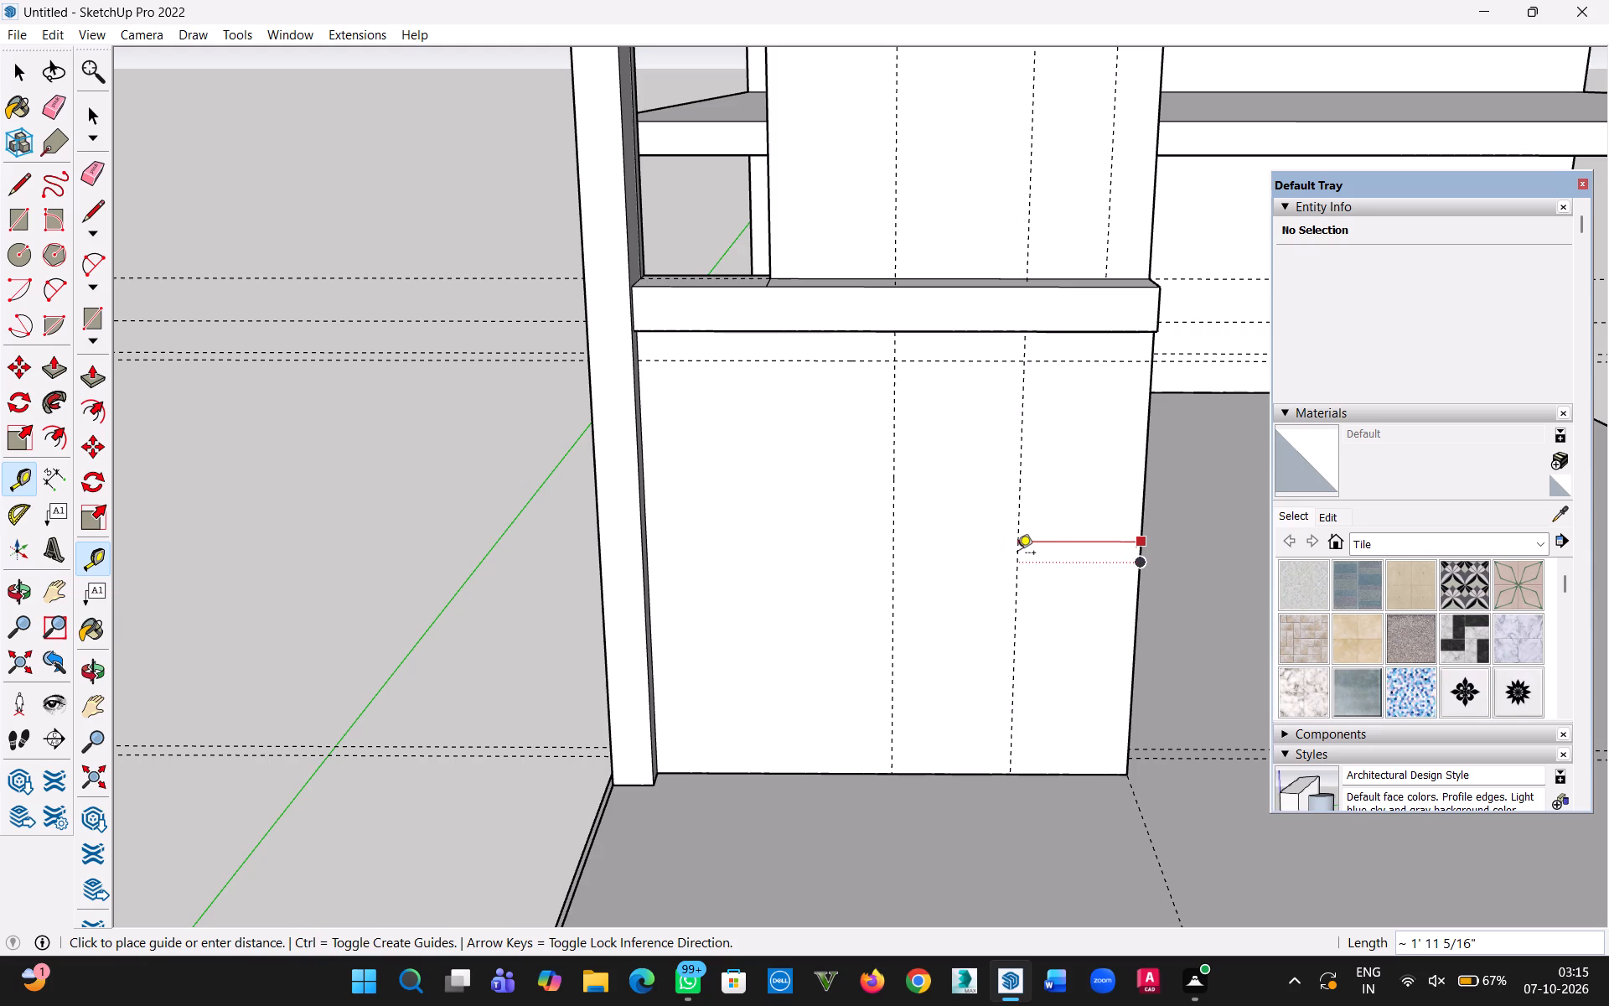
pyautogui.write("2'")
pyautogui.press('Return')
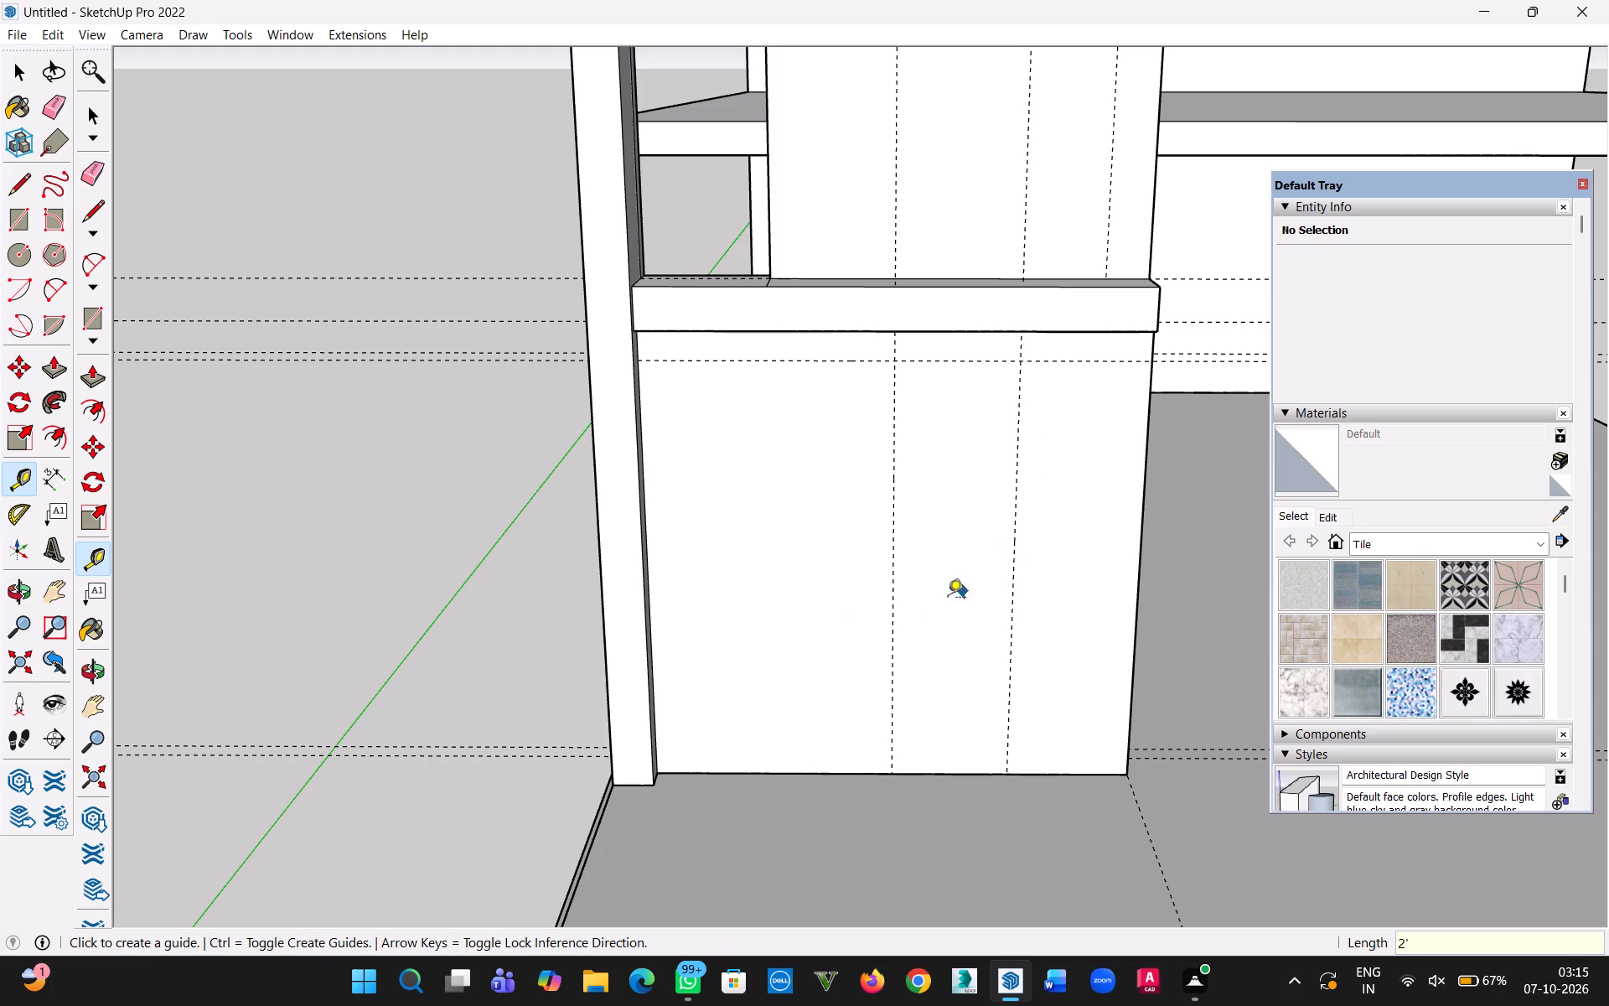
pyautogui.scroll(5, 920, 686)
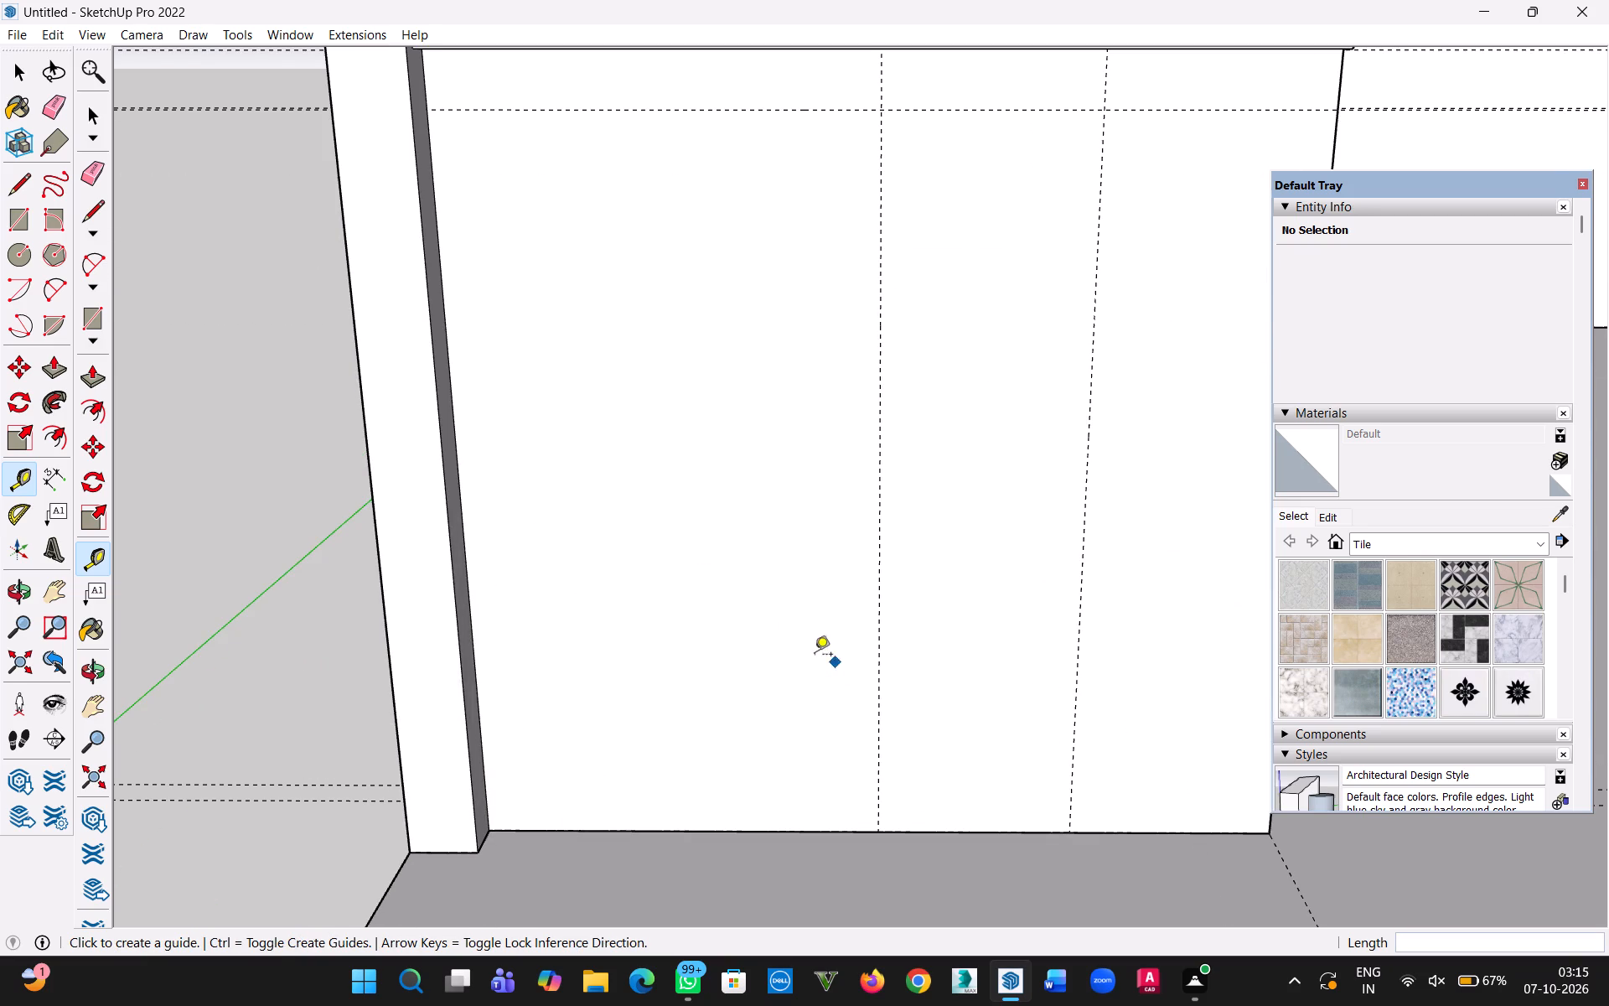
pyautogui.click(472, 610)
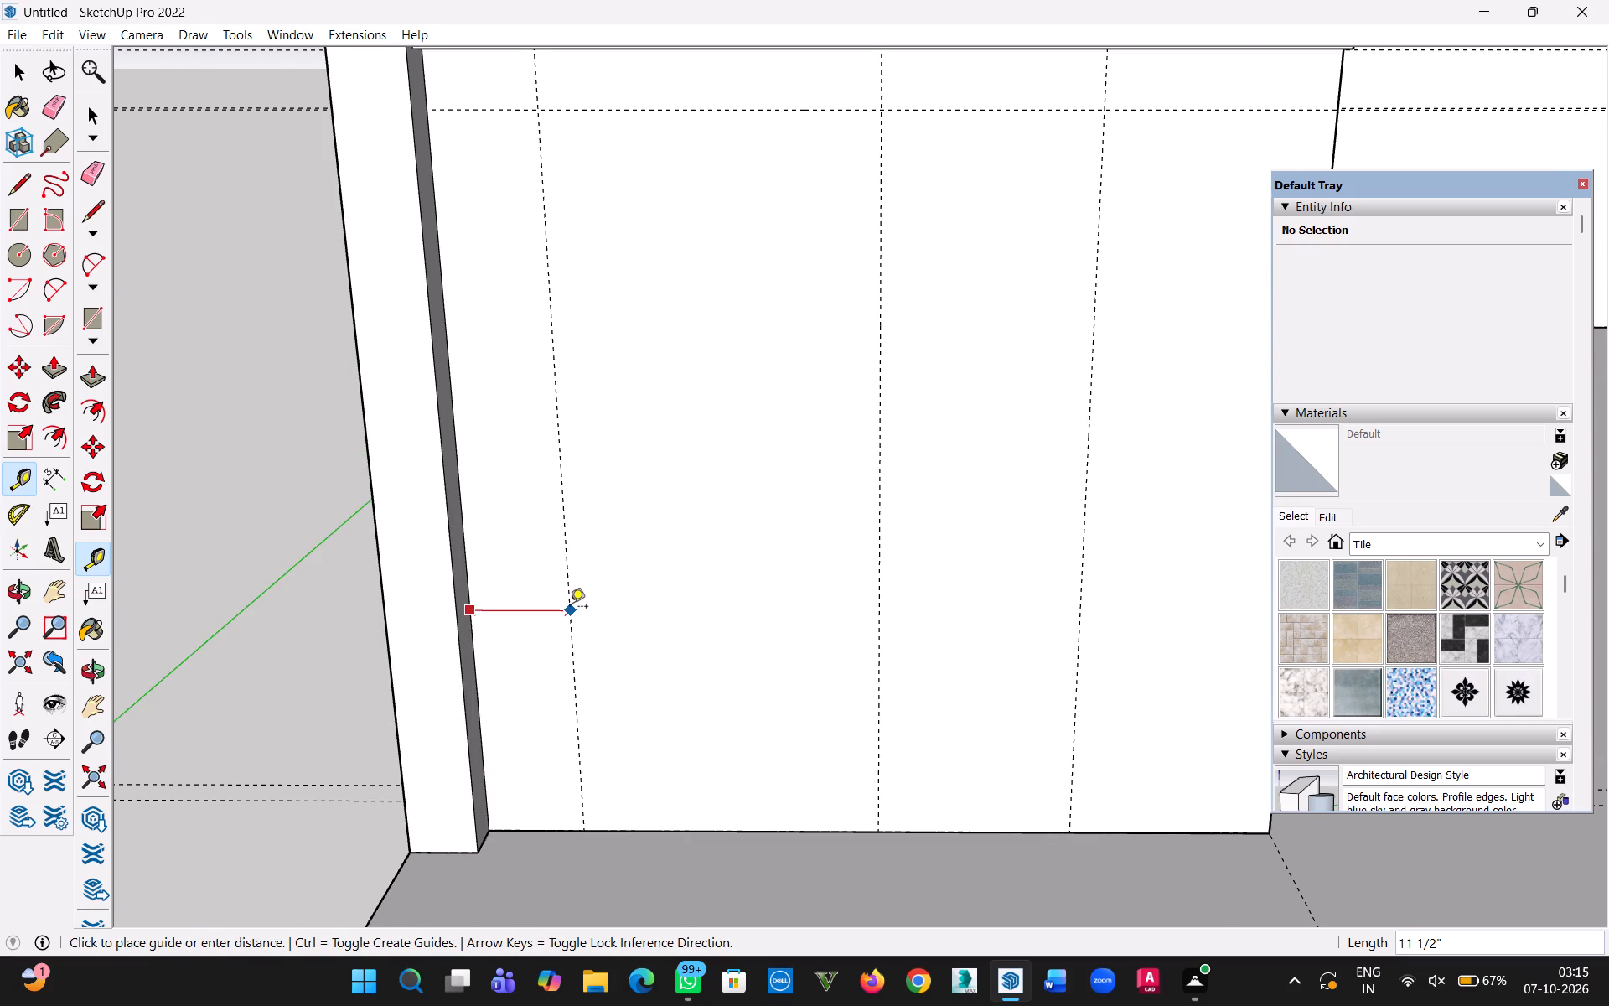
pyautogui.write("2'")
pyautogui.press('Return')
pyautogui.scroll(-6, 563, 610)
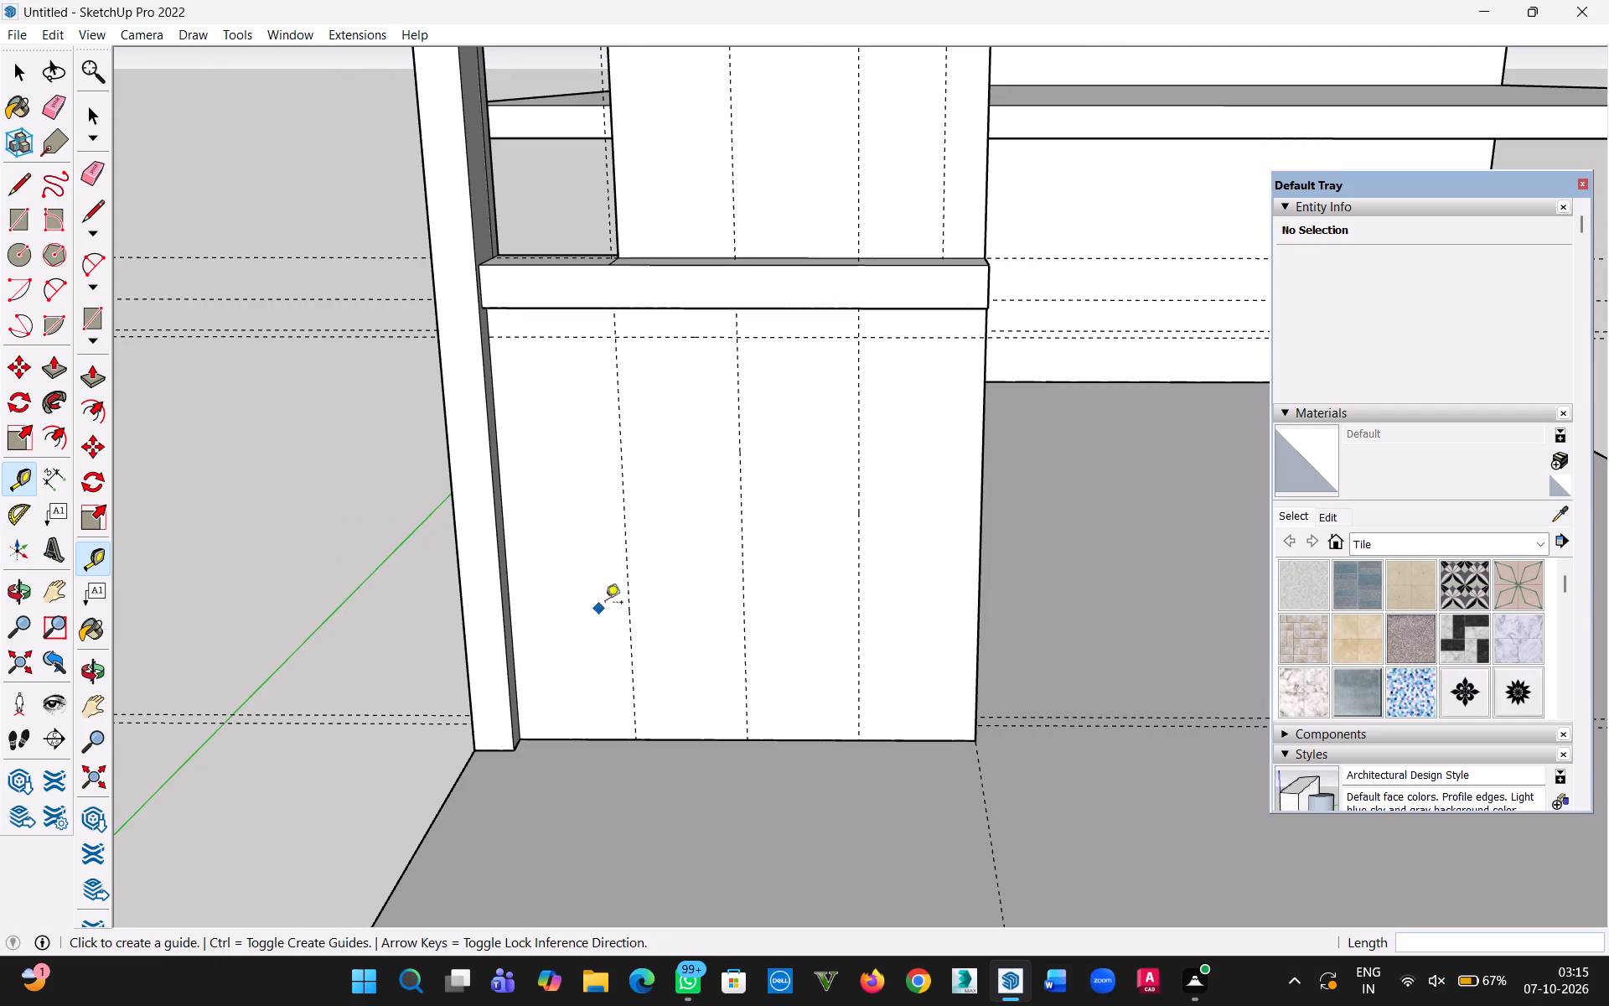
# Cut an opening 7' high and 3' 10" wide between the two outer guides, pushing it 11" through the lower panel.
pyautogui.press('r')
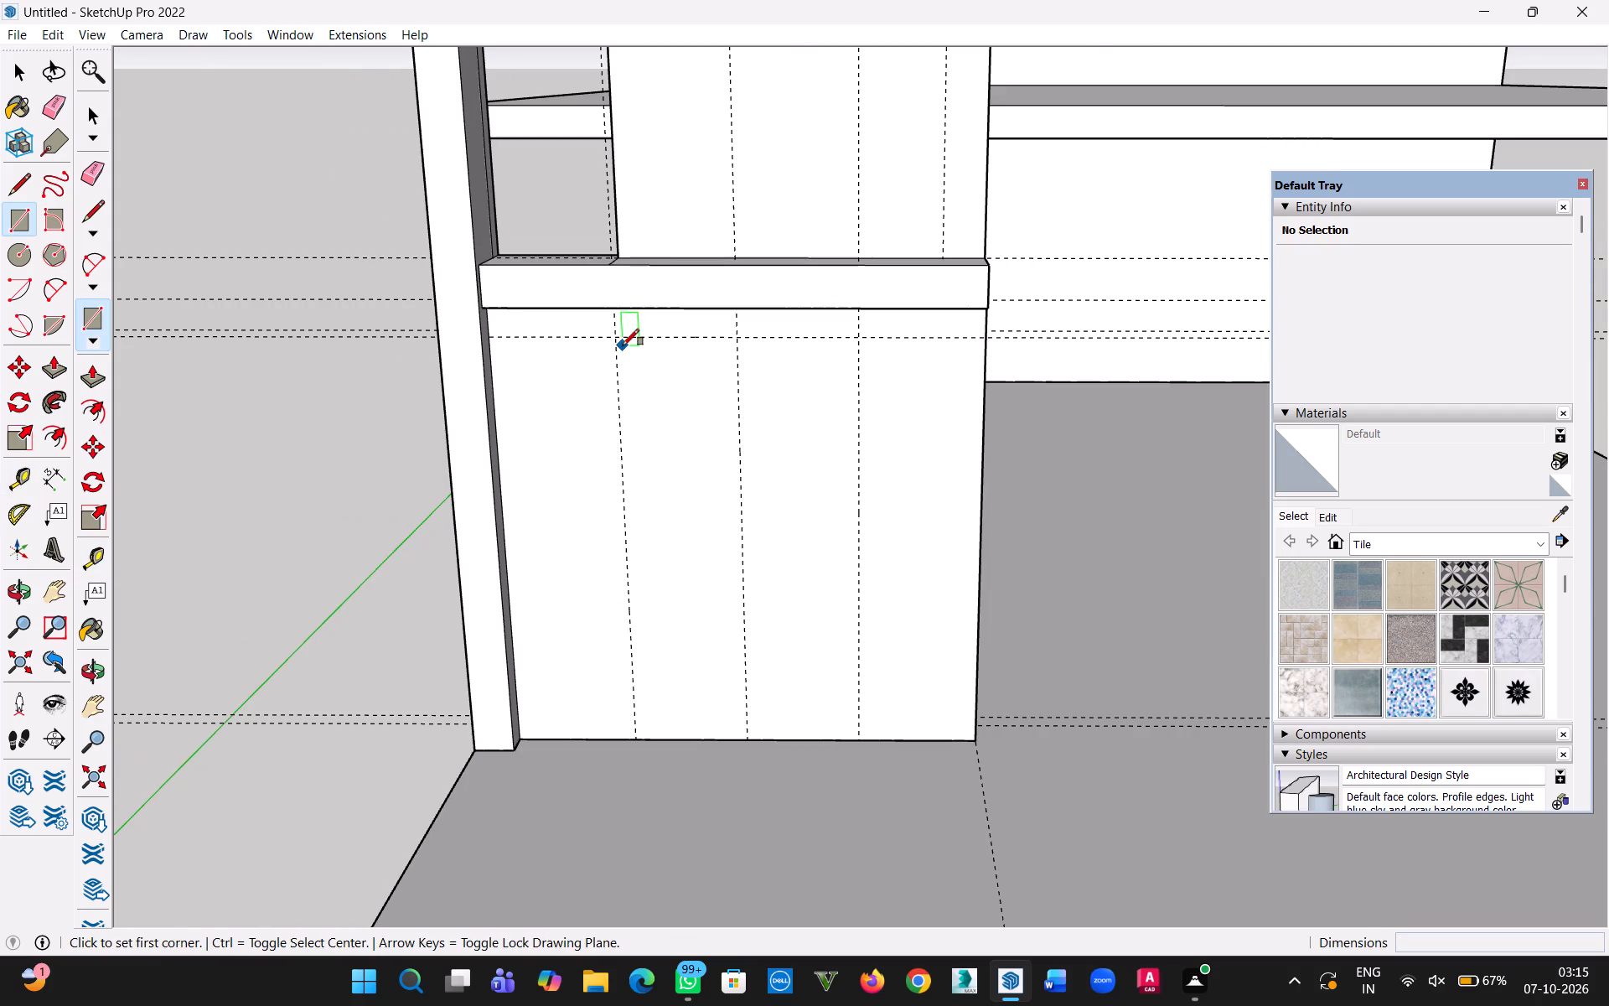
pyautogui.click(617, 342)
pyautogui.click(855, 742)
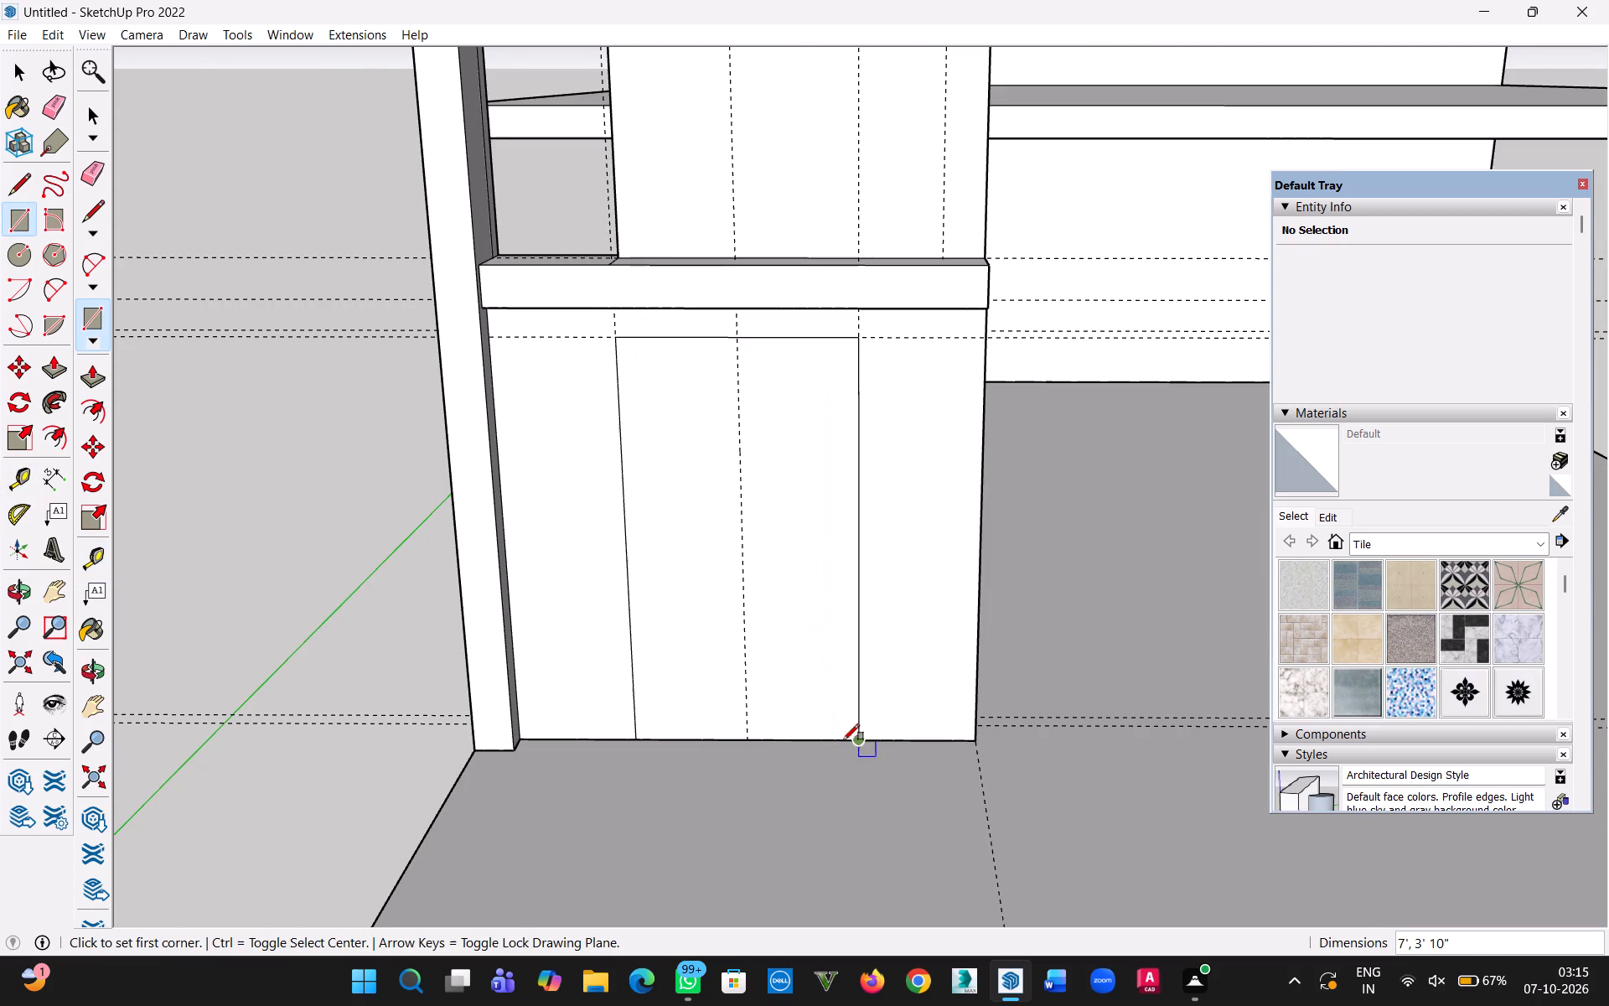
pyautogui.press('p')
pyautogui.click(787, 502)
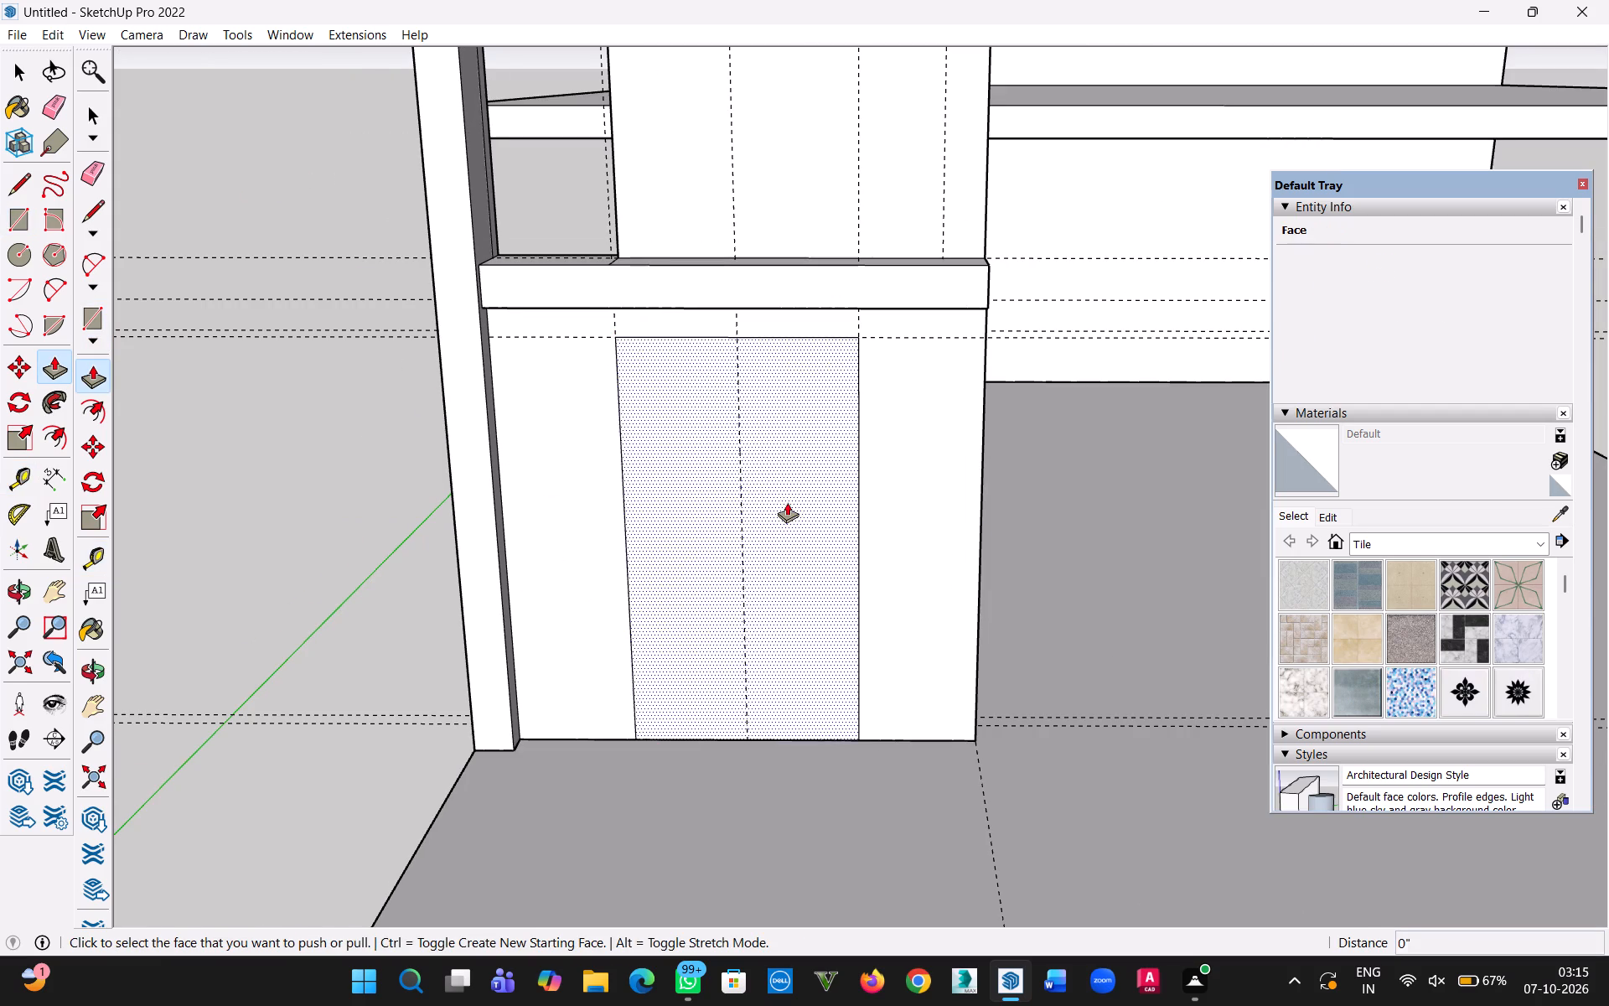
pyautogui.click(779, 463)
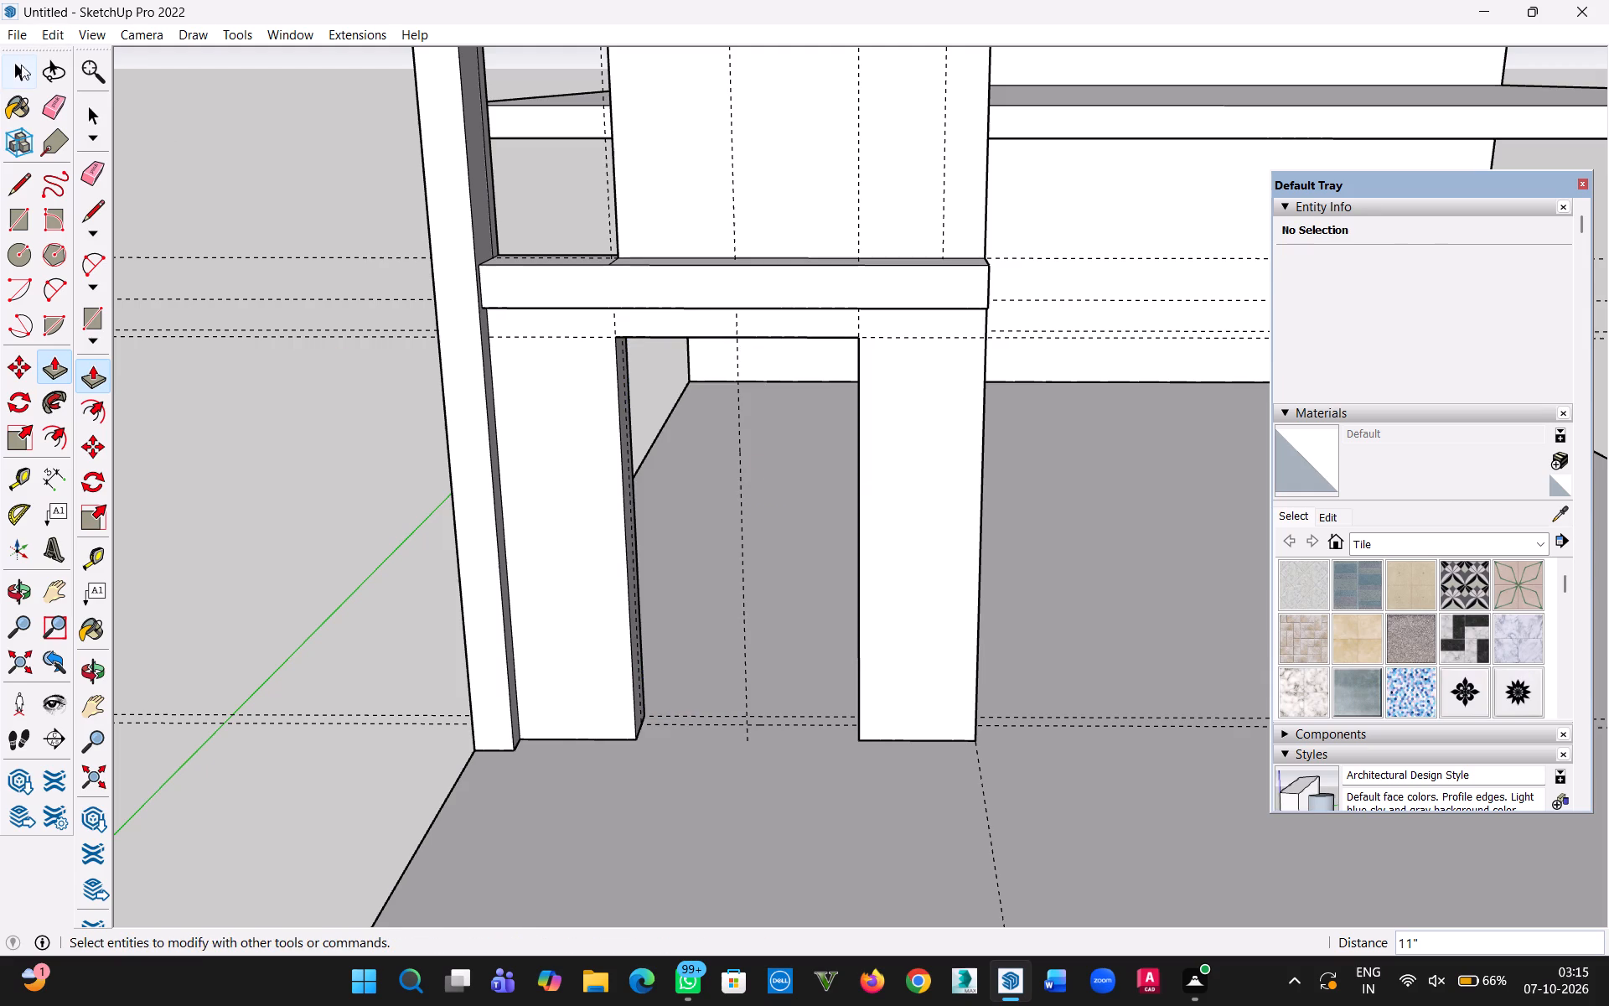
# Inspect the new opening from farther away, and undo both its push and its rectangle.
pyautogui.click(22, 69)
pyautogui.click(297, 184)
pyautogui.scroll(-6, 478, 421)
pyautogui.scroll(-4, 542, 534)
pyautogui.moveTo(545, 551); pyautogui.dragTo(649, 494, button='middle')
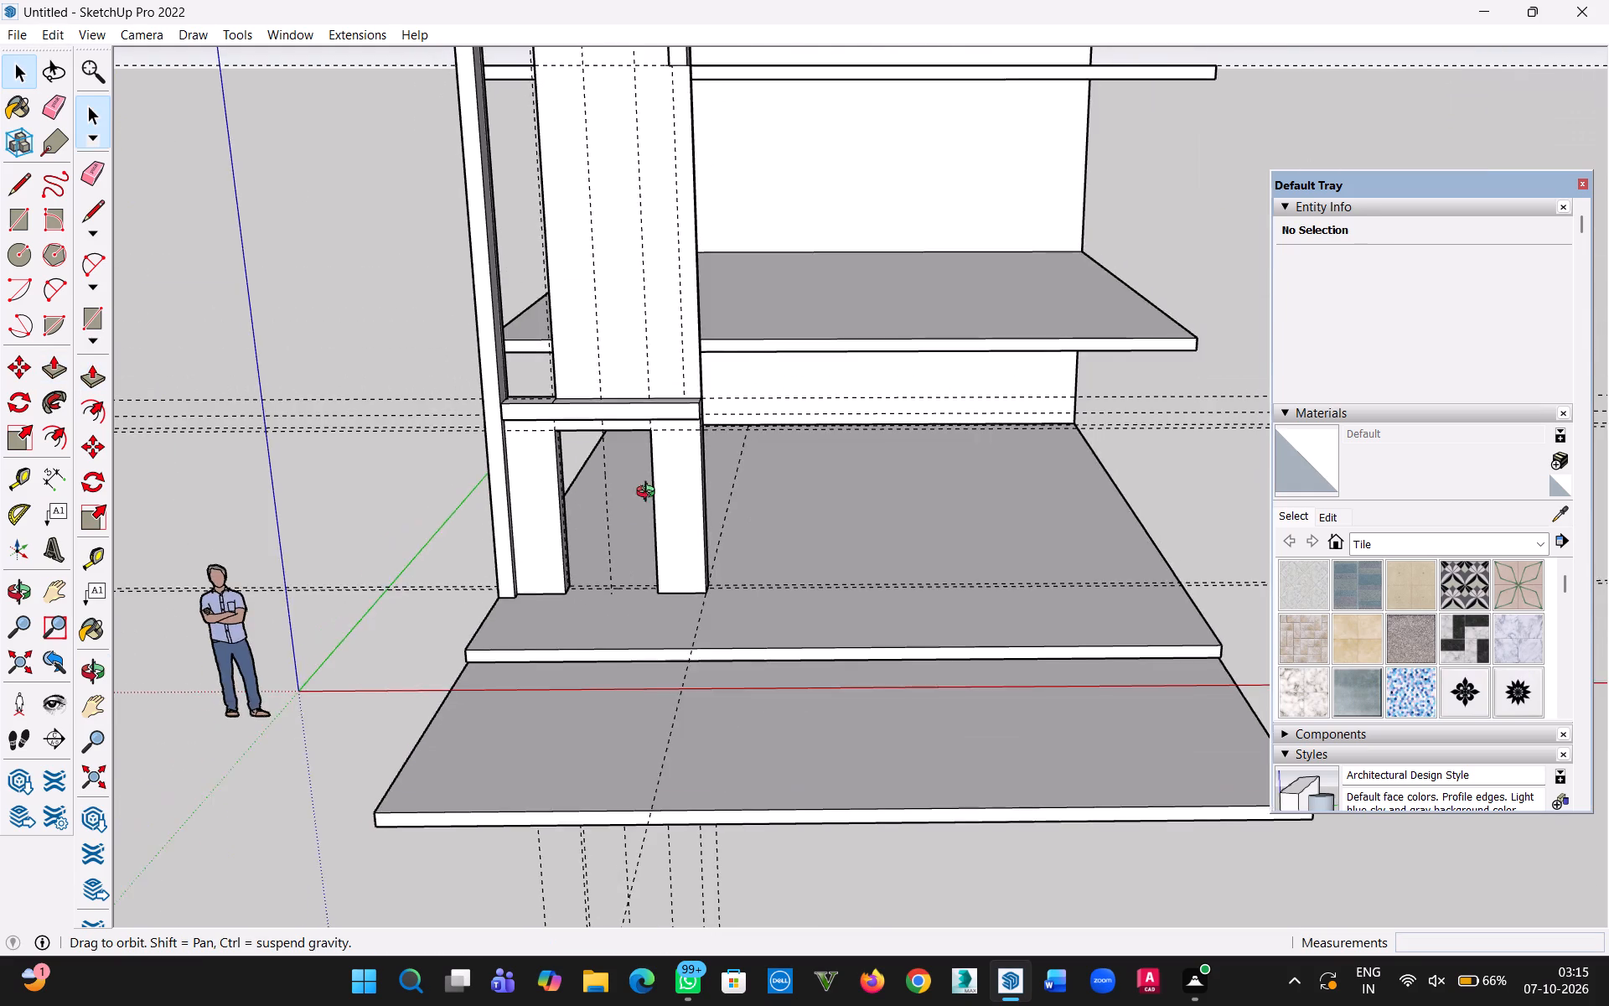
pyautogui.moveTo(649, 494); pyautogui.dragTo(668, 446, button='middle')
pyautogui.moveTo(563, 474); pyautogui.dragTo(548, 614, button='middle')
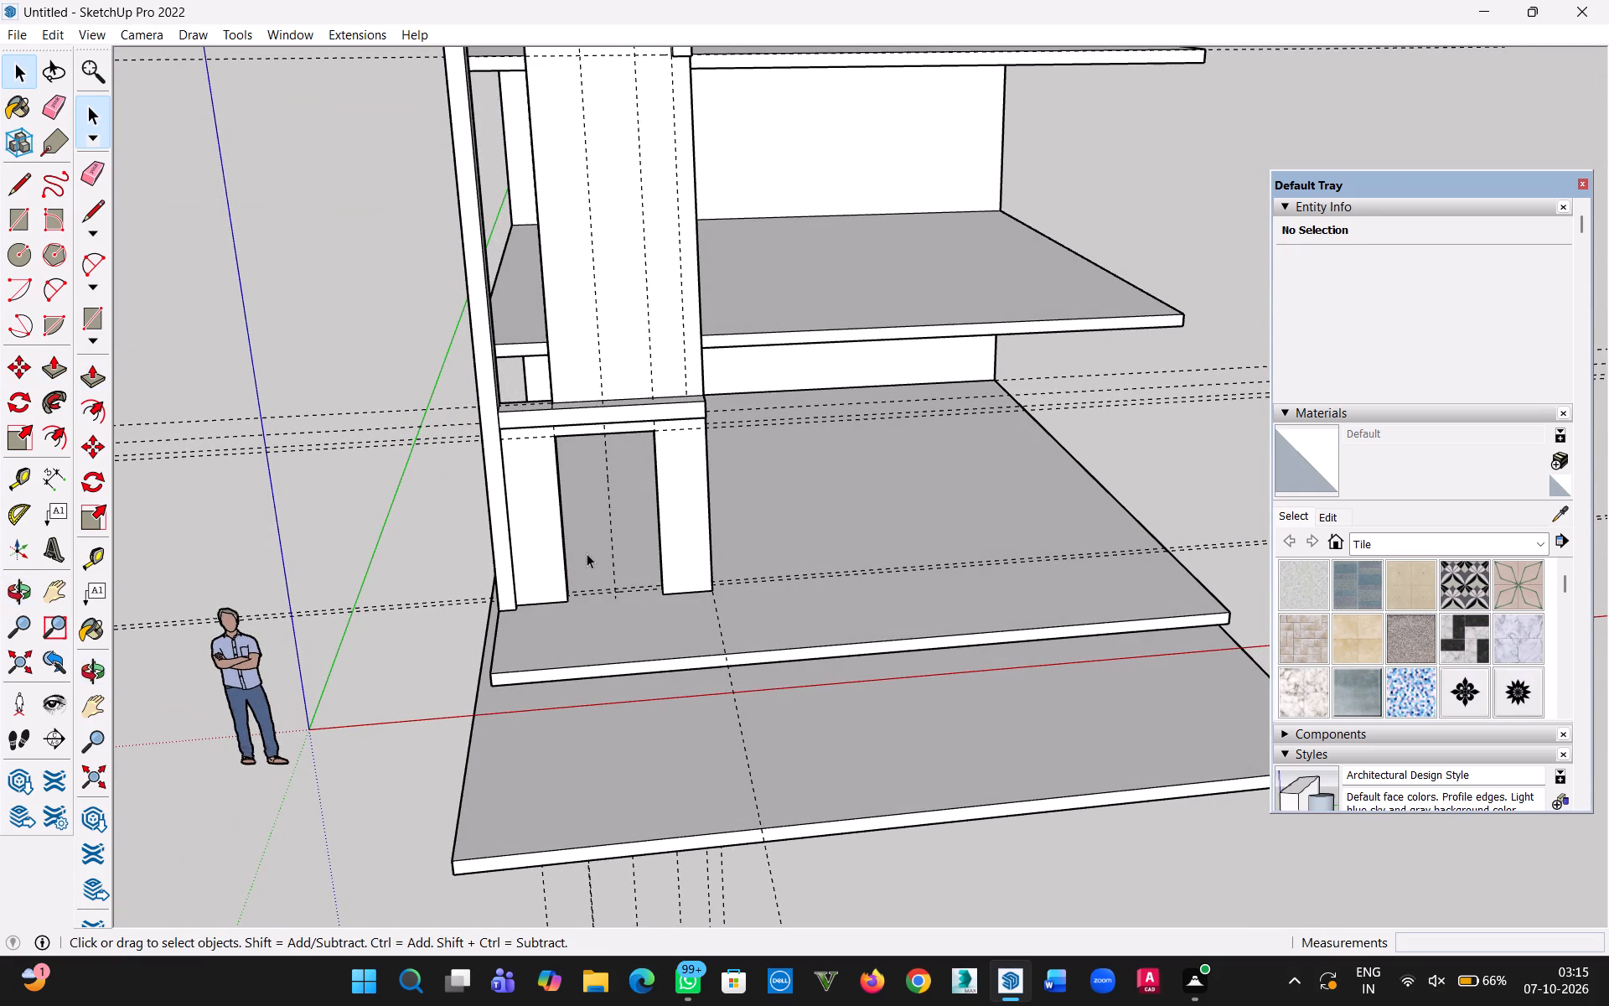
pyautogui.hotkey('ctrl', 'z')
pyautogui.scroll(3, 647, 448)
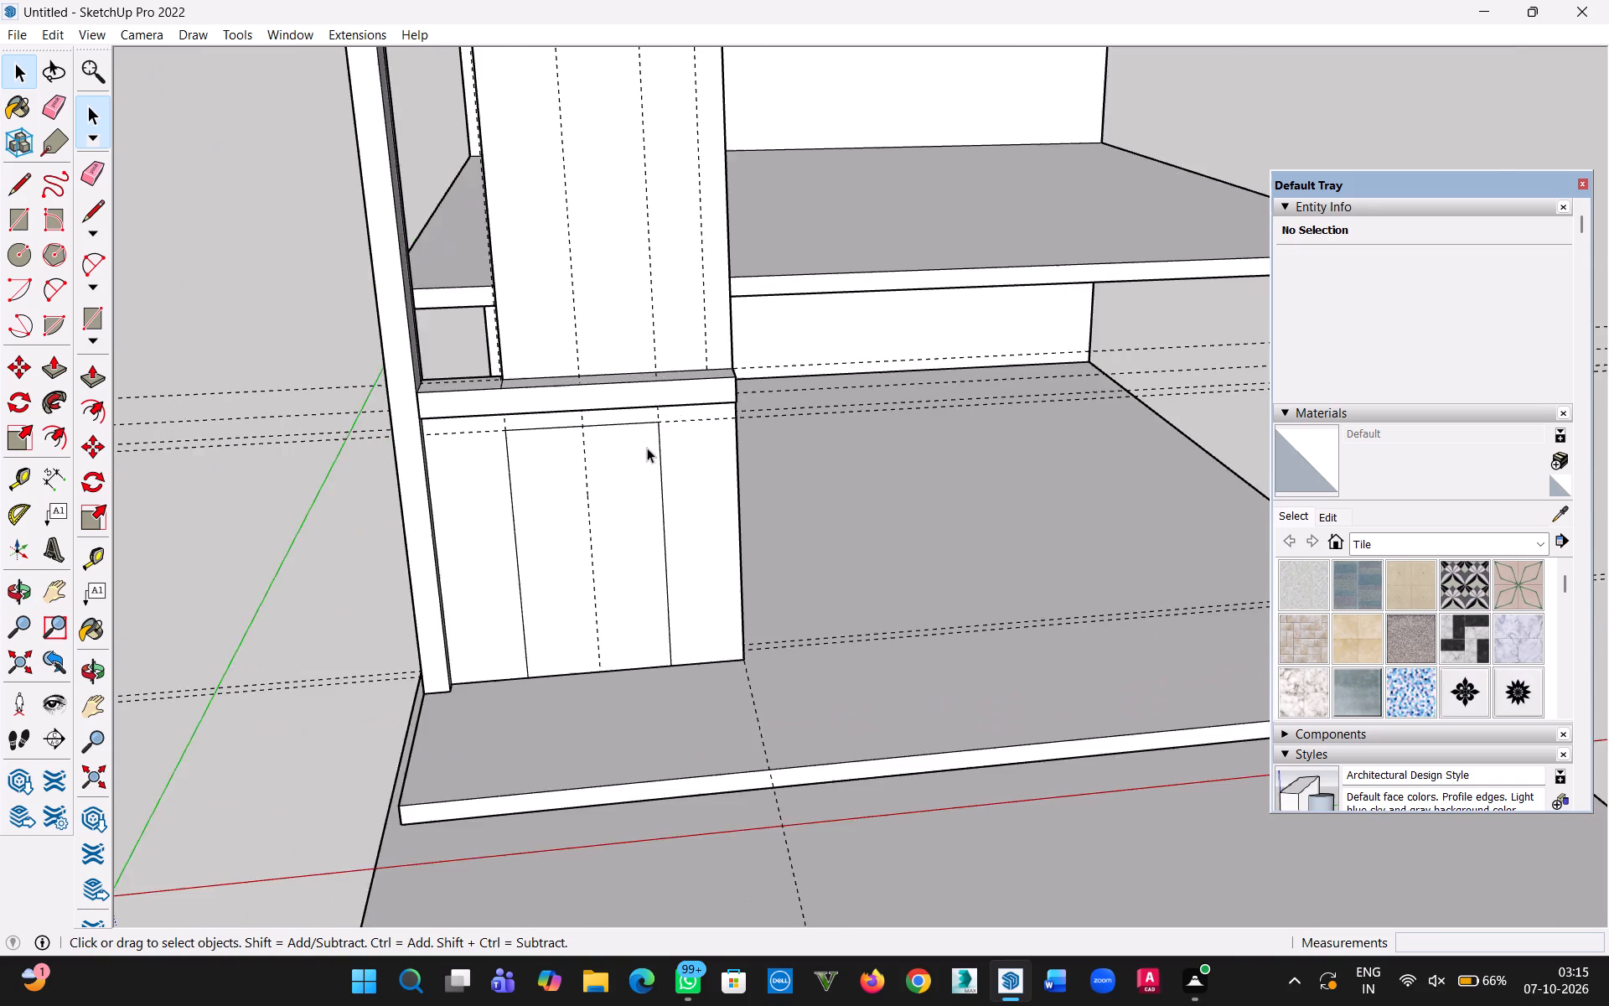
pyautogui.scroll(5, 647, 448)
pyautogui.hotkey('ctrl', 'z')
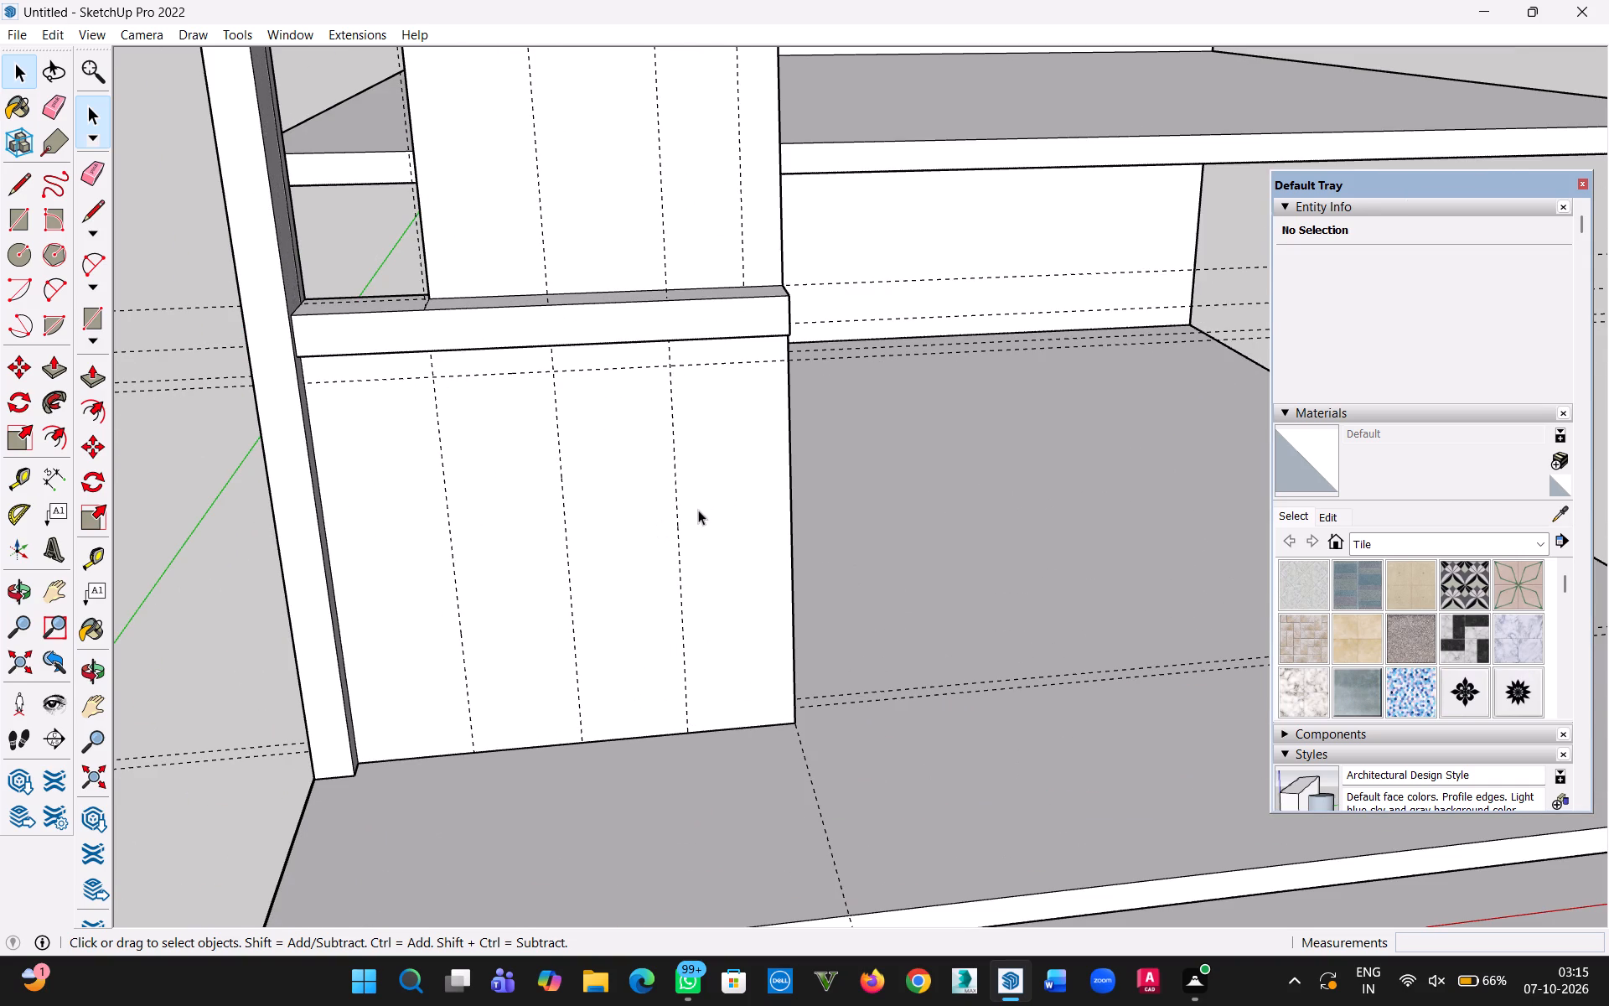
# Place two more vertical guides, each 6" inward from the outer guides towards the panel's centre guide.
pyautogui.press('t')
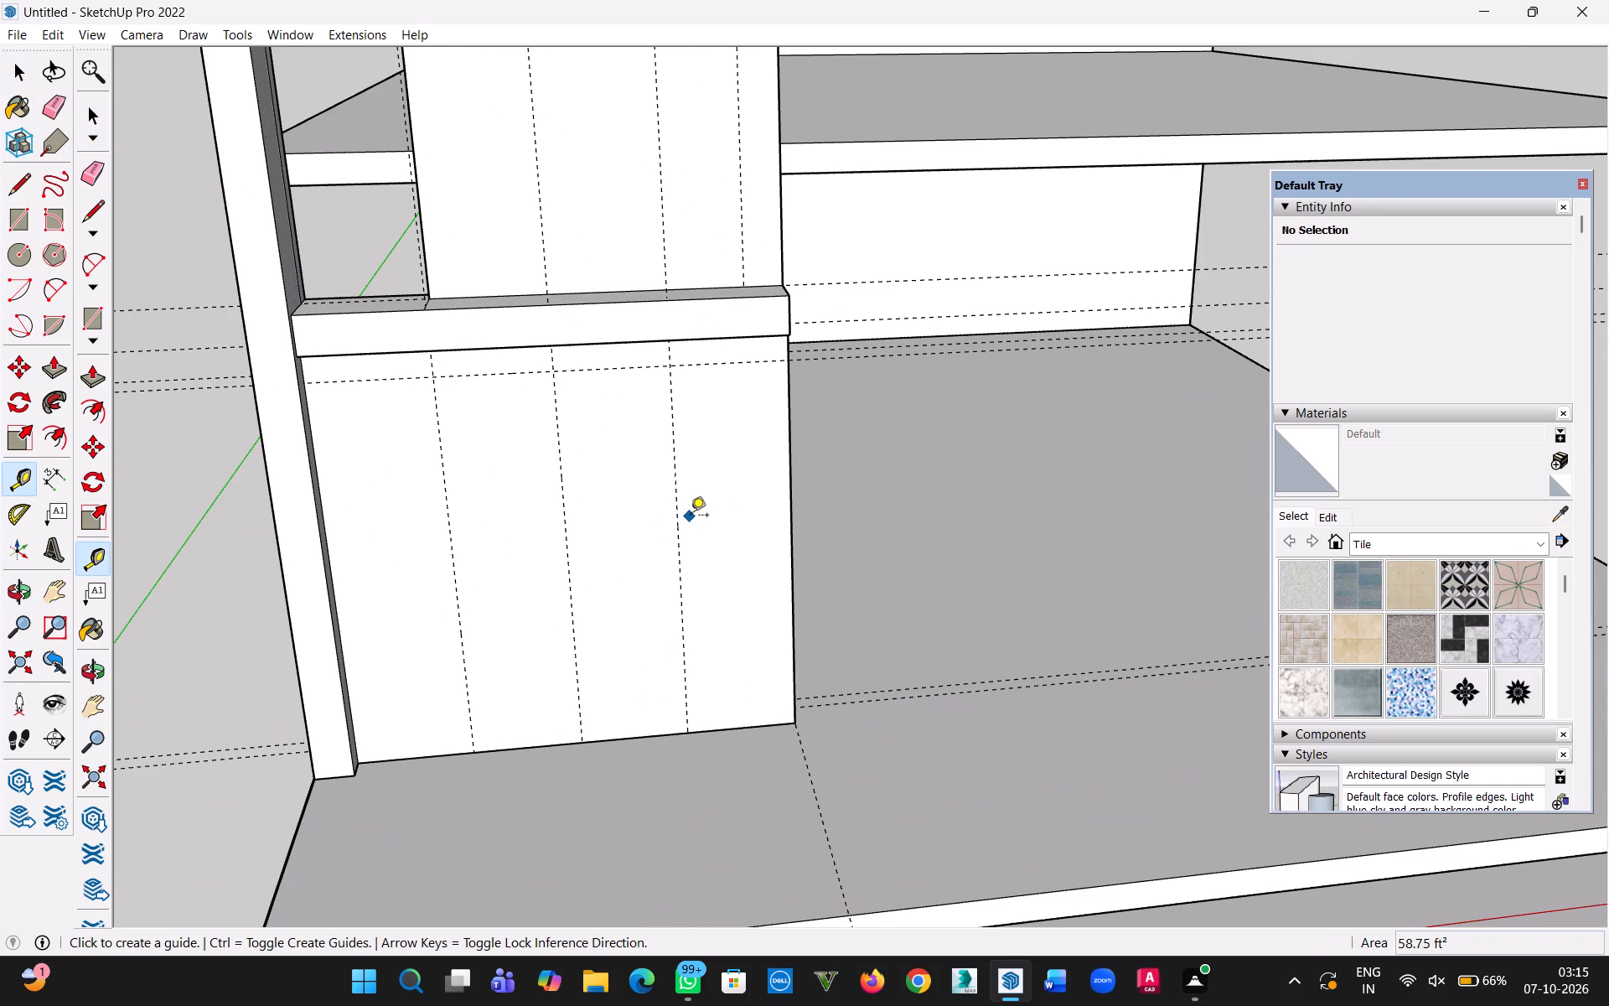
pyautogui.click(678, 514)
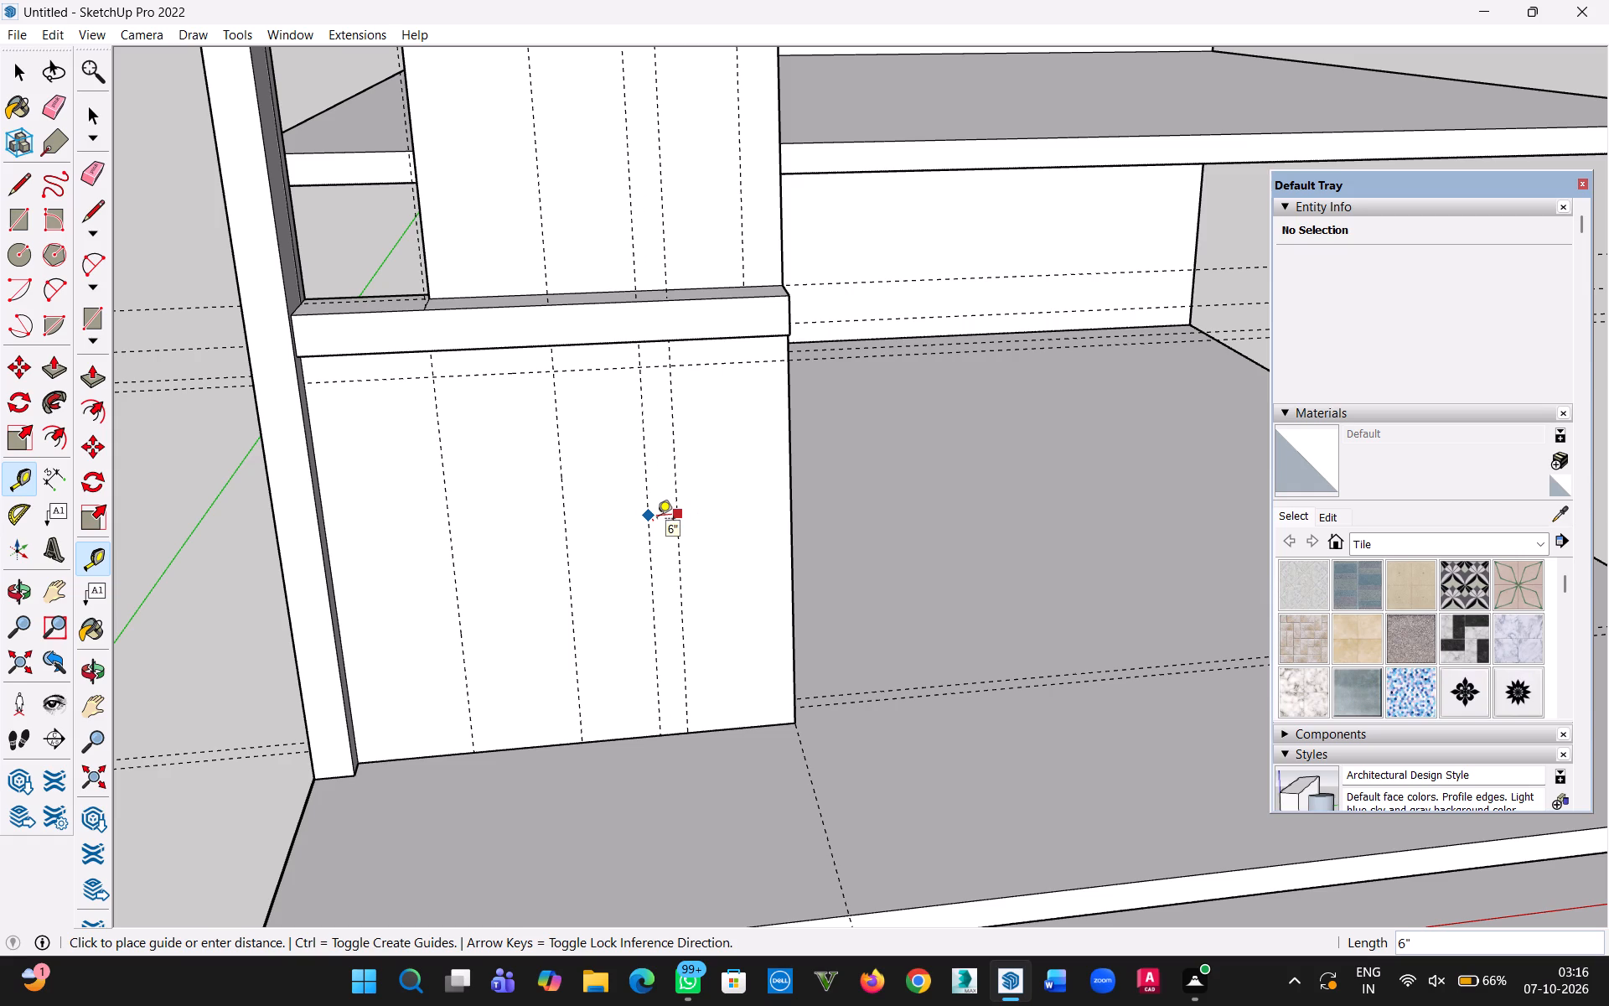
pyautogui.click(657, 520)
pyautogui.click(453, 540)
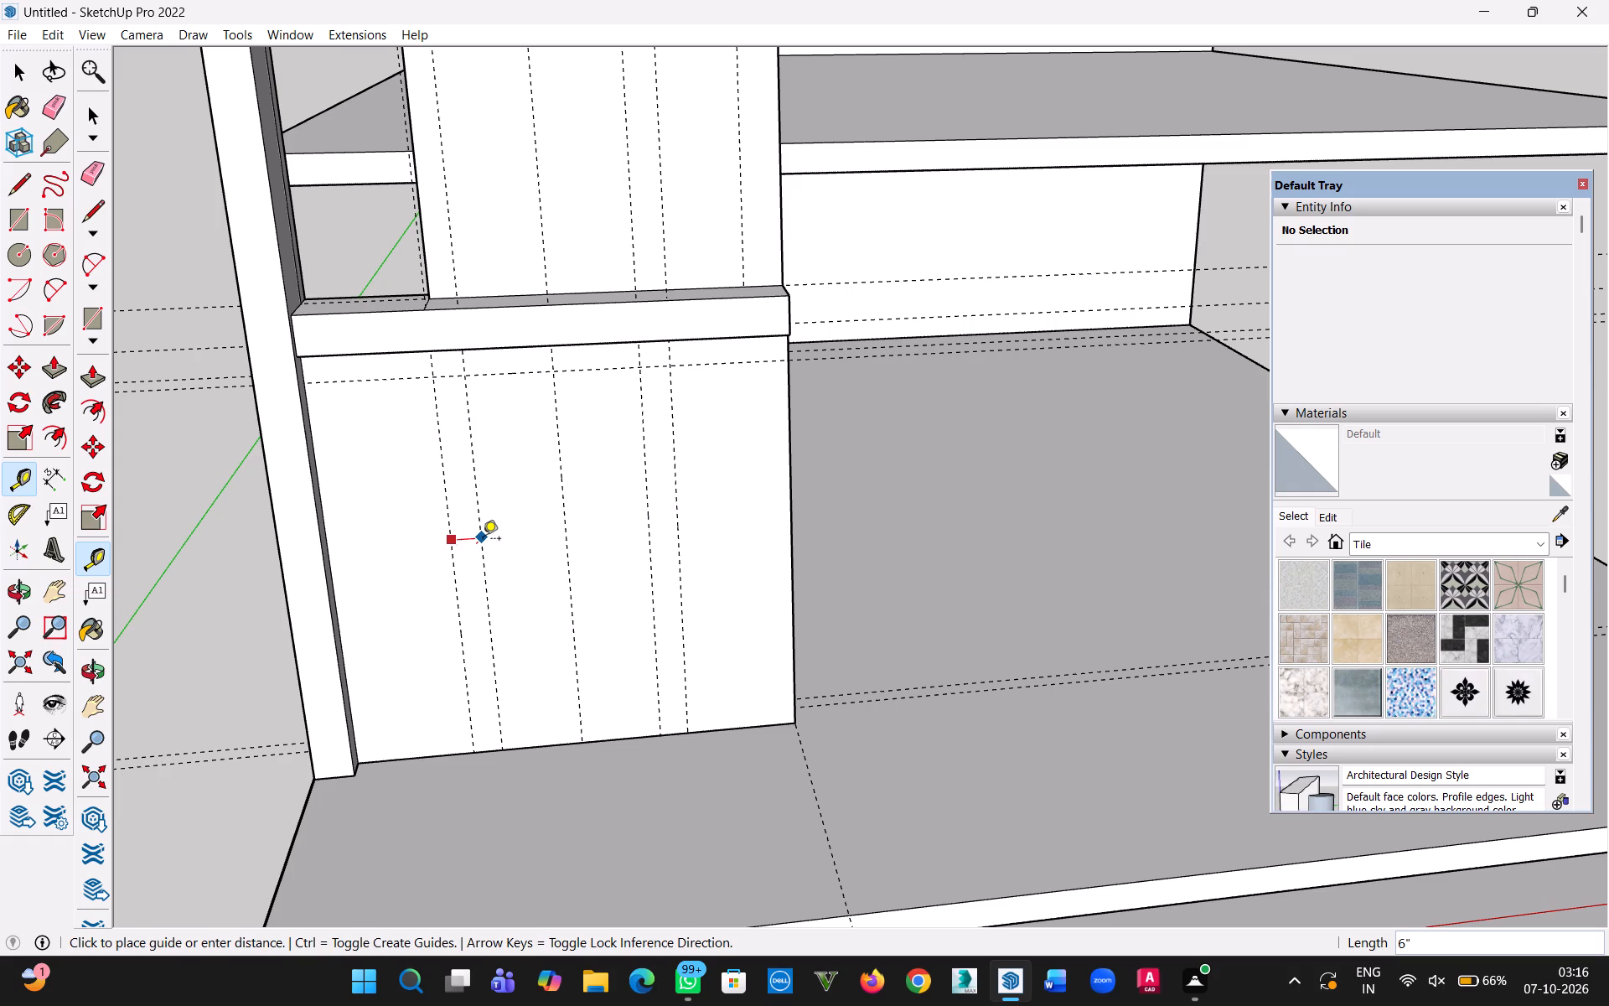
pyautogui.click(483, 541)
# Draw a 7' by 2' 10" door rectangle between the two inner guides, from the horizontal guide down to the floor.
pyautogui.press('r')
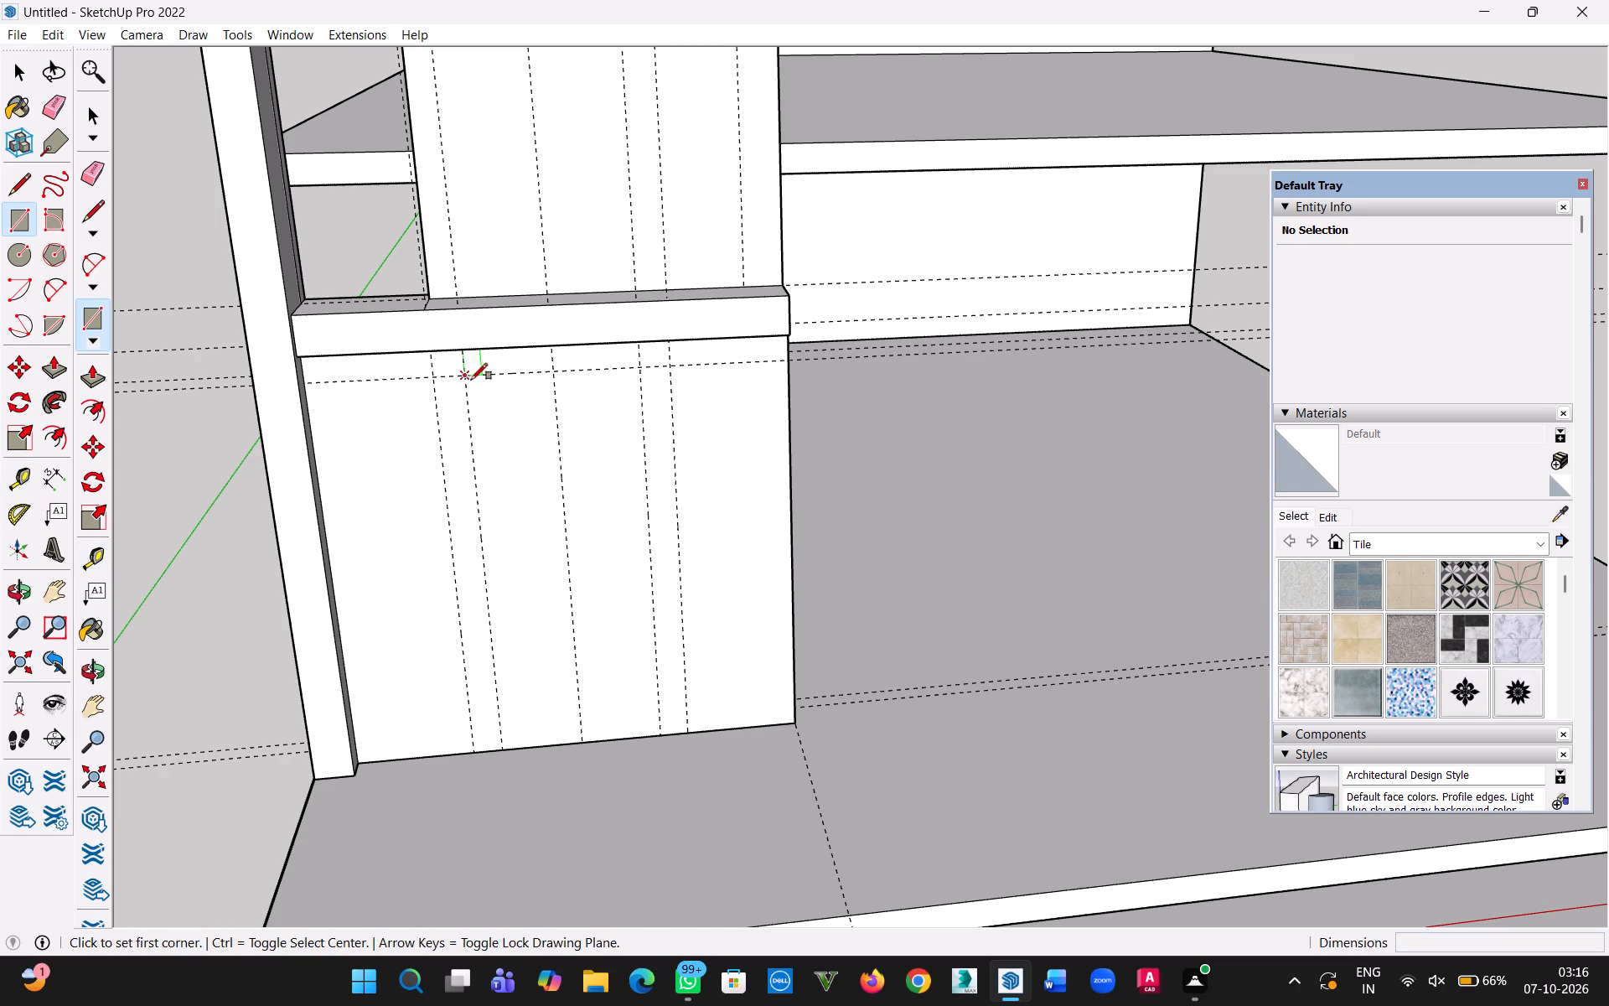
pyautogui.click(468, 380)
pyautogui.click(662, 735)
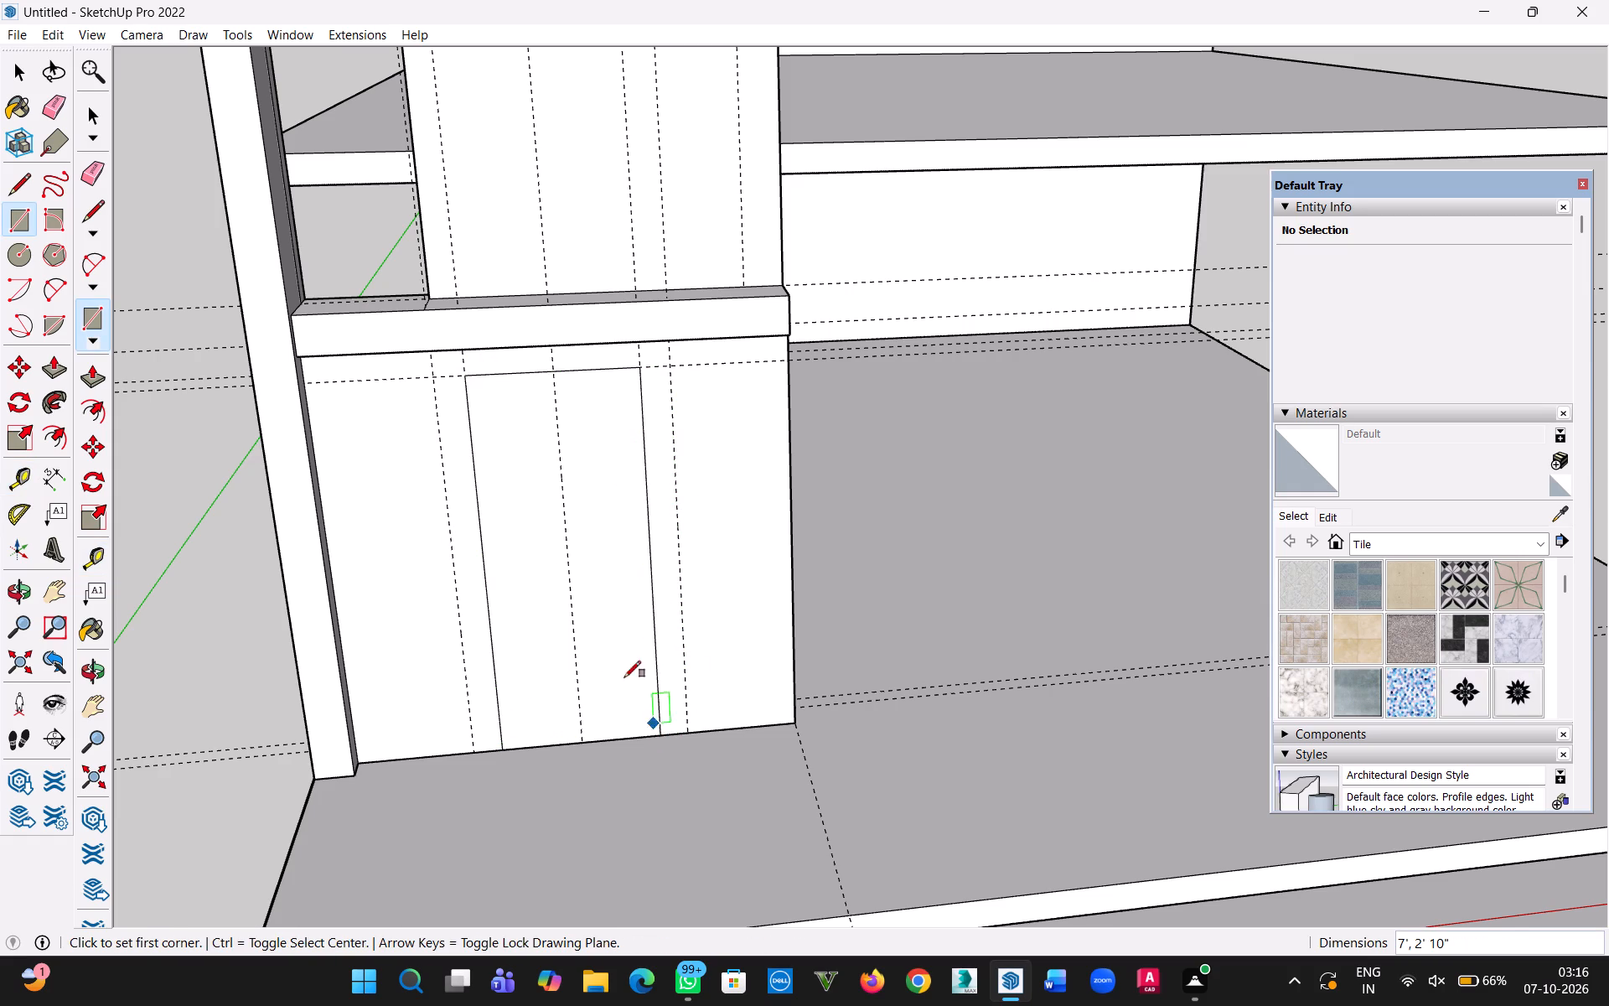
pyautogui.click(20, 80)
pyautogui.click(213, 519)
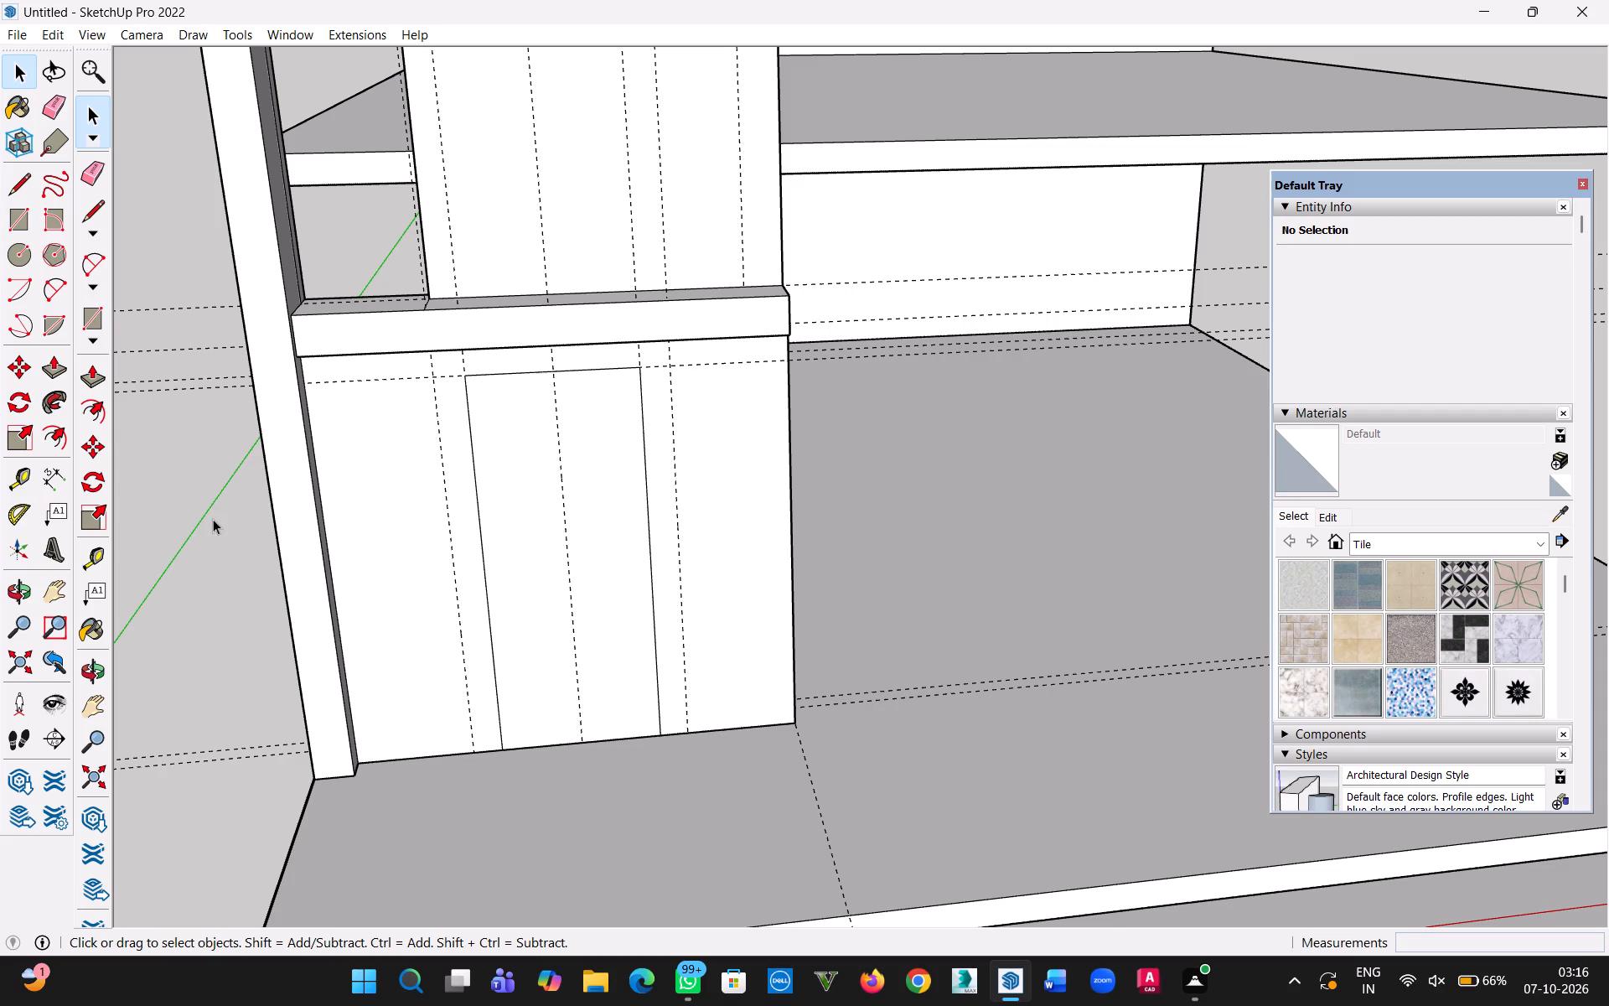
# Push the door rectangle 11" through the lower panel to cut the opening.
pyautogui.press('p')
pyautogui.click(604, 526)
pyautogui.click(603, 485)
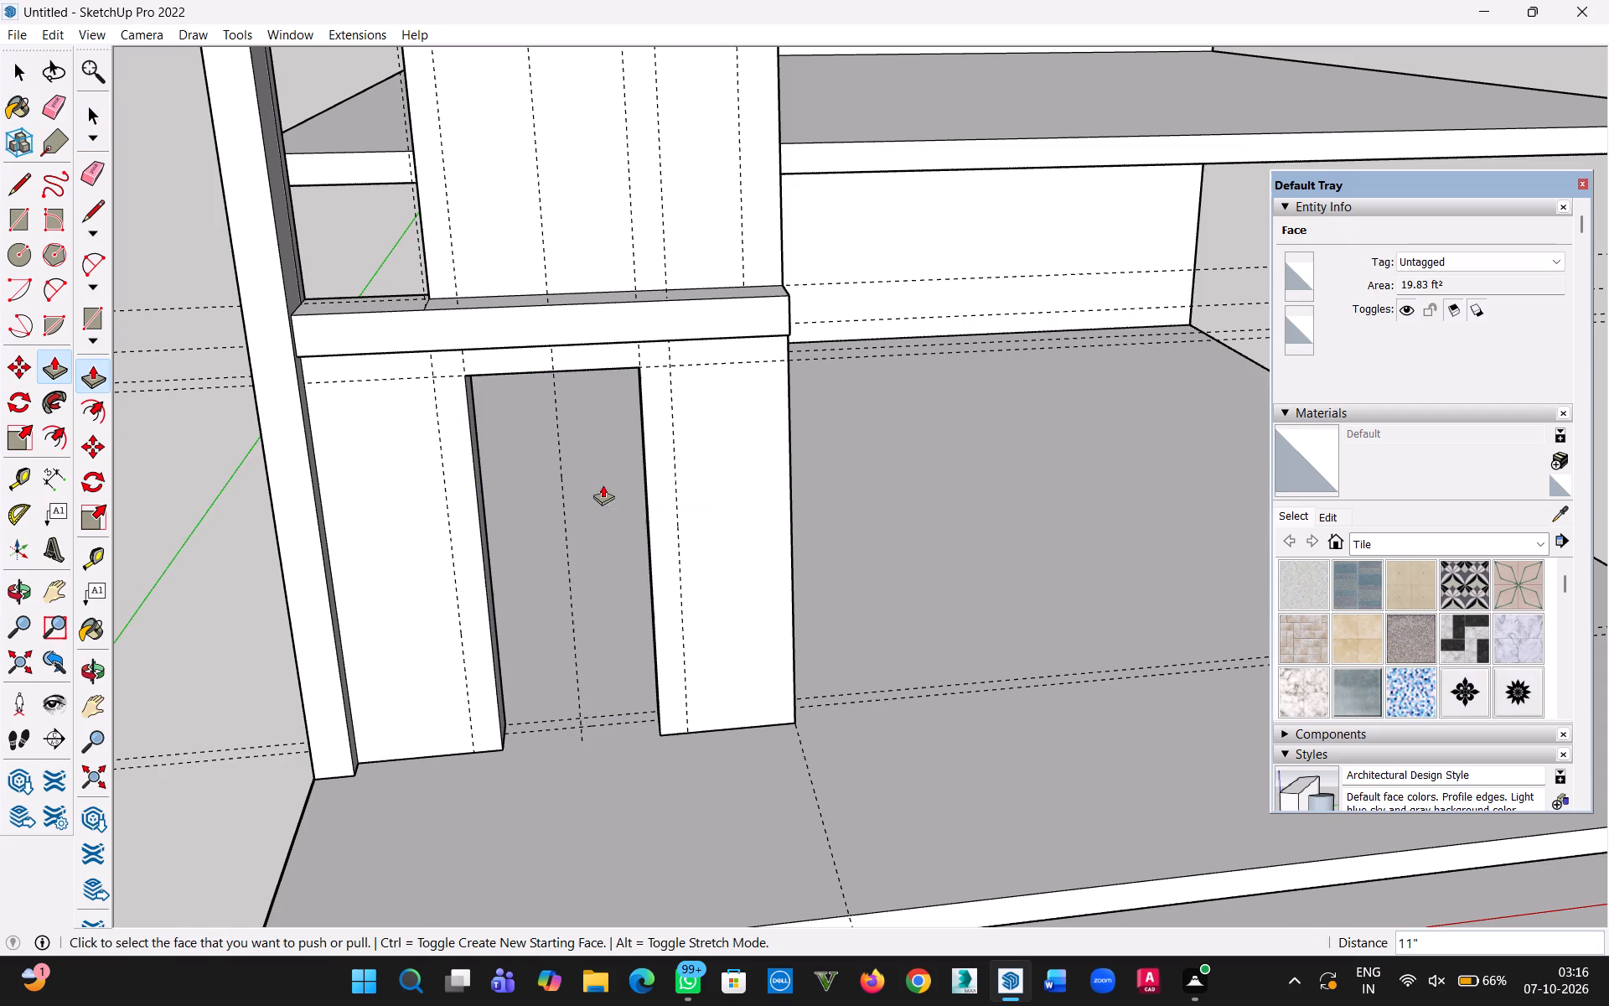
pyautogui.scroll(-2, 453, 574)
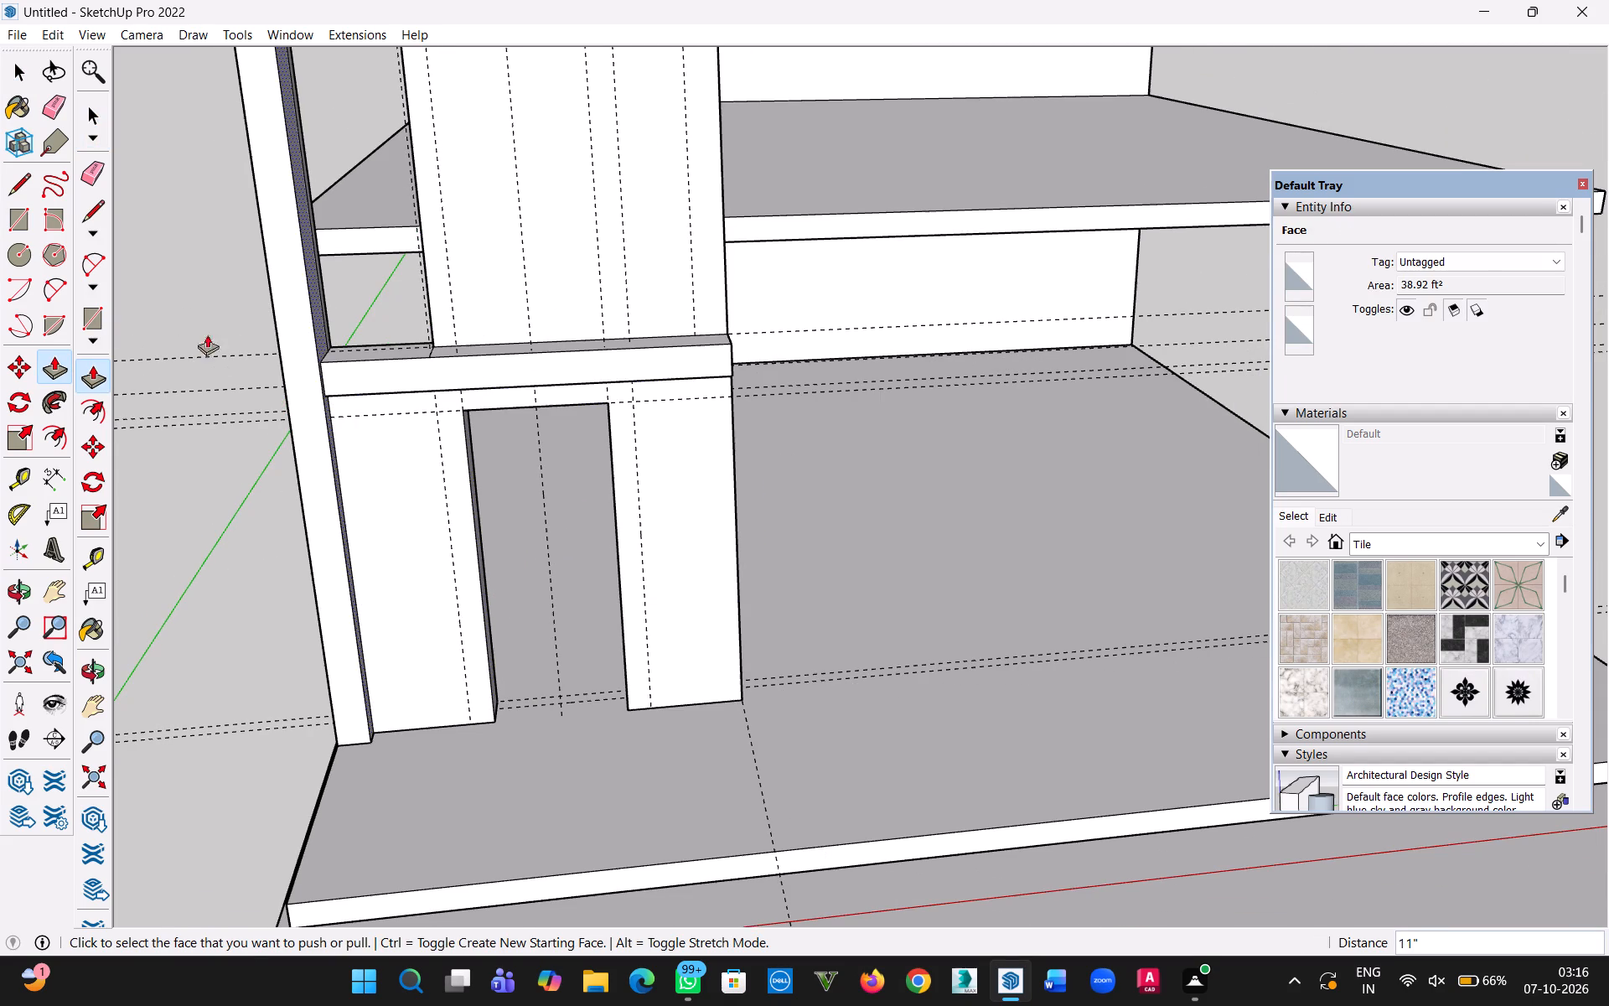
pyautogui.click(23, 76)
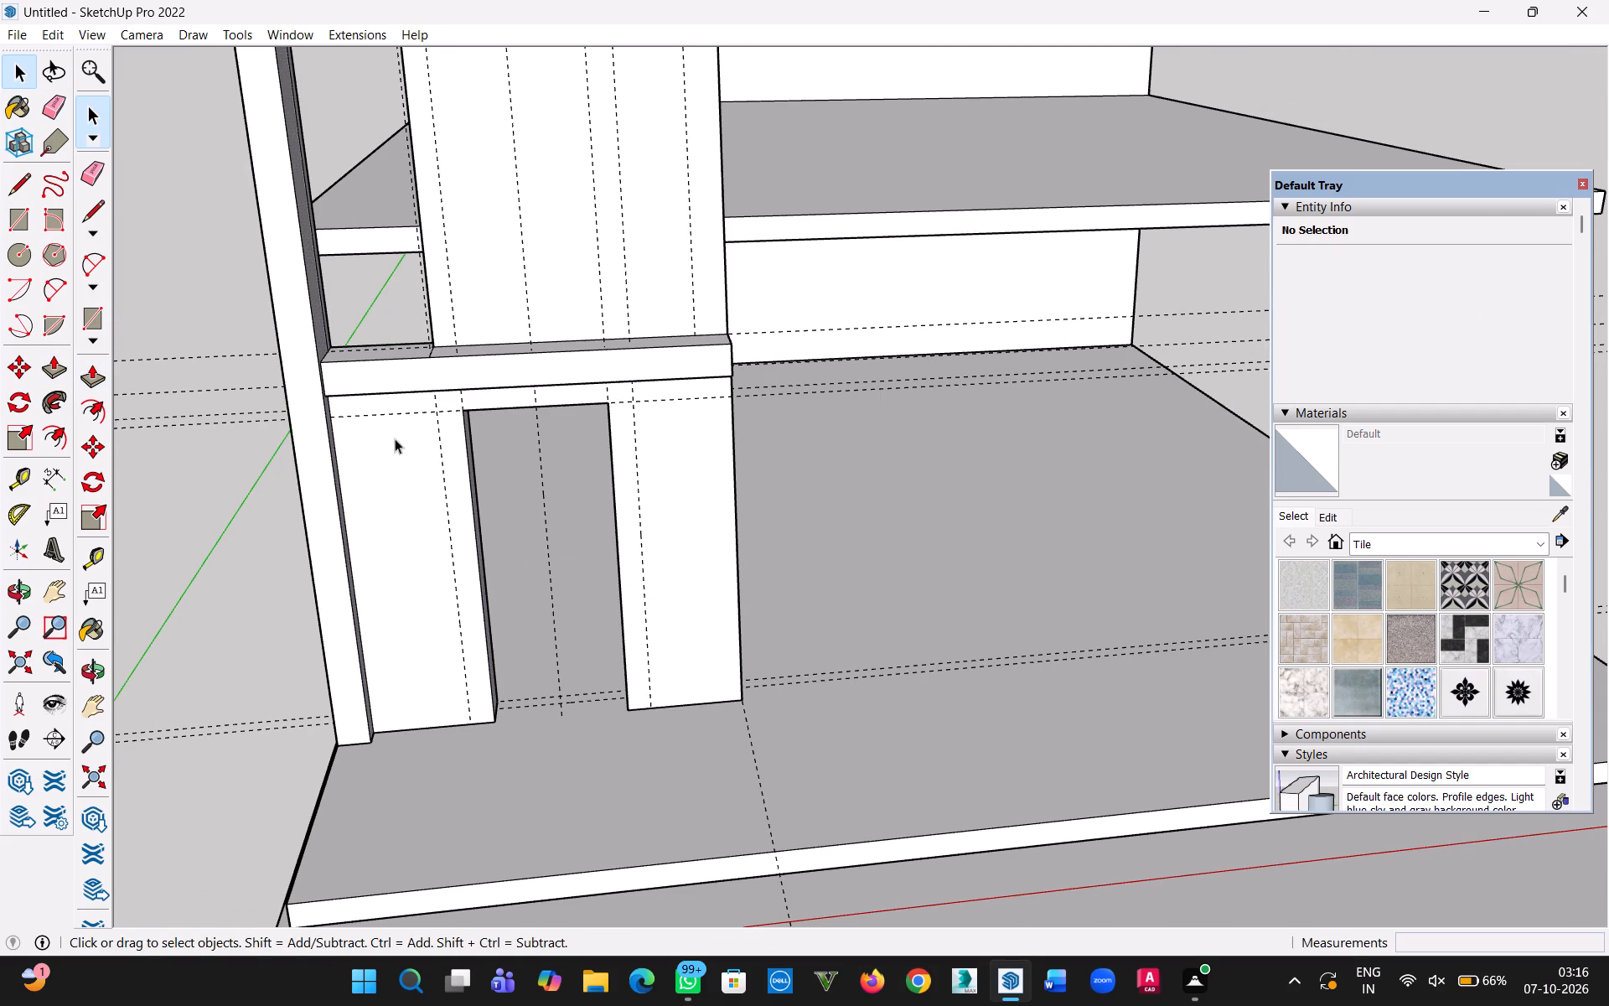
# Delete all guides from the model.
pyautogui.scroll(-11, 445, 480)
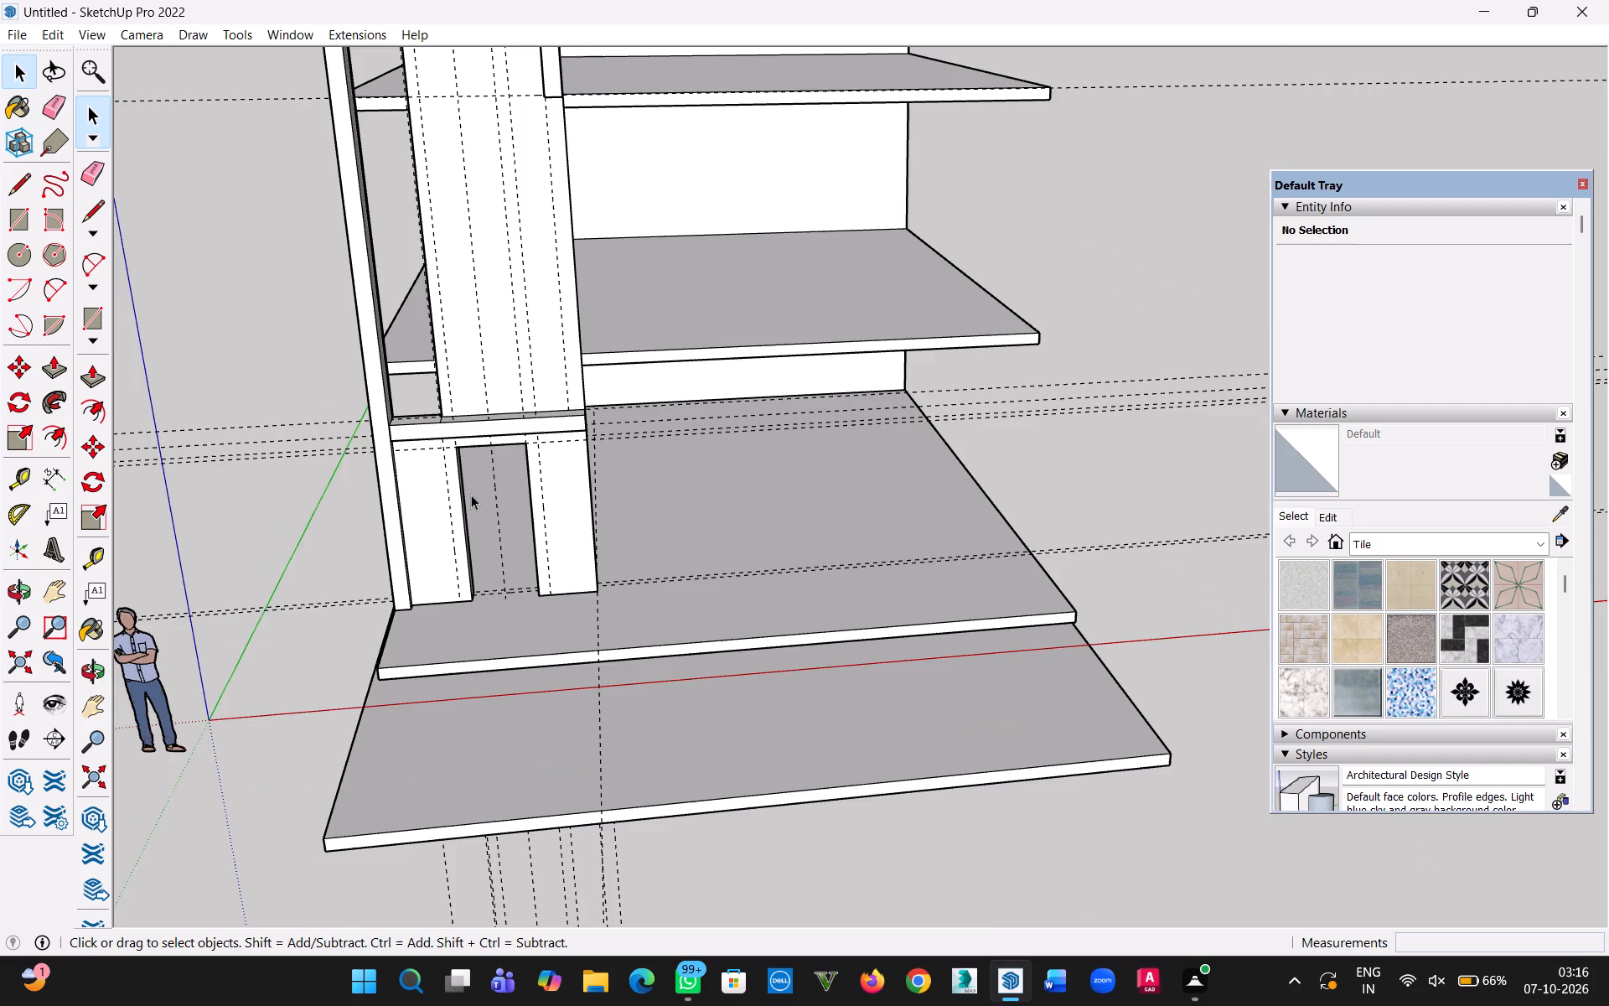
pyautogui.scroll(-5, 470, 500)
pyautogui.scroll(4, 468, 505)
pyautogui.click(51, 37)
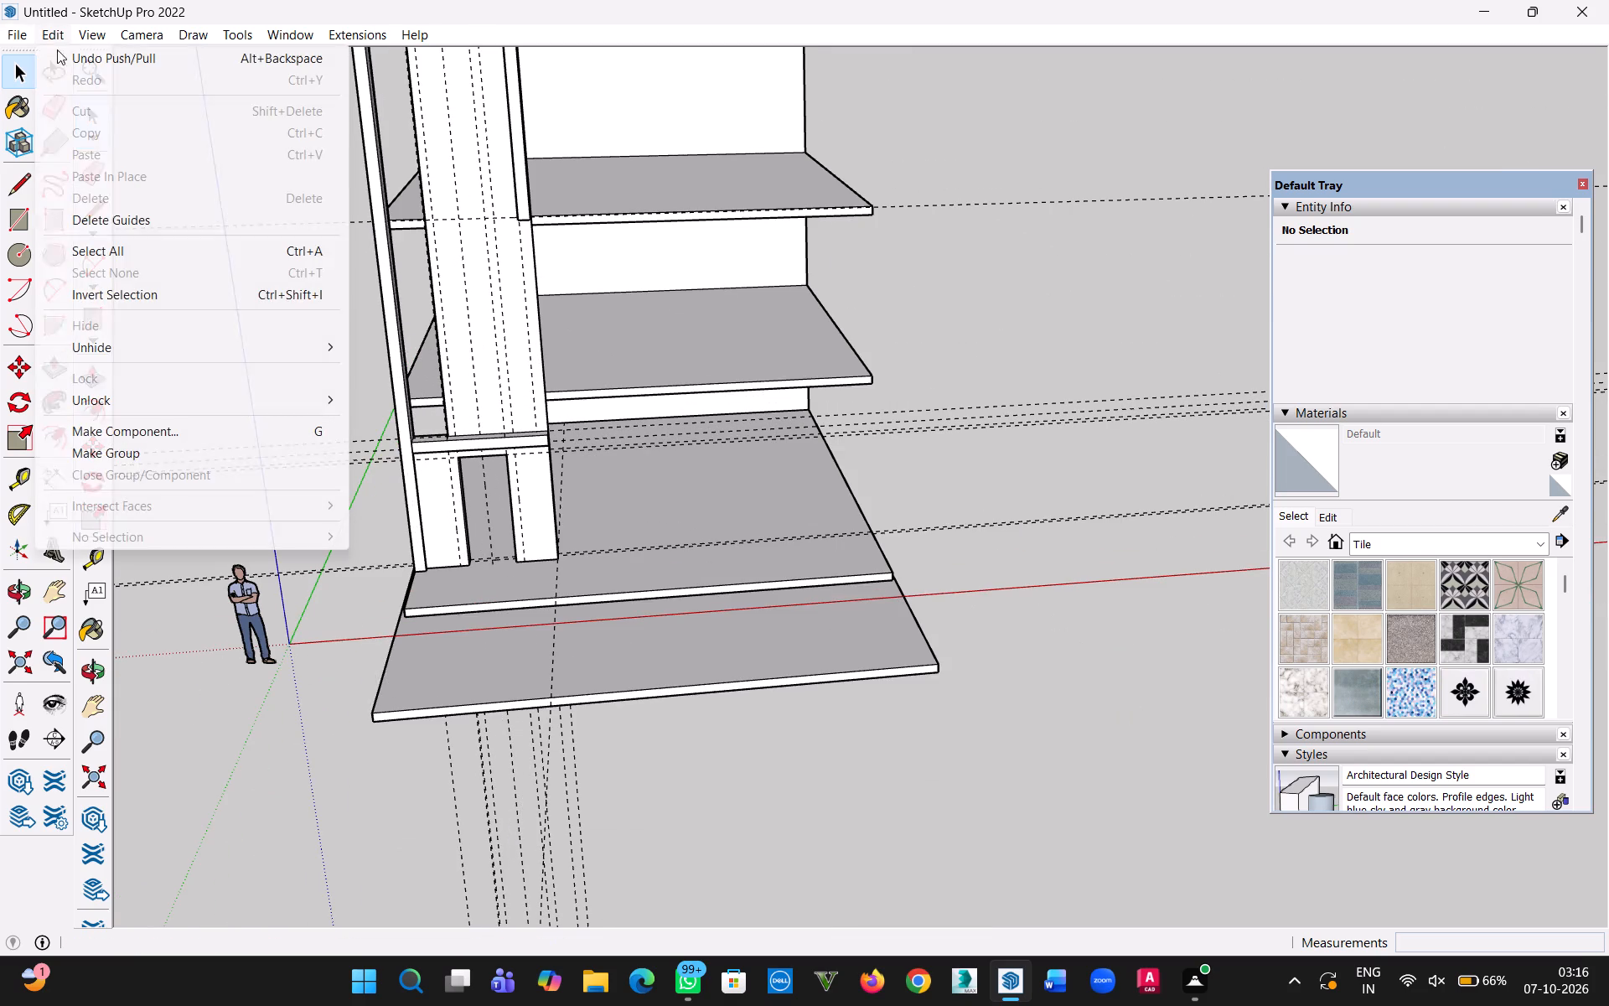
pyautogui.click(117, 226)
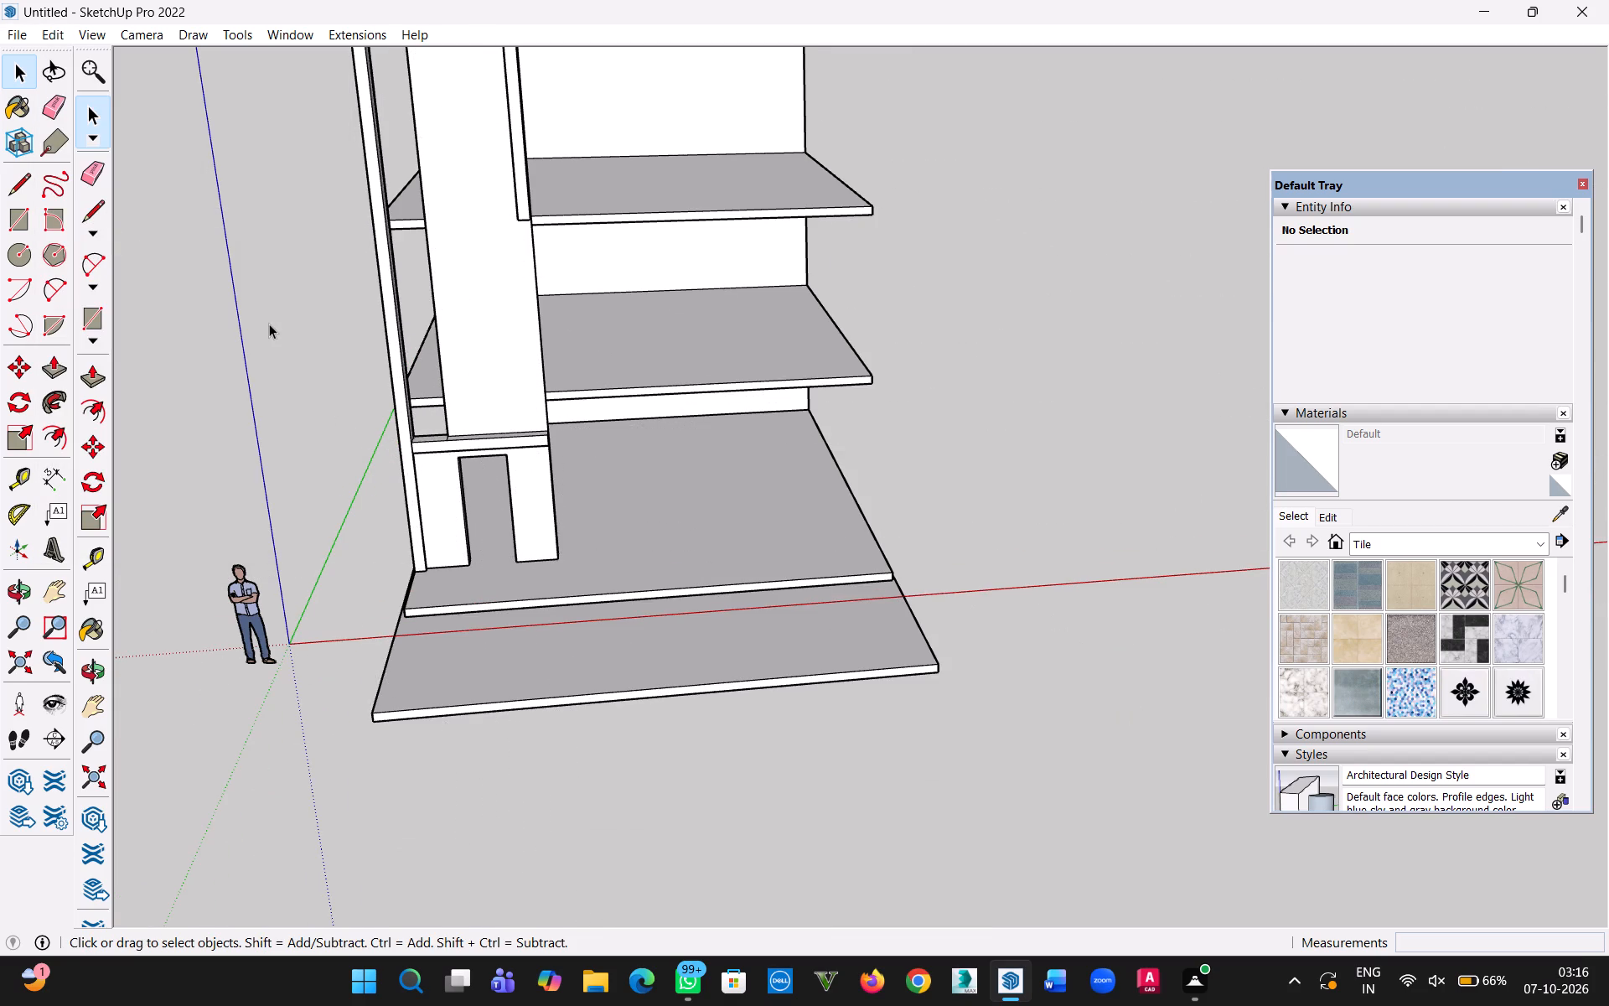
pyautogui.click(269, 324)
# Save the model as ELEVATION 2 in the WORK26 folder on the Desktop.
pyautogui.click(10, 36)
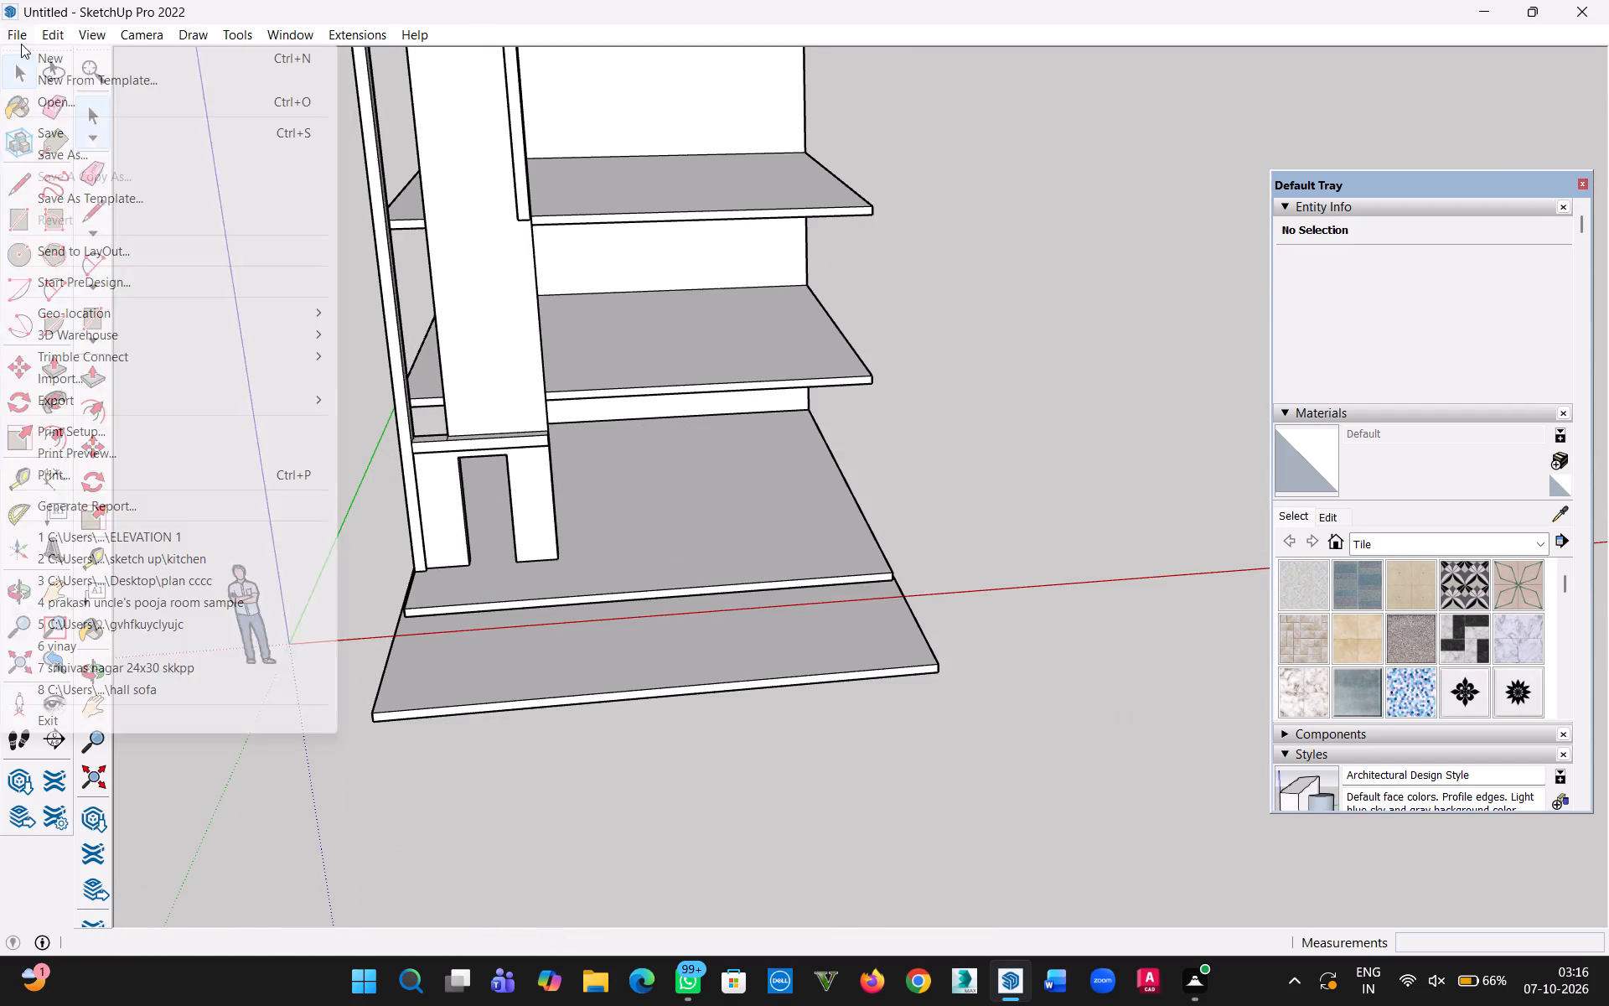
pyautogui.click(132, 155)
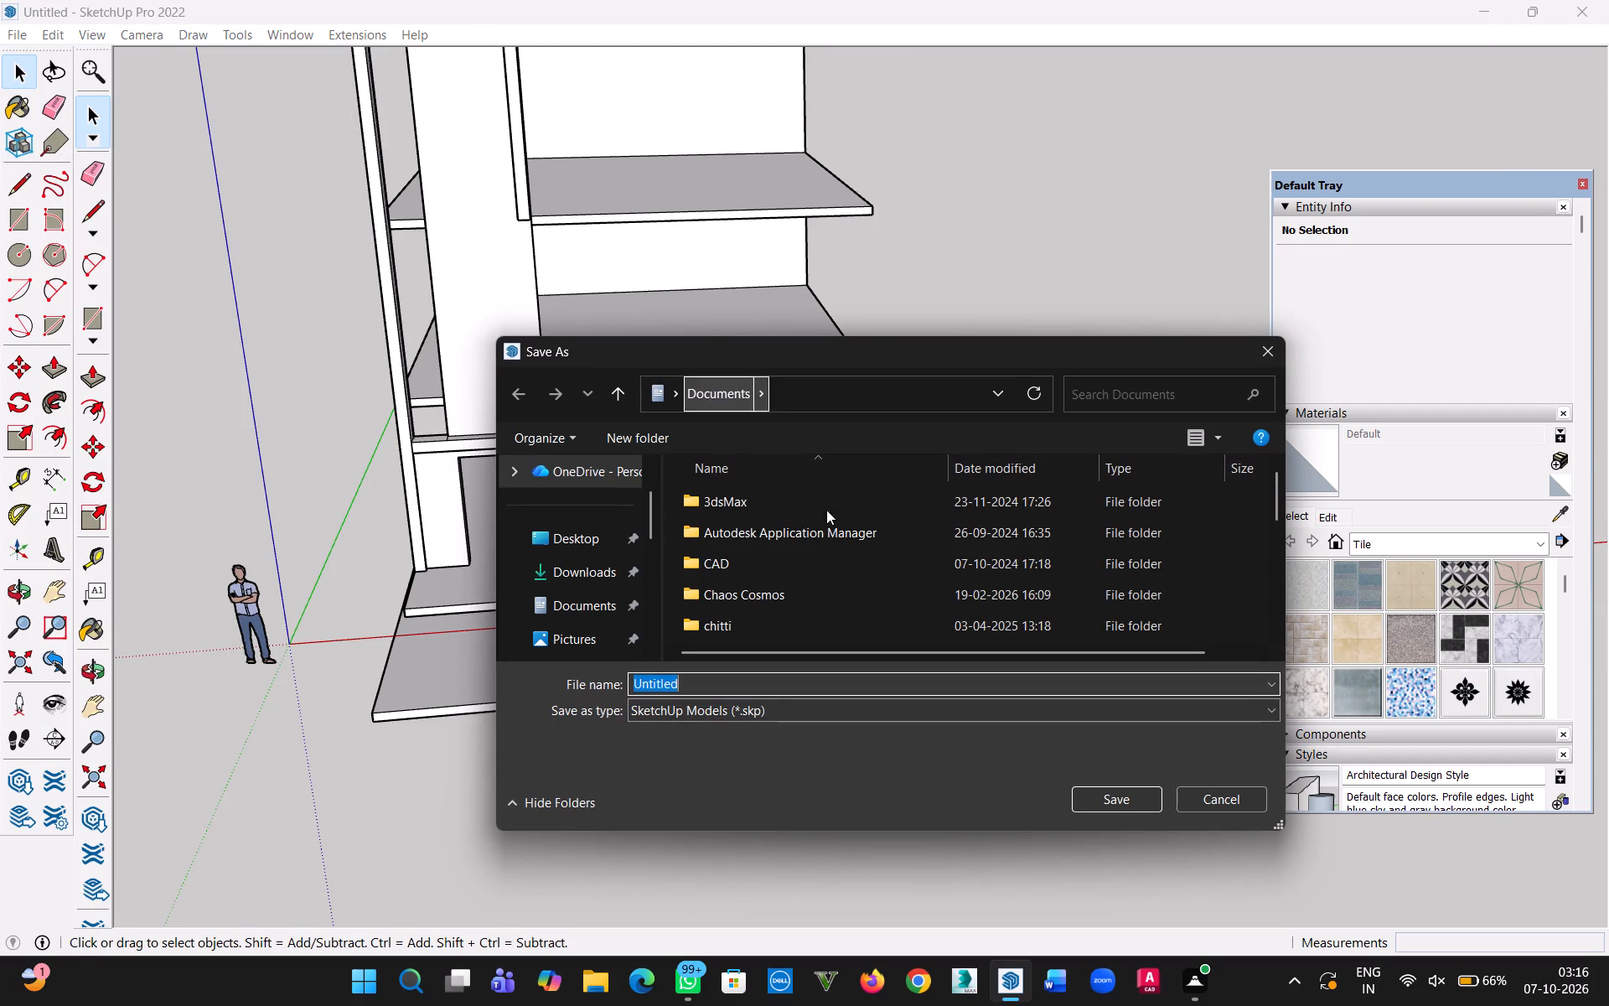
pyautogui.write('ELEVATION')
pyautogui.press('space')
pyautogui.write('2')
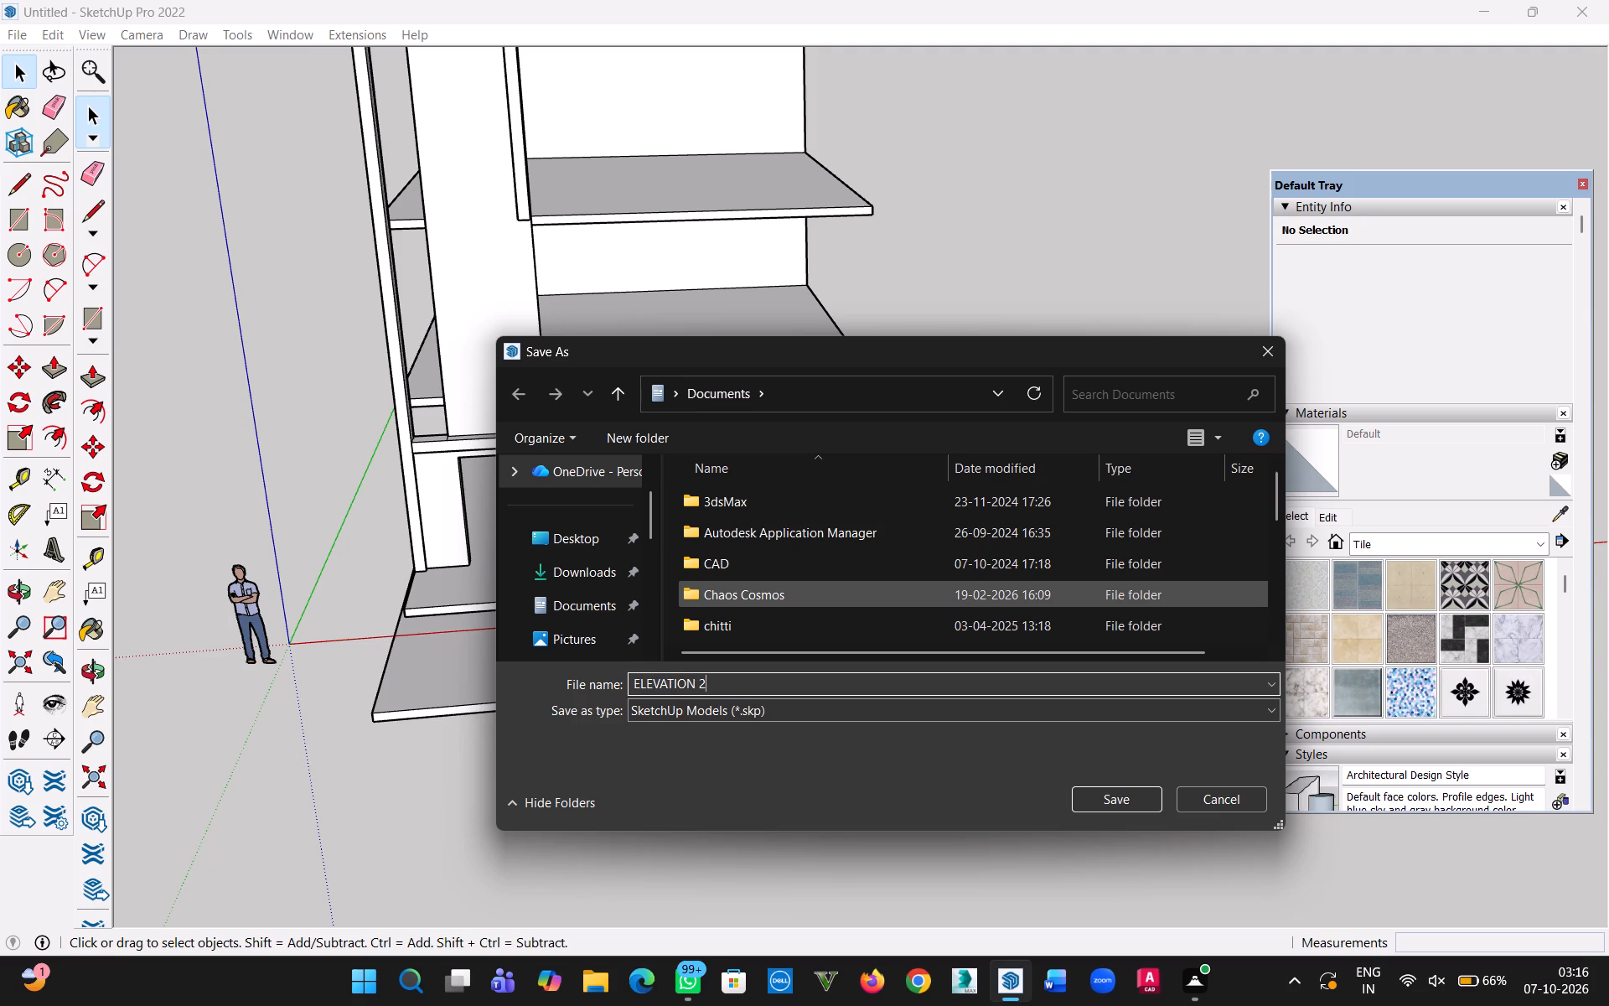
pyautogui.click(595, 537)
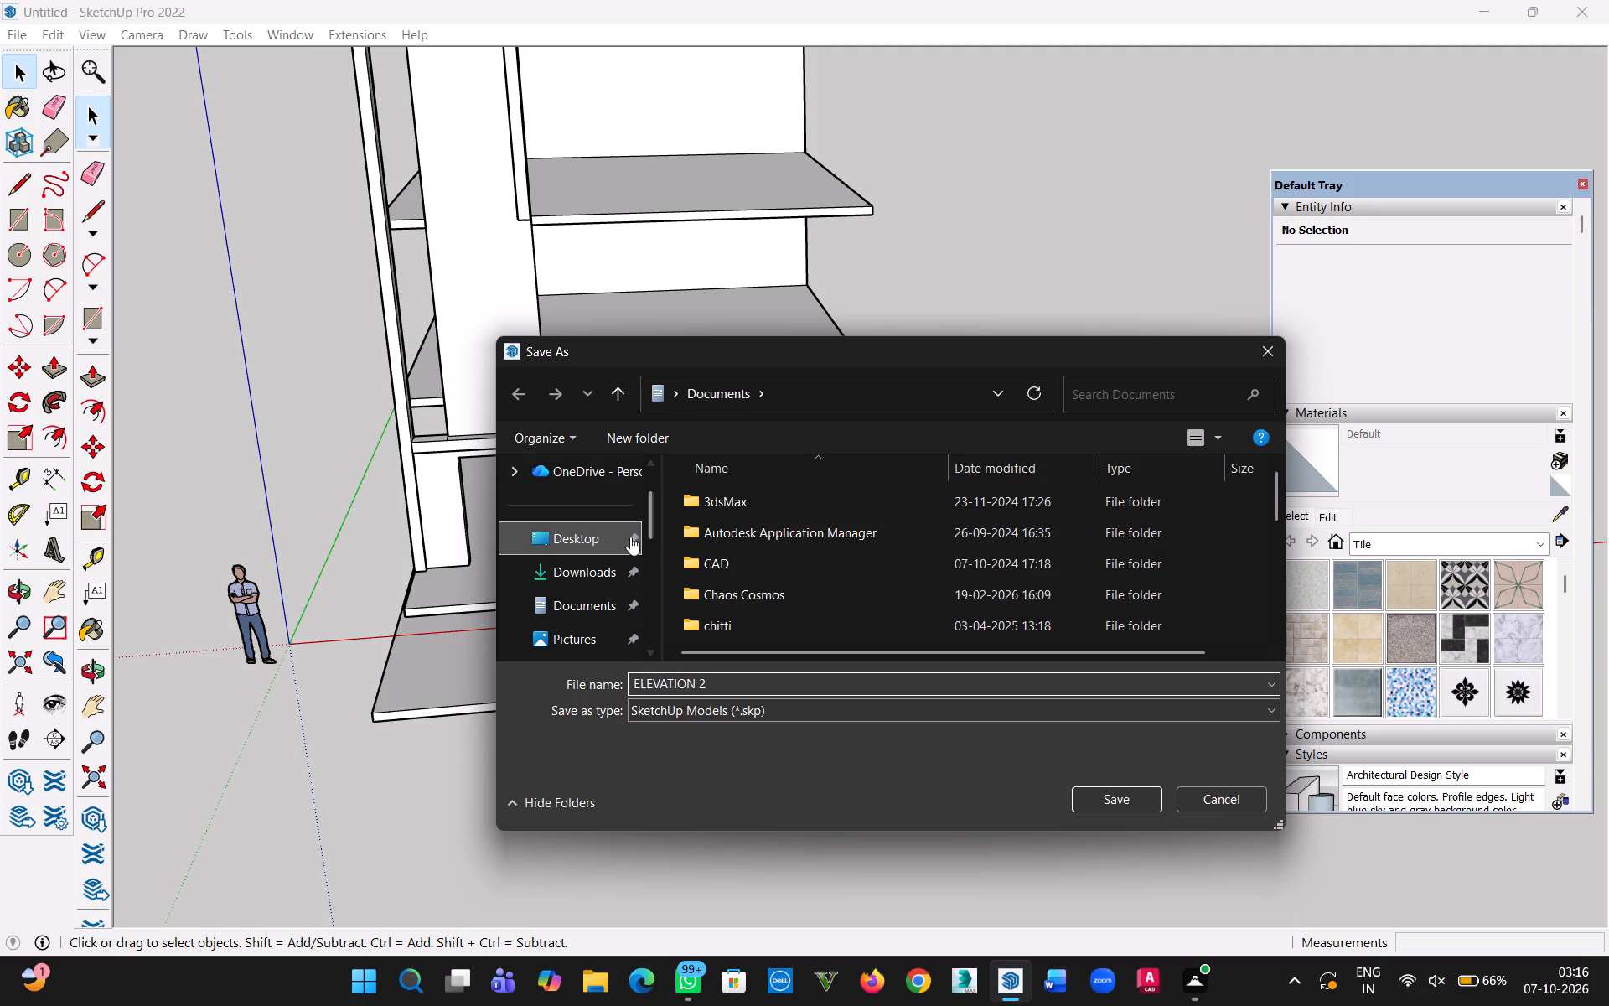
pyautogui.scroll(-2, 799, 551)
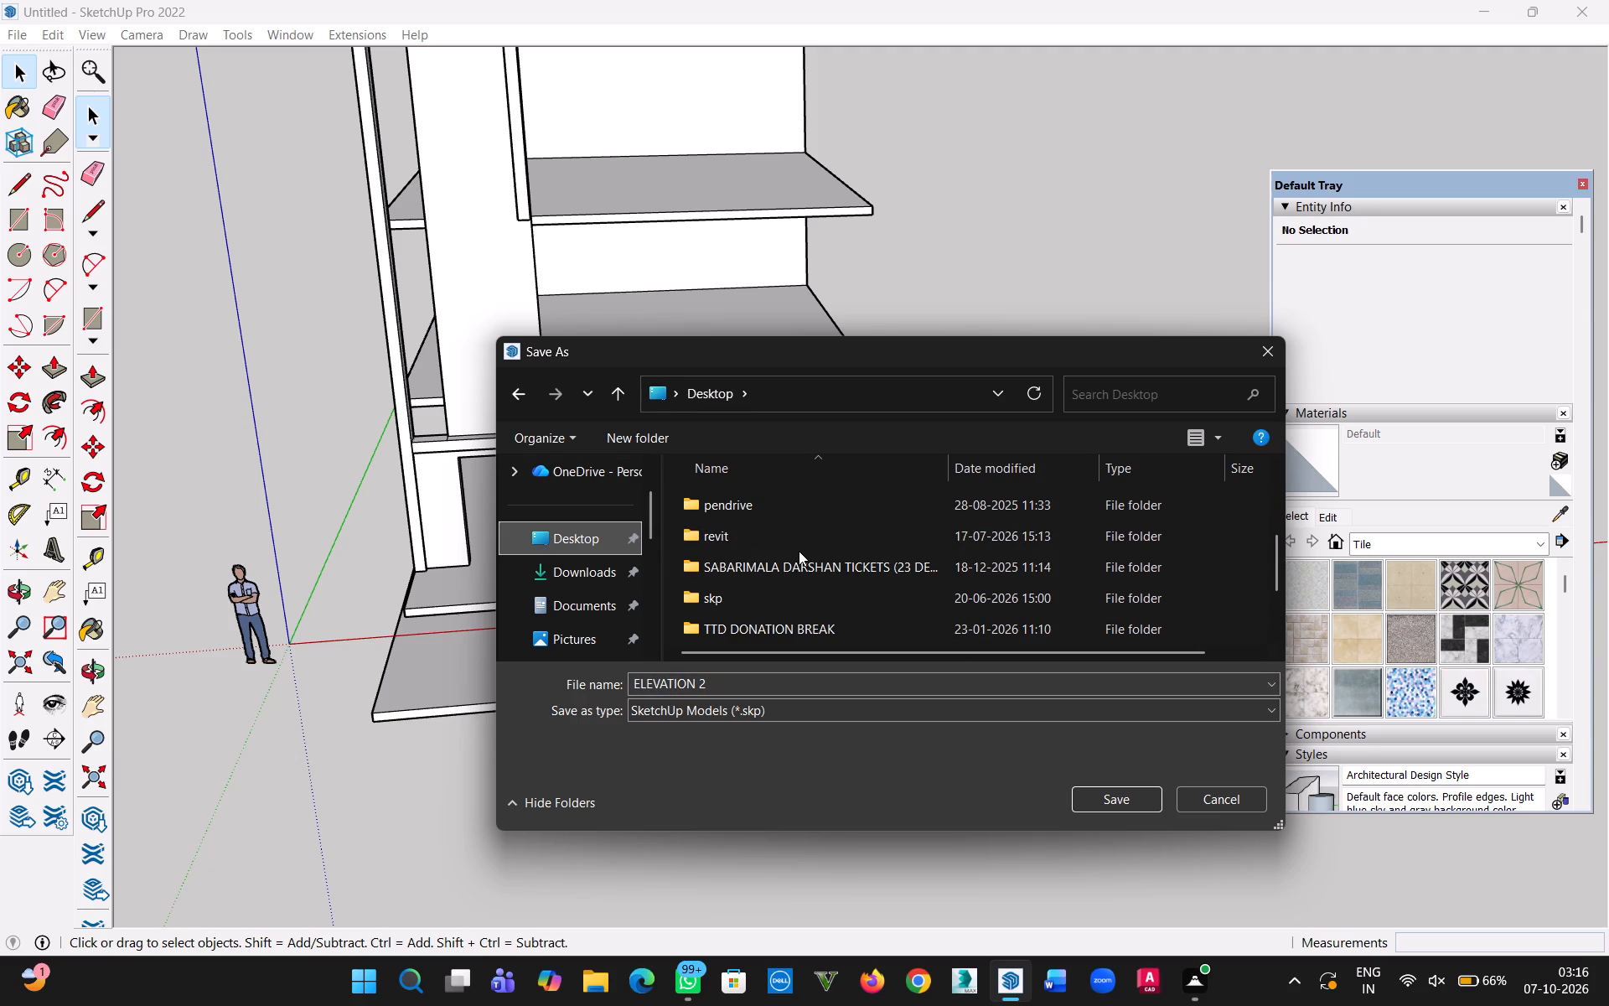
pyautogui.scroll(-2, 799, 551)
pyautogui.click(779, 568)
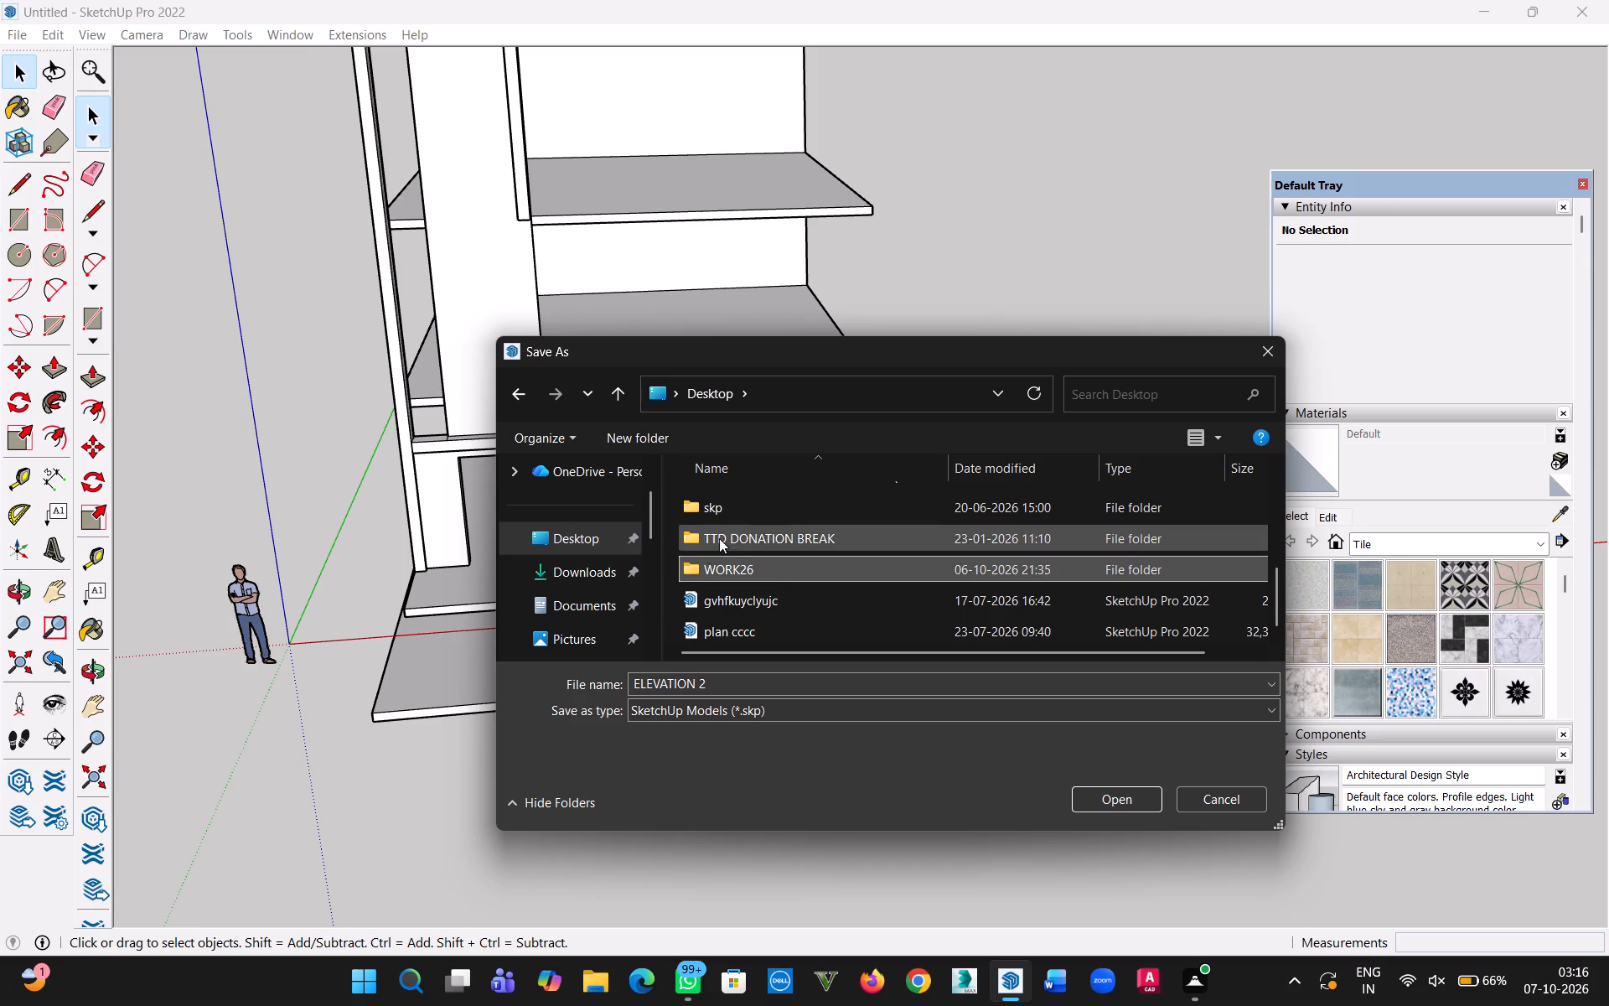
pyautogui.click(1099, 799)
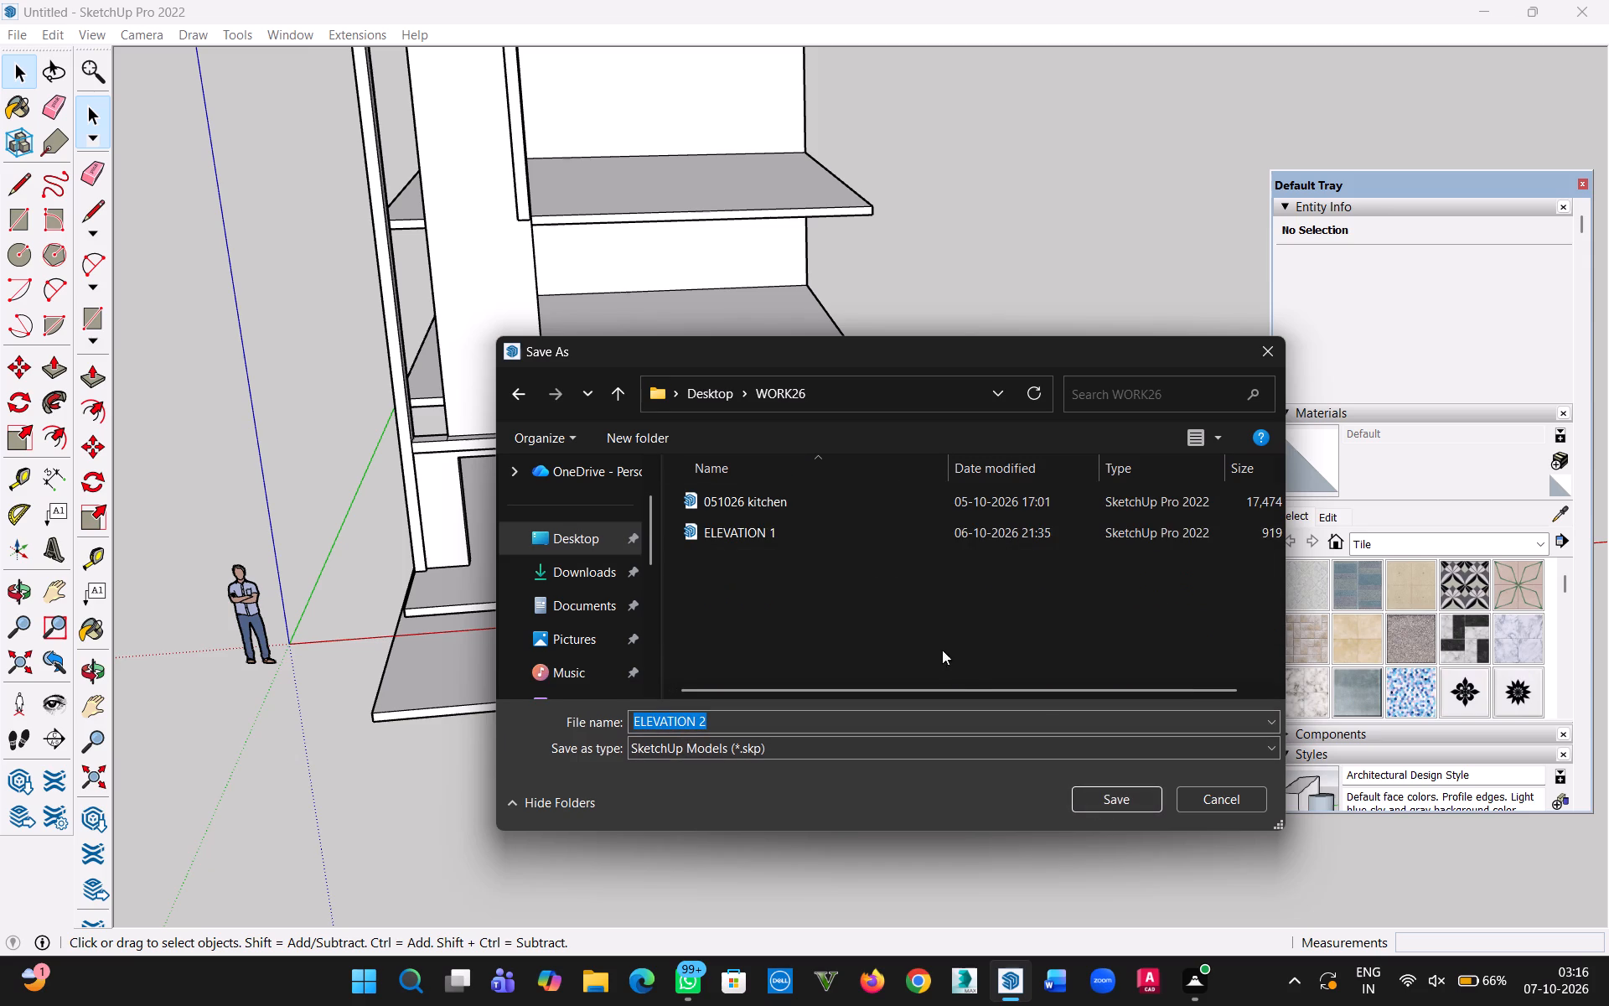
pyautogui.click(1093, 796)
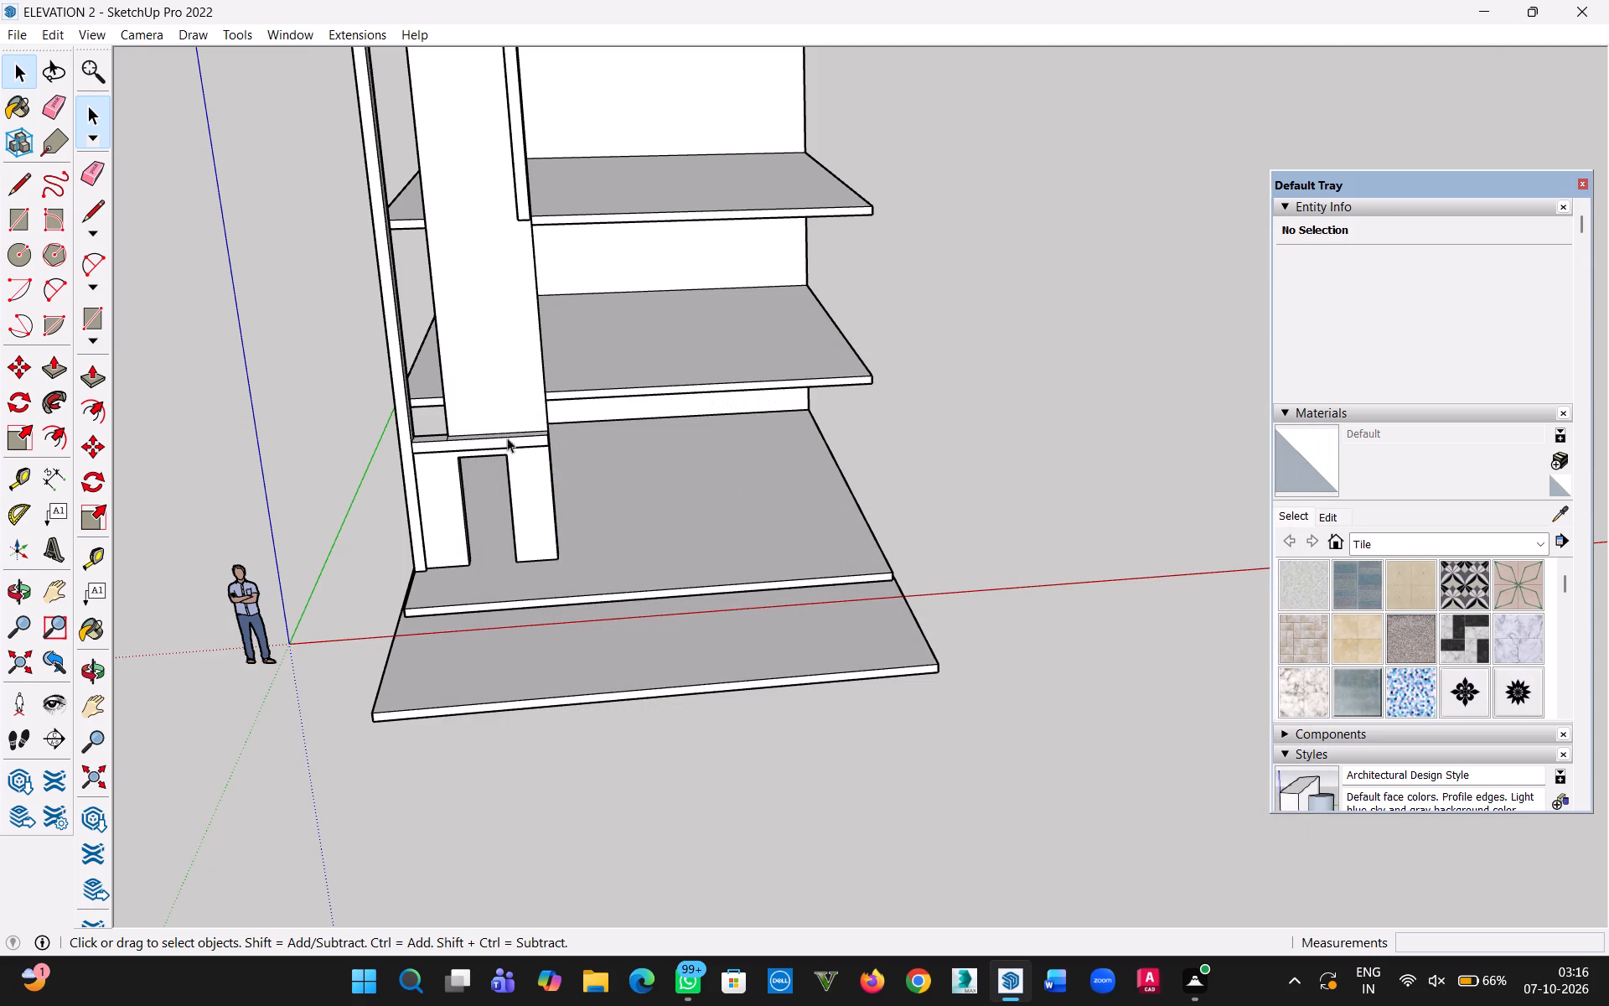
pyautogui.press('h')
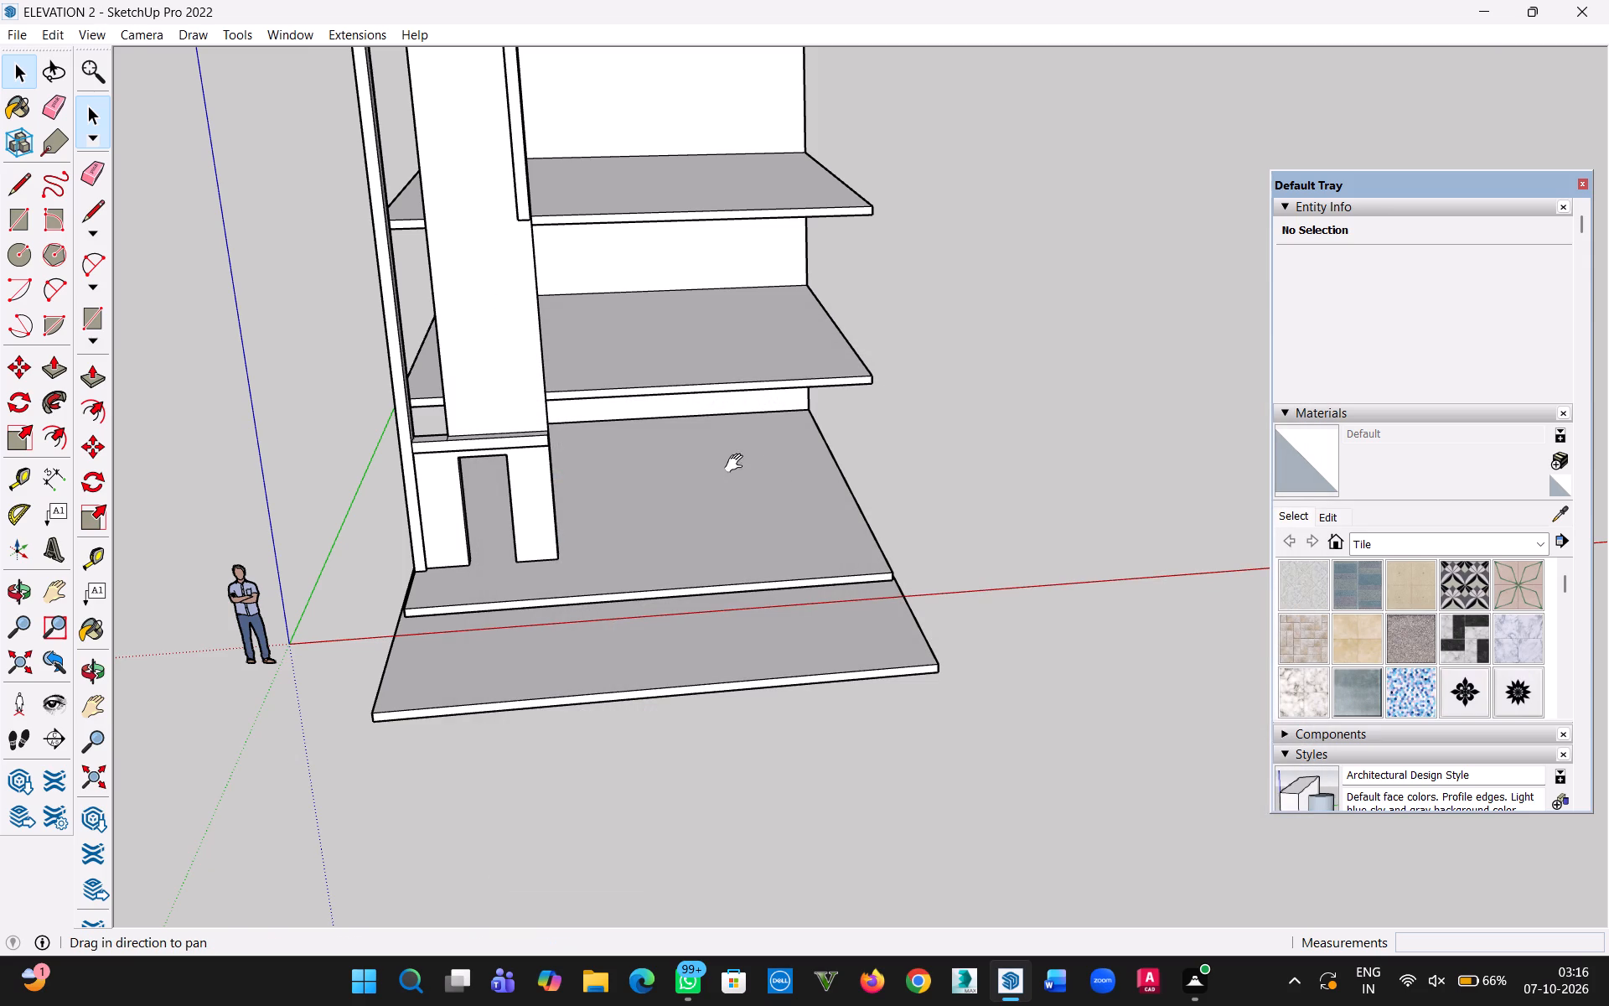
# Delete the short stray edge on the top of the ledge above the door, at the tall panel's lower corner.
pyautogui.moveTo(733, 463); pyautogui.dragTo(948, 636)
pyautogui.moveTo(909, 641); pyautogui.dragTo(783, 537, button='middle')
pyautogui.scroll(4, 777, 575)
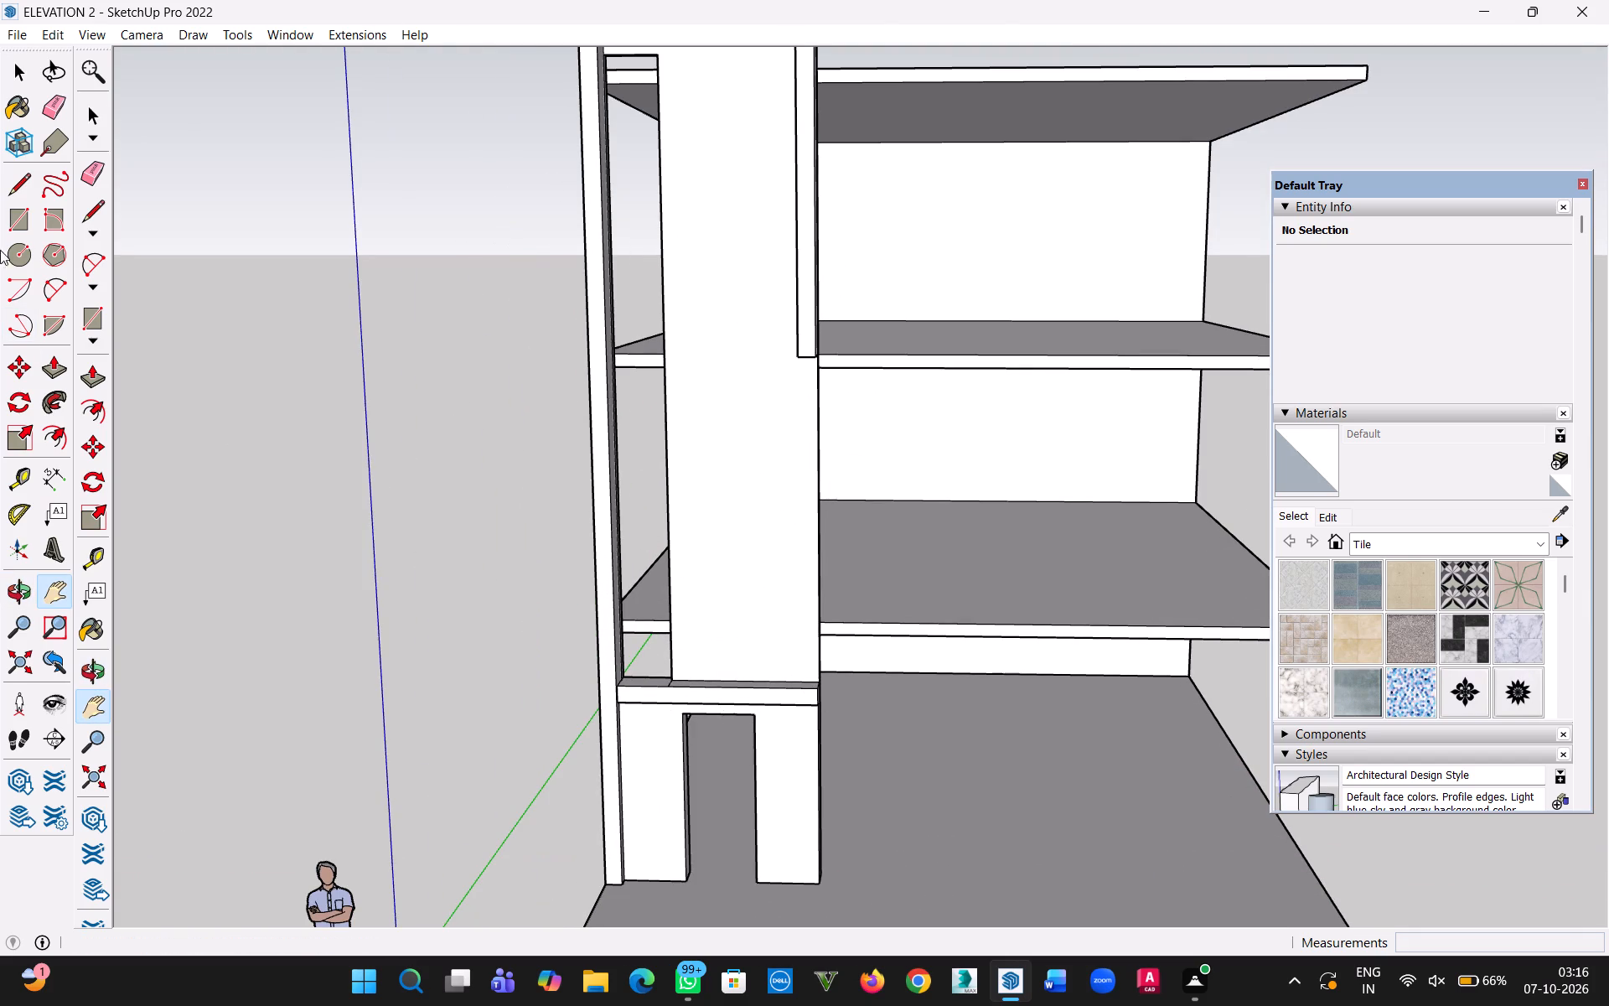
pyautogui.moveTo(352, 443); pyautogui.dragTo(551, 555, button='middle')
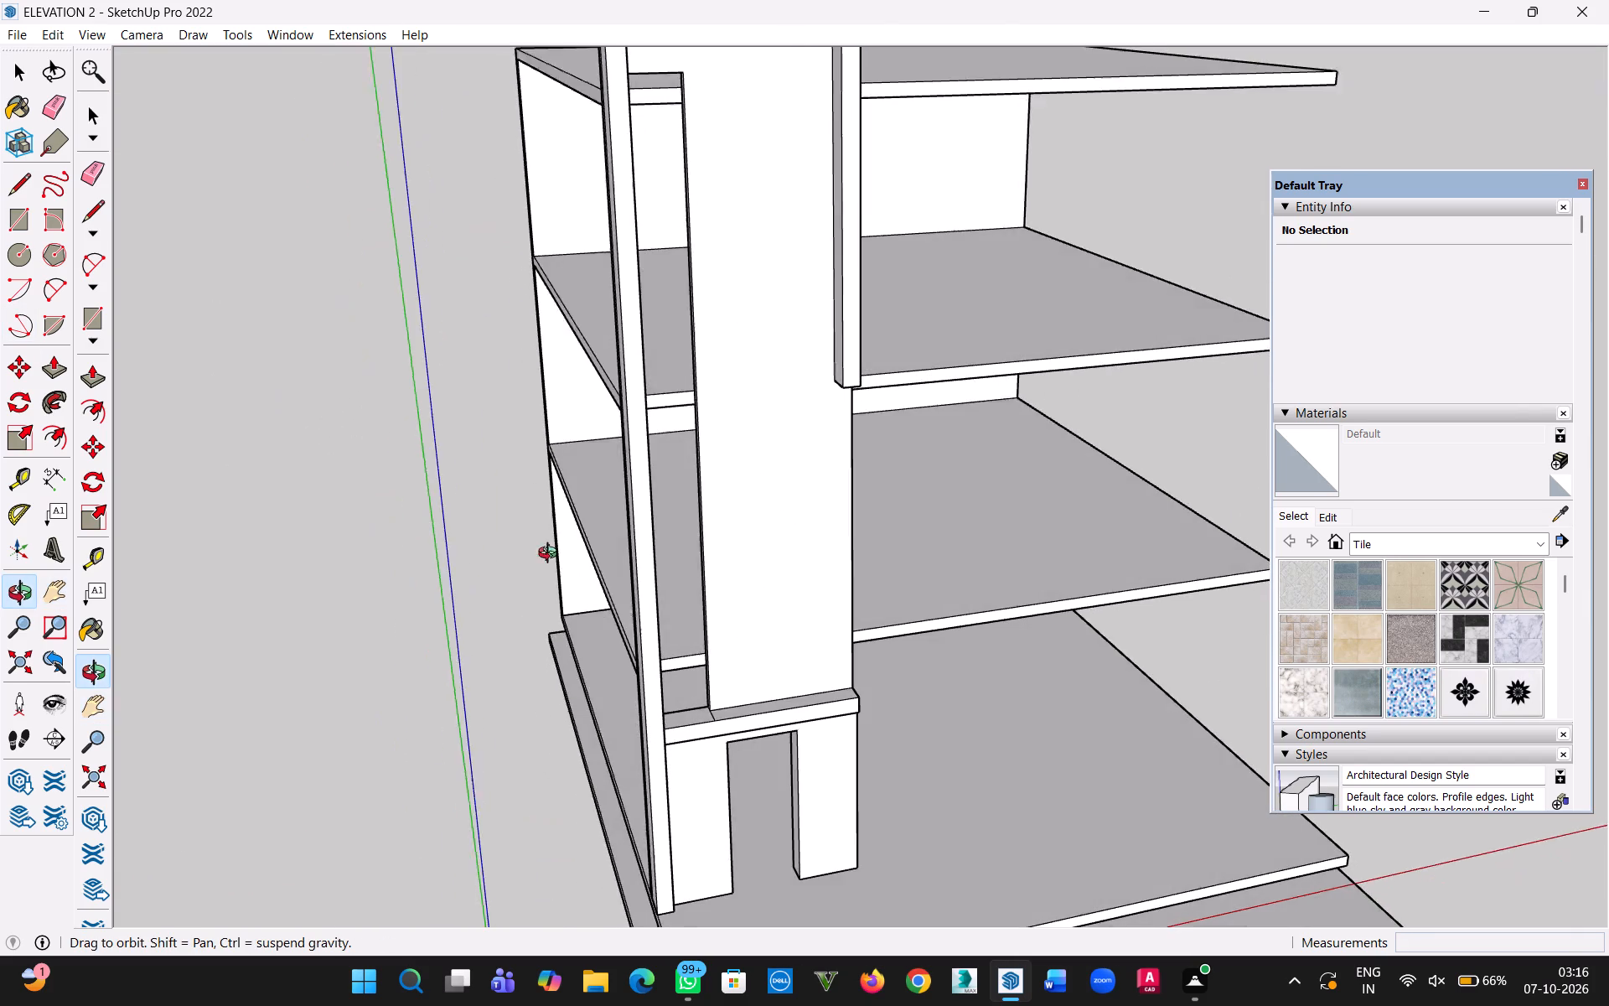
pyautogui.moveTo(551, 555); pyautogui.dragTo(544, 560, button='middle')
pyautogui.scroll(7, 761, 954)
pyautogui.moveTo(717, 688); pyautogui.dragTo(675, 832, button='middle')
pyautogui.press('Escape')
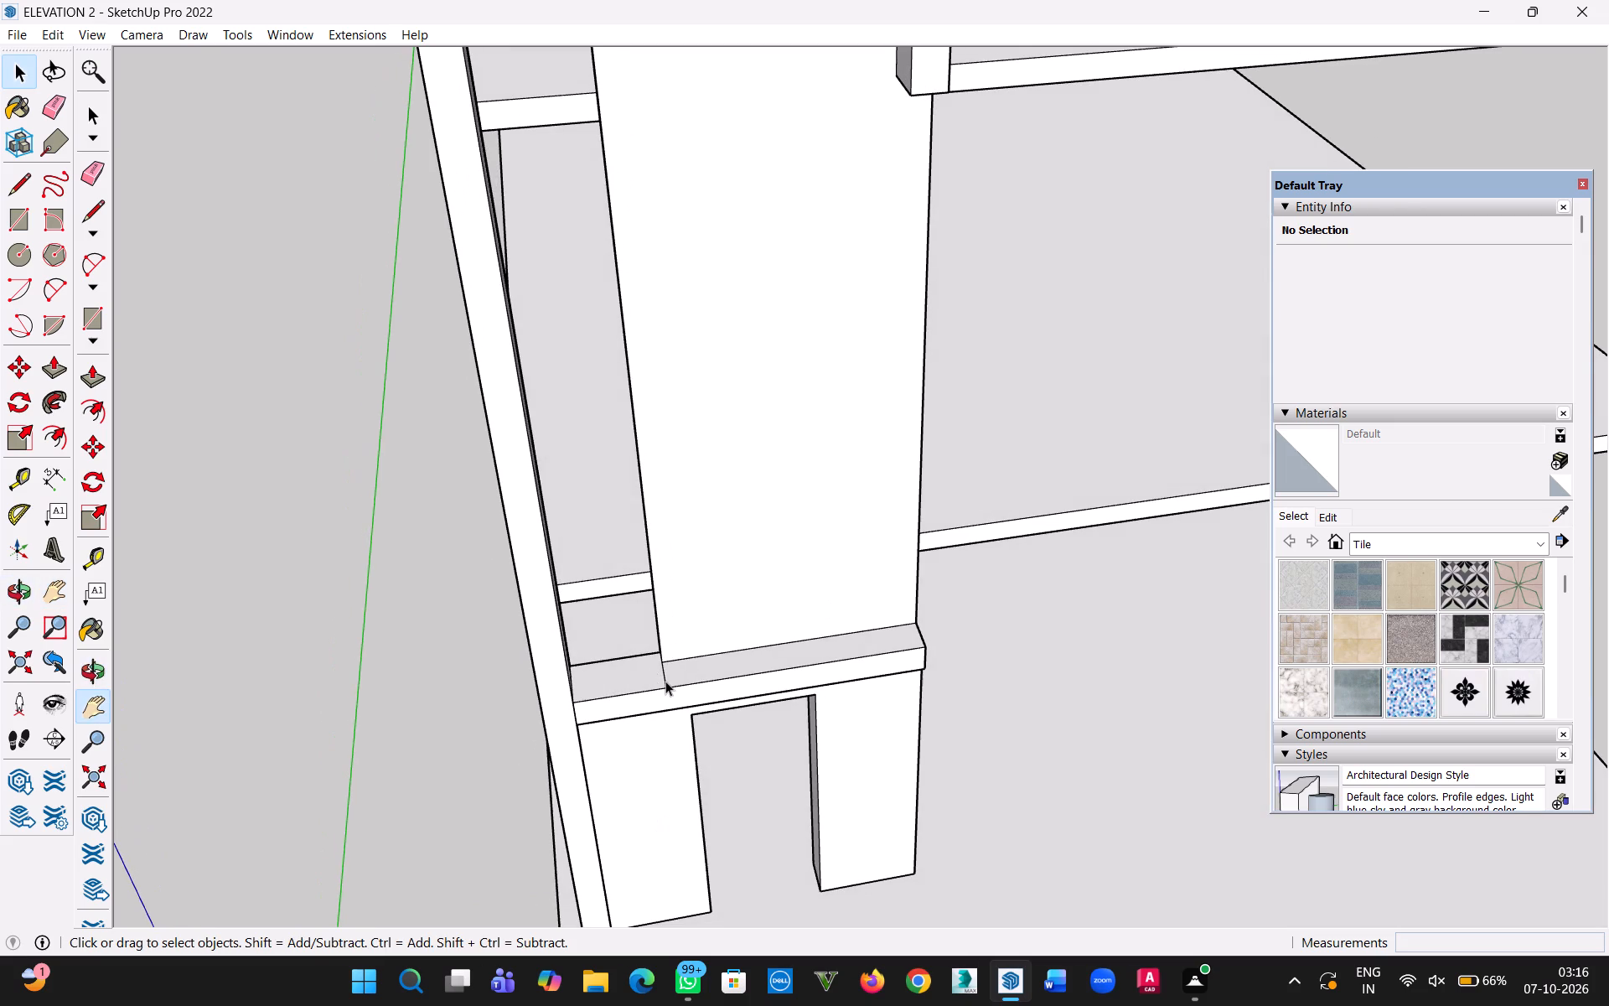
pyautogui.click(667, 680)
pyautogui.press('Delete')
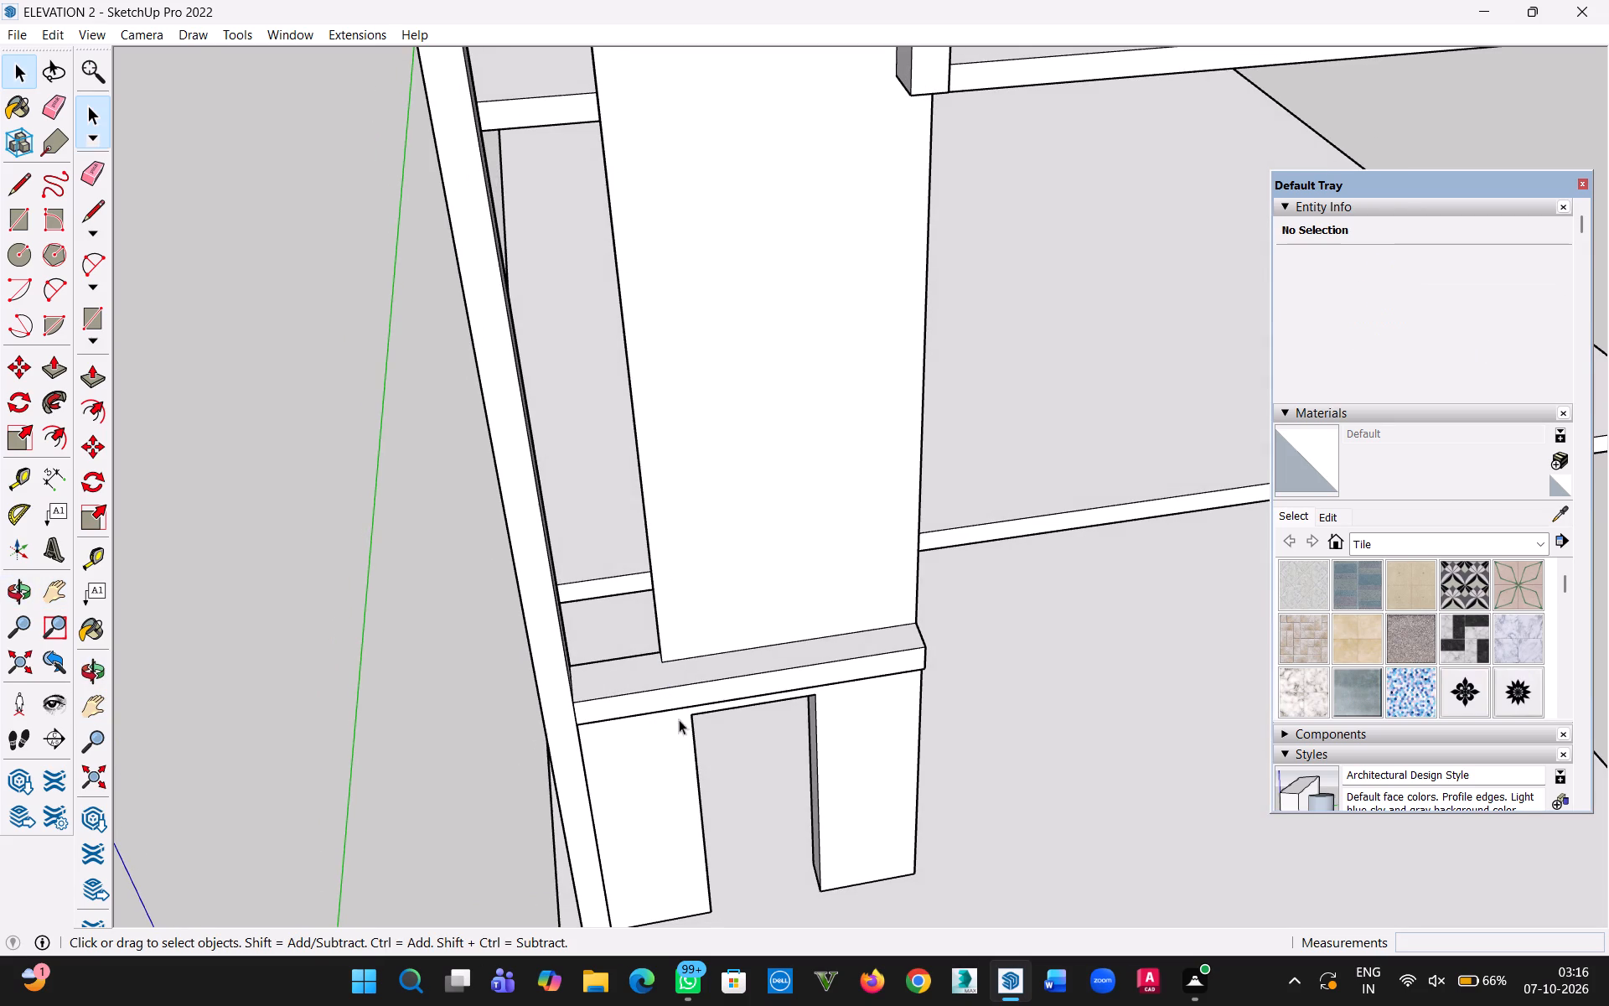
# Delete the long vertical seam edge on the inner face of the frame's full-height post.
pyautogui.scroll(1, 684, 721)
pyautogui.moveTo(684, 721); pyautogui.dragTo(690, 0, button='middle')
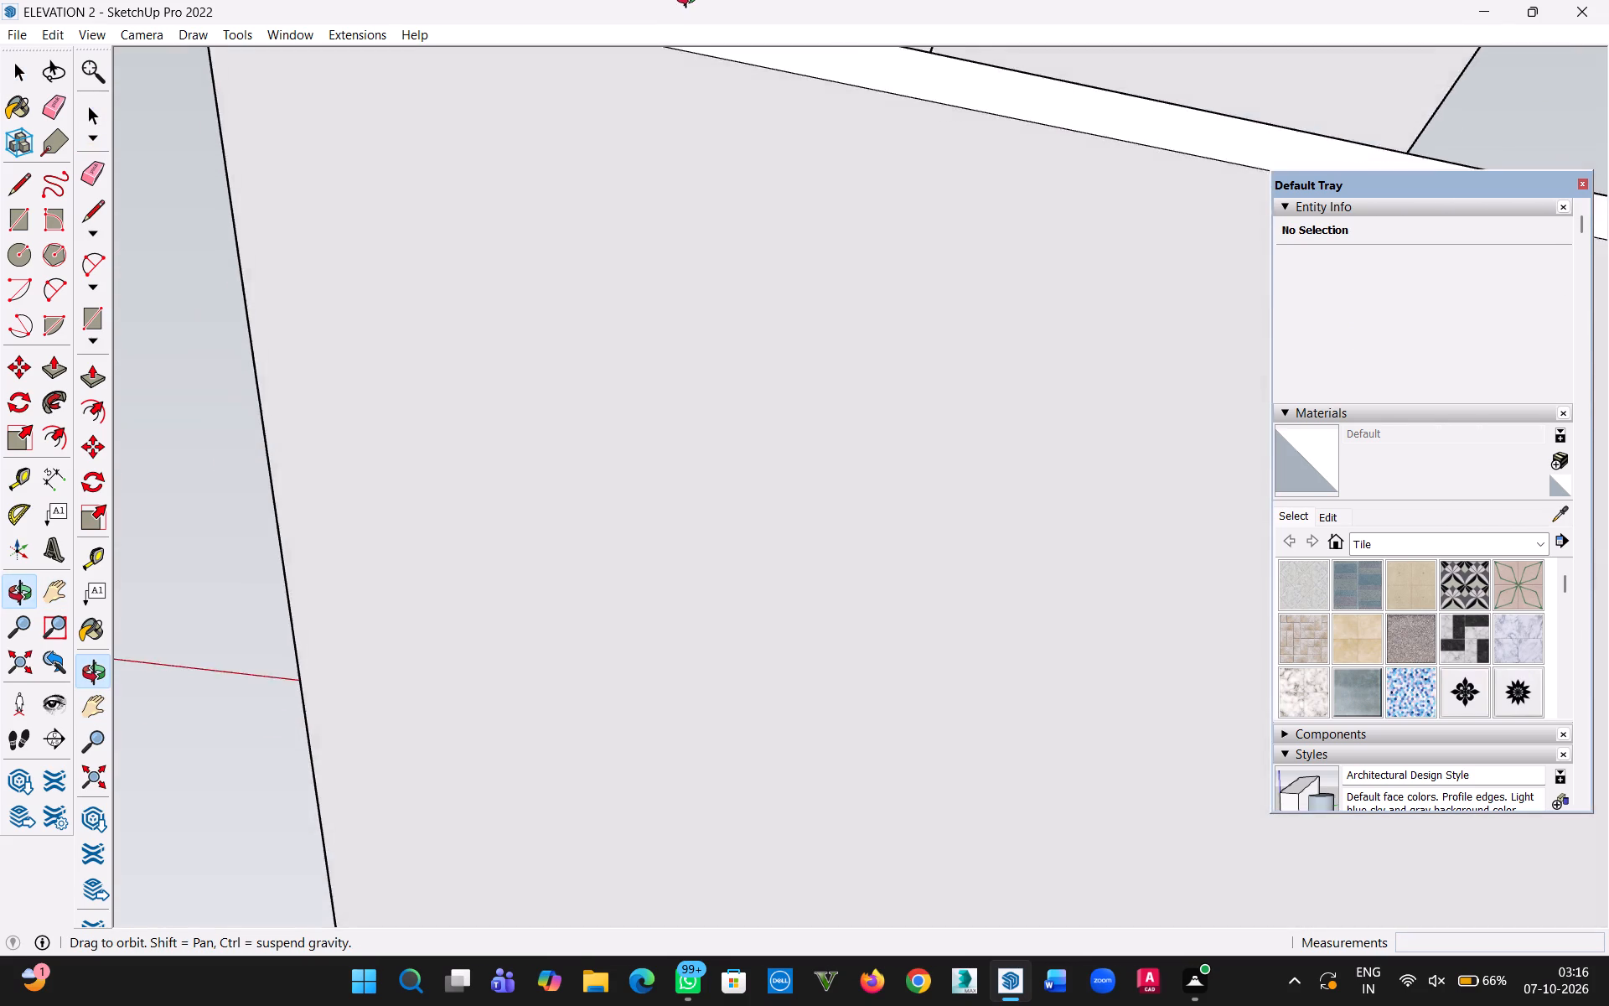
pyautogui.moveTo(690, 0); pyautogui.dragTo(543, 579, button='middle')
pyautogui.moveTo(748, 625); pyautogui.dragTo(578, 604, button='middle')
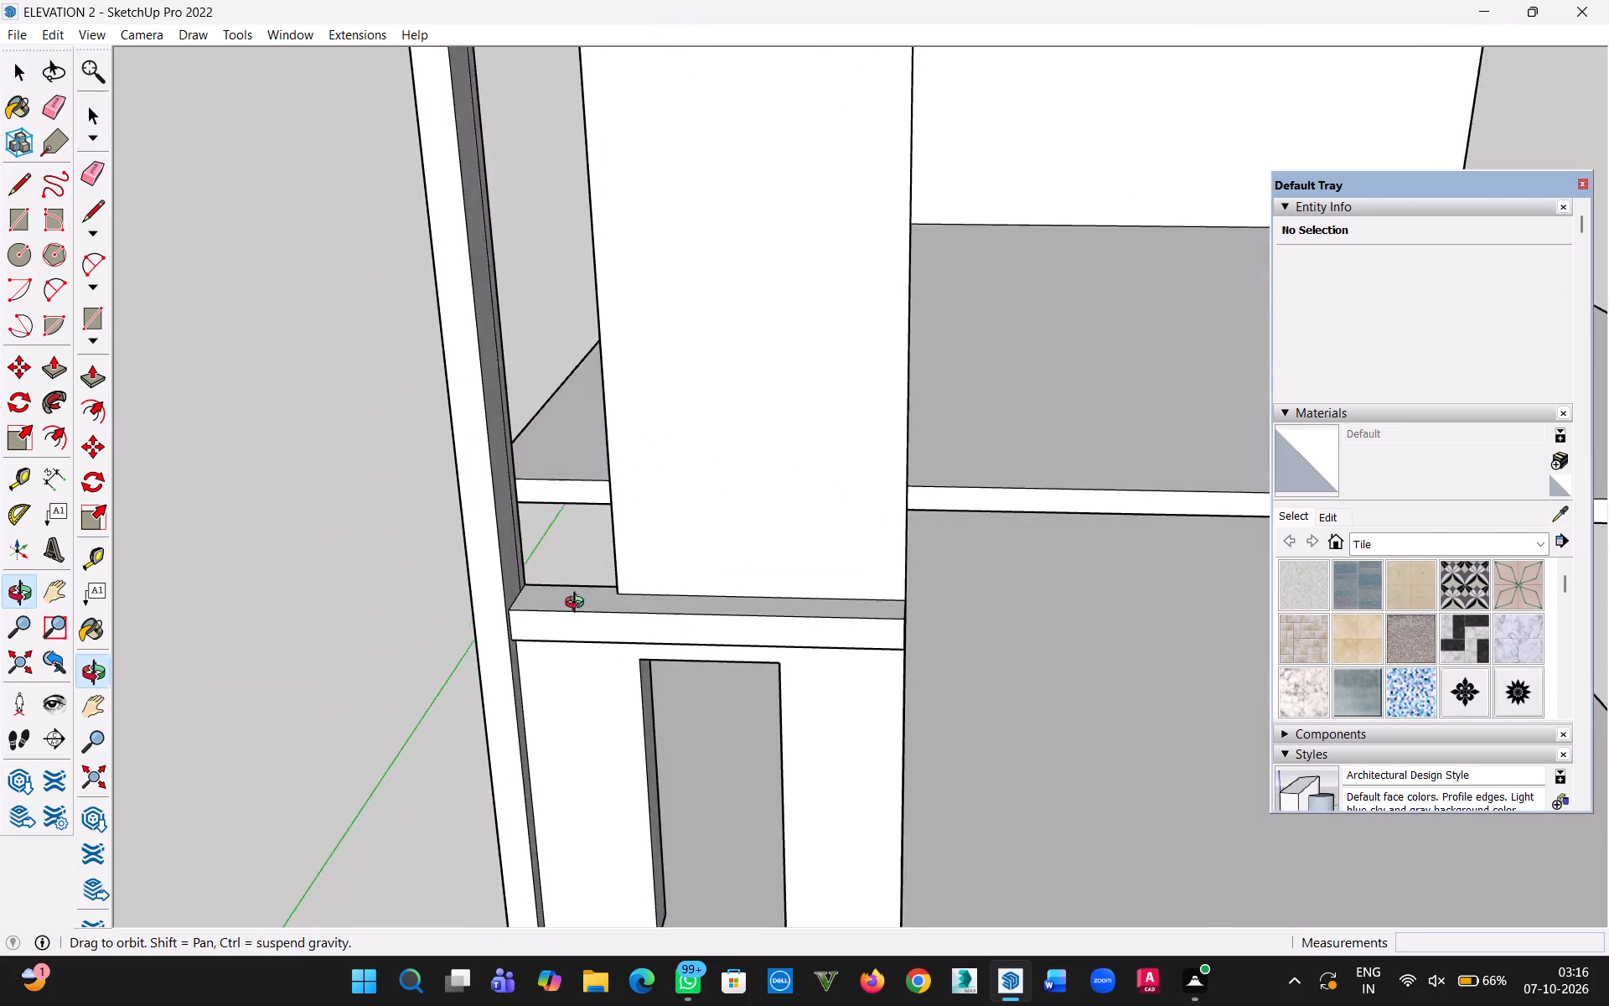
pyautogui.moveTo(578, 604); pyautogui.dragTo(156, 525, button='middle')
pyautogui.moveTo(884, 708); pyautogui.dragTo(320, 541, button='middle')
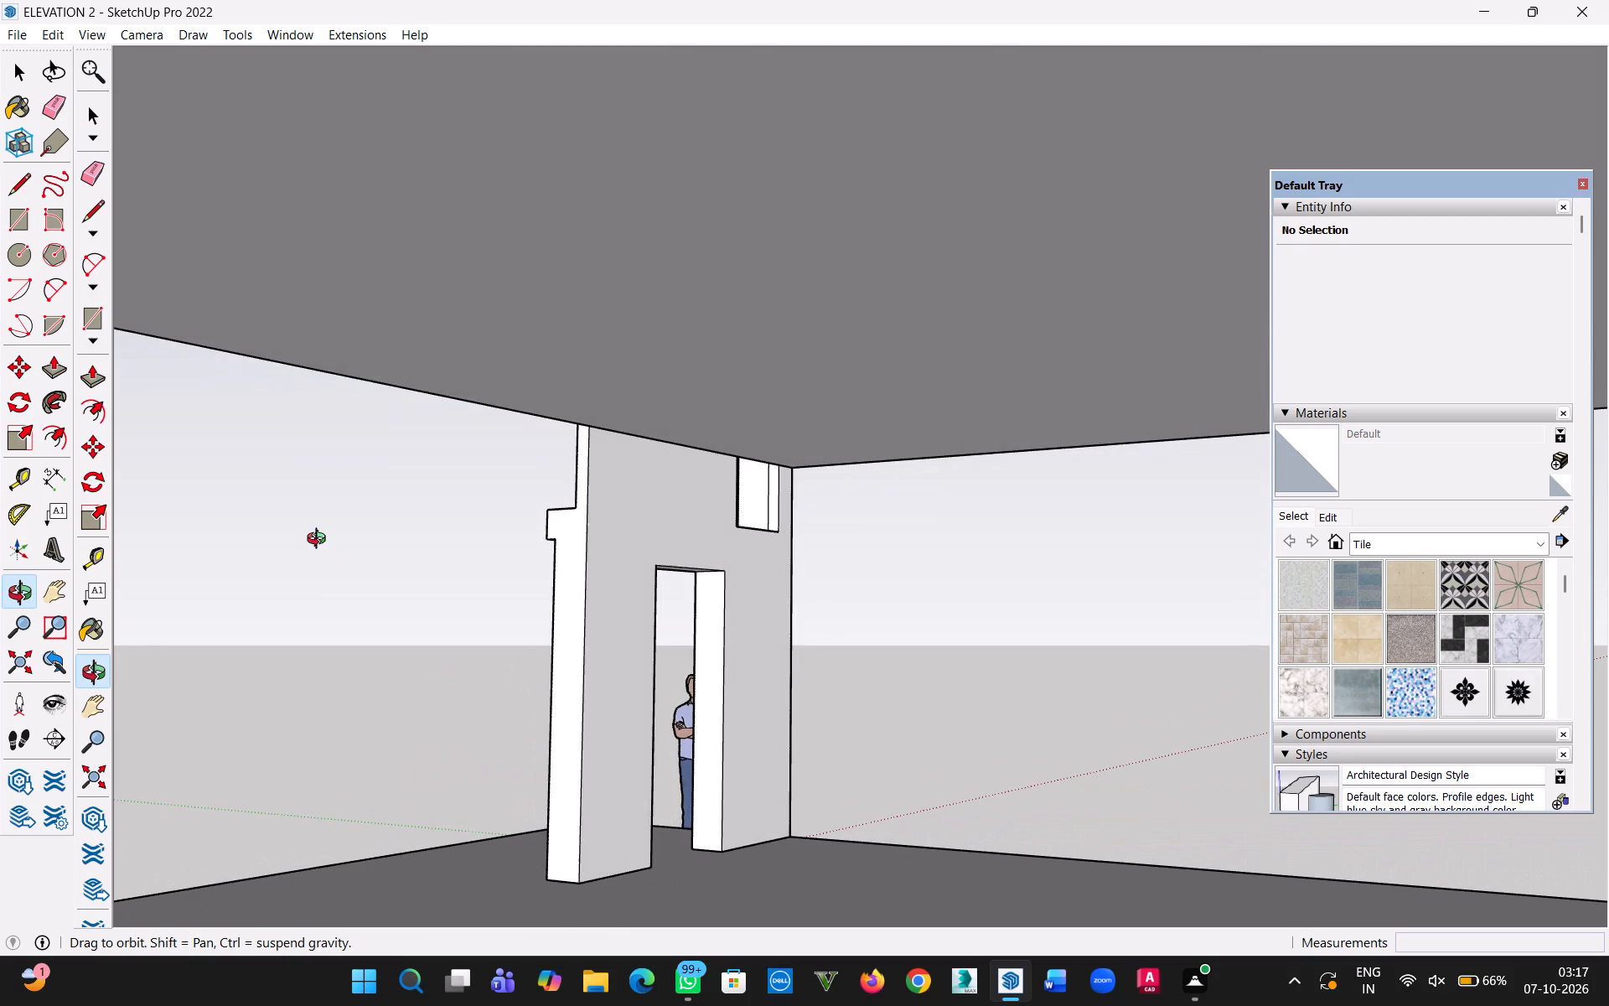
pyautogui.moveTo(320, 541); pyautogui.dragTo(1012, 641, button='middle')
pyautogui.moveTo(722, 600); pyautogui.dragTo(819, 699, button='middle')
pyautogui.scroll(4, 744, 535)
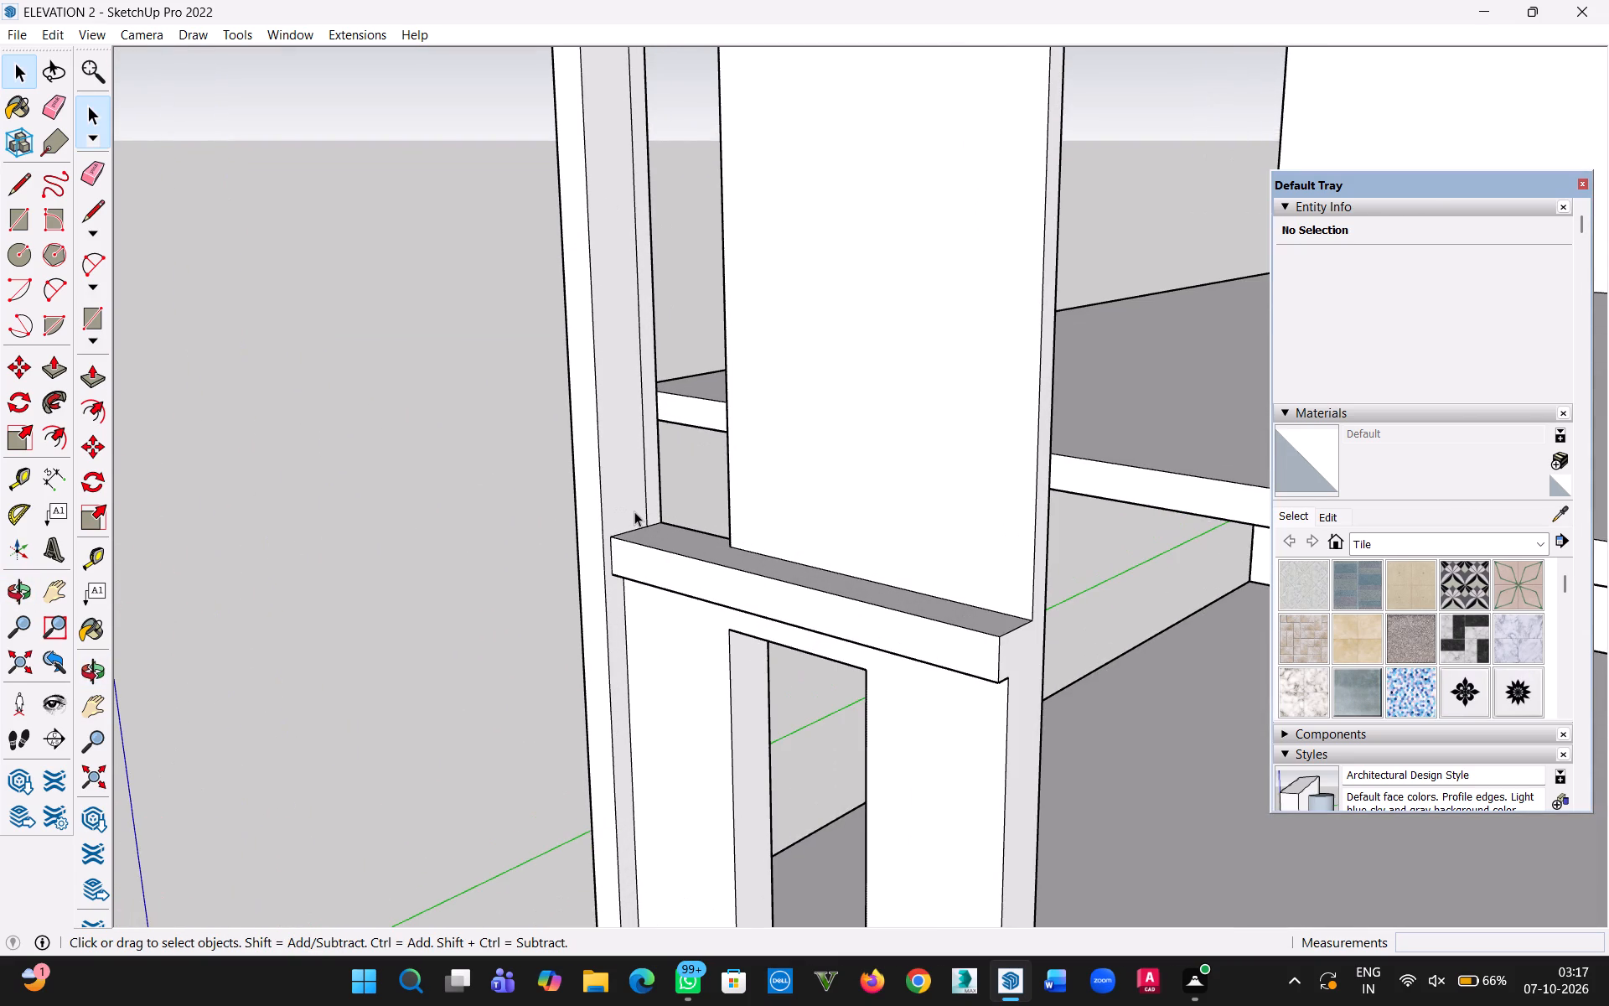
pyautogui.click(636, 511)
pyautogui.scroll(-16, 618, 352)
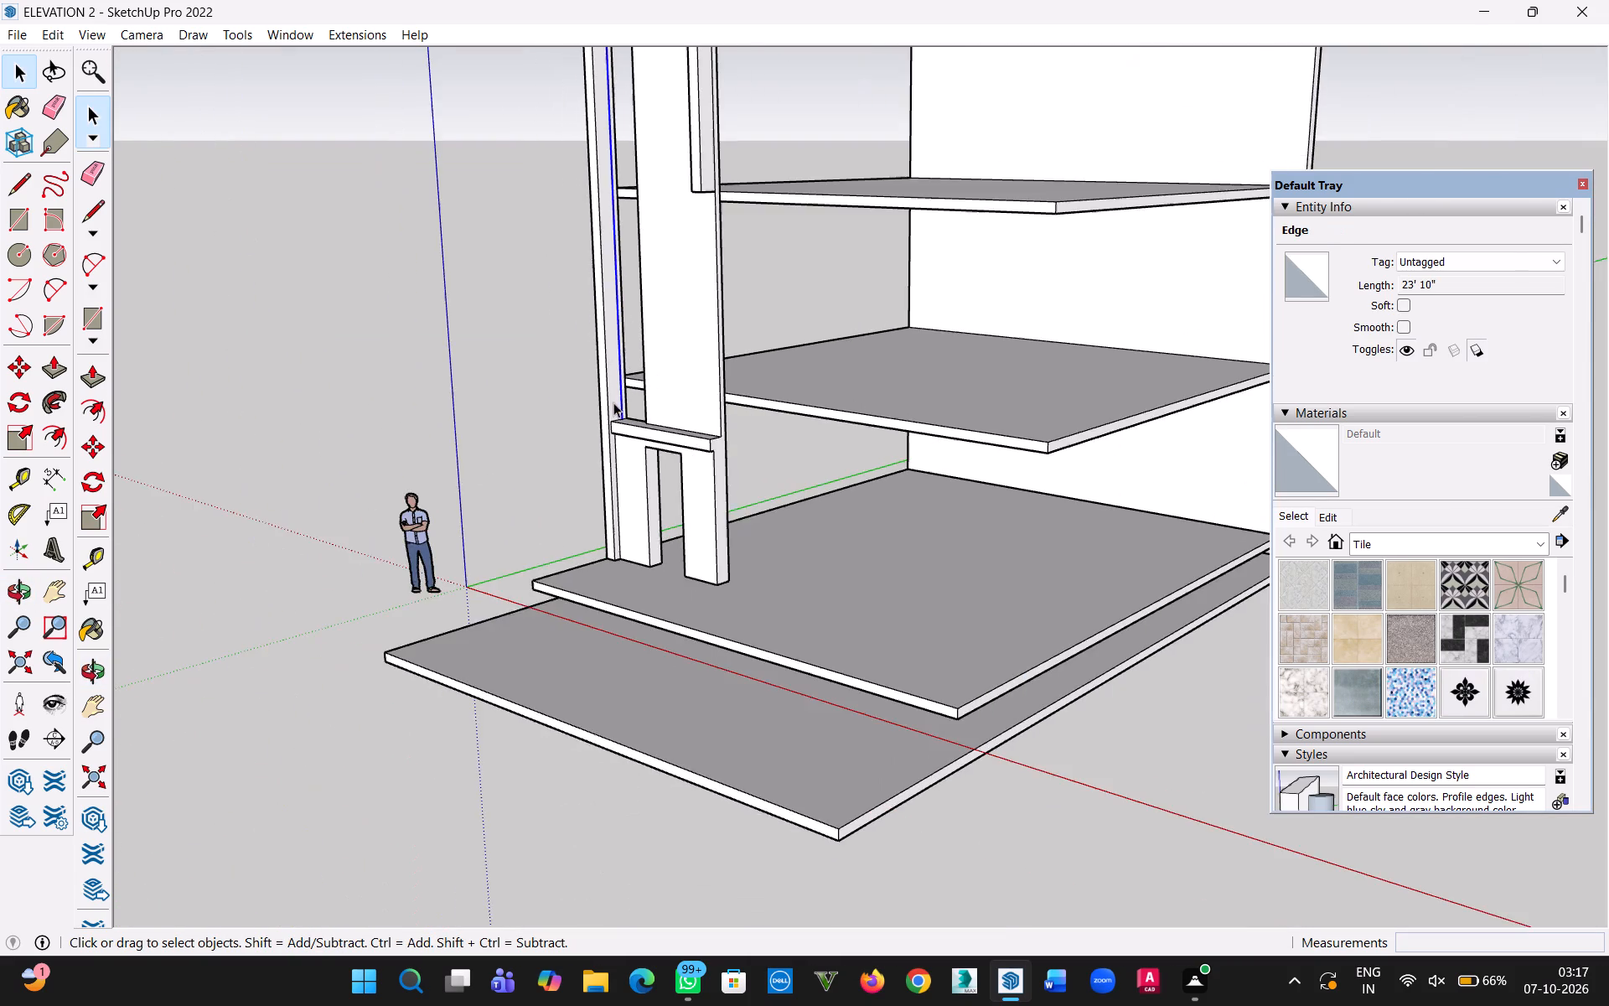
pyautogui.moveTo(536, 354); pyautogui.dragTo(851, 401, button='middle')
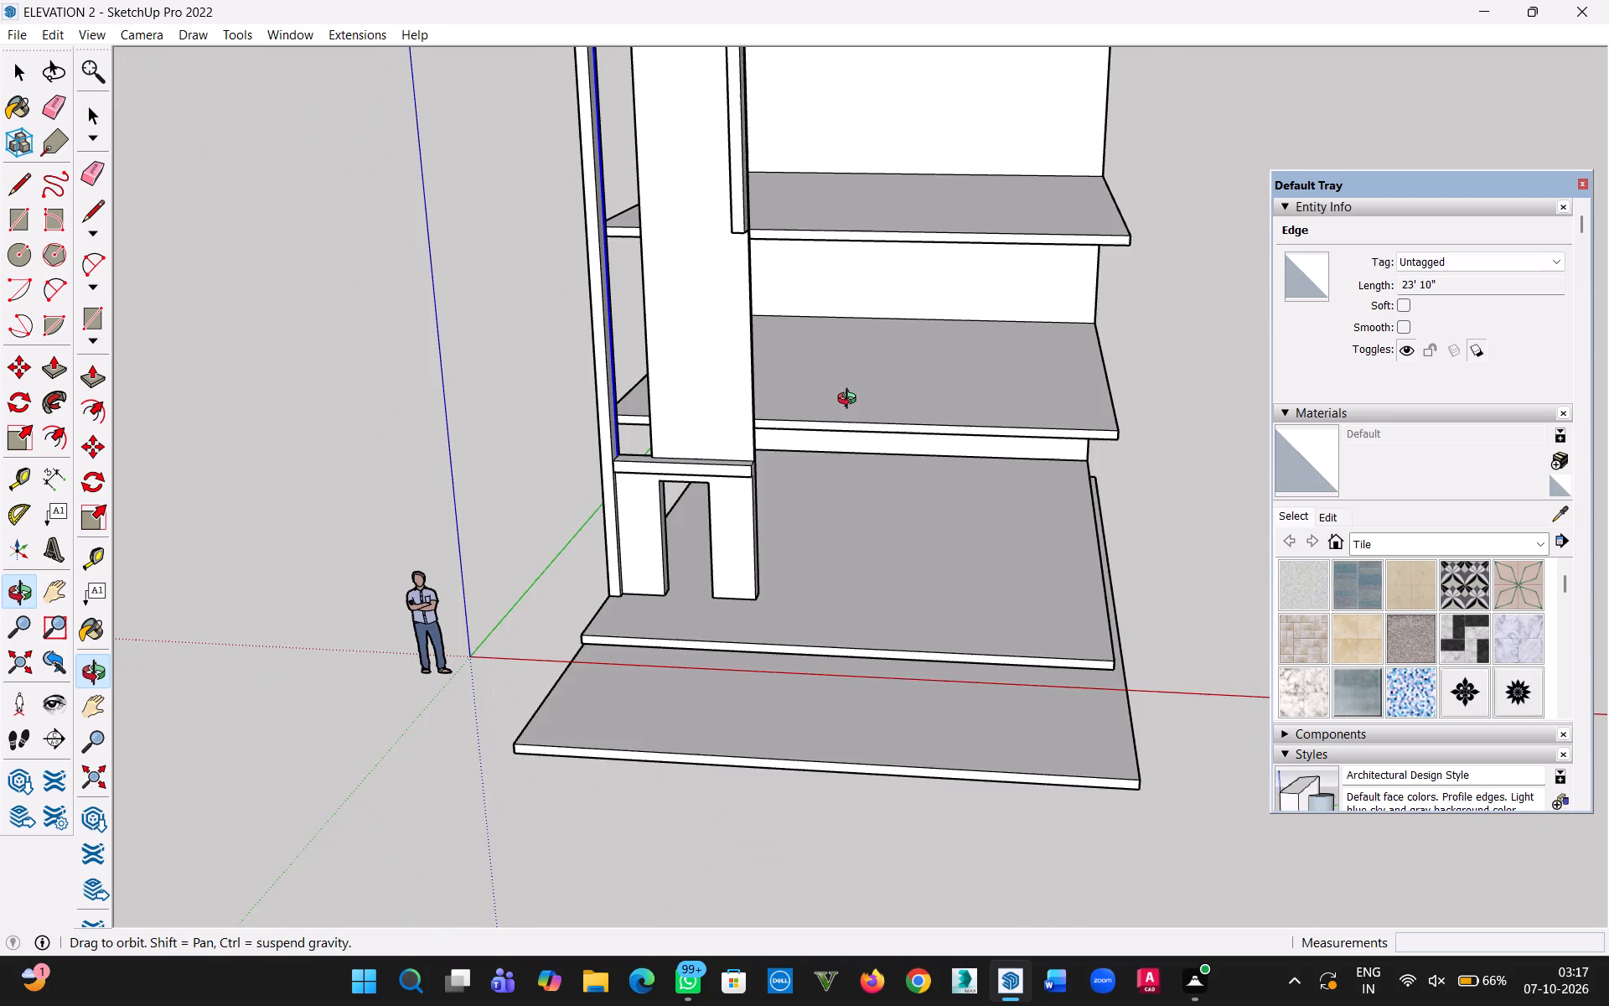
pyautogui.moveTo(851, 401); pyautogui.dragTo(784, 516, button='middle')
pyautogui.scroll(15, 641, 480)
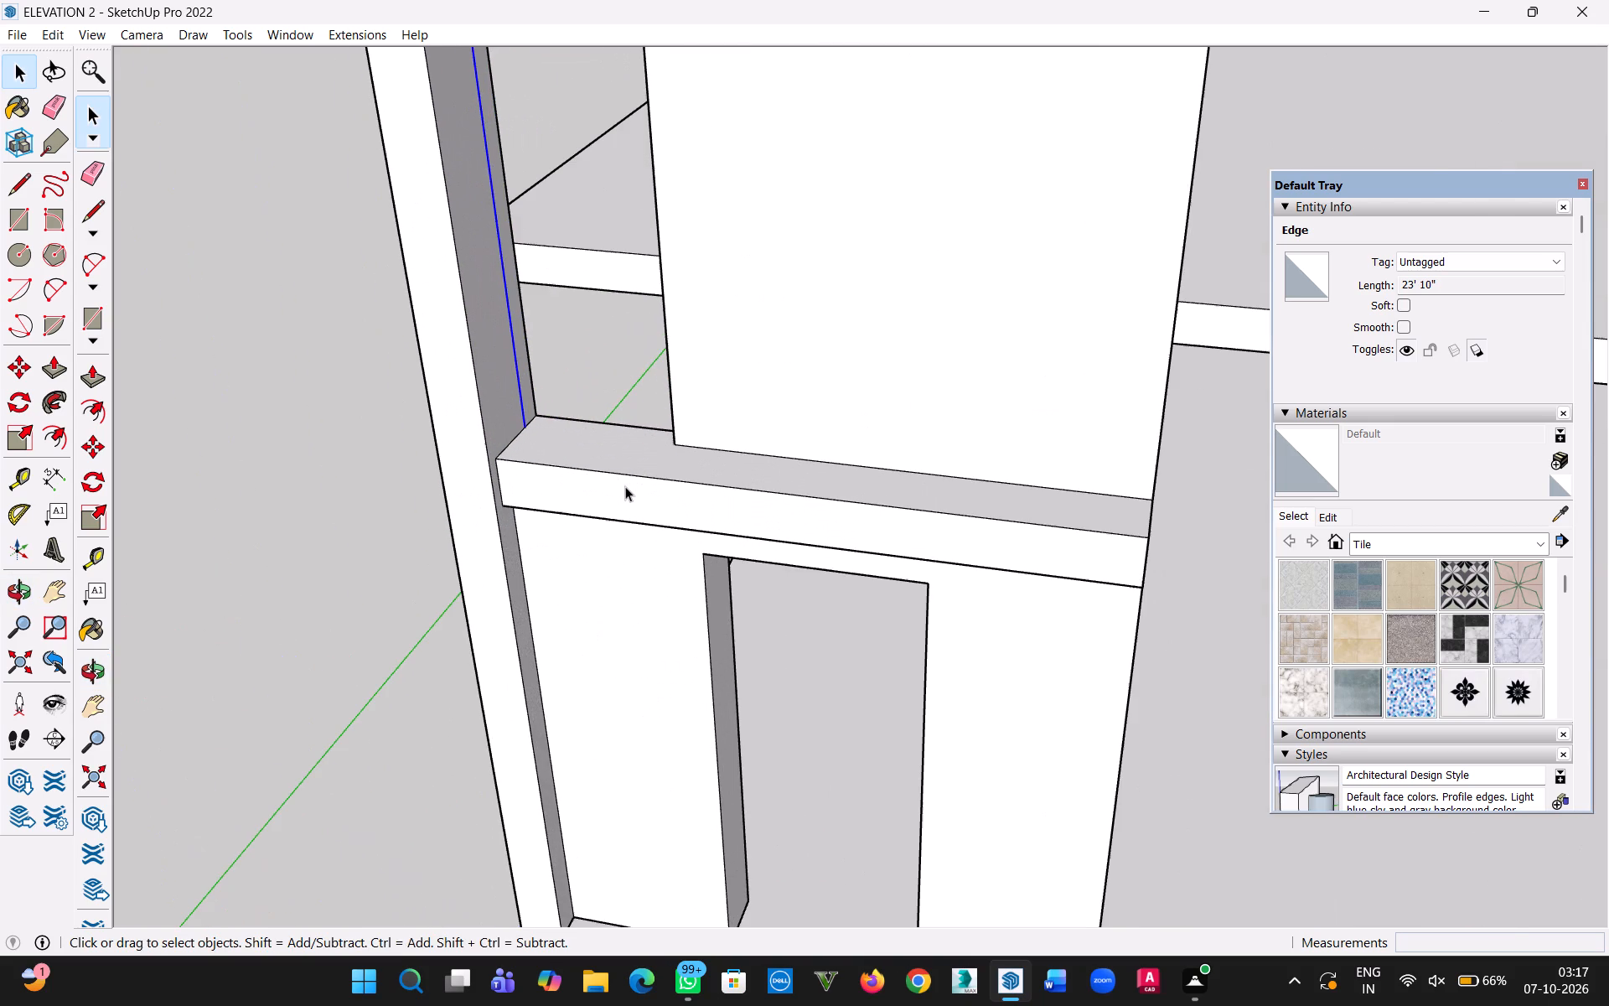
pyautogui.press('Delete')
# Delete the vertical seam edge on the outer side face of the frame's full-height post.
pyautogui.scroll(-16, 596, 467)
pyautogui.moveTo(528, 568); pyautogui.dragTo(540, 572, button='middle')
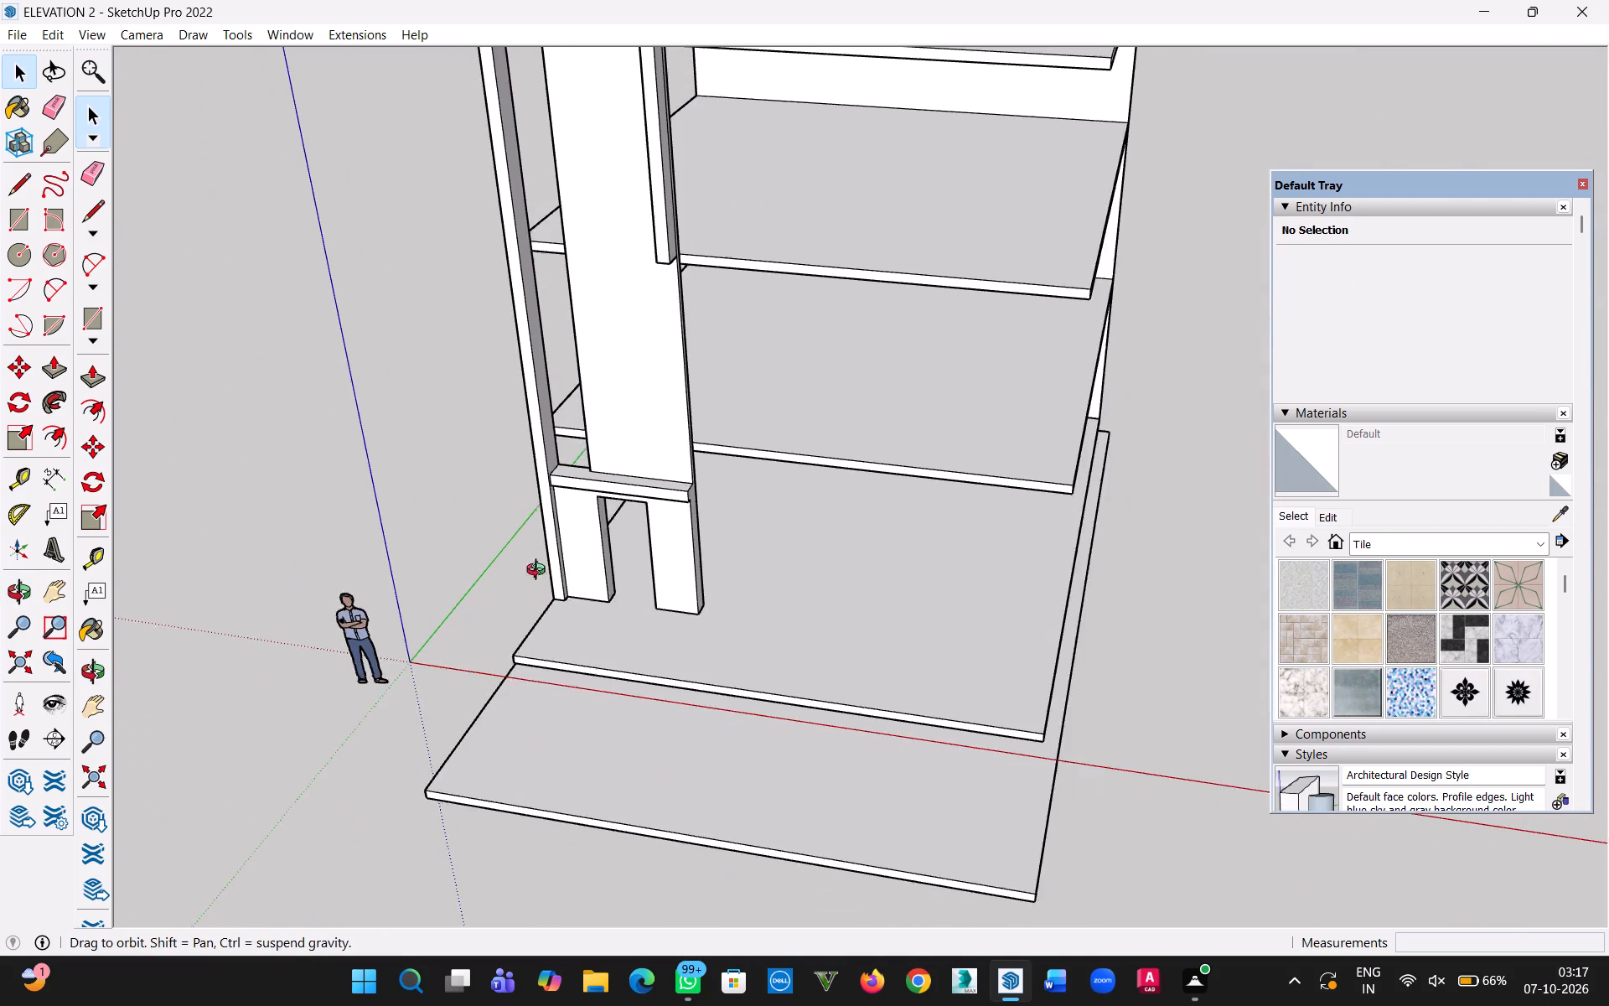
pyautogui.moveTo(540, 572); pyautogui.dragTo(1053, 479, button='middle')
pyautogui.moveTo(770, 593); pyautogui.dragTo(1191, 532, button='middle')
pyautogui.scroll(6, 822, 722)
pyautogui.click(756, 760)
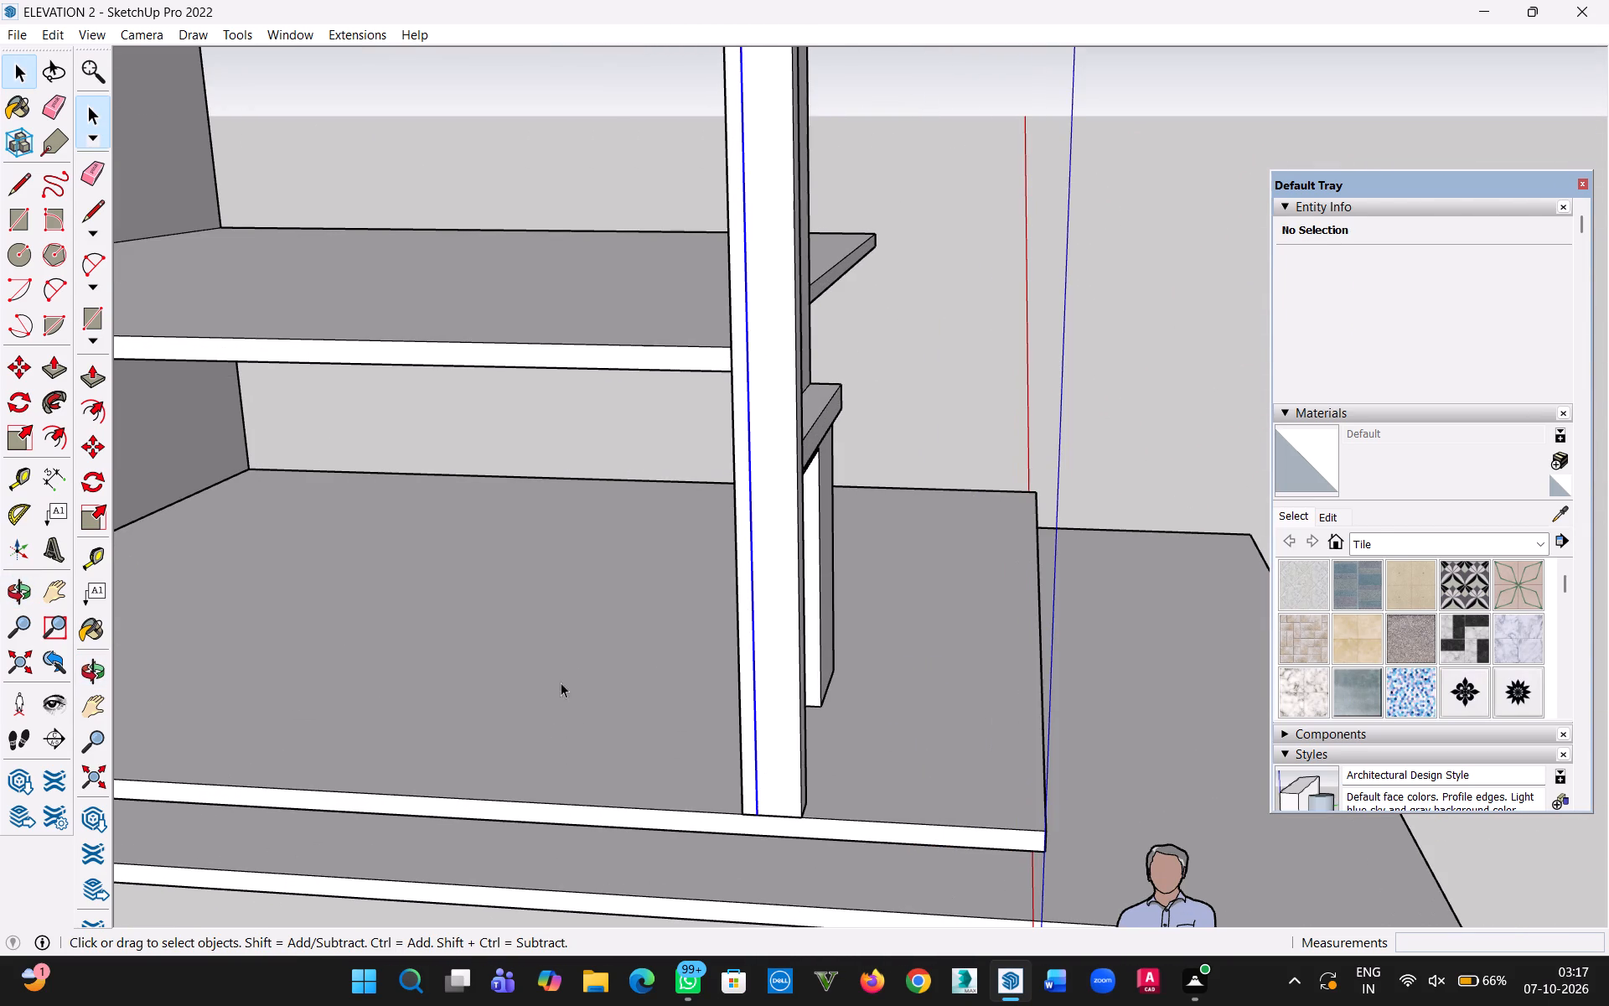
pyautogui.press('Delete')
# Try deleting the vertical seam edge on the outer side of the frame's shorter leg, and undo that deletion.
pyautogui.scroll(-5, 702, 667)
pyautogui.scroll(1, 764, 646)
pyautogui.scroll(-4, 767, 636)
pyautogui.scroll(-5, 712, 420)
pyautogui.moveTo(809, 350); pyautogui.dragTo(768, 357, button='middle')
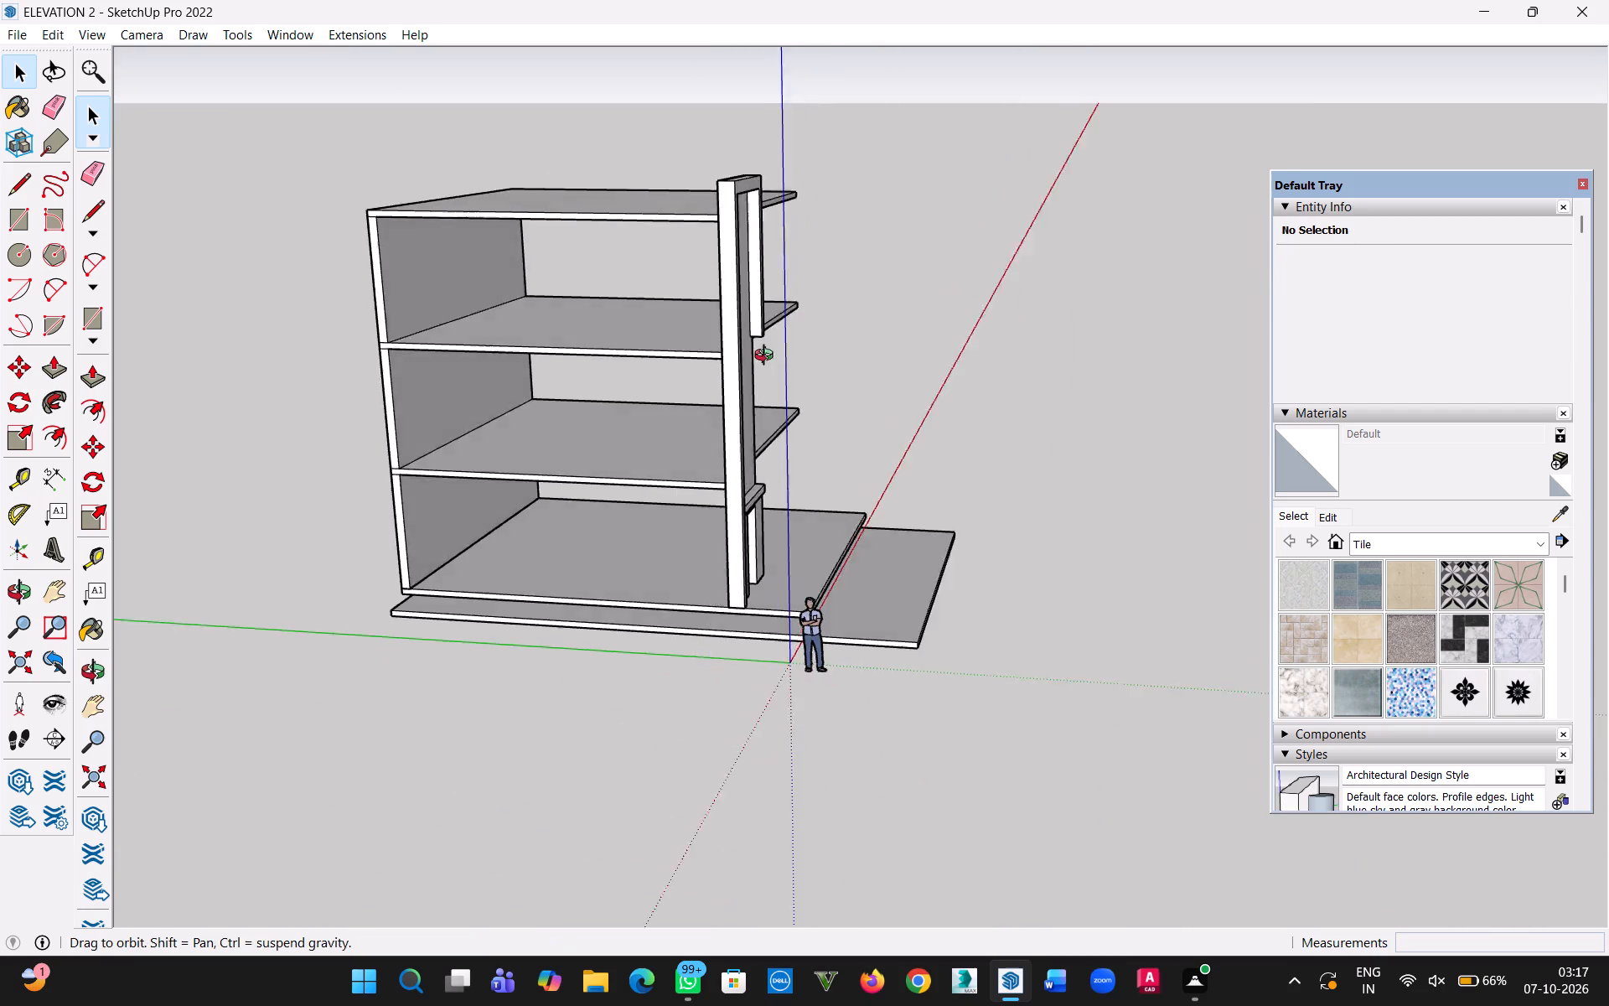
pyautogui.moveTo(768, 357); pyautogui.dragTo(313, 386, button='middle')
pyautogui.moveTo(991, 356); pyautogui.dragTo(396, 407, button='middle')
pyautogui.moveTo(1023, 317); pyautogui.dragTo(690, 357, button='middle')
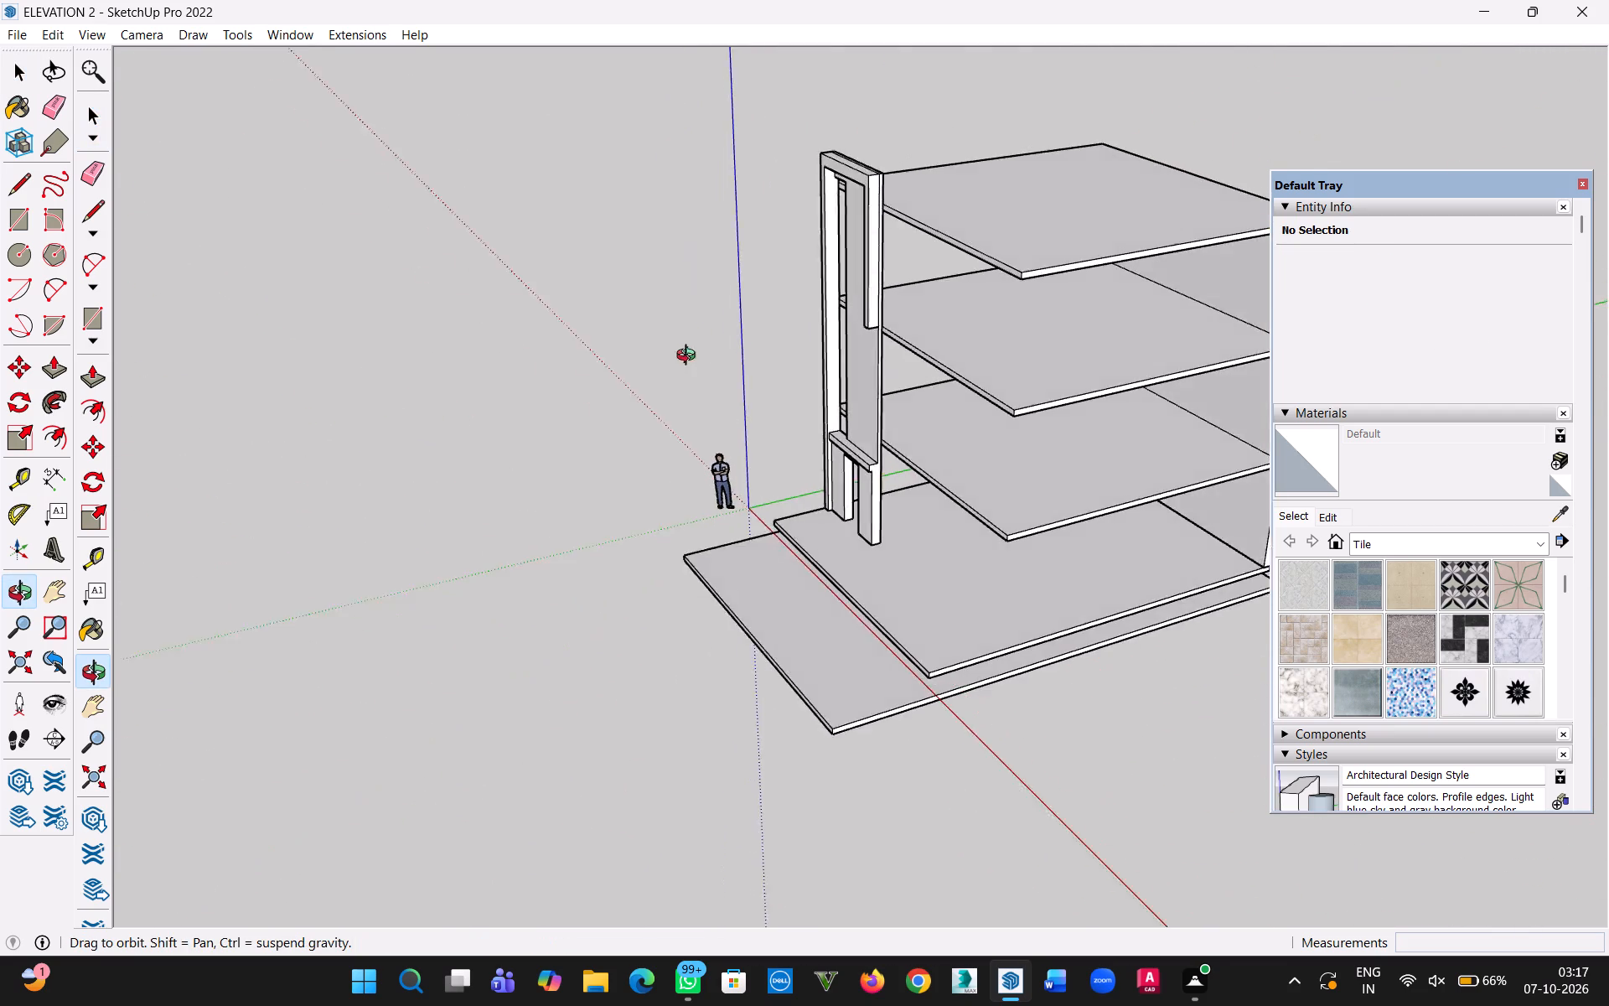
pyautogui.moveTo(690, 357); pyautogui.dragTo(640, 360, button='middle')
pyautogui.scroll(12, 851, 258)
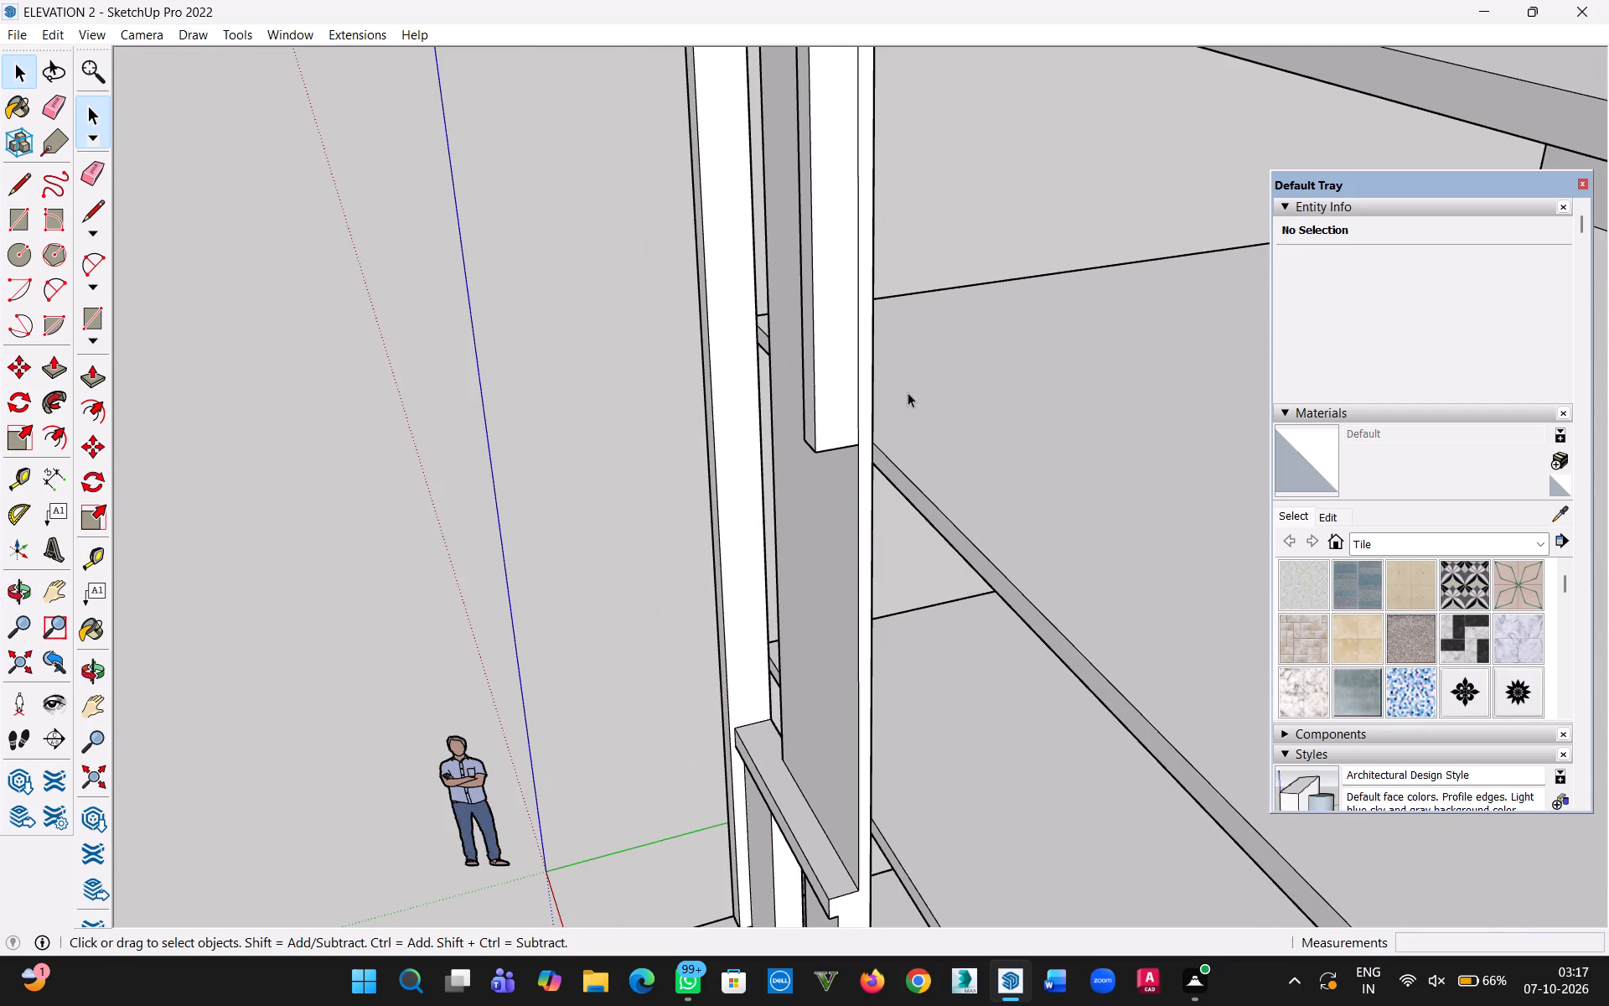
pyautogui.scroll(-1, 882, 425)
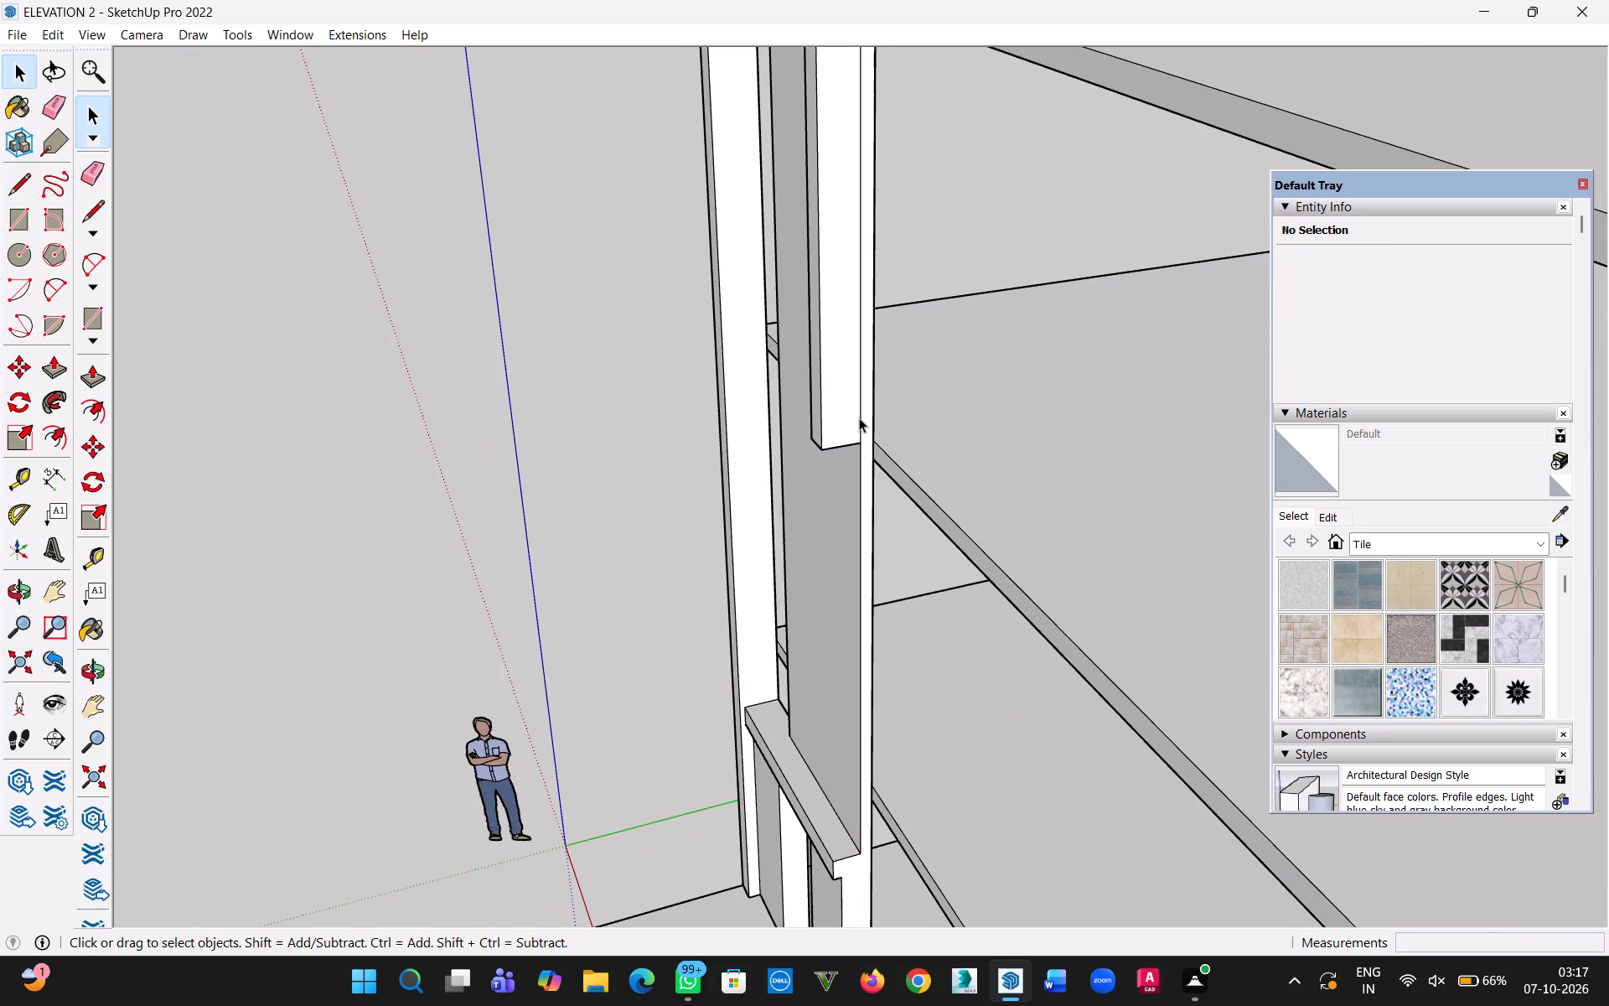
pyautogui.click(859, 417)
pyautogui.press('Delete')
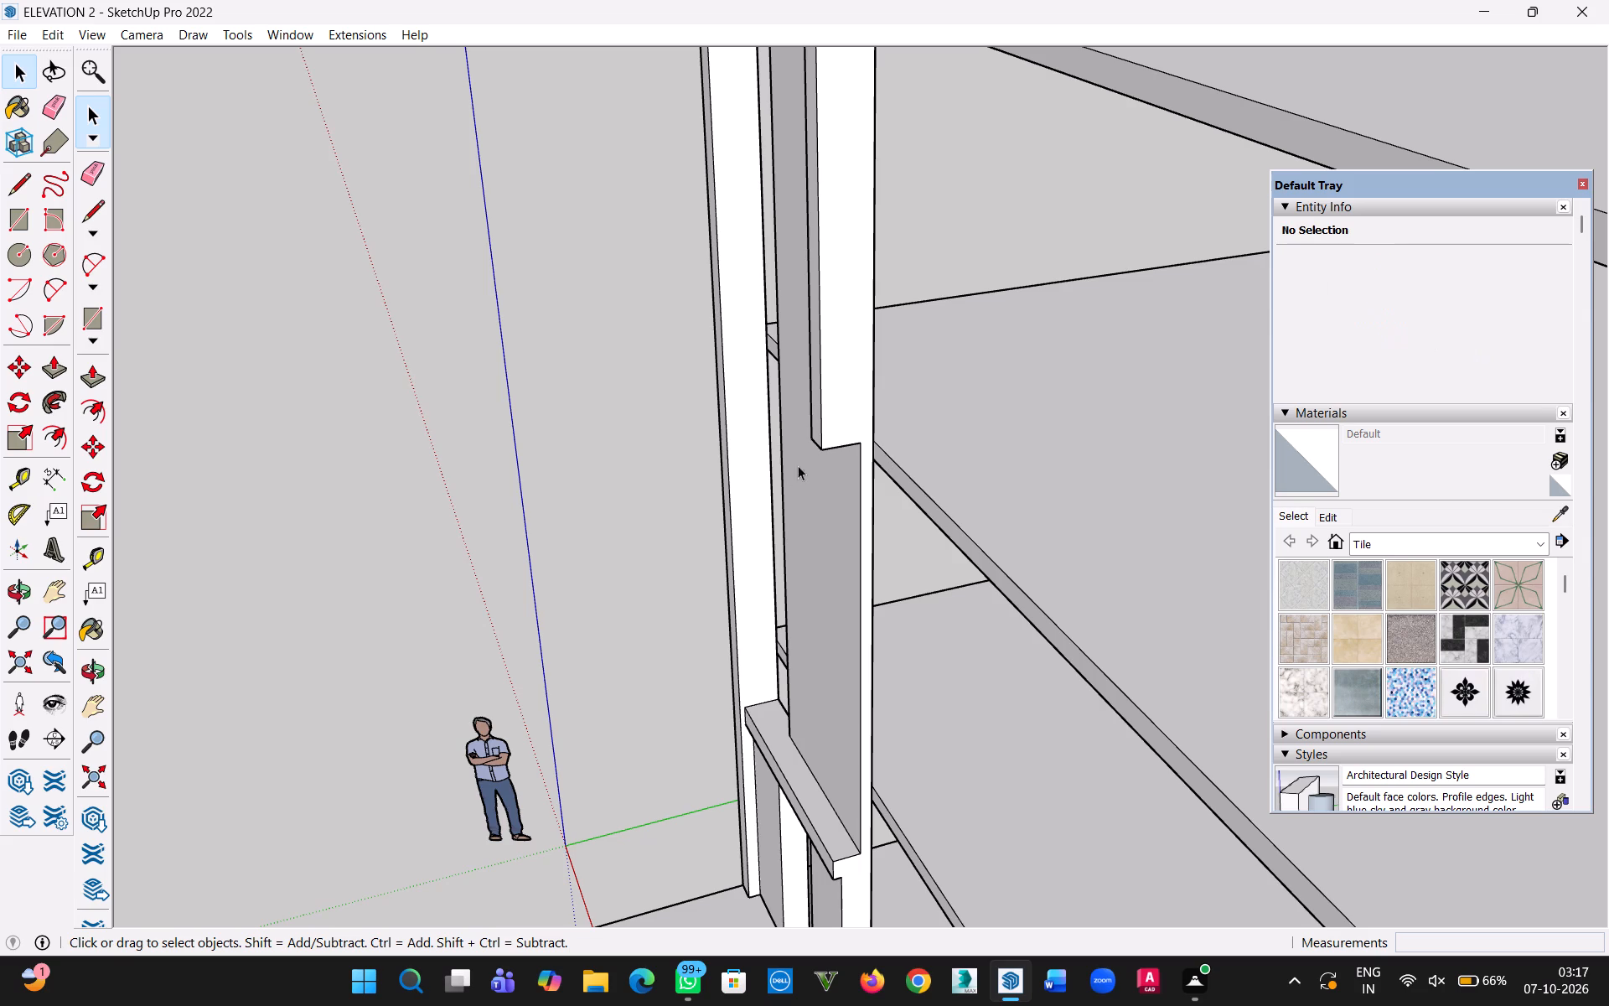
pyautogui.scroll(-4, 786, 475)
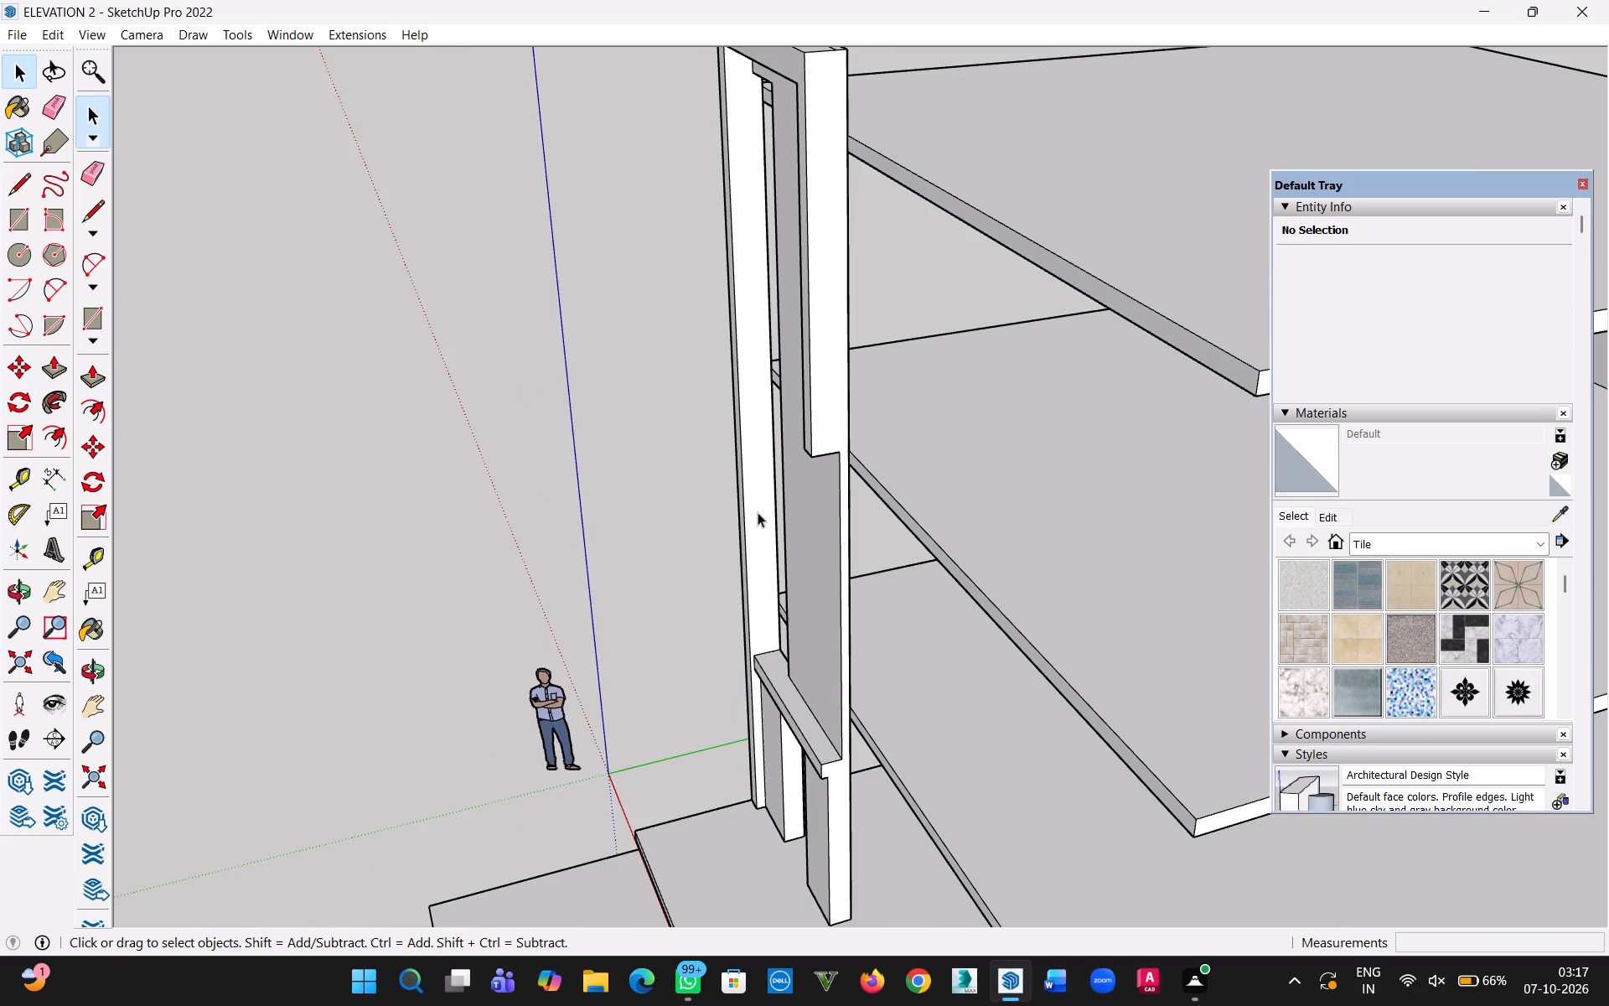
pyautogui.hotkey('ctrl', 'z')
# Delete the seam edges along the frame's top face and down the outer side of its shorter leg.
pyautogui.moveTo(915, 367); pyautogui.dragTo(893, 593, button='middle')
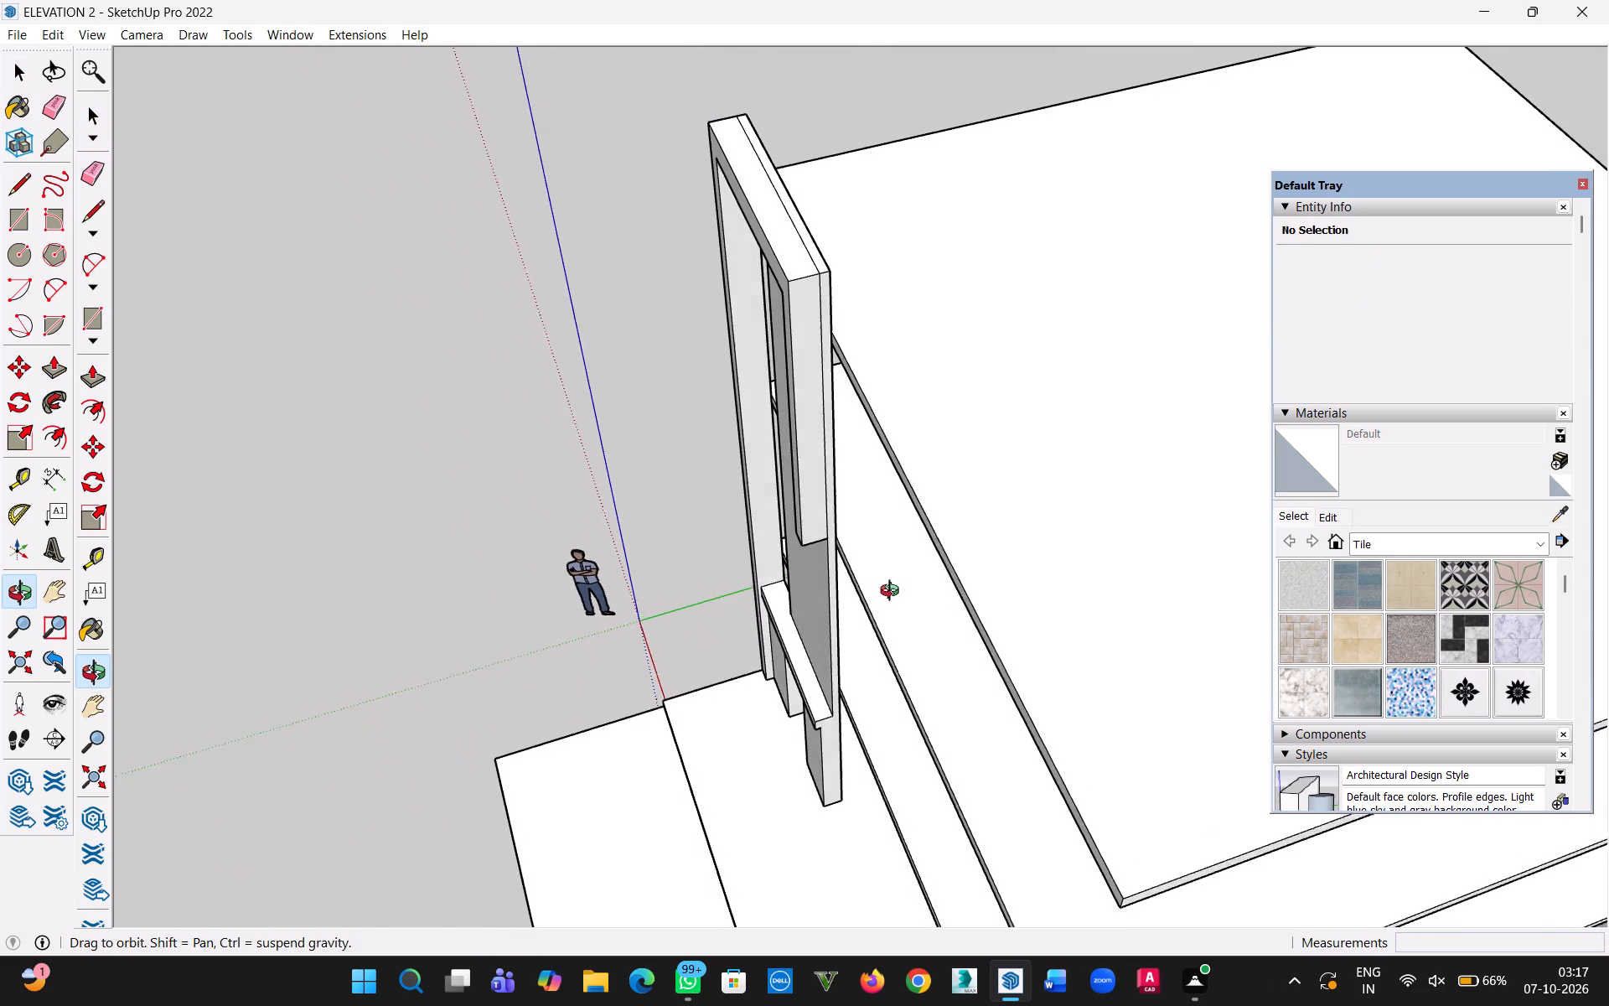
pyautogui.moveTo(893, 593); pyautogui.dragTo(893, 600, button='middle')
pyautogui.scroll(4, 779, 165)
pyautogui.click(816, 309)
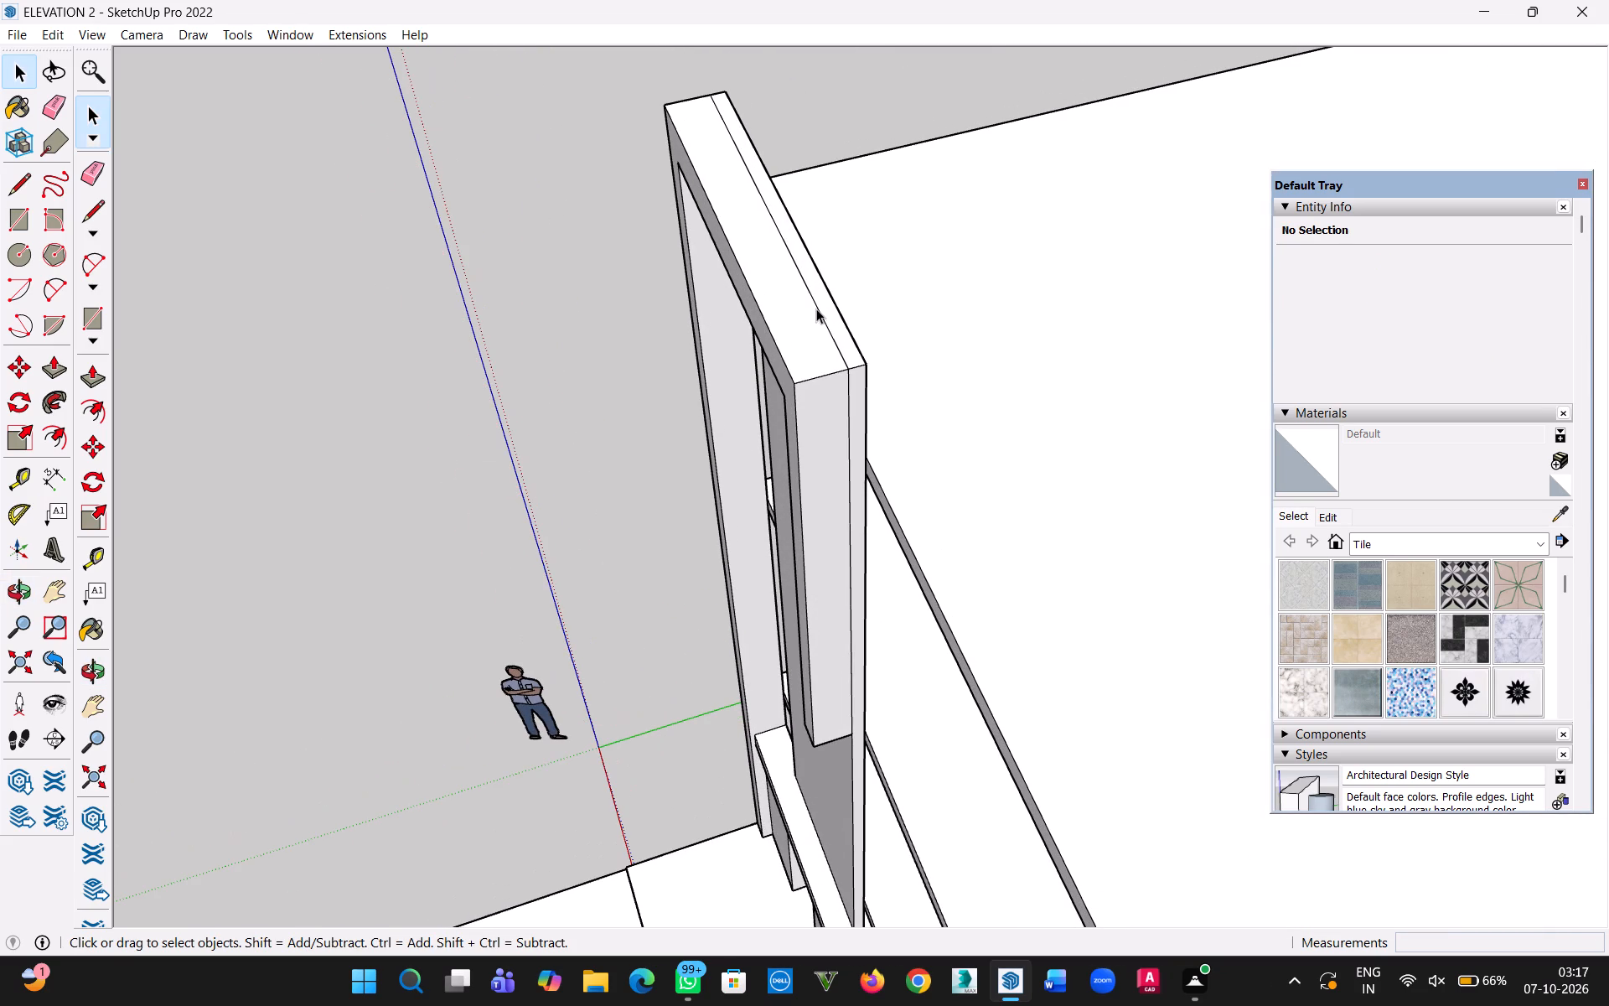
pyautogui.press('Delete')
pyautogui.click(849, 414)
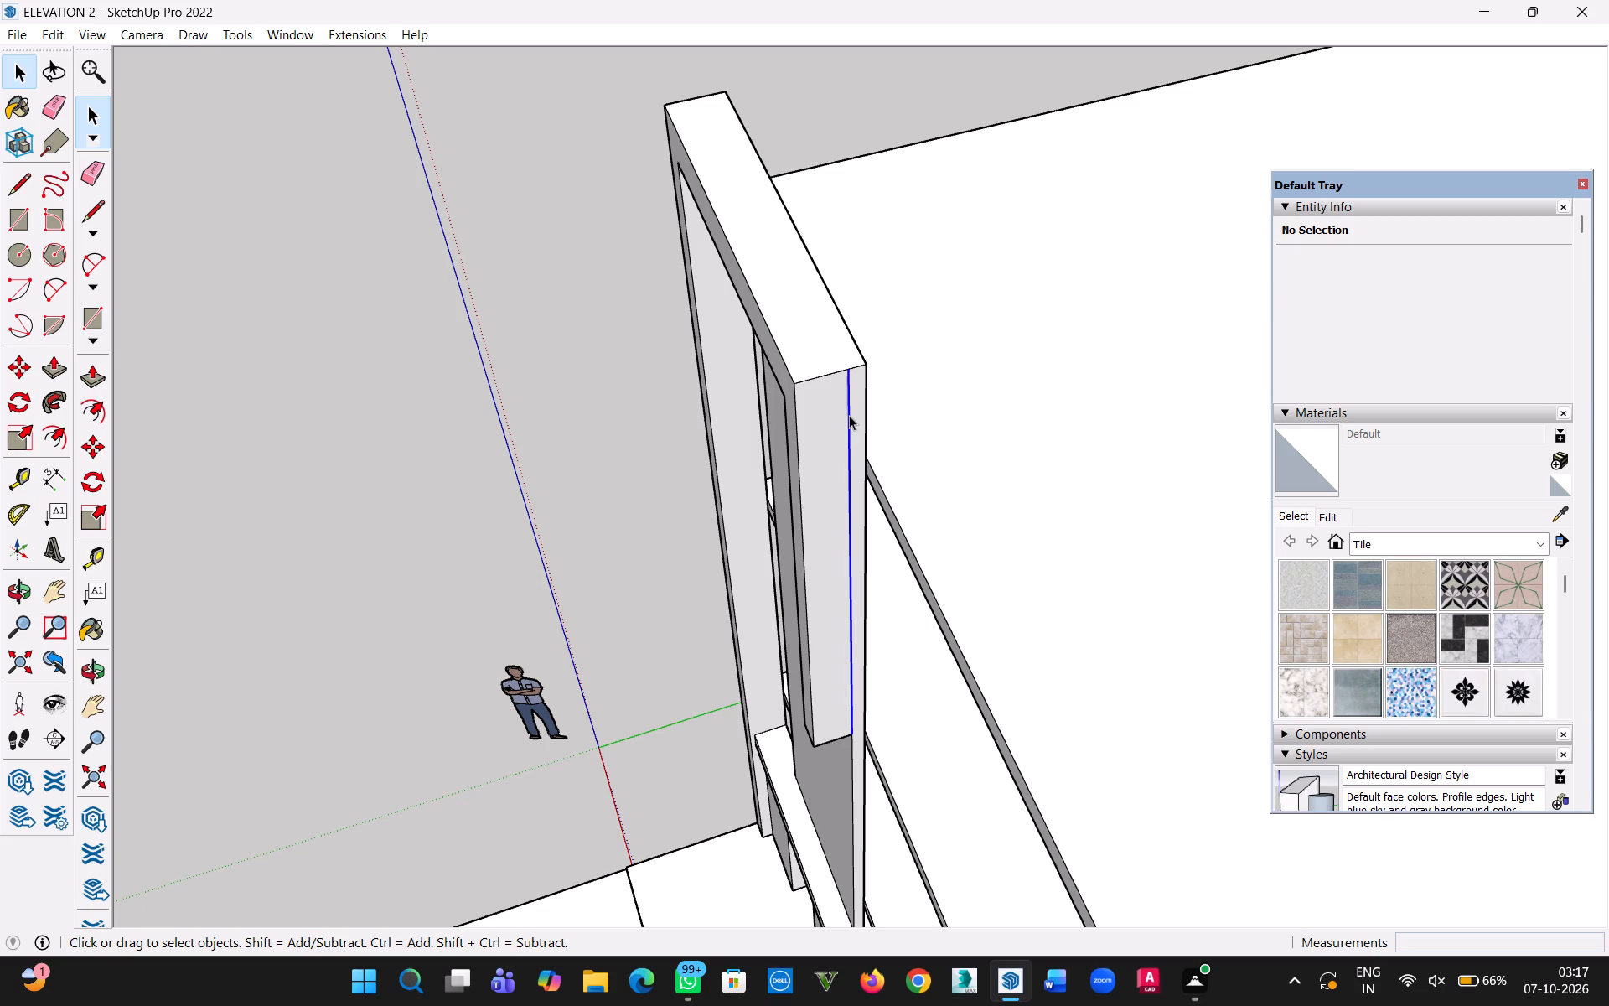
pyautogui.press('Delete')
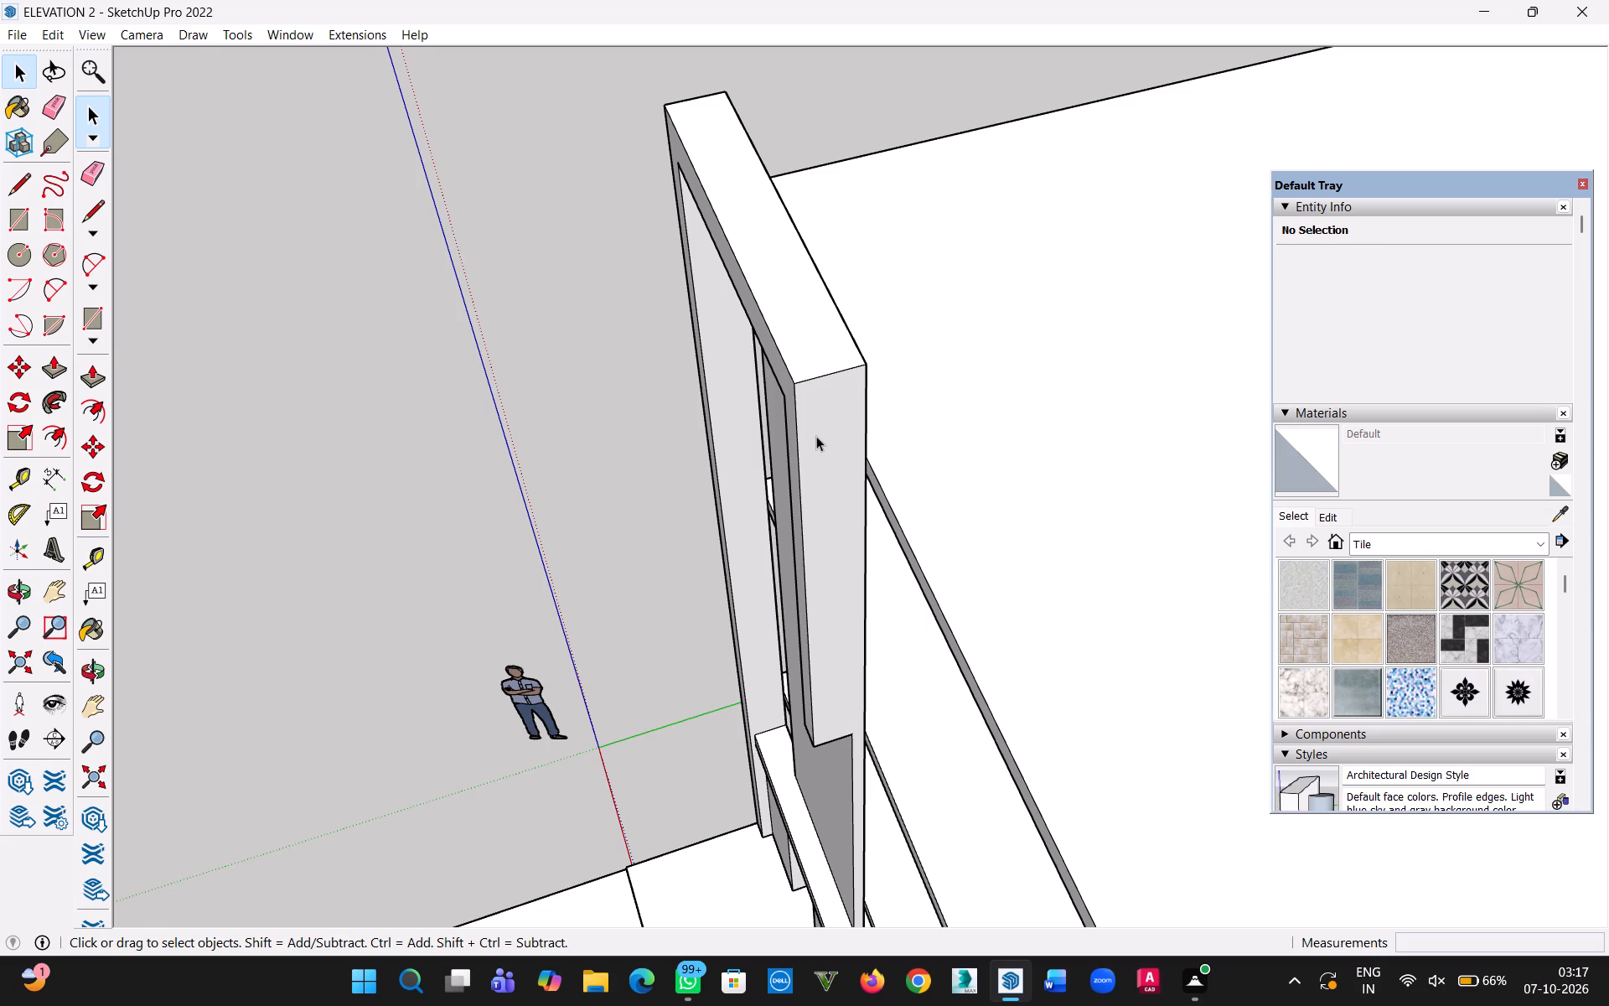
# Examine the front frame, tall panel, ledge and door opening from several angles for leftover edges.
pyautogui.scroll(-5, 768, 490)
pyautogui.moveTo(784, 519); pyautogui.dragTo(1143, 278, button='middle')
pyautogui.scroll(1, 784, 519)
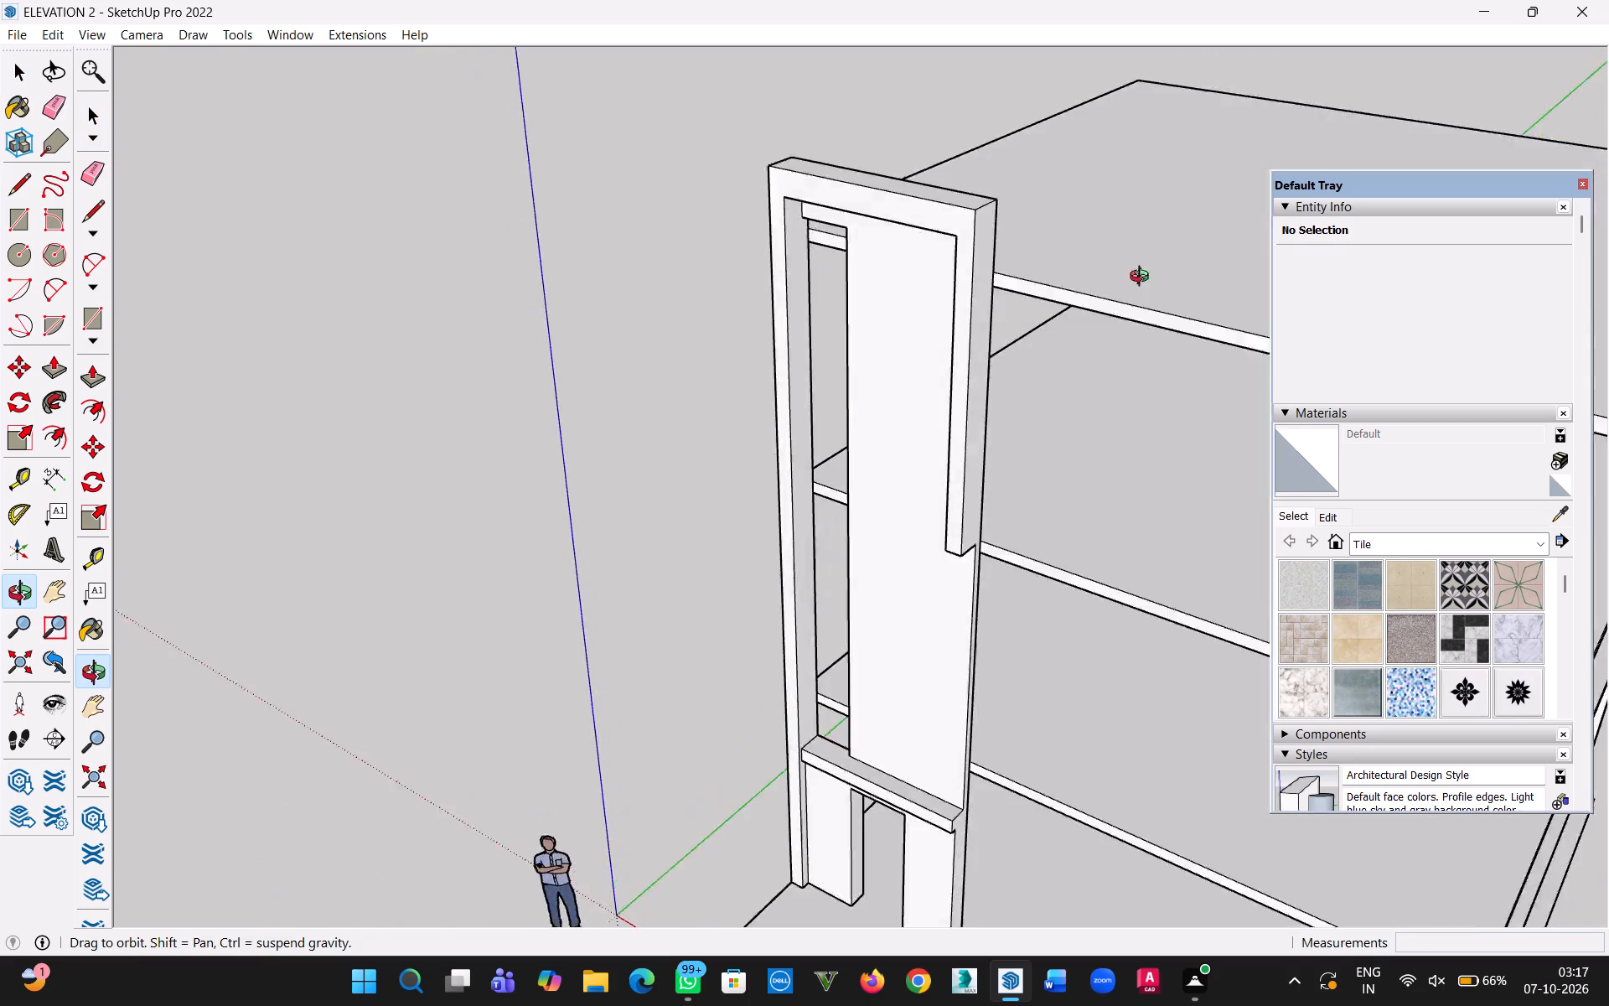
pyautogui.moveTo(1143, 278); pyautogui.dragTo(1265, 190, button='middle')
pyautogui.scroll(-3, 957, 462)
pyautogui.press('h')
pyautogui.moveTo(986, 506); pyautogui.dragTo(582, 500)
pyautogui.moveTo(580, 500); pyautogui.dragTo(693, 502, button='middle')
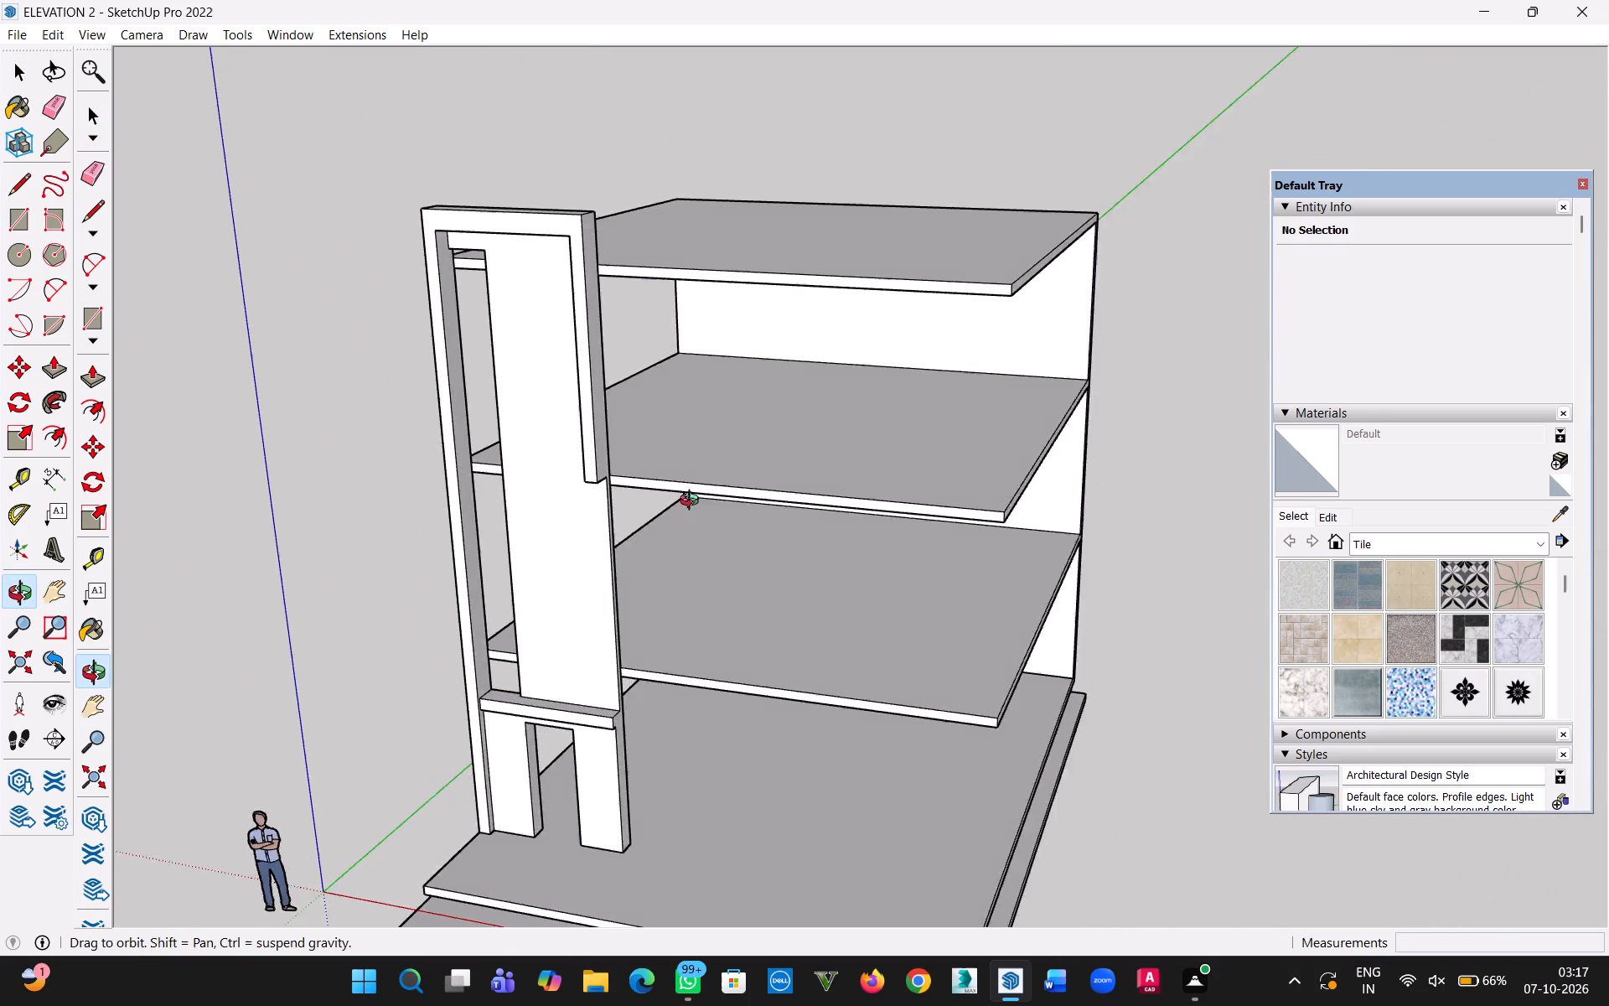
pyautogui.moveTo(693, 502); pyautogui.dragTo(931, 490, button='middle')
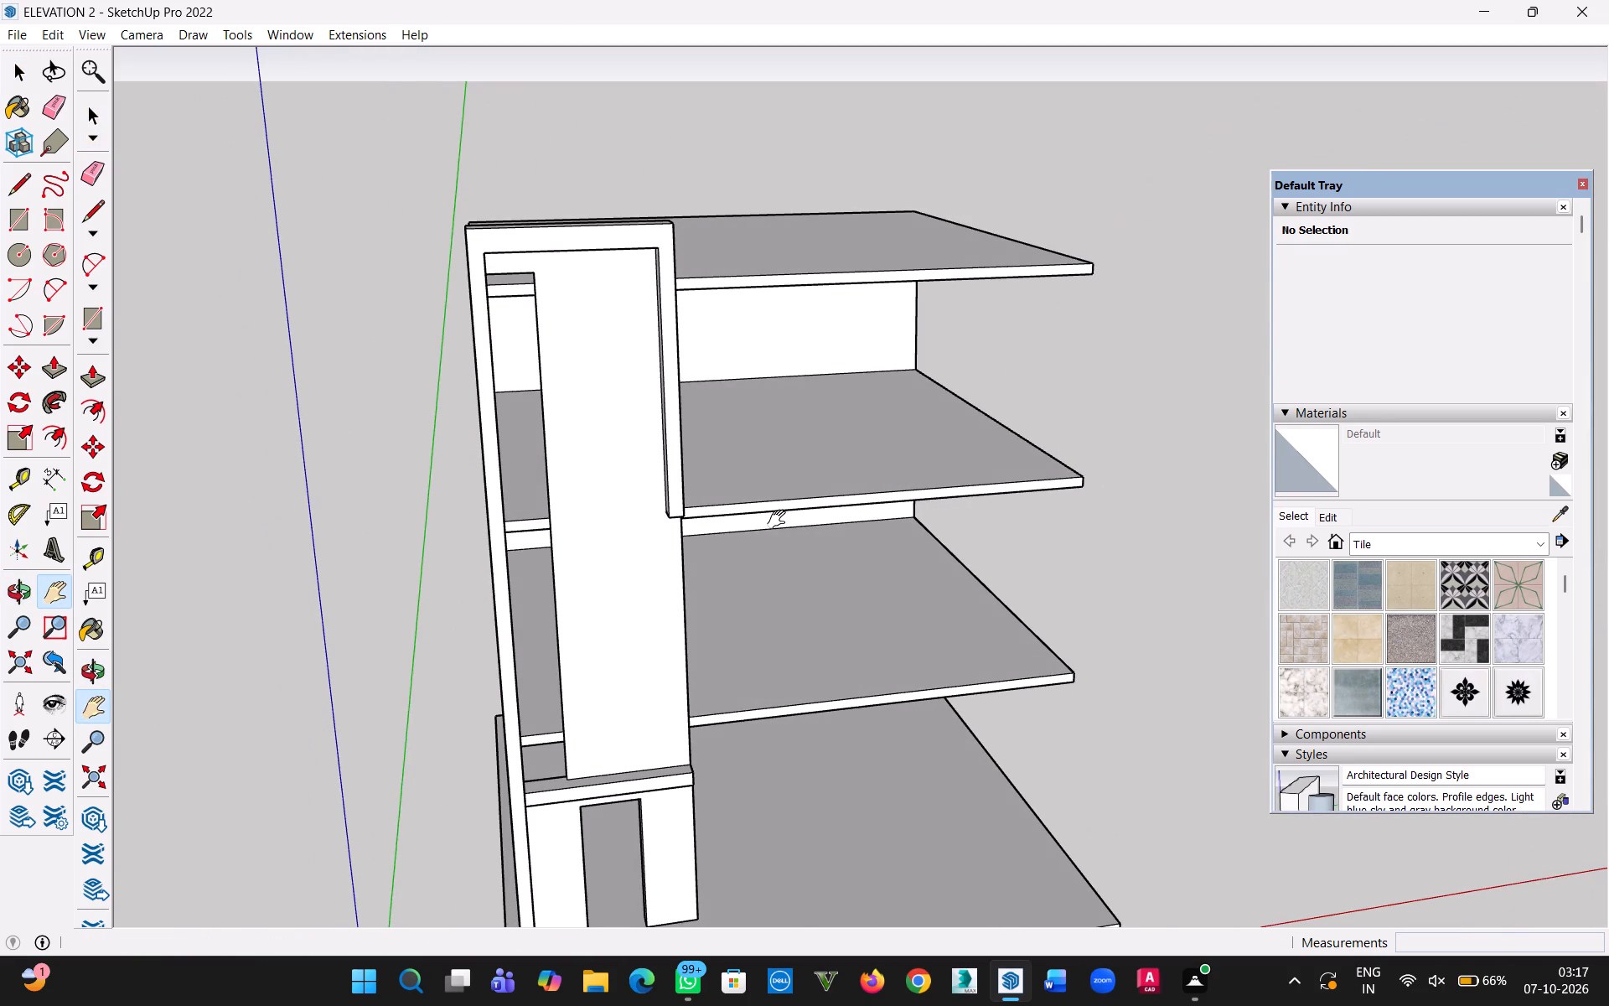
pyautogui.scroll(-2, 780, 520)
pyautogui.moveTo(748, 530); pyautogui.dragTo(728, 658, button='middle')
pyautogui.scroll(4, 702, 687)
pyautogui.moveTo(698, 741); pyautogui.dragTo(666, 705, button='middle')
pyautogui.middleClick(668, 718)
pyautogui.moveTo(669, 728); pyautogui.dragTo(646, 787, button='middle')
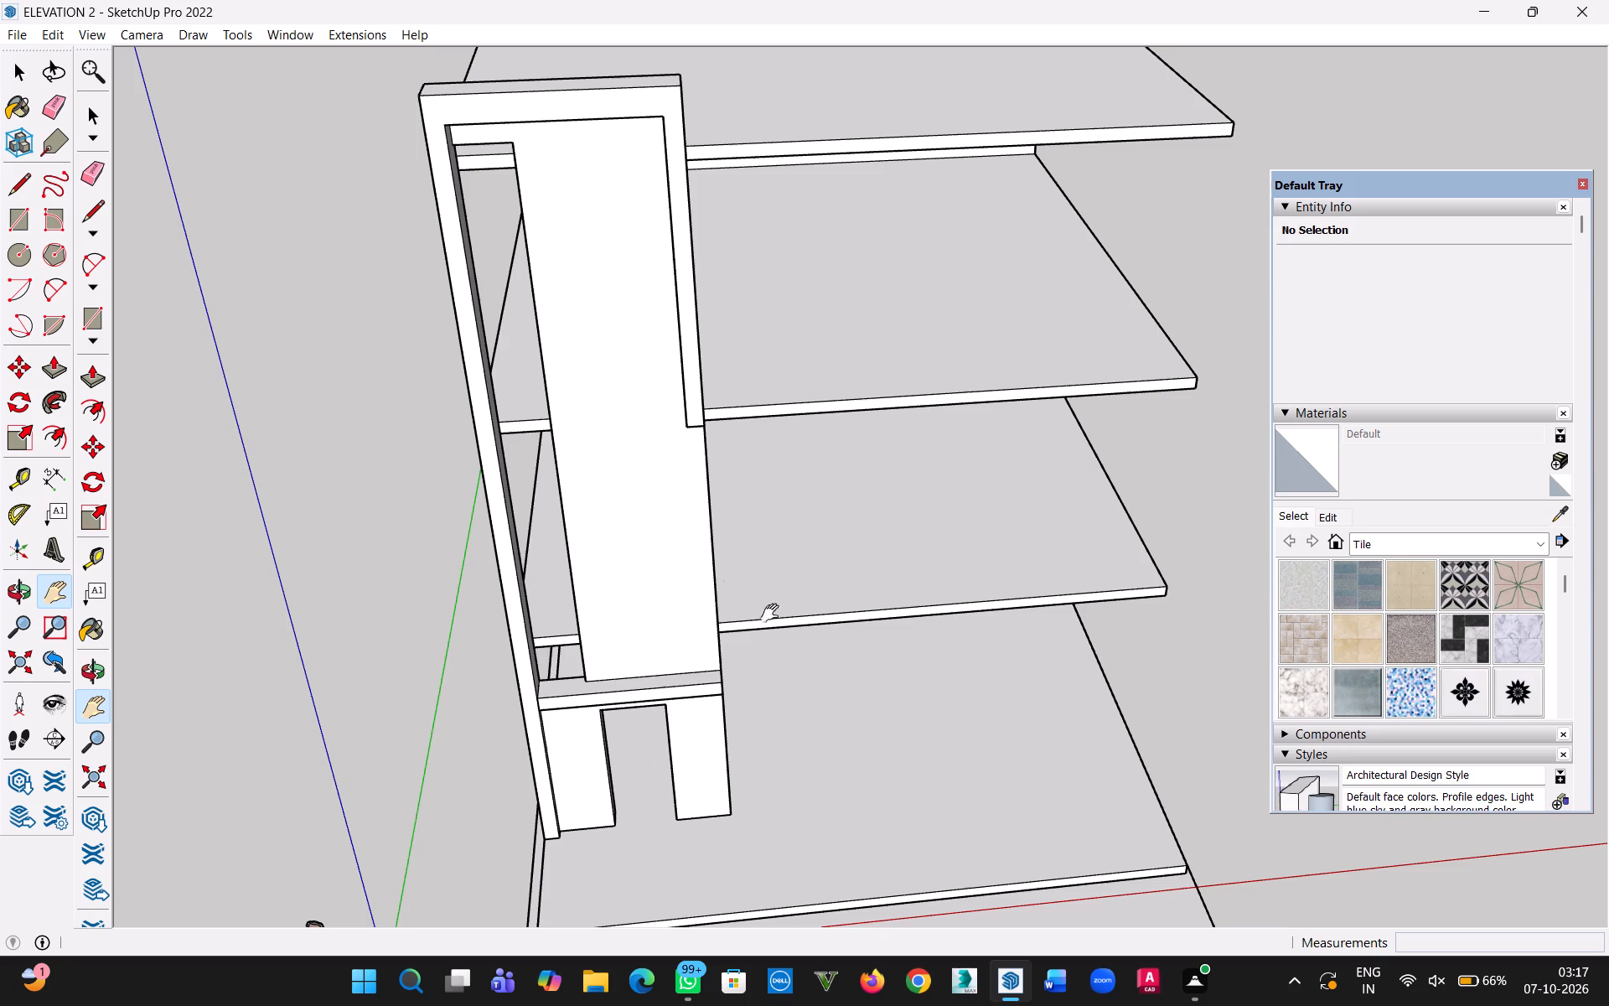
pyautogui.press('Escape')
pyautogui.scroll(4, 623, 693)
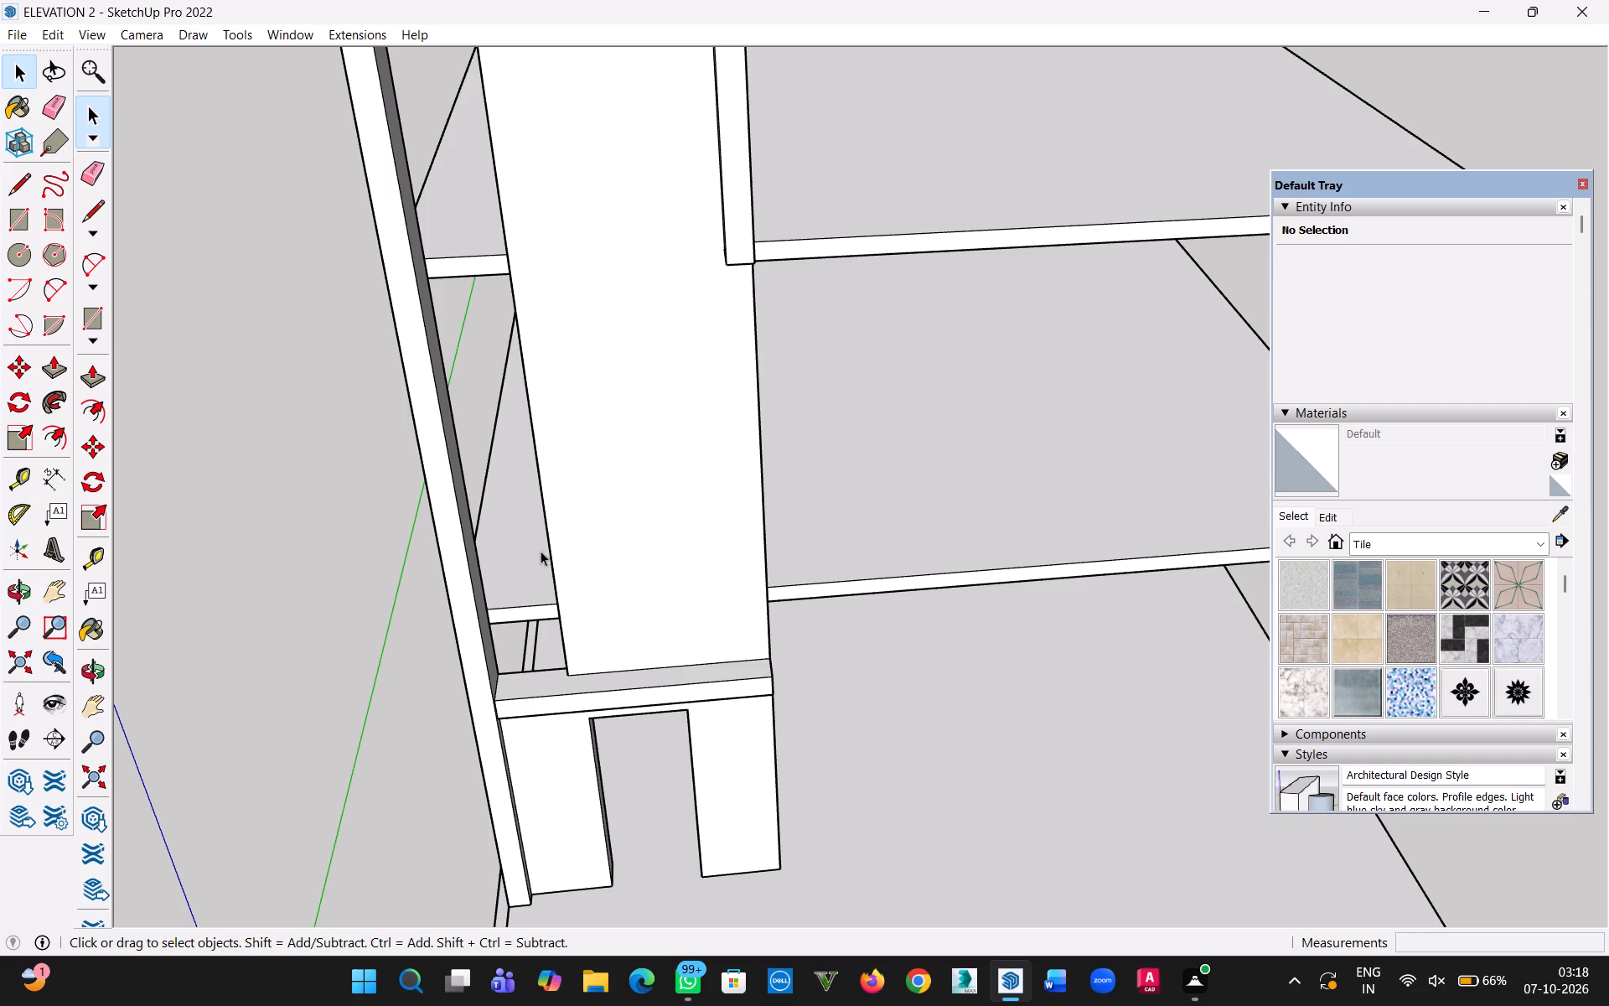
# Group all connected geometry of the front frame, tall panel, ledge and door panel, and clear the selection.
pyautogui.scroll(-11, 589, 556)
pyautogui.press('h')
pyautogui.moveTo(729, 610); pyautogui.dragTo(597, 714)
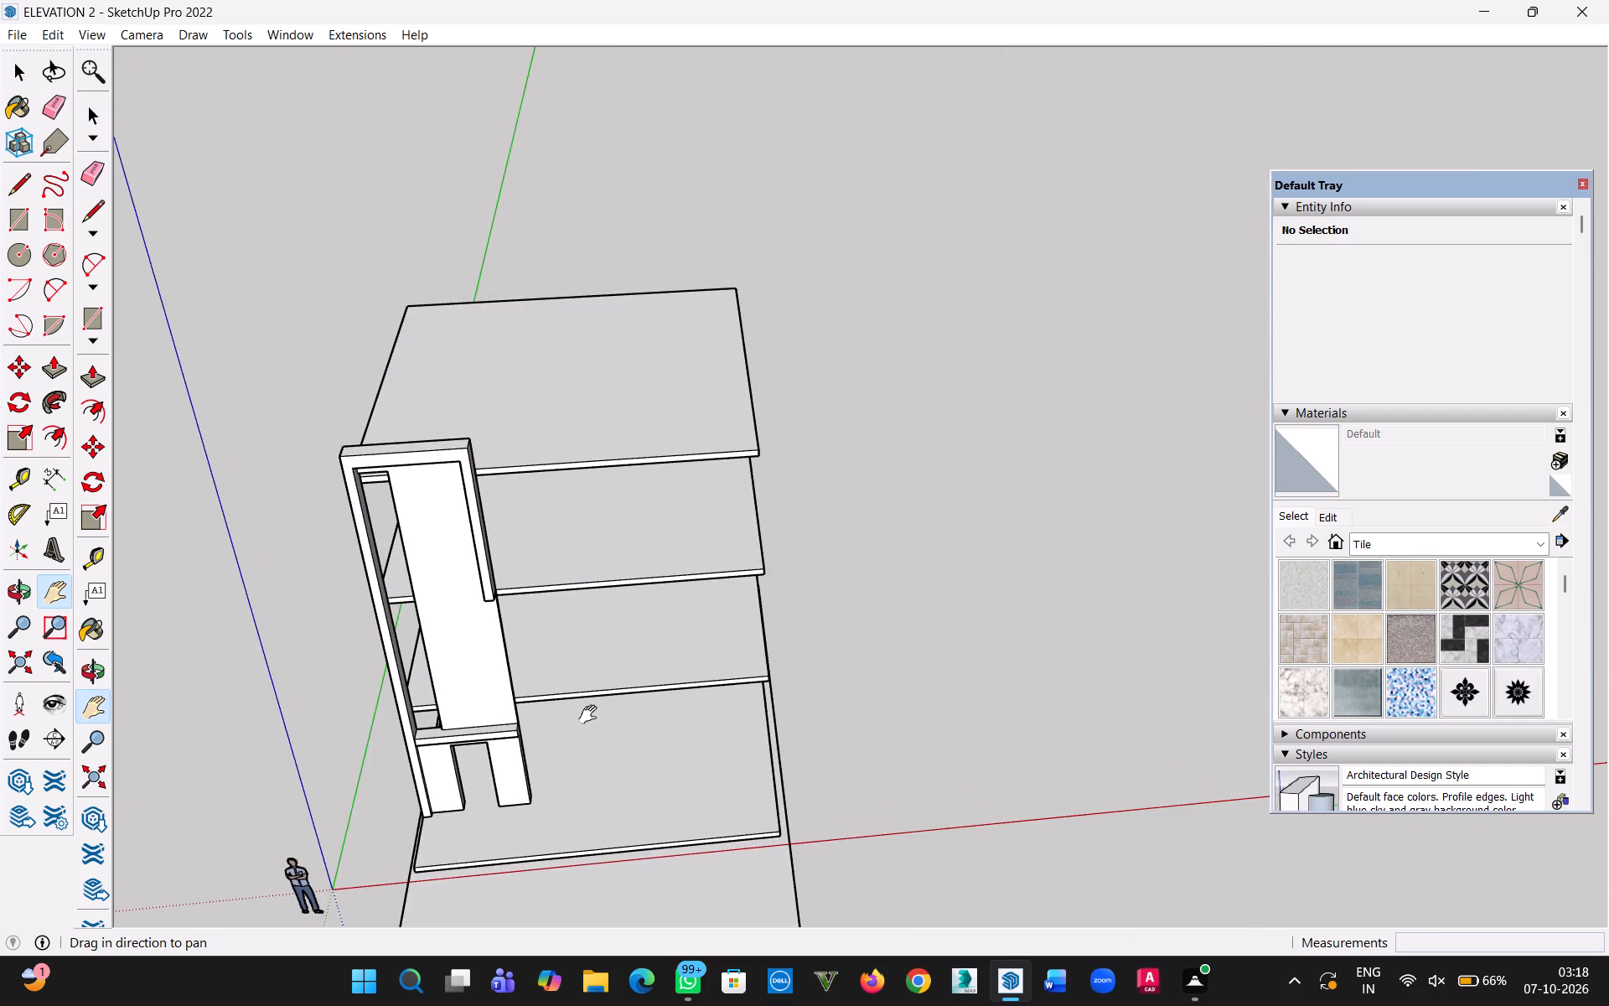
pyautogui.moveTo(592, 715); pyautogui.dragTo(567, 666, button='middle')
pyautogui.click(283, 238)
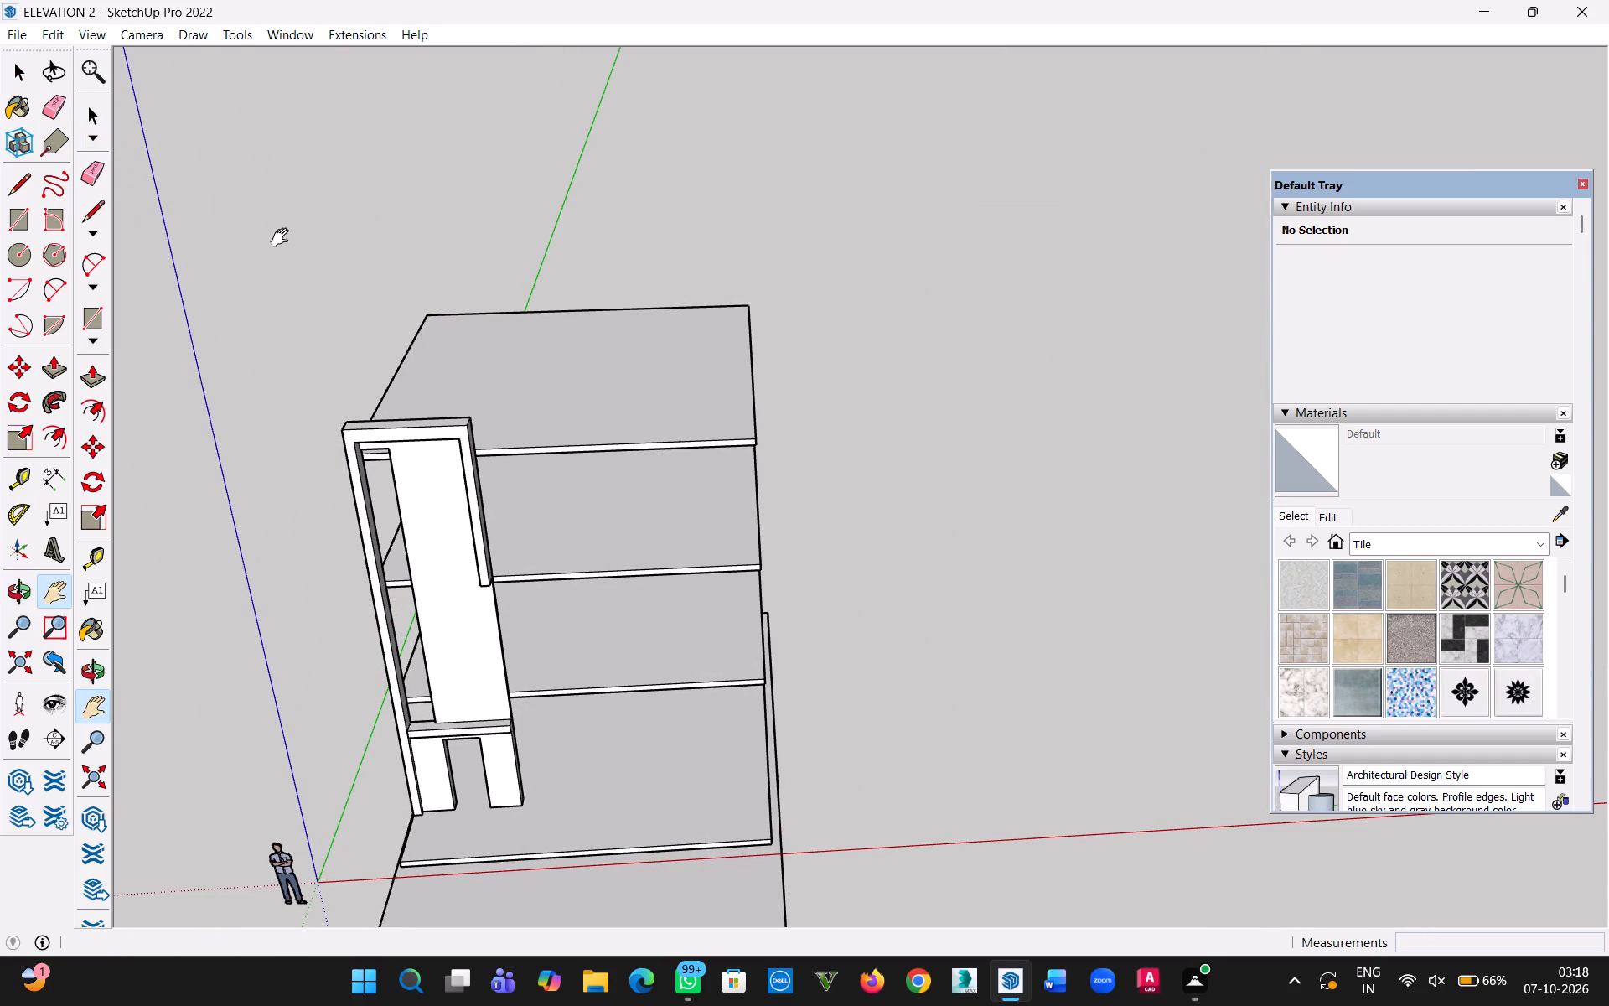
pyautogui.press('Escape')
pyautogui.press('Escape')
pyautogui.tripleClick(415, 490)
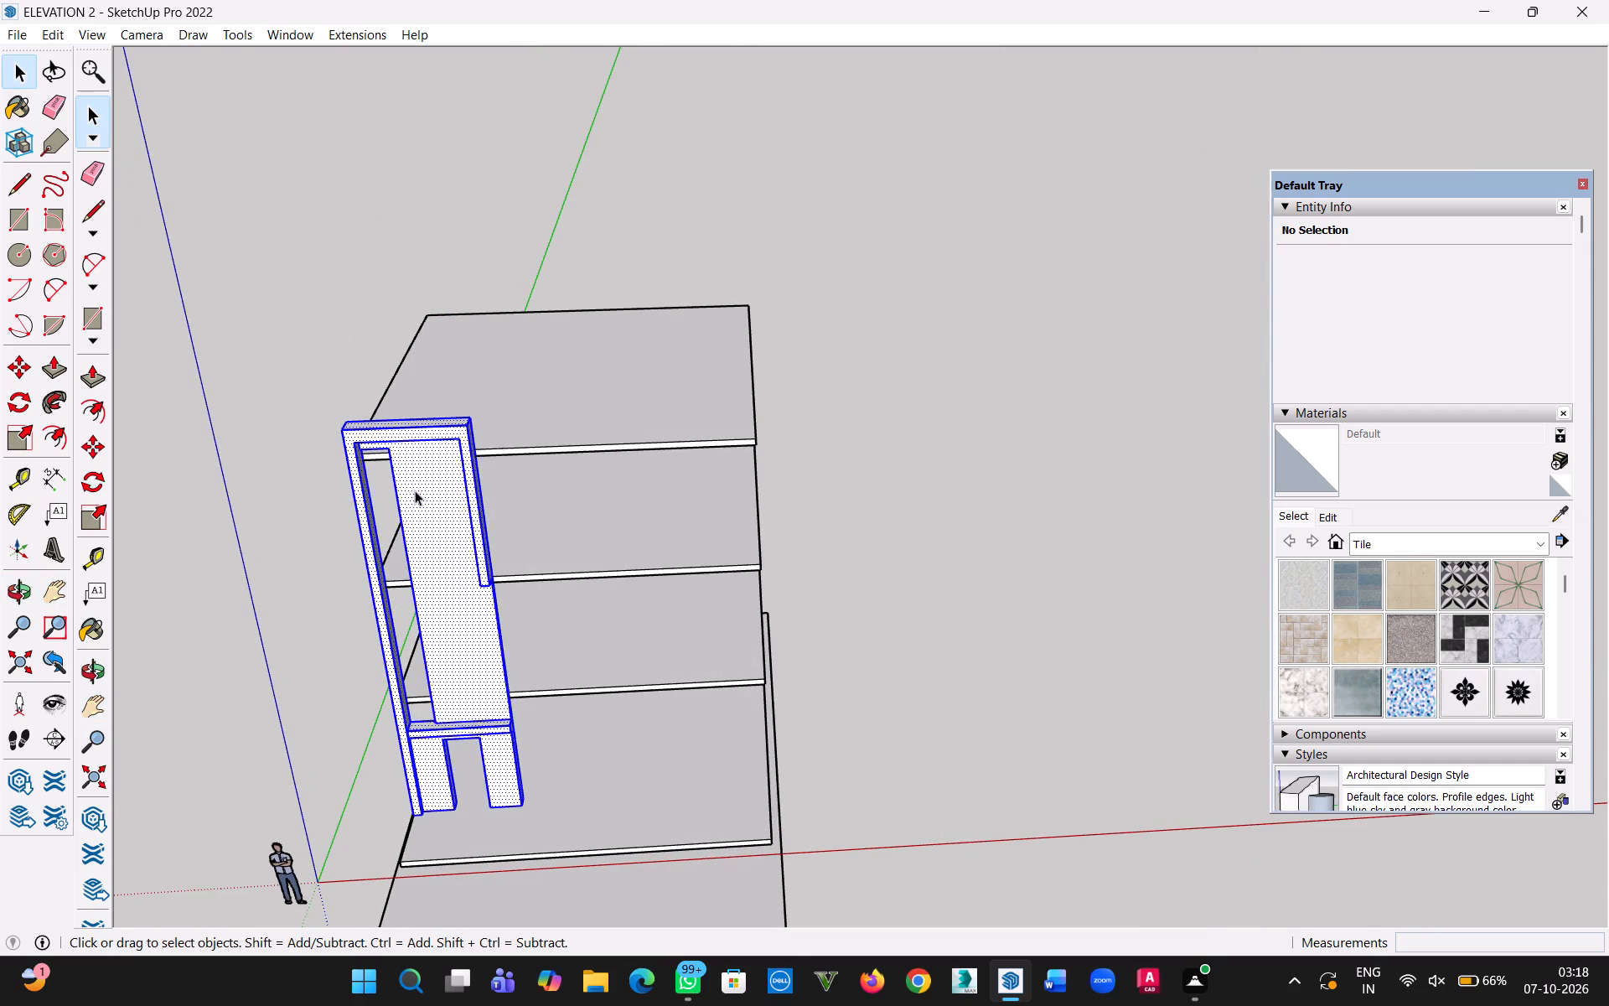
pyautogui.rightClick(415, 490)
pyautogui.click(504, 665)
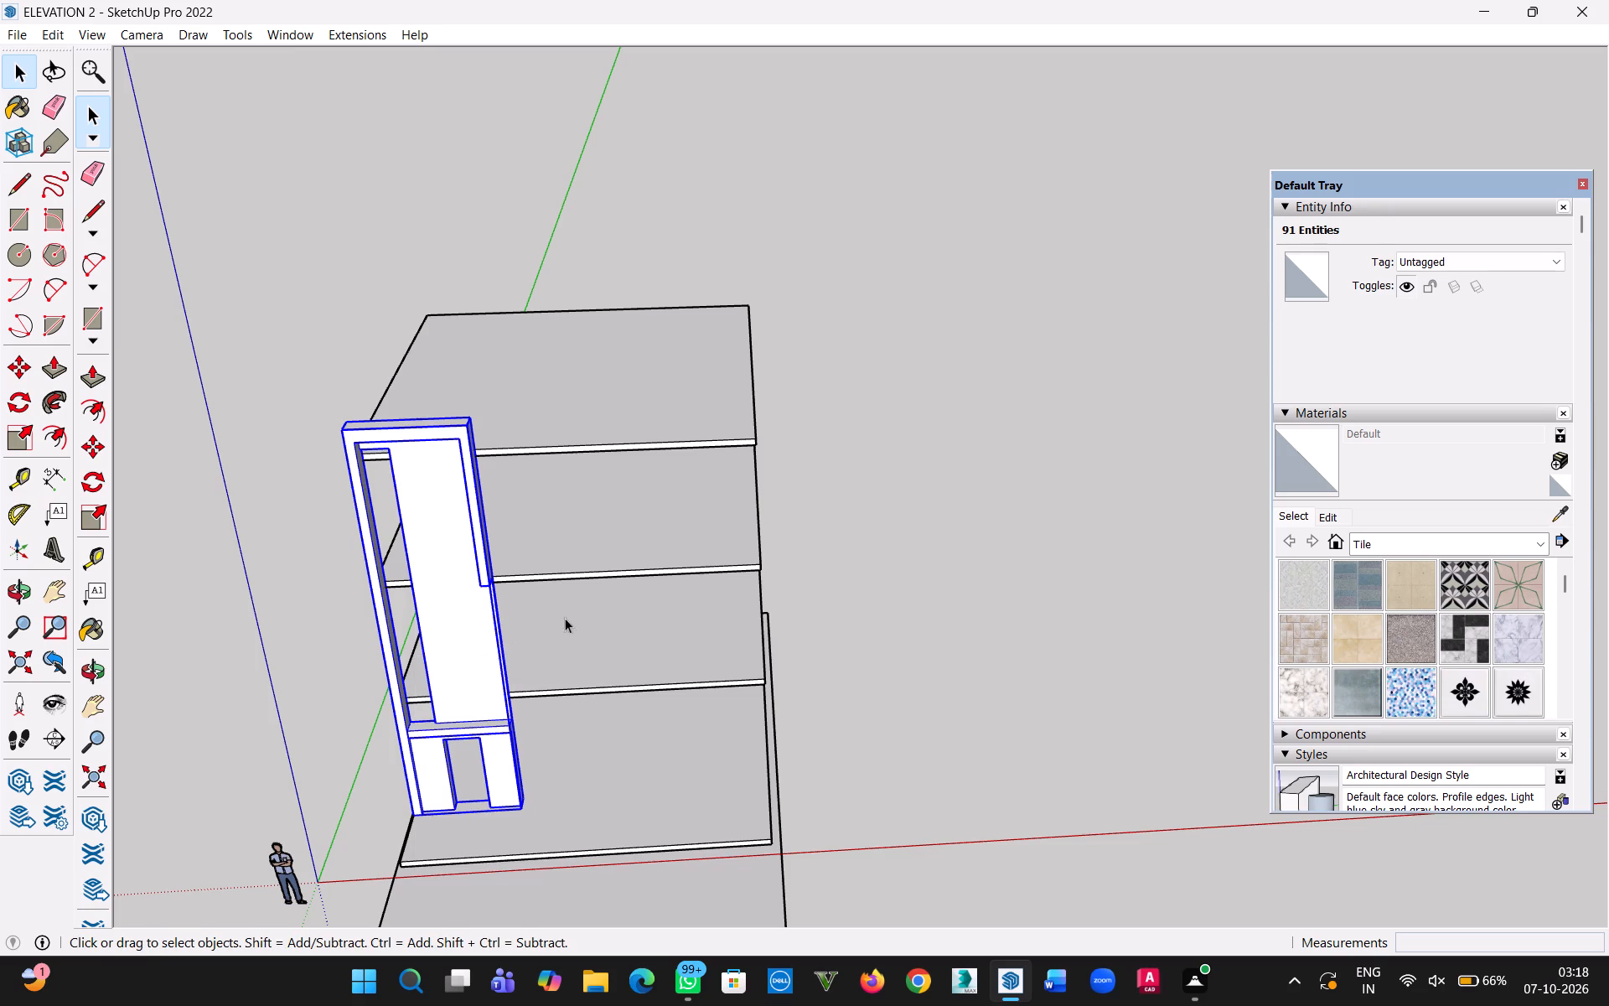
pyautogui.click(844, 585)
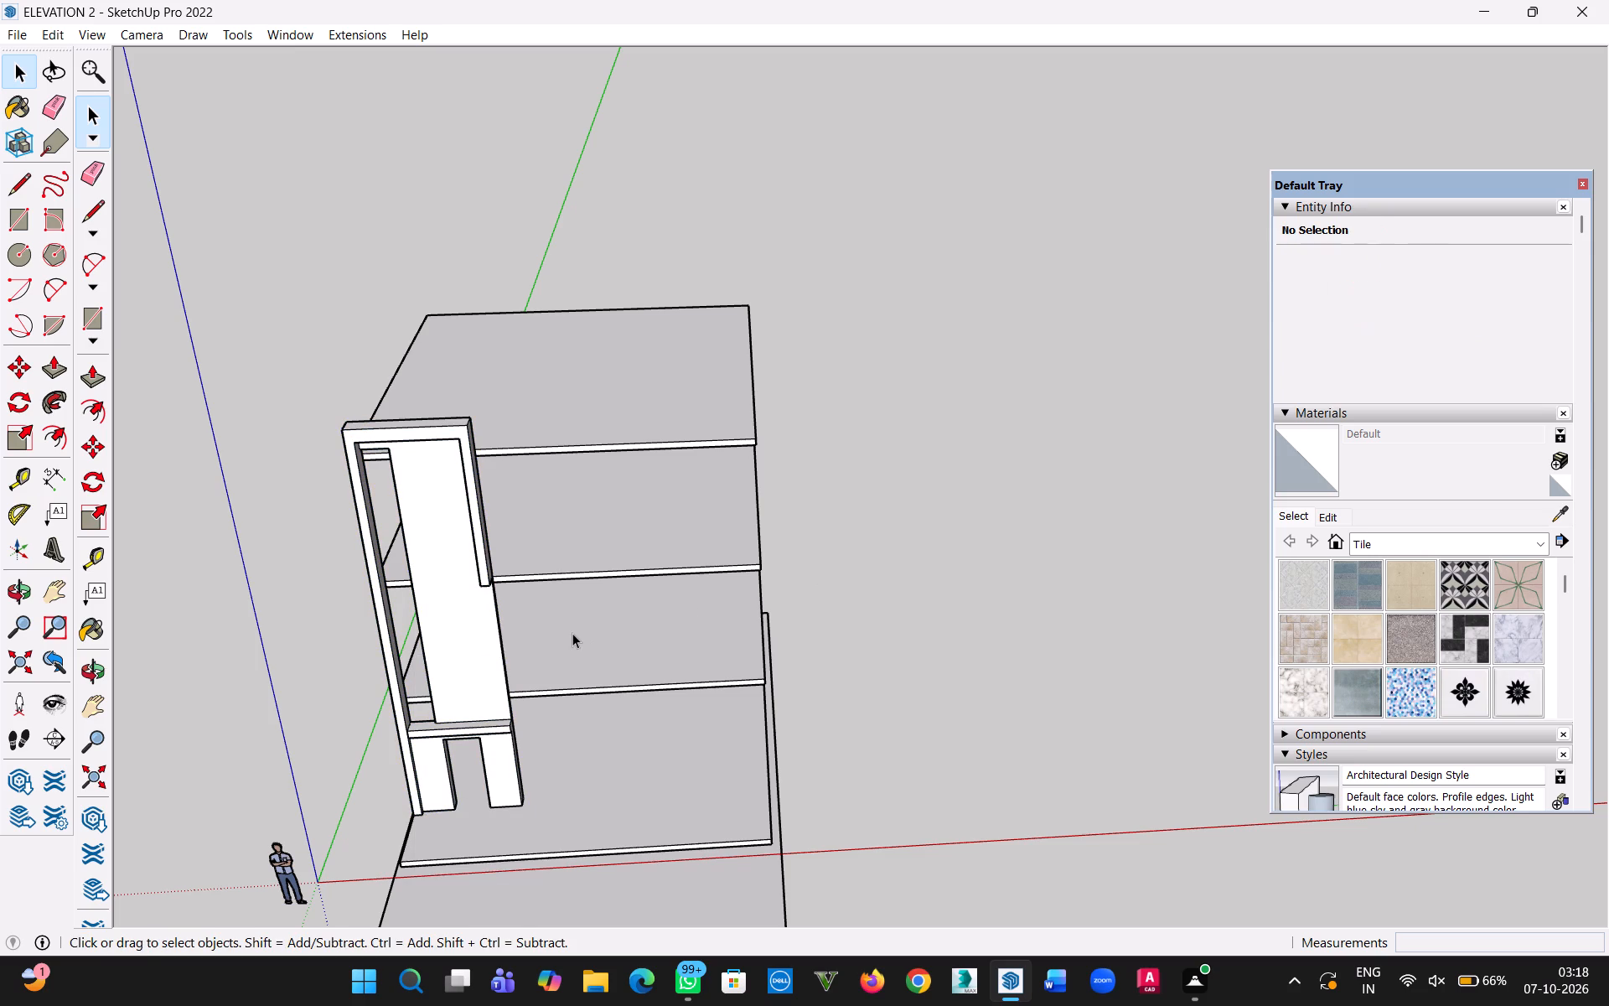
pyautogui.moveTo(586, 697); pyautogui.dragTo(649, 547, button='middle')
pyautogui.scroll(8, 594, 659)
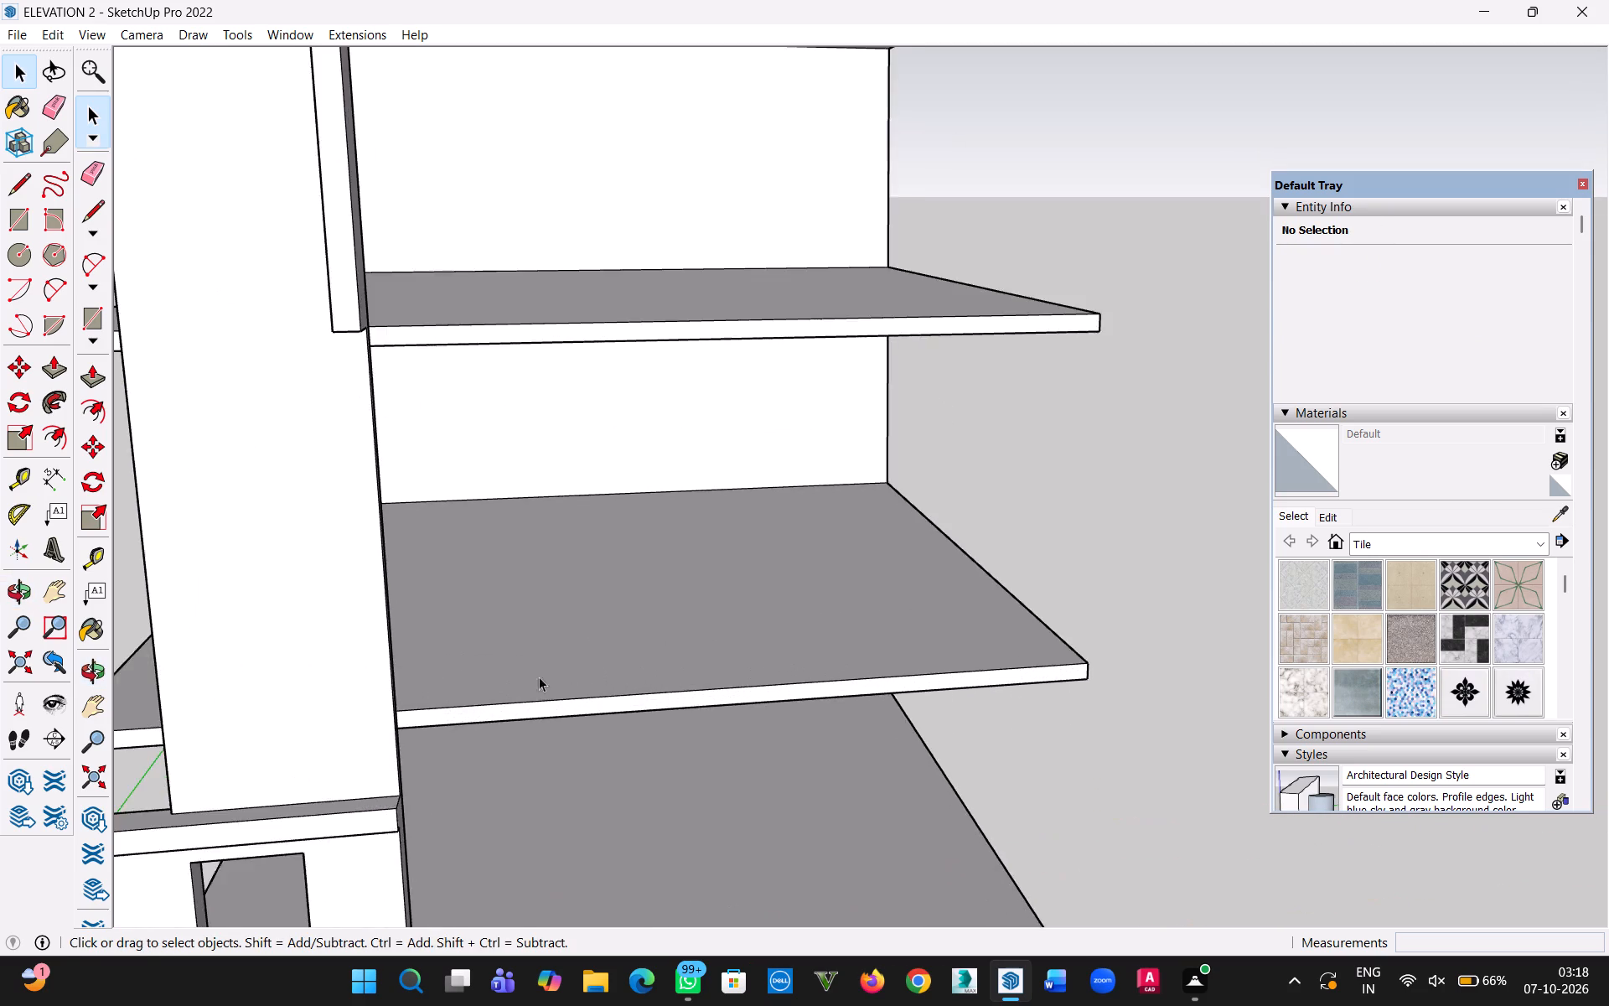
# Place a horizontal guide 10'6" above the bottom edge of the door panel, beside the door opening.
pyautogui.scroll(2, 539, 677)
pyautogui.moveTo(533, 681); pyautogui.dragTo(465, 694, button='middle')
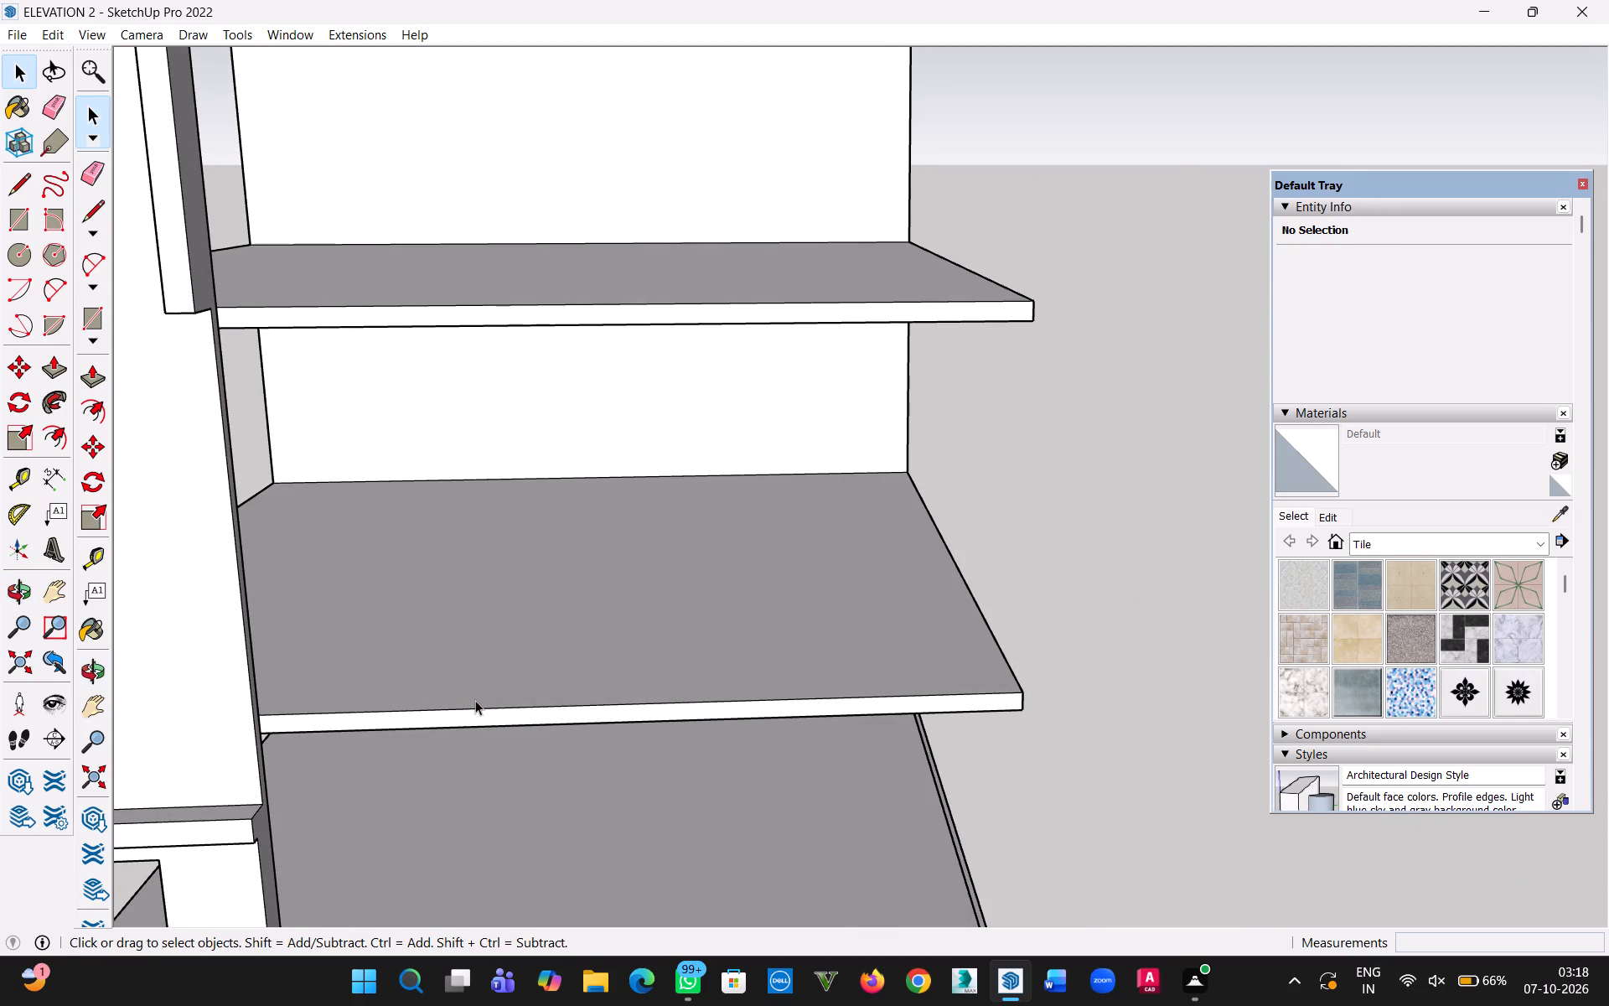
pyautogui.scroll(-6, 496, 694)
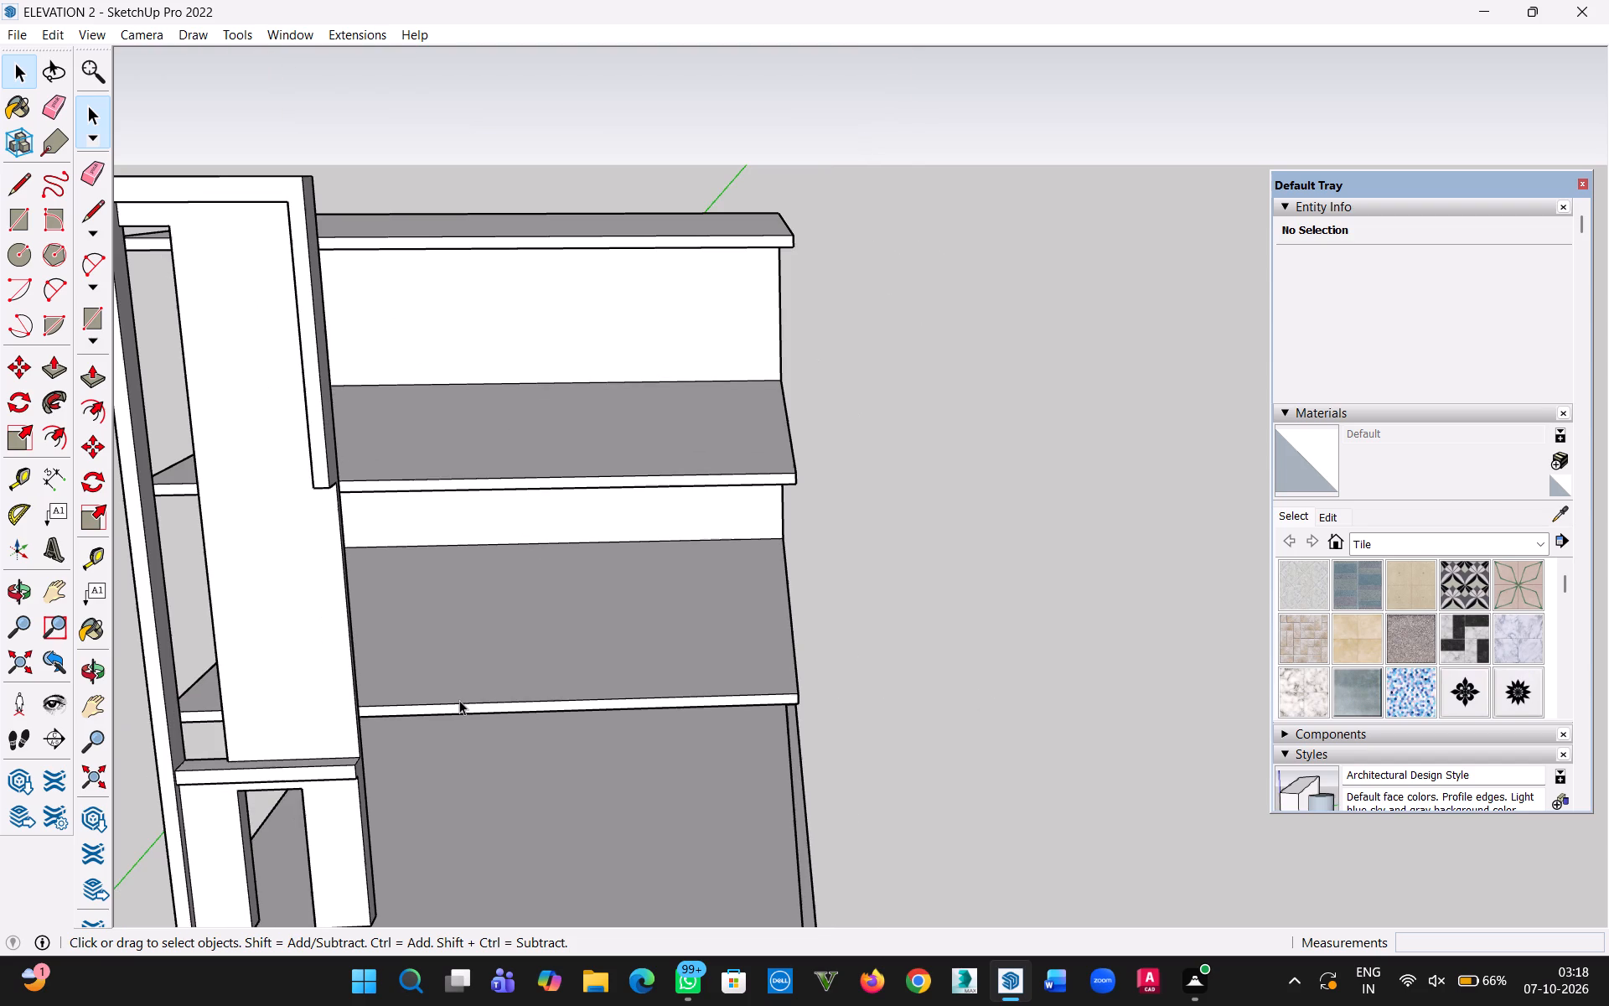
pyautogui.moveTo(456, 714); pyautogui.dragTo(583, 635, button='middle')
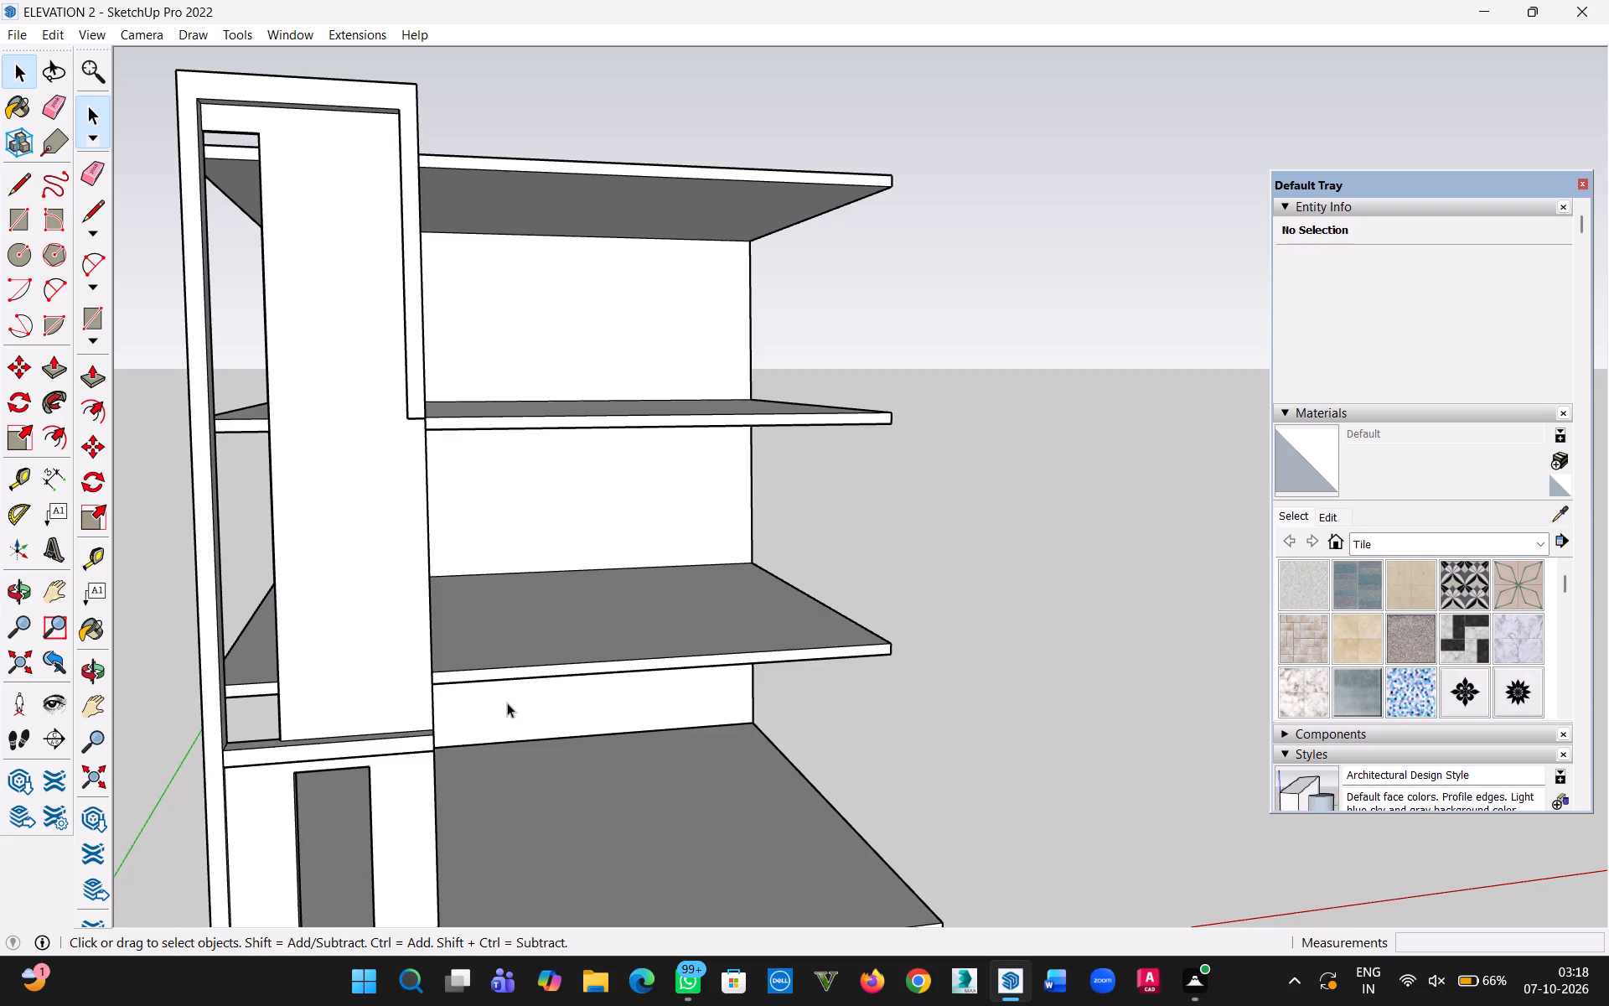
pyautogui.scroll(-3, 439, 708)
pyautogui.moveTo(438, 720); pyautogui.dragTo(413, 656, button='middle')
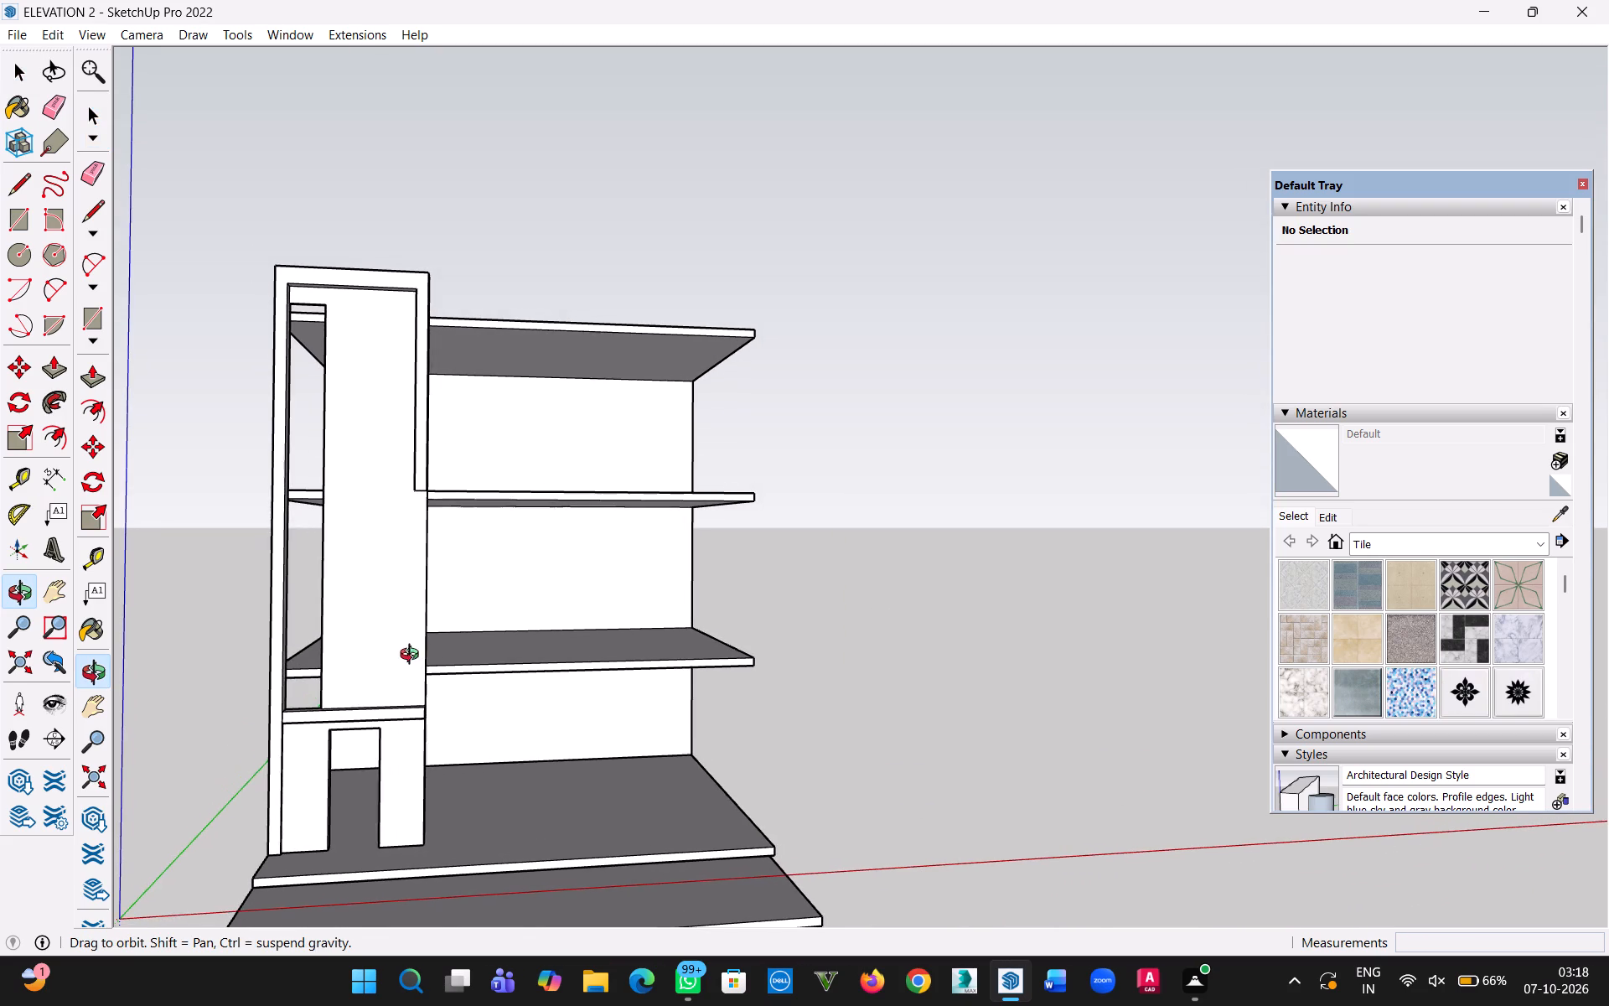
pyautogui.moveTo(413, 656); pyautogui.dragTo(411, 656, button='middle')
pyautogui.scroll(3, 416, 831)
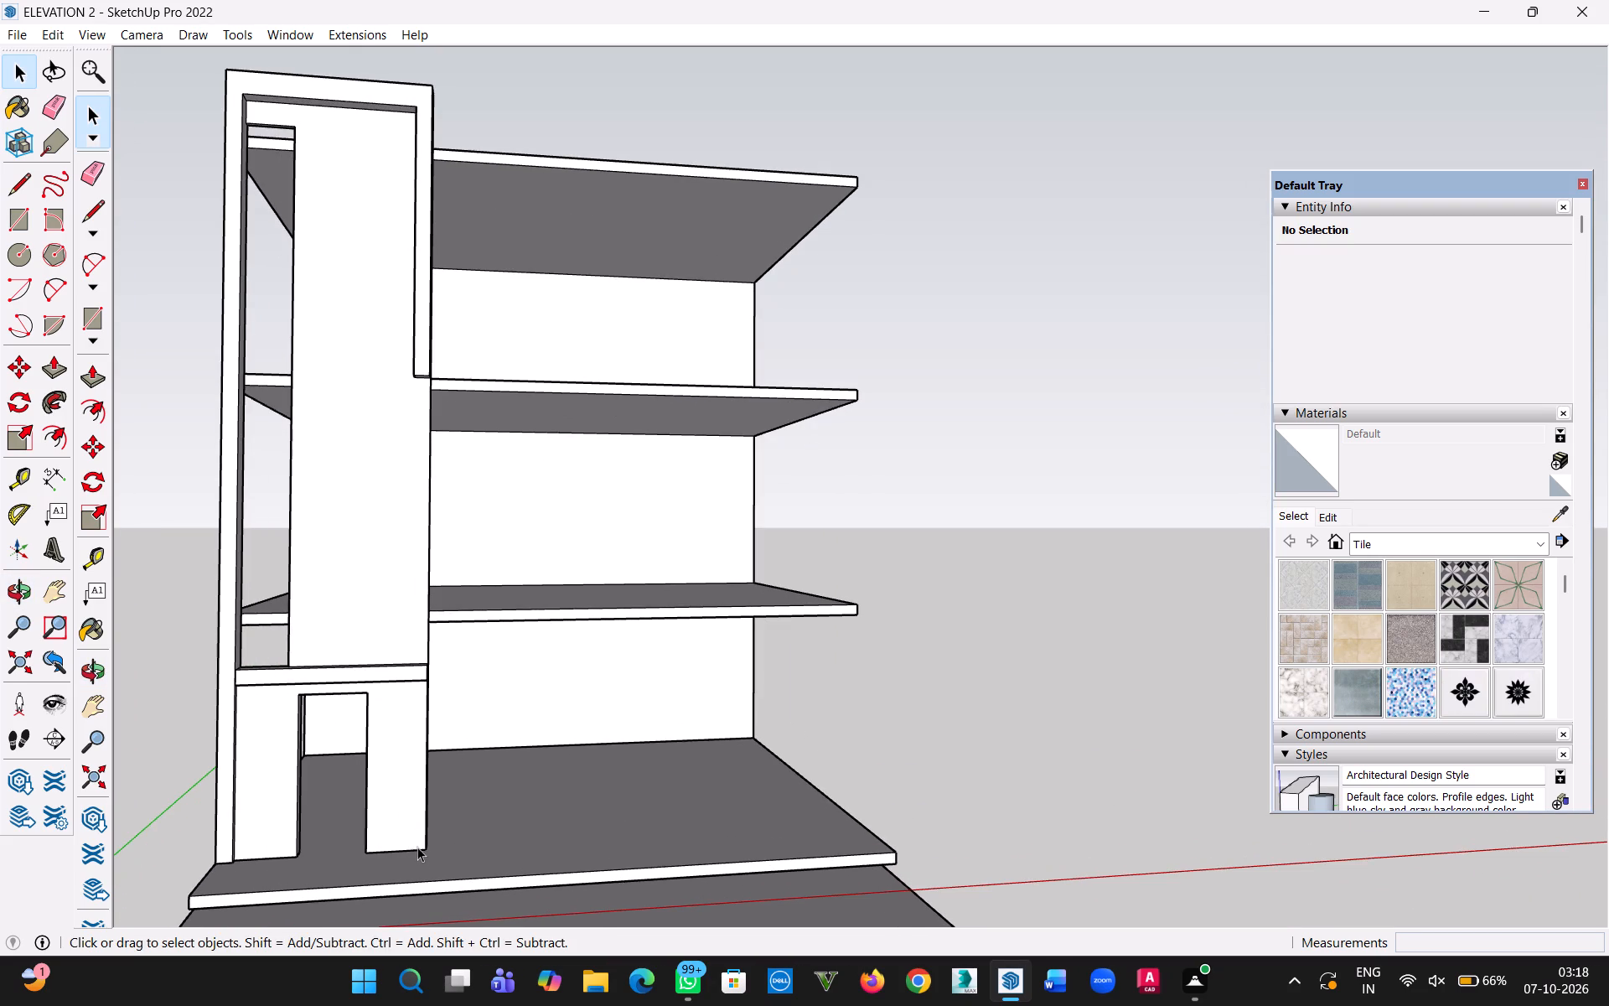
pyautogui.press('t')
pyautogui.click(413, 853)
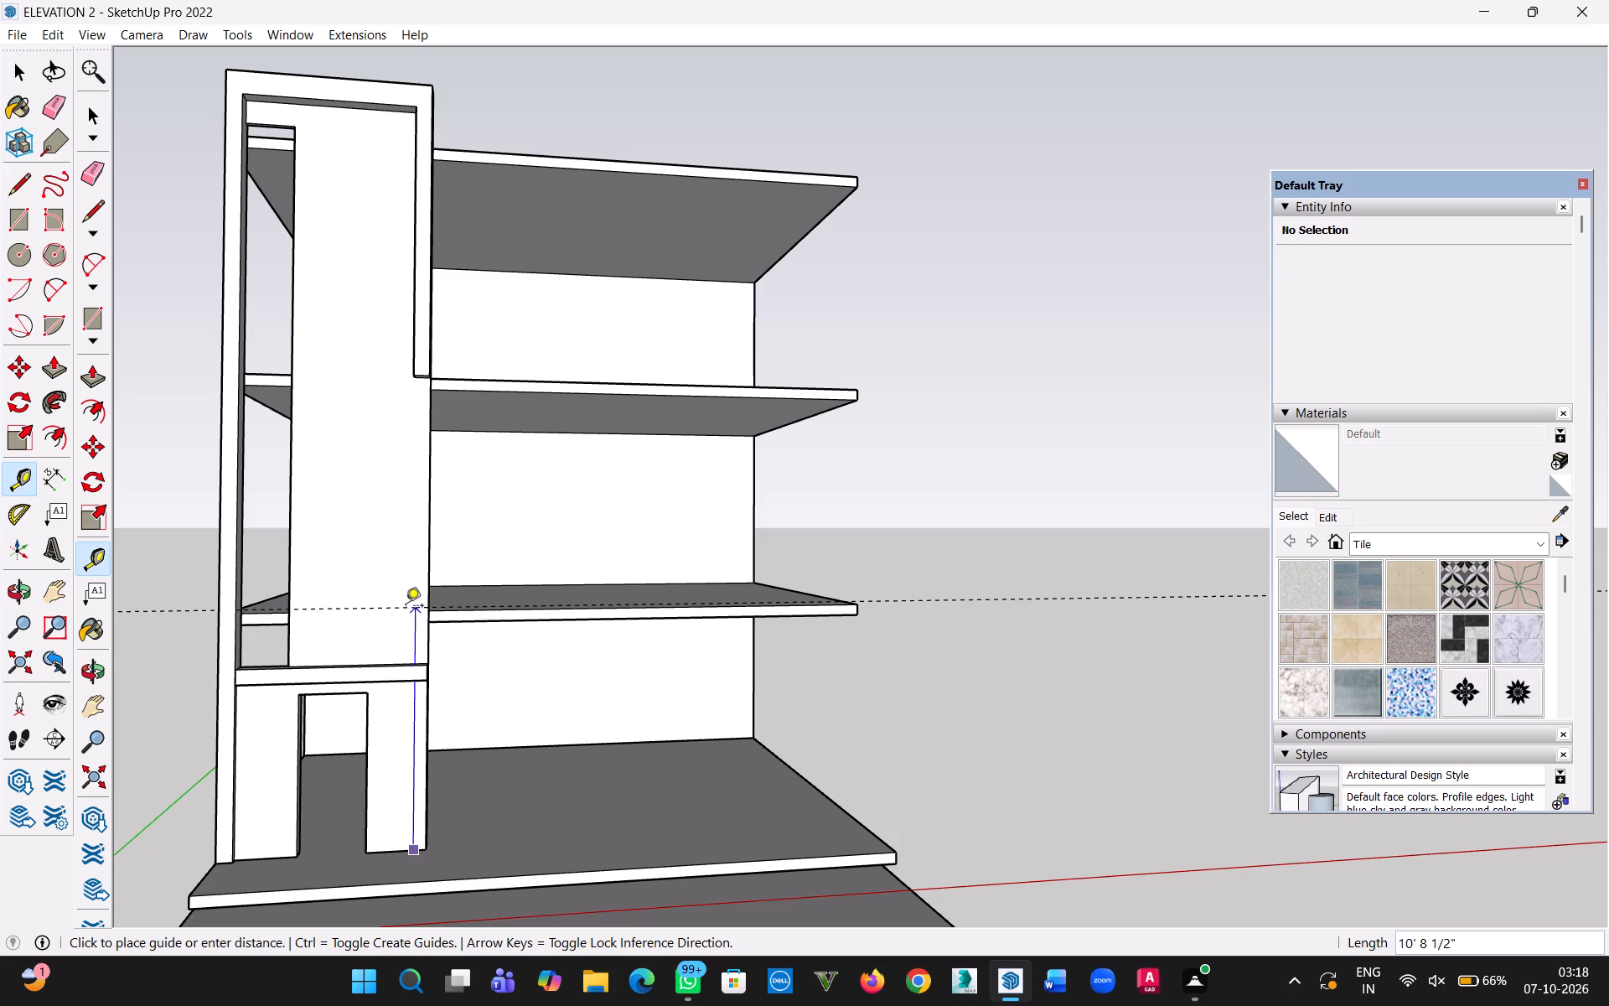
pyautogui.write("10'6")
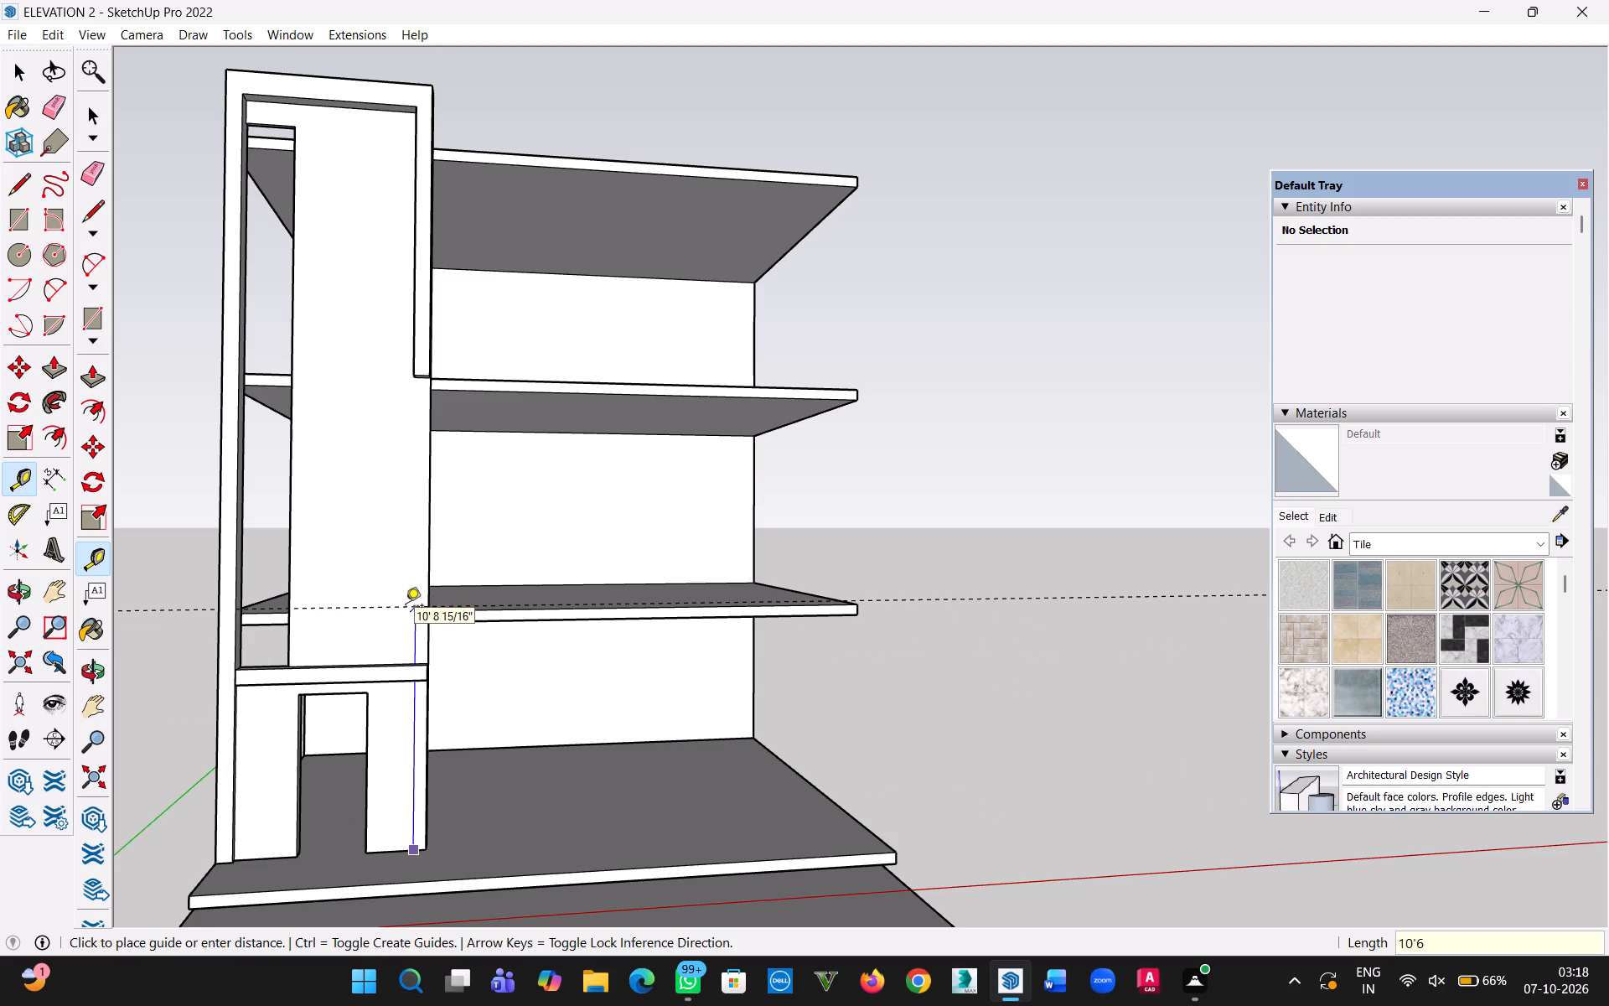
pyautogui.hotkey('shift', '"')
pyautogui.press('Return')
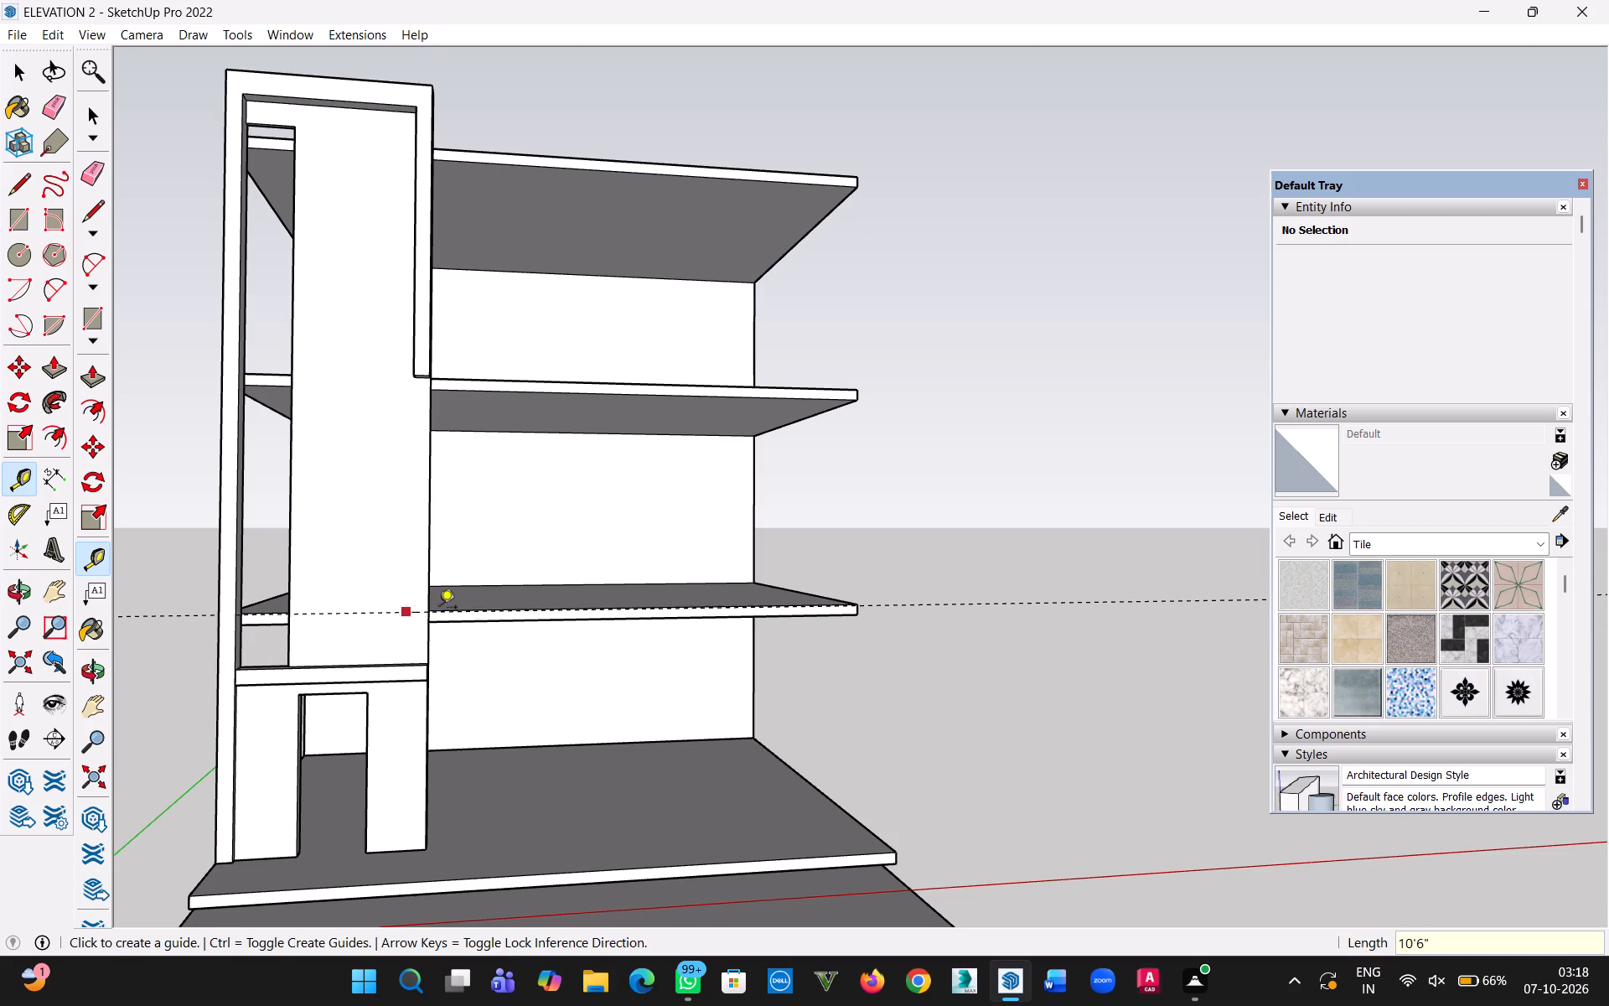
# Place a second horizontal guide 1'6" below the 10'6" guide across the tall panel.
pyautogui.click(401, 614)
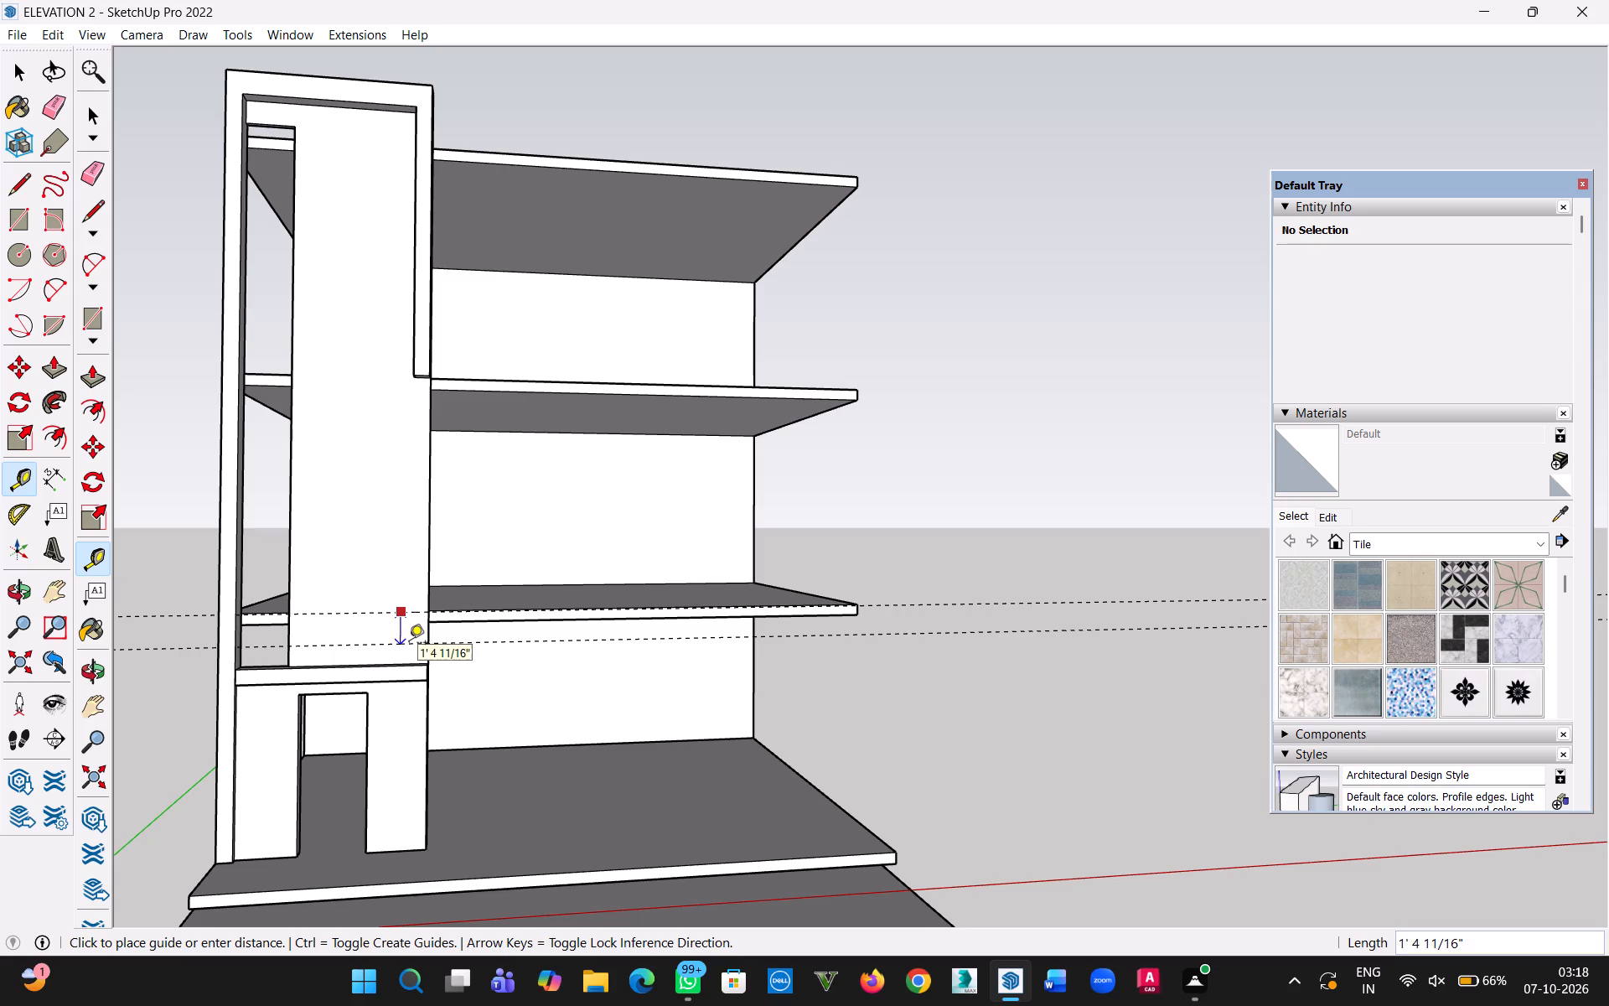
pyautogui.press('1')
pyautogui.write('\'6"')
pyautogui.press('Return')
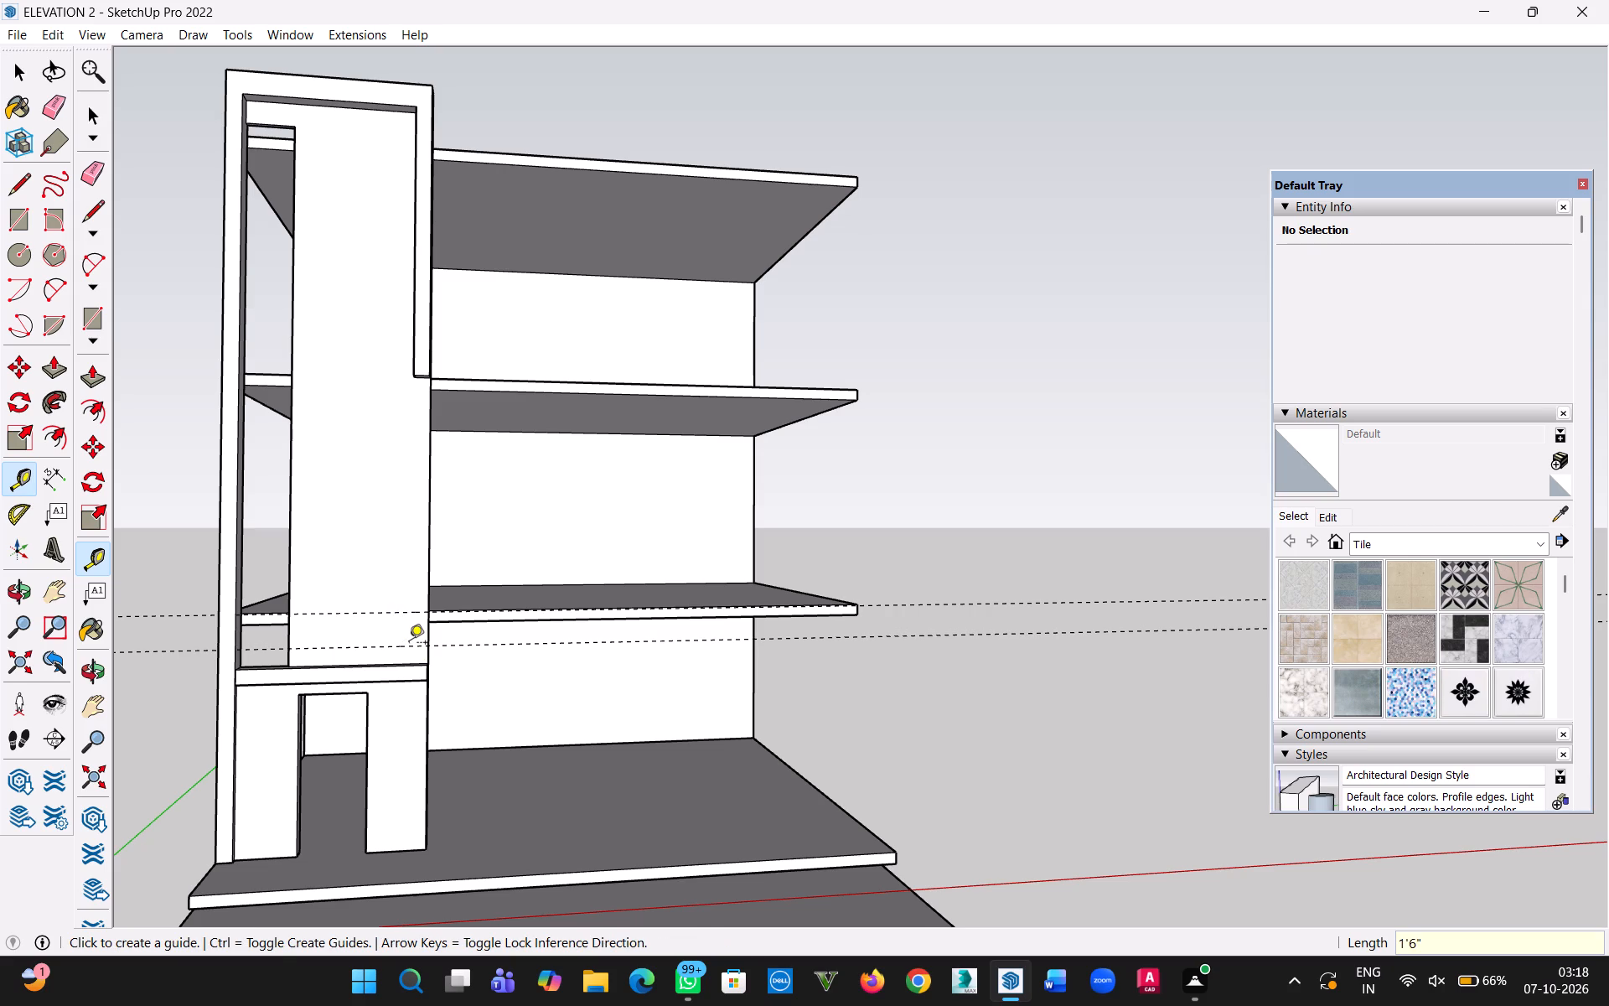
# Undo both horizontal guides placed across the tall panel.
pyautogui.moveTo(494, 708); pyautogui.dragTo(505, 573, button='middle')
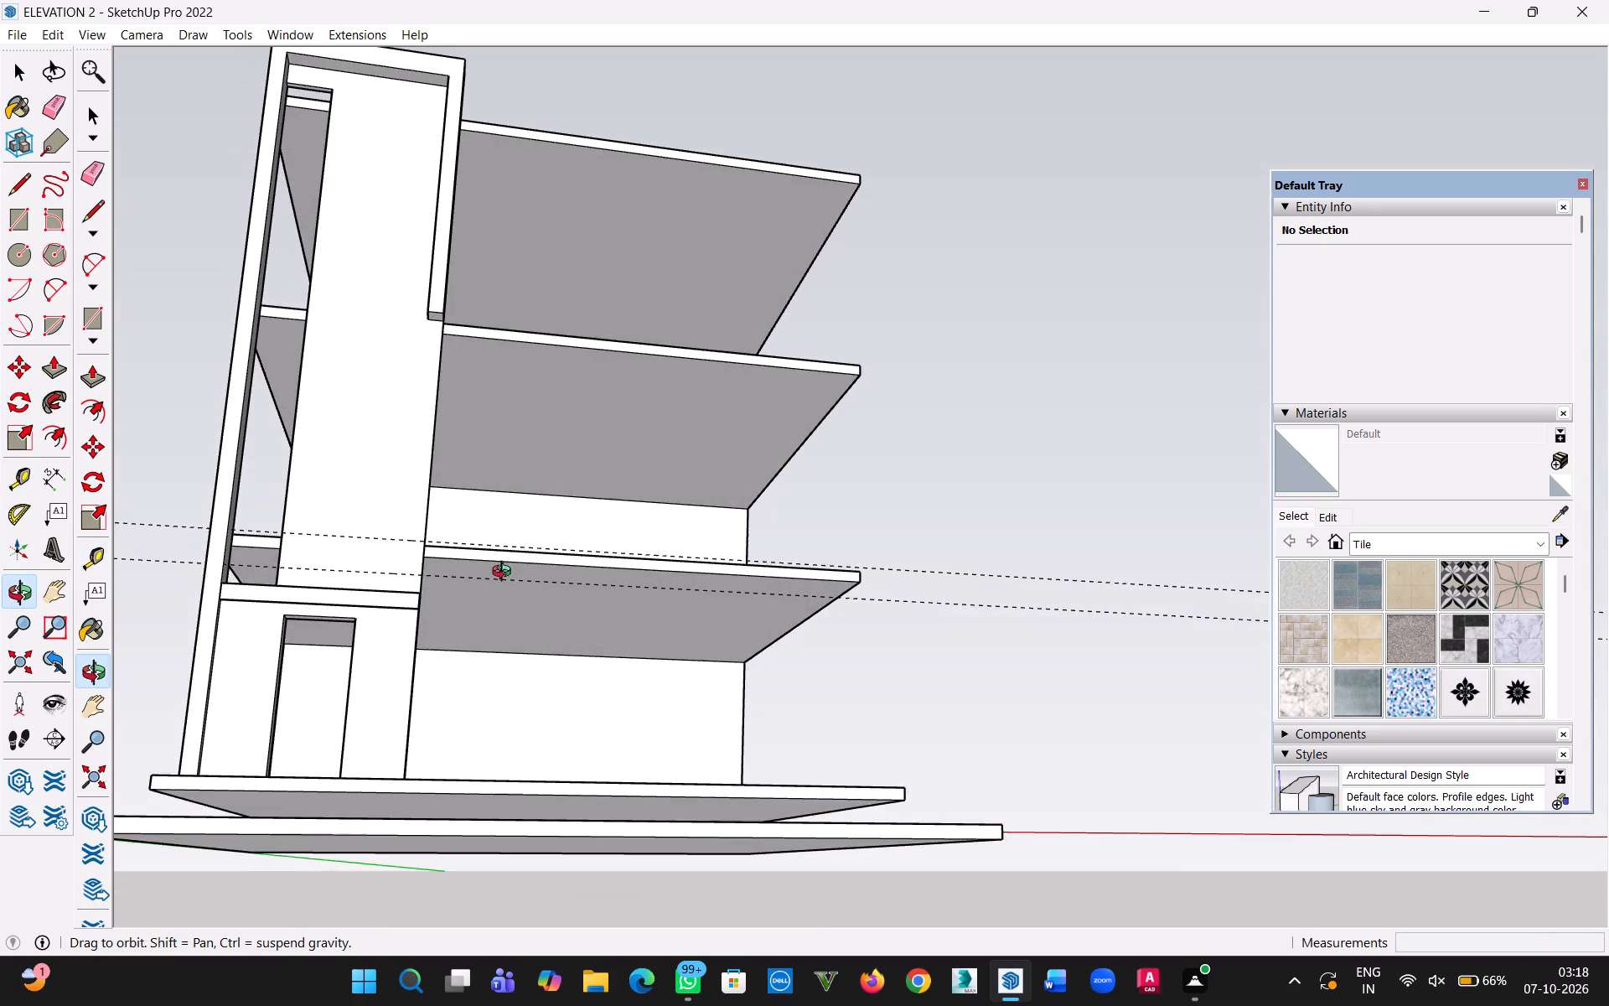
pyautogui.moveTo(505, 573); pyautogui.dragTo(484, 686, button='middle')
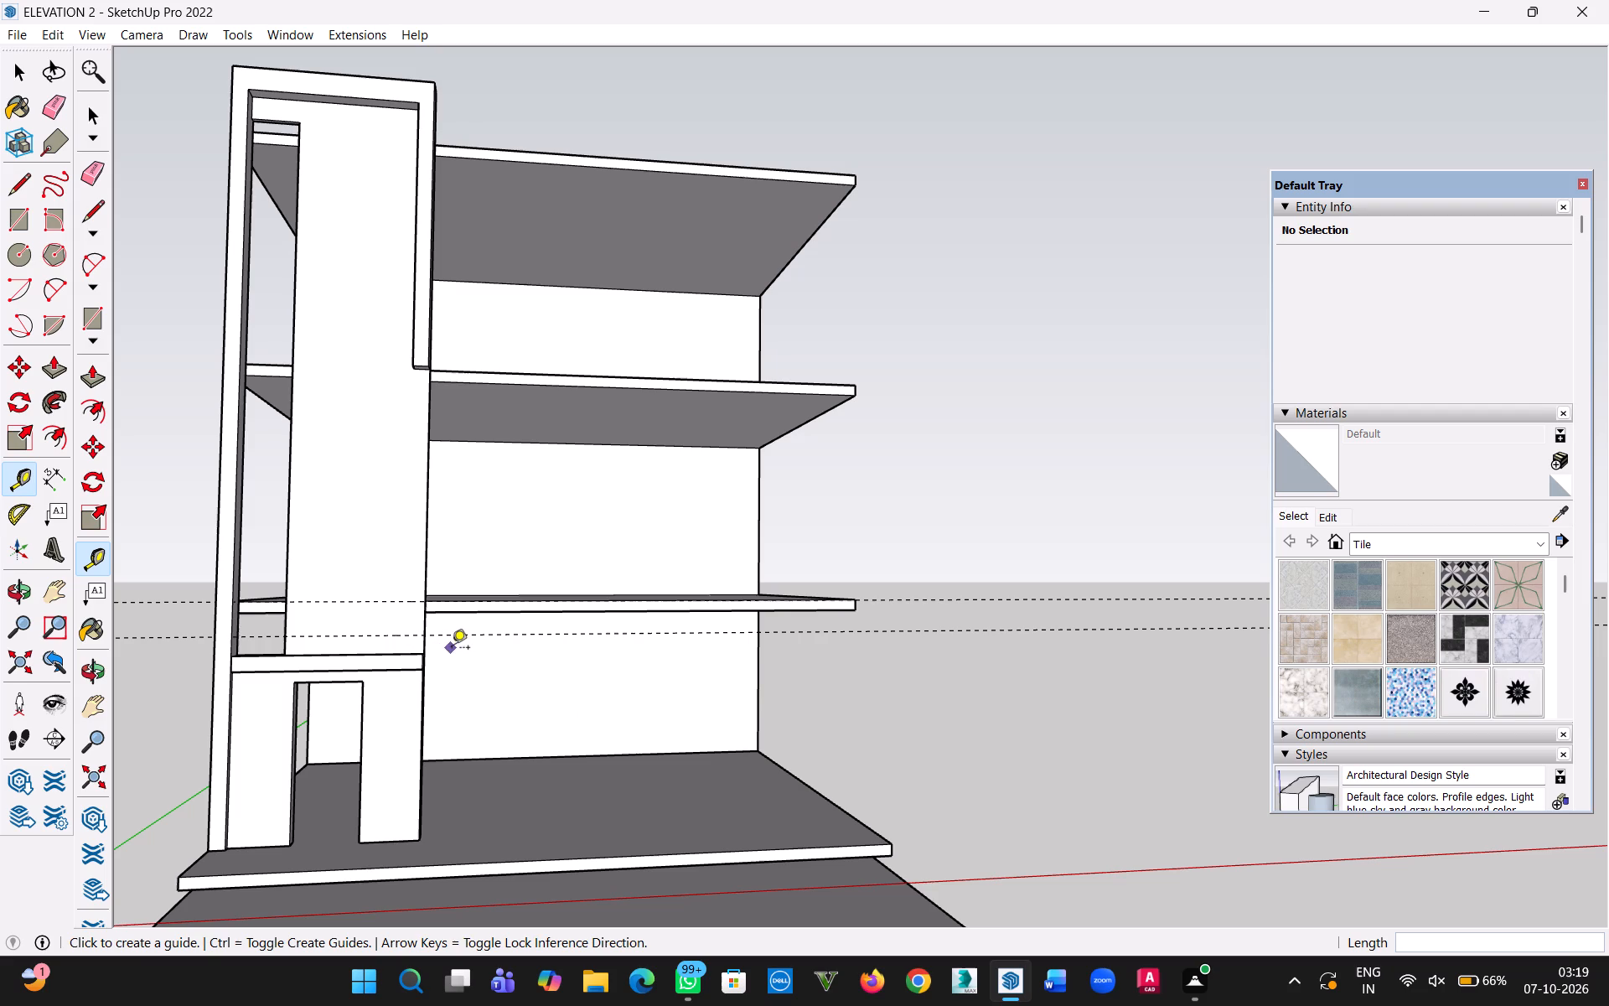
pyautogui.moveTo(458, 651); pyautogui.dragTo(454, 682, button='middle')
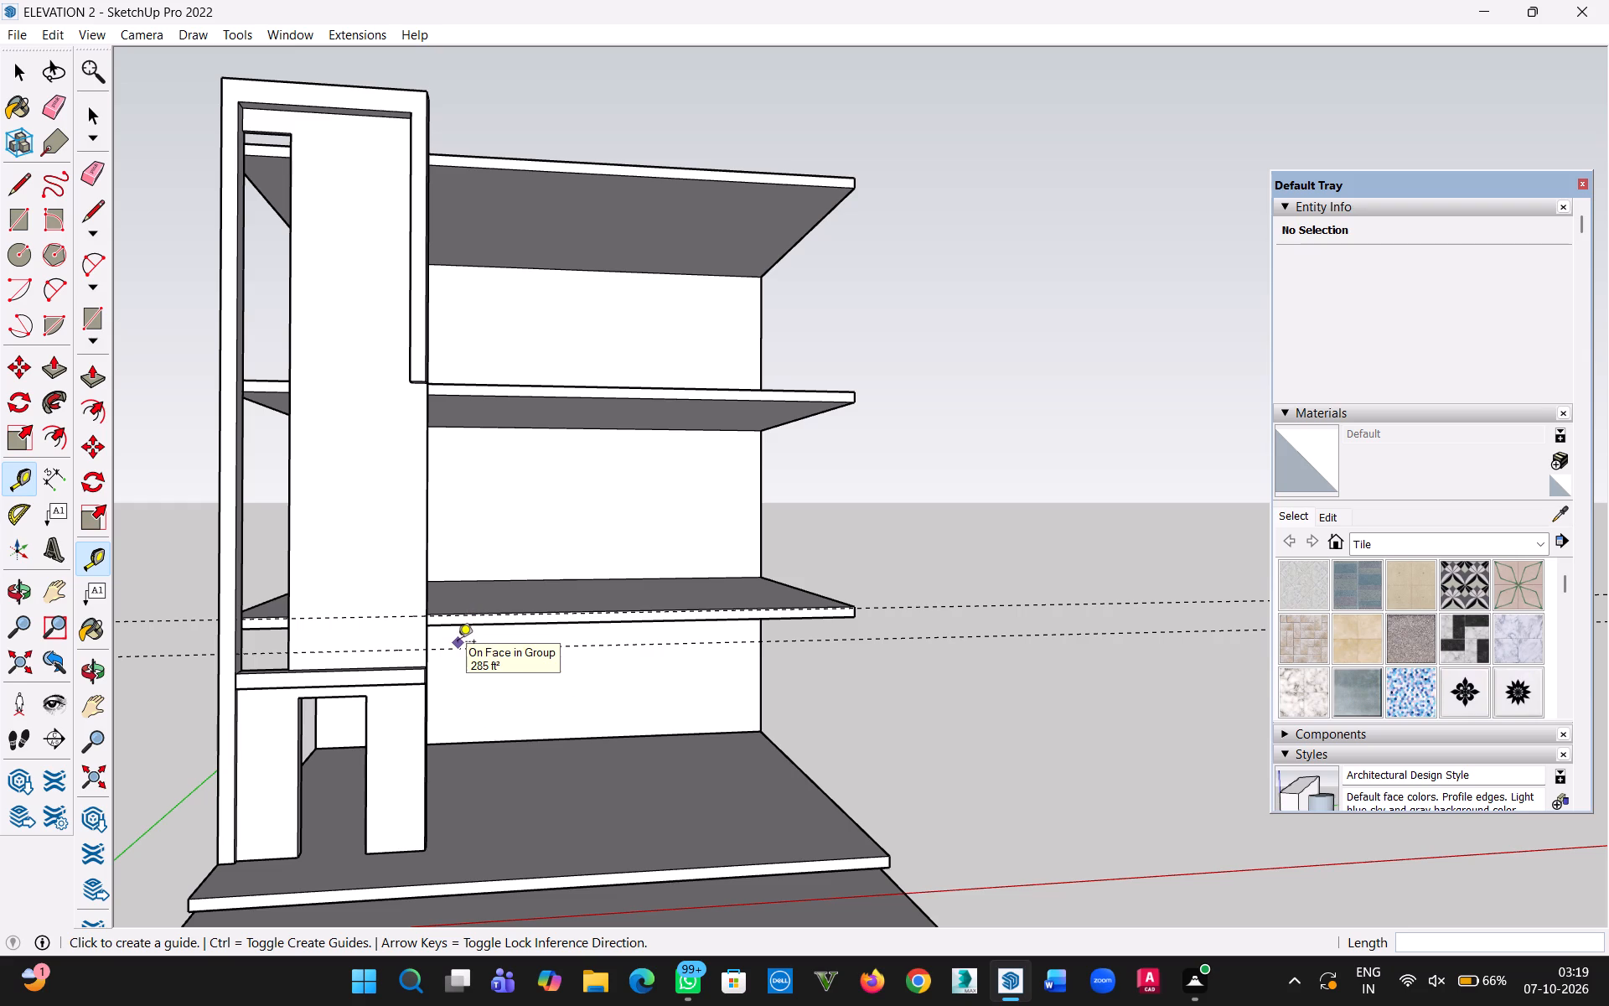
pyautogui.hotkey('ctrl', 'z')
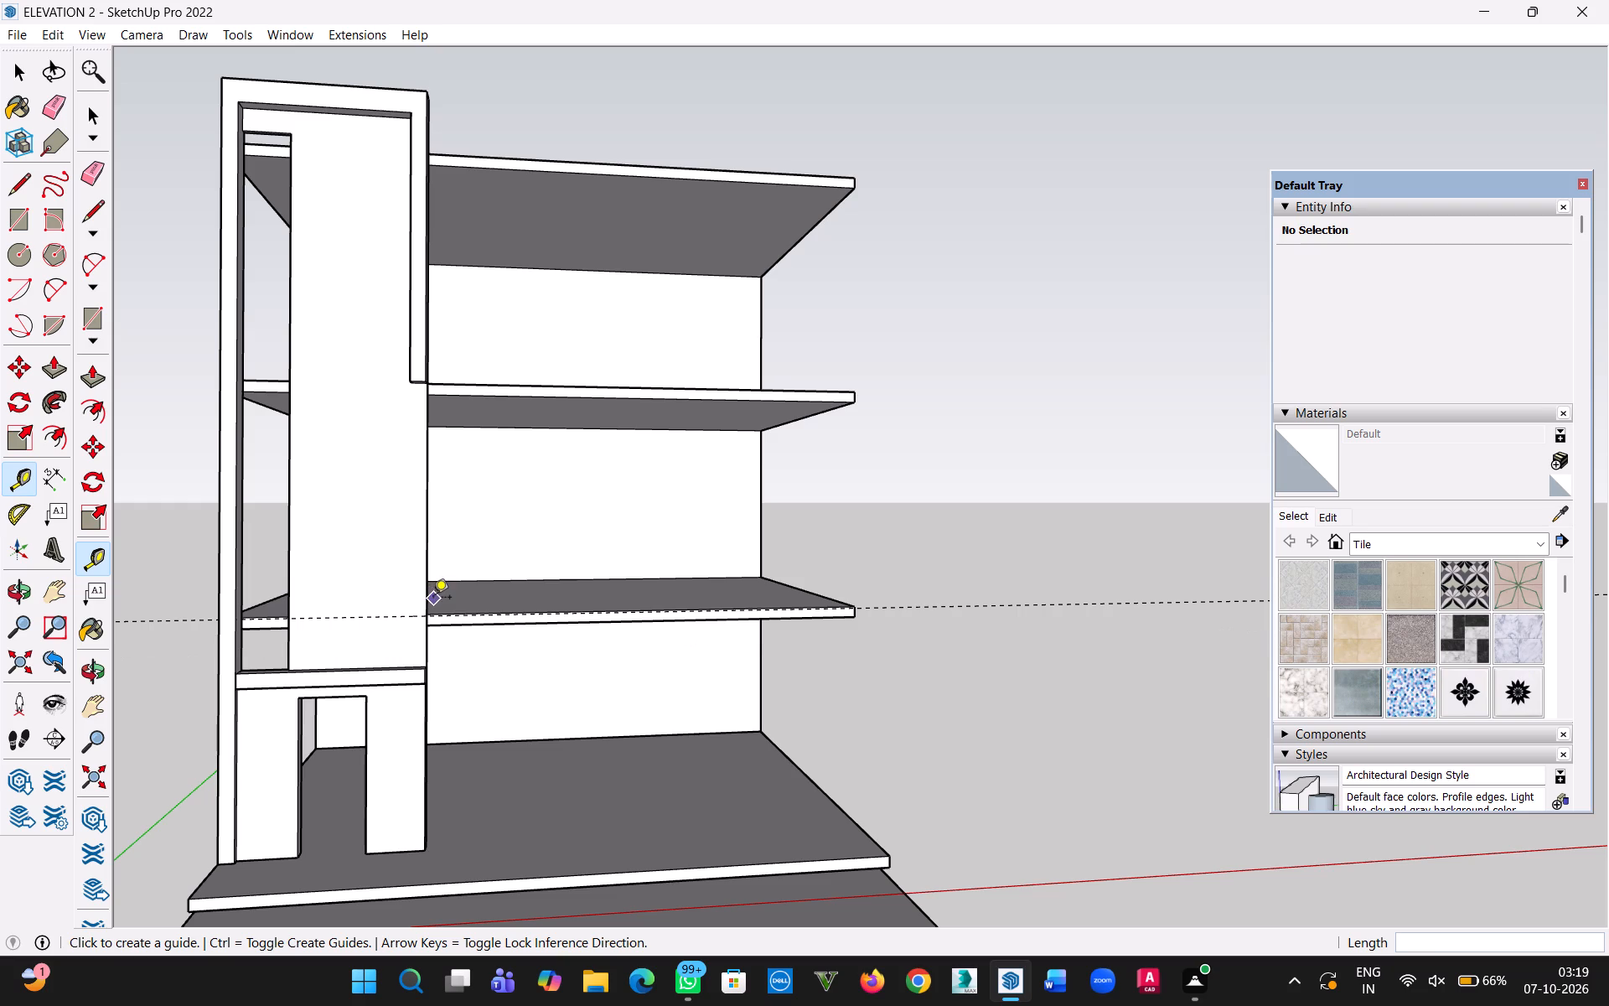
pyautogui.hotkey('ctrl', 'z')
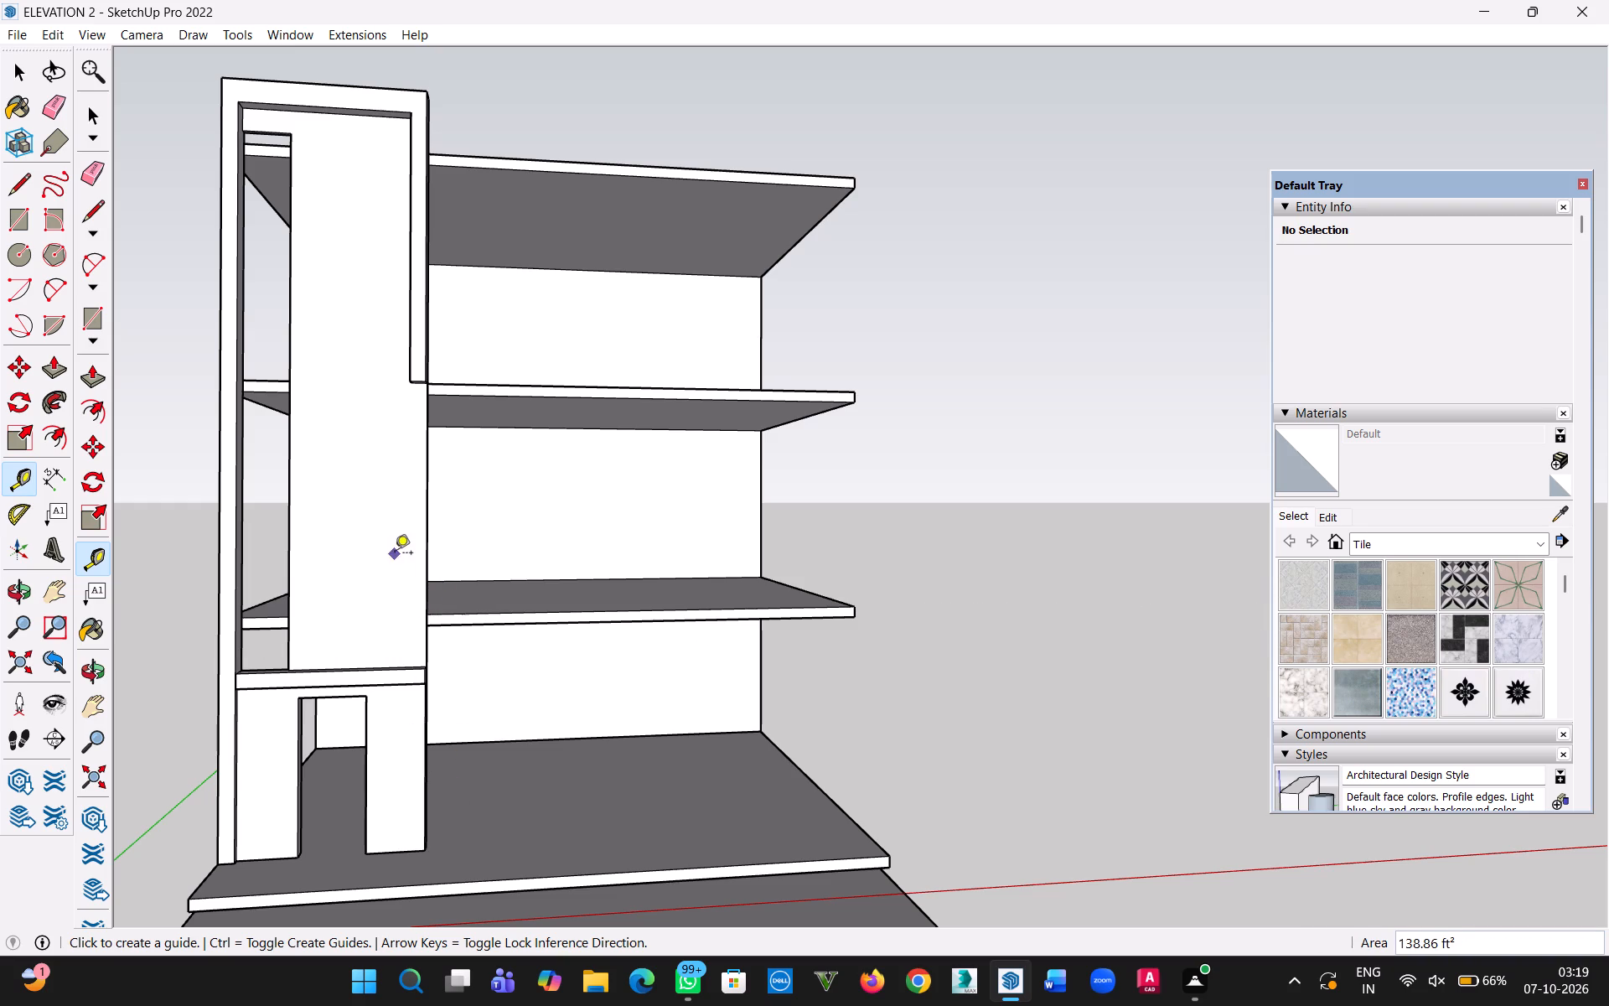
# Place a horizontal guide 12'6" above the bottom edge of the door panel, beside the door opening.
pyautogui.press('t')
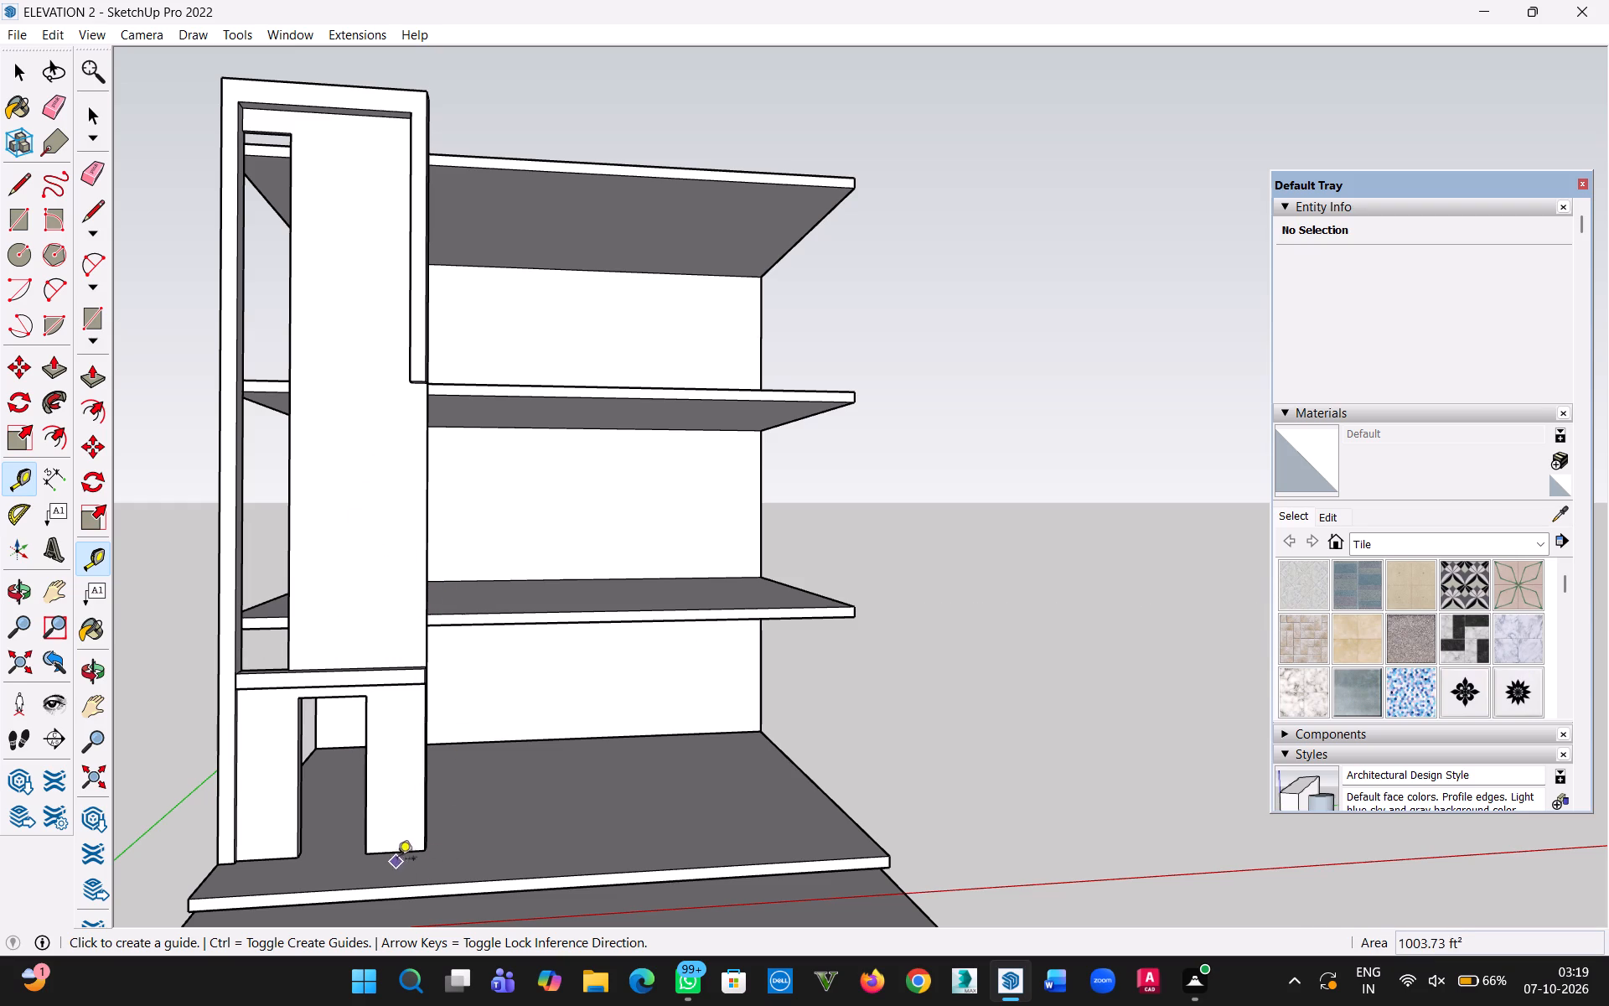
pyautogui.click(401, 856)
pyautogui.write('12')
pyautogui.write('\'6"')
pyautogui.press('Return')
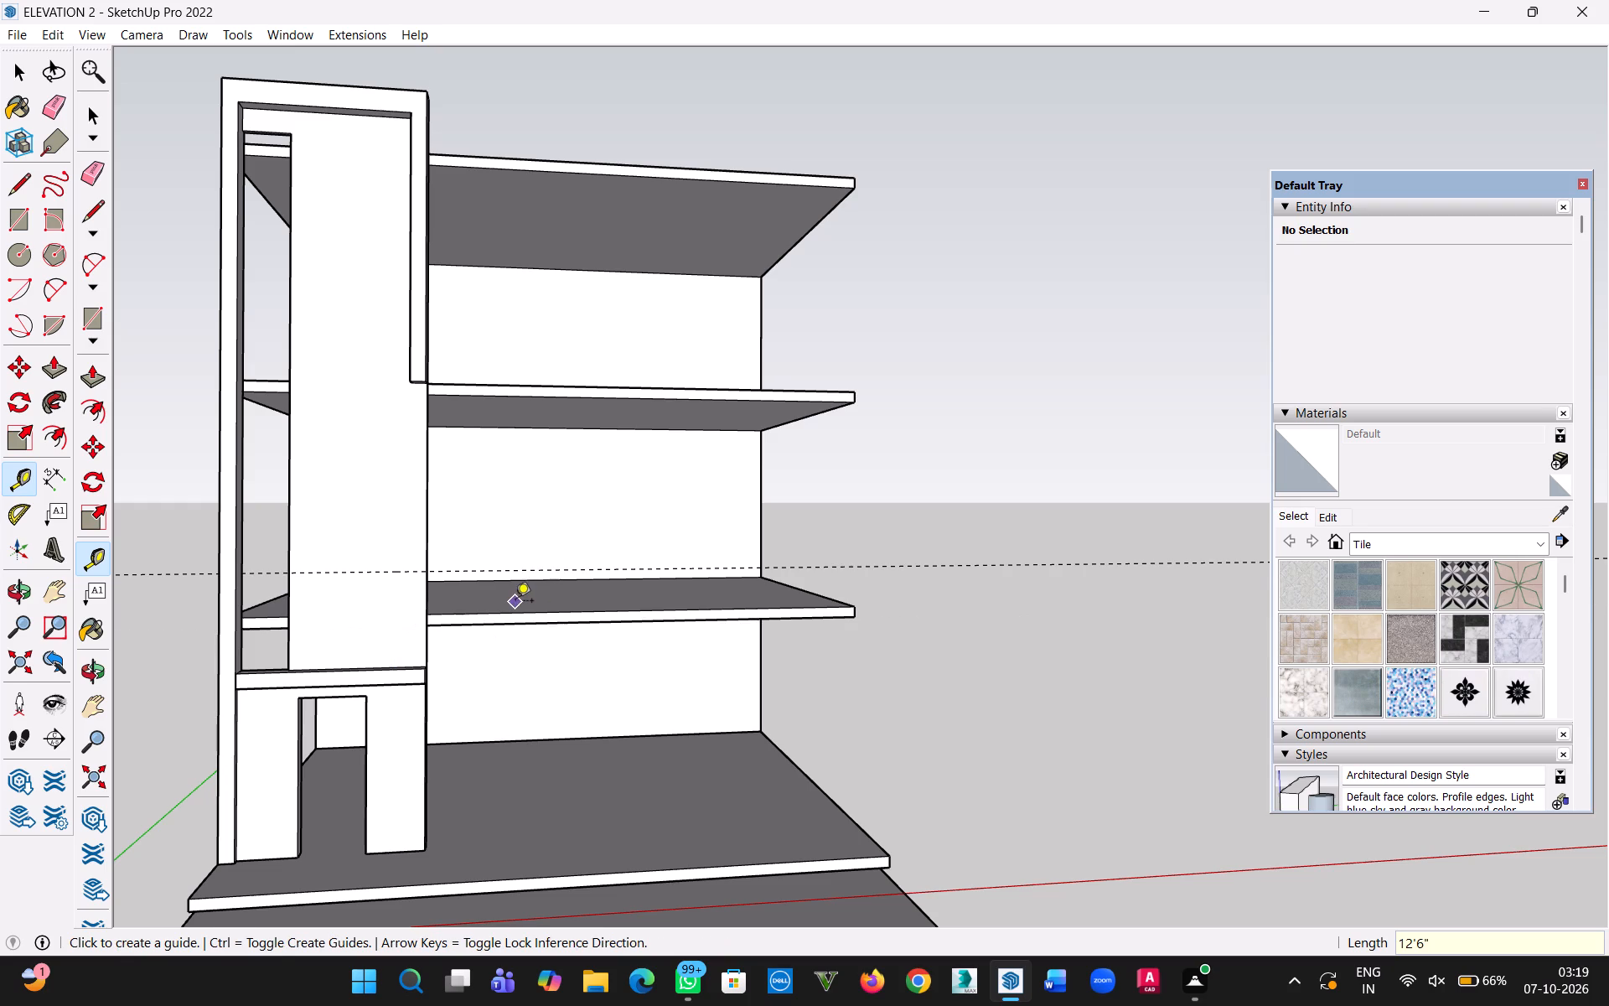
# Place a second horizontal guide 1'6" below the 12'6" guide across the tall panel.
pyautogui.click(411, 574)
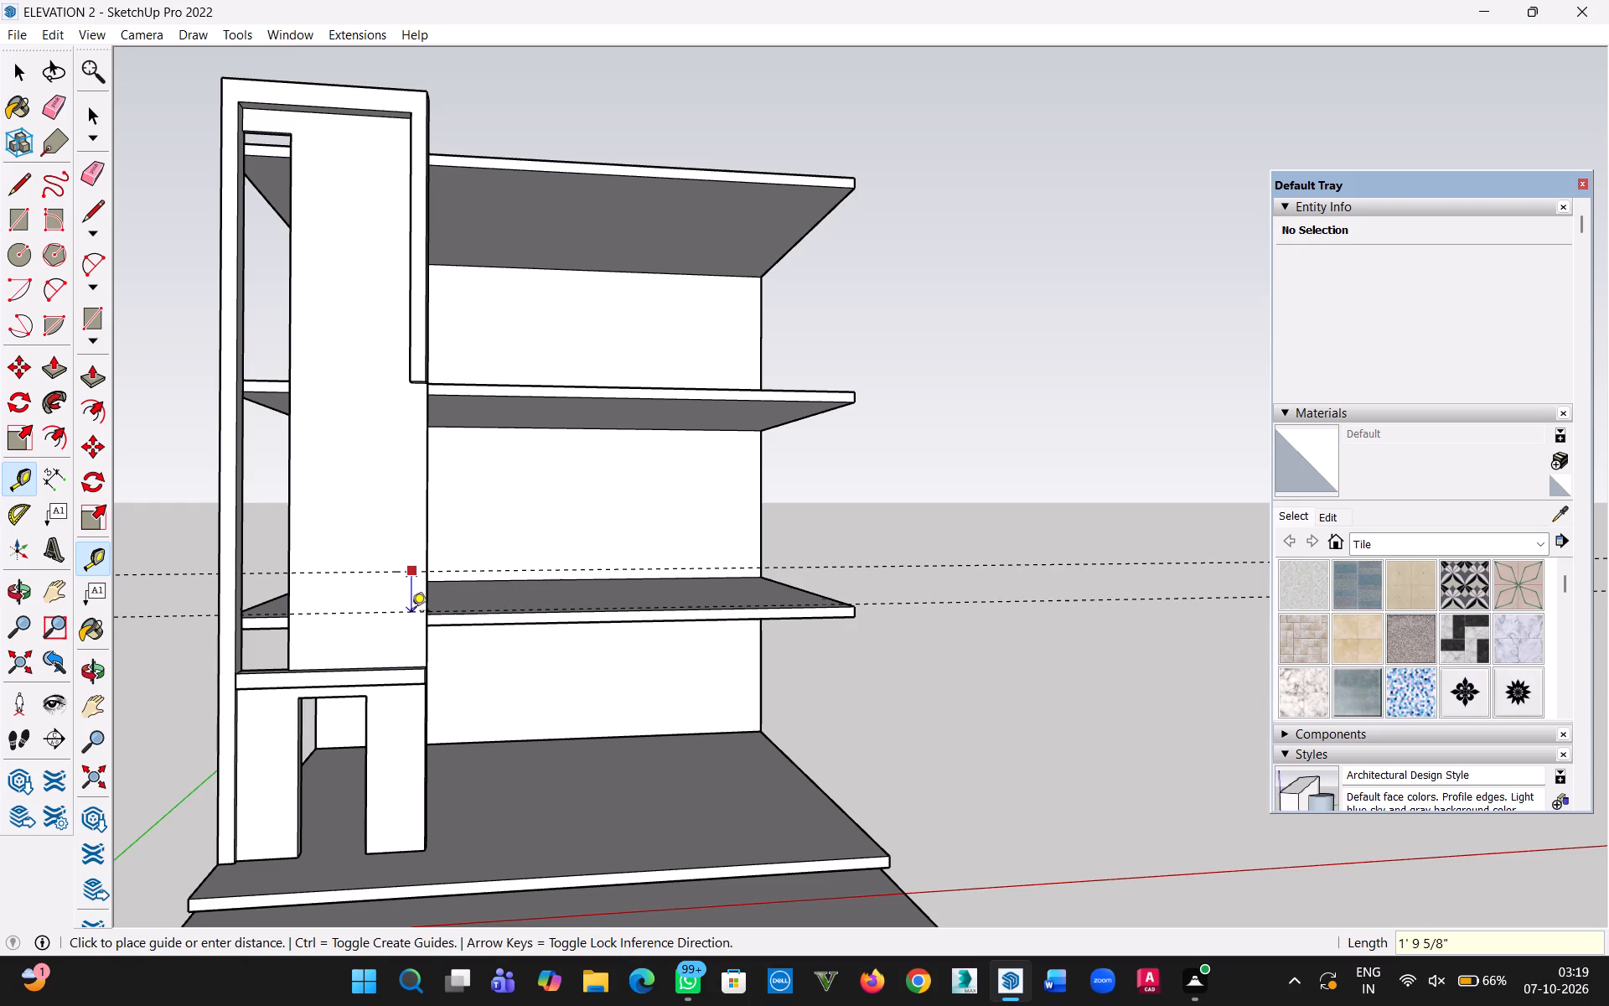
pyautogui.write("1'")
pyautogui.write('6"')
pyautogui.press('Return')
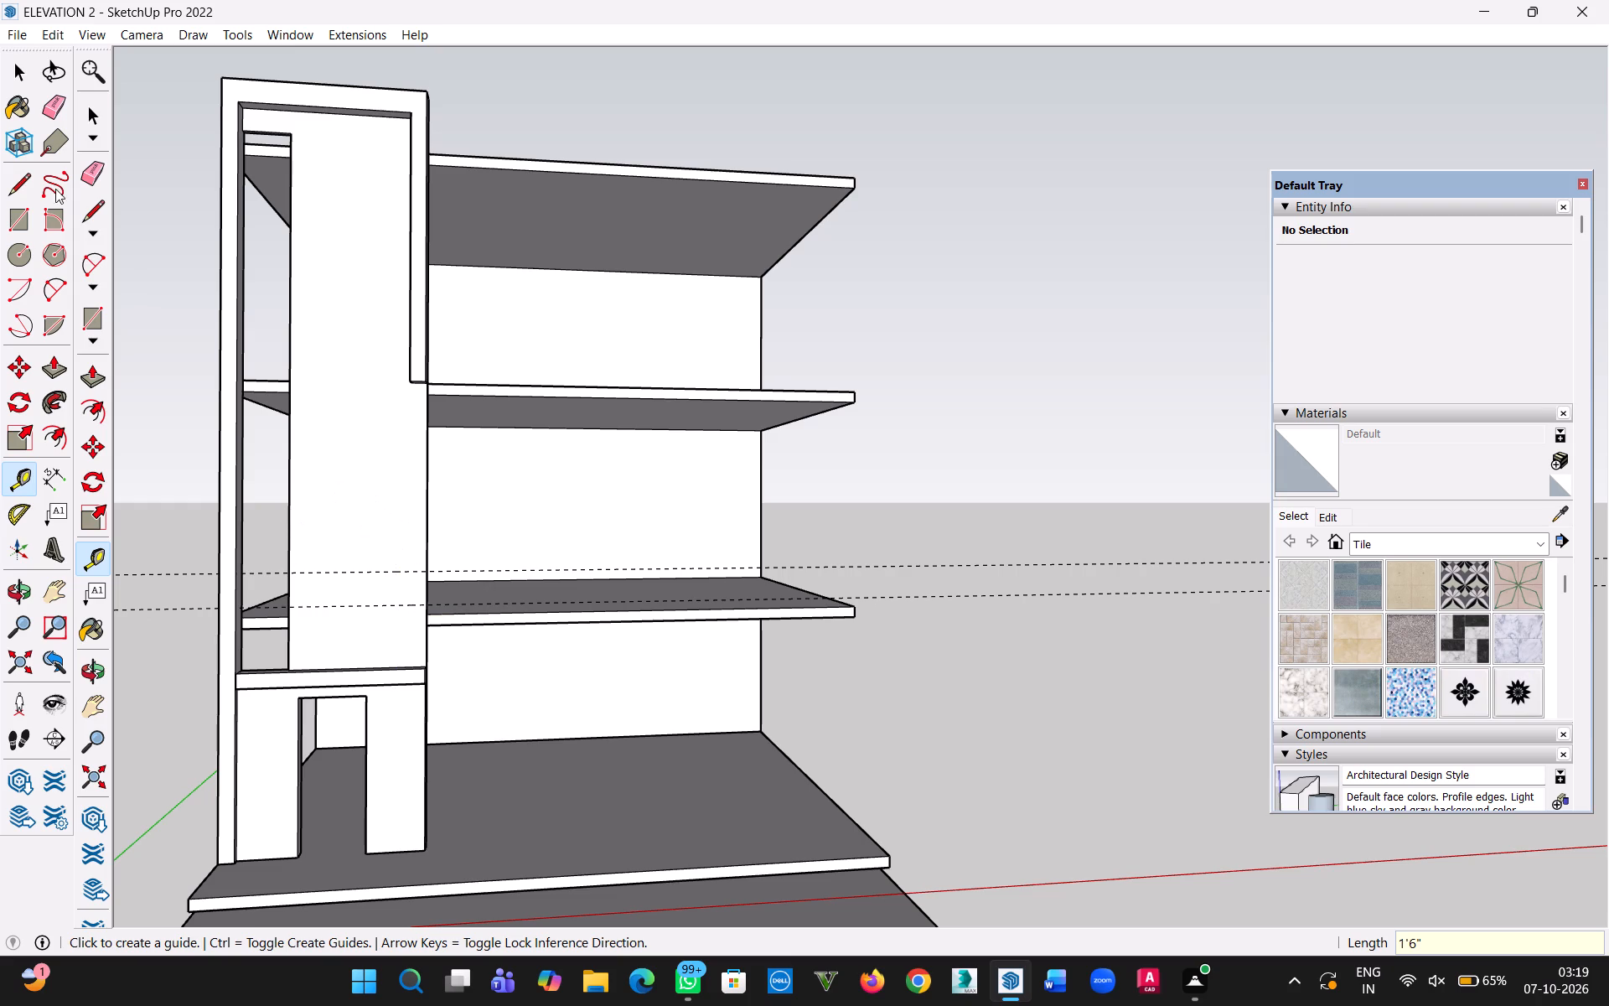
# Delete the building shell group with the upper floor slabs and walls behind the front frame.
pyautogui.click(22, 80)
pyautogui.moveTo(960, 504); pyautogui.dragTo(473, 576, button='middle')
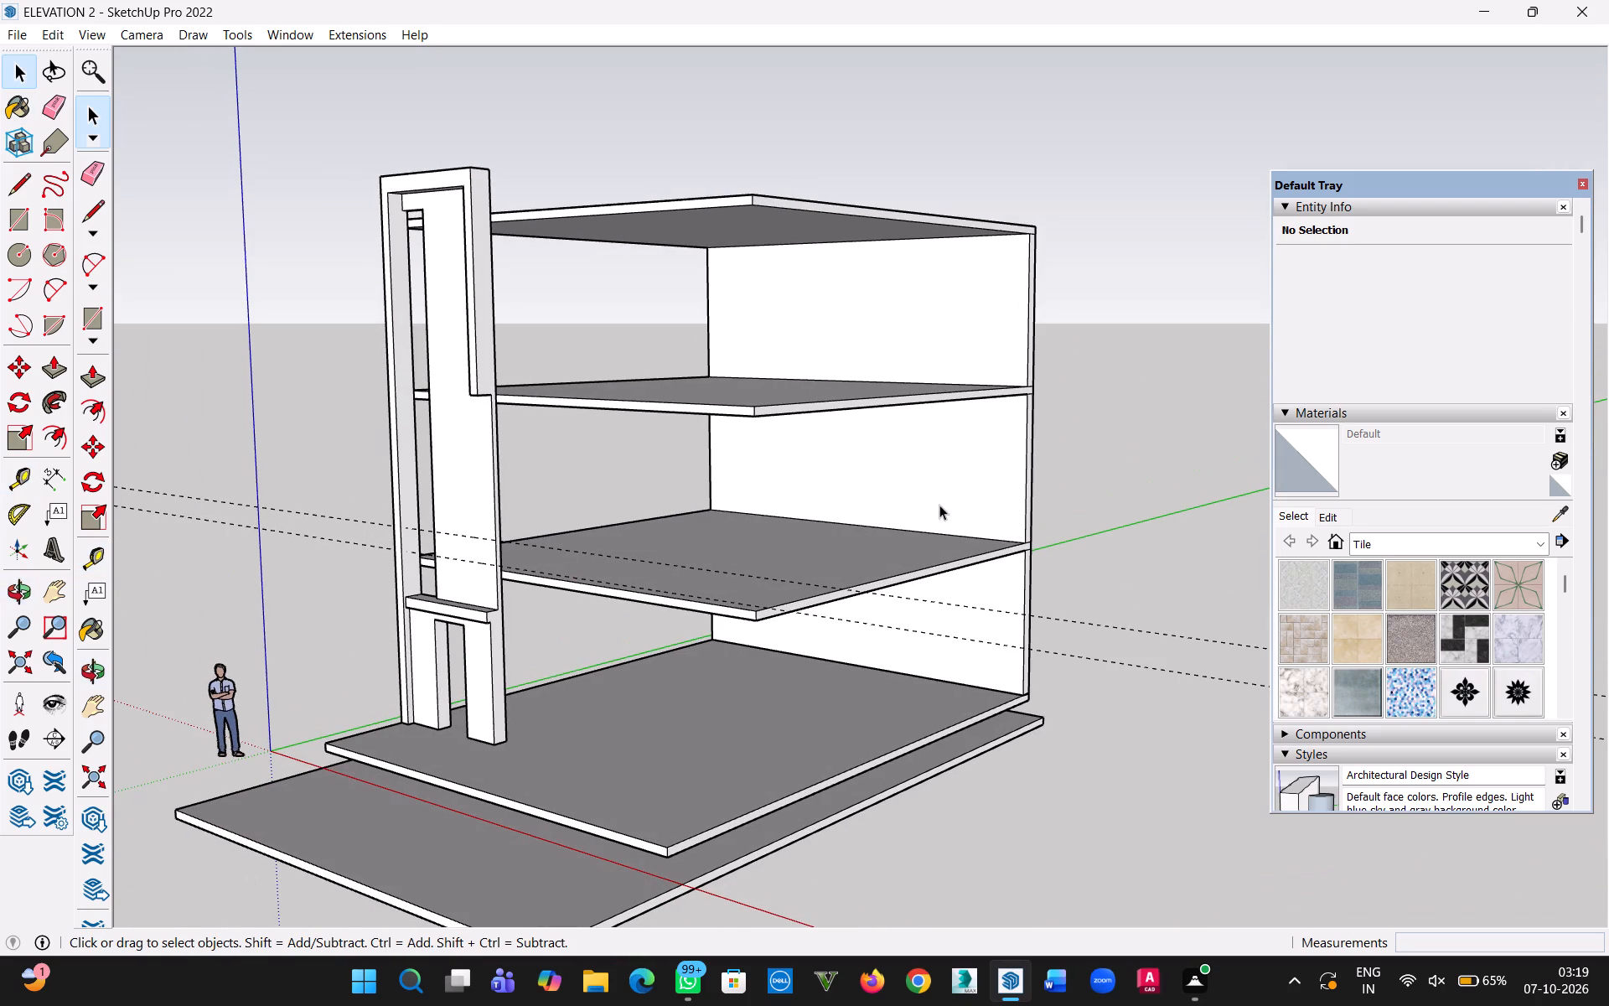
pyautogui.click(938, 490)
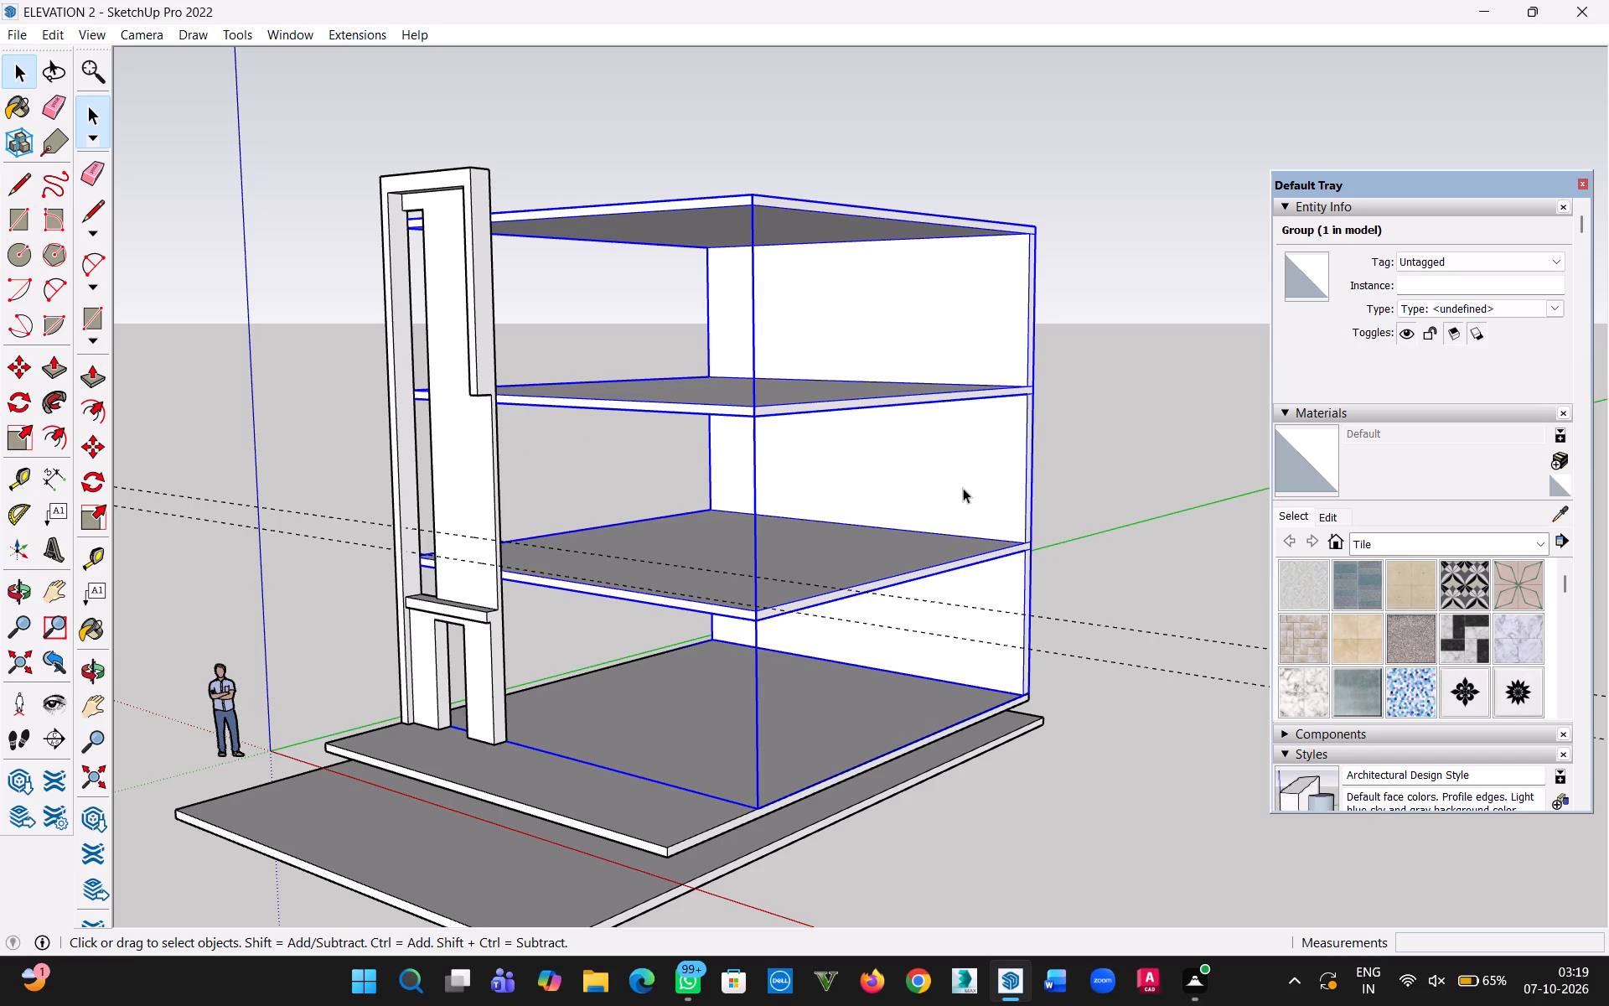
pyautogui.press('Delete')
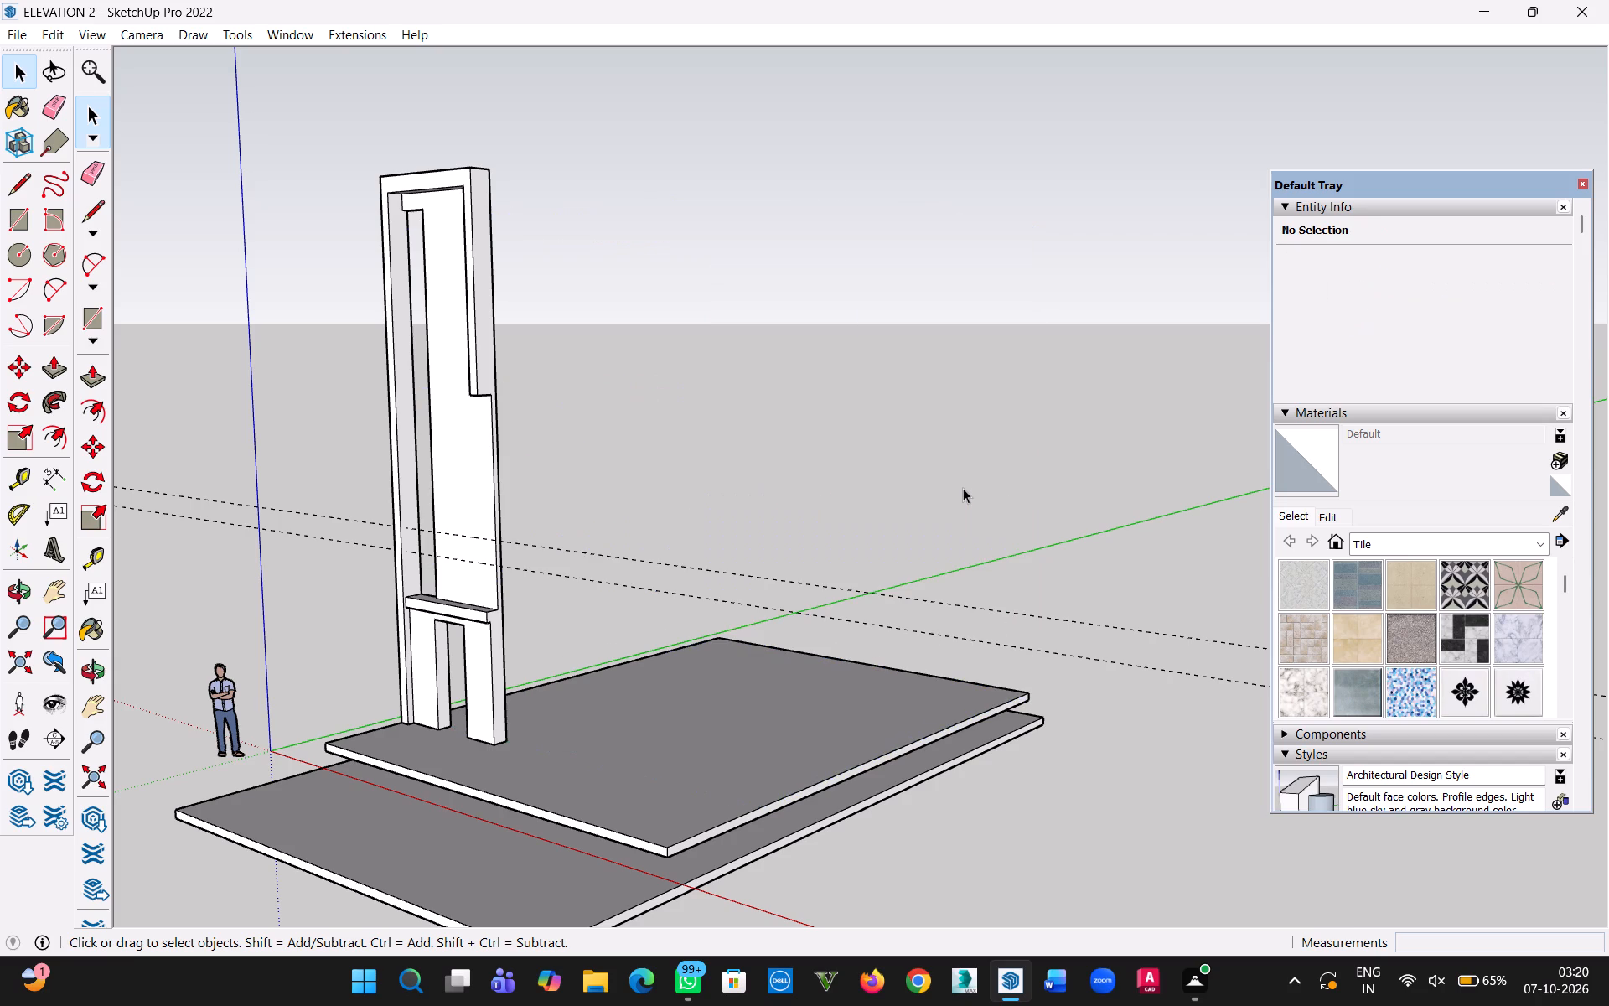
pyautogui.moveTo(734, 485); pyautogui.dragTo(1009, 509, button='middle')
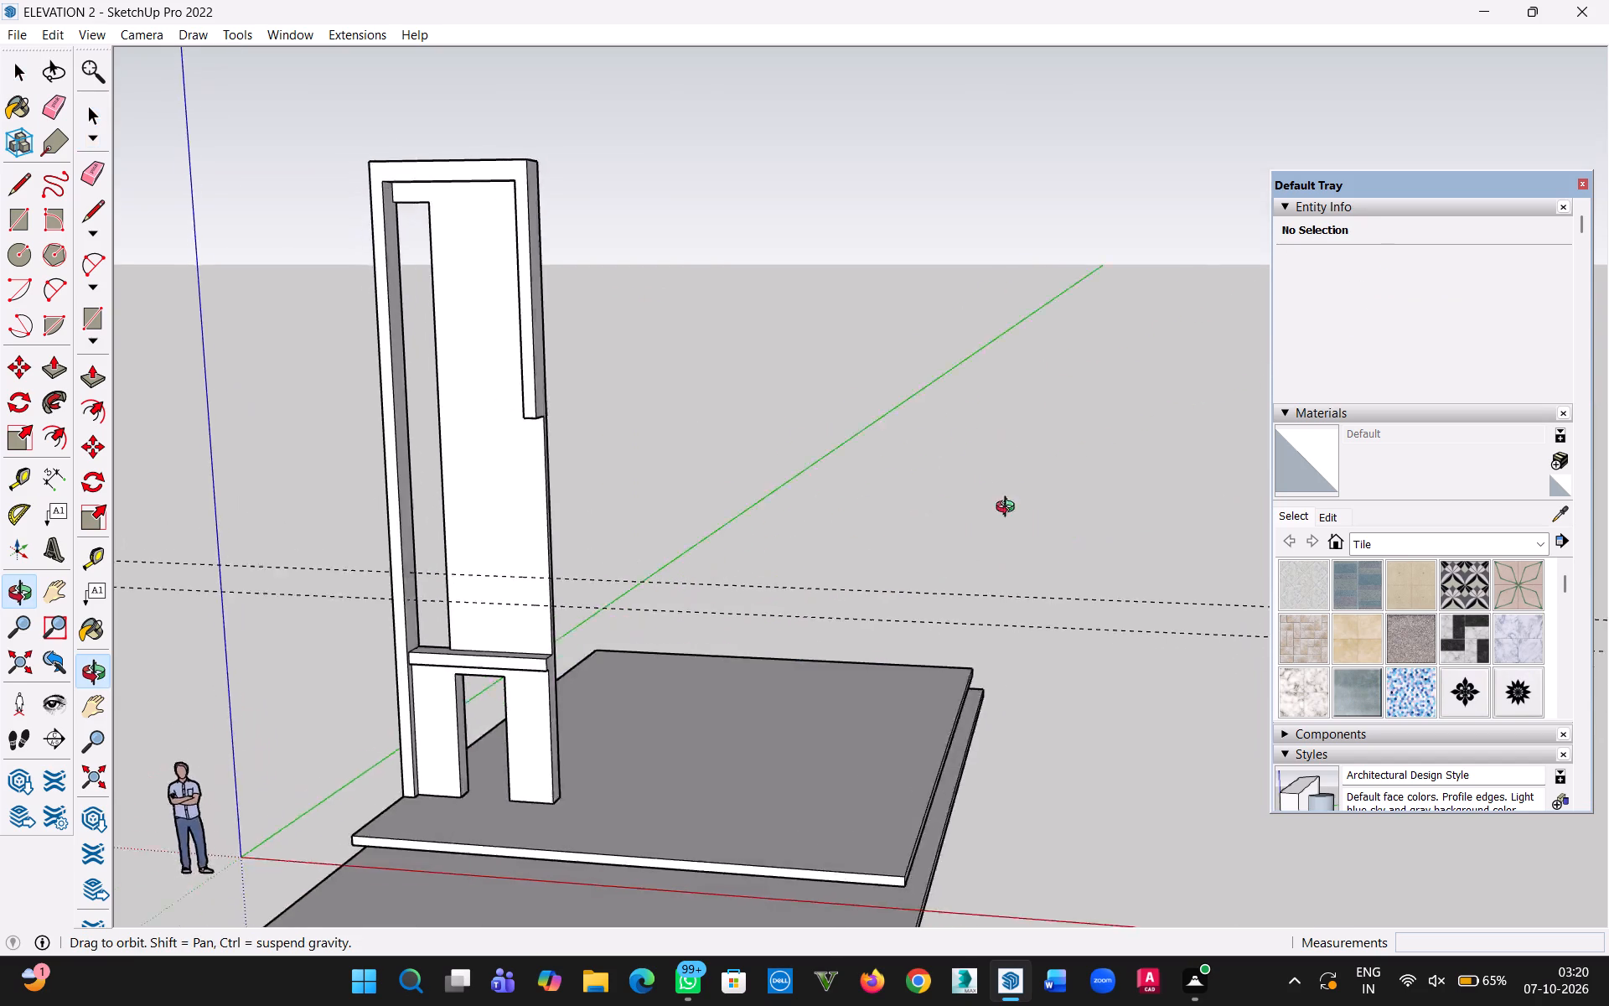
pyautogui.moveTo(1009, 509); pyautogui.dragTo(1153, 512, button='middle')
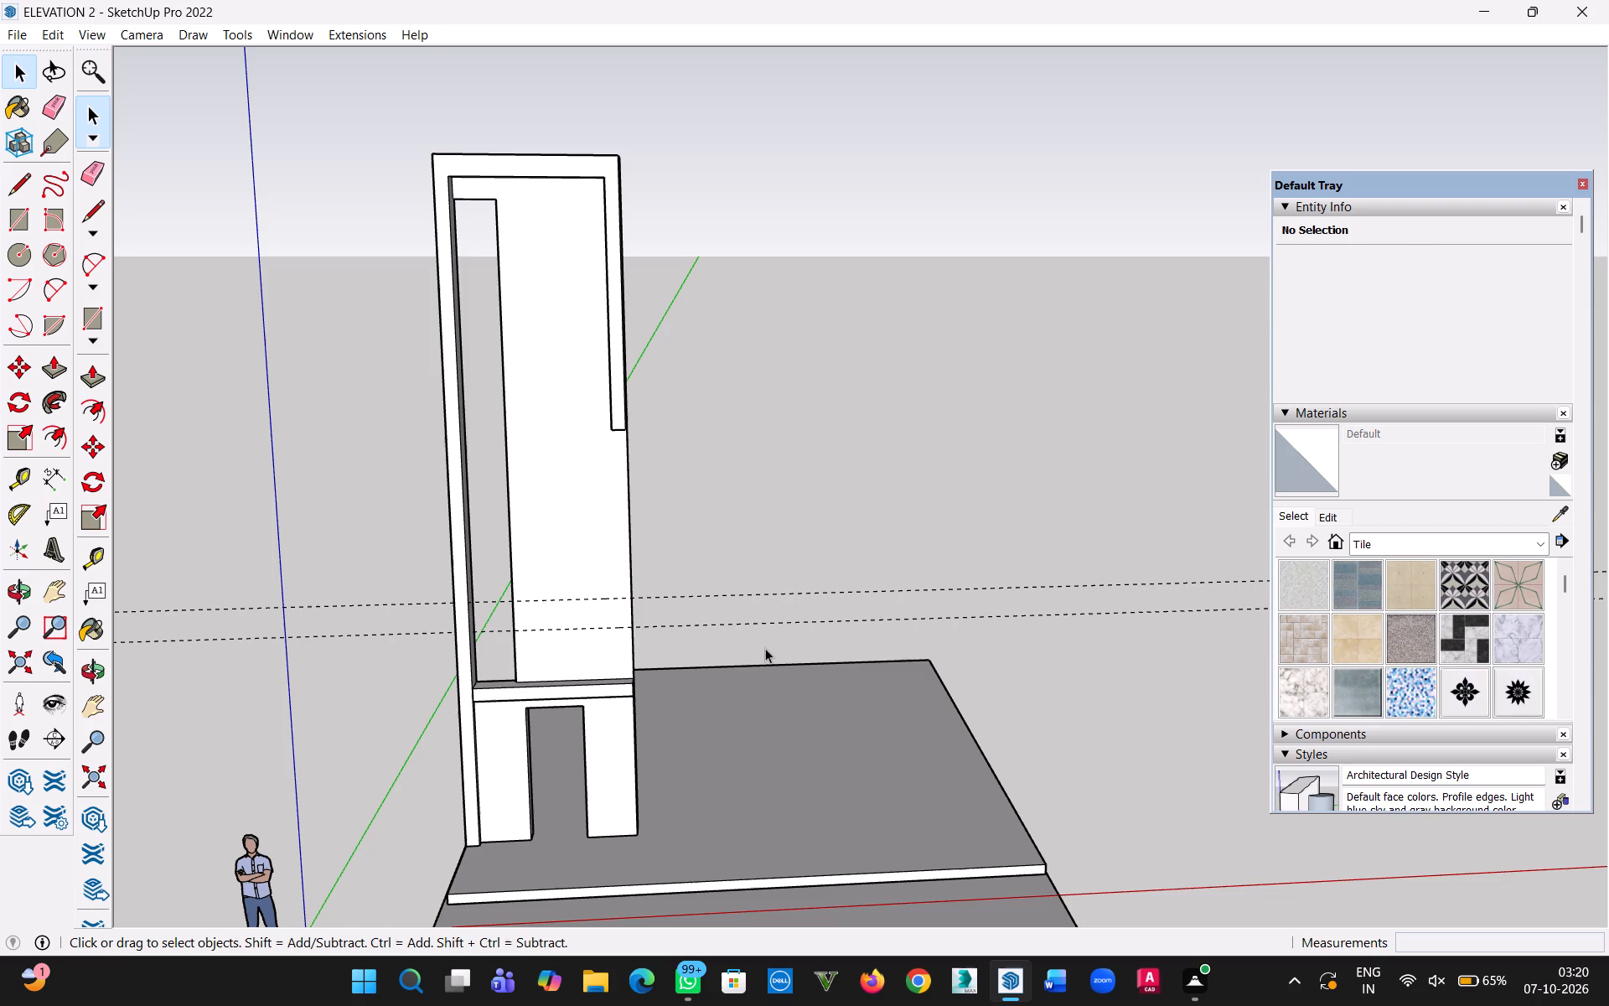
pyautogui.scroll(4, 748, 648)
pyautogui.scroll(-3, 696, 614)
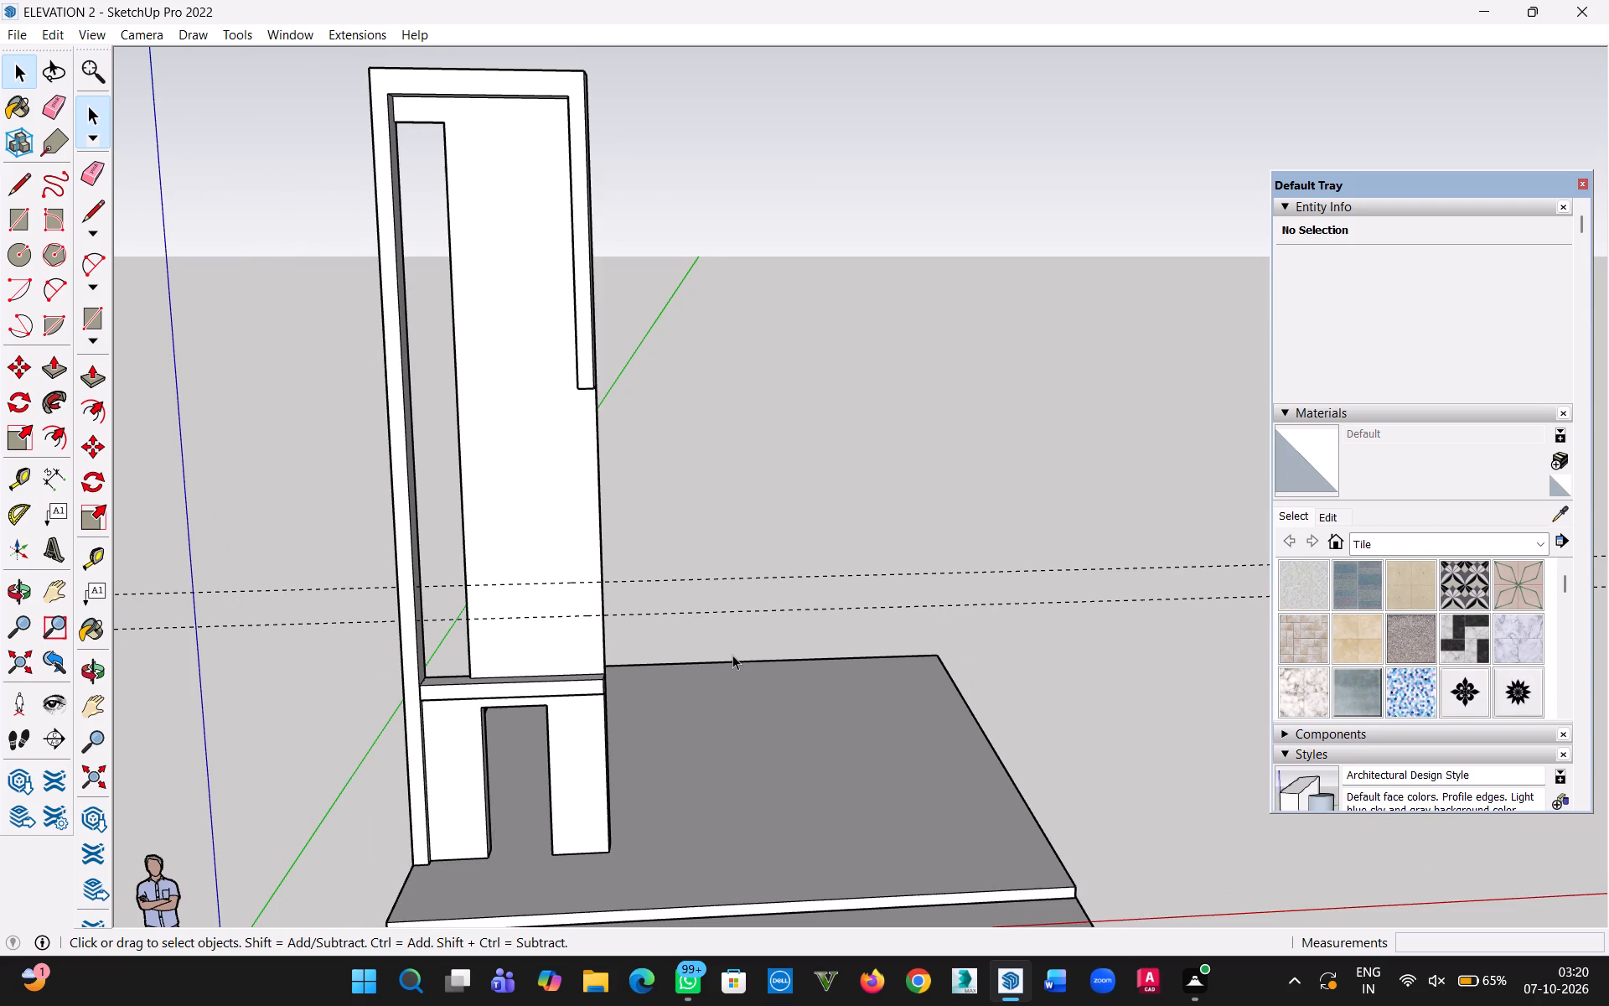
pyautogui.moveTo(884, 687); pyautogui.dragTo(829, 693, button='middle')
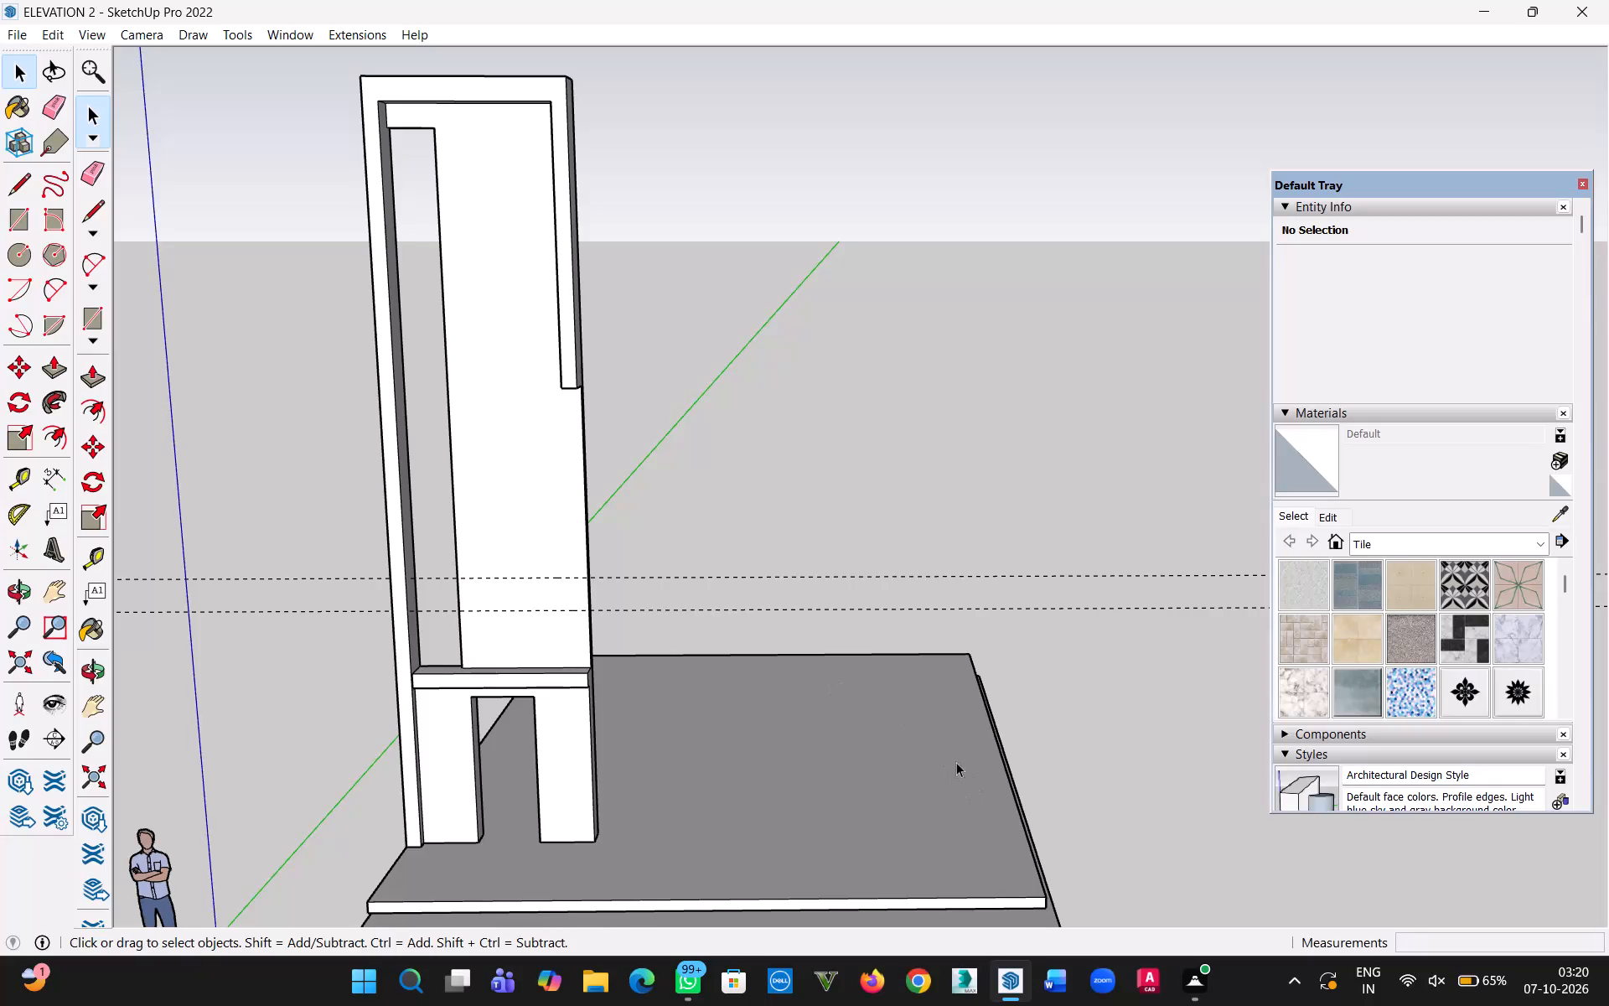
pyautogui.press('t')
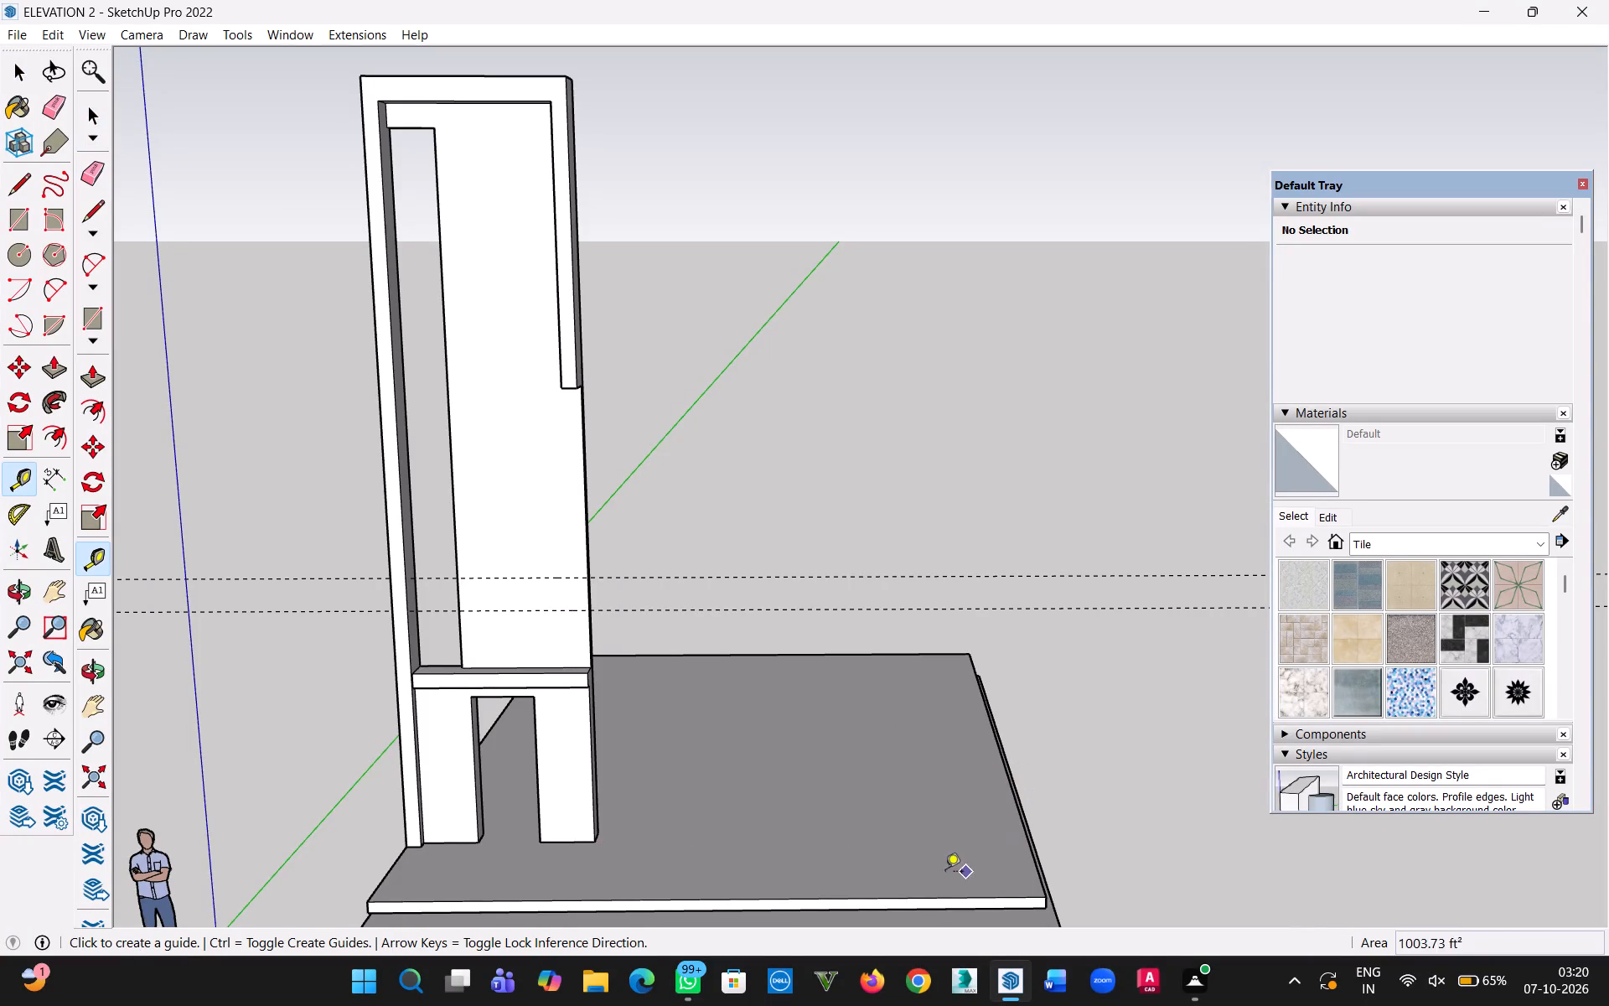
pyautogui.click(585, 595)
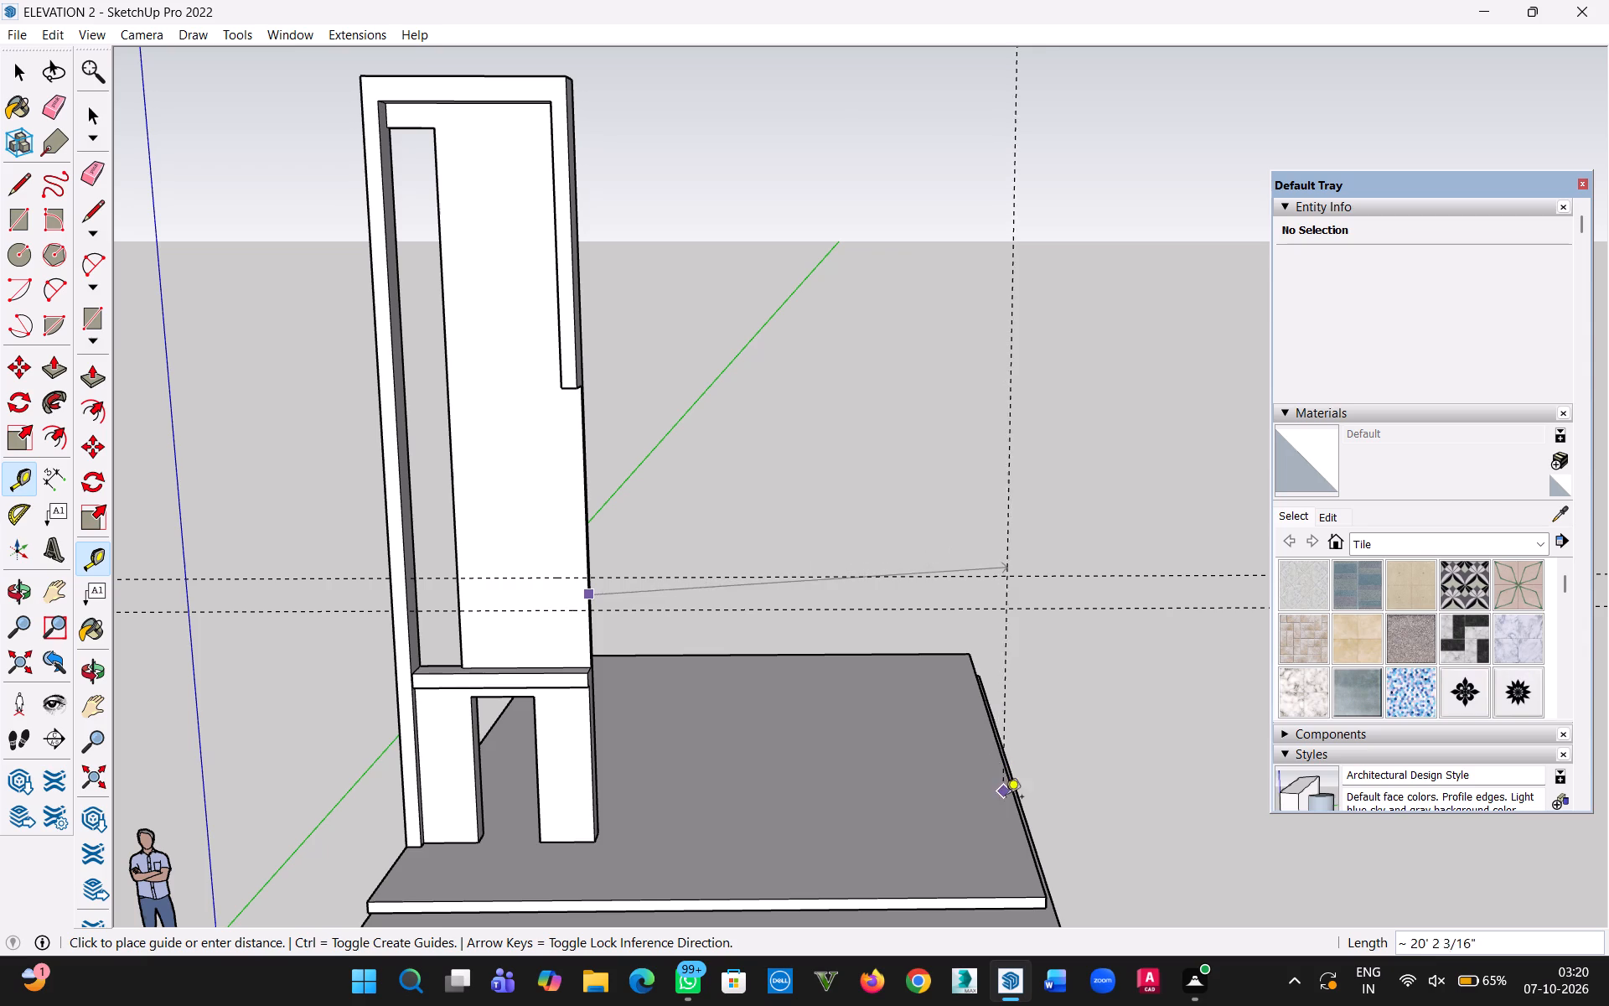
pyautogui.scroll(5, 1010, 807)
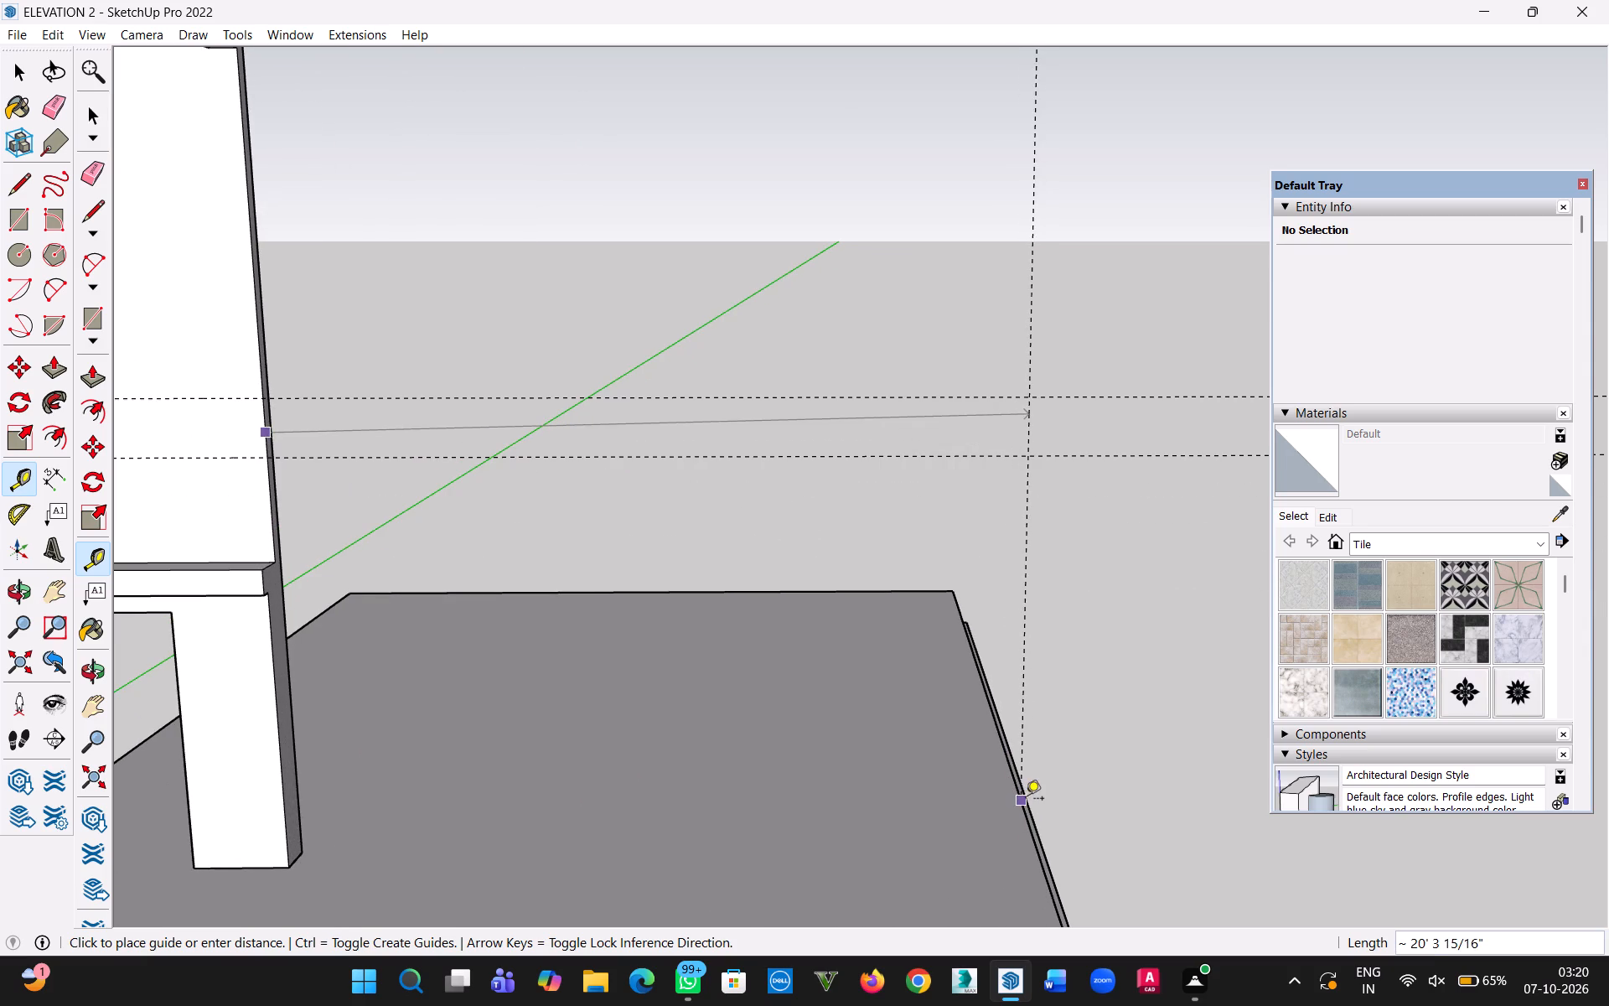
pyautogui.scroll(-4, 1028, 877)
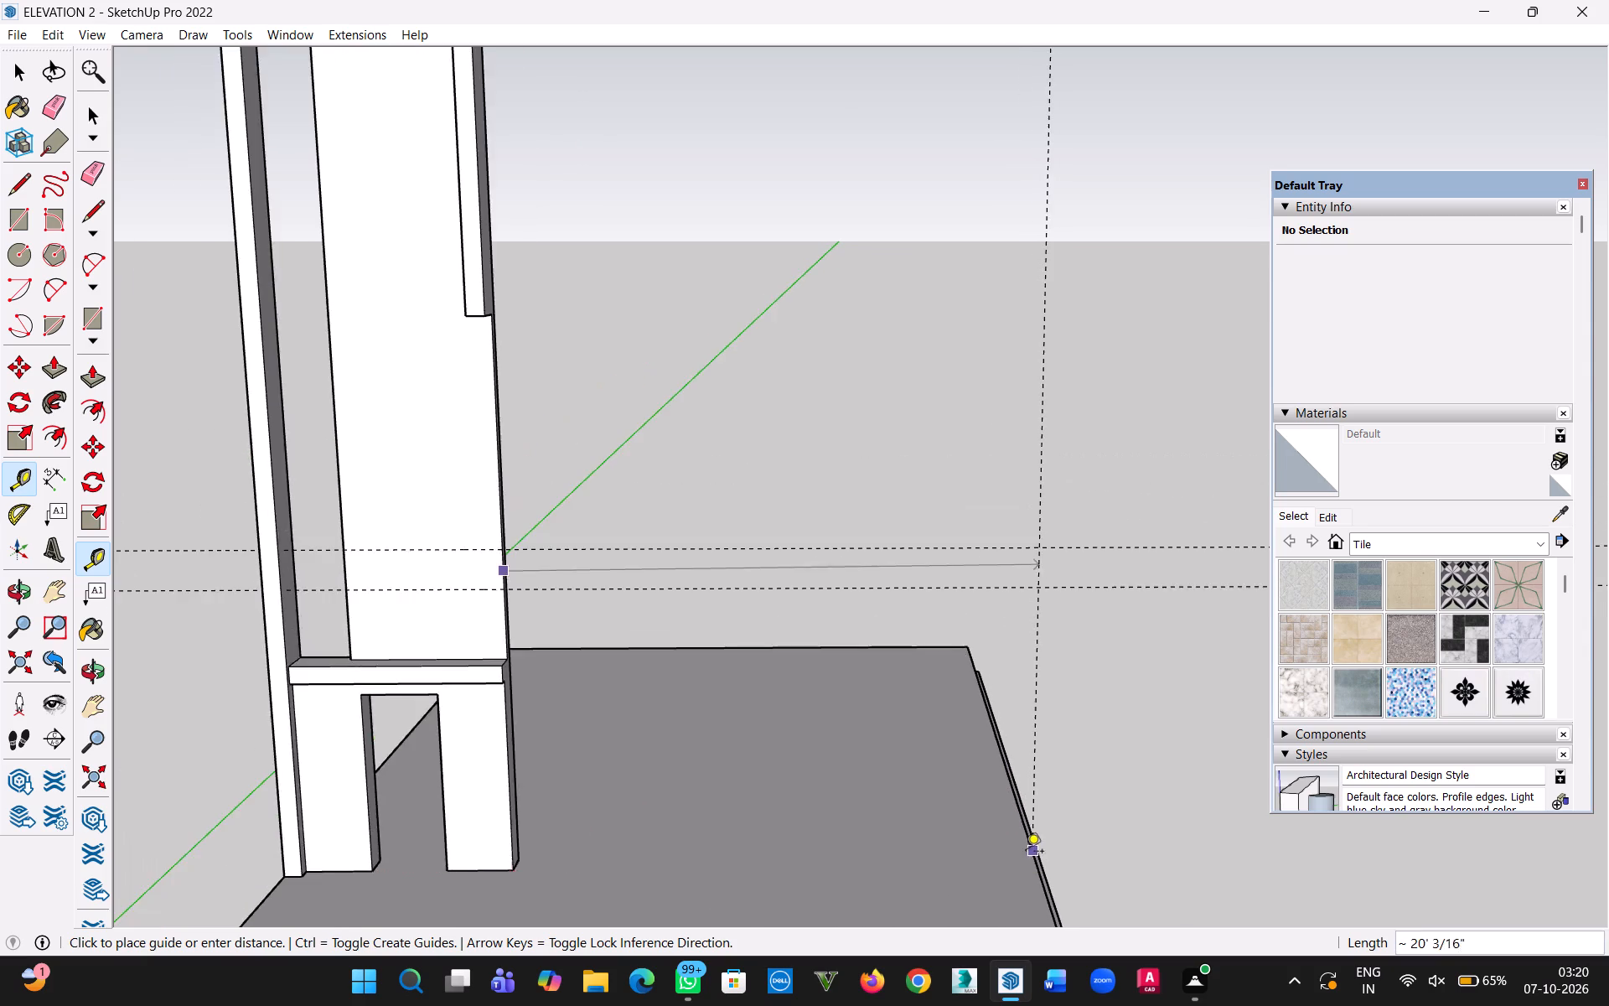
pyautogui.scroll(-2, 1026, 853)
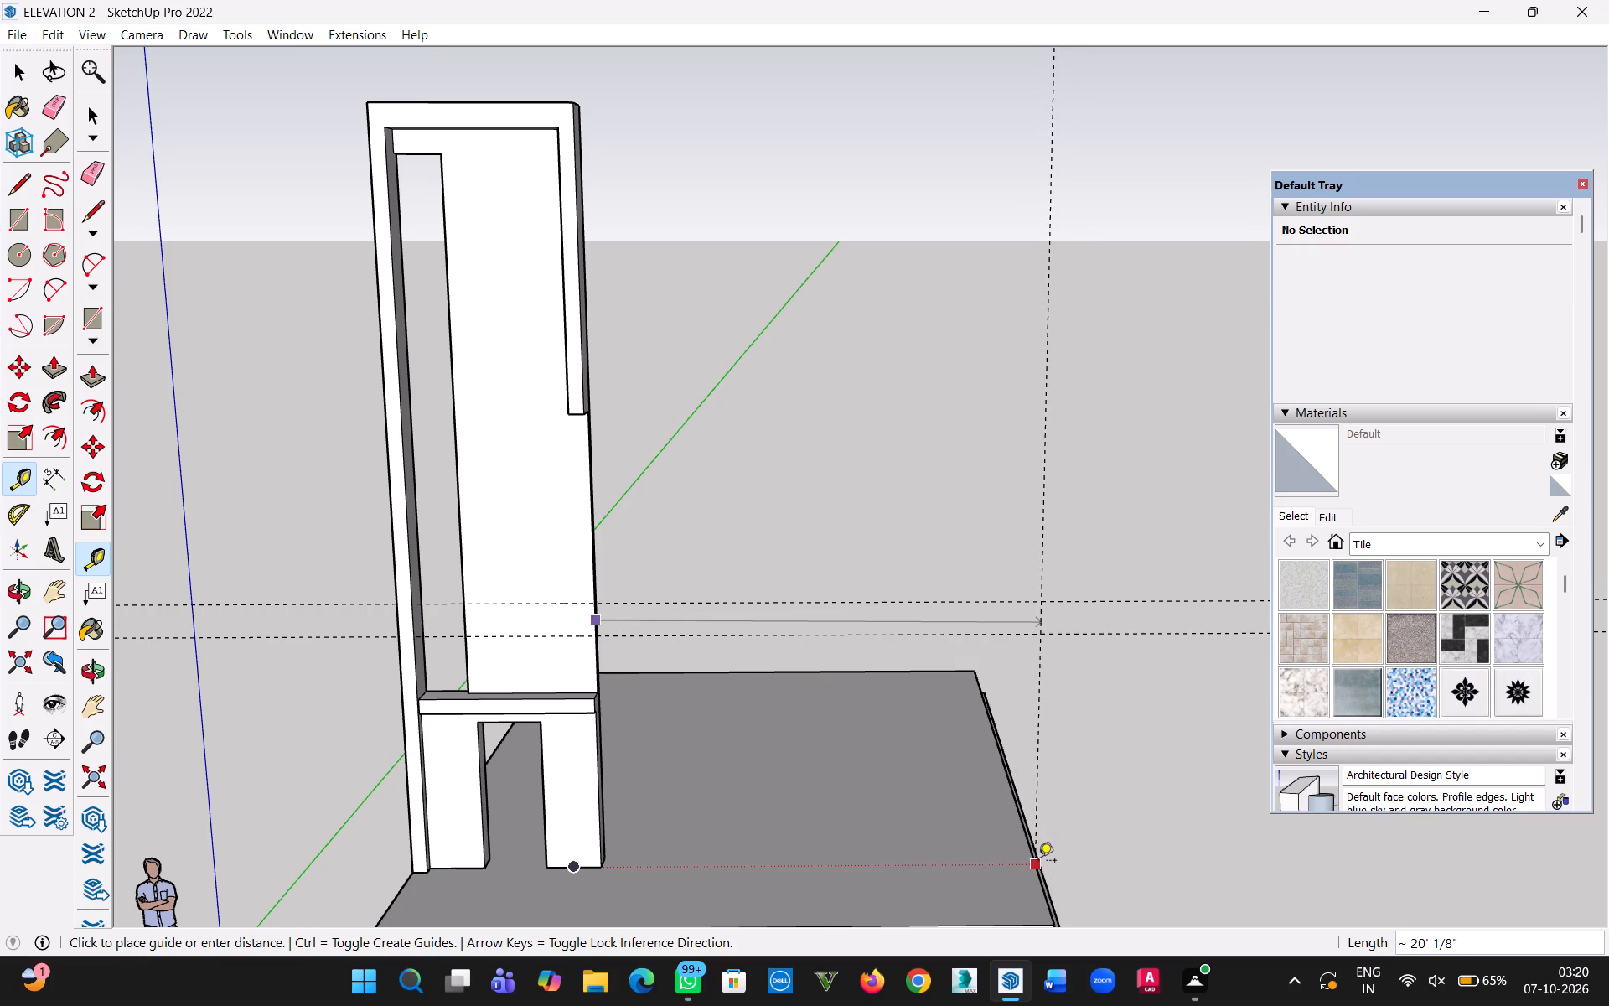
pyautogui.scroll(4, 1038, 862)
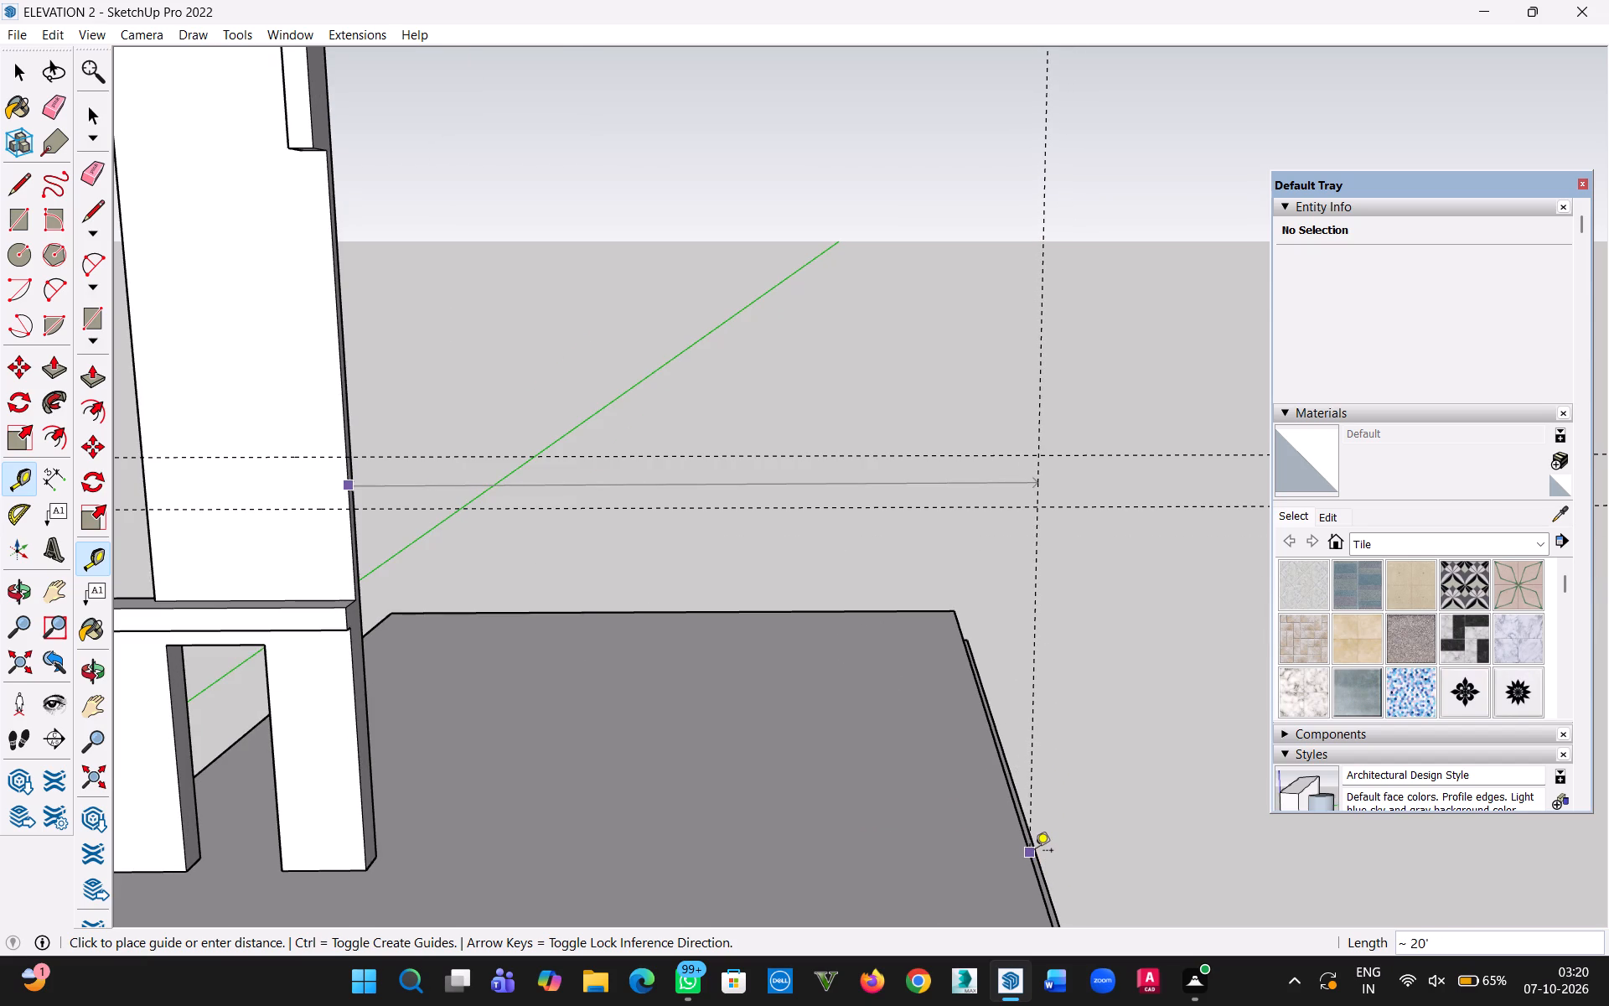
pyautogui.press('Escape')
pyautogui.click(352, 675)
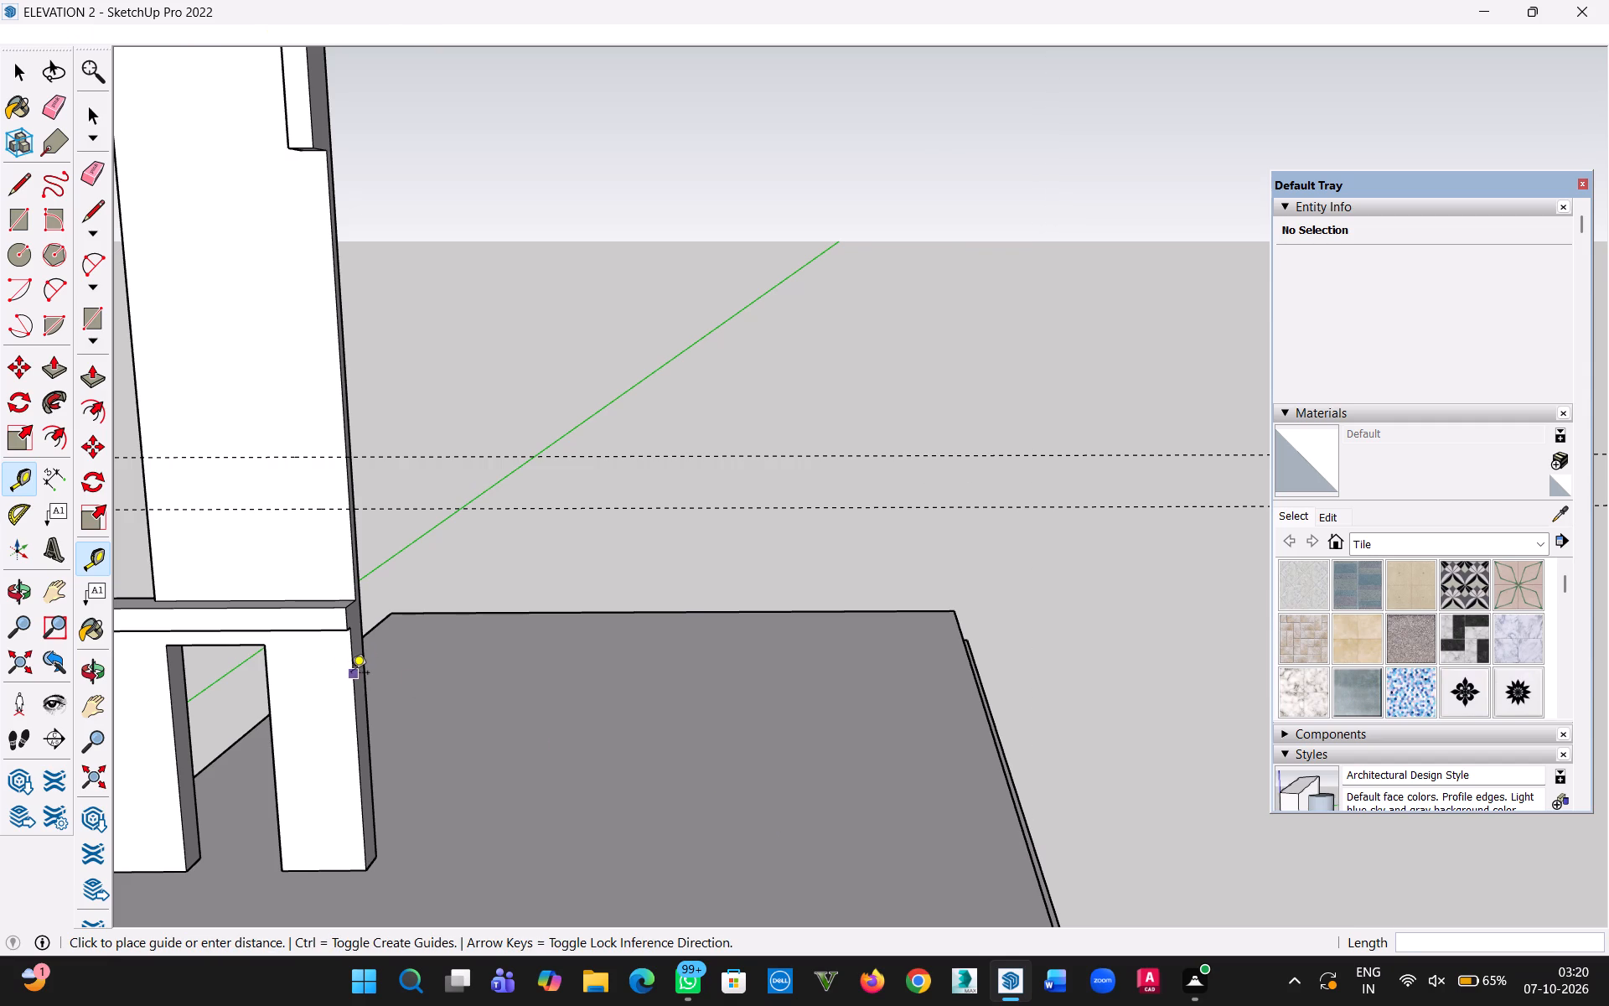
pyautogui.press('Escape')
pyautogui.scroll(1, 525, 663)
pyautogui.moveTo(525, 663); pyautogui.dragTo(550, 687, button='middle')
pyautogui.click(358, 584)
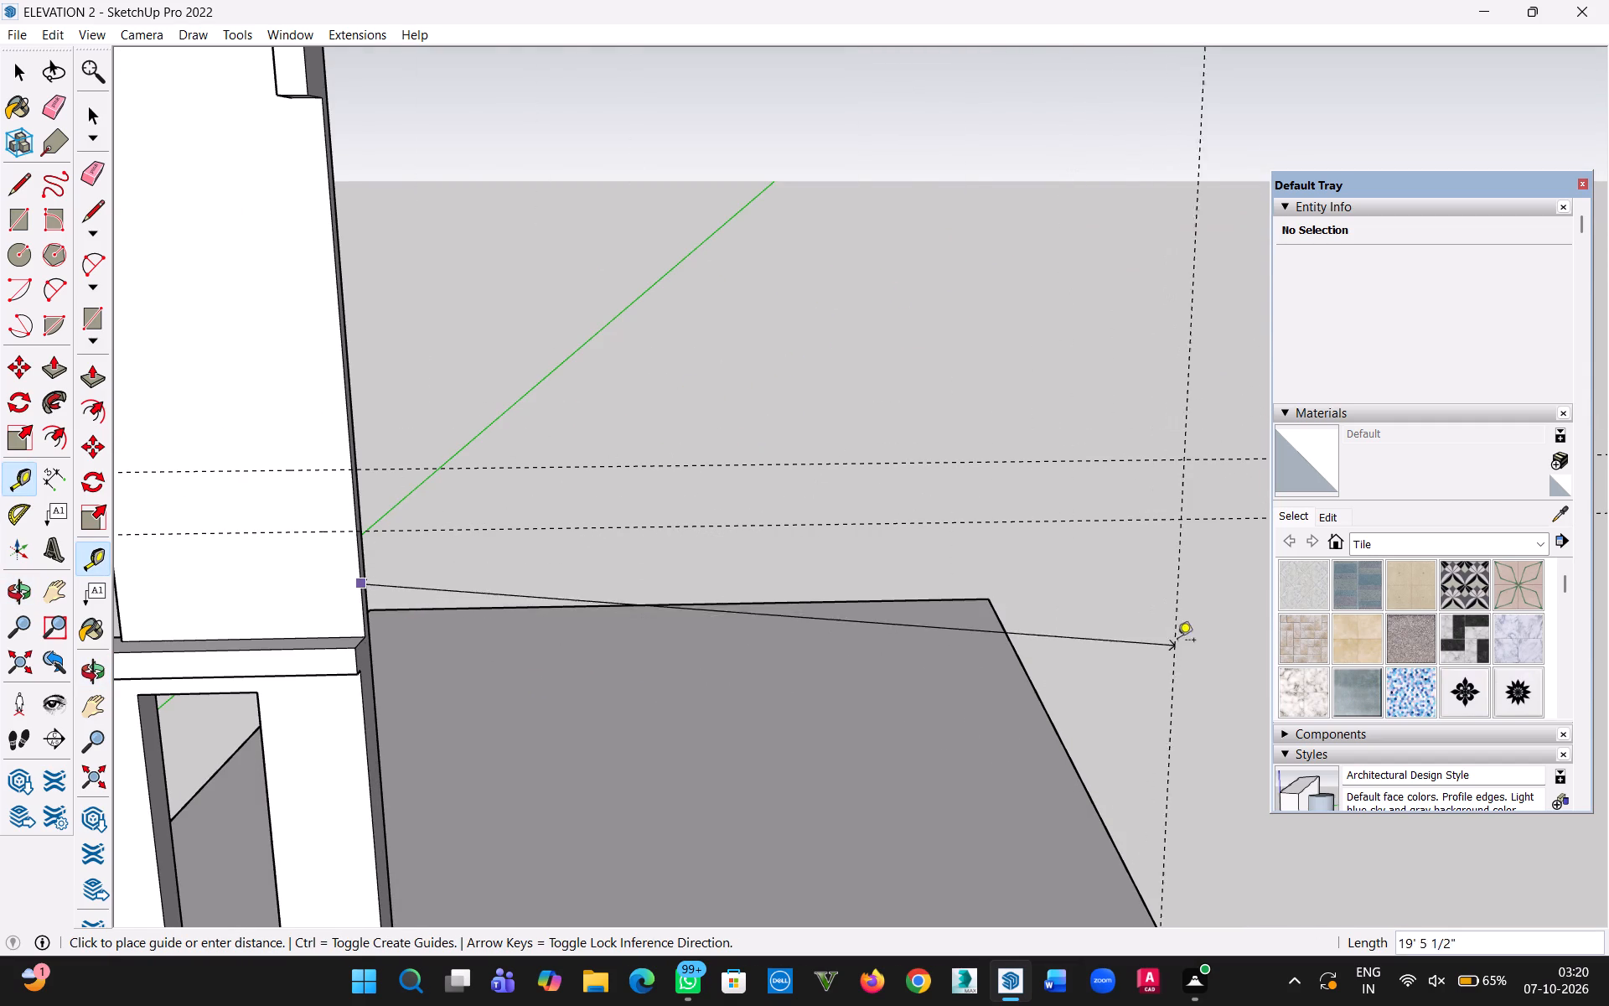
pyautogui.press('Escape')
# Place a guide parallel to the floor slab's side edge, 20' away from it, at the front frame's bottom outer corner.
pyautogui.scroll(-5, 979, 674)
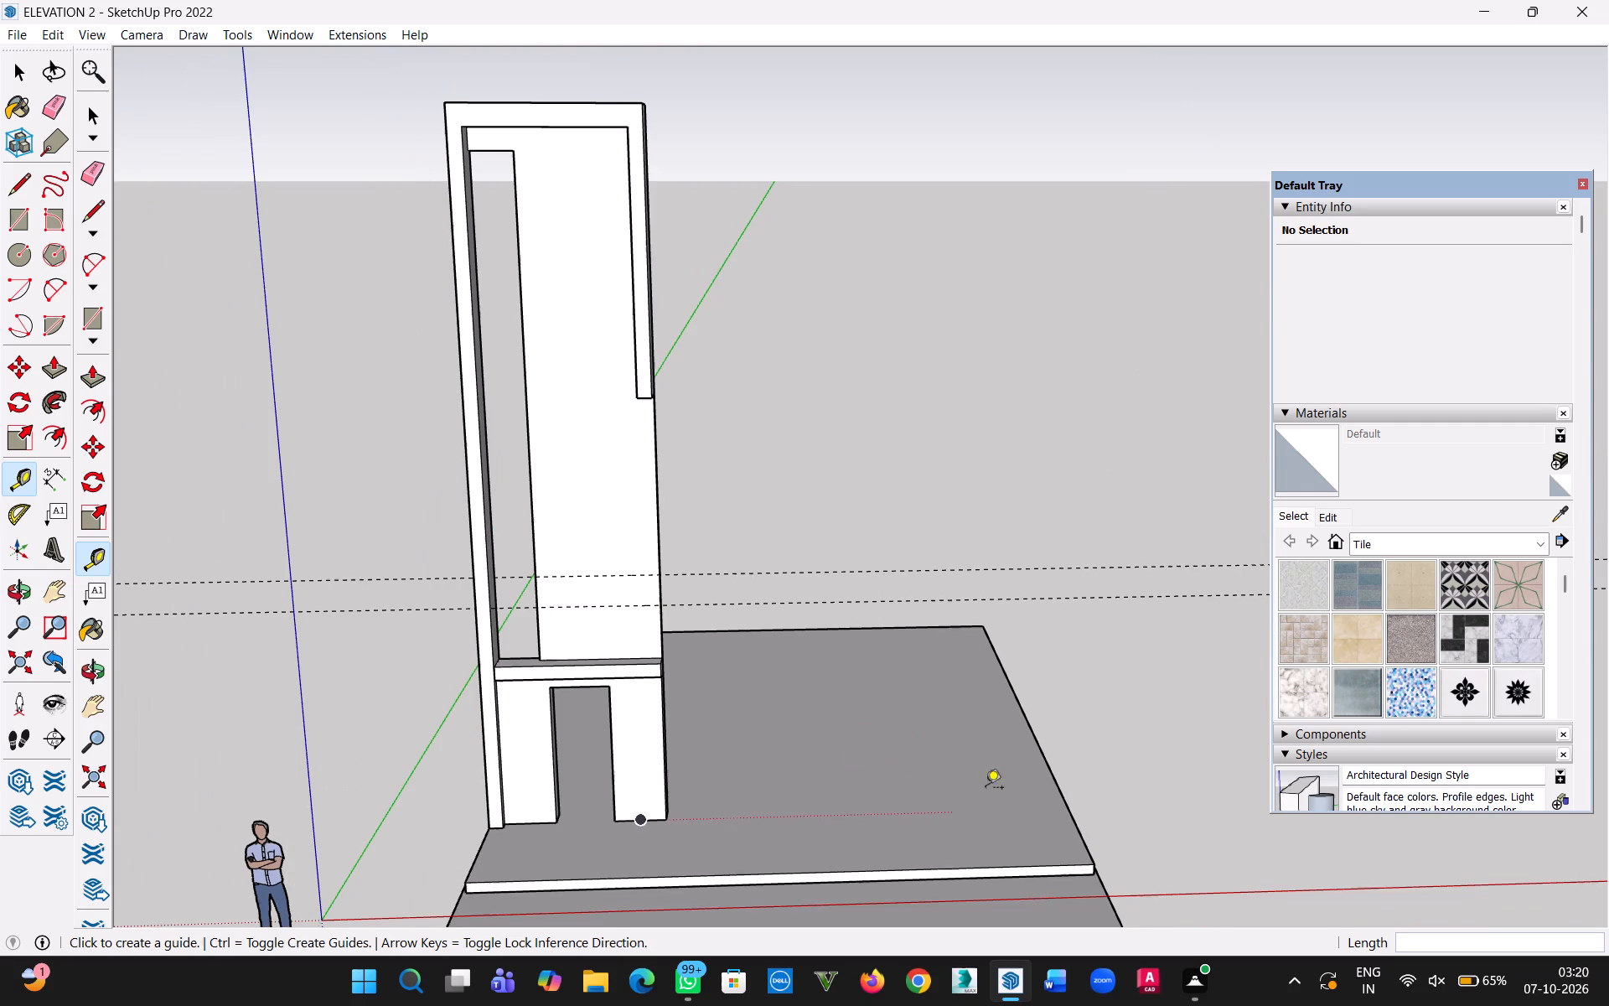
pyautogui.click(1058, 788)
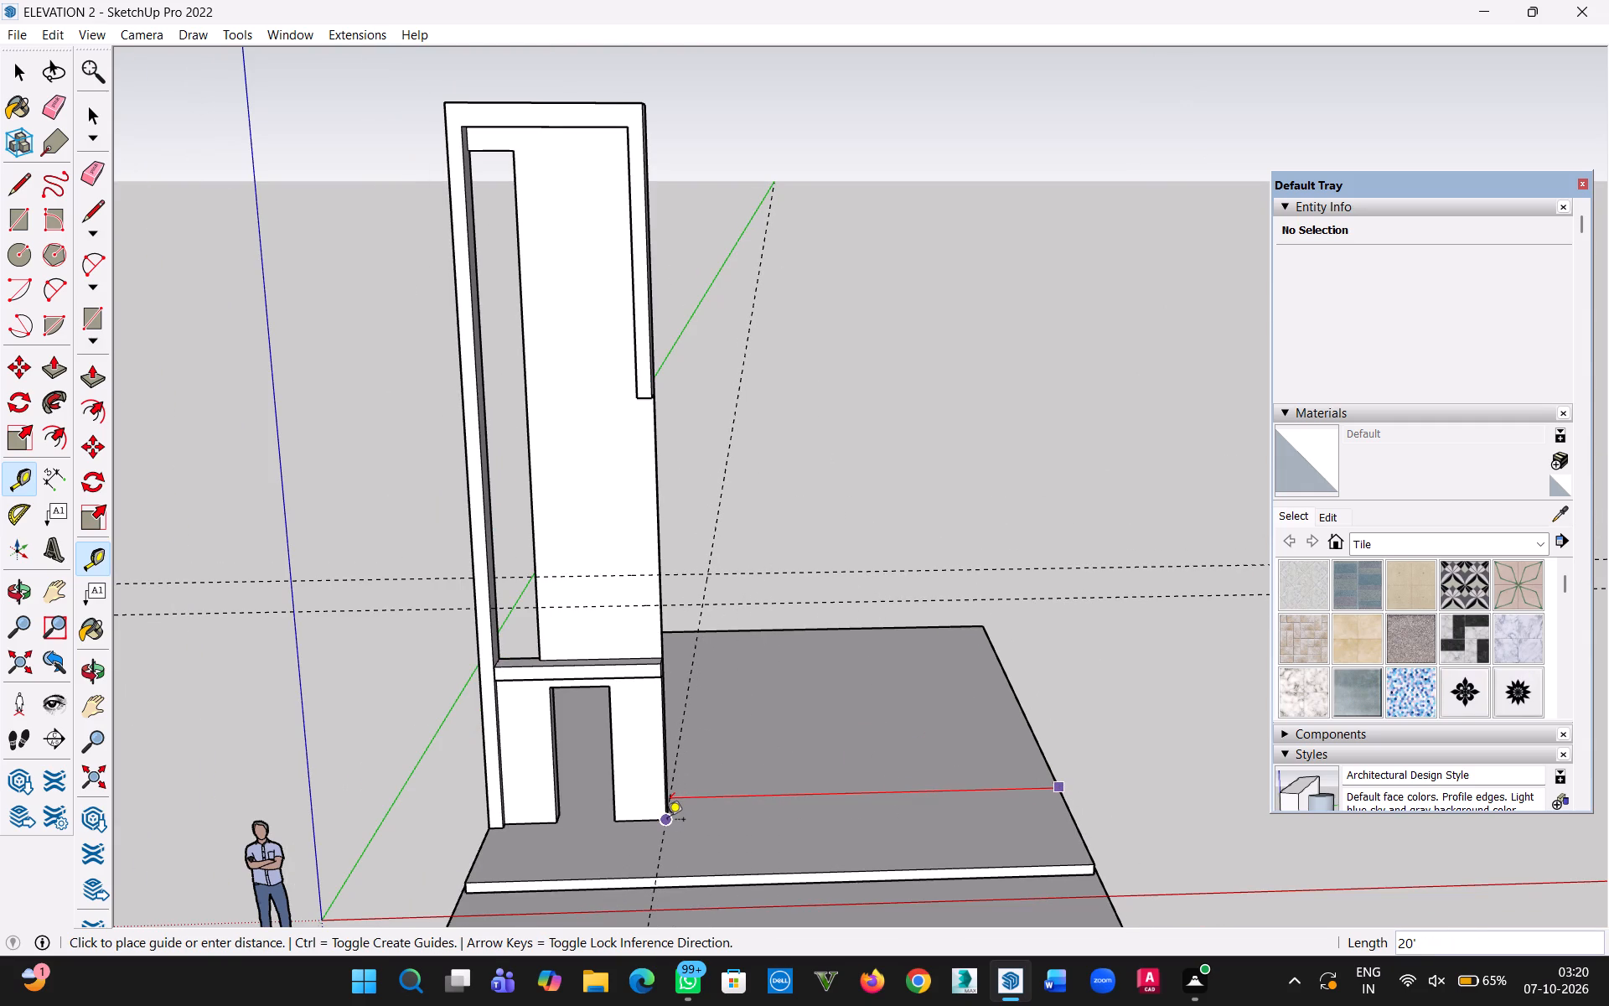
pyautogui.click(667, 821)
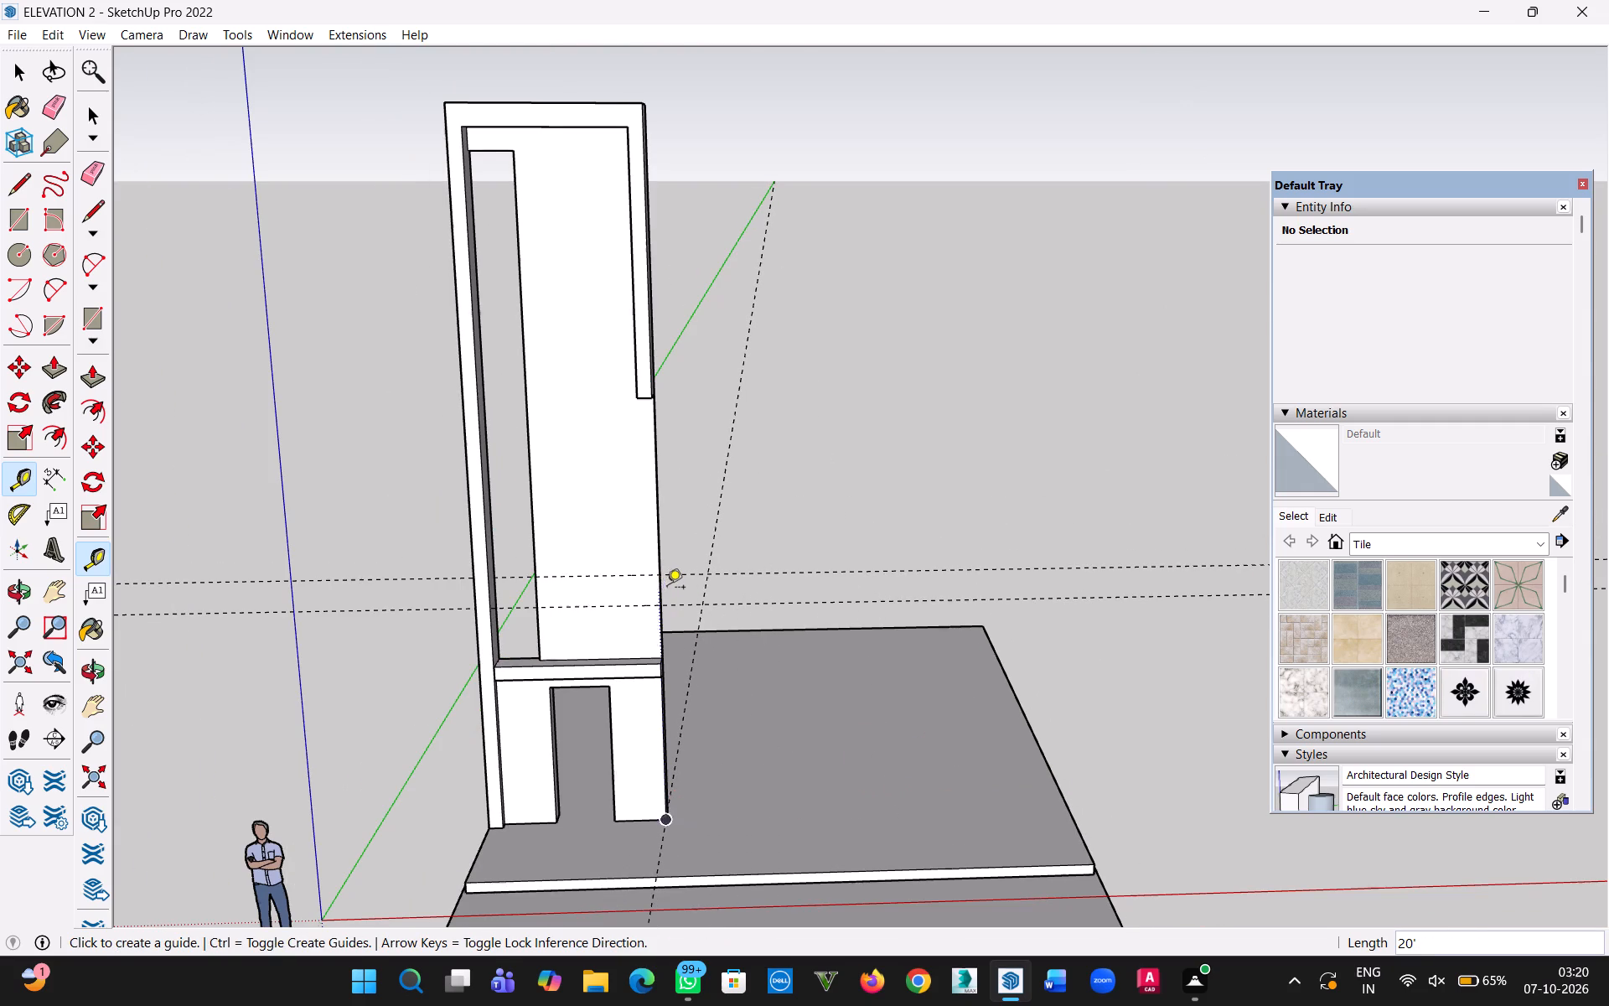
# Place a vertical guide 20' outward from the outer side edge of the tall panel, over the open slab side.
pyautogui.click(660, 589)
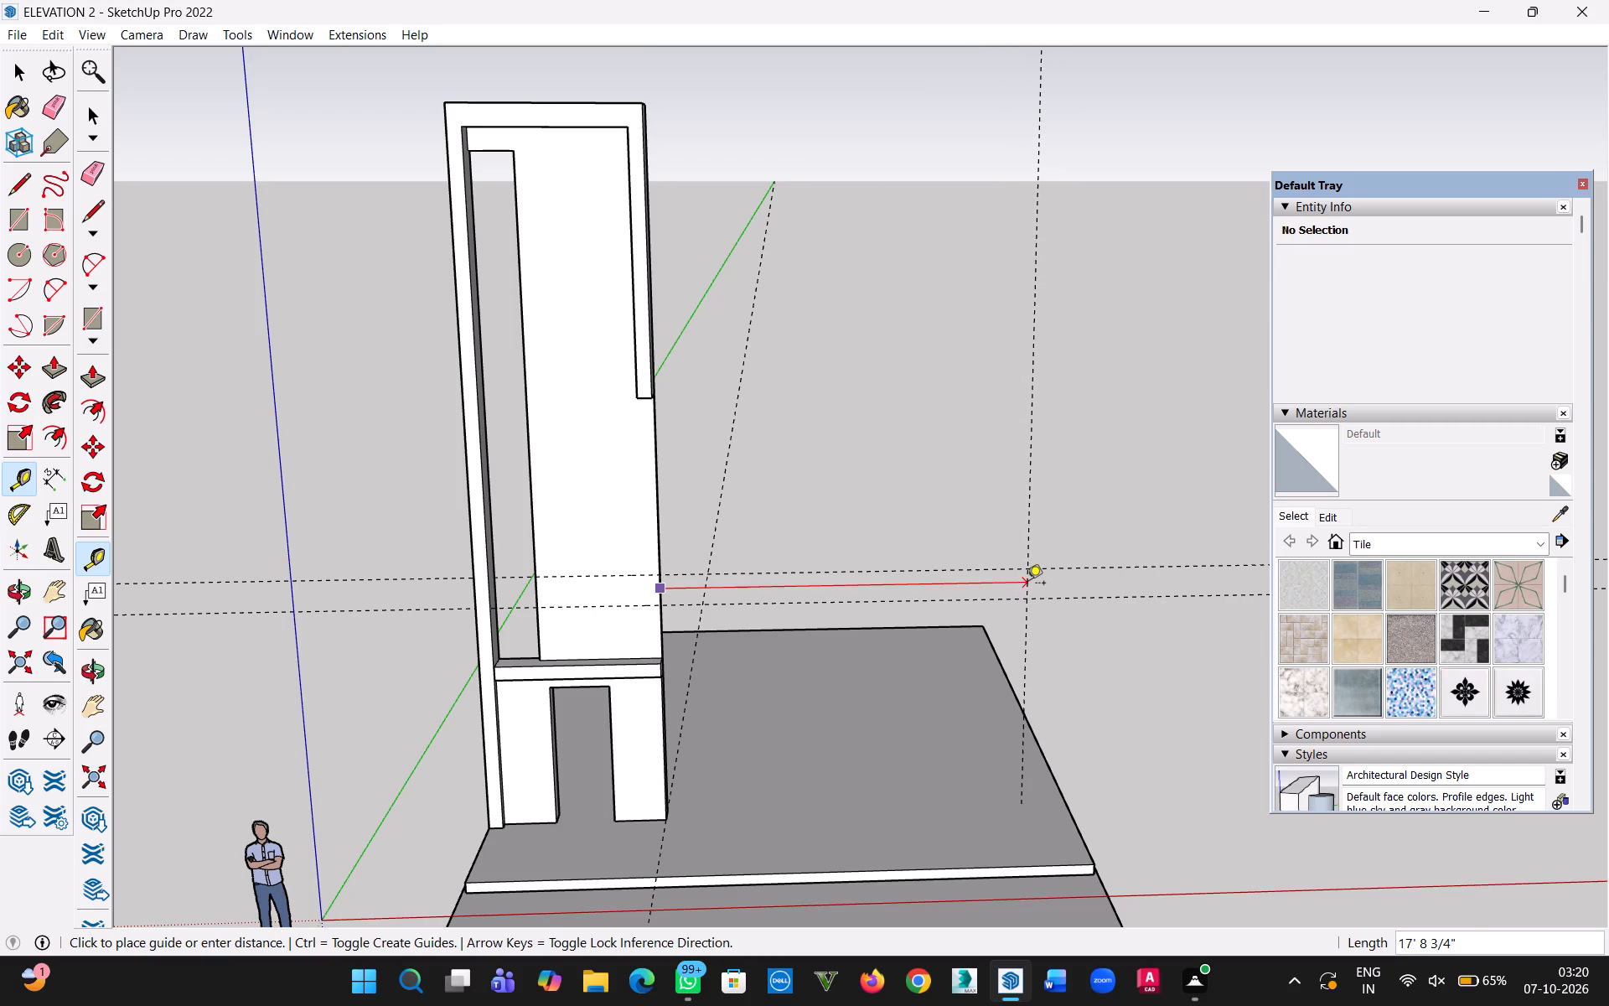
pyautogui.press('2')
pyautogui.write("0'")
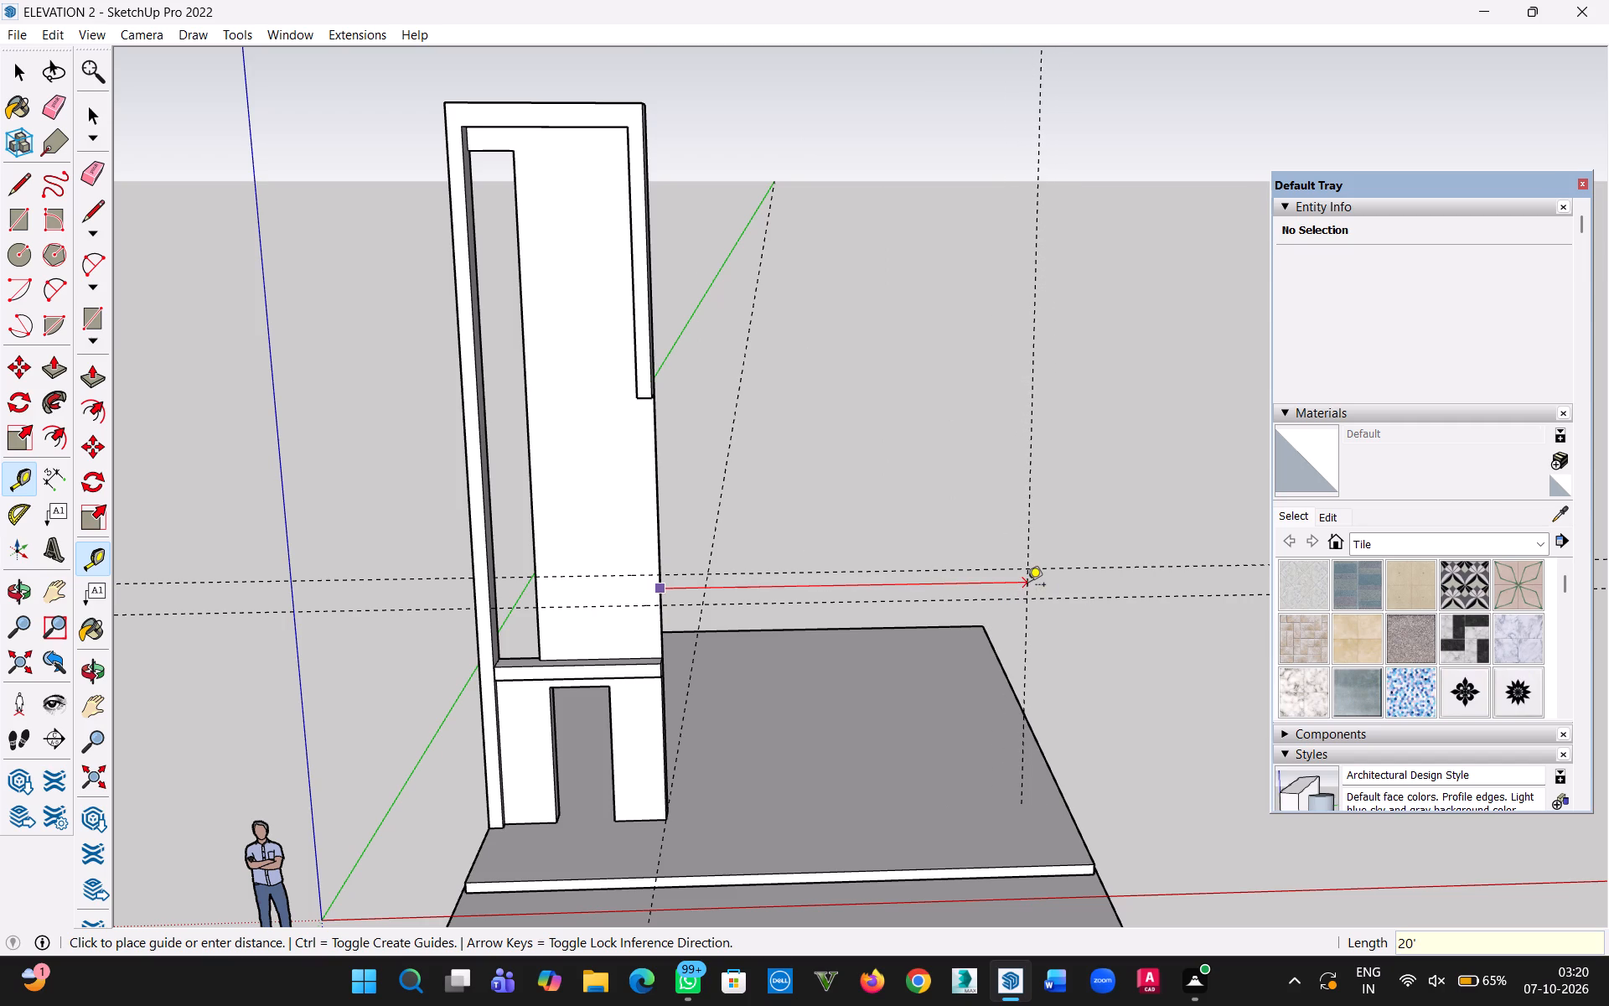
pyautogui.press('Return')
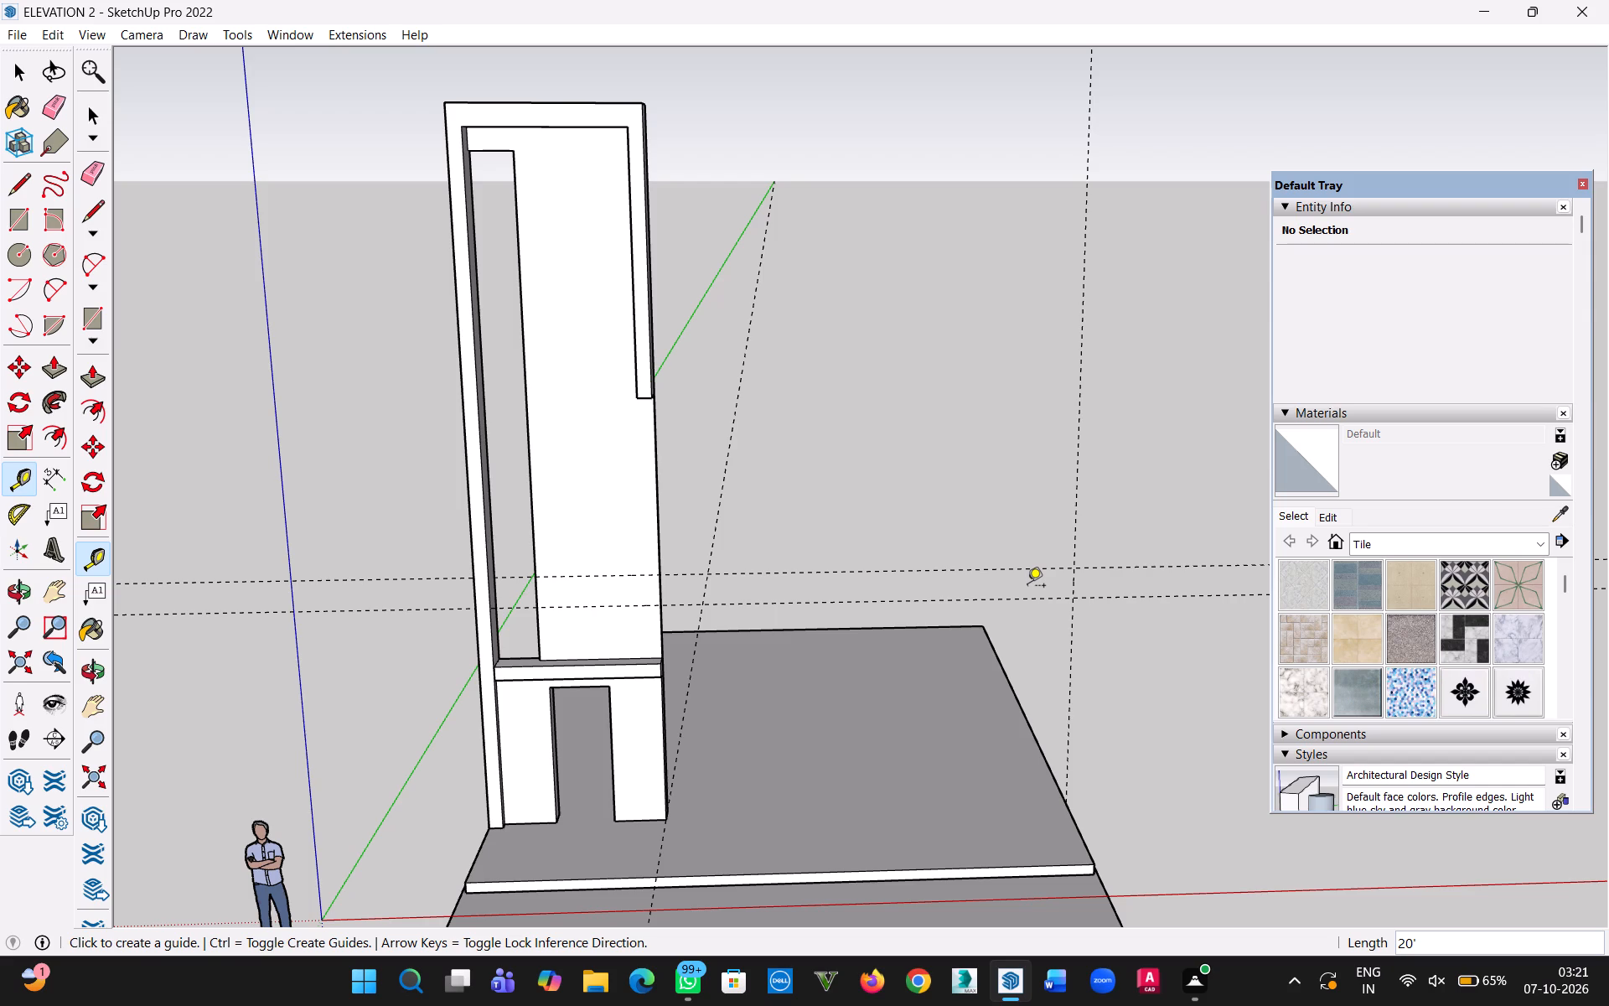
# Place a vertical guide 1'6" inside the tall panel's outer side edge.
pyautogui.click(661, 594)
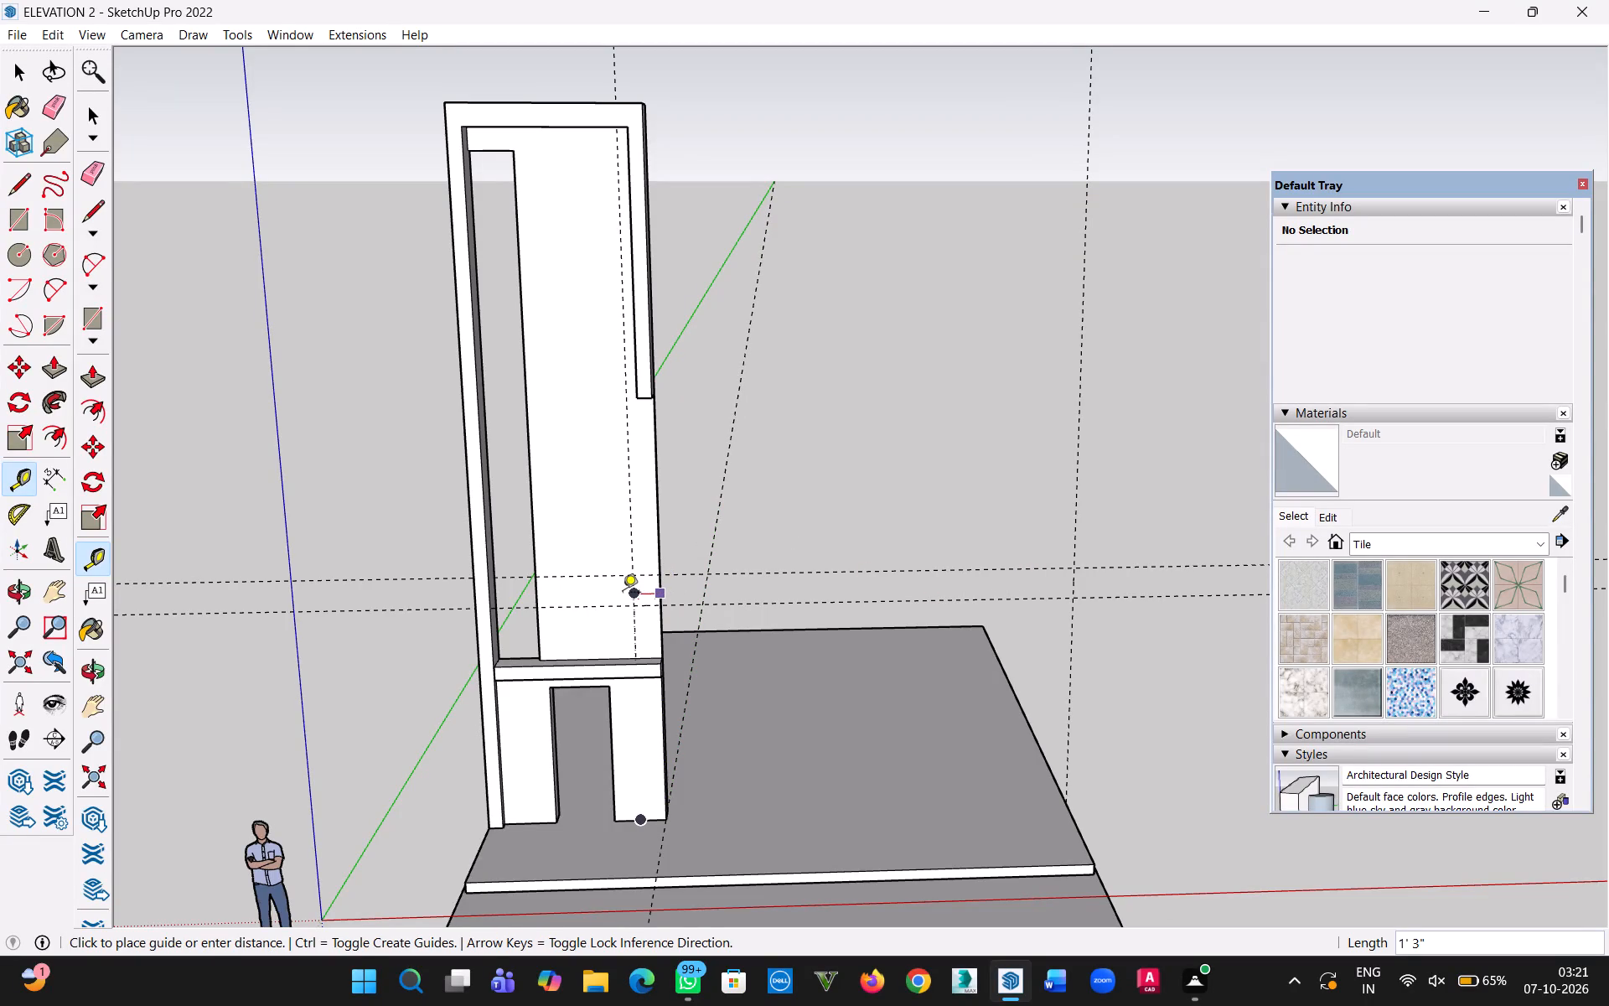
pyautogui.press('1')
pyautogui.write('\'6"')
pyautogui.press('Return')
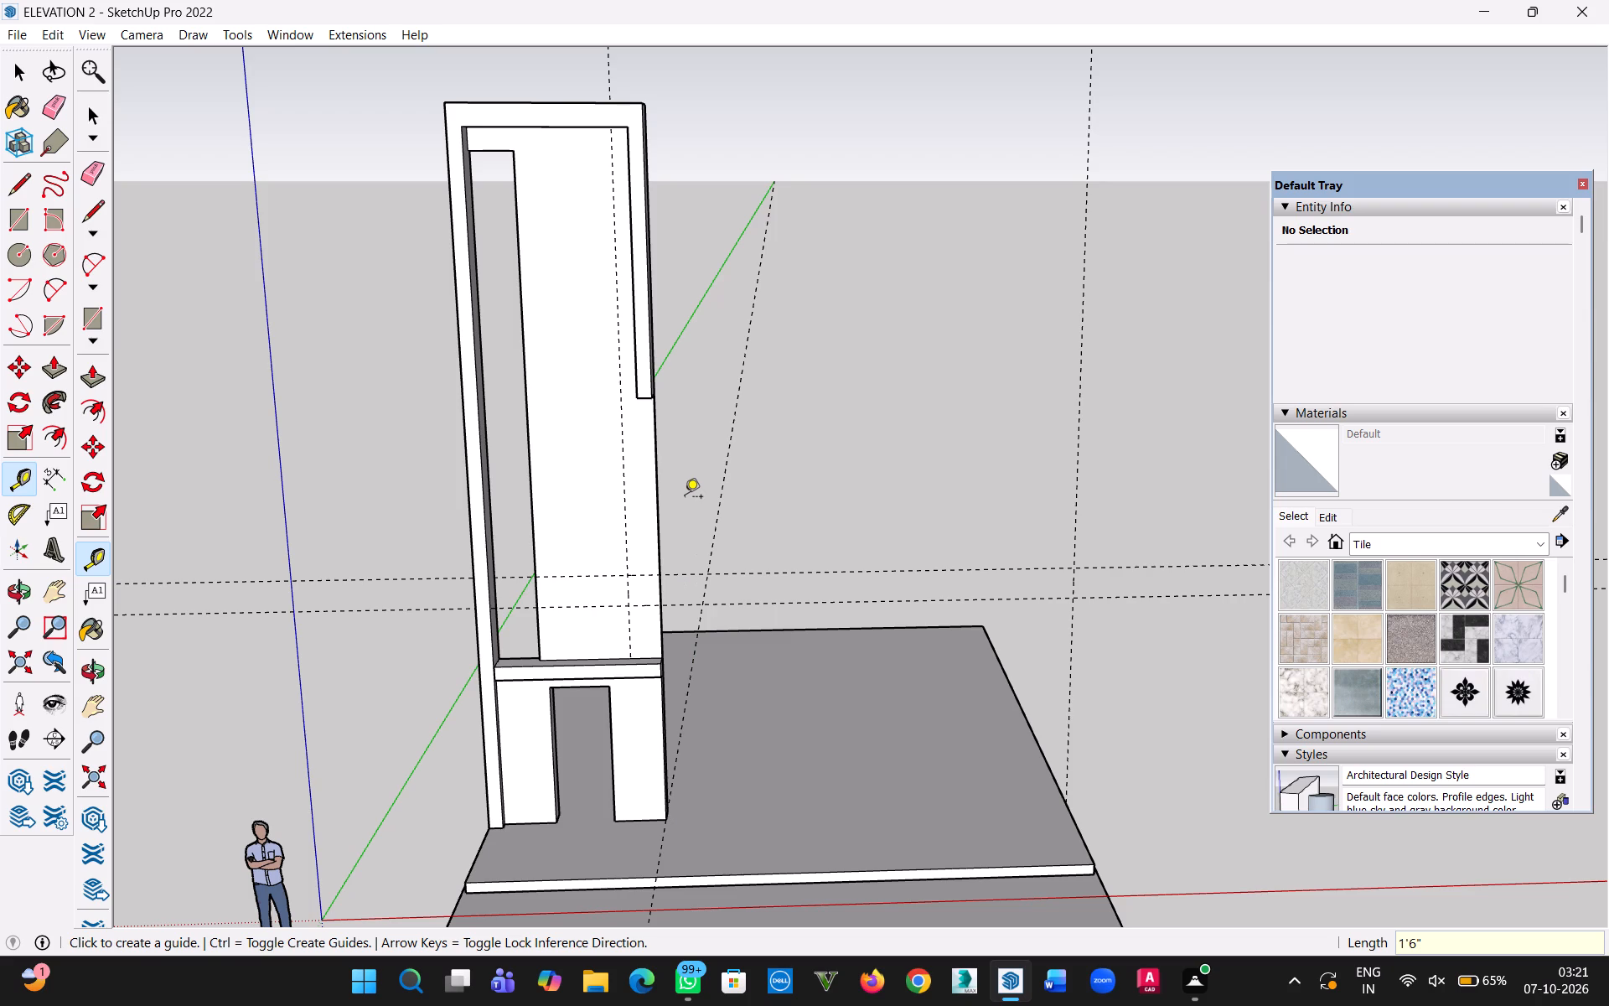
# Place a horizontal guide 12'6" above the upper of the two horizontal guides crossing the tall panel.
pyautogui.click(687, 574)
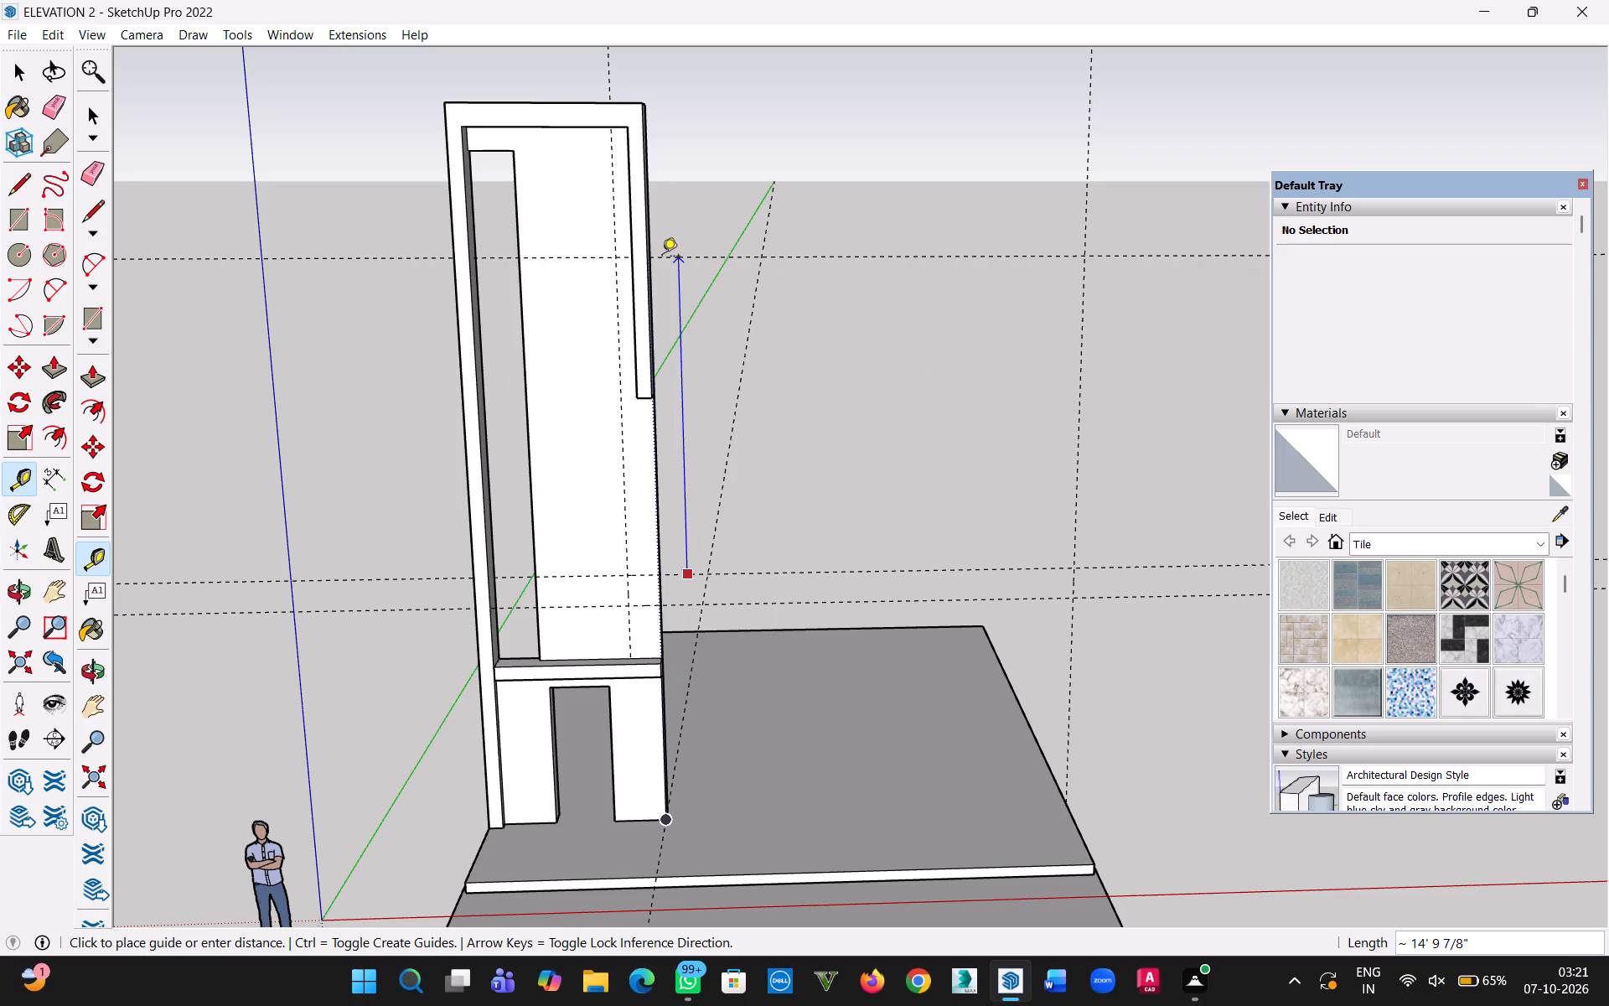
pyautogui.write("12'")
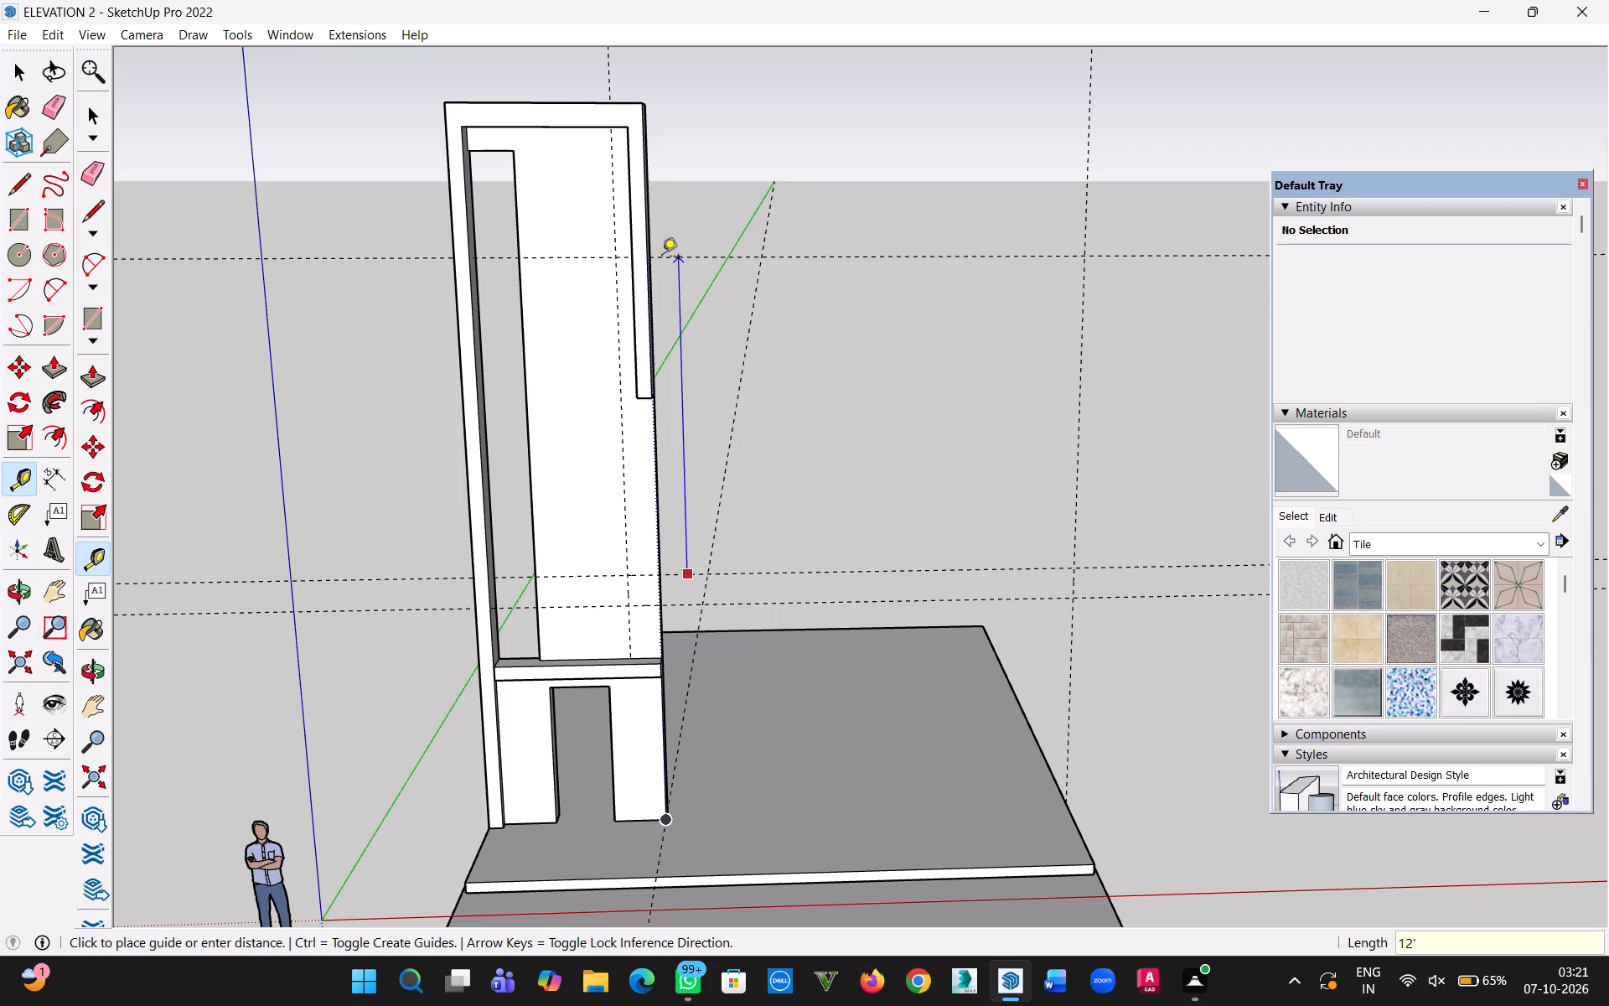
pyautogui.press('6')
pyautogui.hotkey('shift', '"')
pyautogui.press('Return')
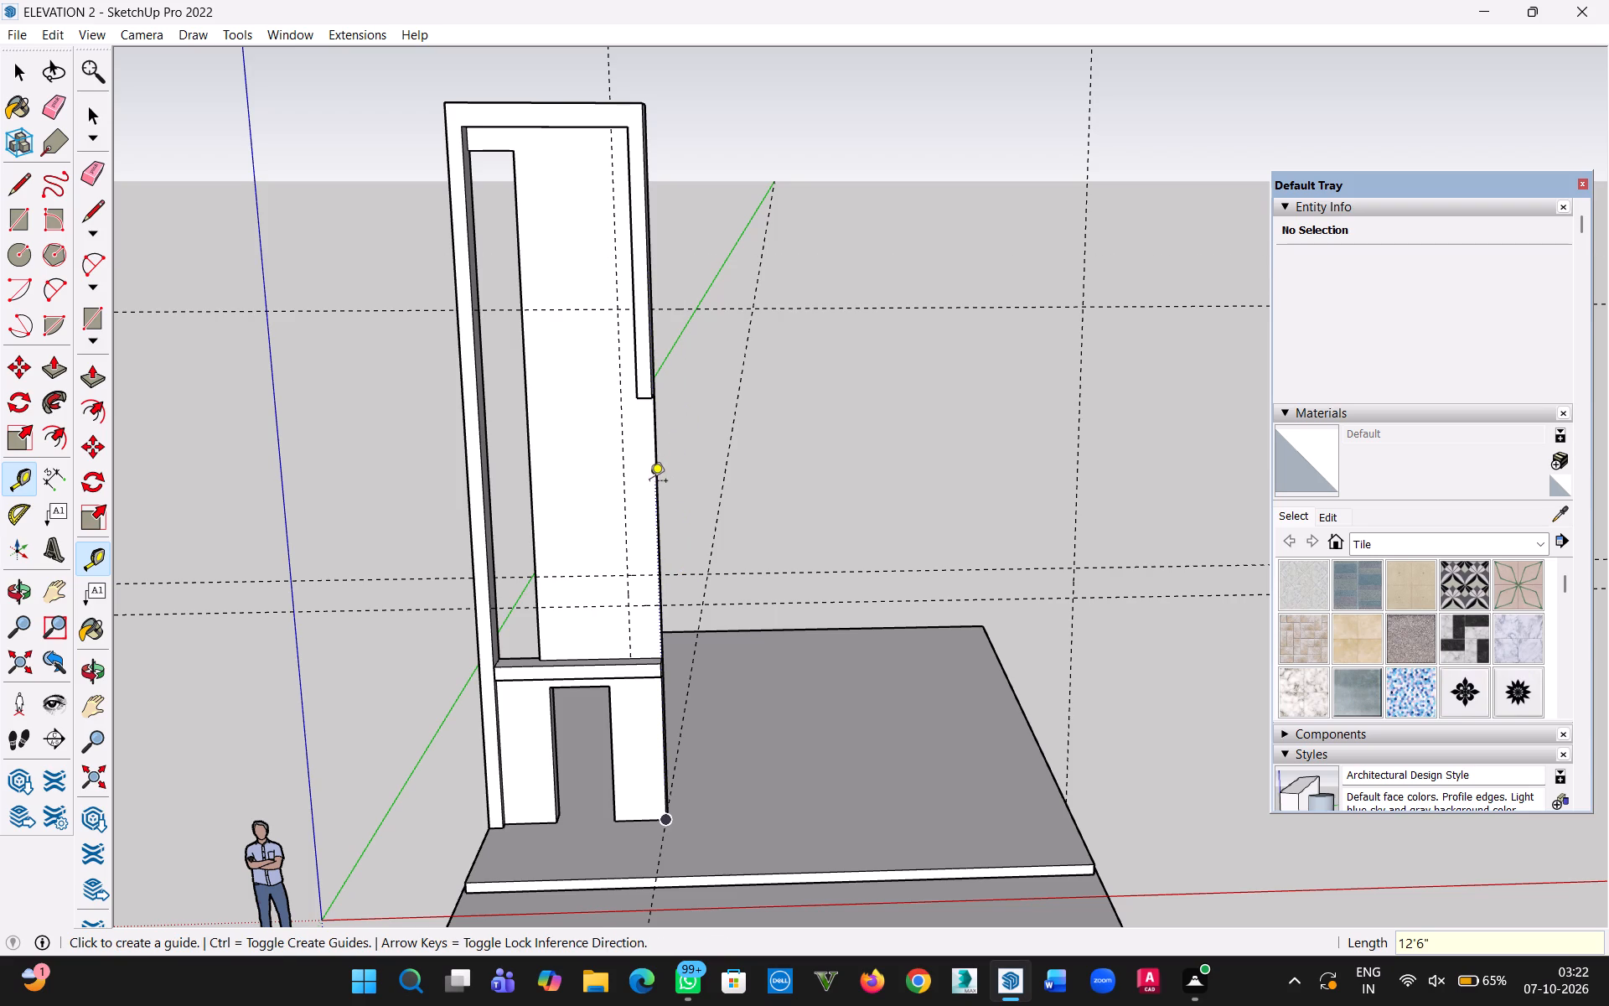
# Inside the front frame group, shorten the frame's hanging side leg by pushing its underside up 4'9 1/2", and exit the group.
pyautogui.moveTo(640, 484); pyautogui.dragTo(681, 366, button='middle')
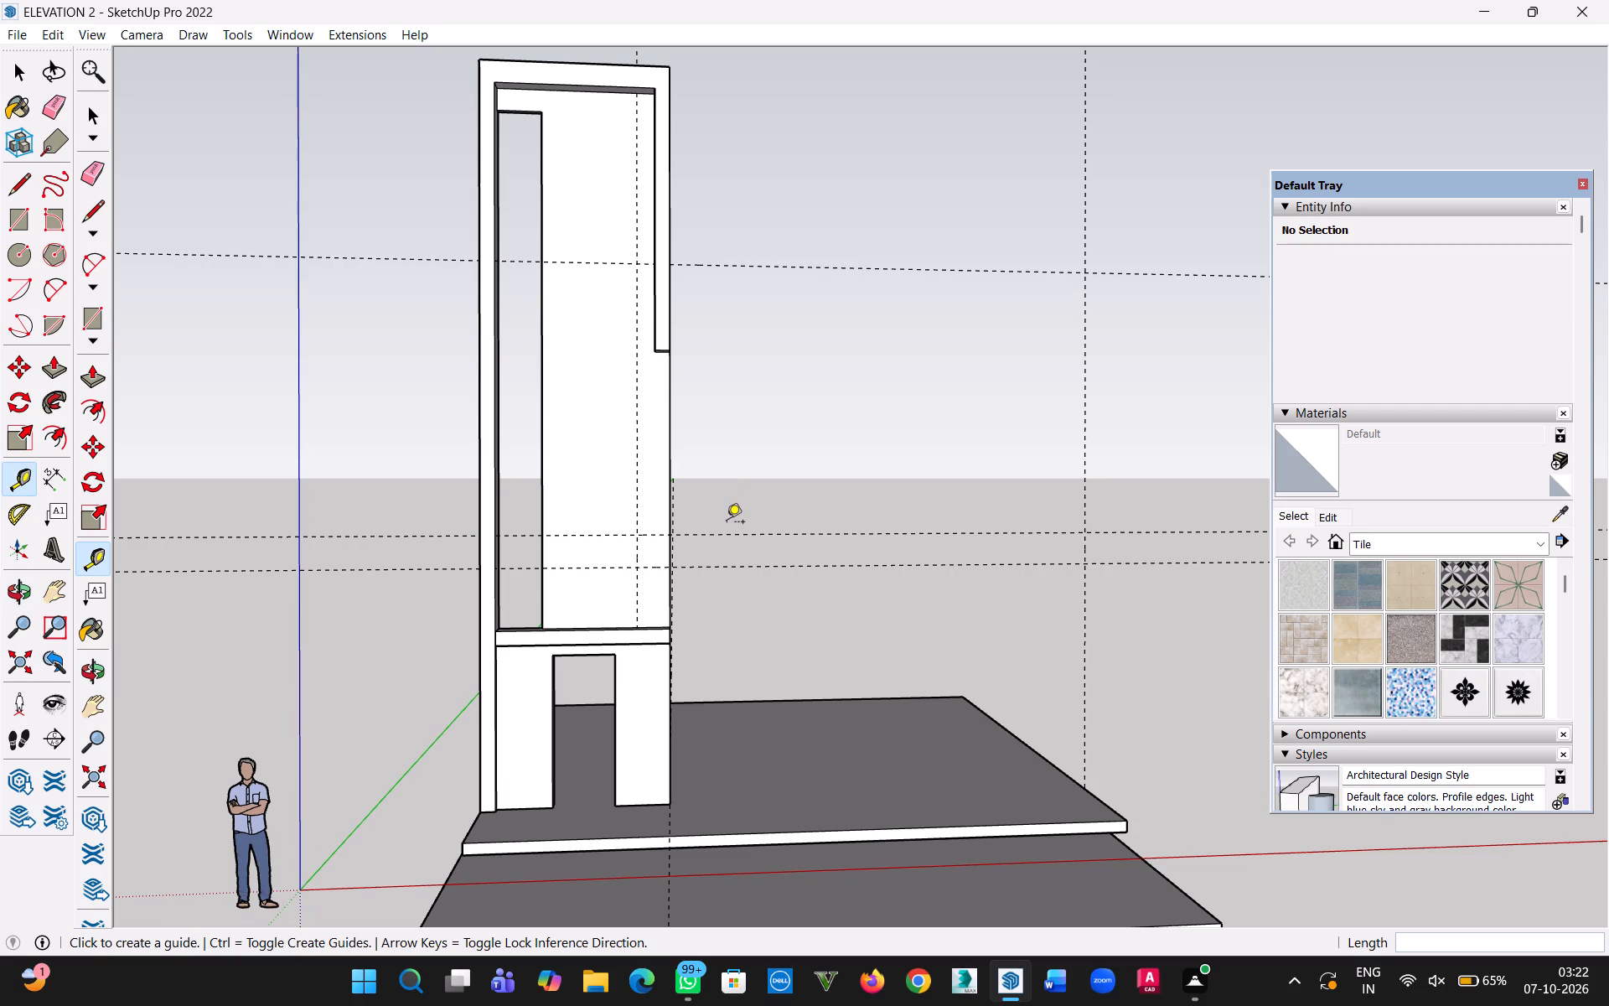
pyautogui.click(21, 79)
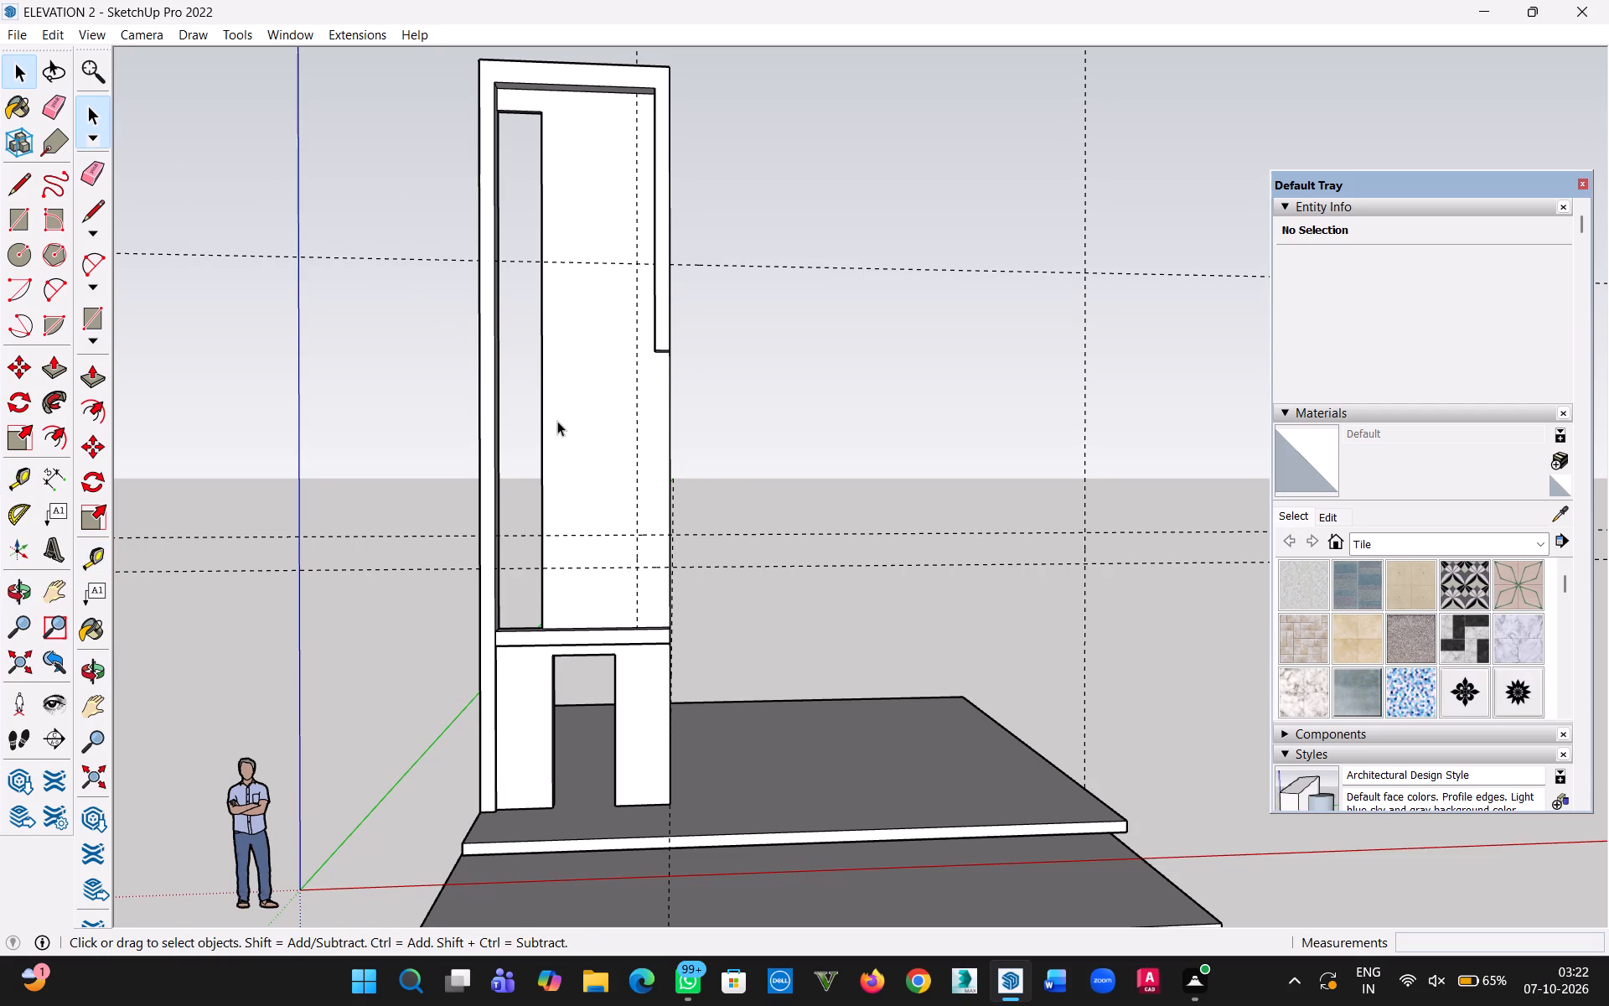
pyautogui.doubleClick(557, 421)
pyautogui.scroll(10, 672, 344)
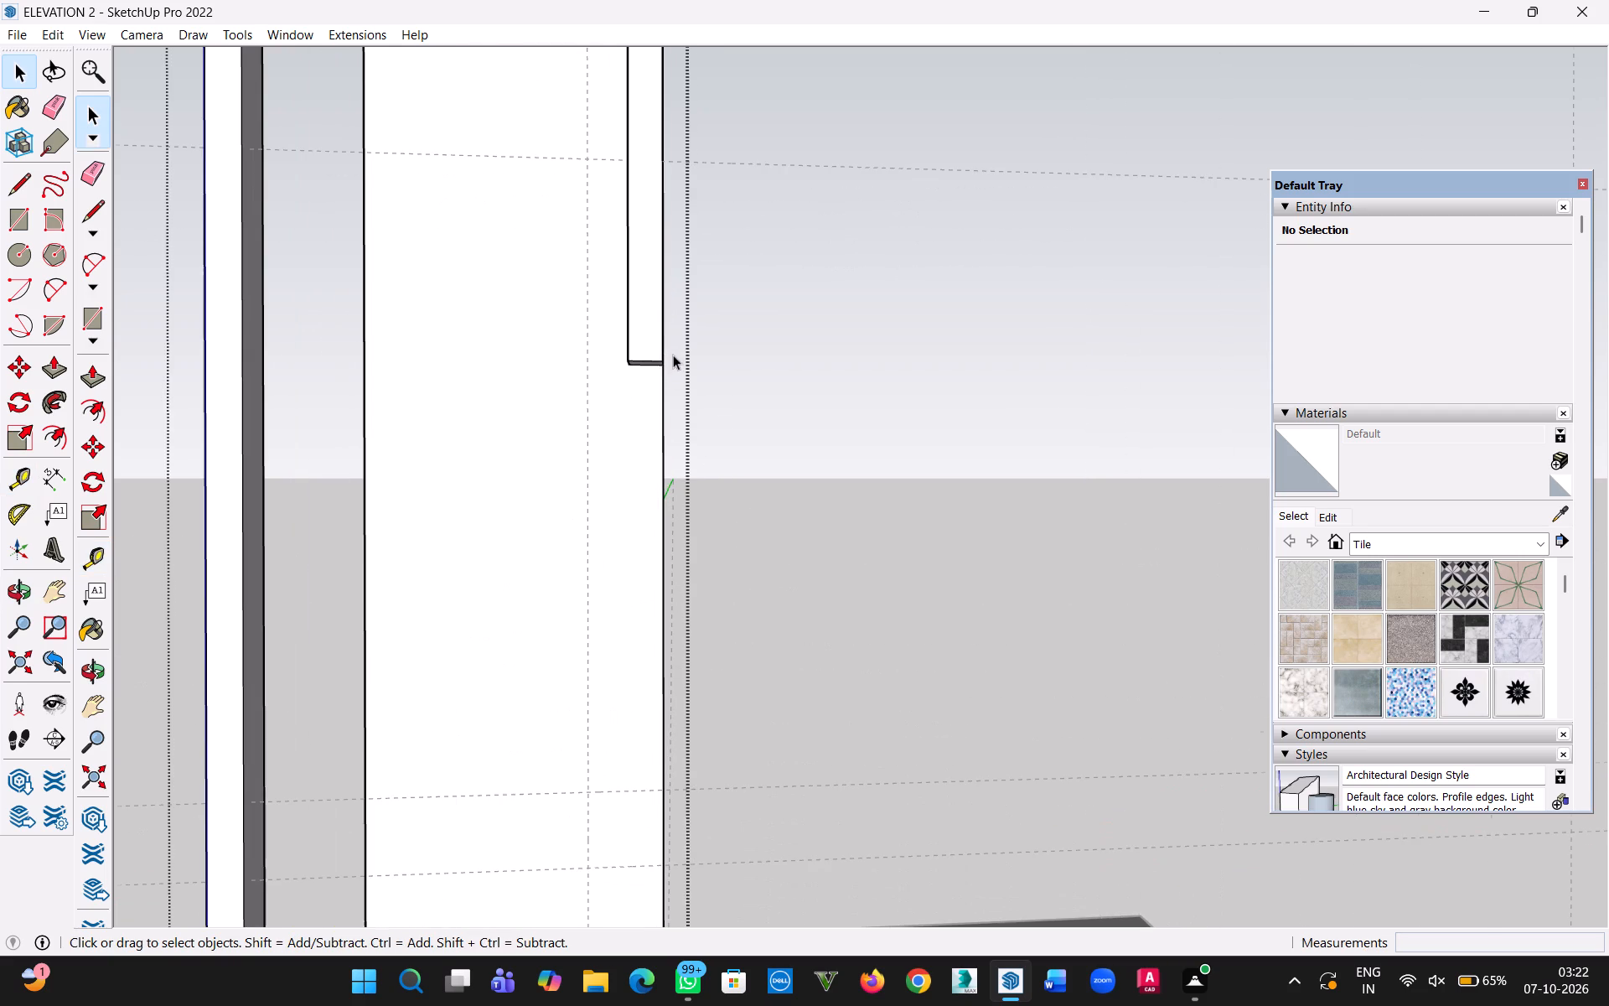
pyautogui.press('p')
pyautogui.scroll(6, 648, 359)
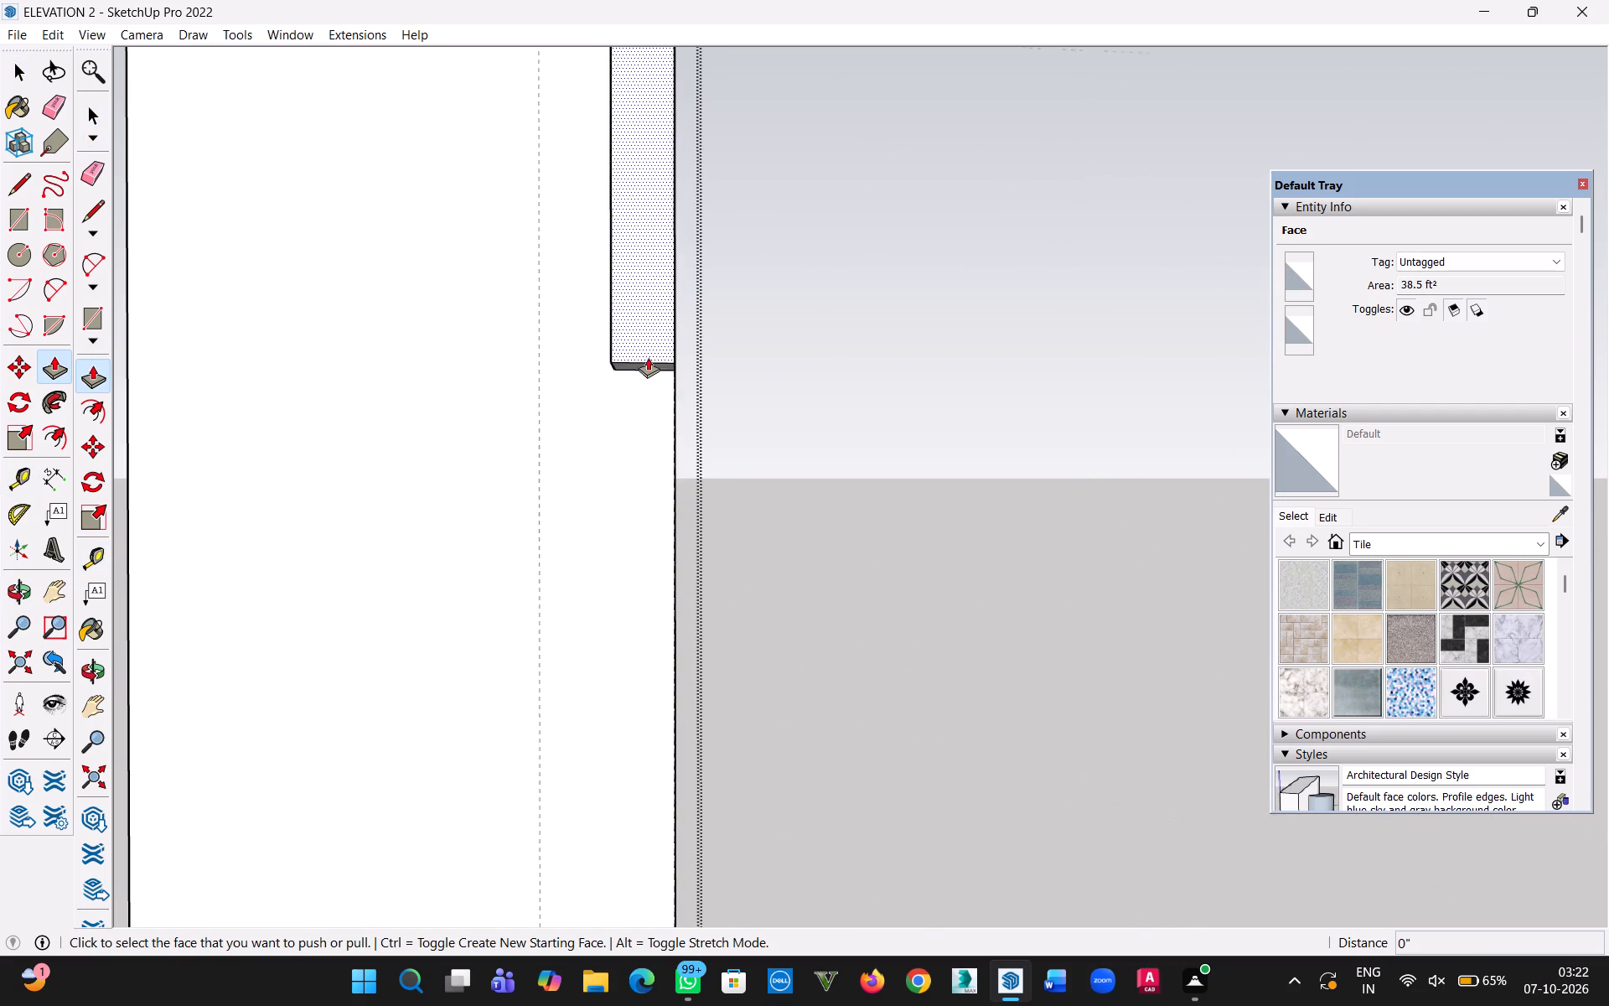
pyautogui.scroll(1, 649, 381)
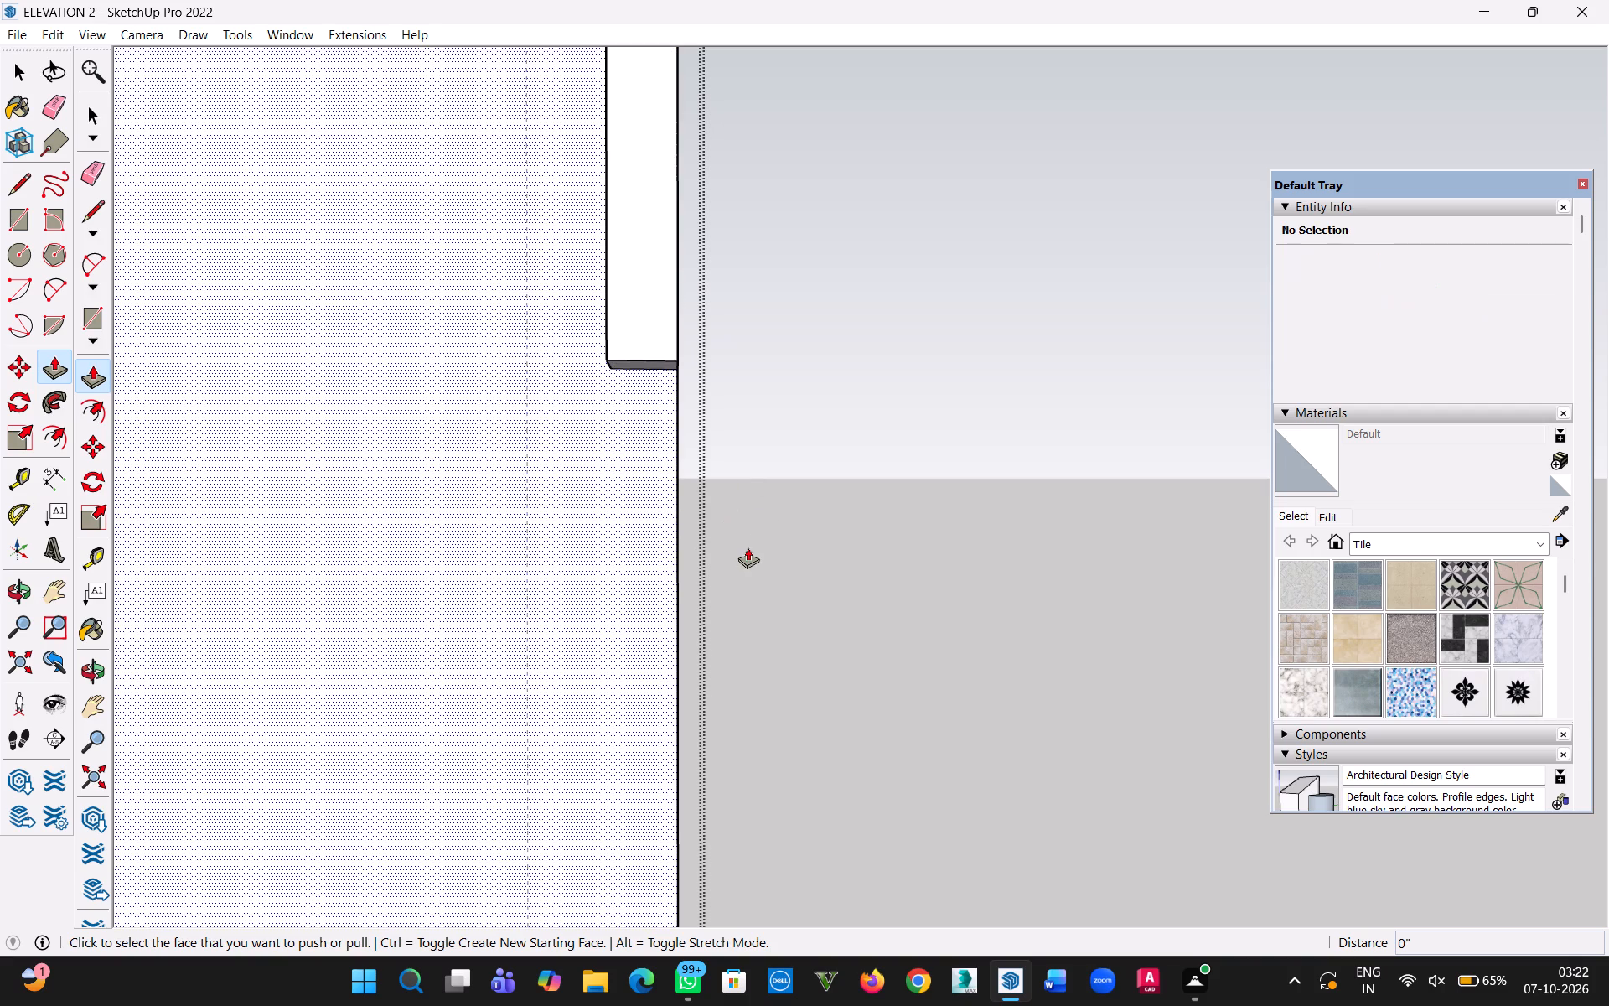
pyautogui.press('h')
pyautogui.moveTo(768, 503); pyautogui.dragTo(773, 375, button='middle')
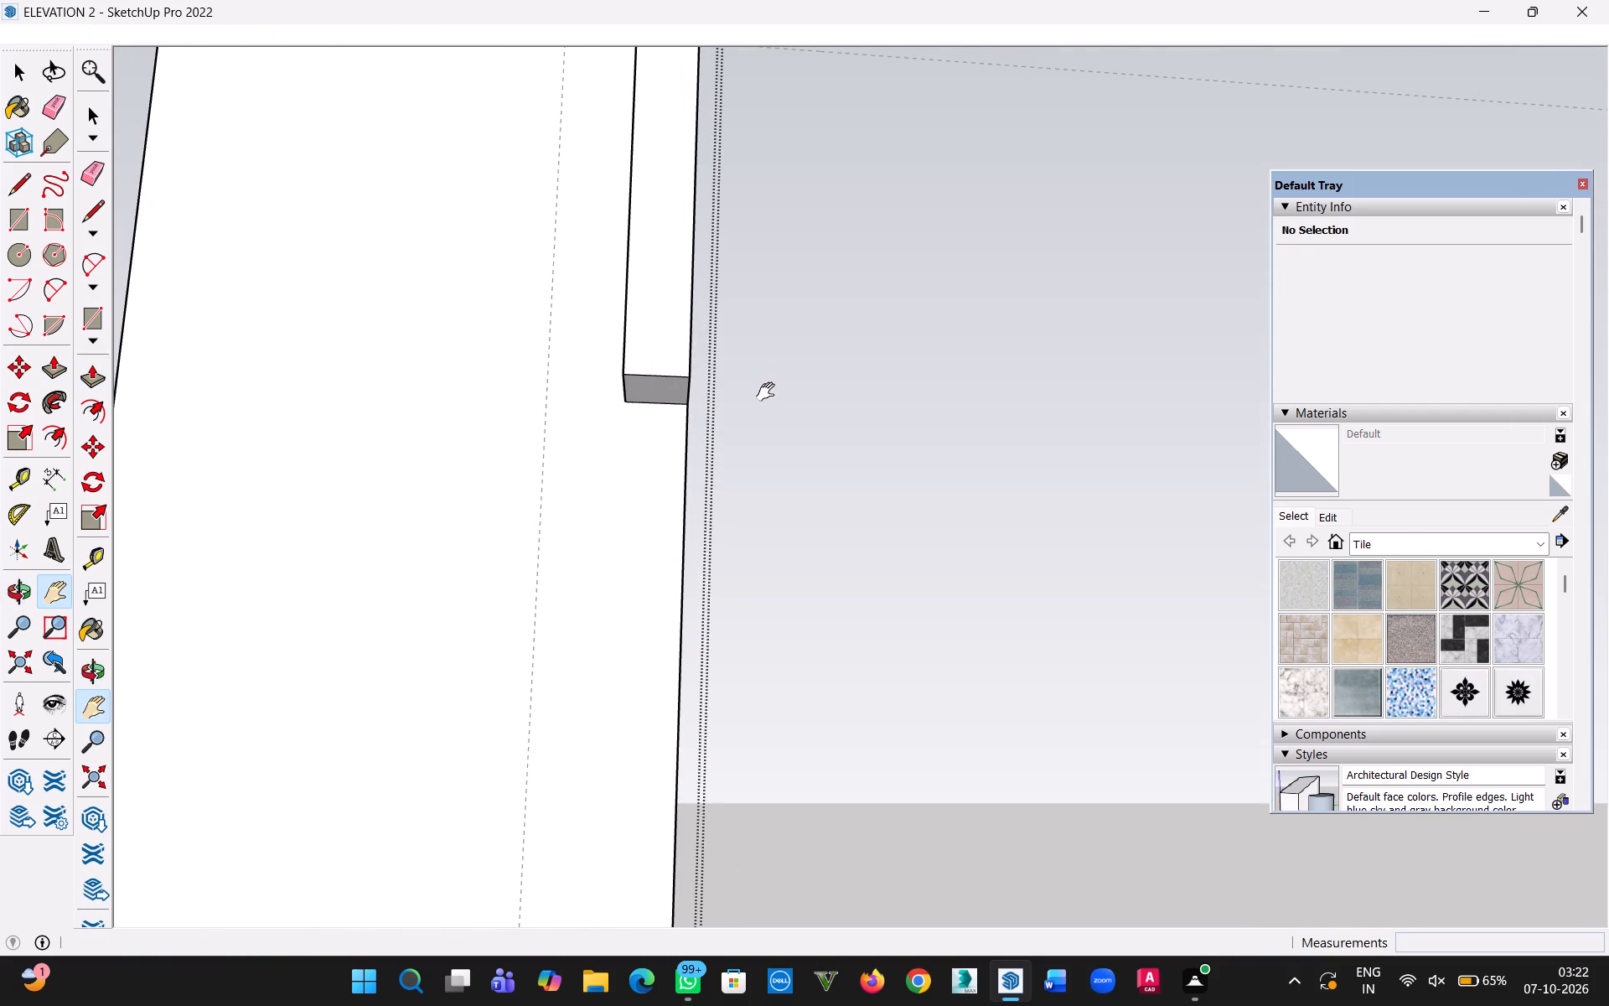
pyautogui.press('Escape')
pyautogui.click(665, 391)
pyautogui.press('h')
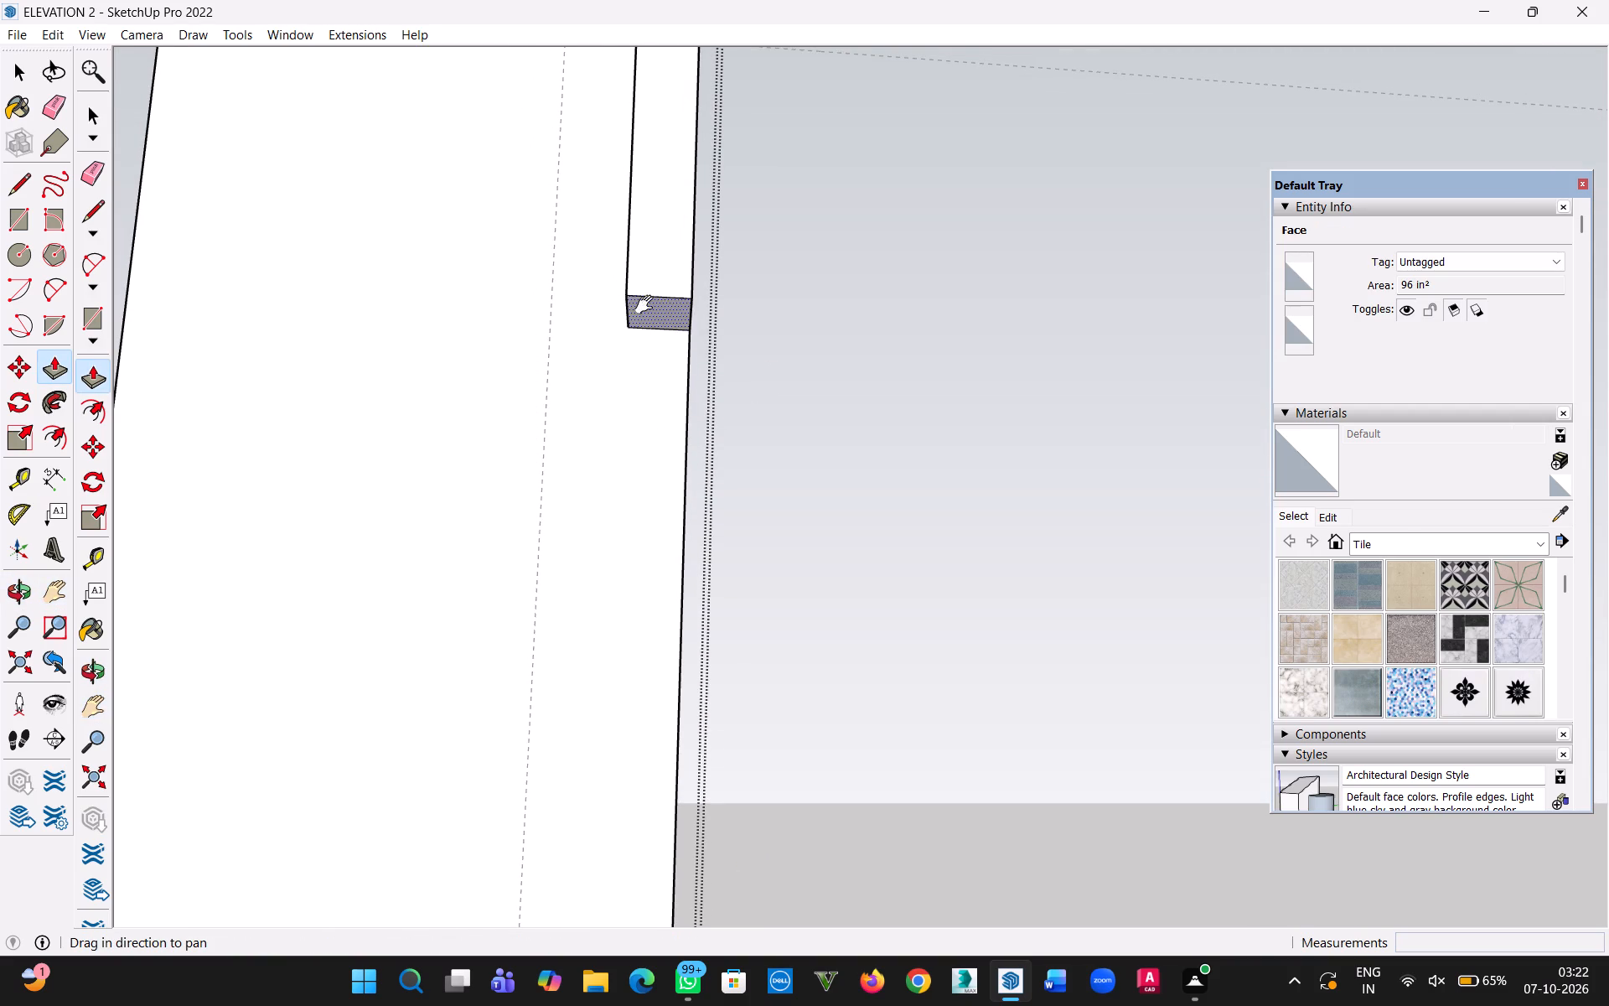
pyautogui.moveTo(631, 289); pyautogui.dragTo(656, 793)
pyautogui.press('Escape')
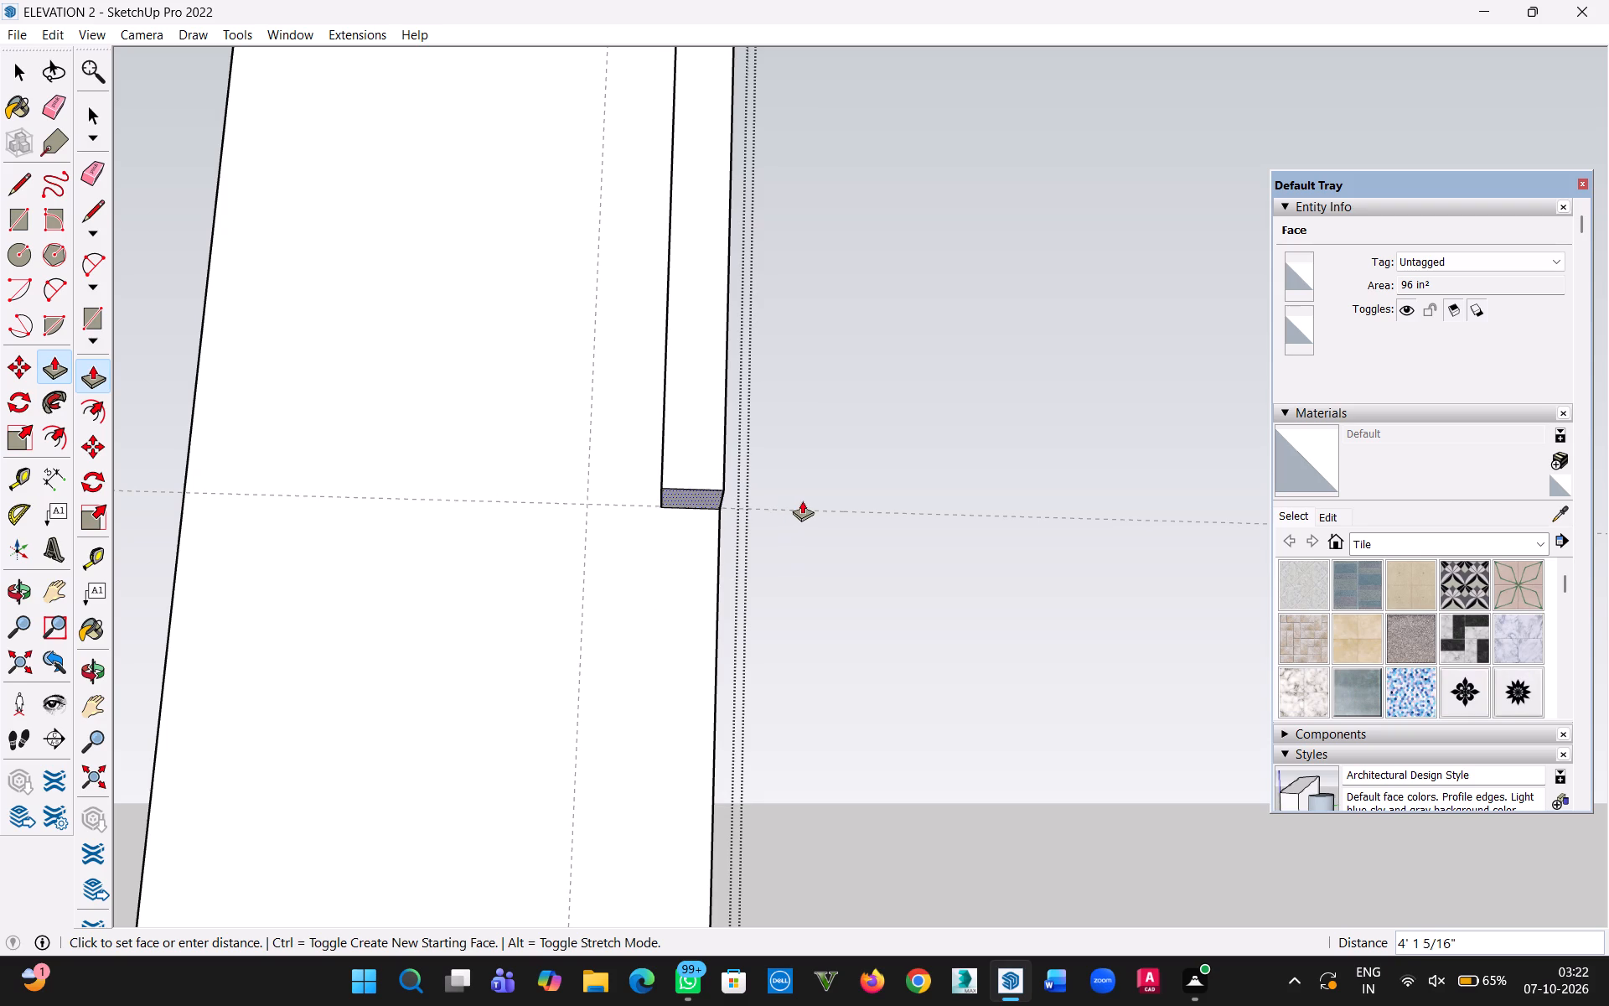
pyautogui.scroll(9, 765, 495)
pyautogui.click(666, 377)
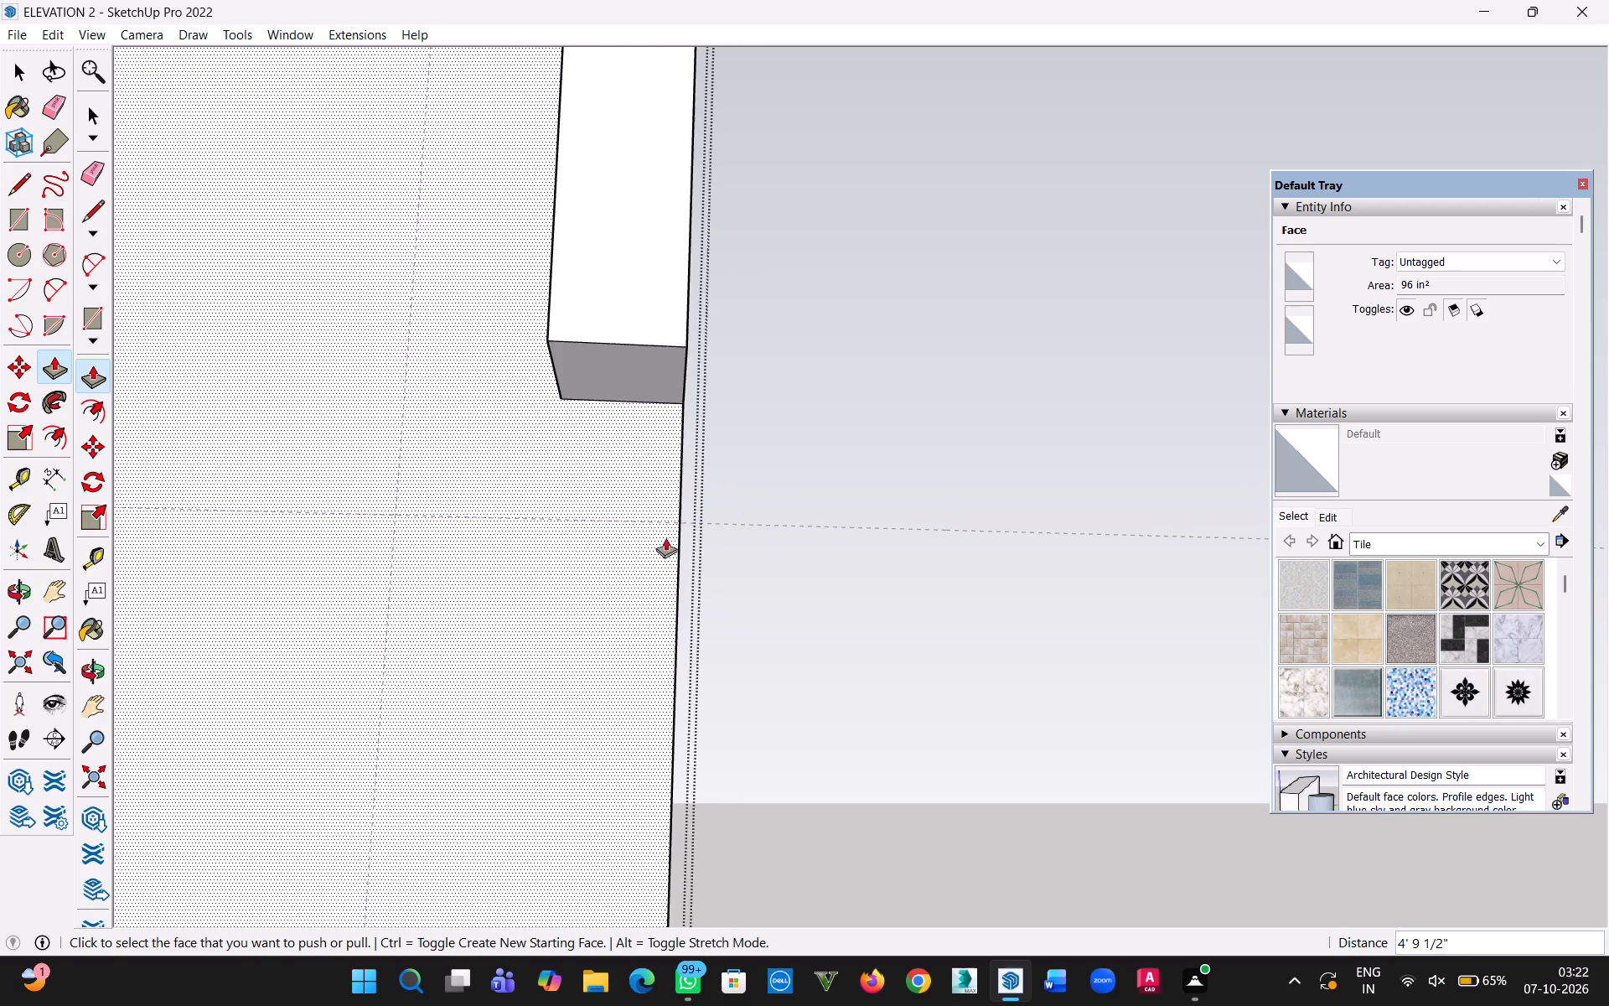
pyautogui.scroll(-6, 641, 464)
pyautogui.click(12, 75)
pyautogui.click(985, 310)
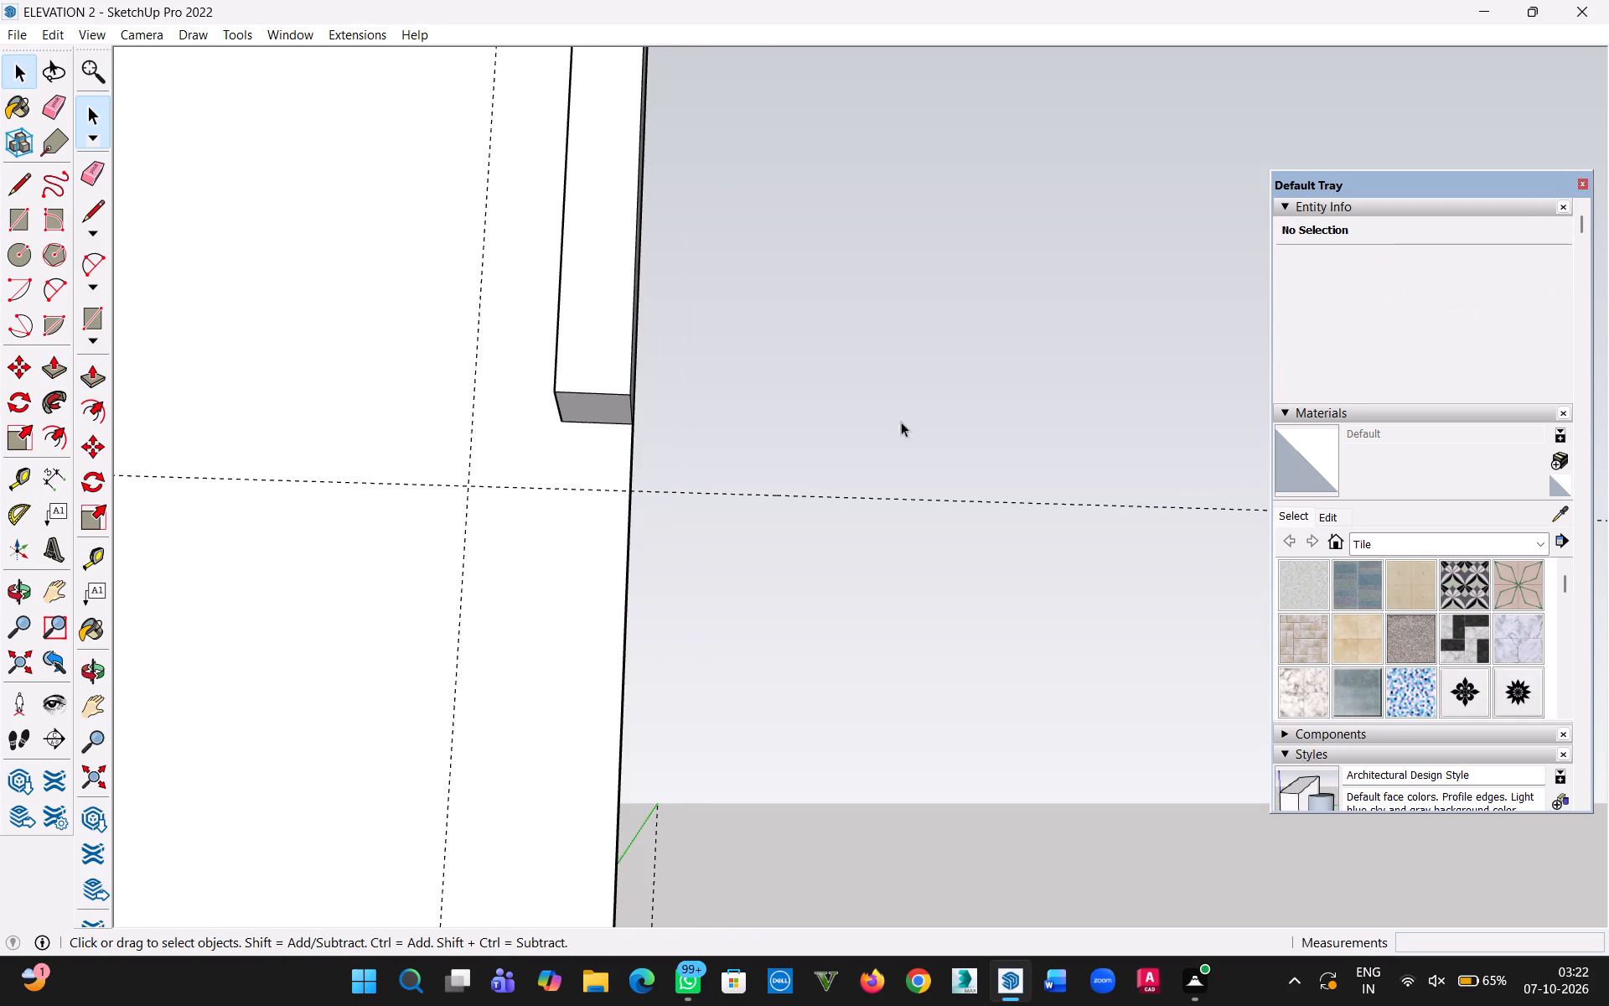
# Place a horizontal guide 1'6" below the topmost horizontal guide across the tall panel.
pyautogui.scroll(-17, 882, 444)
pyautogui.moveTo(892, 490); pyautogui.dragTo(735, 657, button='middle')
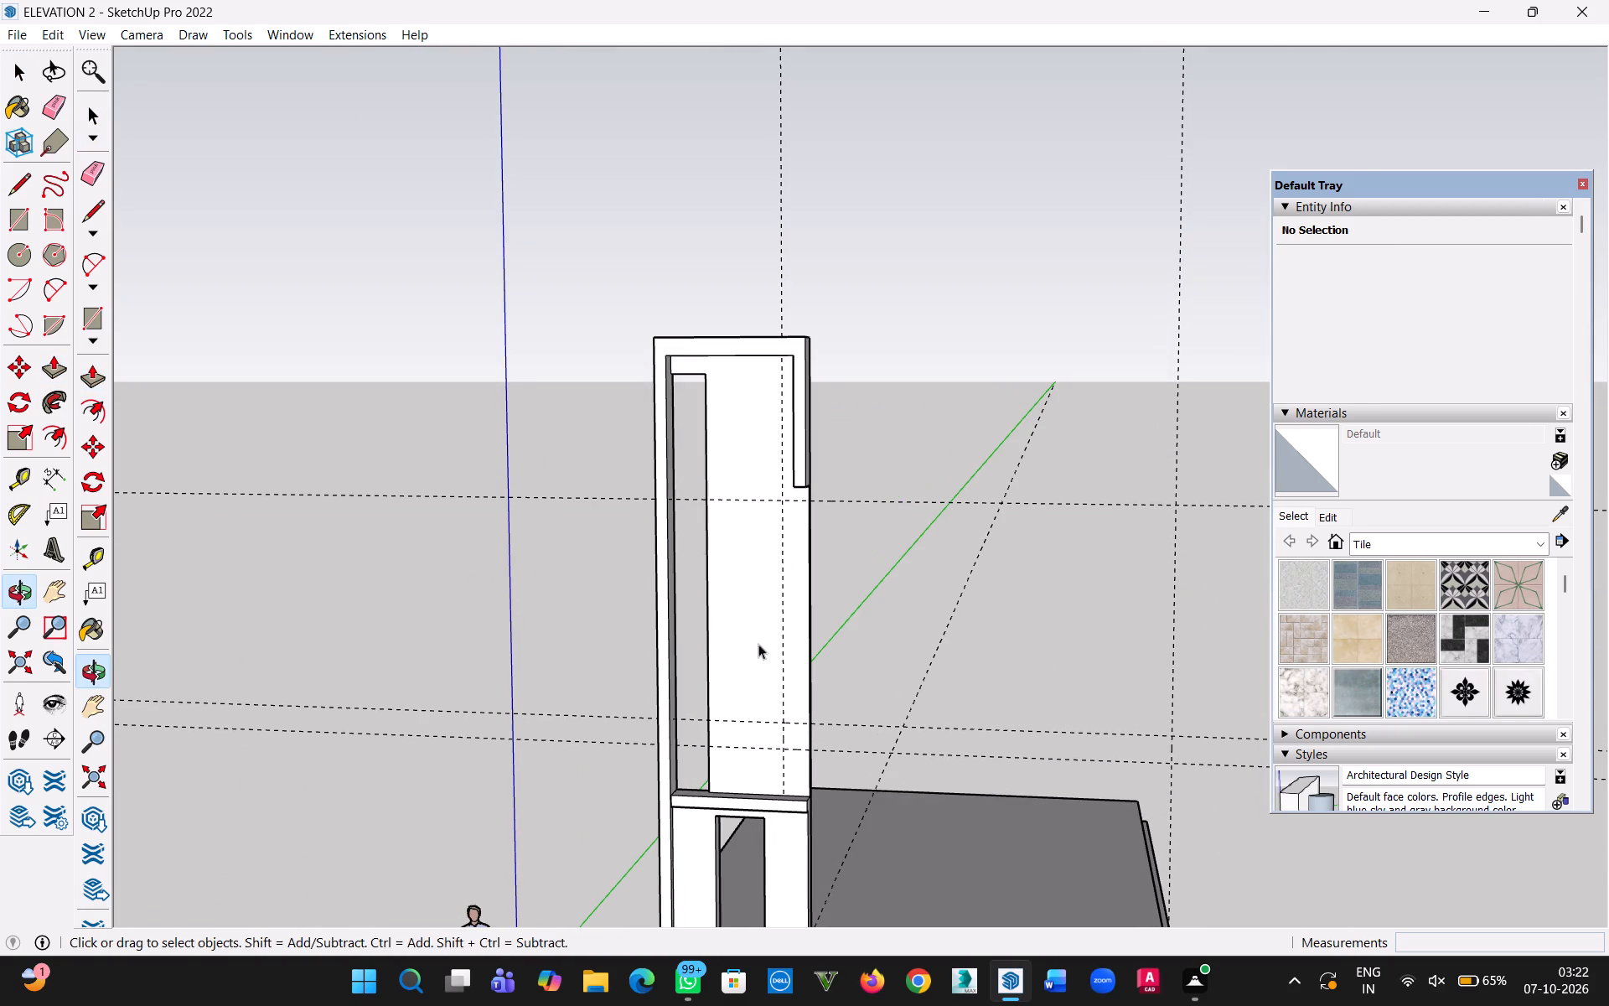
pyautogui.press('t')
pyautogui.click(1034, 507)
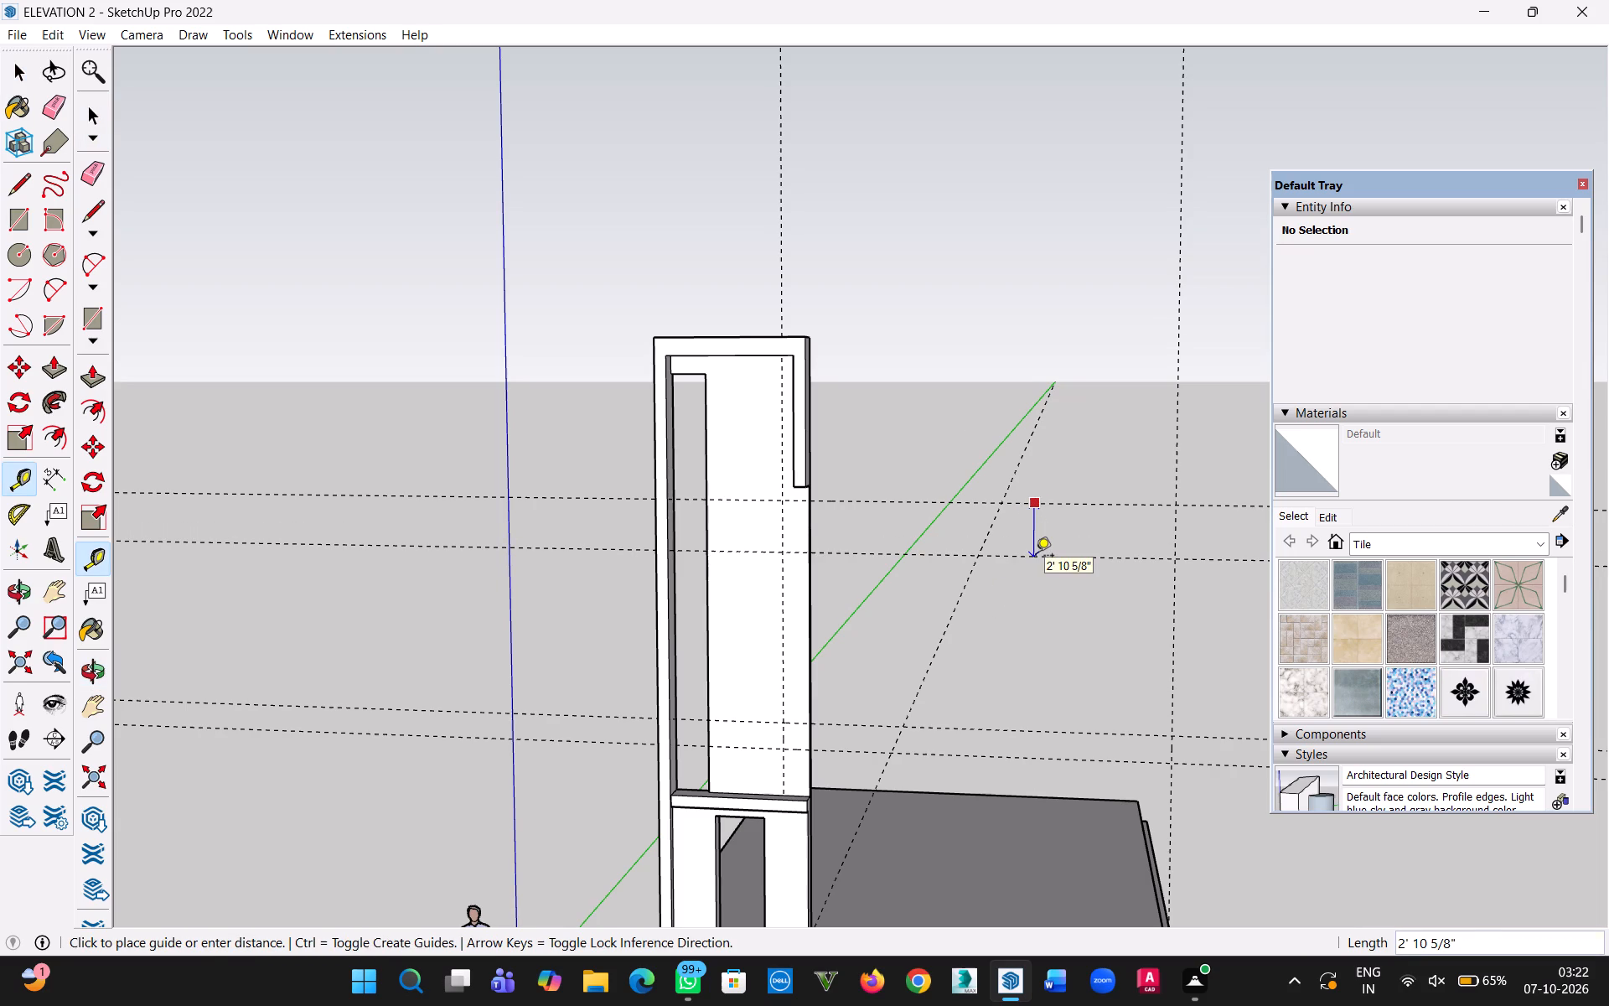
pyautogui.press('1')
pyautogui.write('\'6"')
pyautogui.press('Return')
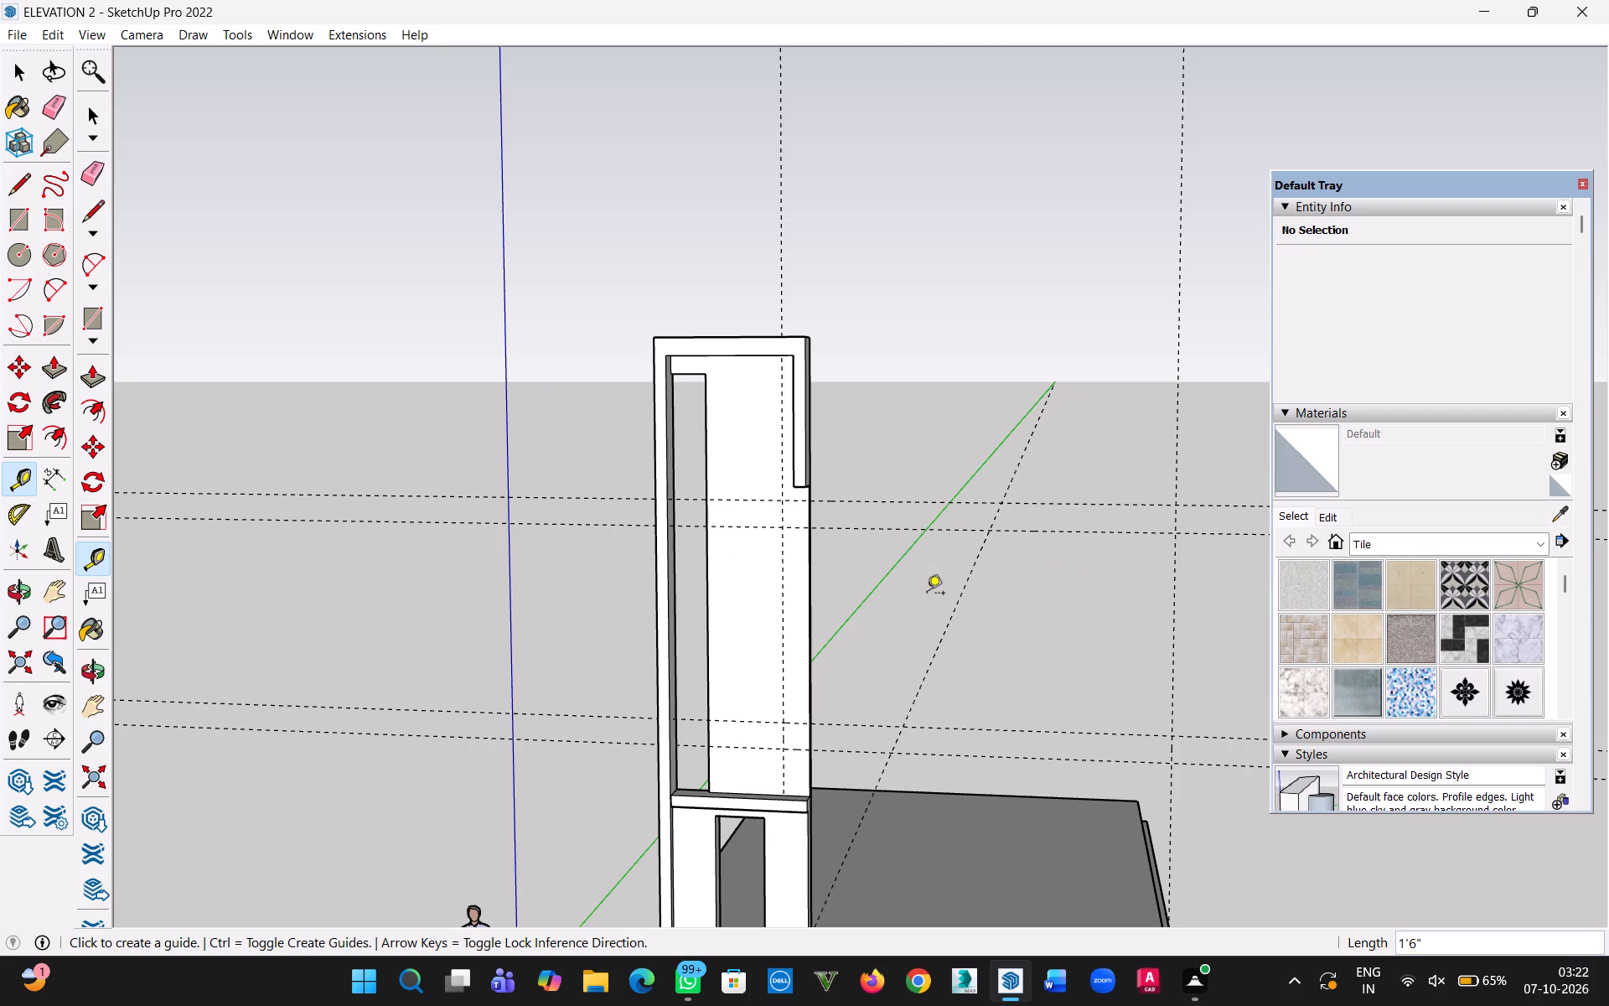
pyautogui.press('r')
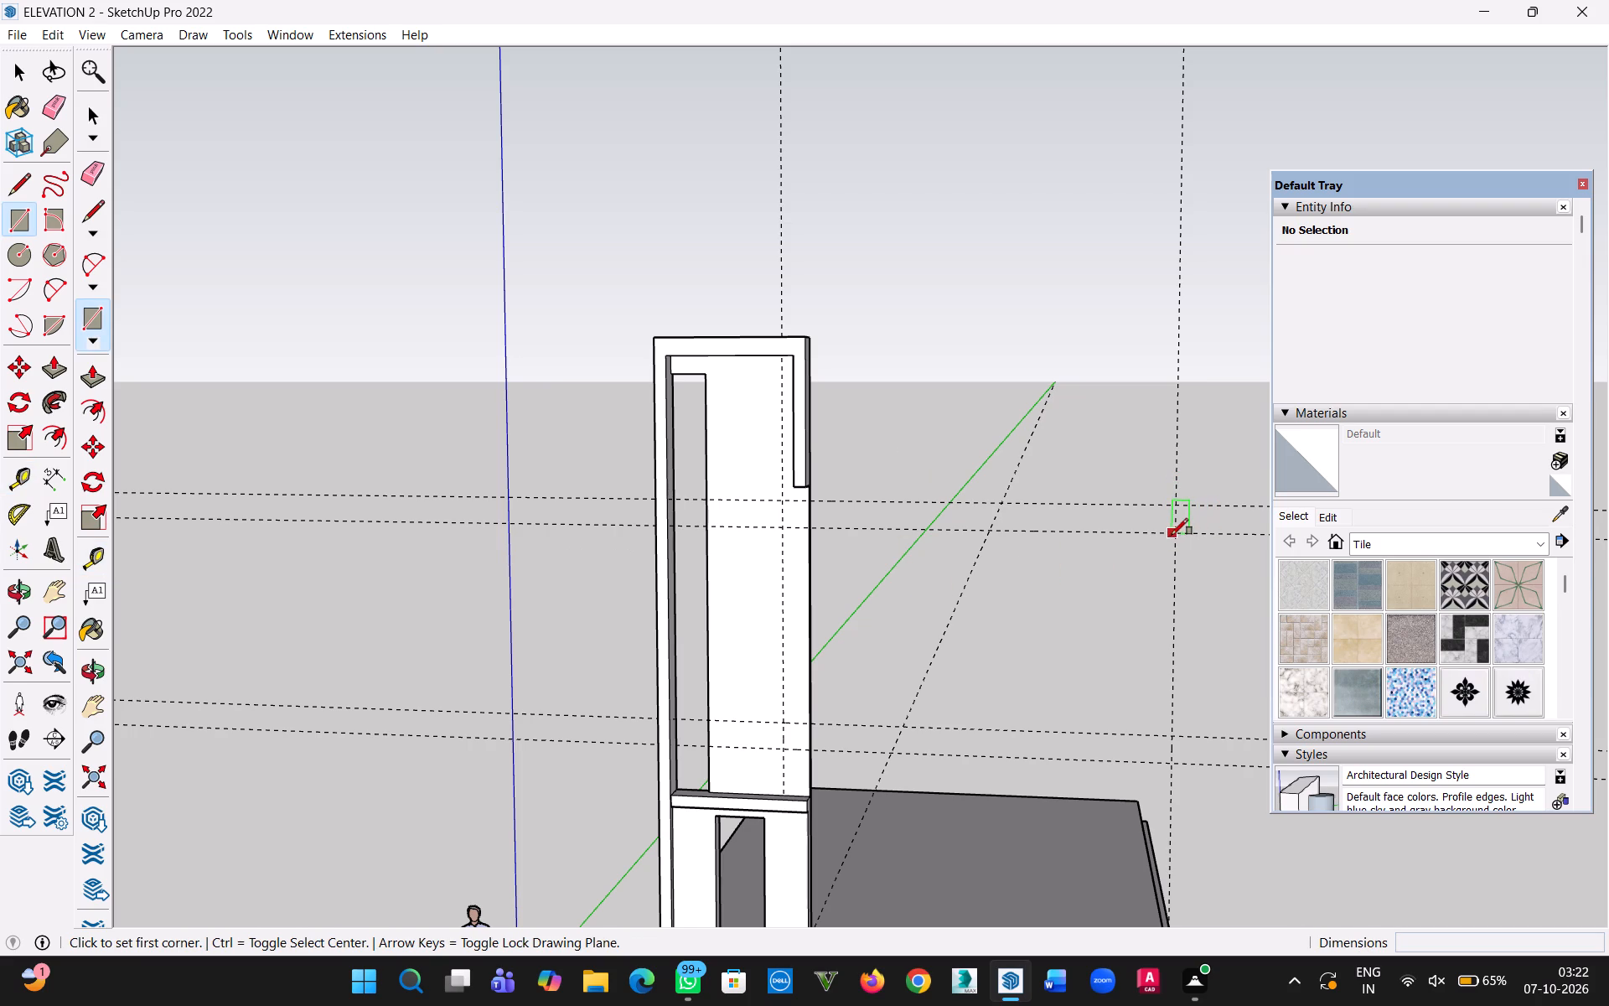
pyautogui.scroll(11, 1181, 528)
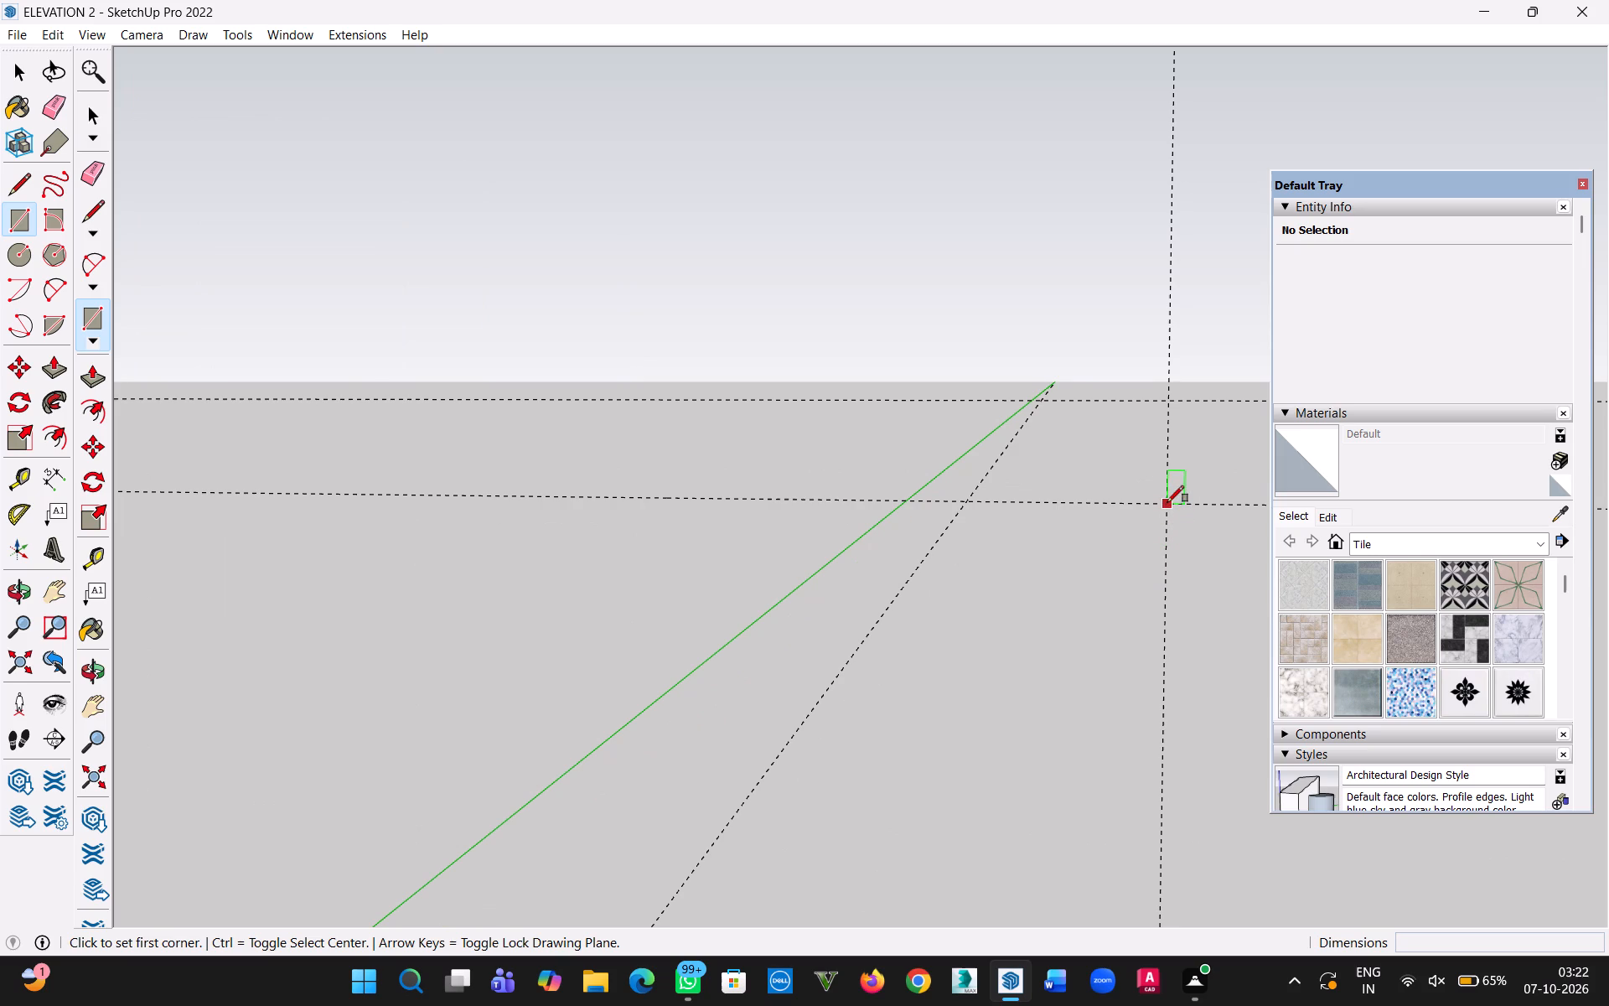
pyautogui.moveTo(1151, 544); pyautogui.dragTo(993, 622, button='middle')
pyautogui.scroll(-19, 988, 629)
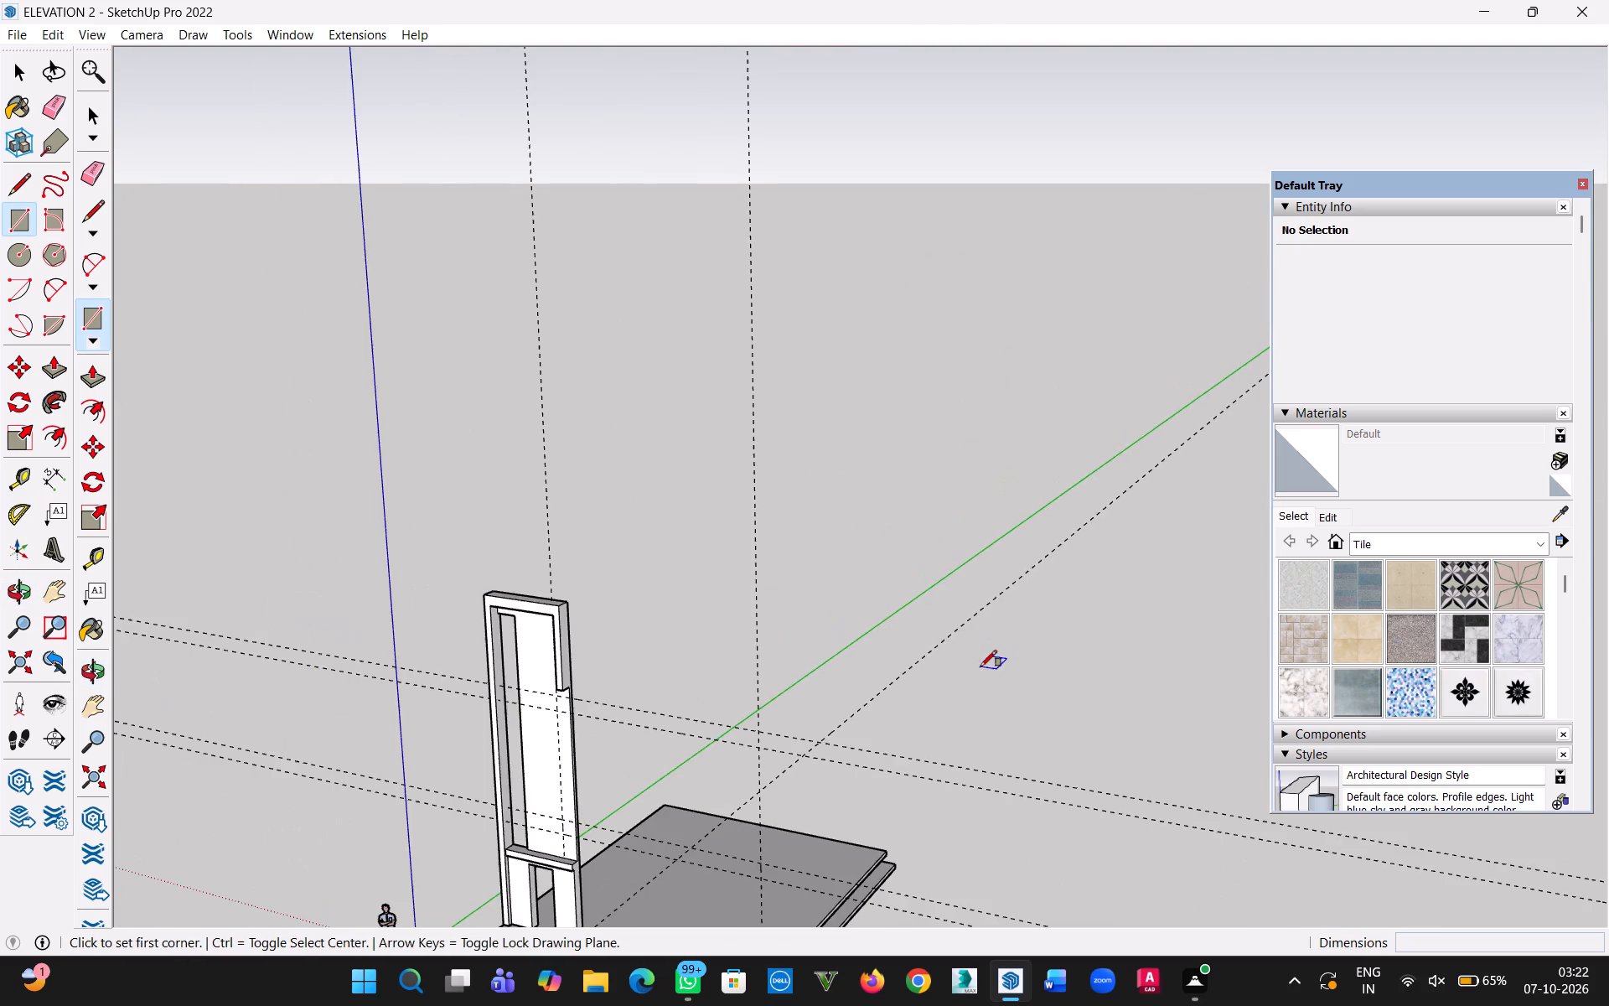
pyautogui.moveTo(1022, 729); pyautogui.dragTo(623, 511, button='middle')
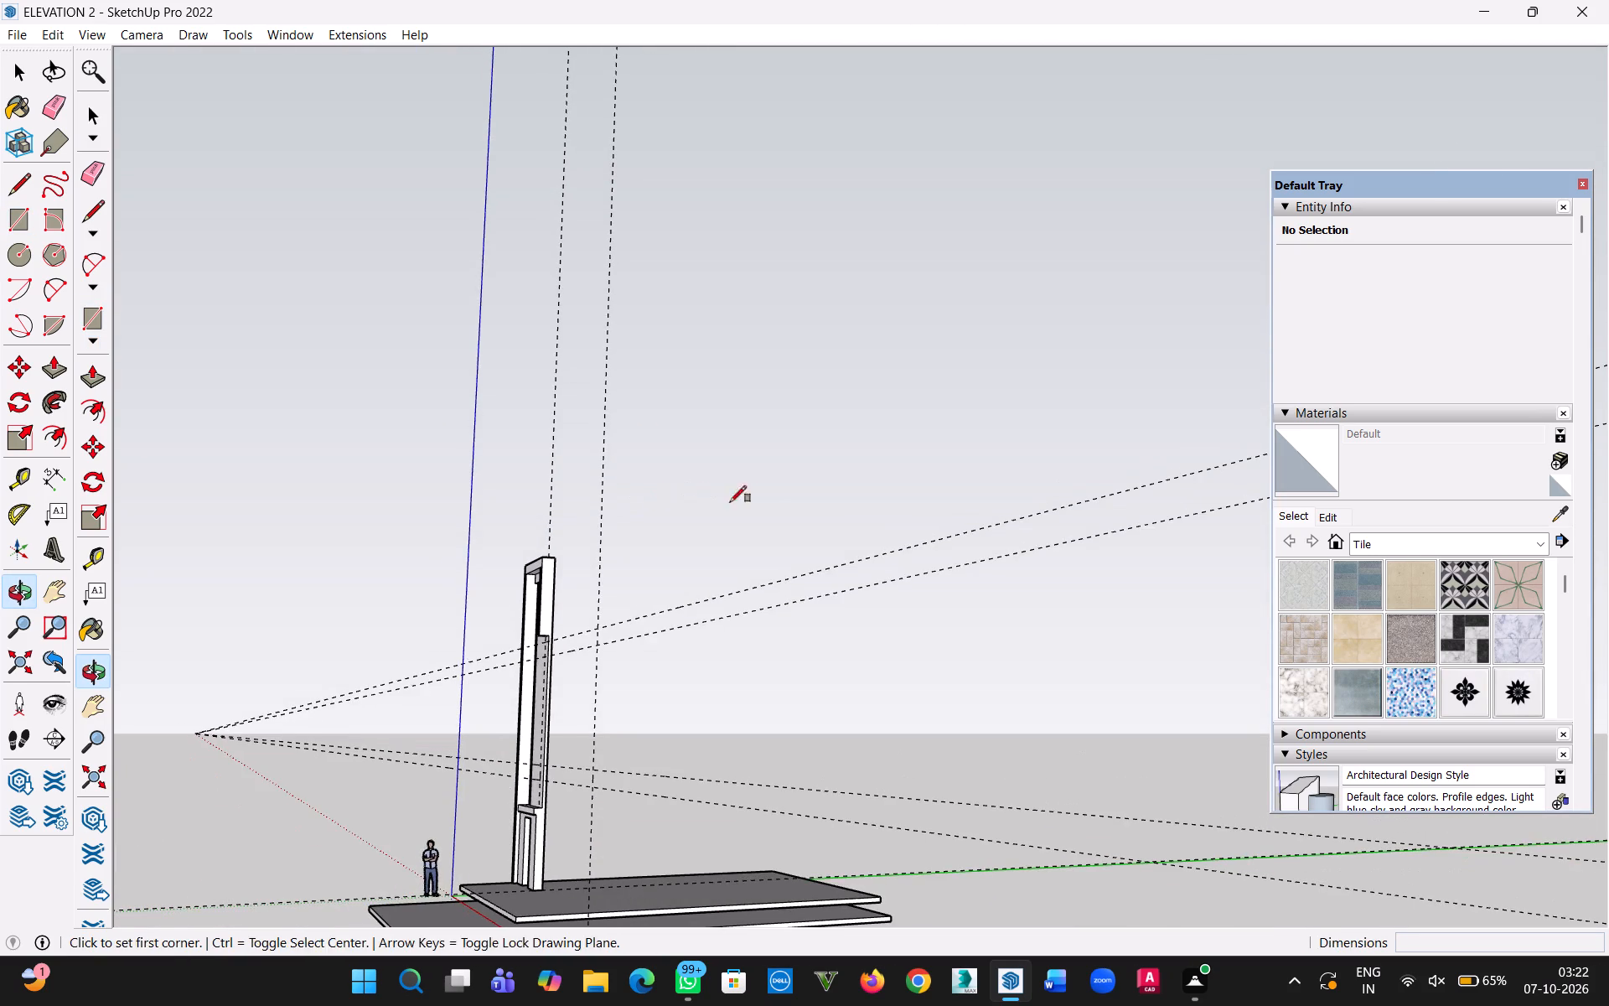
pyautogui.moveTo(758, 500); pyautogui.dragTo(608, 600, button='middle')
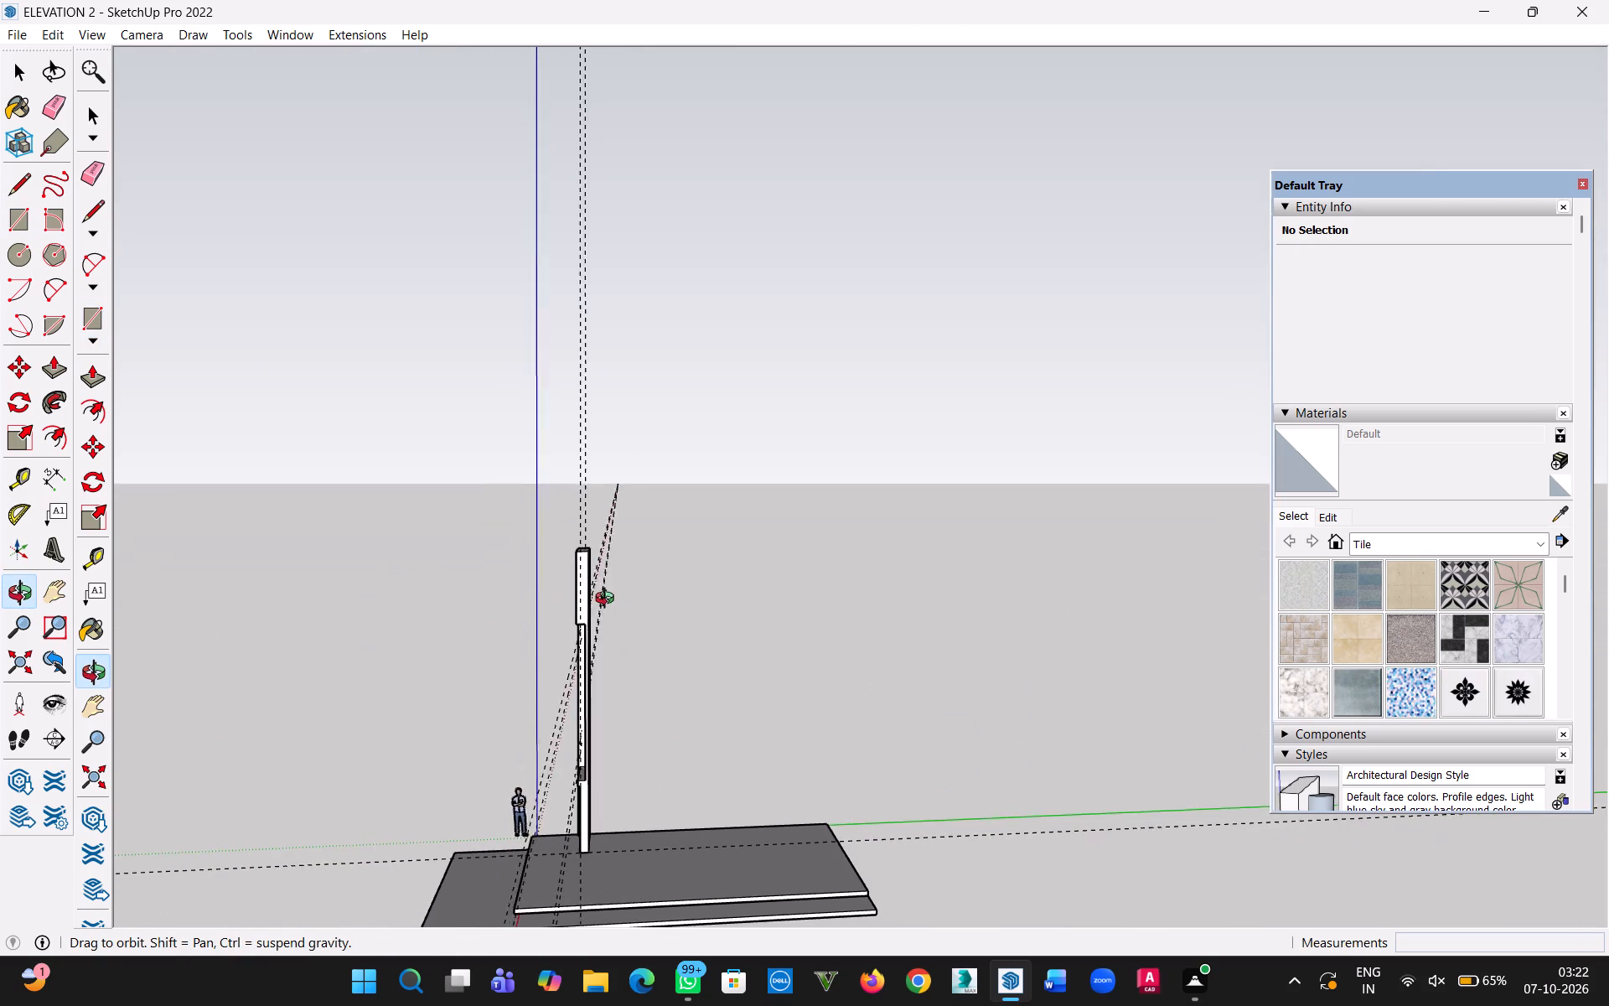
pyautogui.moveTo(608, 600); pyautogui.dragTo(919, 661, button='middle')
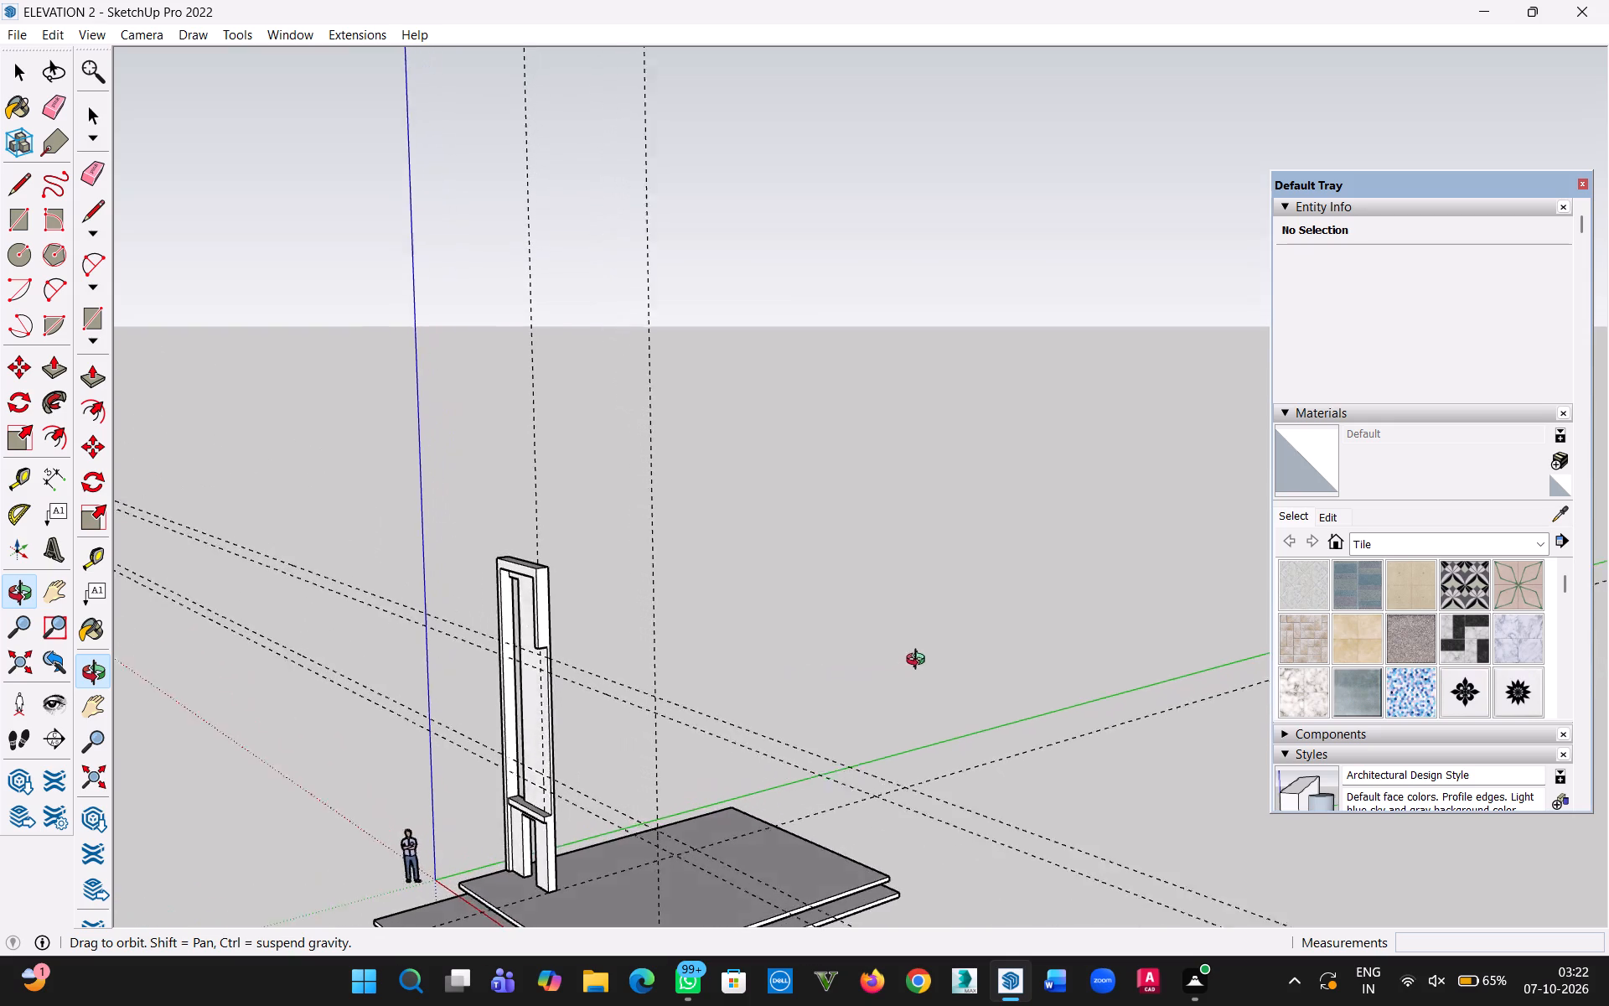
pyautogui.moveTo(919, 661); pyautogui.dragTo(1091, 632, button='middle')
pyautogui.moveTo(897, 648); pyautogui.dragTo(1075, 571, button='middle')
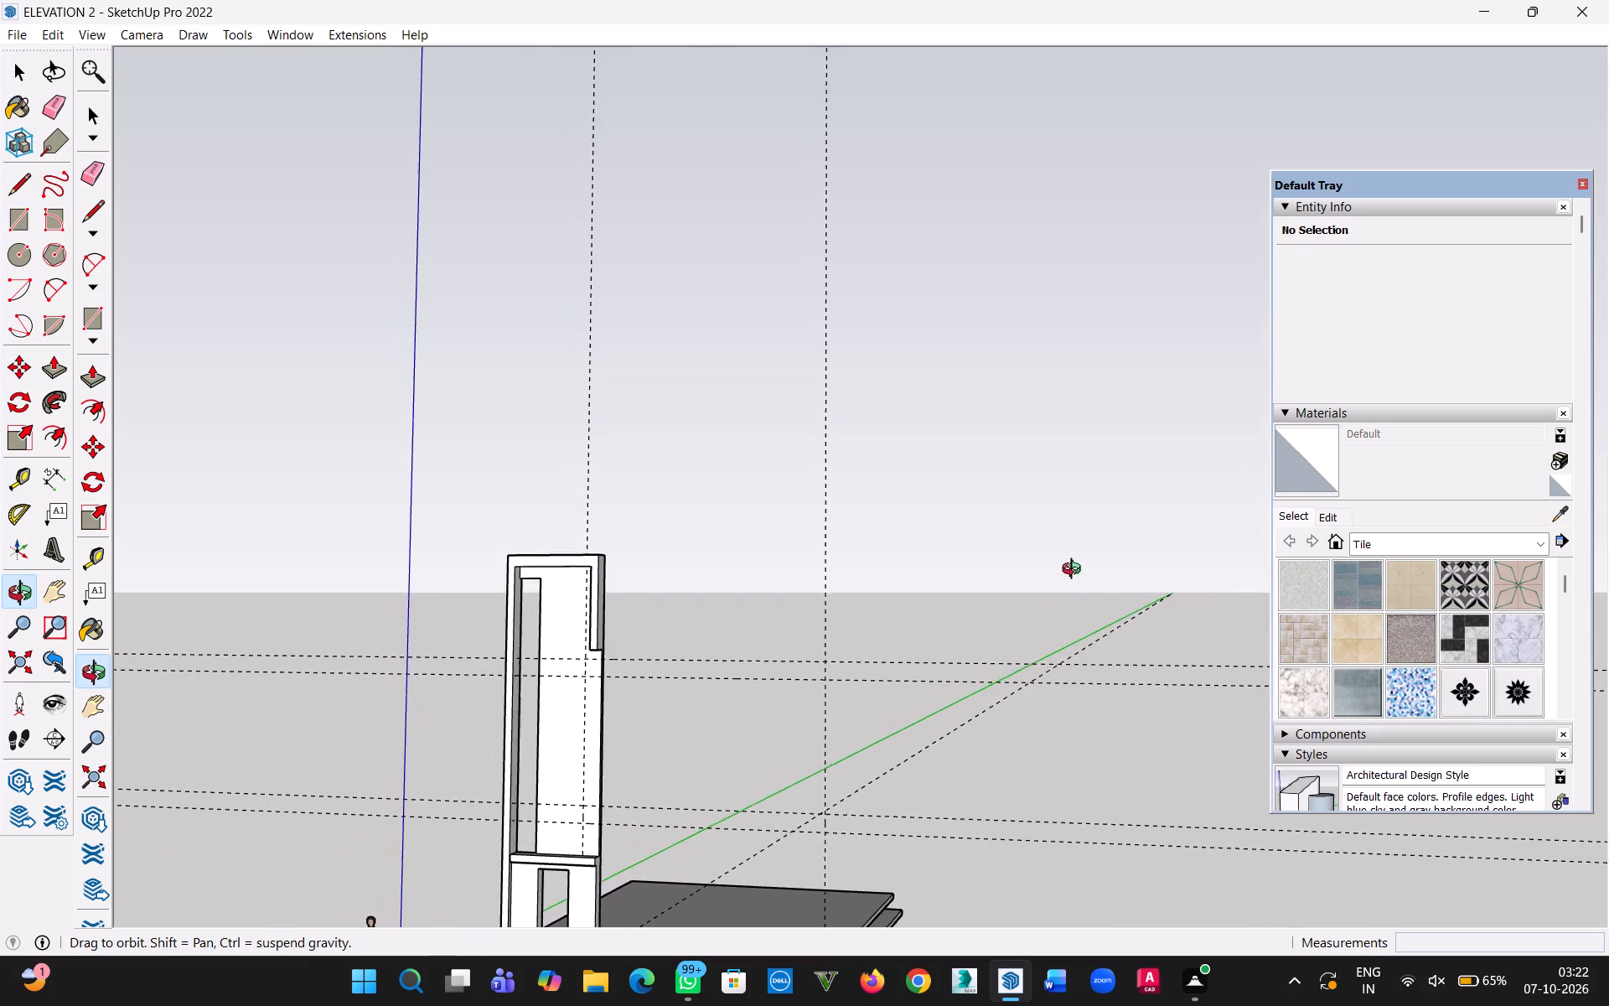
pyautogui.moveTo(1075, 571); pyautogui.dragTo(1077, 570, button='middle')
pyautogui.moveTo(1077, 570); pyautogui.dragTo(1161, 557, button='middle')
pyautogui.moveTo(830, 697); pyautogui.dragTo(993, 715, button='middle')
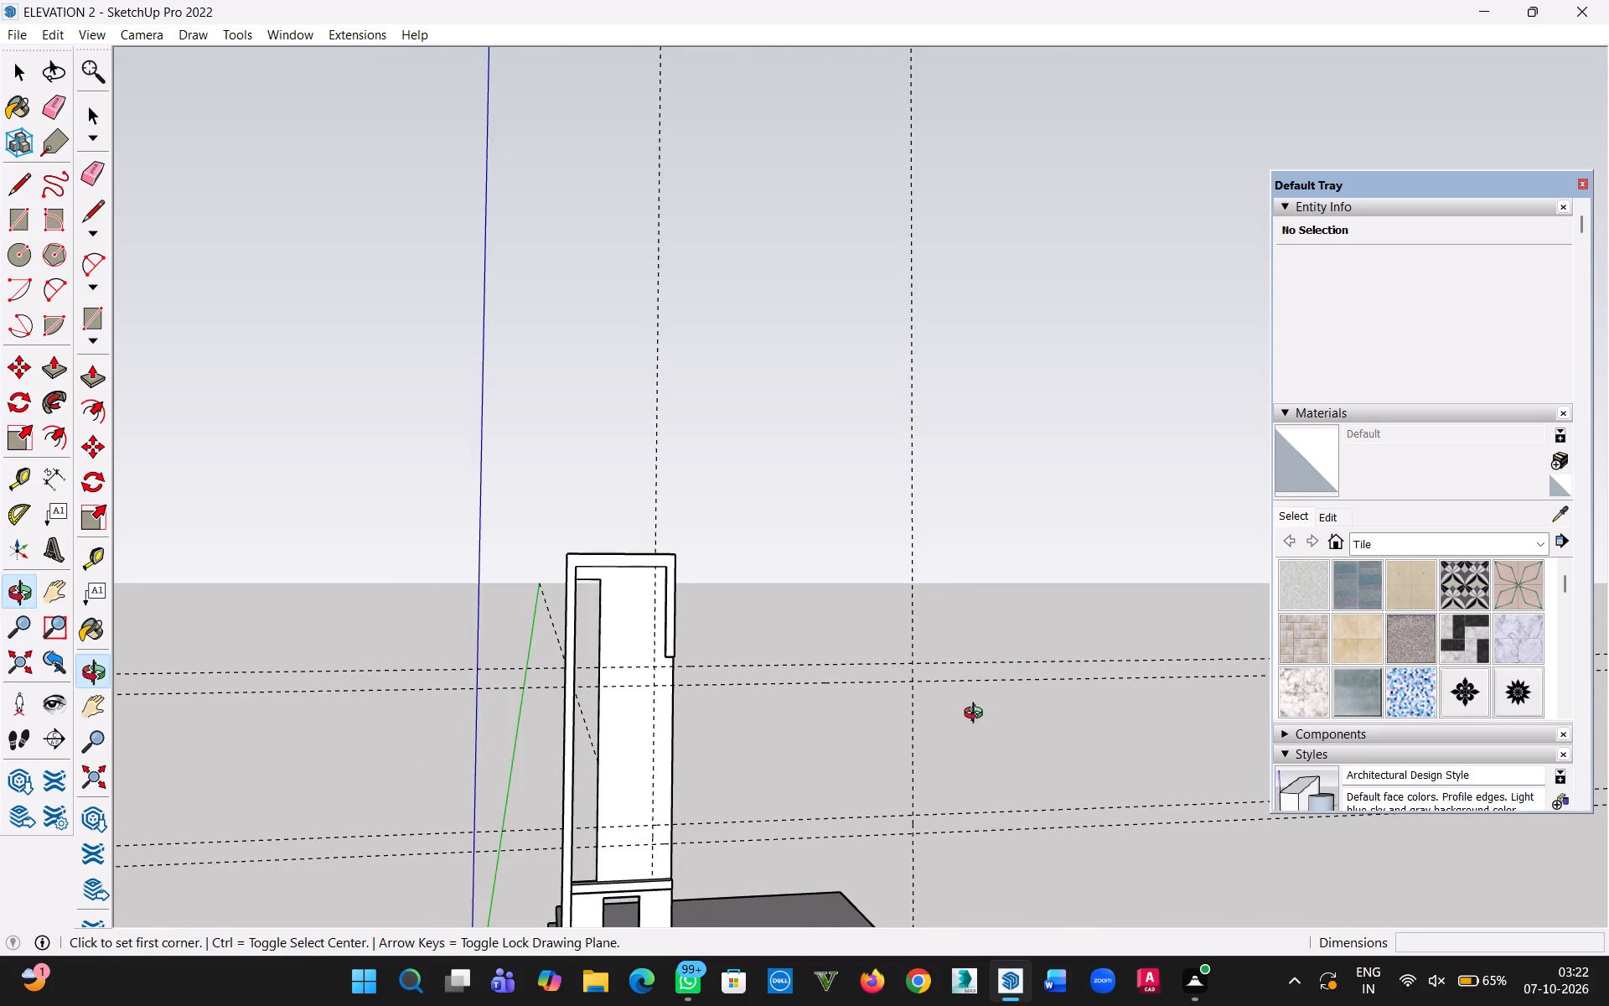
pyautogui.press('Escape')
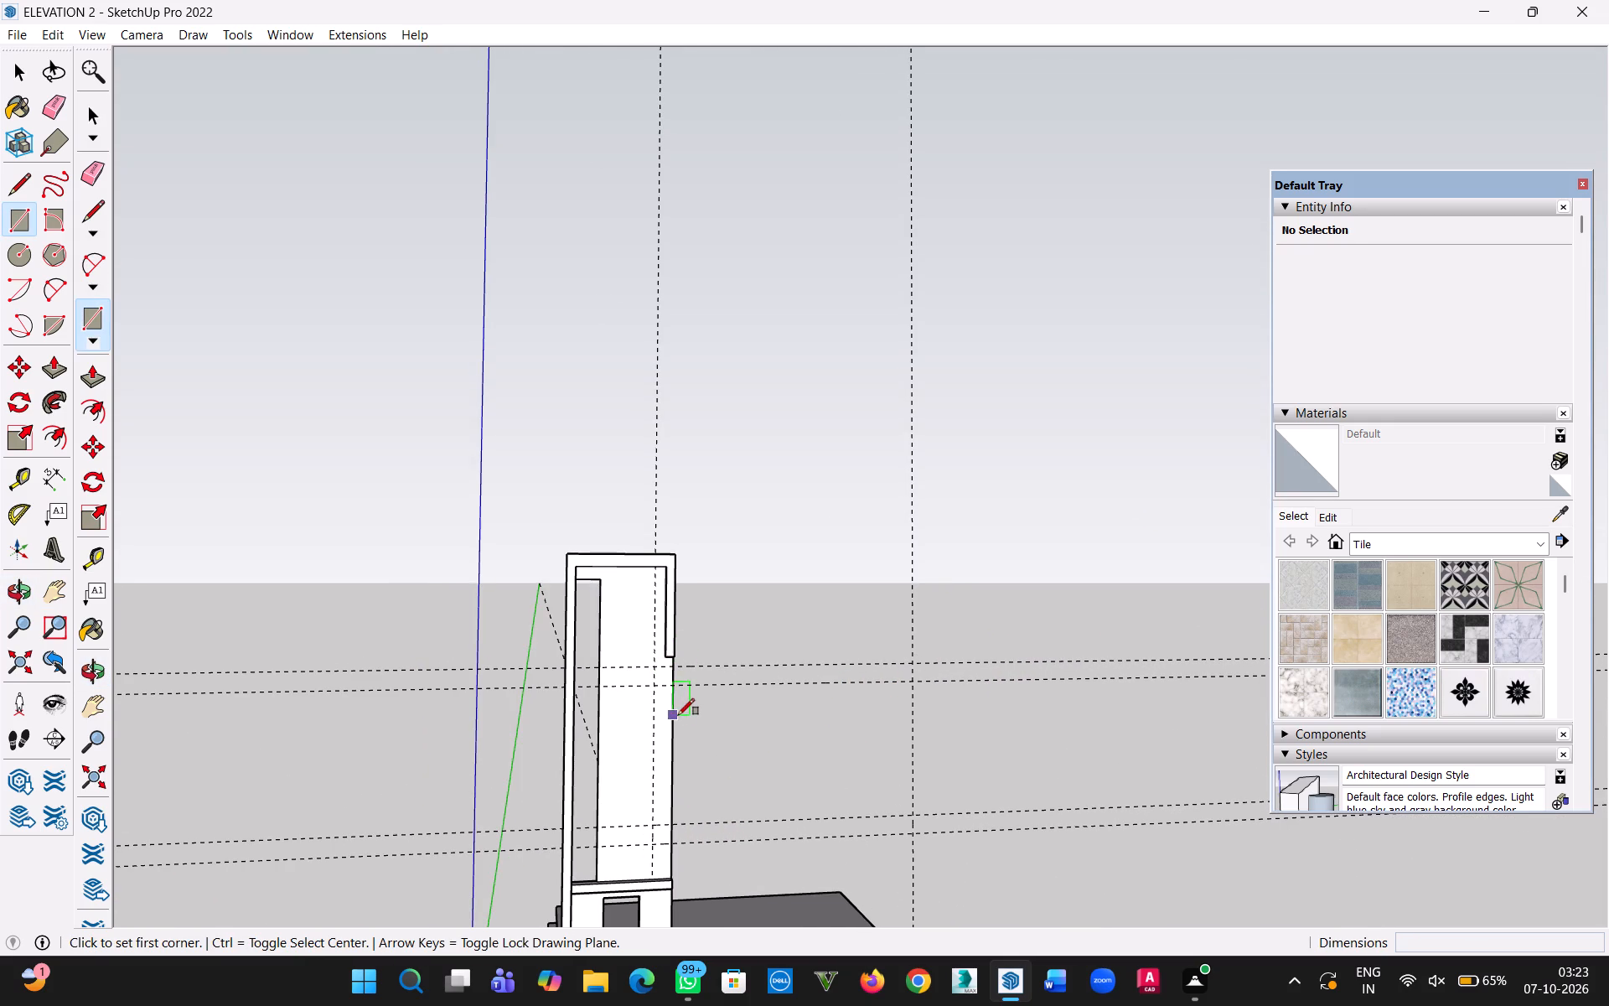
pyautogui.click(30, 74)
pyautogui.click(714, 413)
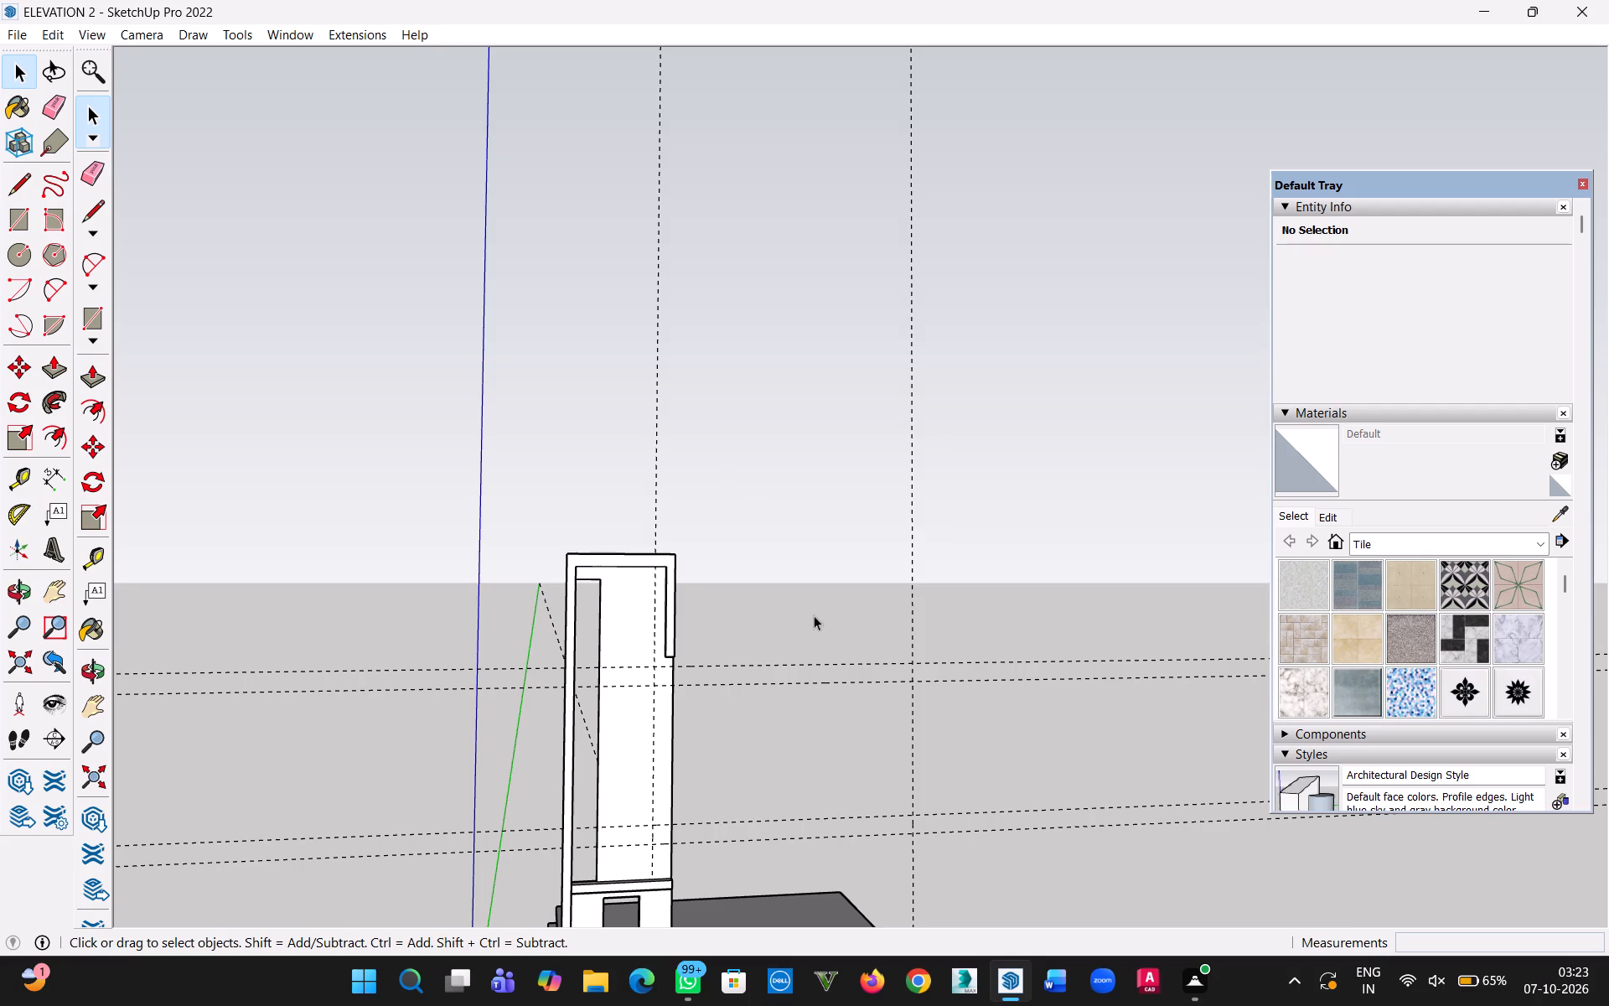
# Delete all the construction guides from the model.
pyautogui.moveTo(814, 615); pyautogui.dragTo(677, 637, button='middle')
pyautogui.press('h')
pyautogui.moveTo(845, 835); pyautogui.dragTo(825, 490)
pyautogui.moveTo(776, 459); pyautogui.dragTo(776, 485, button='middle')
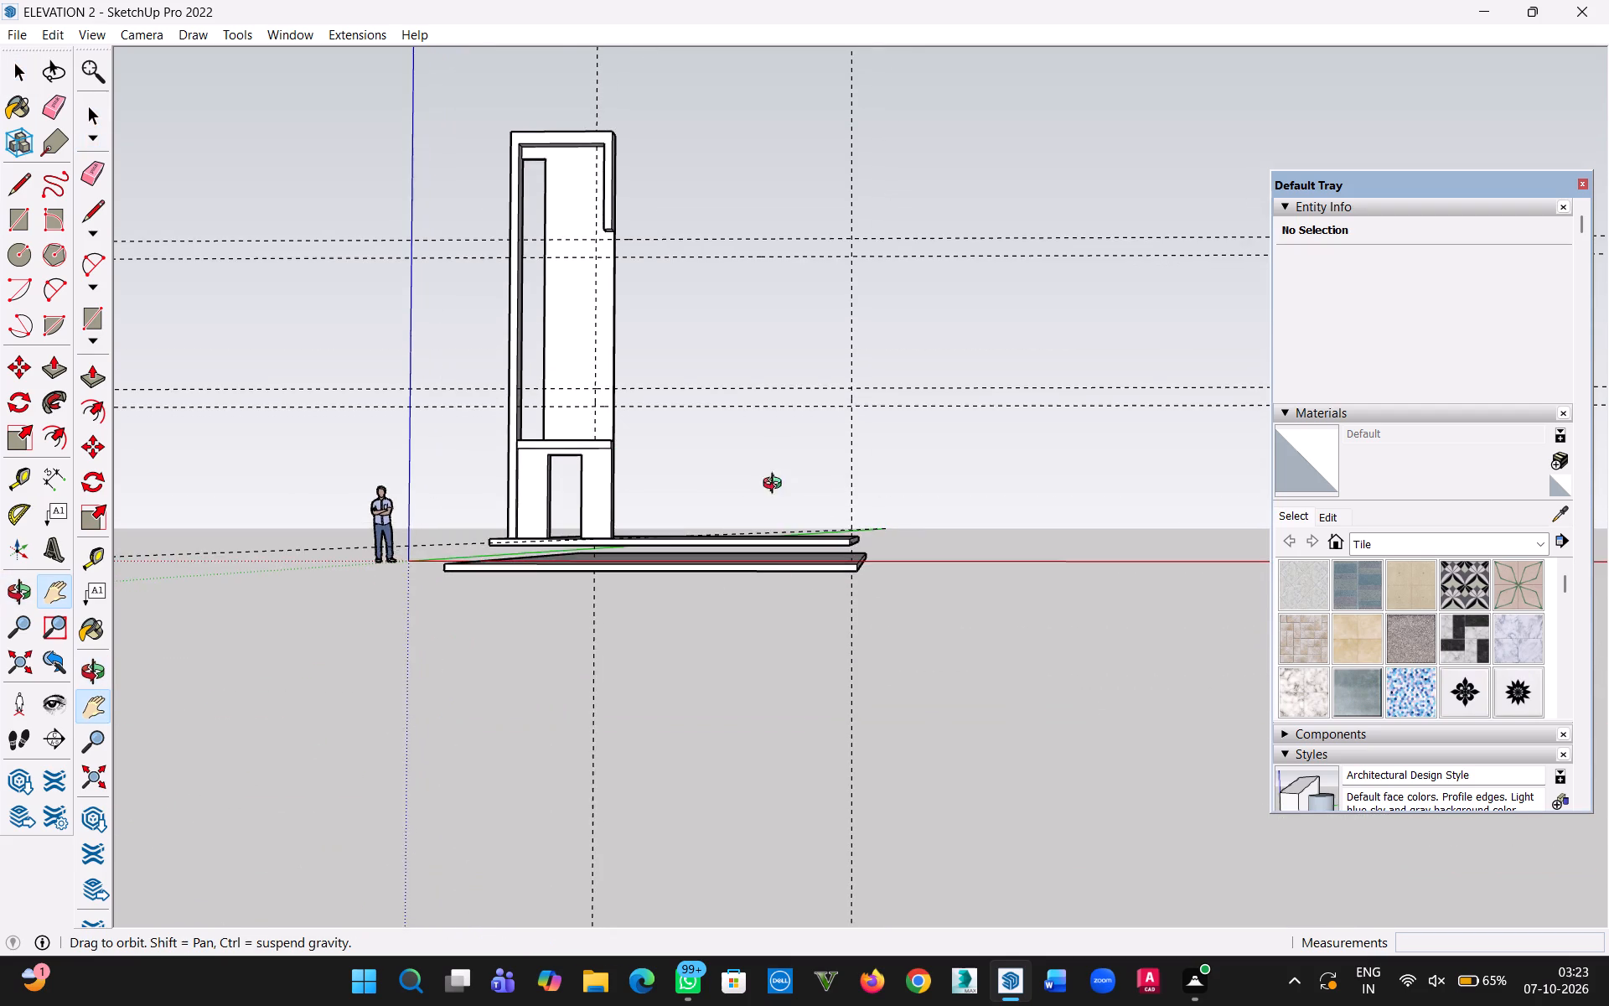
pyautogui.moveTo(776, 485); pyautogui.dragTo(905, 958, button='middle')
pyautogui.scroll(6, 736, 609)
pyautogui.moveTo(596, 536); pyautogui.dragTo(663, 547, button='middle')
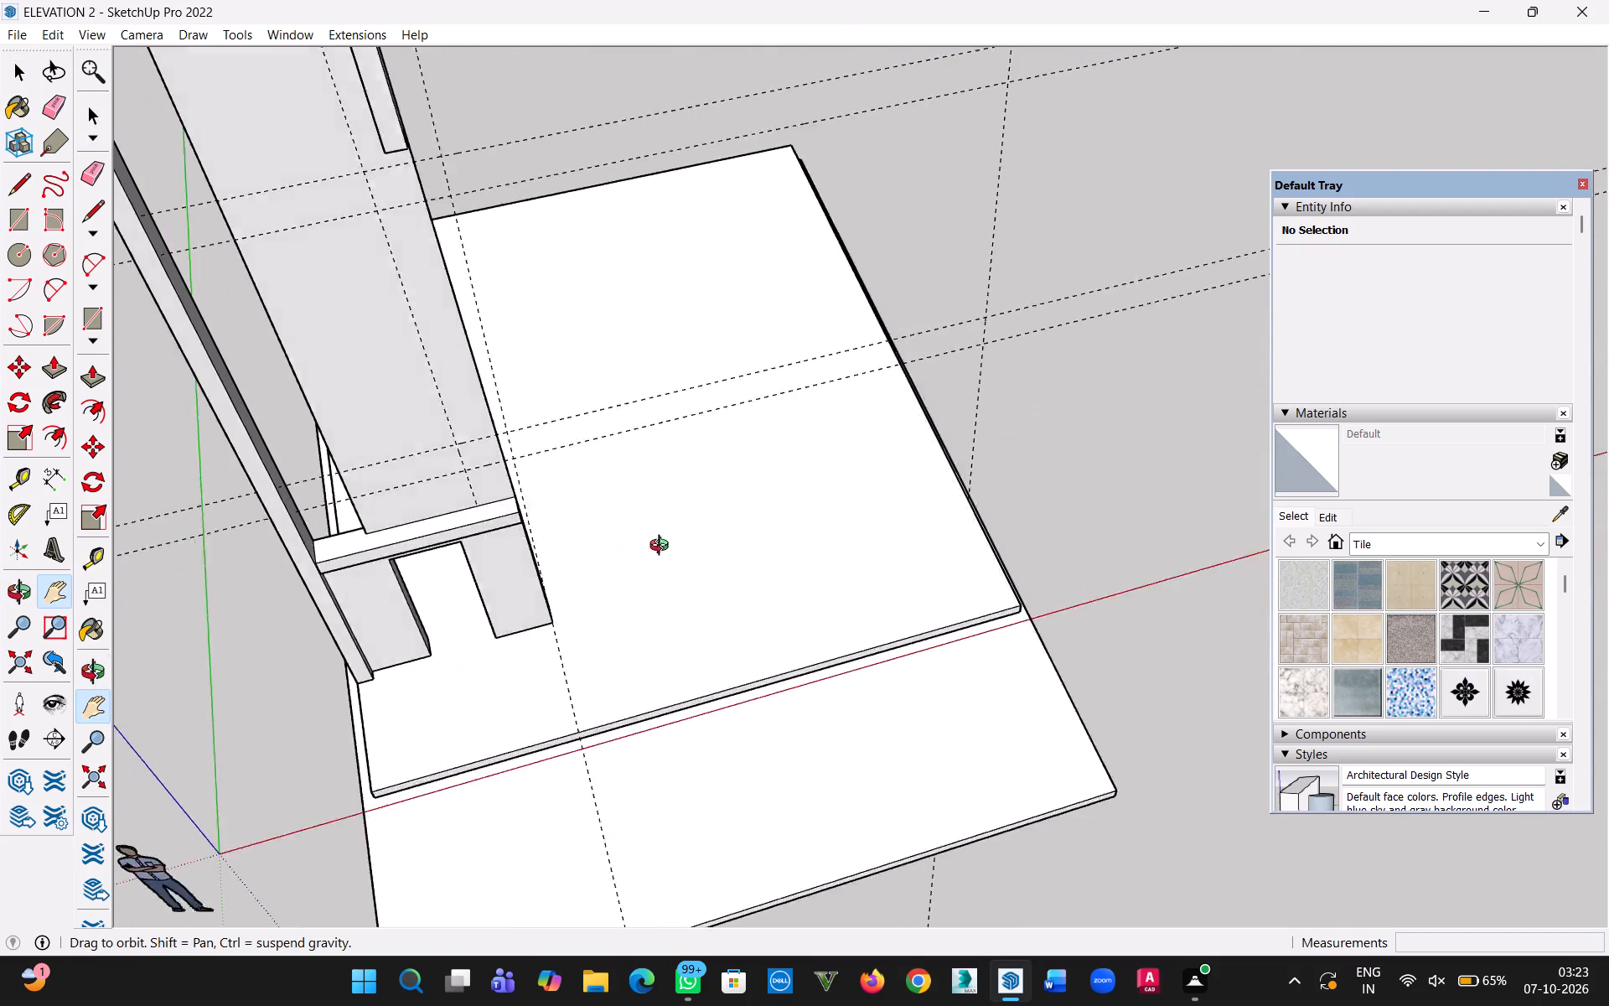
pyautogui.moveTo(663, 547); pyautogui.dragTo(1114, 455, button='middle')
pyautogui.moveTo(825, 587); pyautogui.dragTo(951, 550, button='middle')
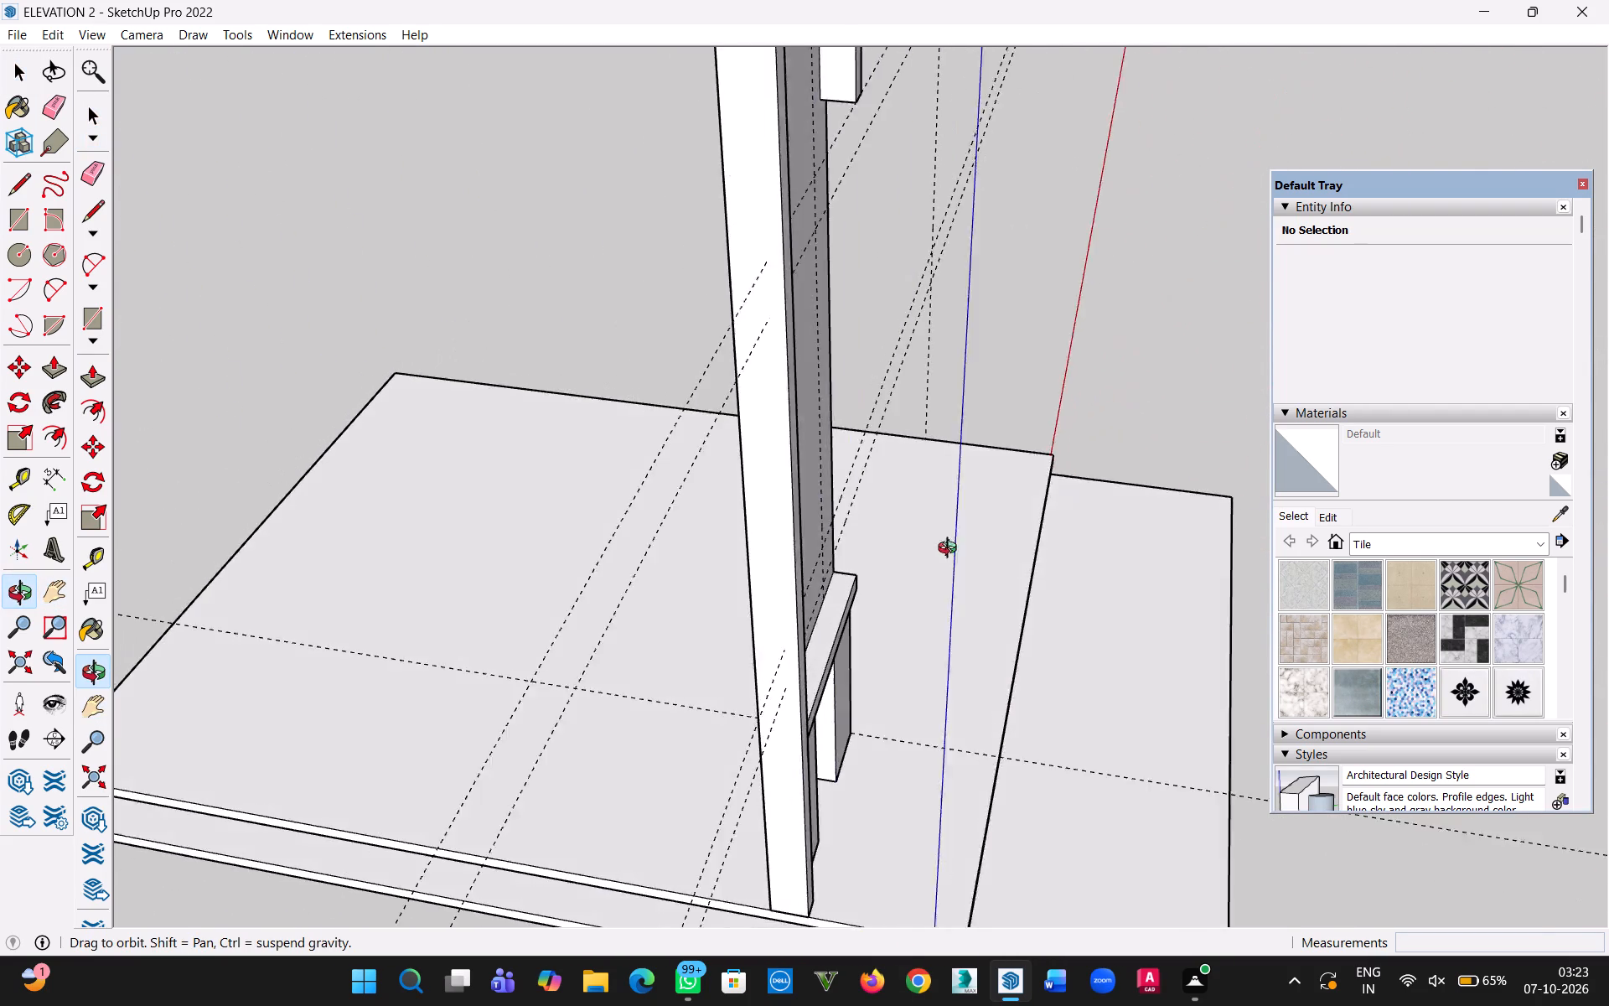
pyautogui.moveTo(951, 550); pyautogui.dragTo(385, 451, button='middle')
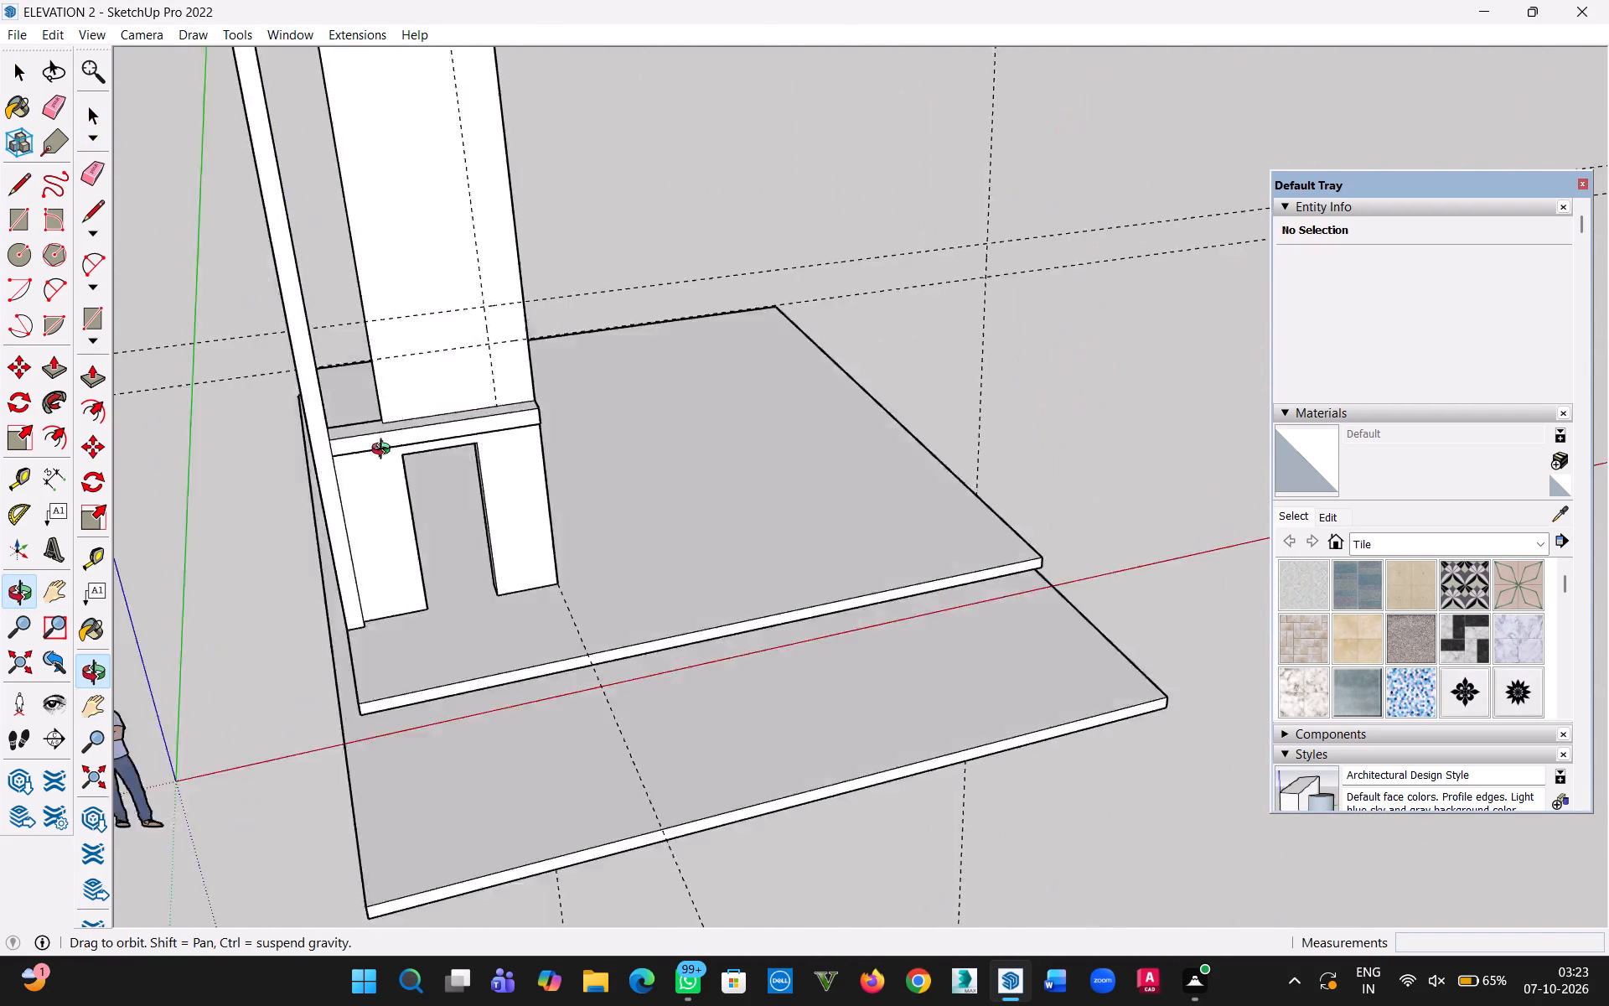
pyautogui.moveTo(385, 451); pyautogui.dragTo(338, 452, button='middle')
pyautogui.scroll(-12, 375, 434)
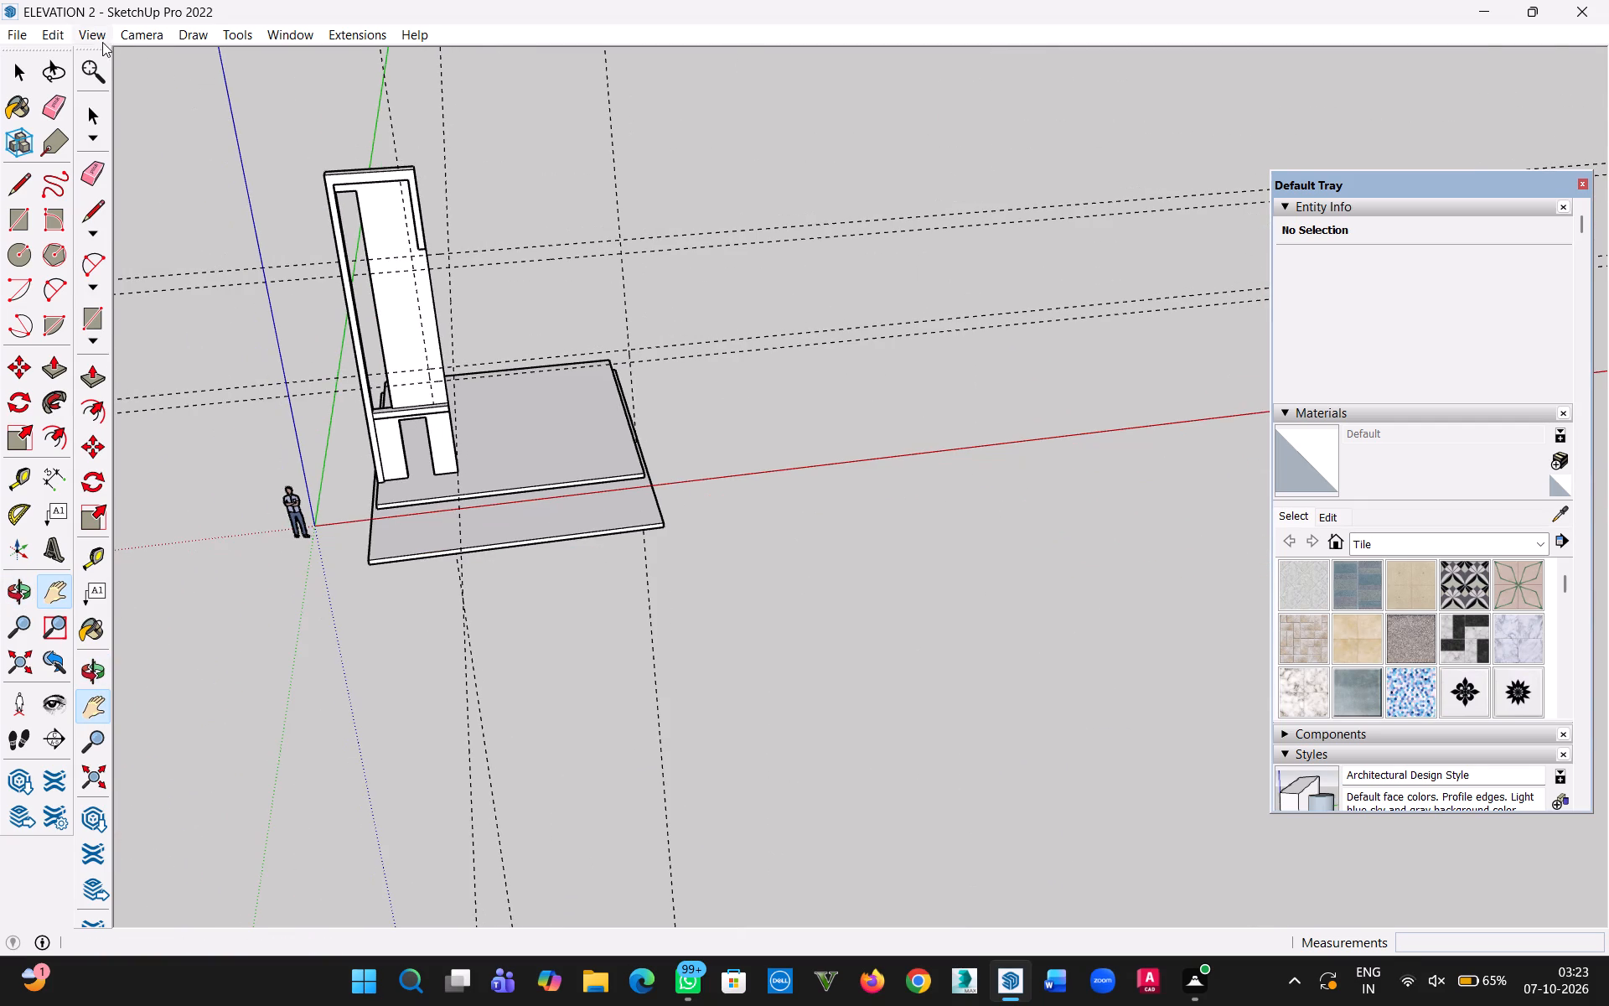
pyautogui.click(62, 35)
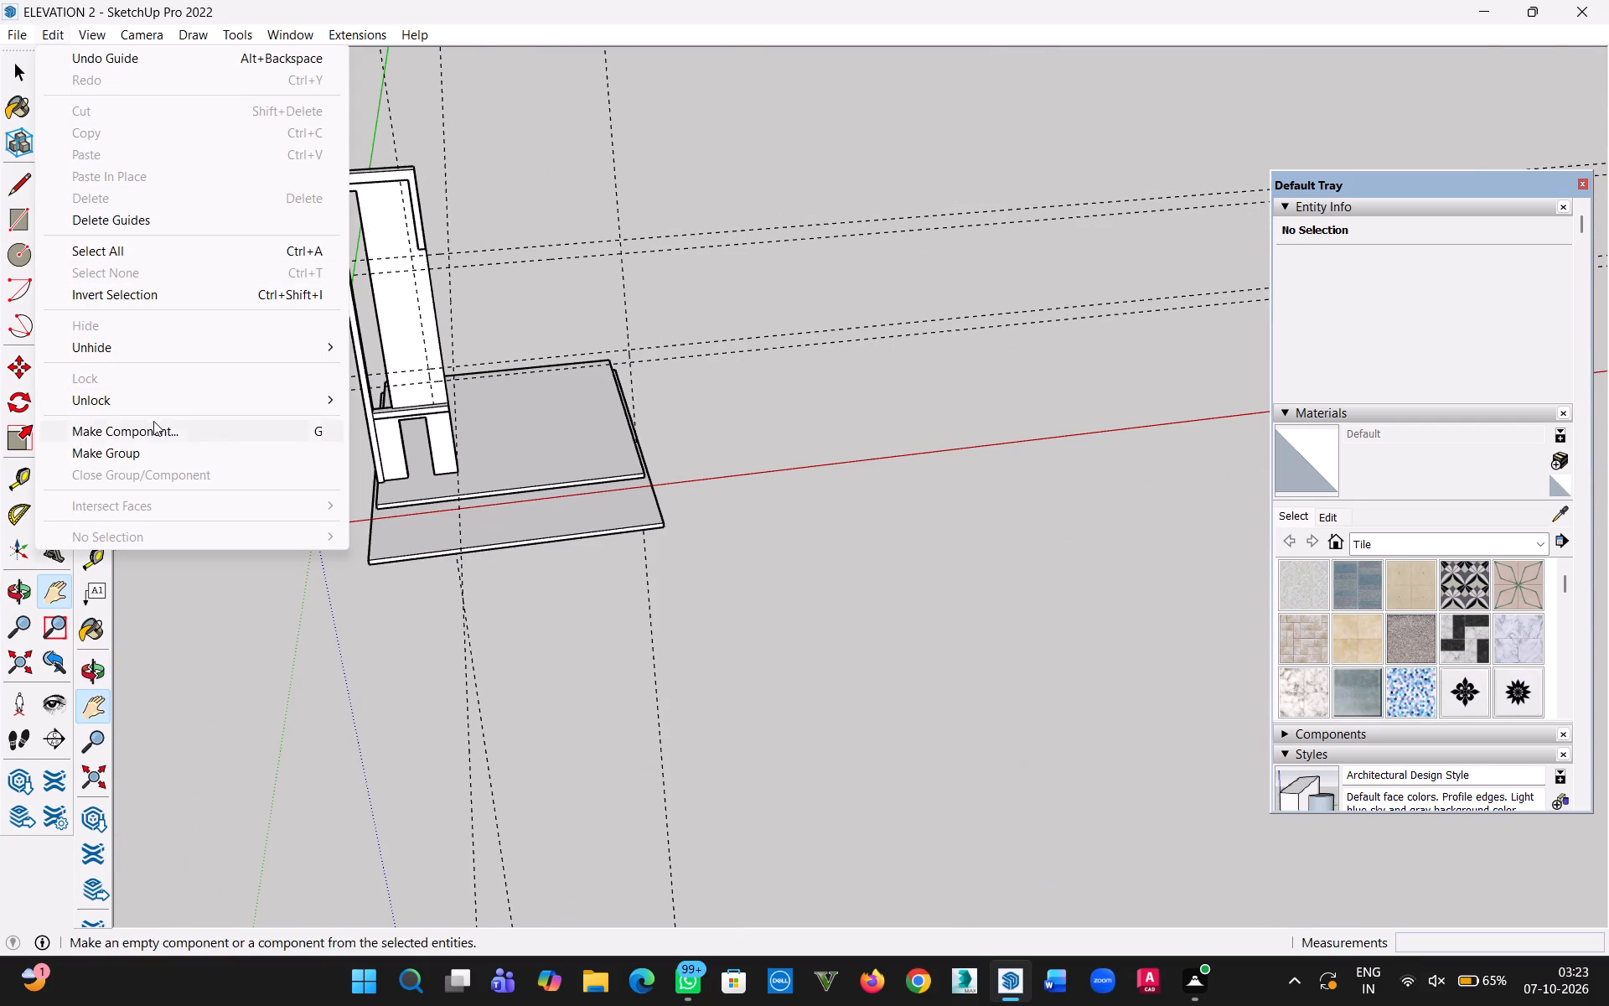
pyautogui.click(139, 226)
pyautogui.click(801, 441)
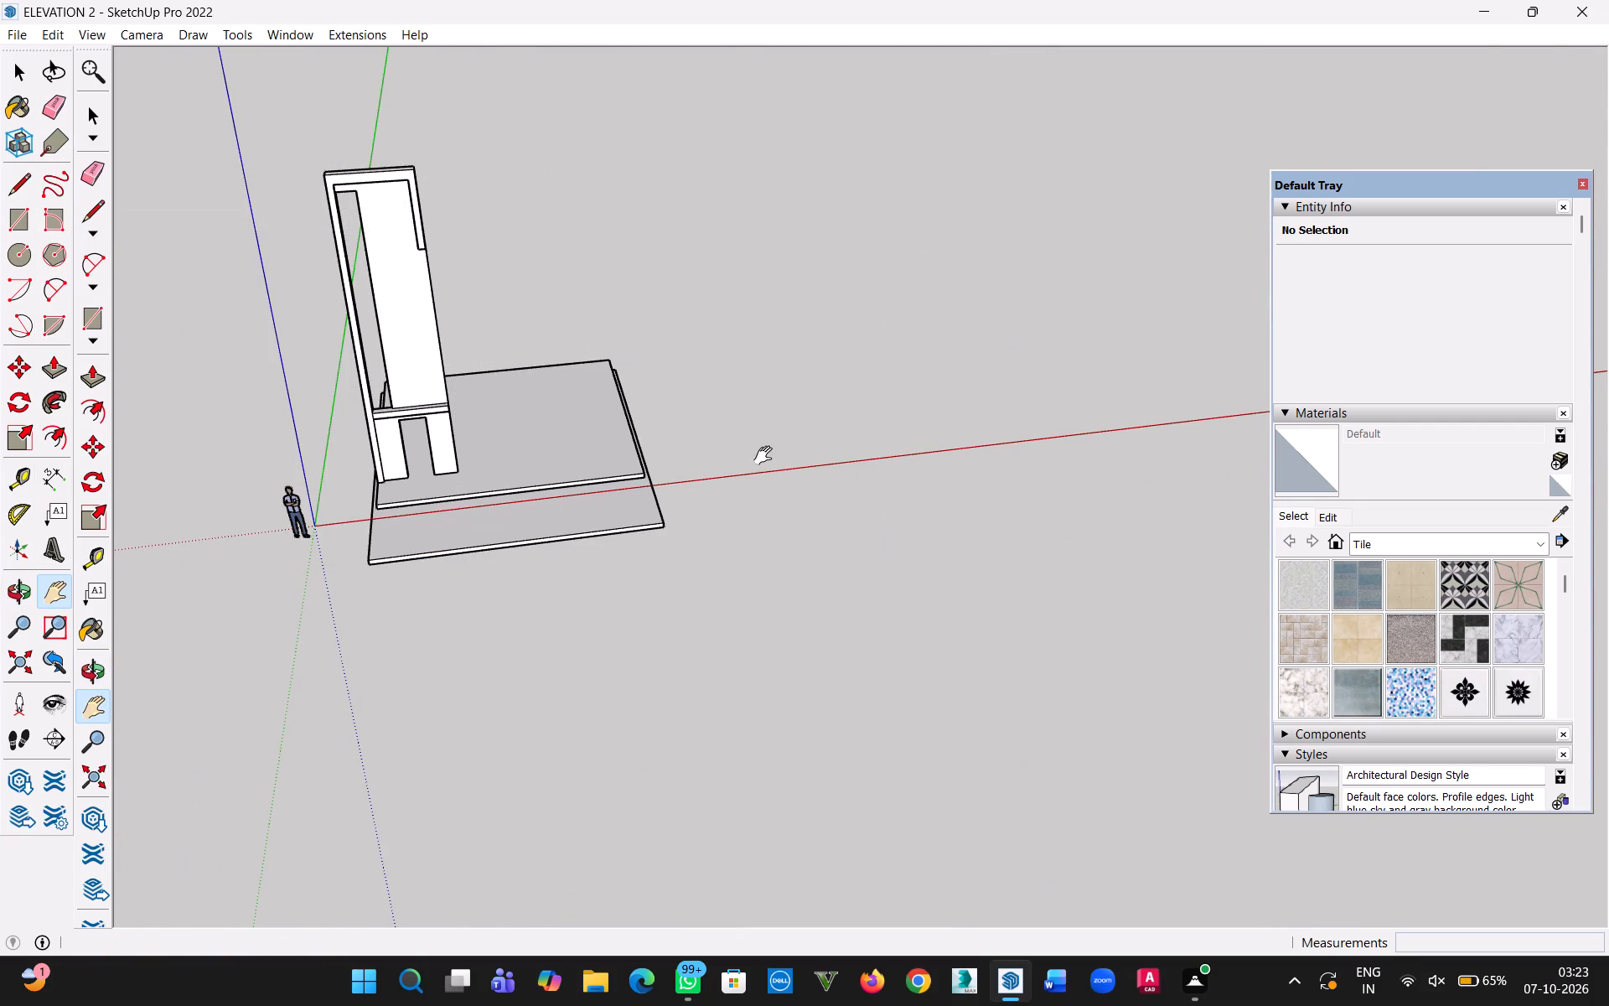
# Unhide all hidden geometry in the model.
pyautogui.moveTo(767, 456); pyautogui.dragTo(582, 488, button='middle')
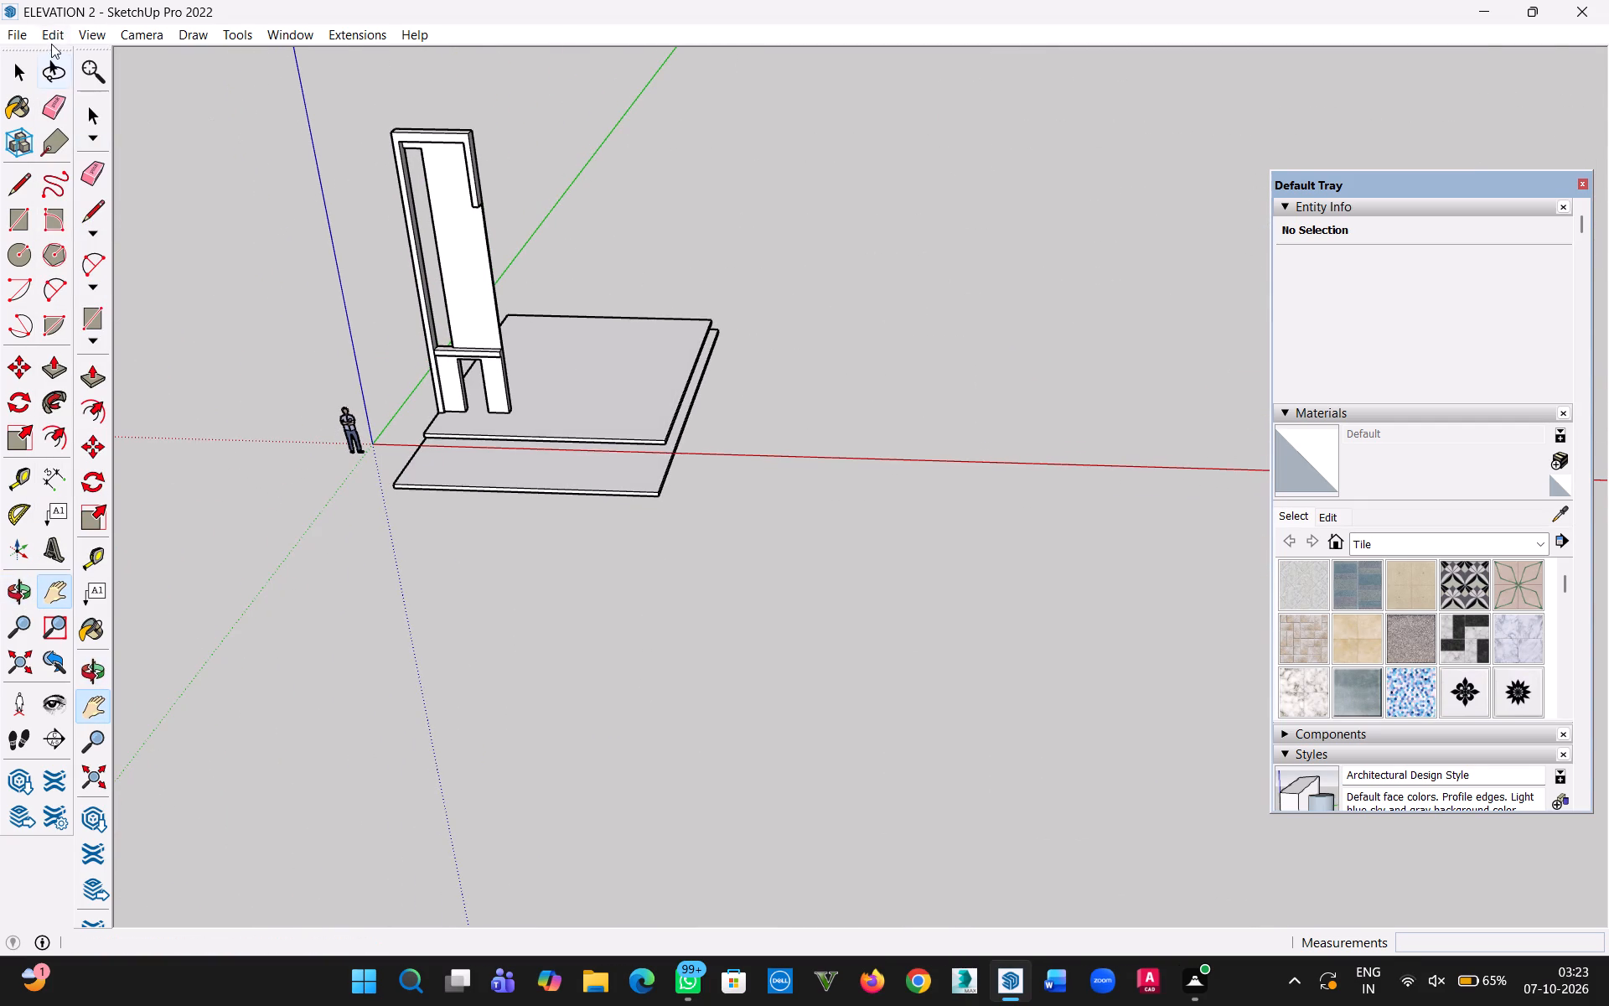
pyautogui.click(52, 43)
pyautogui.click(165, 358)
pyautogui.click(170, 350)
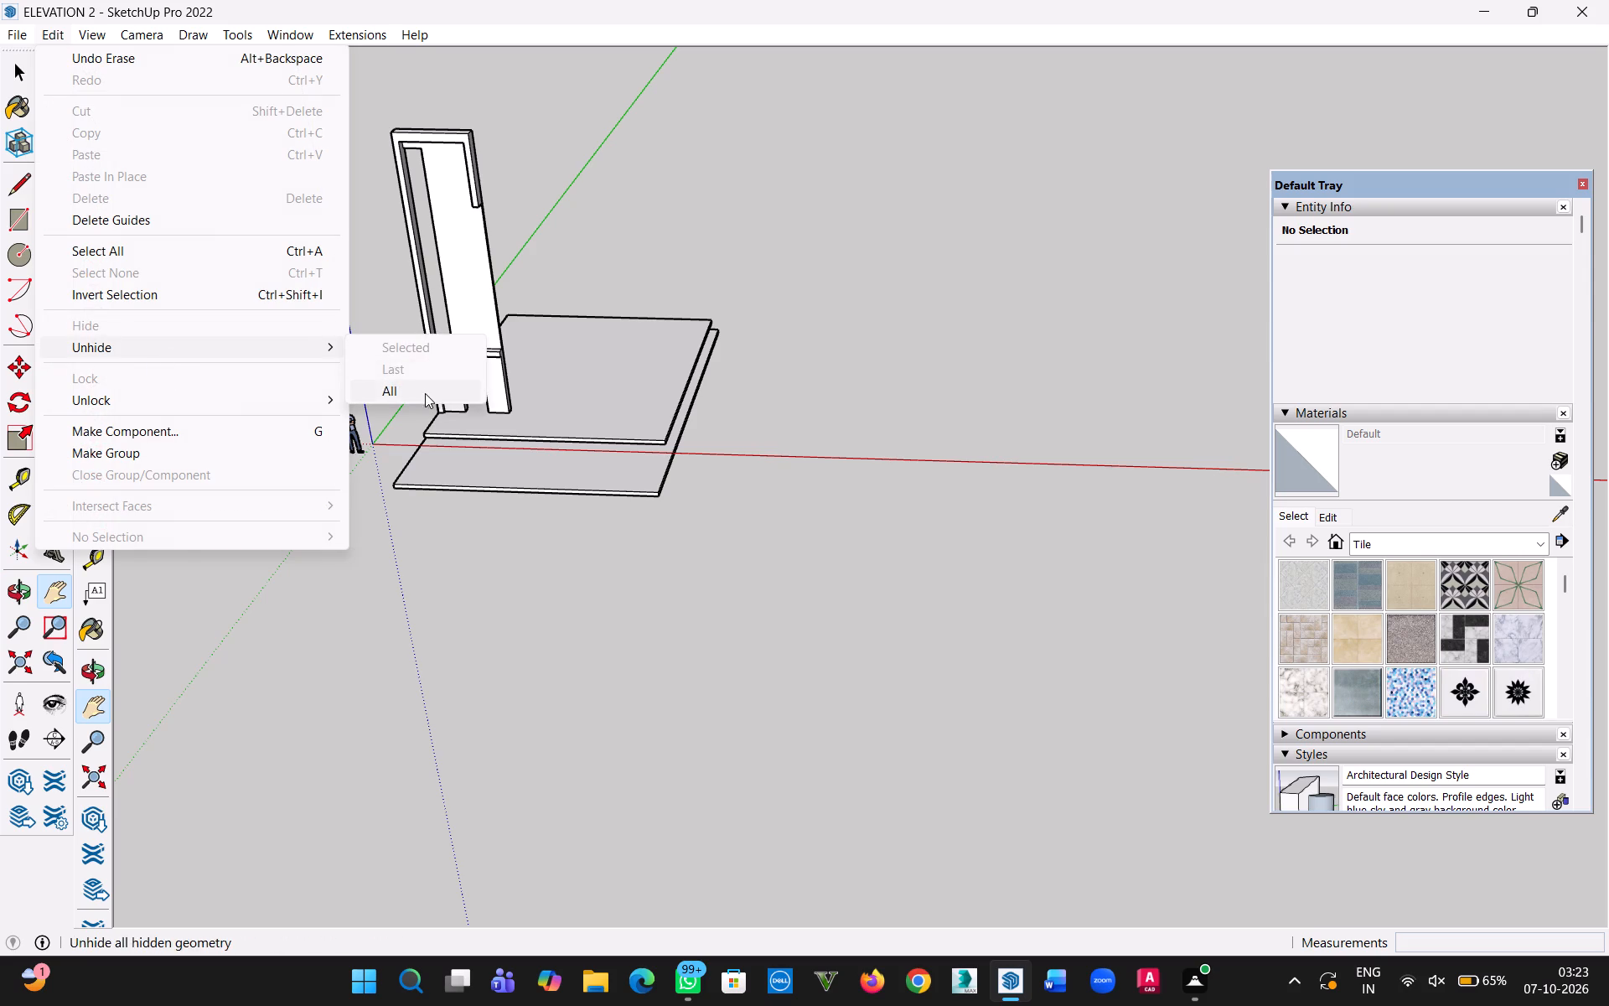
pyautogui.click(427, 397)
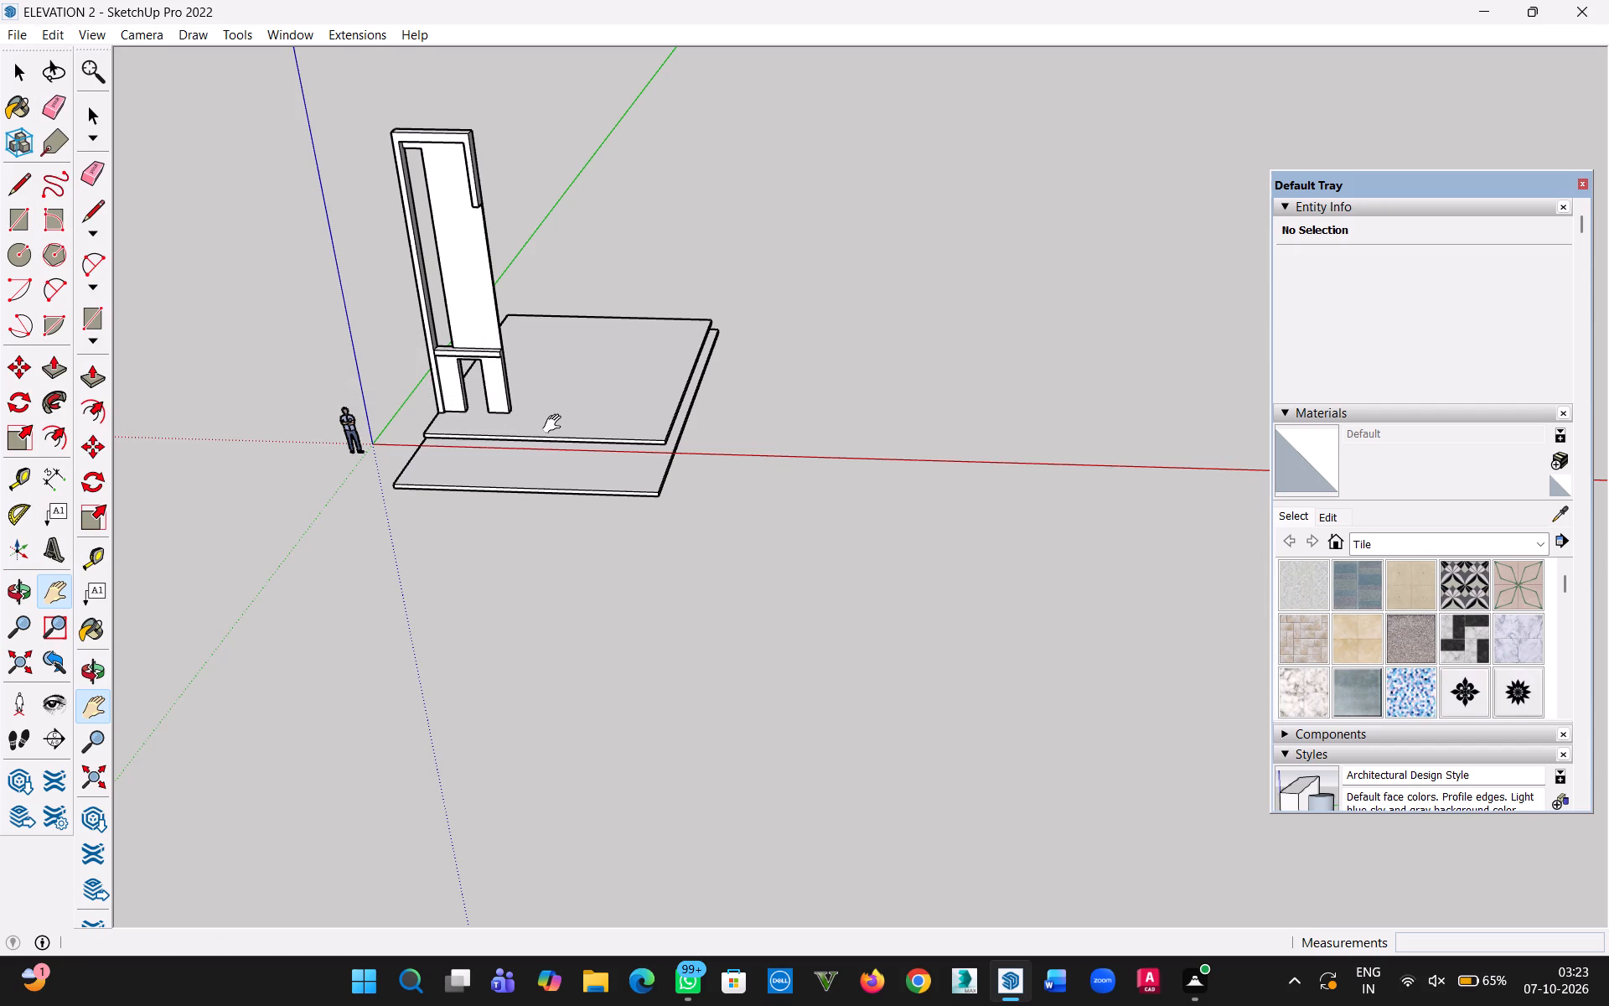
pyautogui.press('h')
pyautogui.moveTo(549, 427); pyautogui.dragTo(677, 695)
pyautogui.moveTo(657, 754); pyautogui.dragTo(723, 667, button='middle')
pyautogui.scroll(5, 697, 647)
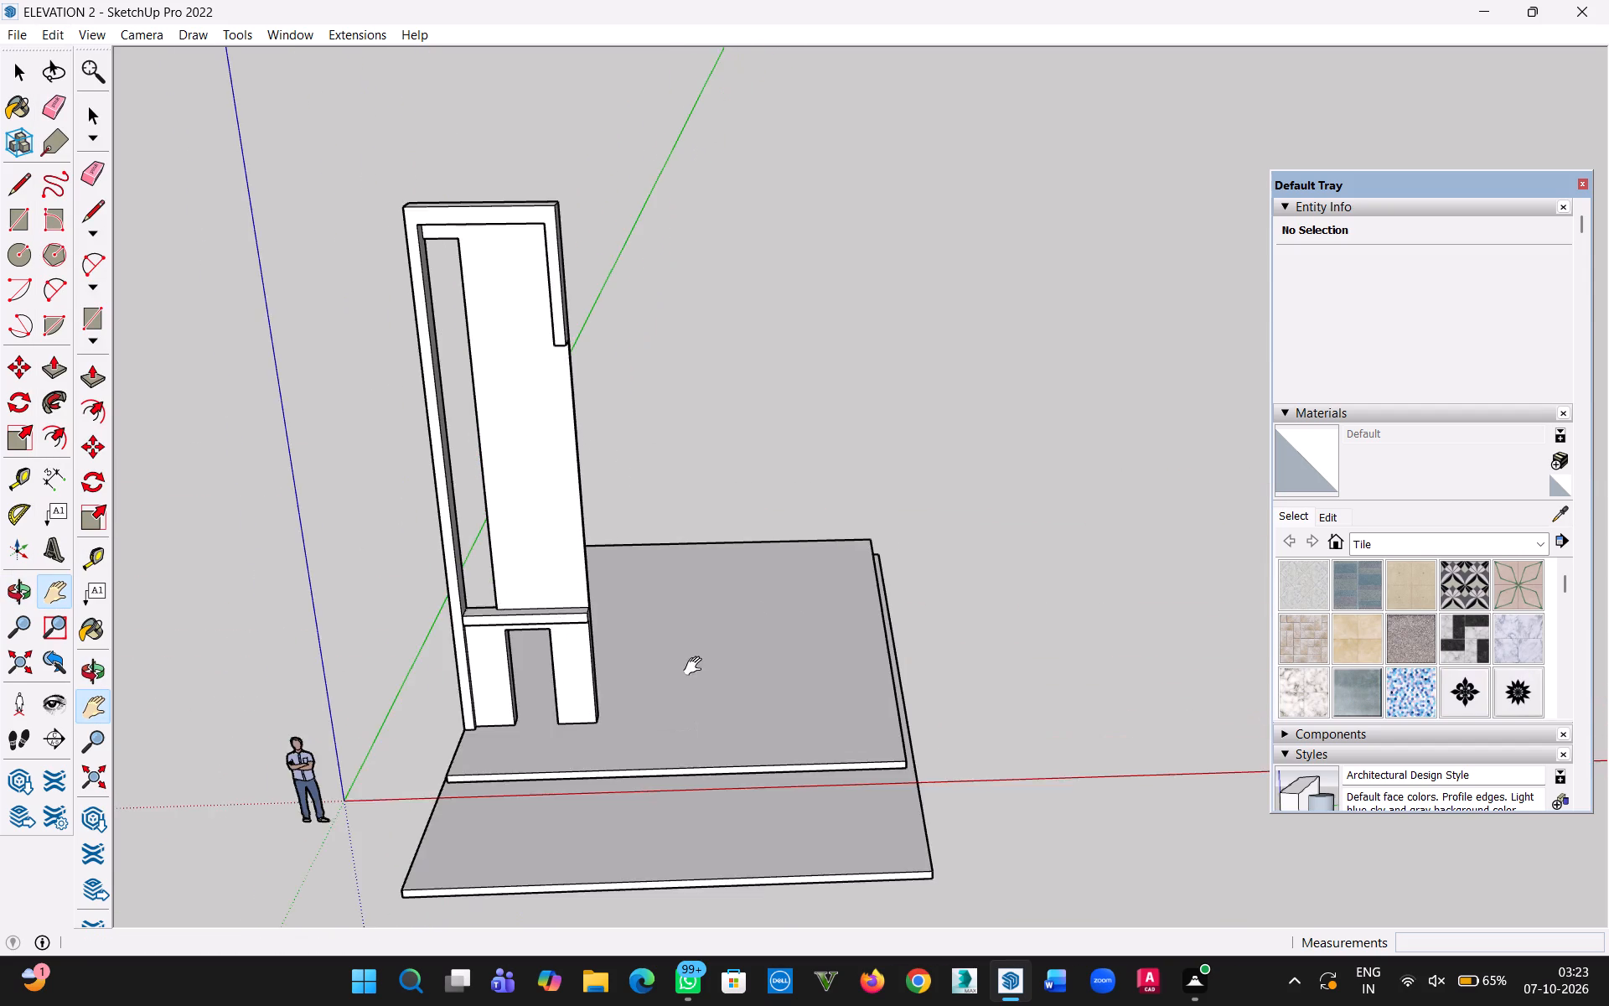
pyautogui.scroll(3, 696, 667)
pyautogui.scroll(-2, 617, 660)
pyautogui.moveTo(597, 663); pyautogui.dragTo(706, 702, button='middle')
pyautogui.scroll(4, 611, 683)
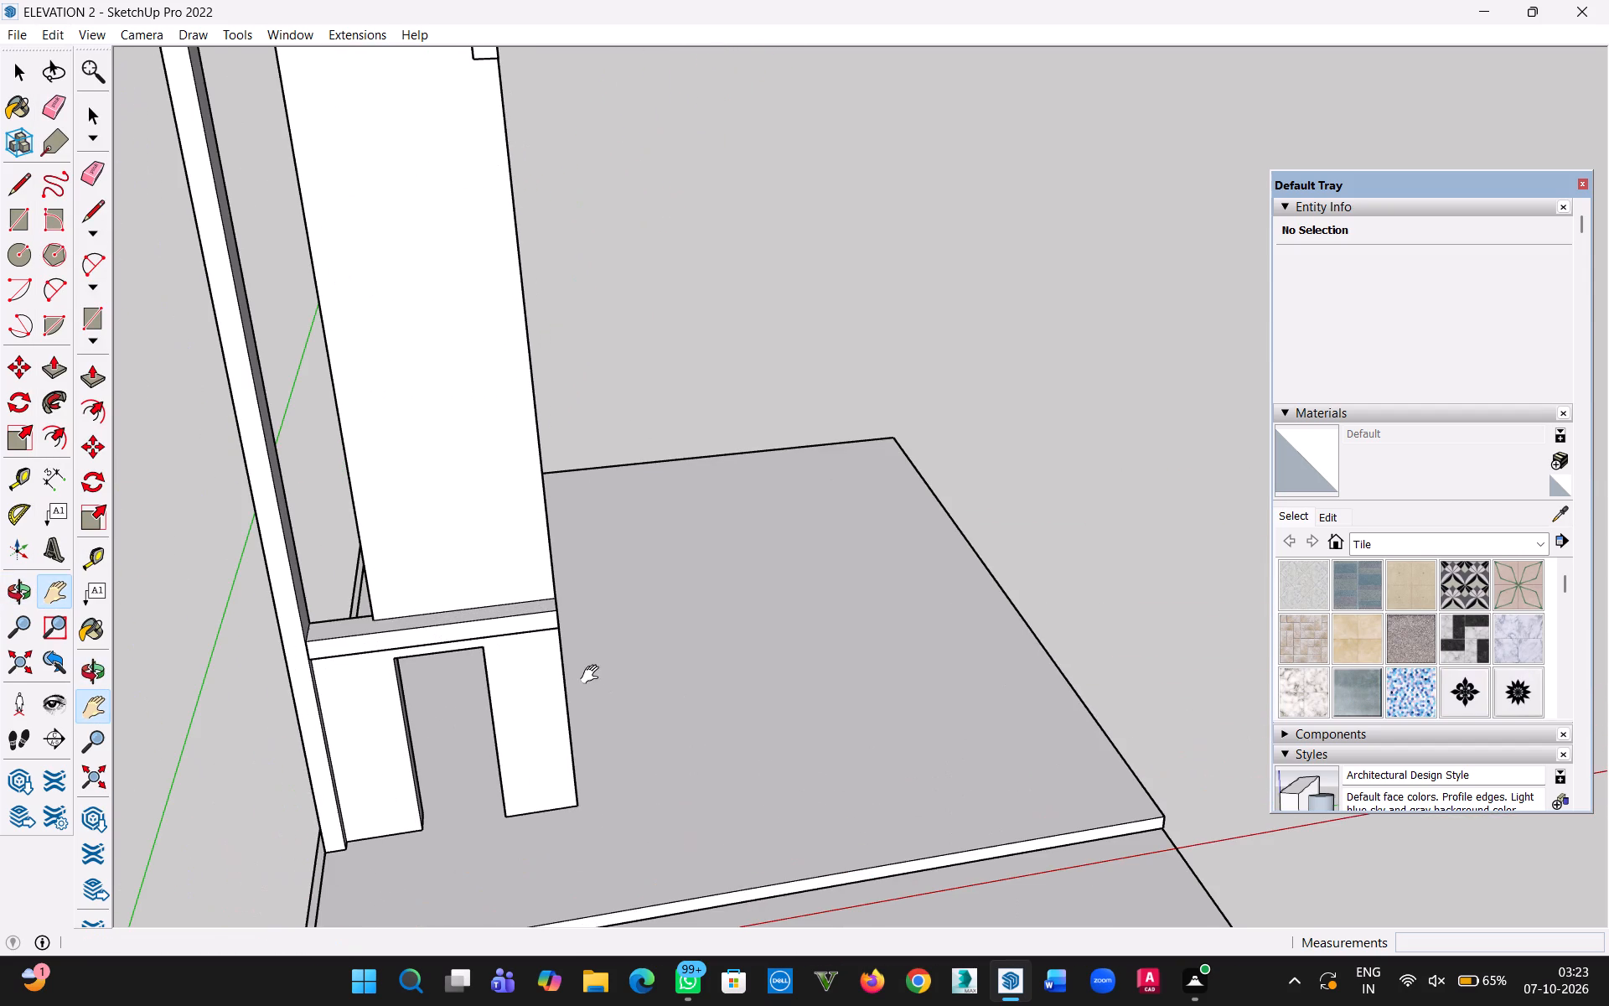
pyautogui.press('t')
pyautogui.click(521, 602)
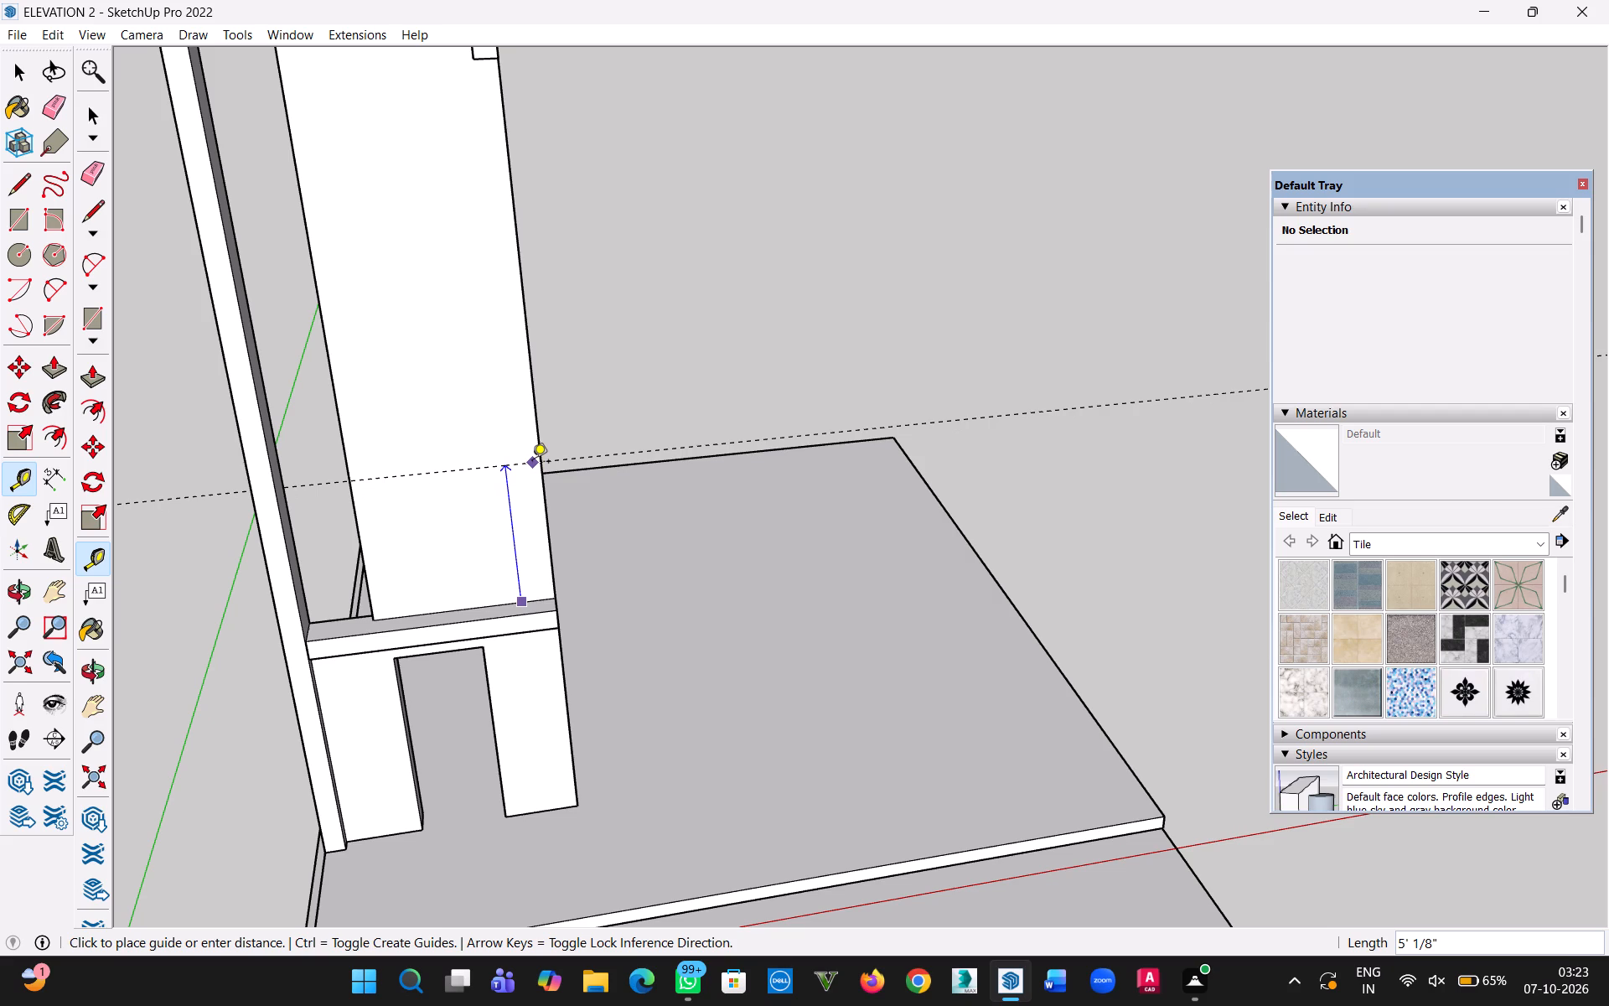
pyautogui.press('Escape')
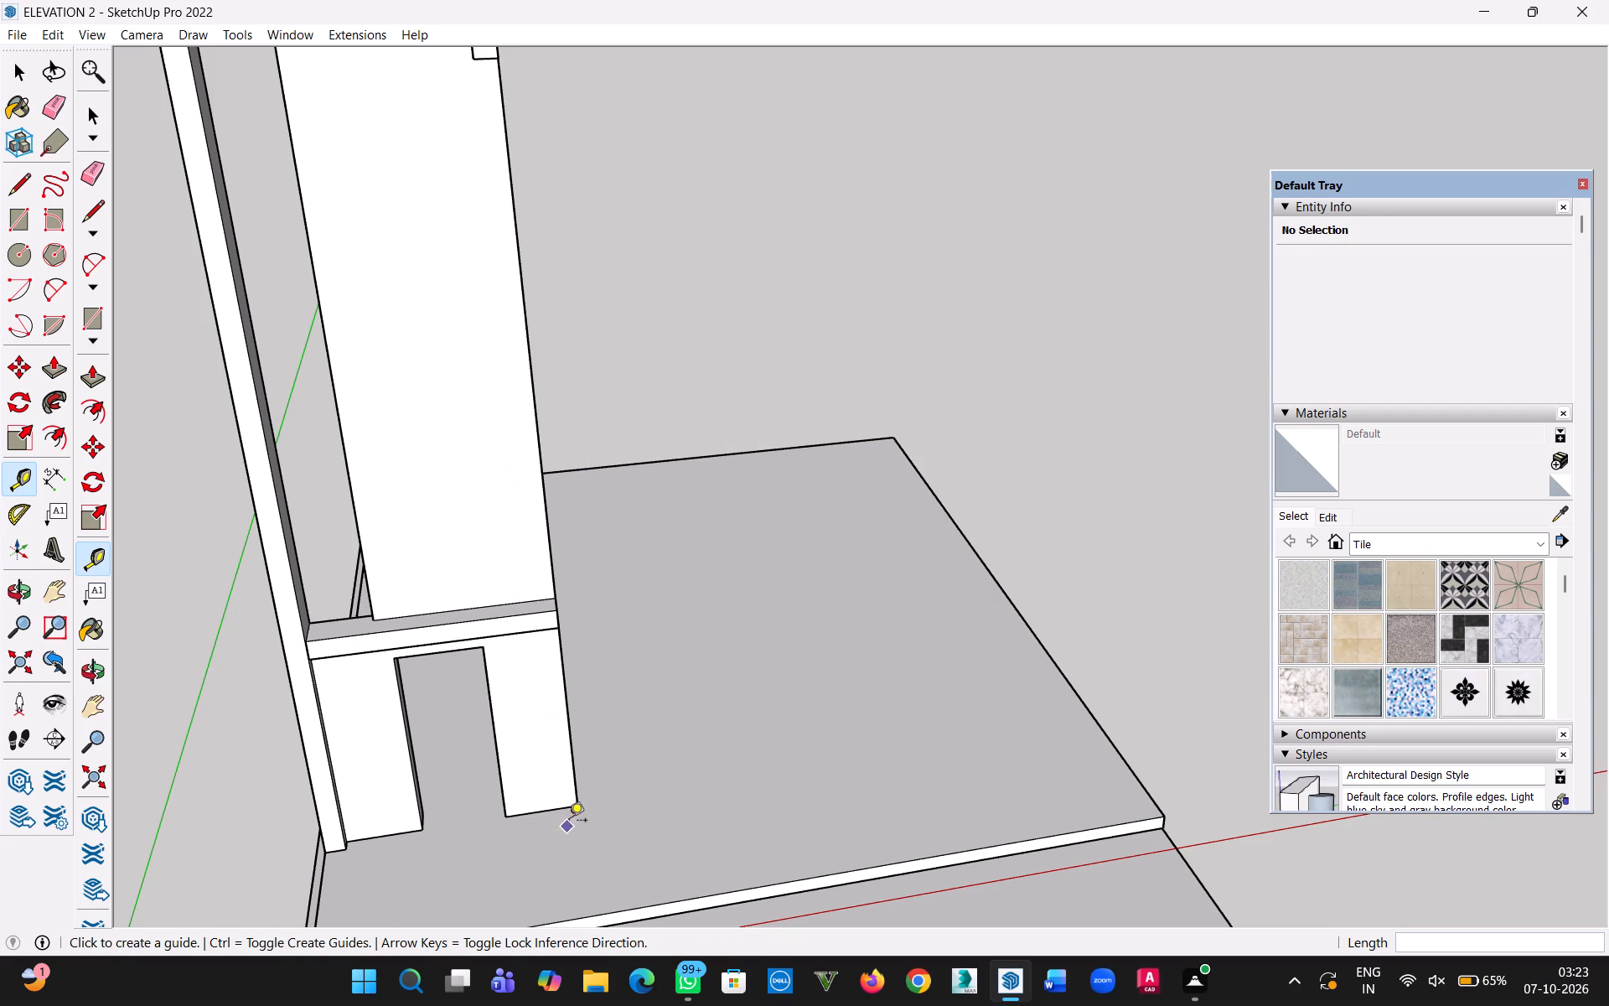
# Place a horizontal guide 12' above the front bottom edge of the wall leg beside the door opening.
pyautogui.press('t')
pyautogui.click(549, 806)
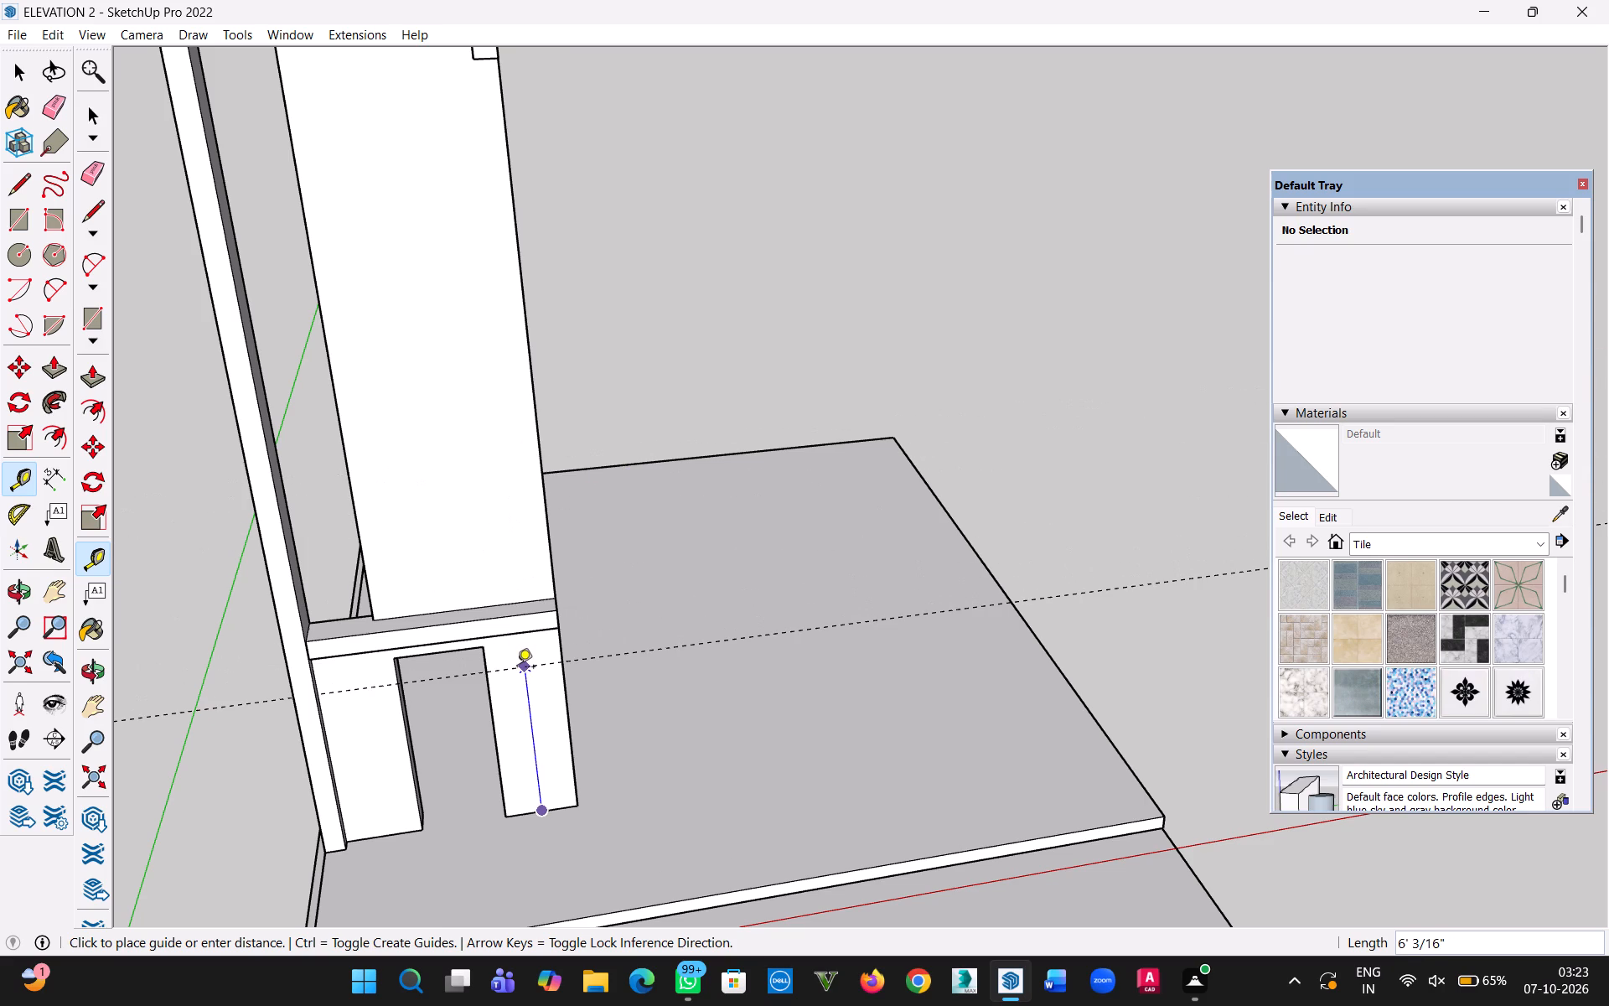
pyautogui.write('12')
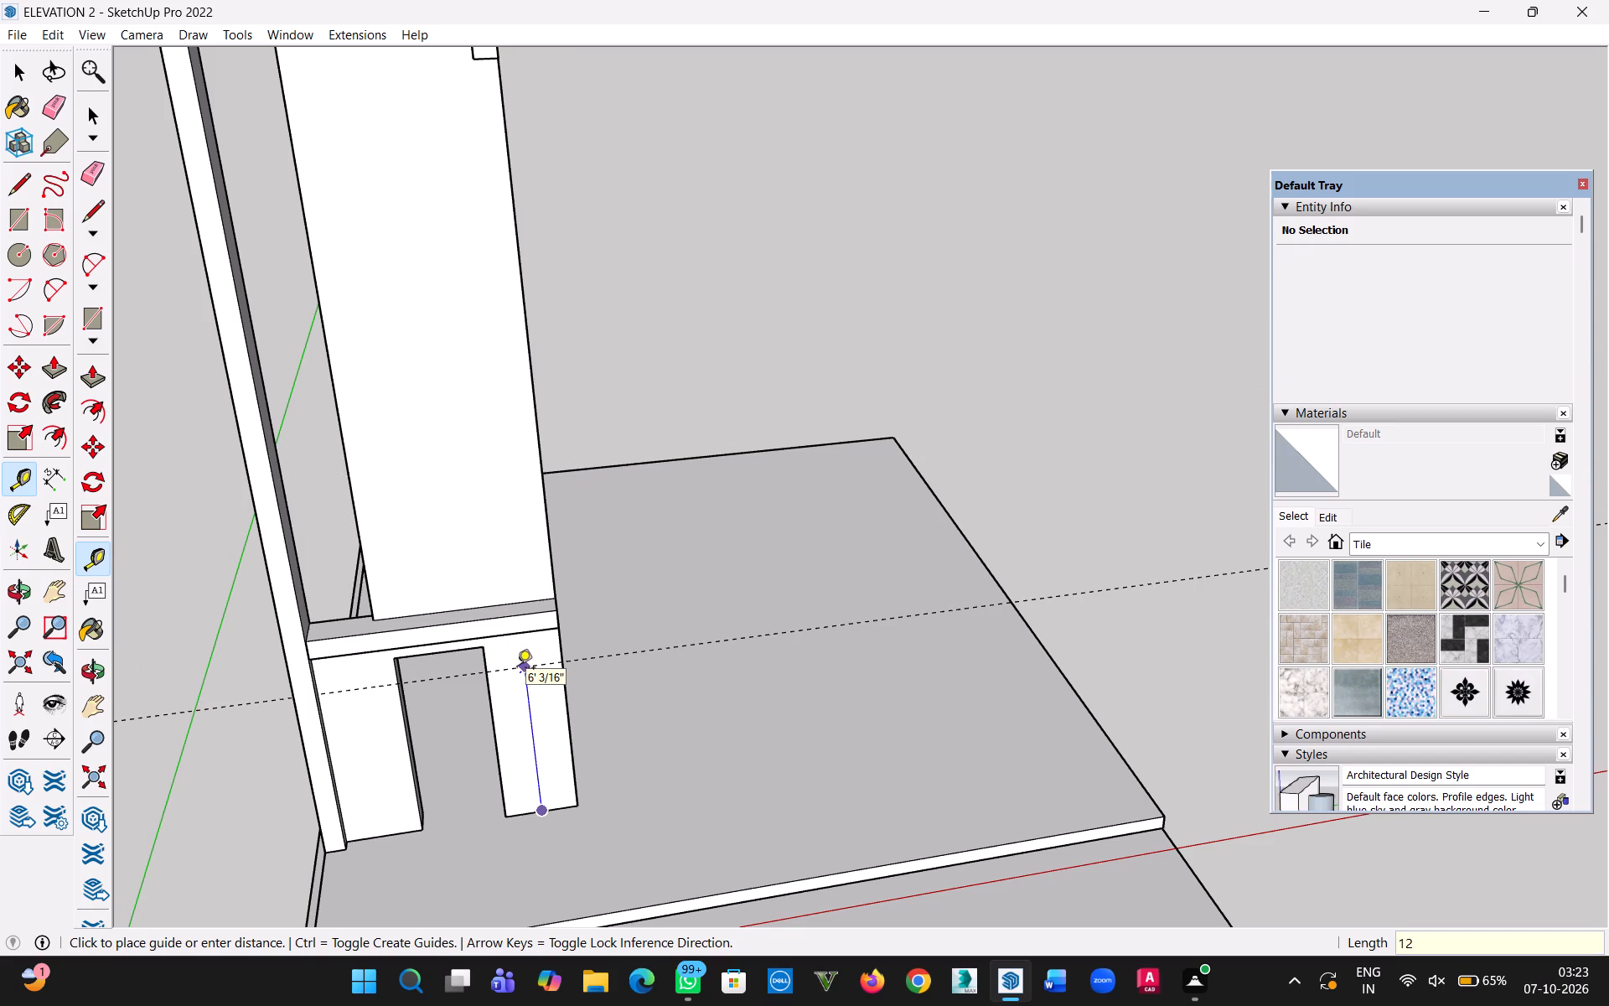
pyautogui.press("'")
pyautogui.press('Return')
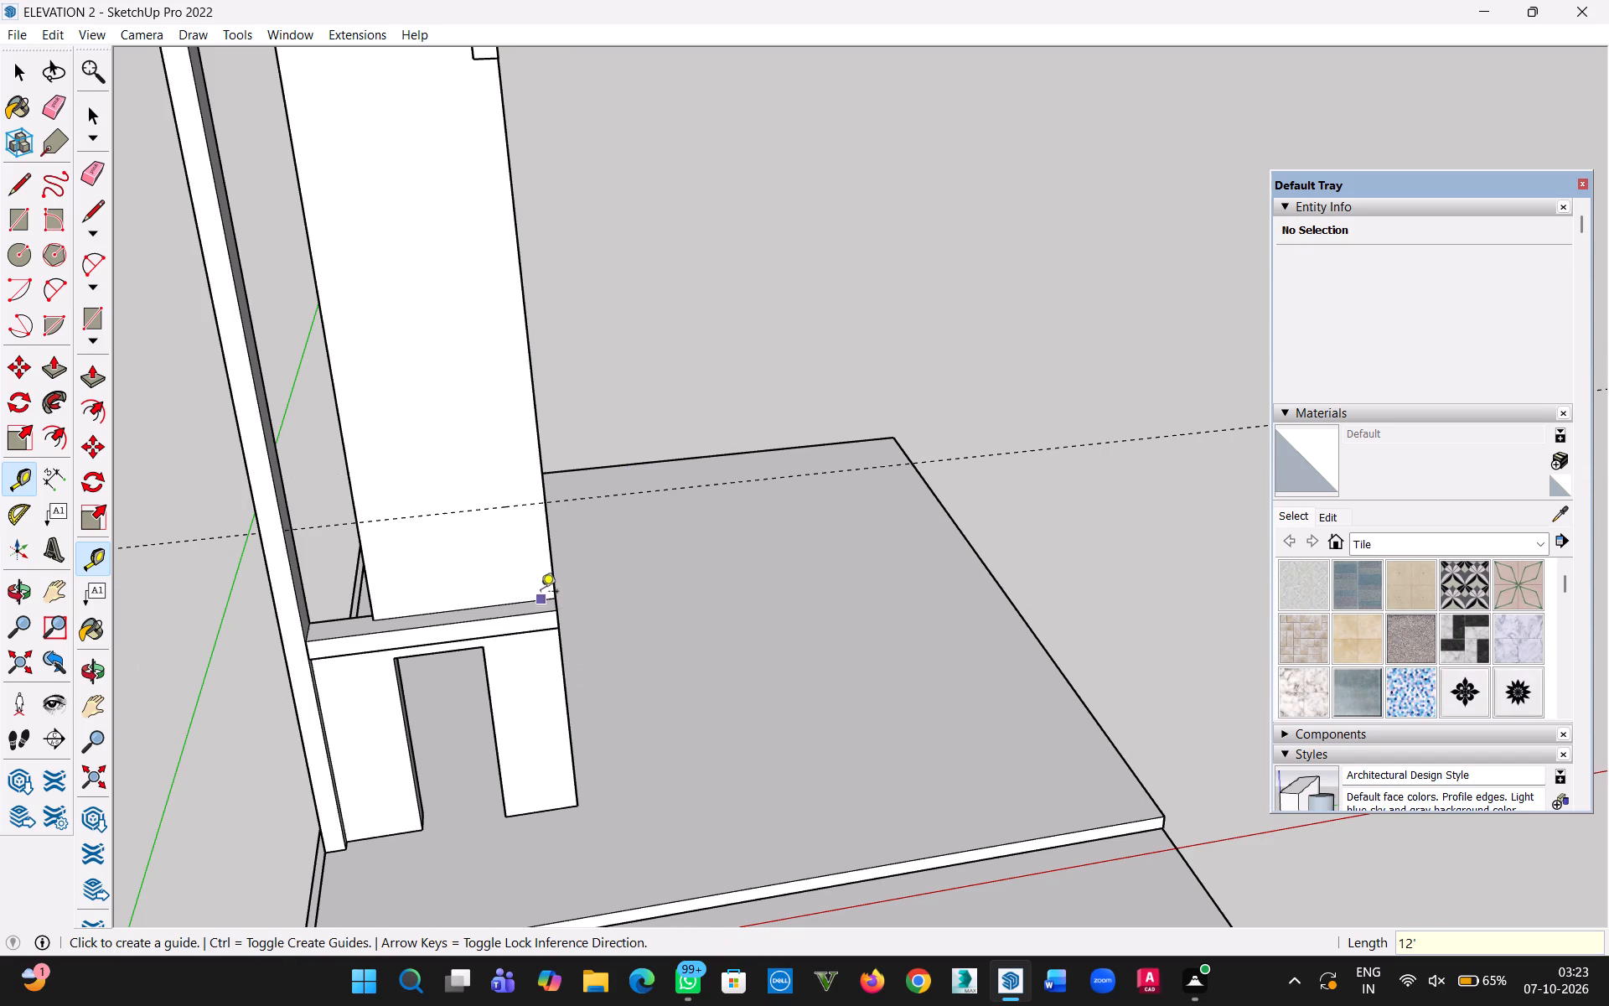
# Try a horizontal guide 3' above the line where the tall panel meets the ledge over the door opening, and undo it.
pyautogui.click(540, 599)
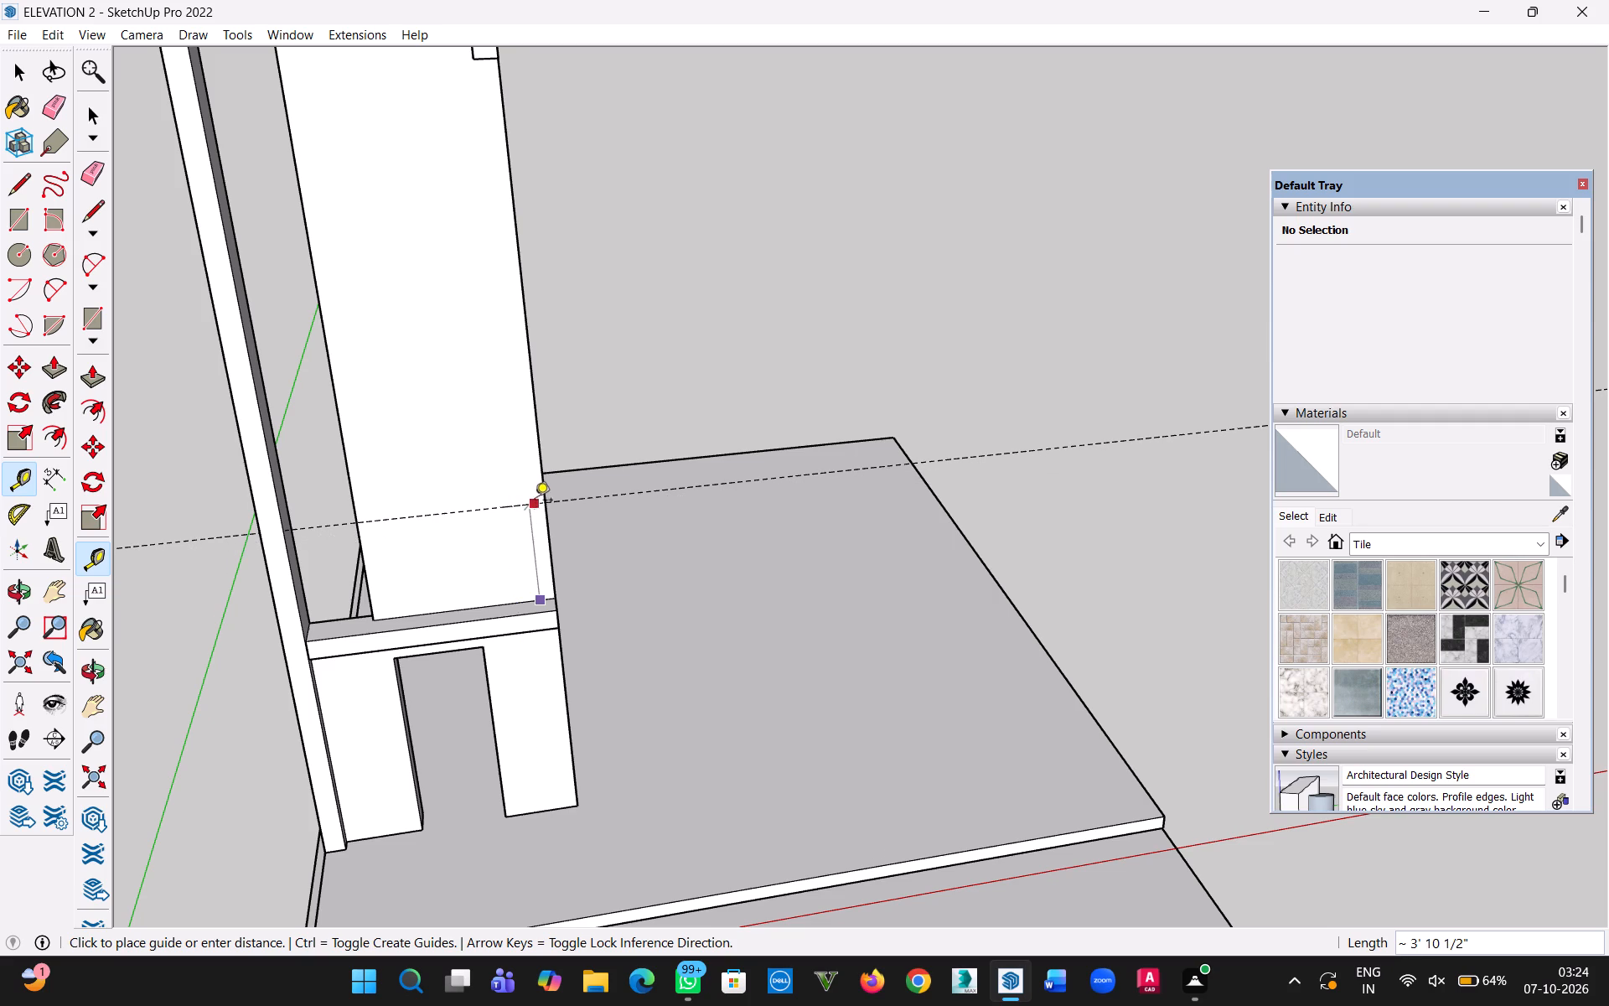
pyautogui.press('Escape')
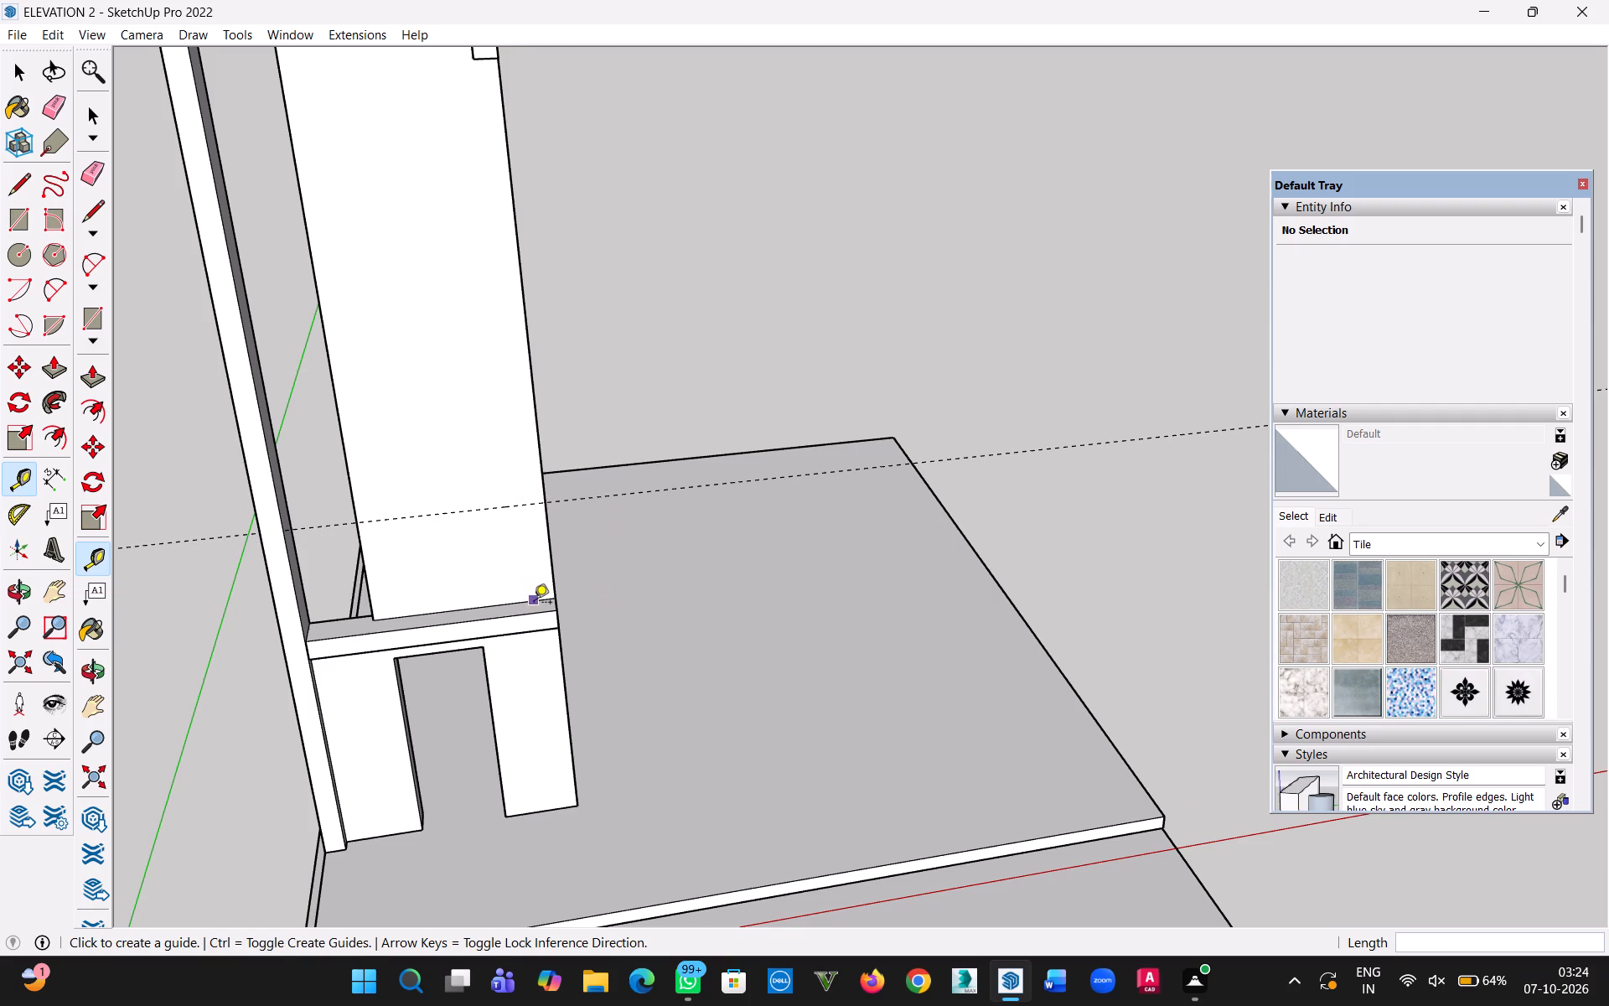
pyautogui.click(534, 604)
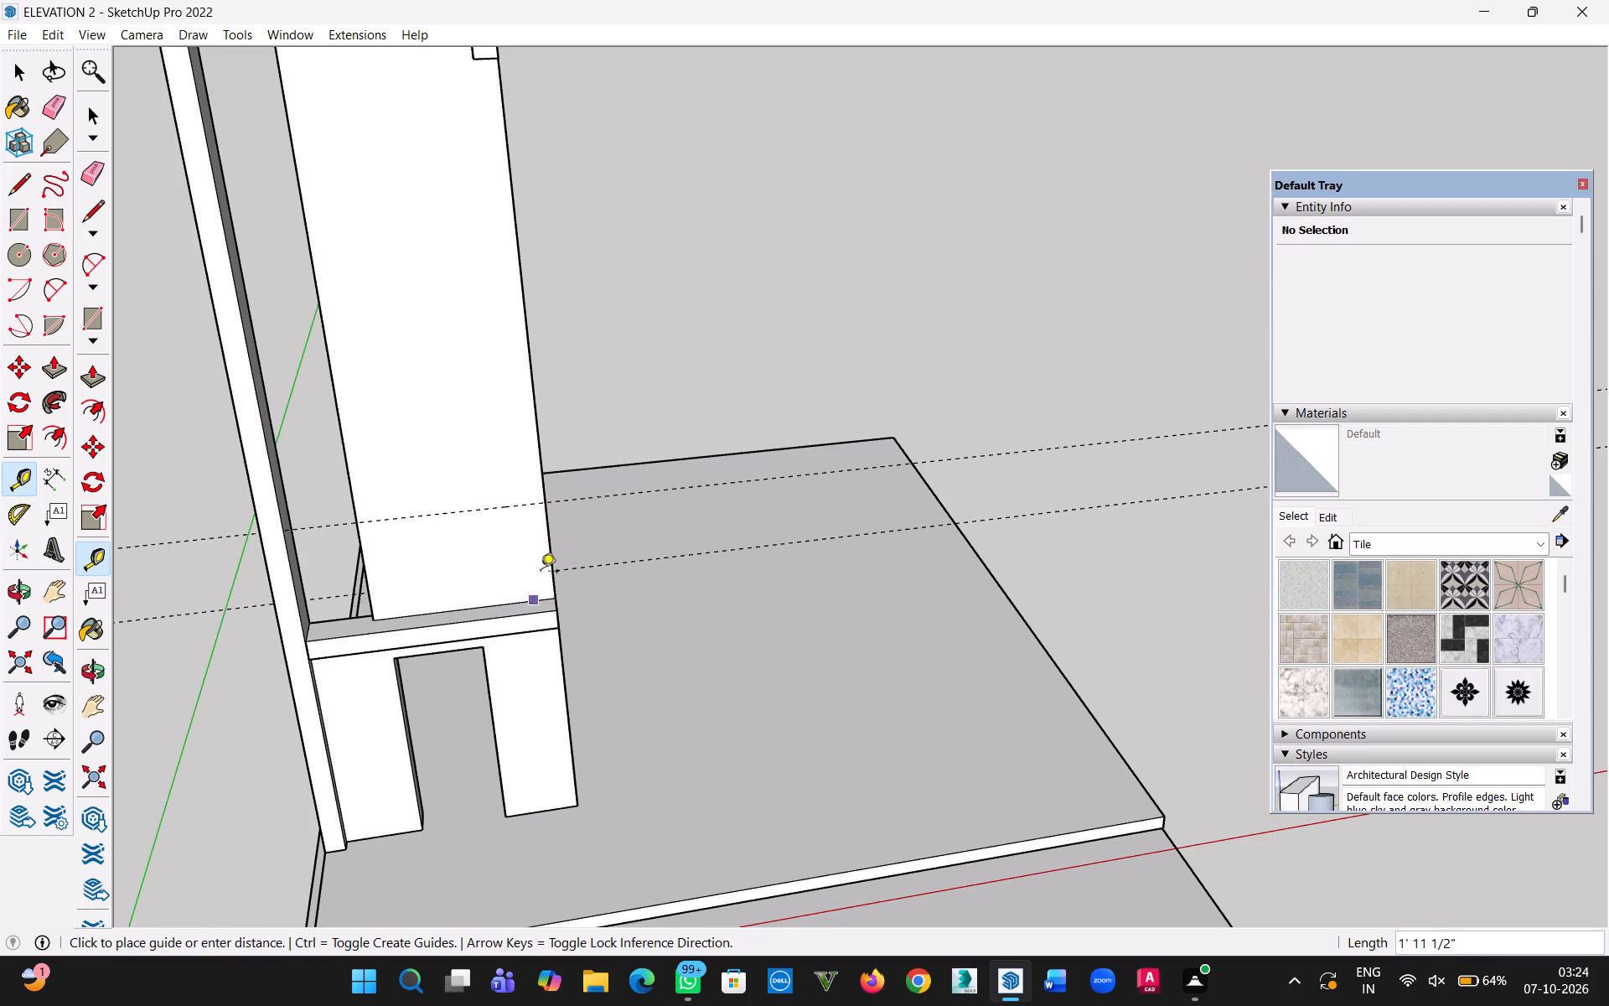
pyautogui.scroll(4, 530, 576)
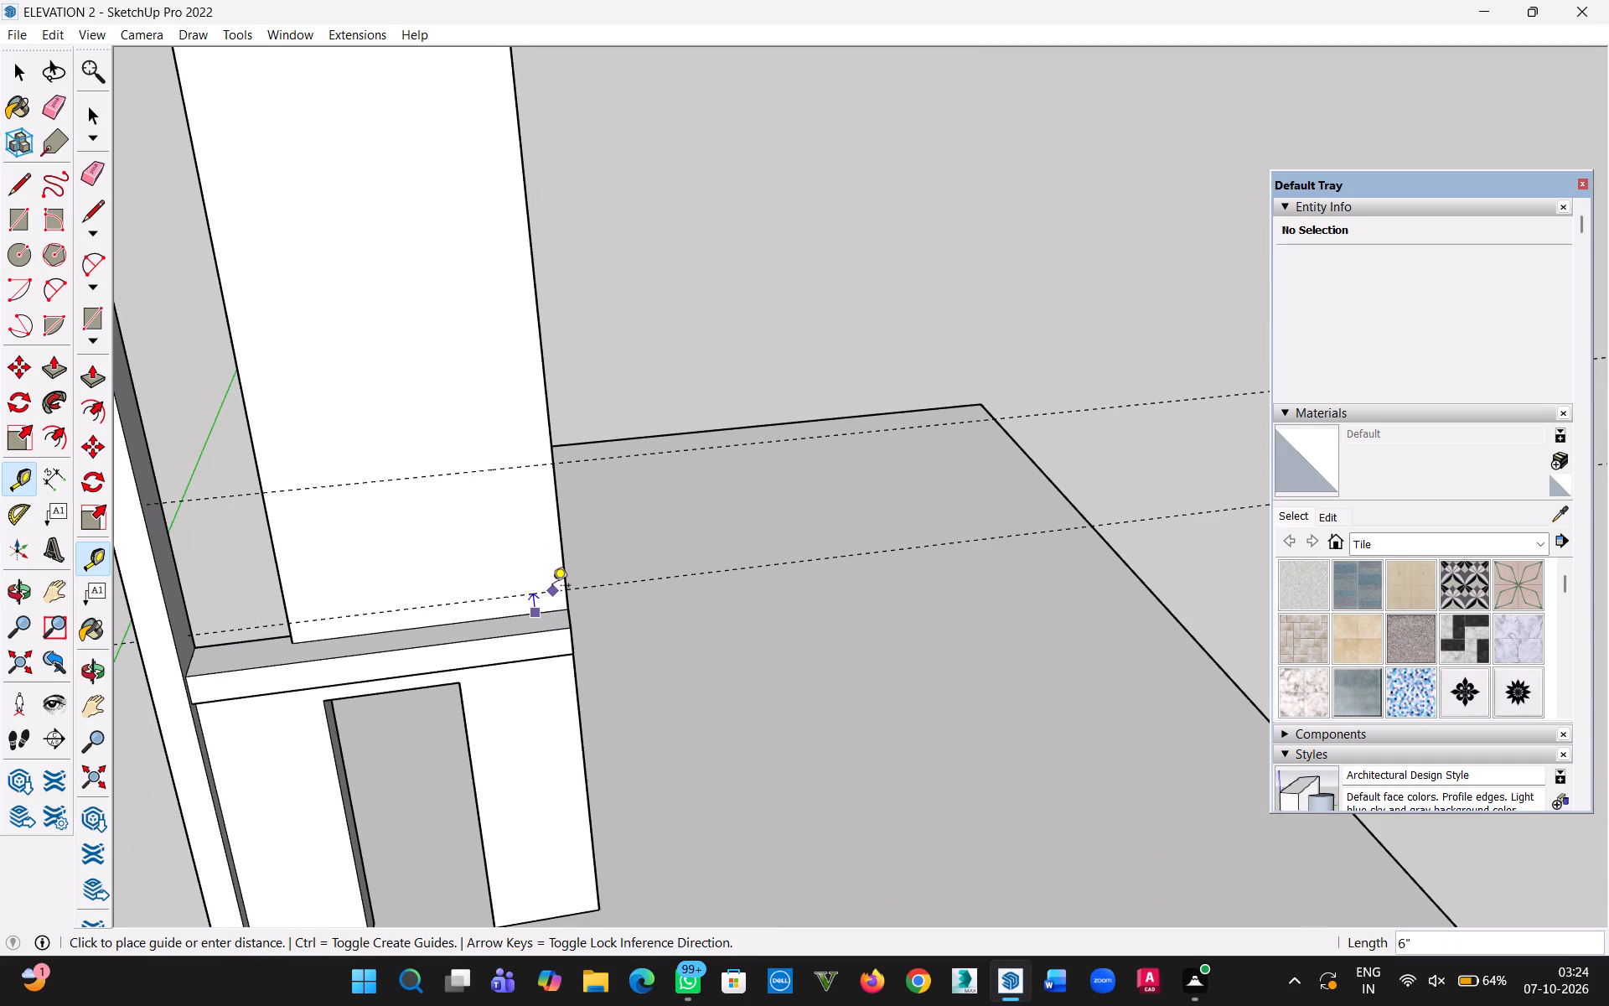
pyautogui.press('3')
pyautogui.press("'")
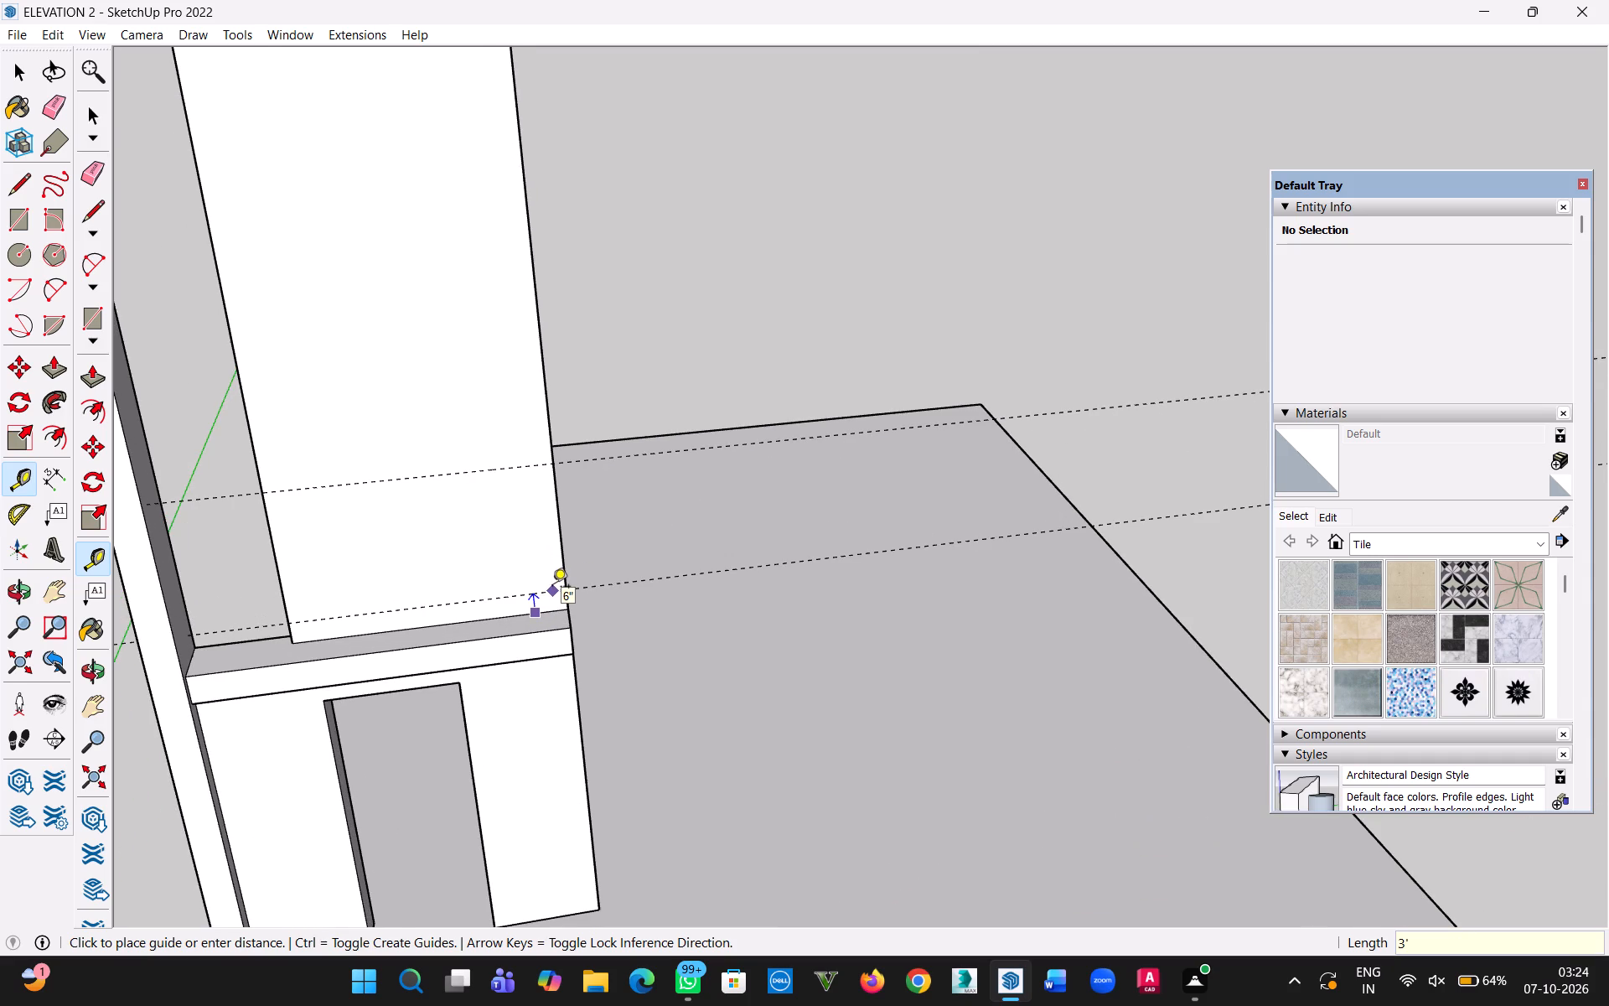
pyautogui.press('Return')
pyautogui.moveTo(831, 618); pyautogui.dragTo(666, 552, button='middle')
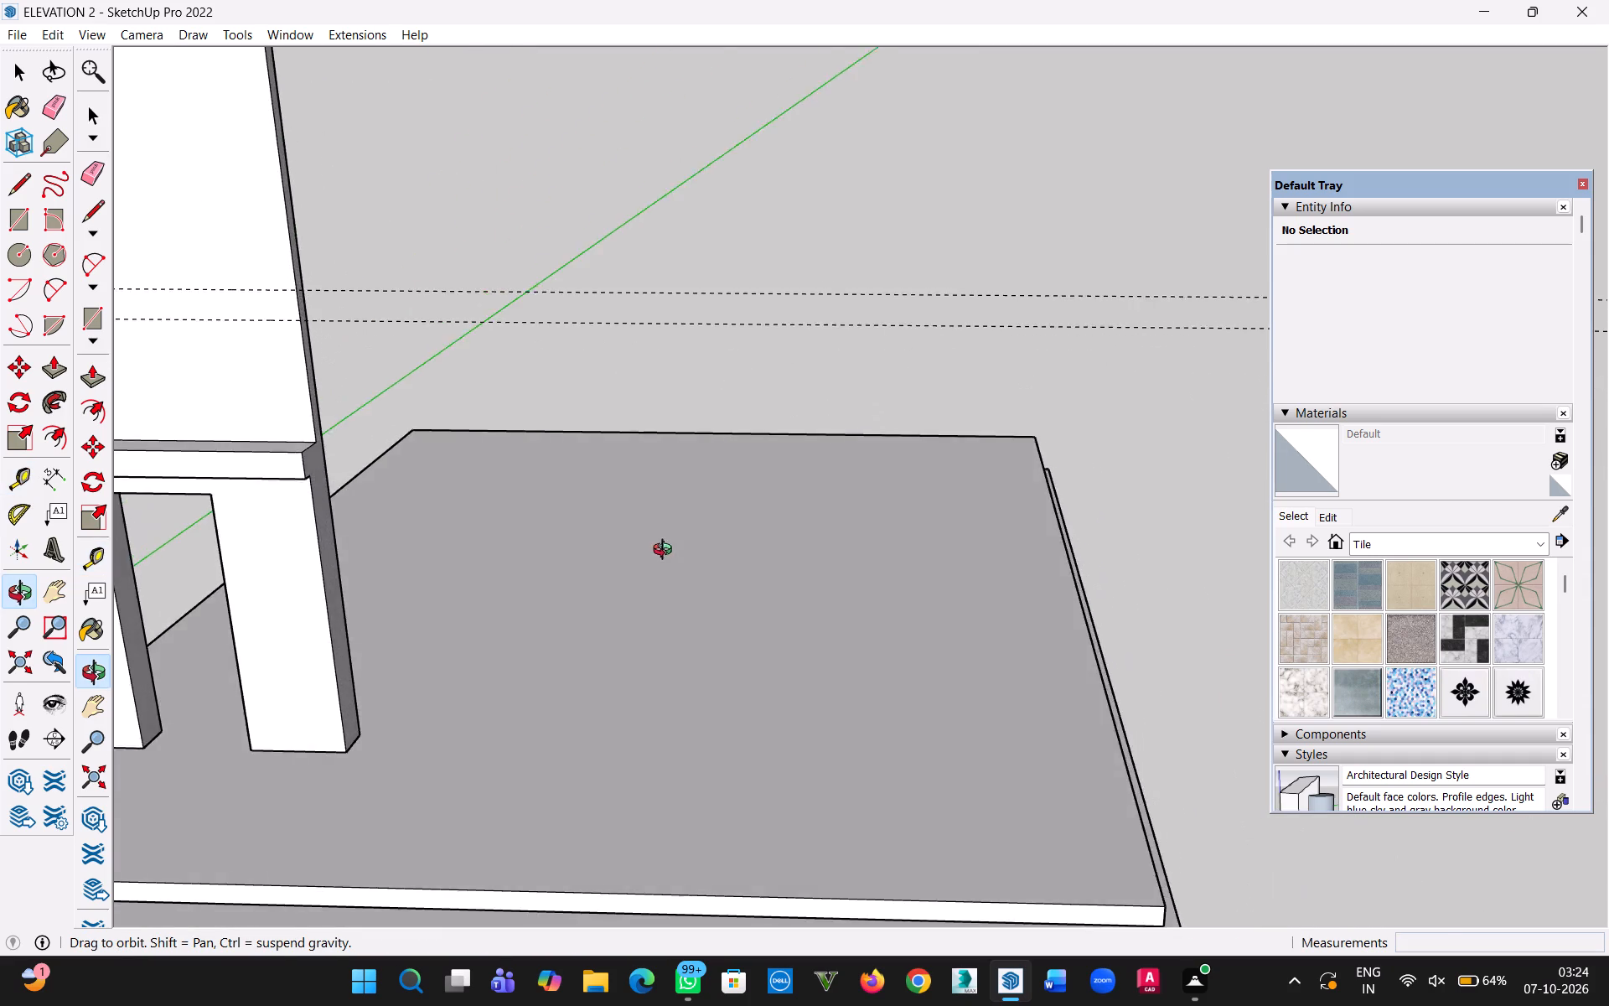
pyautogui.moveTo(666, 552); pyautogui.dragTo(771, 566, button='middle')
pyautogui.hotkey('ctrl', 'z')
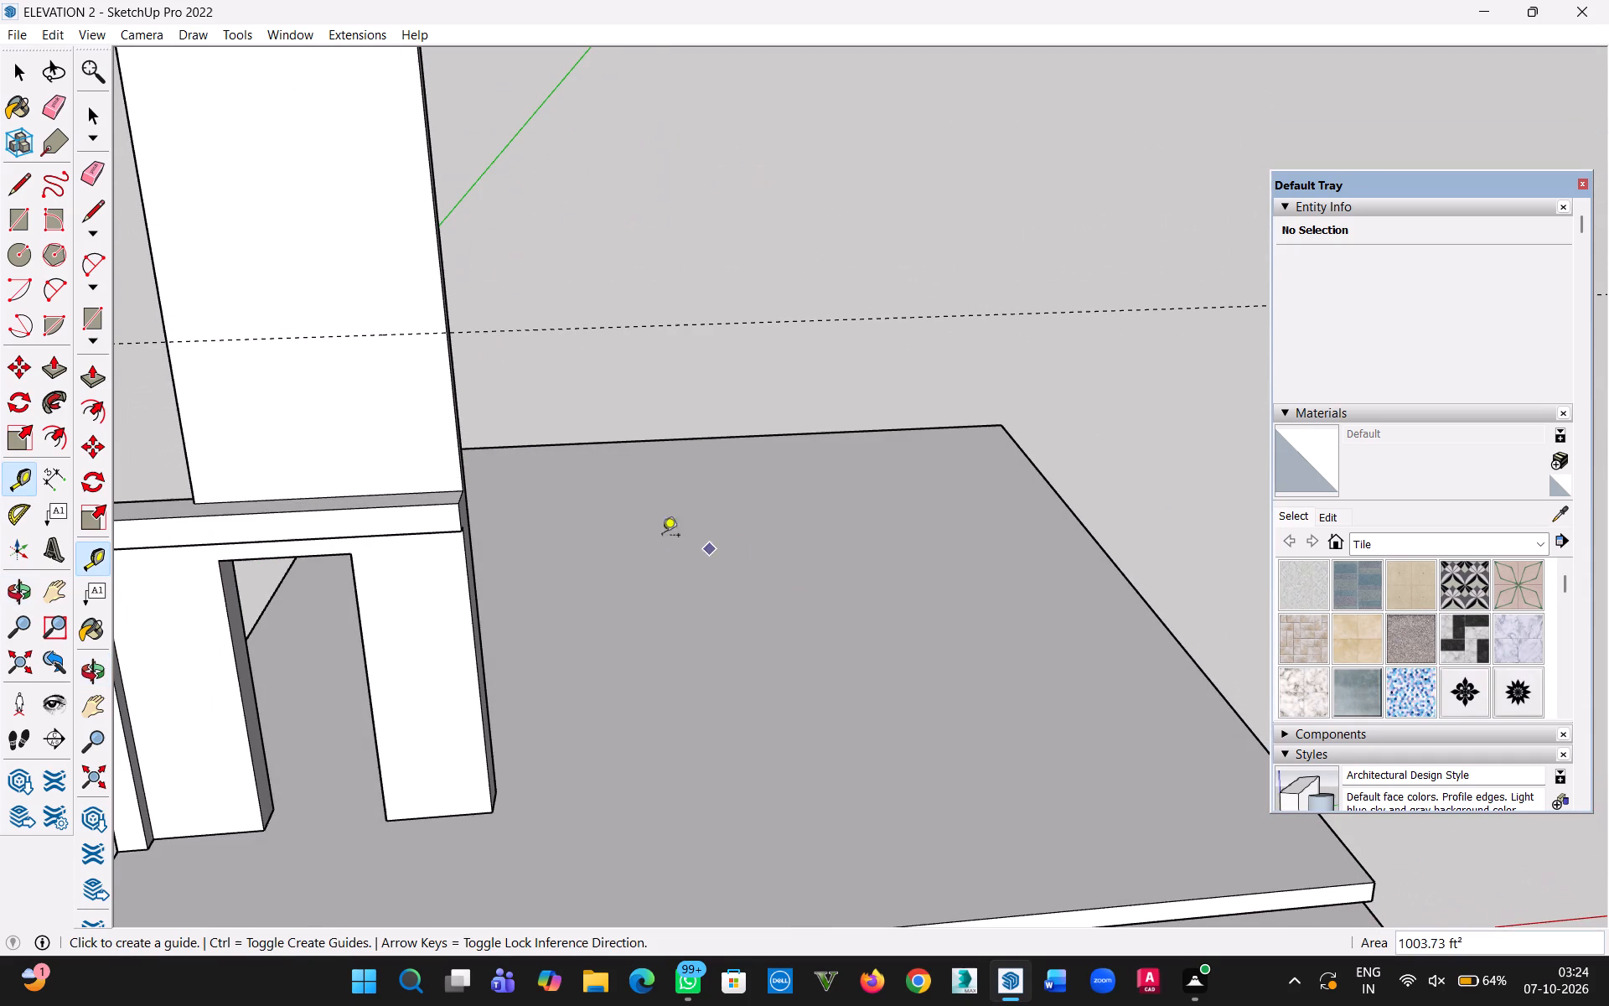
# Measure the height from the ledge over the door opening down to the foot of the wall leg.
pyautogui.scroll(3, 438, 504)
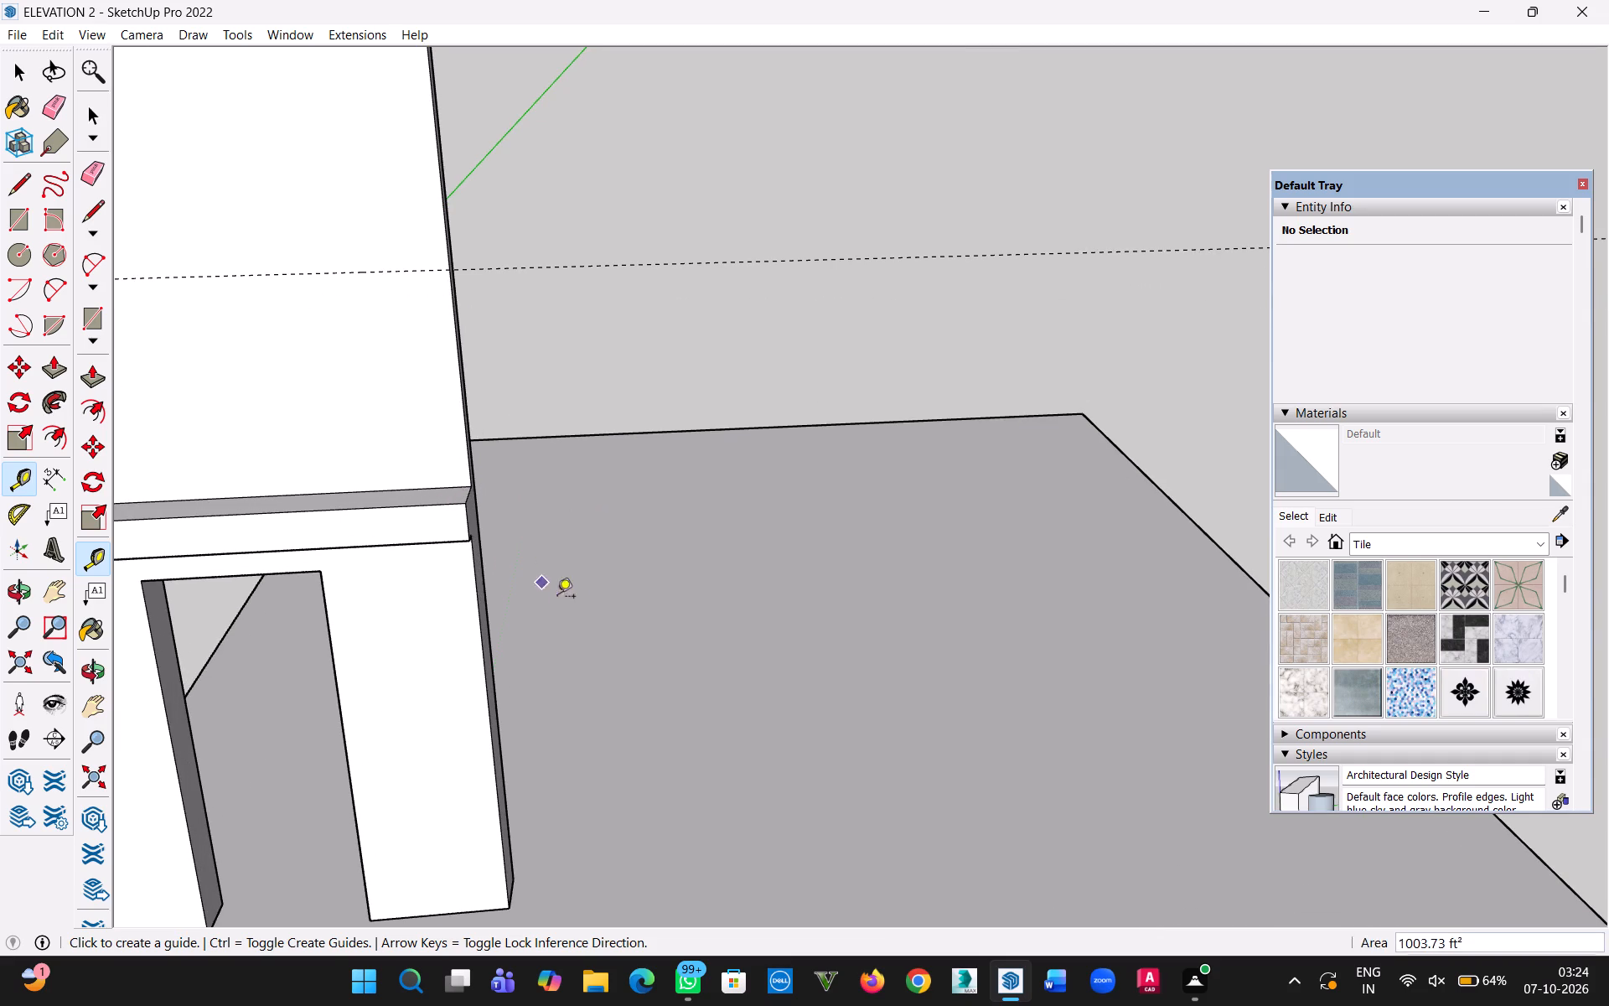
pyautogui.moveTo(572, 608); pyautogui.dragTo(426, 585, button='middle')
pyautogui.press('h')
pyautogui.moveTo(559, 621); pyautogui.dragTo(375, 670, button='middle')
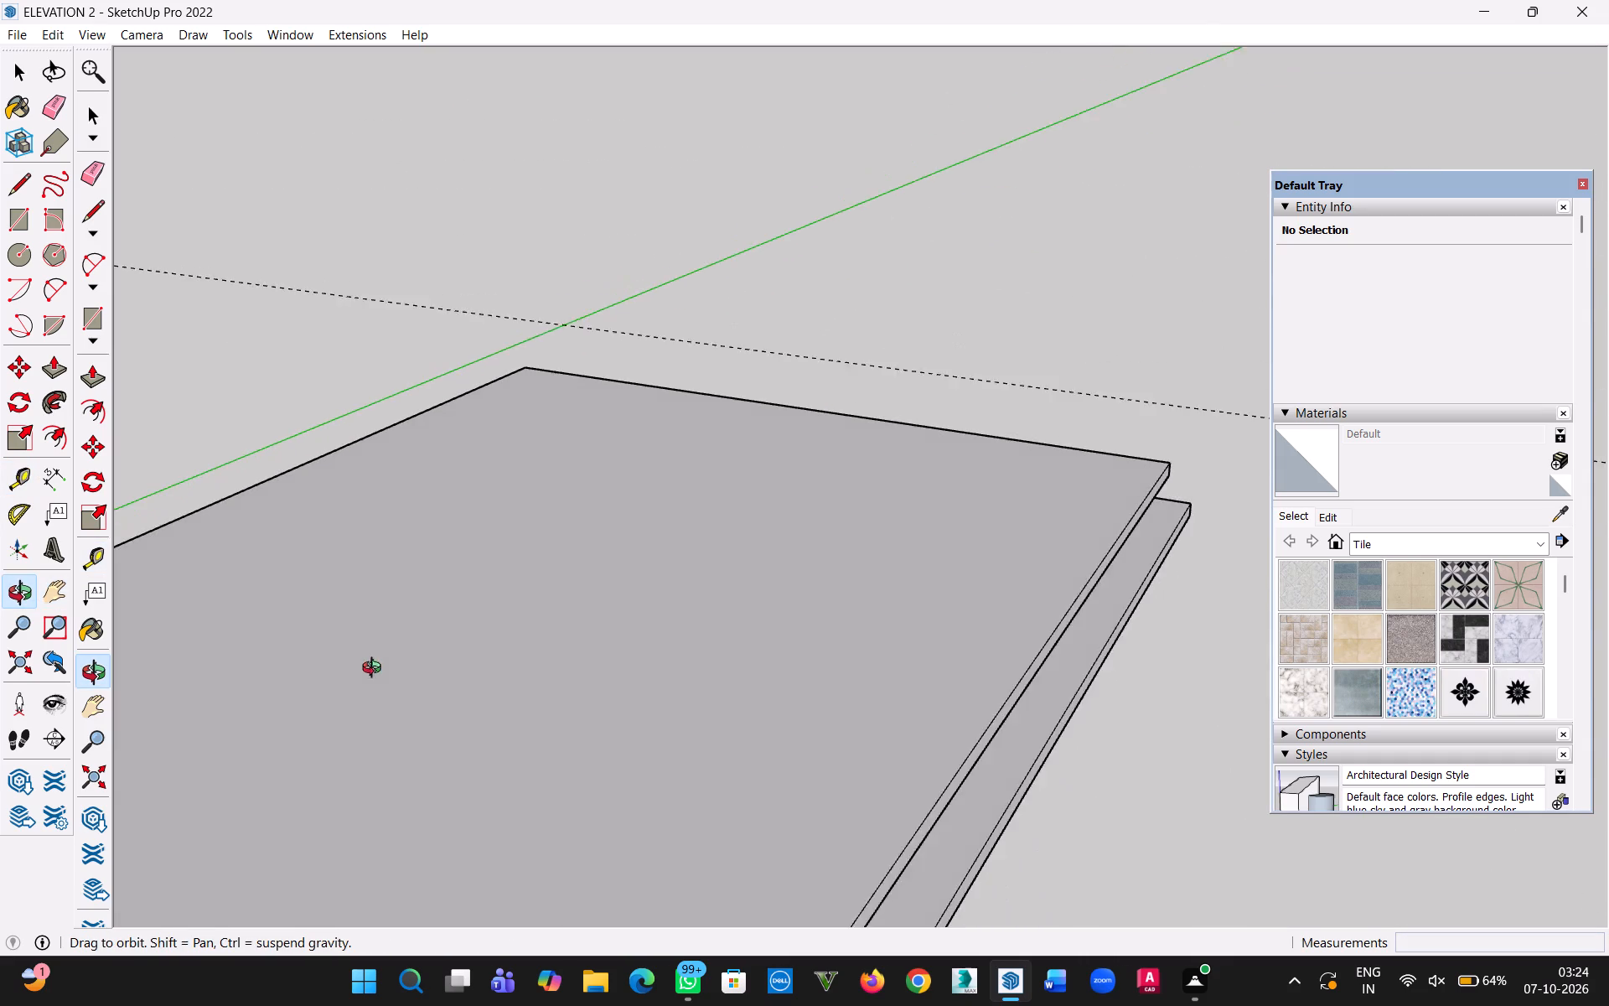
pyautogui.moveTo(375, 670); pyautogui.dragTo(372, 677, button='middle')
pyautogui.press('h')
pyautogui.moveTo(375, 694); pyautogui.dragTo(776, 643)
pyautogui.moveTo(782, 659); pyautogui.dragTo(687, 673, button='middle')
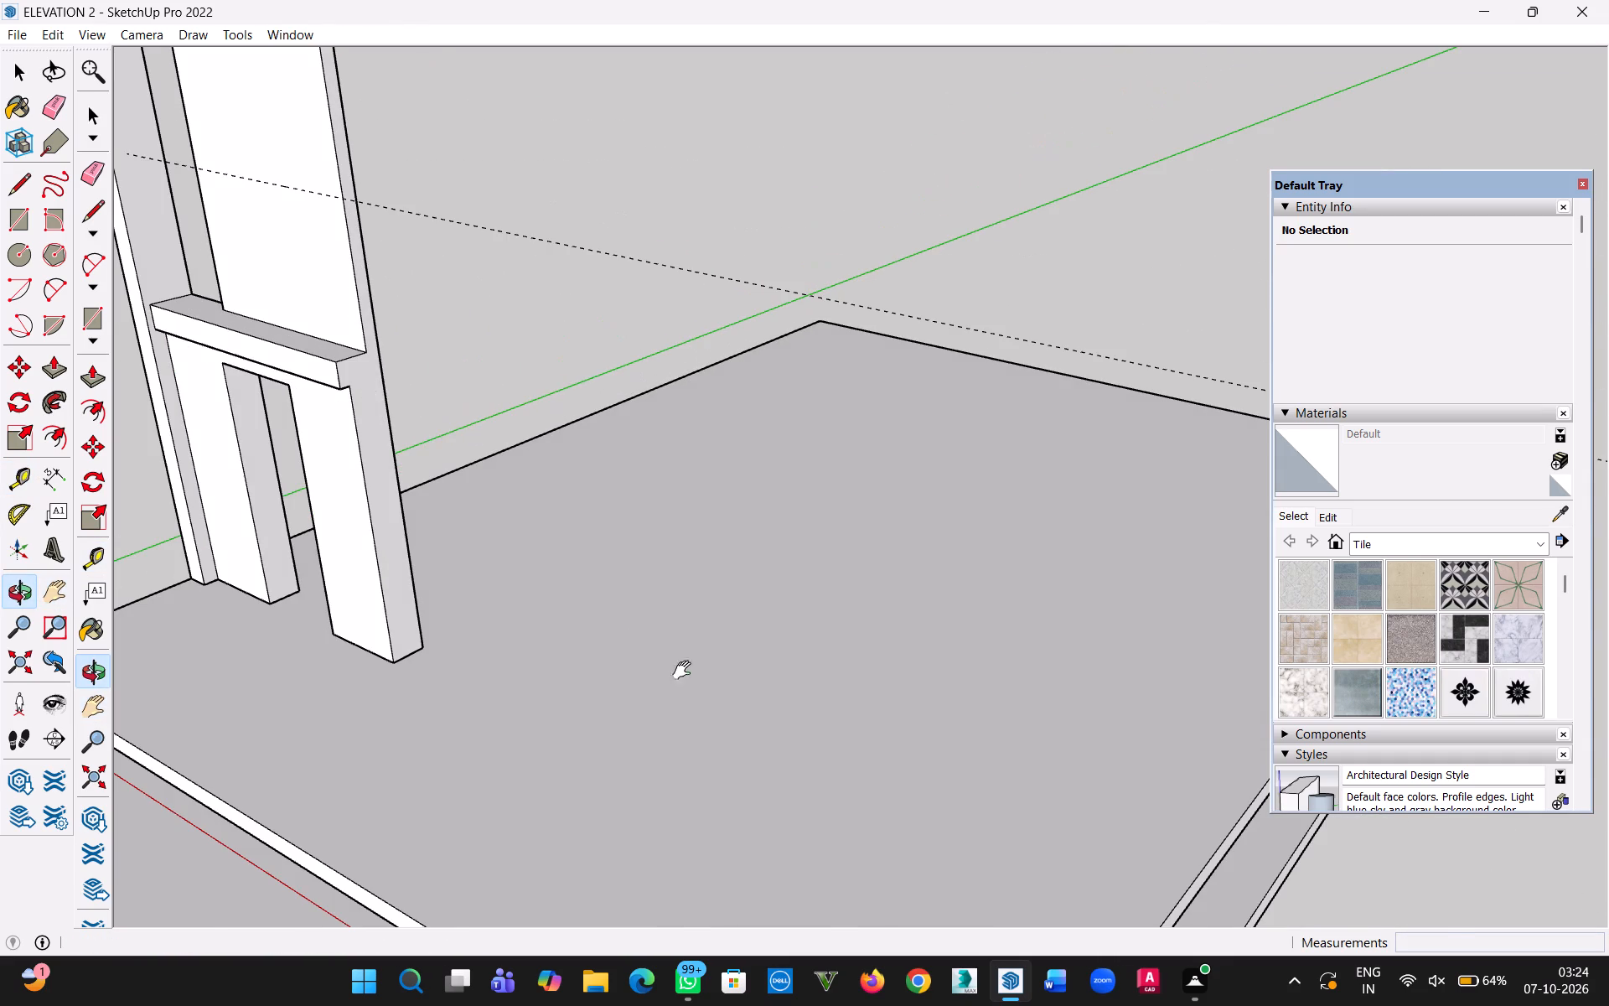
pyautogui.press('Escape')
pyautogui.press('t')
pyautogui.click(354, 357)
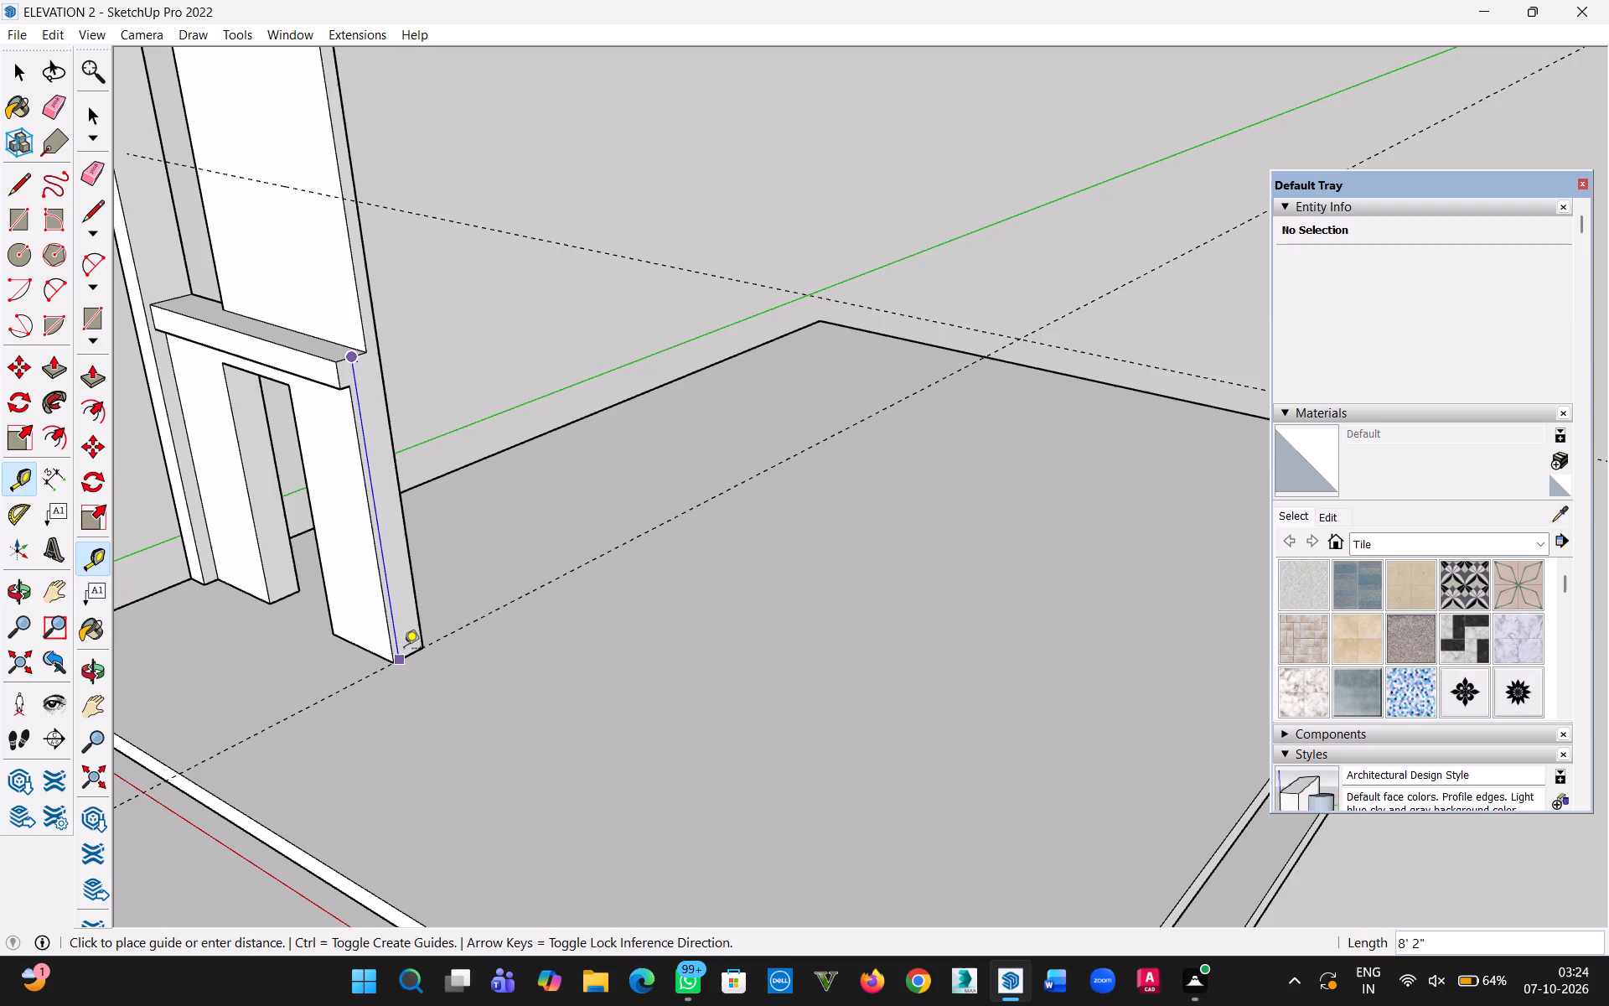
pyautogui.press('Escape')
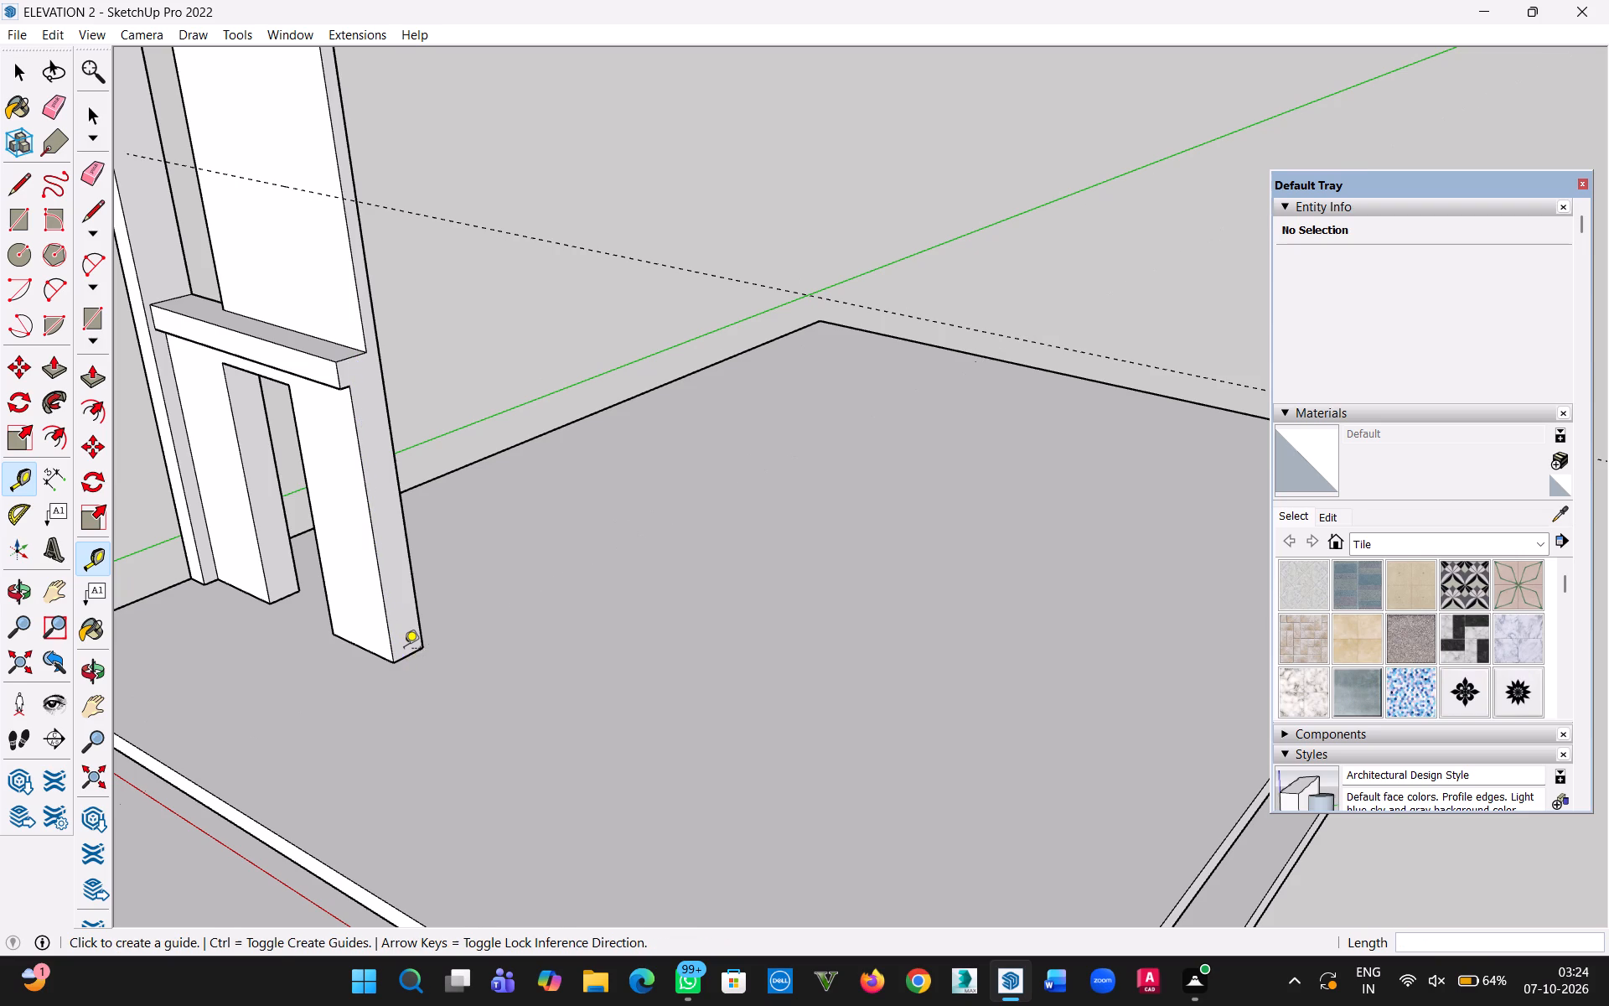
# Place a horizontal guide along the wall's side face, 12' above the bottom side edge of the leg.
pyautogui.click(406, 652)
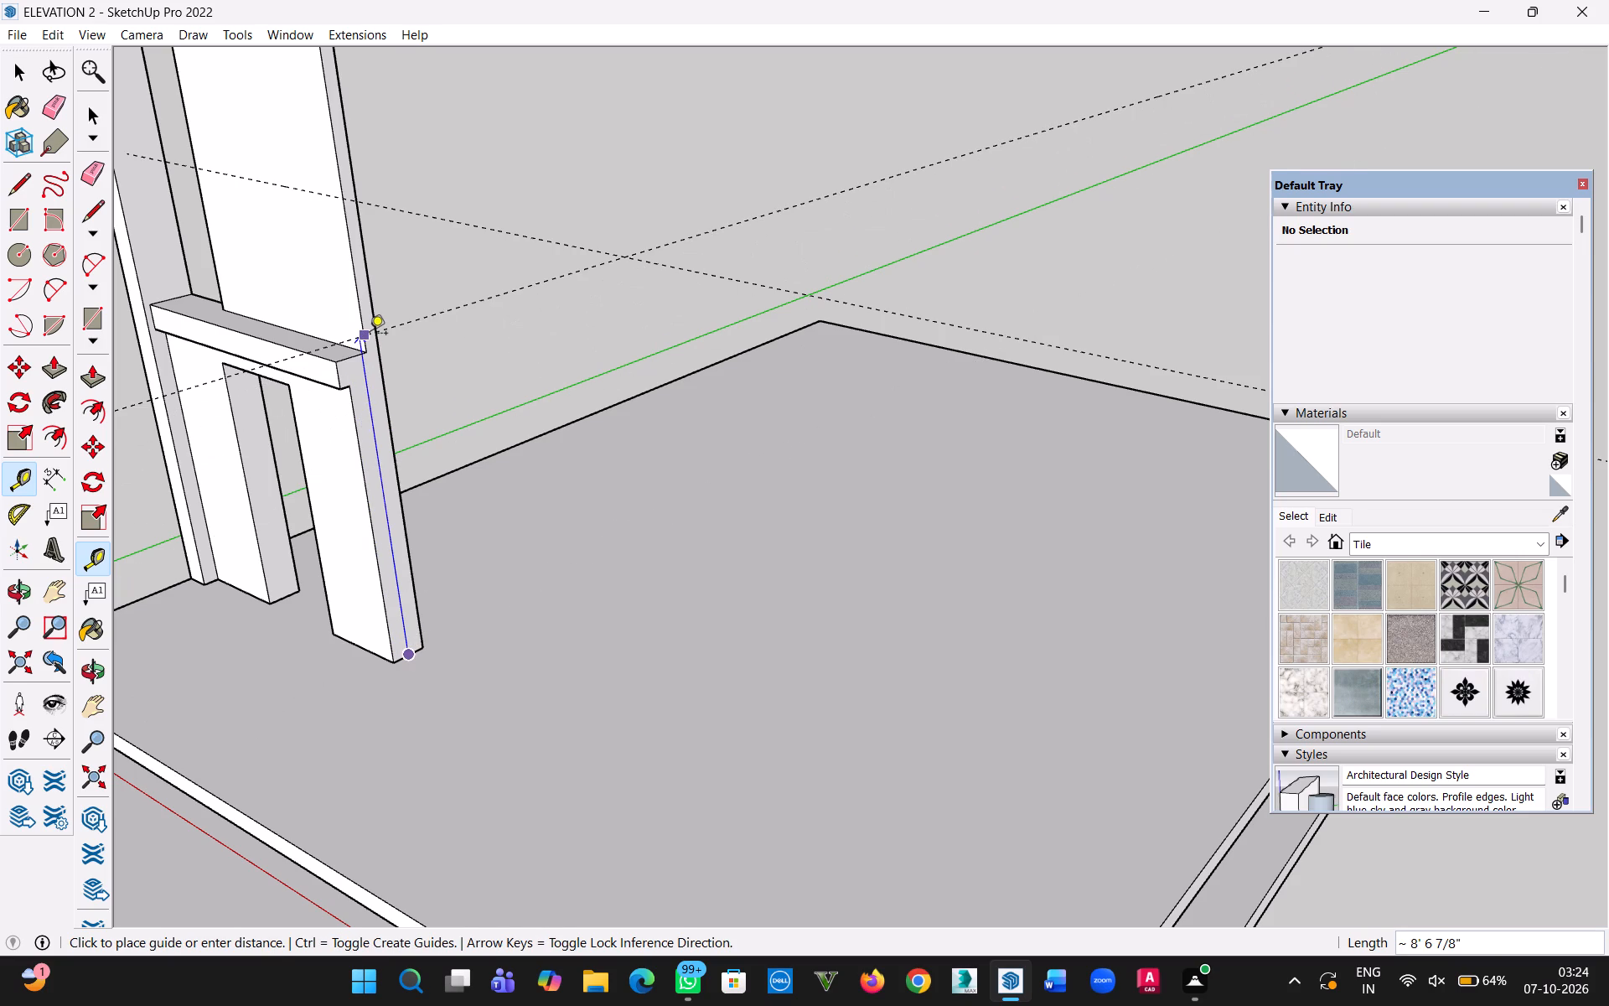
pyautogui.write("12'")
pyautogui.press('Return')
# Place a horizontal guide about 7" above the existing horizontal guide across the front of the tall wall.
pyautogui.moveTo(333, 278); pyautogui.dragTo(369, 297, button='middle')
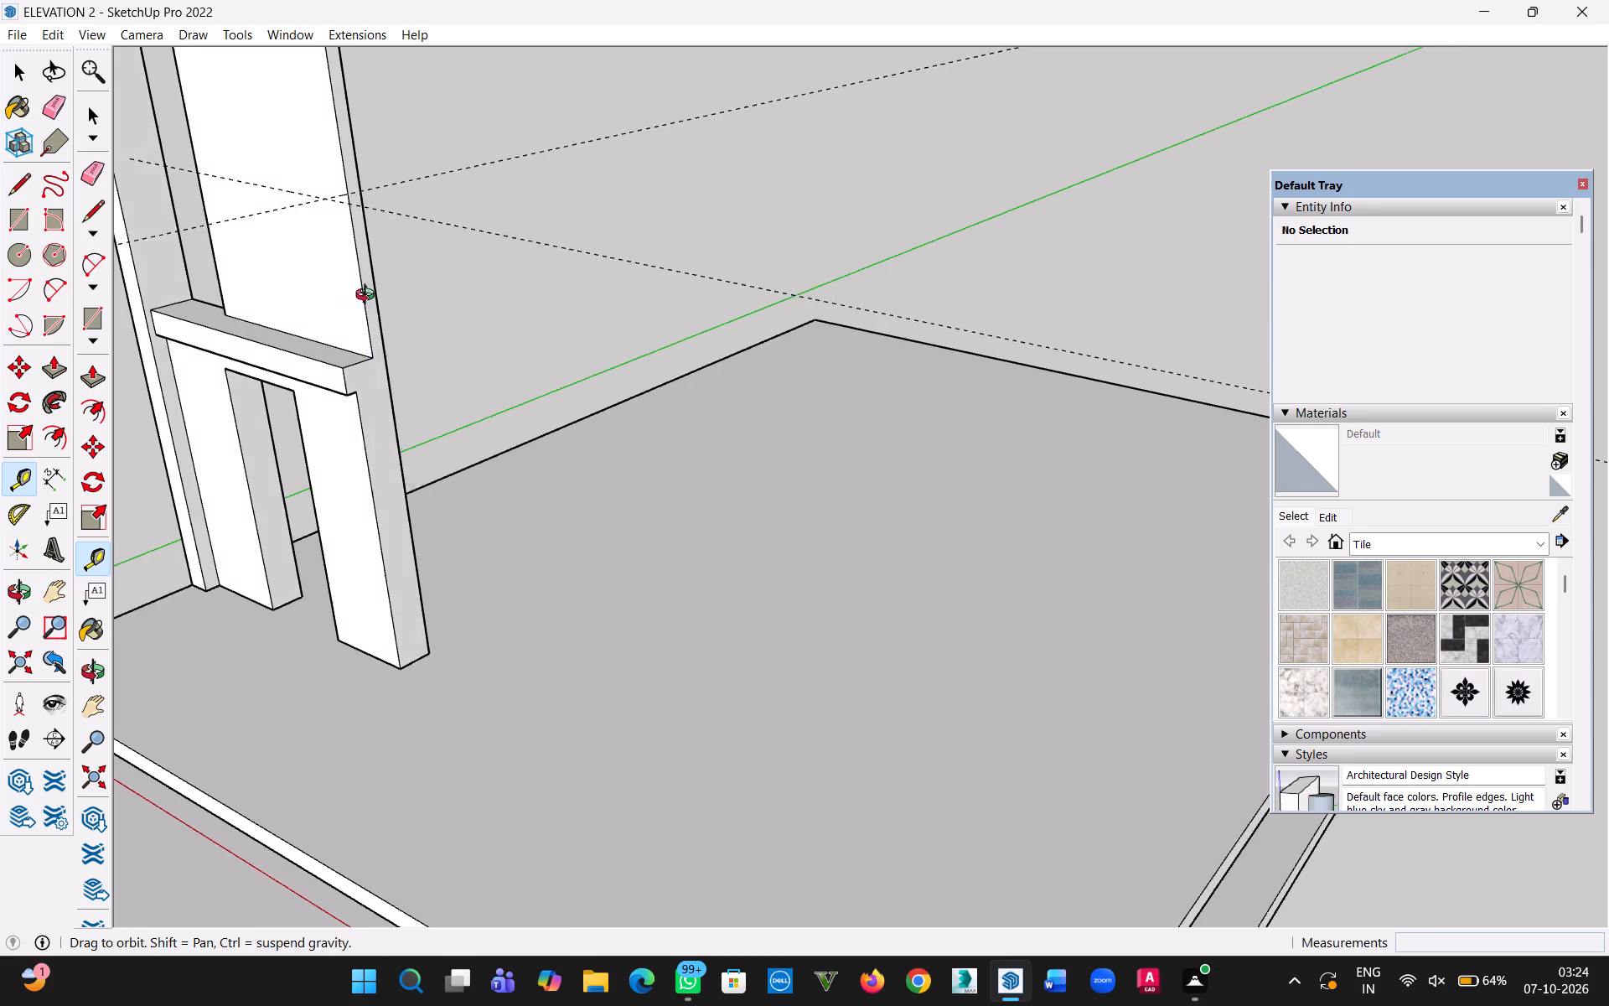
pyautogui.moveTo(369, 297); pyautogui.dragTo(629, 474, button='middle')
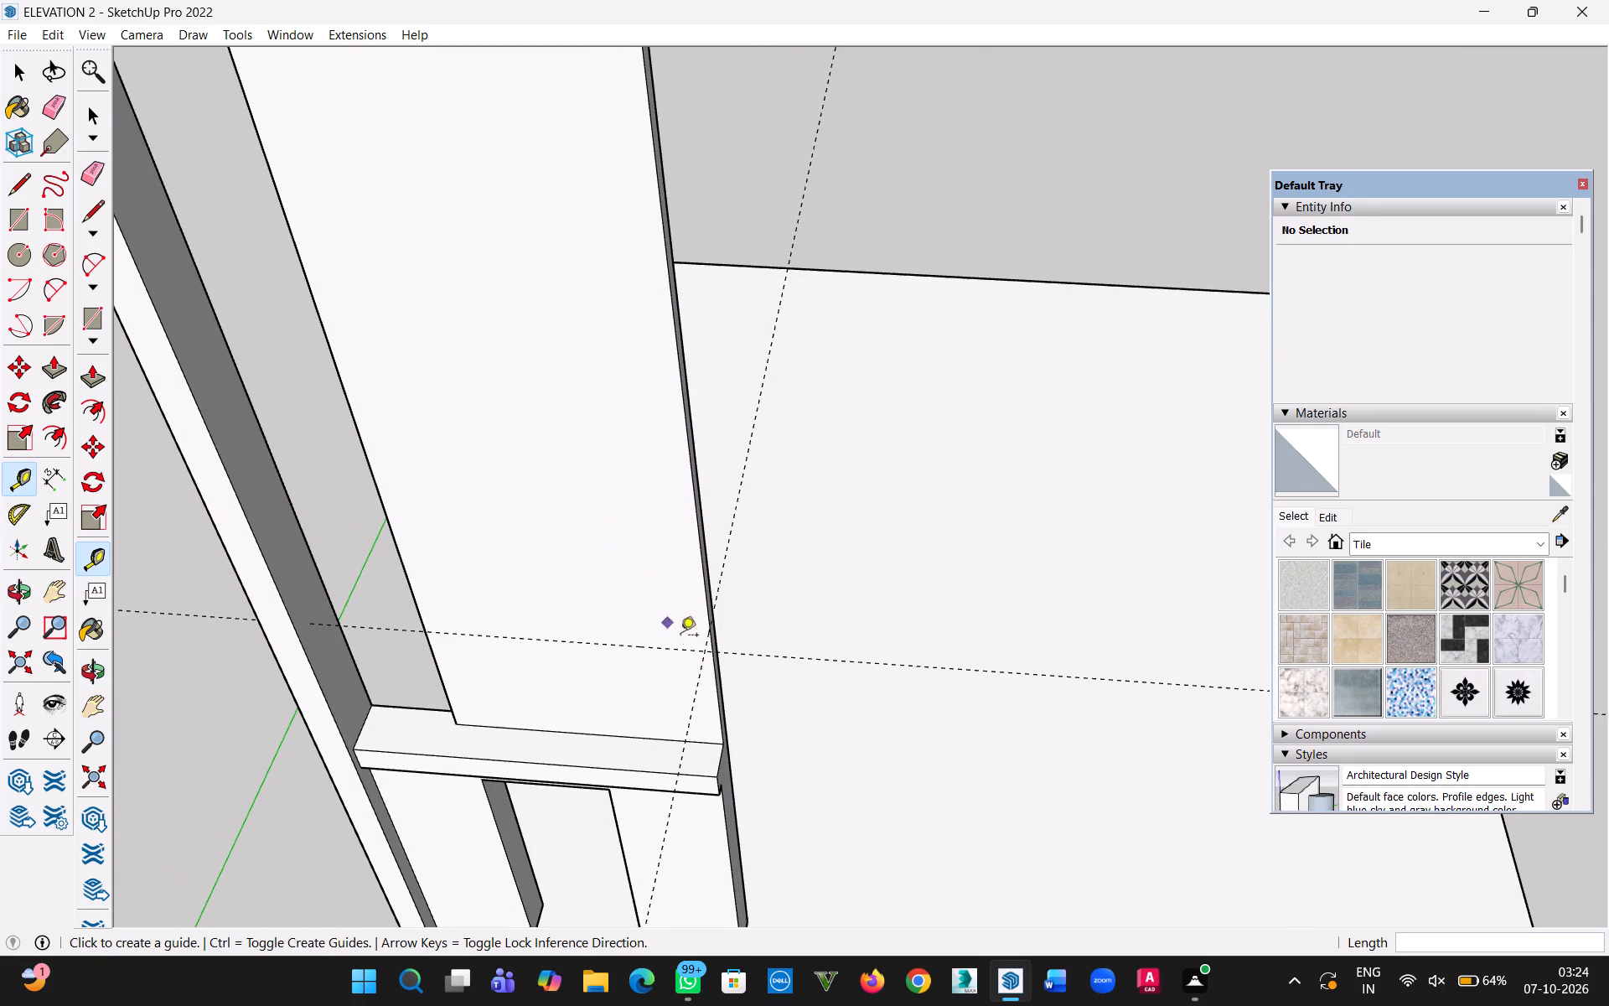
pyautogui.scroll(-4, 594, 675)
pyautogui.moveTo(642, 691); pyautogui.dragTo(713, 659, button='middle')
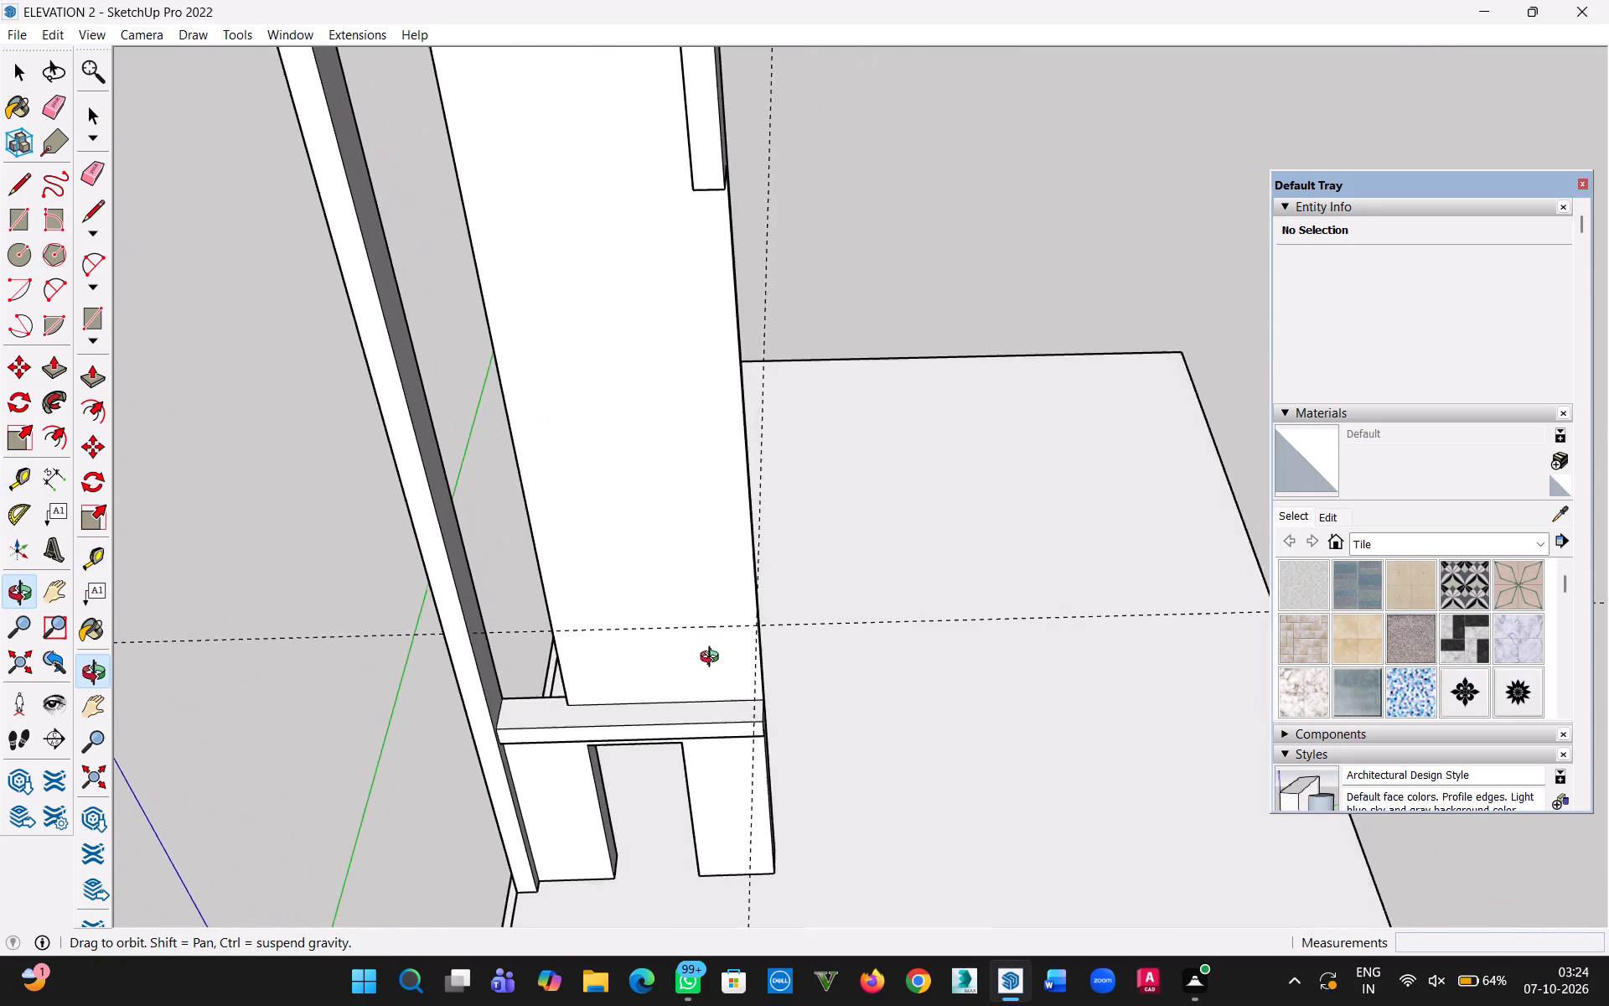
pyautogui.moveTo(713, 659); pyautogui.dragTo(733, 636, button='middle')
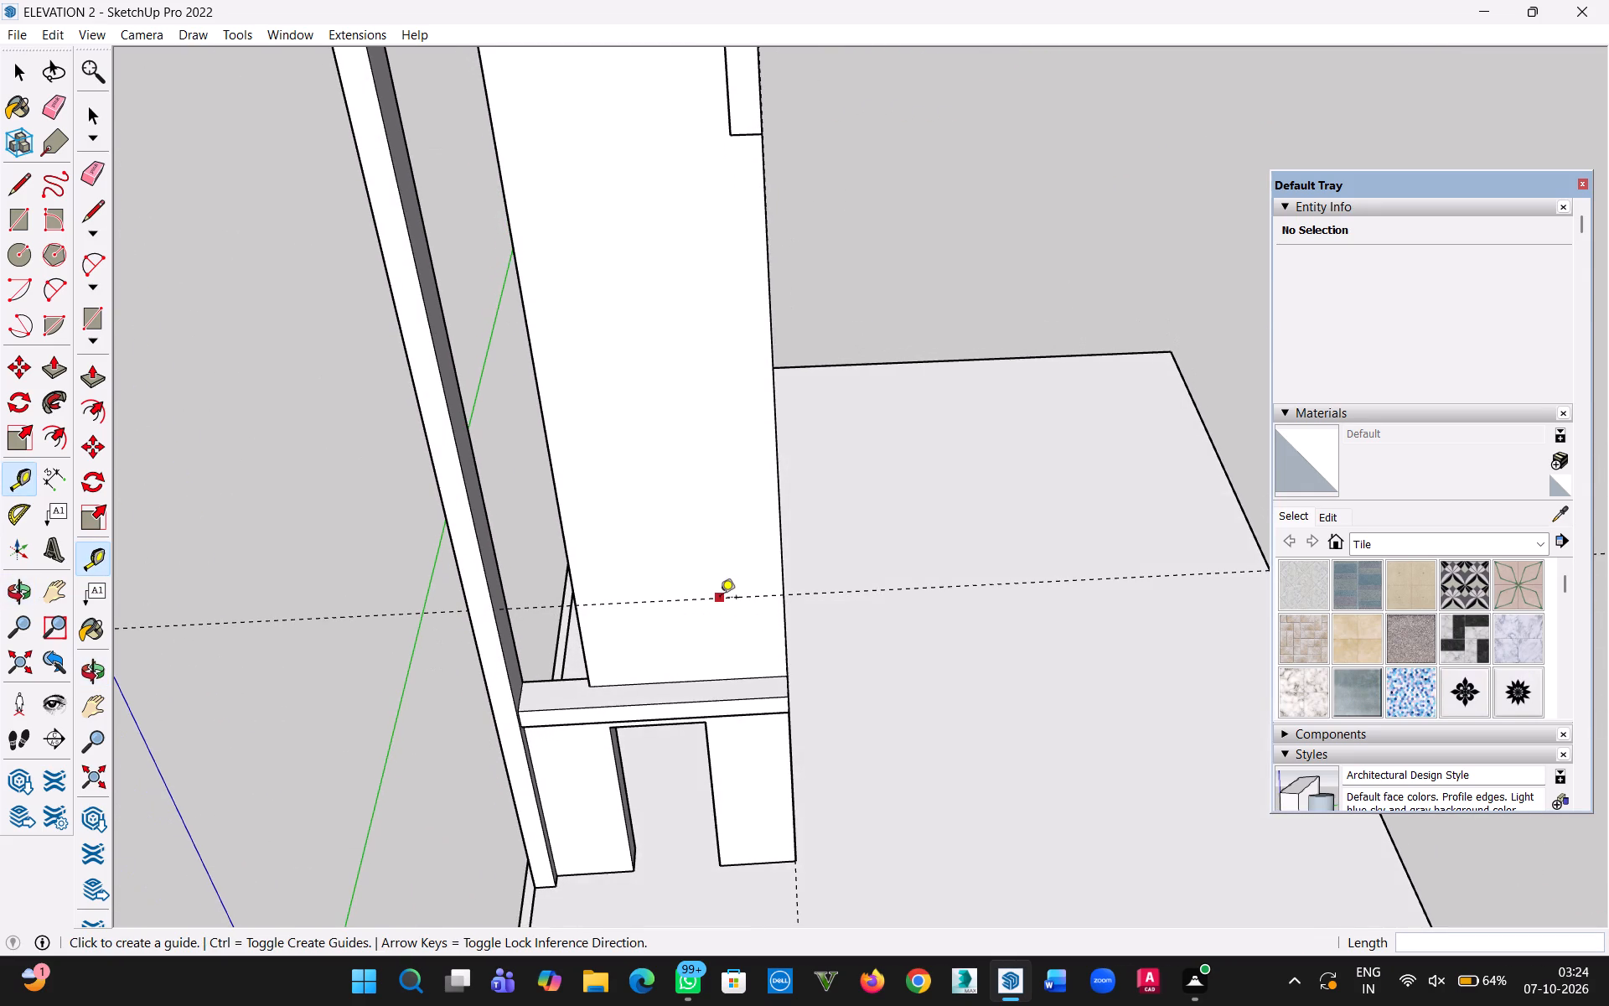
pyautogui.moveTo(720, 604); pyautogui.dragTo(724, 744, button='middle')
pyautogui.press('t')
pyautogui.click(760, 796)
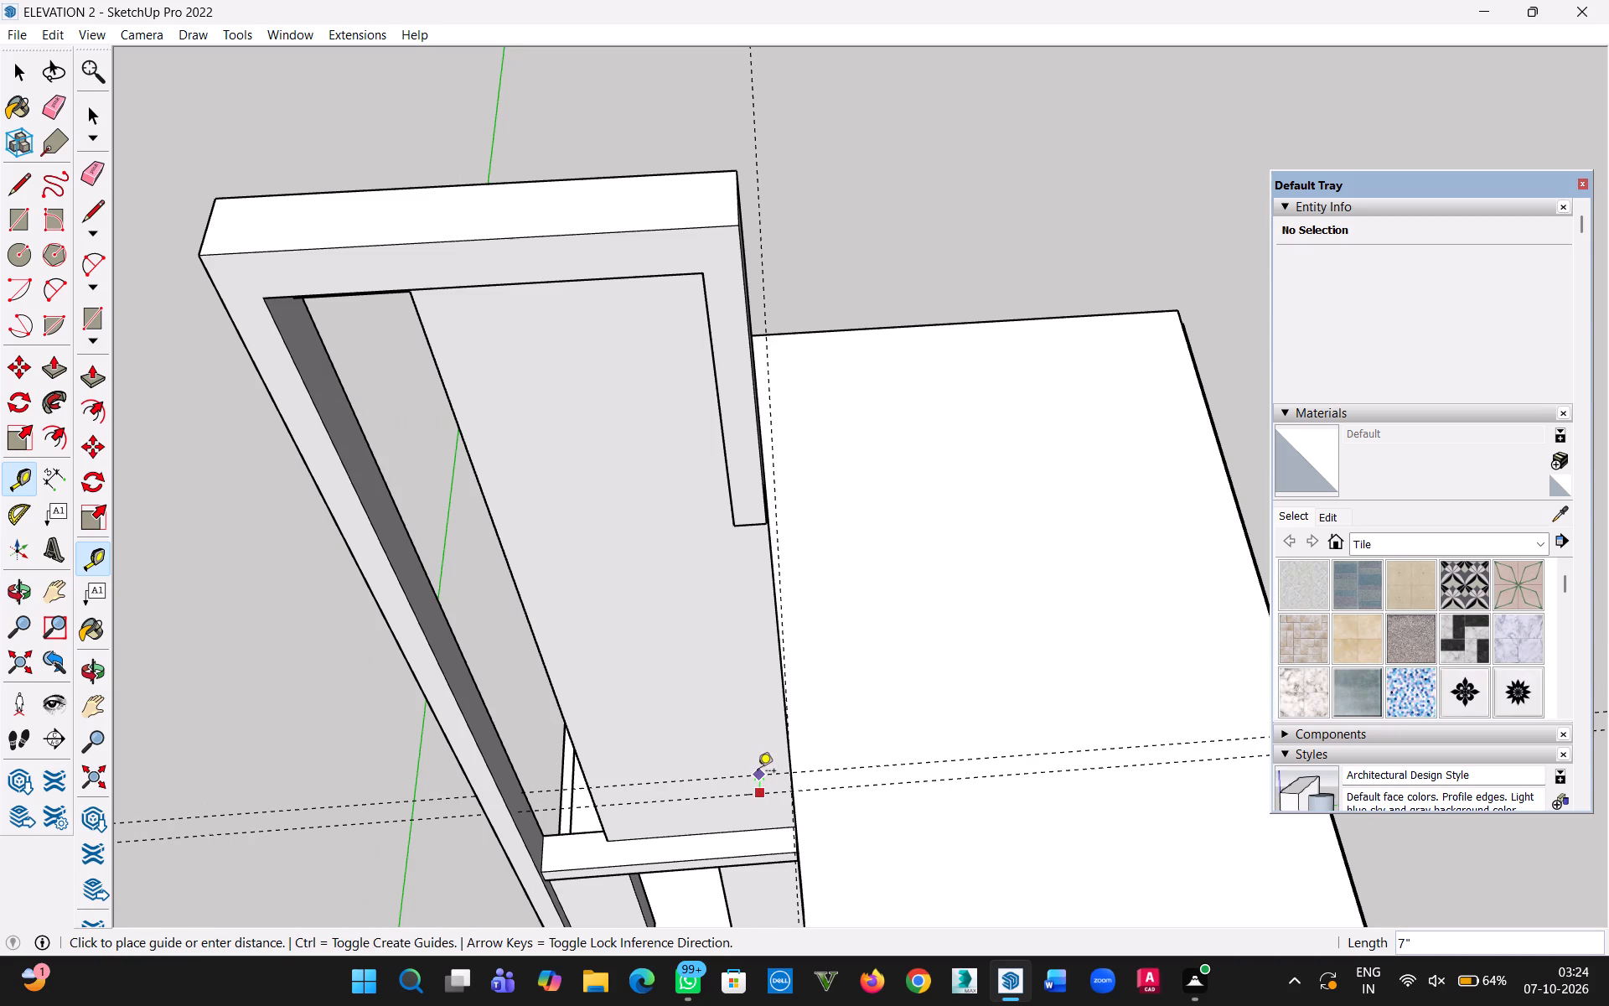
pyautogui.click(758, 772)
pyautogui.moveTo(838, 790); pyautogui.dragTo(871, 526, button='middle')
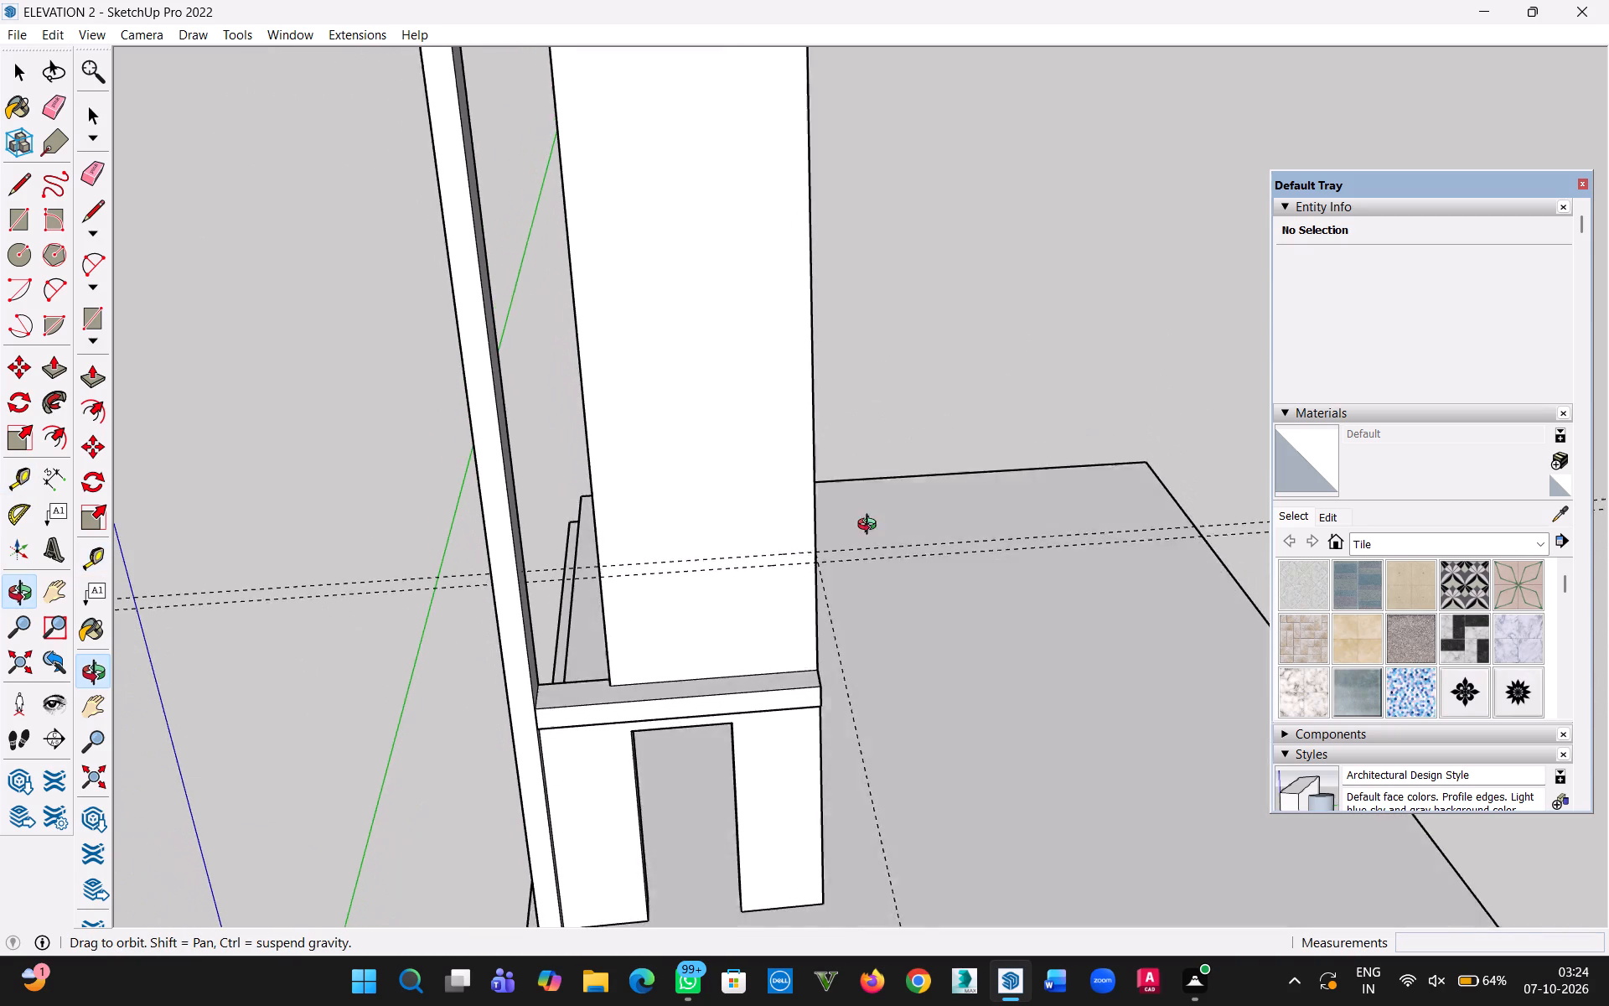
pyautogui.moveTo(871, 526); pyautogui.dragTo(845, 505, button='middle')
# Delete the lower of the two horizontal front guides and the guide running along the wall's side face.
pyautogui.click(6, 73)
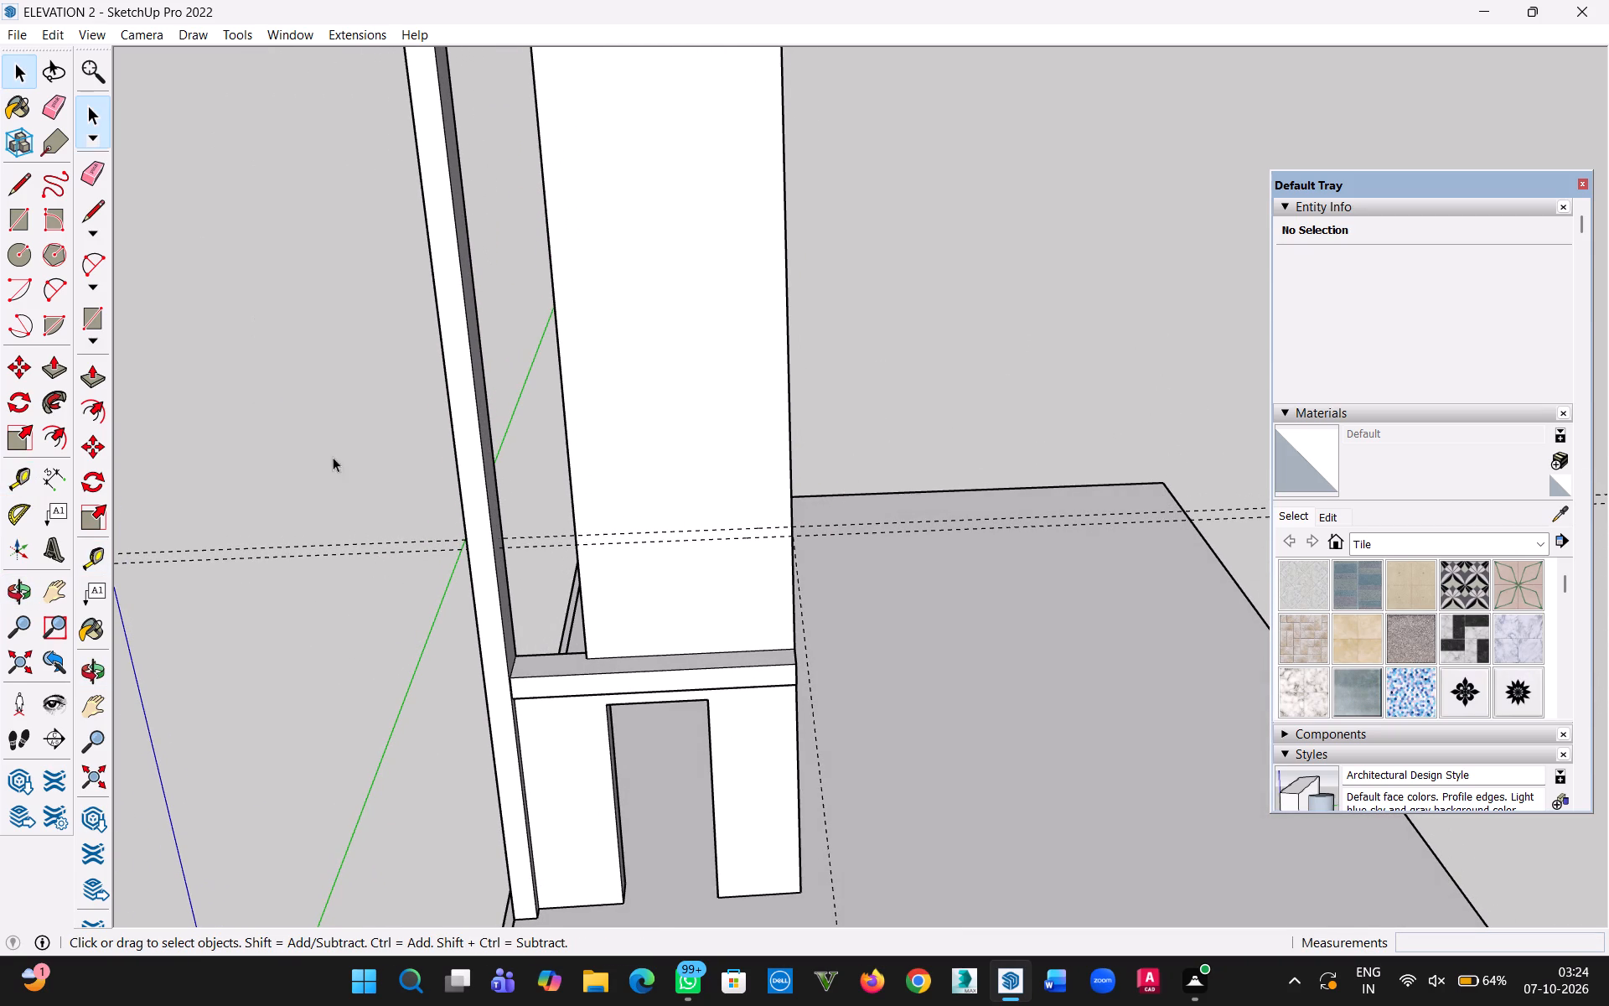
pyautogui.click(396, 552)
pyautogui.press('Delete')
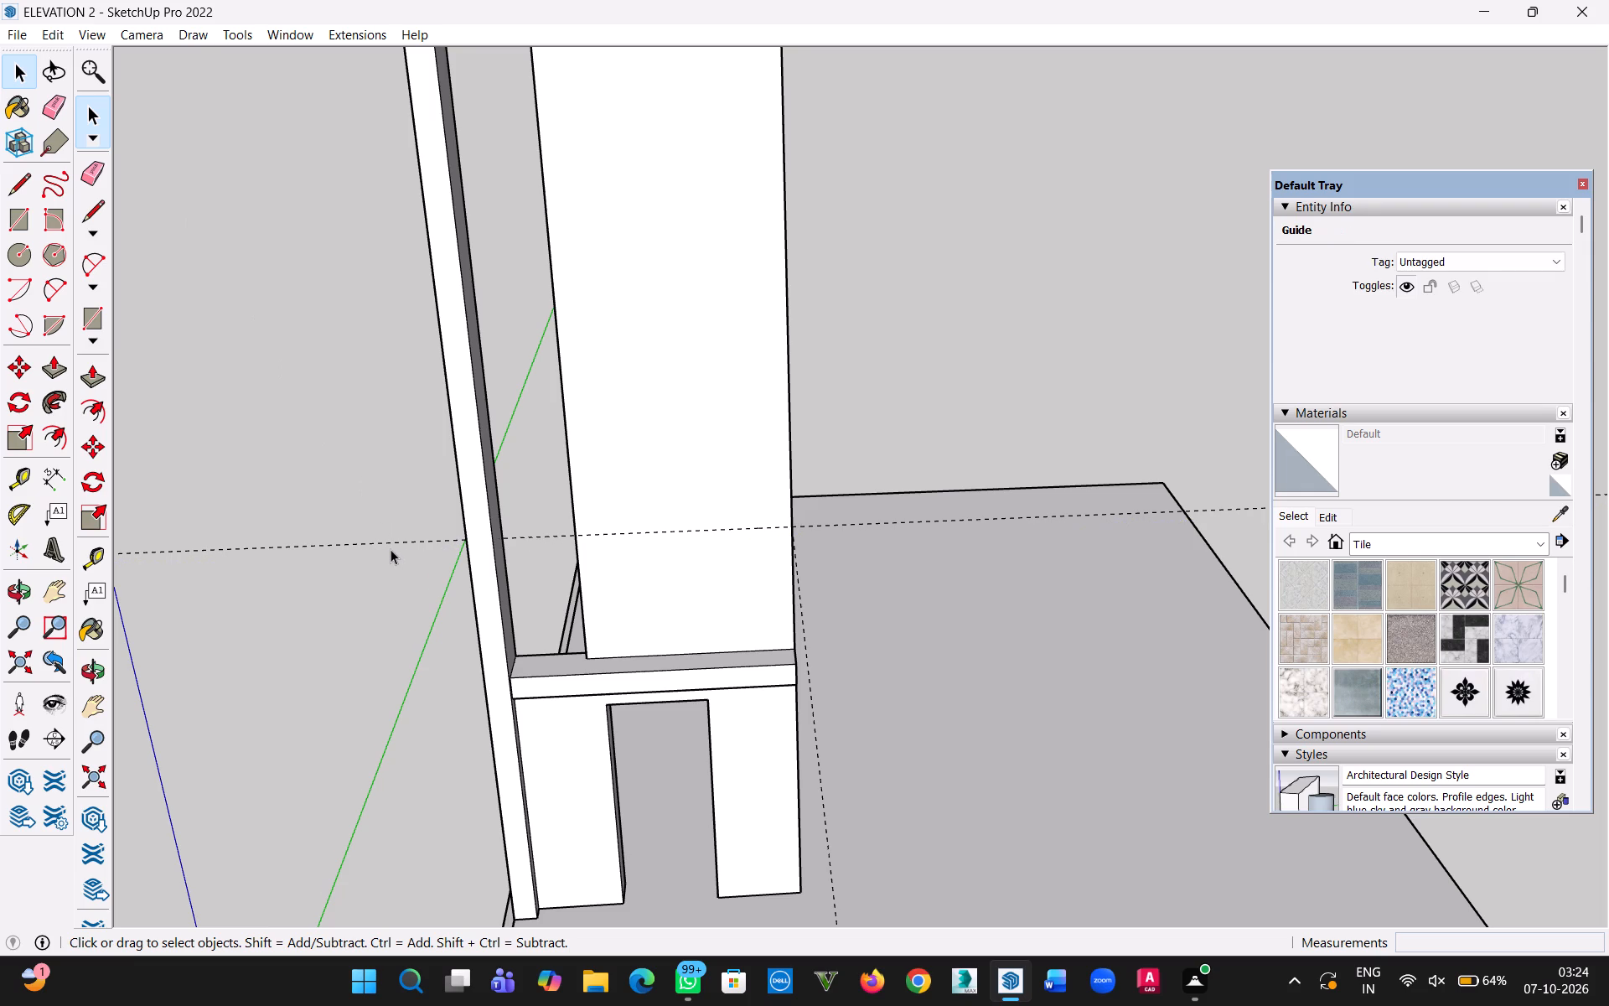
pyautogui.moveTo(765, 590); pyautogui.dragTo(708, 614, button='middle')
pyautogui.click(701, 621)
pyautogui.press('Delete')
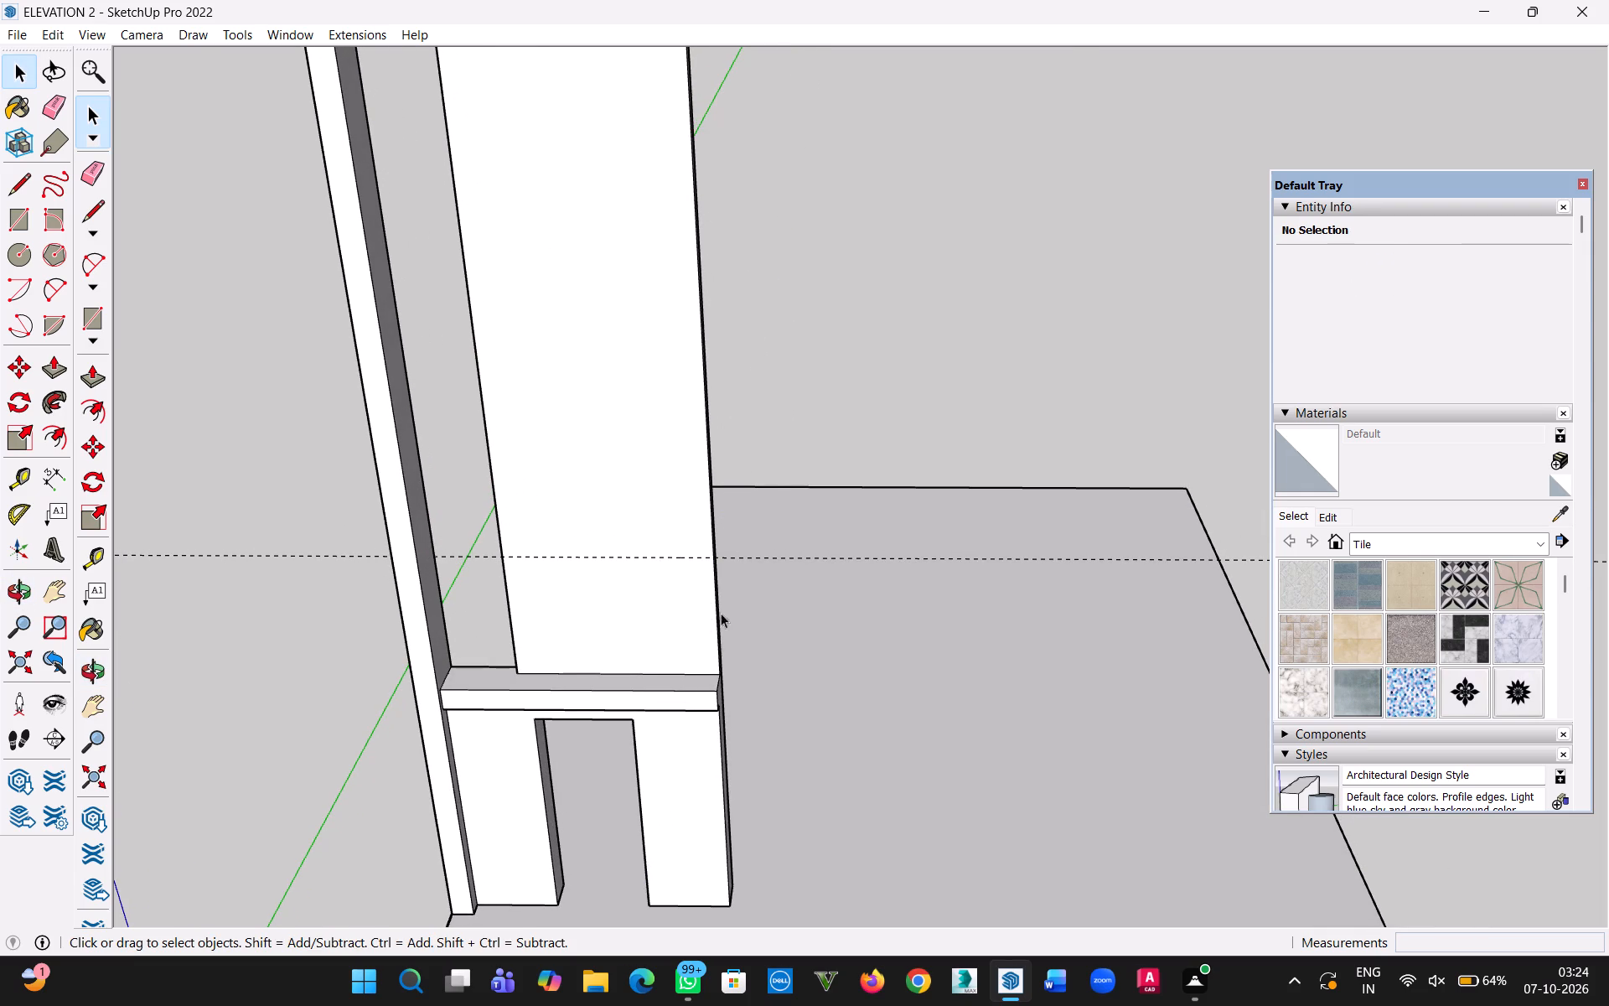
# Place a horizontal guide 6" above the remaining horizontal guide across the front wall.
pyautogui.press('t')
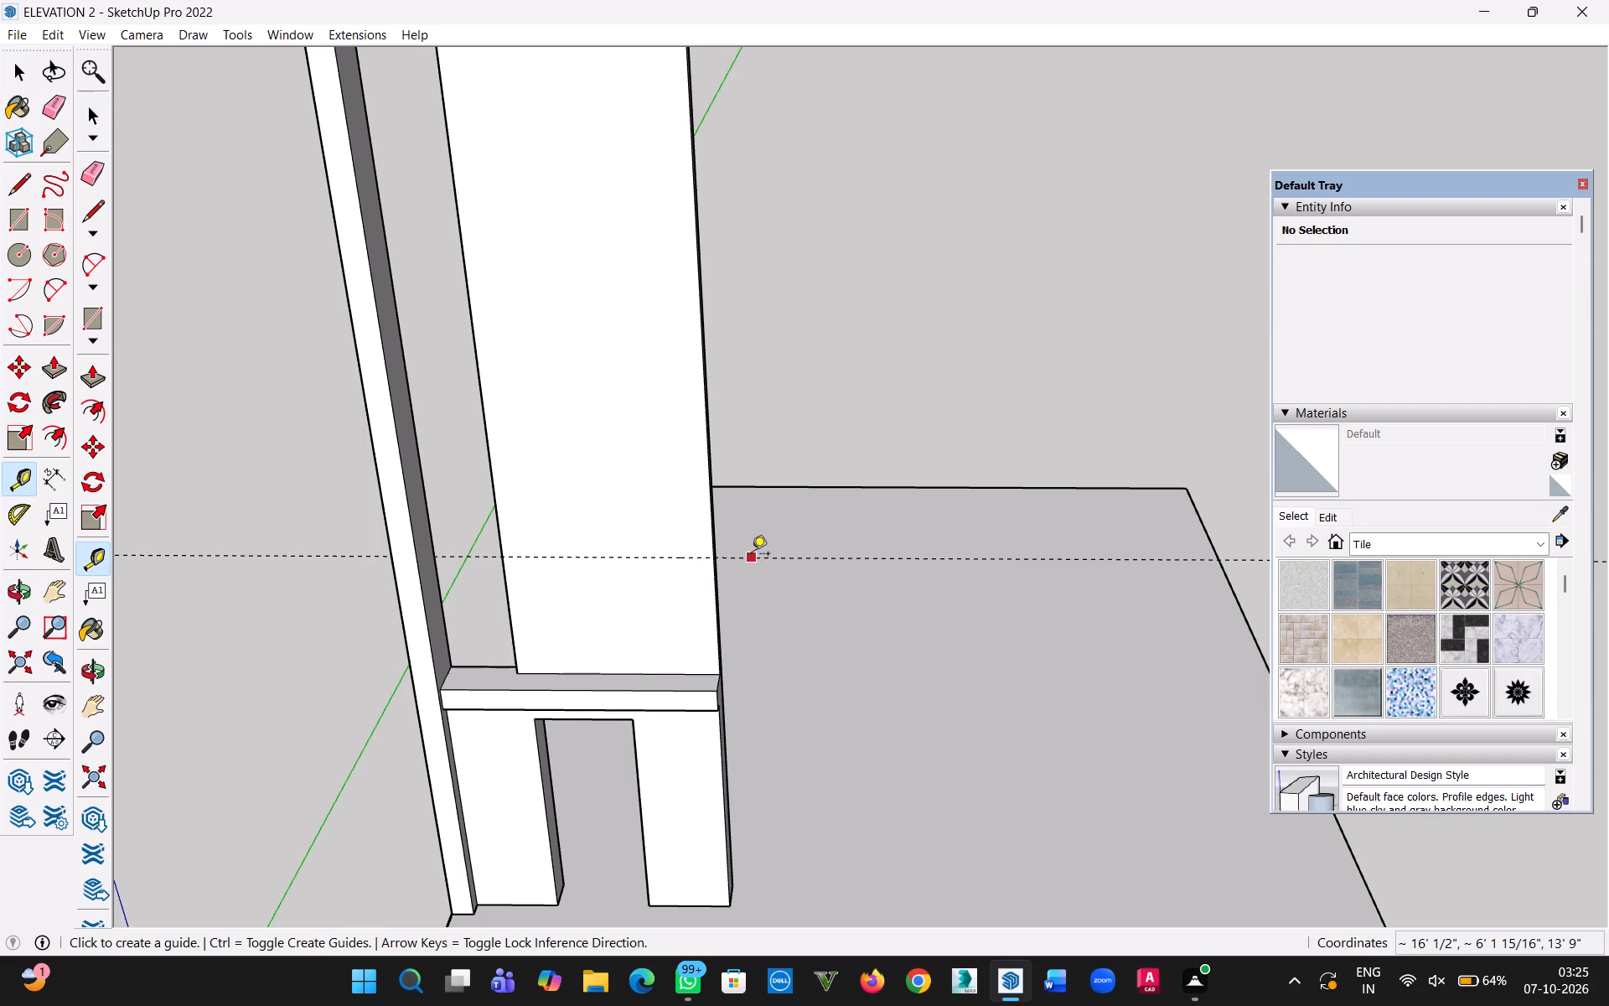
pyautogui.click(752, 559)
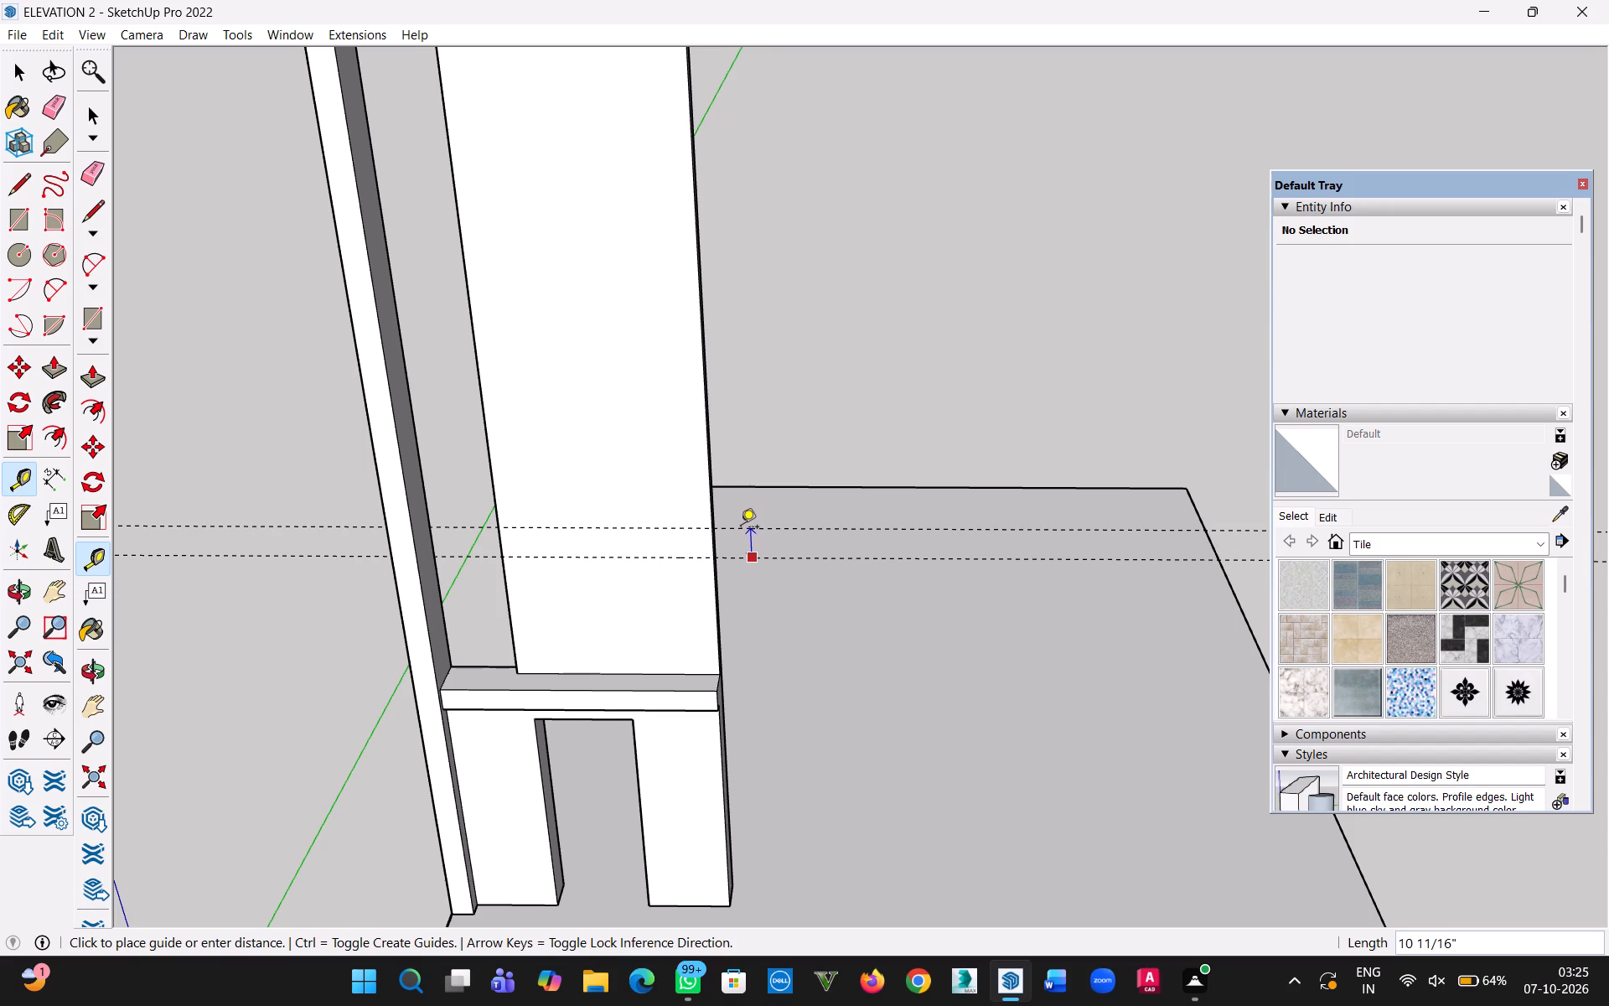
pyautogui.scroll(3, 753, 531)
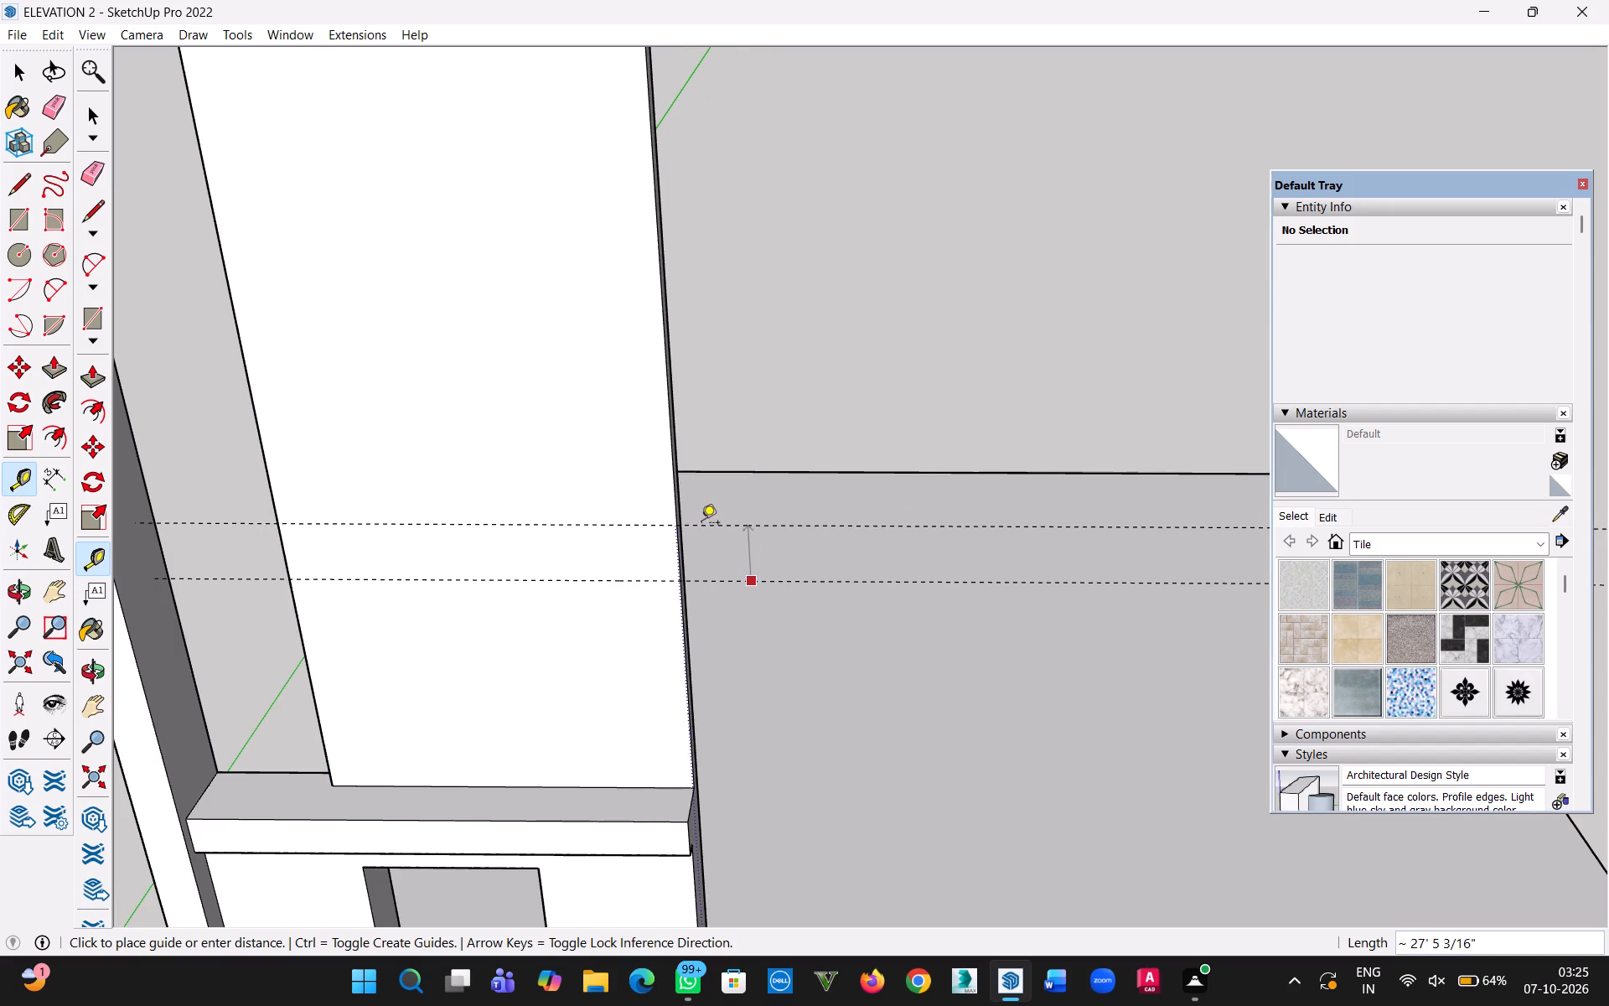
pyautogui.scroll(1, 773, 575)
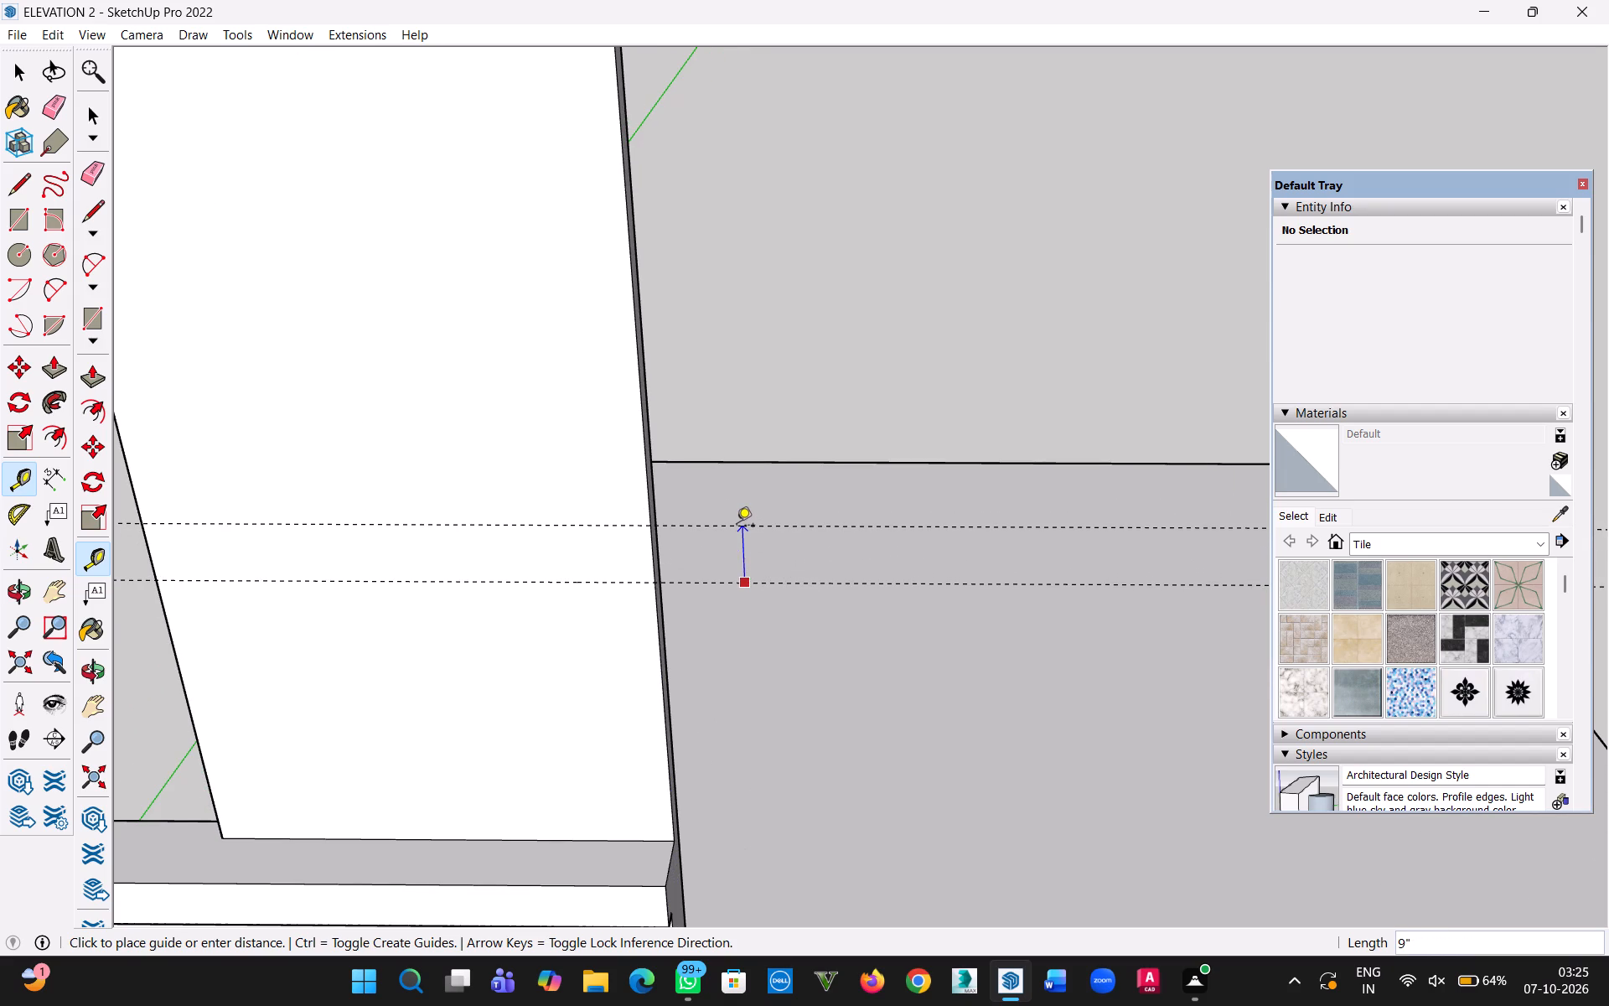
pyautogui.write('6"')
pyautogui.press('Return')
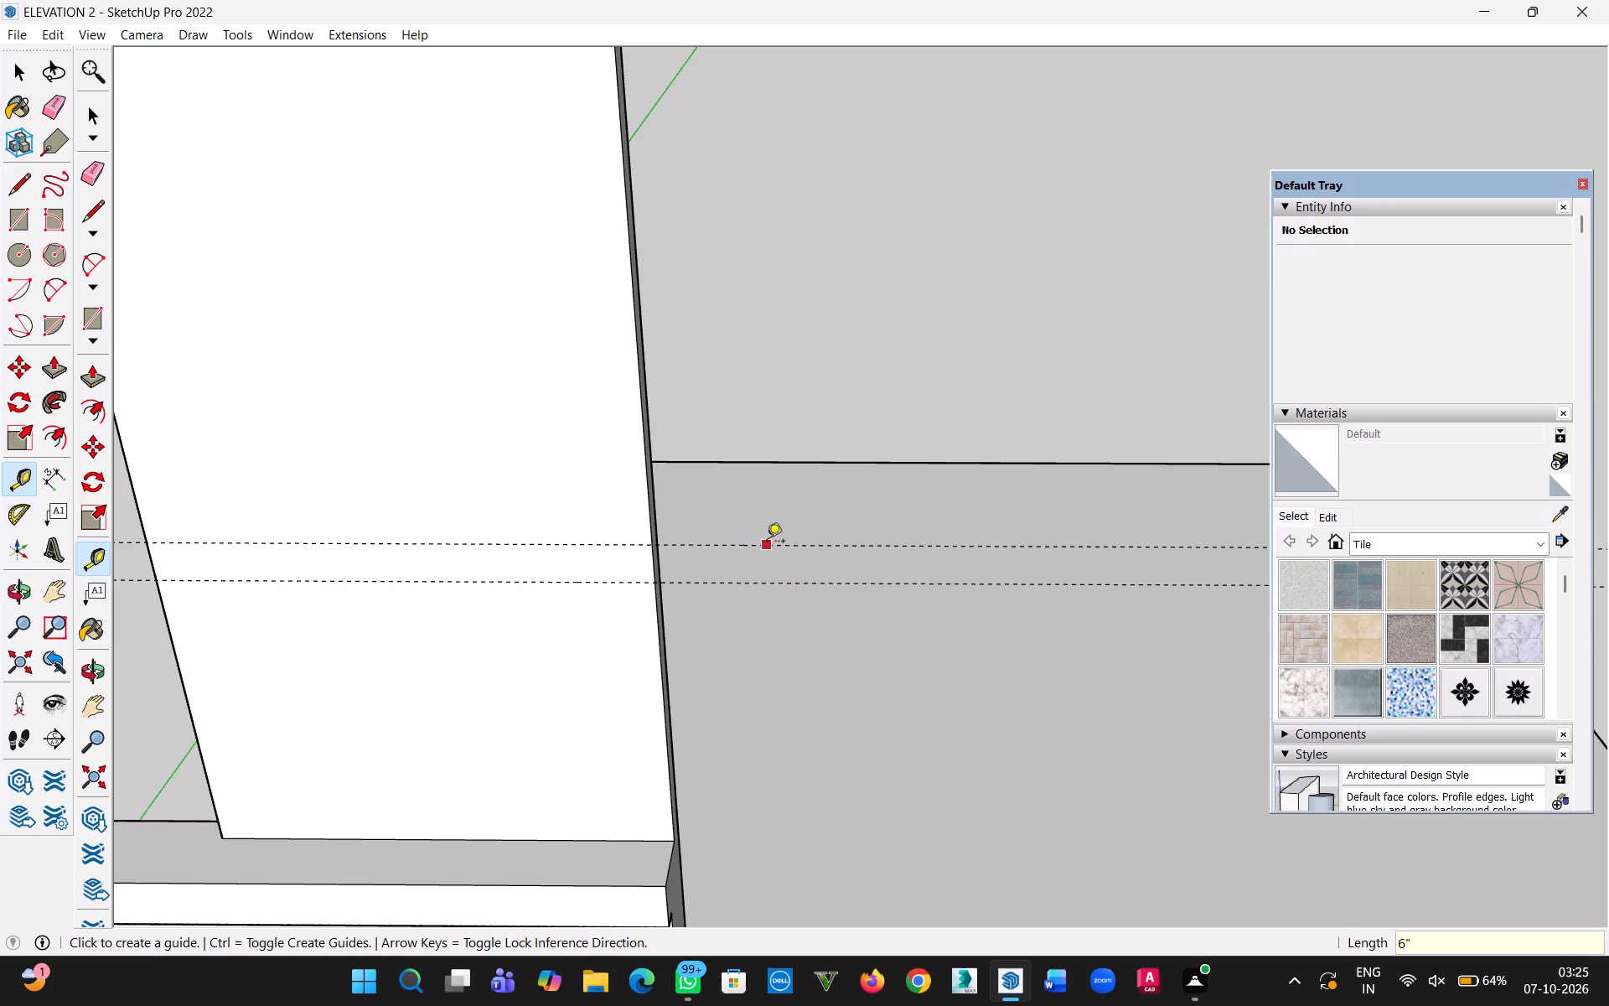
# Place a horizontal guide 12'6" above the upper of the two closely spaced front guides.
pyautogui.click(767, 542)
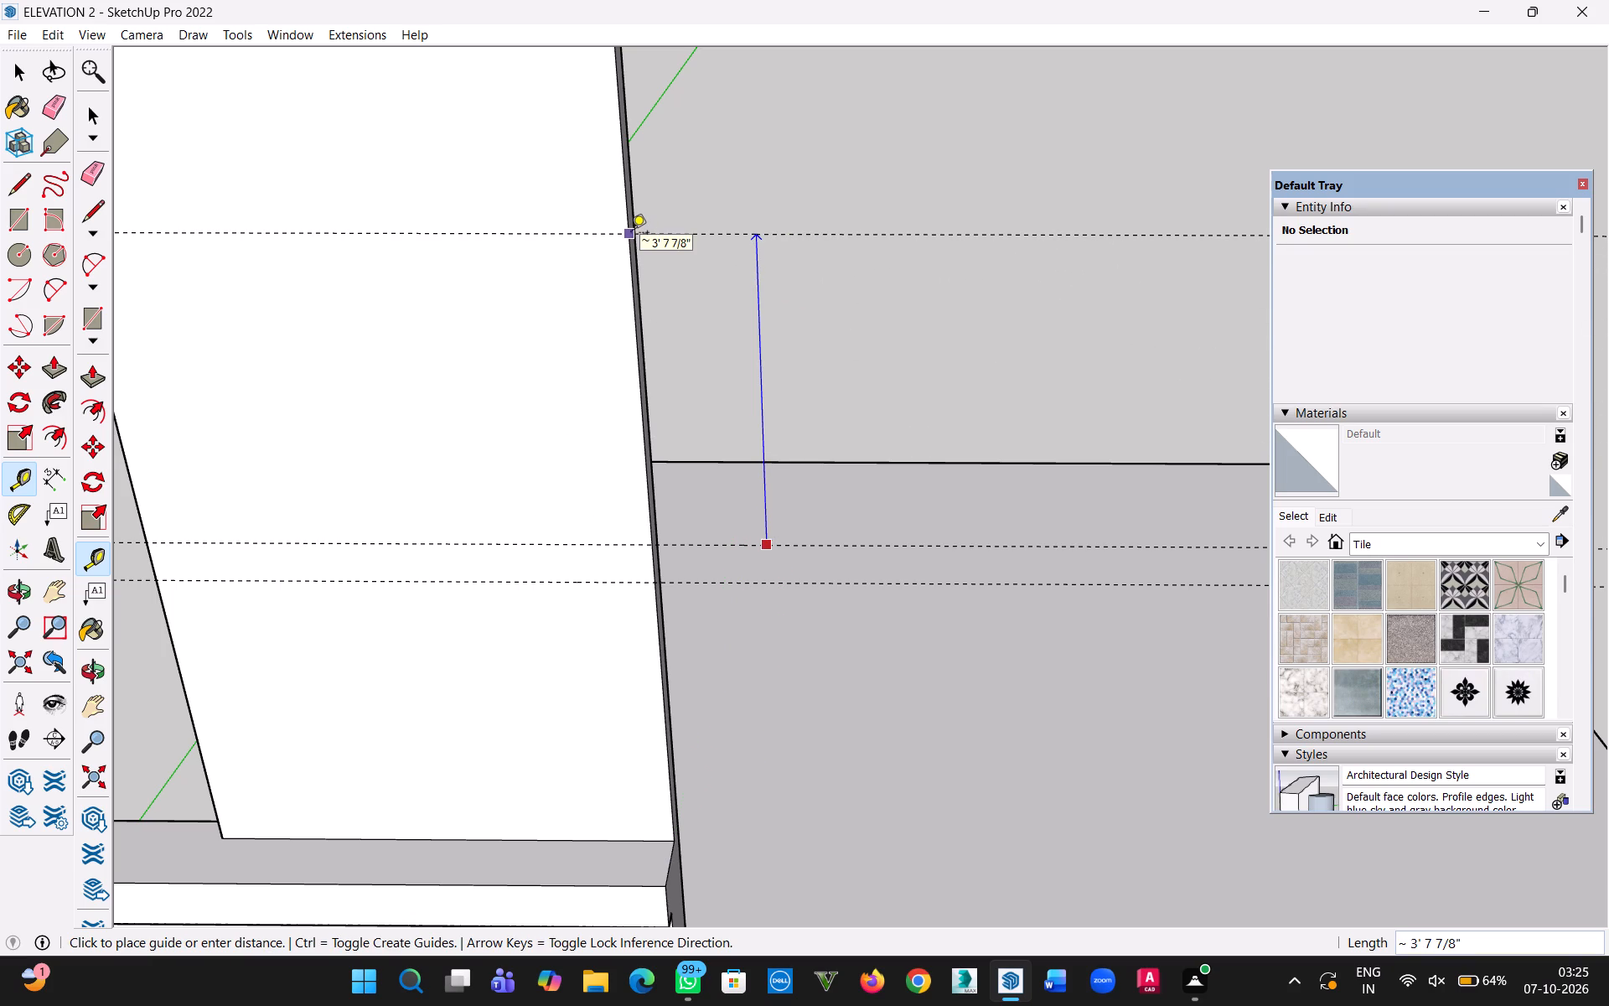
pyautogui.write('12\'6"')
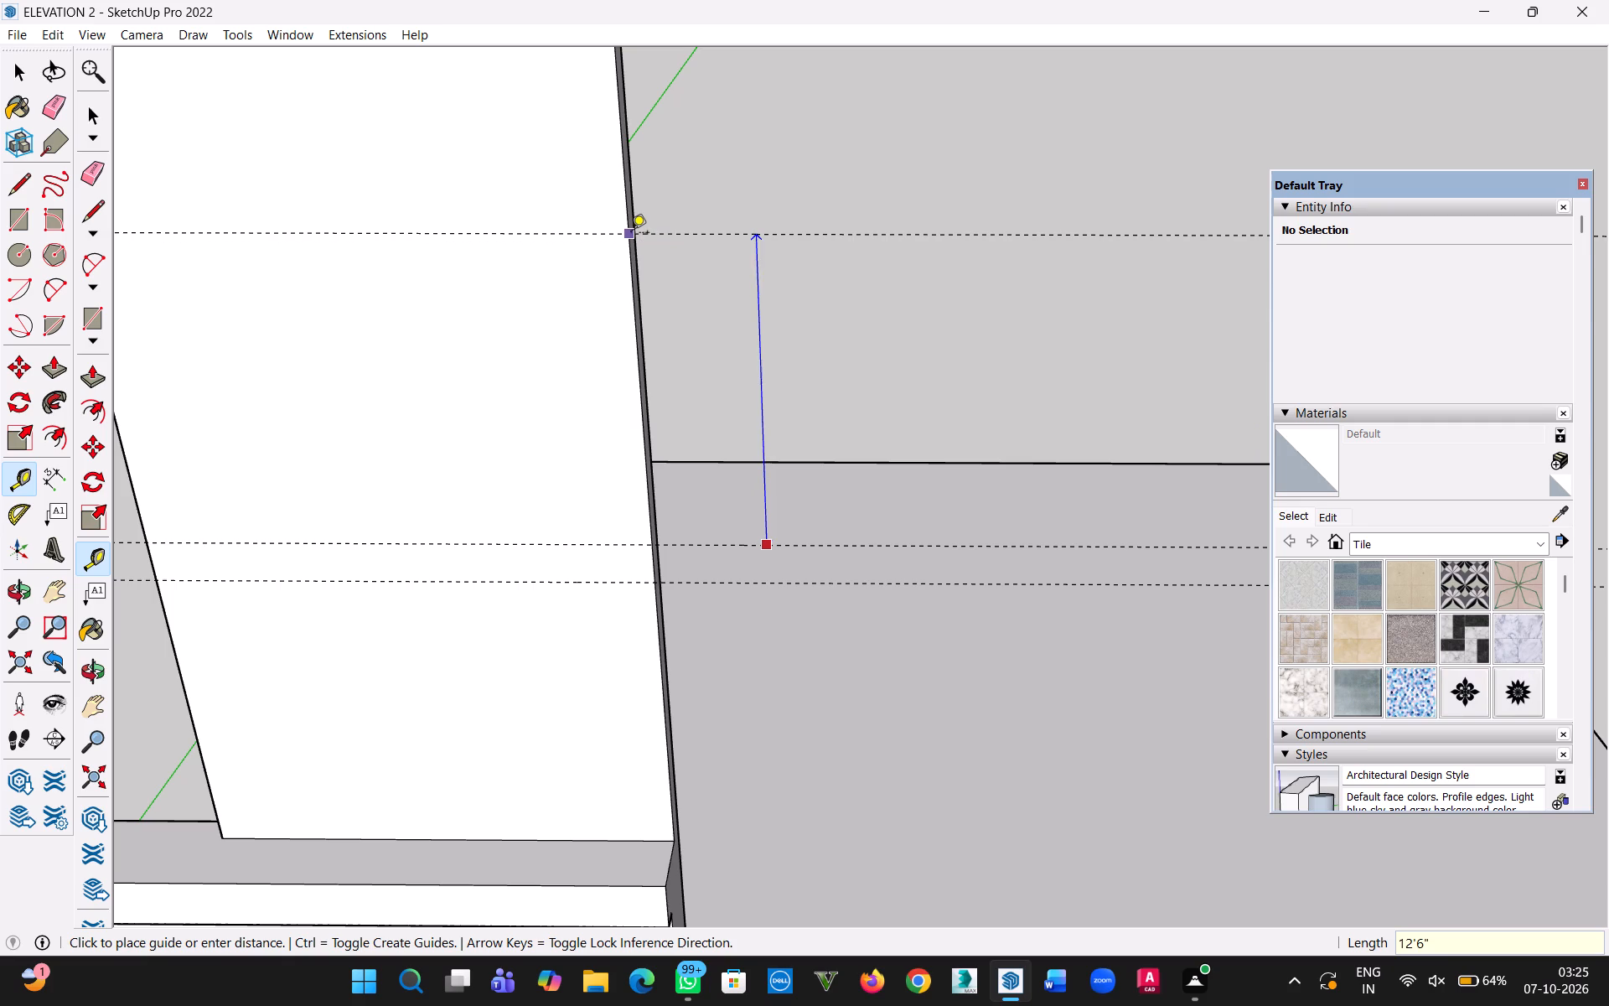
pyautogui.press('Return')
# Place a horizontal guide 1'6" below the topmost front guide near the frame's short leg.
pyautogui.scroll(-12, 658, 239)
pyautogui.press('h')
pyautogui.moveTo(694, 270); pyautogui.dragTo(682, 561)
pyautogui.scroll(4, 730, 445)
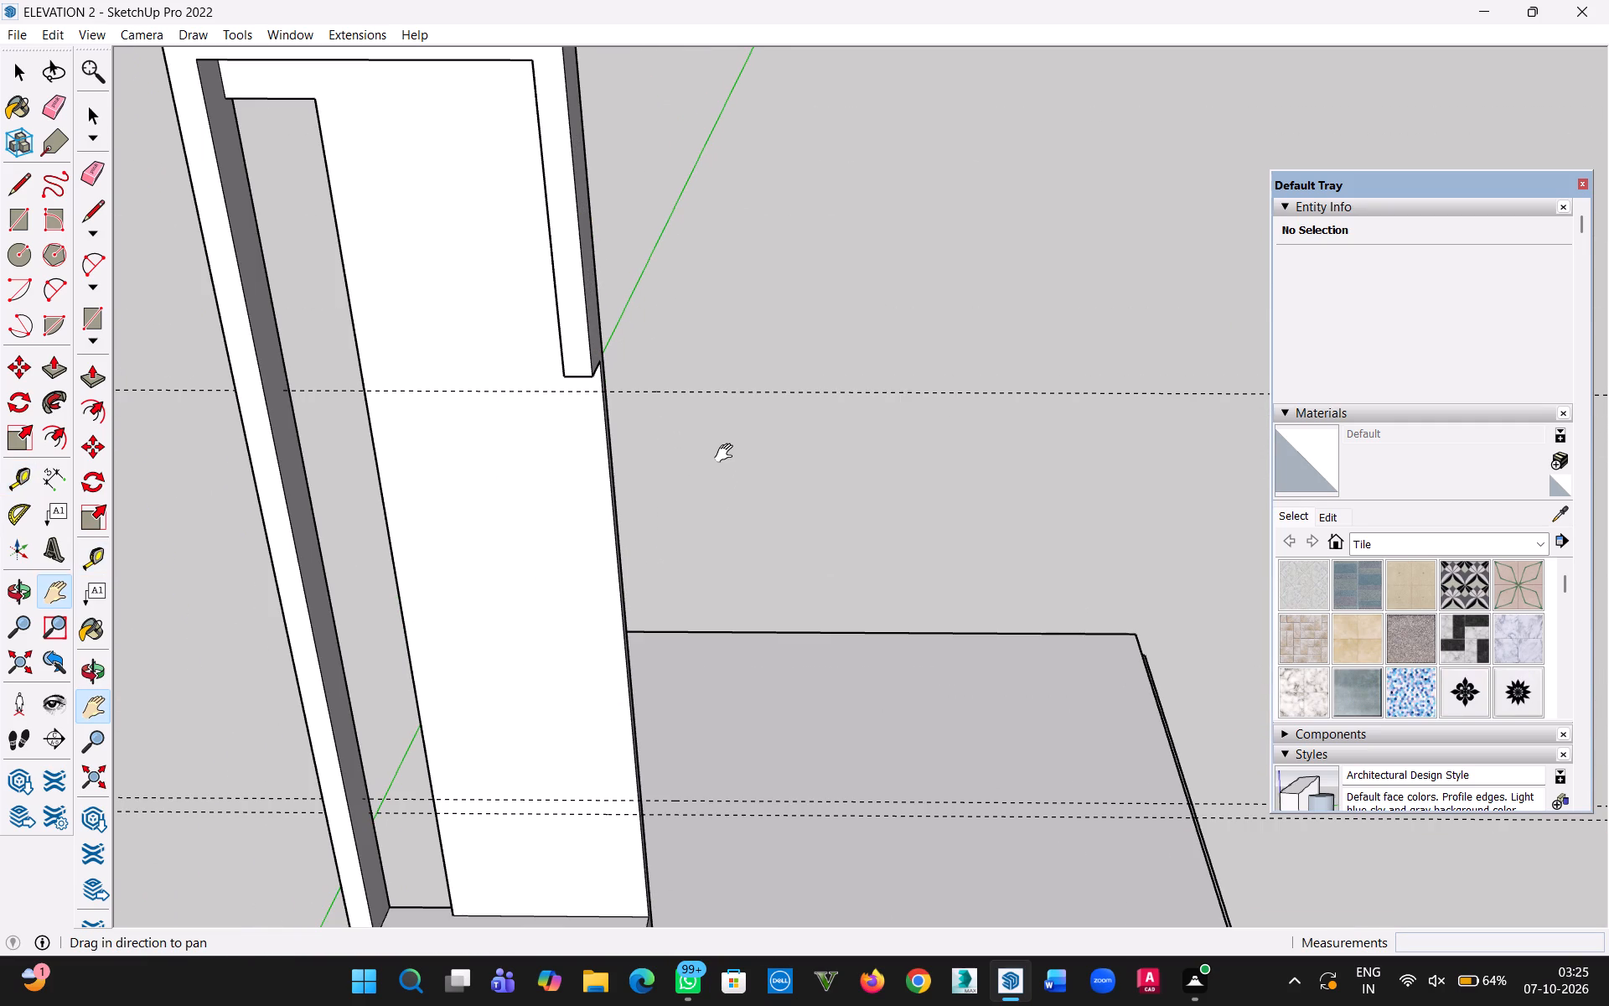
pyautogui.hotkey('ctrl', 't')
pyautogui.press('Escape')
pyautogui.press('t')
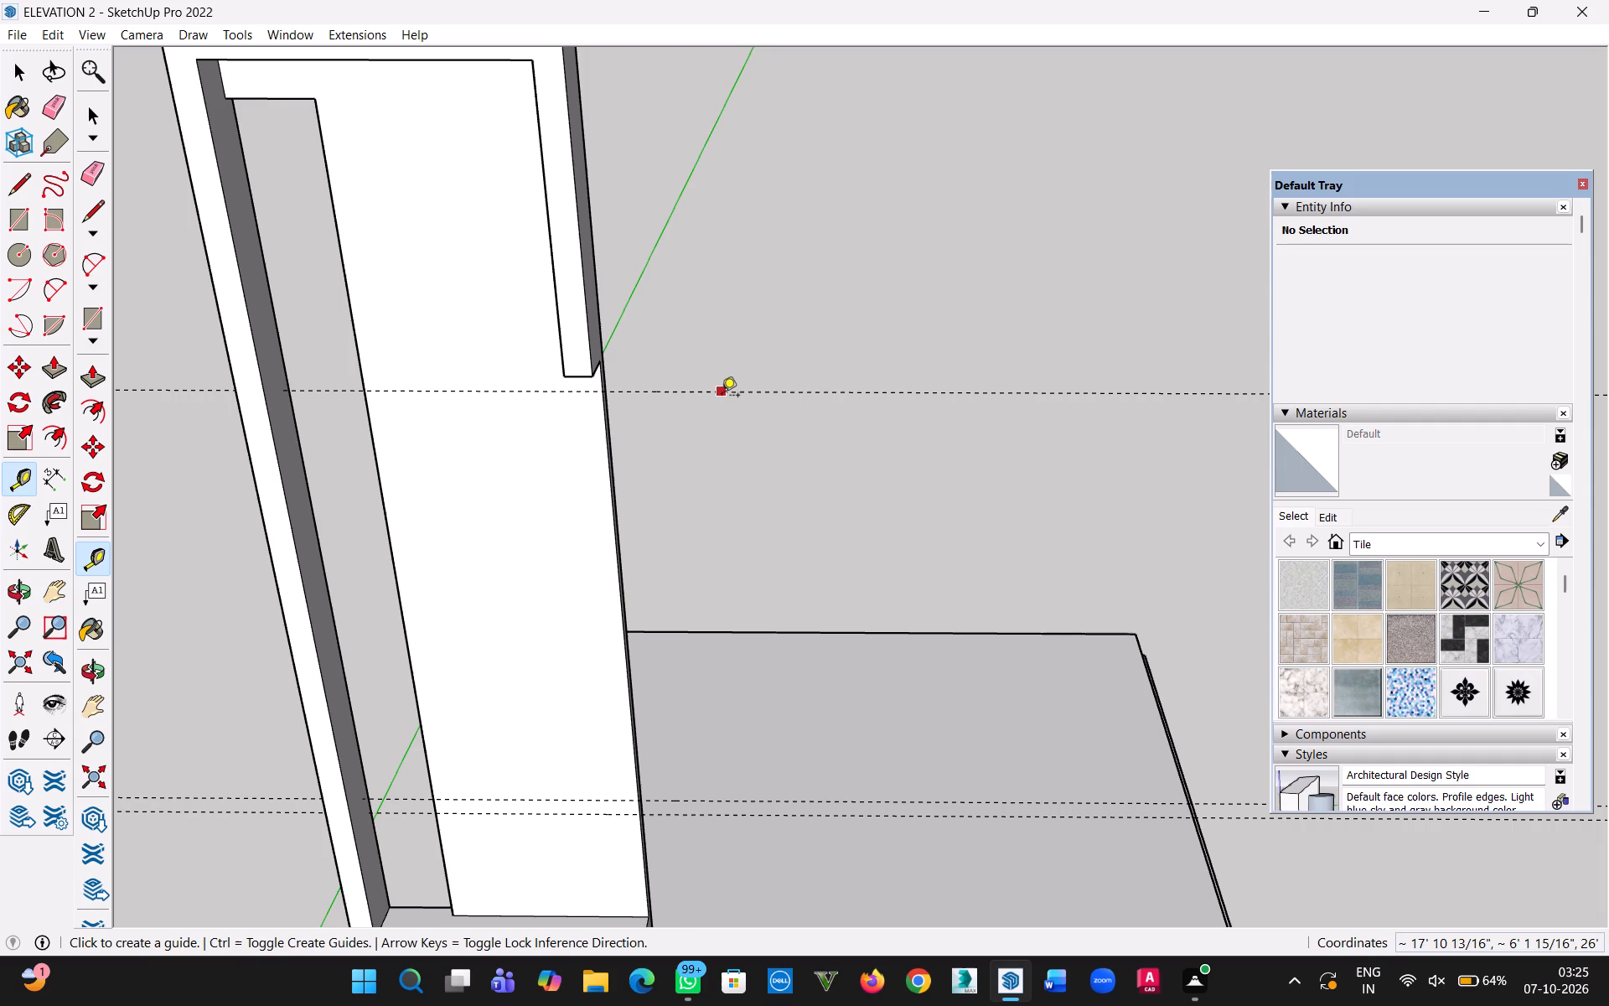
pyautogui.click(722, 389)
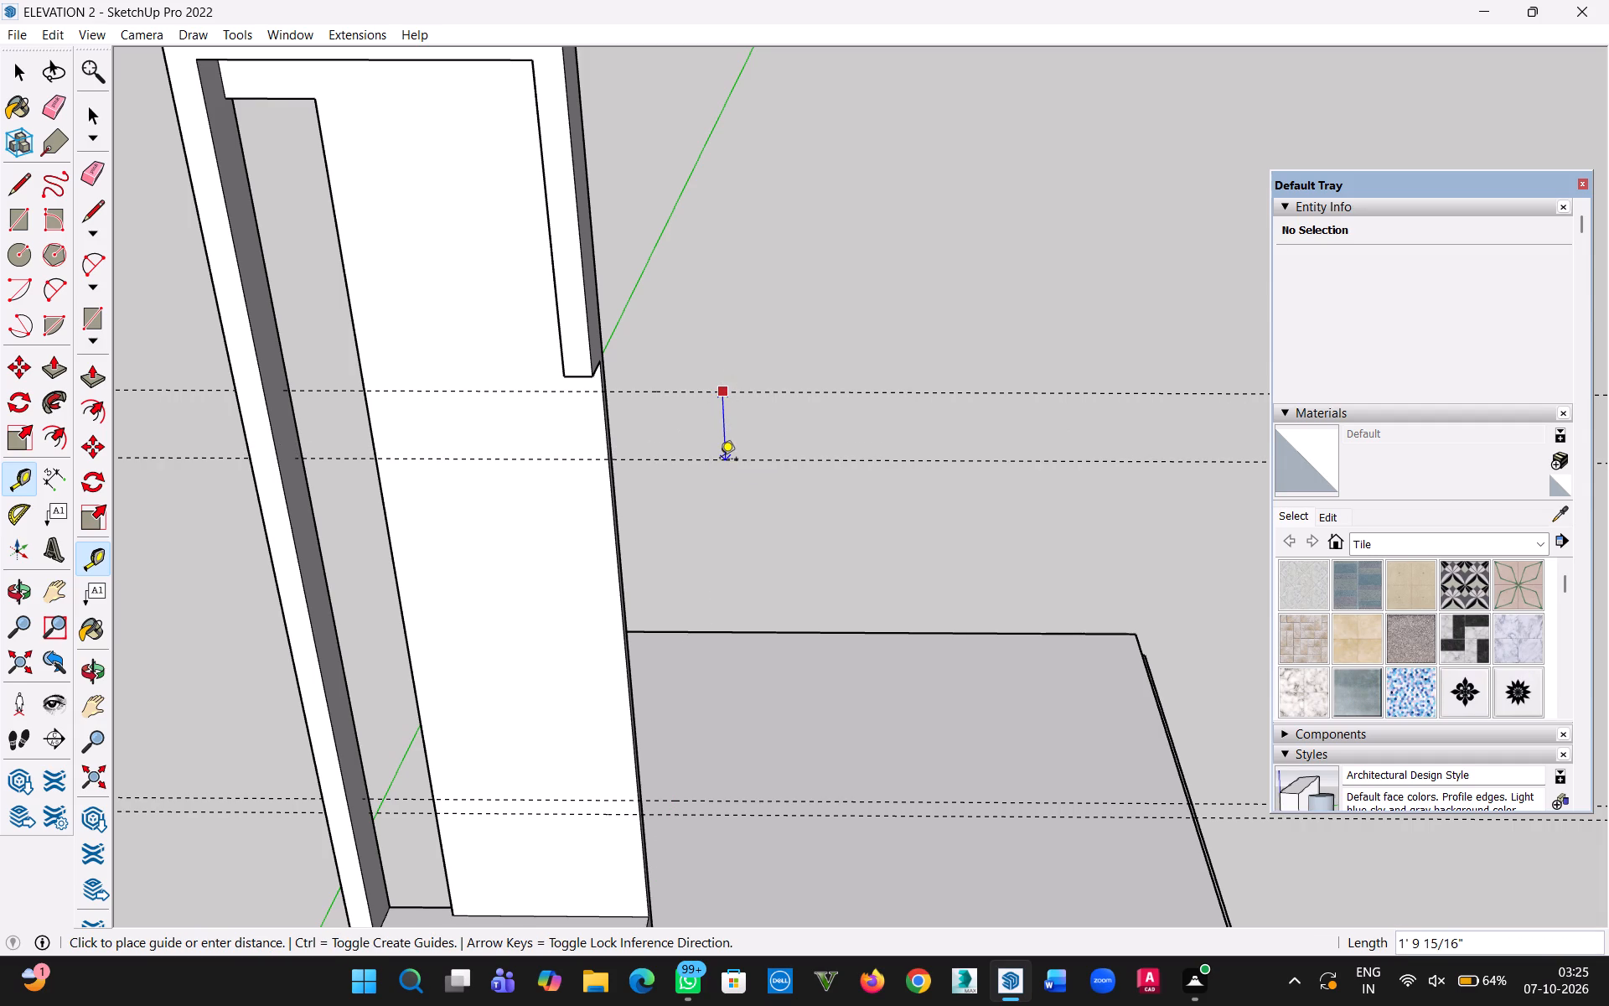
pyautogui.write('1\'6"')
pyautogui.press('Return')
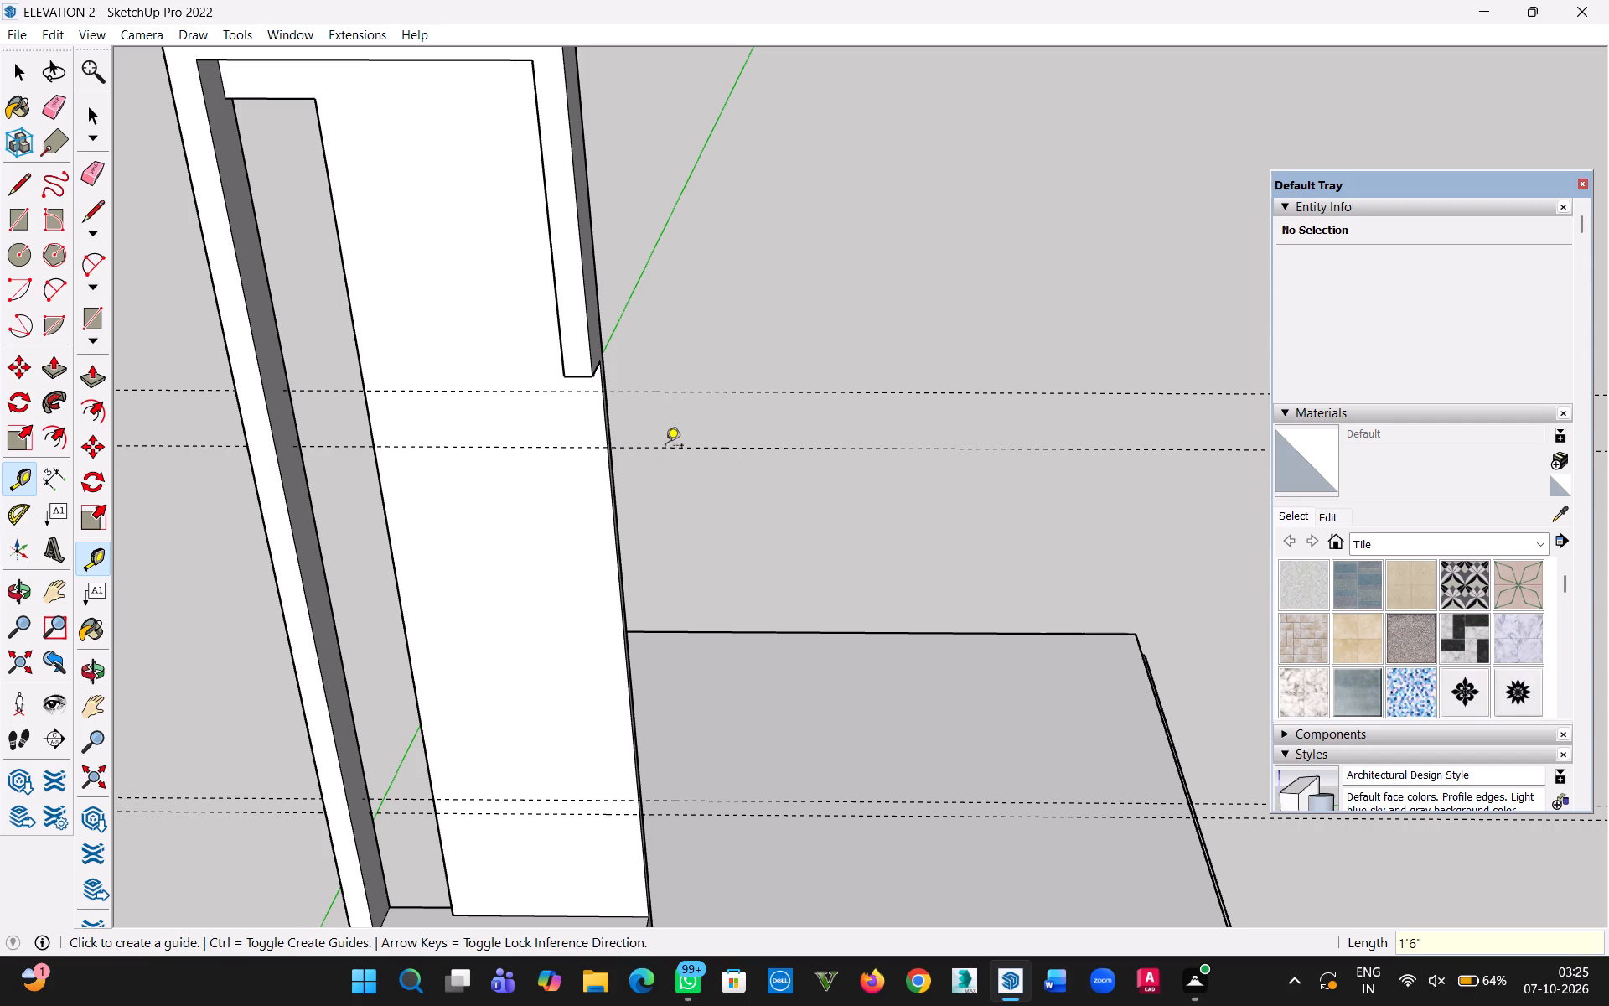
# Place a vertical guide on the tall wall's front face, 1'6" inward from its outer edge.
pyautogui.click(605, 425)
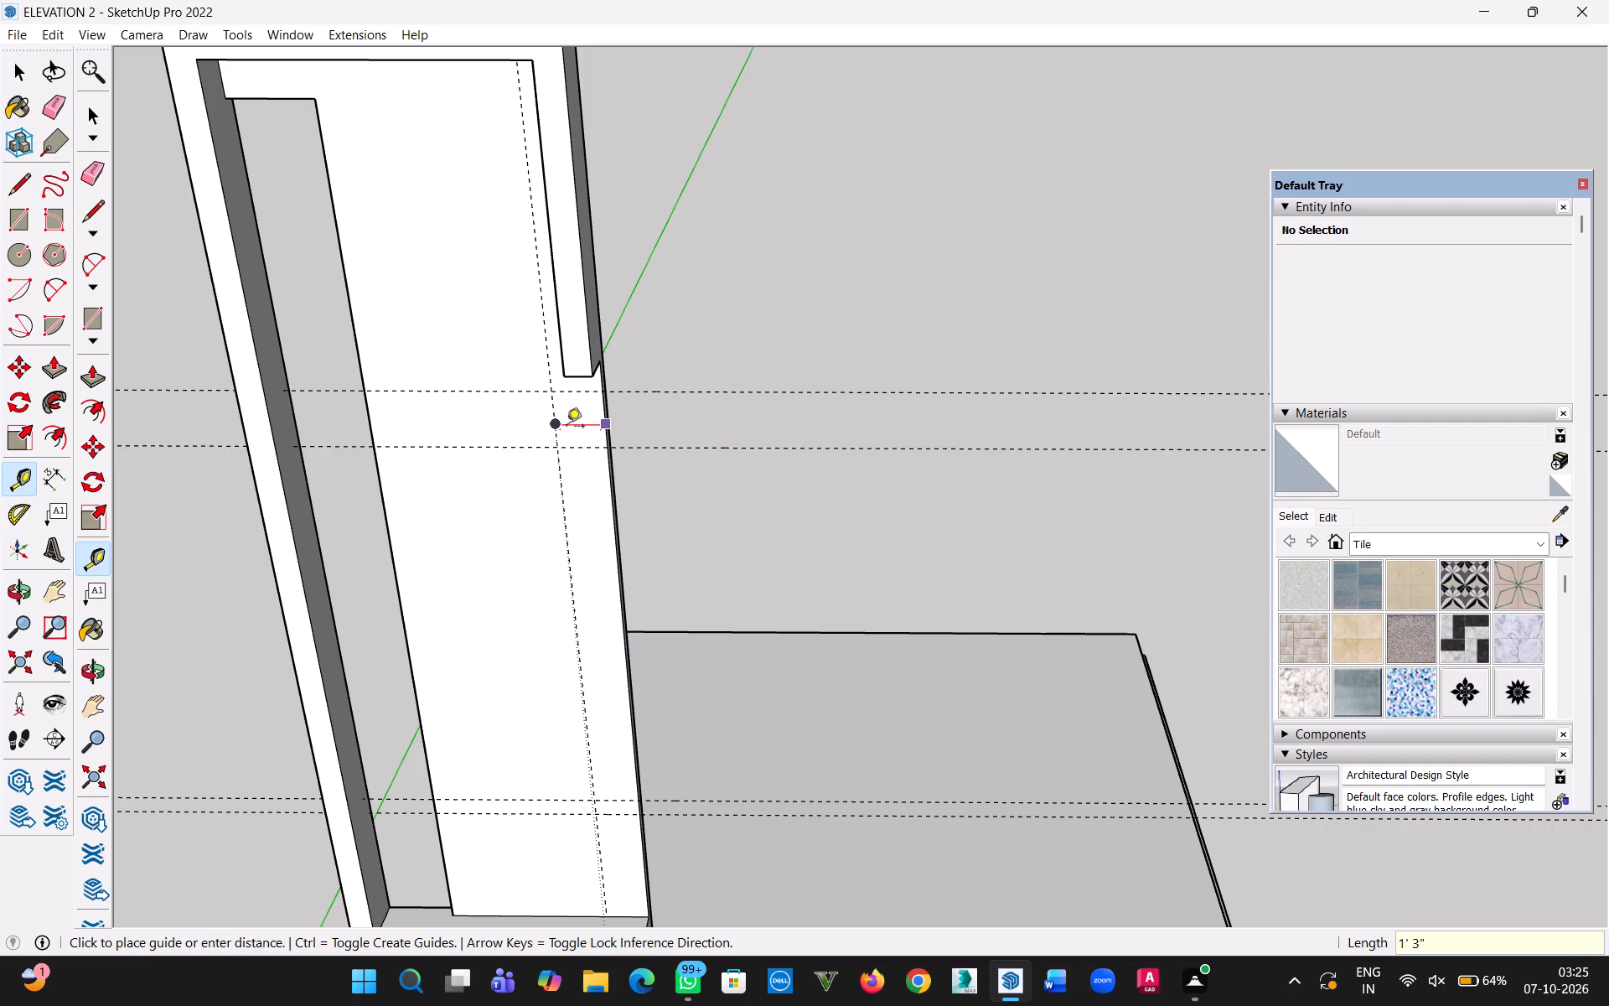
pyautogui.write('1\'6"')
pyautogui.press('Return')
# Place a vertical guide 20' outward from the tall wall's outer edge, over the floor slab side.
pyautogui.scroll(-2, 830, 637)
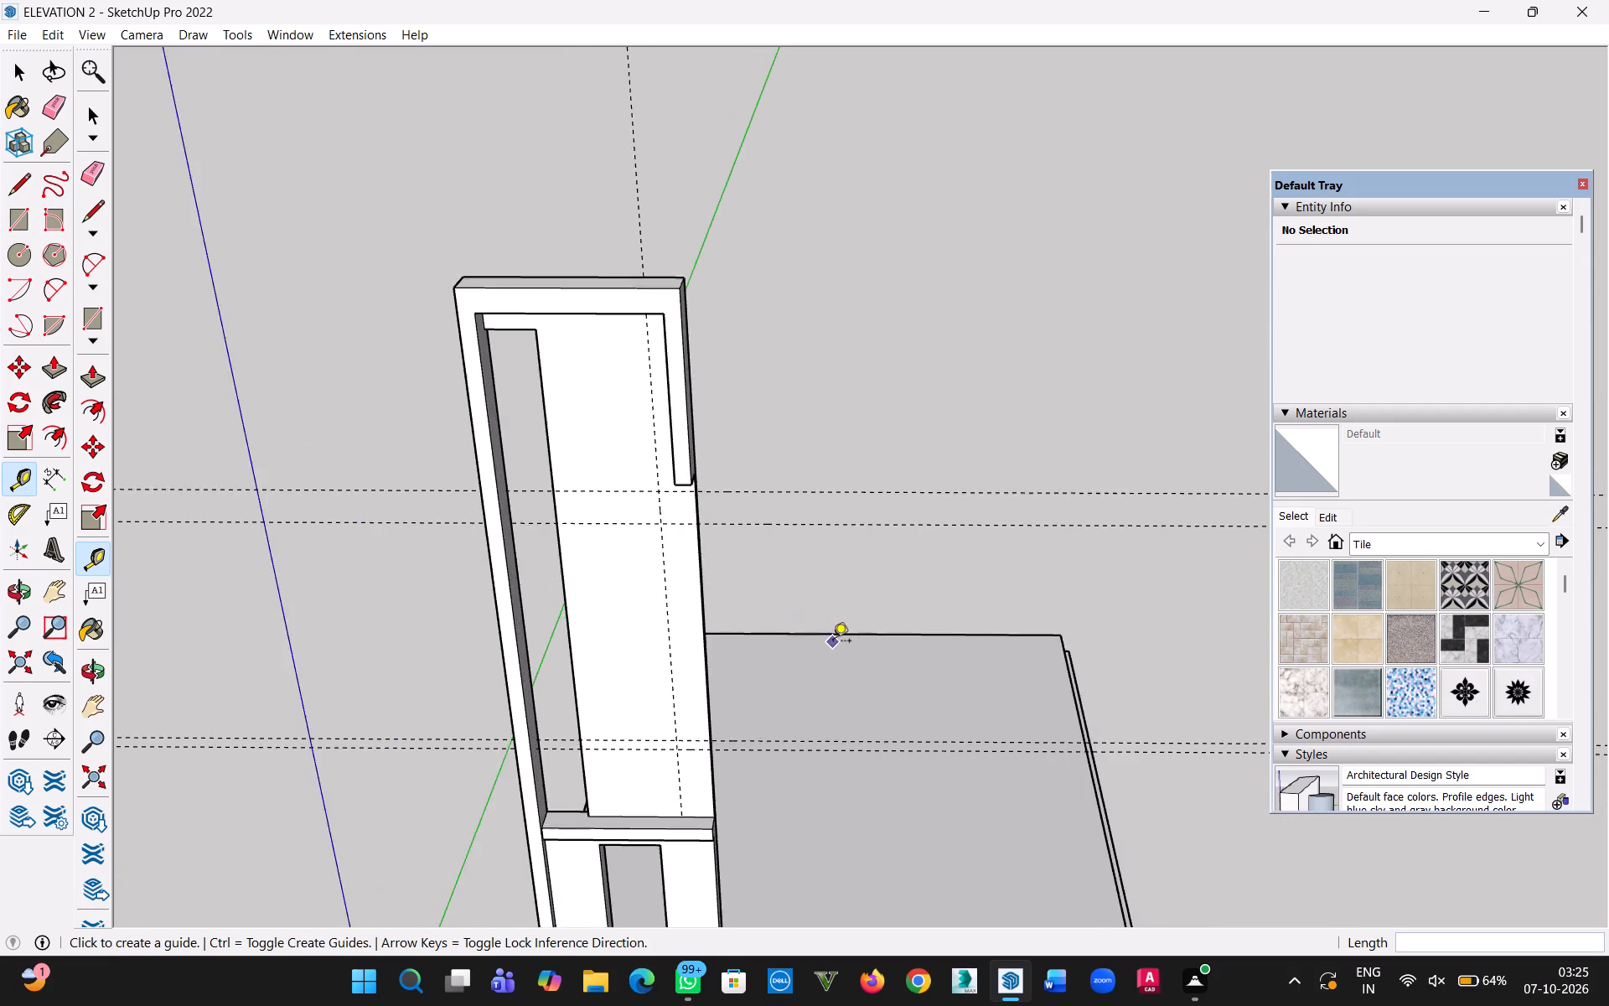
pyautogui.scroll(-2, 833, 642)
pyautogui.moveTo(830, 848); pyautogui.dragTo(549, 929, button='middle')
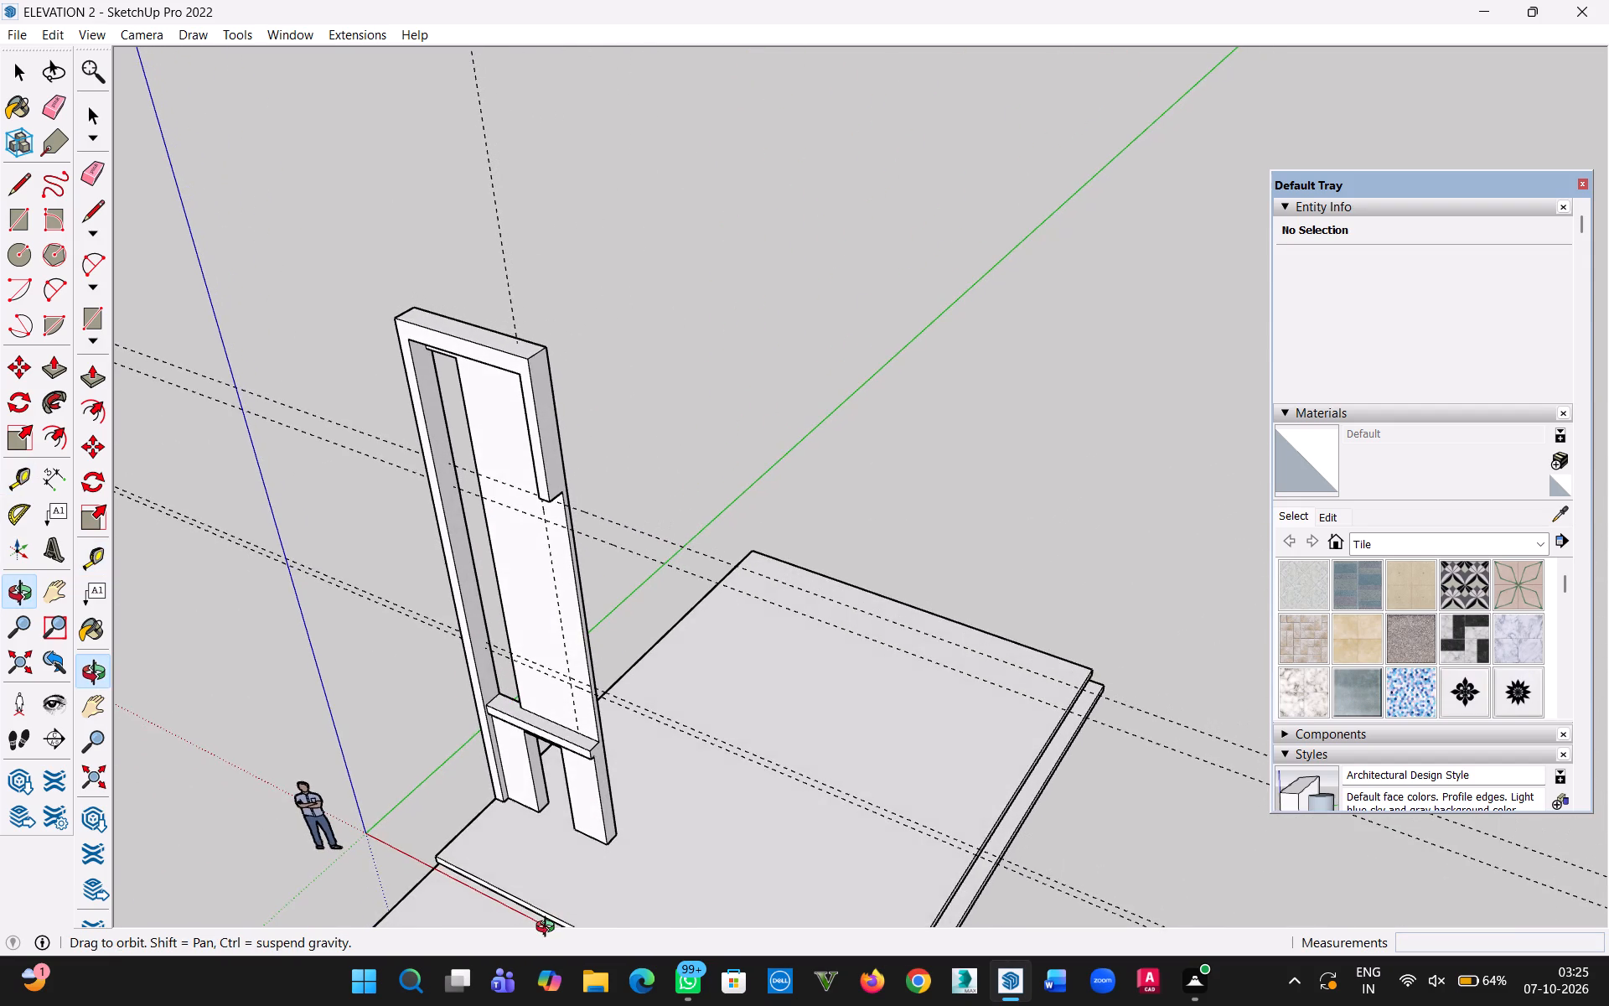
pyautogui.moveTo(549, 929); pyautogui.dragTo(845, 842, button='middle')
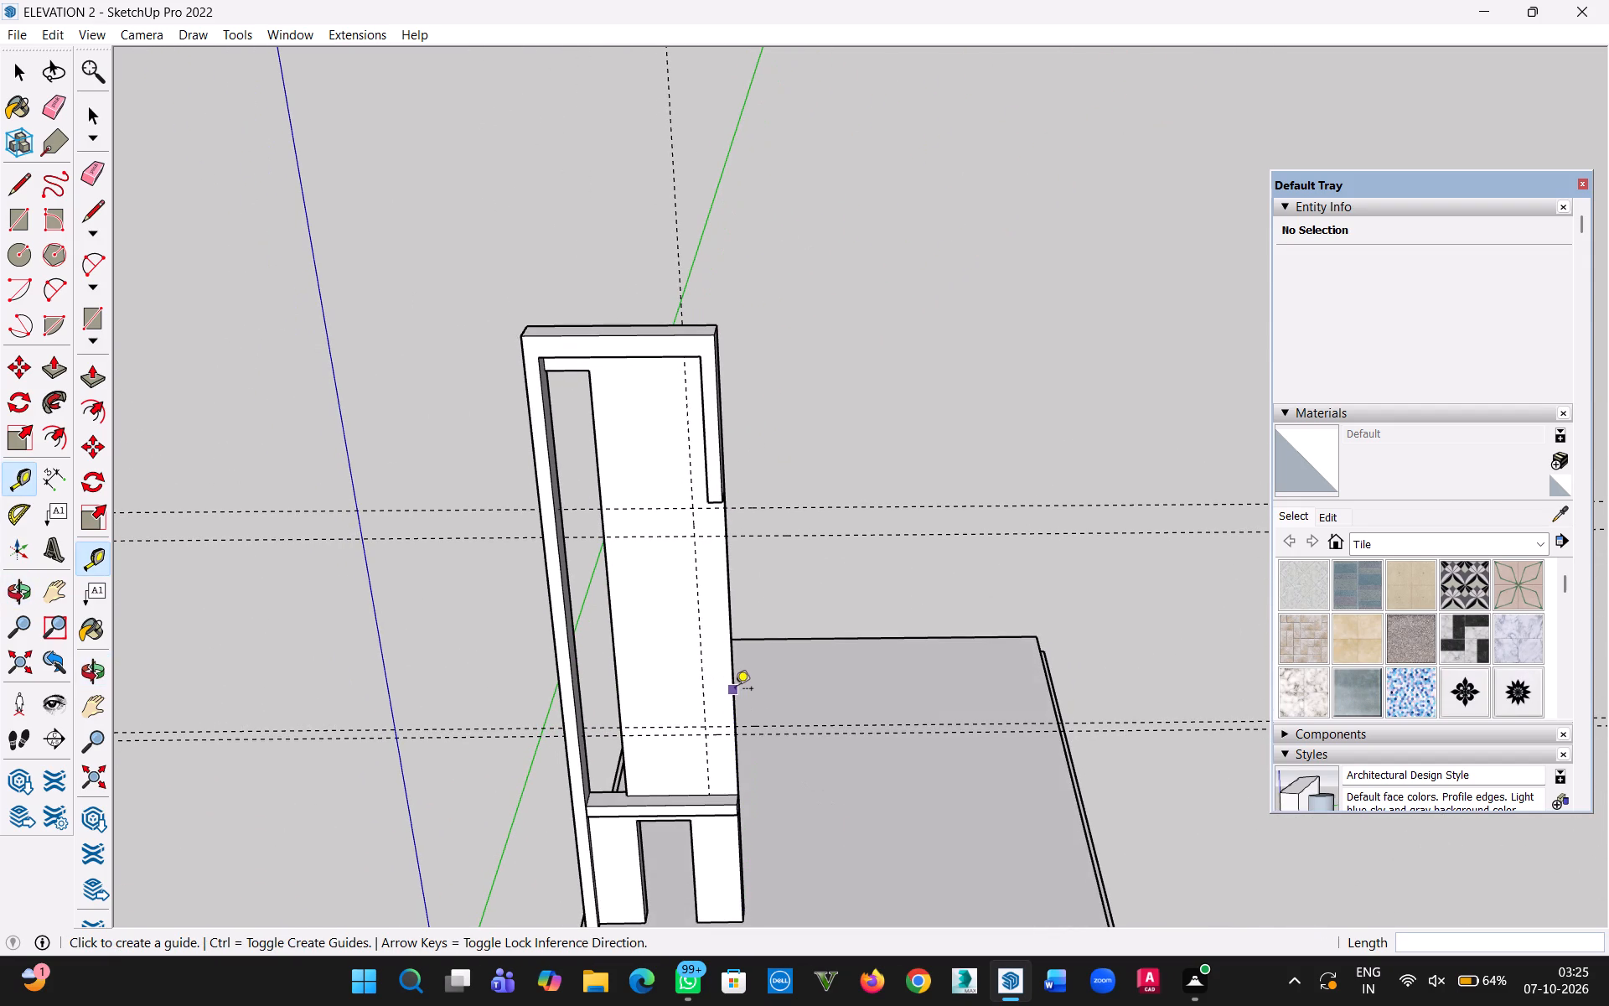
pyautogui.click(735, 690)
pyautogui.write('20')
pyautogui.press("'")
pyautogui.press('Return')
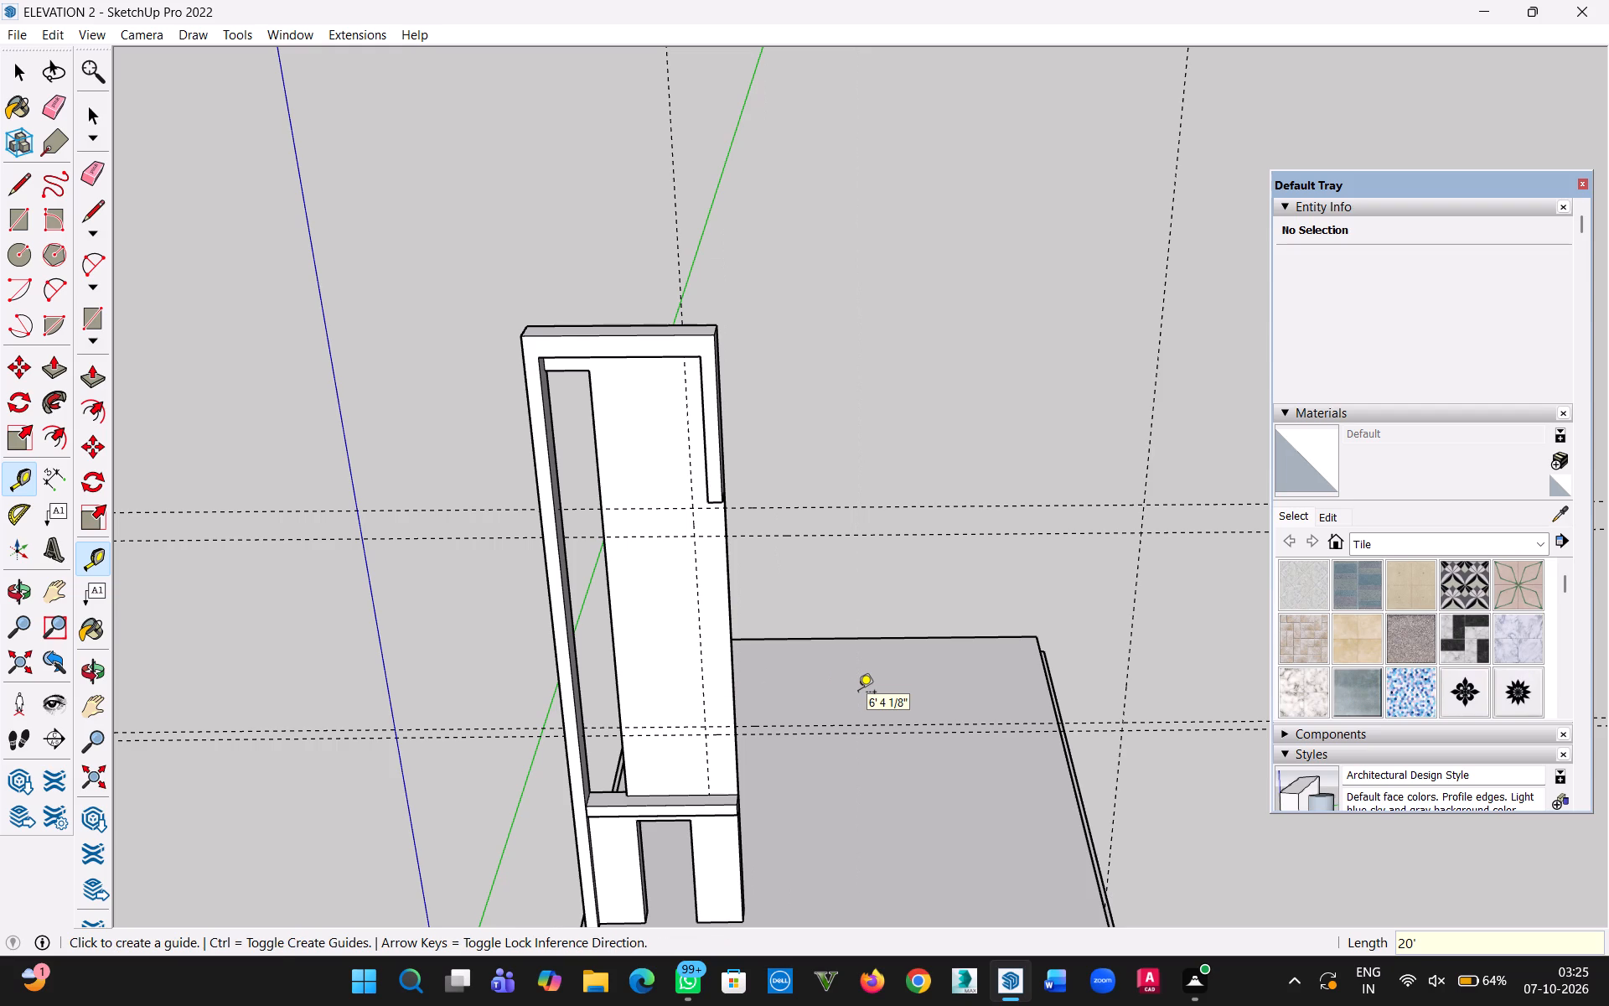
pyautogui.press('Escape')
# Draw a 21'6" by 1'6" rectangle between the two upper horizontal guides, from the far vertical guide to the one on the wall.
pyautogui.press('r')
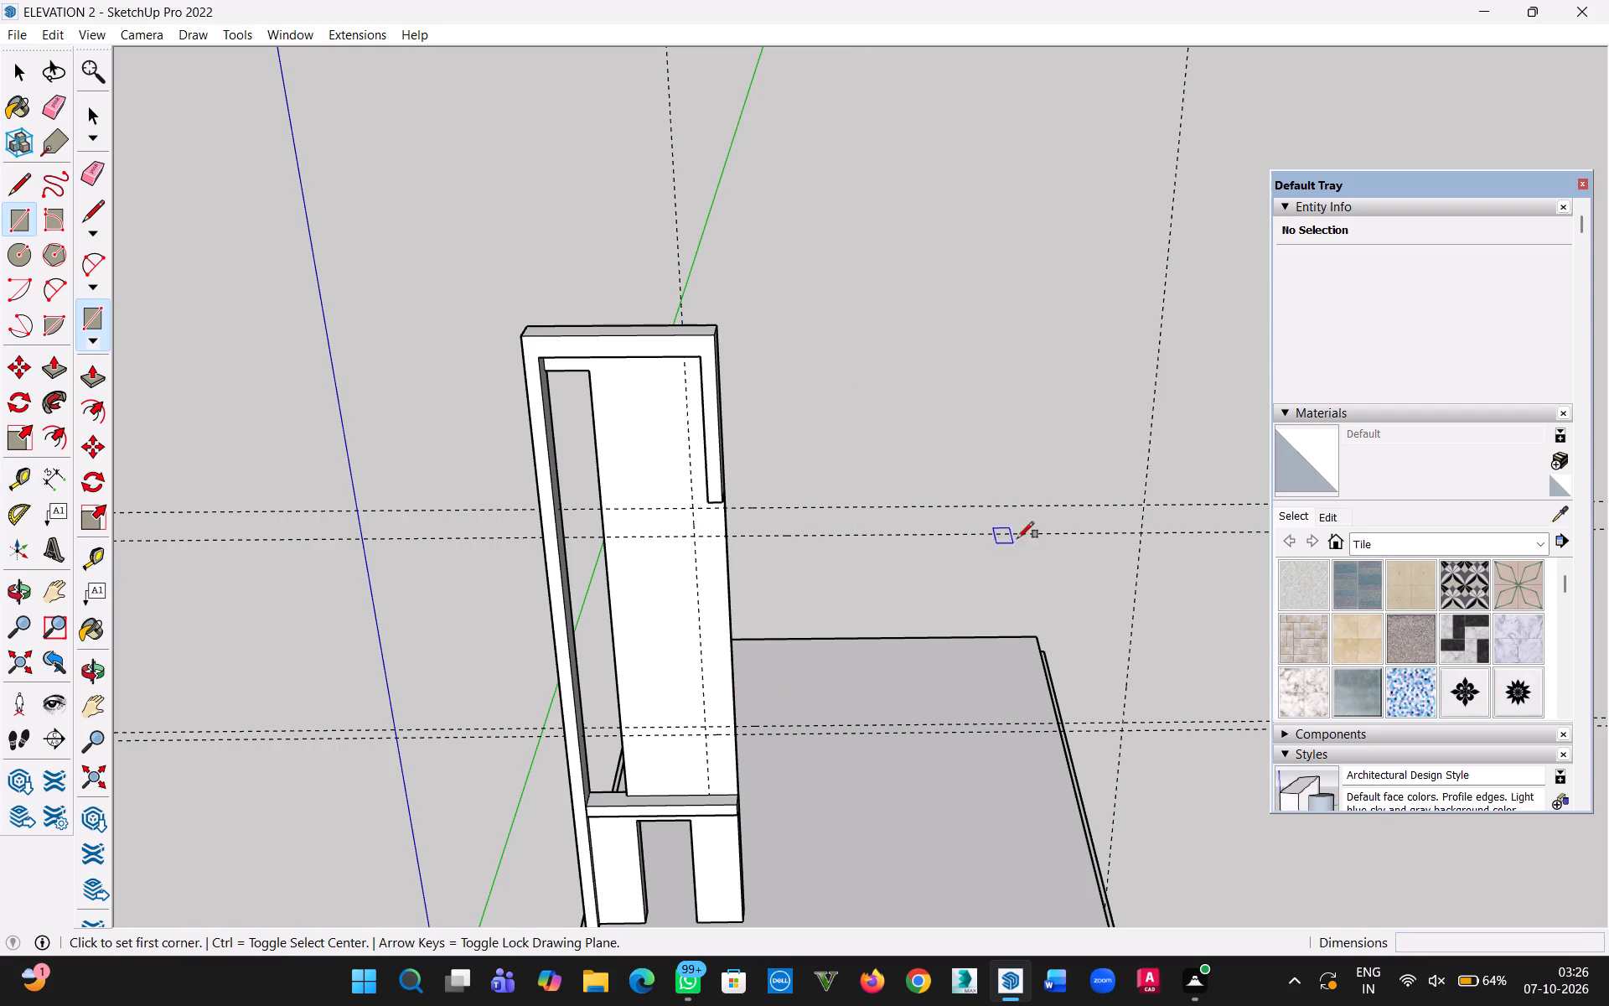
pyautogui.click(1142, 506)
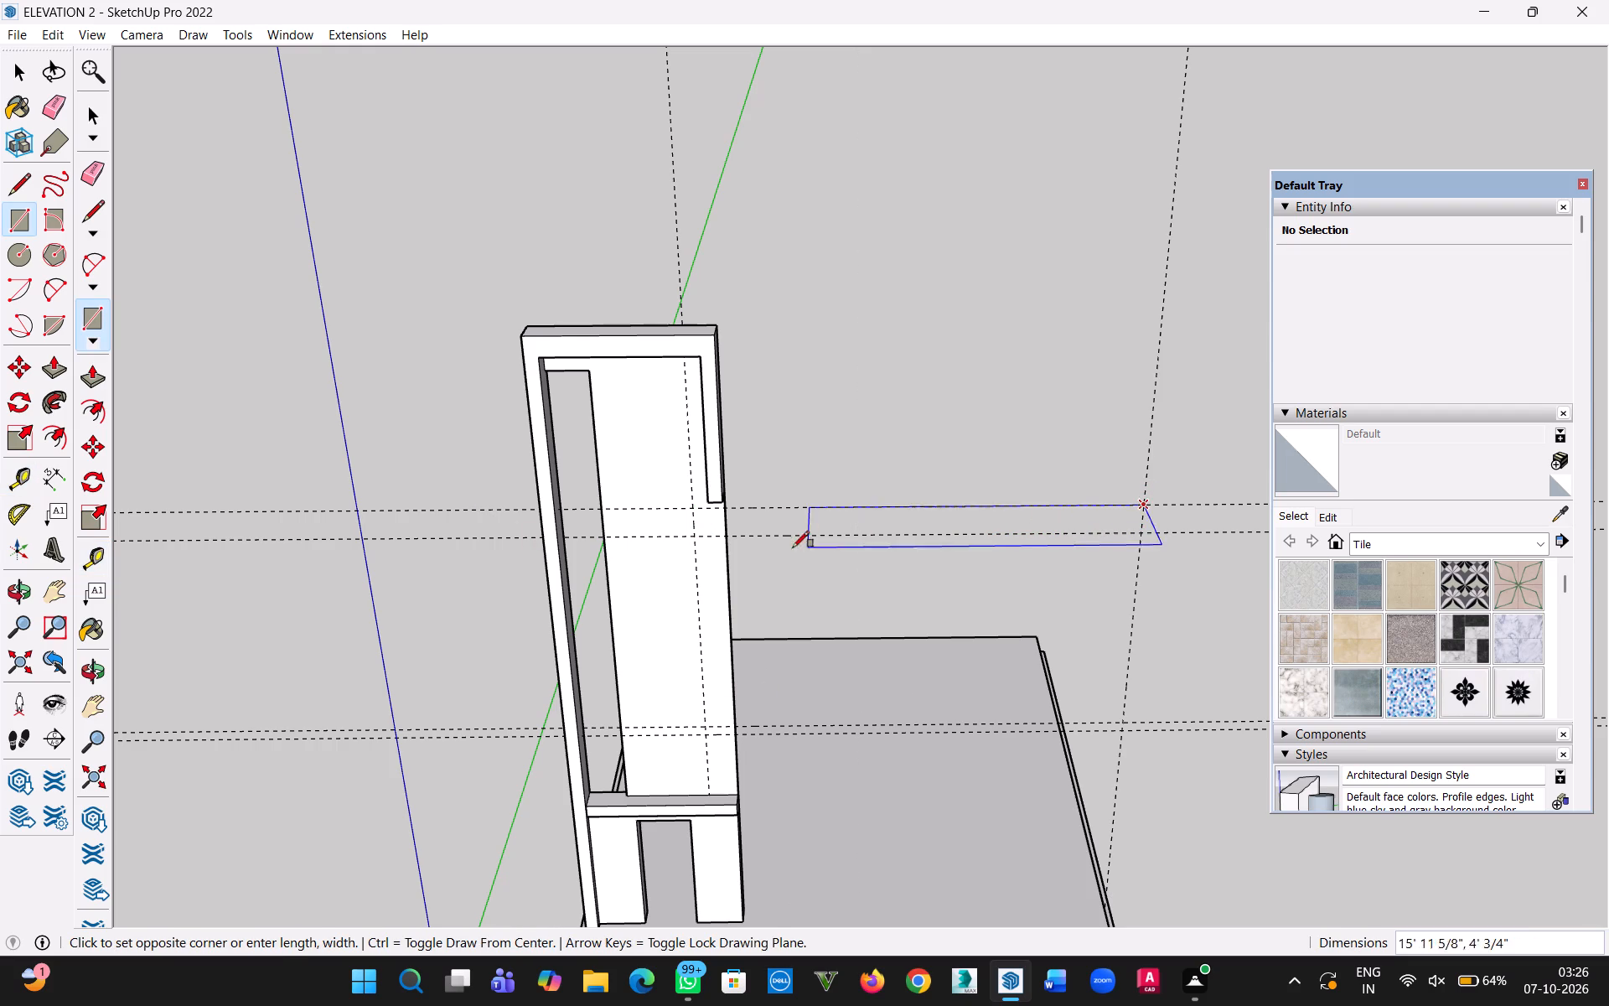
pyautogui.click(699, 536)
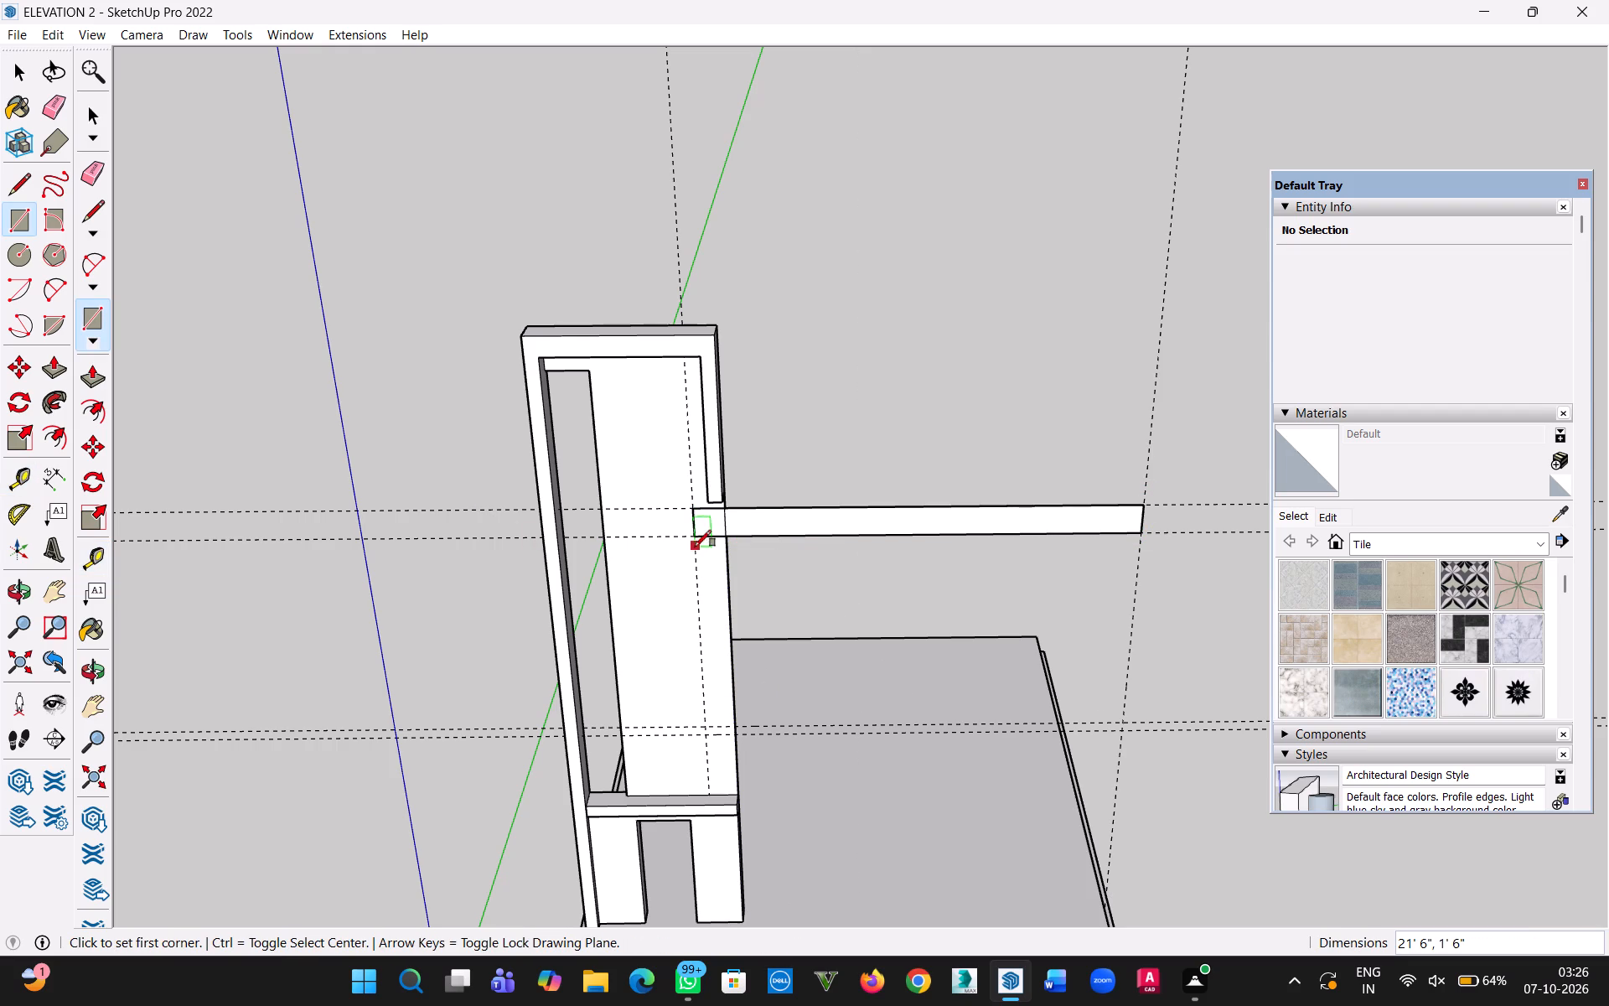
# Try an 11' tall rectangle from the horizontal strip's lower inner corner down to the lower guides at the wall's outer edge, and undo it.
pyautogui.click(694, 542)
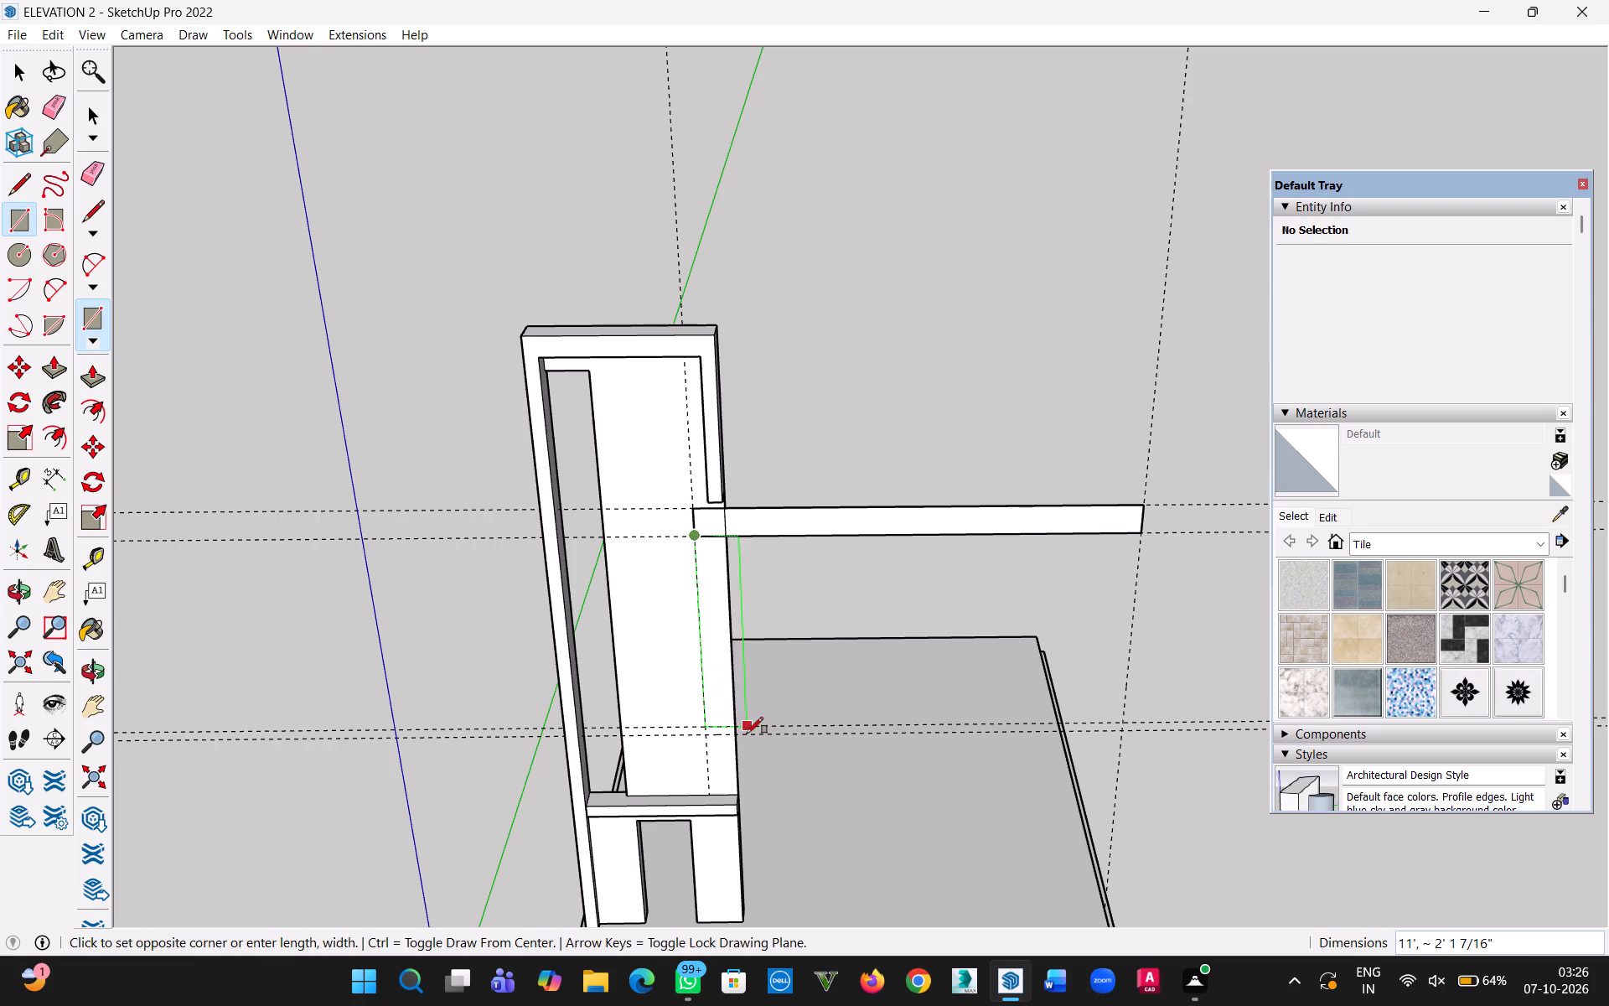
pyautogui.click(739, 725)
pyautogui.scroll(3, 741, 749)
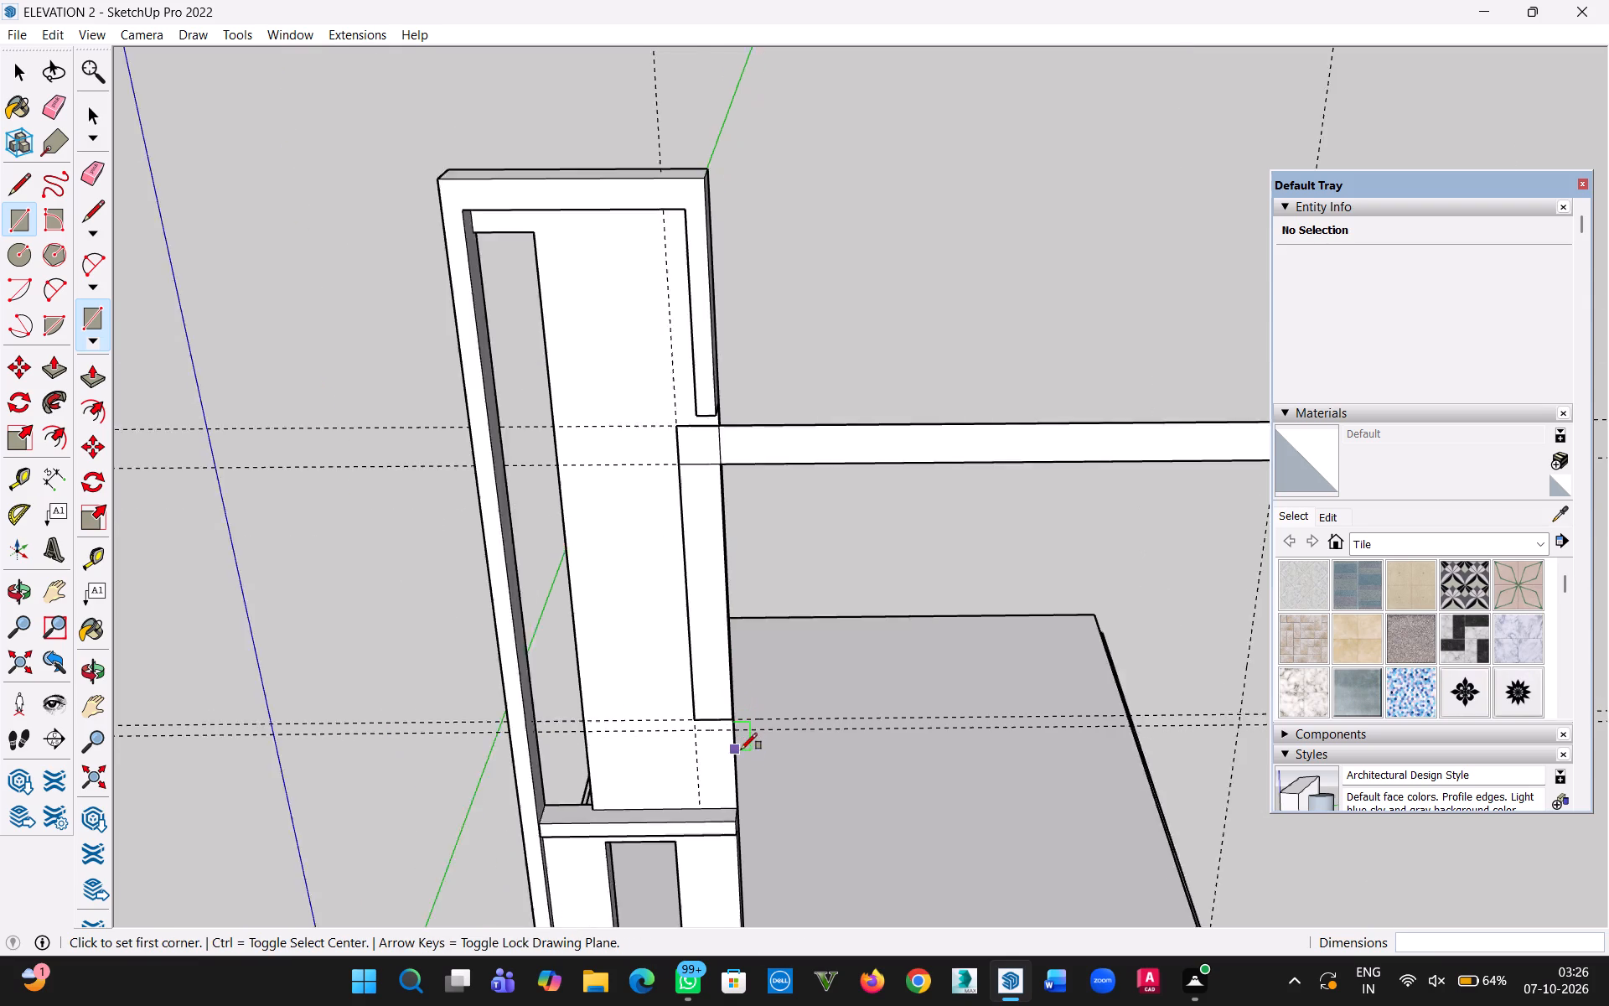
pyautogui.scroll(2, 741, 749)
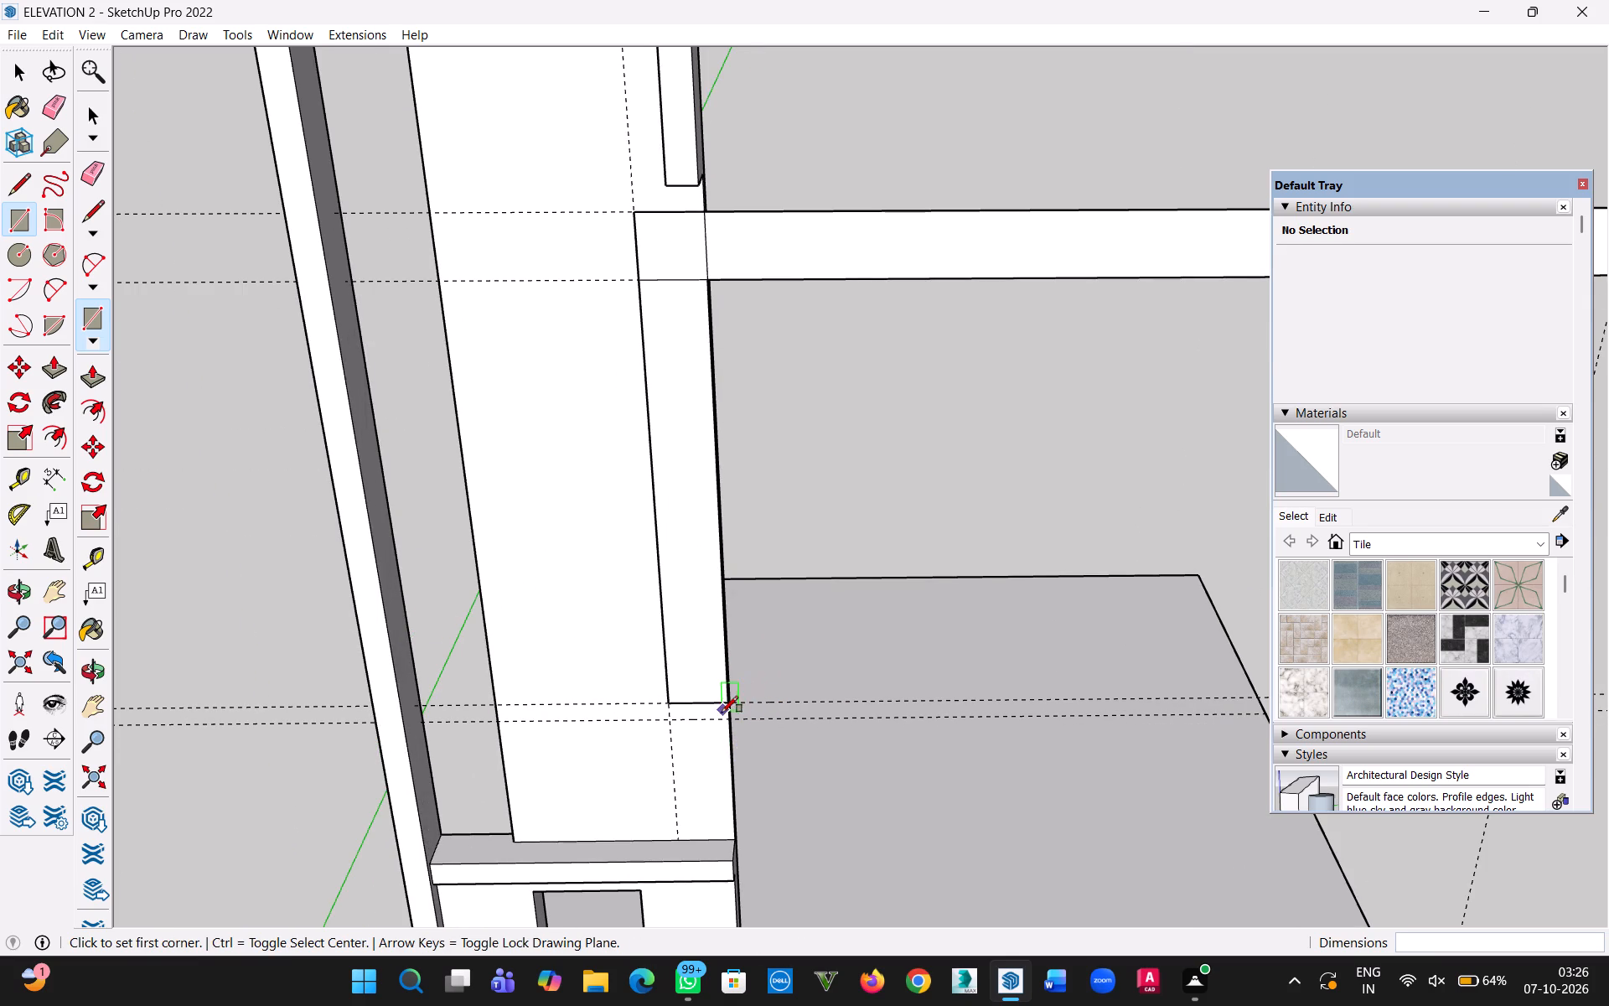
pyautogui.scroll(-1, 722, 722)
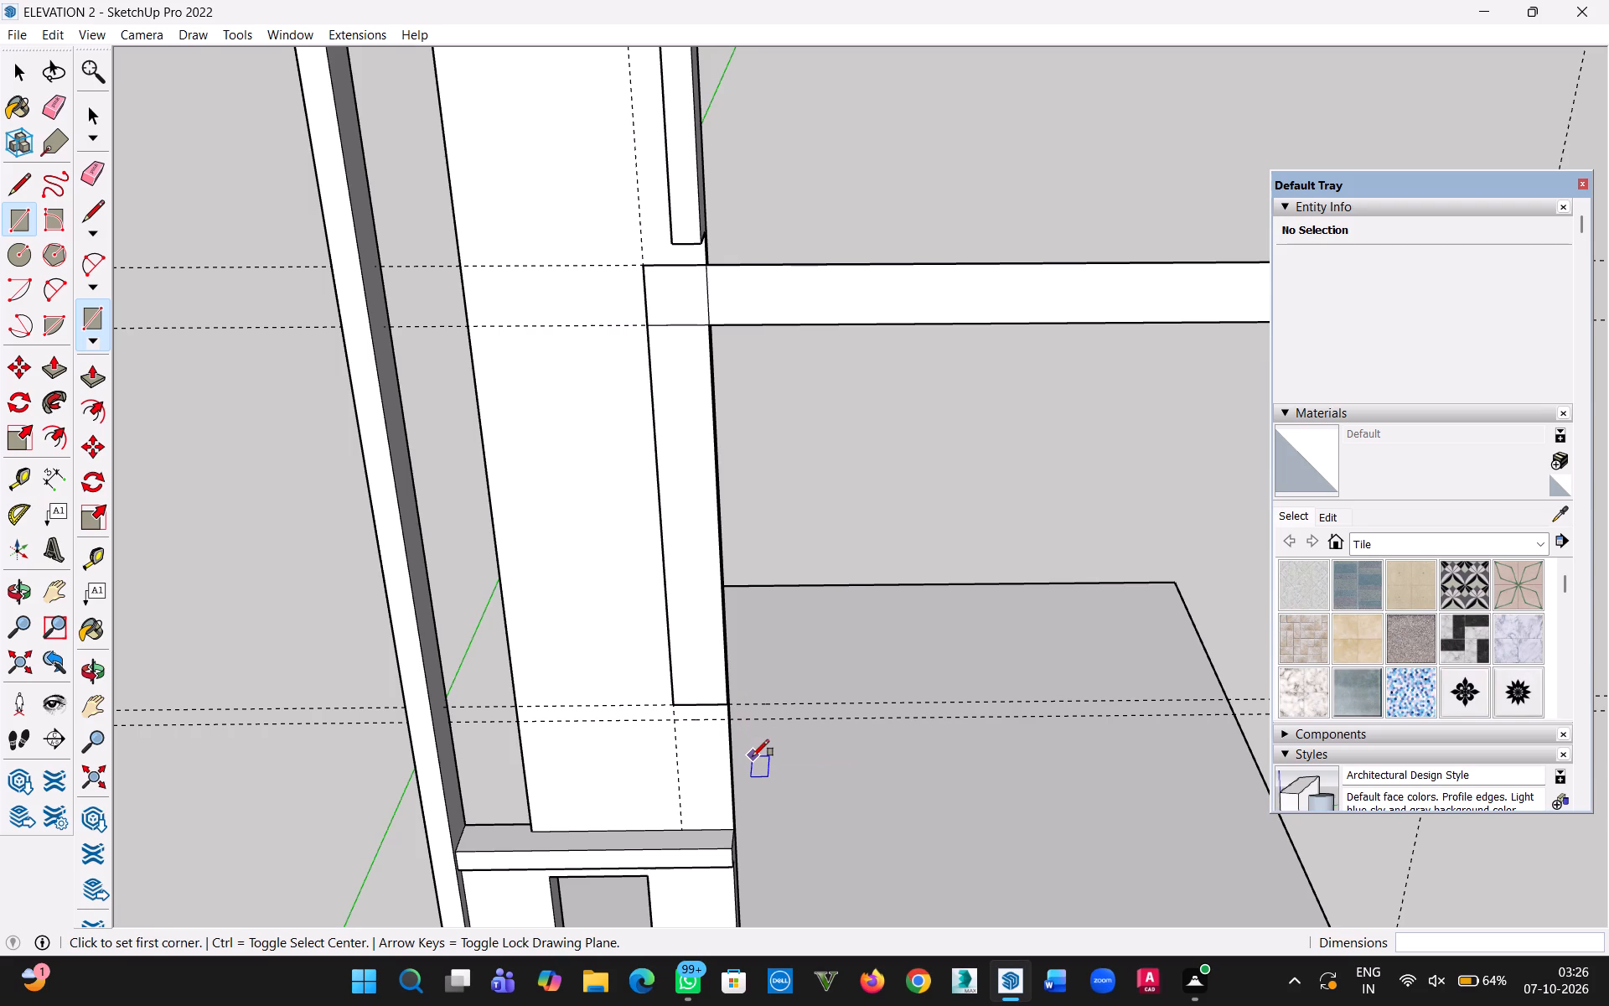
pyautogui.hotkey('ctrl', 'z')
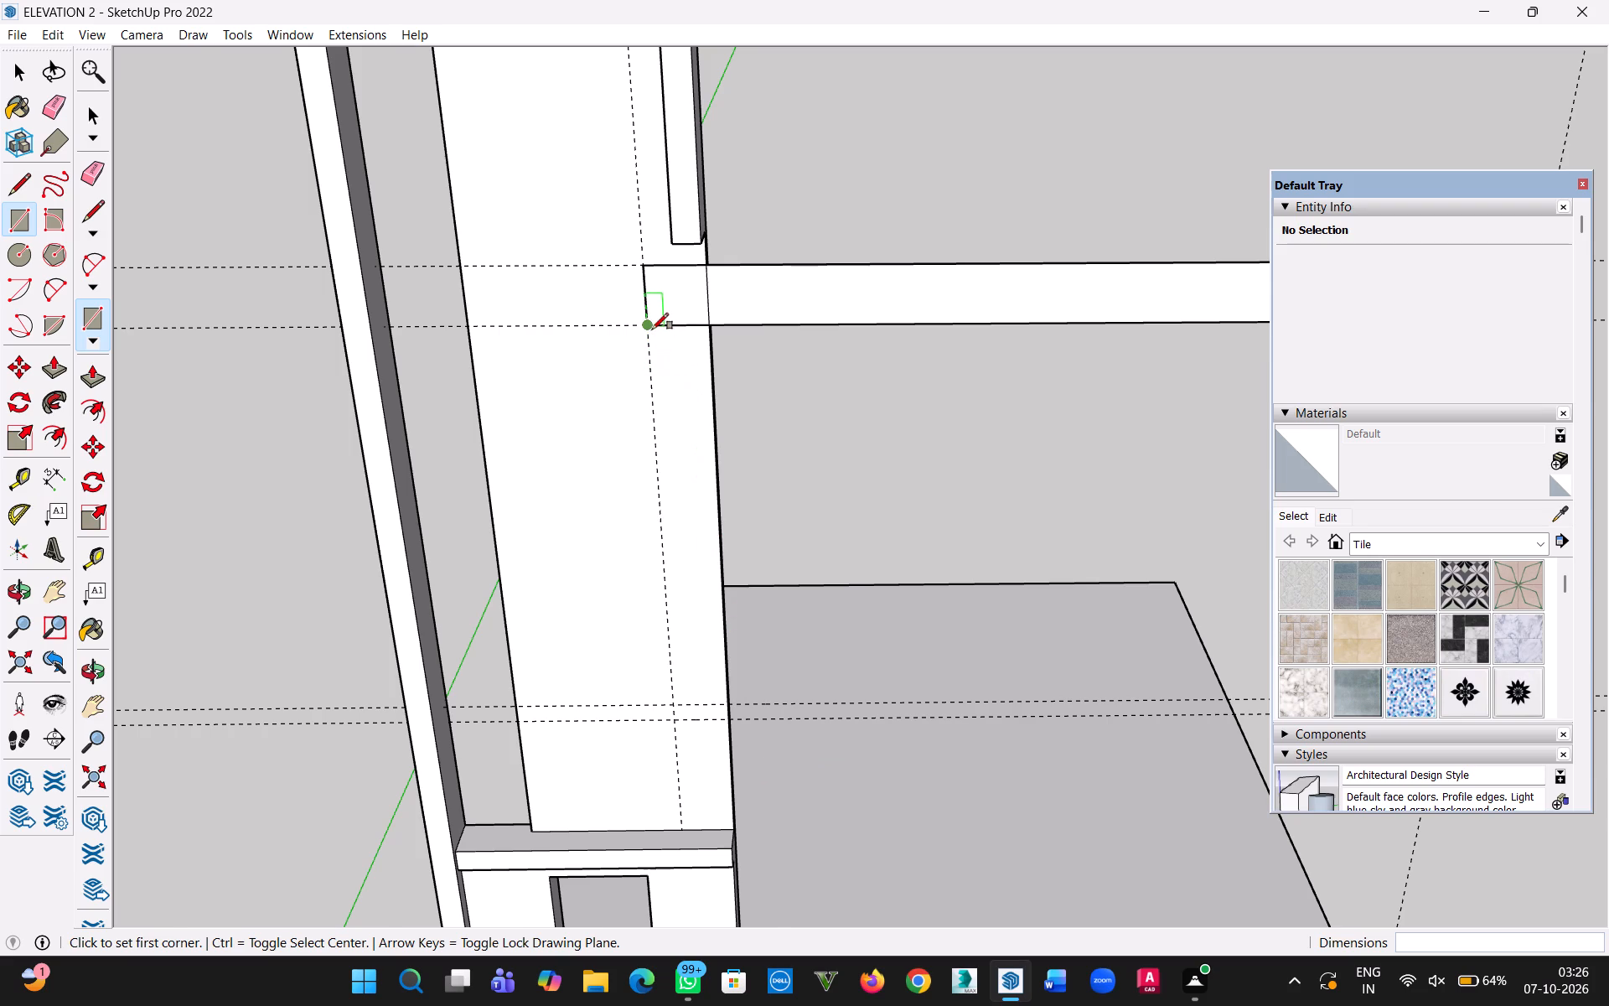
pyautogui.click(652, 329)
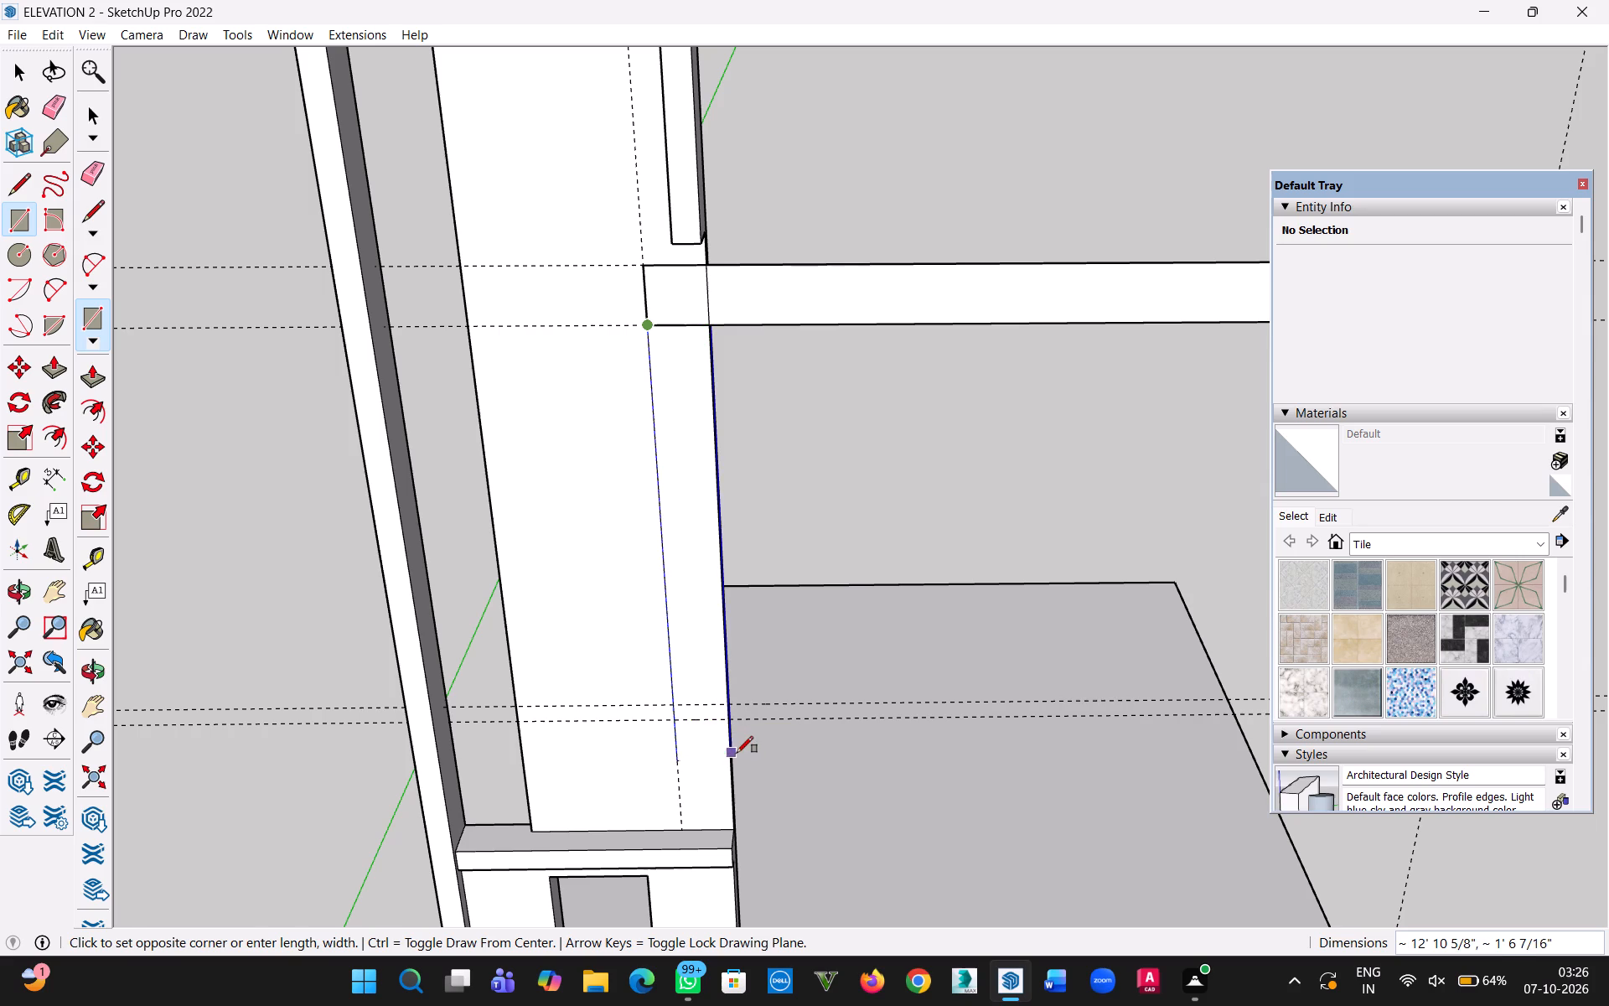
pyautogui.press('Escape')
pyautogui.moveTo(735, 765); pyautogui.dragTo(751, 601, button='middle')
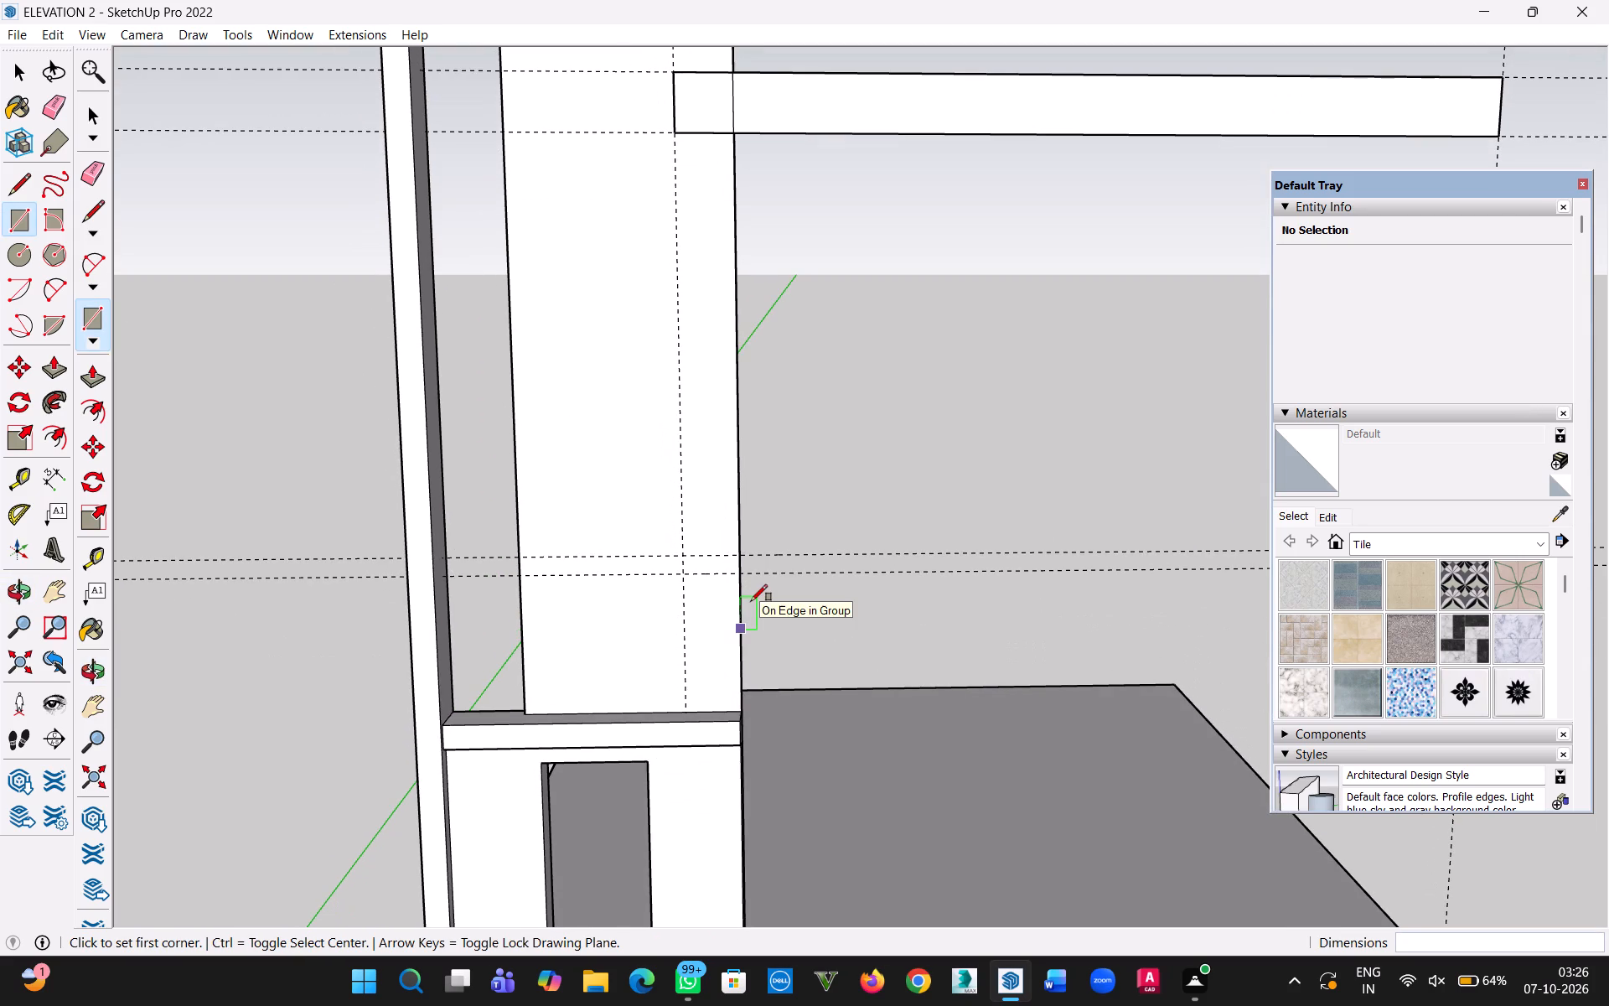
# Place a horizontal guide 1'6" below the upper one of the two lower guides on the tall wall.
pyautogui.press('Escape')
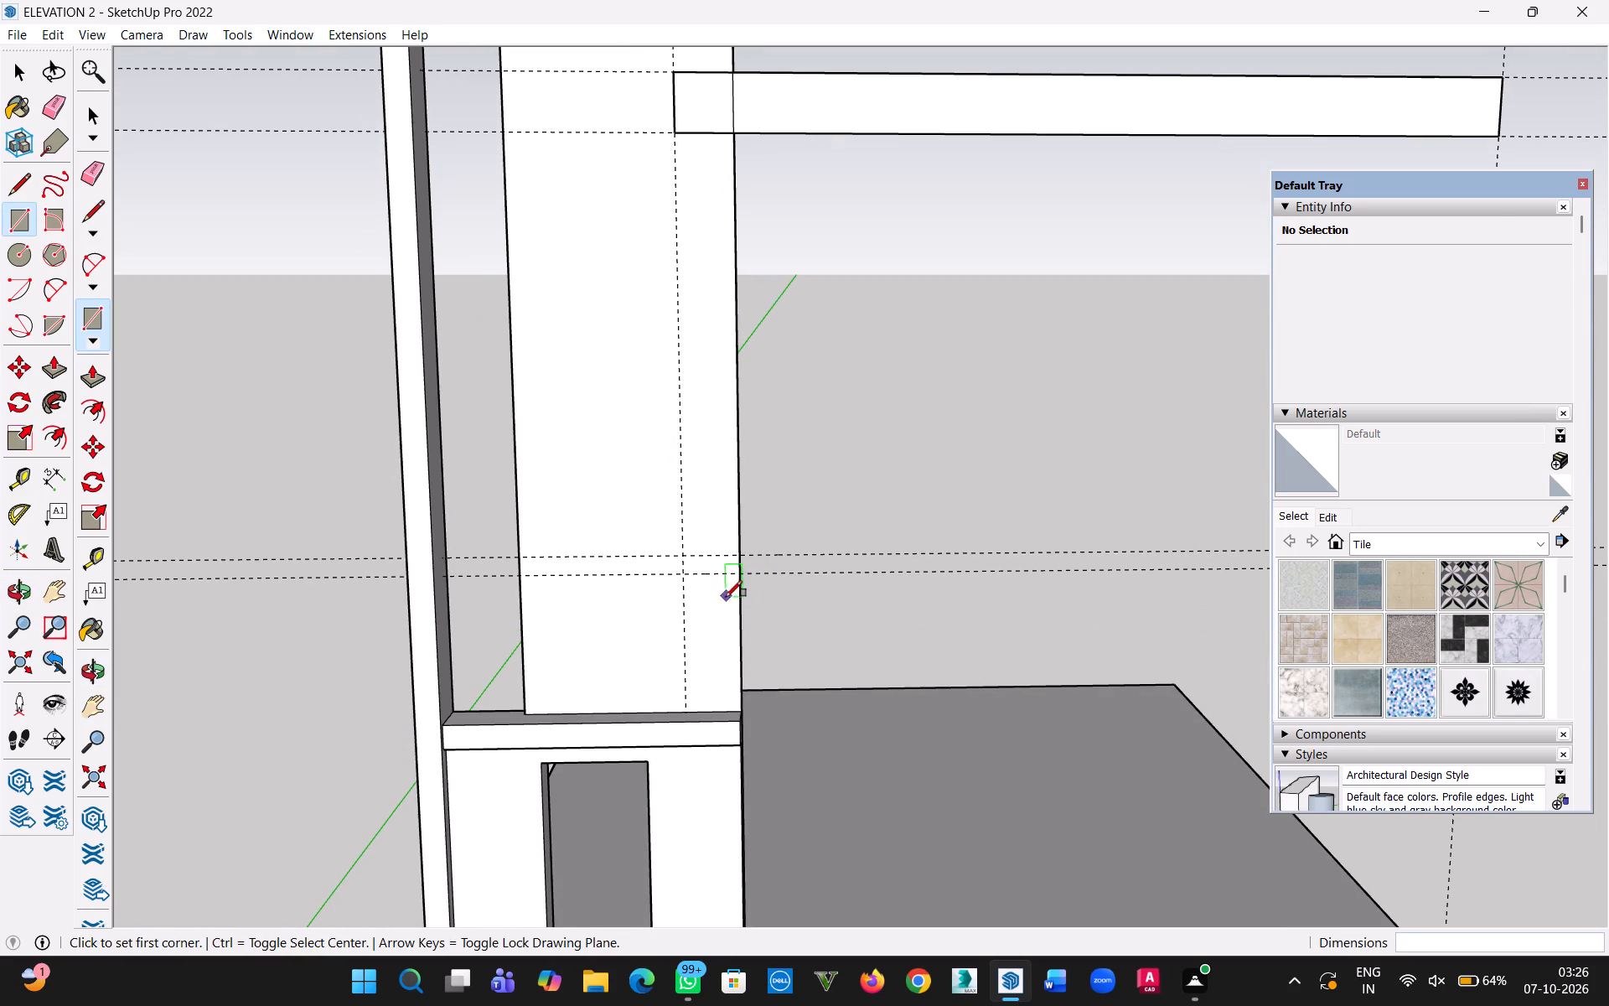
pyautogui.press('t')
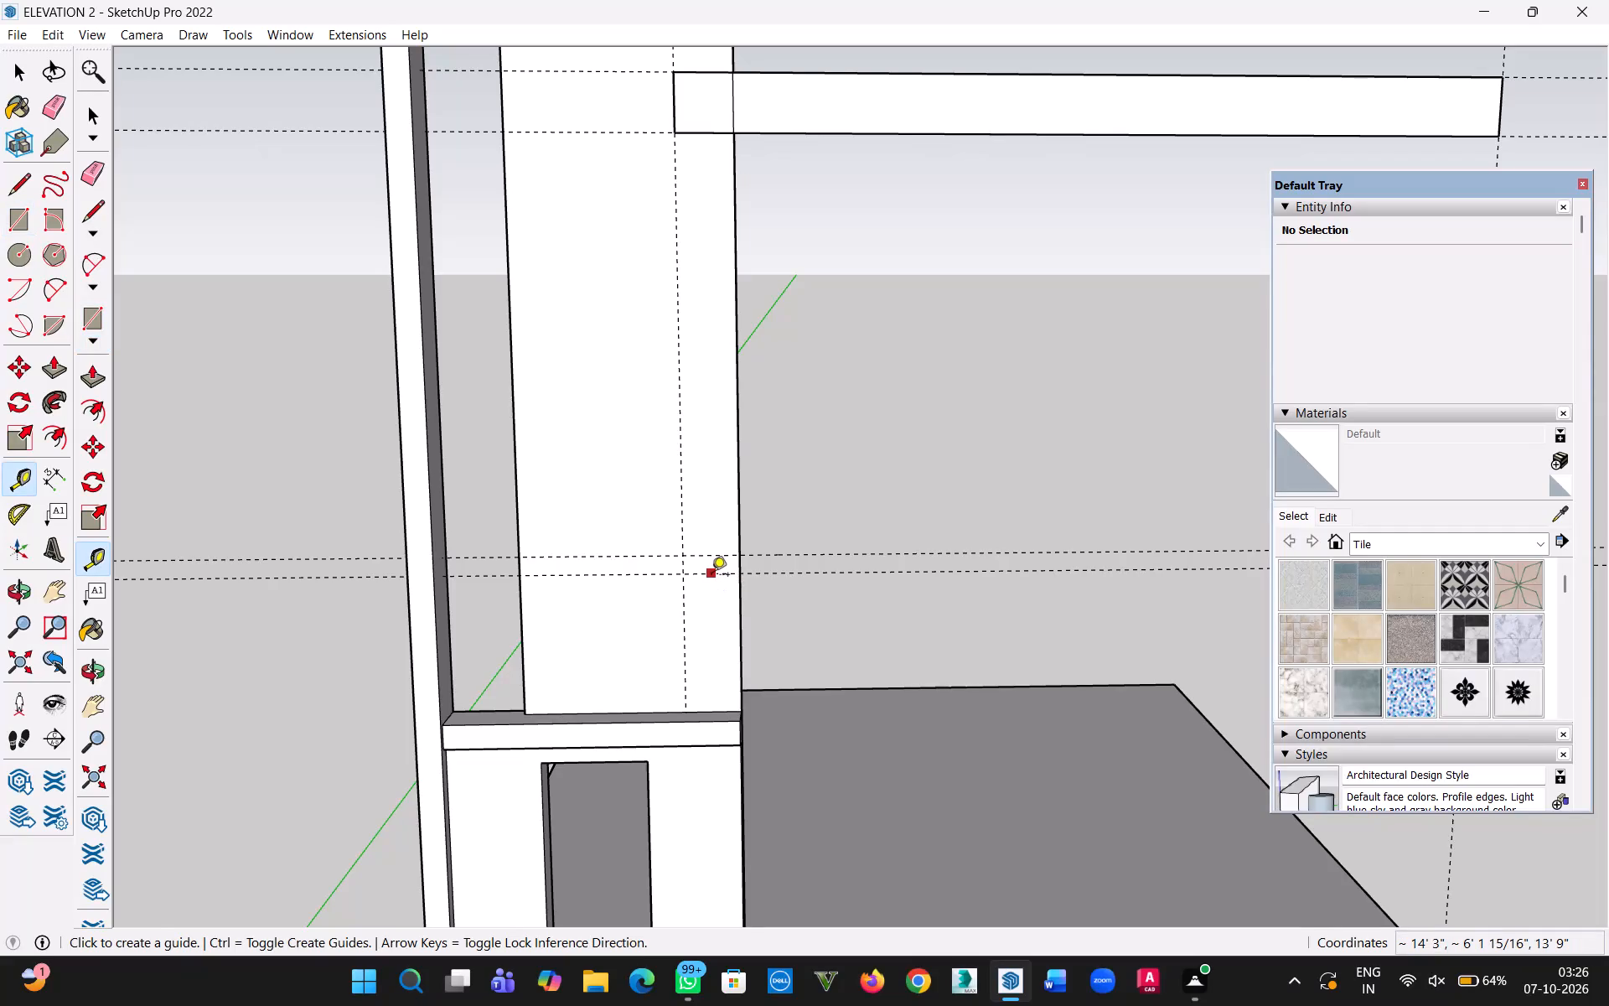
pyautogui.click(711, 576)
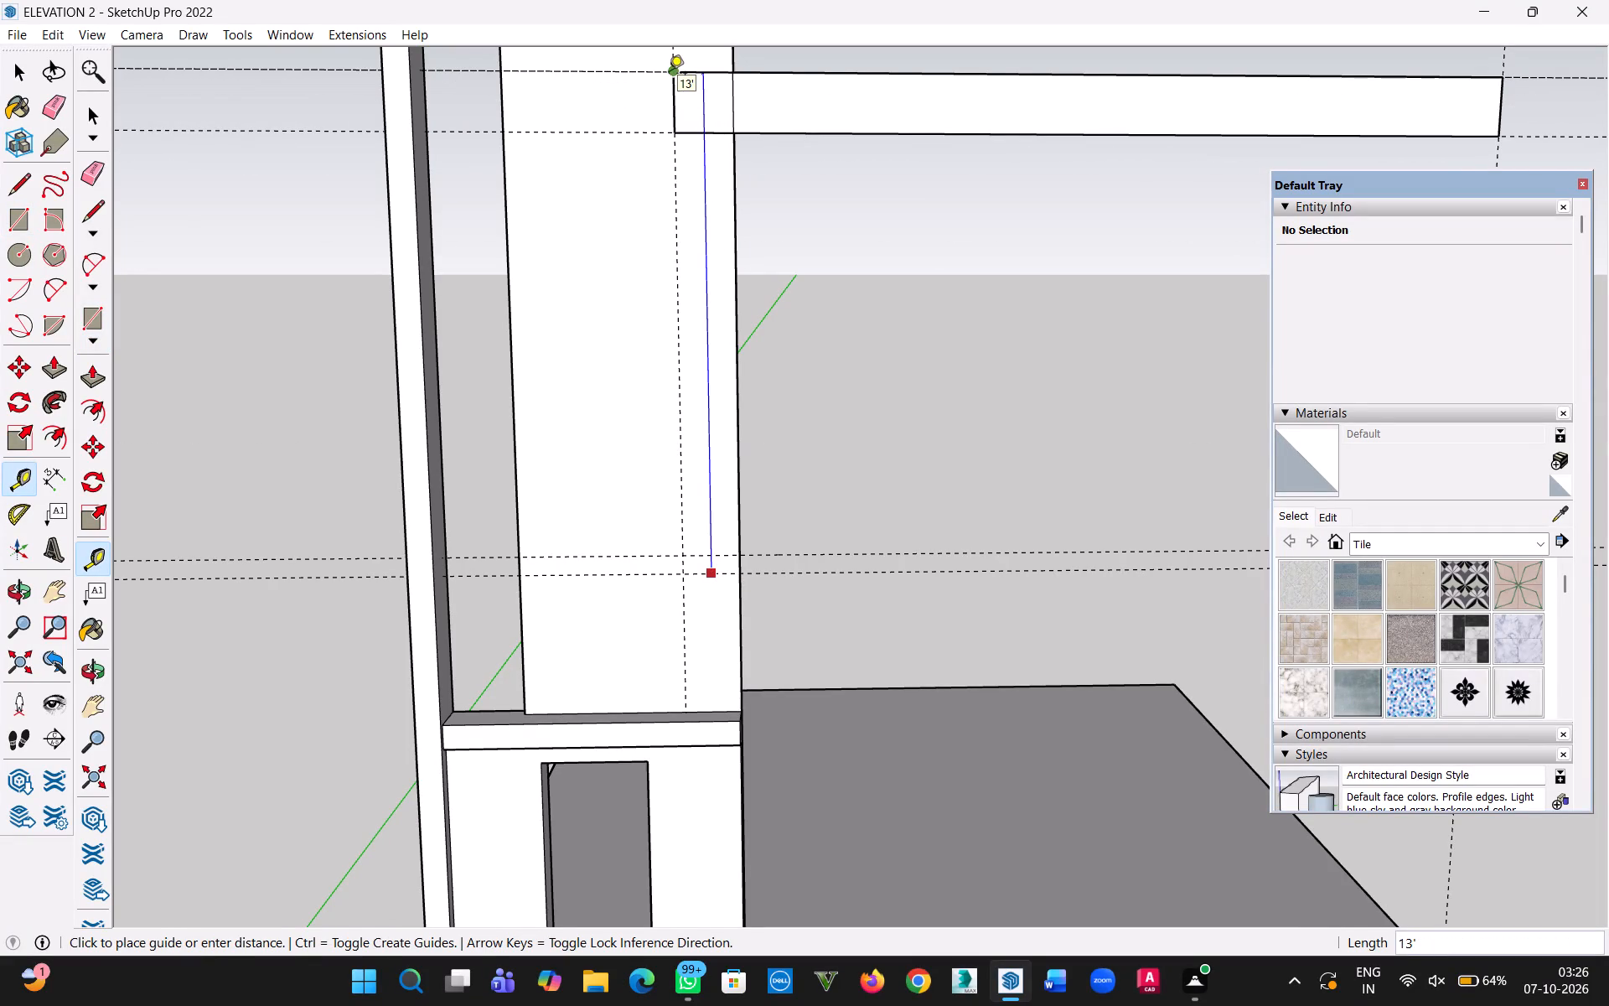
pyautogui.press('Escape')
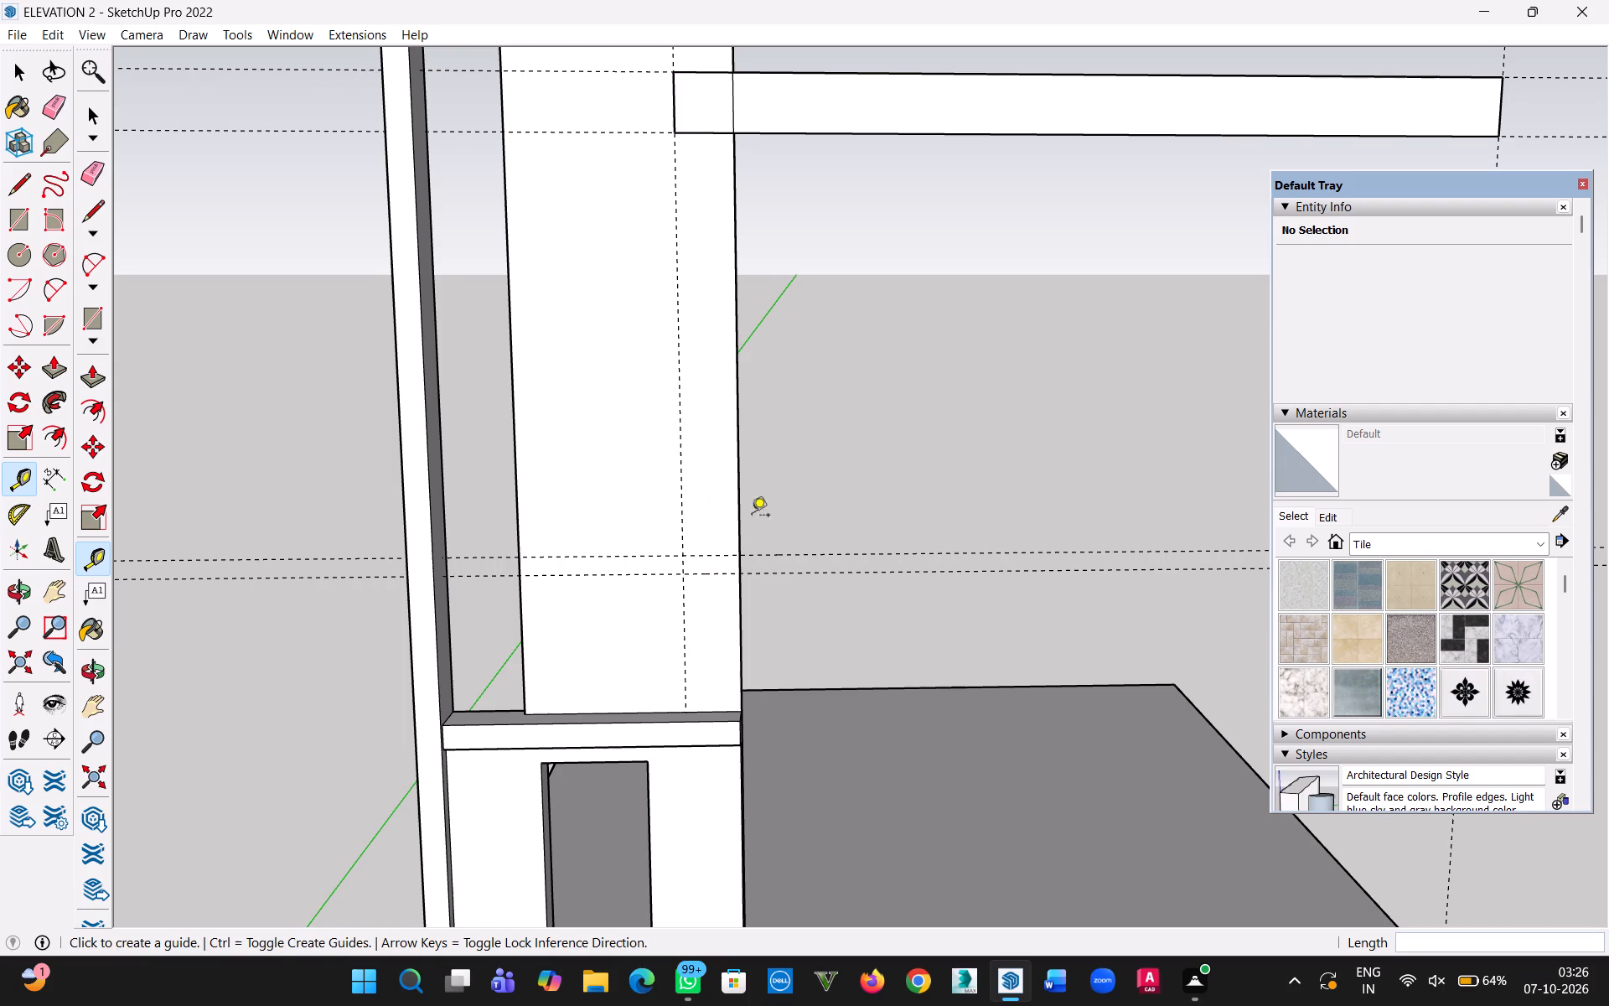
pyautogui.click(719, 557)
pyautogui.press('1')
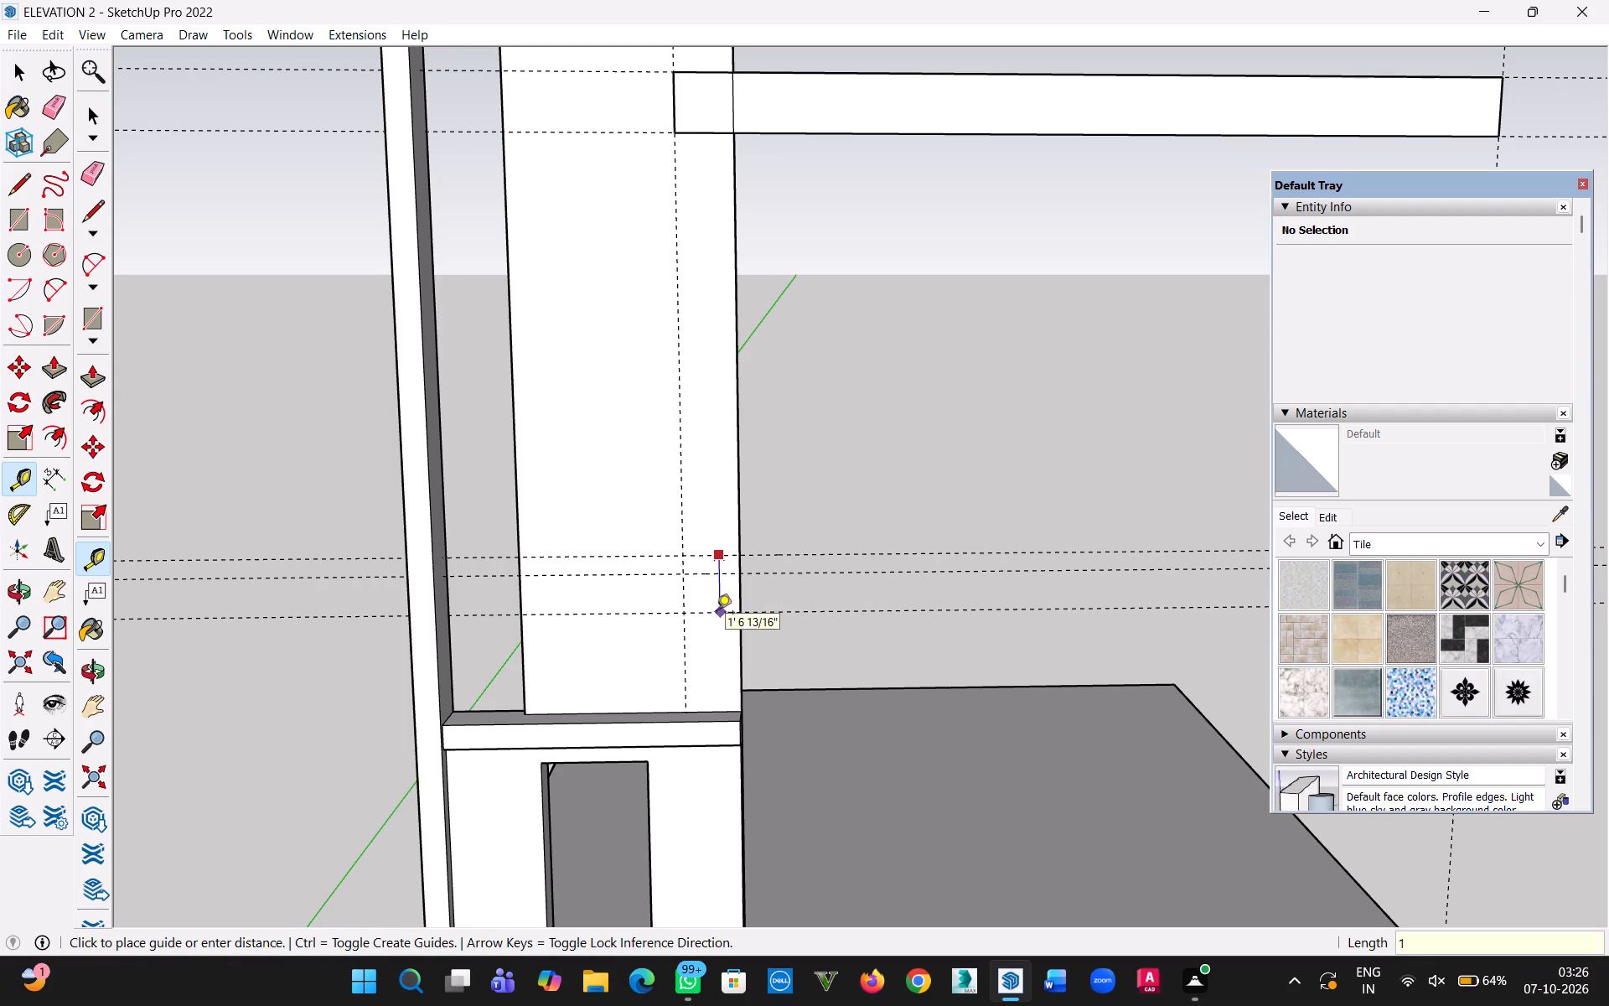
pyautogui.write('\'6"')
pyautogui.press('Return')
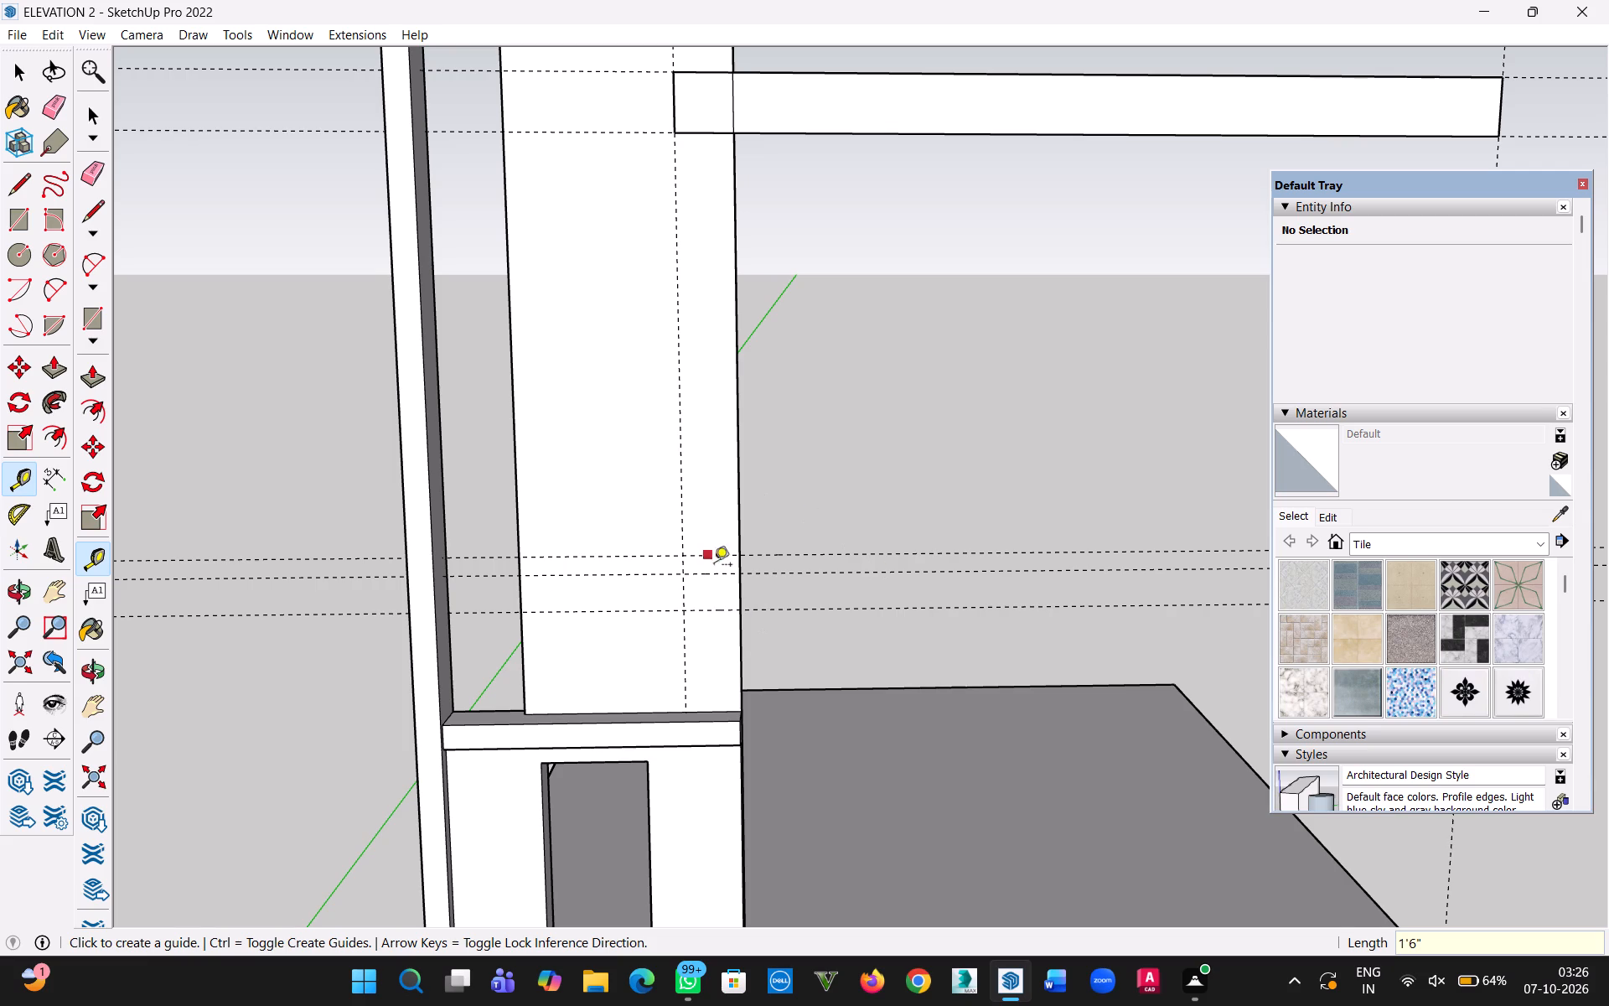
# Draw a 12'6" by 1'6" vertical rectangle from the upper strip's lower inner corner down to the lowest guide at the wall's outer edge.
pyautogui.press('r')
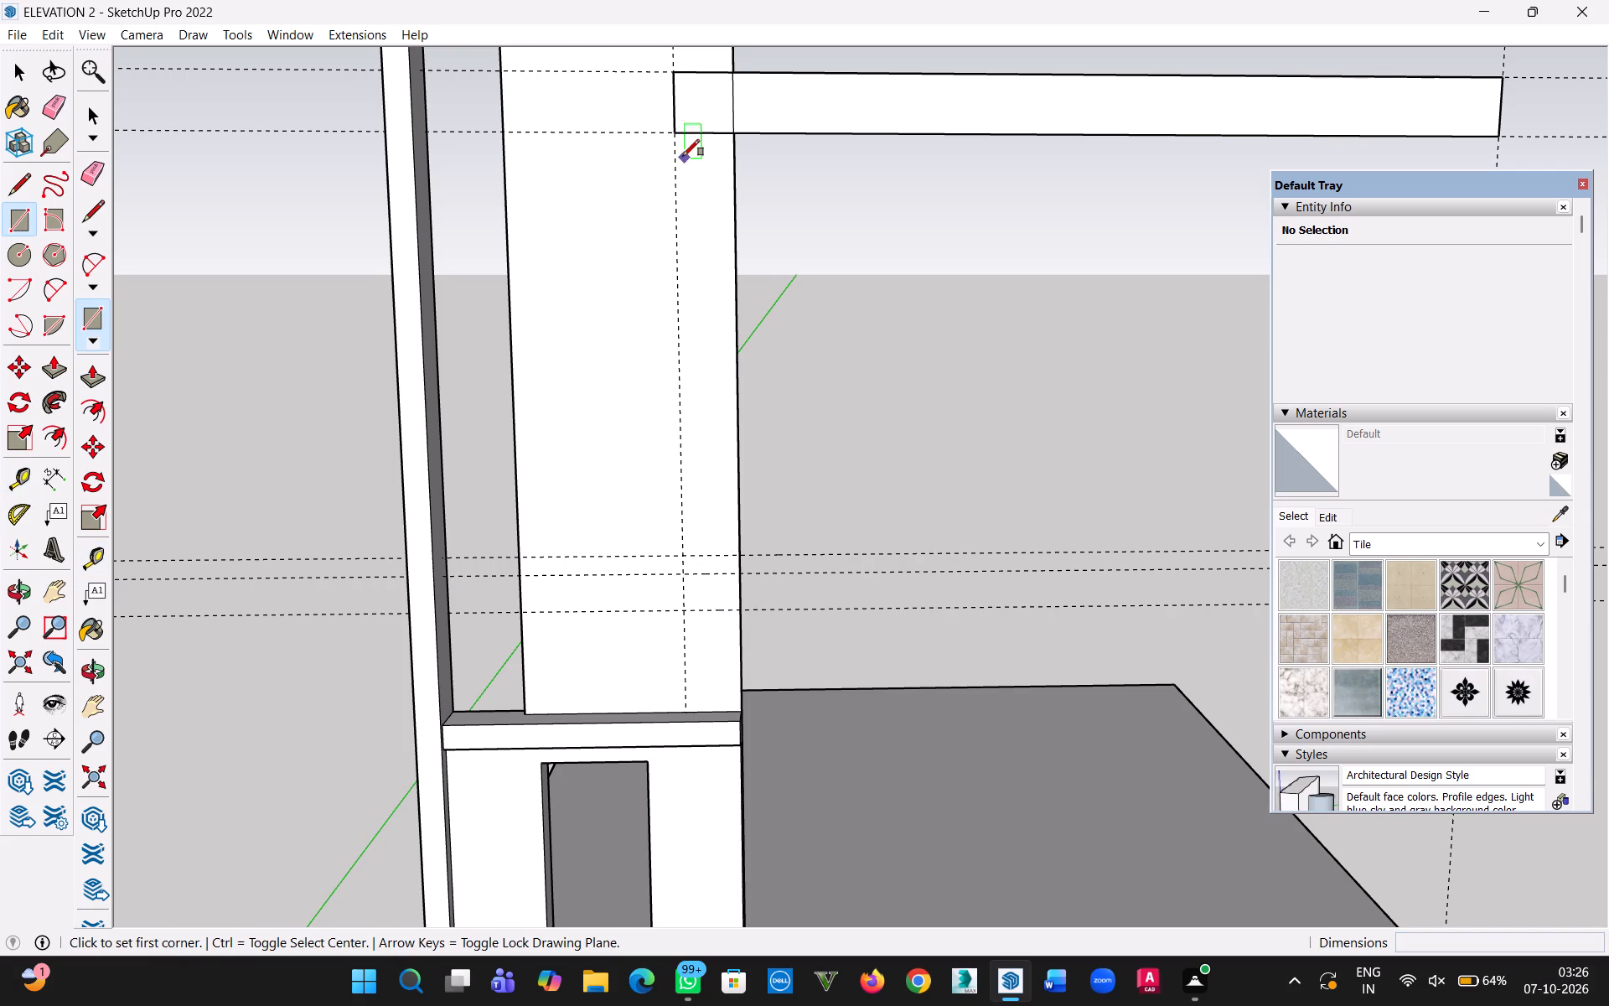
pyautogui.click(675, 137)
pyautogui.click(734, 610)
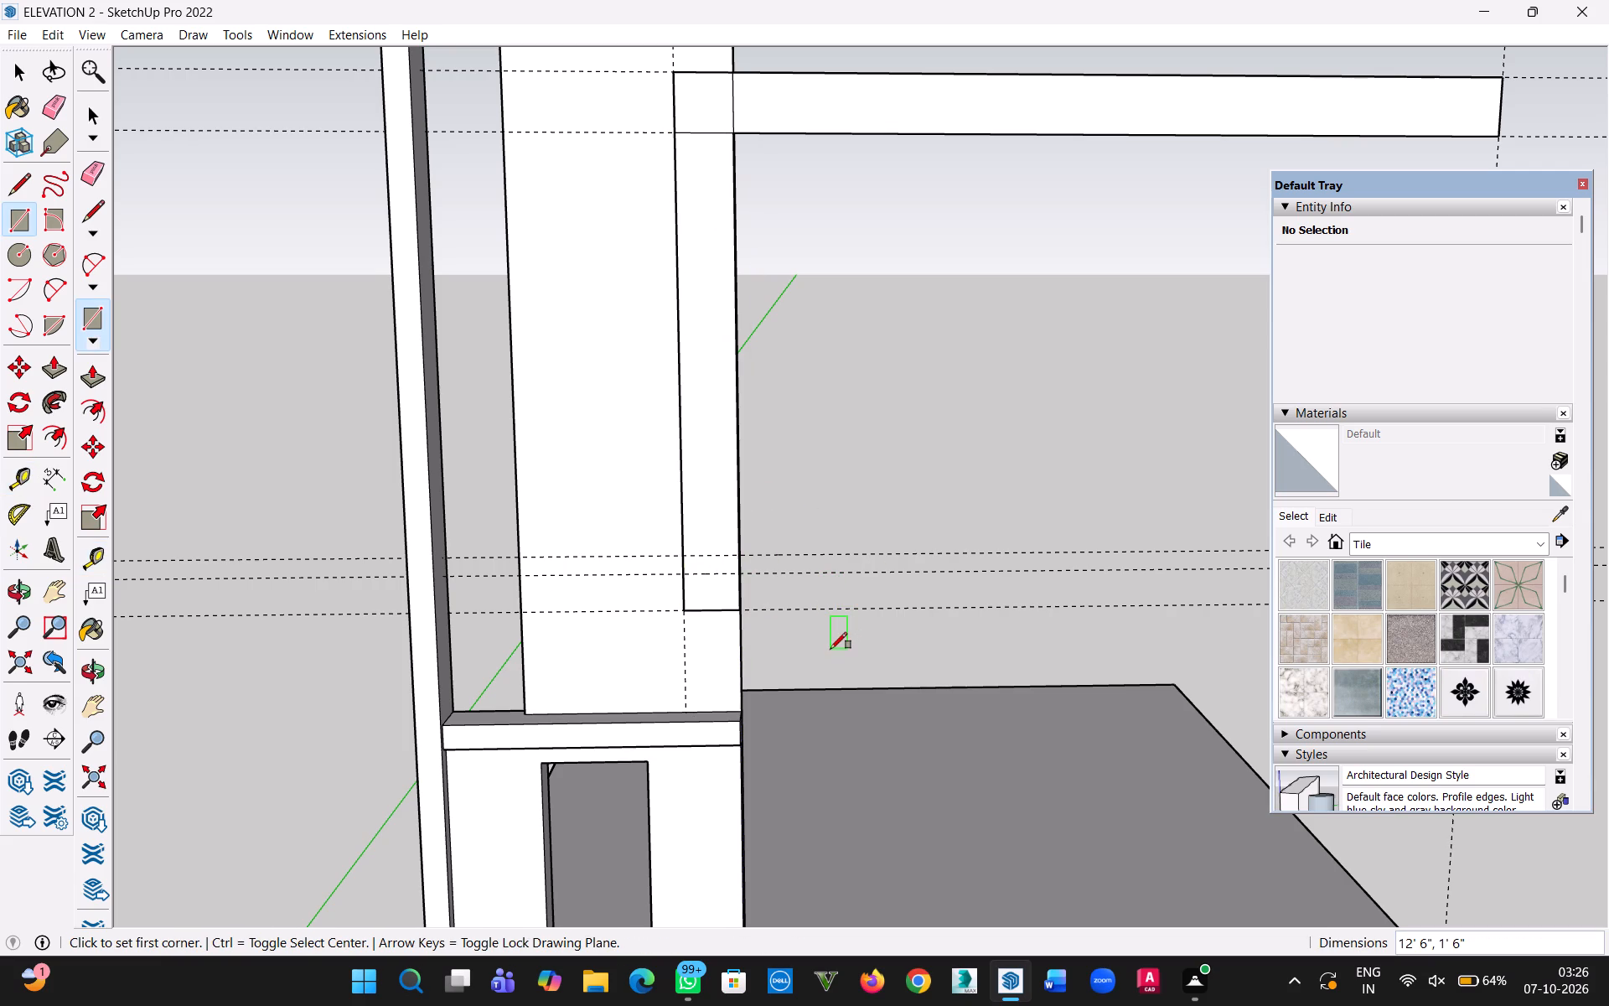
# Draw a 21'6" by 1'6" rectangle along the lower guides, from the vertical guide on the wall to the far vertical guide.
pyautogui.click(686, 557)
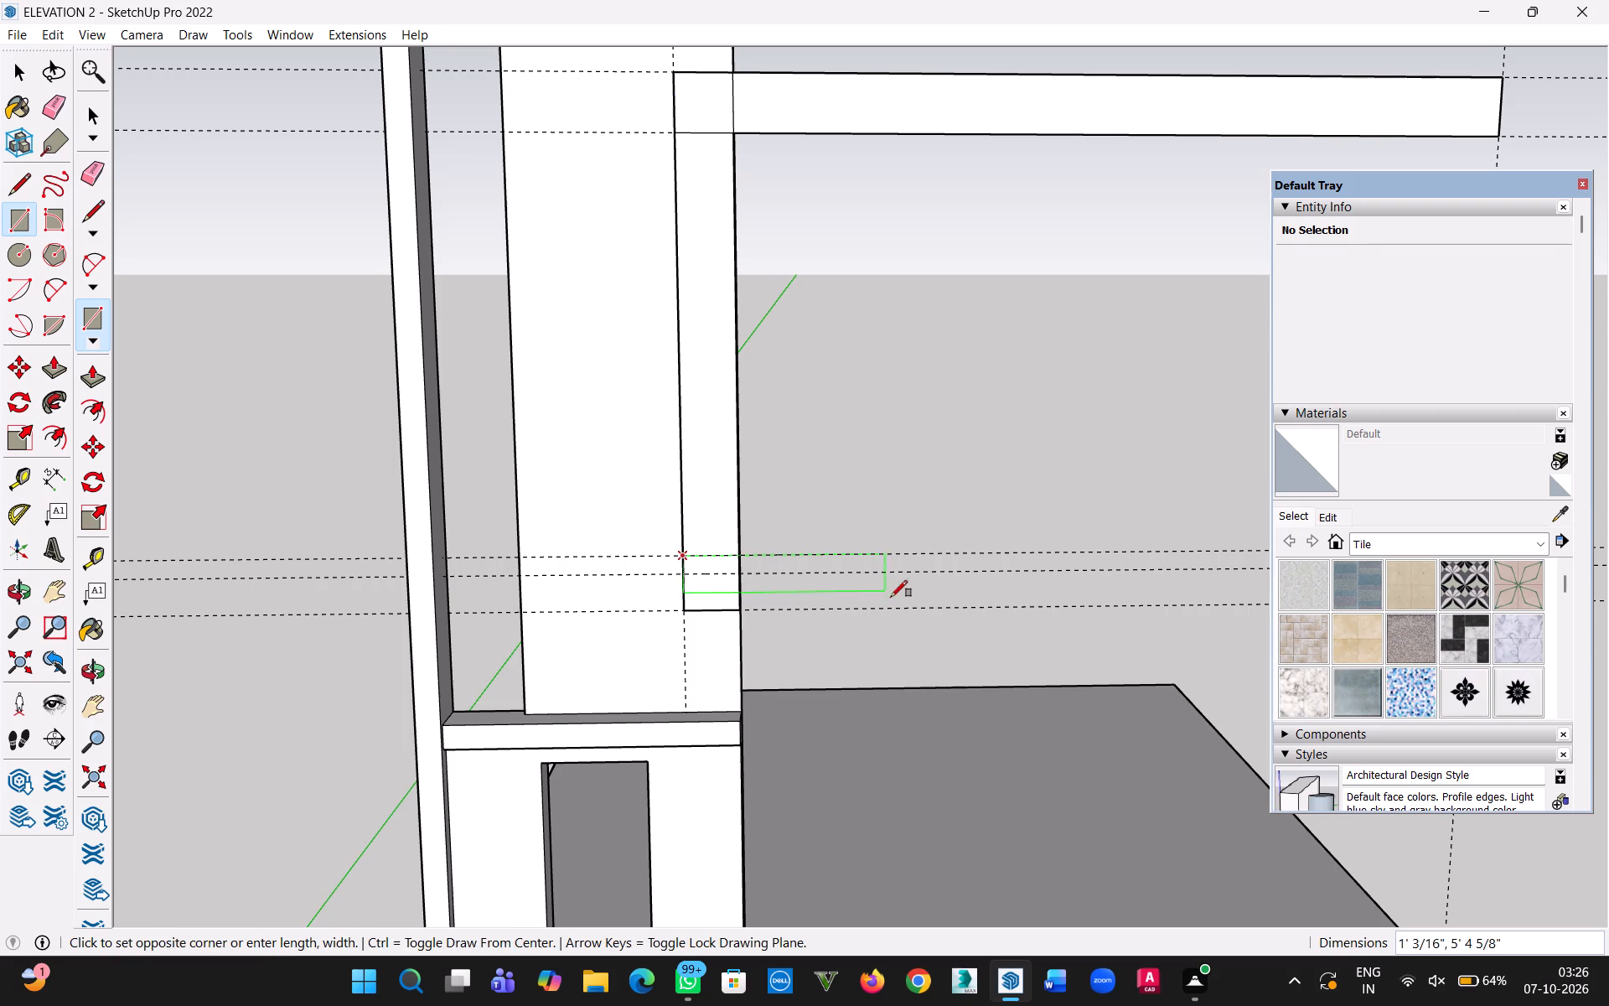
pyautogui.press('h')
pyautogui.moveTo(918, 616); pyautogui.dragTo(592, 617)
pyautogui.press('Escape')
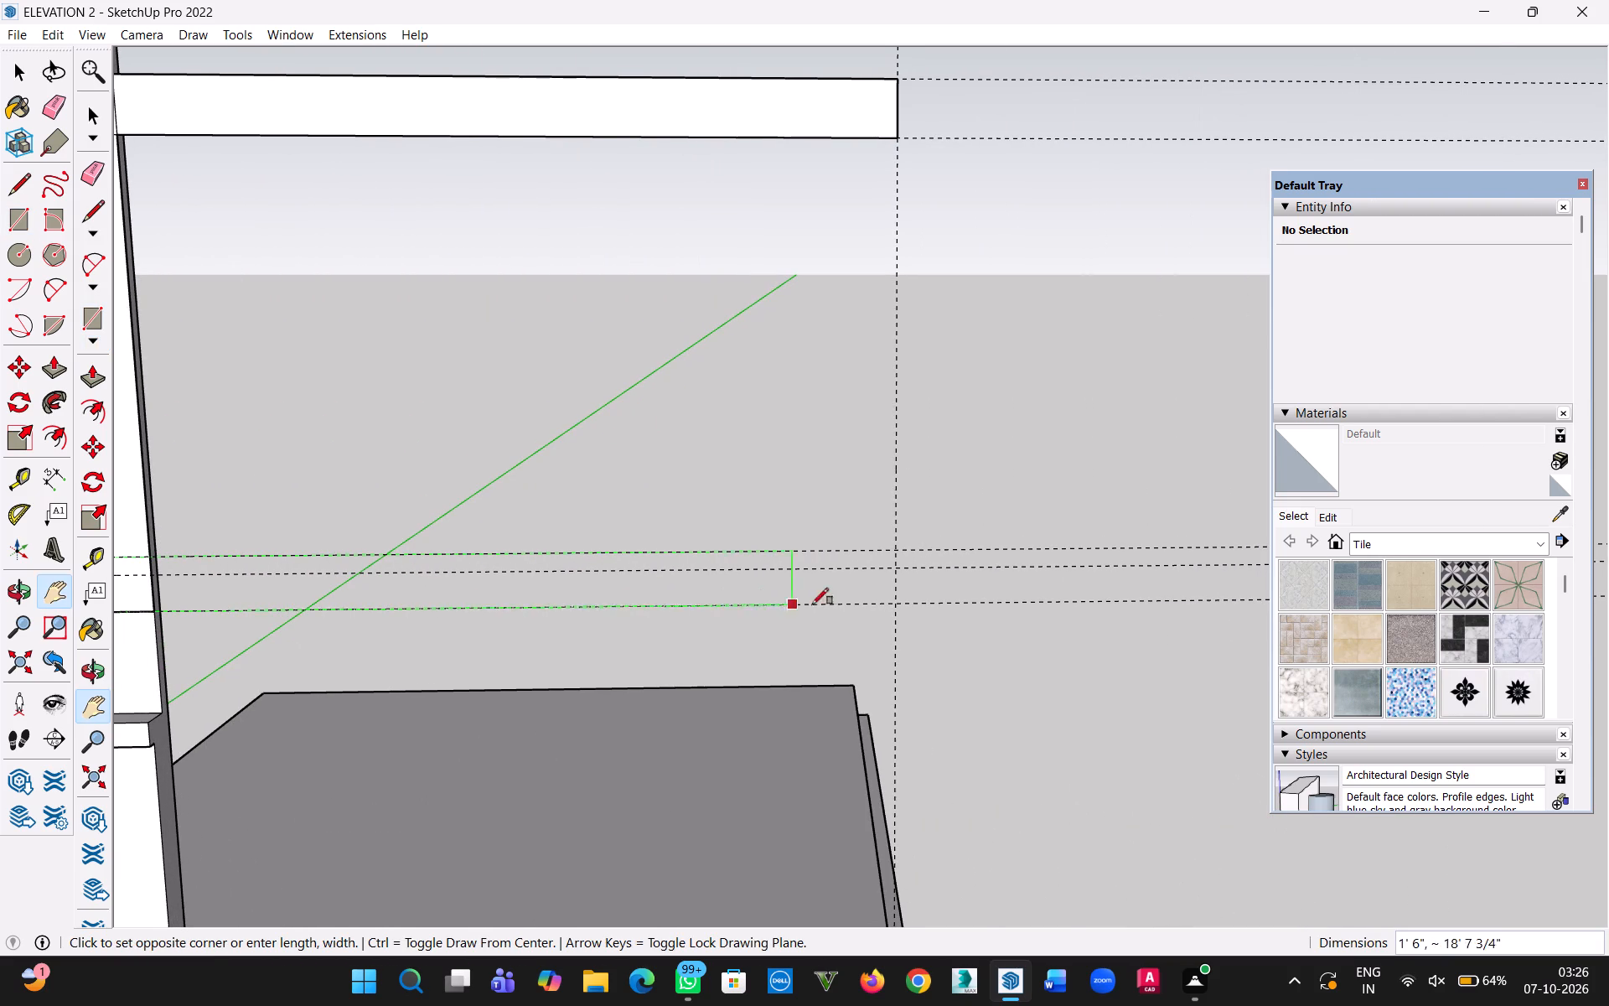
pyautogui.click(893, 605)
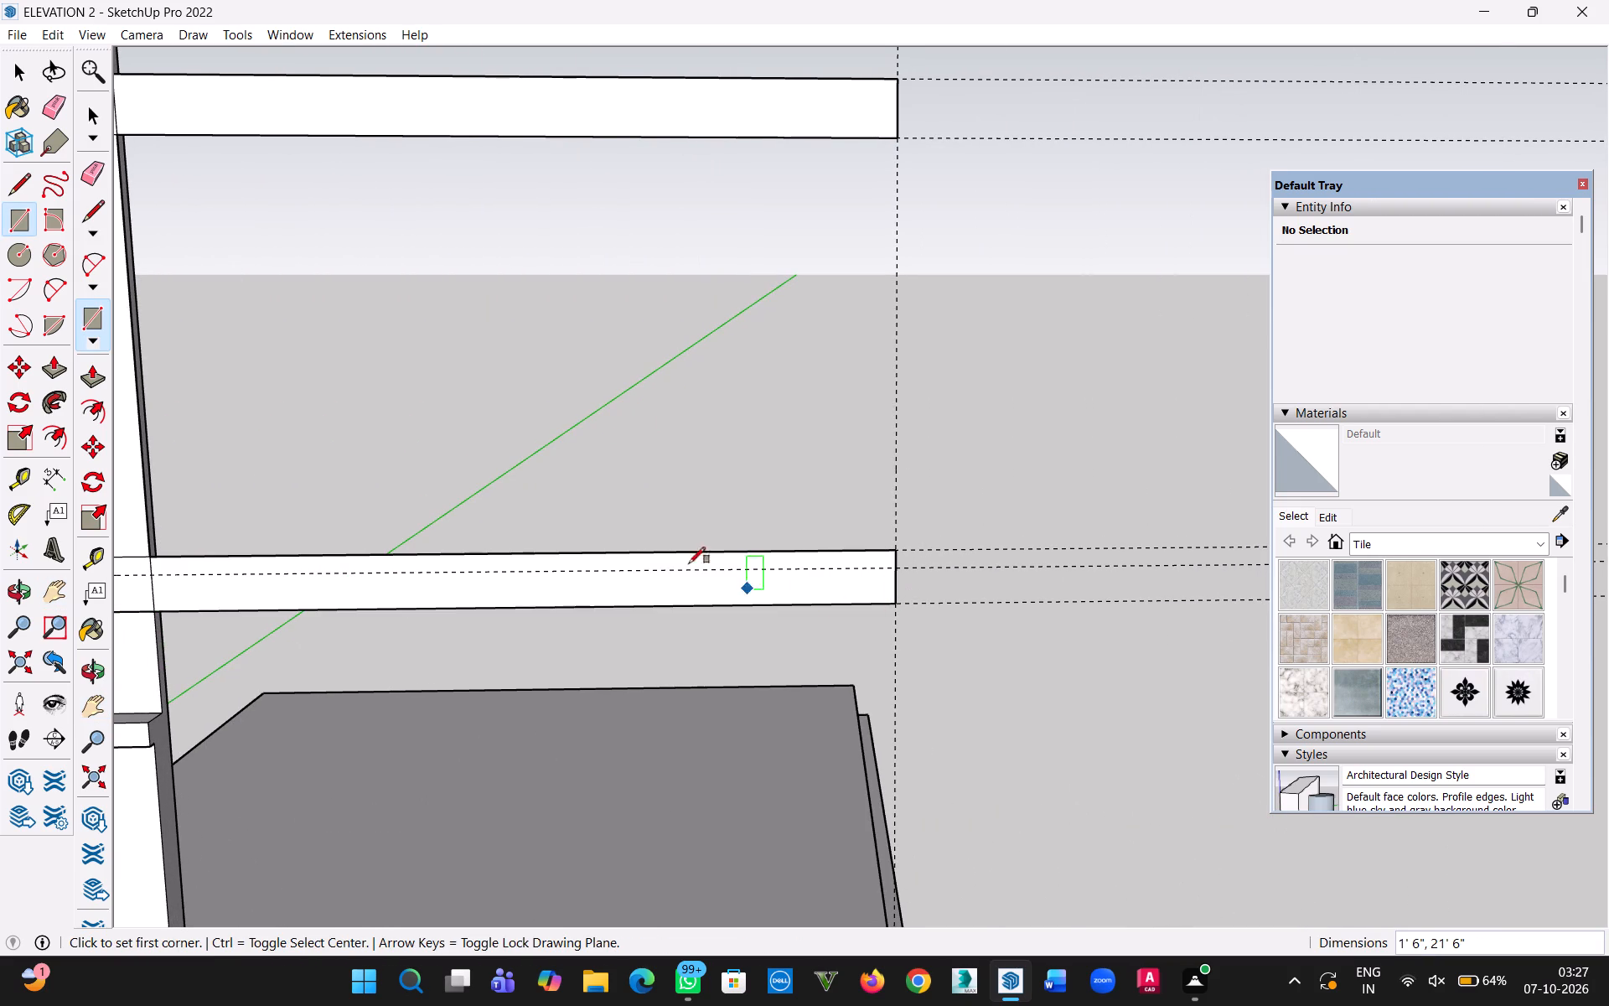
# Erase the inner edges where the vertical strip meets the upper and lower strips, merging them into one C-shaped face.
pyautogui.scroll(-5, 517, 500)
pyautogui.press('h')
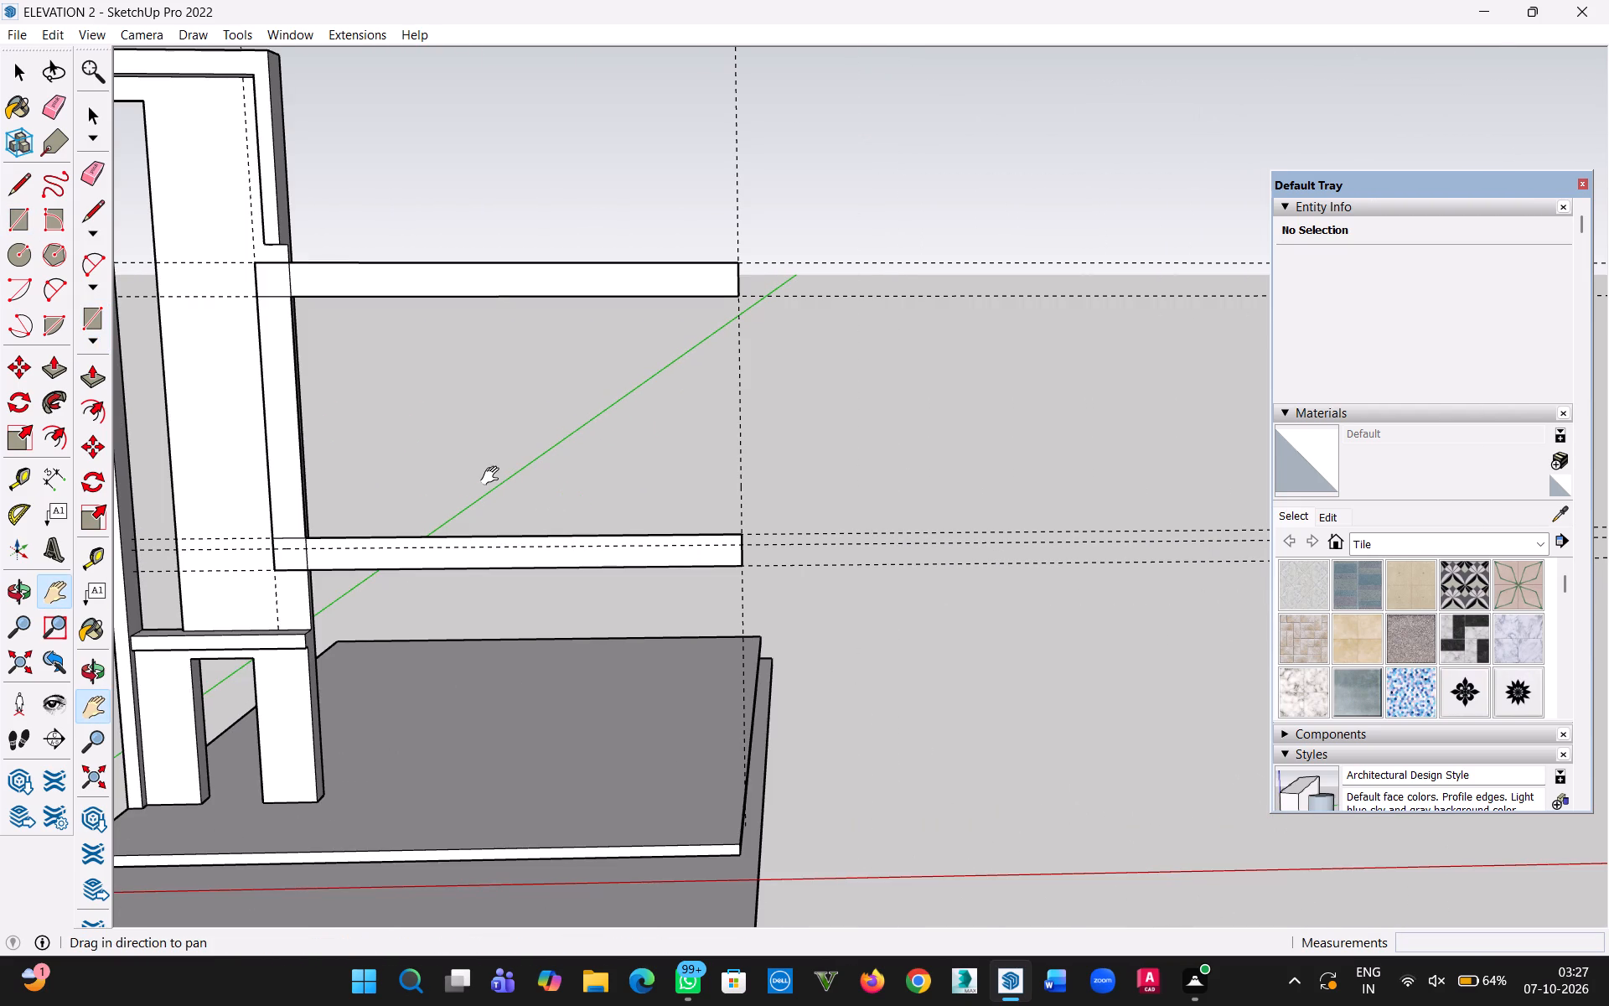
pyautogui.moveTo(475, 469); pyautogui.dragTo(736, 510)
pyautogui.press('Escape')
pyautogui.press('Escape')
pyautogui.press('Escape')
pyautogui.scroll(2, 399, 295)
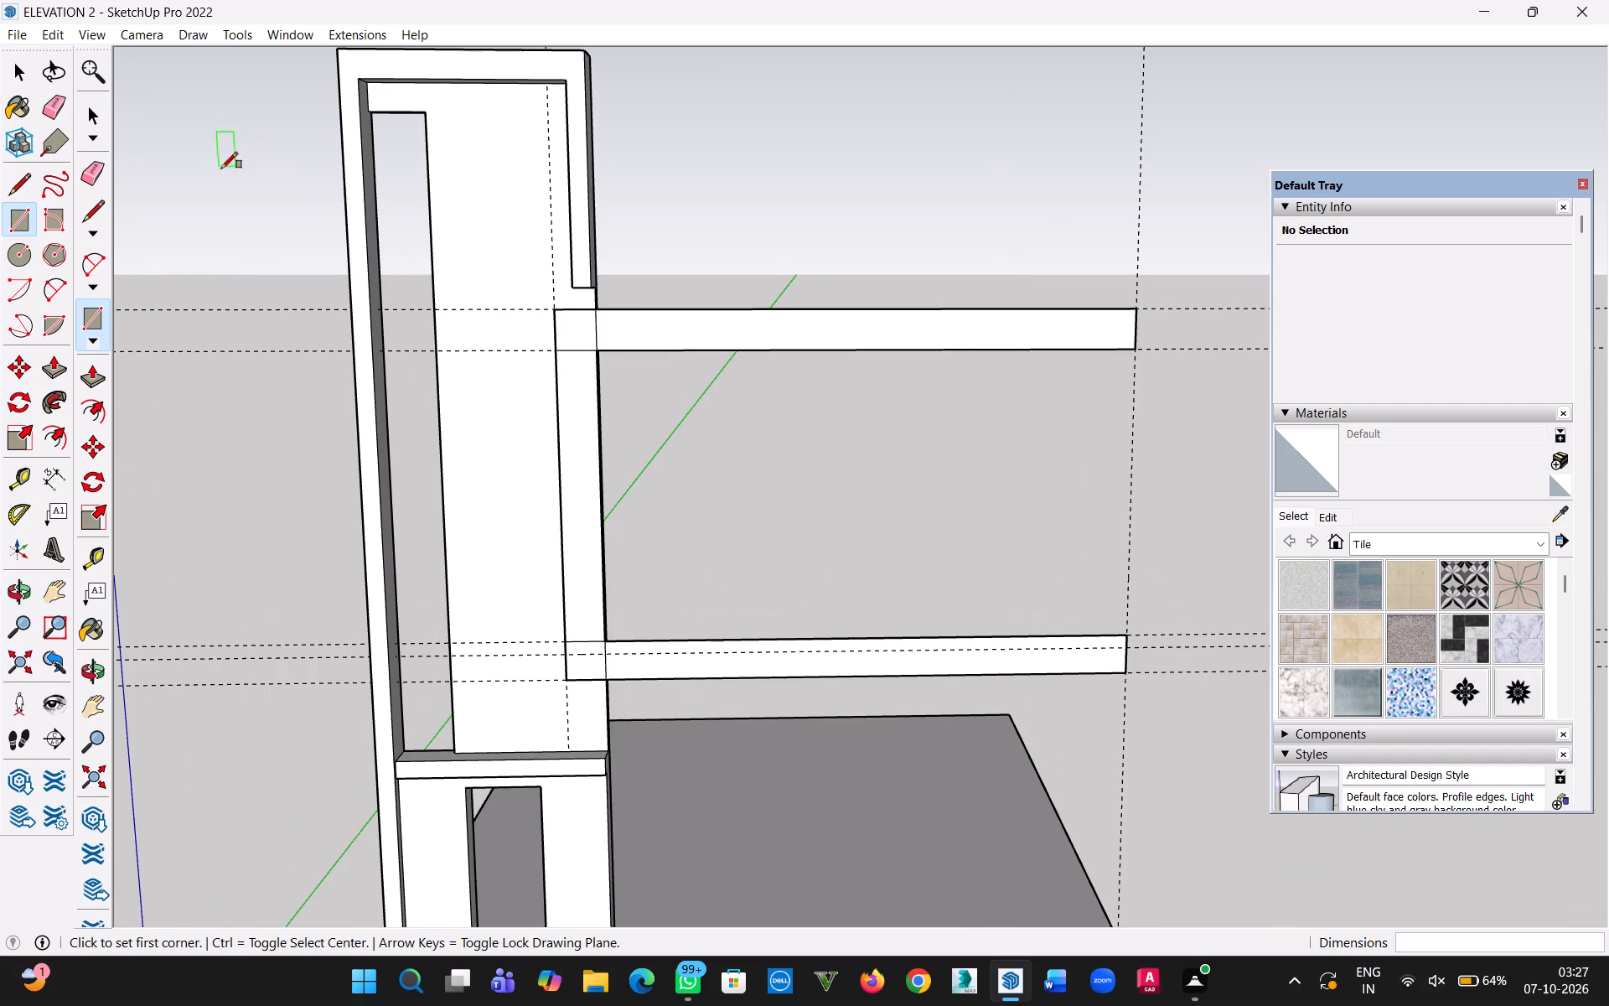
pyautogui.click(27, 74)
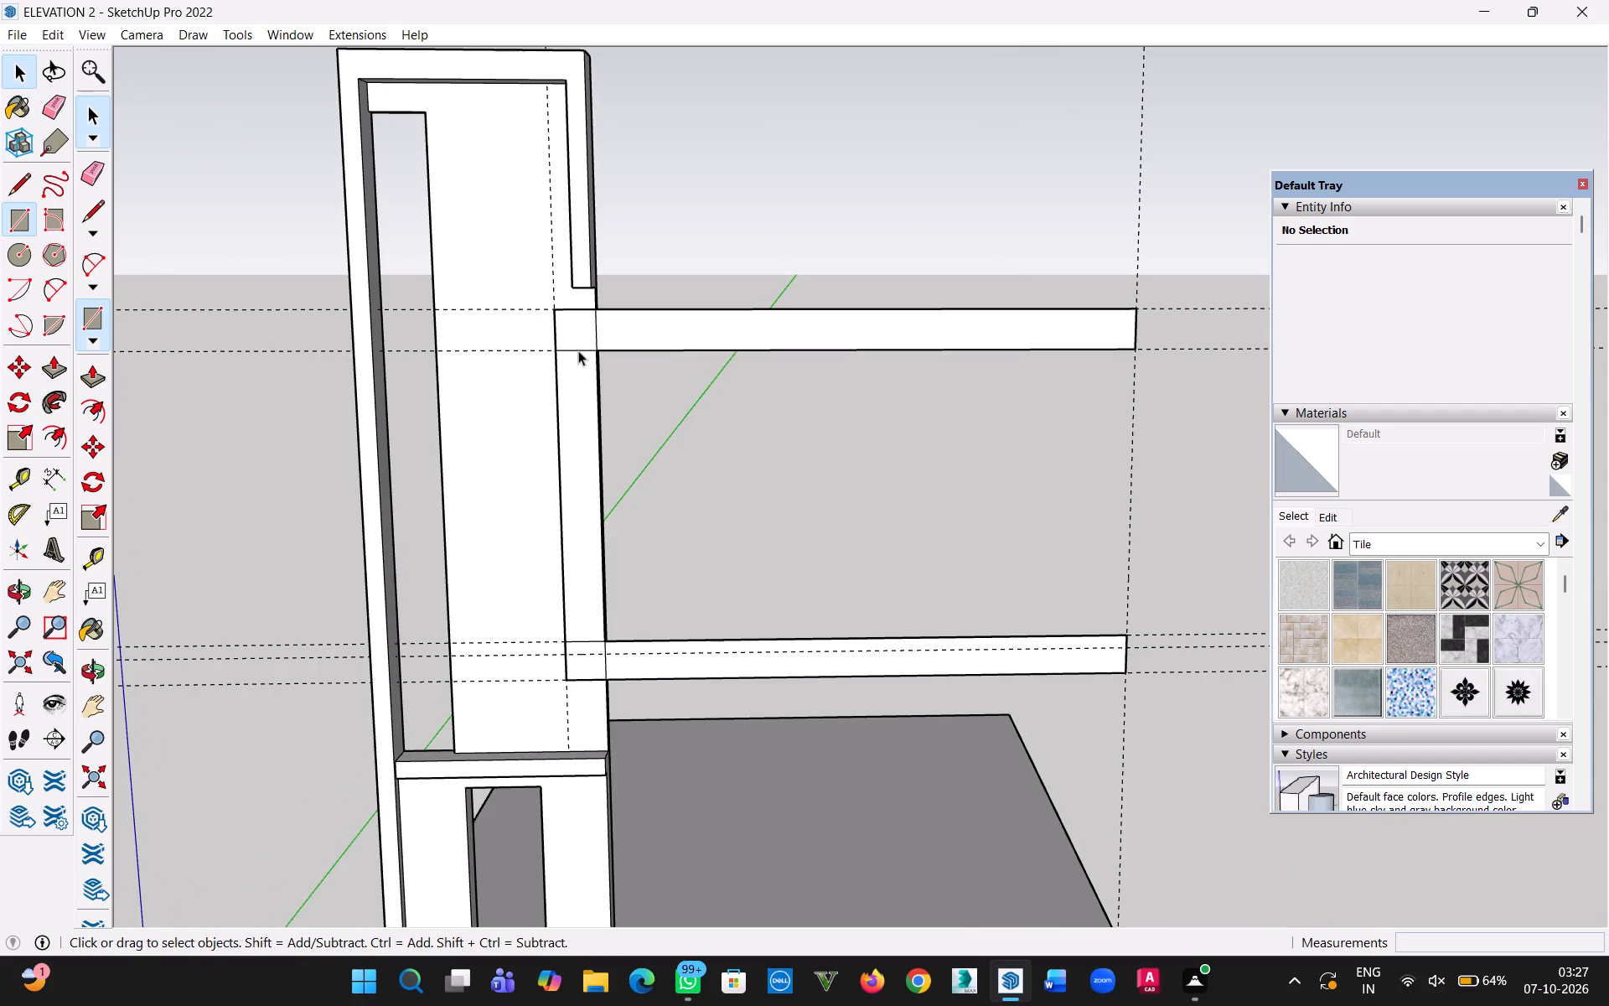
pyautogui.click(578, 350)
pyautogui.press('Delete')
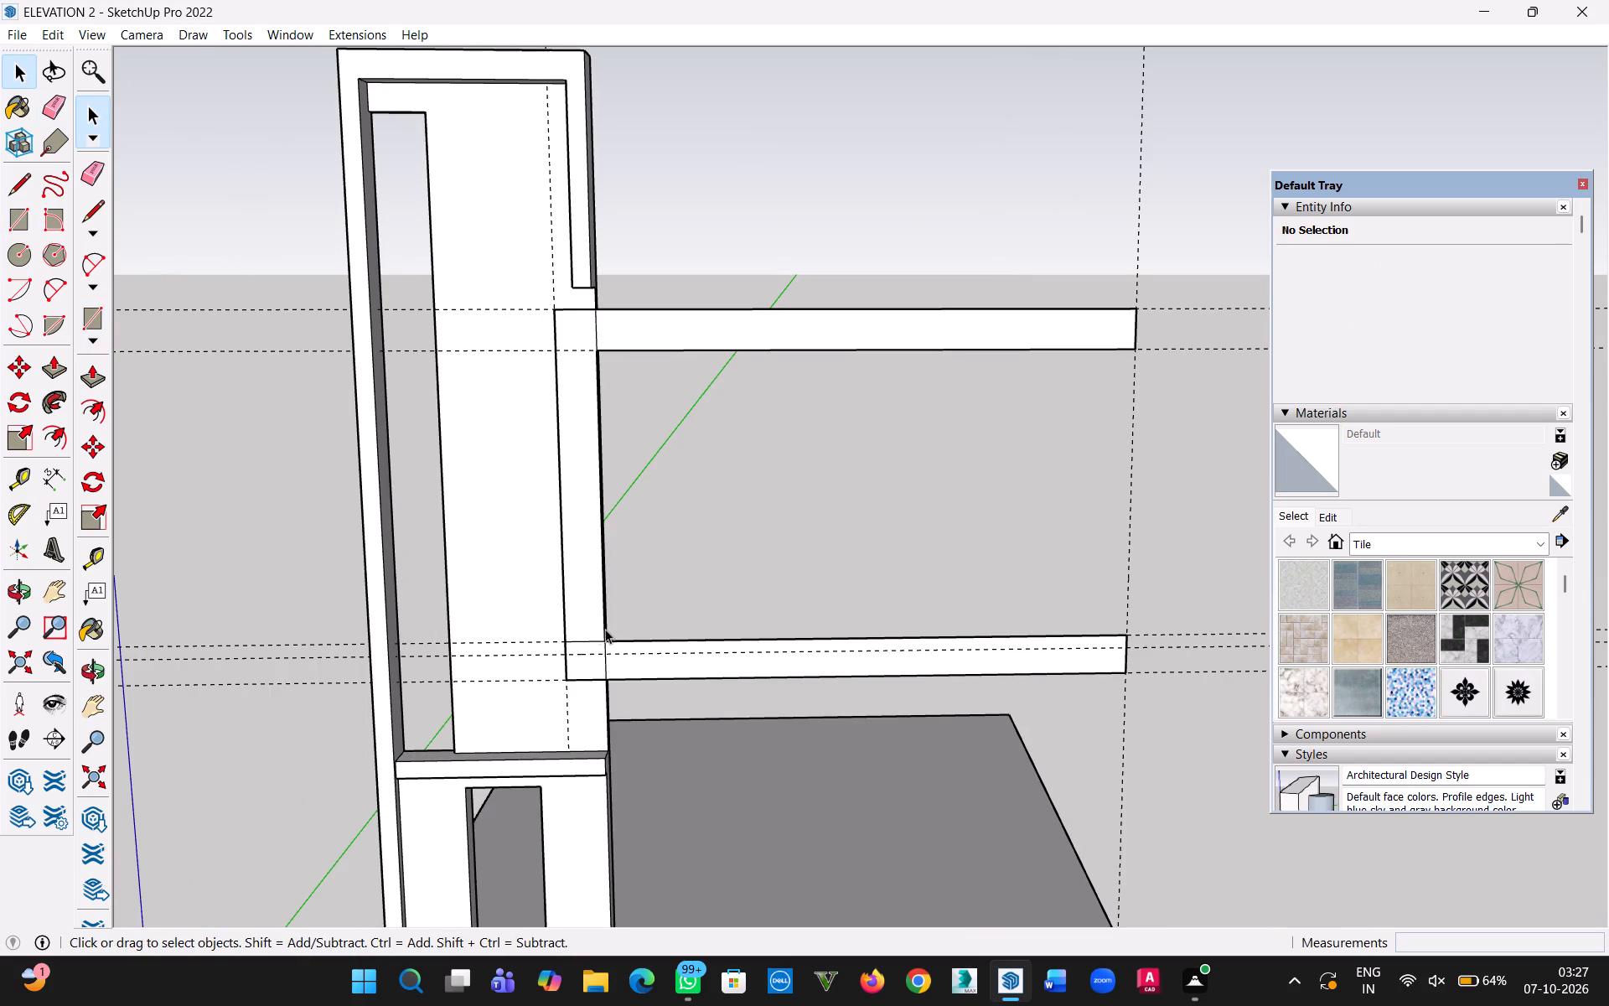
pyautogui.click(607, 661)
pyautogui.press('Delete')
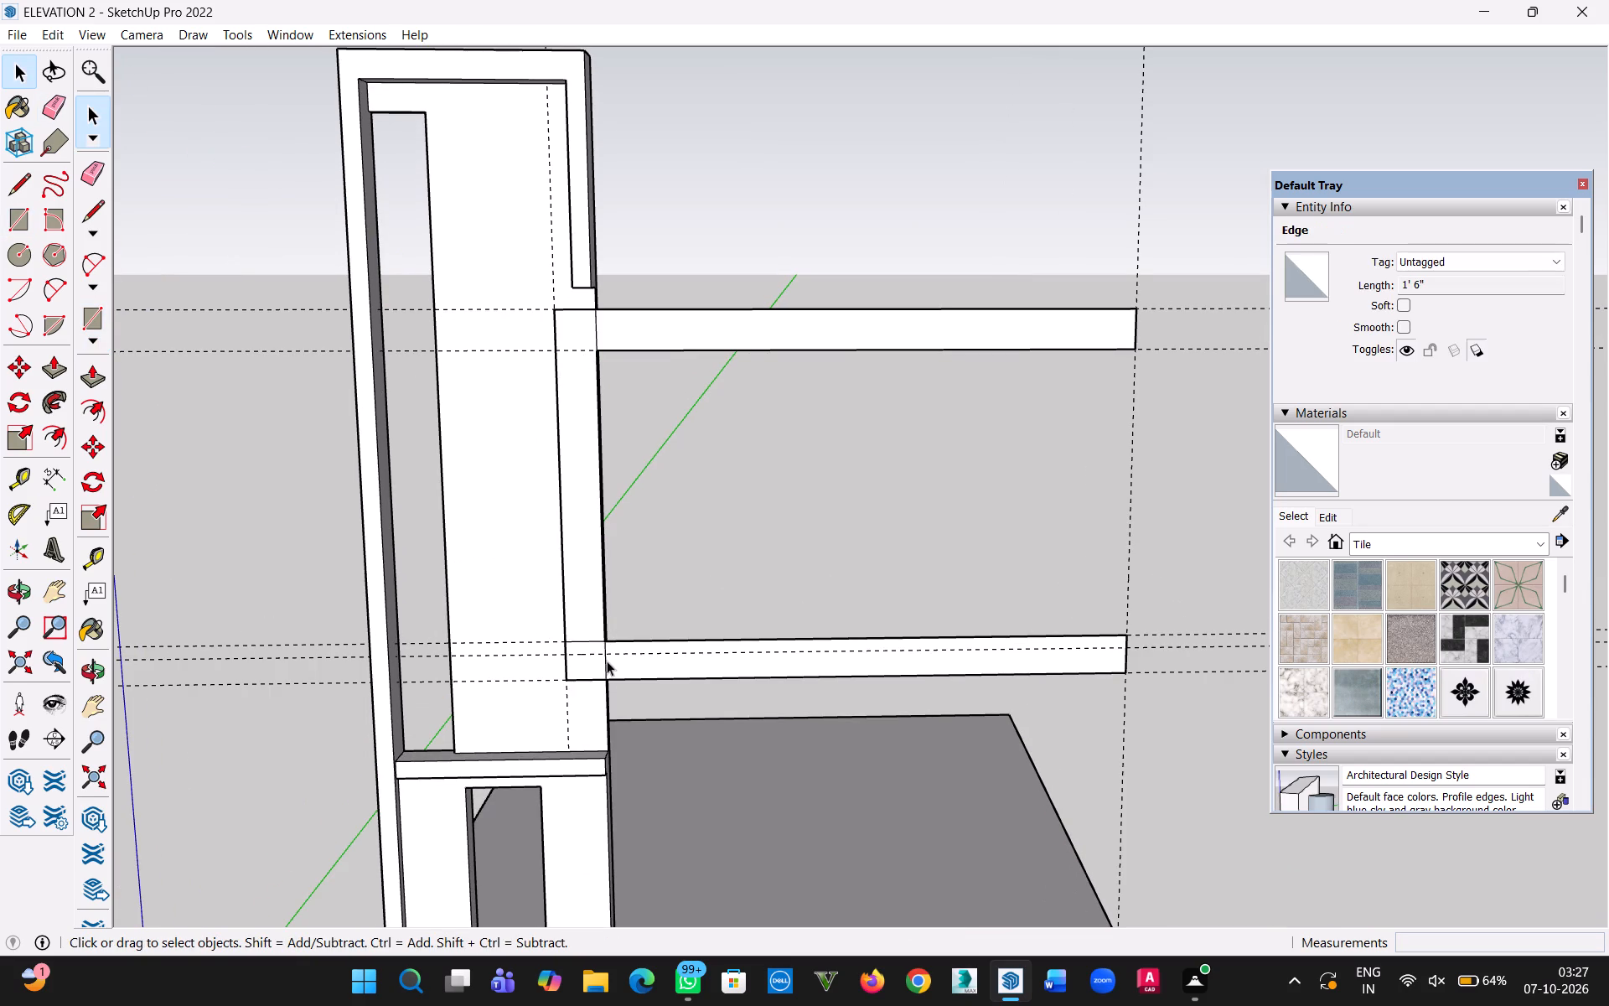
pyautogui.click(592, 640)
pyautogui.press('Delete')
pyautogui.click(598, 331)
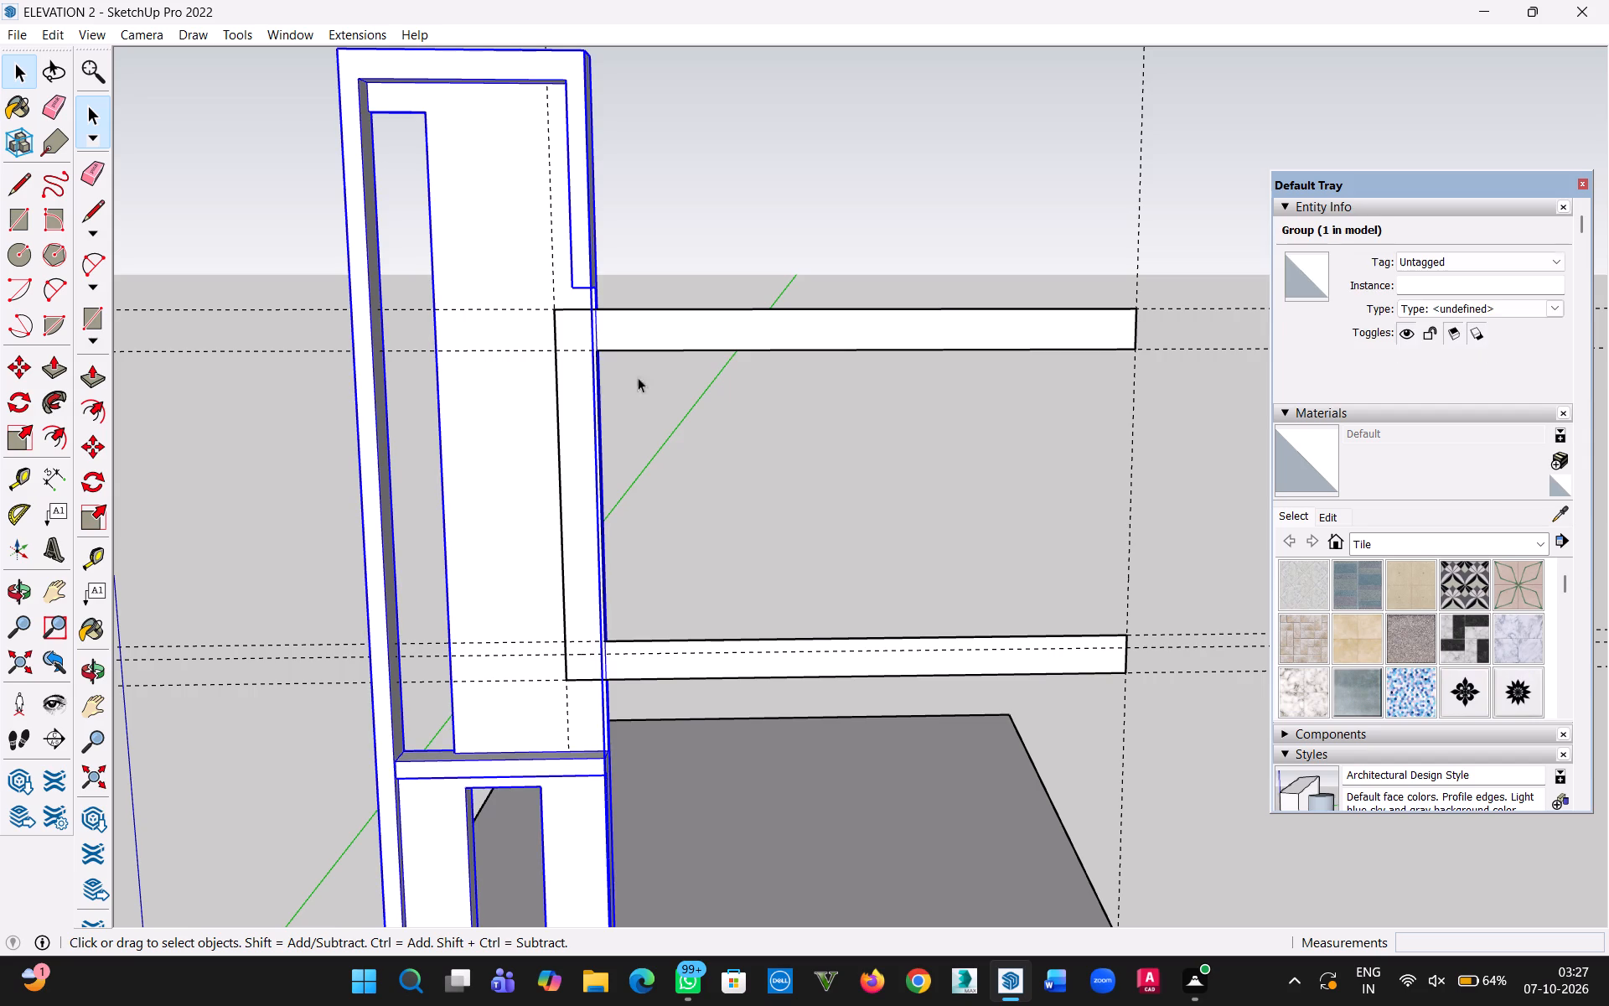
pyautogui.click(665, 423)
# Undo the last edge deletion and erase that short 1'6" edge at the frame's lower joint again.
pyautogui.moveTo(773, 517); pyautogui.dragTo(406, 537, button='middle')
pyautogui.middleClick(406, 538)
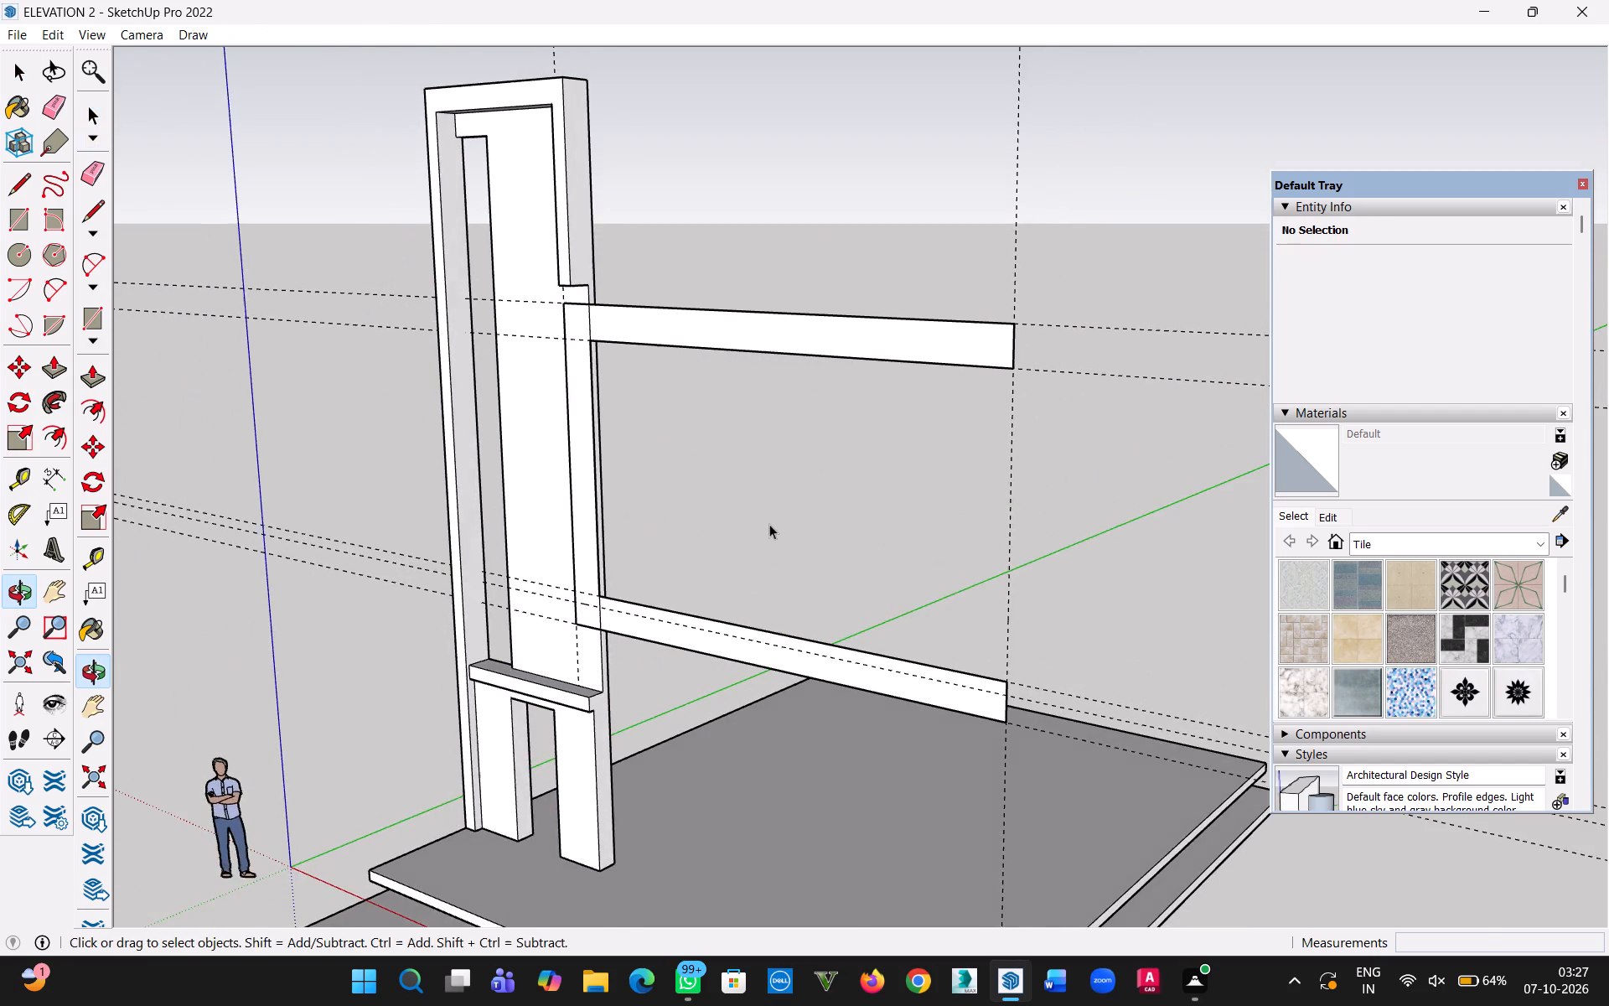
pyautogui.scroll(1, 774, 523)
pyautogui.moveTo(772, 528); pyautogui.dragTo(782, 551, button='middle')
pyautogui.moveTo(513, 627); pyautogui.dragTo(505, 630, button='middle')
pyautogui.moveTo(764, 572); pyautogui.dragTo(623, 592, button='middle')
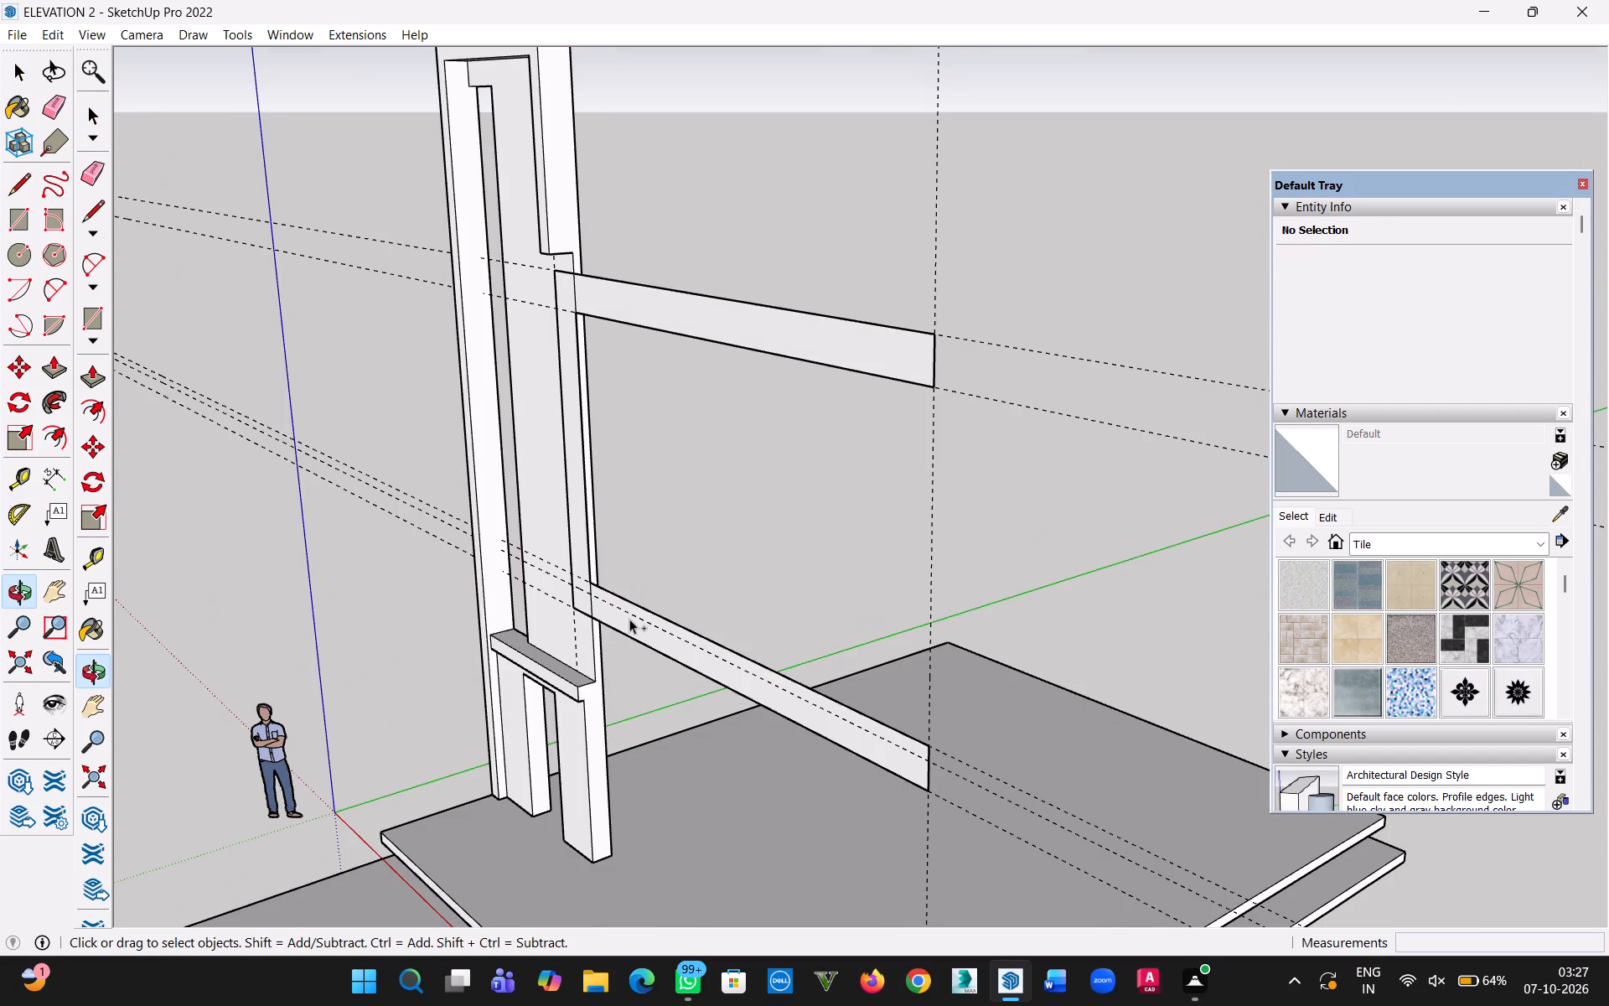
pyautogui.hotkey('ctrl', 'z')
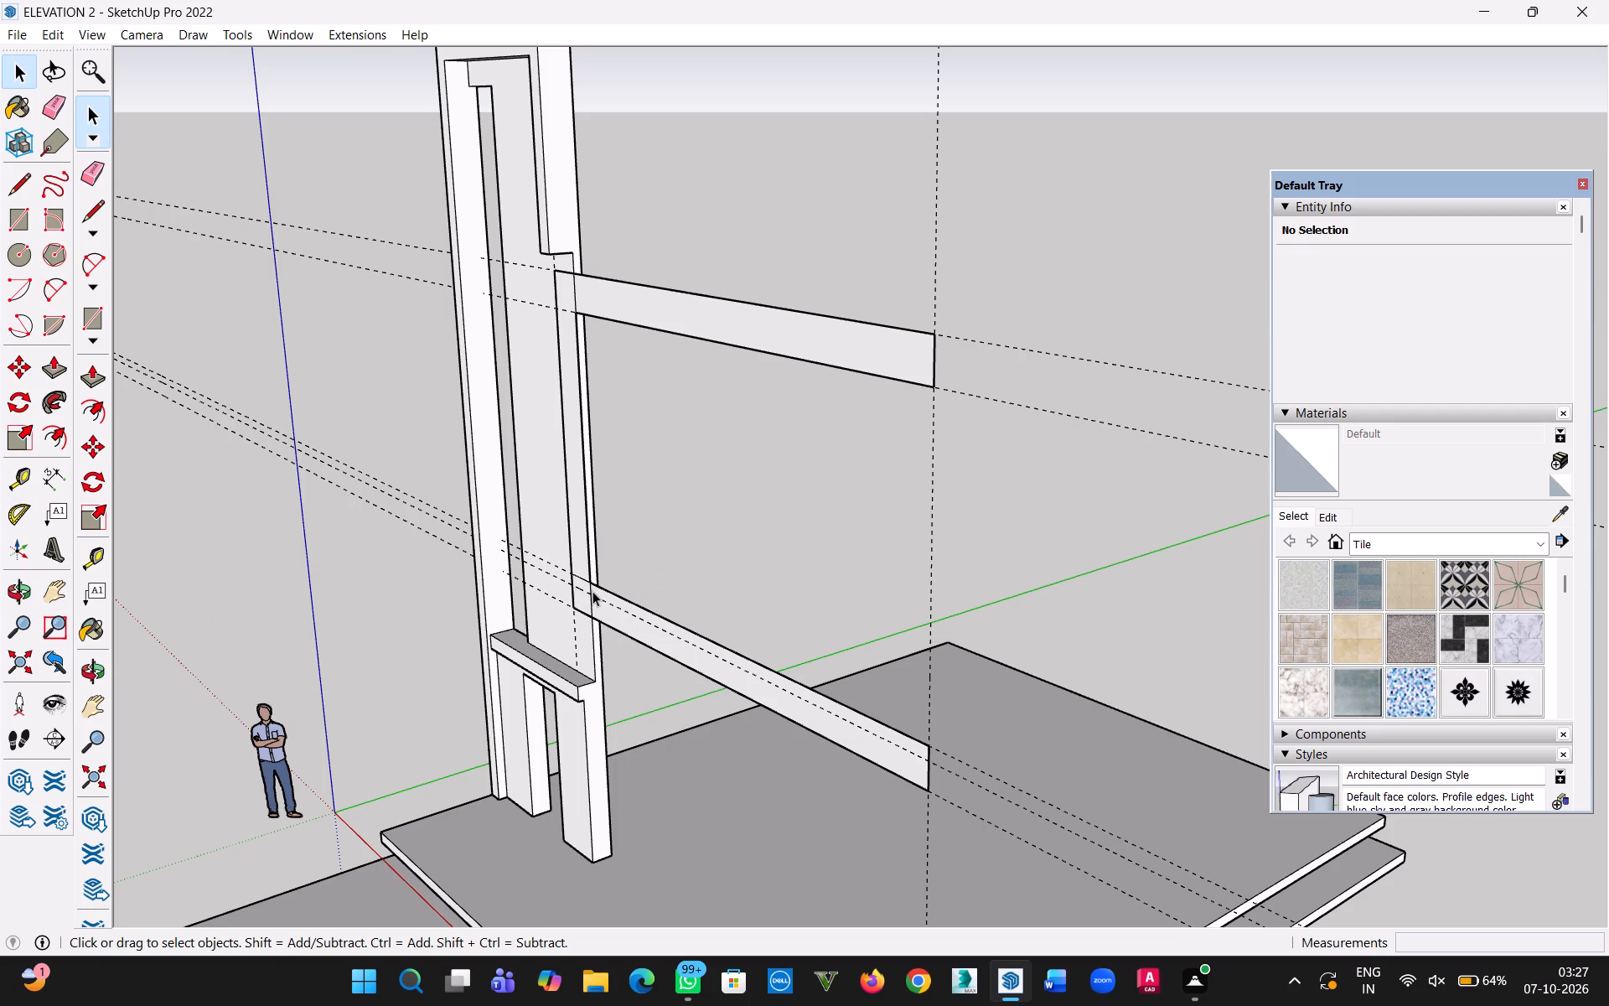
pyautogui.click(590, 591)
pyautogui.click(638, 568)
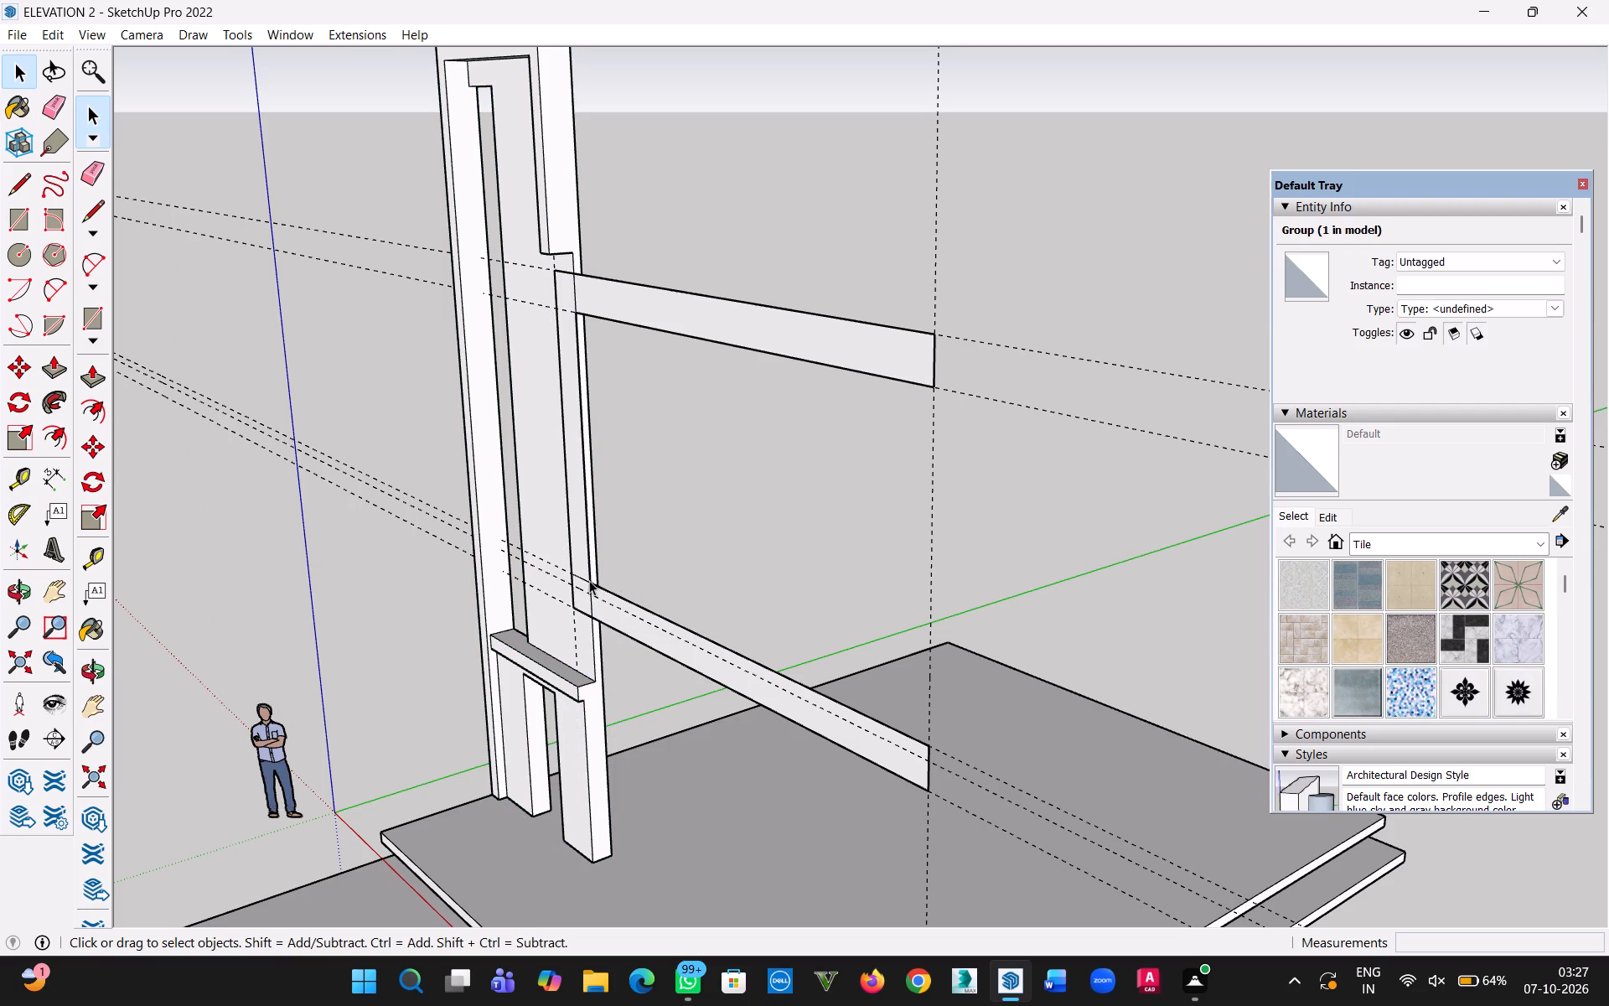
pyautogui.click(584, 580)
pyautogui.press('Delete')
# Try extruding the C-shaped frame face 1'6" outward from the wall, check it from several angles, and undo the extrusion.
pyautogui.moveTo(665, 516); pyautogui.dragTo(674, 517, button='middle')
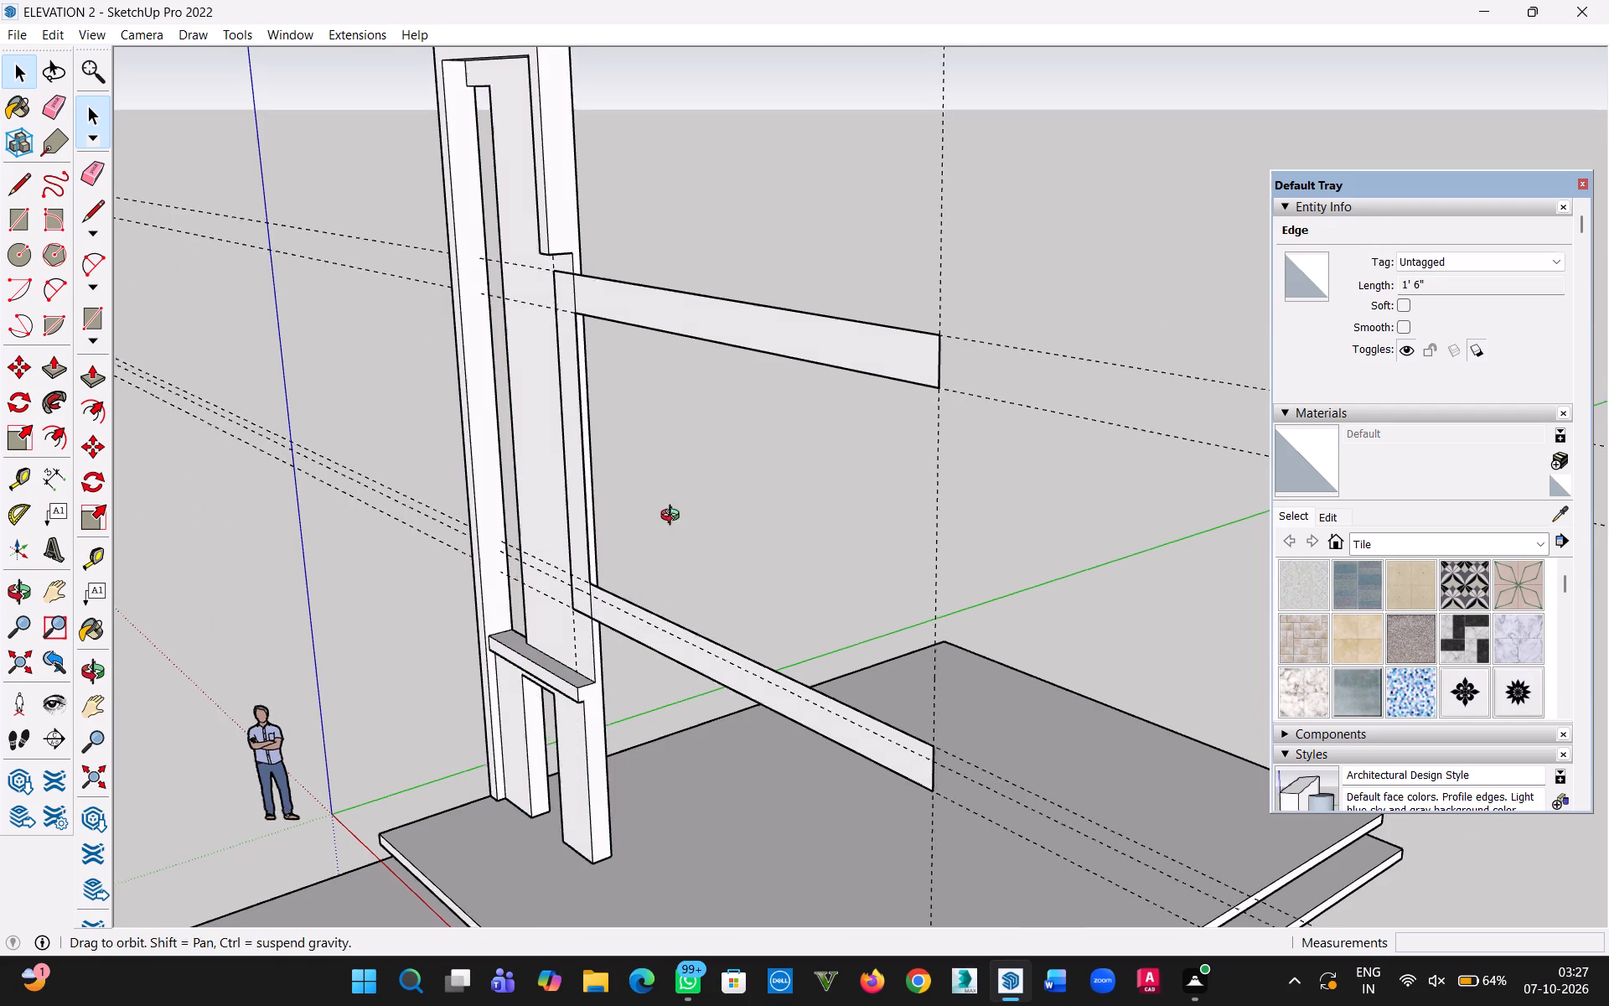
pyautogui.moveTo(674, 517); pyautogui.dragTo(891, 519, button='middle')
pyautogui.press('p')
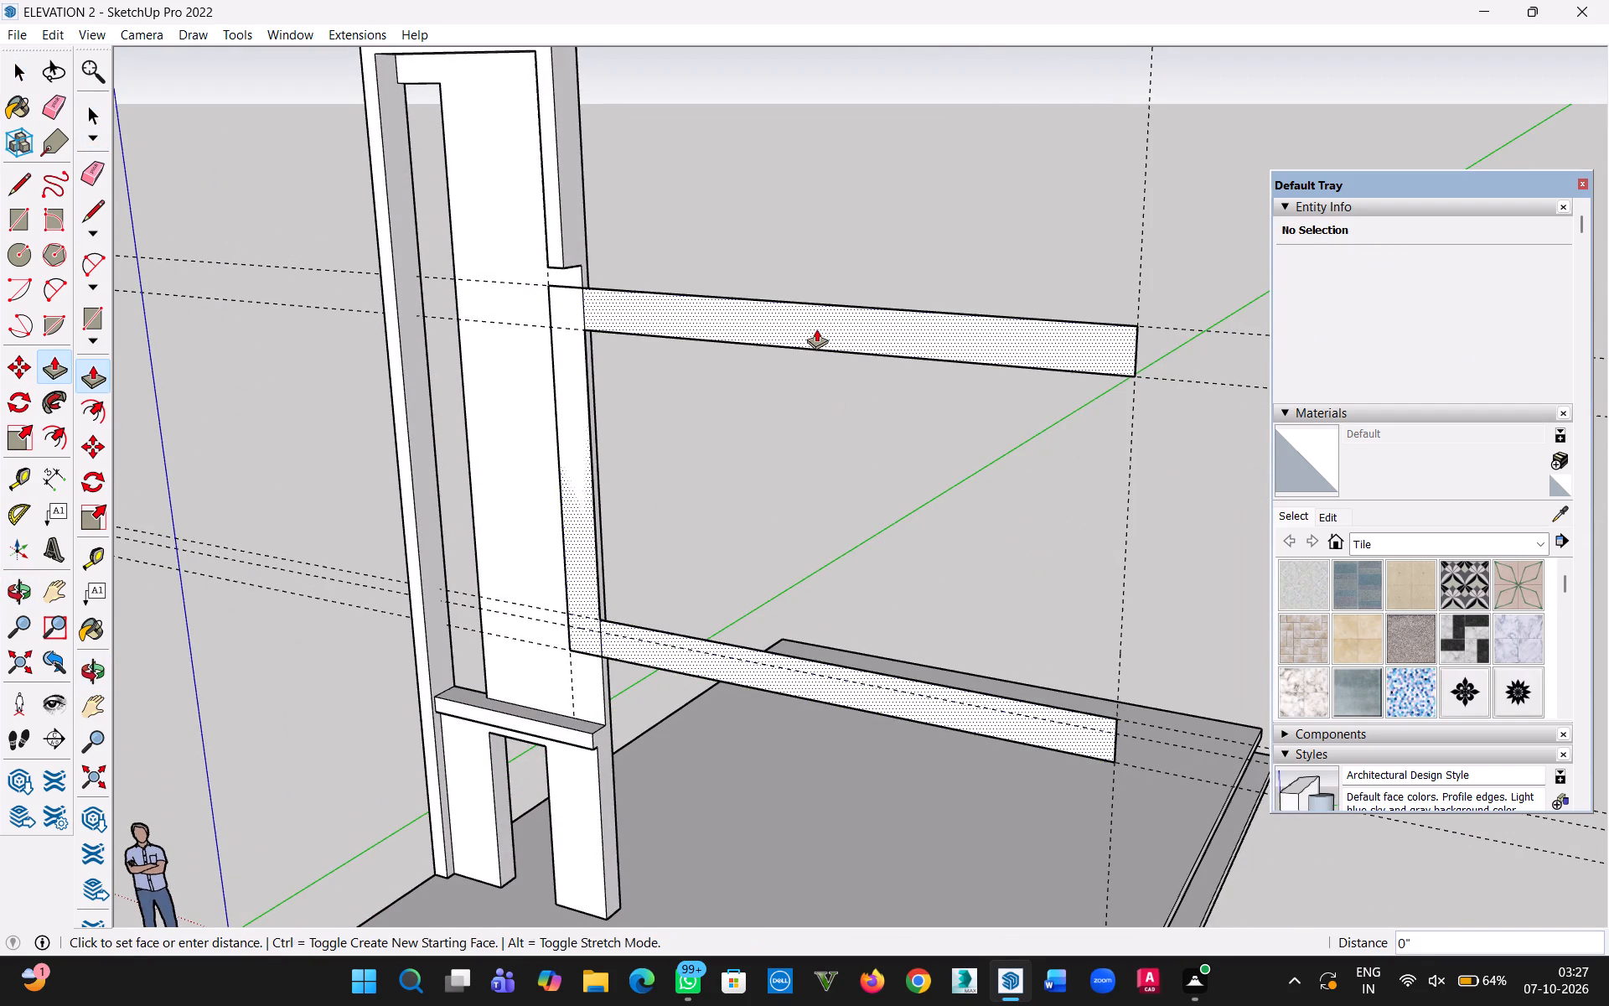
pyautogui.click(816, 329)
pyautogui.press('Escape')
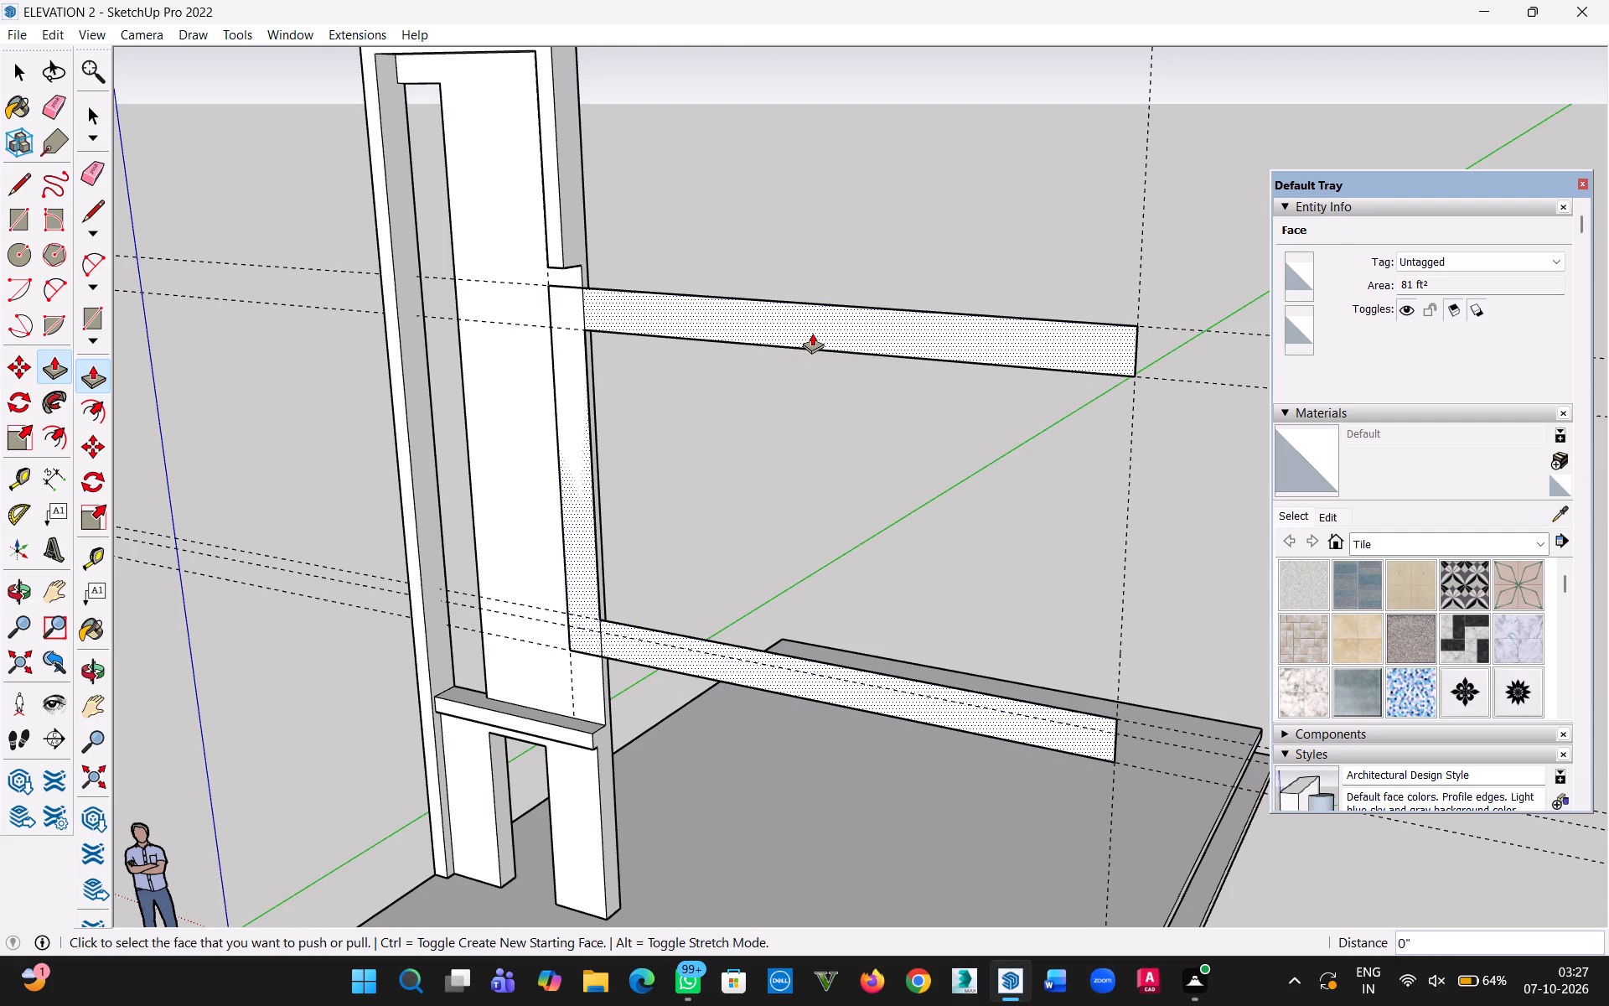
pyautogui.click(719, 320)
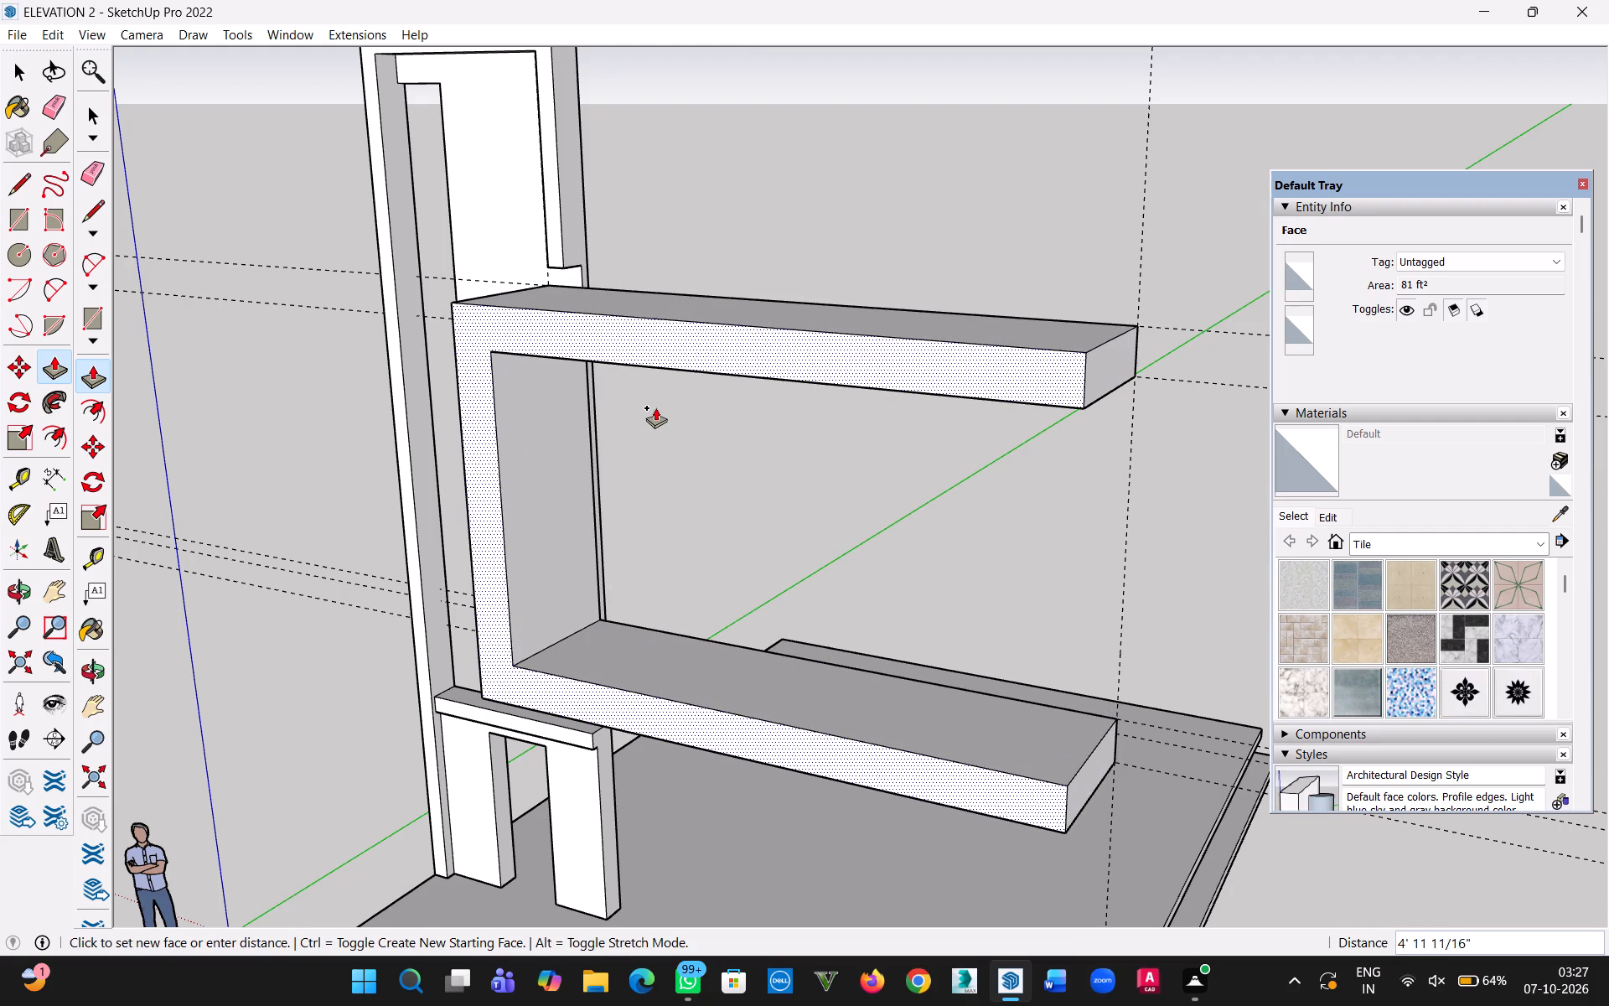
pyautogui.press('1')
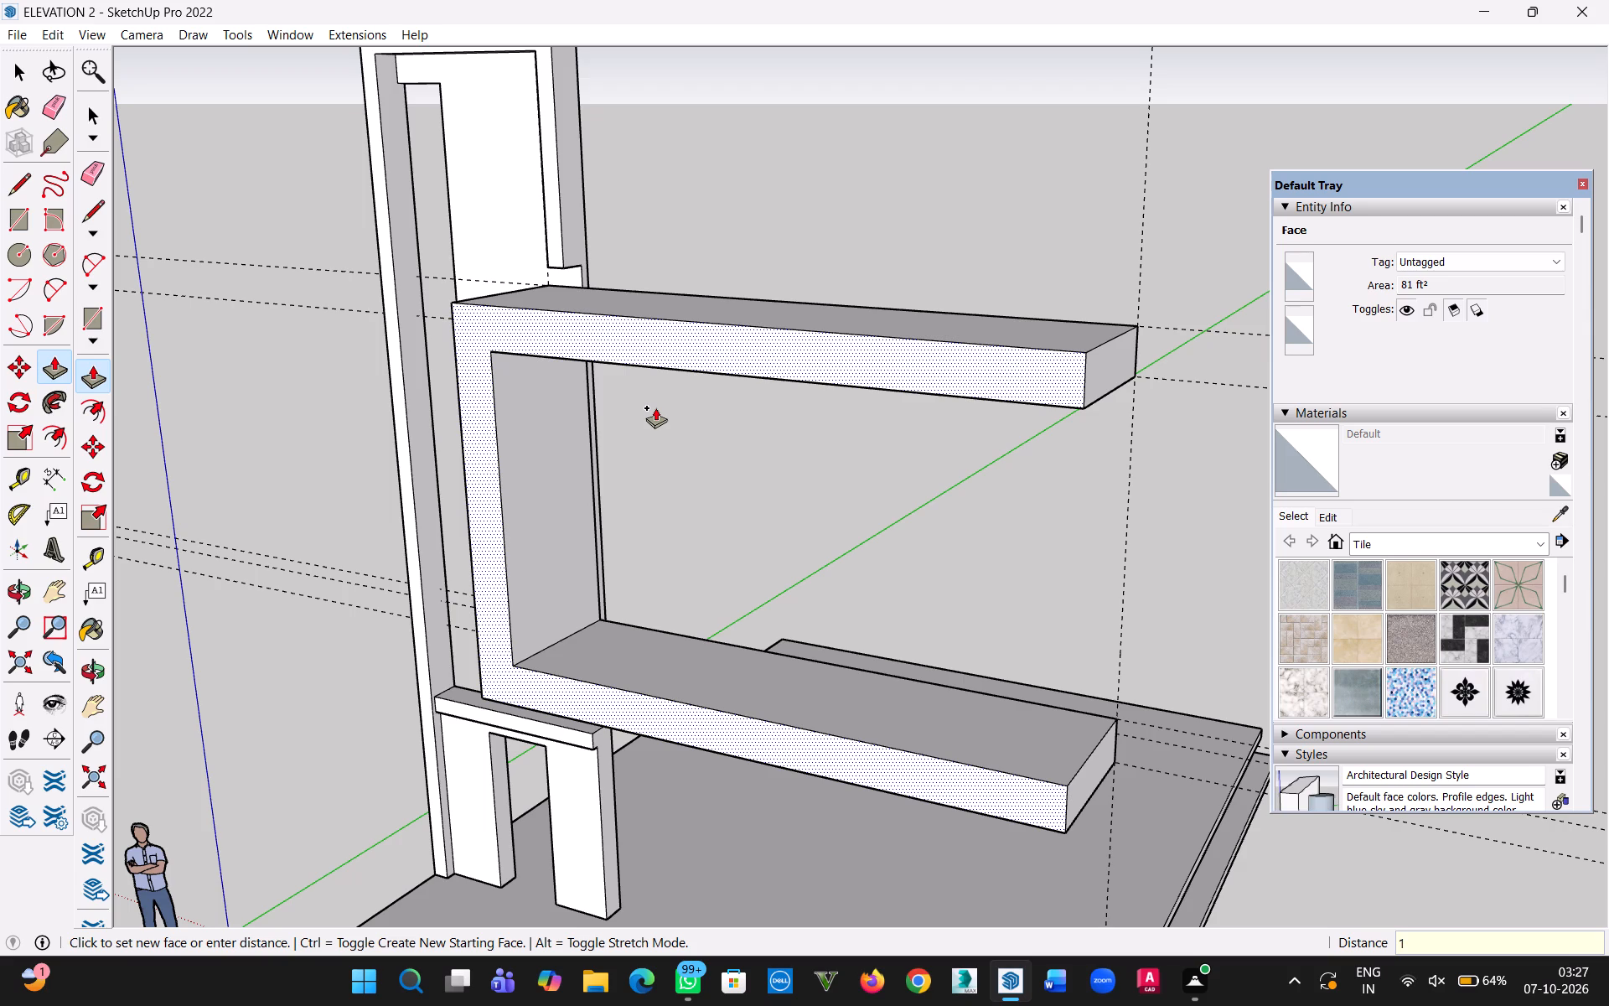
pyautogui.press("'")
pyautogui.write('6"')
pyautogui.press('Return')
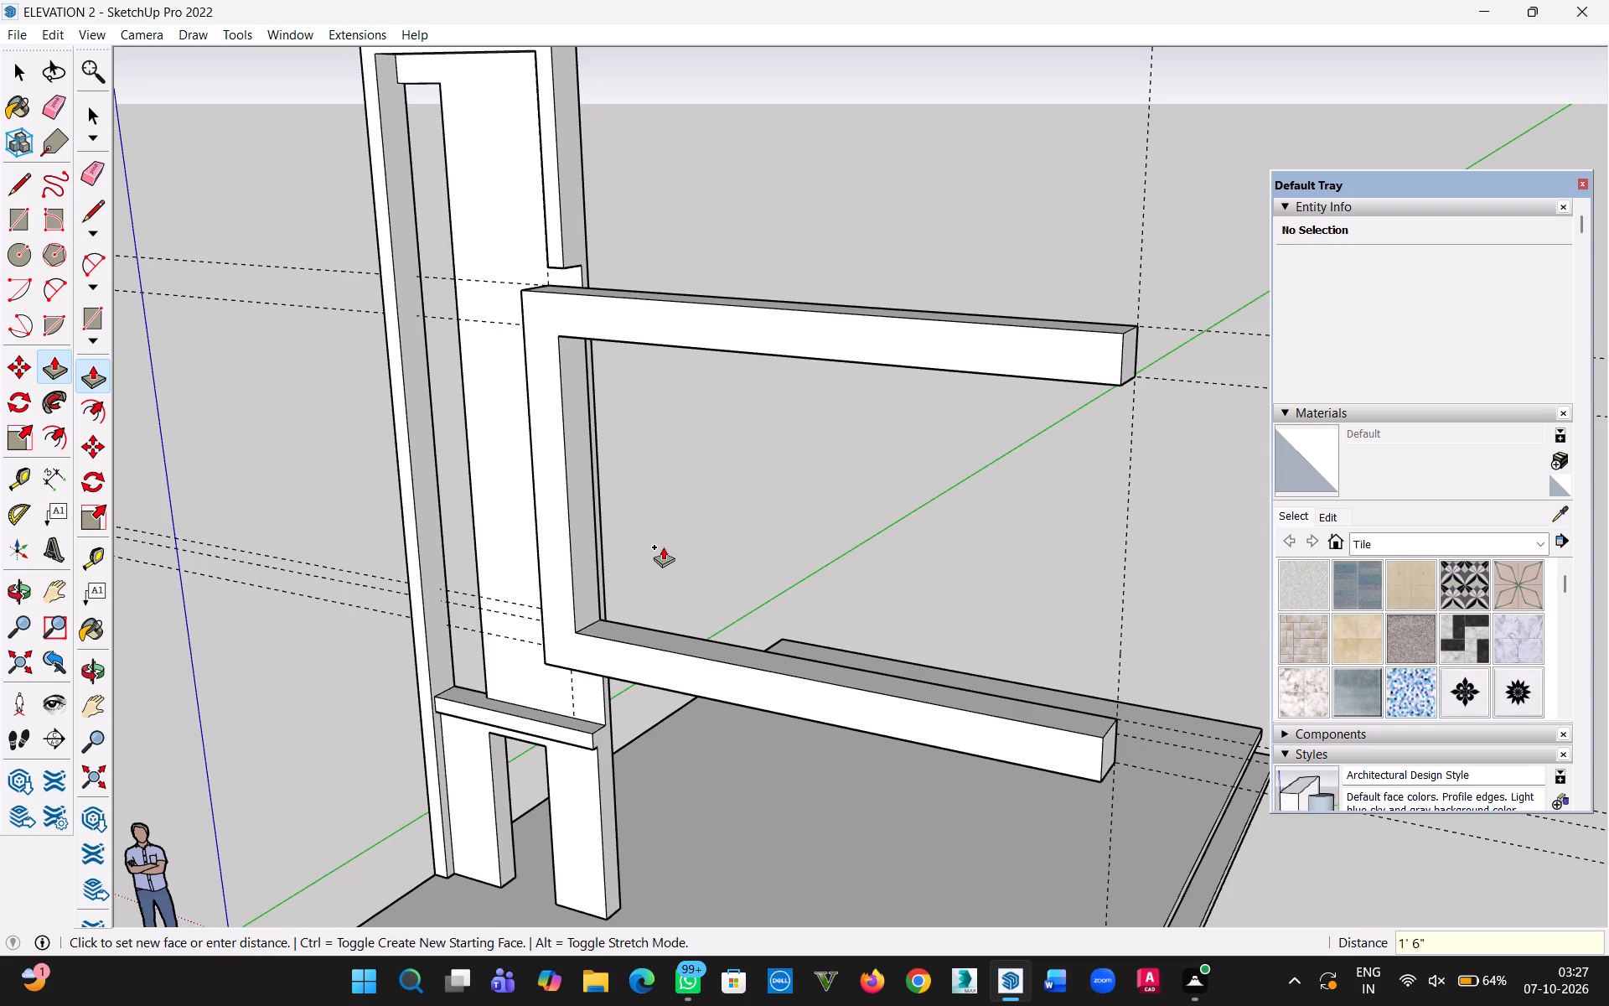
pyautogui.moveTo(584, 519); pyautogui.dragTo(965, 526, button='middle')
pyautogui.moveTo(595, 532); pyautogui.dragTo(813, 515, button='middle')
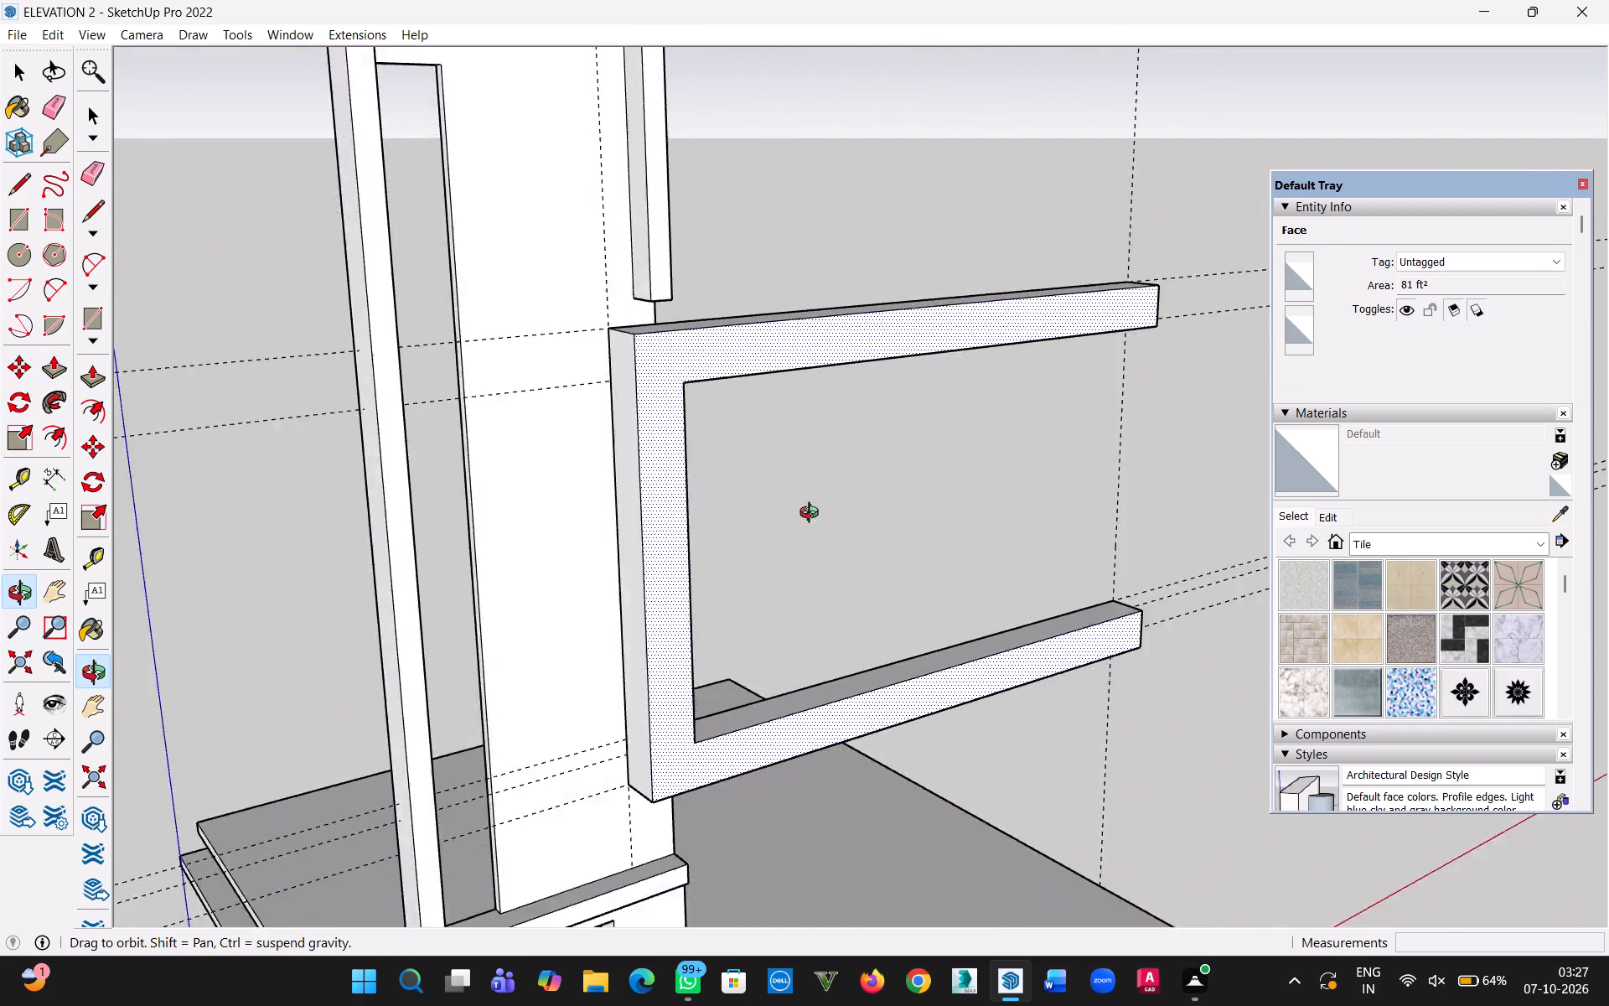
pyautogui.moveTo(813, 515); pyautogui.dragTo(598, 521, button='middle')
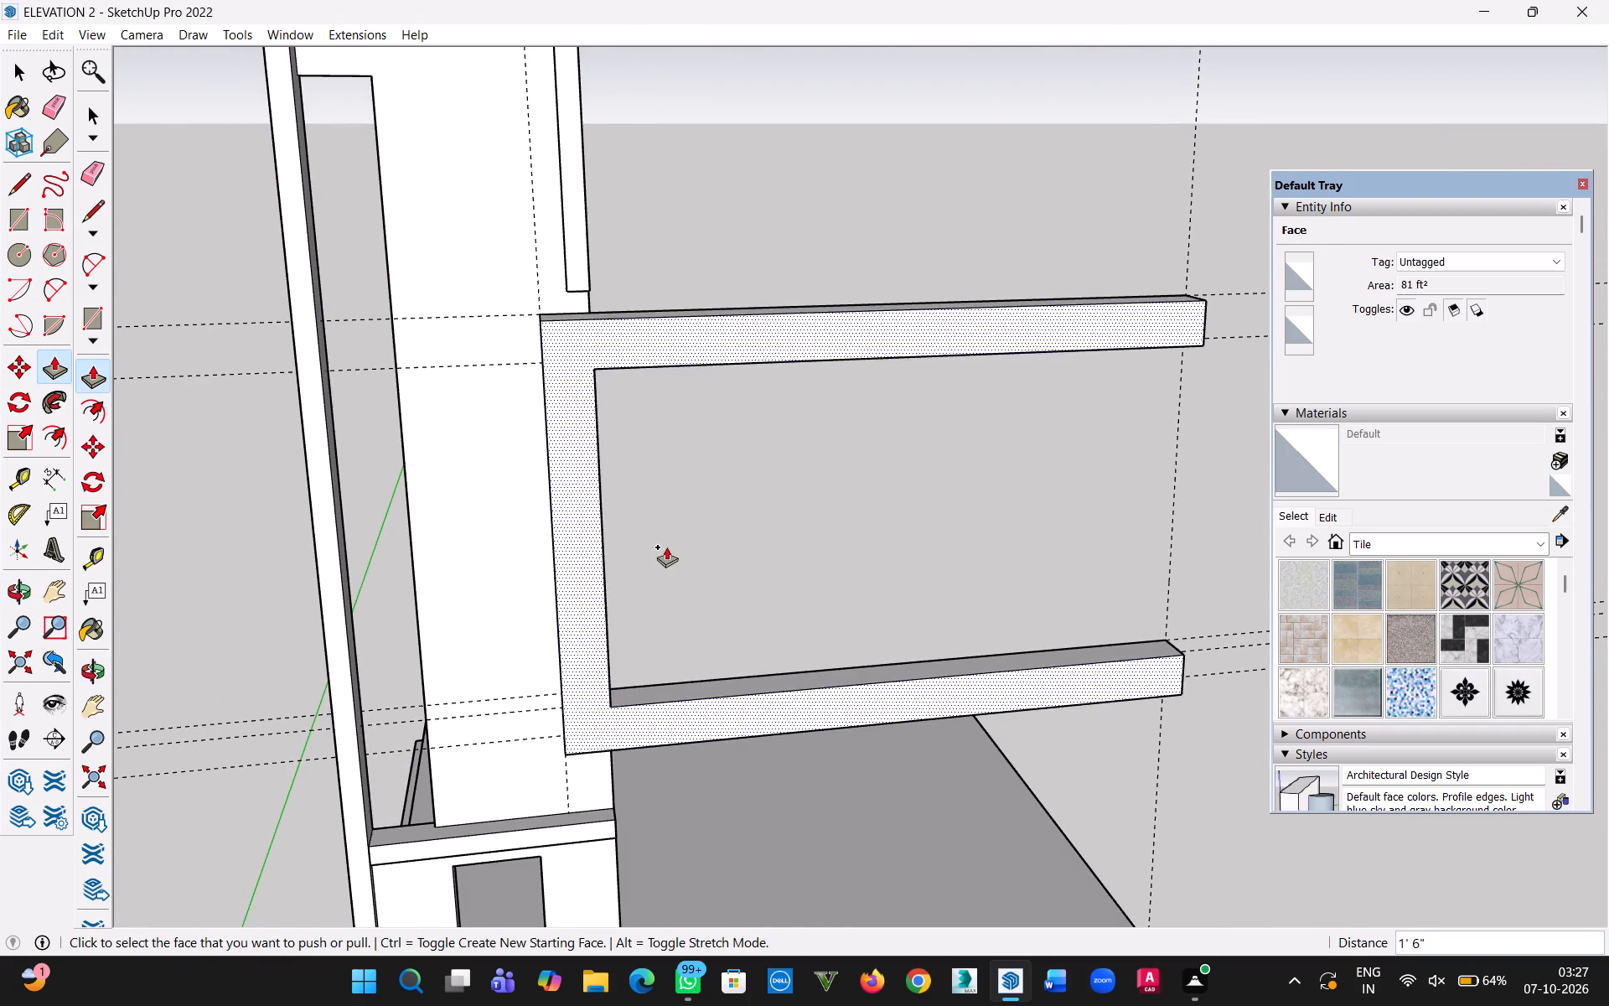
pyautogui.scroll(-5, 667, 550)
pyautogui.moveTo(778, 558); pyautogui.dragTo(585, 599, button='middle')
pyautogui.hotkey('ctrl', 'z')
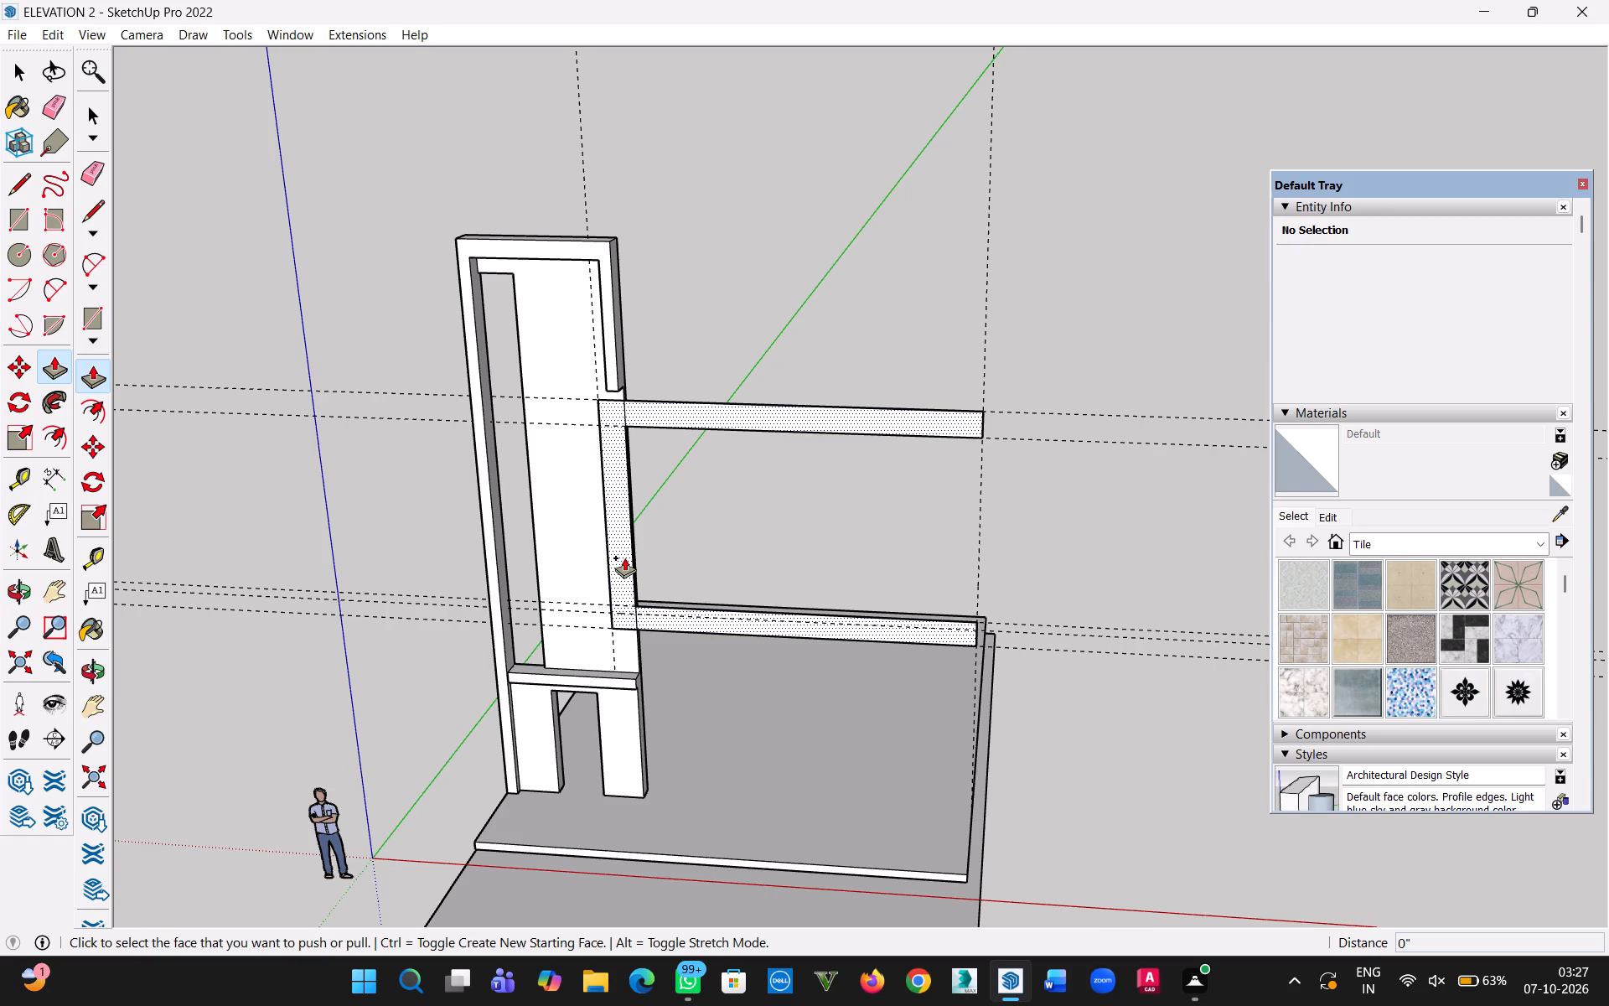
# Extrude the C-shaped frame face 2' outward from the front of the wall.
pyautogui.click(620, 556)
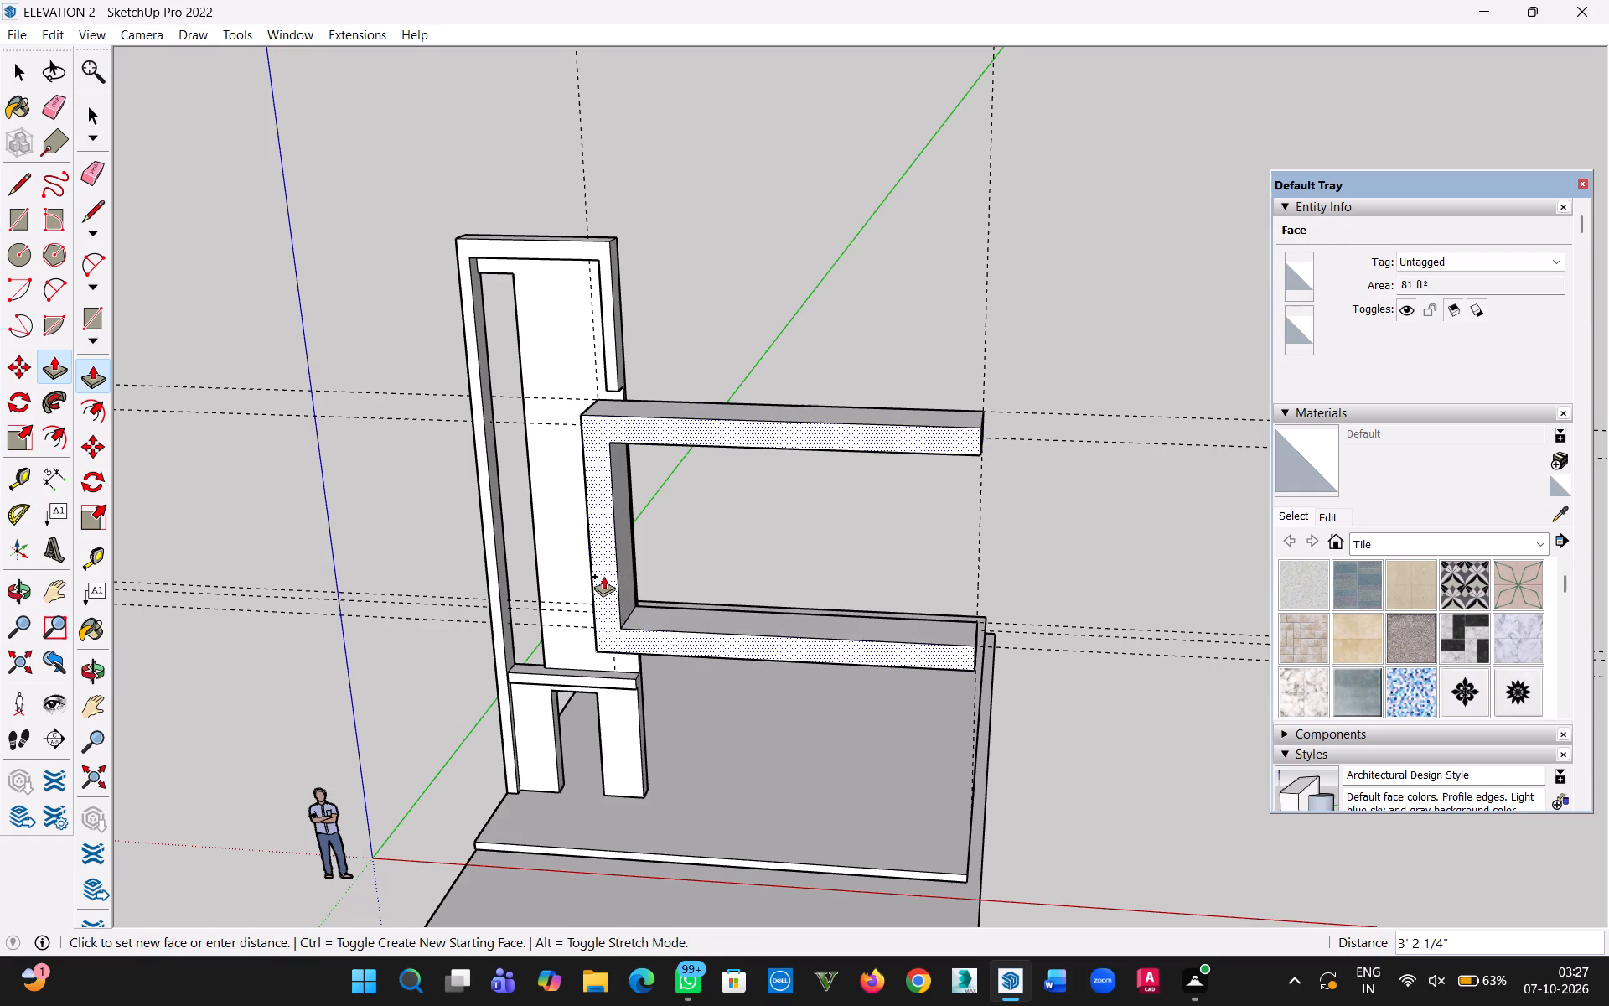
pyautogui.write("2'")
pyautogui.press('Return')
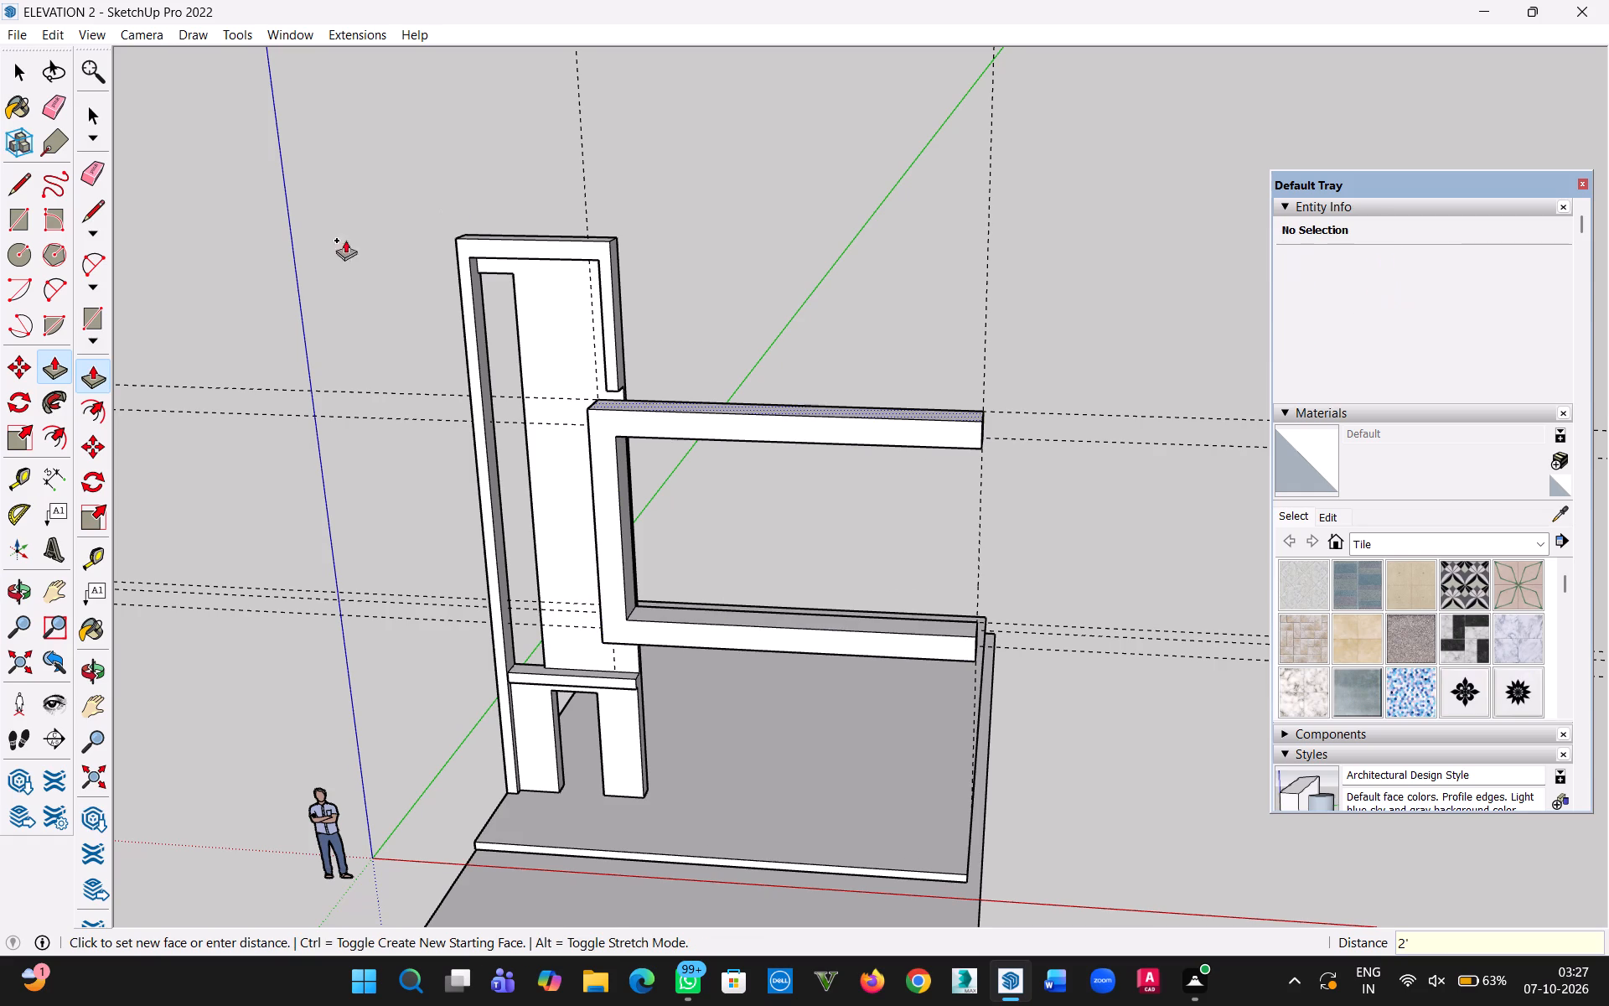
pyautogui.click(19, 71)
pyautogui.click(269, 164)
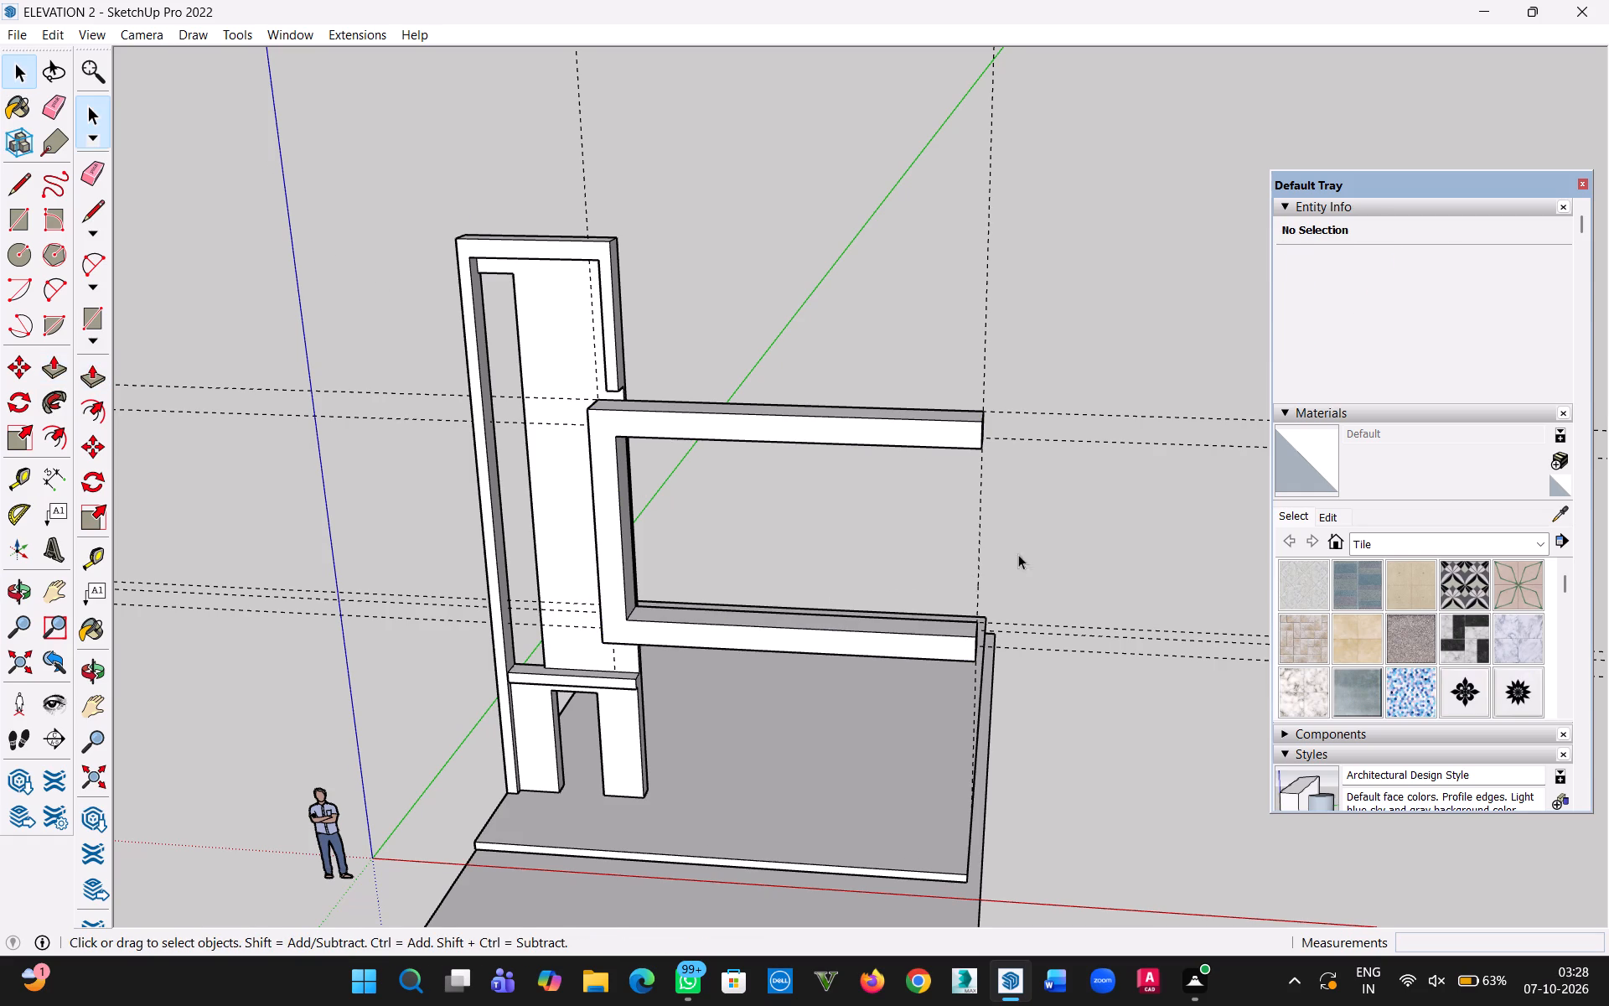
# Examine the extruded C-shaped frame and the tall front frame from several angles and distances.
pyautogui.click(1027, 552)
pyautogui.moveTo(976, 586); pyautogui.dragTo(762, 649, button='middle')
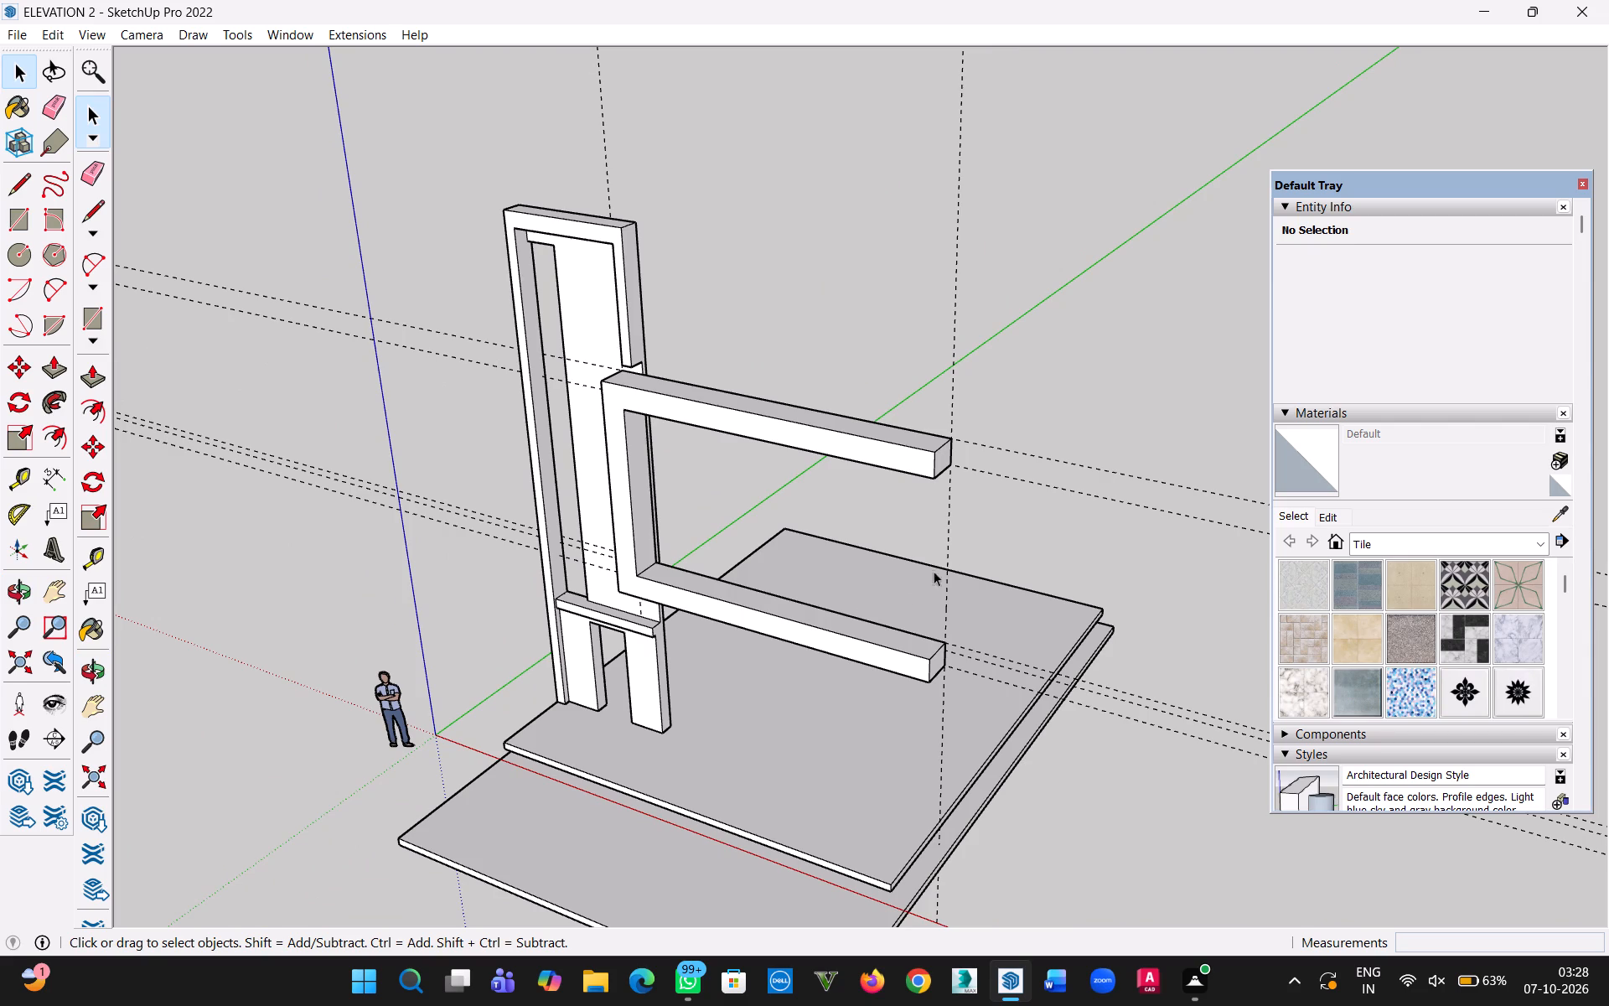
pyautogui.moveTo(770, 612); pyautogui.dragTo(945, 509, button='middle')
pyautogui.middleClick(996, 466)
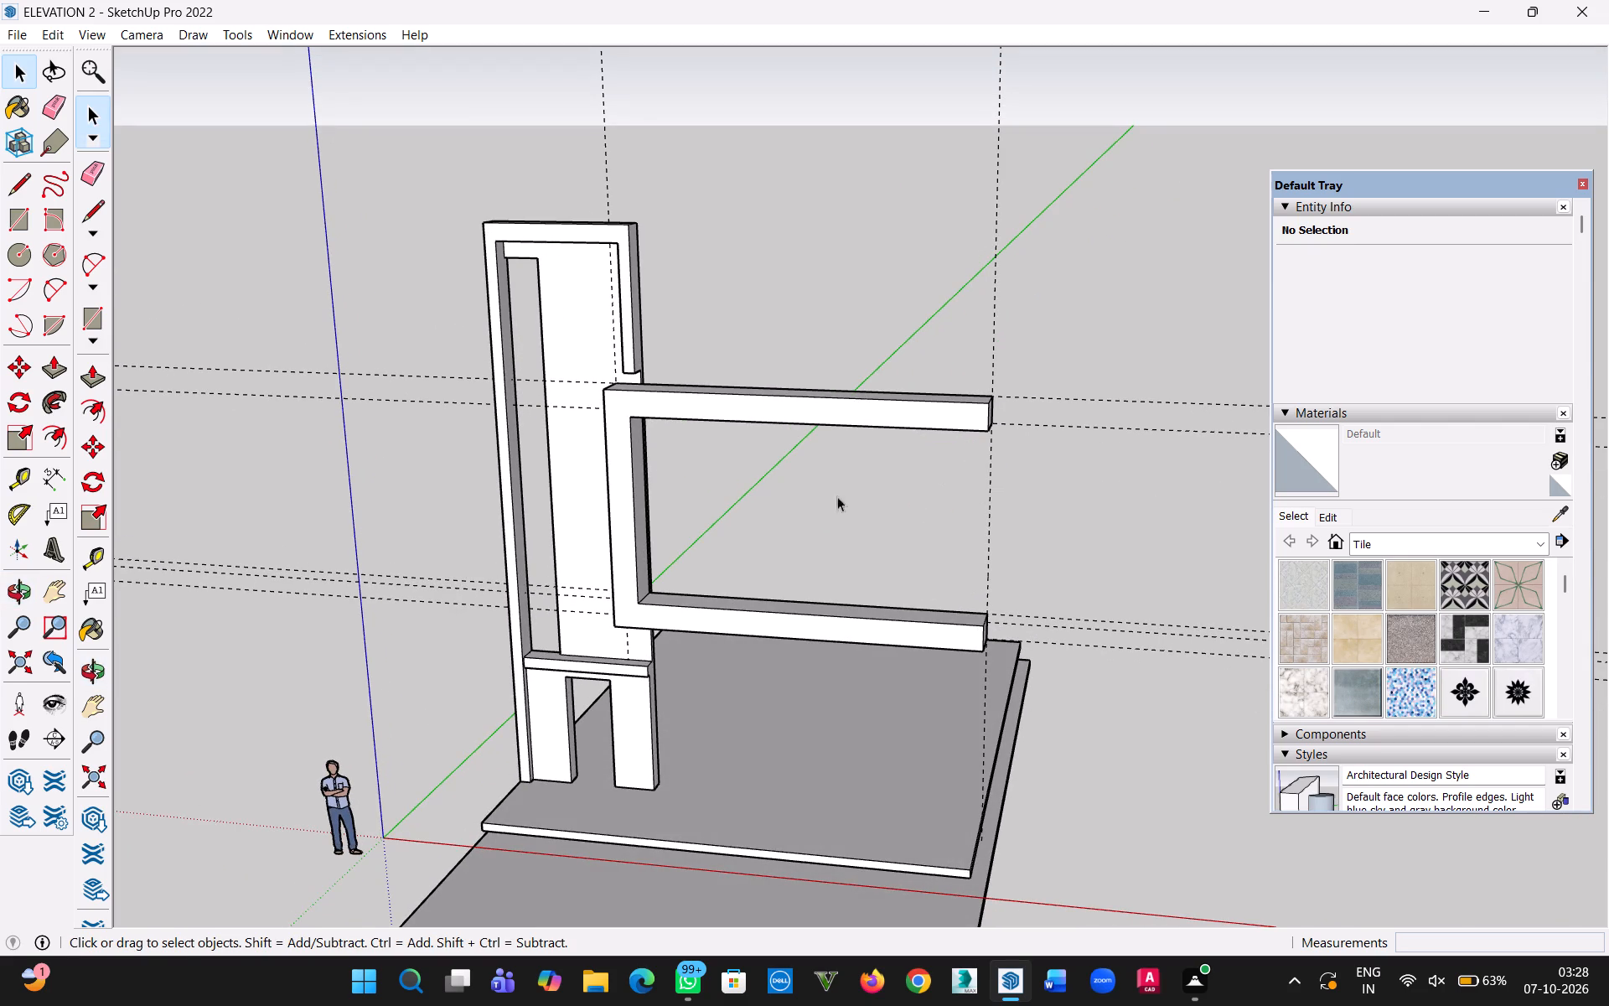
pyautogui.scroll(-1, 574, 596)
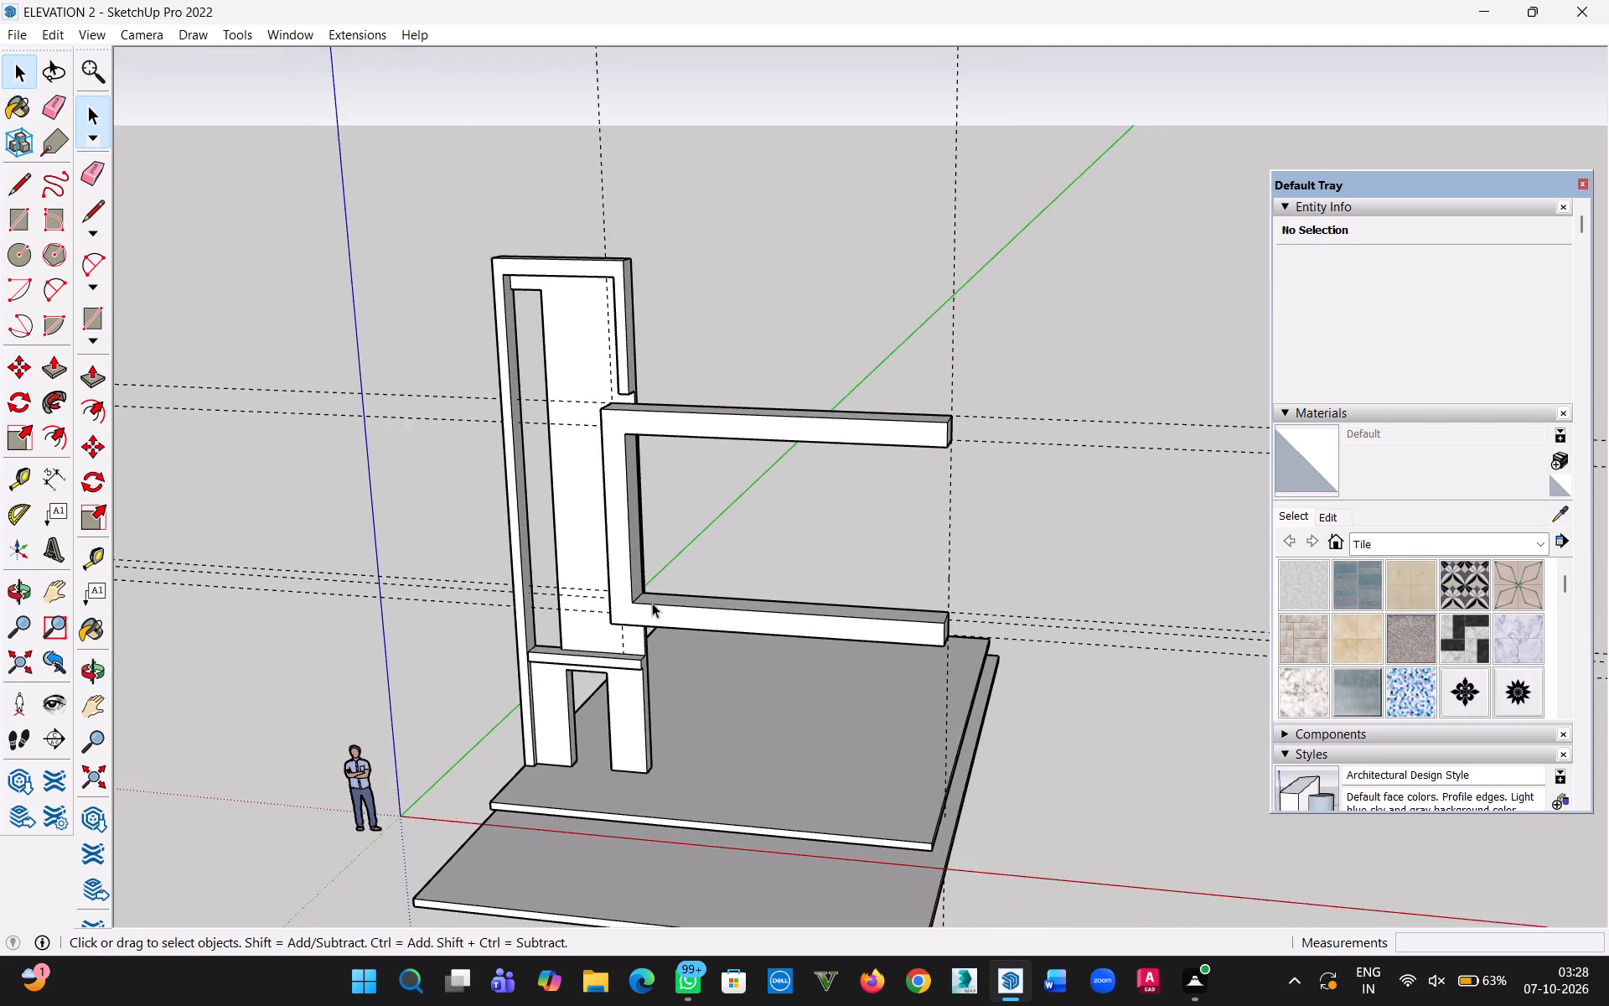
pyautogui.moveTo(654, 603); pyautogui.dragTo(795, 538, button='middle')
pyautogui.middleClick(875, 483)
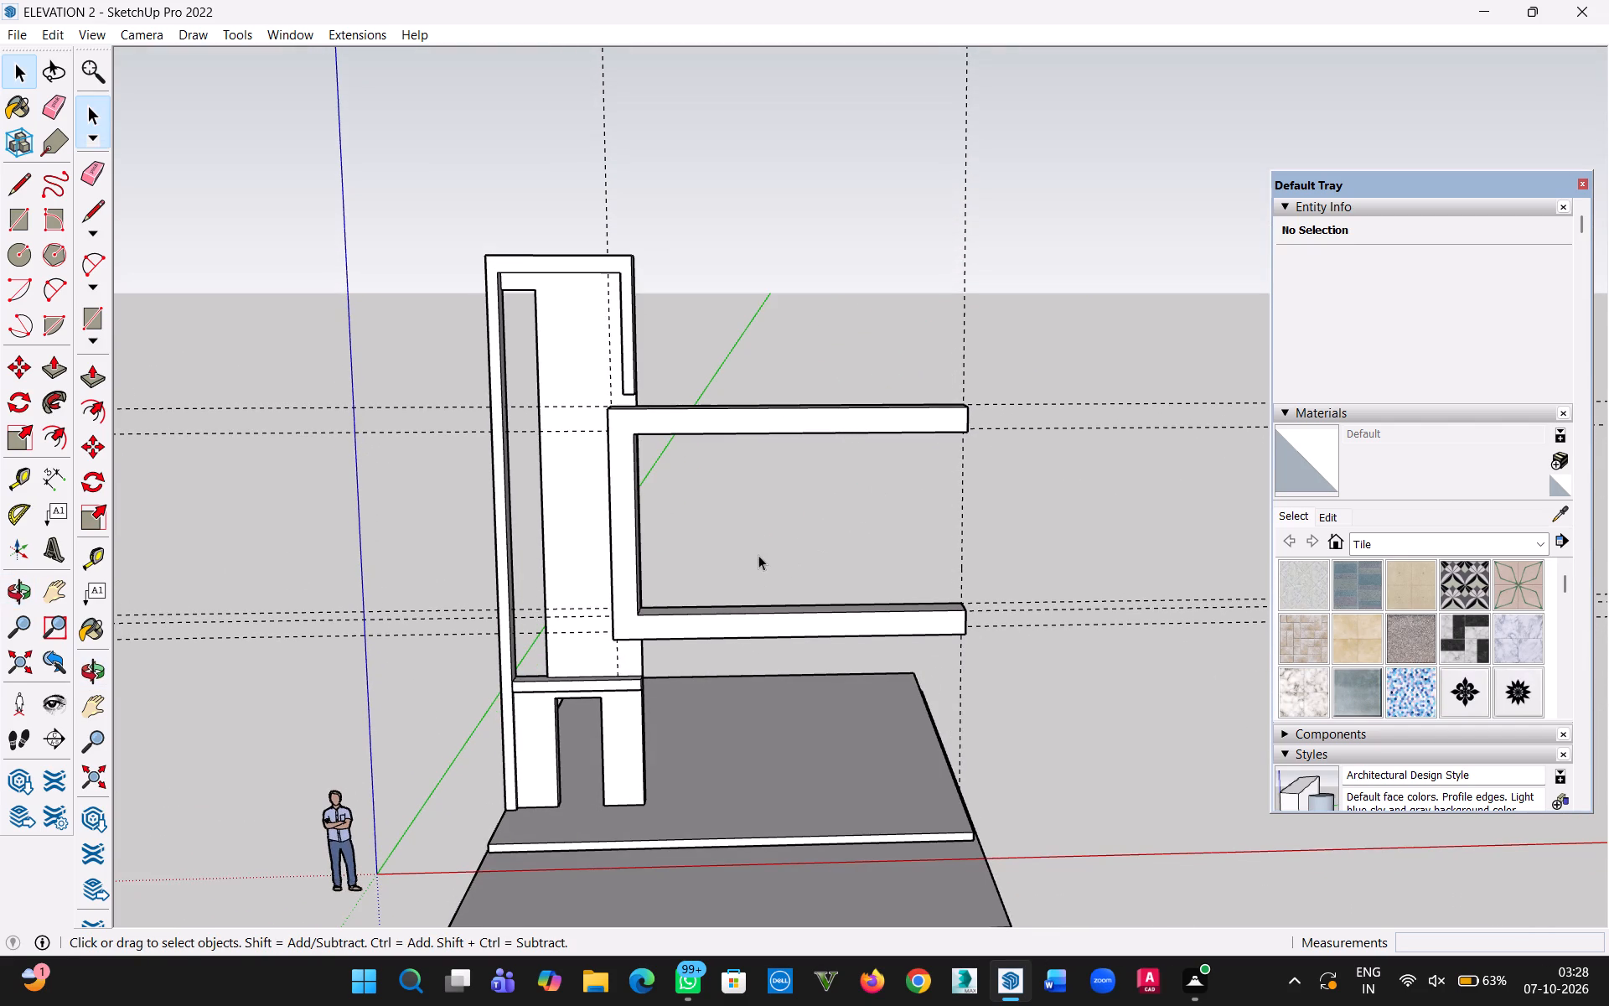
pyautogui.moveTo(779, 537); pyautogui.dragTo(780, 469, button='middle')
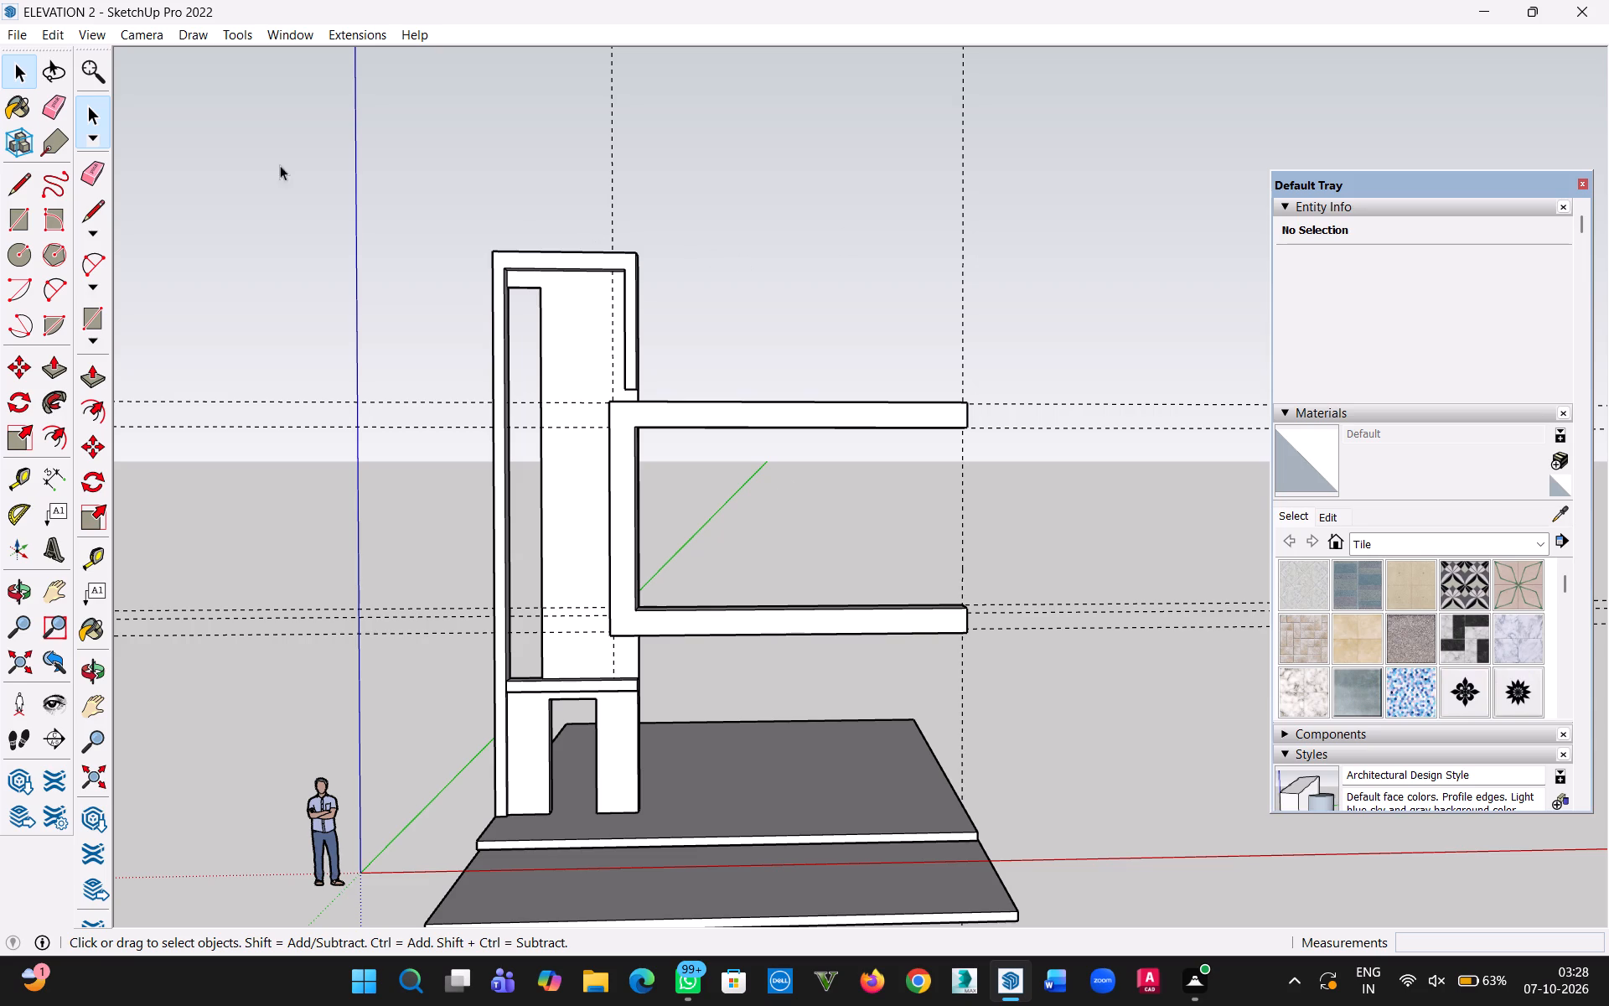
pyautogui.click(288, 99)
pyautogui.scroll(1, 760, 692)
pyautogui.moveTo(760, 692); pyautogui.dragTo(761, 692, button='middle')
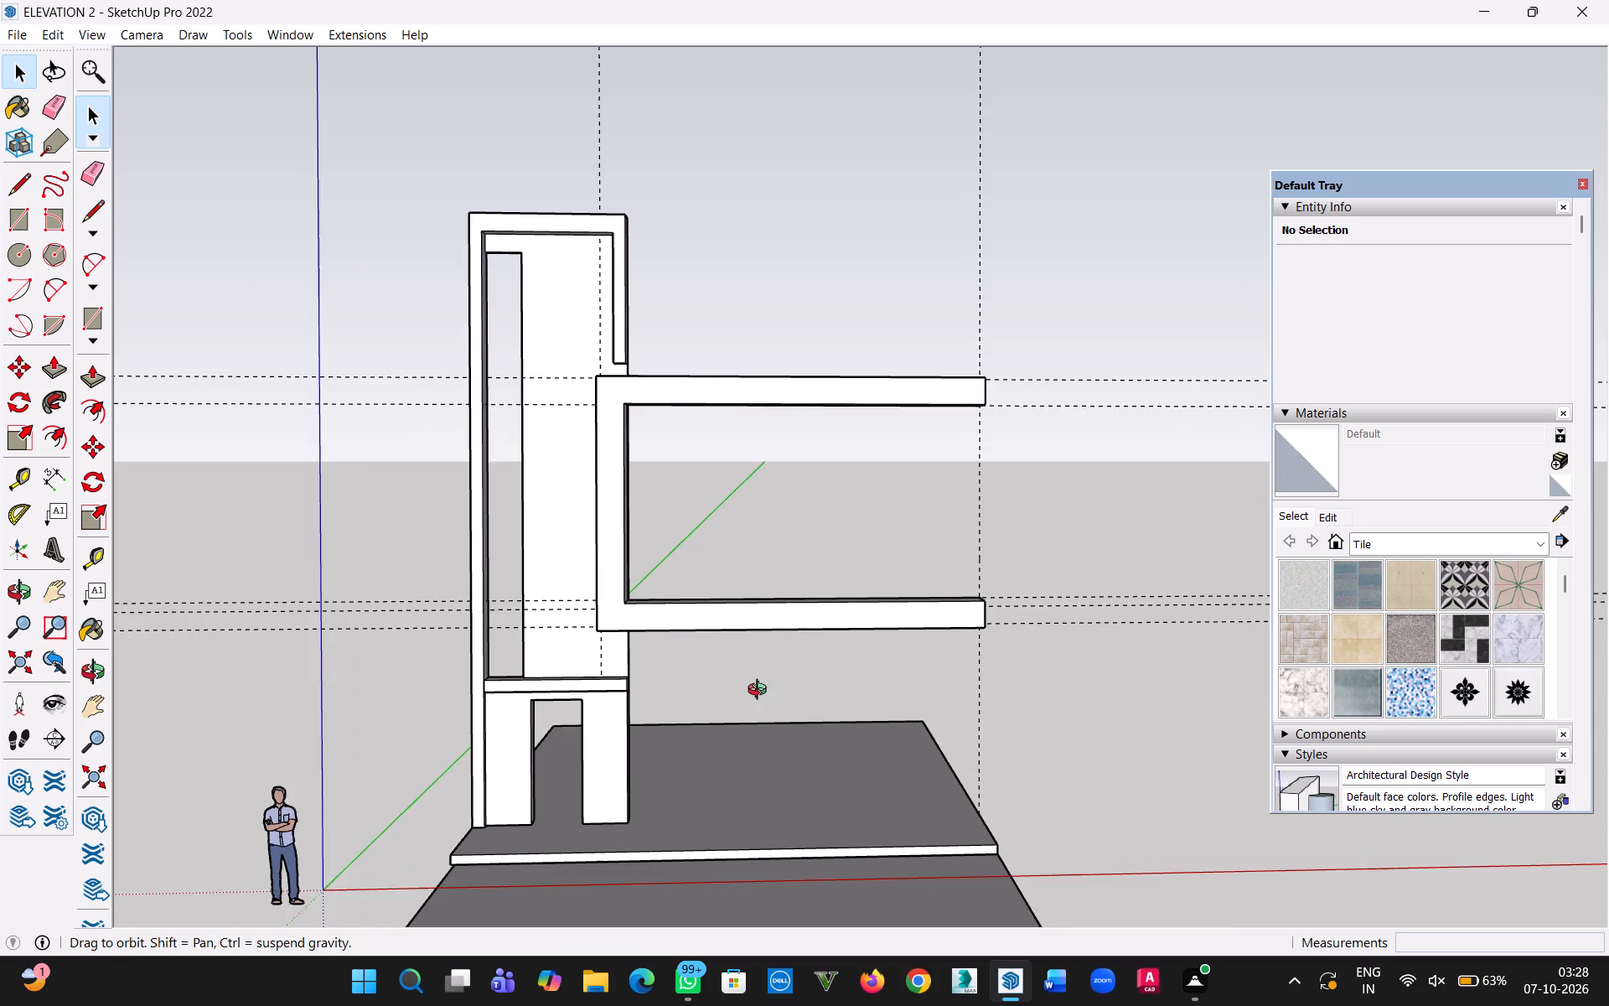
pyautogui.moveTo(761, 692); pyautogui.dragTo(637, 687, button='middle')
pyautogui.scroll(4, 773, 696)
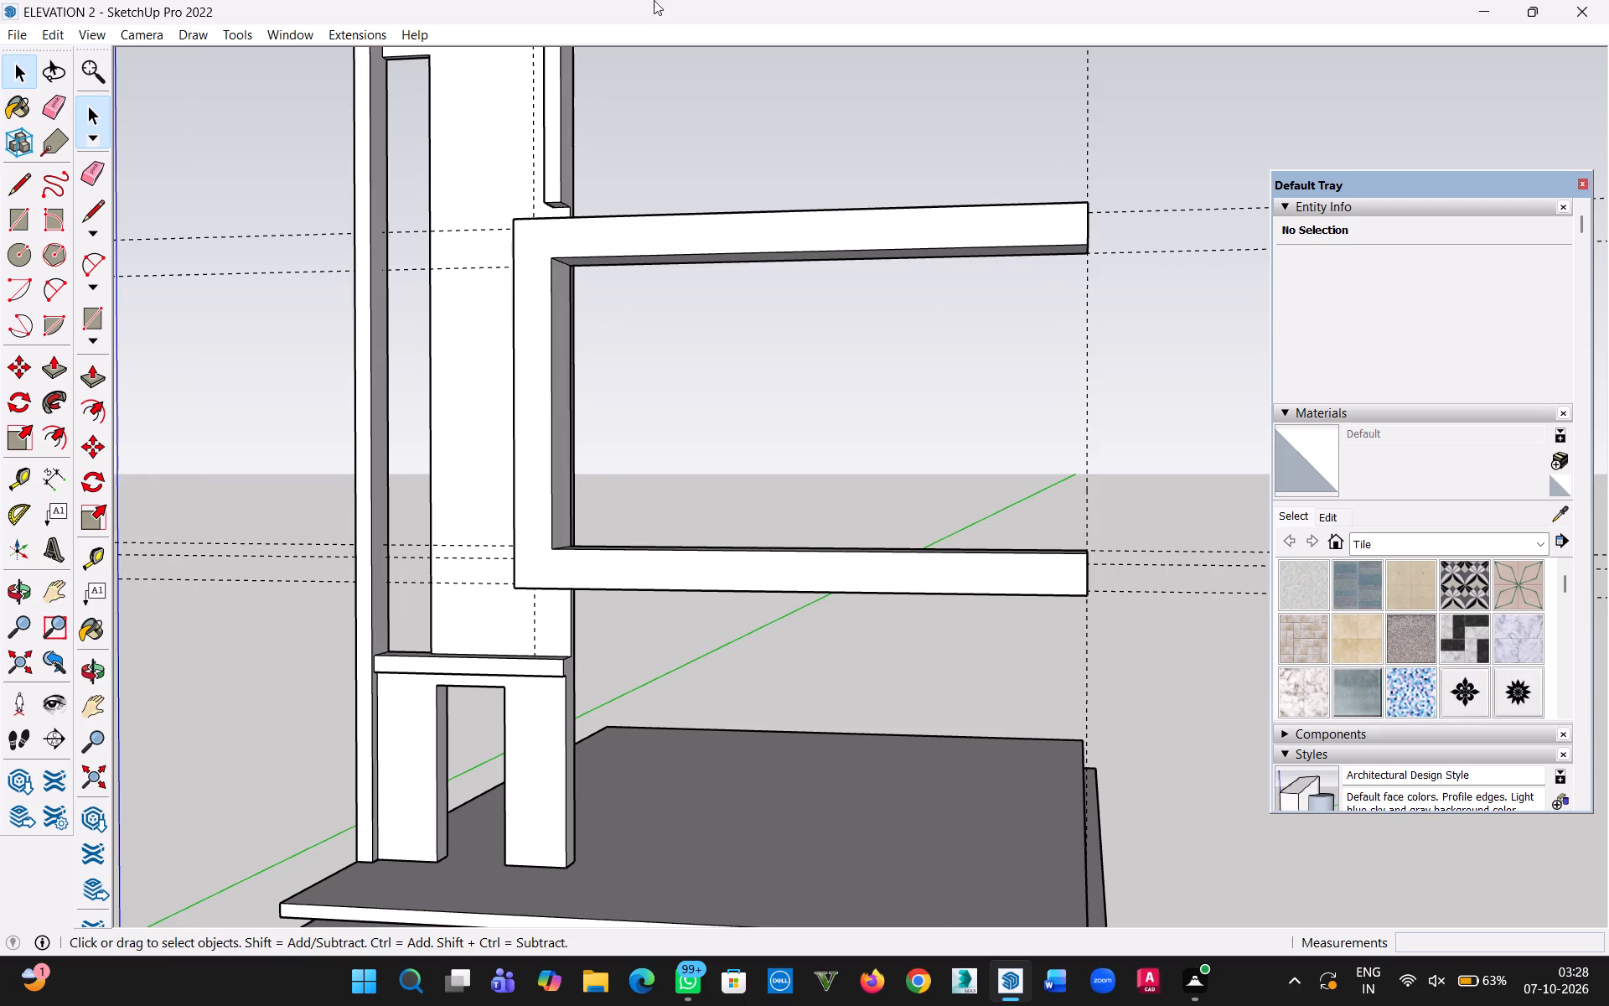
pyautogui.moveTo(607, 188); pyautogui.dragTo(741, 417, button='middle')
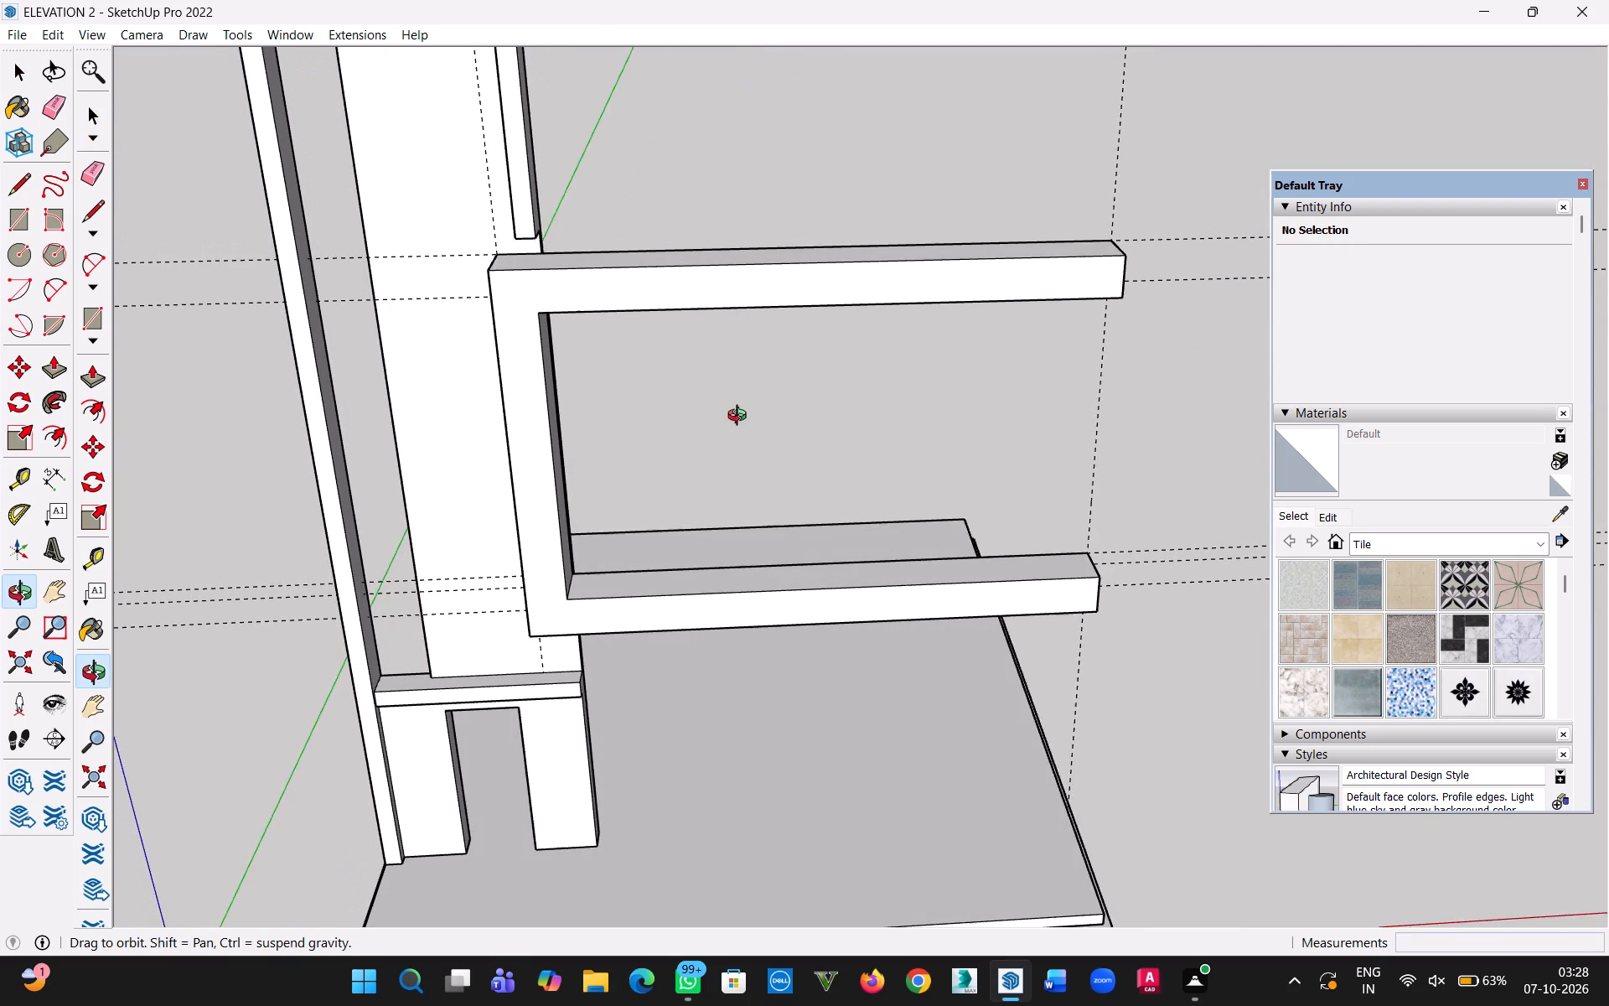
pyautogui.moveTo(741, 417); pyautogui.dragTo(742, 402, button='middle')
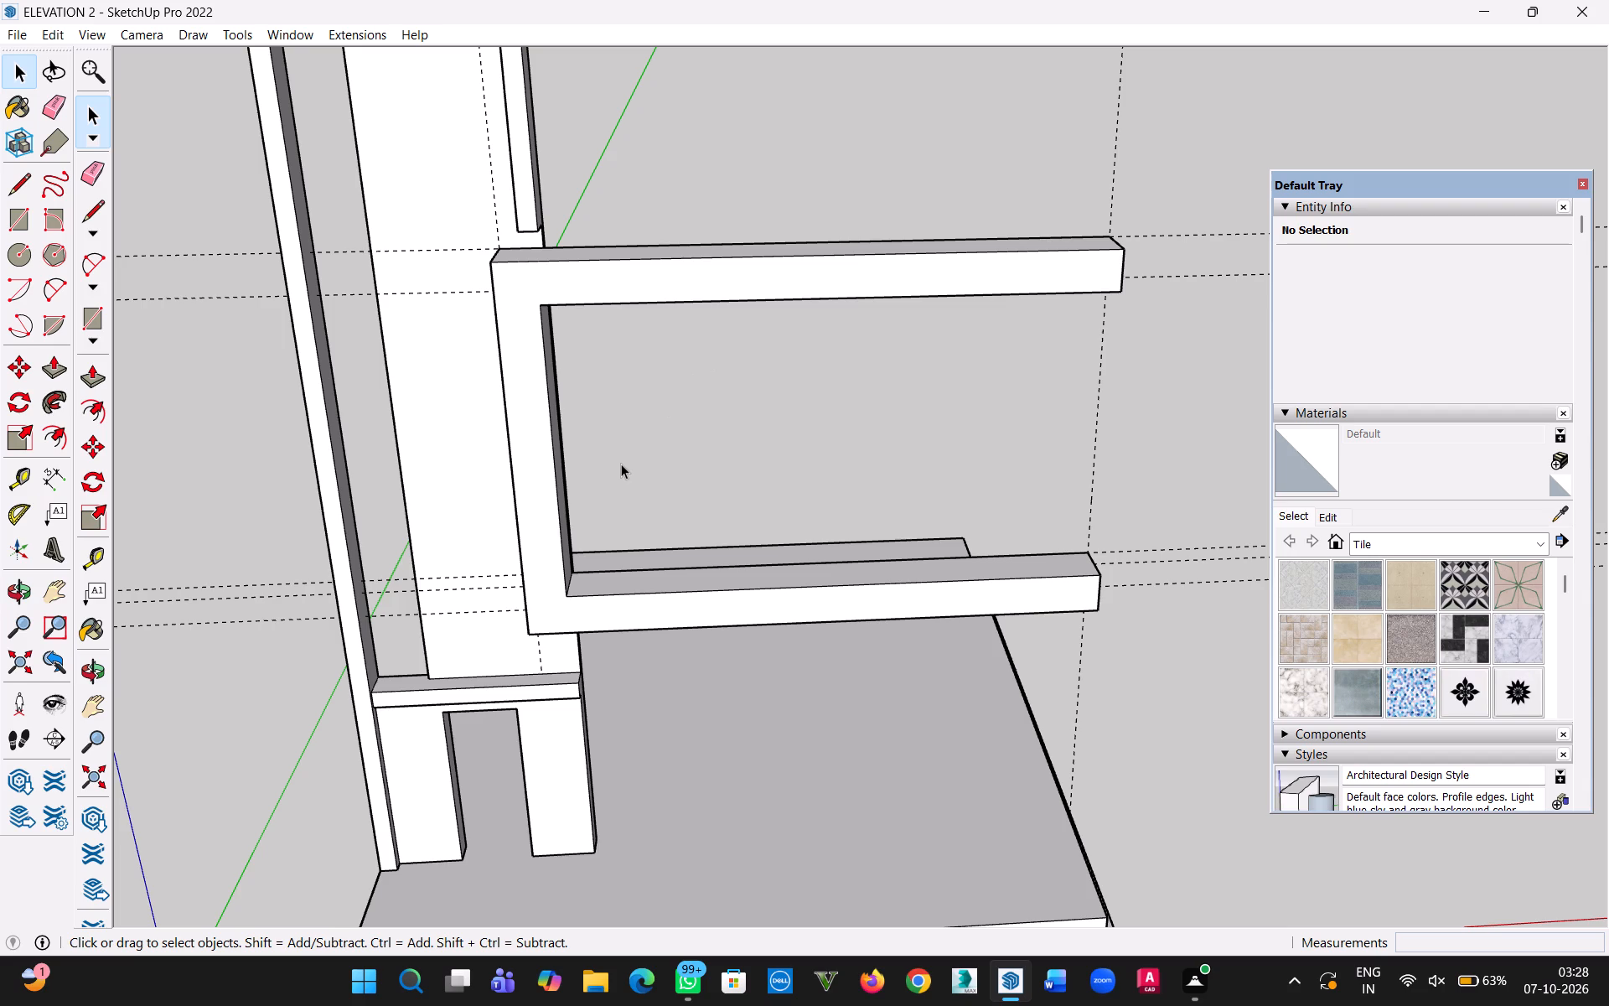
pyautogui.scroll(-3, 589, 496)
pyautogui.moveTo(603, 513); pyautogui.dragTo(688, 376, button='middle')
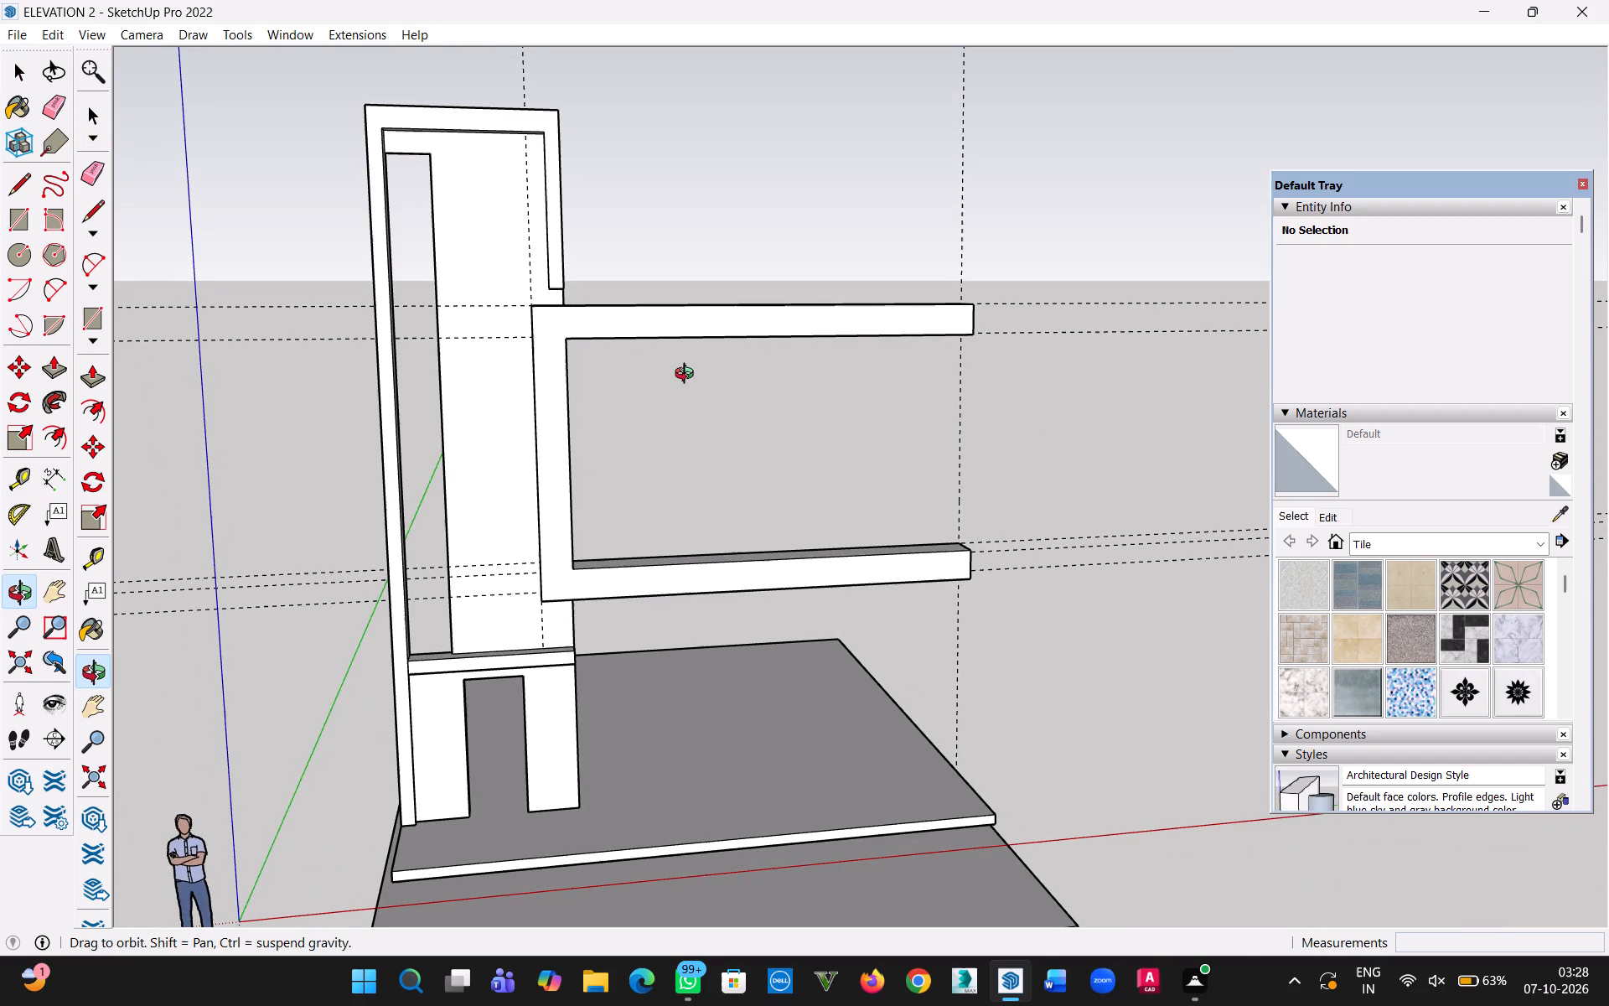
pyautogui.moveTo(688, 376); pyautogui.dragTo(691, 378, button='middle')
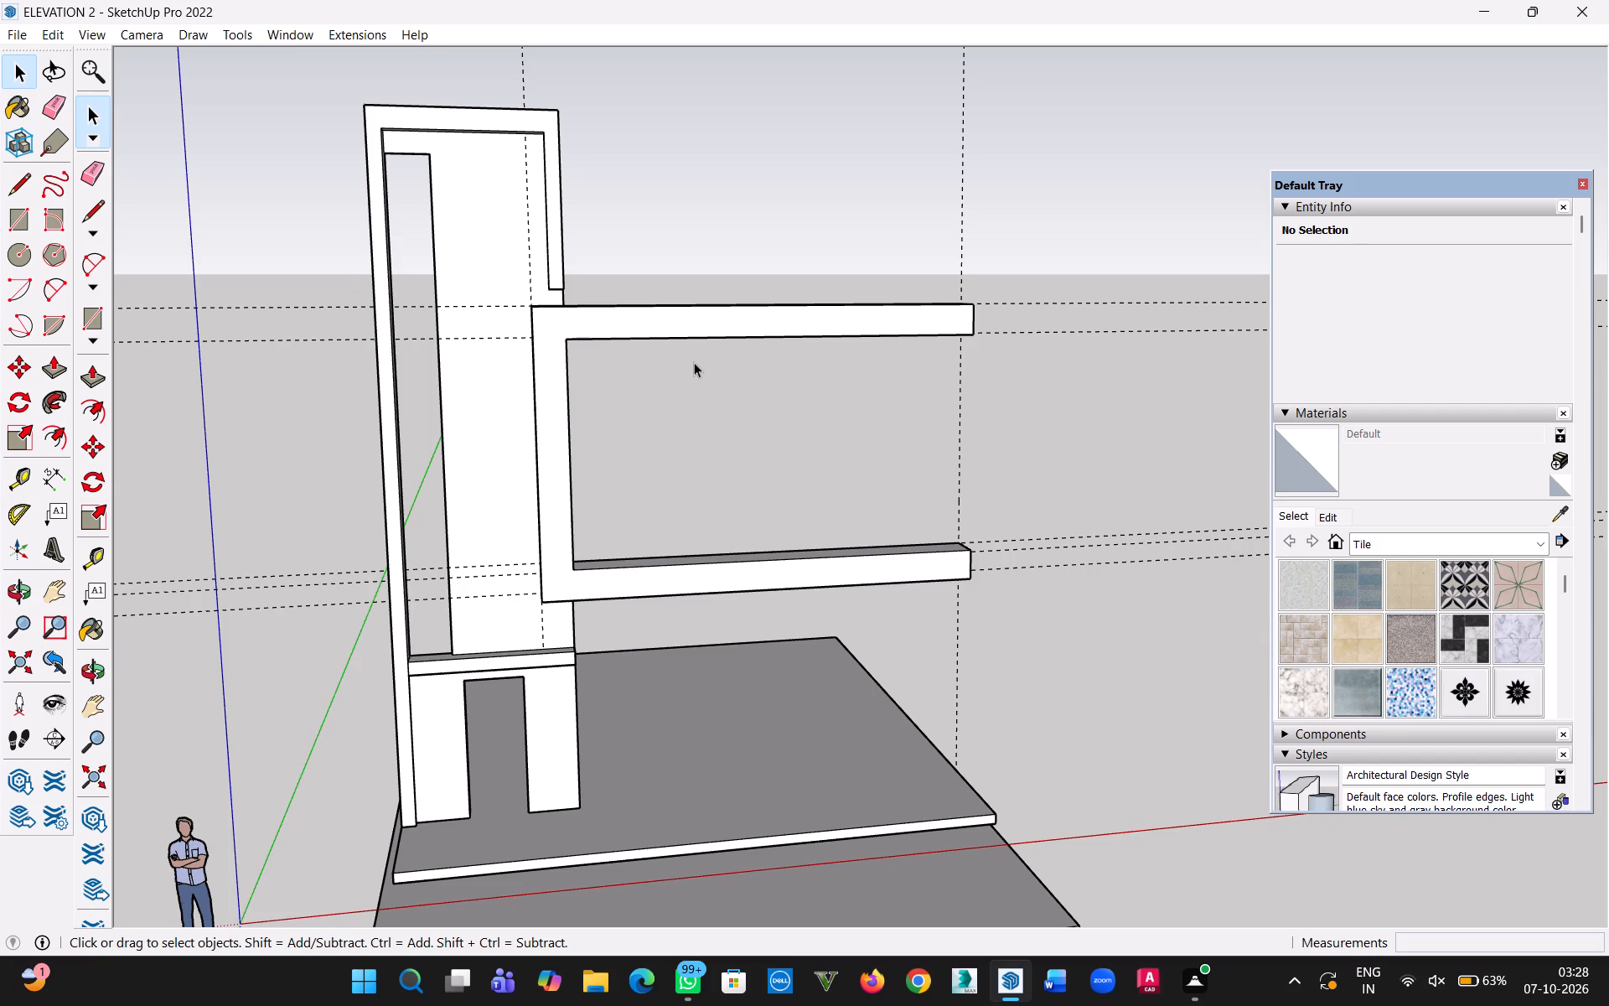
pyautogui.scroll(-3, 680, 367)
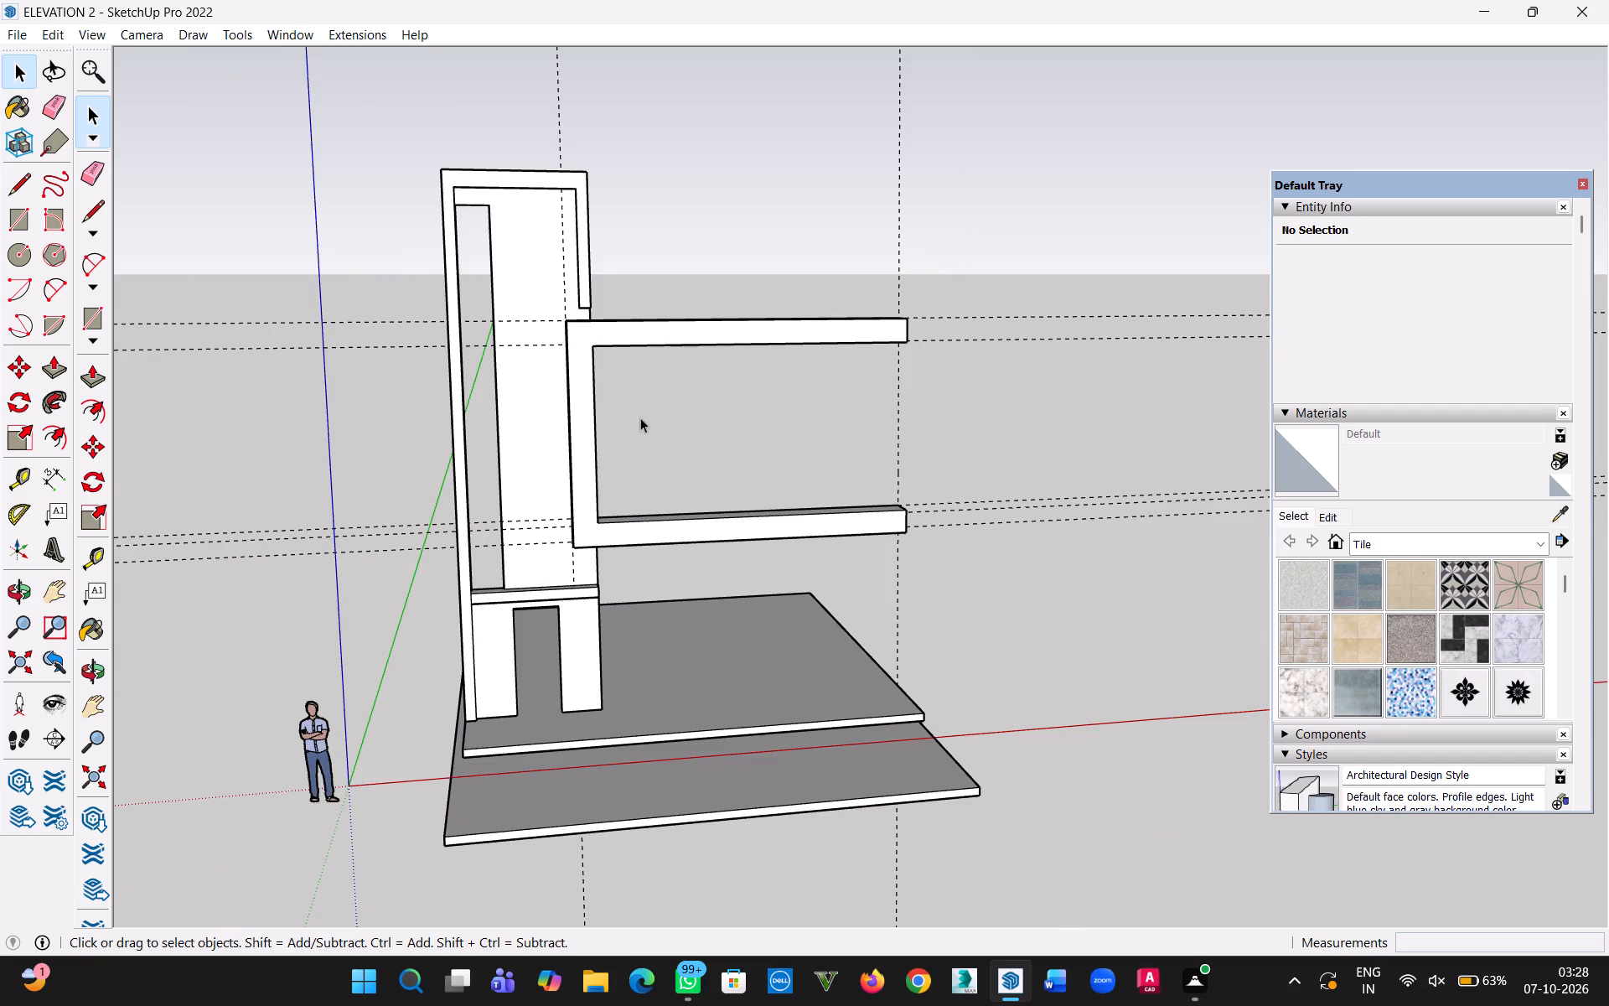
pyautogui.scroll(4, 592, 458)
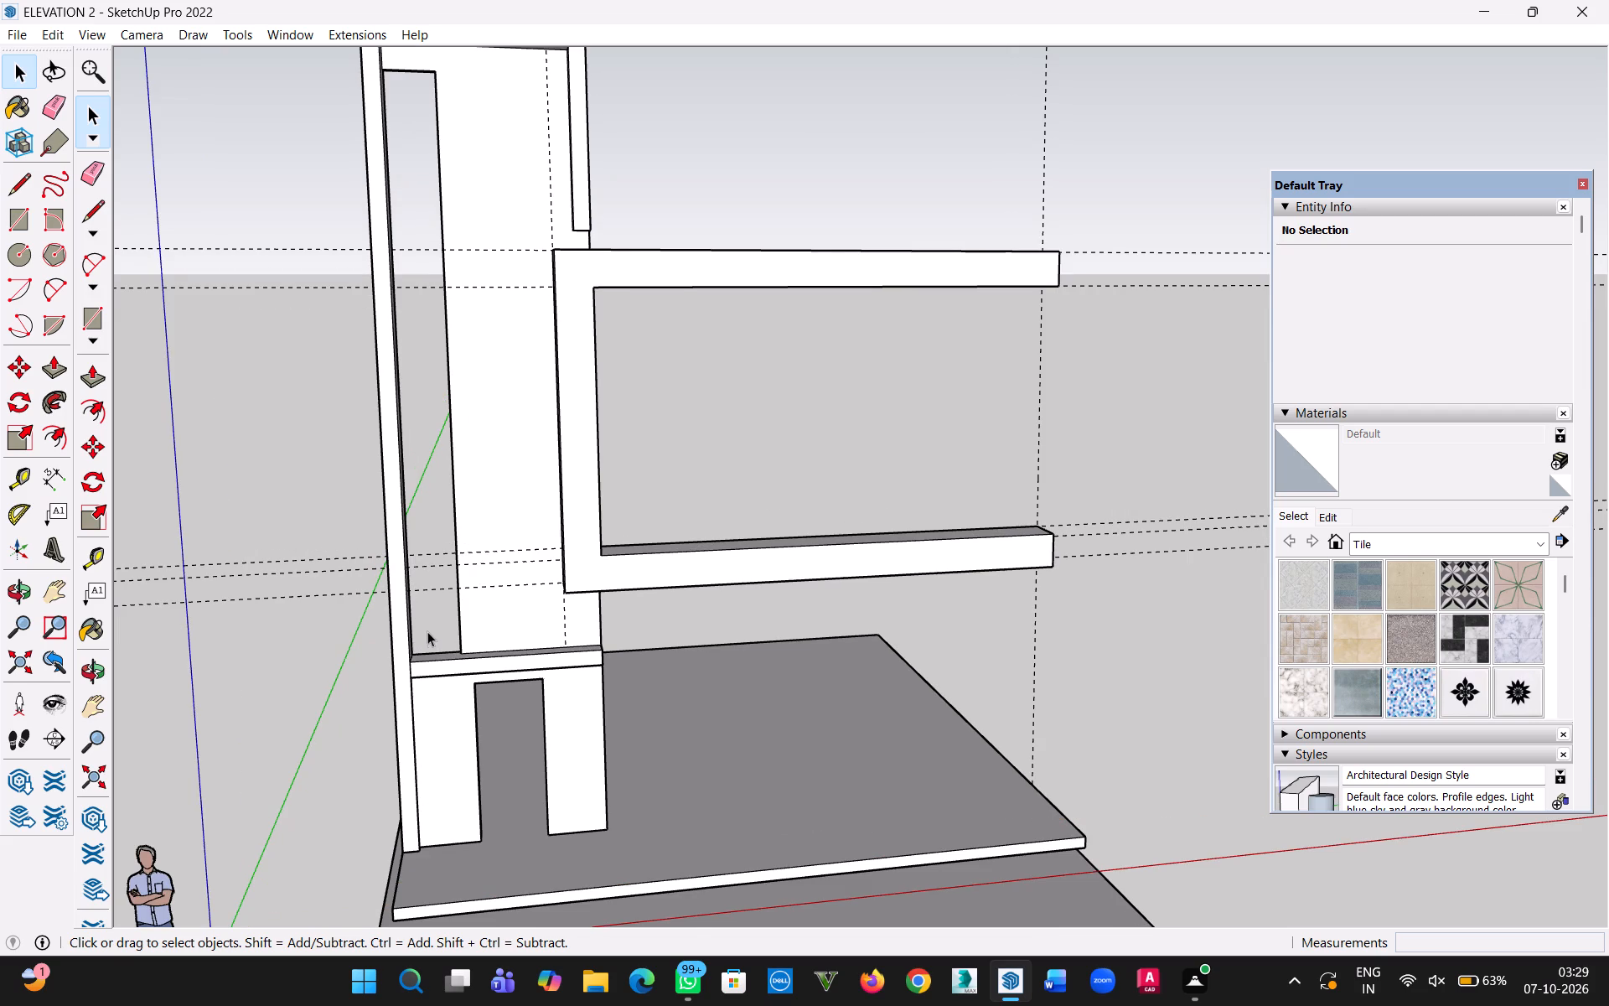
pyautogui.scroll(4, 427, 631)
pyautogui.scroll(-5, 426, 623)
# Open the tall front wall's group for editing and place a horizontal guide 38' above the bottom edge of its back face.
pyautogui.moveTo(484, 350); pyautogui.dragTo(484, 705, button='middle')
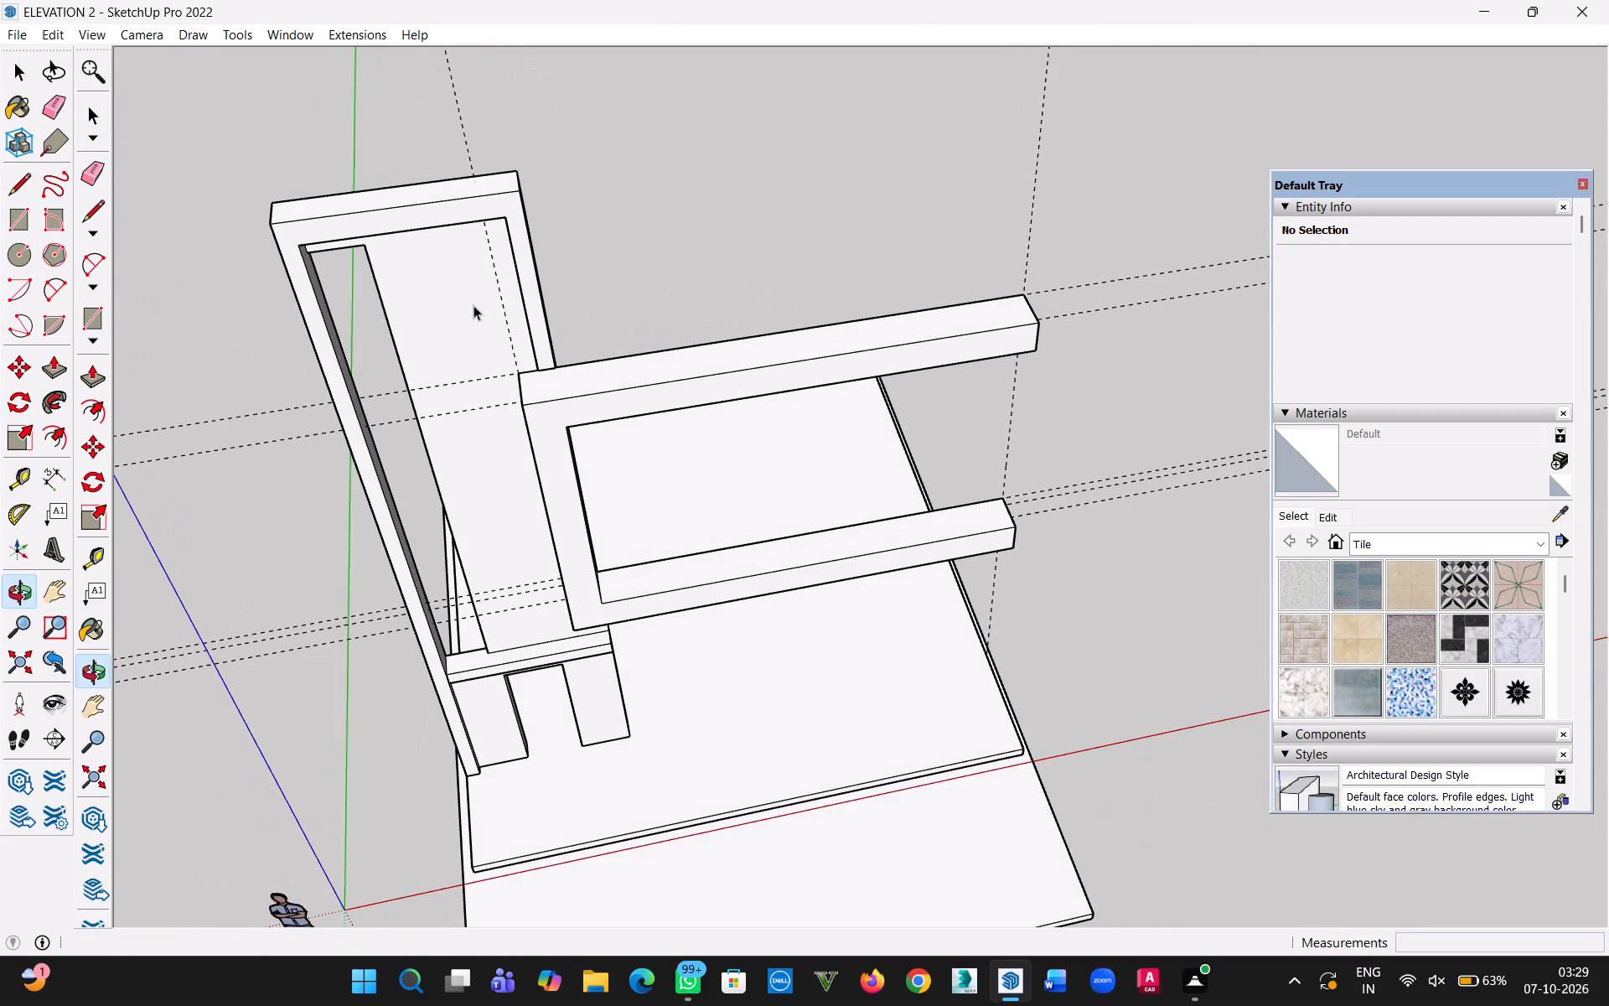
pyautogui.click(454, 287)
pyautogui.doubleClick(454, 287)
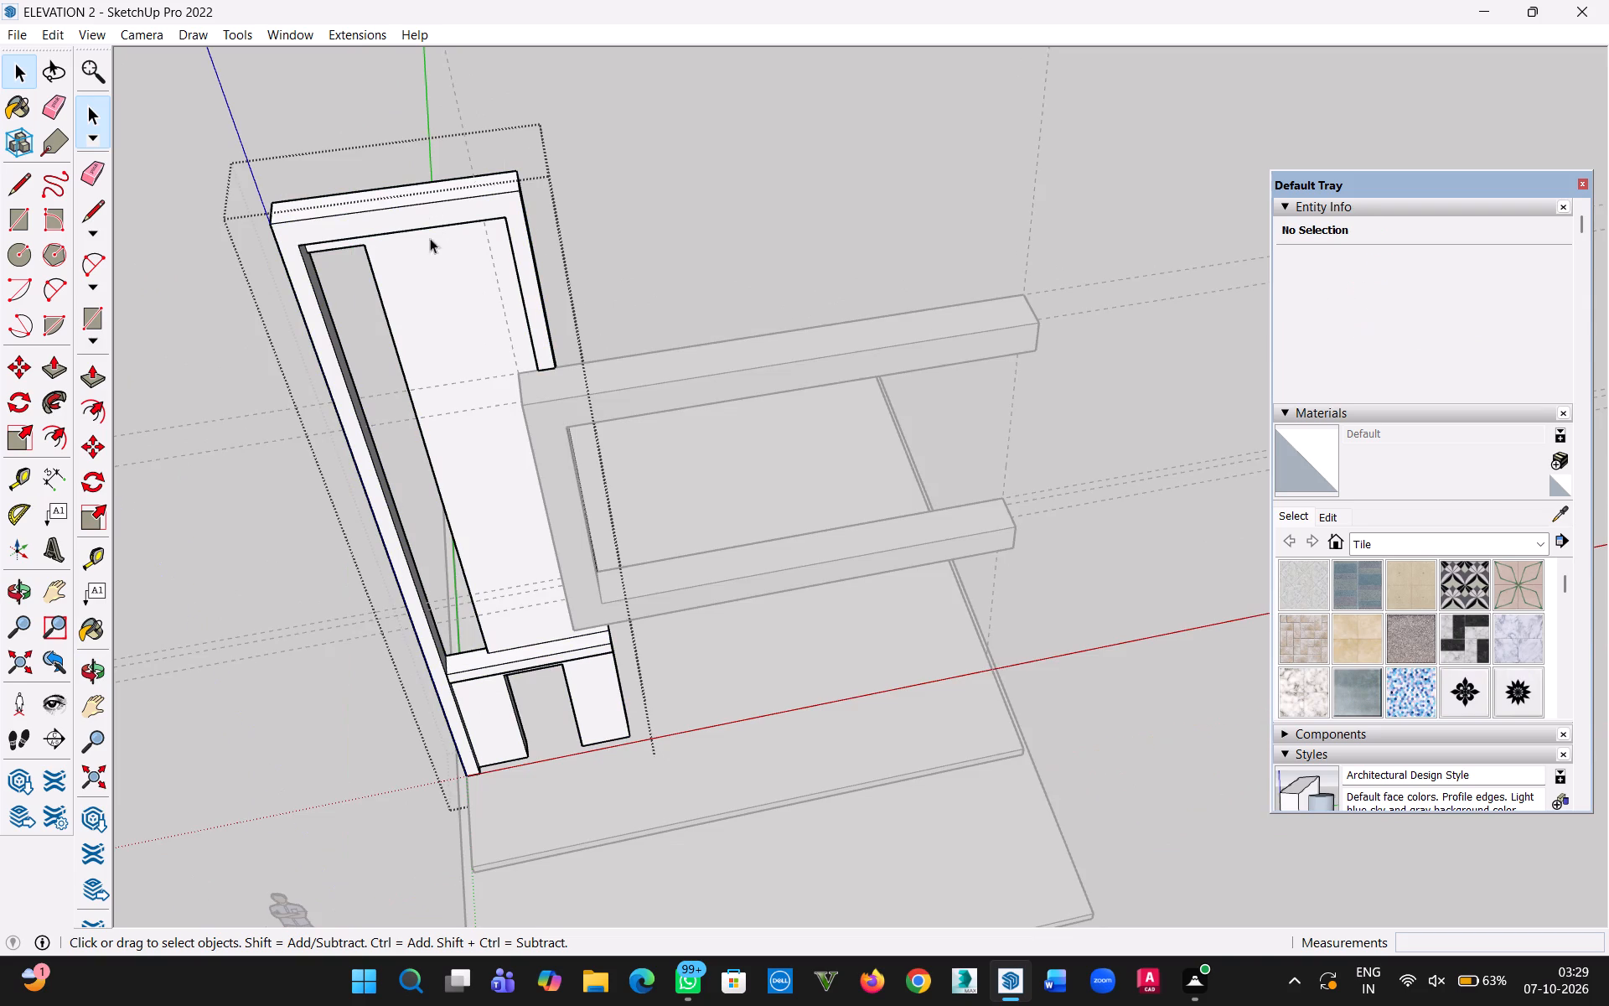
pyautogui.moveTo(721, 288); pyautogui.dragTo(153, 318, button='middle')
pyautogui.press('h')
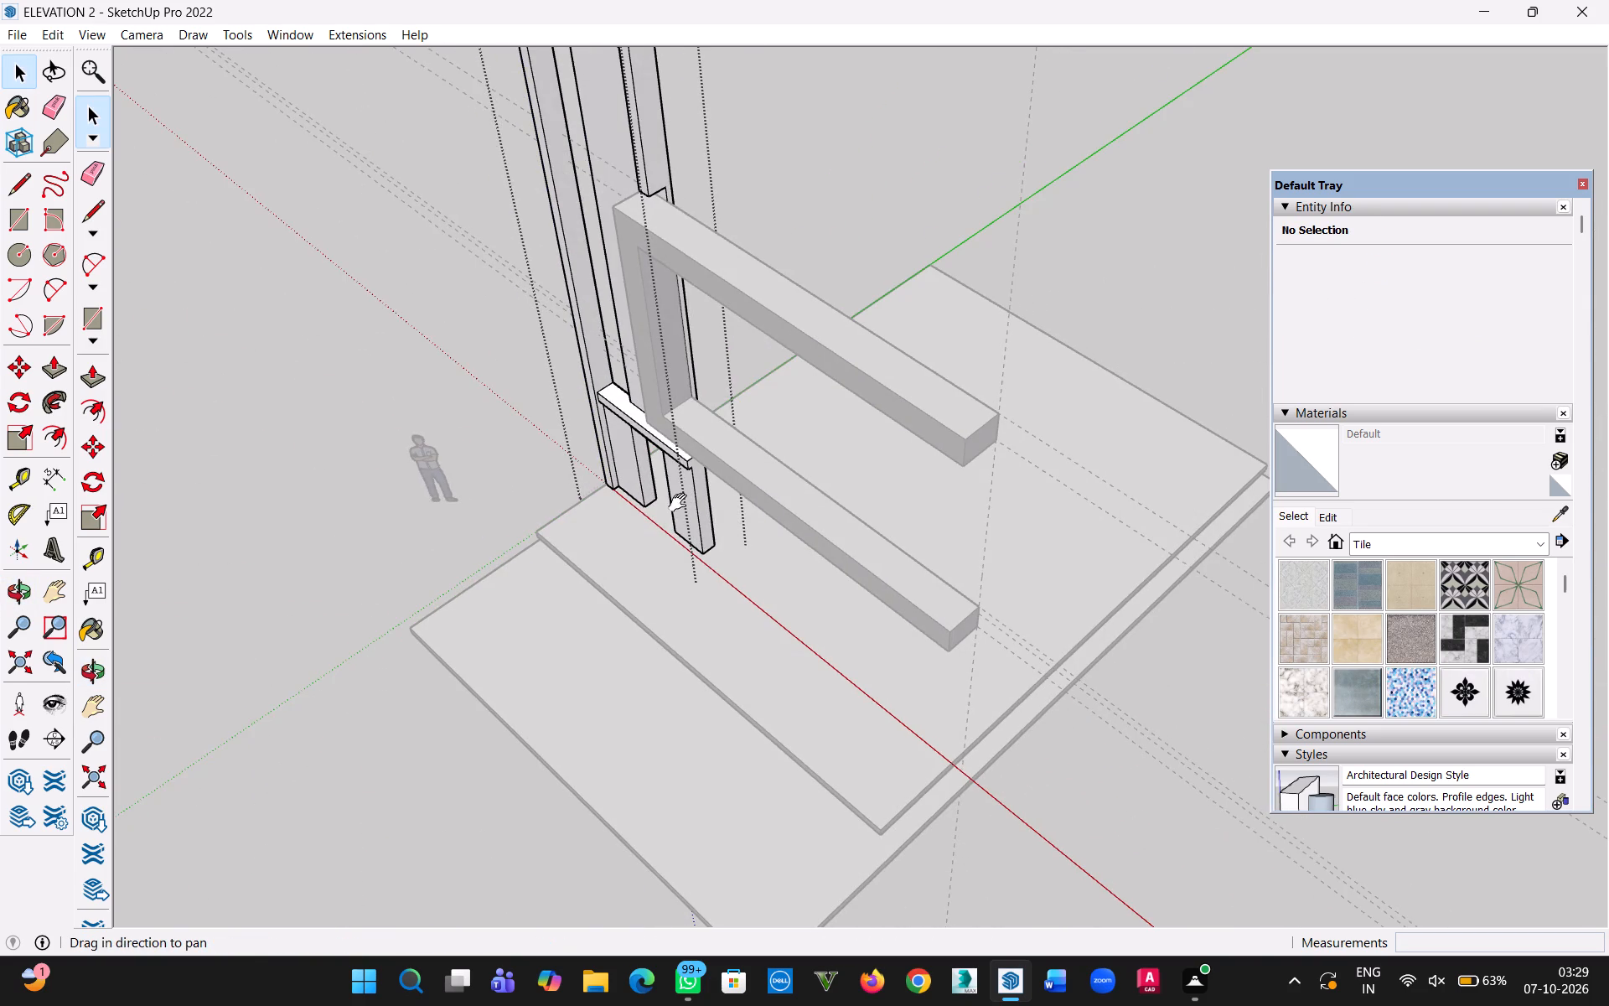
pyautogui.moveTo(681, 503); pyautogui.dragTo(246, 625)
pyautogui.moveTo(856, 412); pyautogui.dragTo(375, 411, button='middle')
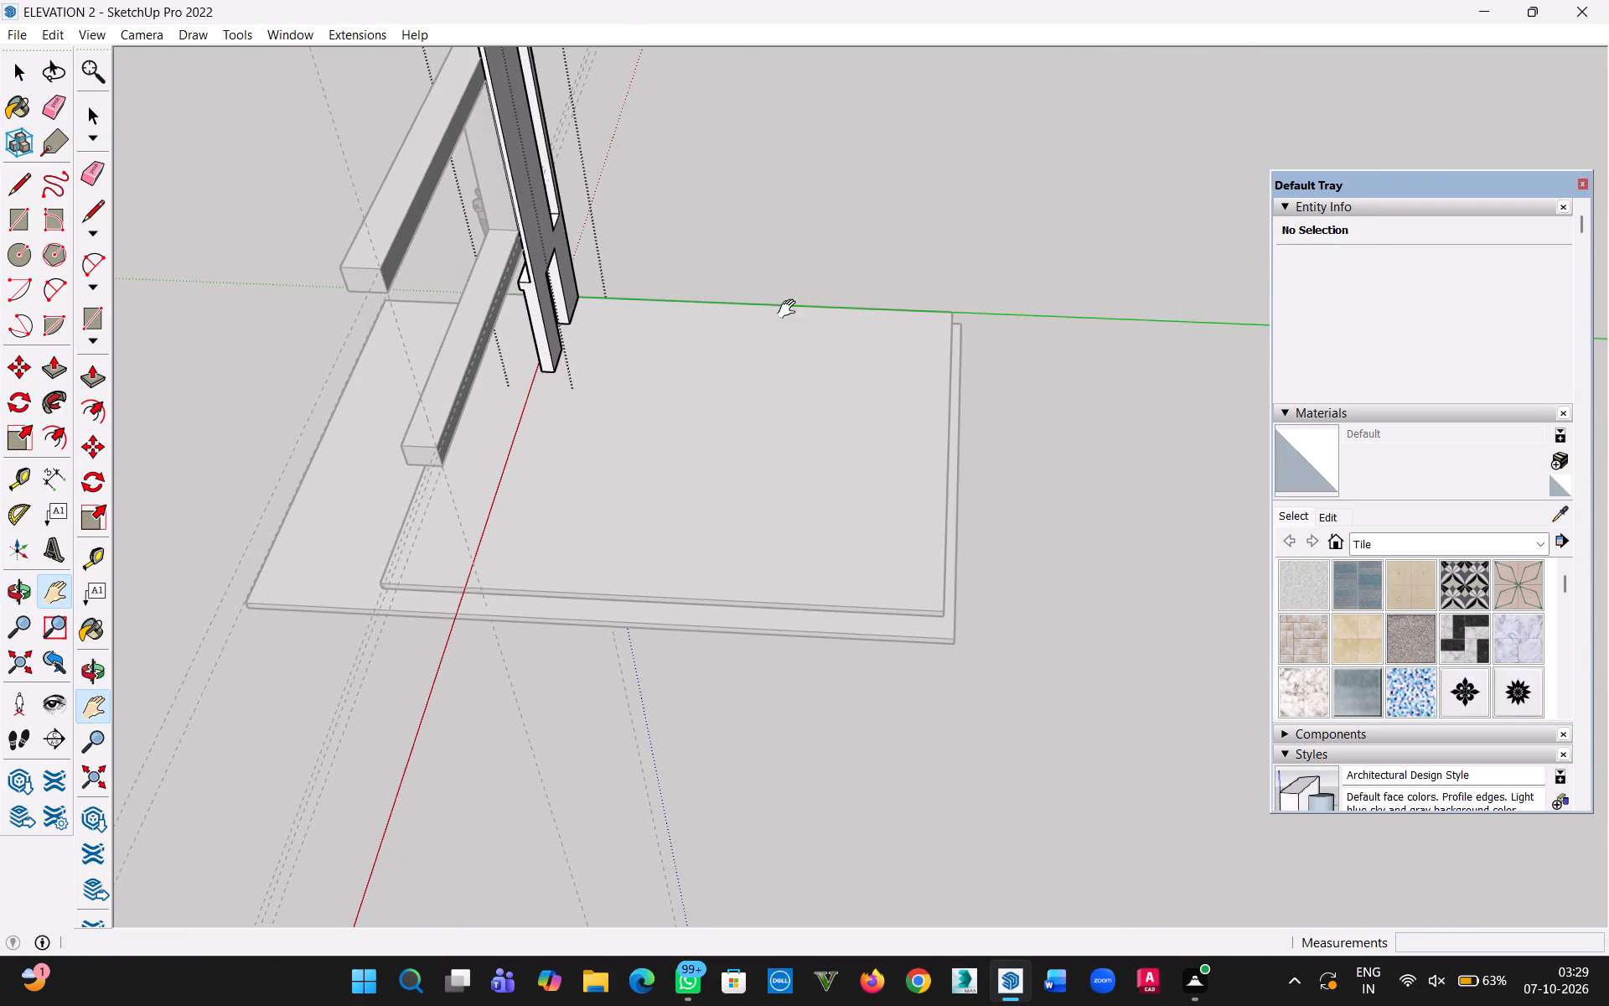
pyautogui.moveTo(775, 286); pyautogui.dragTo(919, 649)
pyautogui.moveTo(909, 630); pyautogui.dragTo(347, 500, button='middle')
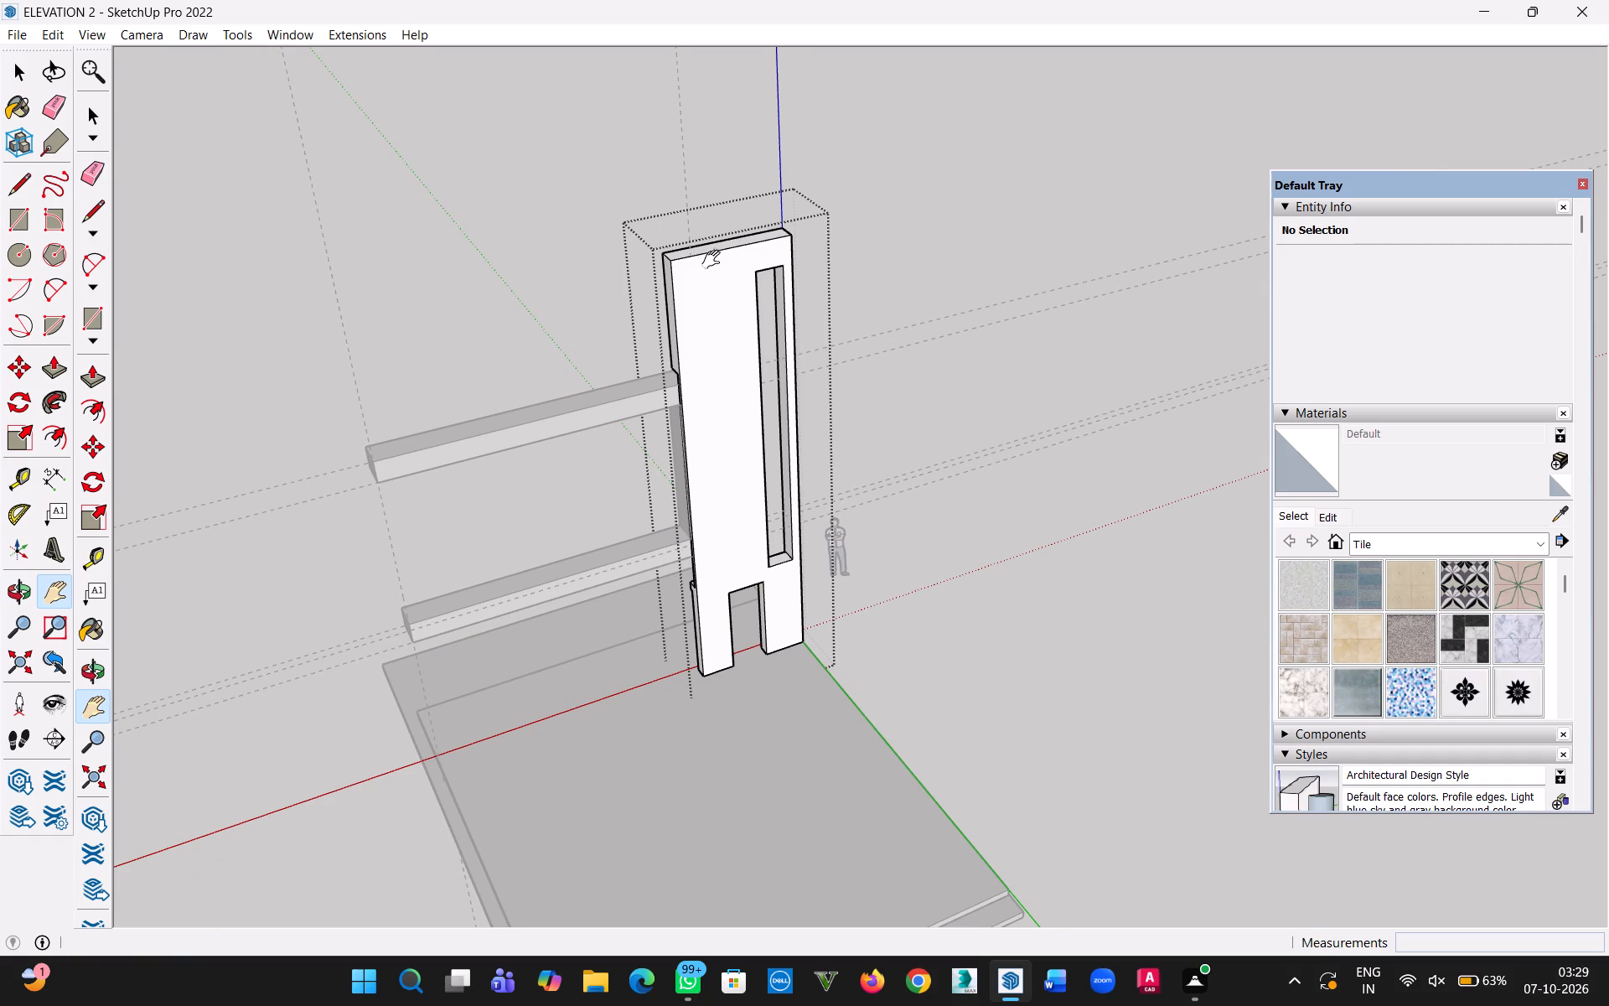
pyautogui.scroll(4, 737, 301)
pyautogui.press('t')
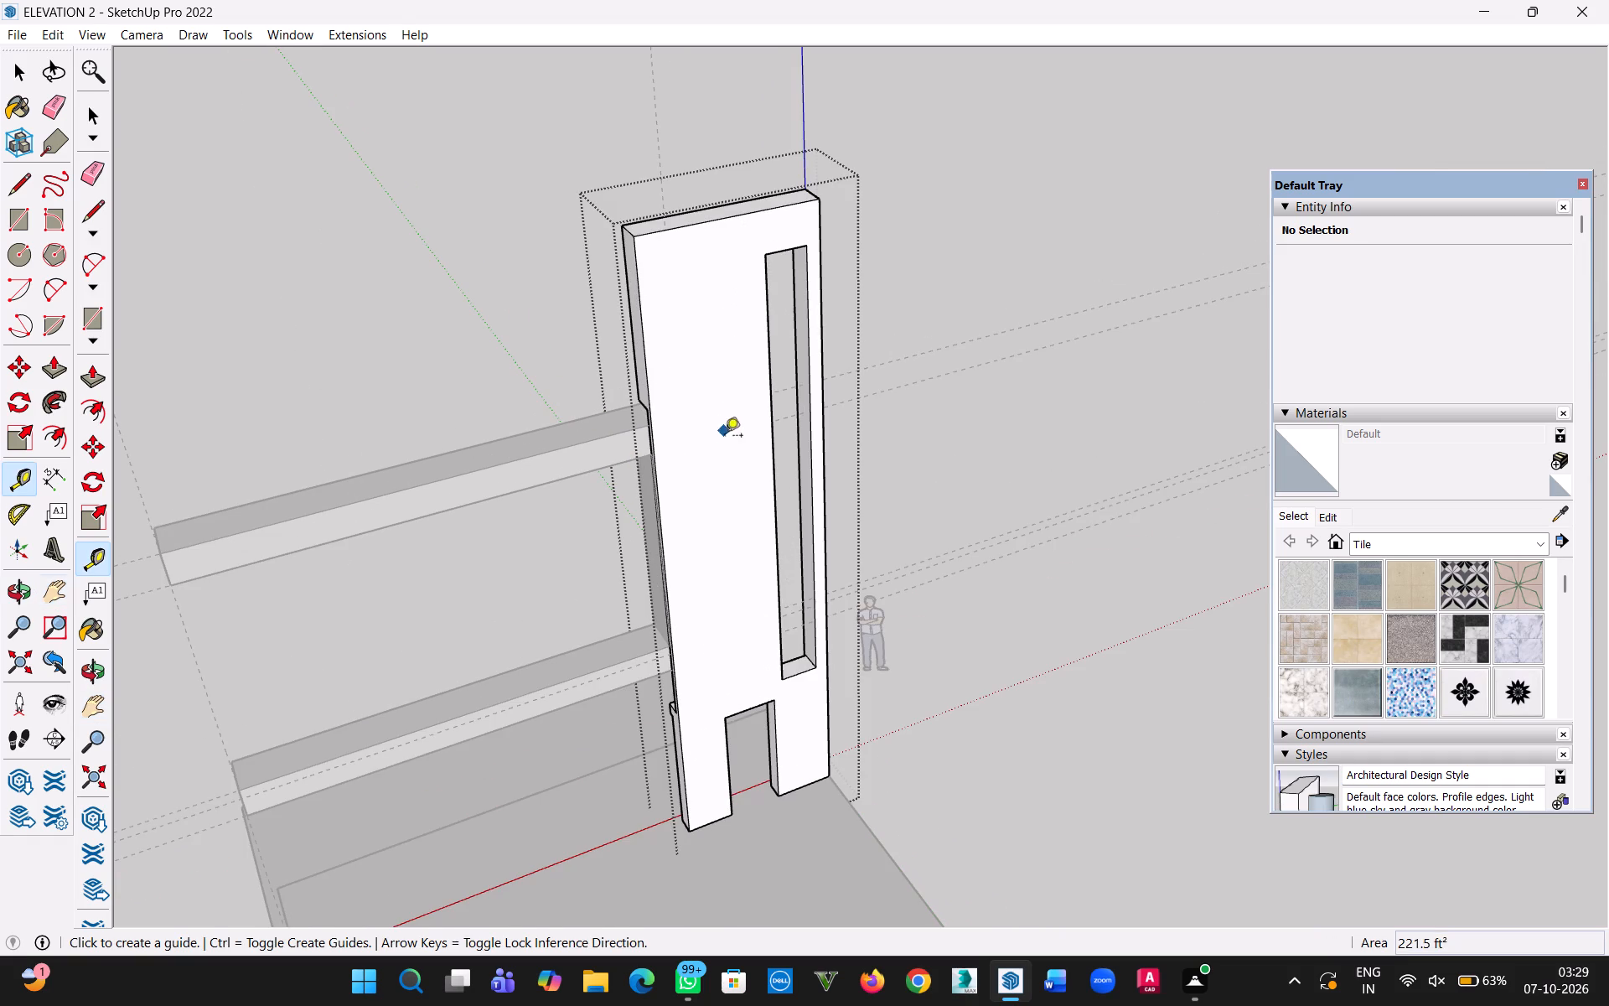
pyautogui.click(711, 824)
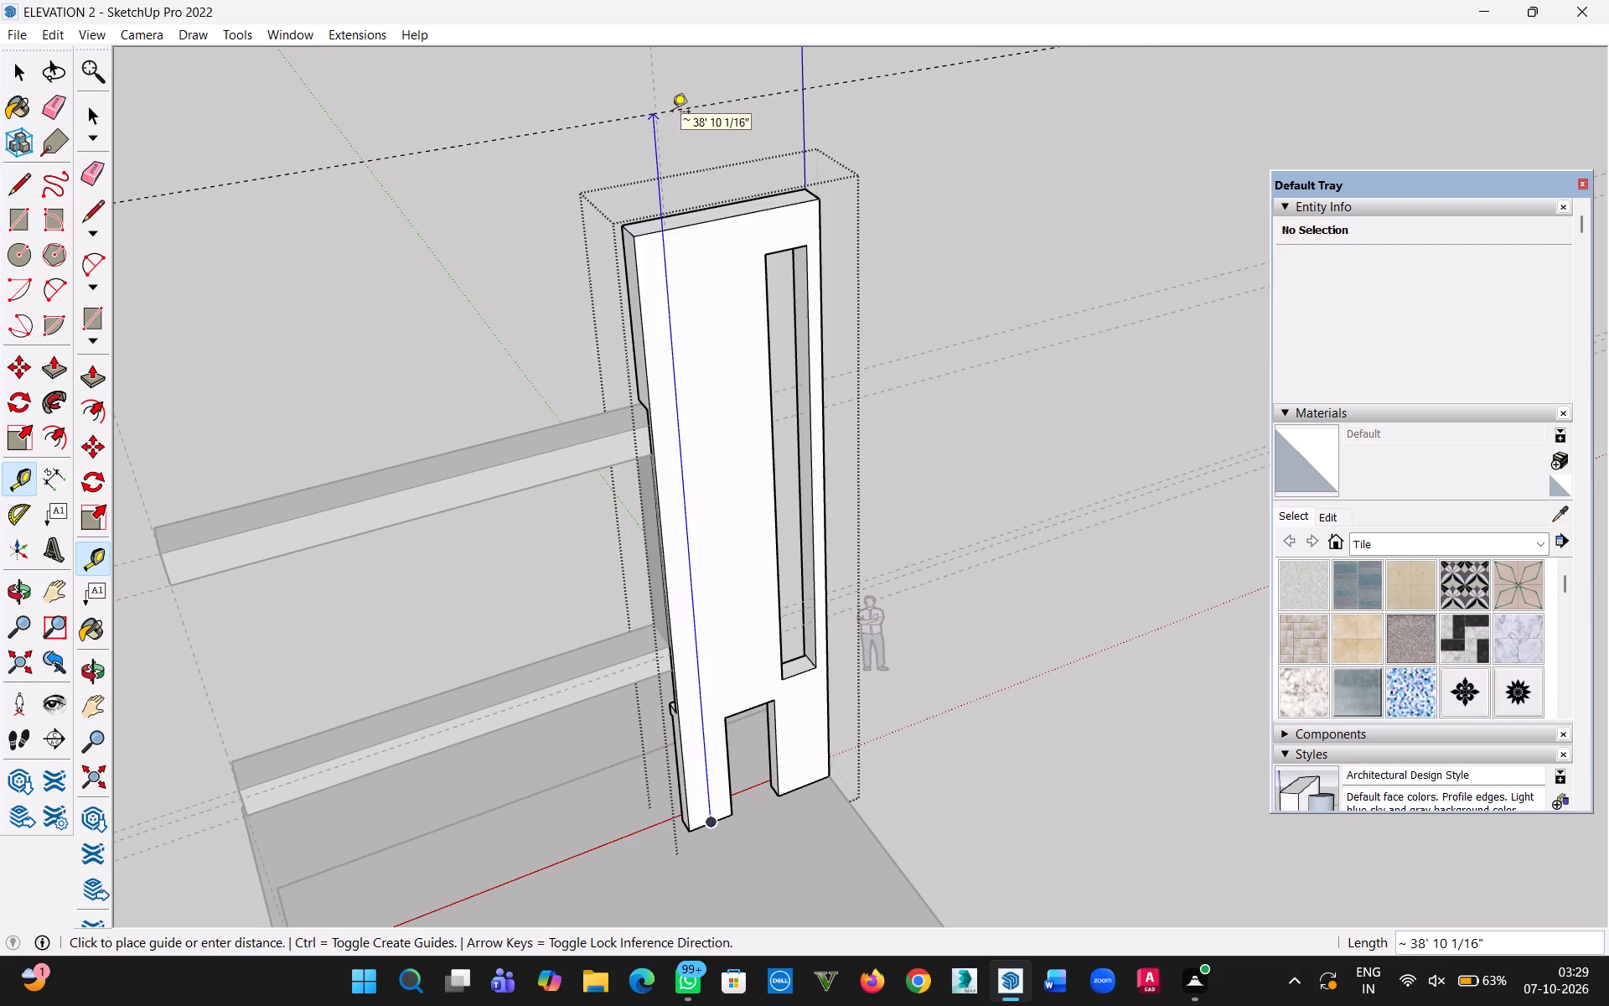
pyautogui.write('38')
pyautogui.press("'")
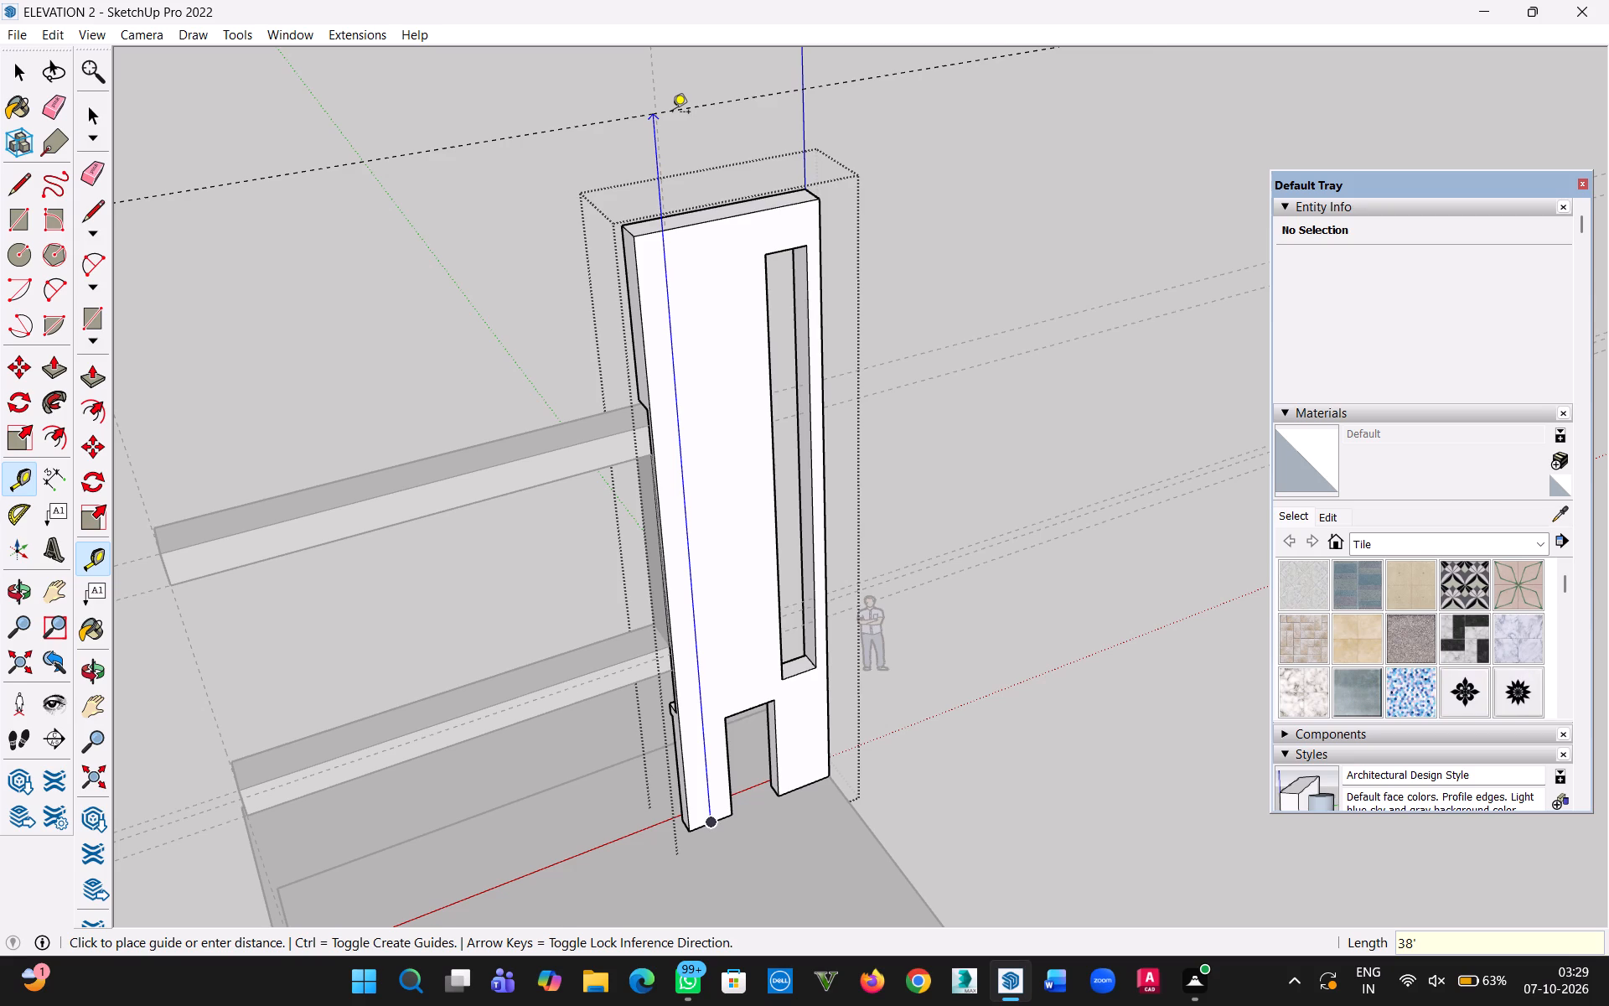
pyautogui.press('Return')
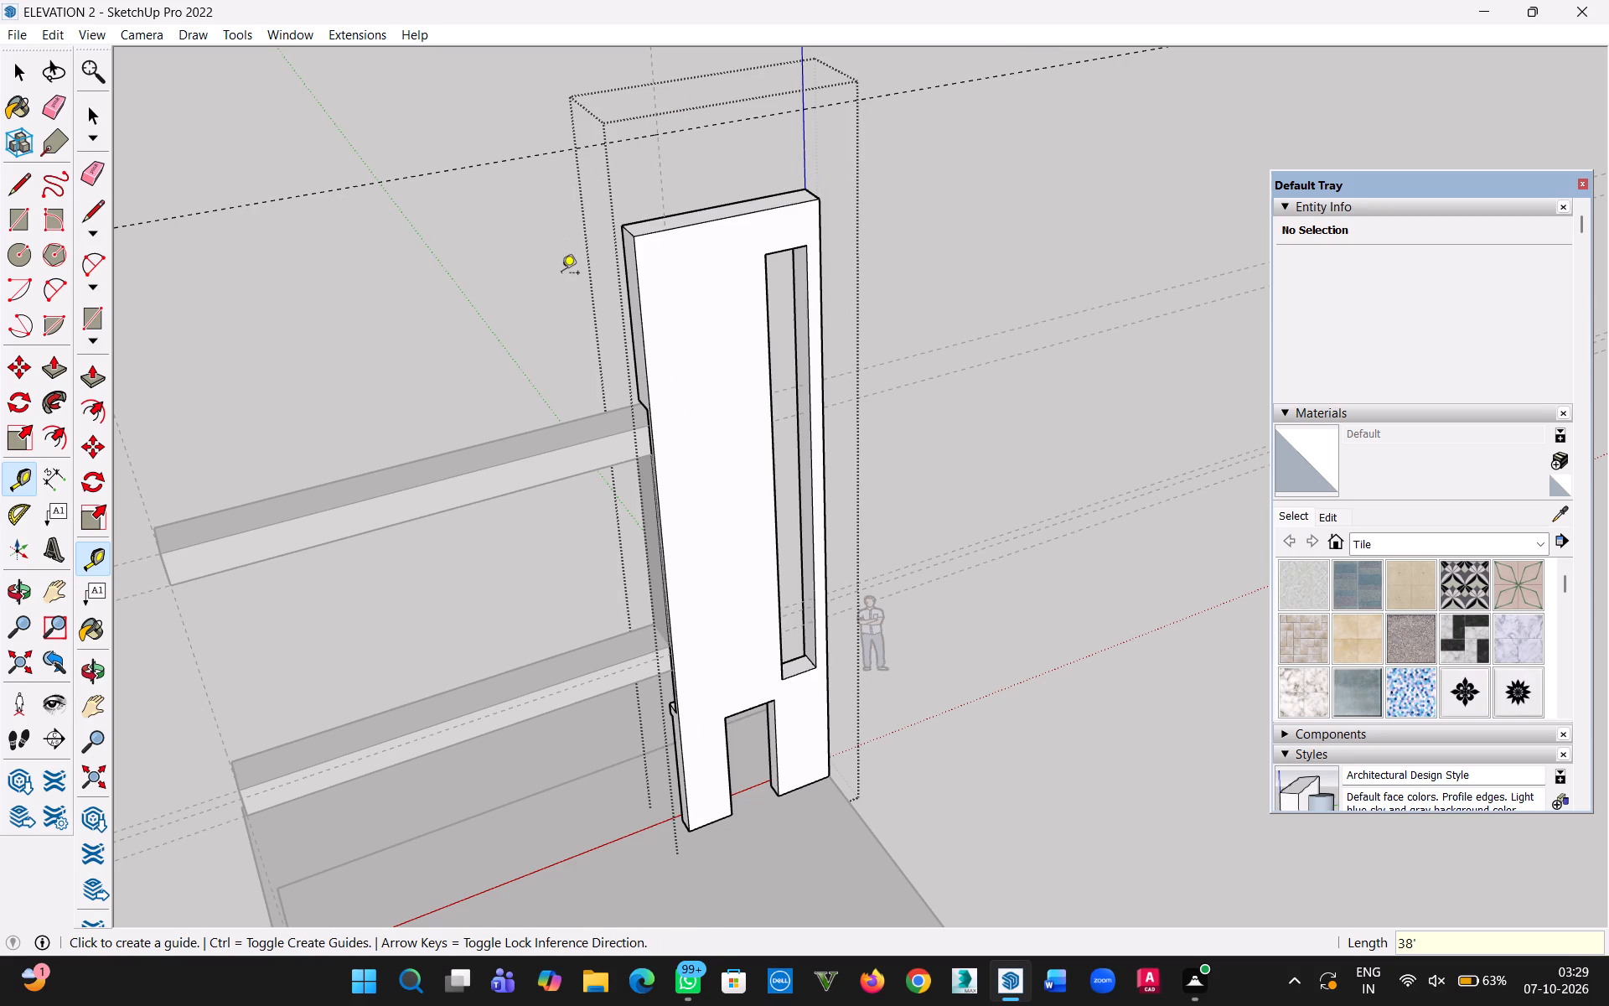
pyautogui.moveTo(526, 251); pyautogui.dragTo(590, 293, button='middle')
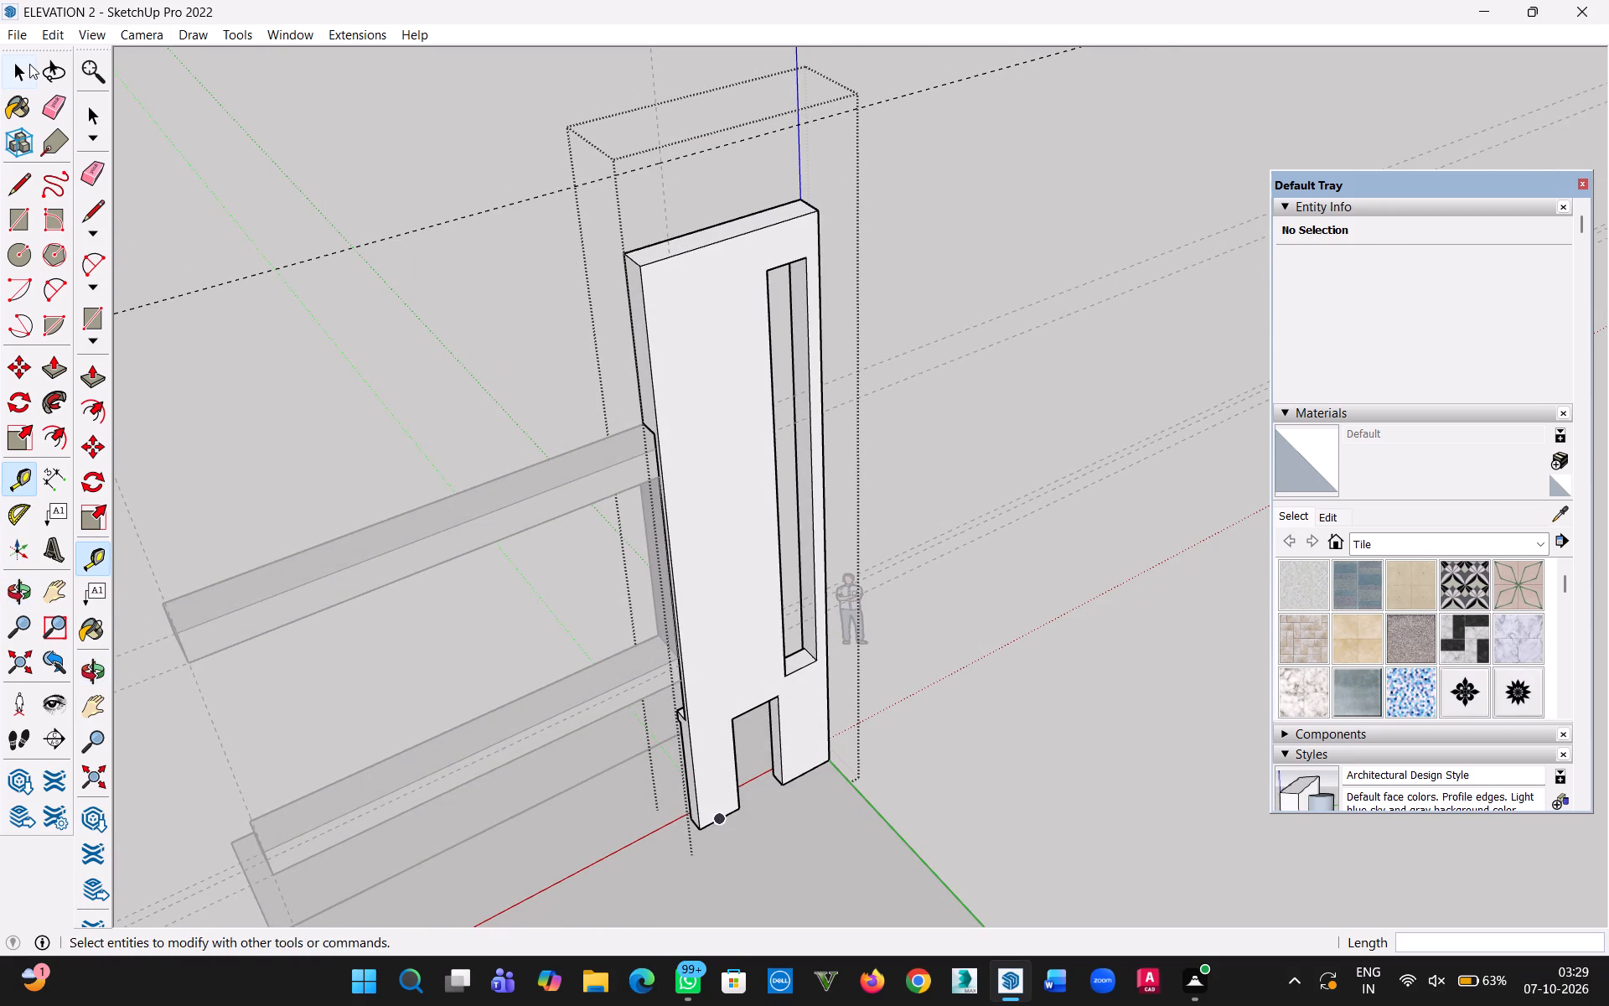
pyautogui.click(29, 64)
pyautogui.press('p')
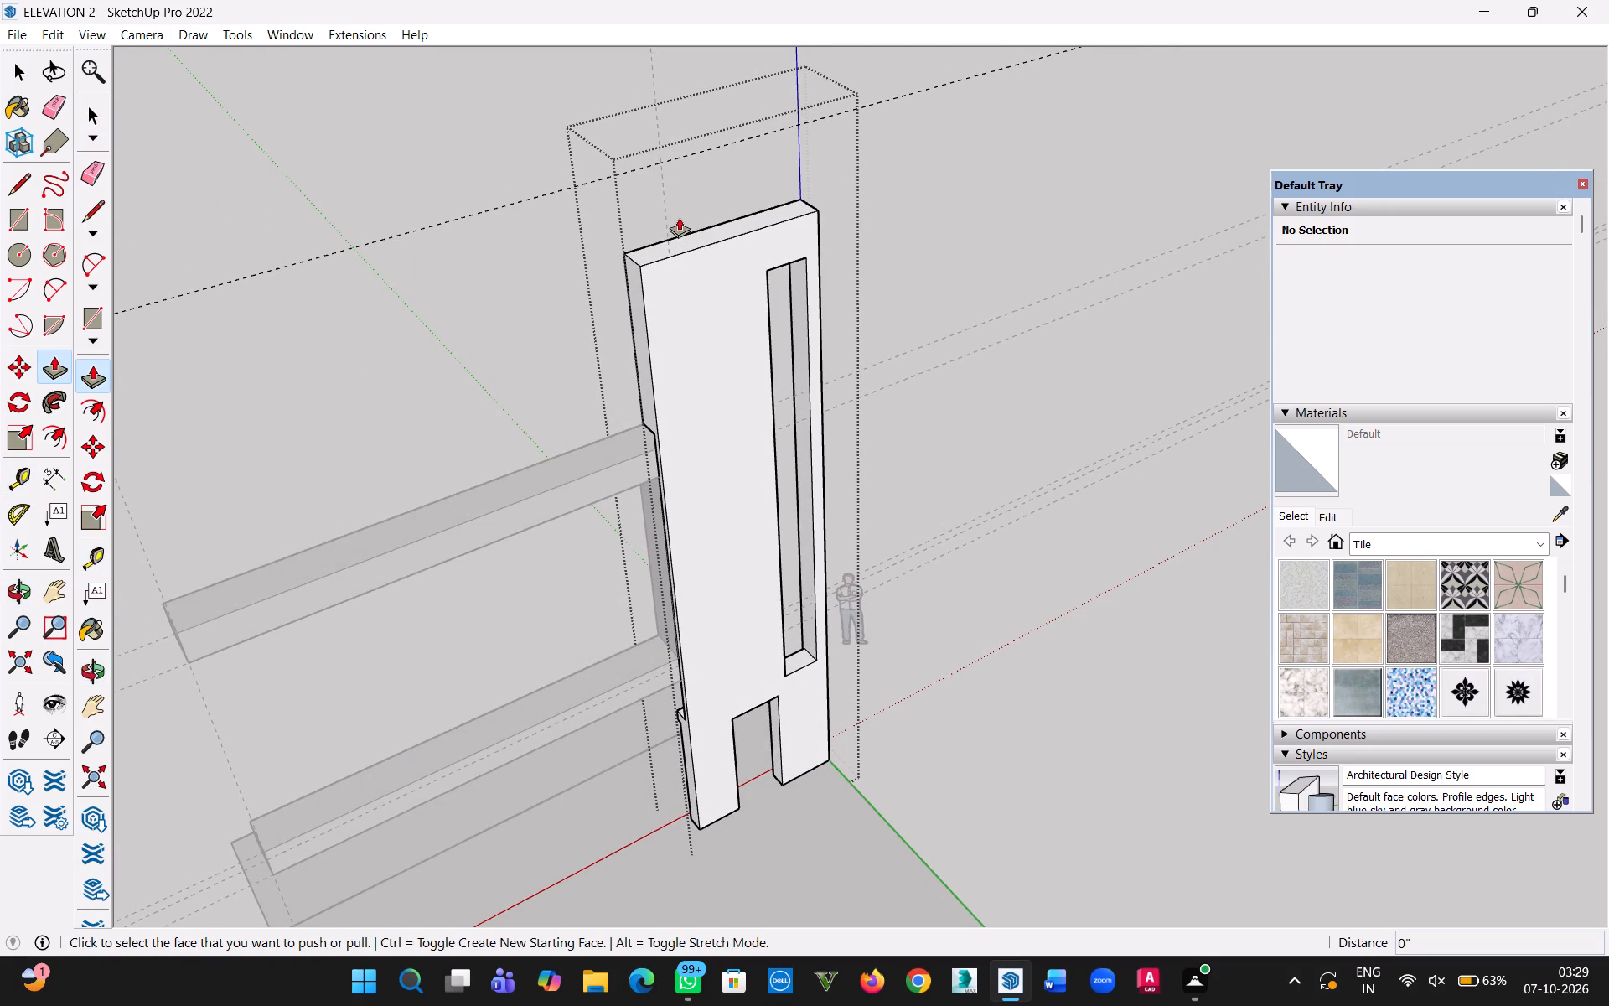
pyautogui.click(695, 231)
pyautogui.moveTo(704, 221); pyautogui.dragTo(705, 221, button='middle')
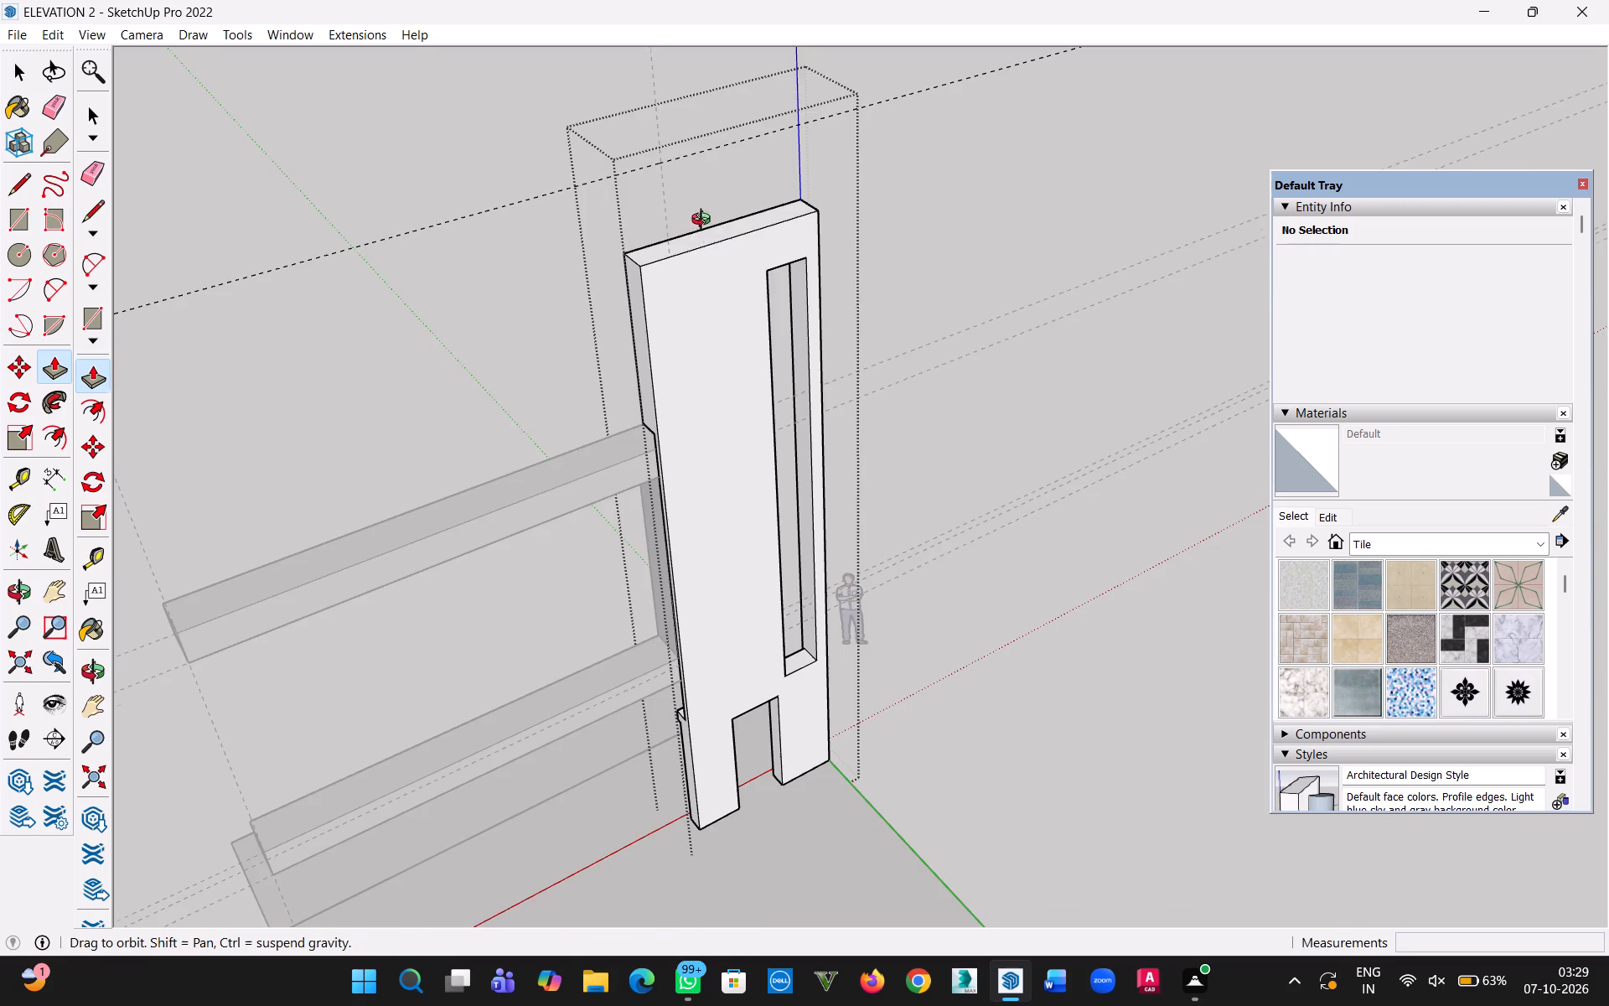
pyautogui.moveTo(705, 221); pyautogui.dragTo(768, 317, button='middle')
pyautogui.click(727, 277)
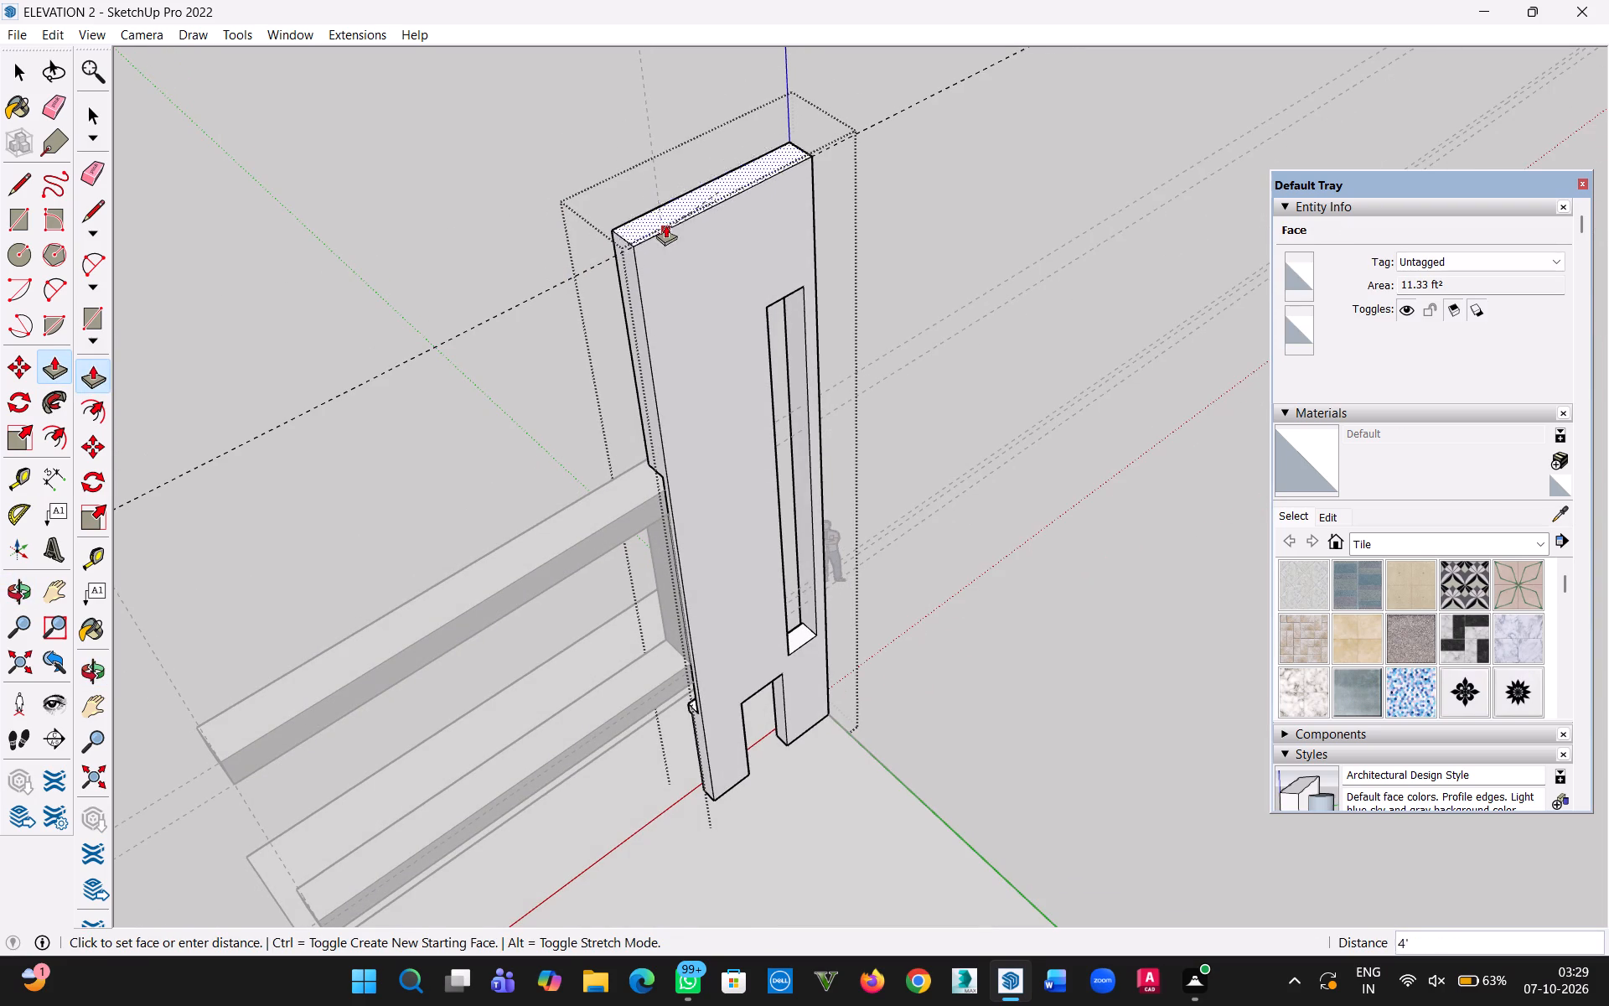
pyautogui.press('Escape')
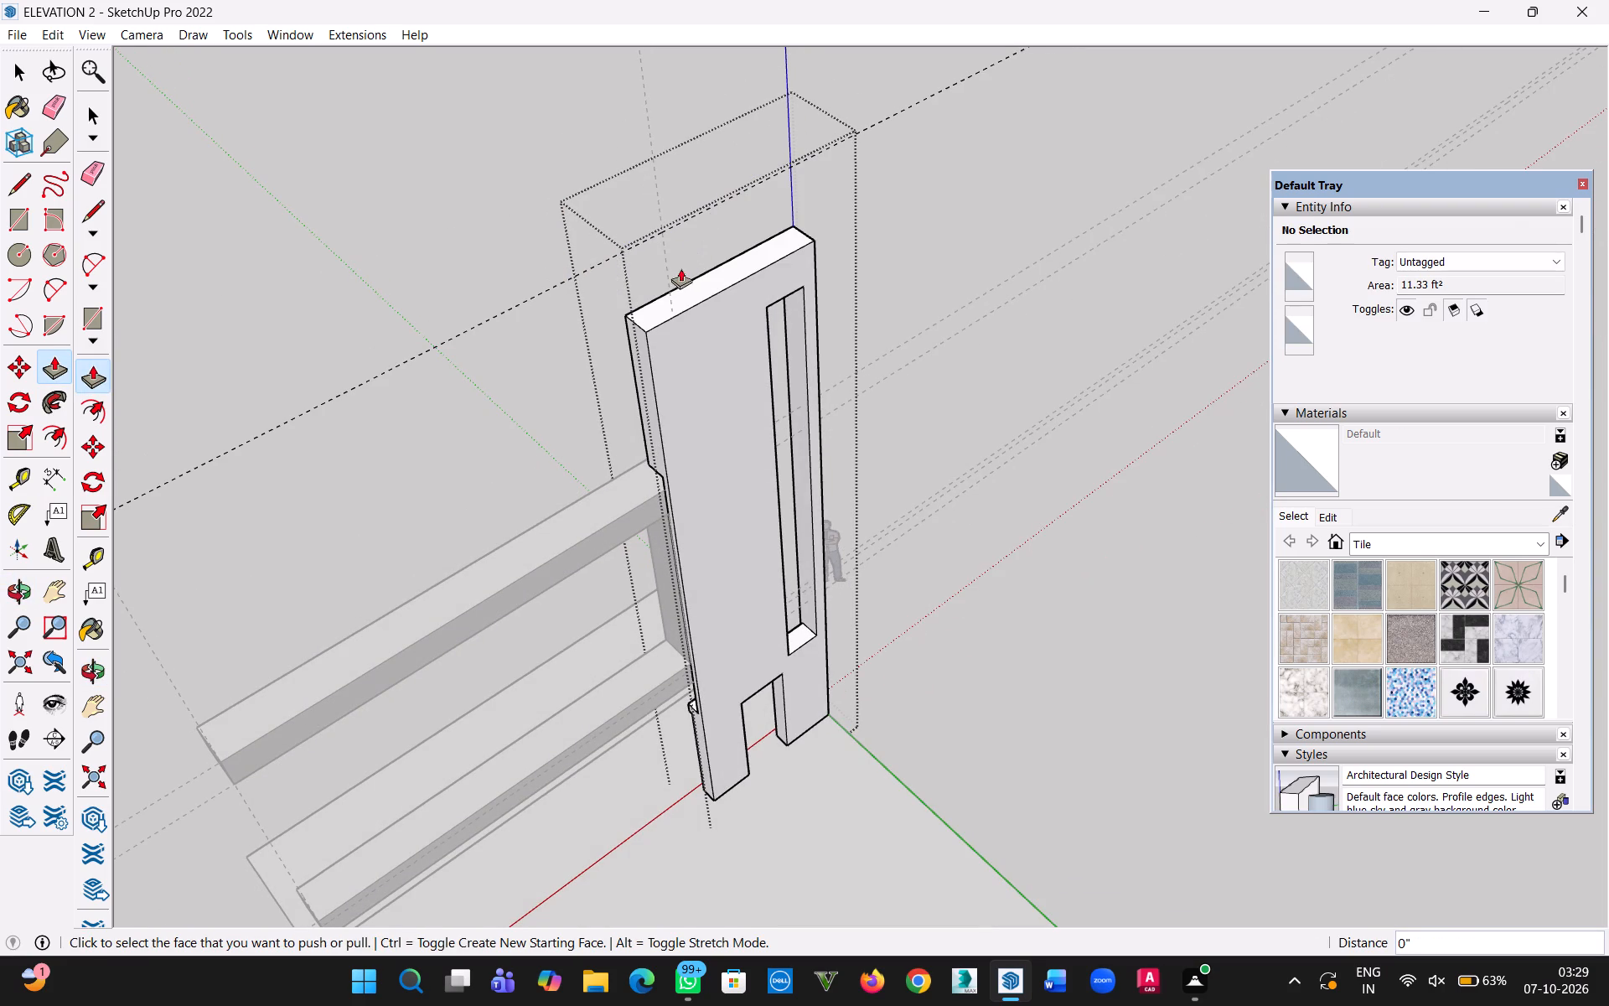
# Draw a line about 13'5" long along the 38' guide, extending past both sides of the tall wall.
pyautogui.moveTo(638, 281); pyautogui.dragTo(794, 288, button='middle')
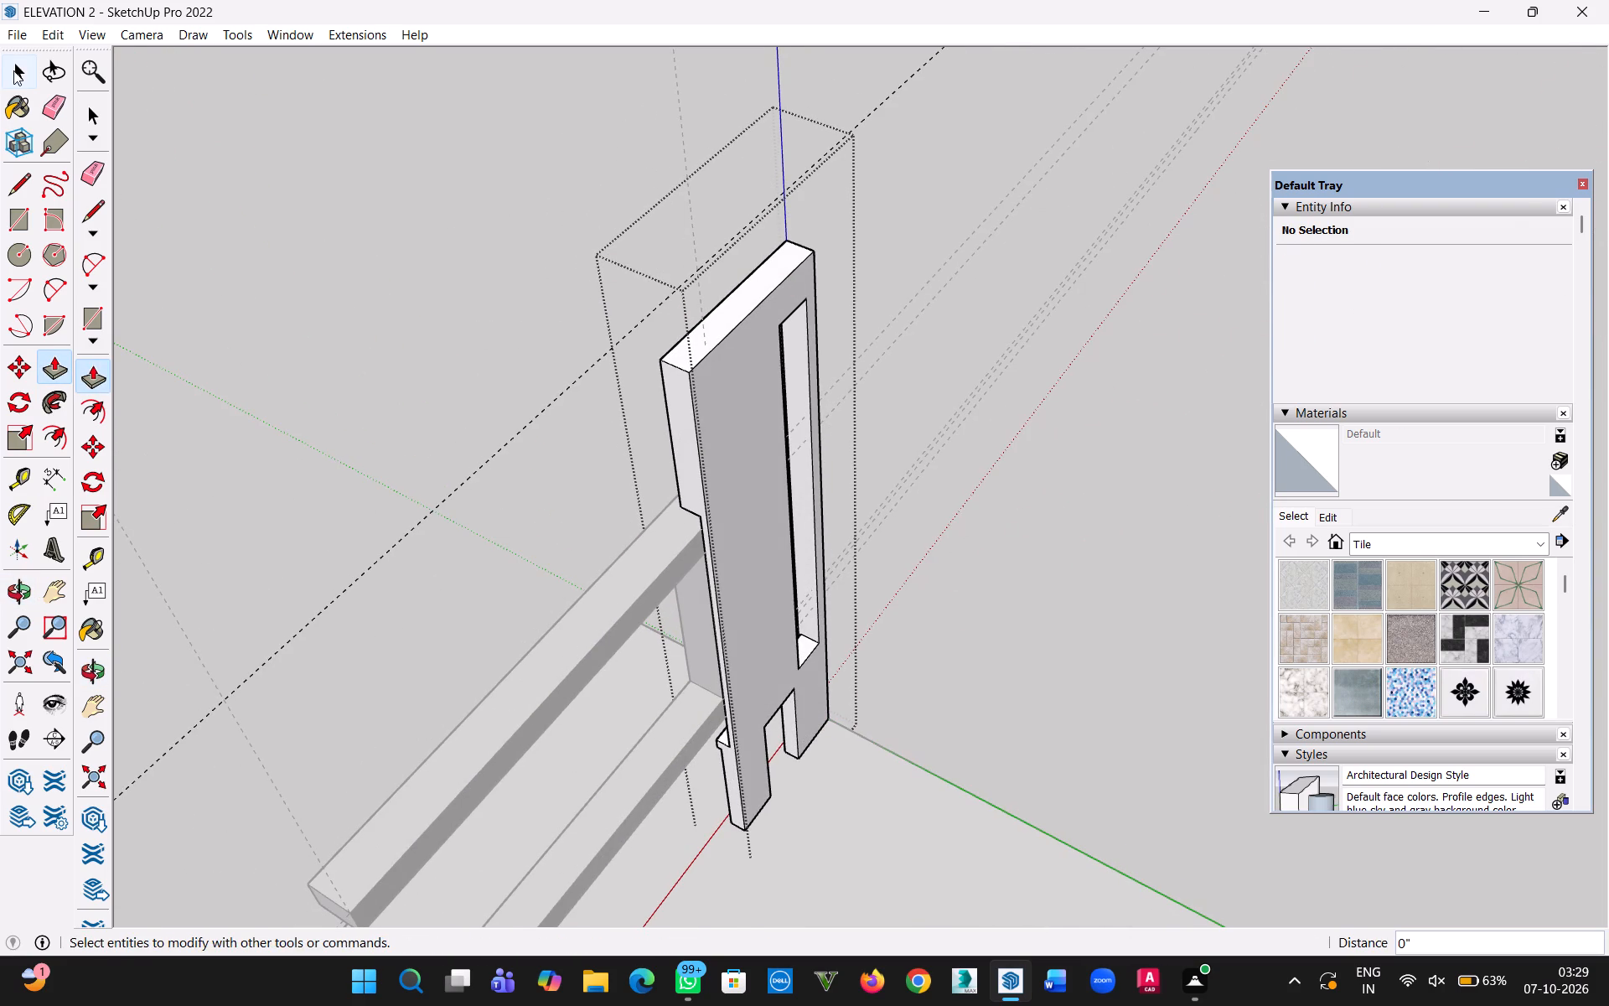
pyautogui.click(18, 70)
pyautogui.scroll(3, 554, 324)
pyautogui.press('l')
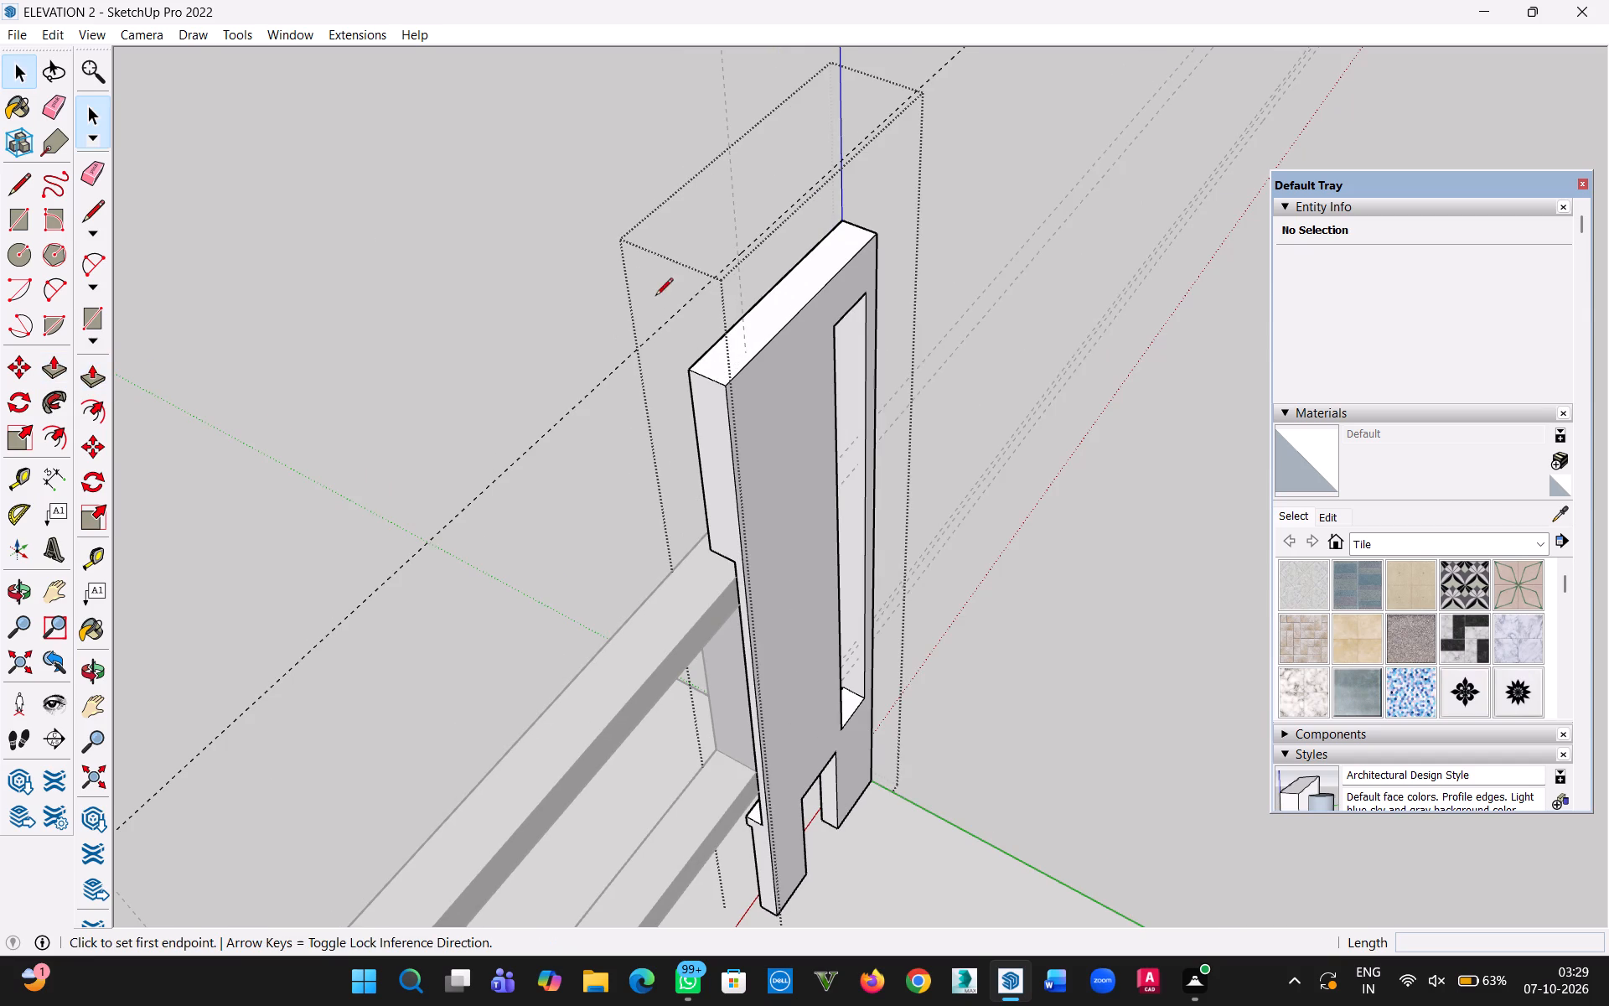
pyautogui.click(676, 313)
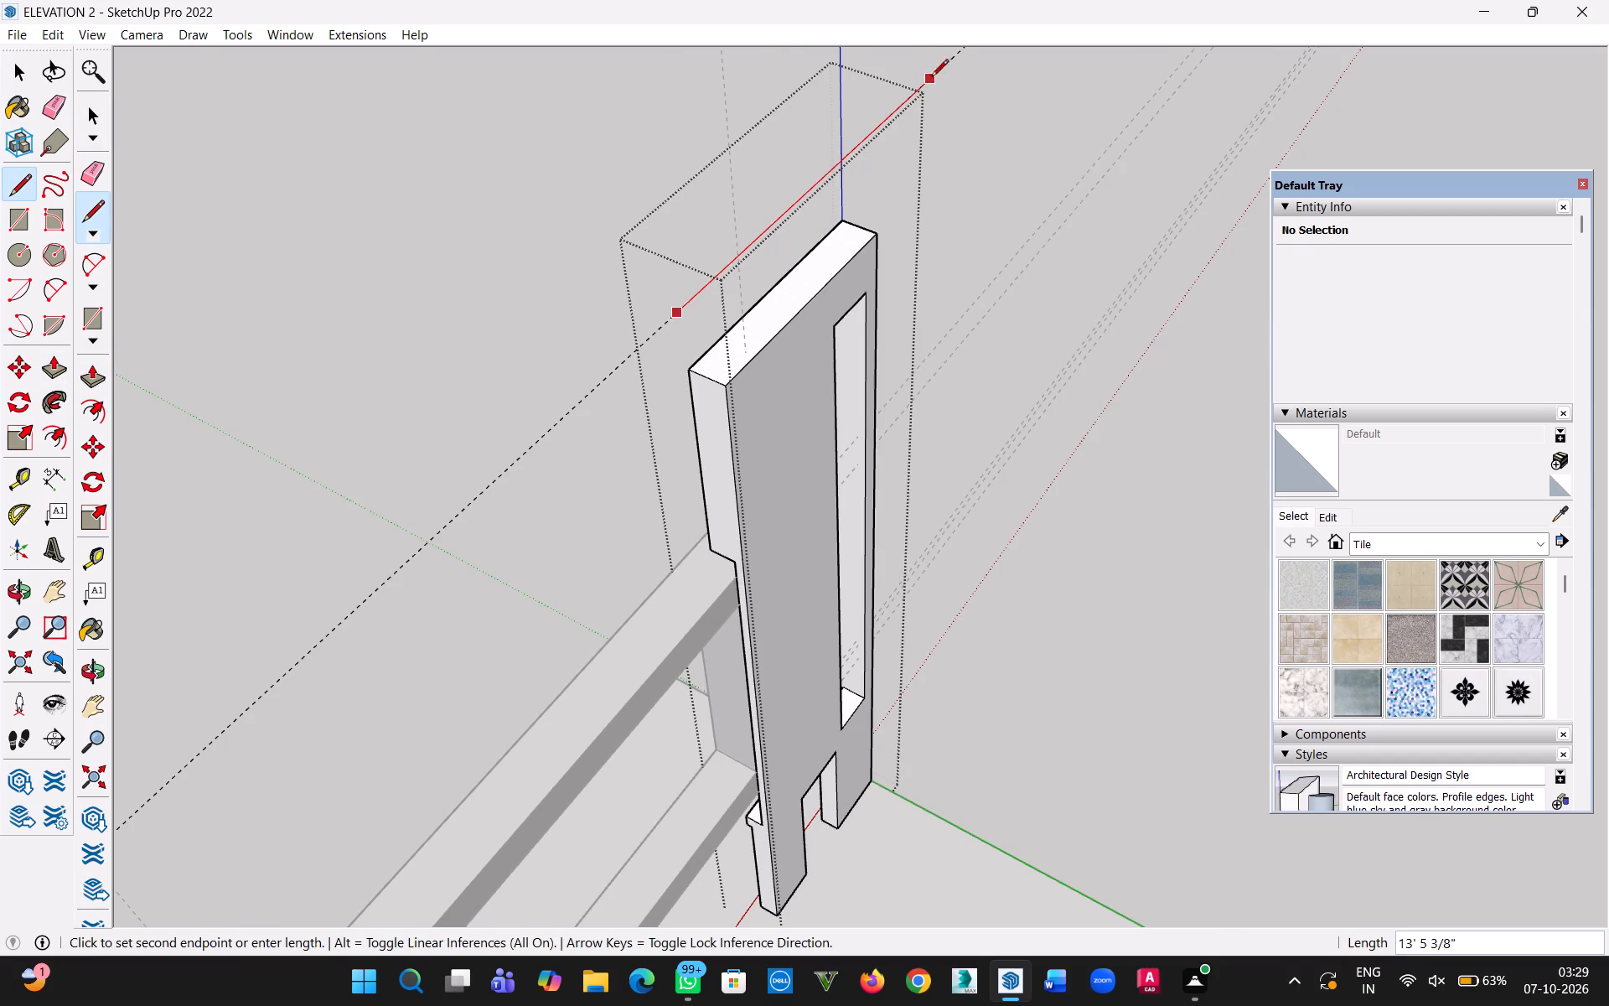
pyautogui.click(938, 74)
pyautogui.press('Escape')
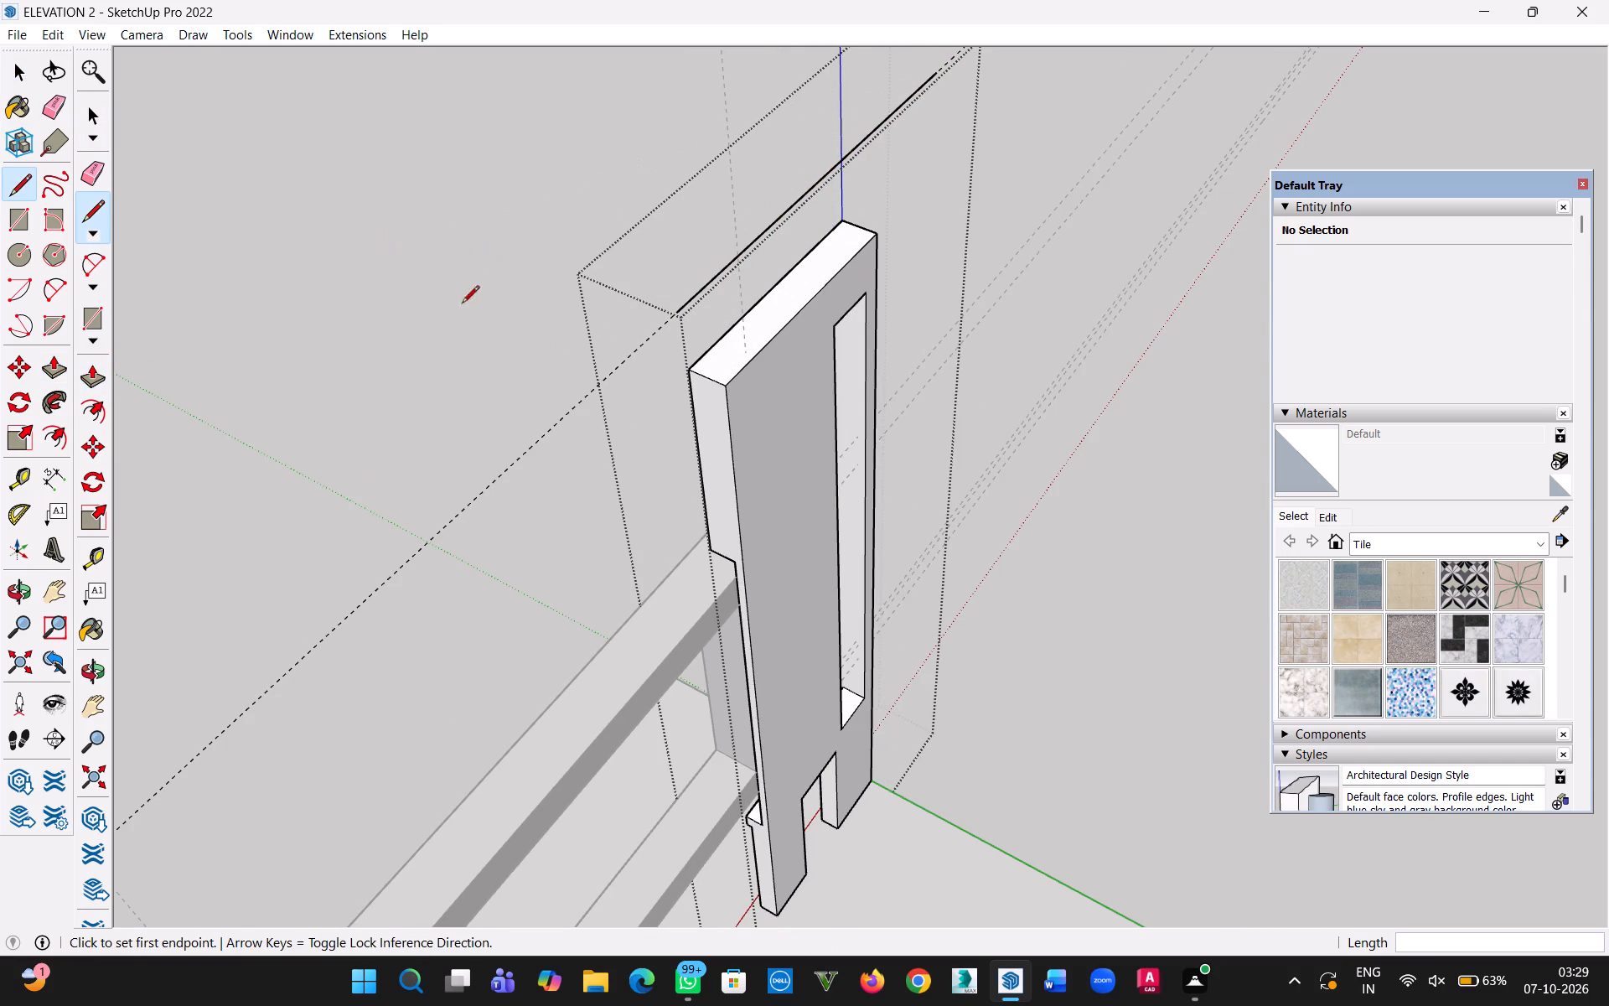
# Extrude the tall wall's top face 4' upward to the level of the 38' guide.
pyautogui.press('p')
pyautogui.click(757, 334)
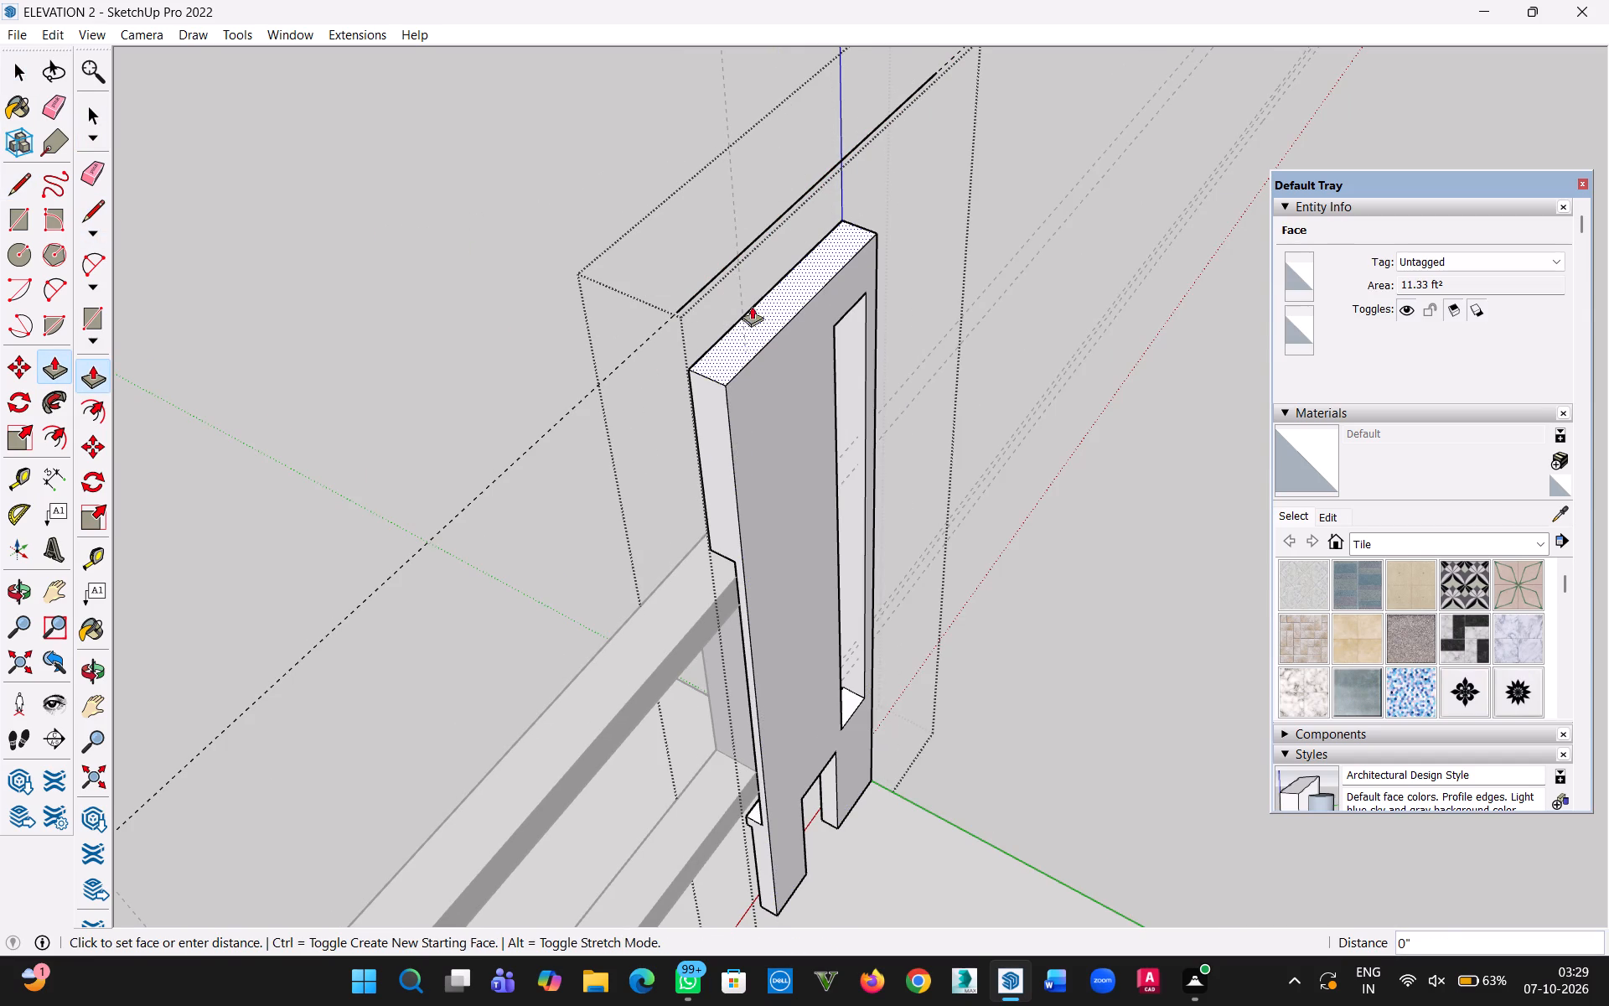
pyautogui.click(732, 256)
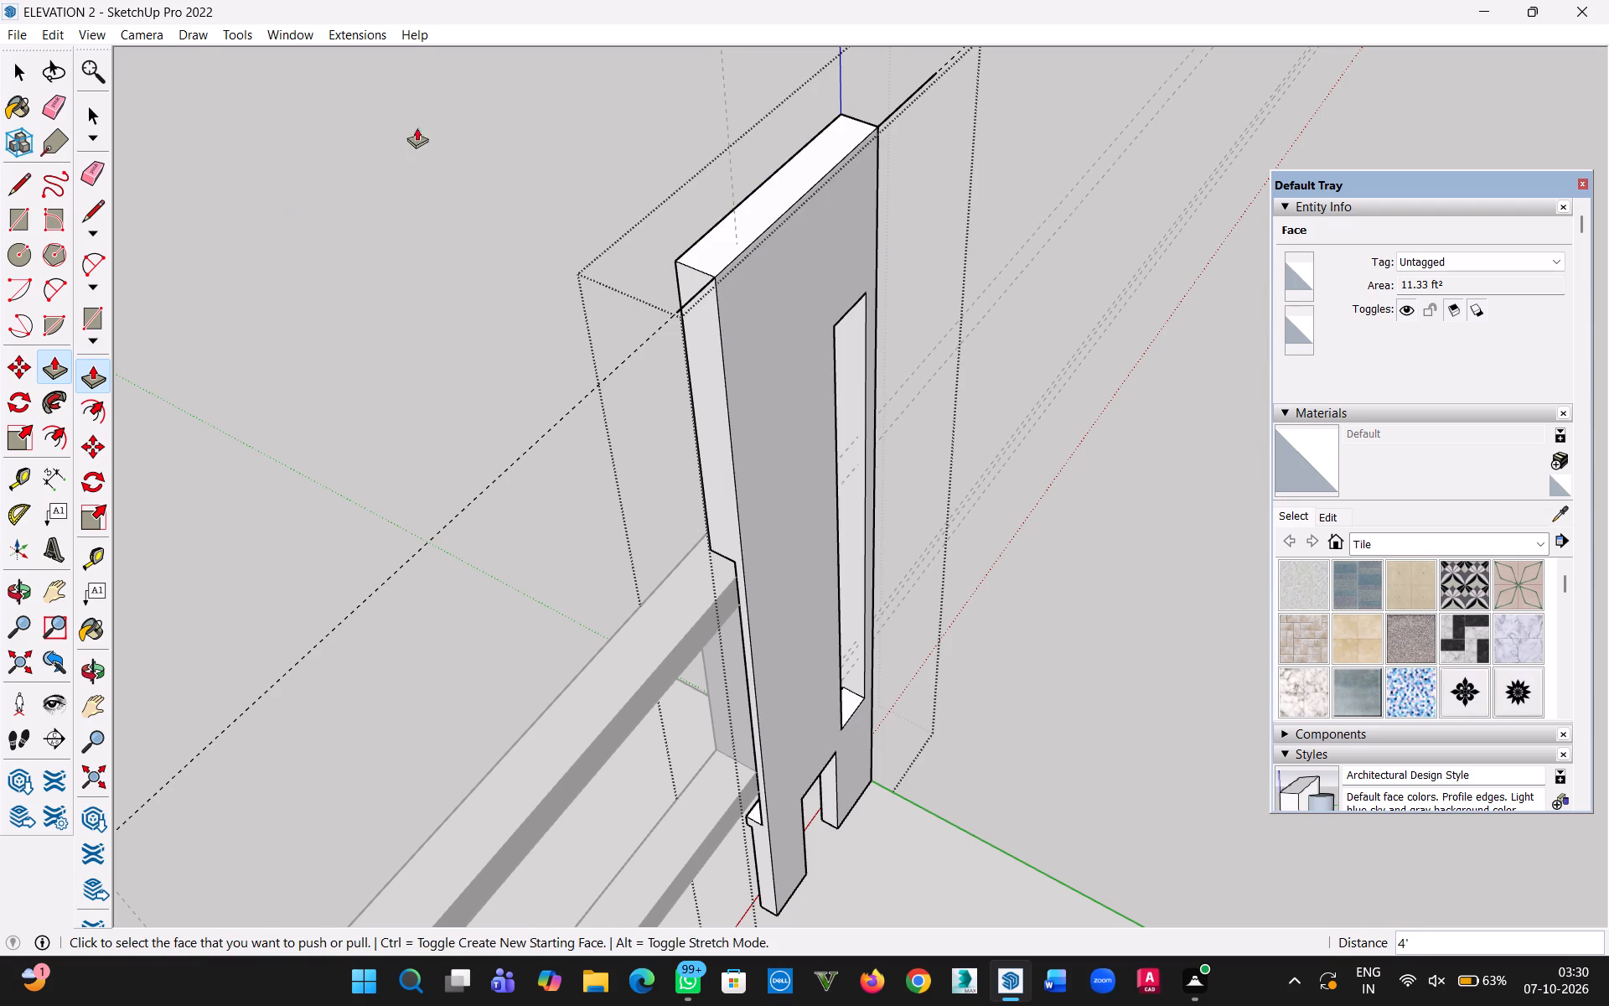
# Delete the leftover segments of the guide line extending past both sides of the tall wall's top.
pyautogui.click(21, 68)
pyautogui.click(684, 304)
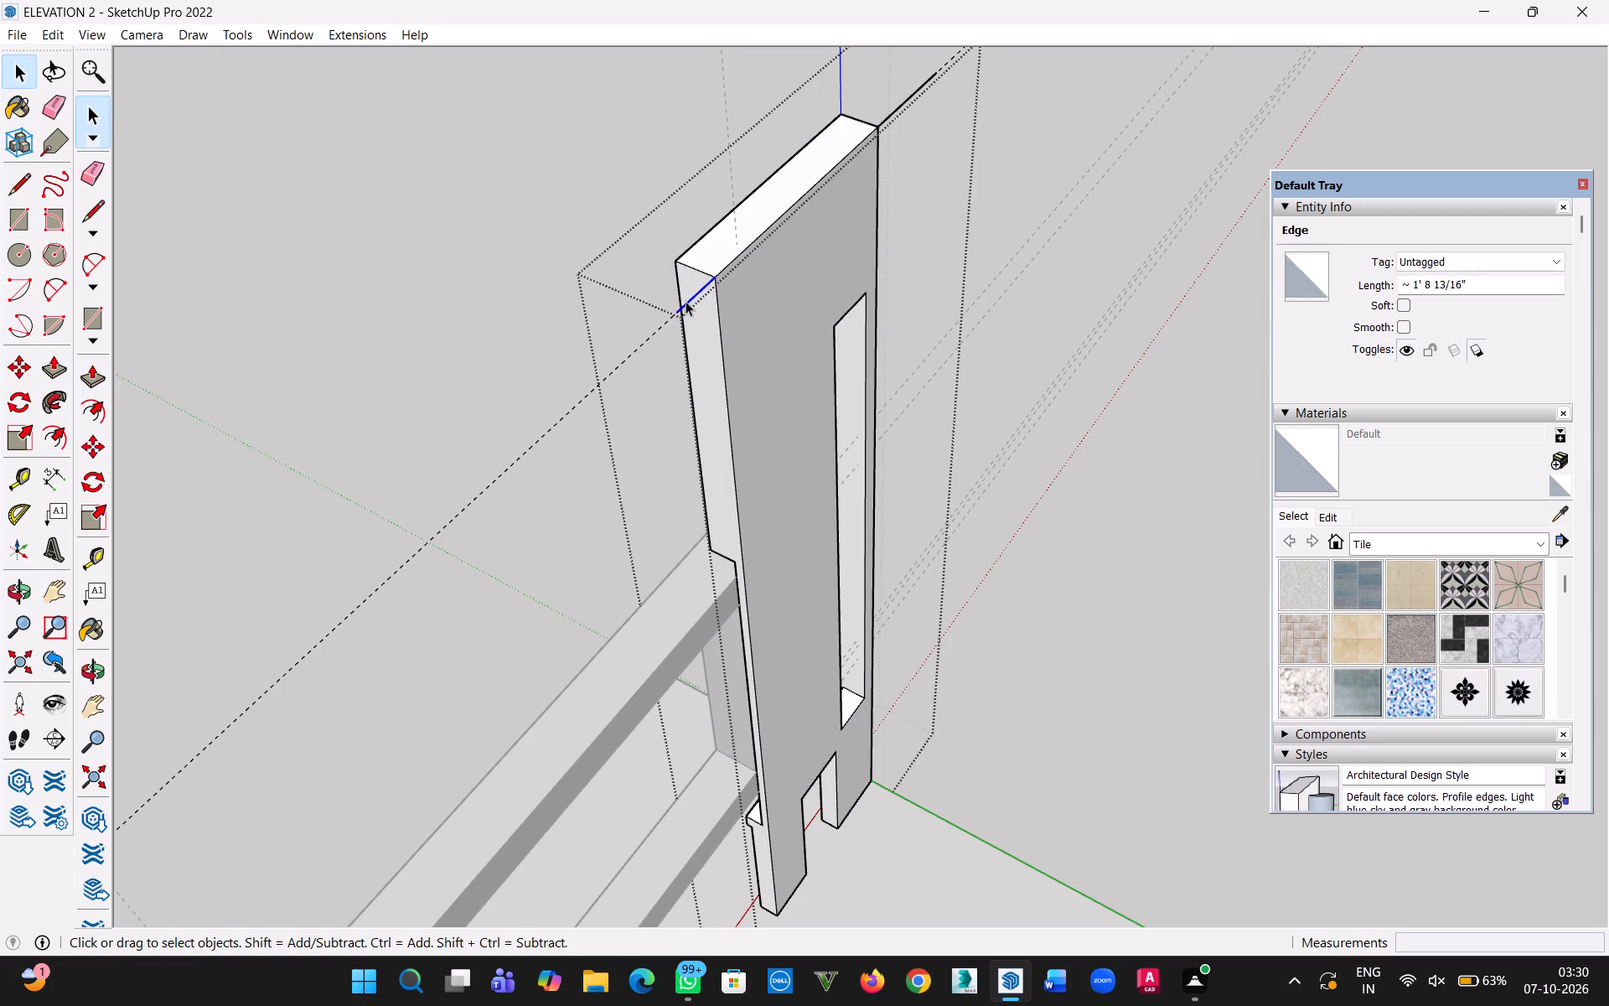
pyautogui.doubleClick(686, 301)
pyautogui.press('Delete')
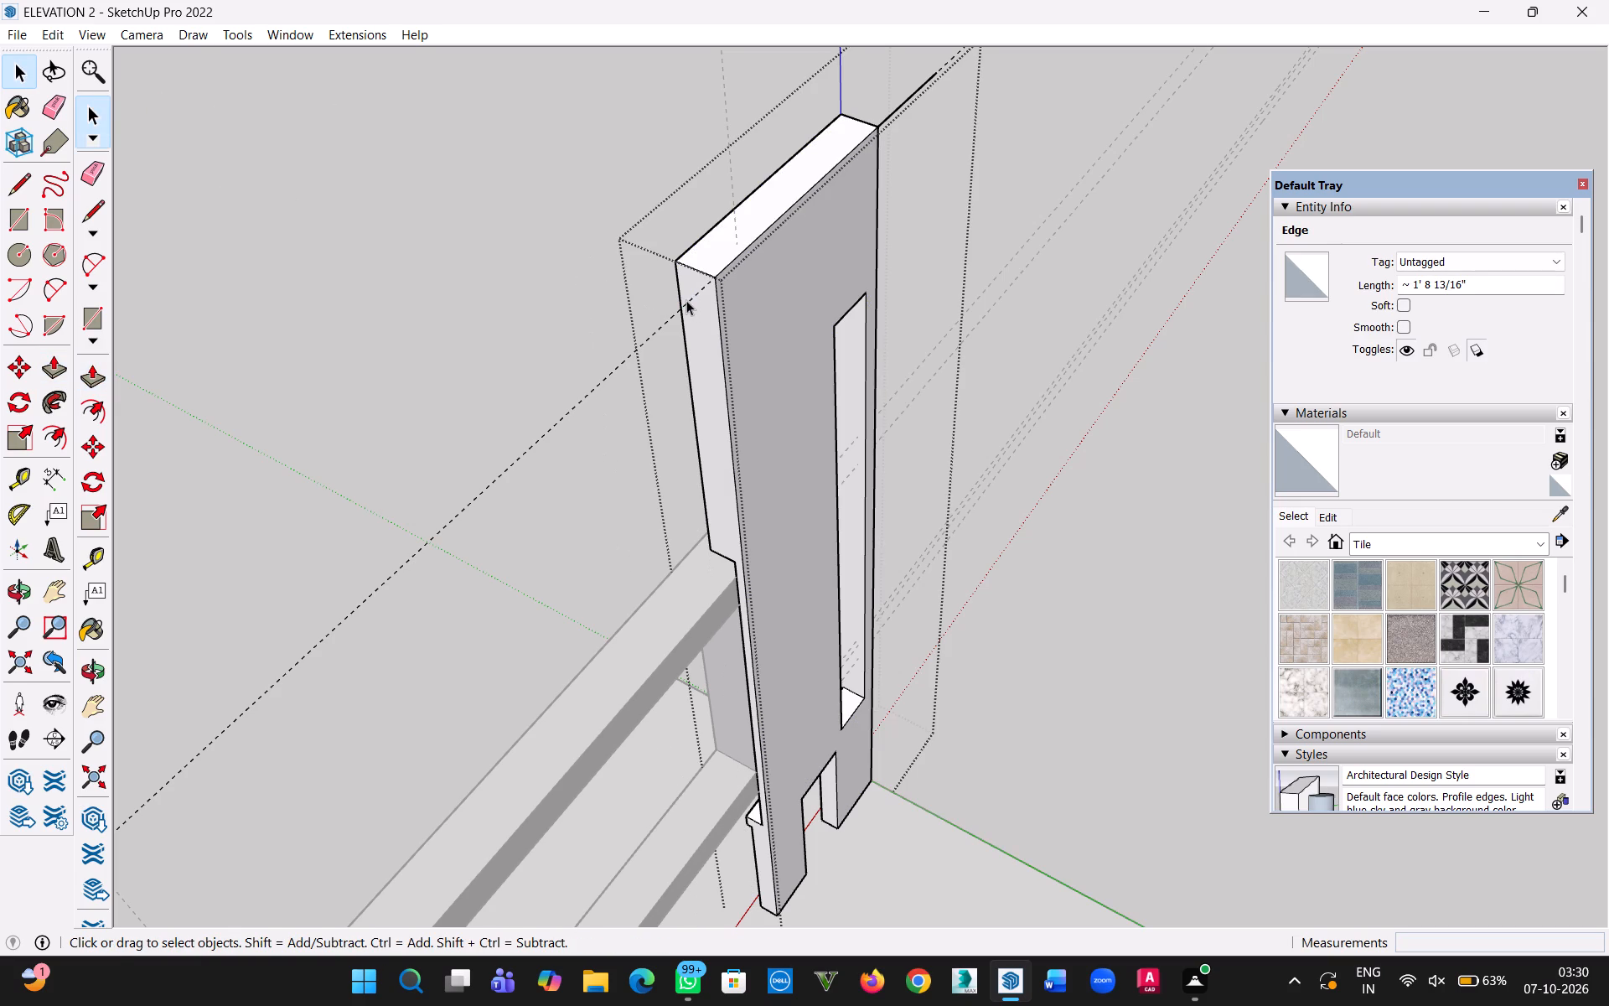
pyautogui.tripleClick(896, 107)
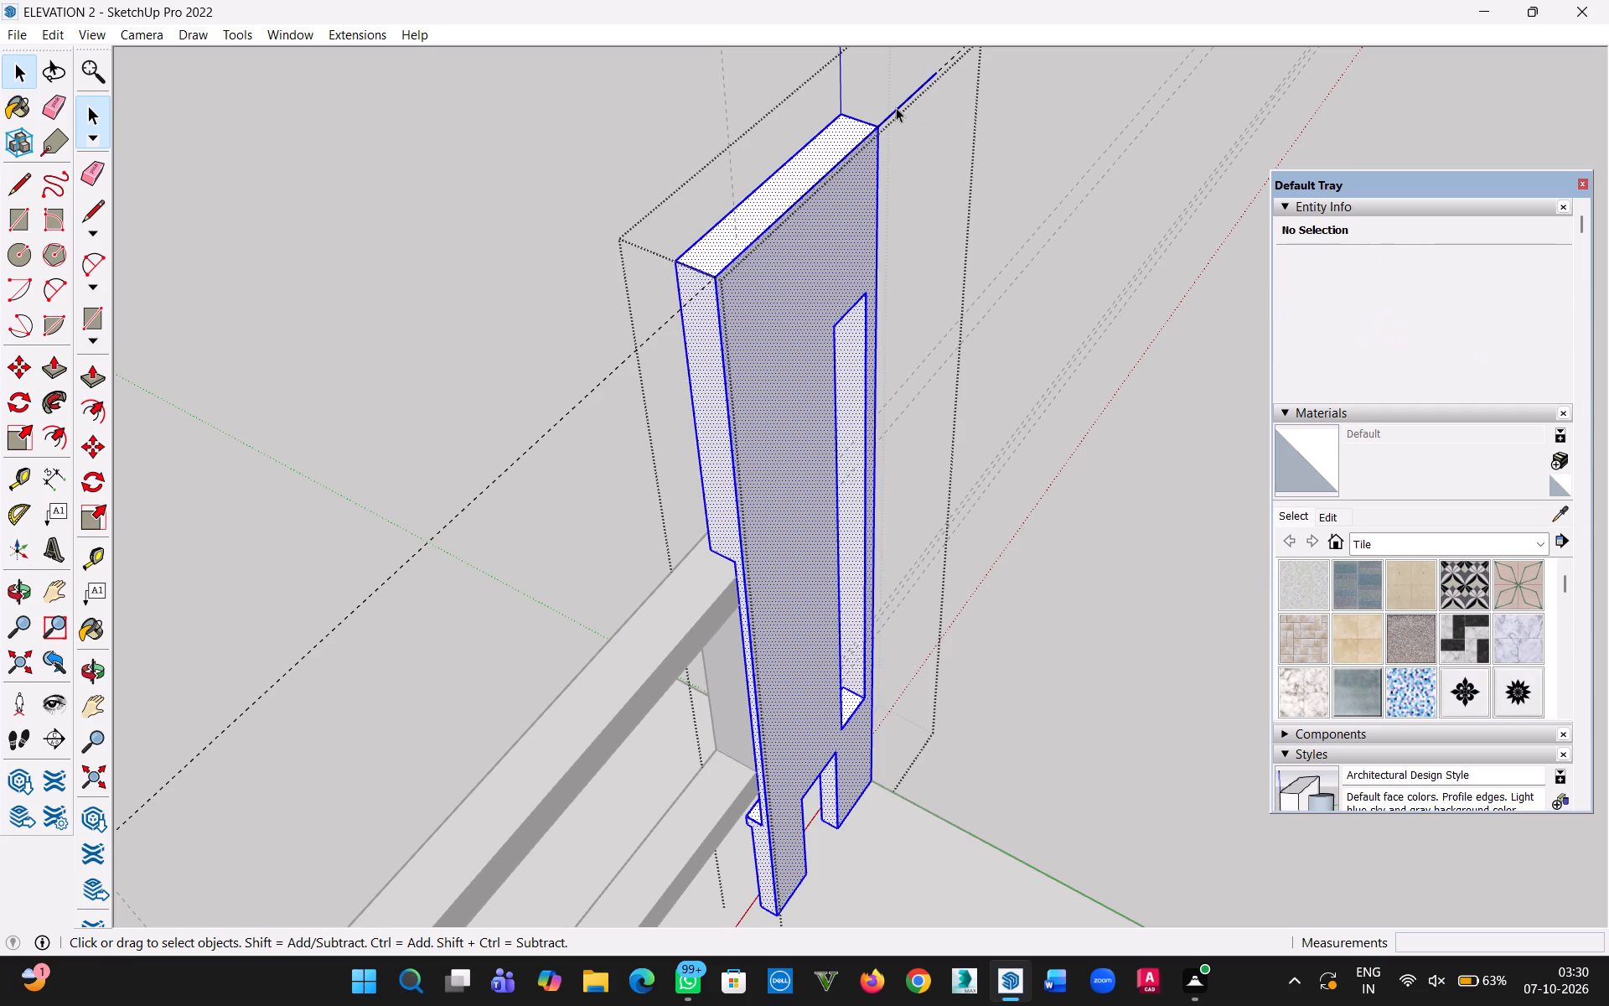
pyautogui.click(896, 107)
pyautogui.press('Delete')
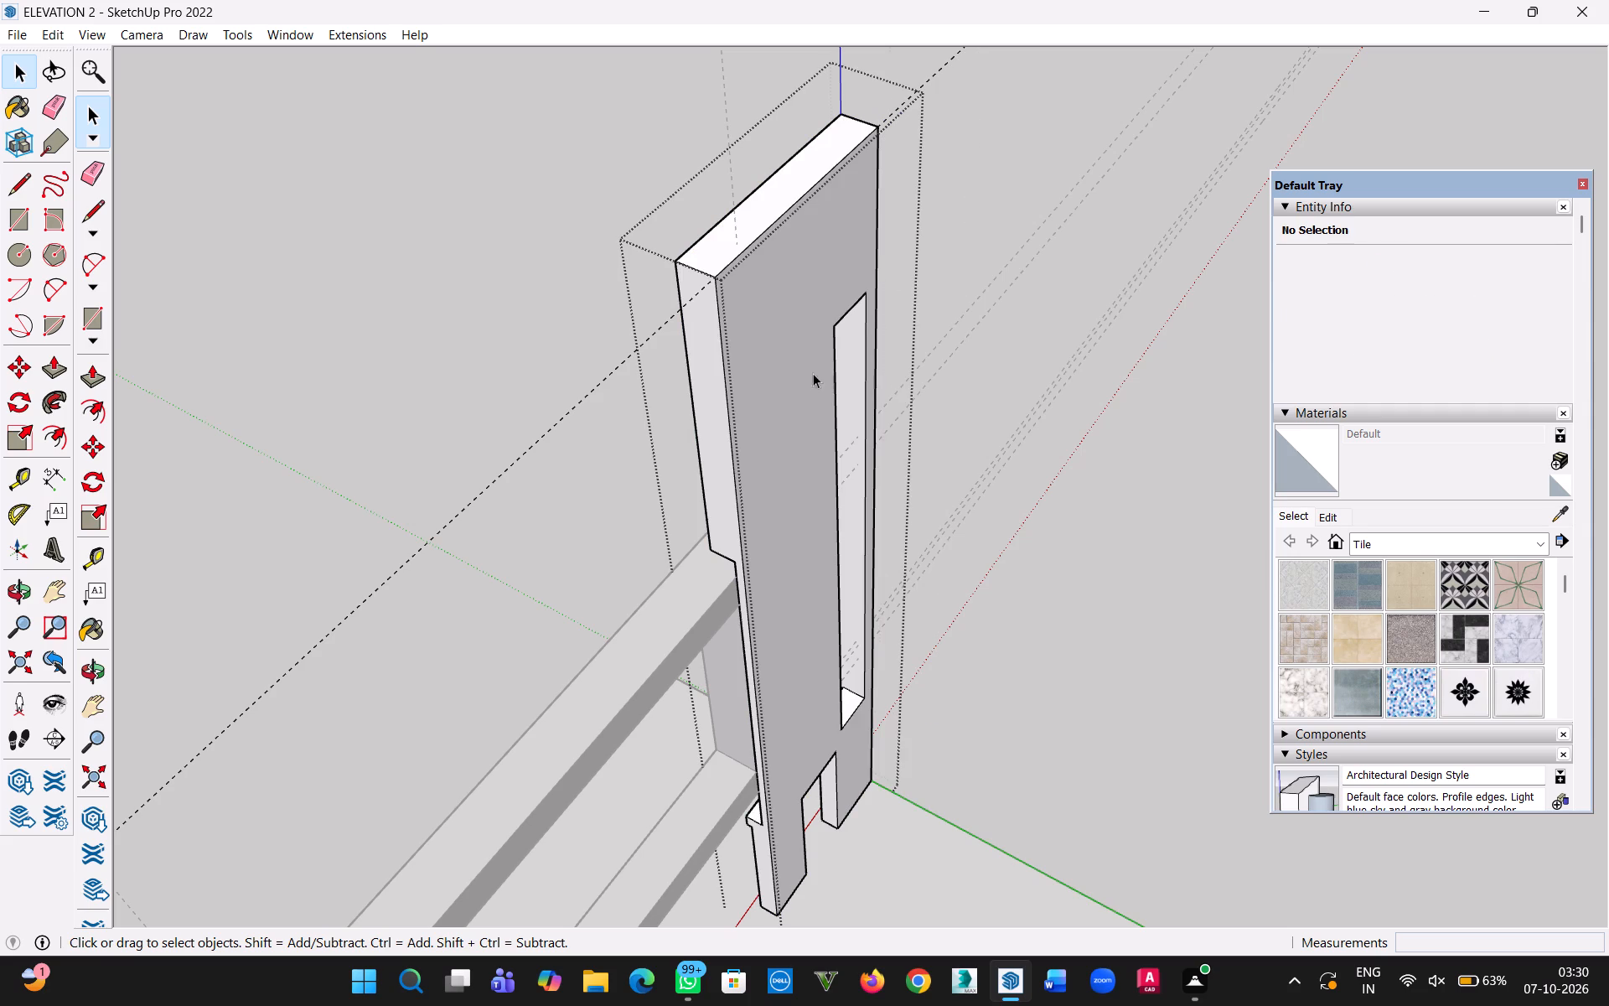
# Extrude the top face of the tall wall's front recess about 3'6" upward, leaving a narrow frame band above it.
pyautogui.moveTo(253, 264); pyautogui.dragTo(923, 298, button='middle')
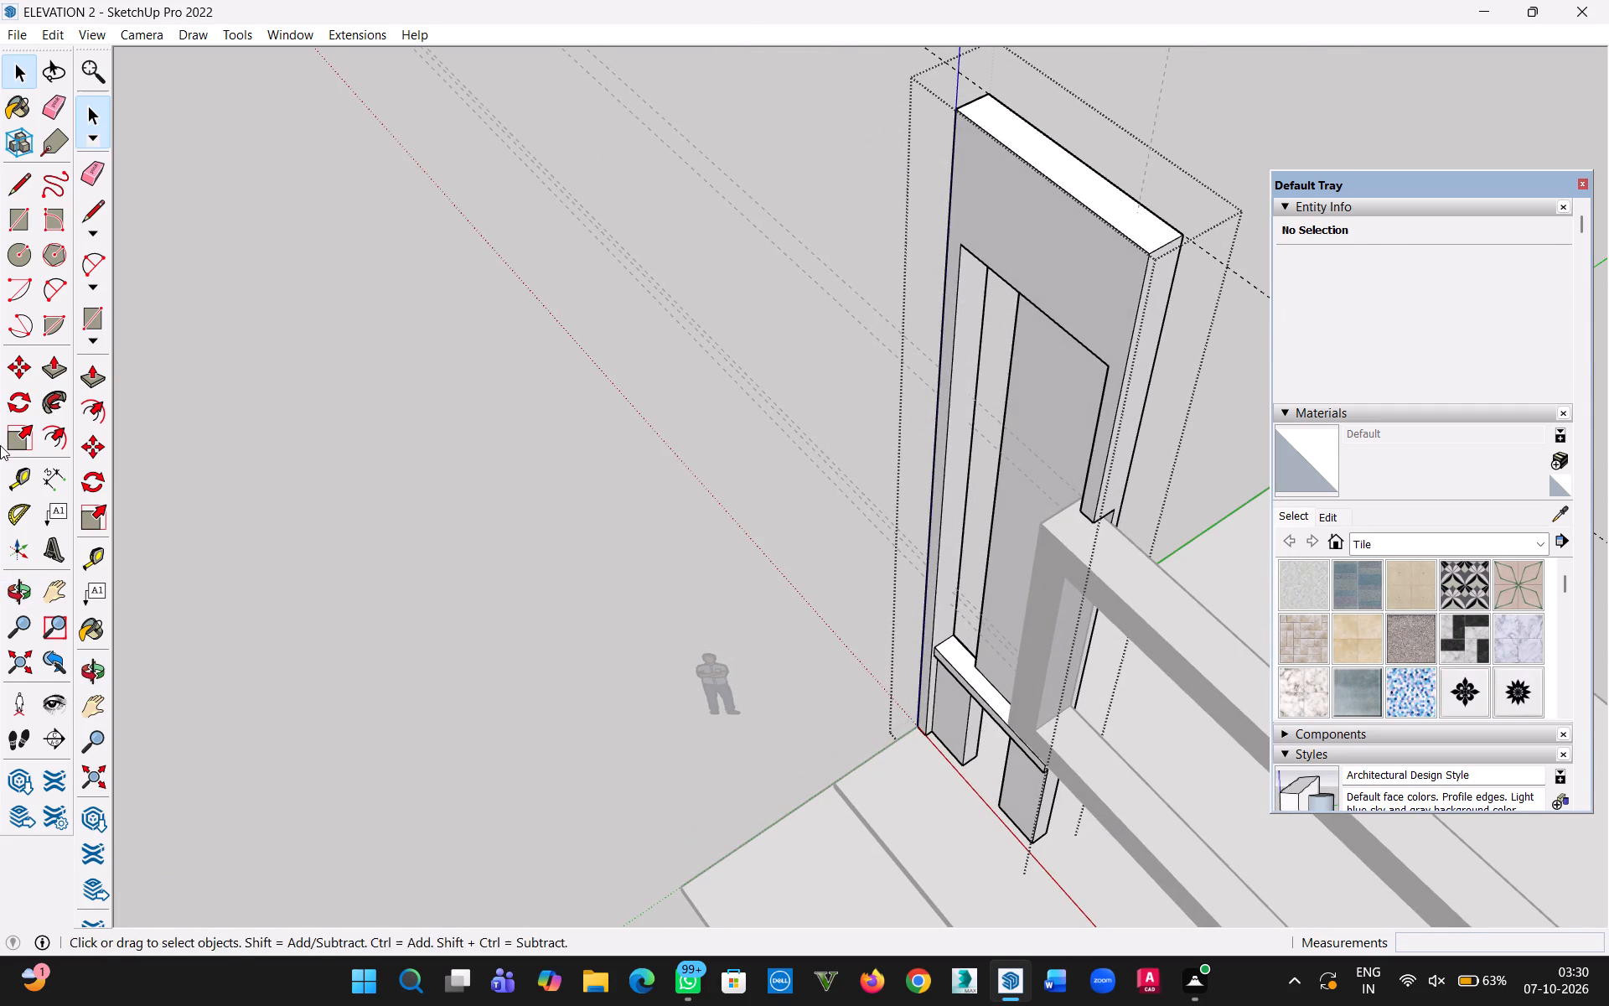
pyautogui.moveTo(156, 524); pyautogui.dragTo(665, 298, button='middle')
pyautogui.press('h')
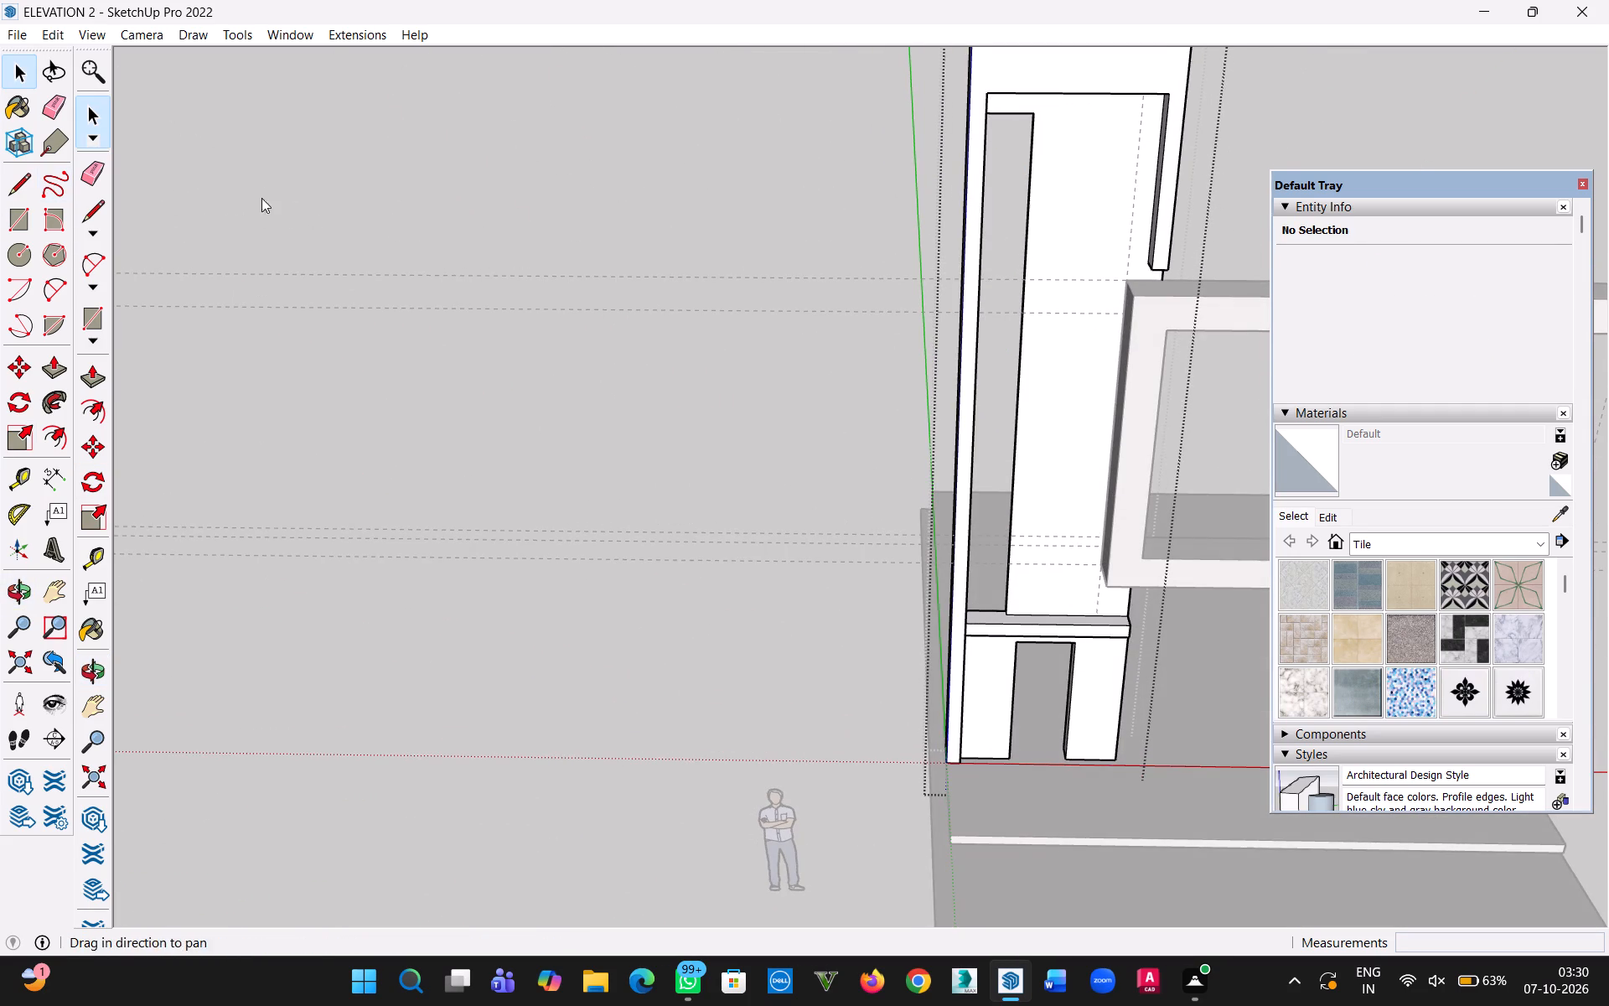
pyautogui.moveTo(268, 203); pyautogui.dragTo(20, 526)
pyautogui.moveTo(380, 475); pyautogui.dragTo(482, 359, button='middle')
pyautogui.scroll(4, 696, 387)
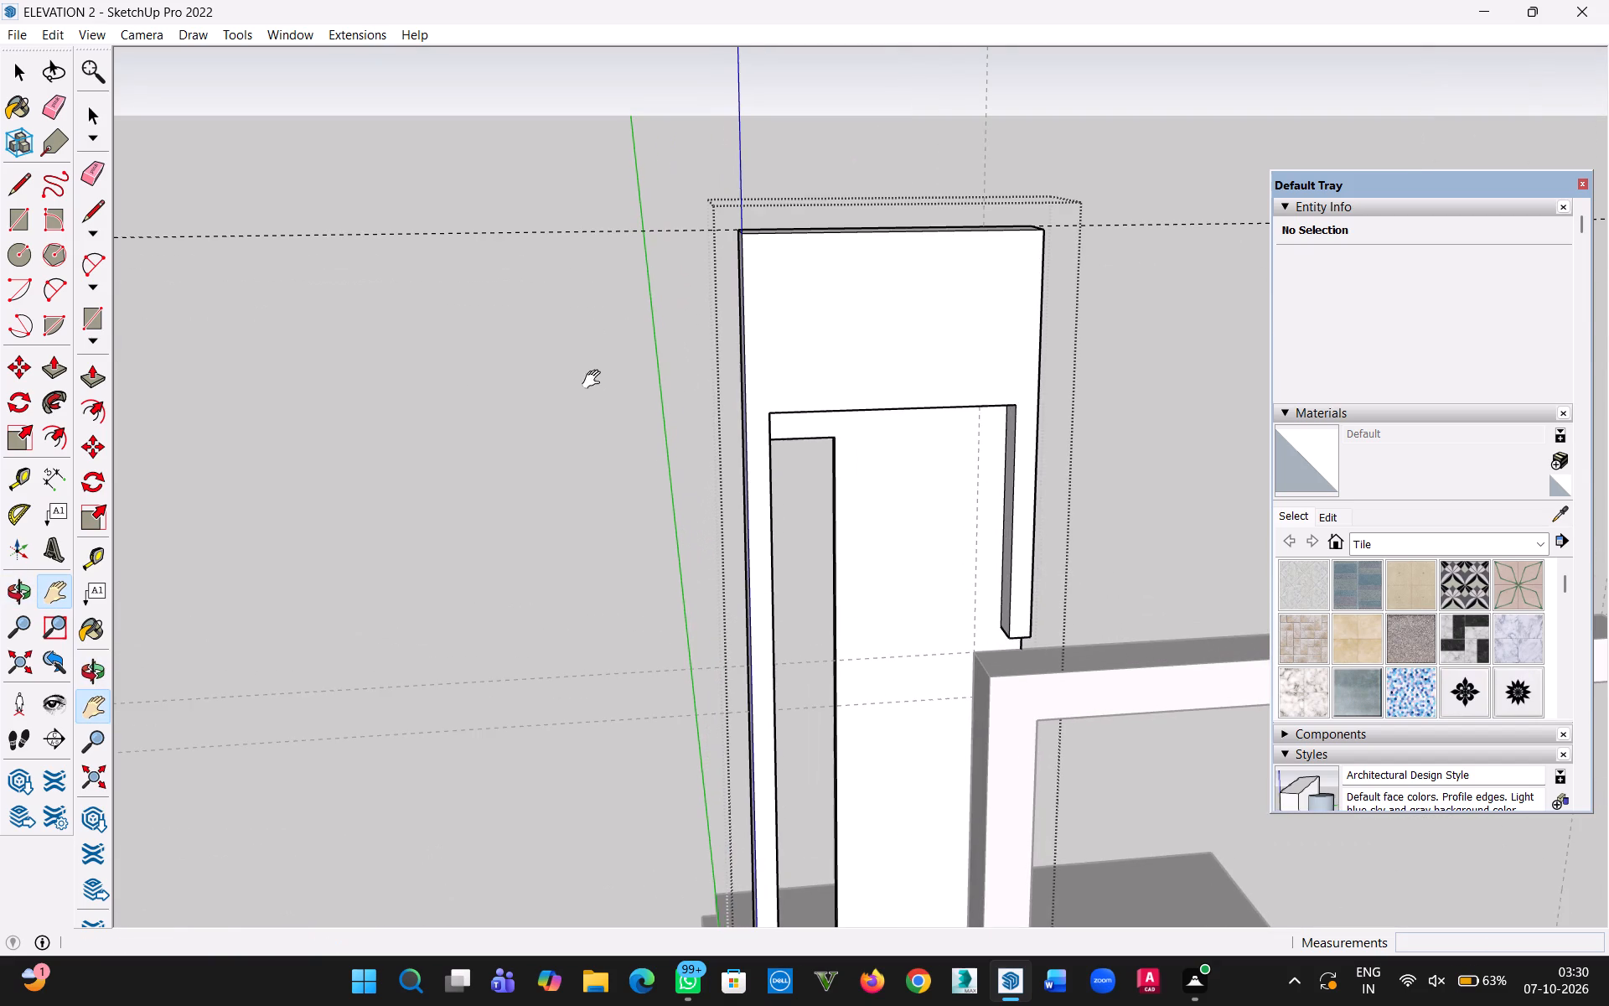
pyautogui.moveTo(890, 452); pyautogui.dragTo(773, 241, button='middle')
pyautogui.press('p')
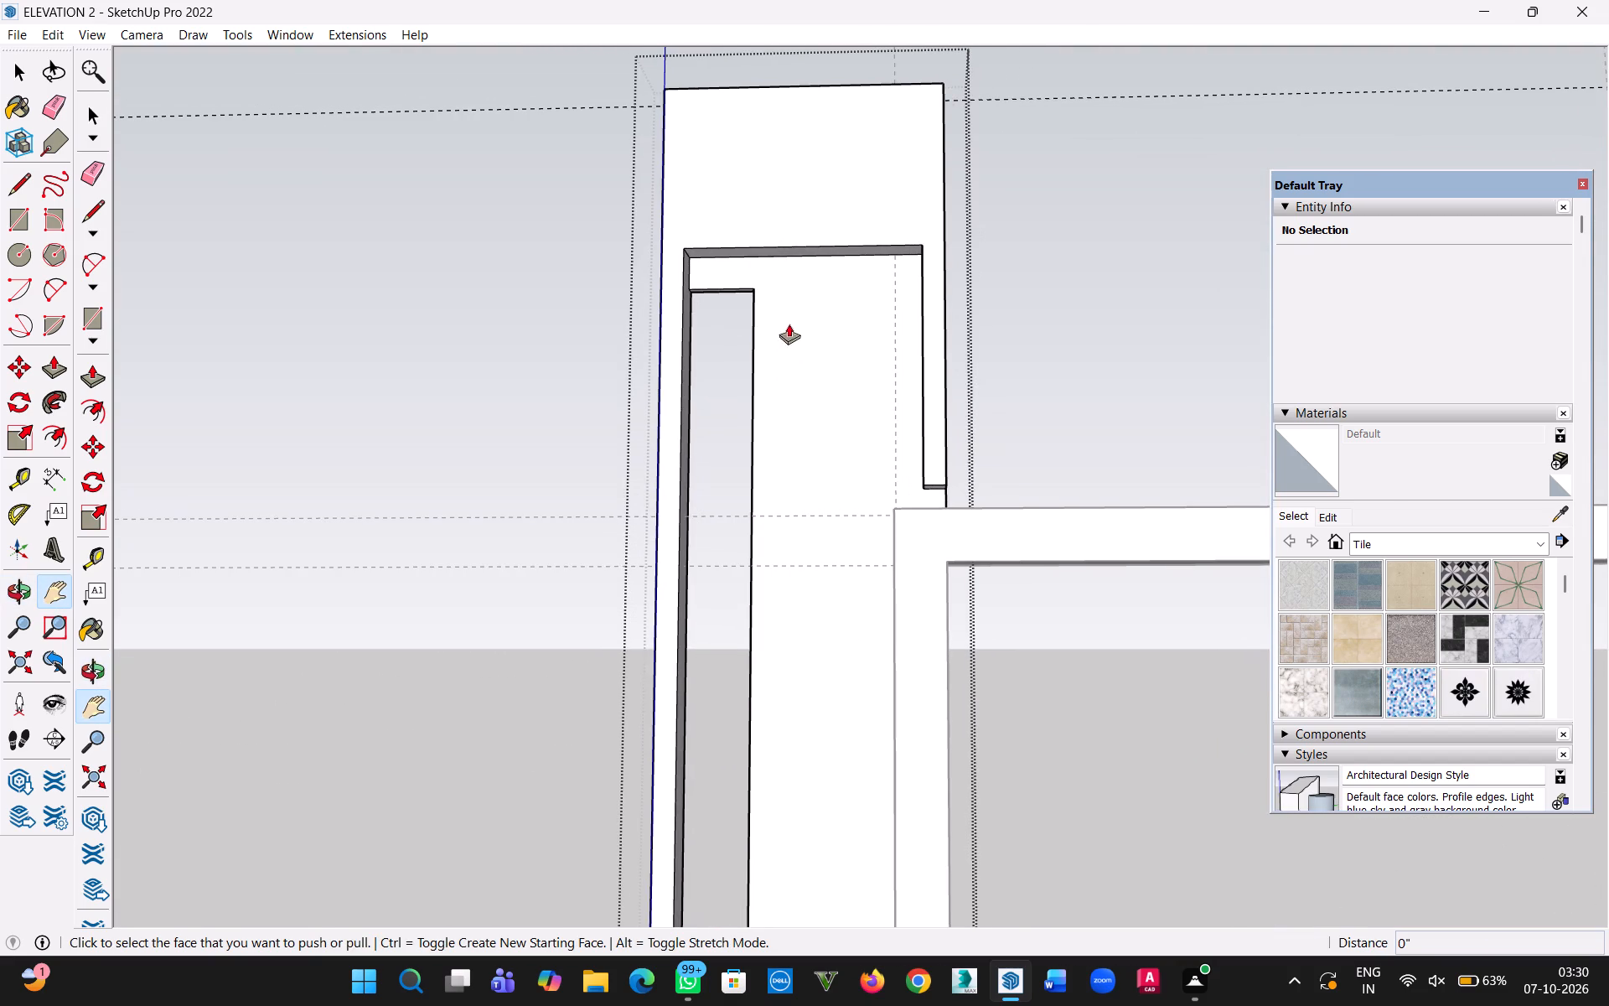
pyautogui.scroll(4, 834, 248)
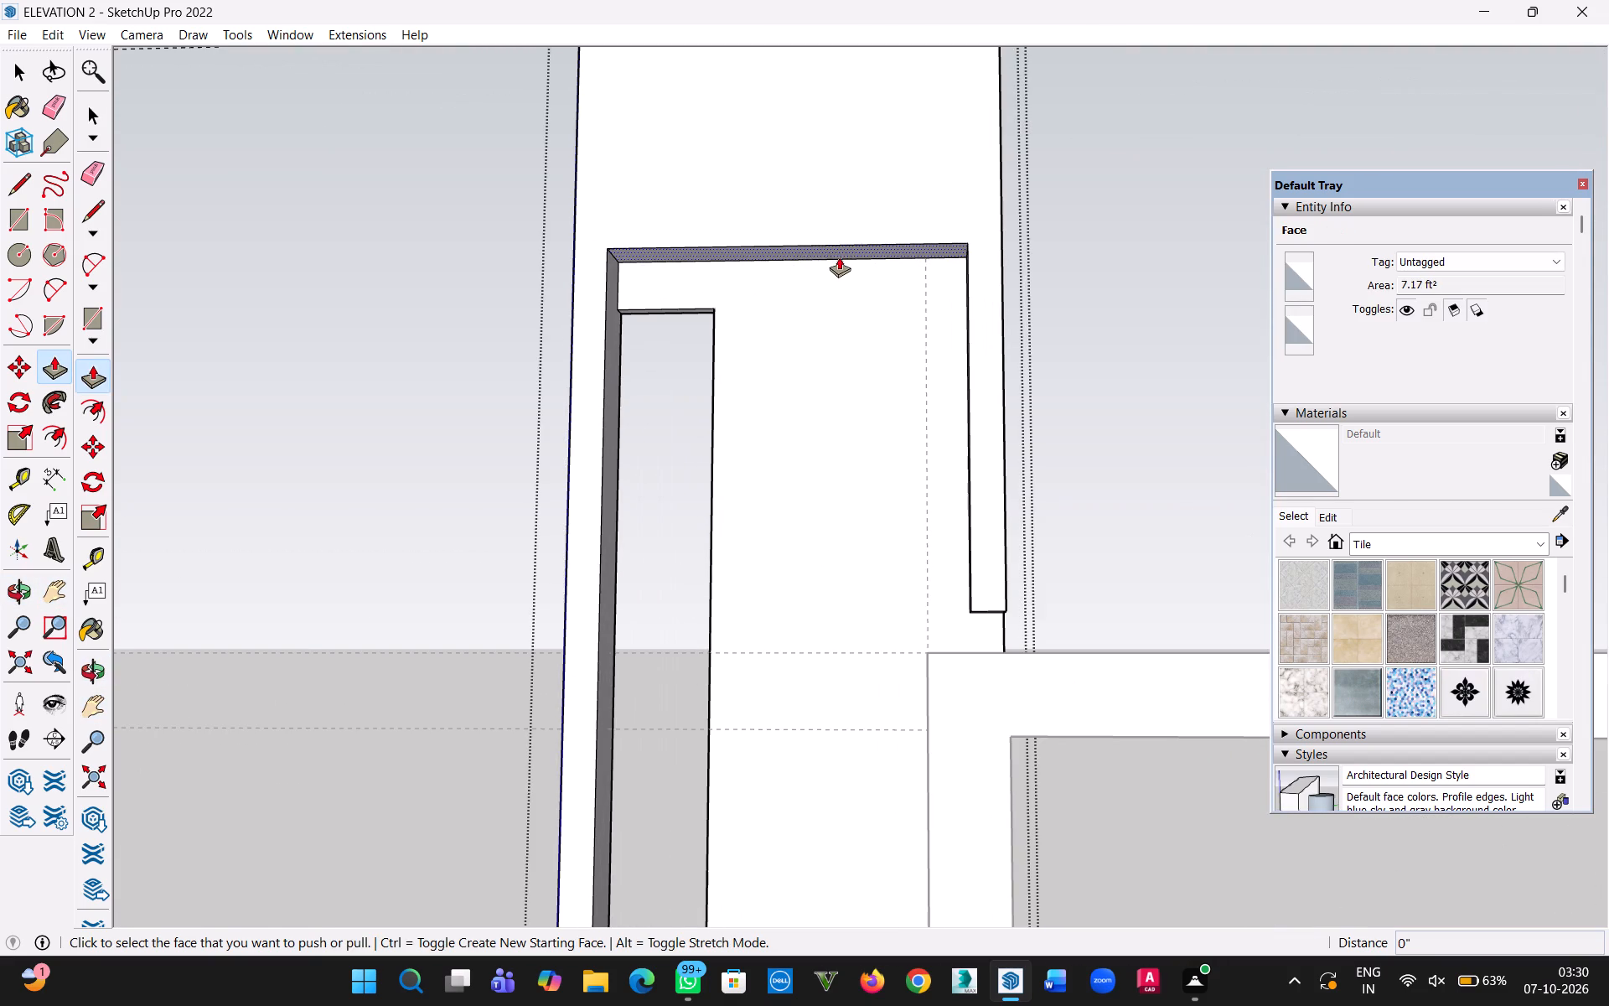
pyautogui.click(842, 248)
pyautogui.moveTo(842, 170); pyautogui.dragTo(864, 324, button='middle')
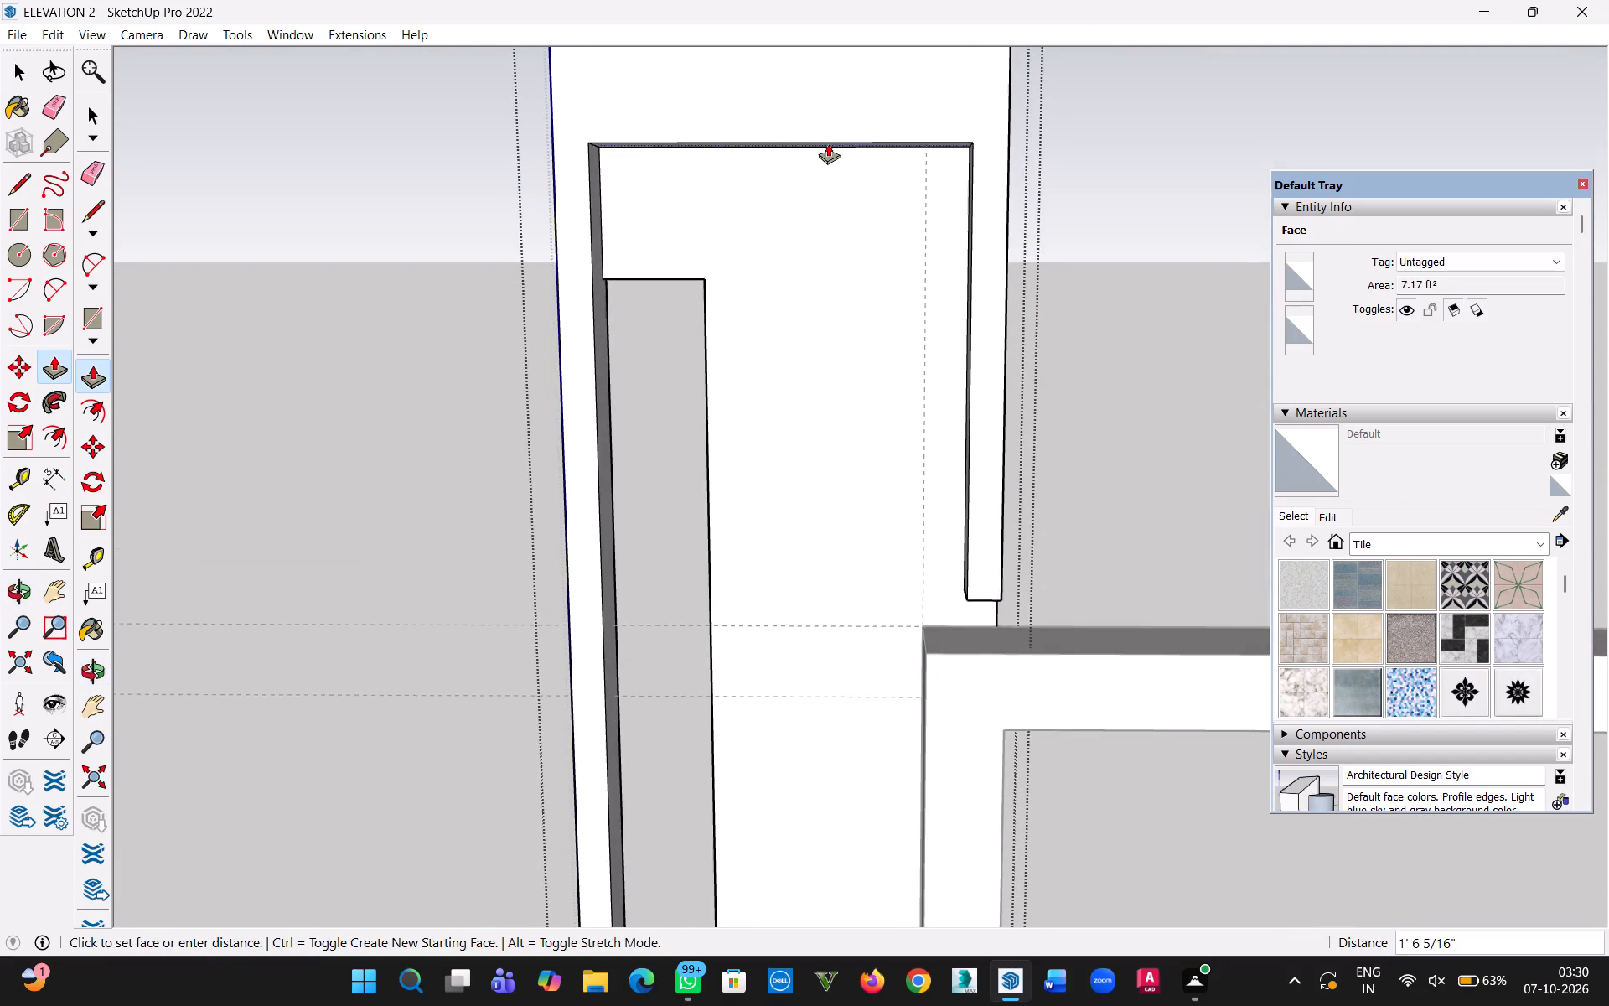
pyautogui.scroll(-6, 828, 143)
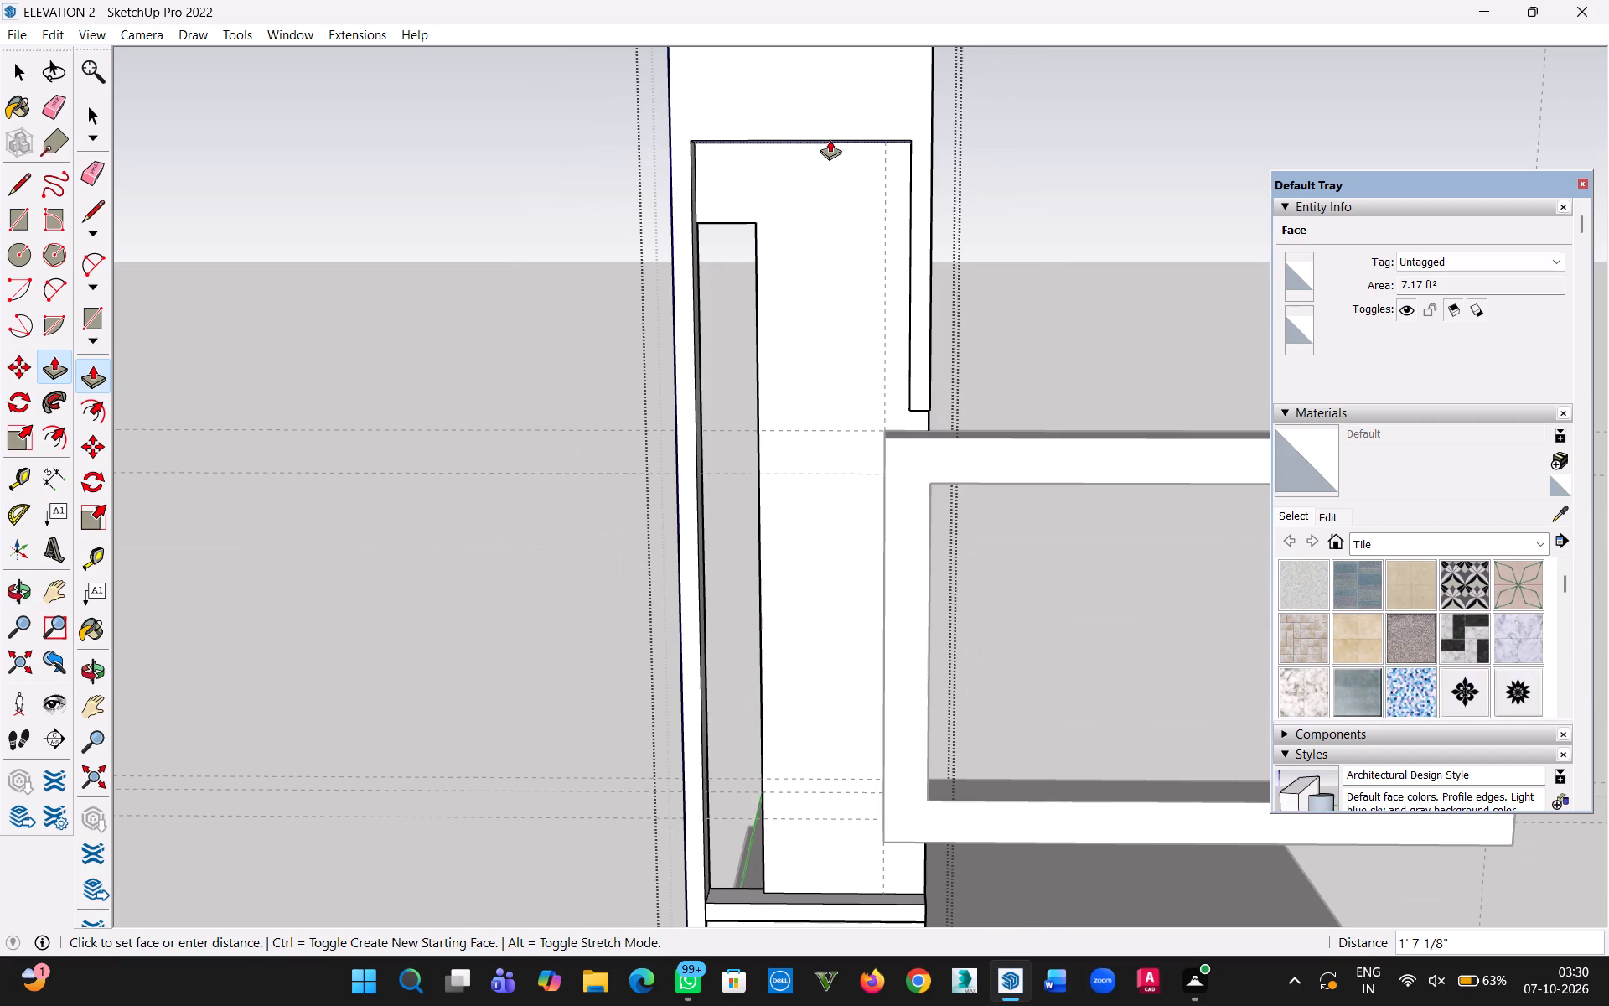
pyautogui.scroll(-2, 844, 109)
pyautogui.press('h')
pyautogui.moveTo(844, 77); pyautogui.dragTo(847, 176)
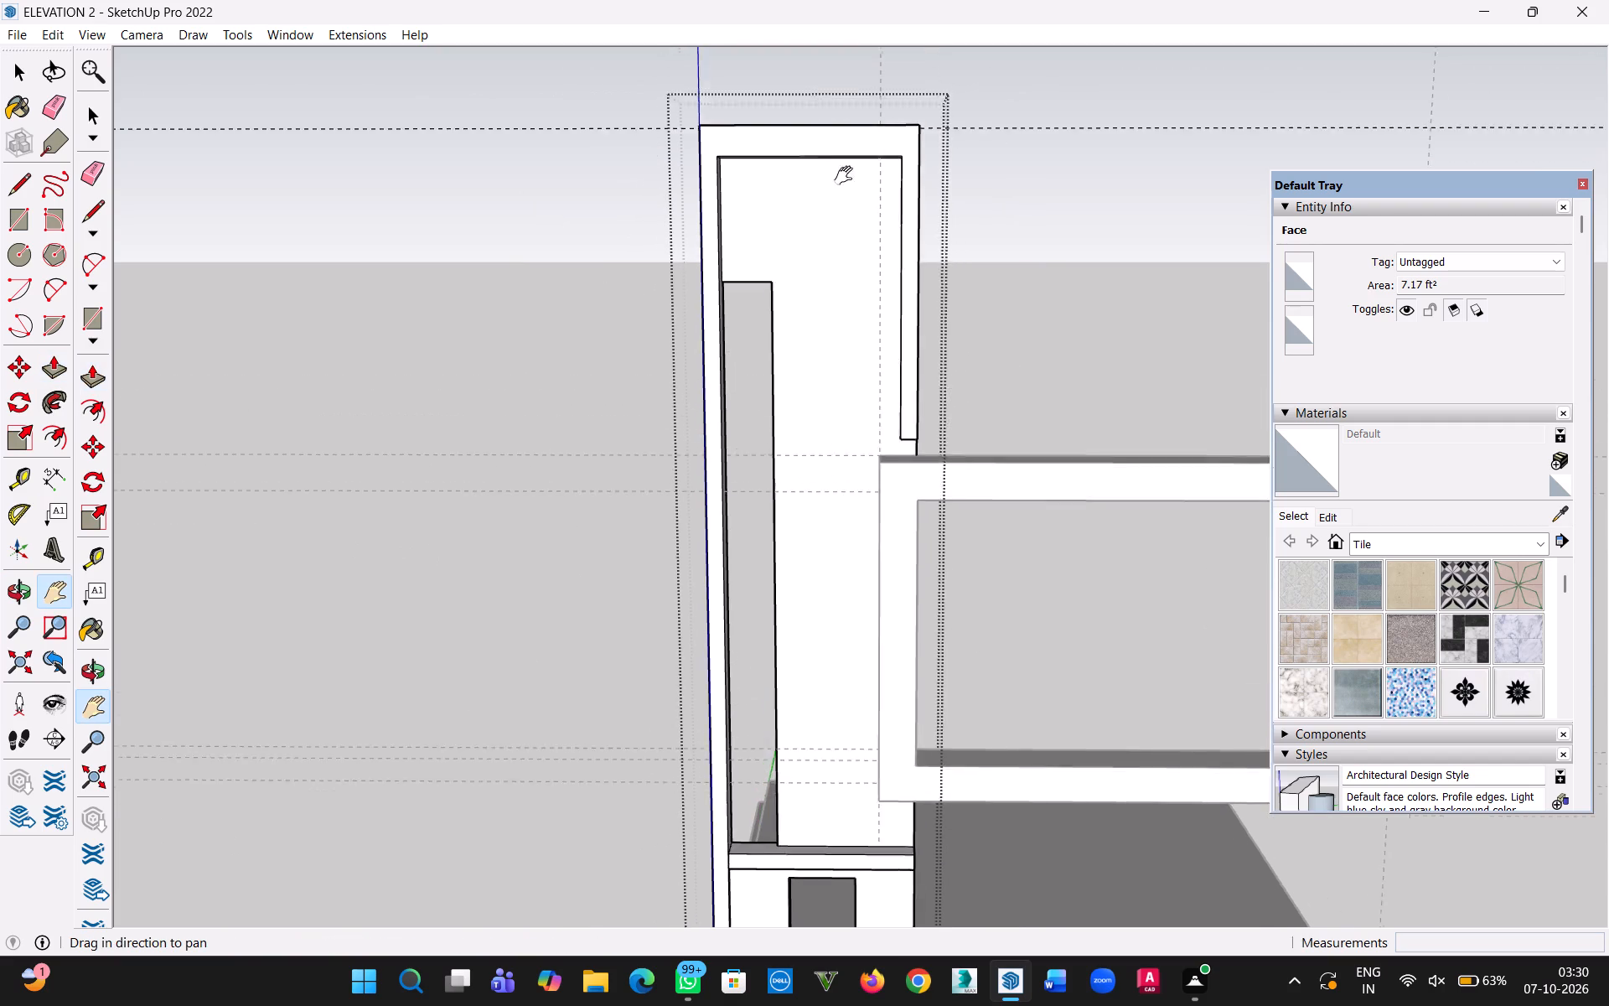
pyautogui.moveTo(847, 176); pyautogui.dragTo(848, 239)
pyautogui.press('Escape')
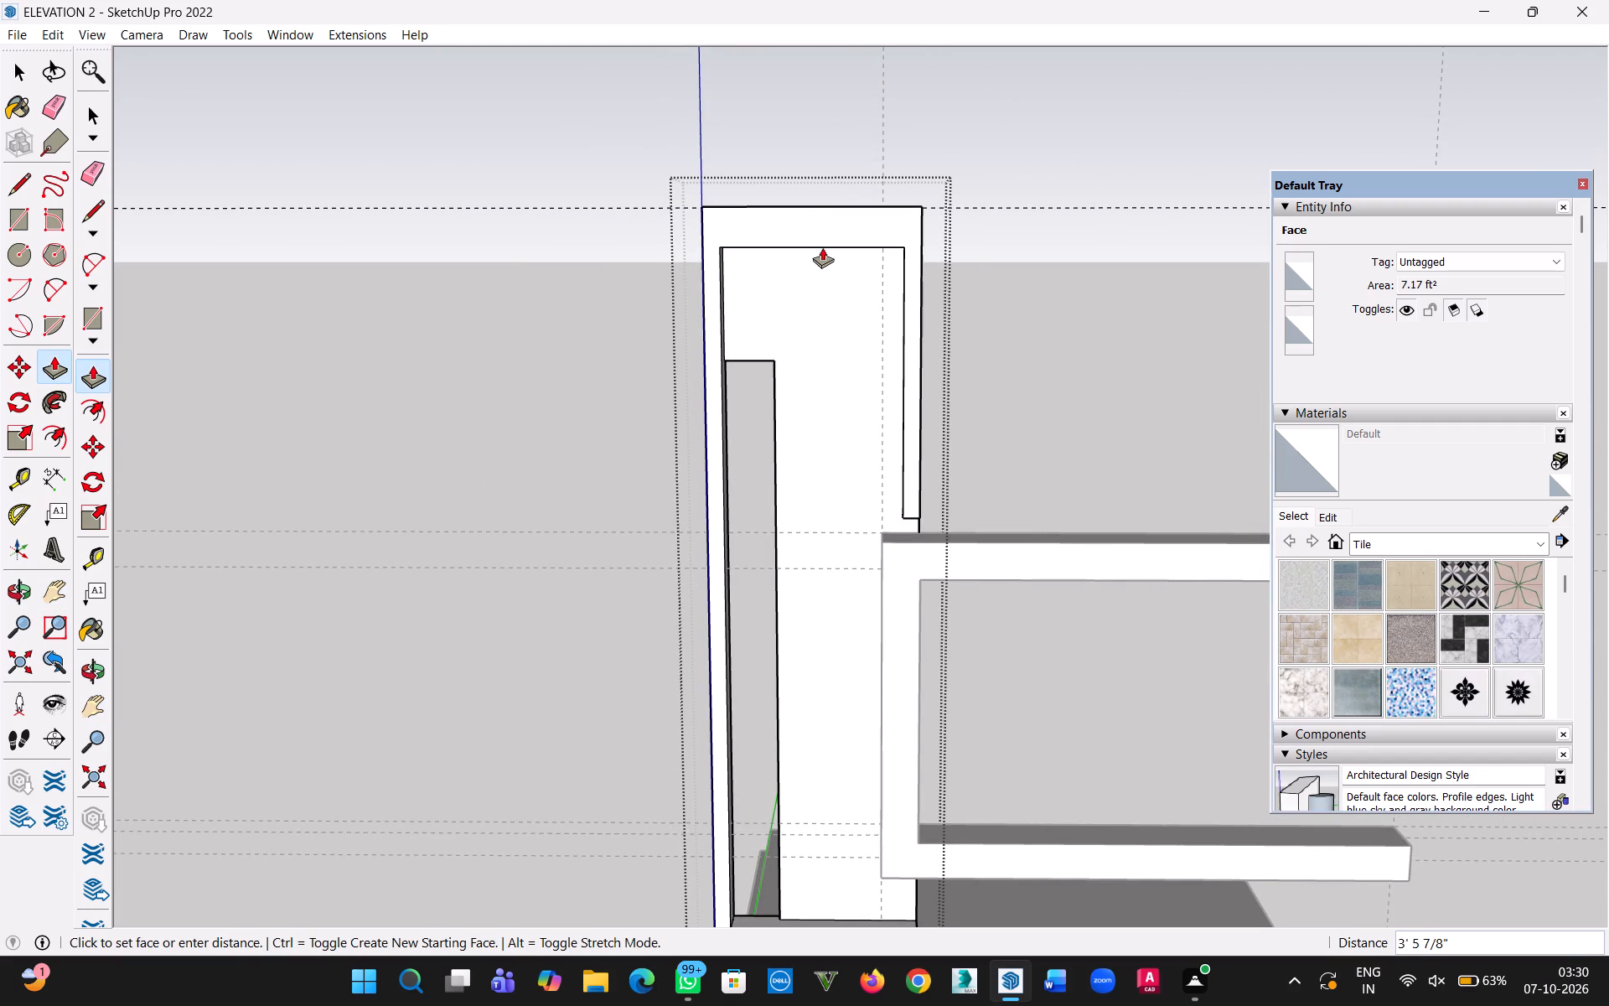
pyautogui.click(821, 246)
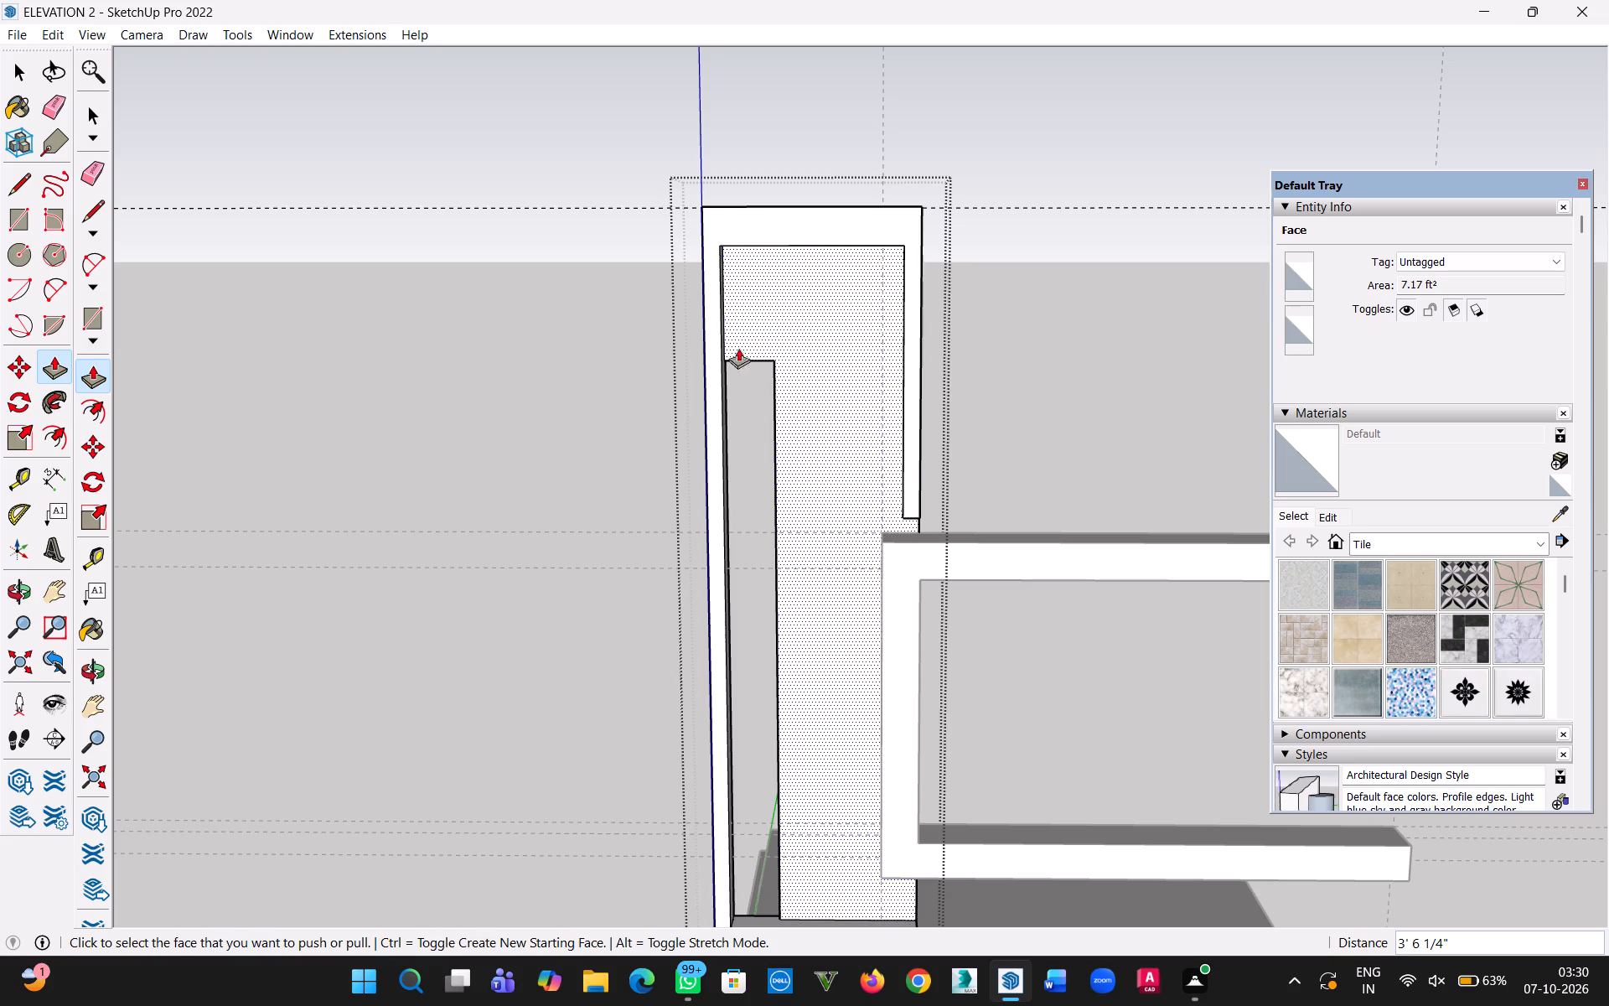
# Raise the top face of the narrow vertical opening in the tall wall by about 3'3" and close the group.
pyautogui.moveTo(753, 381); pyautogui.dragTo(789, 143, button='middle')
pyautogui.scroll(6, 765, 302)
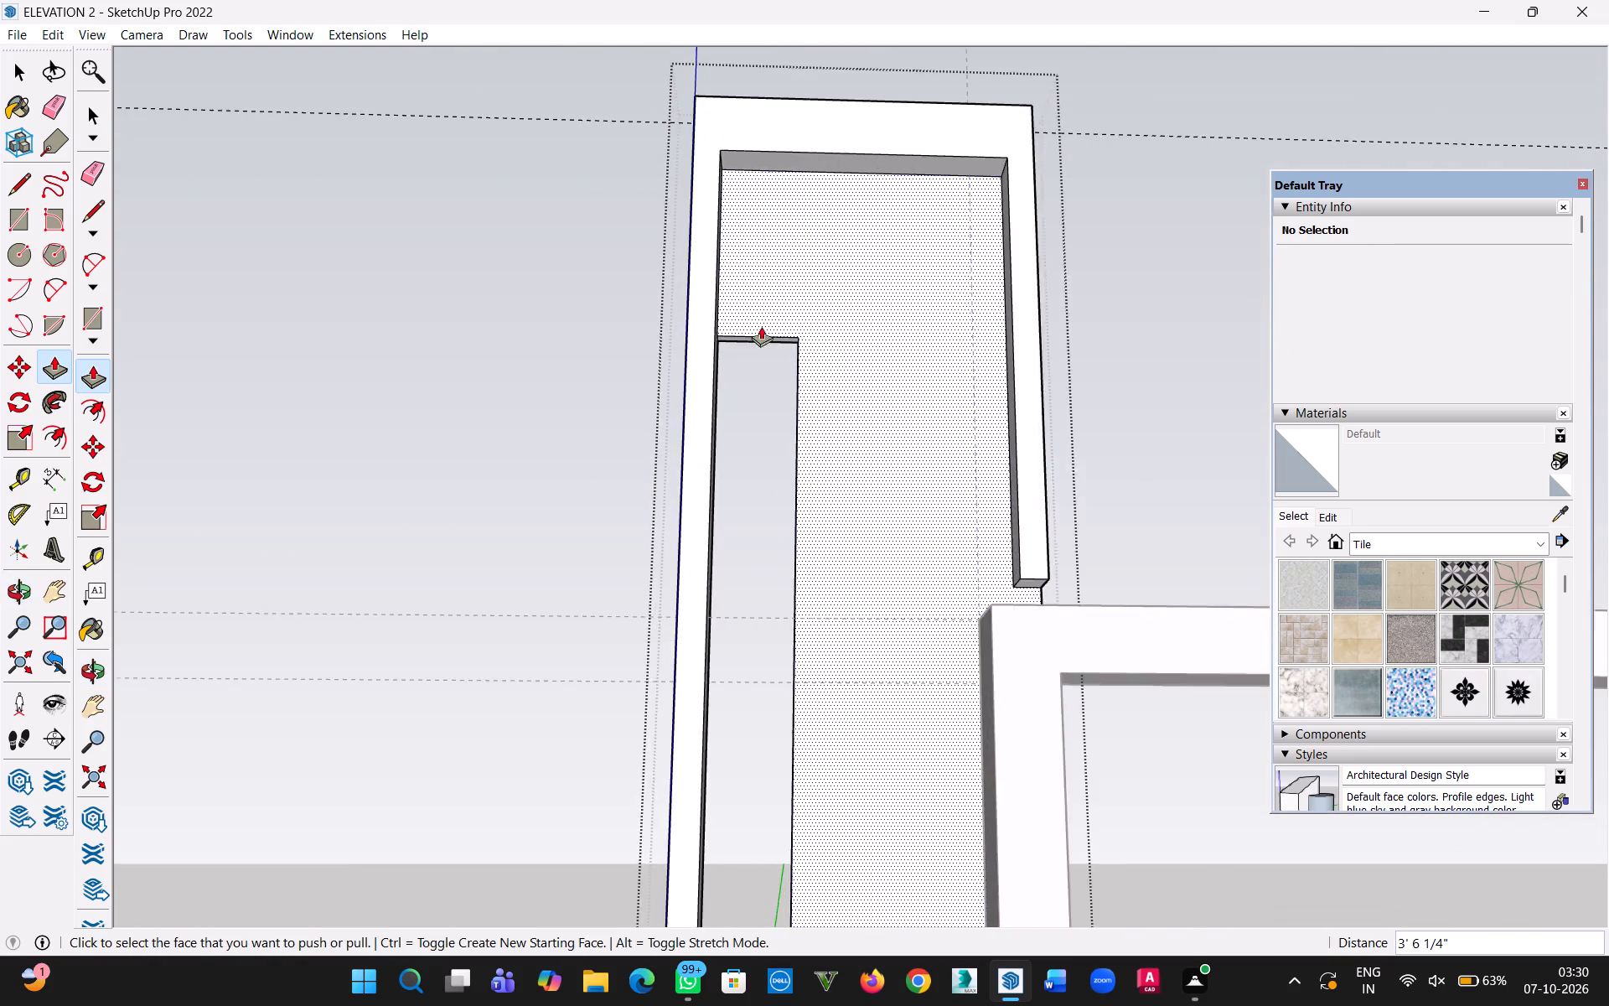
pyautogui.scroll(7, 761, 326)
pyautogui.click(768, 341)
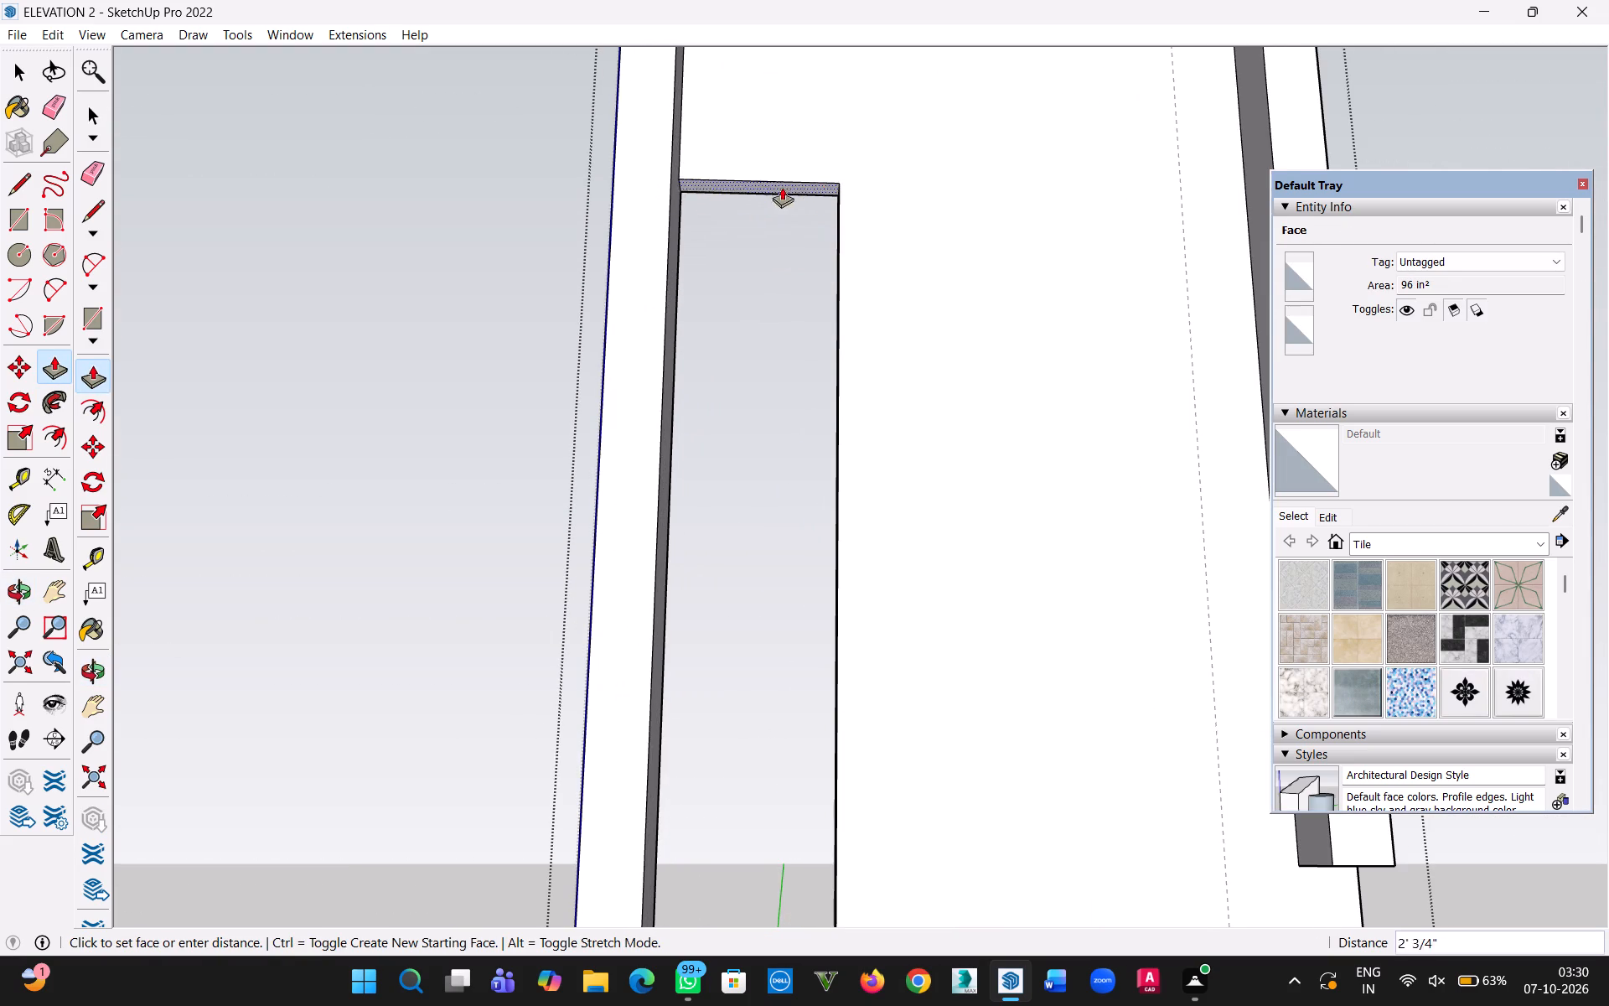
pyautogui.moveTo(782, 187); pyautogui.dragTo(784, 363, button='middle')
pyautogui.scroll(-4, 783, 320)
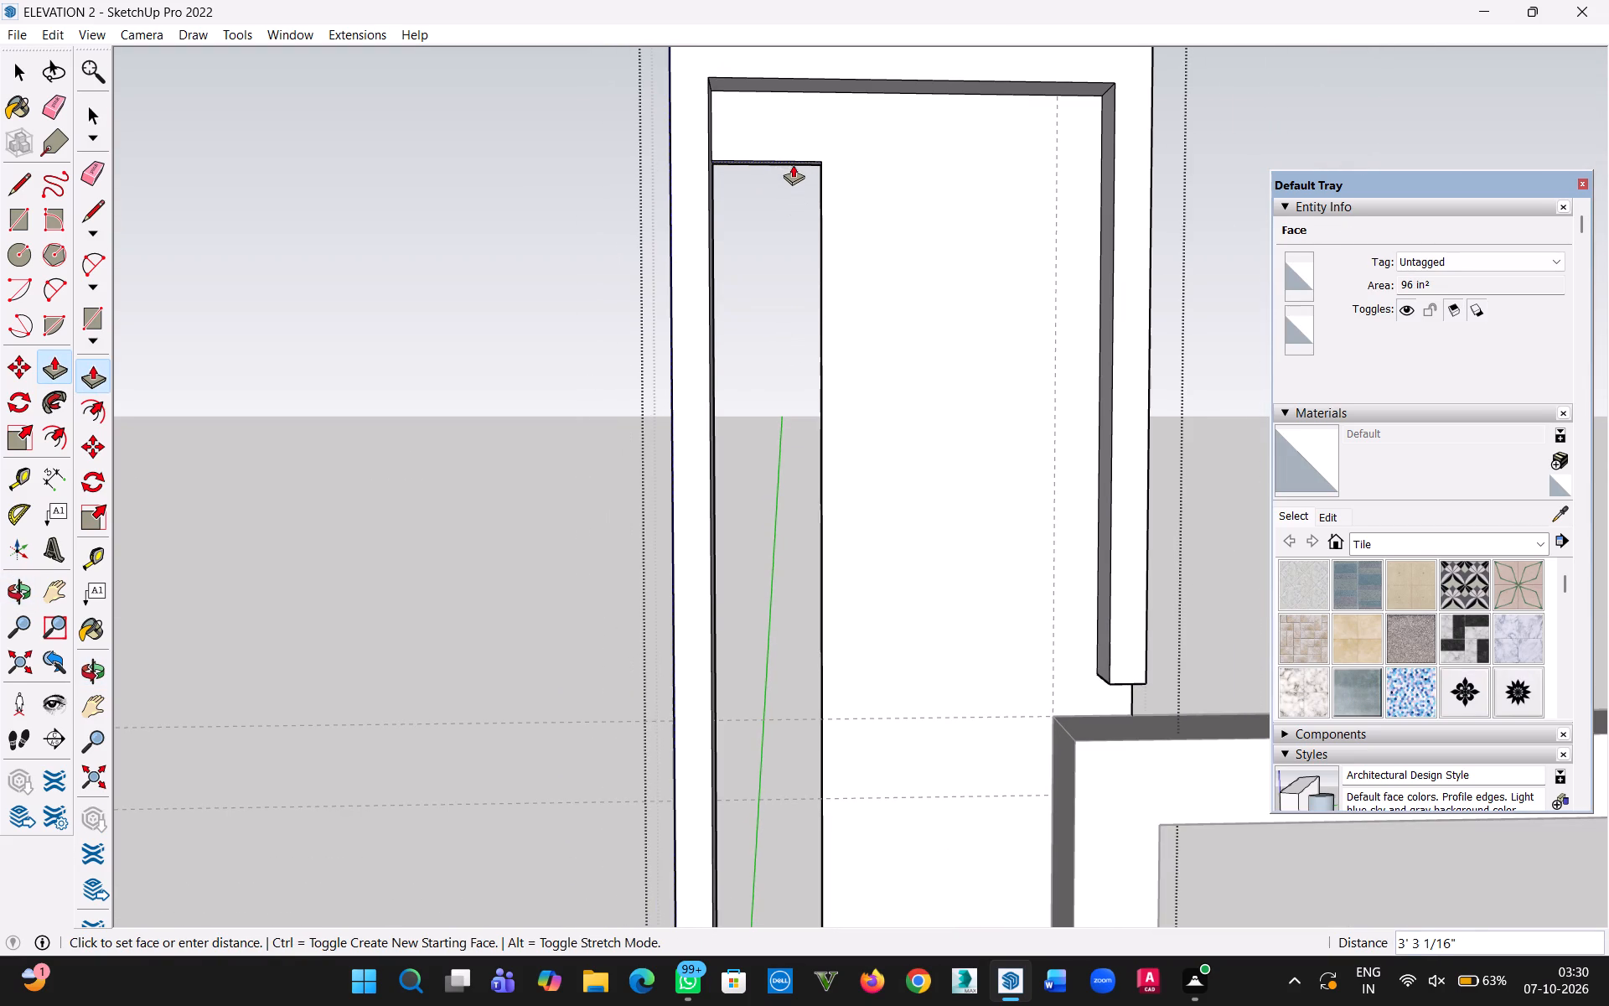
pyautogui.click(793, 164)
pyautogui.click(8, 77)
pyautogui.click(481, 280)
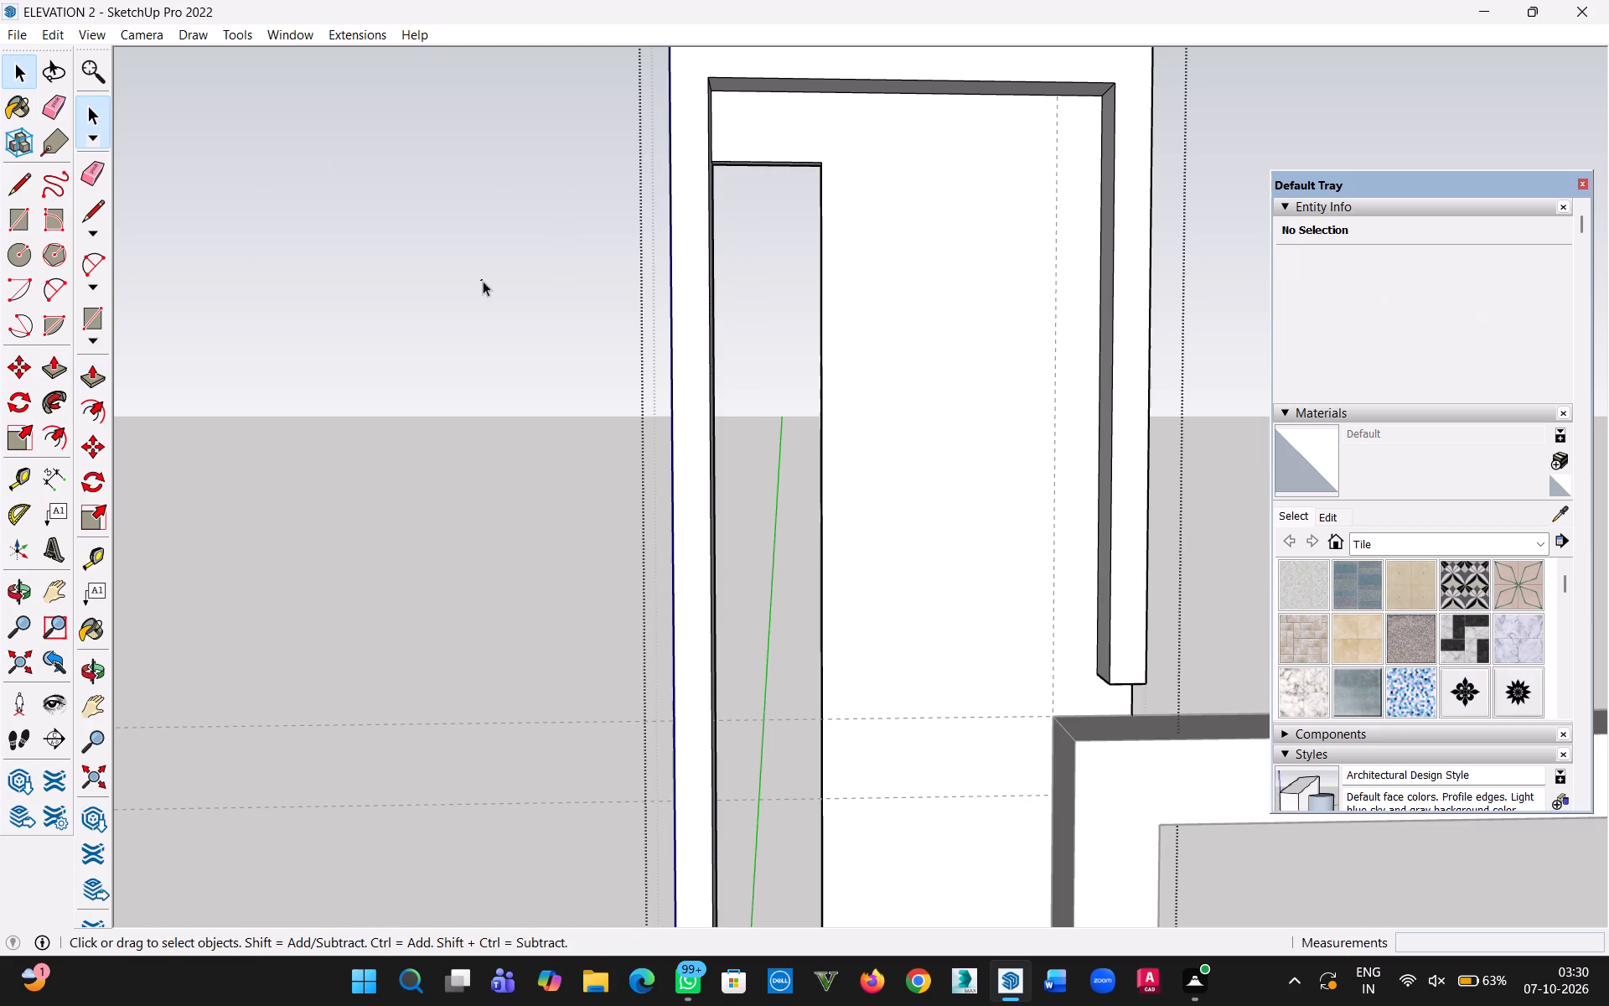
# In the tall wall's group, extend the side frame strip's bottom end 9 1/2" down to the C-shaped frame, and close the group.
pyautogui.scroll(-13, 617, 378)
pyautogui.scroll(5, 768, 468)
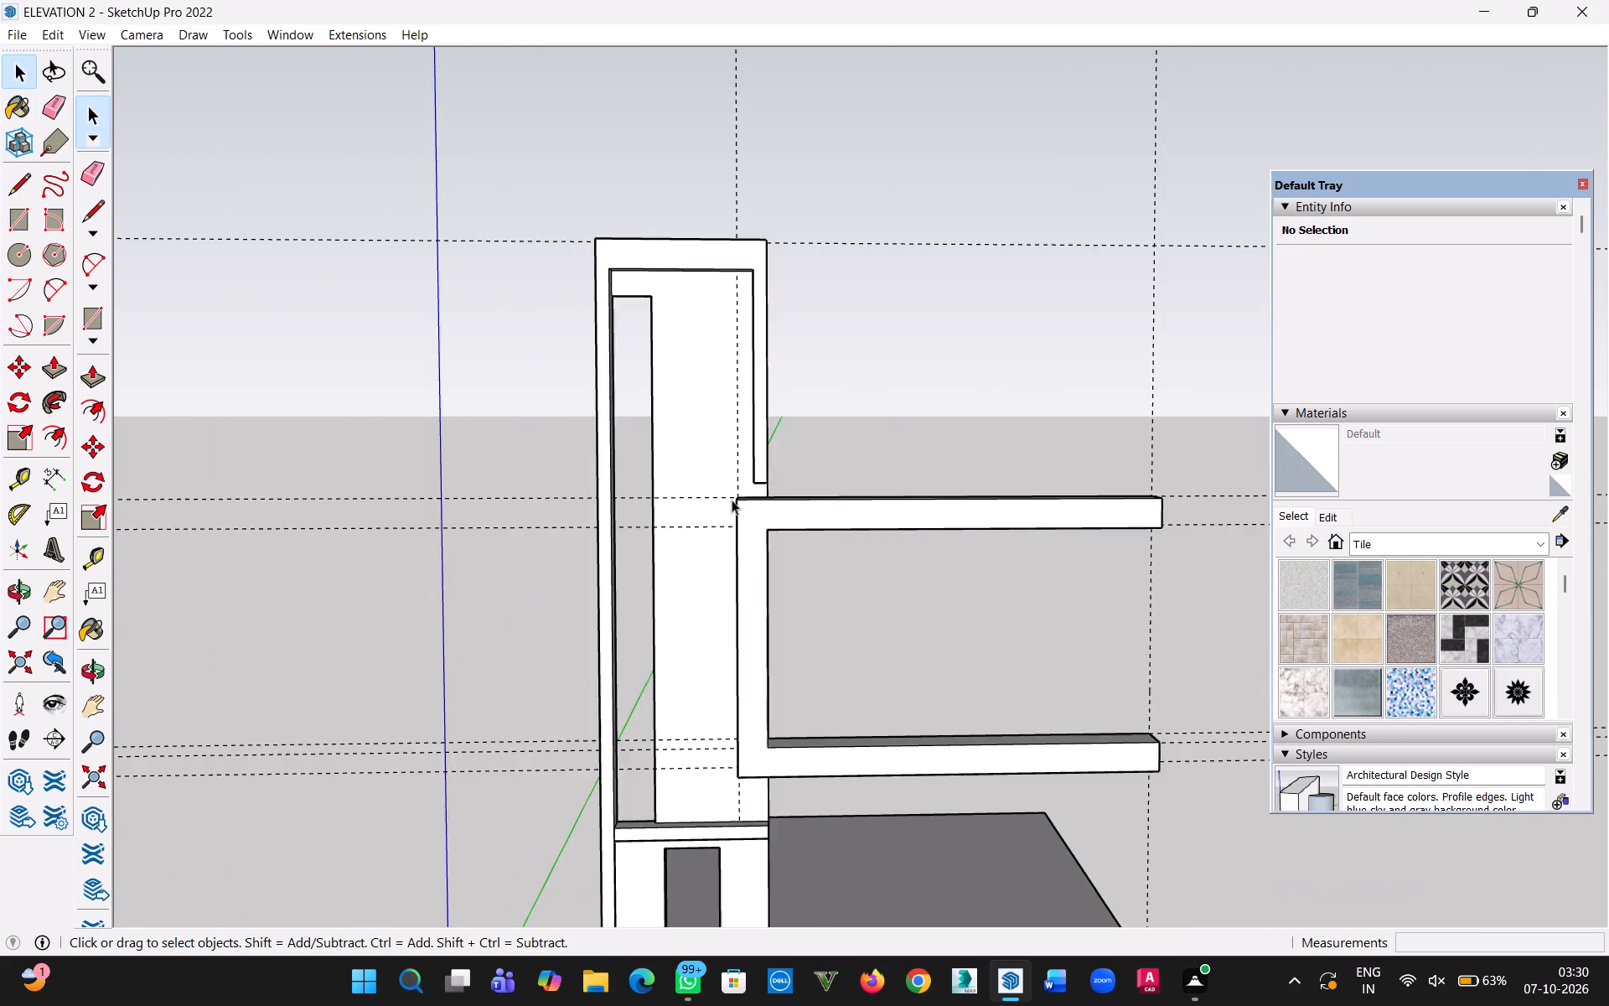
pyautogui.scroll(12, 732, 500)
pyautogui.moveTo(810, 485); pyautogui.dragTo(806, 408, button='middle')
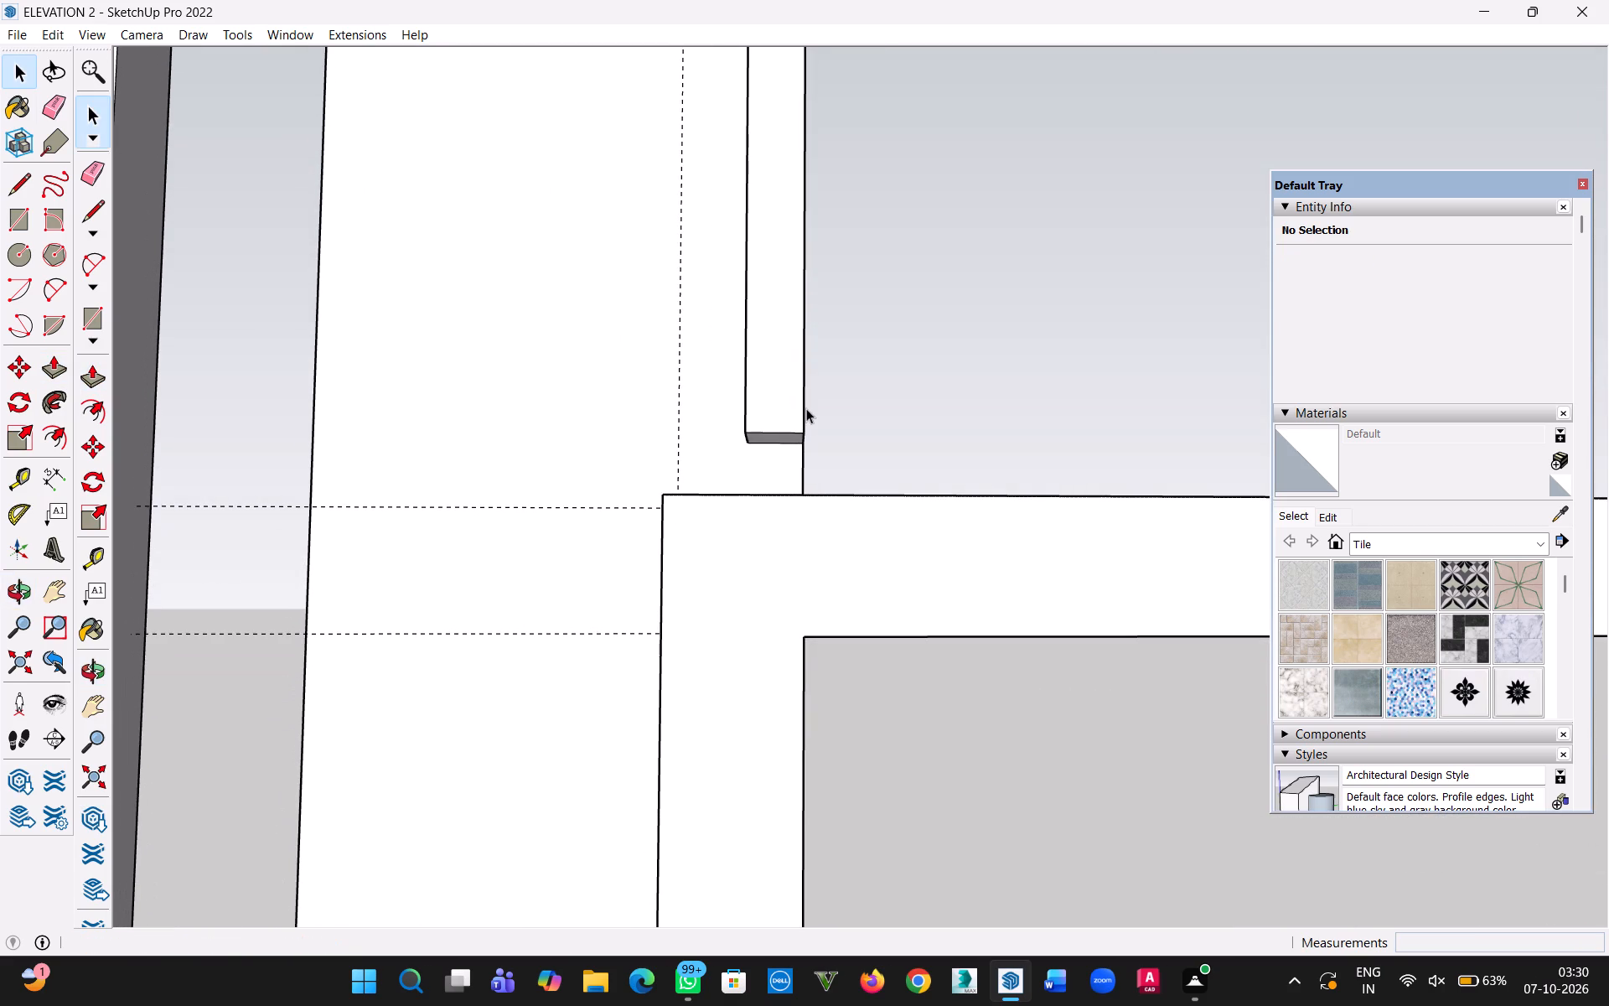
pyautogui.press('p')
pyautogui.scroll(10, 779, 439)
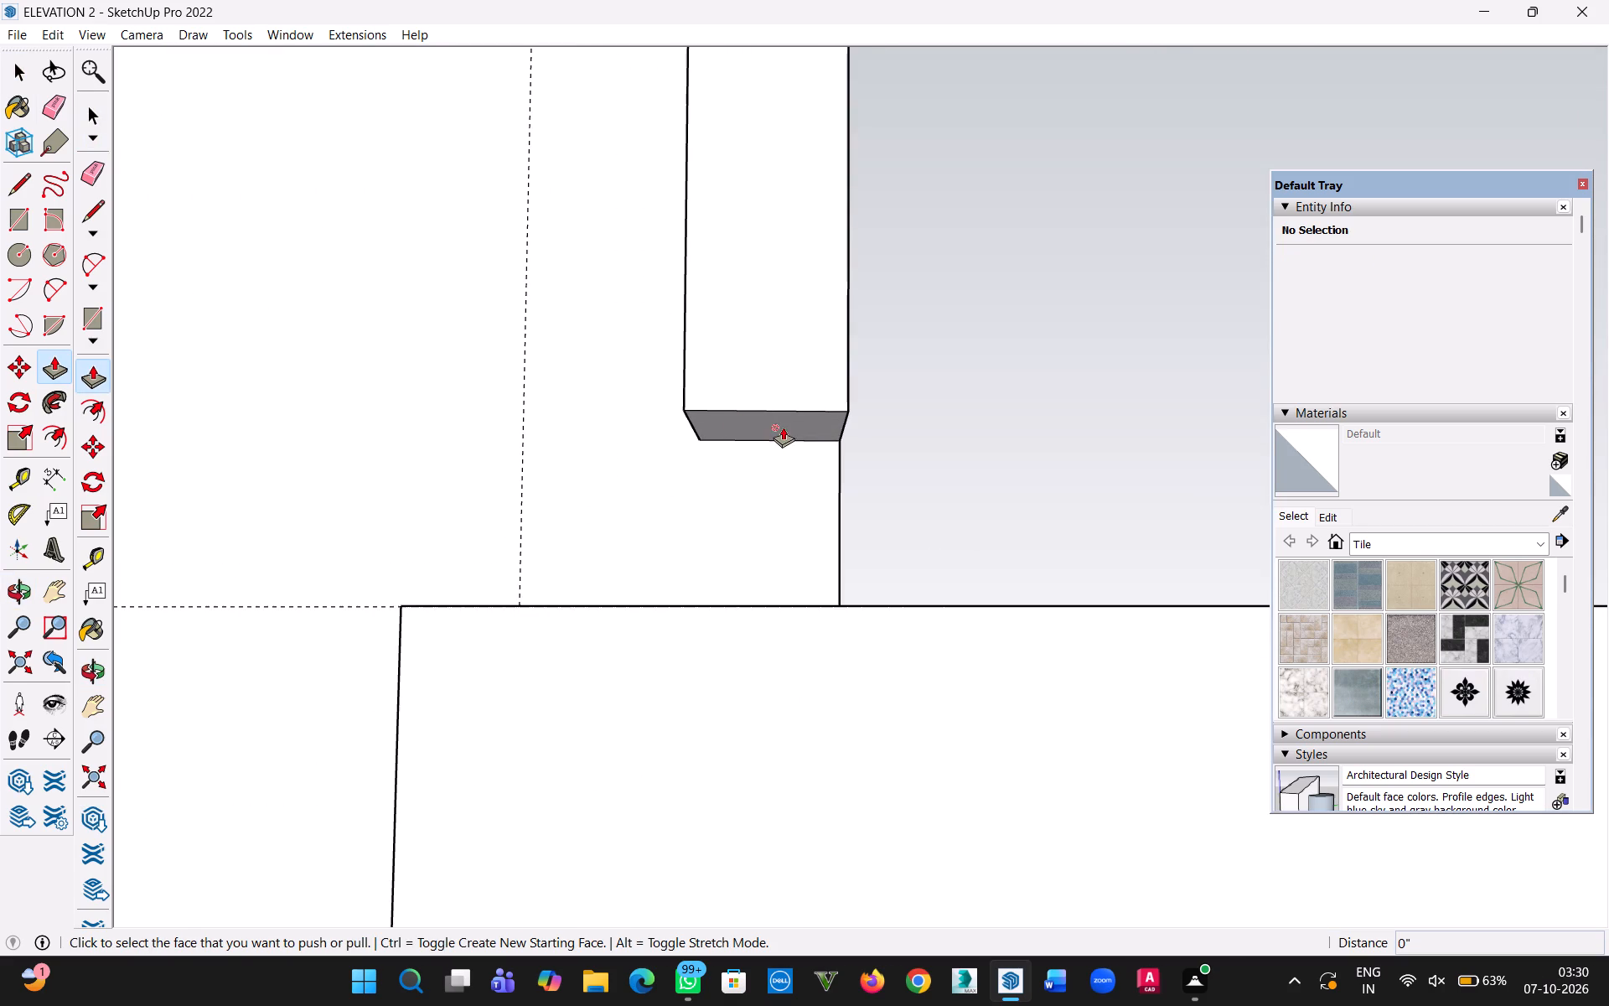
pyautogui.click(24, 72)
pyautogui.doubleClick(630, 331)
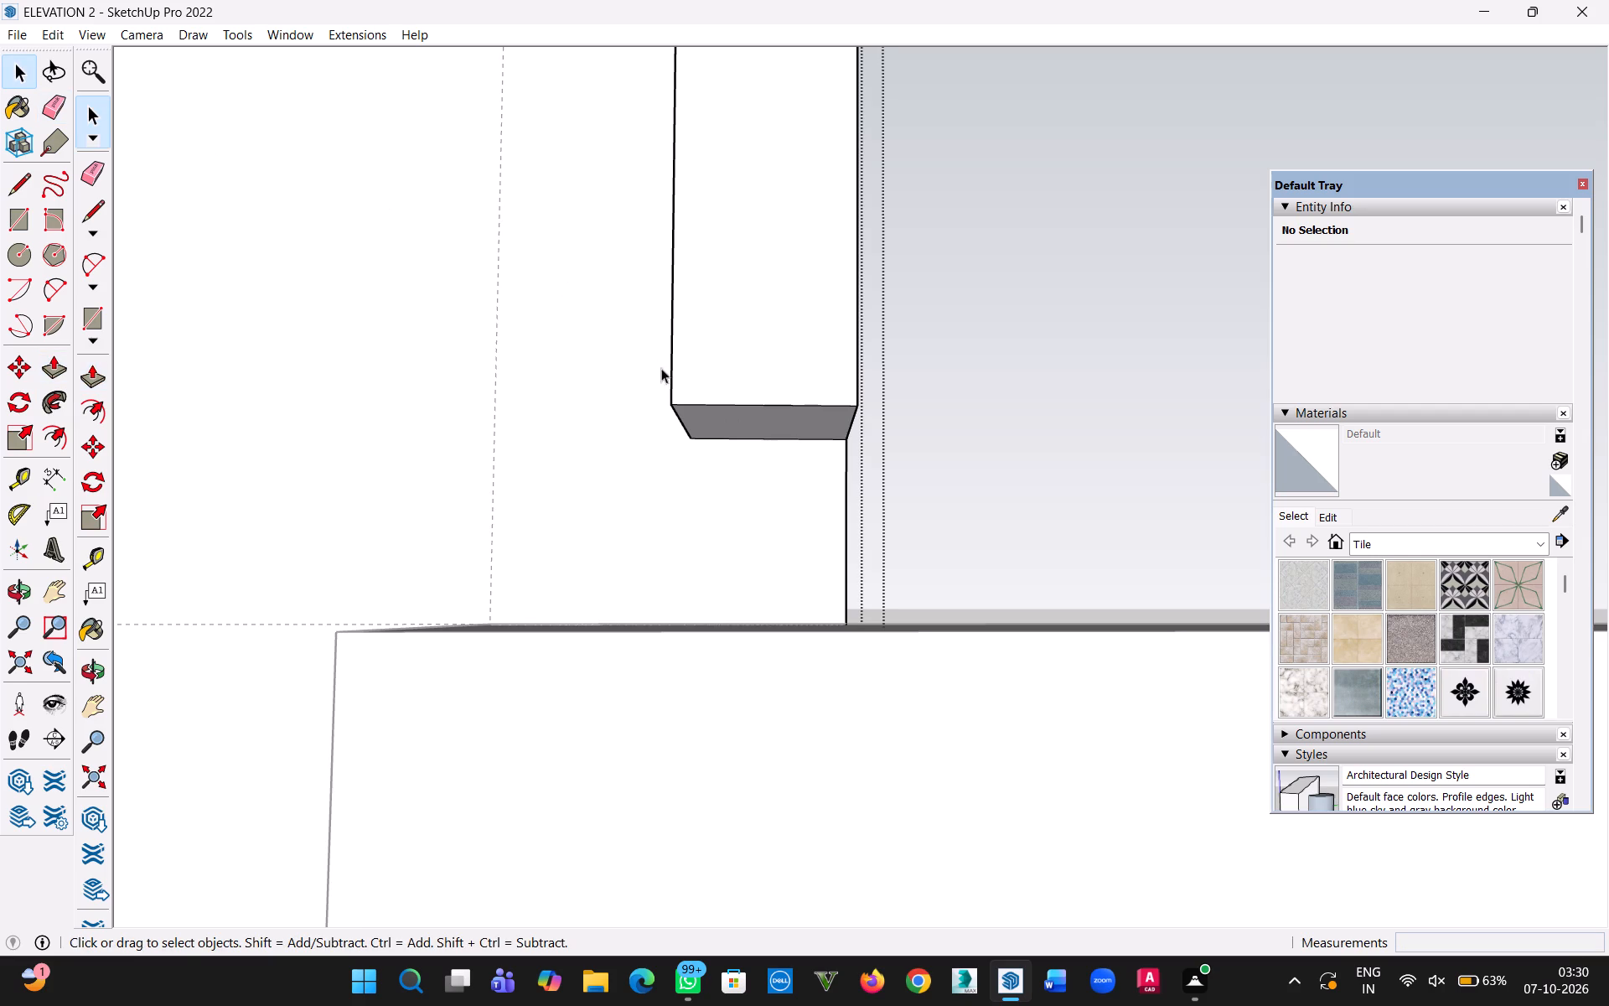
pyautogui.press('p')
pyautogui.click(769, 420)
pyautogui.moveTo(769, 532); pyautogui.dragTo(768, 728, button='middle')
pyautogui.click(706, 691)
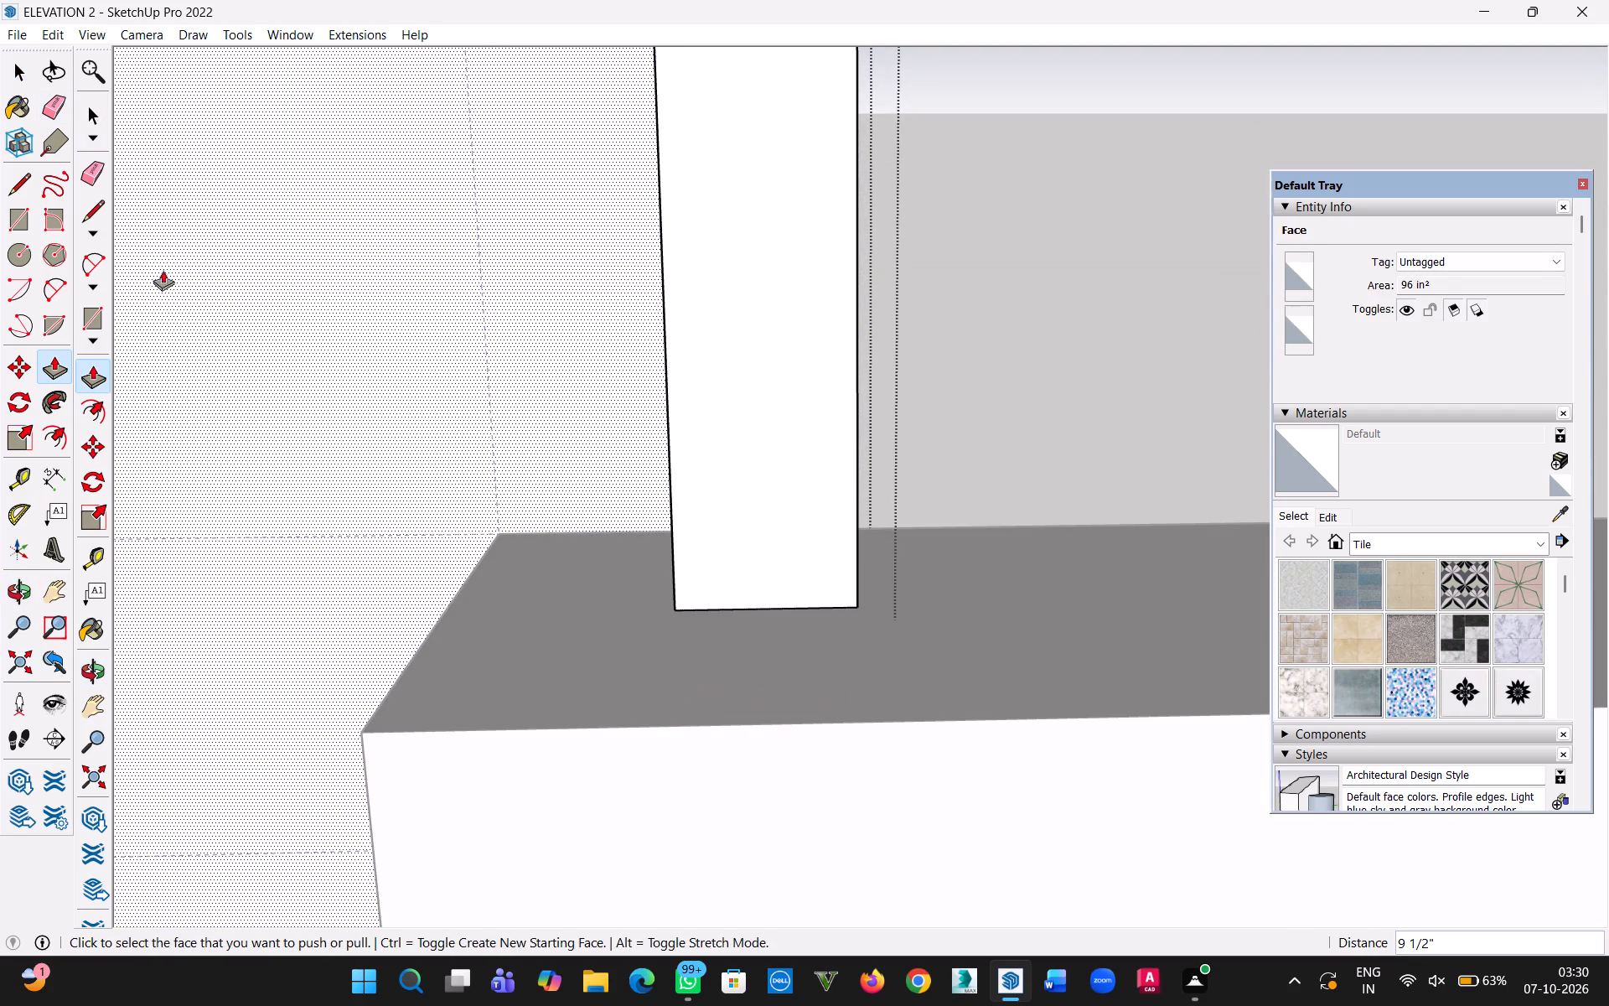
pyautogui.click(17, 73)
pyautogui.scroll(-20, 303, 357)
pyautogui.scroll(-10, 303, 357)
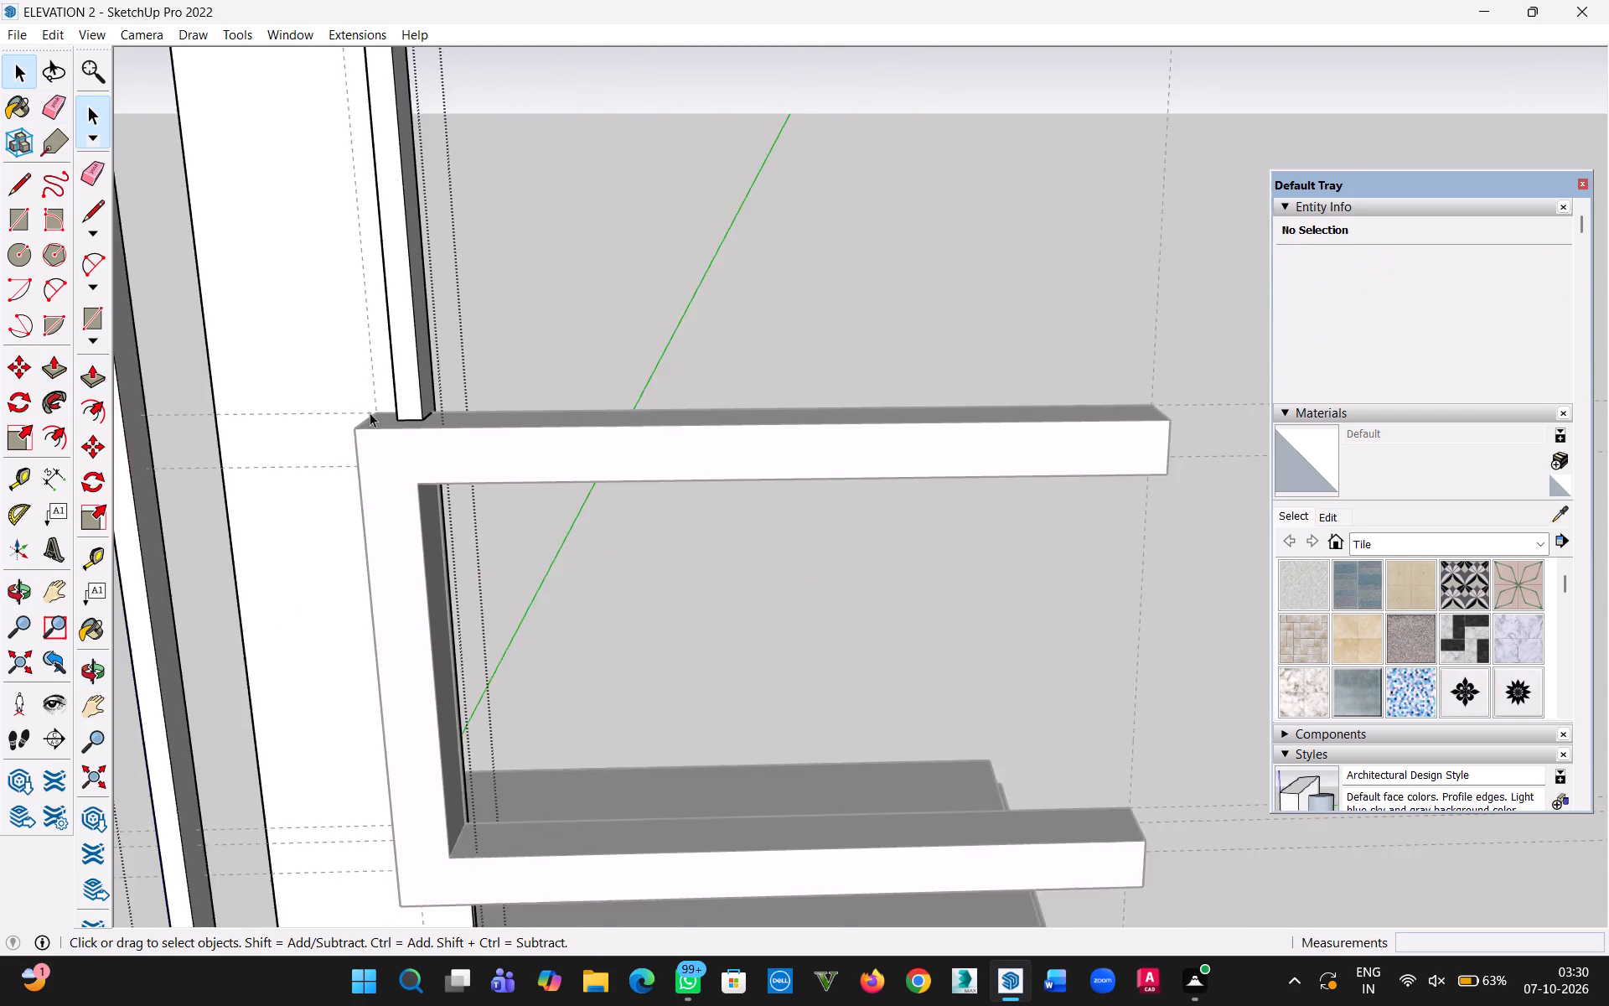
pyautogui.scroll(-7, 370, 412)
pyautogui.click(571, 307)
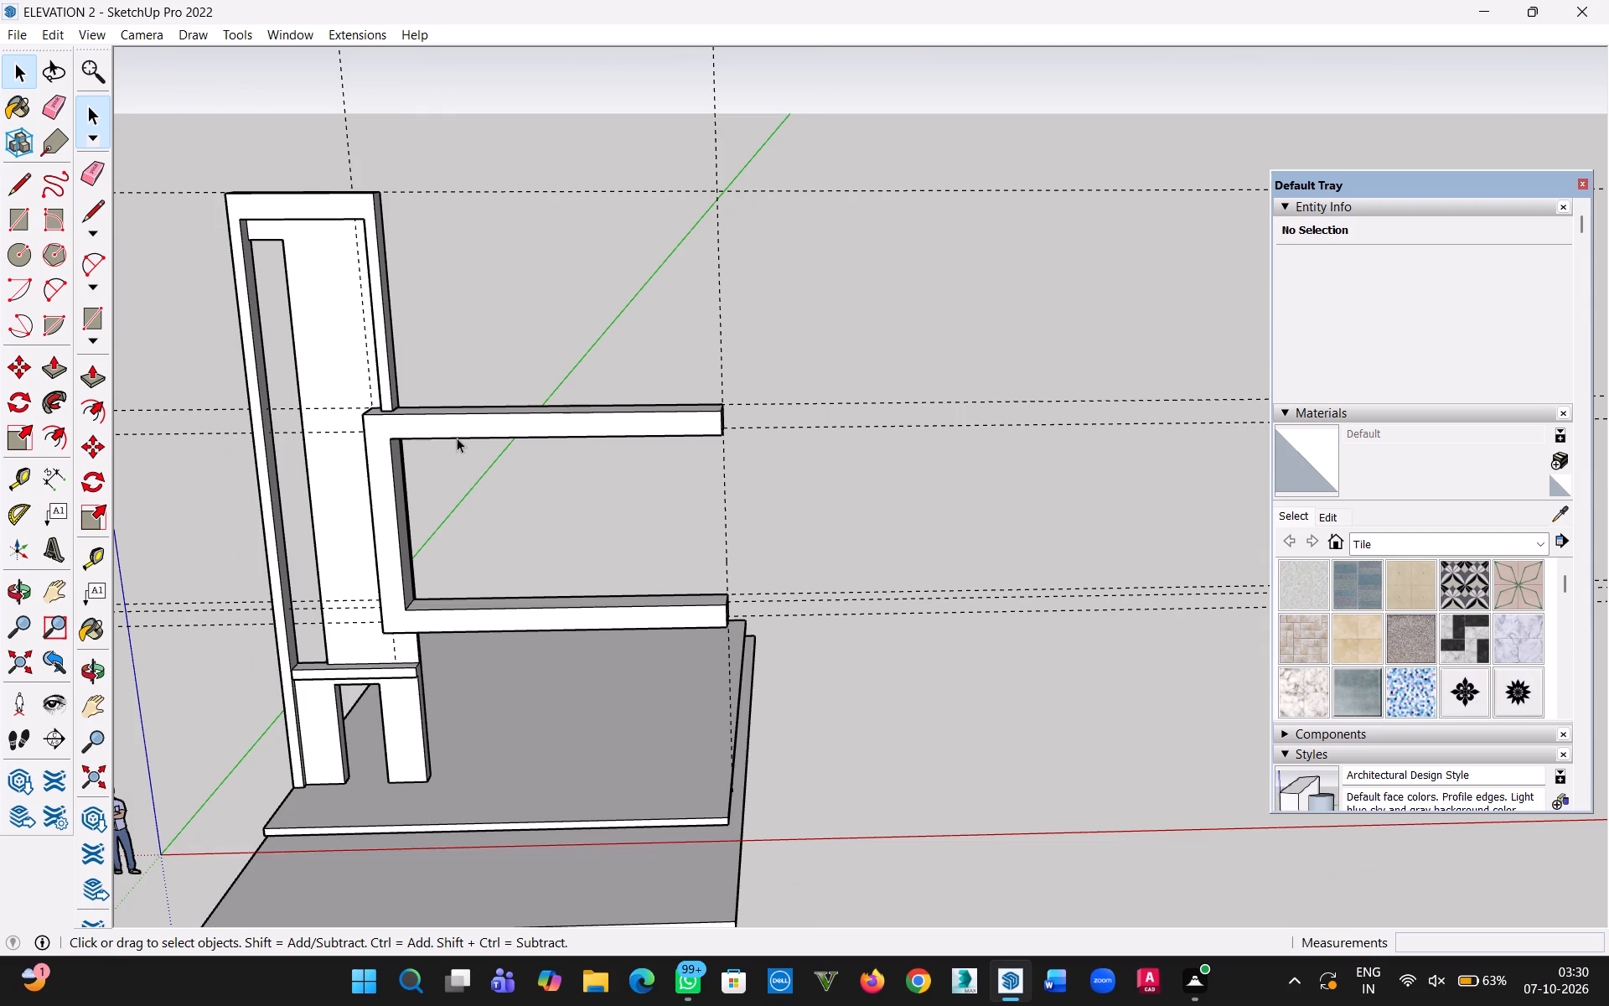
# Make a group from all connected geometry of the C-shaped facade frame.
pyautogui.tripleClick(456, 431)
pyautogui.rightClick(456, 431)
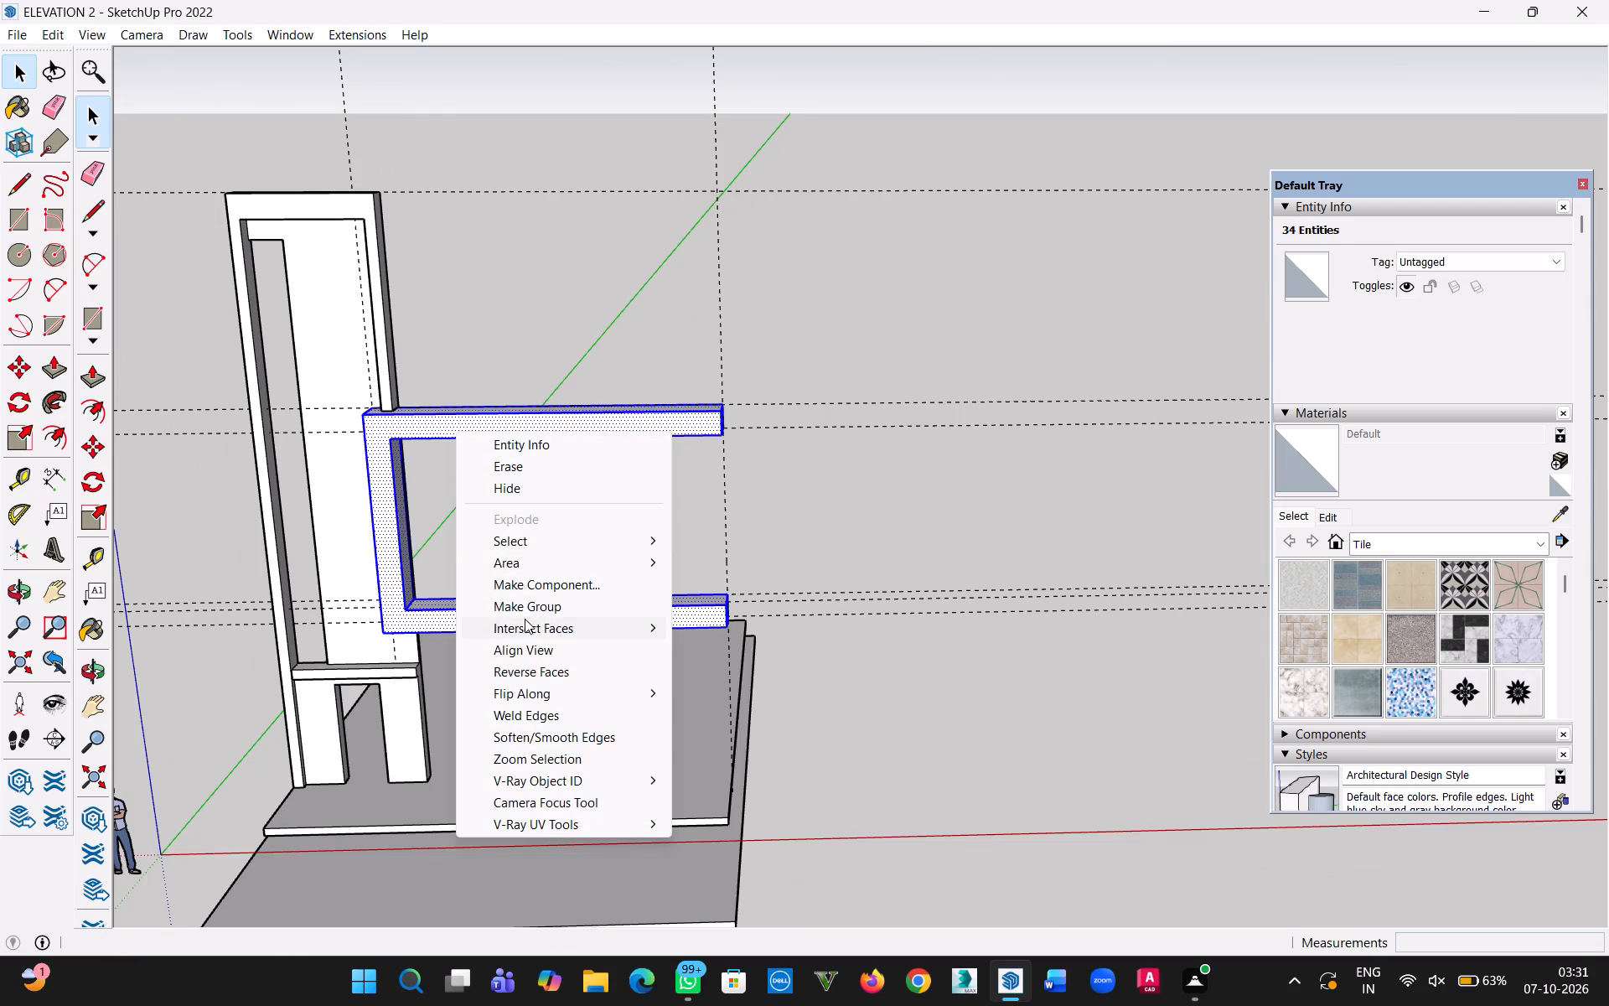
pyautogui.click(525, 610)
pyautogui.click(487, 319)
# Examine the tall wall and the C-shaped frame together from several angles and distances.
pyautogui.click(334, 370)
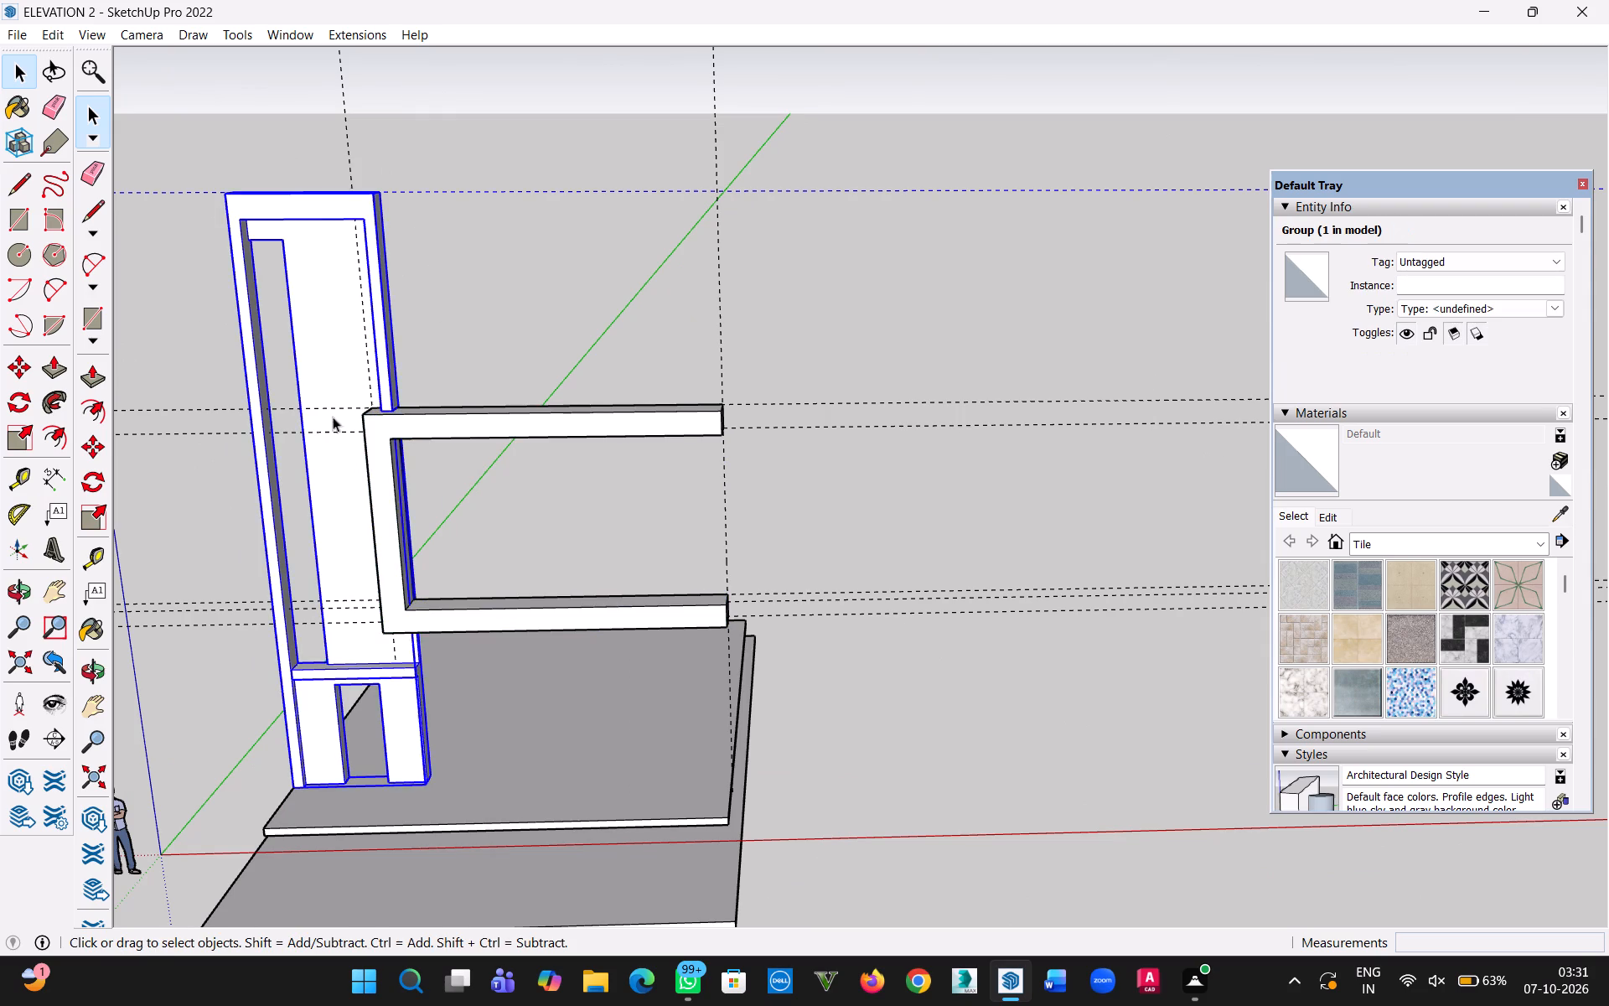
pyautogui.moveTo(331, 435); pyautogui.dragTo(406, 415, button='middle')
pyautogui.scroll(1, 406, 415)
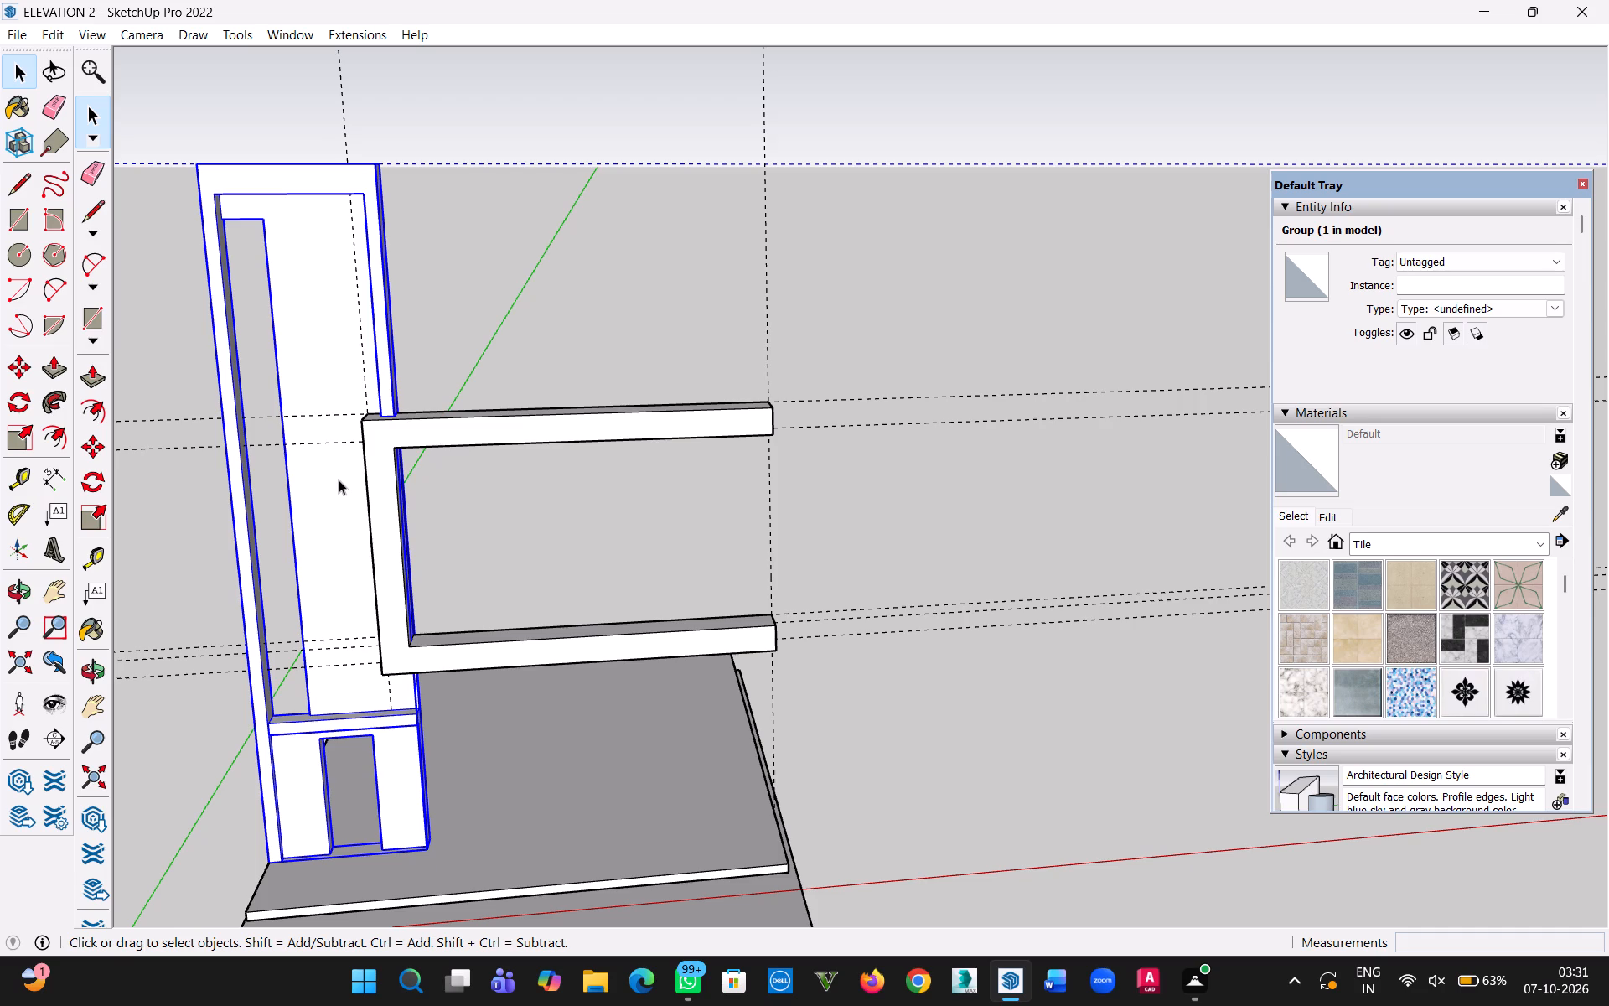
pyautogui.moveTo(380, 463); pyautogui.dragTo(419, 378, button='middle')
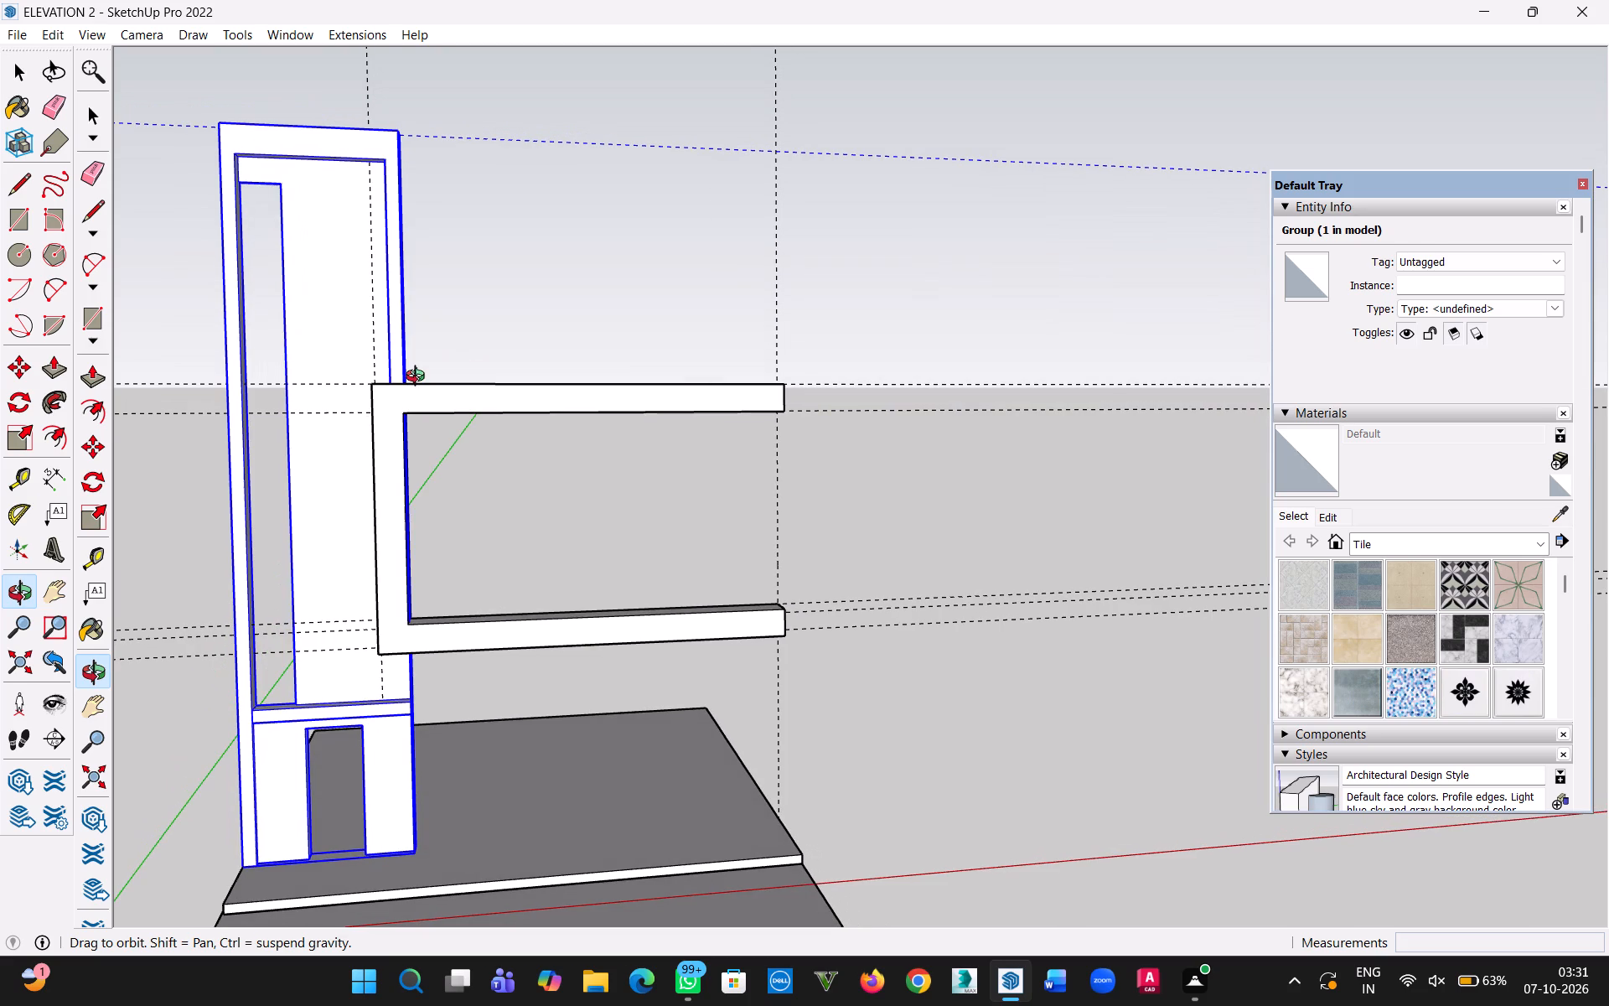
pyautogui.moveTo(419, 378); pyautogui.dragTo(400, 385, button='middle')
pyautogui.scroll(-3, 408, 506)
pyautogui.scroll(-3, 400, 588)
pyautogui.click(272, 546)
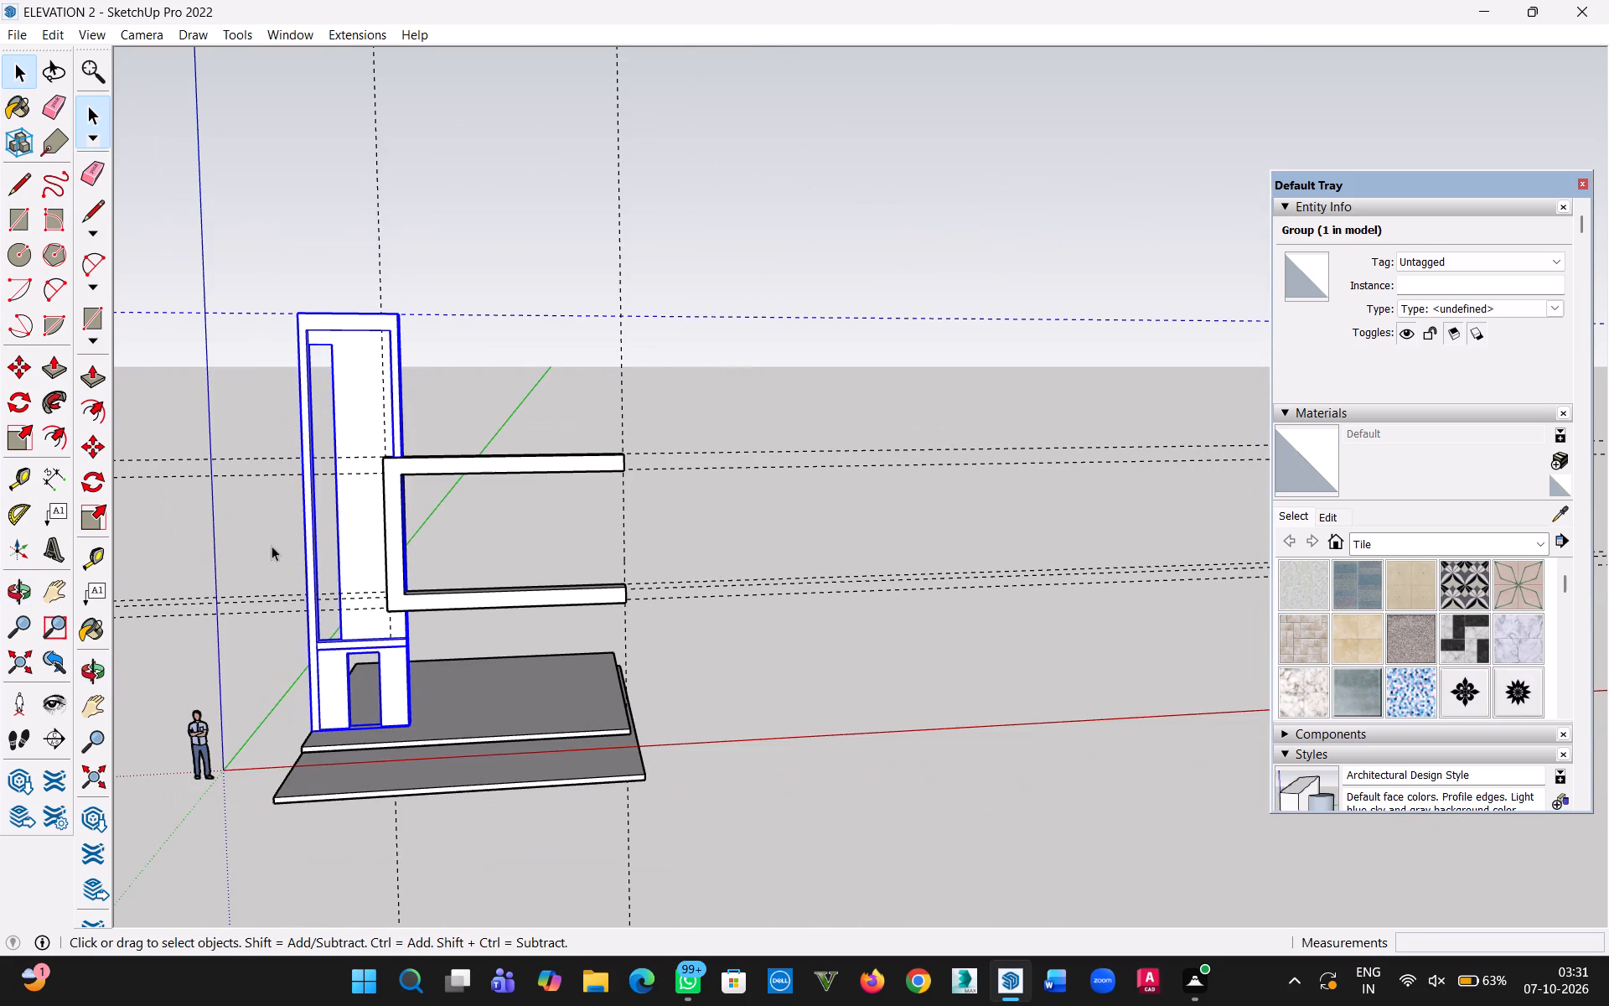
pyautogui.moveTo(344, 578); pyautogui.dragTo(398, 506, button='middle')
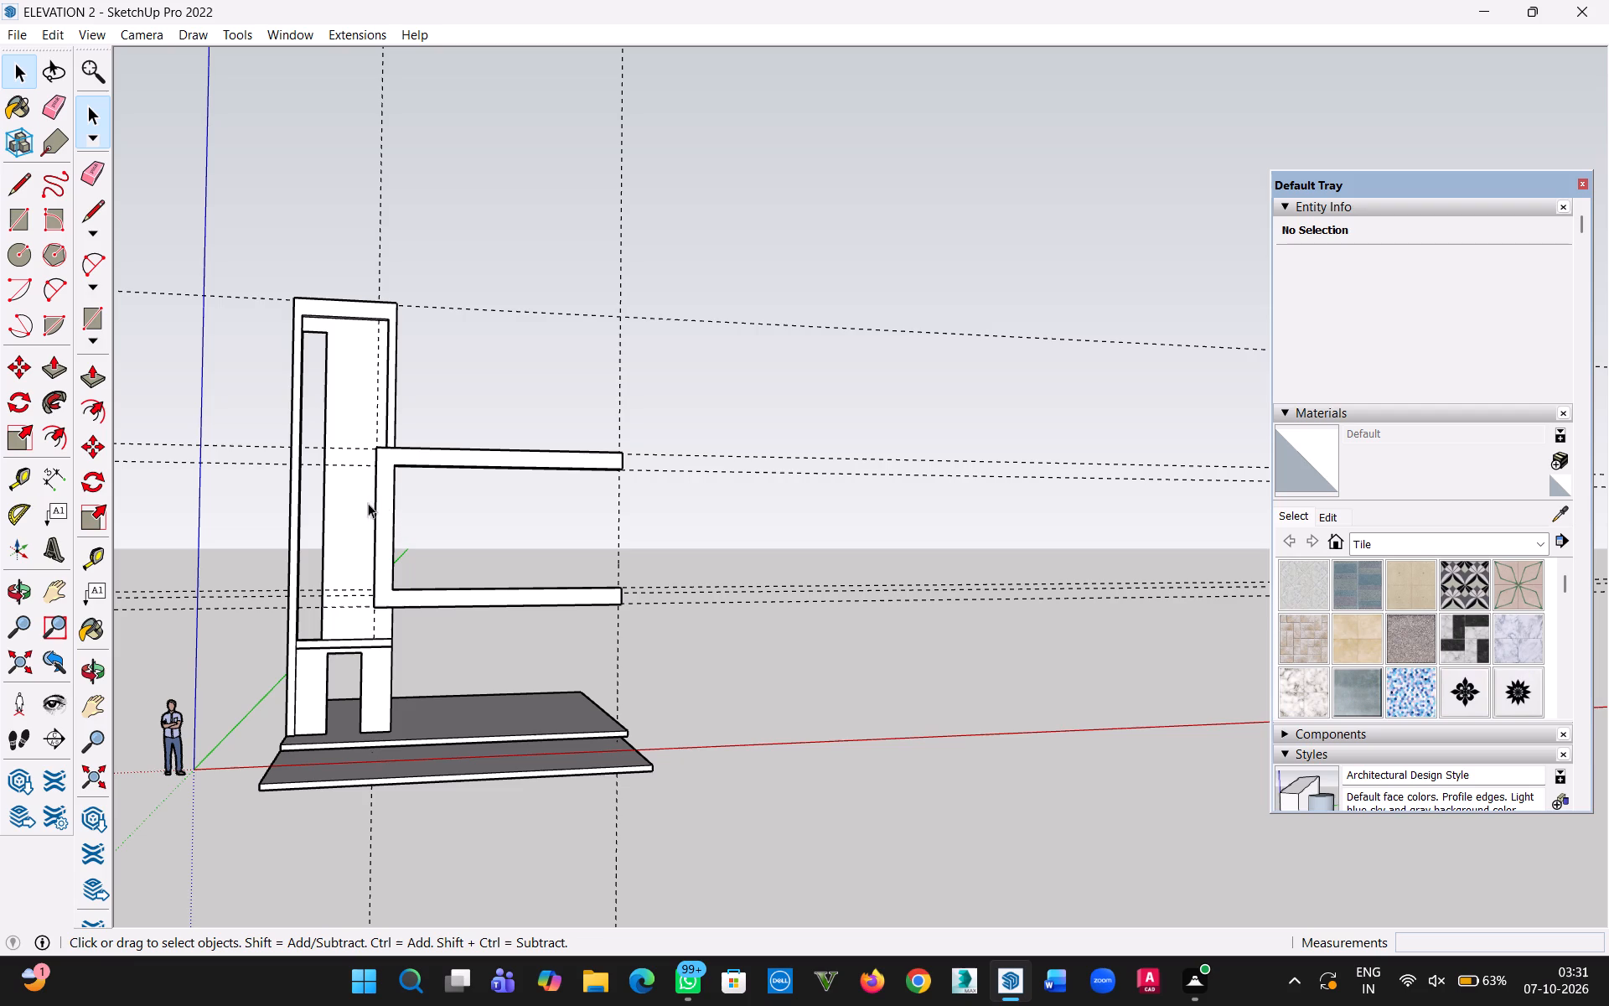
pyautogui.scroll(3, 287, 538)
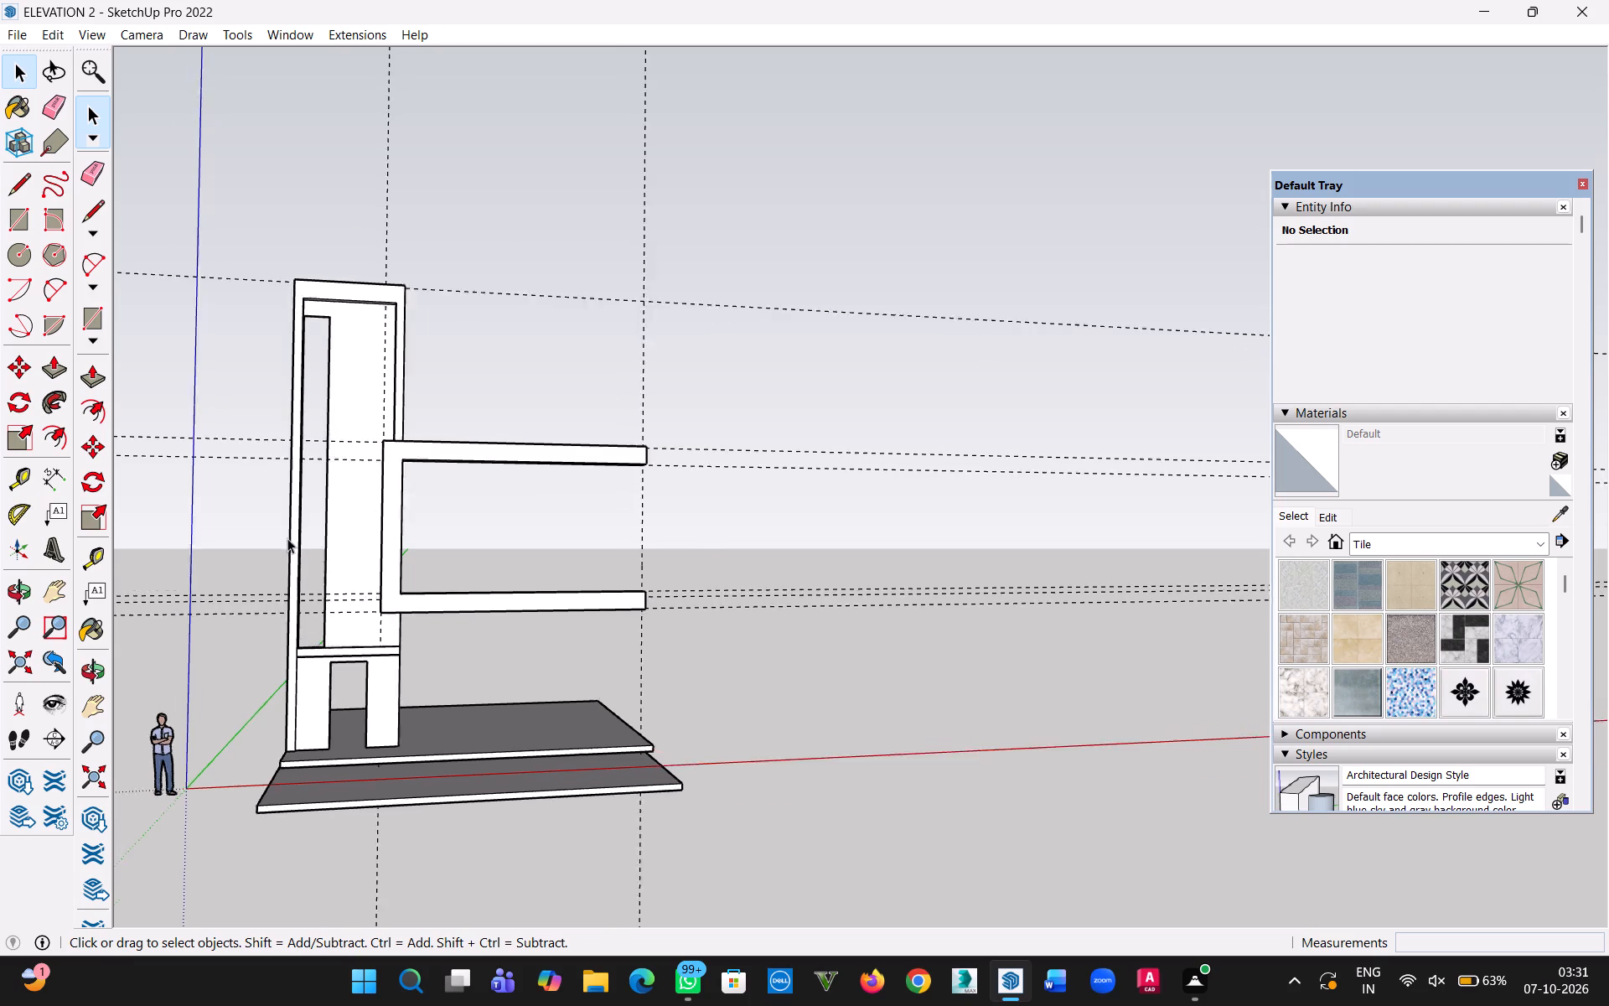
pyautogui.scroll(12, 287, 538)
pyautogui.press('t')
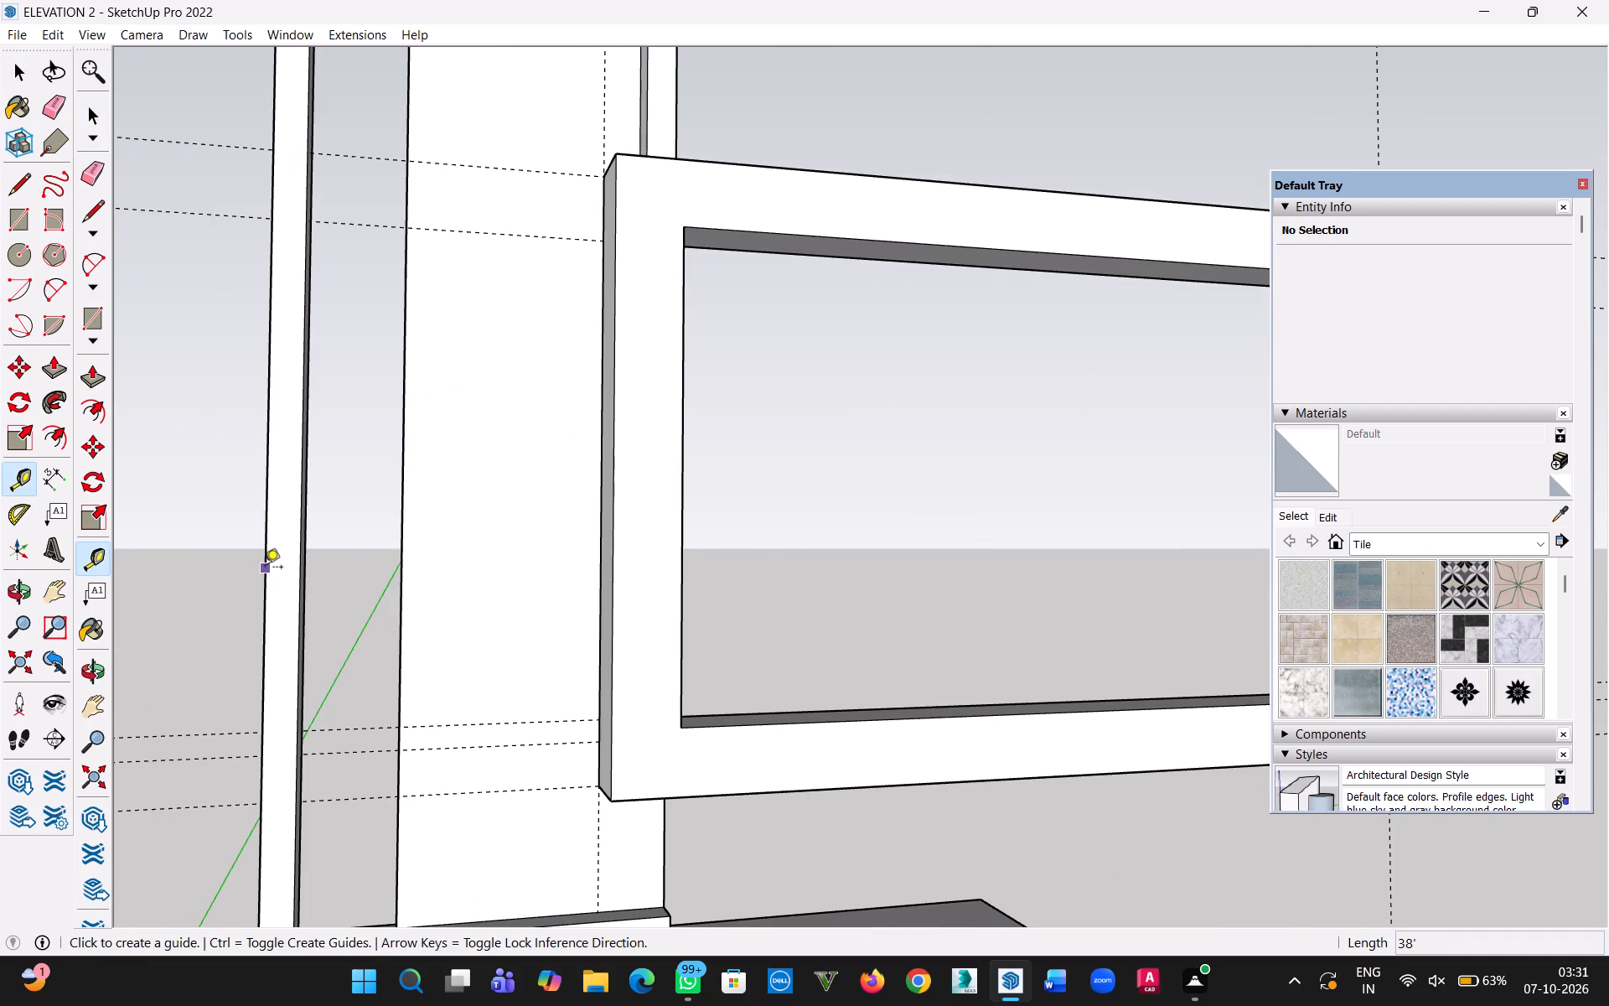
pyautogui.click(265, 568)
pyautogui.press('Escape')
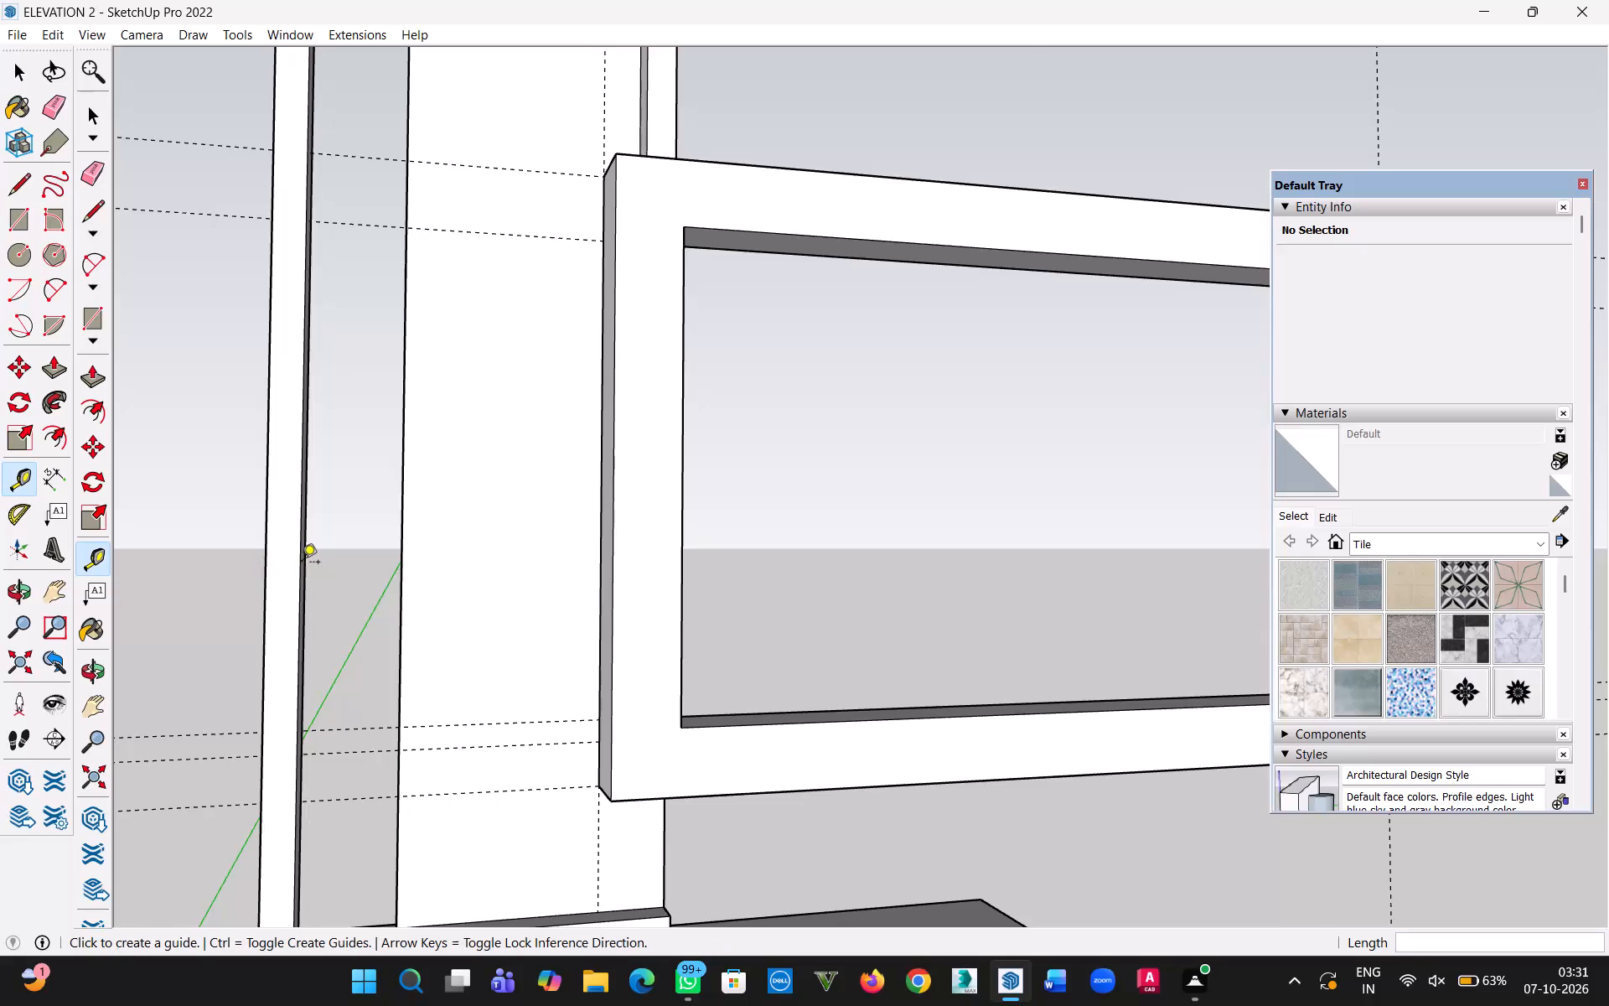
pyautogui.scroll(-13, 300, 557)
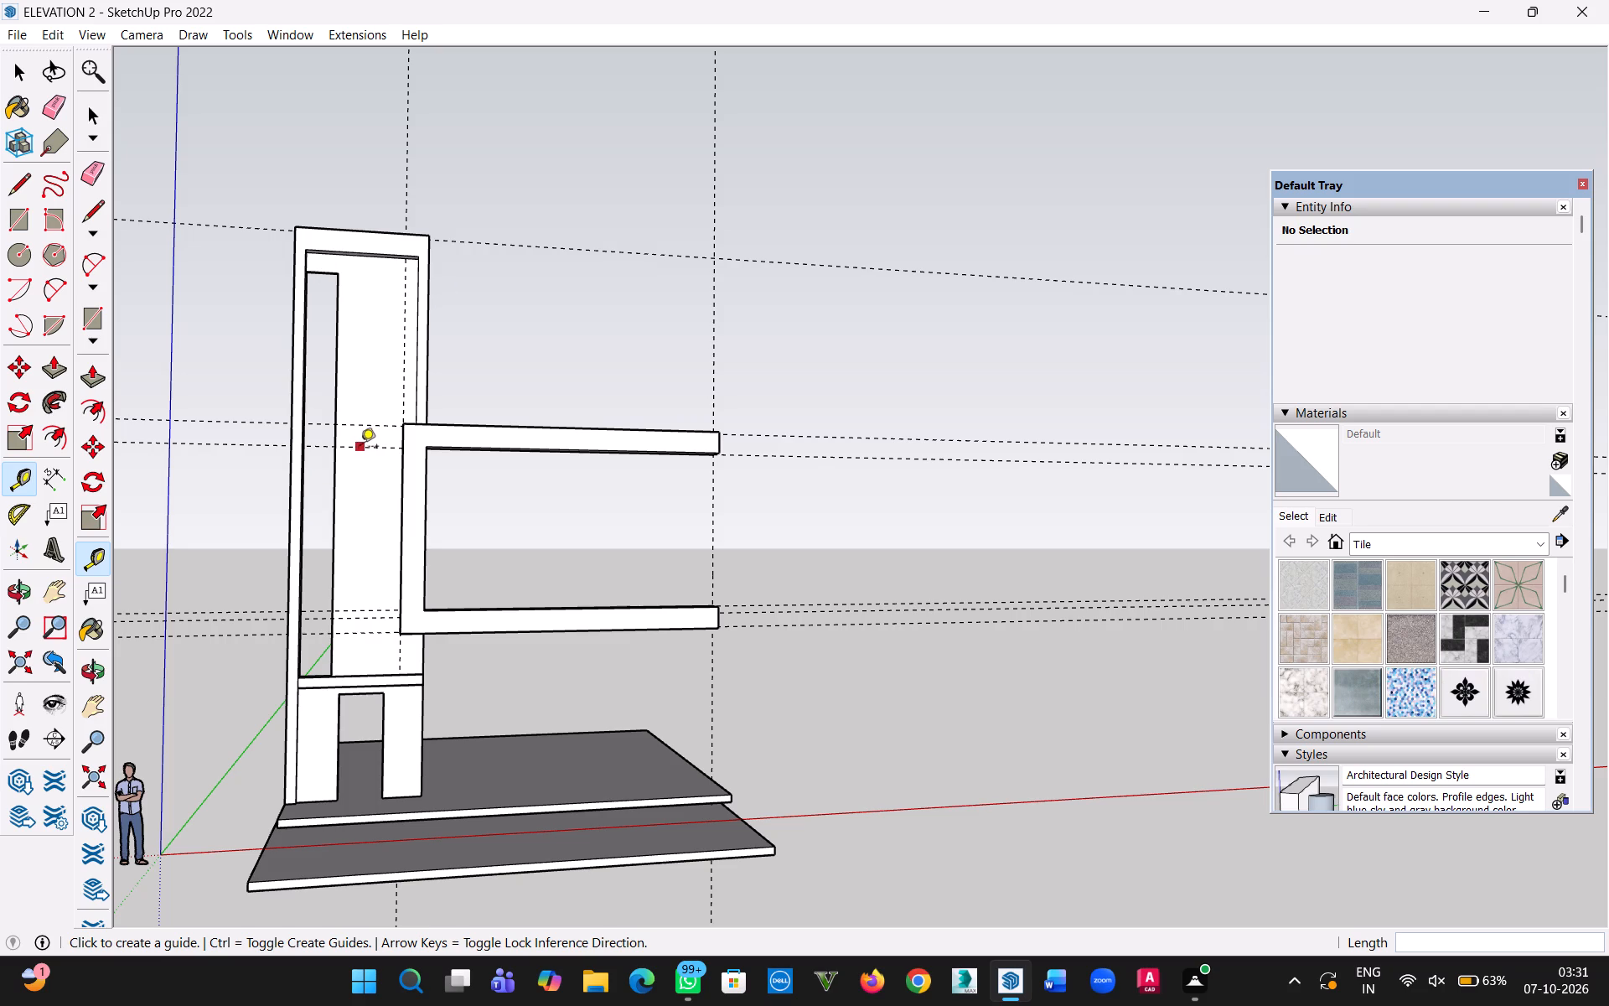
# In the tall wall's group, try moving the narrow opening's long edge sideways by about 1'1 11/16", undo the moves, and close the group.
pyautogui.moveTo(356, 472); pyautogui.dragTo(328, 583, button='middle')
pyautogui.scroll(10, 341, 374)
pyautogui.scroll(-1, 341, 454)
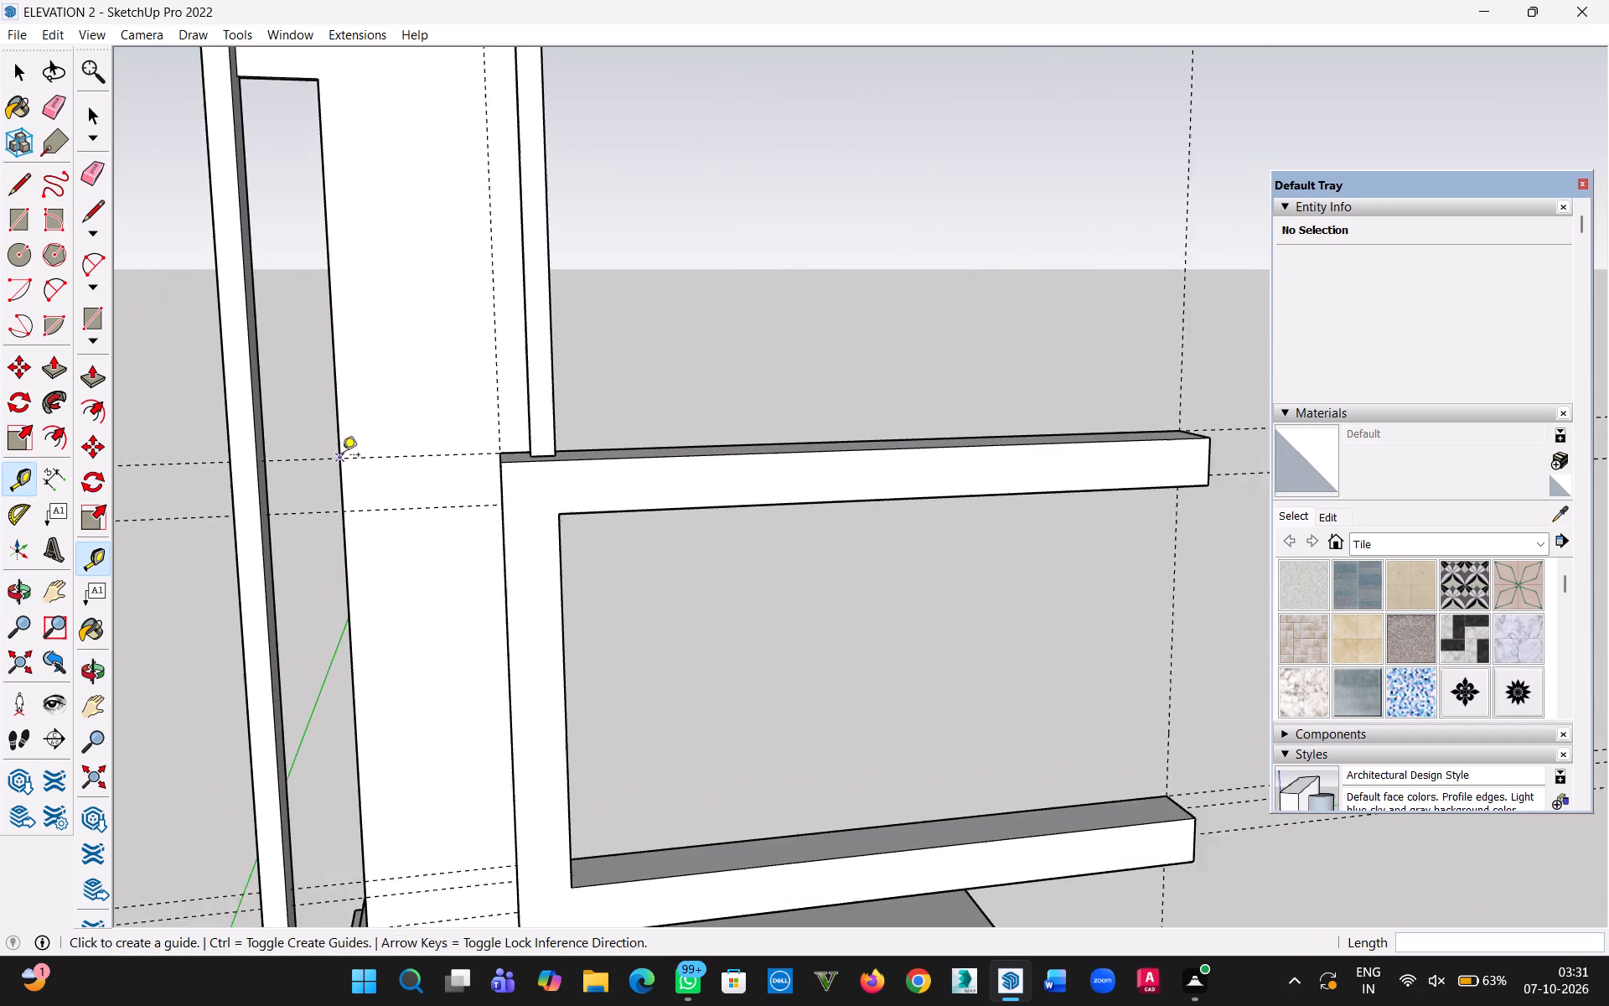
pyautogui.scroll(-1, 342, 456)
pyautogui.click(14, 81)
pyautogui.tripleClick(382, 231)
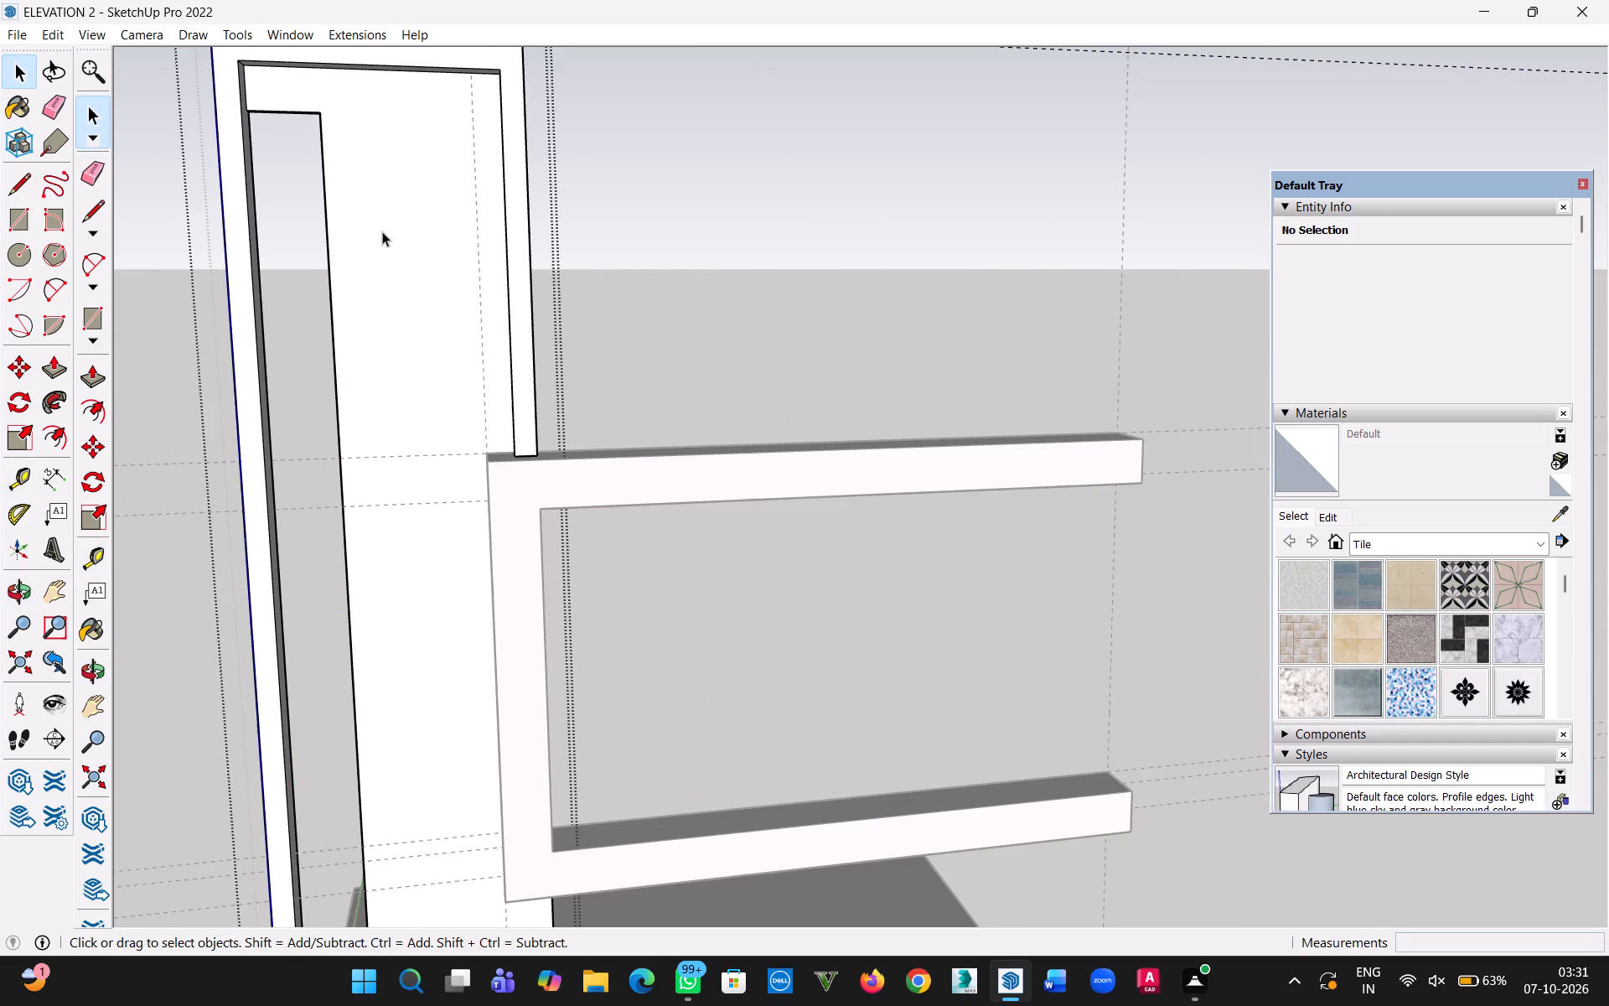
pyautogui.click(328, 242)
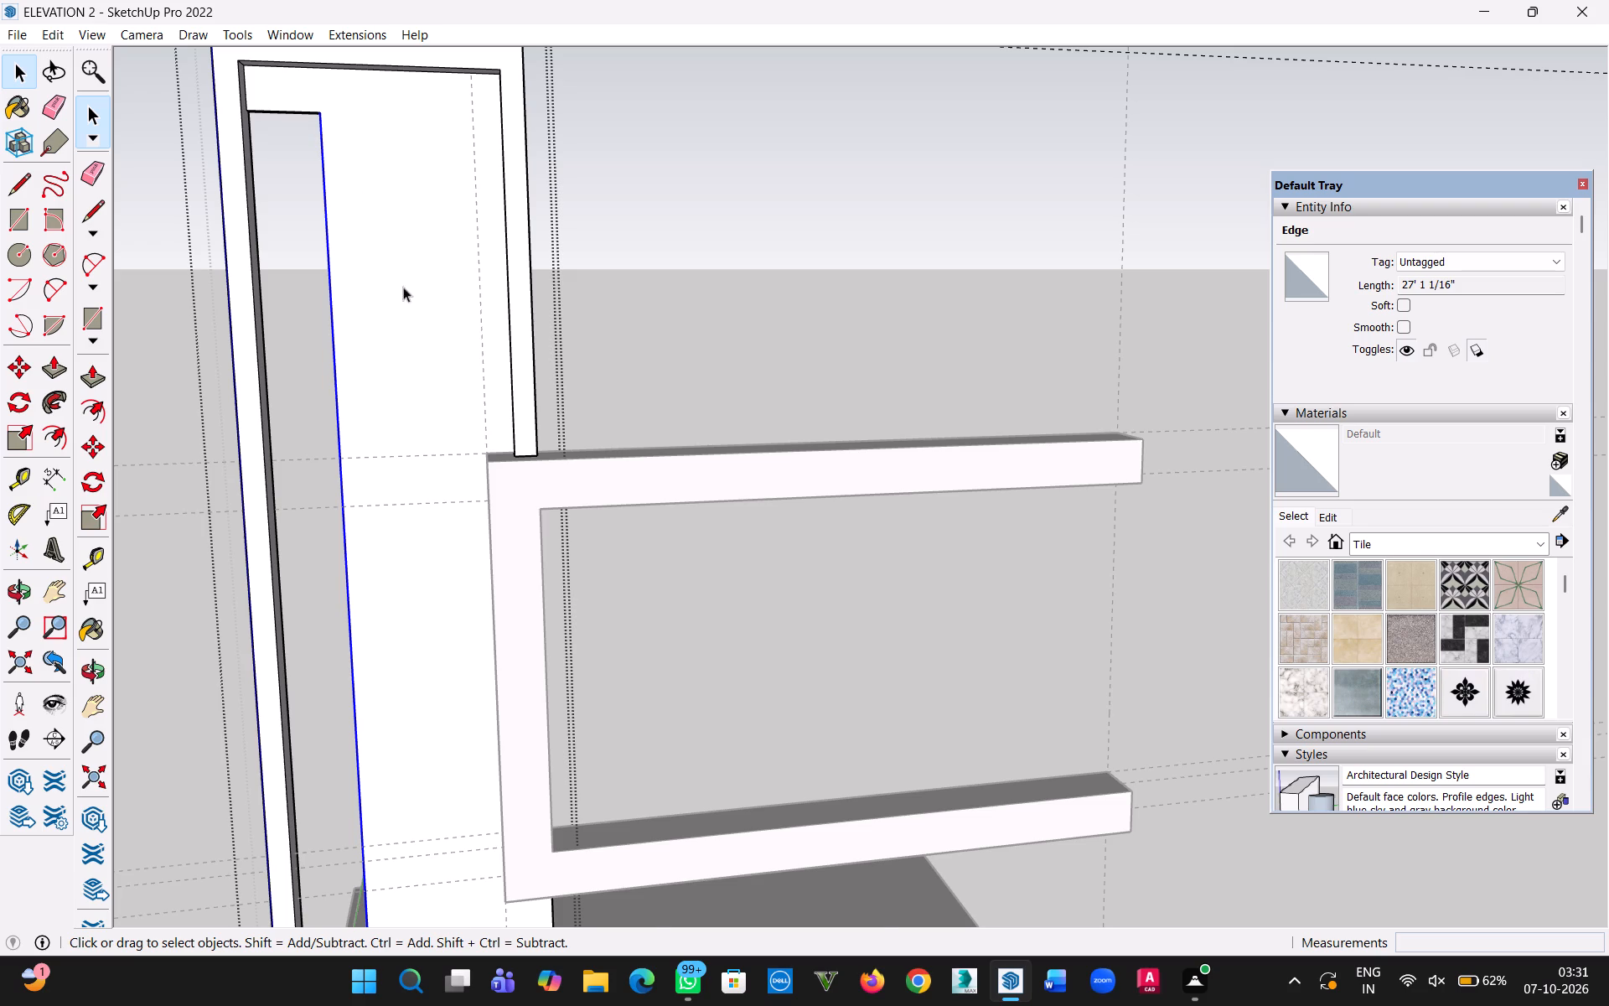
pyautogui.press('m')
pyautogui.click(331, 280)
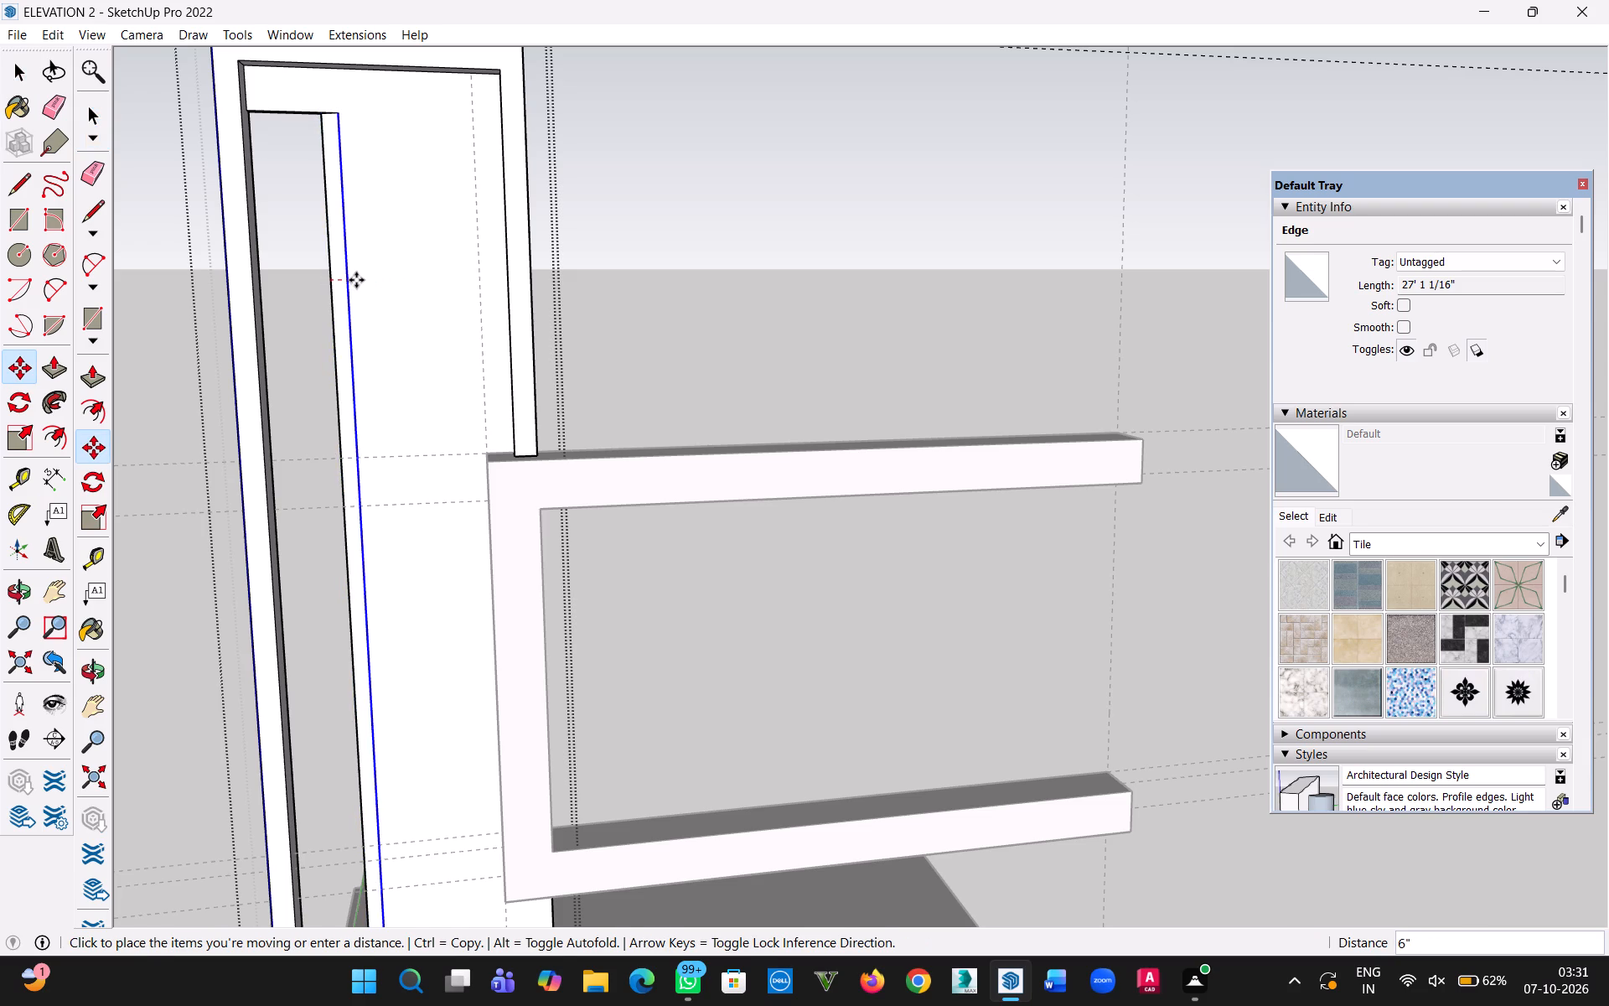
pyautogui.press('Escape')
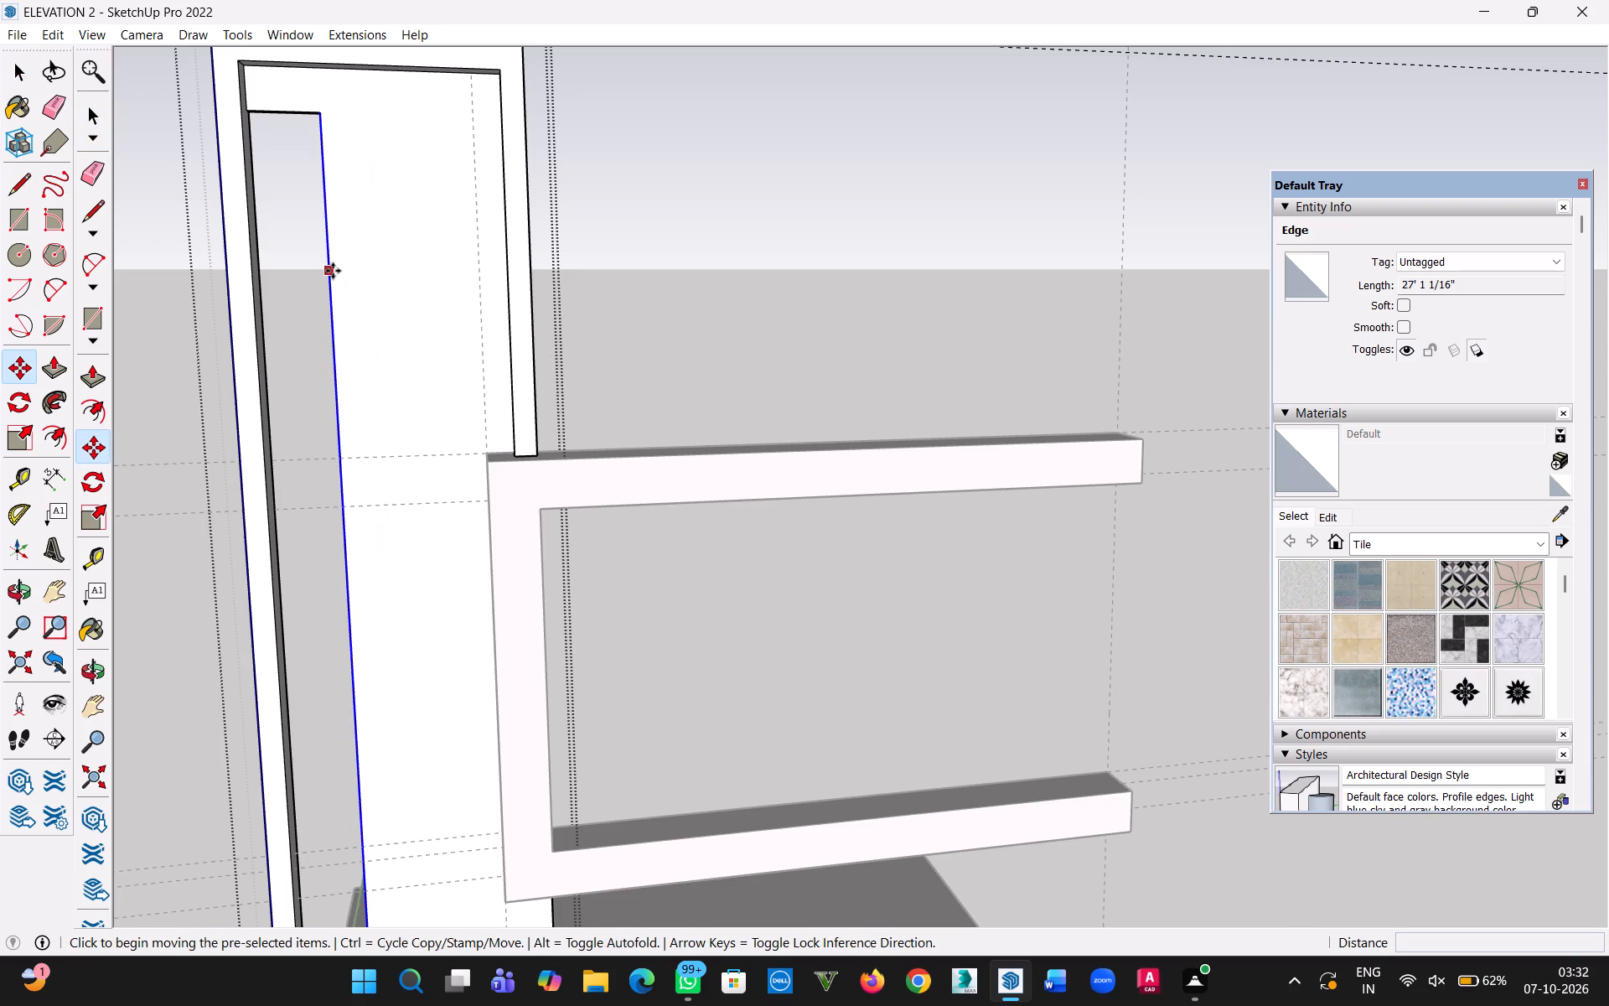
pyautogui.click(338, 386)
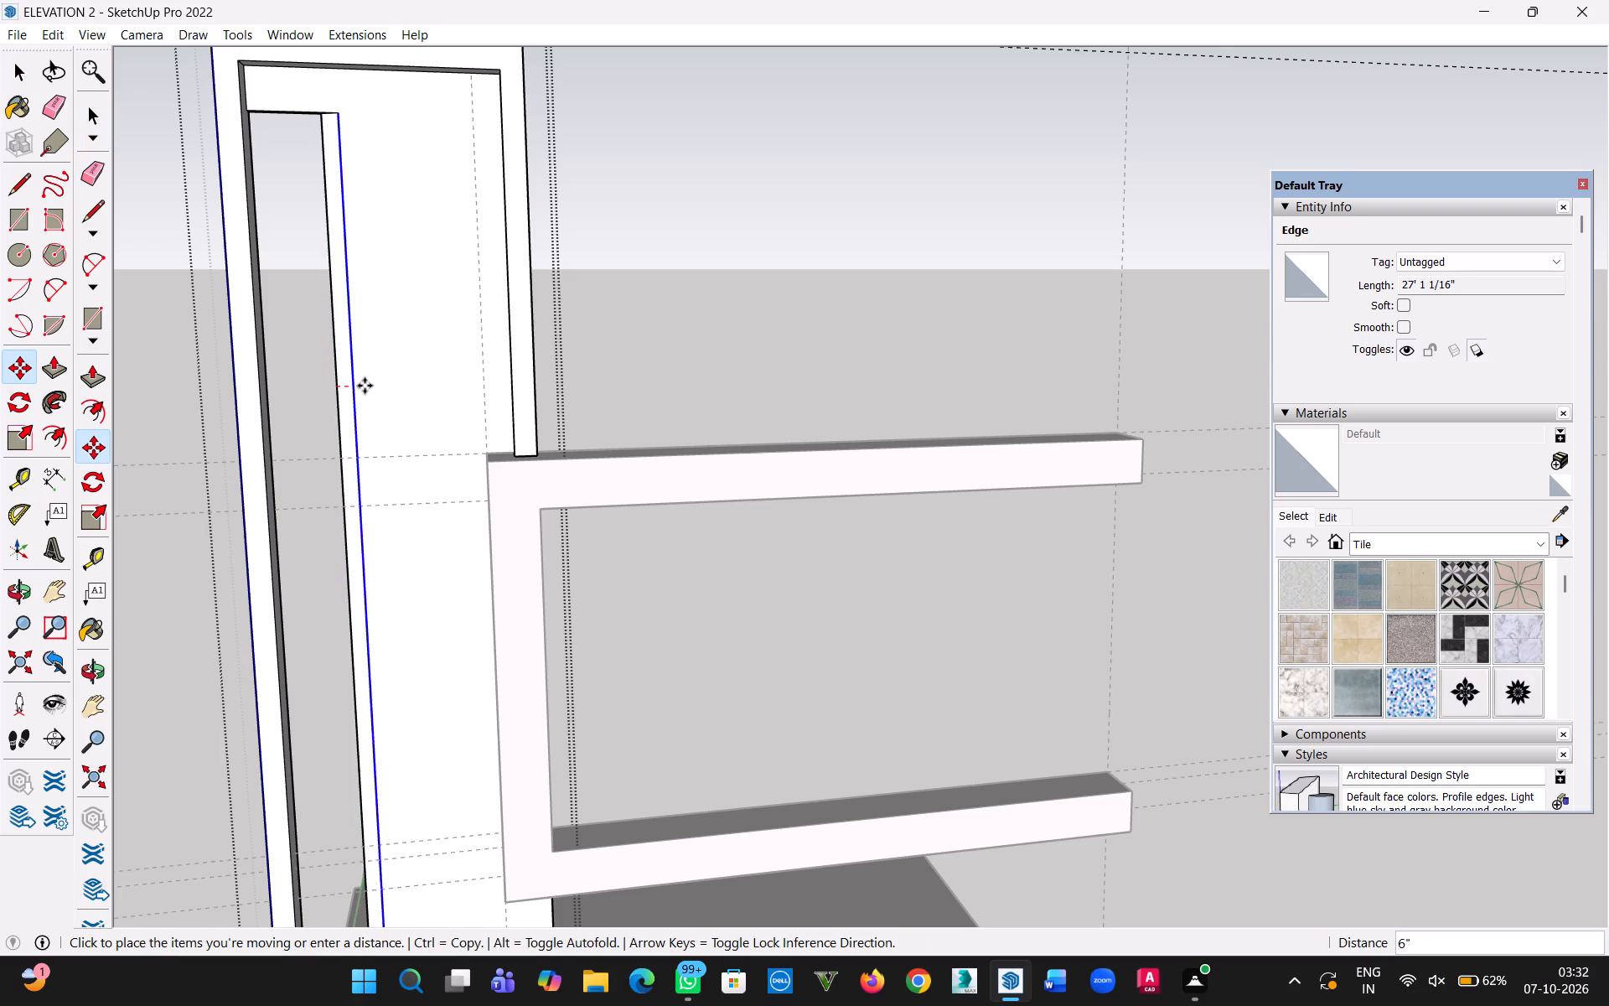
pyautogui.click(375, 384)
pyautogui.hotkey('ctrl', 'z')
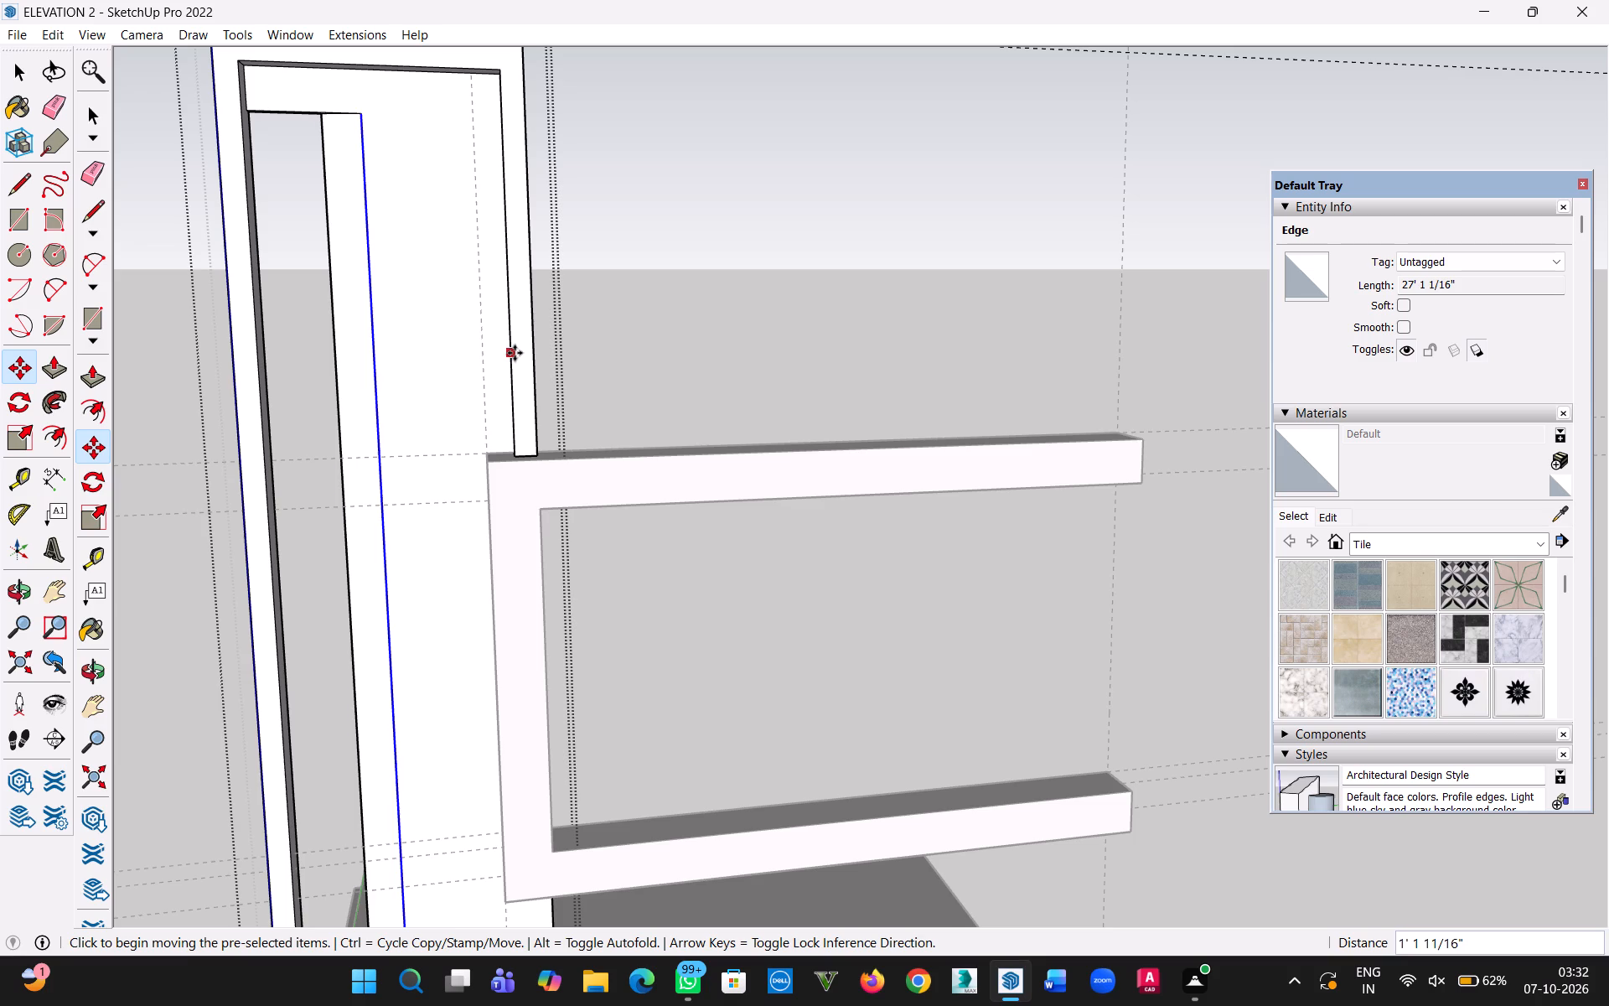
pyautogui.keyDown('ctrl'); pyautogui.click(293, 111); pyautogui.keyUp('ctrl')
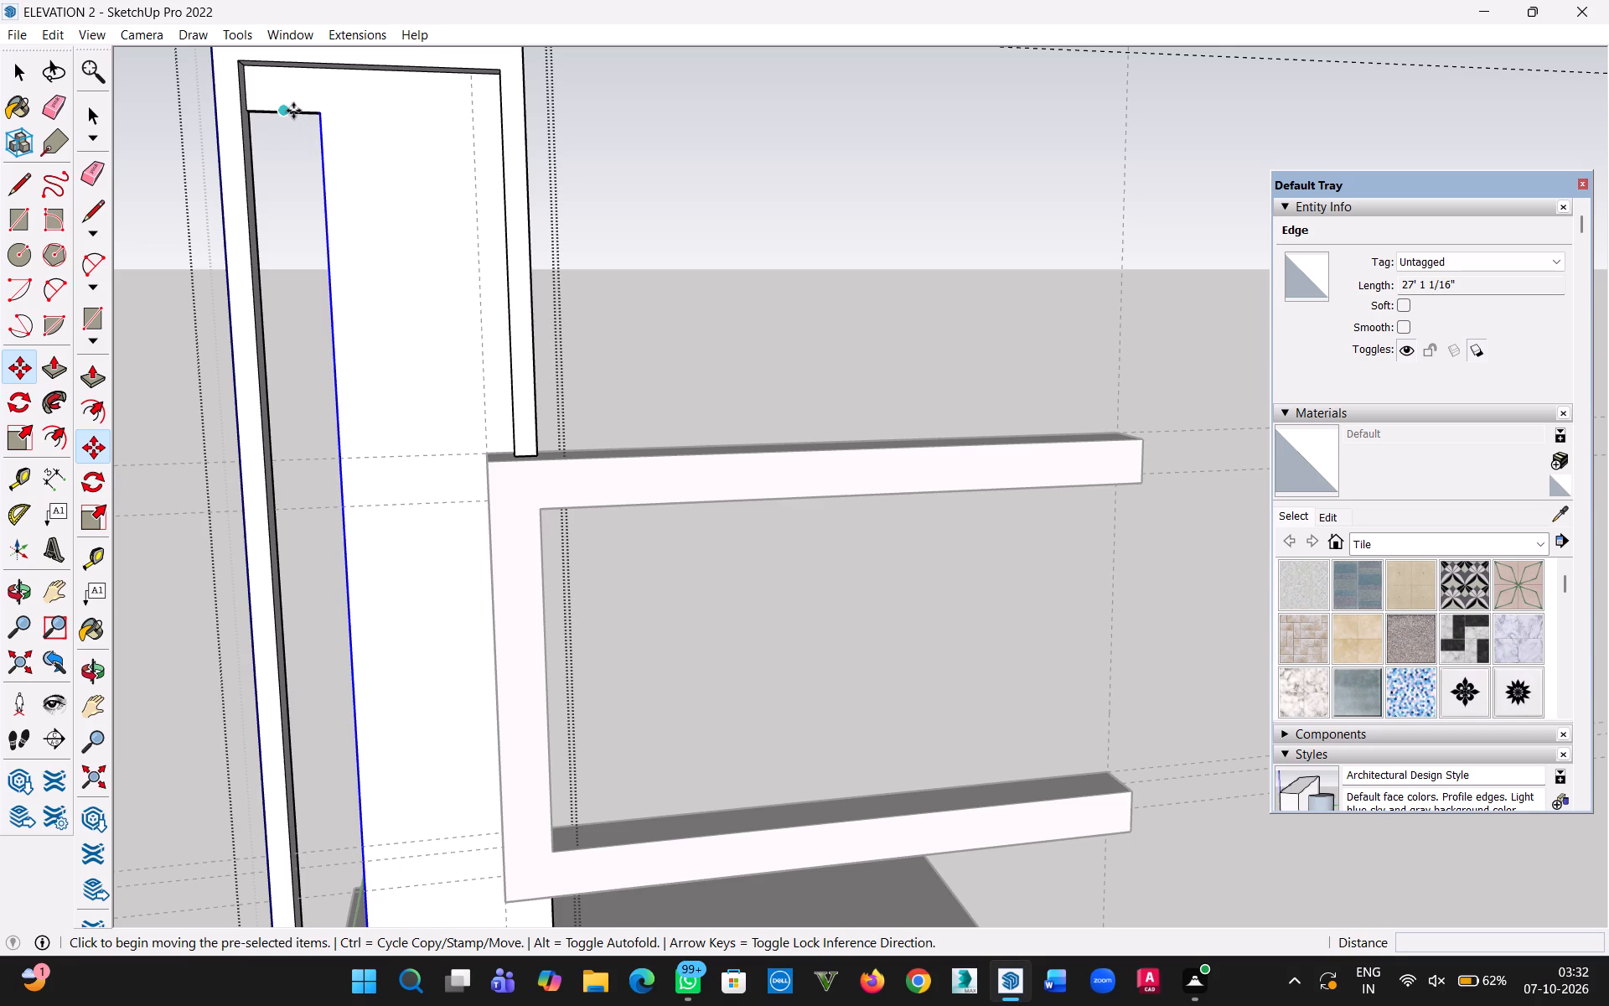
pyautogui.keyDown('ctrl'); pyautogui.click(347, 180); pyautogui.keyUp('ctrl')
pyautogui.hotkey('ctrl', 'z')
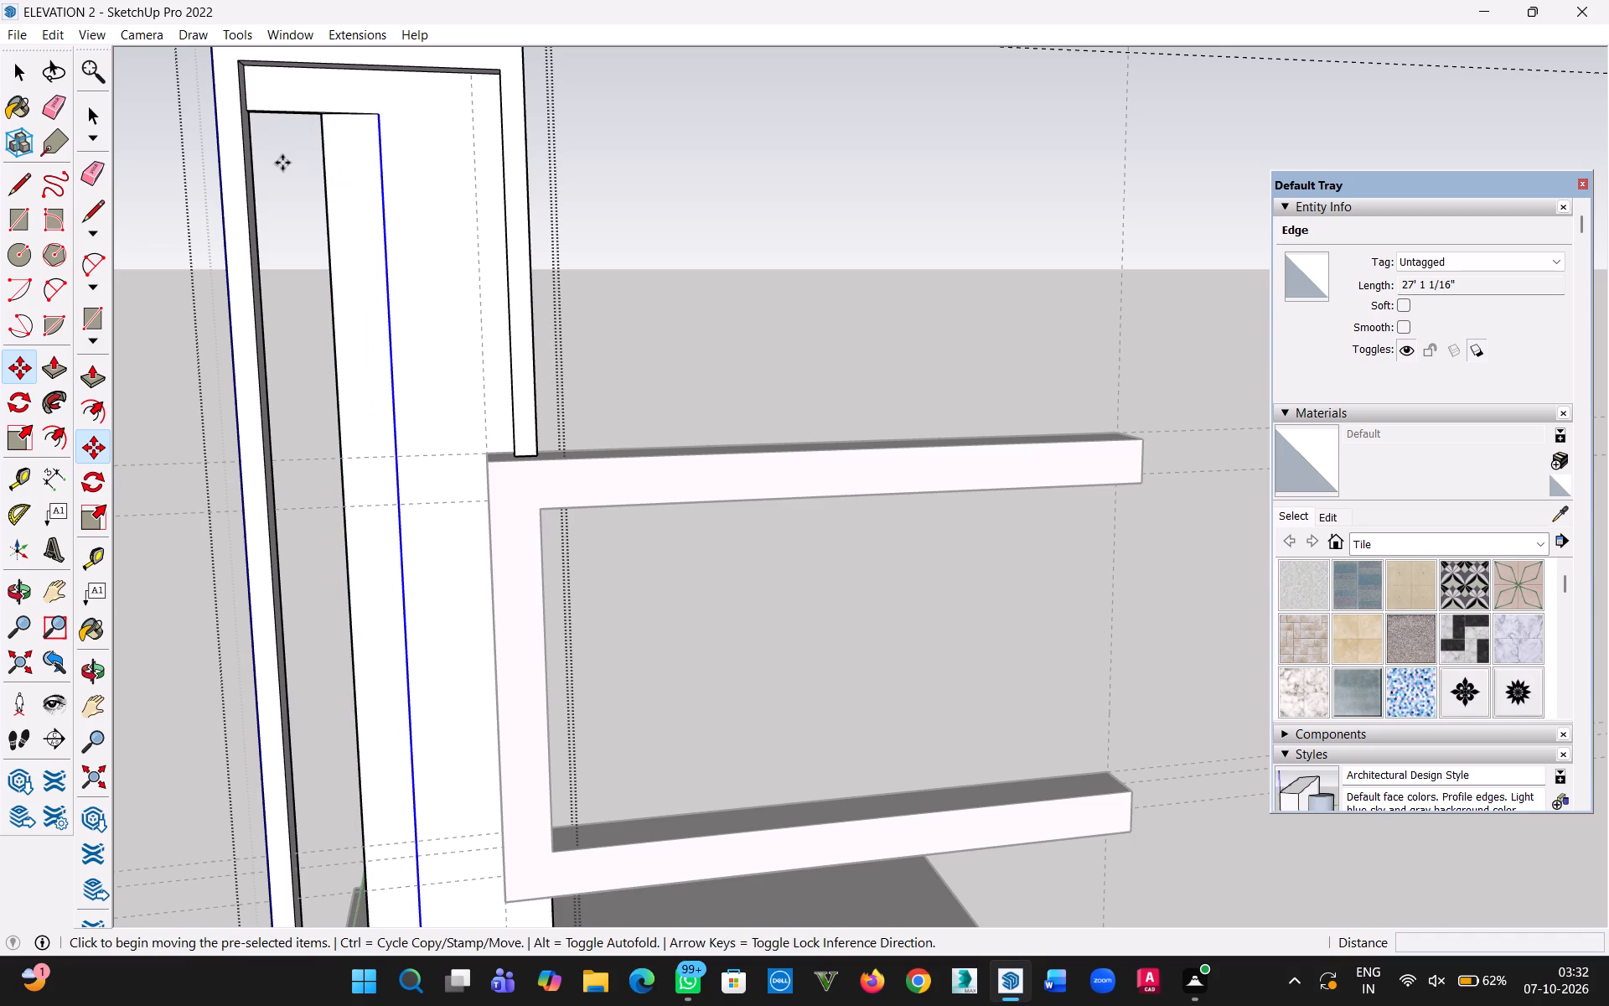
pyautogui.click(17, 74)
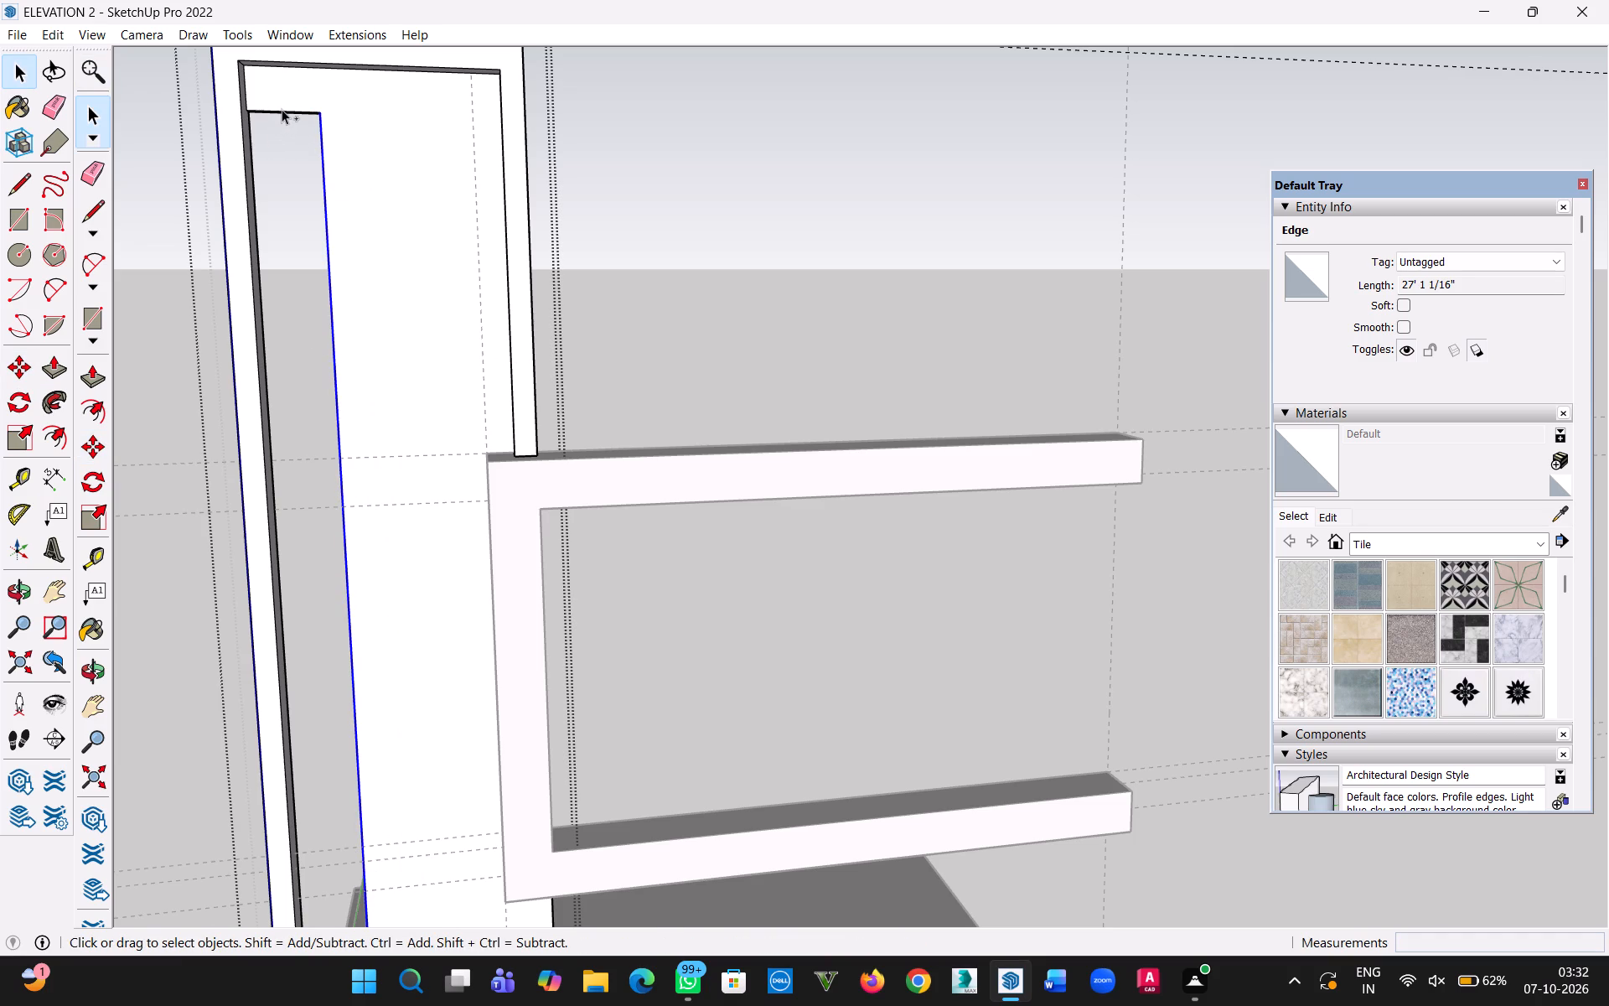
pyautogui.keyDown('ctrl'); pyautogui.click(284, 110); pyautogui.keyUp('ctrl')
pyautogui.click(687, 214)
# Place a vertical guide on the tall wall 4" from the narrow opening's long edge, towards the C-shaped frame.
pyautogui.scroll(-7, 388, 340)
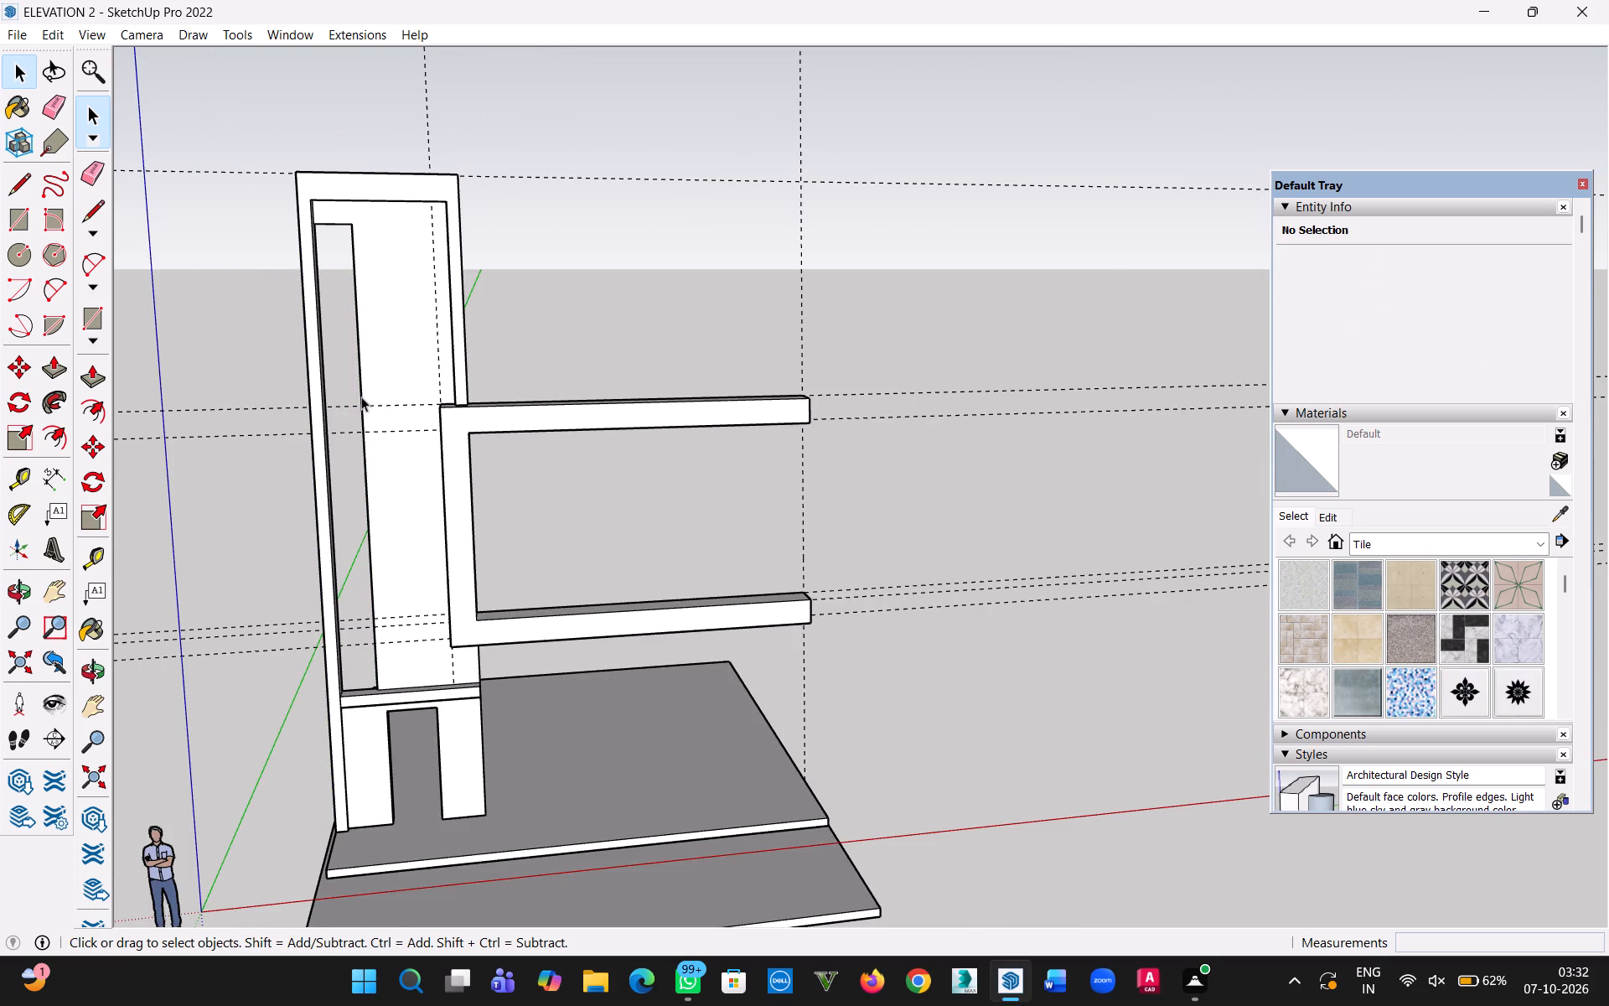
pyautogui.moveTo(361, 397); pyautogui.dragTo(727, 412, button='middle')
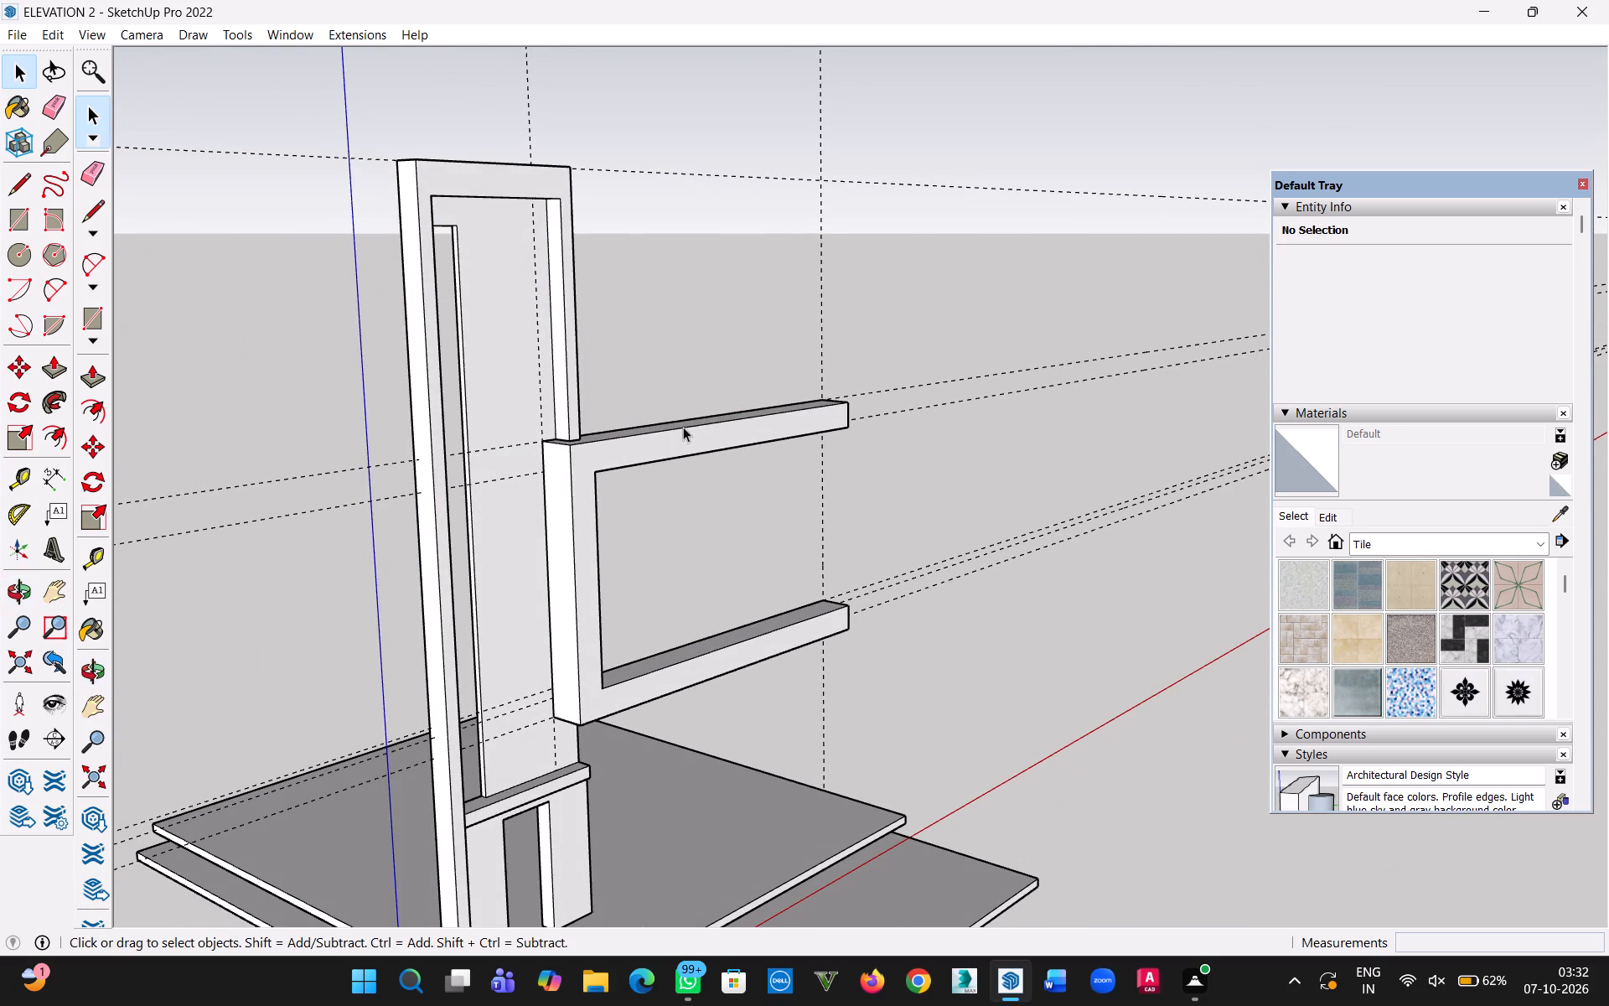
pyautogui.moveTo(641, 519); pyautogui.dragTo(1369, 393, button='middle')
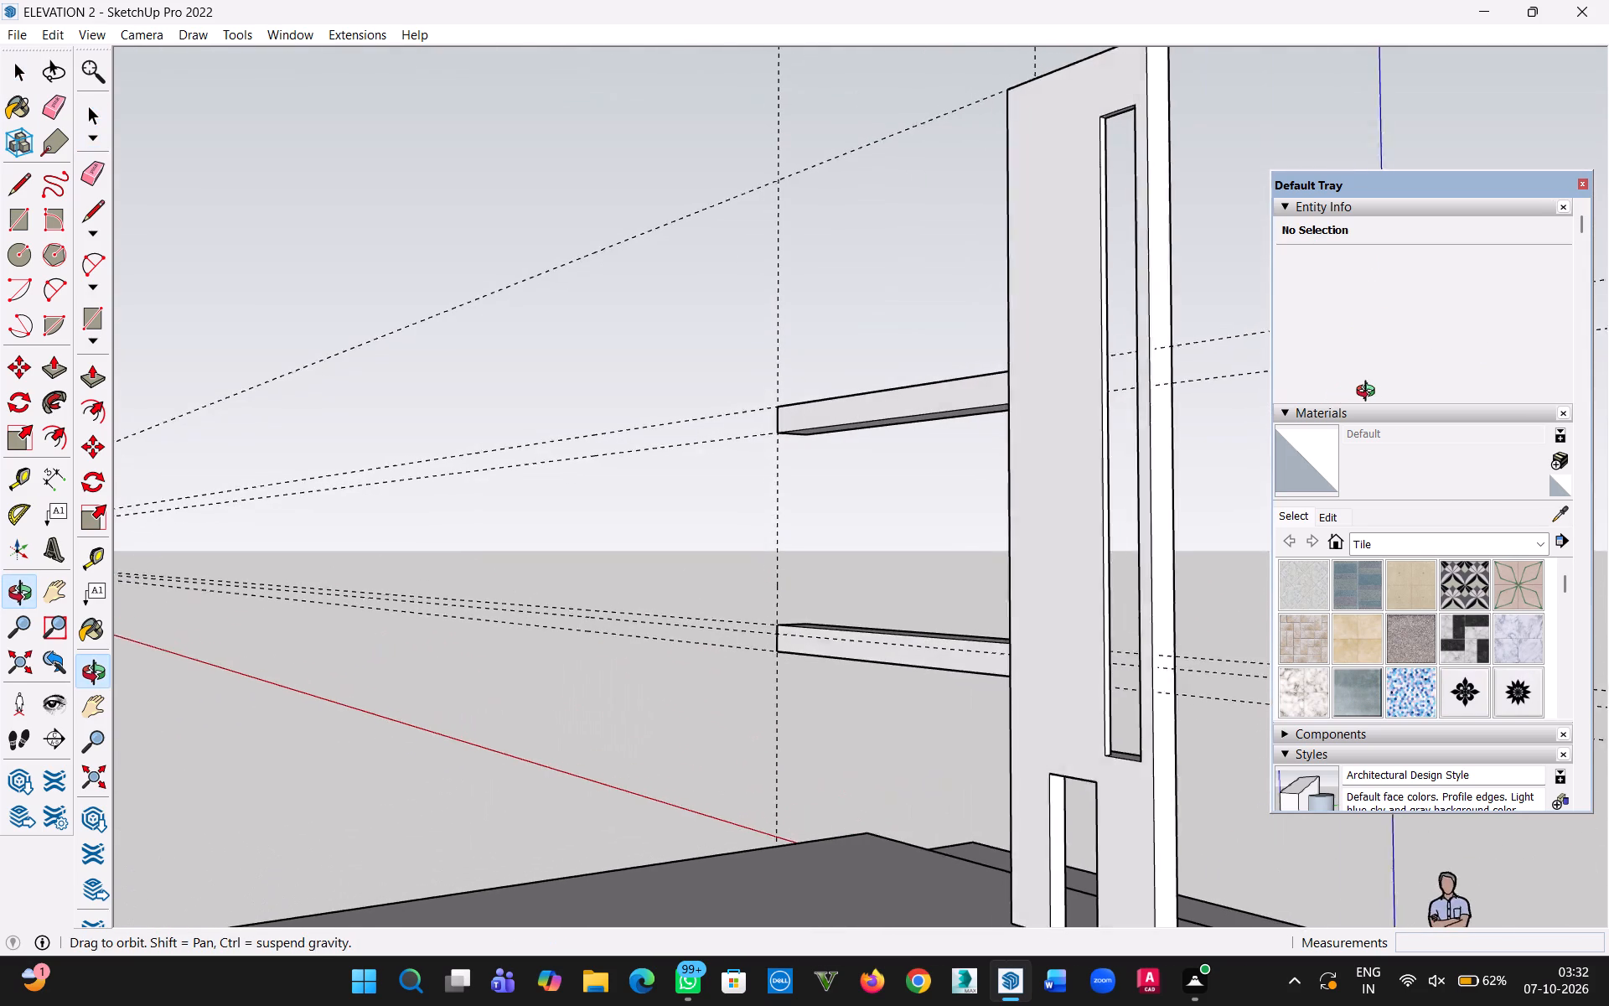
pyautogui.moveTo(1369, 393); pyautogui.dragTo(665, 529, button='middle')
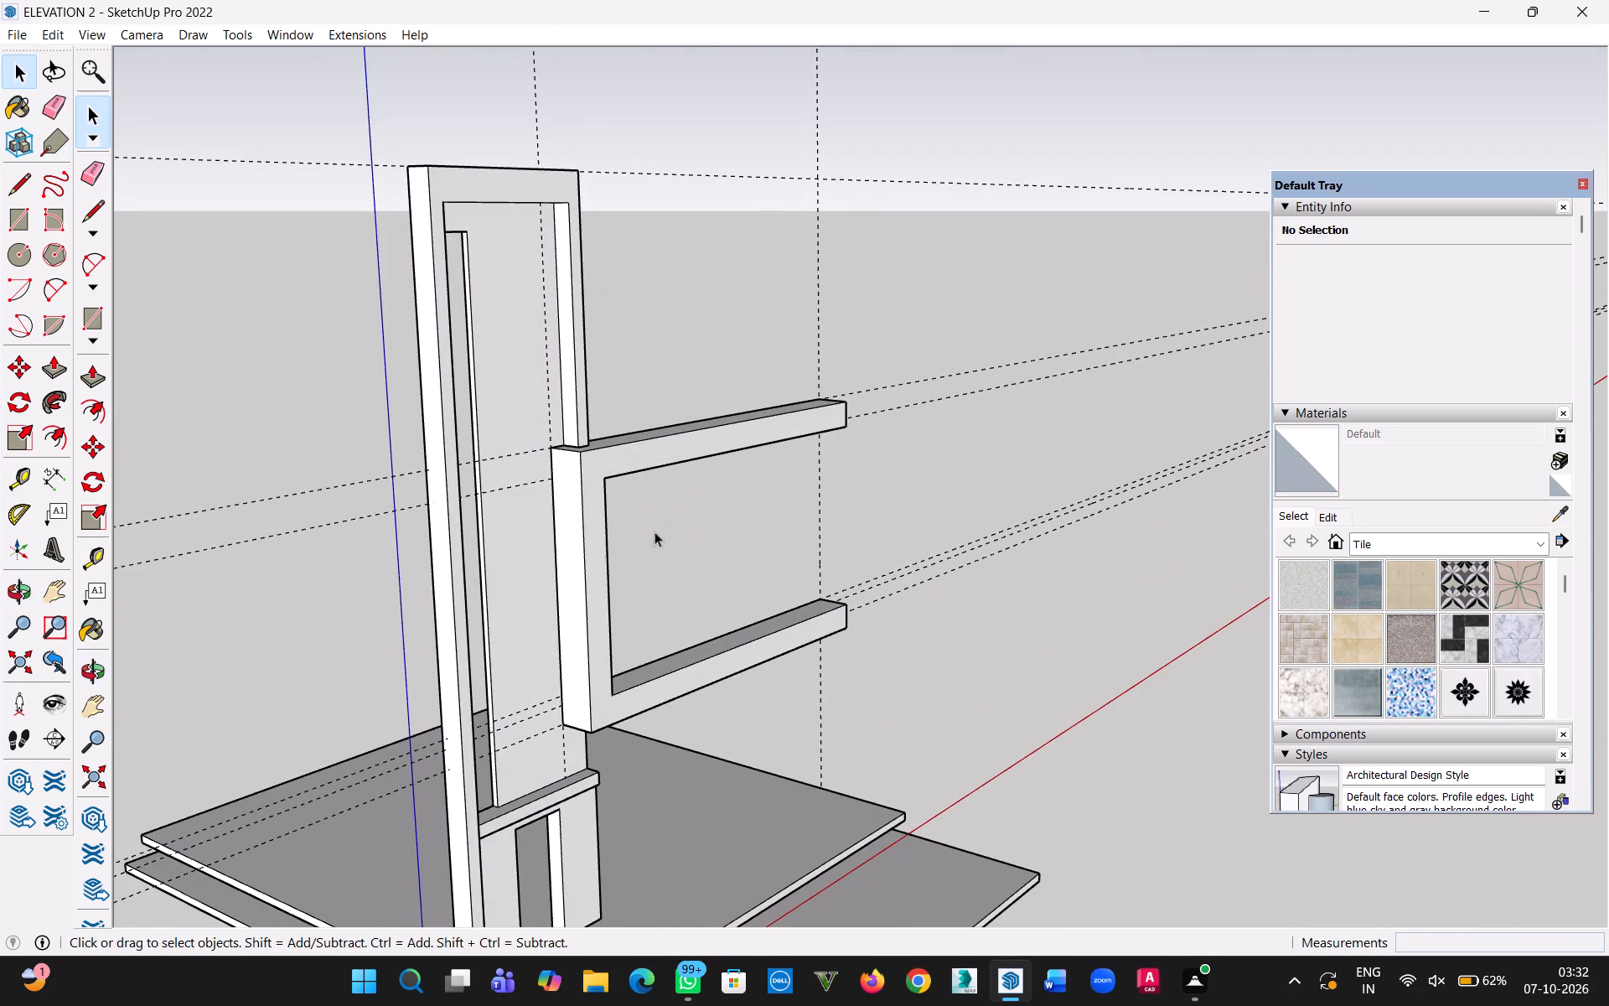
pyautogui.moveTo(576, 614); pyautogui.dragTo(264, 591, button='middle')
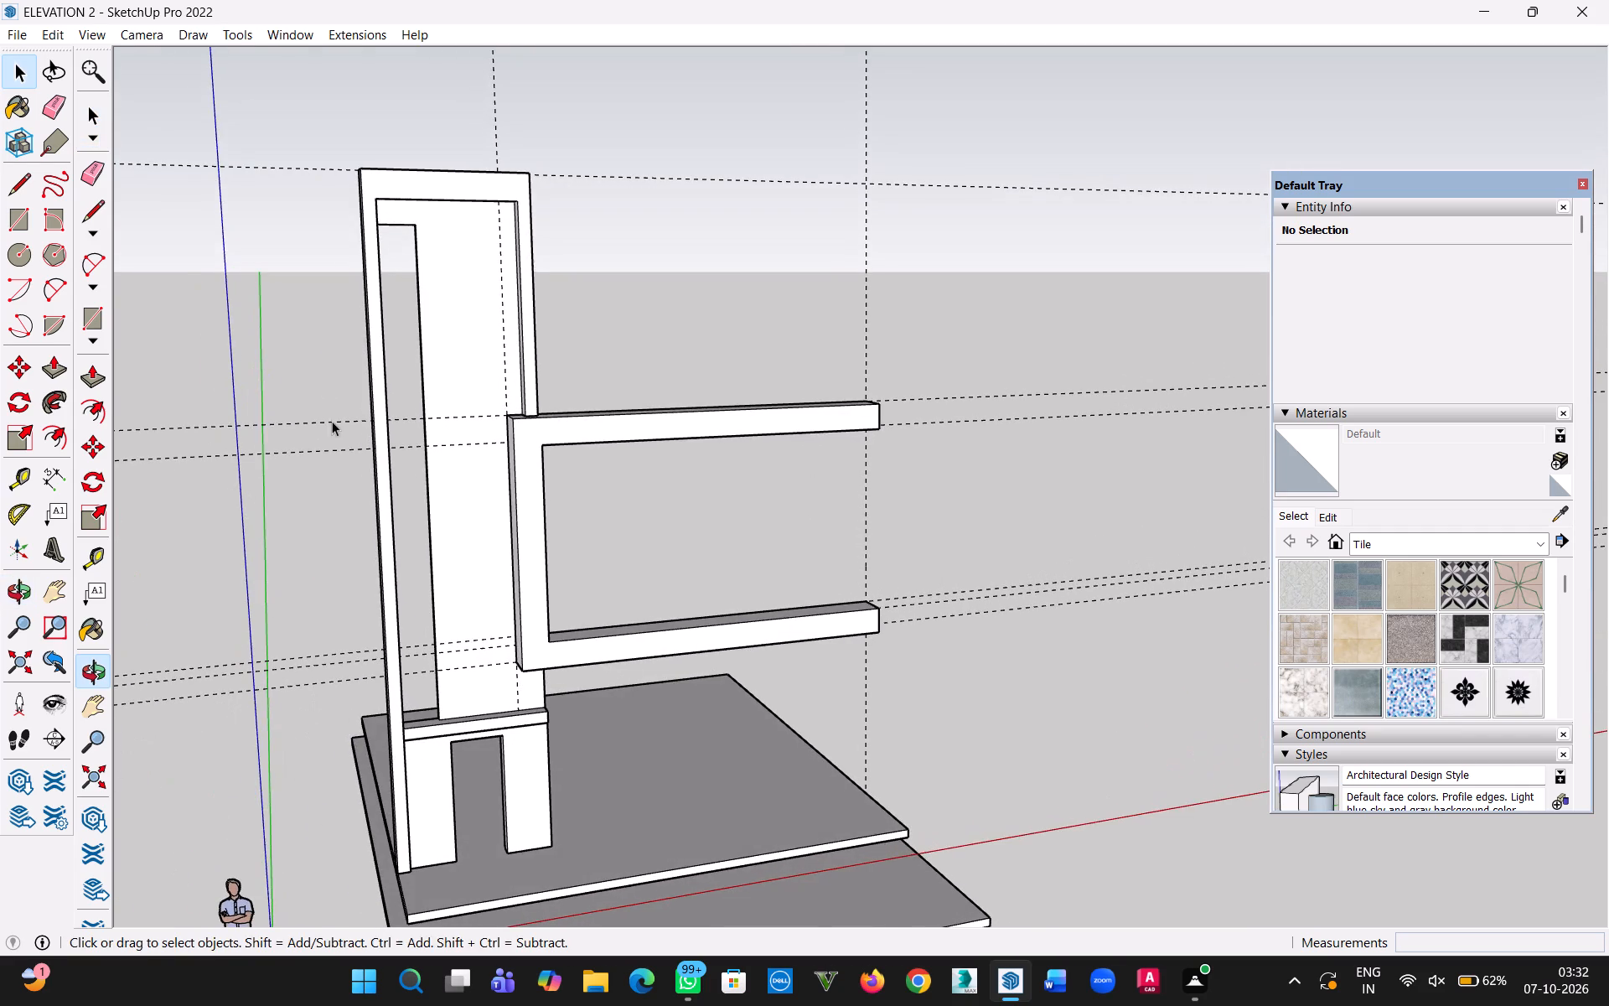
pyautogui.scroll(4, 387, 360)
pyautogui.moveTo(468, 367); pyautogui.dragTo(363, 407, button='middle')
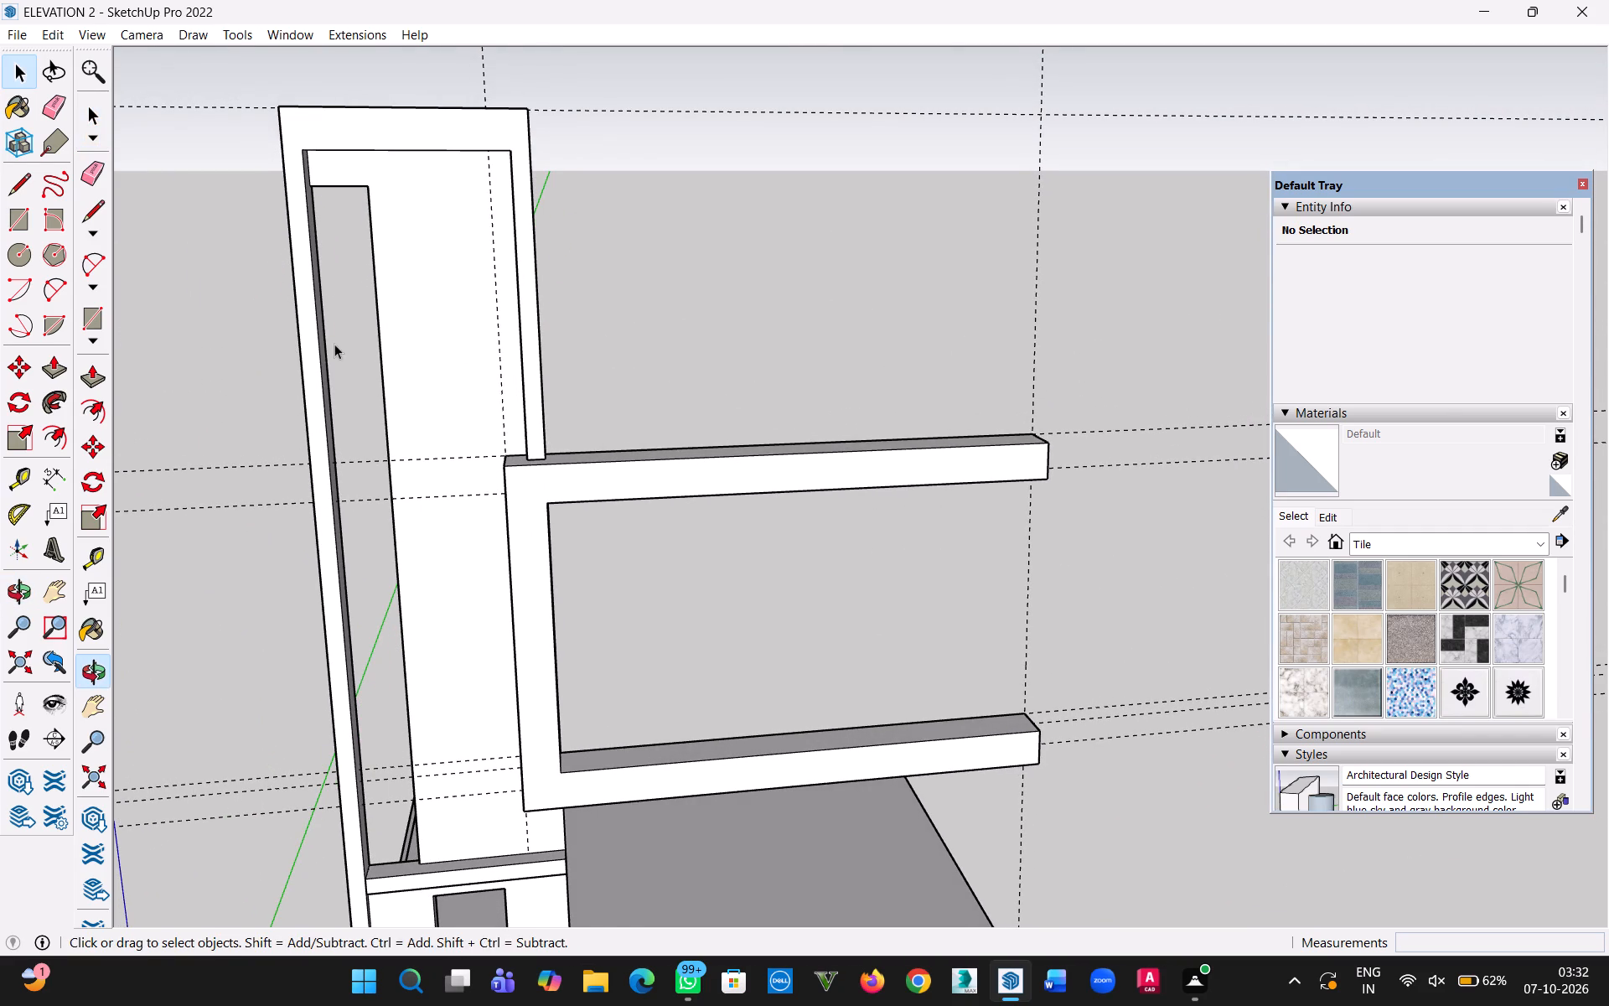
pyautogui.press('t')
pyautogui.click(376, 358)
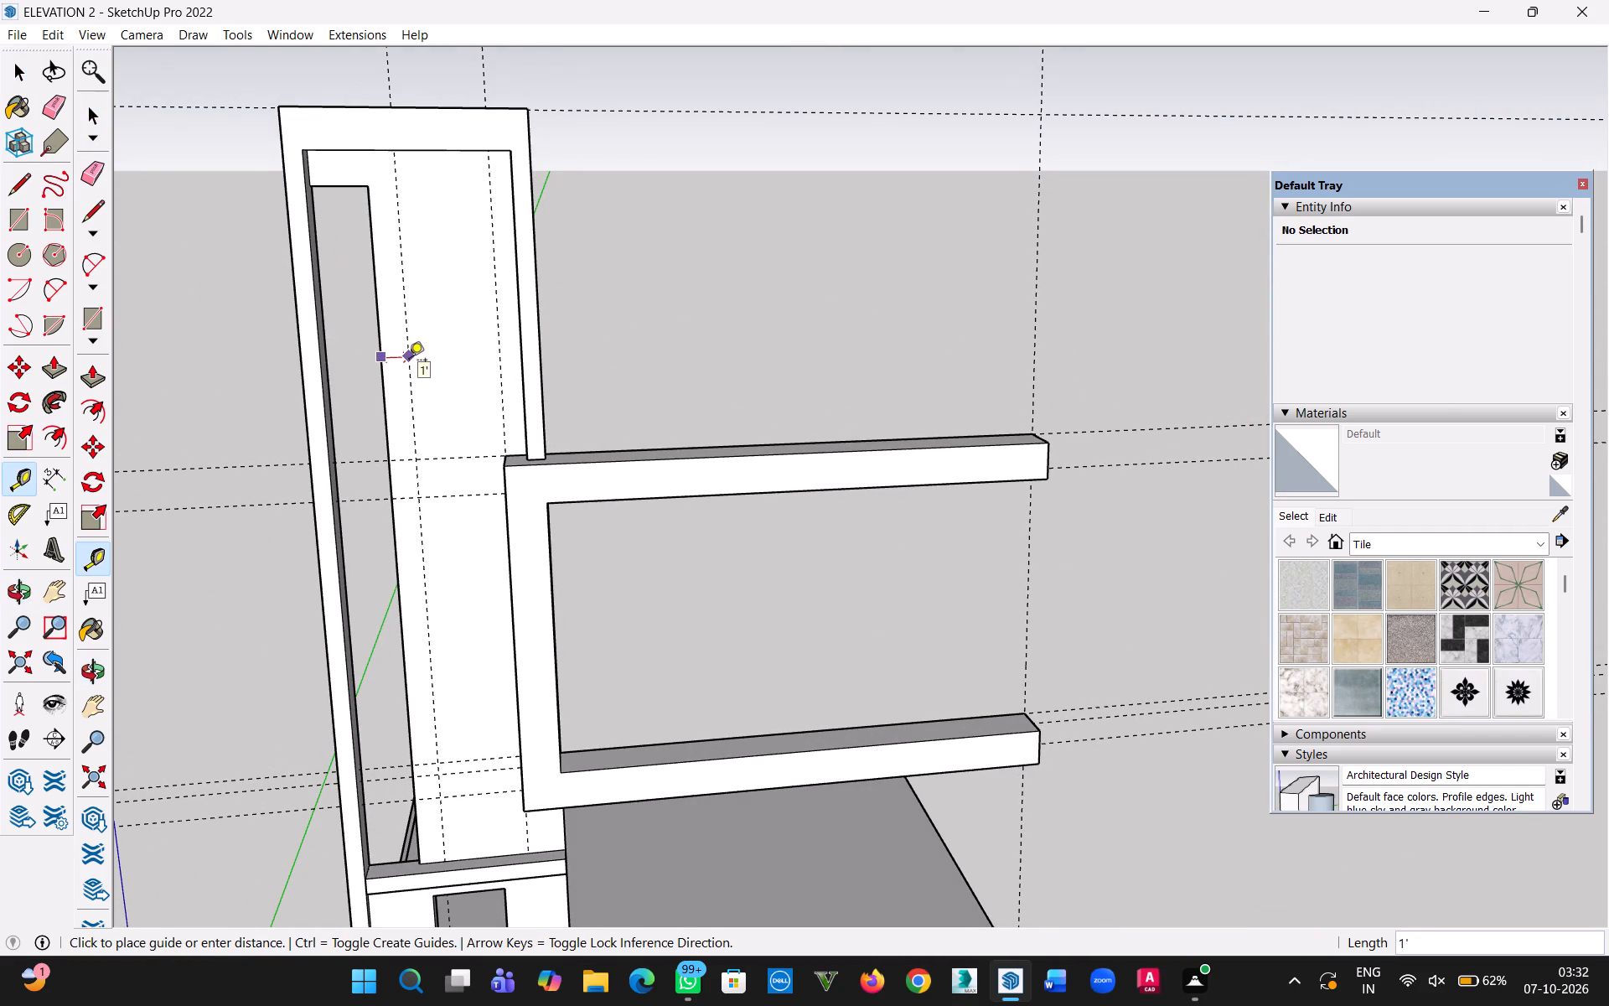
pyautogui.press('4')
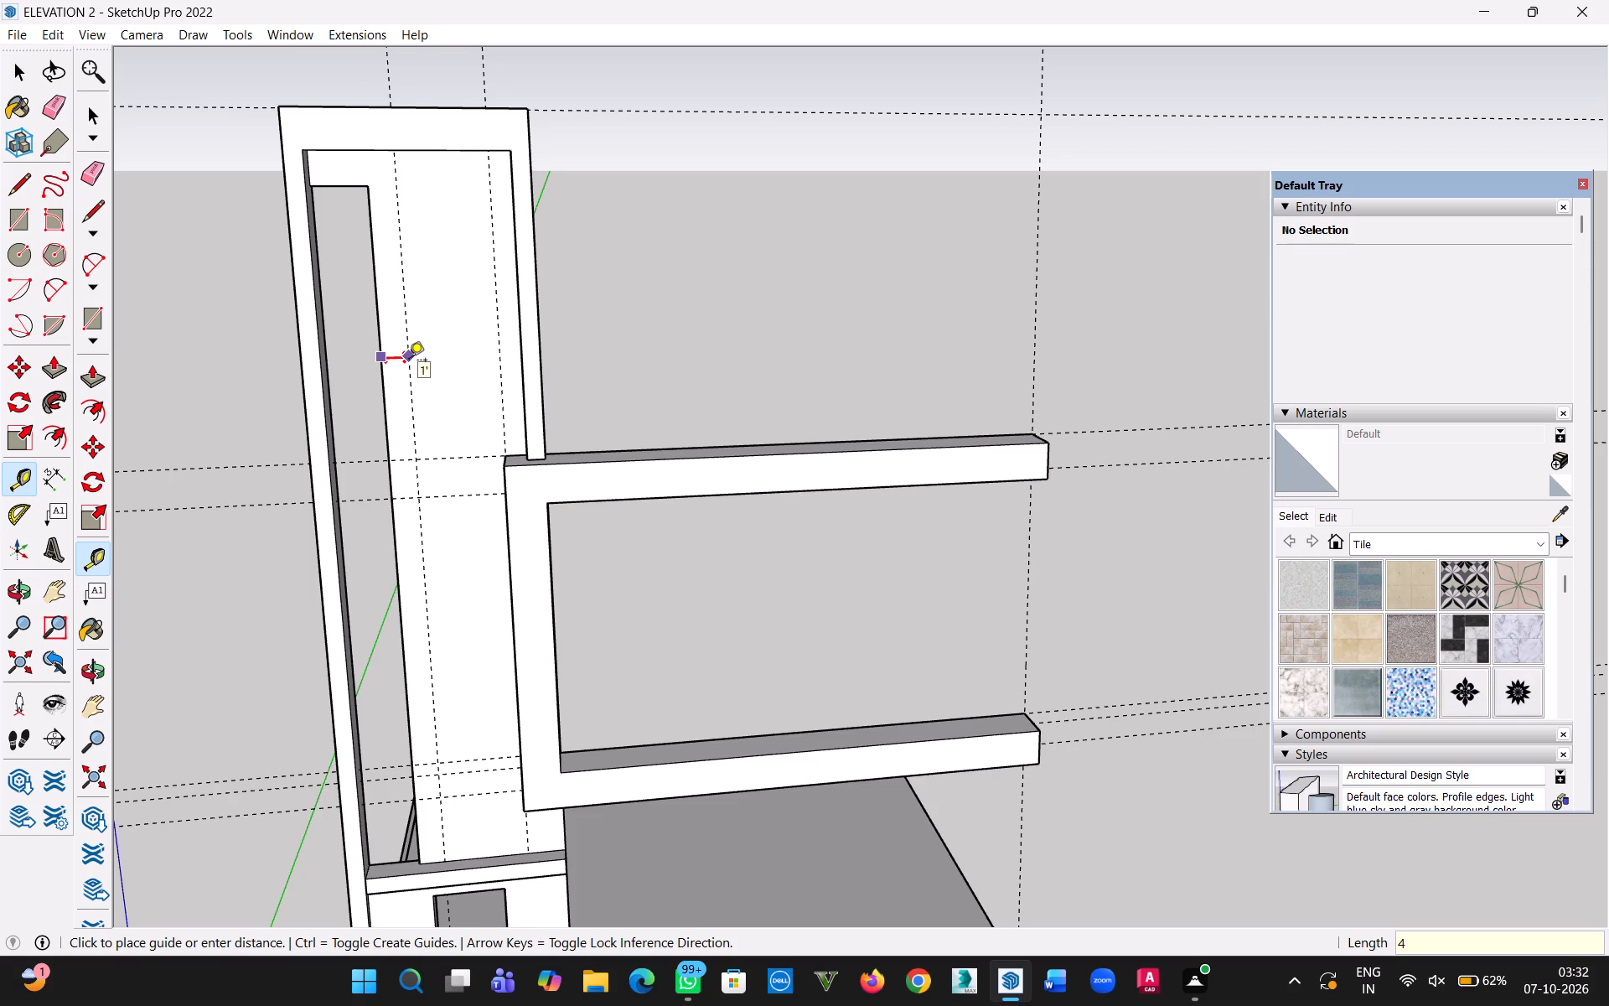
pyautogui.hotkey('shift', '"')
pyautogui.press('Return')
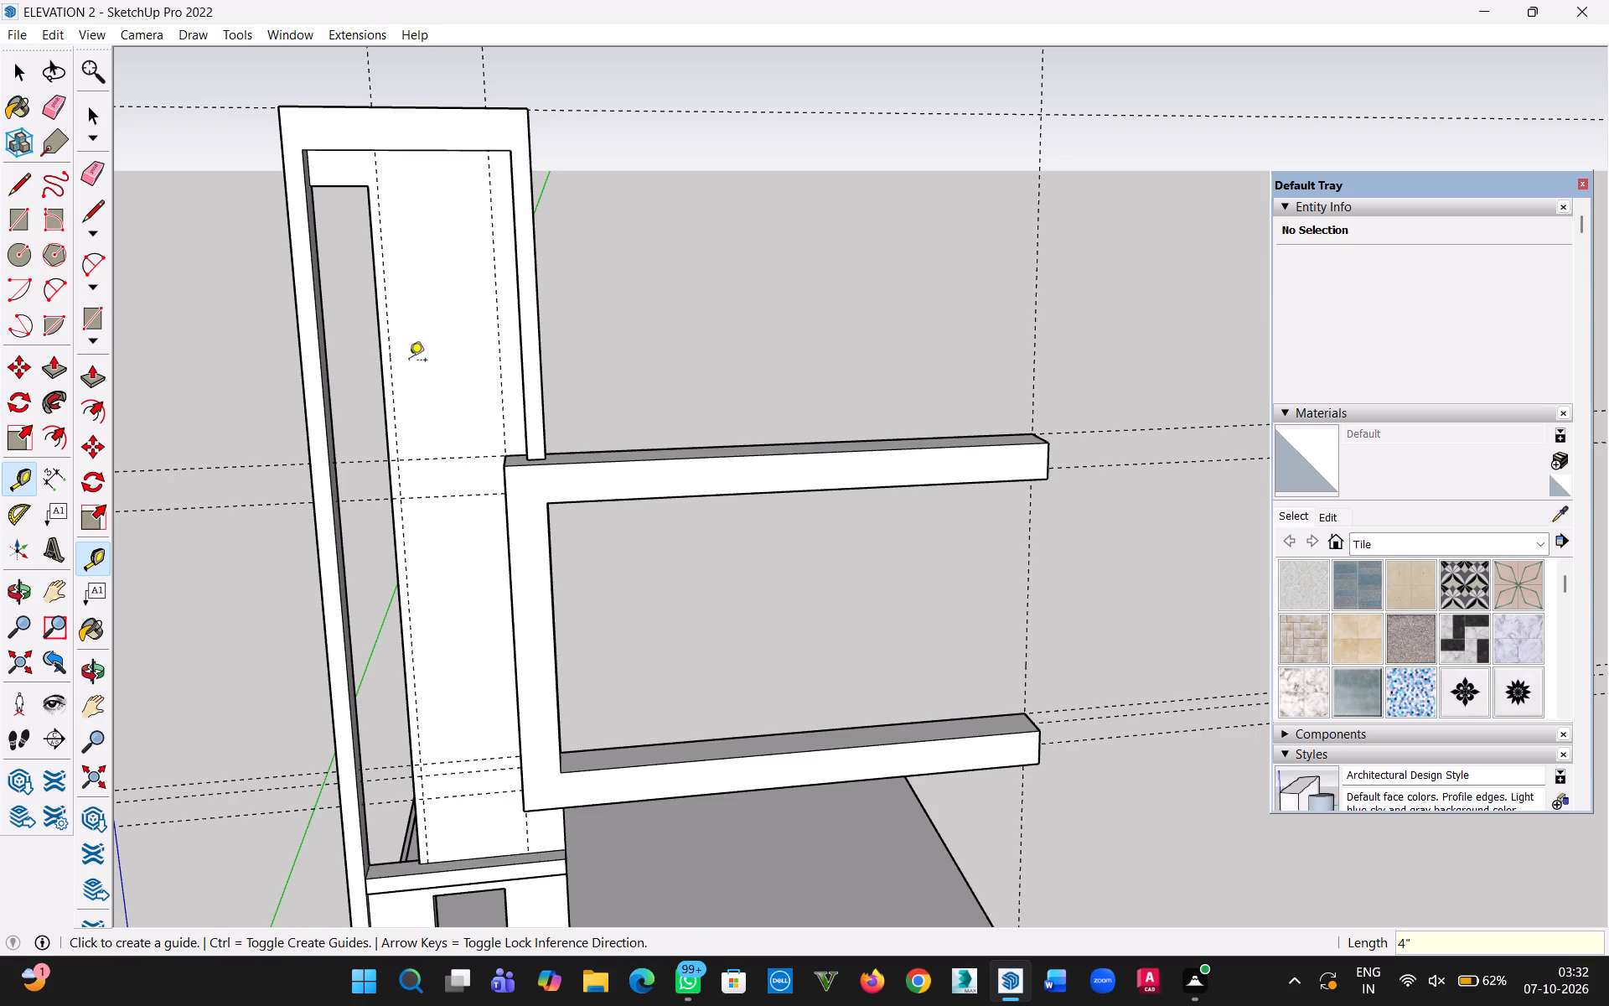
# Inside the tall wall's group, place a guide 4" from the front long edge of the narrow opening, towards the C-shaped frame.
pyautogui.moveTo(353, 345); pyautogui.dragTo(483, 350, button='middle')
pyautogui.scroll(6, 413, 349)
pyautogui.press('p')
pyautogui.moveTo(477, 405); pyautogui.dragTo(498, 408, button='middle')
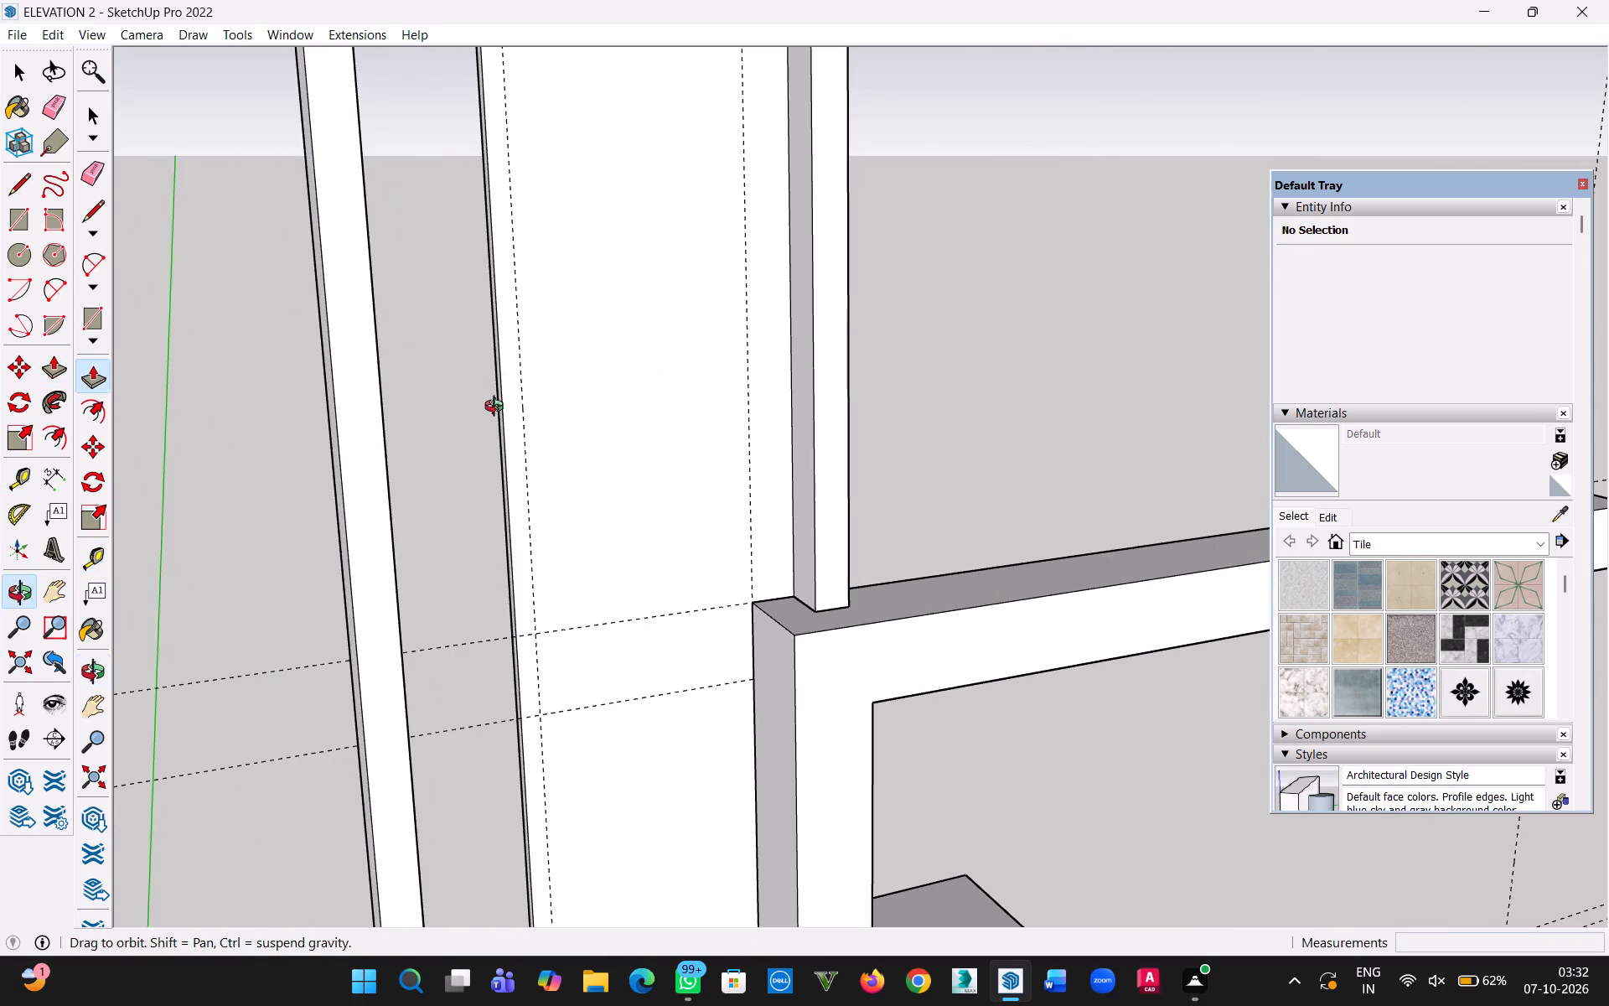
pyautogui.moveTo(498, 408); pyautogui.dragTo(556, 414, button='middle')
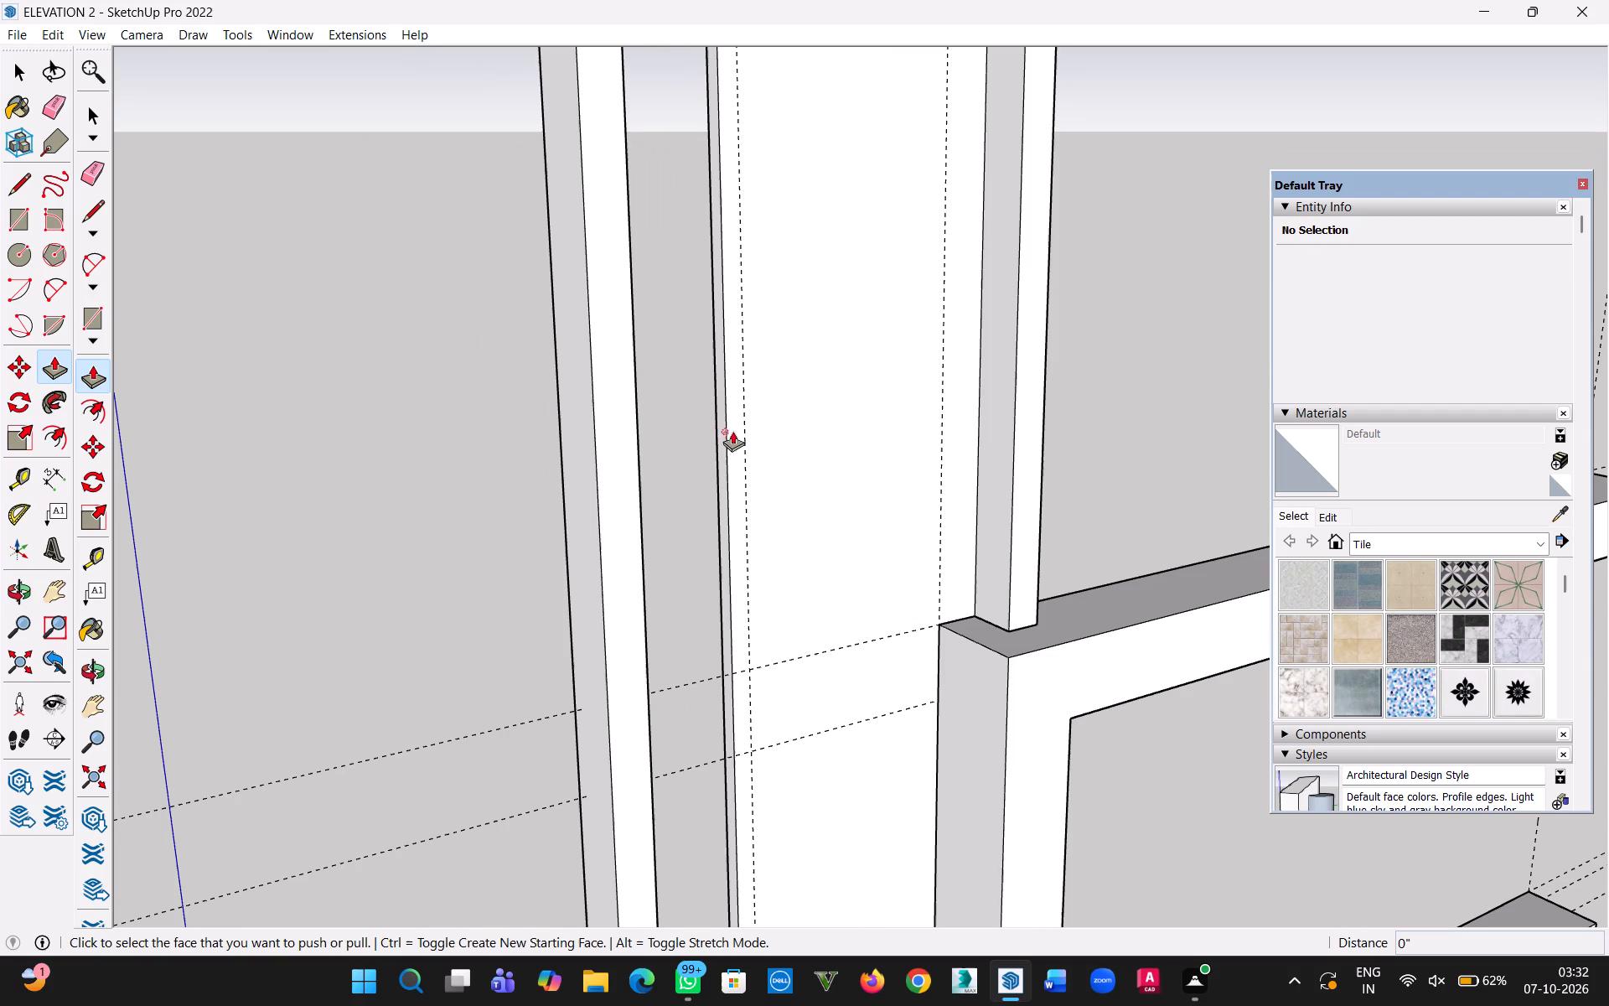
pyautogui.click(28, 70)
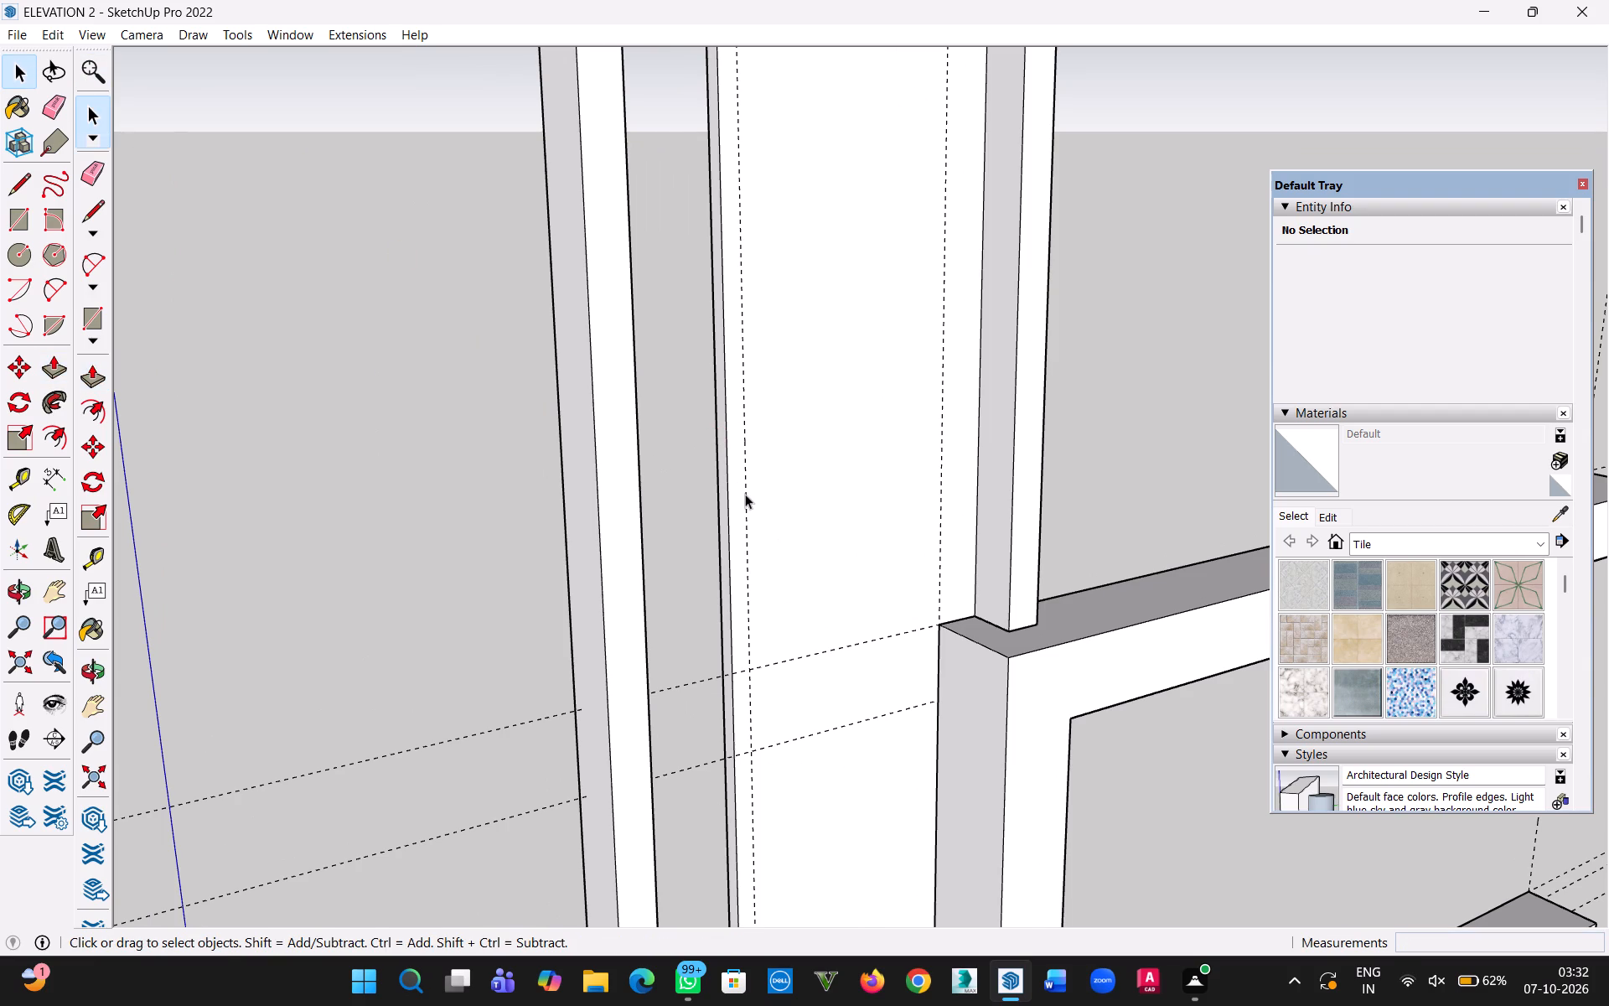
pyautogui.doubleClick(808, 469)
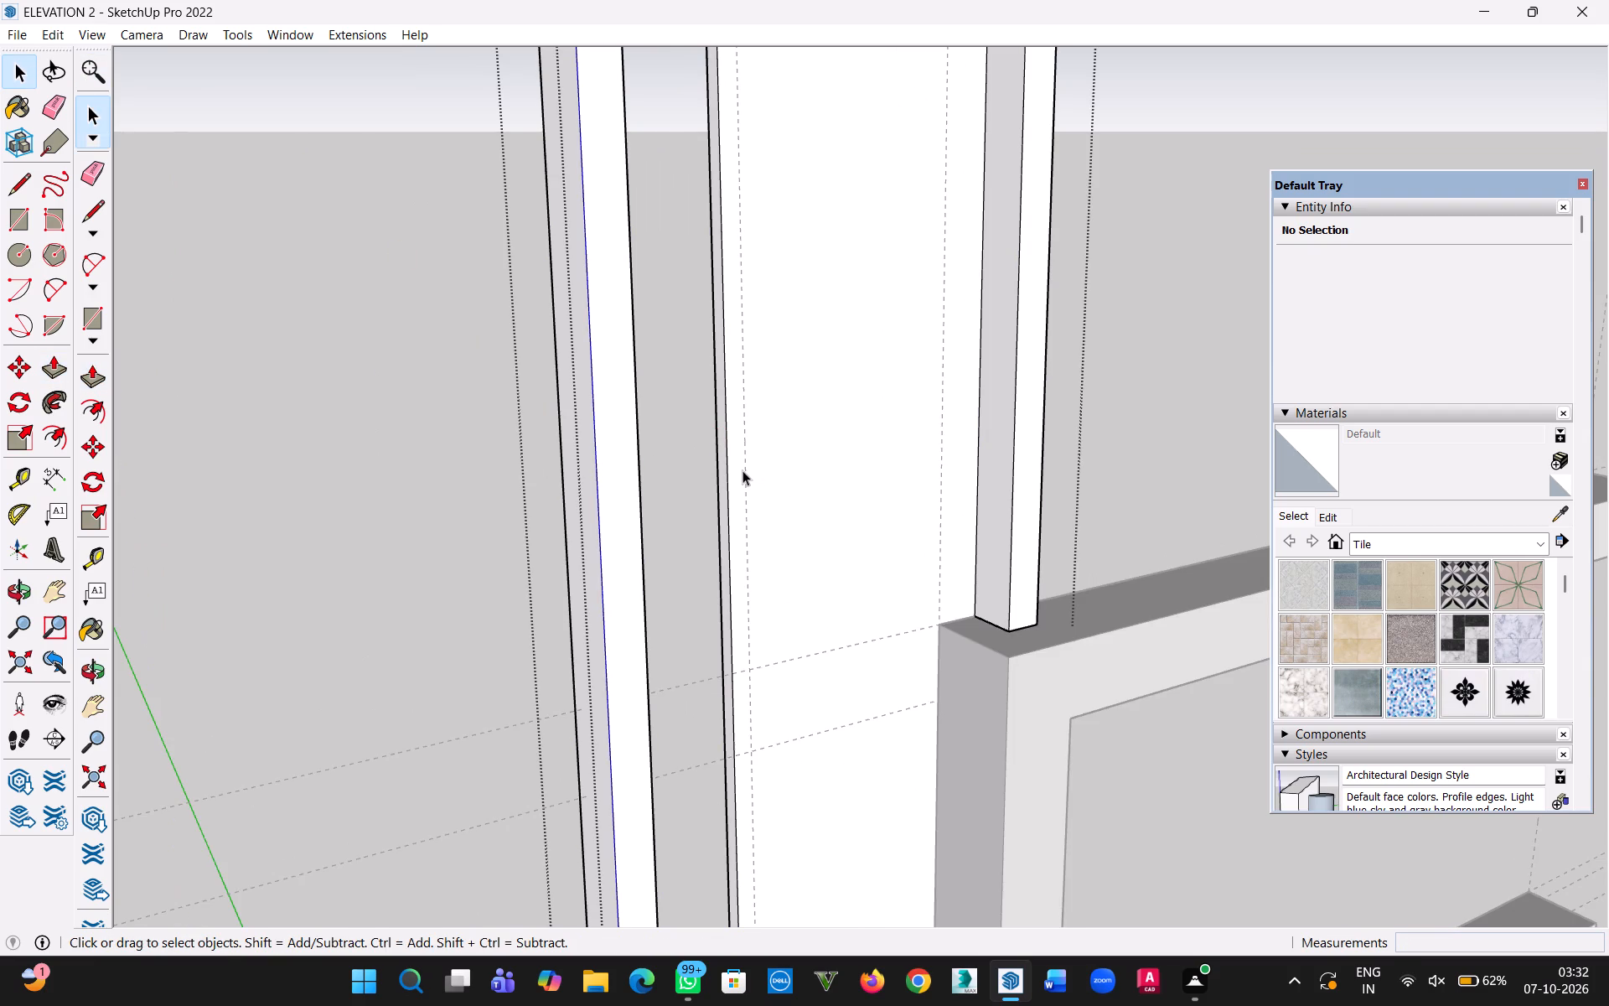
pyautogui.press('t')
pyautogui.click(730, 479)
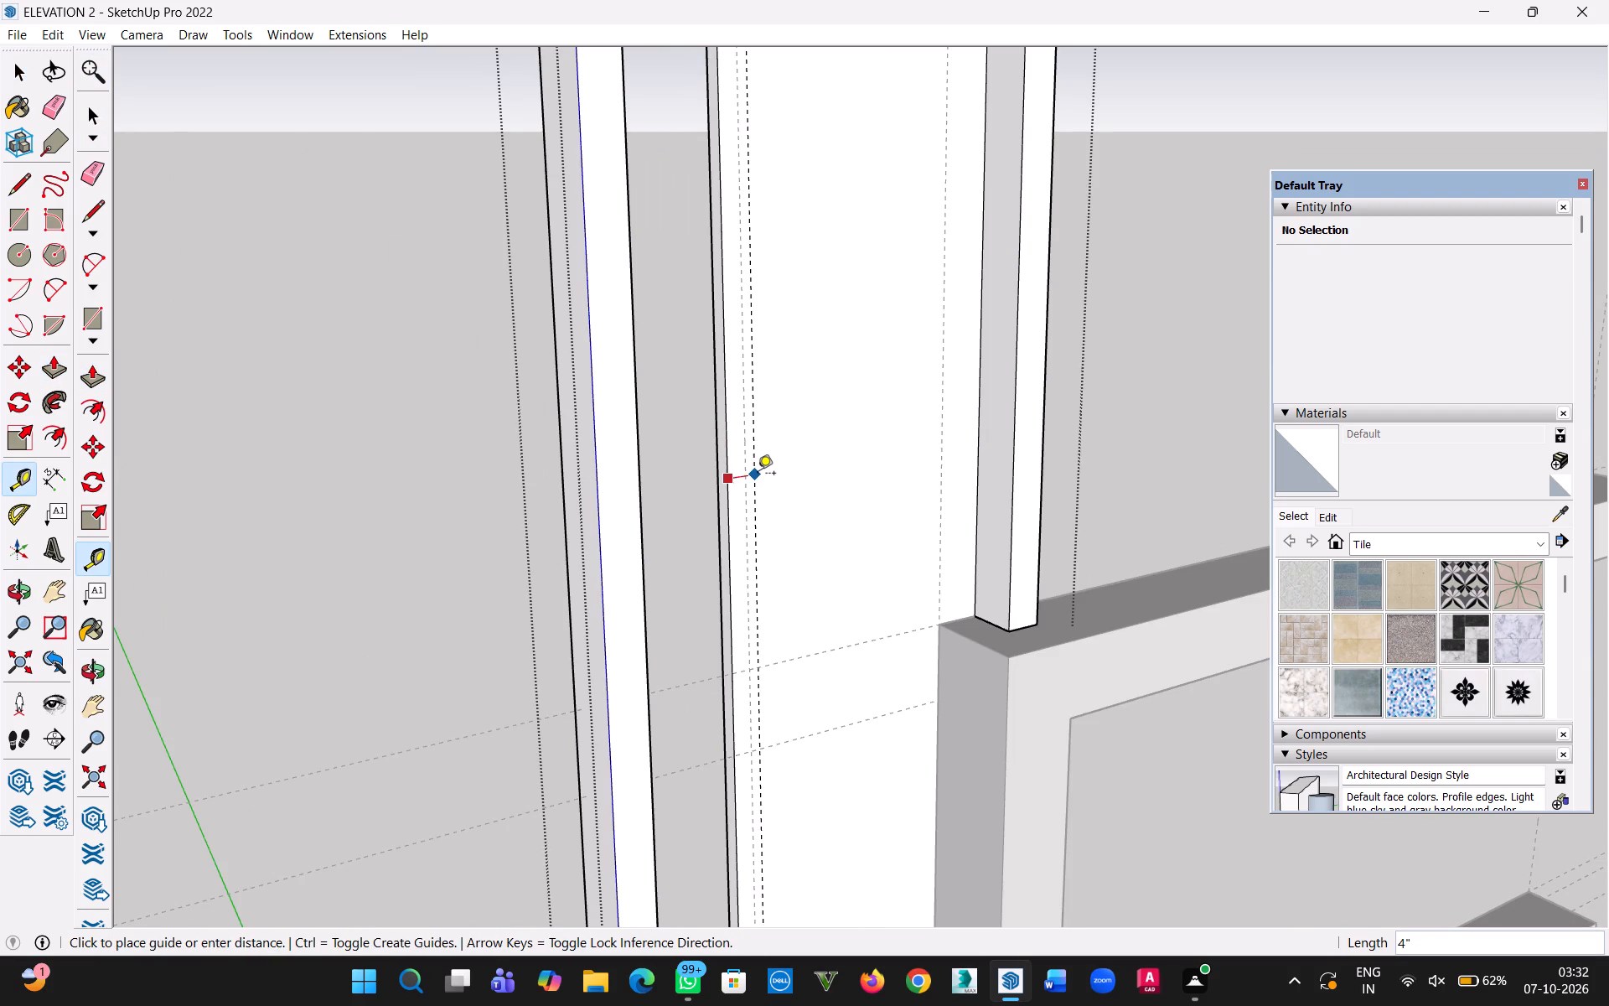
pyautogui.write('4"')
pyautogui.press('Return')
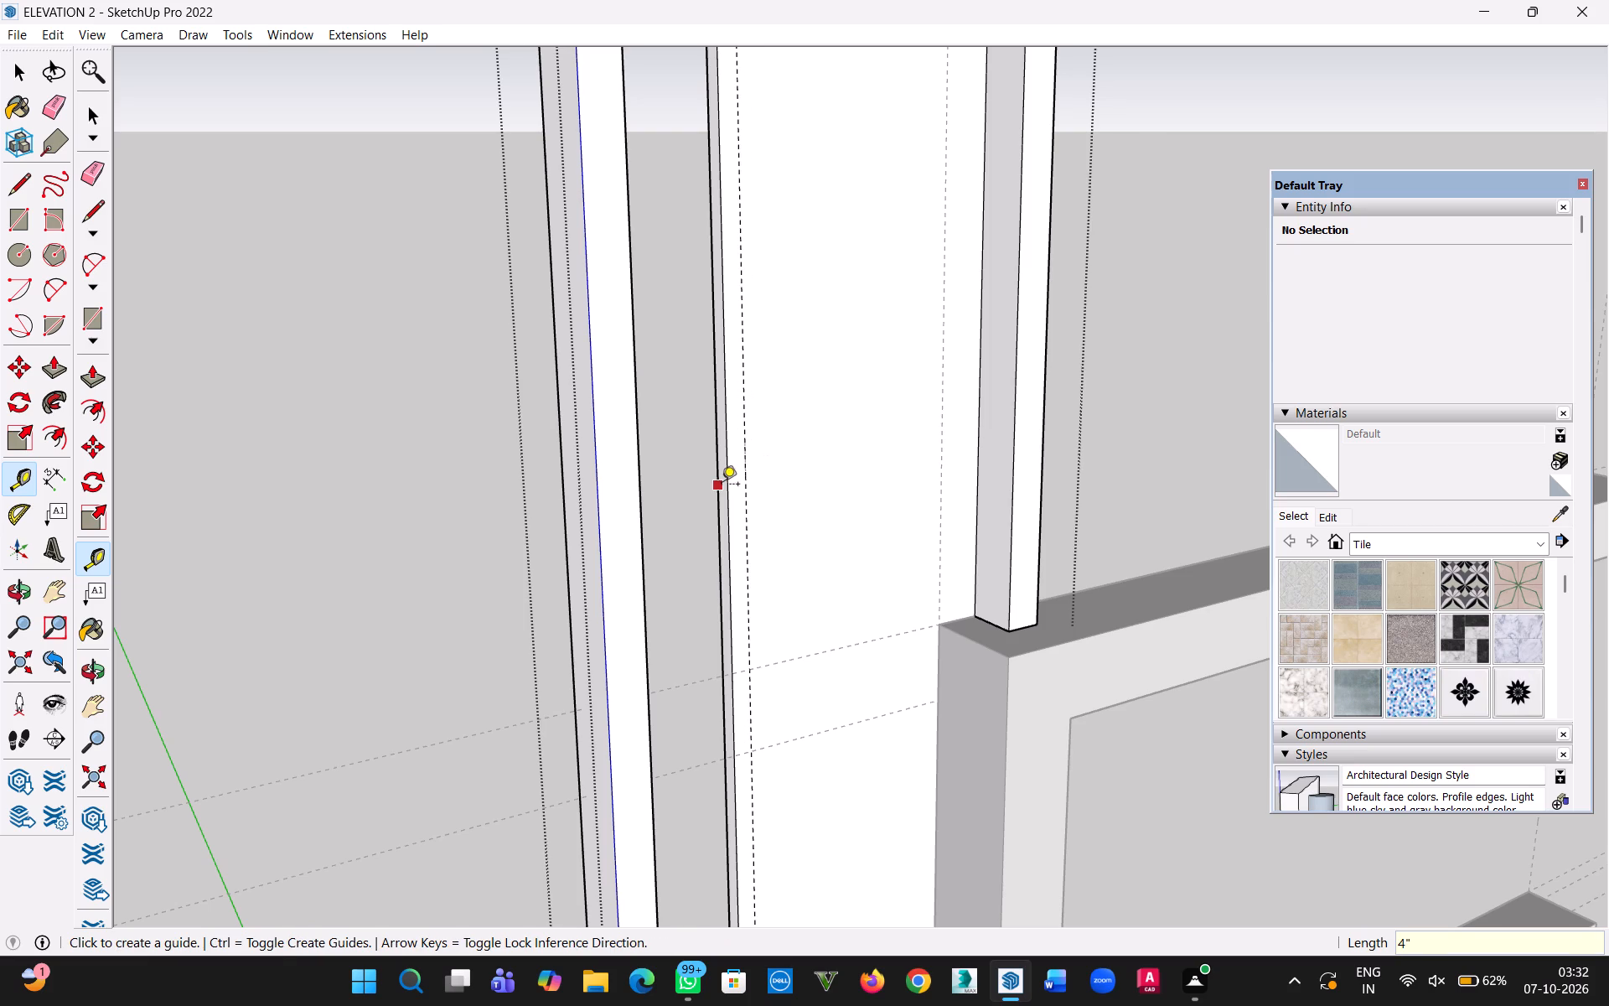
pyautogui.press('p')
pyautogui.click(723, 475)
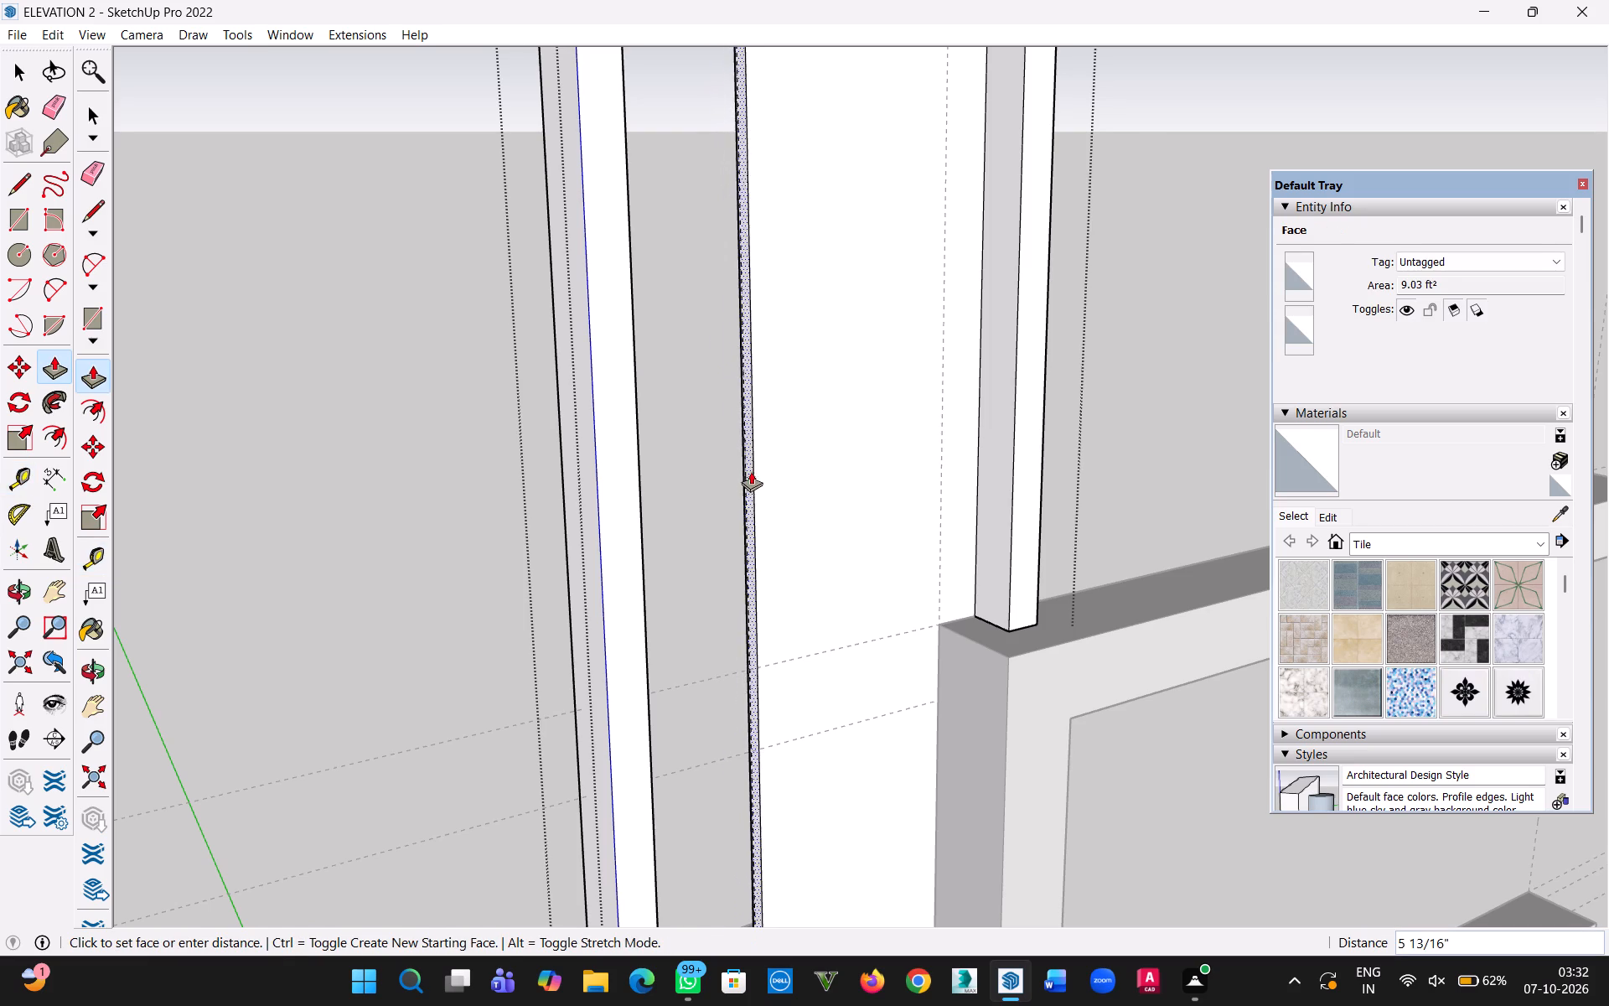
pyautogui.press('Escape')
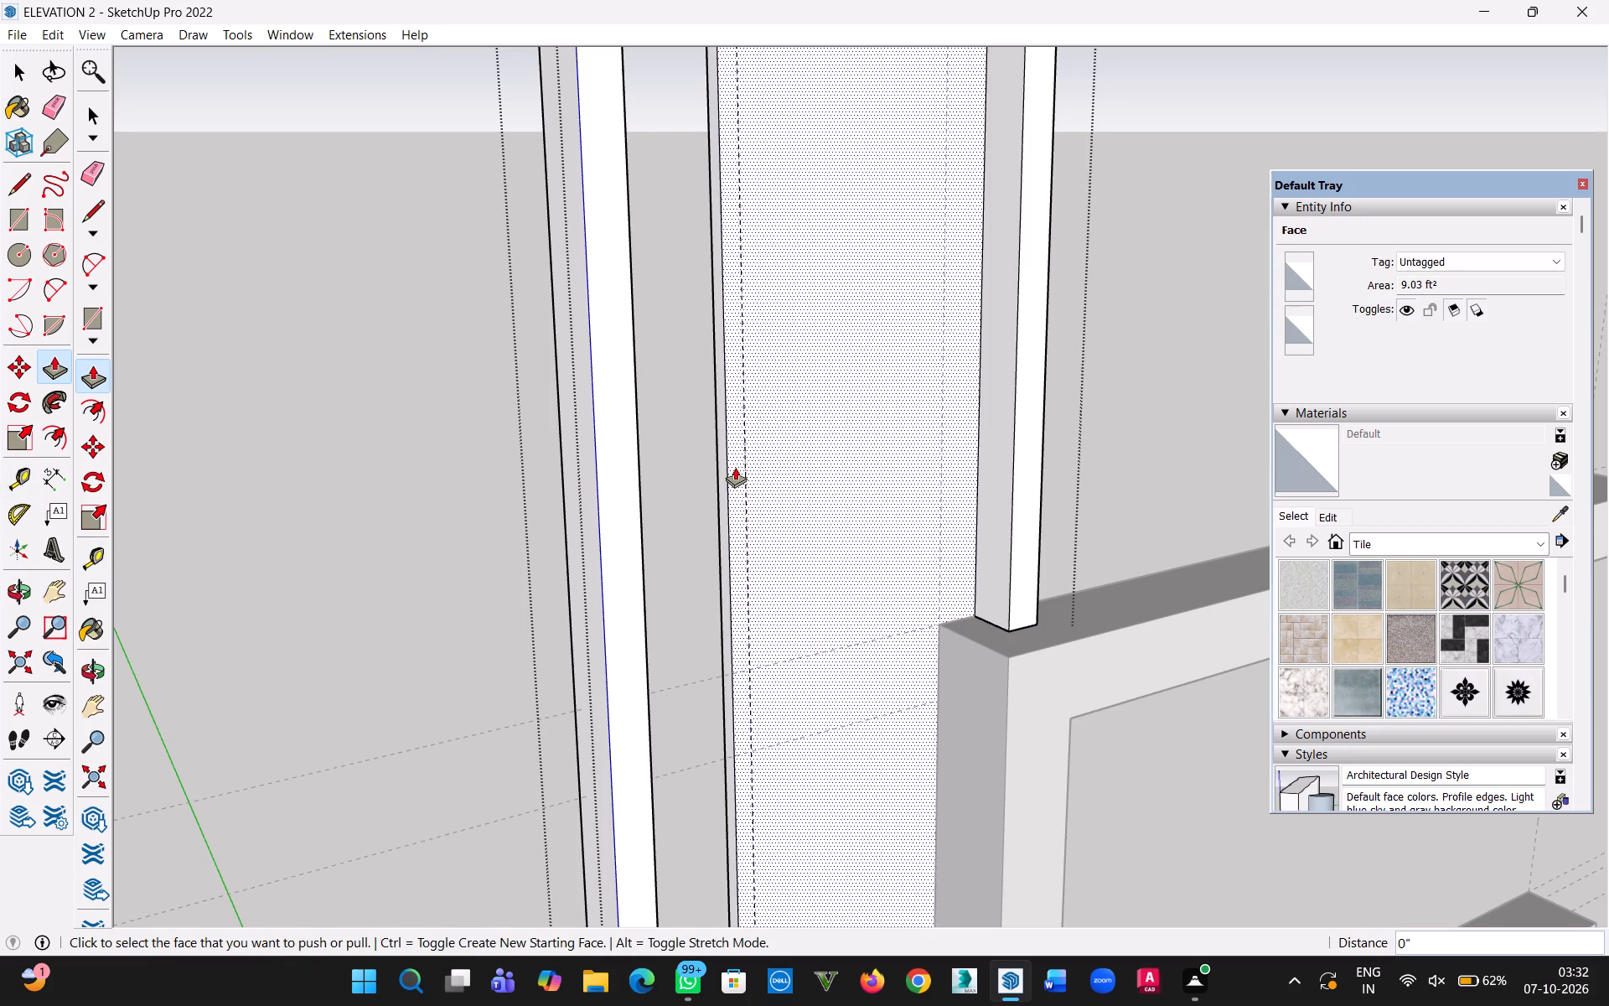
# Draw a line about 3' long on the guide and push the narrow opening's side face back 4" to it, widening the opening.
pyautogui.press('l')
pyautogui.click(747, 480)
pyautogui.click(740, 386)
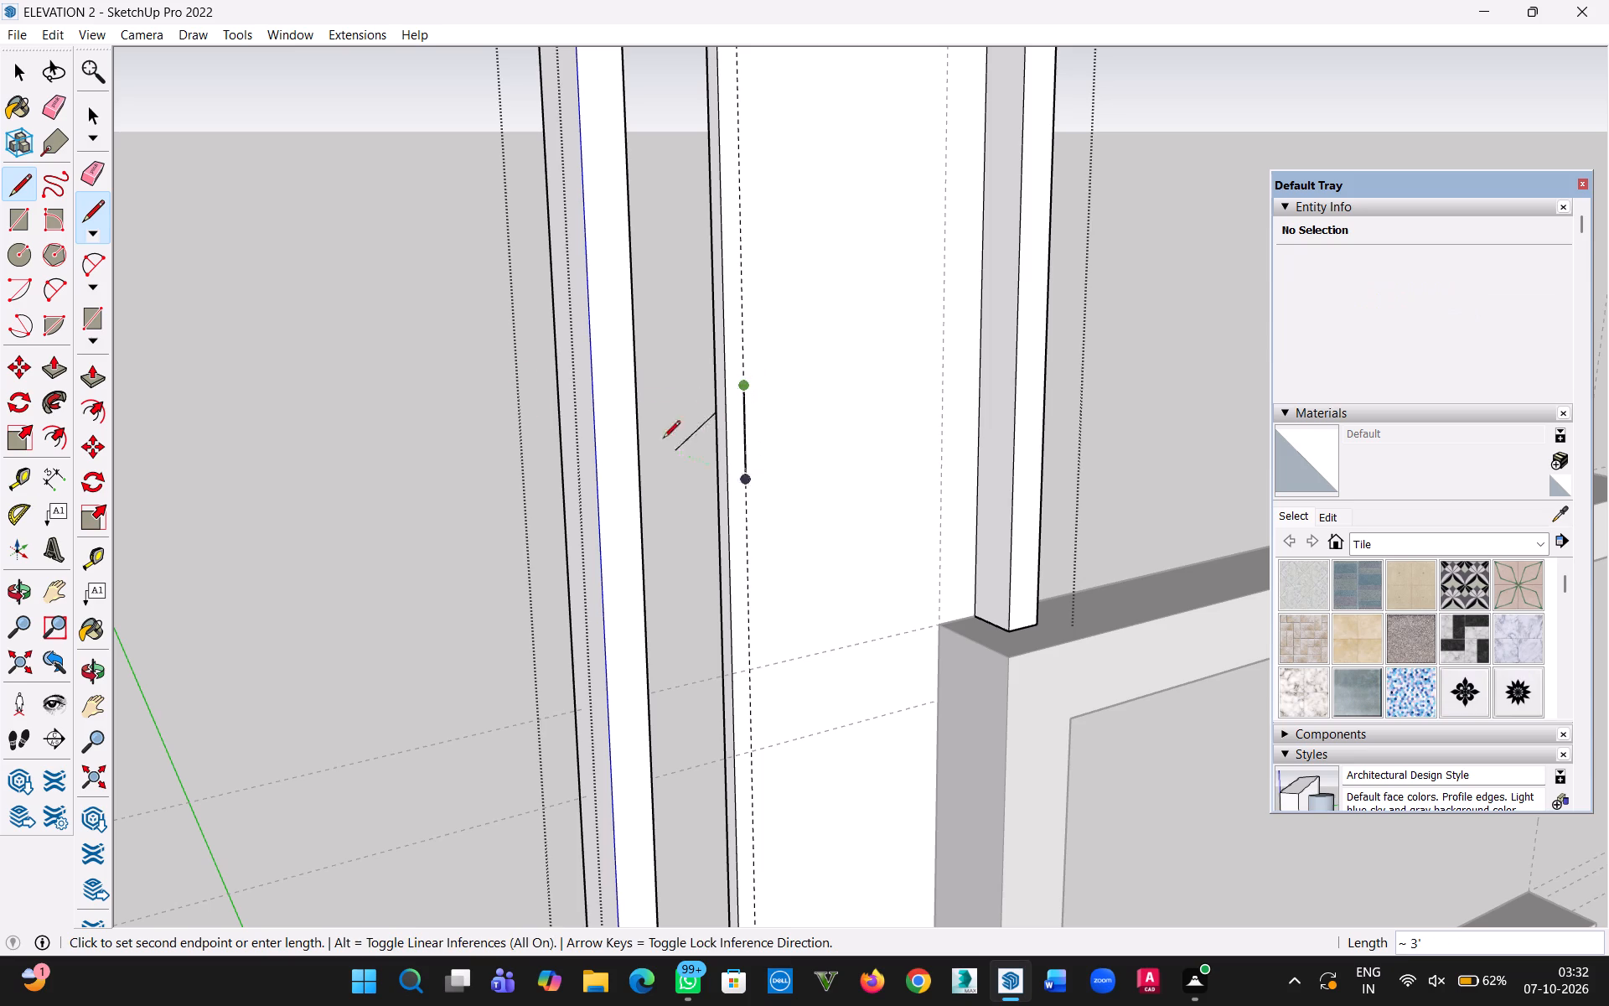
pyautogui.press('Escape')
pyautogui.press('p')
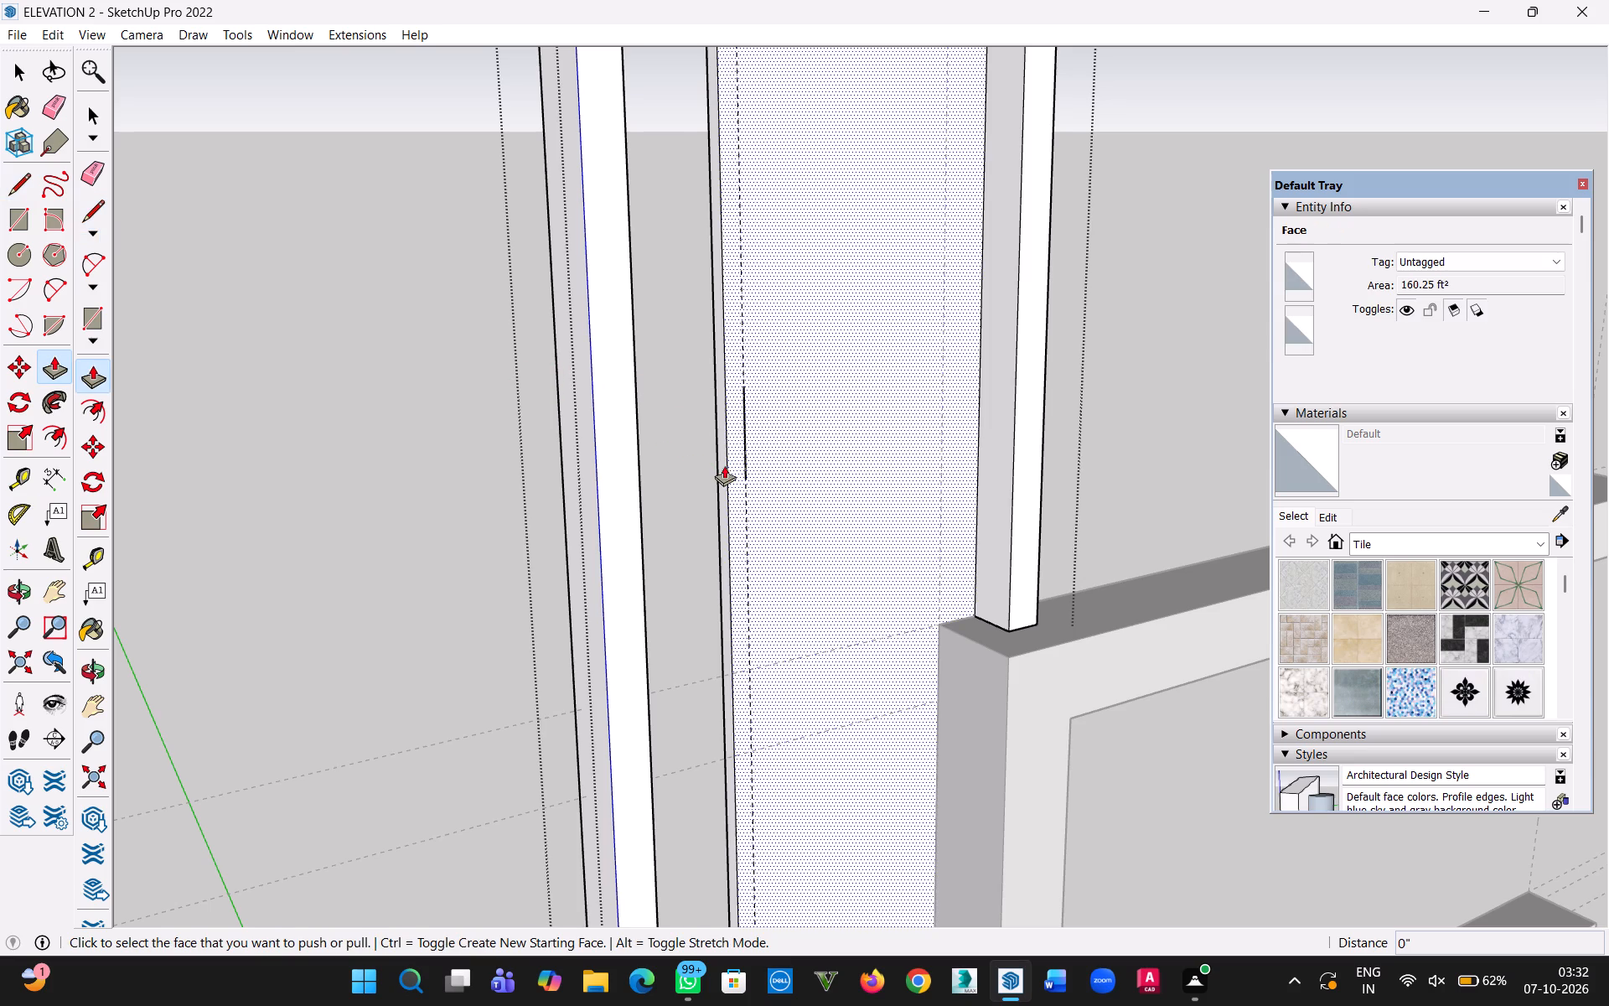
pyautogui.click(722, 465)
pyautogui.click(745, 442)
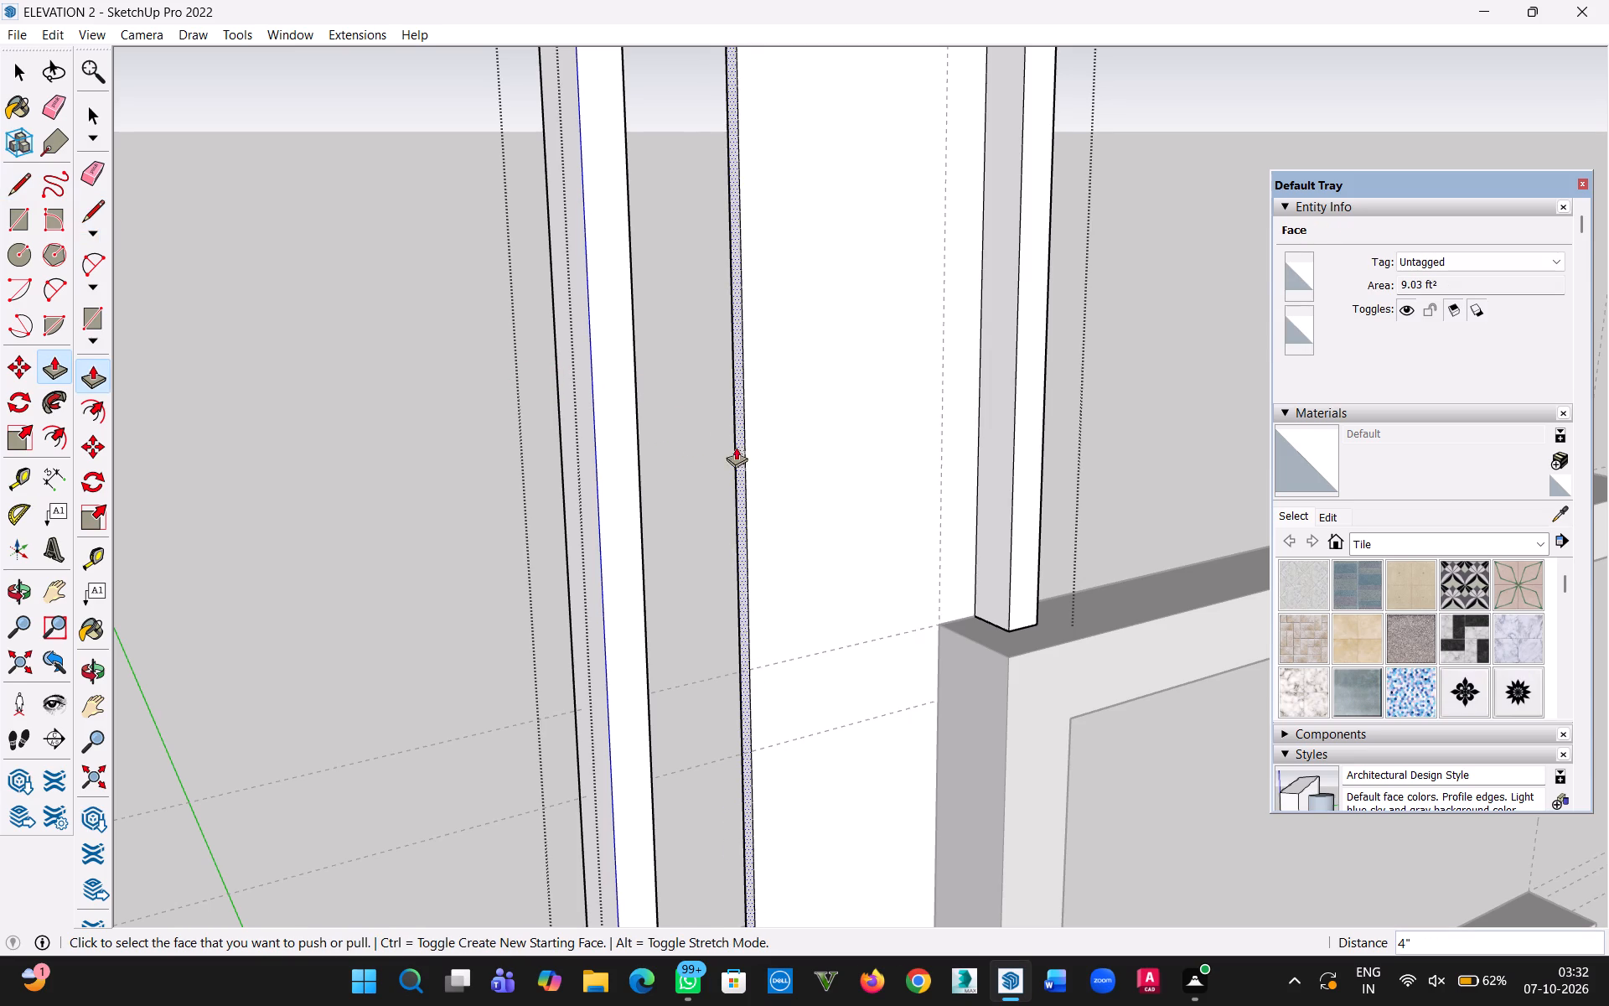
# Pull the inner side face of the wall frame's full-height leg out 4" towards the C-shaped frame, thickening the leg.
pyautogui.moveTo(821, 474); pyautogui.dragTo(322, 448, button='middle')
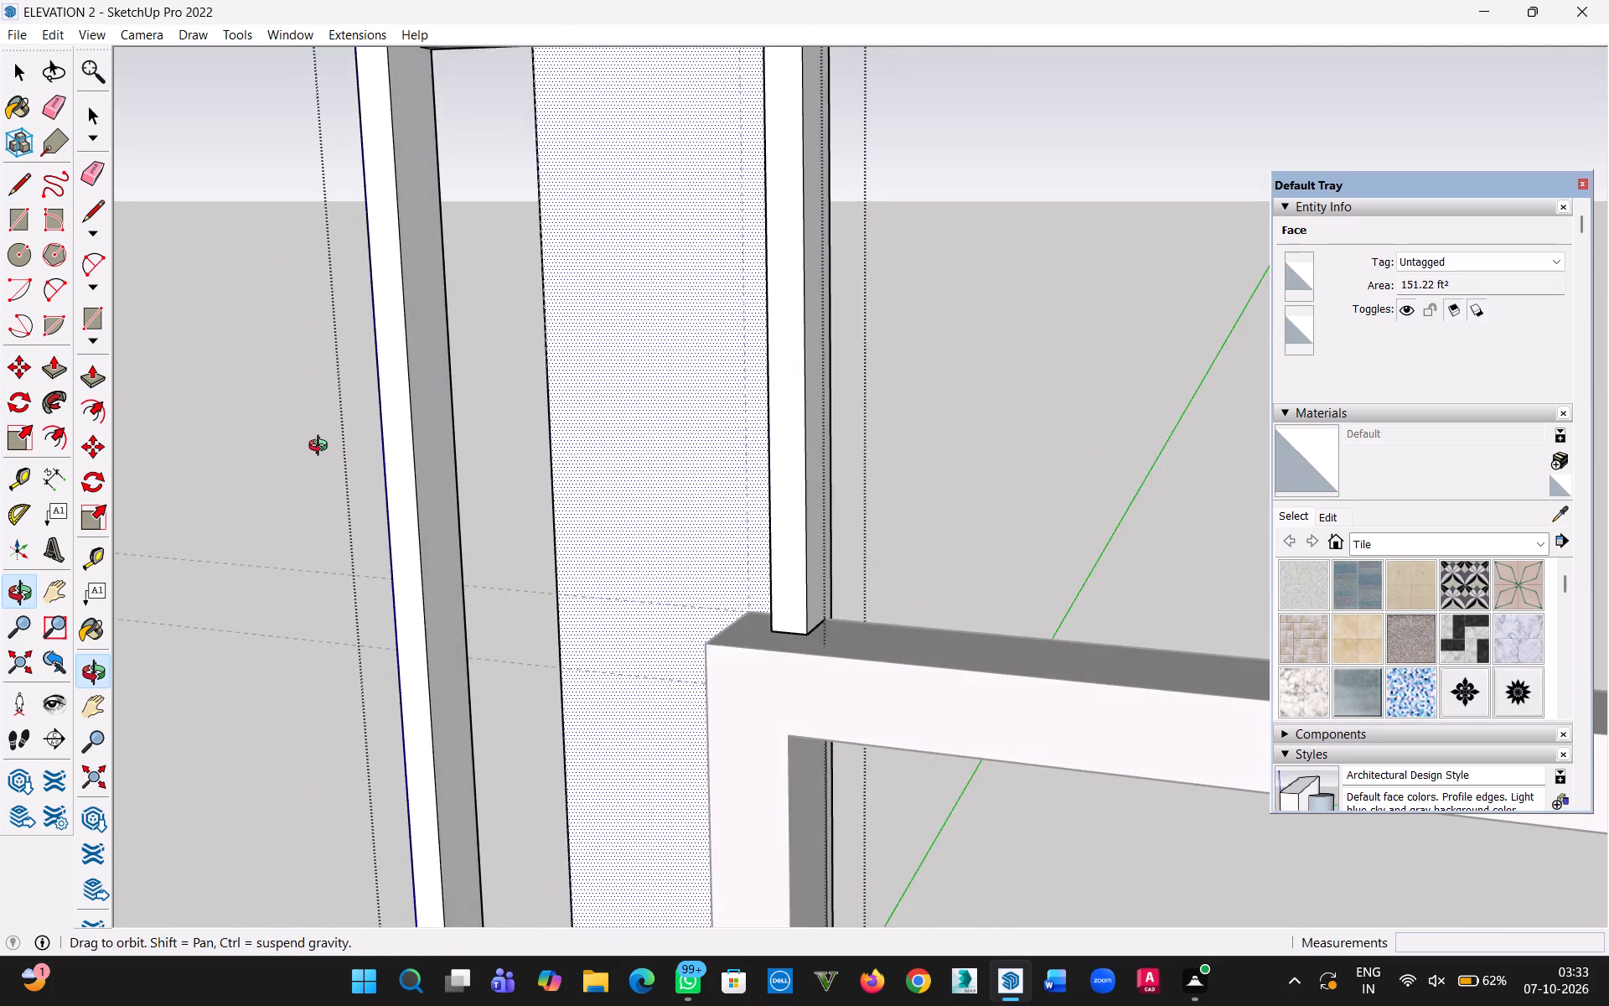
pyautogui.moveTo(322, 448); pyautogui.dragTo(437, 492, button='middle')
pyautogui.scroll(-5, 800, 511)
pyautogui.moveTo(687, 548); pyautogui.dragTo(796, 490, button='middle')
pyautogui.click(18, 72)
pyautogui.moveTo(711, 500); pyautogui.dragTo(672, 507, button='middle')
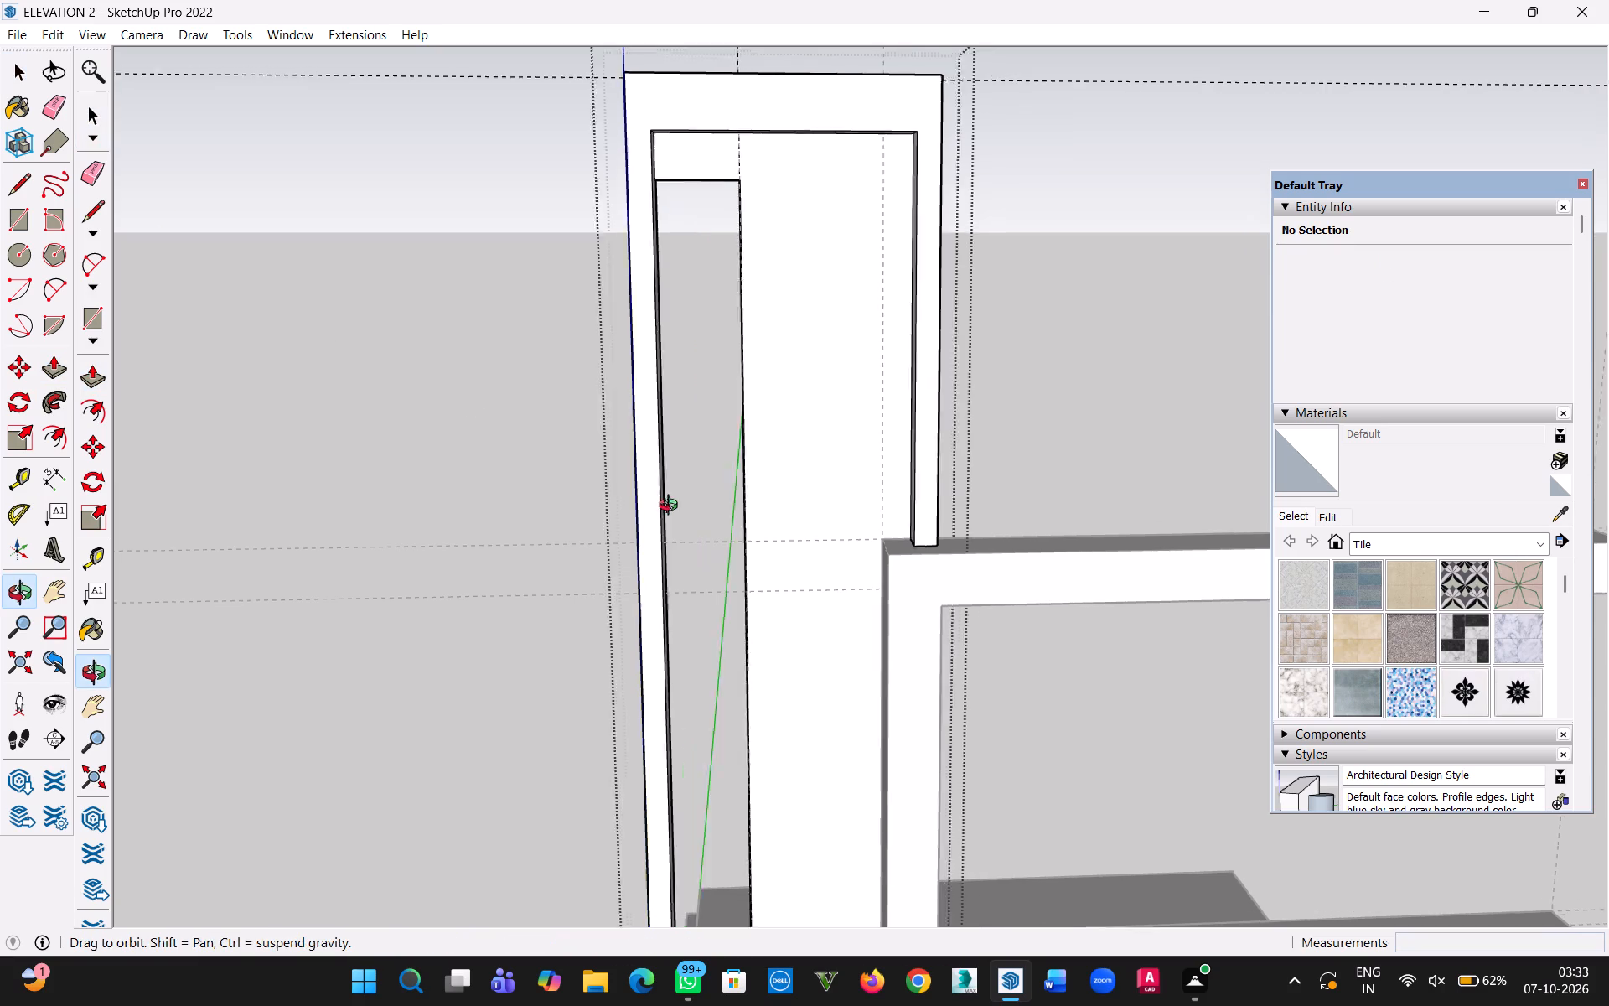
pyautogui.moveTo(672, 507); pyautogui.dragTo(607, 518, button='middle')
pyautogui.press('p')
pyautogui.scroll(4, 584, 538)
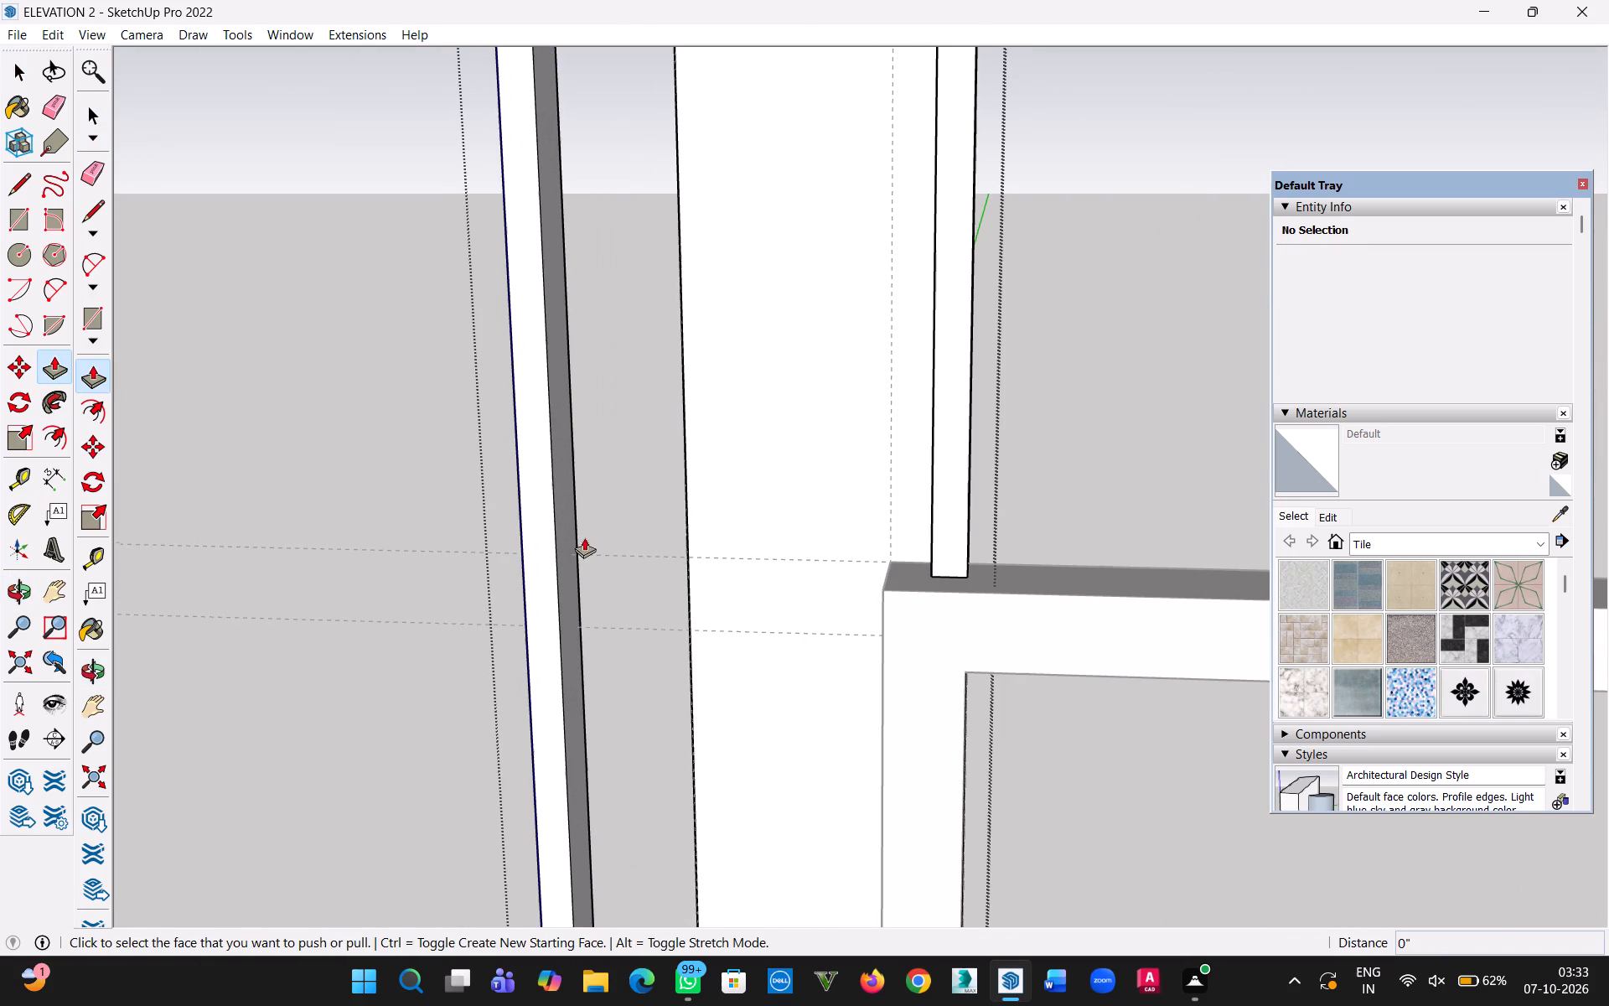
pyautogui.click(561, 528)
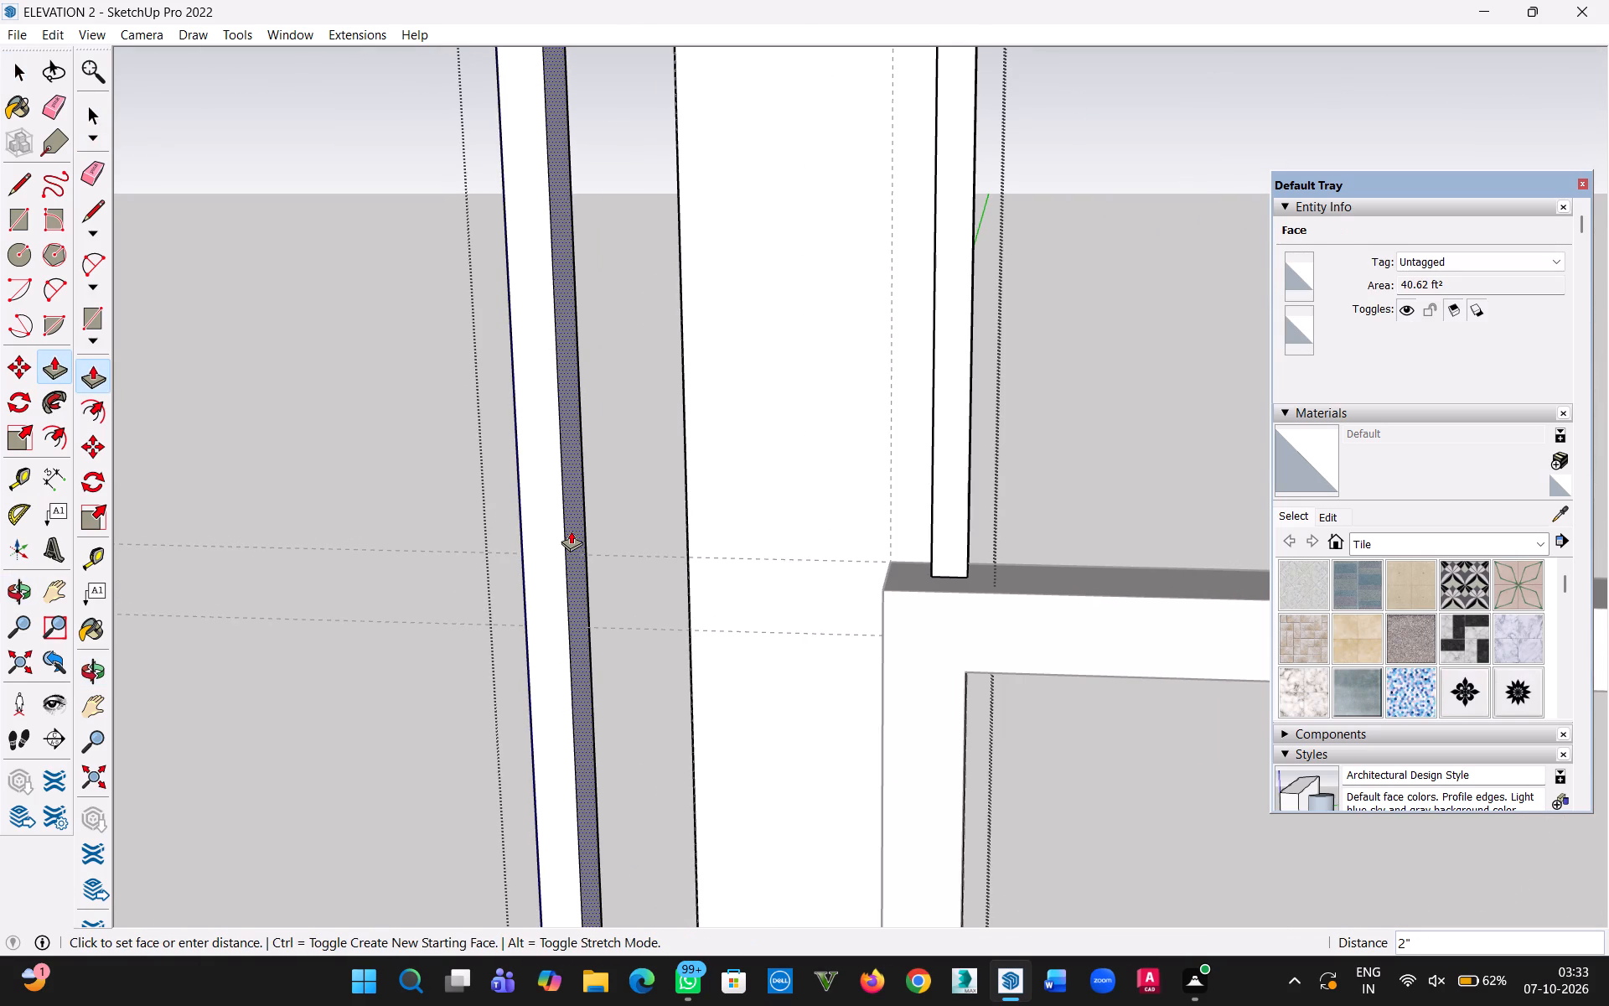
pyautogui.write('4"')
pyautogui.press('Return')
pyautogui.scroll(-4, 580, 533)
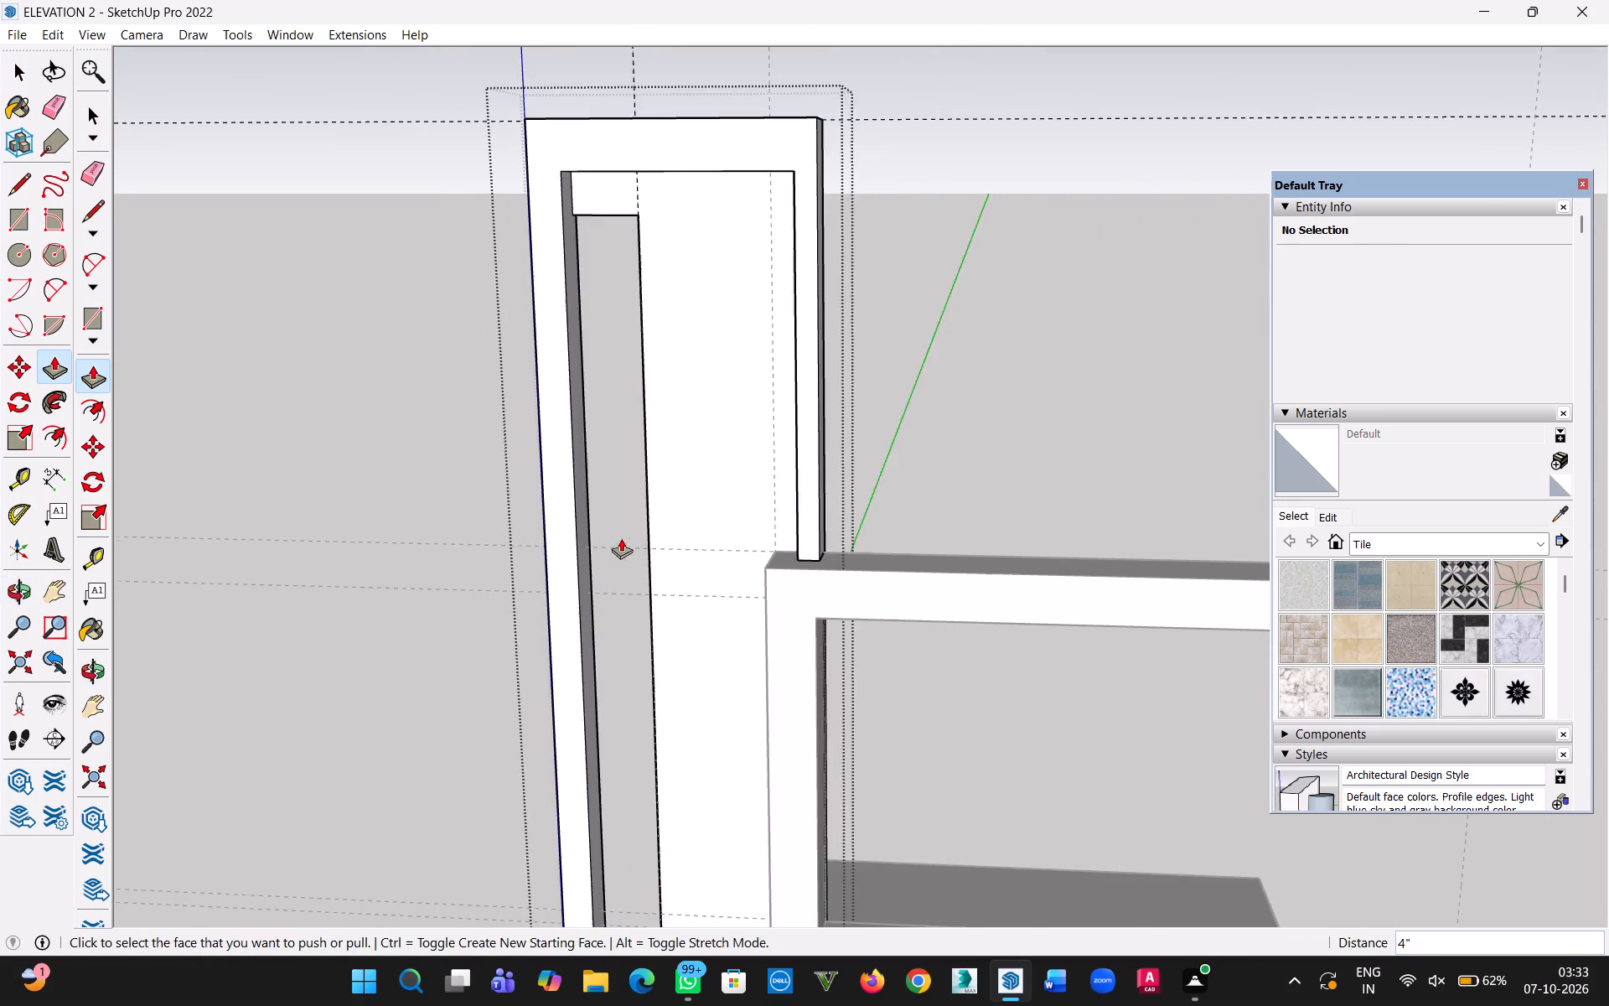
# Pull the inner side face of the wall frame's shorter leg, above the C-shaped frame, out 4" to thicken that leg.
pyautogui.scroll(-6, 621, 538)
pyautogui.moveTo(655, 581); pyautogui.dragTo(780, 474, button='middle')
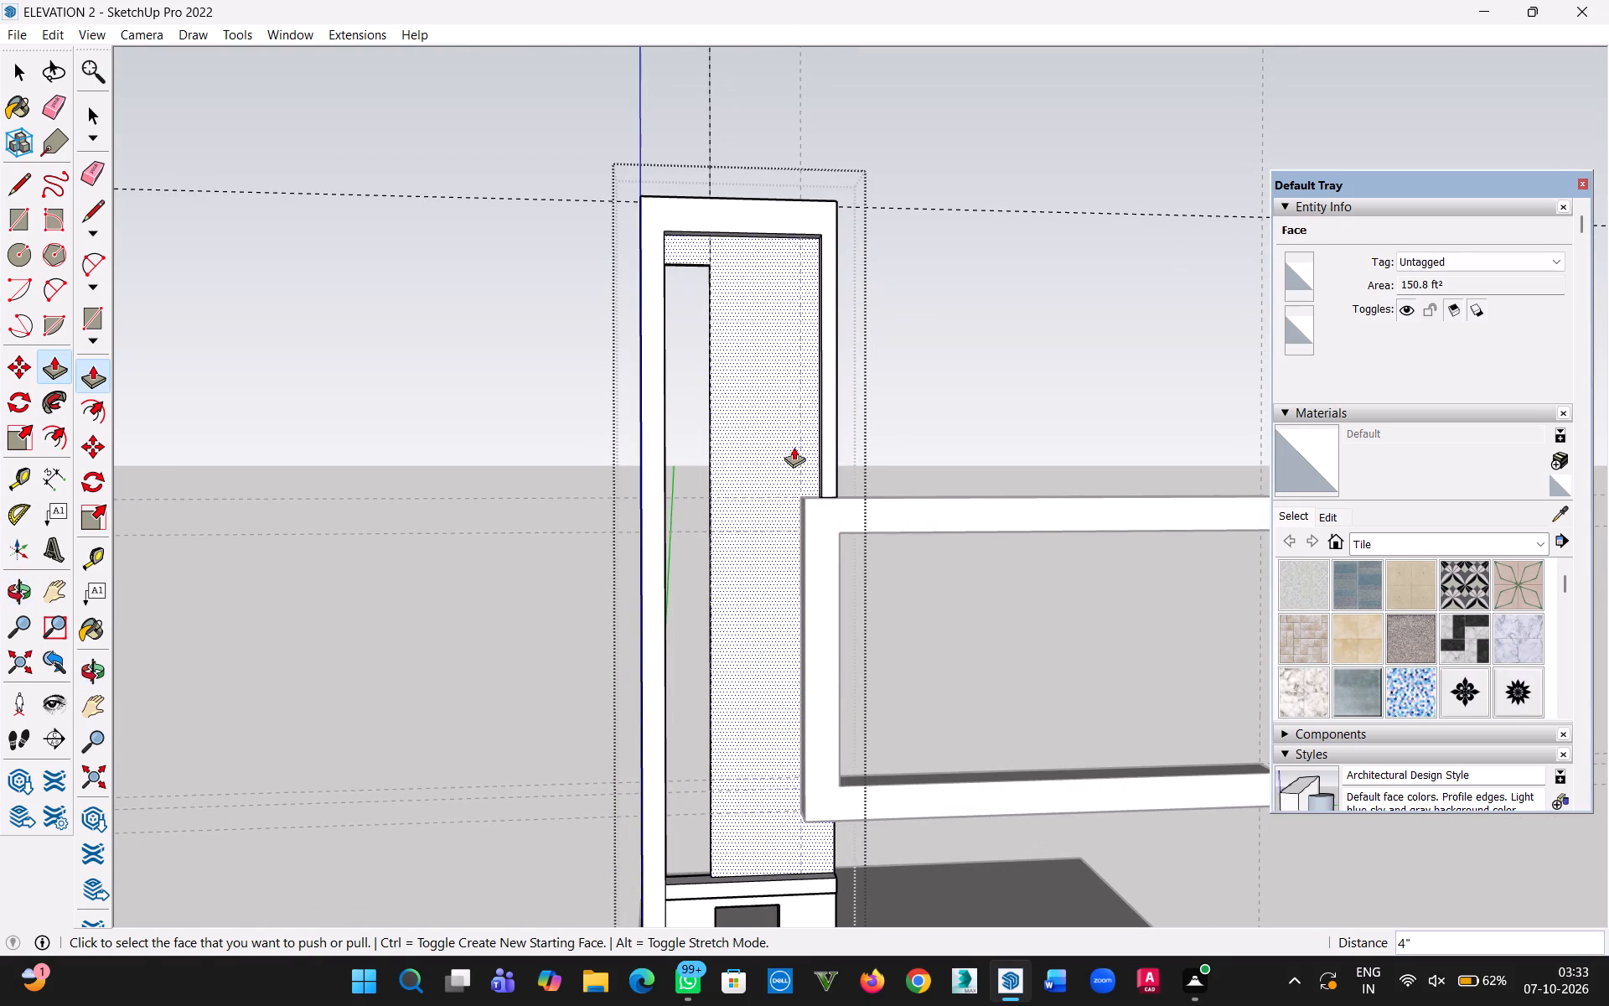
pyautogui.moveTo(775, 364); pyautogui.dragTo(888, 403, button='middle')
pyautogui.scroll(10, 877, 448)
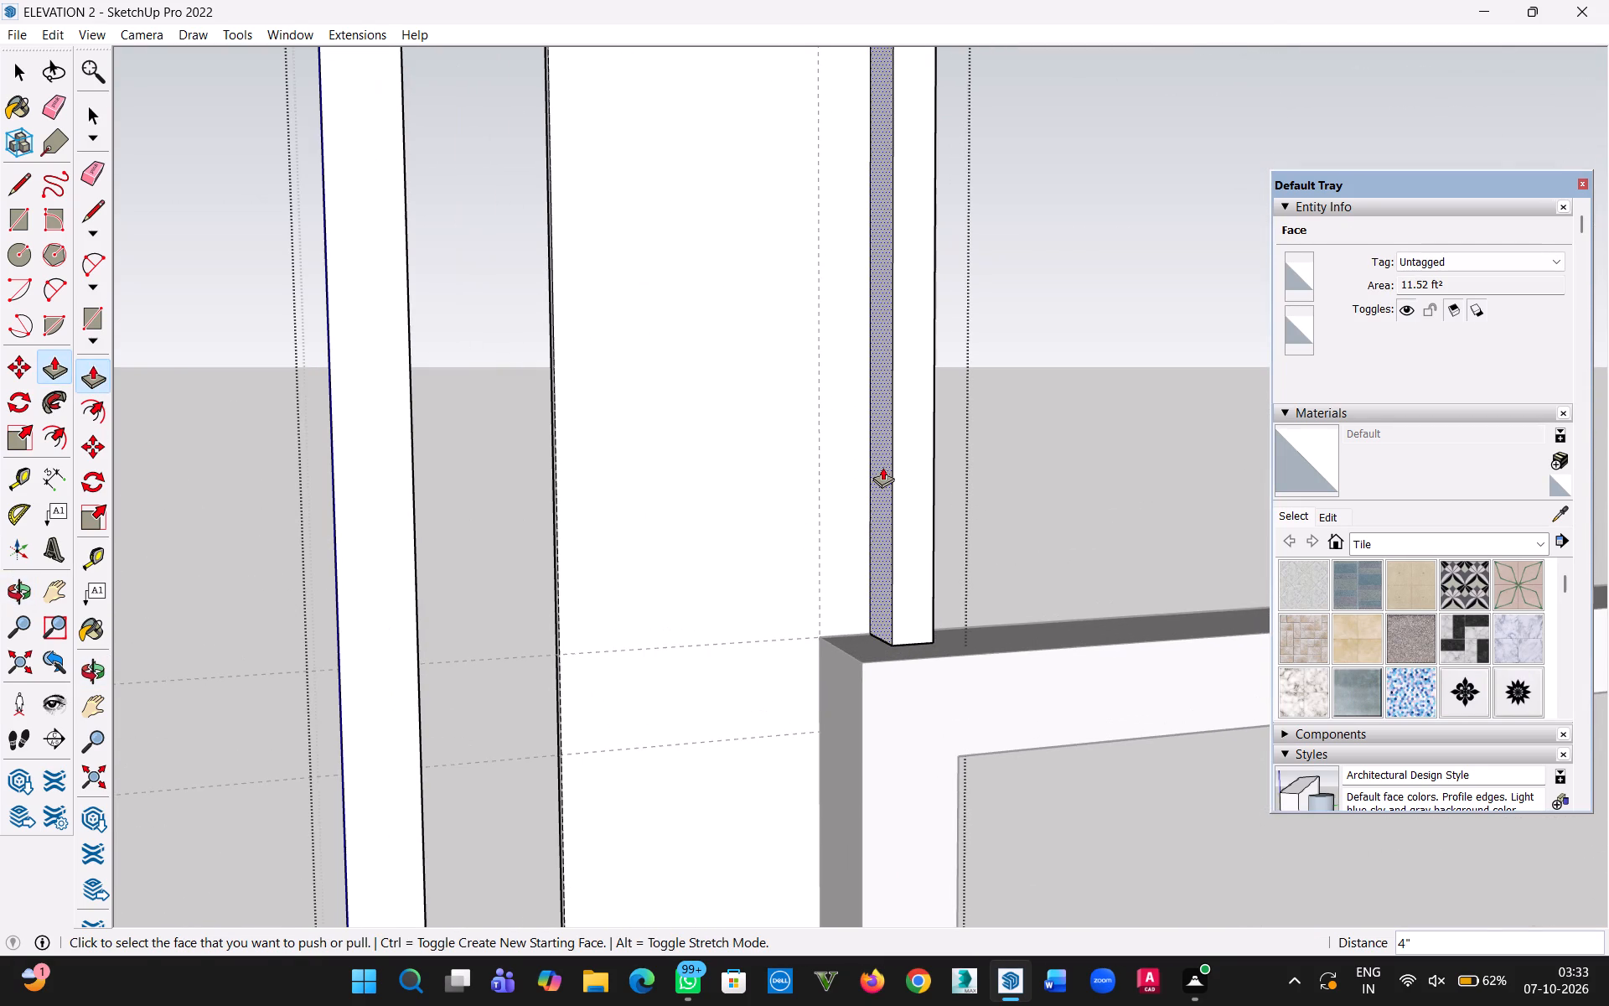
pyautogui.click(882, 467)
pyautogui.write('4"')
pyautogui.press('Return')
pyautogui.scroll(-13, 872, 484)
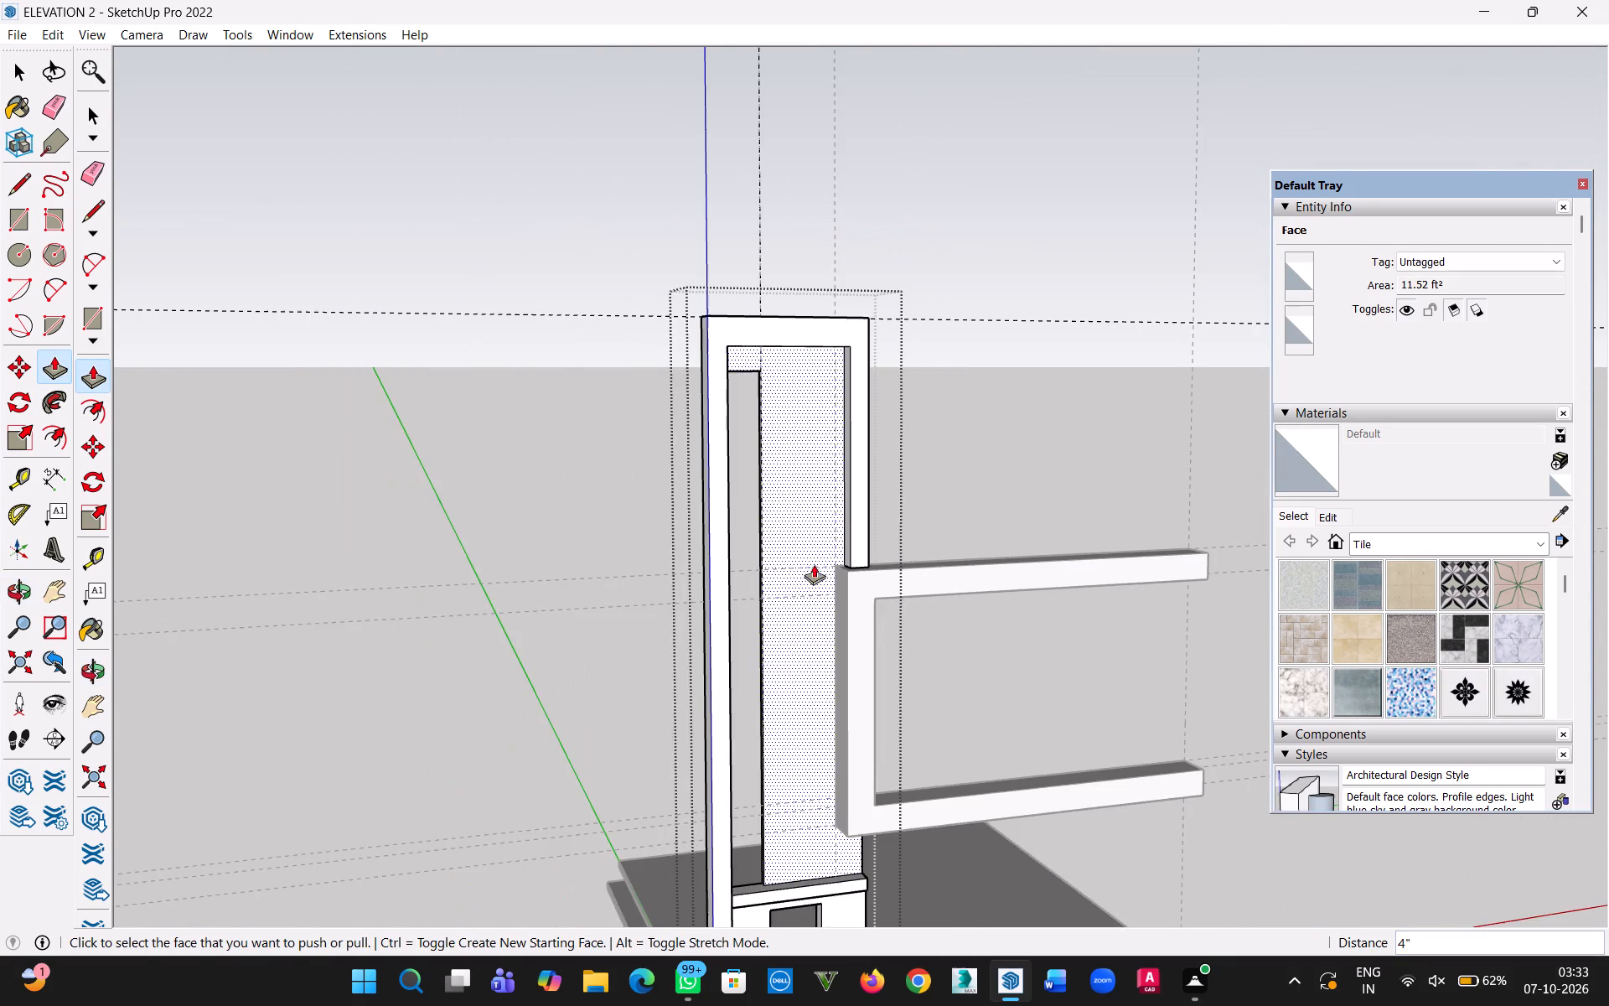
# Examine the tall wall's frame, narrow opening, ledge and base doorway up close and against the whole elevation.
pyautogui.moveTo(794, 577); pyautogui.dragTo(676, 373, button='middle')
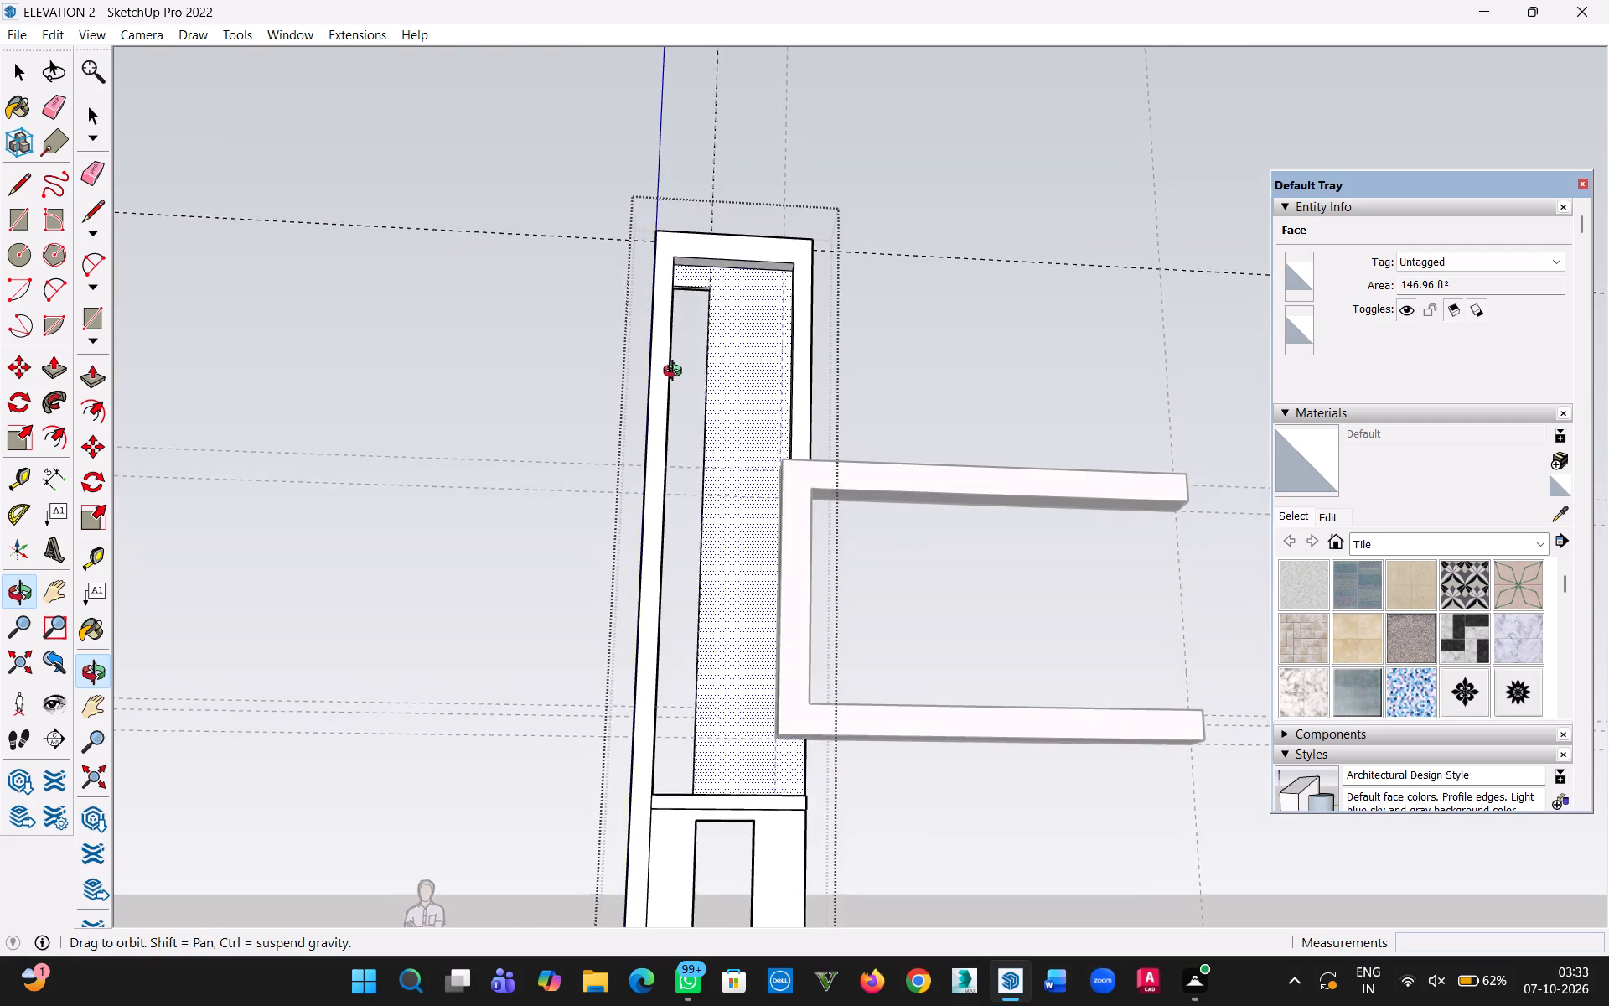
pyautogui.moveTo(676, 373); pyautogui.dragTo(681, 454, button='middle')
pyautogui.scroll(-3, 706, 634)
pyautogui.moveTo(710, 704); pyautogui.dragTo(711, 797, button='middle')
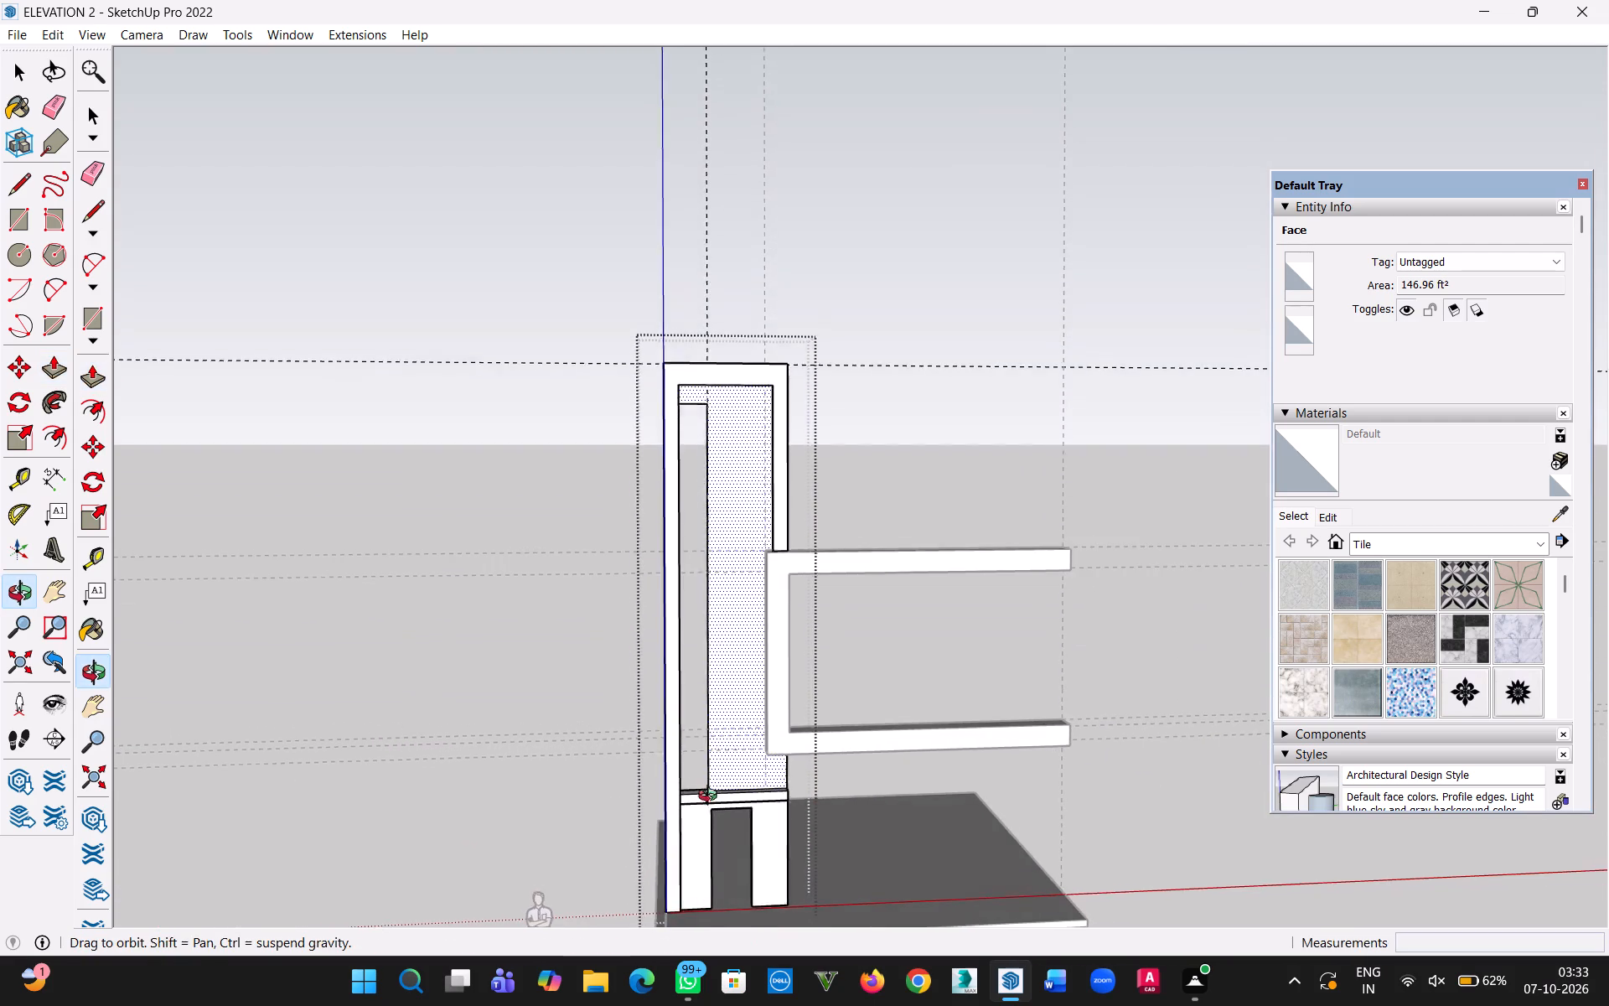
pyautogui.moveTo(711, 797); pyautogui.dragTo(712, 799, button='middle')
pyautogui.press('h')
pyautogui.moveTo(736, 826); pyautogui.dragTo(729, 630)
pyautogui.moveTo(726, 622); pyautogui.dragTo(746, 722, button='middle')
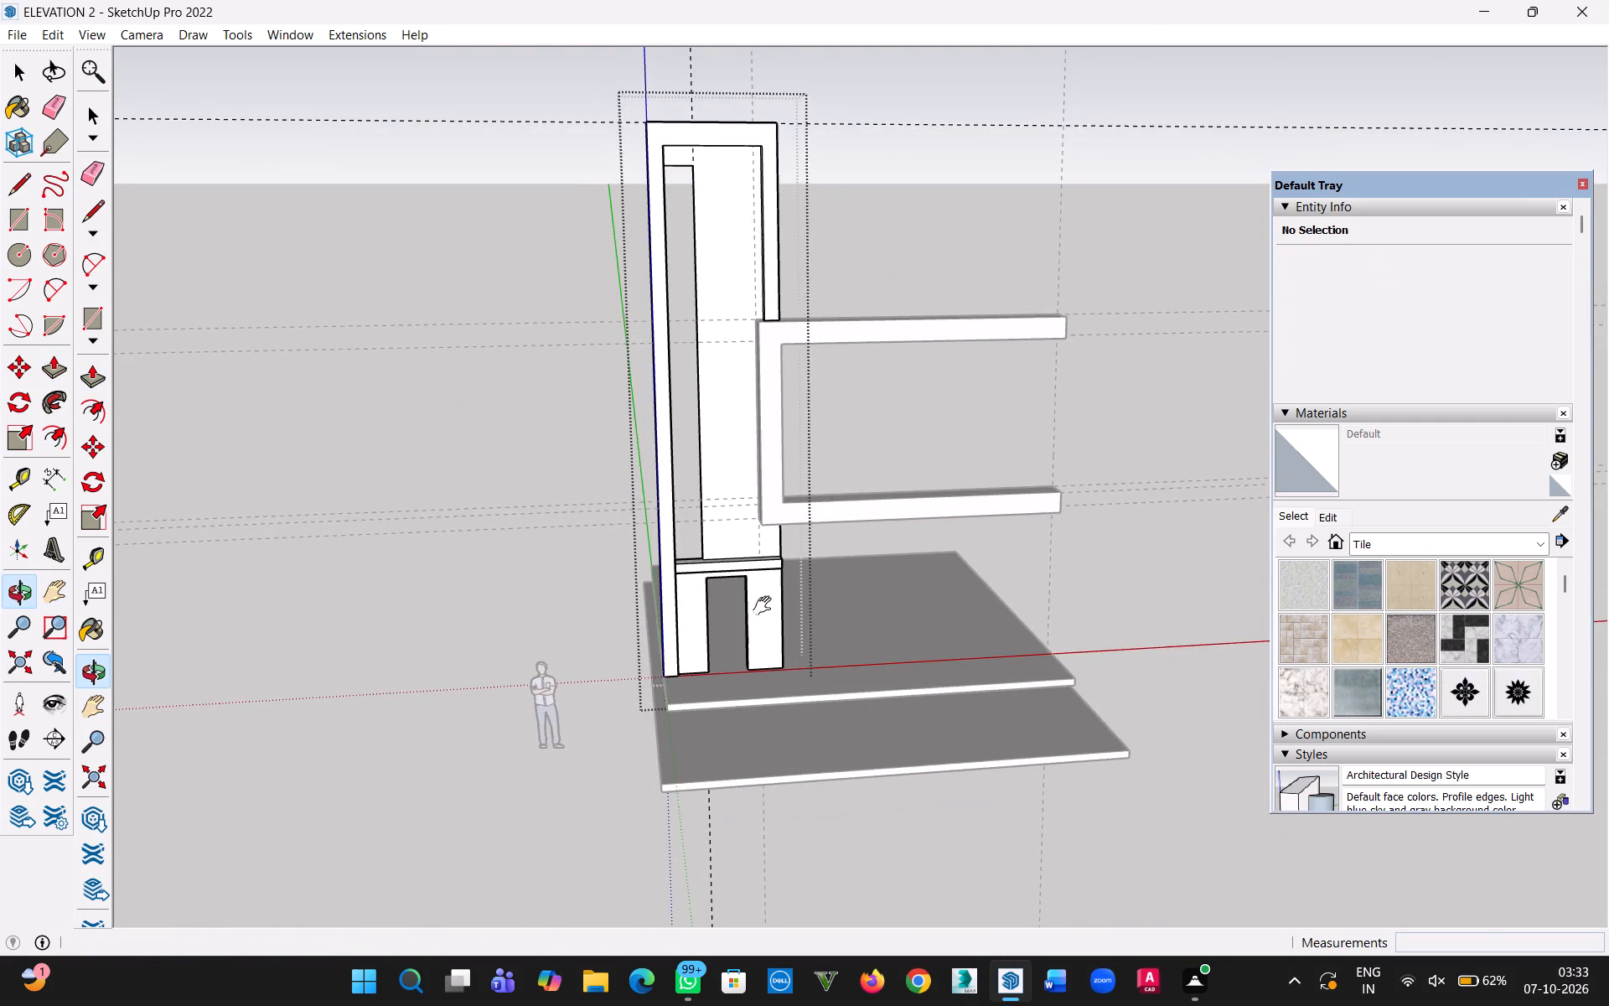
pyautogui.scroll(12, 765, 564)
pyautogui.moveTo(750, 603); pyautogui.dragTo(768, 395, button='middle')
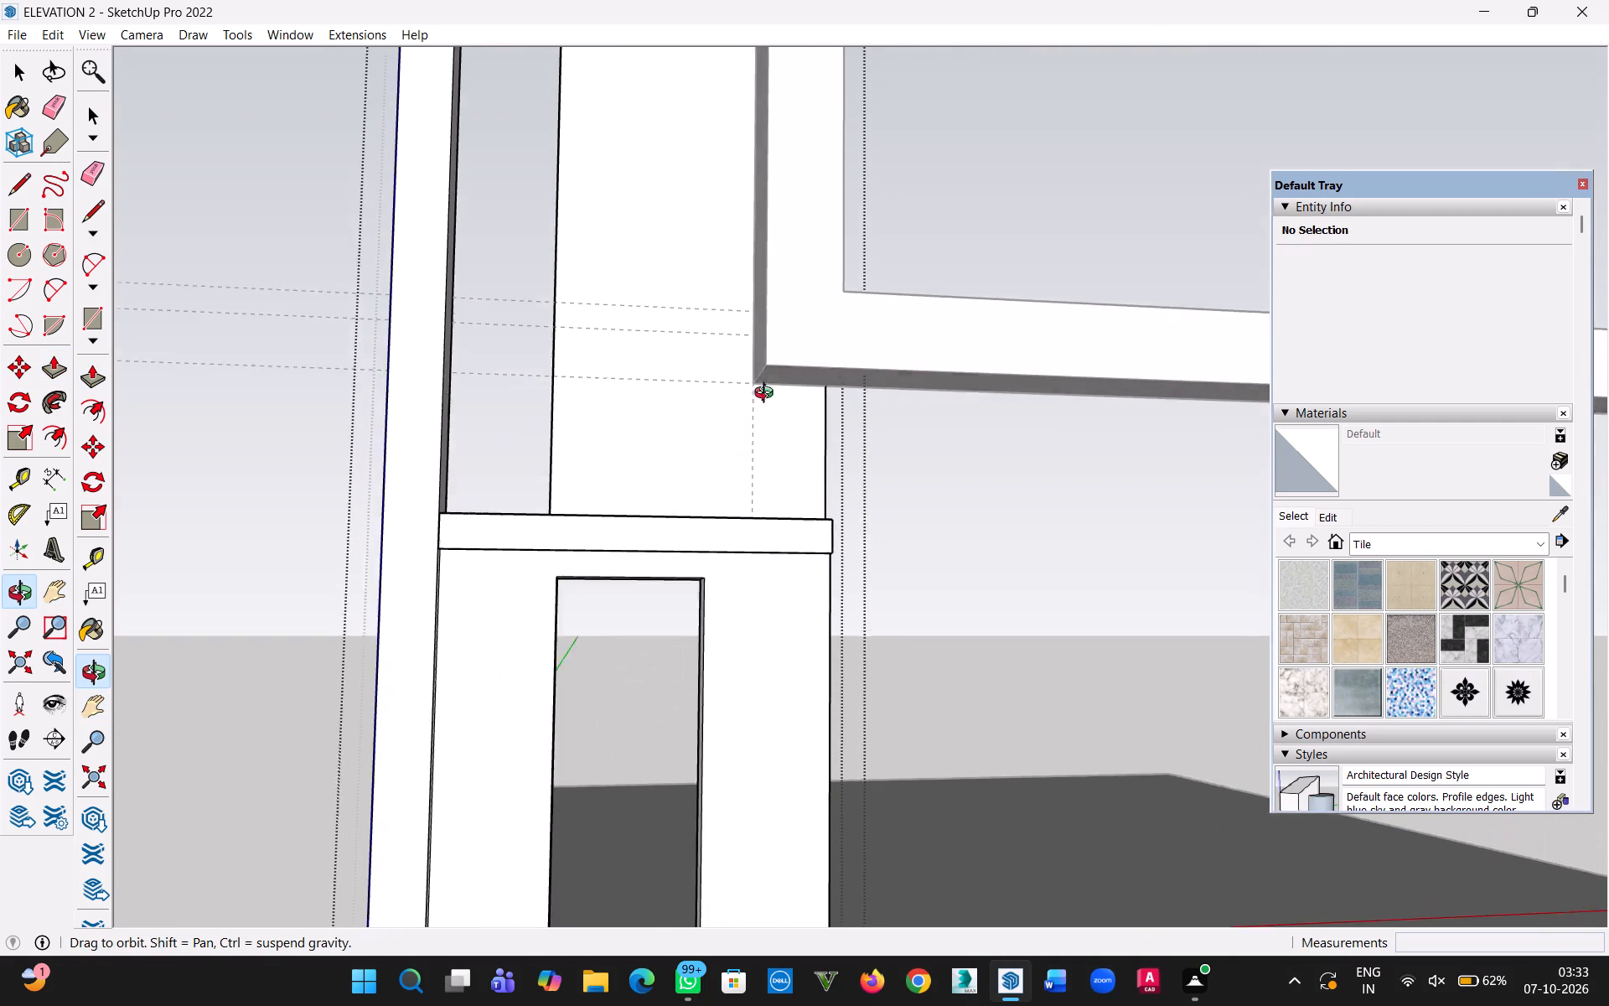
pyautogui.moveTo(768, 395); pyautogui.dragTo(747, 684, button='middle')
pyautogui.scroll(5, 732, 583)
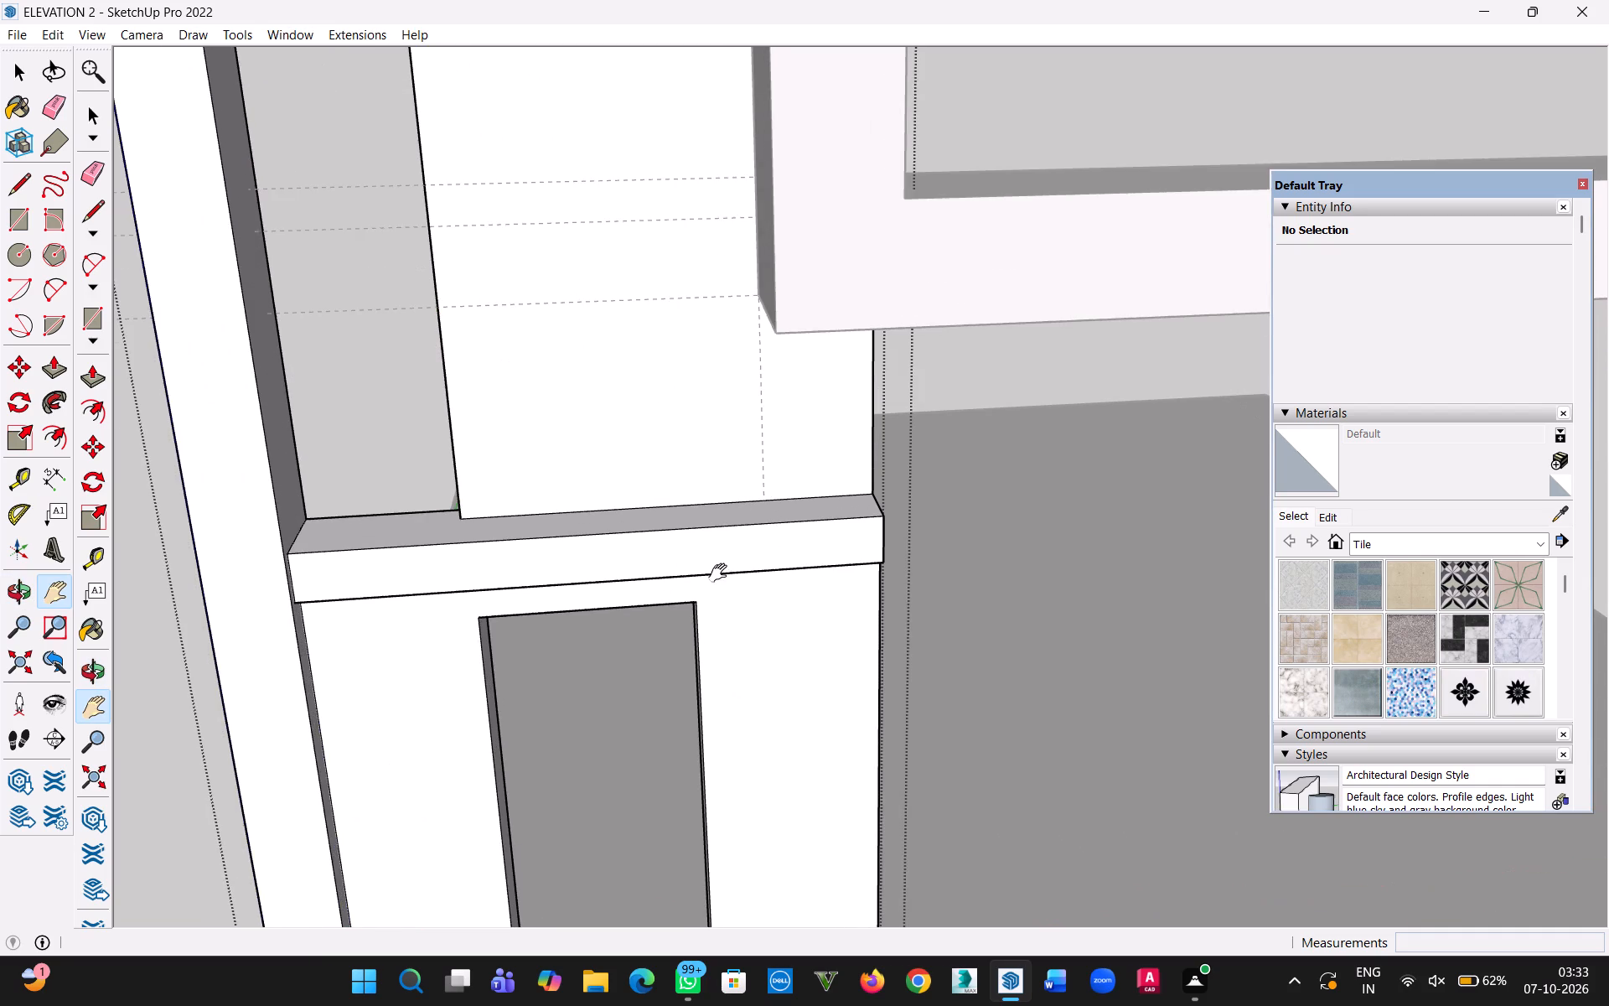
pyautogui.scroll(-14, 722, 573)
pyautogui.scroll(-7, 717, 587)
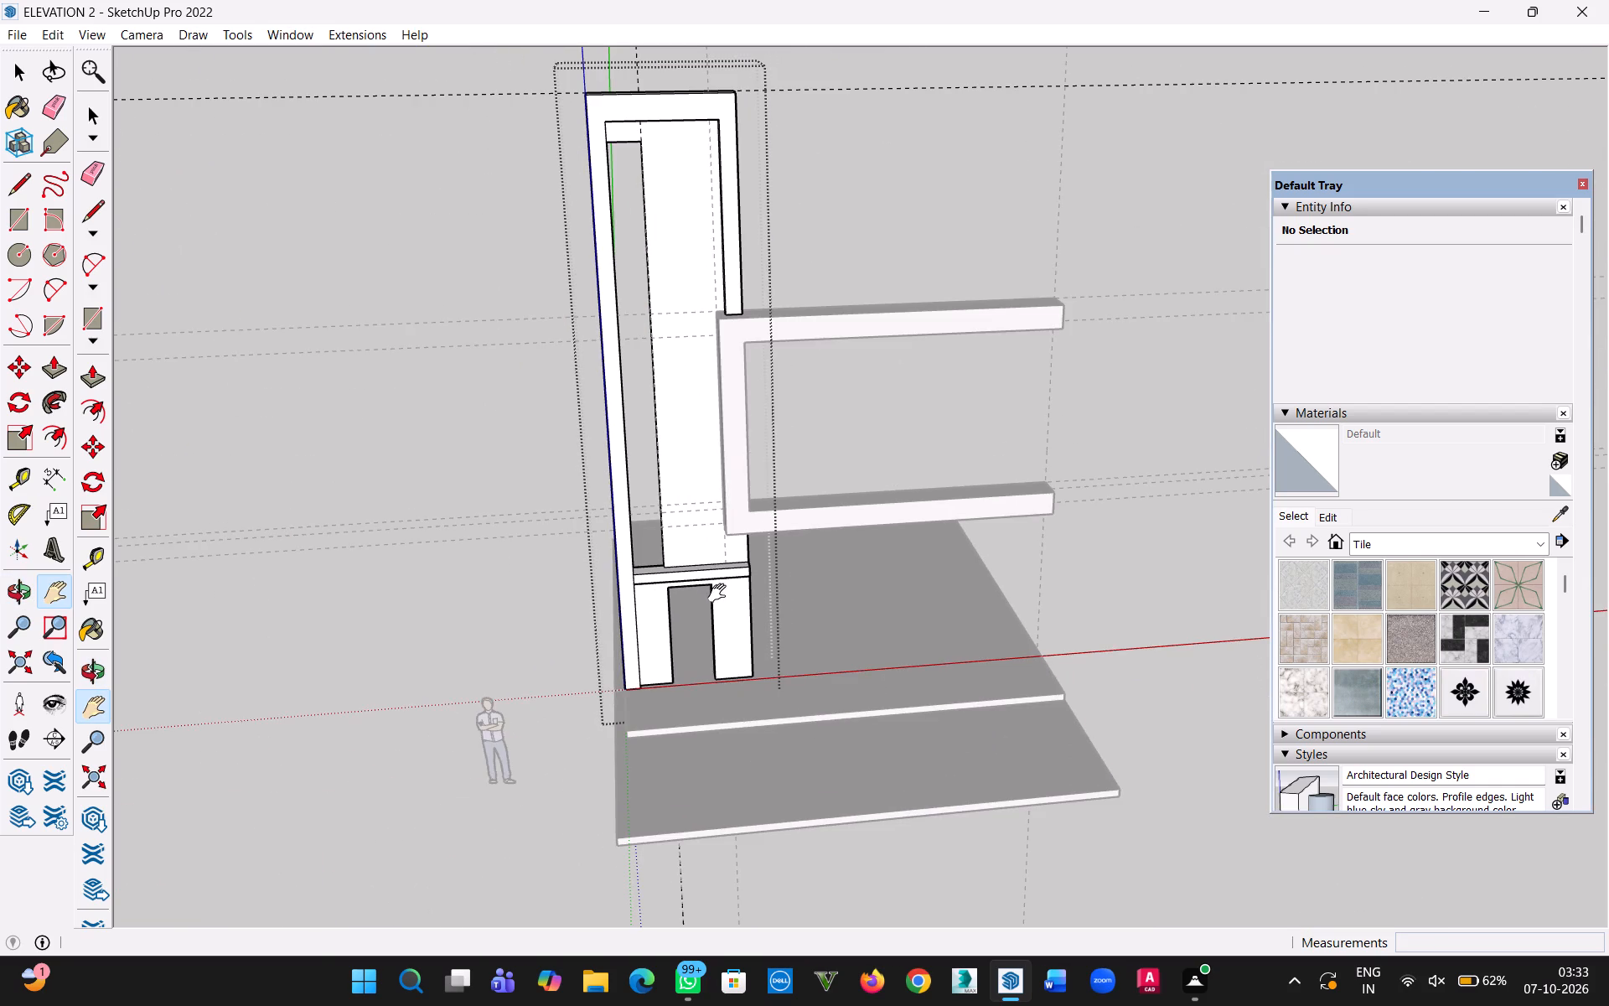
pyautogui.moveTo(724, 601); pyautogui.dragTo(691, 357, button='middle')
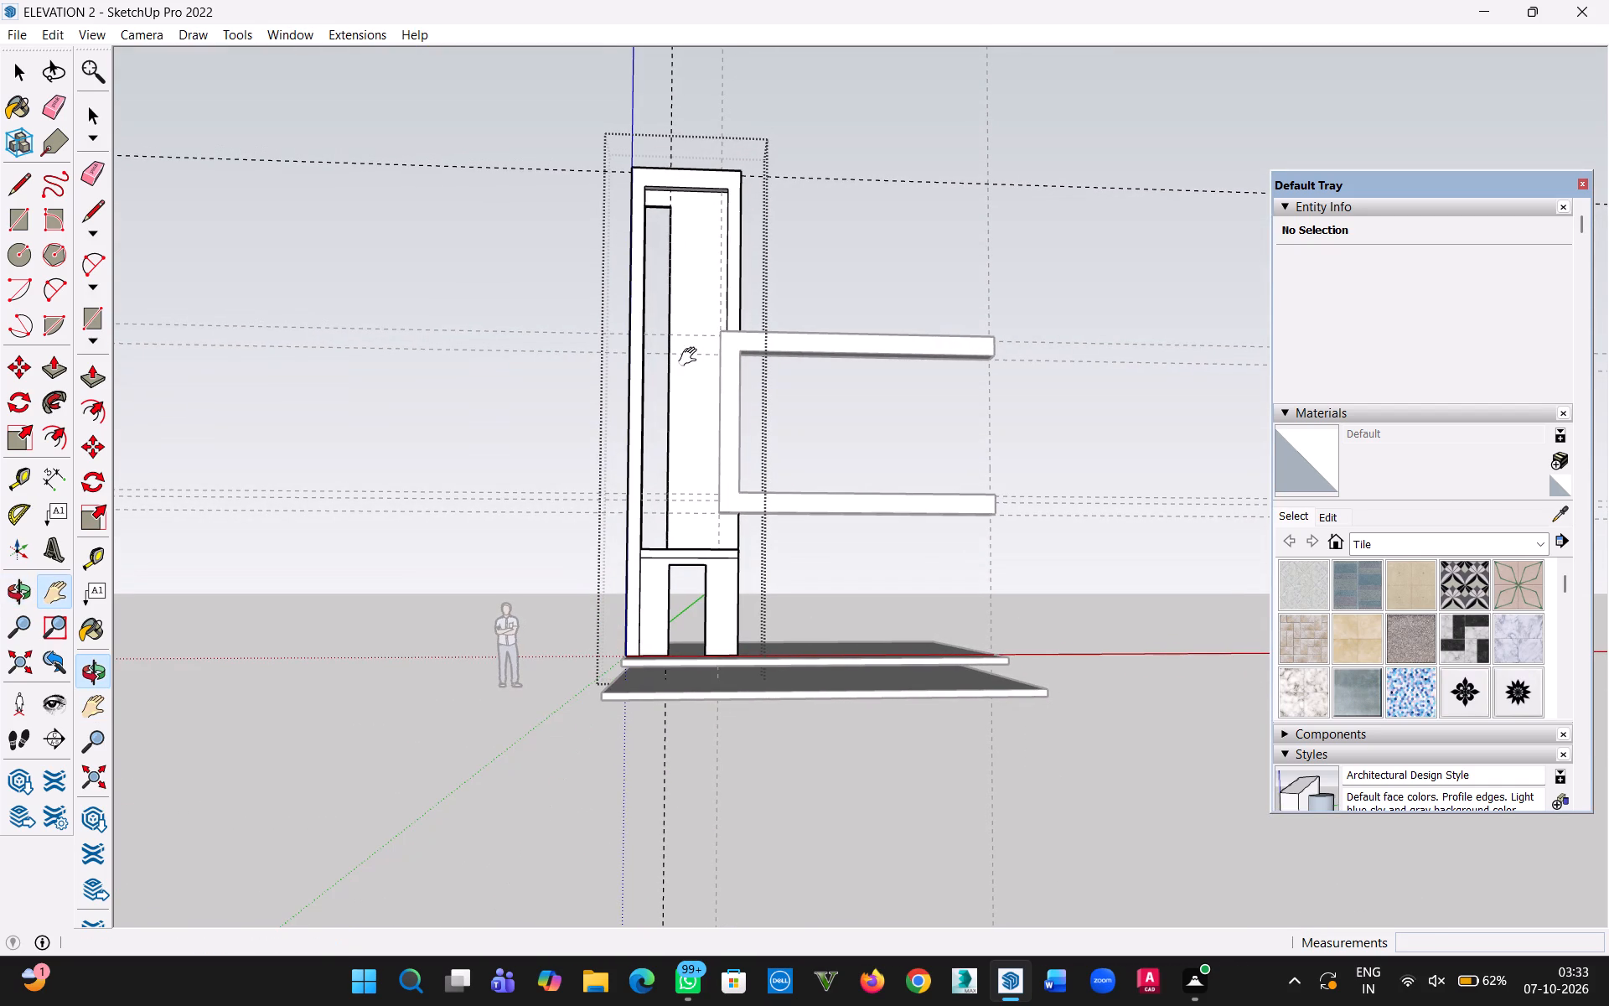
# Close the tall wall's group to return to the whole model.
pyautogui.press('Escape')
pyautogui.click(26, 66)
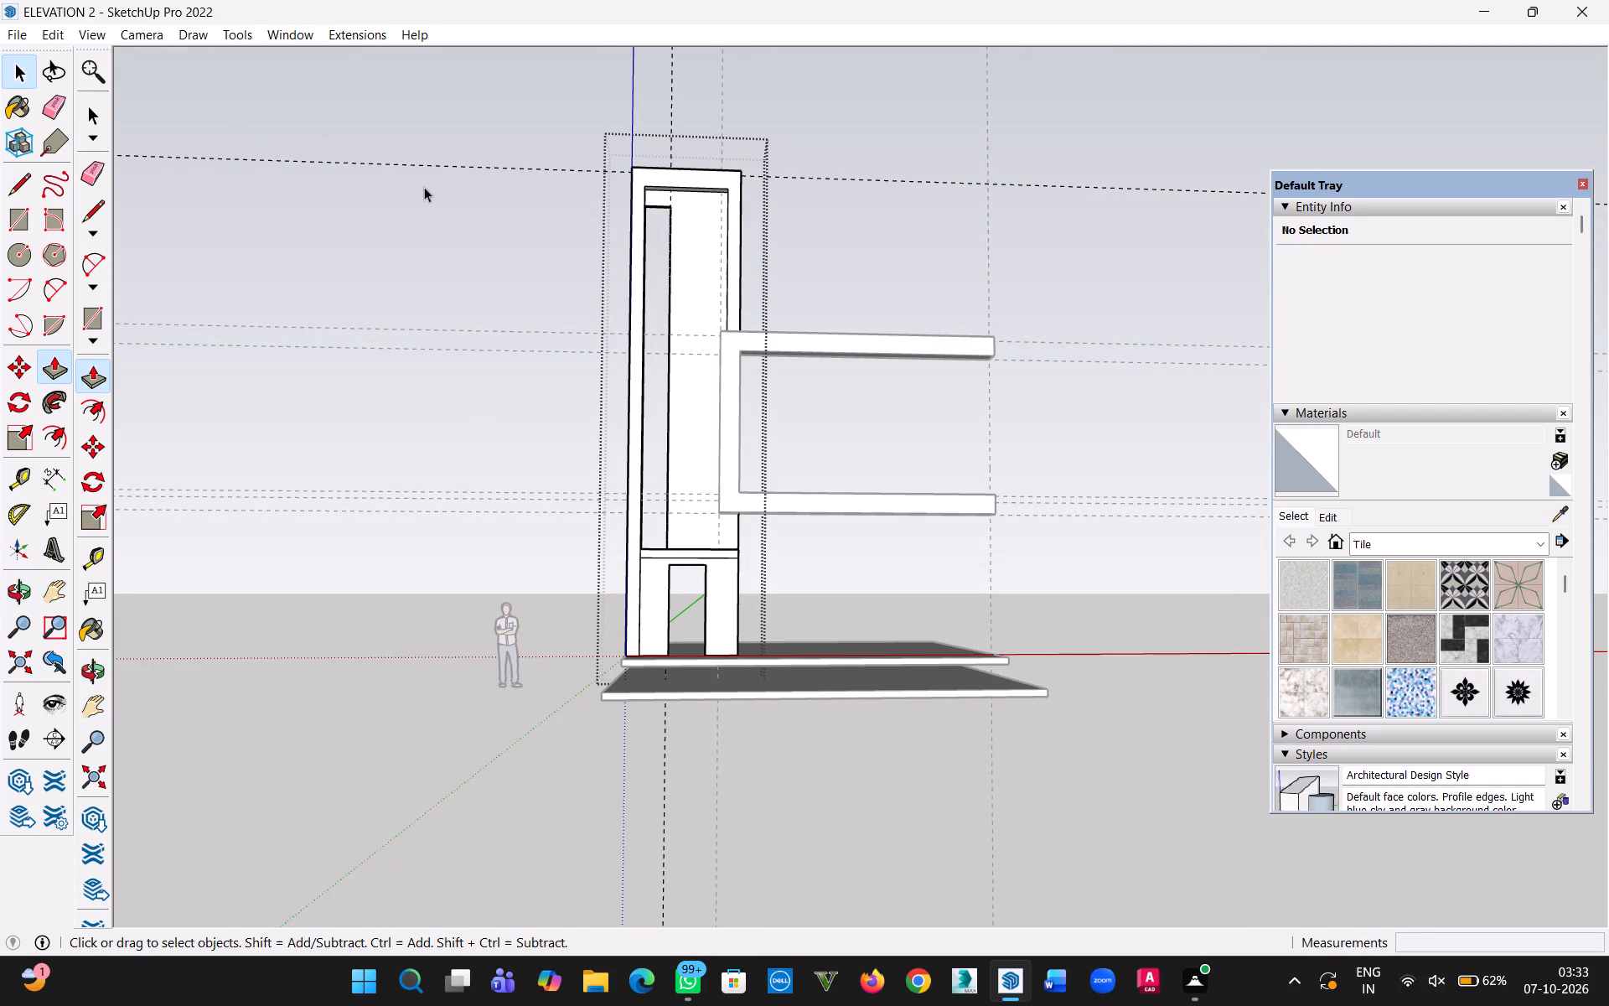
pyautogui.click(473, 225)
# Delete all construction guides from the model.
pyautogui.moveTo(711, 250); pyautogui.dragTo(688, 633, button='middle')
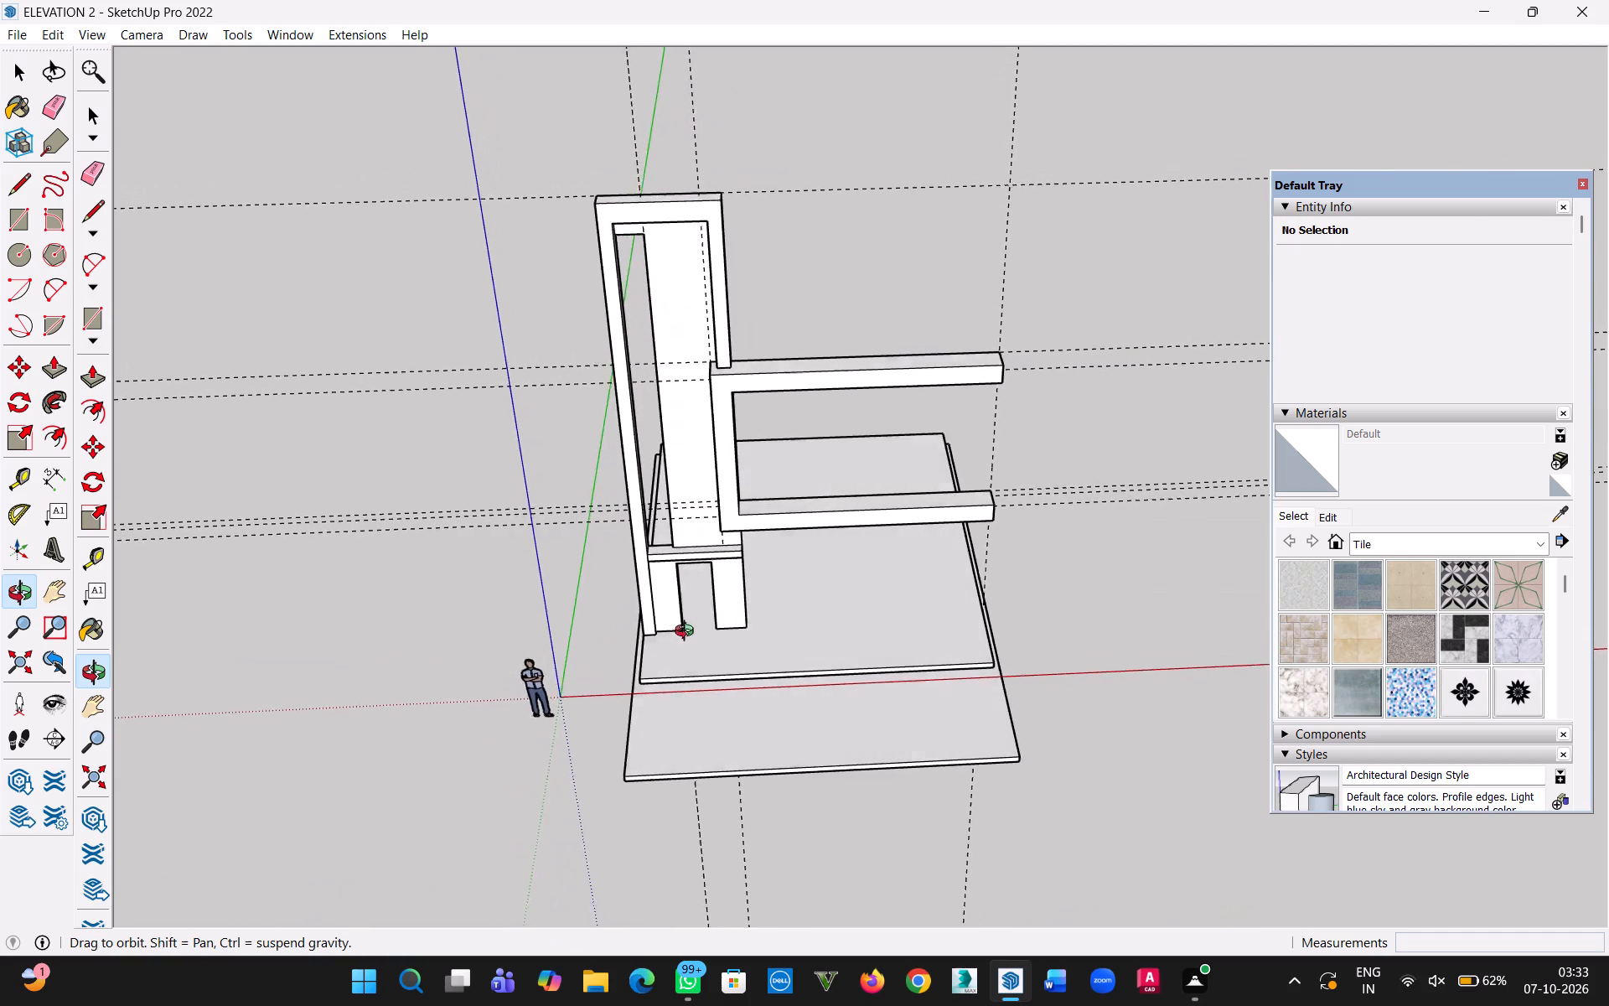
pyautogui.moveTo(688, 633); pyautogui.dragTo(685, 434, button='middle')
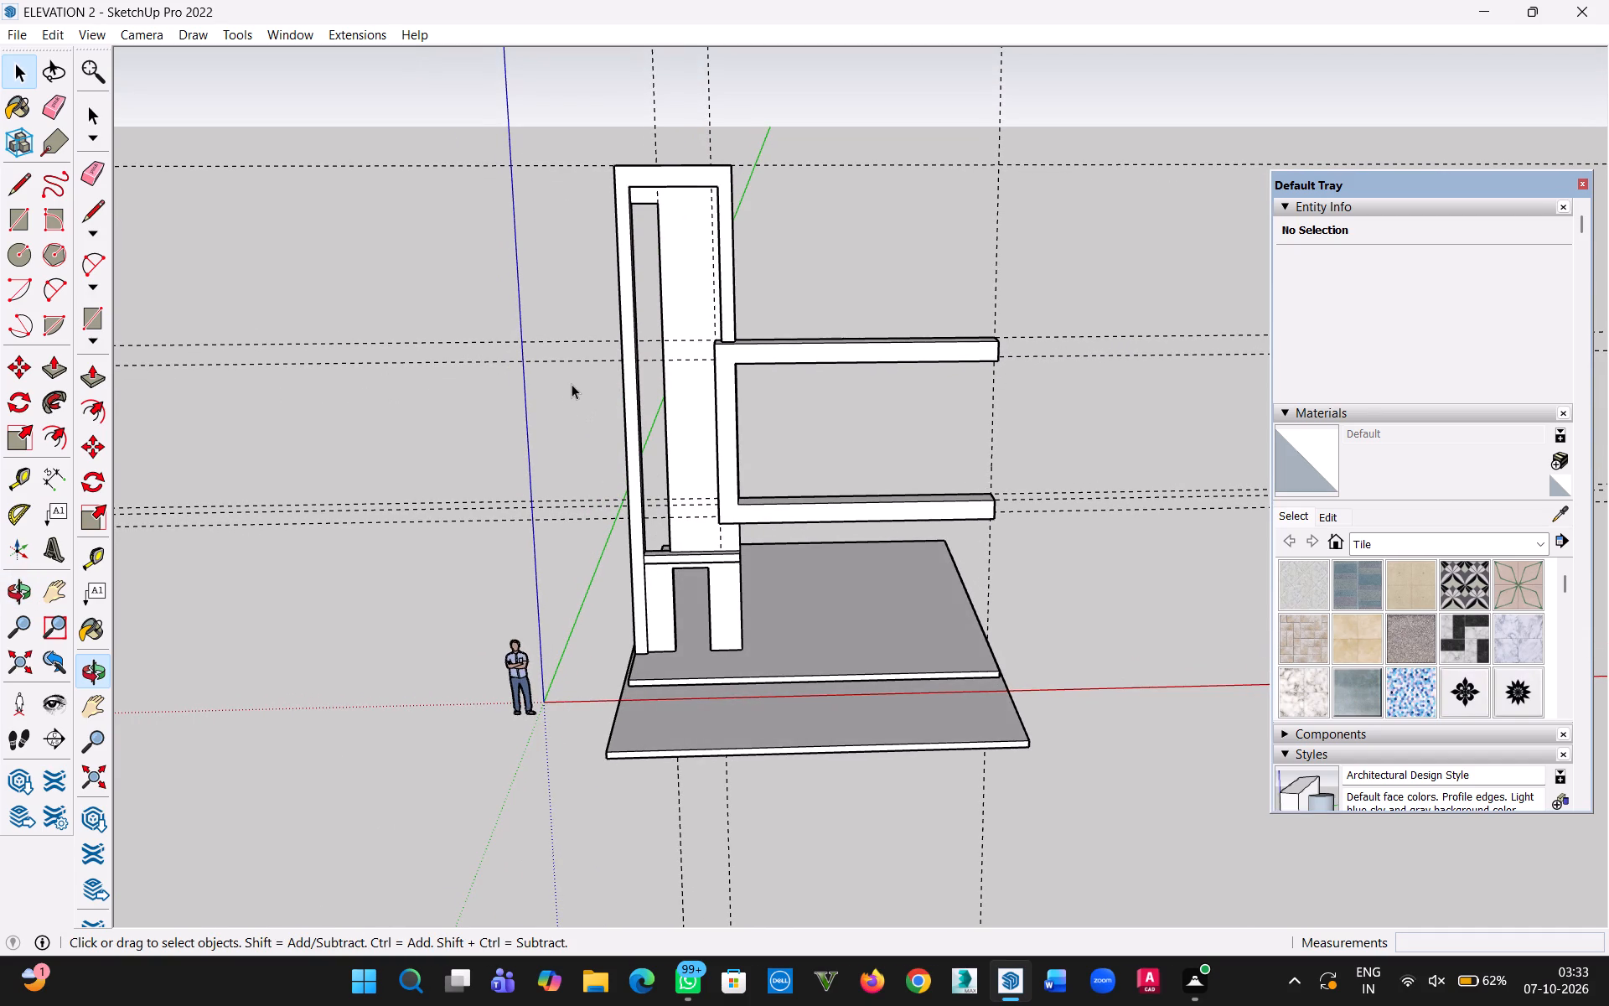
pyautogui.click(66, 34)
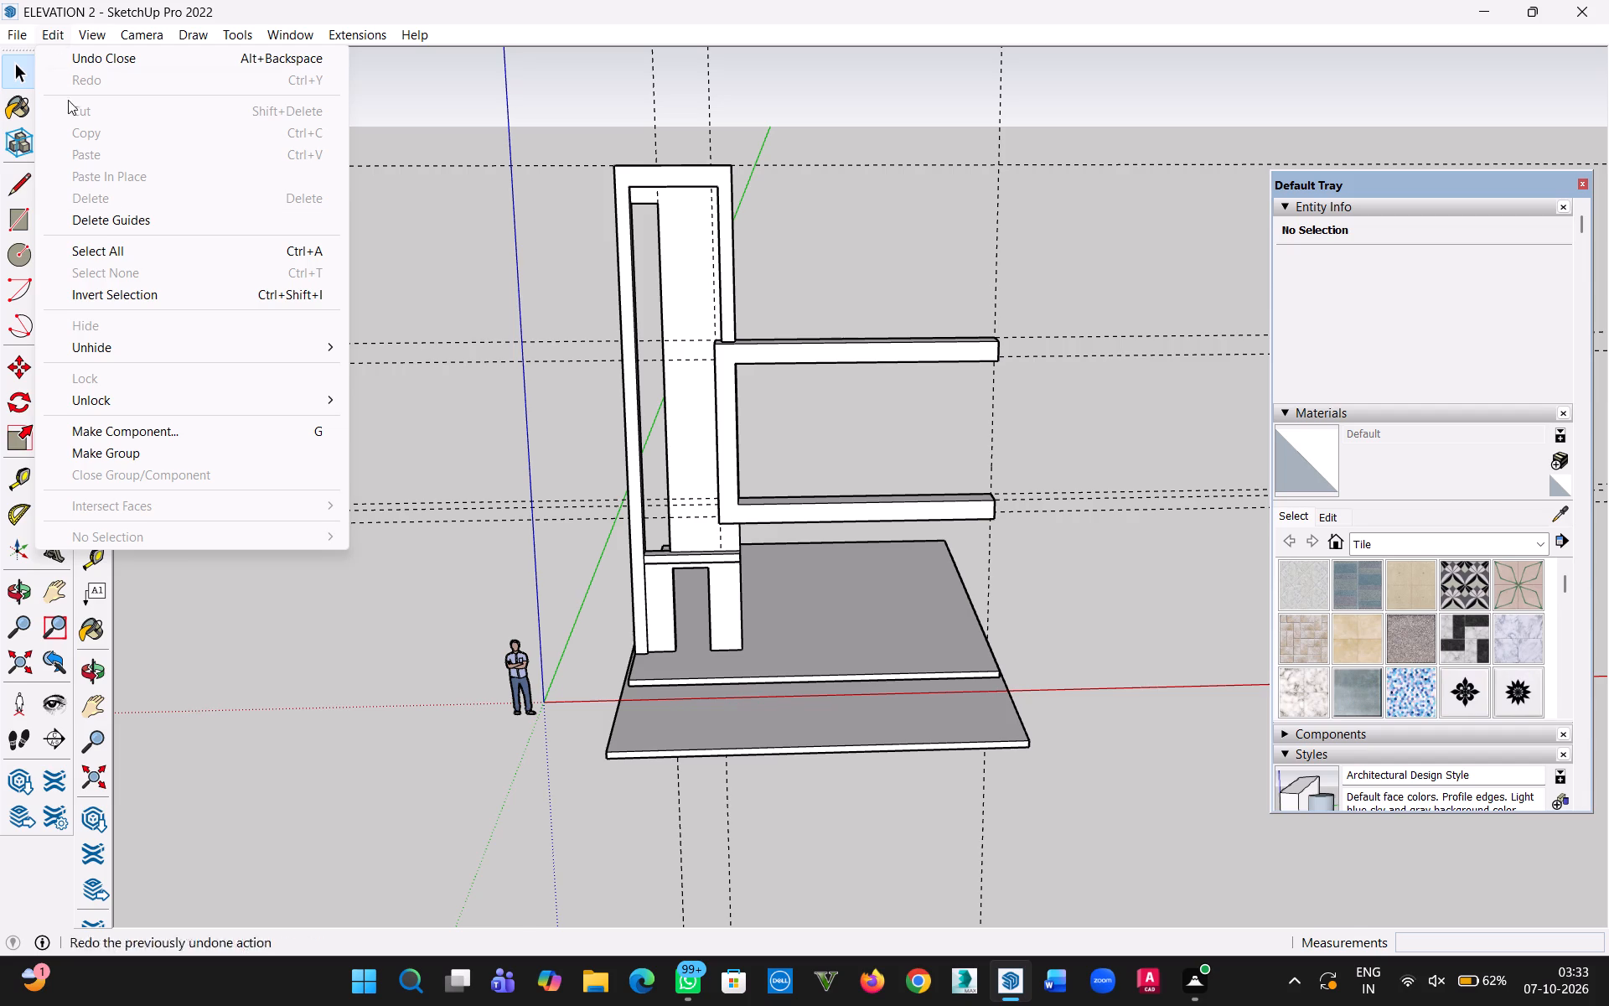
pyautogui.click(127, 223)
pyautogui.click(501, 423)
# Save the ELEVATION 2 model.
pyautogui.middleClick(719, 550)
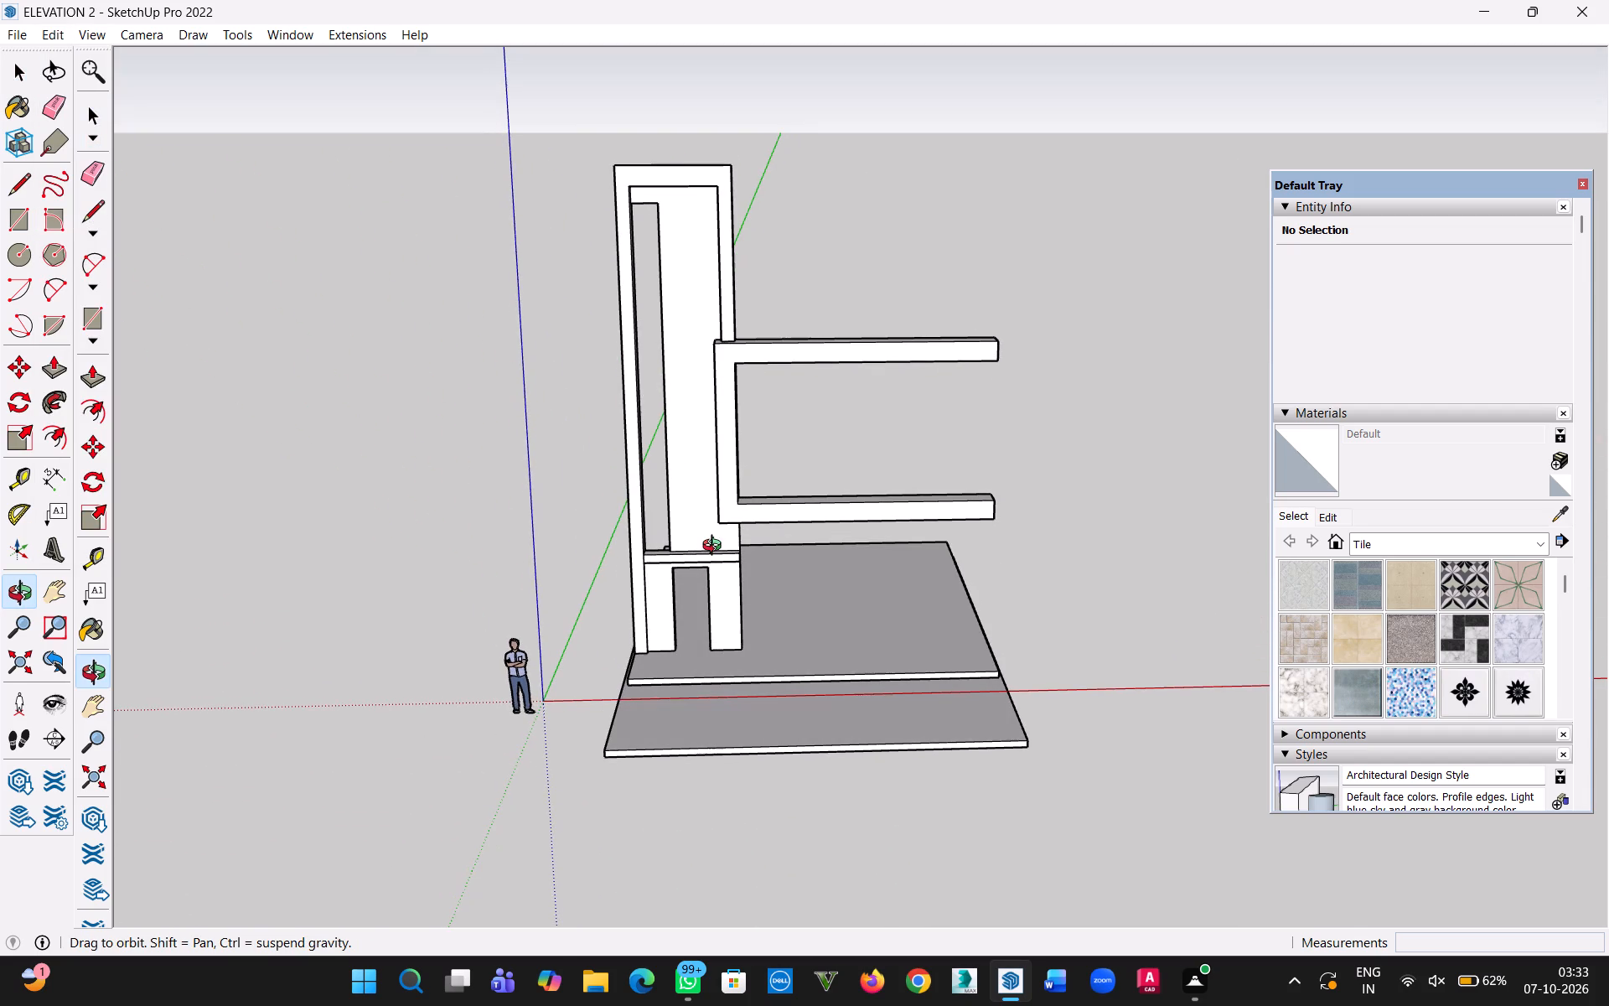
pyautogui.scroll(-2, 735, 566)
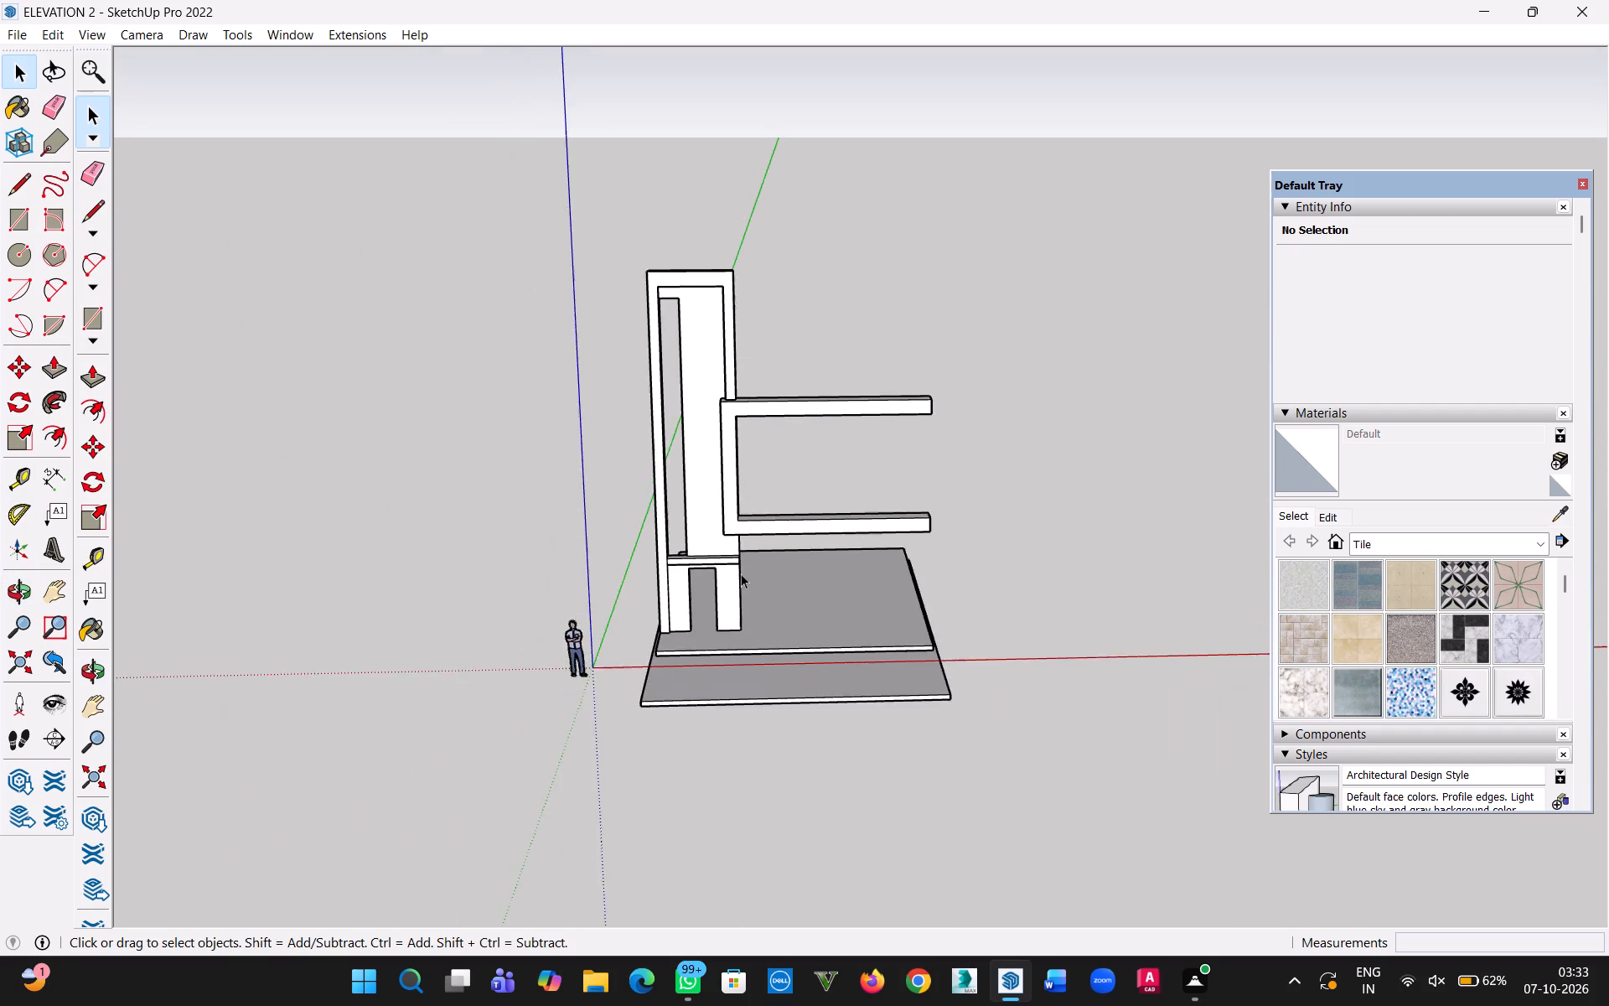
pyautogui.scroll(-1, 741, 573)
pyautogui.scroll(4, 757, 575)
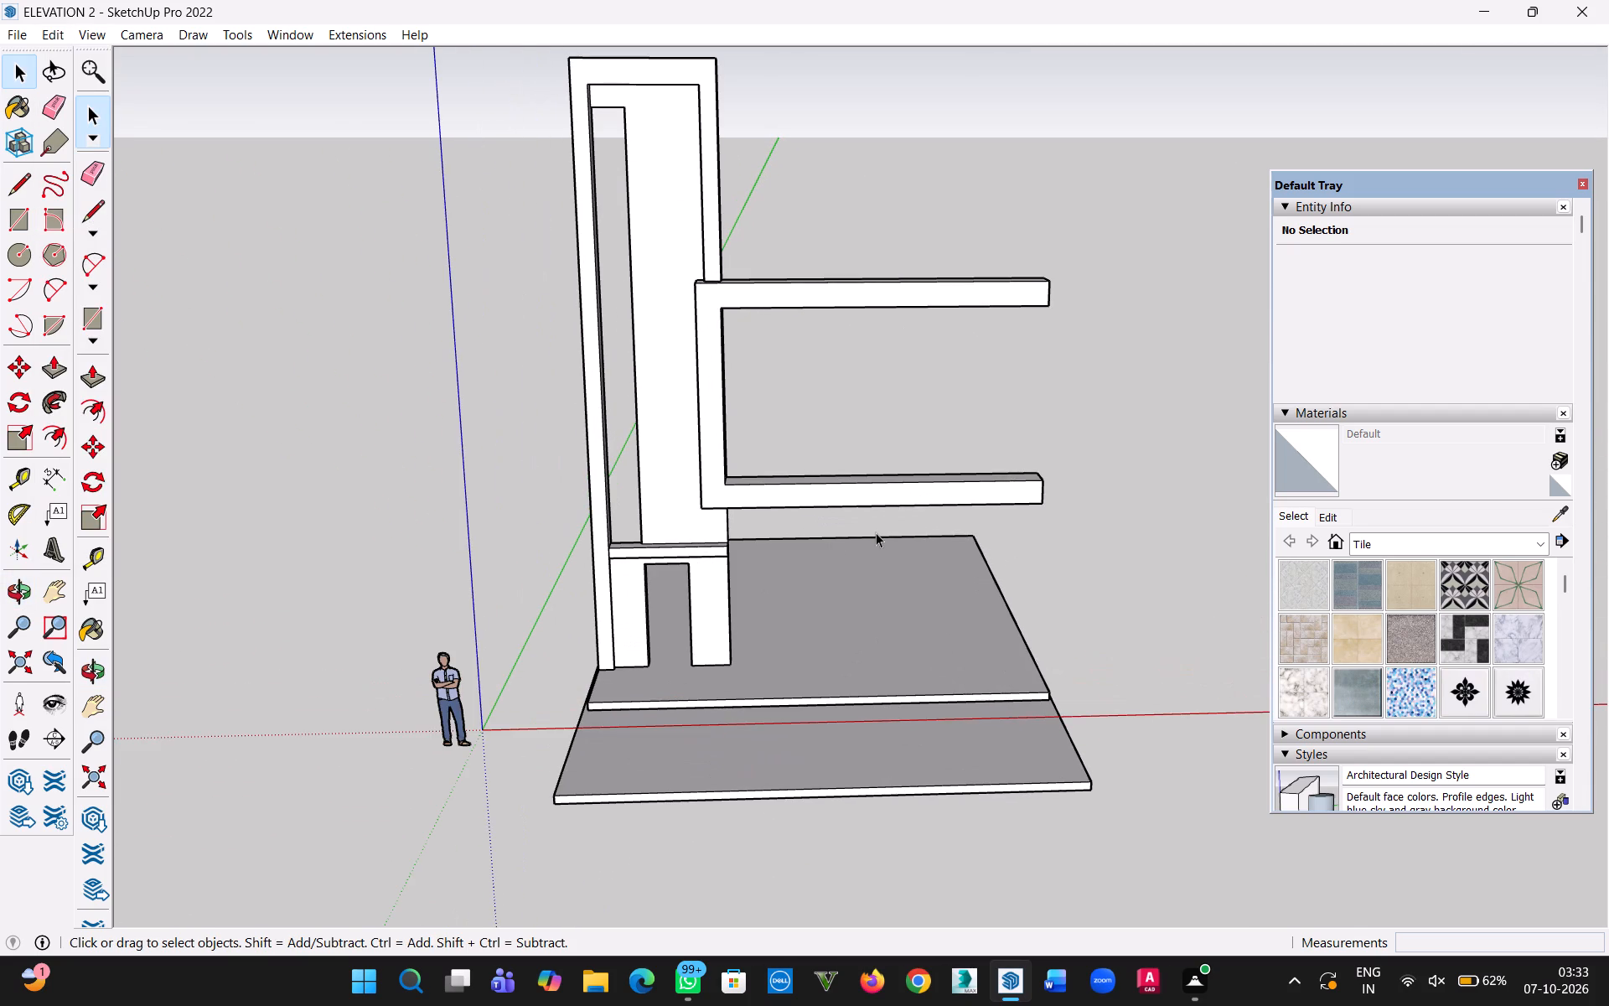
pyautogui.press('h')
pyautogui.moveTo(872, 532); pyautogui.dragTo(688, 657)
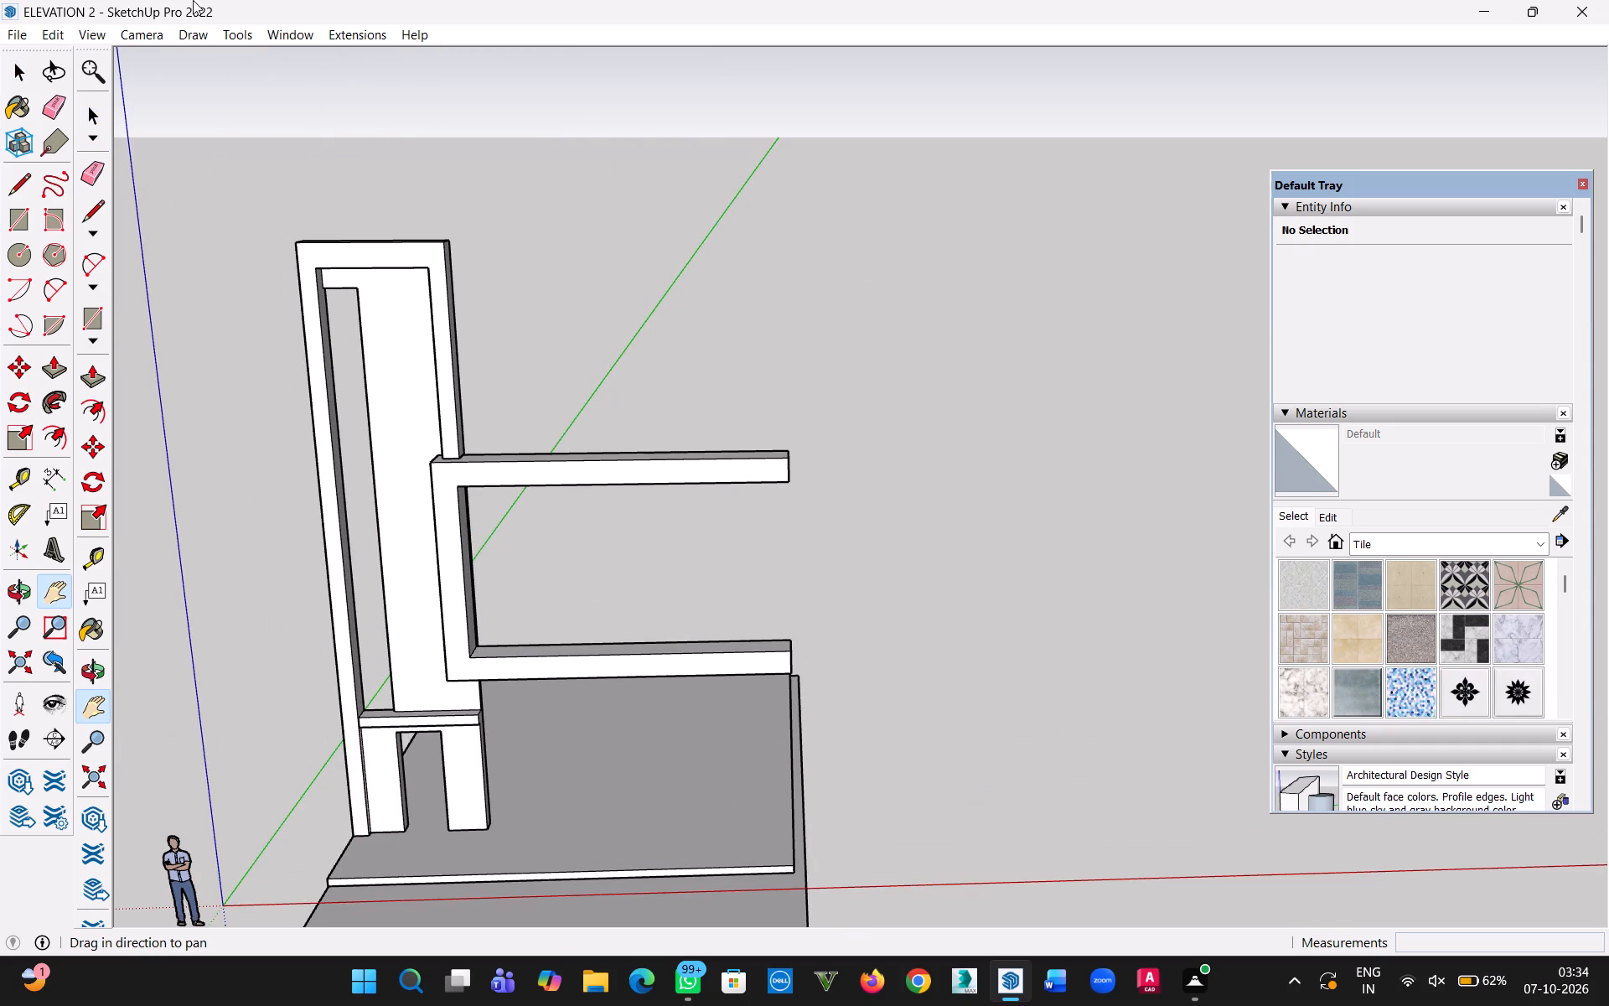
pyautogui.click(17, 29)
pyautogui.click(74, 129)
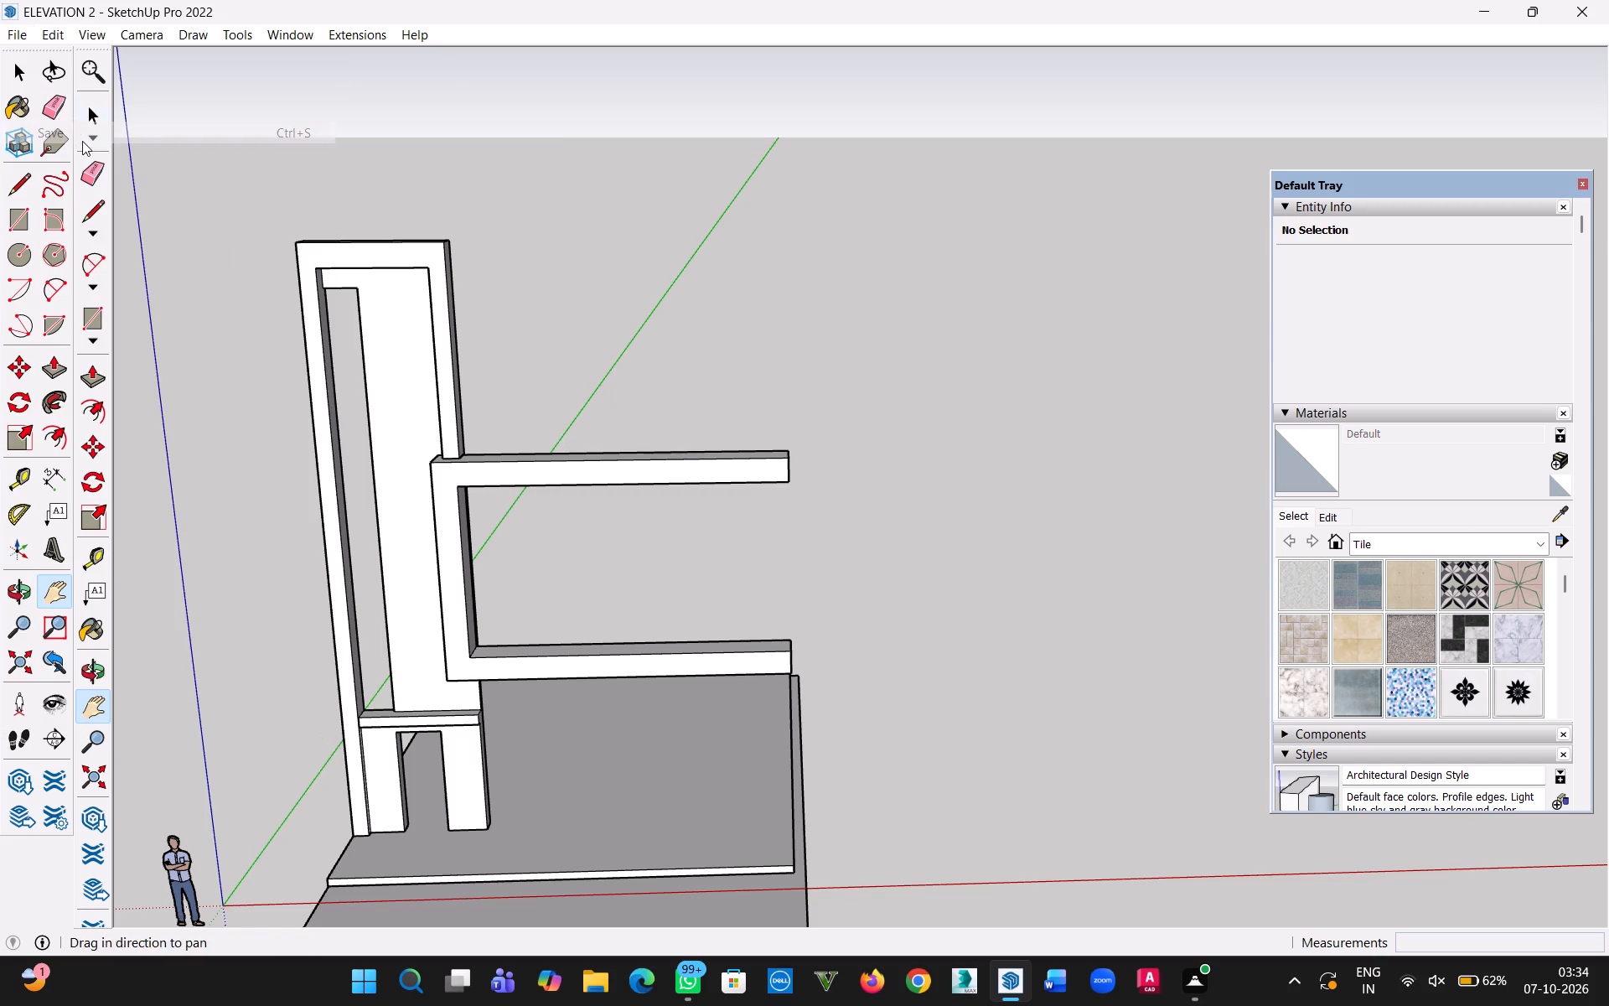
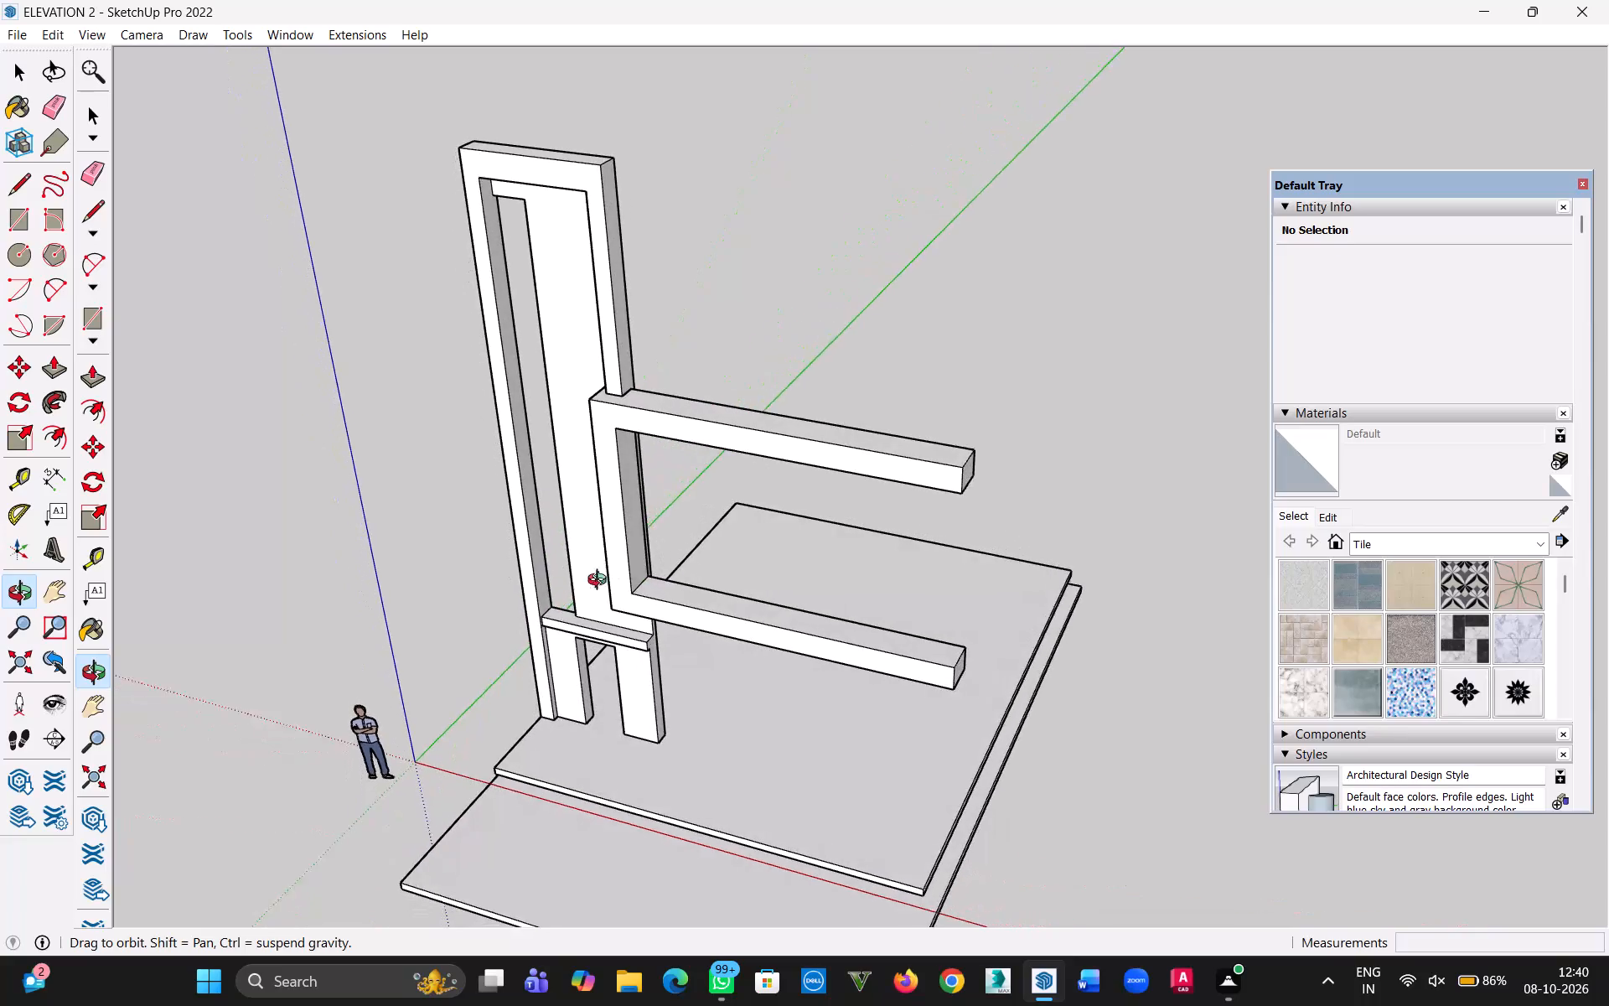
# Open the upper floor slab's group and offset its top face outline inward by 9".
pyautogui.moveTo(758, 606); pyautogui.dragTo(533, 669, button='middle')
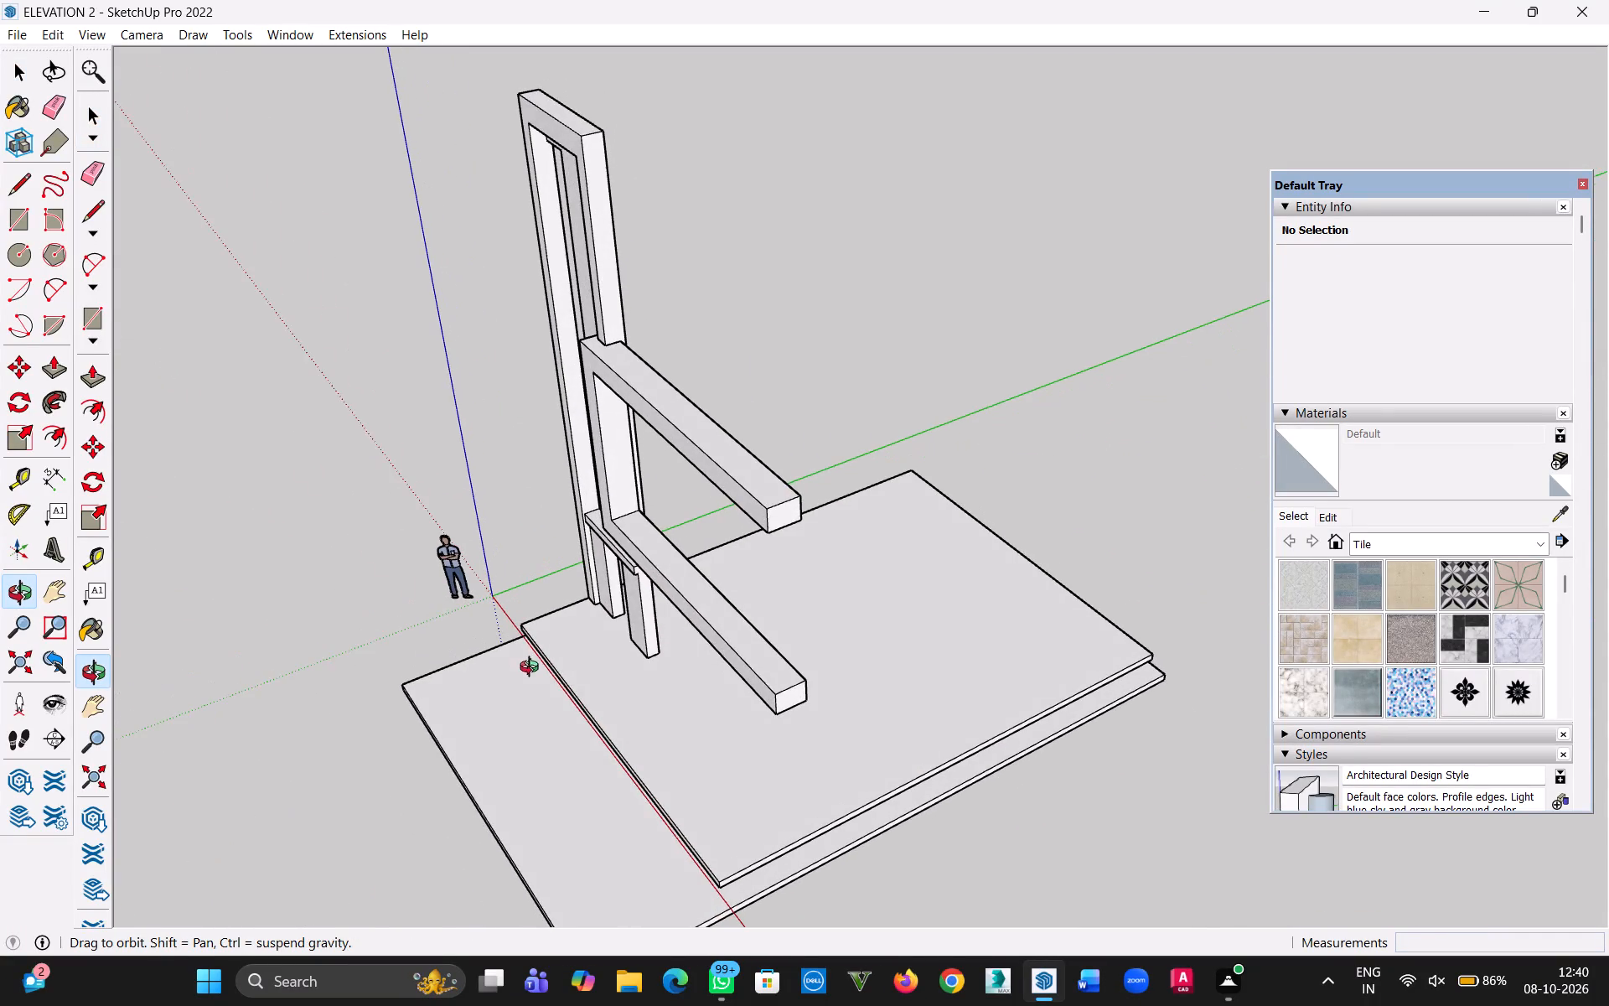
pyautogui.moveTo(533, 669); pyautogui.dragTo(533, 668, button='middle')
pyautogui.scroll(2, 996, 720)
pyautogui.click(677, 764)
pyautogui.doubleClick(669, 775)
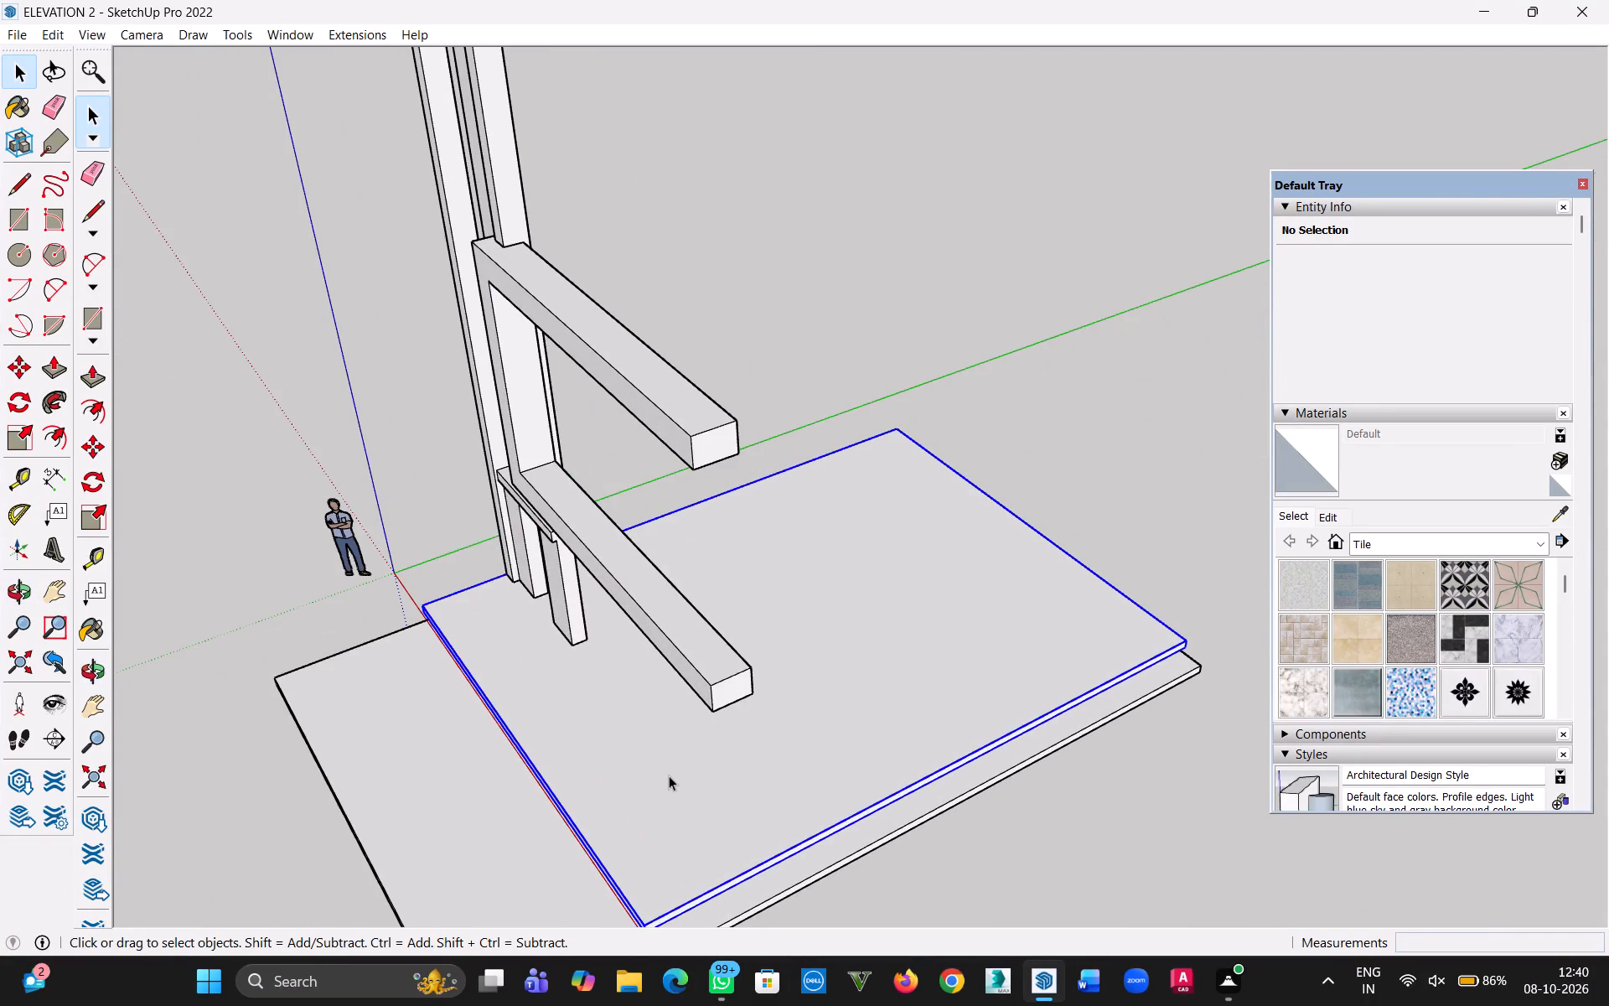
pyautogui.click(663, 775)
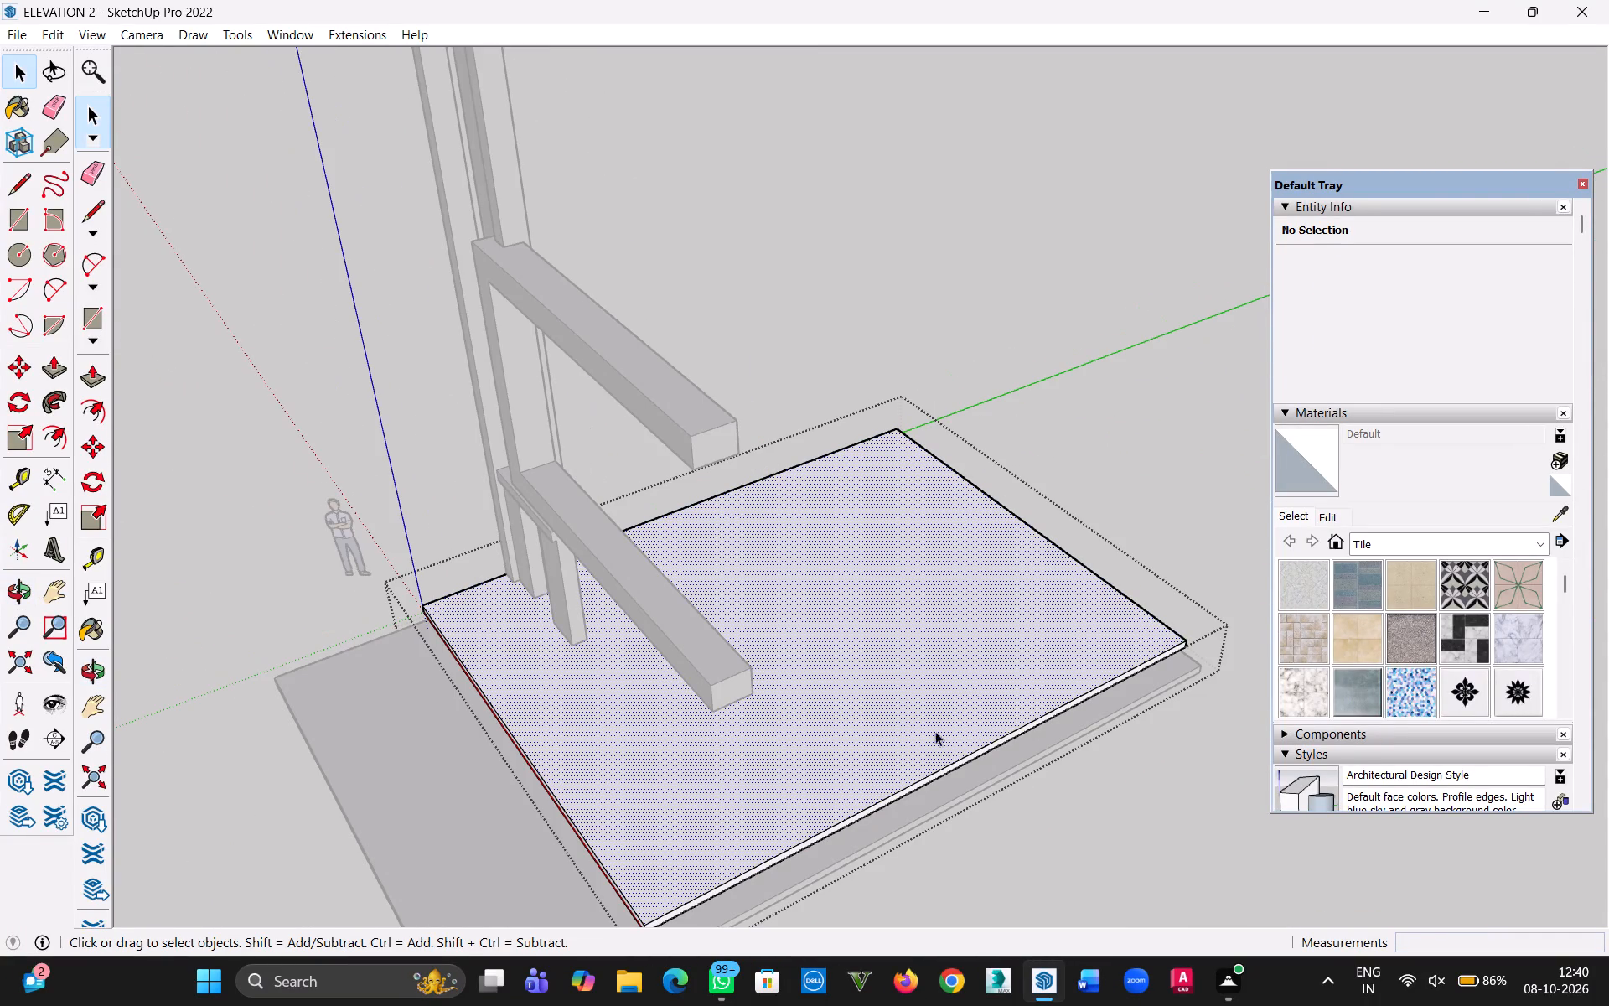
pyautogui.click(978, 697)
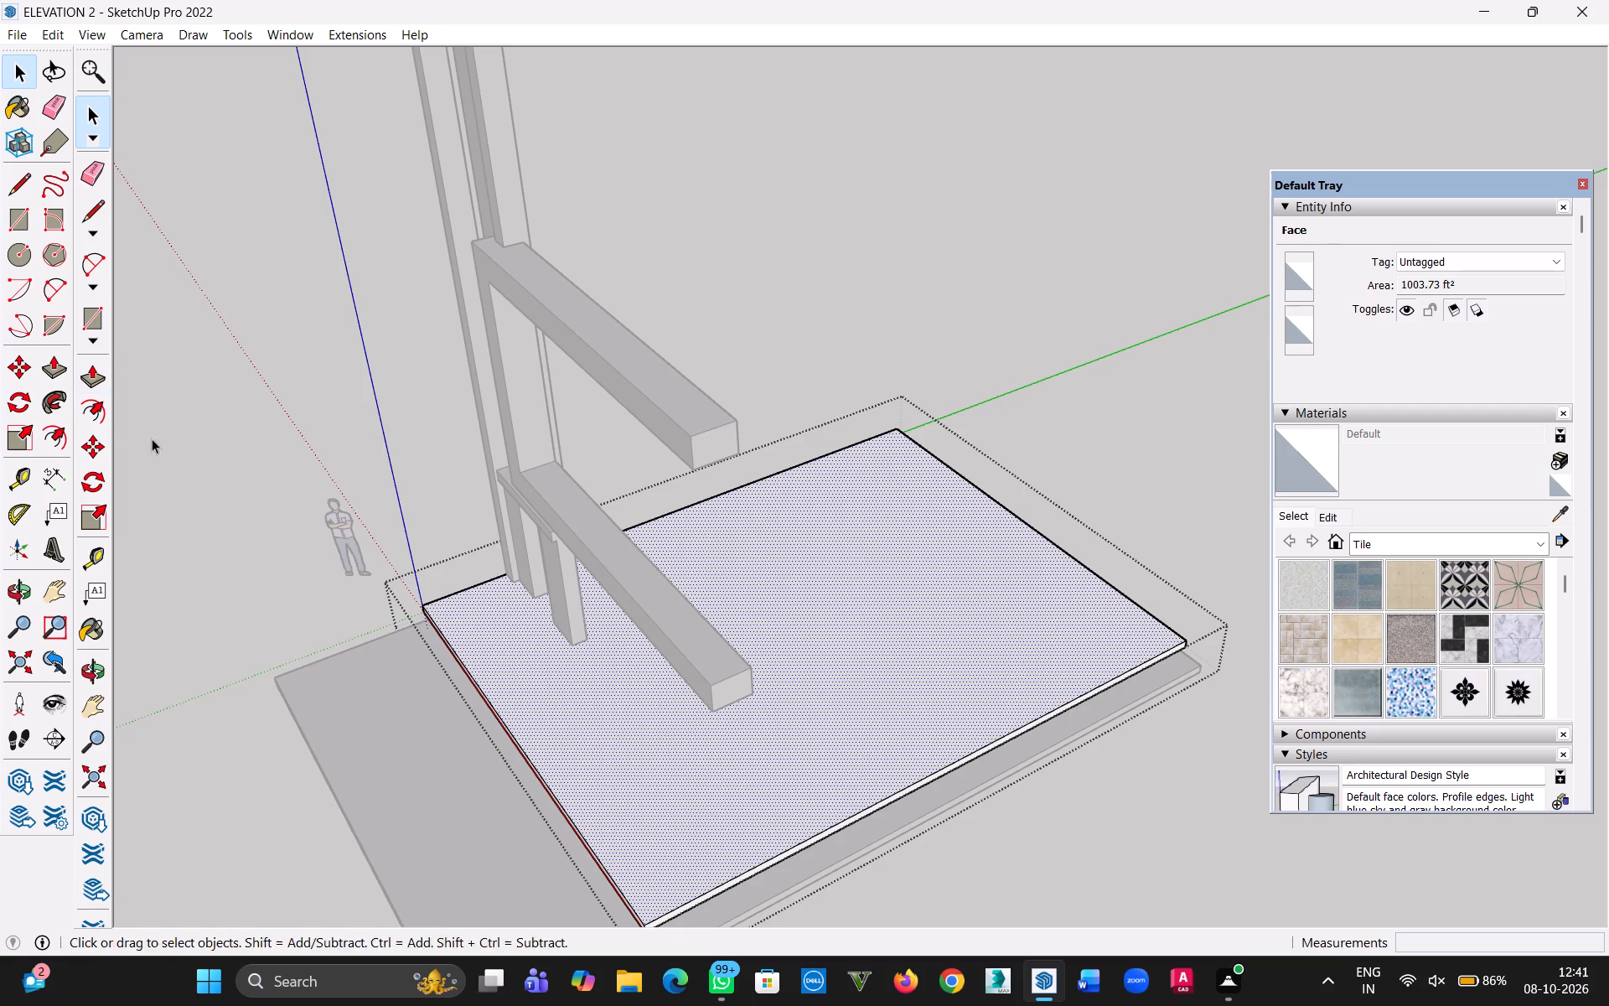
pyautogui.click(60, 428)
pyautogui.click(823, 623)
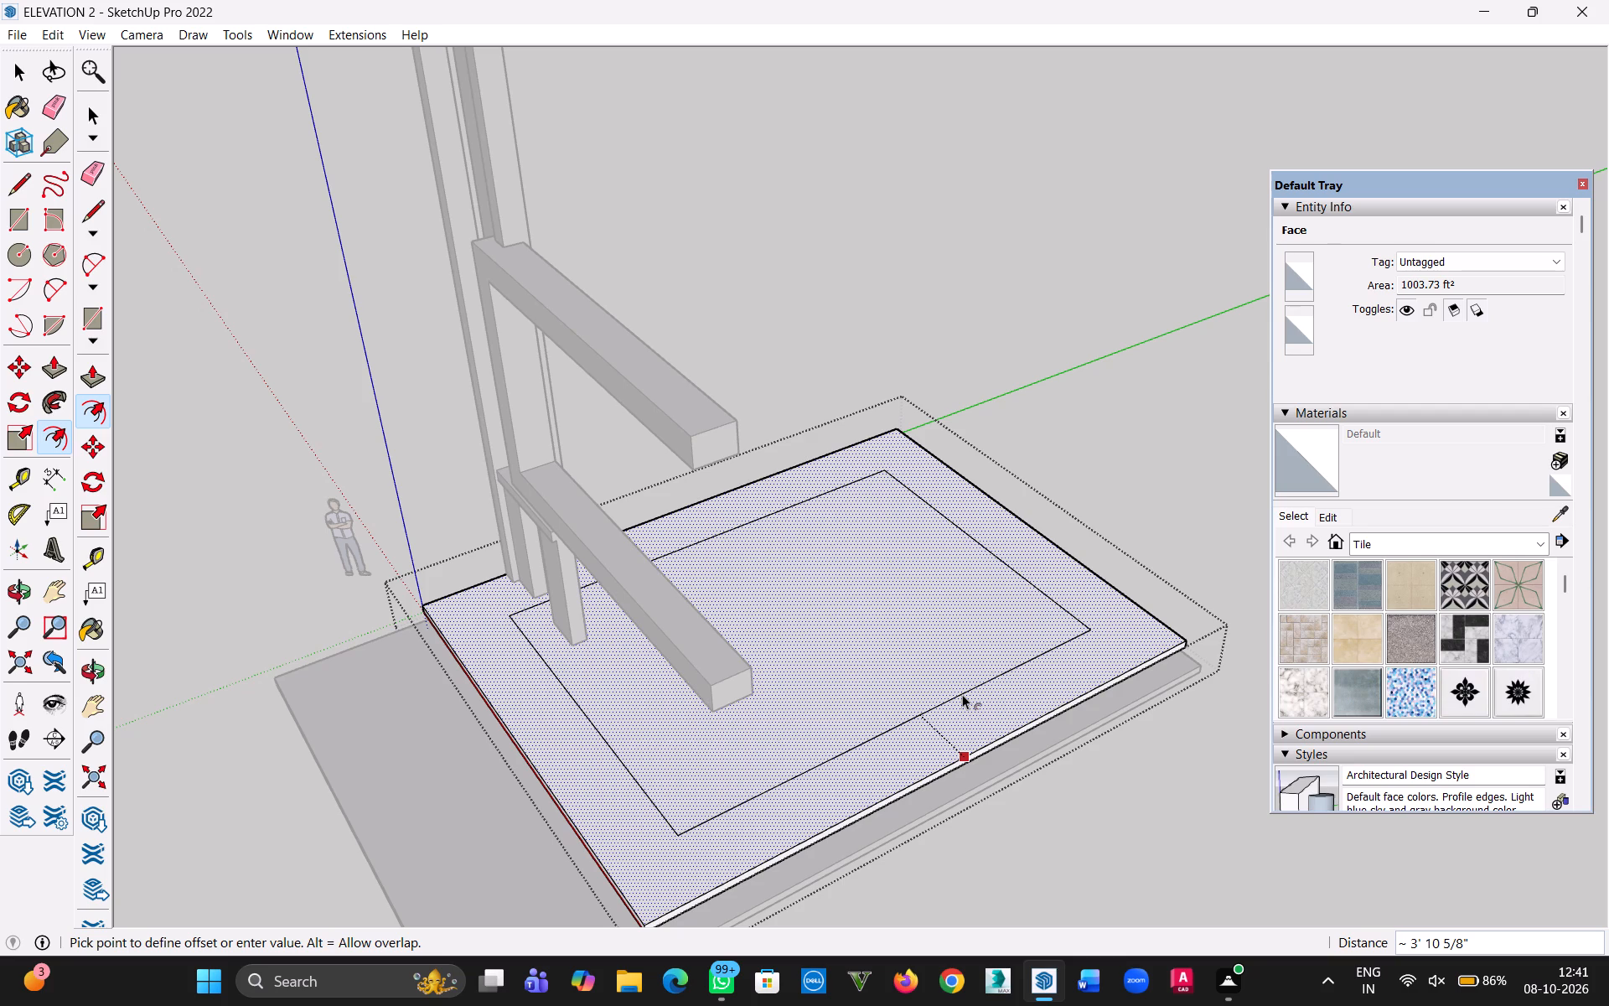
pyautogui.write('9"')
pyautogui.press('Return')
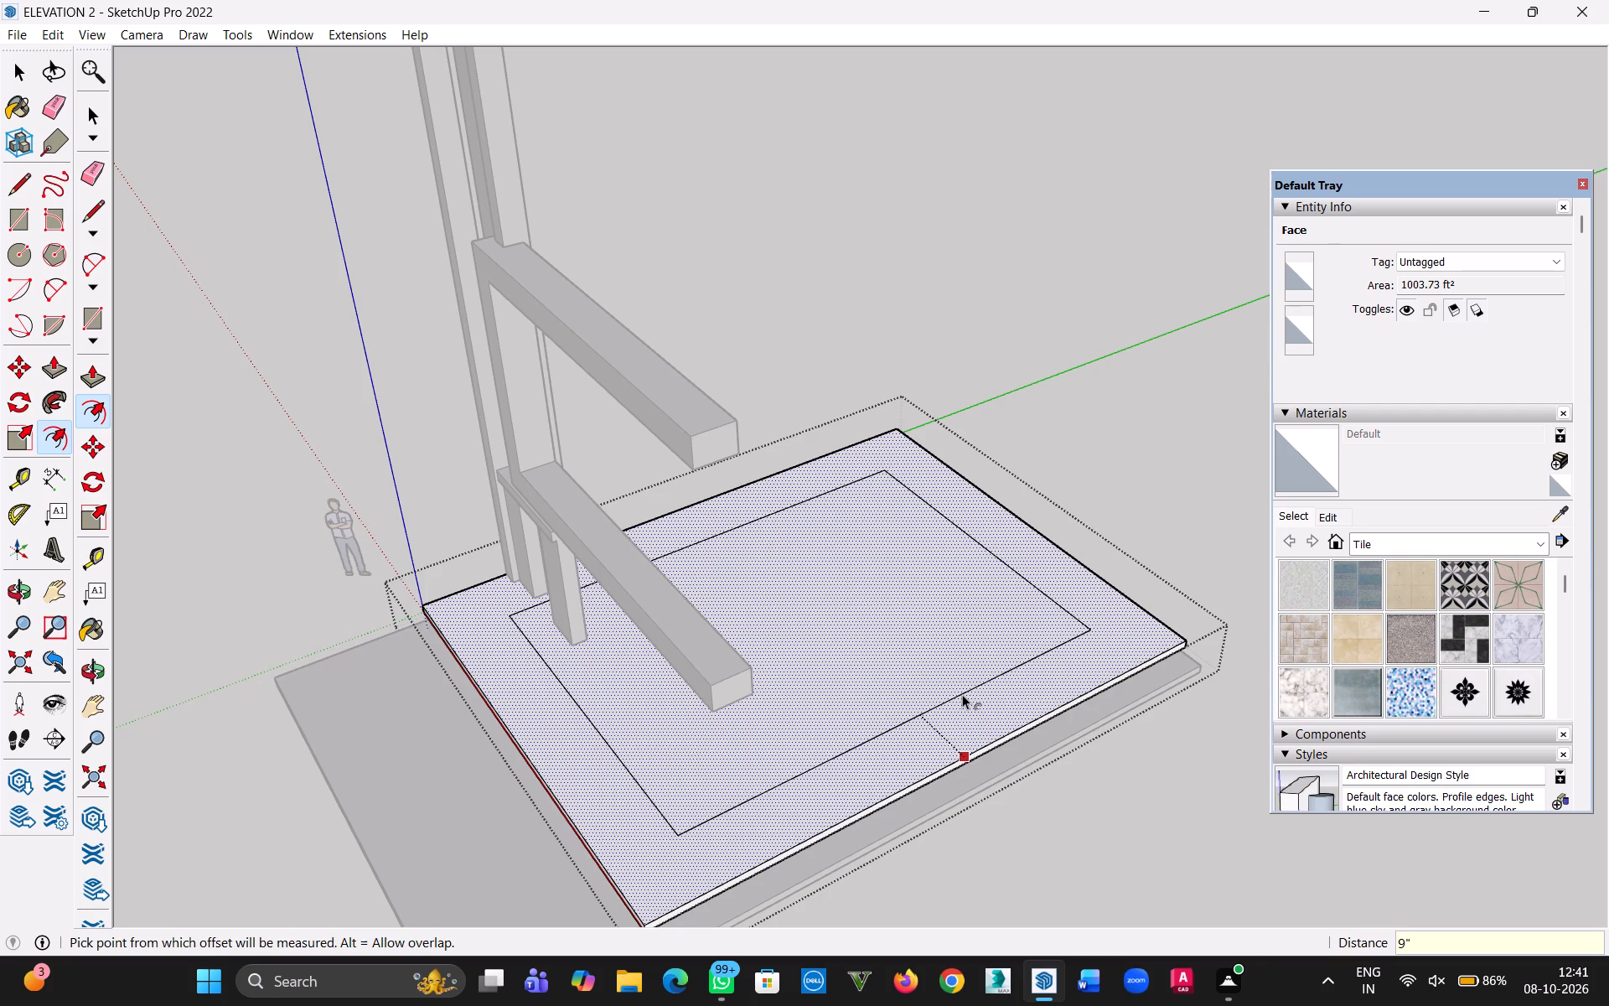
pyautogui.click(28, 66)
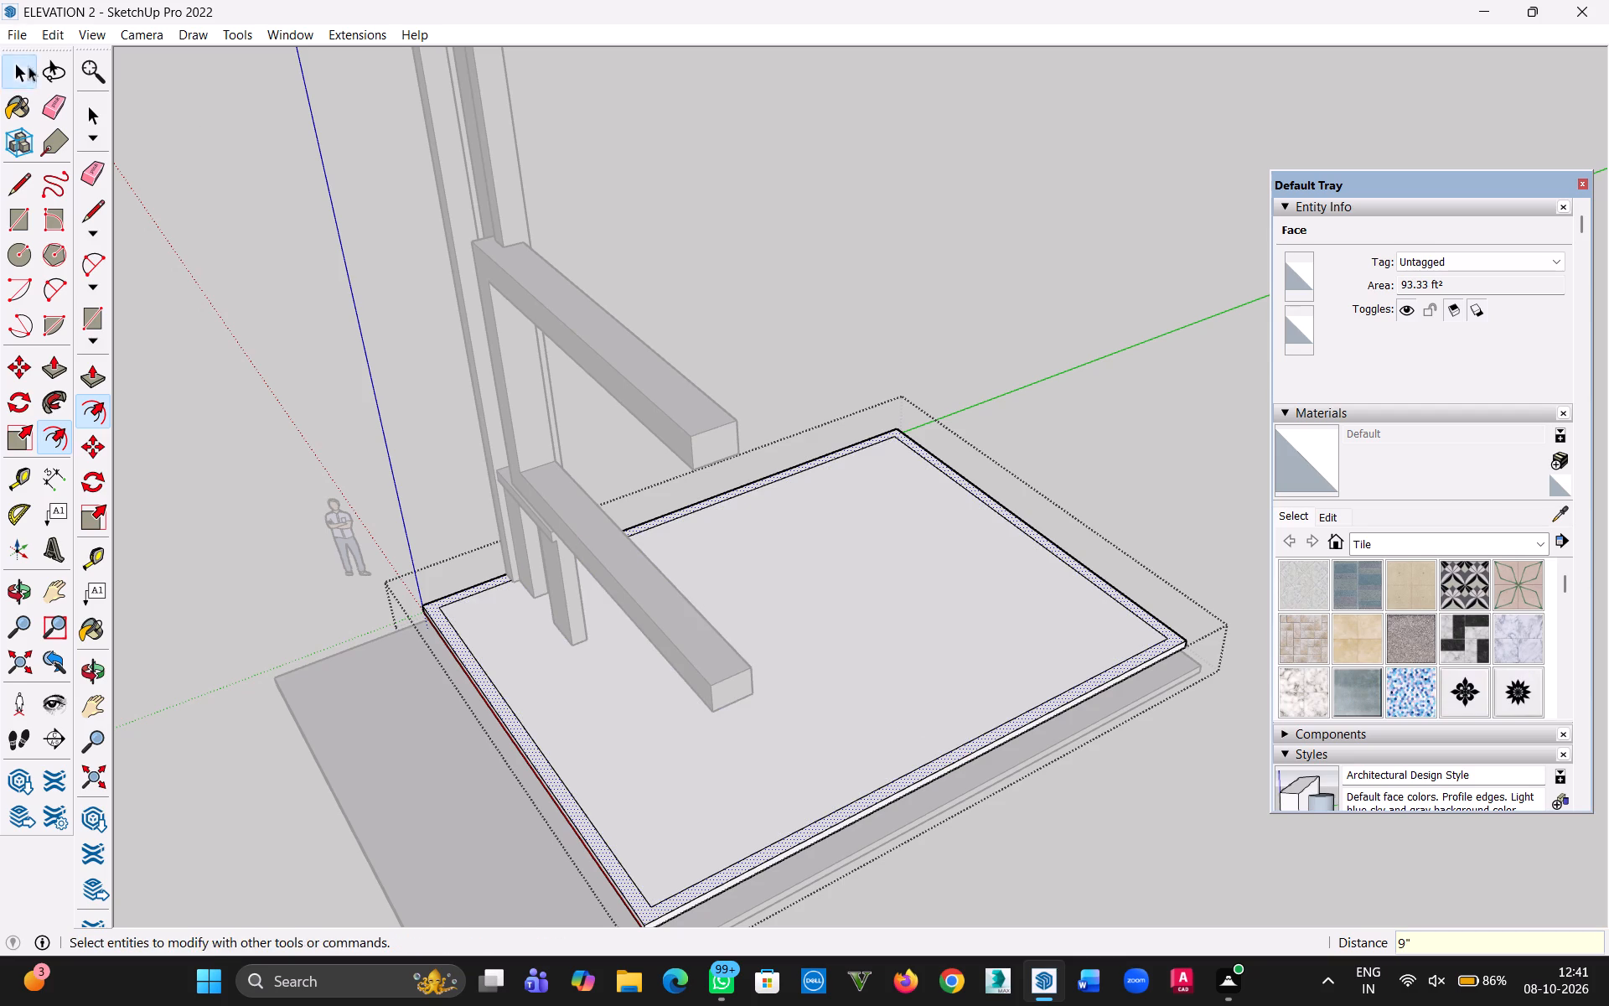
# Place a guide parallel to the slab's front inner border edge, through the front base corner of the tall wall's leg.
pyautogui.scroll(-2, 582, 542)
pyautogui.moveTo(578, 604); pyautogui.dragTo(1061, 528, button='middle')
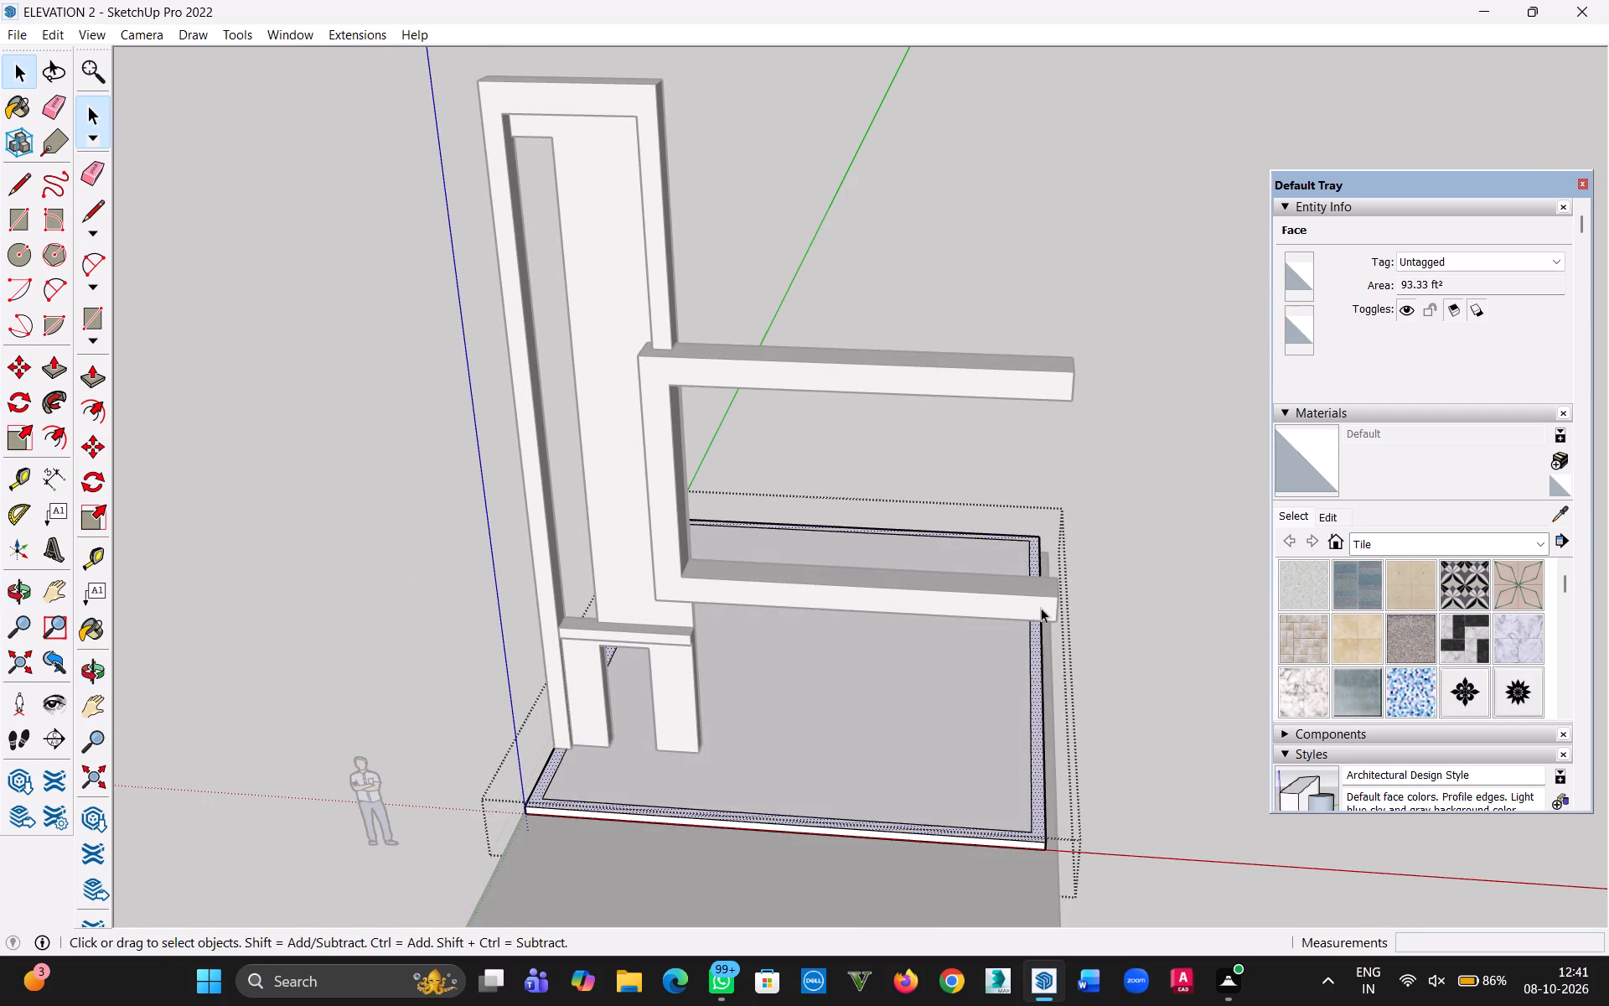
pyautogui.moveTo(1041, 609); pyautogui.dragTo(673, 675, button='middle')
pyautogui.scroll(4, 783, 899)
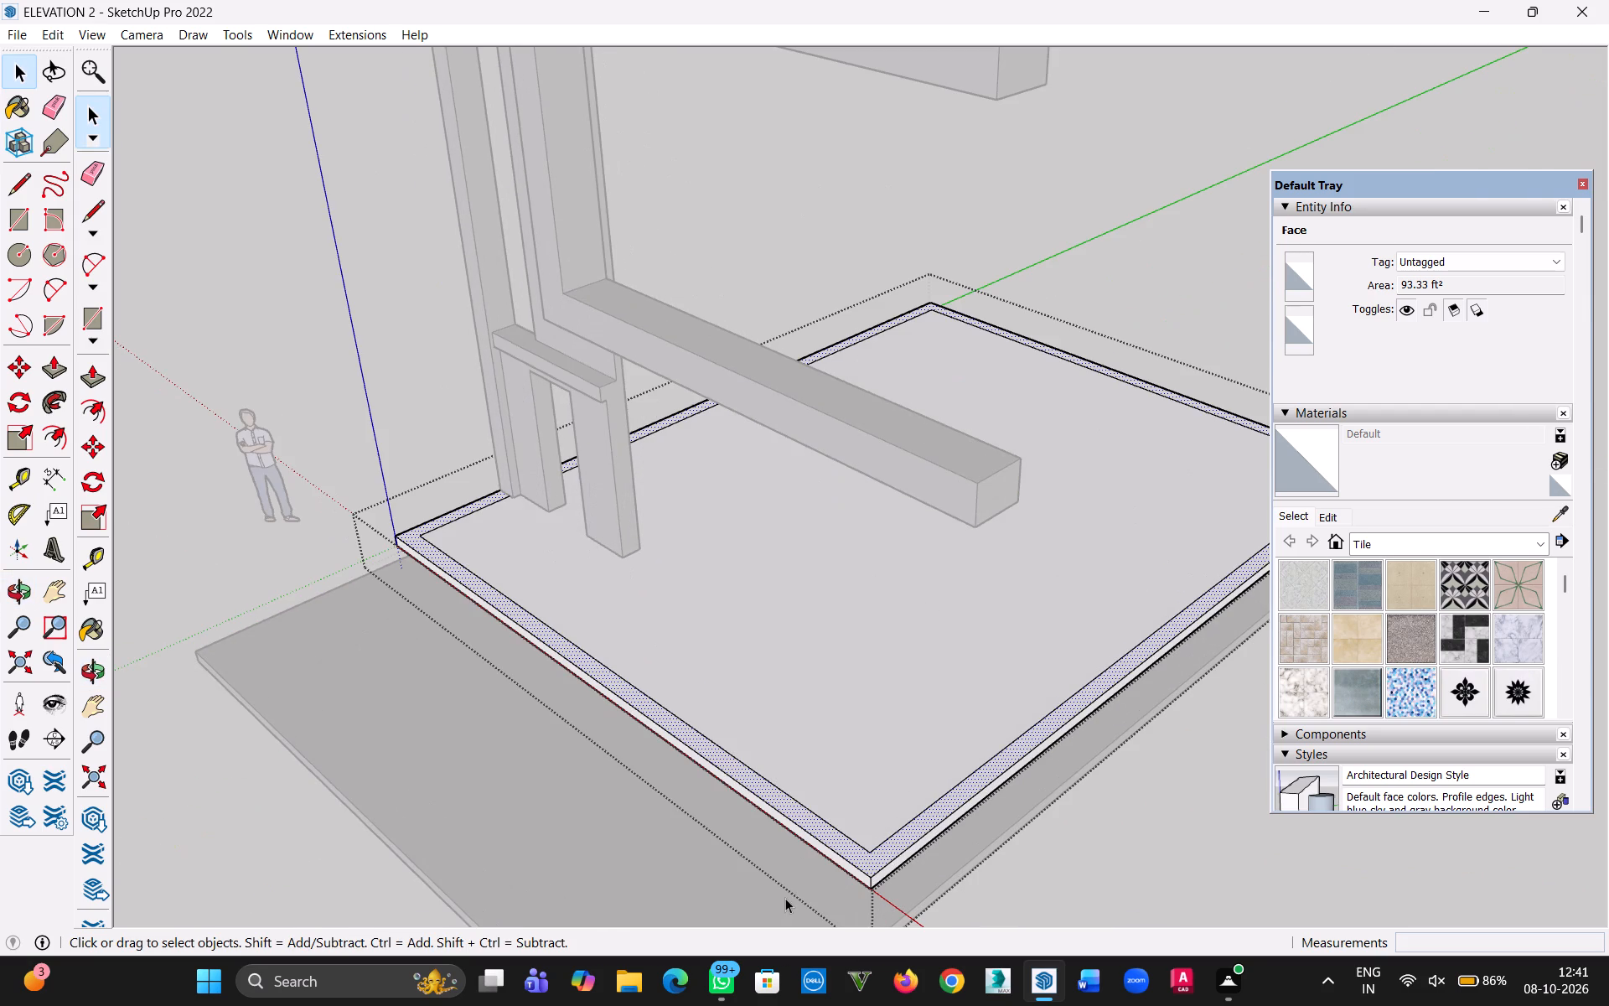
pyautogui.scroll(1, 785, 898)
pyautogui.press('t')
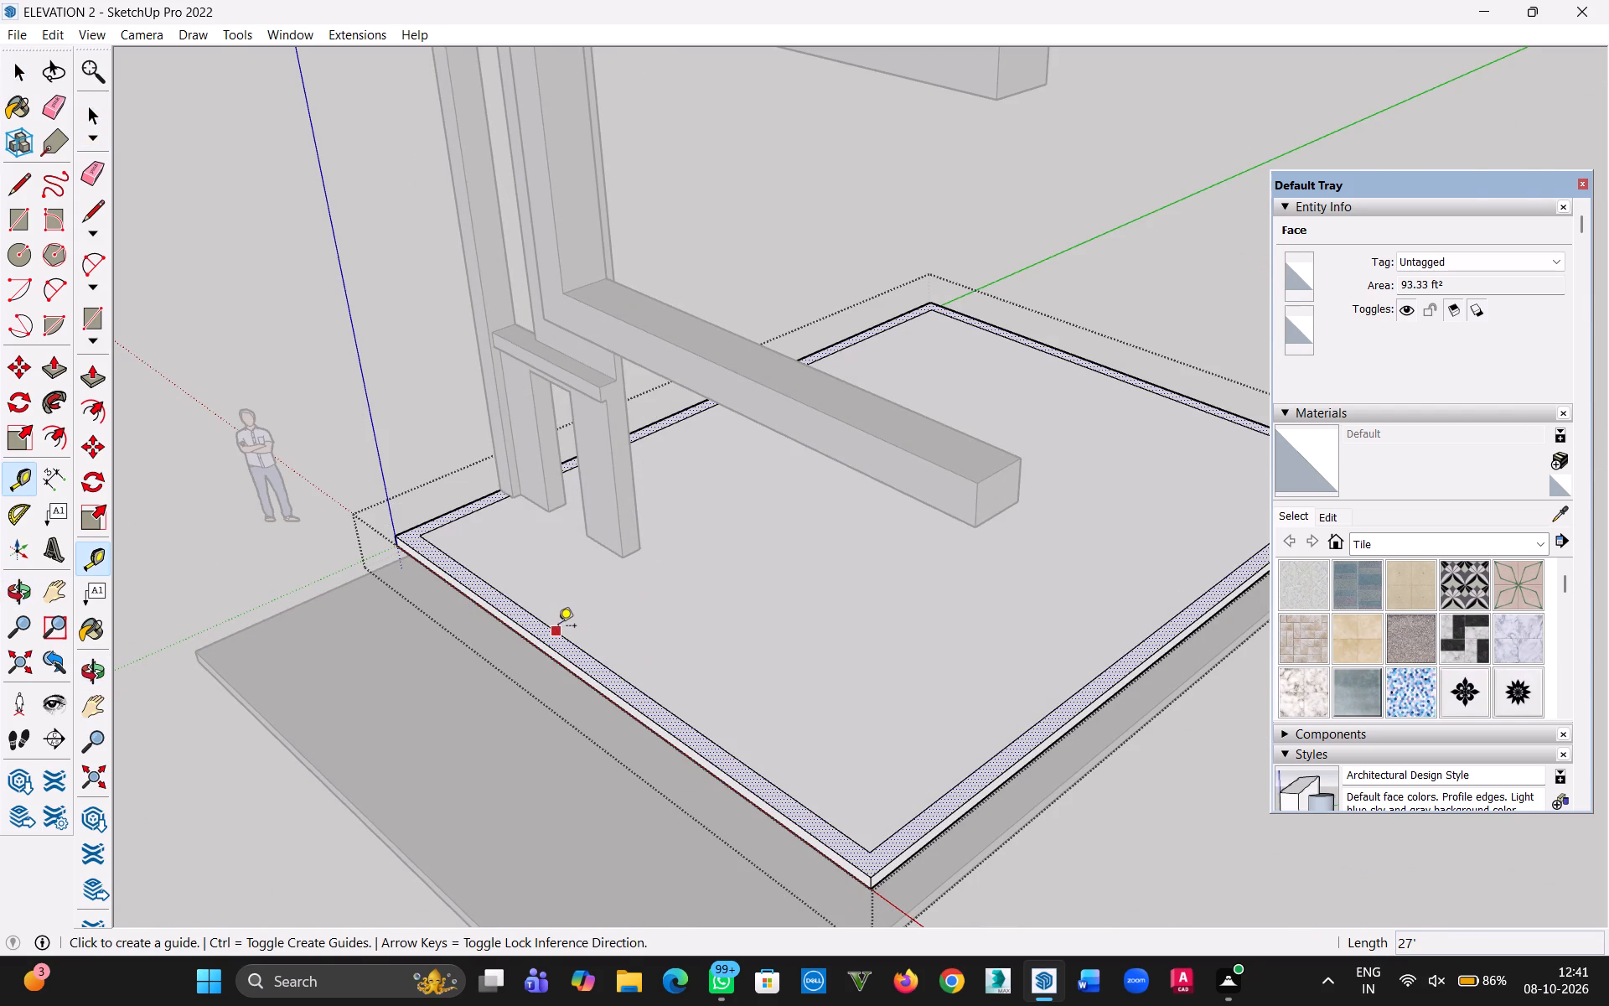
pyautogui.click(558, 628)
pyautogui.click(624, 556)
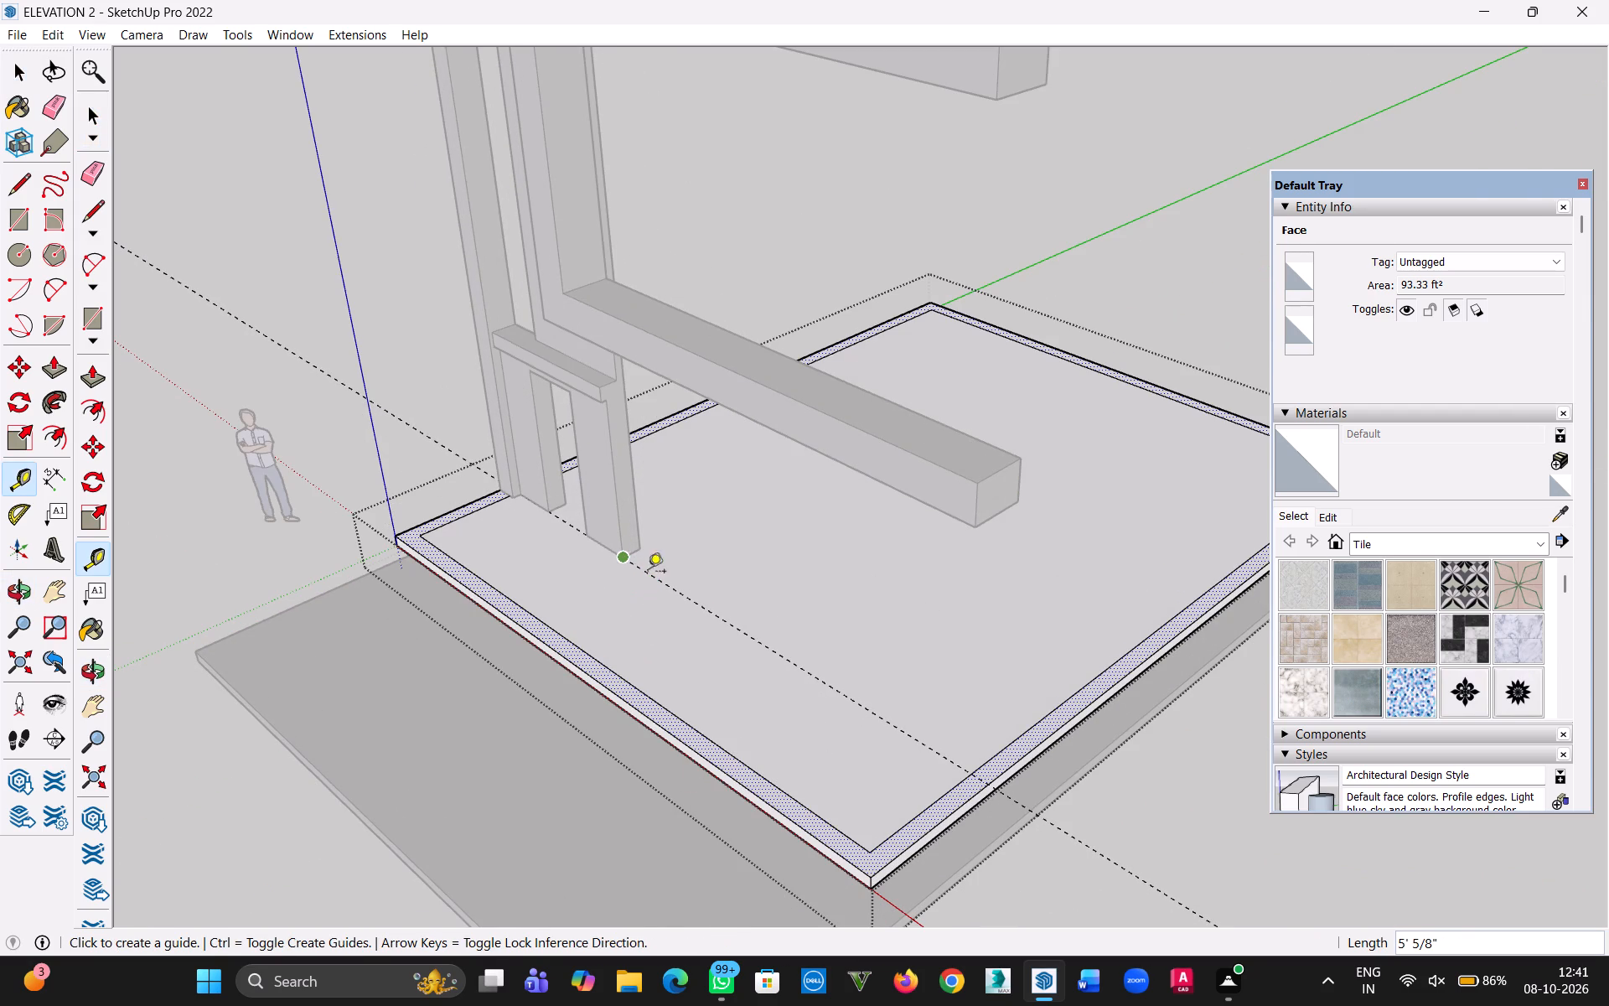
# Place a guide 27' 9" from the slab's rear inner border edge, through the back base corner of the tall wall's leg.
pyautogui.moveTo(1049, 516); pyautogui.dragTo(458, 544, button='middle')
pyautogui.middleClick(458, 544)
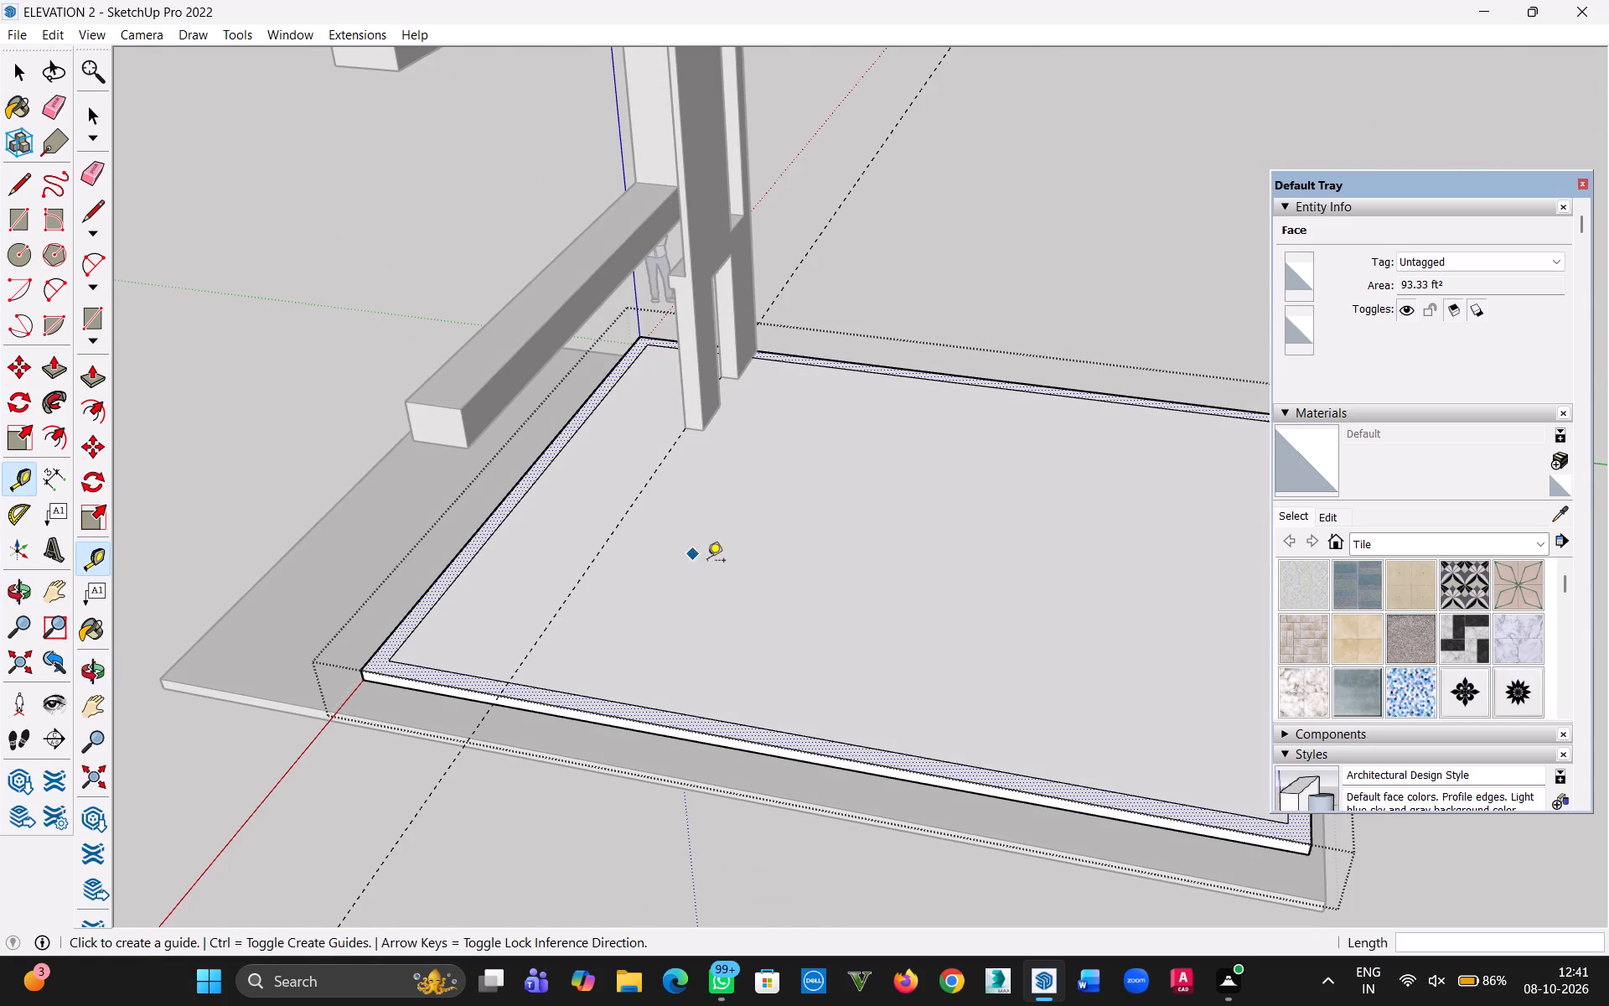
pyautogui.press('h')
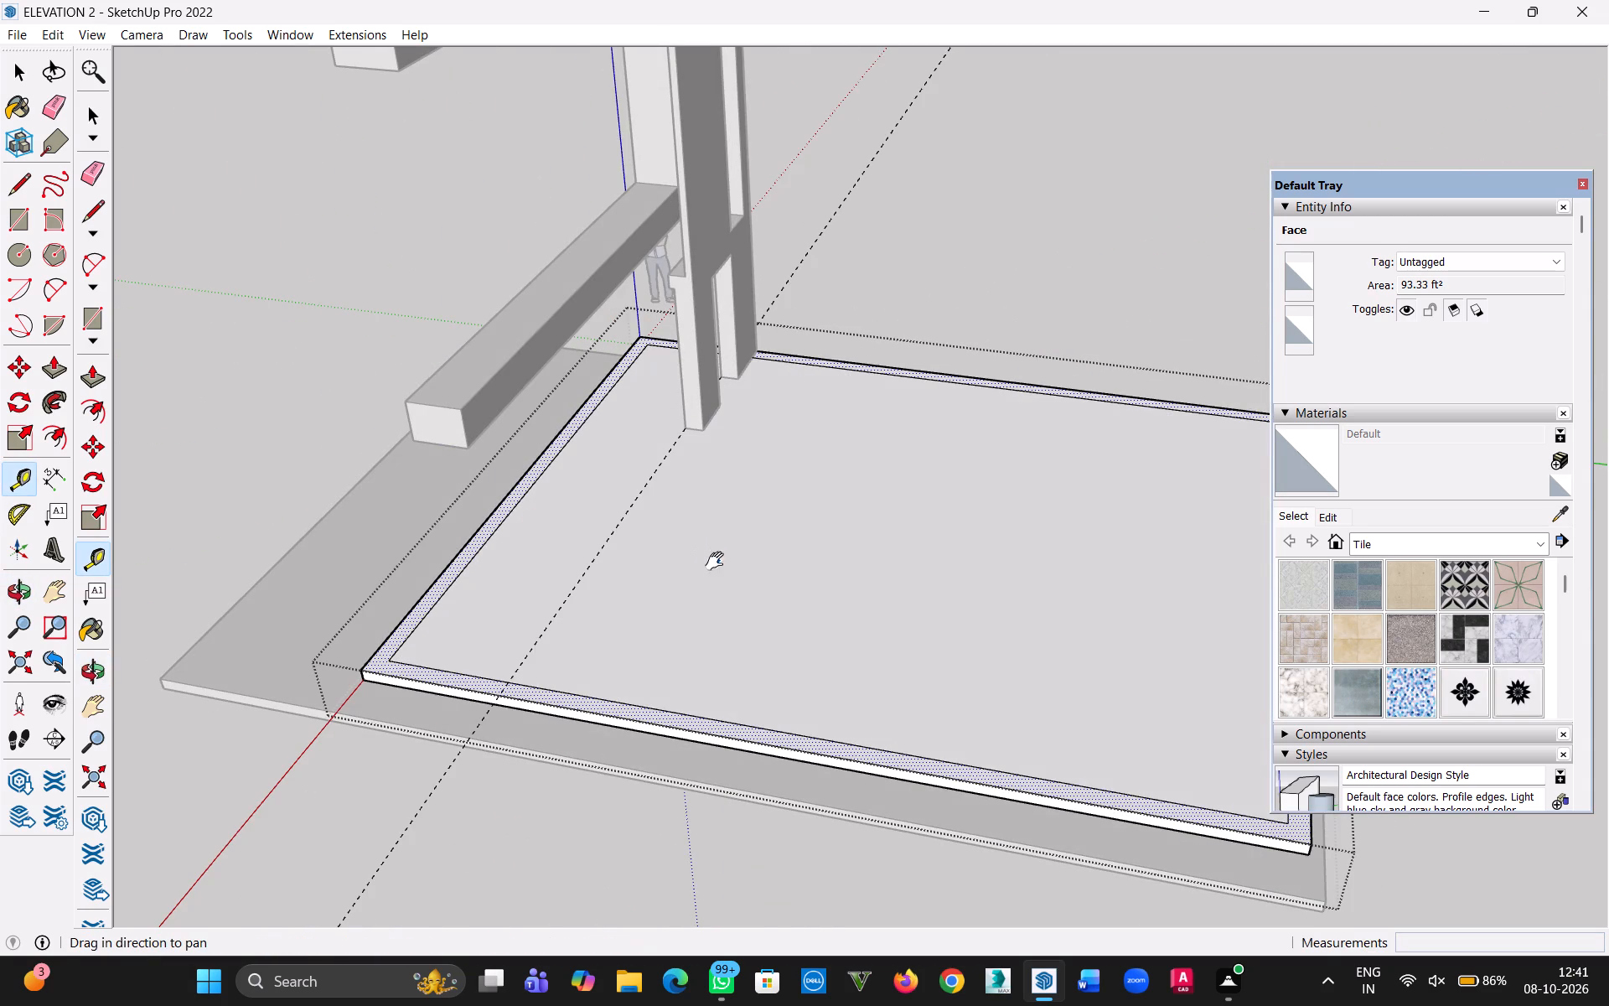
pyautogui.moveTo(772, 570); pyautogui.dragTo(621, 654)
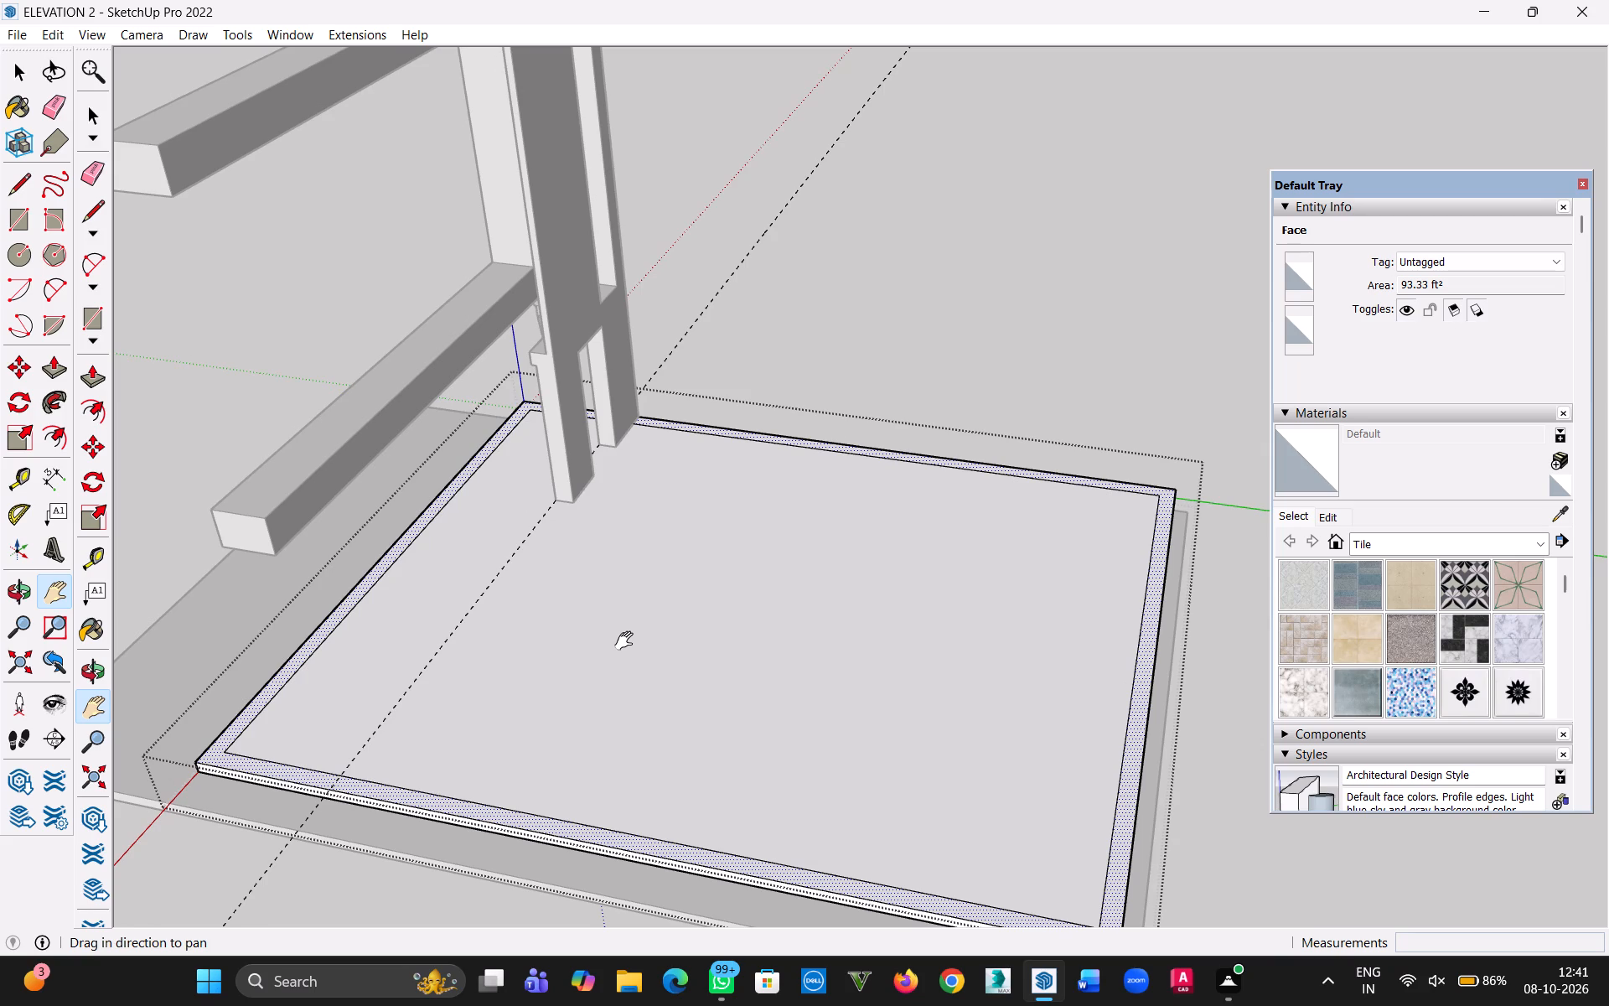
pyautogui.press('Escape')
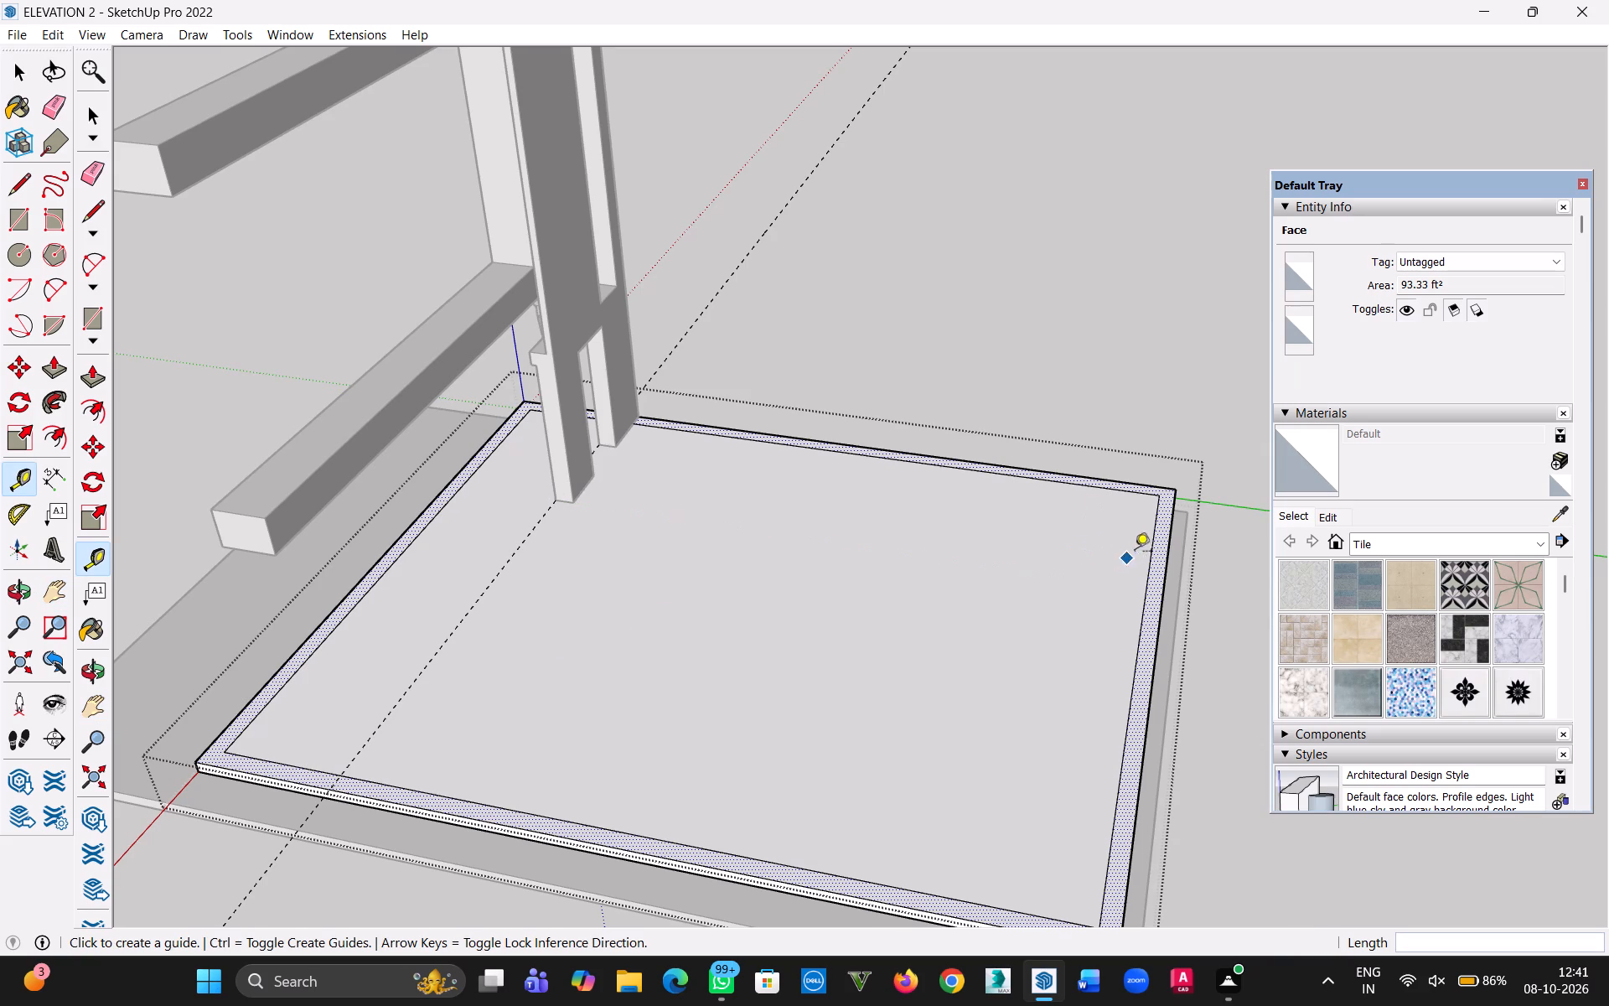
pyautogui.click(1148, 543)
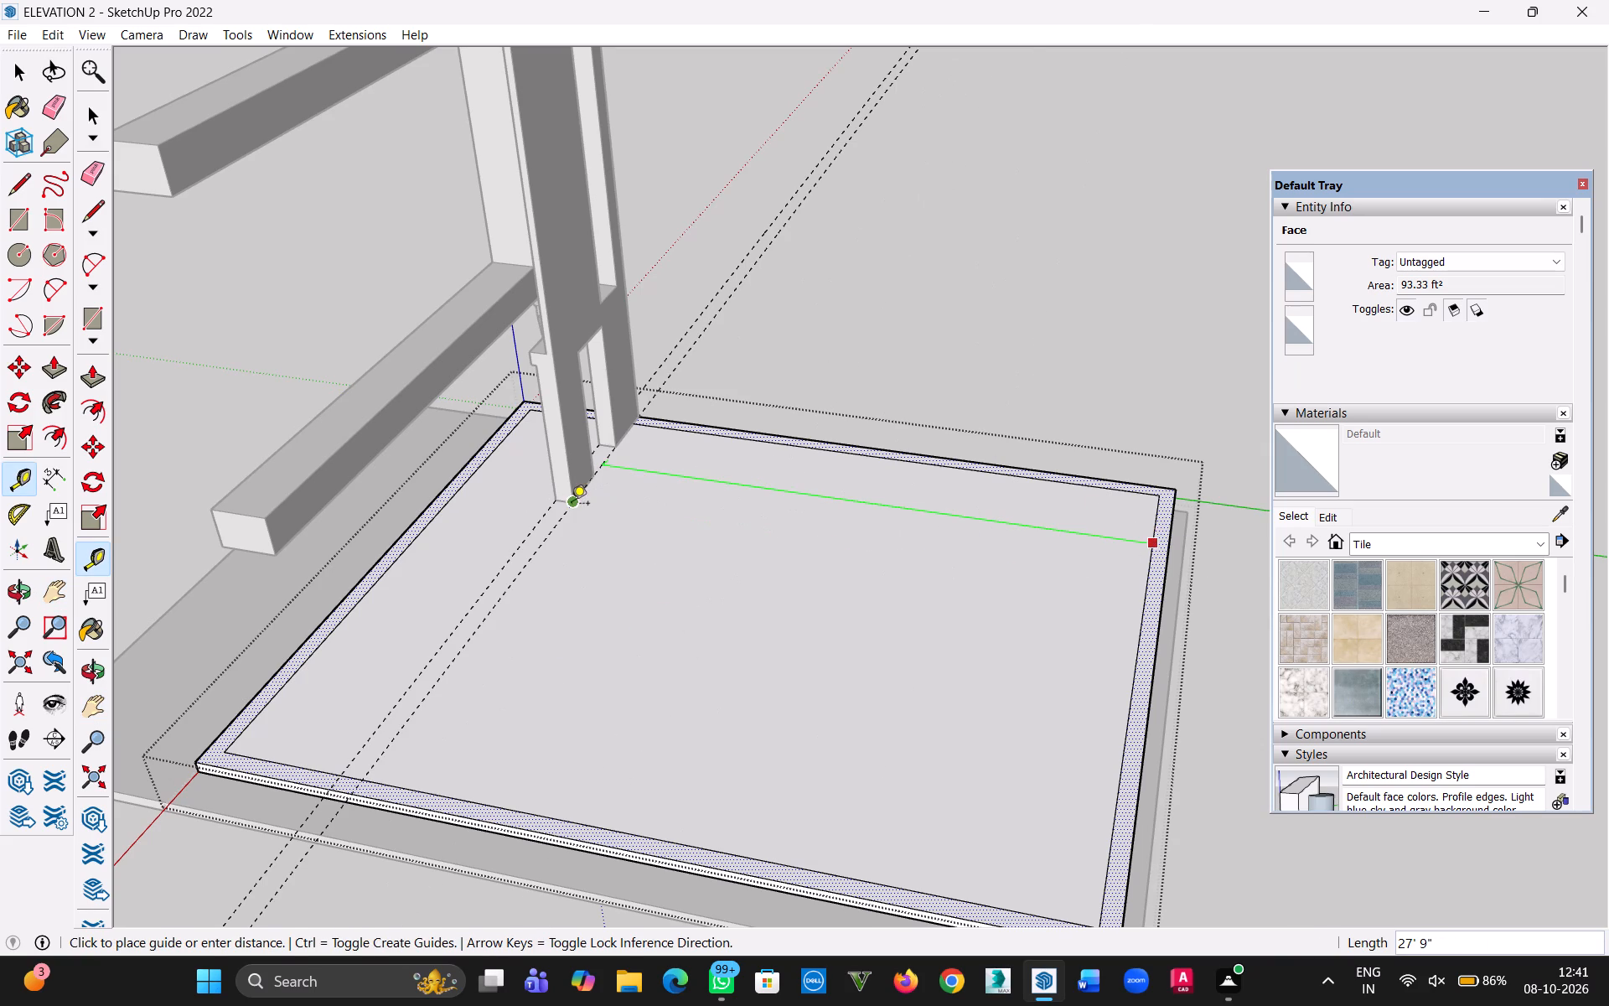
pyautogui.click(572, 505)
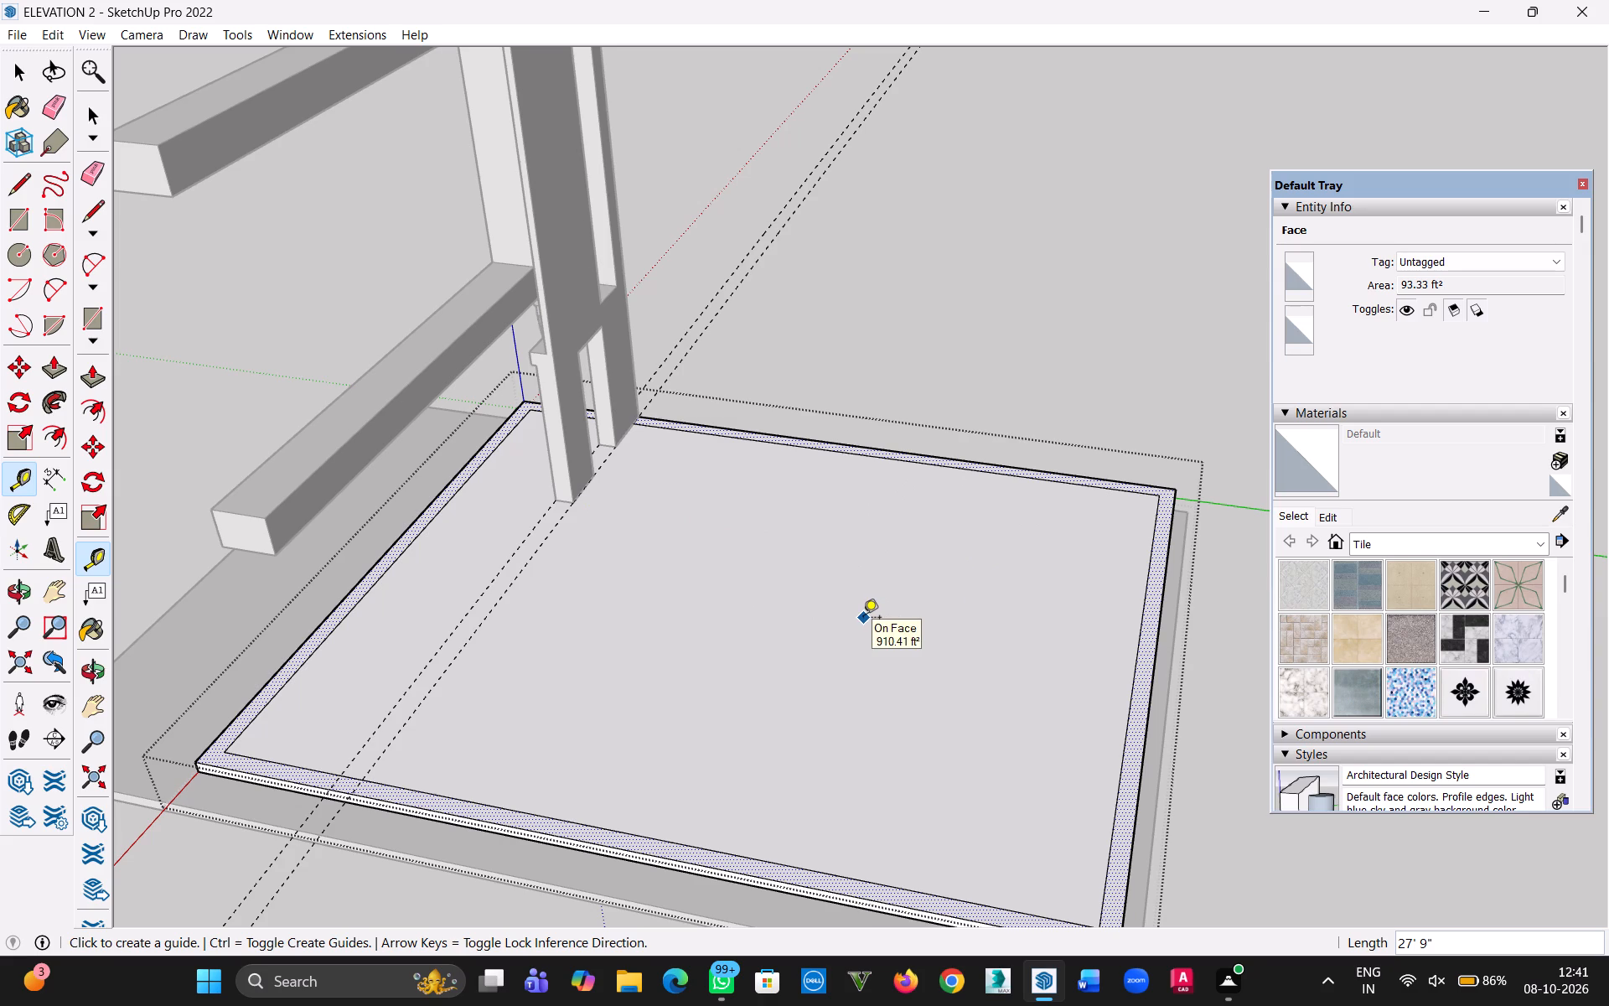
# Place a parallel guide 6' behind the guide at the tall wall's back face.
pyautogui.moveTo(576, 666); pyautogui.dragTo(737, 634, button='middle')
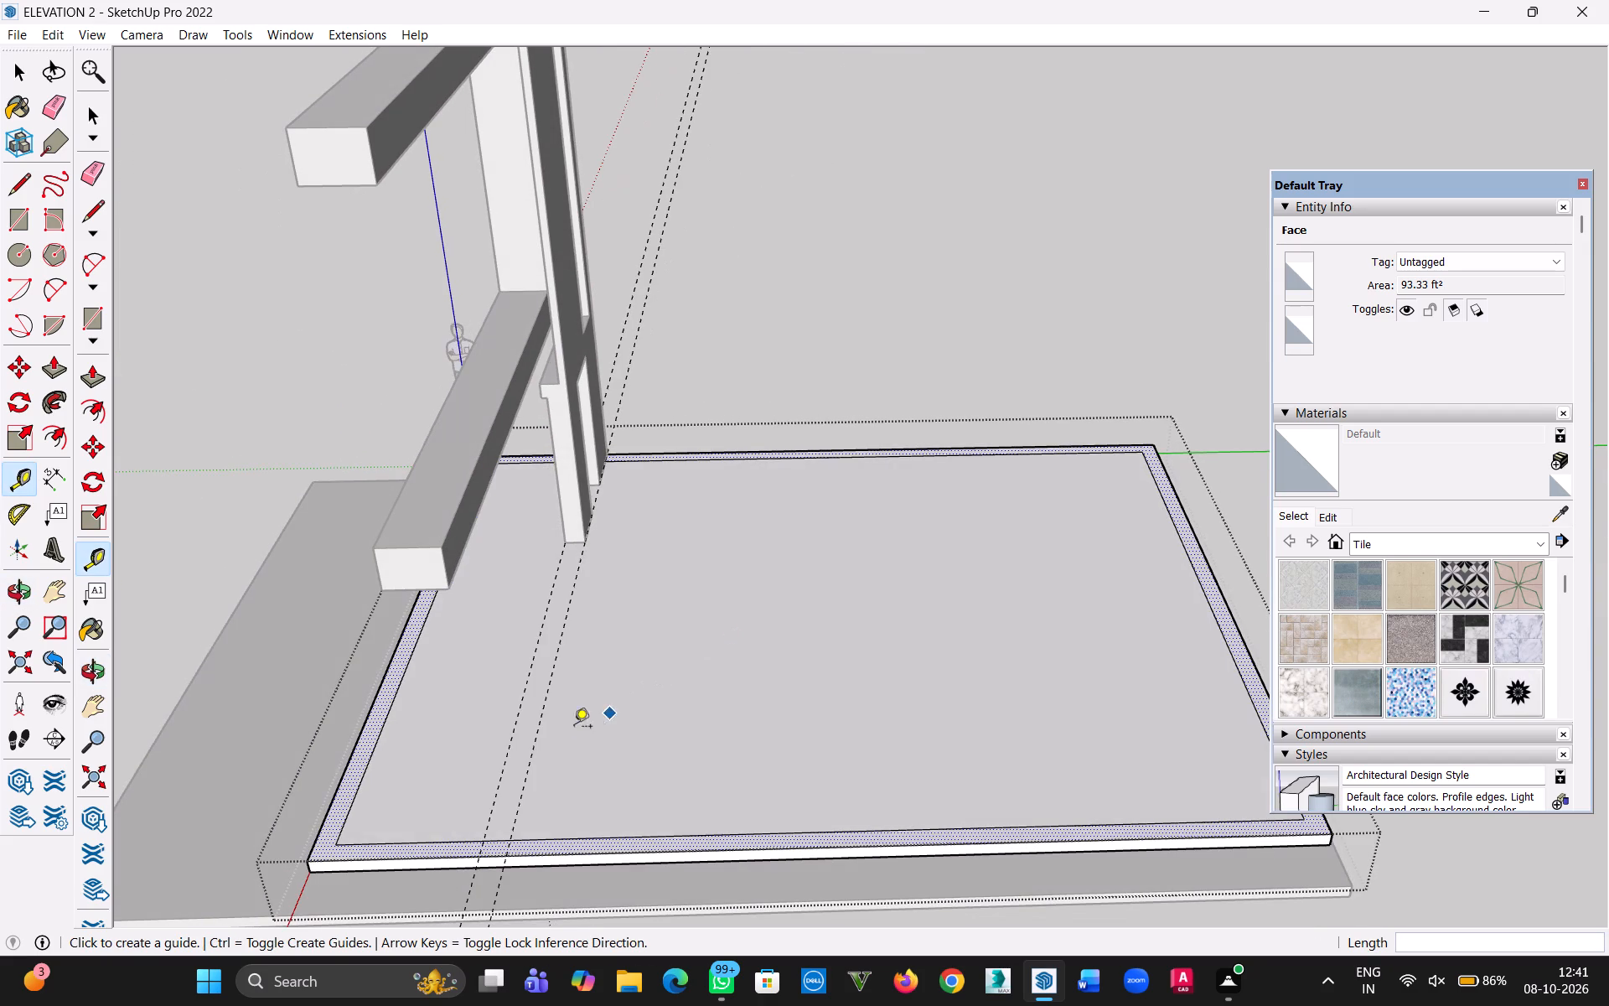
pyautogui.click(540, 734)
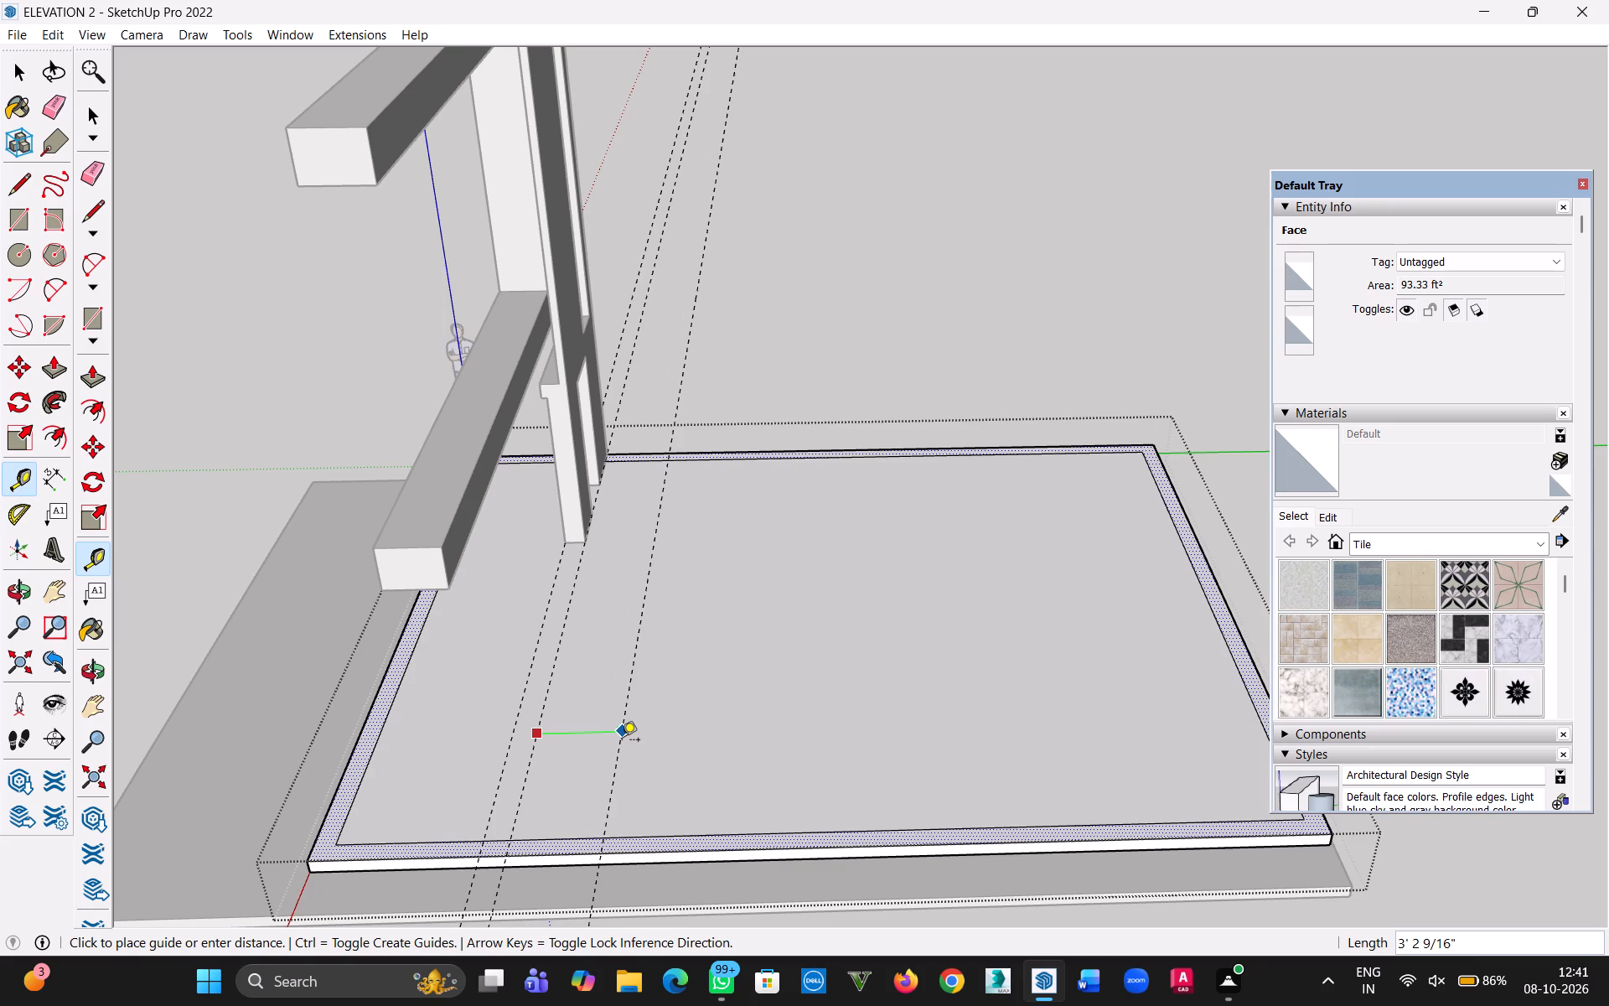
pyautogui.write("6'")
pyautogui.press('Return')
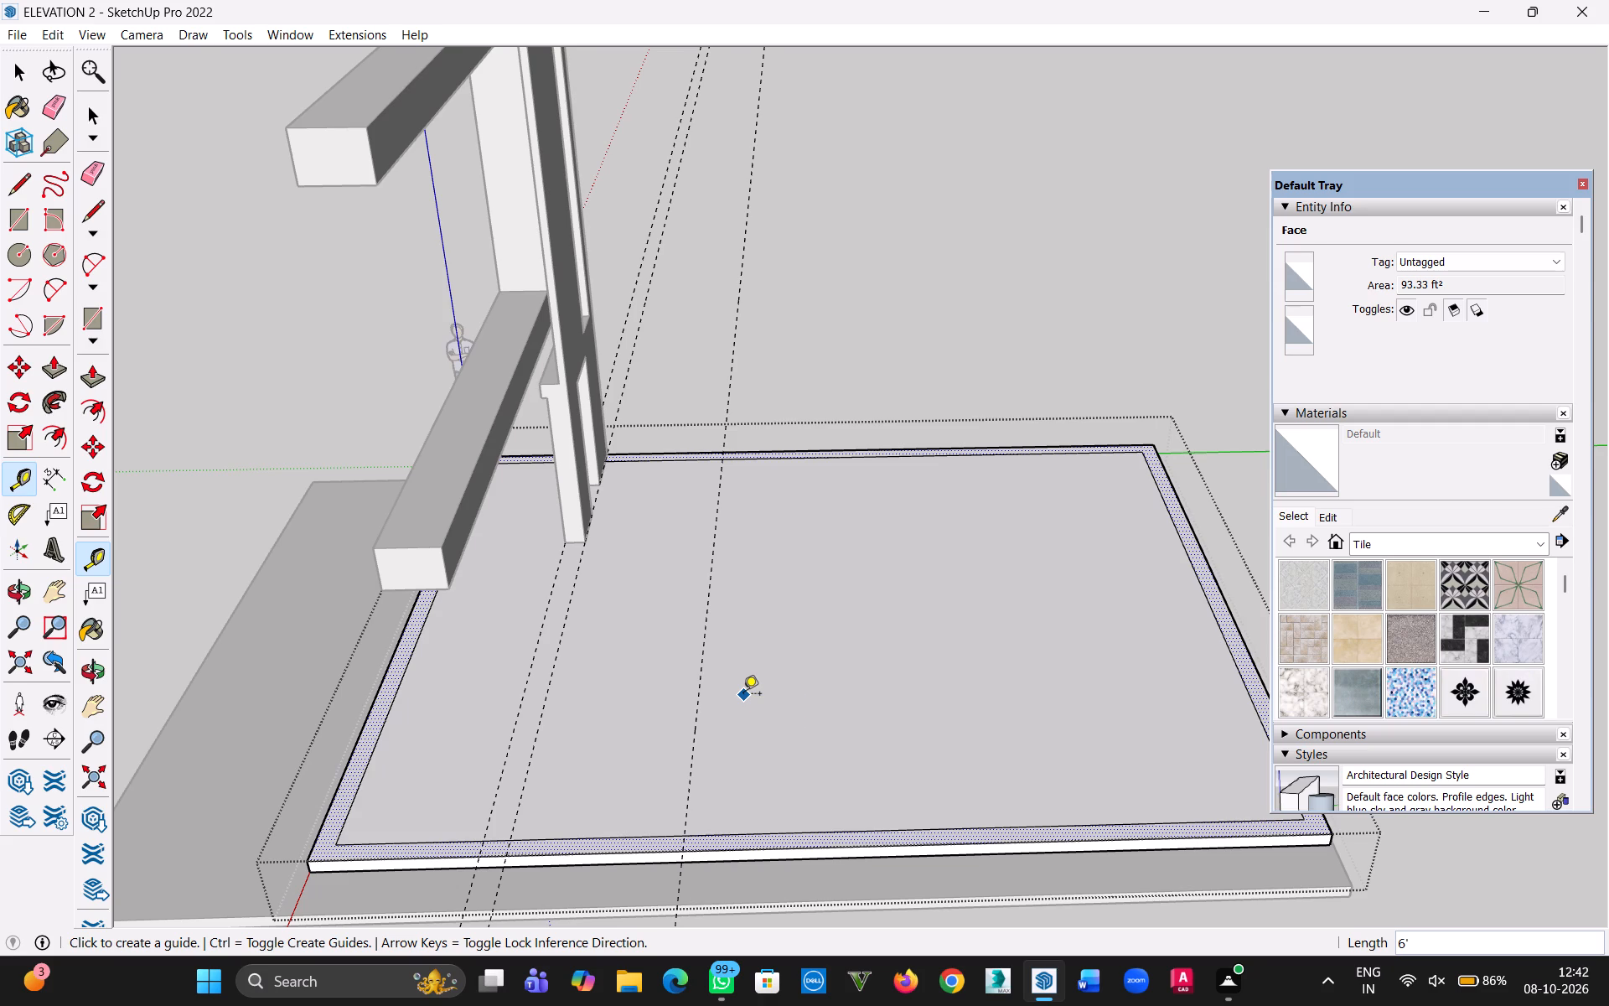
pyautogui.click(19, 78)
# Draw a 9" line across the slab's border strip at the 6' guide, on the side away from the tall wall.
pyautogui.moveTo(833, 288); pyautogui.dragTo(845, 456, button='middle')
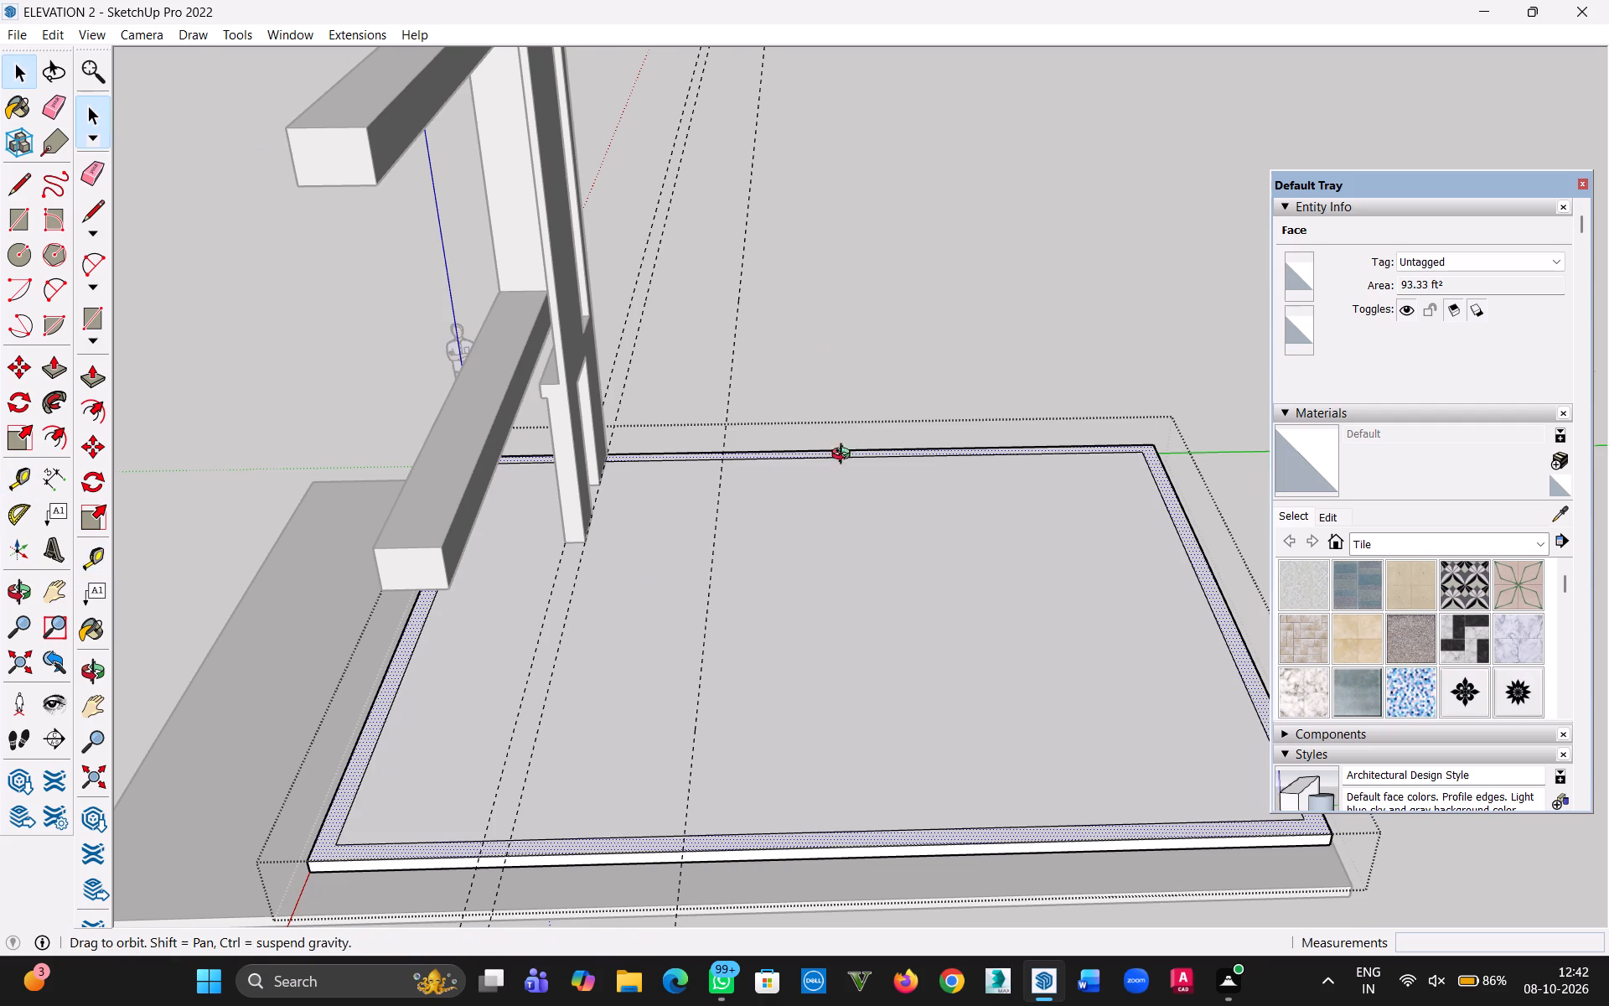
pyautogui.moveTo(845, 456); pyautogui.dragTo(853, 603, button='middle')
pyautogui.press('h')
pyautogui.moveTo(898, 625); pyautogui.dragTo(699, 384)
pyautogui.moveTo(724, 423); pyautogui.dragTo(725, 431, button='middle')
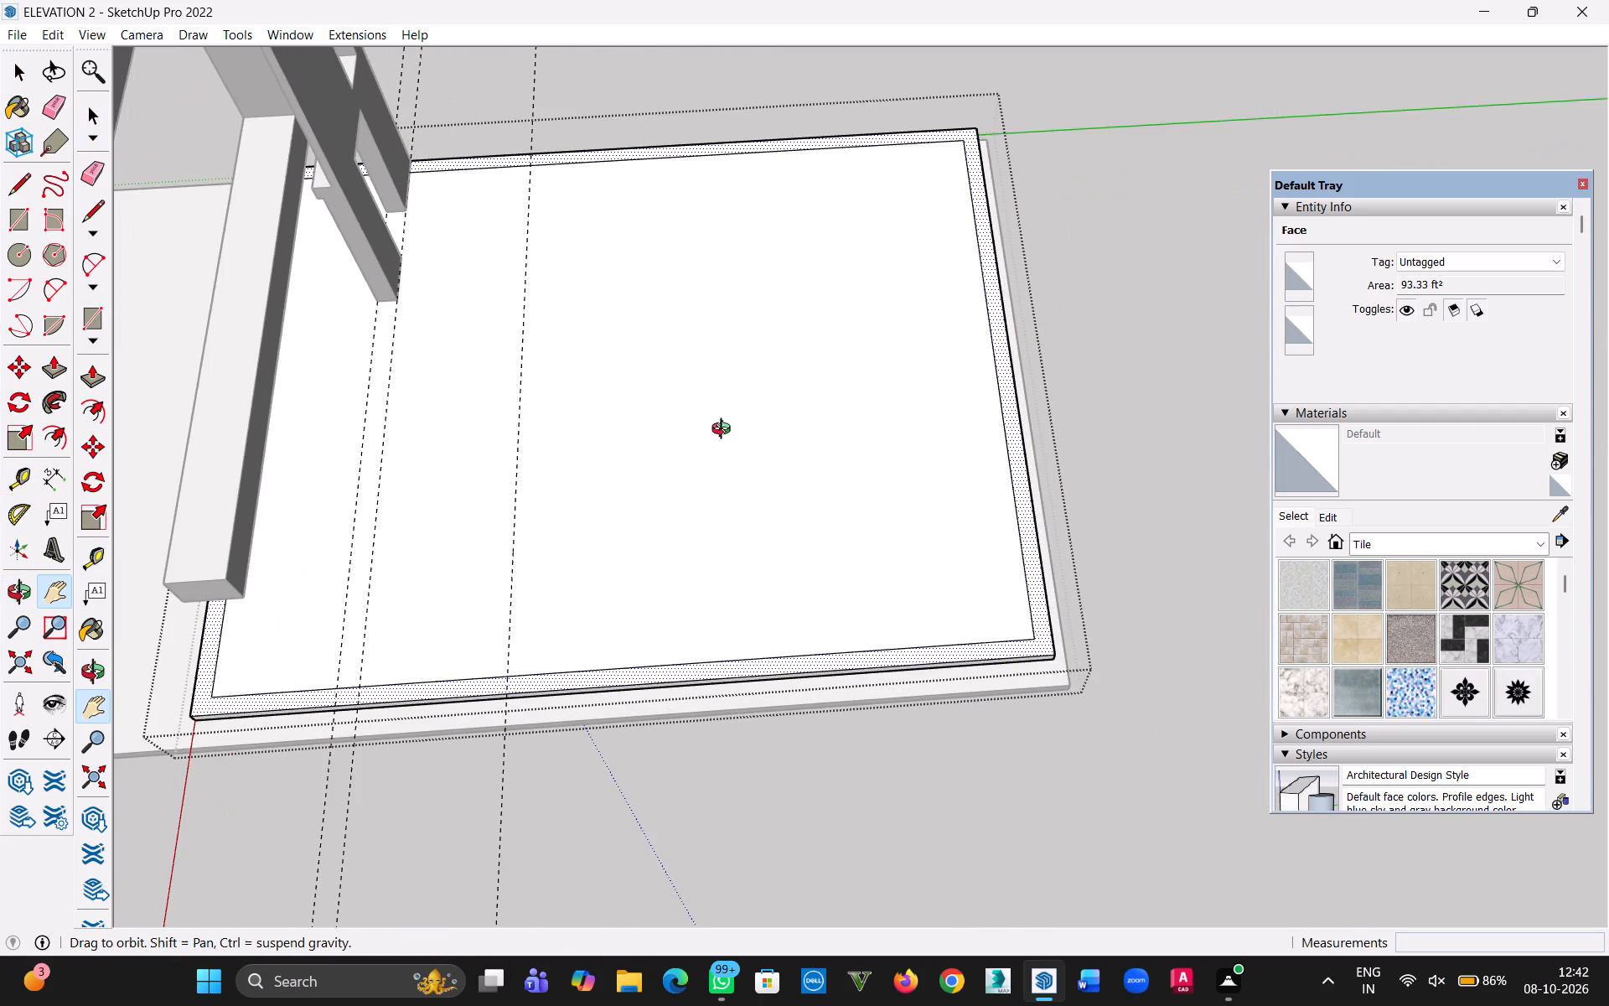
pyautogui.moveTo(725, 431); pyautogui.dragTo(732, 484, button='middle')
pyautogui.scroll(3, 591, 711)
pyautogui.press('l')
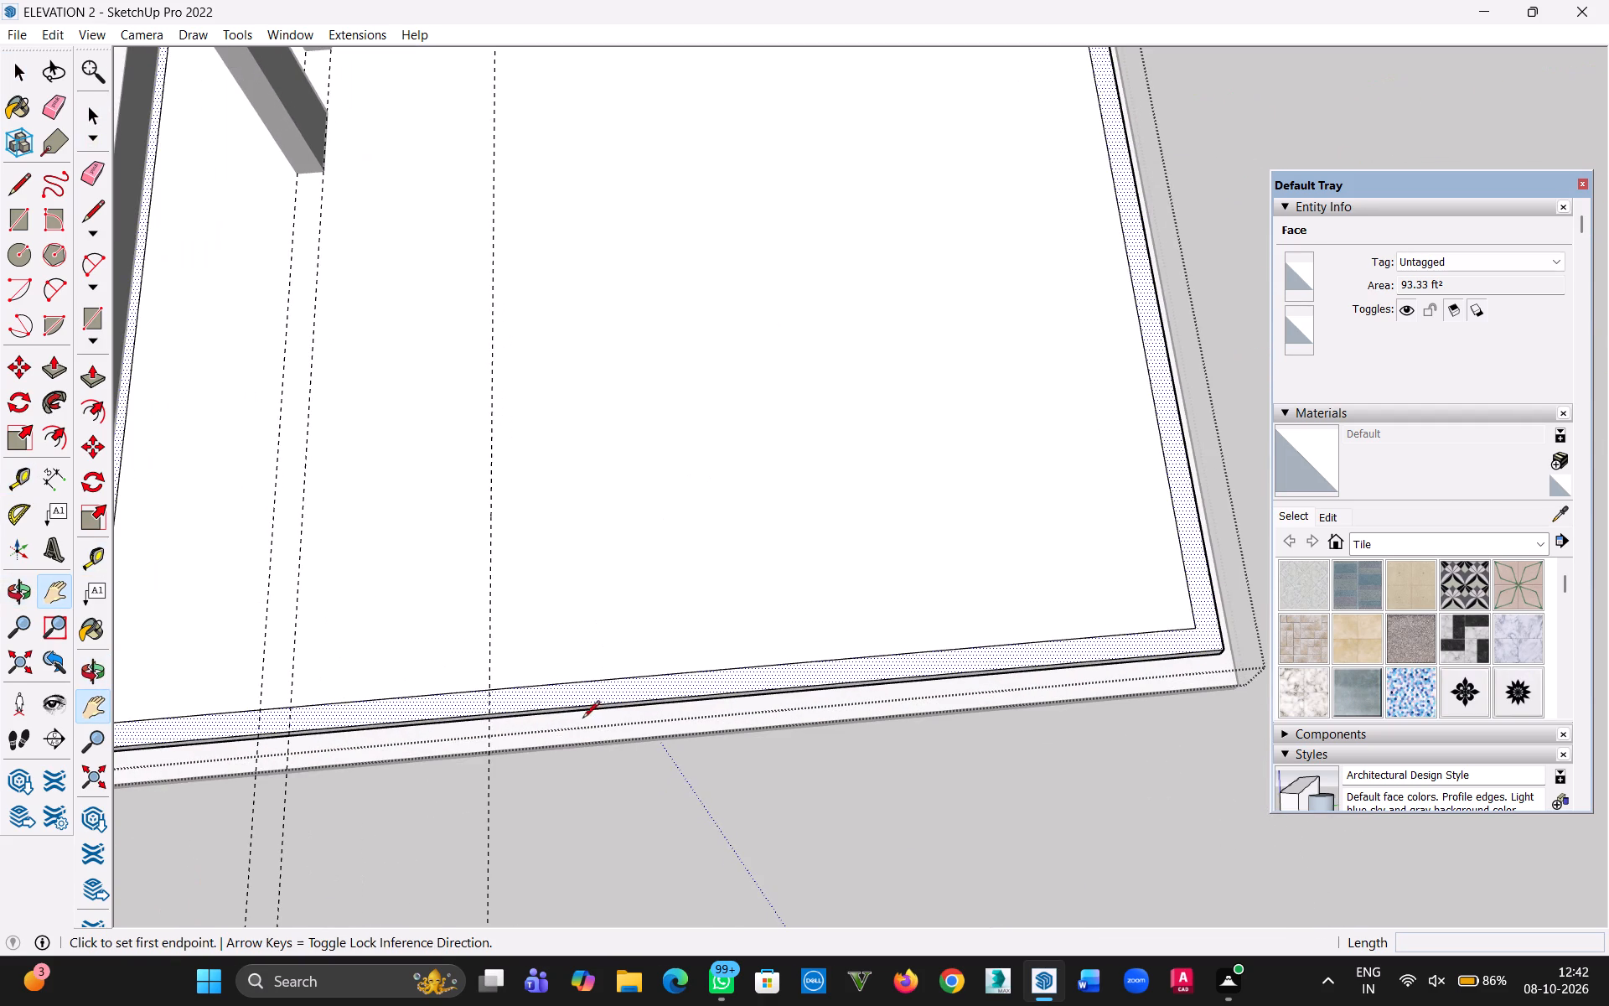
pyautogui.click(491, 686)
pyautogui.click(492, 711)
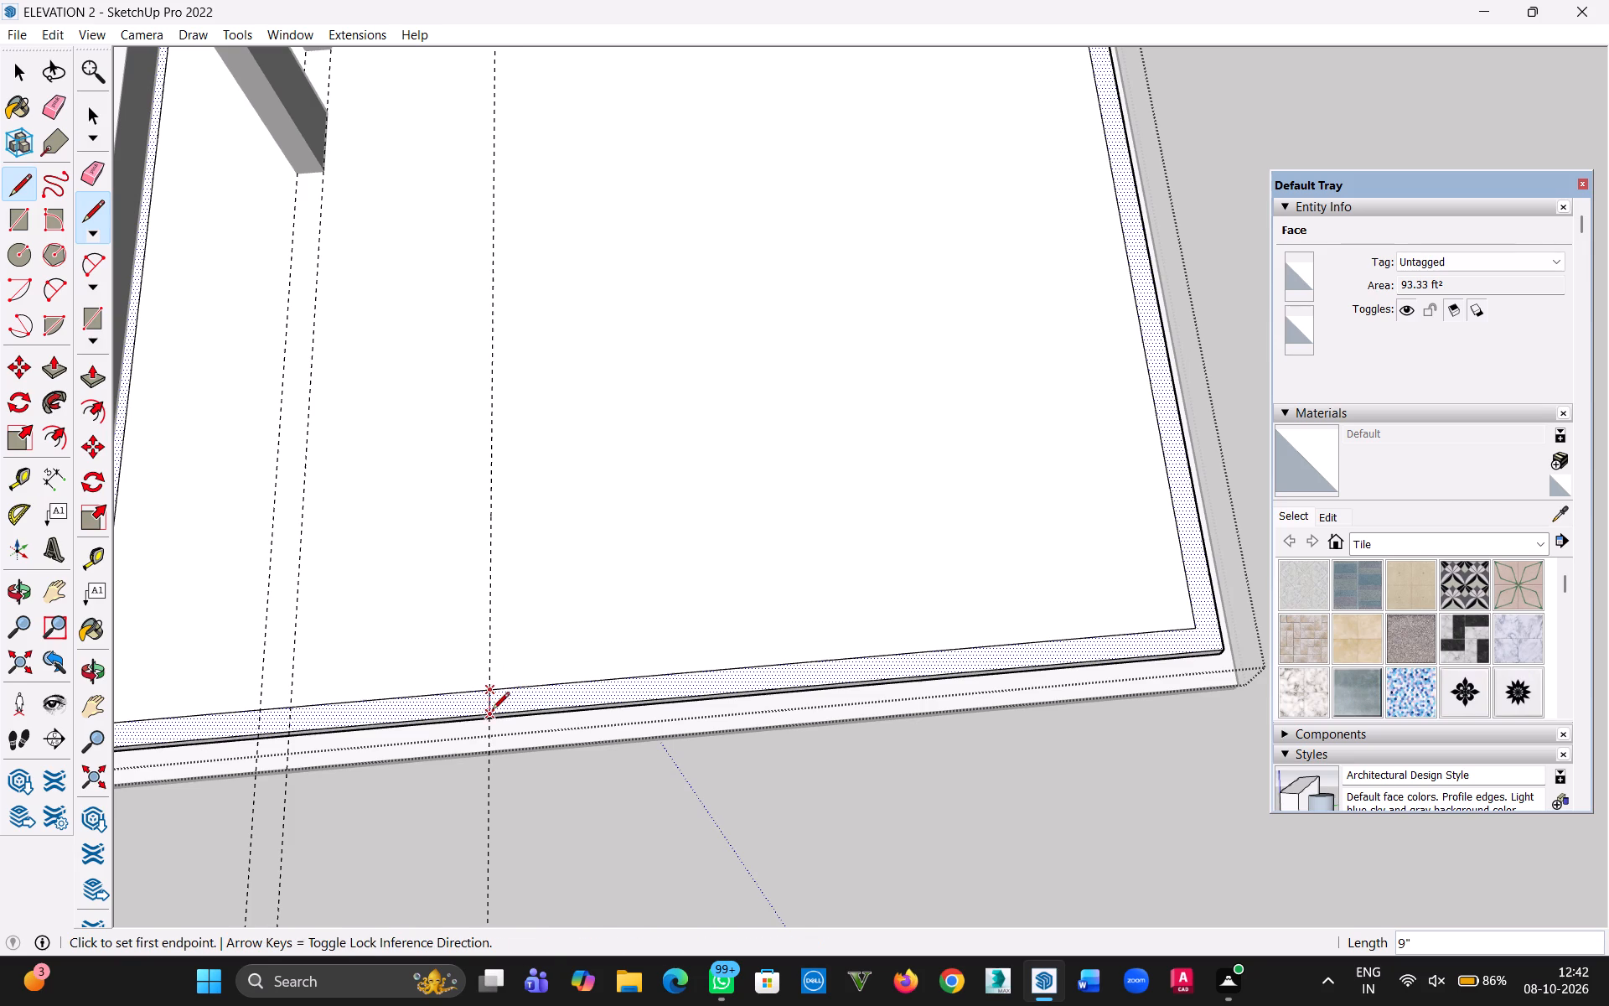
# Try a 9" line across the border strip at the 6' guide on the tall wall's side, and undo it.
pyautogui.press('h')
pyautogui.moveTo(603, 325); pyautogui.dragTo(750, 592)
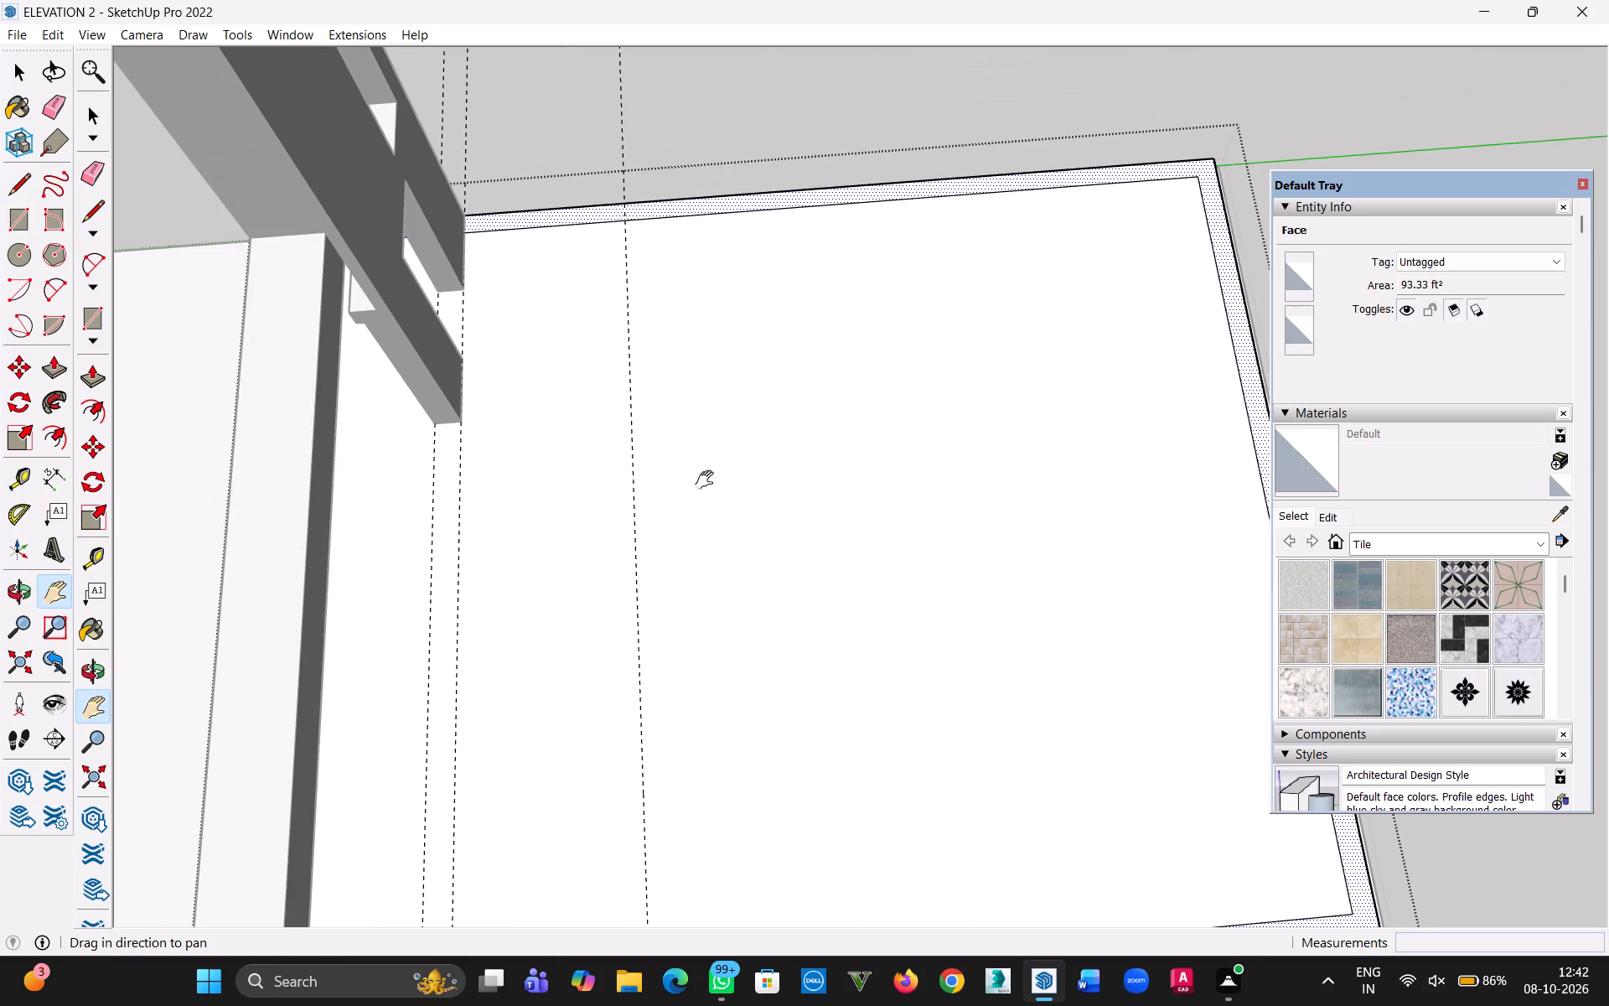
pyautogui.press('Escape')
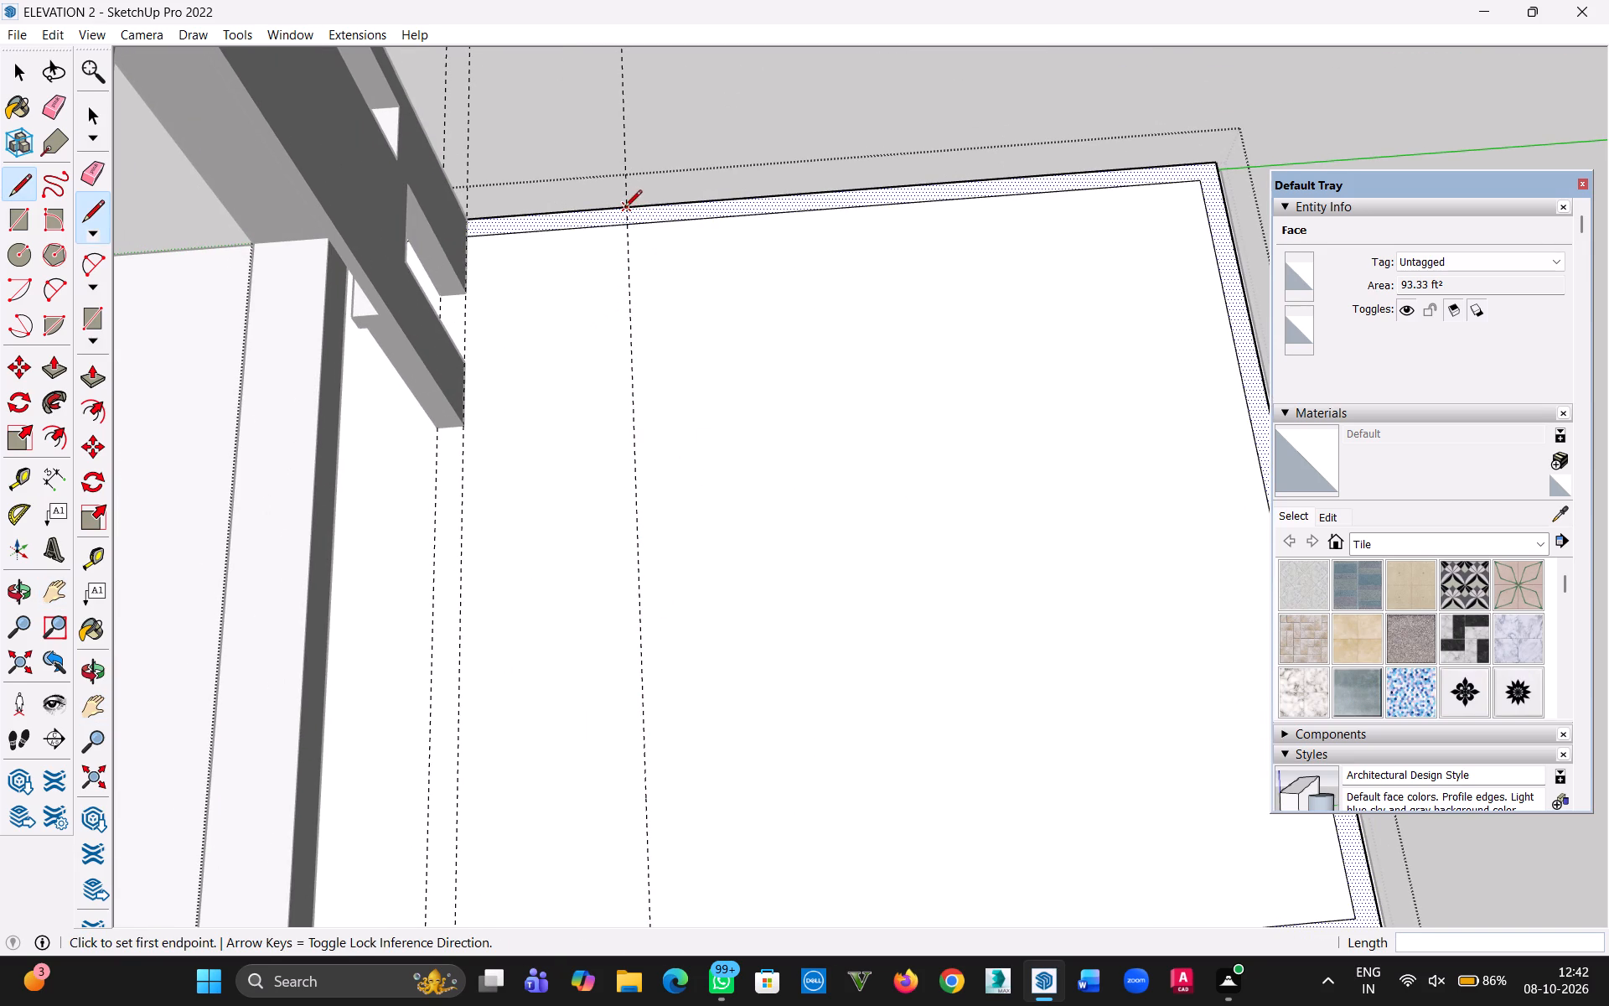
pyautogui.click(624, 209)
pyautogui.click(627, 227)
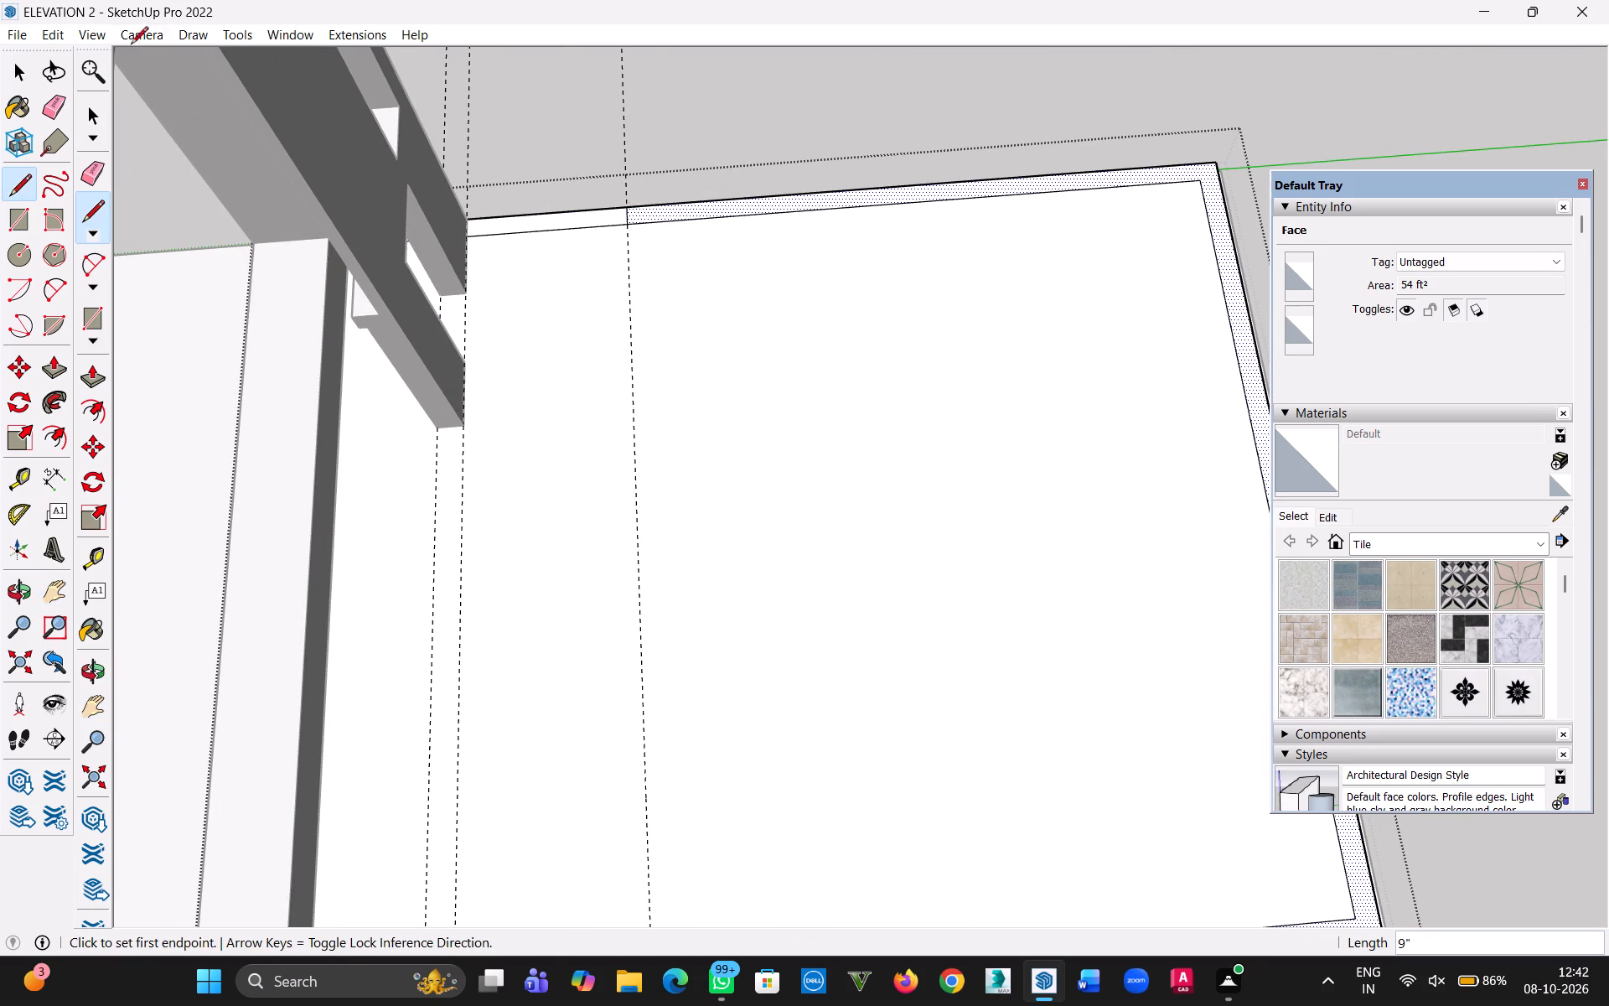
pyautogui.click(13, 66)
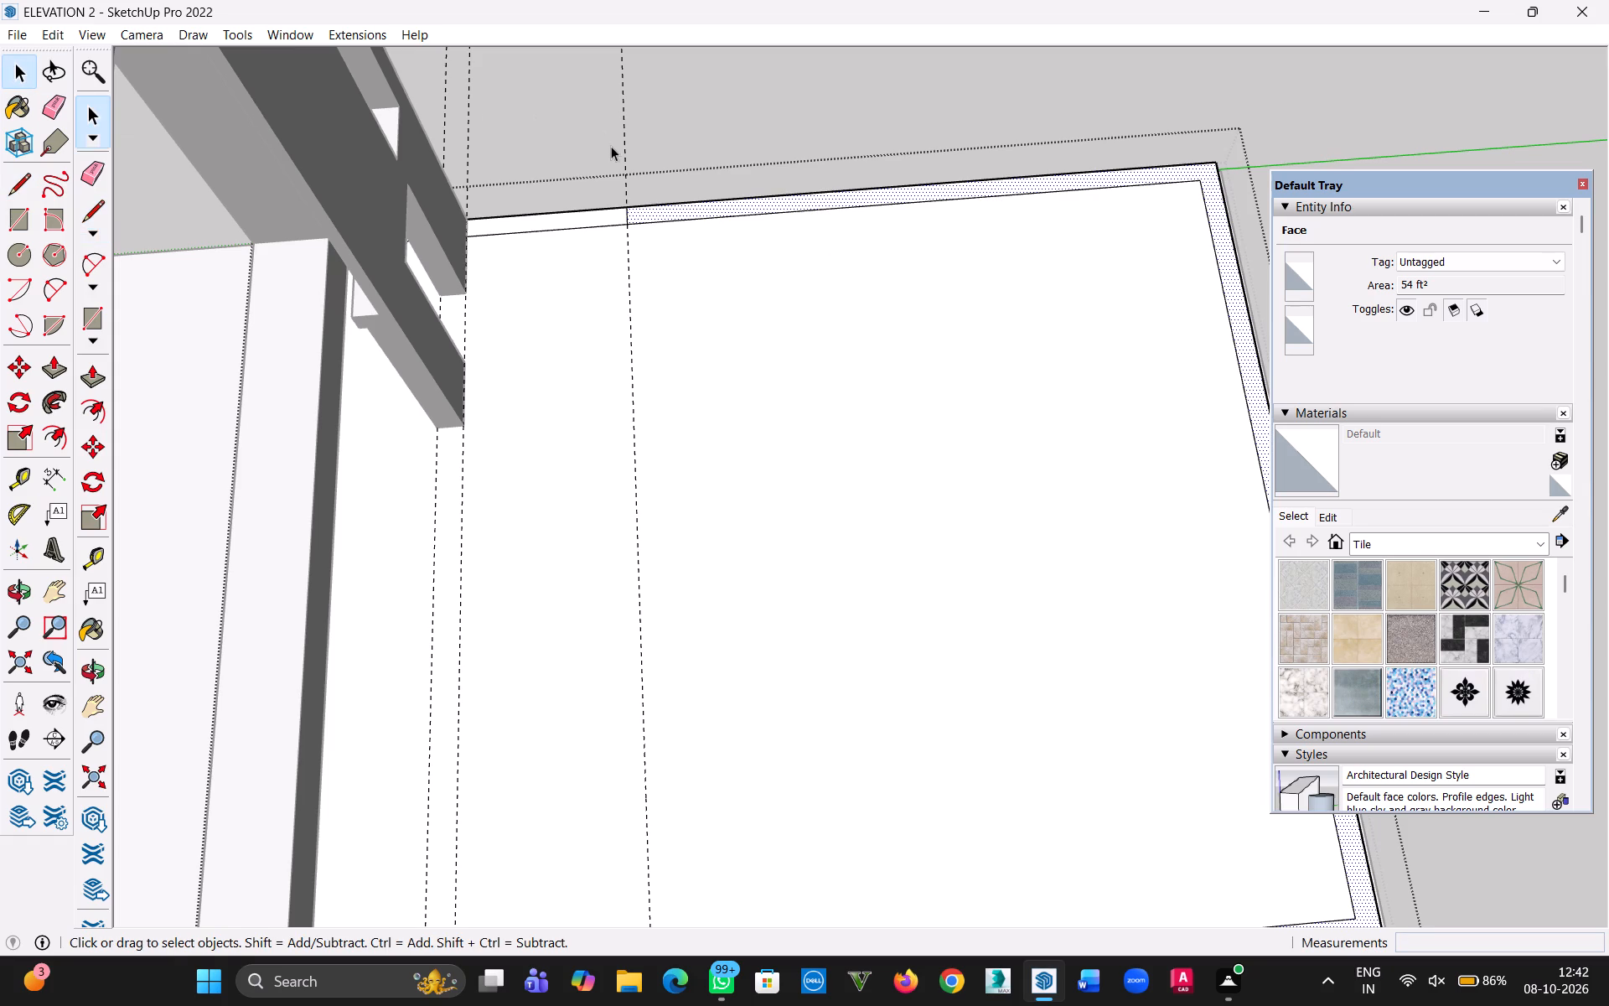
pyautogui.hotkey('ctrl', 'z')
# Draw a 9" line across the border strip at the guide along the tall wall's back face, on the tall wall's side.
pyautogui.scroll(8, 487, 250)
pyautogui.press('l')
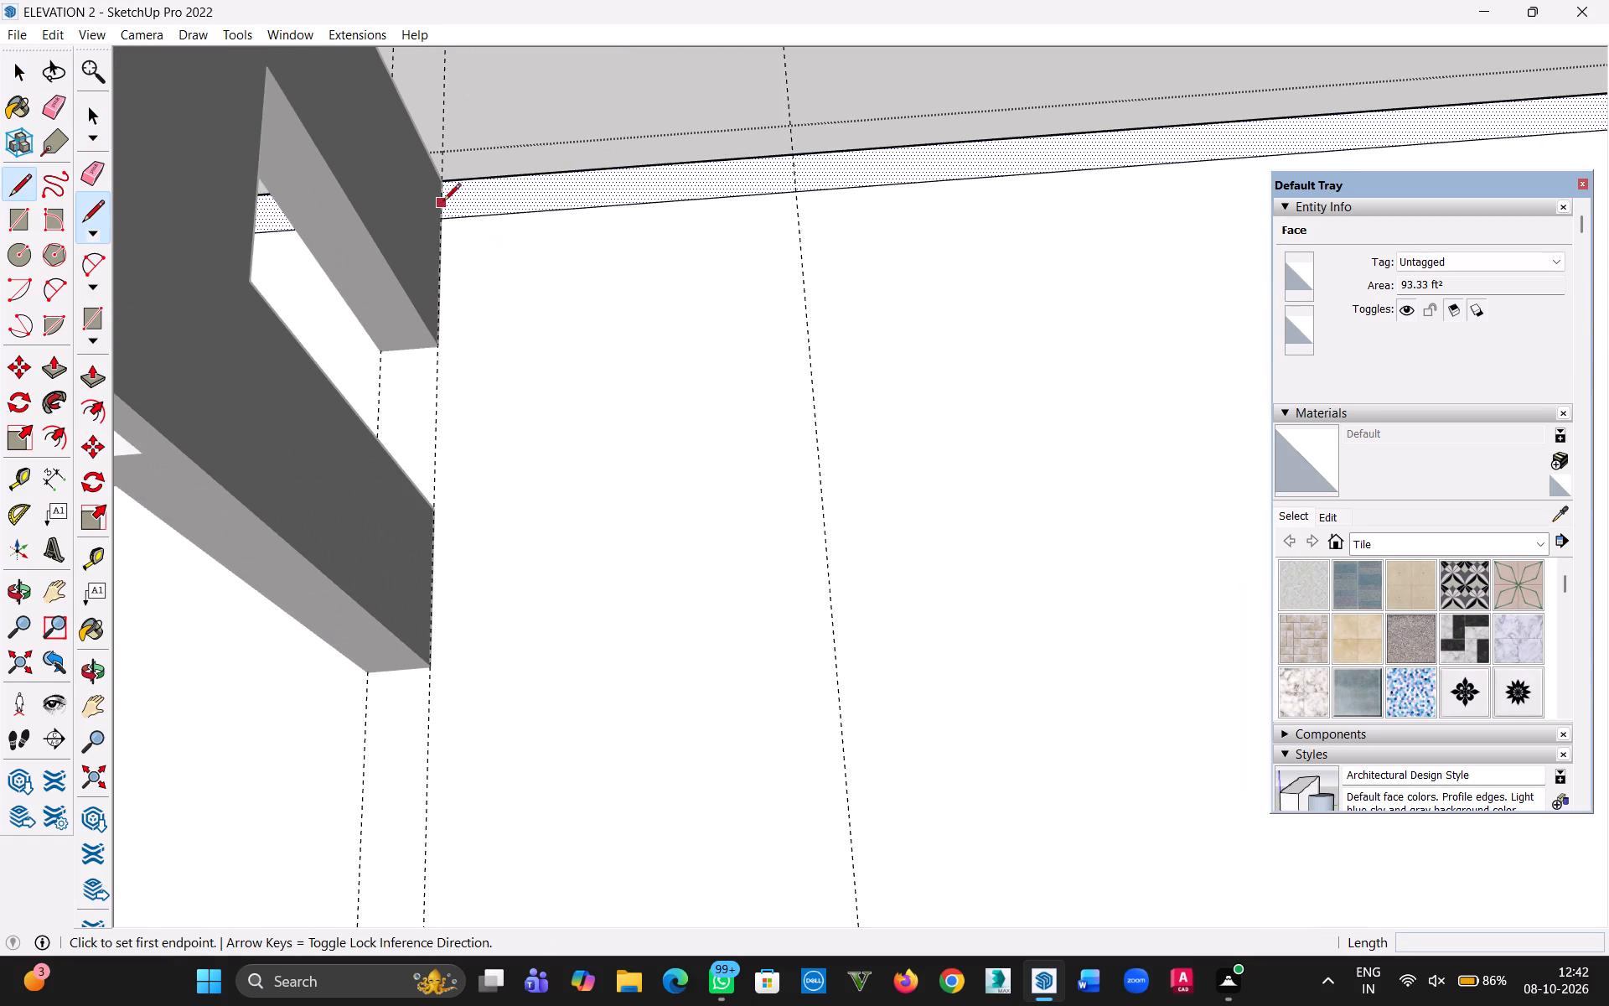
pyautogui.click(446, 185)
pyautogui.click(447, 215)
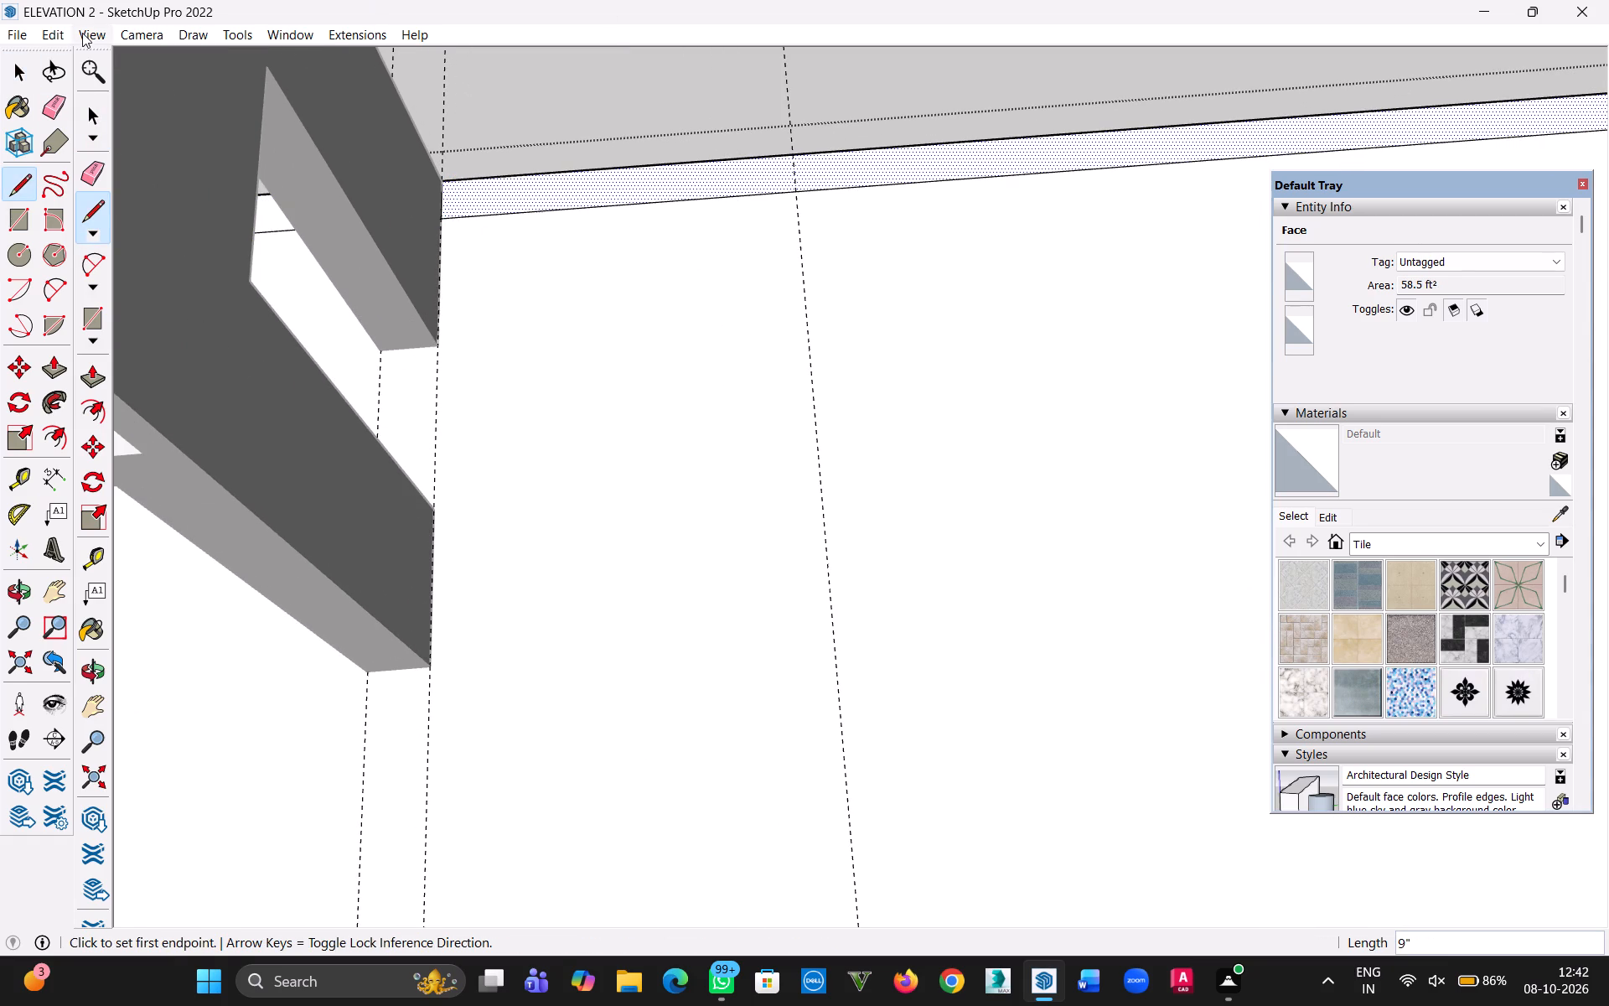
pyautogui.click(24, 72)
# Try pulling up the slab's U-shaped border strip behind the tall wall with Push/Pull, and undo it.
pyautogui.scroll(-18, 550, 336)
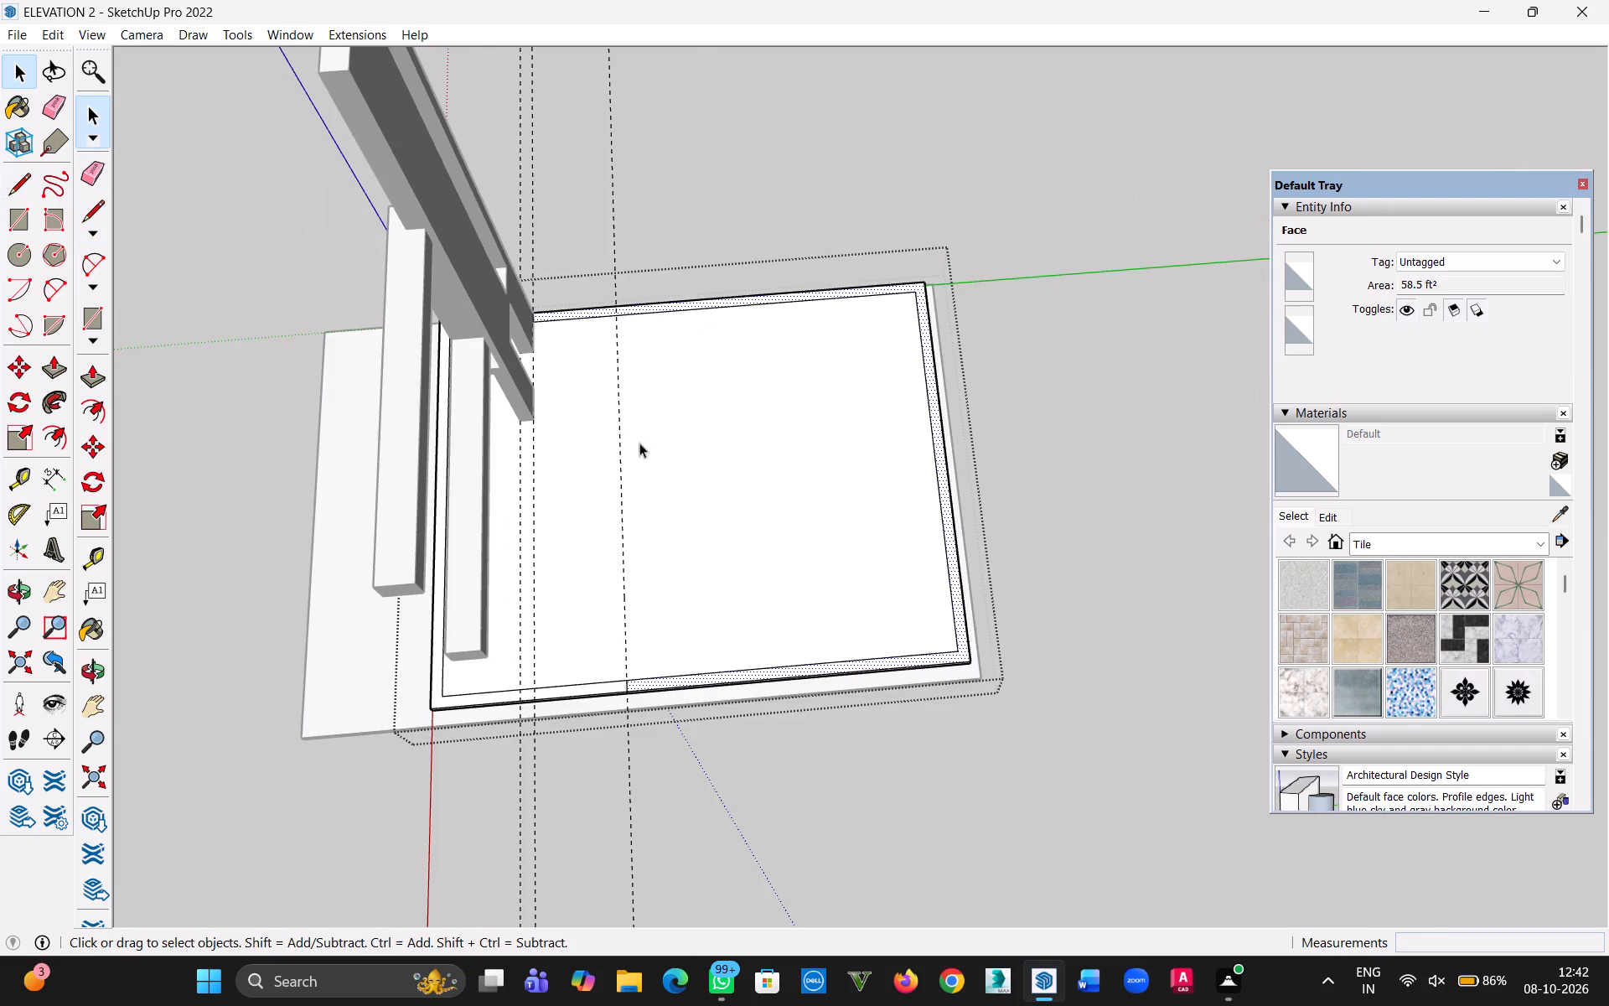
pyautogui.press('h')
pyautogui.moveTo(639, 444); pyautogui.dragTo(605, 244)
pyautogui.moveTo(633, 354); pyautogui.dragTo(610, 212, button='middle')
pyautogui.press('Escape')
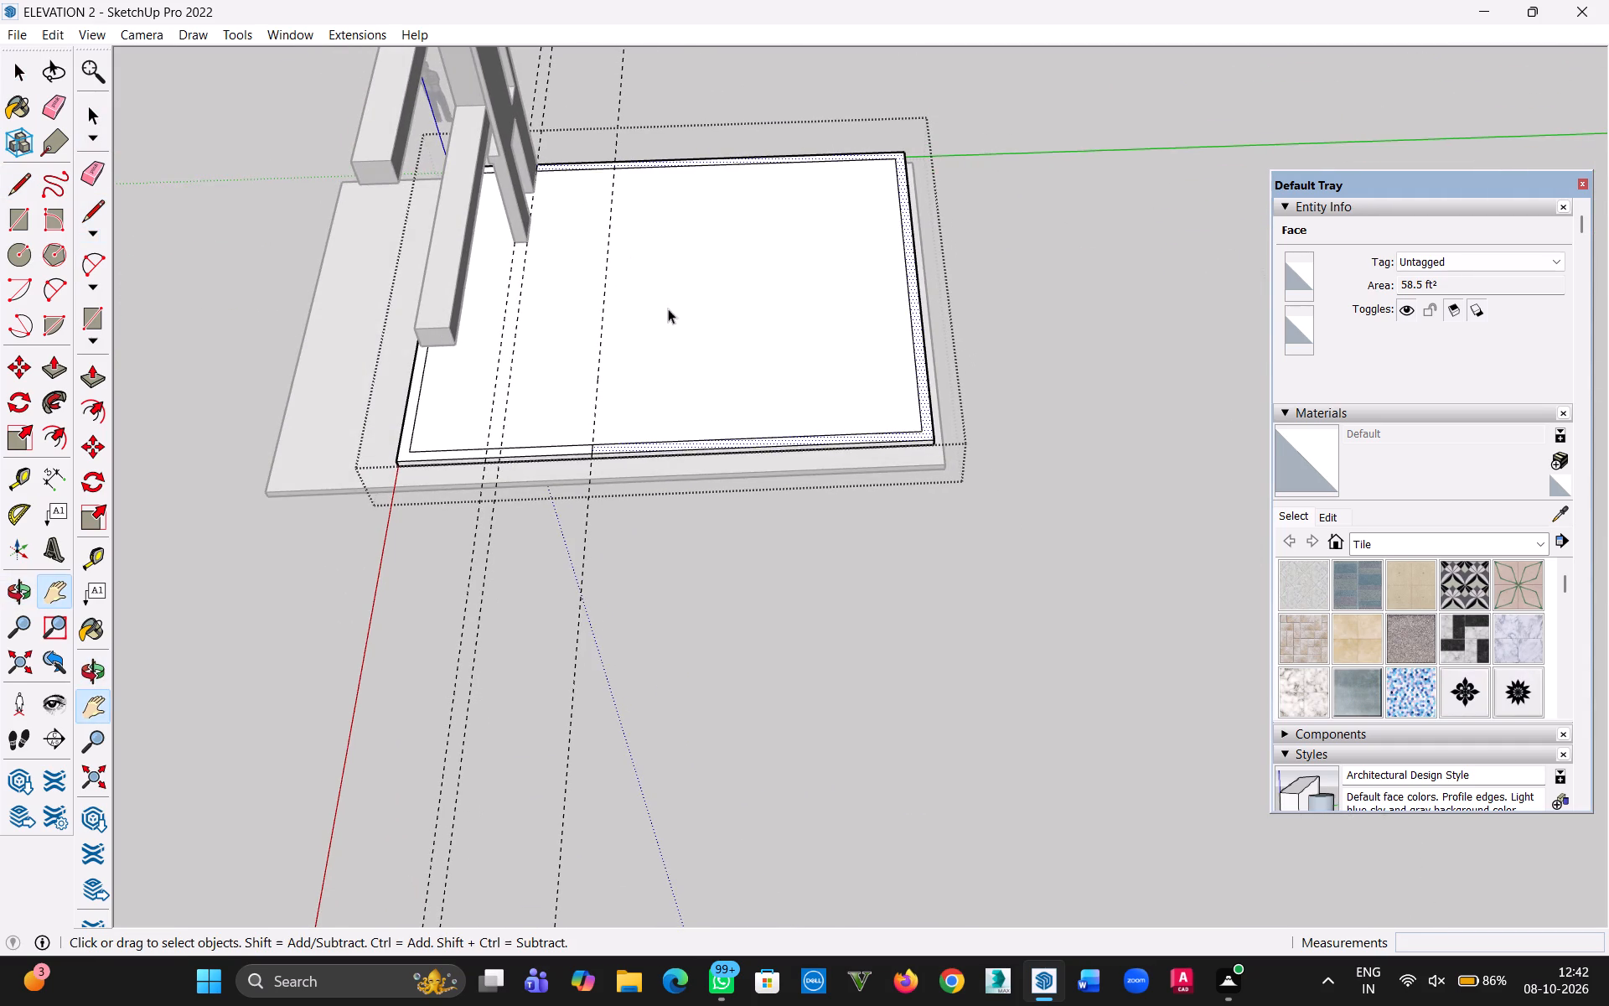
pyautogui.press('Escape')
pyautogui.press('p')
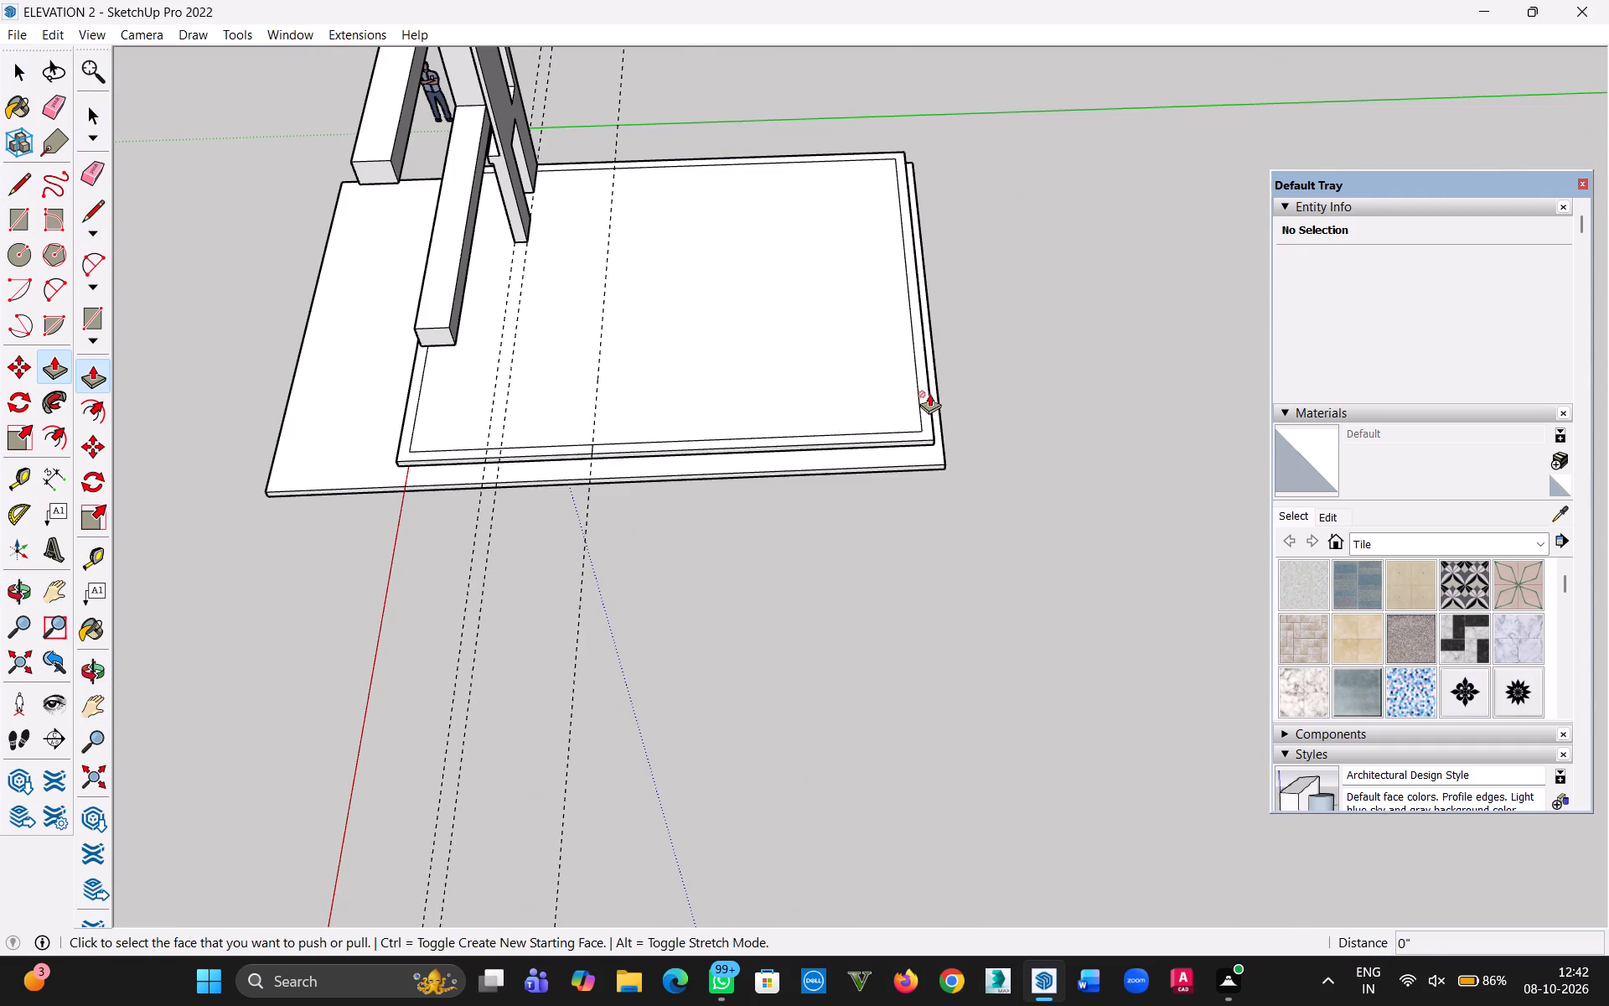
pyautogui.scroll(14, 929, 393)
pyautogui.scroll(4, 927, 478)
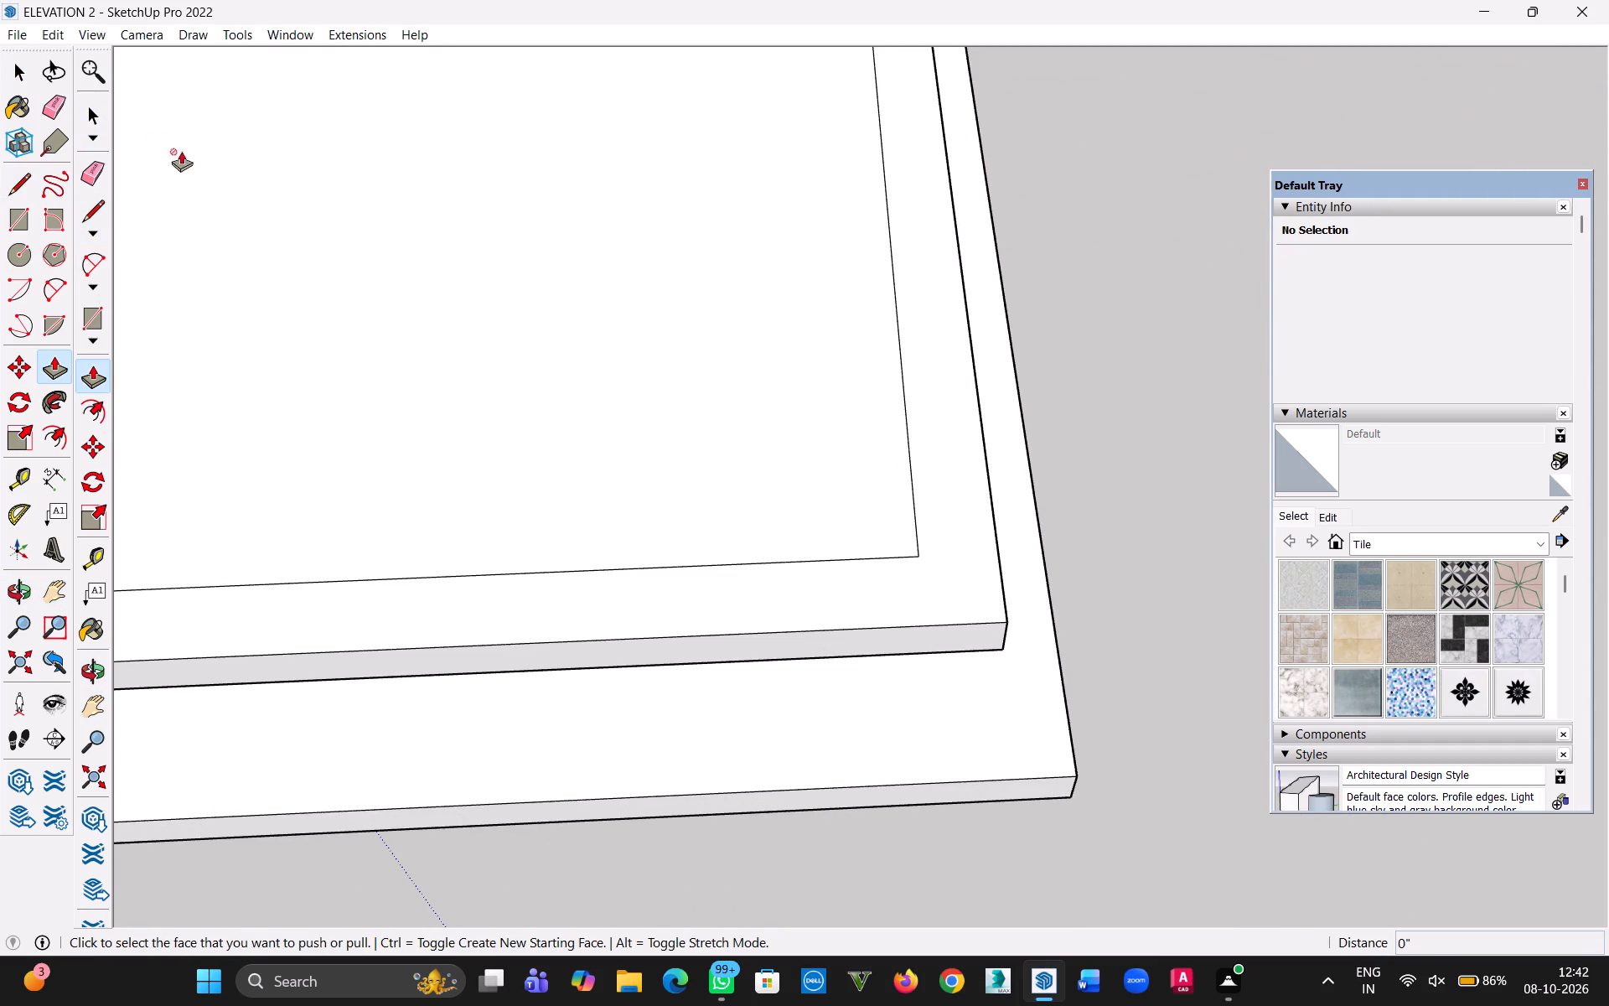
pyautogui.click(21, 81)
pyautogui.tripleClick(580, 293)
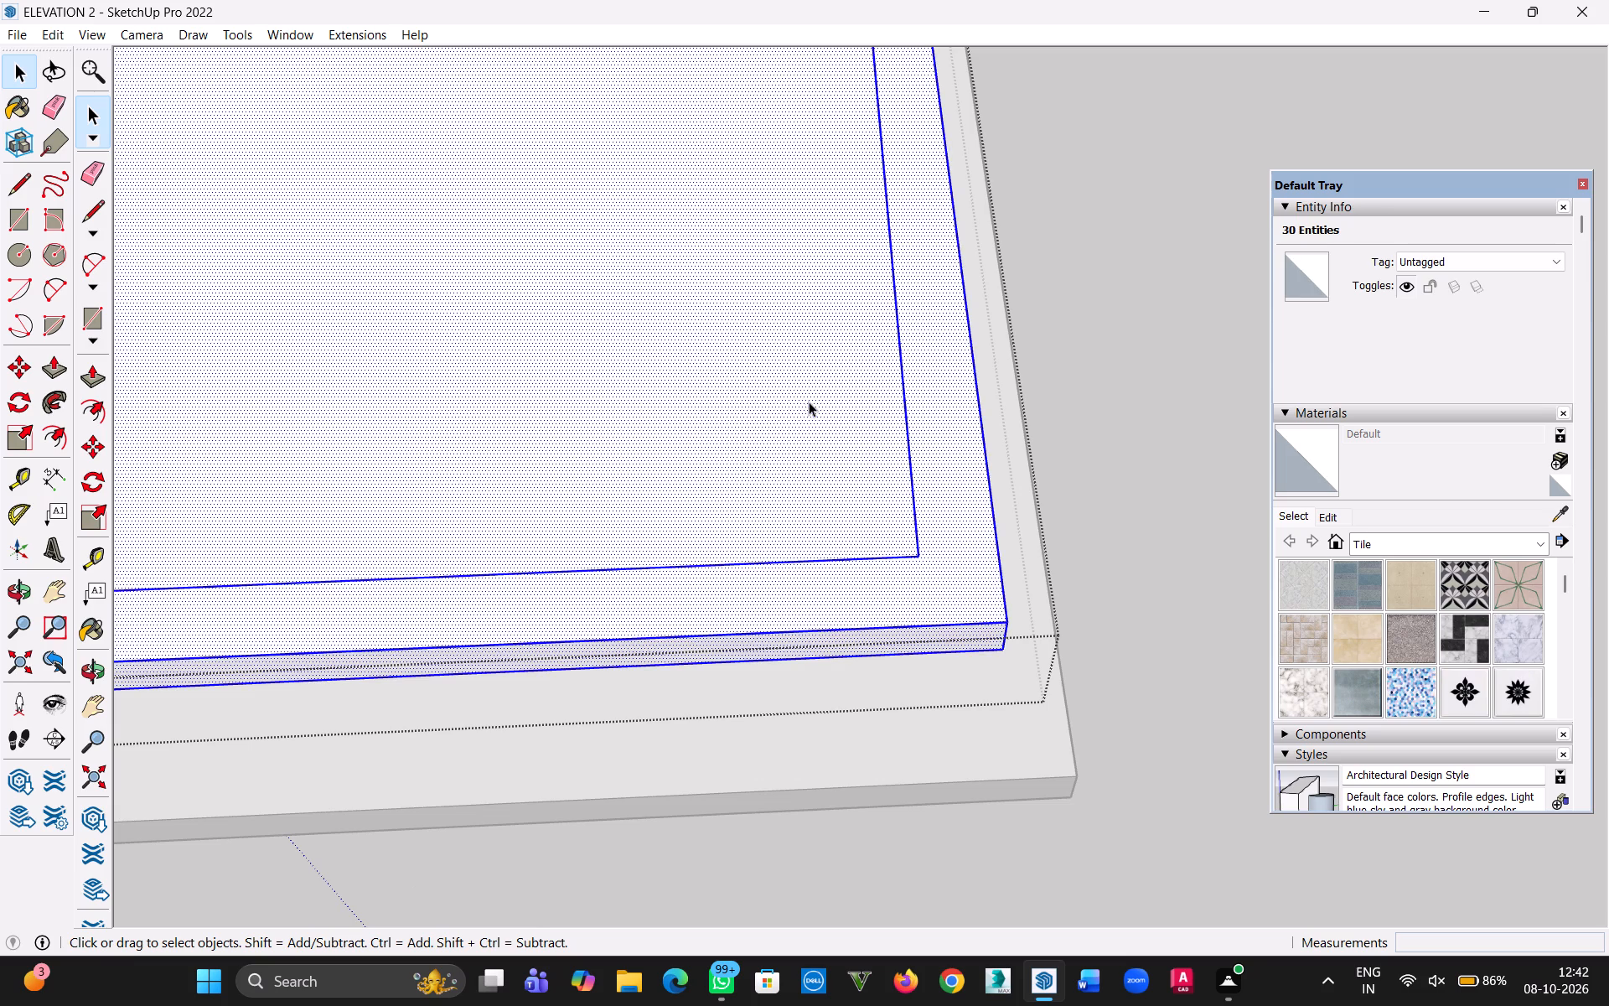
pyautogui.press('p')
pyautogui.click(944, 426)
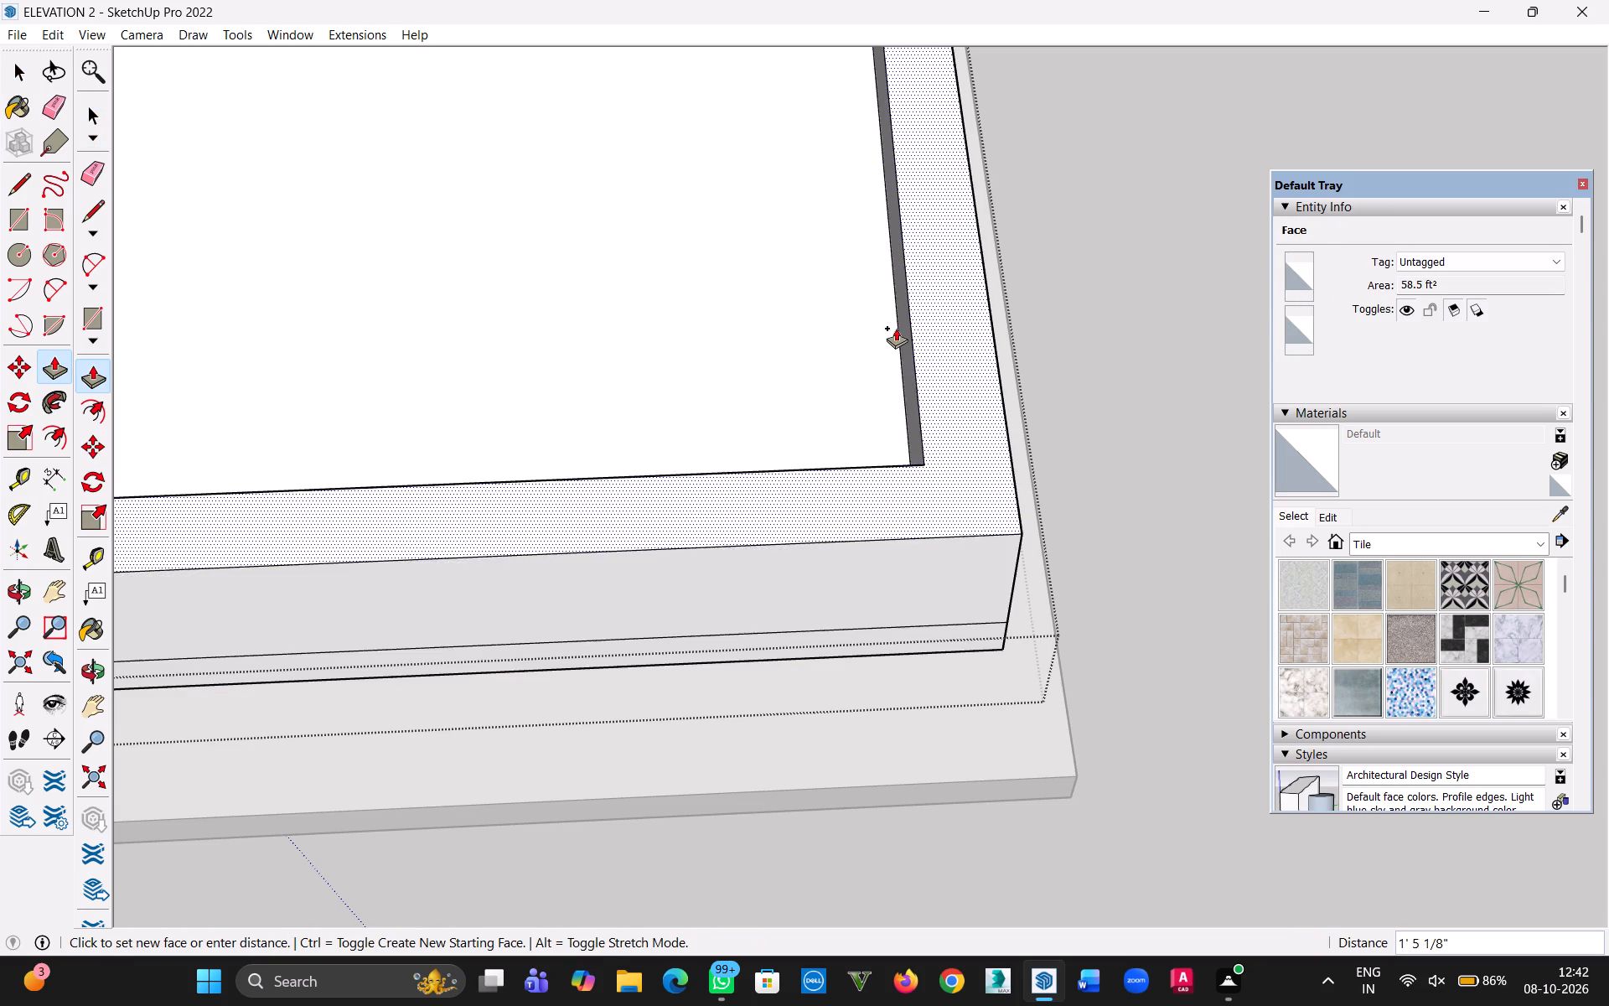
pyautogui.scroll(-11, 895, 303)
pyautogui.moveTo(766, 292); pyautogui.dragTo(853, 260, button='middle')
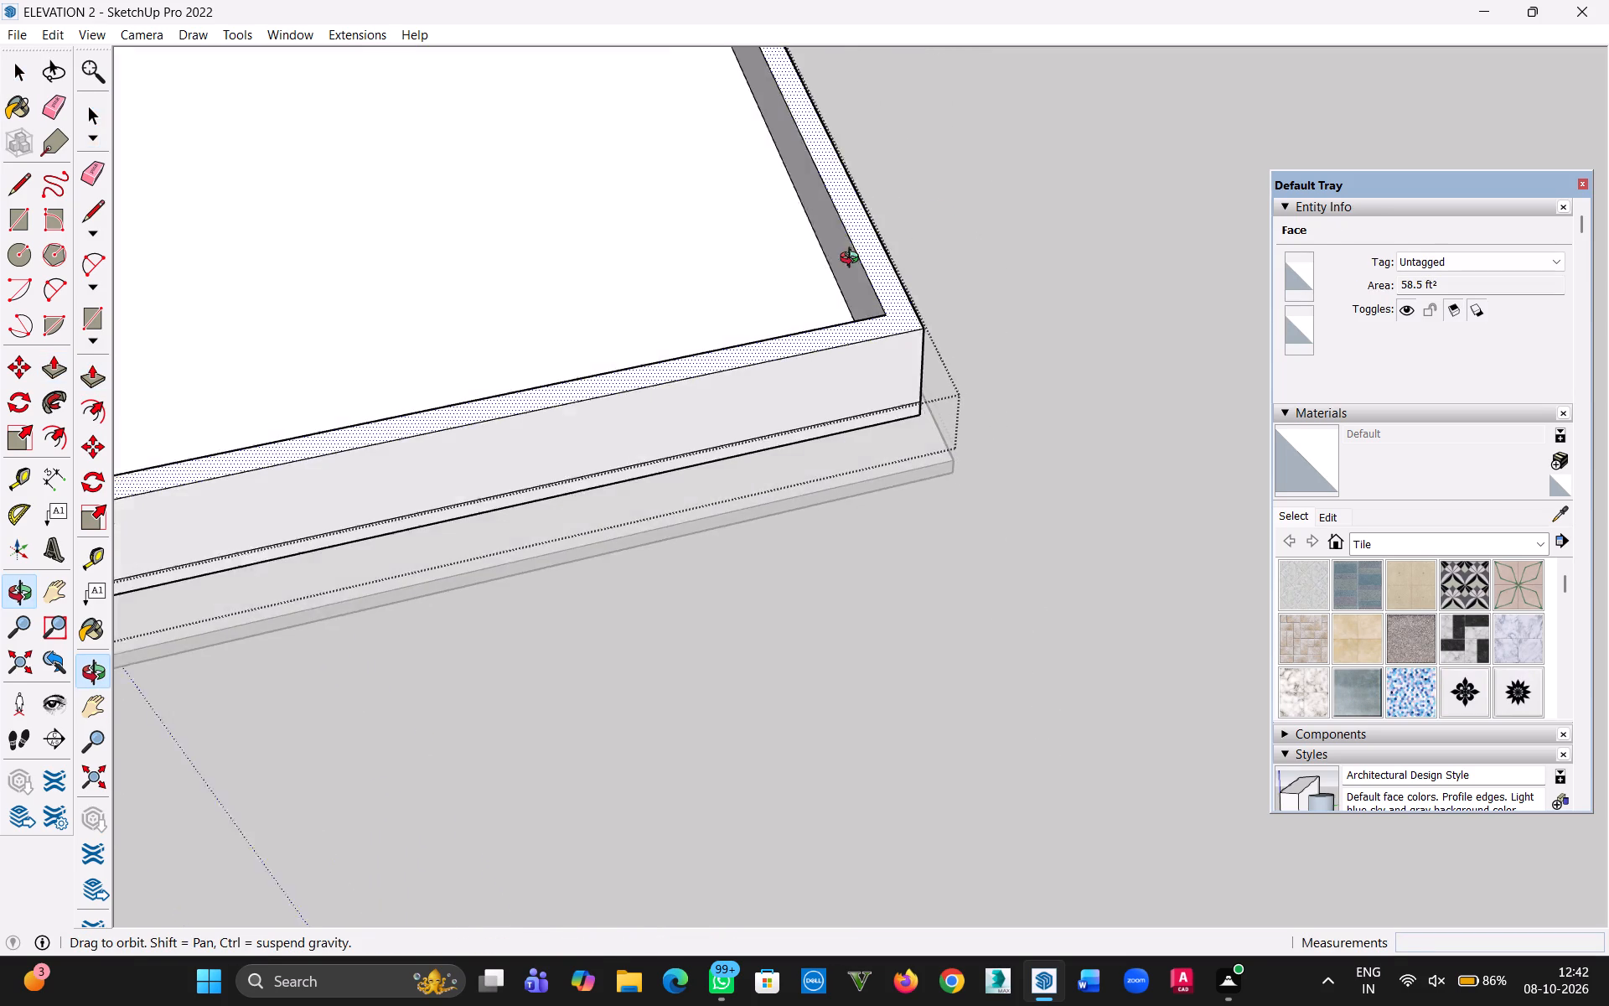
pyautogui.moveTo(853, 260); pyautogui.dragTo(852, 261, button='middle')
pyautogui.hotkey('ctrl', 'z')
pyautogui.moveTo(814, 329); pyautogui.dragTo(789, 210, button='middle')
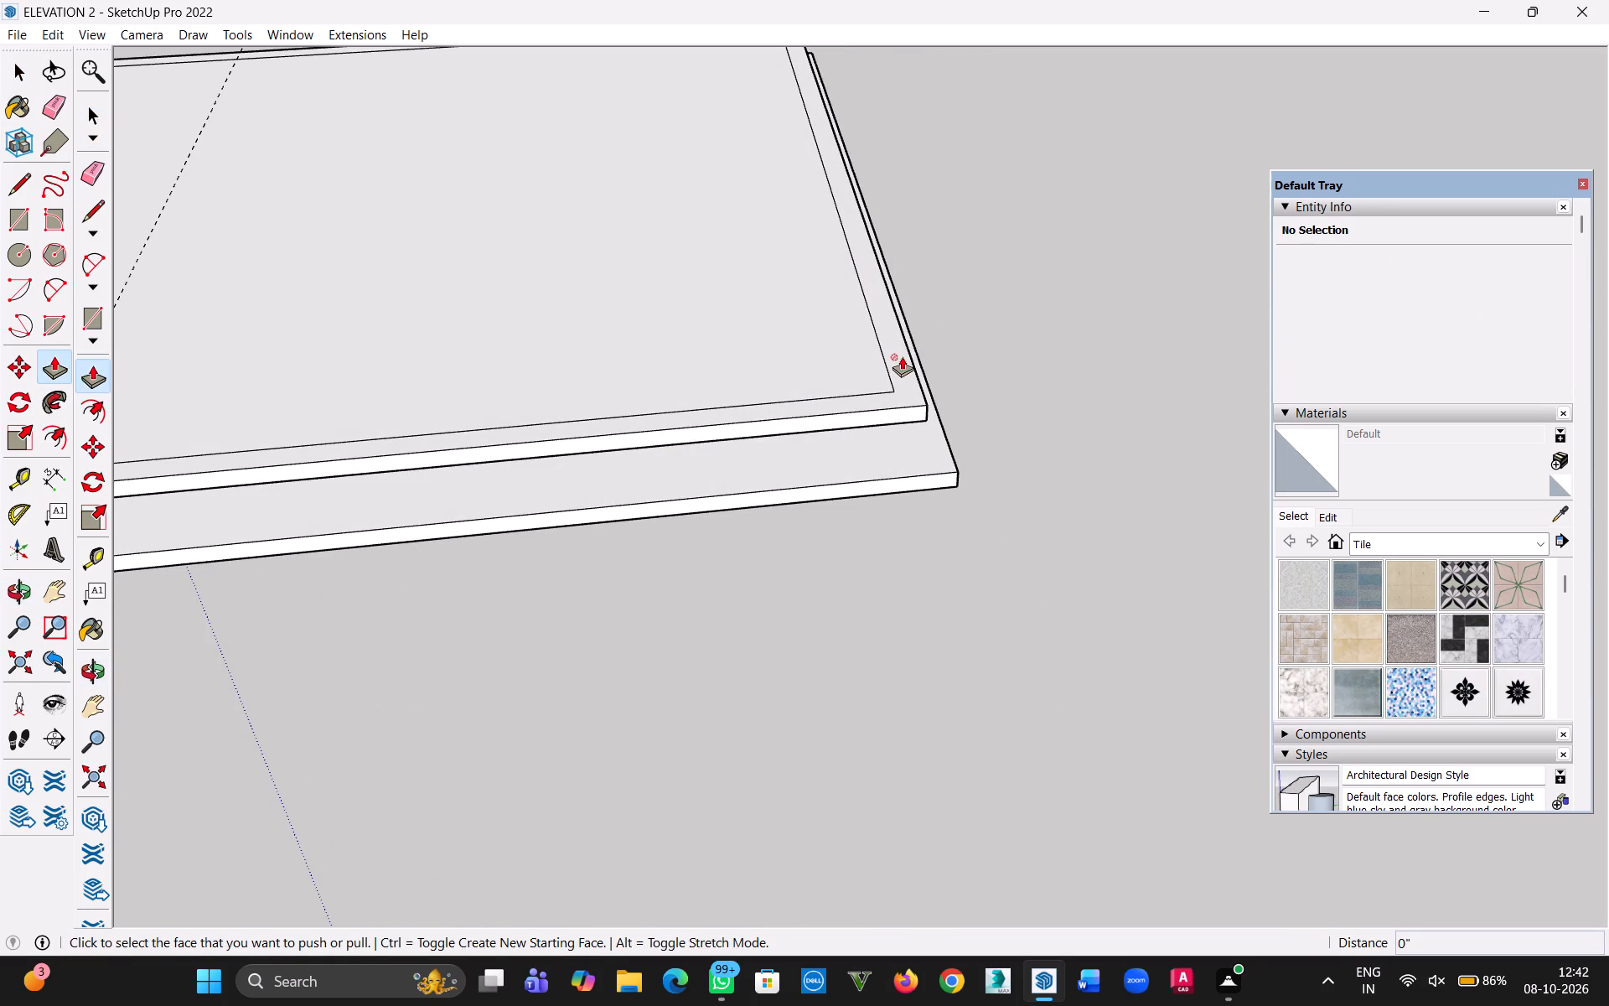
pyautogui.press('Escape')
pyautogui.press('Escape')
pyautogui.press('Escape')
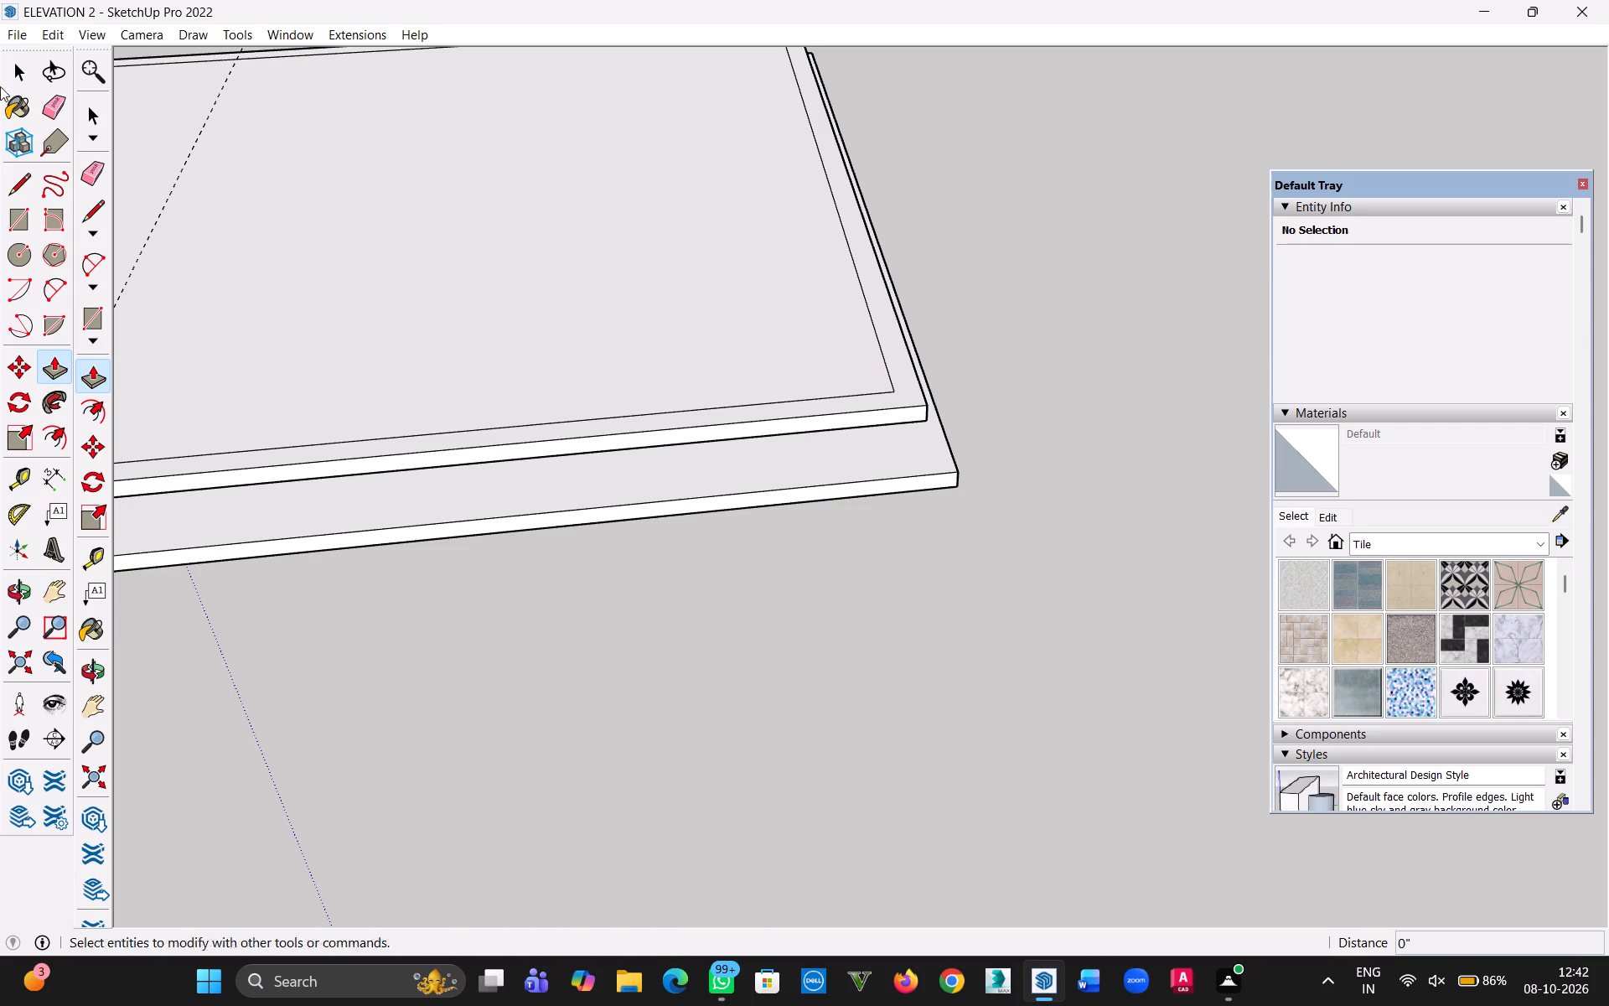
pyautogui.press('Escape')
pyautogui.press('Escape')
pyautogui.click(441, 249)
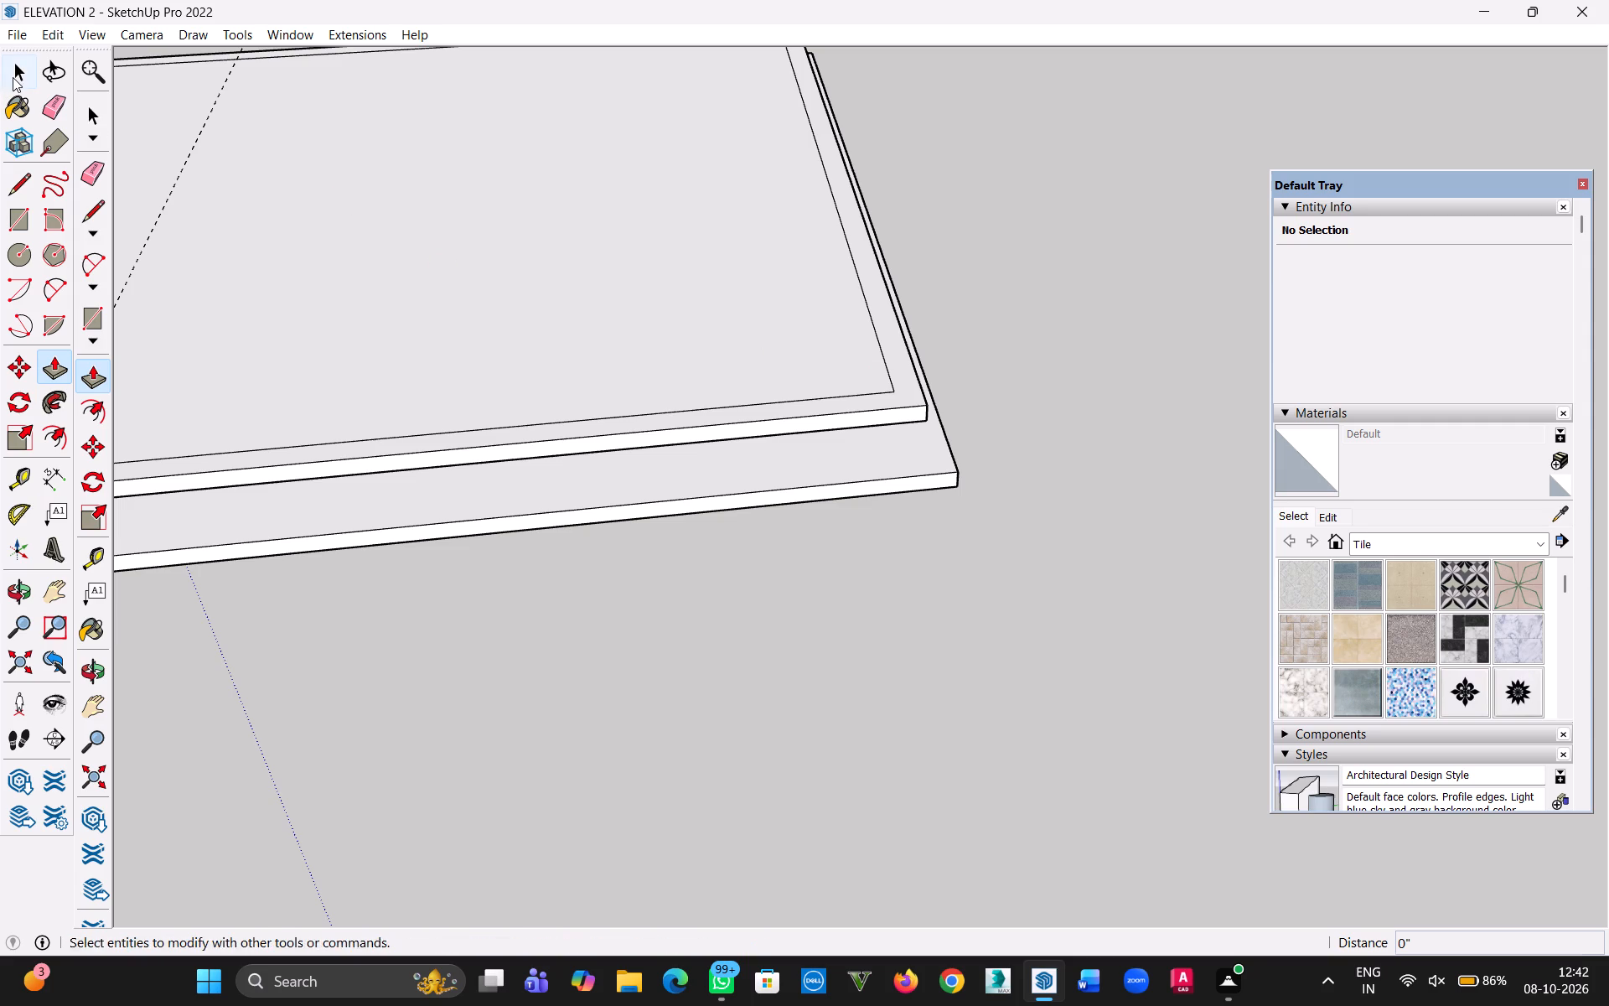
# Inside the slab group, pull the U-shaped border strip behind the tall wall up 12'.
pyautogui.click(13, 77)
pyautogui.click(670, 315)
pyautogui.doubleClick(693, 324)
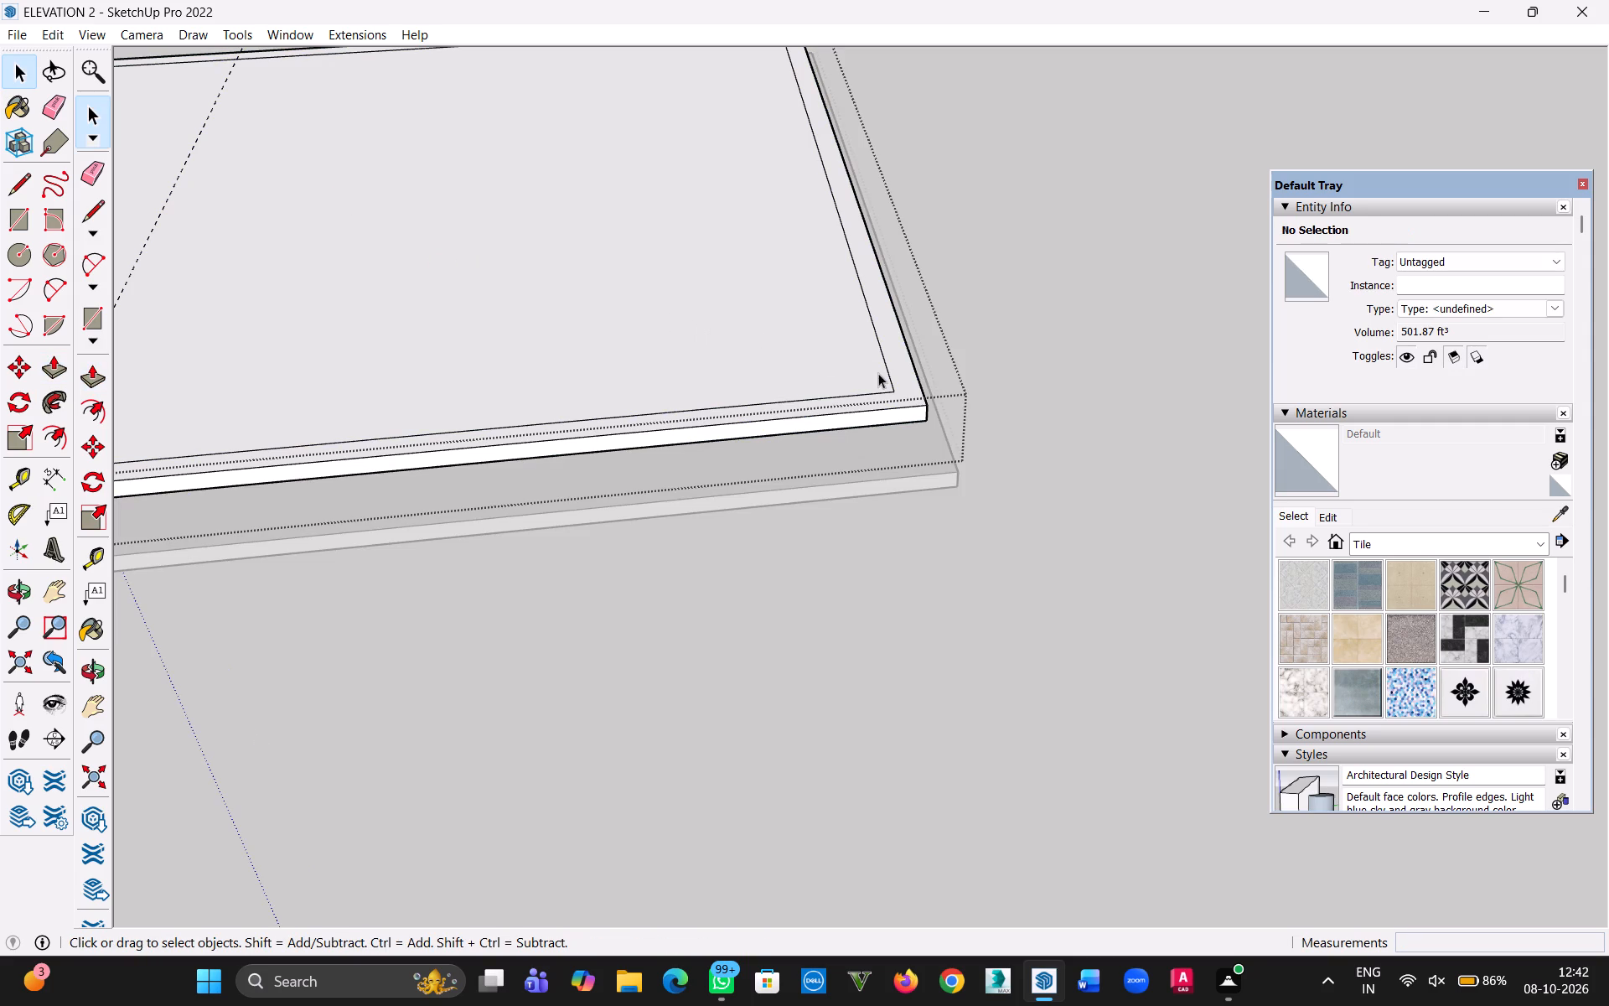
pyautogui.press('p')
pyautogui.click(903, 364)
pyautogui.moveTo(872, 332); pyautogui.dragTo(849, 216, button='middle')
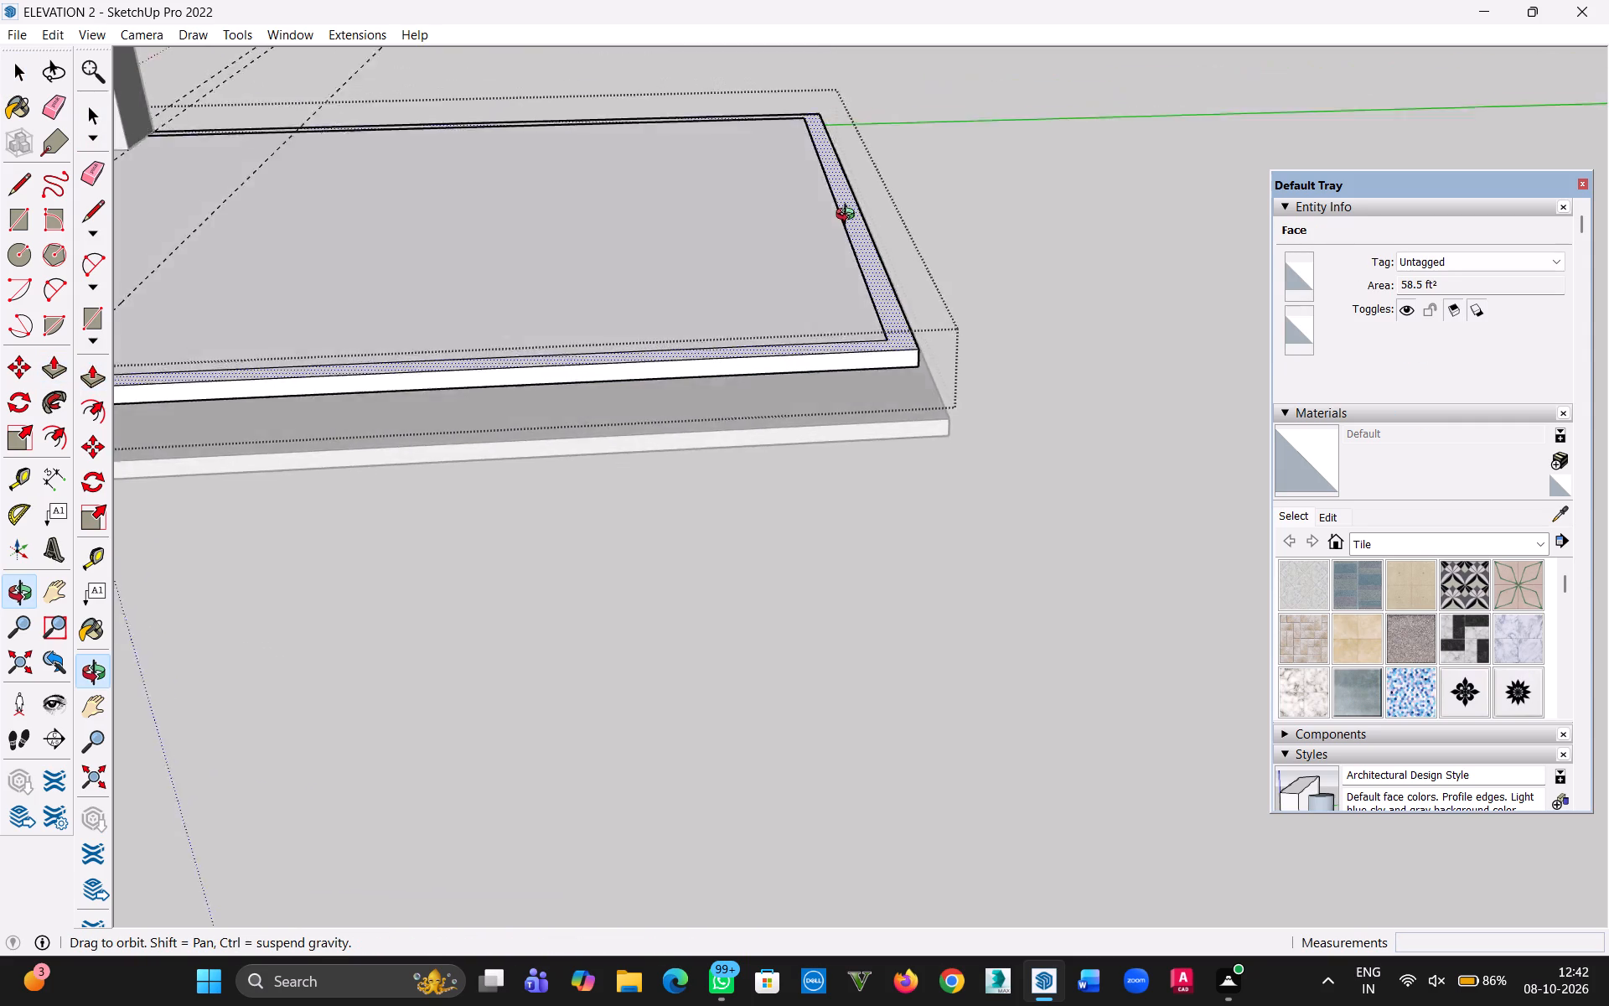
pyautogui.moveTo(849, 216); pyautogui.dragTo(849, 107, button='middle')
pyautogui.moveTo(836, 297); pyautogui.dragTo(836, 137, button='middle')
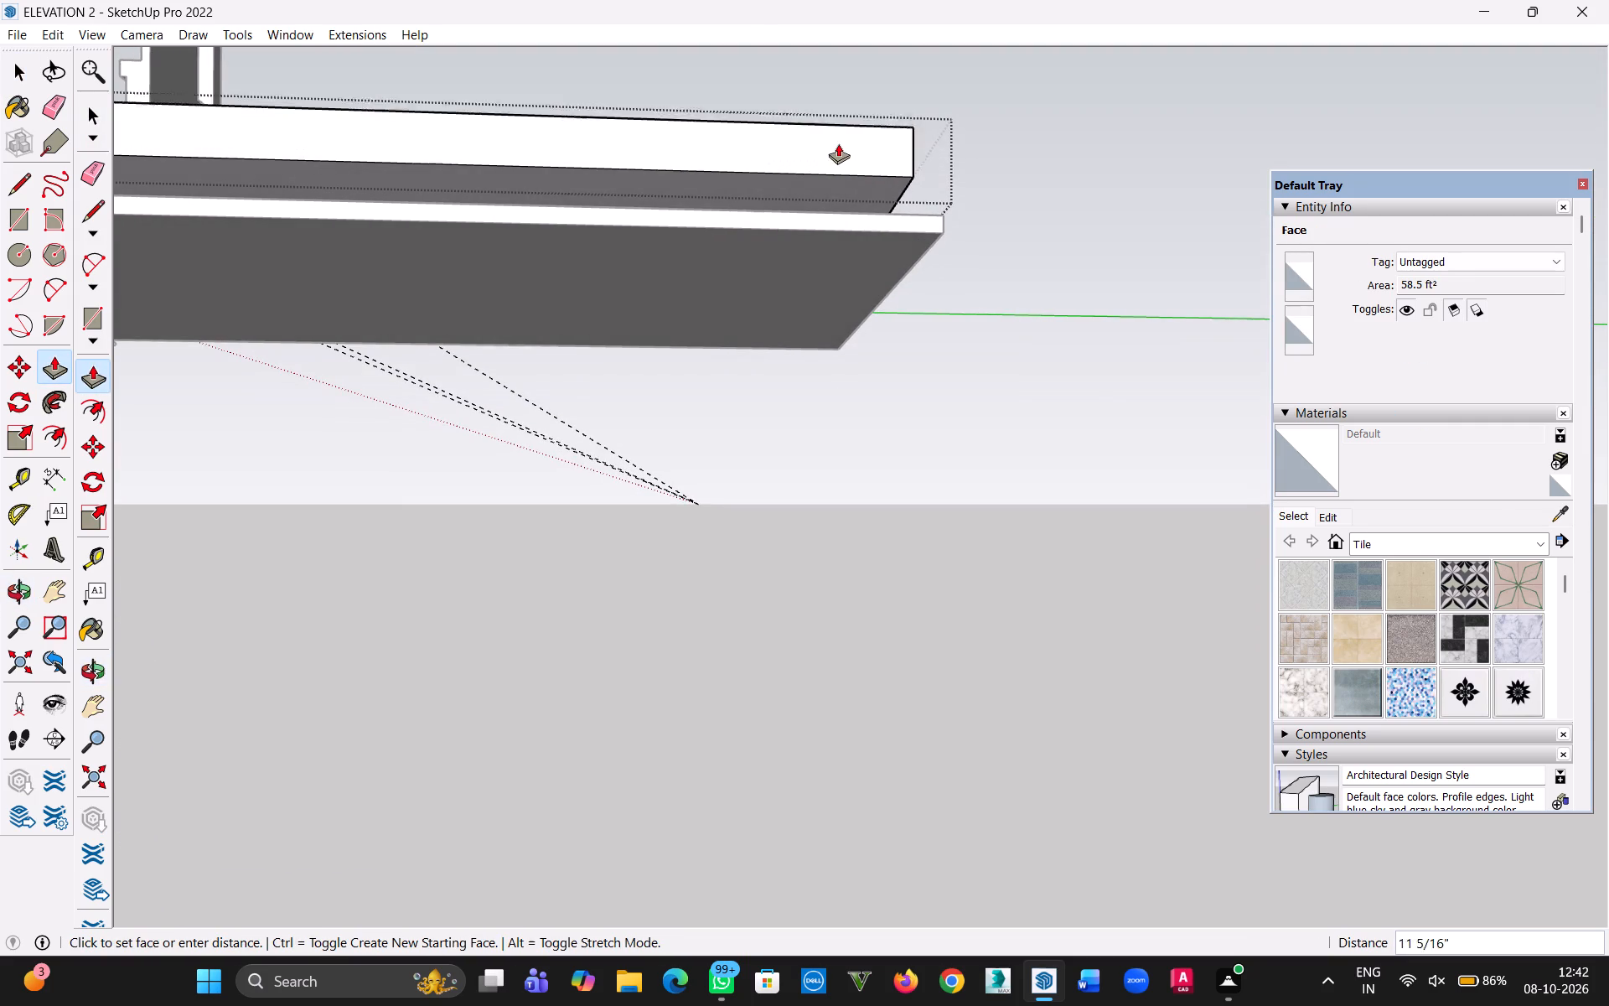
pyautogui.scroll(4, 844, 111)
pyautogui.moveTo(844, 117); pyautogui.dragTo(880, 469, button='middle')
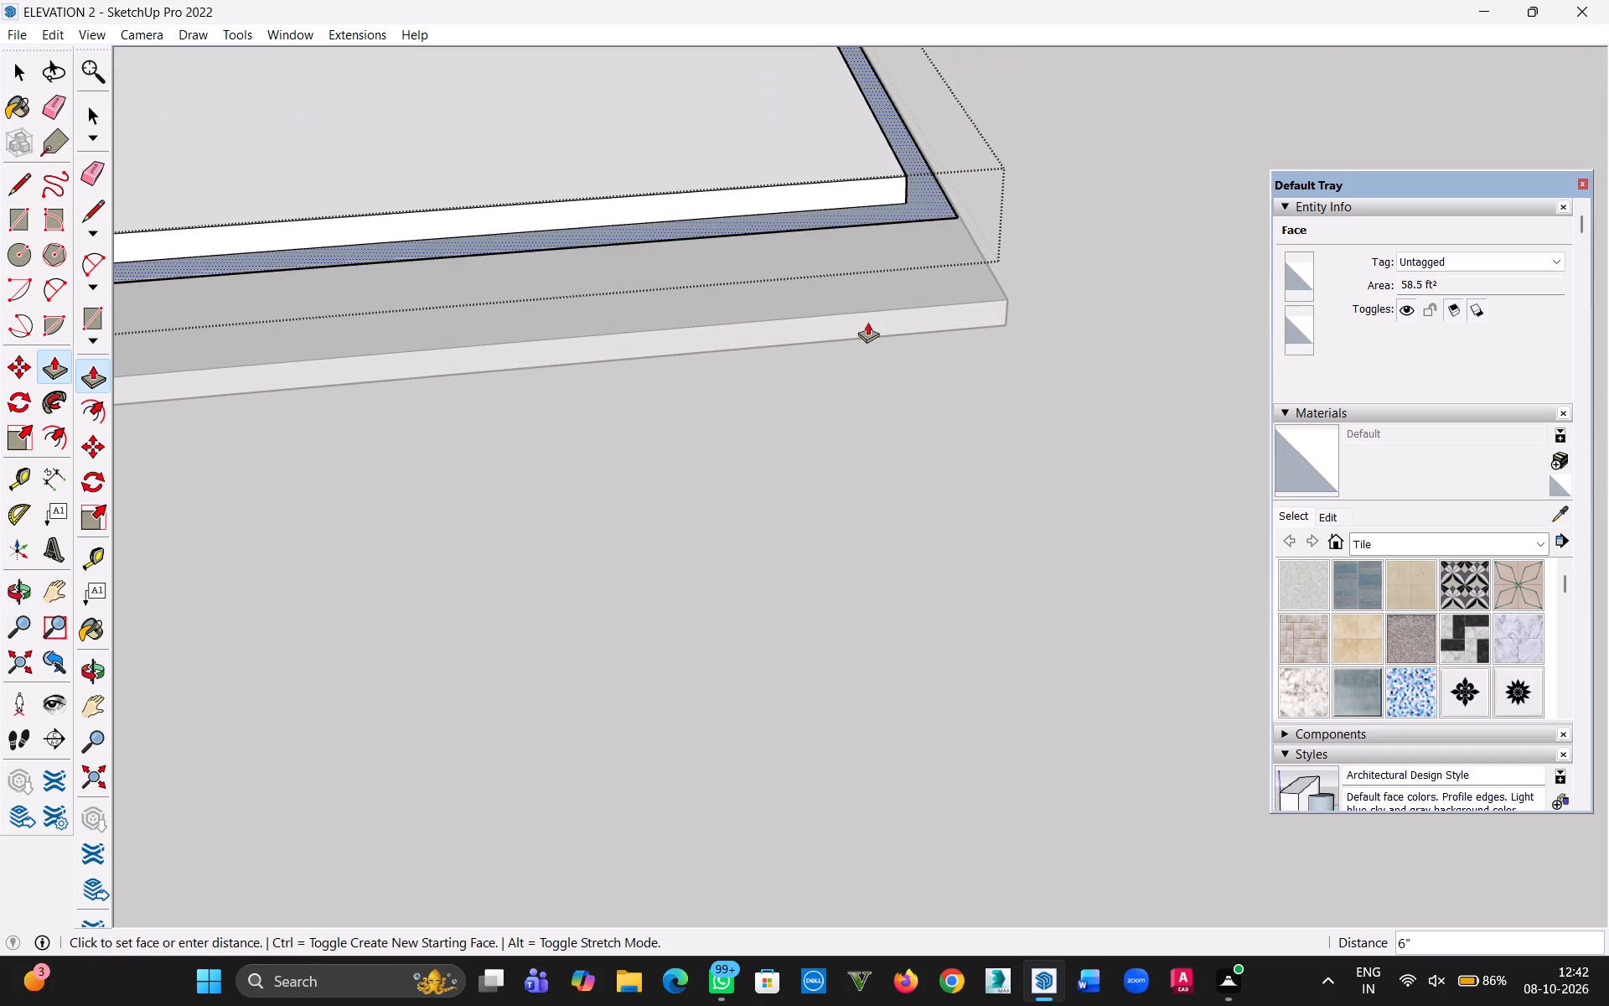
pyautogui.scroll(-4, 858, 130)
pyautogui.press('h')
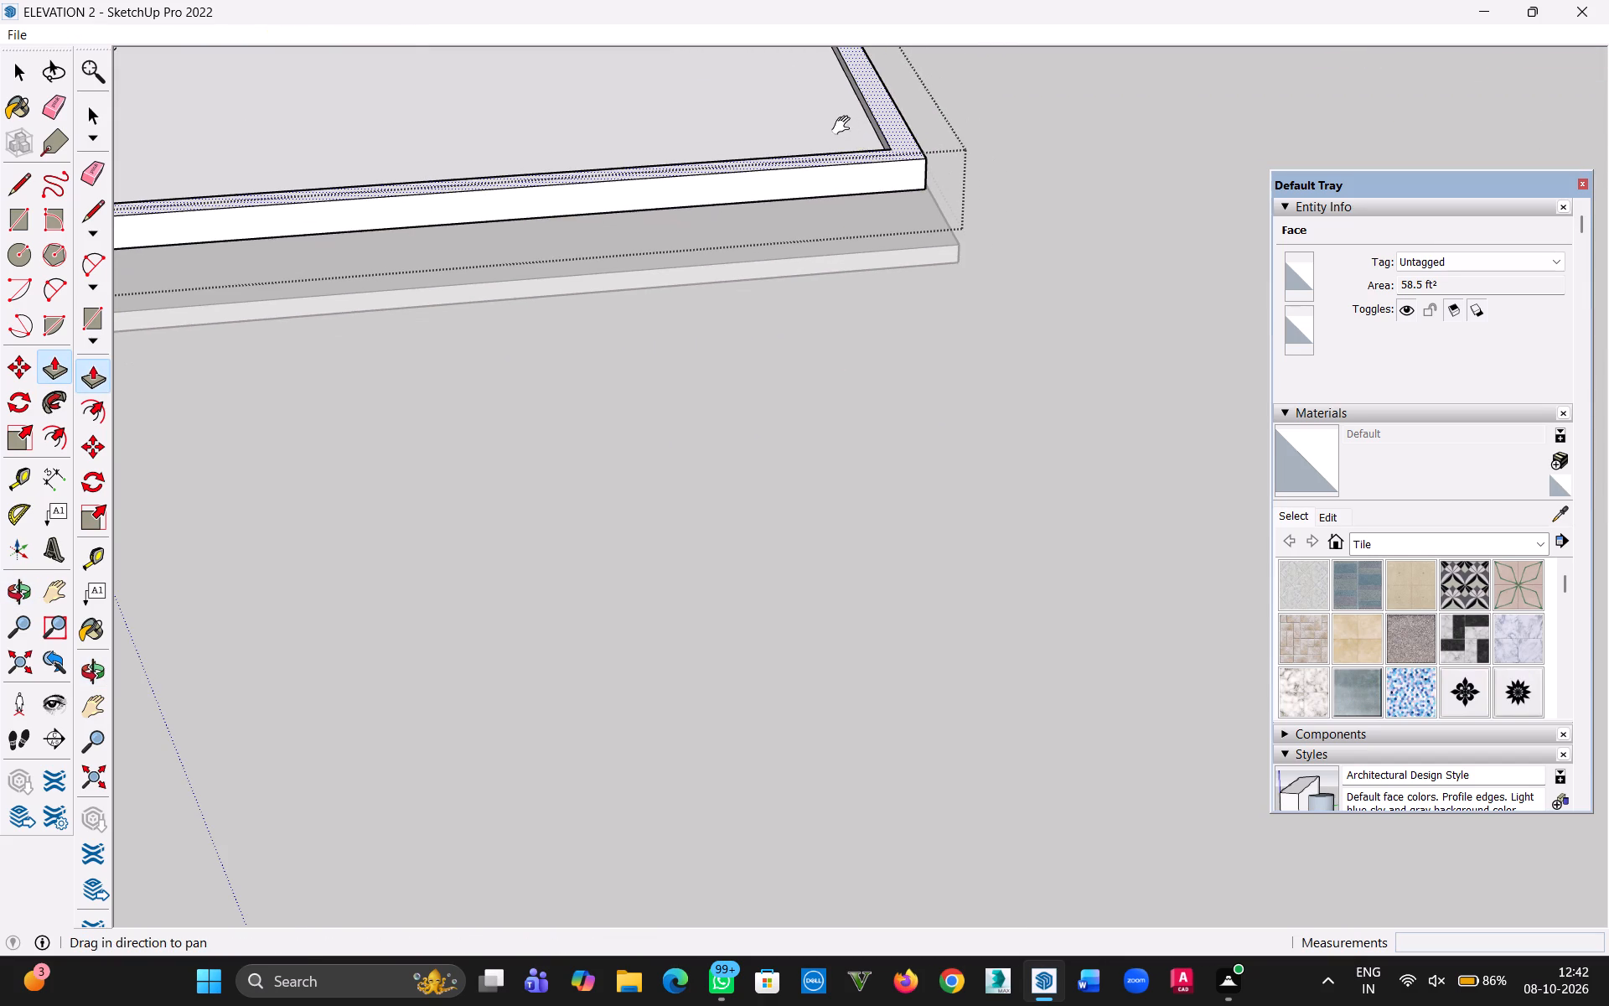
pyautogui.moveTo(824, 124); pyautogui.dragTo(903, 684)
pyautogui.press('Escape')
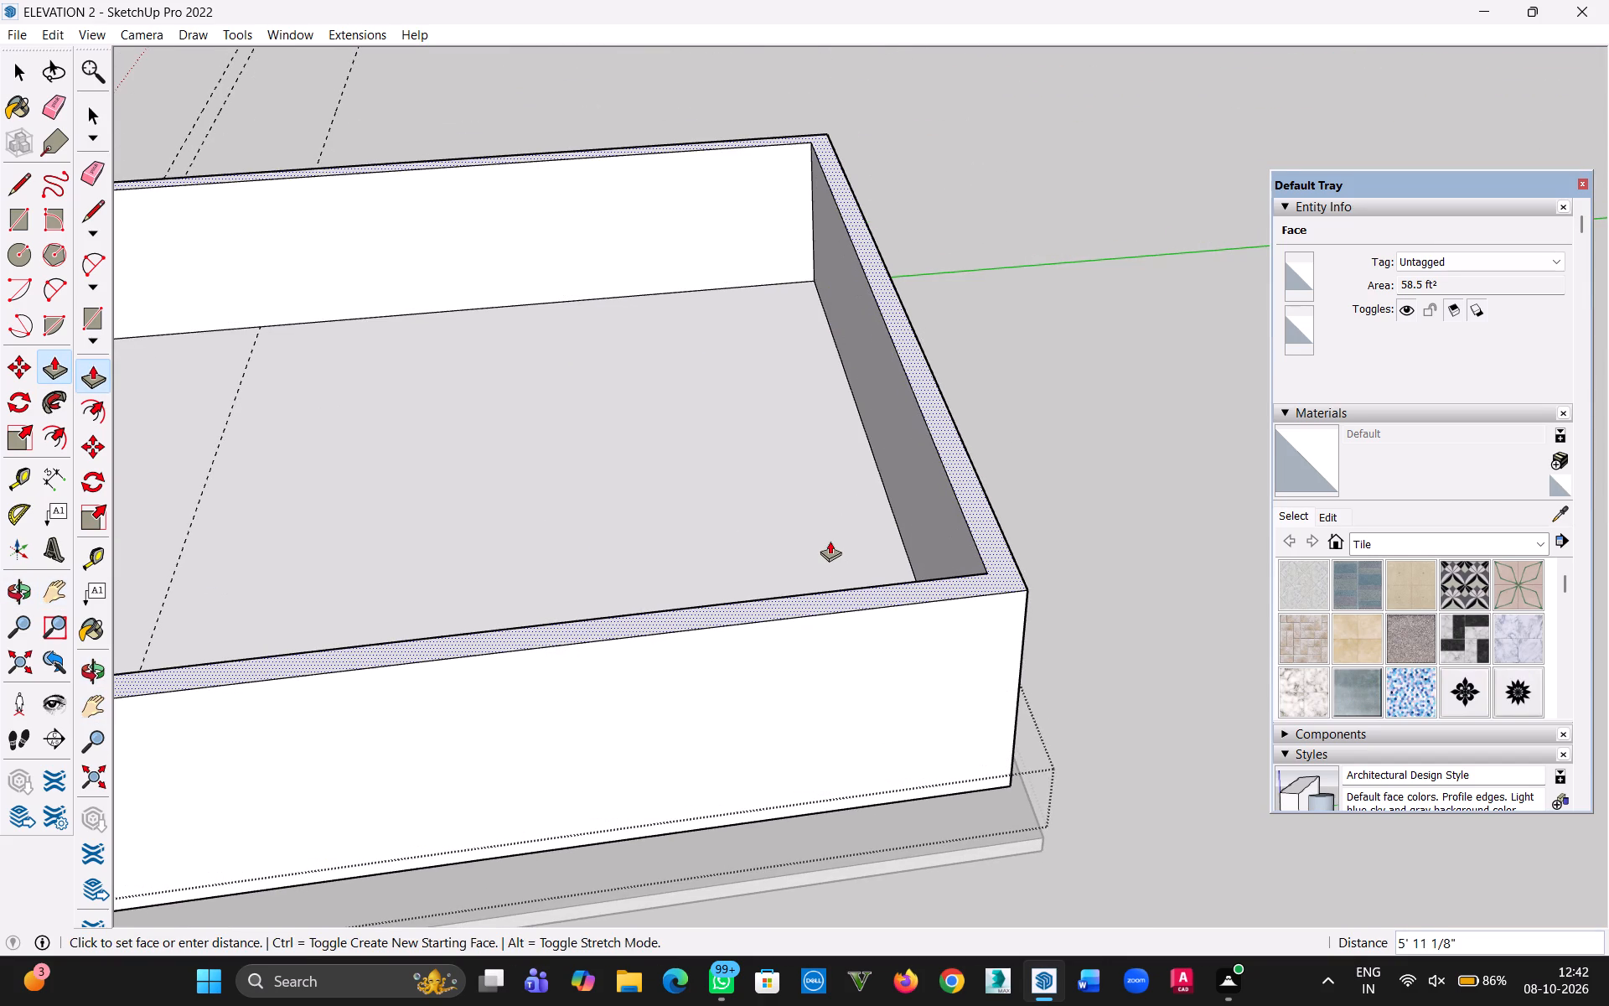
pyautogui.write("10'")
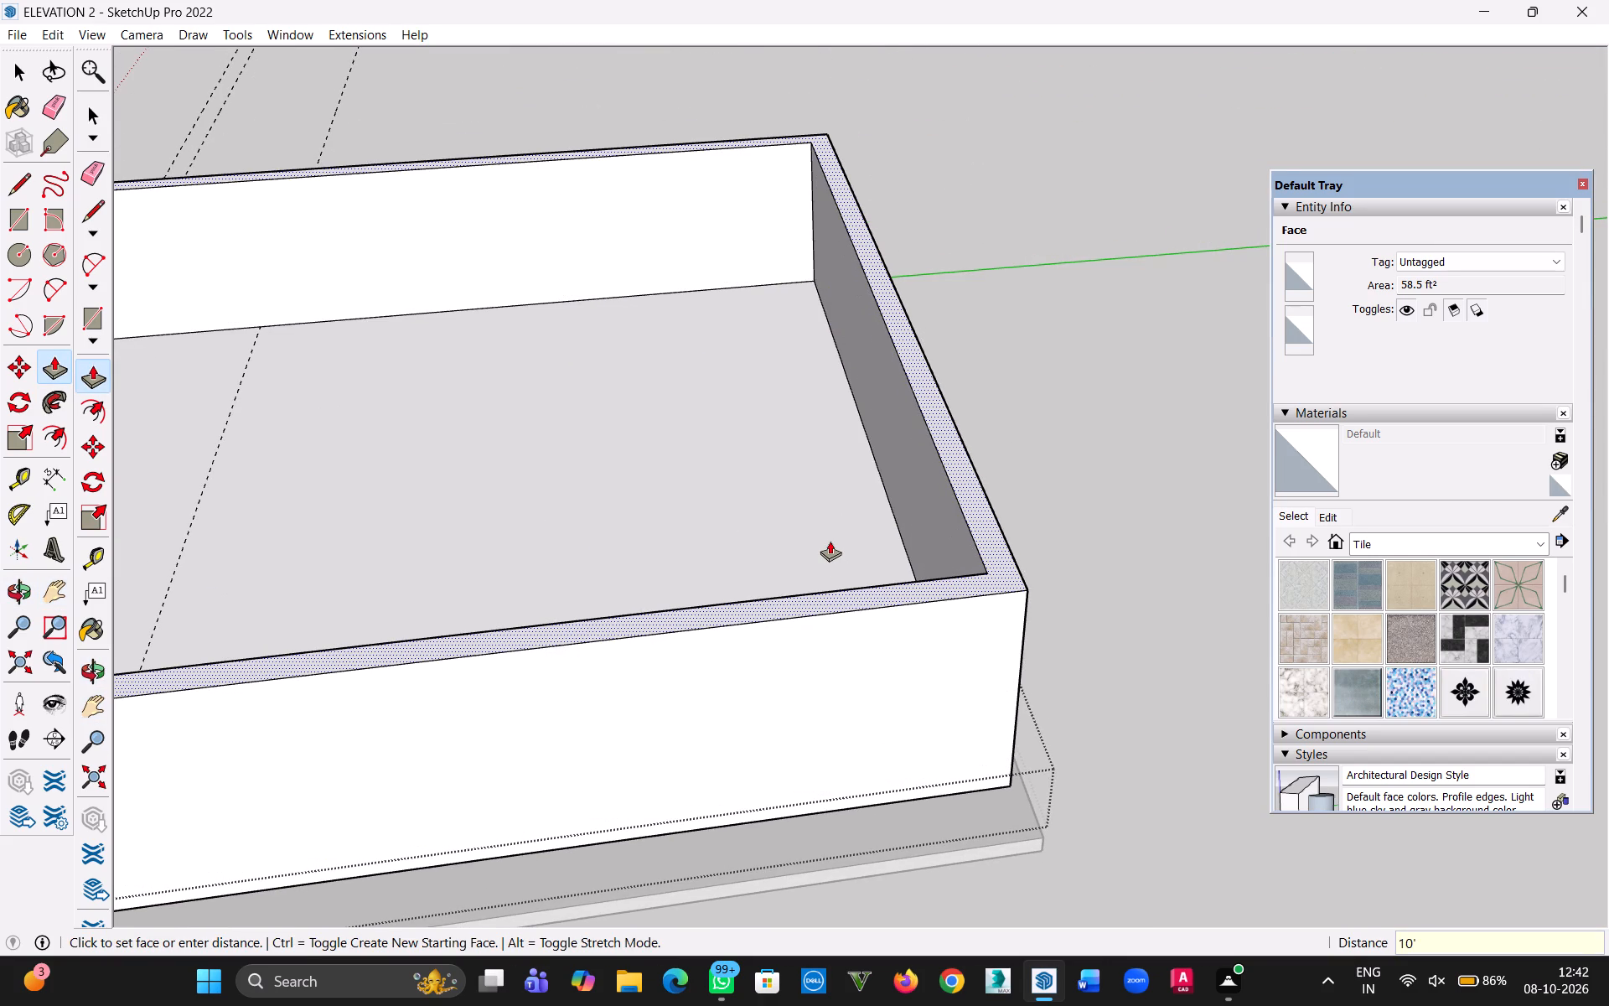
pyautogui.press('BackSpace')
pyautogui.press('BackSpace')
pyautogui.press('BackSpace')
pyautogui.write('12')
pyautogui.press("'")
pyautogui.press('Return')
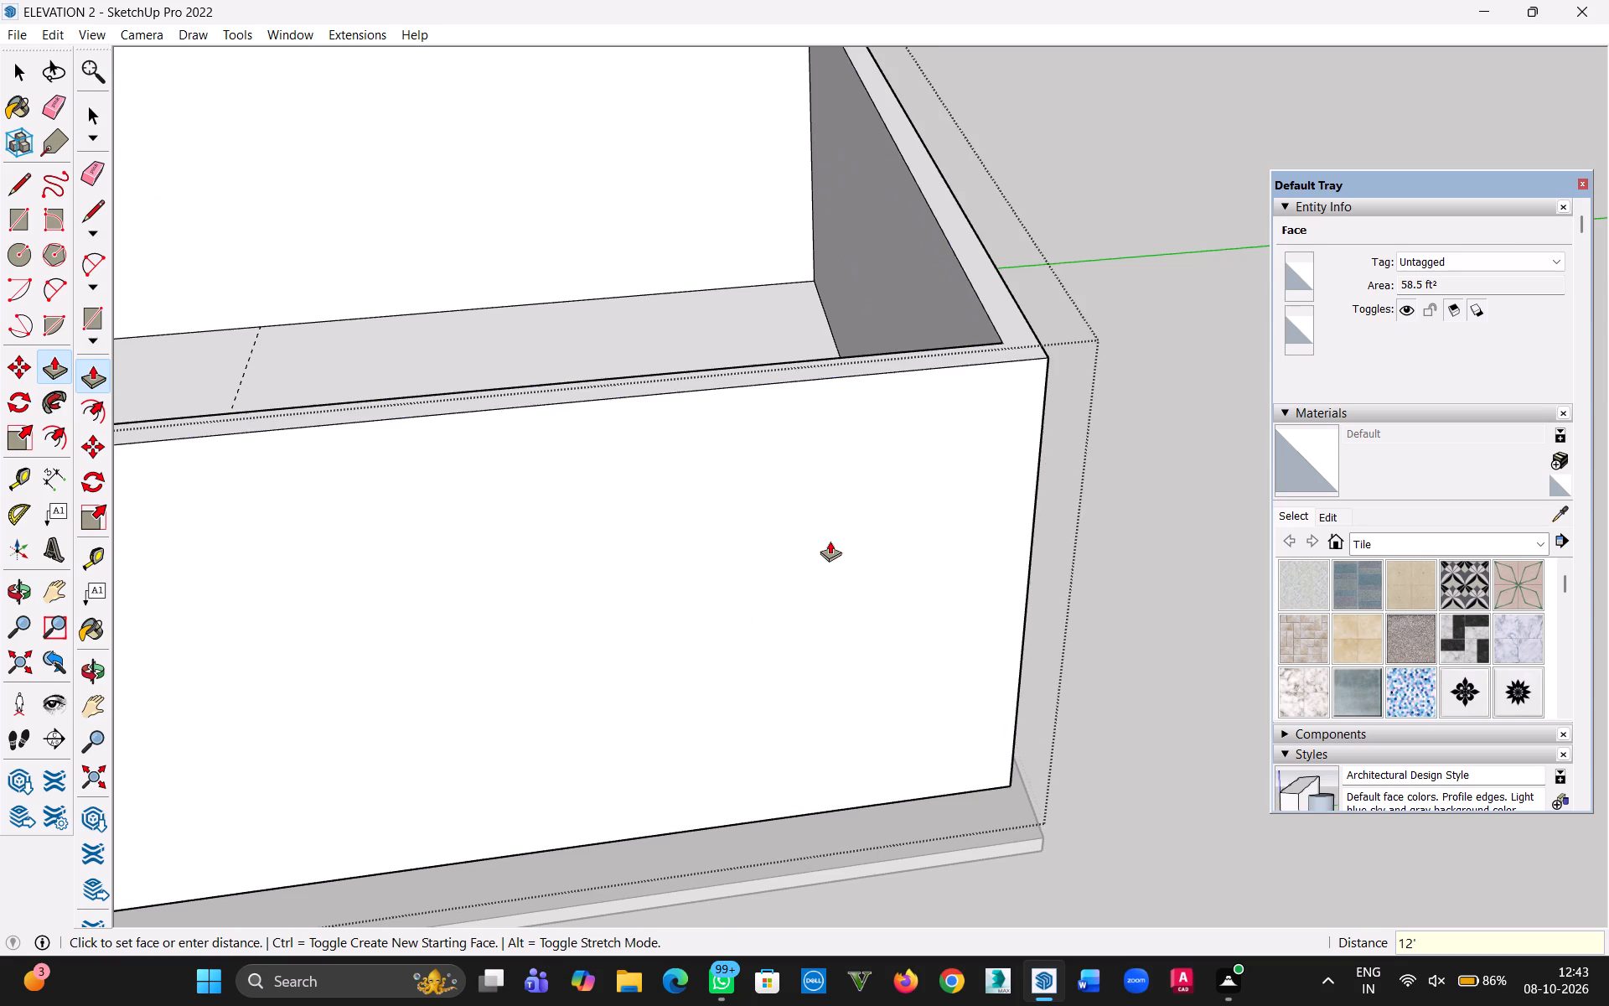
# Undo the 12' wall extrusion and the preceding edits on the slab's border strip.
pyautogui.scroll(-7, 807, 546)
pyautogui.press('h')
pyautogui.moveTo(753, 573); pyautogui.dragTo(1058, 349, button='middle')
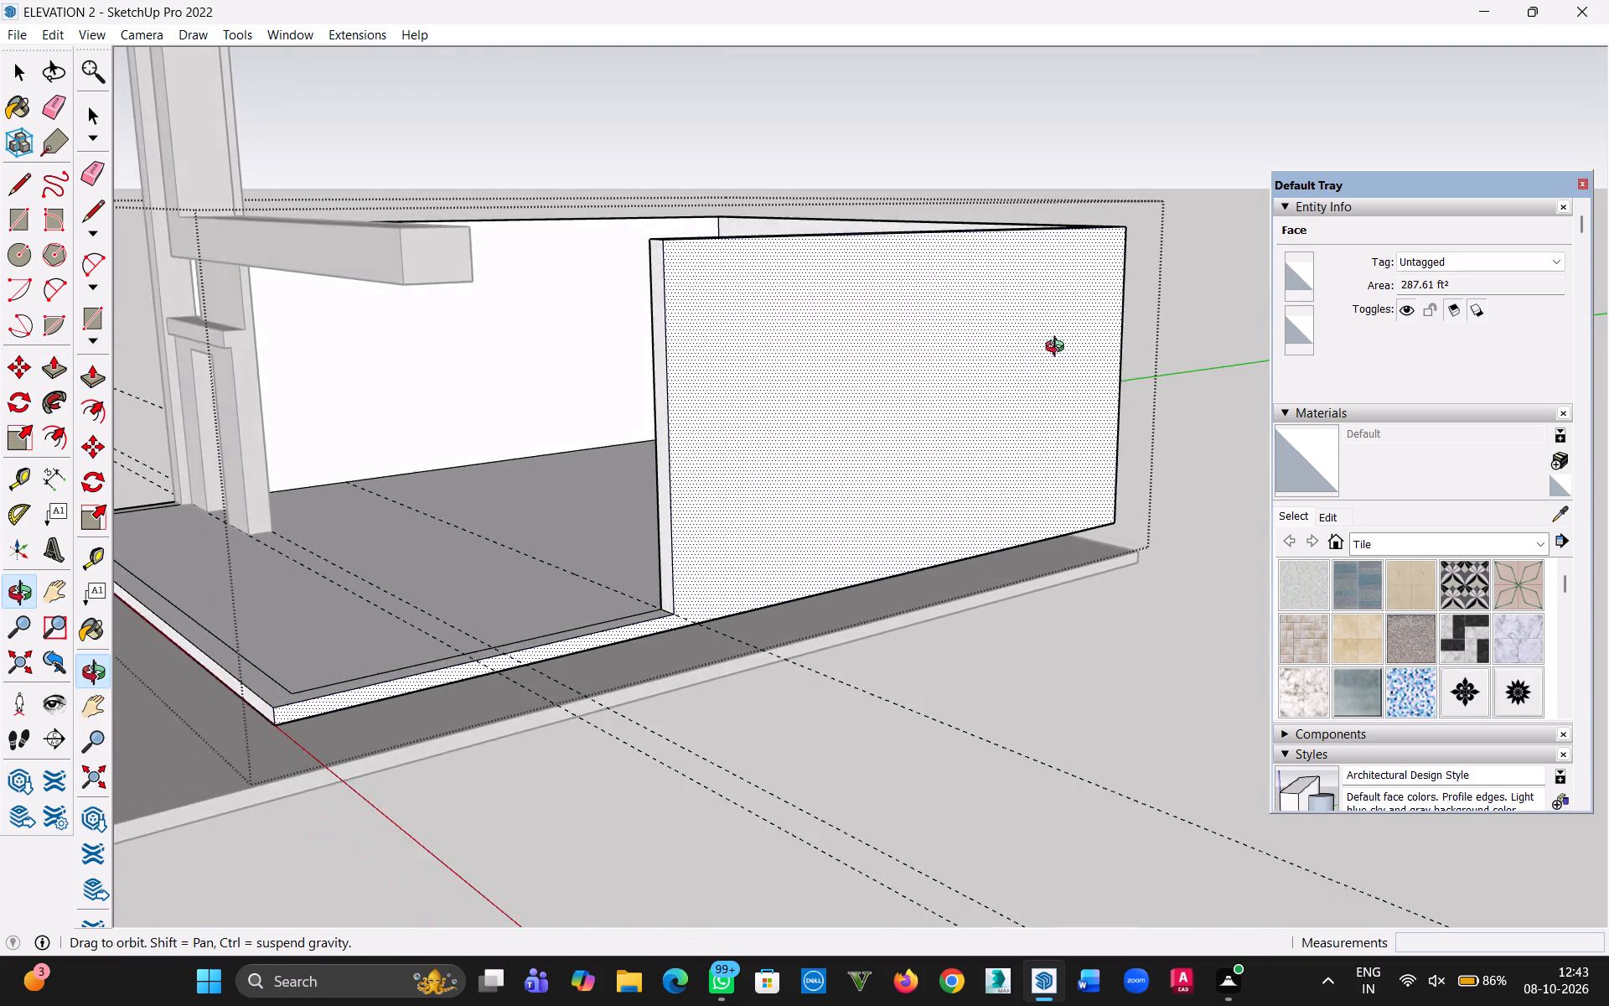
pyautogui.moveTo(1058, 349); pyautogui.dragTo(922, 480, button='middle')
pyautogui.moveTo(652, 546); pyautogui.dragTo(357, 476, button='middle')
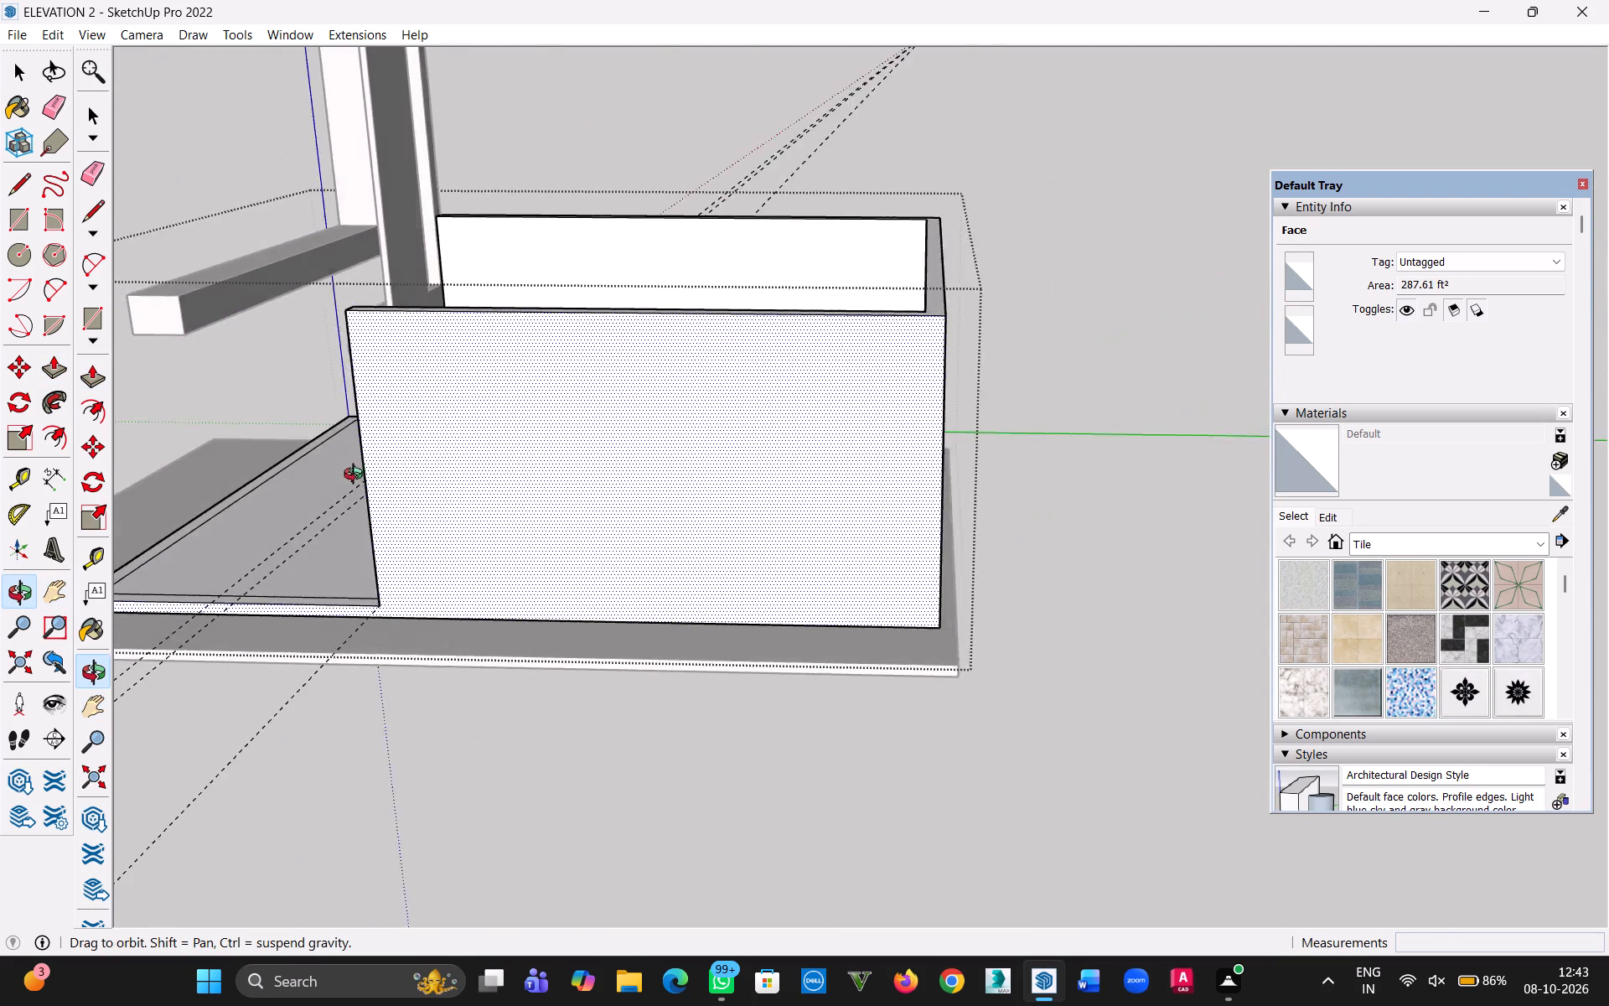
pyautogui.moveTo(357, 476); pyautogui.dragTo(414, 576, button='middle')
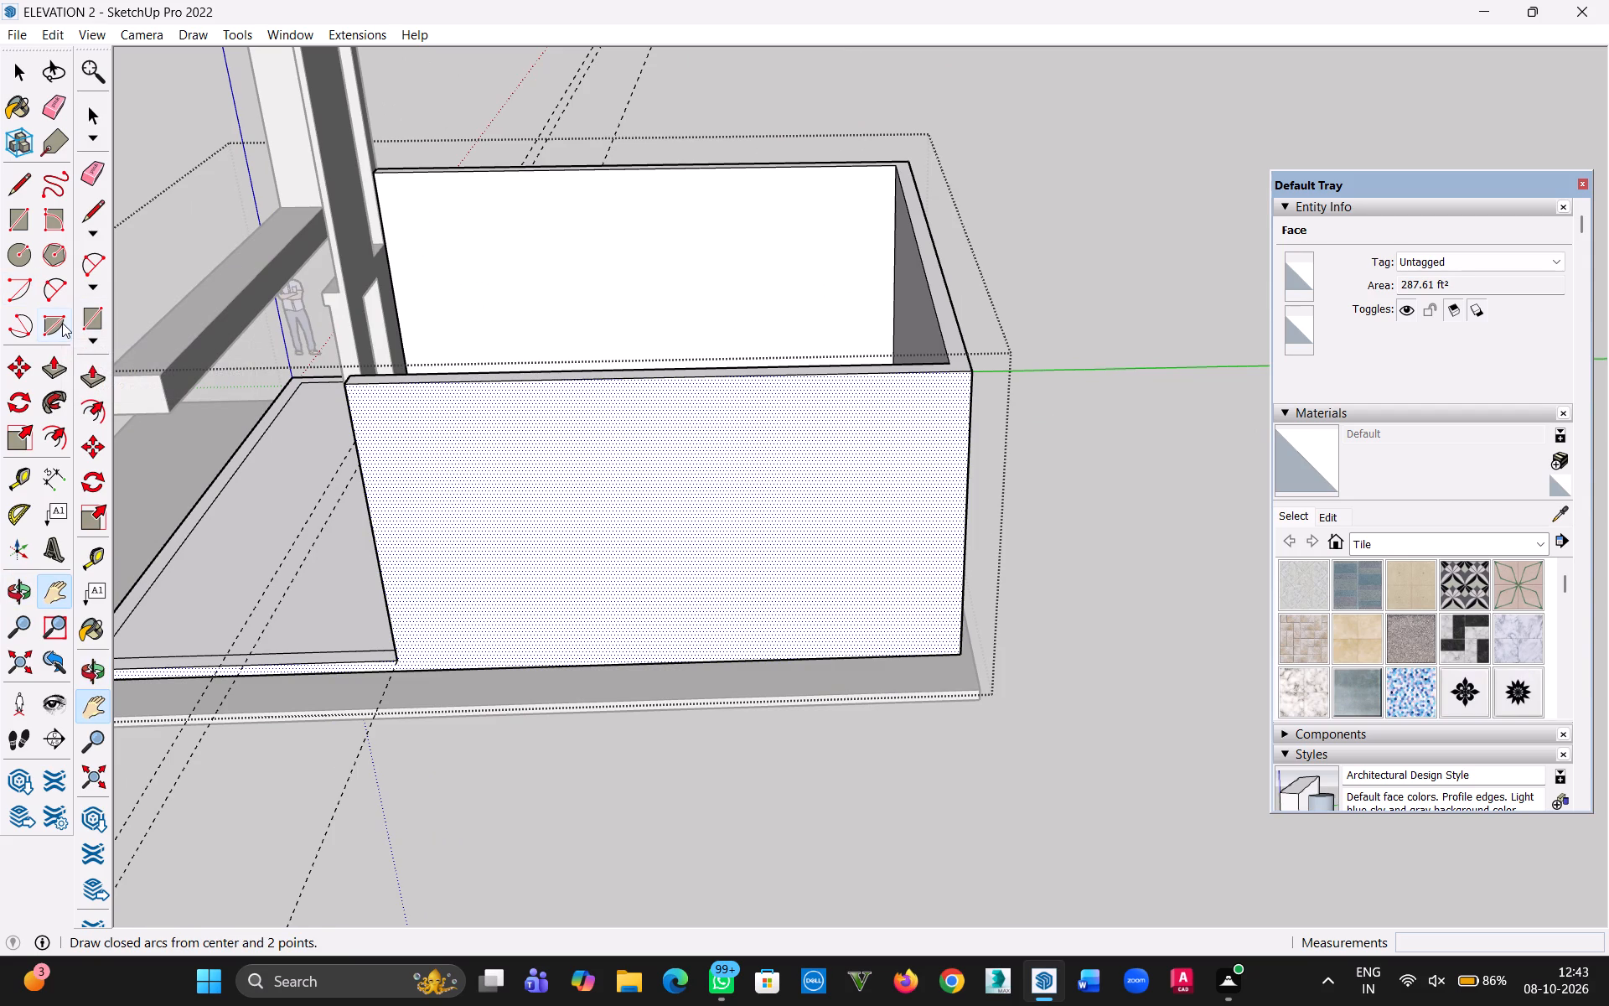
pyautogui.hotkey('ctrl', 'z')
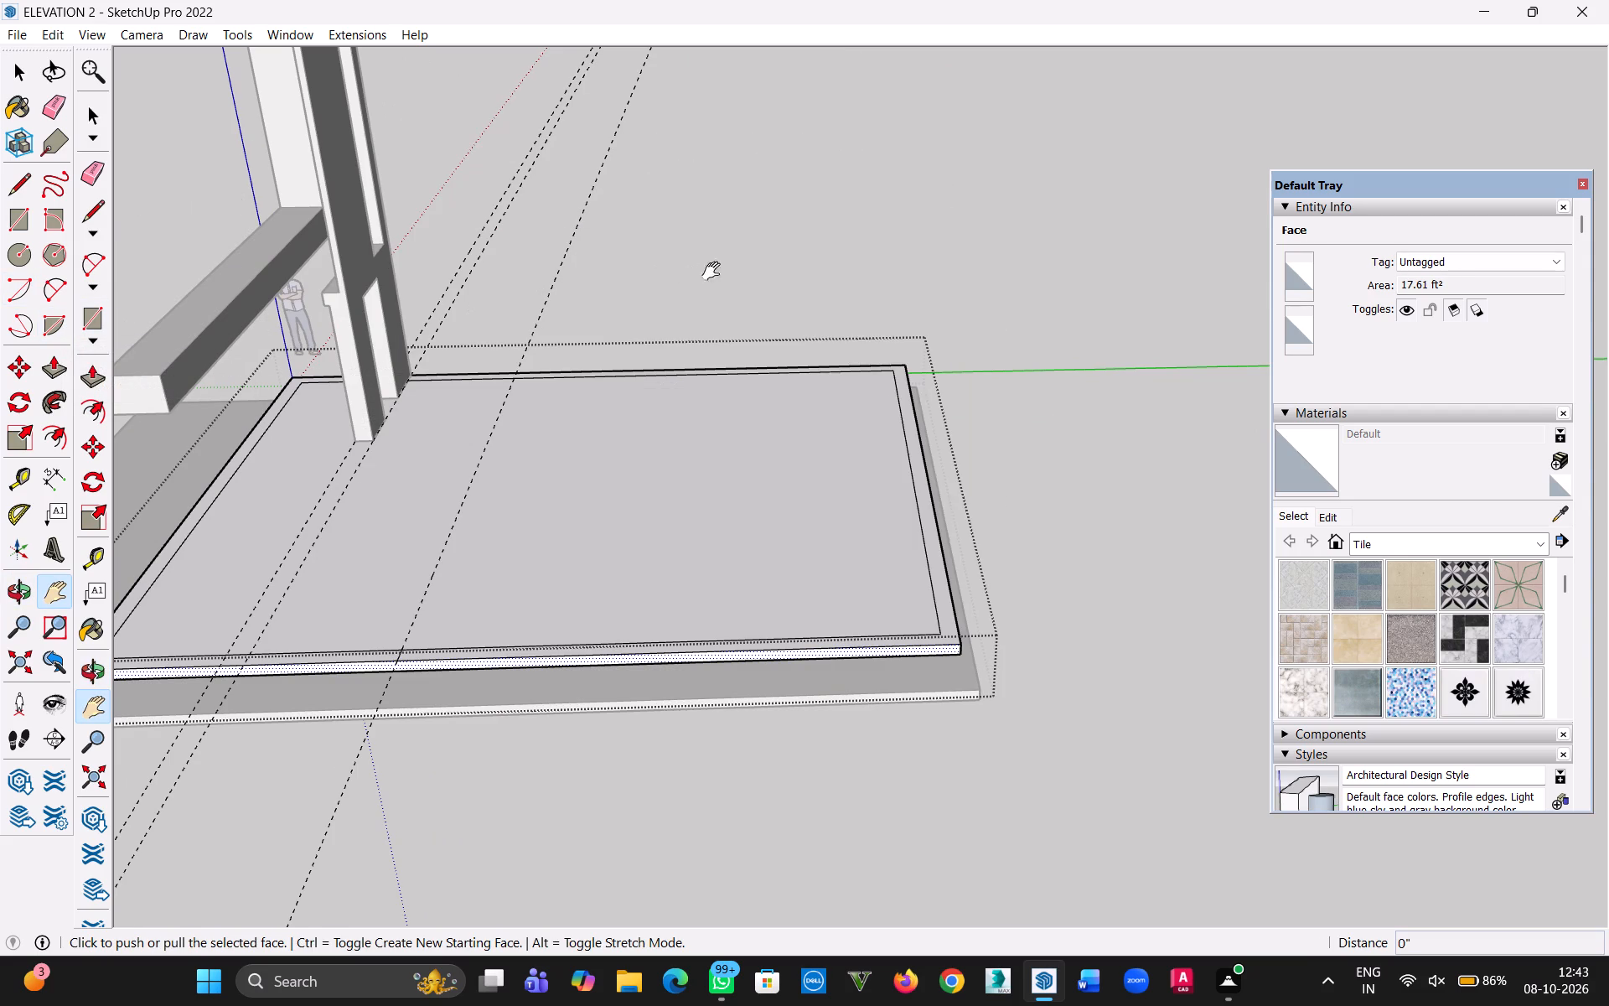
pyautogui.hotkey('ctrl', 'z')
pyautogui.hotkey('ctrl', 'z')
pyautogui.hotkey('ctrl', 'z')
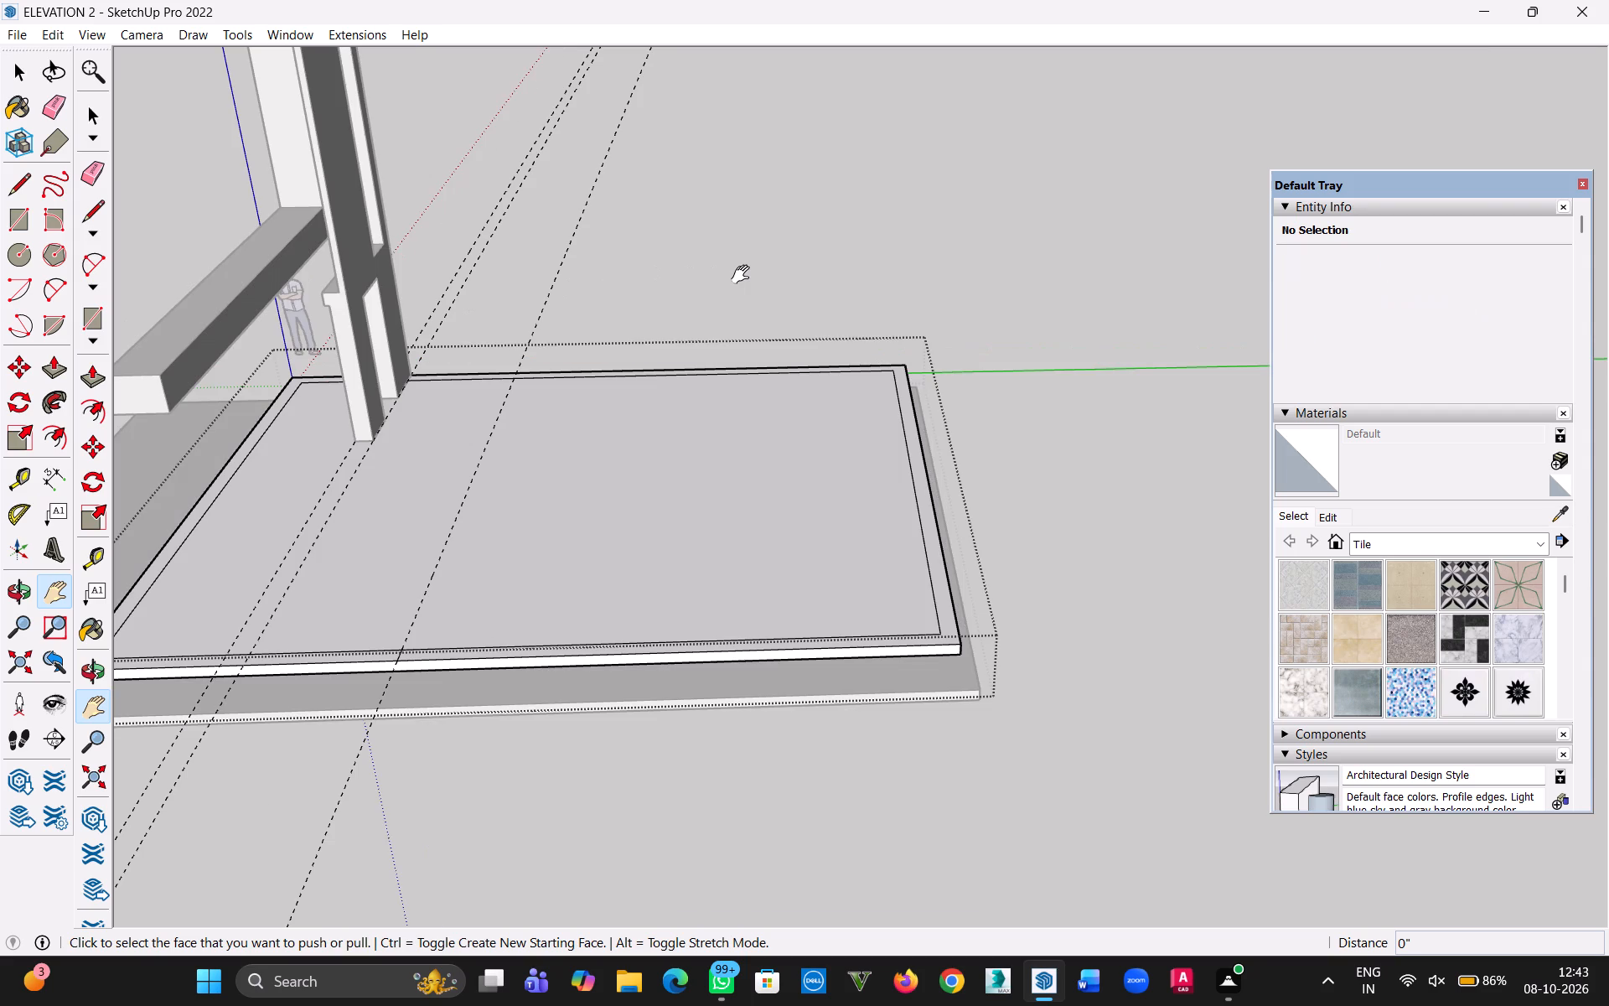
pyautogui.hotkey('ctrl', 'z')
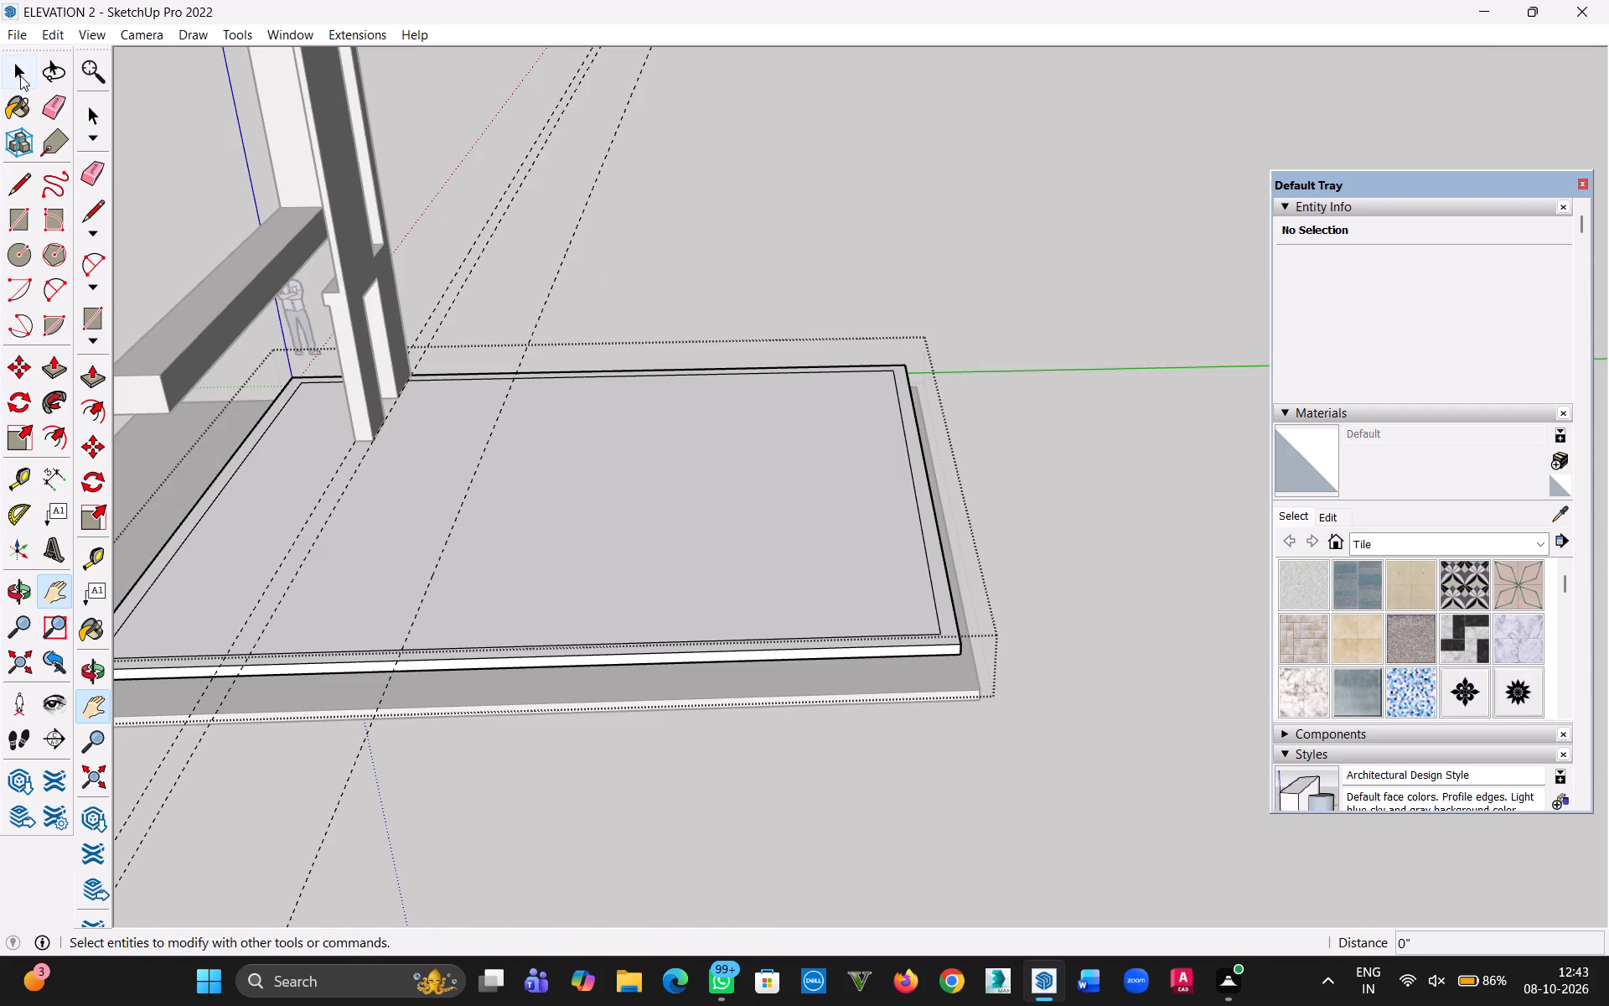
# Outside the slab group, draw a 9" by 27'9" rectangle along the side border strip, from the tall wall's back face to the inner rear corner.
pyautogui.click(22, 75)
pyautogui.click(757, 219)
pyautogui.moveTo(691, 201); pyautogui.dragTo(736, 355, button='middle')
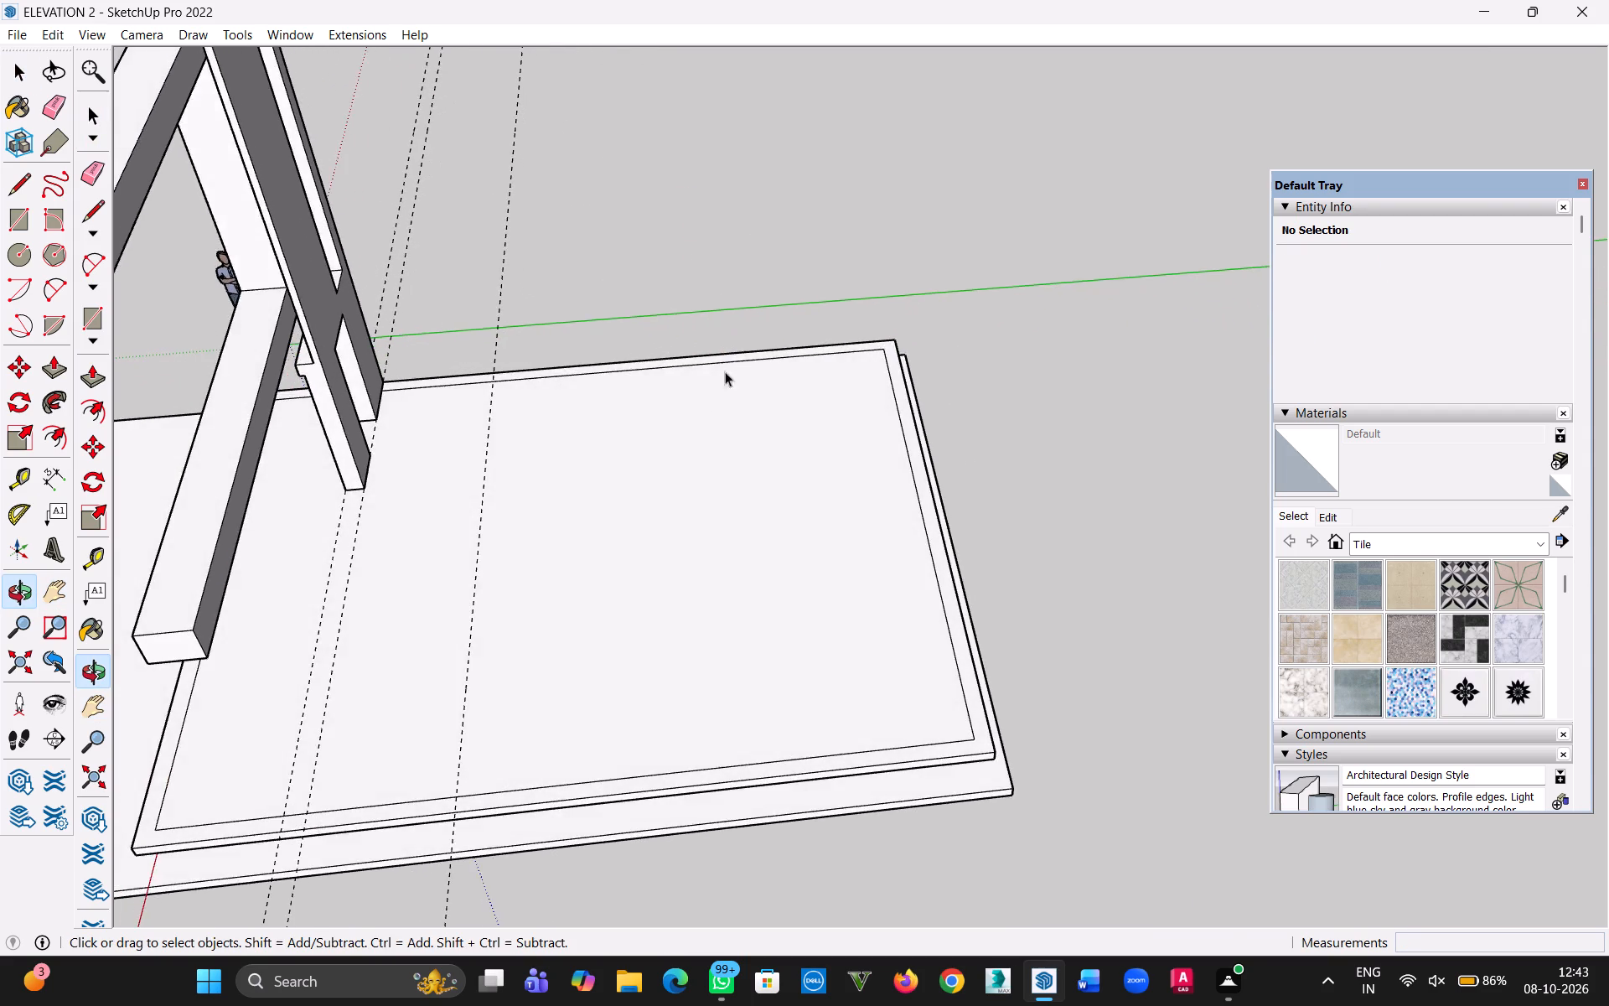
pyautogui.scroll(4, 612, 432)
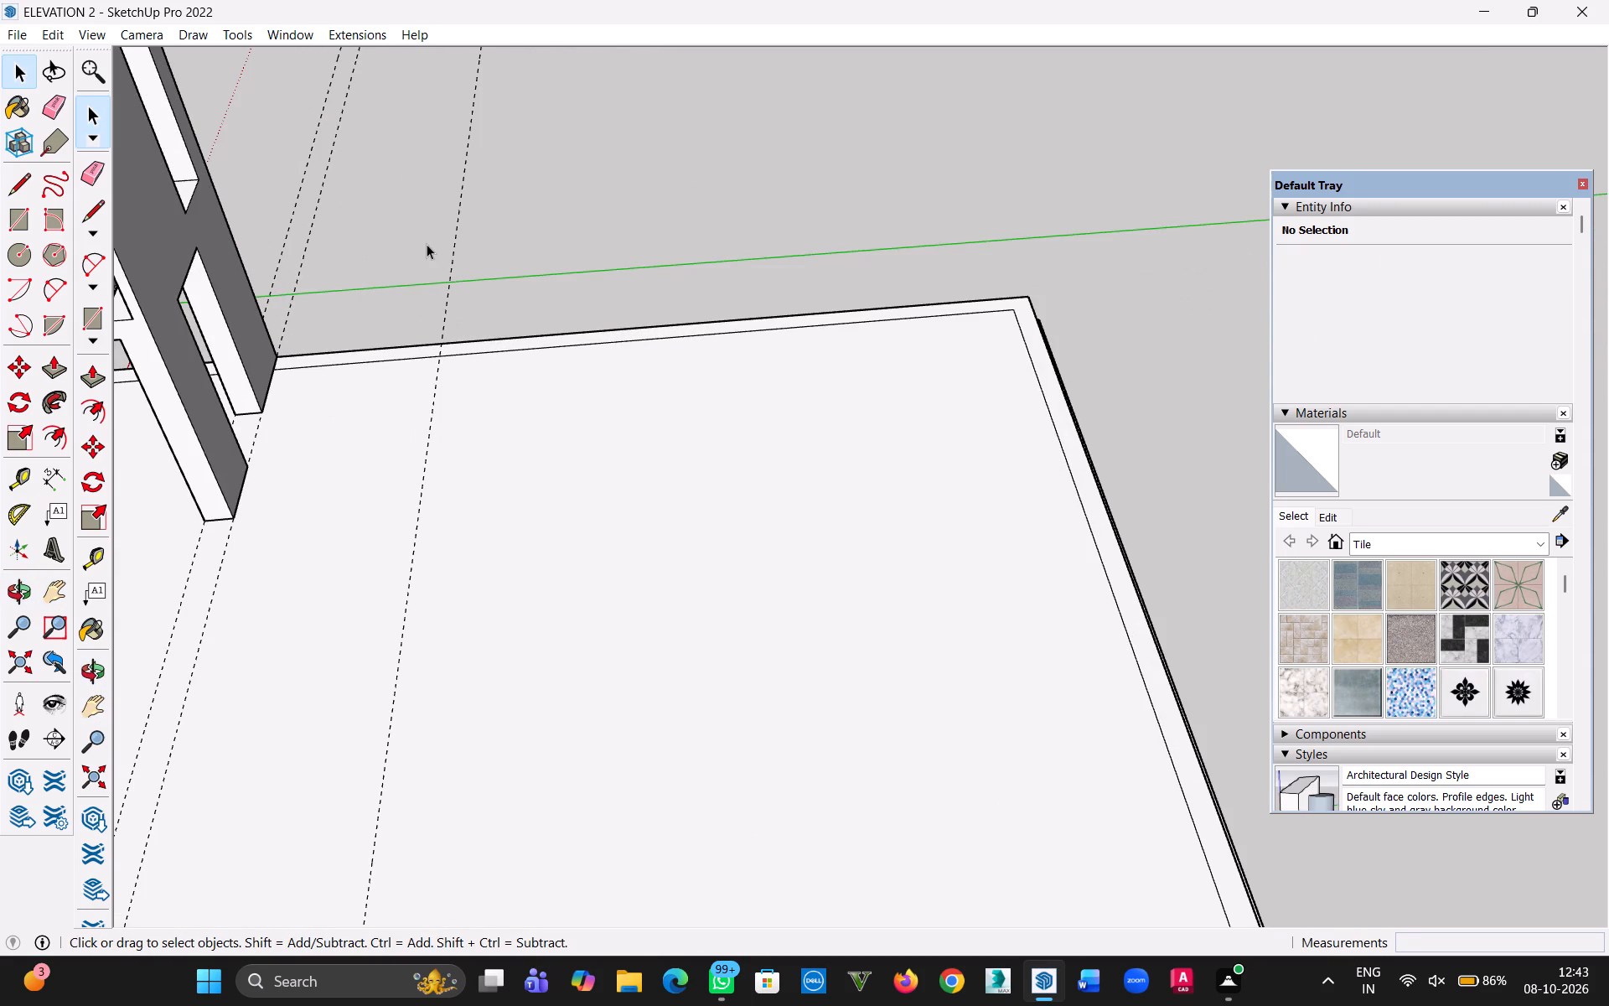
pyautogui.press('r')
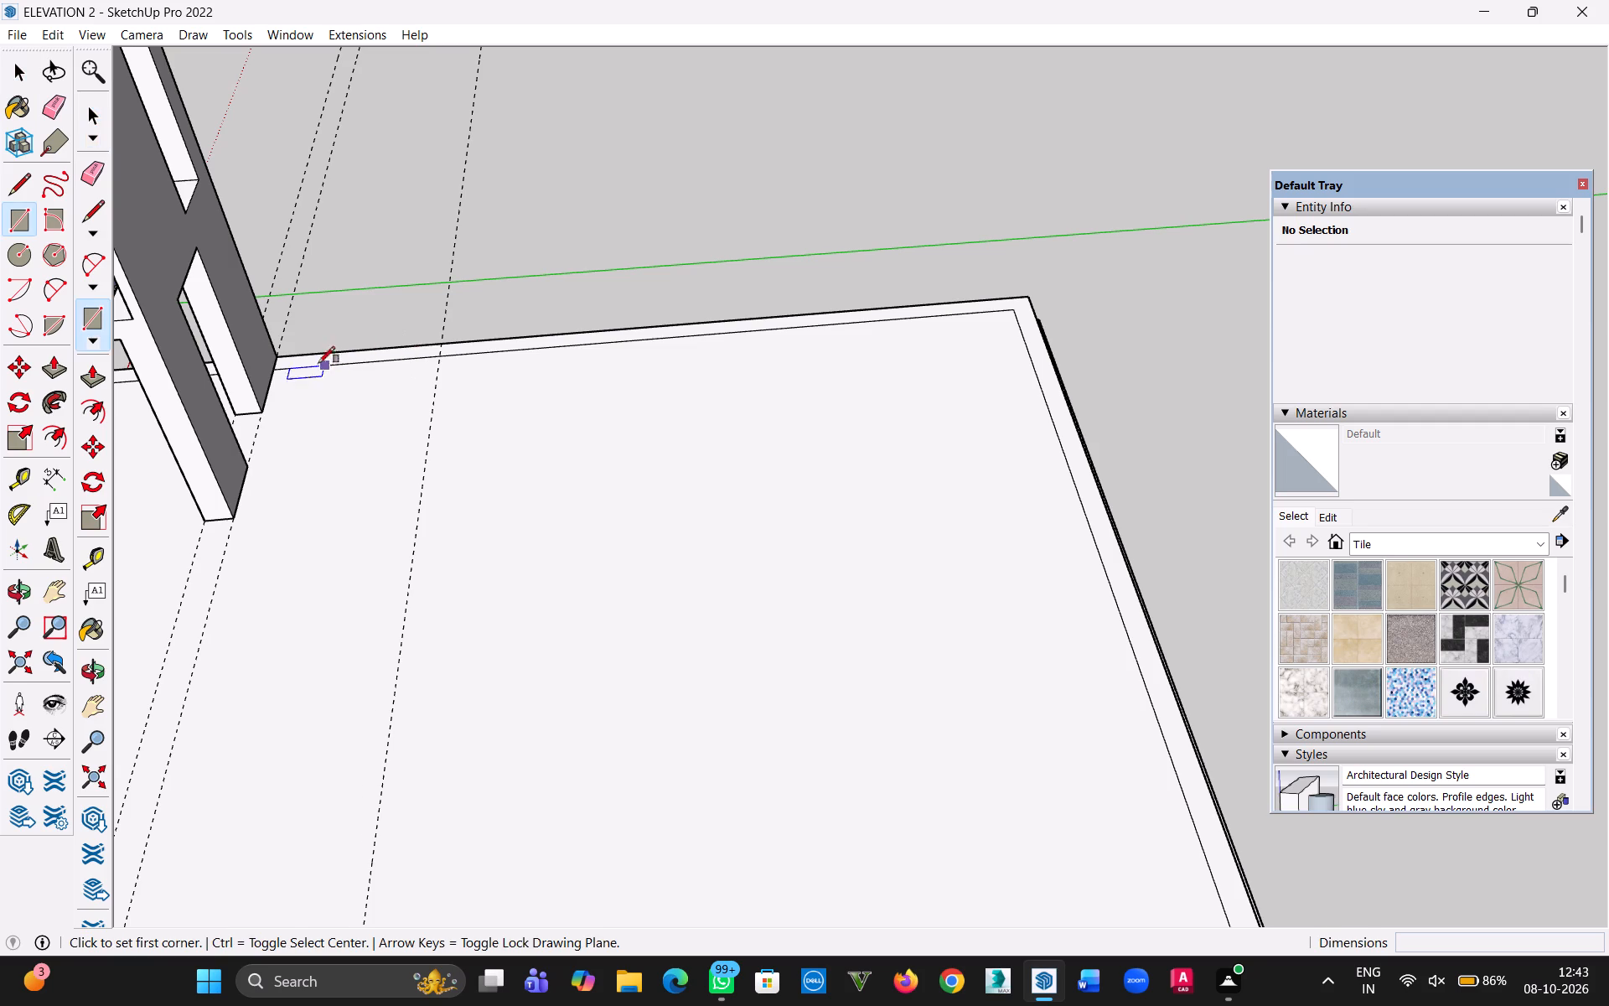
pyautogui.click(281, 356)
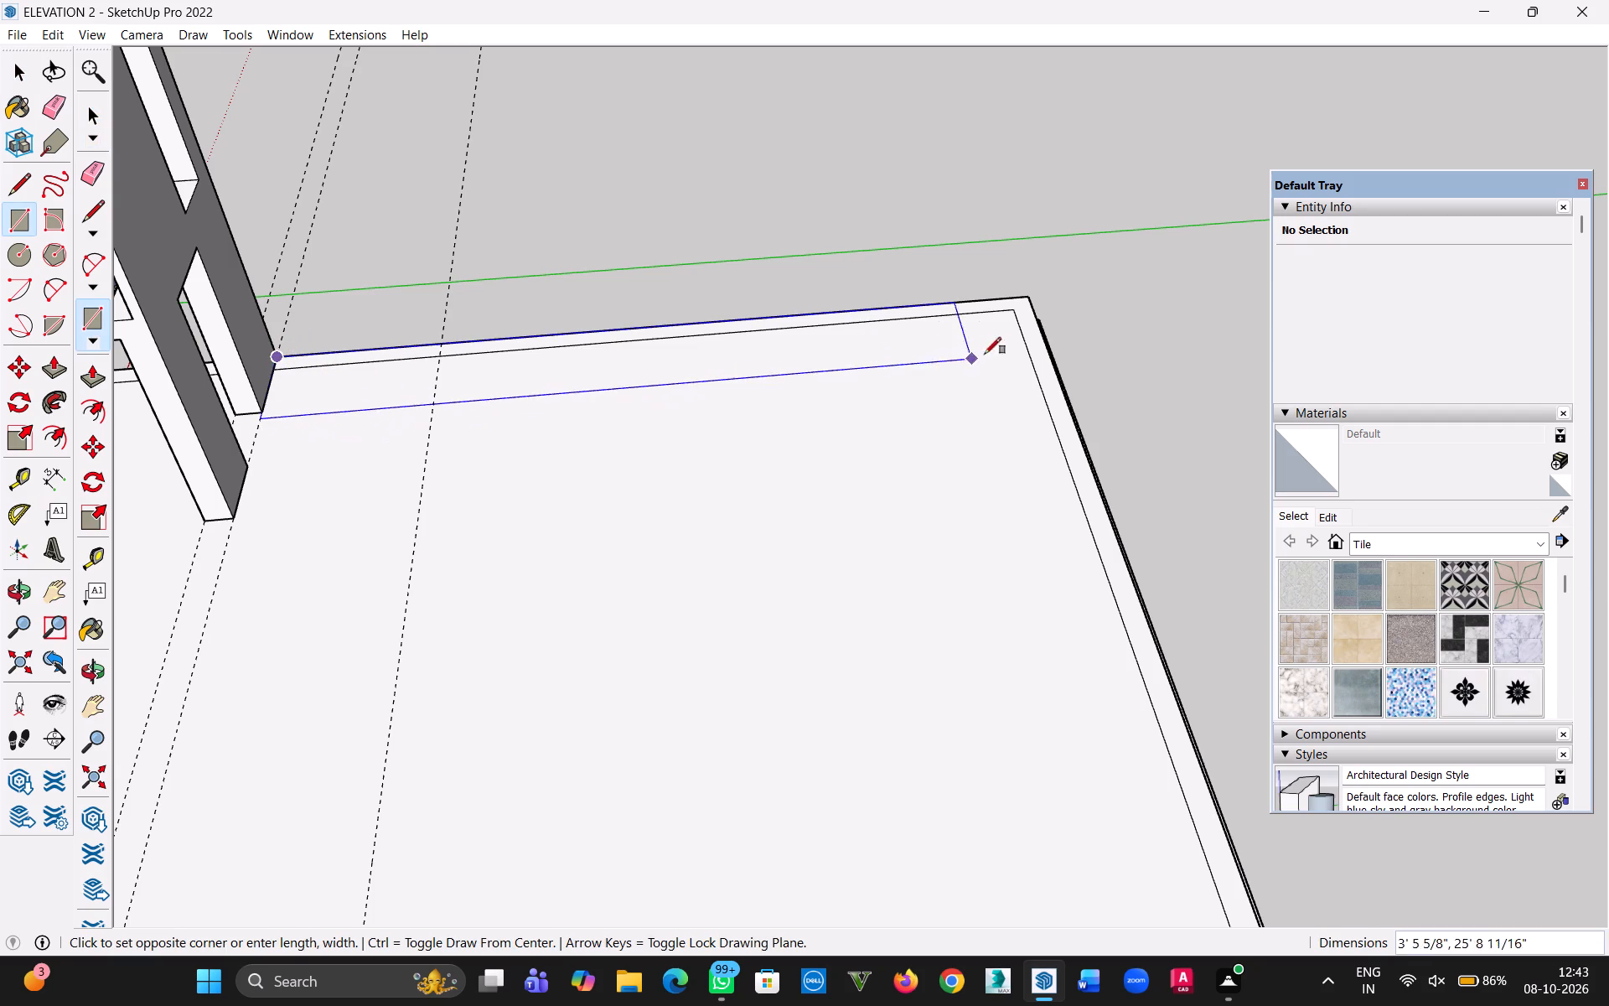
pyautogui.click(1015, 313)
# Draw a 9" wide rectangle along the slab's rear border strip, from the first rectangle's rear end to the opposite side strip.
pyautogui.click(1010, 302)
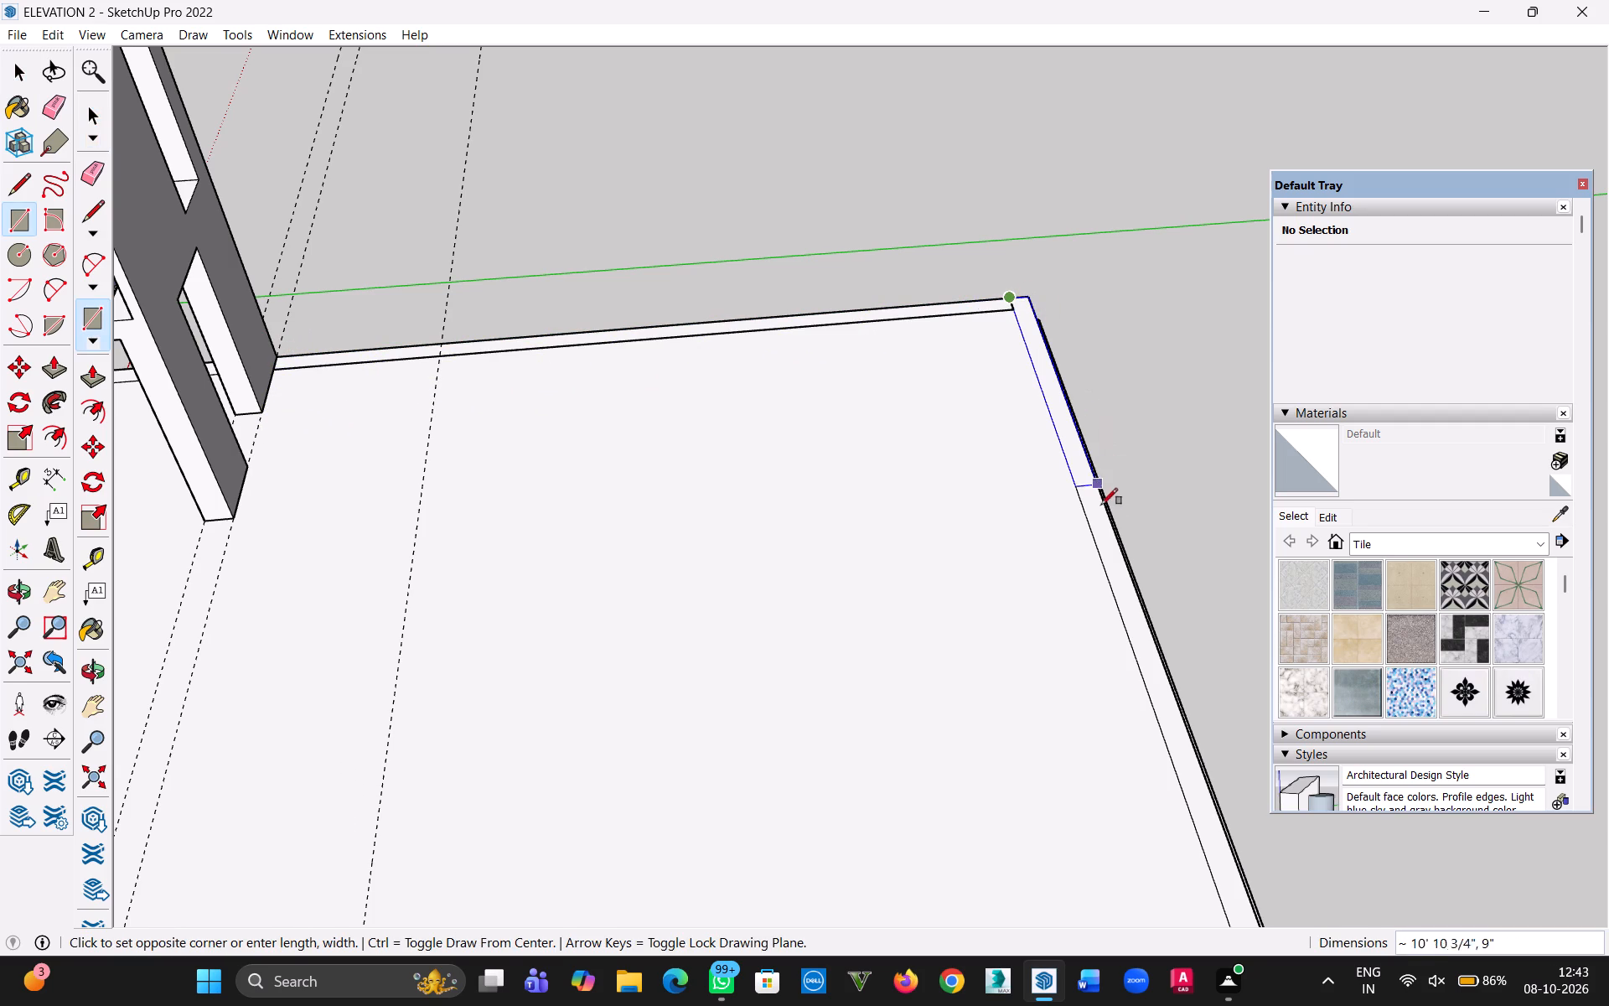
pyautogui.press('h')
pyautogui.moveTo(1110, 521); pyautogui.dragTo(737, 220)
pyautogui.press('Escape')
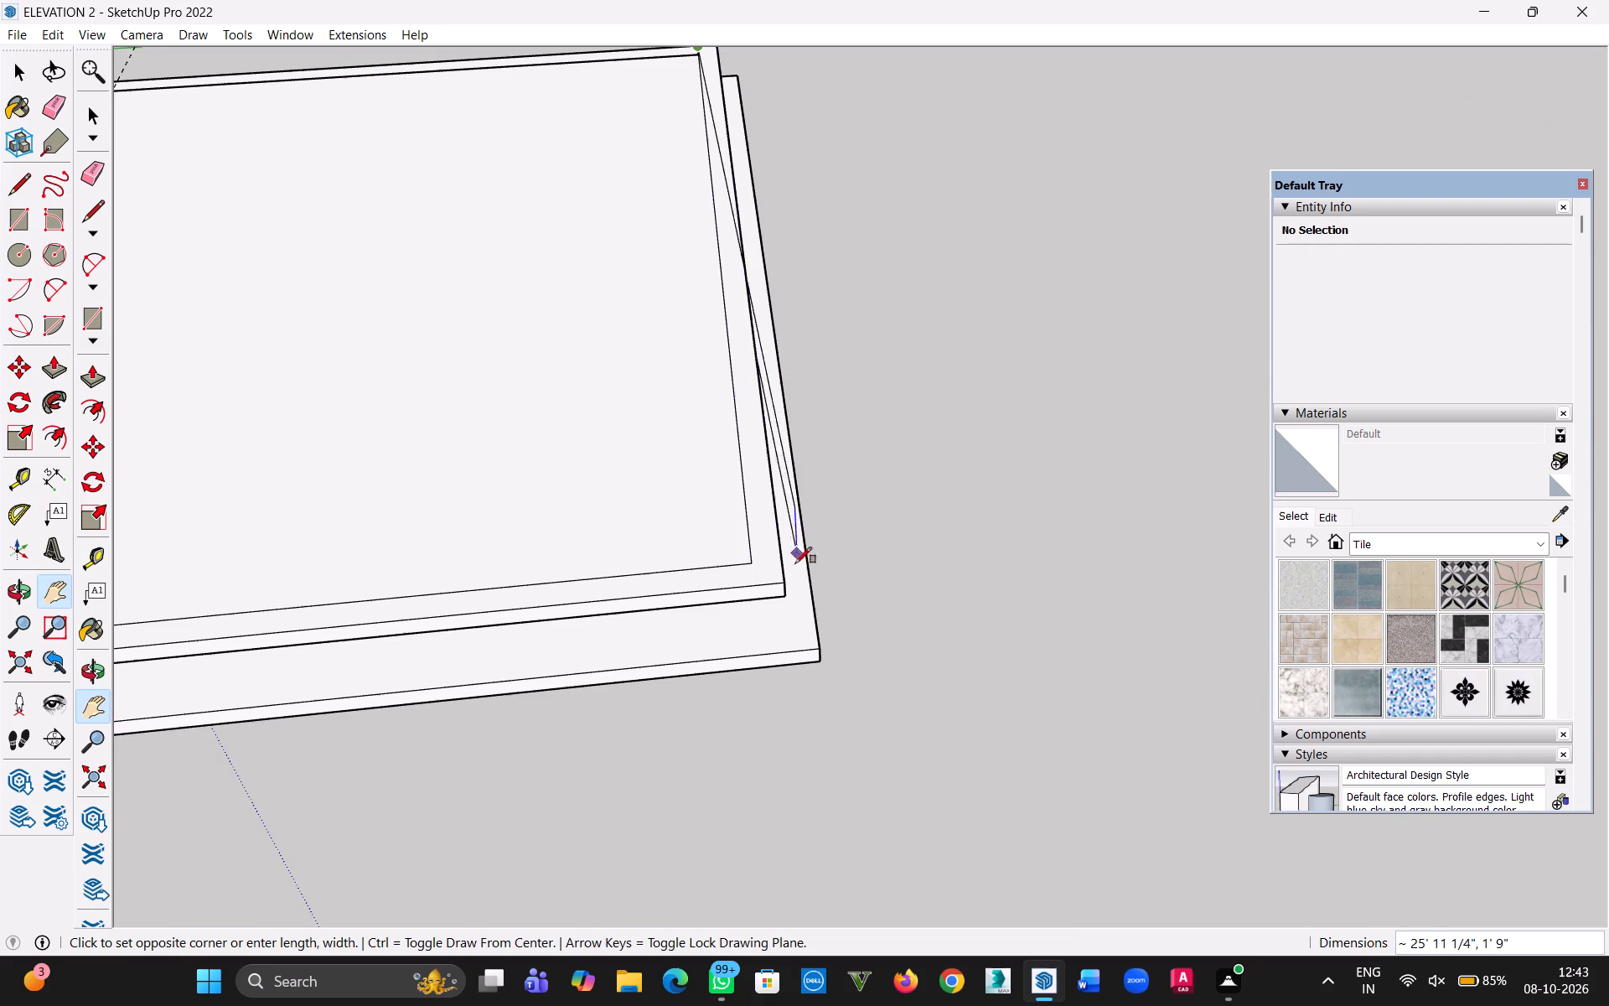
pyautogui.click(779, 589)
# Draw a 21'9" by 9" rectangle along the other side border strip, from the 6' guide to the rear strip.
pyautogui.press('h')
pyautogui.moveTo(631, 595); pyautogui.dragTo(638, 595)
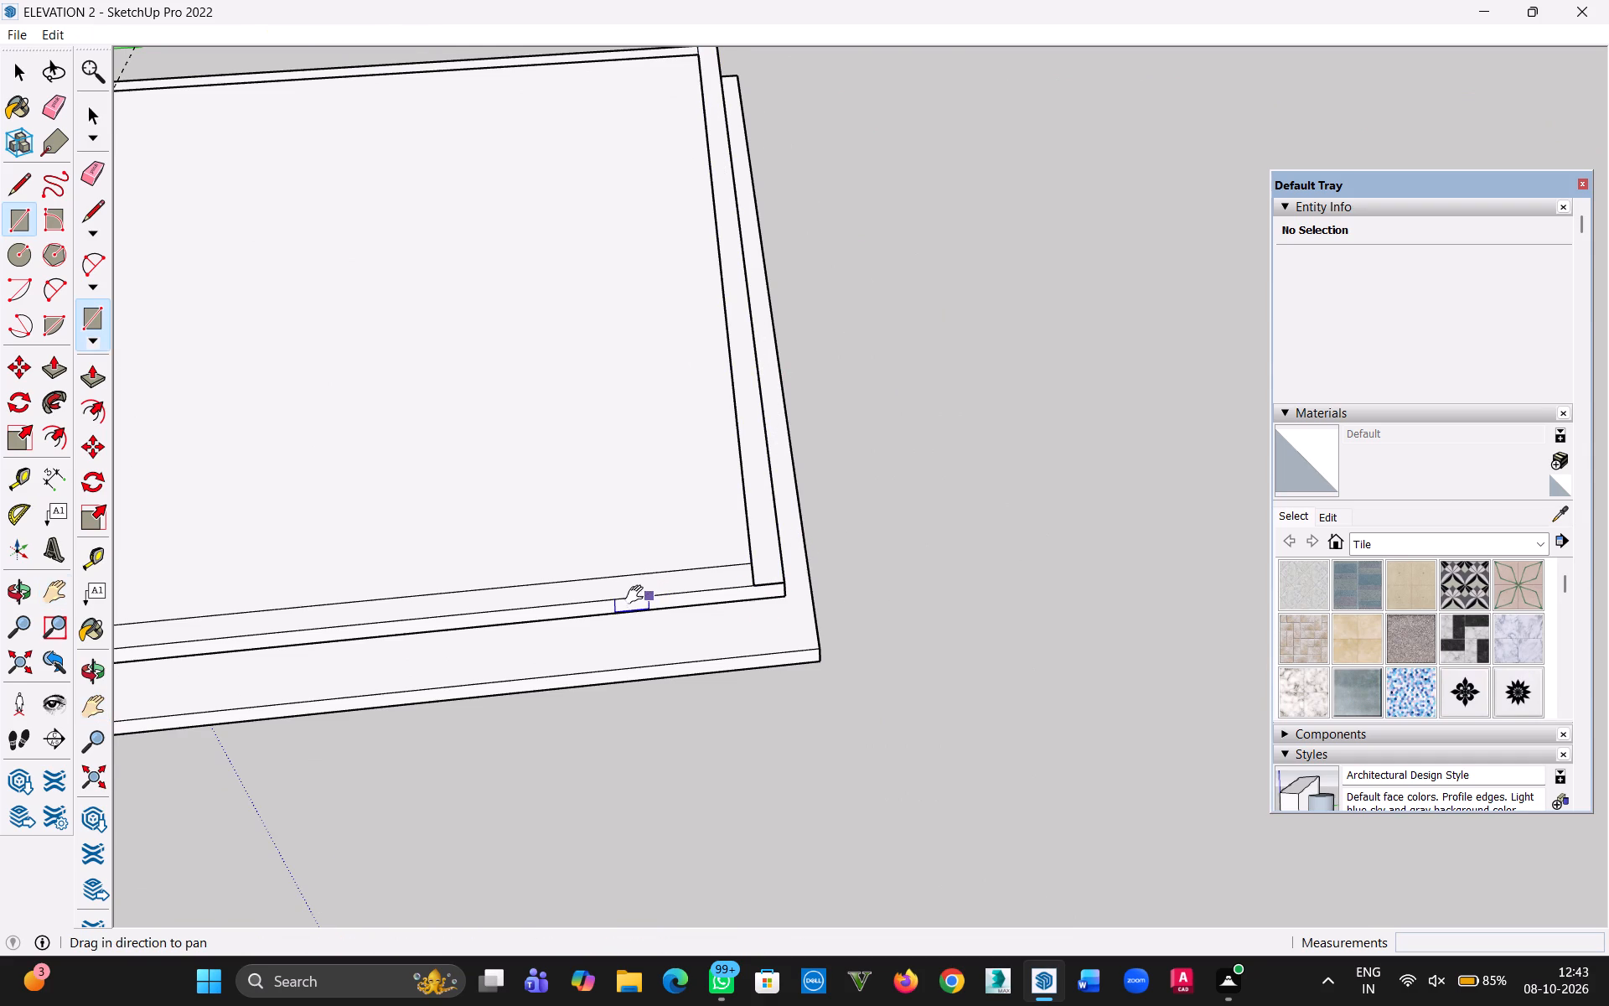
pyautogui.moveTo(638, 595); pyautogui.dragTo(1030, 598)
pyautogui.press('Escape')
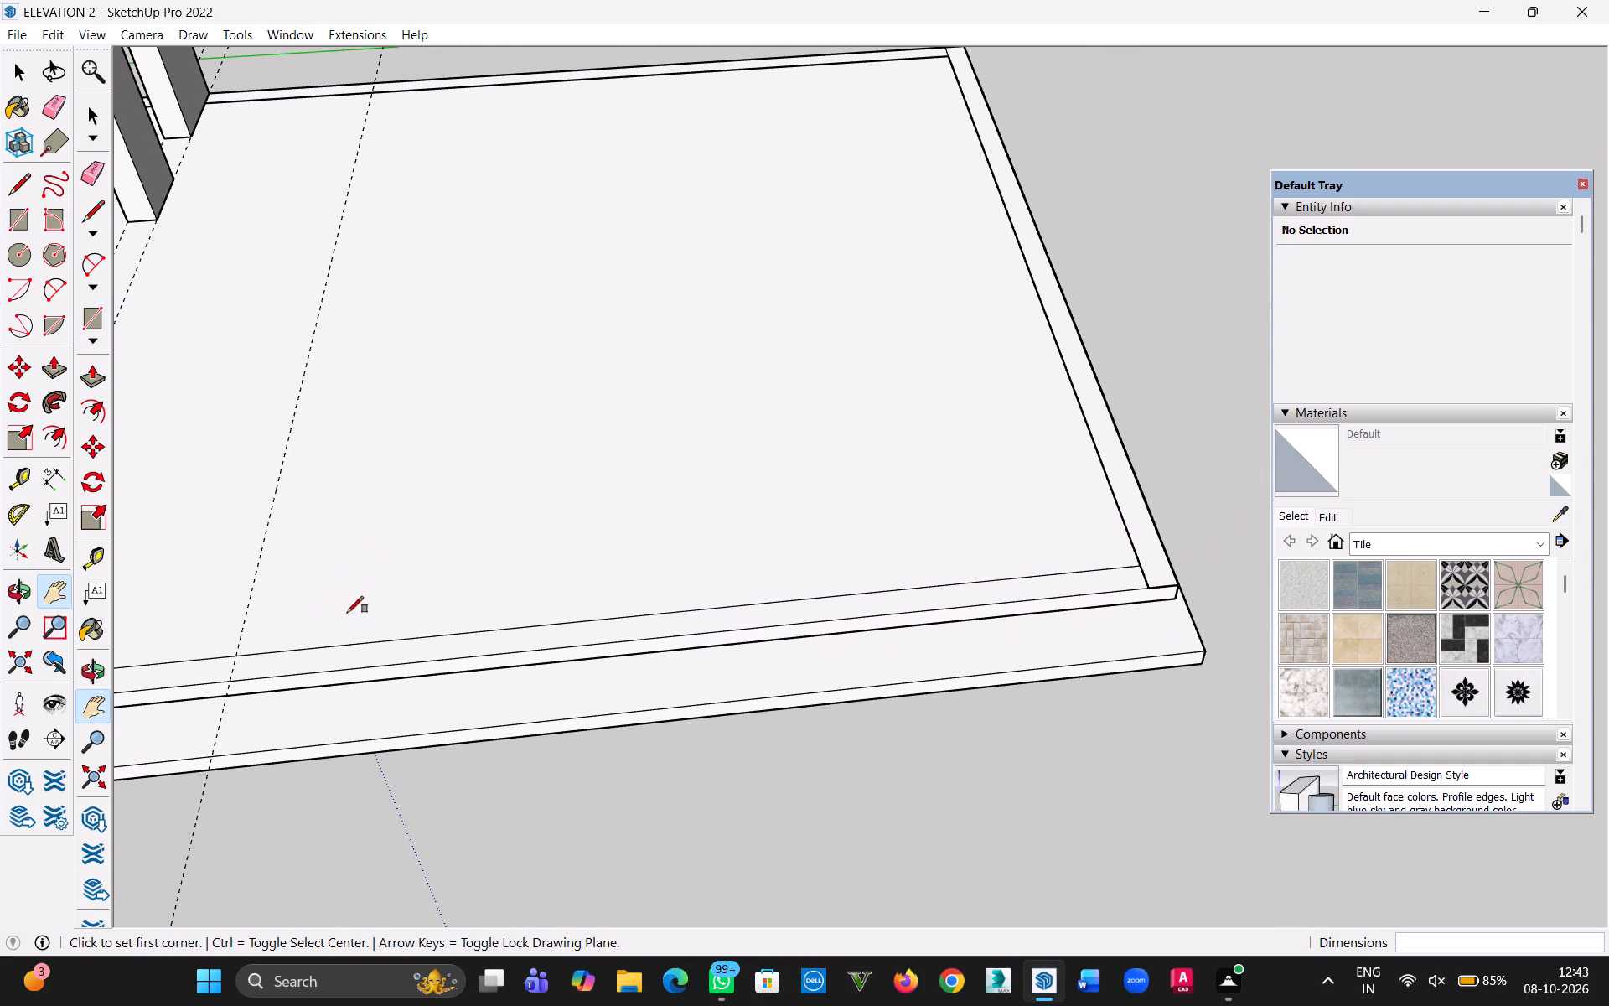
pyautogui.click(239, 651)
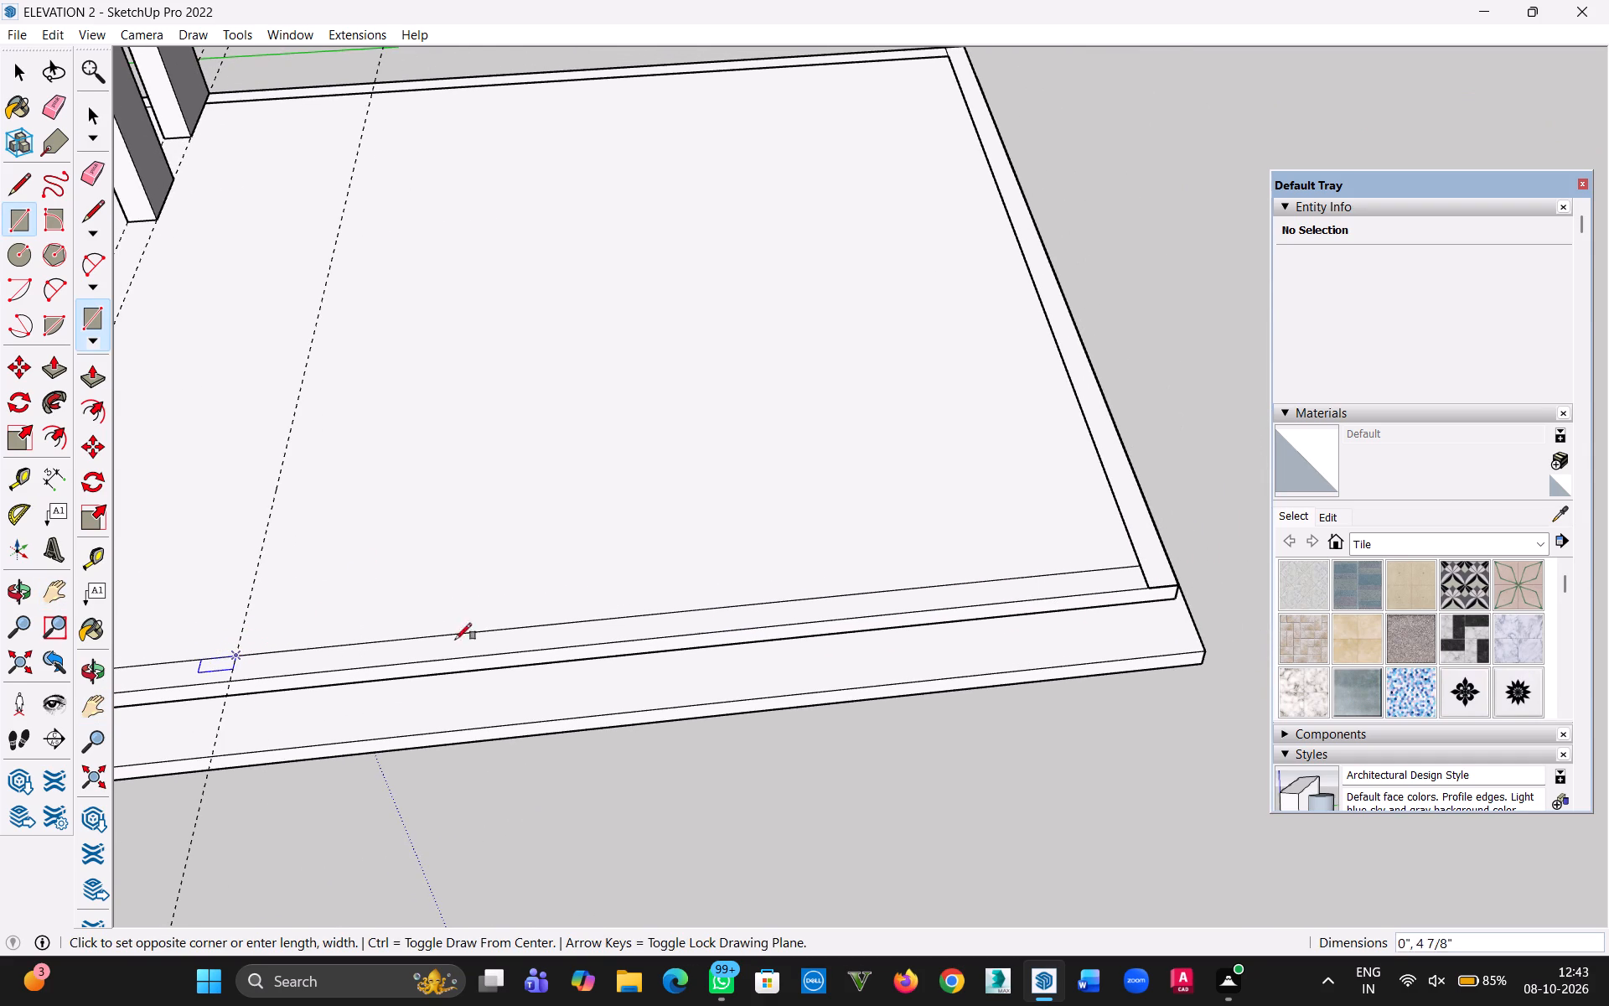
pyautogui.click(1148, 582)
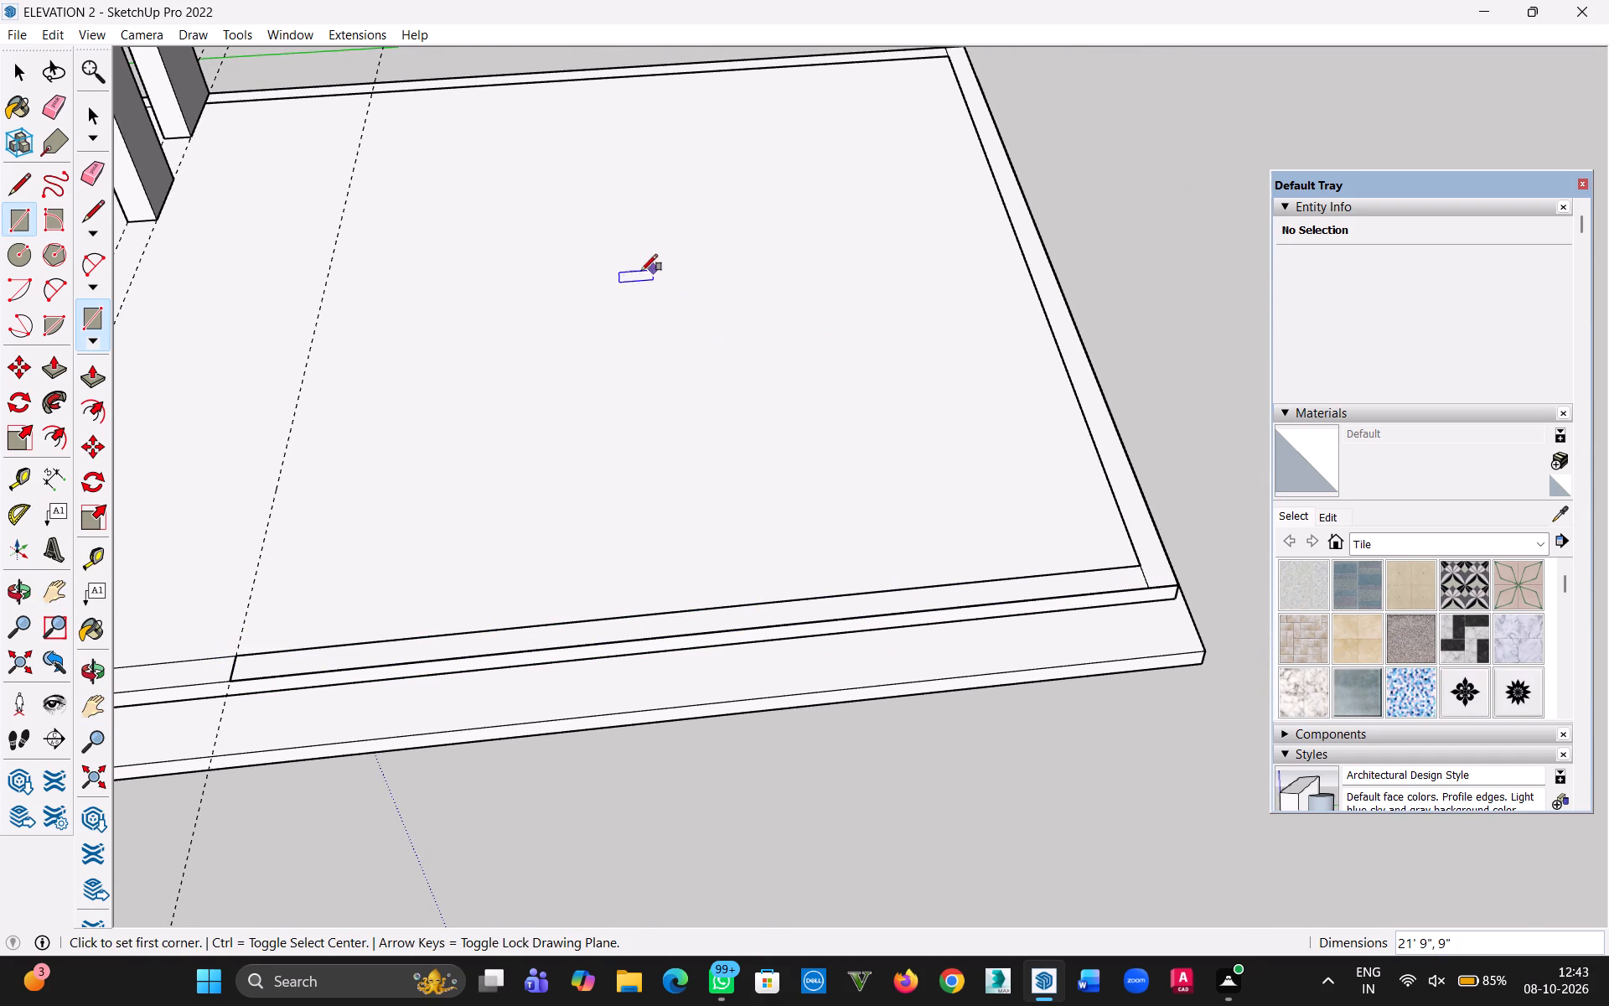
# Delete the two 9" seam edges at the rear corners so the three wall rectangles merge into one U-shaped face.
pyautogui.click(30, 65)
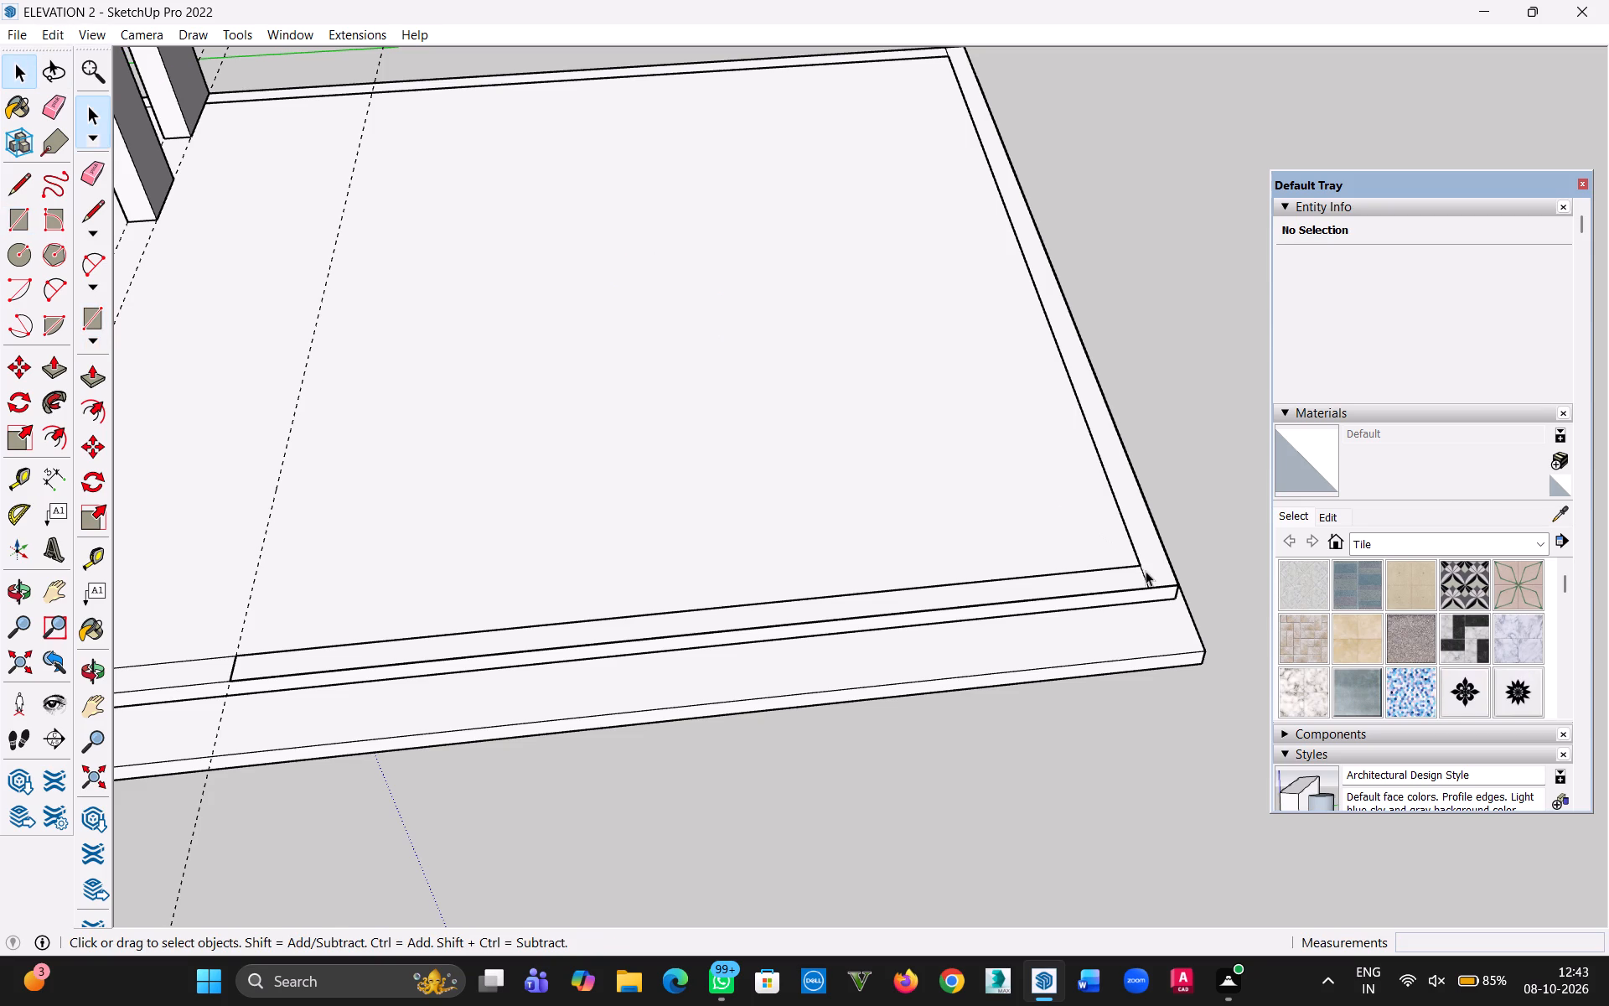
pyautogui.click(1145, 575)
pyautogui.press('Delete')
pyautogui.press('h')
pyautogui.moveTo(956, 342); pyautogui.dragTo(1003, 831)
pyautogui.moveTo(935, 620); pyautogui.dragTo(949, 727, button='middle')
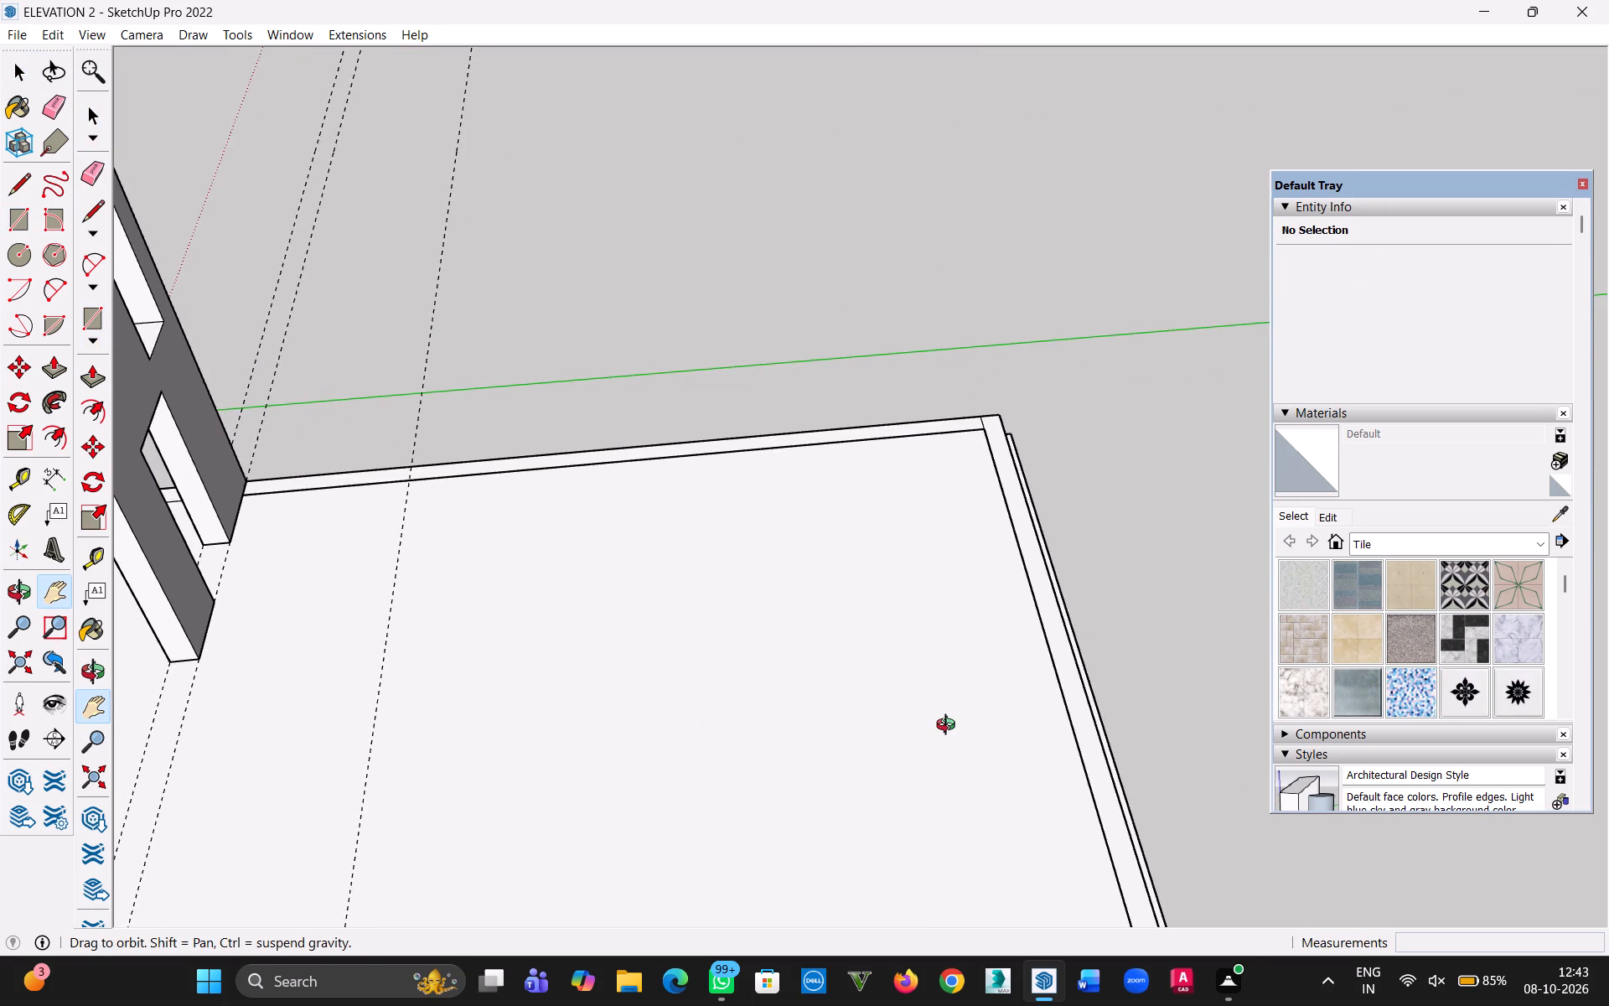
pyautogui.moveTo(949, 727); pyautogui.dragTo(965, 806, button='middle')
pyautogui.press('Escape')
pyautogui.scroll(5, 984, 515)
pyautogui.scroll(2, 990, 372)
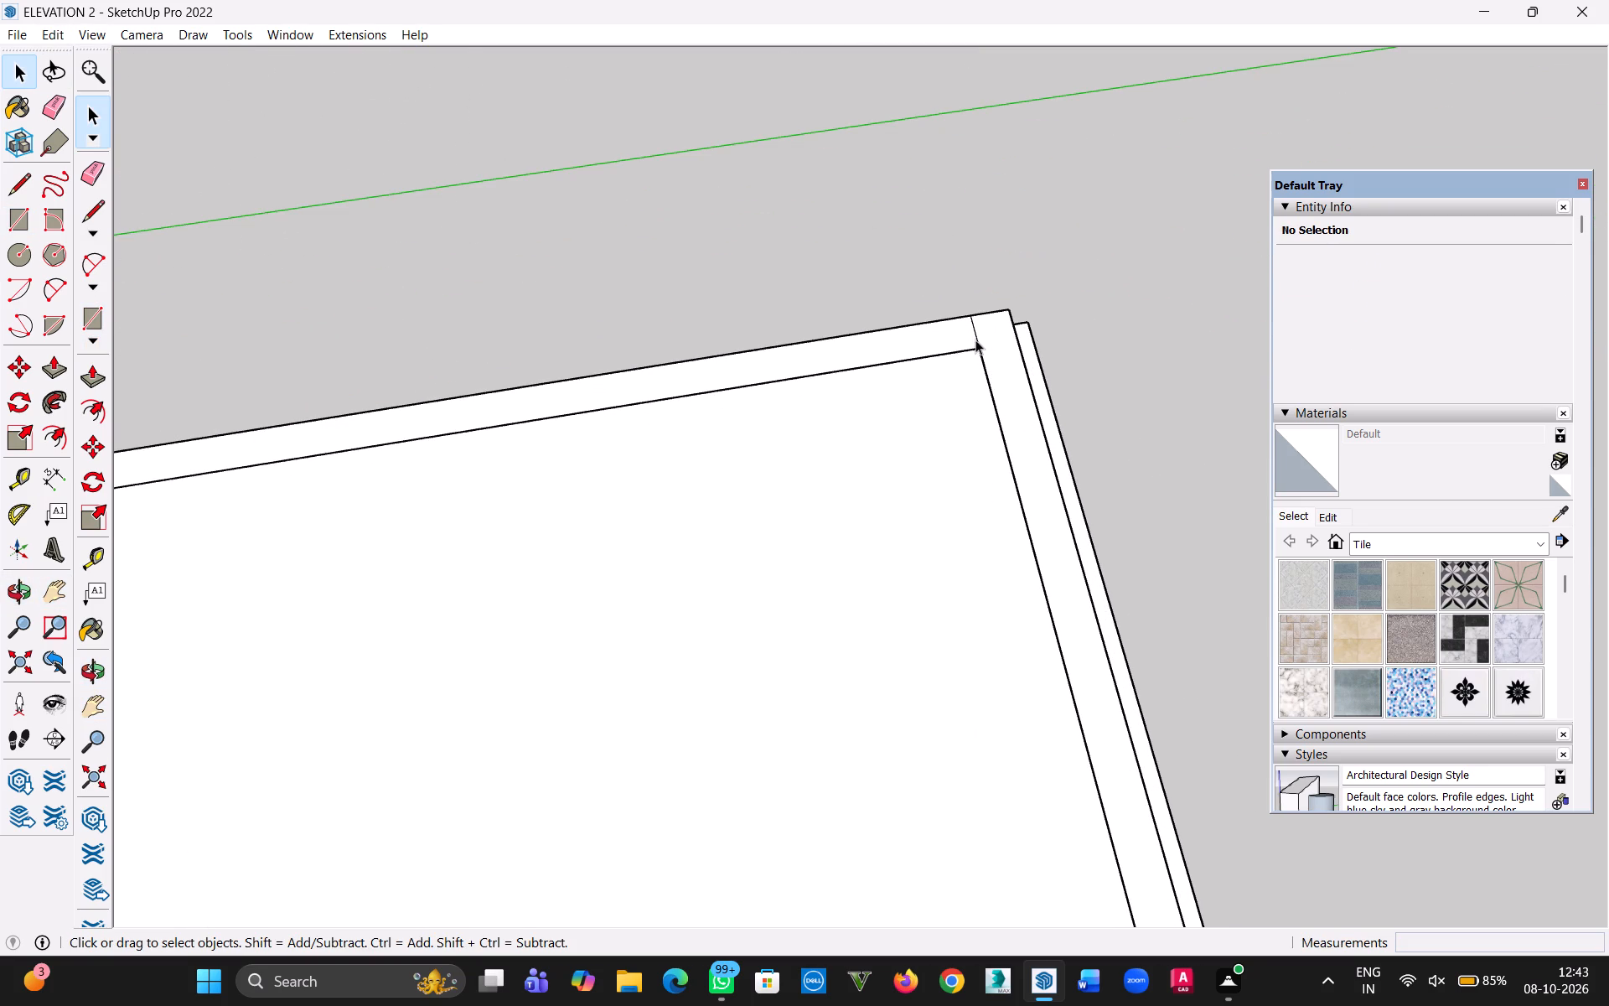
pyautogui.click(976, 339)
pyautogui.press('Delete')
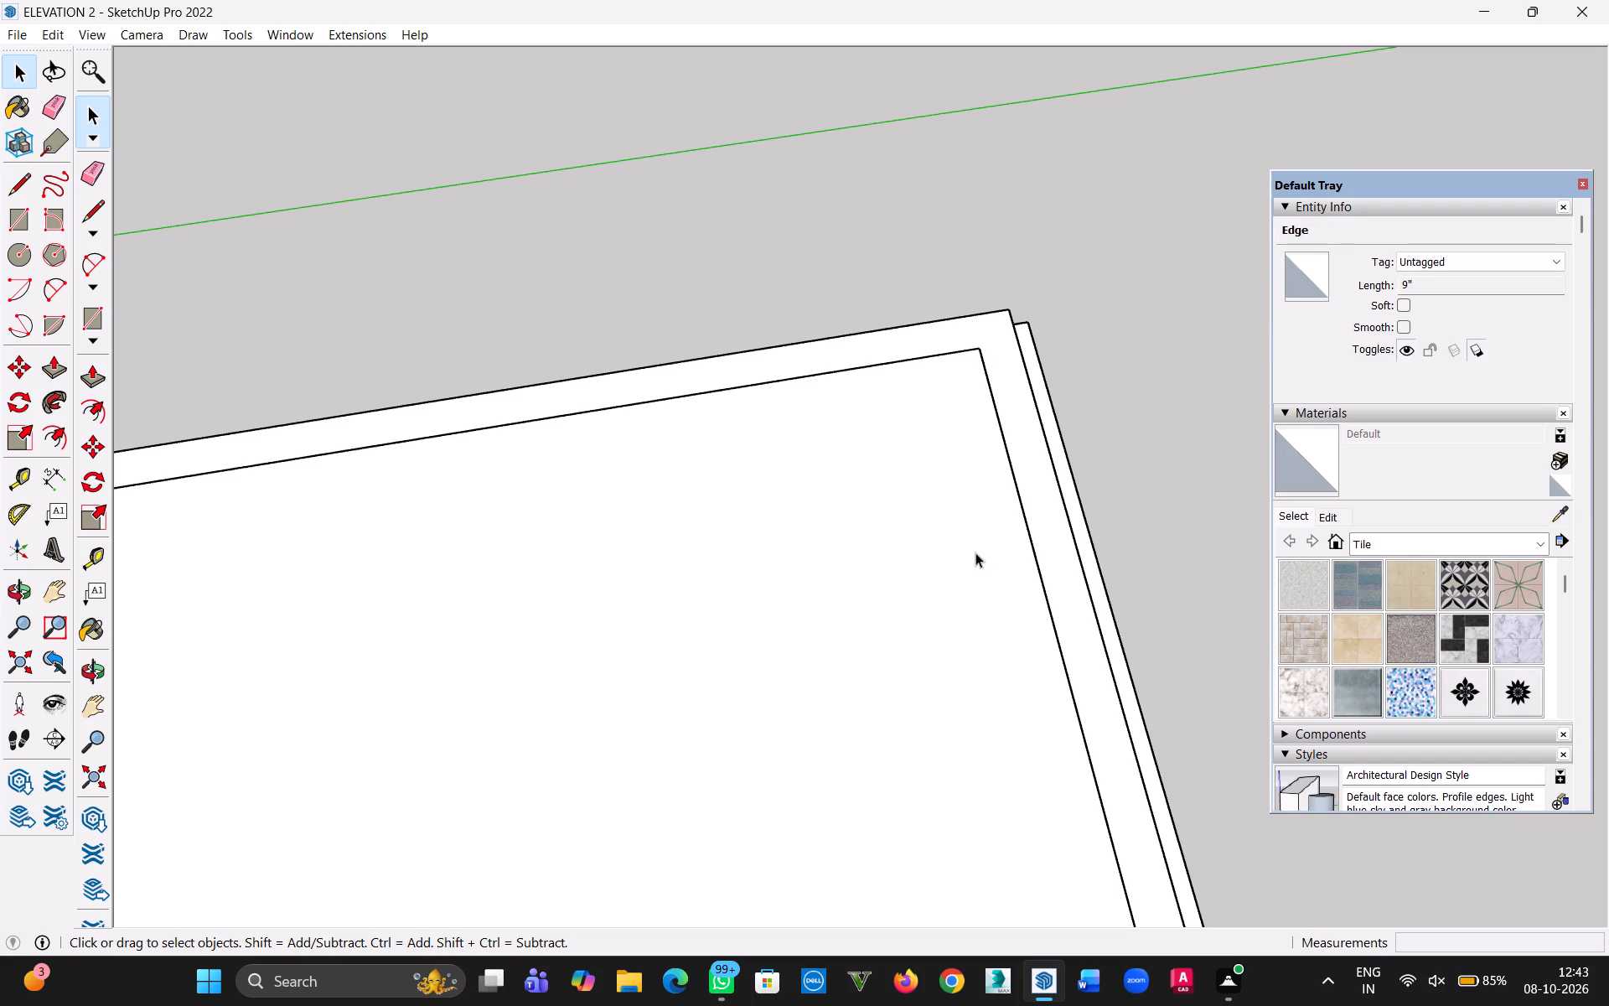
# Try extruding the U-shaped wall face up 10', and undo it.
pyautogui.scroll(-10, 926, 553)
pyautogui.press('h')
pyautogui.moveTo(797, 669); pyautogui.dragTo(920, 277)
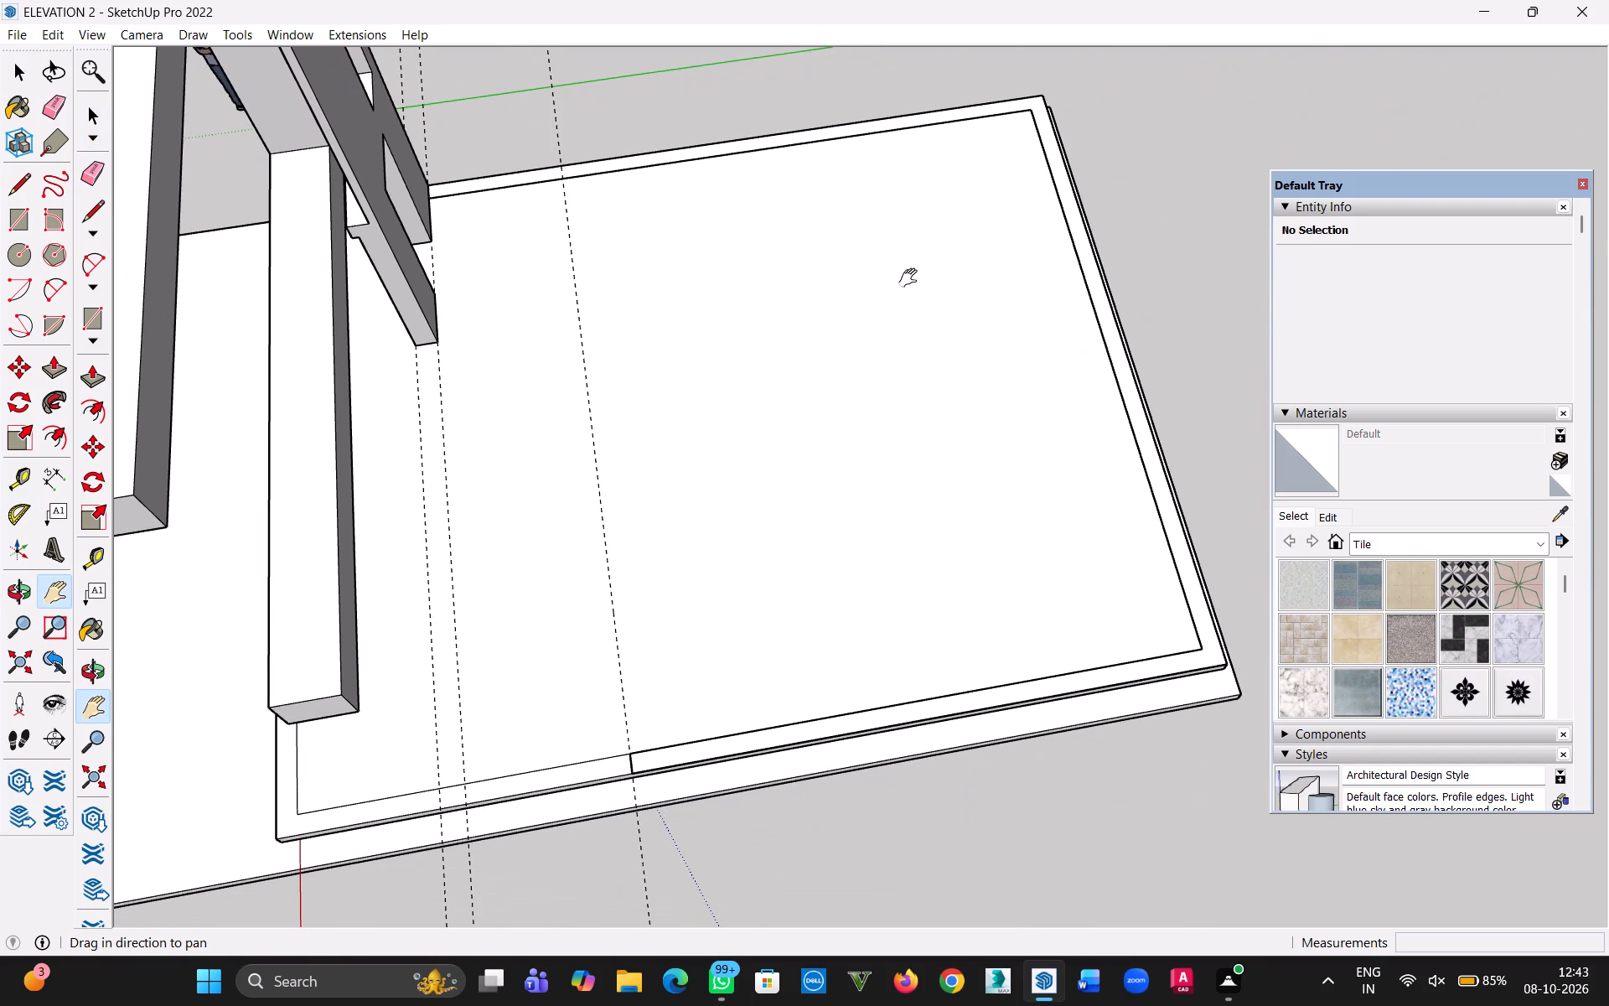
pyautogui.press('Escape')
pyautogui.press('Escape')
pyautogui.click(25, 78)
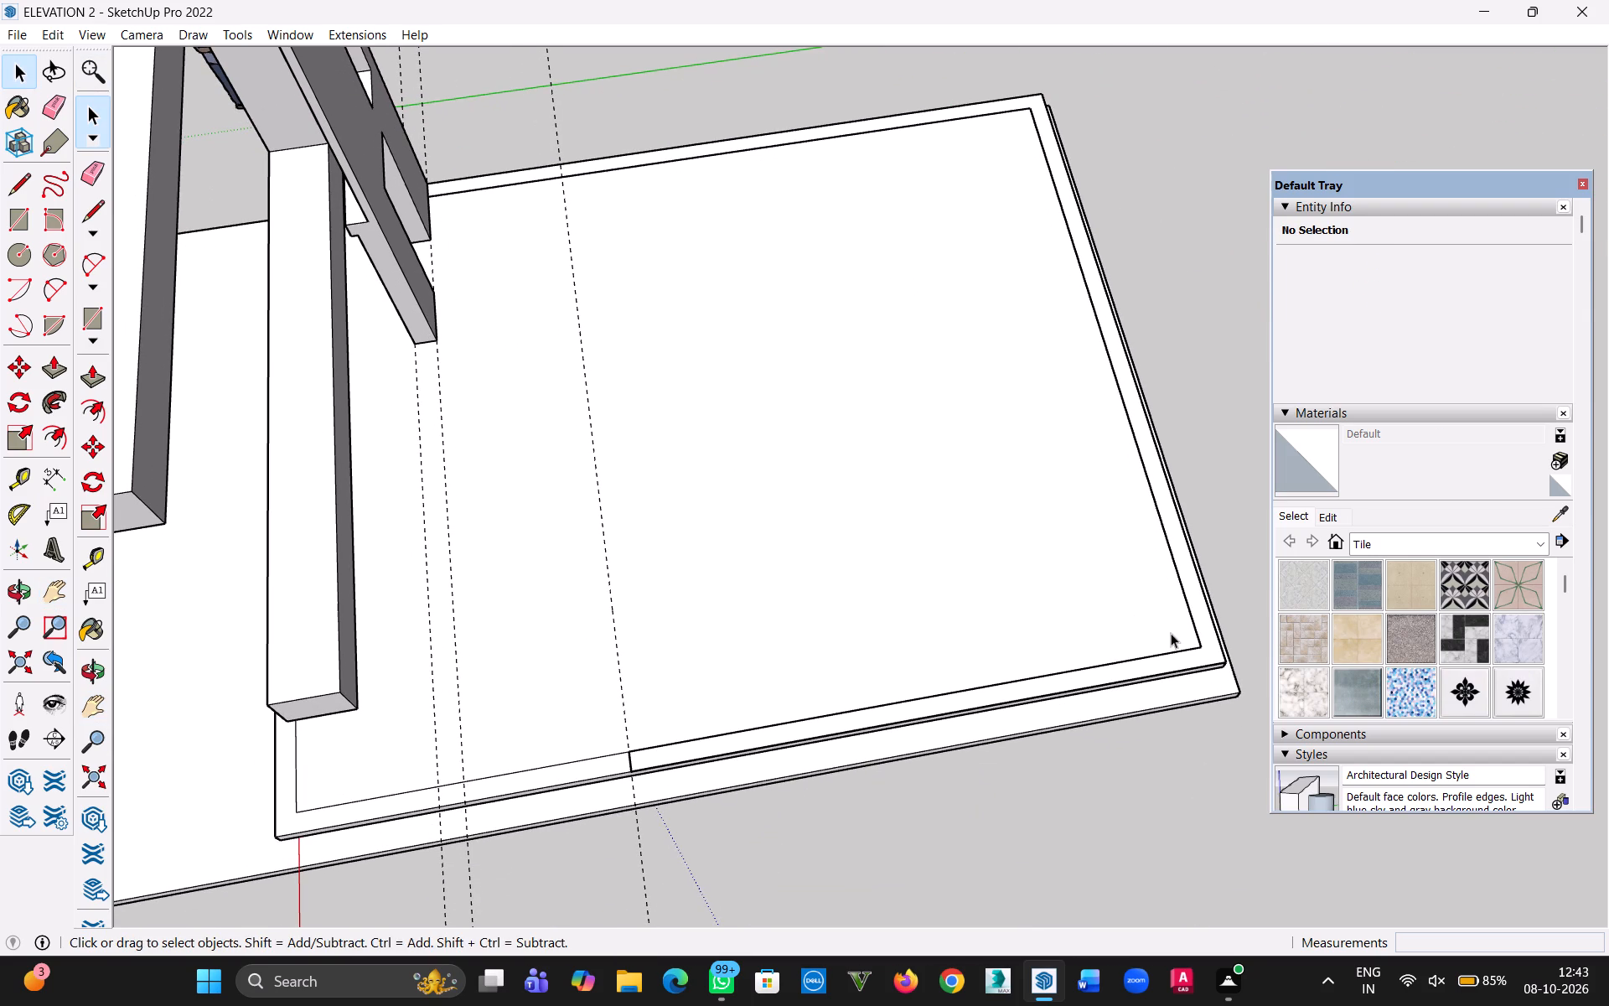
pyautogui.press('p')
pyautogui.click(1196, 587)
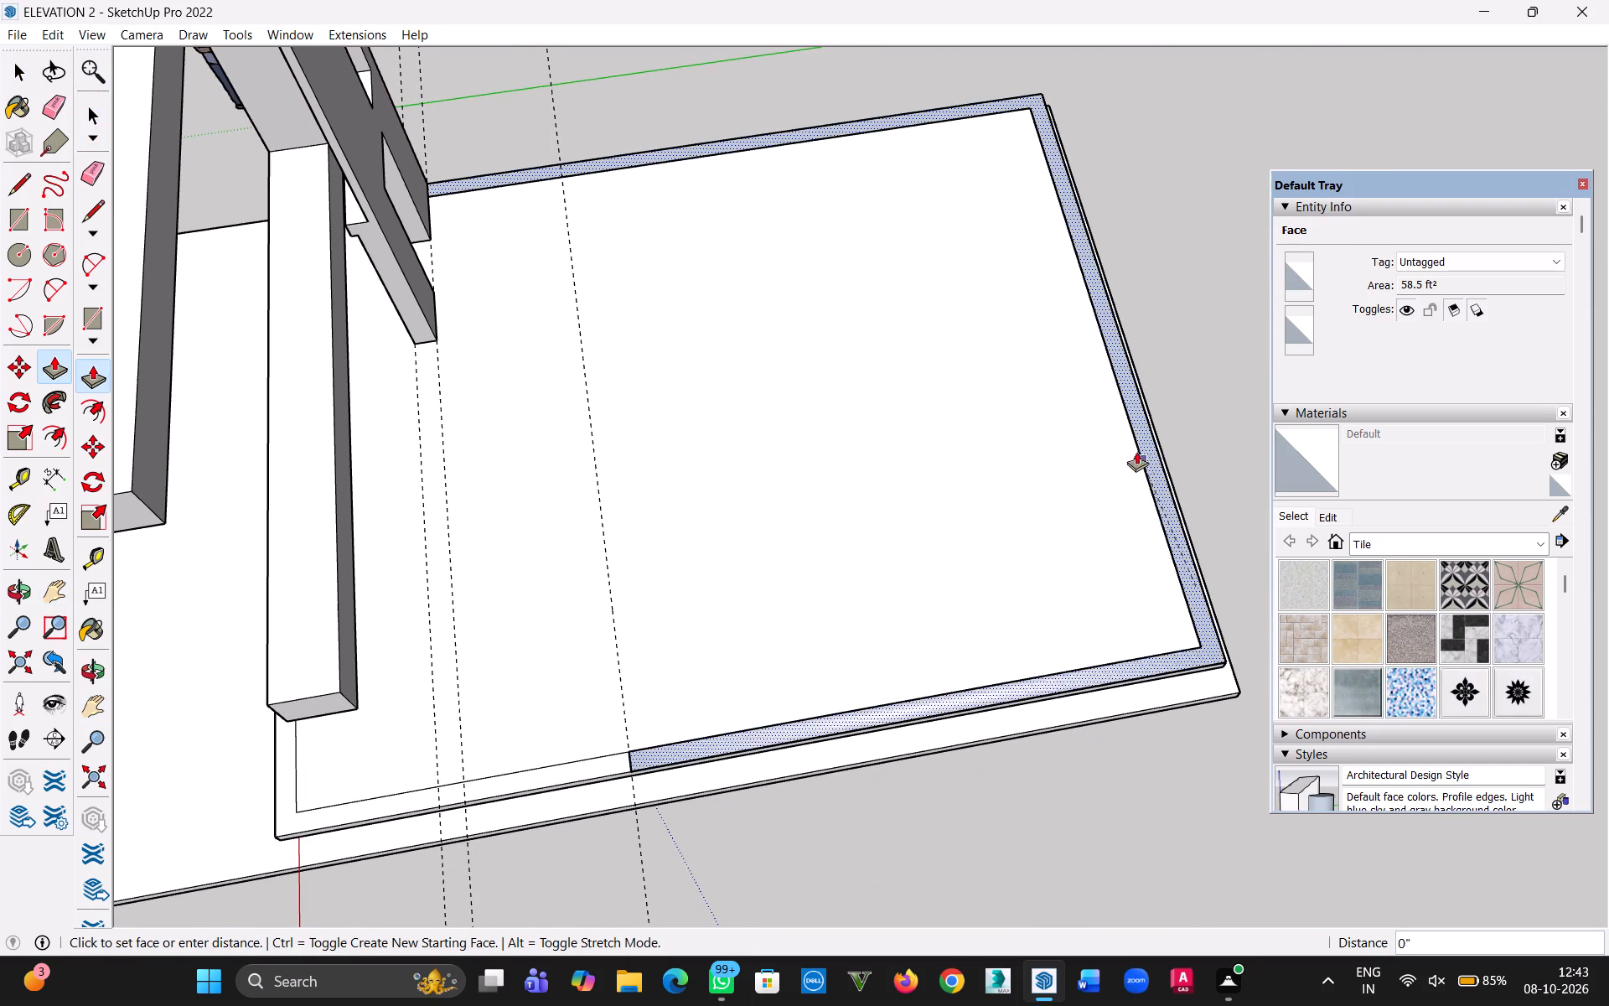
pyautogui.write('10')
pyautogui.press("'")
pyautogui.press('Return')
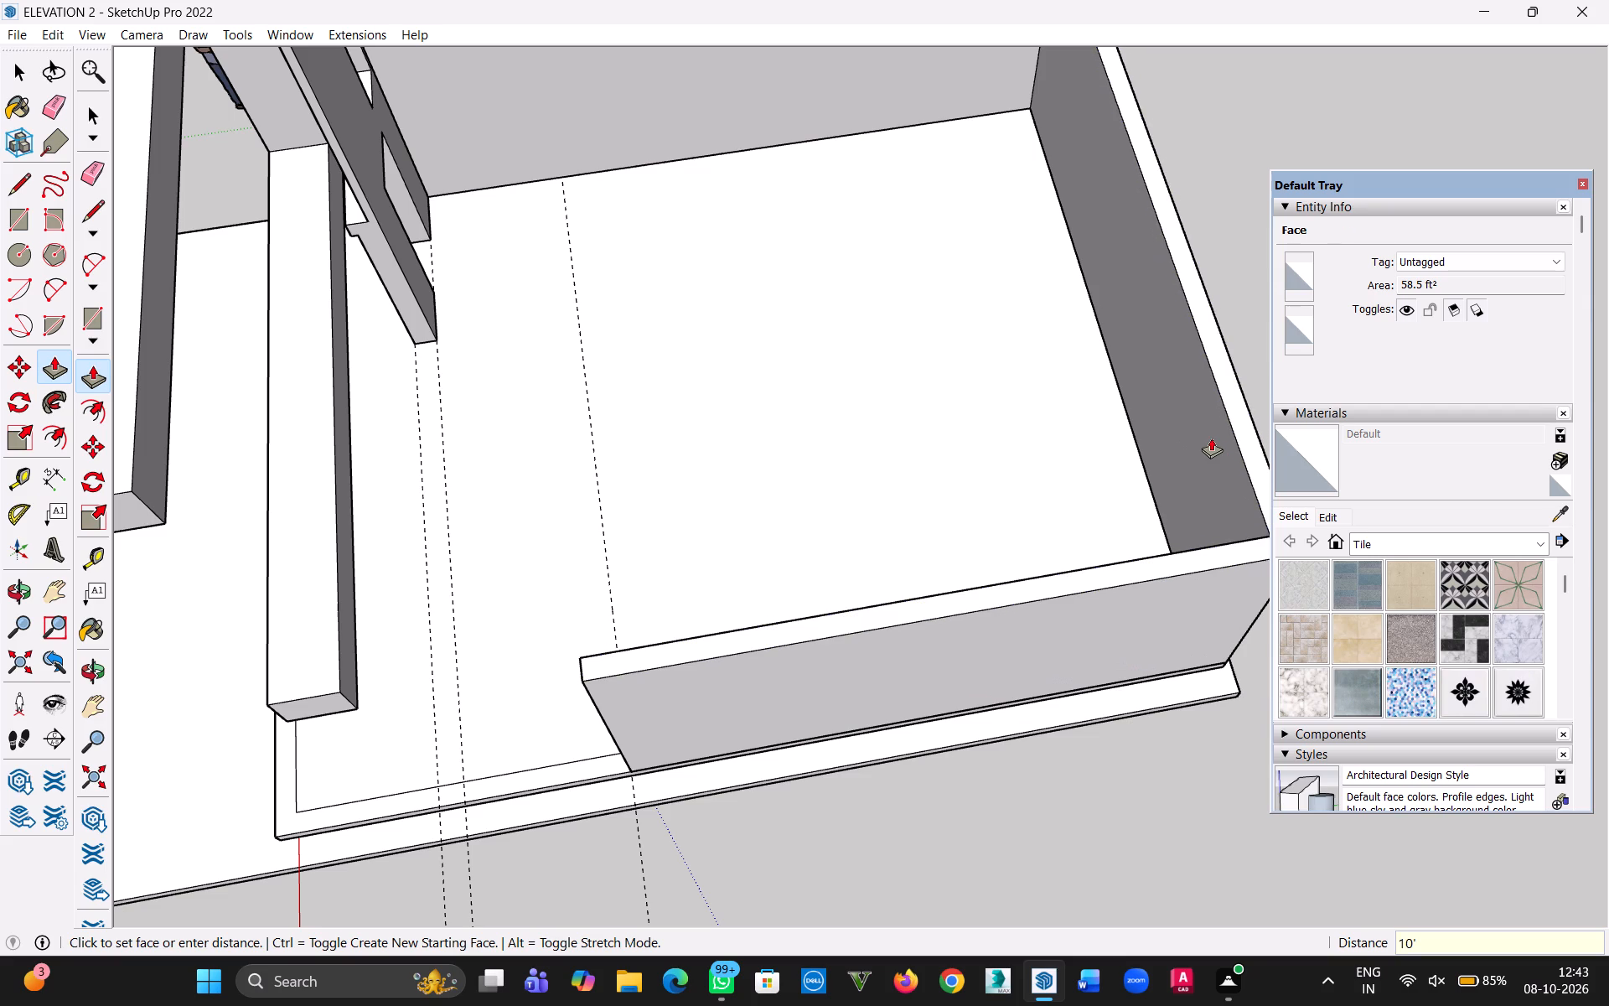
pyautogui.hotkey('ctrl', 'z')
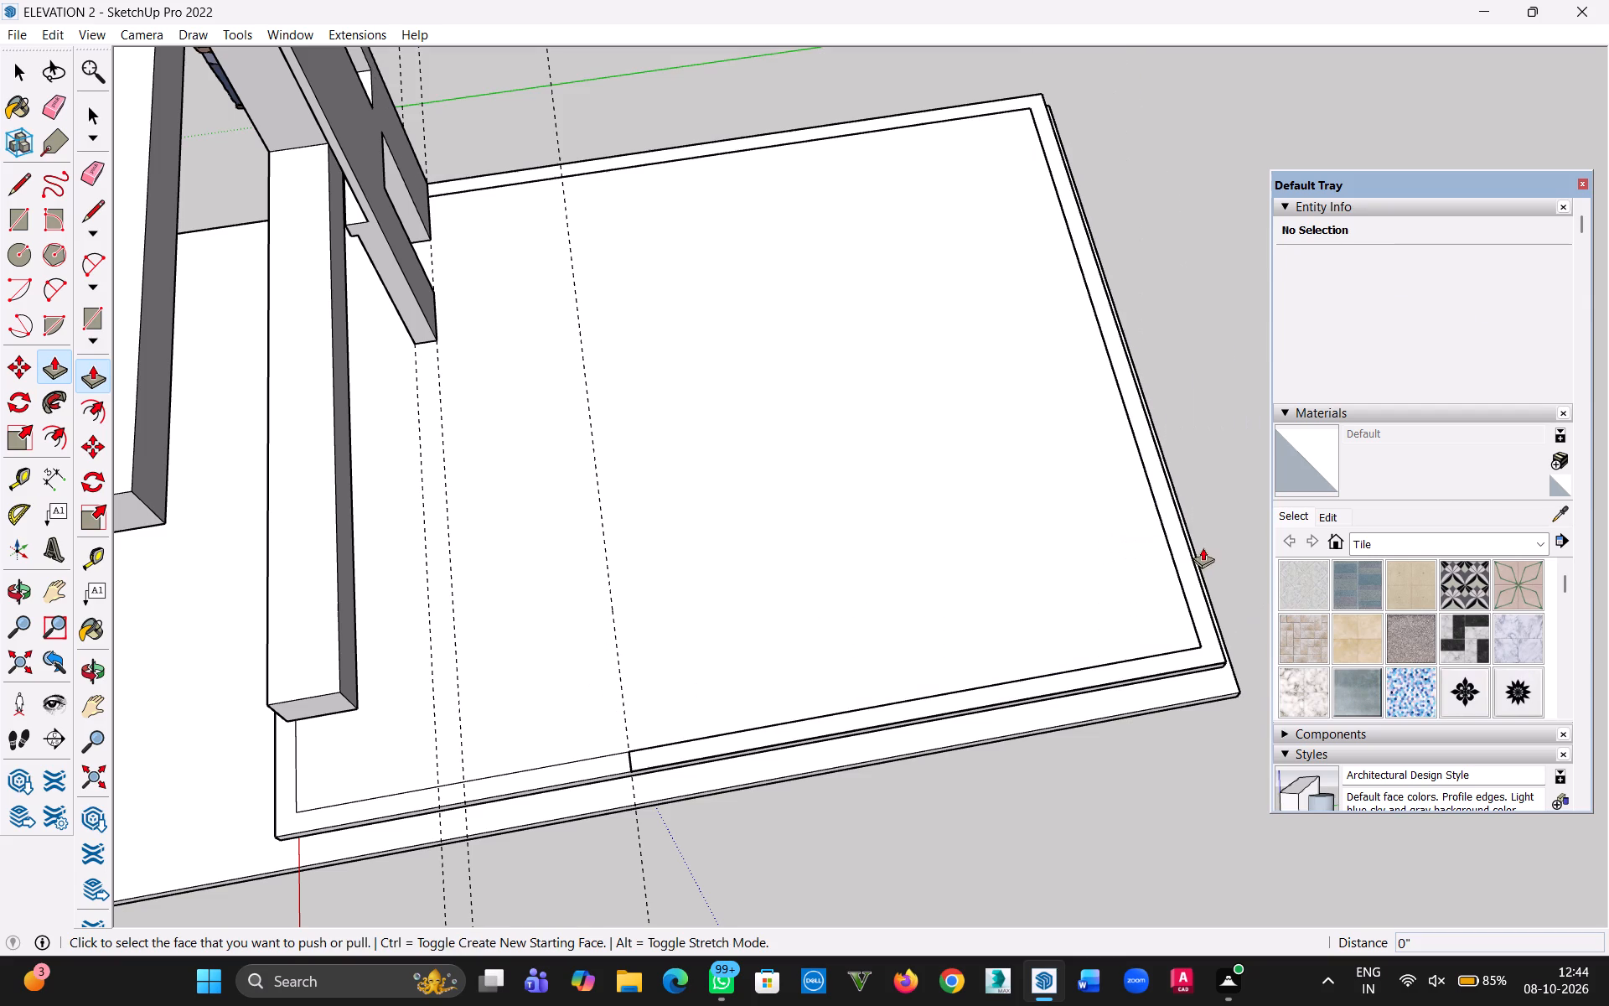
# Extrude the U-shaped perimeter wall face up 12' with Push/Pull.
pyautogui.click(1188, 557)
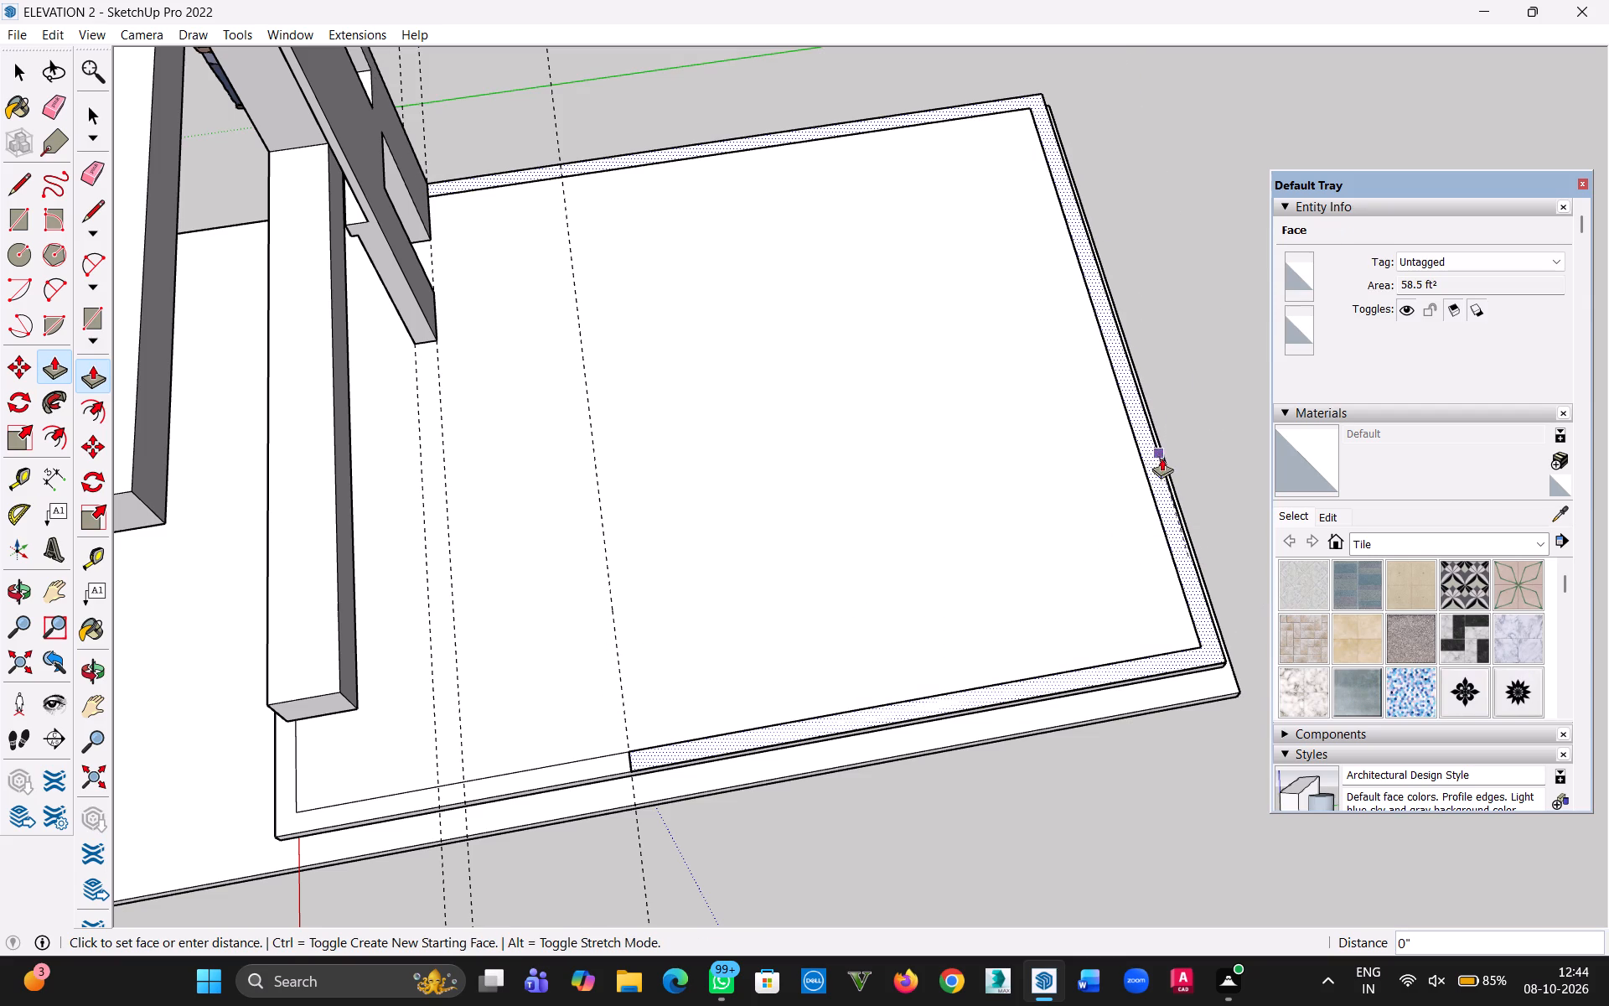
pyautogui.press('Escape')
pyautogui.click(1173, 539)
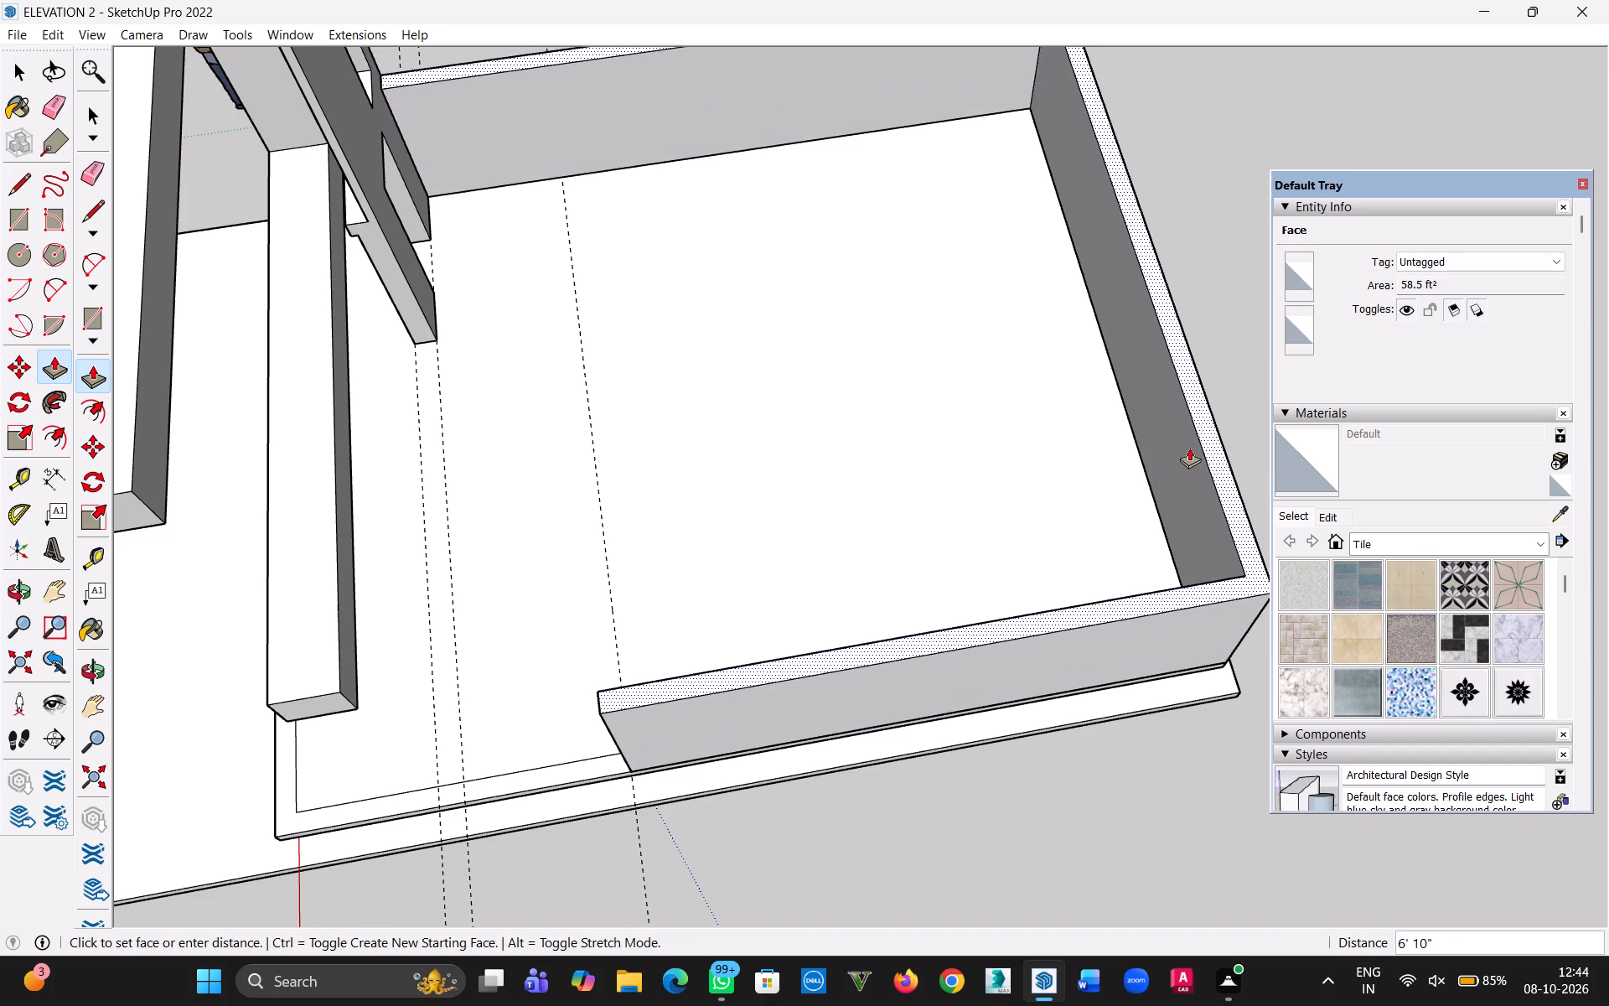
pyautogui.write("12'")
pyautogui.press('Return')
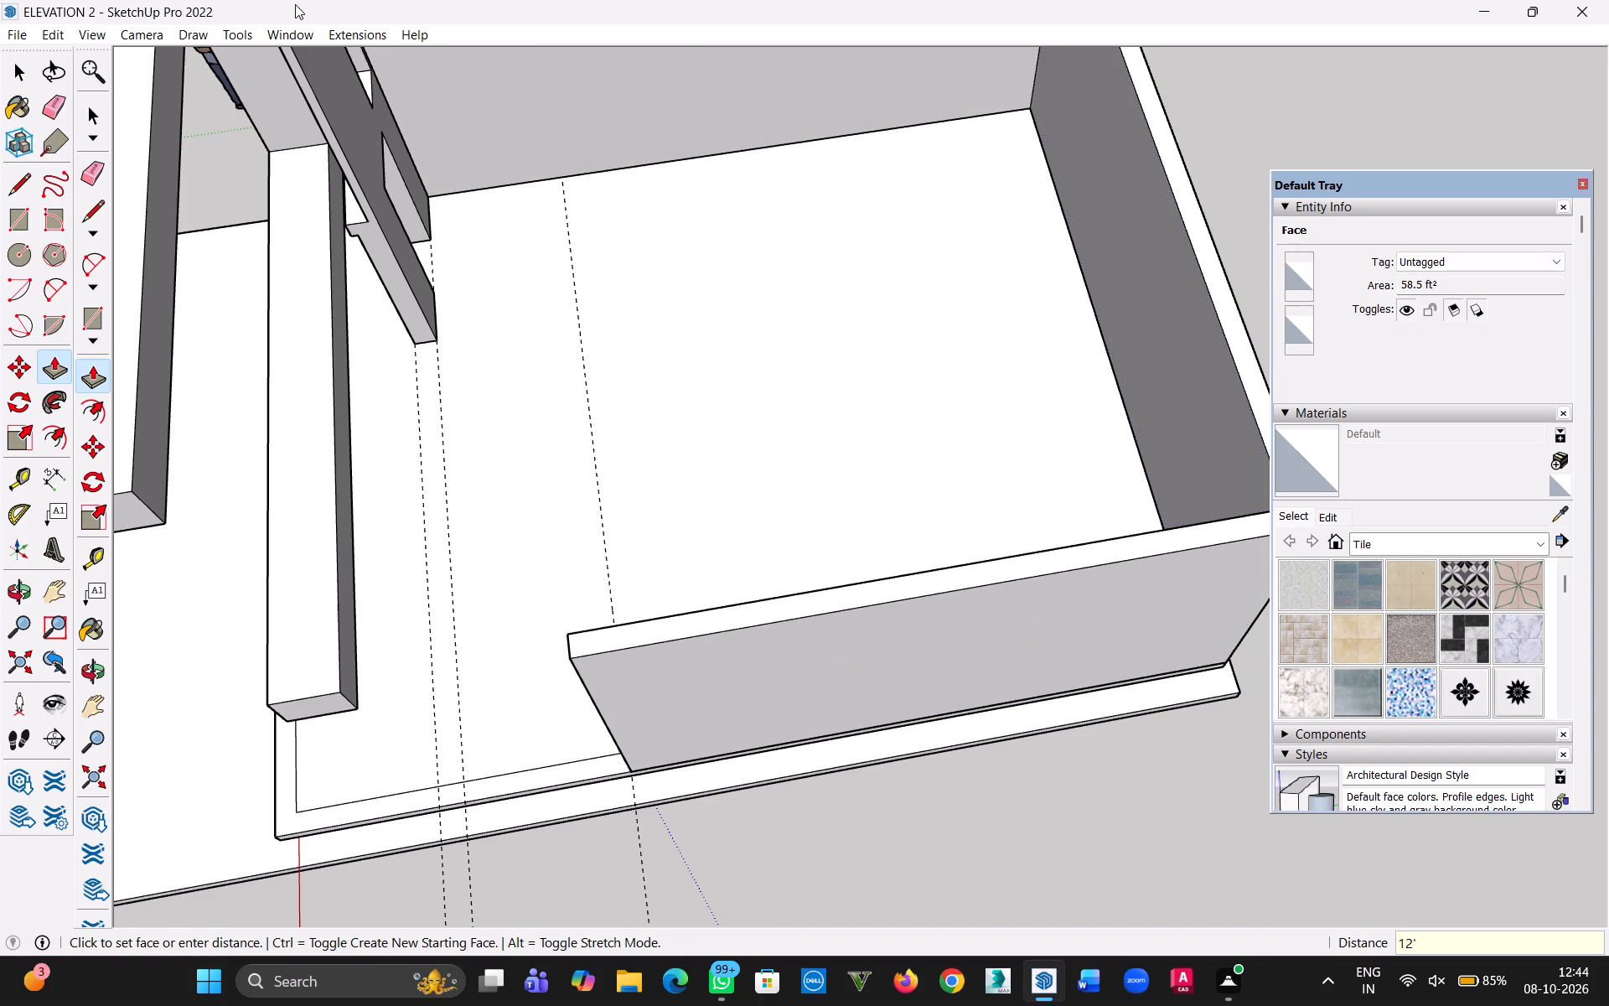
# Select all of the extruded perimeter wall geometry and make it a group.
pyautogui.click(18, 66)
pyautogui.tripleClick(927, 653)
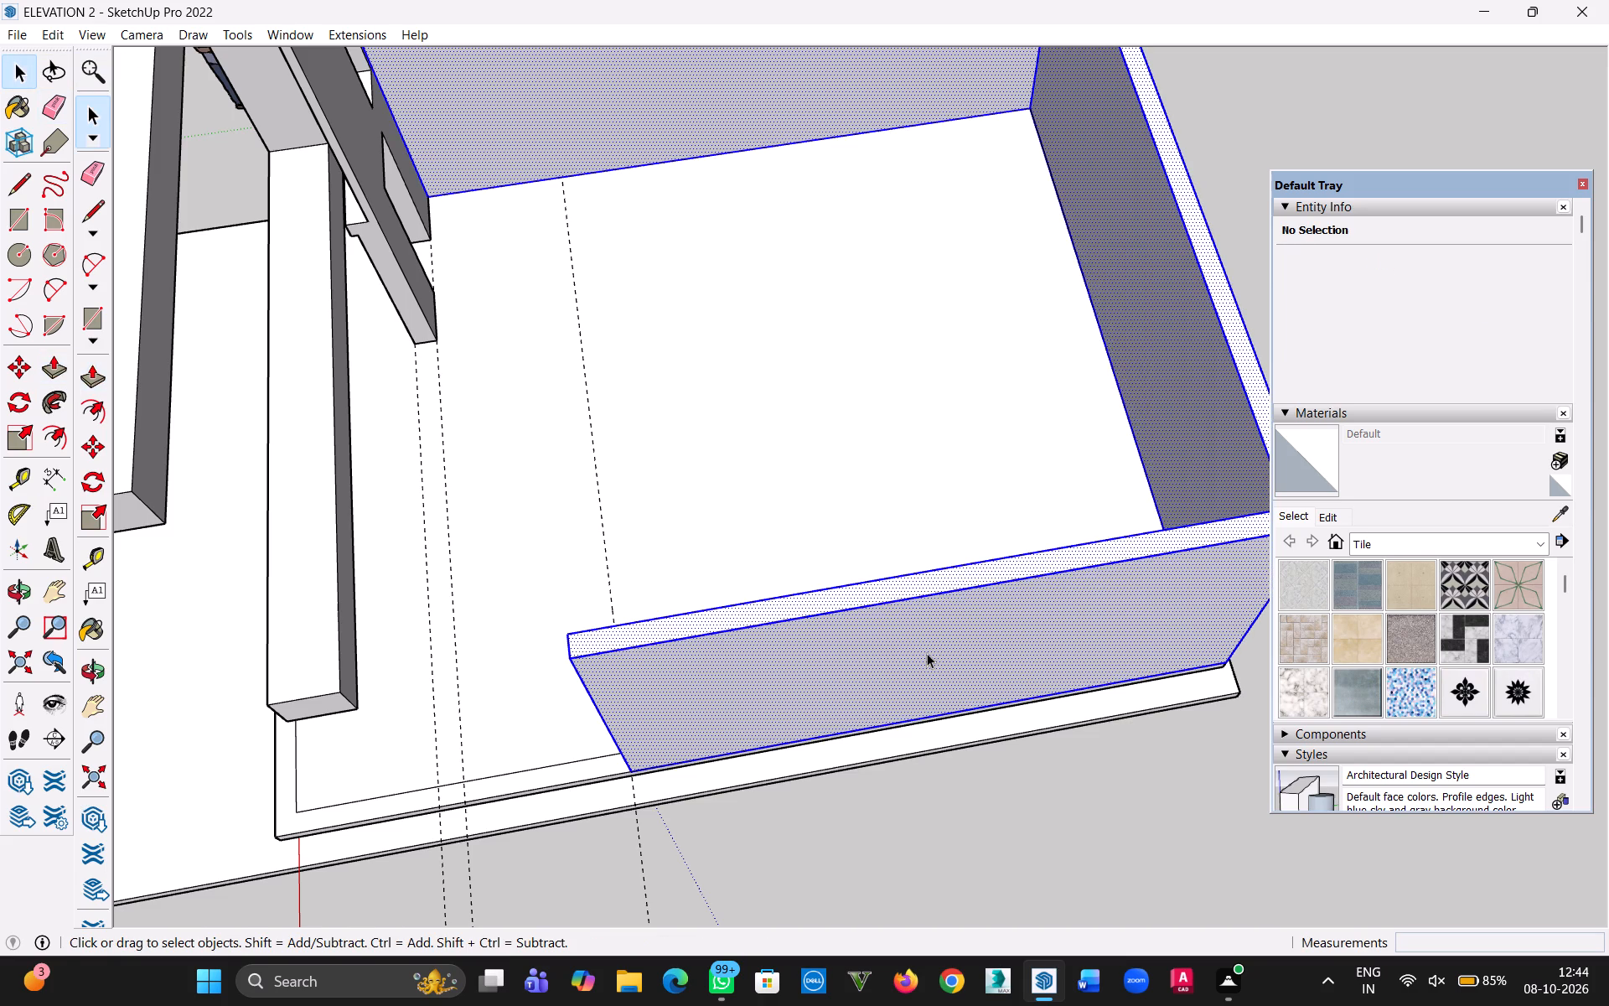
pyautogui.rightClick(927, 653)
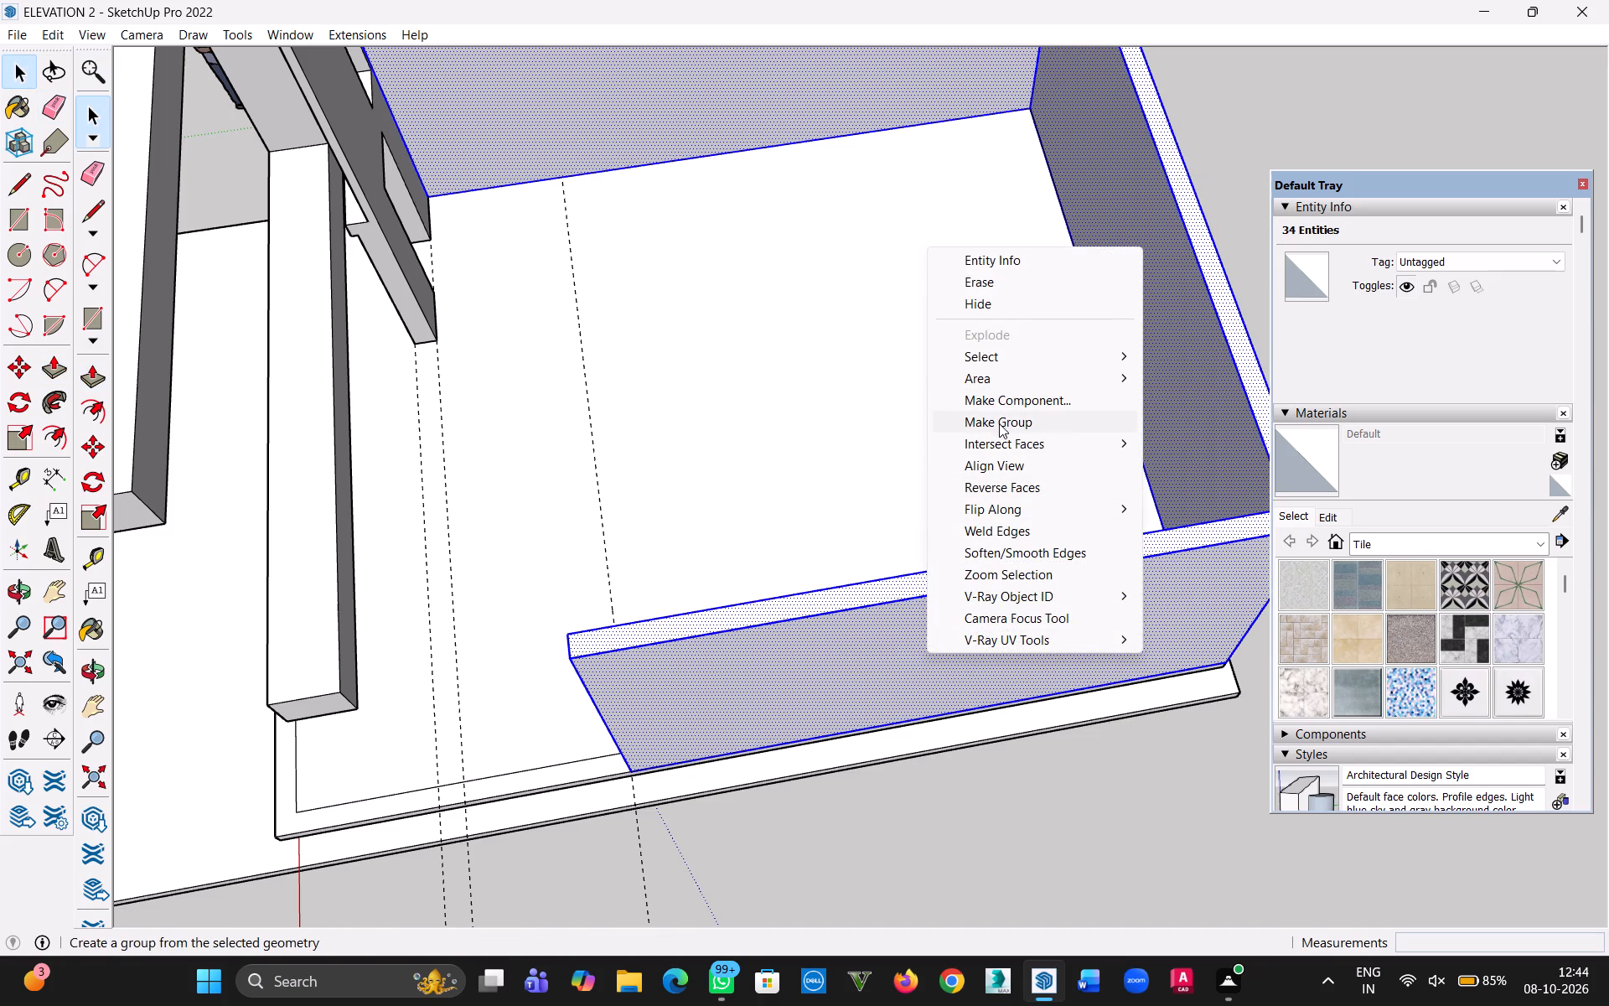
pyautogui.click(999, 423)
# Outside the wall group, draw an upright 6" by 28'6" rotated rectangle along the rear wall's outer top edge, corner to corner.
pyautogui.press('h')
pyautogui.moveTo(918, 649); pyautogui.dragTo(678, 754)
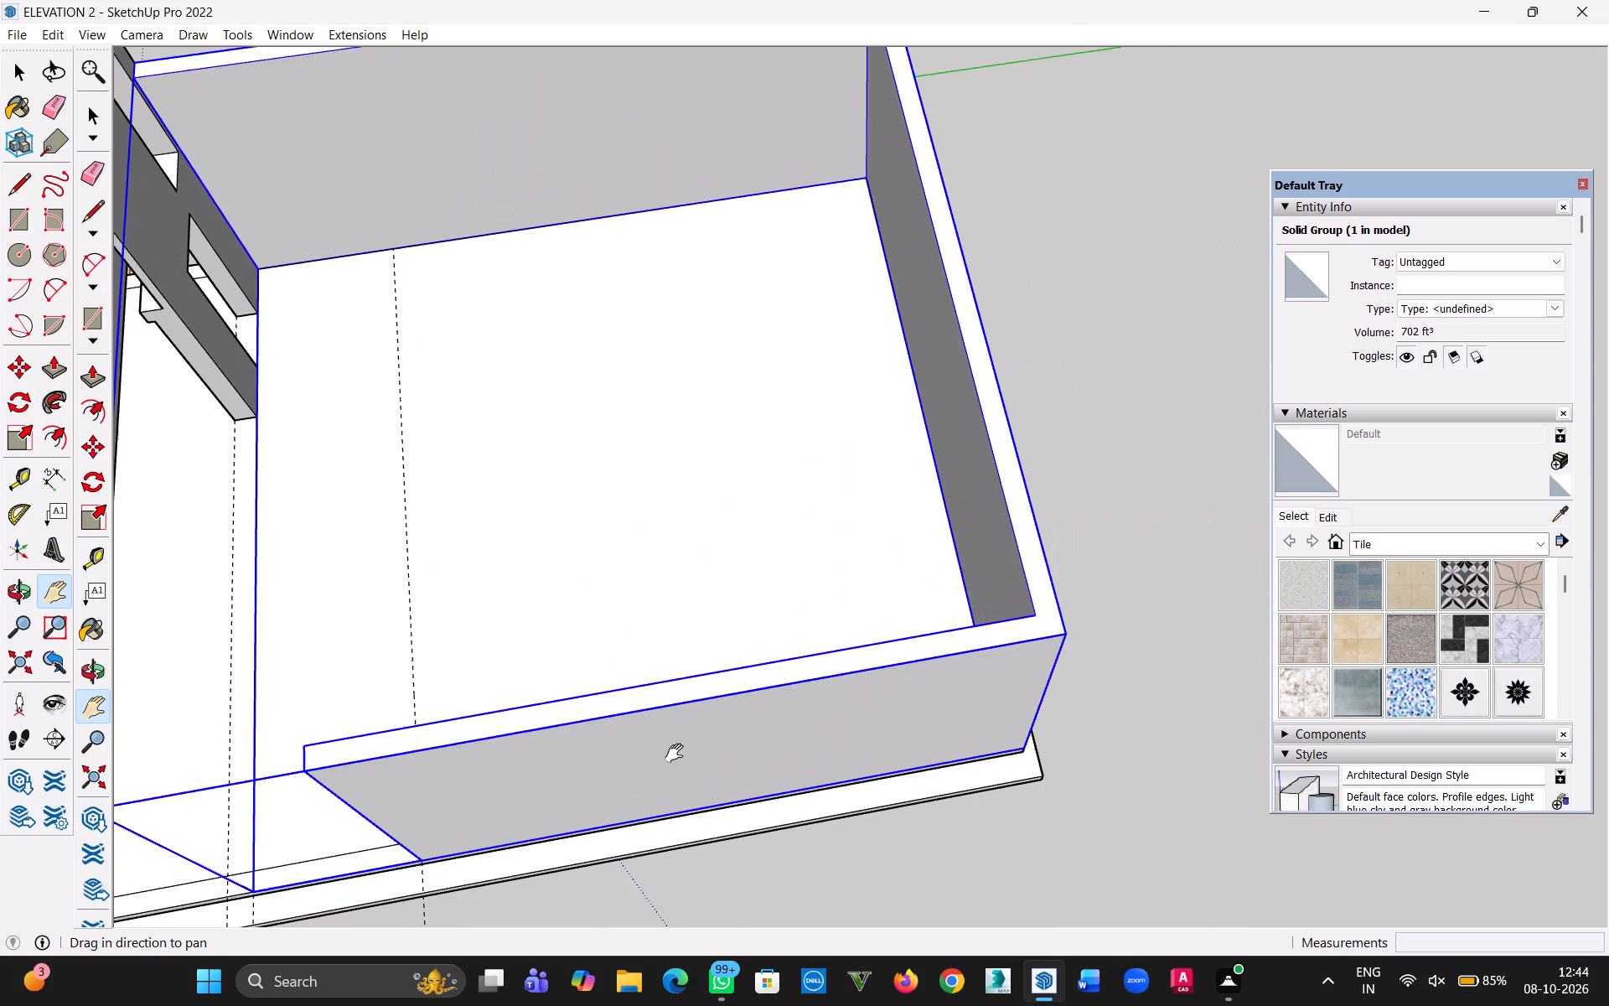
pyautogui.moveTo(678, 754); pyautogui.dragTo(677, 755)
pyautogui.moveTo(682, 755); pyautogui.dragTo(674, 499, button='middle')
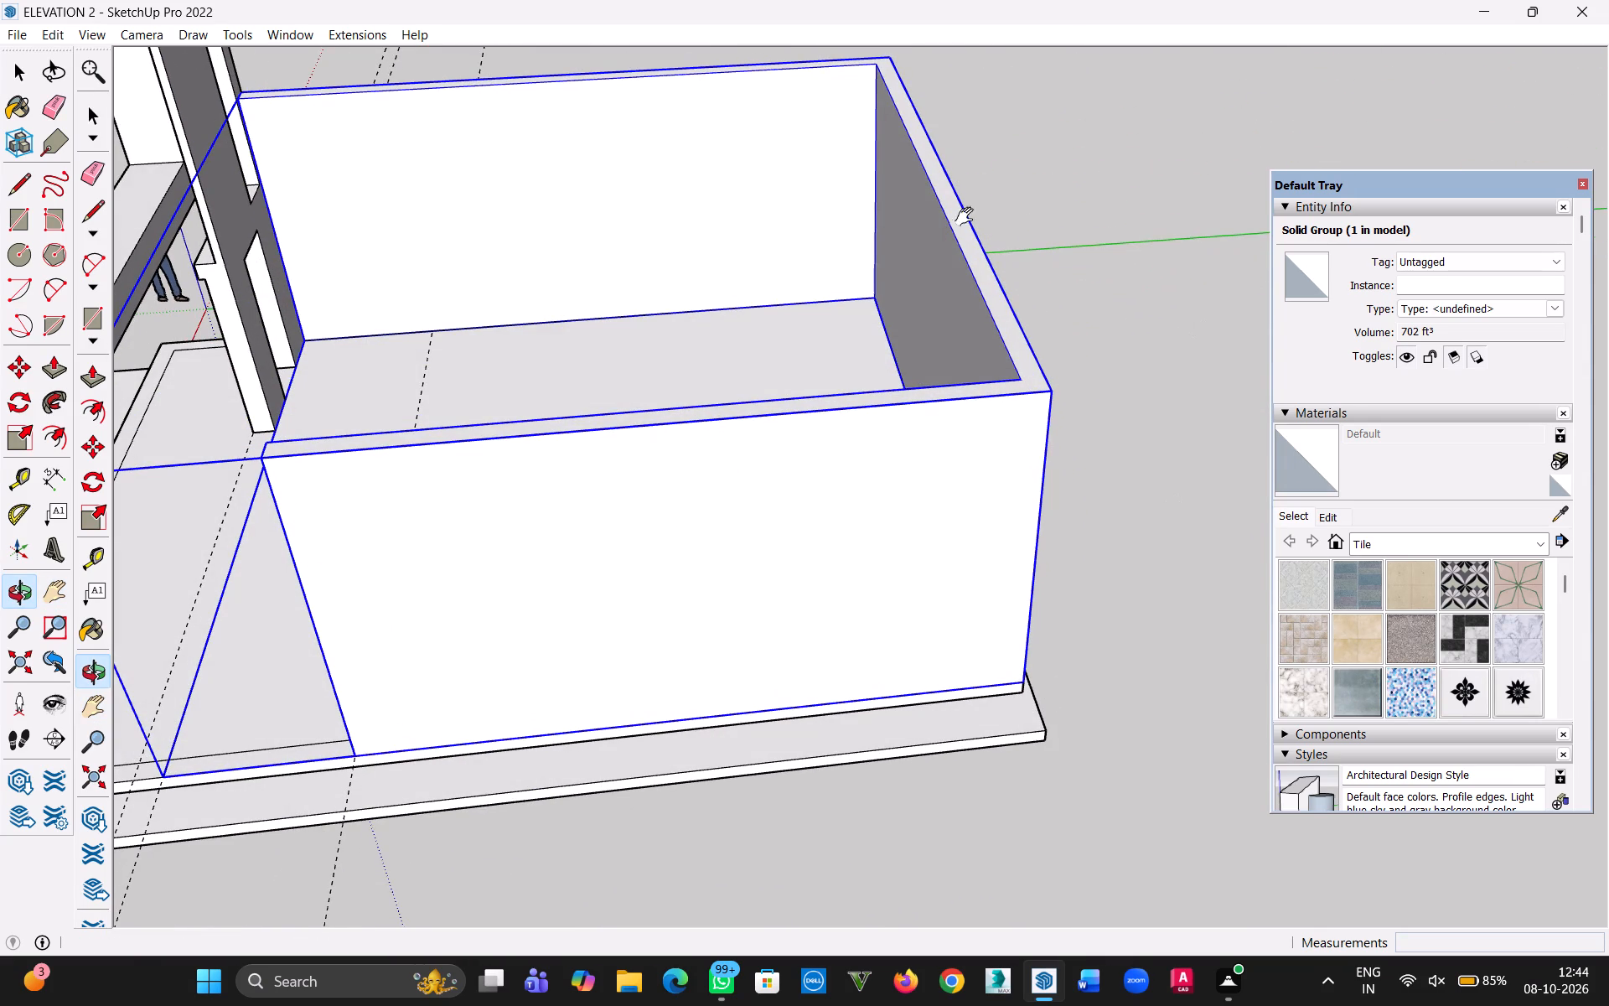
pyautogui.click(1135, 326)
pyautogui.press('Escape')
pyautogui.doubleClick(1135, 326)
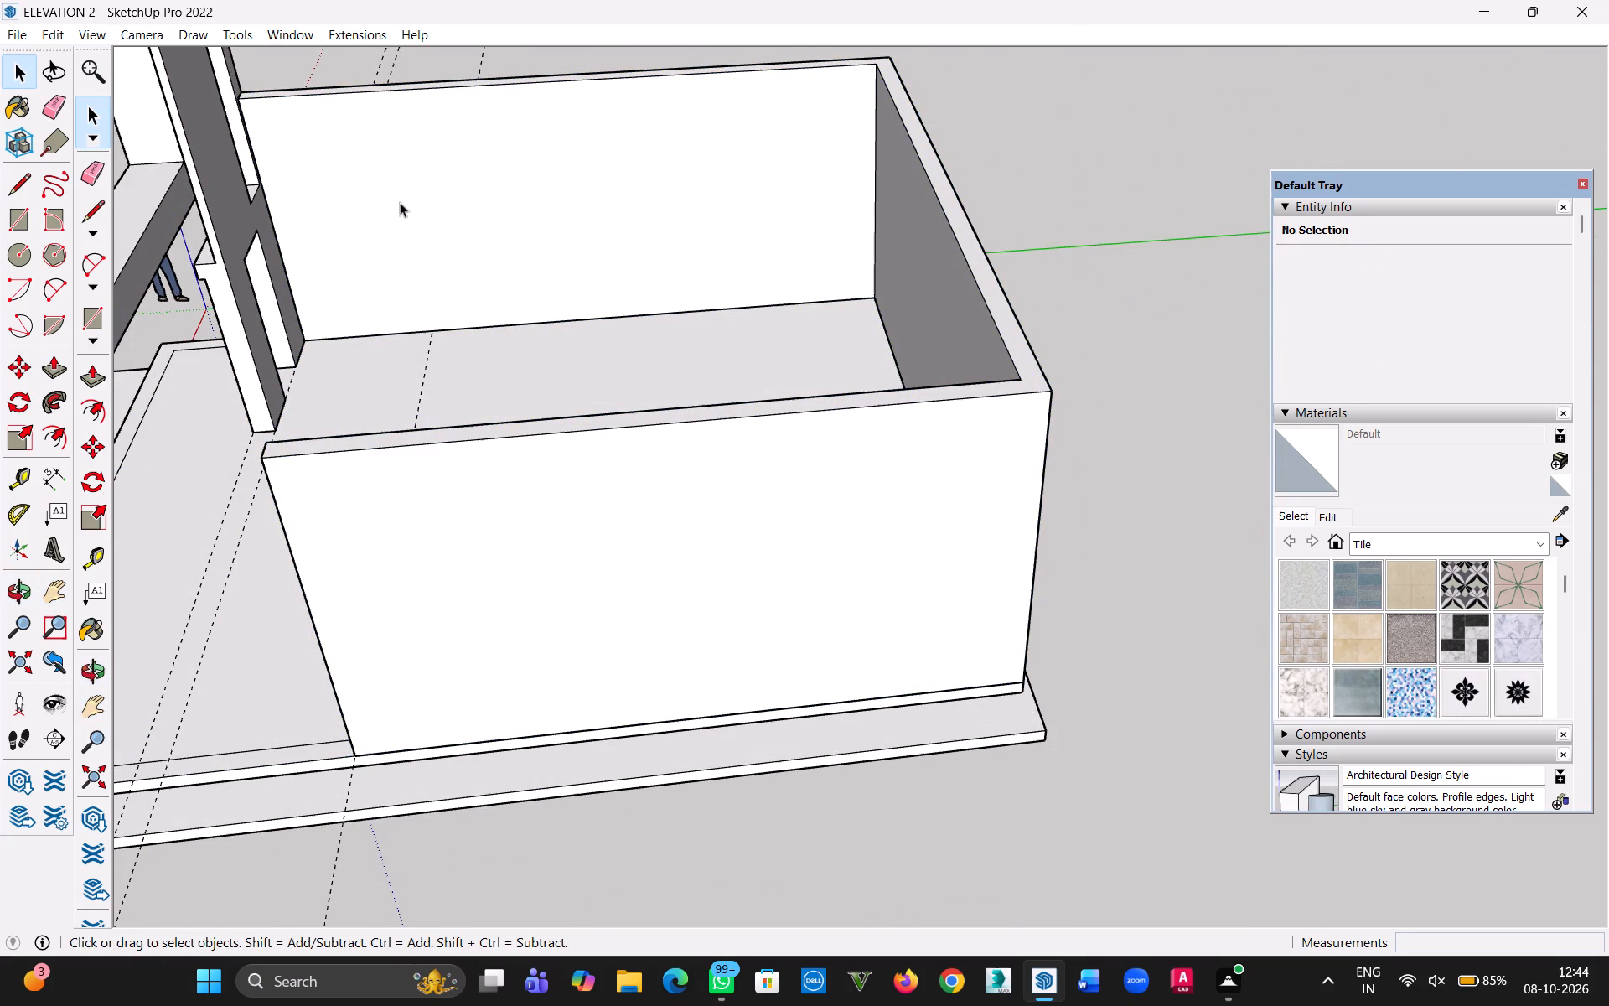
pyautogui.click(59, 231)
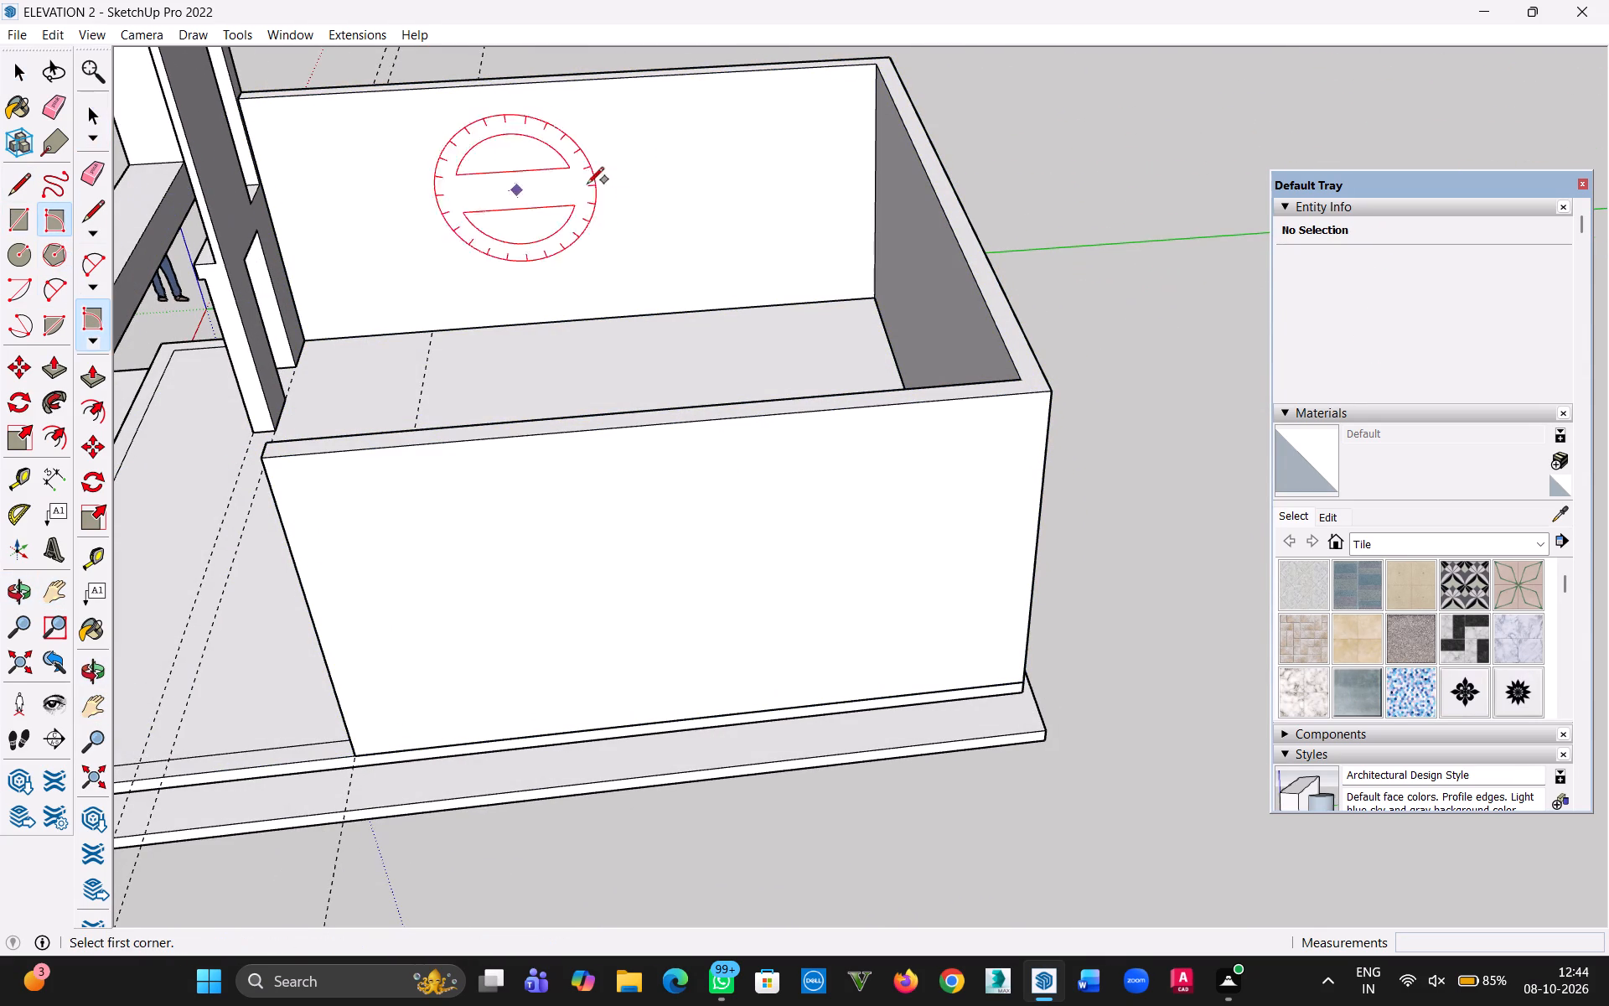
pyautogui.click(1048, 392)
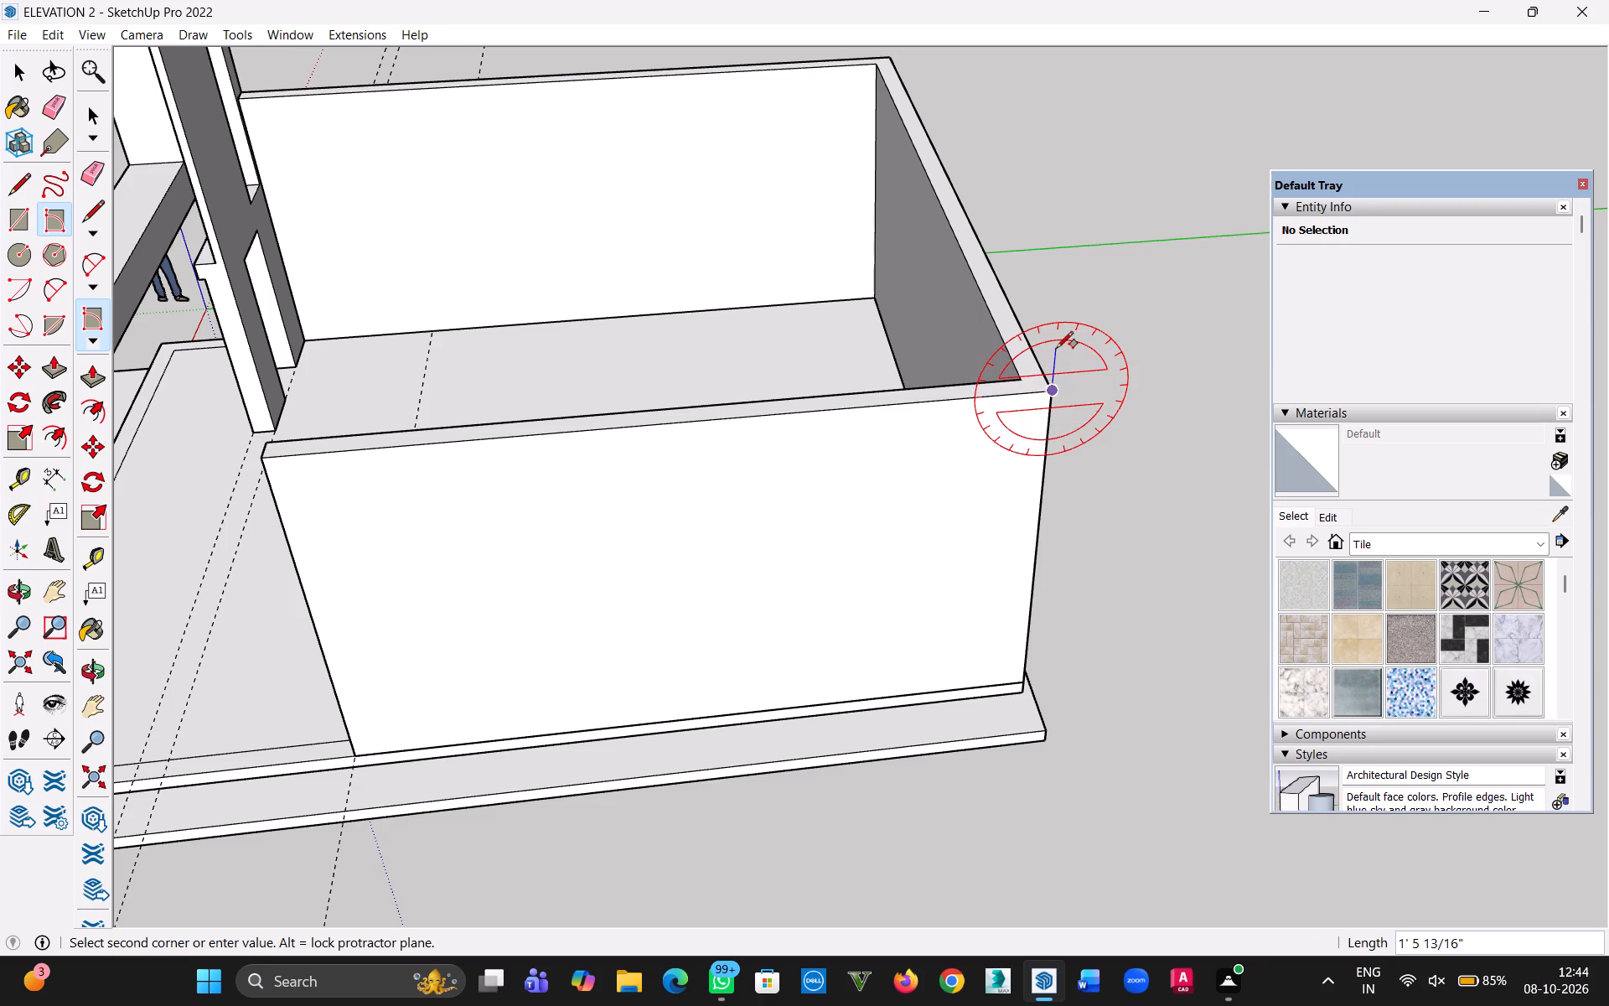
pyautogui.write('6"')
pyautogui.press('Return')
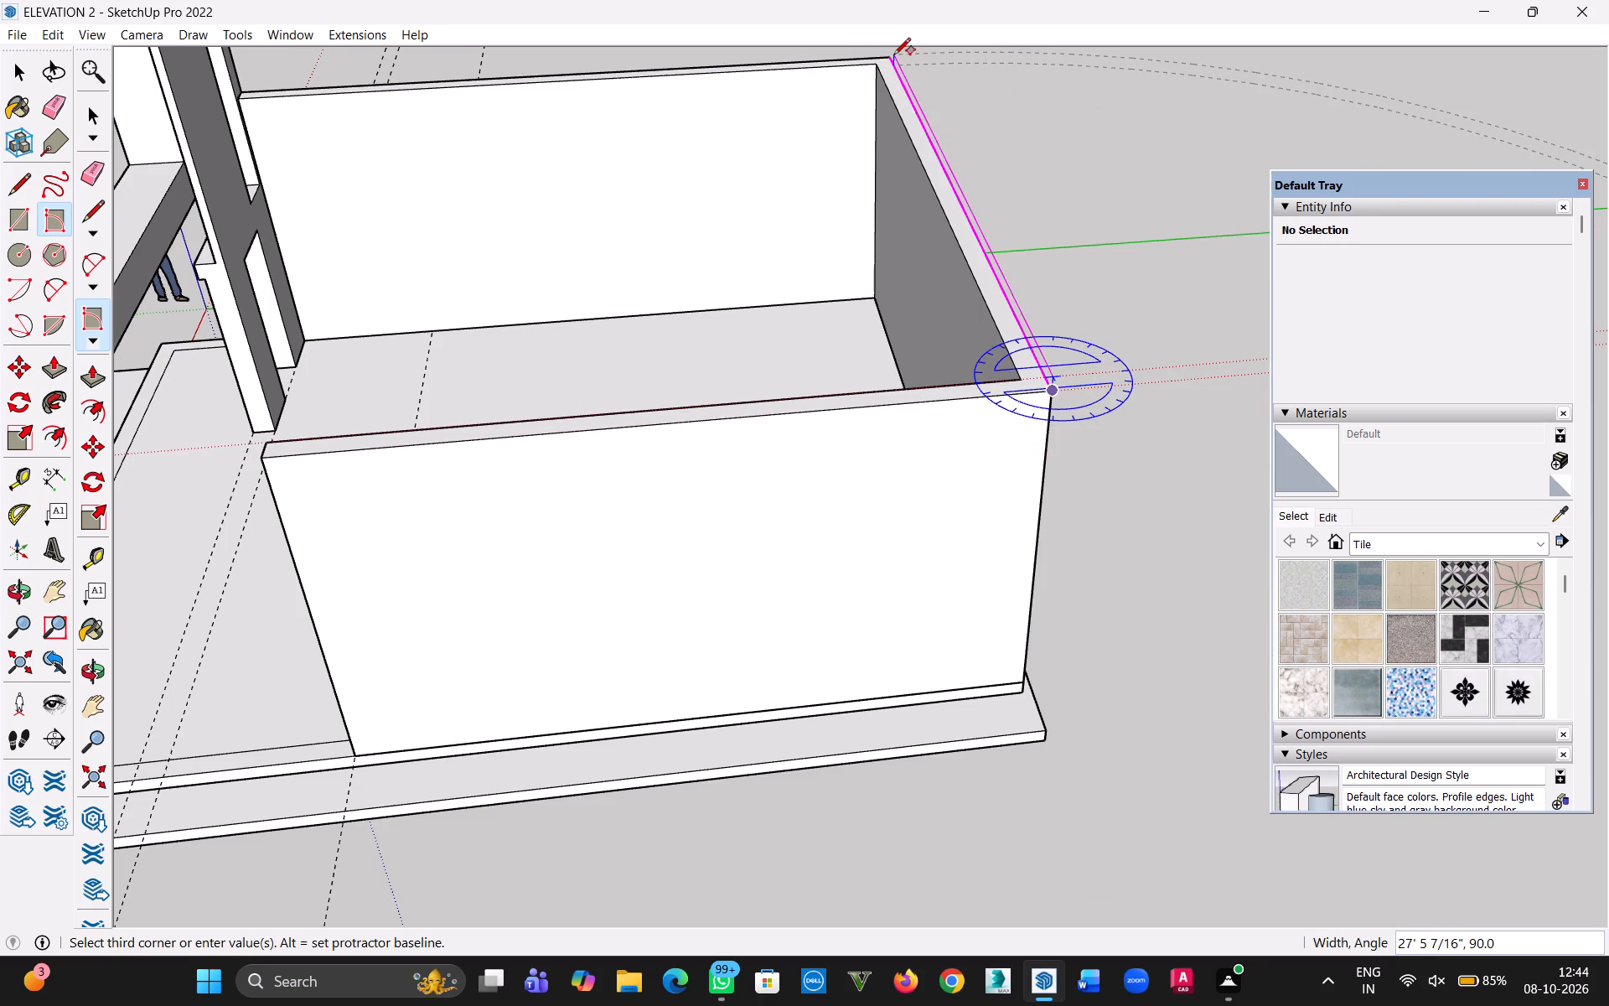
pyautogui.press('h')
pyautogui.moveTo(887, 98); pyautogui.dragTo(904, 500)
pyautogui.press('Escape')
pyautogui.scroll(6, 939, 443)
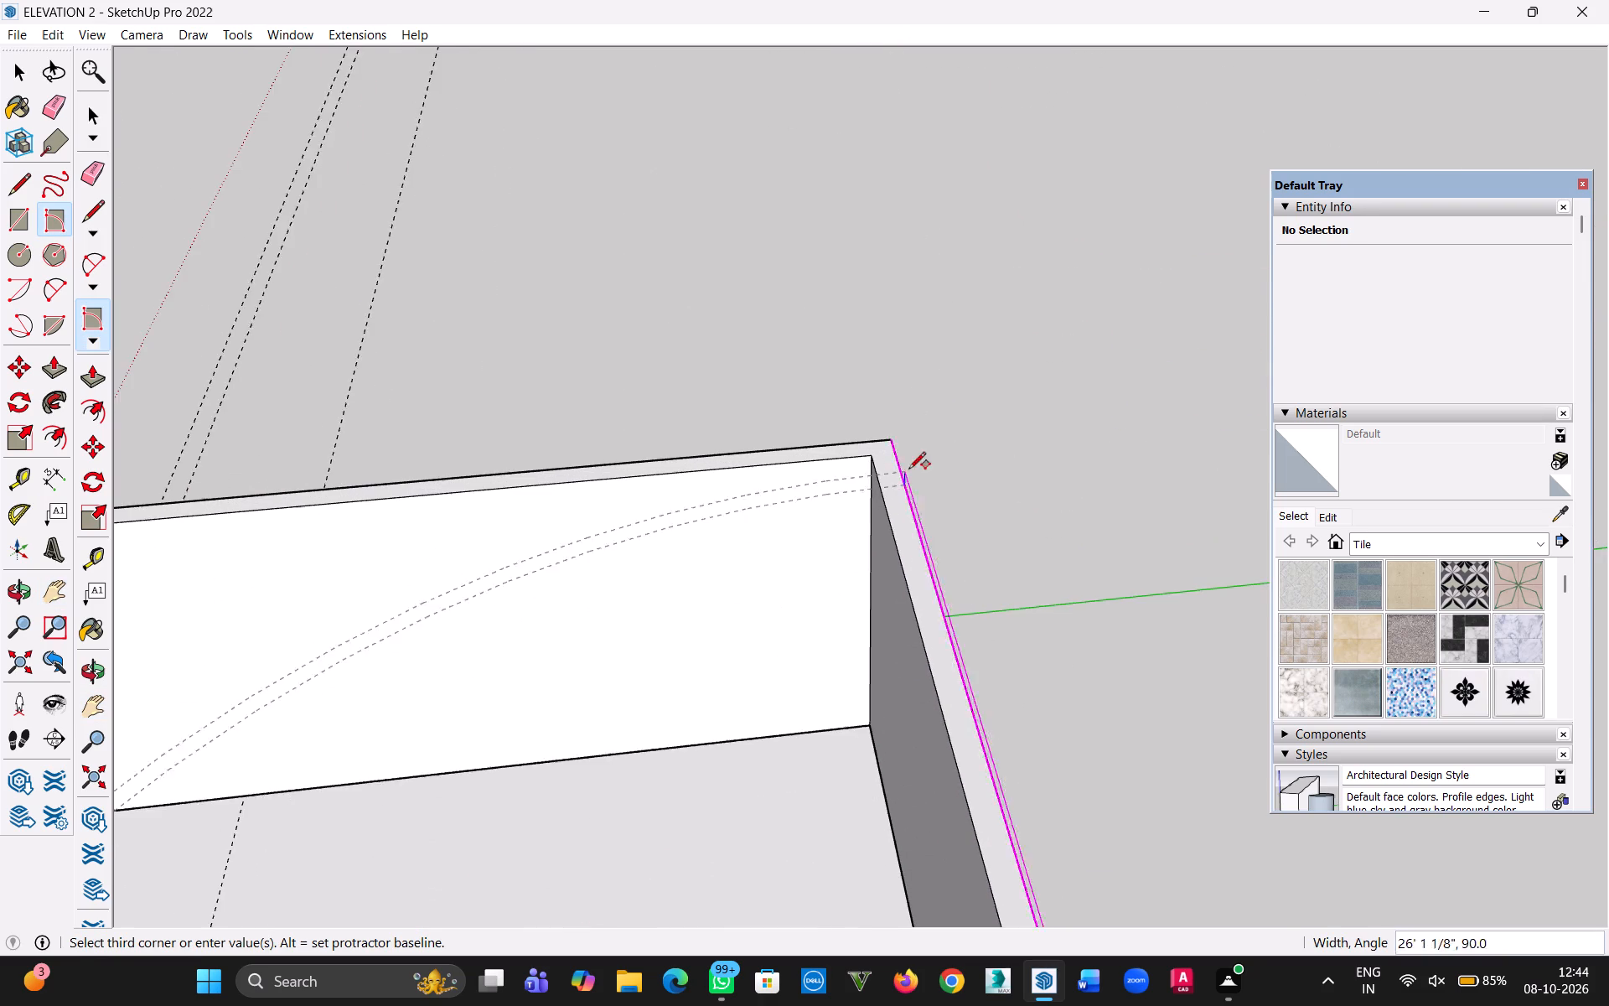
pyautogui.scroll(16, 909, 469)
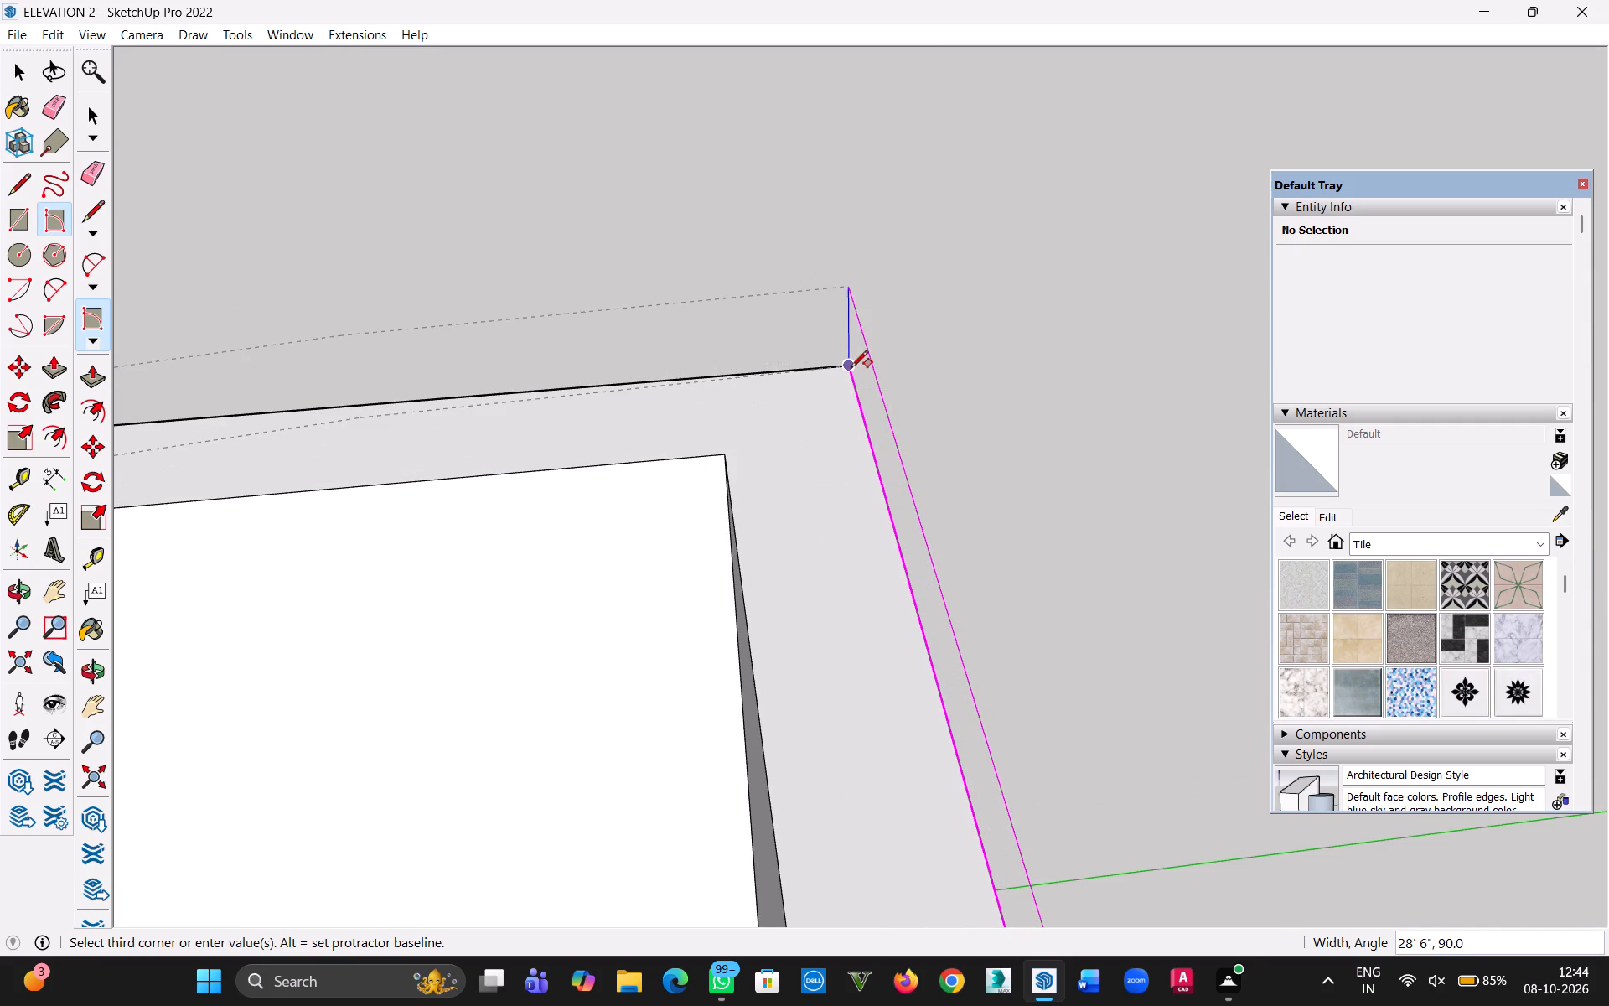
pyautogui.click(851, 367)
# Extrude the upright 6" rectangle 28'10" forward over the walls, up to the facade frame's beam, to form the roof slab.
pyautogui.scroll(-13, 852, 367)
pyautogui.scroll(-12, 847, 438)
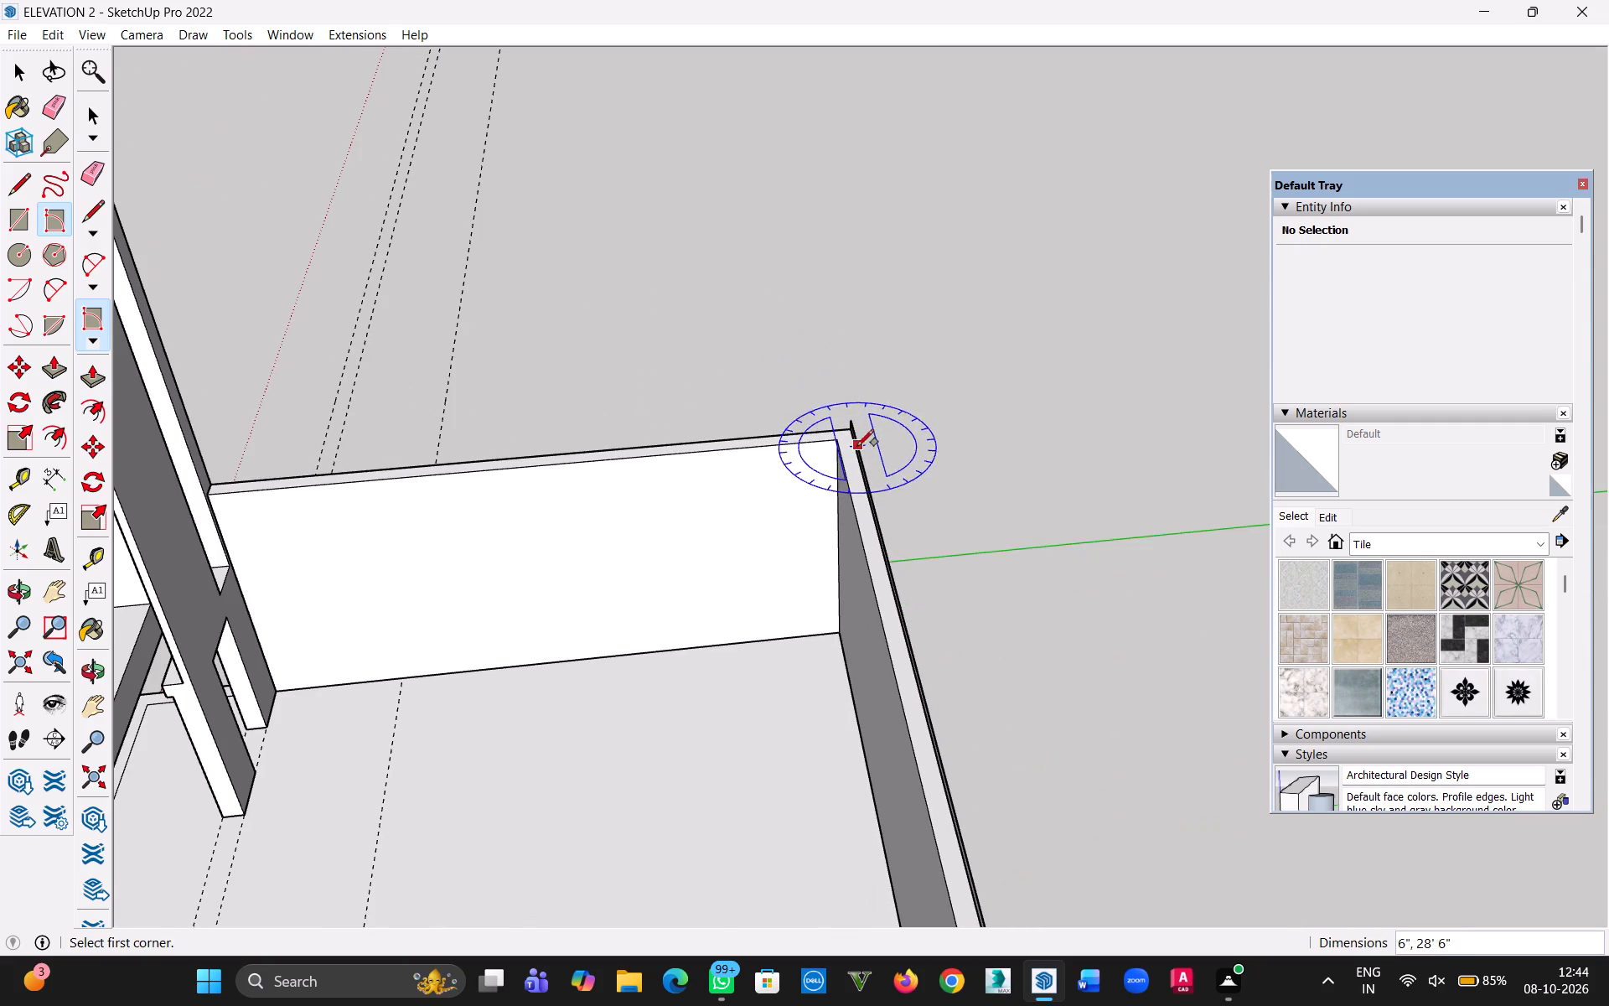
pyautogui.press('p')
pyautogui.moveTo(858, 501); pyautogui.dragTo(1001, 371, button='middle')
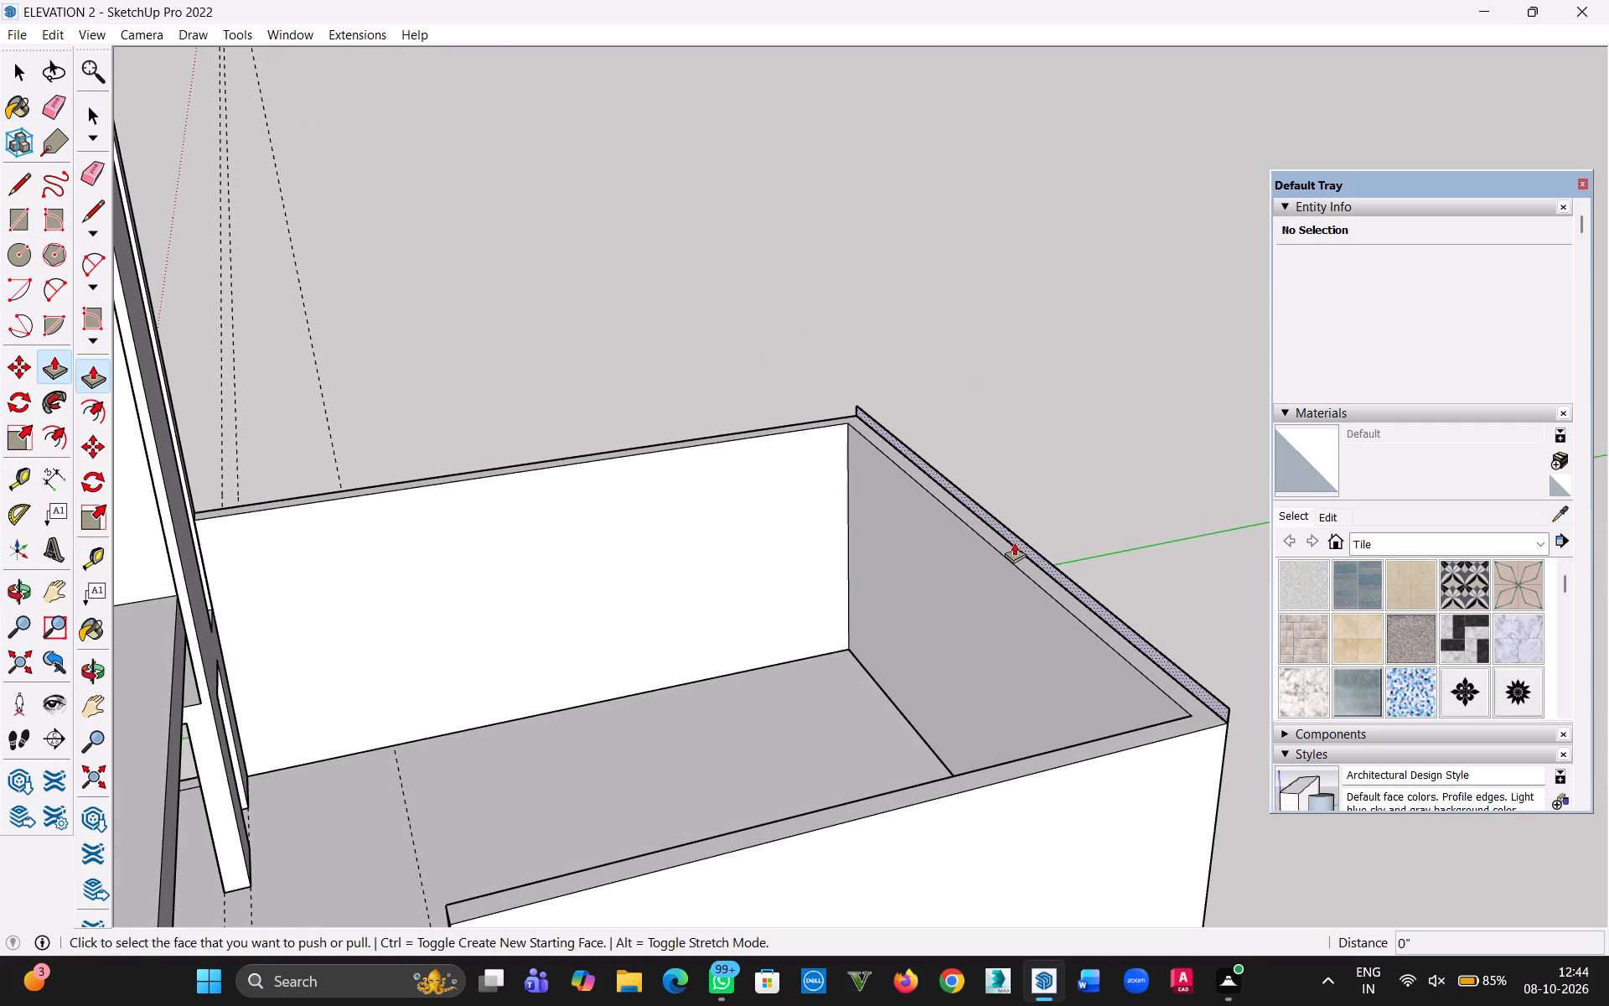
pyautogui.scroll(2, 1036, 550)
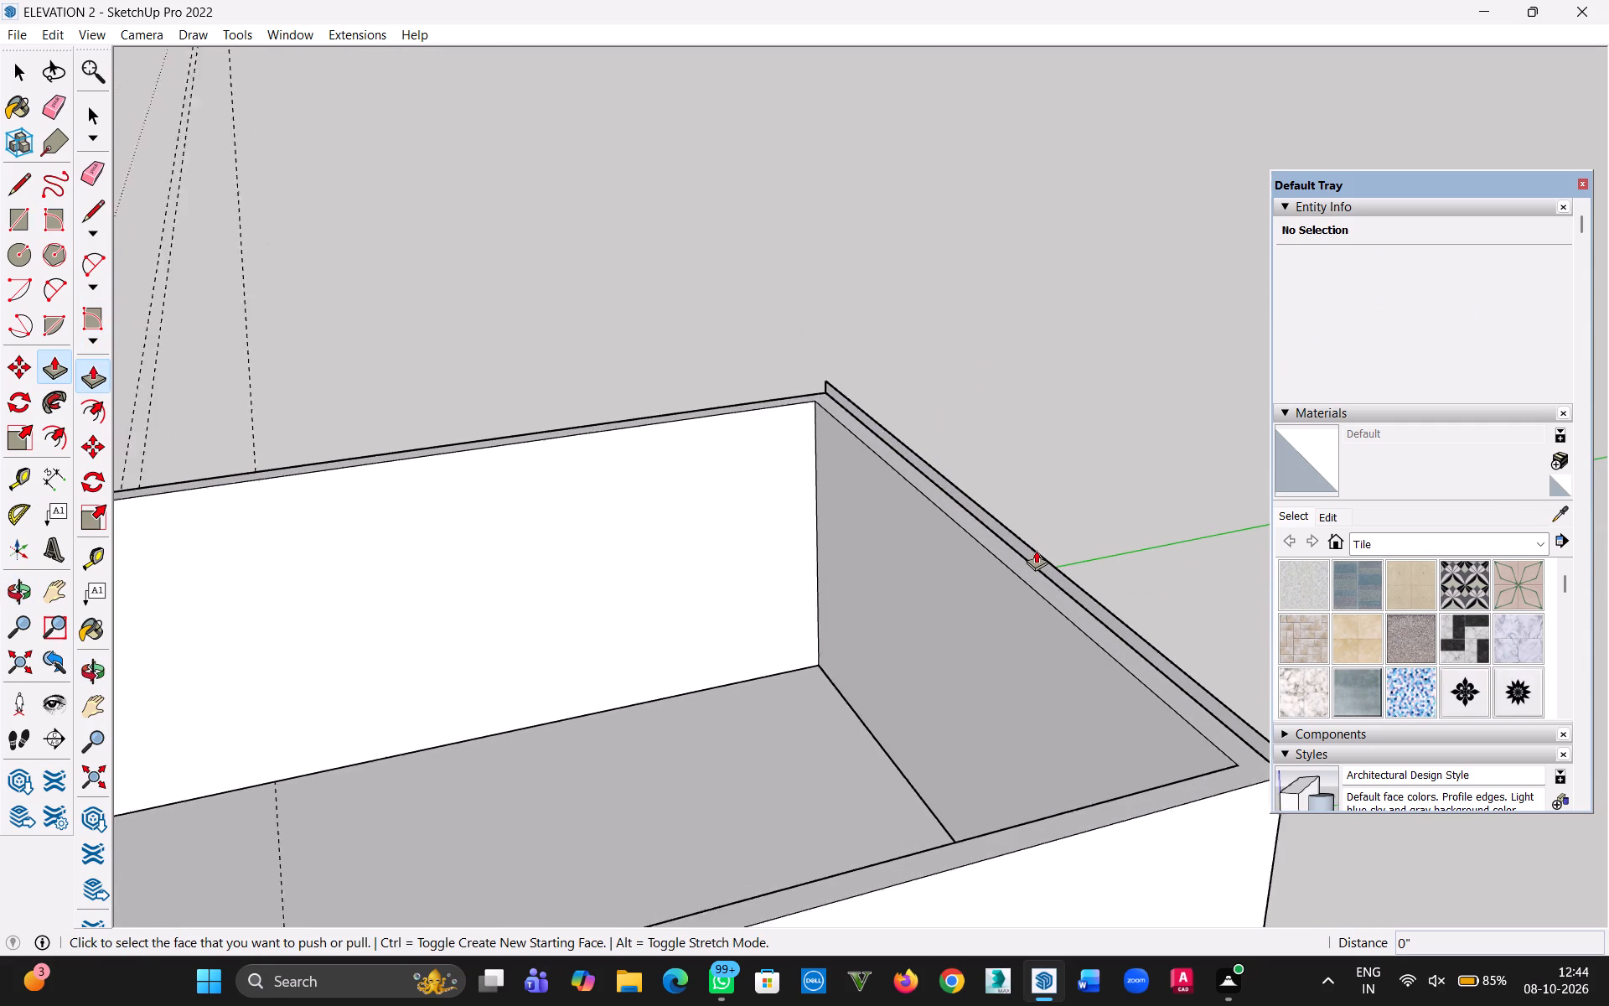
pyautogui.scroll(2, 1036, 550)
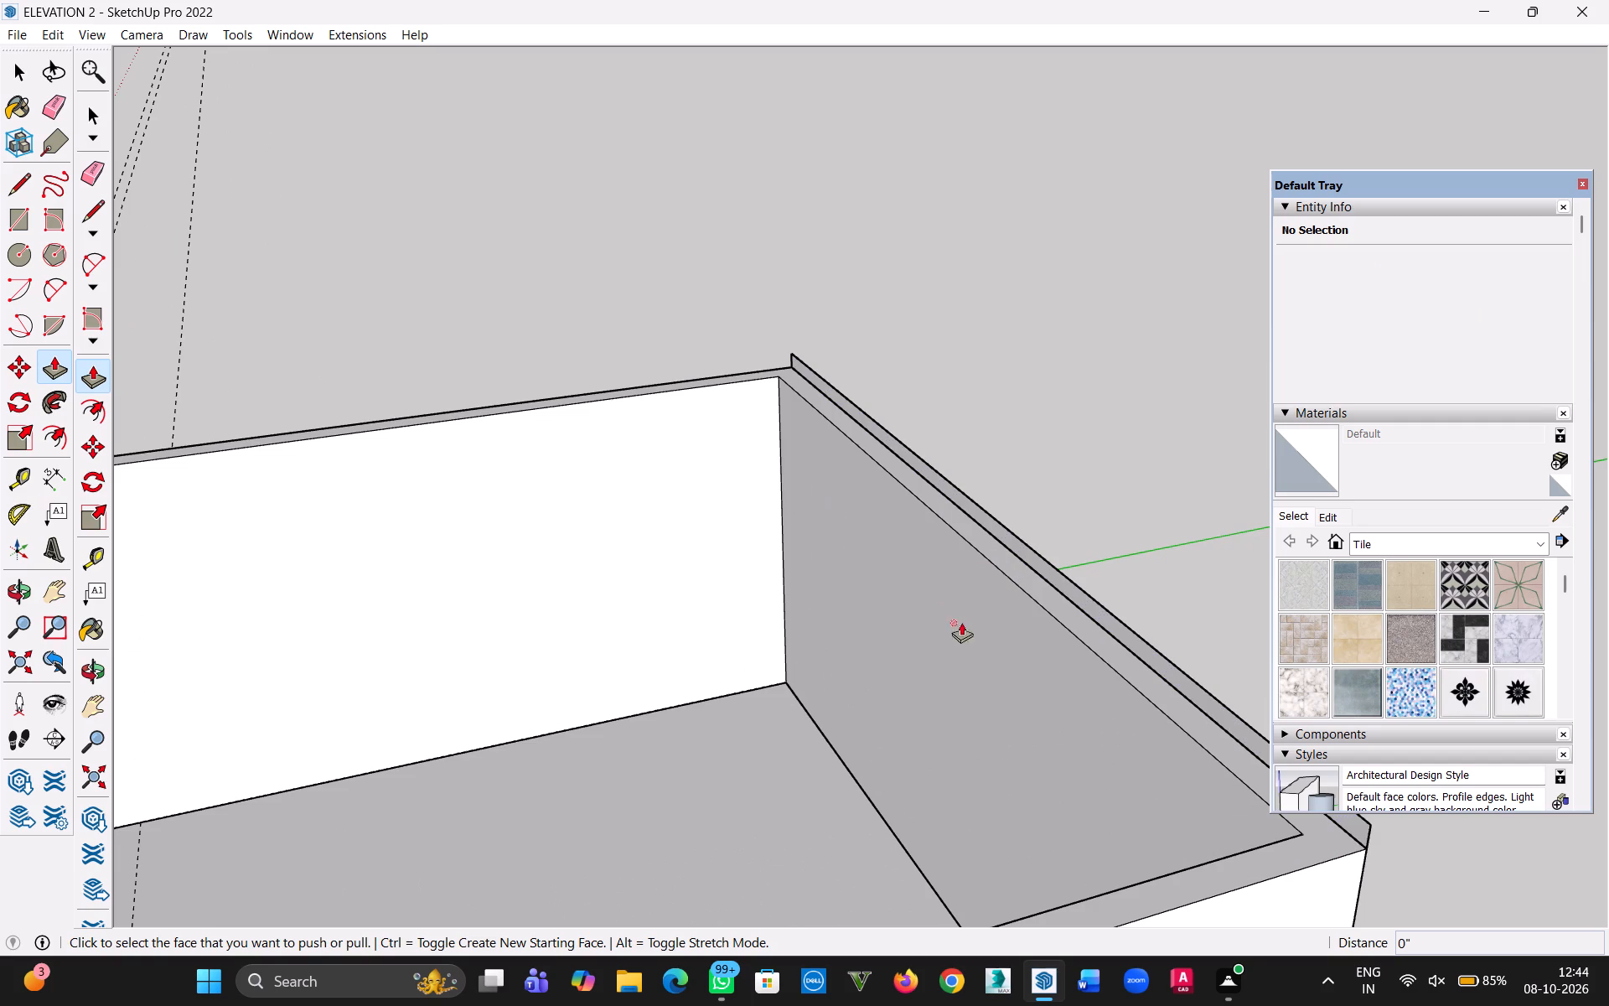
pyautogui.moveTo(988, 666); pyautogui.dragTo(925, 561, button='middle')
pyautogui.scroll(-9, 763, 590)
pyautogui.scroll(4, 722, 612)
pyautogui.scroll(6, 949, 630)
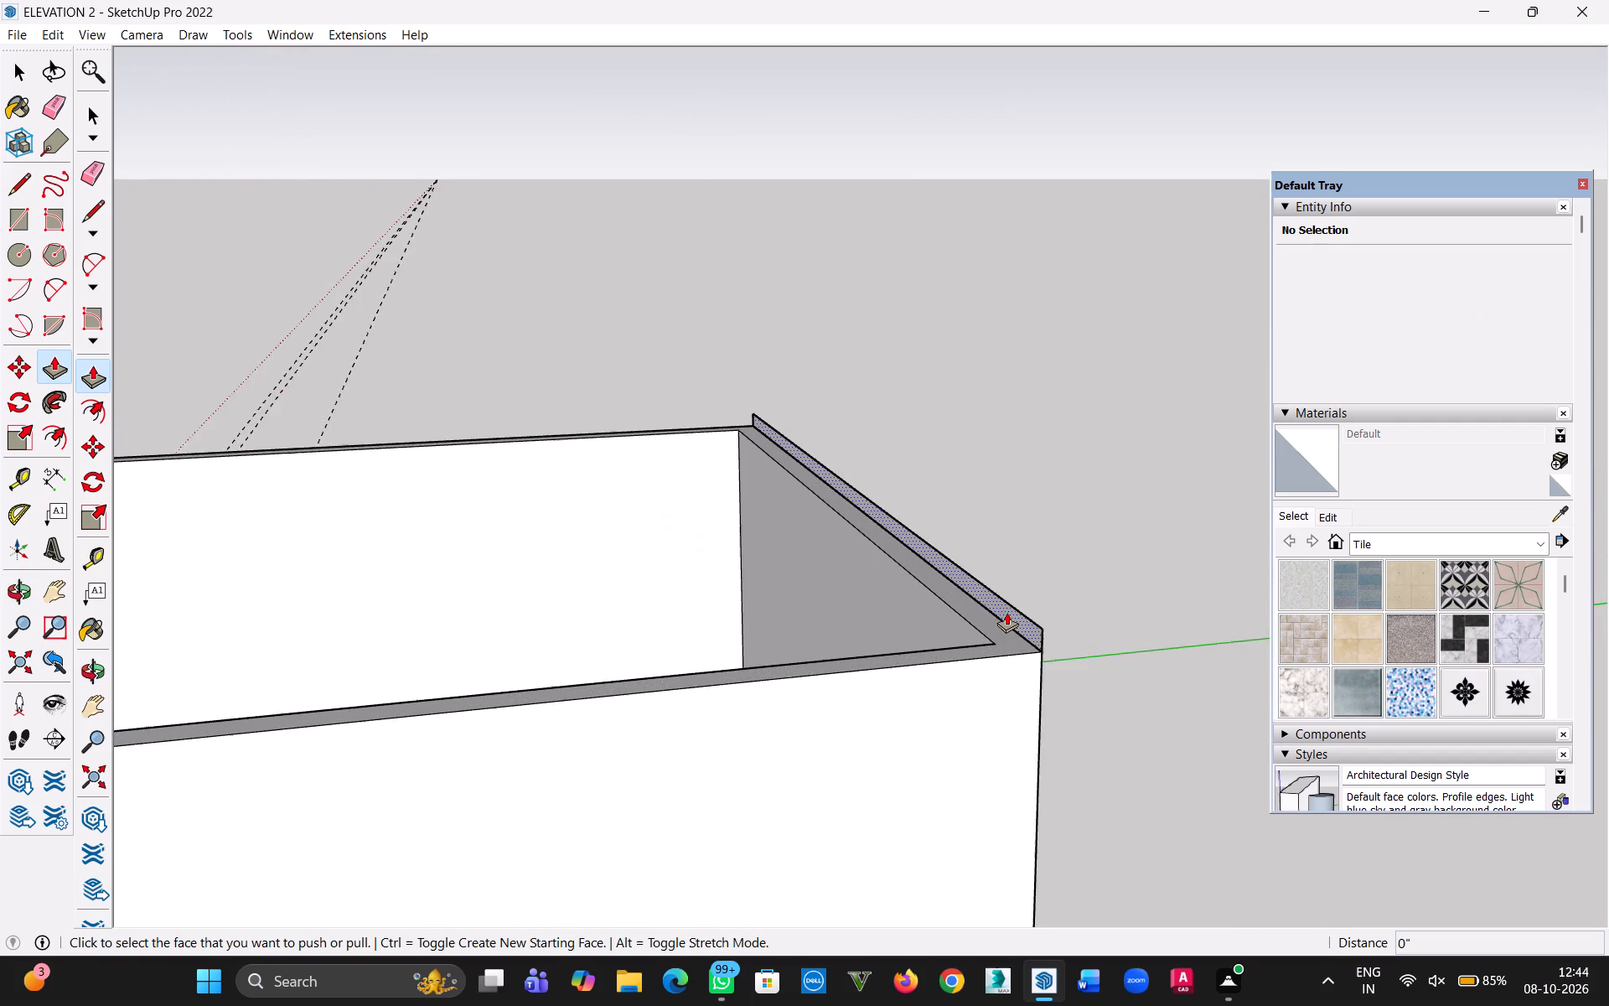
pyautogui.scroll(2, 1006, 612)
pyautogui.click(1016, 614)
pyautogui.scroll(-2, 639, 618)
pyautogui.press('h')
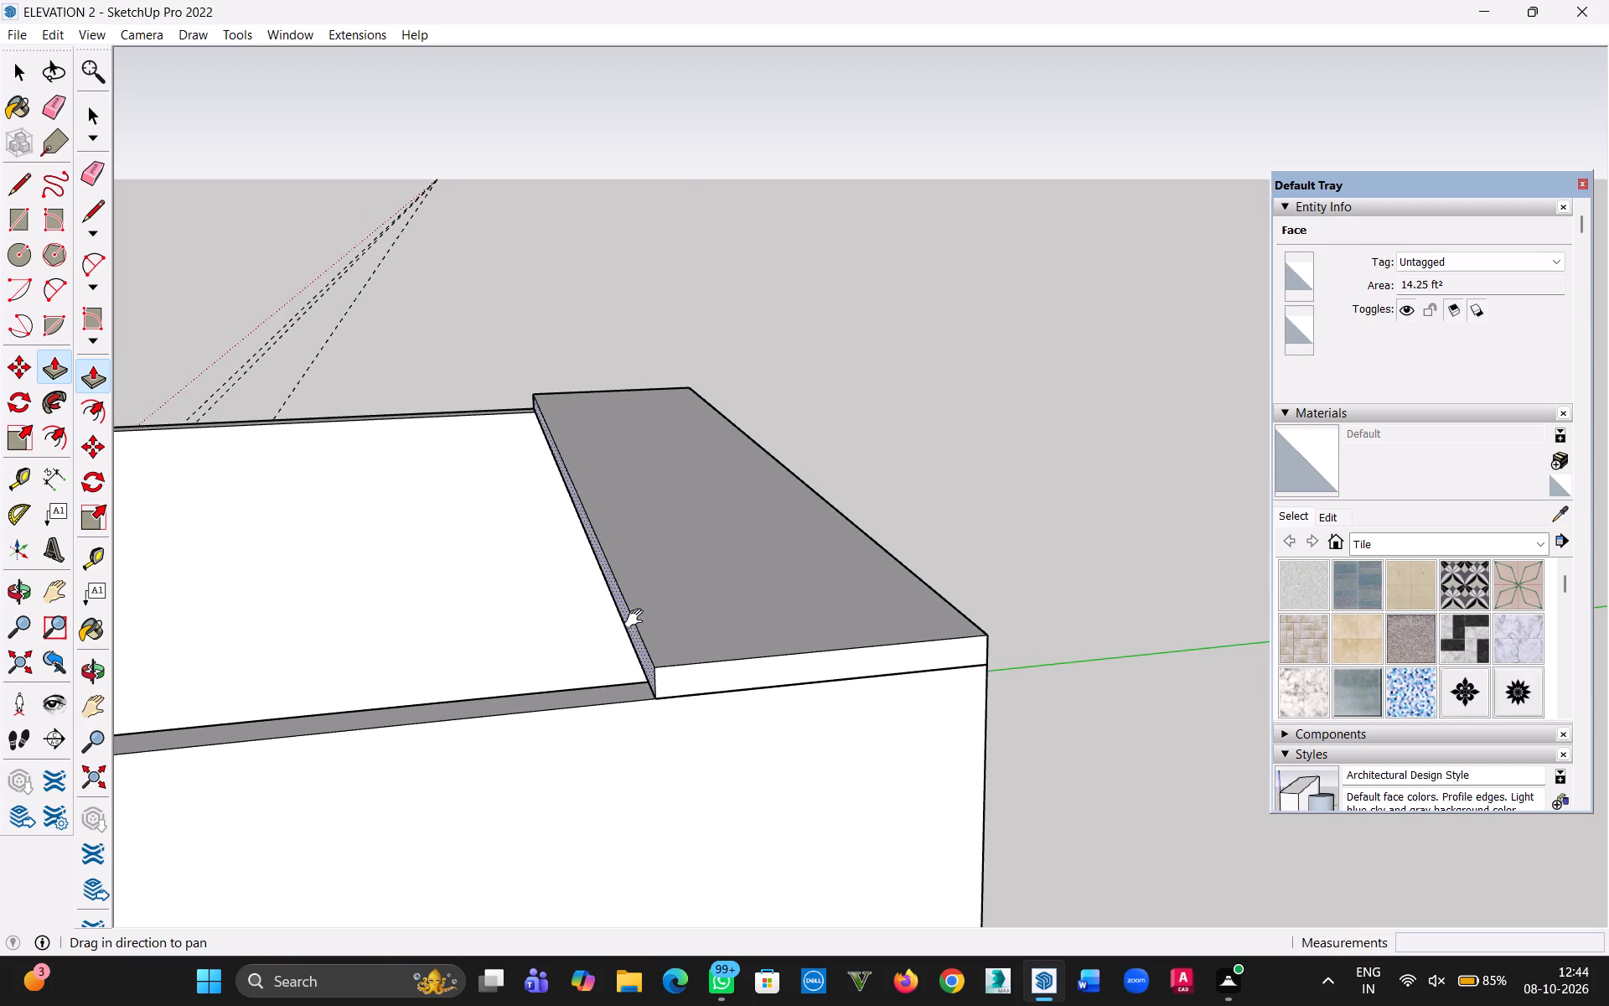
pyautogui.moveTo(637, 619); pyautogui.dragTo(1001, 520)
pyautogui.moveTo(642, 559); pyautogui.dragTo(851, 532)
pyautogui.press('Escape')
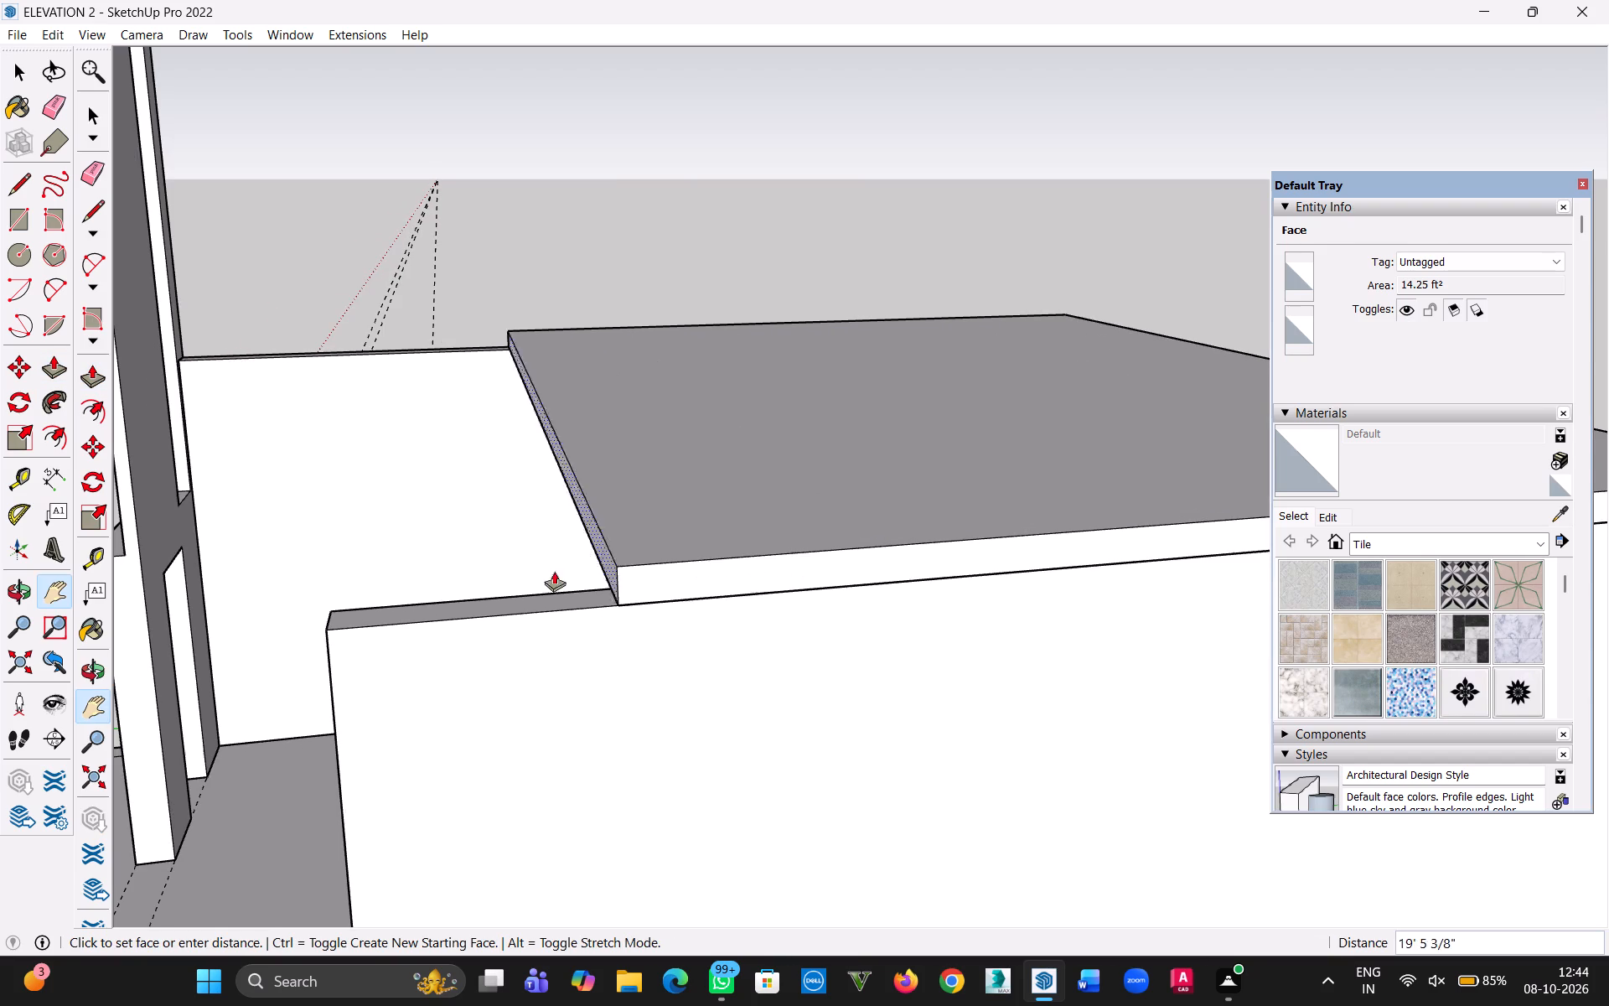
pyautogui.press('h')
pyautogui.moveTo(363, 568); pyautogui.dragTo(686, 516)
pyautogui.press('Escape')
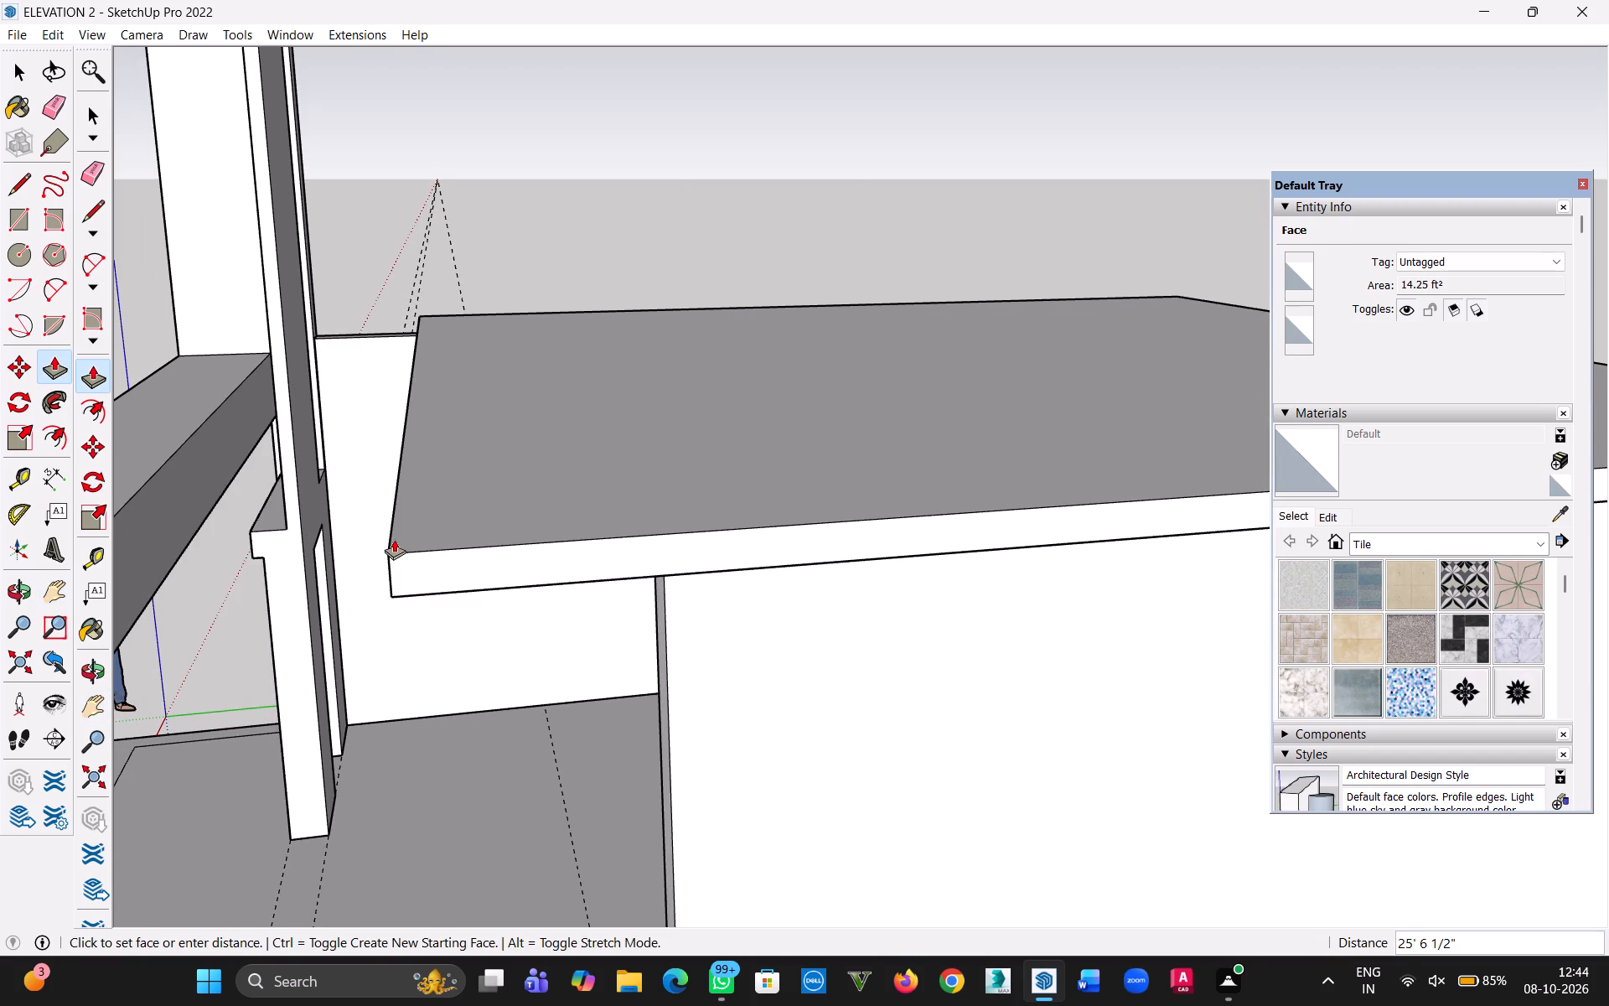
pyautogui.press('h')
pyautogui.moveTo(391, 541); pyautogui.dragTo(727, 470)
pyautogui.press('Escape')
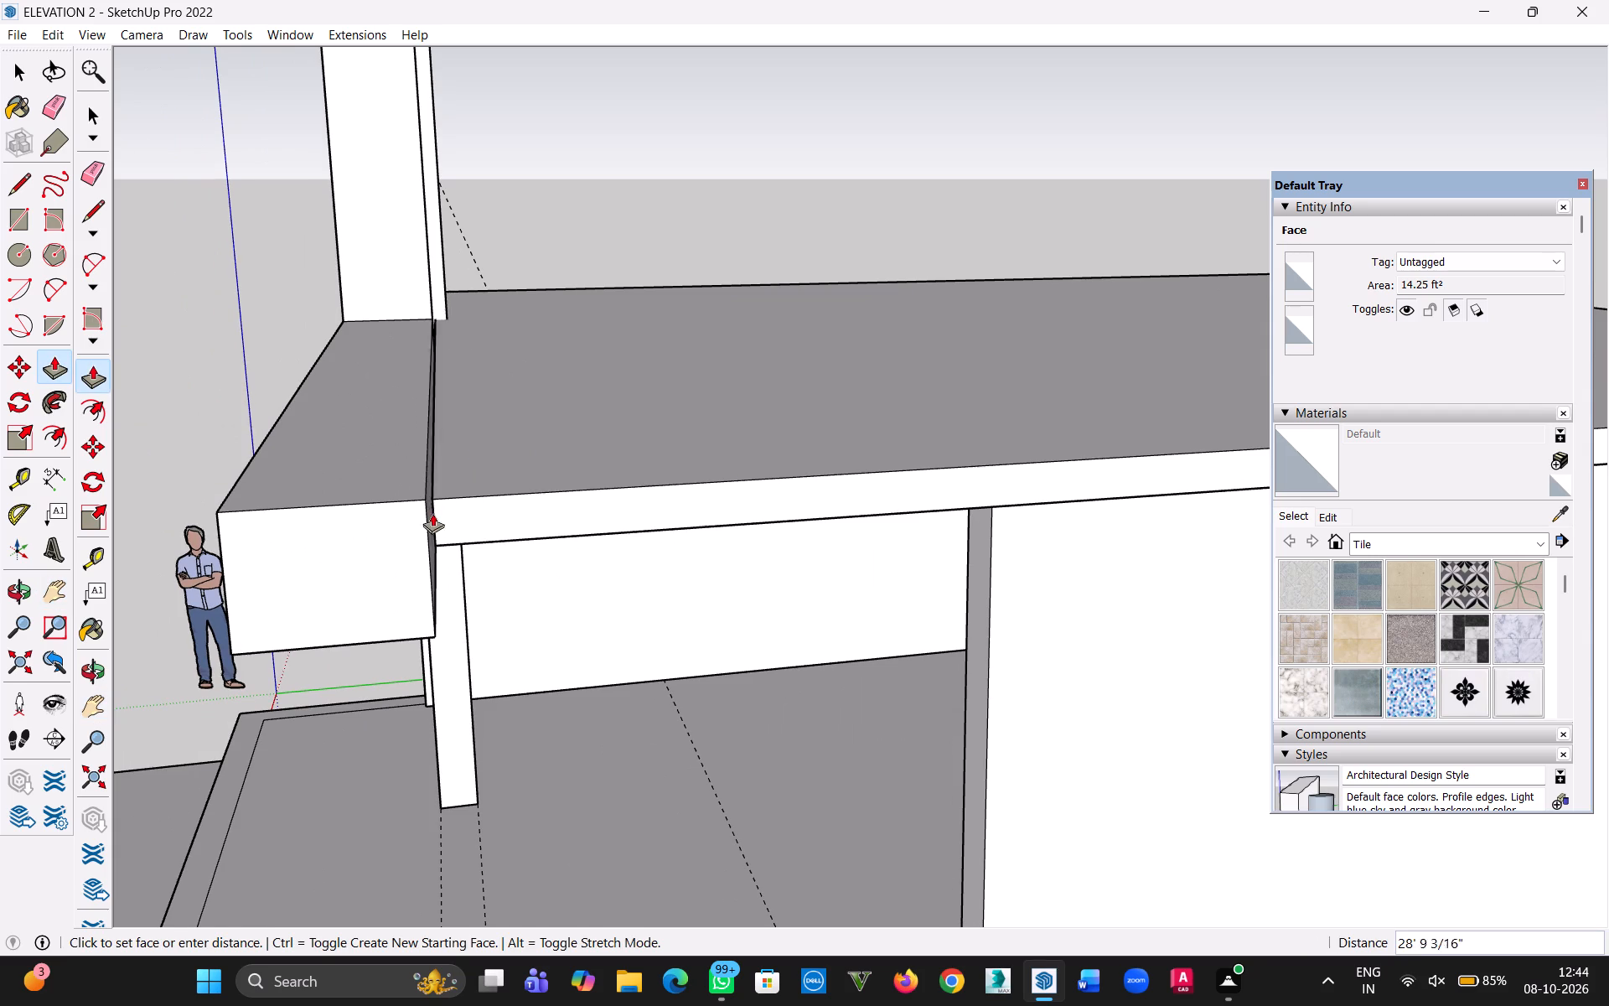
pyautogui.moveTo(567, 521); pyautogui.dragTo(479, 523, button='middle')
pyautogui.press('j')
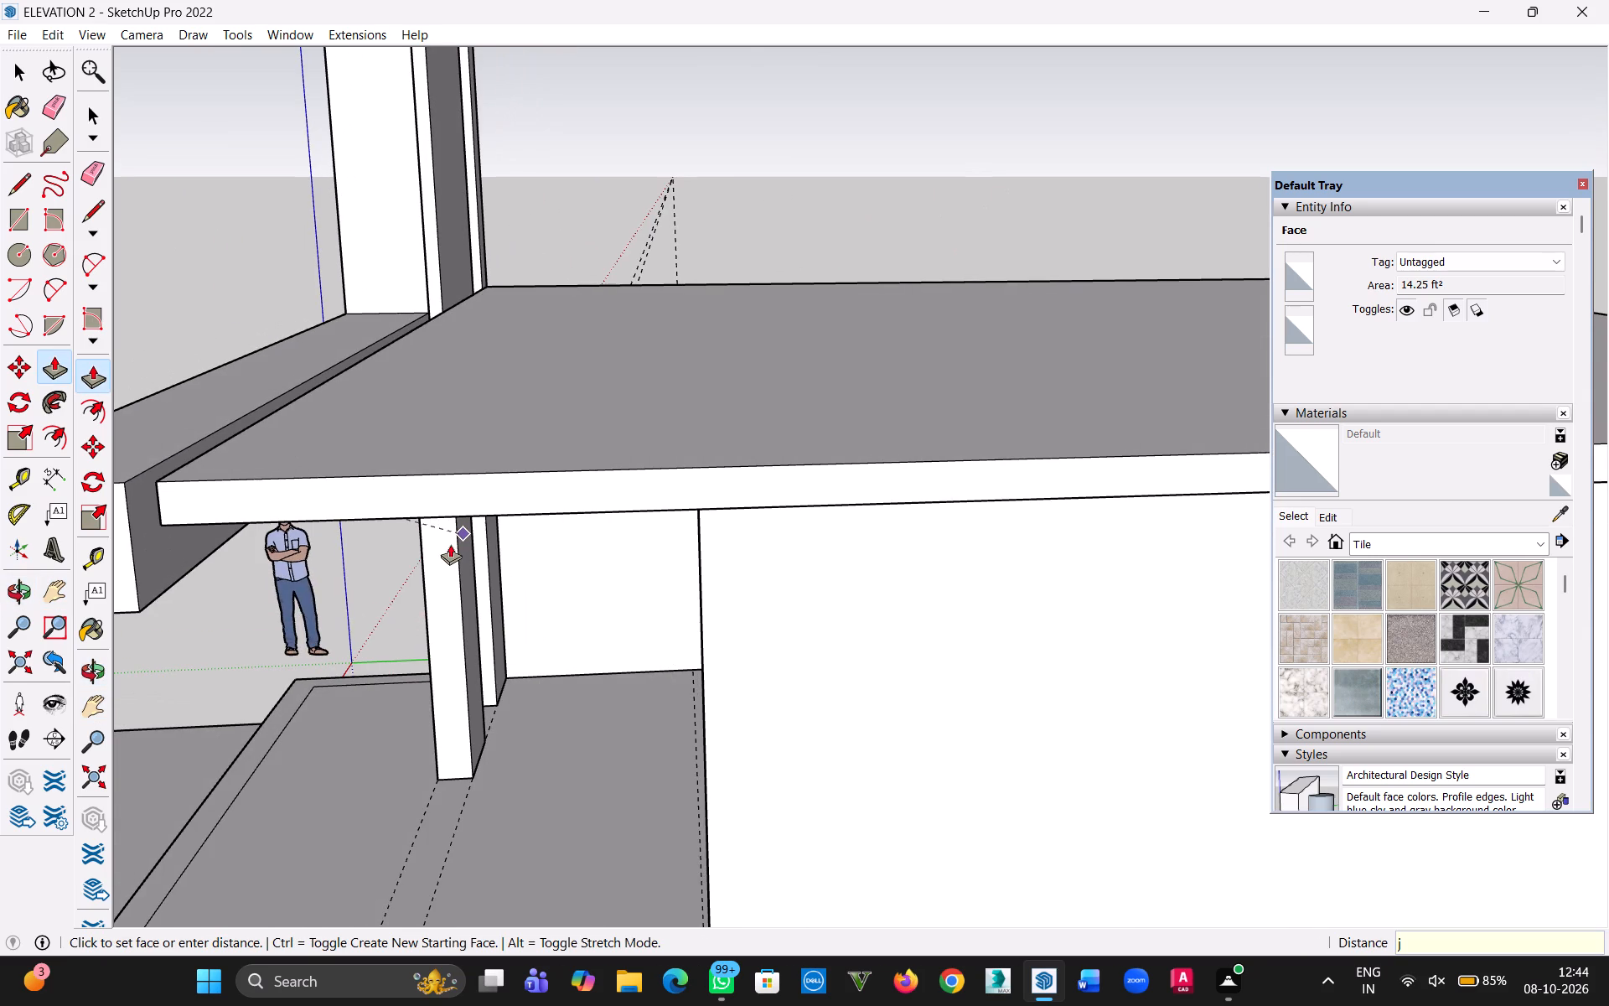
pyautogui.press('h')
pyautogui.moveTo(450, 544); pyautogui.dragTo(679, 488)
pyautogui.moveTo(726, 501); pyautogui.dragTo(579, 527, button='middle')
pyautogui.press('Escape')
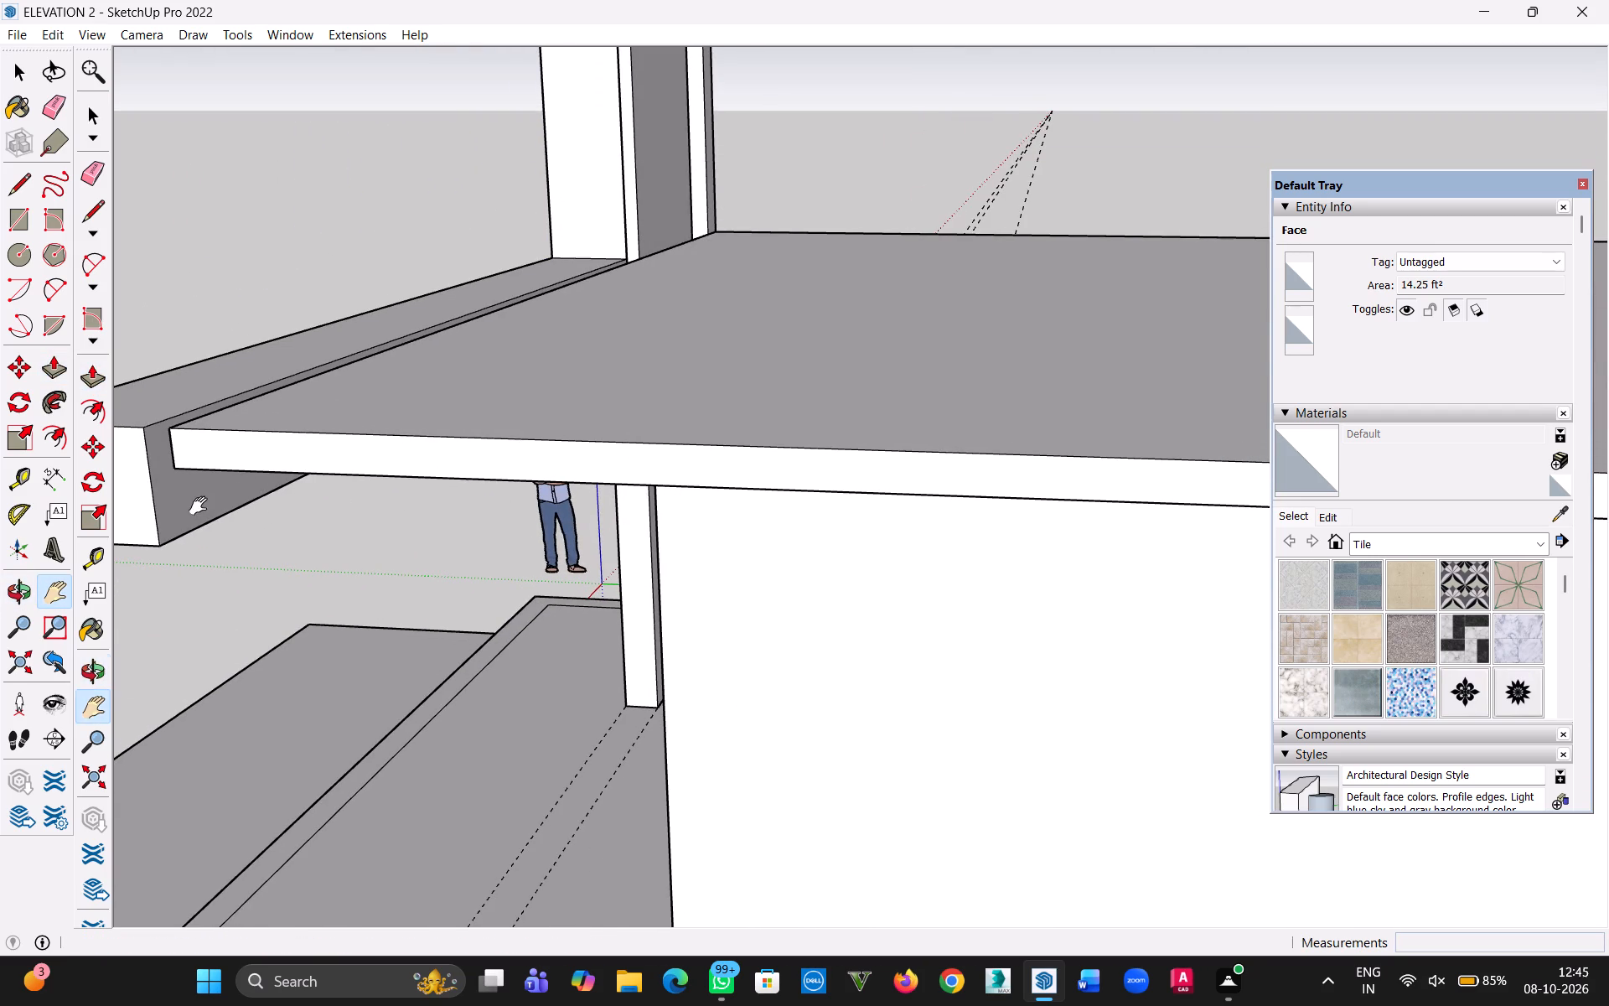
pyautogui.press('Escape')
pyautogui.click(173, 500)
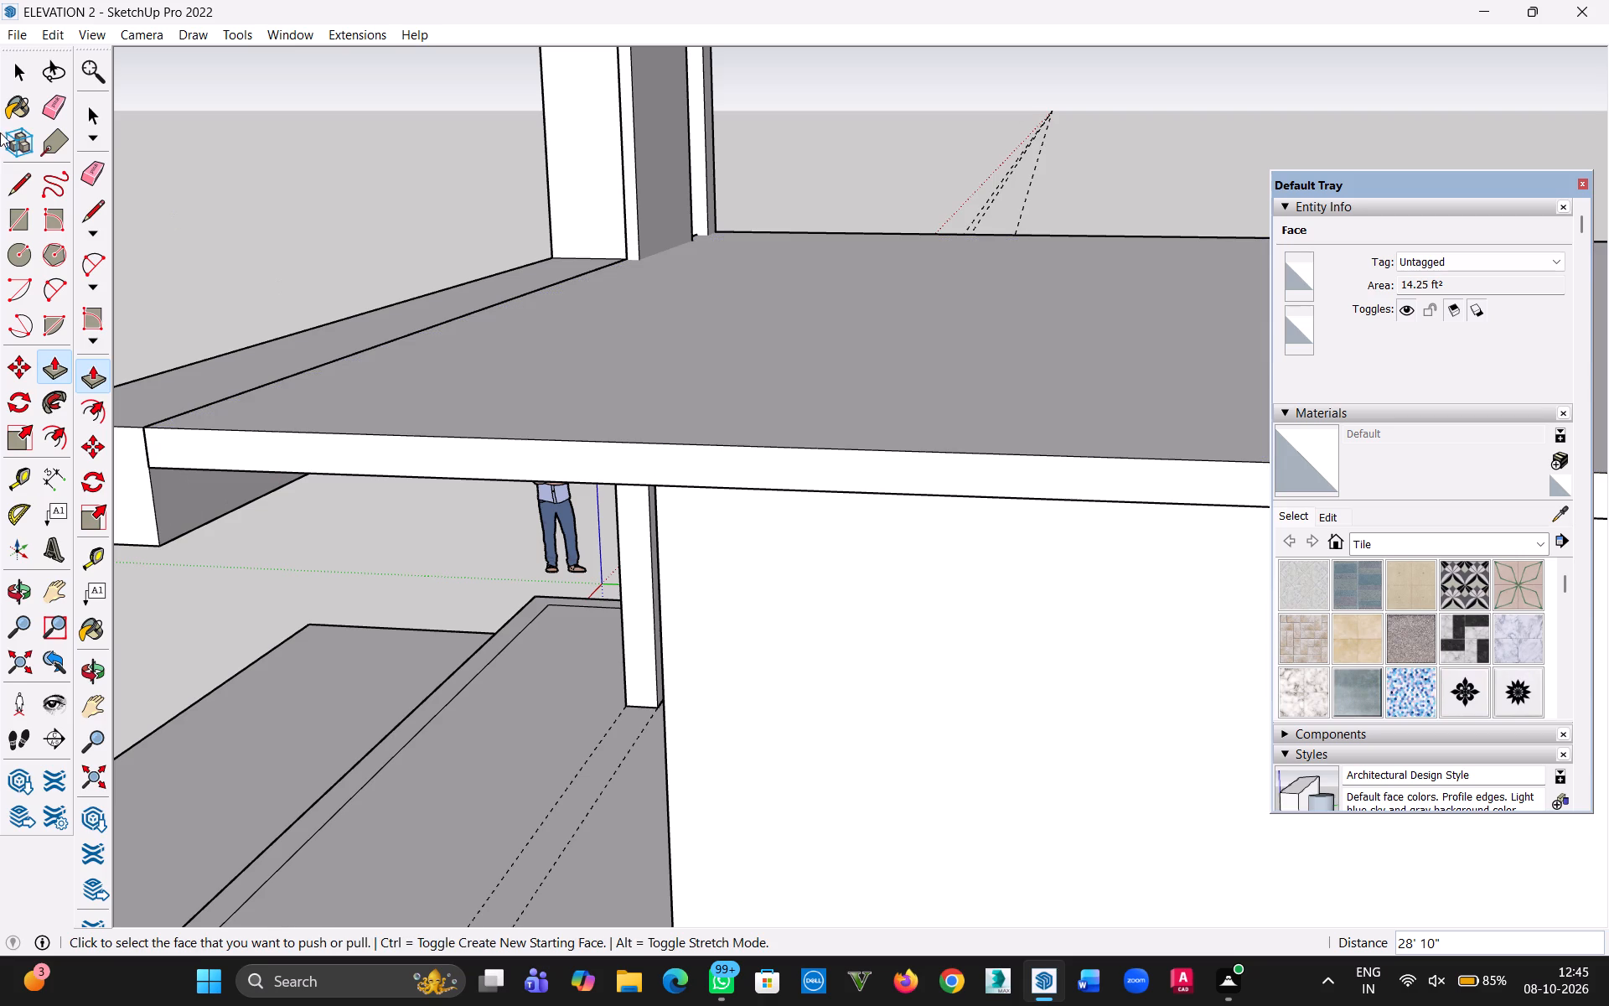
# Select all of the roof slab geometry above the perimeter walls and make it a group.
pyautogui.click(20, 78)
pyautogui.scroll(-19, 550, 481)
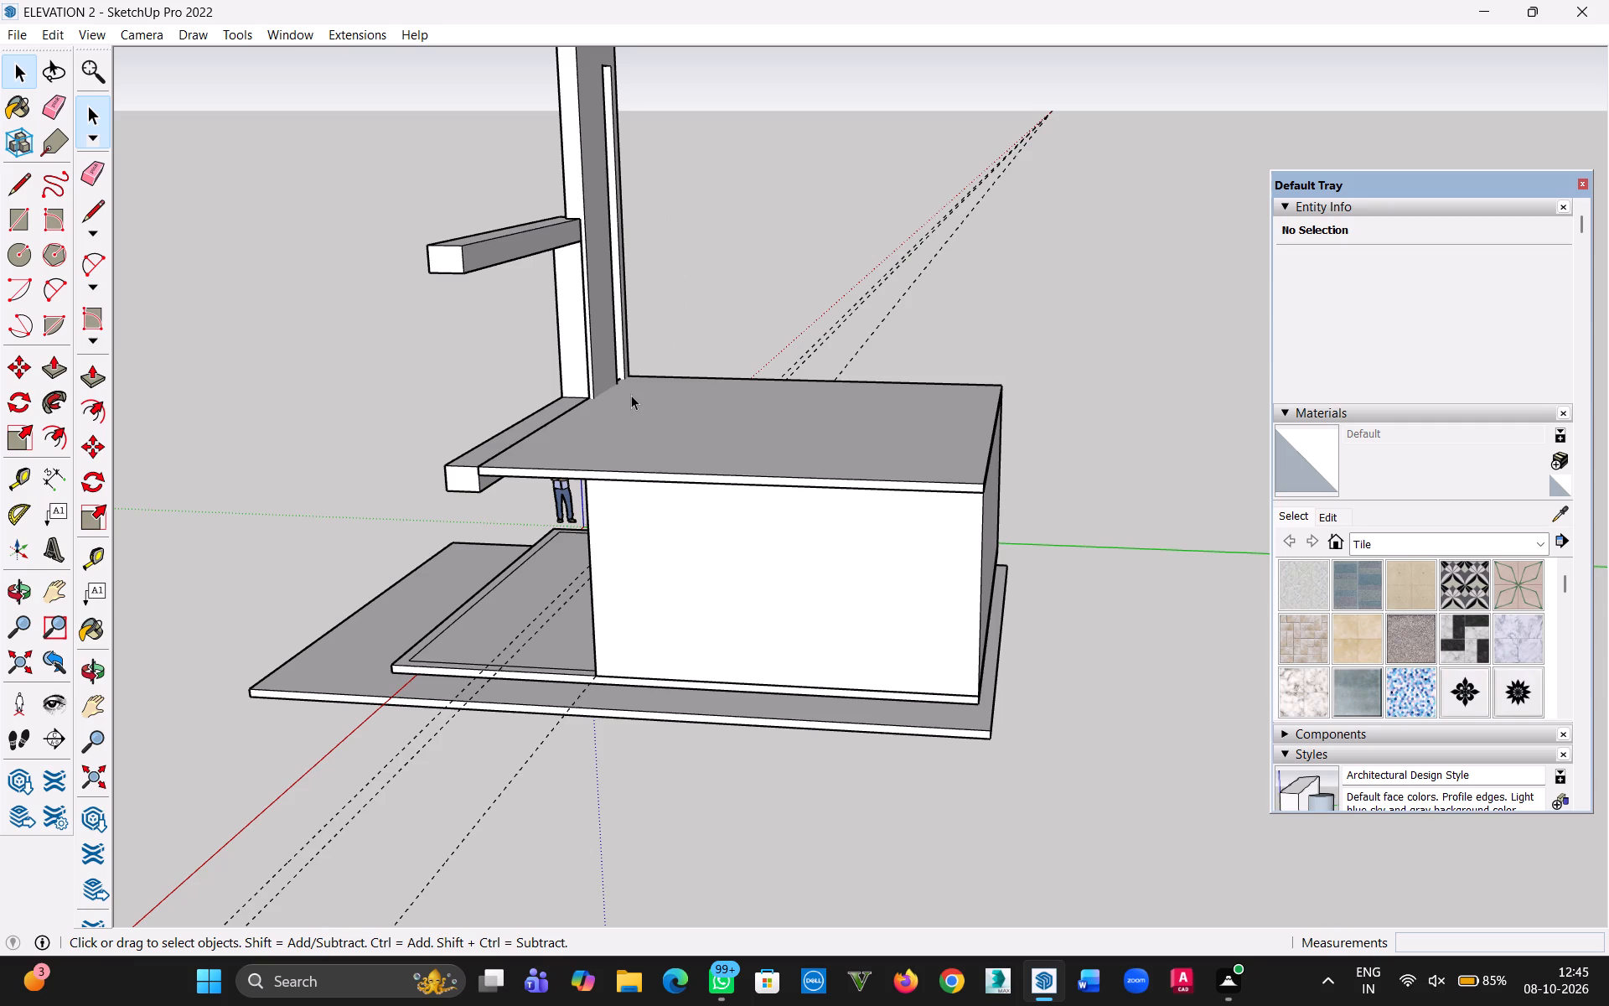
pyautogui.moveTo(577, 411); pyautogui.dragTo(700, 635, button='middle')
pyautogui.scroll(2, 696, 531)
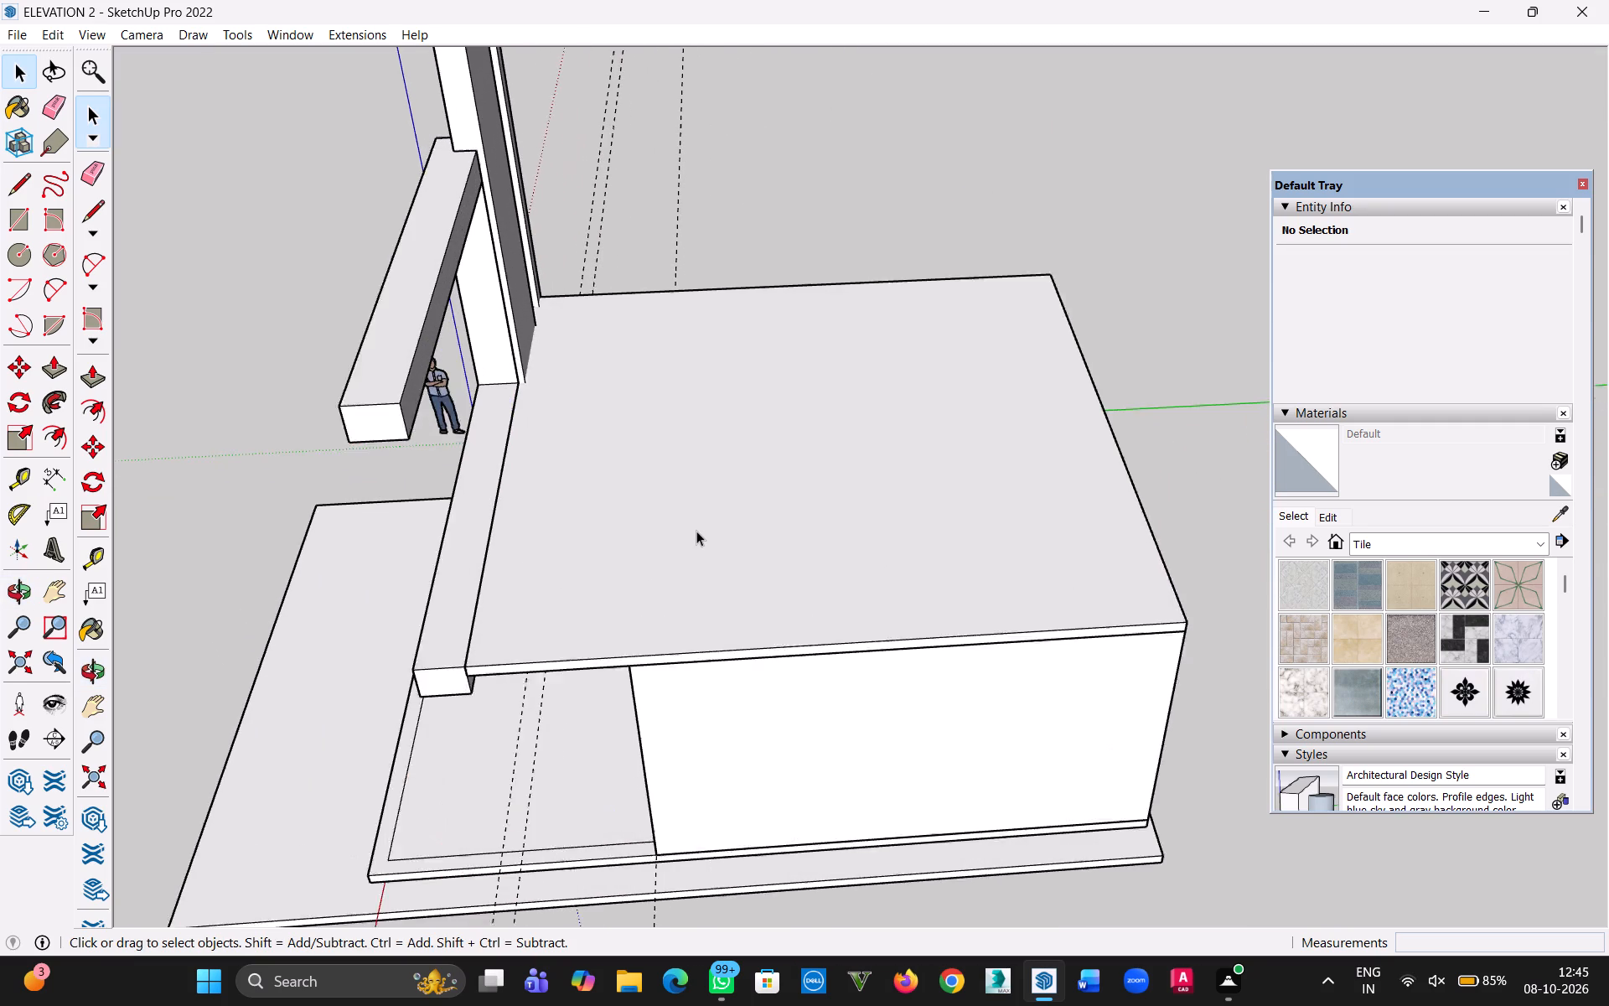
pyautogui.scroll(2, 696, 531)
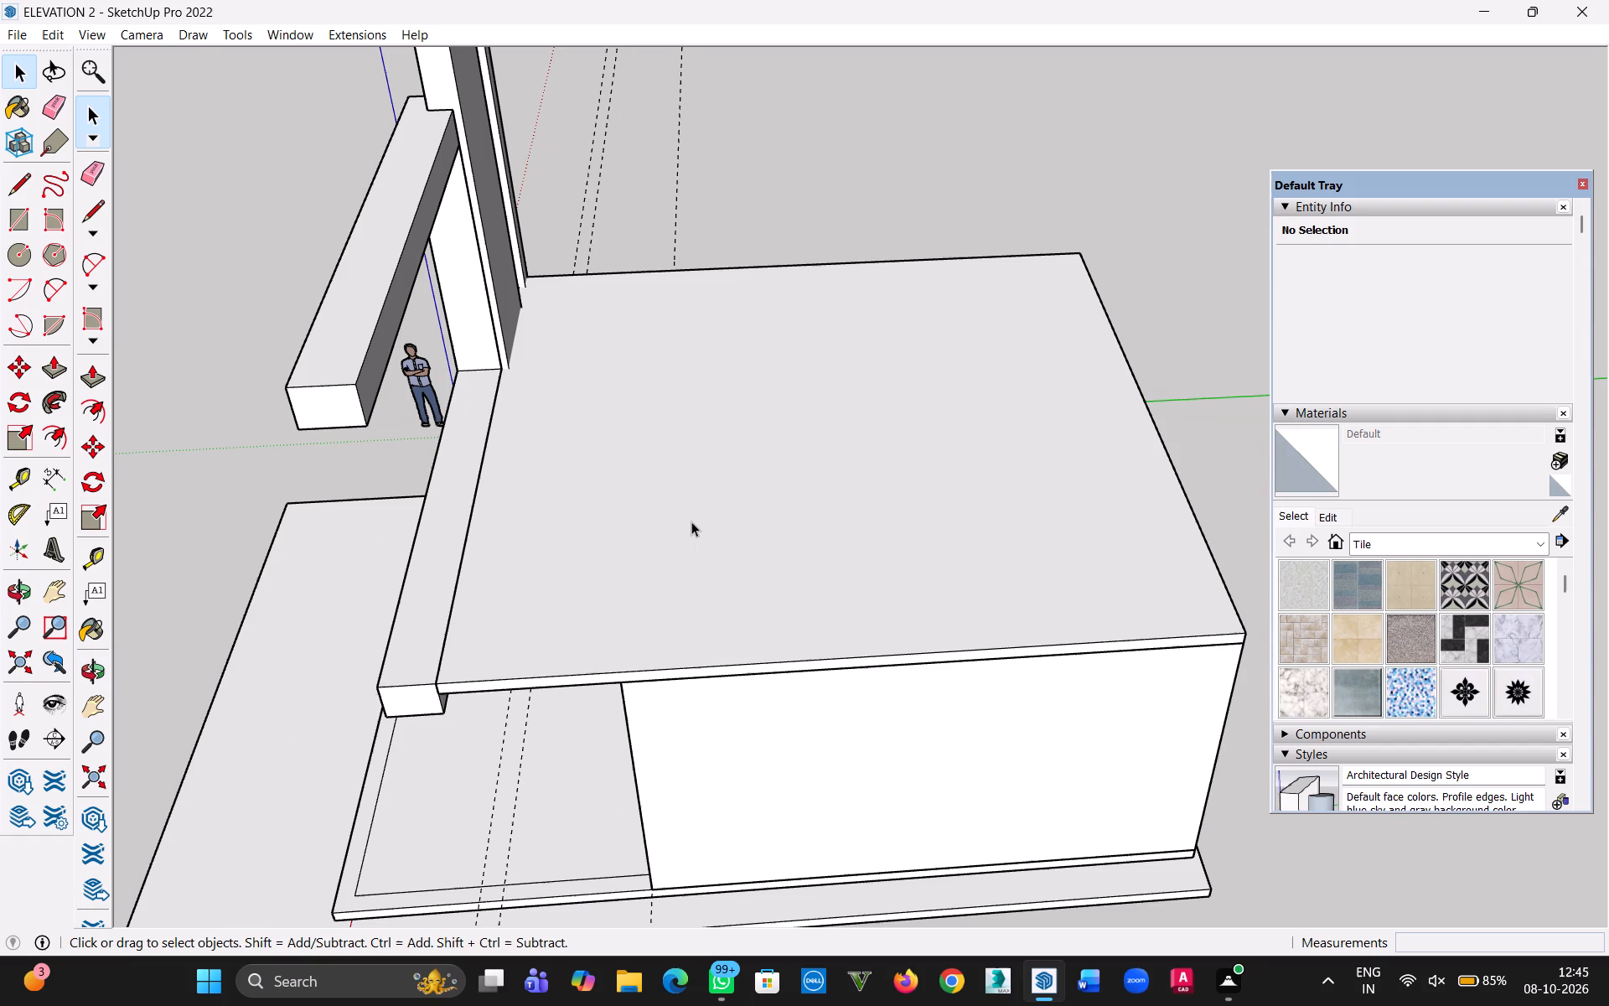
pyautogui.click(727, 614)
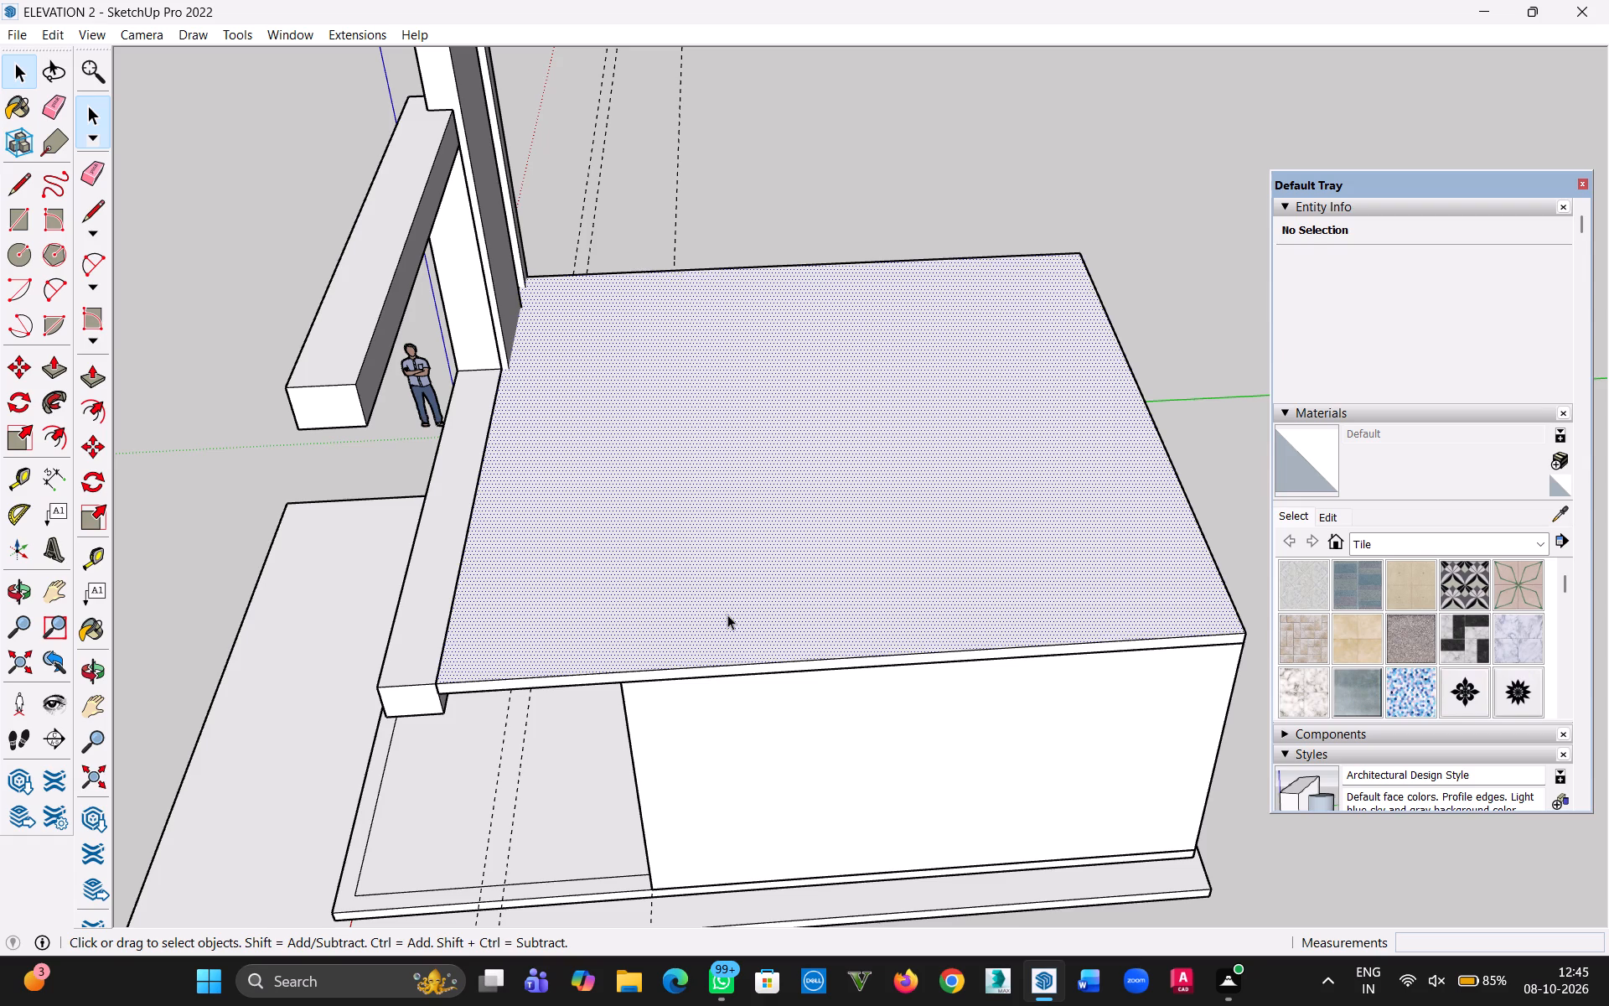
pyautogui.tripleClick(727, 614)
pyautogui.rightClick(727, 614)
pyautogui.click(805, 393)
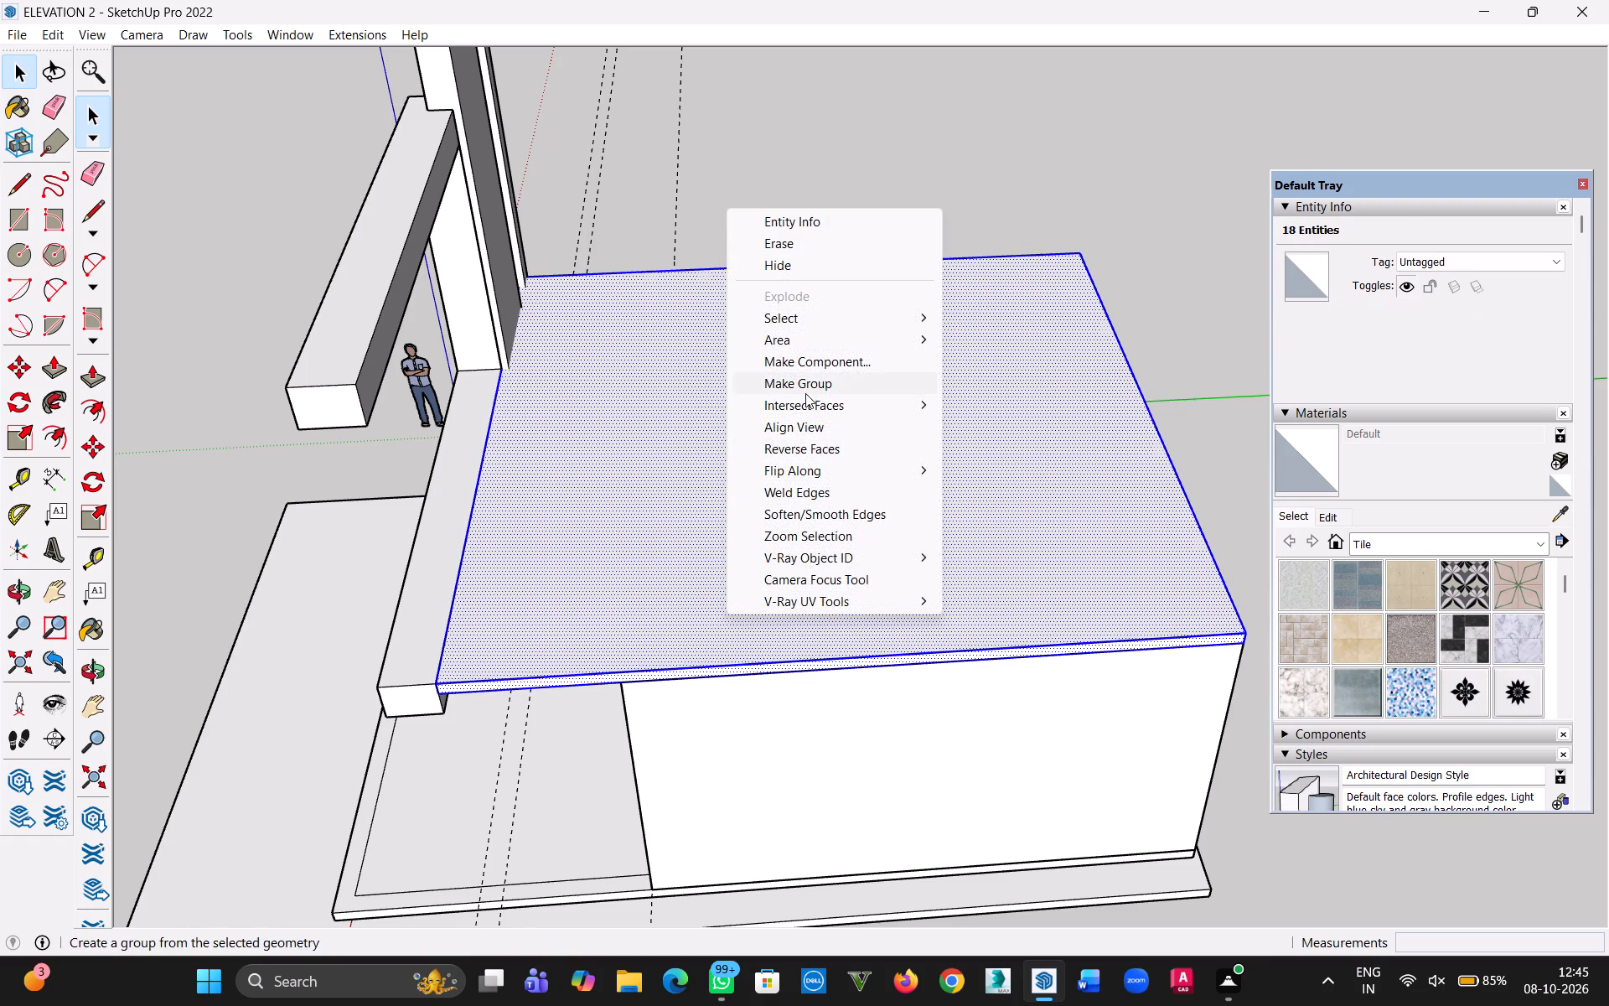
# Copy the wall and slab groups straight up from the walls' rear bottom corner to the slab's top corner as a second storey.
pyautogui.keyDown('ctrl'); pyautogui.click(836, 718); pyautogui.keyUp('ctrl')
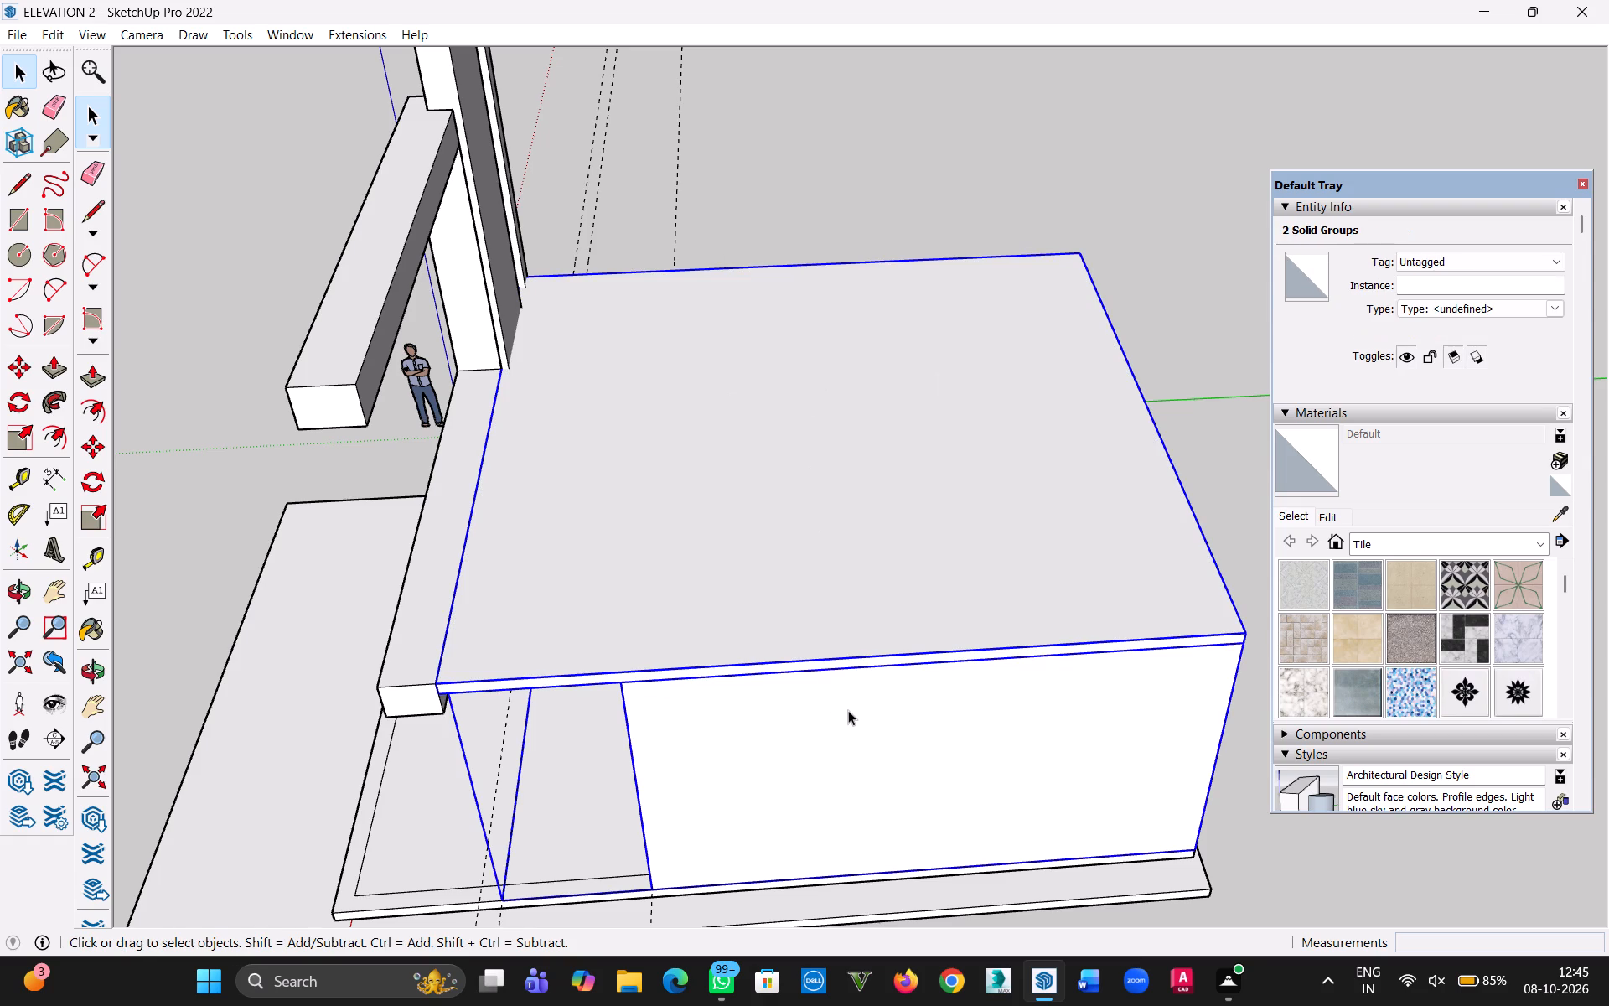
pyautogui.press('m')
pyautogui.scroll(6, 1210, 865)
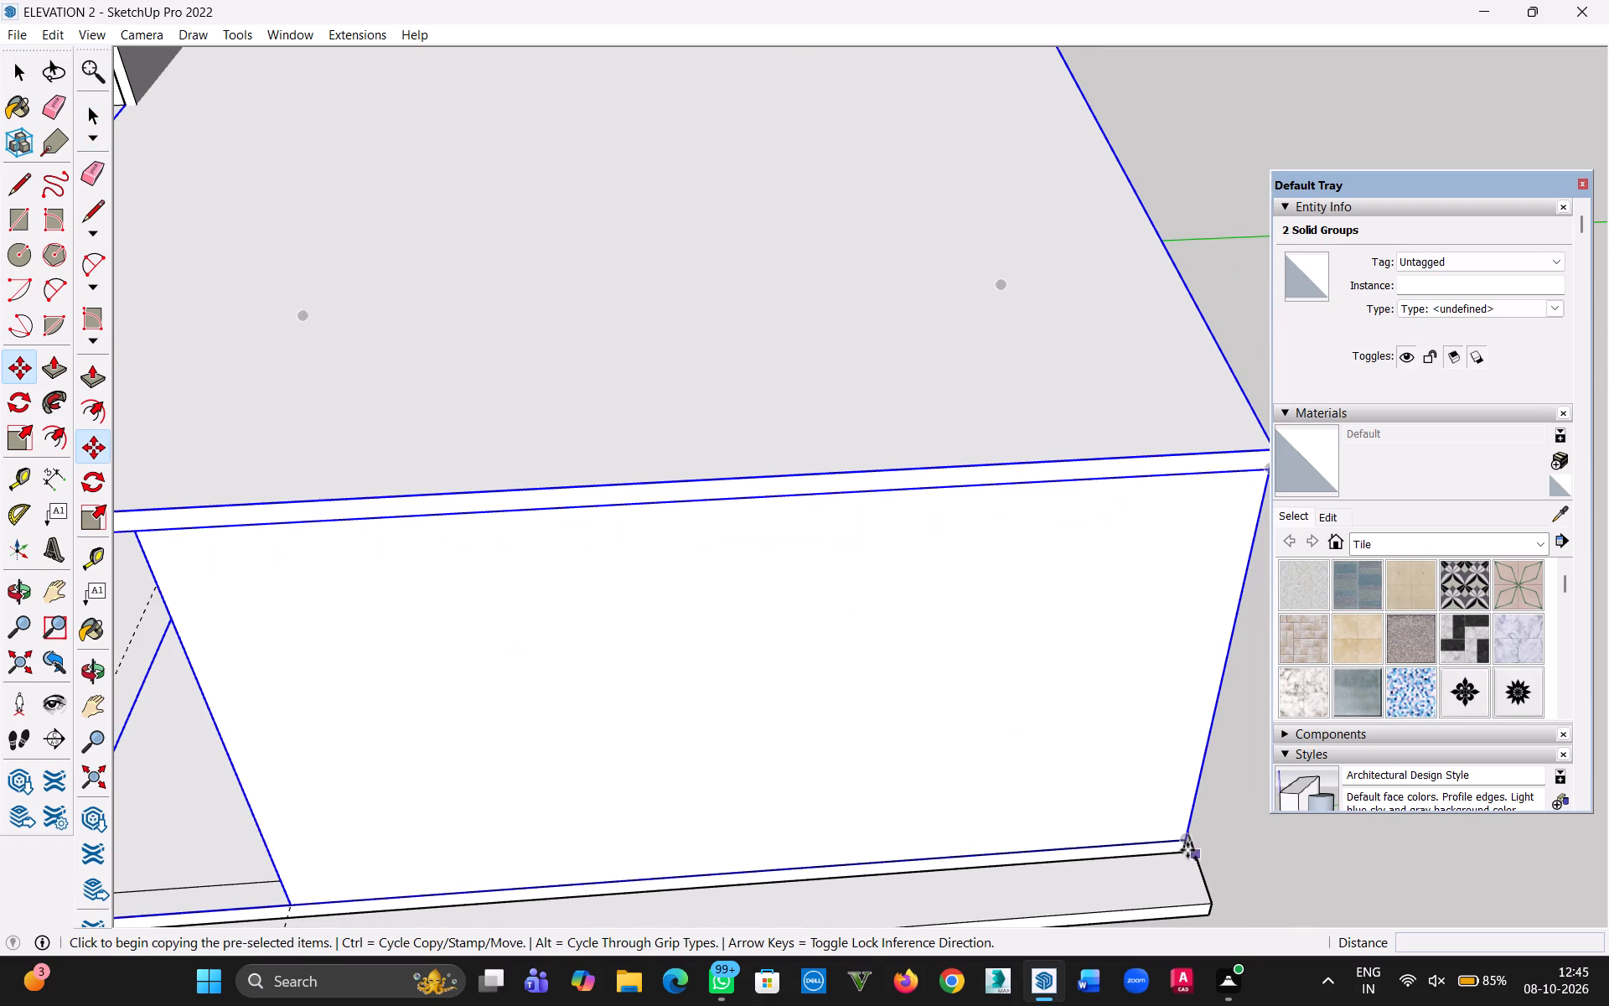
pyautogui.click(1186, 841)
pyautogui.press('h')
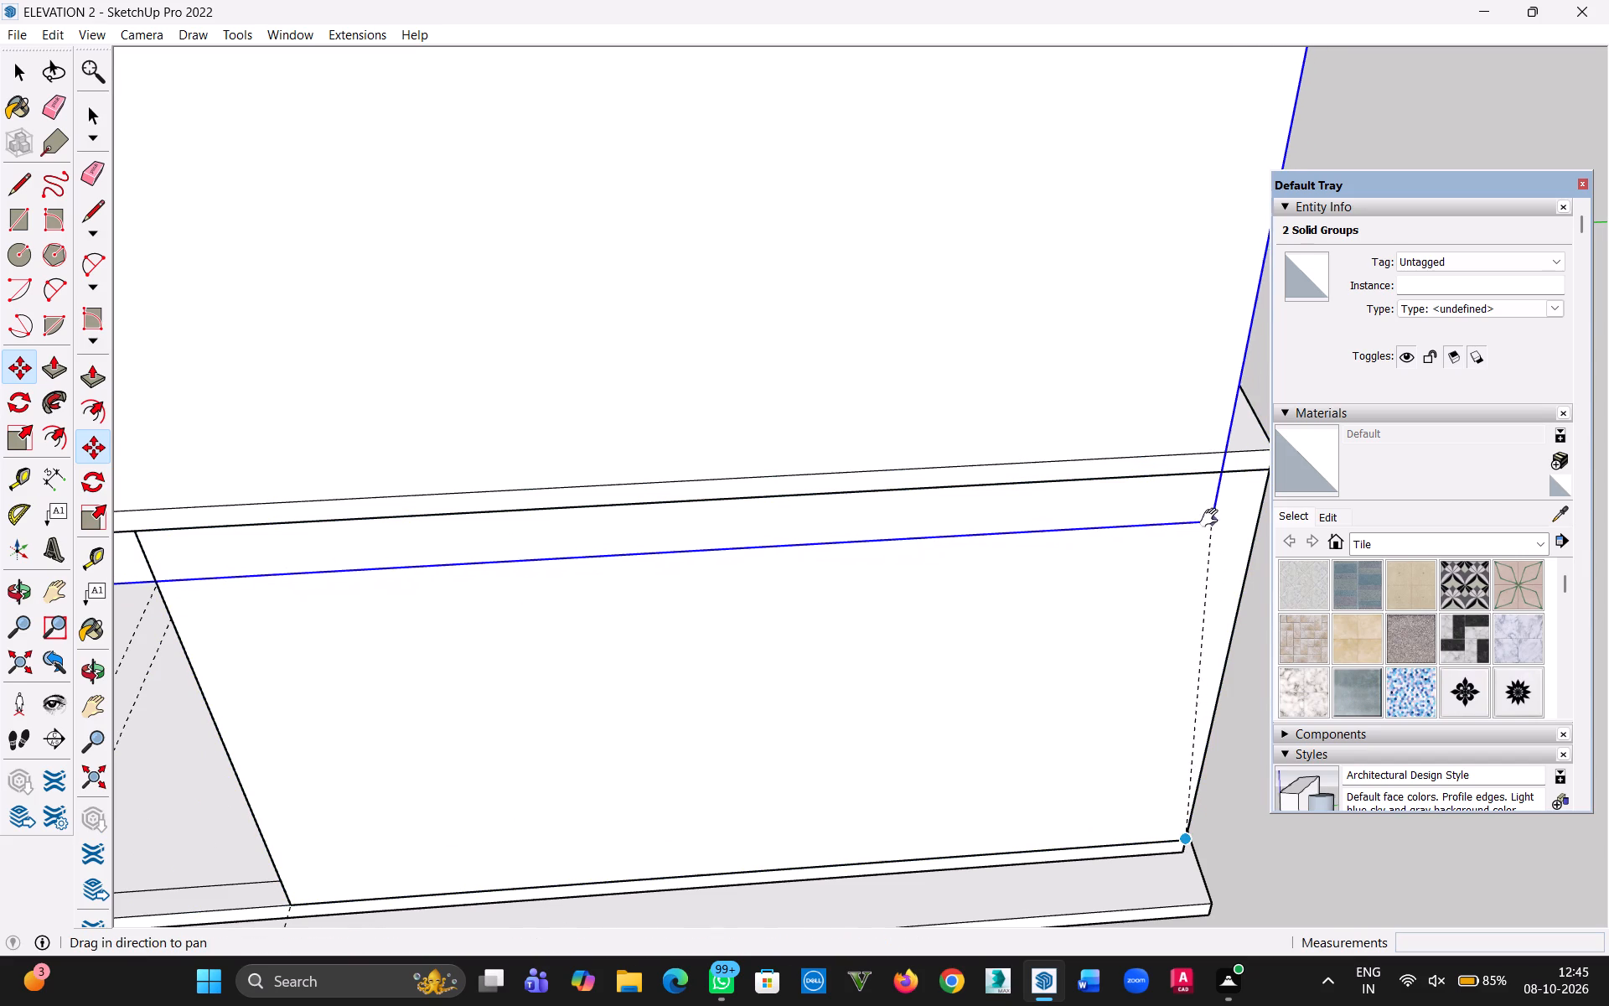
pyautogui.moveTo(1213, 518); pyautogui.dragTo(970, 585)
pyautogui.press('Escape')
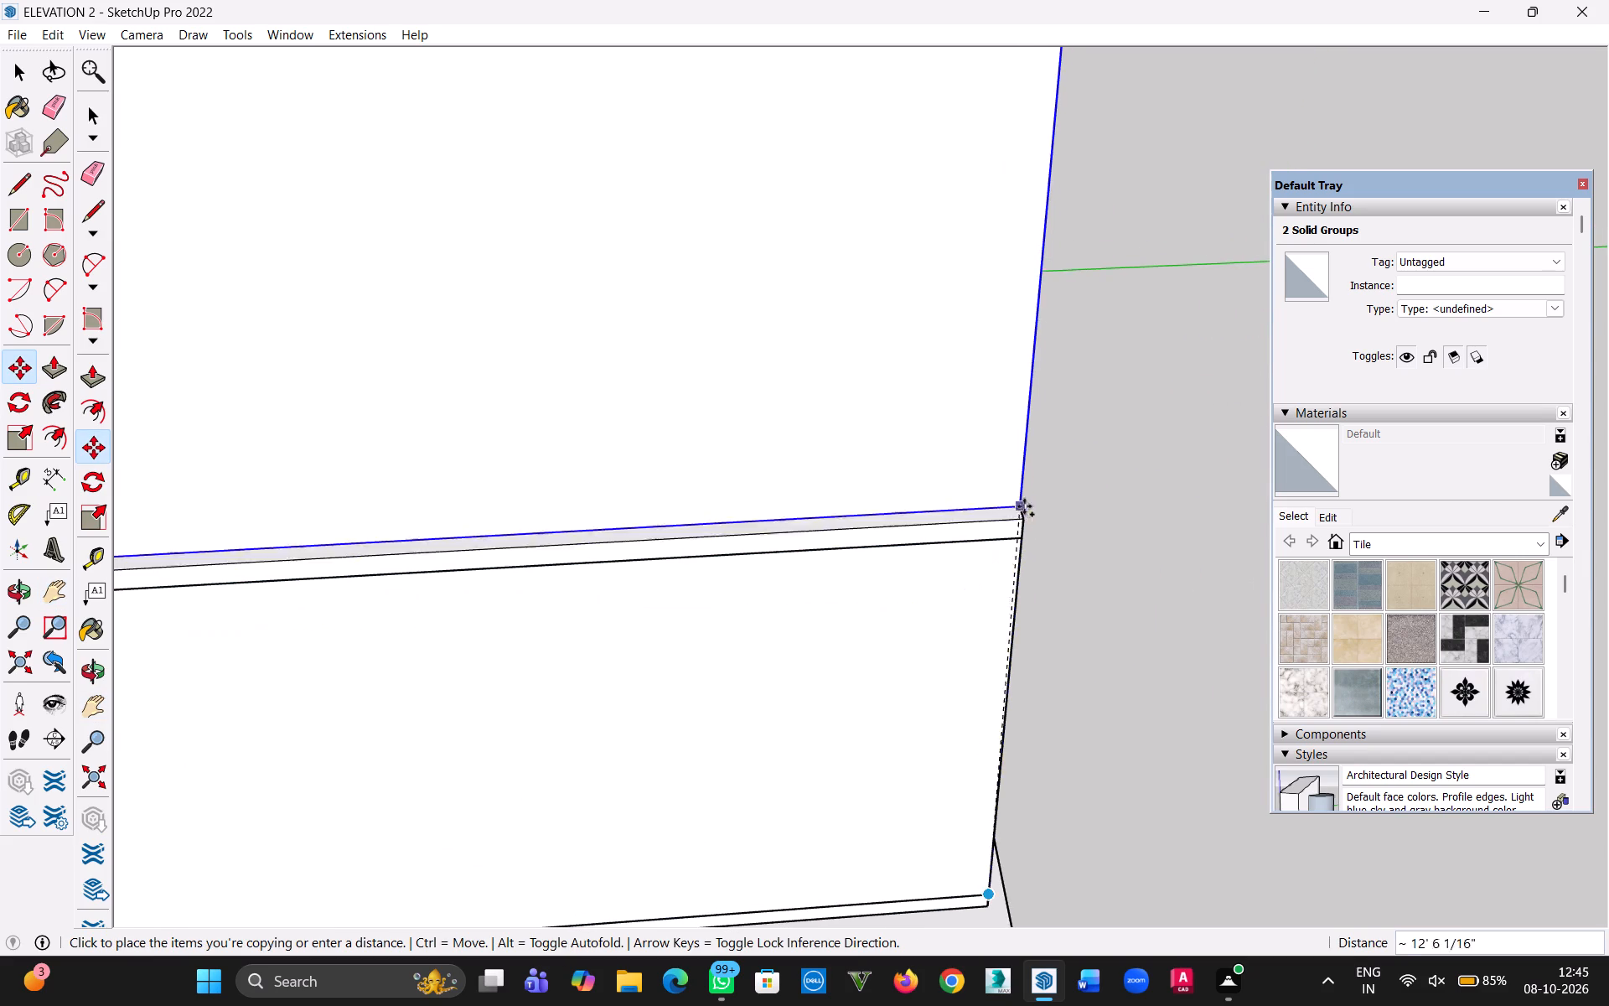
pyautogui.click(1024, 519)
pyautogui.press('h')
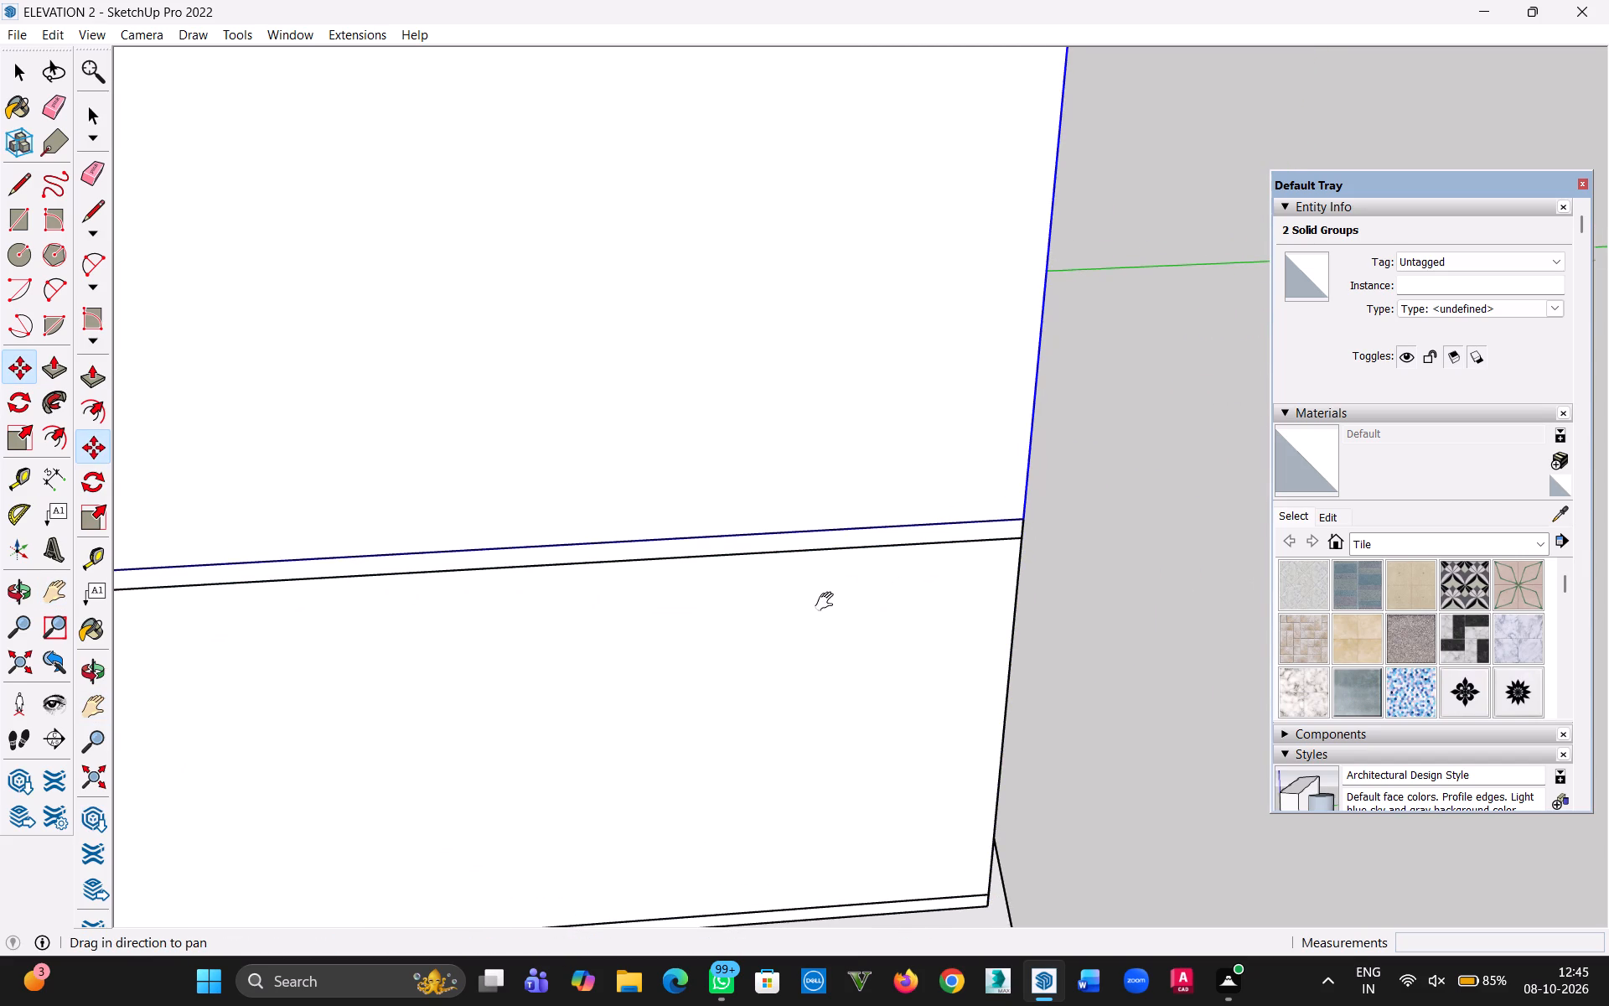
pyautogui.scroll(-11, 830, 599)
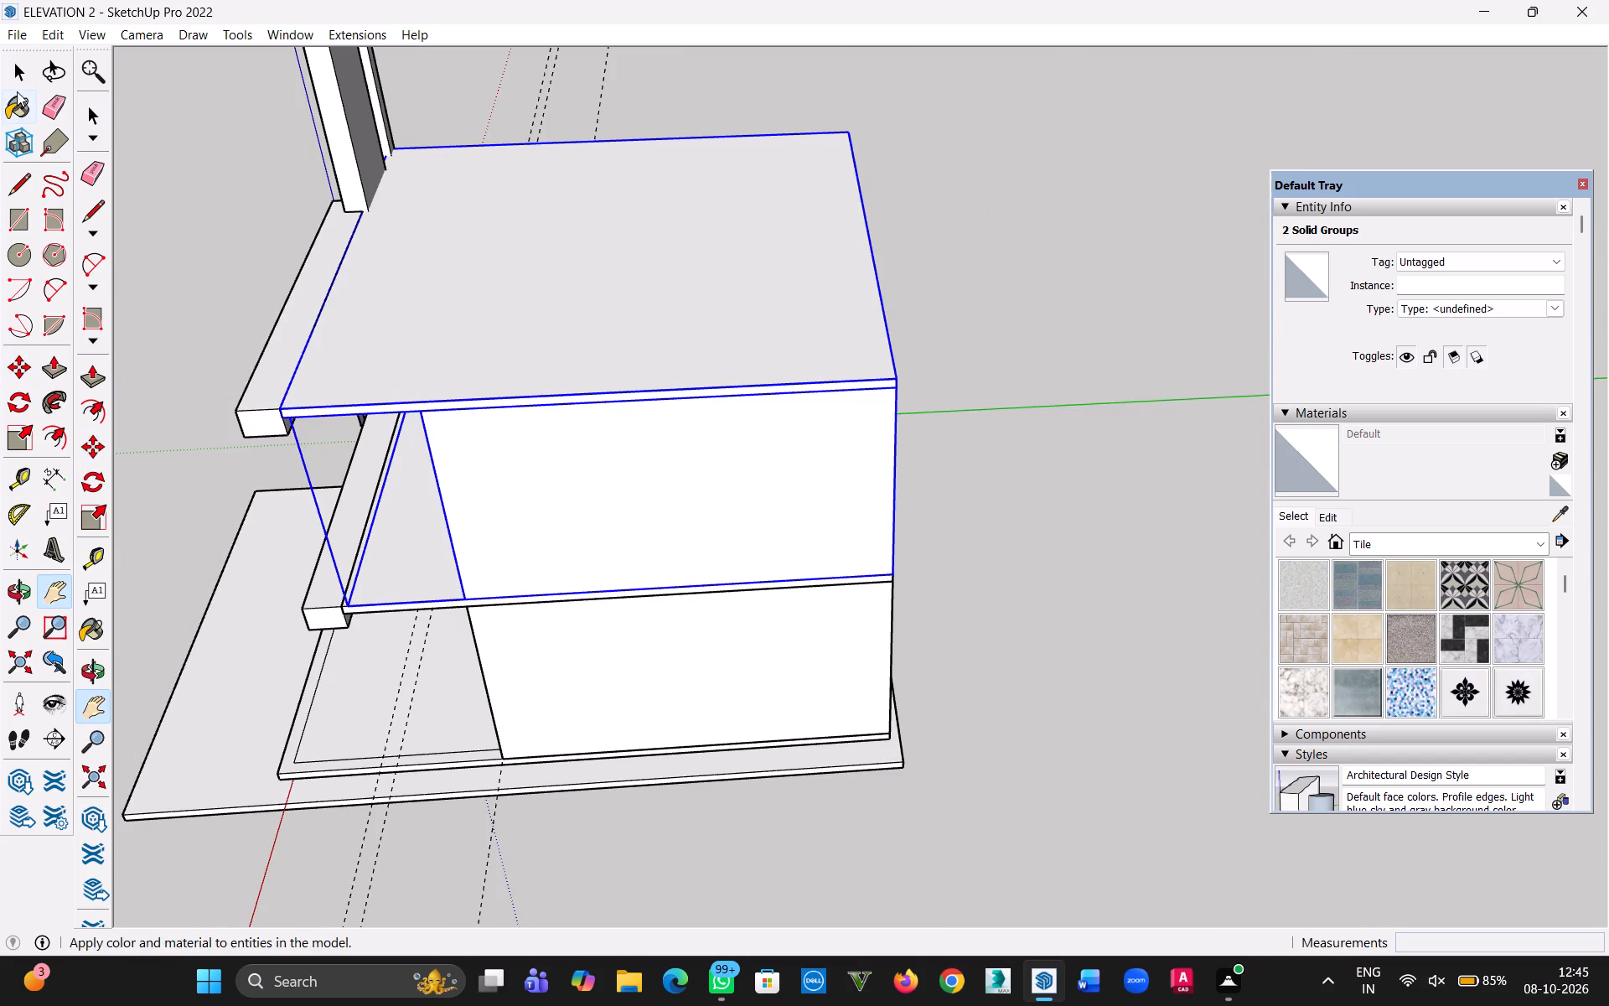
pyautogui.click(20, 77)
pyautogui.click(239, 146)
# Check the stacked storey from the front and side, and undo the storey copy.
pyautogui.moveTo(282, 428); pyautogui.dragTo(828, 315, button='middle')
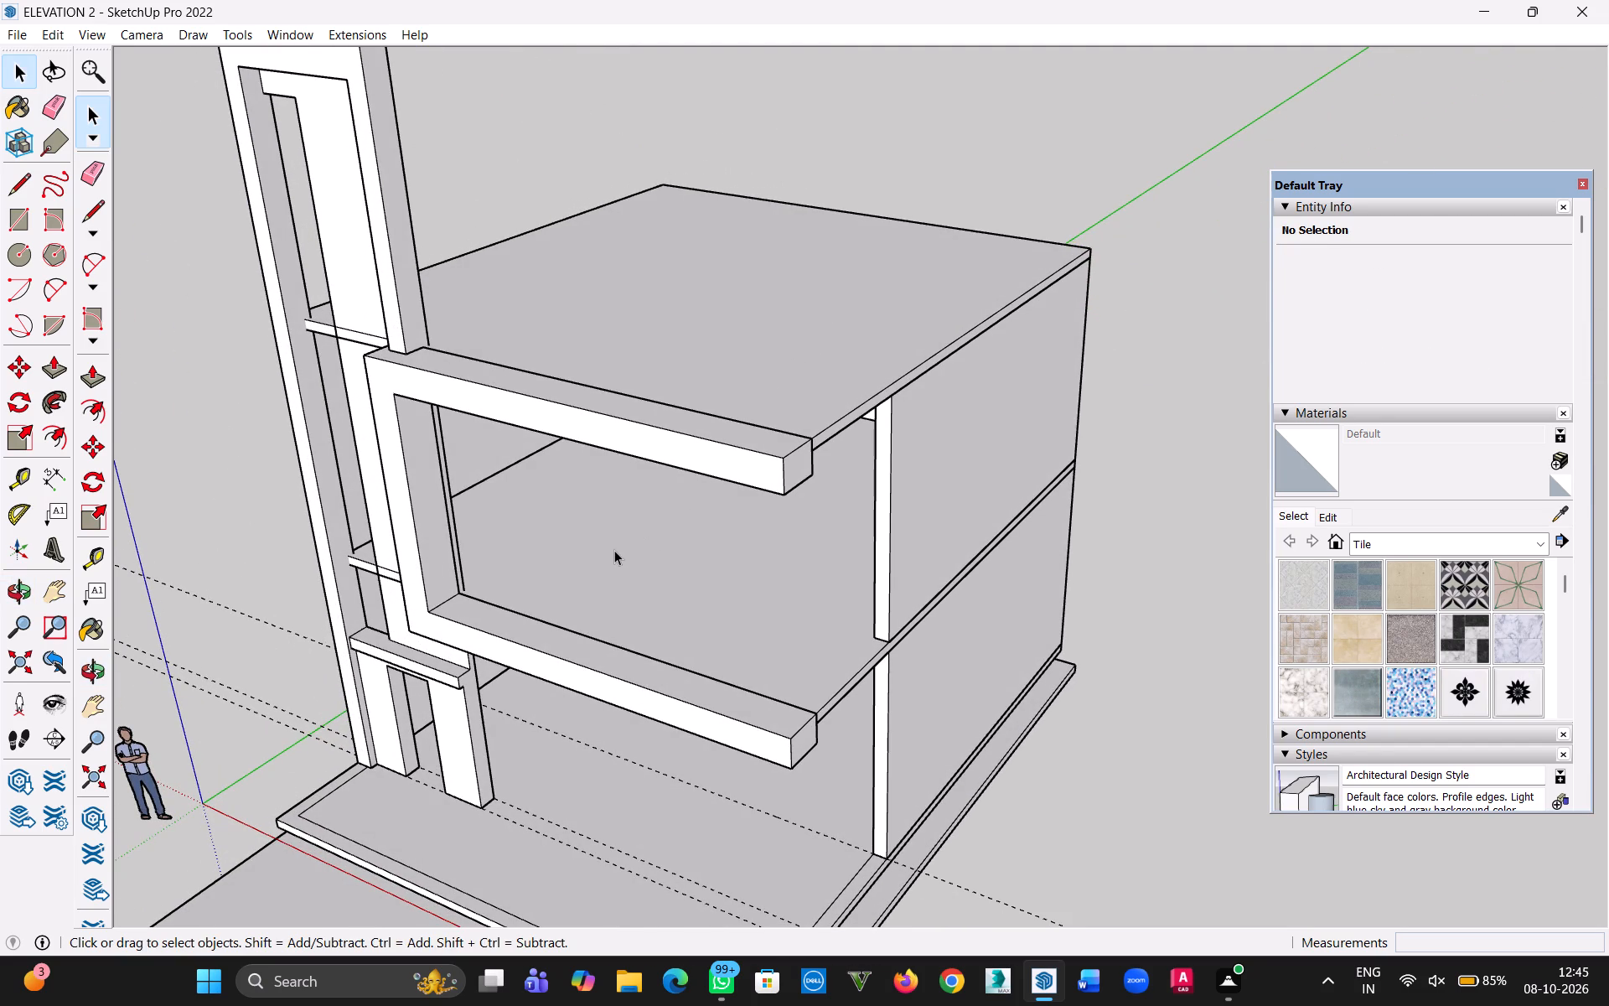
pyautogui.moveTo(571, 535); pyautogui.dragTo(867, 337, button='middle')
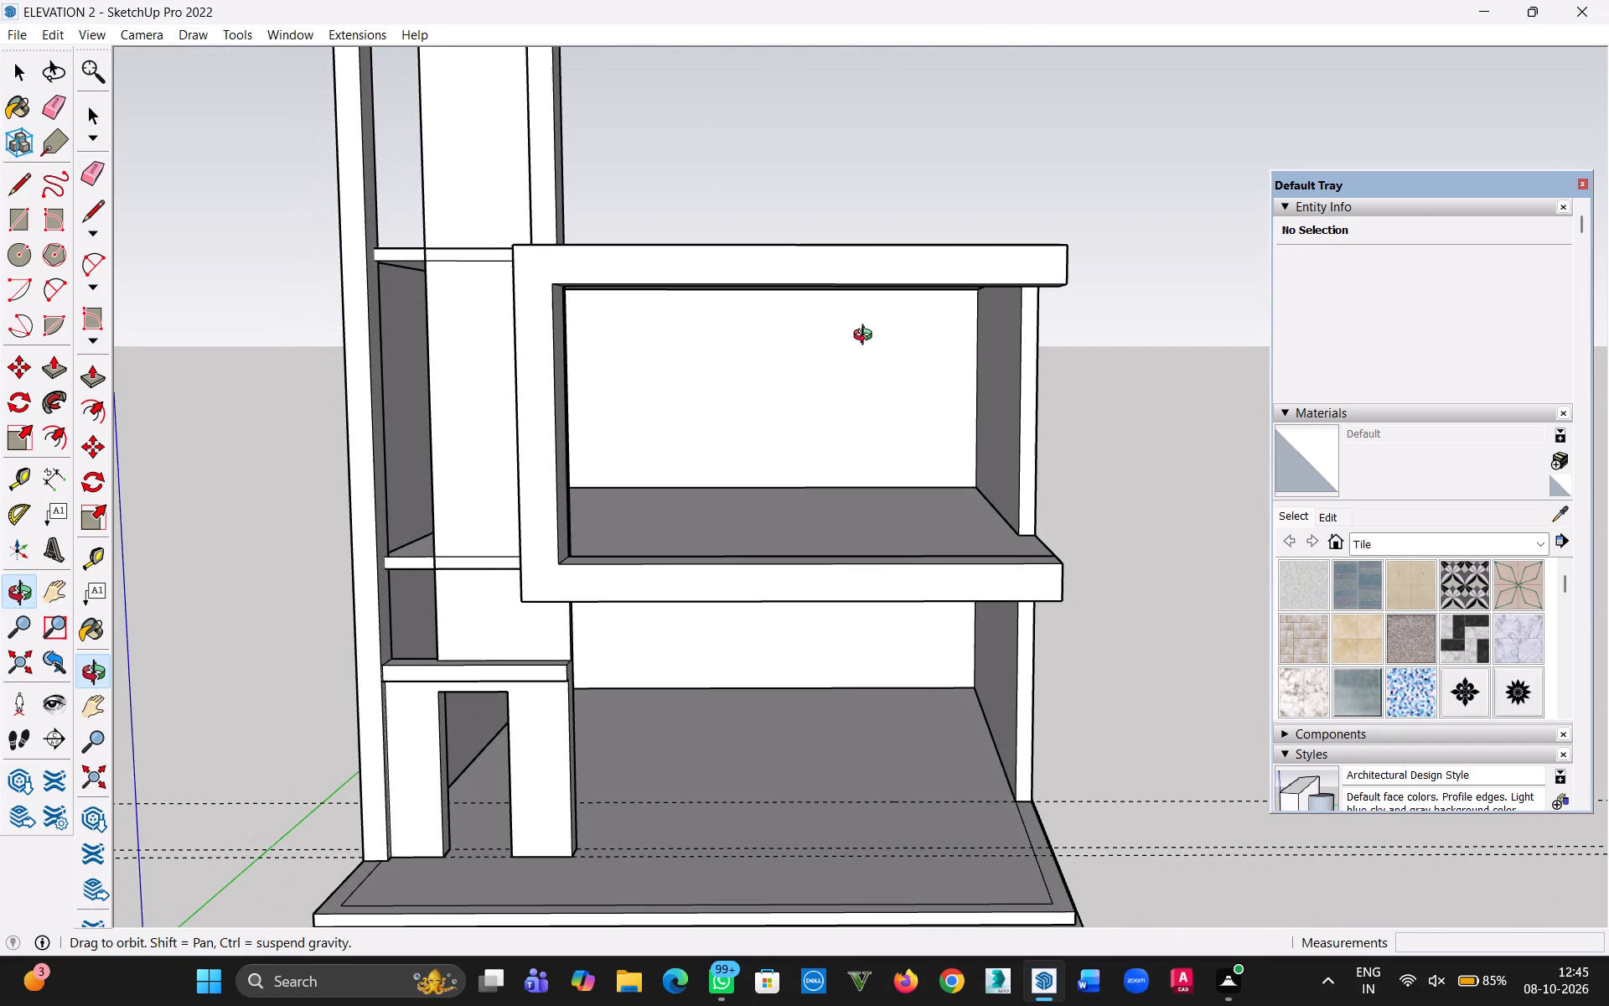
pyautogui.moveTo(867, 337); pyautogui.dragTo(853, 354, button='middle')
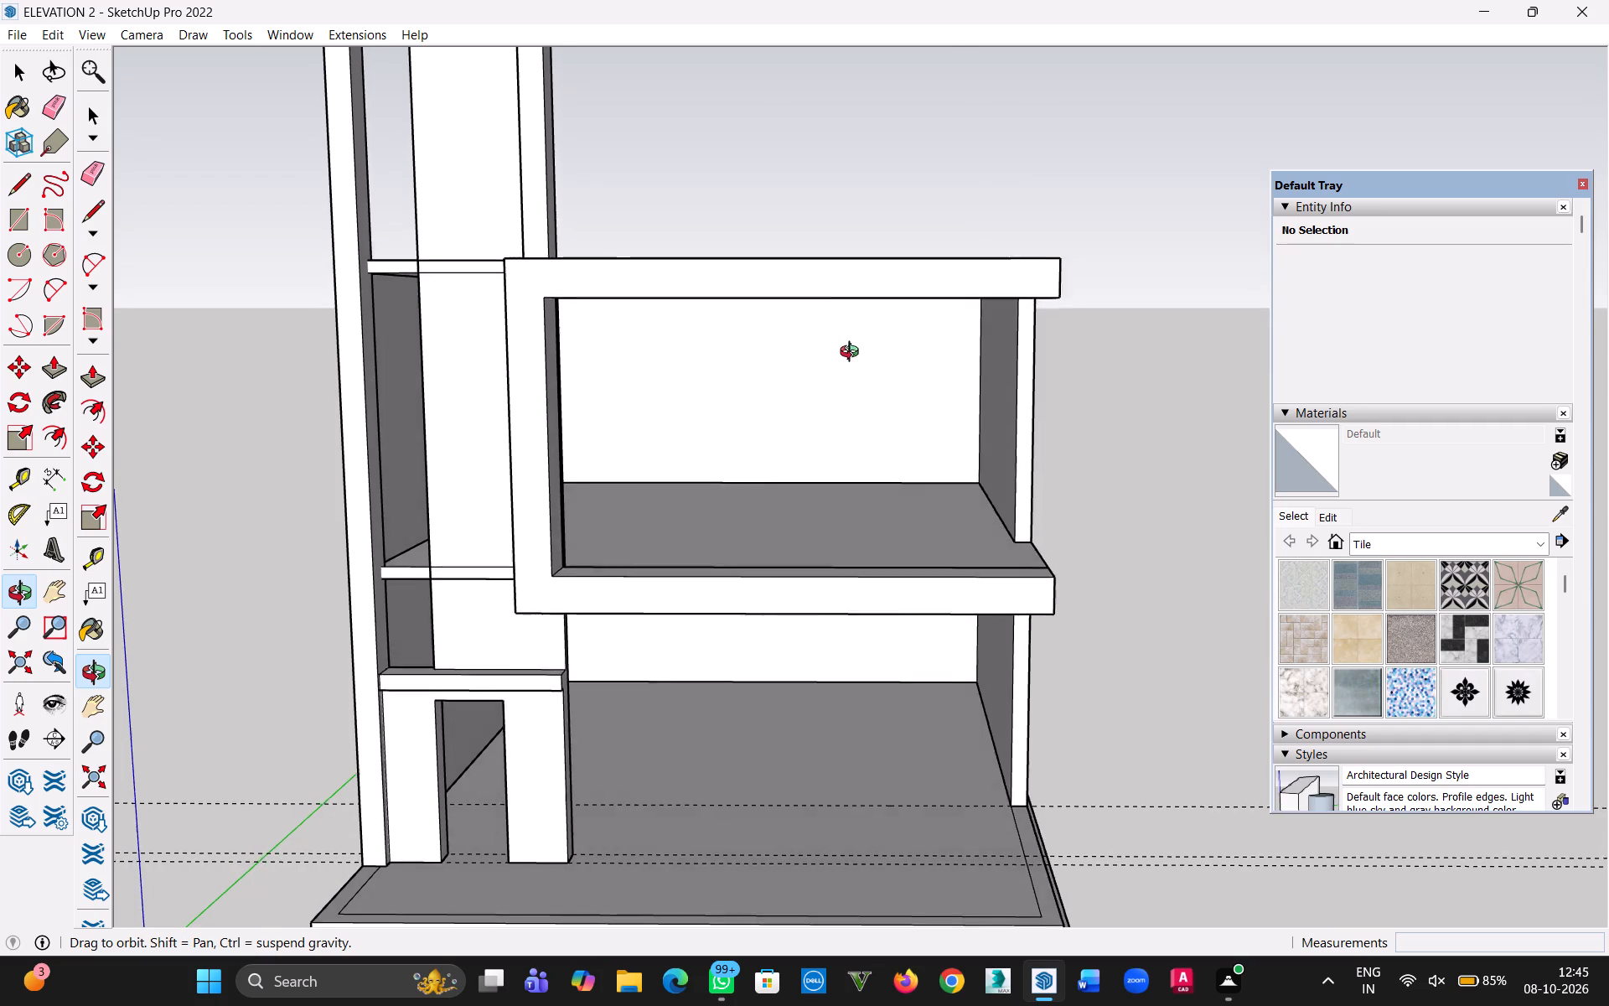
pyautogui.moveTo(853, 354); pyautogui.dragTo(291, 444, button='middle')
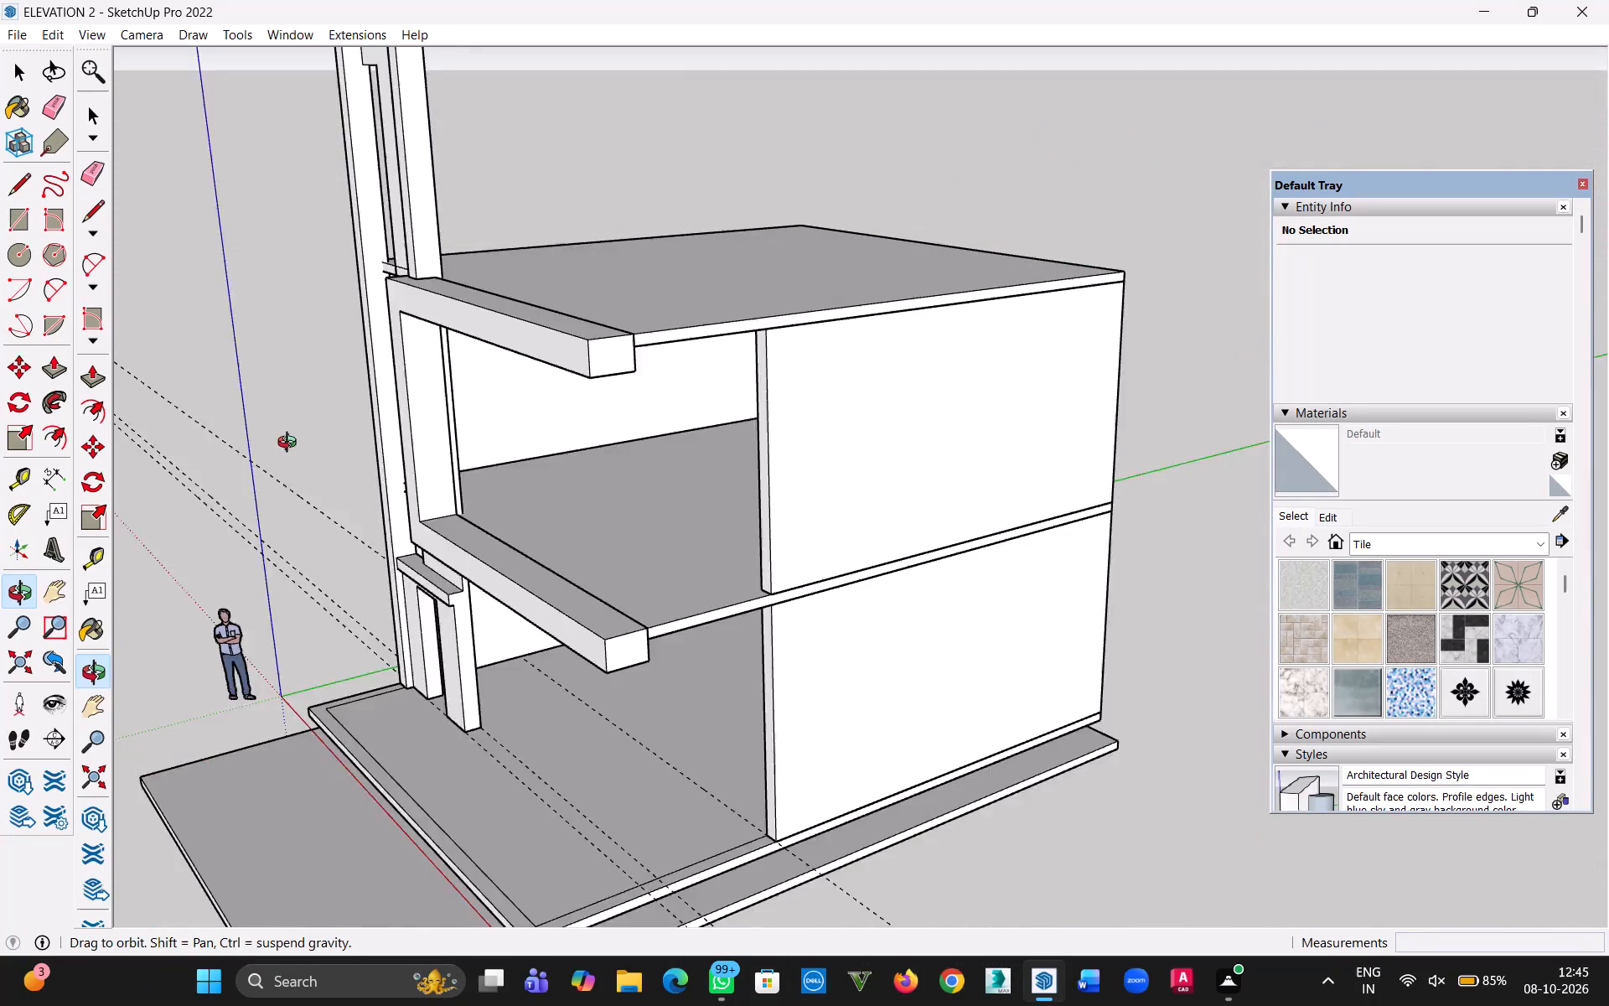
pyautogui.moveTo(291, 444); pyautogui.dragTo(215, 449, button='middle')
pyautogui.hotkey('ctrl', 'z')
# Copy the wall and slab groups 12'6" up onto the slab's top corner and repeat the copy x2 for two upper storeys.
pyautogui.moveTo(1031, 568); pyautogui.dragTo(780, 539, button='middle')
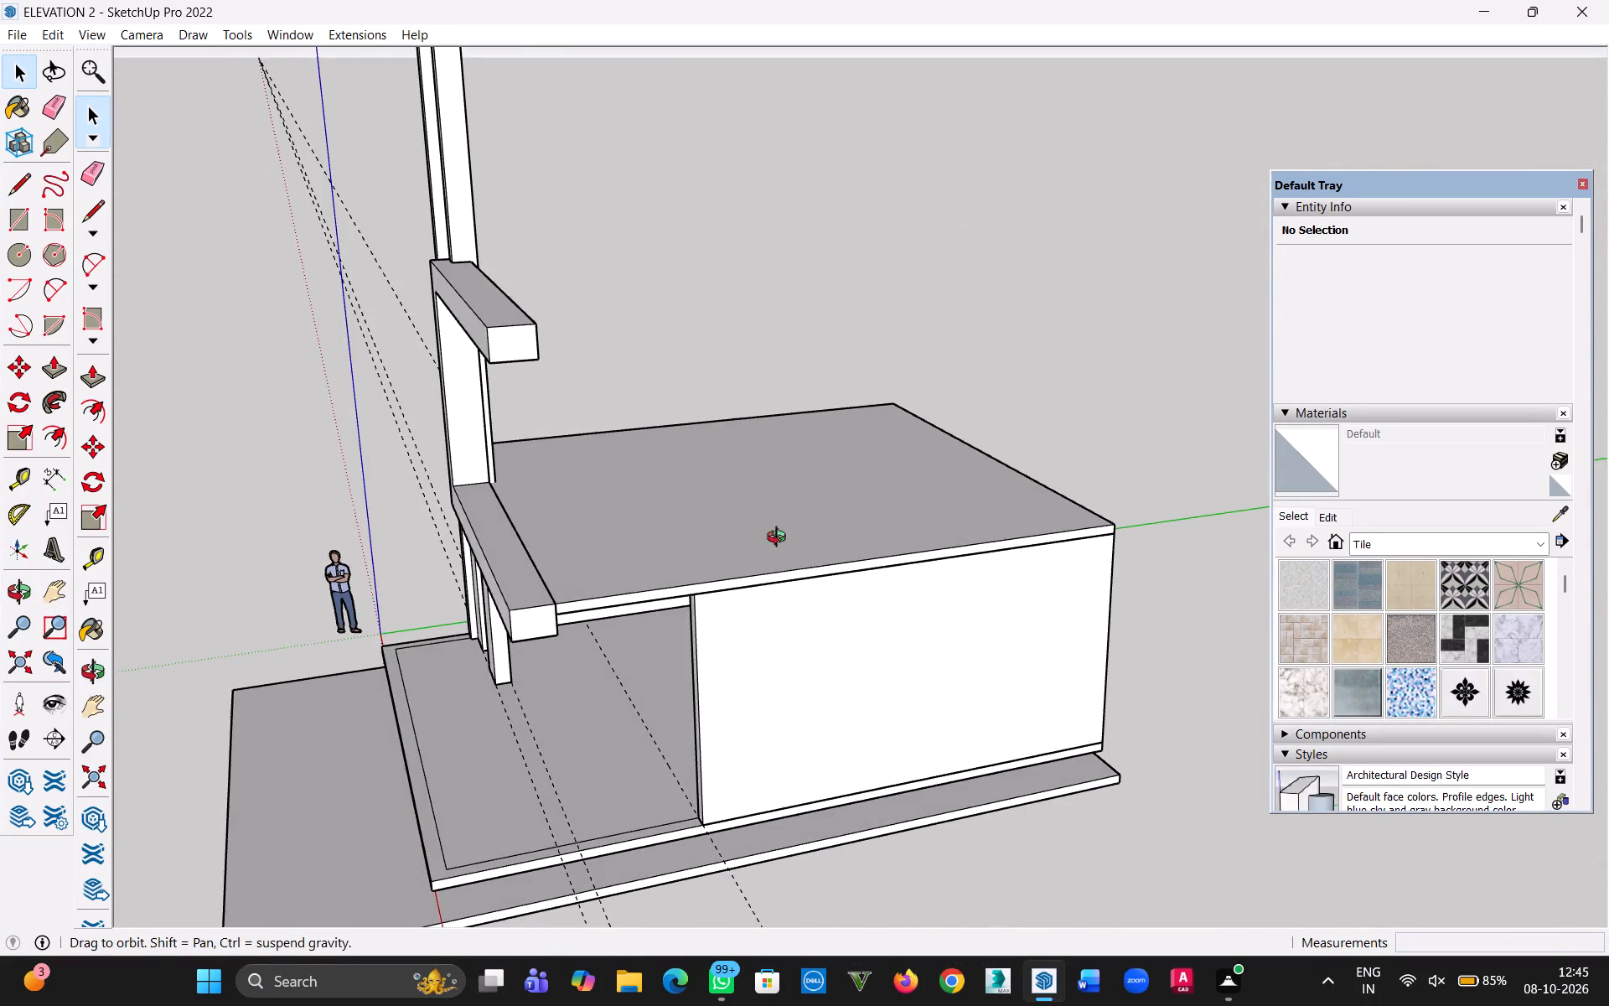
pyautogui.moveTo(780, 539); pyautogui.dragTo(764, 534, button='middle')
pyautogui.middleClick(764, 534)
pyautogui.click(23, 83)
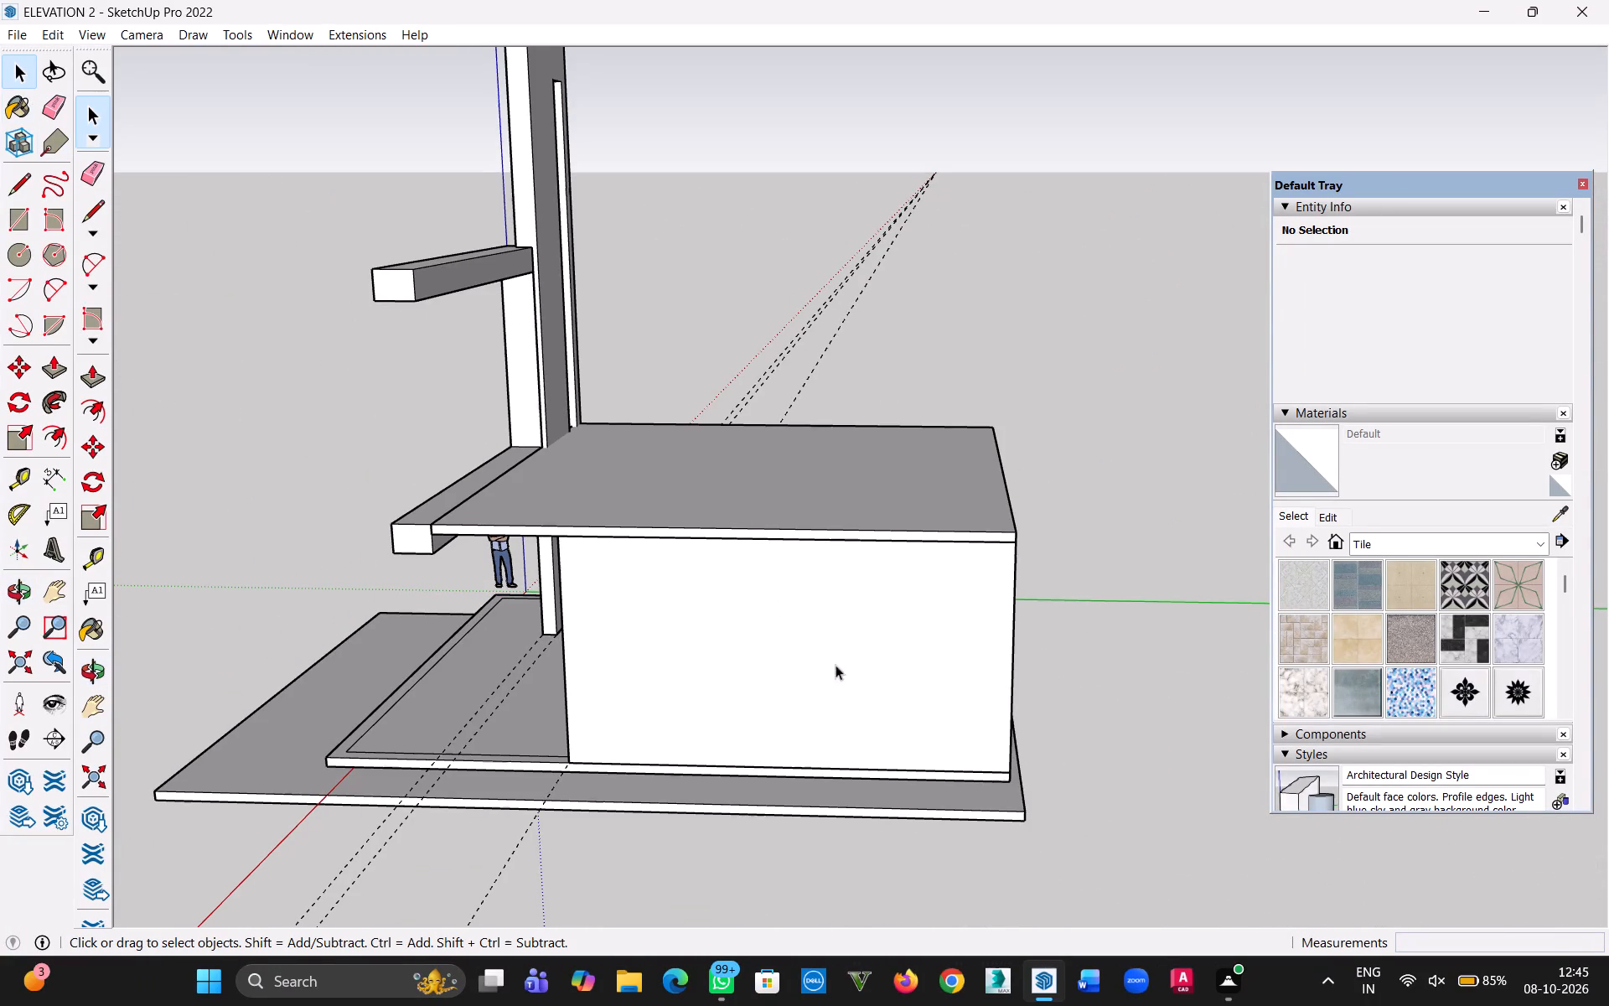
pyautogui.click(861, 692)
pyautogui.keyDown('ctrl'); pyautogui.click(791, 509); pyautogui.keyUp('ctrl')
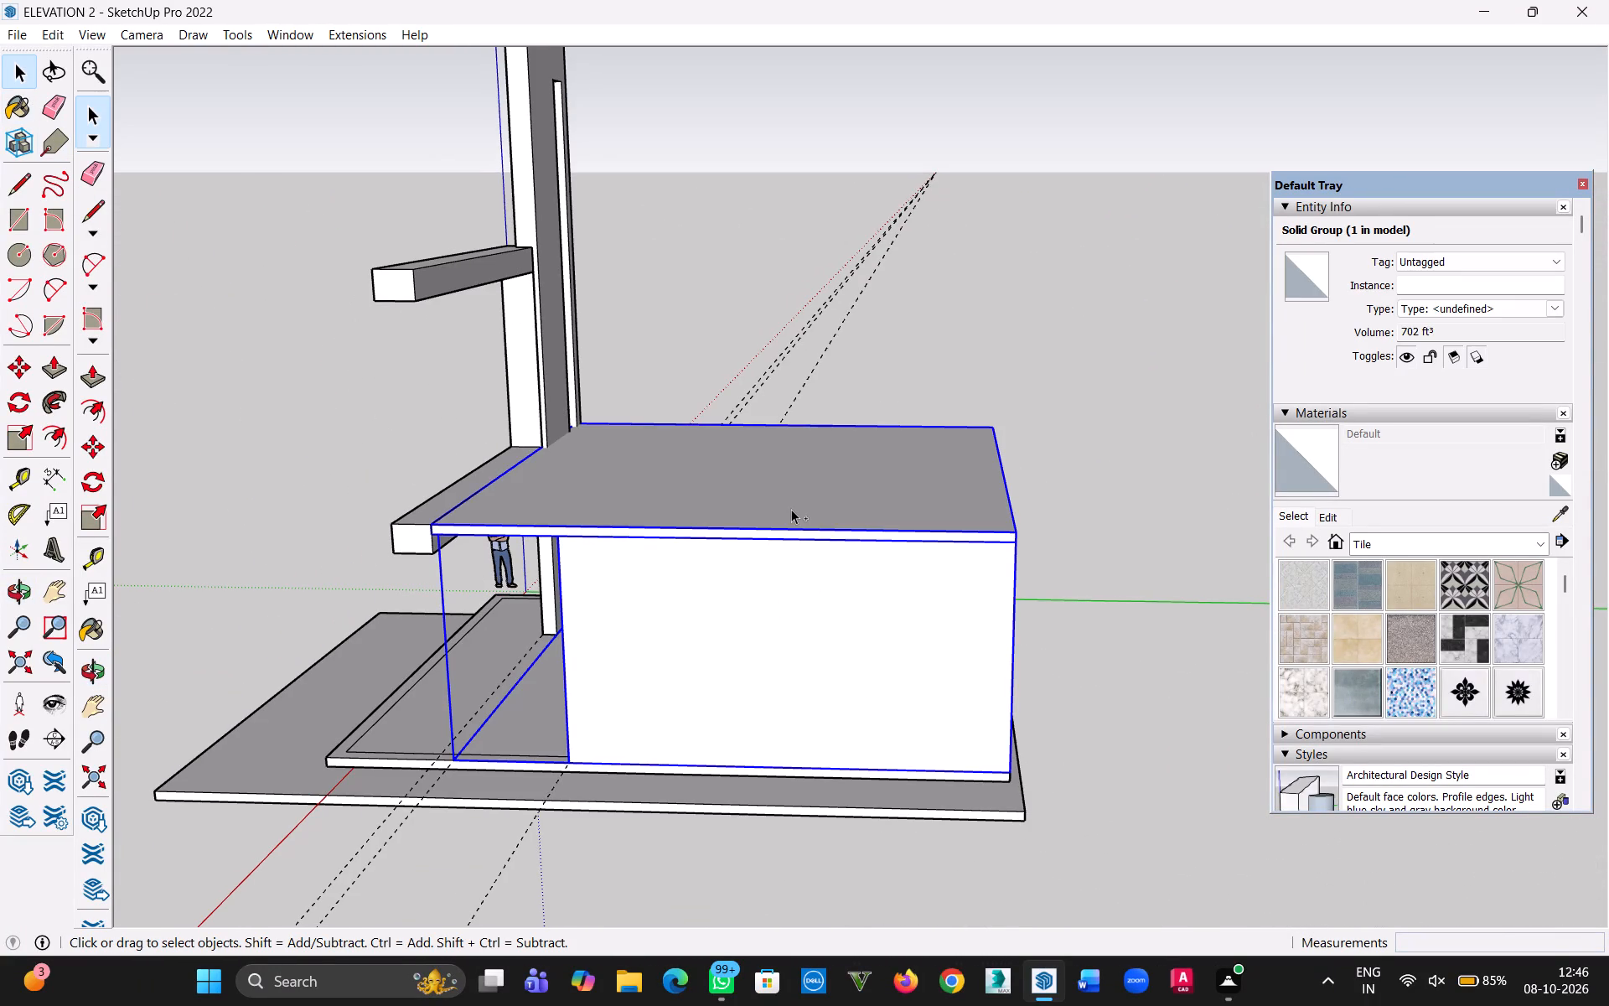
pyautogui.press('m')
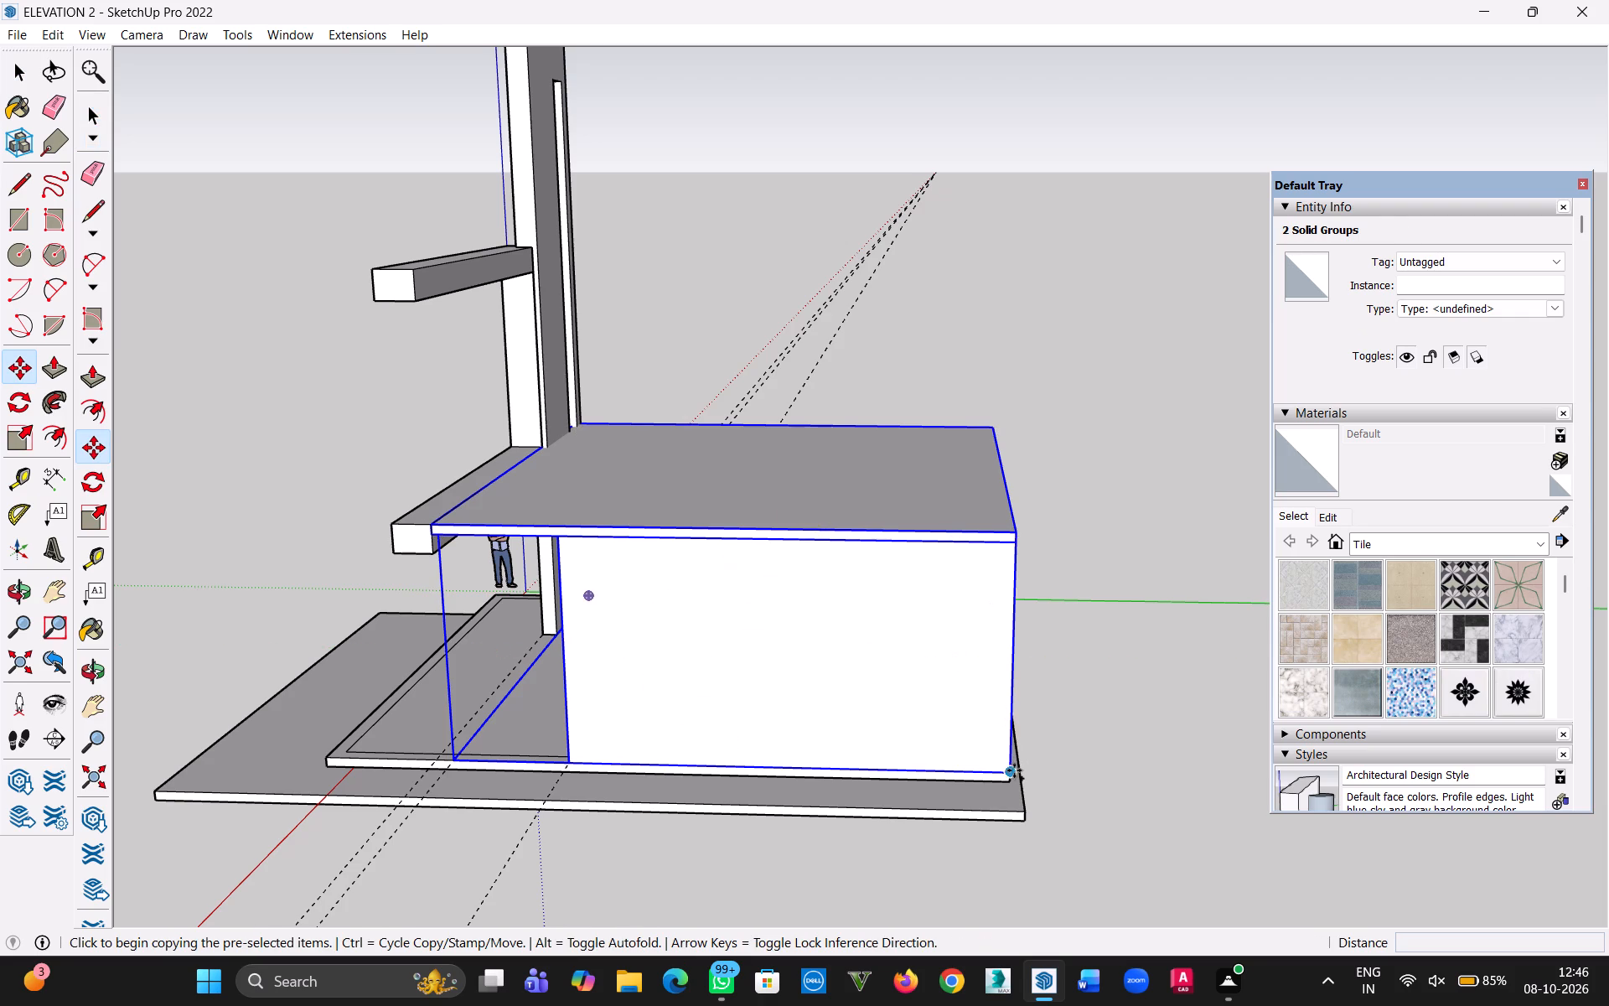
pyautogui.click(1014, 772)
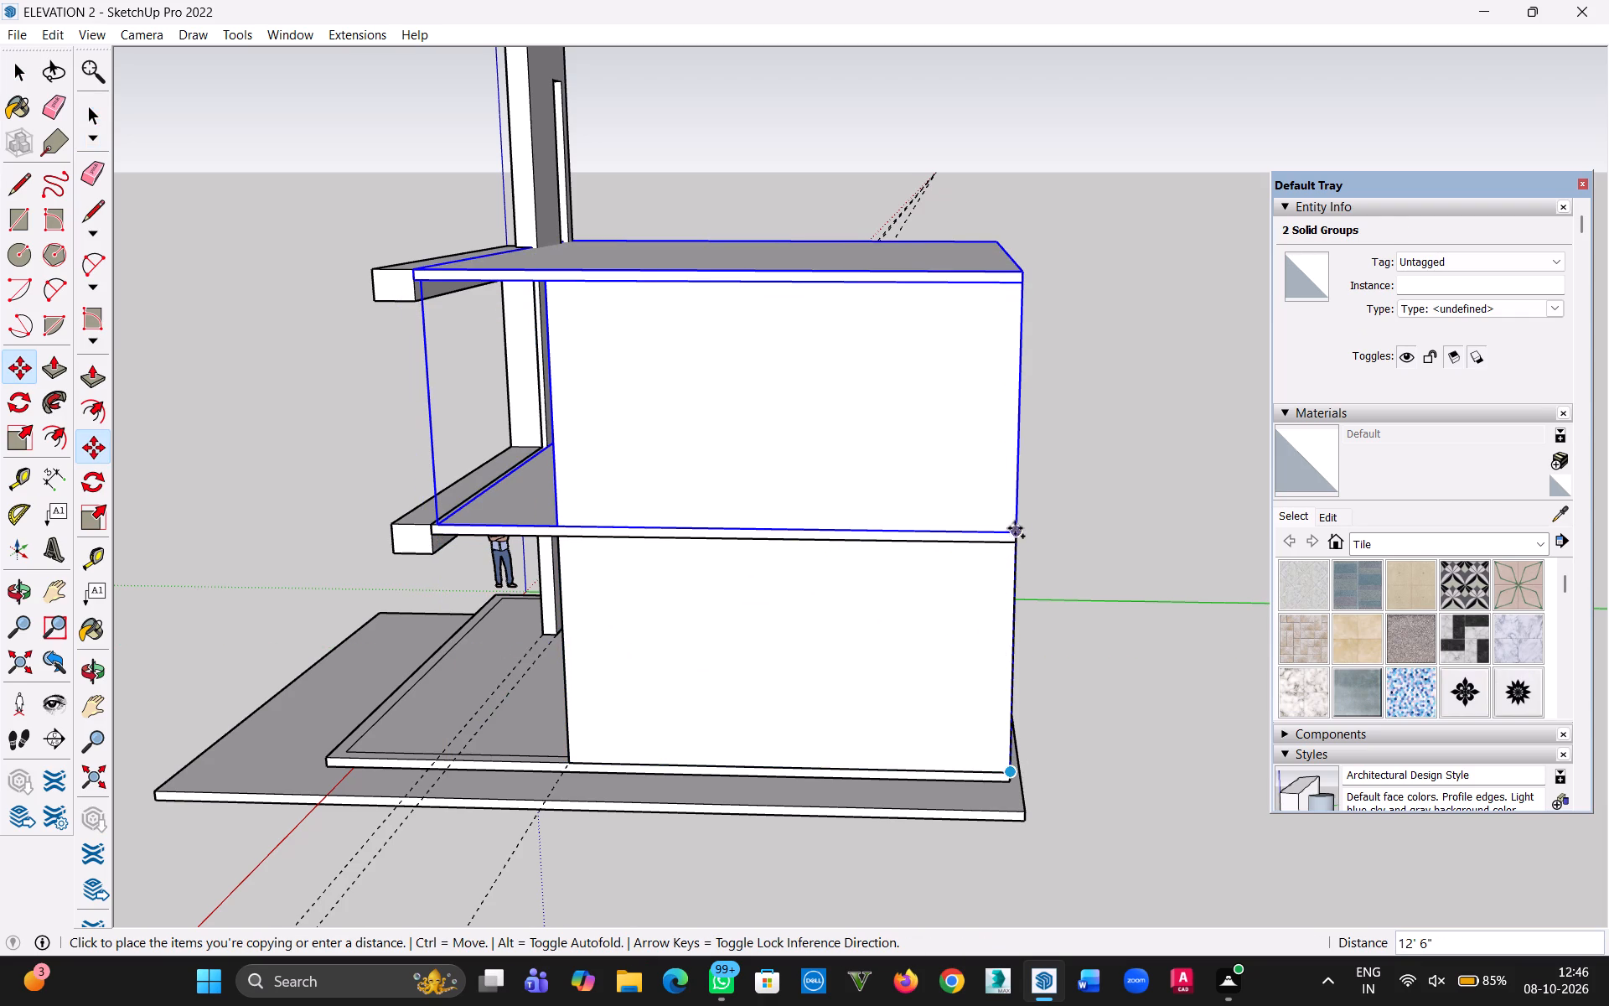
pyautogui.click(1012, 527)
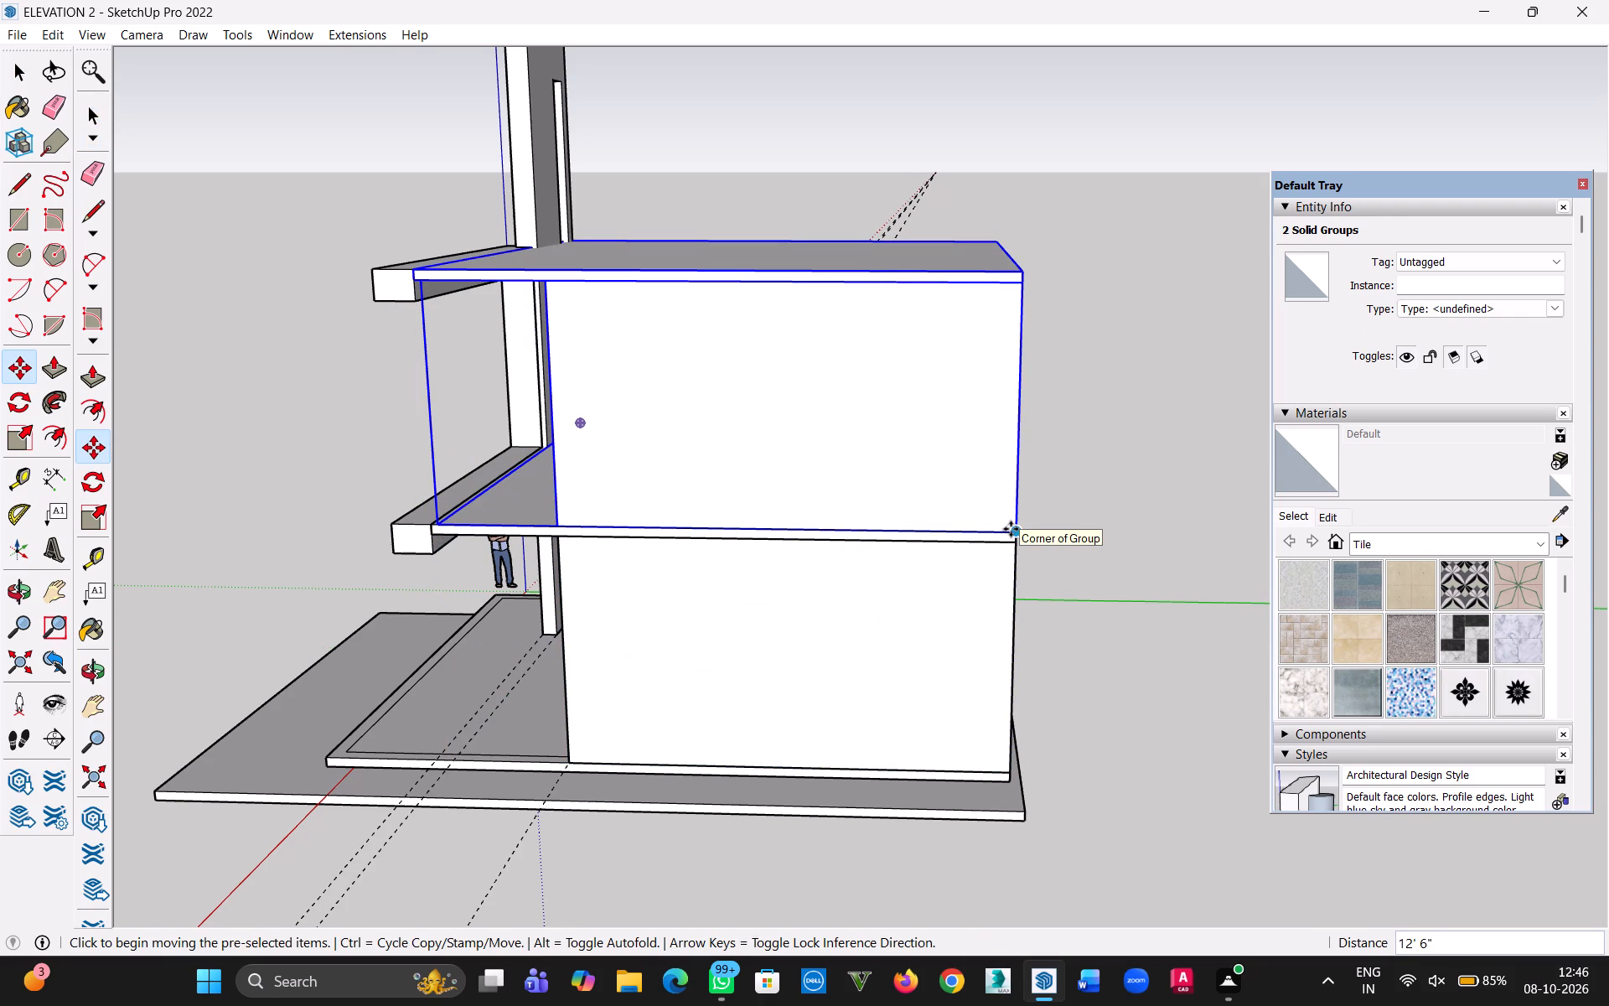
pyautogui.write('x2')
pyautogui.press('Return')
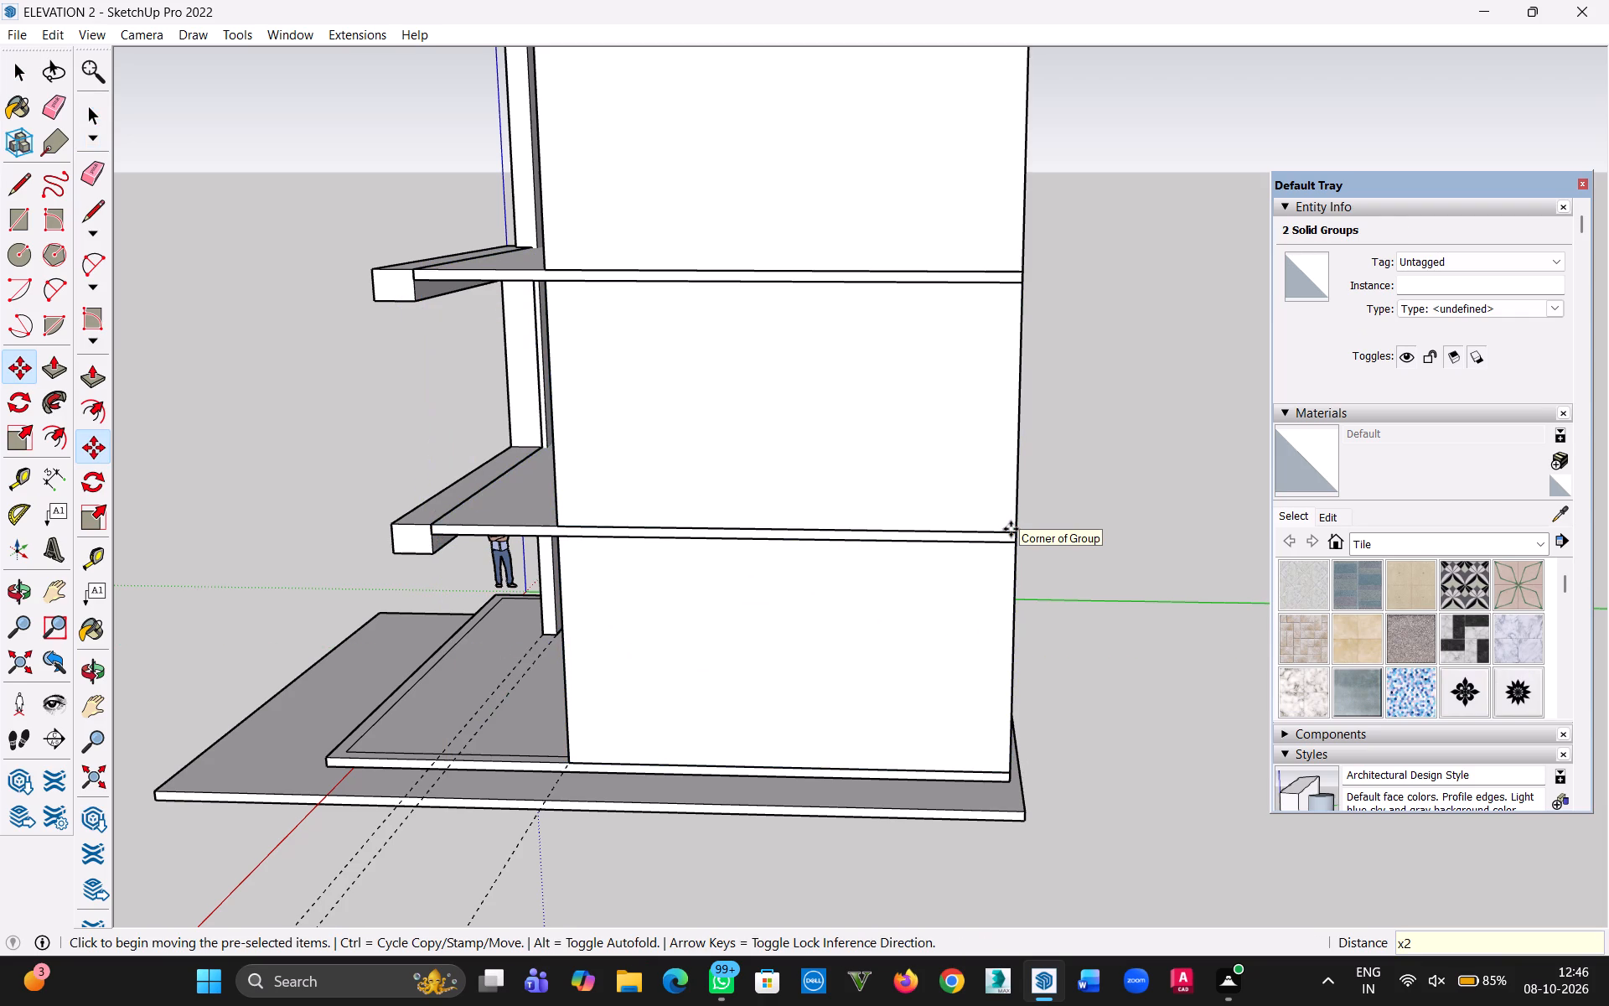
pyautogui.click(28, 77)
pyautogui.click(352, 376)
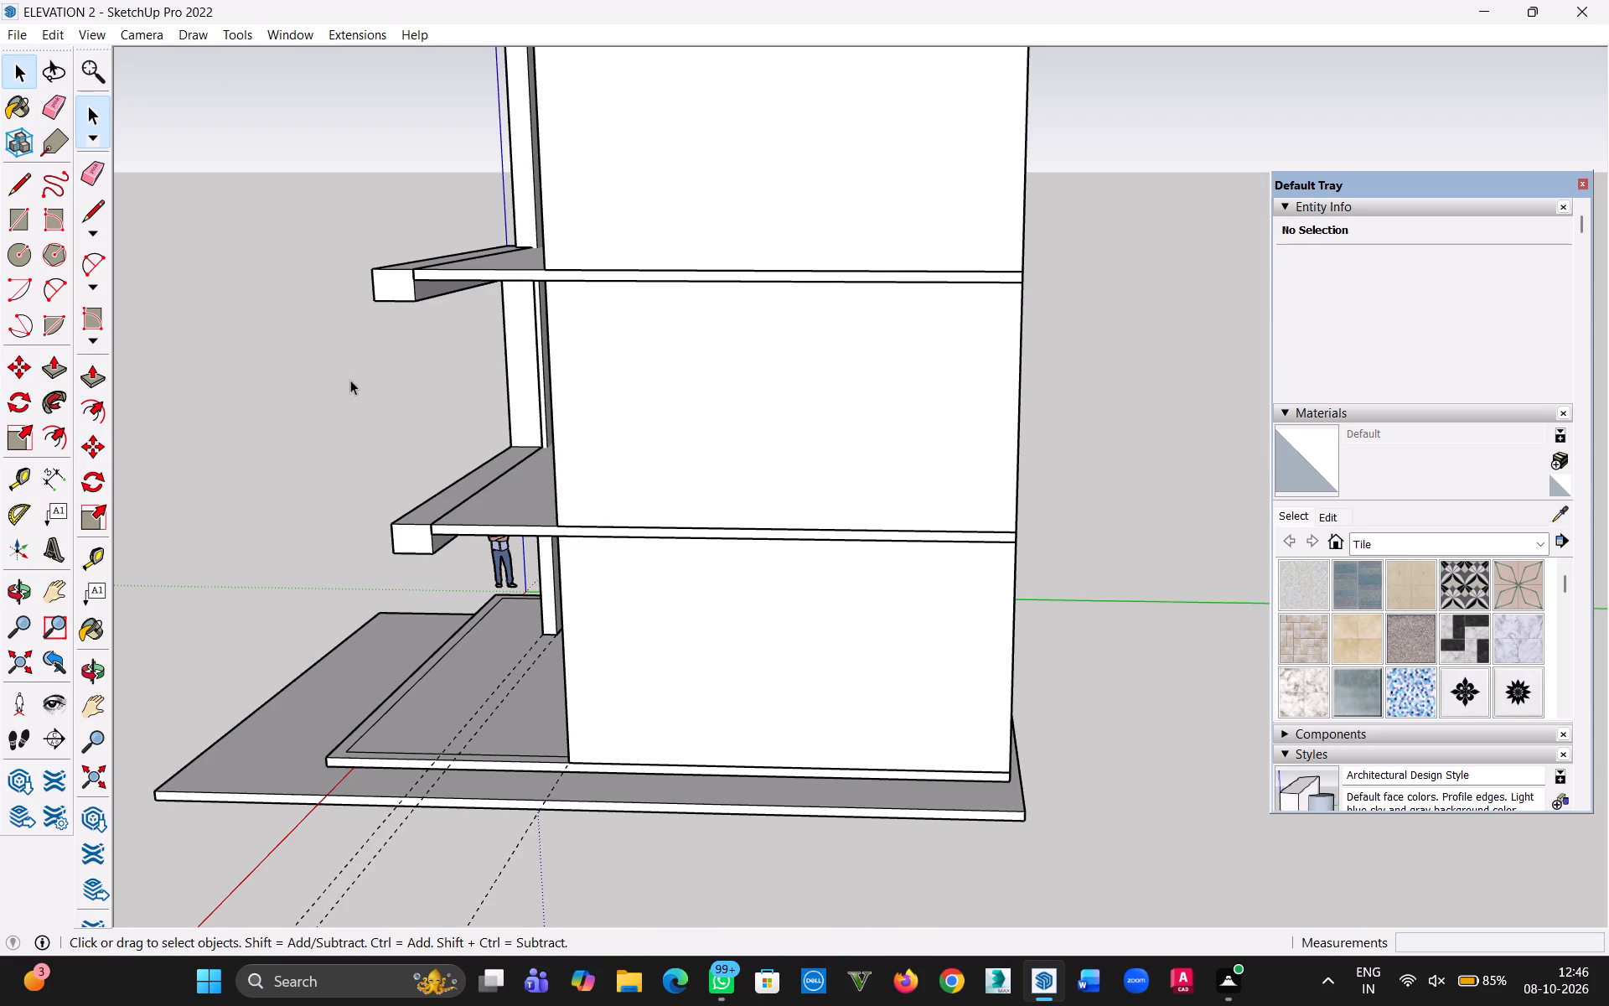
# Examine the stacked storeys from the front and side, checking how the slabs and walls meet the facade frame.
pyautogui.moveTo(314, 425); pyautogui.dragTo(816, 444, button='middle')
pyautogui.scroll(-11, 811, 448)
pyautogui.moveTo(805, 499); pyautogui.dragTo(805, 500, button='middle')
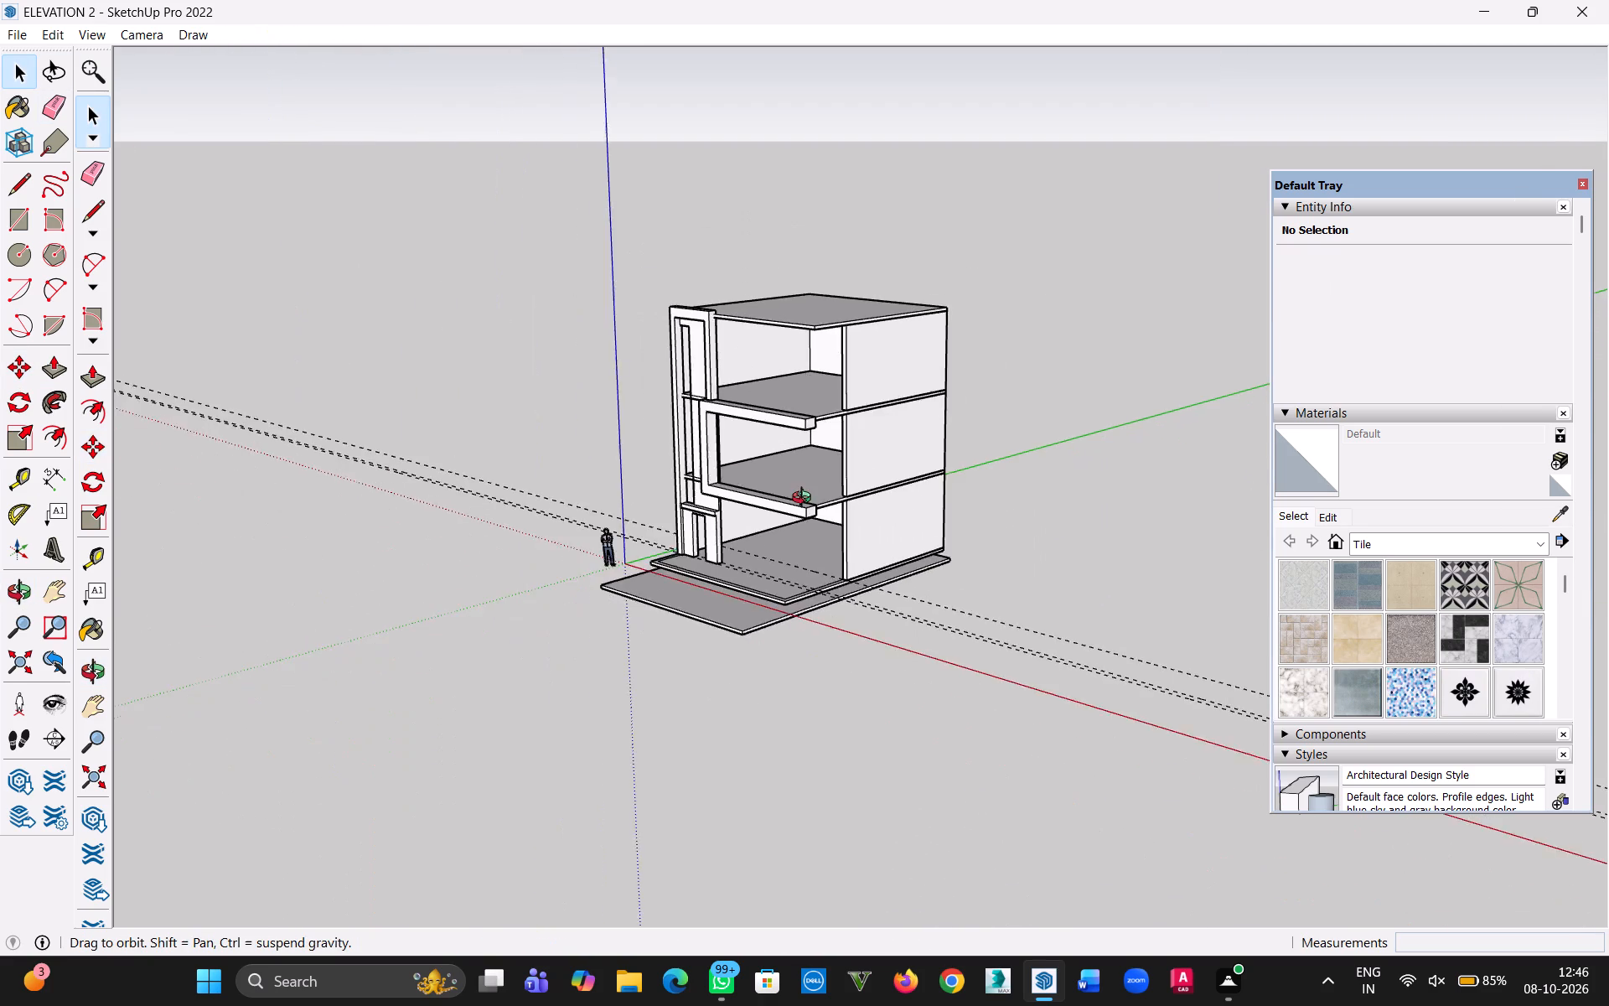
pyautogui.moveTo(805, 500); pyautogui.dragTo(499, 518, button='middle')
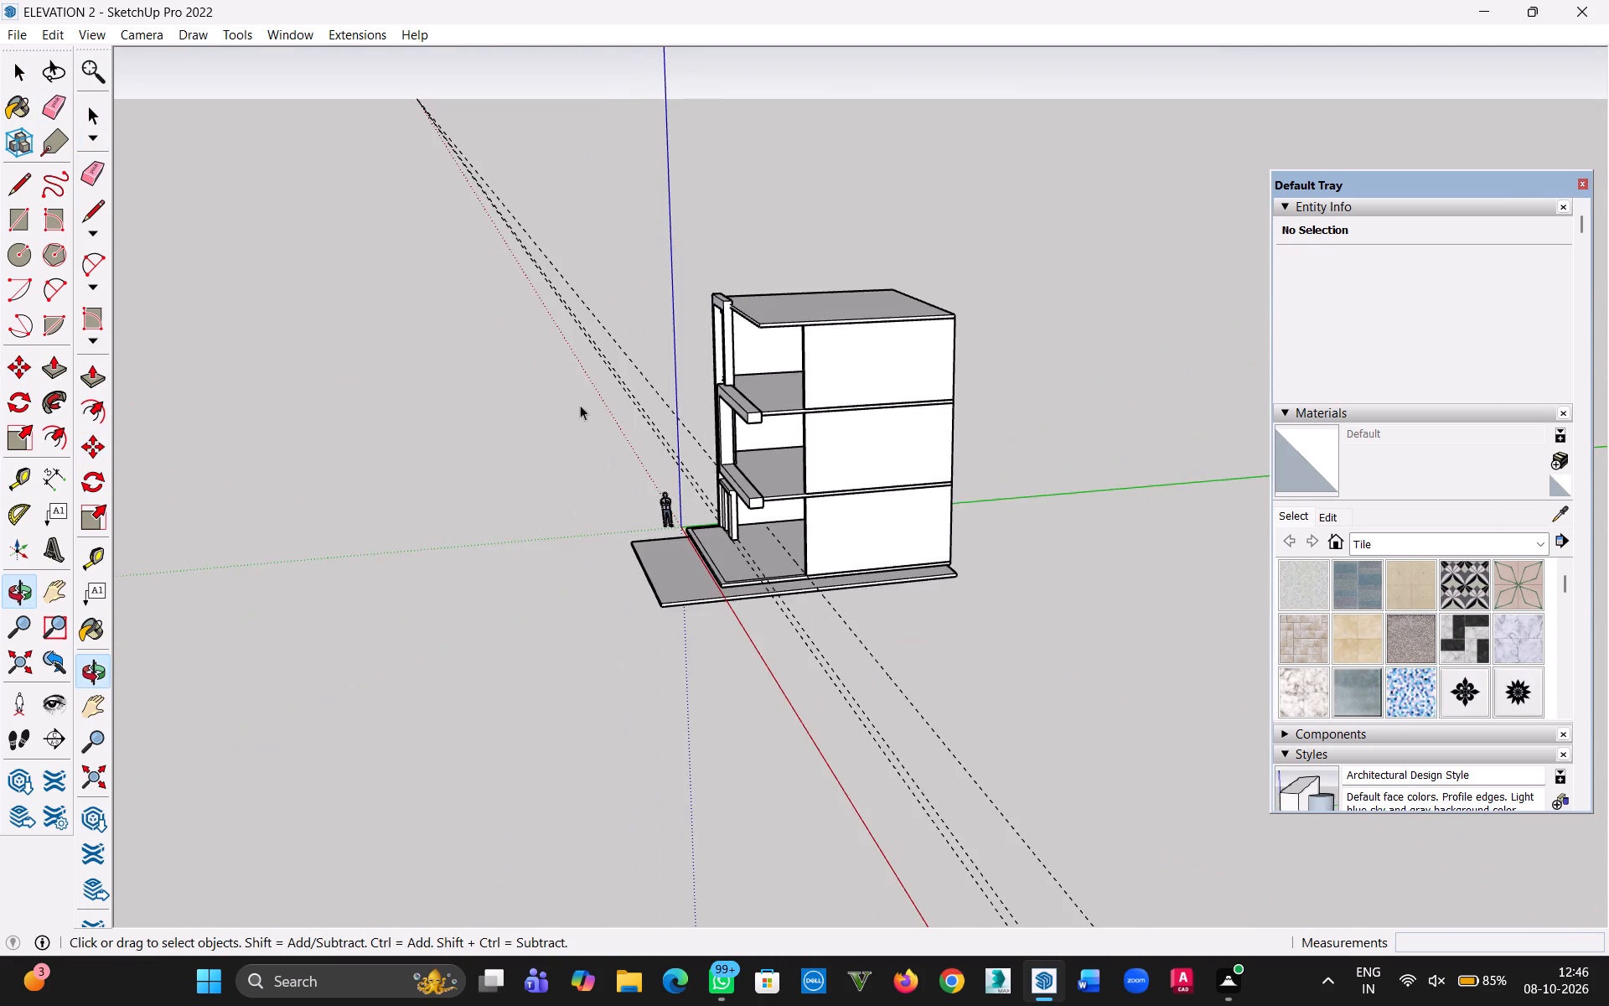
pyautogui.scroll(17, 652, 369)
pyautogui.moveTo(810, 459); pyautogui.dragTo(714, 428, button='middle')
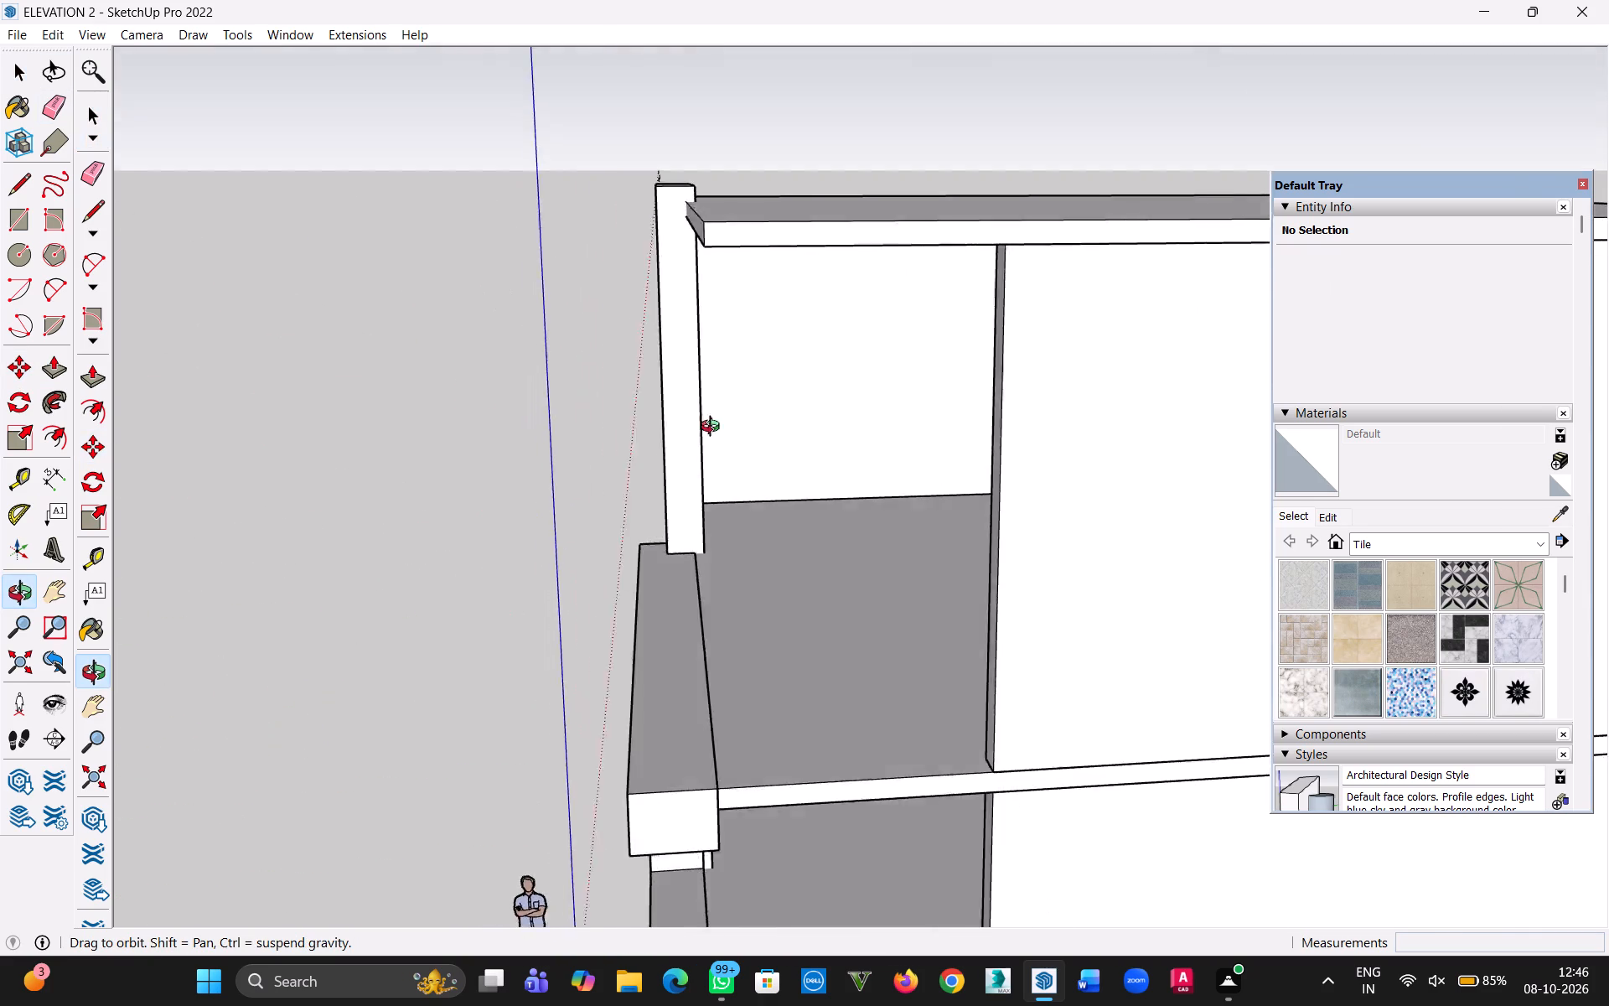
pyautogui.moveTo(714, 428); pyautogui.dragTo(688, 338, button='middle')
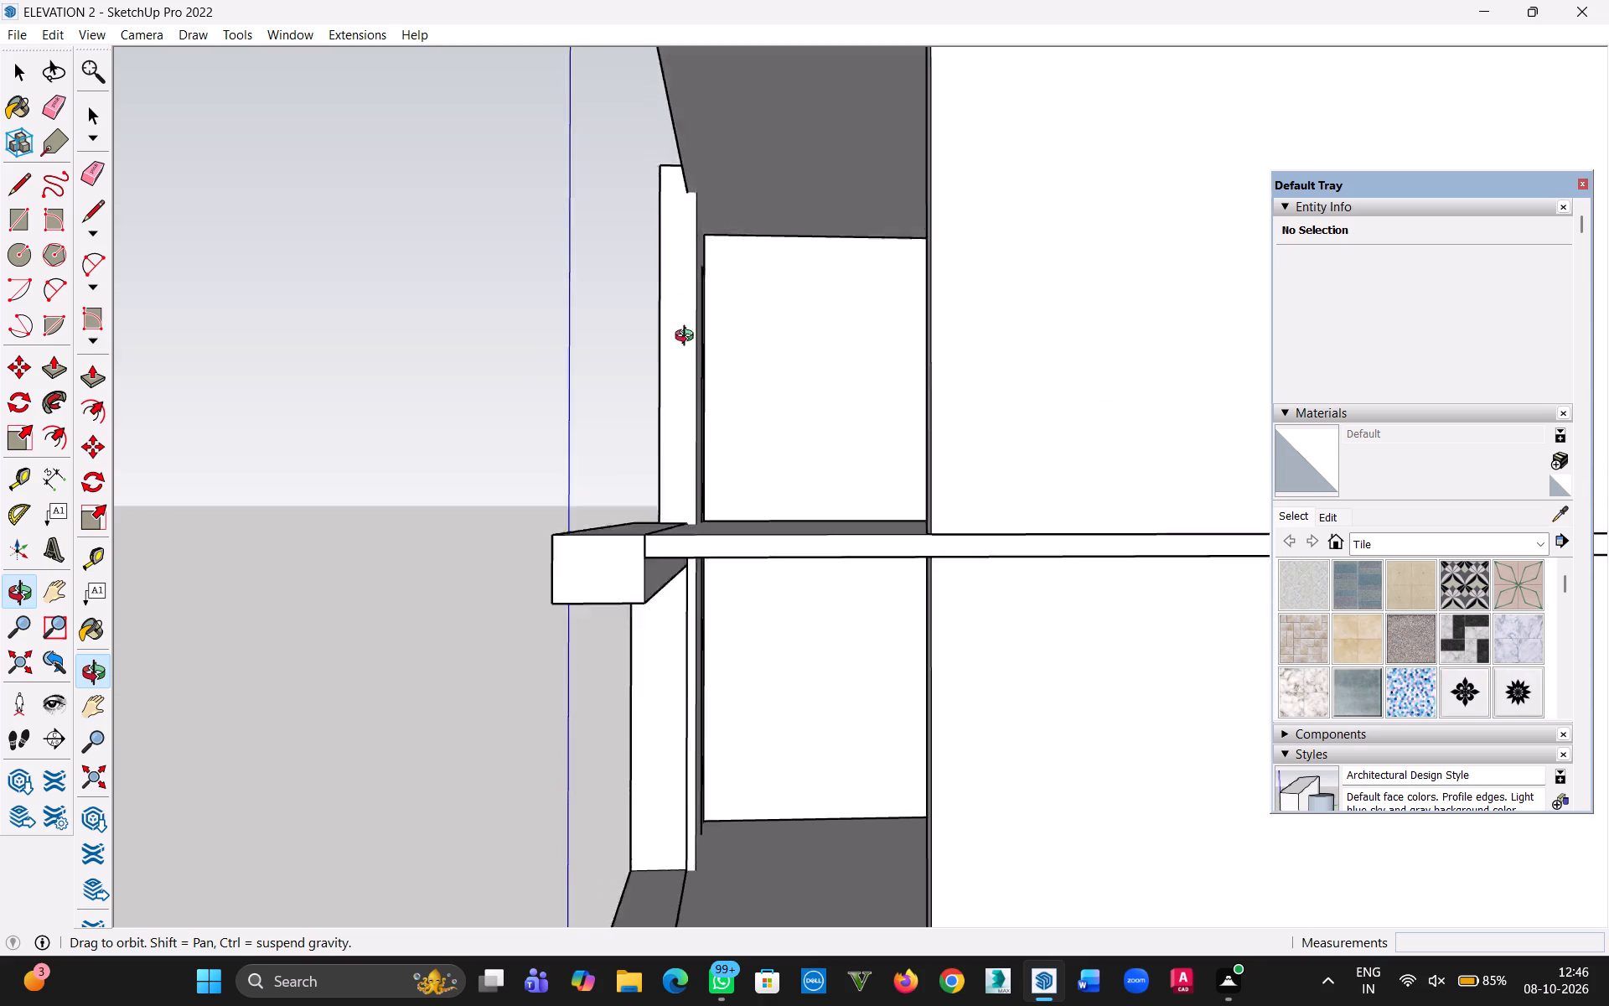
pyautogui.moveTo(688, 338); pyautogui.dragTo(694, 490, button='middle')
pyautogui.middleClick(696, 513)
pyautogui.scroll(-12, 696, 513)
pyautogui.moveTo(726, 550); pyautogui.dragTo(721, 405, button='middle')
pyautogui.scroll(1, 731, 534)
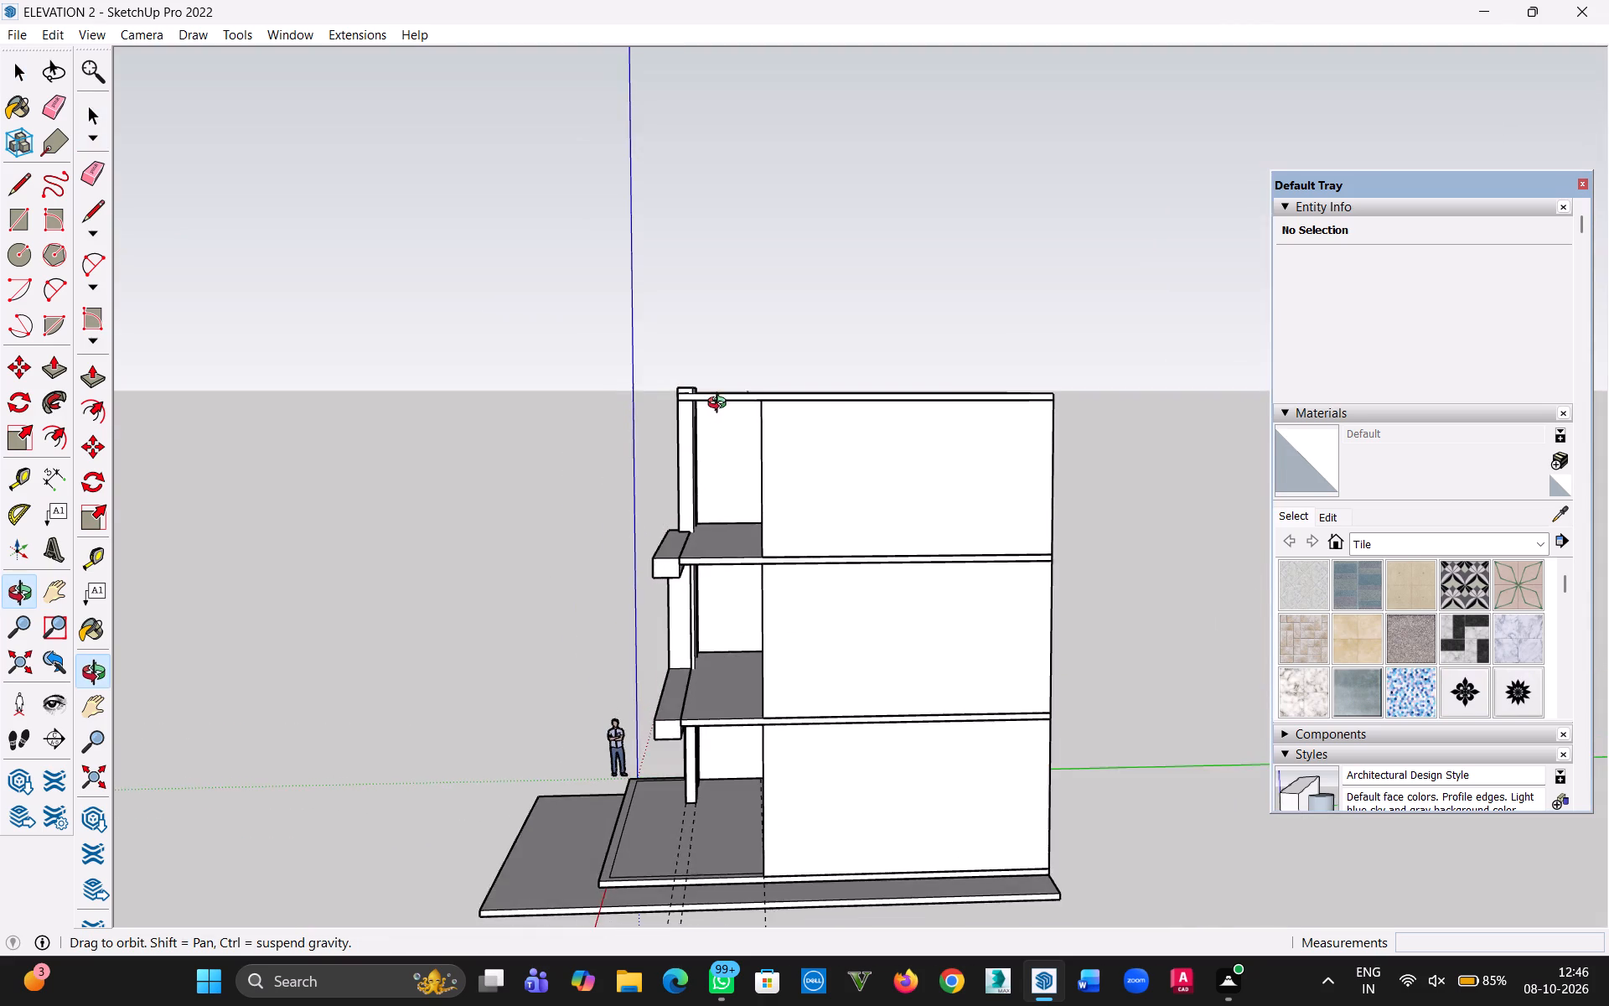
pyautogui.moveTo(721, 405); pyautogui.dragTo(735, 484, button='middle')
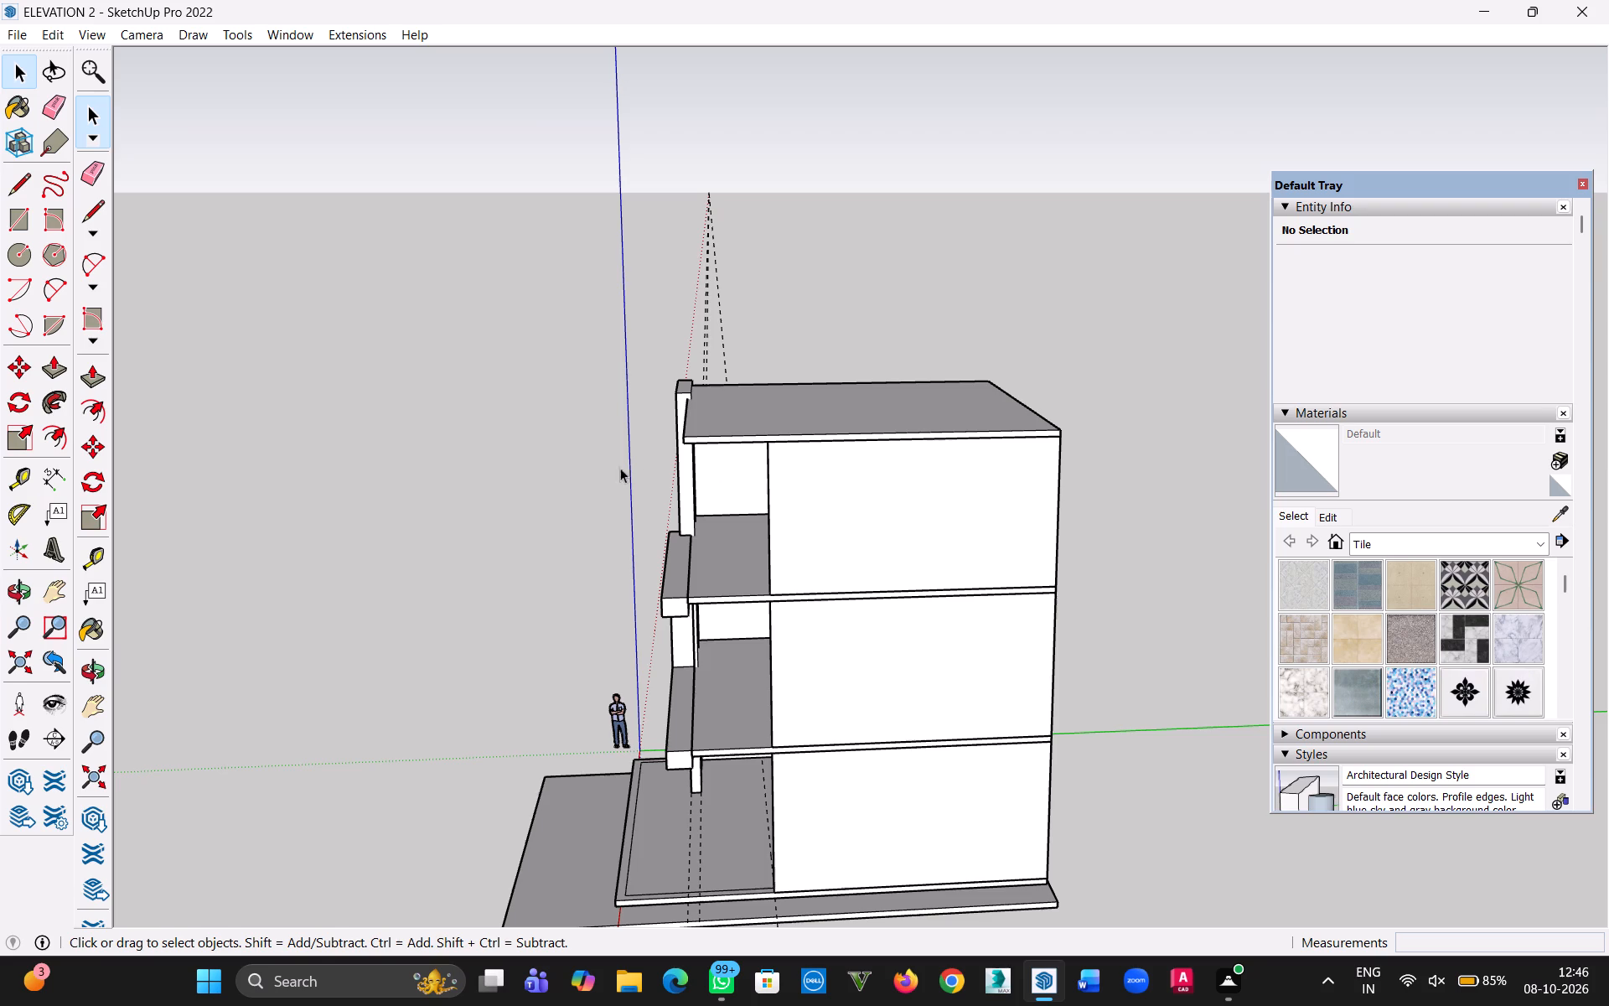
pyautogui.moveTo(617, 470); pyautogui.dragTo(1197, 377, button='middle')
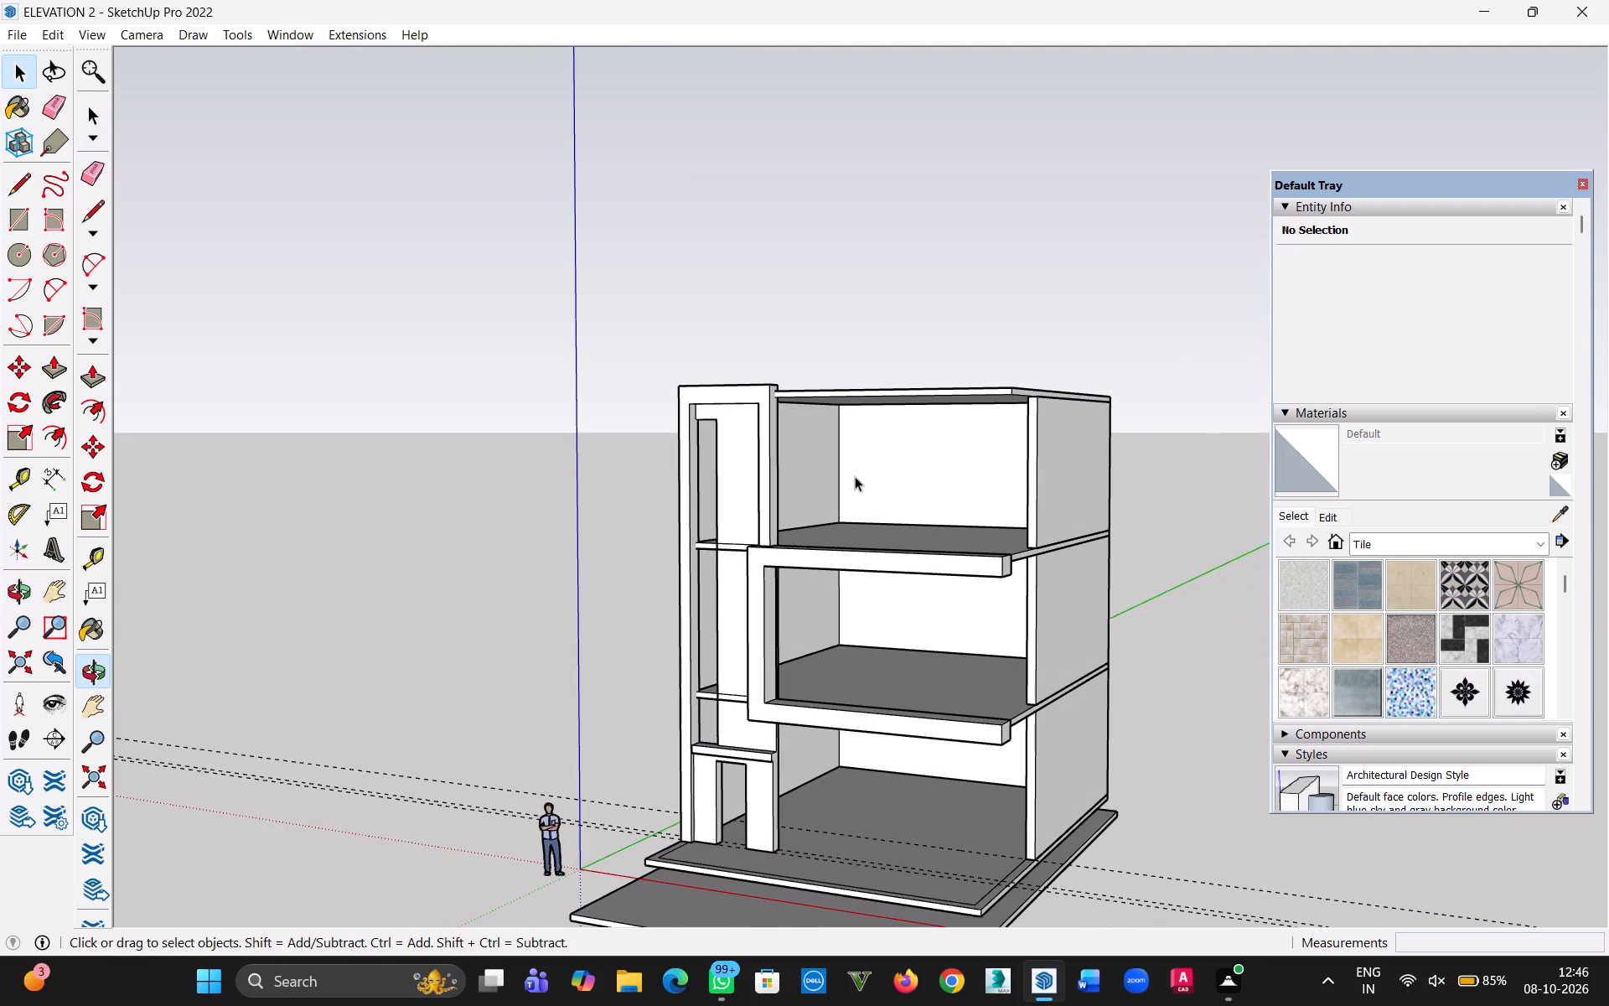
pyautogui.moveTo(839, 476); pyautogui.dragTo(1080, 450, button='middle')
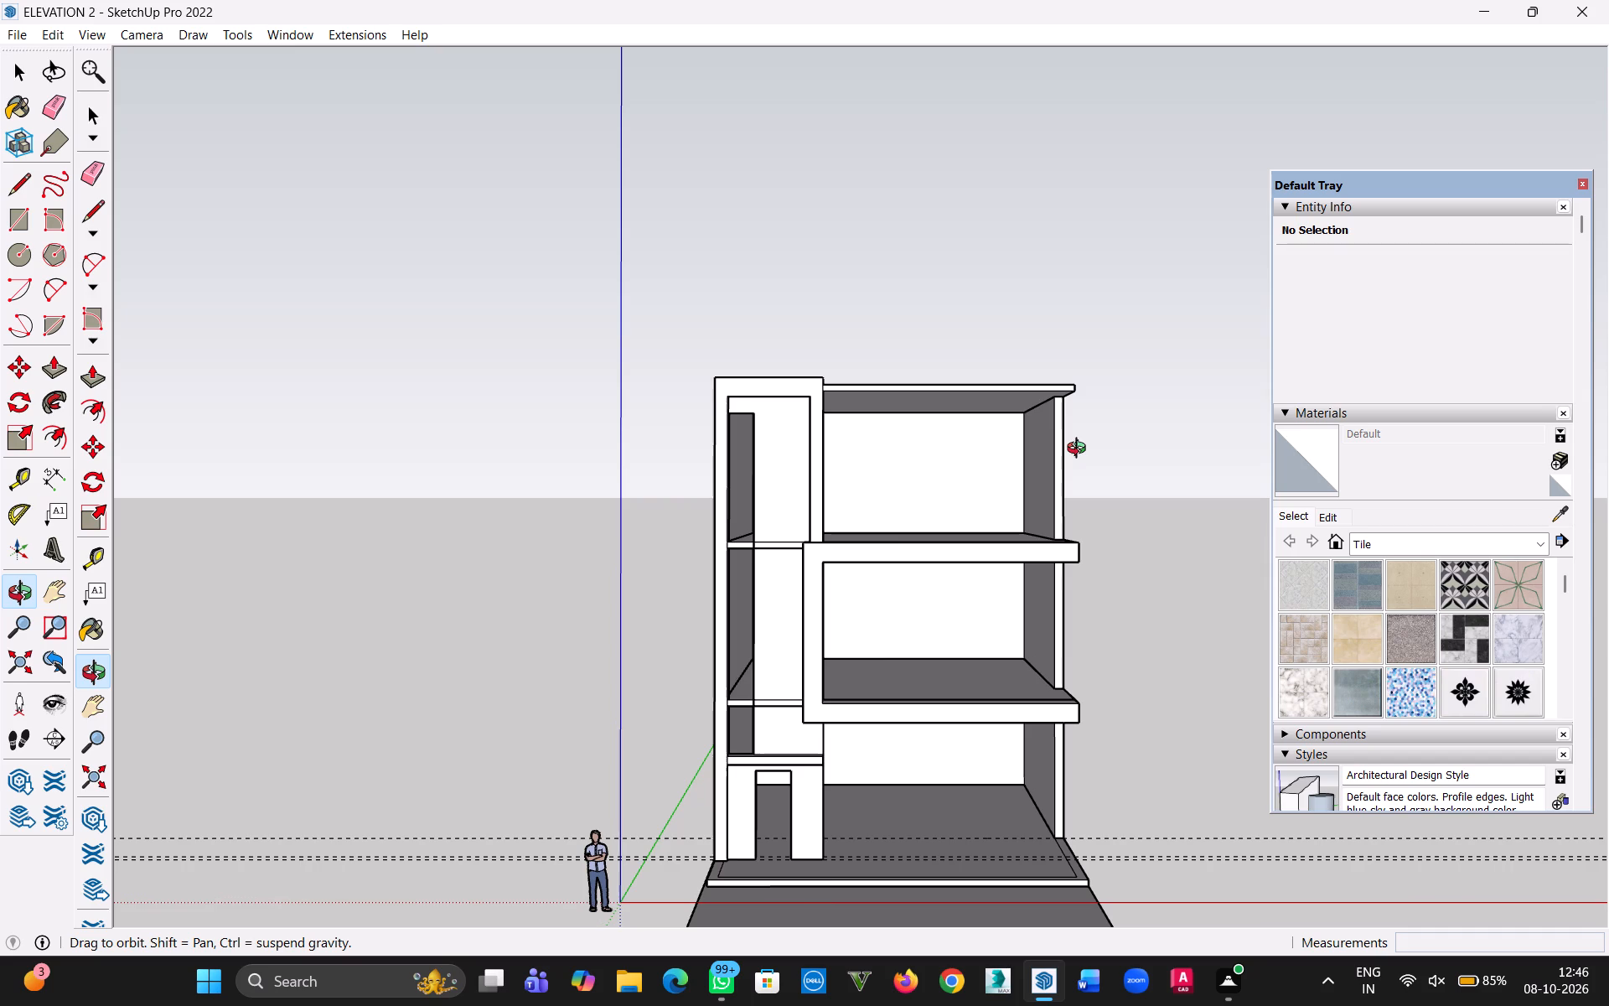
pyautogui.moveTo(1080, 450); pyautogui.dragTo(1066, 454, button='middle')
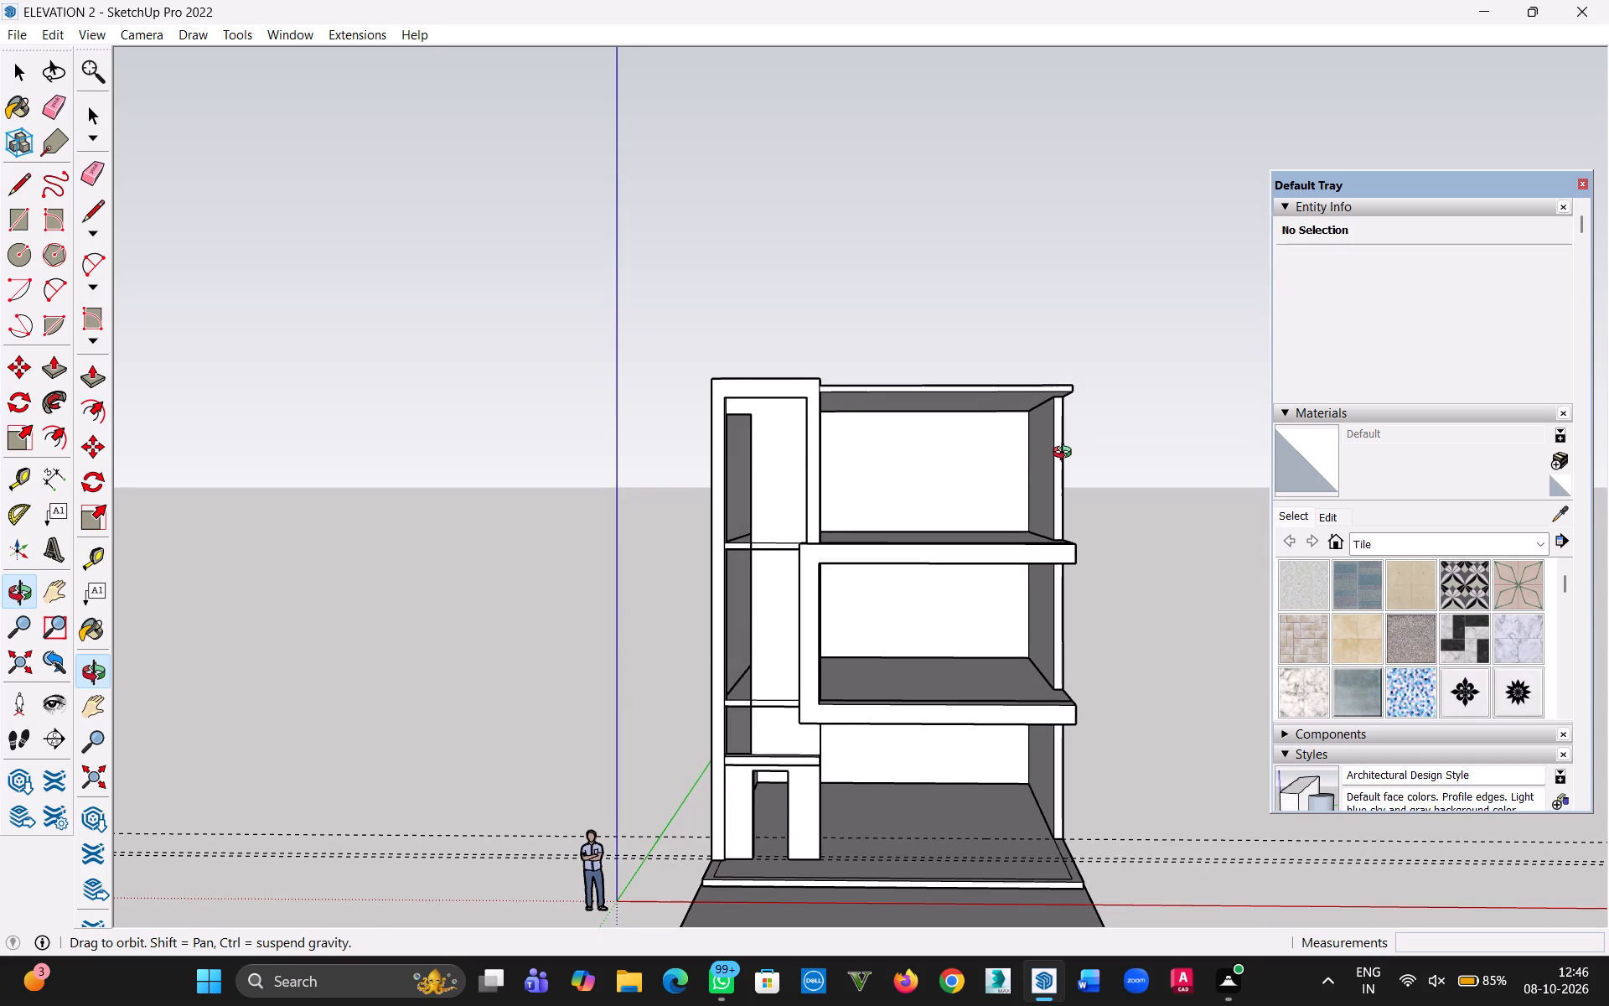
pyautogui.moveTo(1066, 454); pyautogui.dragTo(334, 538, button='middle')
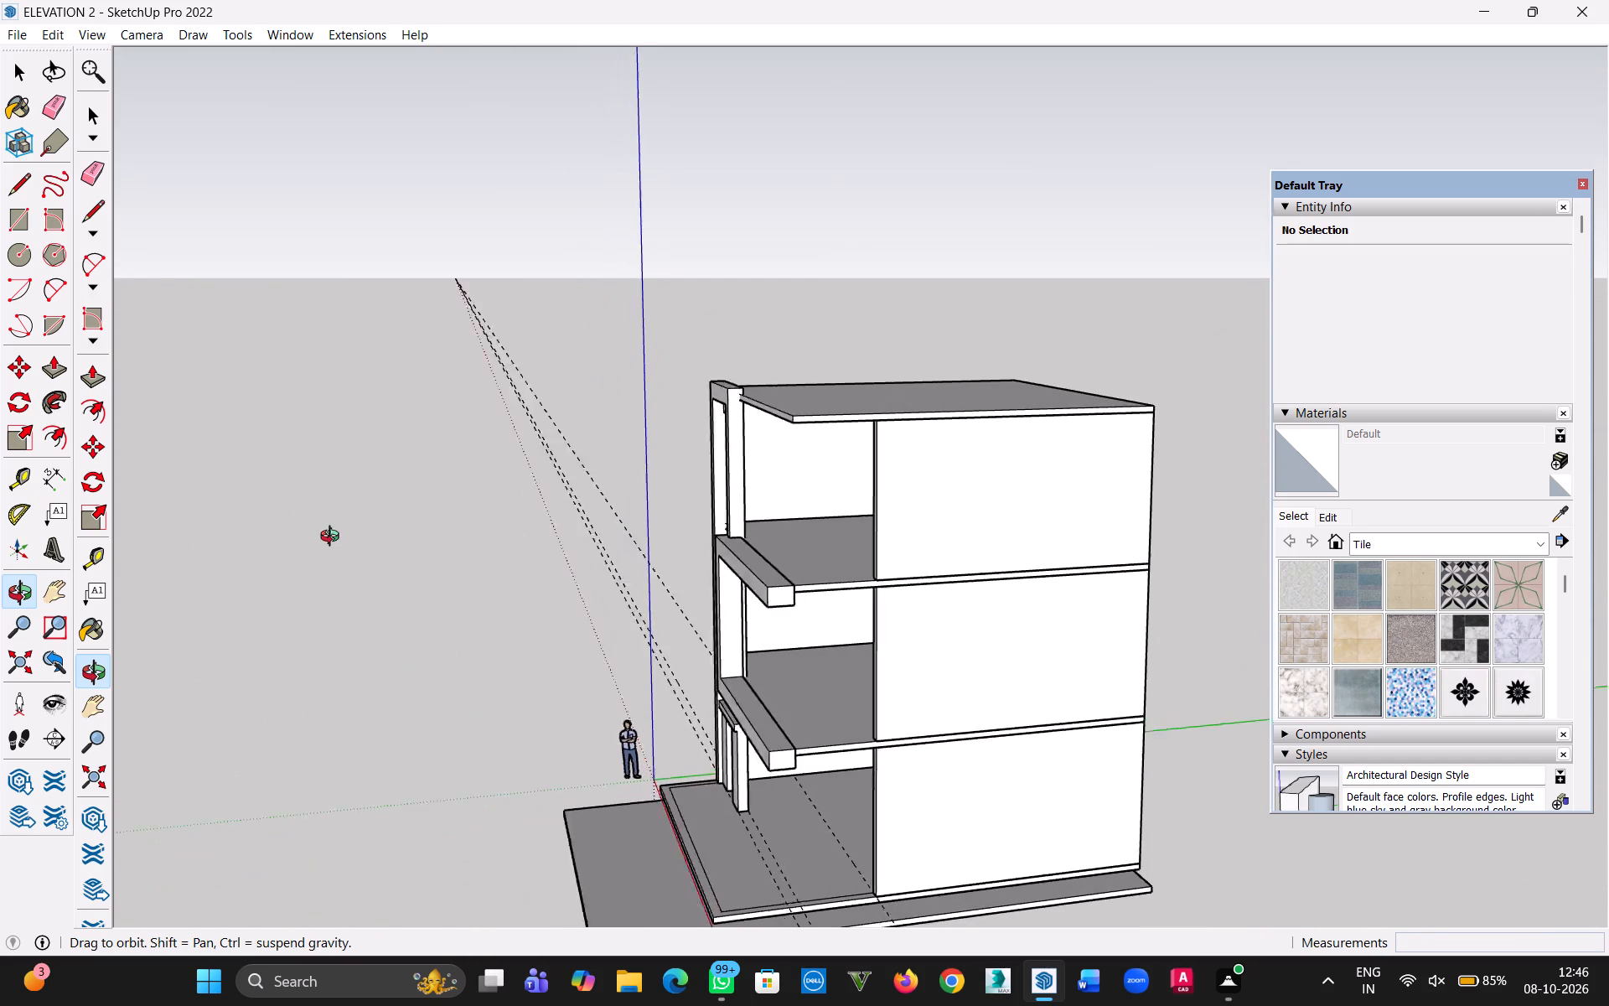
pyautogui.moveTo(334, 538); pyautogui.dragTo(320, 538, button='middle')
pyautogui.middleClick(319, 538)
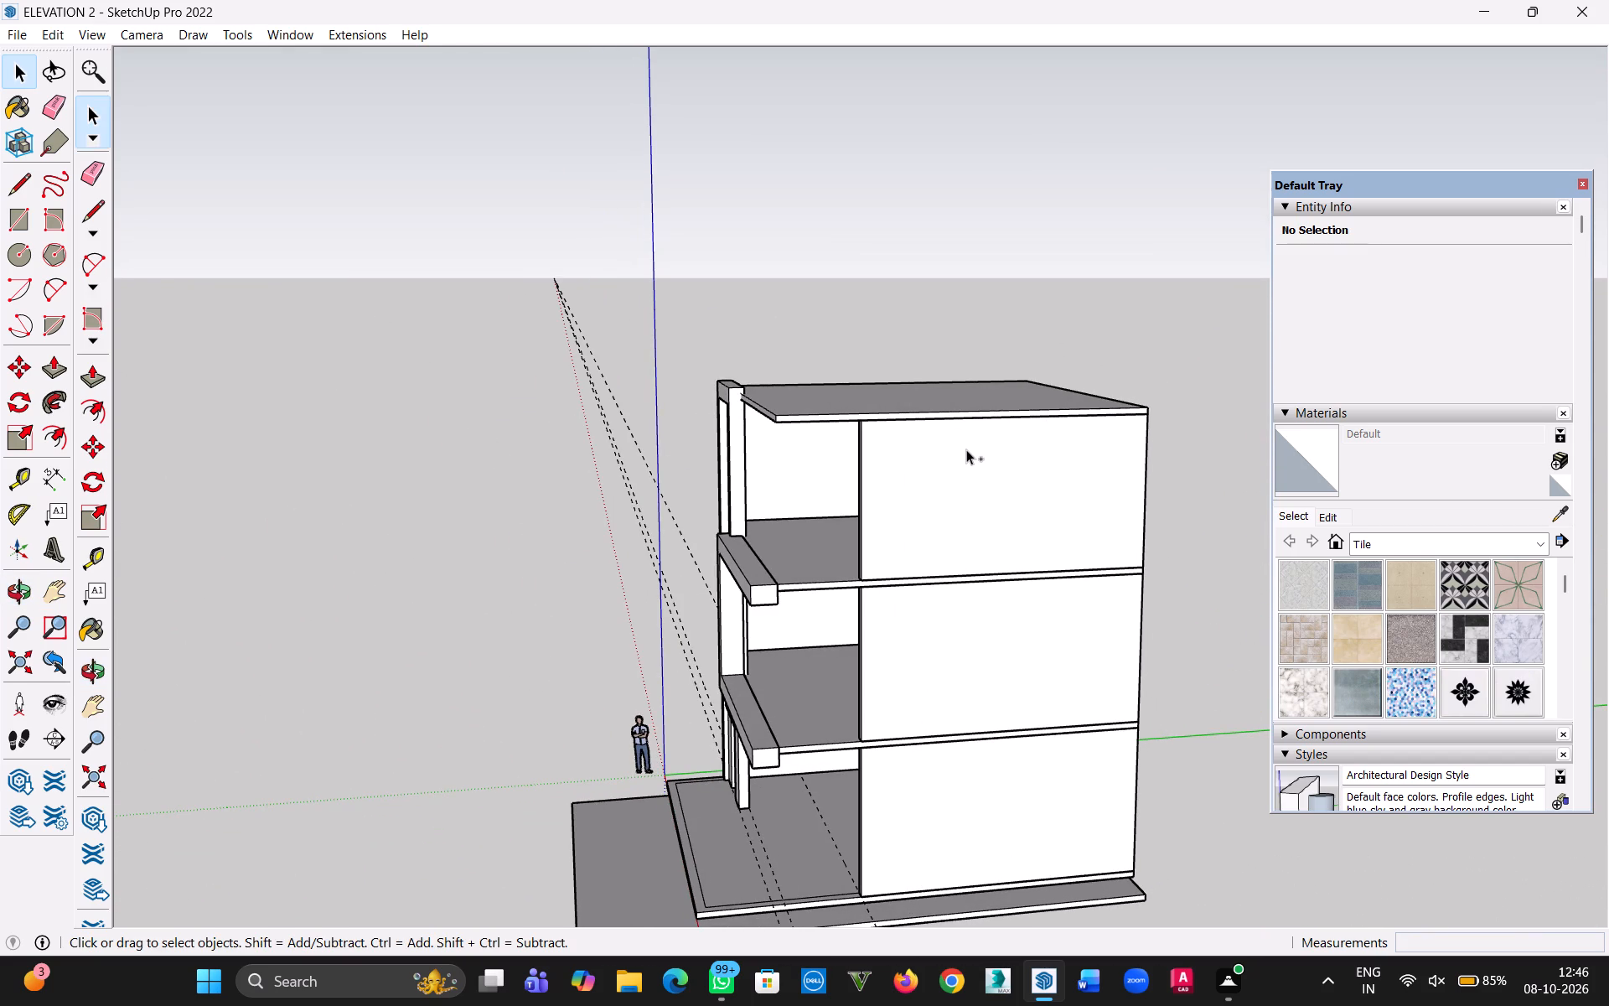
pyautogui.moveTo(804, 513); pyautogui.dragTo(1320, 433, button='middle')
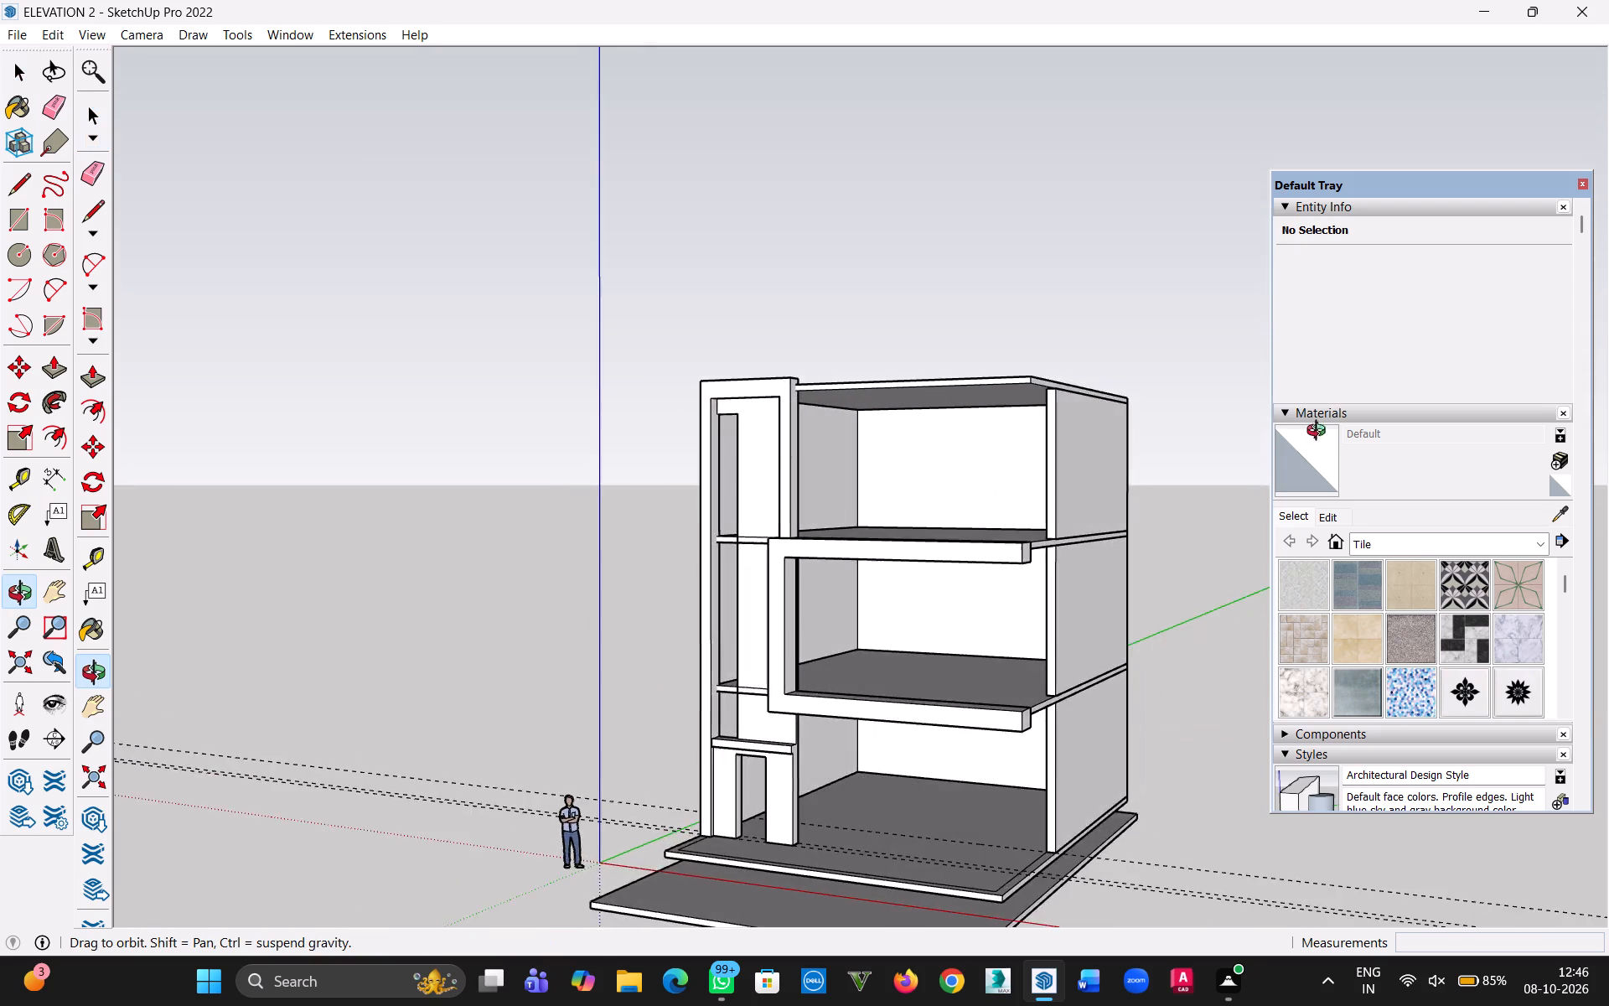
# Examine the stacked storeys from the front, checking how the upper slabs and walls meet the facade frame.
pyautogui.moveTo(1320, 433); pyautogui.dragTo(1511, 473, button='middle')
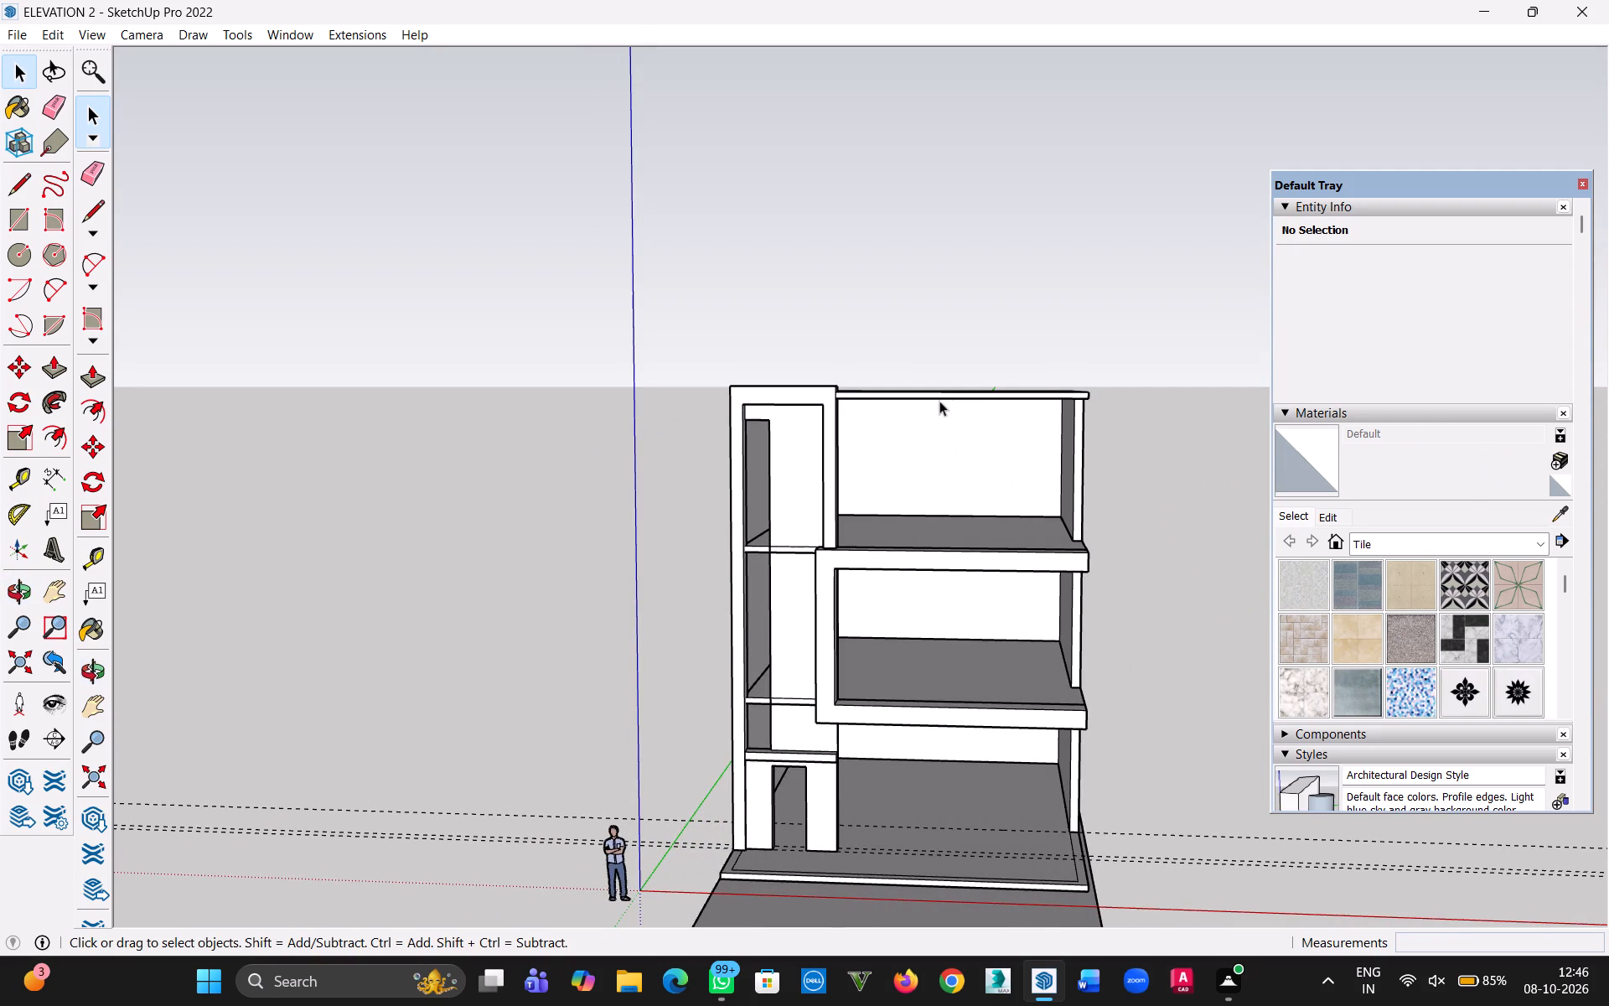
pyautogui.scroll(9, 935, 398)
pyautogui.scroll(-4, 939, 426)
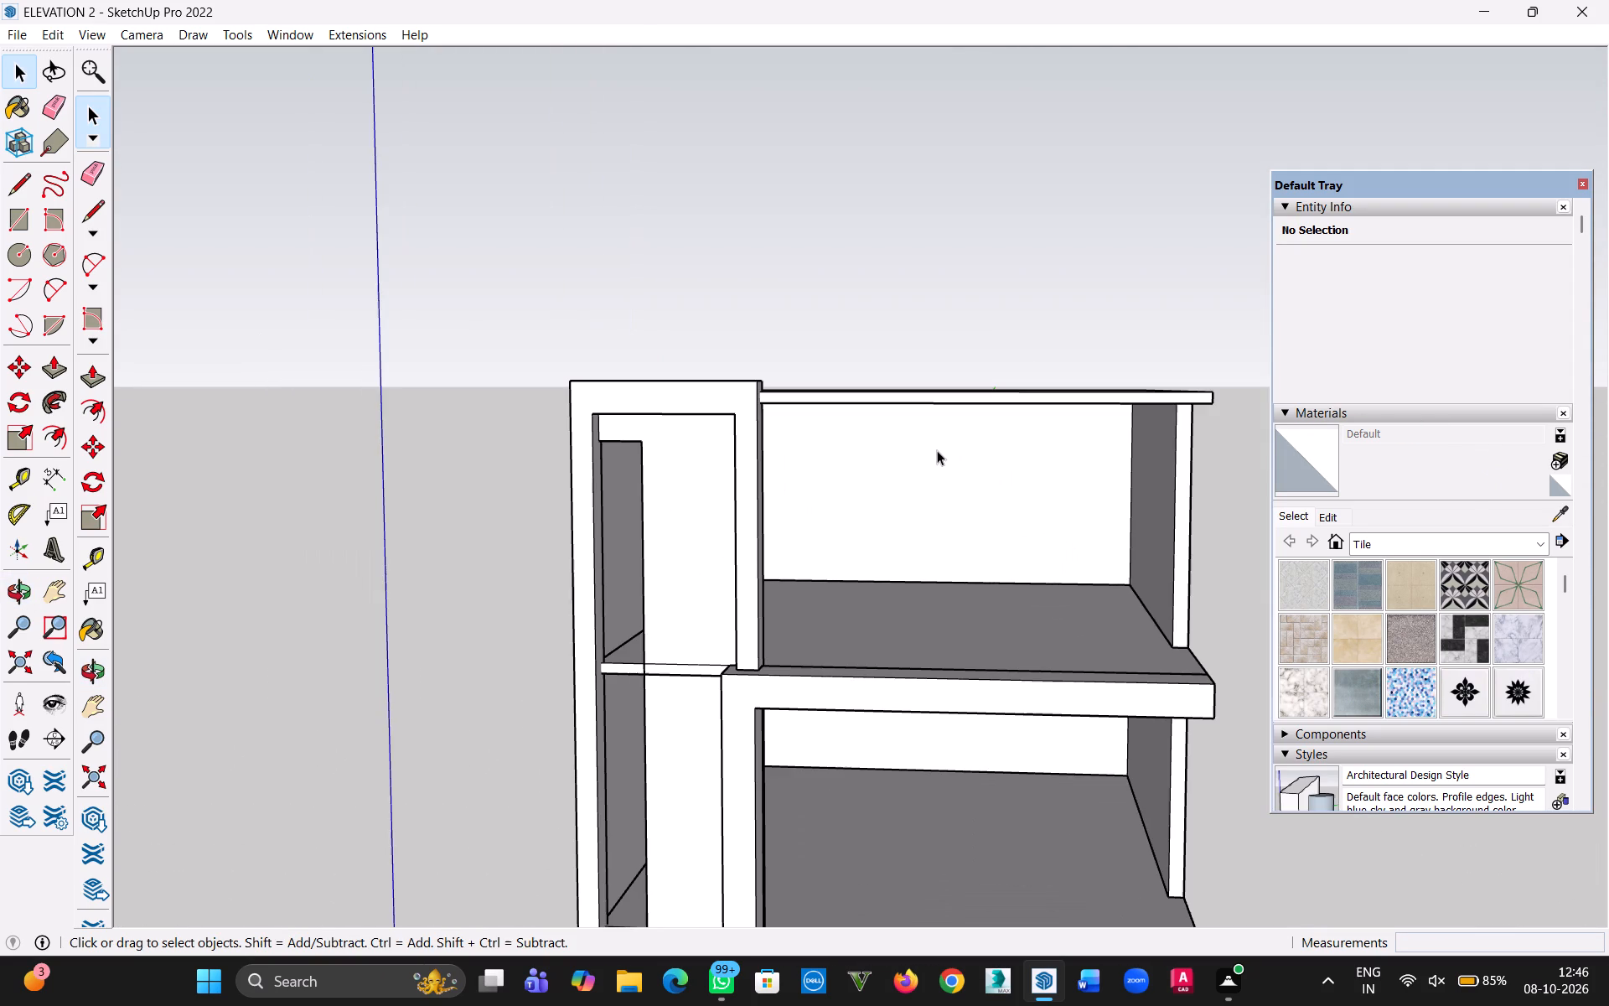
pyautogui.scroll(-3, 923, 556)
pyautogui.press('h')
pyautogui.moveTo(887, 731); pyautogui.dragTo(886, 726)
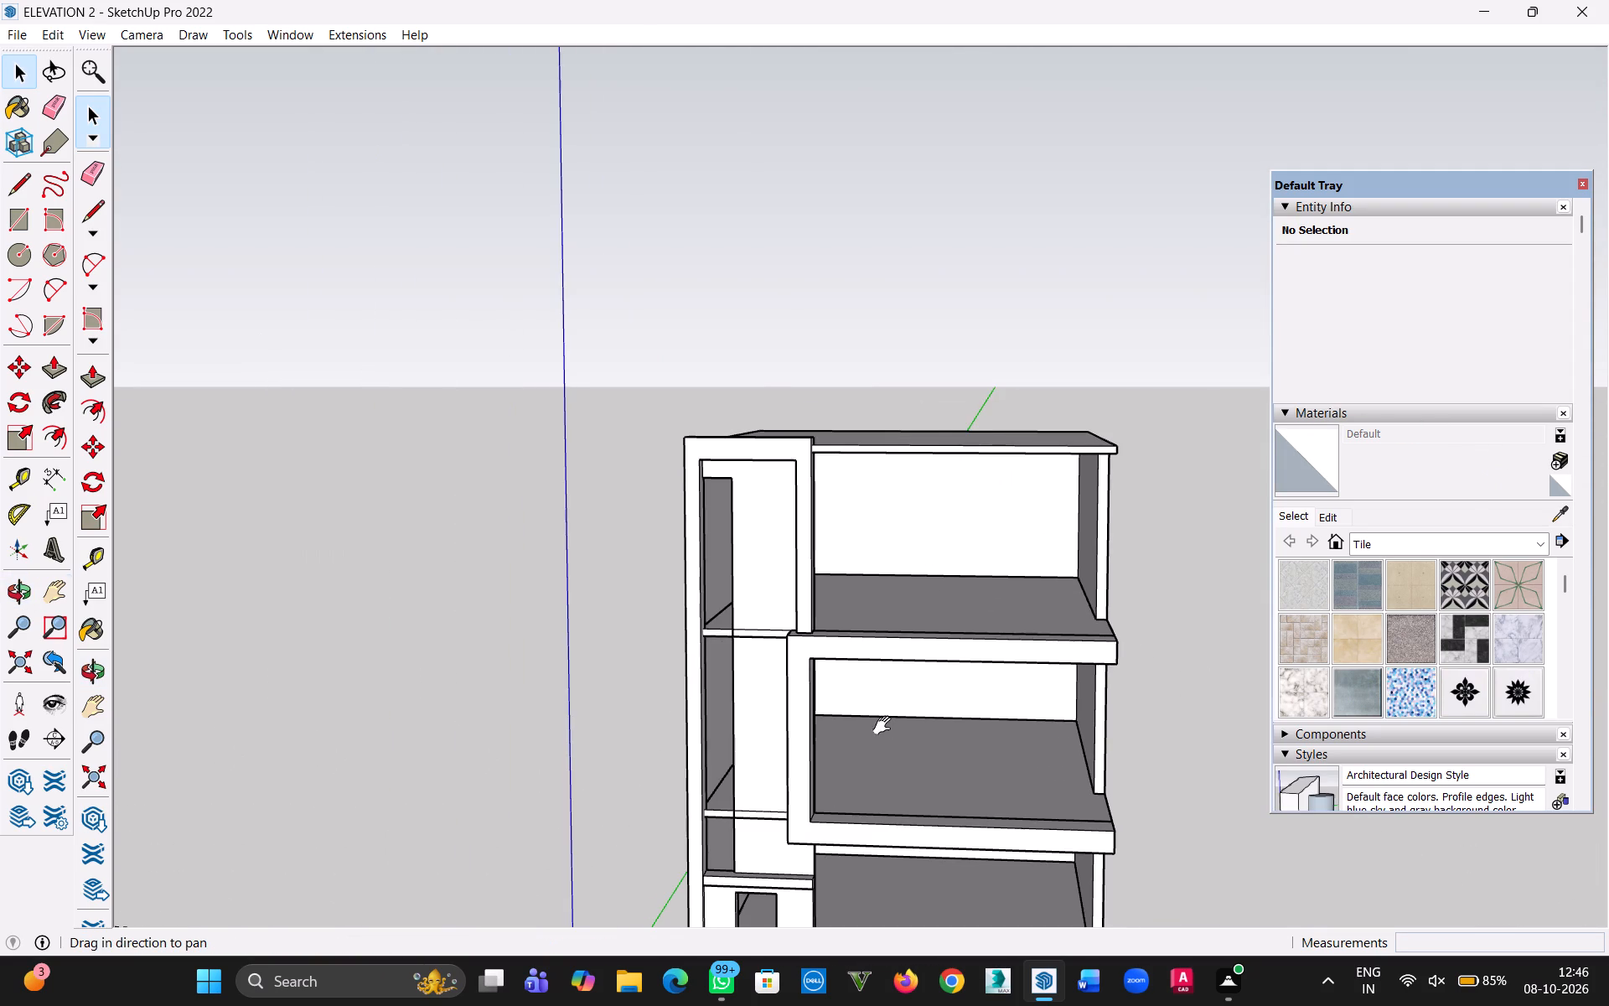
pyautogui.moveTo(886, 726); pyautogui.dragTo(822, 539)
pyautogui.moveTo(813, 542); pyautogui.dragTo(706, 542, button='middle')
# Undo the upper-storey copies and the first-floor slab's extrusion over the ground-floor walls.
pyautogui.hotkey('ctrl', 'z')
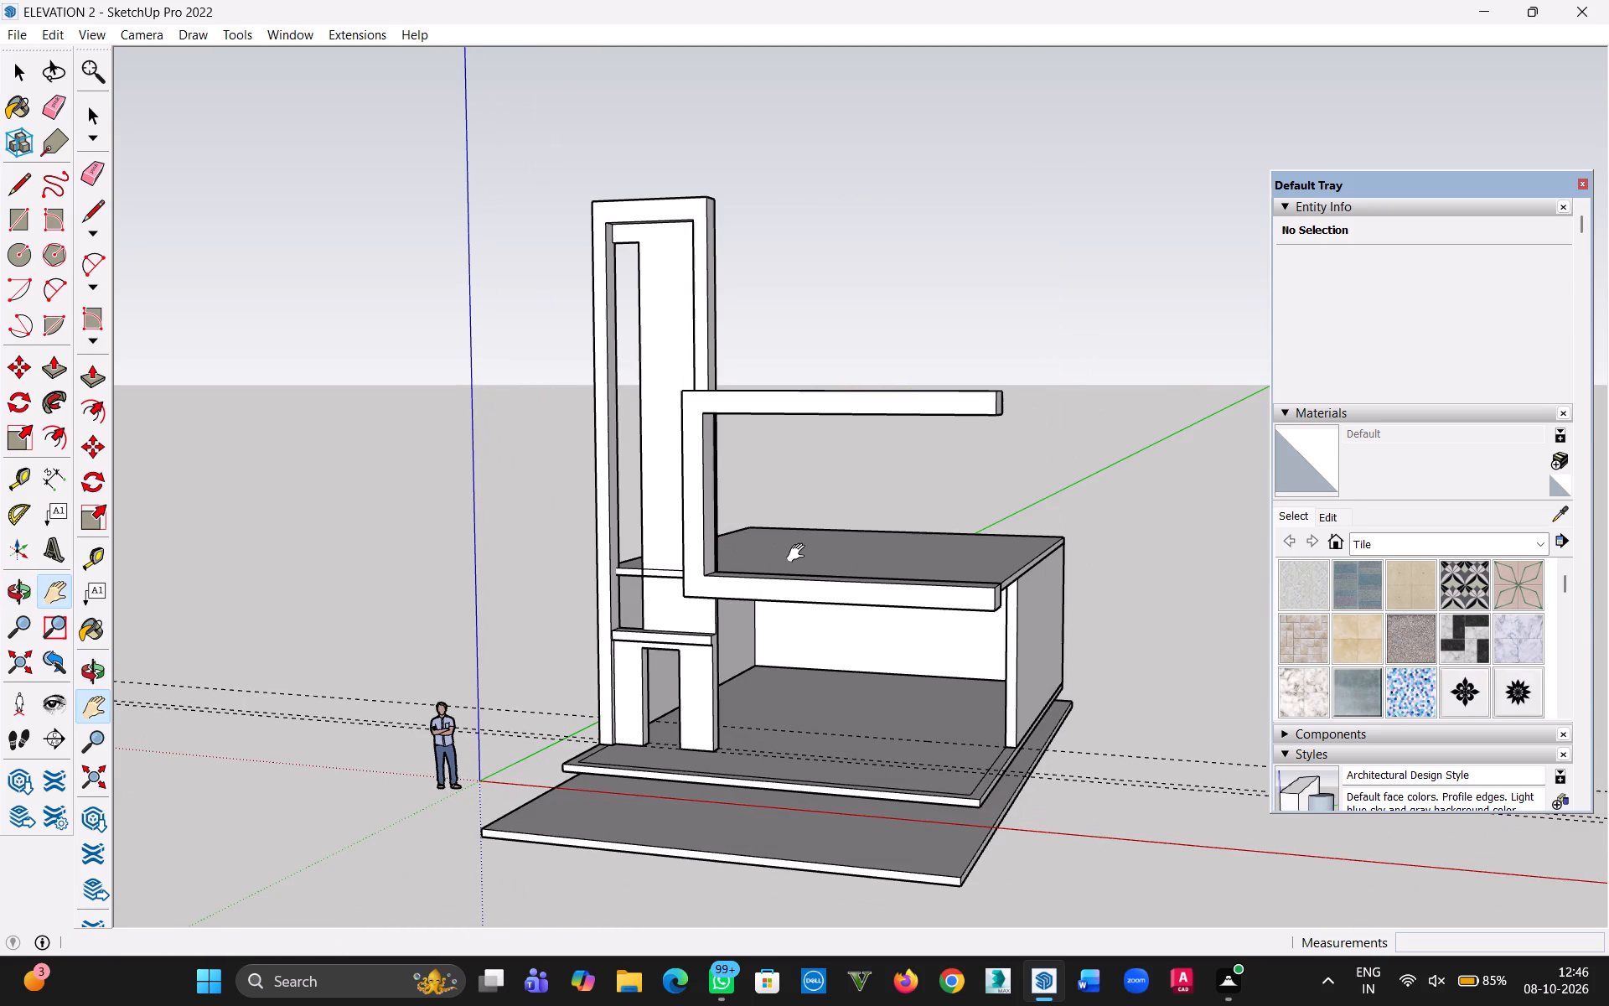
pyautogui.hotkey('ctrl', 'z')
pyautogui.hotkey('ctrl', 'z')
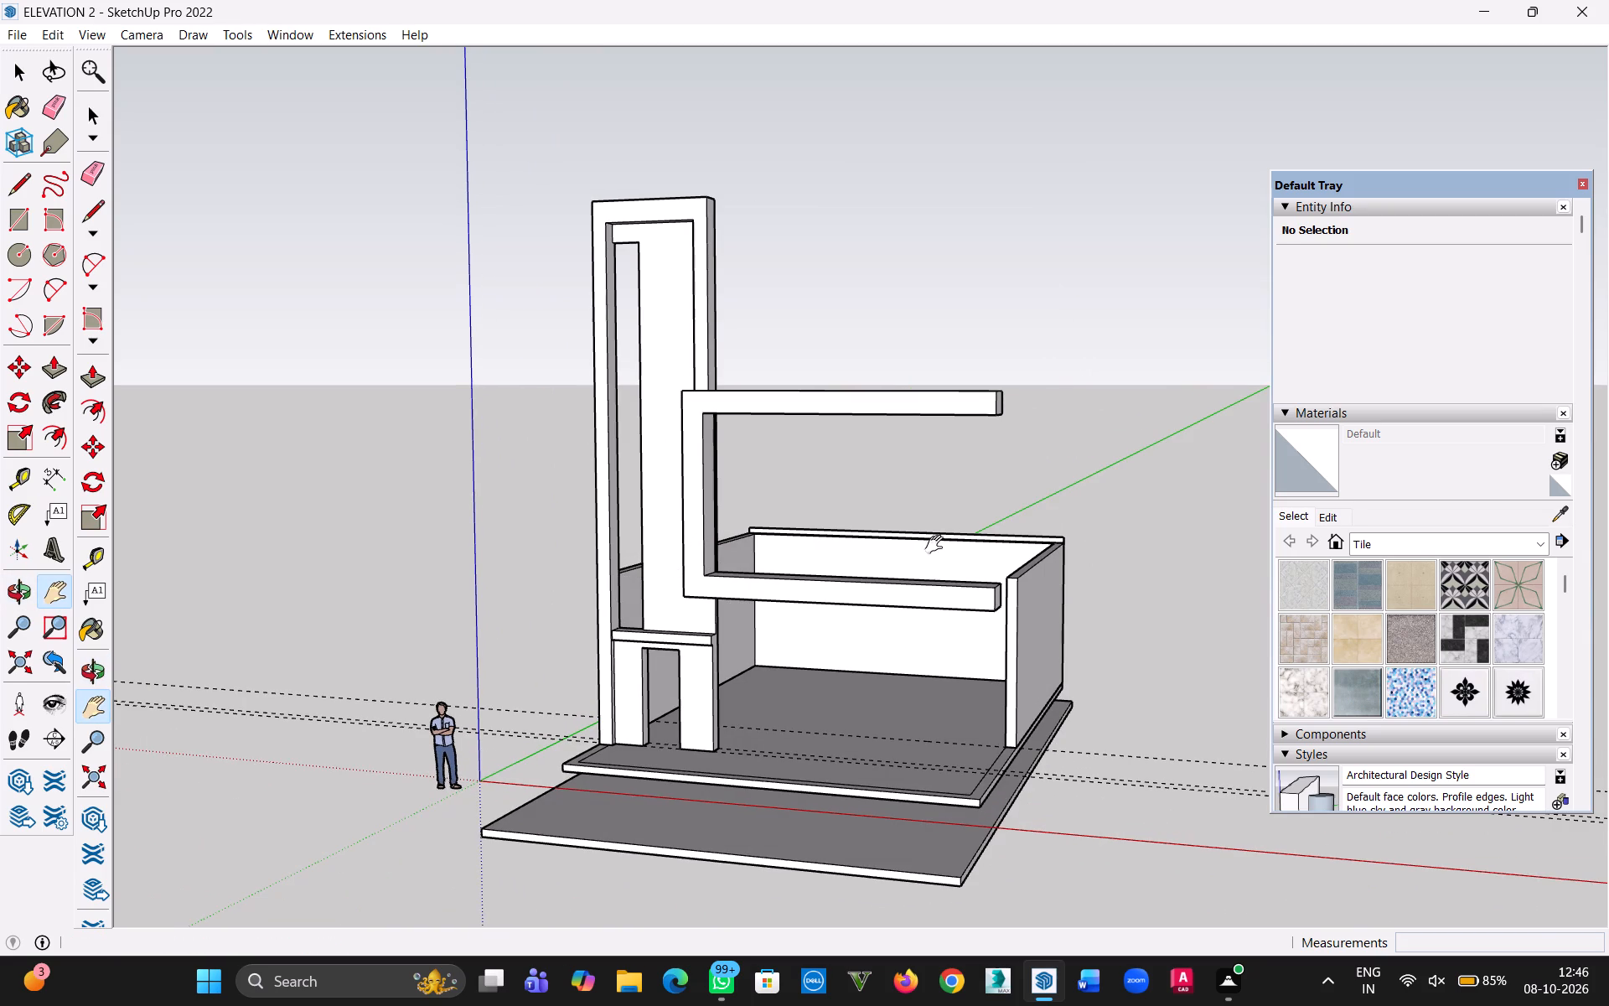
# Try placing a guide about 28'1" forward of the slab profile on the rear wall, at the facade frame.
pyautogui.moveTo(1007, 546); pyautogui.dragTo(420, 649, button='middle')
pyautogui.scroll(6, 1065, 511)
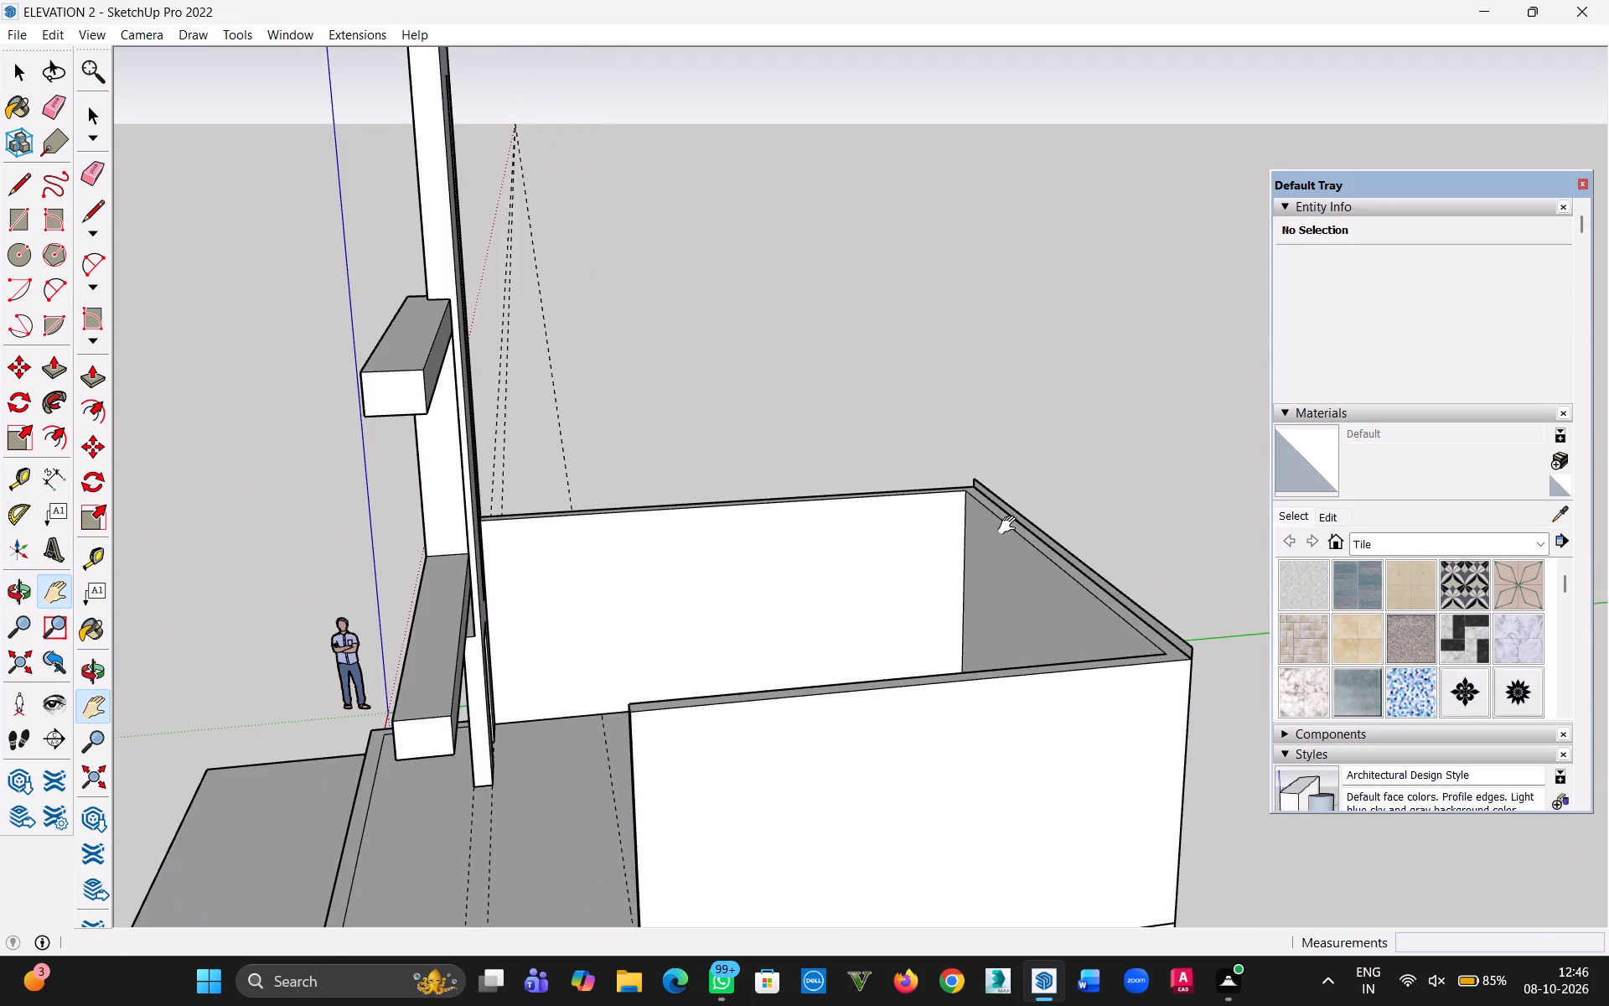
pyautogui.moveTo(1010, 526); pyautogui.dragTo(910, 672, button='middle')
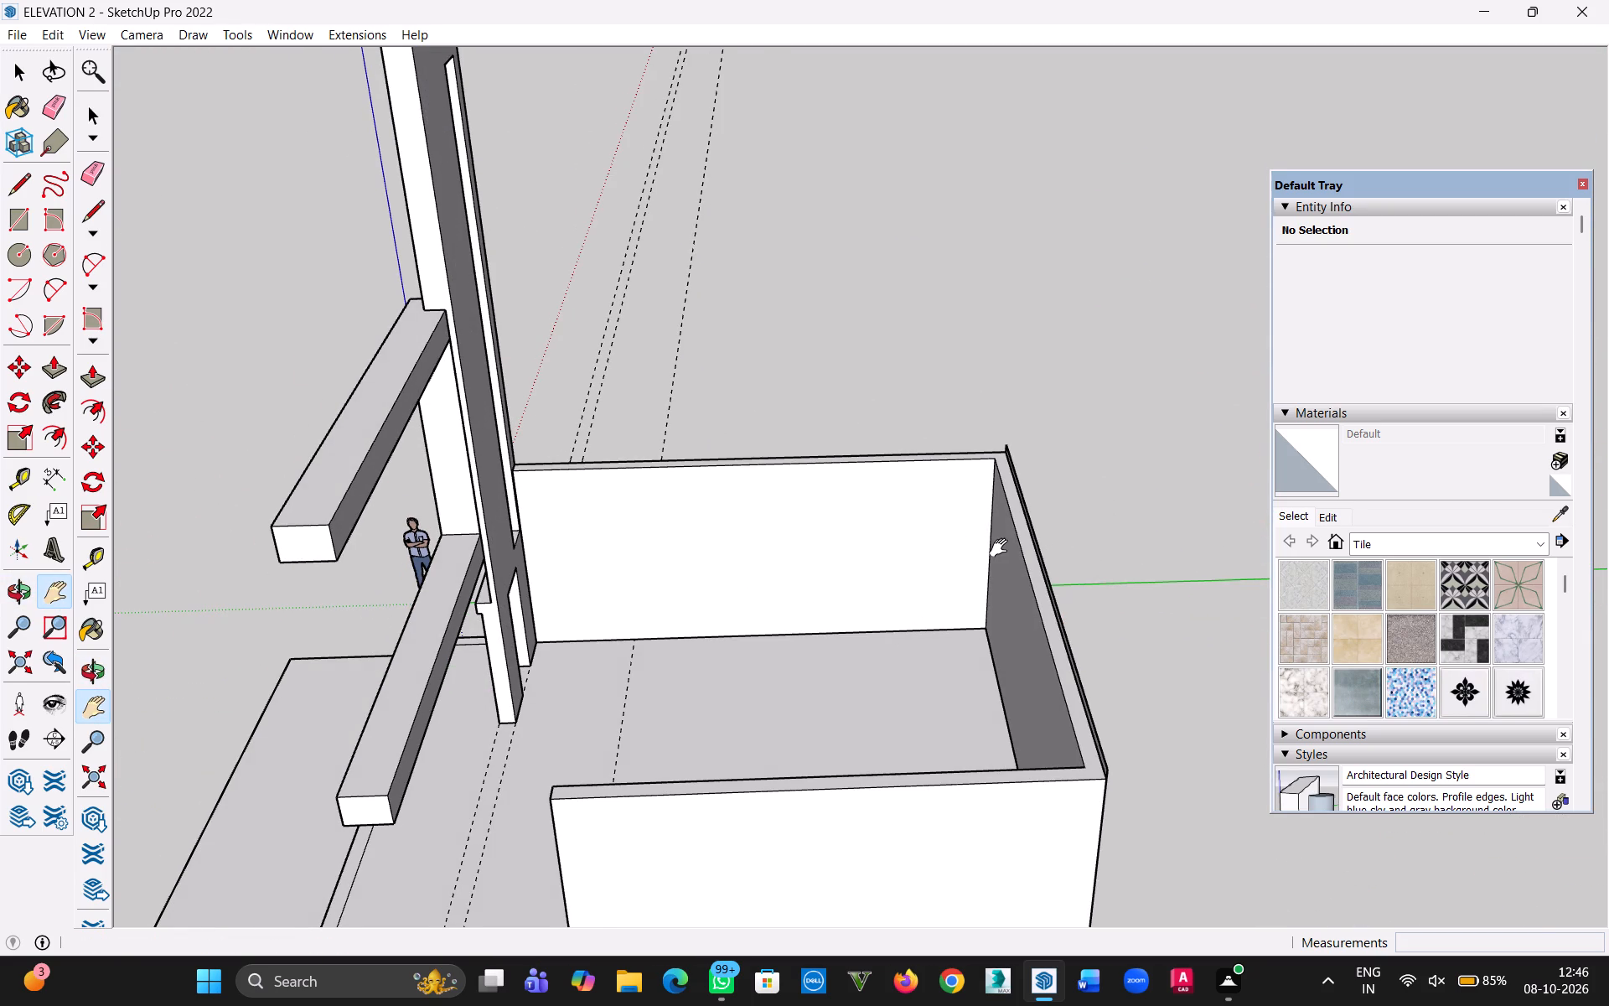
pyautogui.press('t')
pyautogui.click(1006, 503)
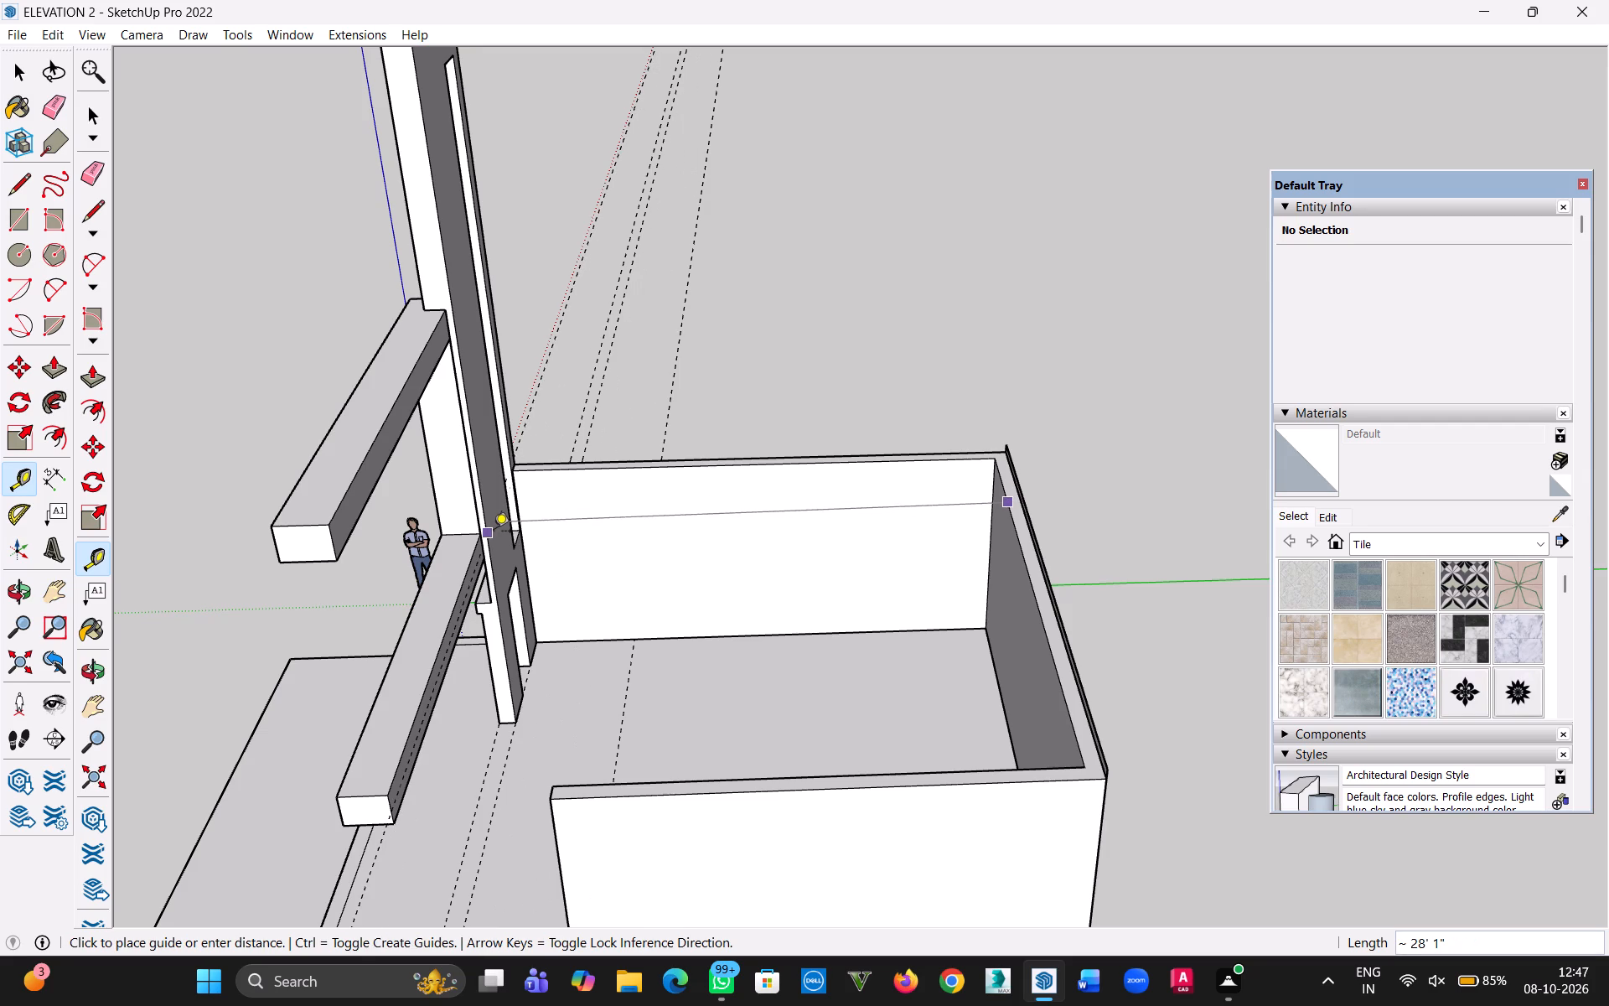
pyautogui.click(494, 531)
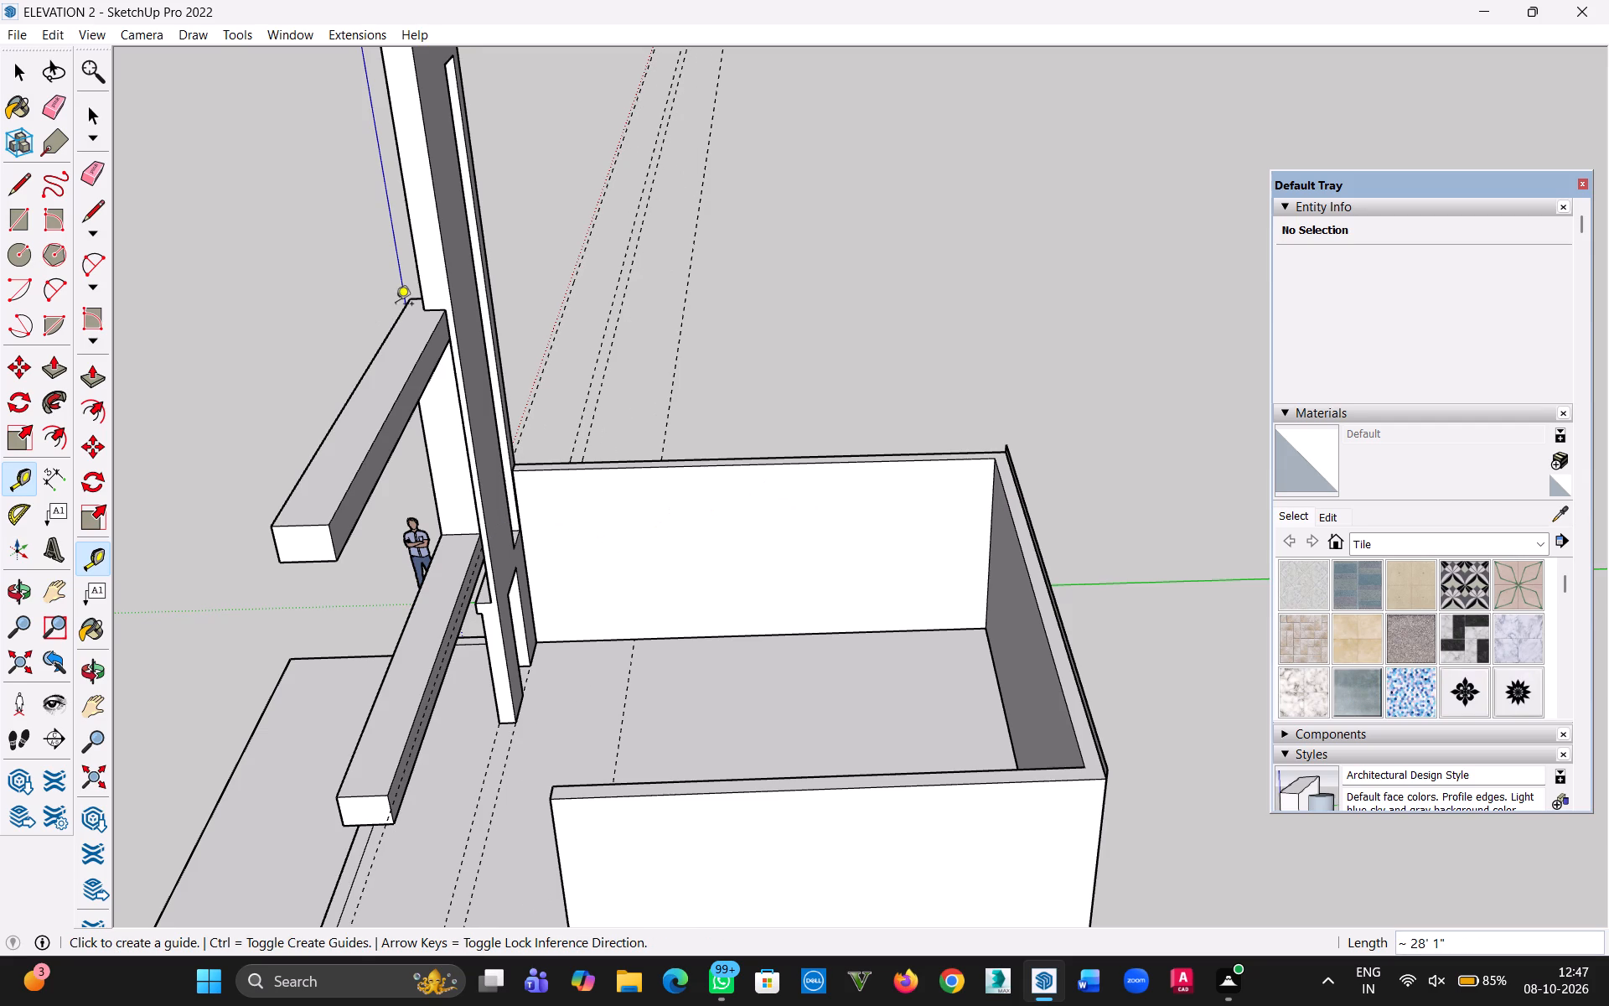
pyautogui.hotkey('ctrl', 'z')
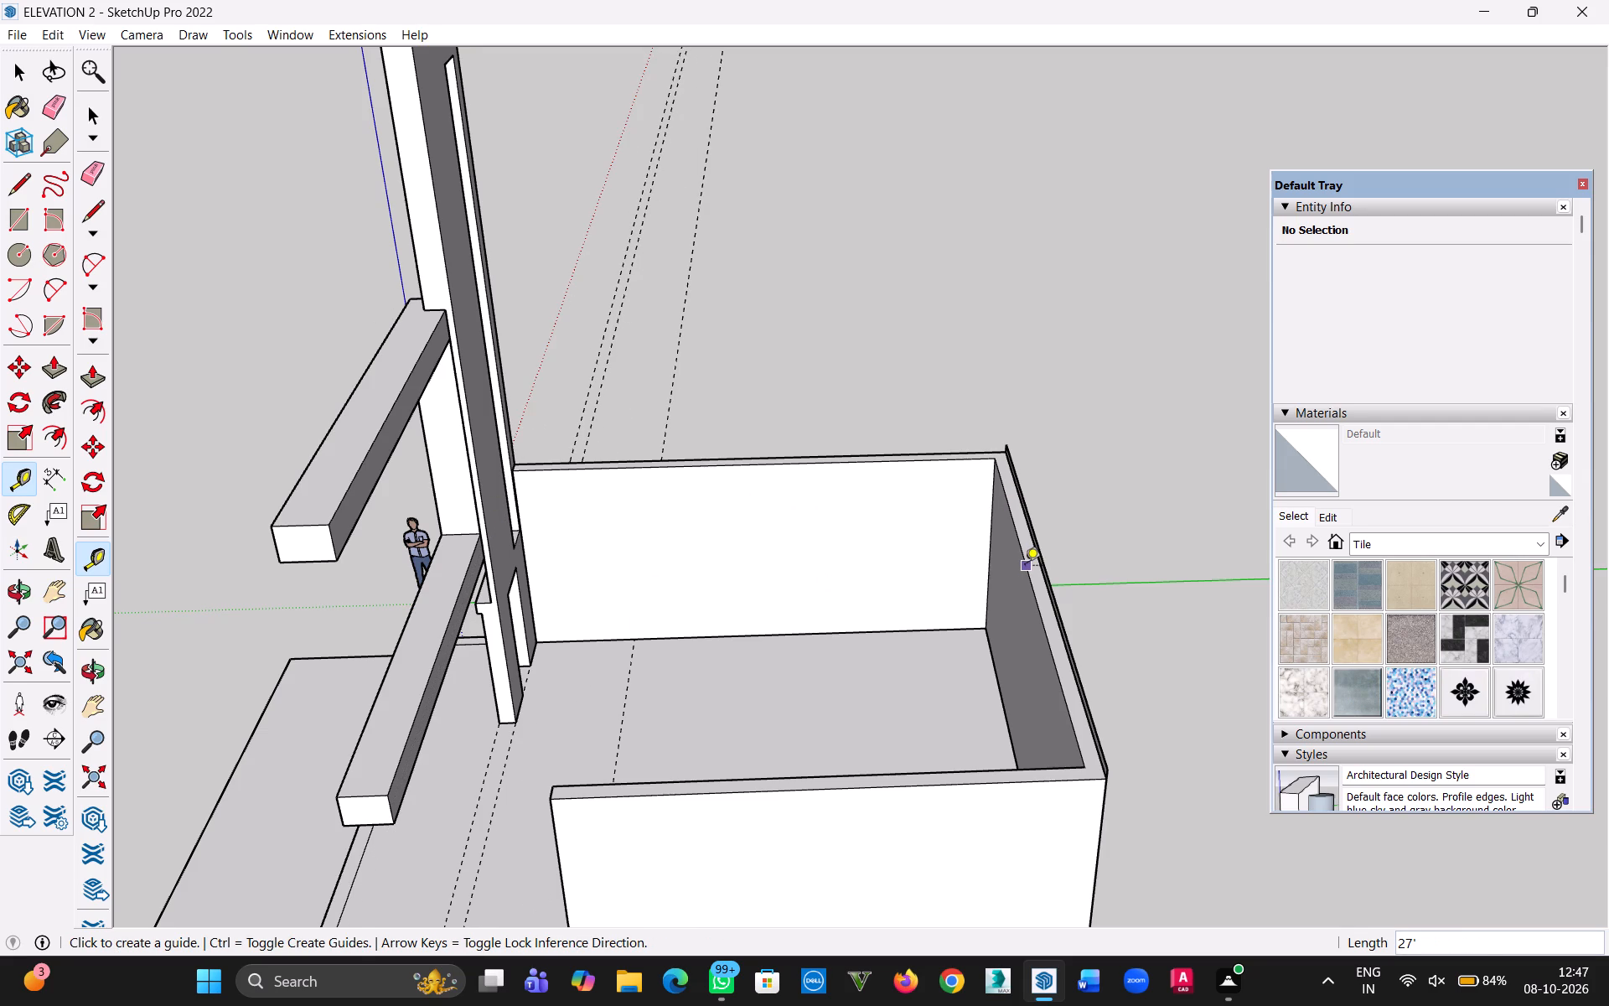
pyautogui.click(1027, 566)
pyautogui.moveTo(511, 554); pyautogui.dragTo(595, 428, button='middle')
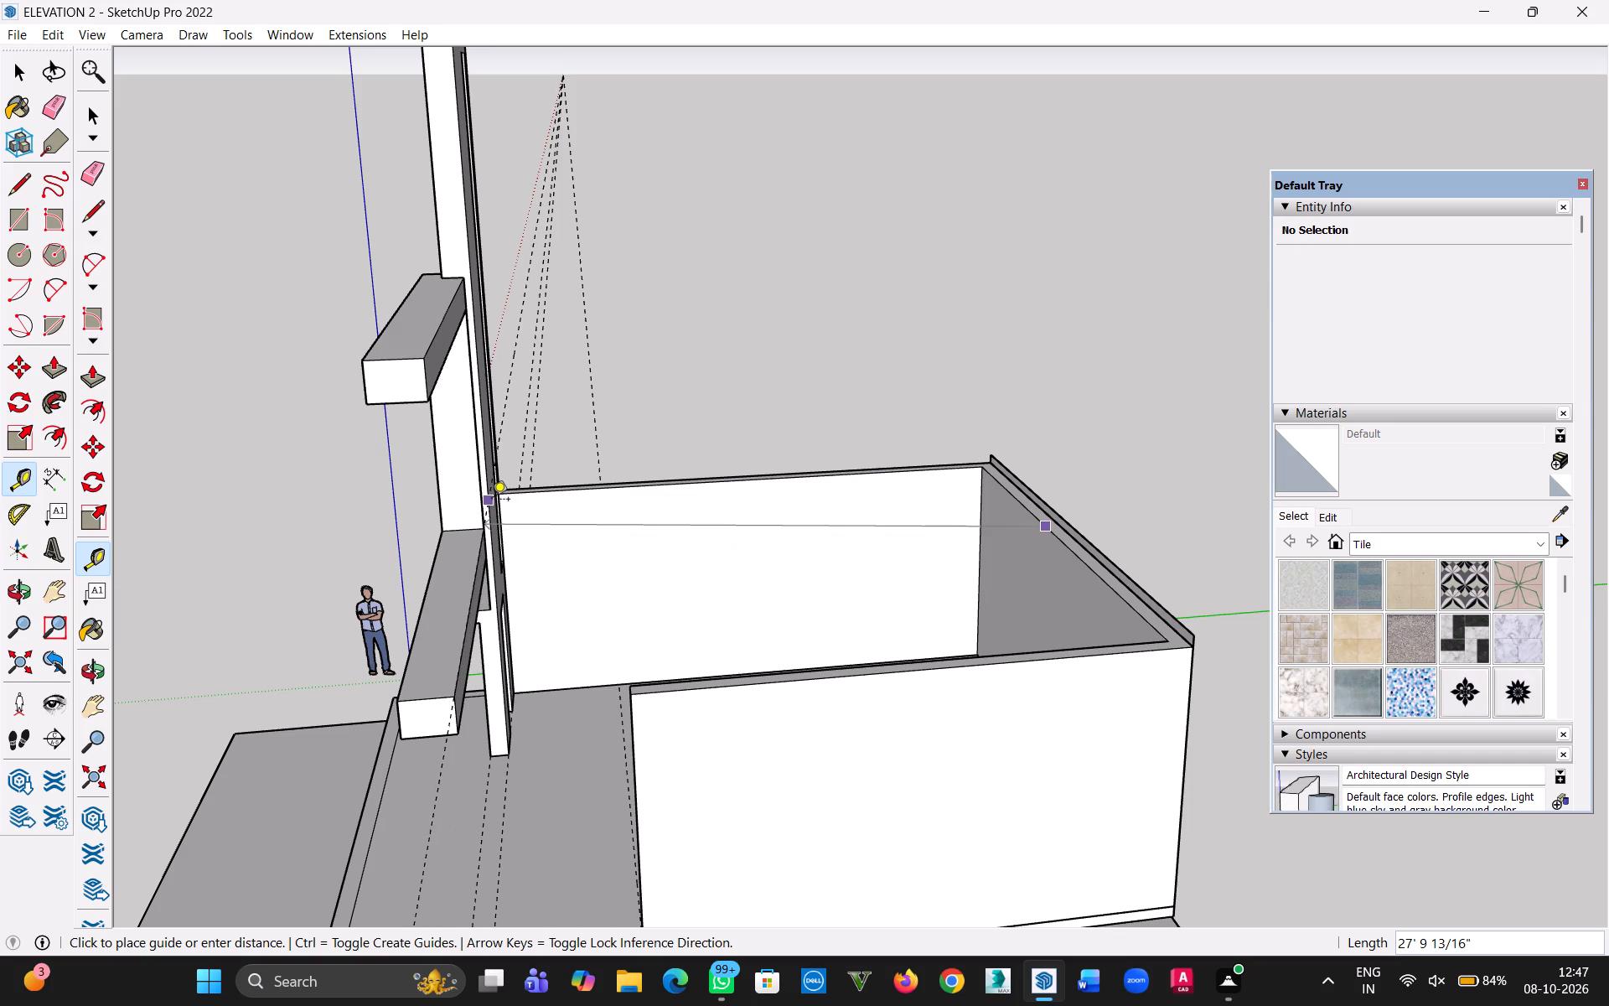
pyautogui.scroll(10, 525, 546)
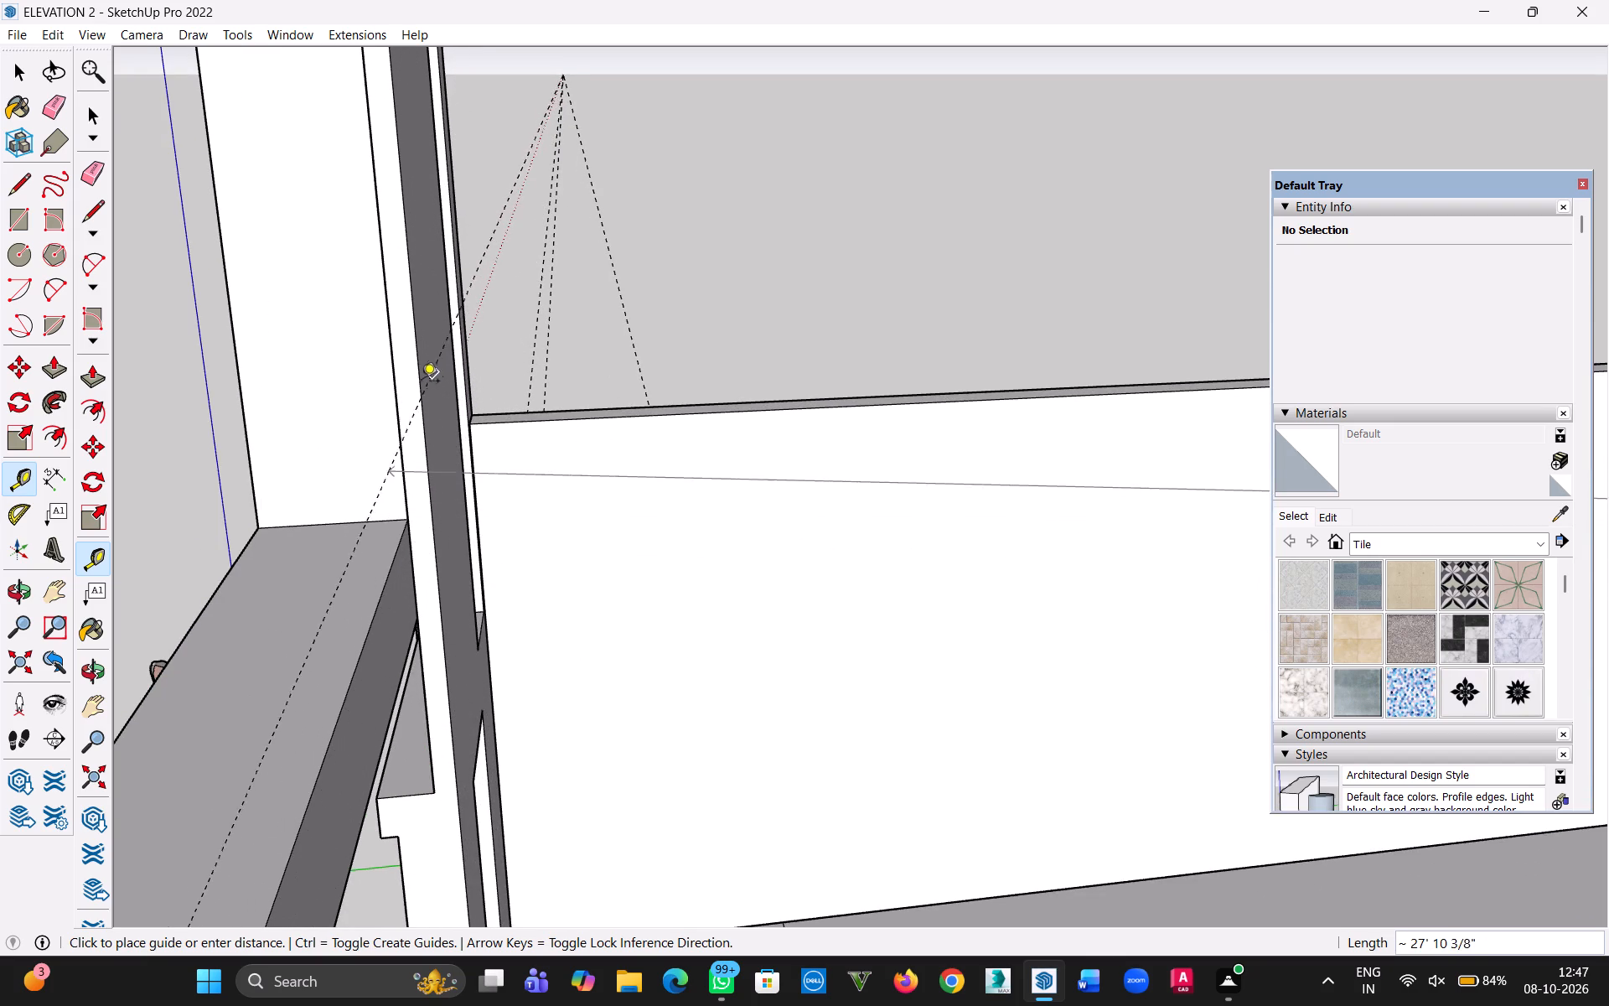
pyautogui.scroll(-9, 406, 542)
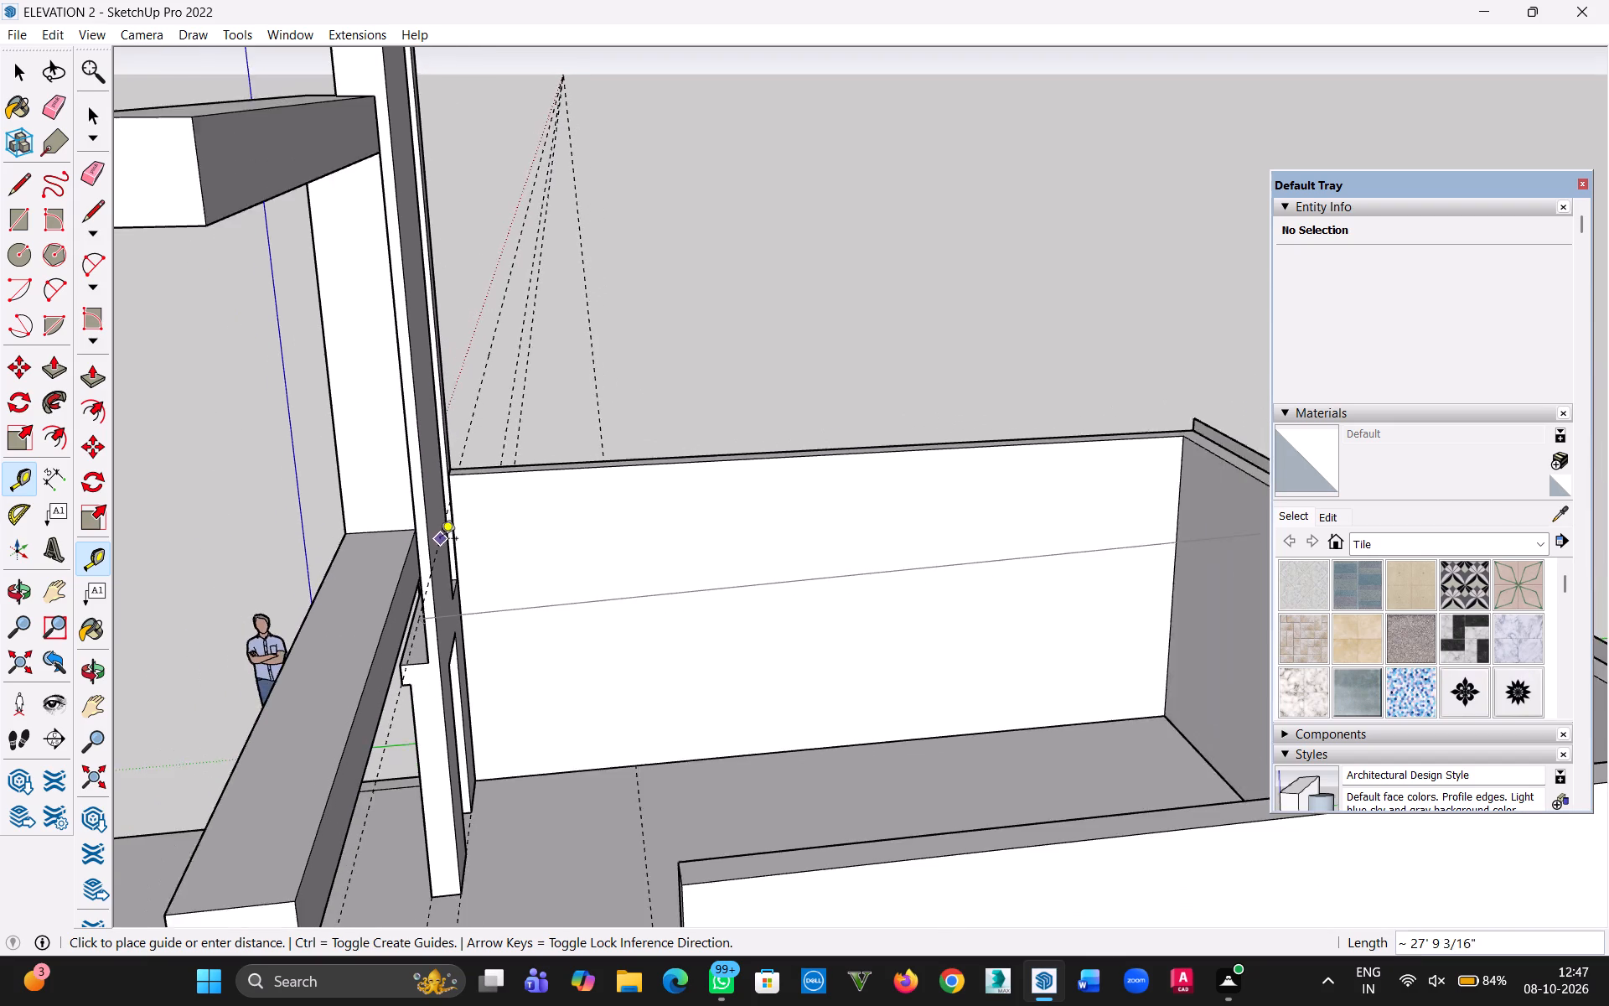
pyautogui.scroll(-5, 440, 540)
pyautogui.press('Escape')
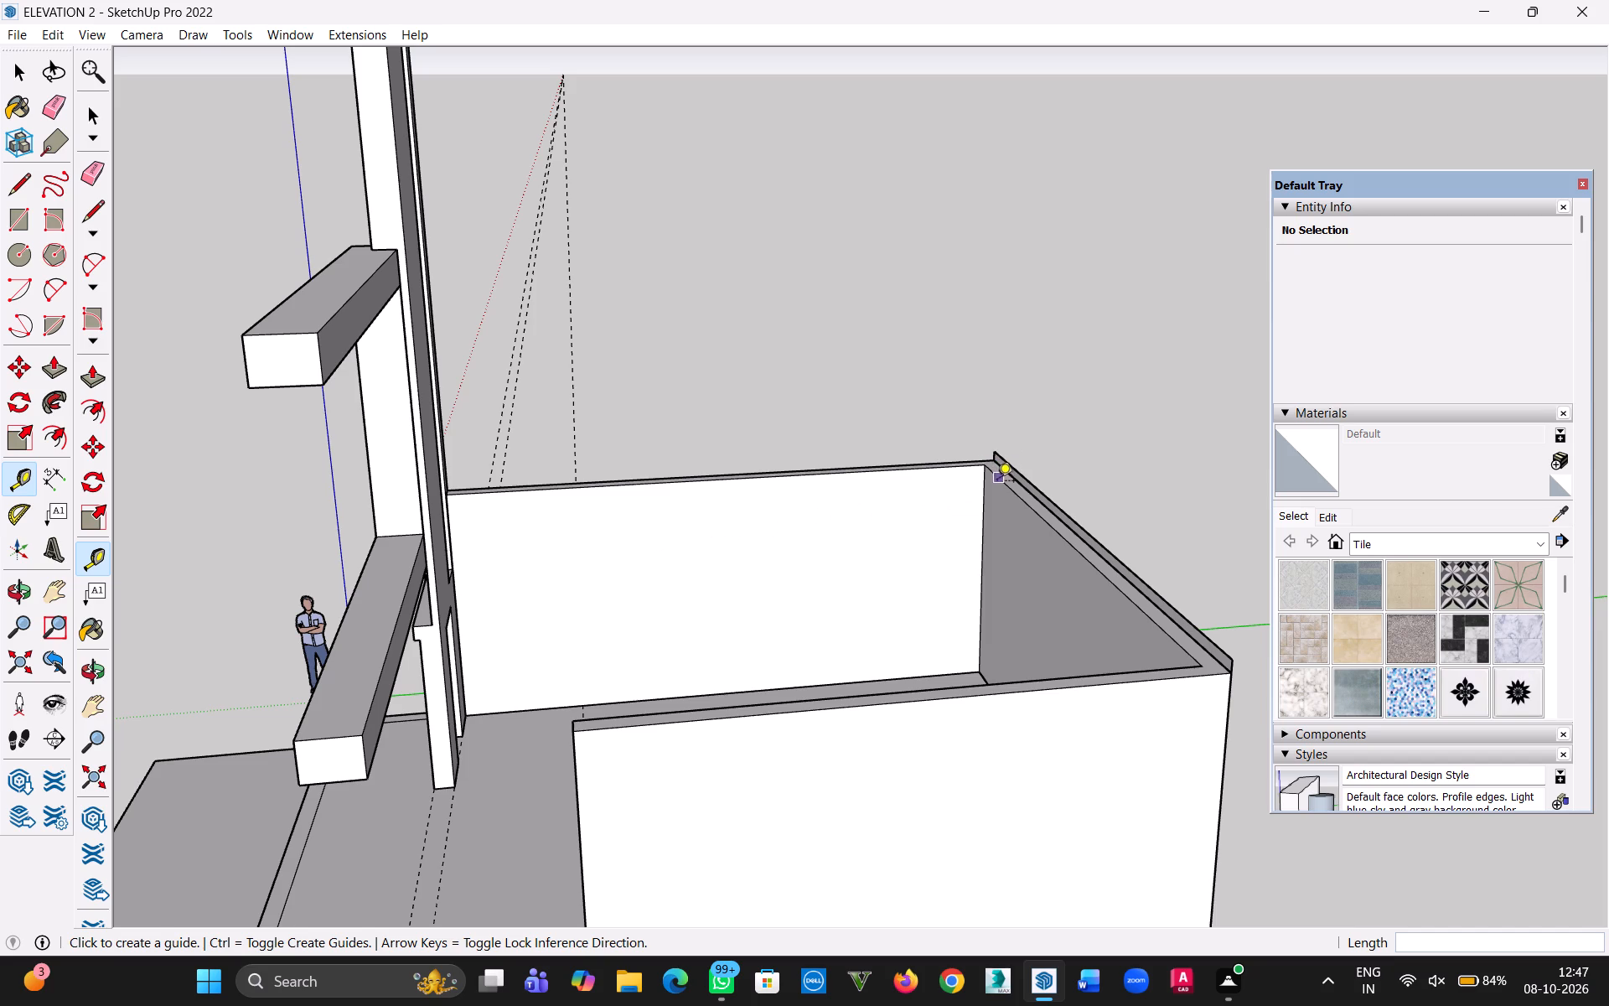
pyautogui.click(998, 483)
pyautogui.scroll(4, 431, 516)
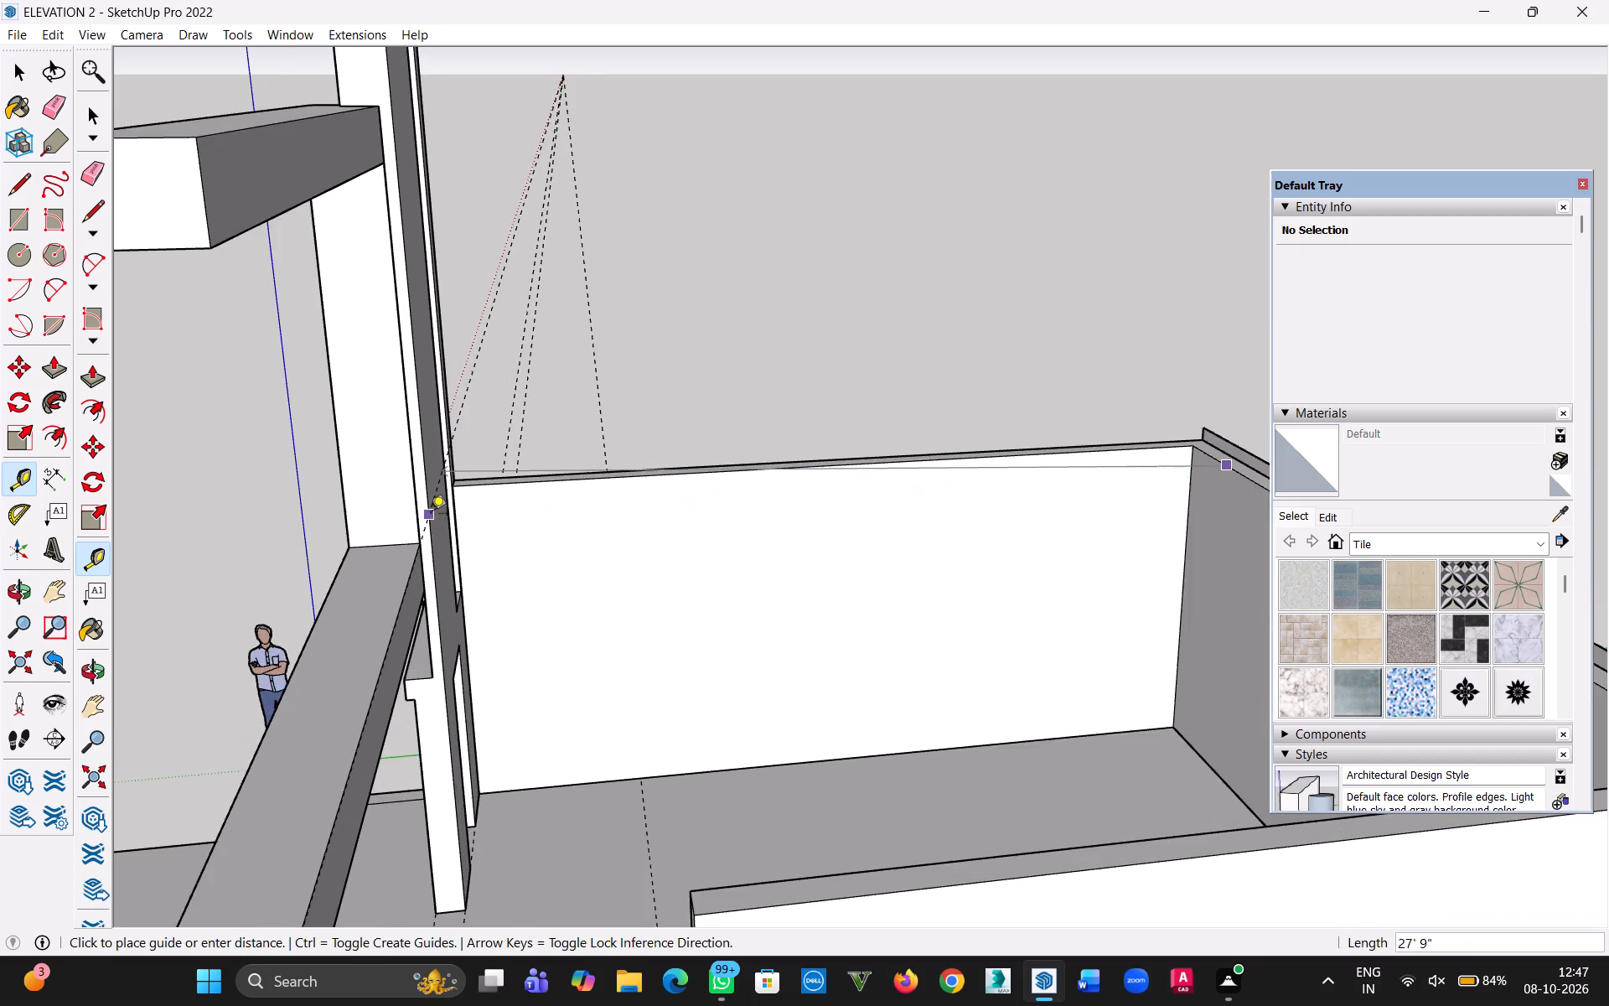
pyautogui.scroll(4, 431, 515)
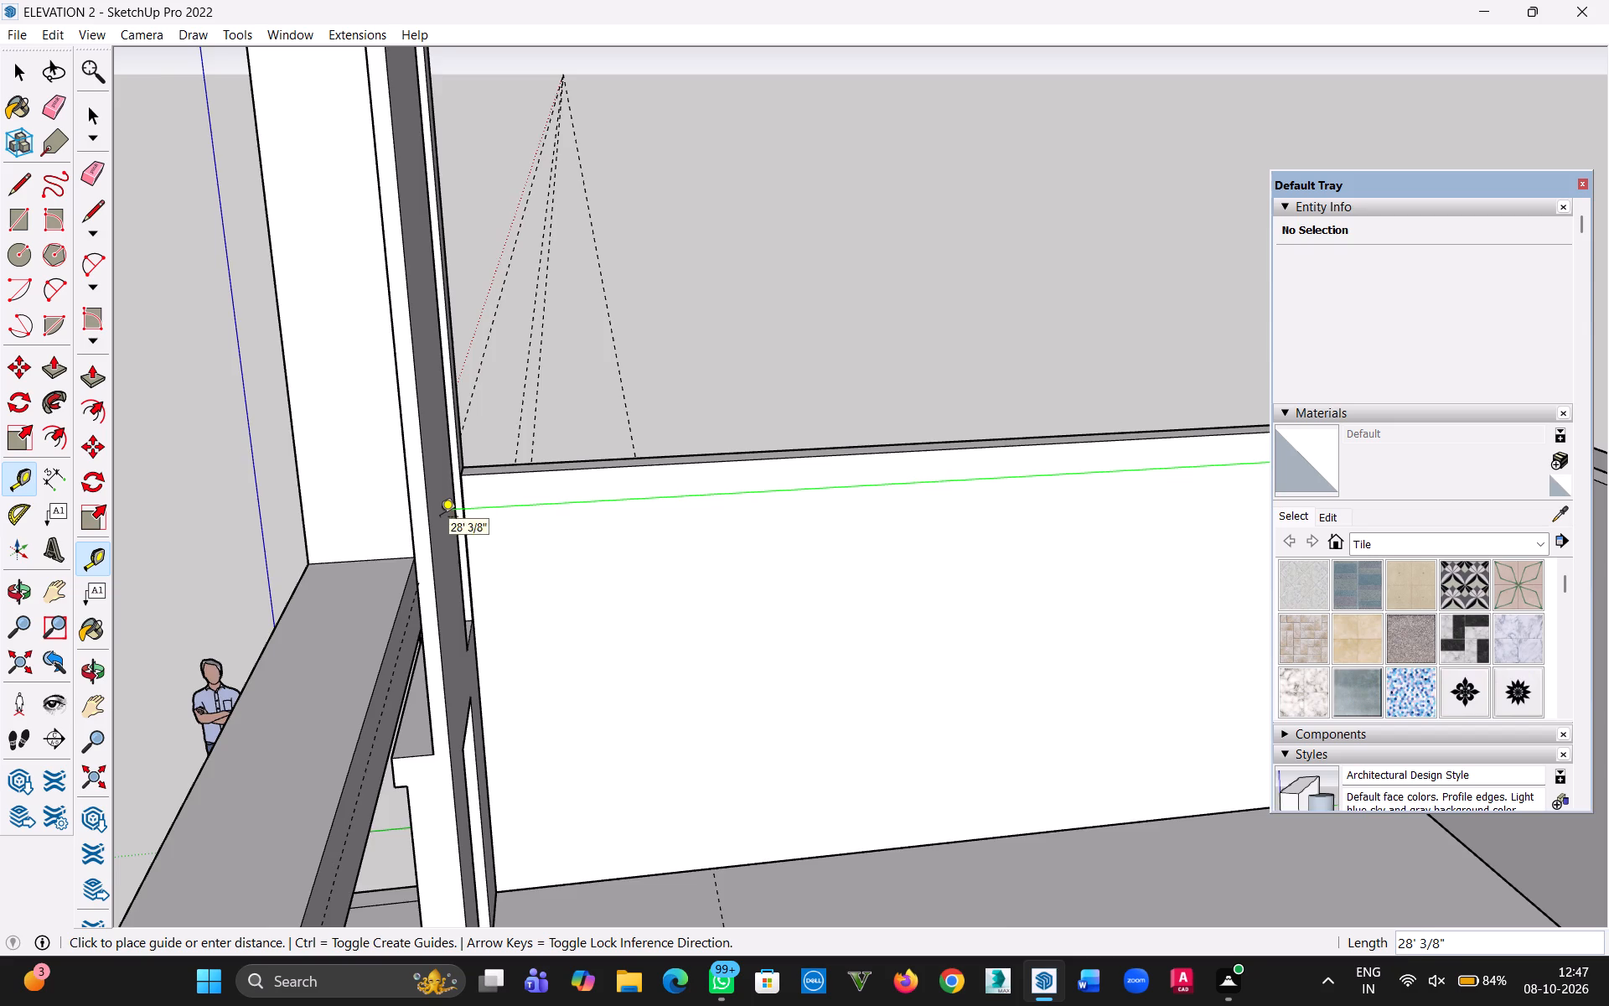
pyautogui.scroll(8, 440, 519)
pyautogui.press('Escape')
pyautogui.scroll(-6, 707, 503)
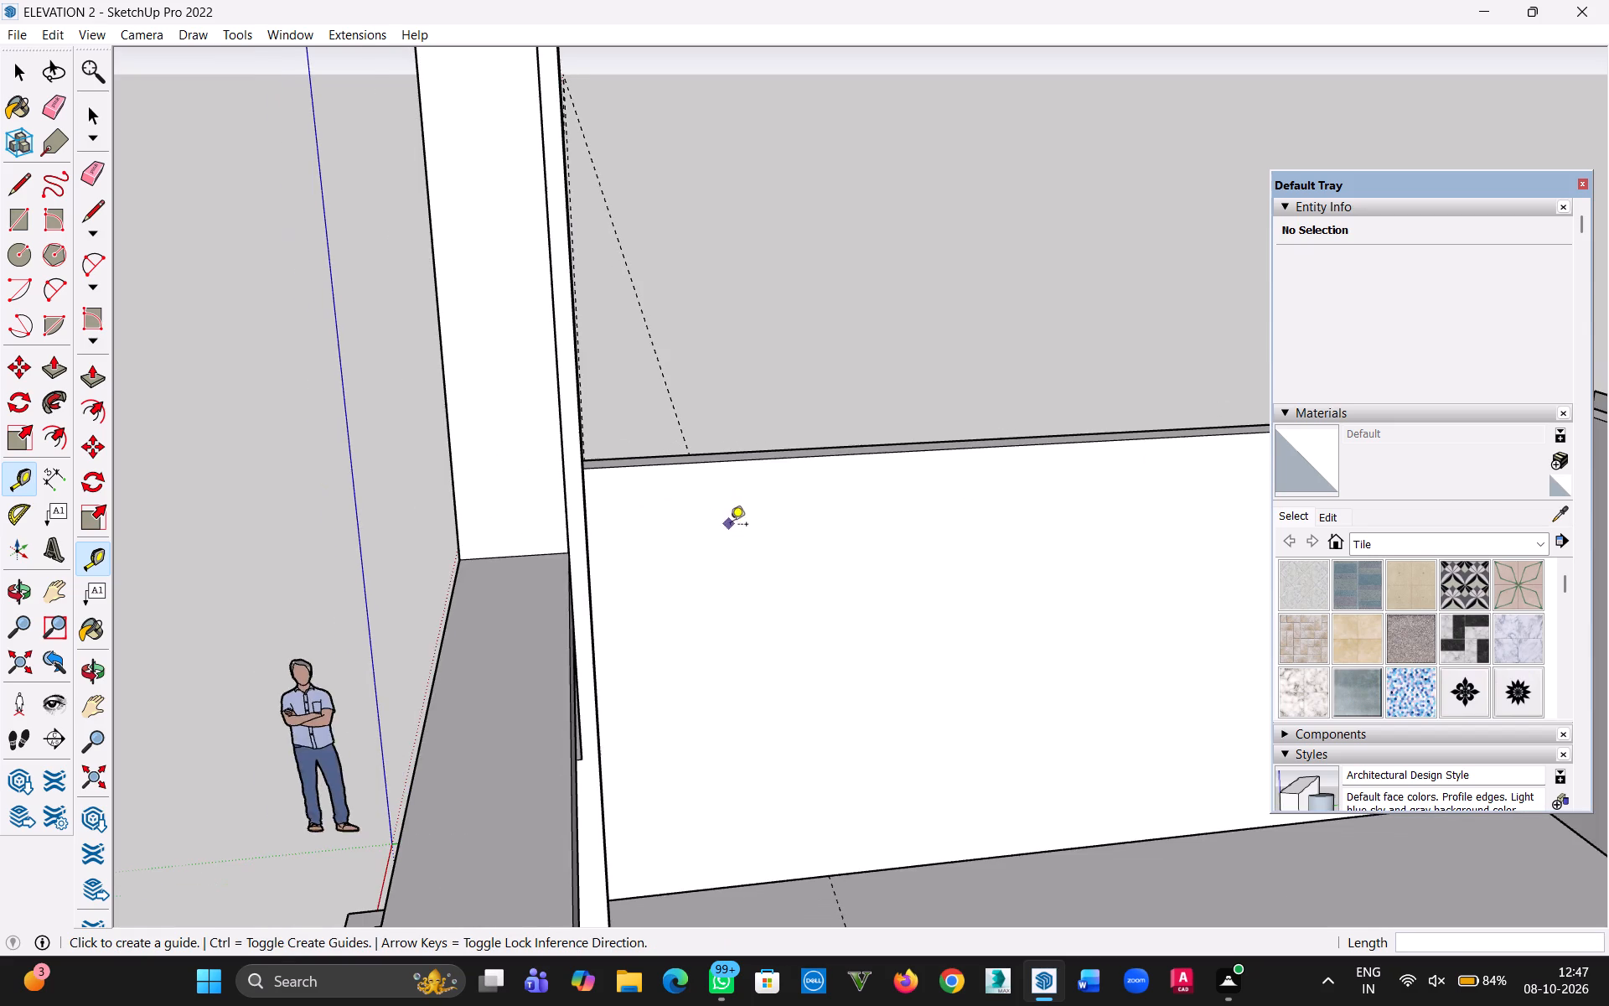
# Place a guide 28'6" forward of the slab profile's bottom edge at the rear wall, at the side wall's front end by the frame.
pyautogui.press('h')
pyautogui.moveTo(769, 554); pyautogui.dragTo(234, 743)
pyautogui.press('Escape')
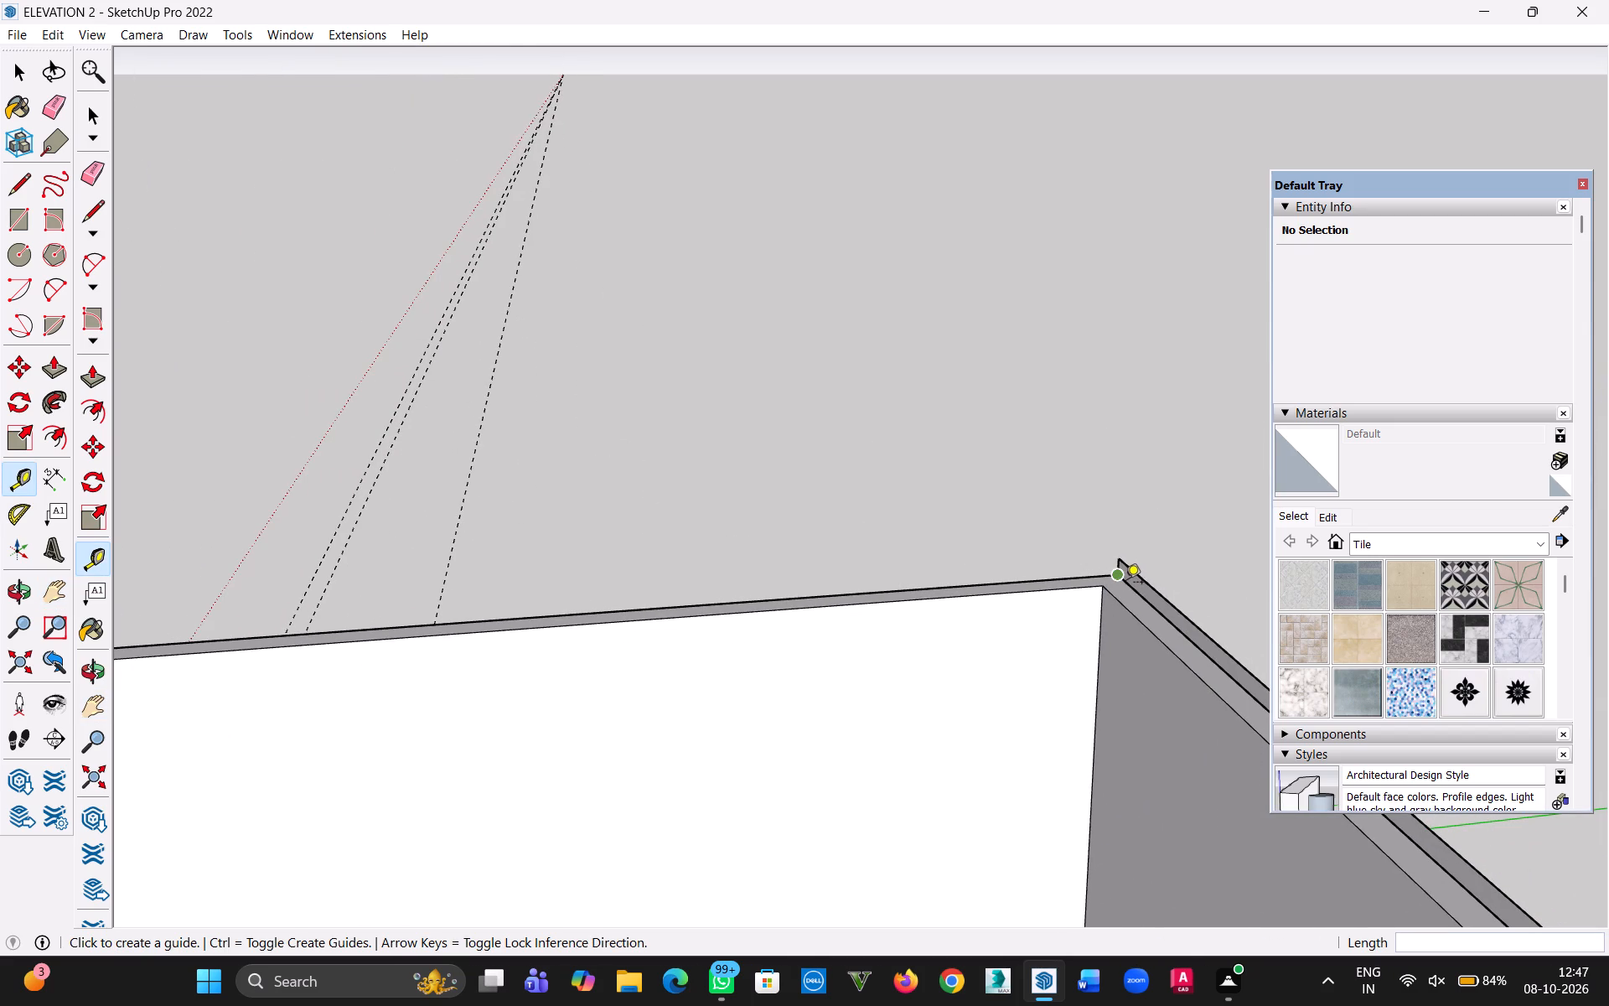
pyautogui.scroll(16, 1125, 583)
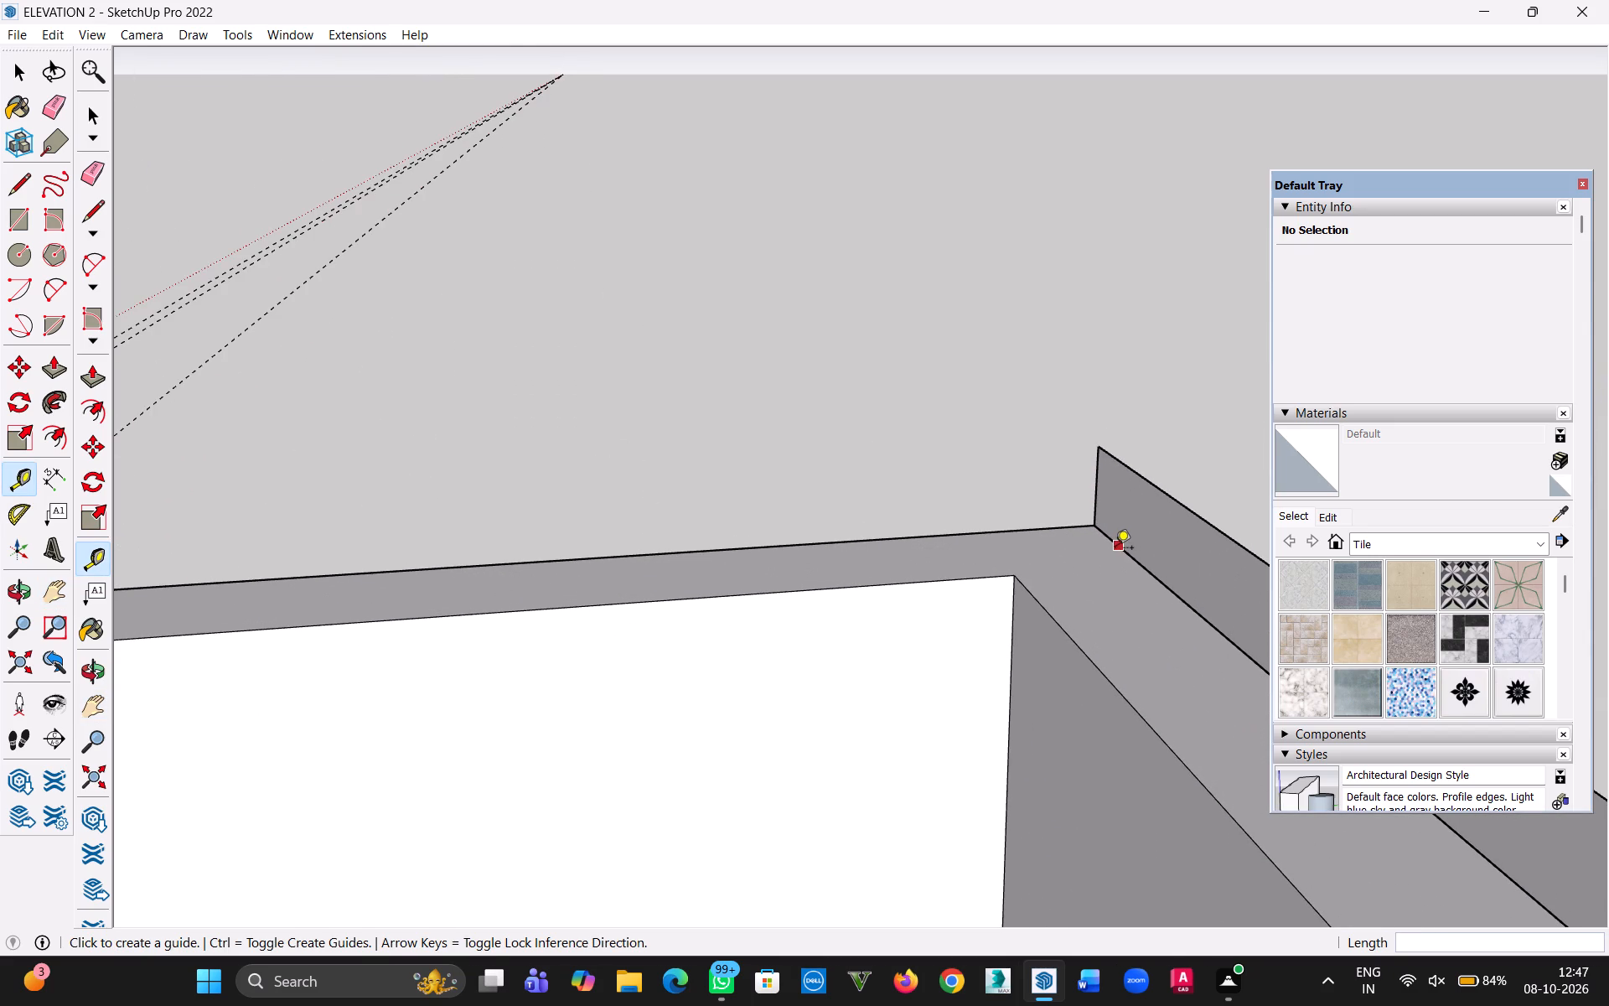
pyautogui.click(1115, 549)
pyautogui.scroll(-10, 804, 584)
pyautogui.press('h')
pyautogui.moveTo(695, 604); pyautogui.dragTo(814, 587)
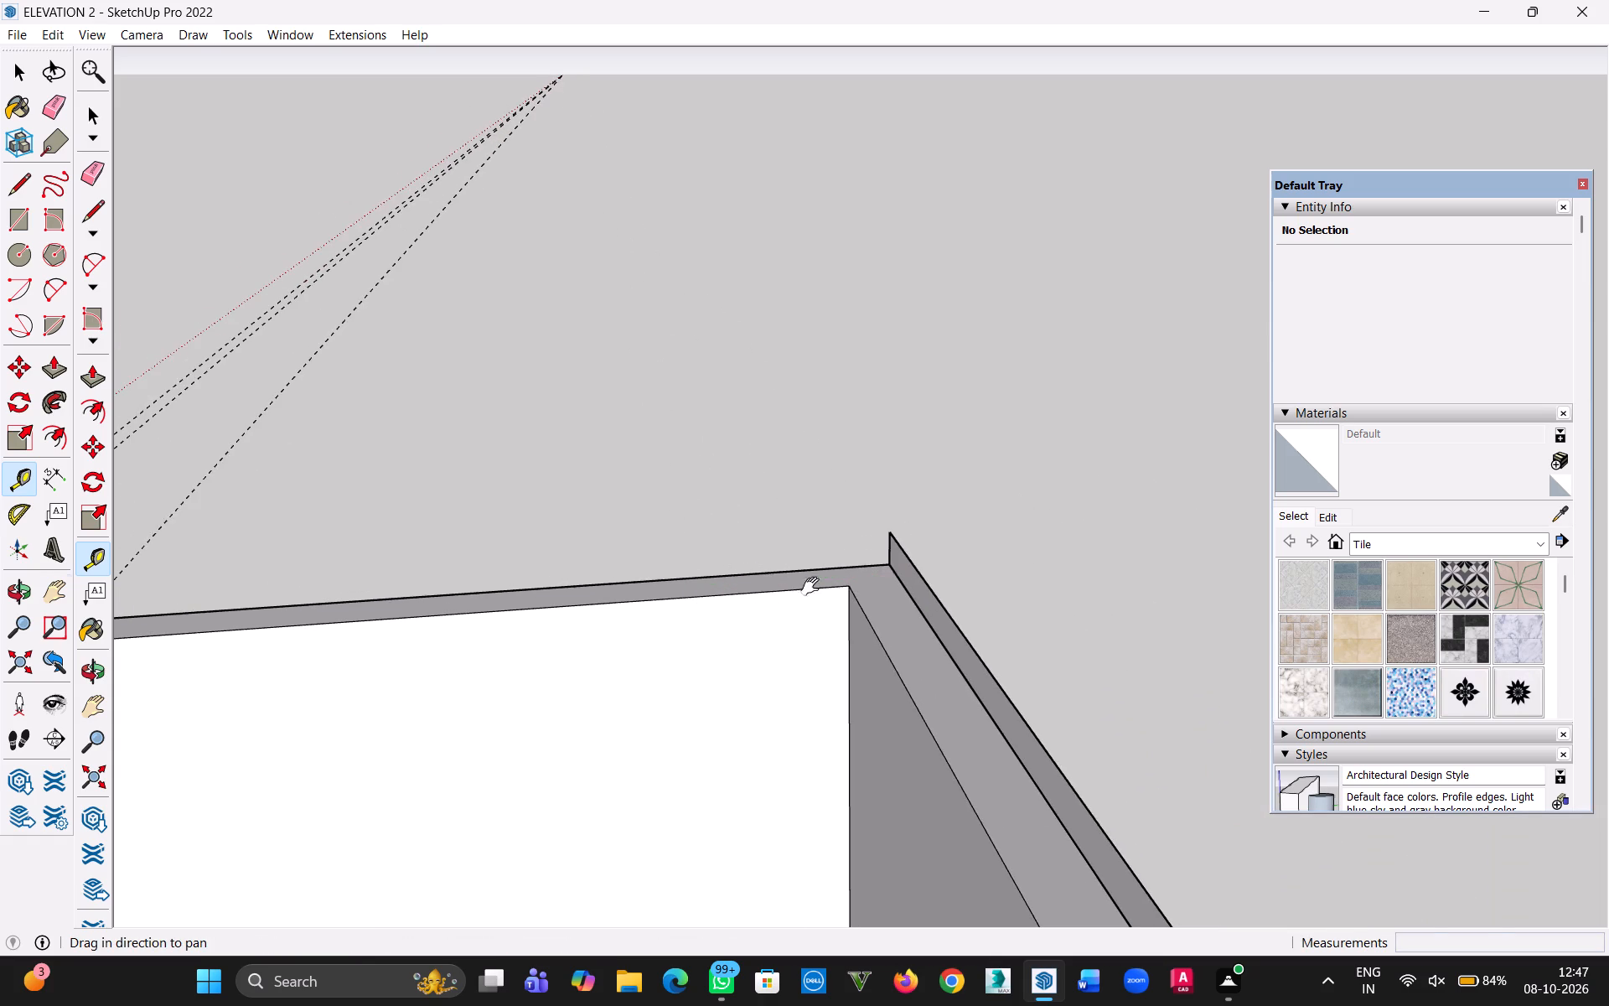
pyautogui.moveTo(814, 587); pyautogui.dragTo(1313, 561)
pyautogui.moveTo(467, 622); pyautogui.dragTo(1030, 557)
pyautogui.moveTo(206, 566); pyautogui.dragTo(851, 552)
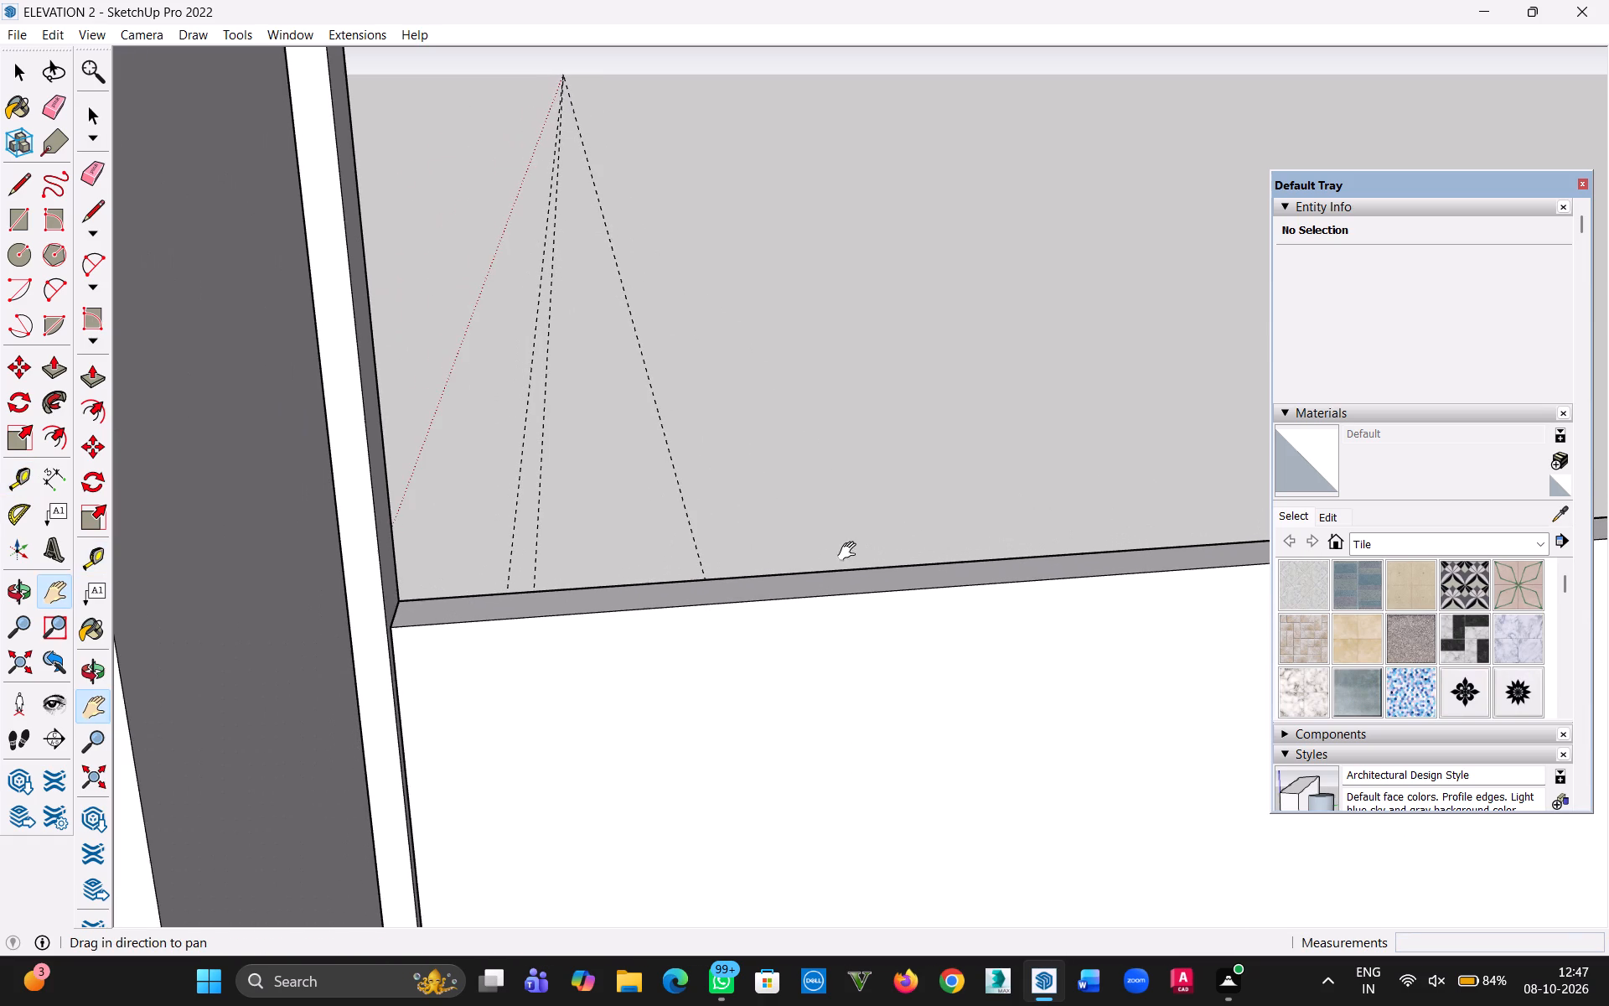
pyautogui.moveTo(649, 579); pyautogui.dragTo(588, 588, button='middle')
pyautogui.press('Escape')
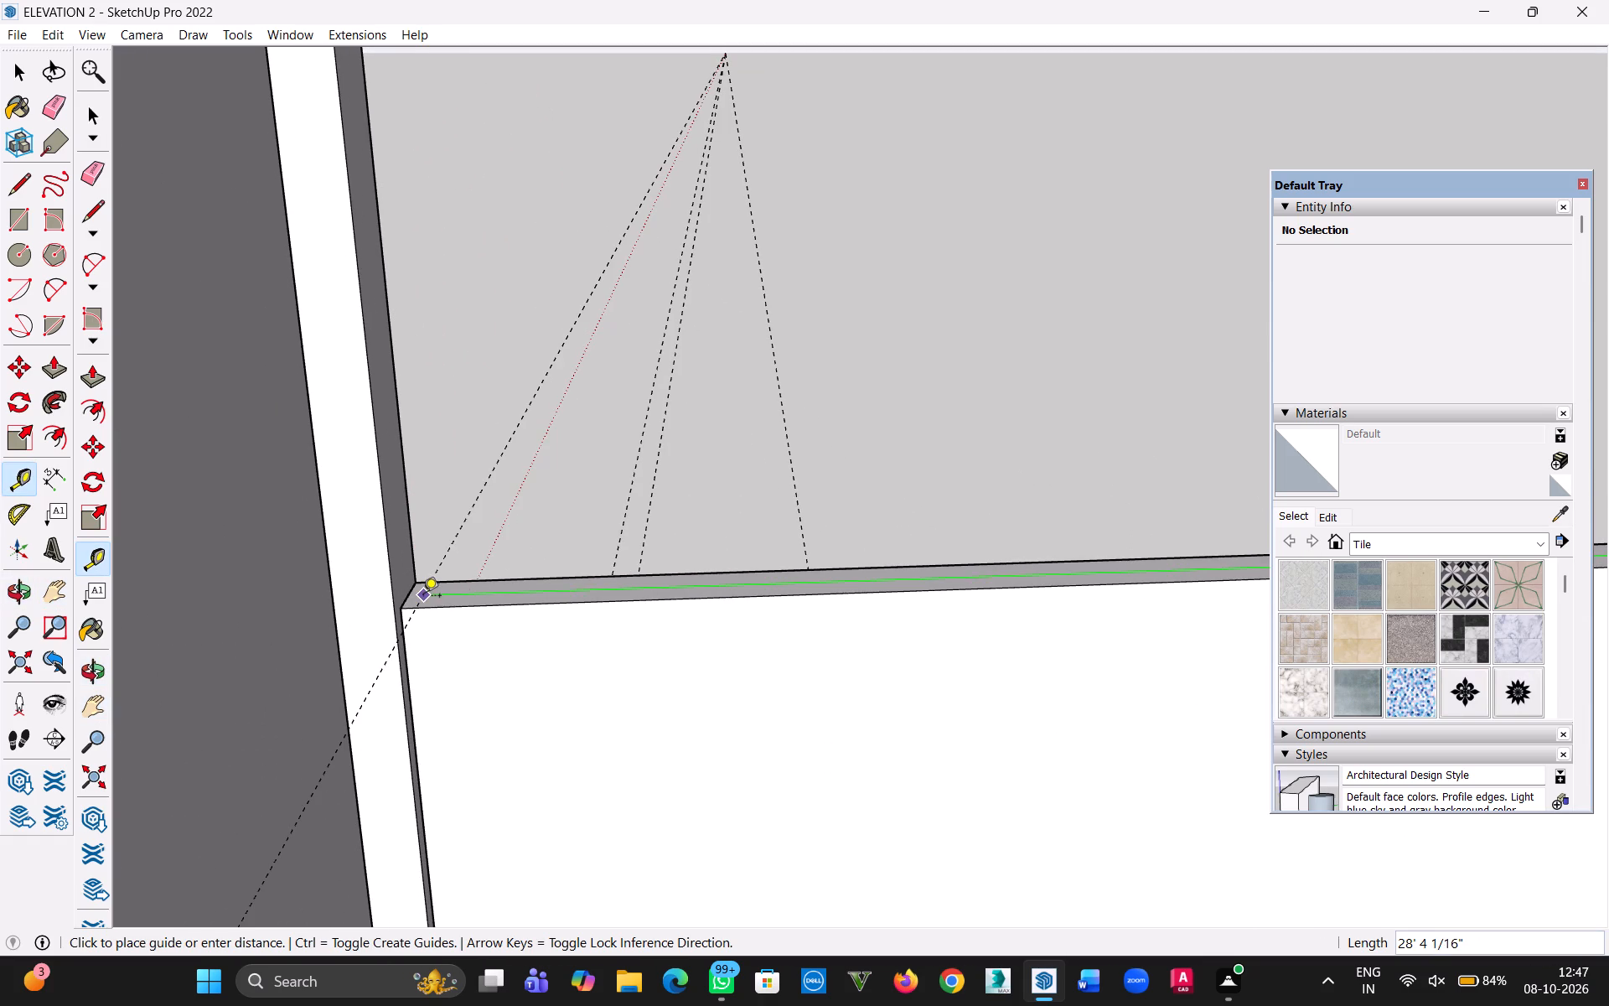
pyautogui.click(413, 594)
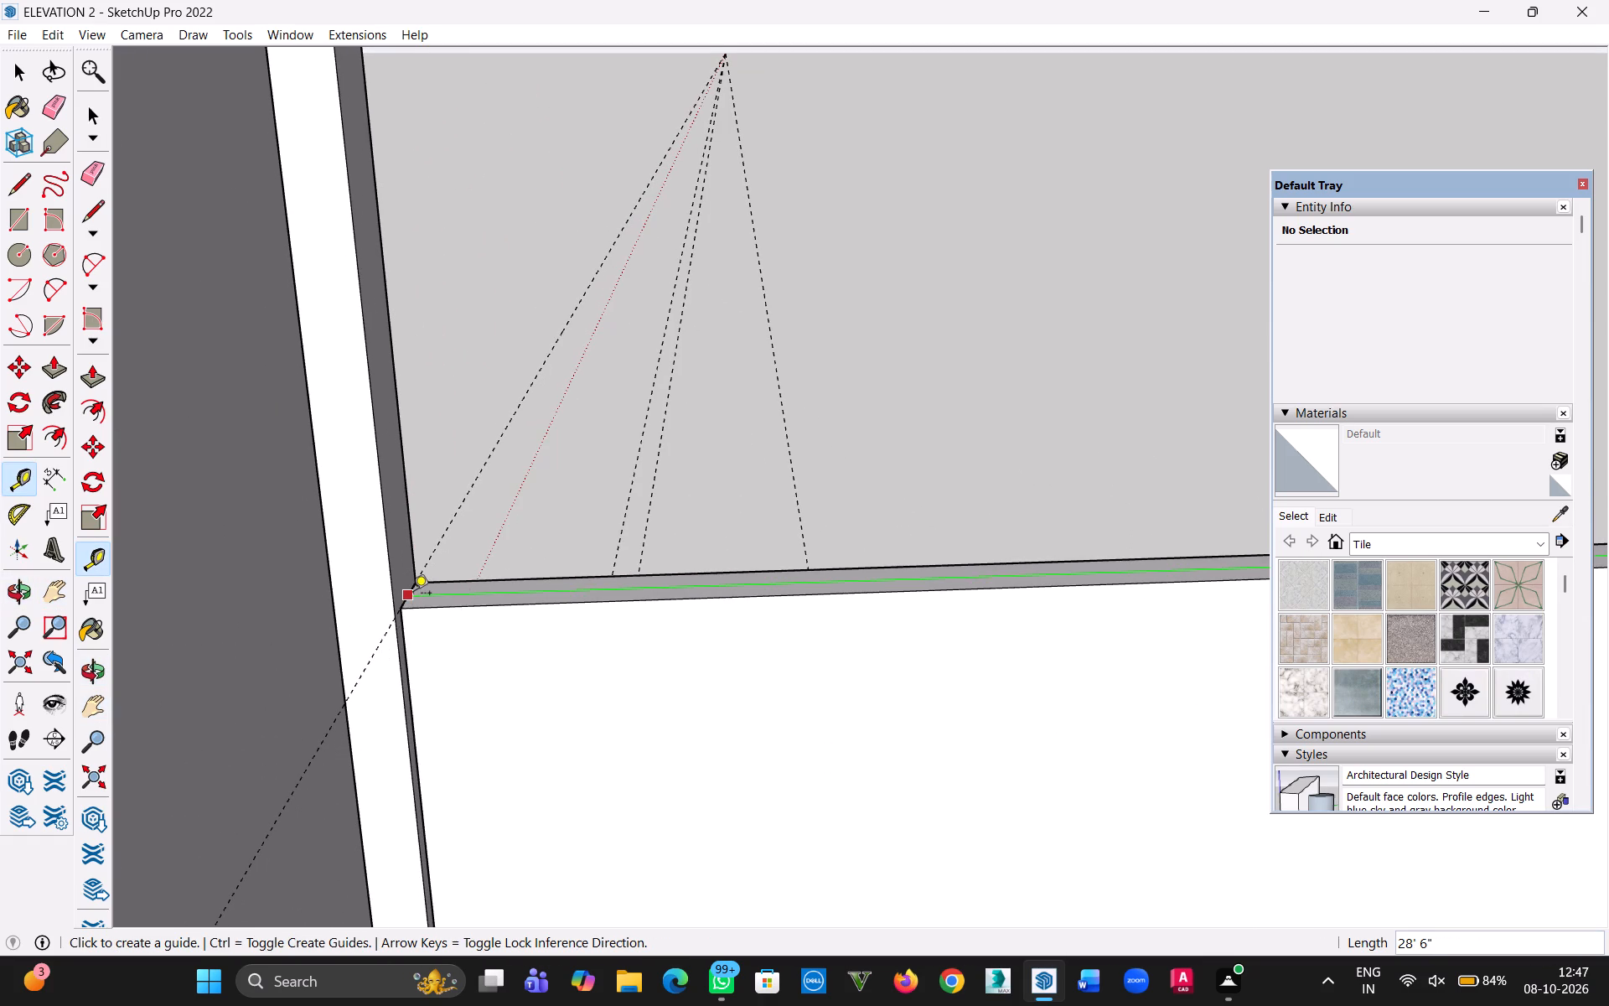
pyautogui.click(18, 68)
# Push/Pull the slab profile 28'6" forward from the rear wall to the guide behind the facade frame.
pyautogui.scroll(-12, 552, 460)
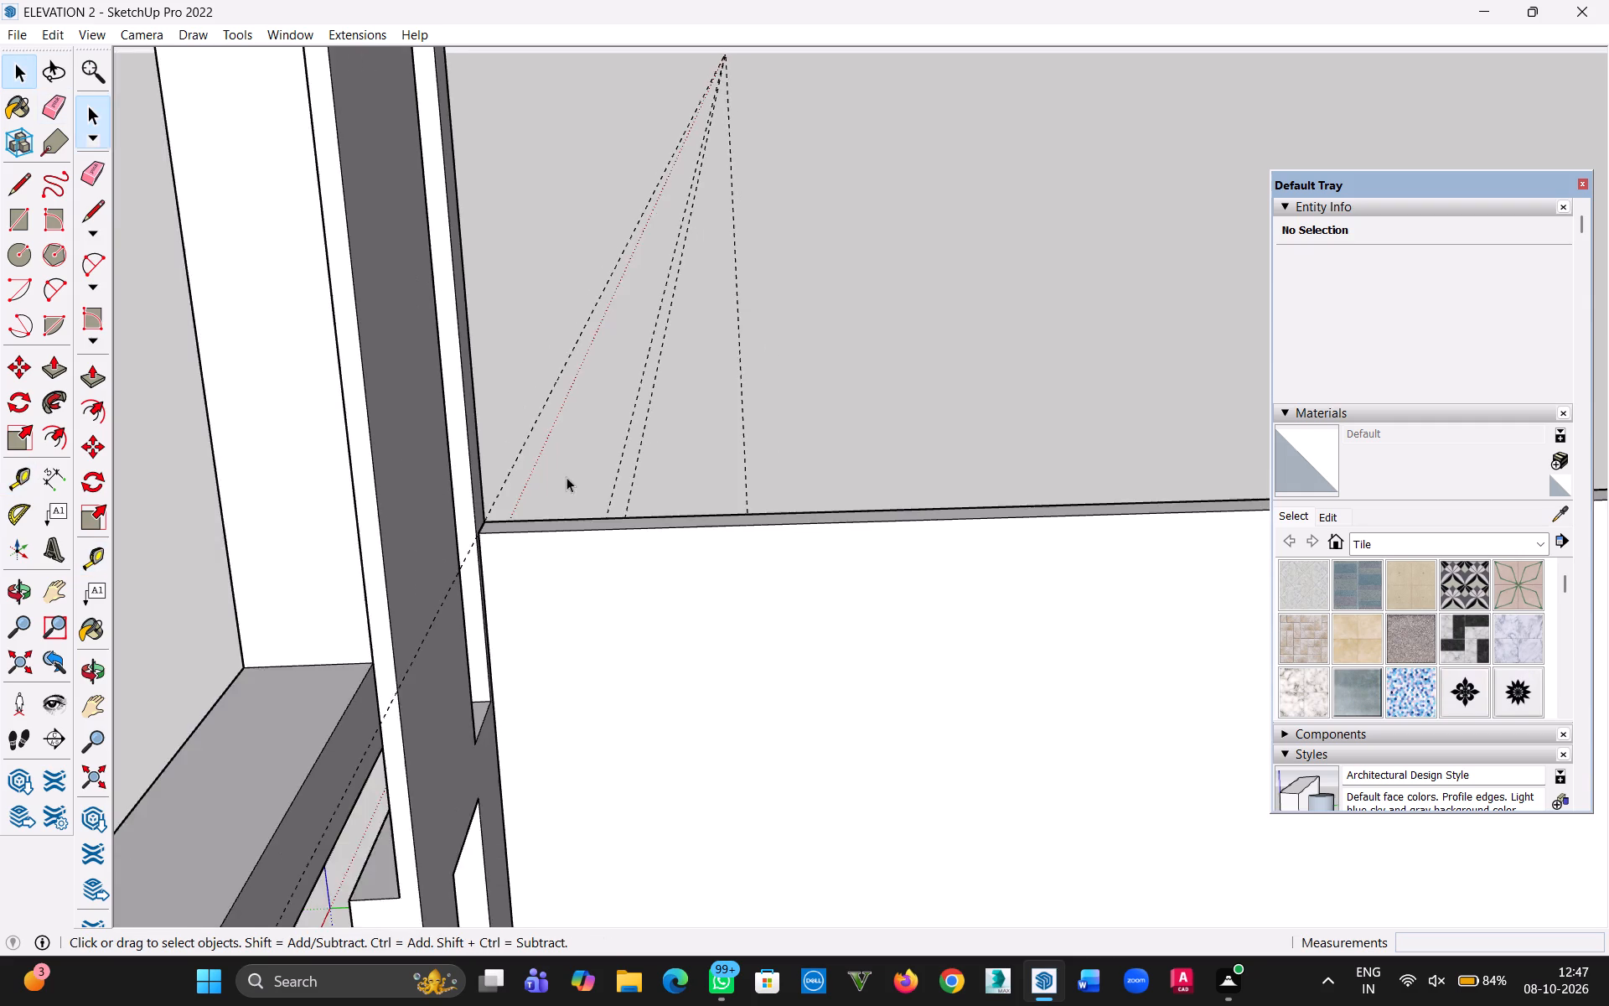
pyautogui.scroll(-6, 567, 480)
pyautogui.moveTo(559, 547); pyautogui.dragTo(602, 485, button='middle')
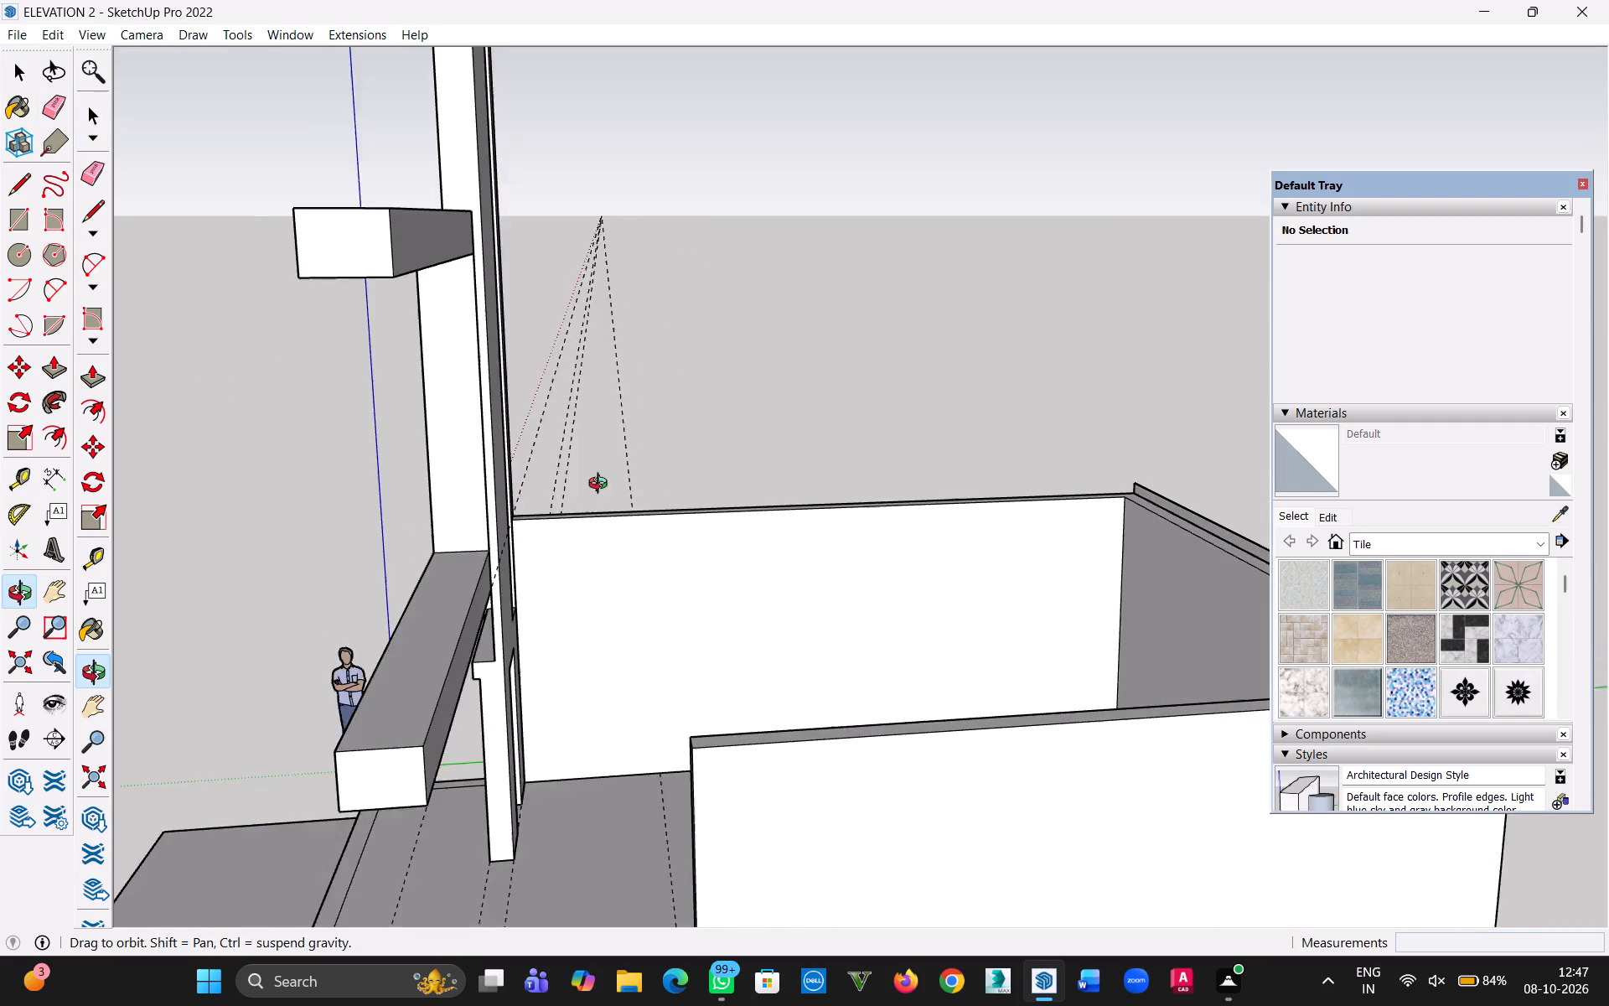
pyautogui.moveTo(602, 485); pyautogui.dragTo(558, 495, button='middle')
pyautogui.press('p')
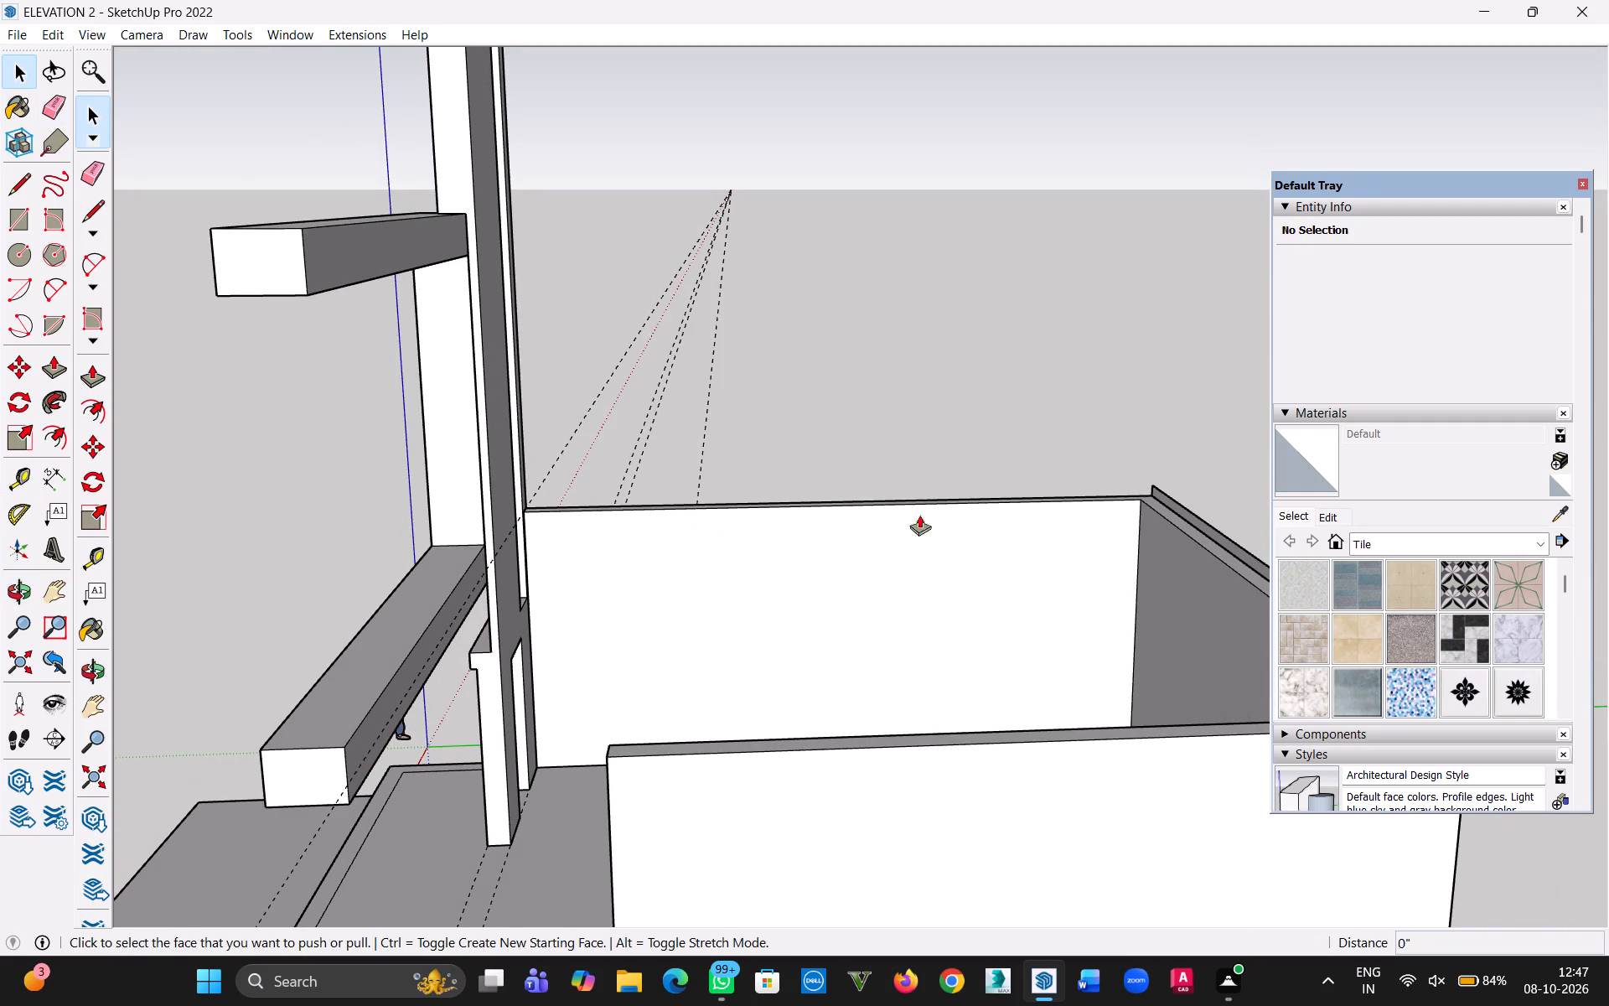
pyautogui.click(1213, 528)
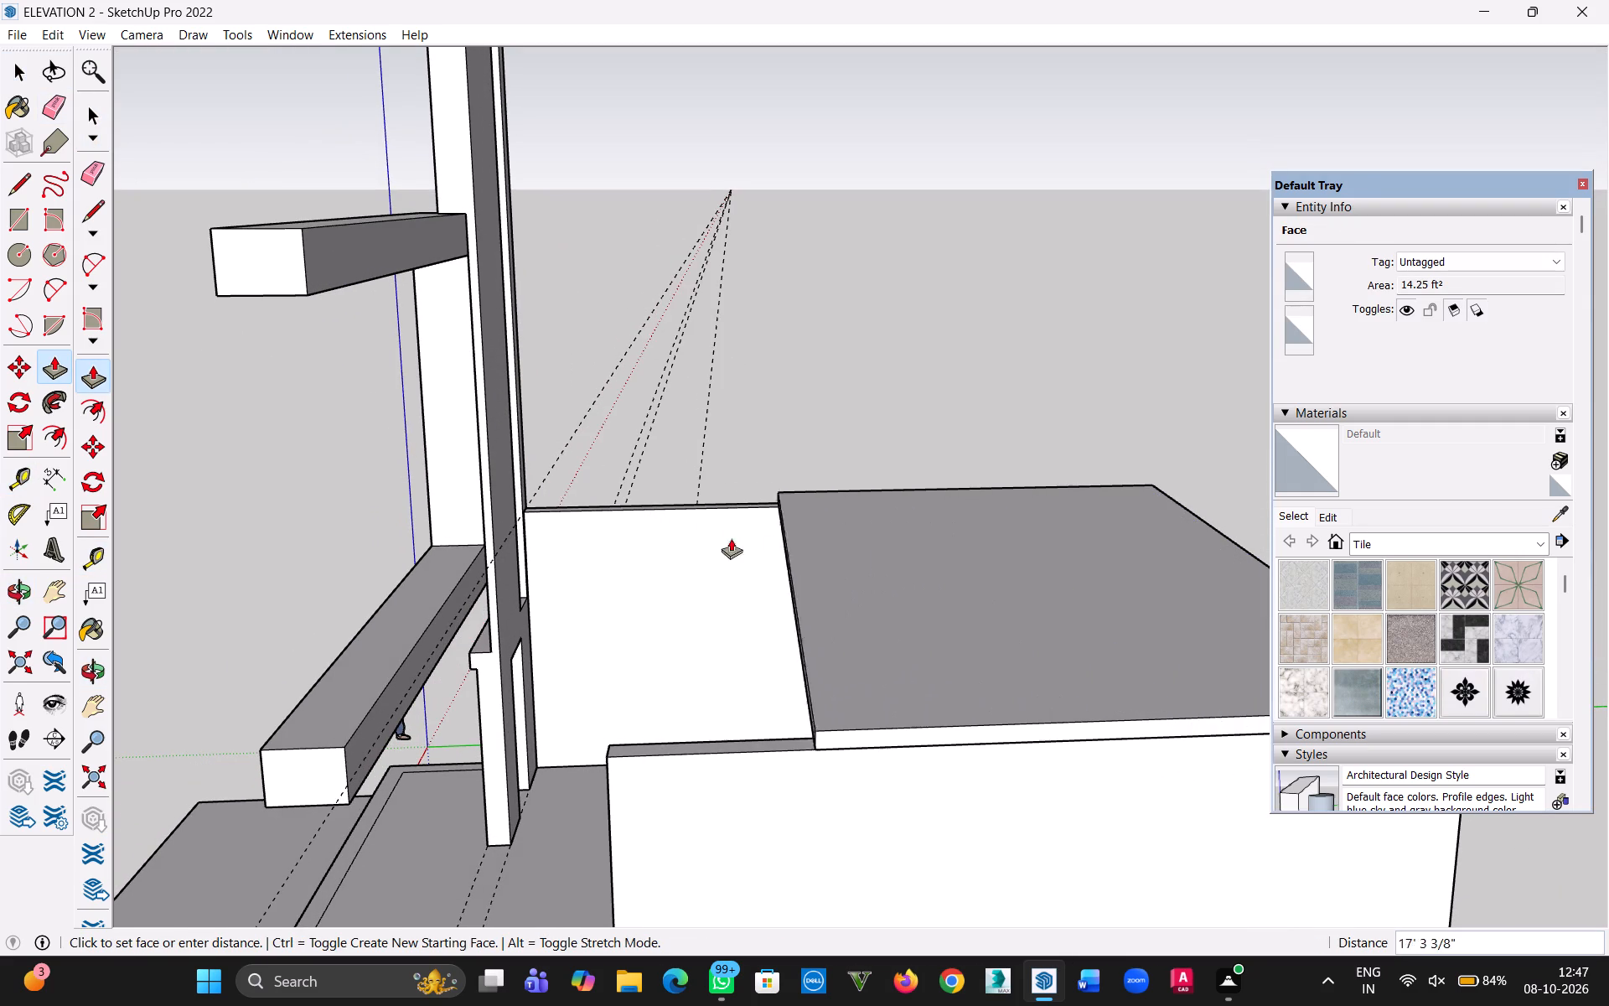
pyautogui.click(545, 472)
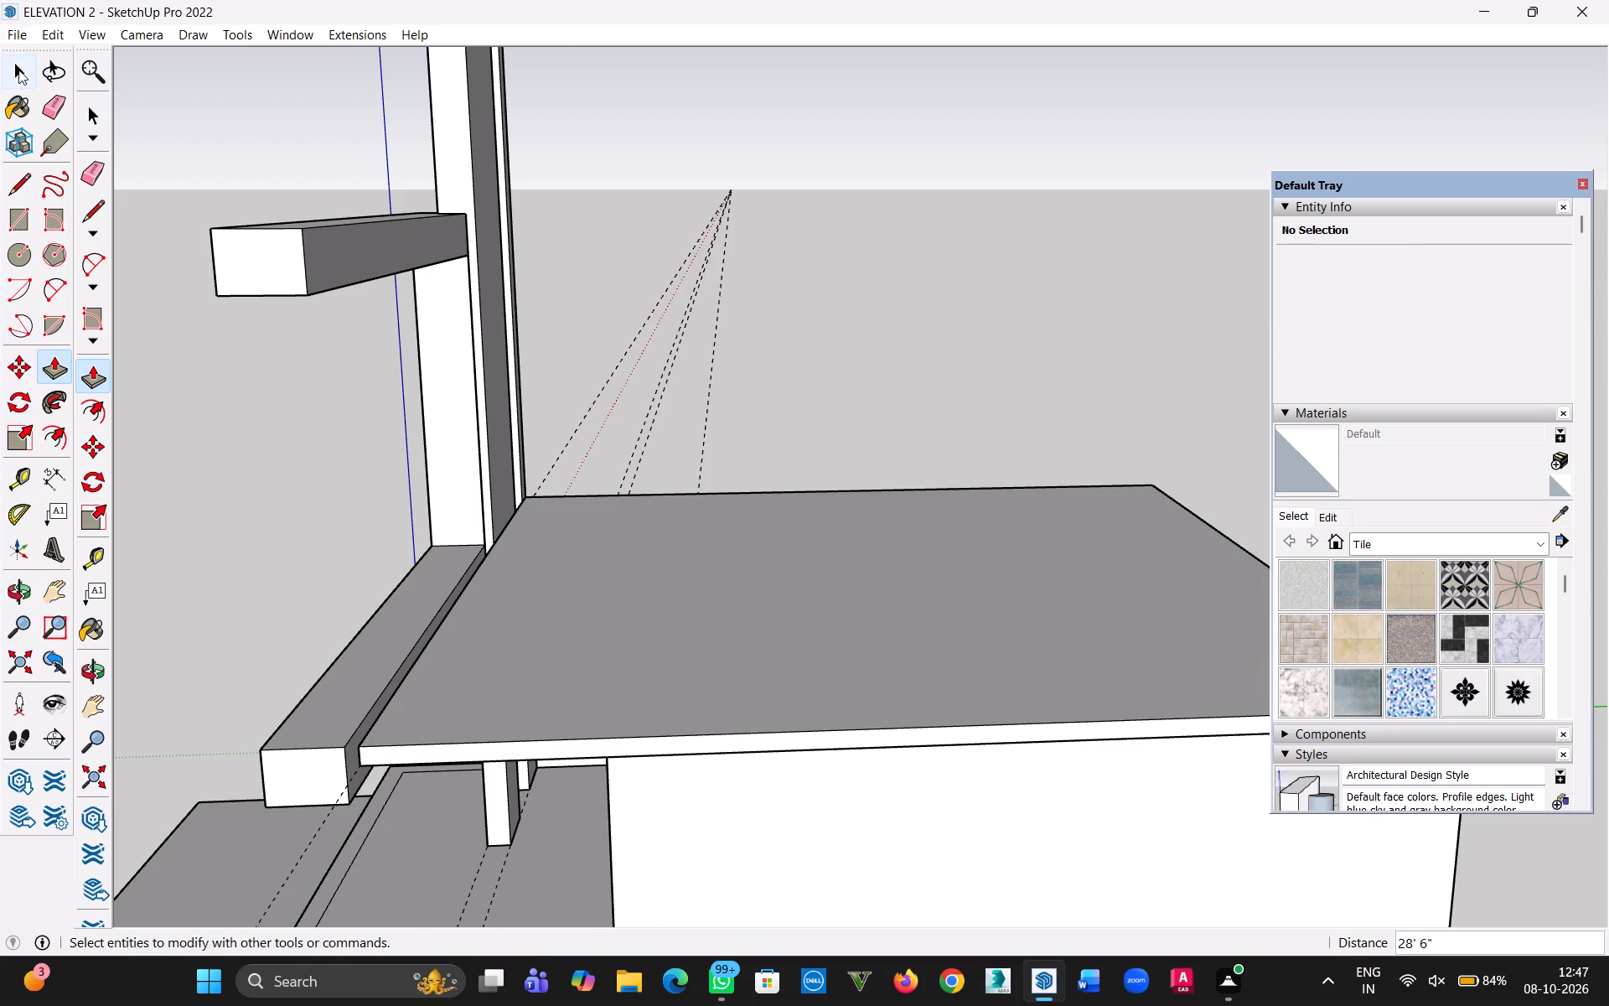
pyautogui.click(18, 70)
# Draw a 6" vertical line down the slab's front face where it meets the facade frame's upright.
pyautogui.scroll(5, 360, 489)
pyautogui.moveTo(473, 544); pyautogui.dragTo(934, 466, button='middle')
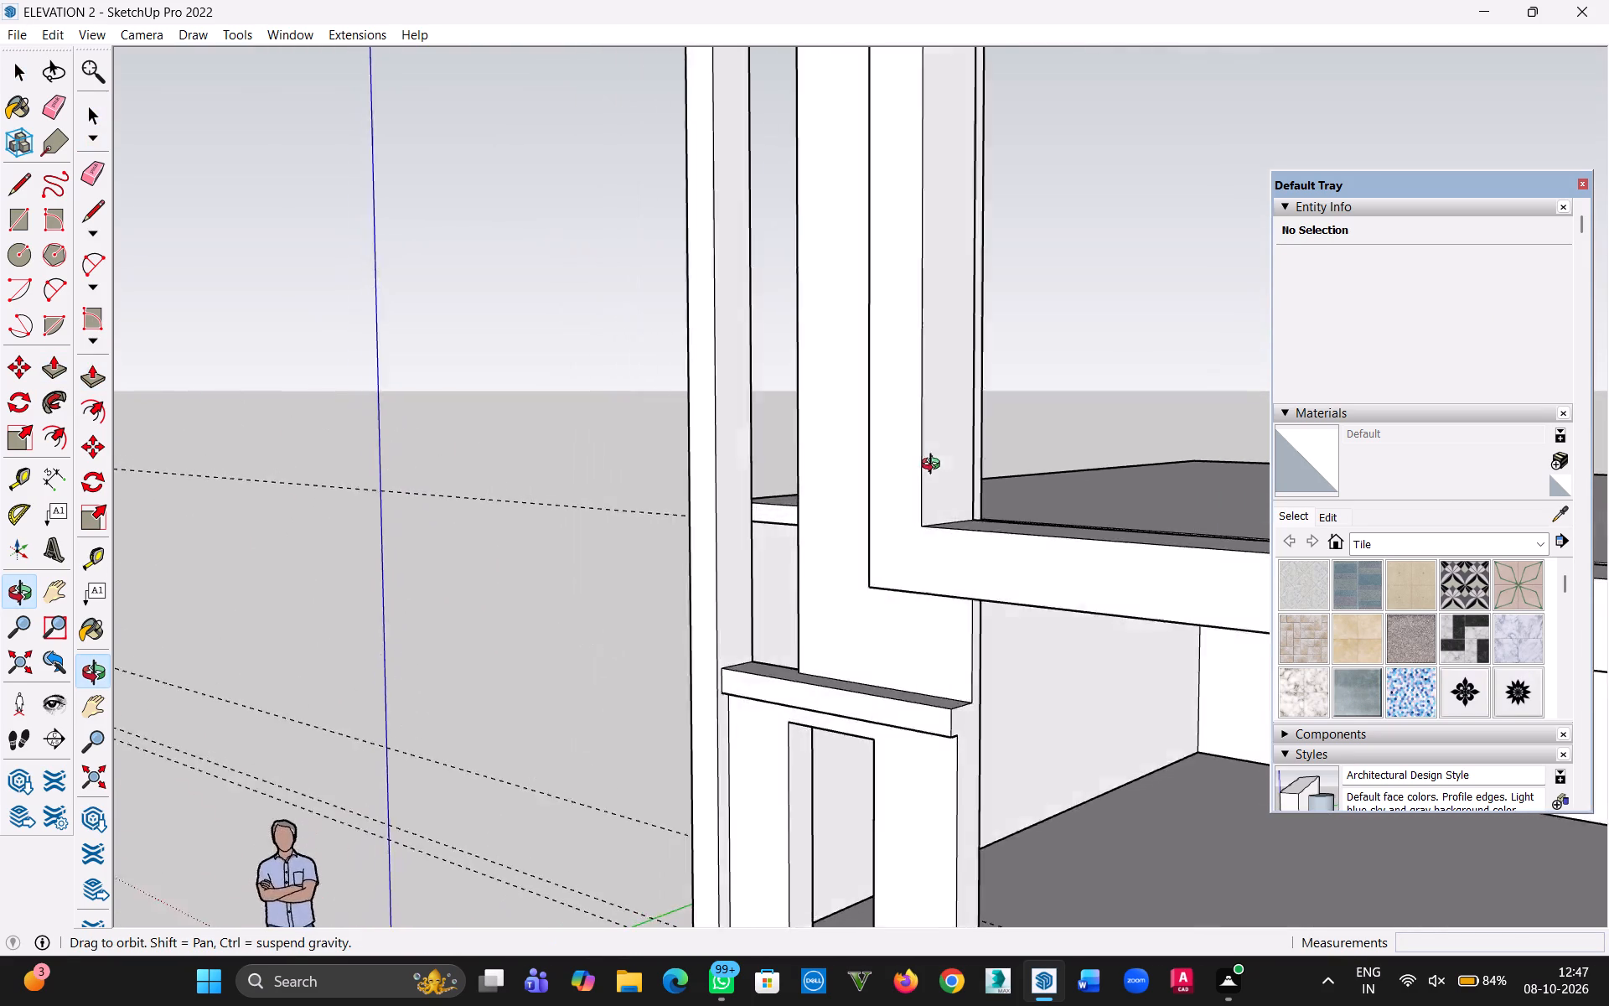
pyautogui.moveTo(934, 466); pyautogui.dragTo(536, 476, button='middle')
pyautogui.scroll(16, 579, 498)
pyautogui.scroll(4, 670, 605)
pyautogui.moveTo(675, 616); pyautogui.dragTo(686, 591, button='middle')
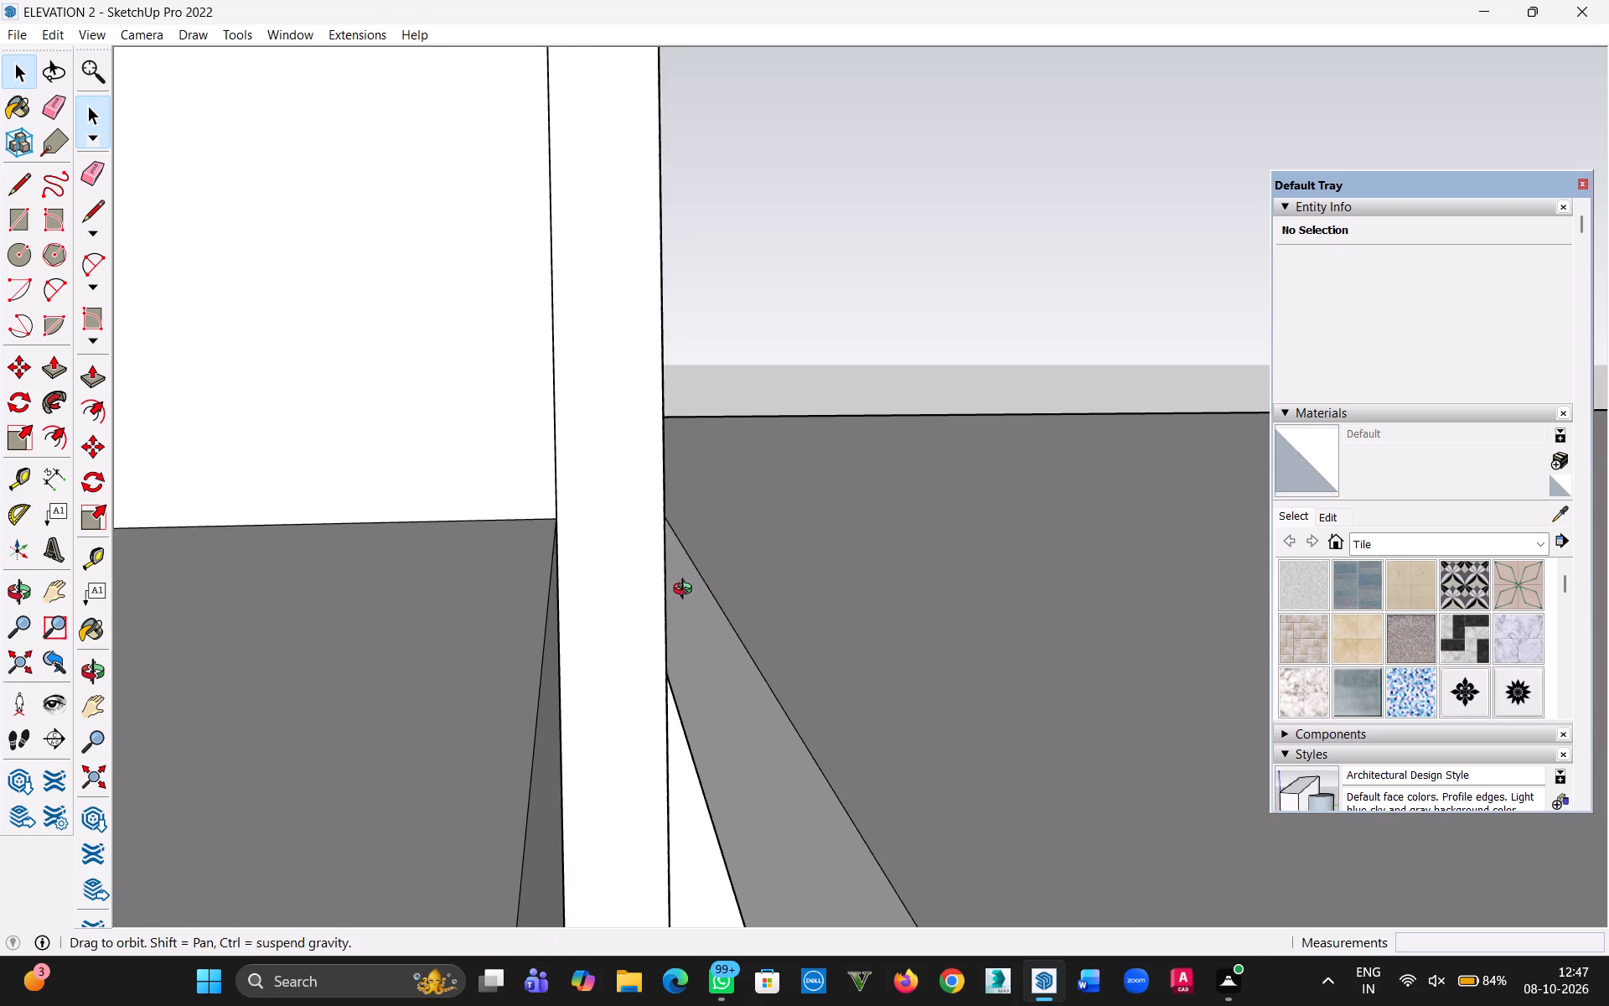
pyautogui.moveTo(686, 591); pyautogui.dragTo(688, 579, button='middle')
pyautogui.press('l')
pyautogui.click(678, 489)
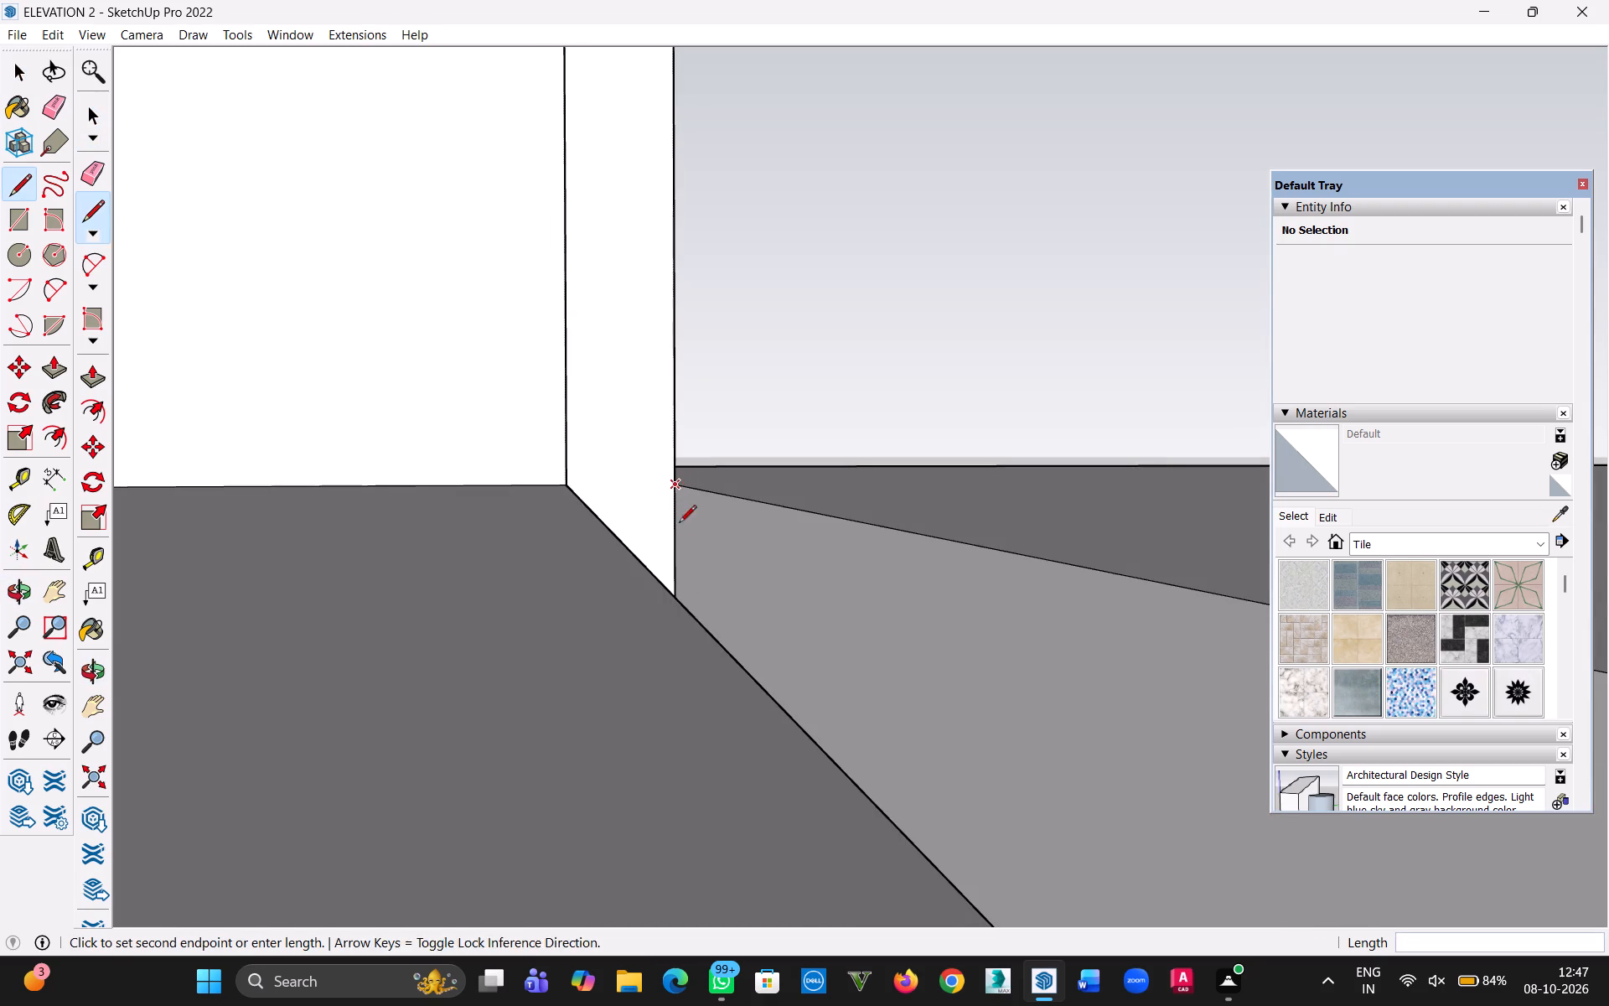
pyautogui.moveTo(680, 537); pyautogui.dragTo(680, 571, button='middle')
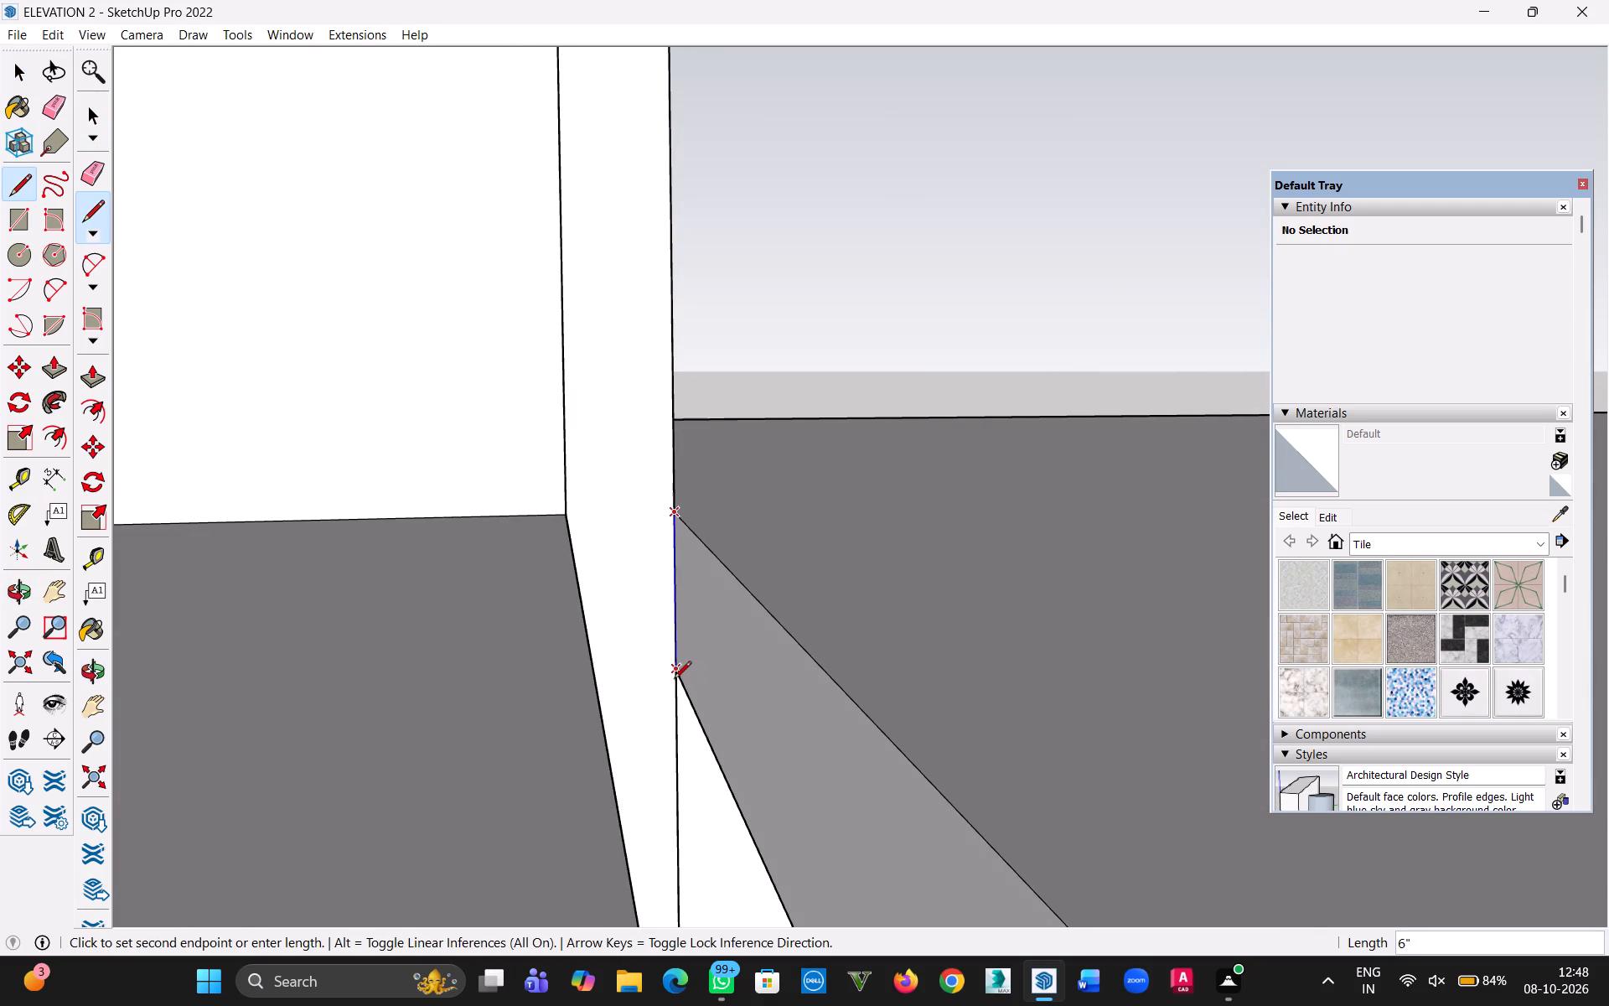
pyautogui.scroll(12, 674, 680)
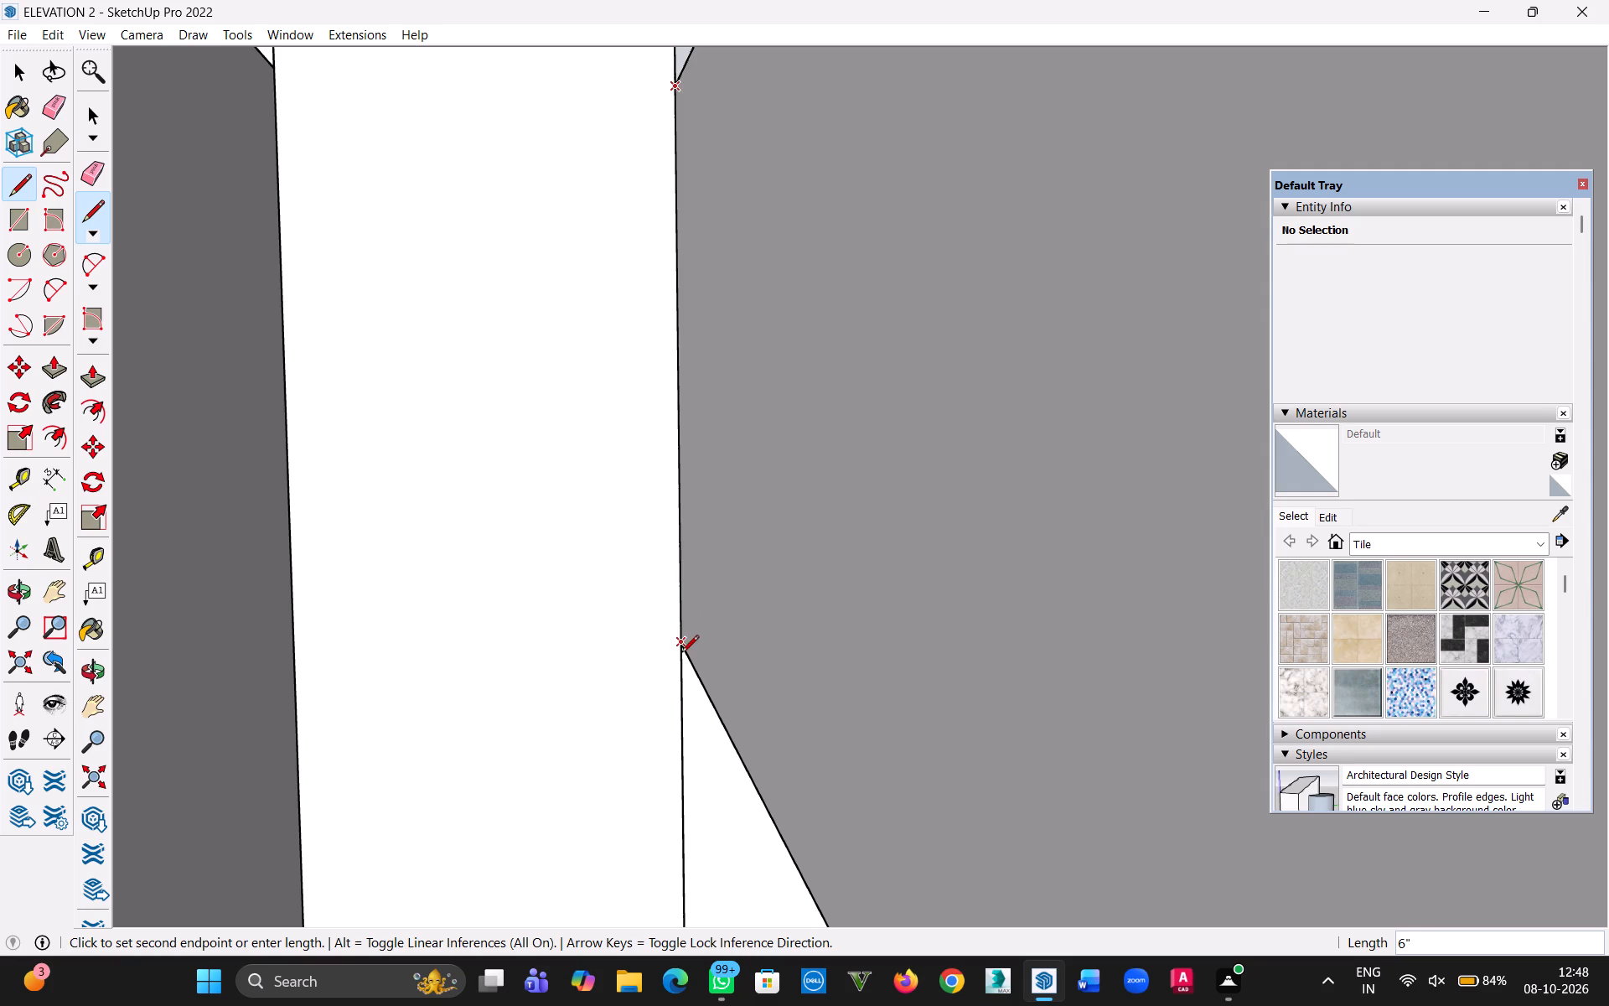
pyautogui.scroll(16, 680, 657)
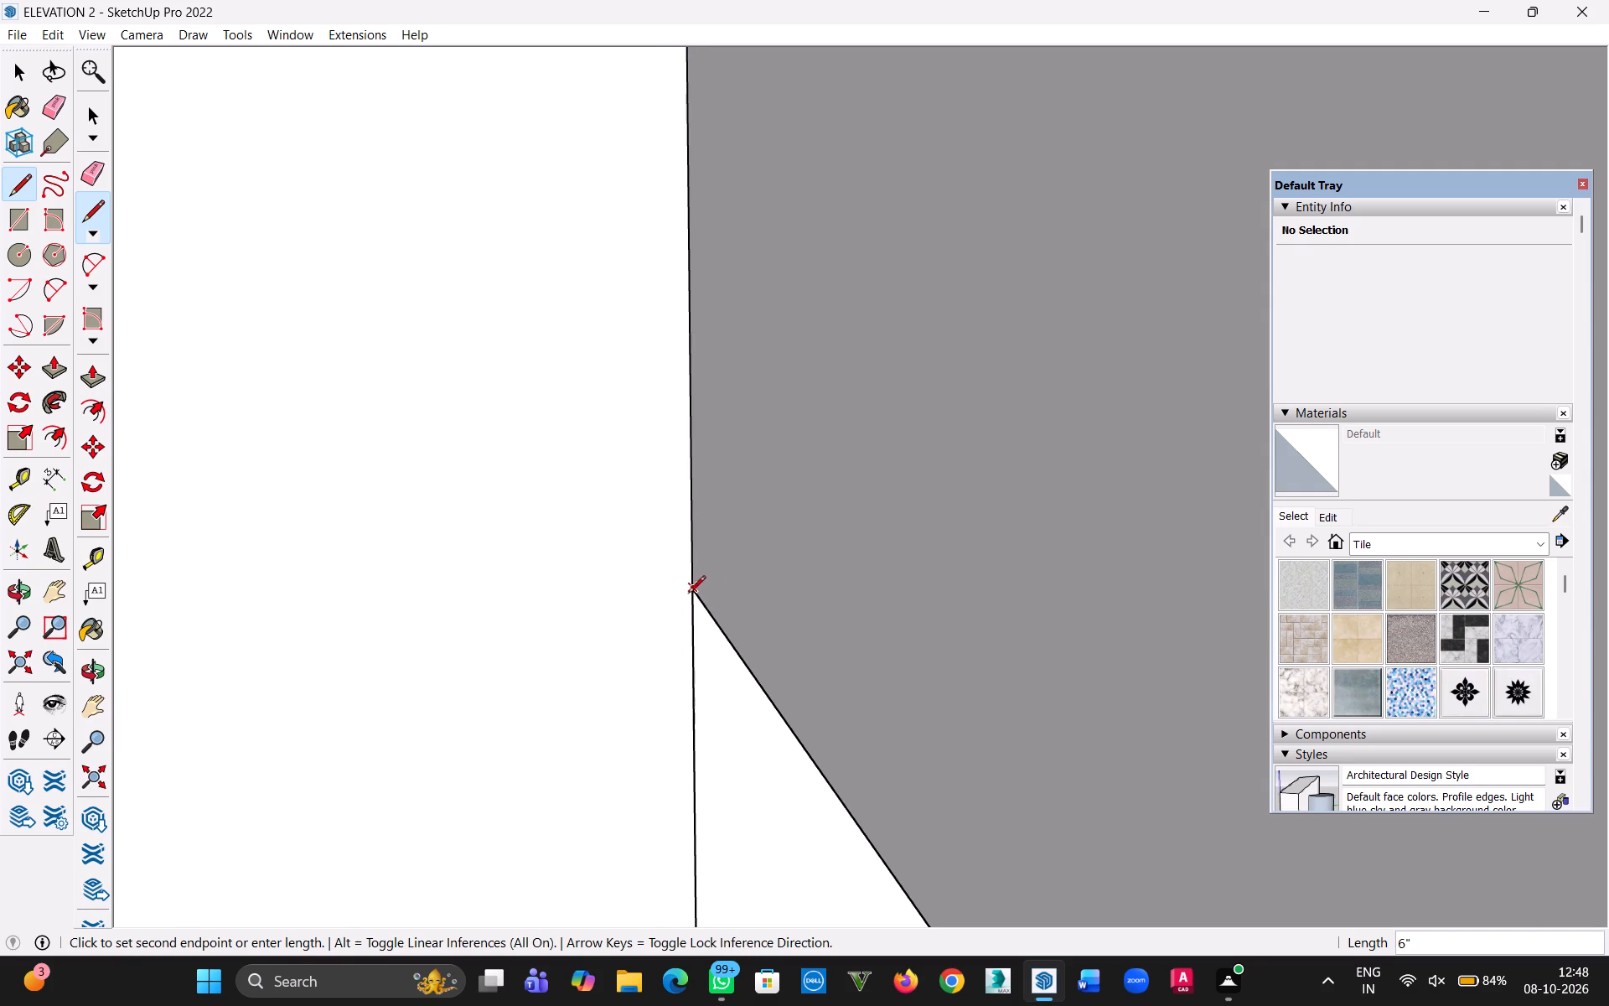
pyautogui.click(692, 597)
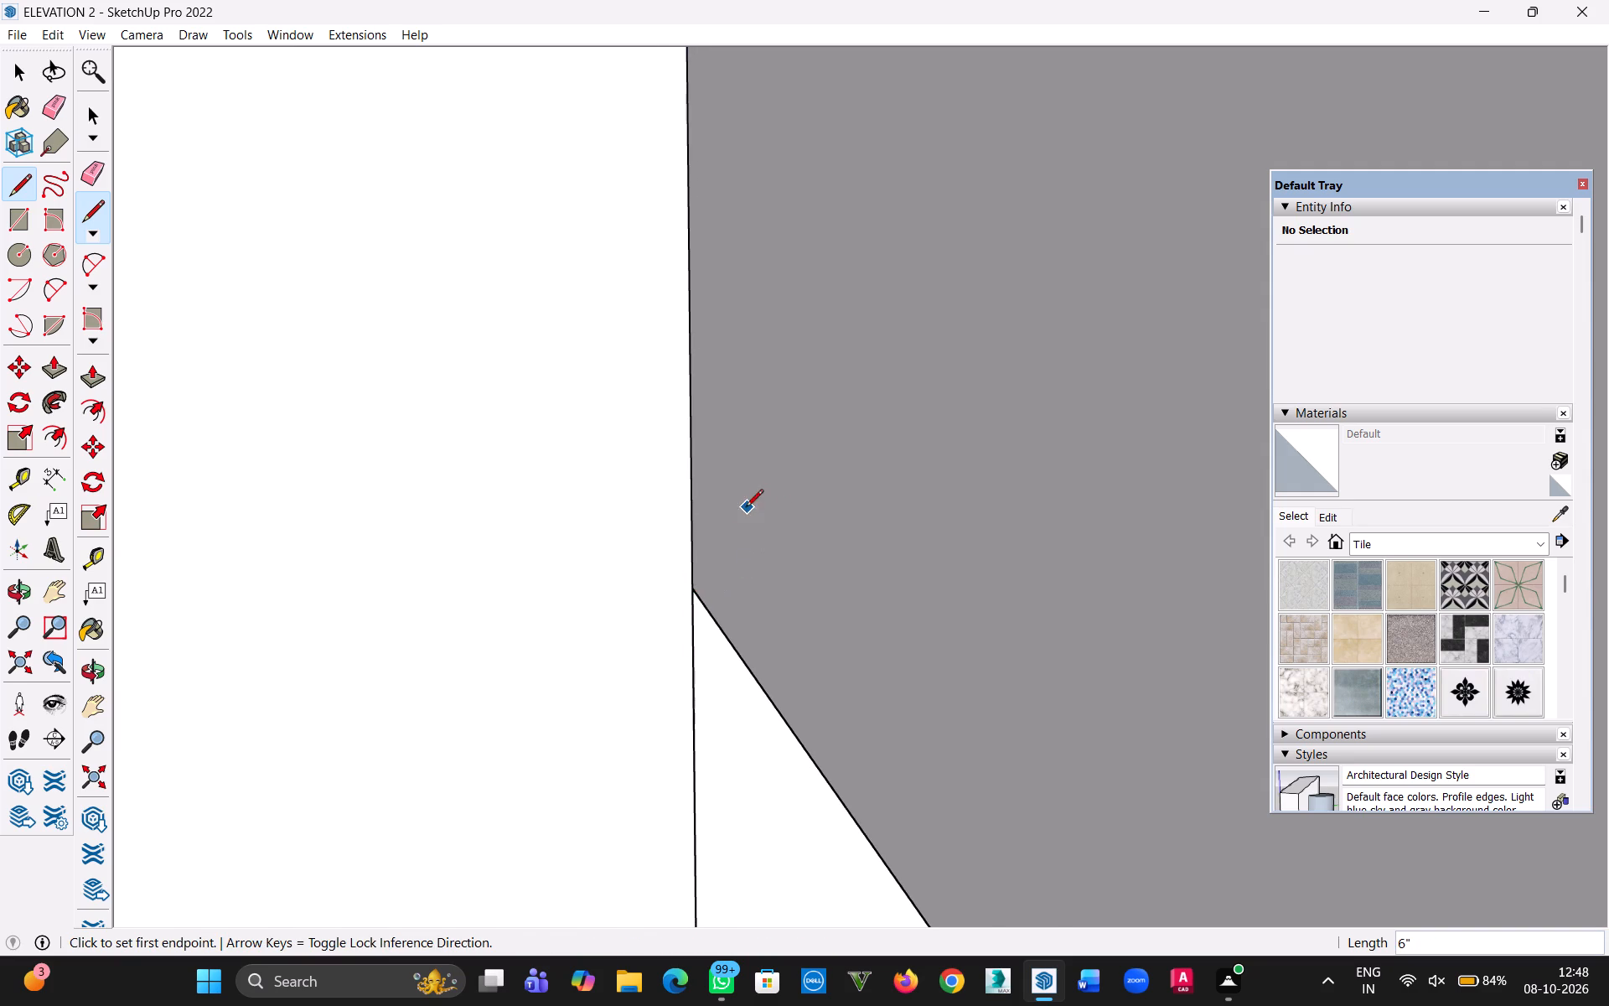
# Push/Pull the slab's front face beside the upright forward 4" to meet the back of the facade frame's lower beam.
pyautogui.scroll(-11, 739, 516)
pyautogui.press('p')
pyautogui.click(900, 470)
pyautogui.scroll(-8, 788, 480)
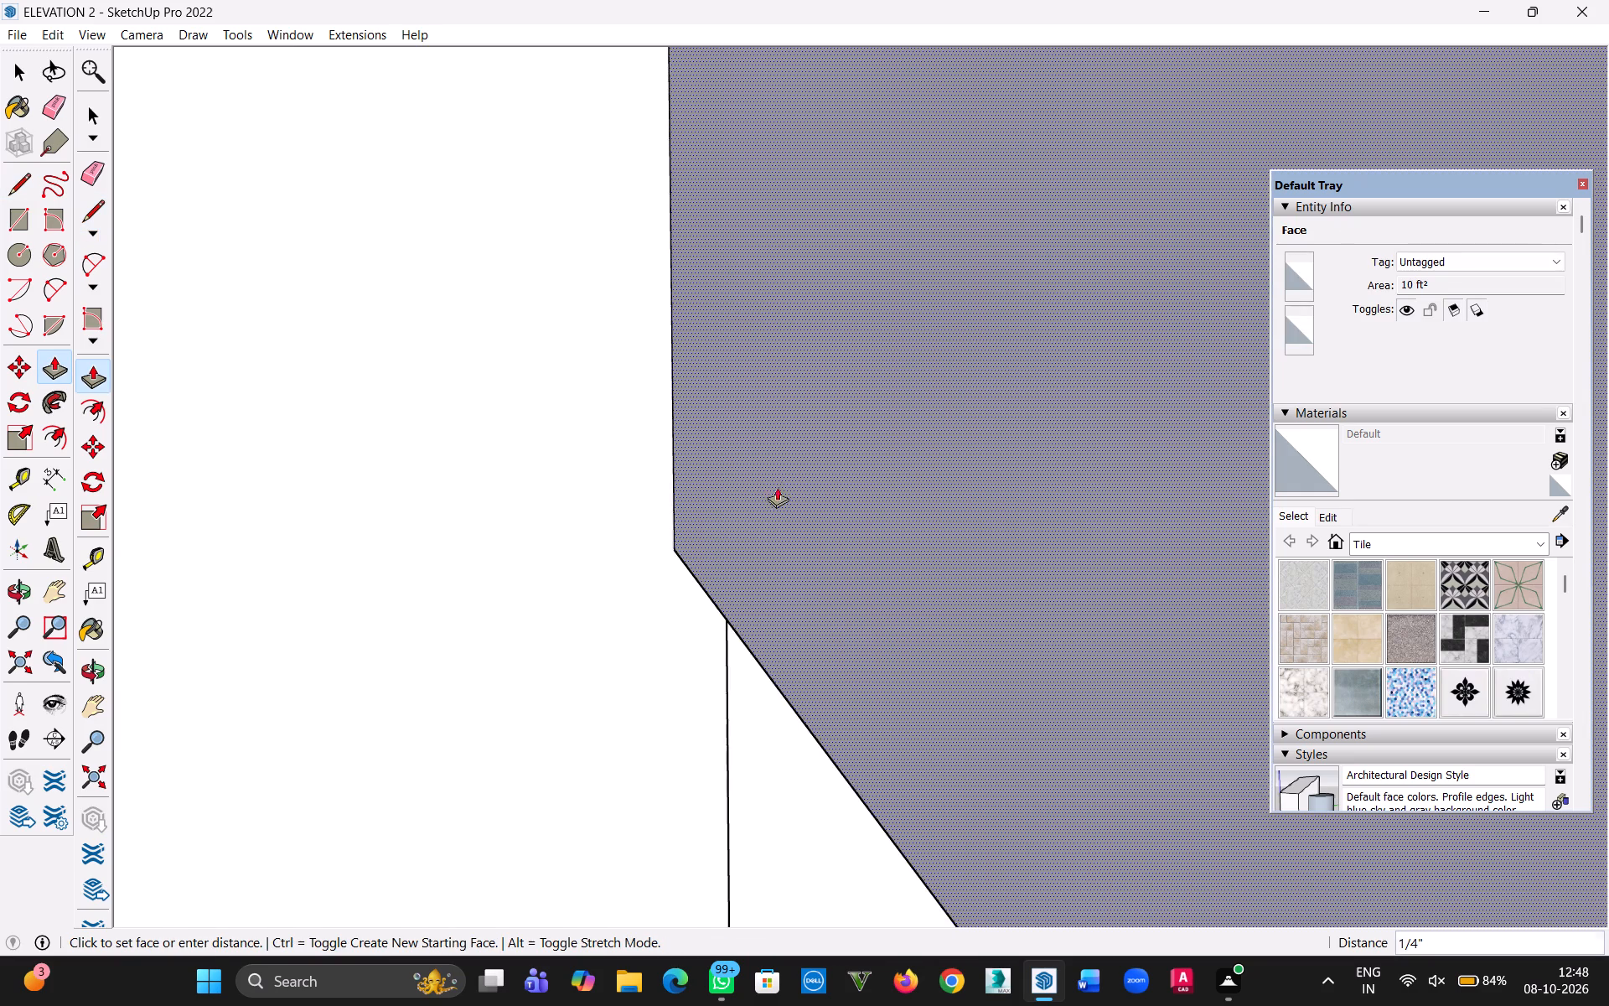
pyautogui.scroll(-18, 777, 487)
pyautogui.scroll(-9, 717, 499)
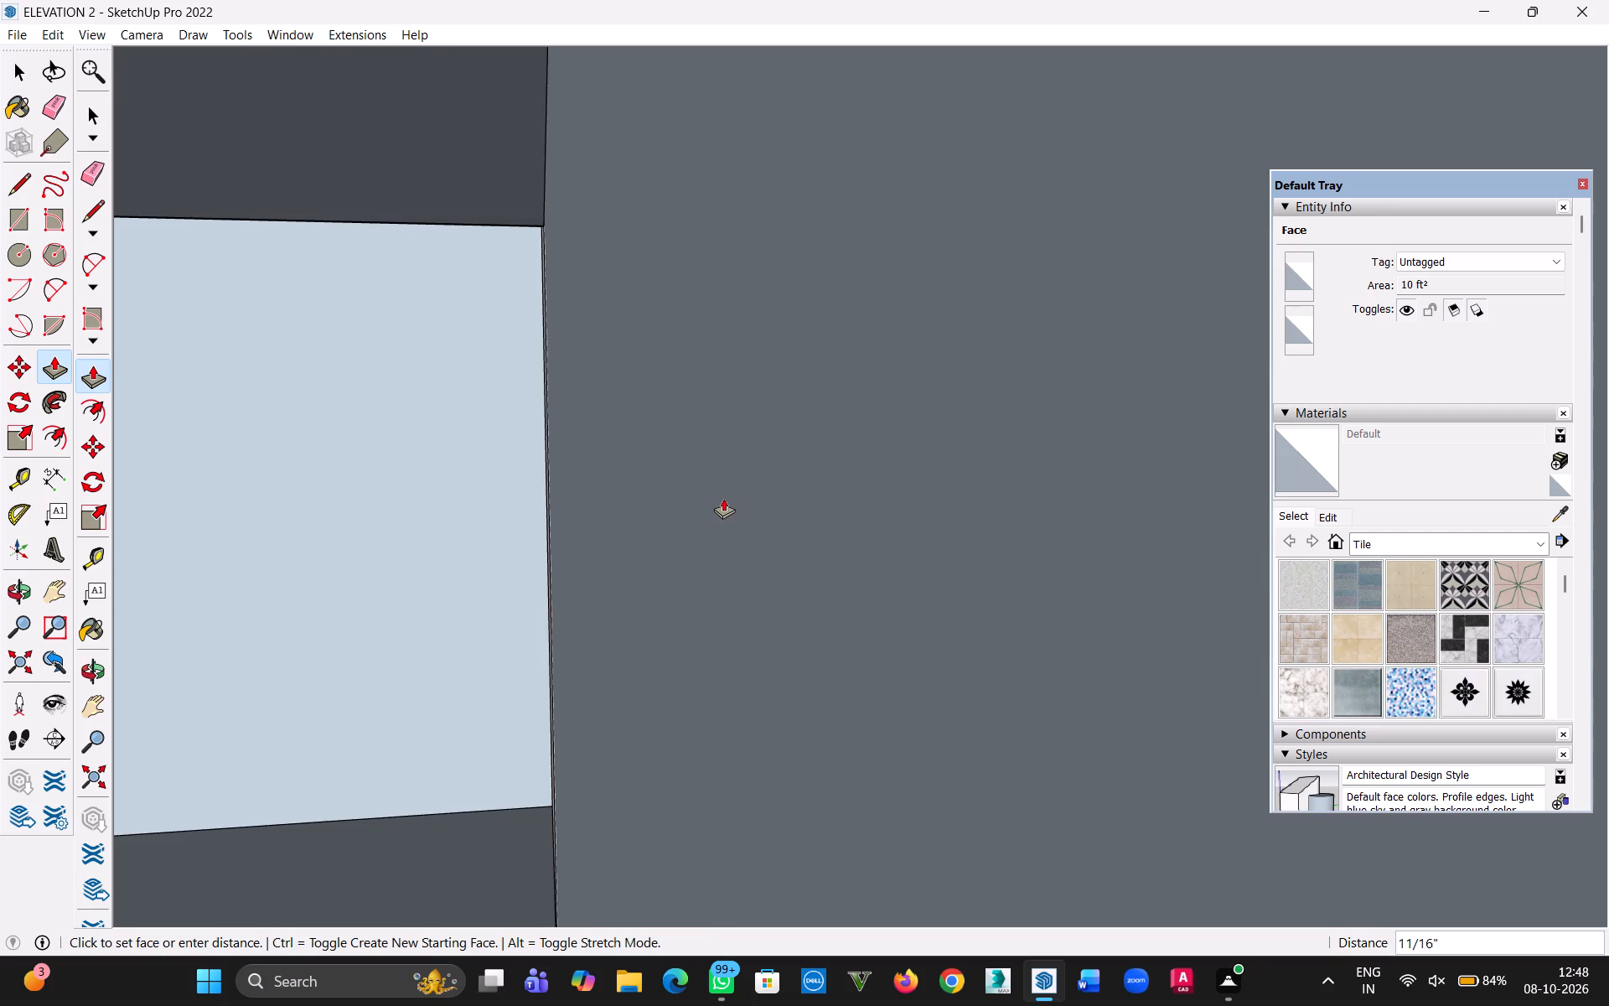
pyautogui.scroll(-20, 722, 498)
pyautogui.scroll(-20, 722, 498)
pyautogui.scroll(-15, 722, 498)
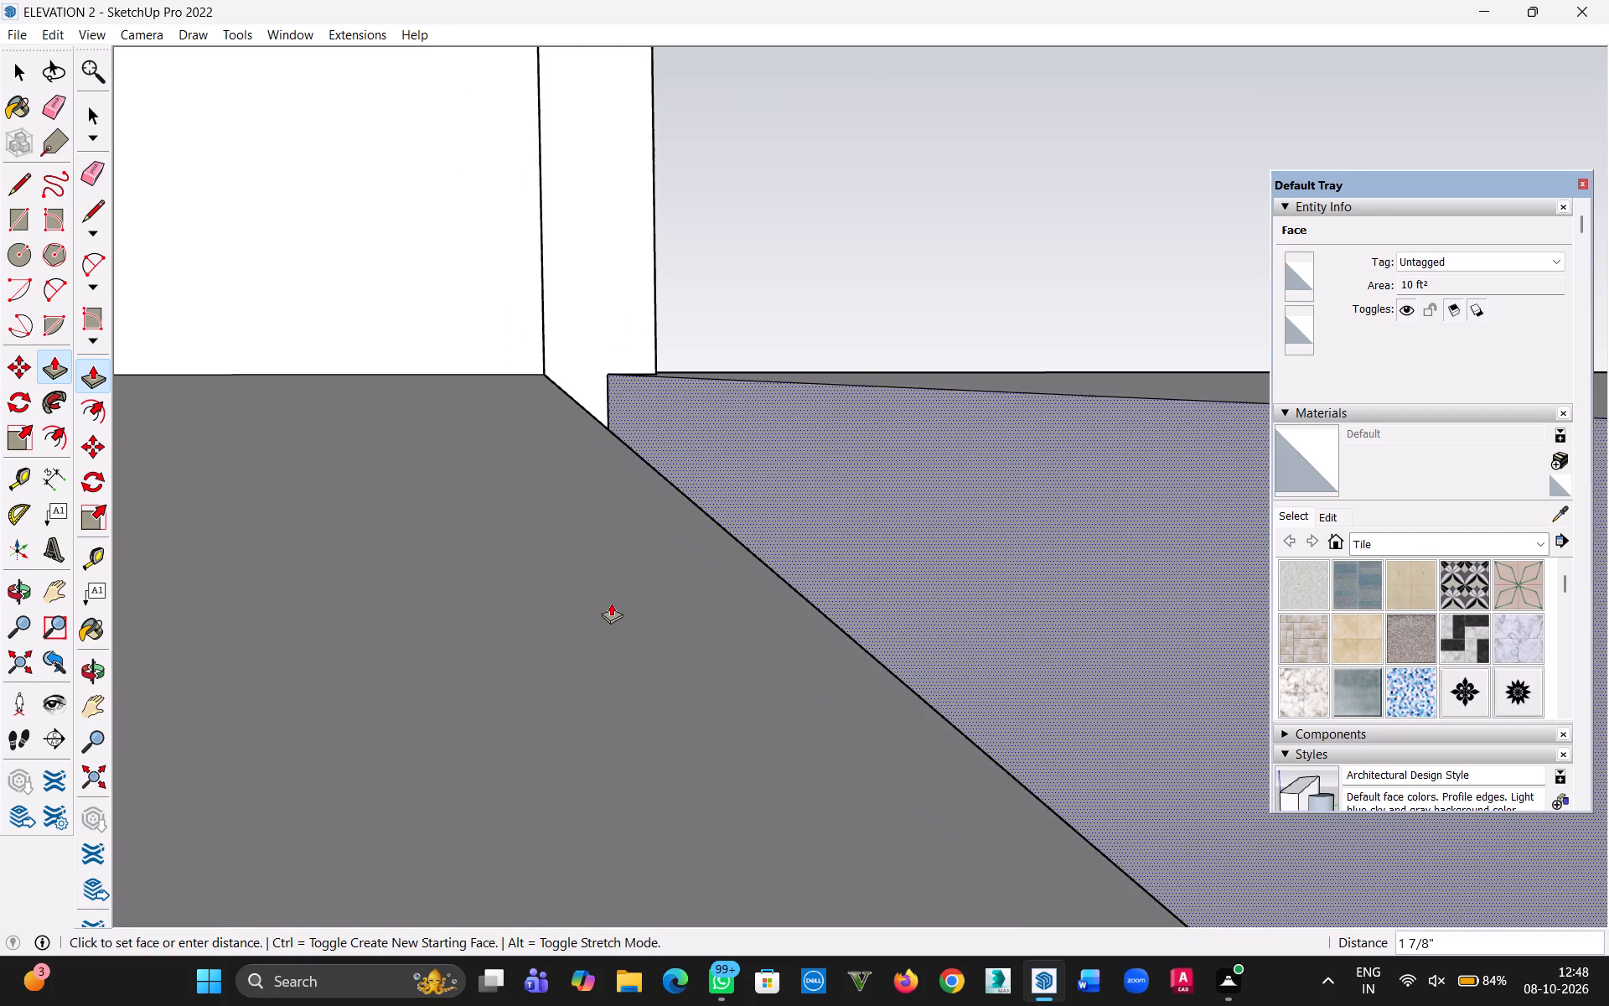
pyautogui.scroll(-20, 611, 603)
pyautogui.scroll(-20, 611, 603)
pyautogui.scroll(-18, 611, 603)
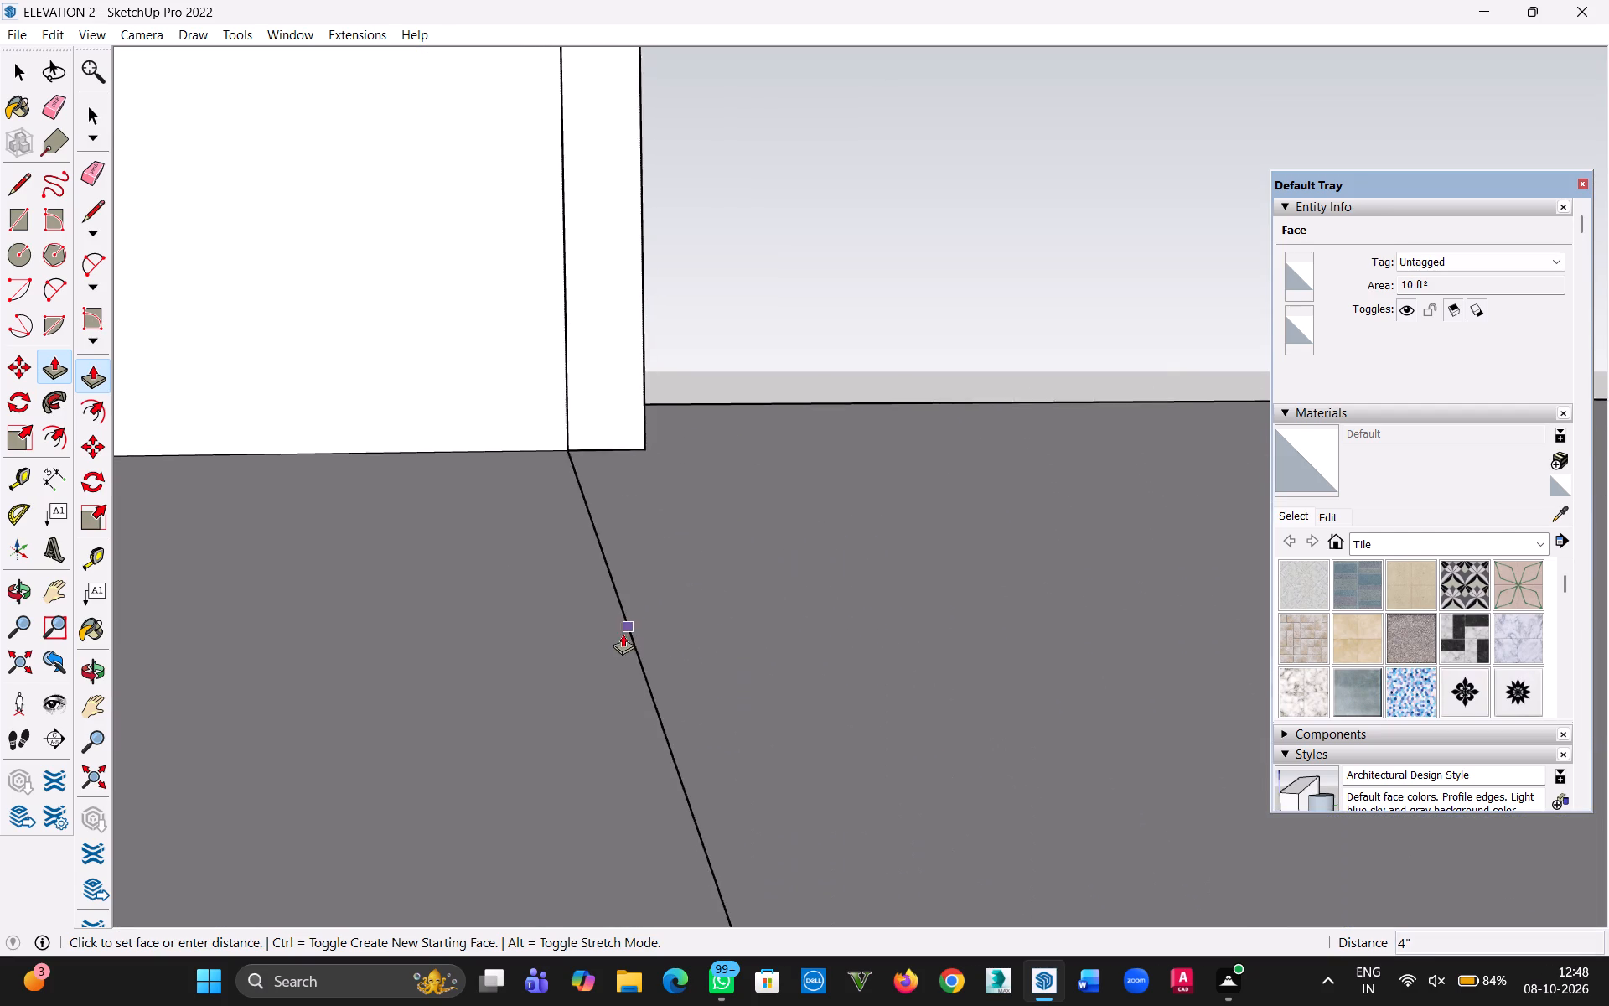
pyautogui.scroll(-20, 623, 634)
pyautogui.scroll(-20, 623, 634)
pyautogui.scroll(-17, 623, 634)
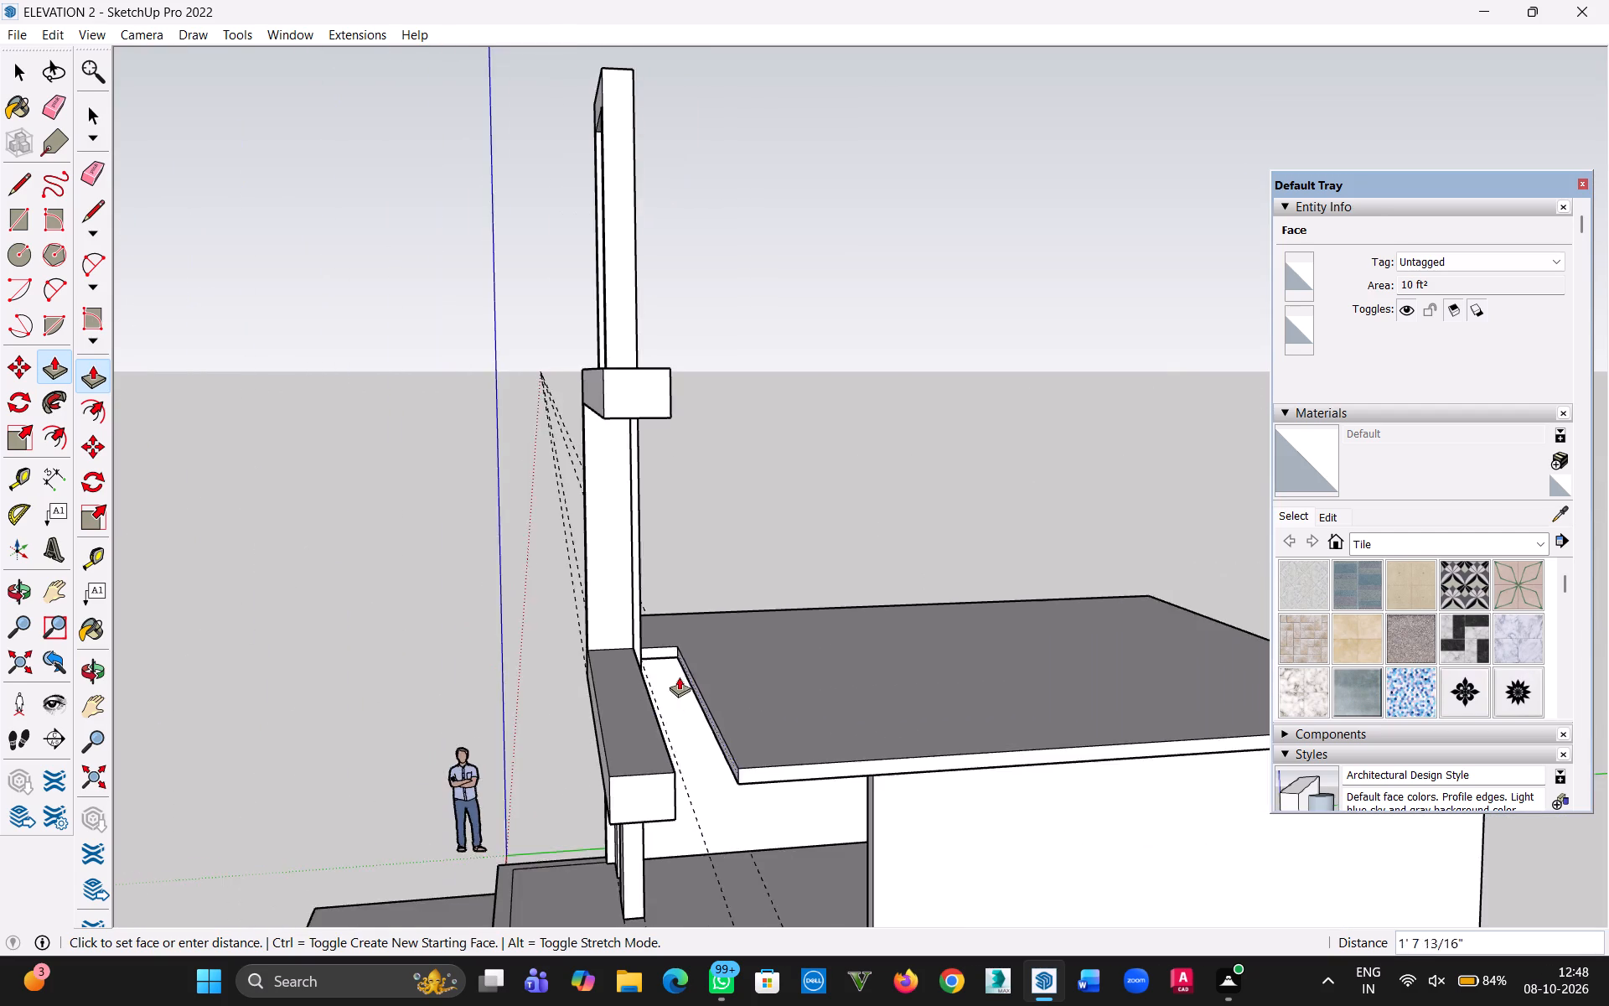
pyautogui.scroll(-3, 679, 677)
pyautogui.press('h')
pyautogui.moveTo(688, 707); pyautogui.dragTo(591, 607)
pyautogui.moveTo(597, 609); pyautogui.dragTo(511, 609, button='middle')
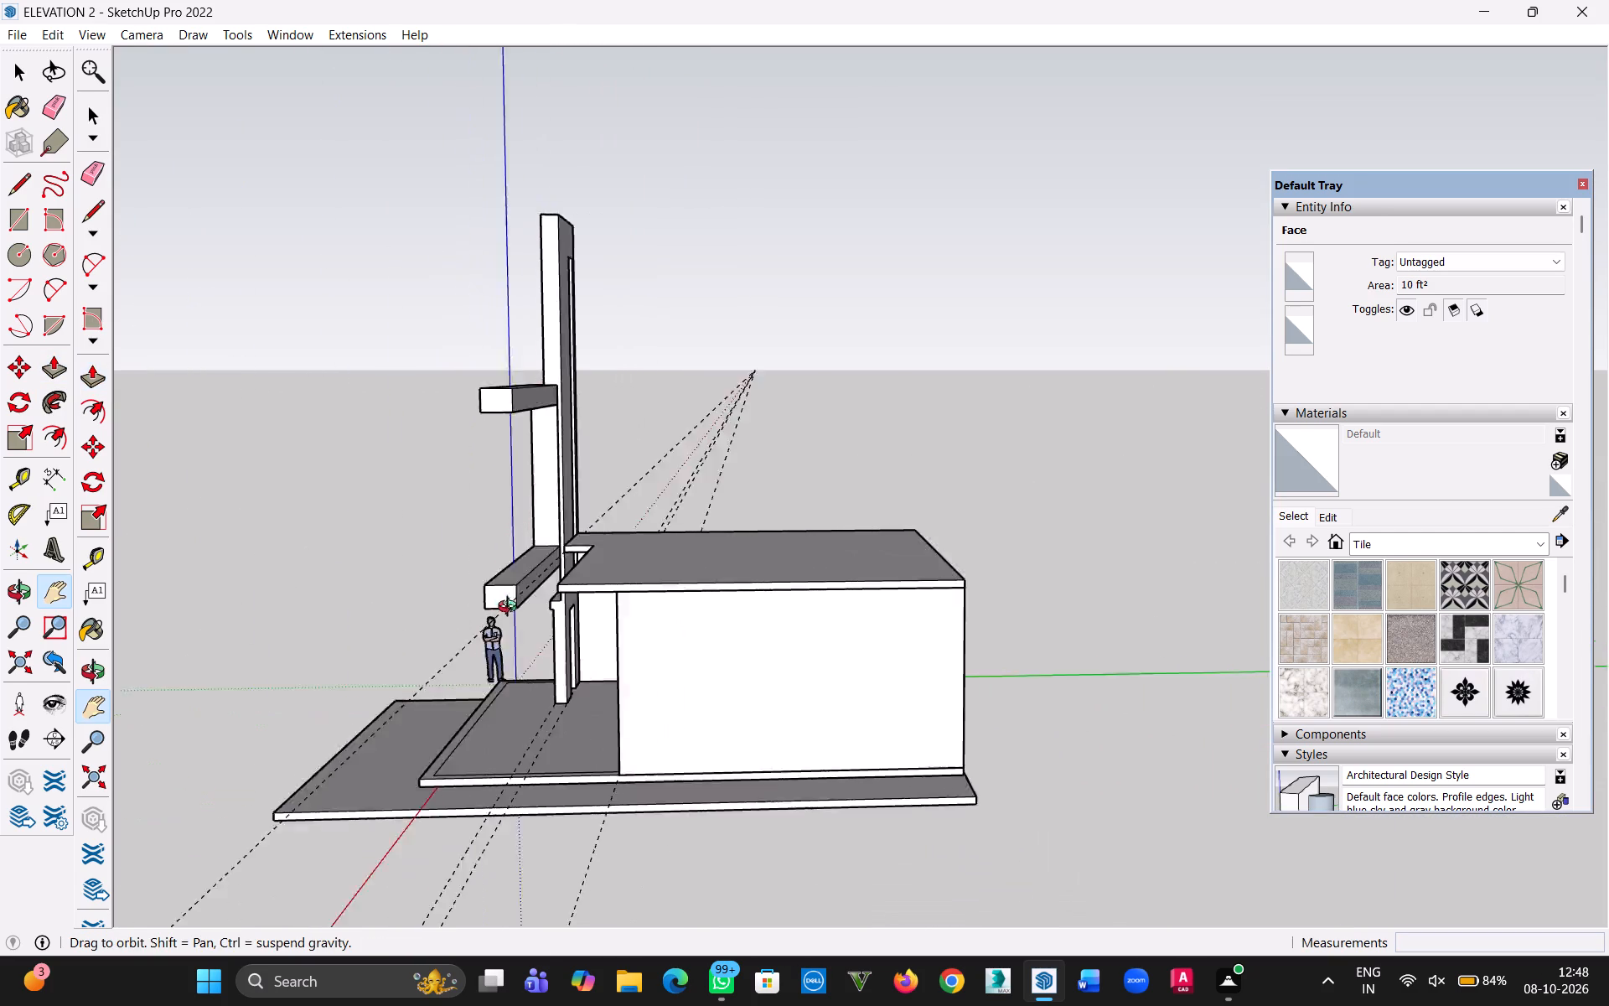
pyautogui.moveTo(511, 609); pyautogui.dragTo(505, 606, button='middle')
pyautogui.press('Escape')
pyautogui.scroll(14, 543, 598)
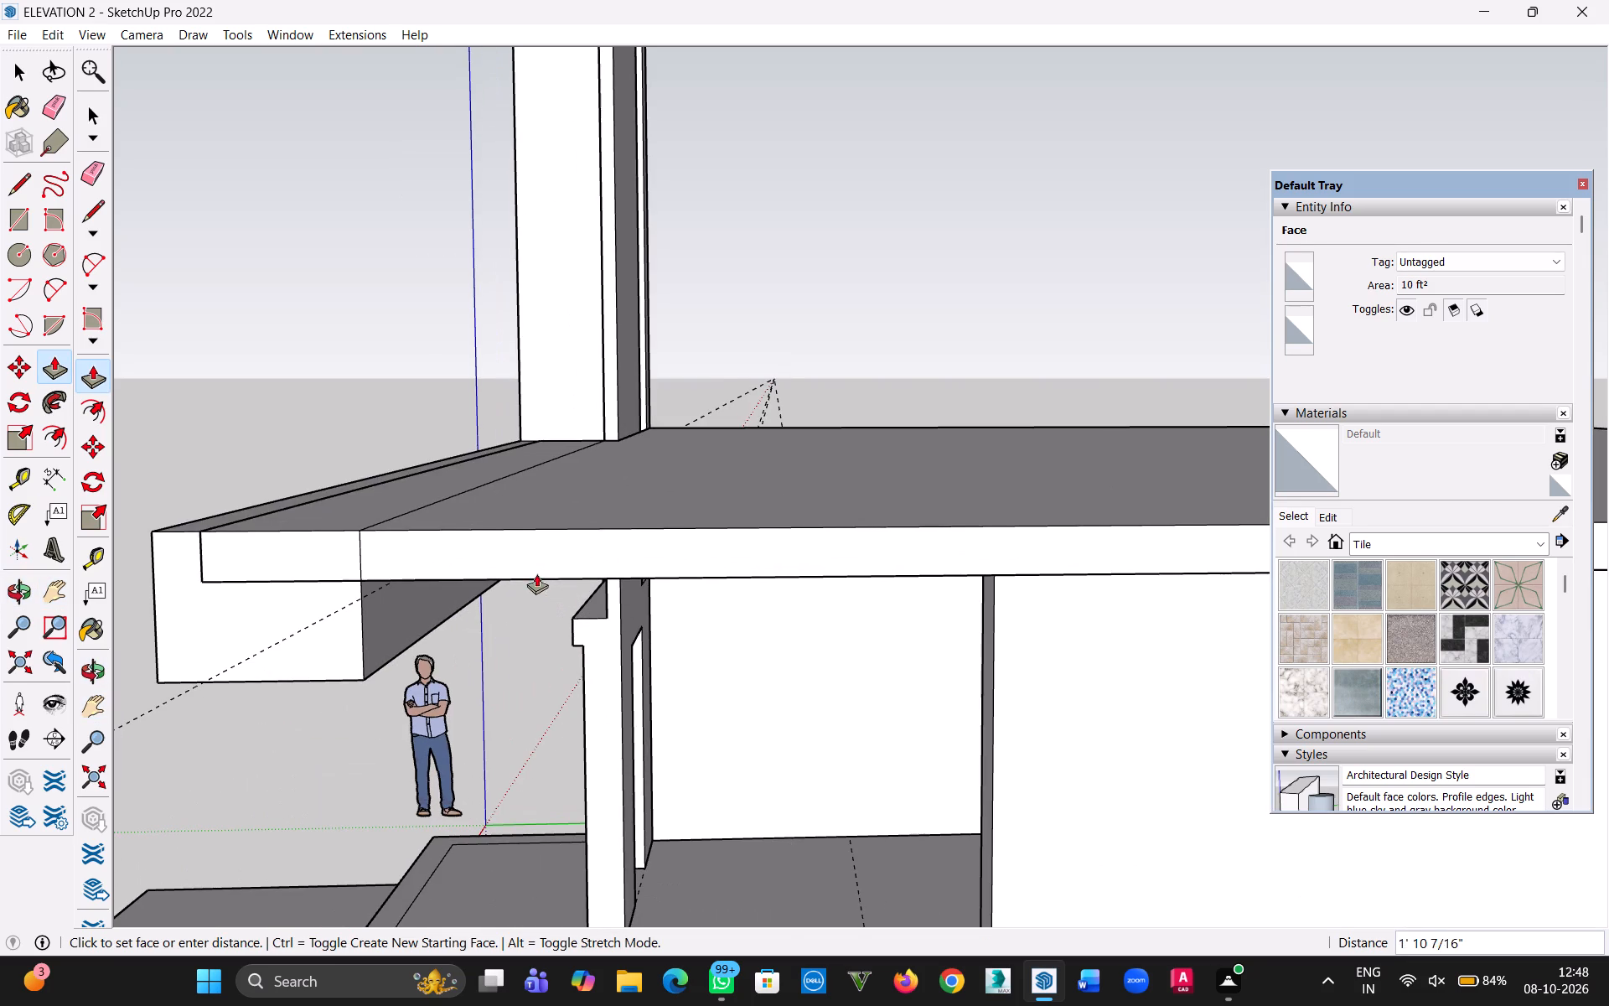
pyautogui.click(406, 630)
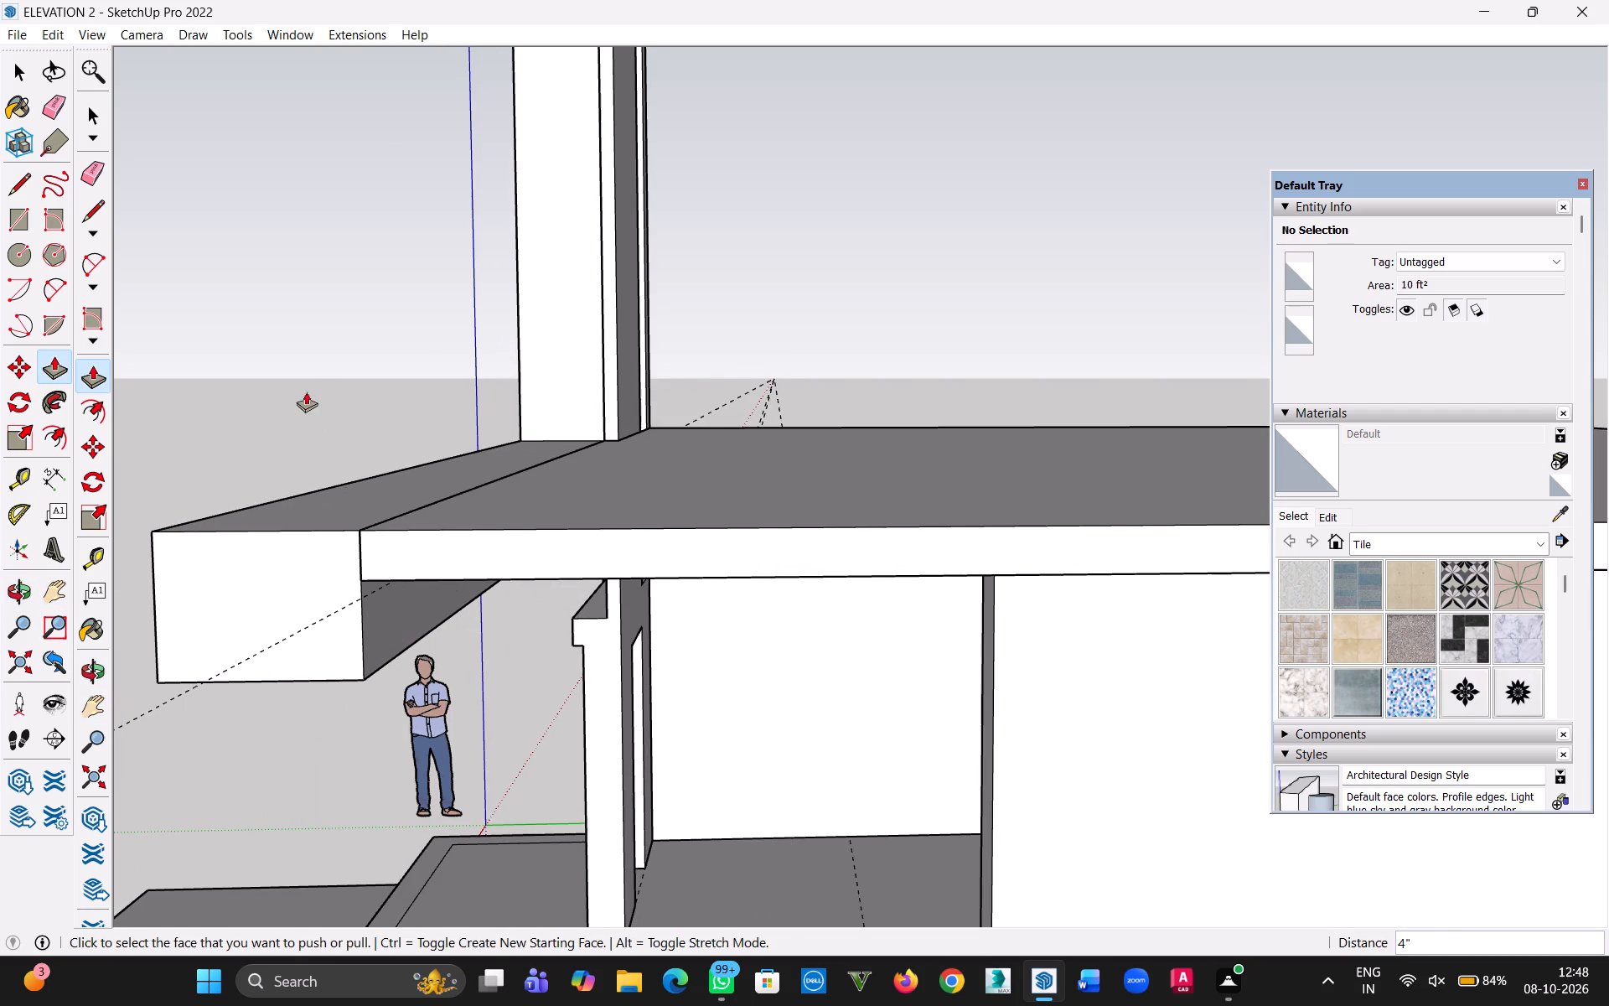
# Select all connected geometry of the first-floor slab and make it a group.
pyautogui.moveTo(306, 392); pyautogui.dragTo(1114, 438, button='middle')
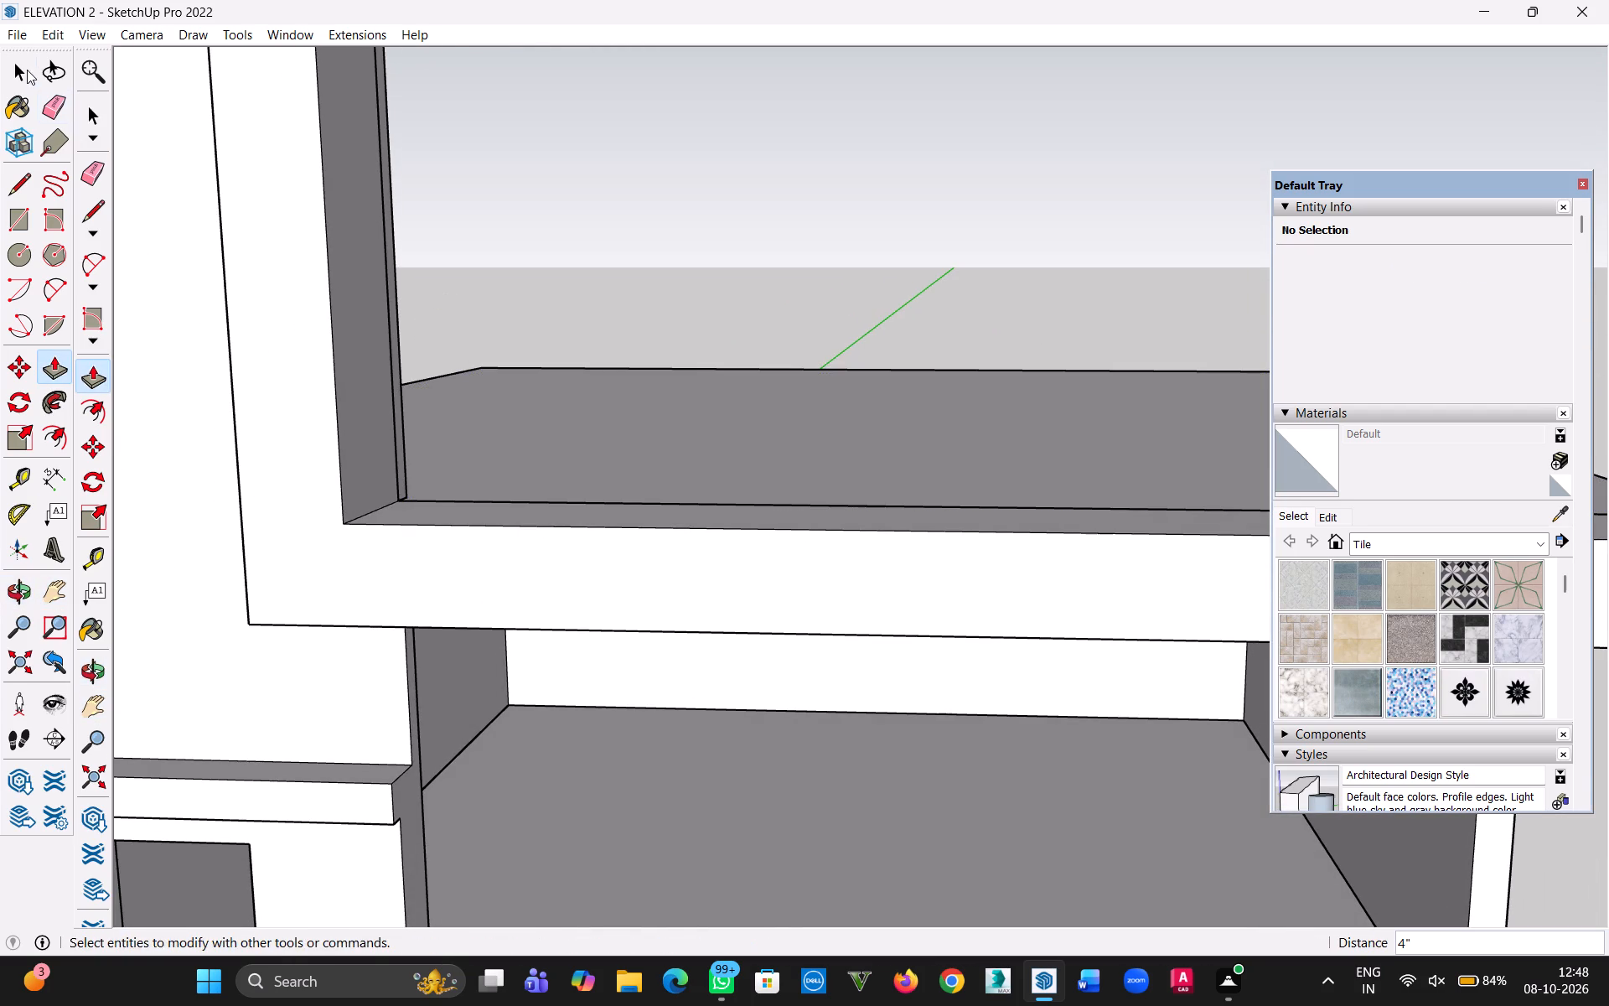
pyautogui.click(21, 69)
pyautogui.scroll(-19, 660, 547)
pyautogui.click(913, 495)
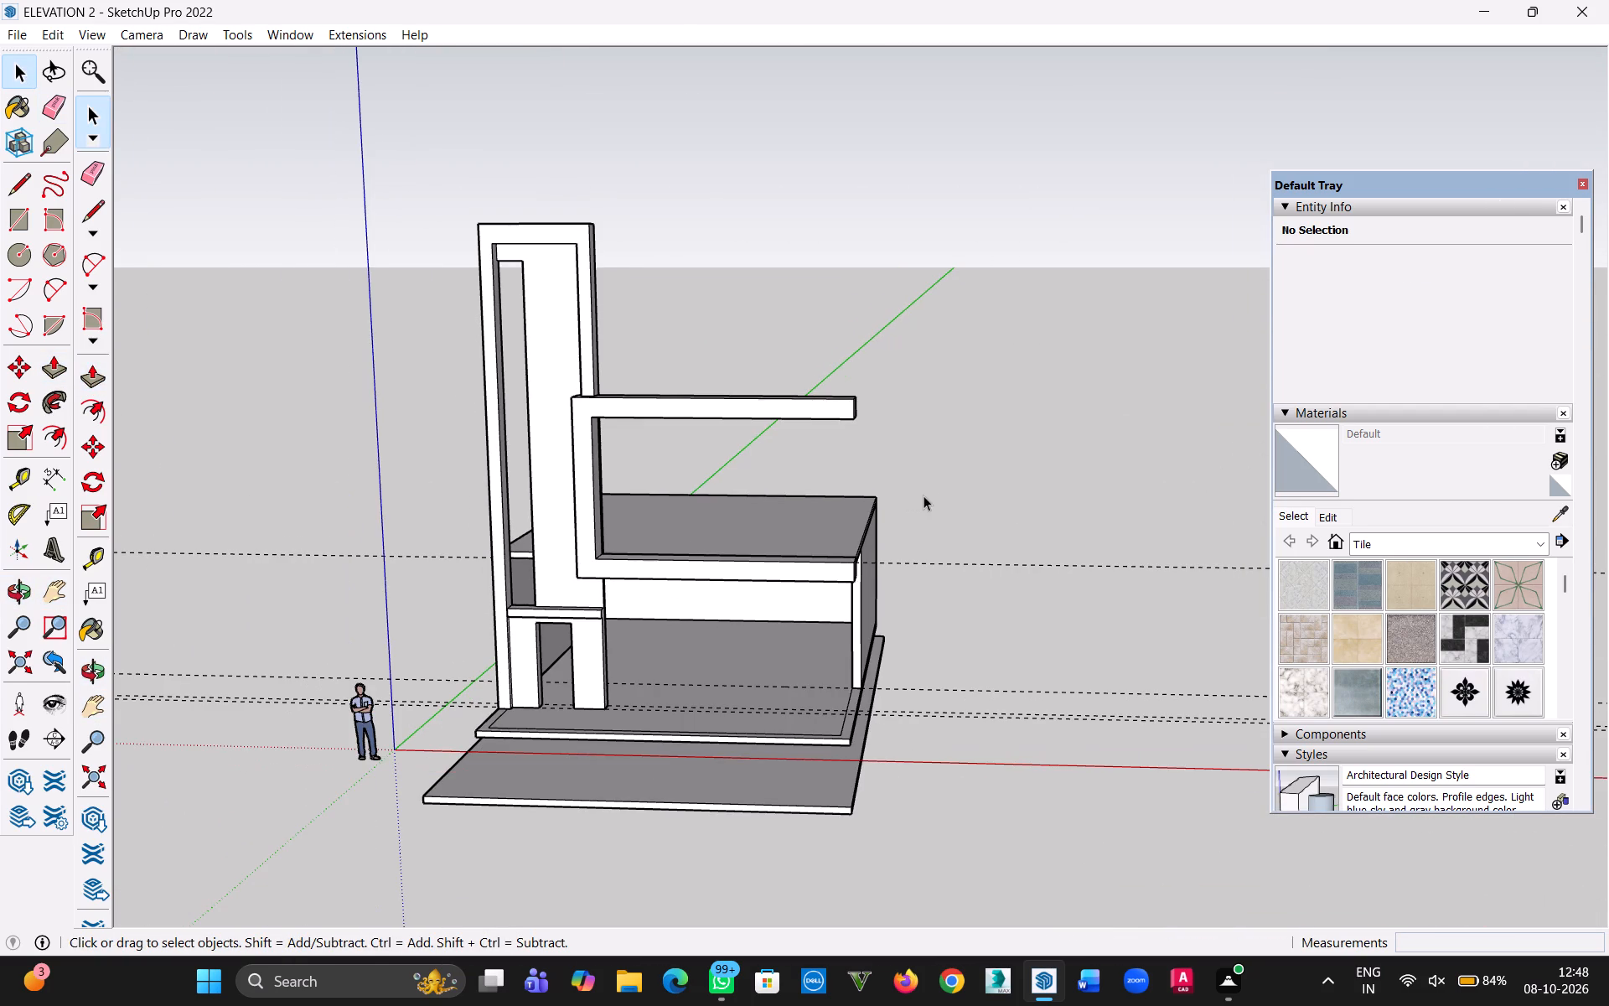
pyautogui.moveTo(1026, 495); pyautogui.dragTo(1001, 500)
pyautogui.moveTo(1006, 485); pyautogui.dragTo(463, 541, button='middle')
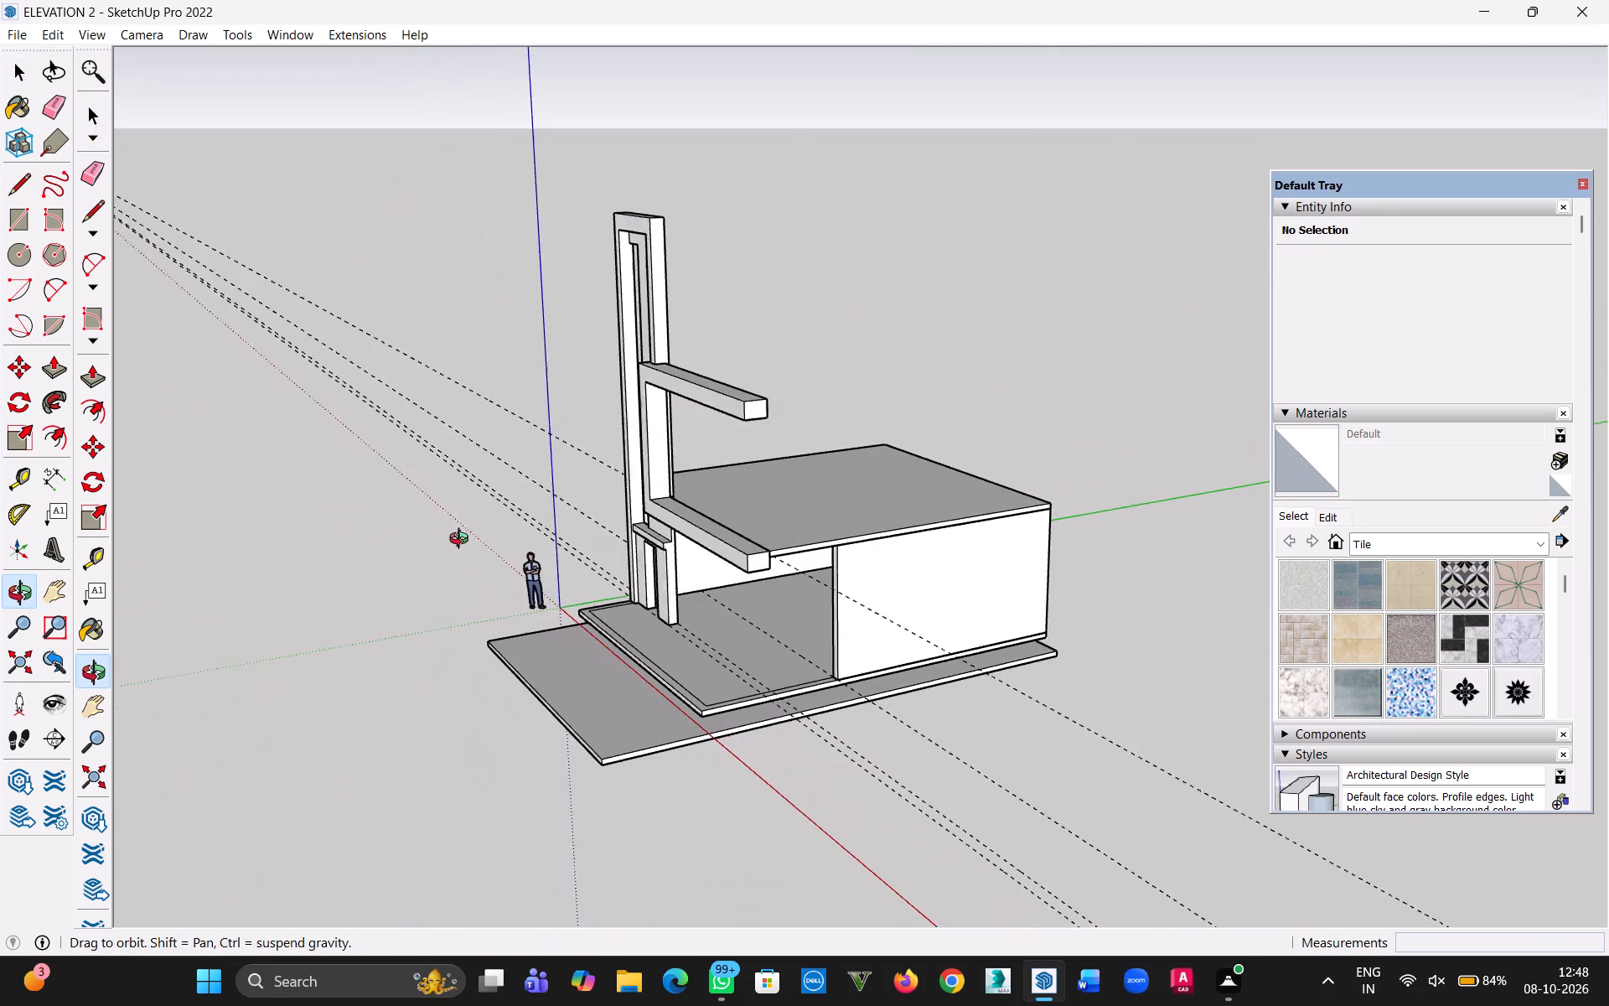
pyautogui.moveTo(463, 541); pyautogui.dragTo(458, 541, button='middle')
pyautogui.doubleClick(874, 570)
pyautogui.click(1013, 364)
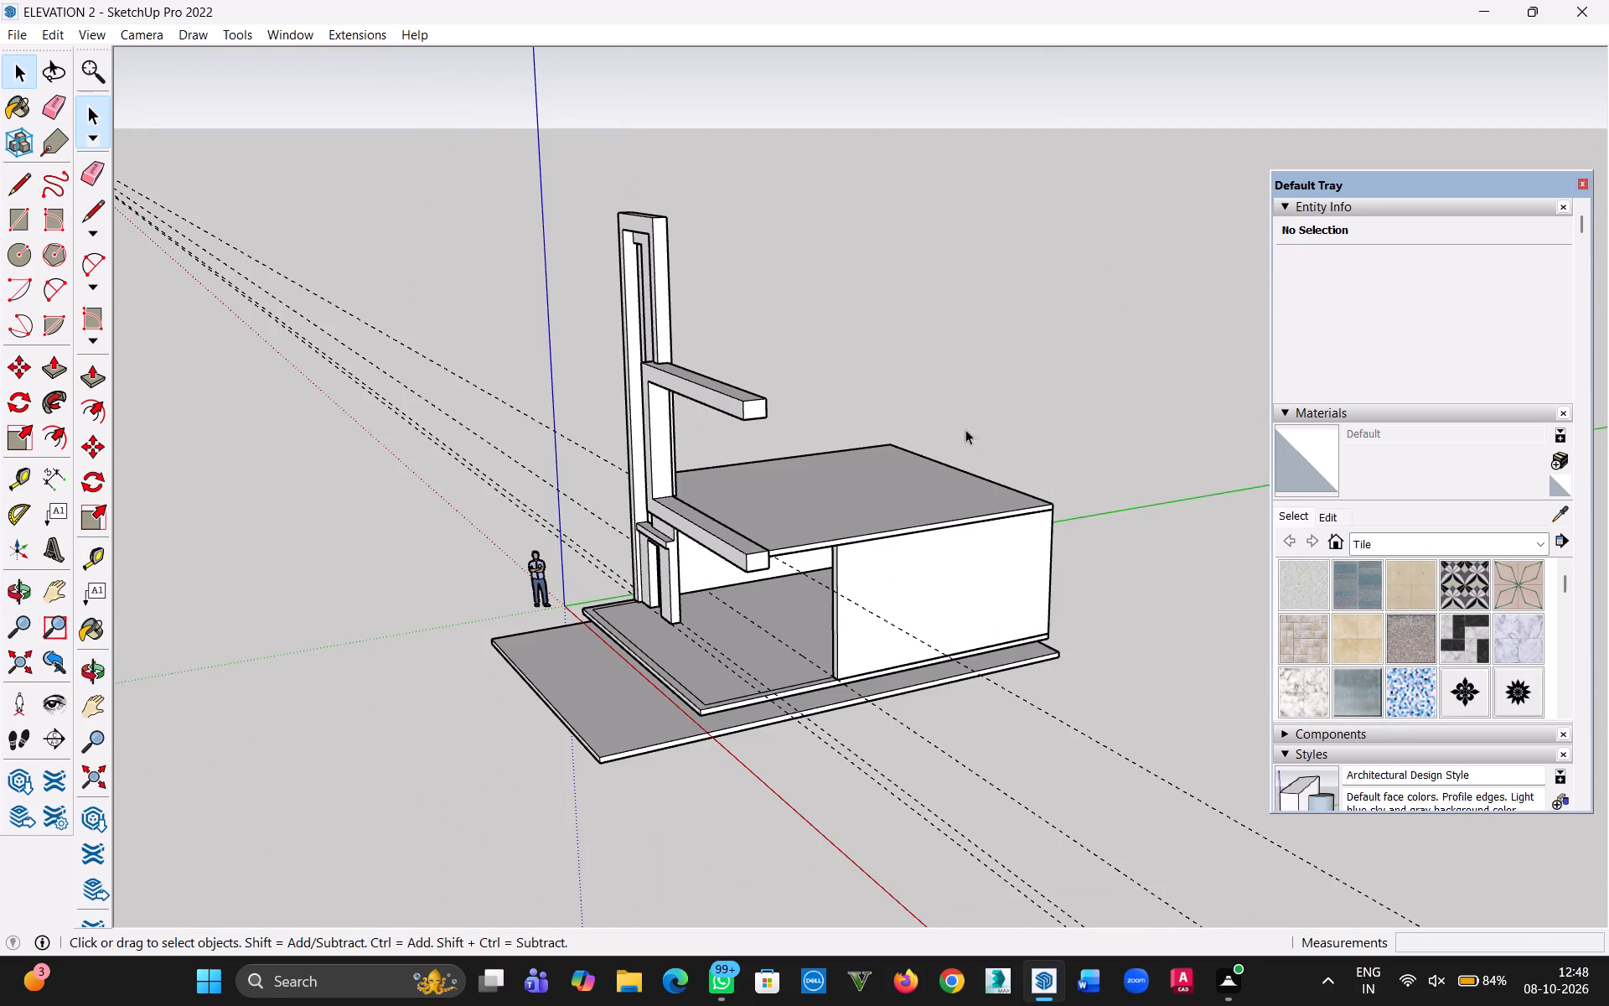
pyautogui.tripleClick(897, 500)
pyautogui.tripleClick(897, 500)
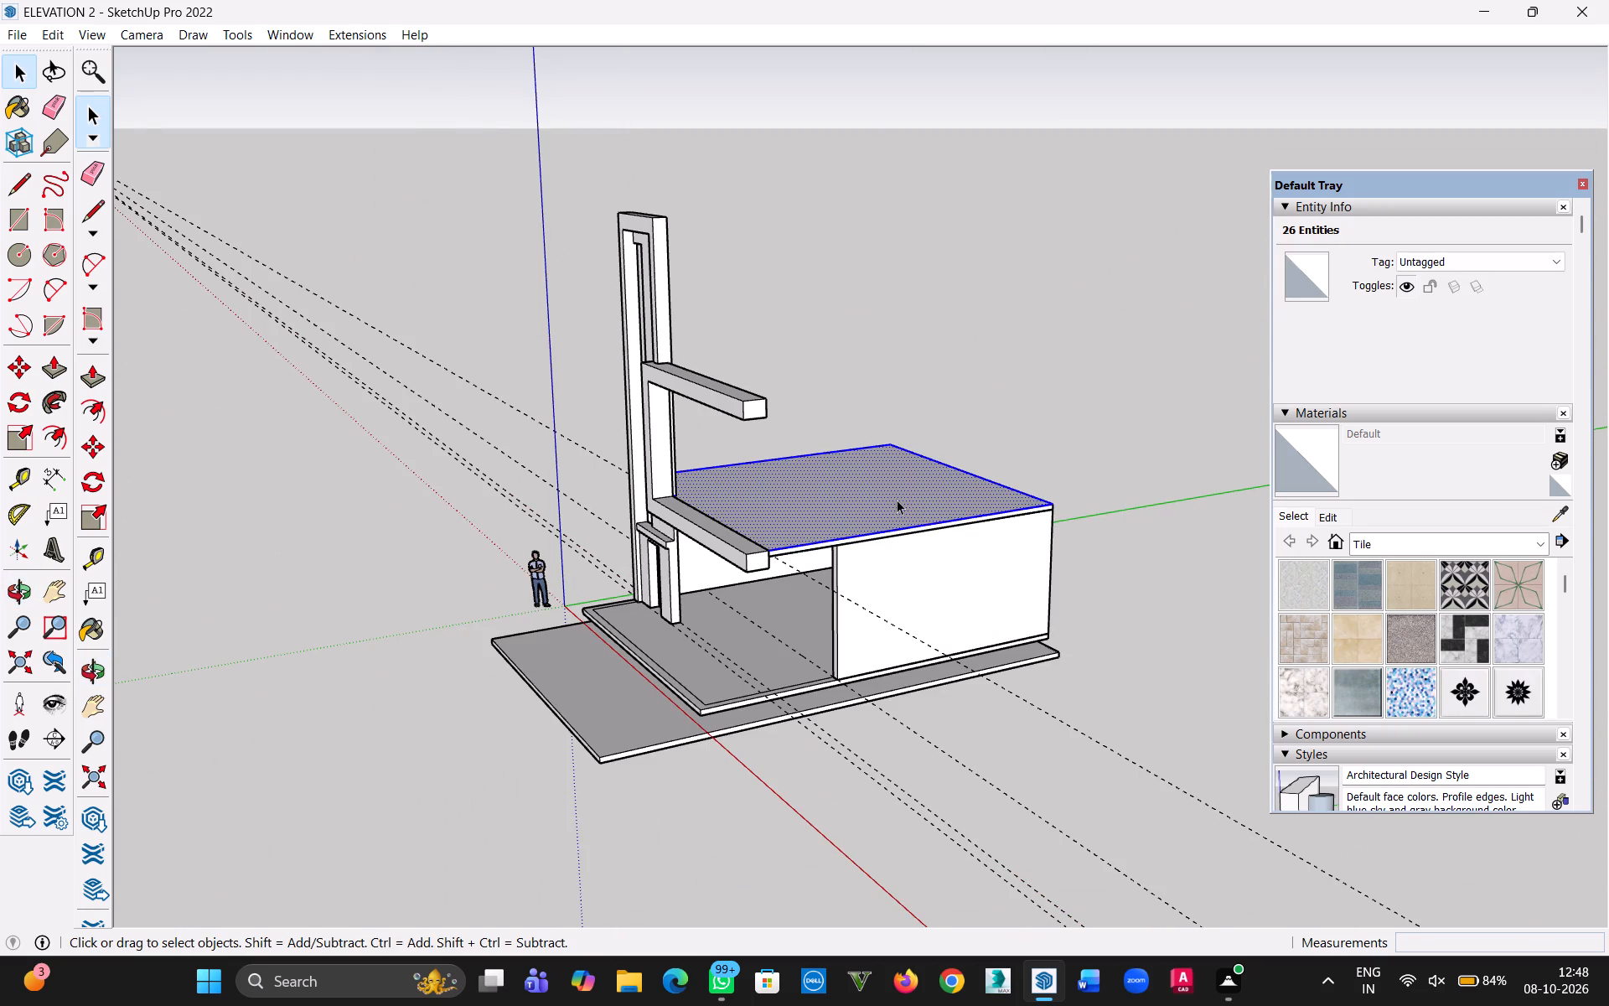
pyautogui.rightClick(897, 500)
pyautogui.click(984, 672)
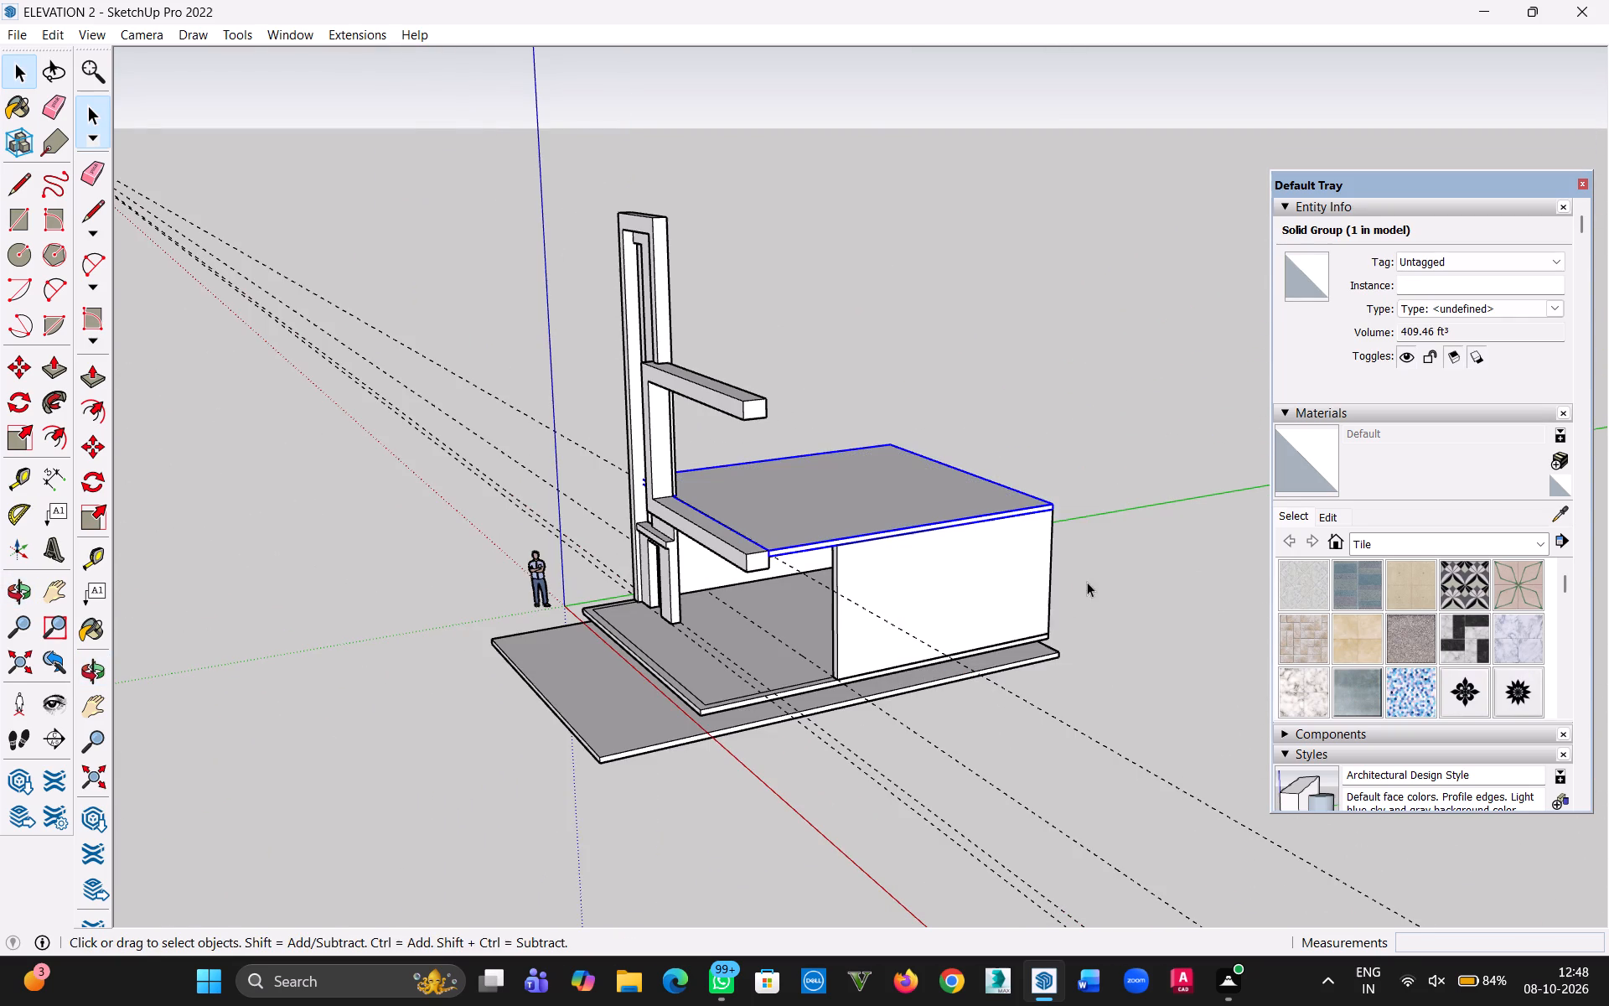
# Copy the slab and ground-floor wall groups together 12'6" straight up onto the slab, repeating for two stacked copies (x2).
pyautogui.moveTo(1087, 582); pyautogui.dragTo(787, 591, button='middle')
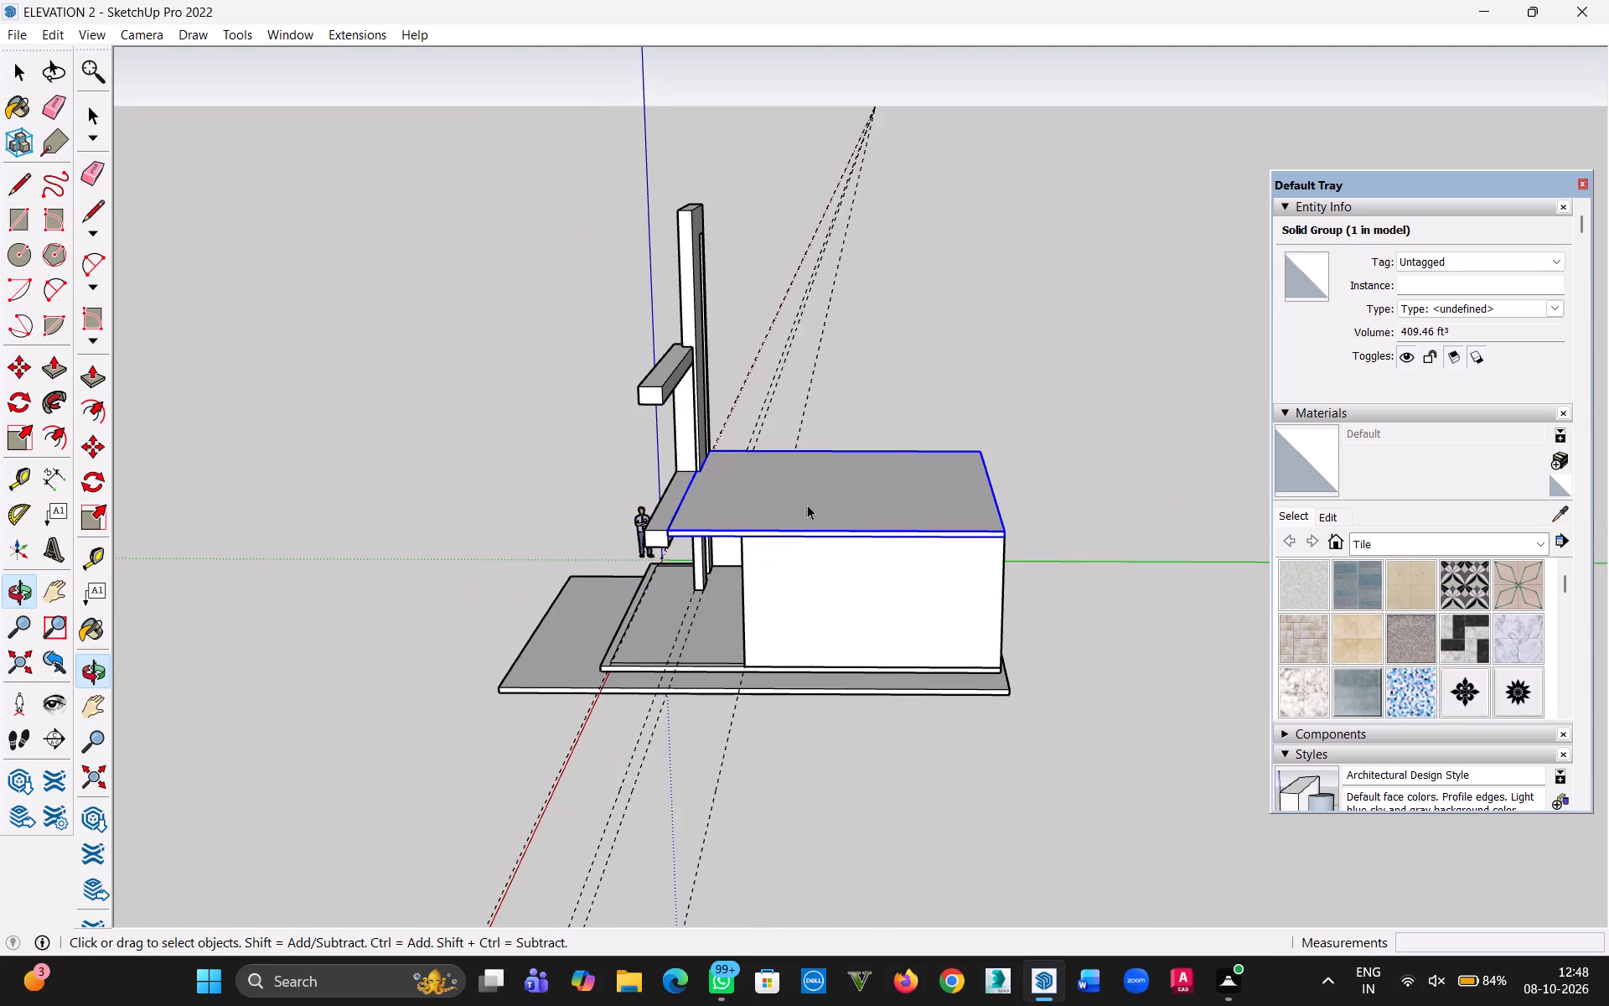
pyautogui.moveTo(1064, 568); pyautogui.dragTo(556, 510, button='middle')
pyautogui.click(417, 531)
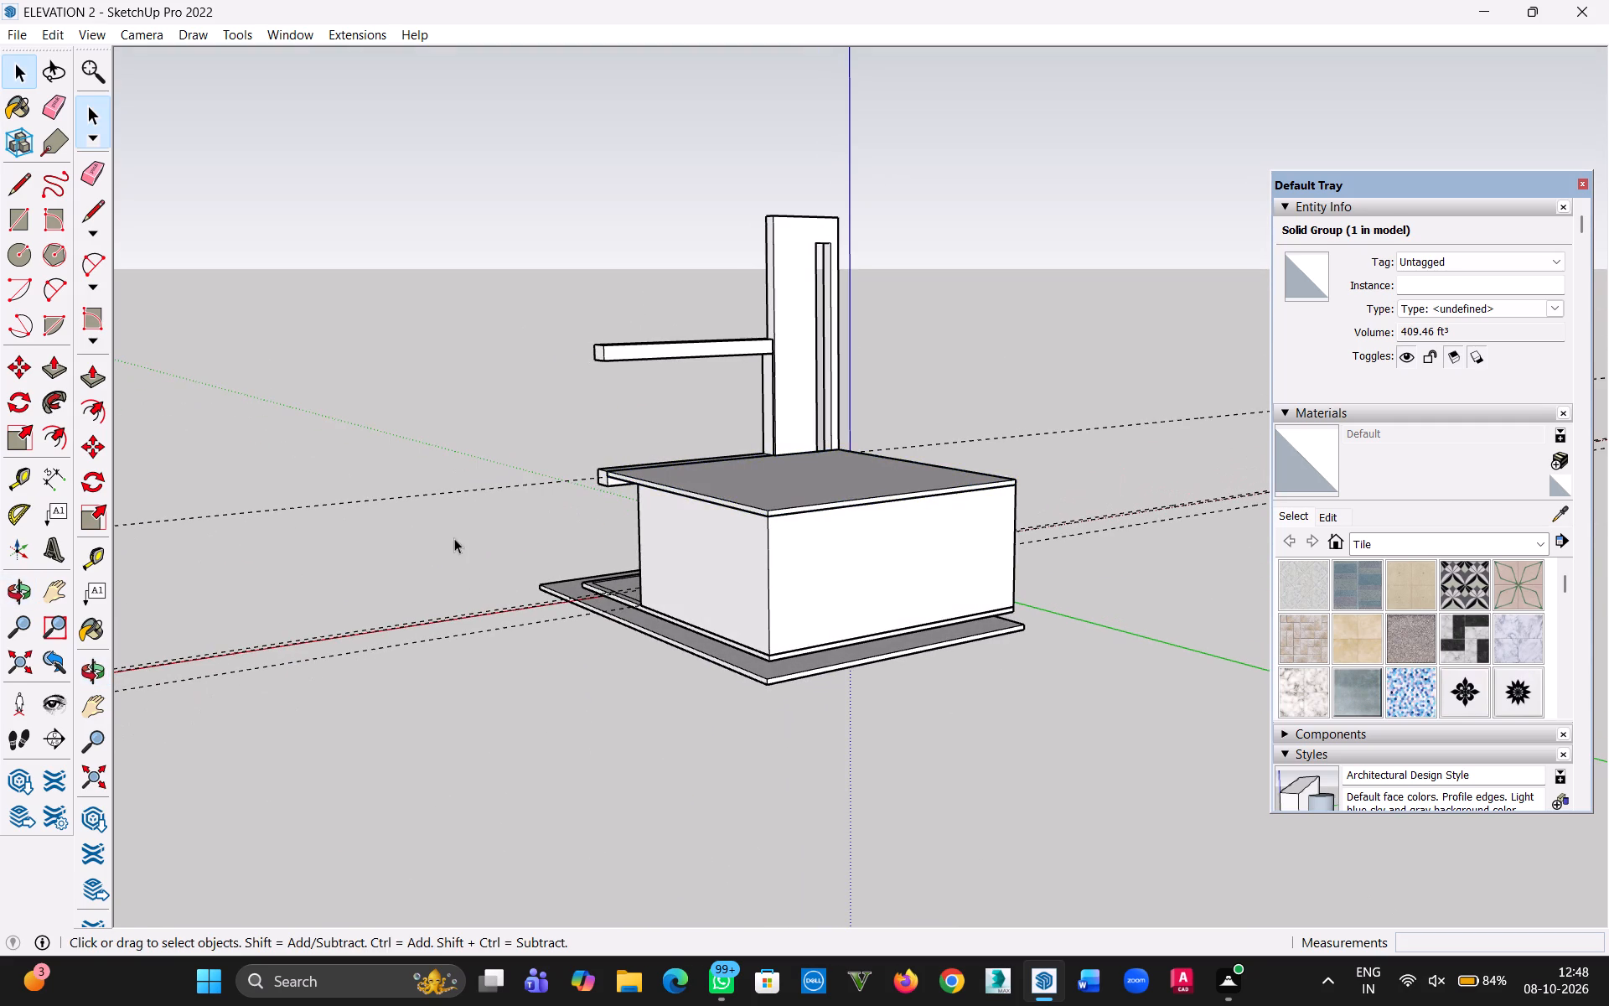
pyautogui.moveTo(458, 539); pyautogui.dragTo(880, 583, button='middle')
pyautogui.click(890, 500)
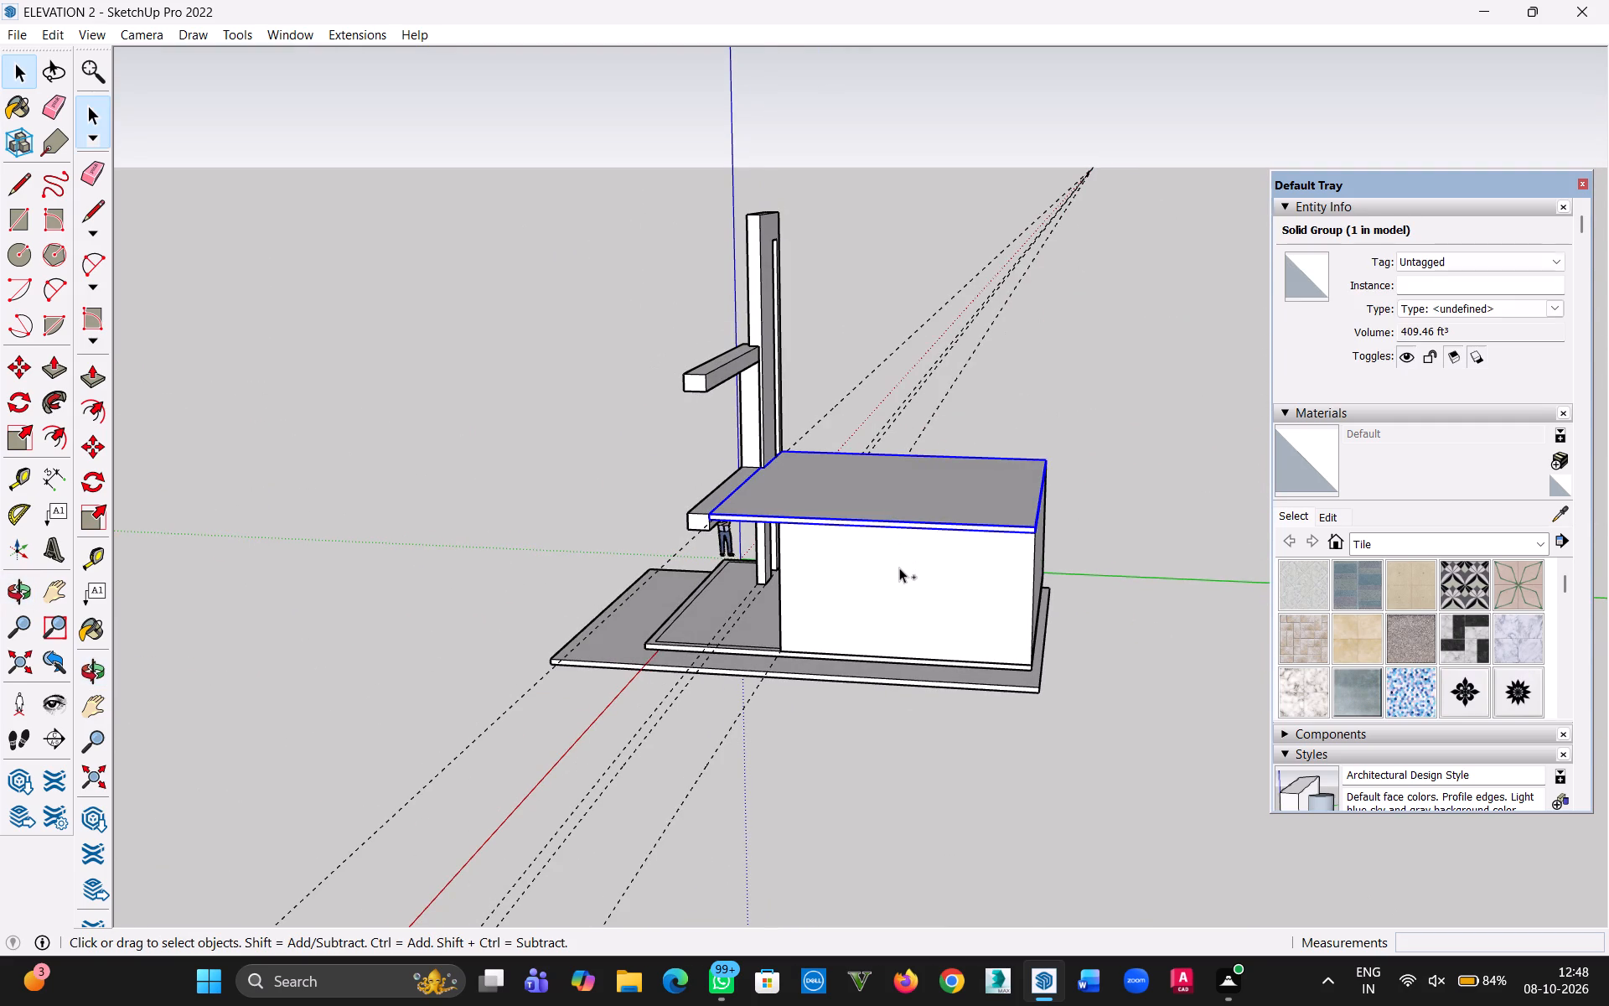
pyautogui.keyDown('ctrl'); pyautogui.click(899, 568); pyautogui.keyUp('ctrl')
pyautogui.press('m')
pyautogui.scroll(5, 978, 622)
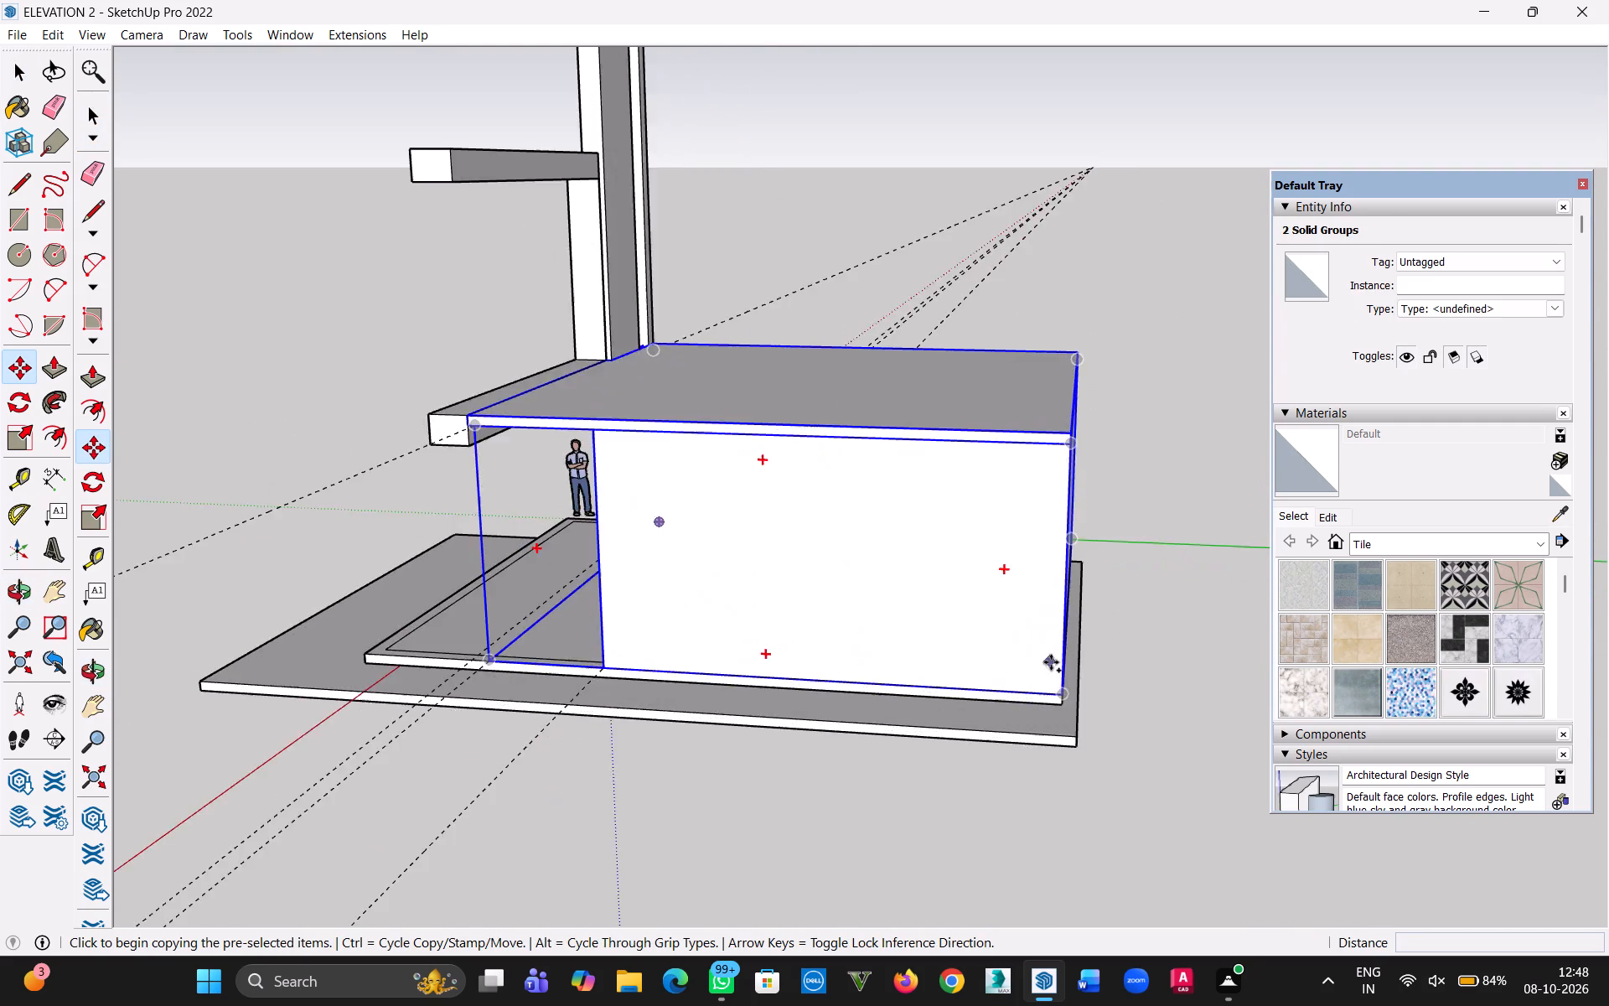
pyautogui.scroll(11, 1051, 662)
pyautogui.click(1036, 702)
pyautogui.scroll(-6, 1027, 570)
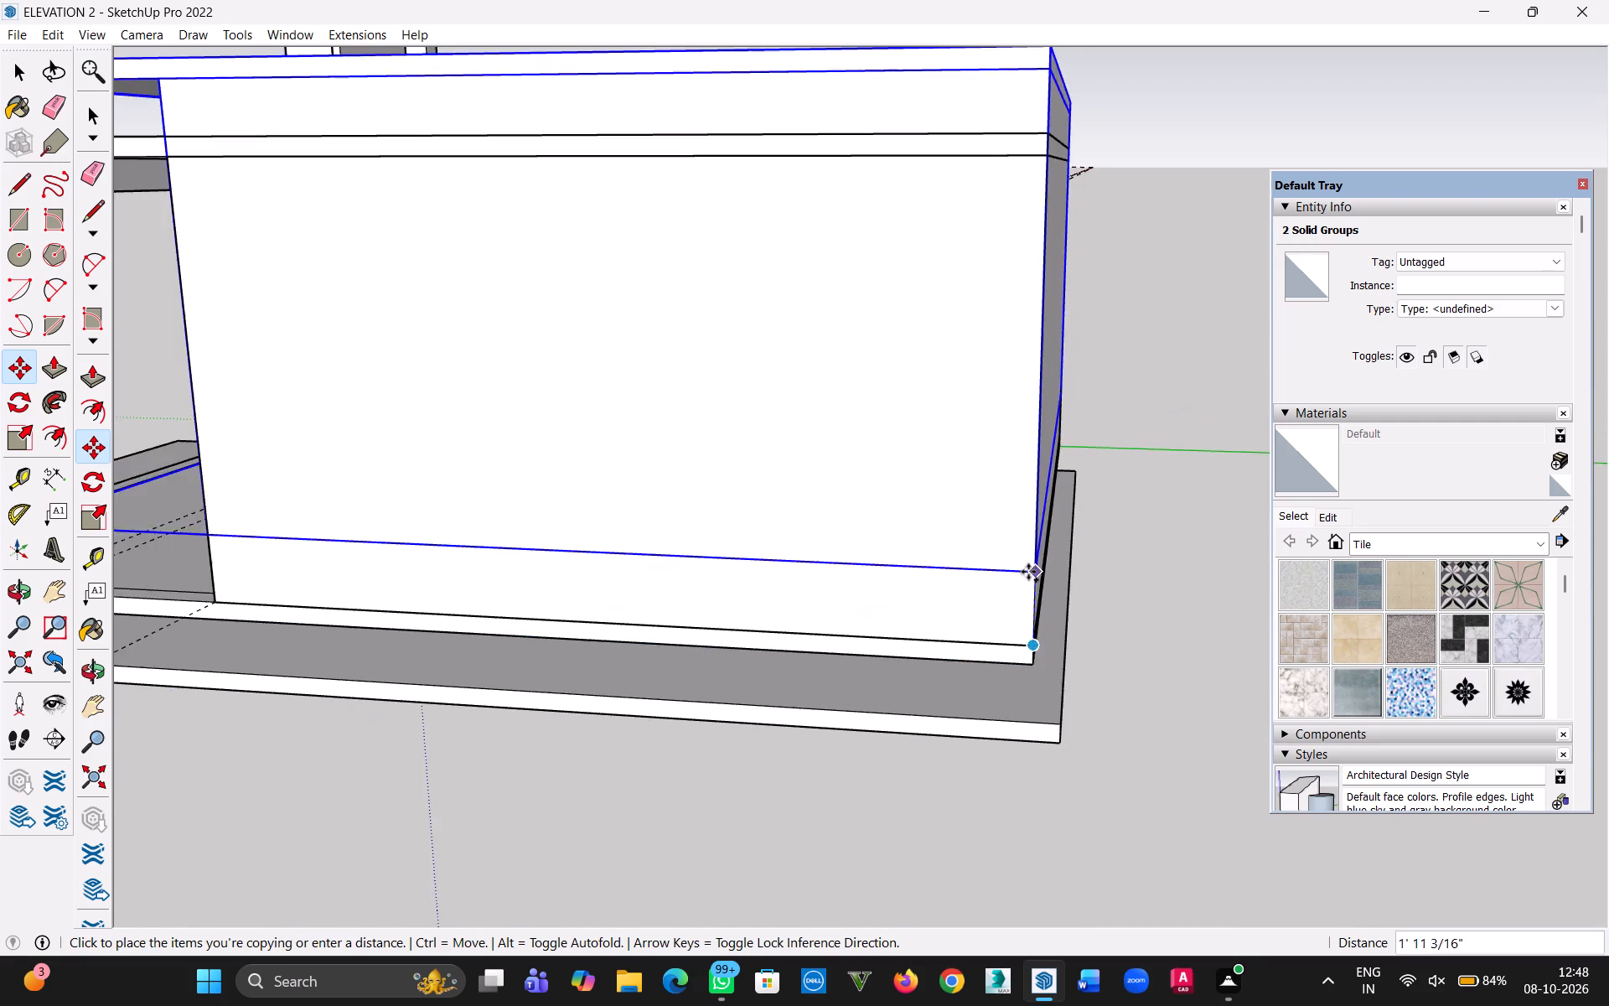
pyautogui.scroll(-7, 1026, 553)
pyautogui.press('h')
pyautogui.scroll(-1, 1024, 557)
pyautogui.moveTo(993, 509); pyautogui.dragTo(968, 786)
pyautogui.press('Escape')
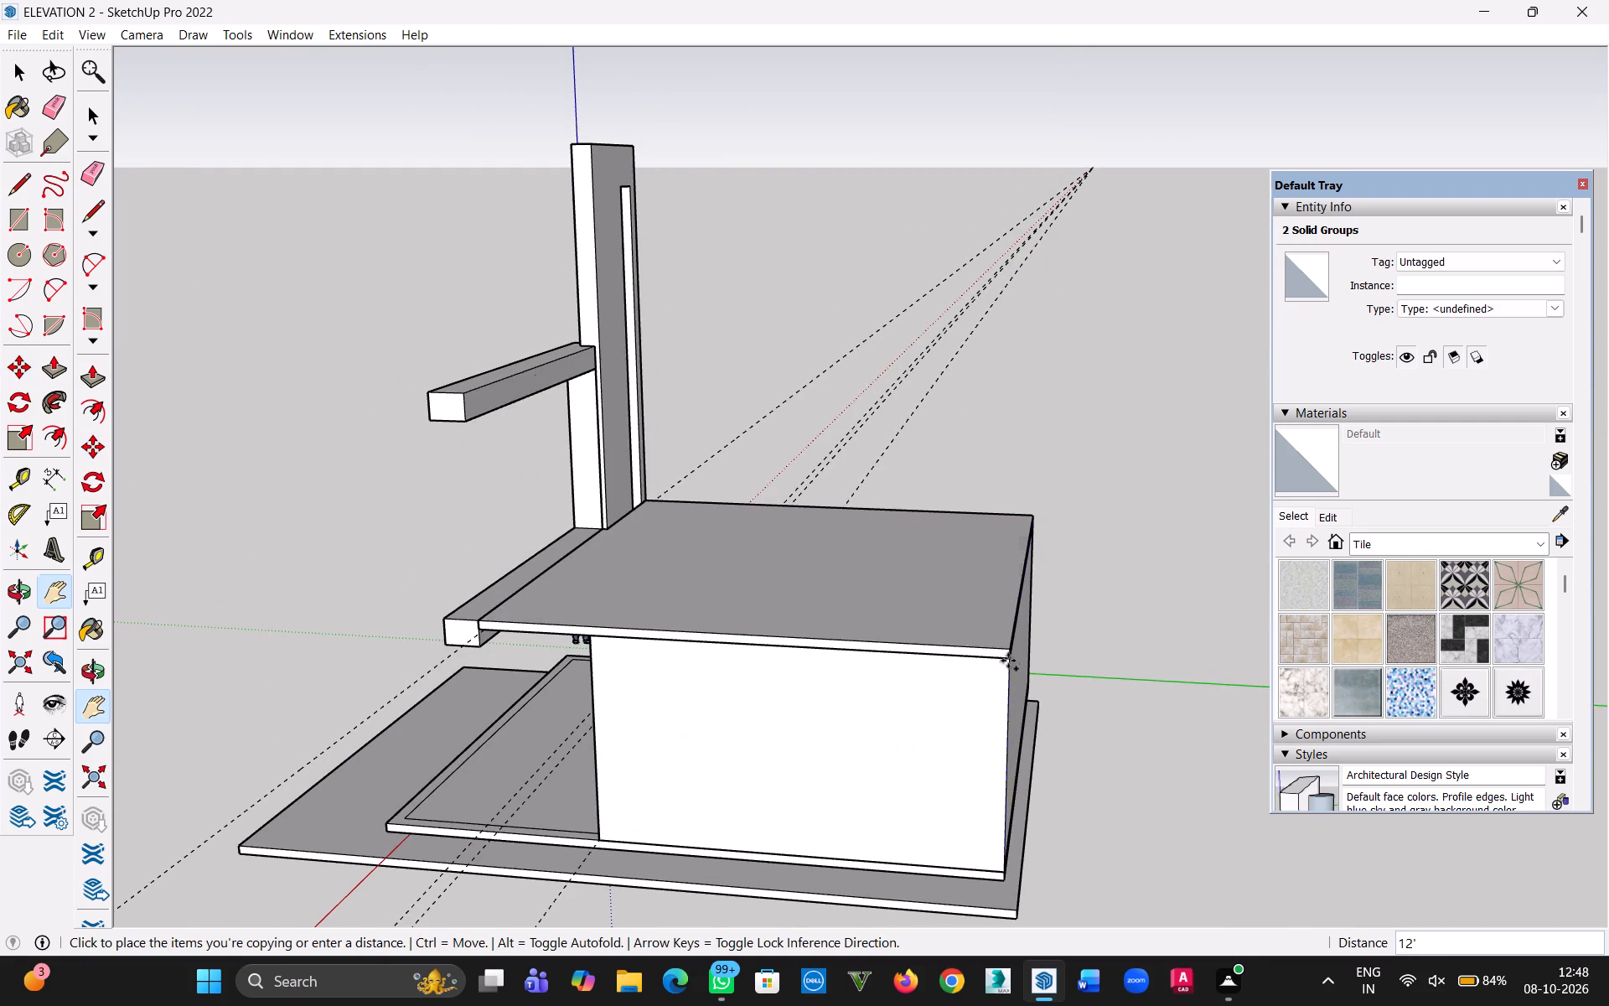
pyautogui.click(1007, 643)
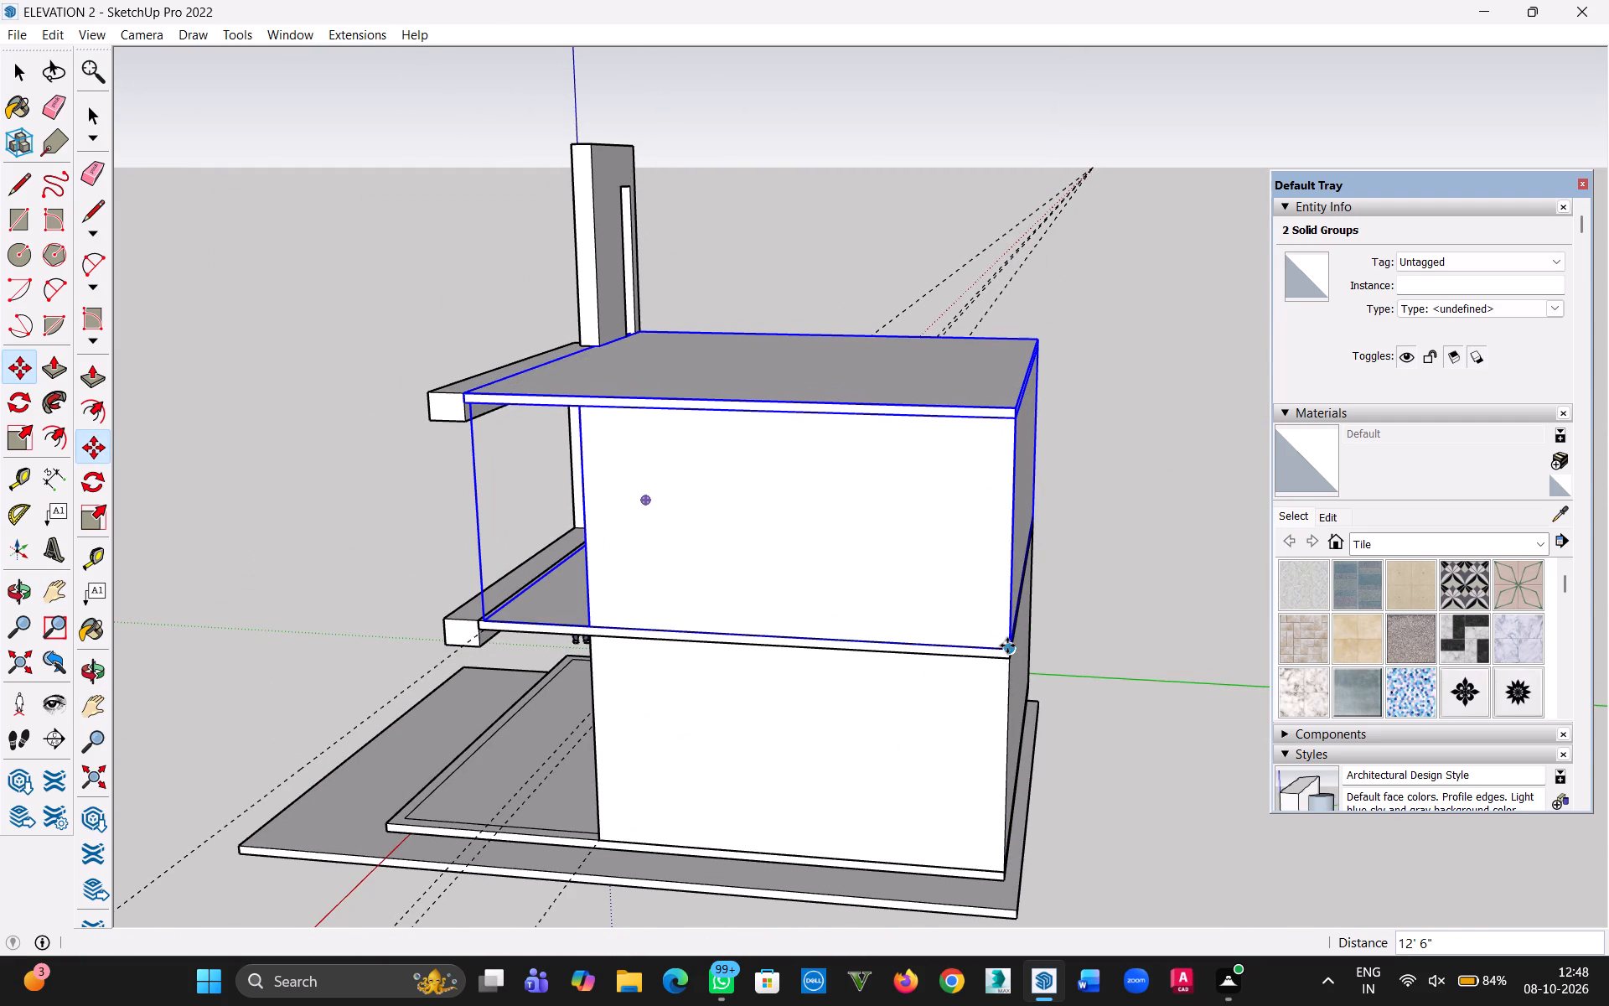
pyautogui.write('x2')
pyautogui.press('Return')
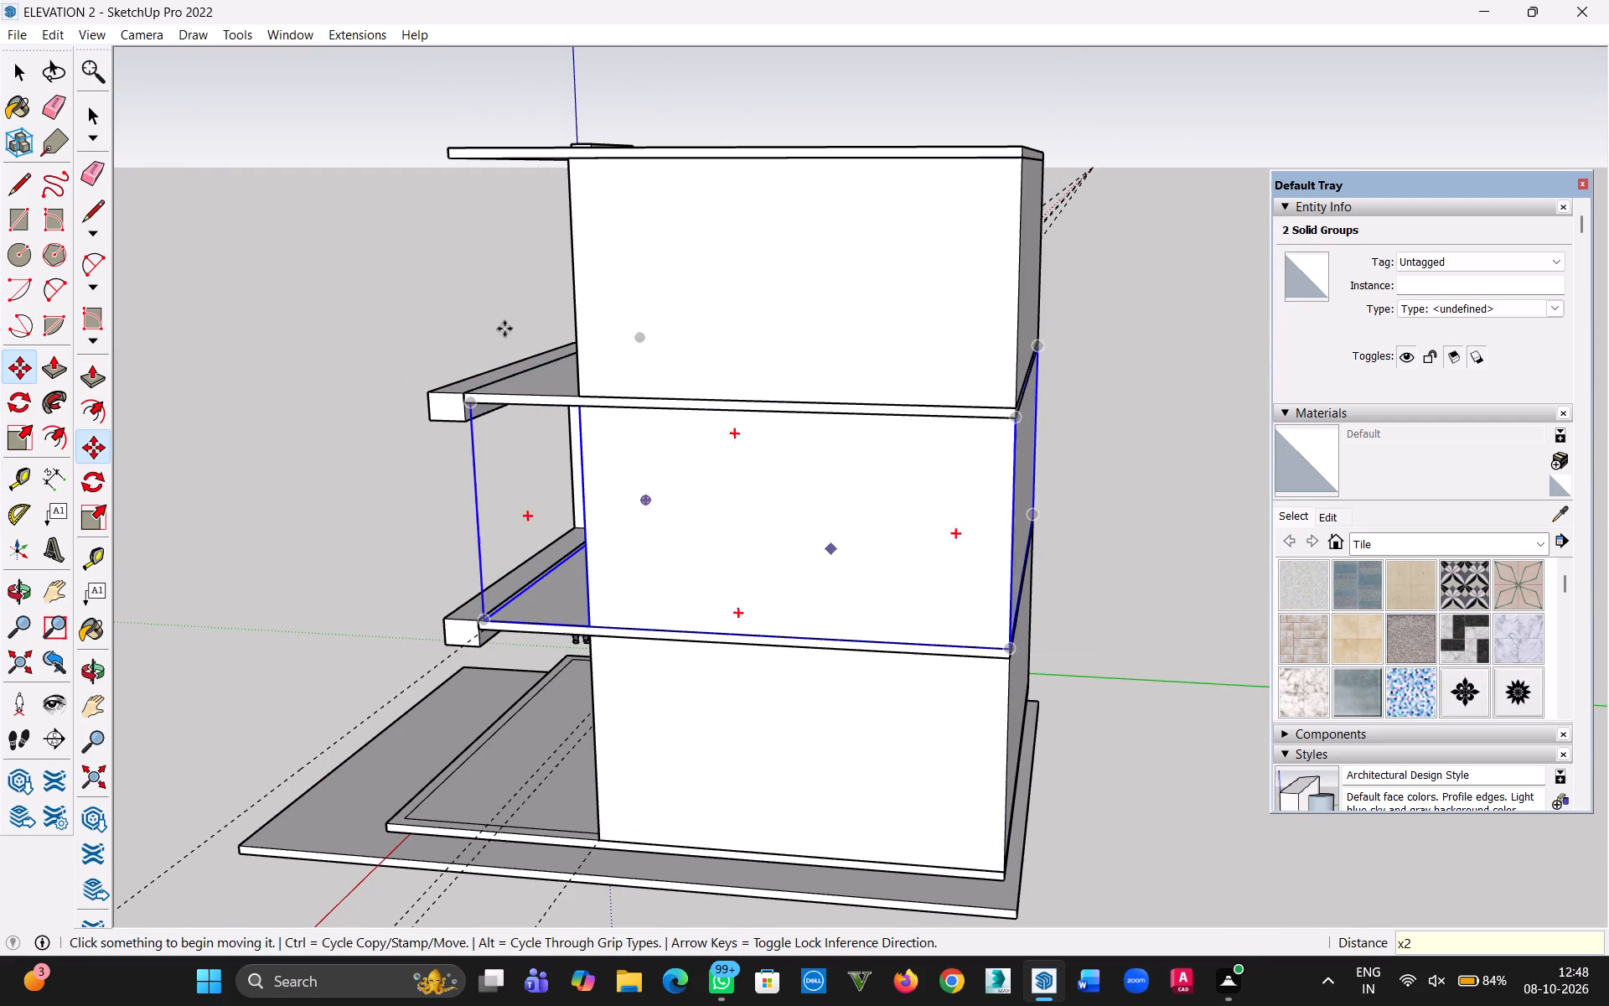
pyautogui.click(28, 75)
pyautogui.click(252, 195)
# Examine the stacked storeys from the front, side and below for how they meet the facade frame and plinth.
pyautogui.moveTo(261, 232); pyautogui.dragTo(272, 235, button='middle')
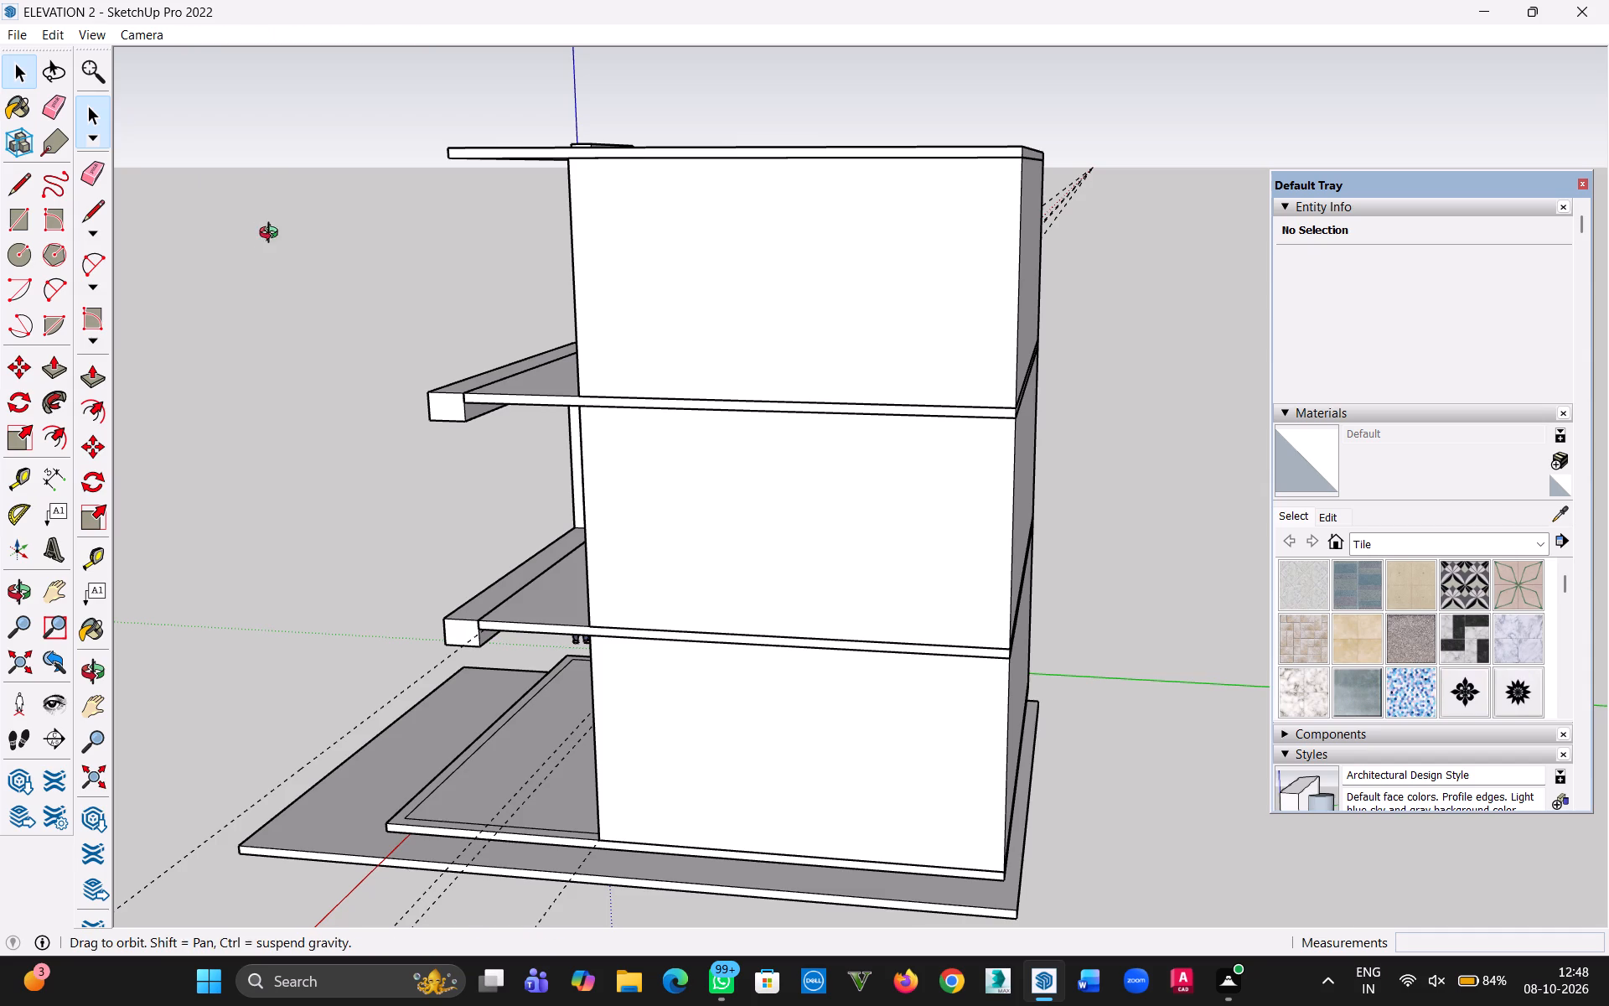
pyautogui.moveTo(272, 235); pyautogui.dragTo(969, 312, button='middle')
pyautogui.moveTo(674, 348); pyautogui.dragTo(960, 341, button='middle')
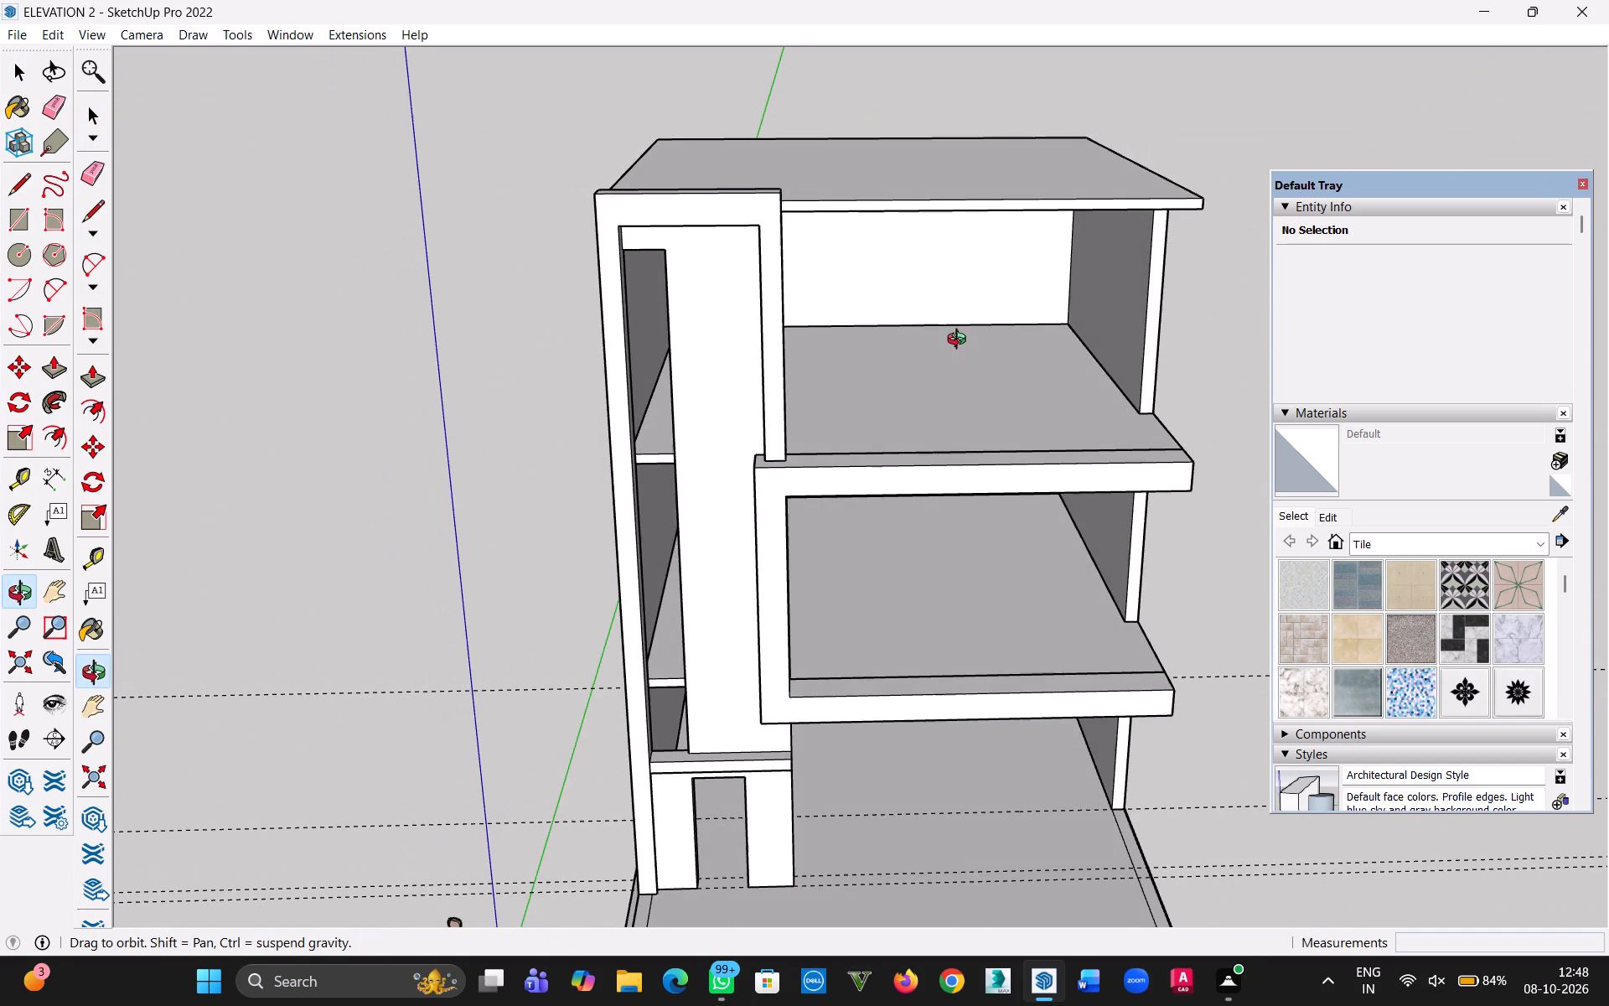
pyautogui.moveTo(960, 341); pyautogui.dragTo(960, 277, button='middle')
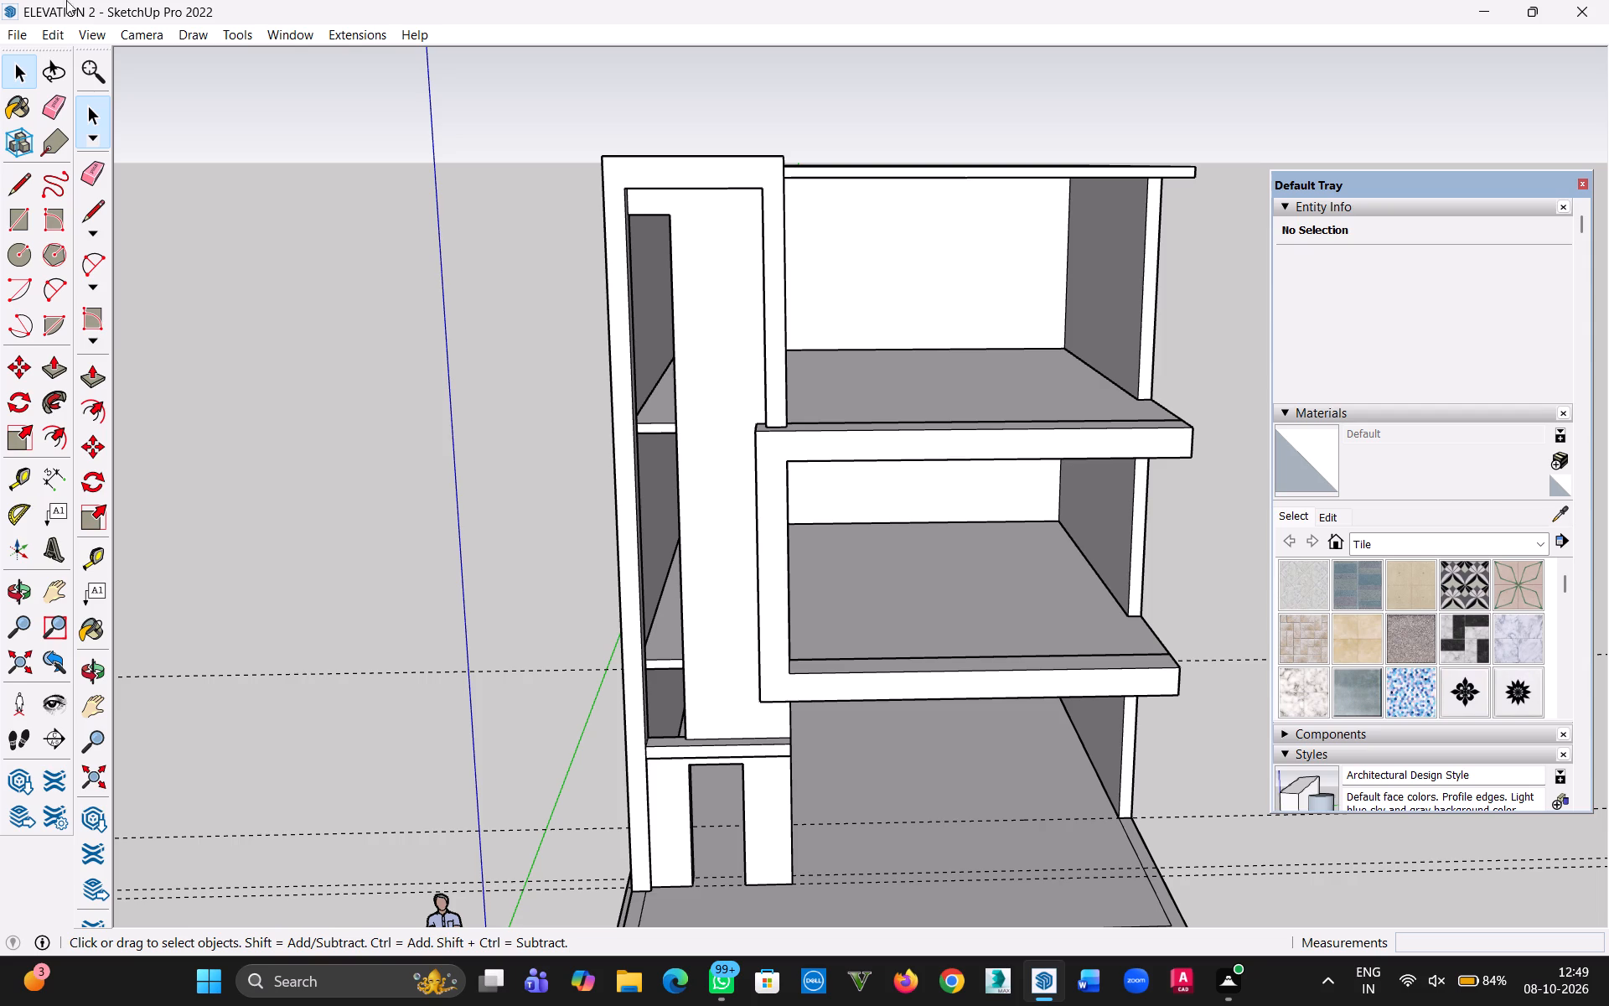
pyautogui.moveTo(745, 831); pyautogui.dragTo(295, 651, button='middle')
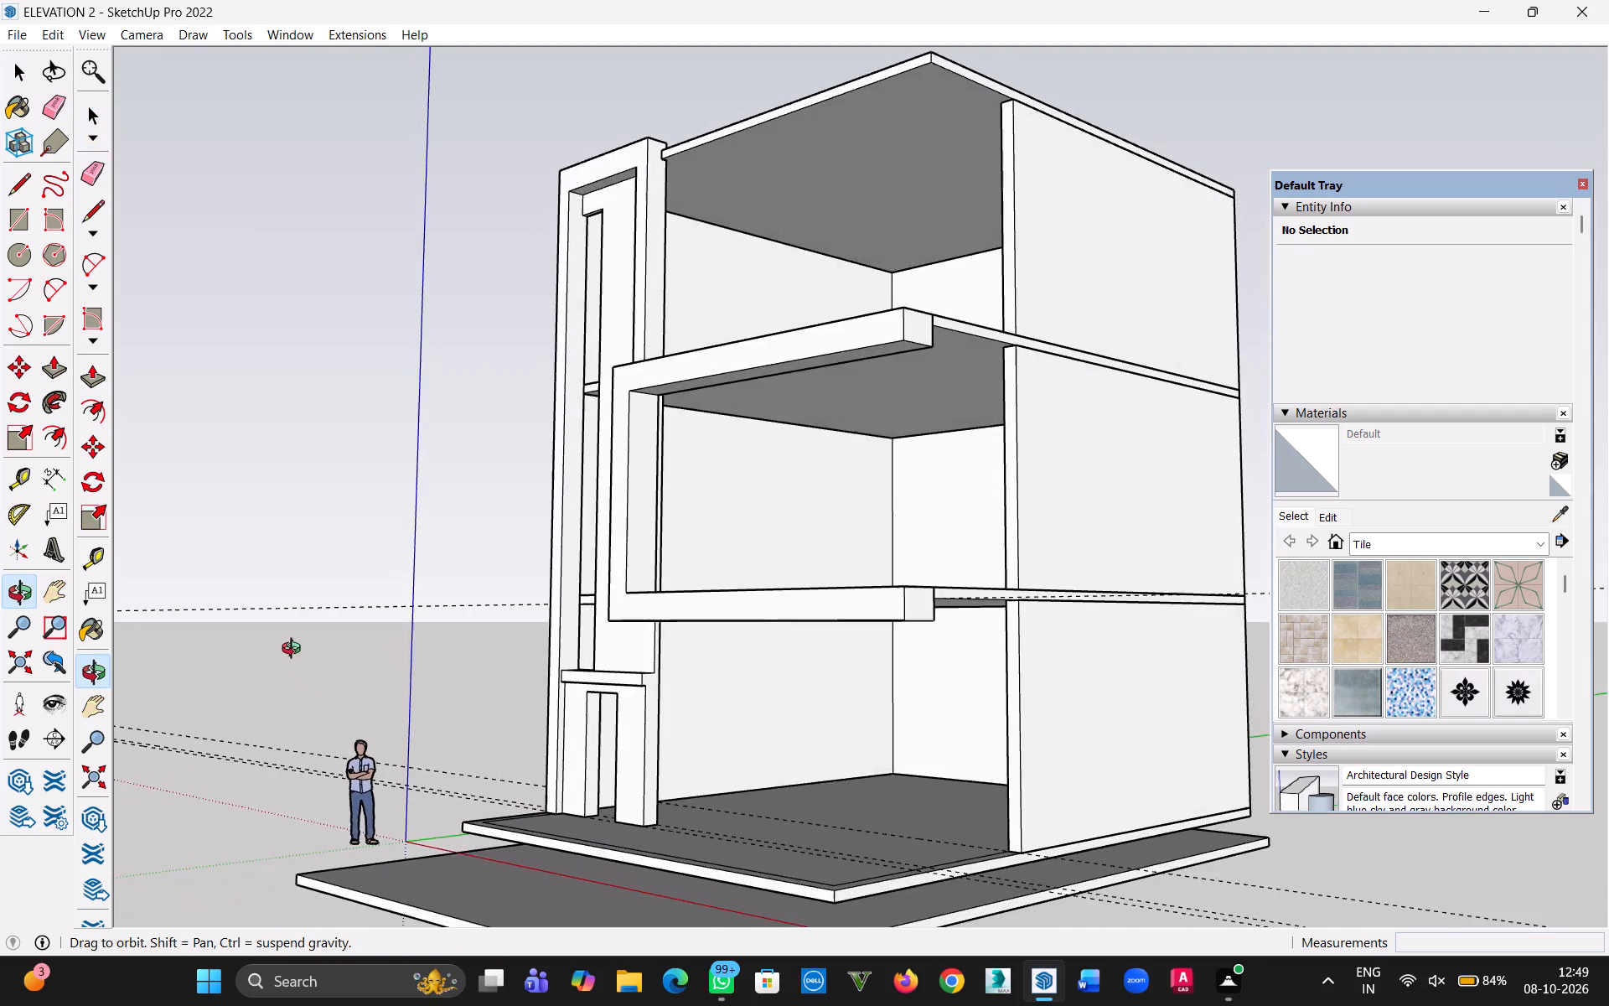
pyautogui.moveTo(295, 651); pyautogui.dragTo(382, 756, button='middle')
pyautogui.press('h')
pyautogui.moveTo(507, 849); pyautogui.dragTo(473, 566)
pyautogui.moveTo(483, 497); pyautogui.dragTo(483, 499, button='middle')
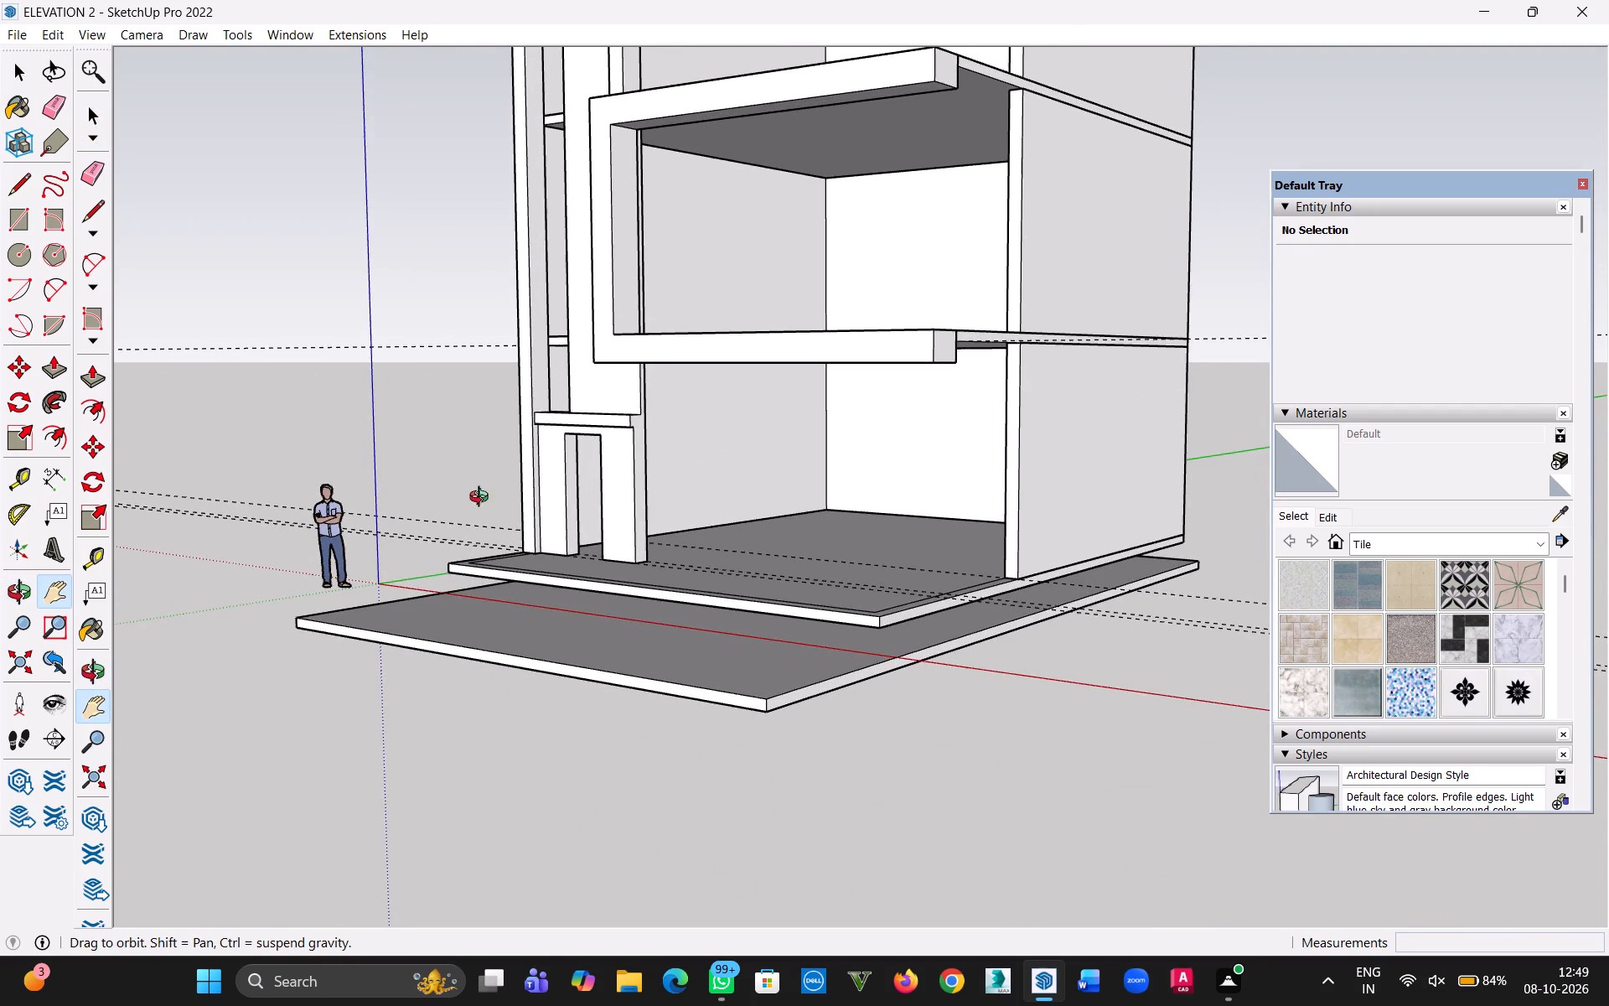
pyautogui.moveTo(483, 499); pyautogui.dragTo(564, 733, button='middle')
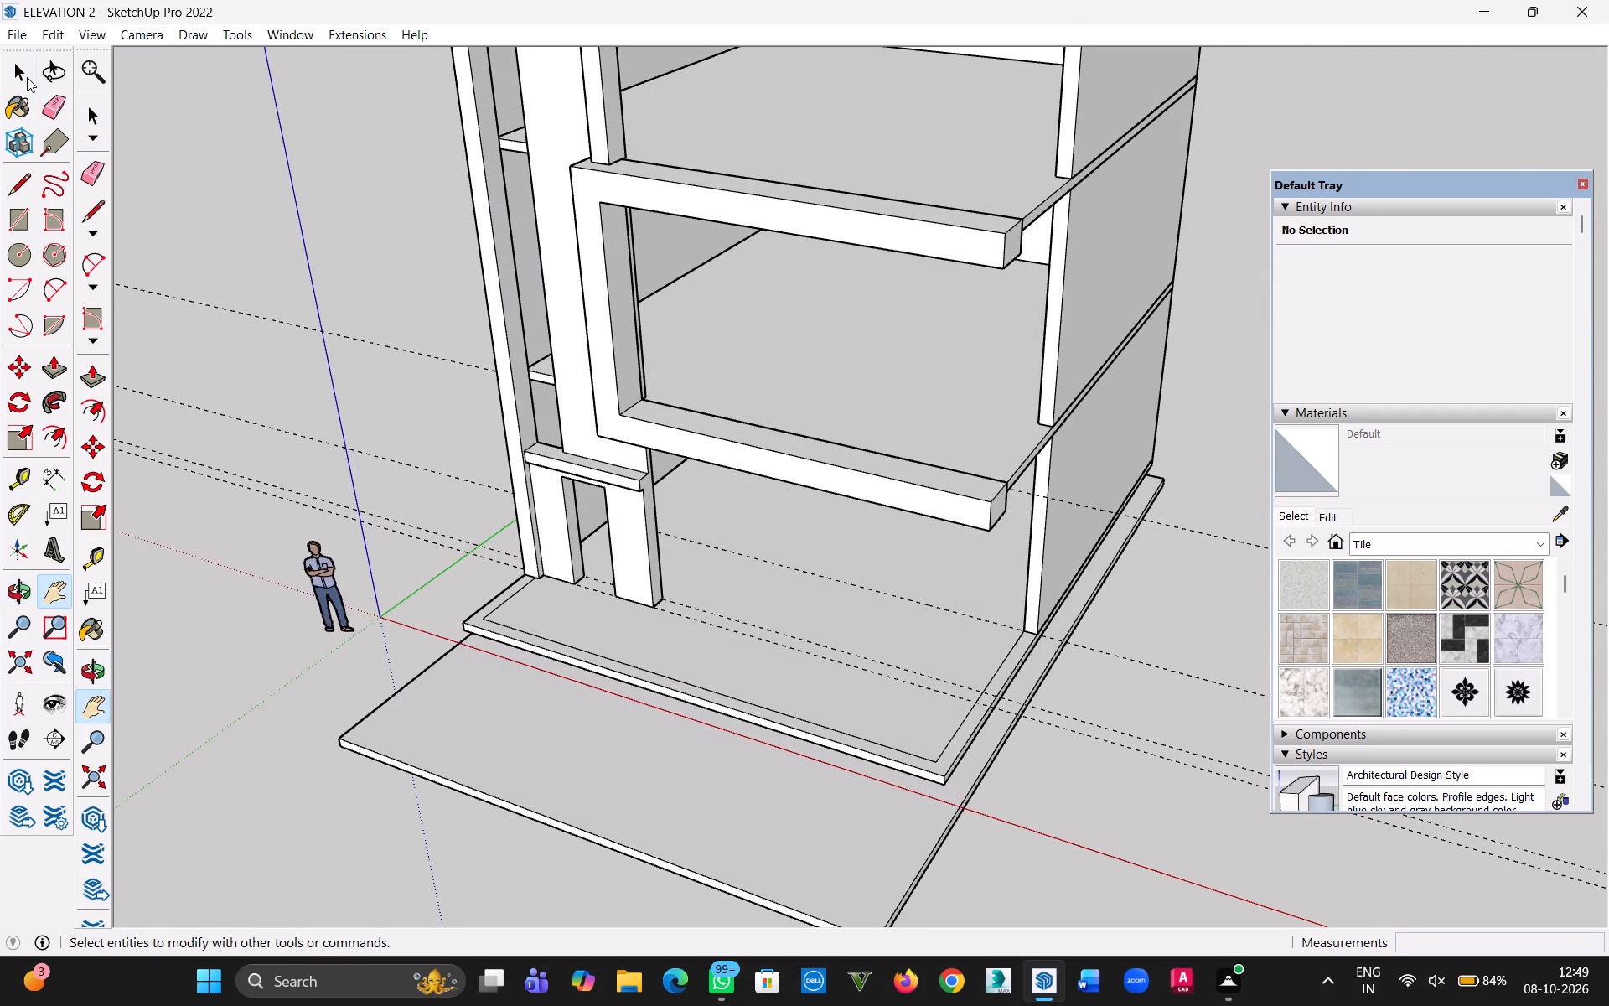
# Save the model.
pyautogui.hotkey('ctrl', 's')
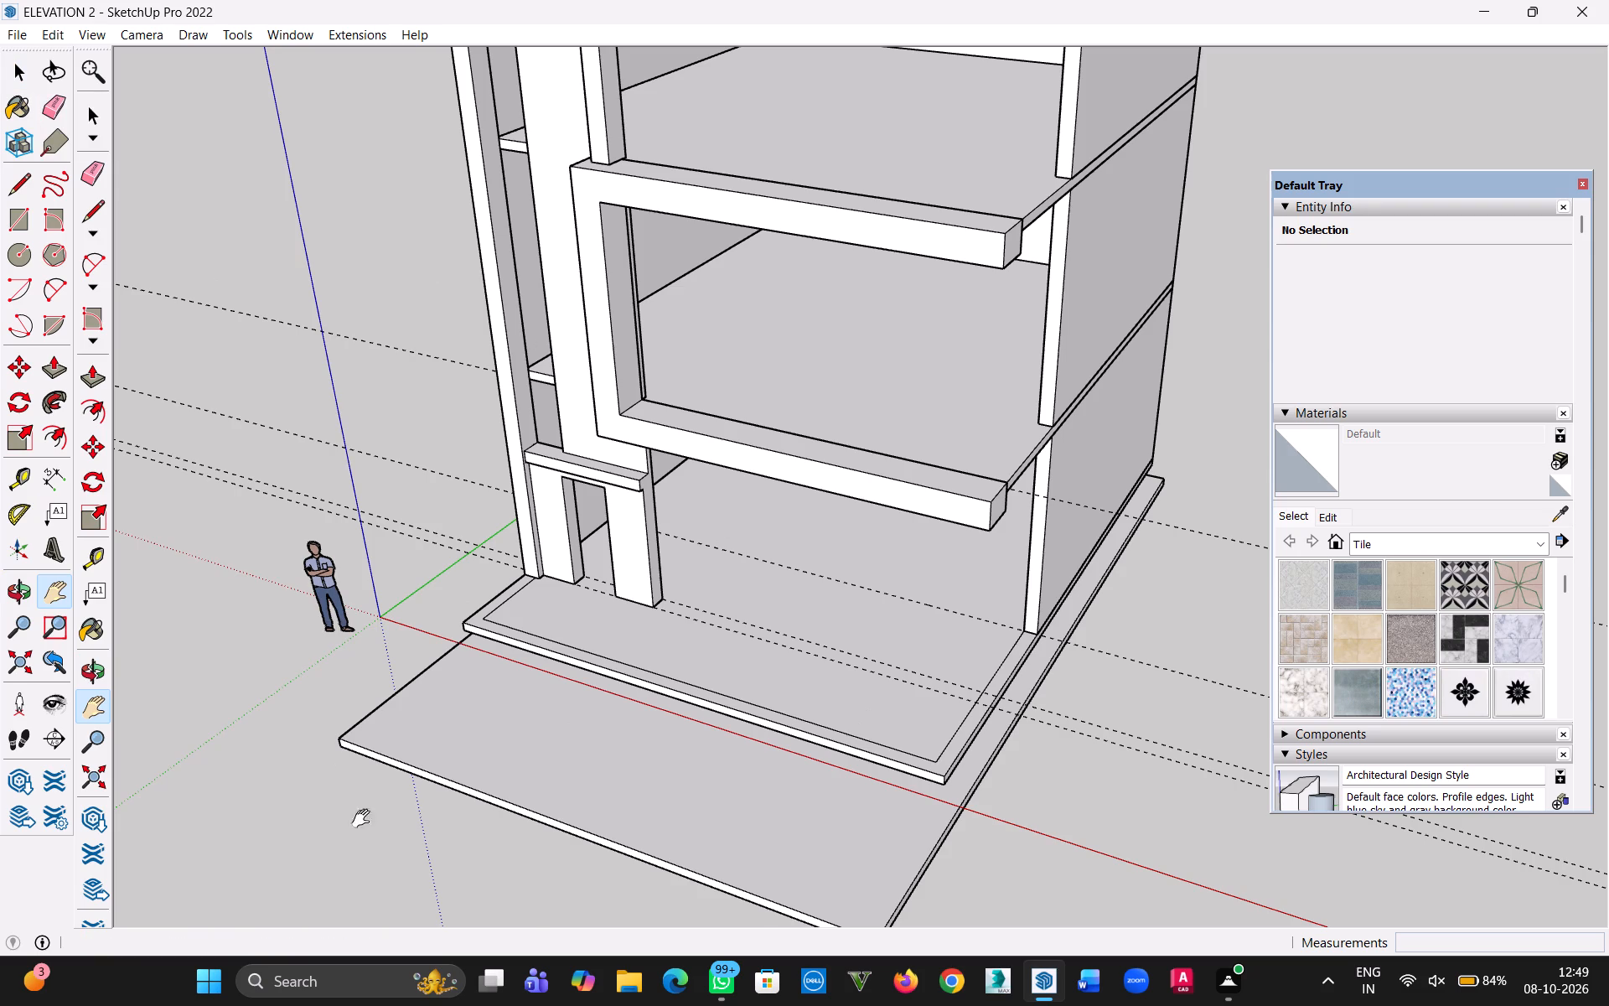
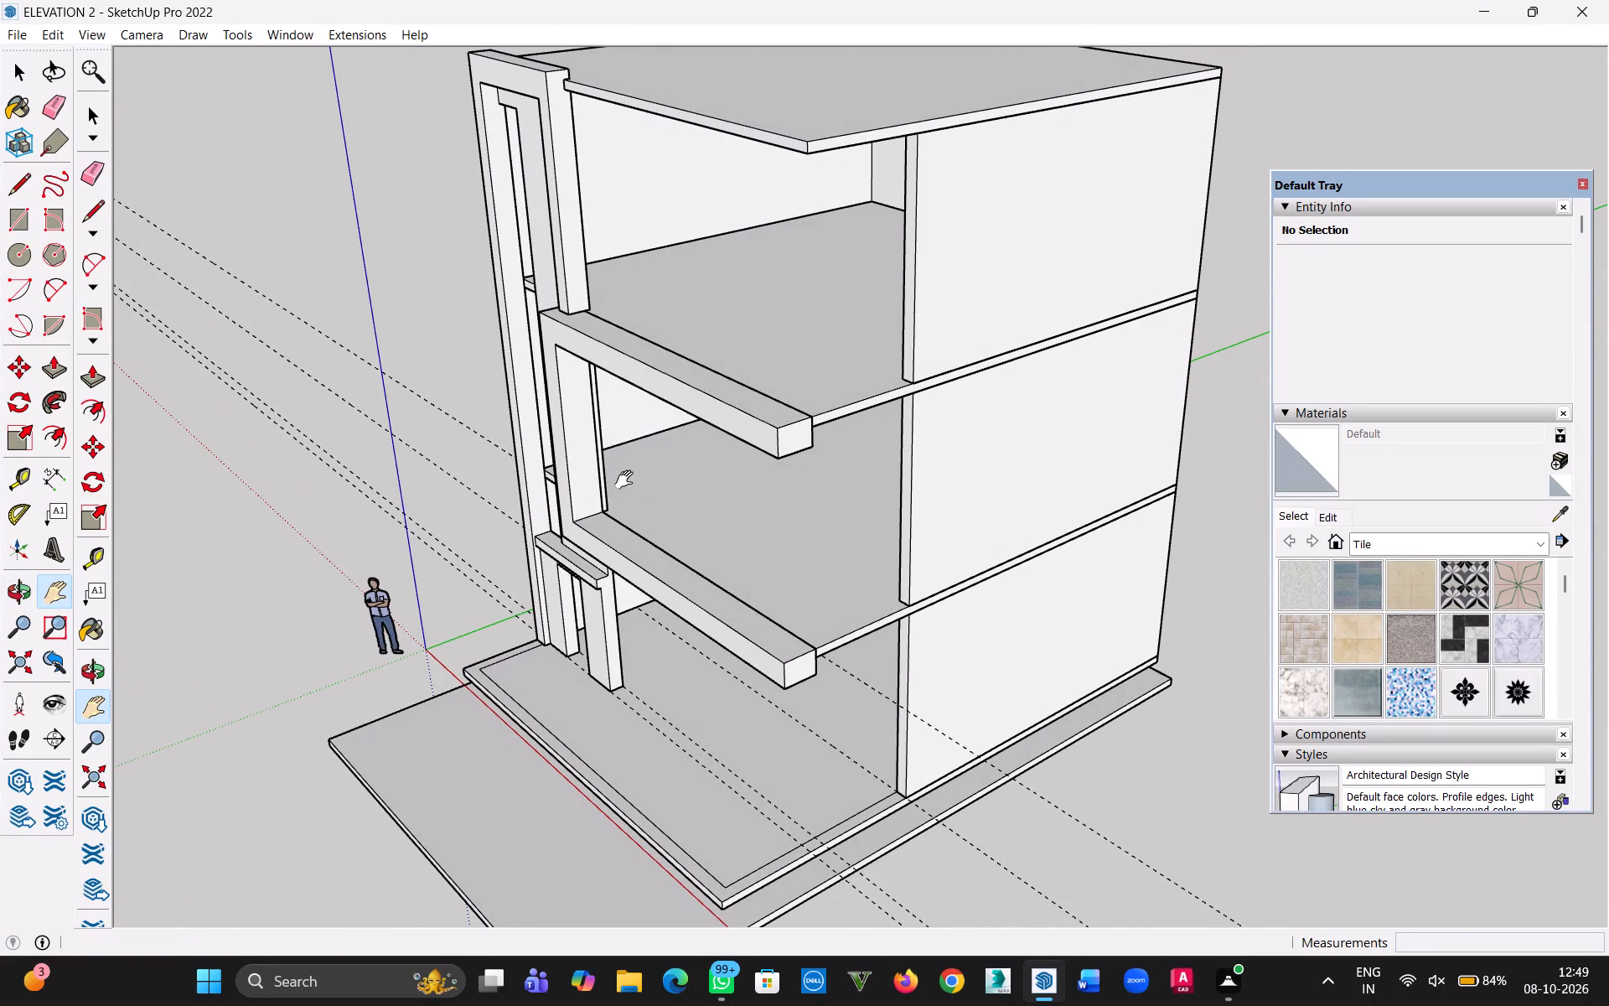
# Examine the three stacked storeys from the front, side, below and above, checking how slabs and walls meet the facade frame.
pyautogui.moveTo(629, 480); pyautogui.dragTo(749, 462, button='middle')
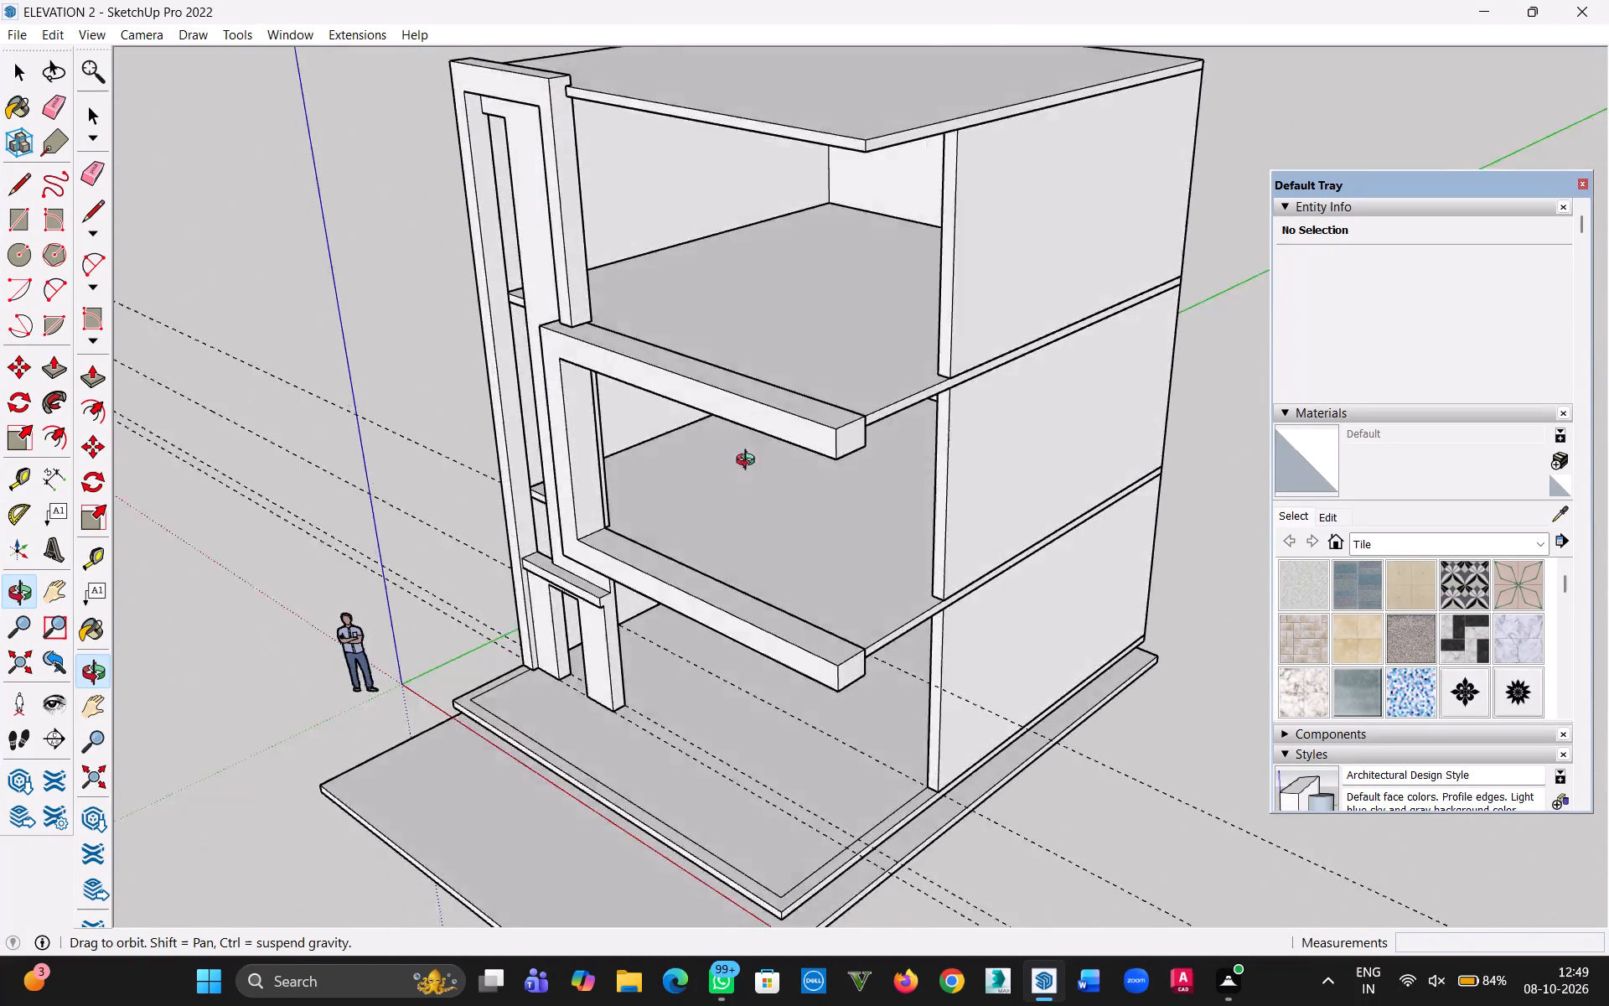
pyautogui.moveTo(749, 462); pyautogui.dragTo(987, 451, button='middle')
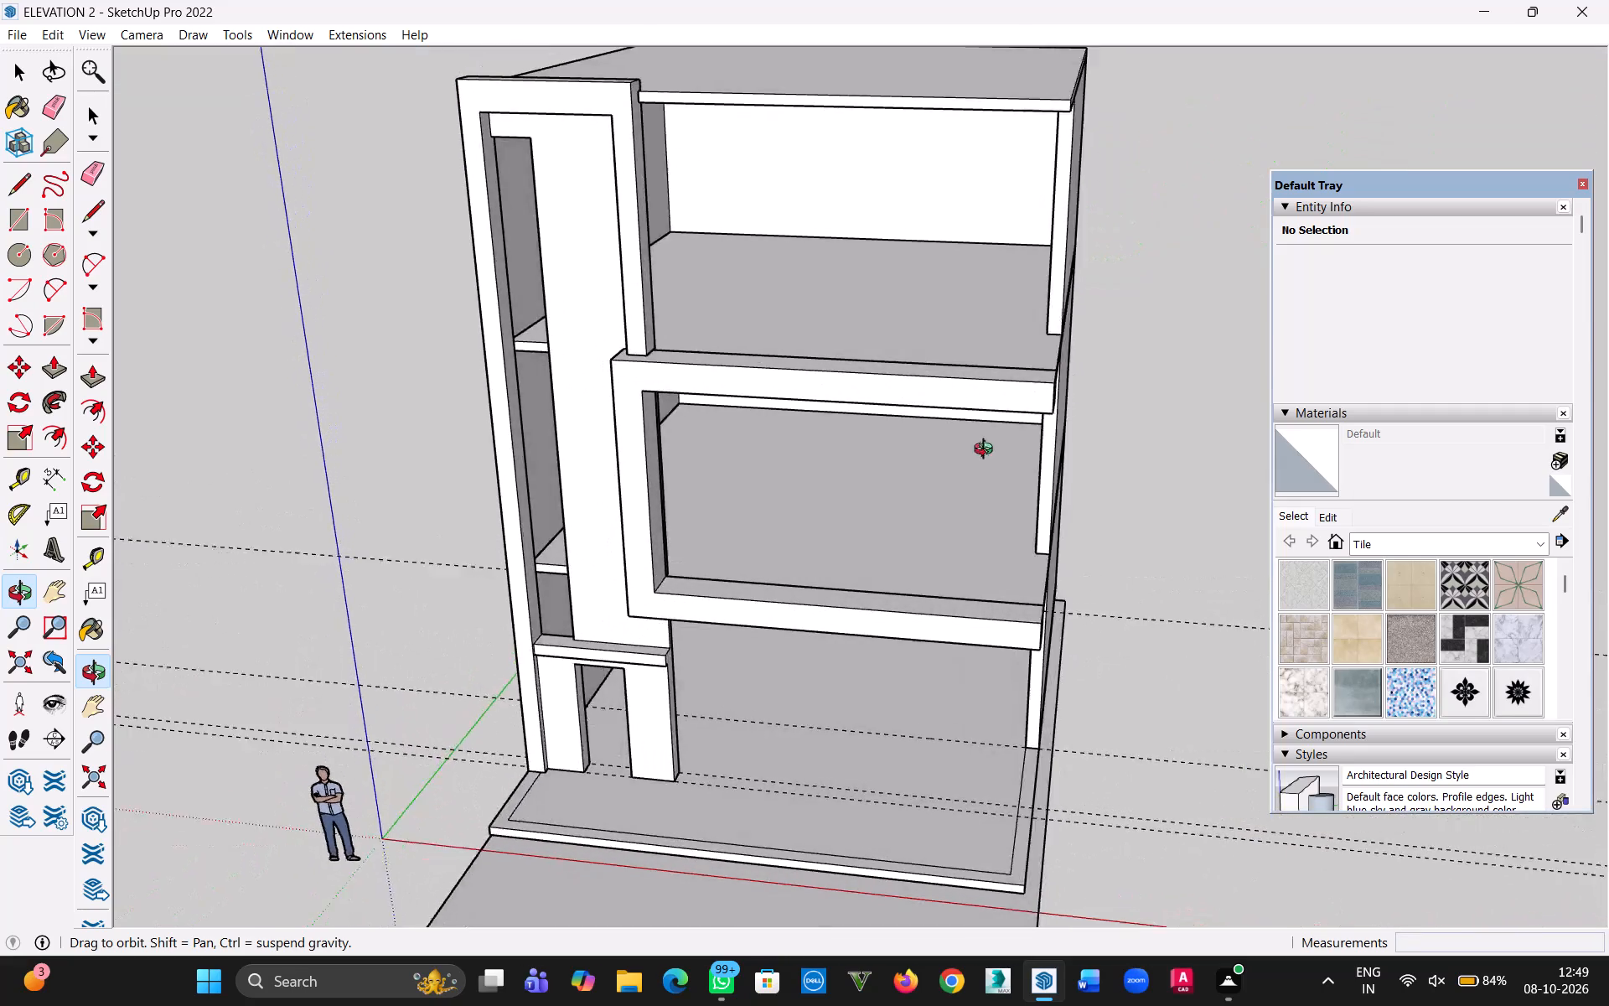
pyautogui.moveTo(987, 451); pyautogui.dragTo(1002, 402, button='middle')
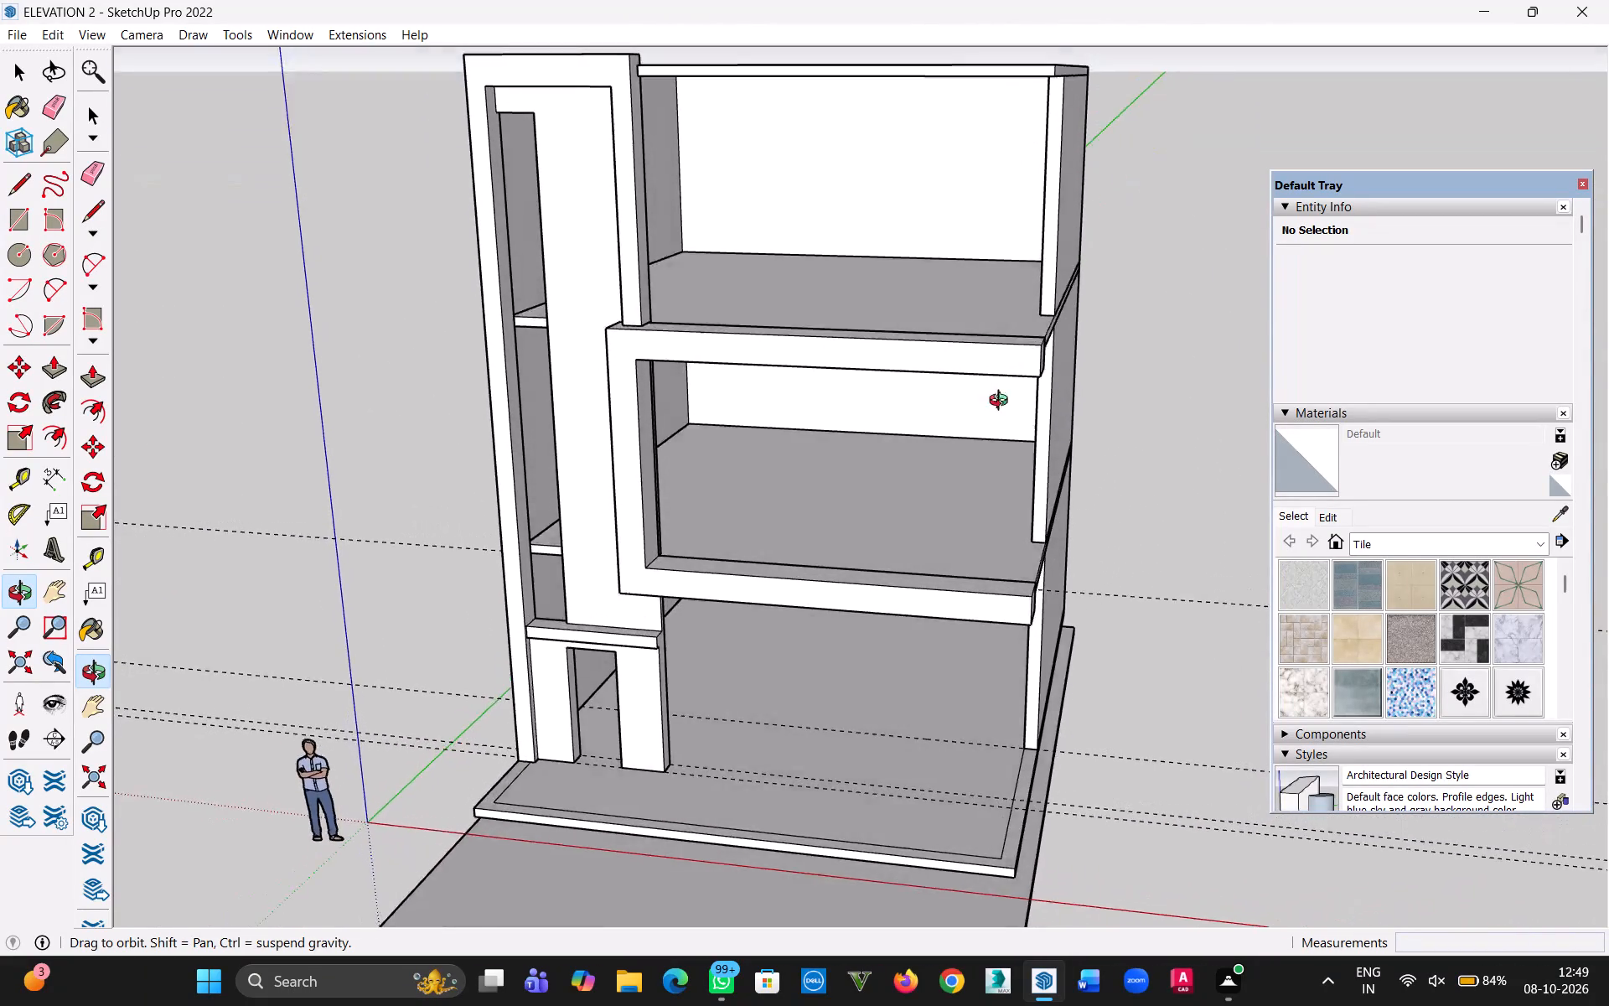
pyautogui.moveTo(1002, 402); pyautogui.dragTo(1076, 142, button='middle')
pyautogui.scroll(1, 1048, 226)
pyautogui.scroll(-1, 1075, 140)
pyautogui.moveTo(1063, 122); pyautogui.dragTo(818, 105, button='middle')
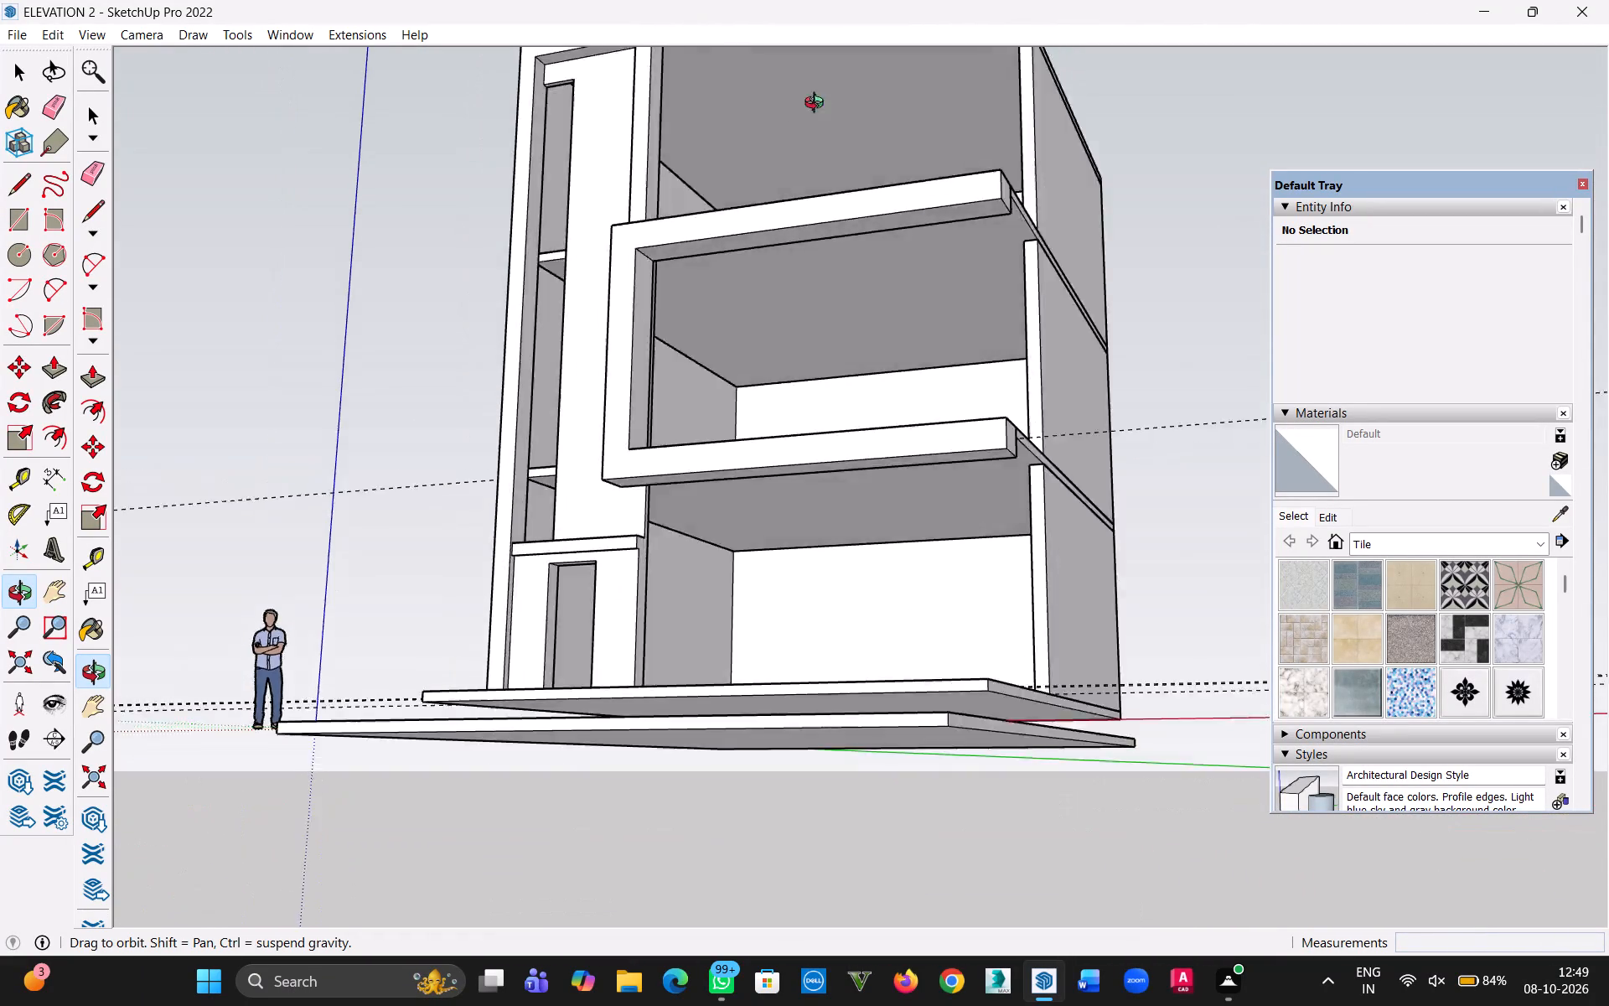
pyautogui.moveTo(818, 105); pyautogui.dragTo(530, 226, button='middle')
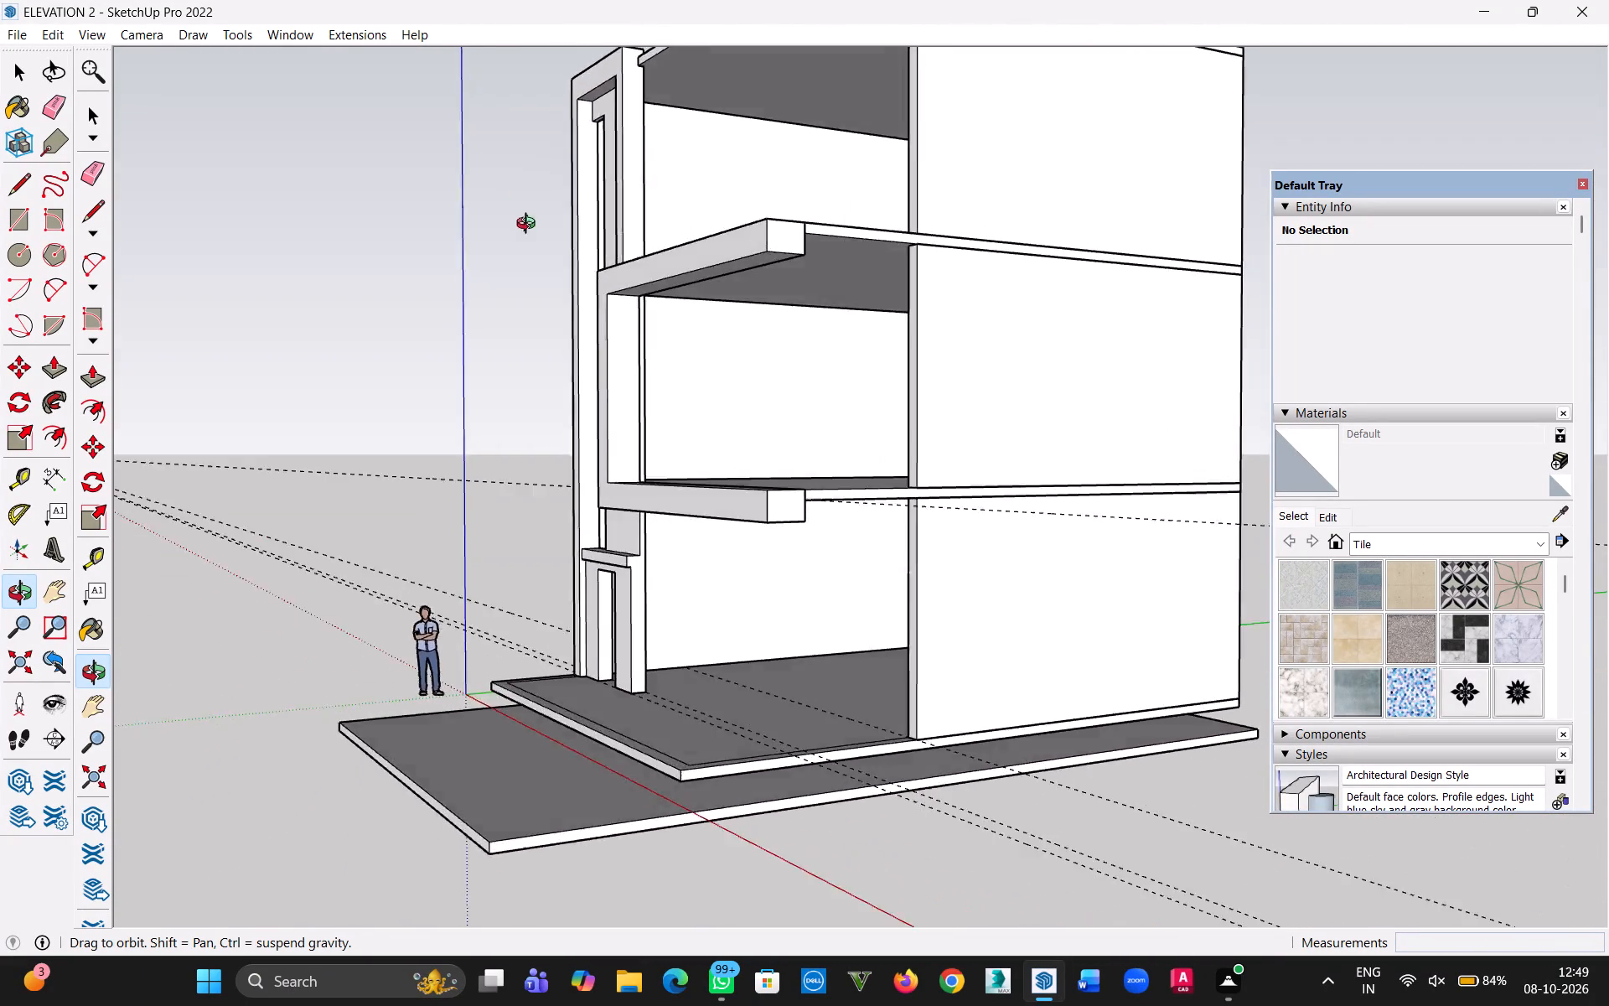
pyautogui.moveTo(530, 226); pyautogui.dragTo(531, 235, button='middle')
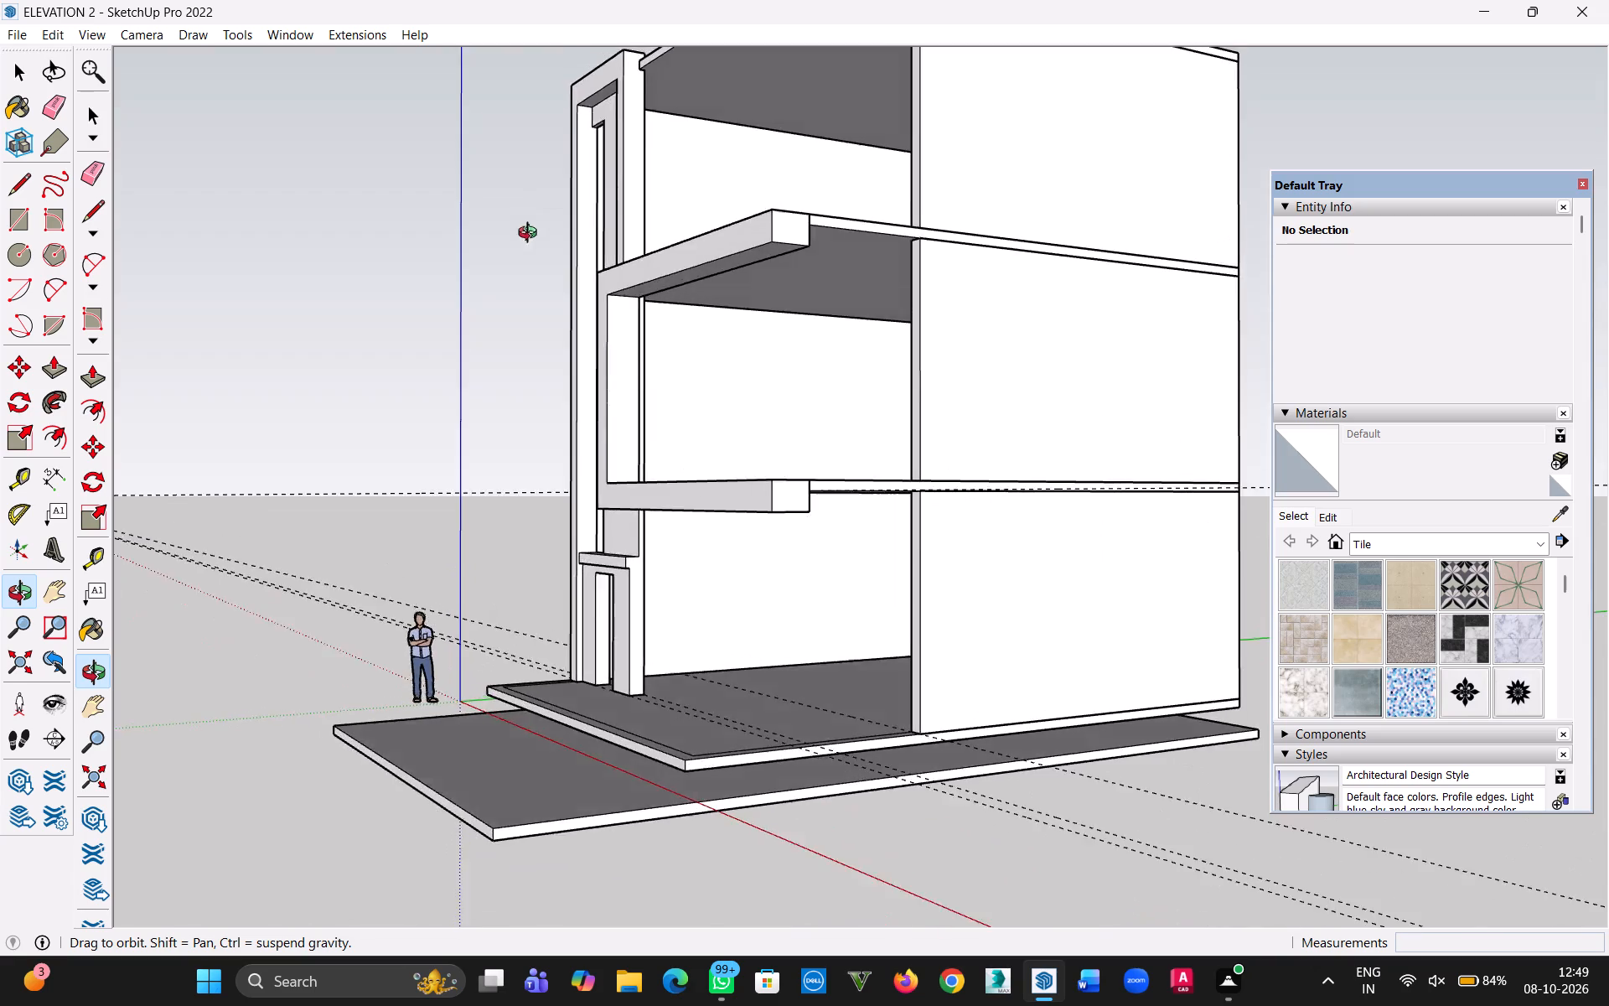
pyautogui.moveTo(531, 235); pyautogui.dragTo(496, 467, button='middle')
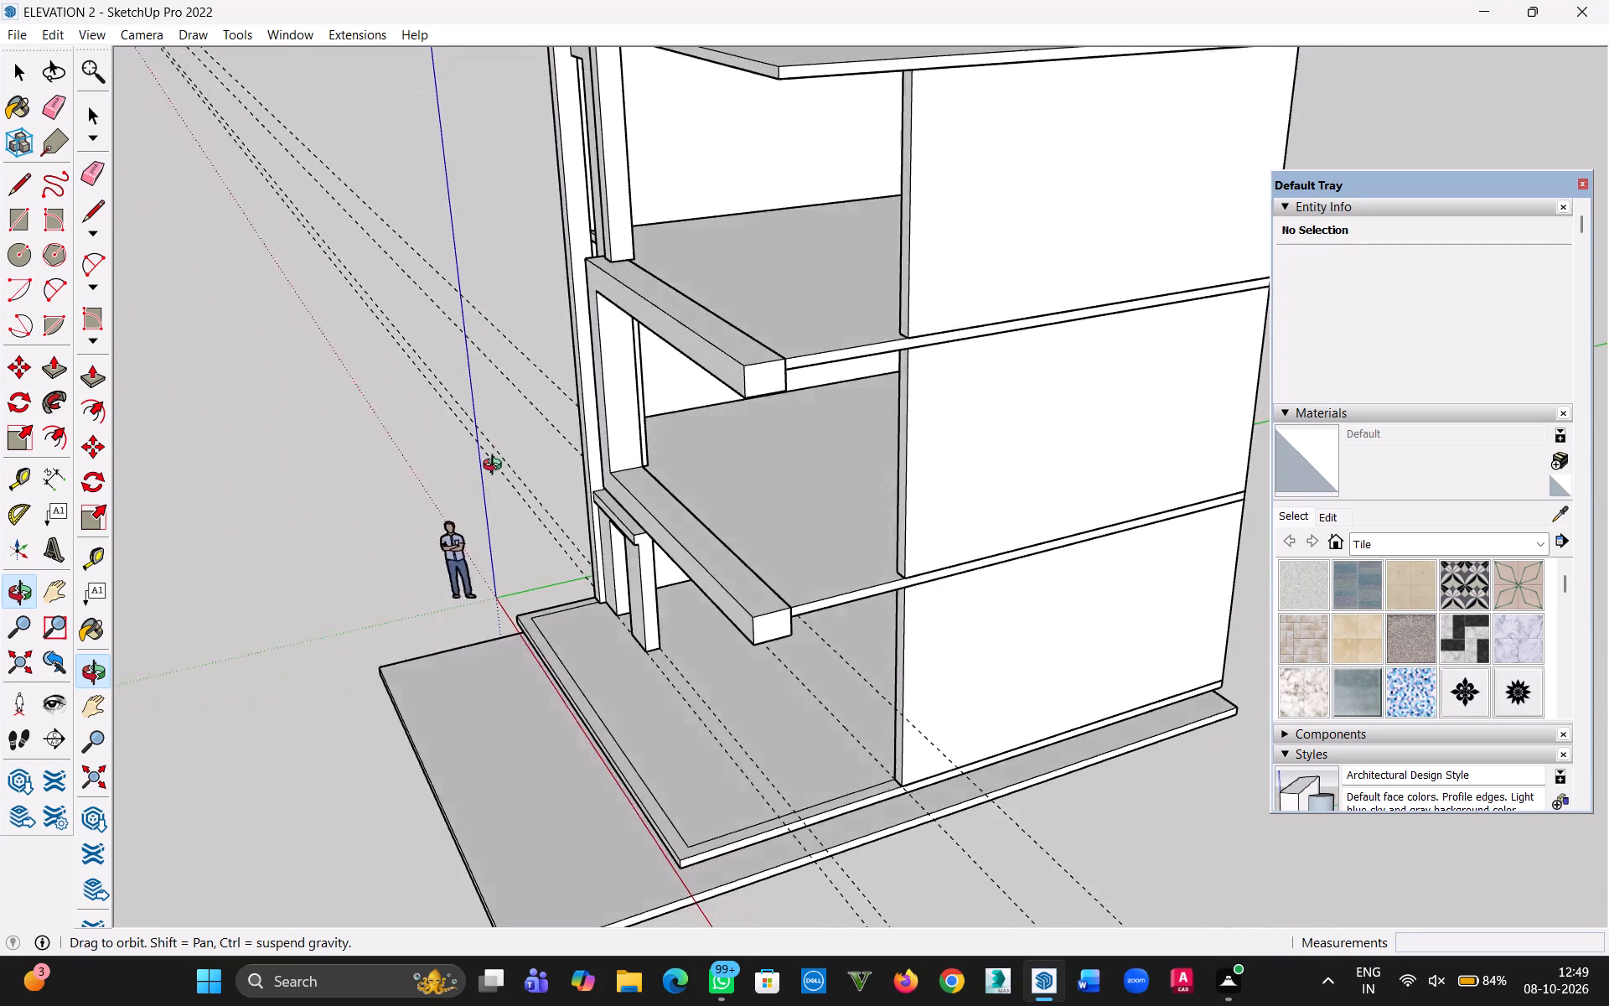
pyautogui.moveTo(496, 467); pyautogui.dragTo(324, 480, button='middle')
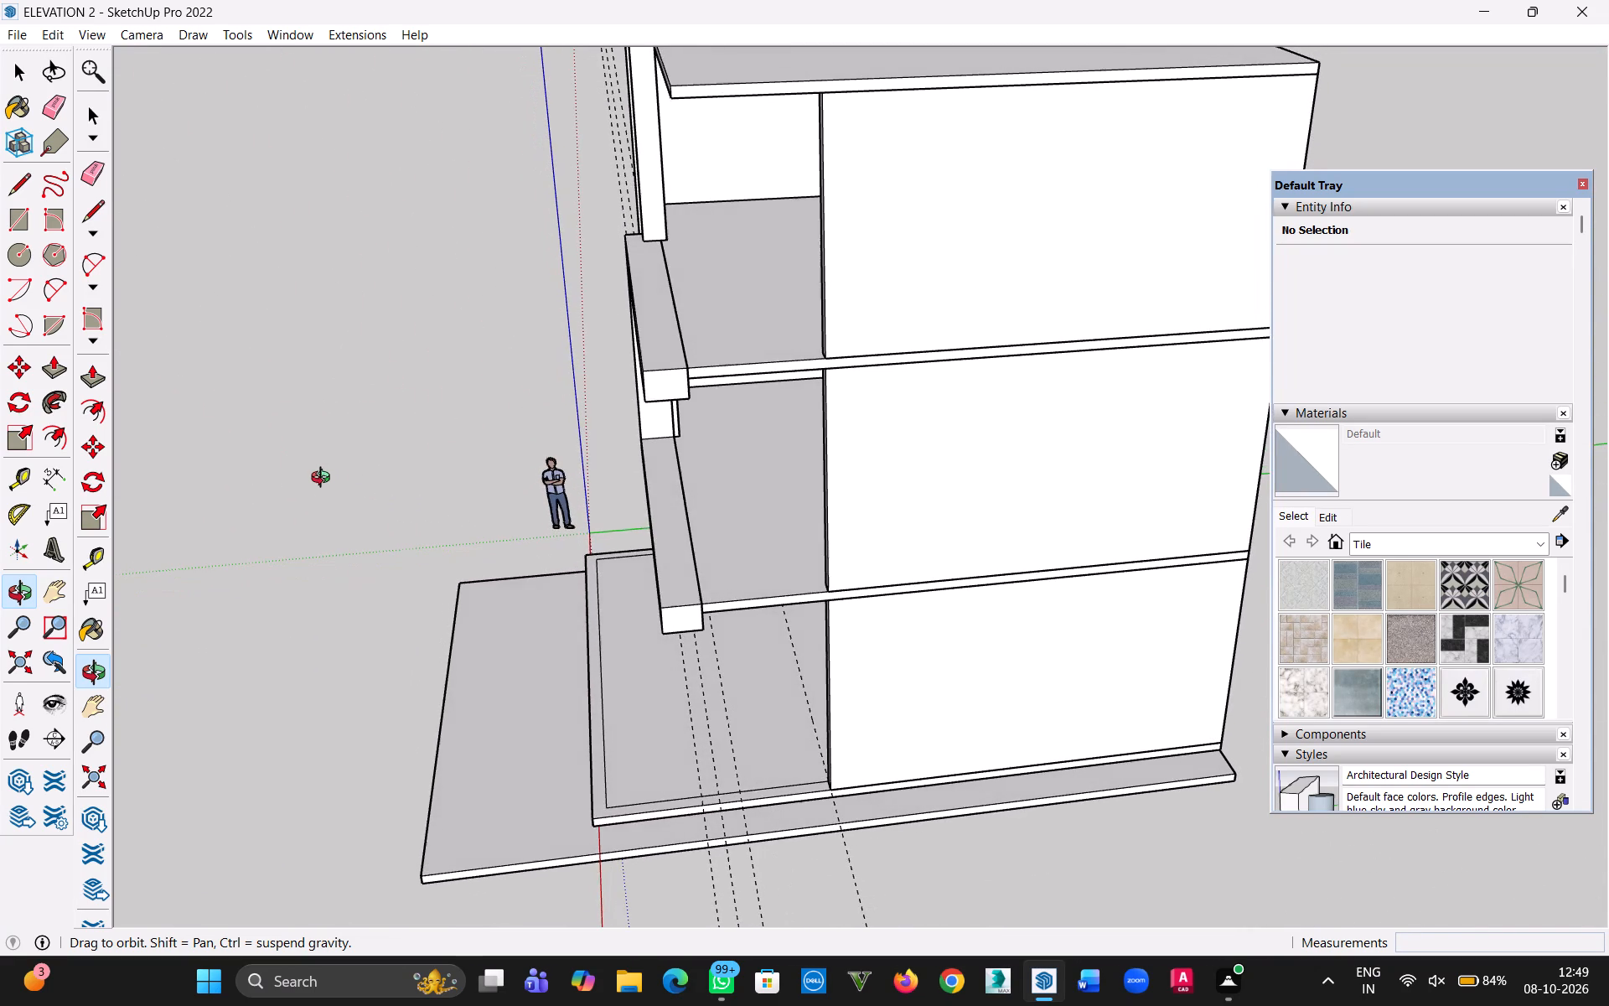
pyautogui.moveTo(324, 480); pyautogui.dragTo(1176, 492, button='middle')
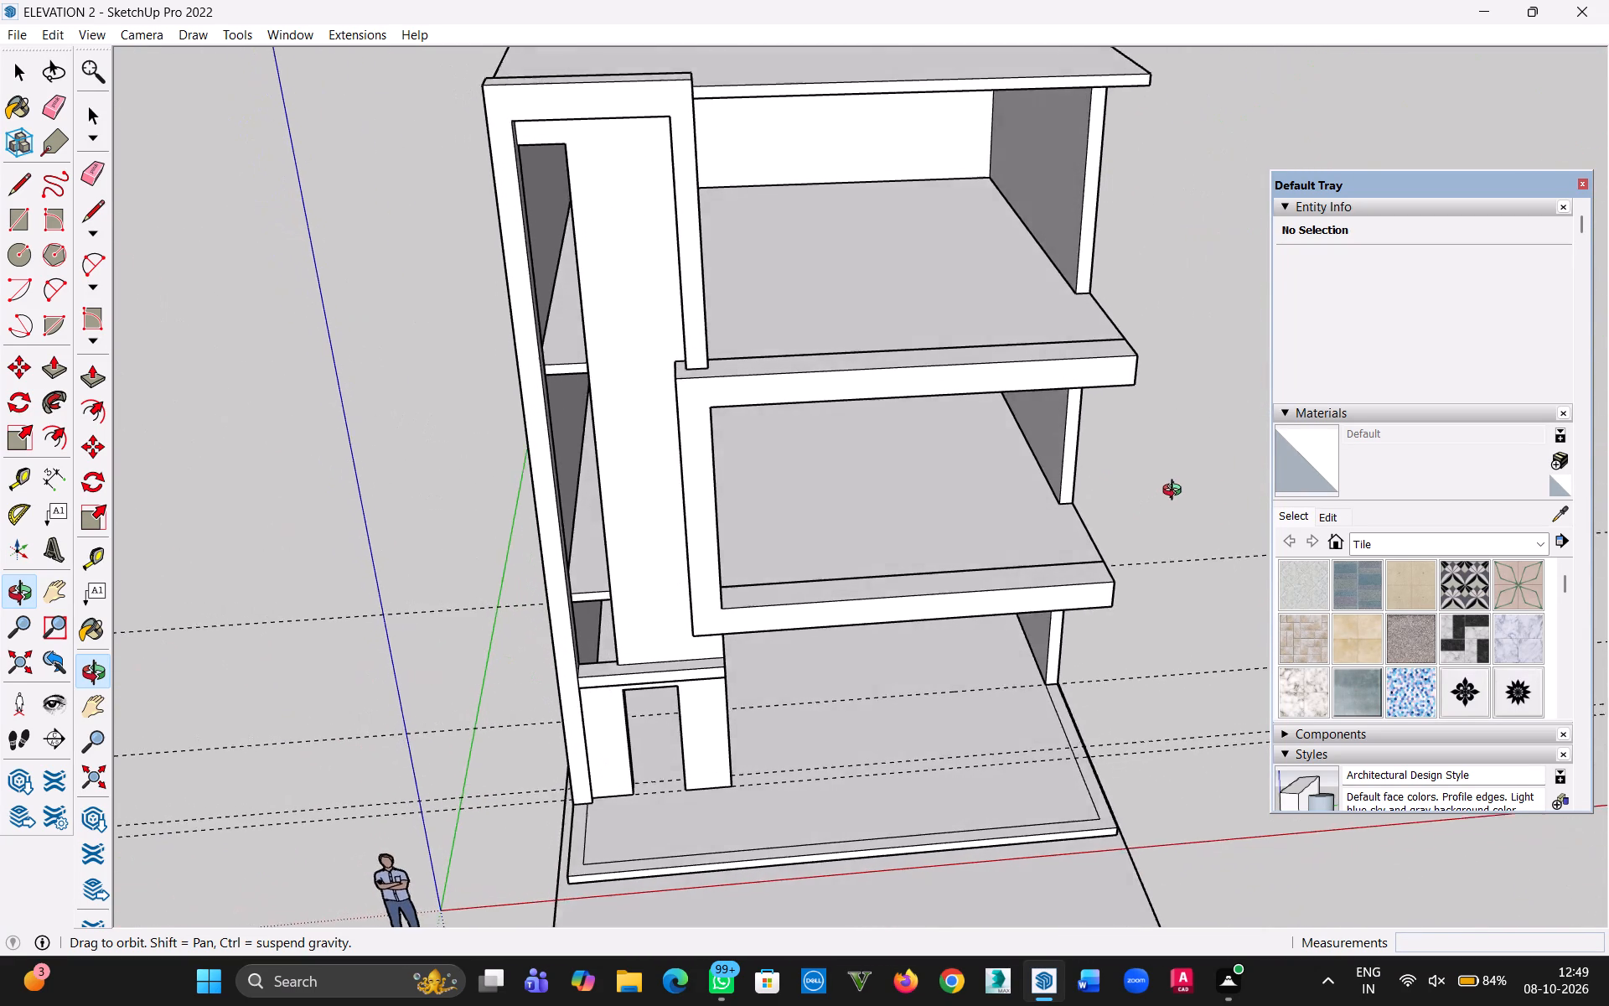
pyautogui.moveTo(1176, 492); pyautogui.dragTo(1137, 493, button='middle')
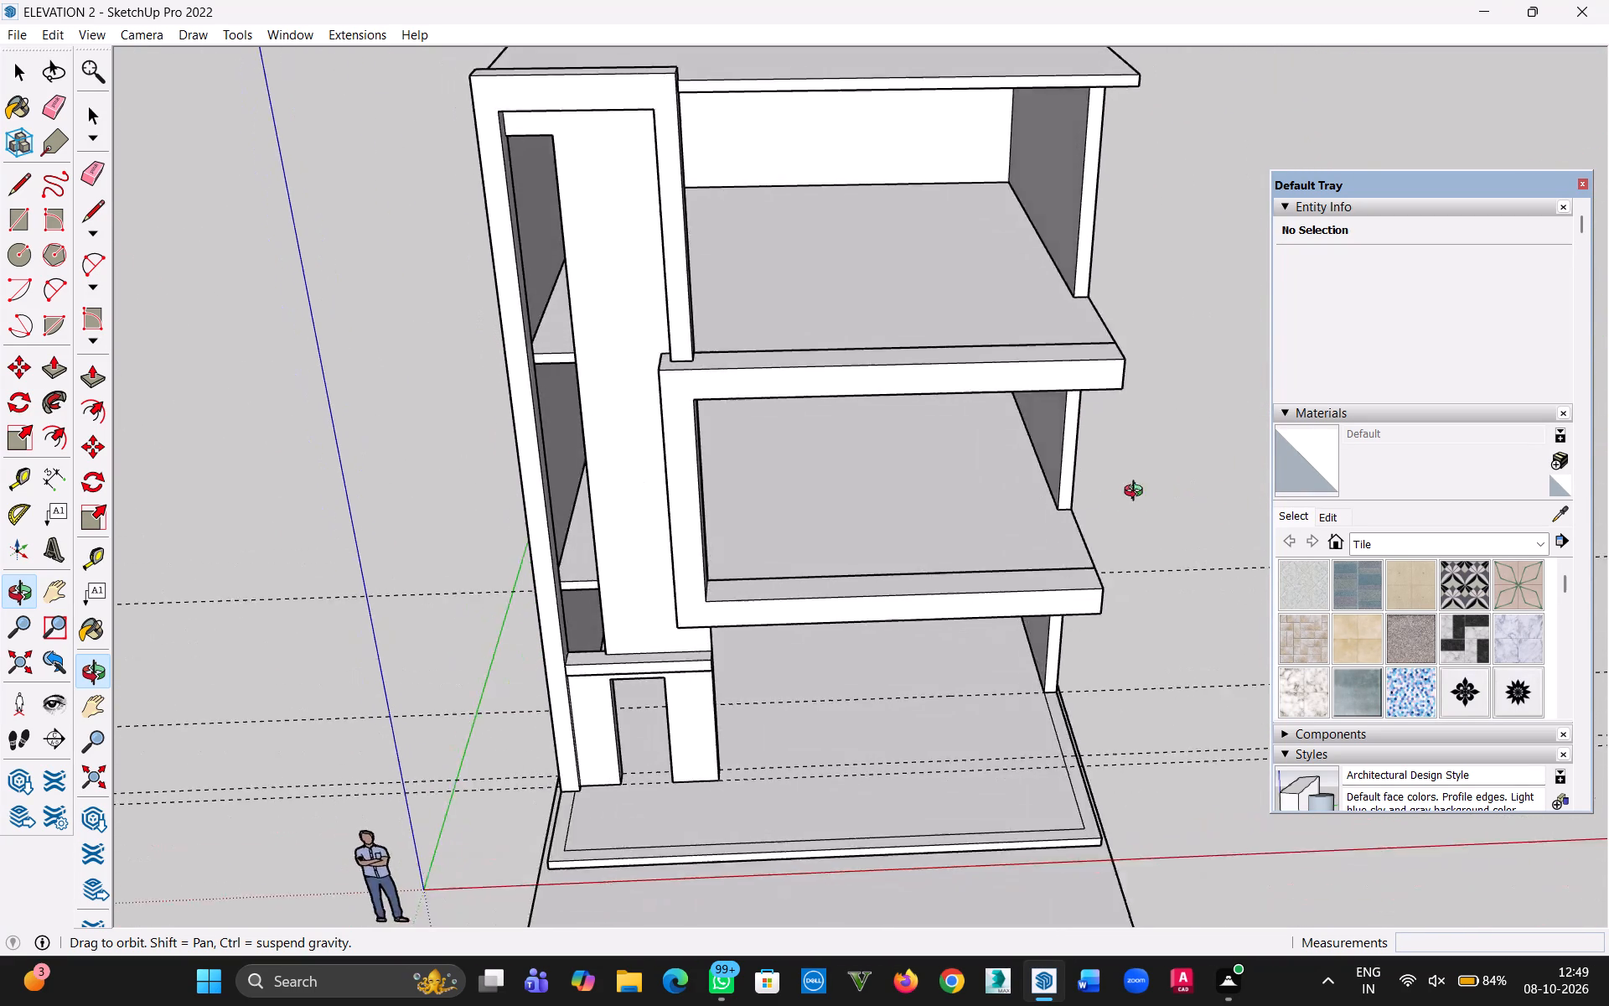
pyautogui.moveTo(1137, 493); pyautogui.dragTo(1006, 534, button='middle')
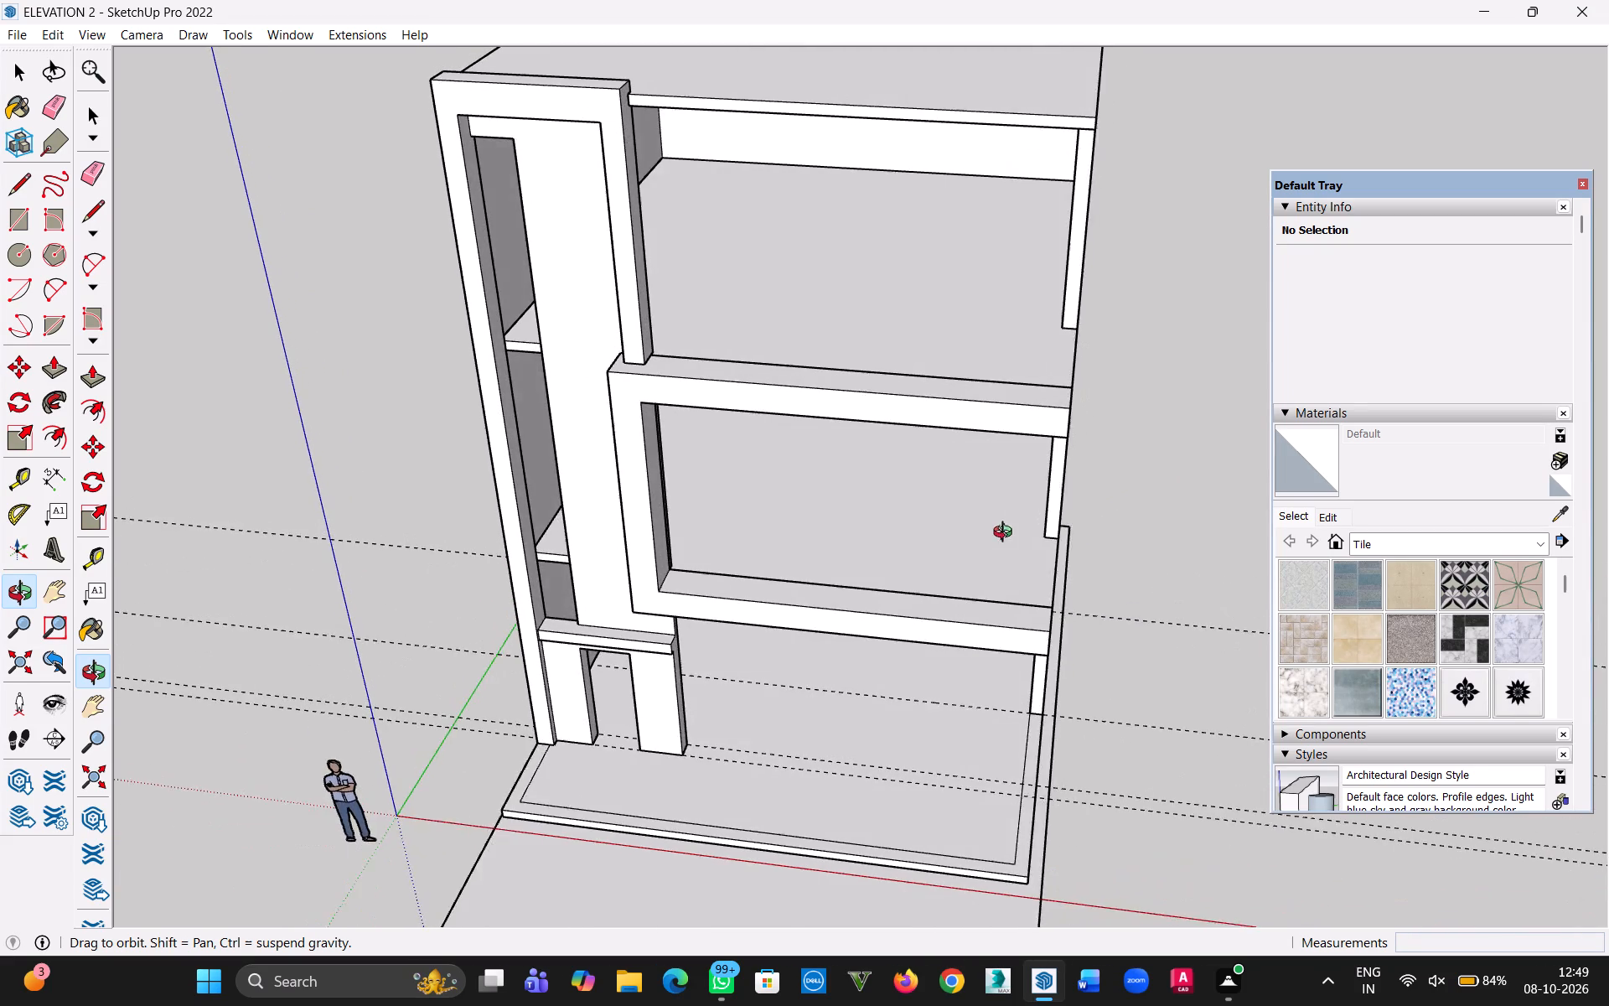
pyautogui.moveTo(1006, 534); pyautogui.dragTo(1011, 554, button='middle')
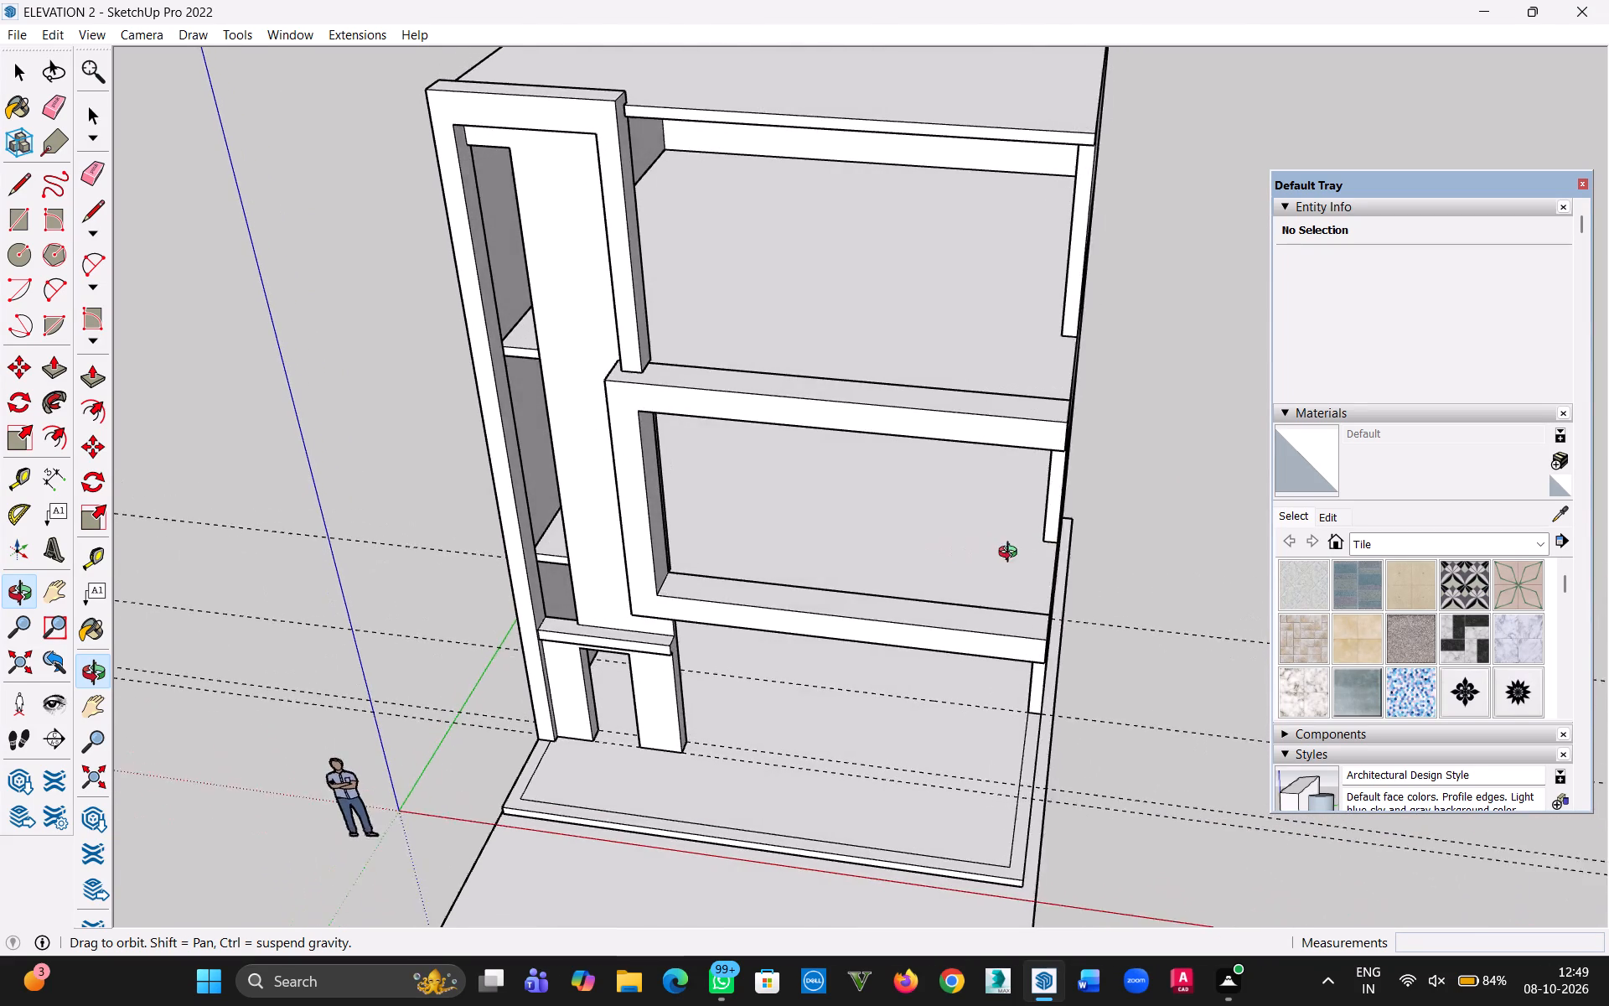
pyautogui.moveTo(1011, 554); pyautogui.dragTo(968, 562, button='middle')
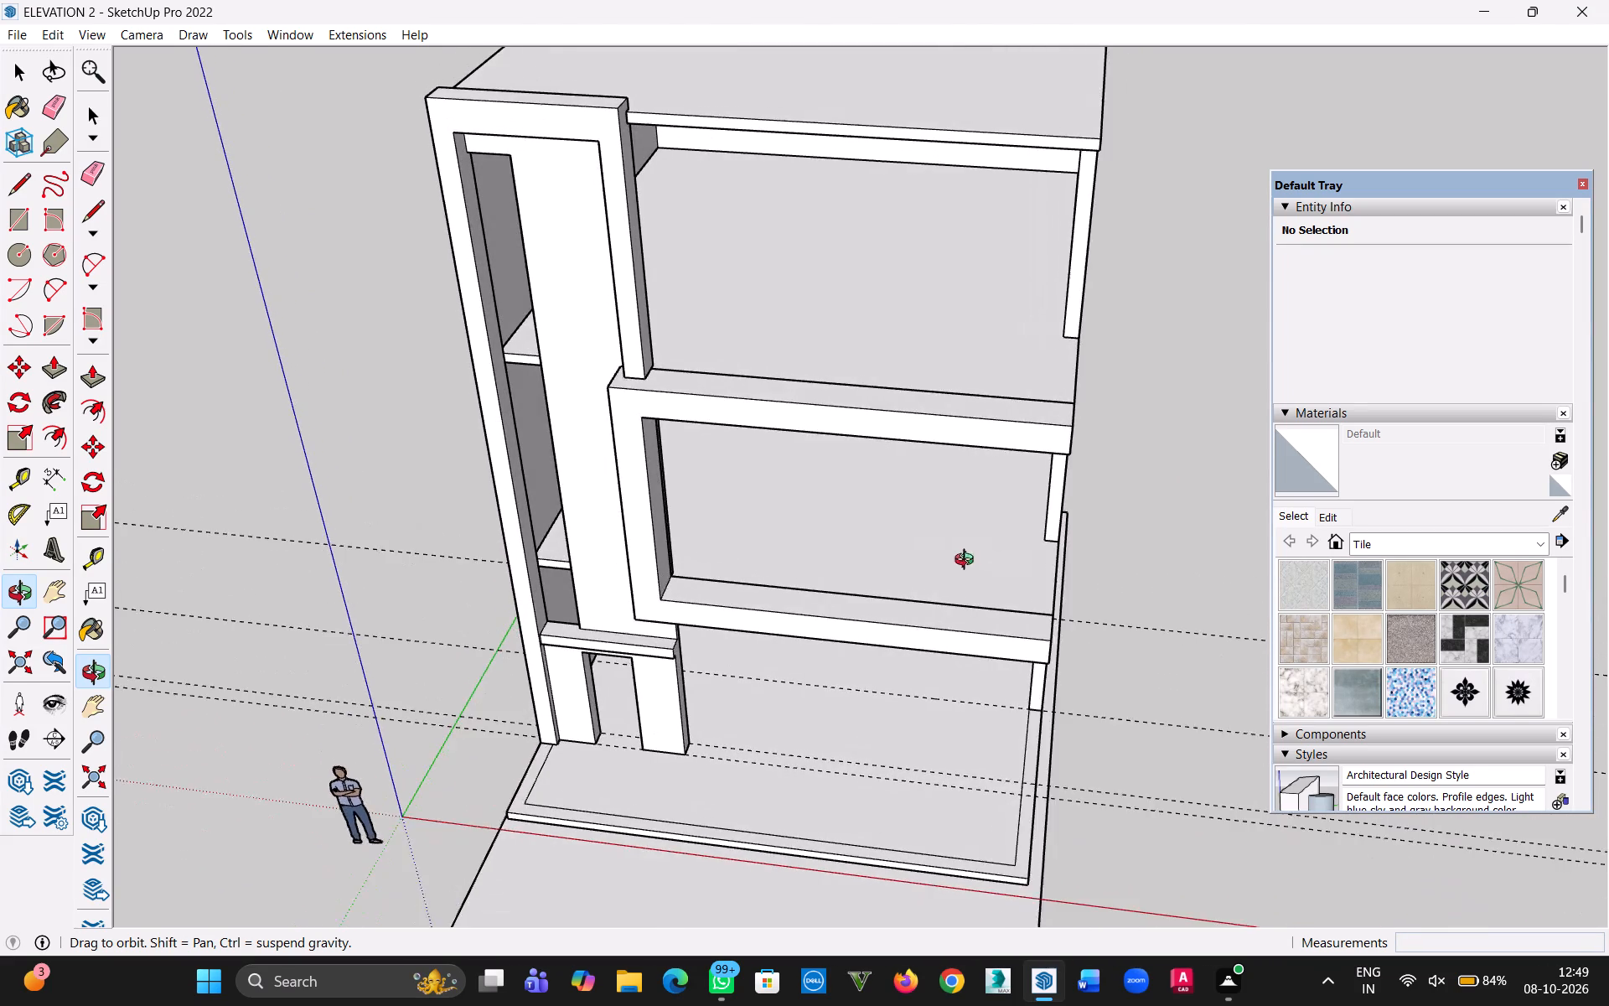
pyautogui.moveTo(968, 562); pyautogui.dragTo(954, 572, button='middle')
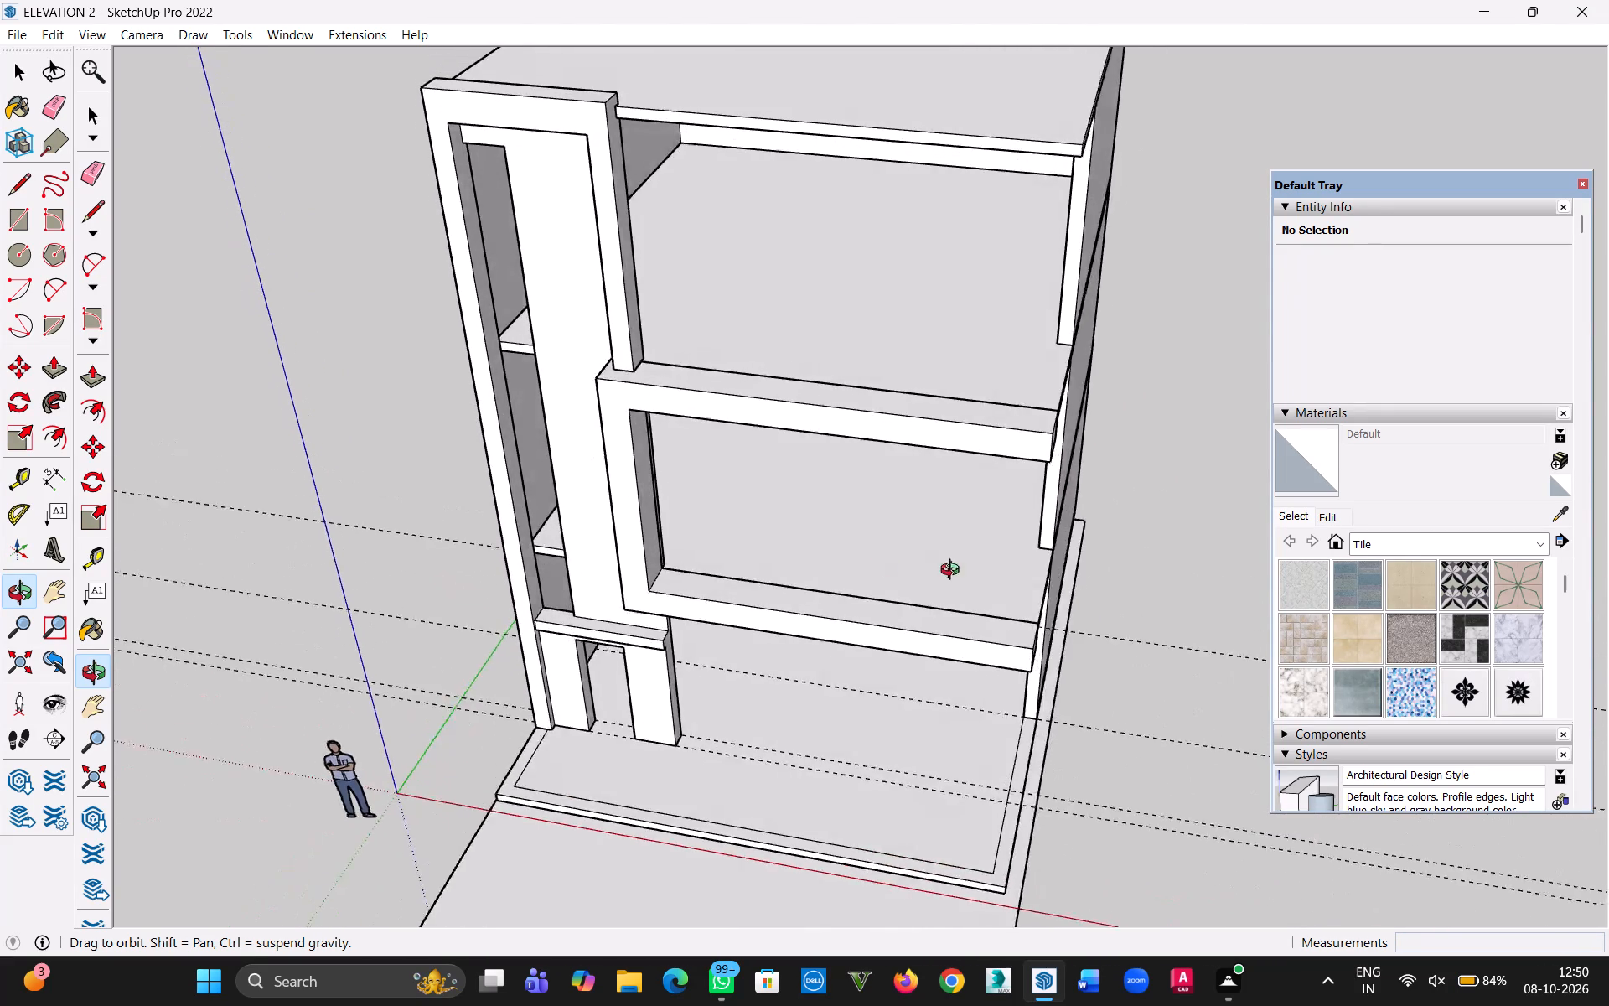
pyautogui.moveTo(954, 572); pyautogui.dragTo(1053, 569, button='middle')
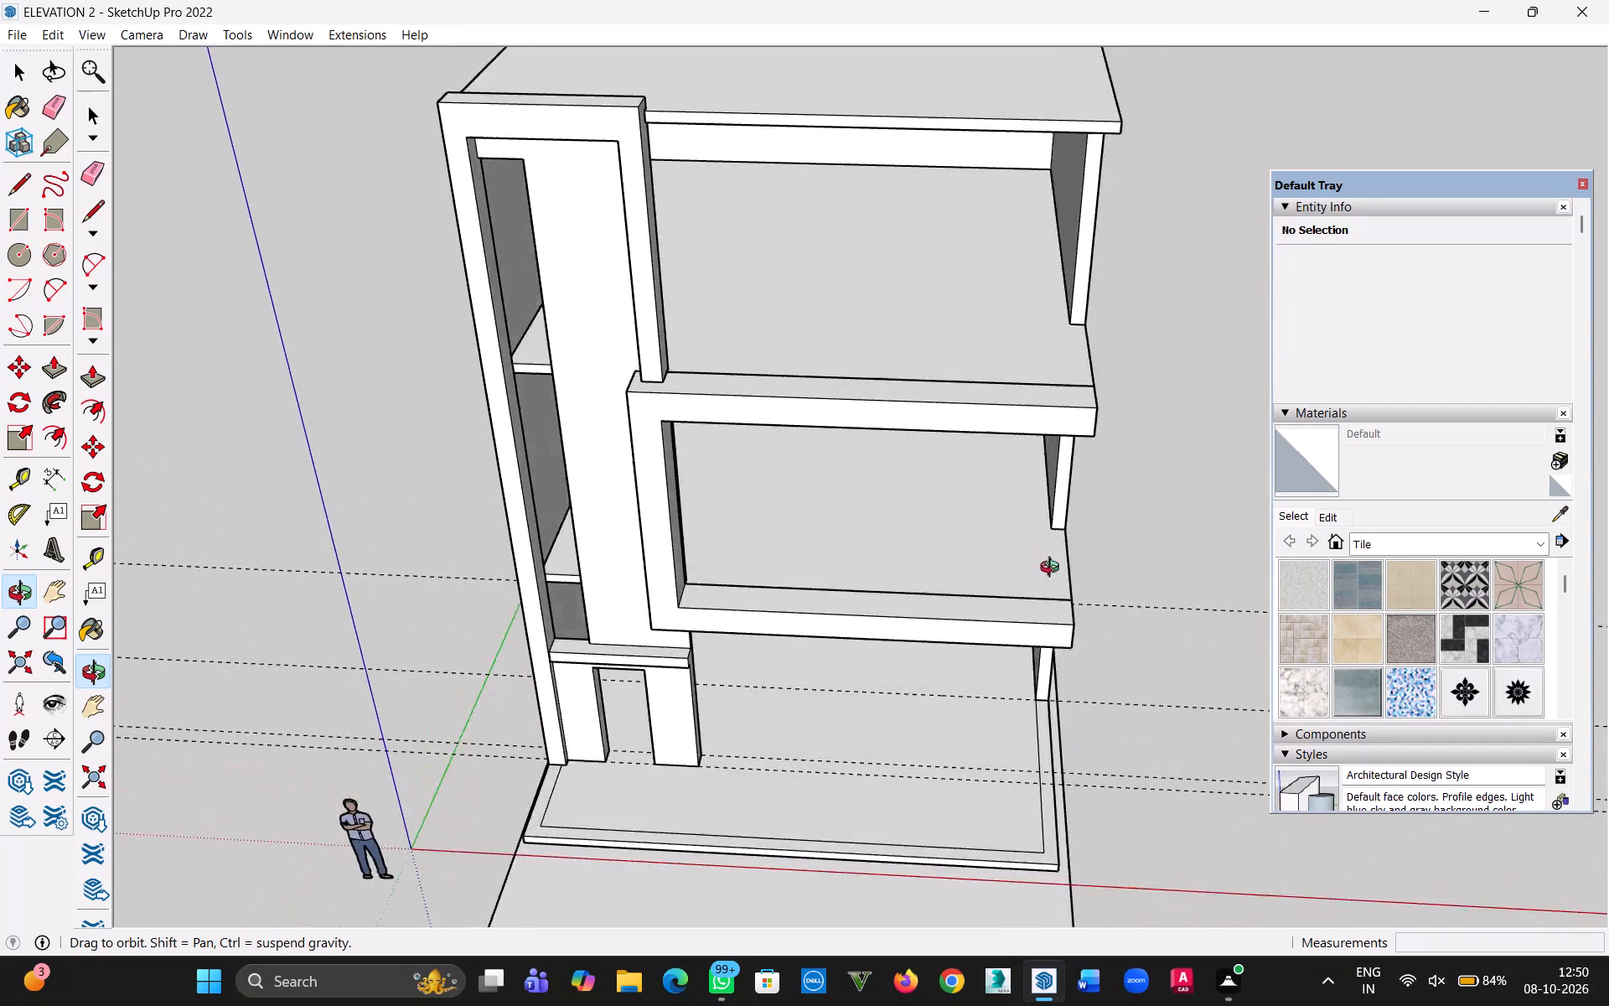
pyautogui.moveTo(1053, 569); pyautogui.dragTo(947, 594, button='middle')
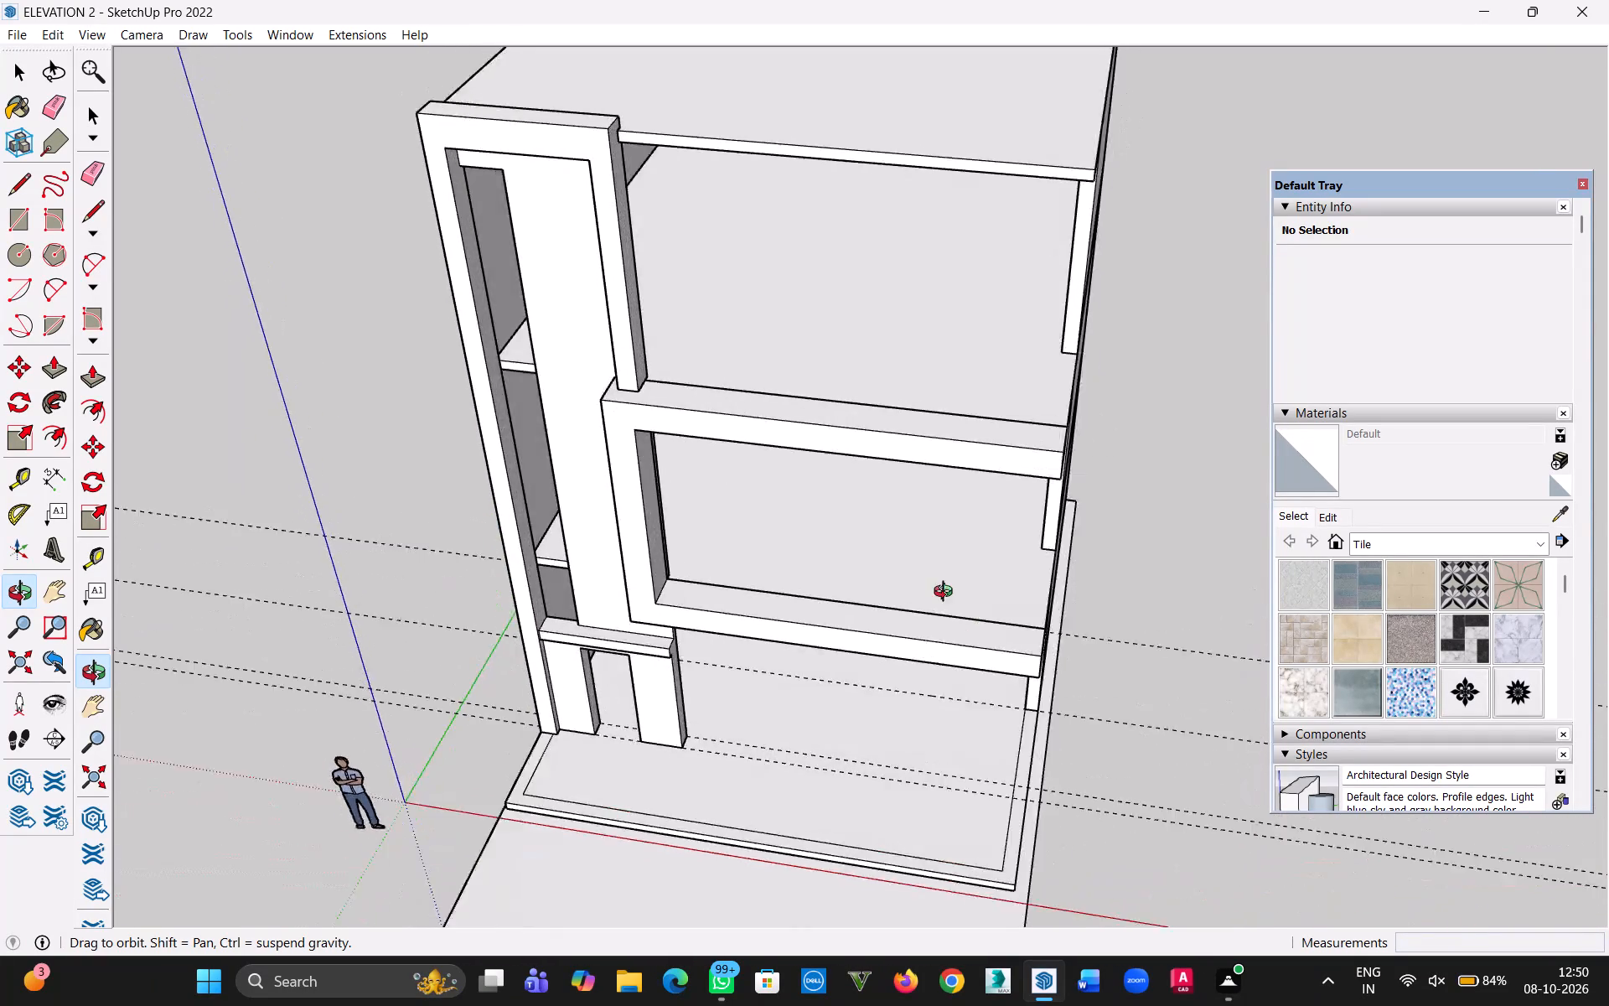
pyautogui.moveTo(947, 594); pyautogui.dragTo(604, 881, button='middle')
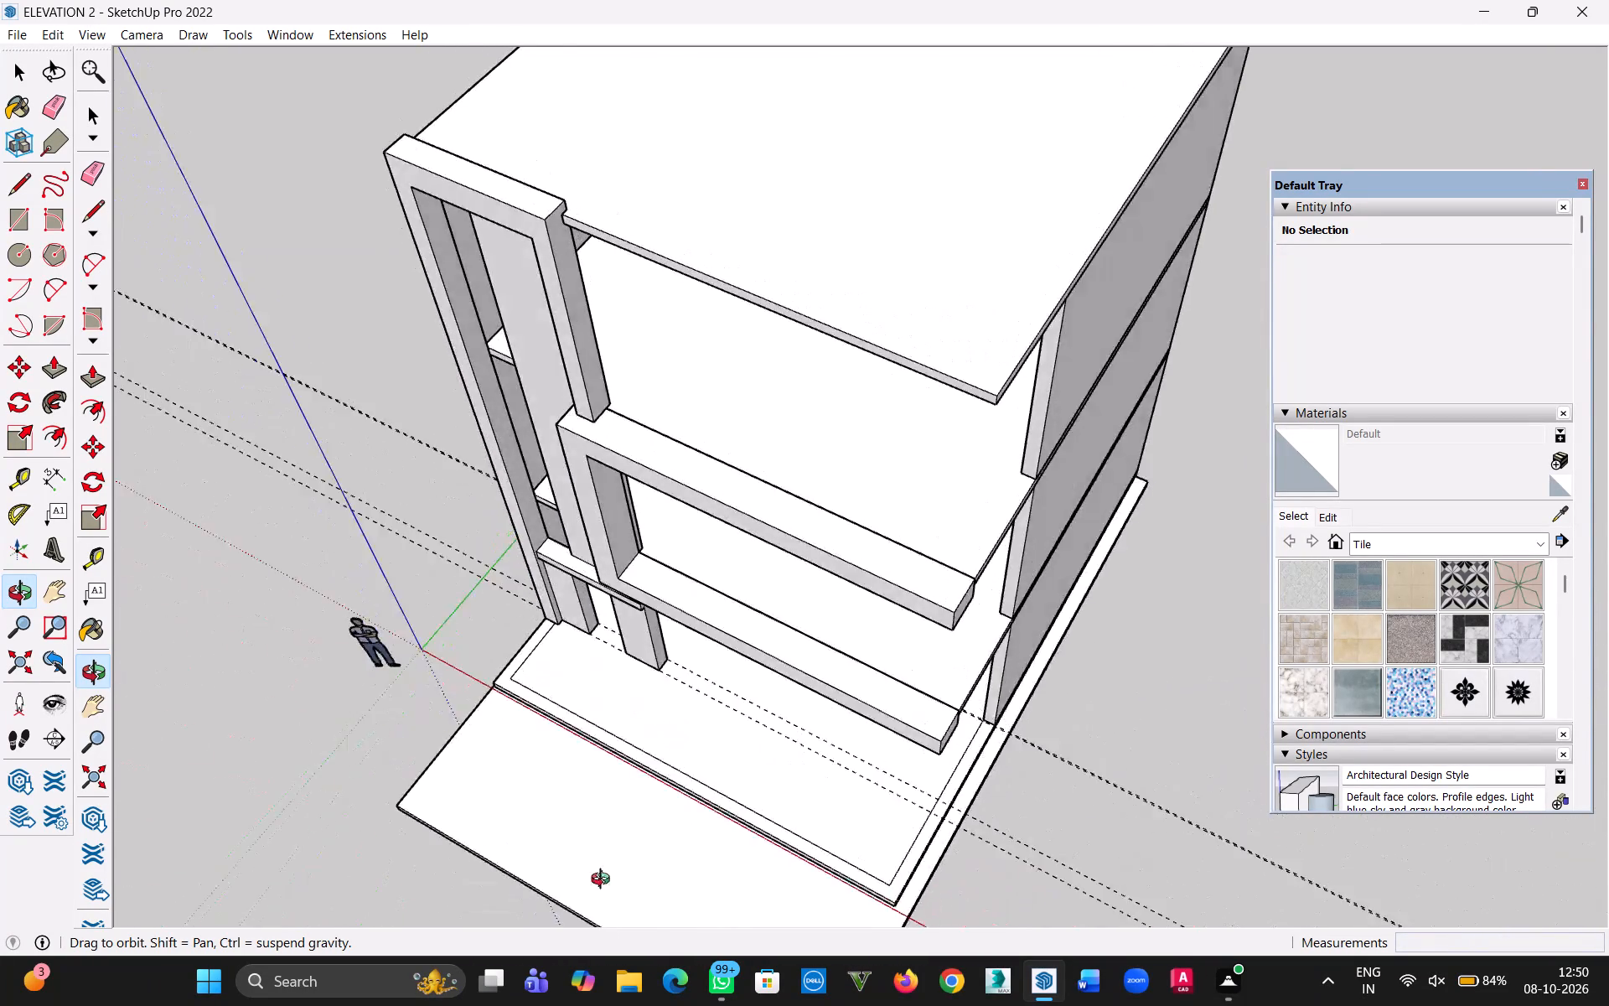
pyautogui.moveTo(604, 881); pyautogui.dragTo(394, 739, button='middle')
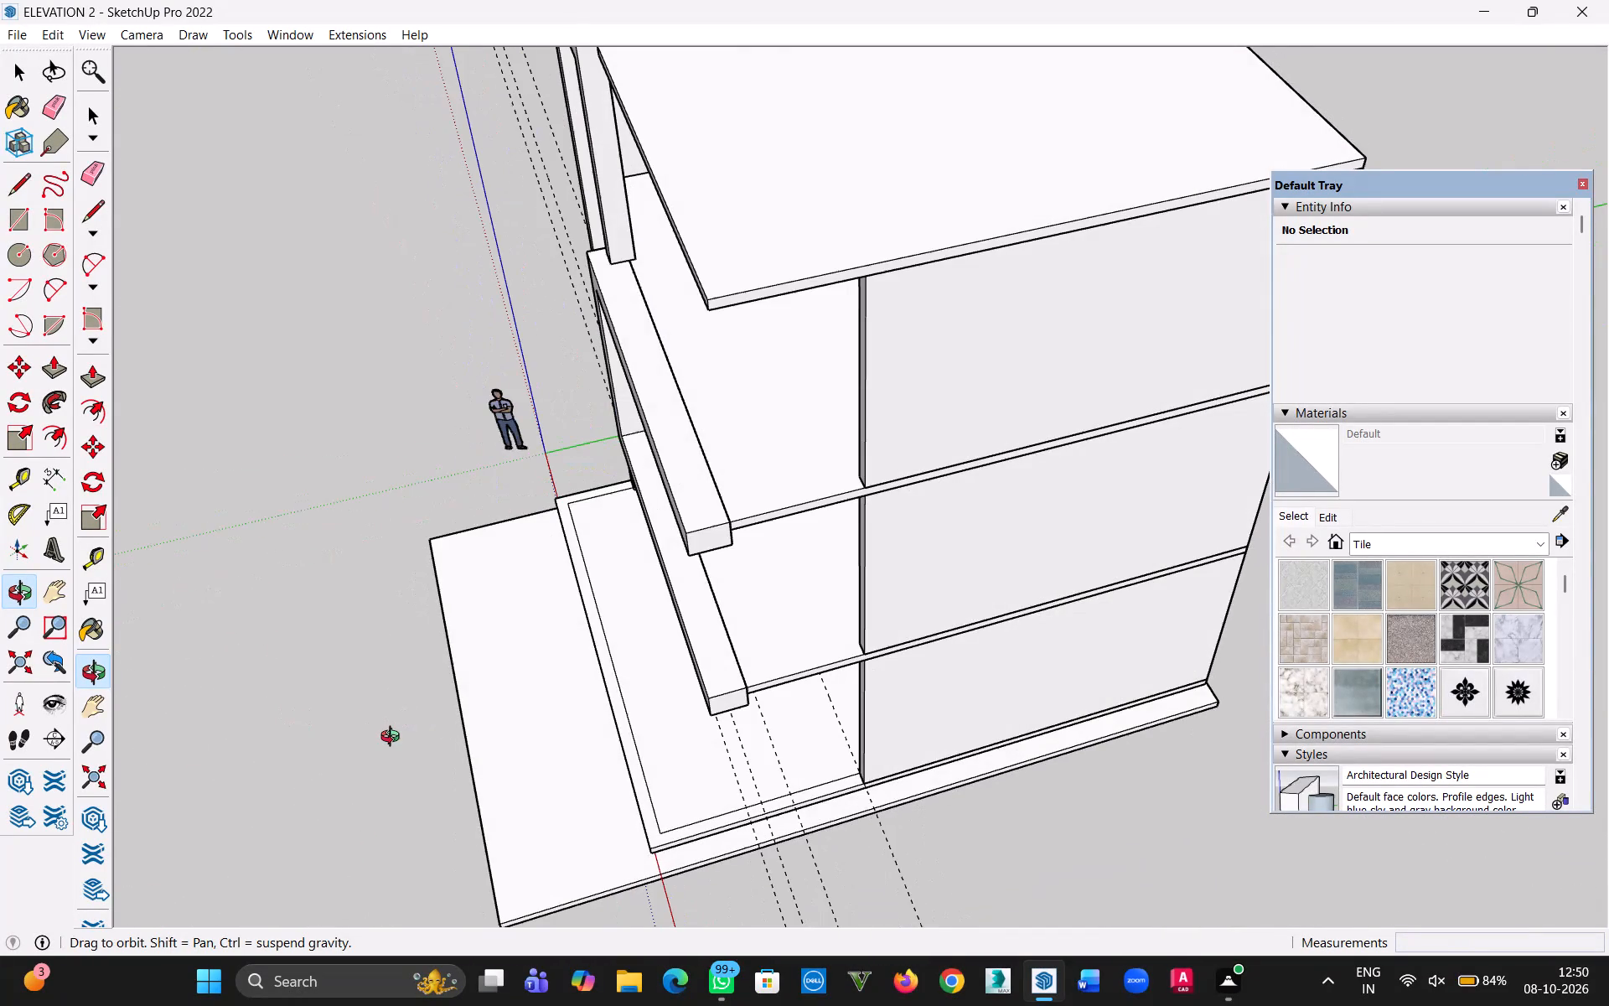
pyautogui.moveTo(394, 739); pyautogui.dragTo(309, 746, button='middle')
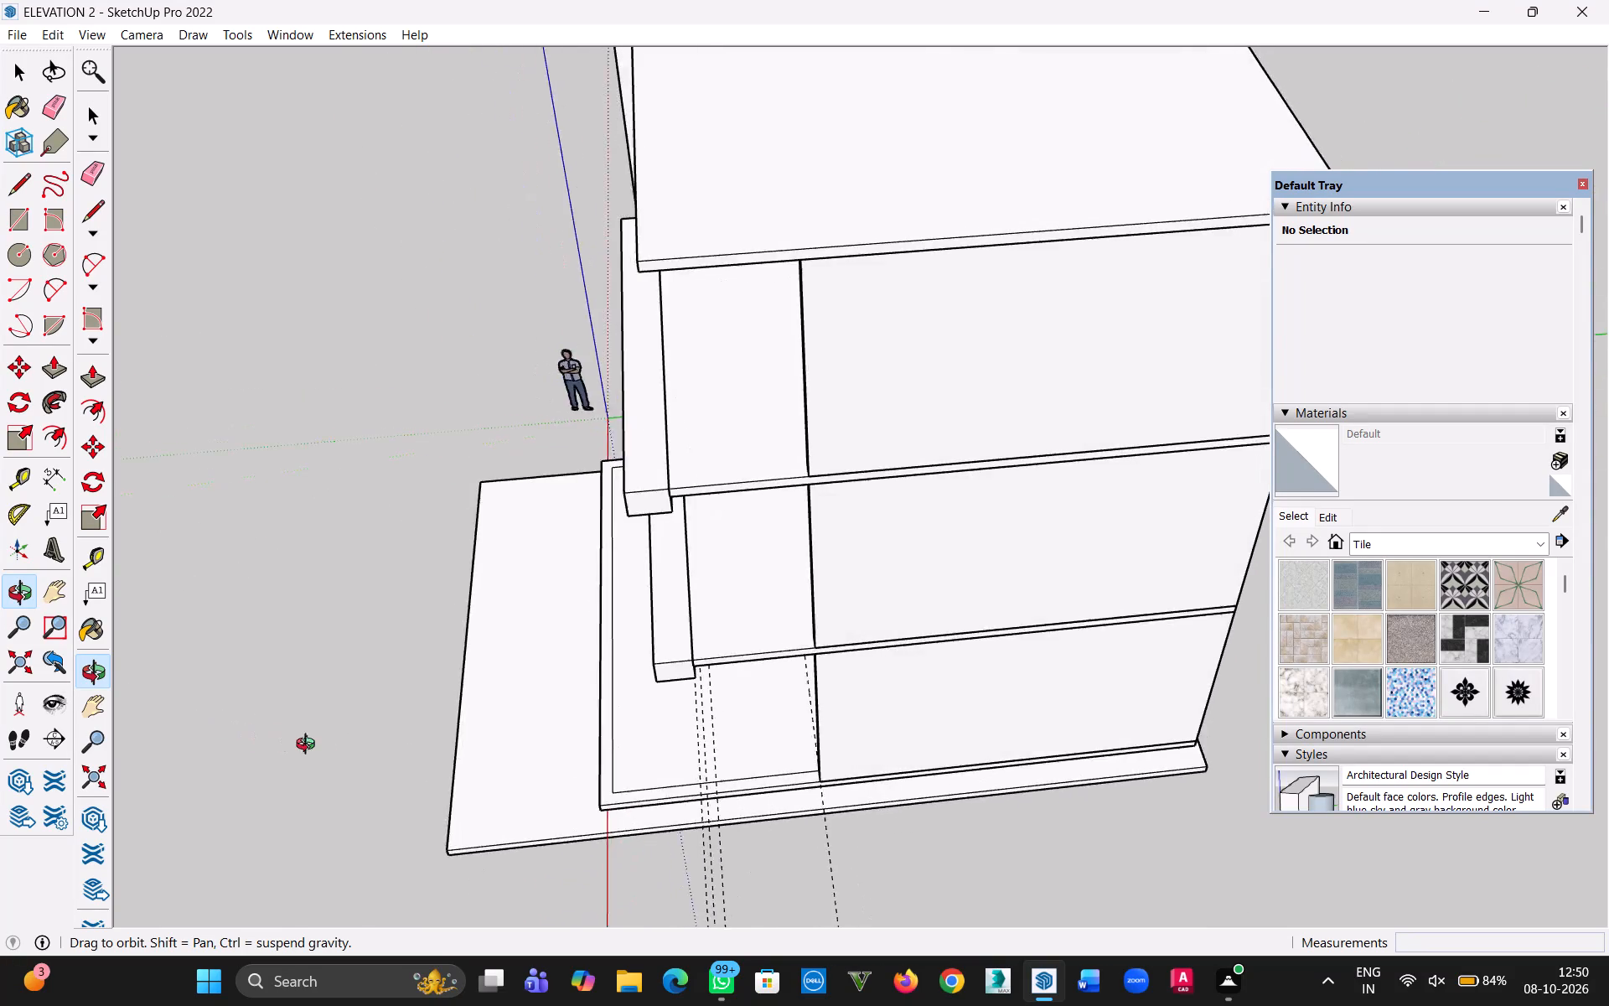
pyautogui.moveTo(309, 746); pyautogui.dragTo(197, 738, button='middle')
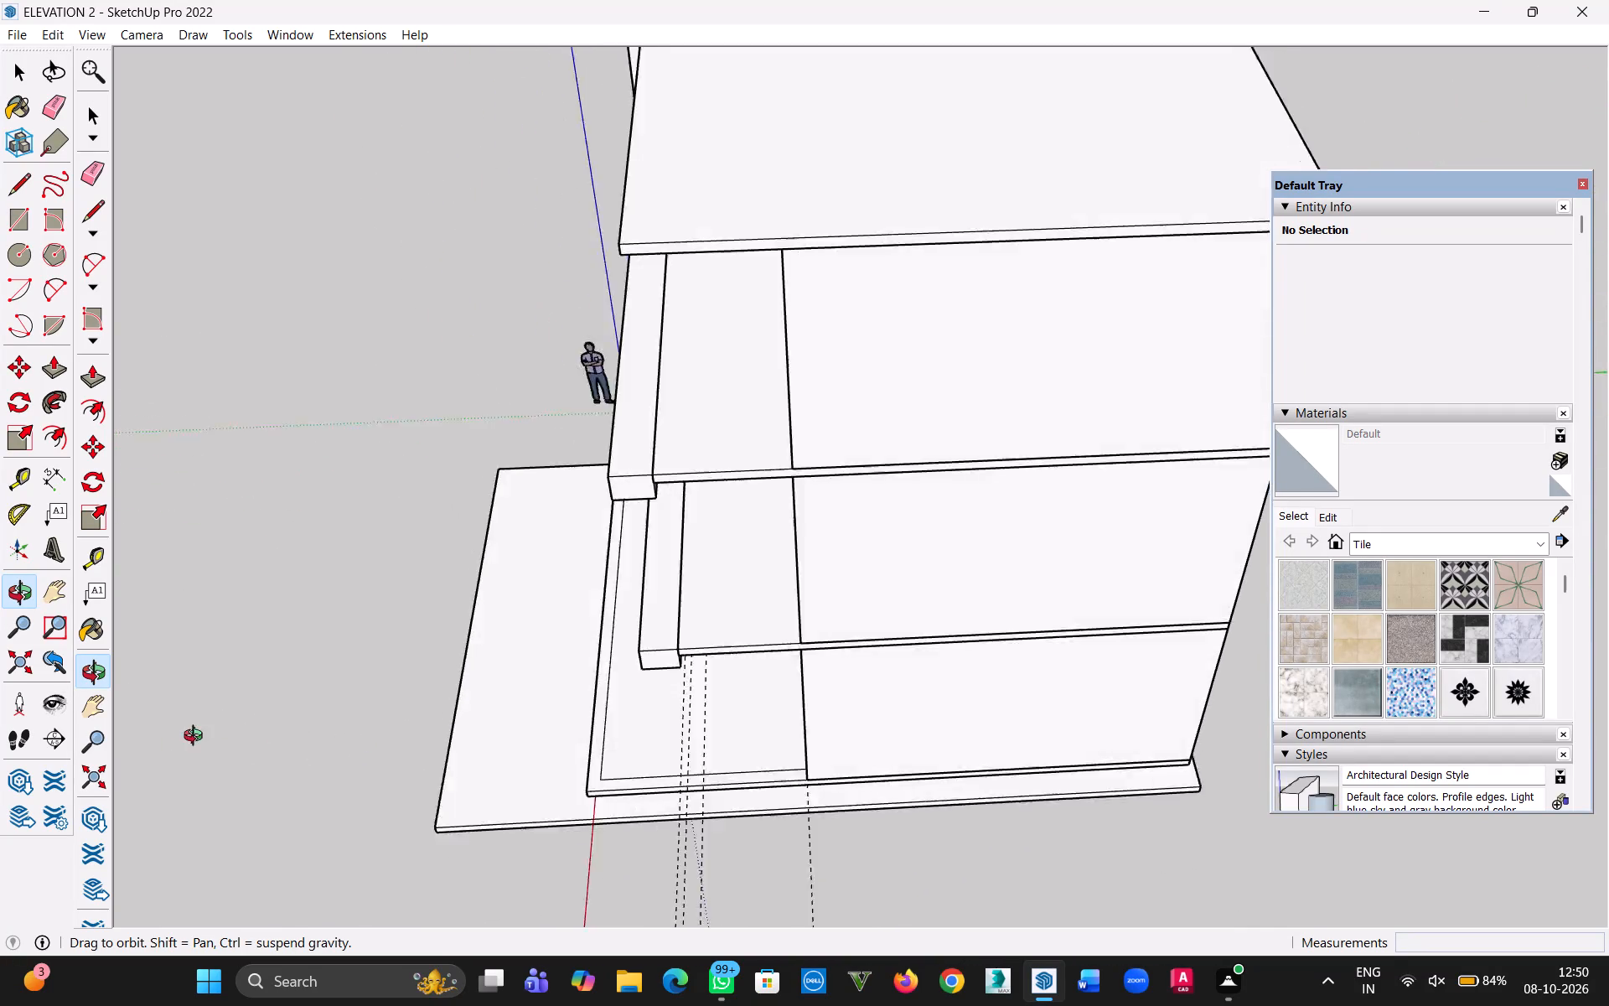
pyautogui.moveTo(197, 738); pyautogui.dragTo(157, 717, button='middle')
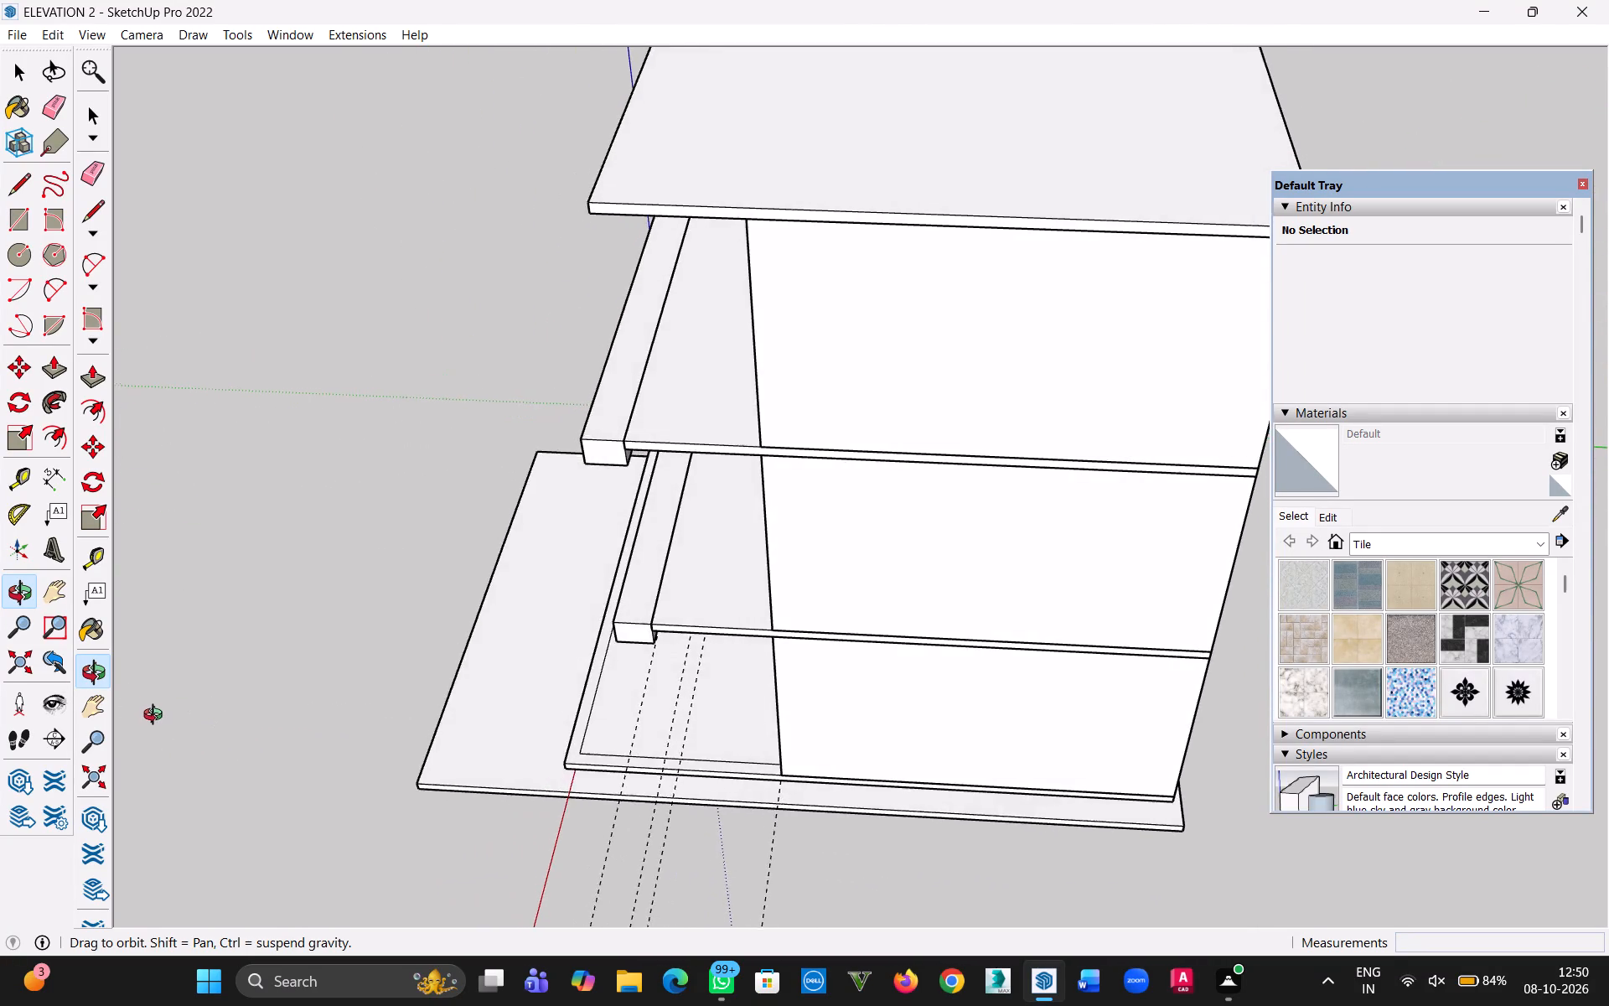
pyautogui.moveTo(157, 717); pyautogui.dragTo(154, 689, button='middle')
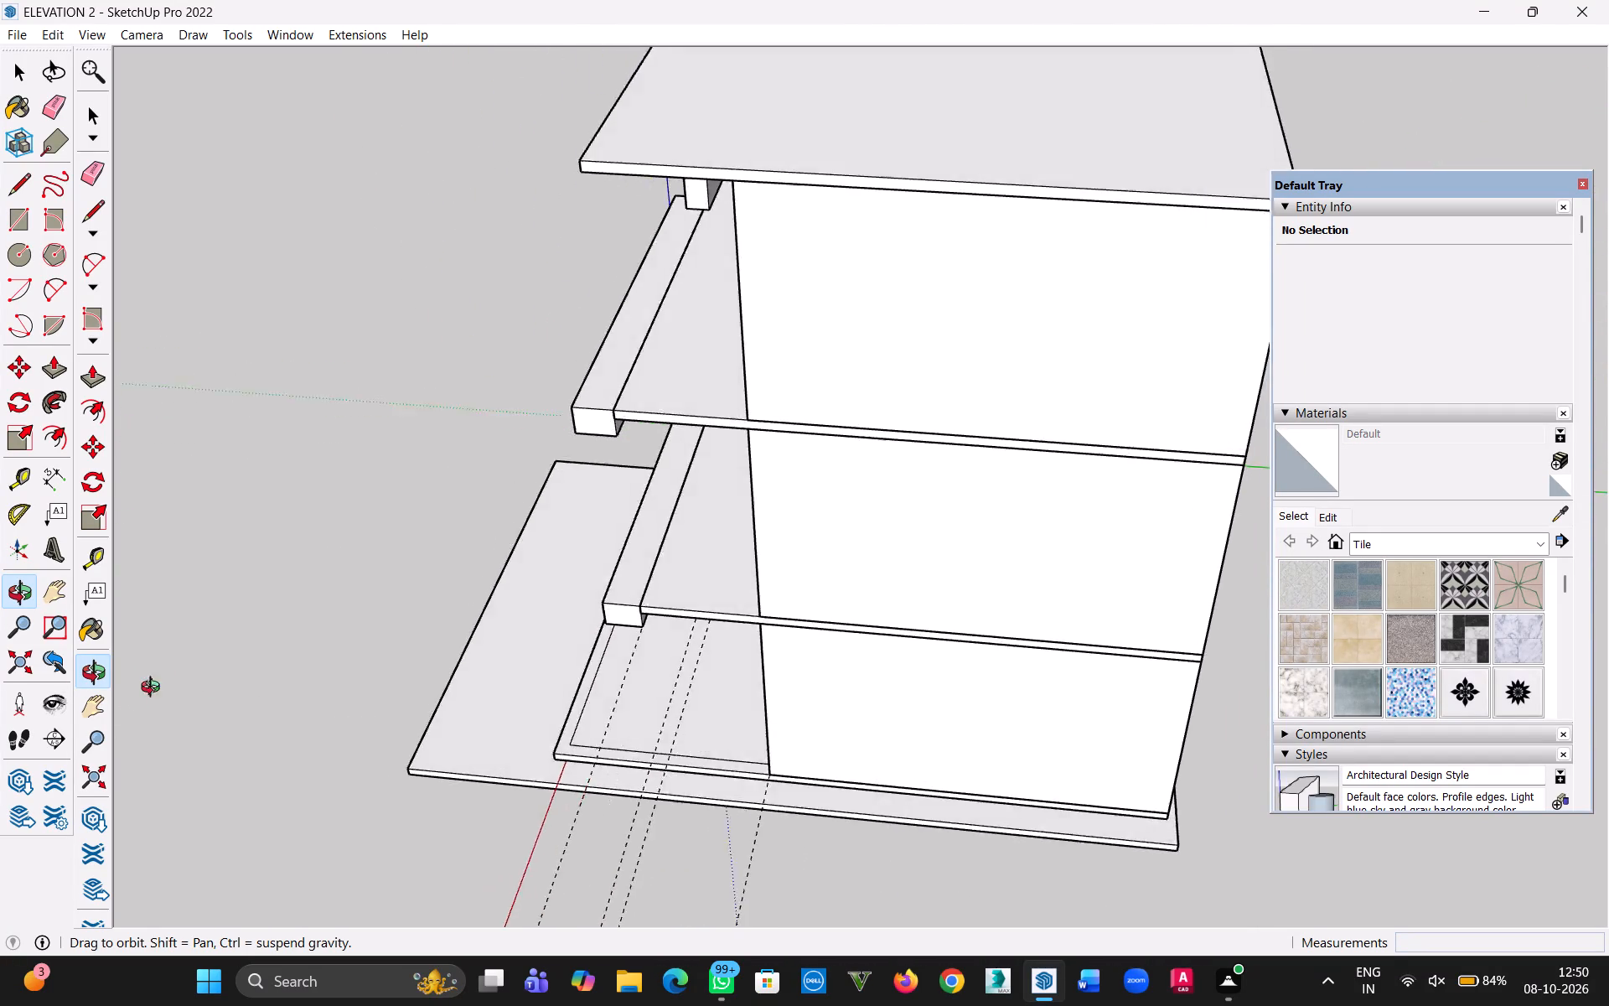
pyautogui.moveTo(154, 689); pyautogui.dragTo(504, 480, button='middle')
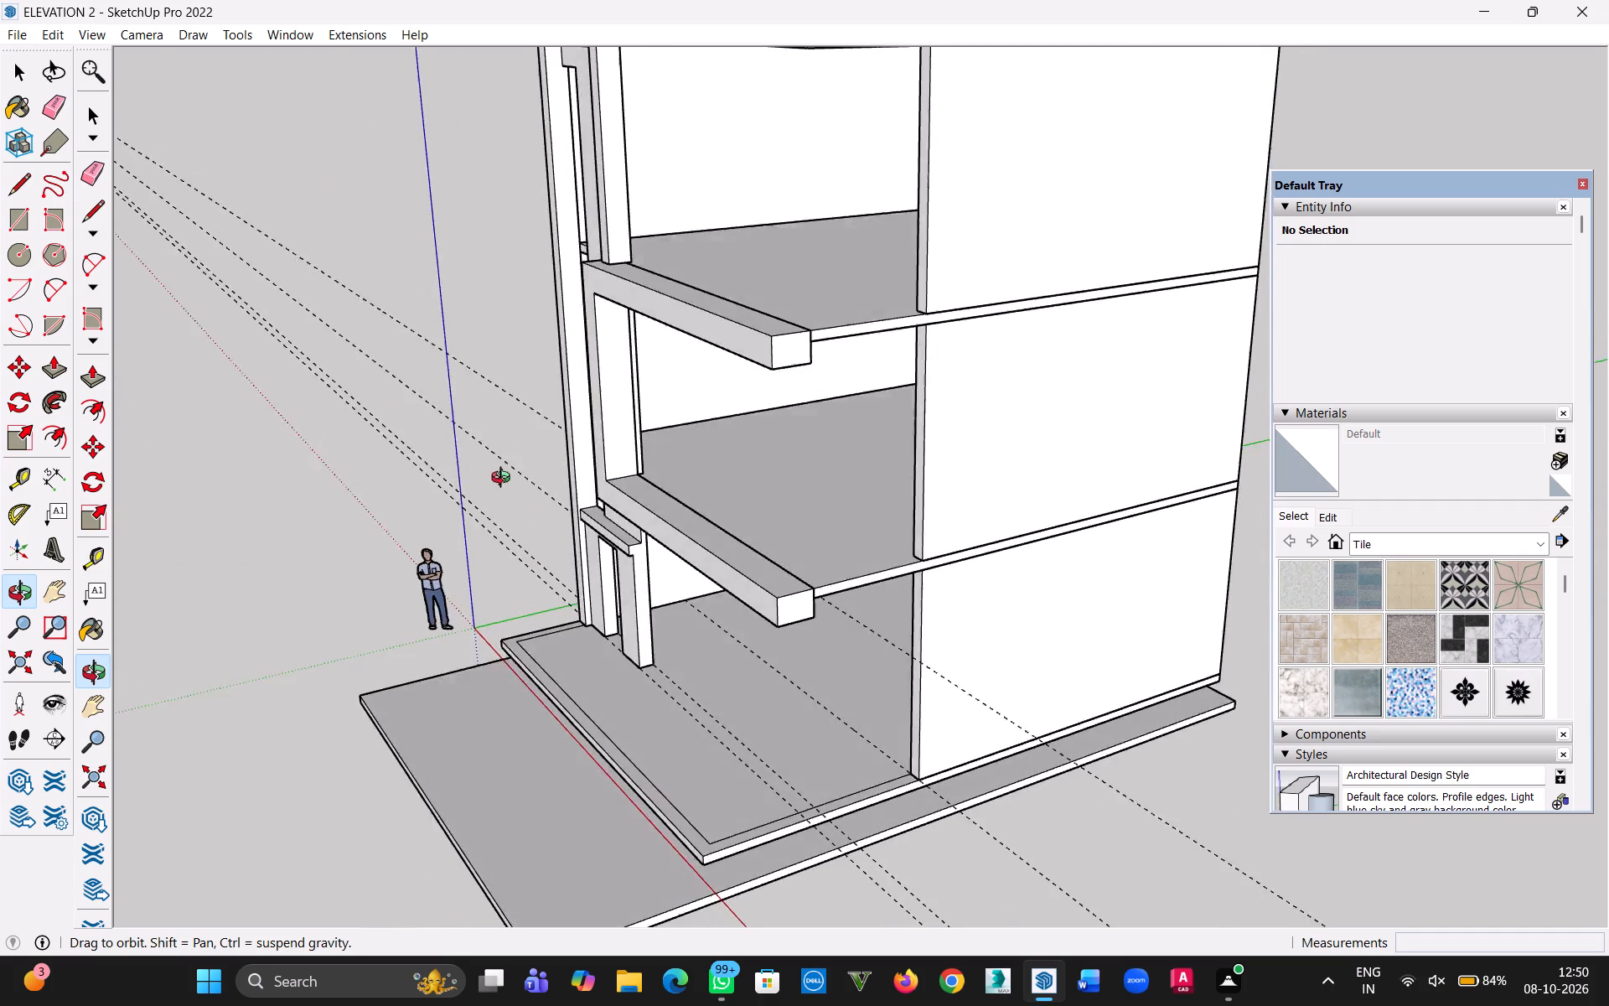
pyautogui.moveTo(504, 480); pyautogui.dragTo(397, 461, button='middle')
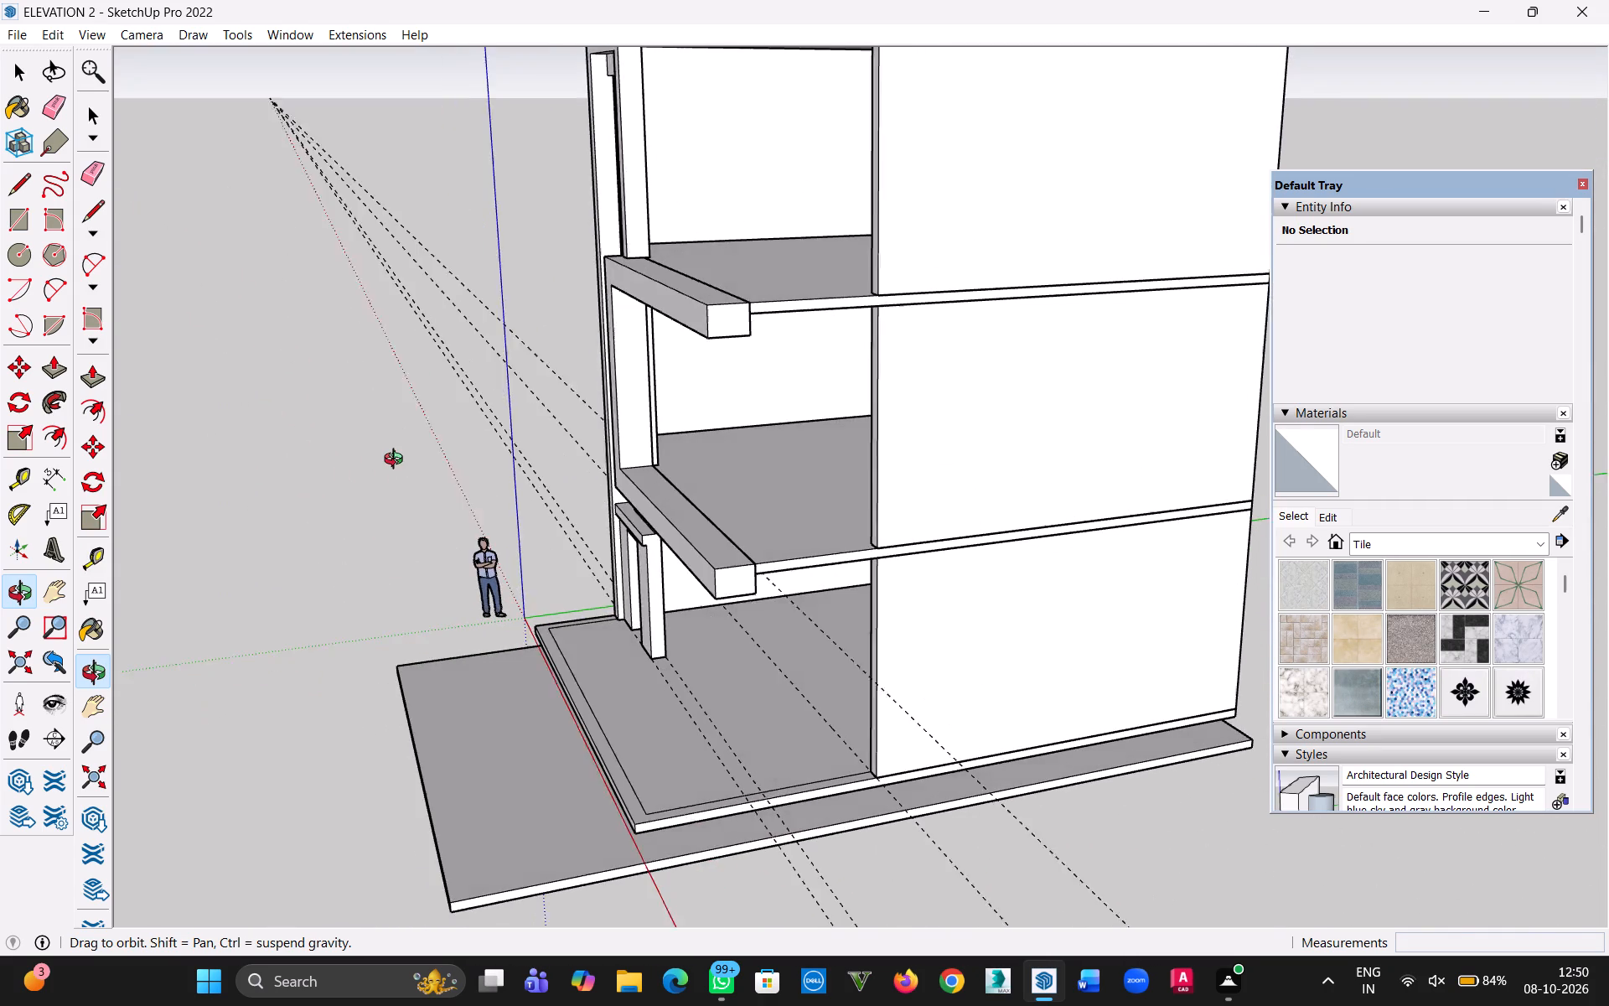
pyautogui.moveTo(397, 461); pyautogui.dragTo(395, 460, button='middle')
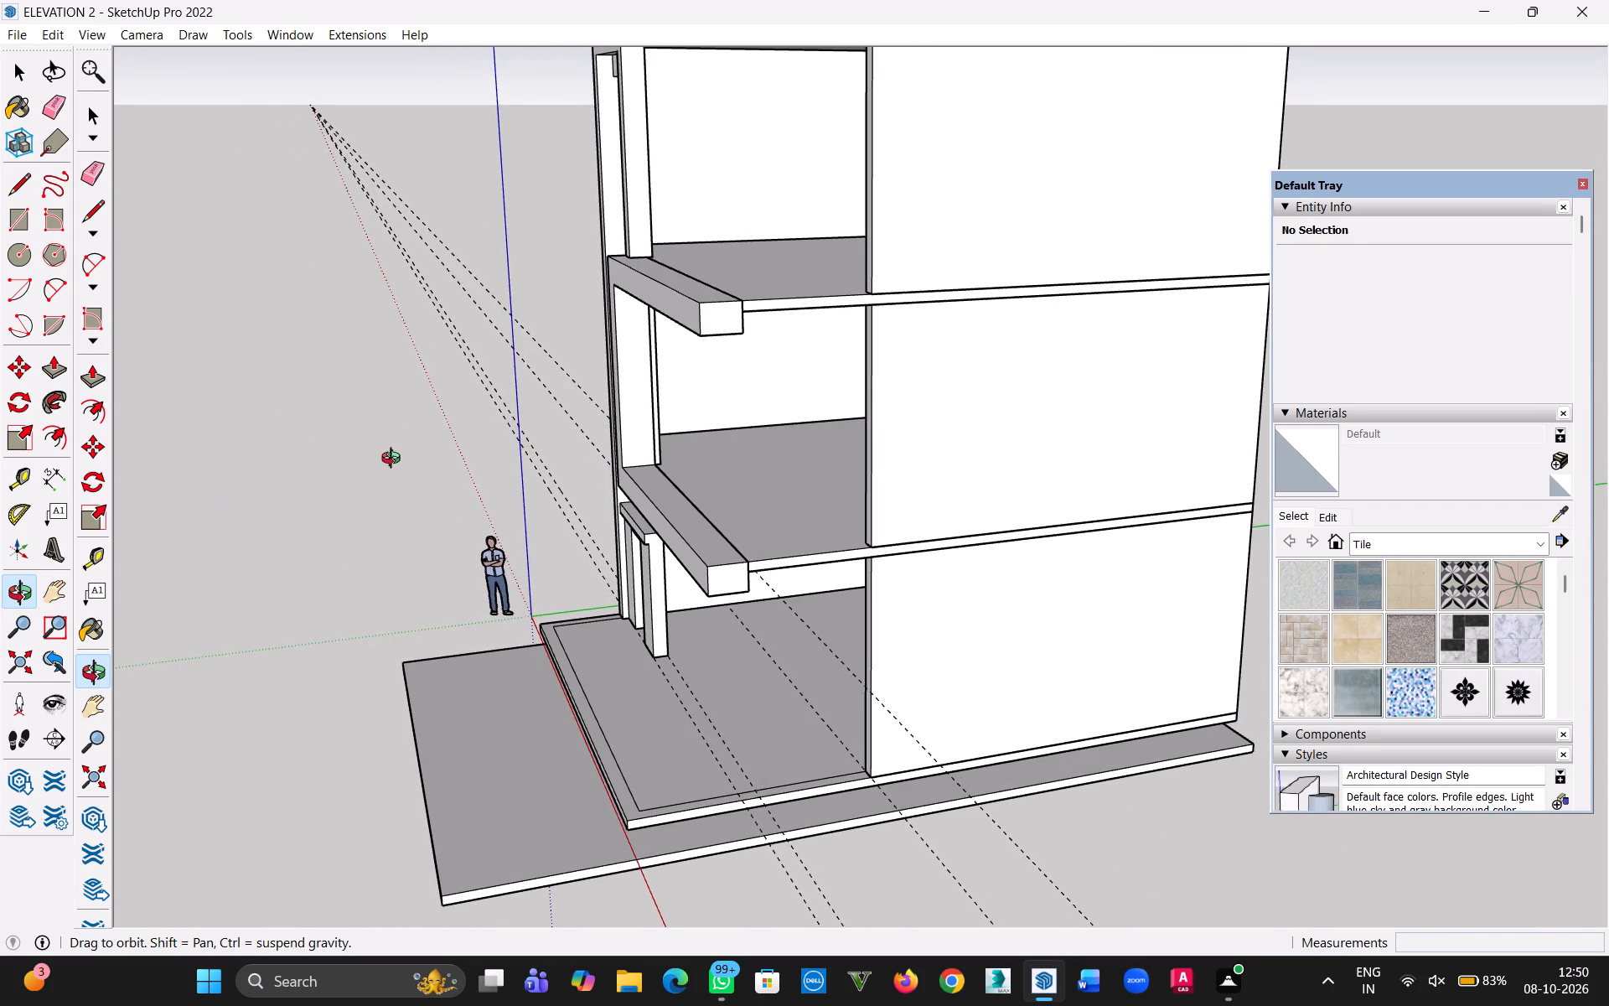
pyautogui.moveTo(395, 460); pyautogui.dragTo(406, 527, button='middle')
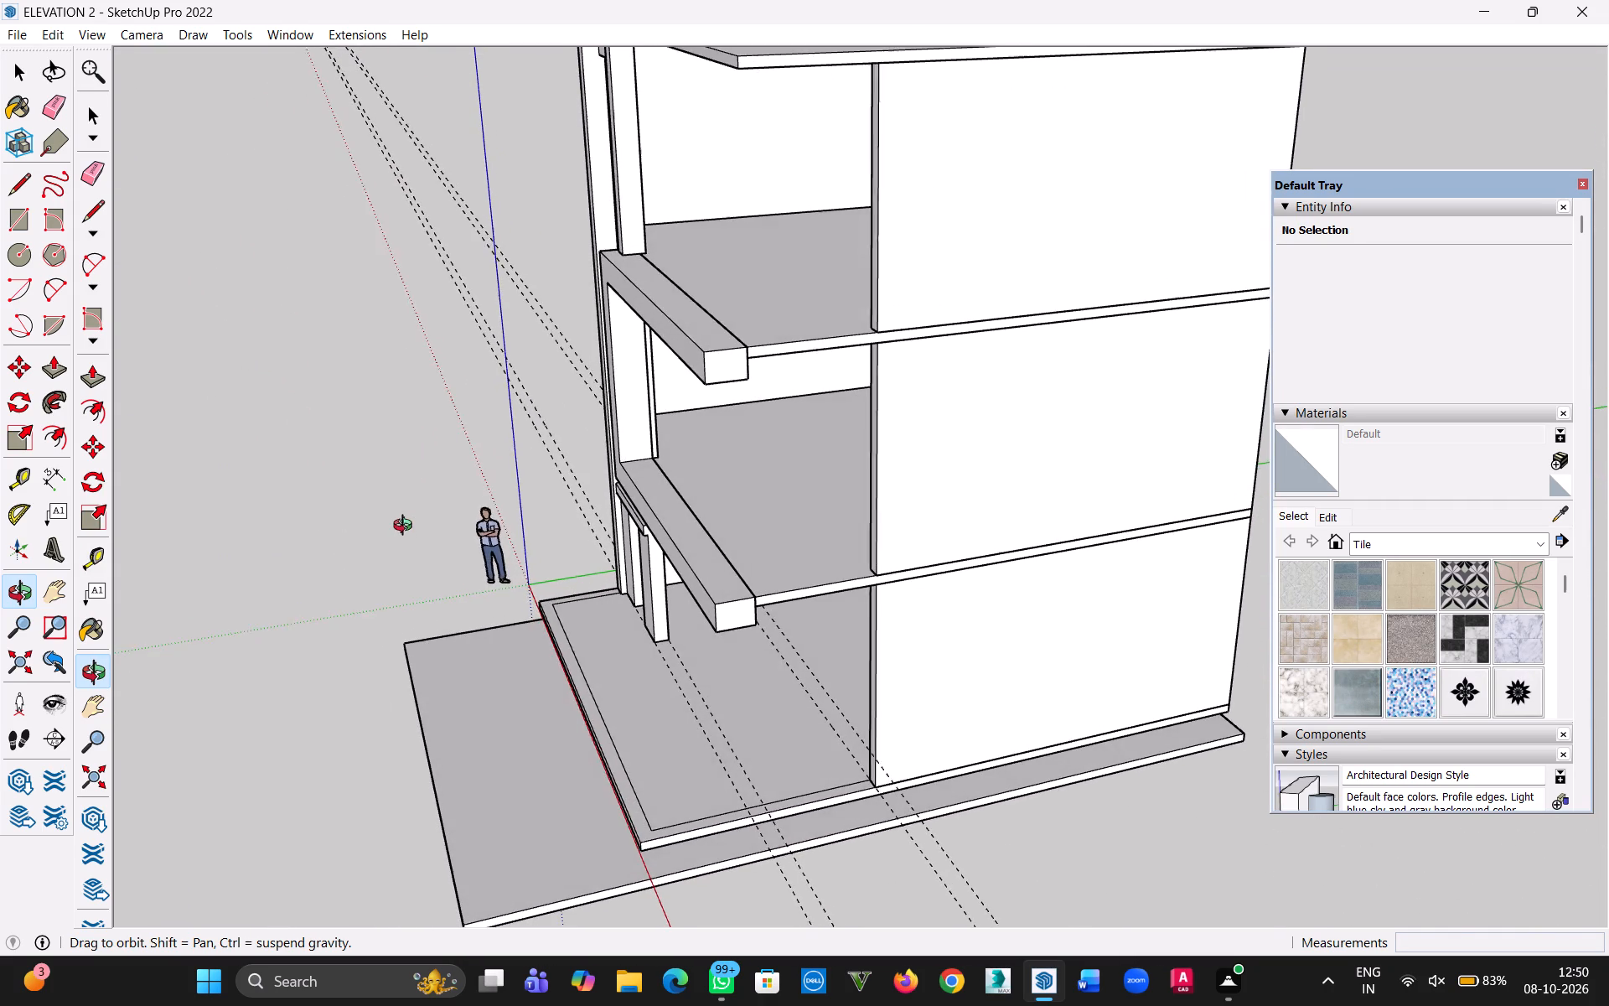
pyautogui.moveTo(406, 527); pyautogui.dragTo(411, 550, button='middle')
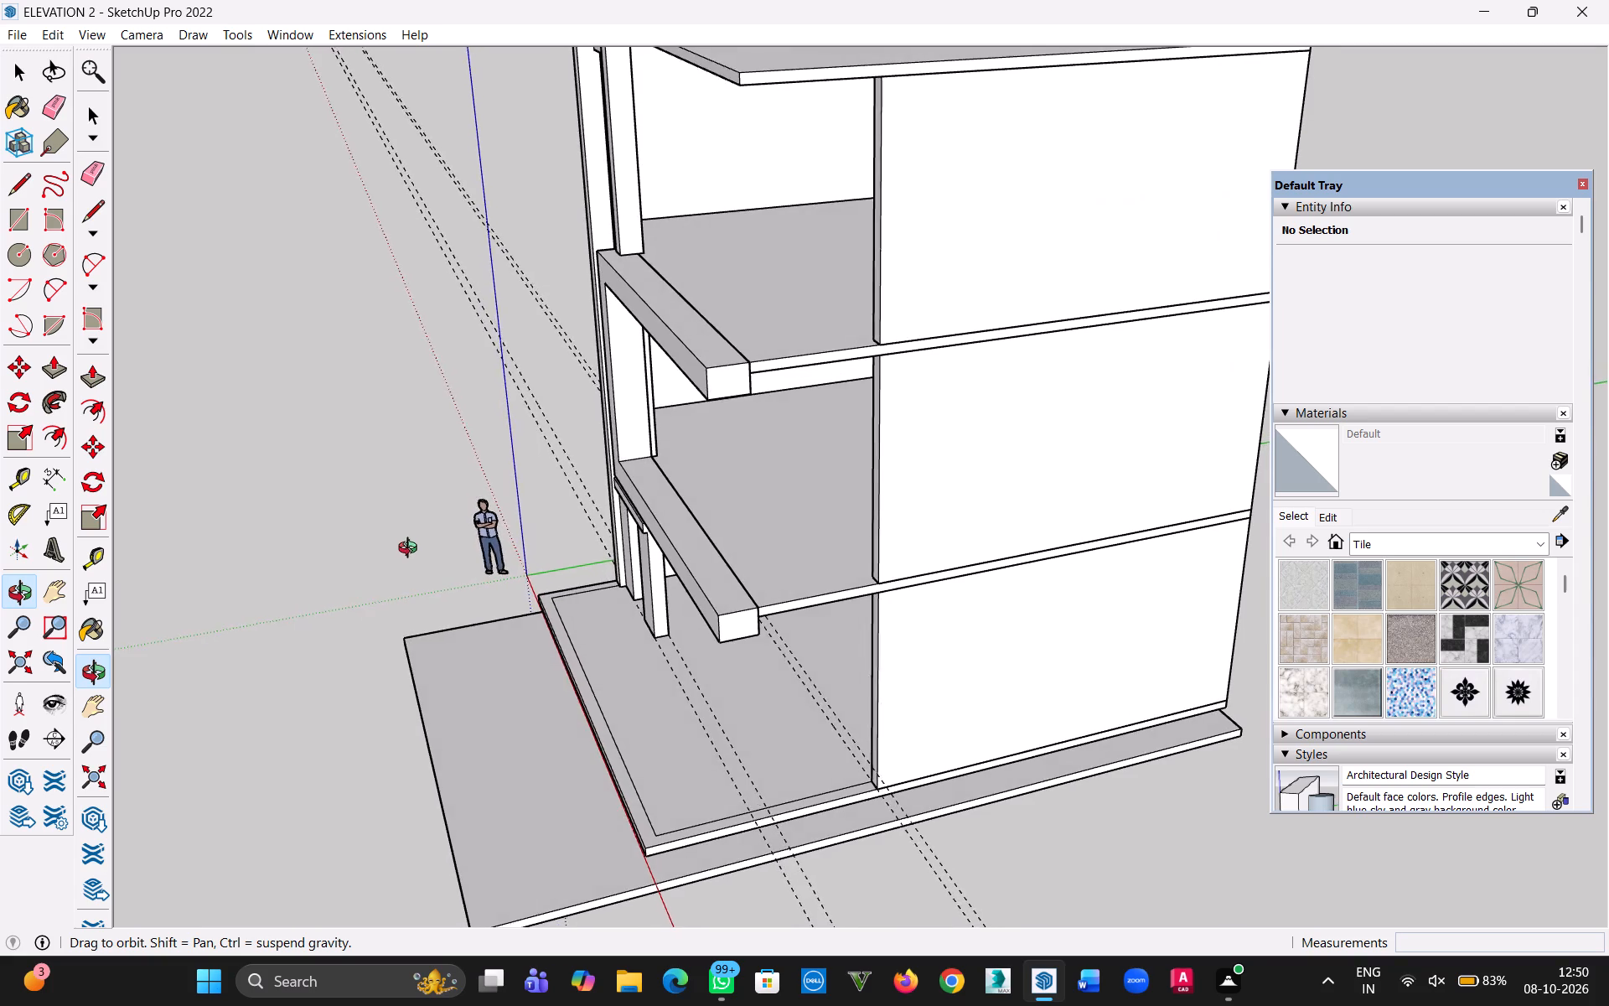
pyautogui.moveTo(411, 550); pyautogui.dragTo(435, 571, button='middle')
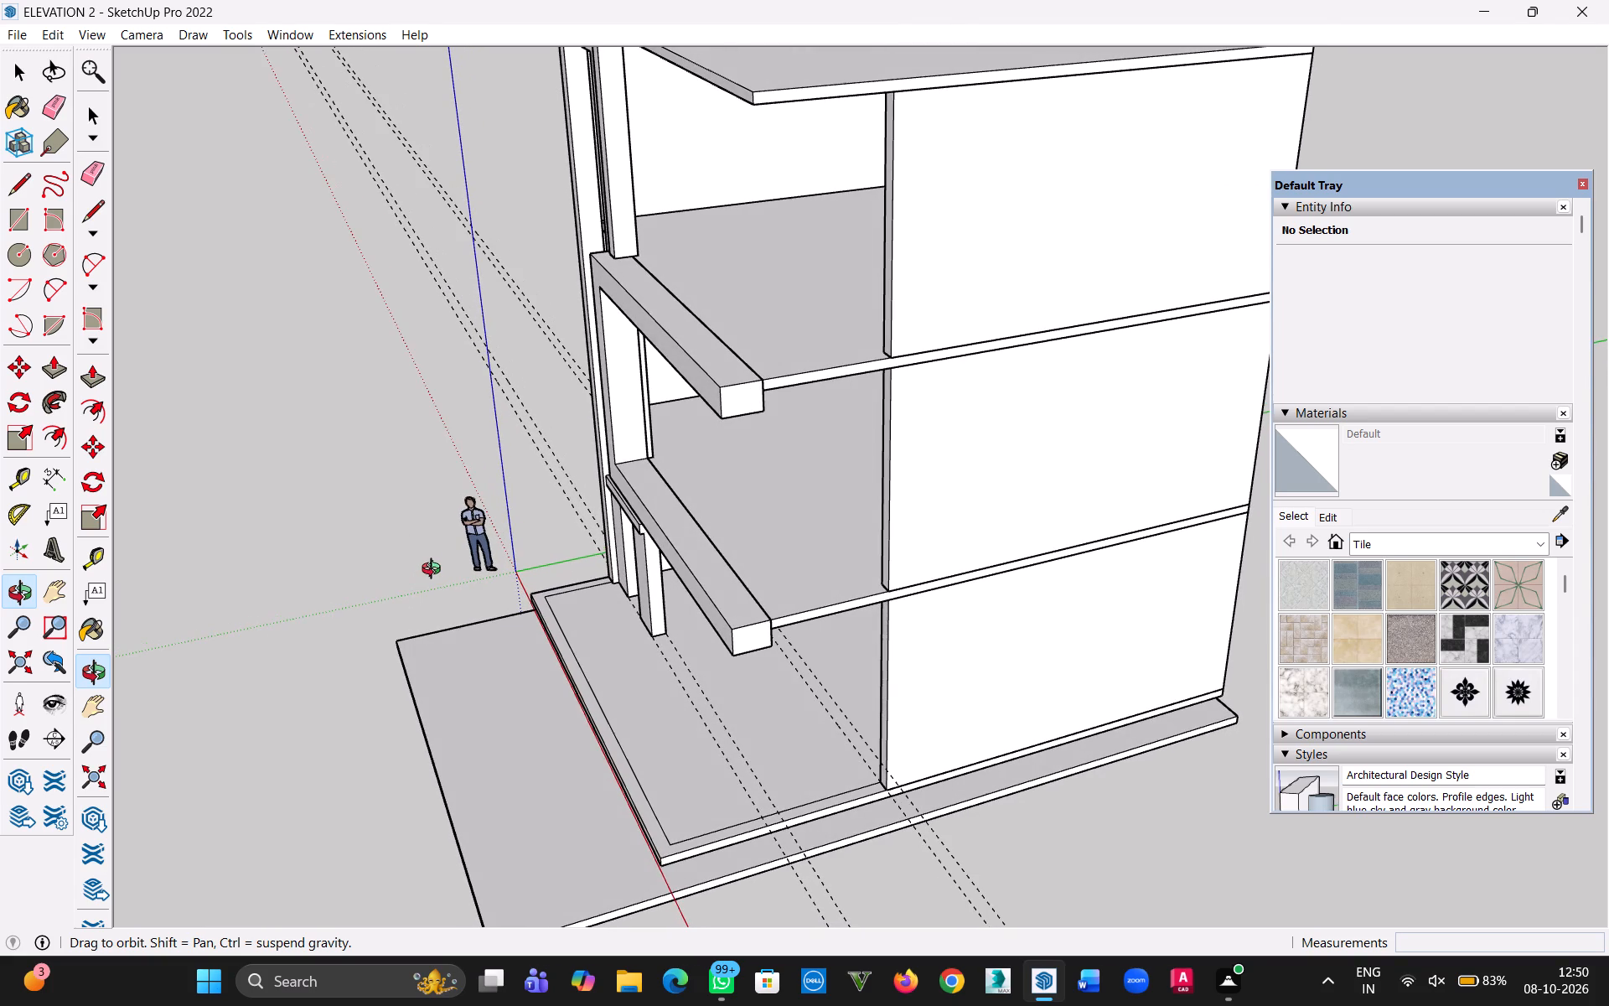
pyautogui.moveTo(435, 571); pyautogui.dragTo(323, 693, button='middle')
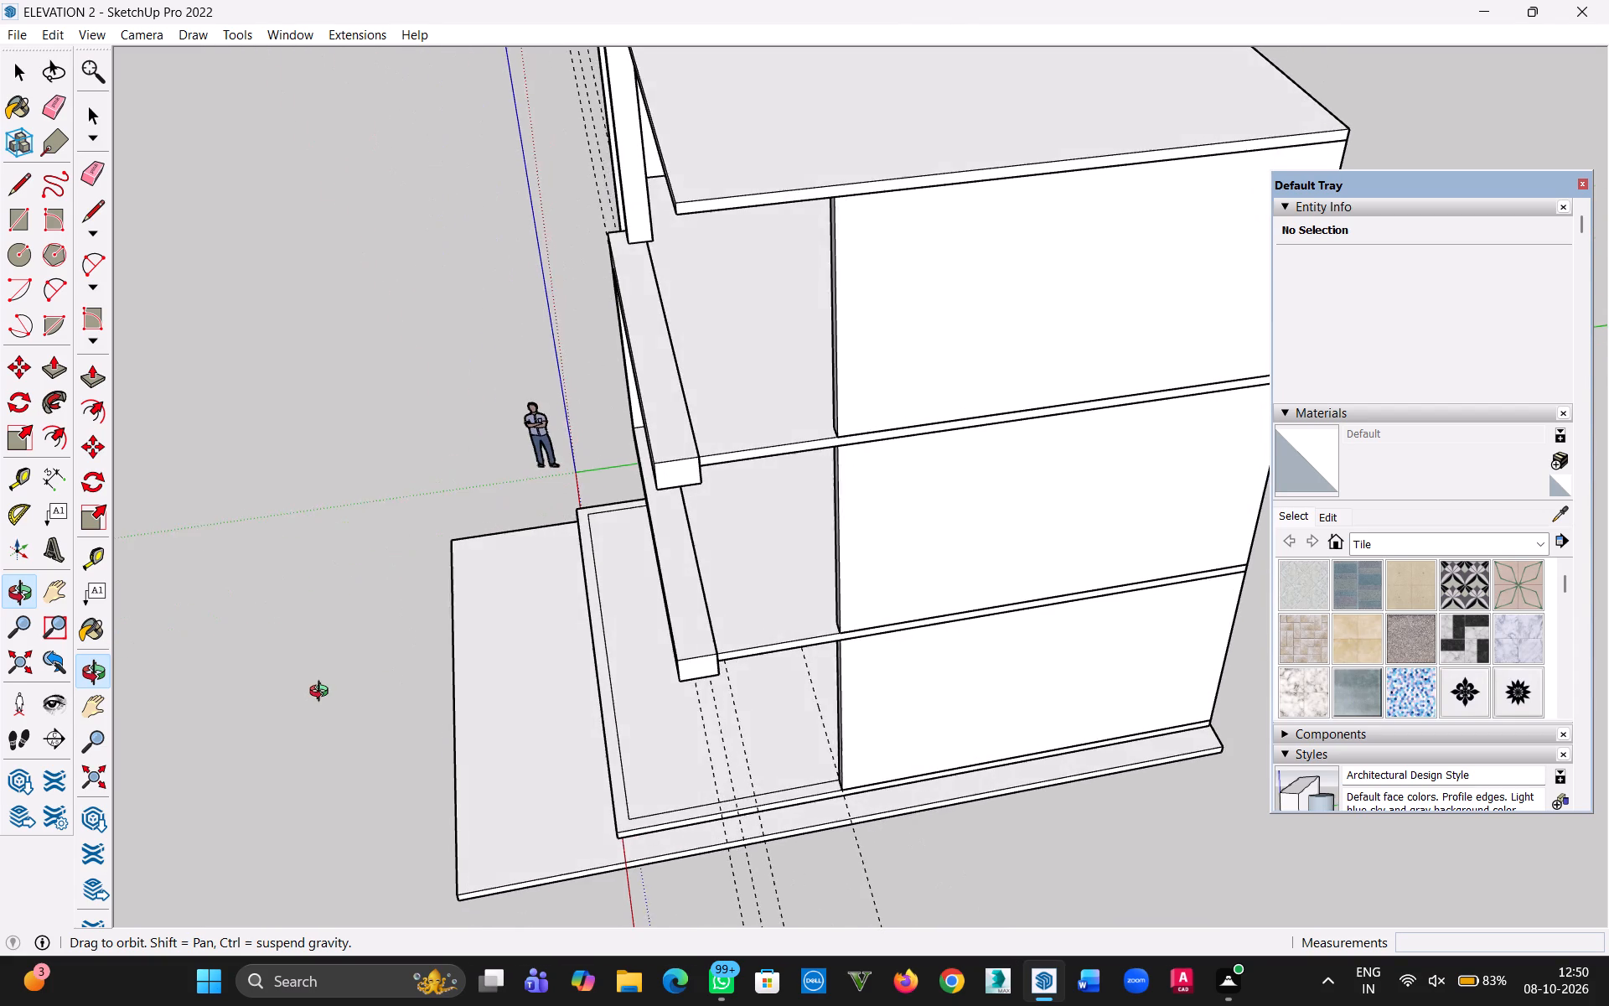
pyautogui.moveTo(323, 693); pyautogui.dragTo(391, 698, button='middle')
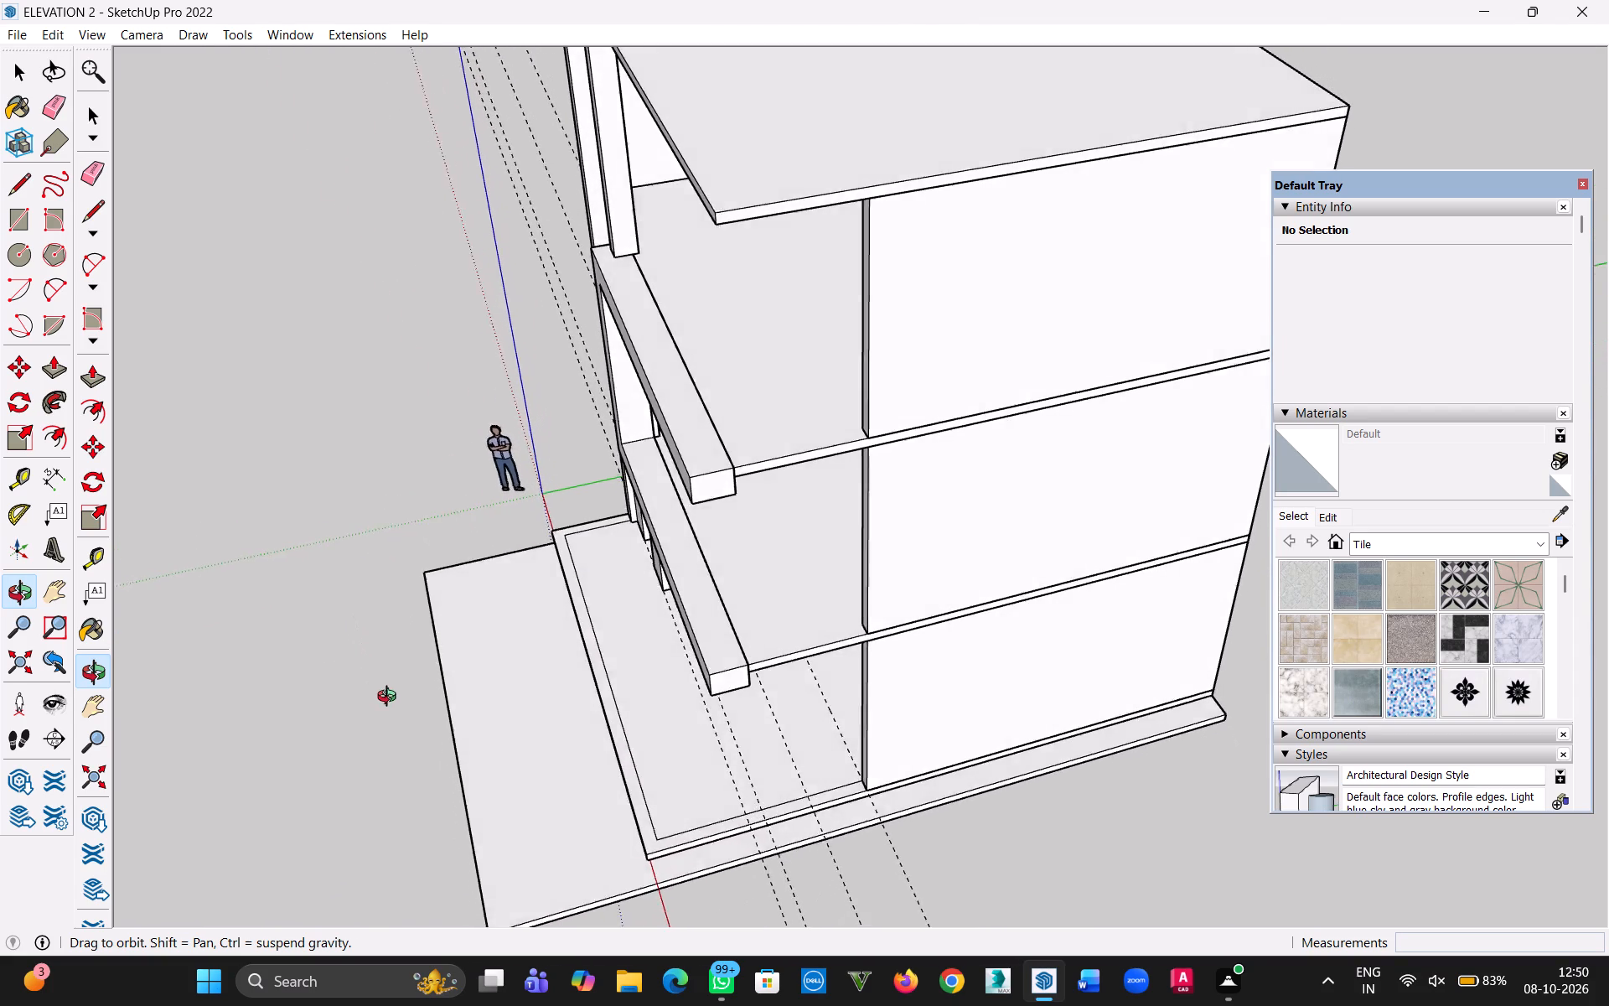
pyautogui.moveTo(391, 698); pyautogui.dragTo(246, 414, button='middle')
# Undo the stacked slab-and-wall copies above the first-floor slab and clear the selection.
pyautogui.hotkey('ctrl', 'z')
pyautogui.hotkey('ctrl', 'z')
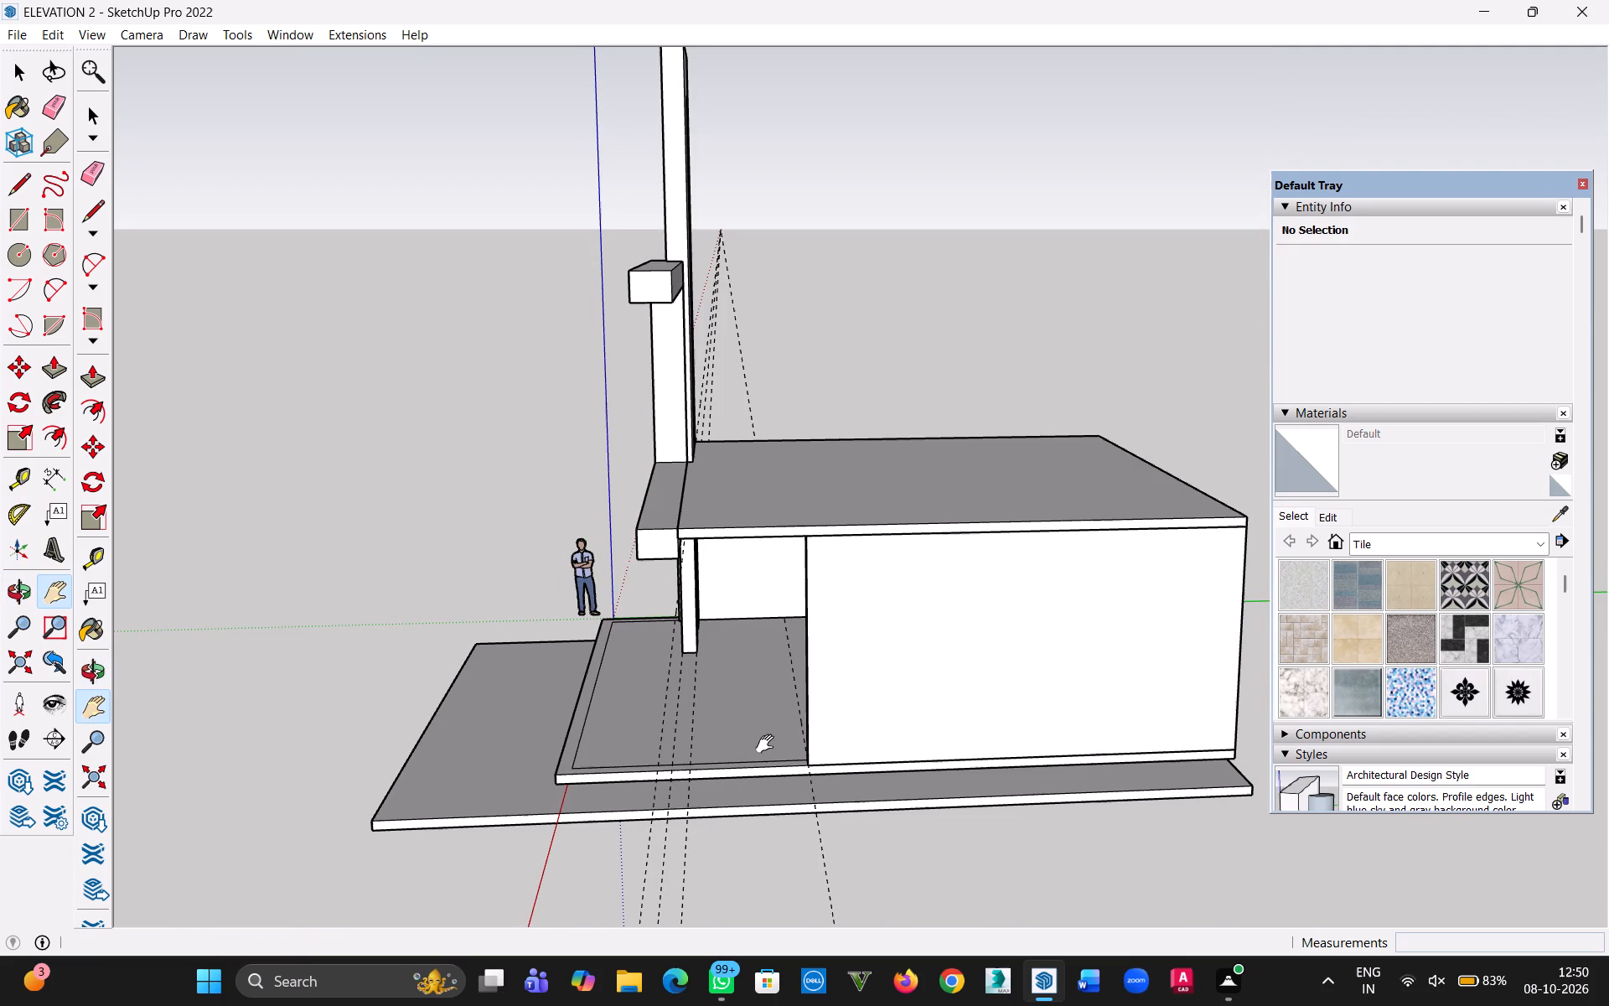
pyautogui.hotkey('ctrl', 'y')
pyautogui.click(22, 86)
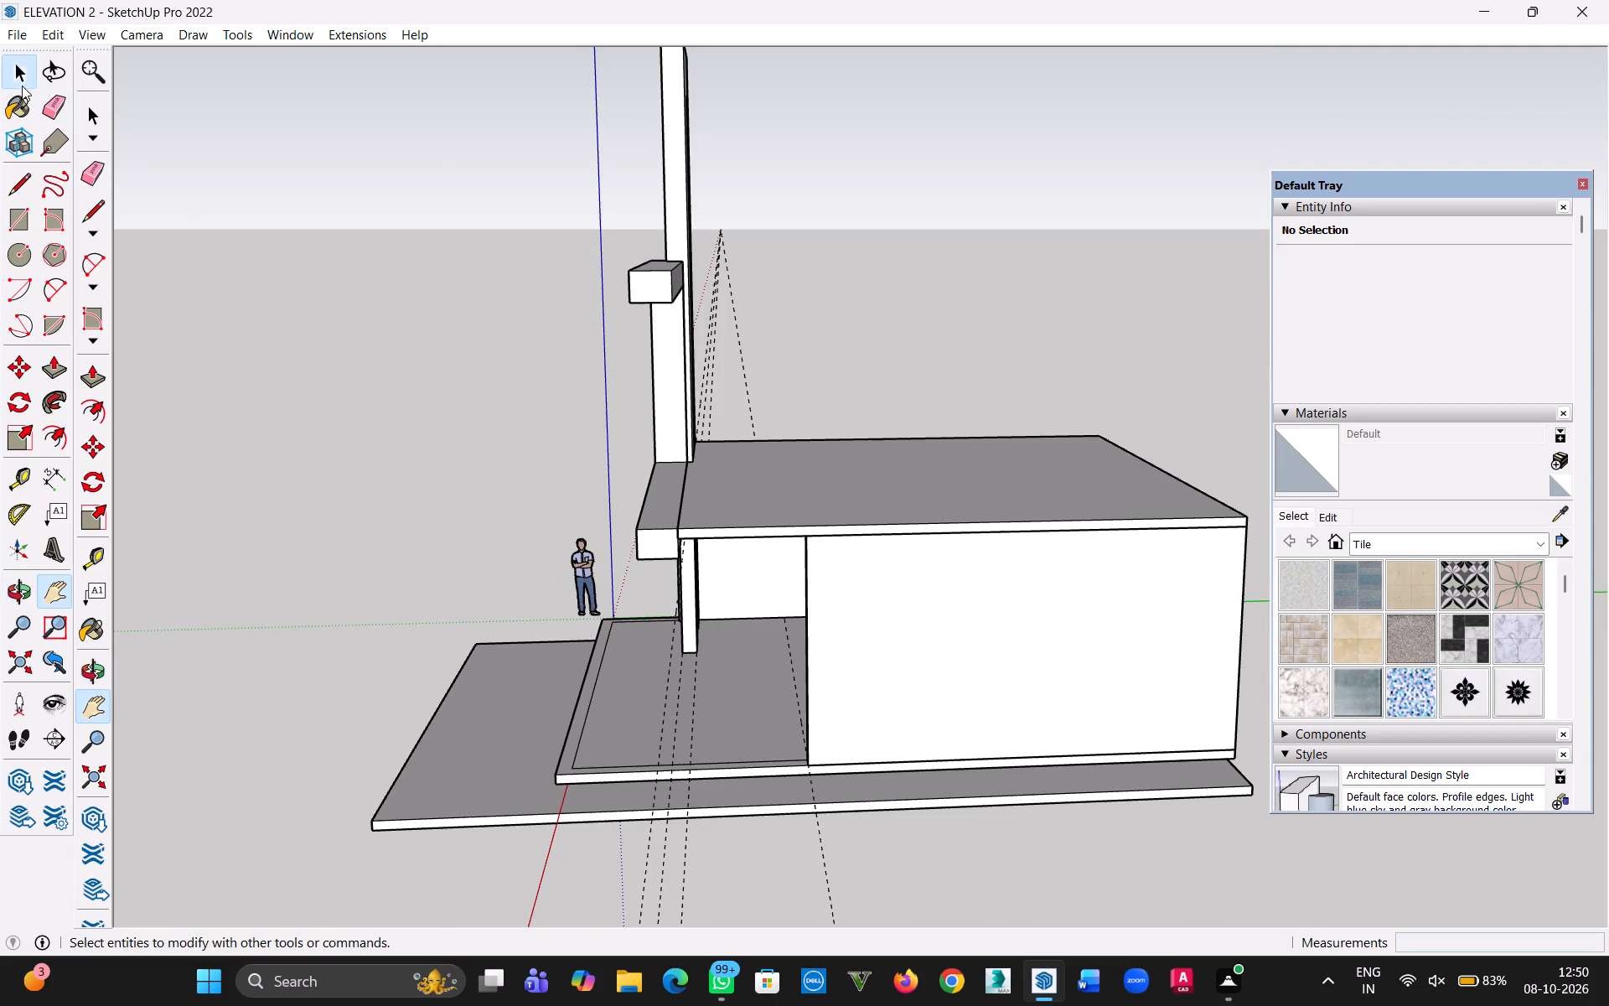
pyautogui.click(263, 299)
# Examine the ground storey's interior, entrance frame and first-floor slab from the front and the opposite side.
pyautogui.moveTo(377, 438); pyautogui.dragTo(936, 477, button='middle')
pyautogui.scroll(10, 1119, 778)
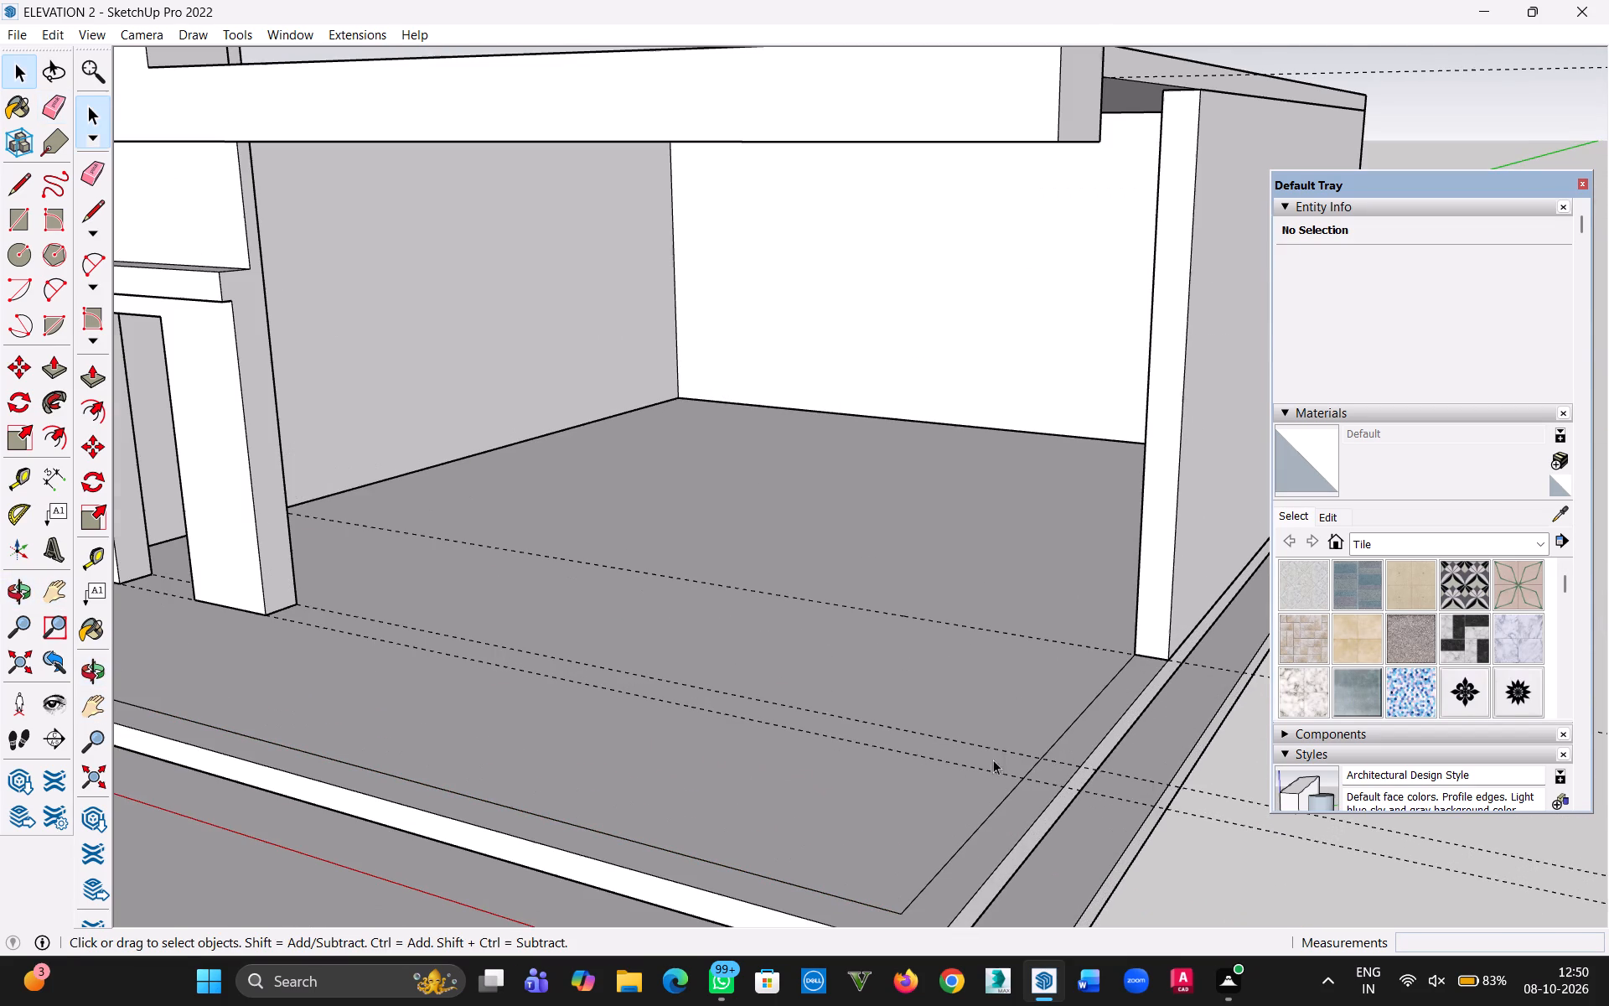
pyautogui.press('h')
pyautogui.moveTo(724, 760); pyautogui.dragTo(1299, 787, button='middle')
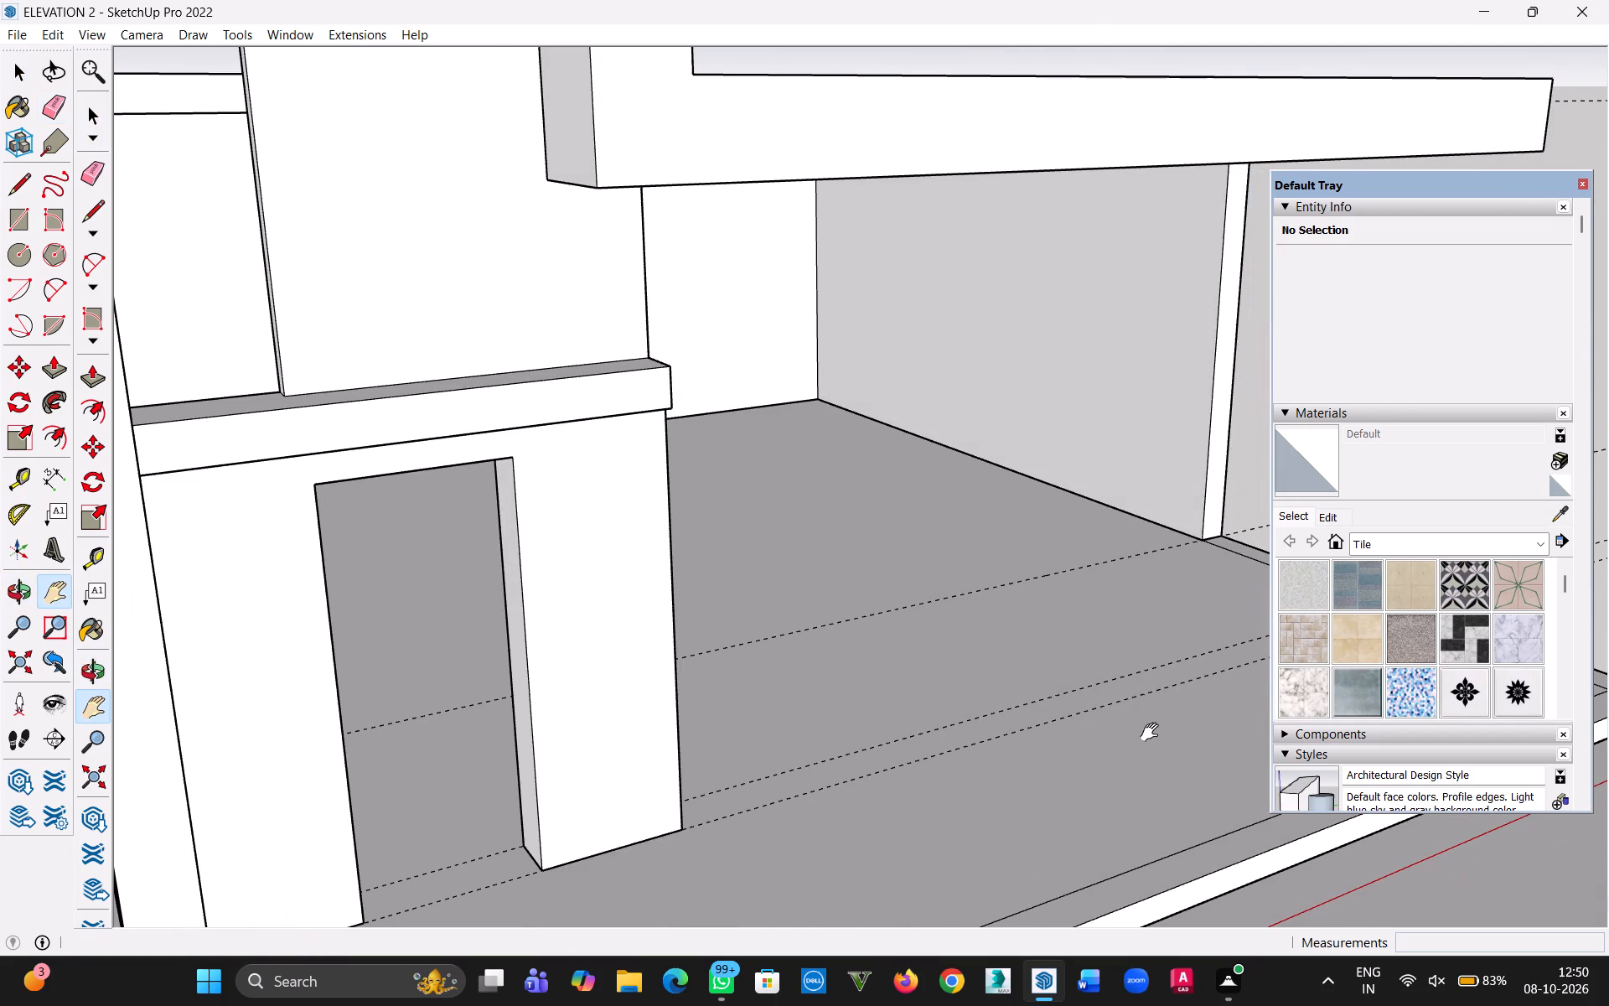
pyautogui.press('h')
pyautogui.moveTo(1136, 719); pyautogui.dragTo(716, 928)
pyautogui.moveTo(688, 812); pyautogui.dragTo(939, 765, button='middle')
pyautogui.scroll(-9, 908, 778)
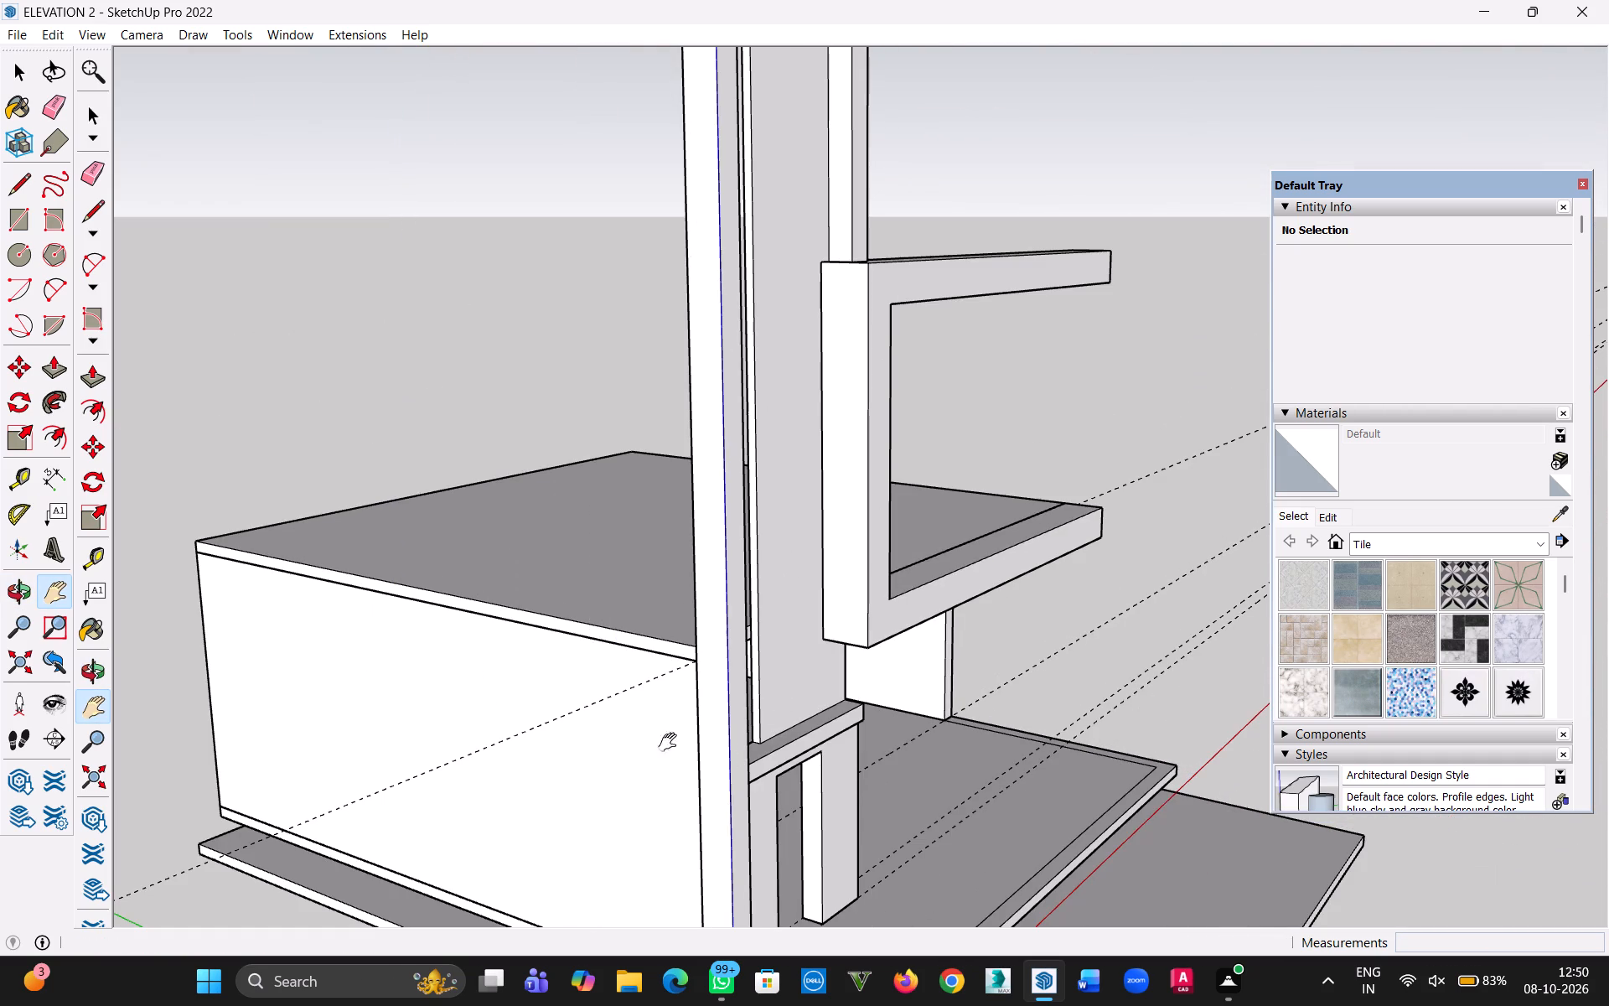
# Hide the facade frame group in front of the ground storey.
pyautogui.click(18, 86)
pyautogui.click(409, 233)
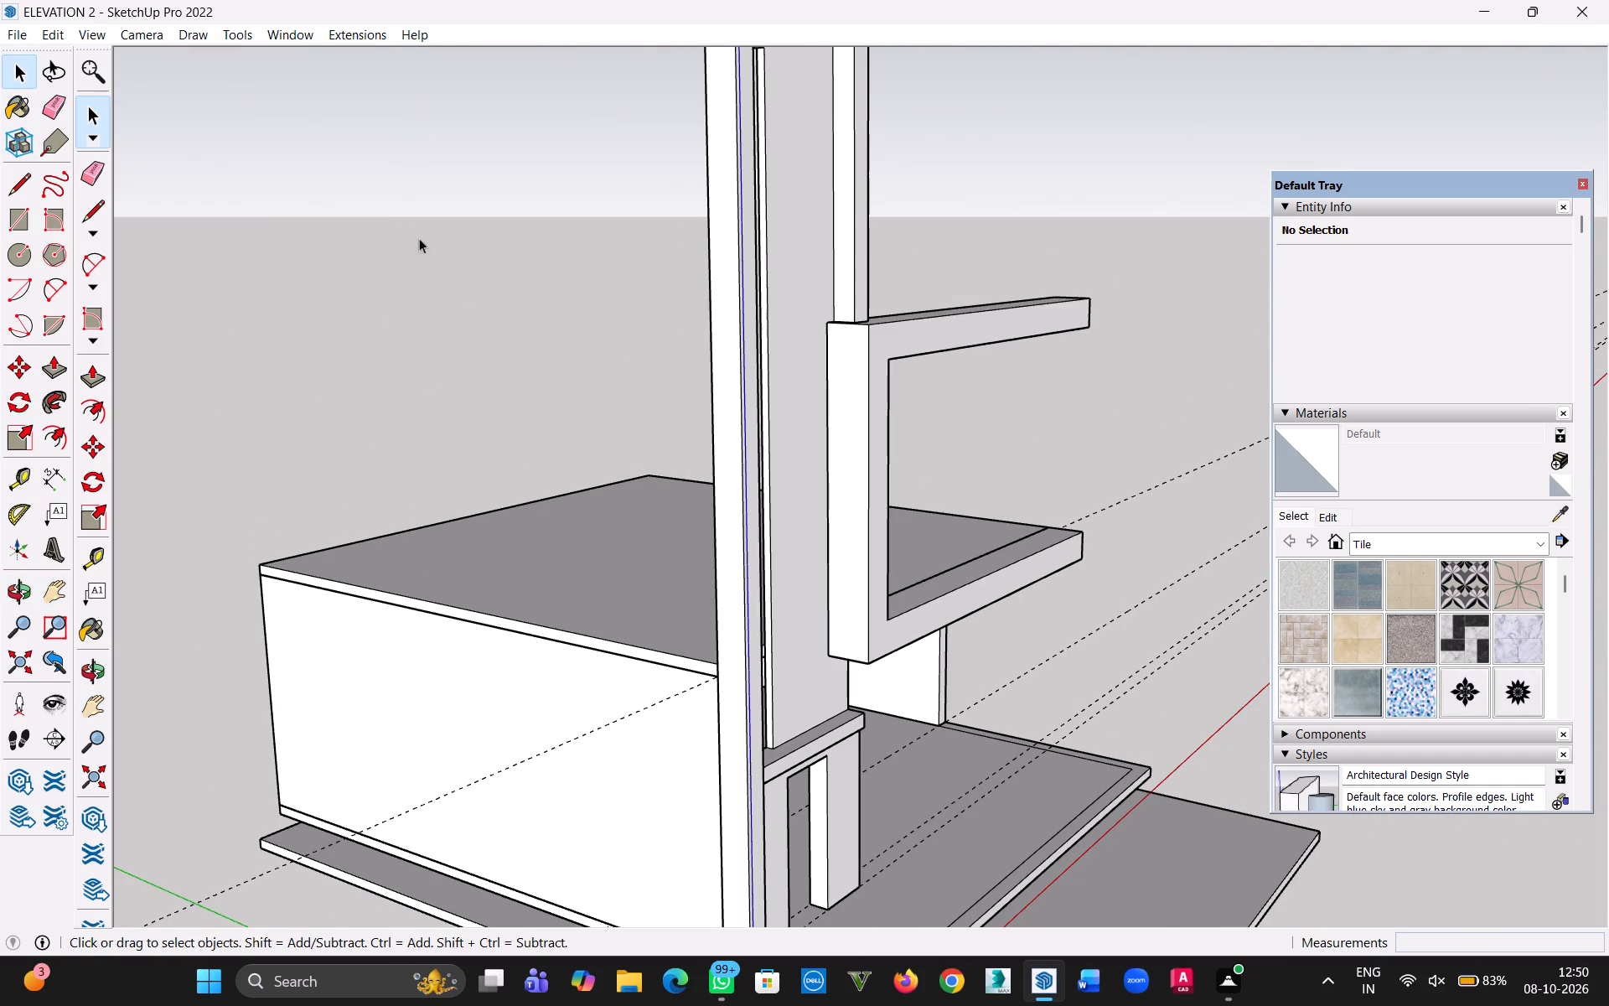
pyautogui.click(773, 486)
pyautogui.rightClick(794, 494)
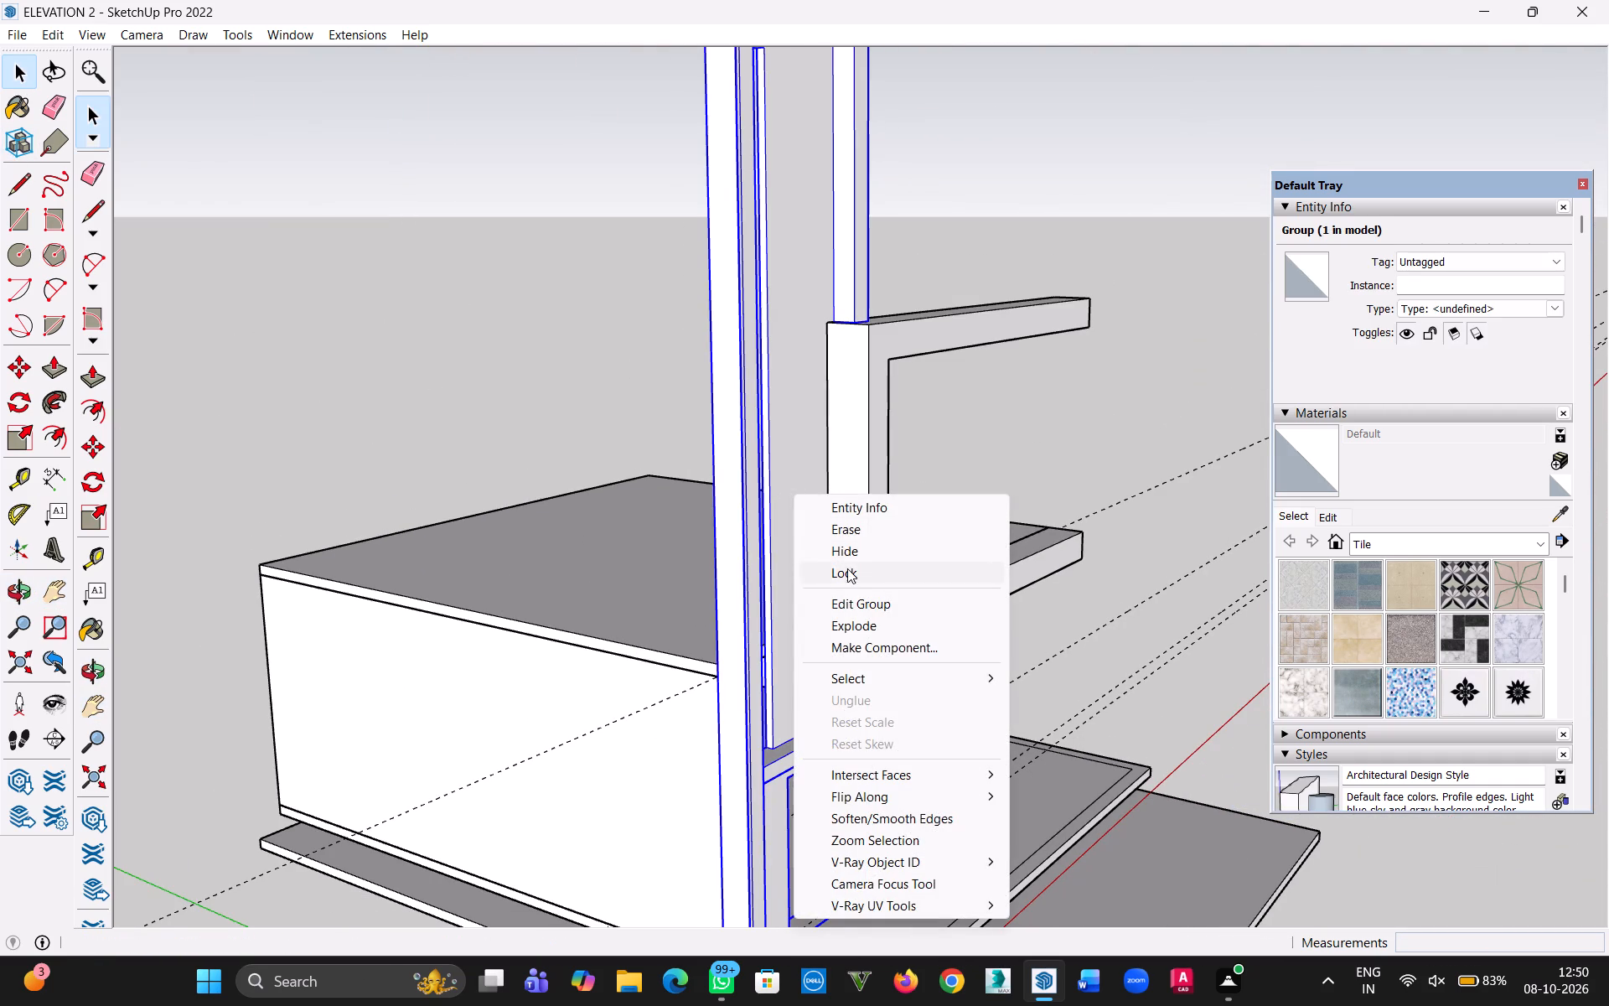
pyautogui.click(852, 556)
# Place a vertical guide 6" in from the front edge on the inner face of the ground storey's side wall.
pyautogui.moveTo(858, 680); pyautogui.dragTo(867, 510, button='middle')
pyautogui.scroll(6, 934, 652)
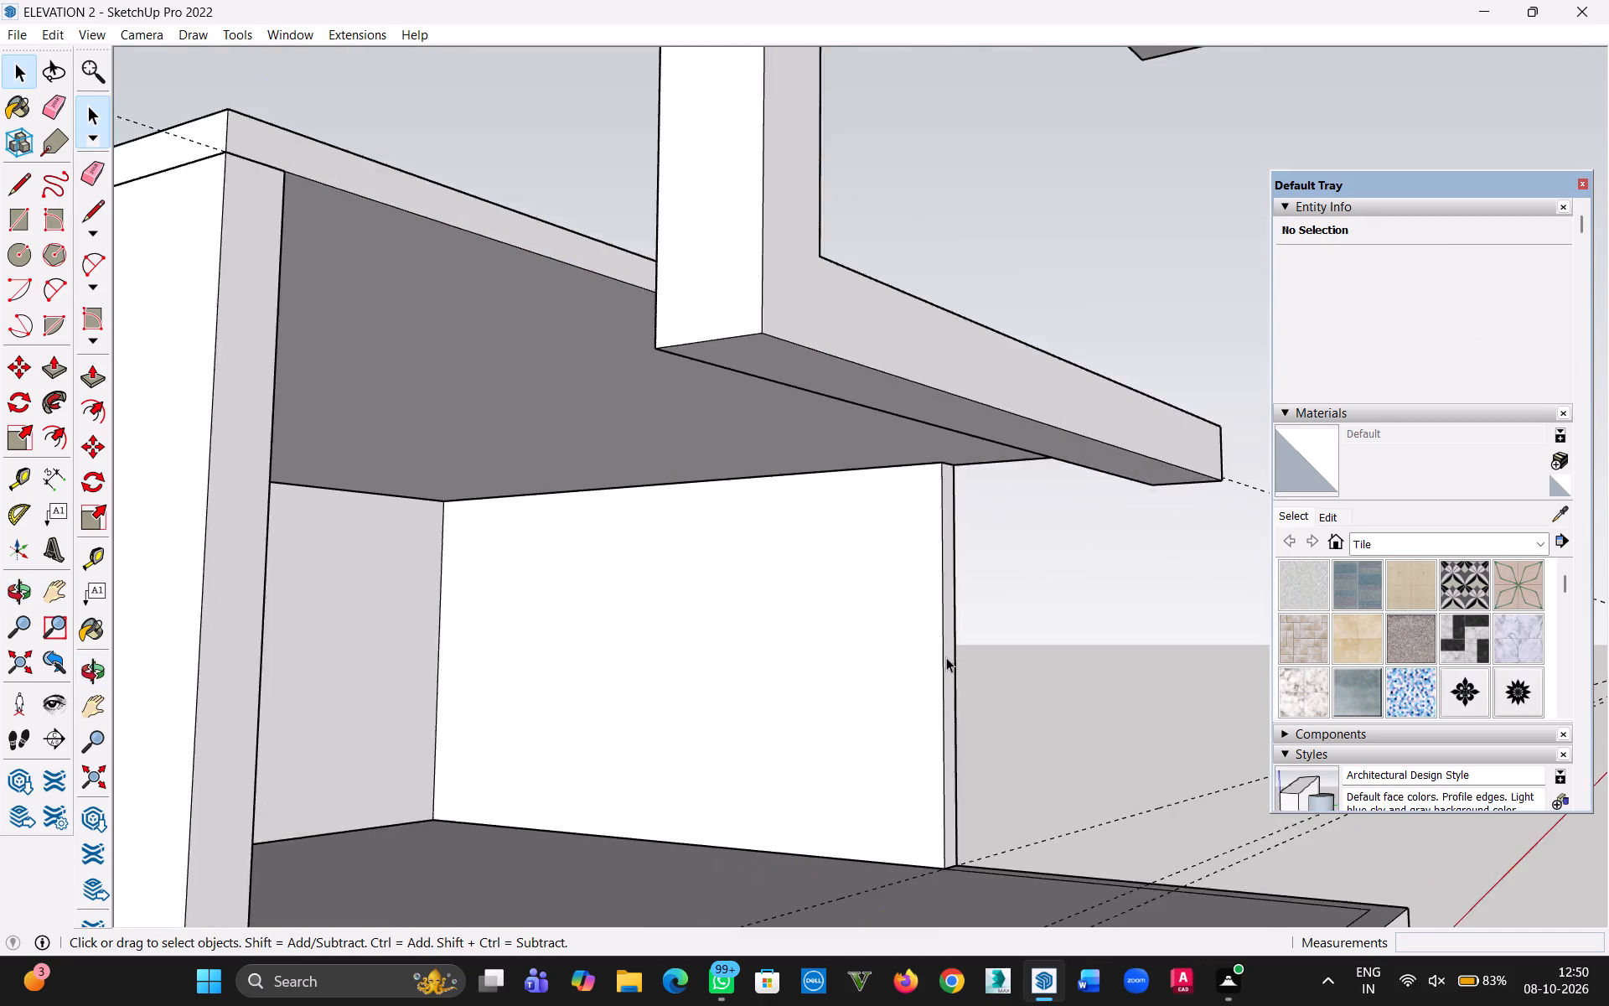
pyautogui.scroll(3, 946, 657)
pyautogui.moveTo(820, 669); pyautogui.dragTo(919, 689, button='middle')
pyautogui.press('t')
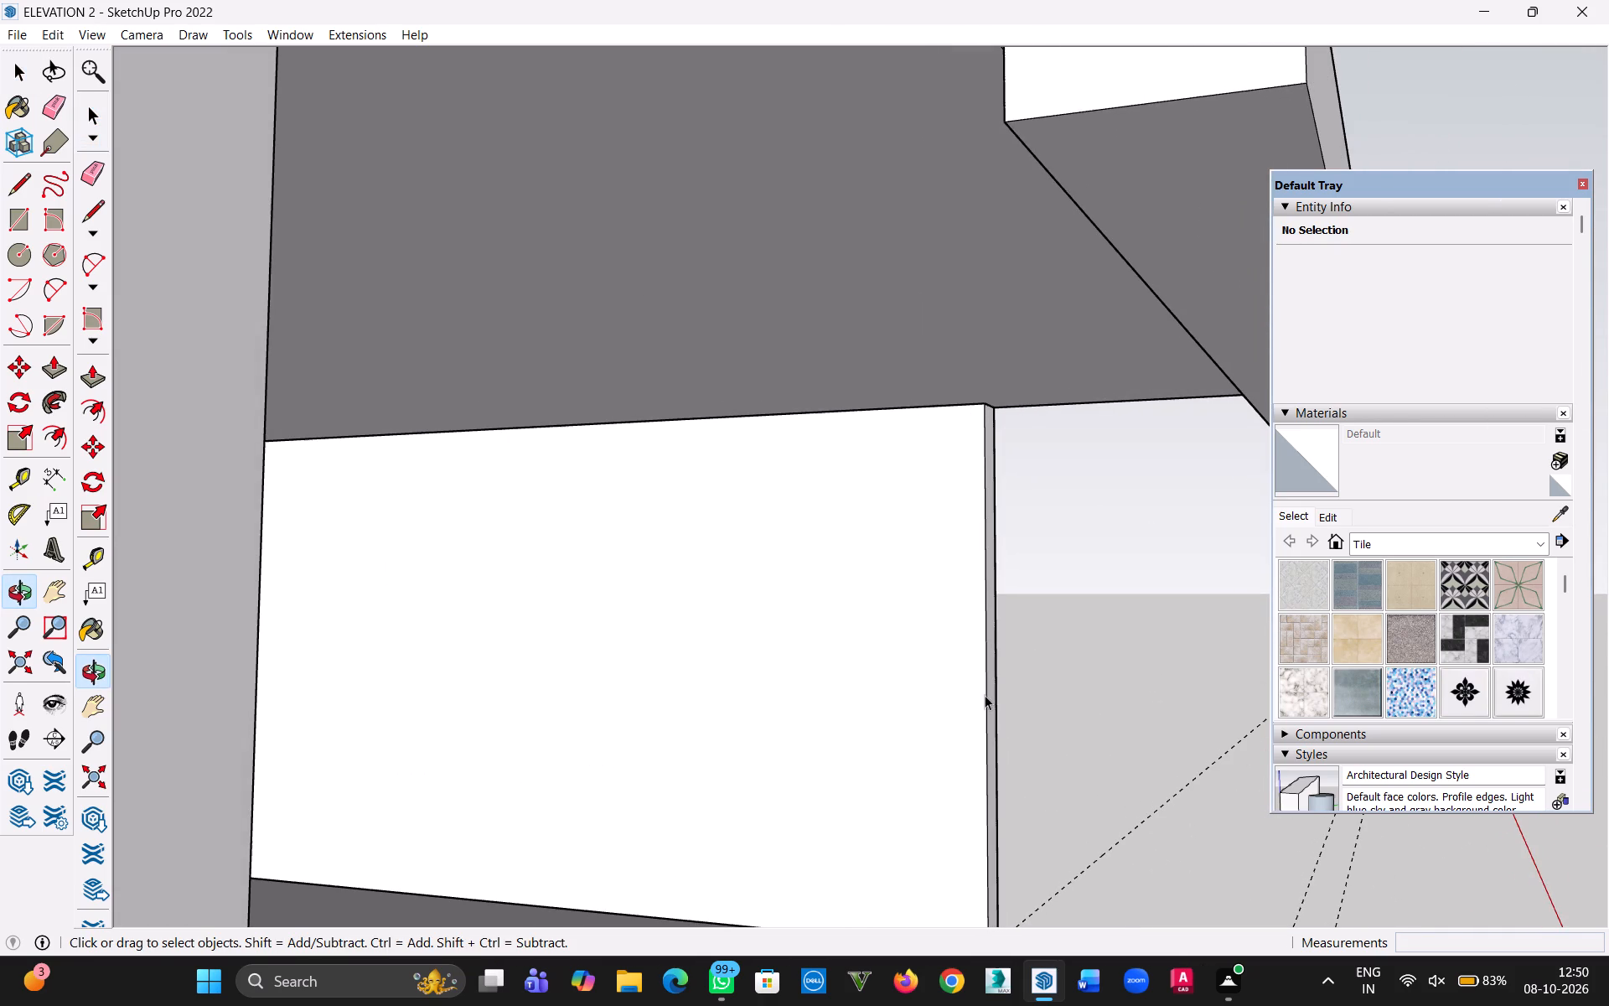
pyautogui.press('t')
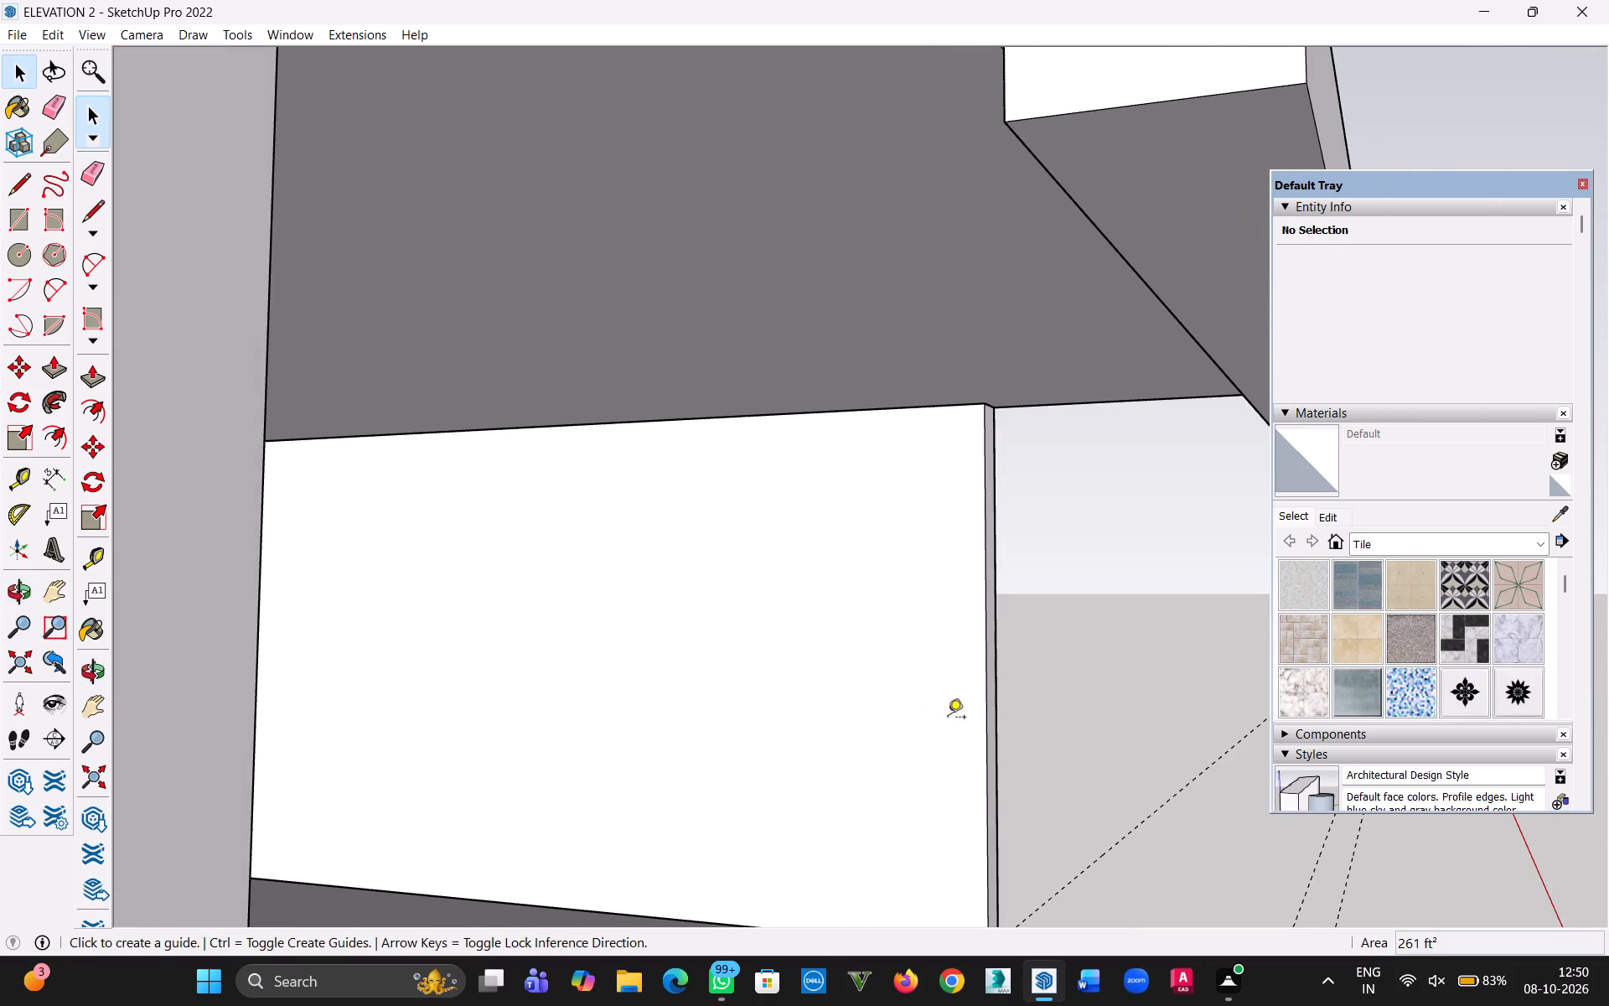
pyautogui.click(989, 719)
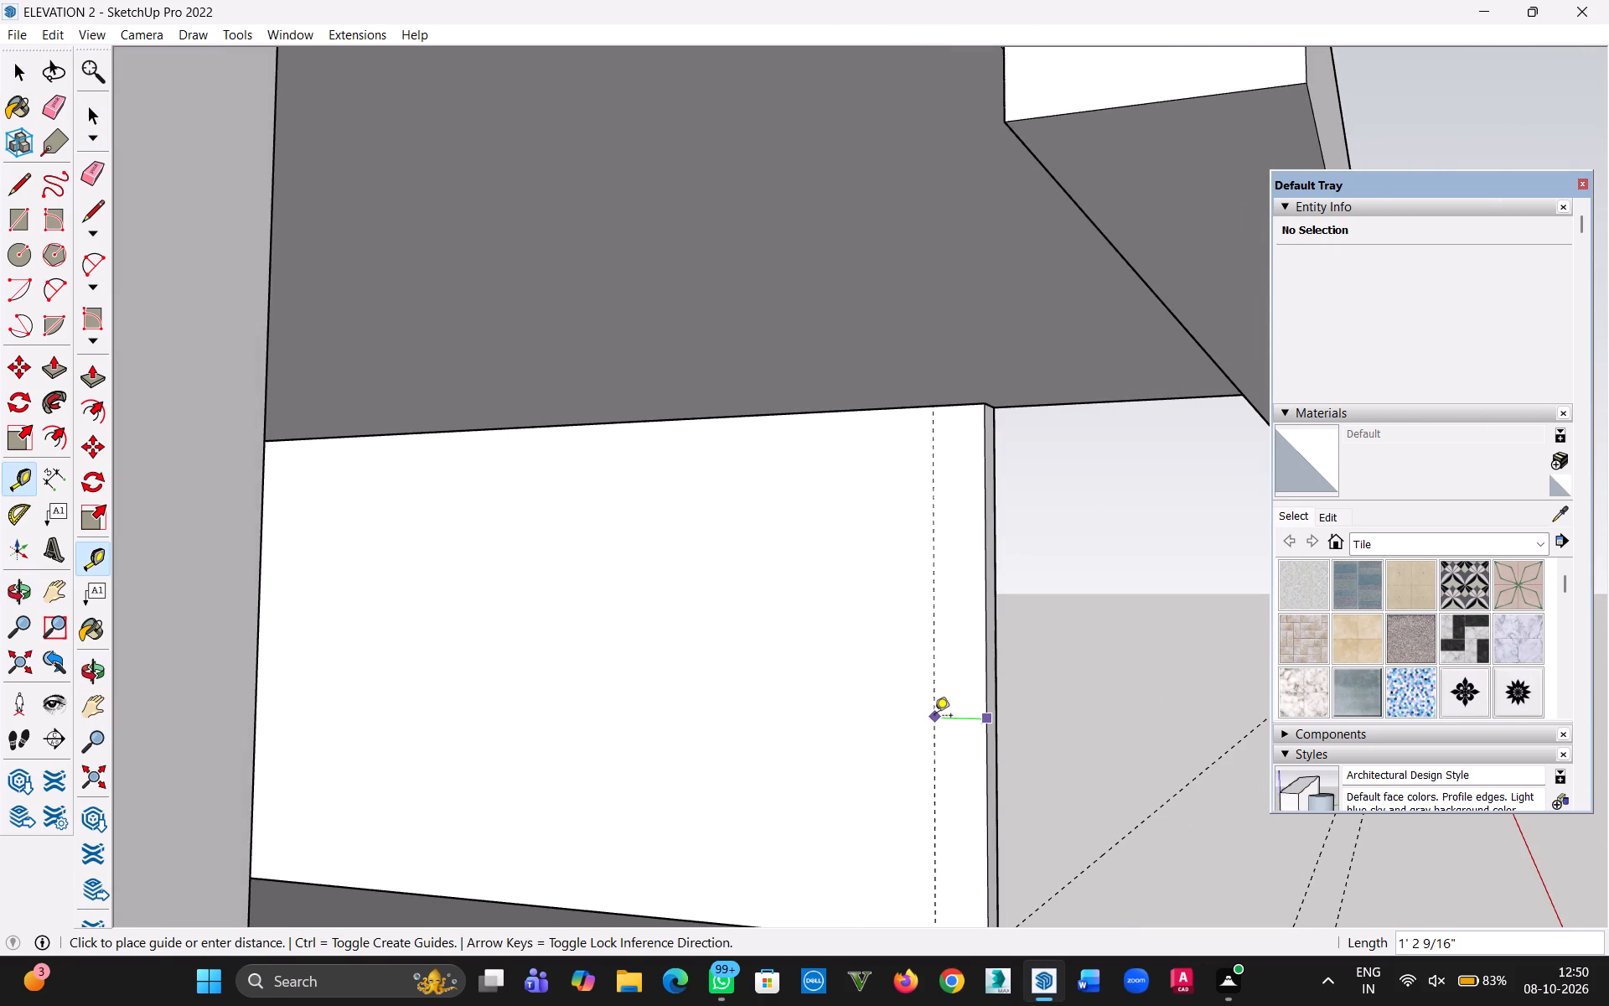
pyautogui.press('6')
pyautogui.hotkey('shift', '"')
pyautogui.press('Return')
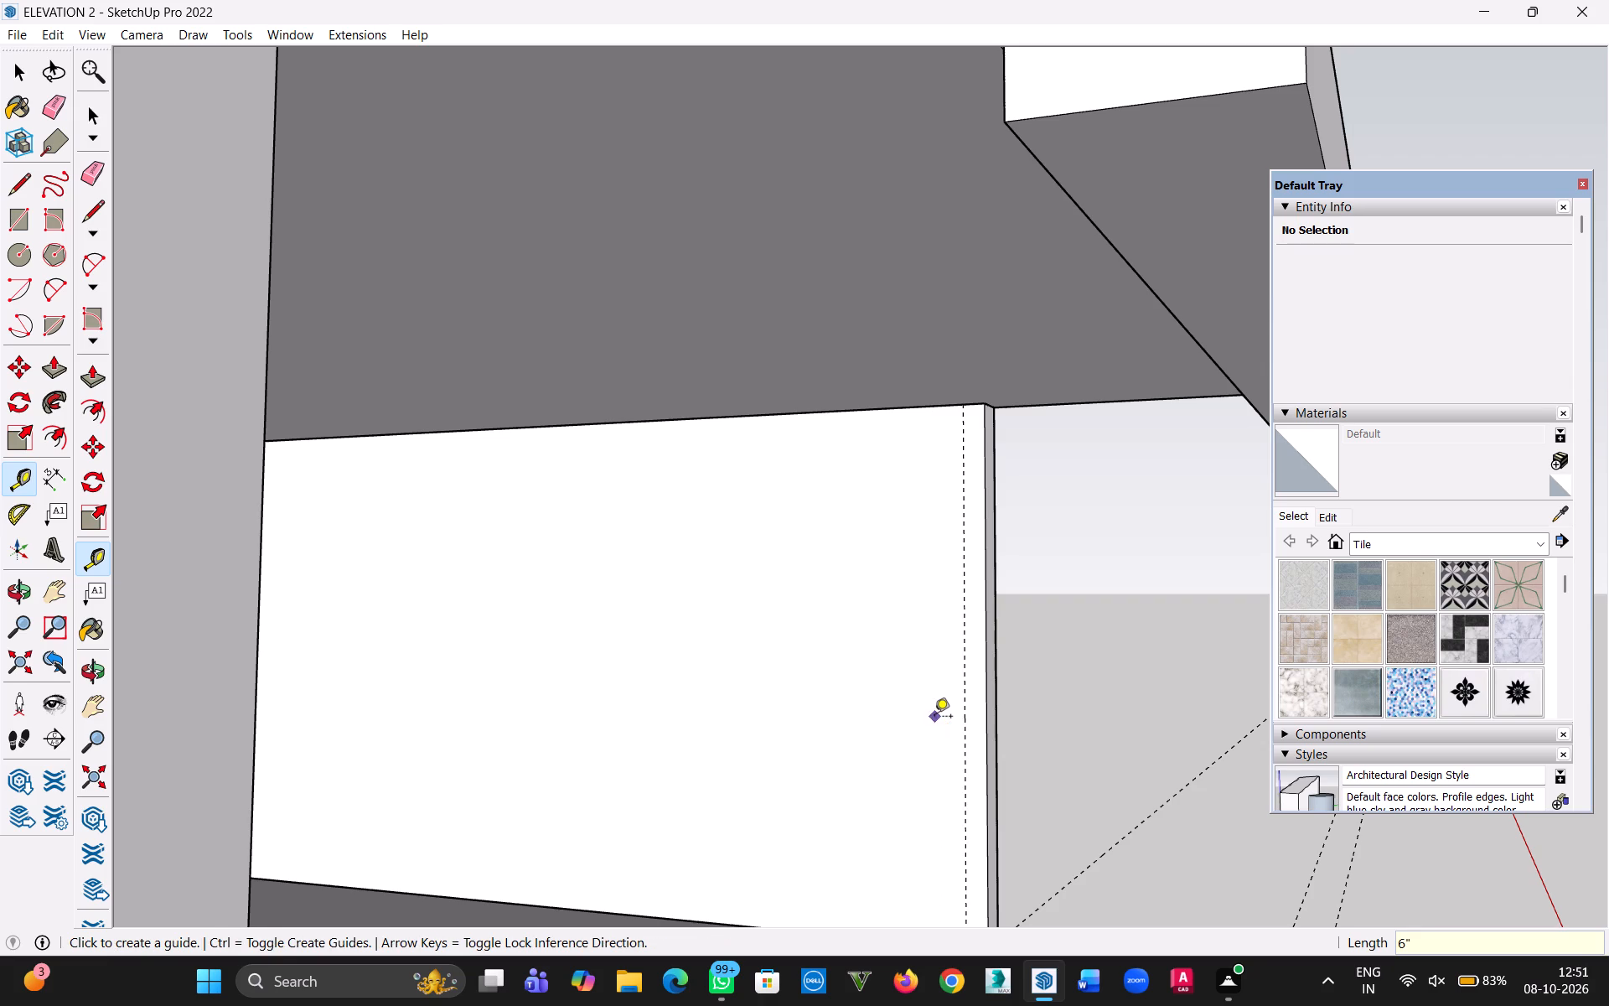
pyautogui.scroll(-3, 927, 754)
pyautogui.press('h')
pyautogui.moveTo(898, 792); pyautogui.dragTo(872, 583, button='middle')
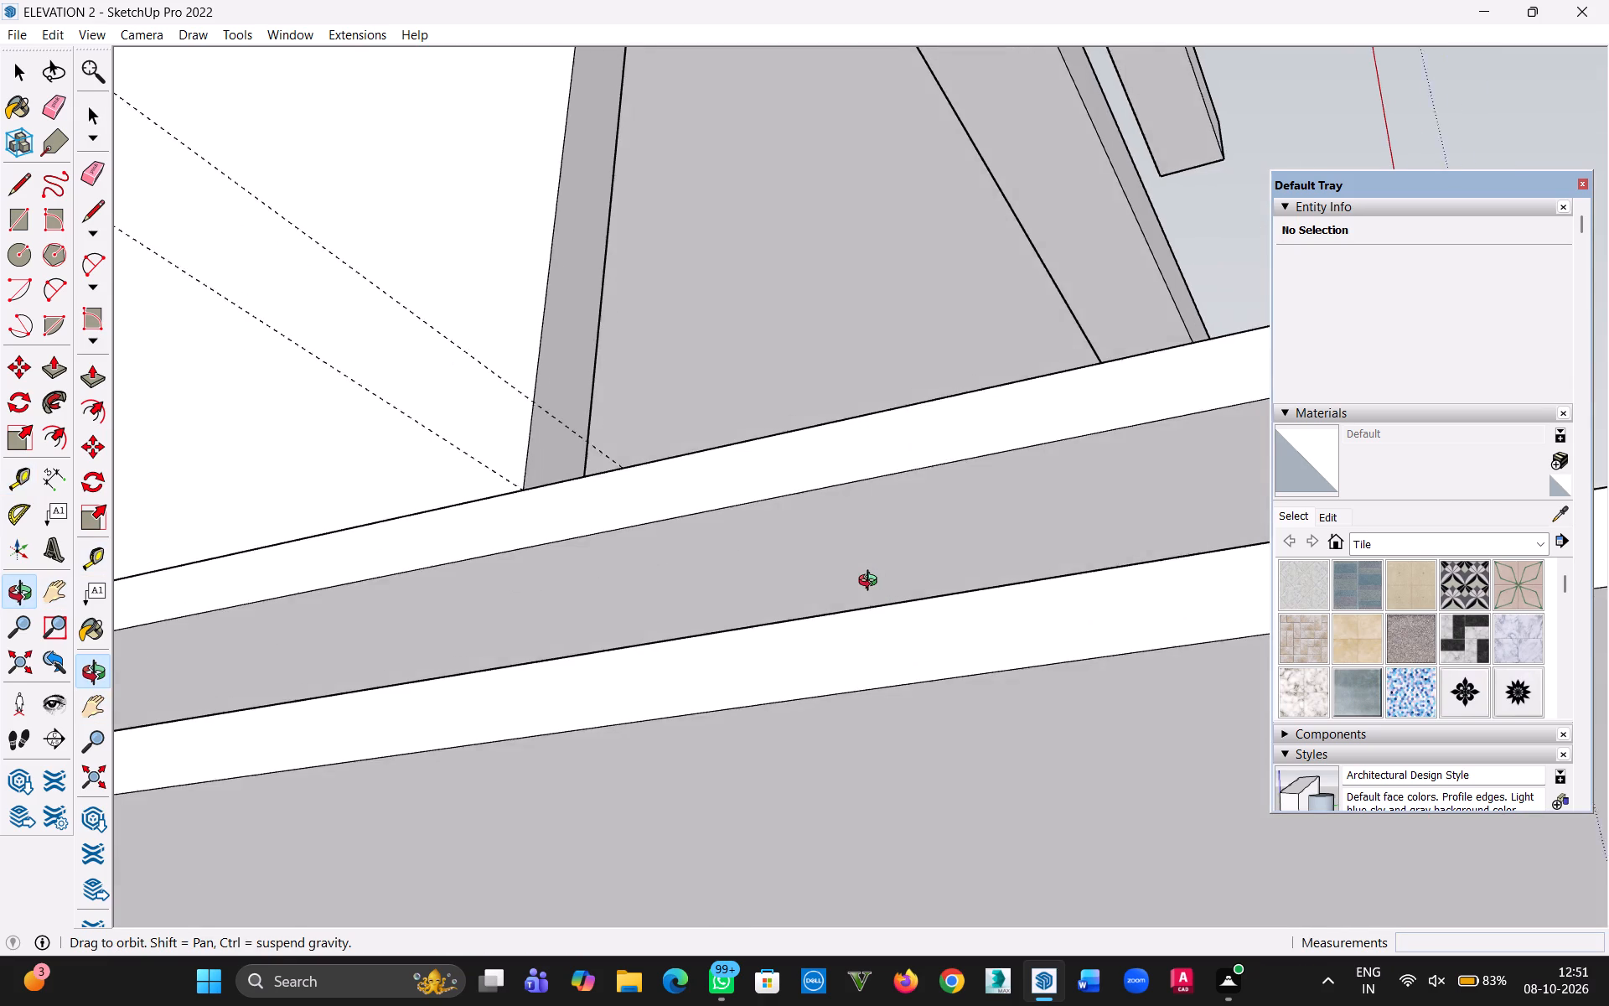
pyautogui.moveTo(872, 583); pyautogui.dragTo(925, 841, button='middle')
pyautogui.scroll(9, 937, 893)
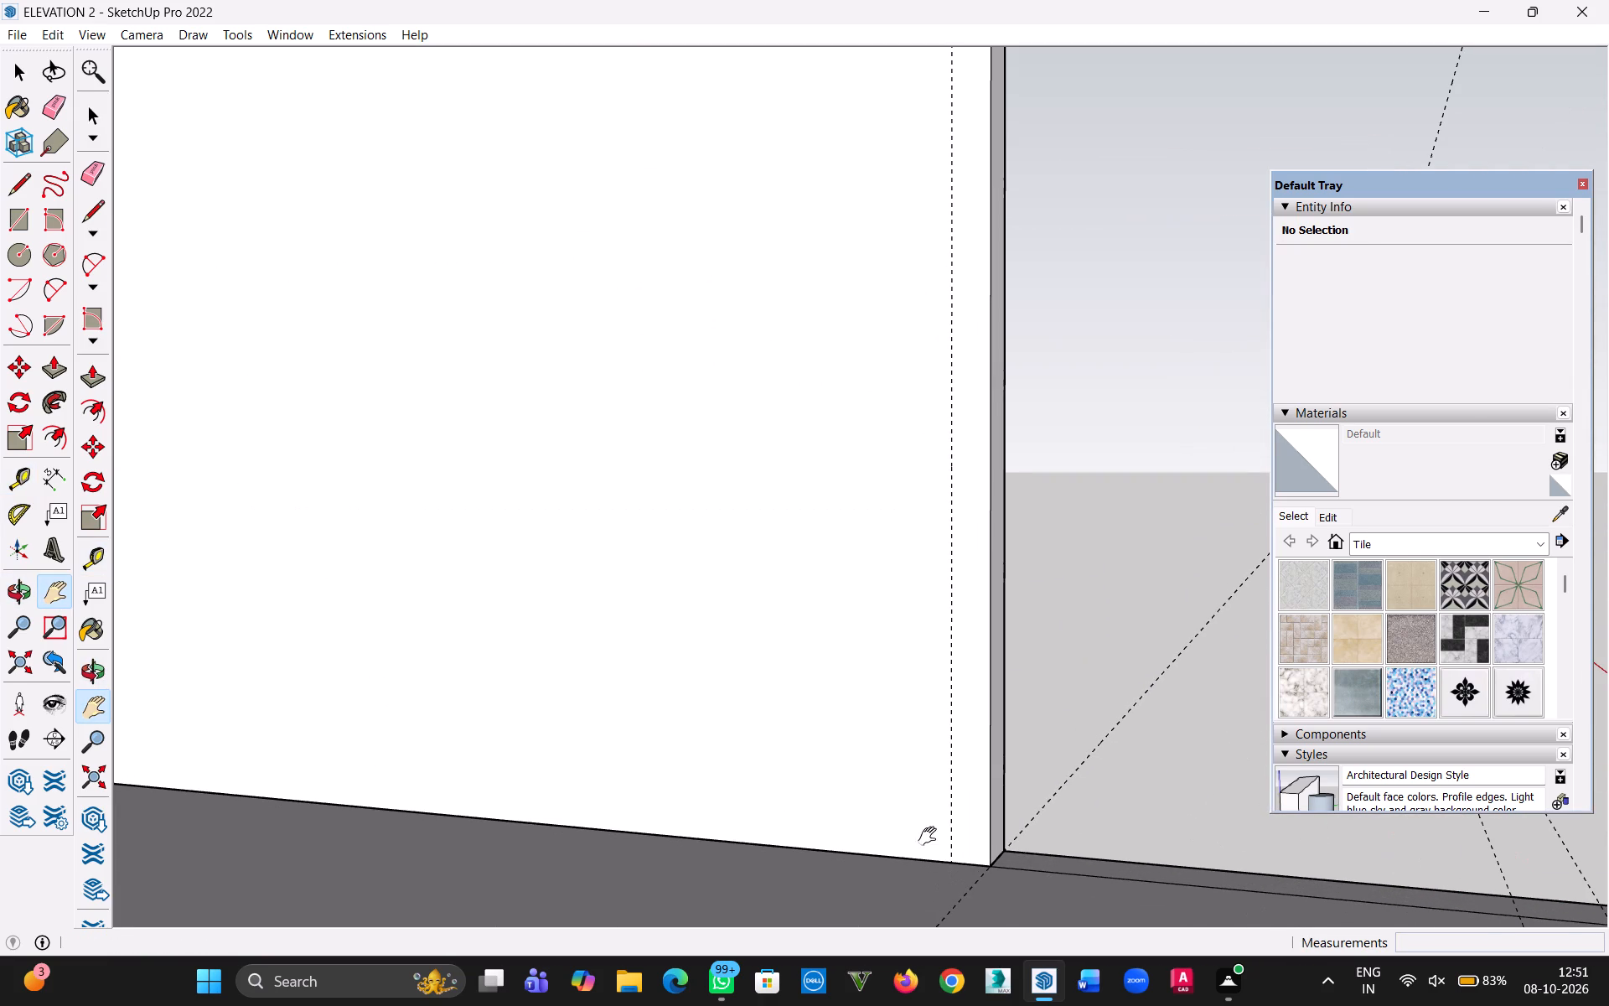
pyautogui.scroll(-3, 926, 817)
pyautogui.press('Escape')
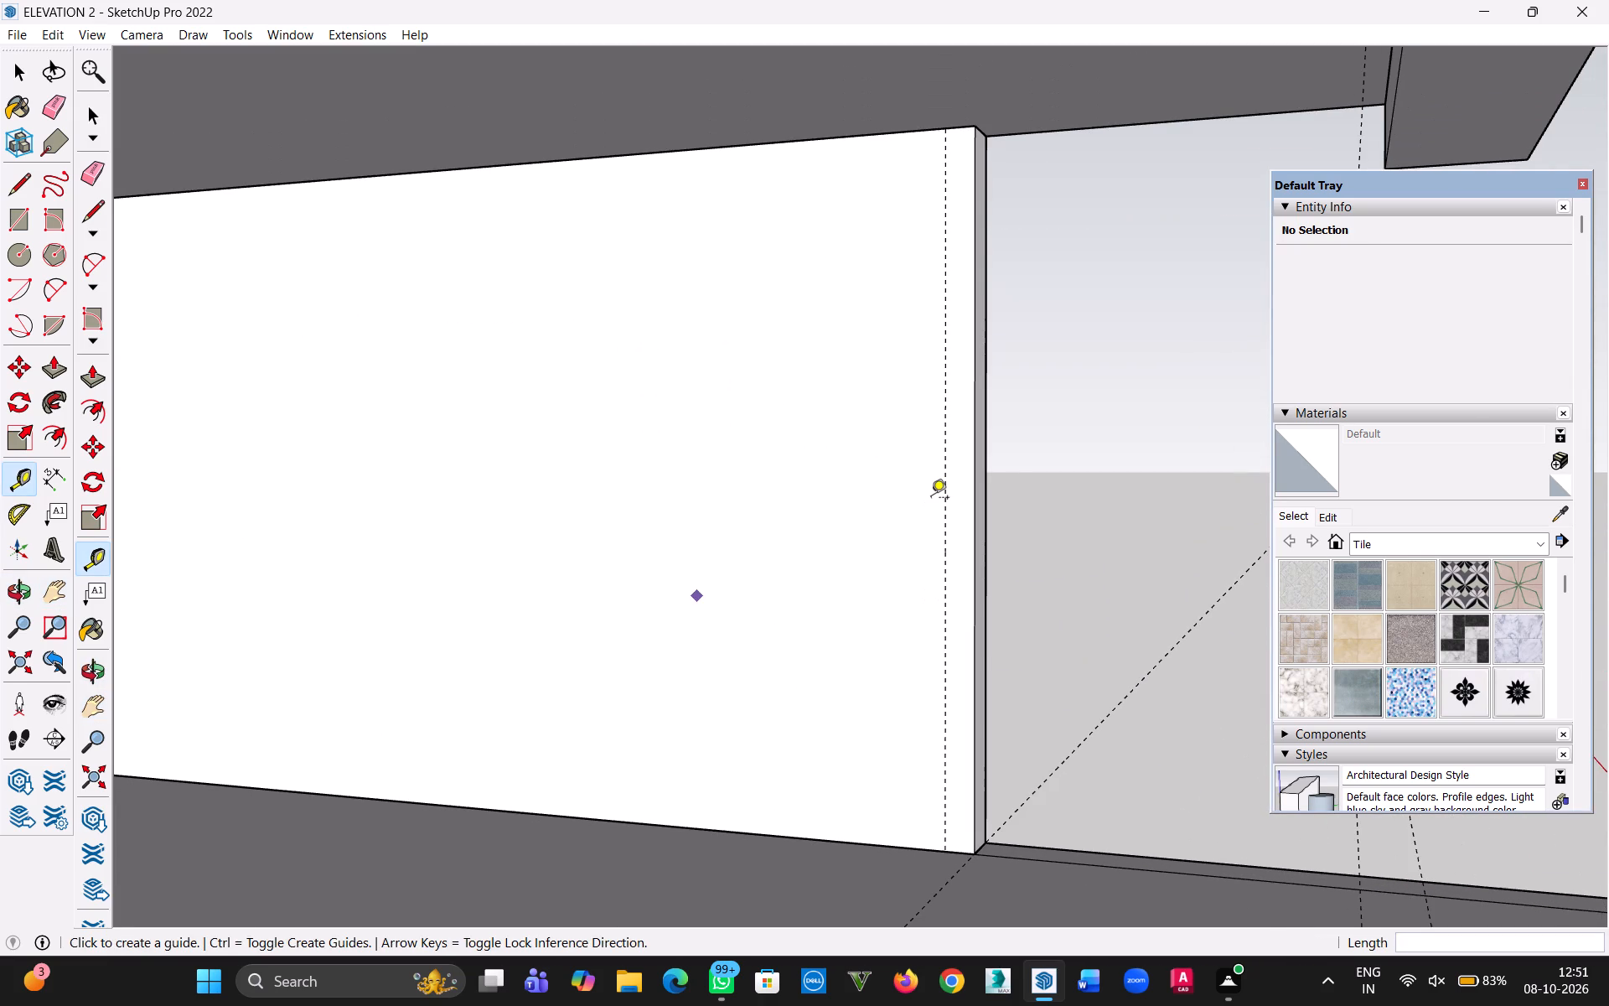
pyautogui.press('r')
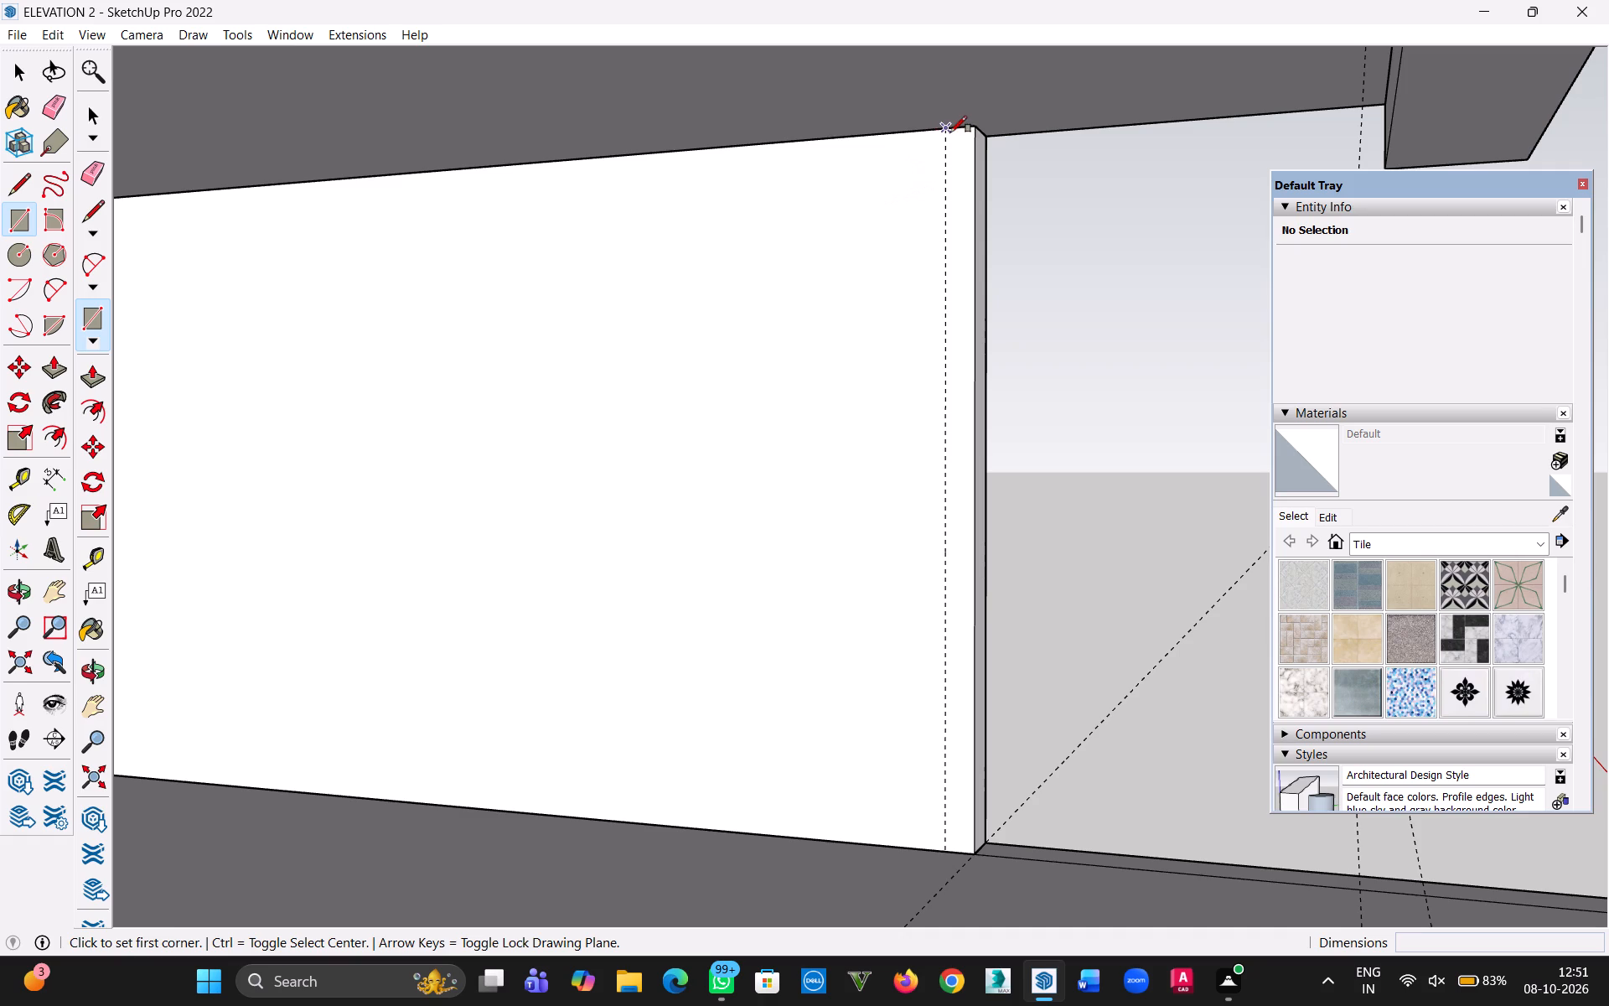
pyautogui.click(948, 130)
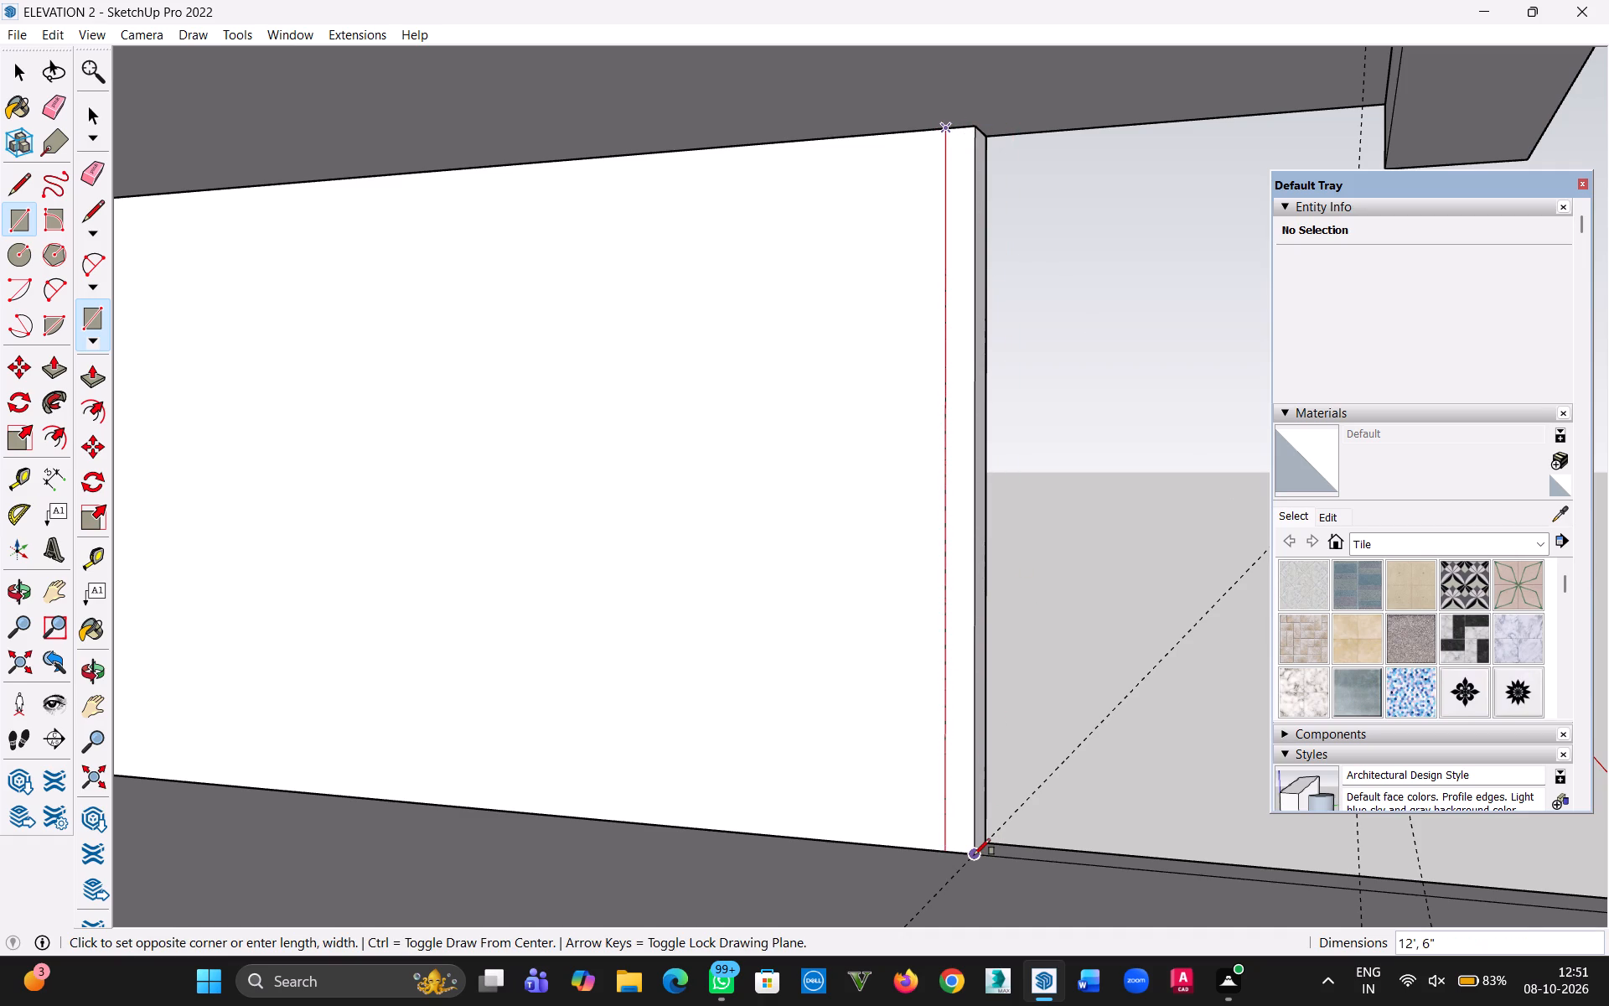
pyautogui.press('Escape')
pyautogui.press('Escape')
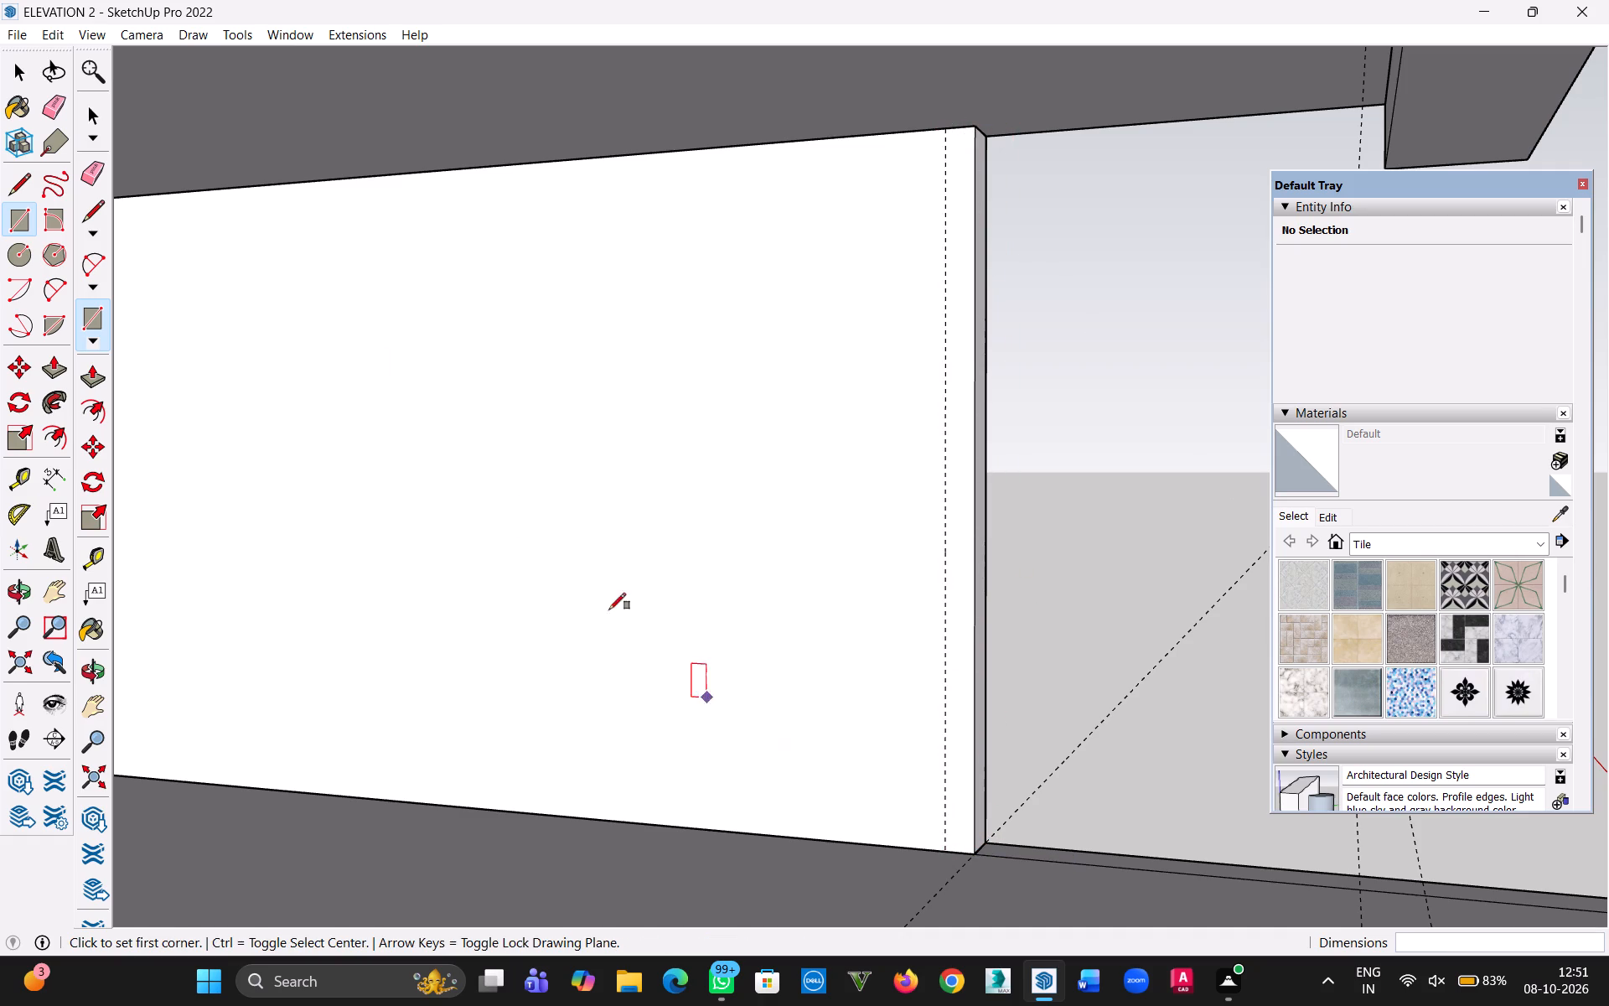
# Open the ground-storey wall group and draw a 6" by 12' rectangle between the guide and the side wall's front edge.
pyautogui.click(18, 75)
pyautogui.tripleClick(792, 512)
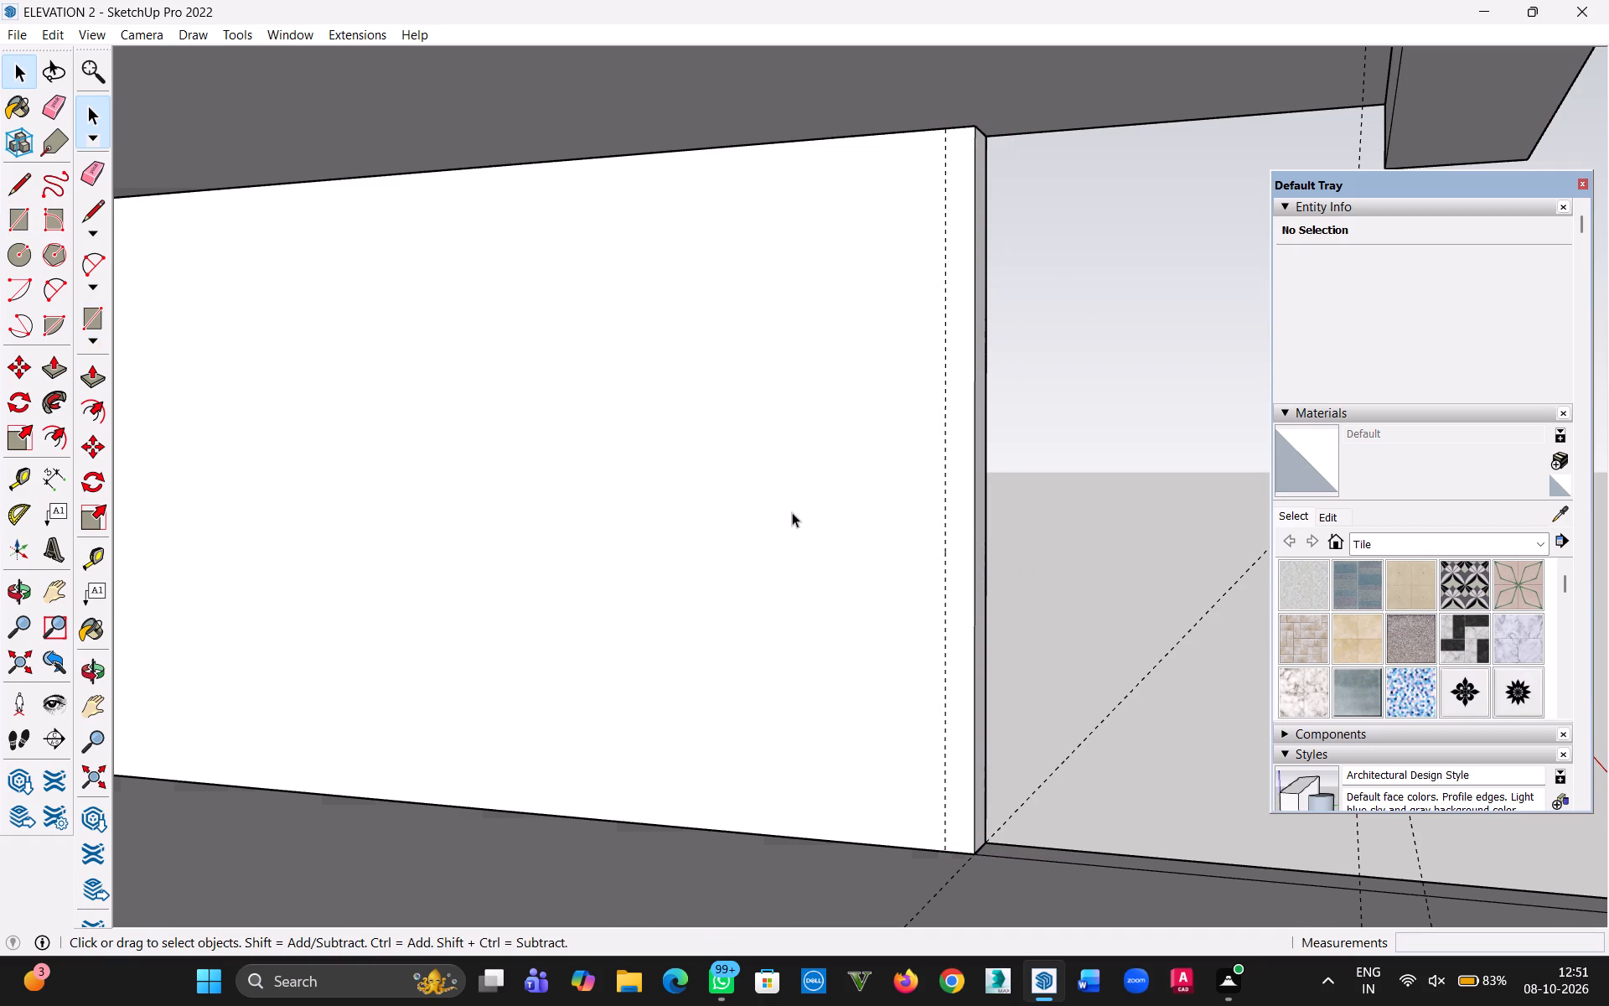
pyautogui.press('r')
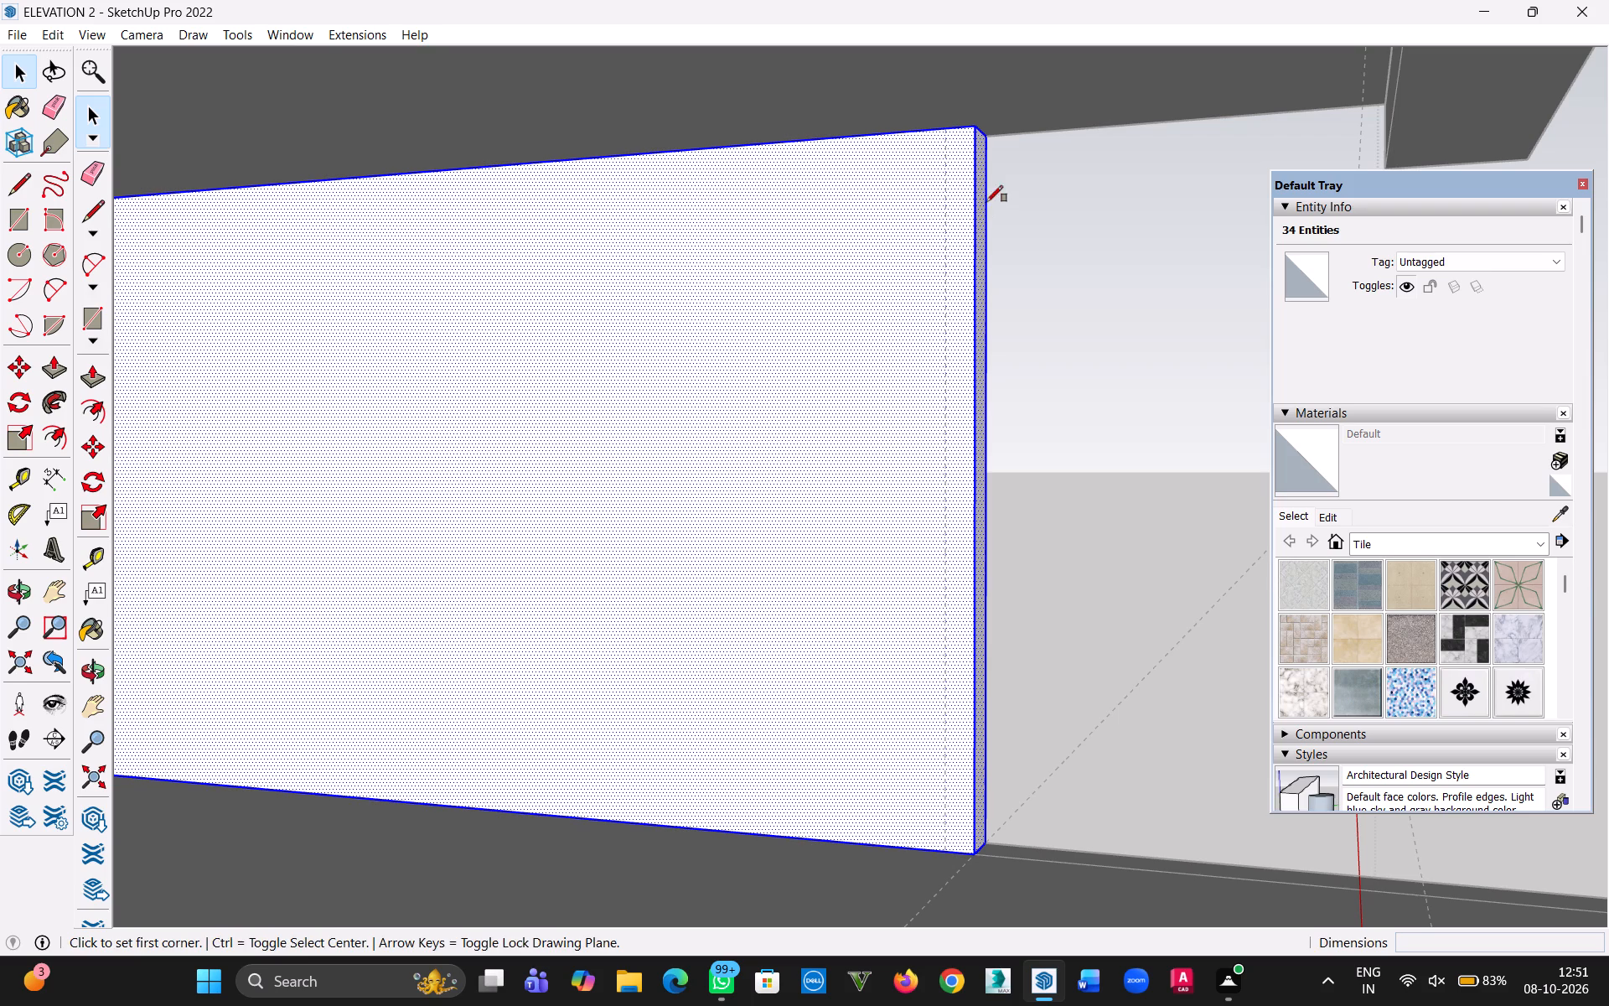
pyautogui.click(945, 128)
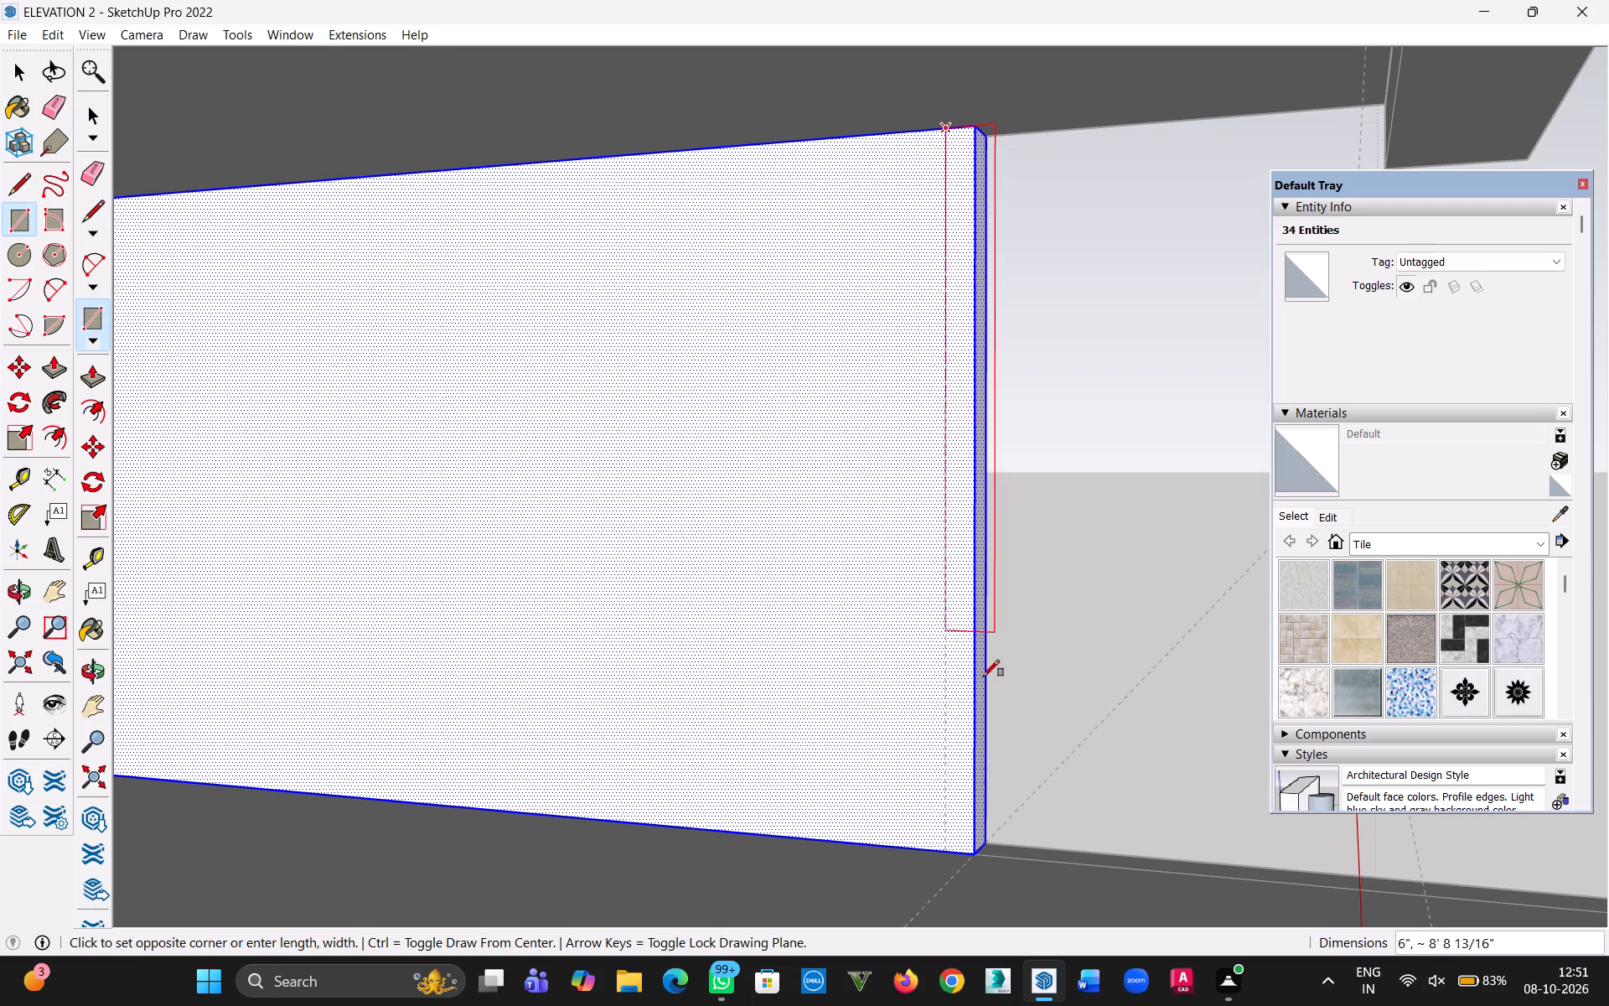
pyautogui.click(975, 861)
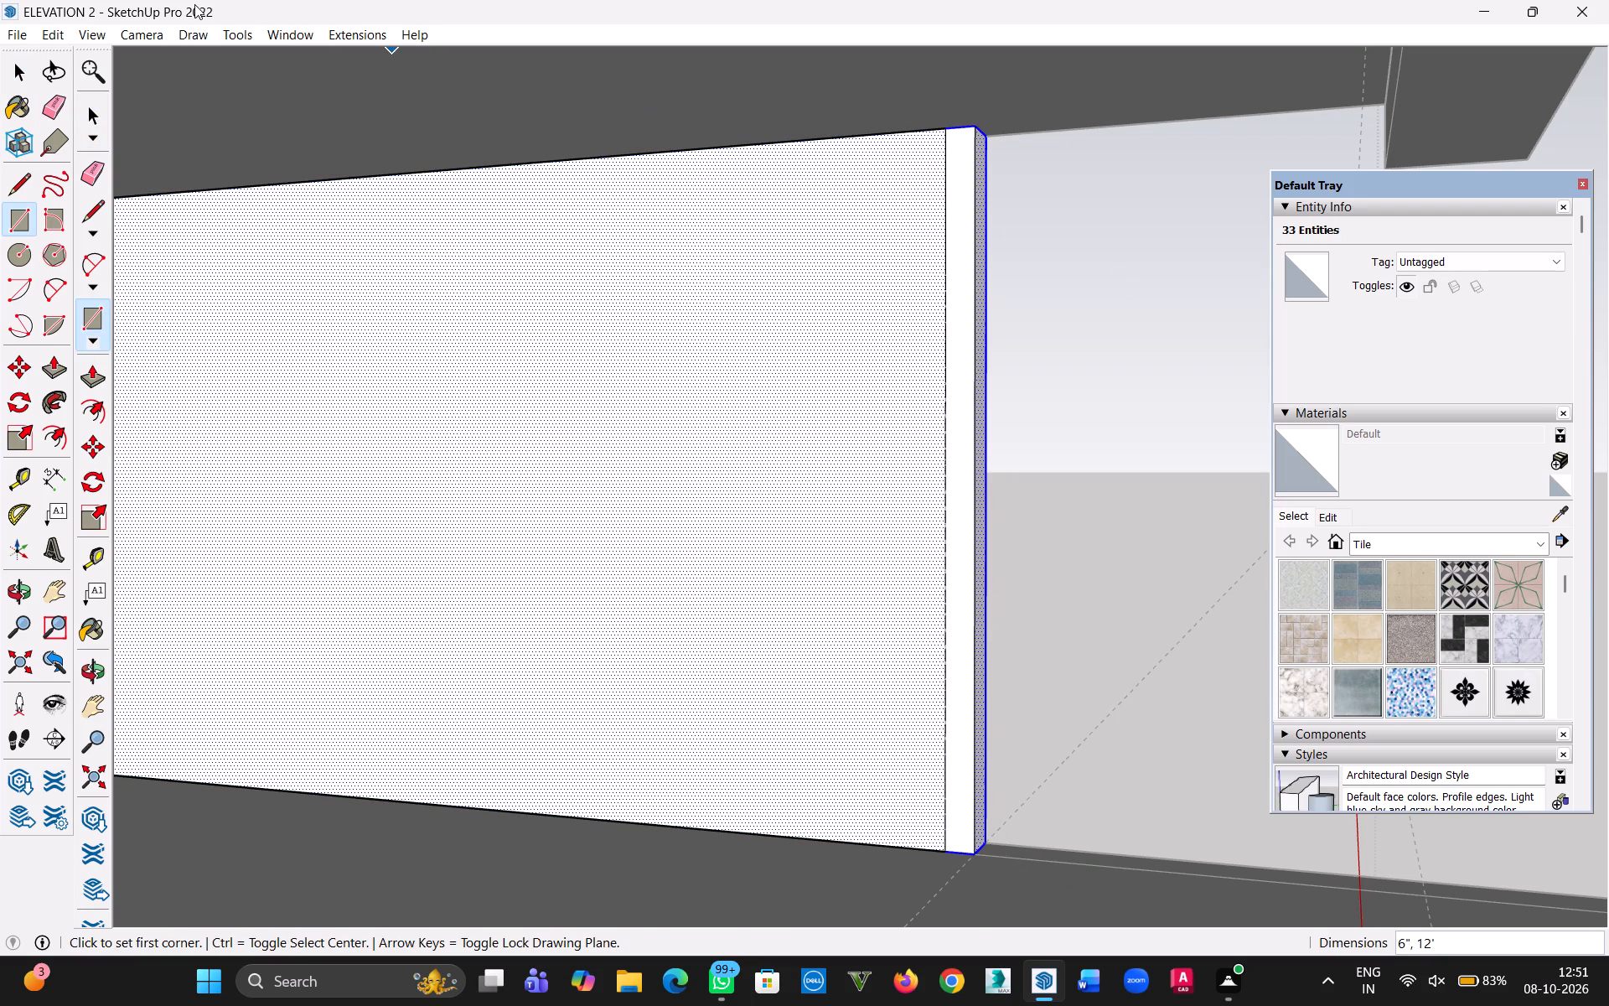
pyautogui.click(24, 73)
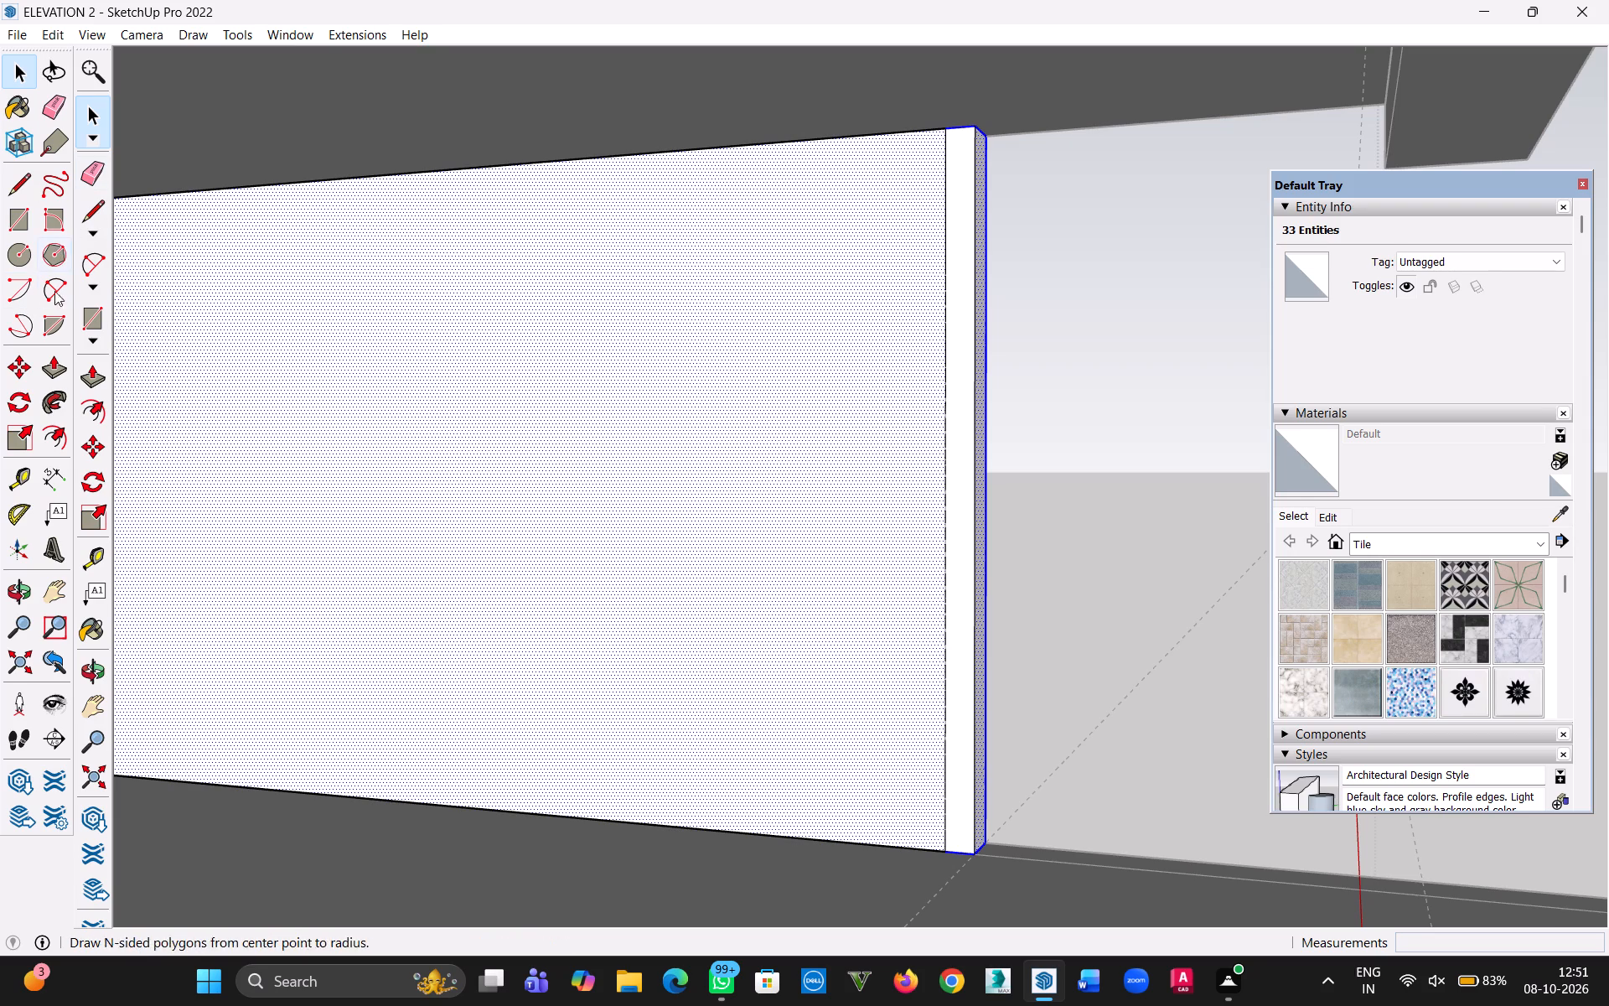
# Push/pull the 6" strip 27' across the open front to the opposite side wall, forming the ground storey's front wall.
pyautogui.scroll(-5, 481, 488)
pyautogui.scroll(2, 551, 568)
pyautogui.press('p')
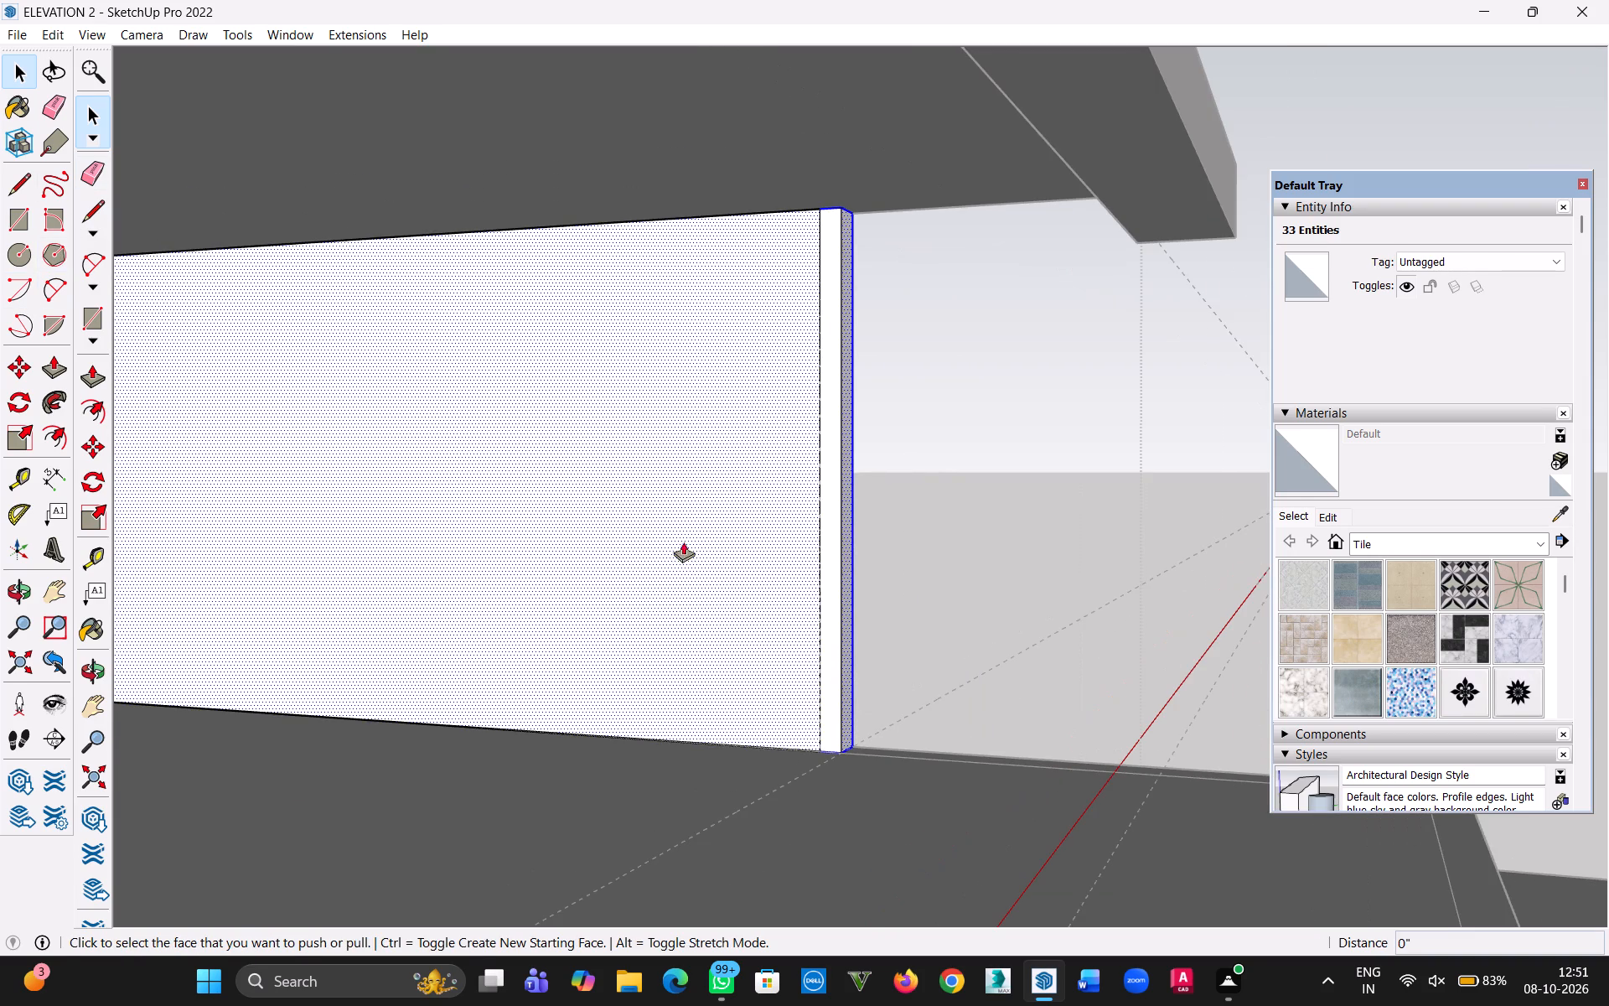
pyautogui.click(834, 596)
pyautogui.scroll(-4, 564, 642)
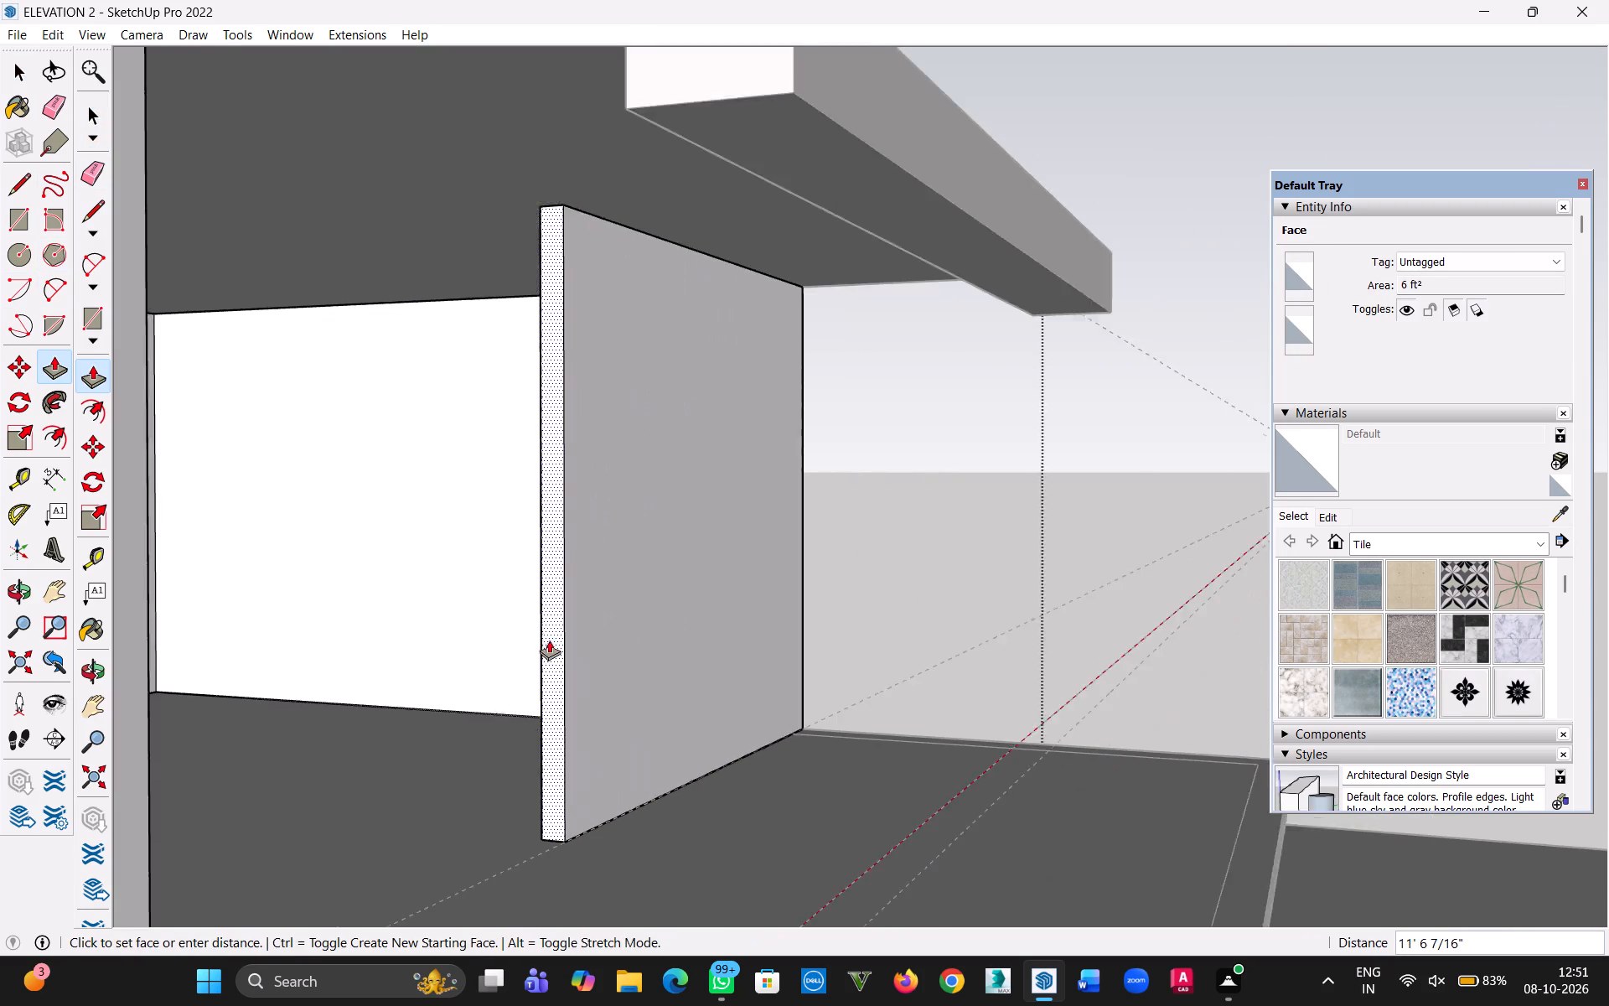
pyautogui.scroll(-3, 544, 646)
pyautogui.press('h')
pyautogui.moveTo(567, 646); pyautogui.dragTo(0, 609, button='middle')
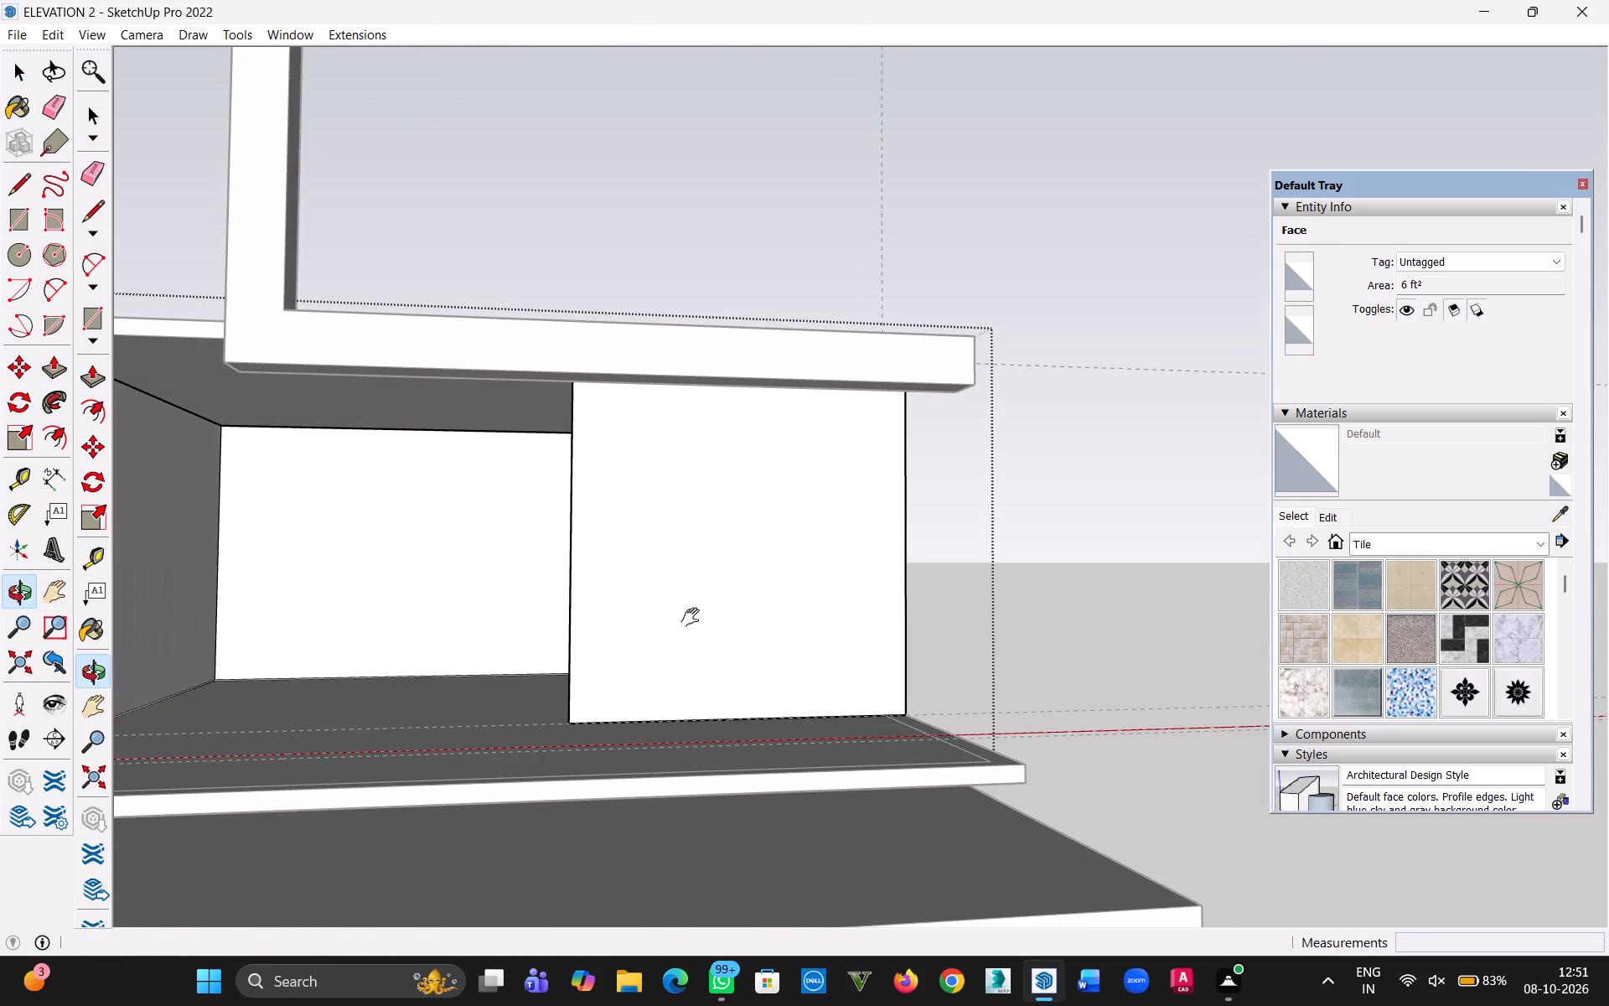
pyautogui.moveTo(716, 616); pyautogui.dragTo(494, 646, button='middle')
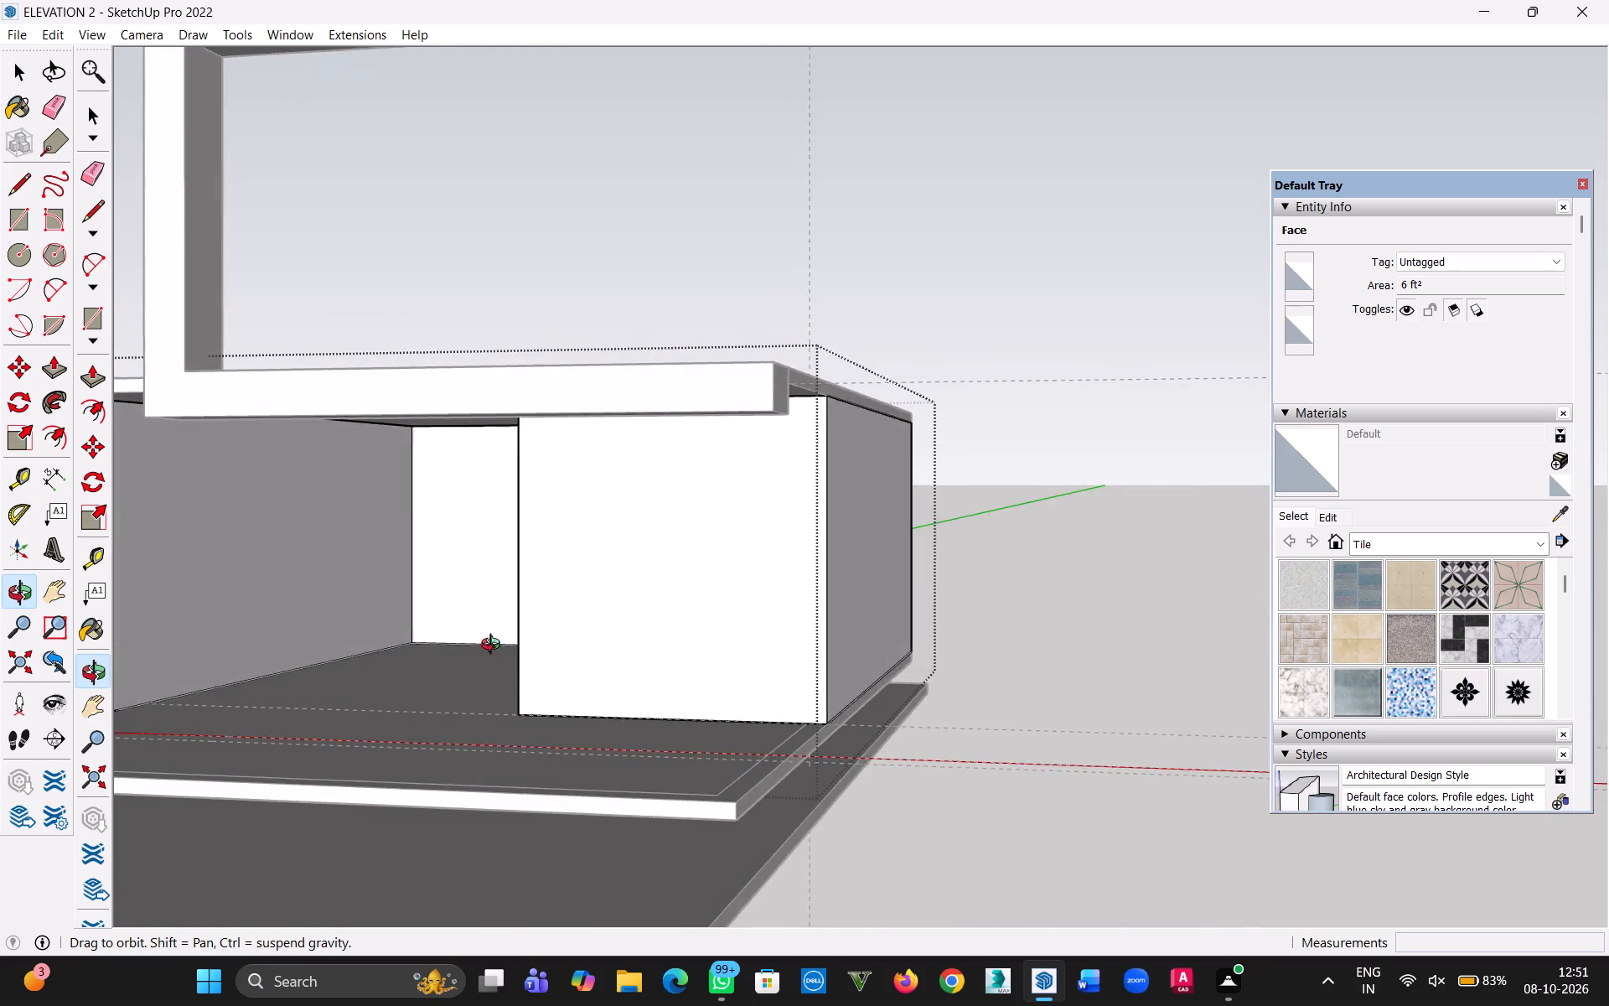
pyautogui.moveTo(494, 646); pyautogui.dragTo(352, 740, button='middle')
pyautogui.press('Escape')
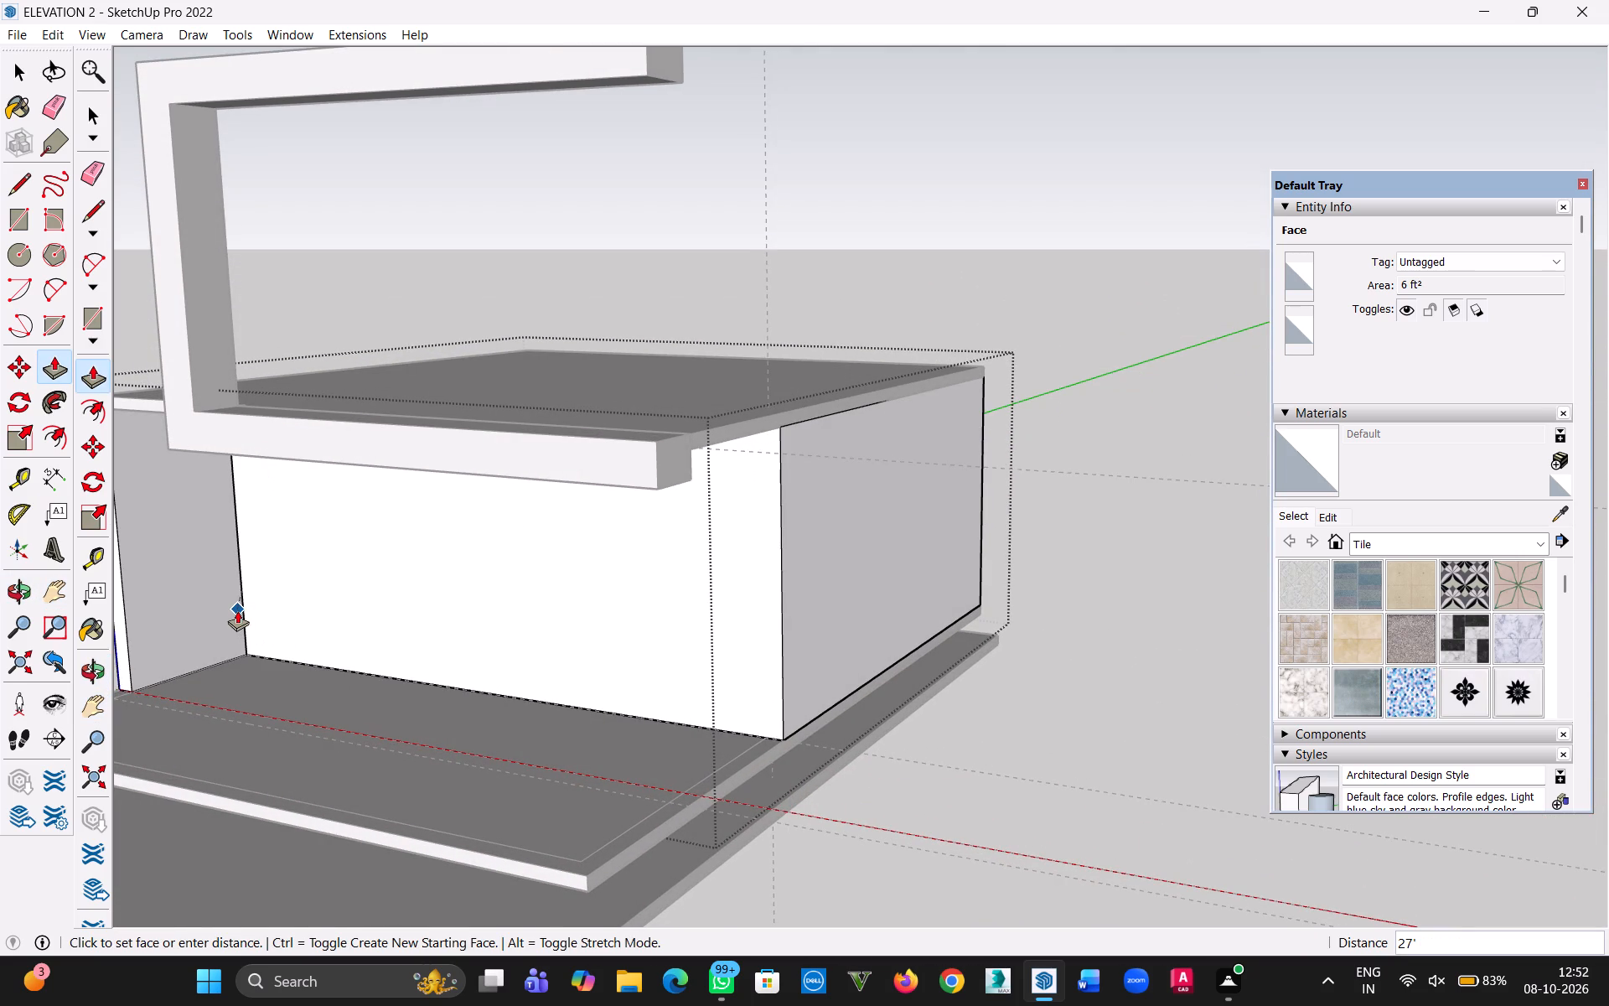
pyautogui.click(236, 610)
pyautogui.click(11, 71)
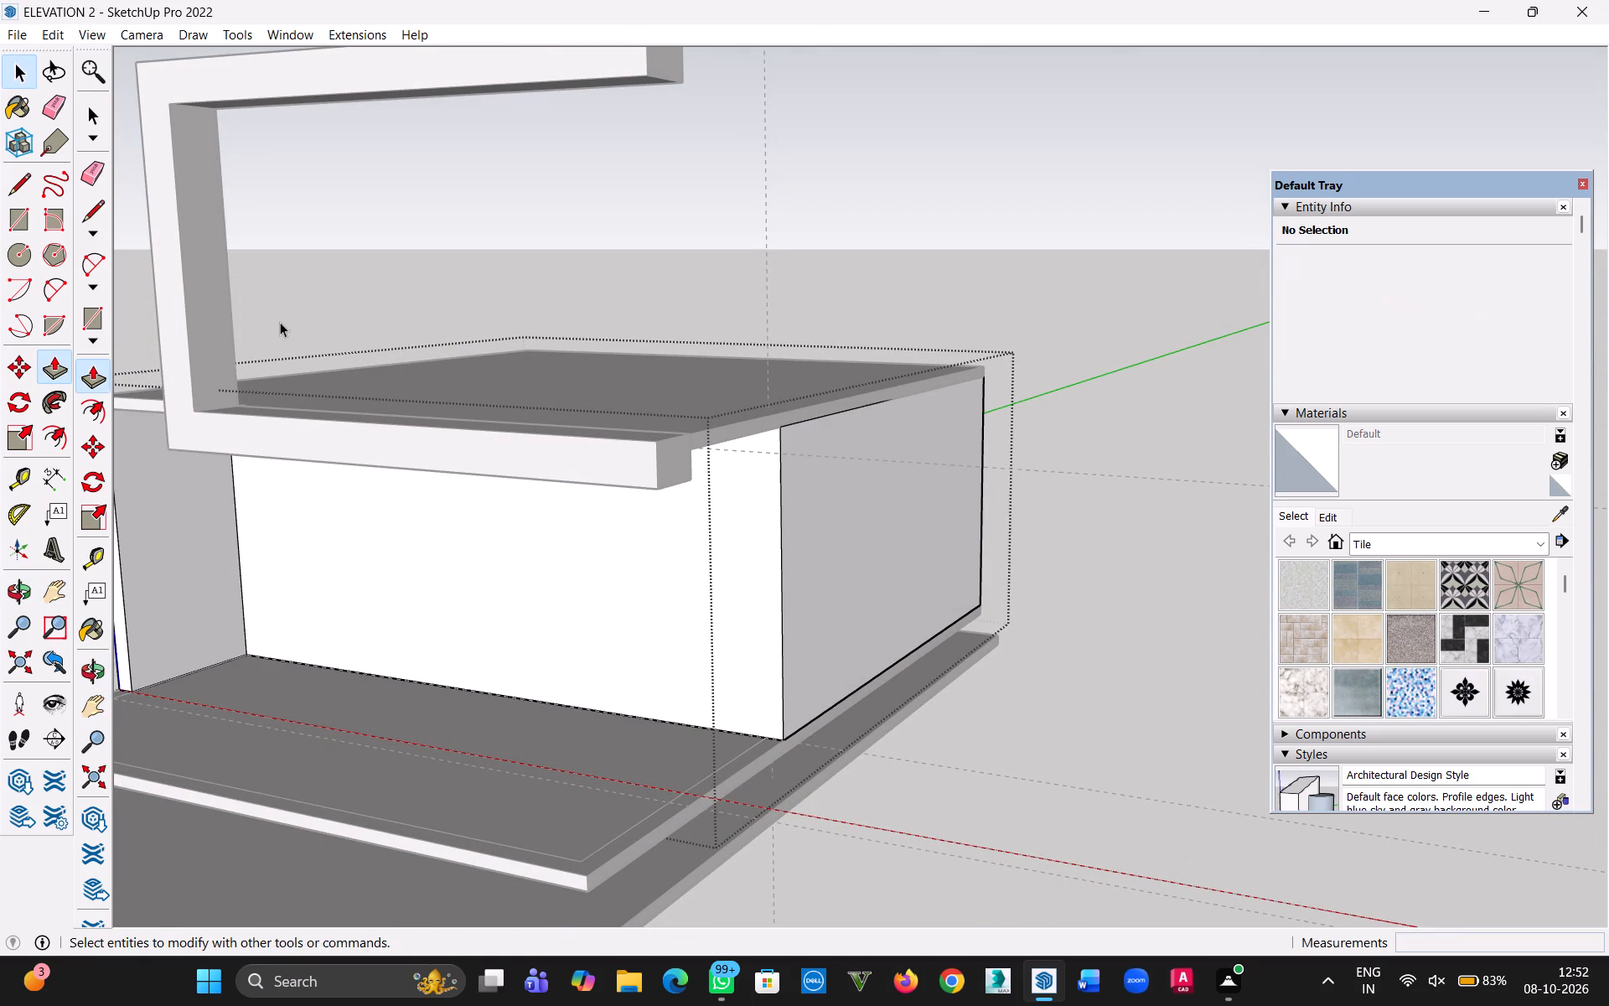
# Close the wall group and unhide all hidden objects to bring back the facade frame.
pyautogui.moveTo(307, 352); pyautogui.dragTo(604, 379, button='middle')
pyautogui.scroll(-11, 597, 384)
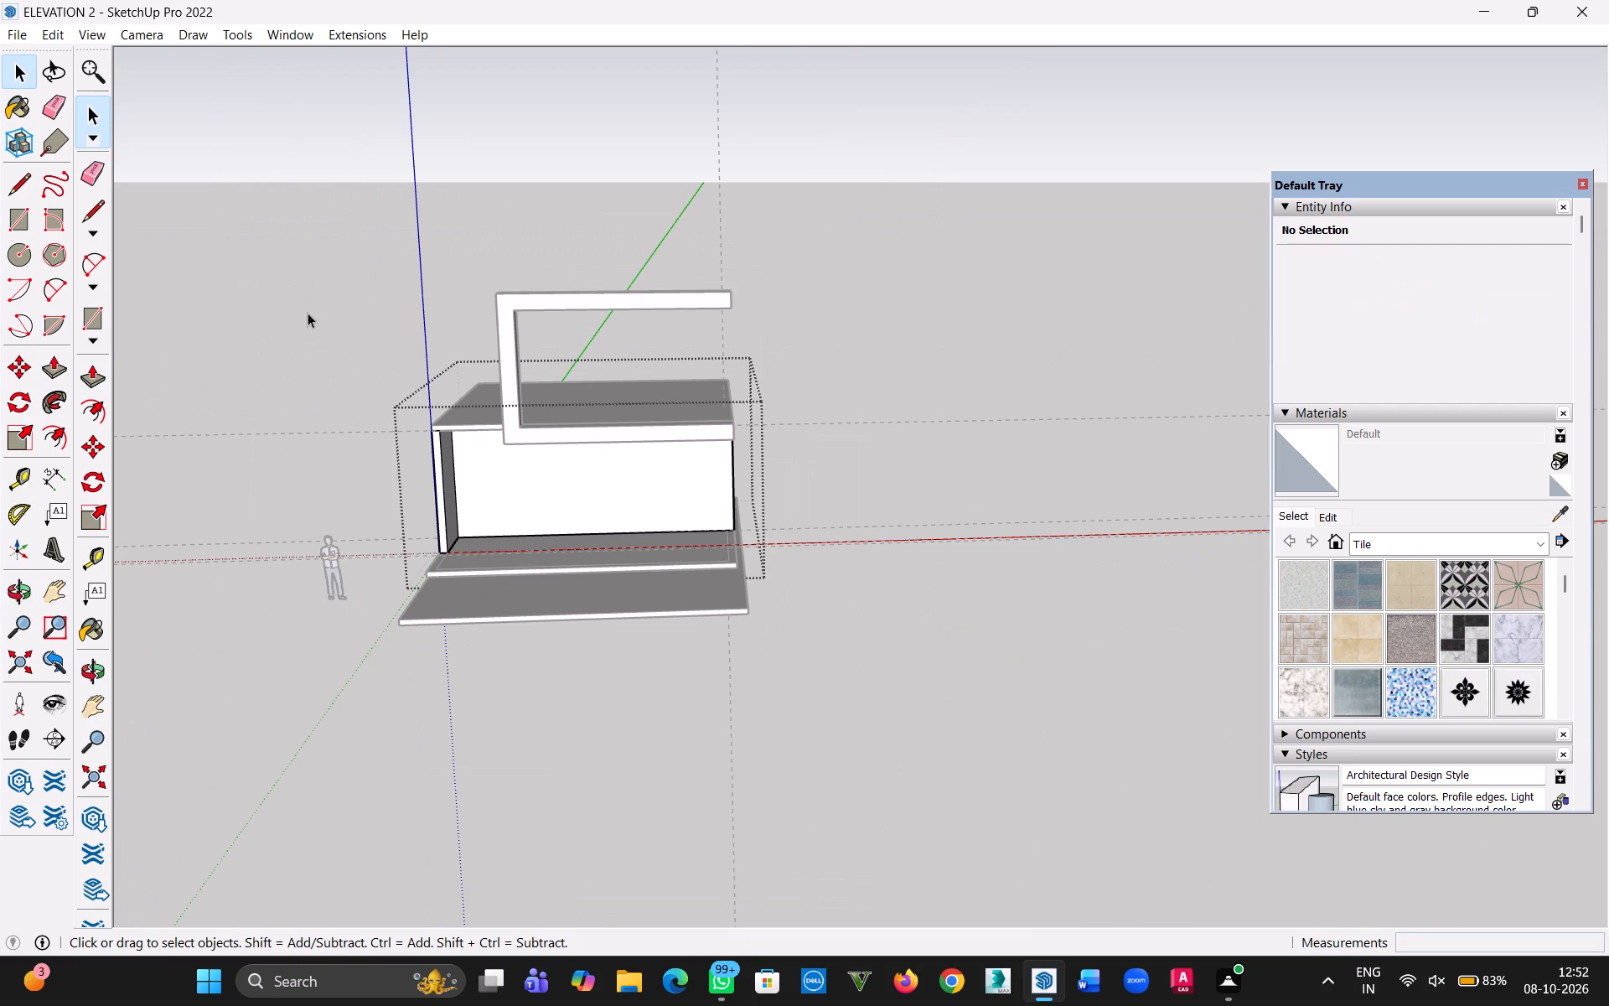
pyautogui.scroll(9, 583, 498)
pyautogui.scroll(1, 675, 532)
pyautogui.moveTo(675, 532); pyautogui.dragTo(678, 487, button='middle')
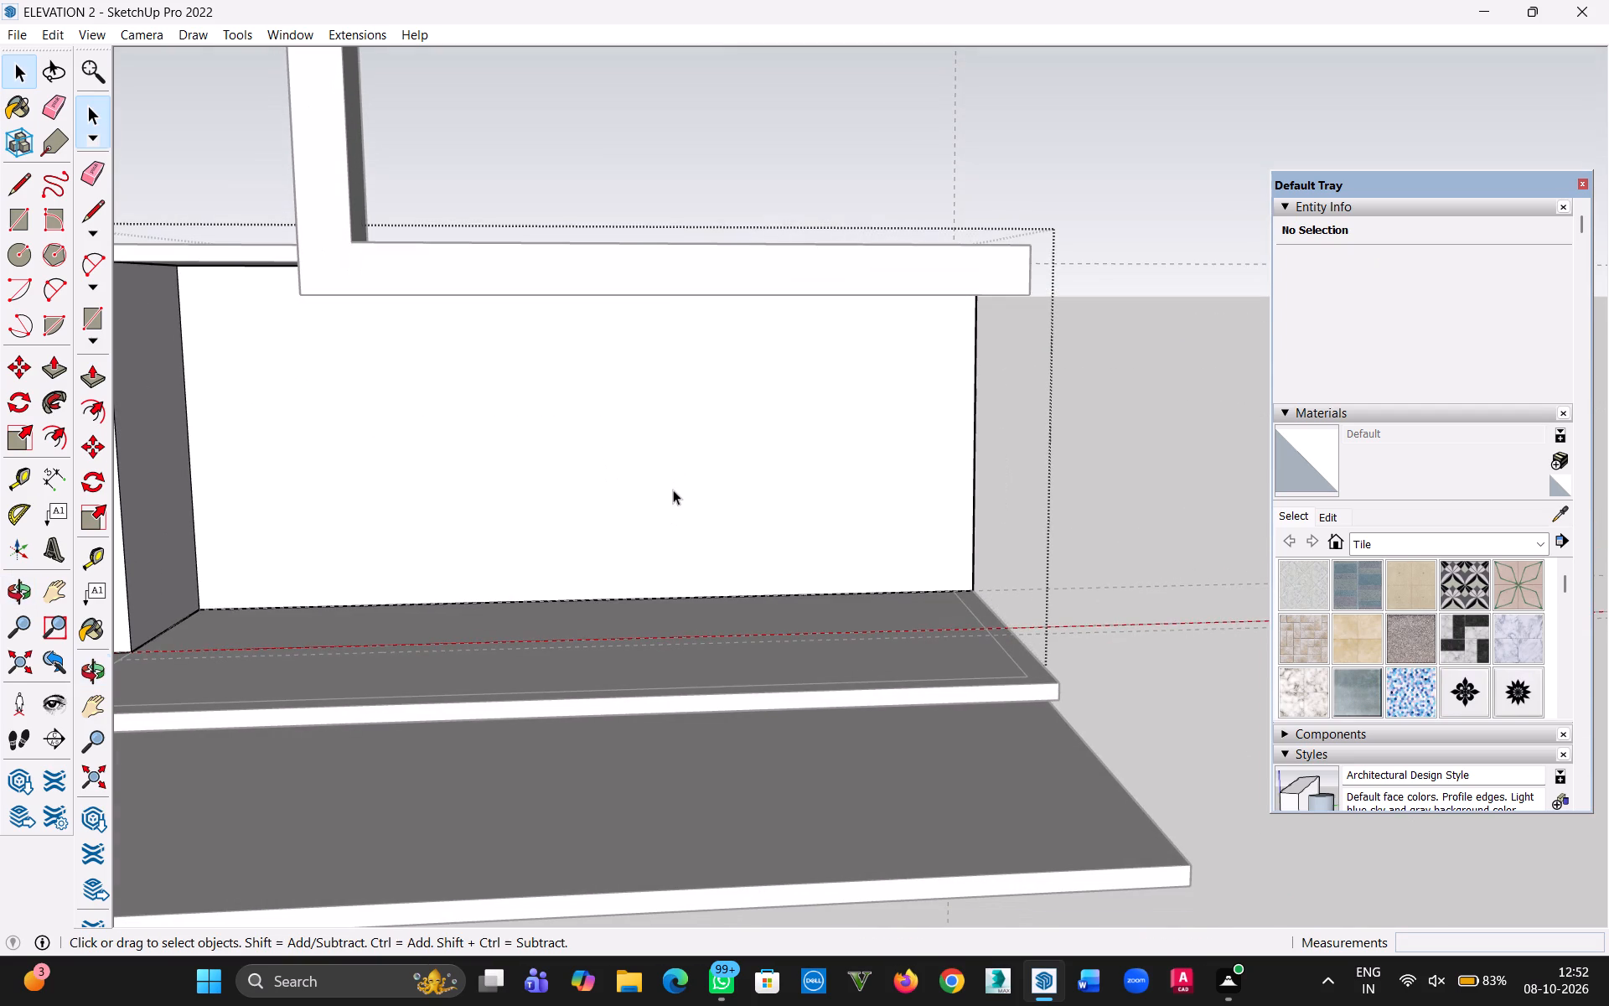
pyautogui.scroll(-5, 671, 494)
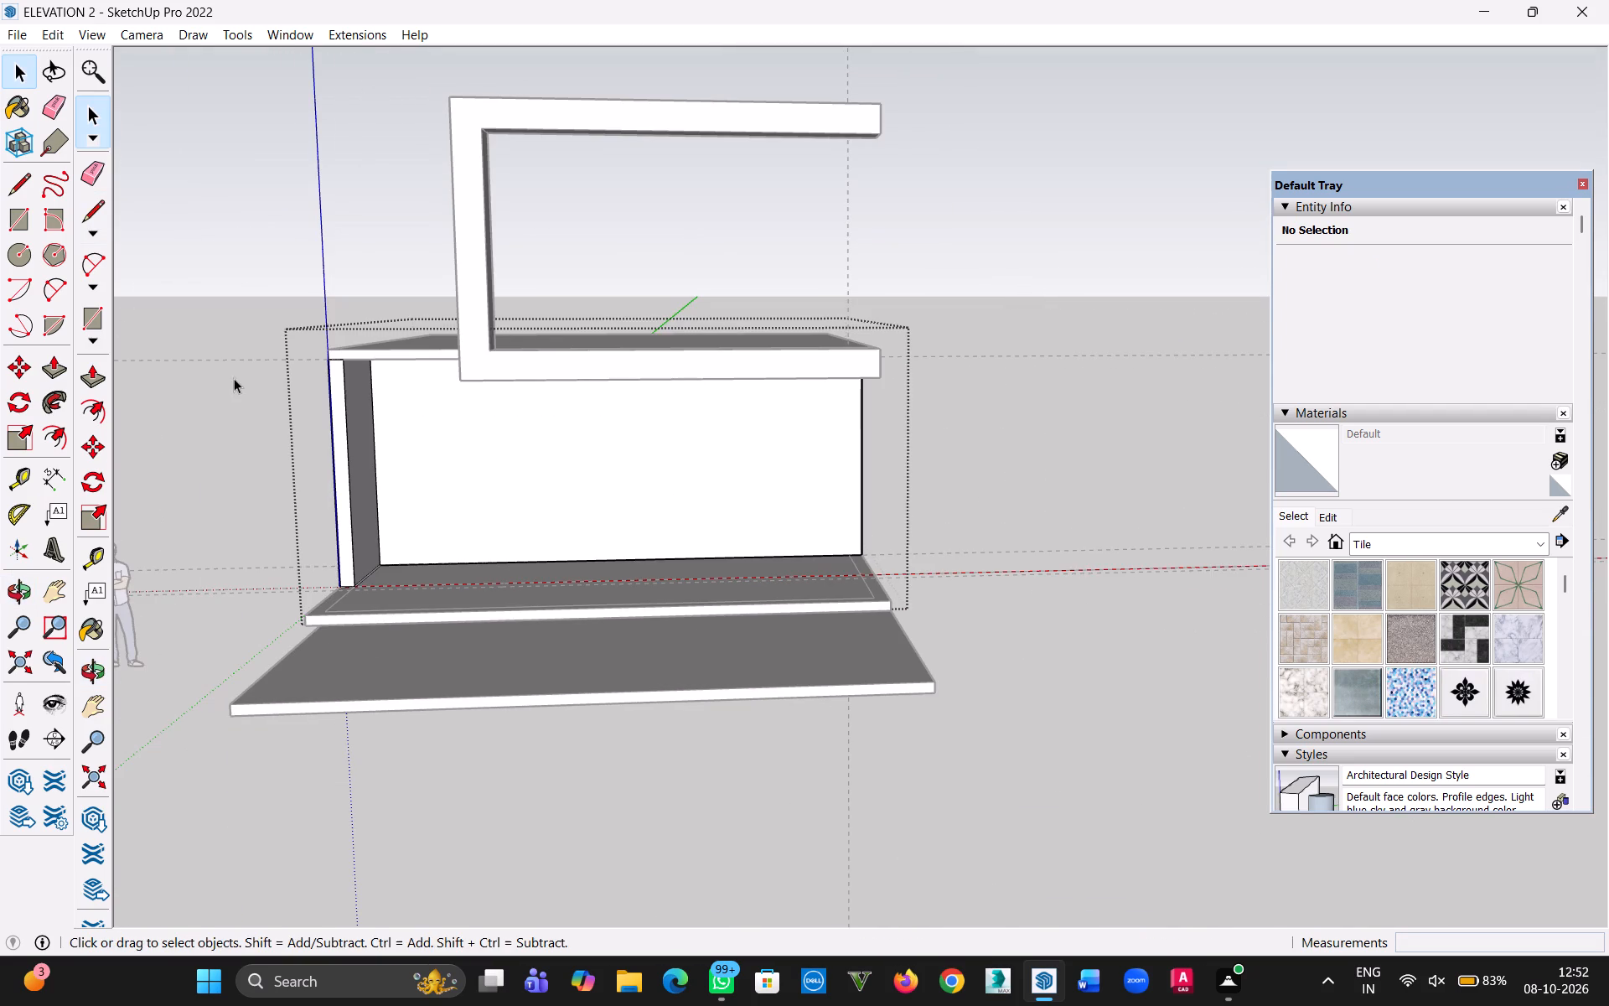
pyautogui.click(58, 36)
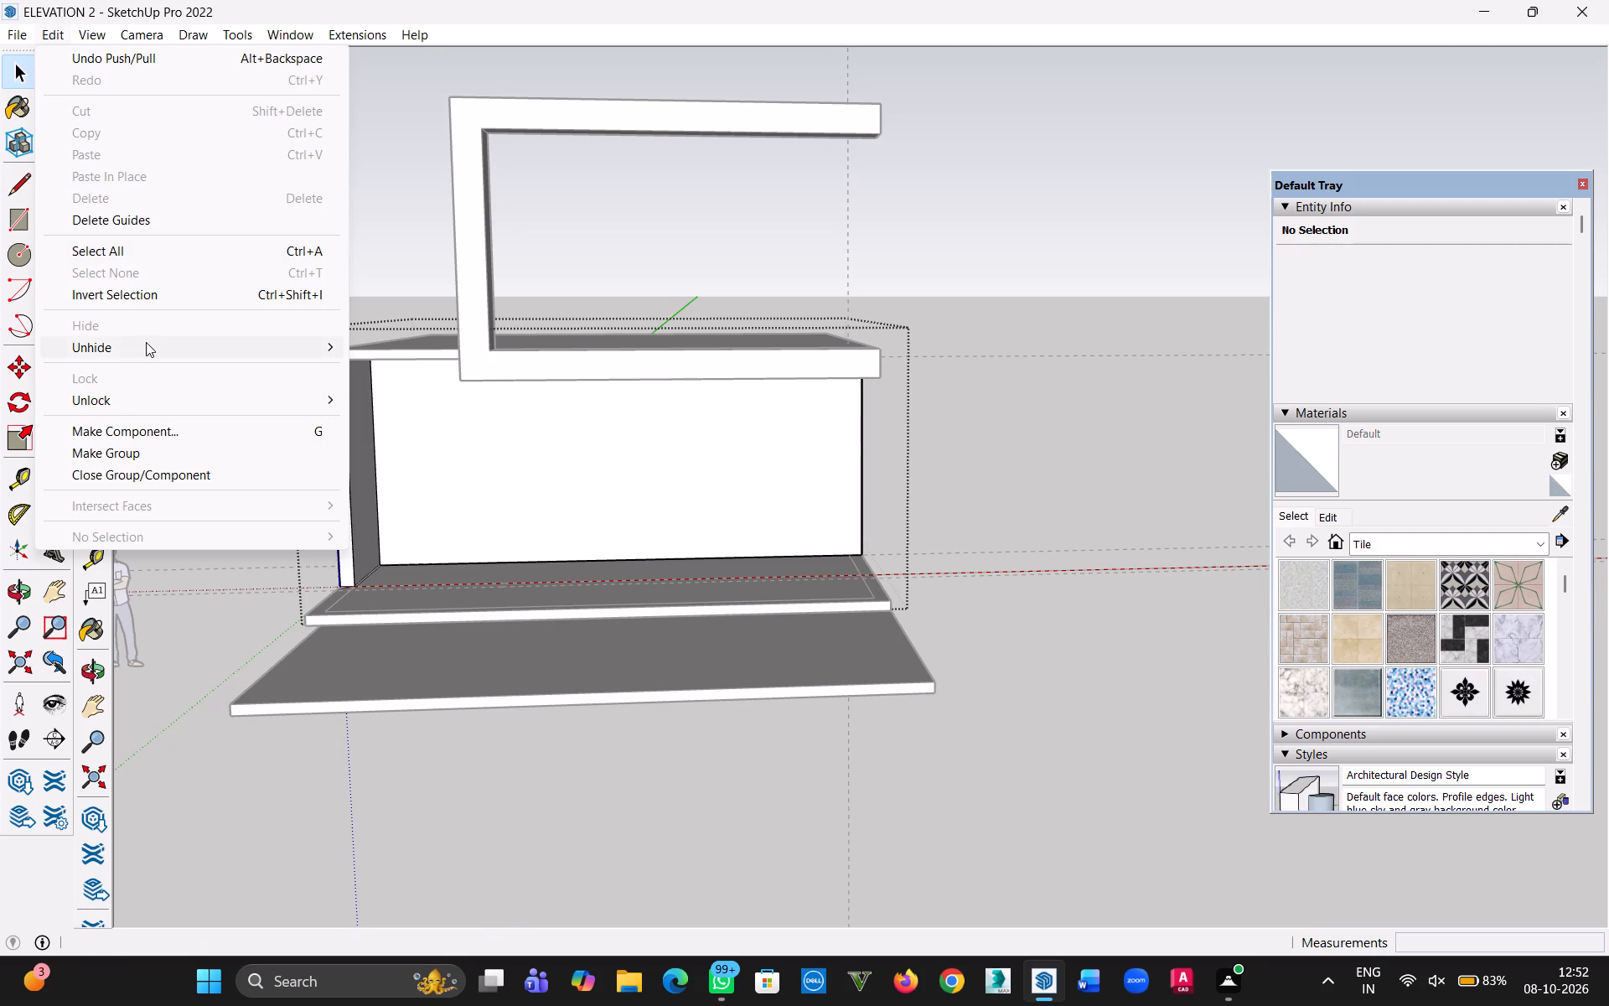
pyautogui.doubleClick(383, 241)
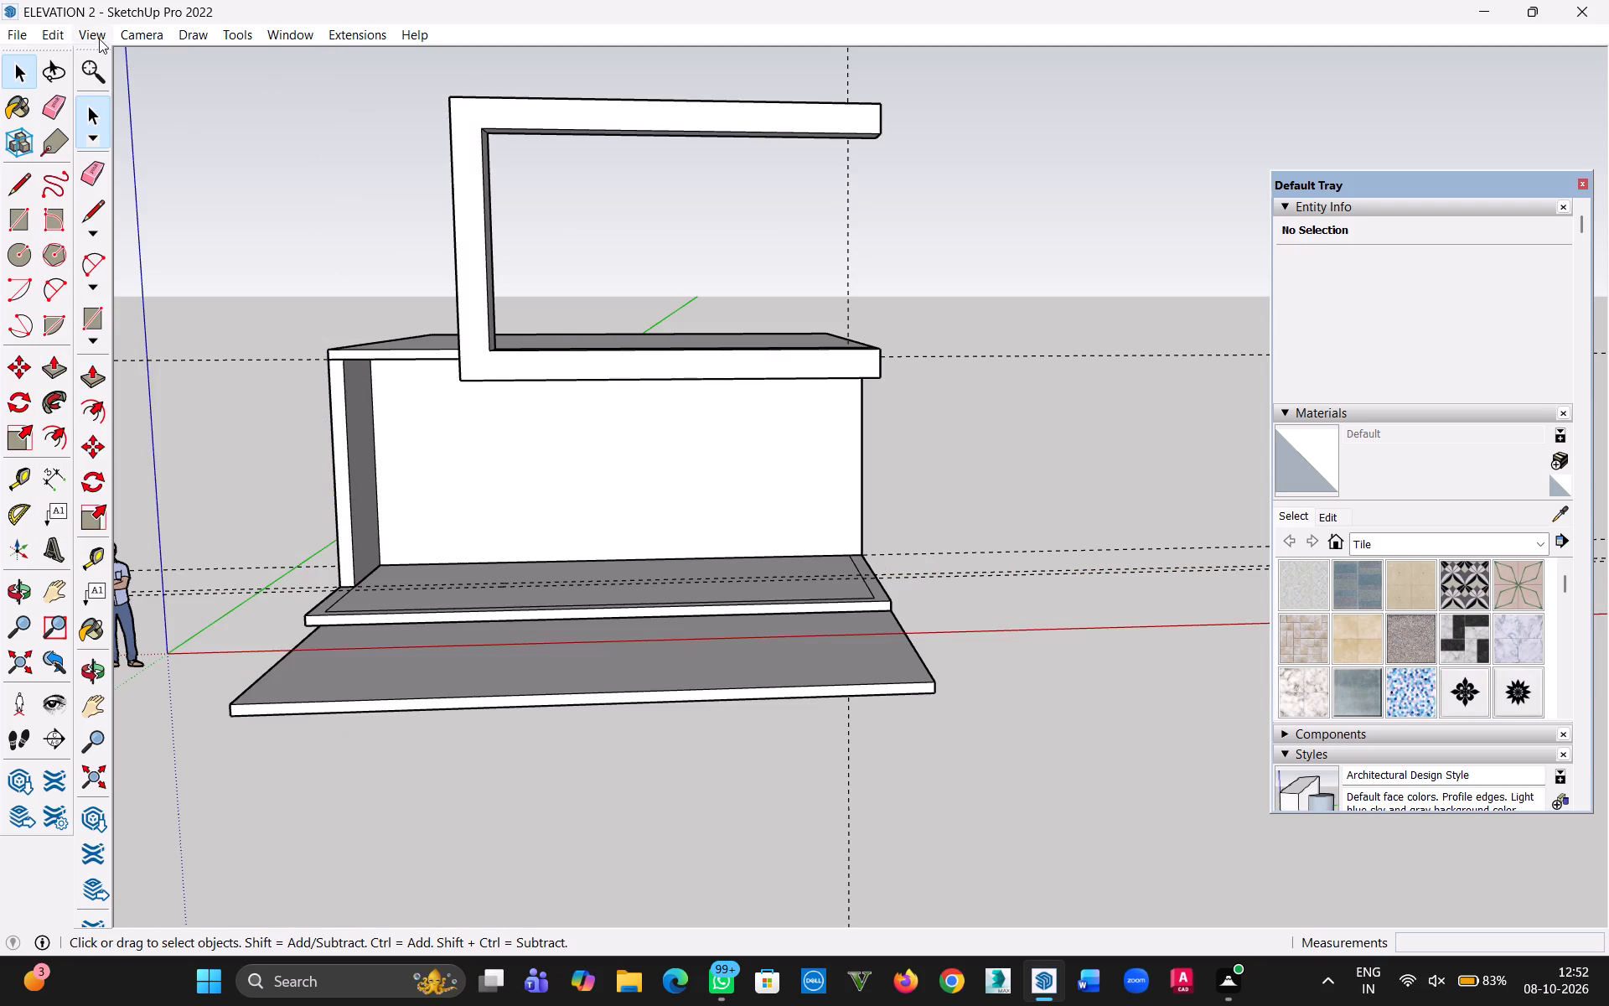
pyautogui.click(99, 39)
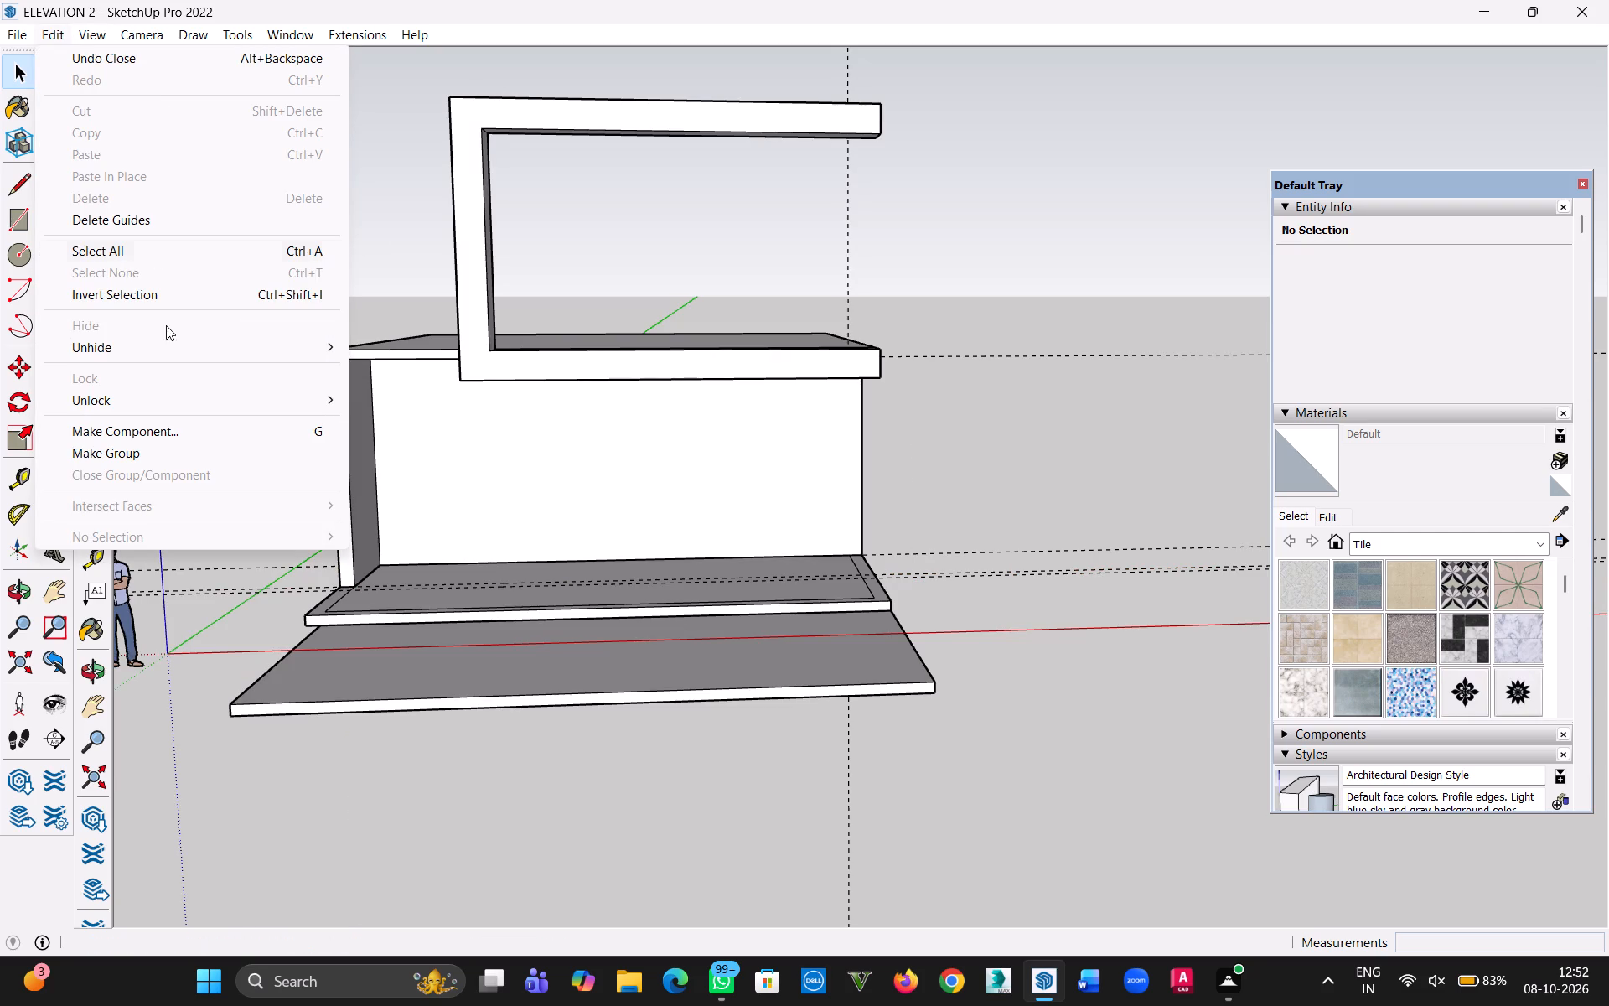
pyautogui.click(370, 386)
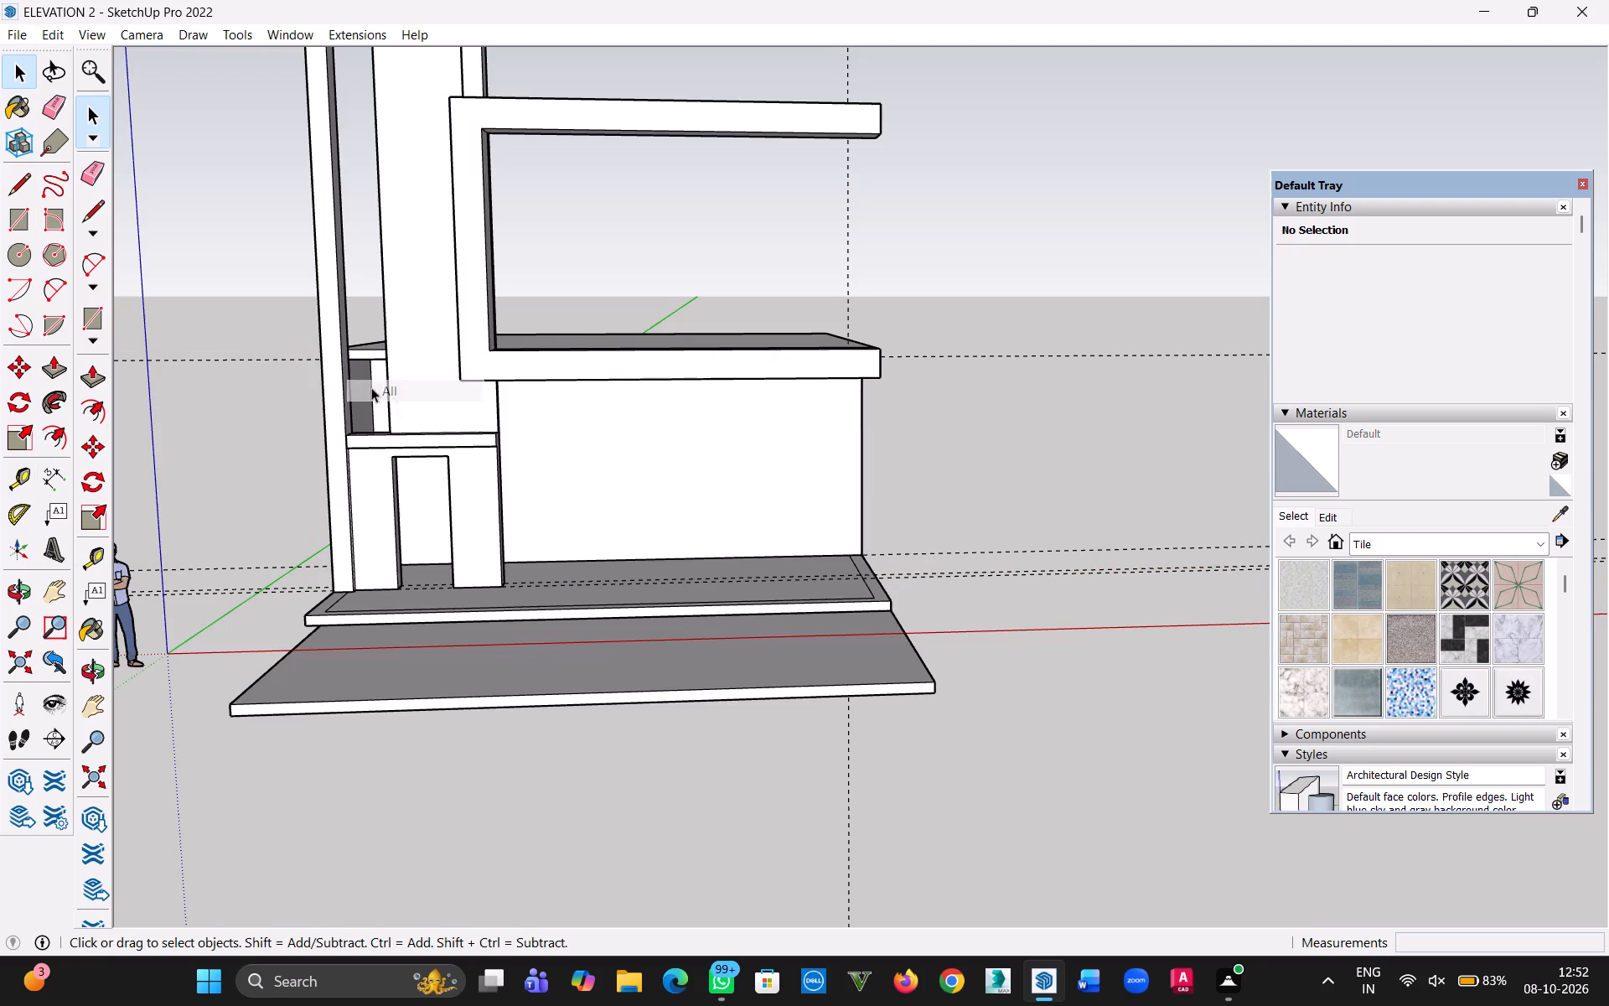
pyautogui.click(983, 455)
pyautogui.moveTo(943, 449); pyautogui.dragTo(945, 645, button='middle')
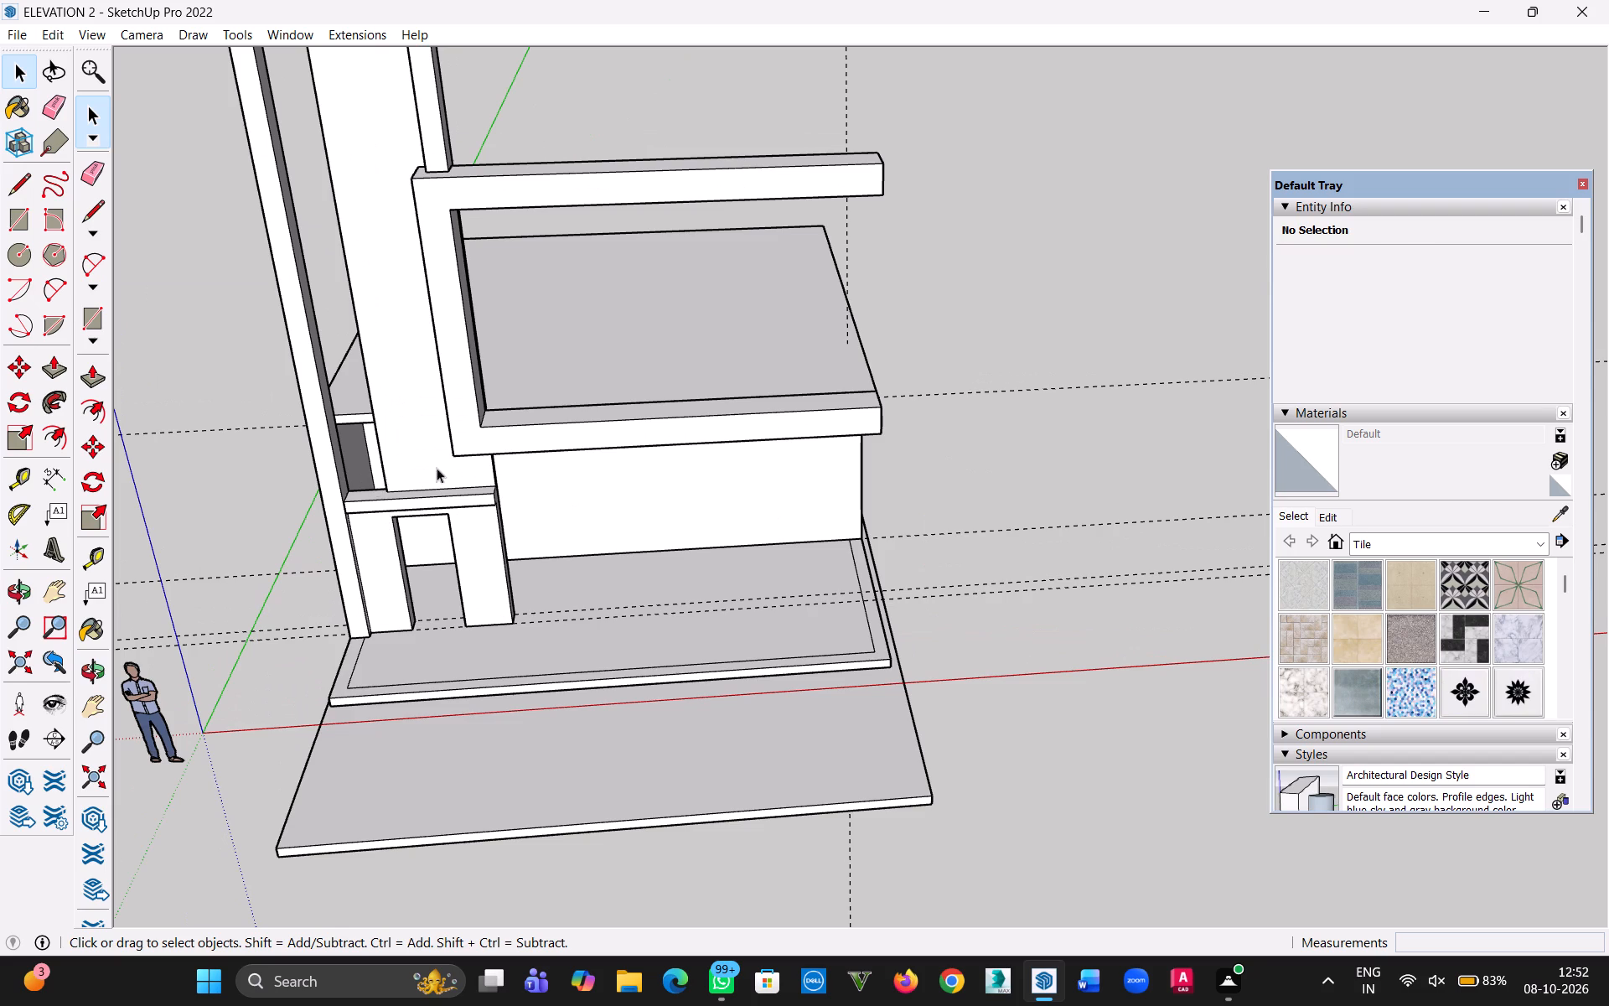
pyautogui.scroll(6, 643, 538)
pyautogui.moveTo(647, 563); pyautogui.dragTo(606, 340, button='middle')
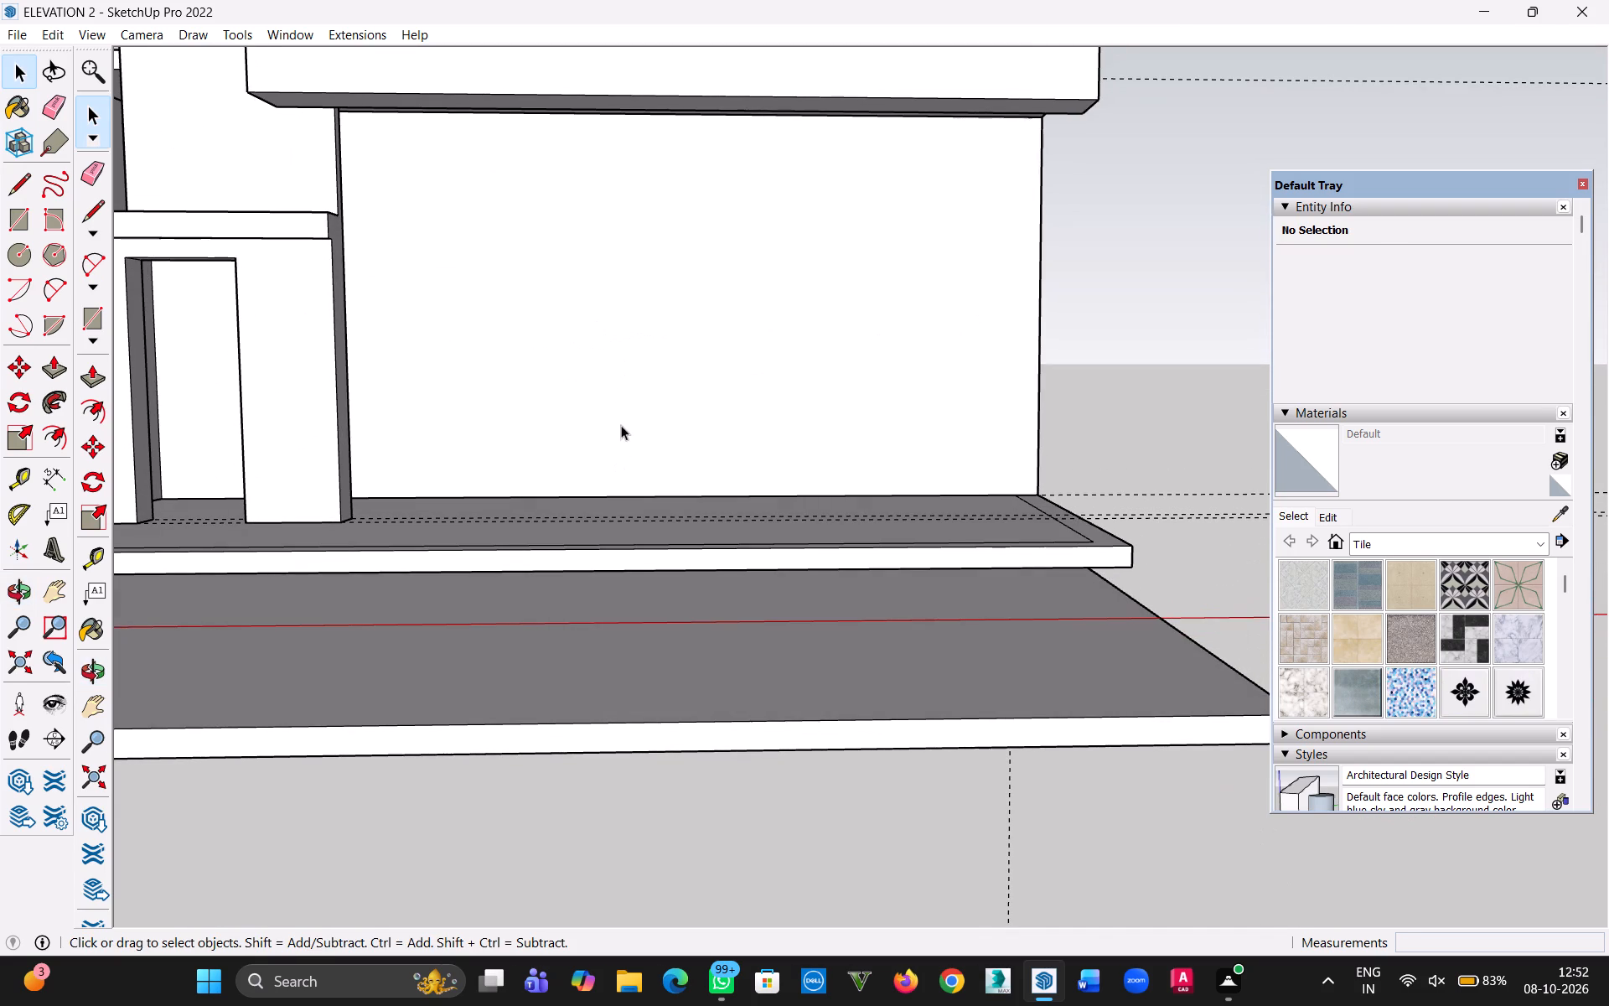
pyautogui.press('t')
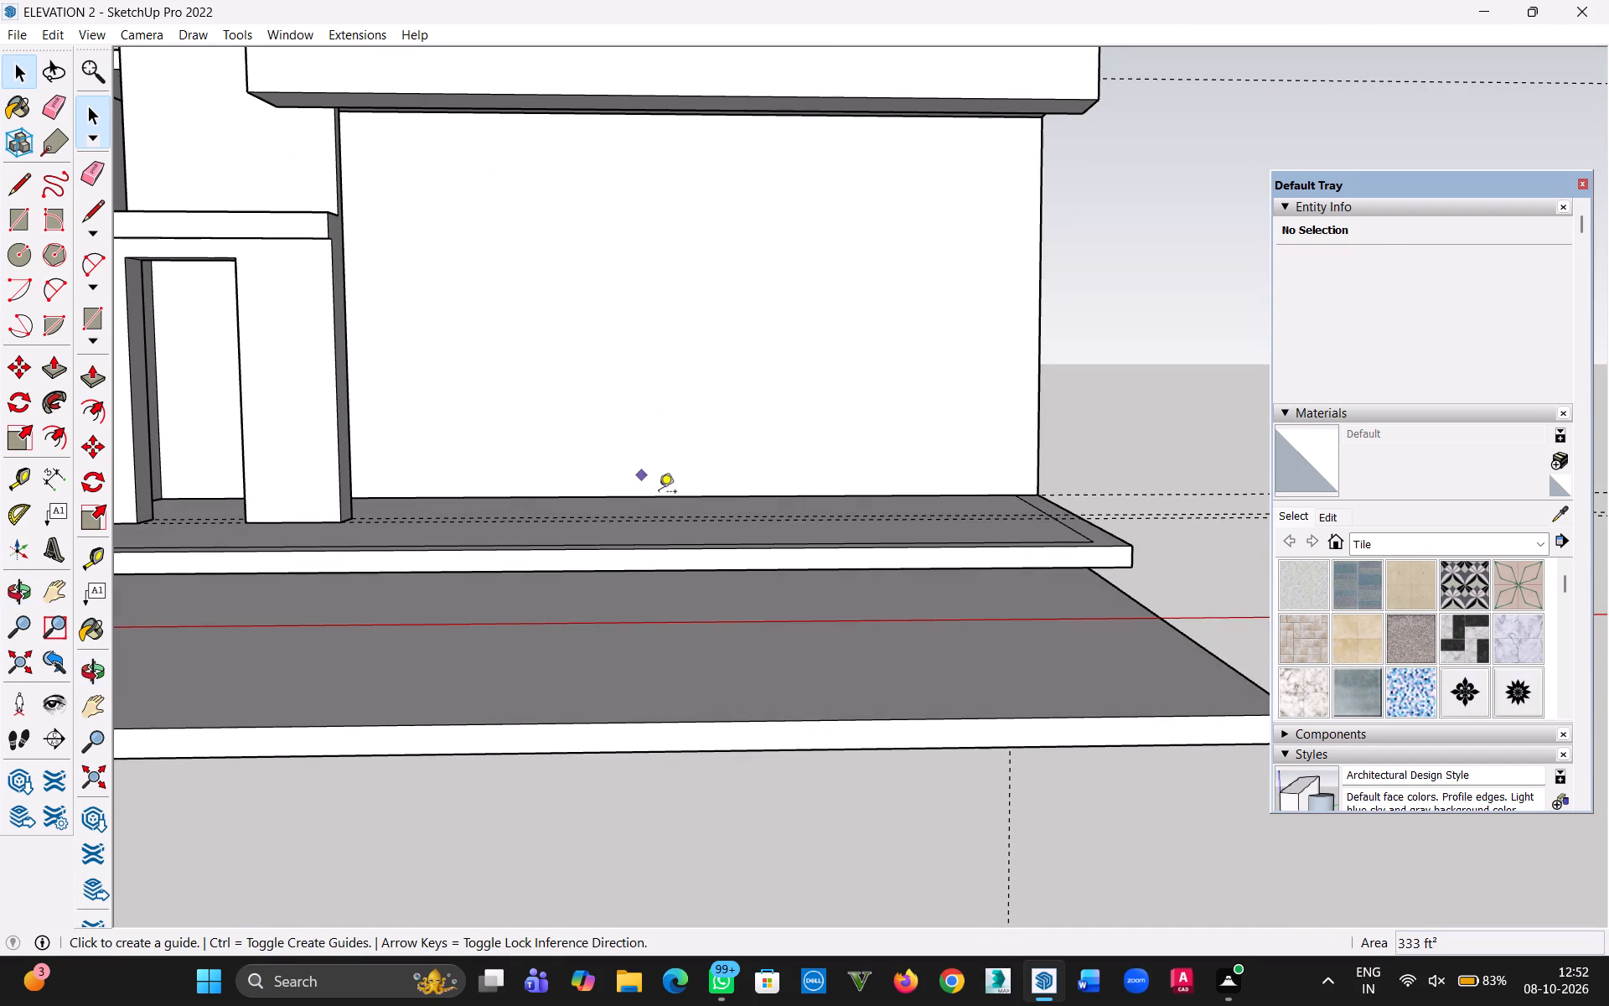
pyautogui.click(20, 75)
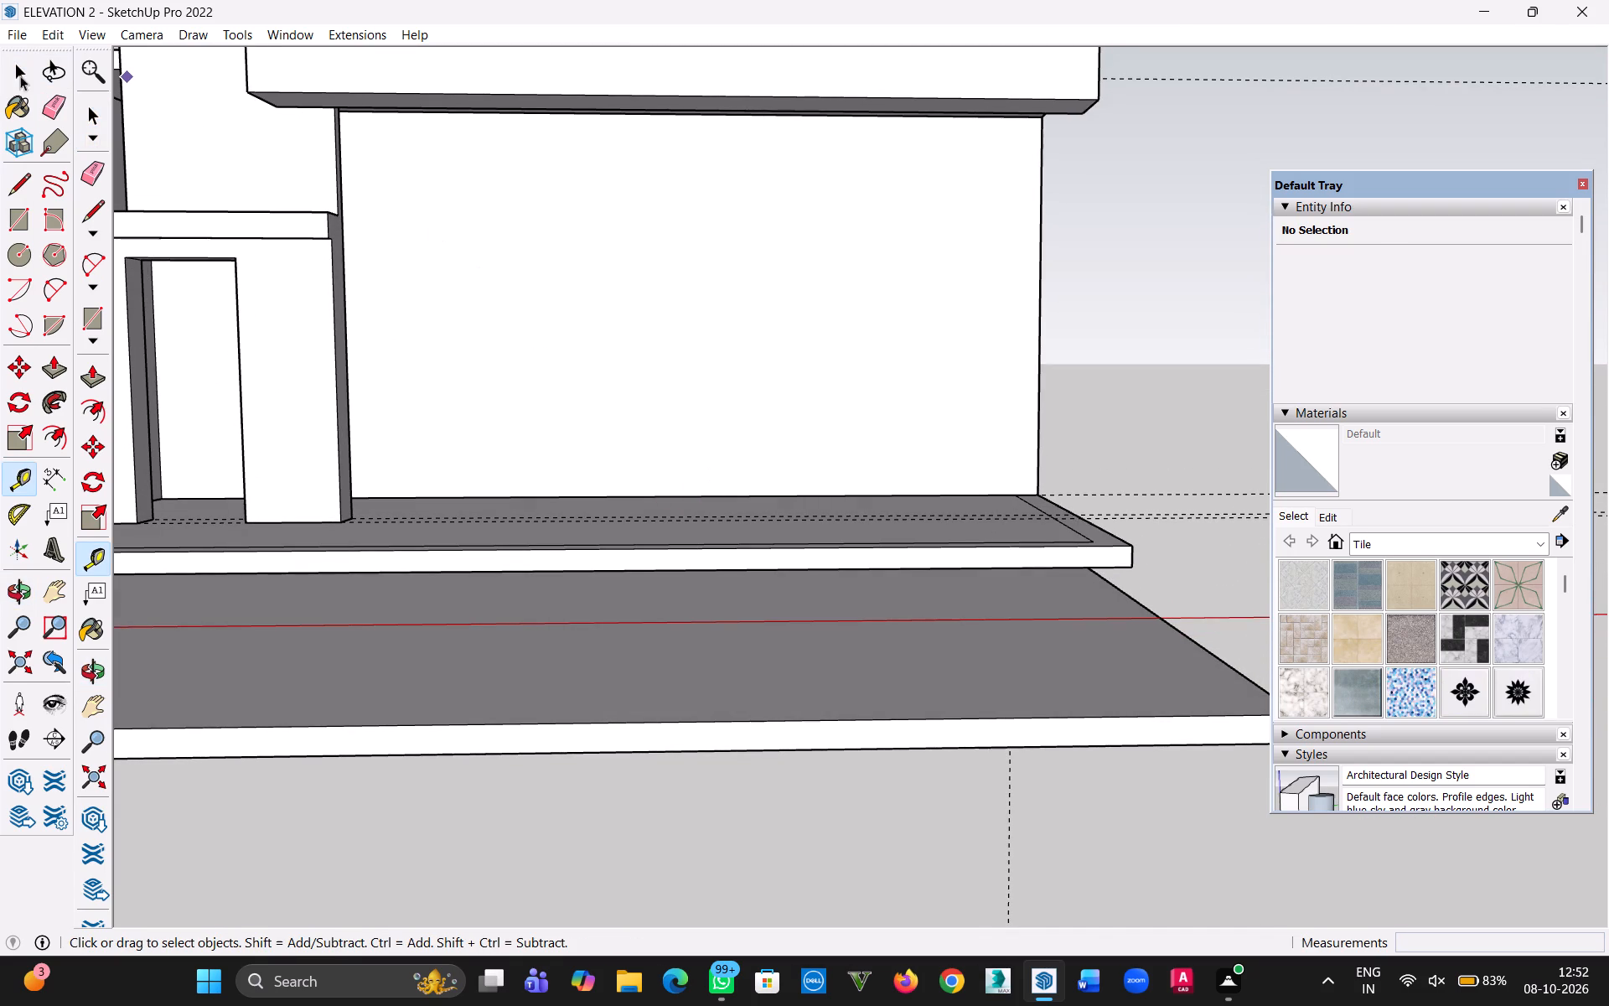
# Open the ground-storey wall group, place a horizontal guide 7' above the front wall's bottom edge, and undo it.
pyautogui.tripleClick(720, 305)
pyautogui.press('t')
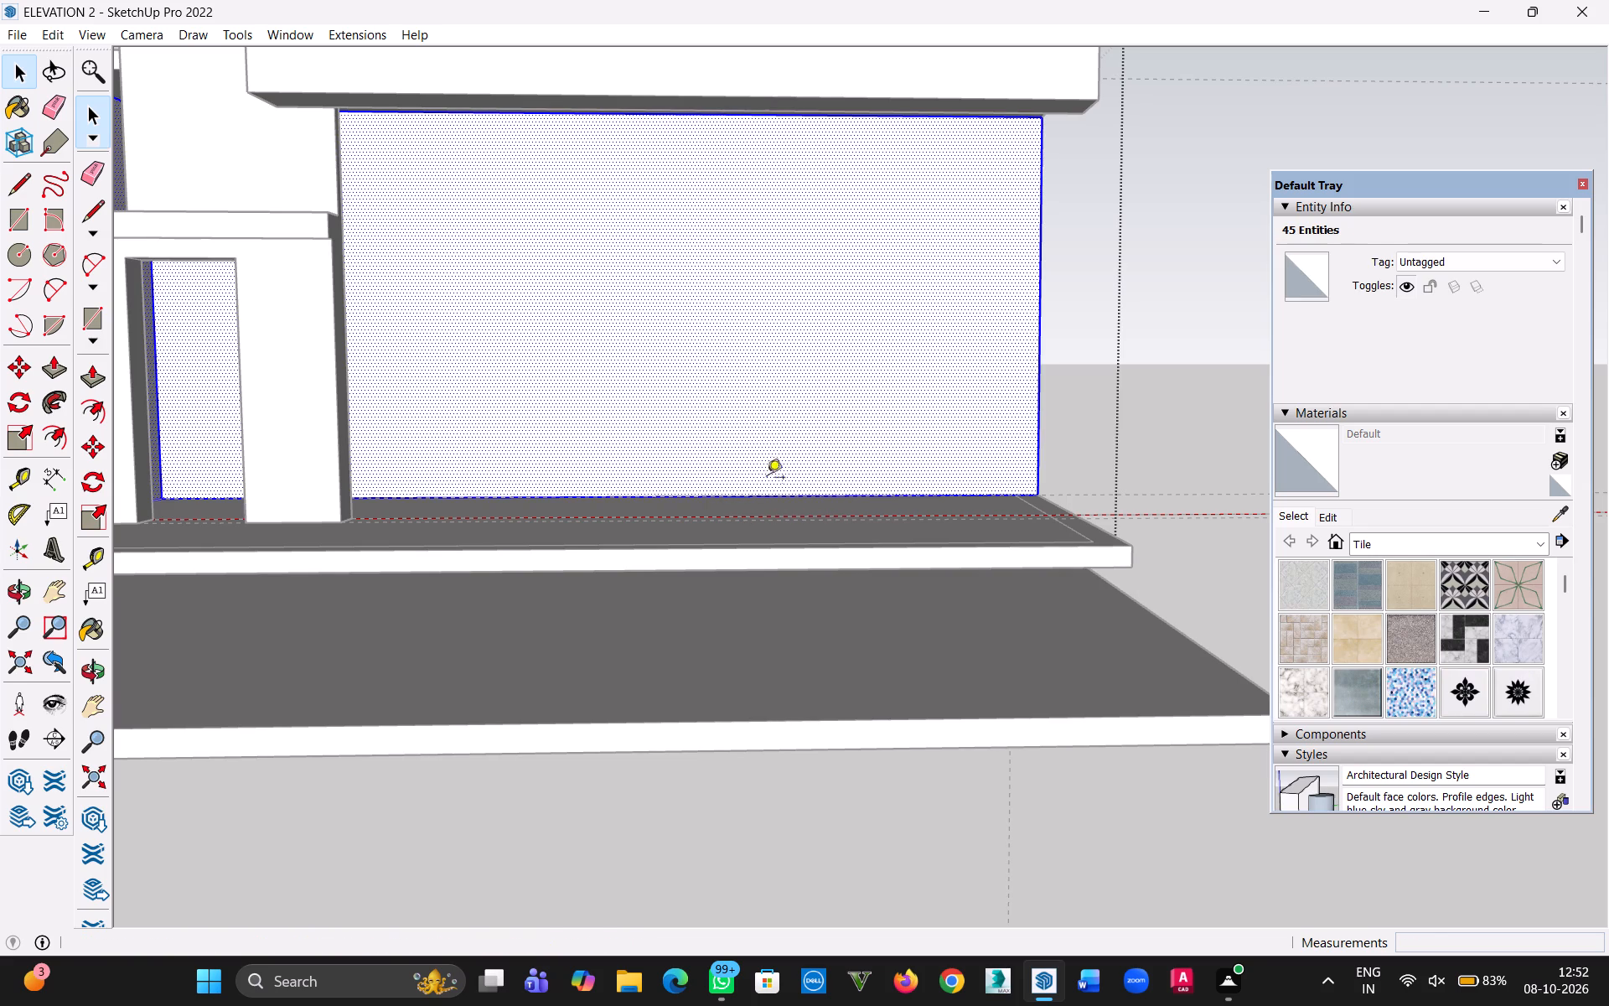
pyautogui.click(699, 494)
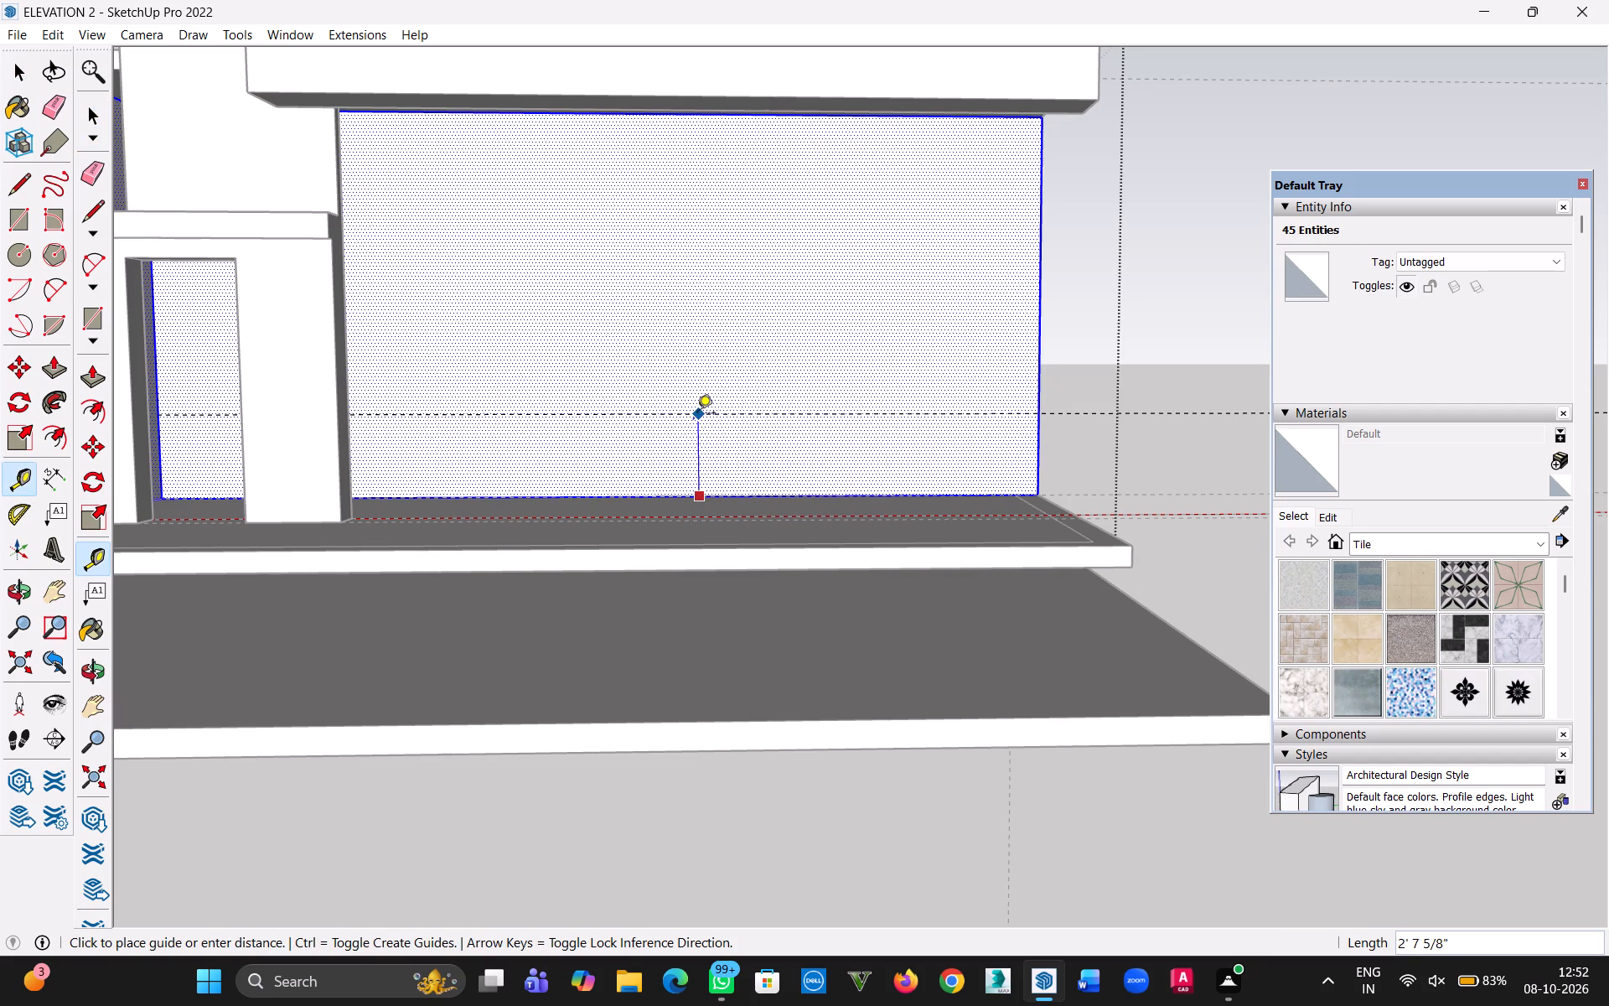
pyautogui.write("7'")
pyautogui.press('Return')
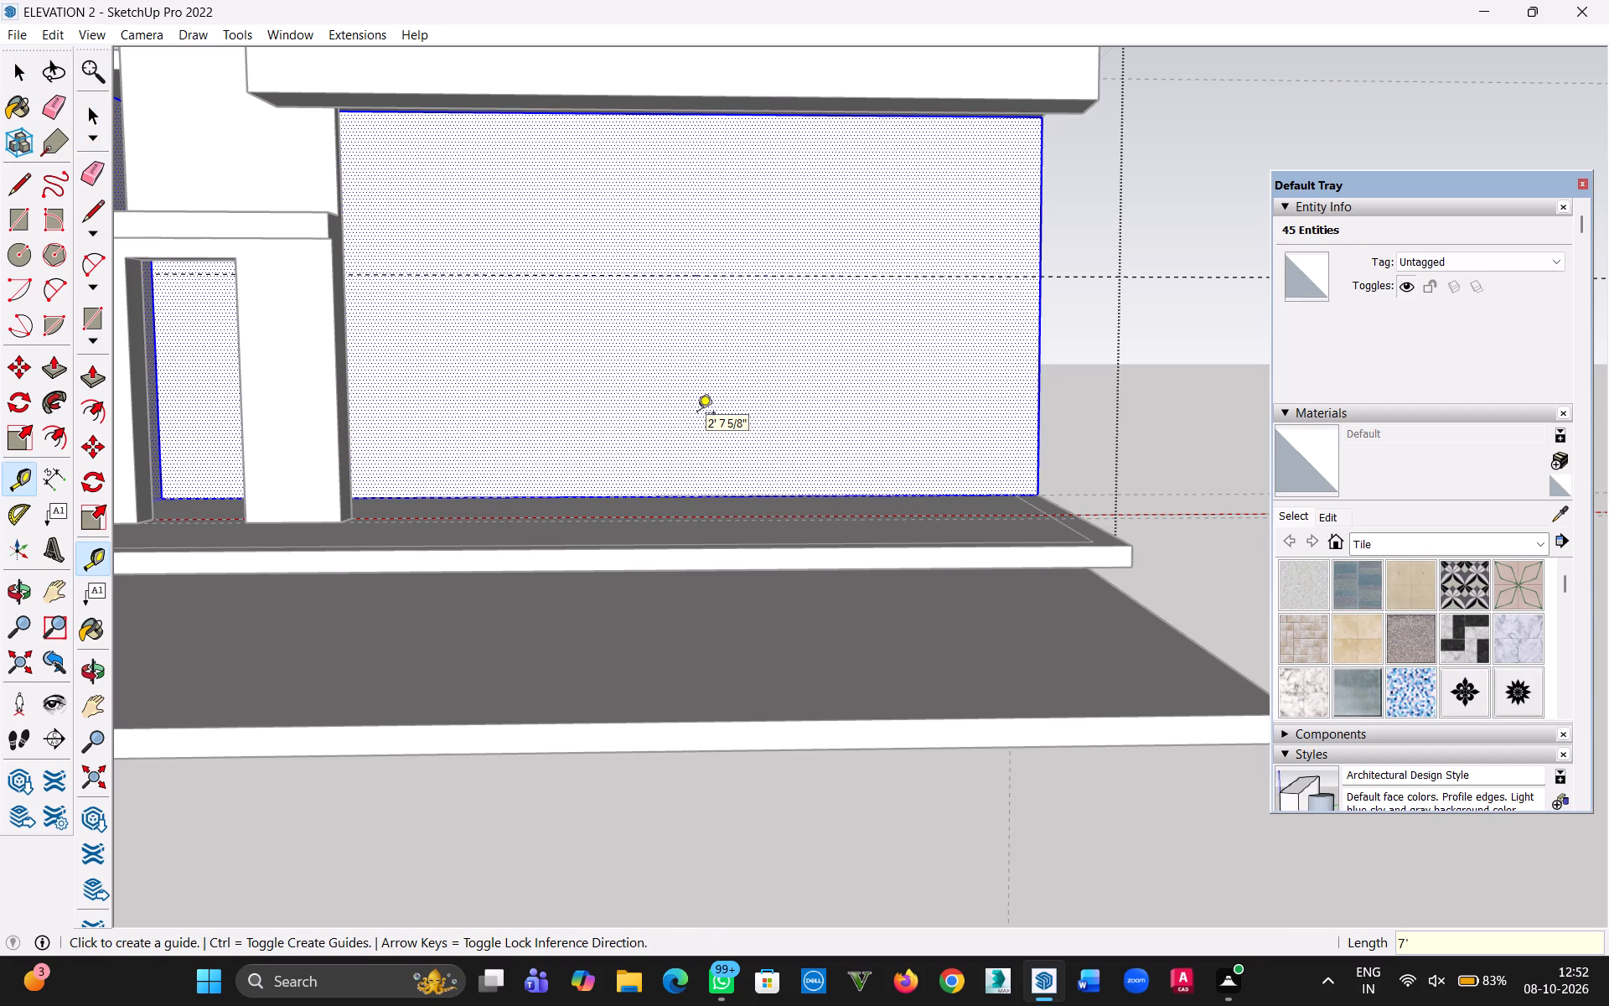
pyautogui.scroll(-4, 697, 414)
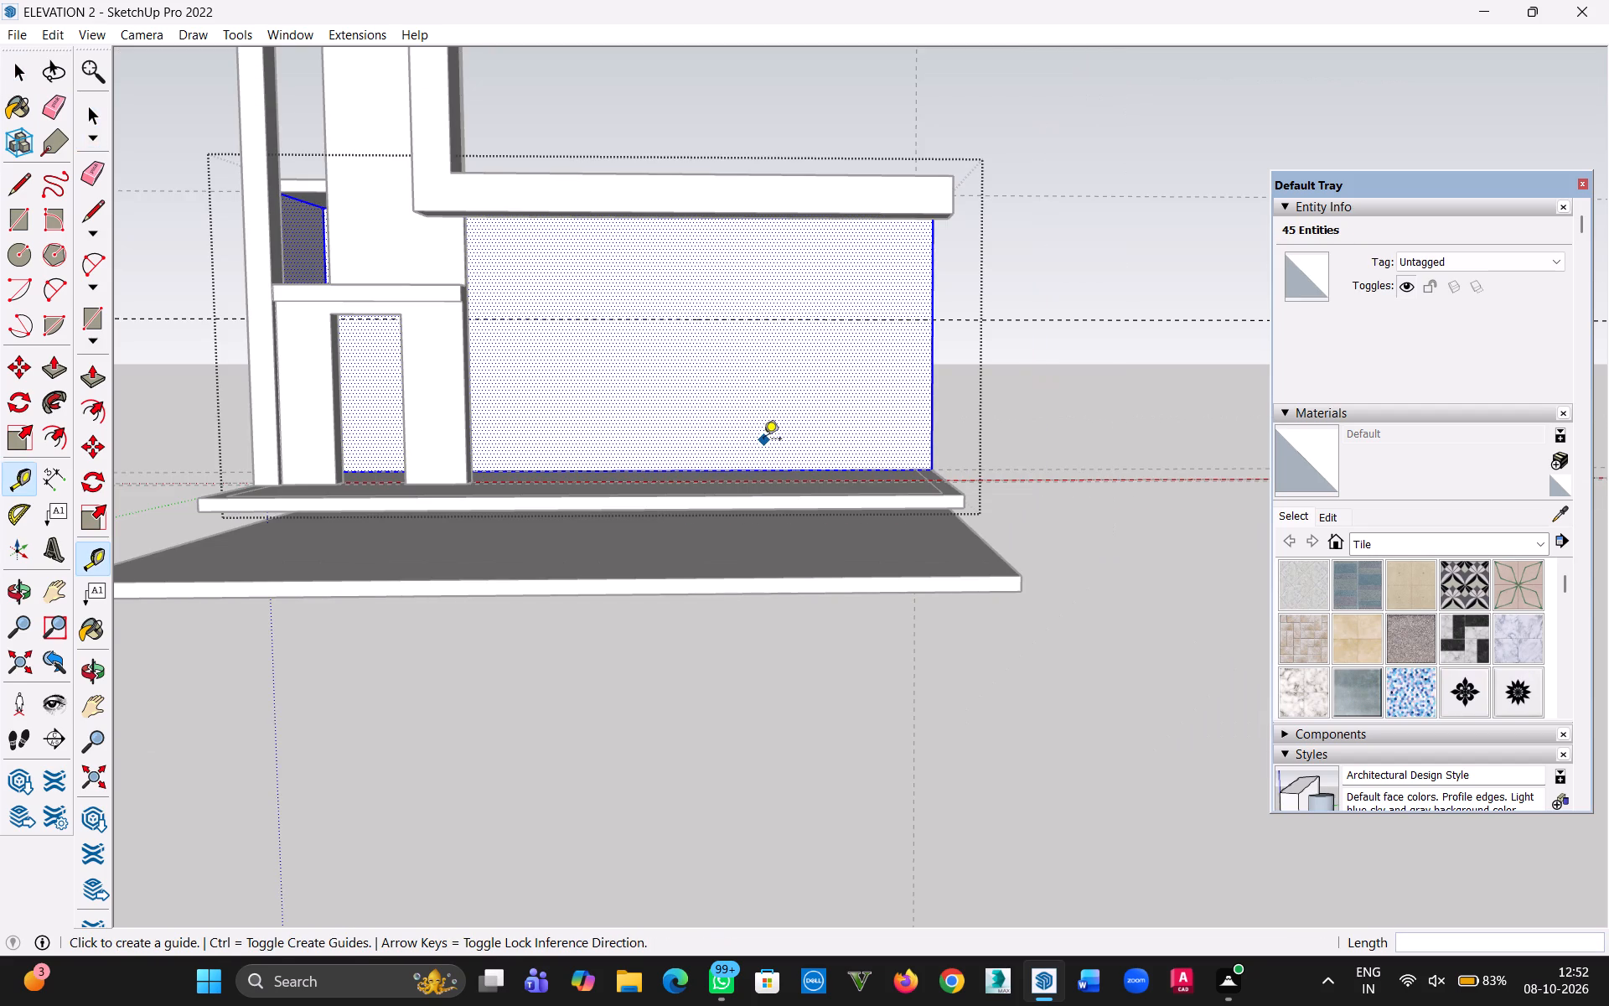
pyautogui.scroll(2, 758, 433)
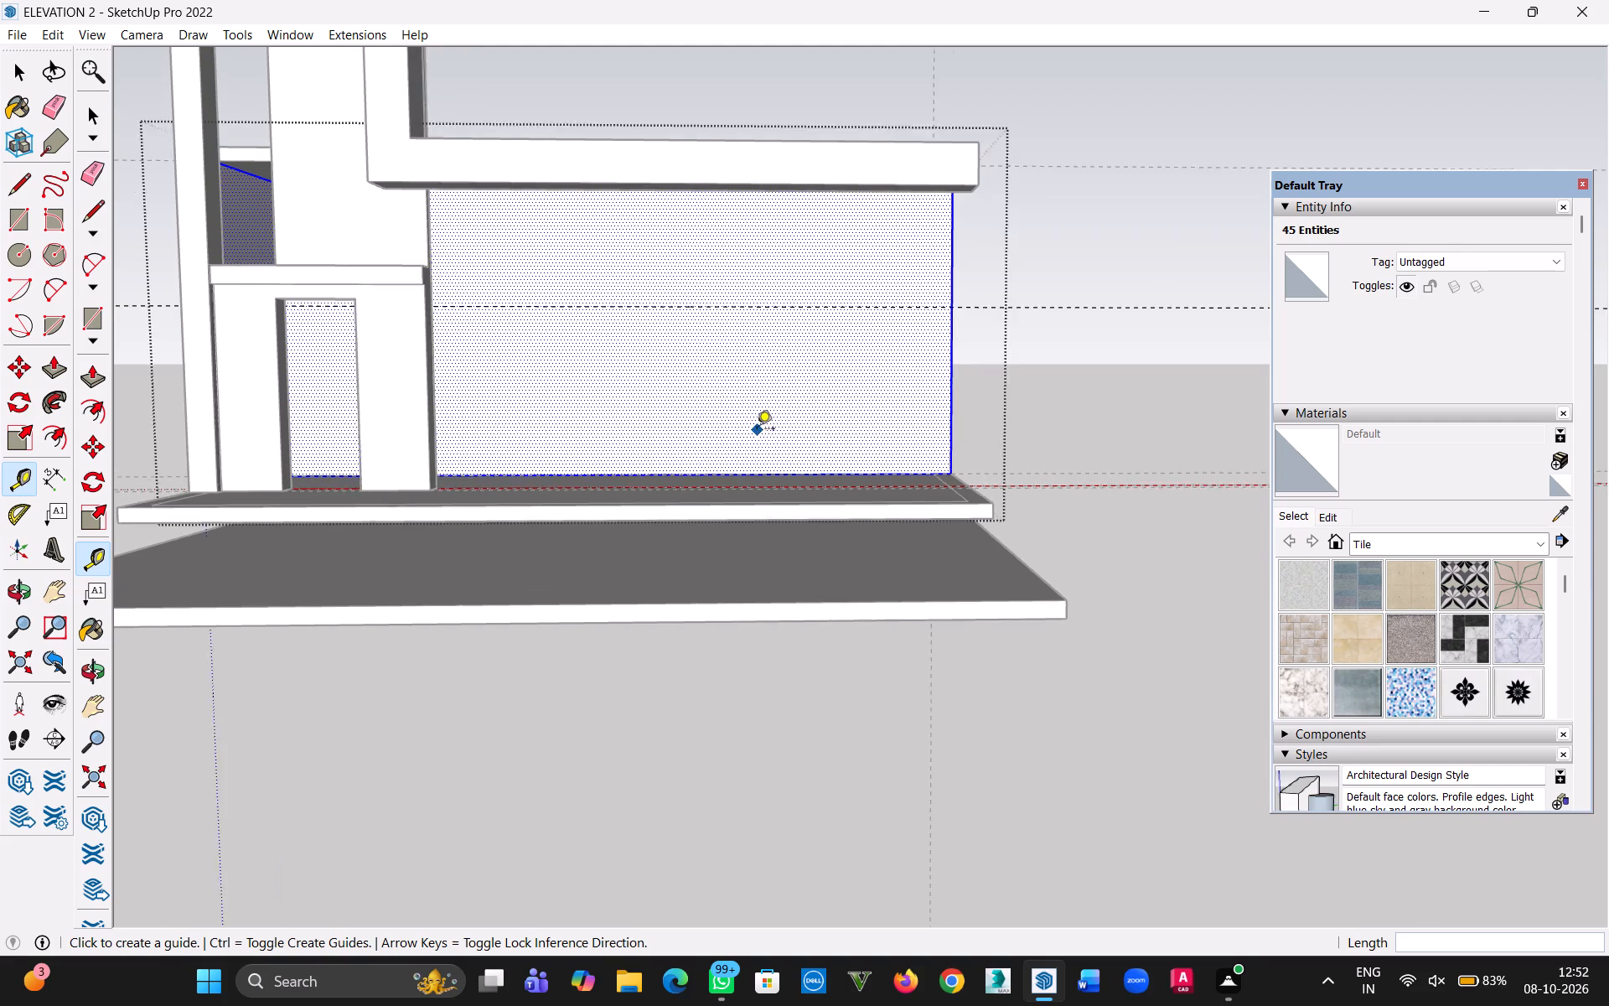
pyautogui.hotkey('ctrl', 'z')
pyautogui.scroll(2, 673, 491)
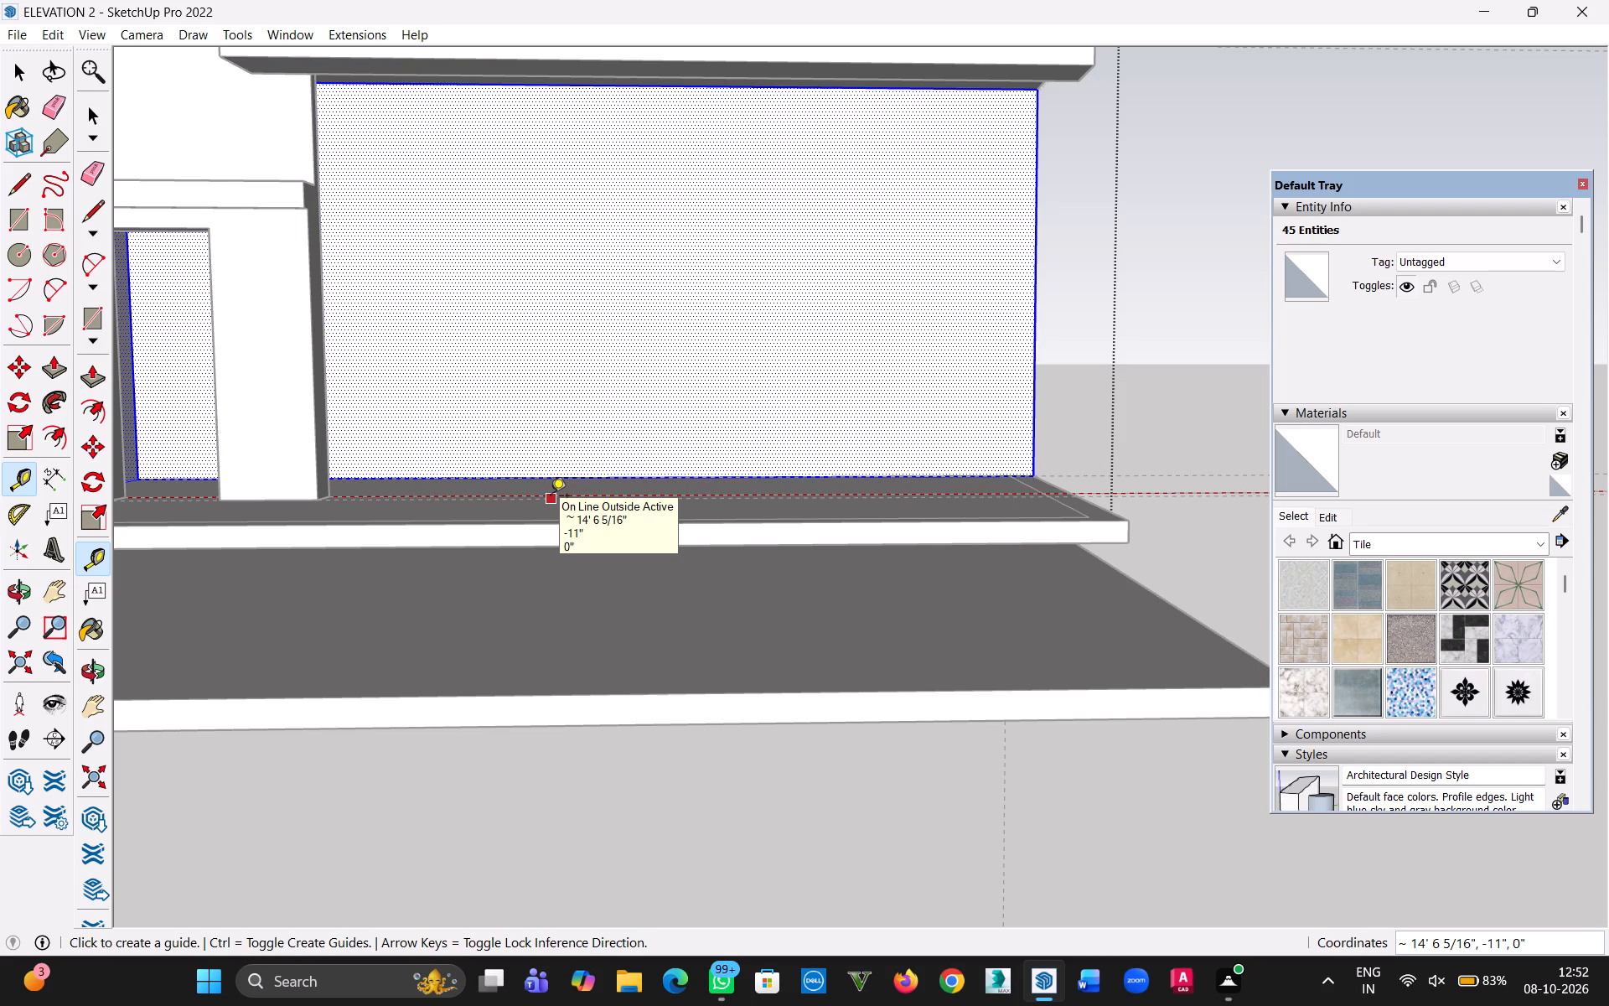
# Measure the height of the facade frame's door opening from its top edge, and close the wall group.
pyautogui.scroll(-5, 535, 508)
pyautogui.moveTo(531, 519); pyautogui.dragTo(610, 536, button='middle')
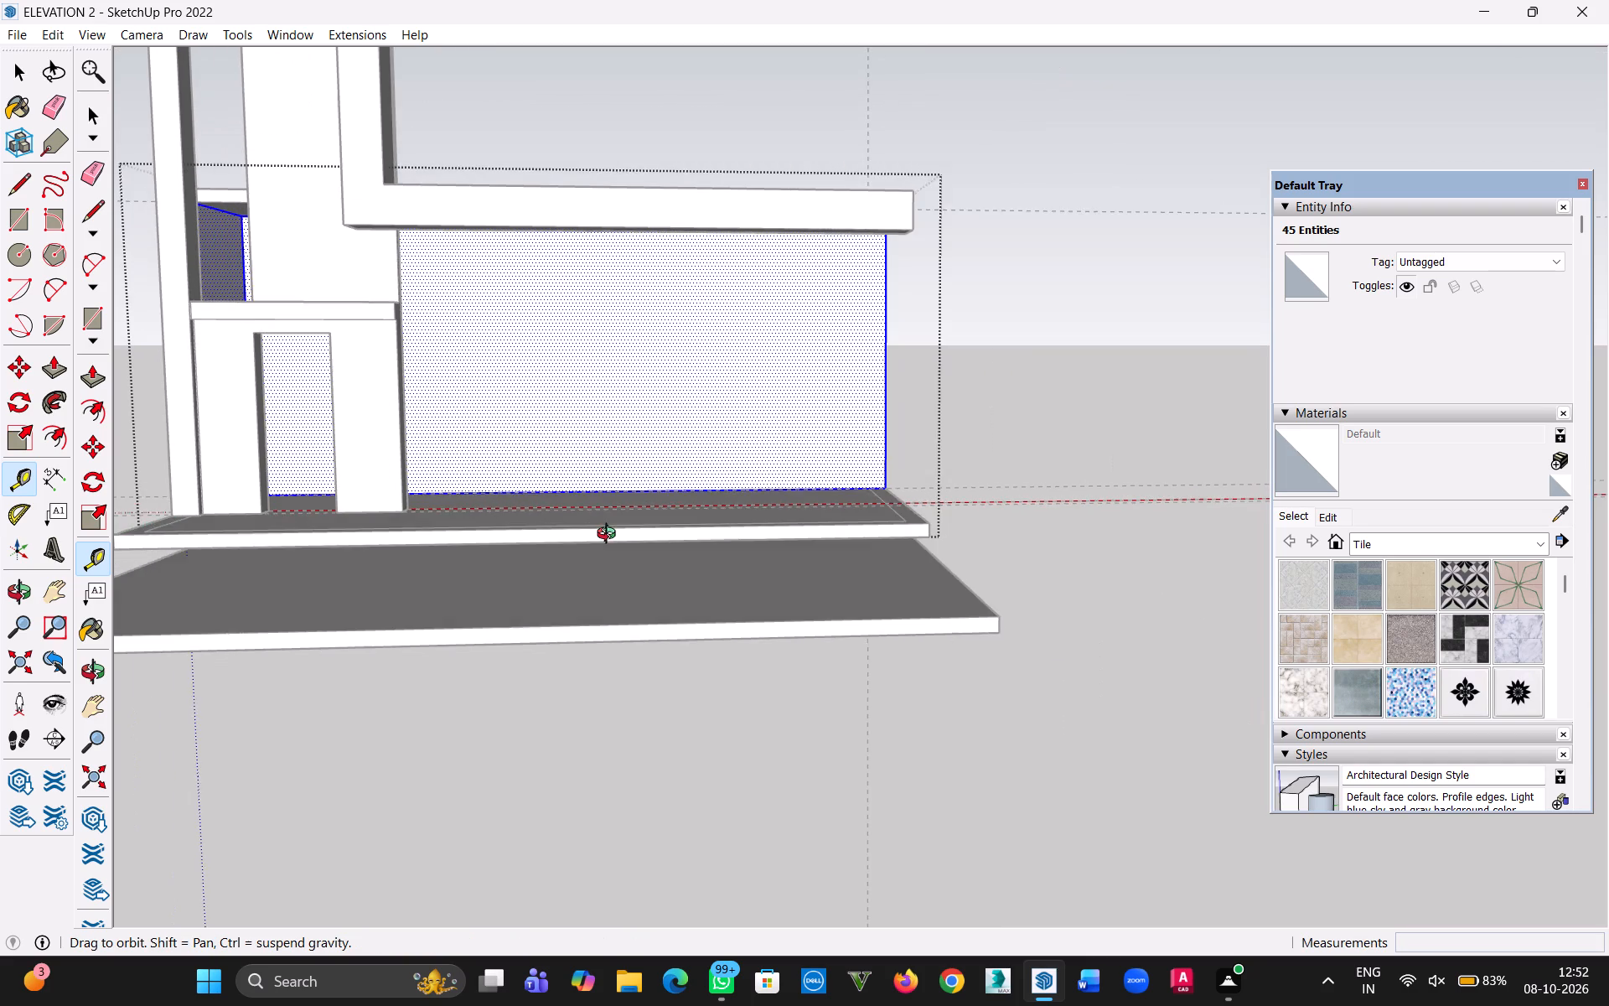
pyautogui.moveTo(610, 536); pyautogui.dragTo(666, 677, button='middle')
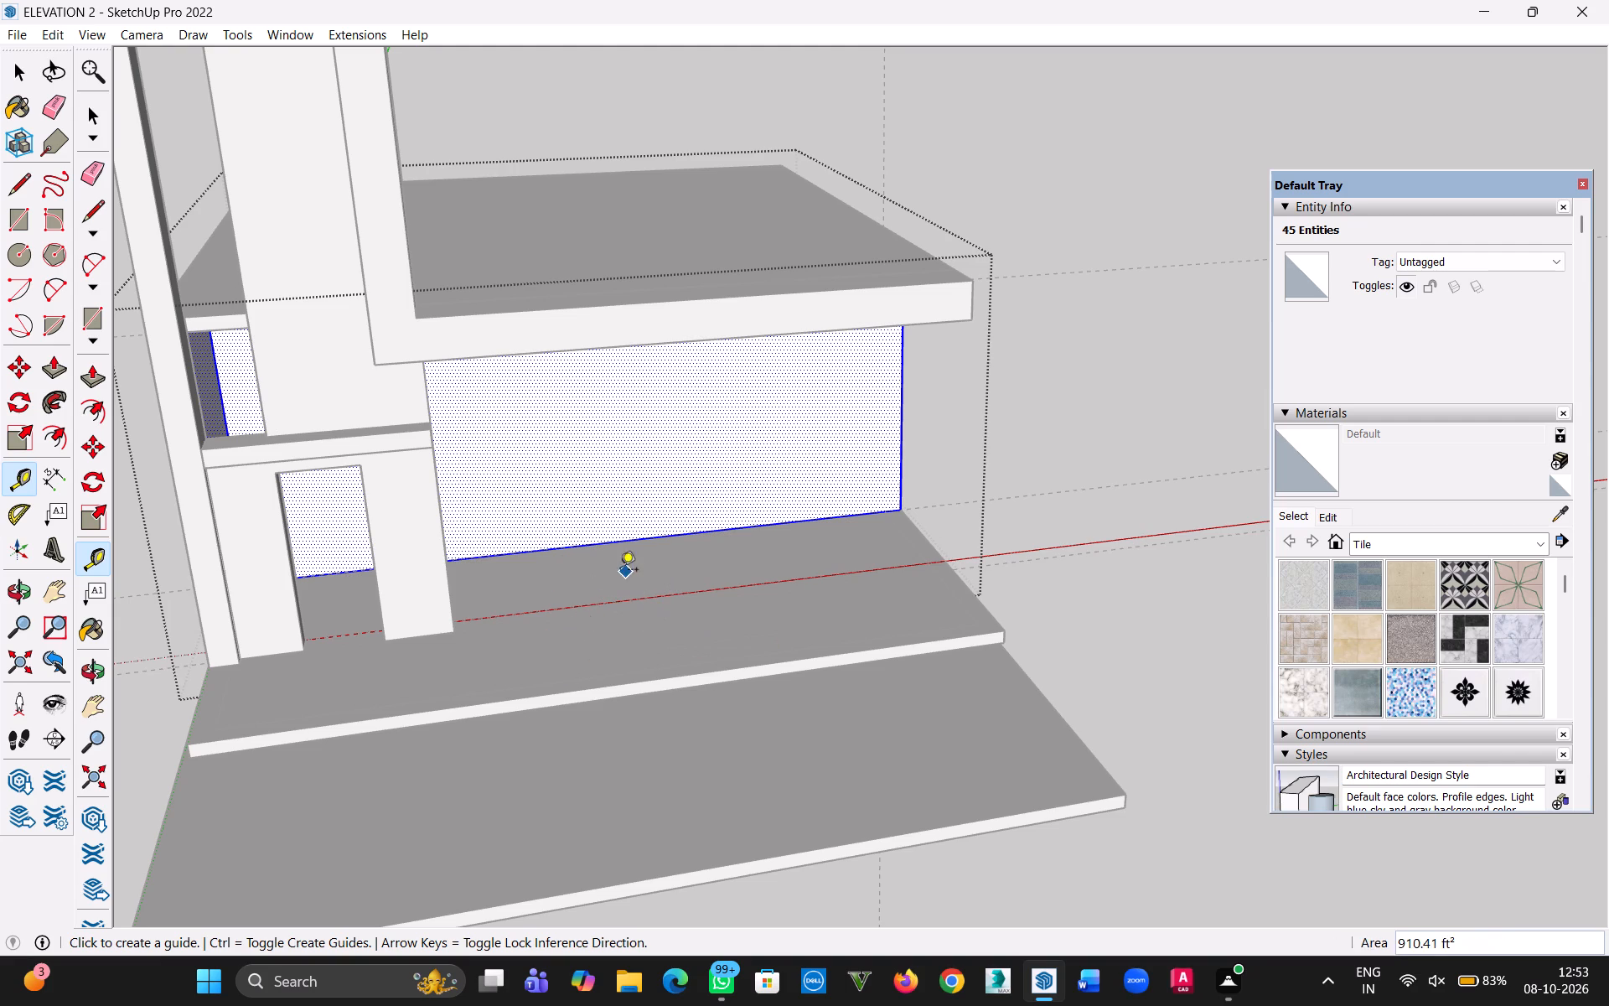
pyautogui.moveTo(522, 609); pyautogui.dragTo(520, 509, button='middle')
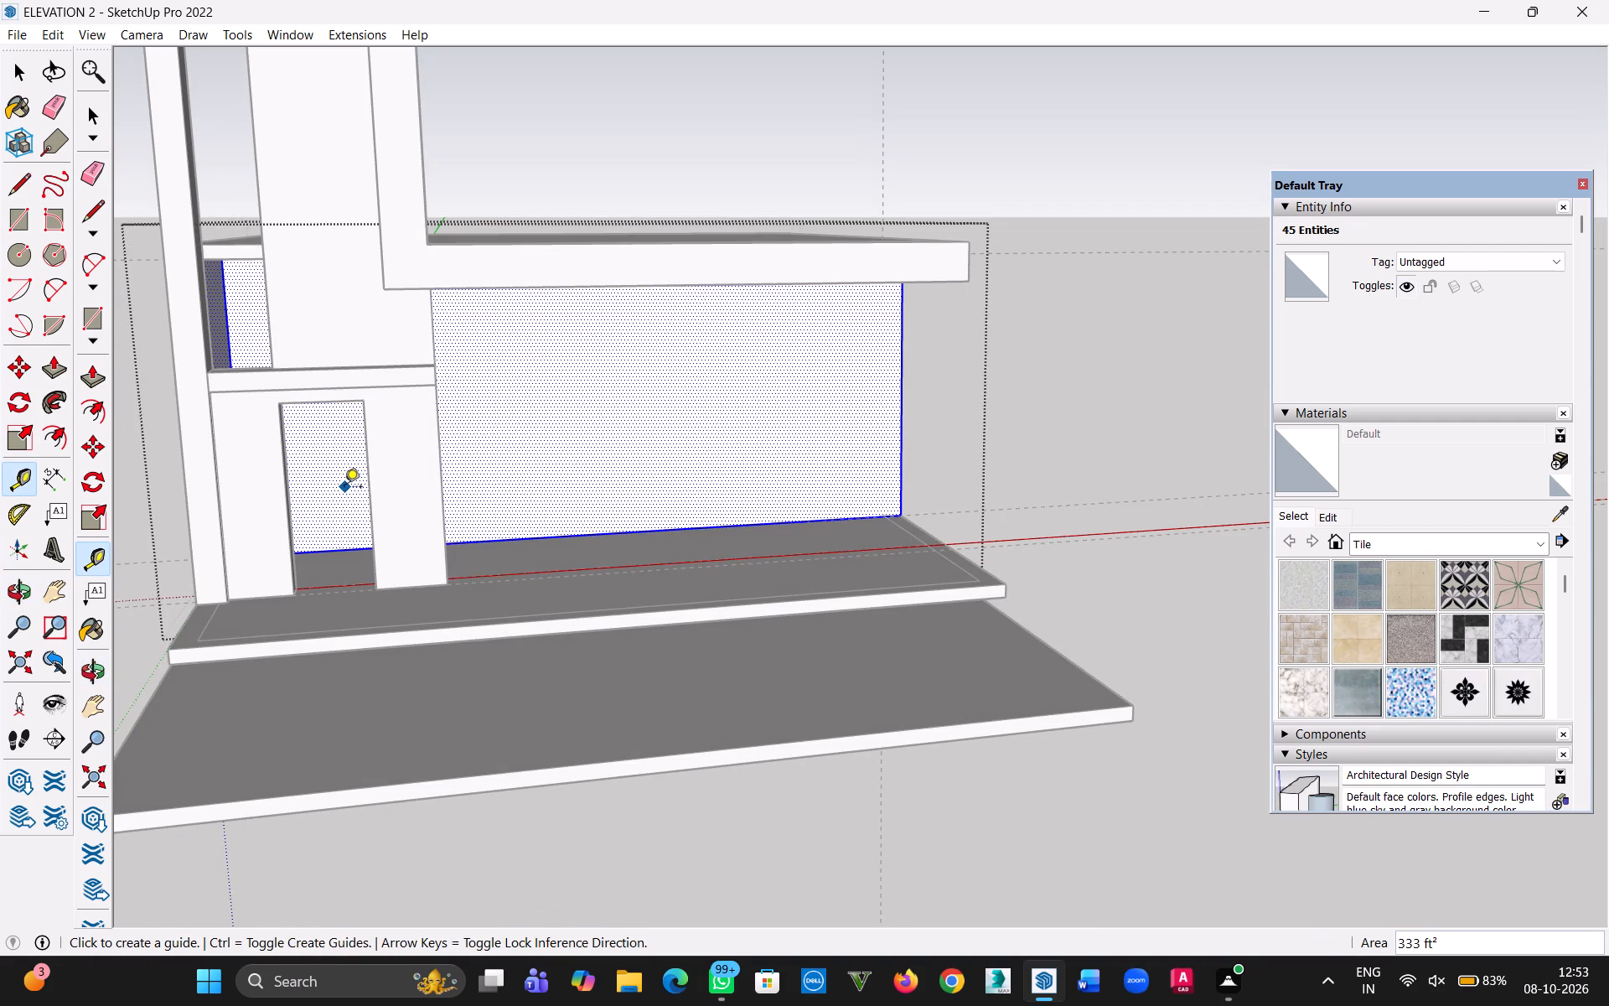
pyautogui.press('t')
pyautogui.click(316, 405)
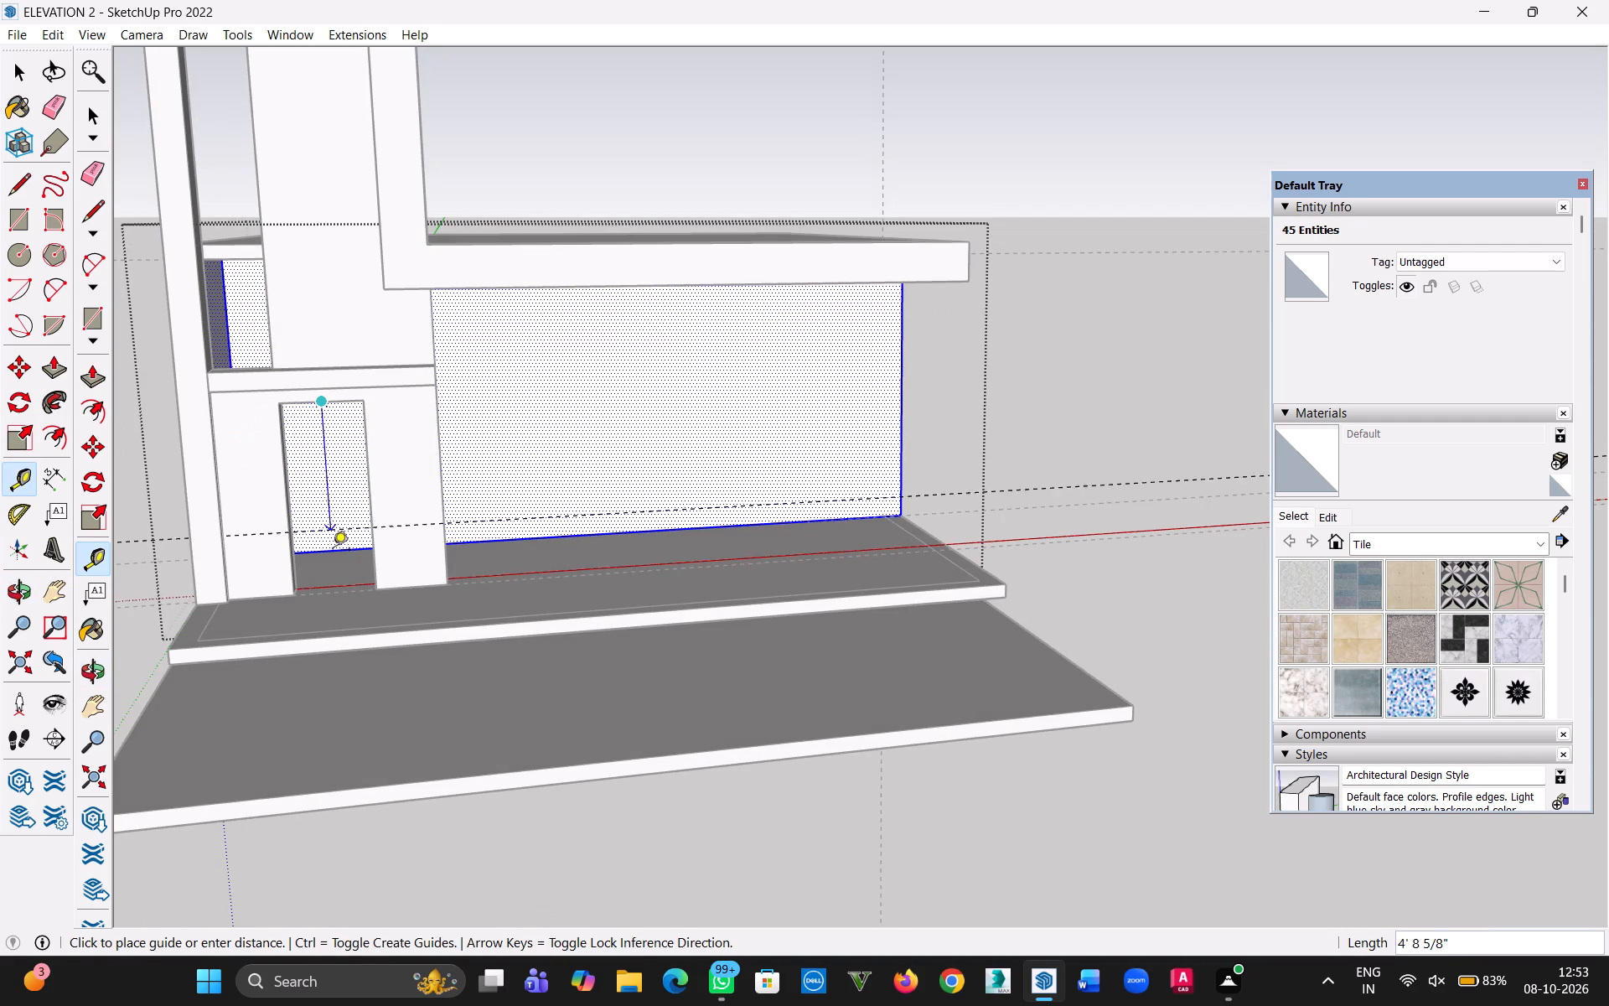
pyautogui.press('Escape')
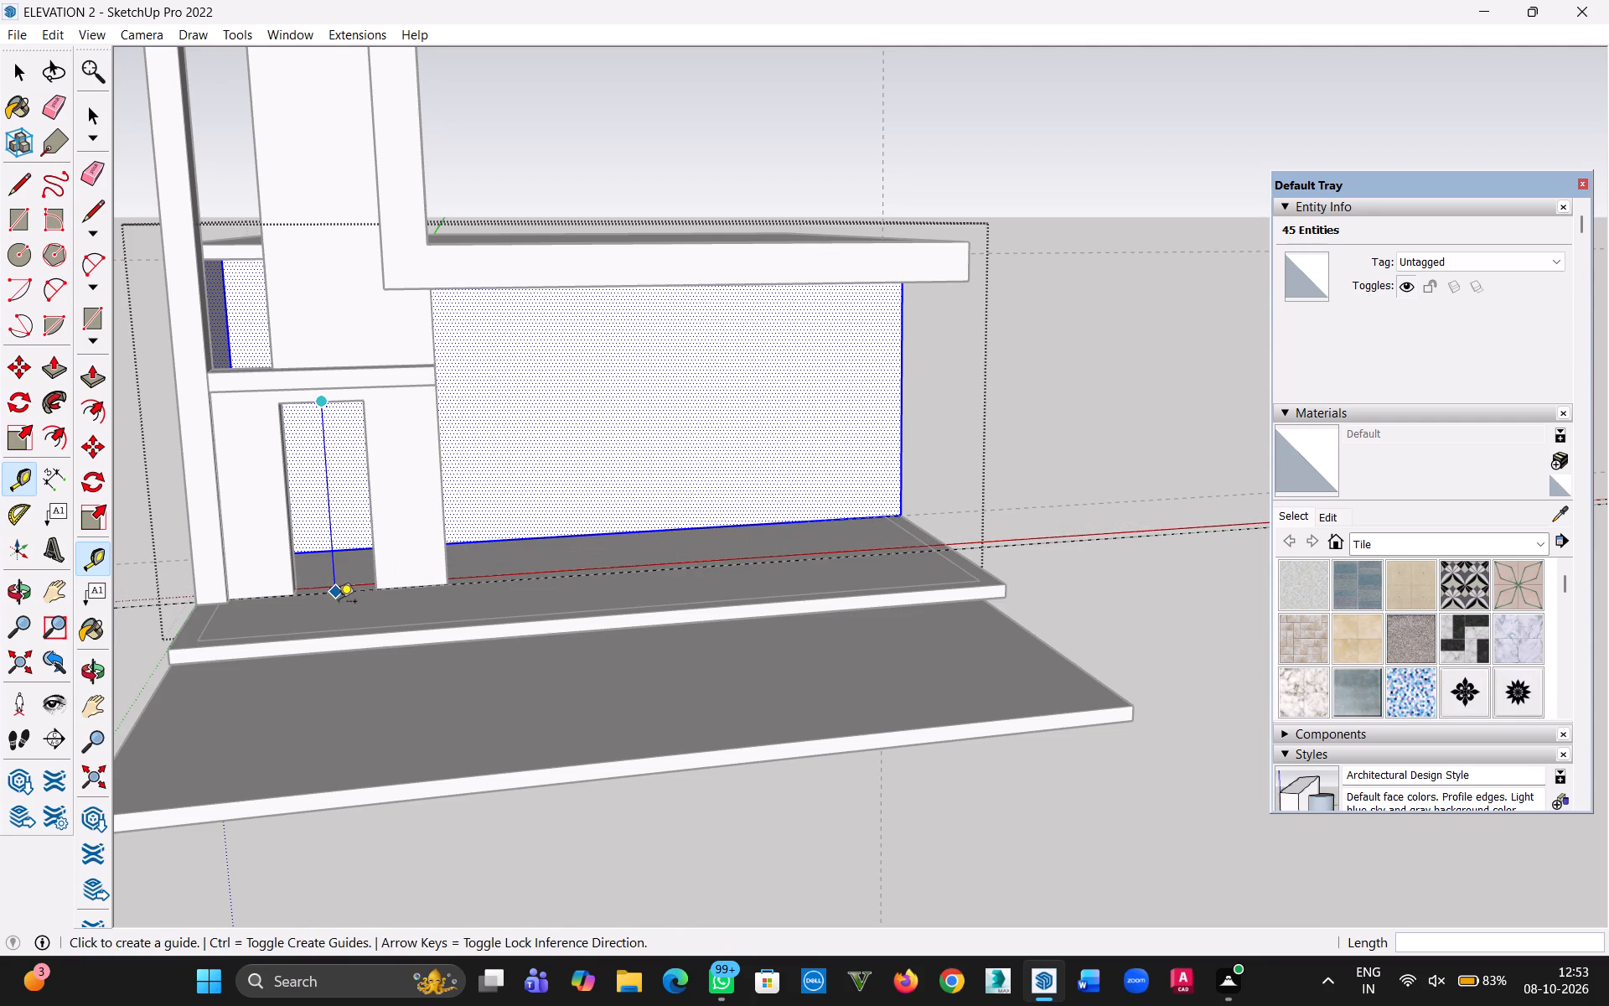
pyautogui.click(15, 70)
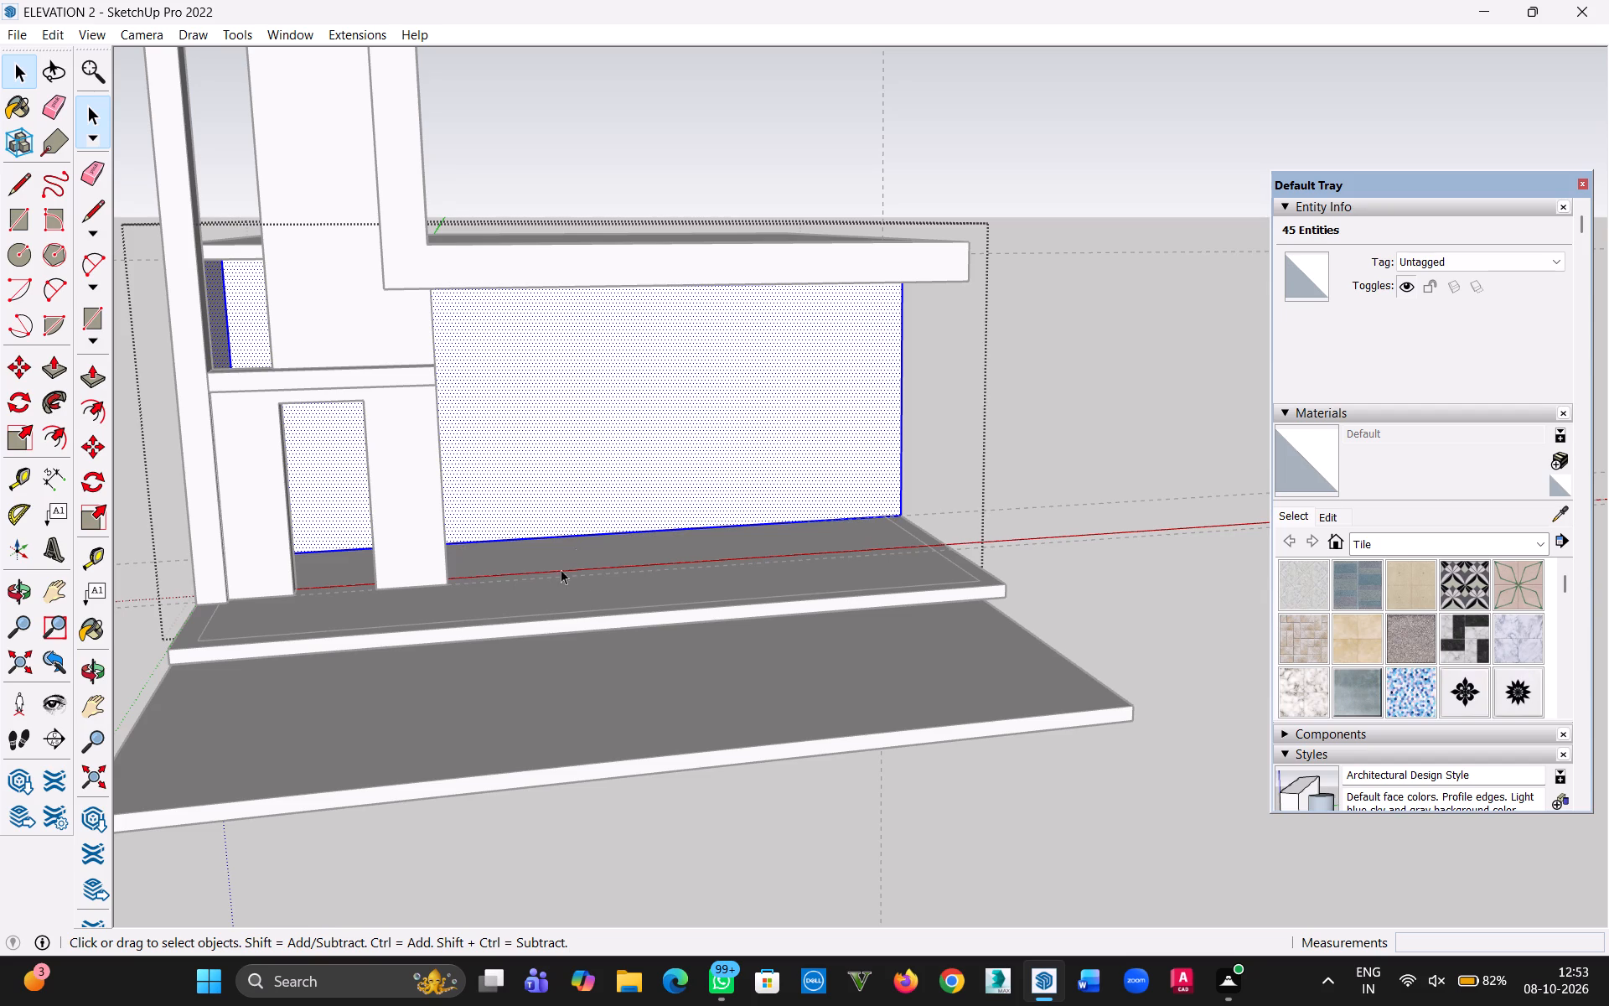
pyautogui.click(127, 450)
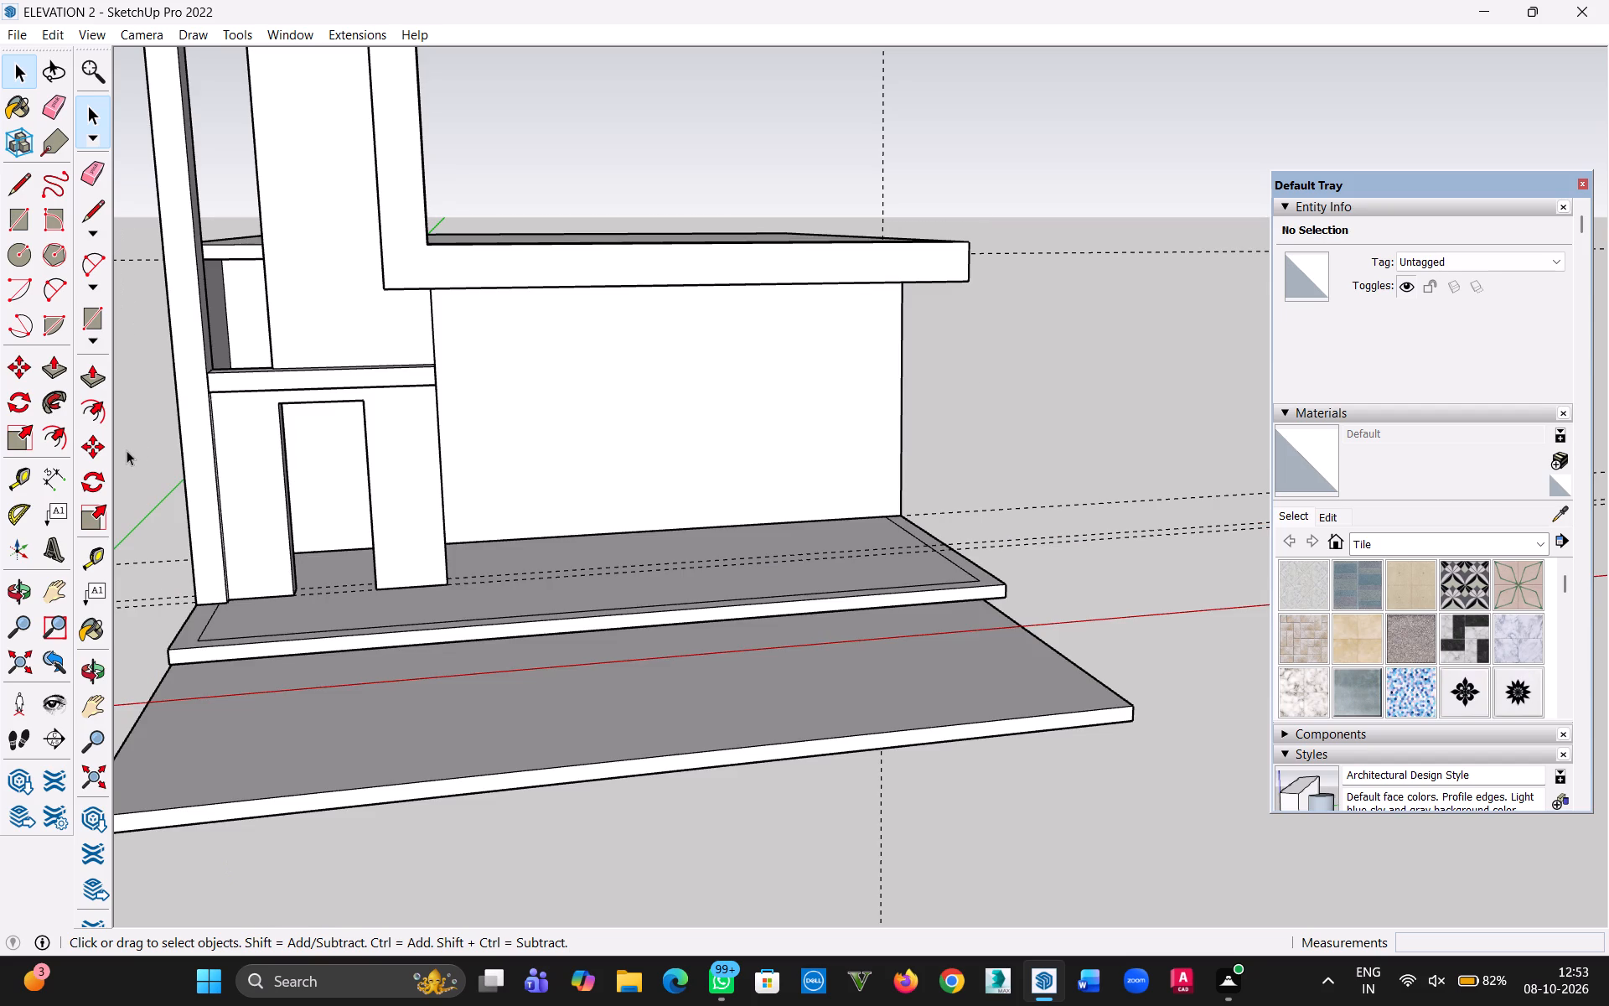
# Open the building's floor slab group and delete the three inset outline edges from its top face.
pyautogui.moveTo(705, 579); pyautogui.dragTo(696, 598, button='right')
pyautogui.moveTo(705, 579); pyautogui.dragTo(680, 637, button='middle')
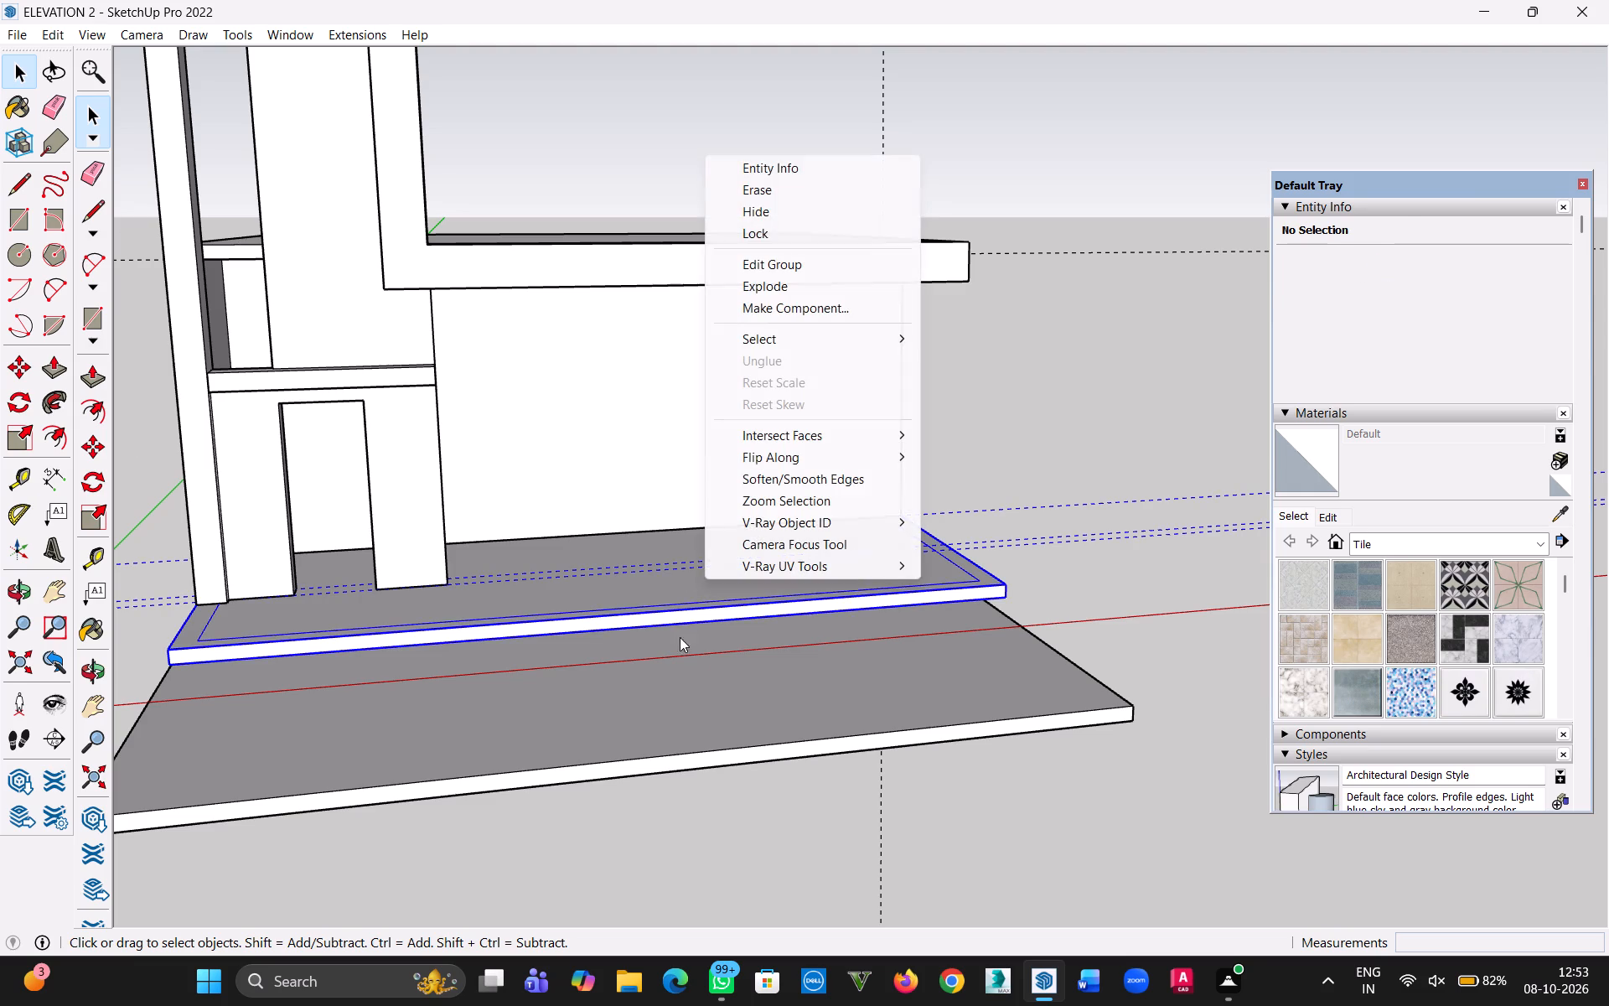
pyautogui.moveTo(680, 637); pyautogui.dragTo(674, 687, button='middle')
pyautogui.click(1156, 548)
pyautogui.tripleClick(862, 571)
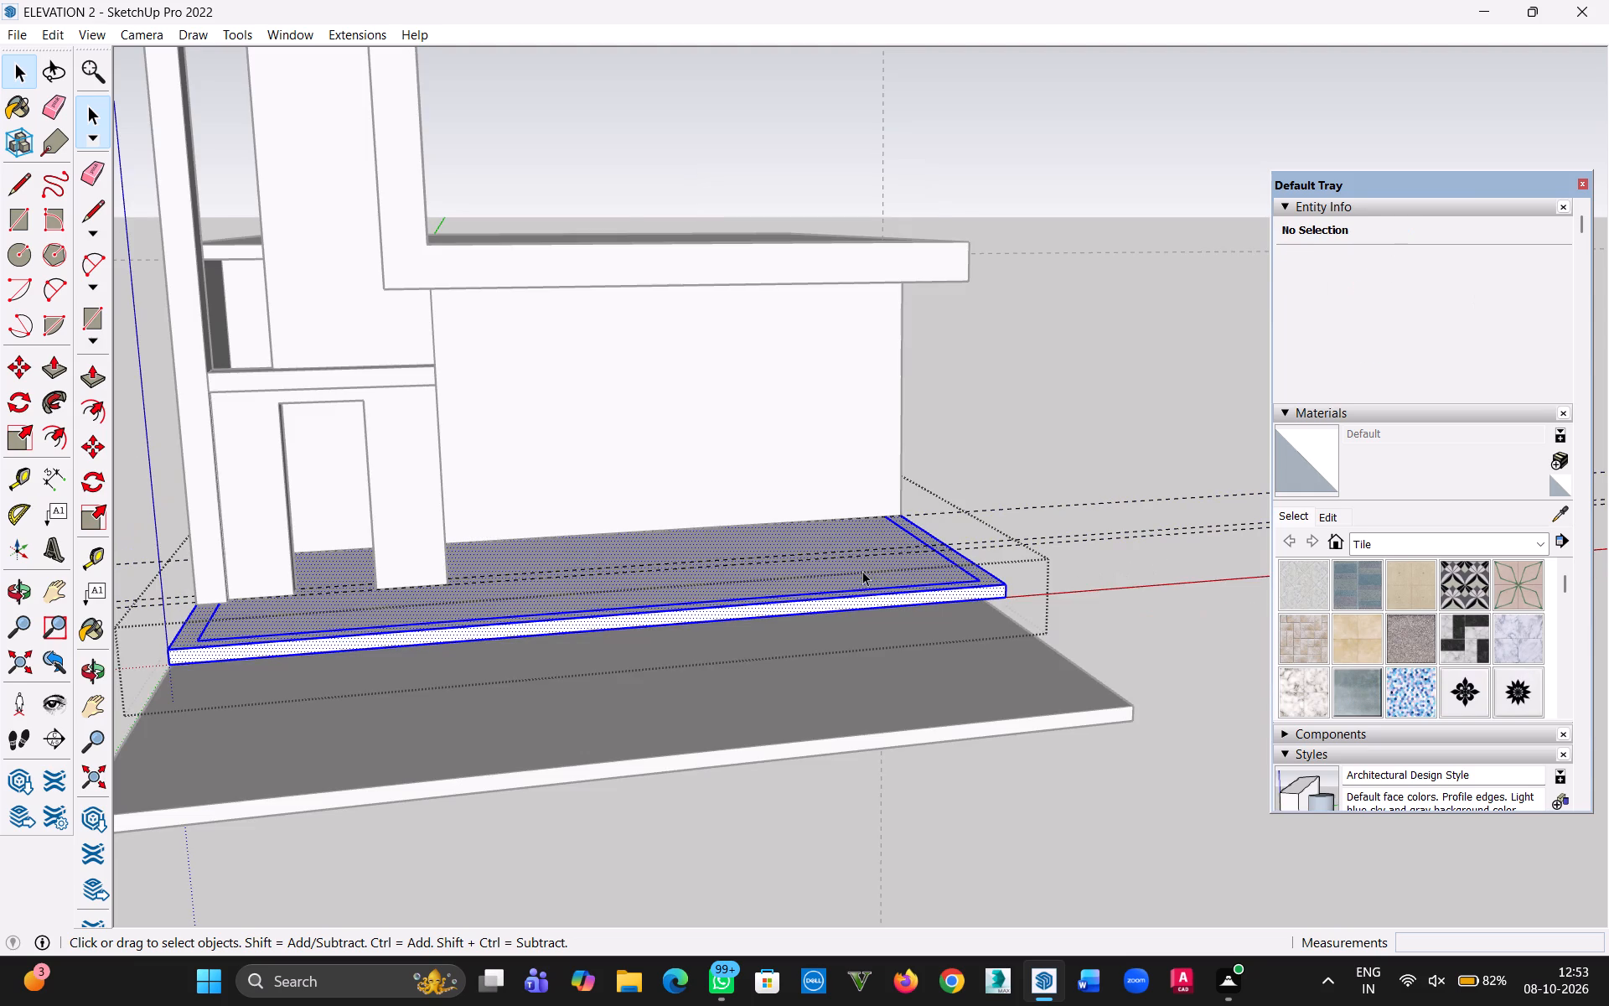
pyautogui.click(965, 573)
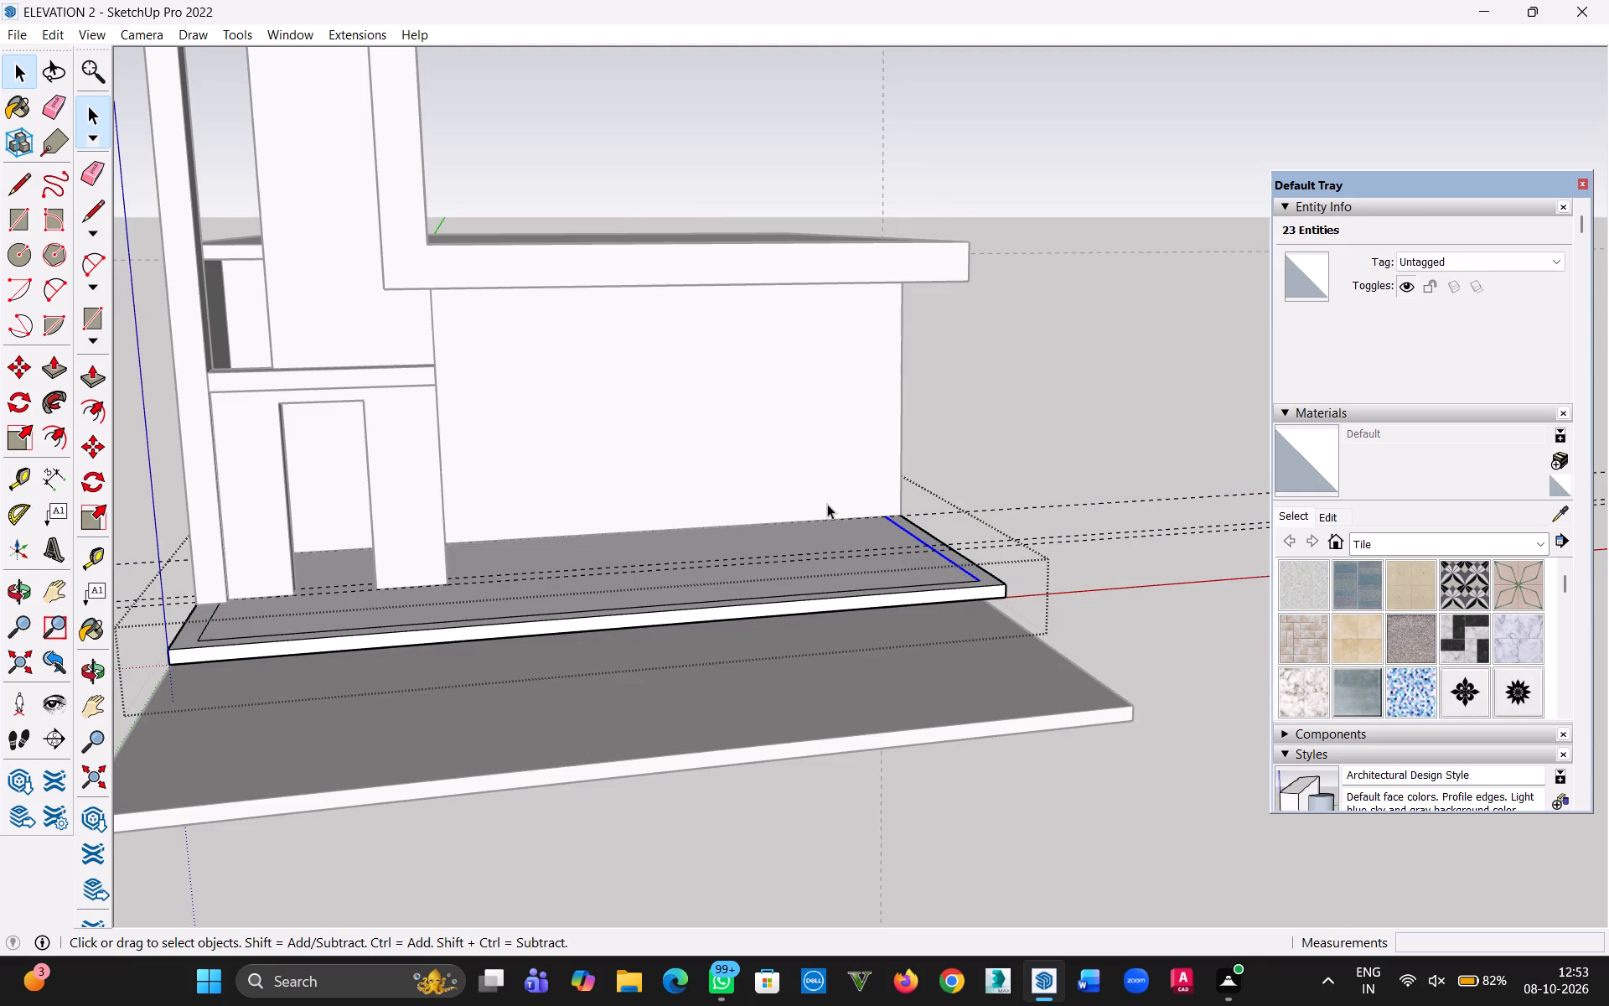
pyautogui.press('Delete')
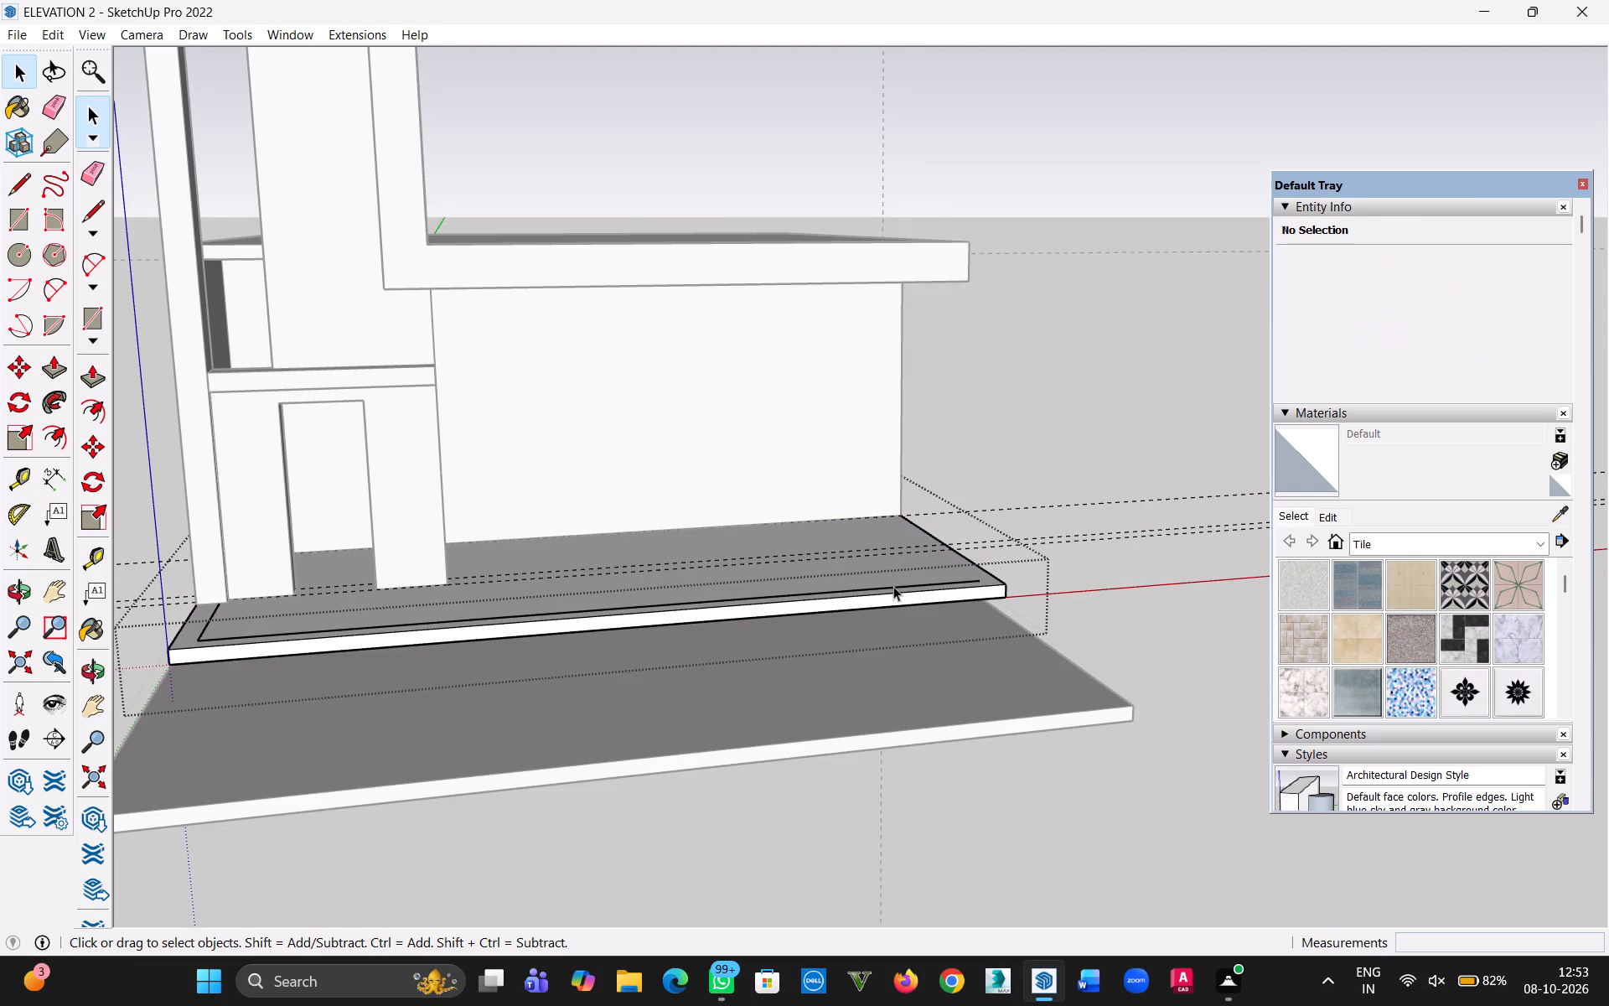
pyautogui.click(894, 587)
pyautogui.press('Delete')
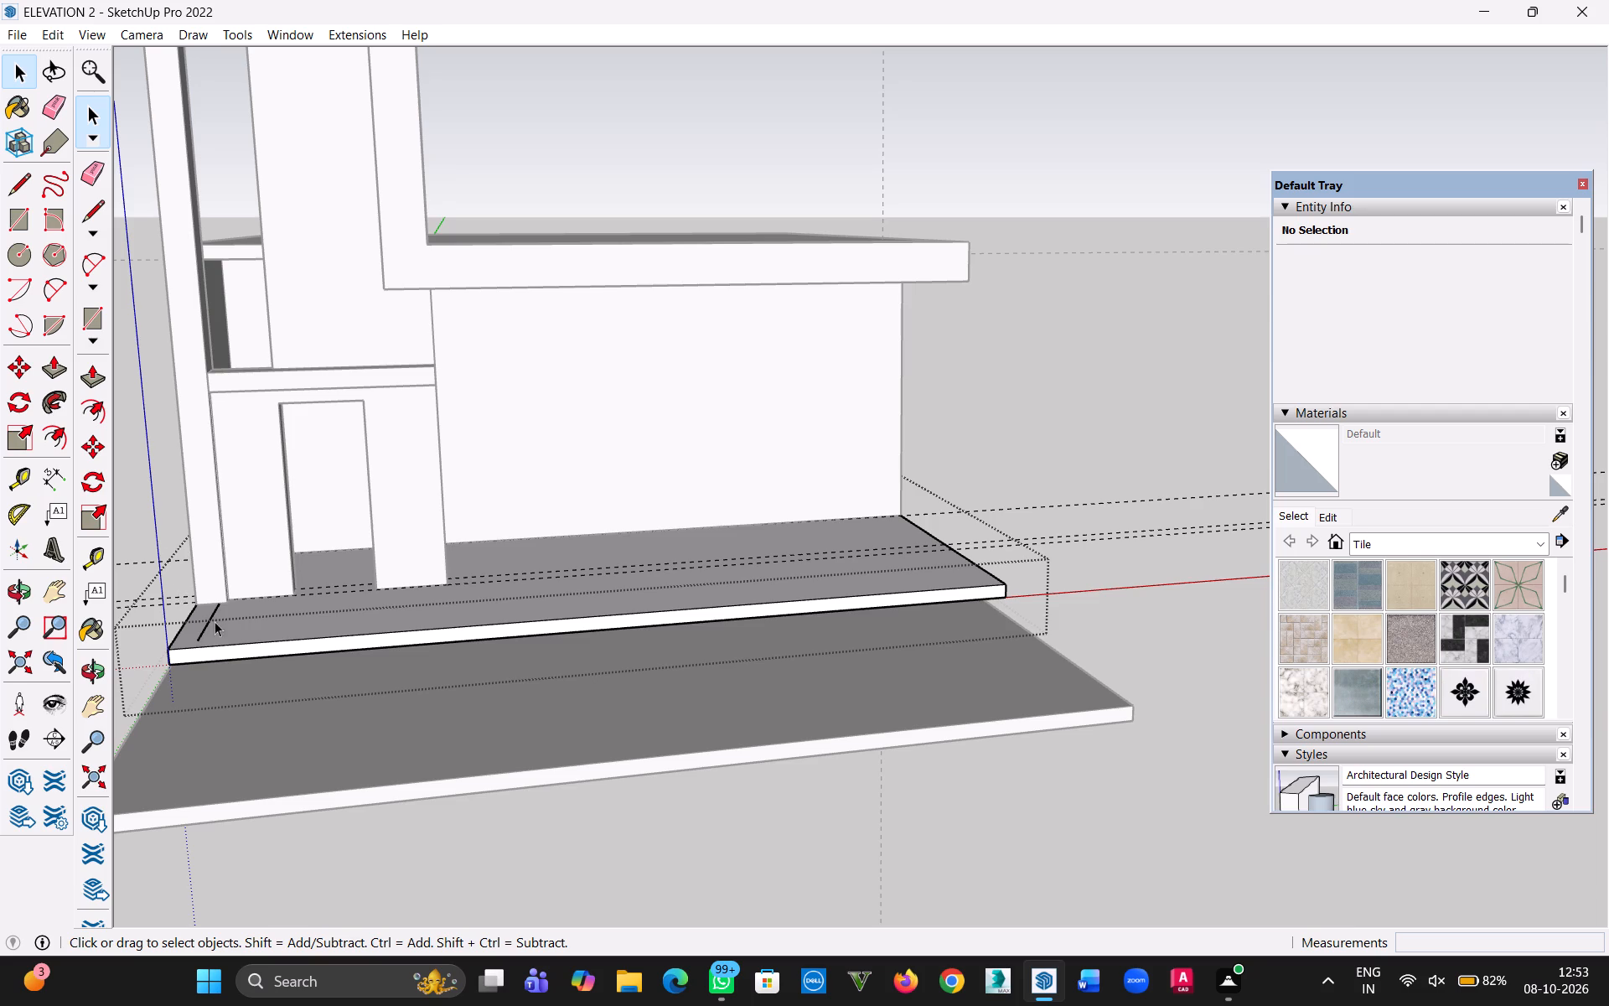
pyautogui.click(208, 625)
pyautogui.press('Delete')
# Push the floor slab's front face in about 6' 8 5/8" to the back of the facade frame, and close the slab group.
pyautogui.press('p')
pyautogui.click(772, 602)
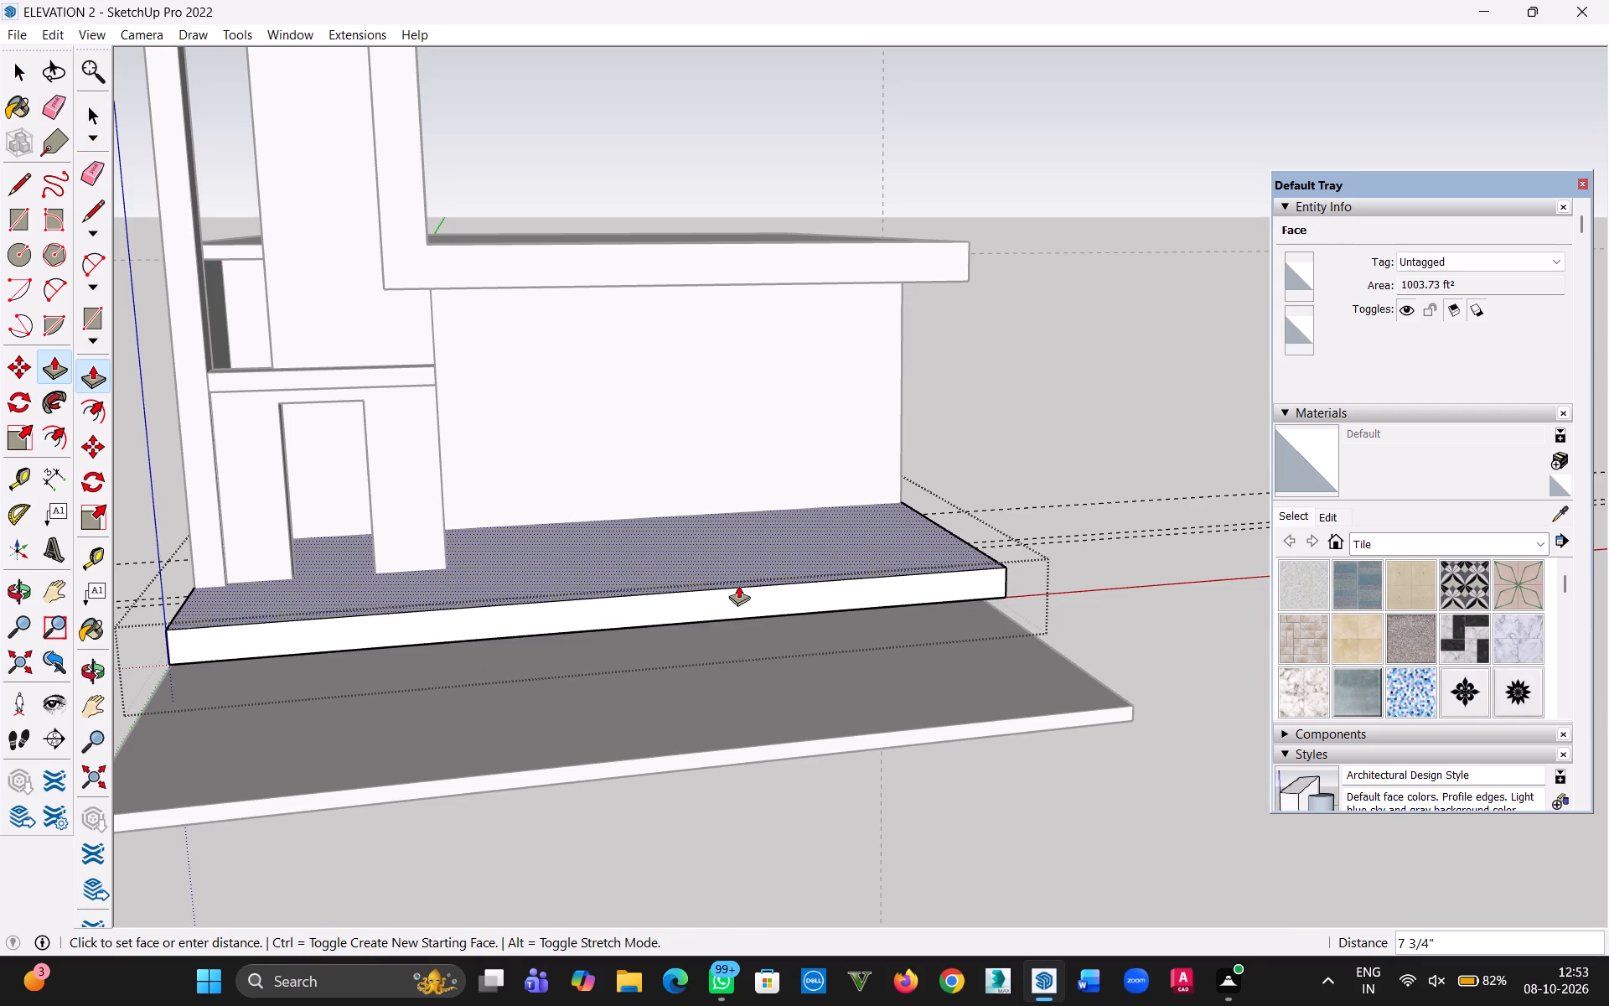
pyautogui.press('Escape')
pyautogui.click(762, 608)
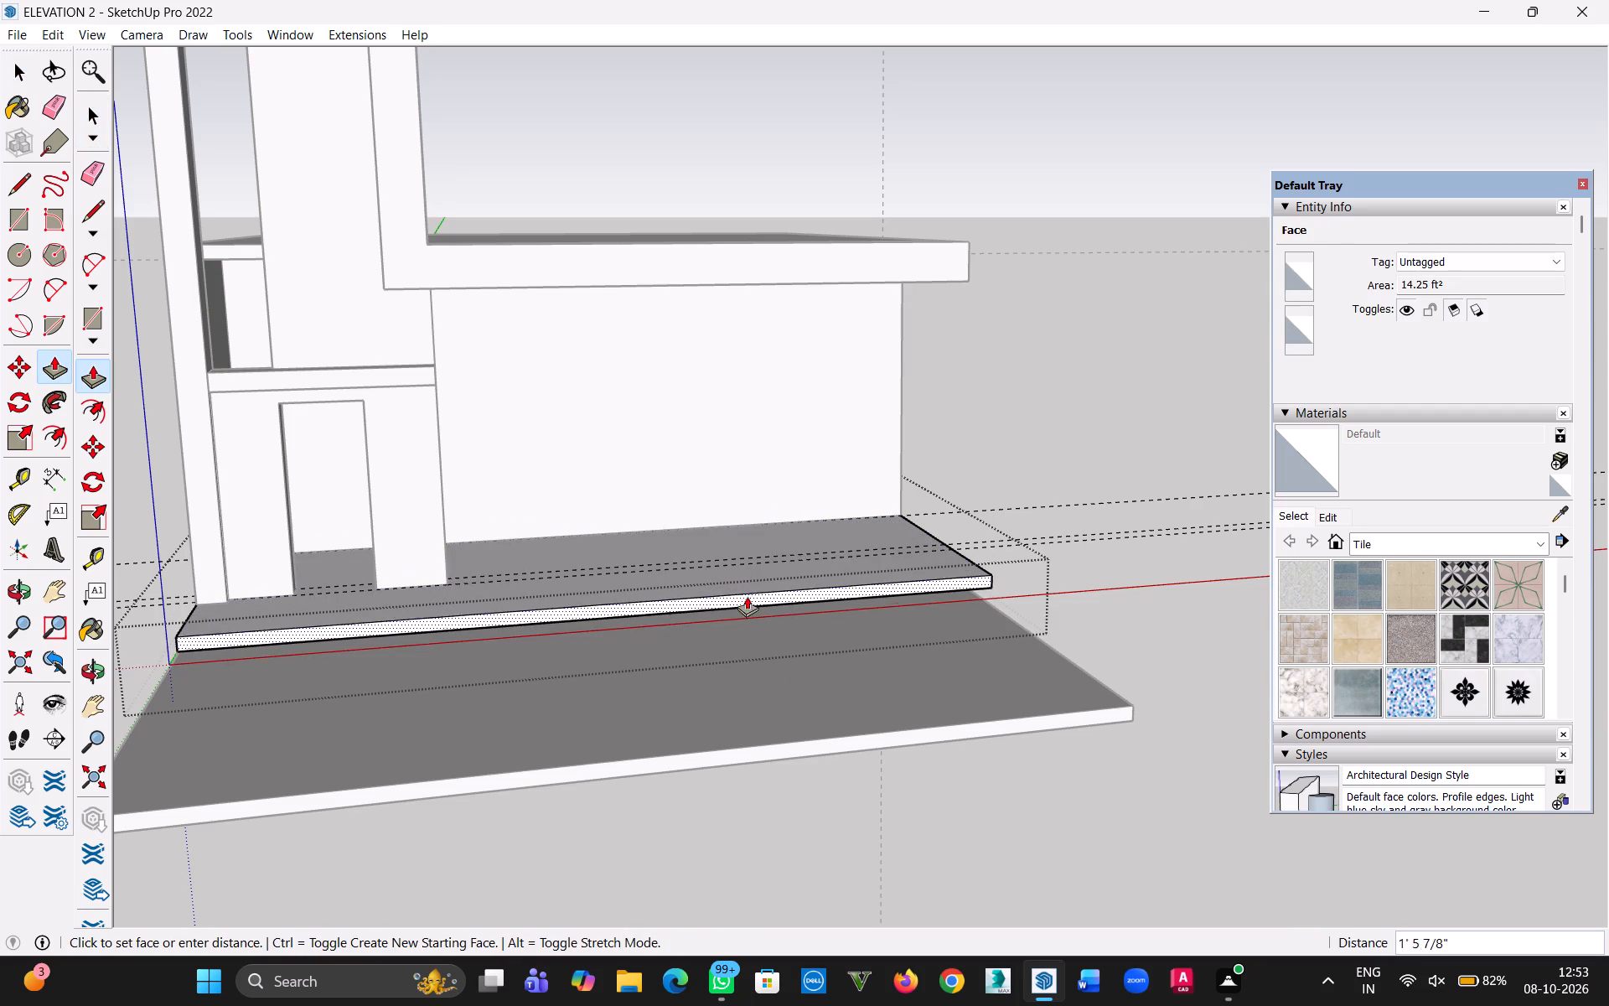
pyautogui.moveTo(710, 557); pyautogui.dragTo(155, 535, button='middle')
pyautogui.moveTo(548, 523); pyautogui.dragTo(291, 570, button='middle')
pyautogui.scroll(5, 572, 450)
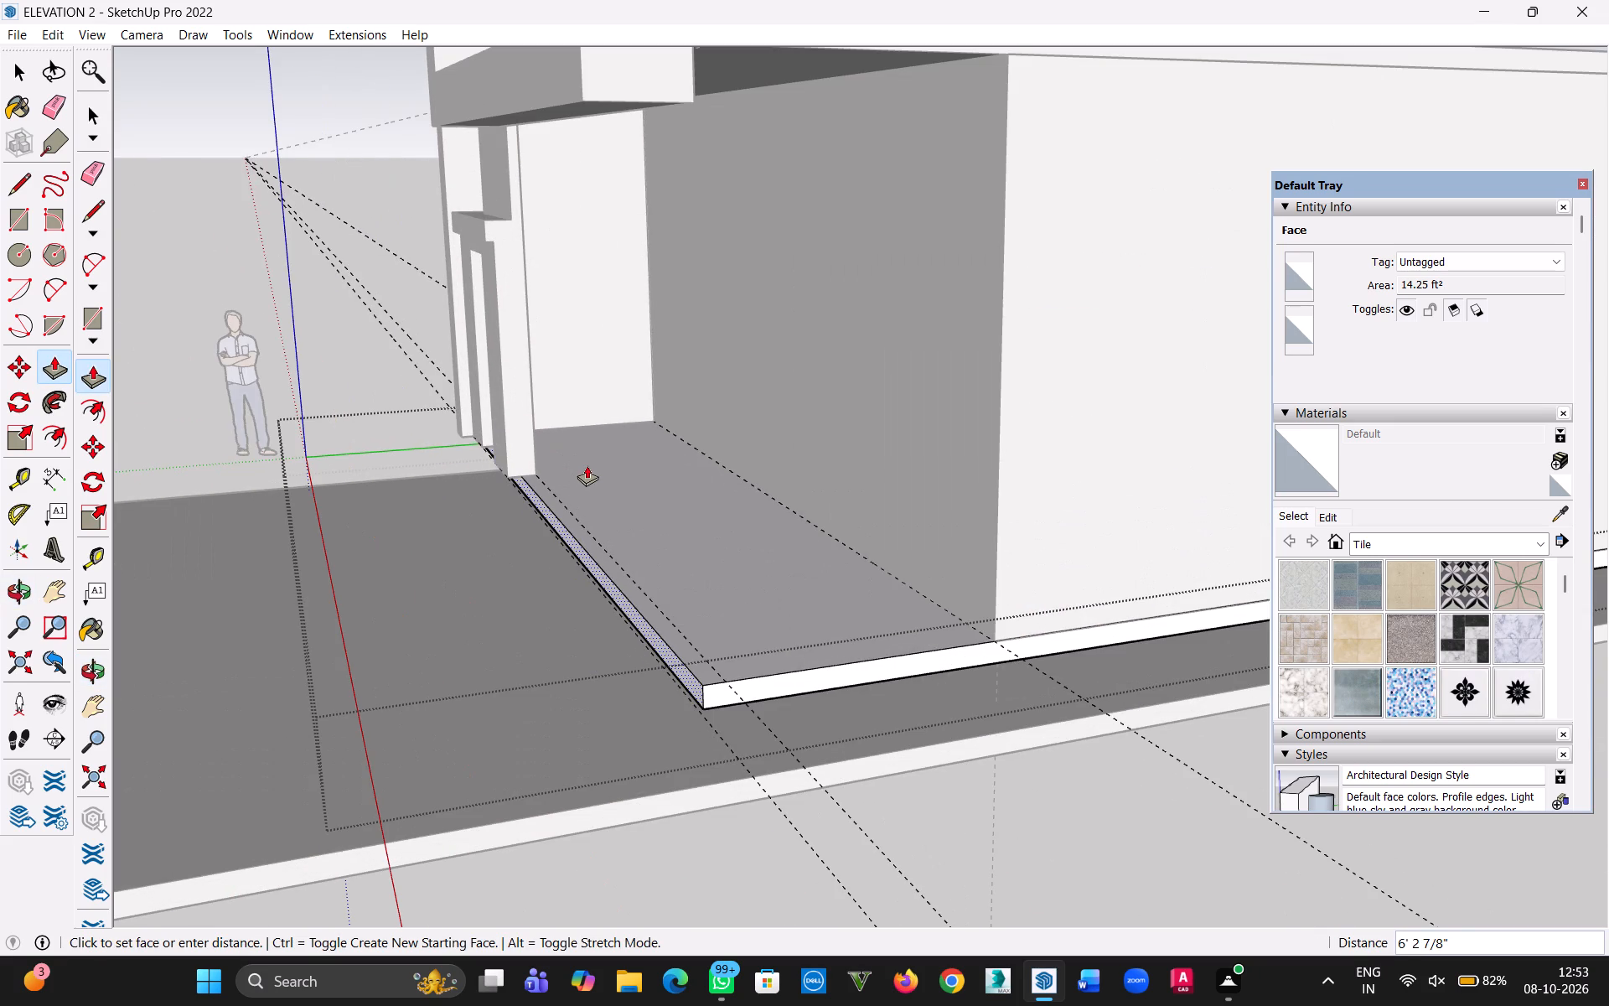
pyautogui.scroll(13, 582, 410)
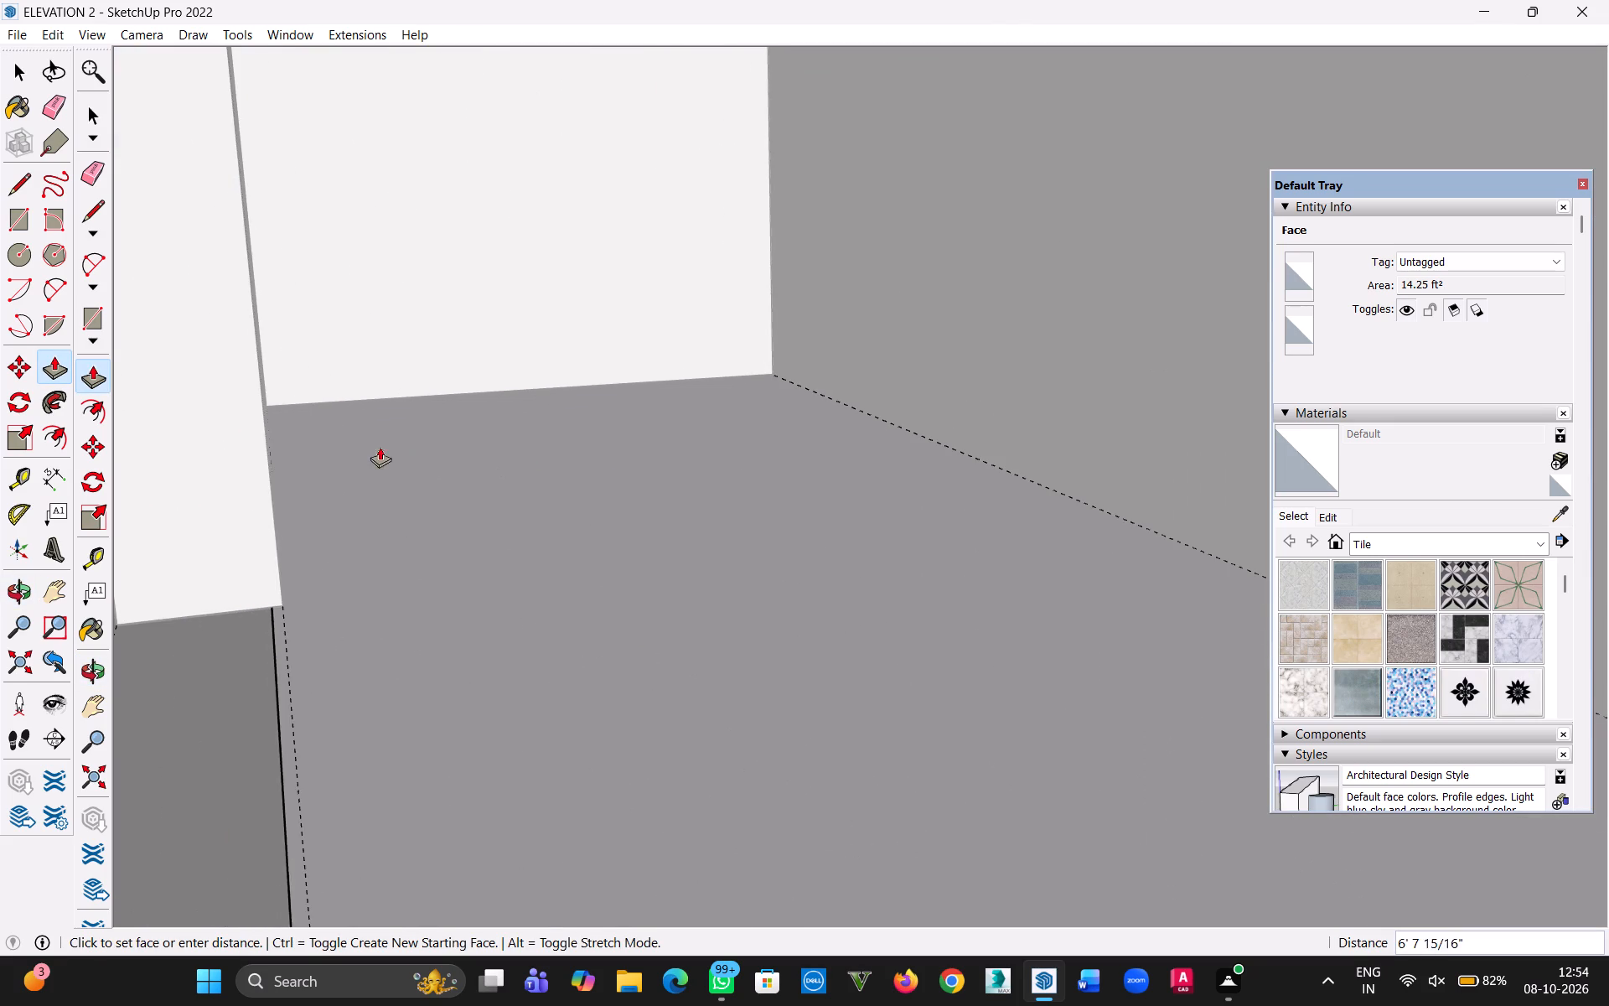
pyautogui.moveTo(473, 455); pyautogui.dragTo(264, 472, button='middle')
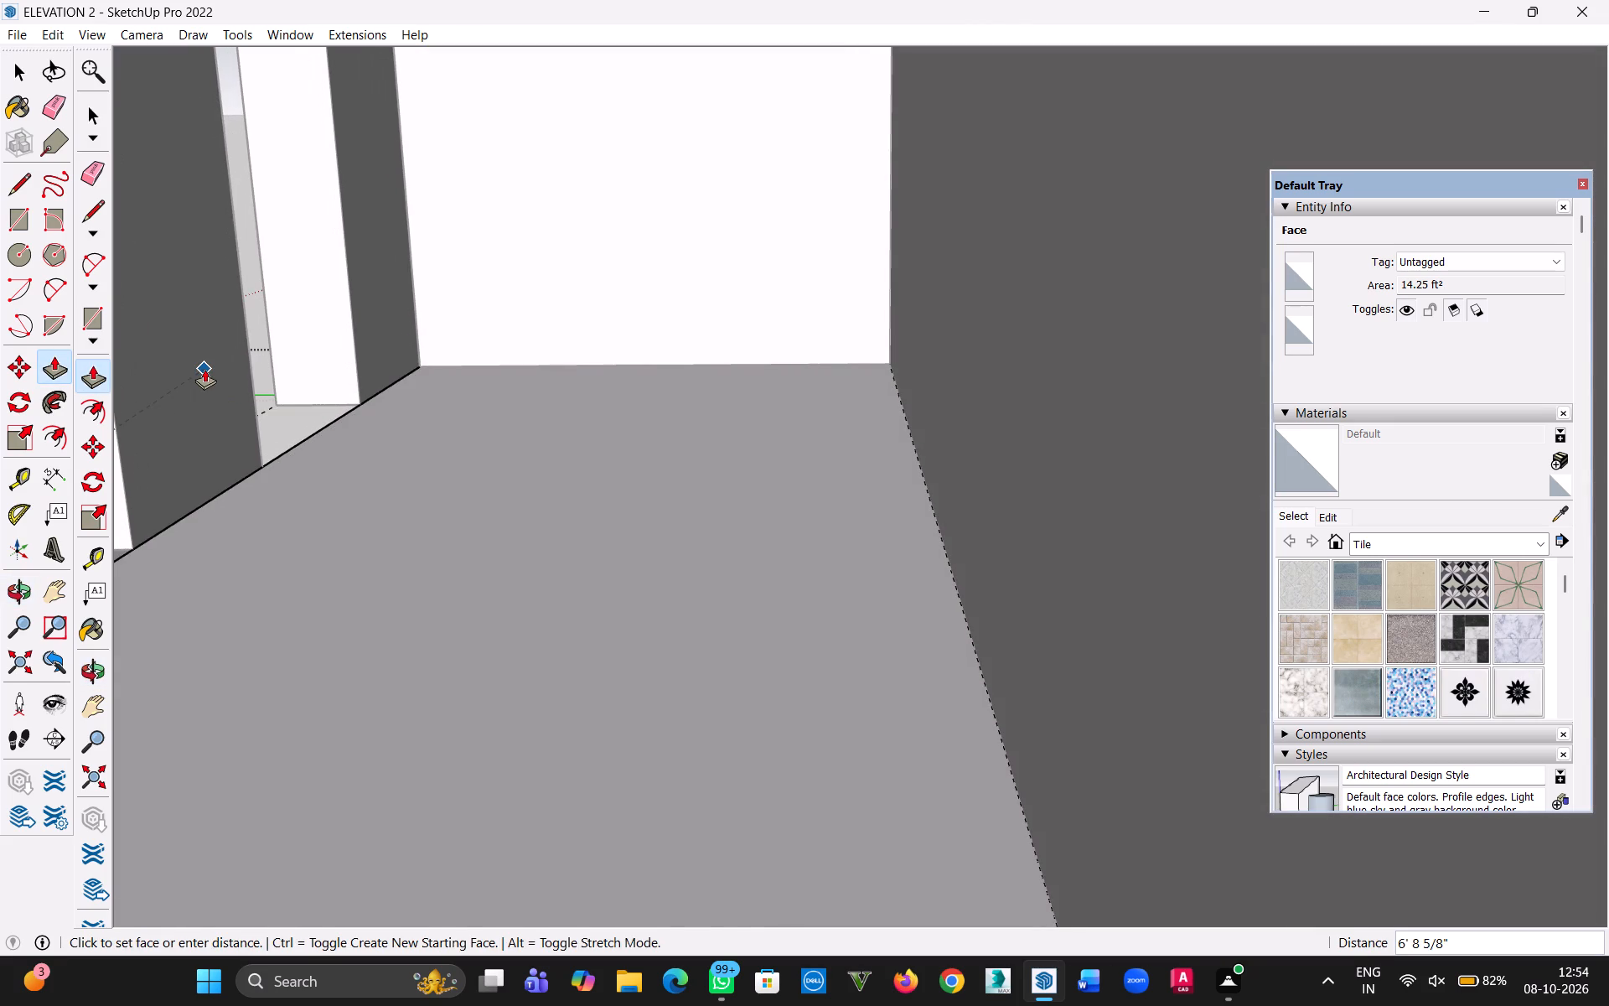
pyautogui.click(204, 369)
pyautogui.click(14, 75)
pyautogui.scroll(-4, 275, 368)
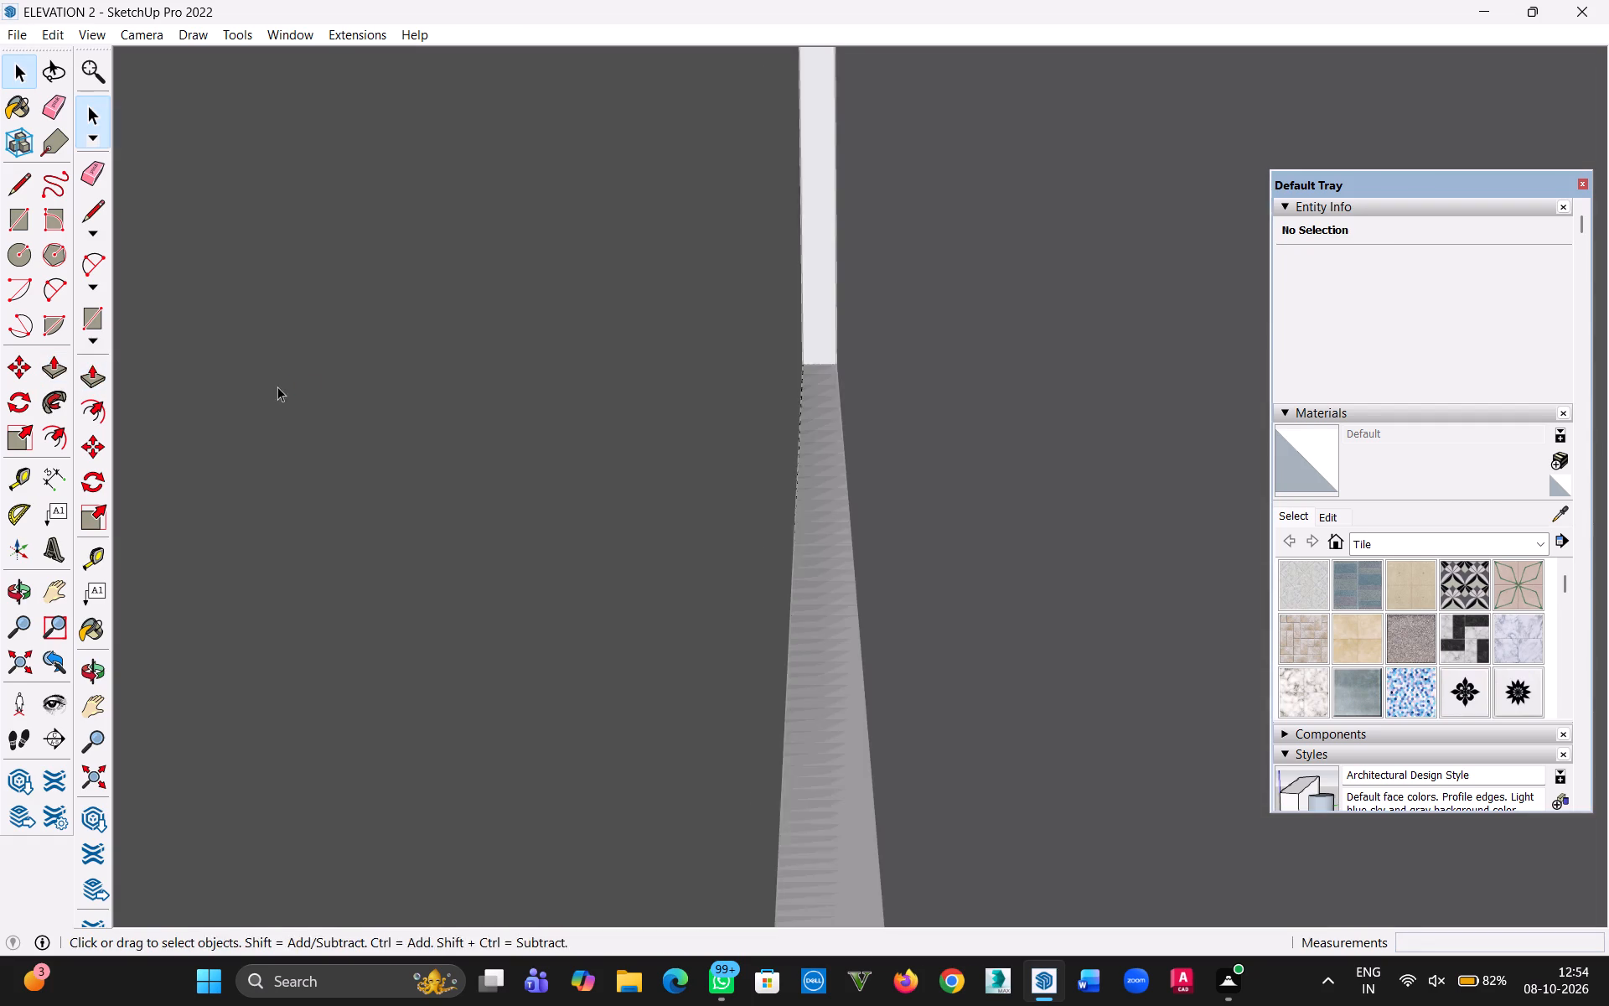
pyautogui.moveTo(280, 388); pyautogui.dragTo(457, 397, button='middle')
pyautogui.click(19, 658)
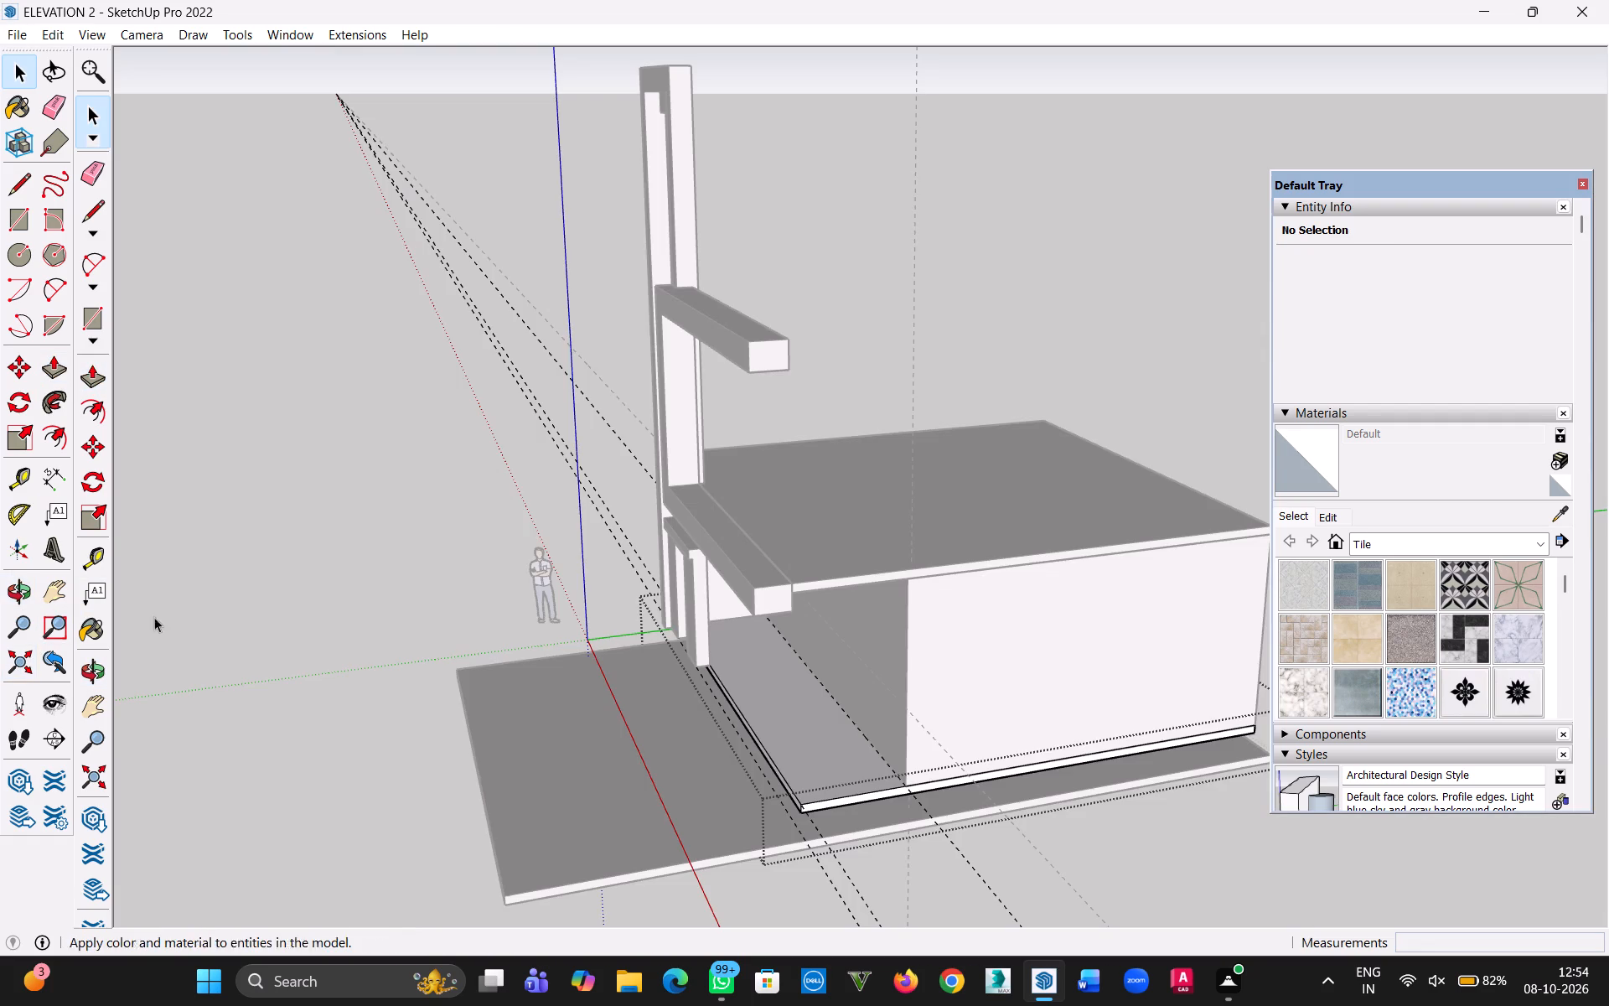
pyautogui.click(215, 441)
# Examine how the facade frame's base meets the shortened floor slab's front edge from the front and below.
pyautogui.moveTo(520, 551); pyautogui.dragTo(823, 523, button='middle')
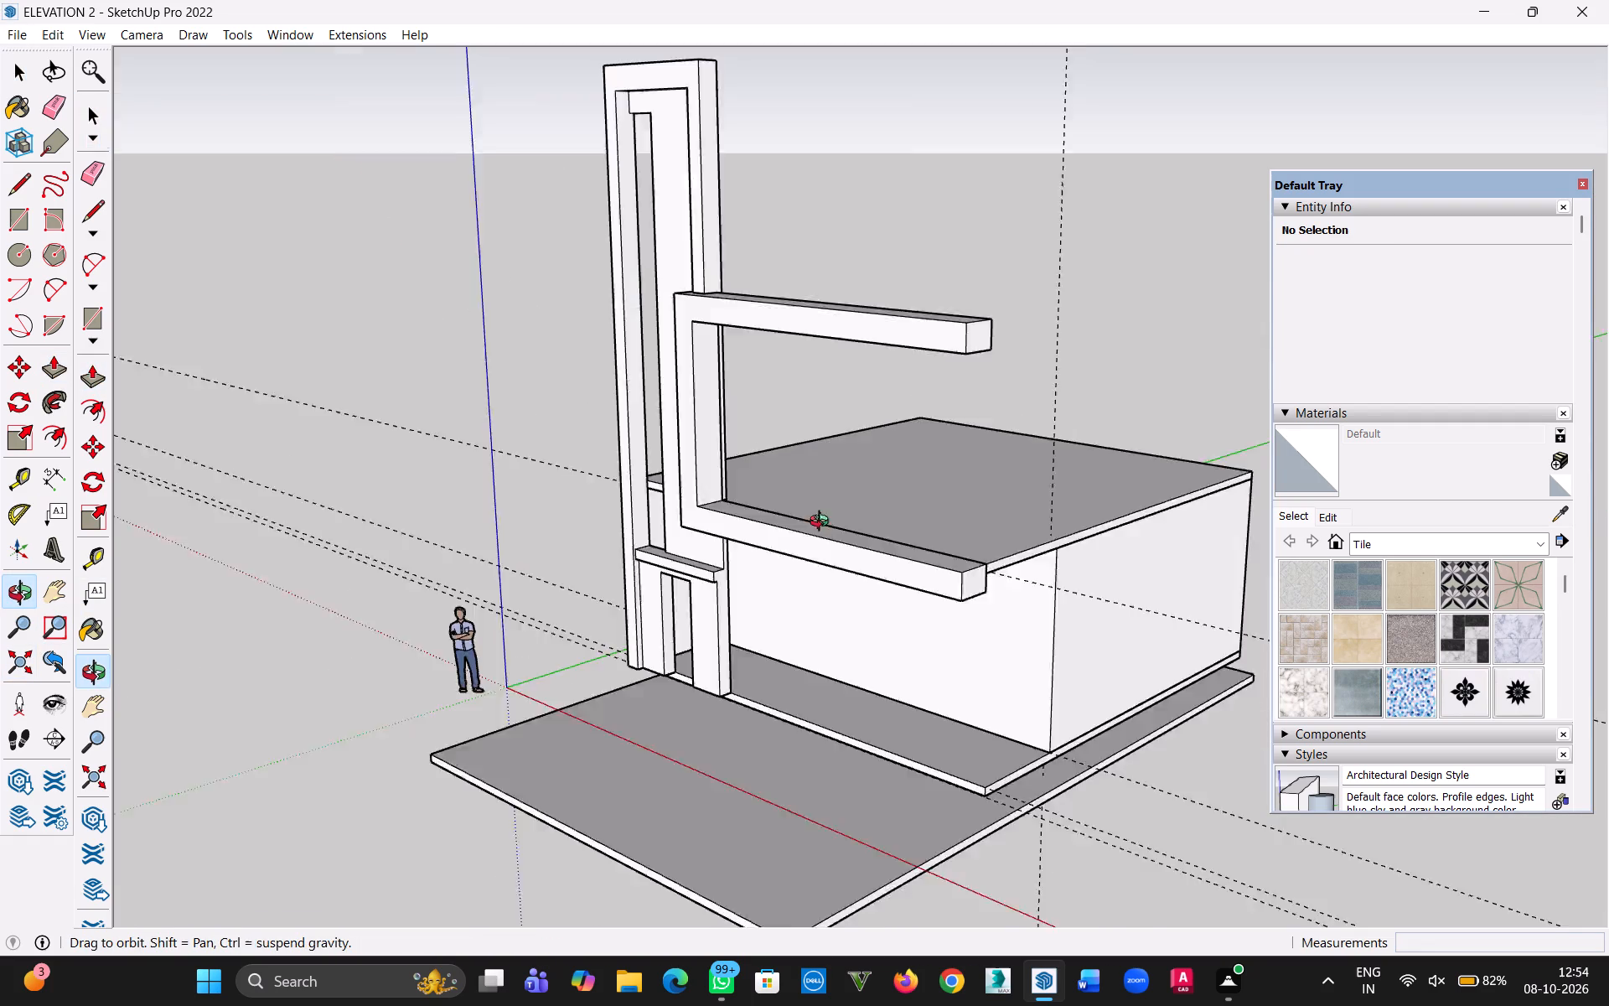
pyautogui.moveTo(823, 523); pyautogui.dragTo(1033, 474, button='middle')
pyautogui.scroll(15, 775, 691)
pyautogui.moveTo(680, 722); pyautogui.dragTo(752, 459, button='middle')
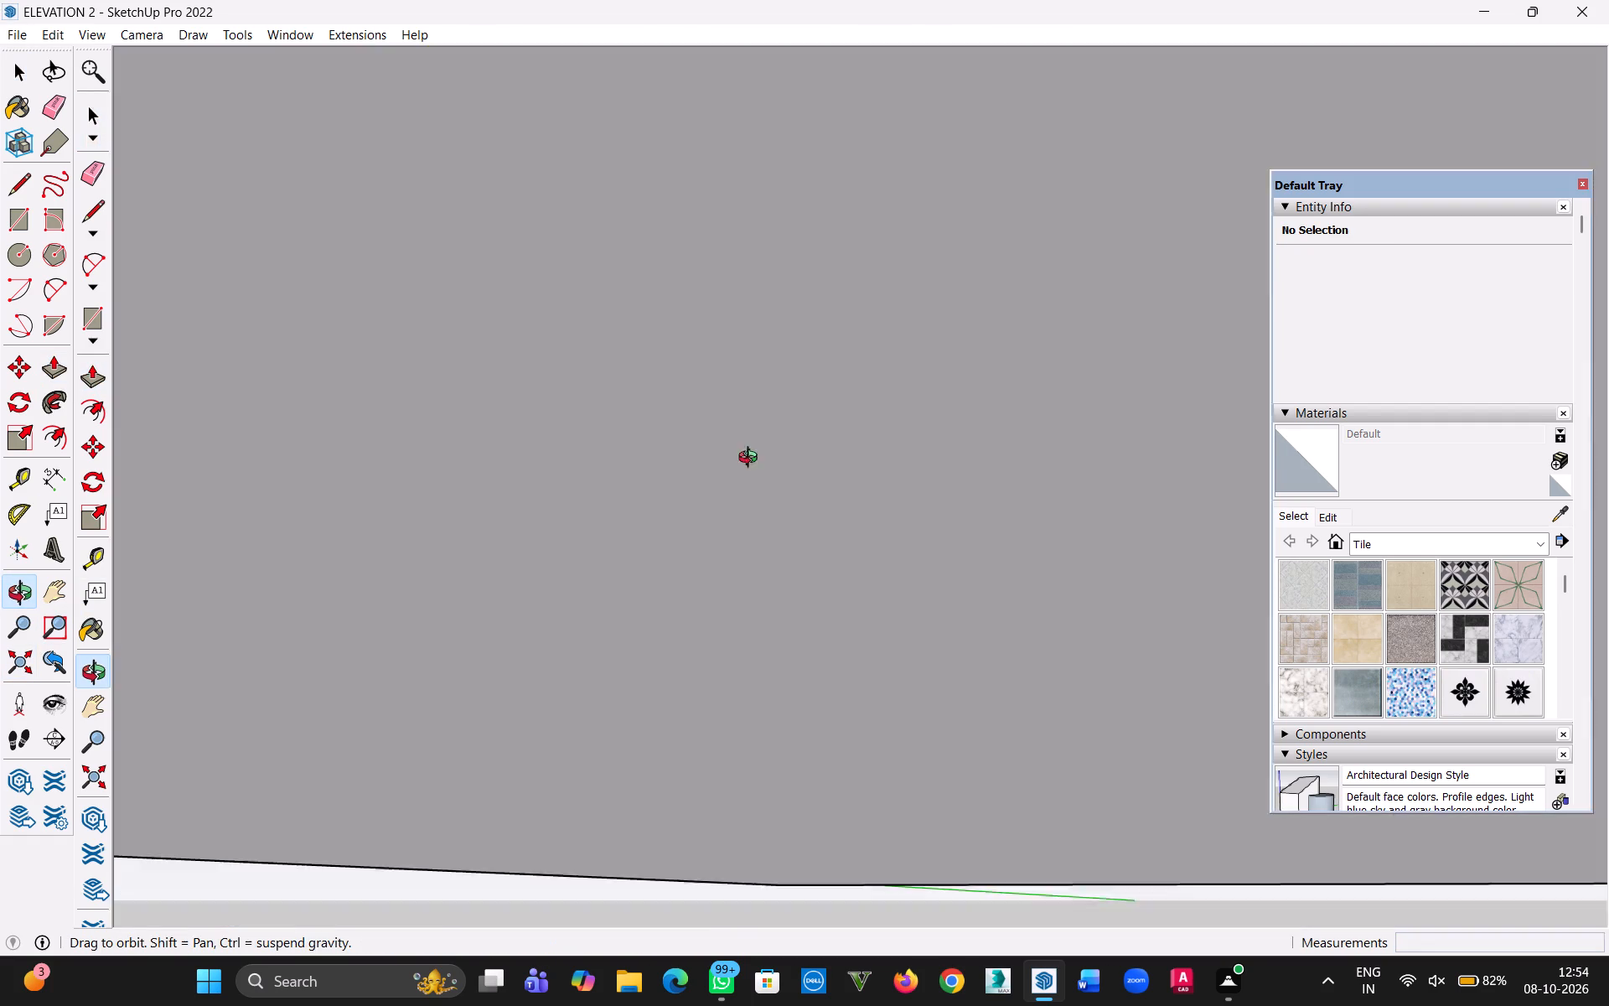
pyautogui.moveTo(752, 459); pyautogui.dragTo(913, 535, button='middle')
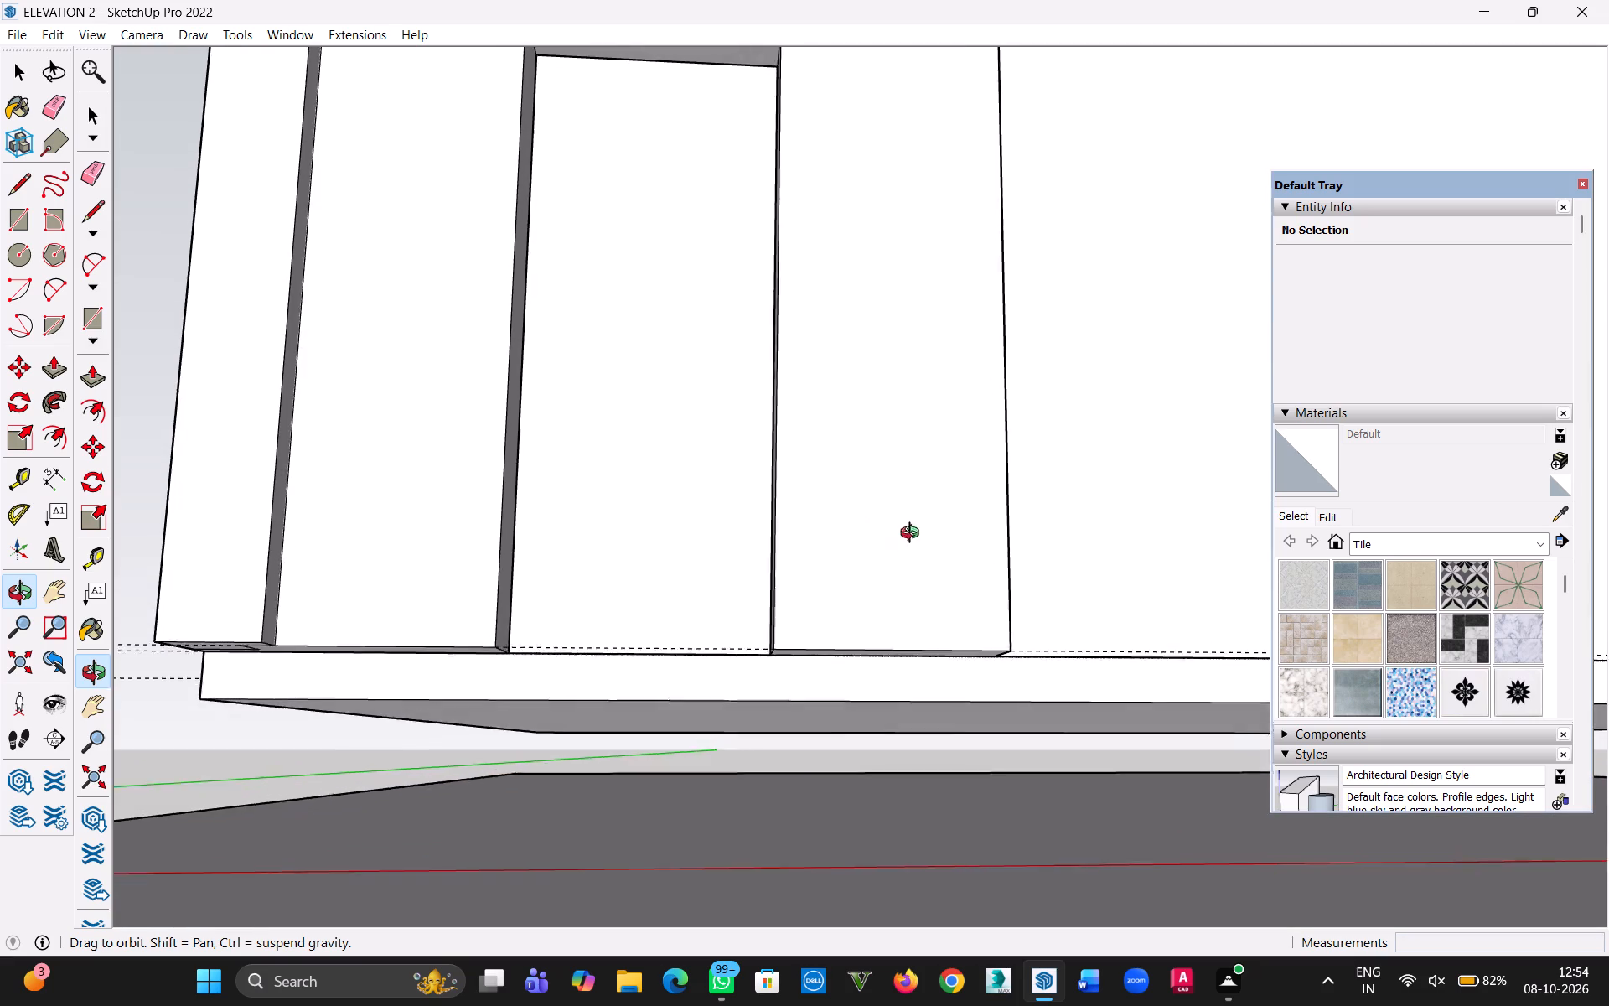
pyautogui.moveTo(913, 535); pyautogui.dragTo(927, 529, button='middle')
pyautogui.scroll(-5, 866, 594)
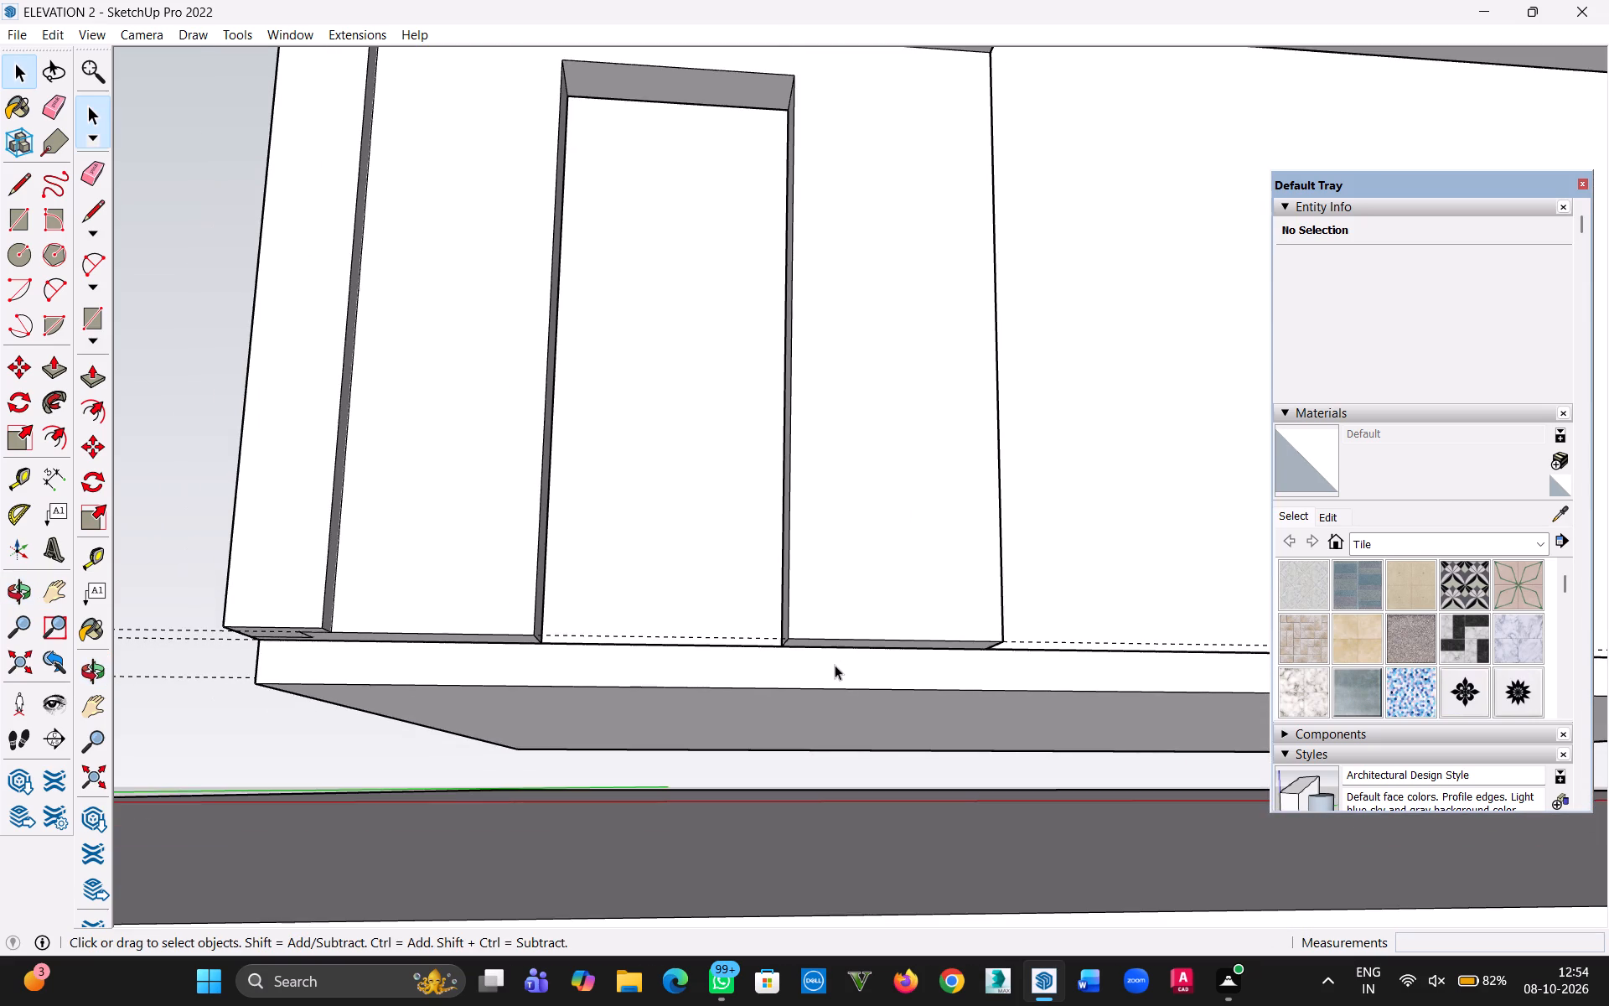
pyautogui.moveTo(839, 666); pyautogui.dragTo(834, 748, button='middle')
pyautogui.scroll(-5, 810, 666)
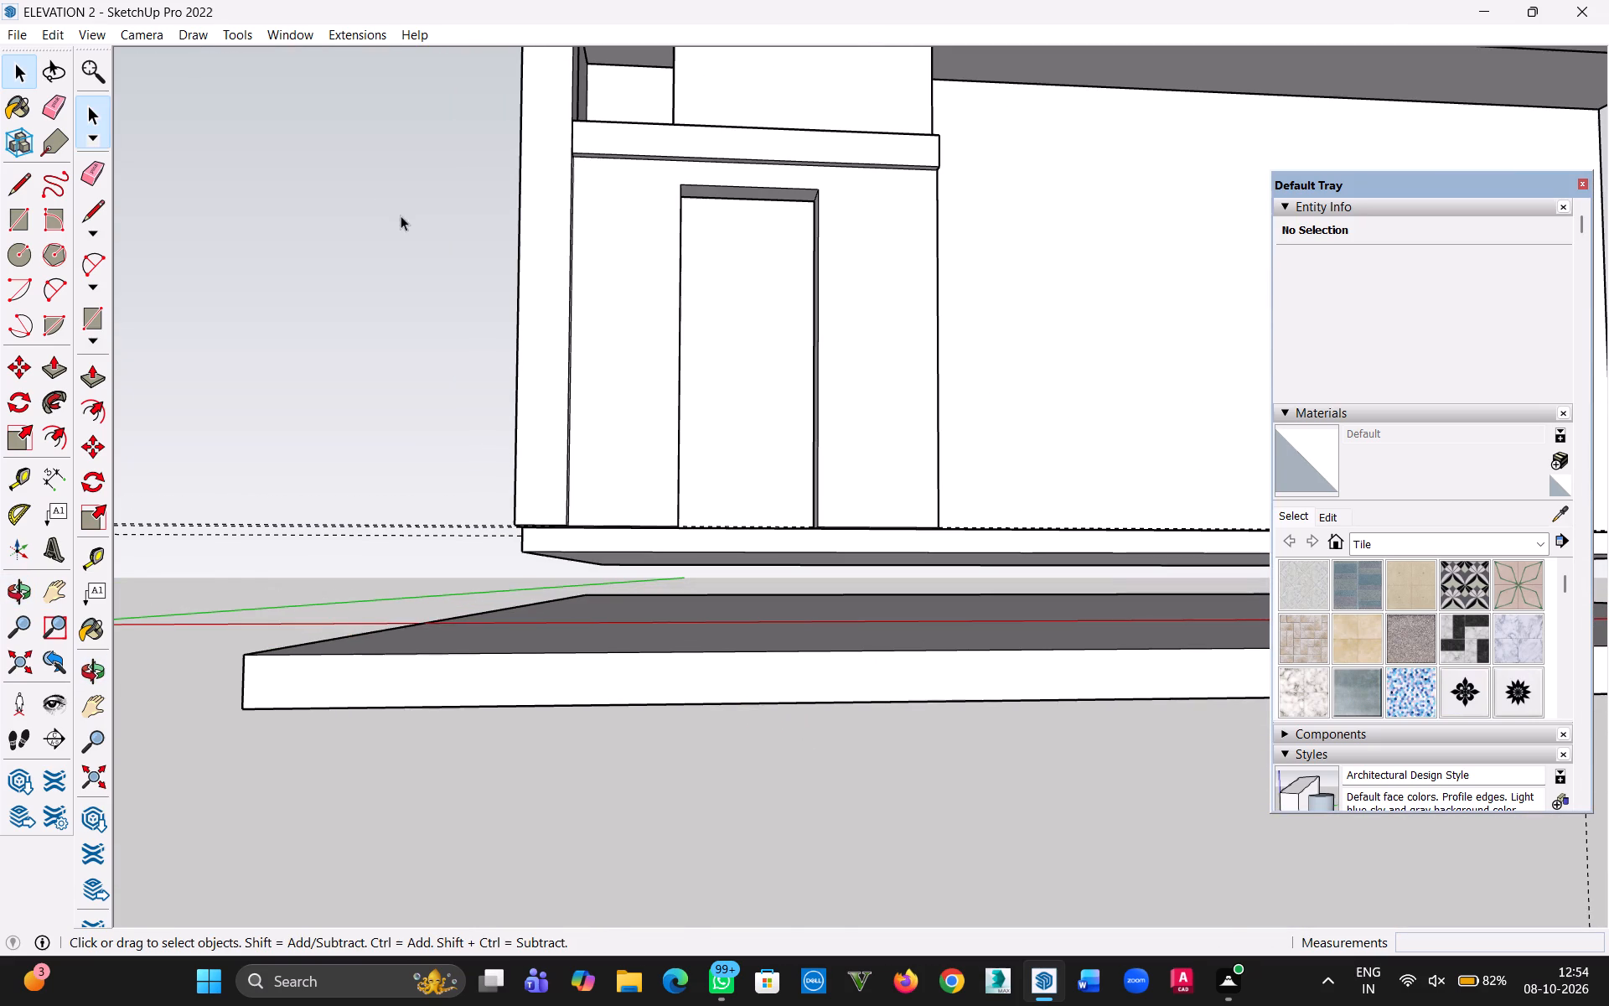
pyautogui.press('h')
pyautogui.moveTo(428, 242); pyautogui.dragTo(0, 314)
pyautogui.scroll(-8, 665, 521)
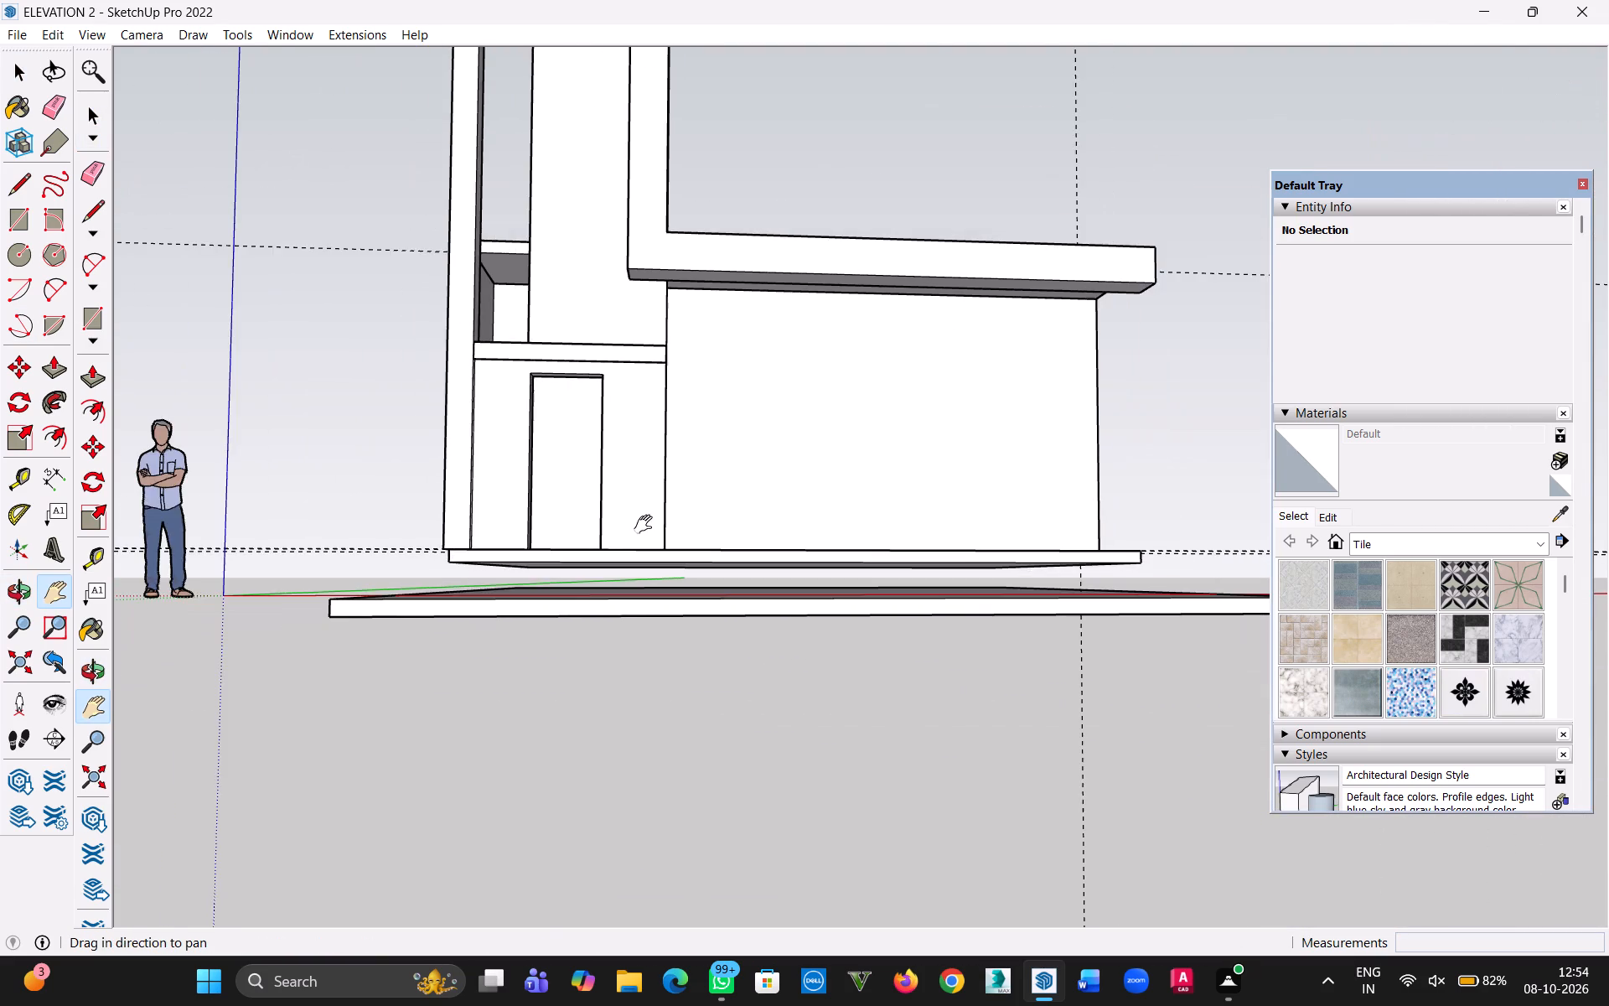
pyautogui.moveTo(648, 524); pyautogui.dragTo(636, 677, button='middle')
# Save the model.
pyautogui.hotkey('ctrl', 's')
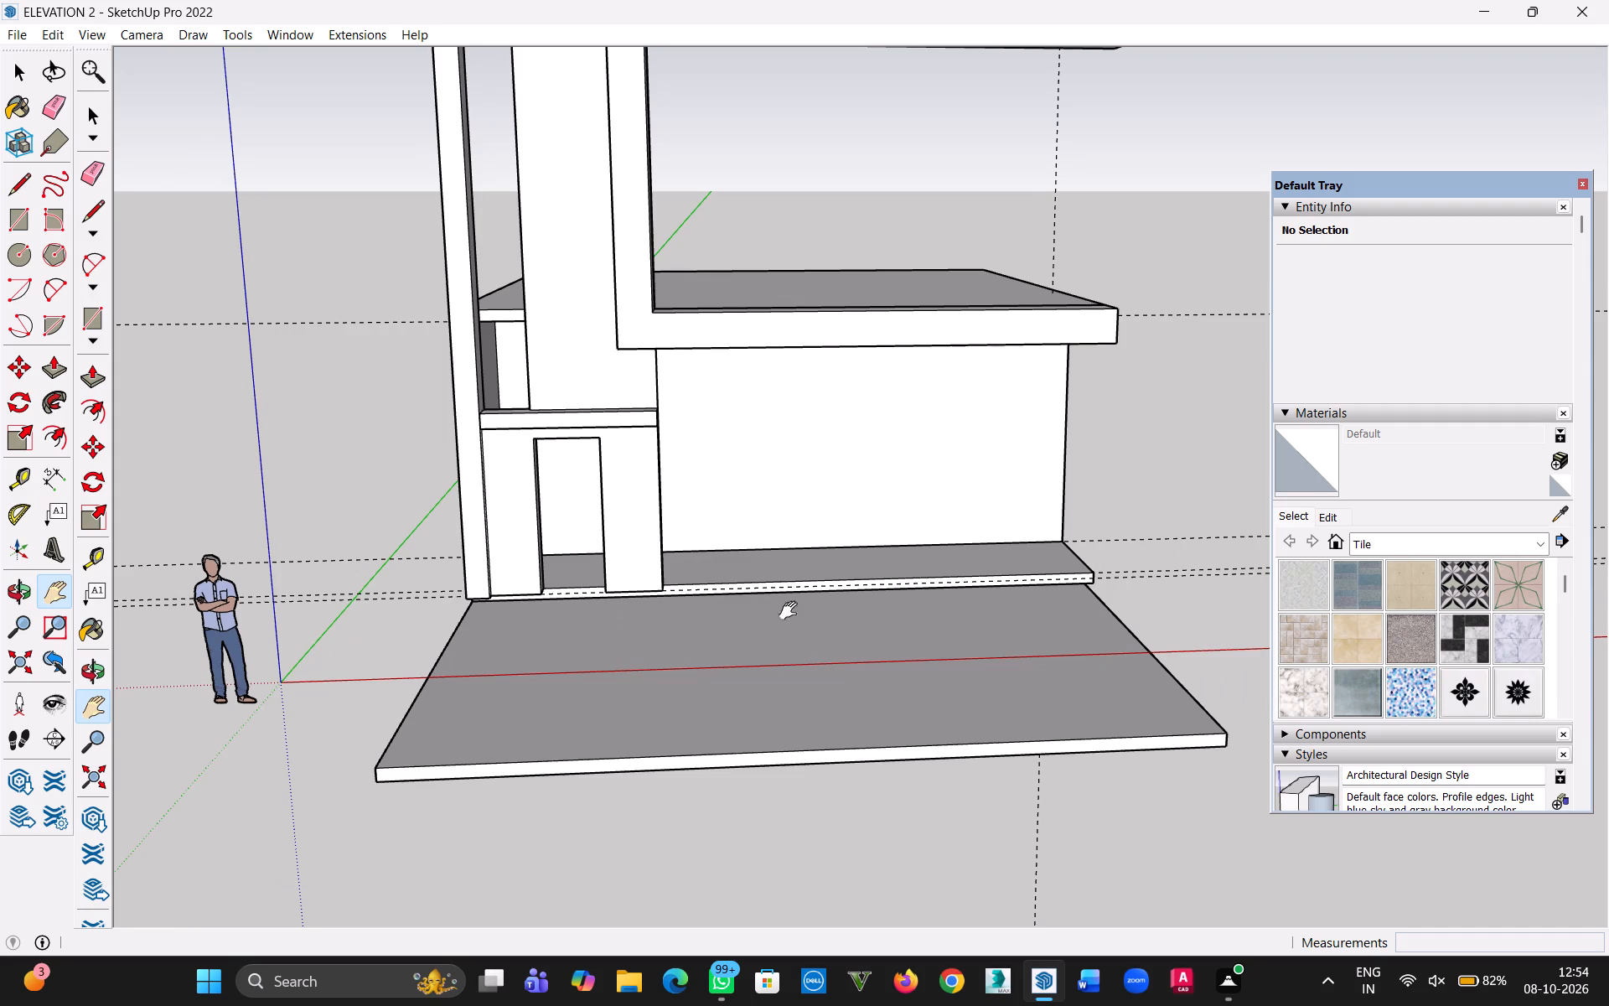
# Place a horizontal guide on the ground-storey front wall, 8' above its base edge.
pyautogui.moveTo(796, 602); pyautogui.dragTo(780, 651, button='middle')
pyautogui.scroll(4, 877, 524)
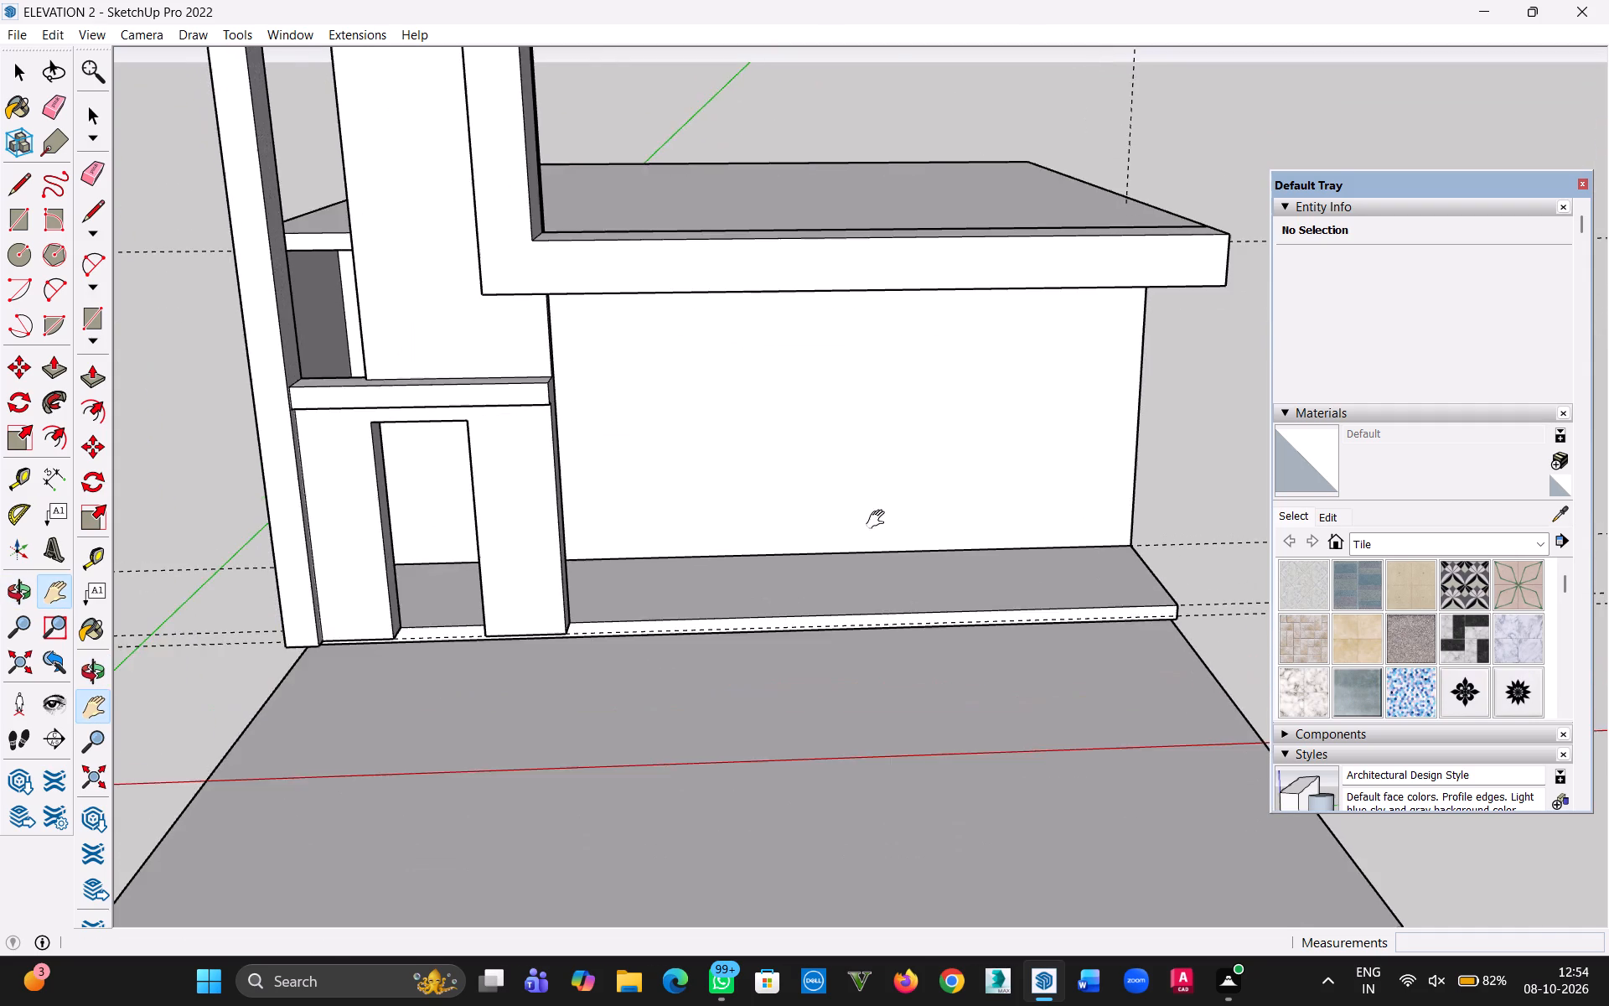
pyautogui.scroll(2, 857, 559)
pyautogui.press('t')
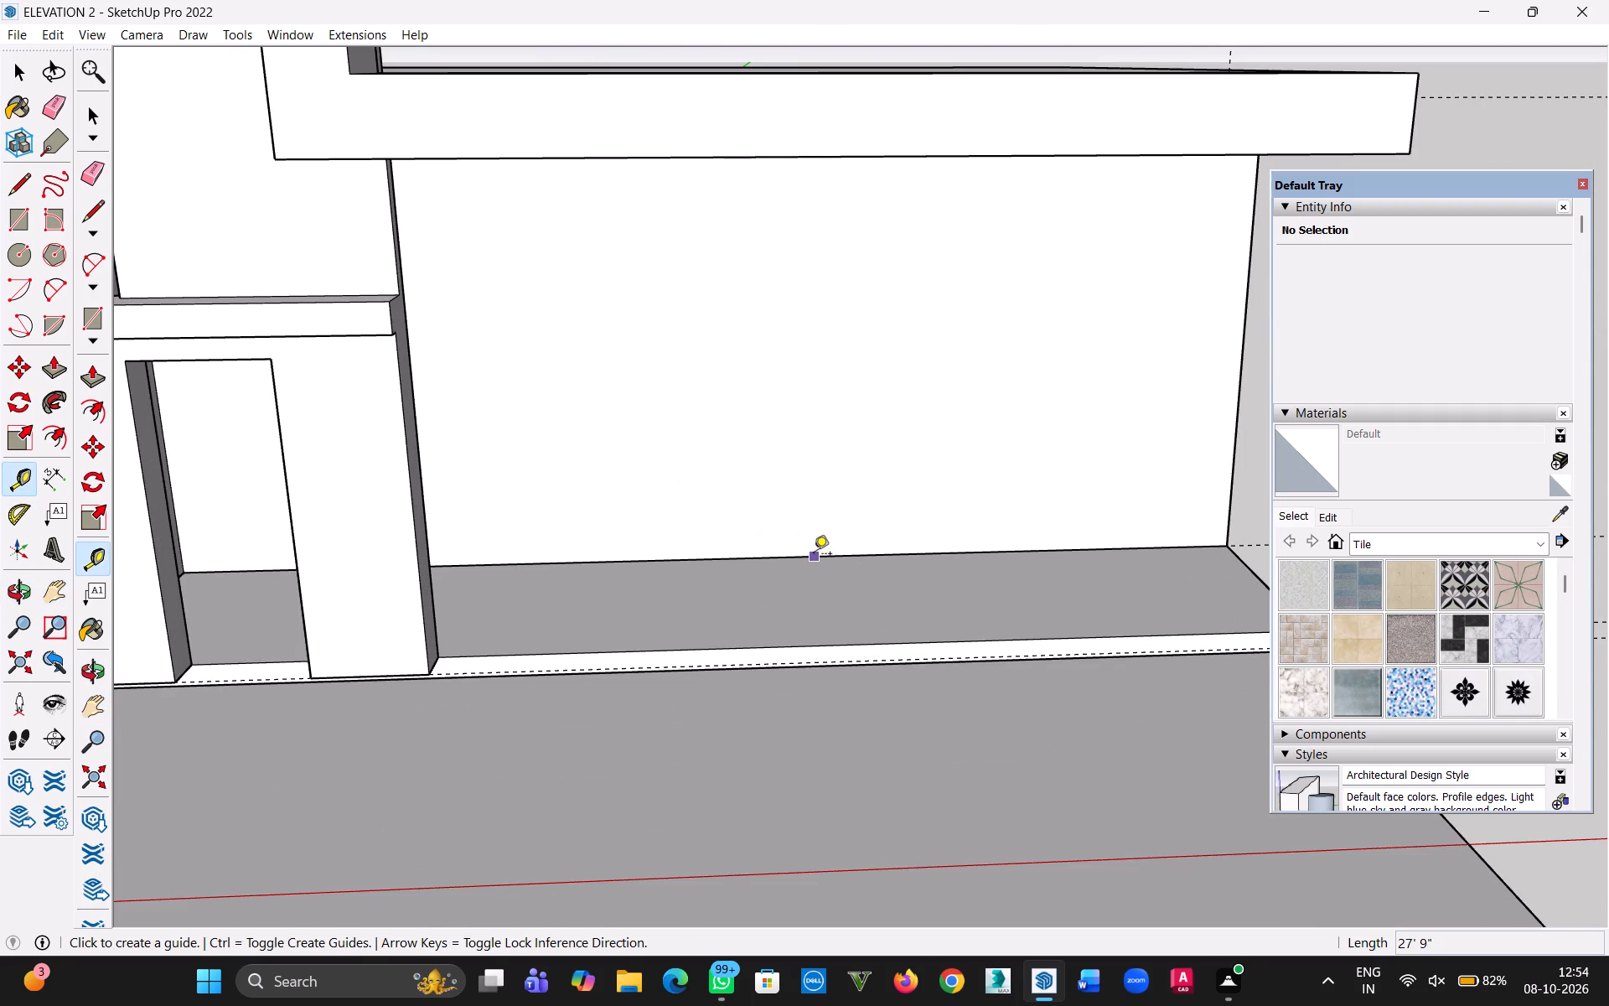
pyautogui.click(814, 556)
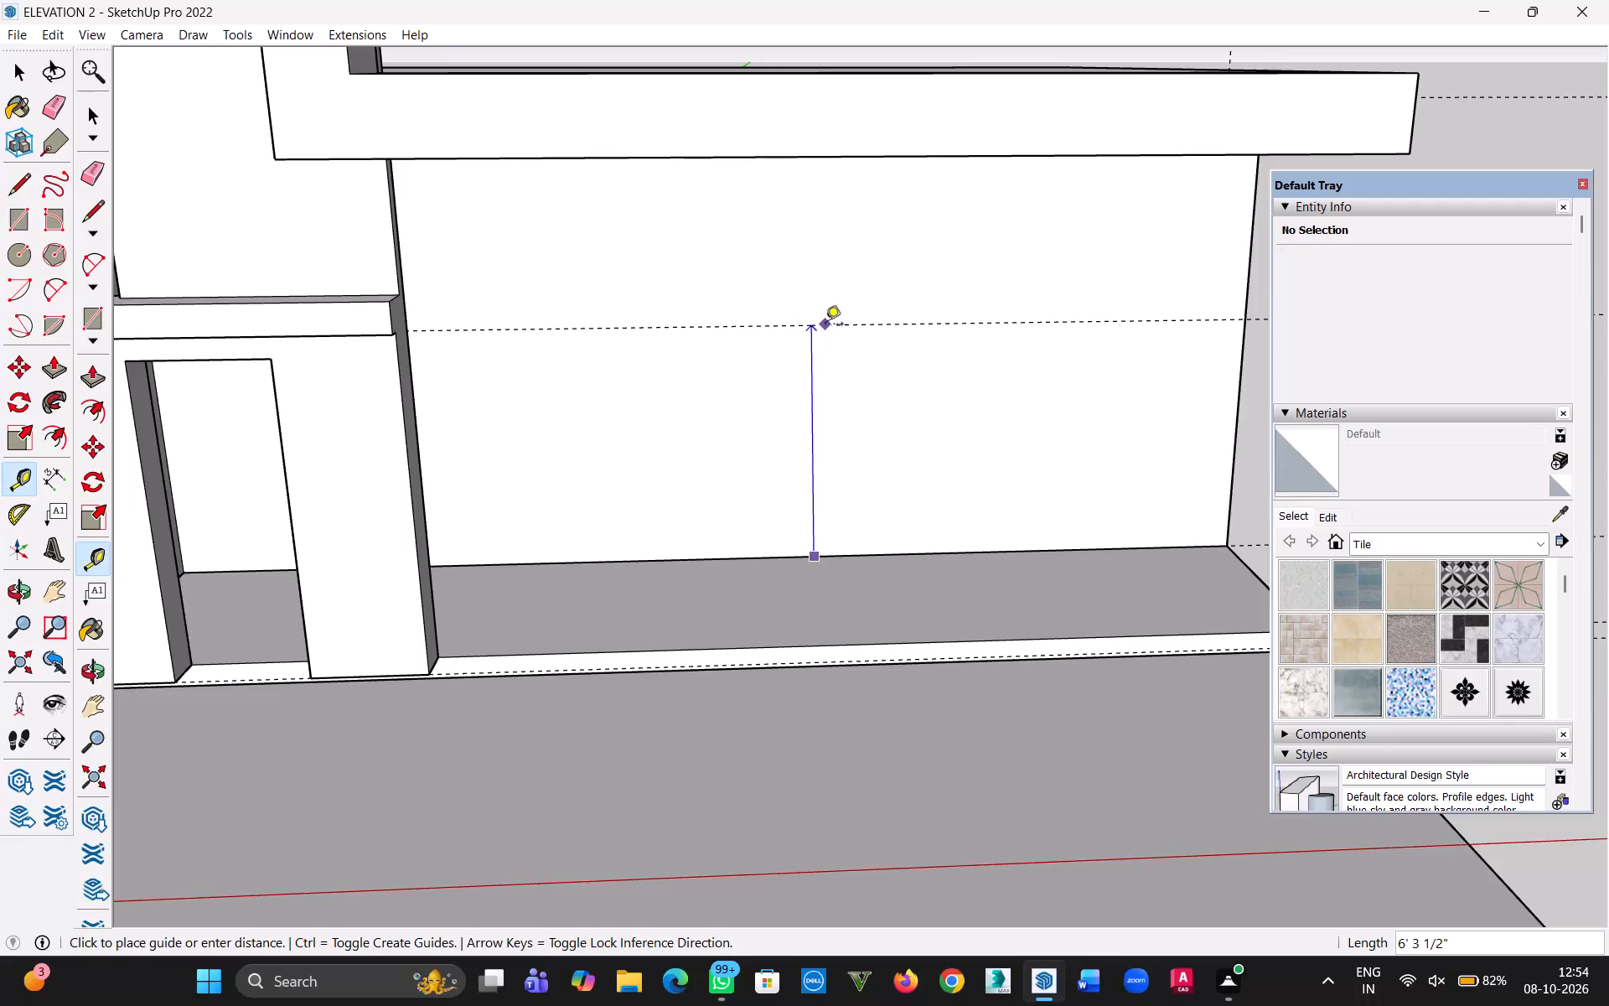
pyautogui.write("8'")
pyautogui.press('Return')
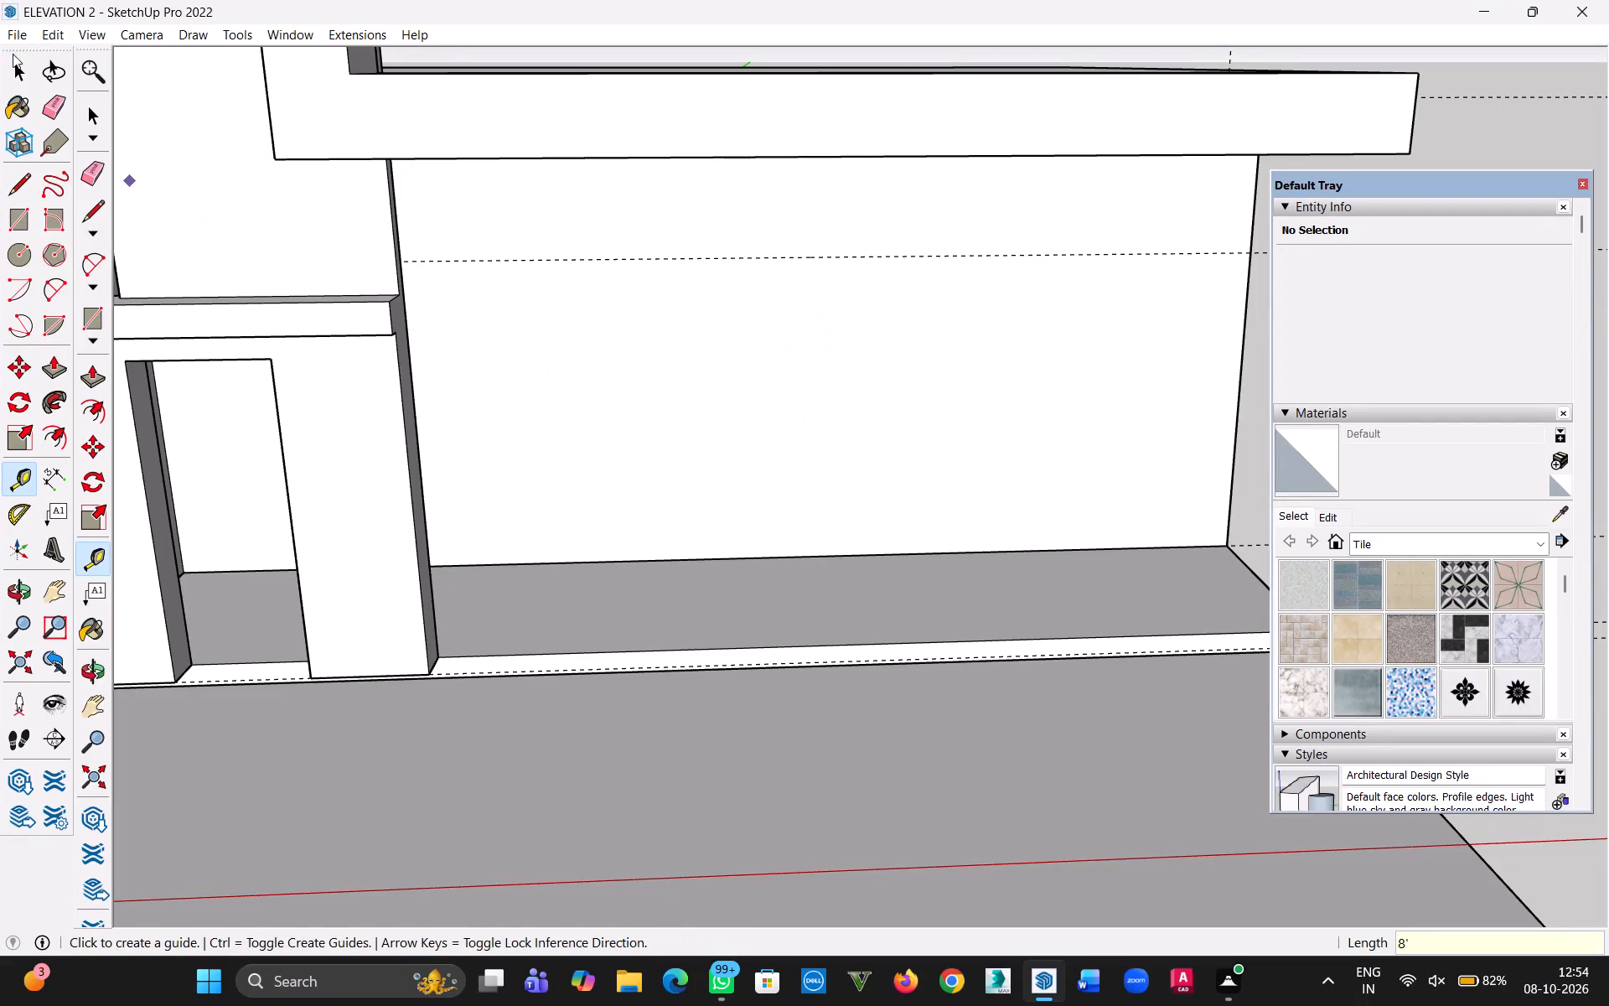
pyautogui.click(13, 80)
# Place a guide across the floor slab 20' from its free side edge, at the facade pillar's corner, and measure the slab's front edge.
pyautogui.moveTo(636, 416); pyautogui.dragTo(616, 283, button='middle')
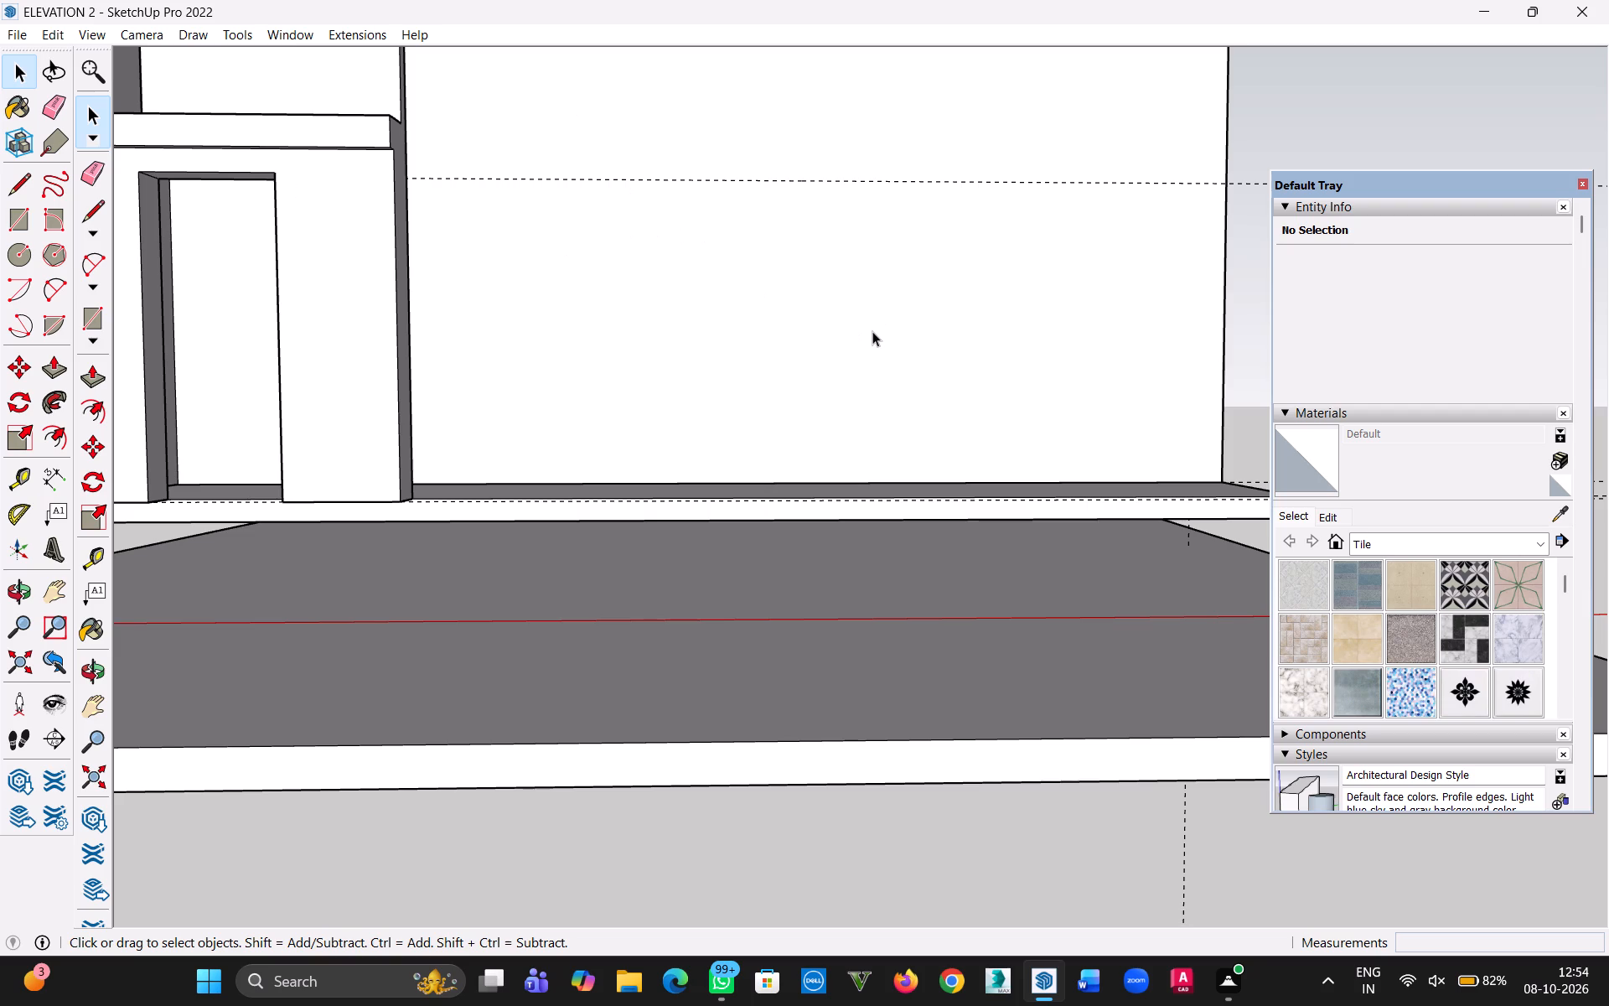
pyautogui.moveTo(879, 368); pyautogui.dragTo(837, 409, button='middle')
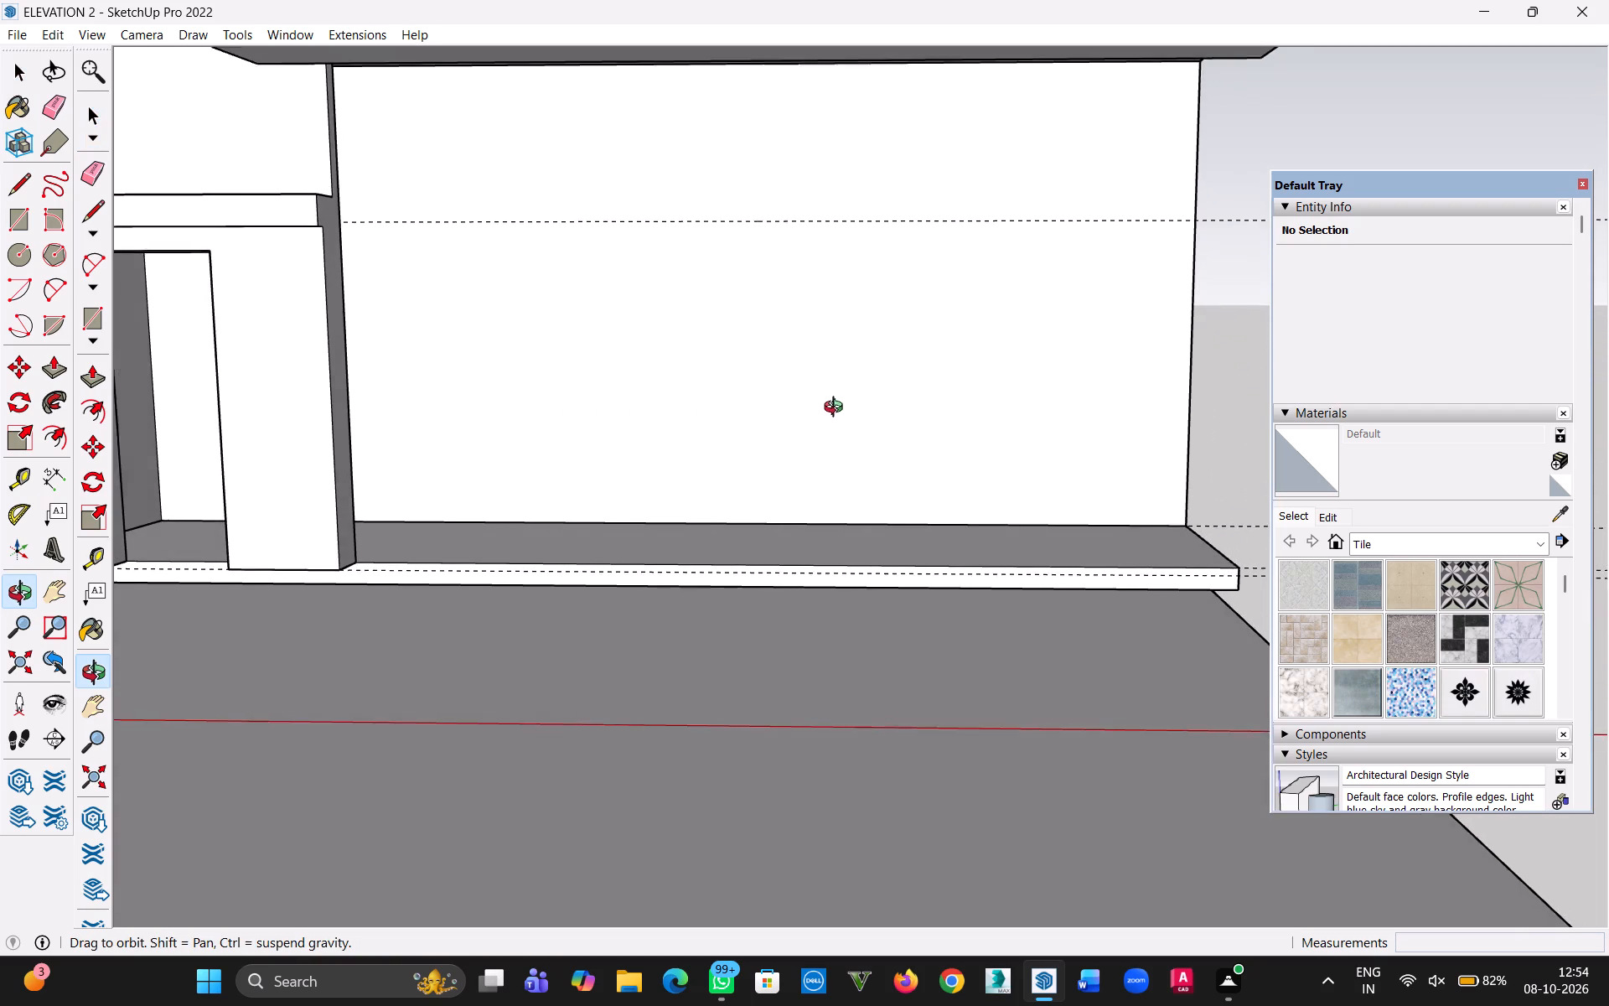
pyautogui.moveTo(837, 409); pyautogui.dragTo(848, 415, button='middle')
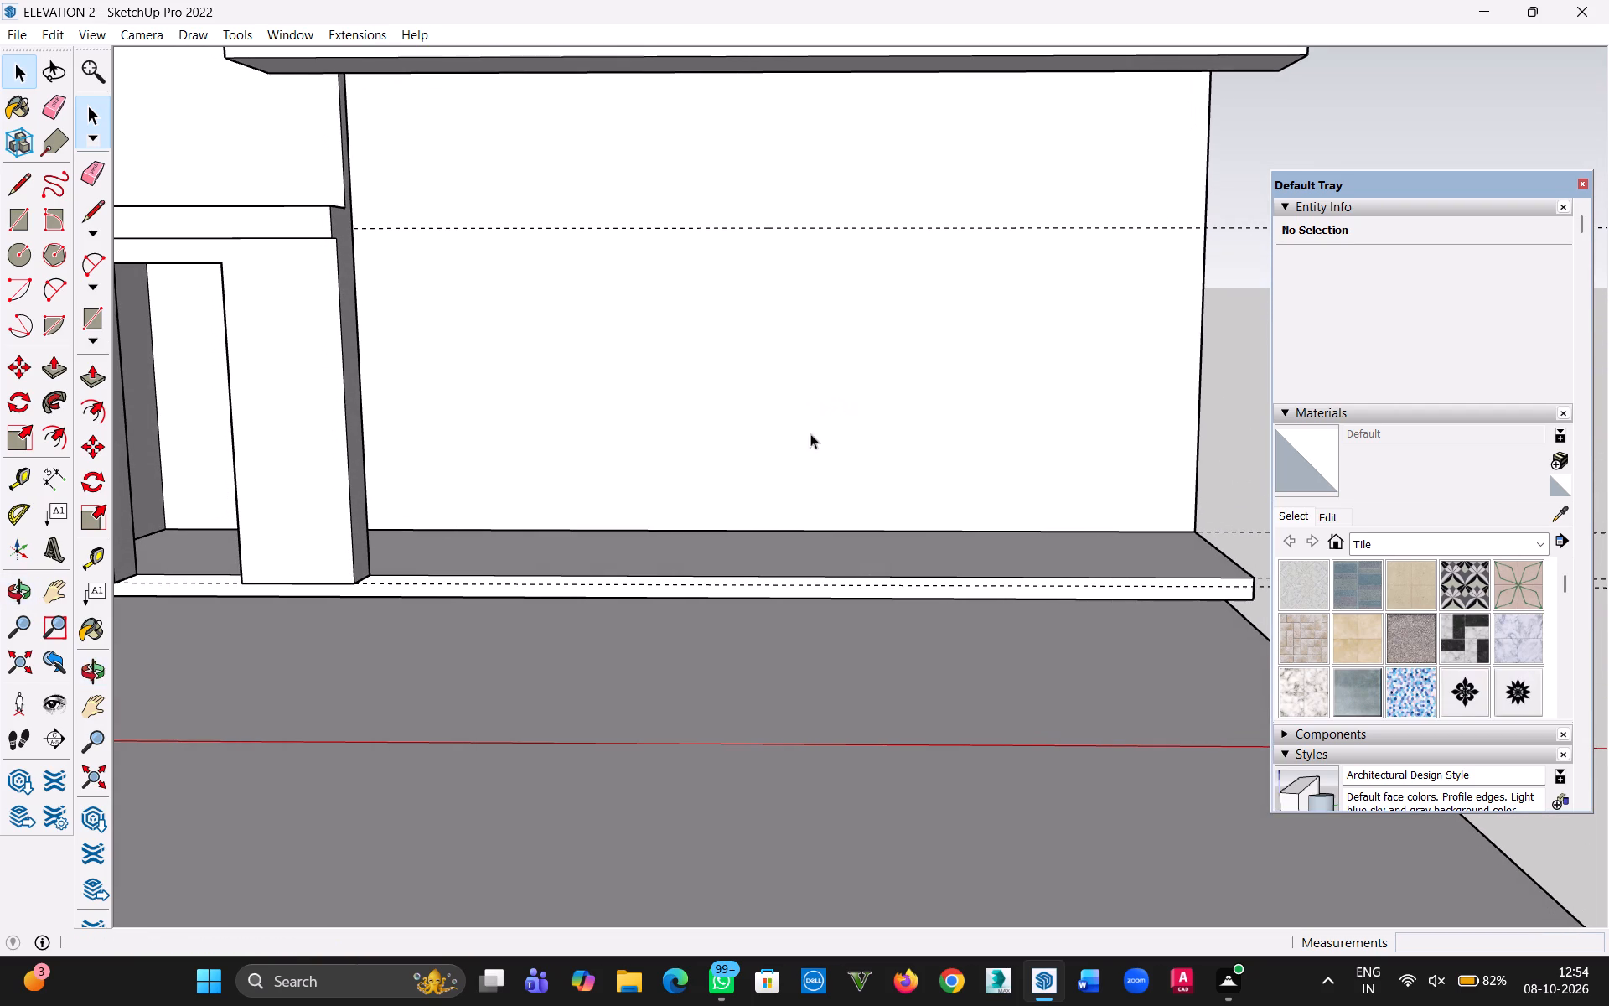
pyautogui.press('h')
pyautogui.moveTo(896, 475); pyautogui.dragTo(734, 493)
pyautogui.moveTo(731, 495); pyautogui.dragTo(767, 500, button='middle')
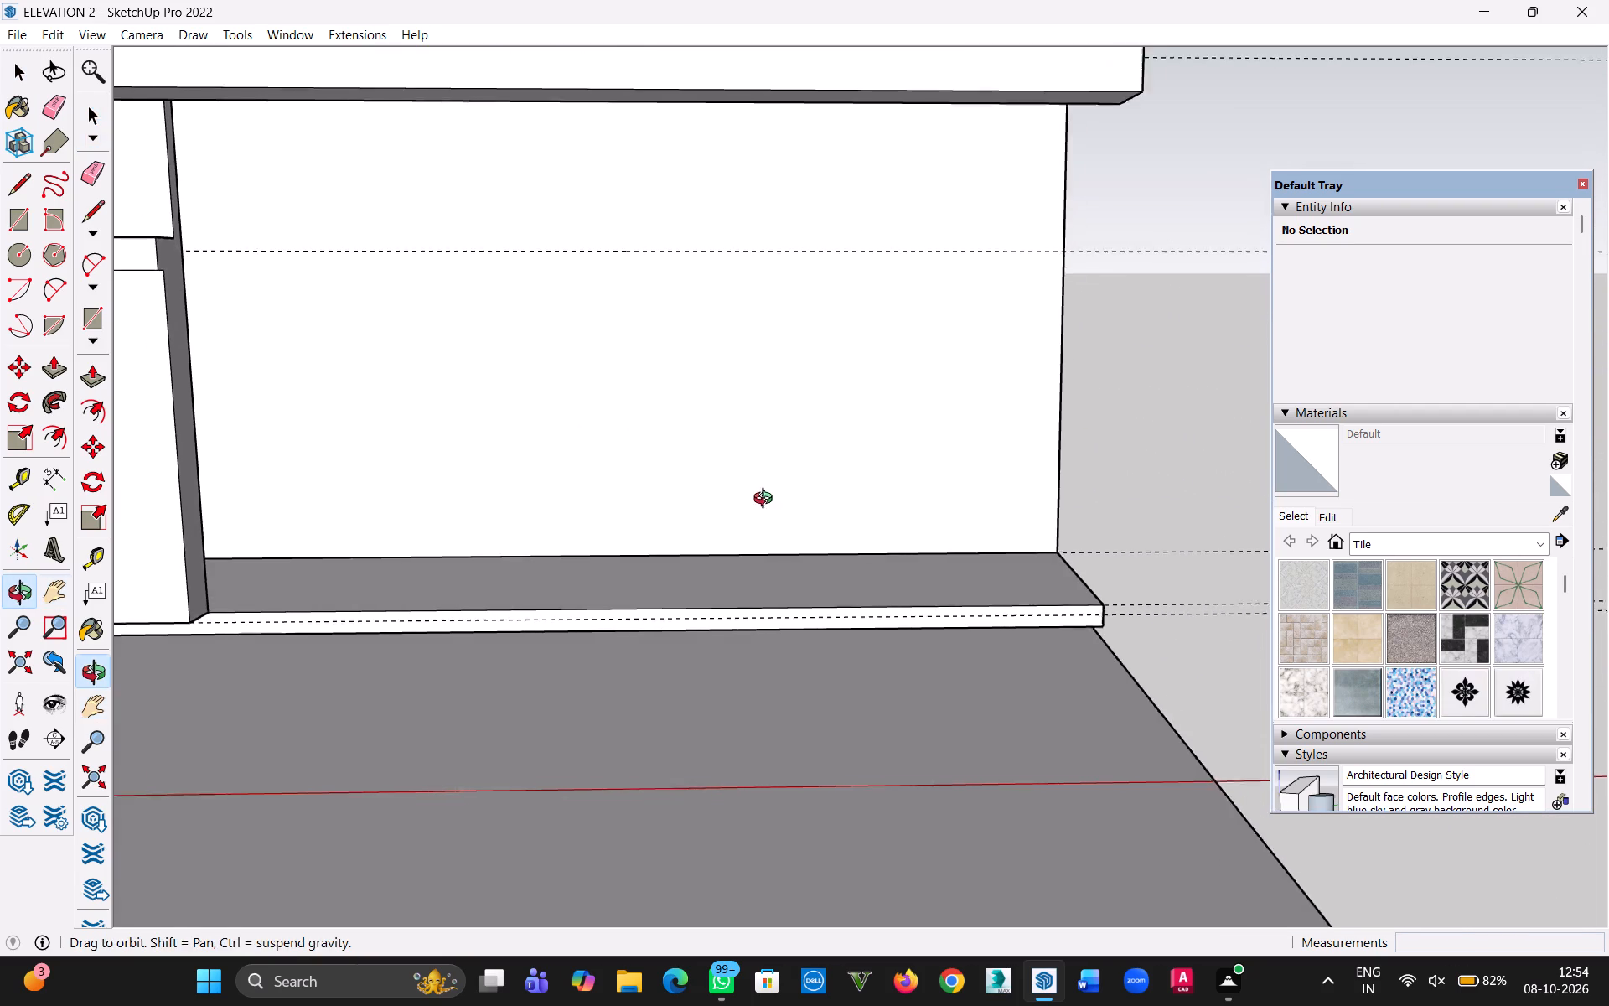
pyautogui.moveTo(767, 500); pyautogui.dragTo(781, 502, button='middle')
pyautogui.press('t')
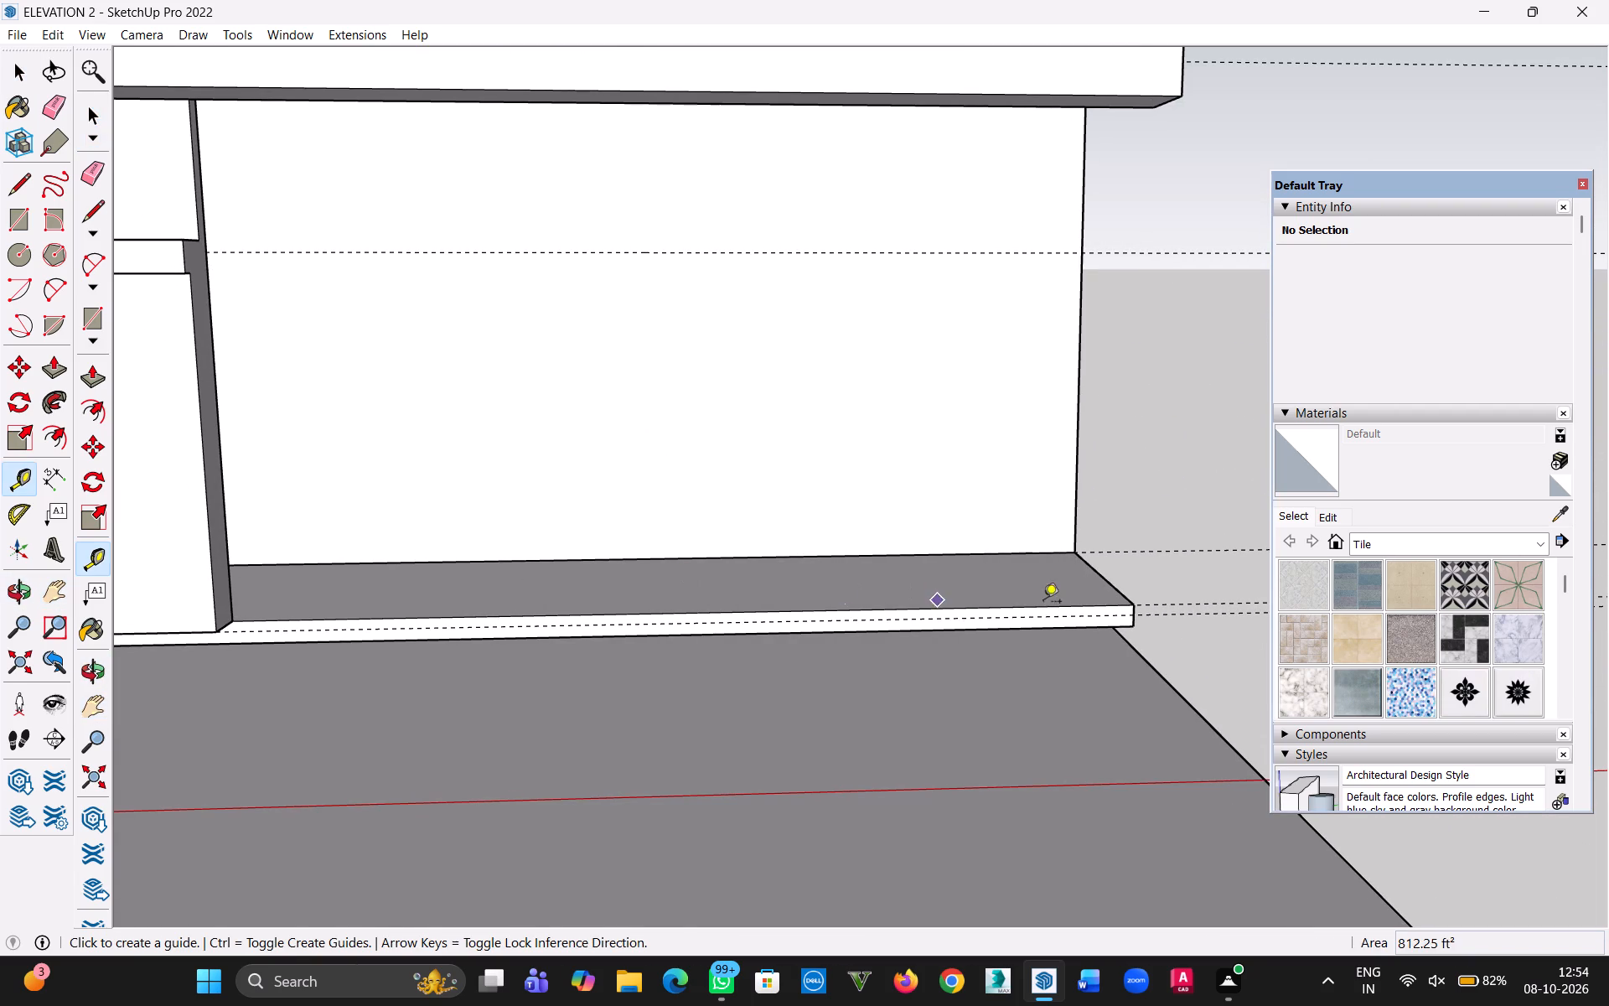
pyautogui.click(1110, 591)
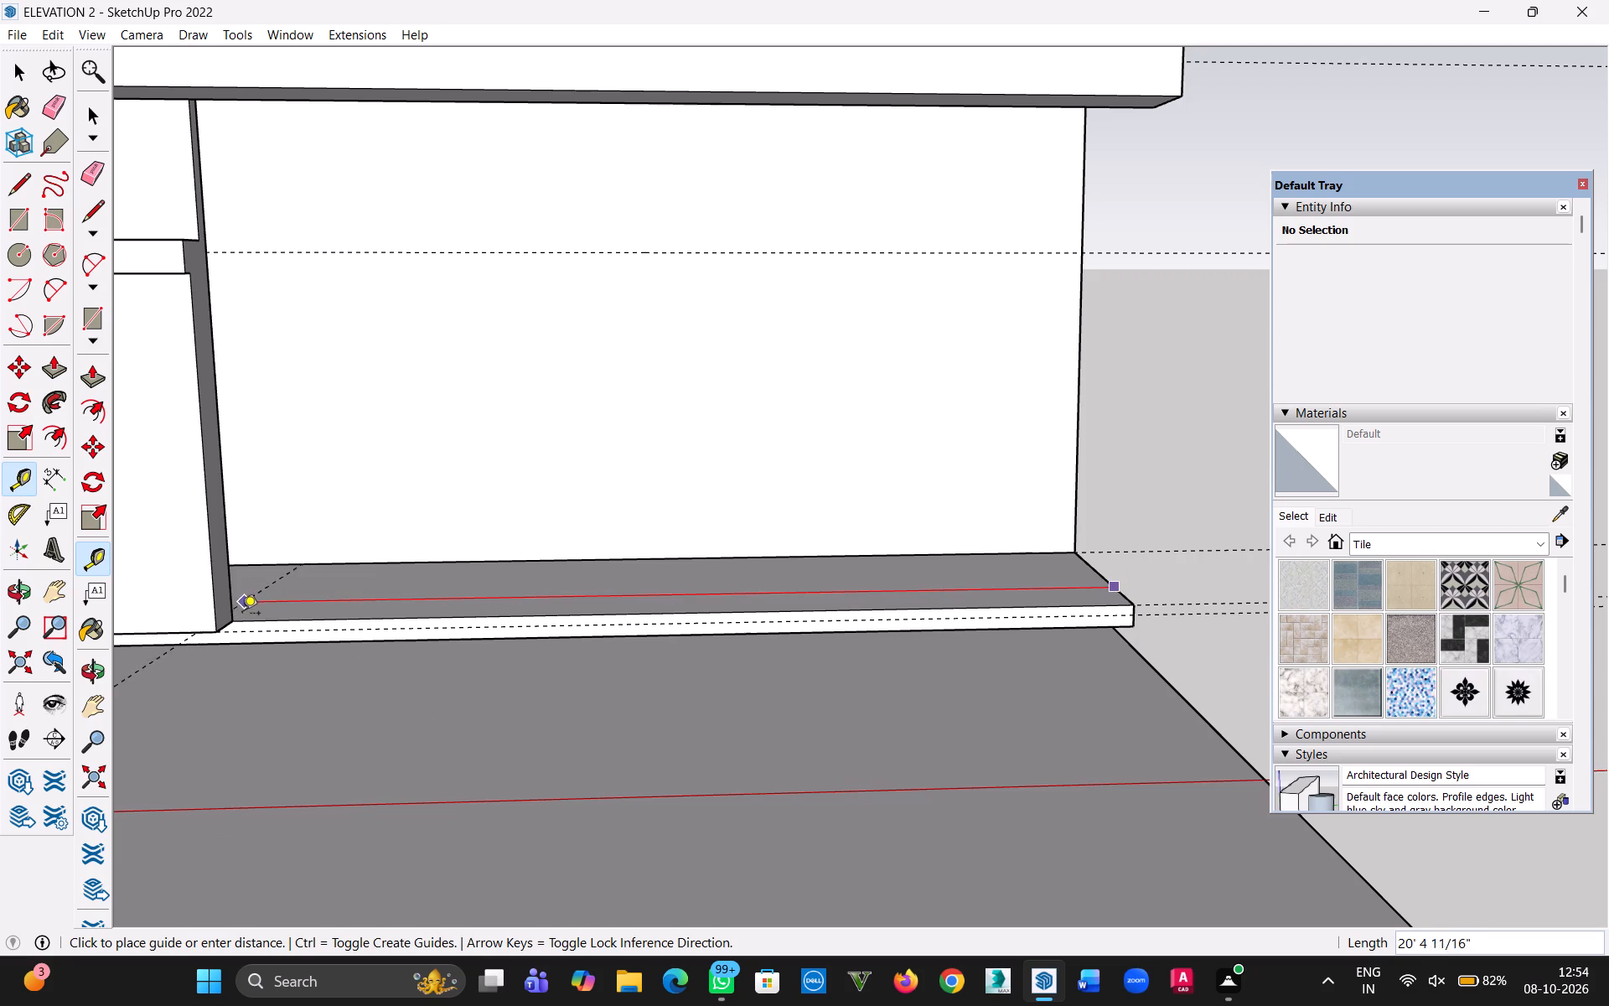
pyautogui.click(234, 620)
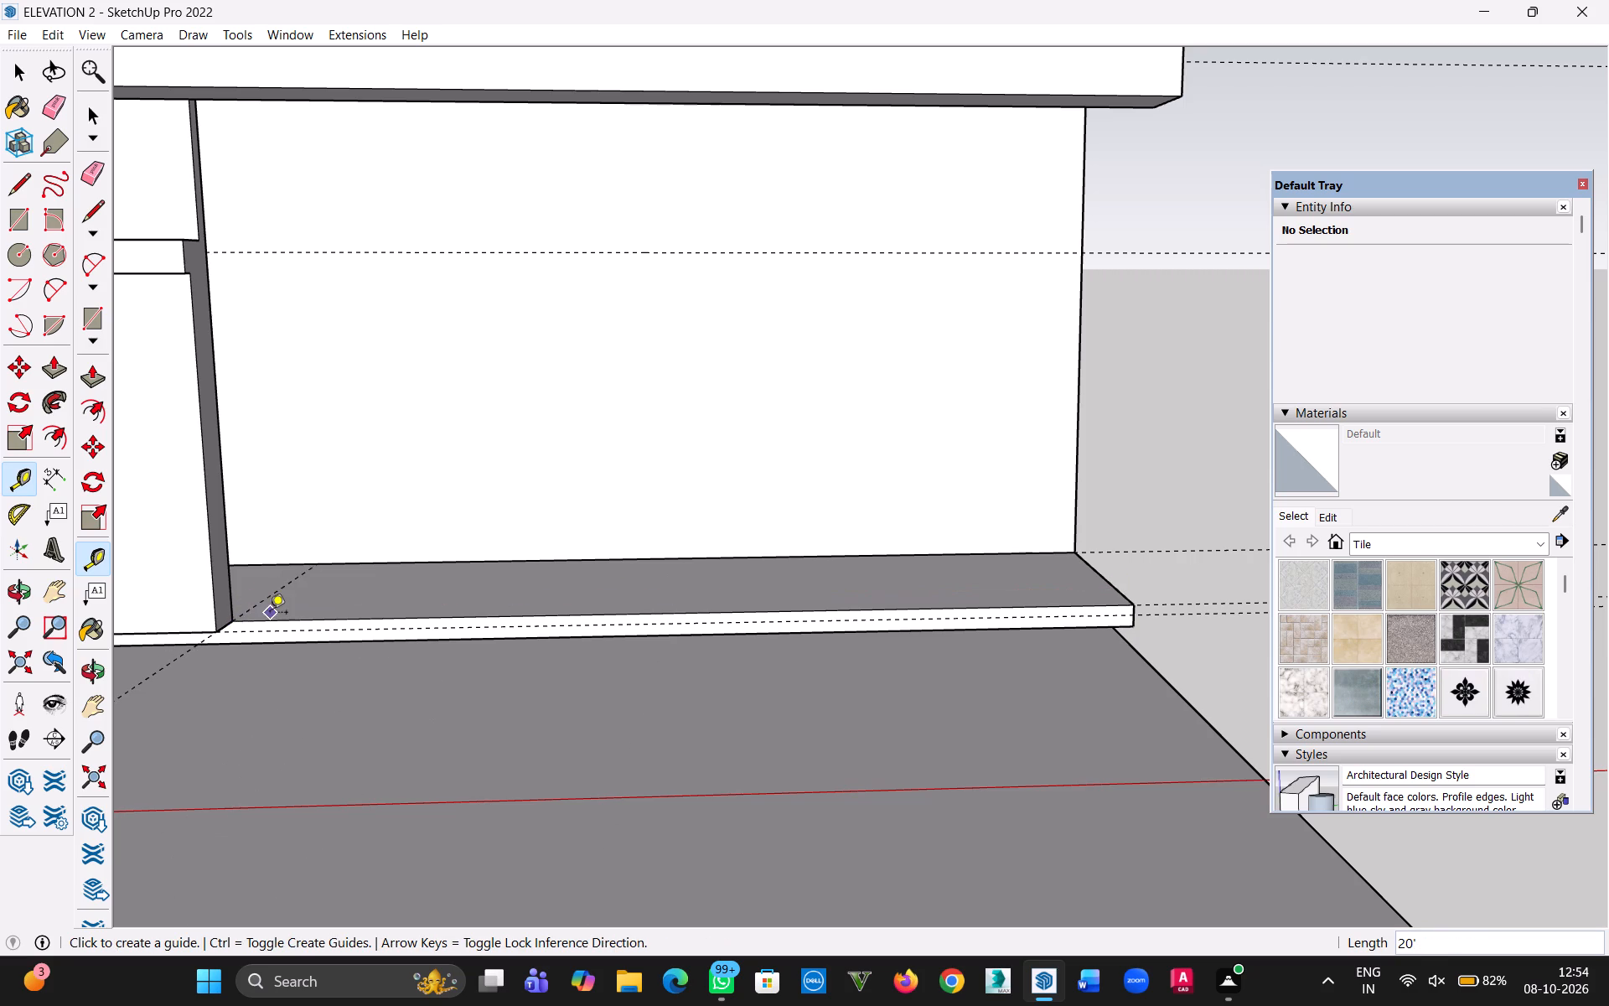
pyautogui.click(239, 620)
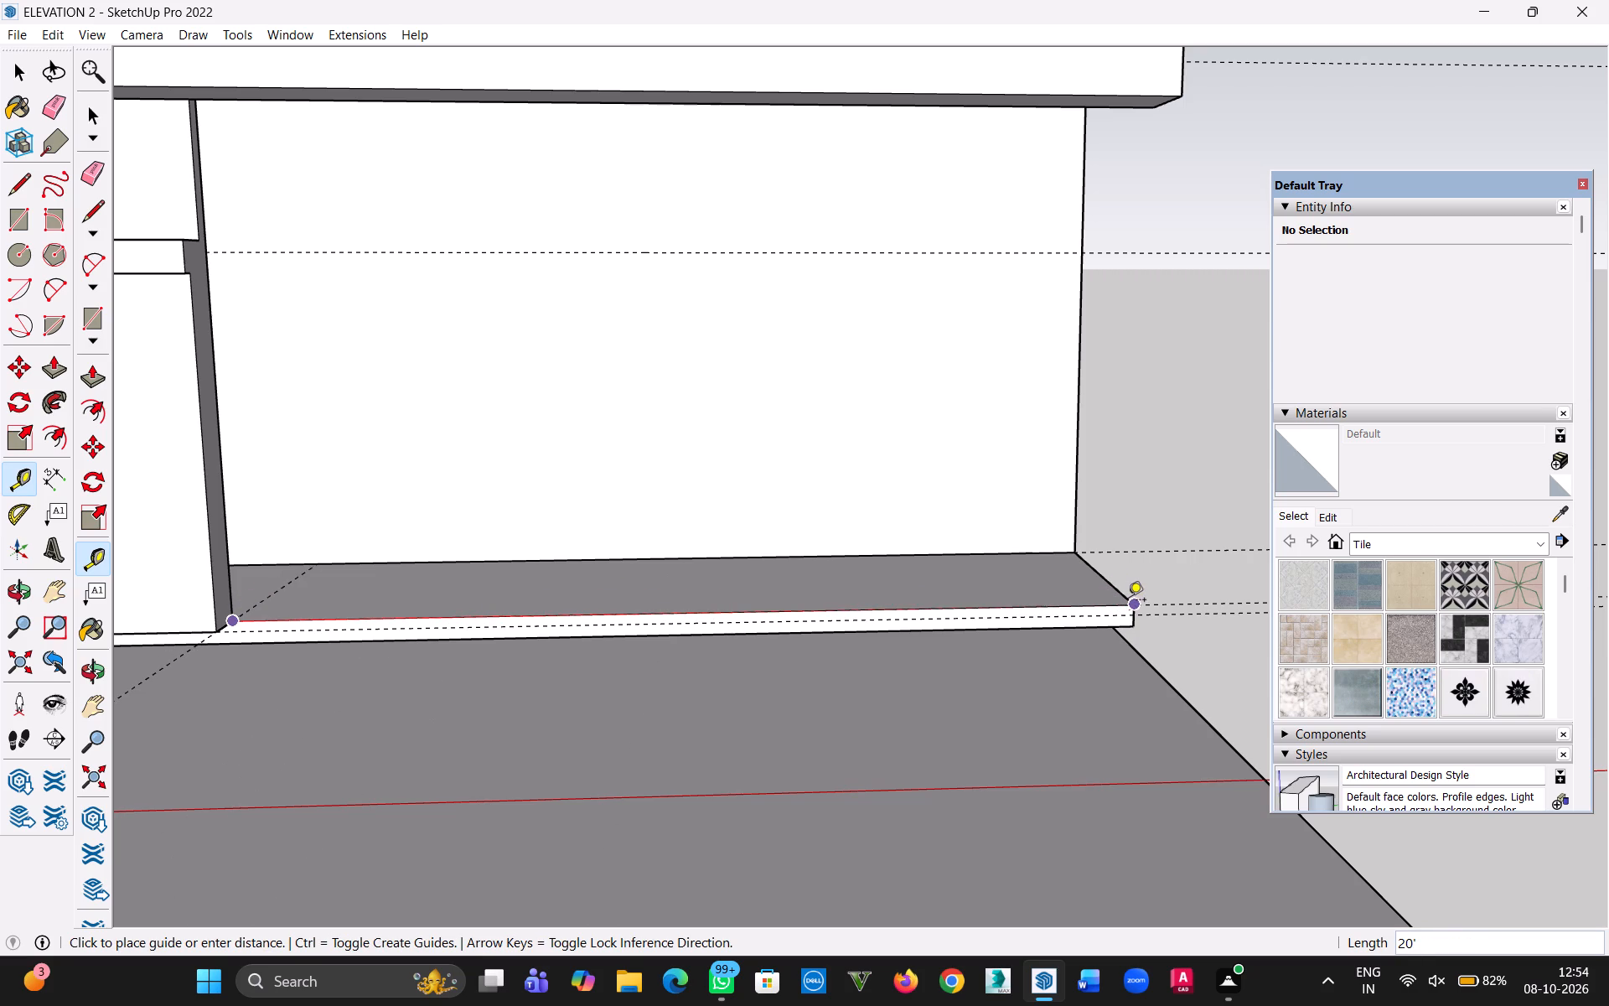
pyautogui.press('Escape')
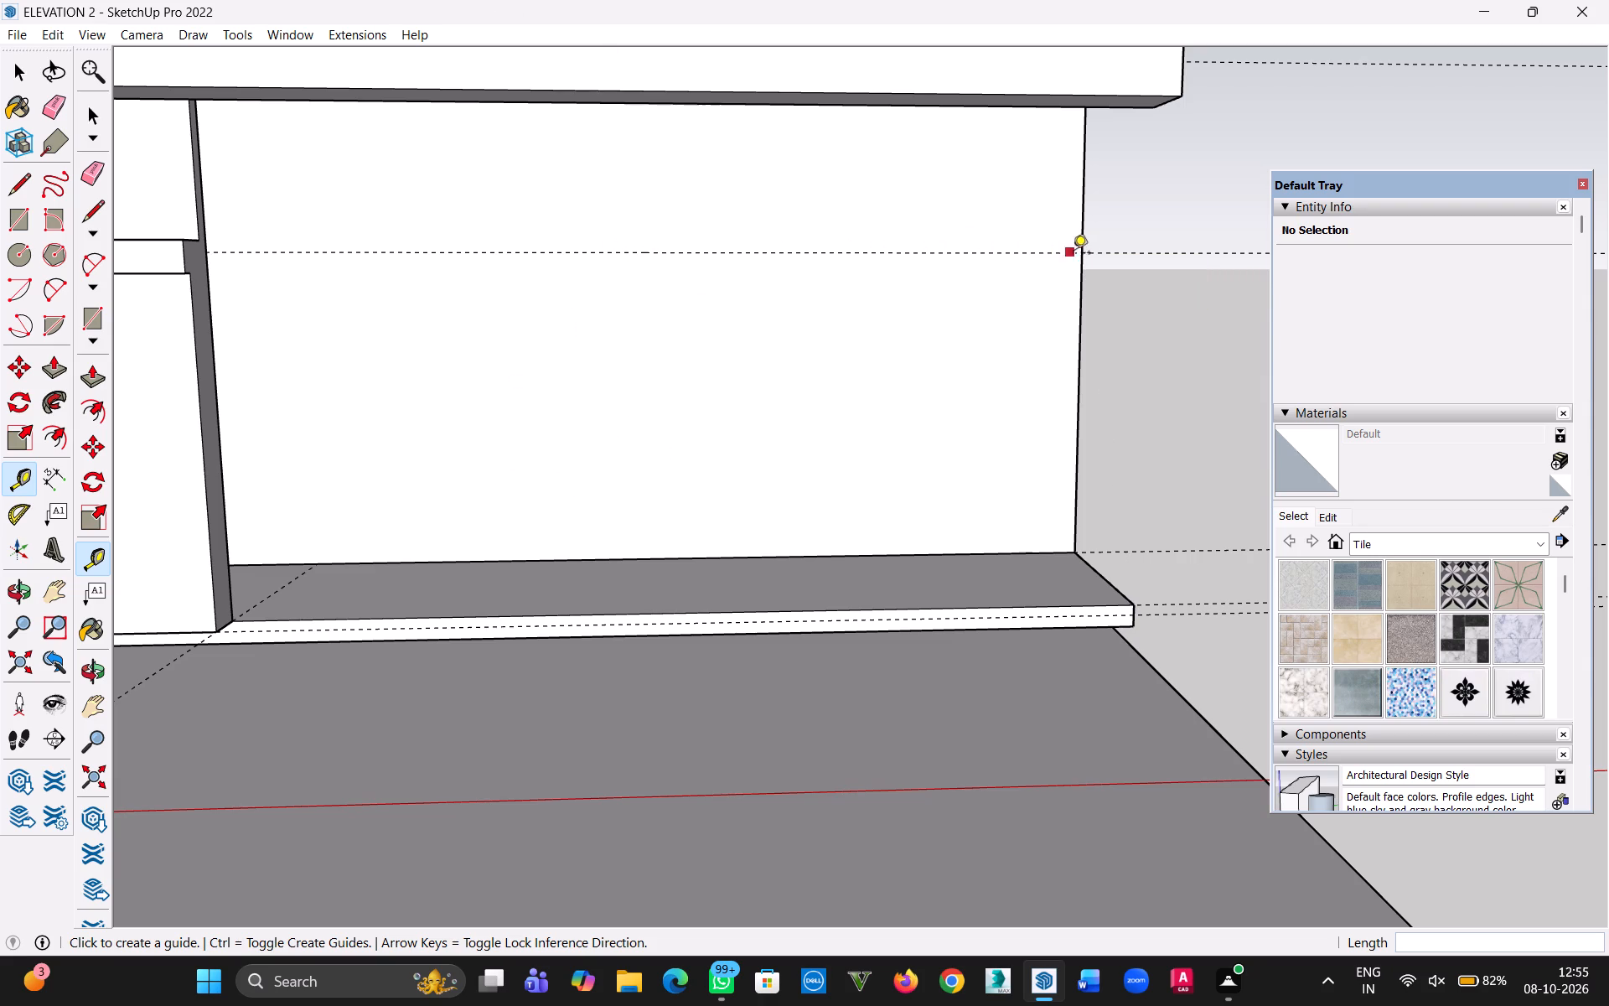
# Place vertical guides on the front wall 6' in from its free end and 8' beyond that, and measure the spacings on either side.
pyautogui.click(1079, 289)
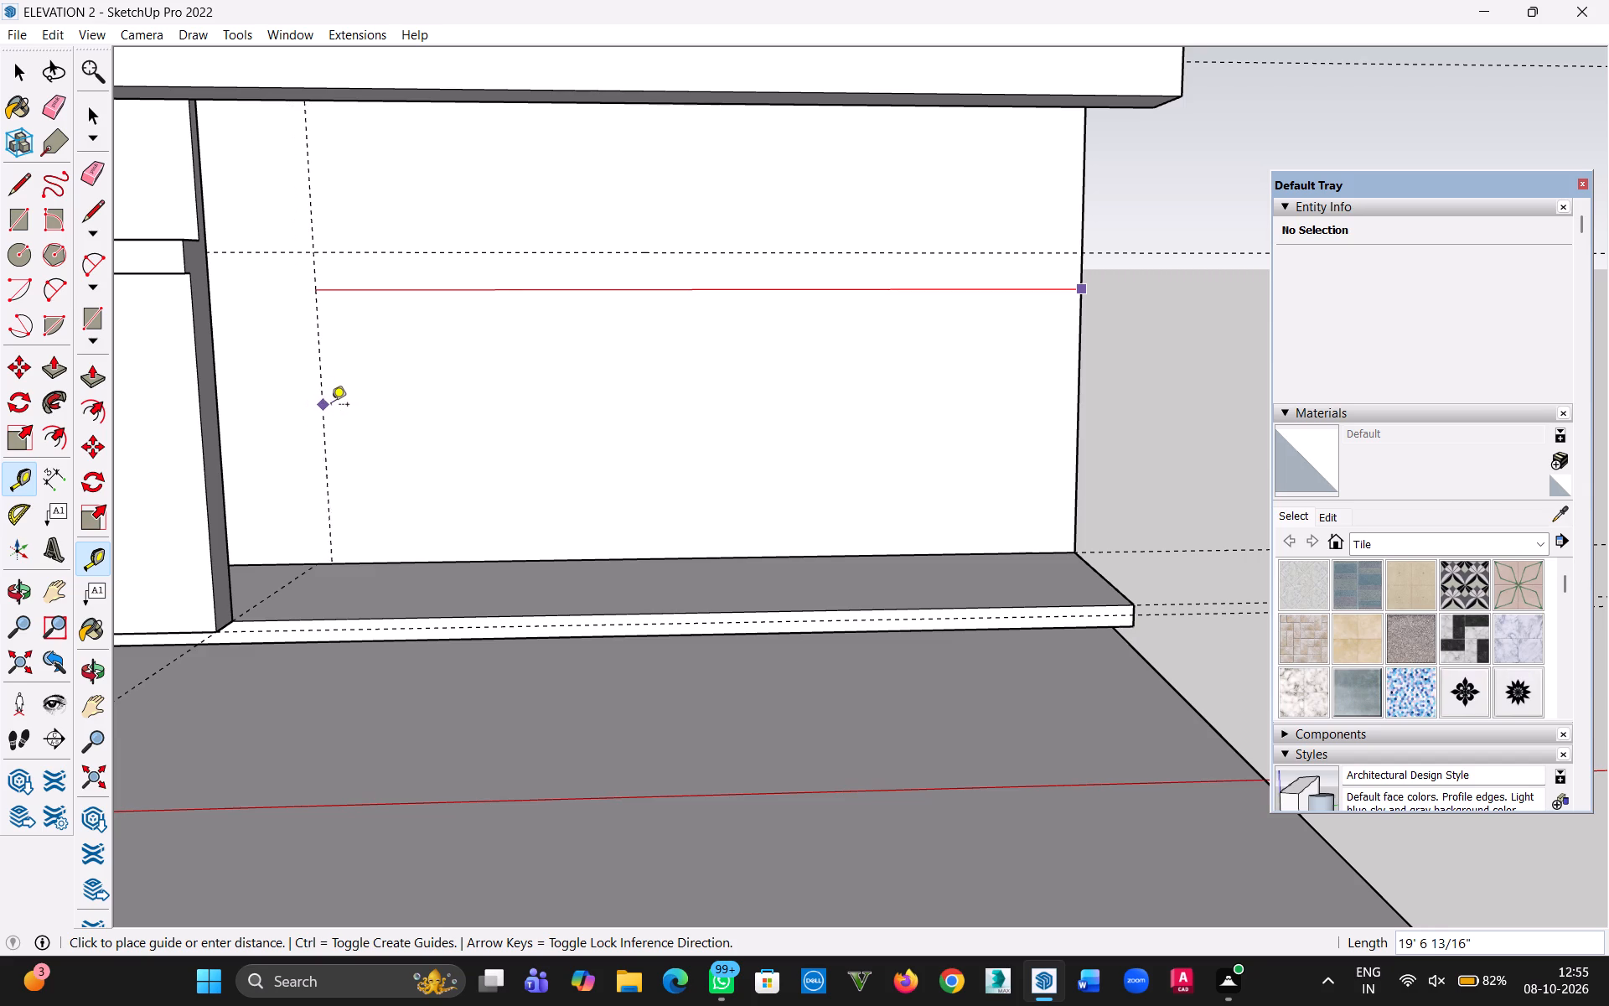
pyautogui.press('6')
pyautogui.press("'")
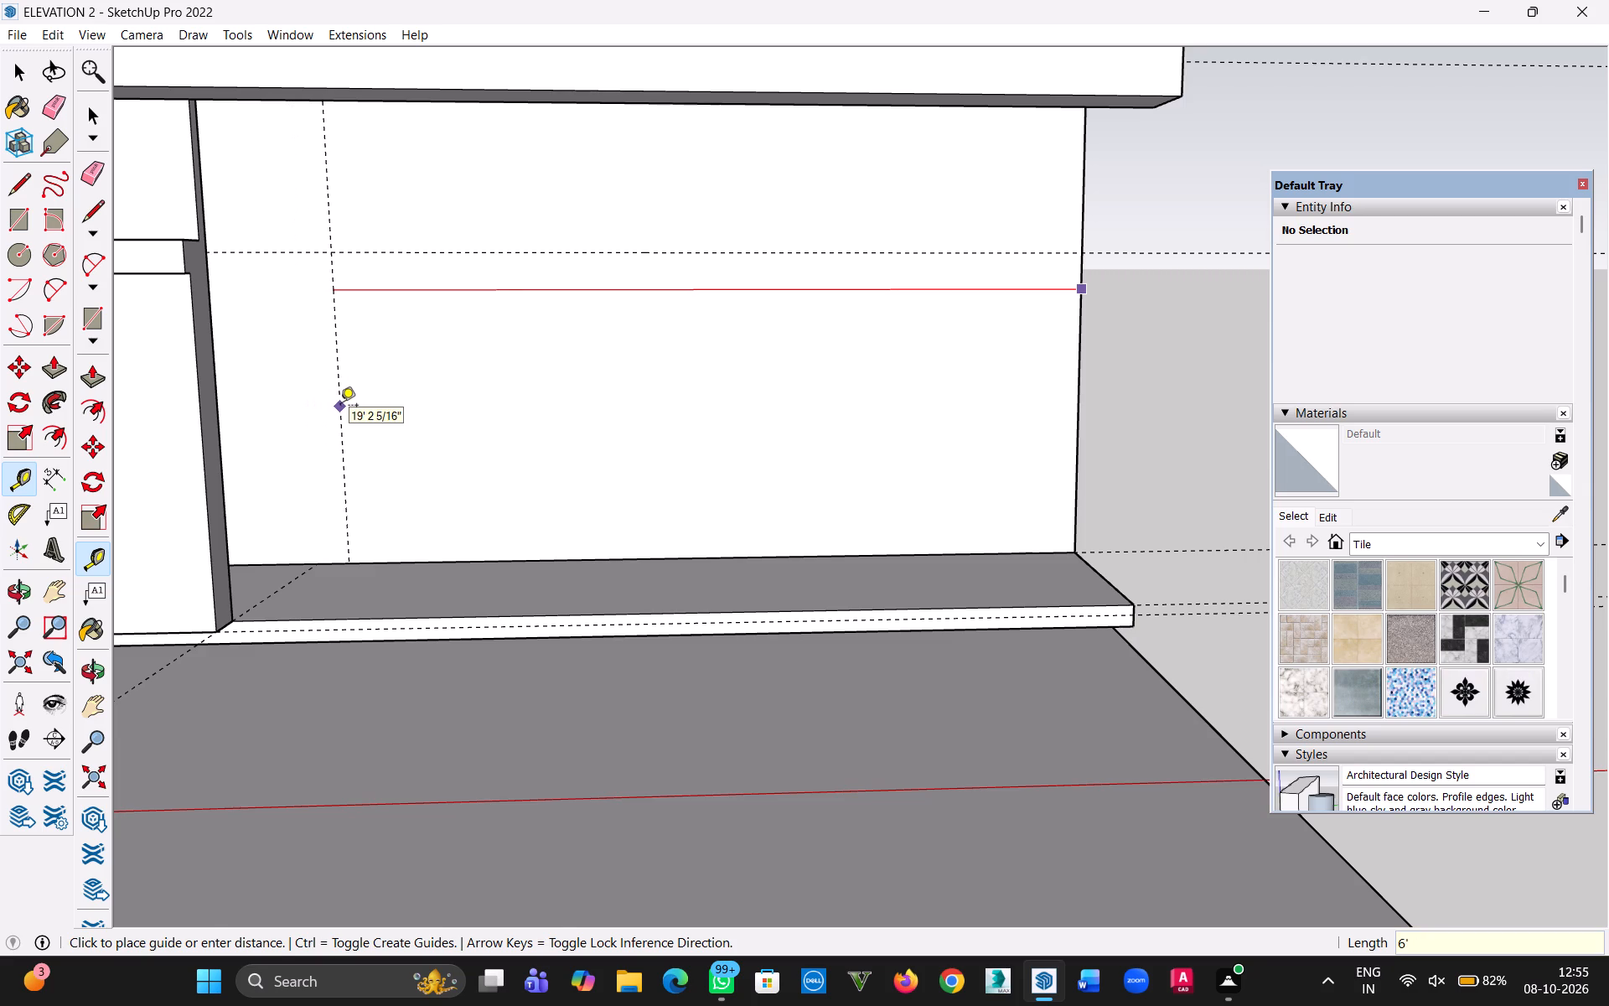
pyautogui.press('Return')
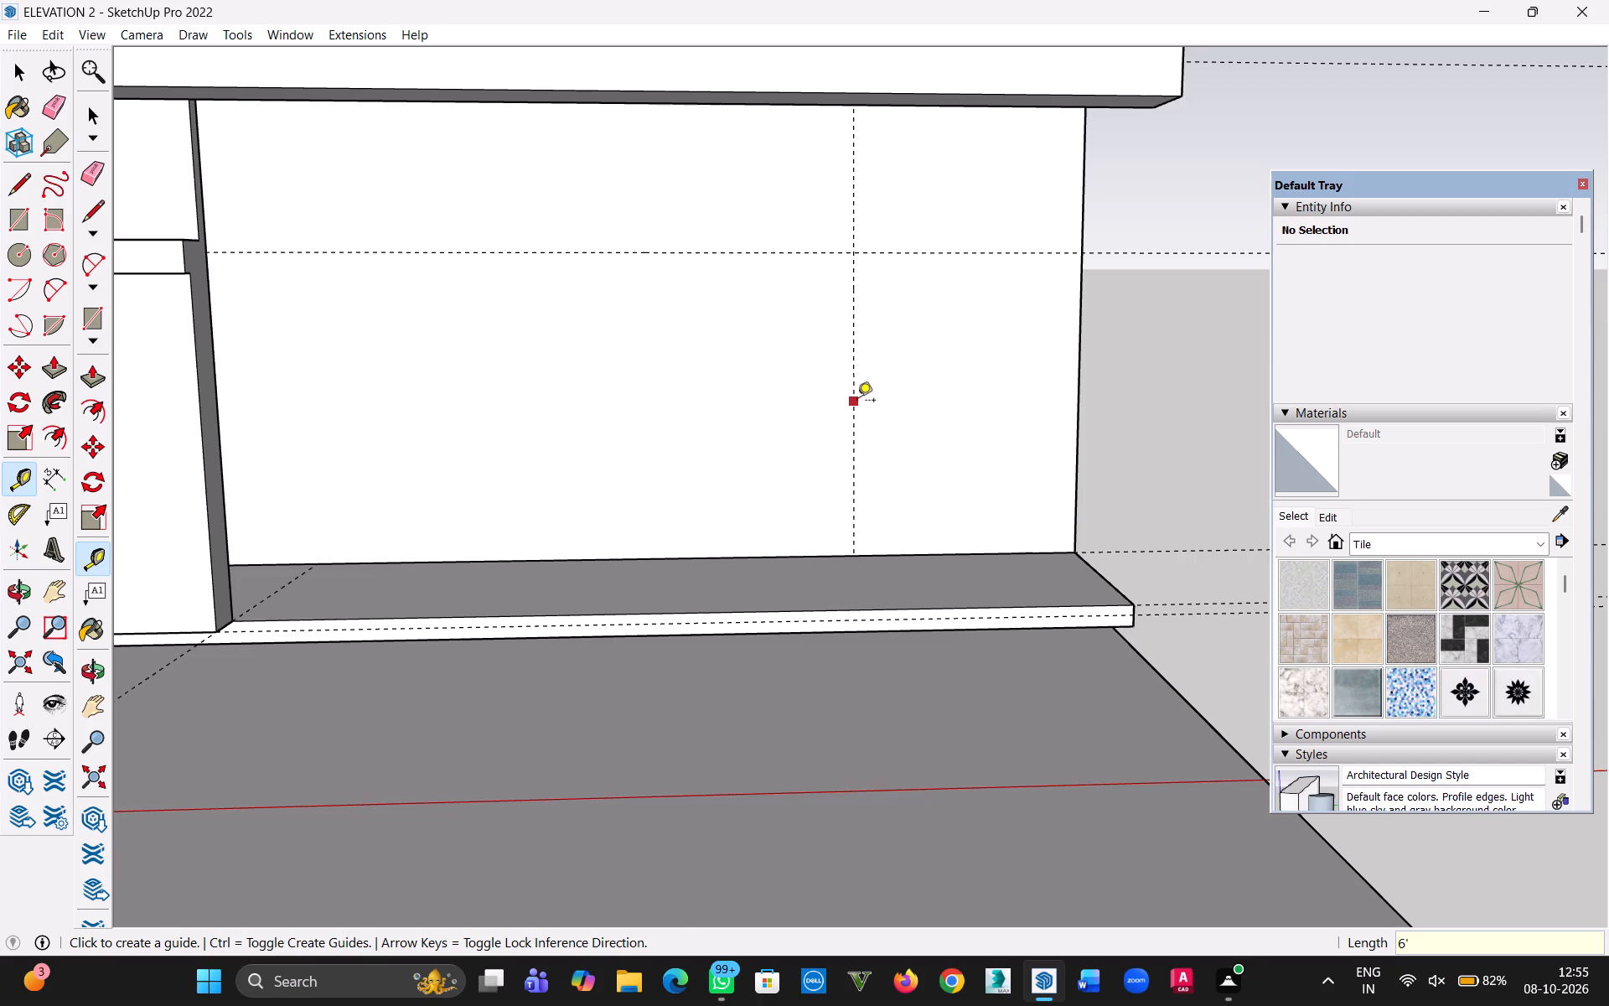
pyautogui.click(857, 402)
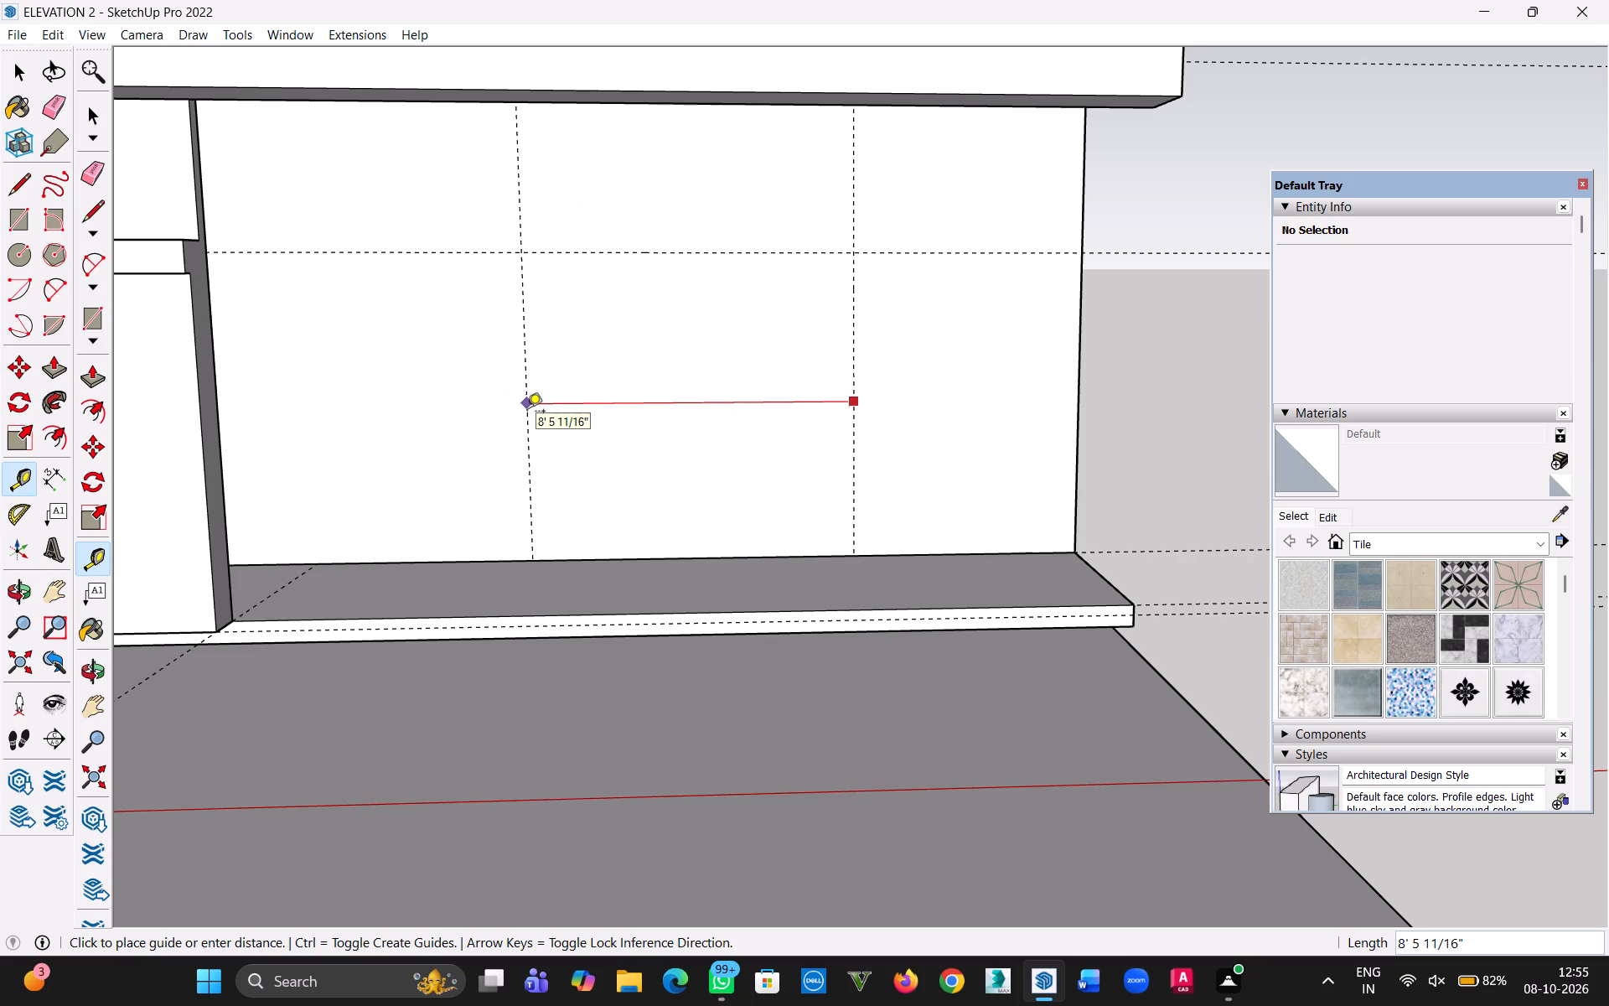
pyautogui.write("8'")
pyautogui.press('Return')
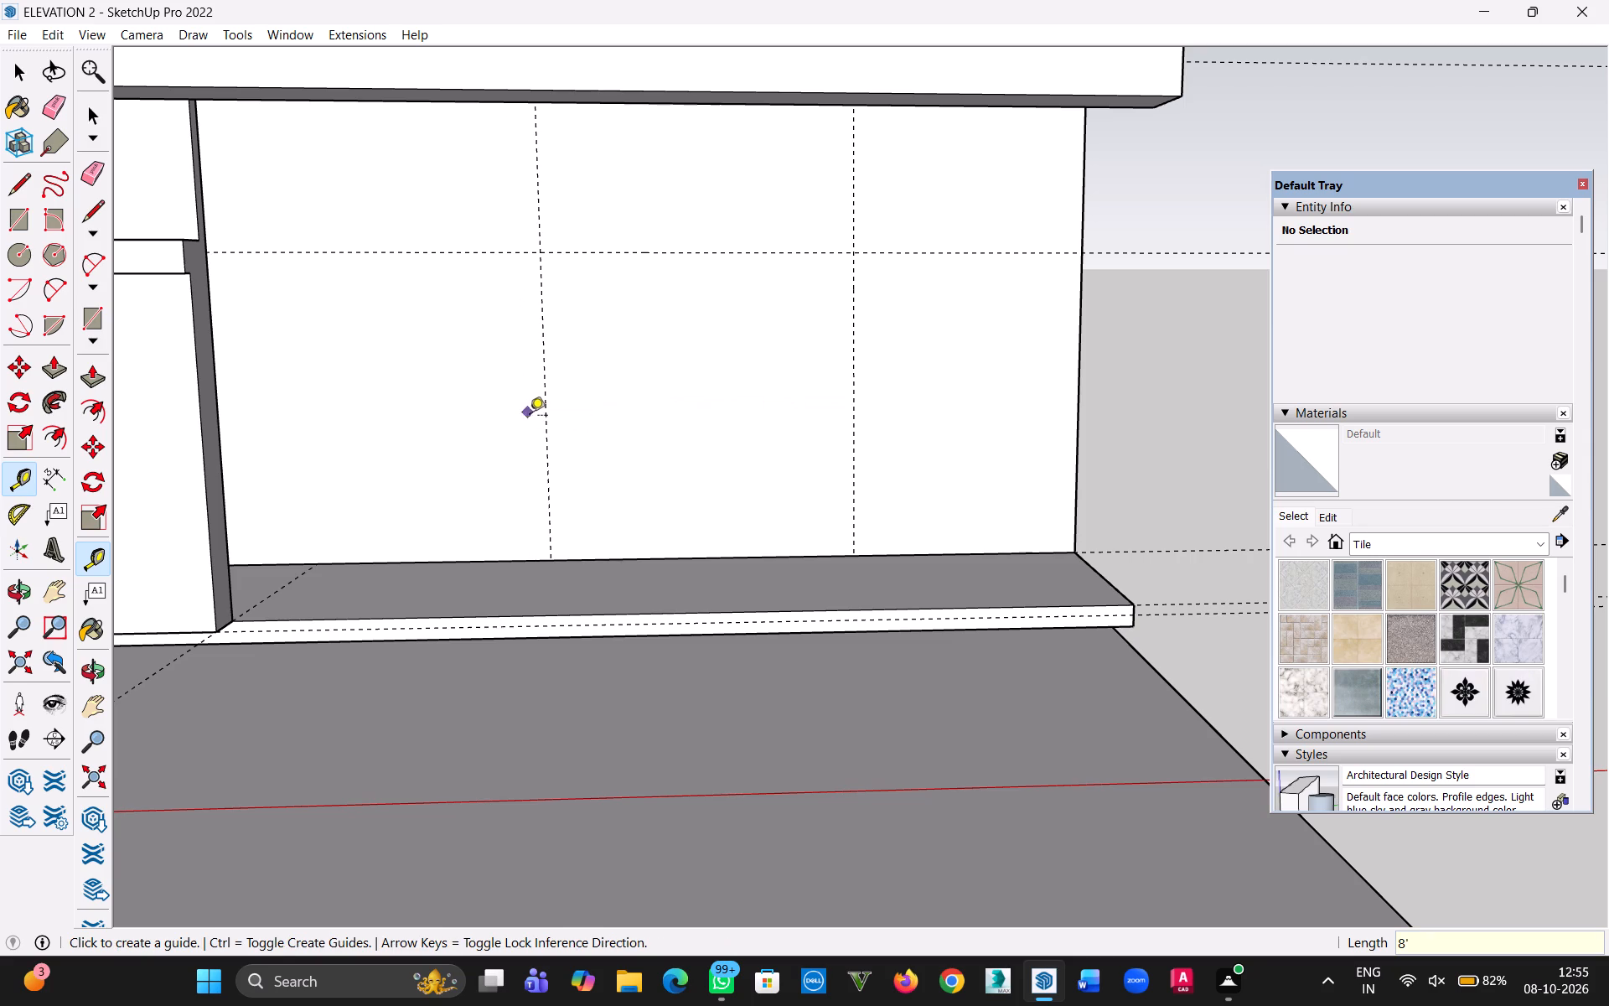
pyautogui.click(548, 414)
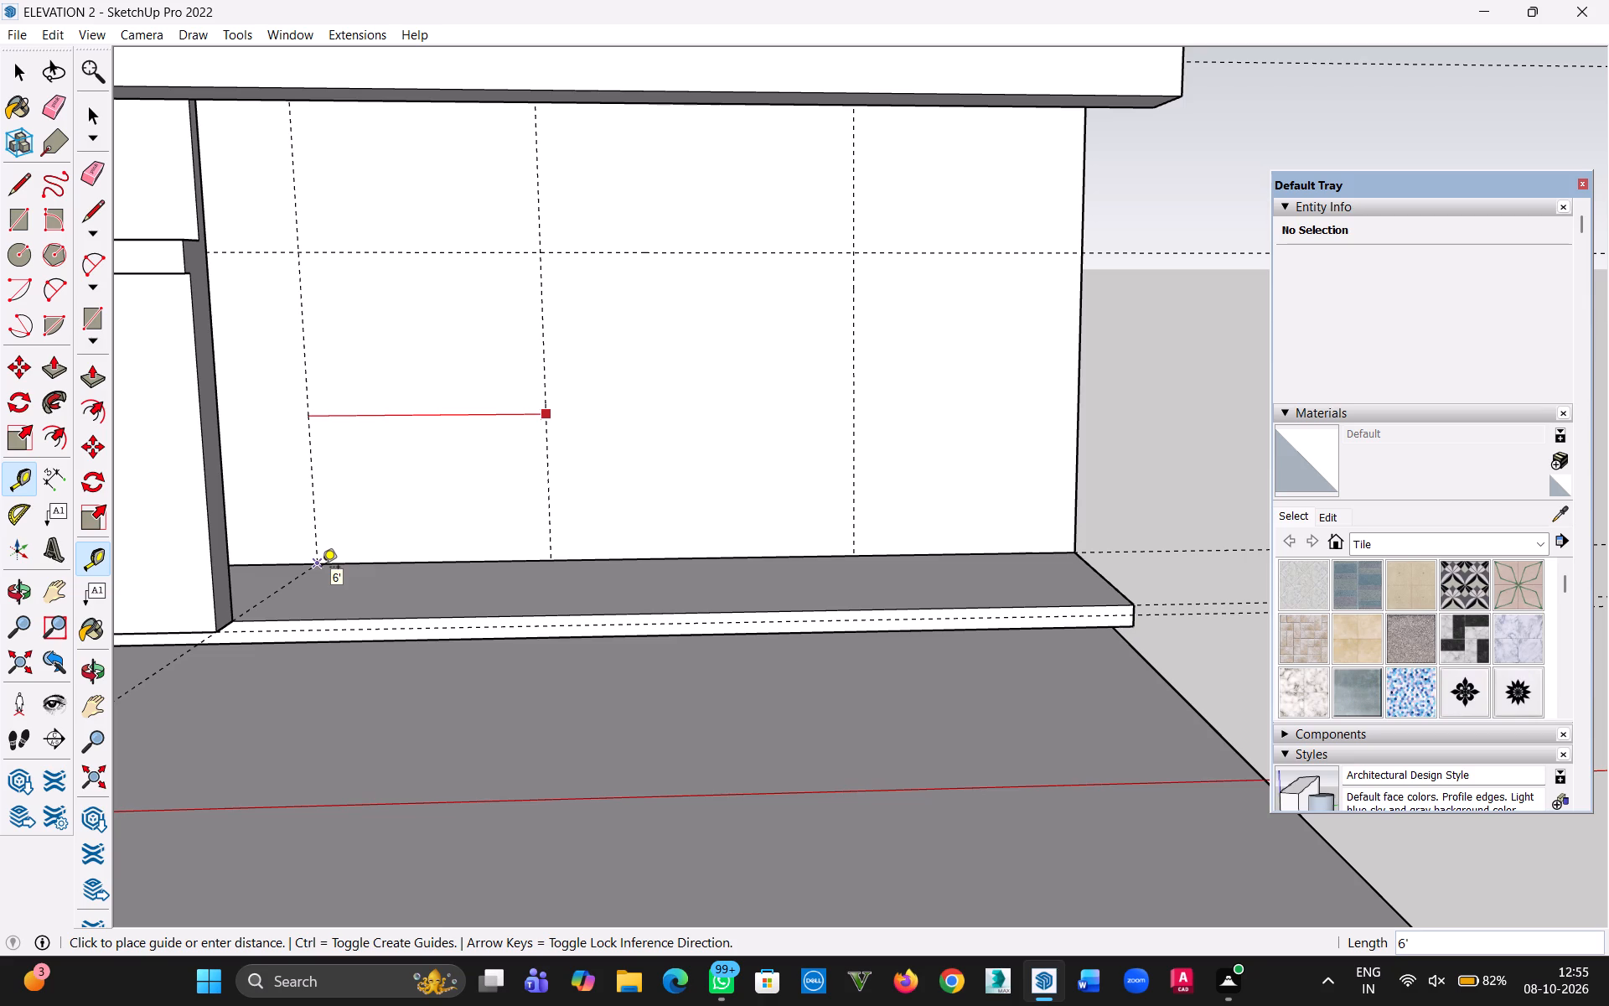
pyautogui.press('Escape')
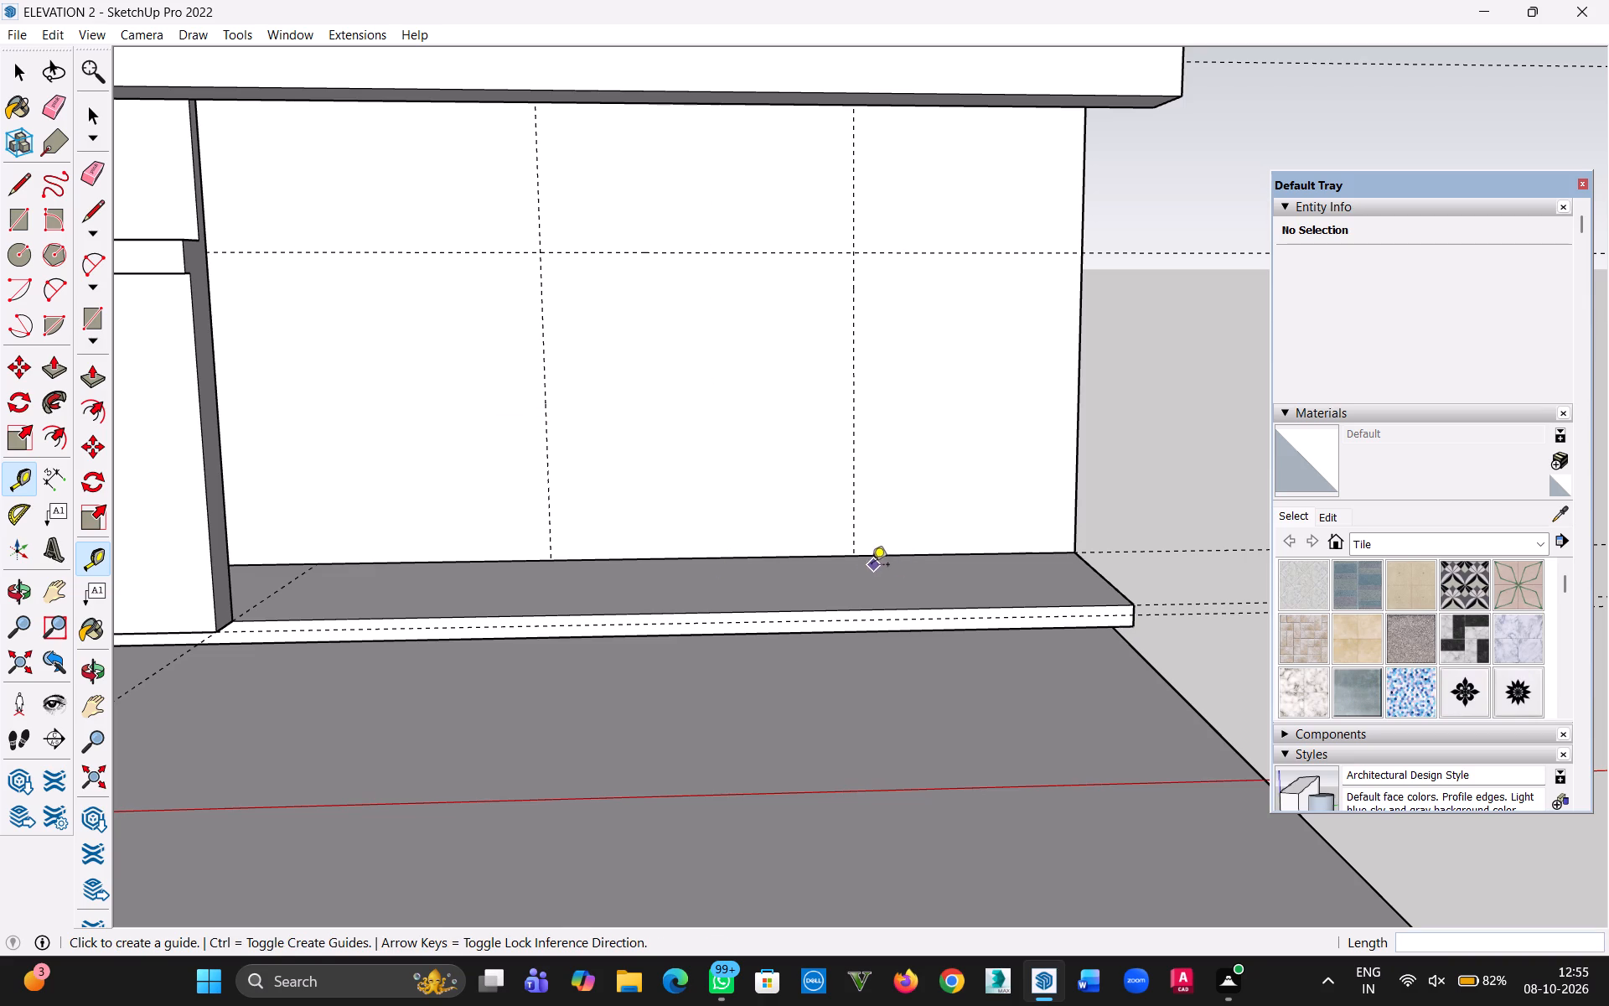
pyautogui.click(853, 559)
pyautogui.press('Escape')
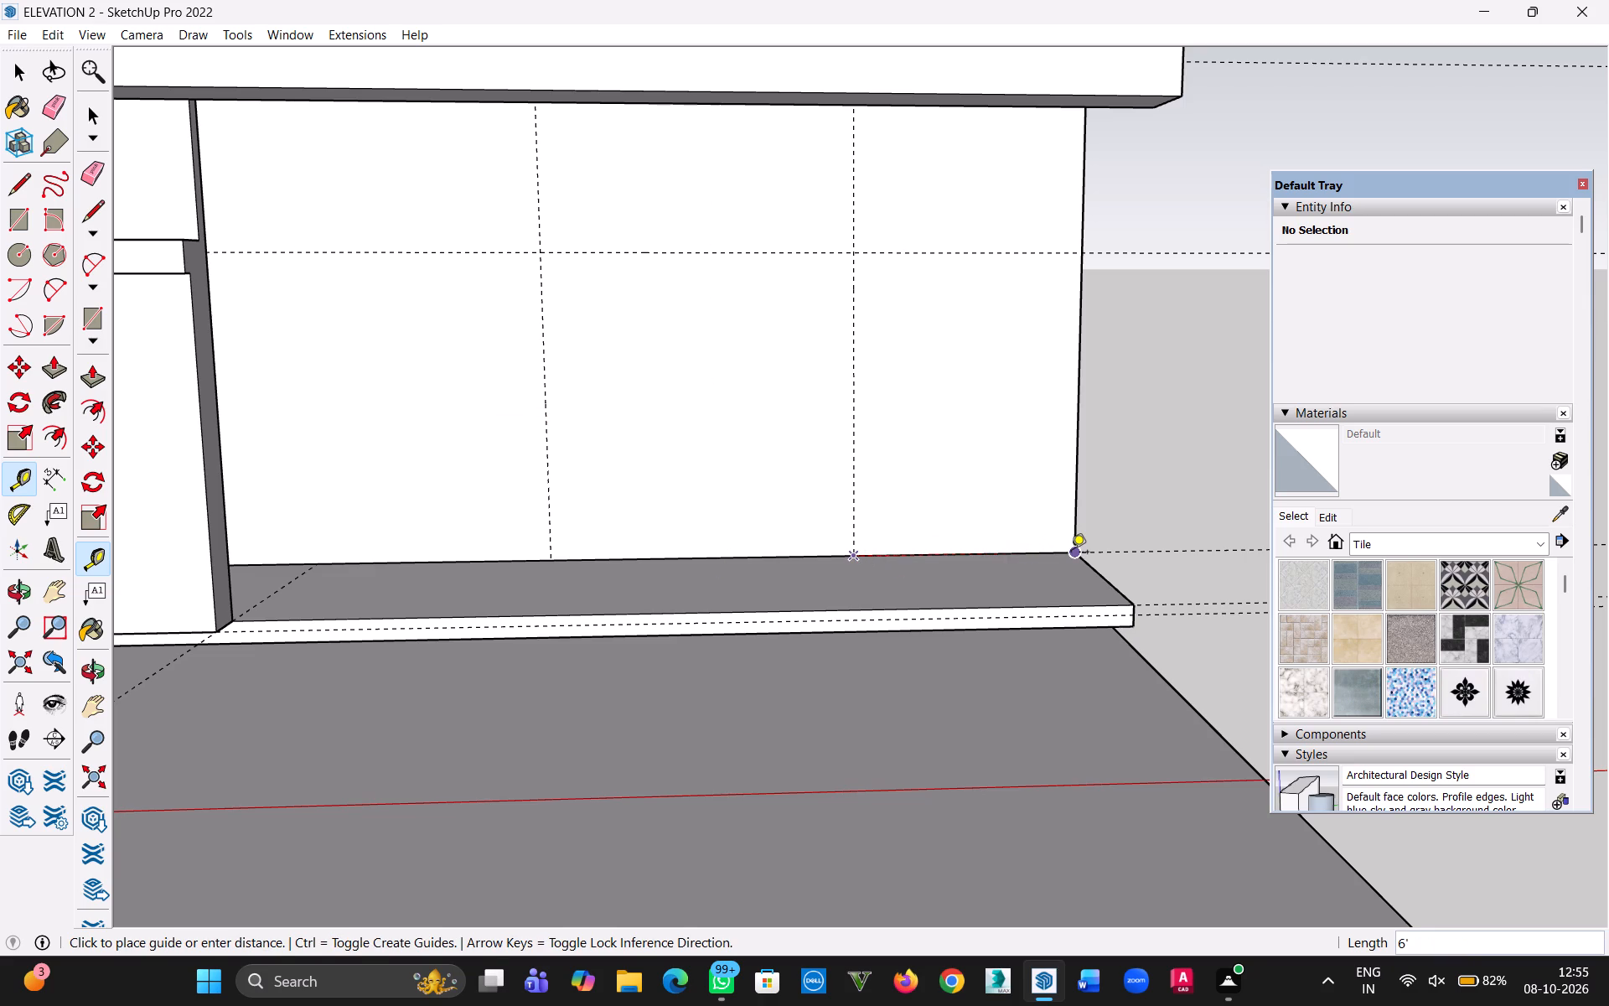
pyautogui.click(16, 85)
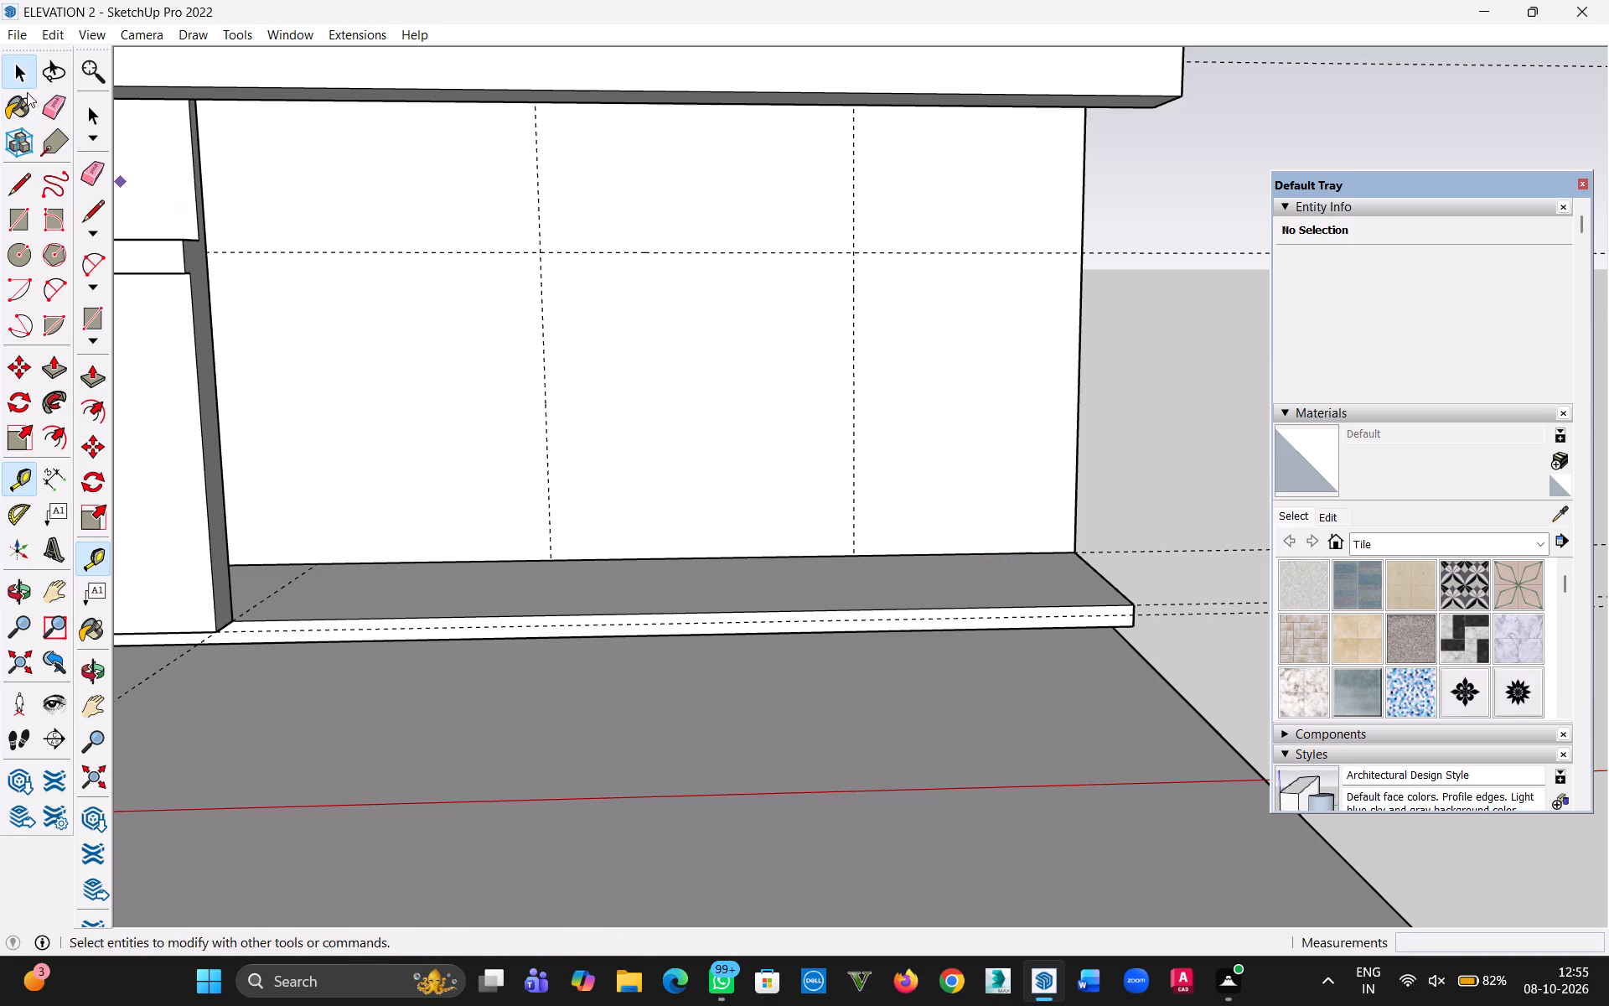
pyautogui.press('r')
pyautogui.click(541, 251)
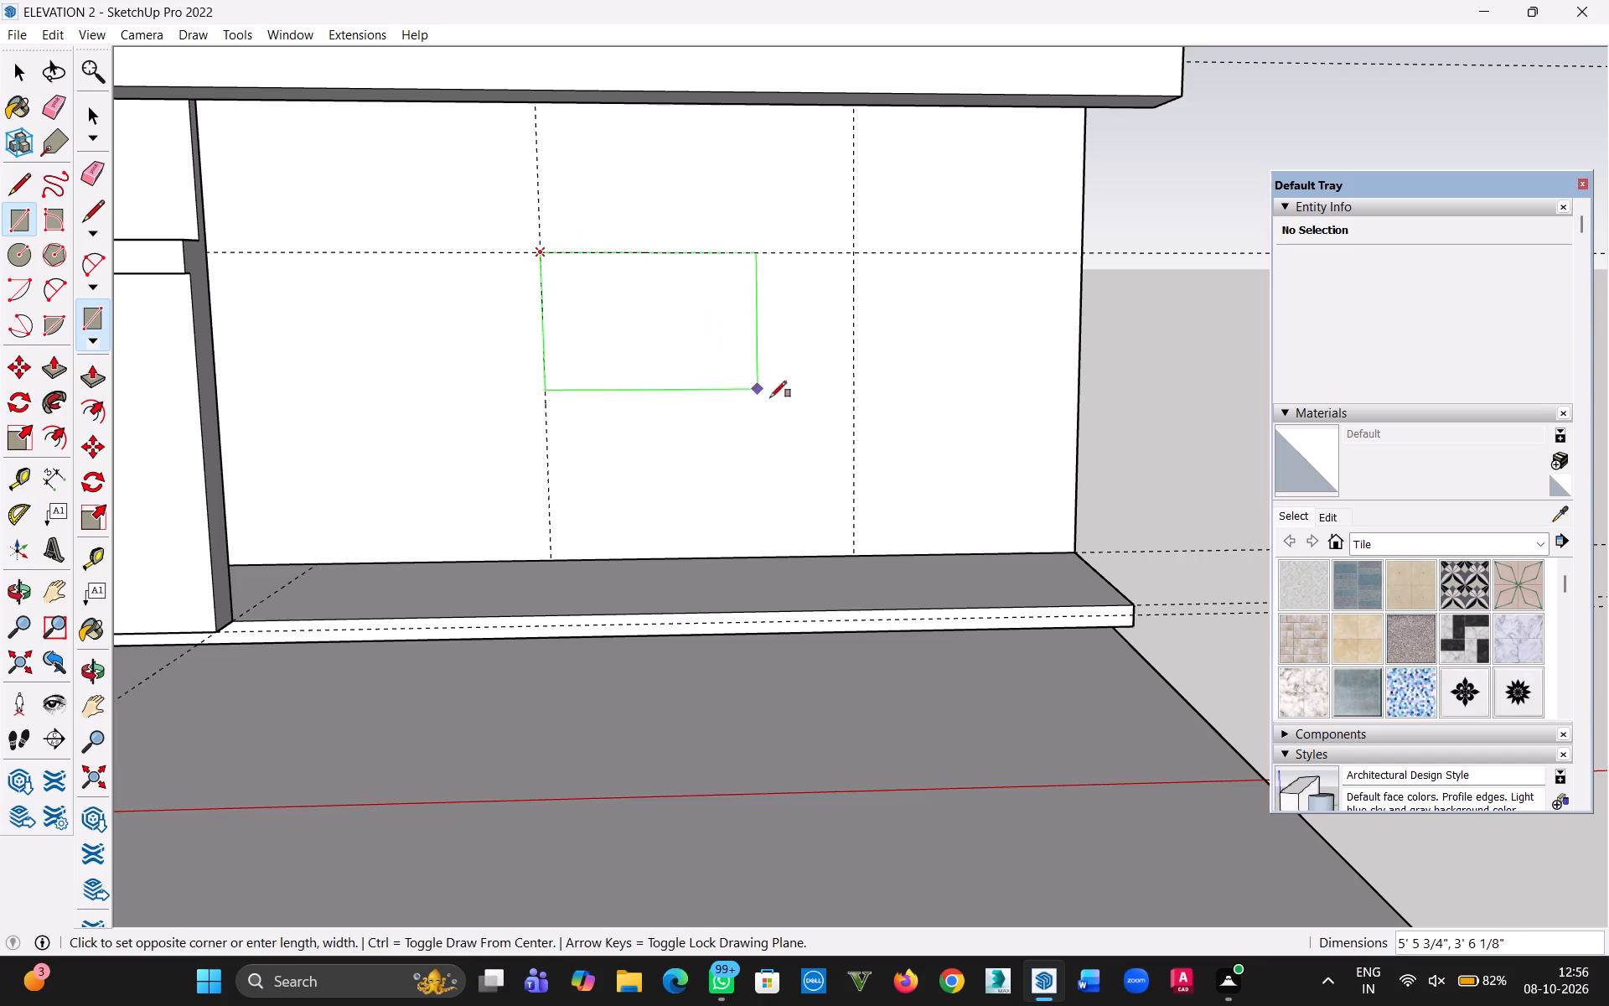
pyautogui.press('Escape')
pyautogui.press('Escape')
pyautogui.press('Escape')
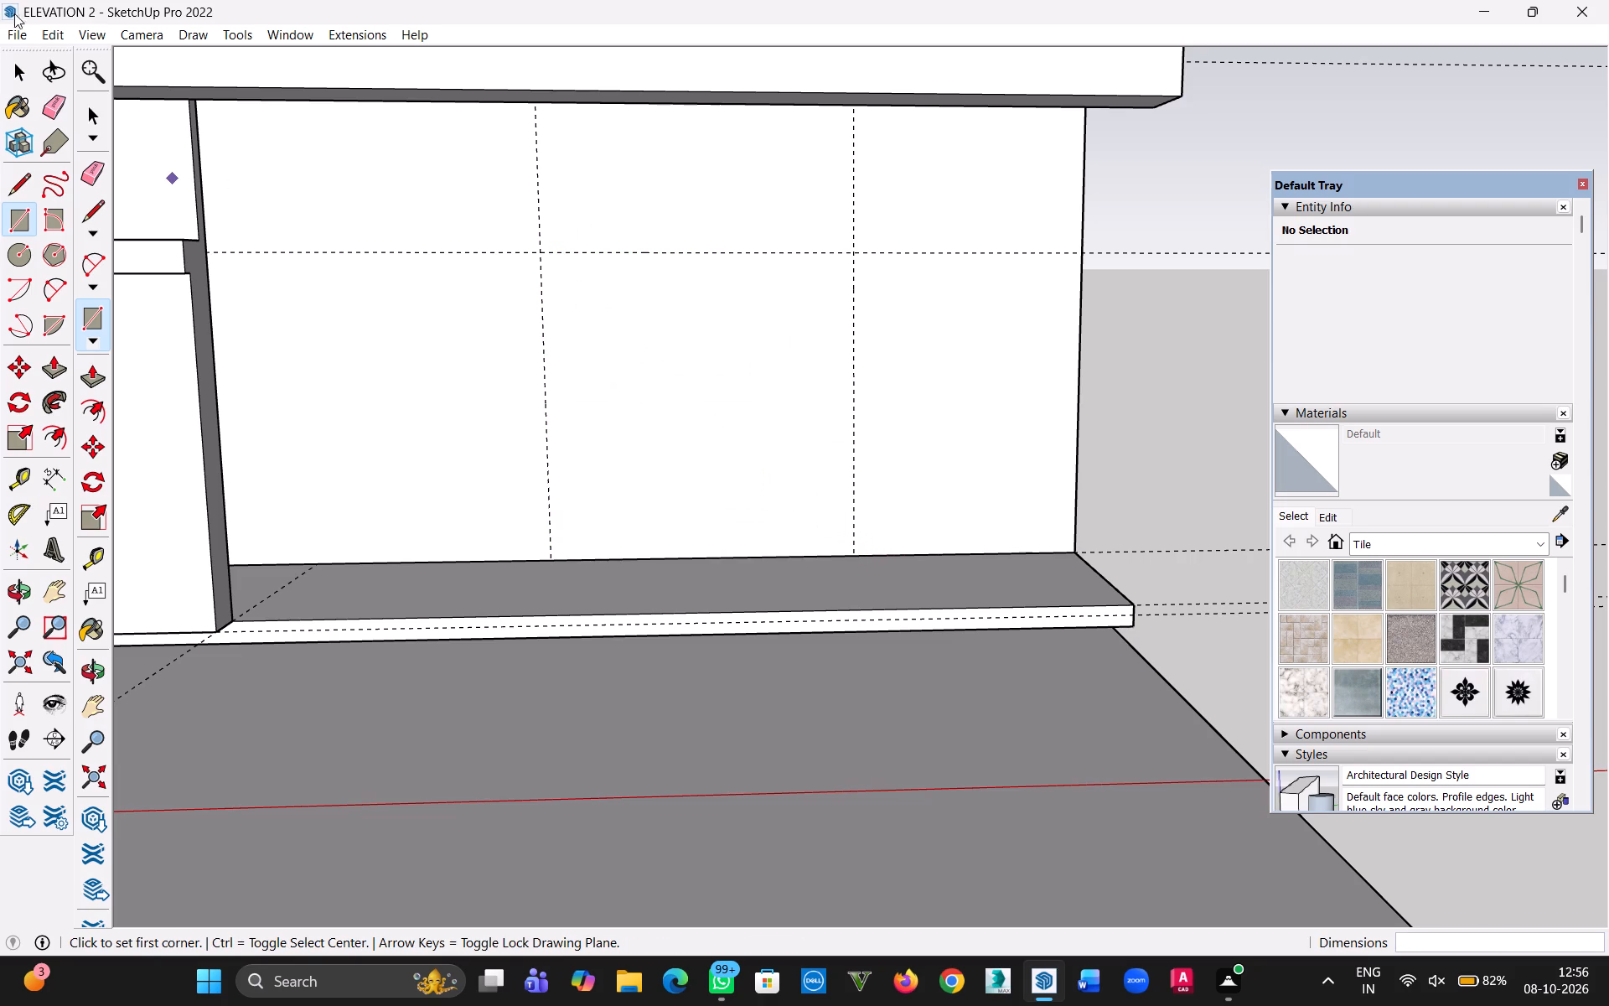
# Open the building group and draw an 8' by 8' rectangle on the front wall between the vertical guides, down to the base edge.
pyautogui.click(27, 70)
pyautogui.click(1142, 438)
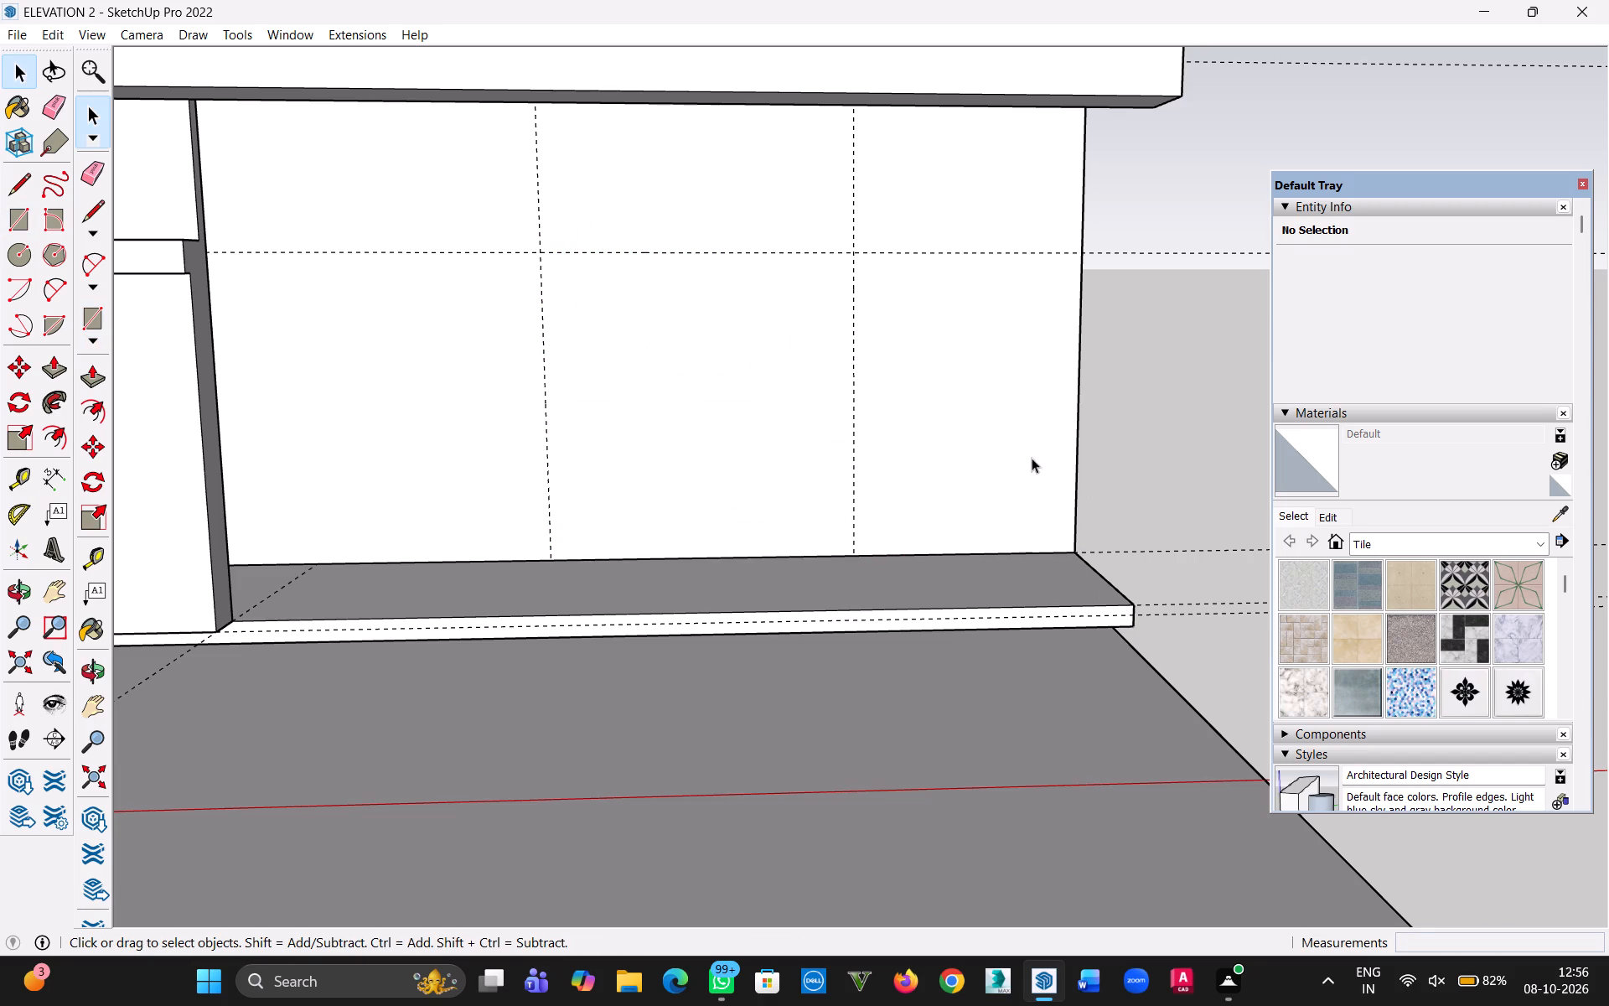
pyautogui.tripleClick(714, 415)
pyautogui.press('r')
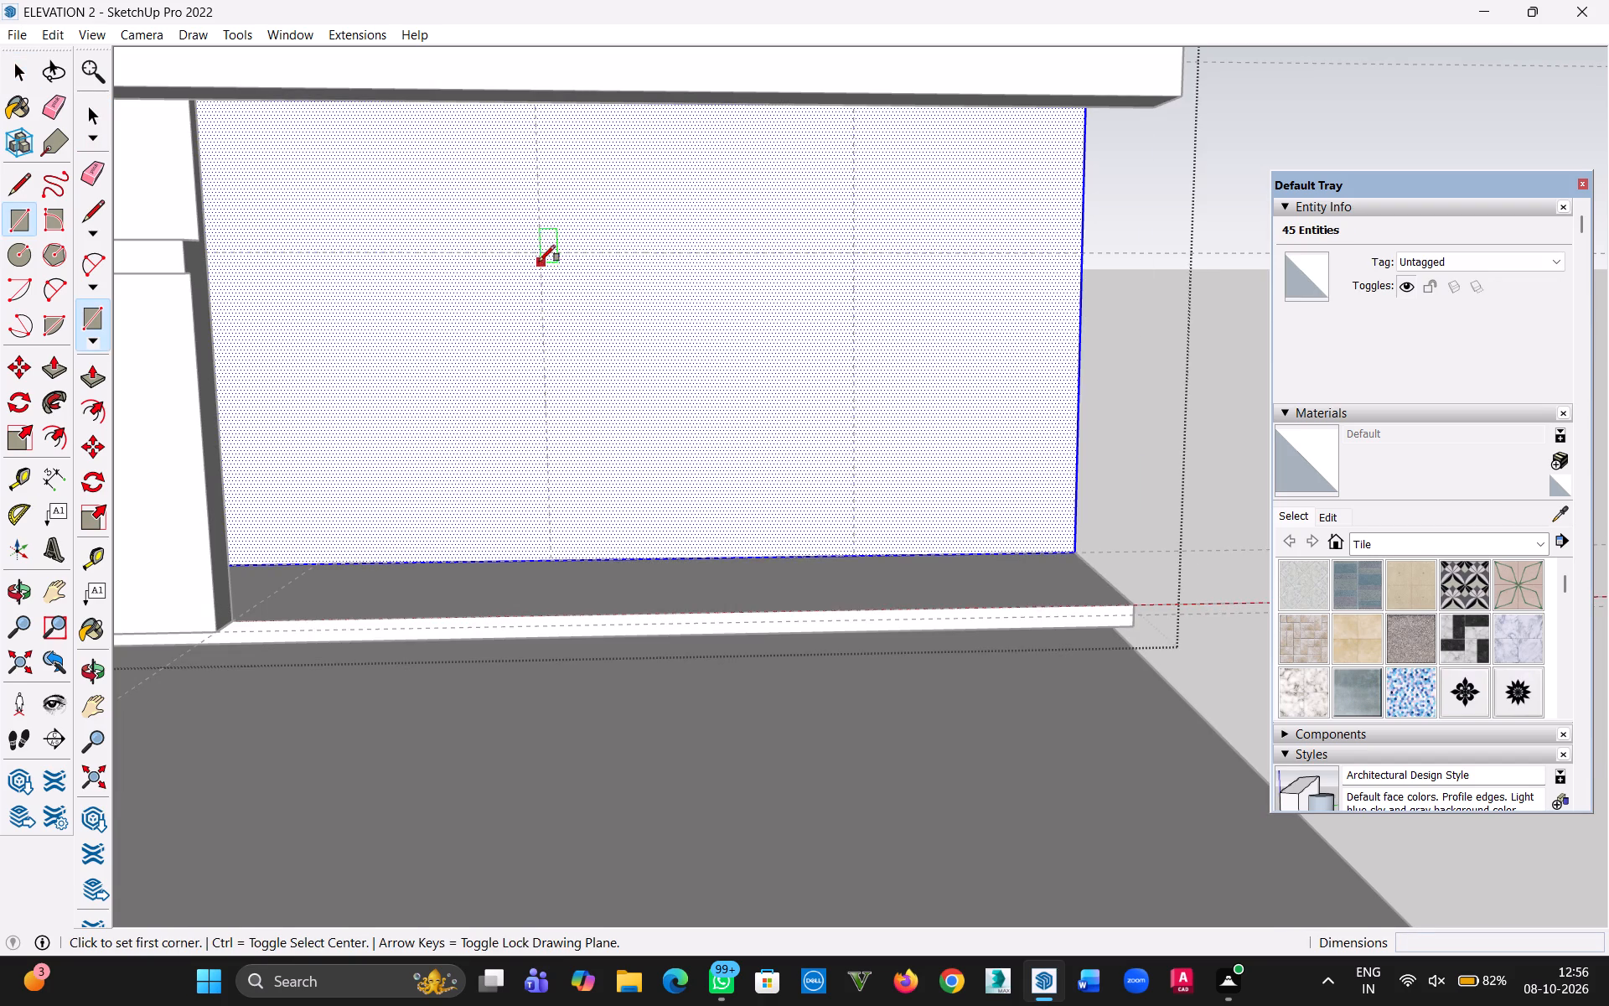
pyautogui.click(539, 253)
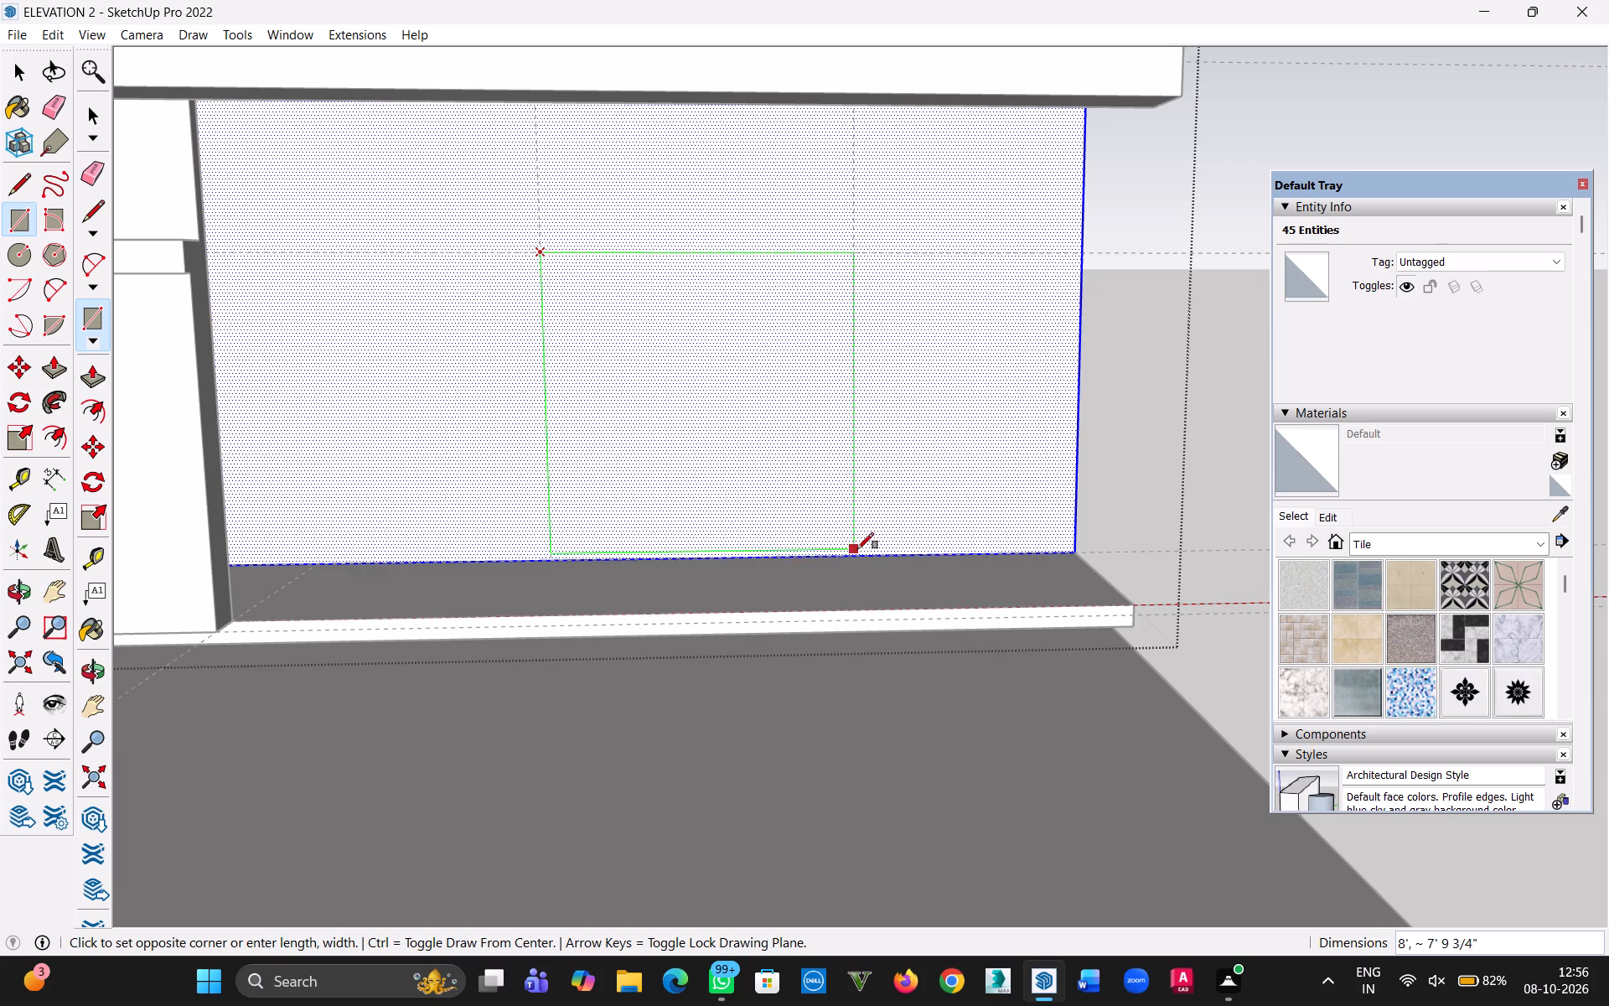
pyautogui.click(856, 551)
# Push the rectangle 6" through the front wall to cut the opening, and close the building group.
pyautogui.press('p')
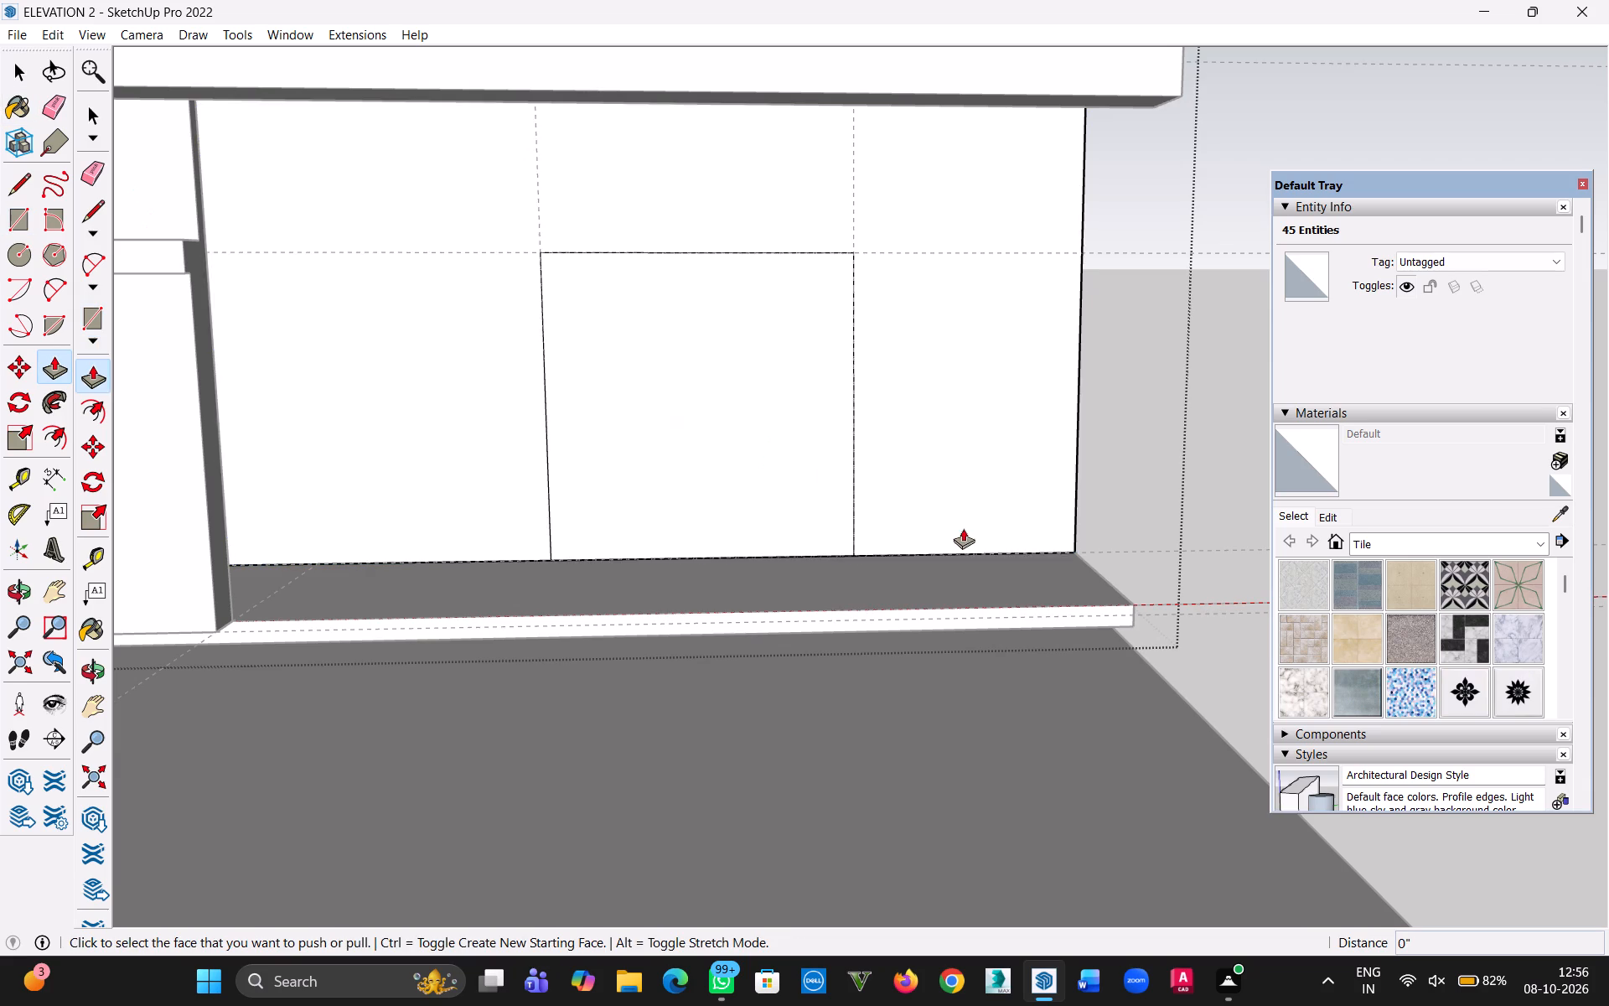
pyautogui.click(764, 490)
pyautogui.click(718, 441)
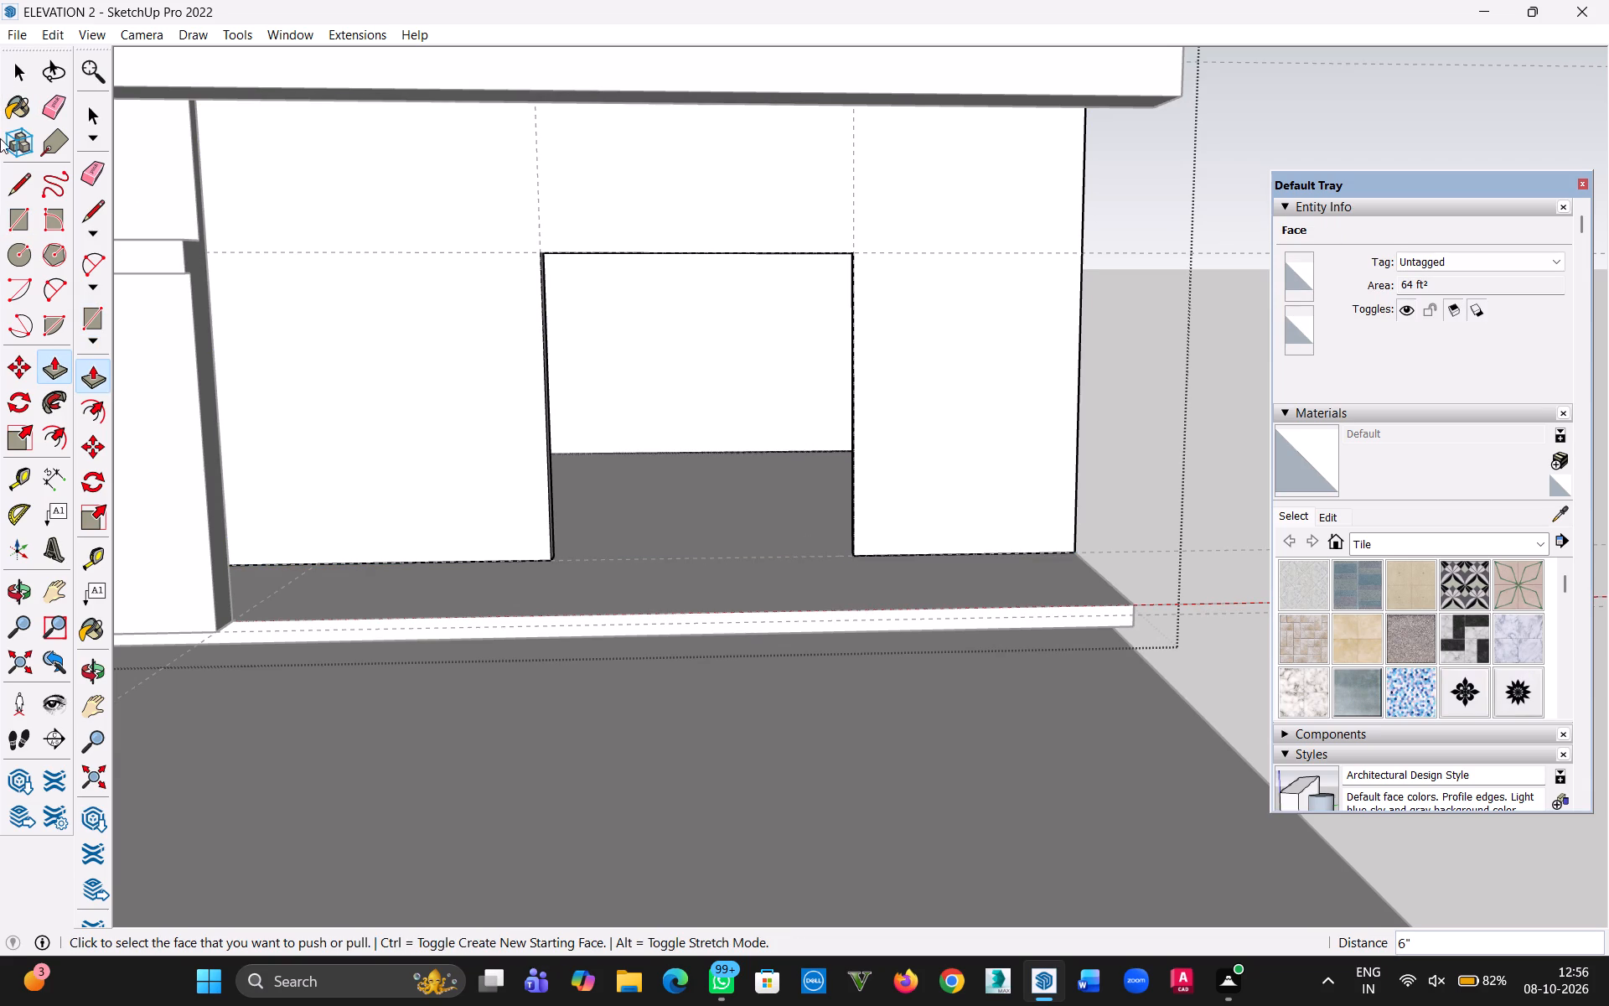
pyautogui.click(24, 82)
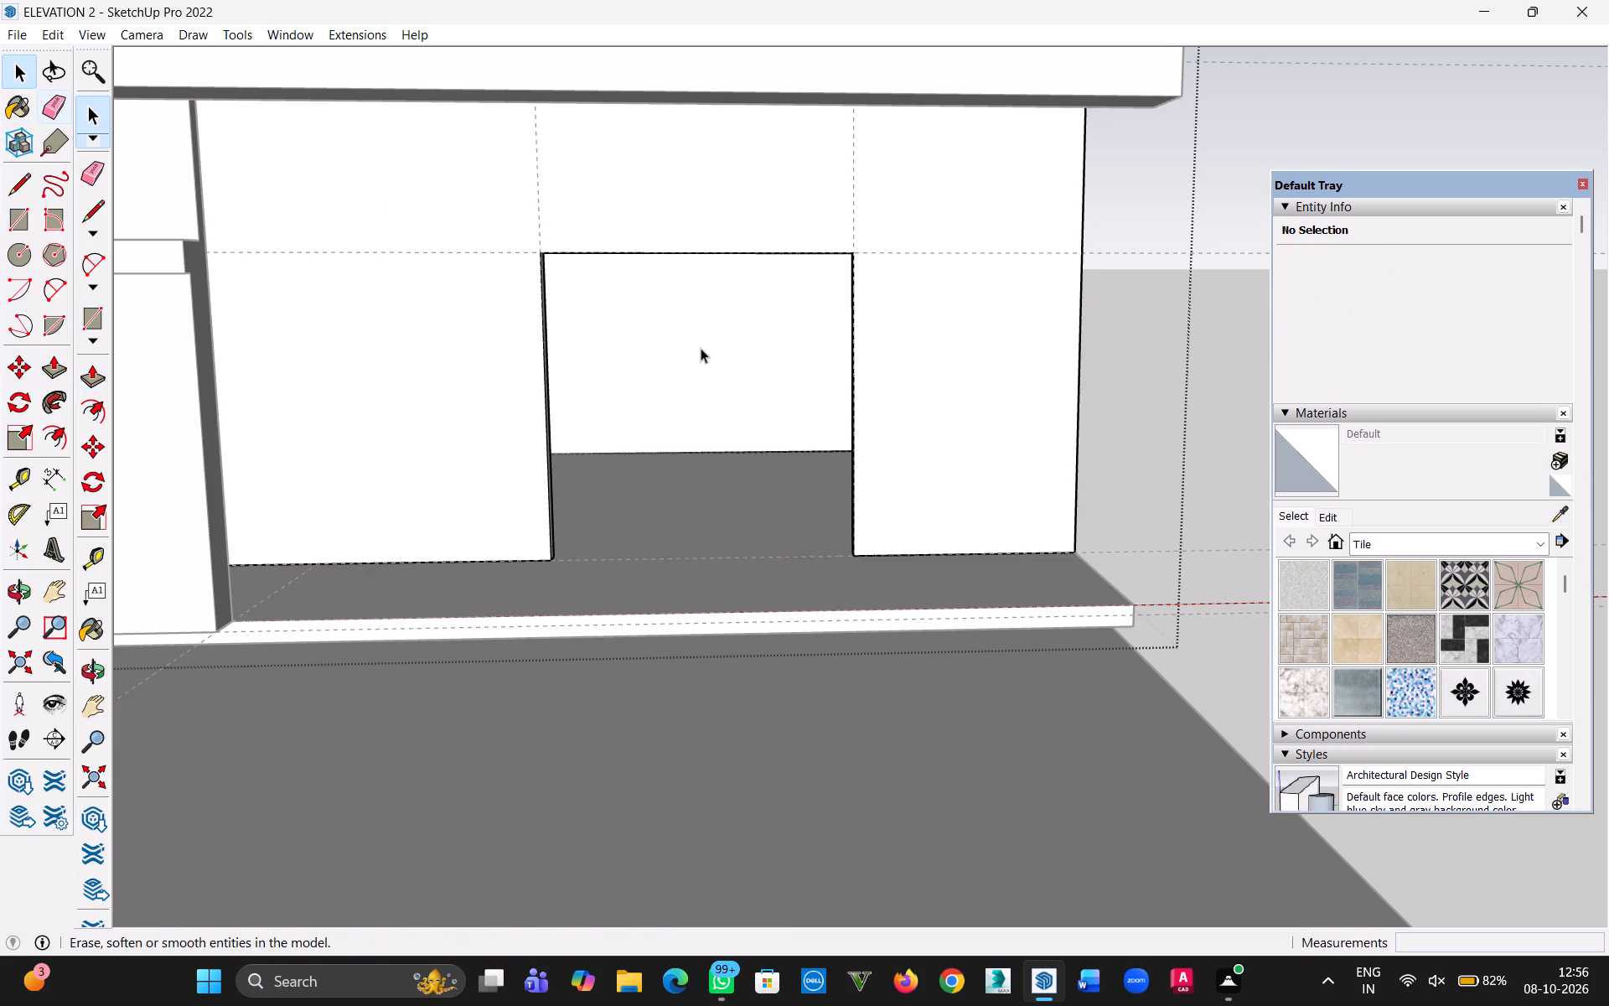
pyautogui.moveTo(642, 366); pyautogui.dragTo(665, 493, button='middle')
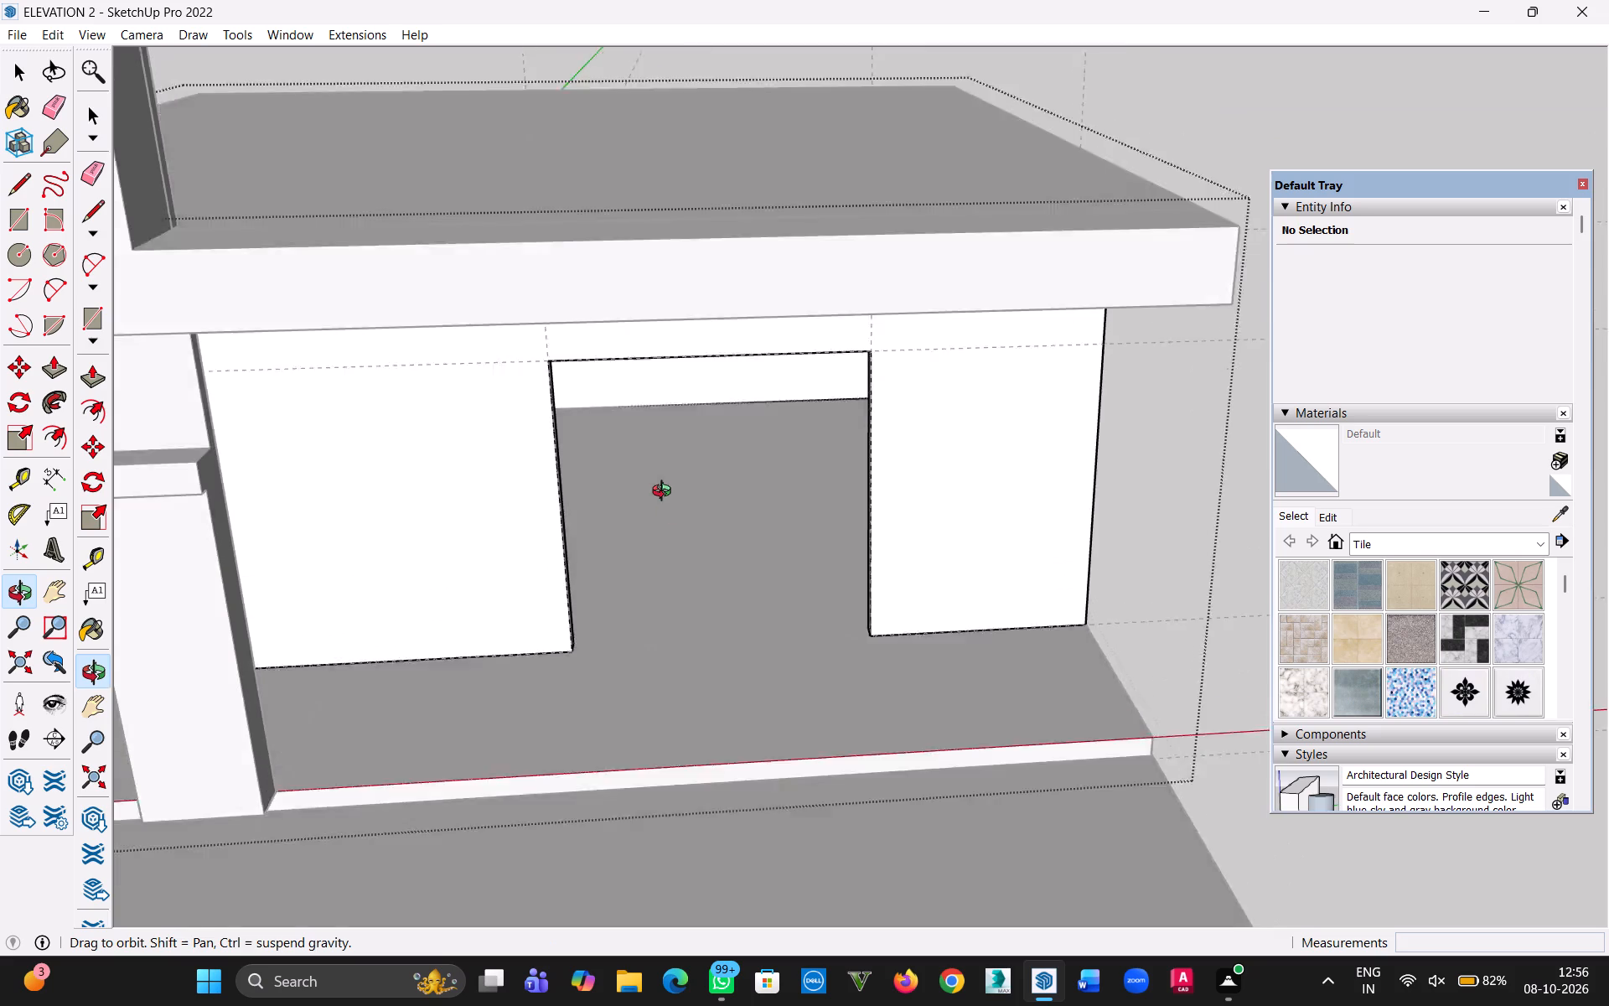
pyautogui.moveTo(665, 493); pyautogui.dragTo(667, 521, button='middle')
pyautogui.scroll(-3, 668, 514)
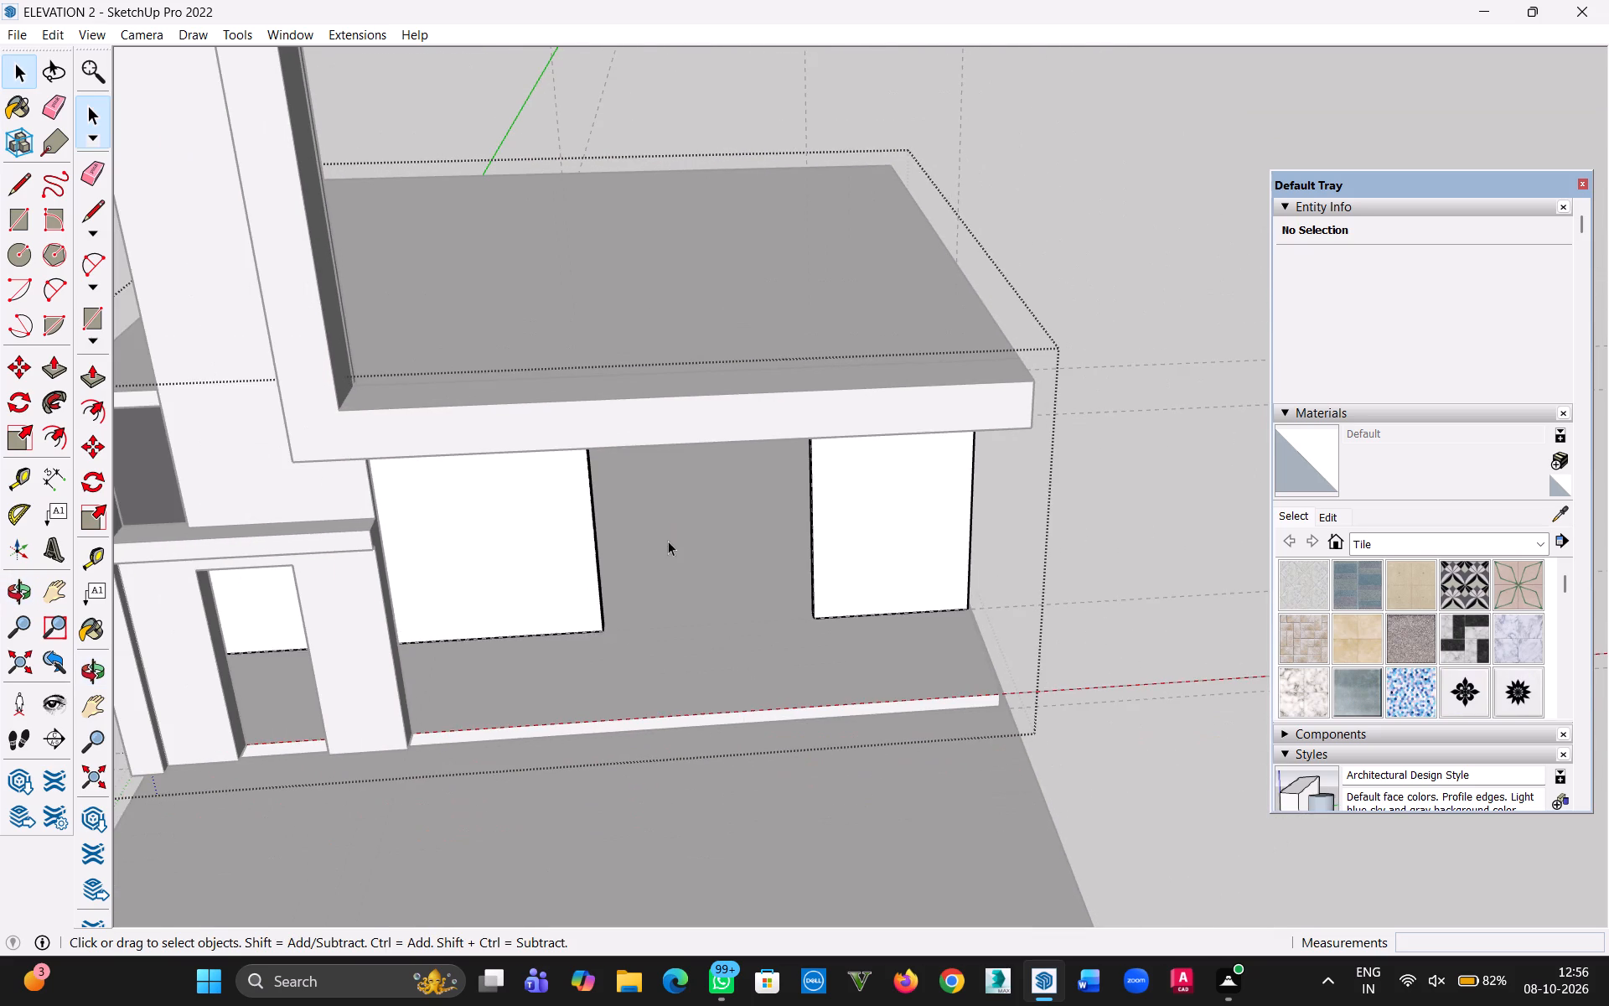
pyautogui.moveTo(661, 568); pyautogui.dragTo(609, 452, button='middle')
pyautogui.middleClick(609, 452)
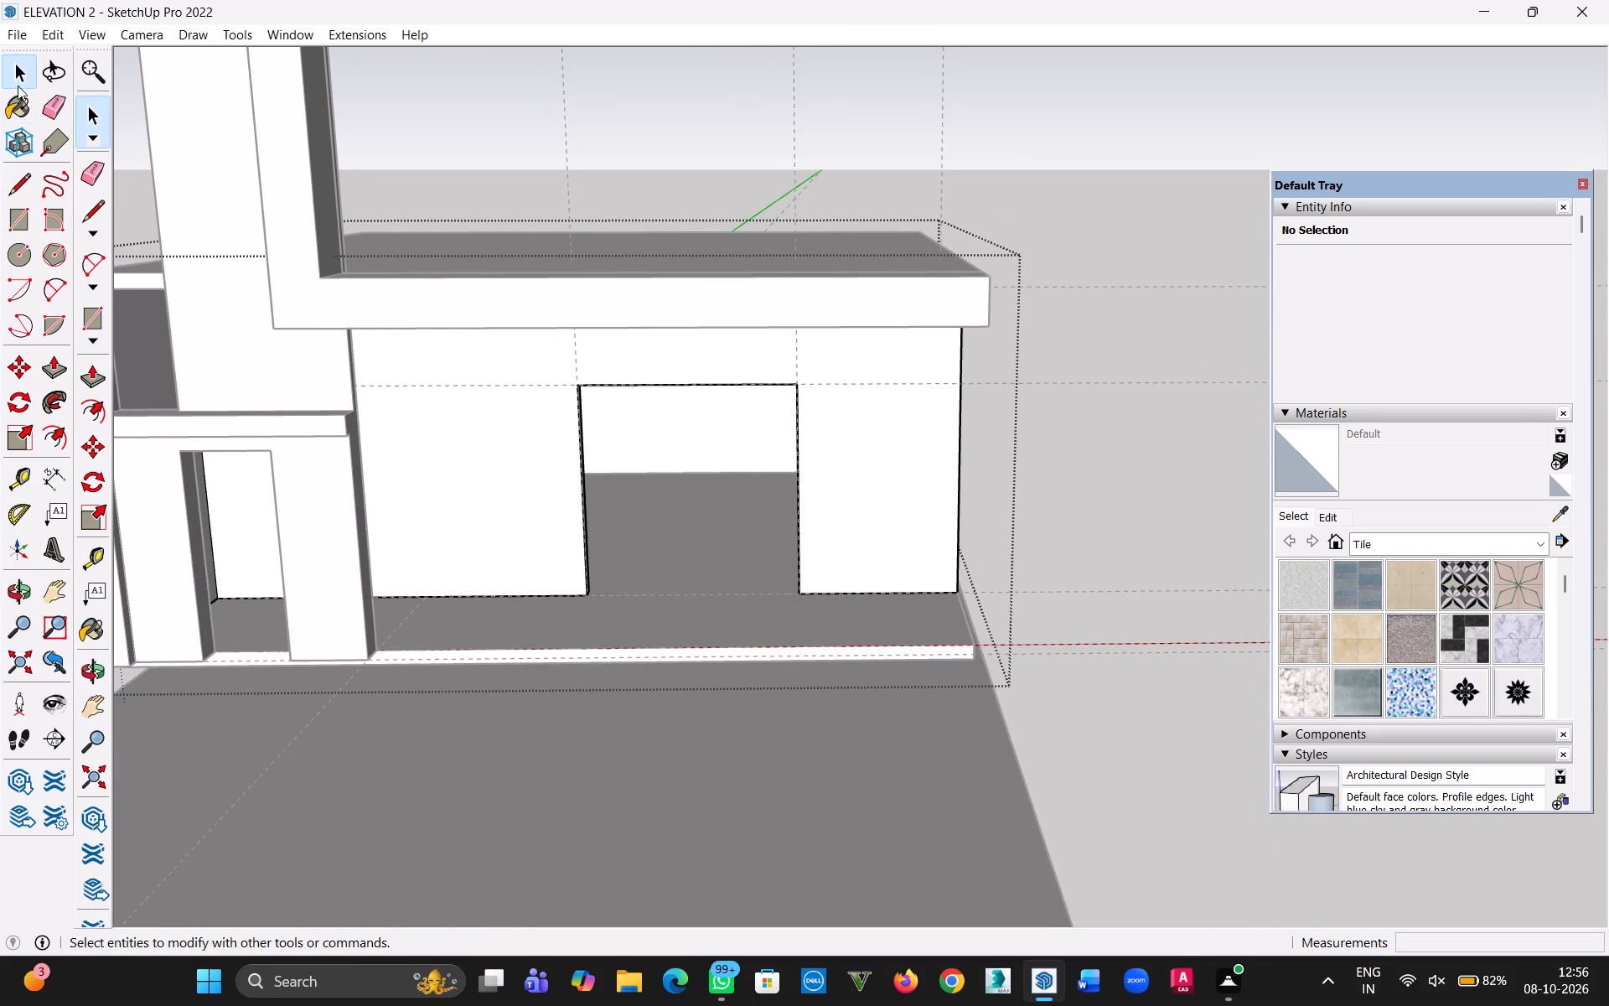
pyautogui.click(14, 82)
pyautogui.click(1084, 321)
# Draw an 8' by 8' rectangle filling the ground-storey front wall opening, from corner to corner.
pyautogui.scroll(4, 754, 387)
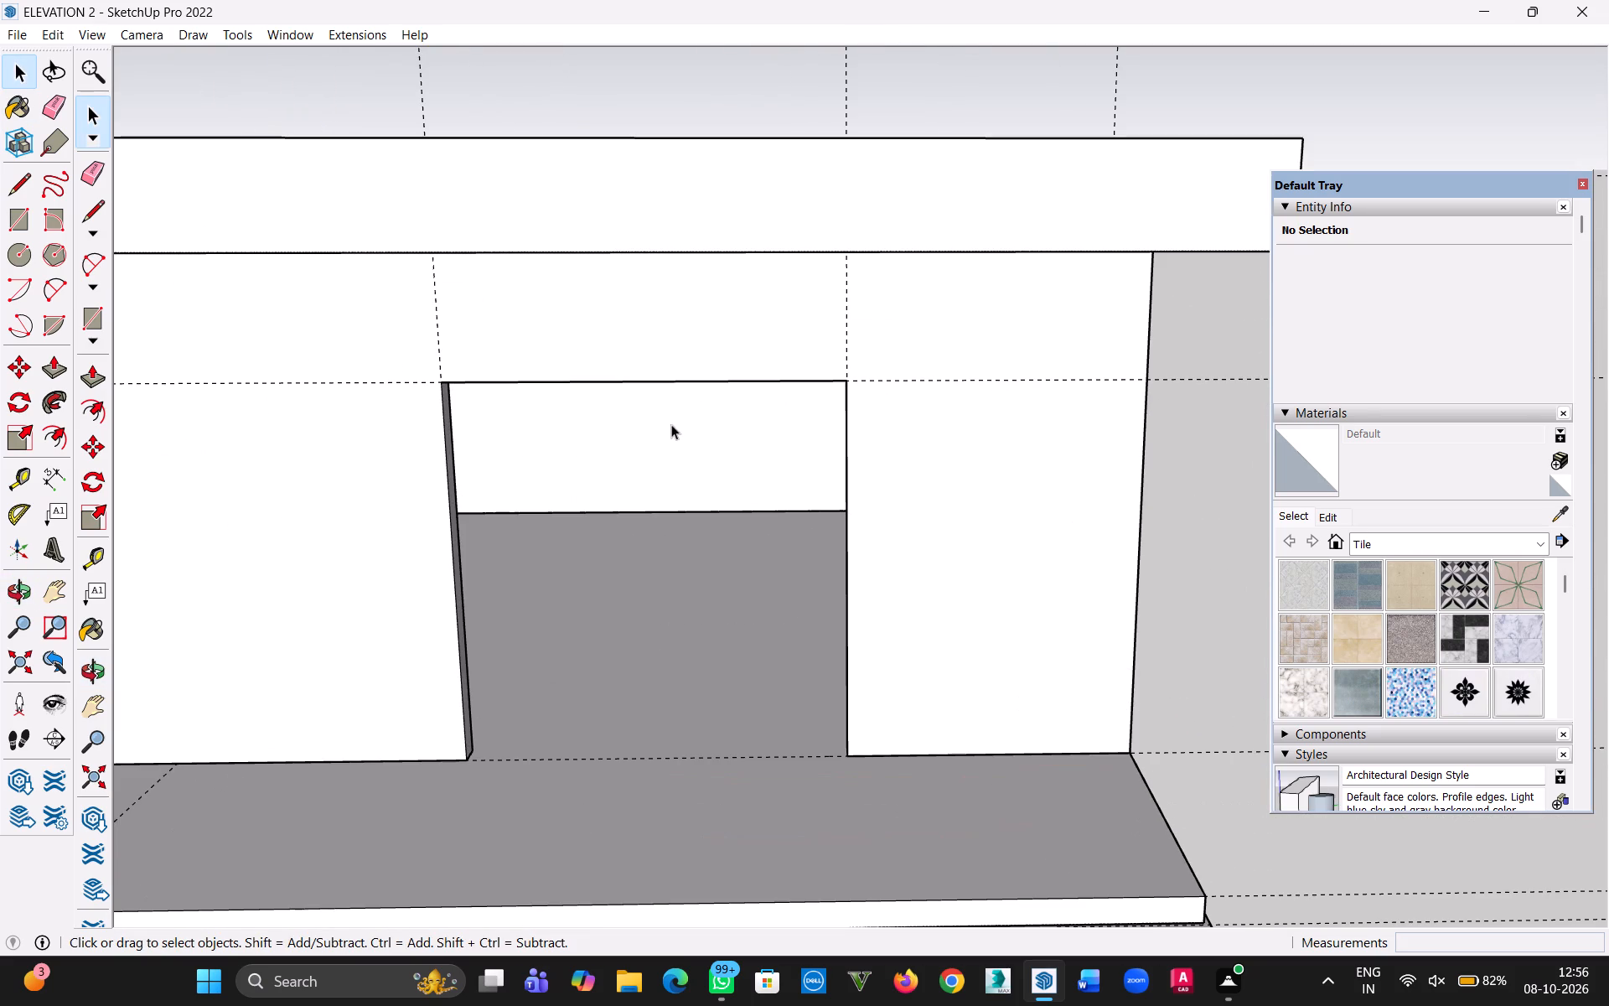
pyautogui.press('r')
pyautogui.click(448, 388)
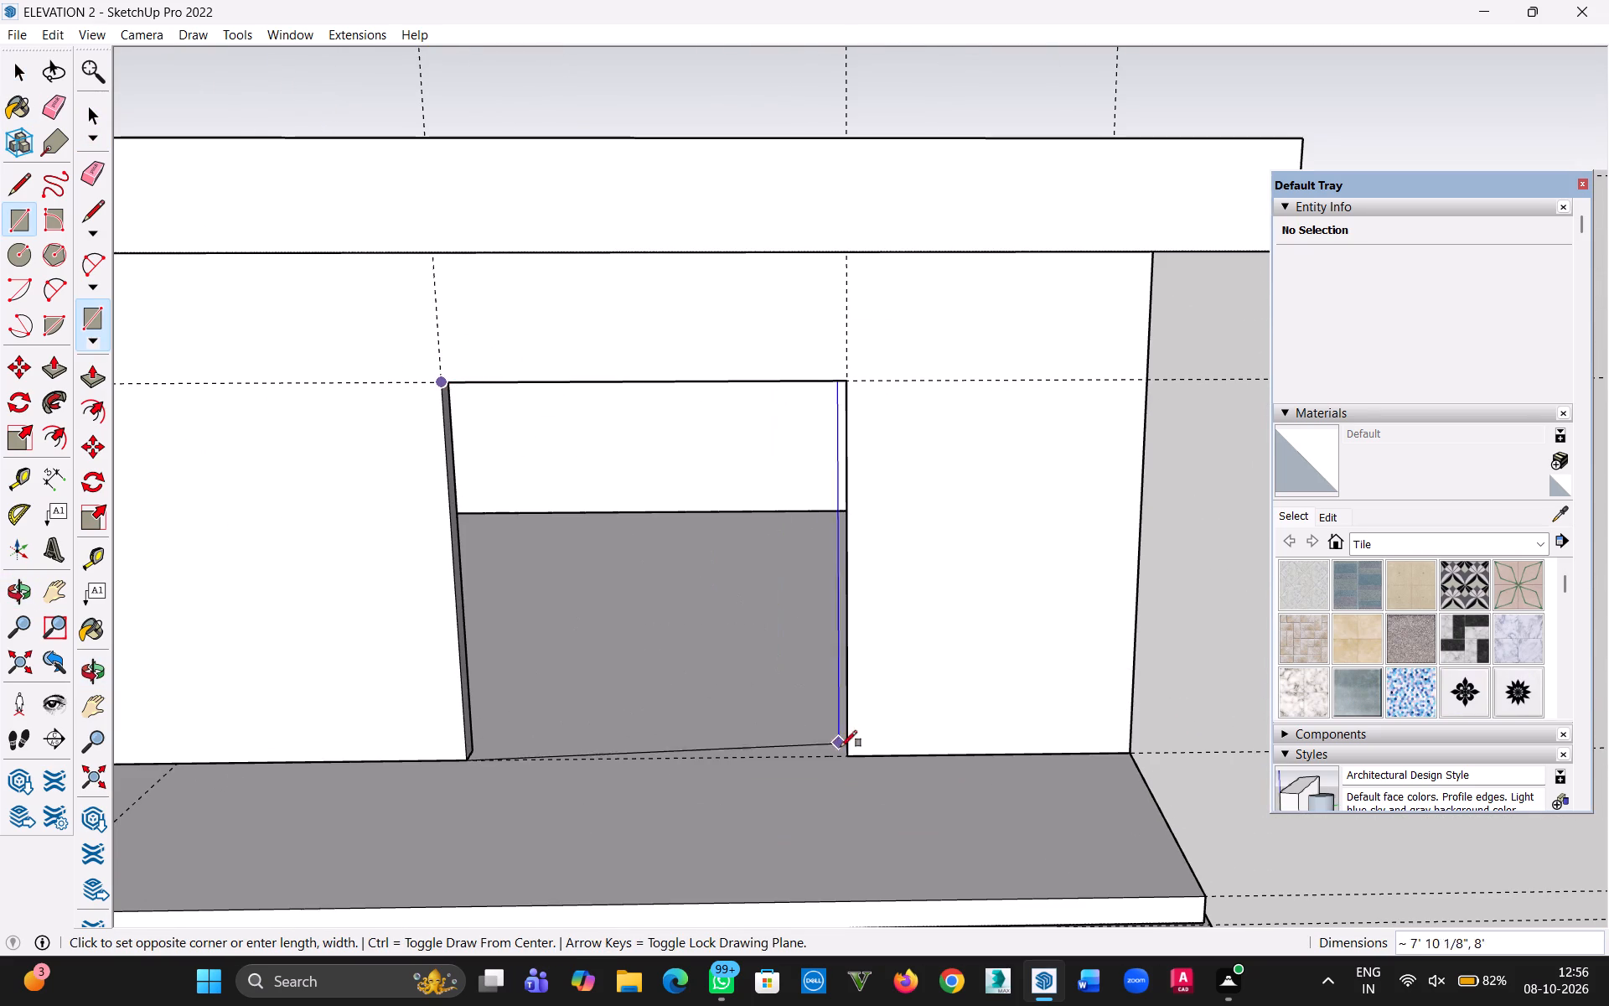
pyautogui.click(845, 754)
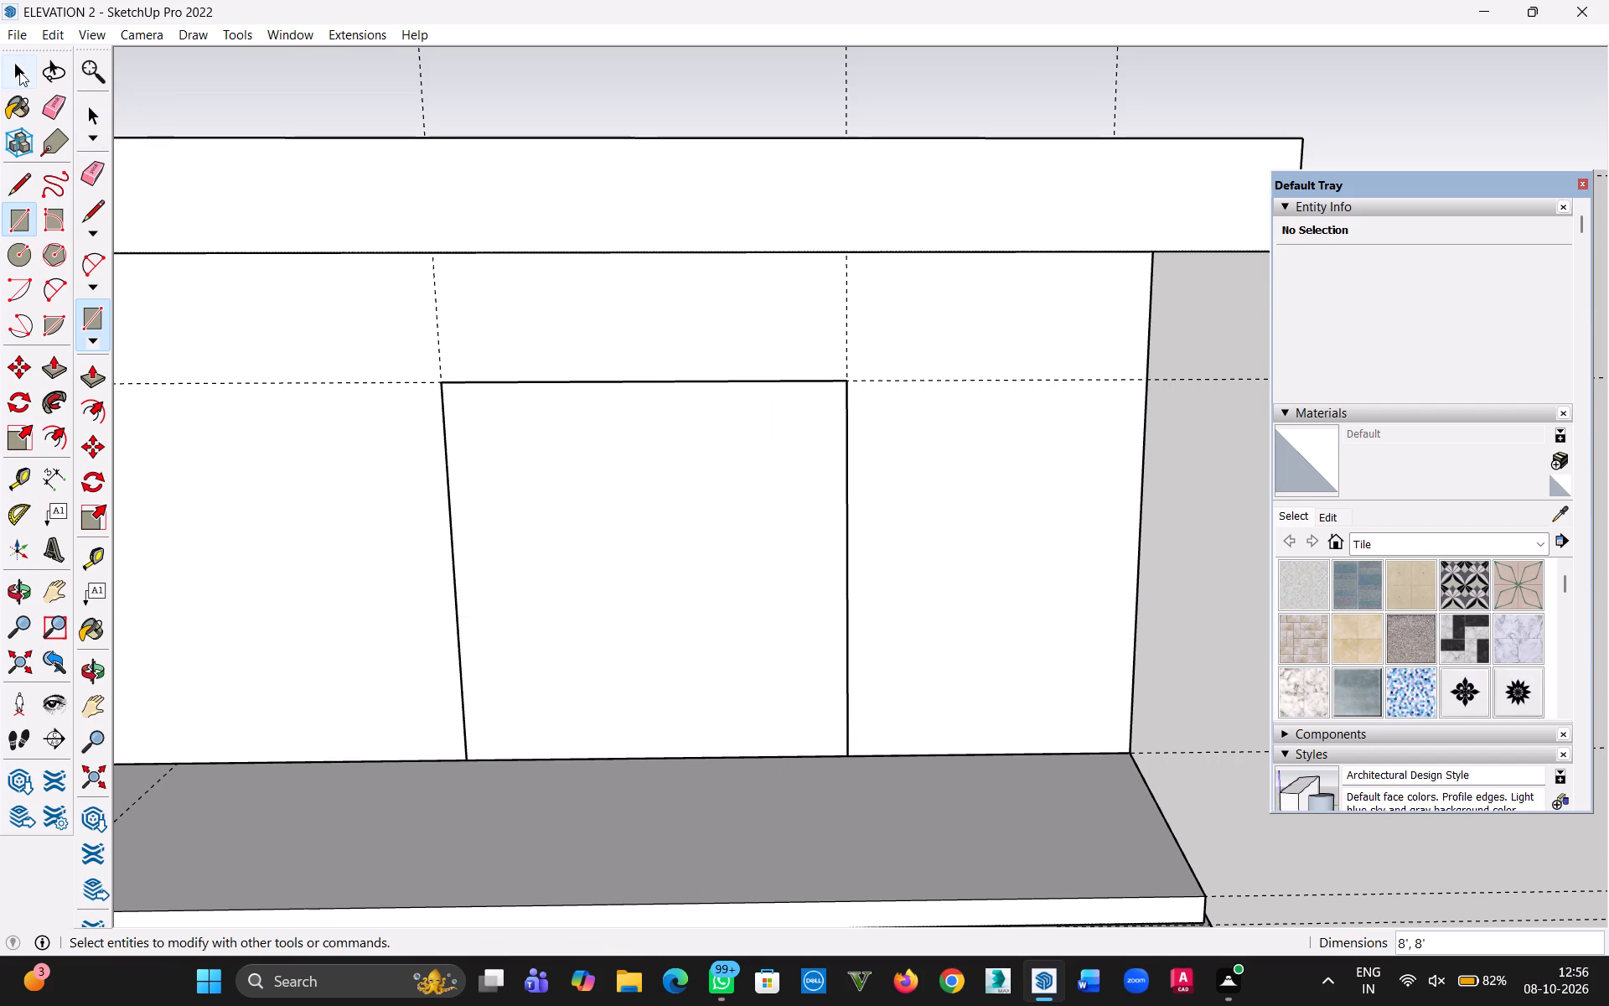
pyautogui.click(19, 71)
# Move the square face out of the opening, along the wall direction, to the empty space beside the building.
pyautogui.scroll(-11, 634, 389)
pyautogui.press('m')
pyautogui.click(664, 477)
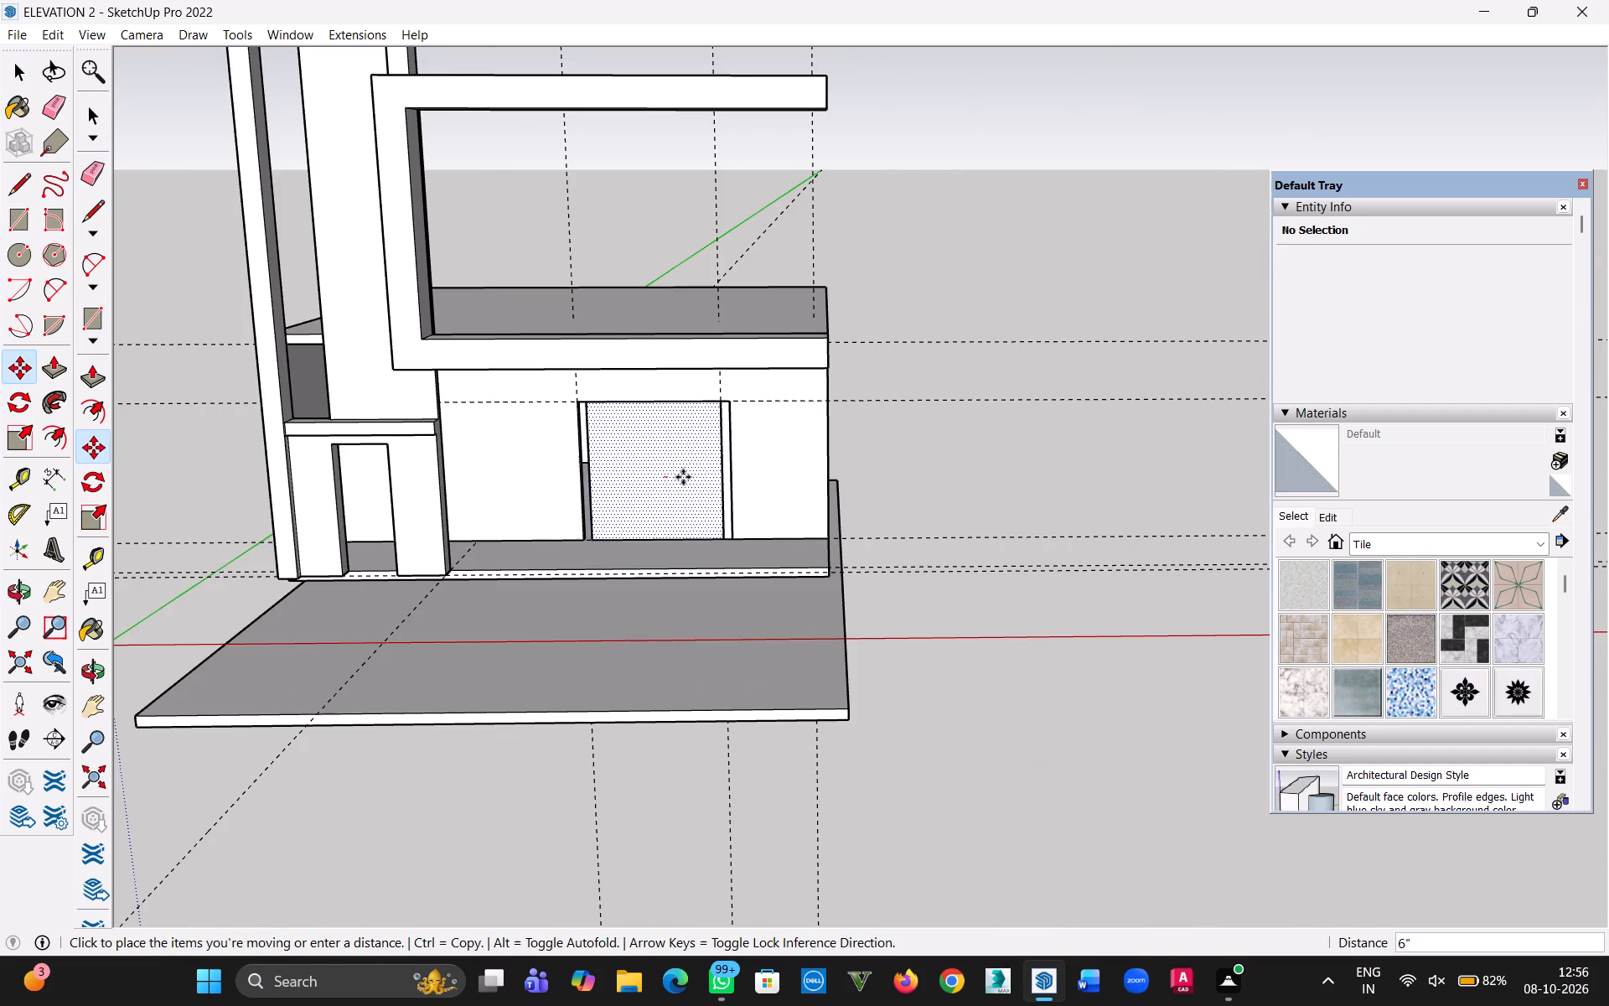
pyautogui.click(1030, 476)
pyautogui.scroll(5, 1103, 509)
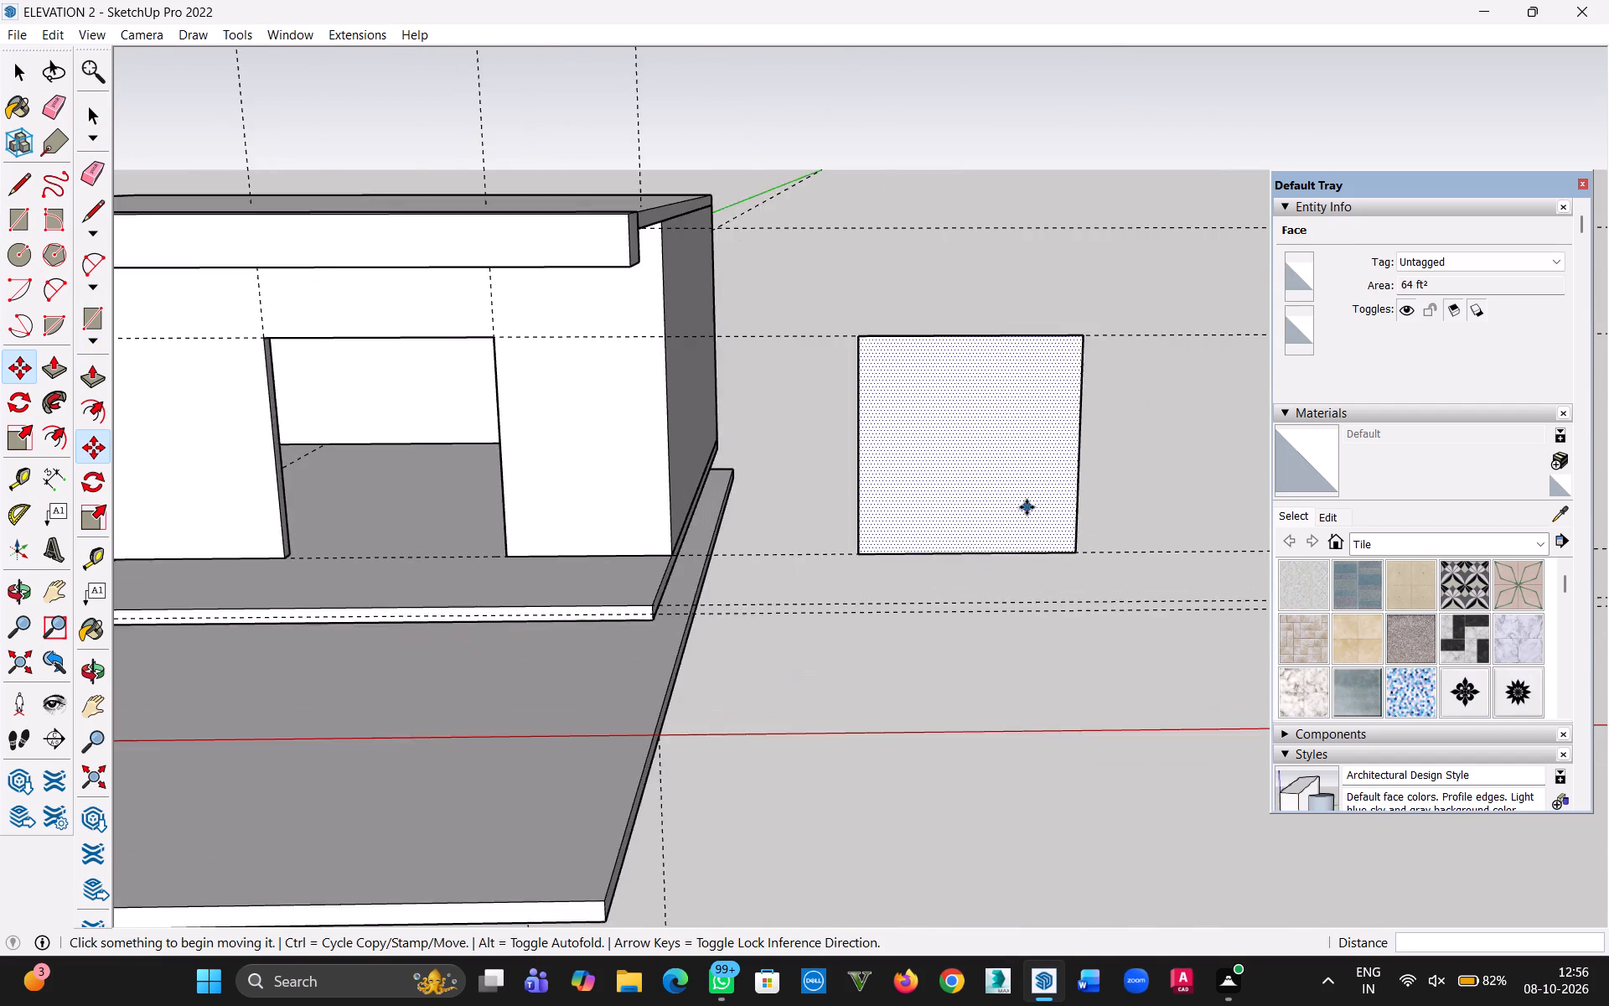
pyautogui.scroll(3, 1027, 507)
pyautogui.click(27, 76)
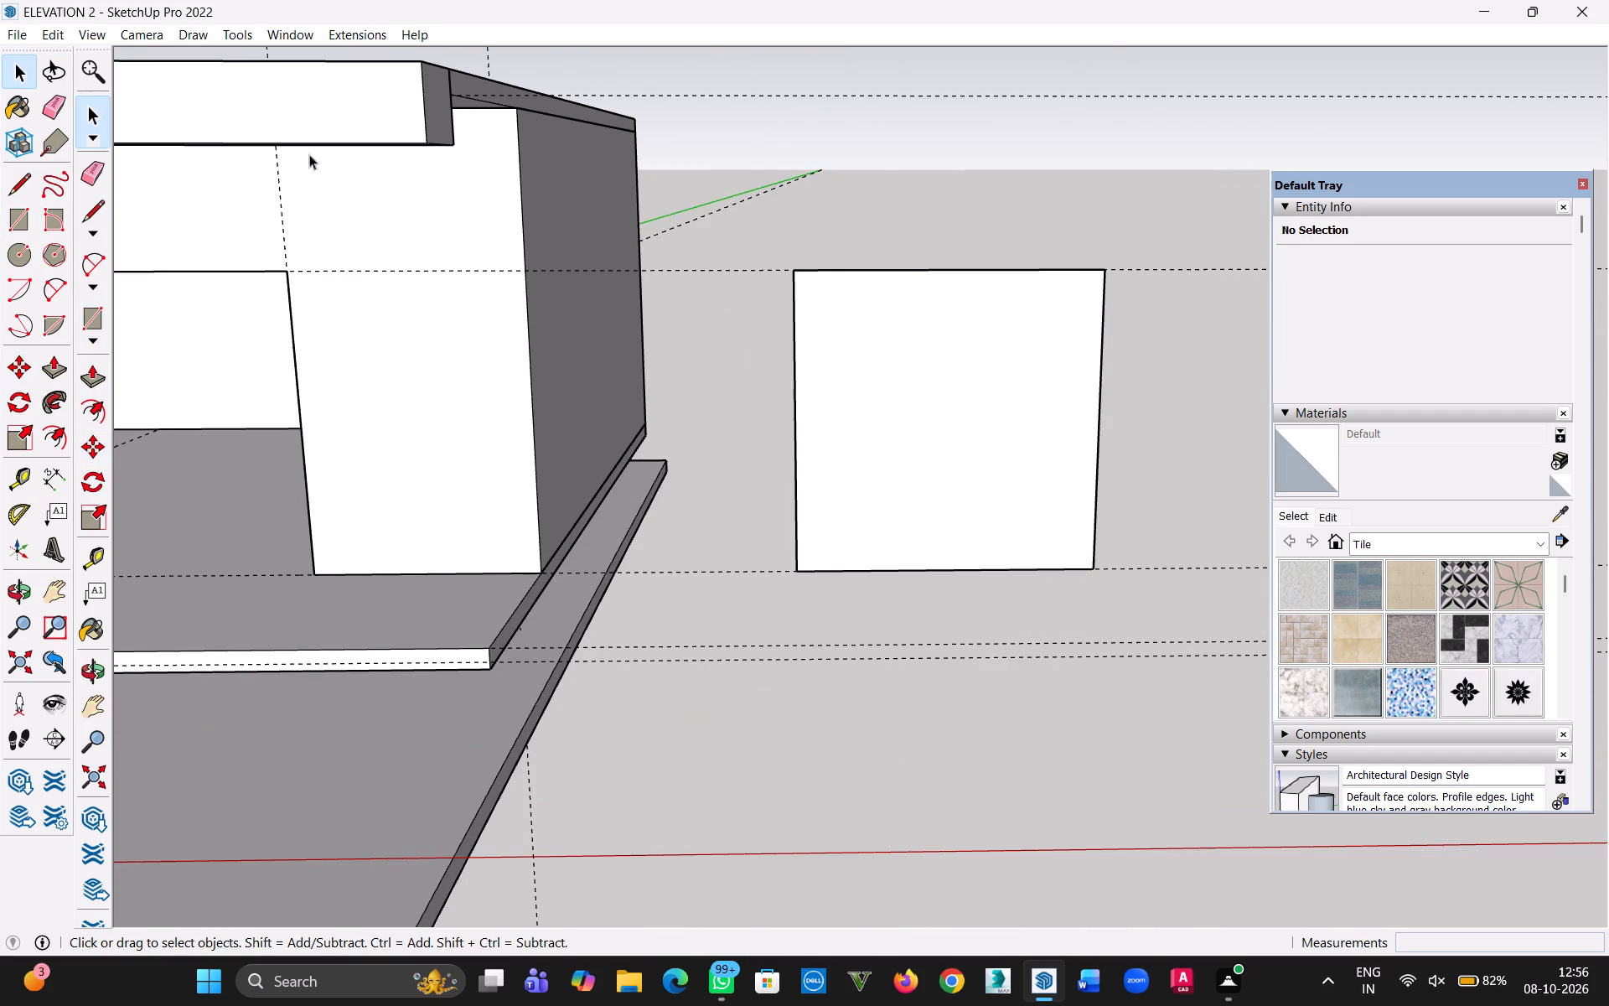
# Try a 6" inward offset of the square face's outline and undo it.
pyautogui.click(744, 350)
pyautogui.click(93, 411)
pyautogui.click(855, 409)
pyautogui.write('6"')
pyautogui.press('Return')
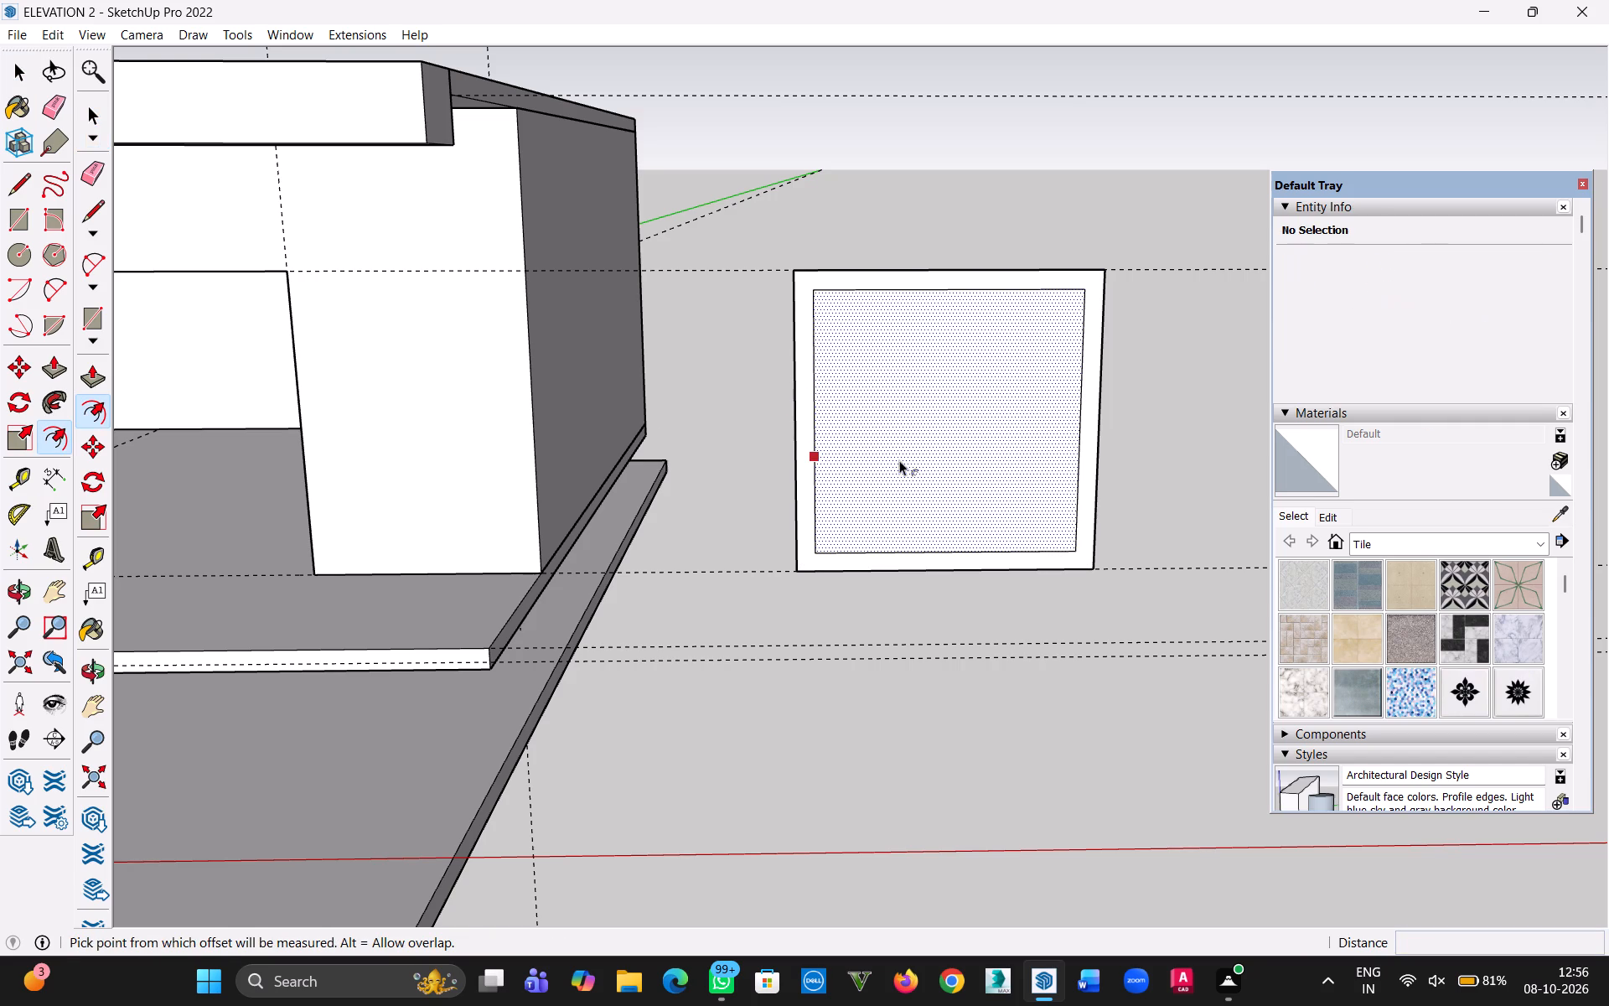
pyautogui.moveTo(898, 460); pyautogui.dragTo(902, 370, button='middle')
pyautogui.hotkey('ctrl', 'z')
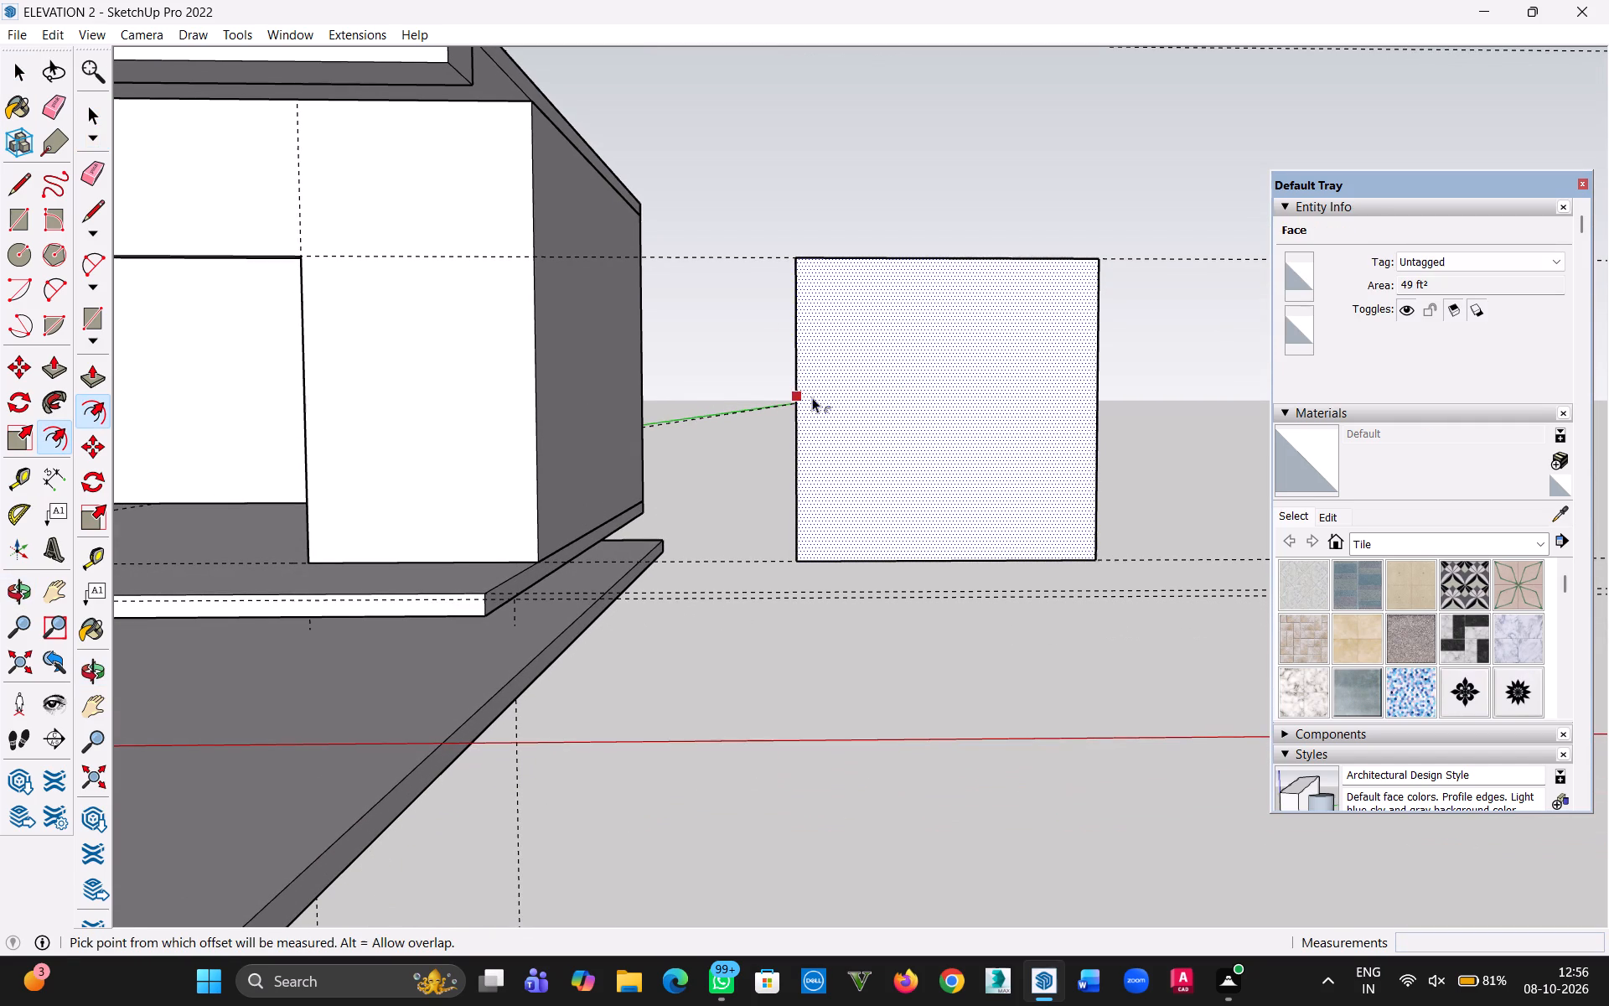
# Offset the square face's outline 4" inward to form a frame border.
pyautogui.click(838, 382)
pyautogui.write('4"')
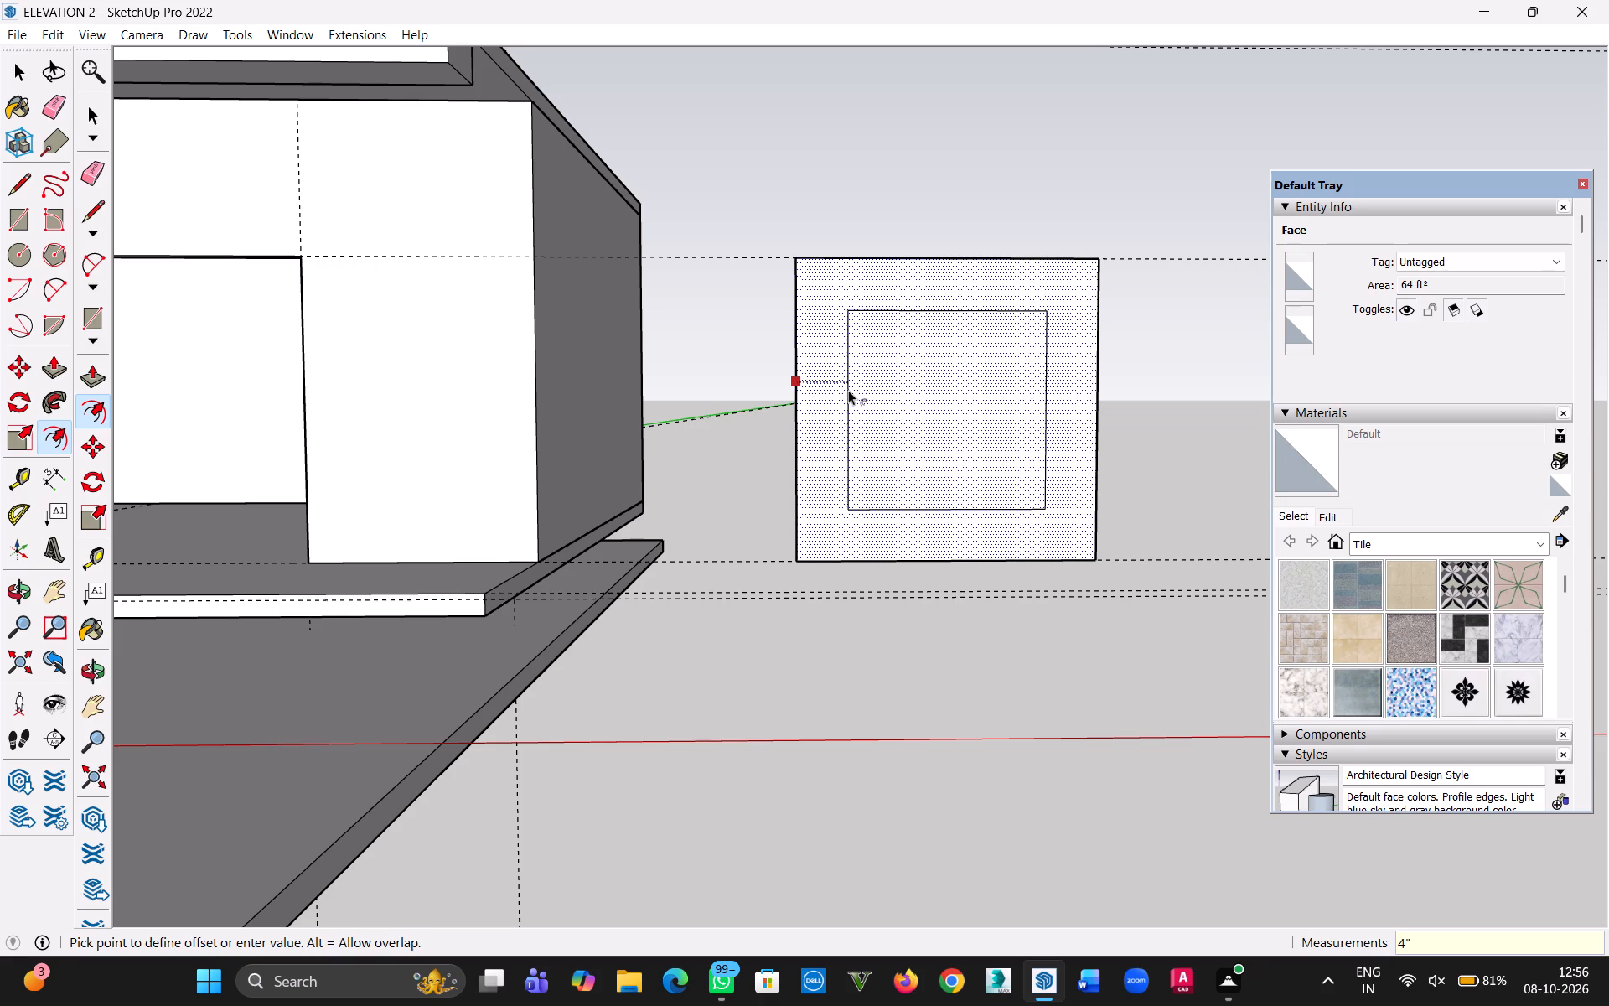
pyautogui.press('Return')
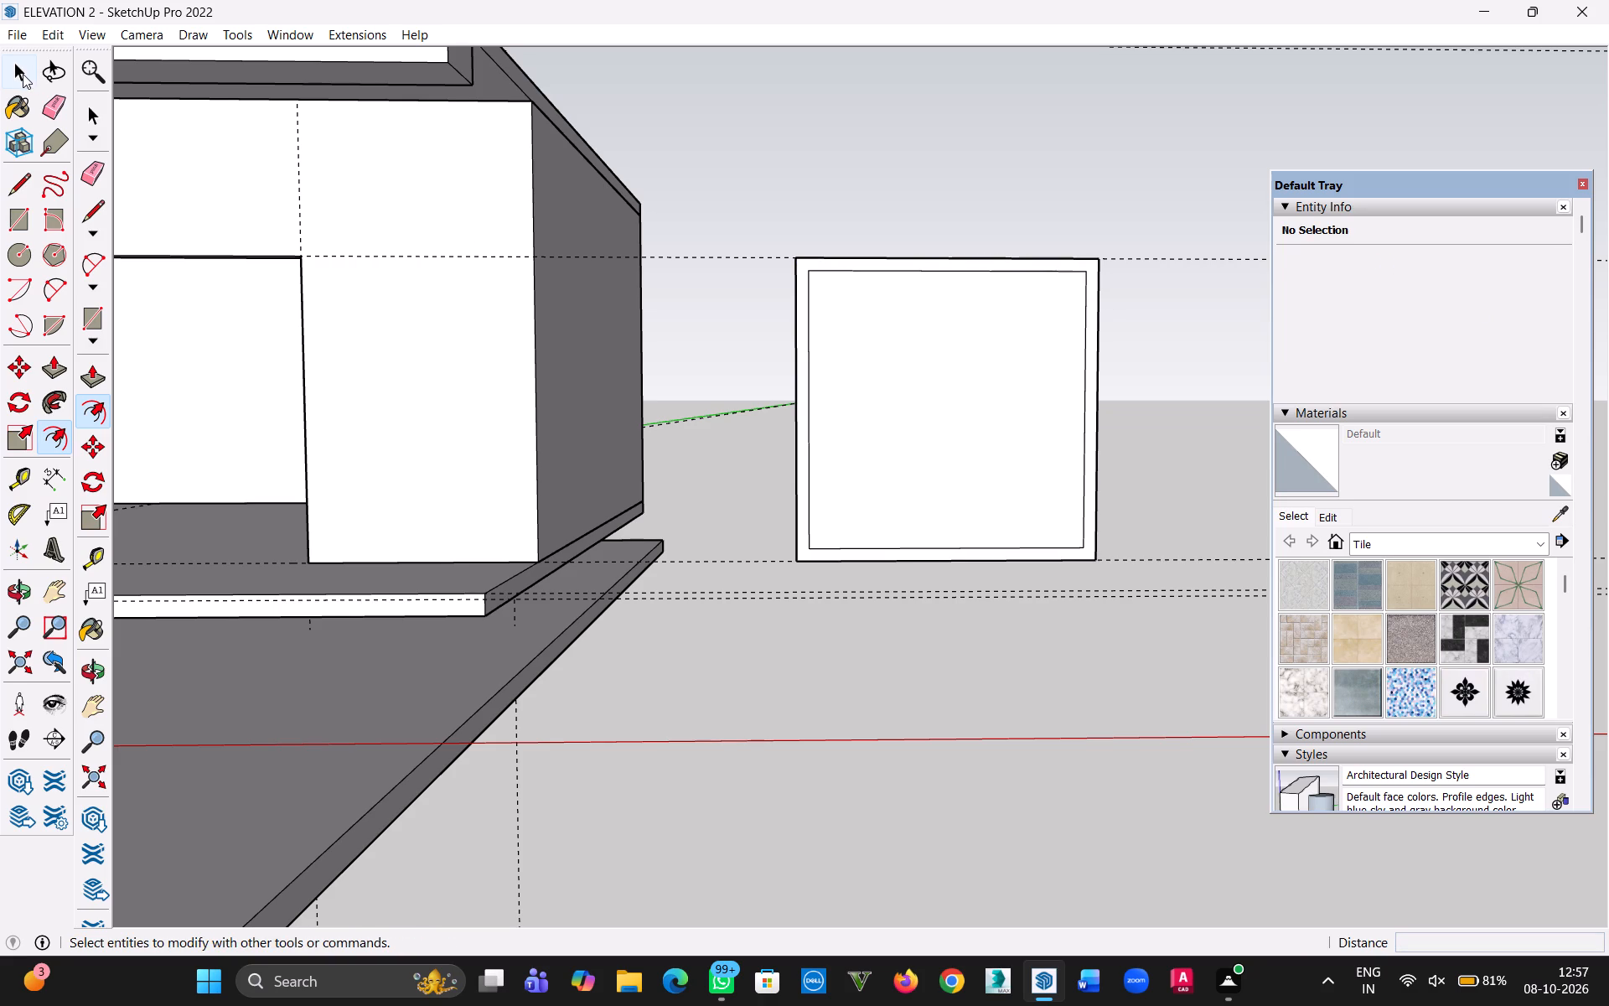
pyautogui.click(23, 74)
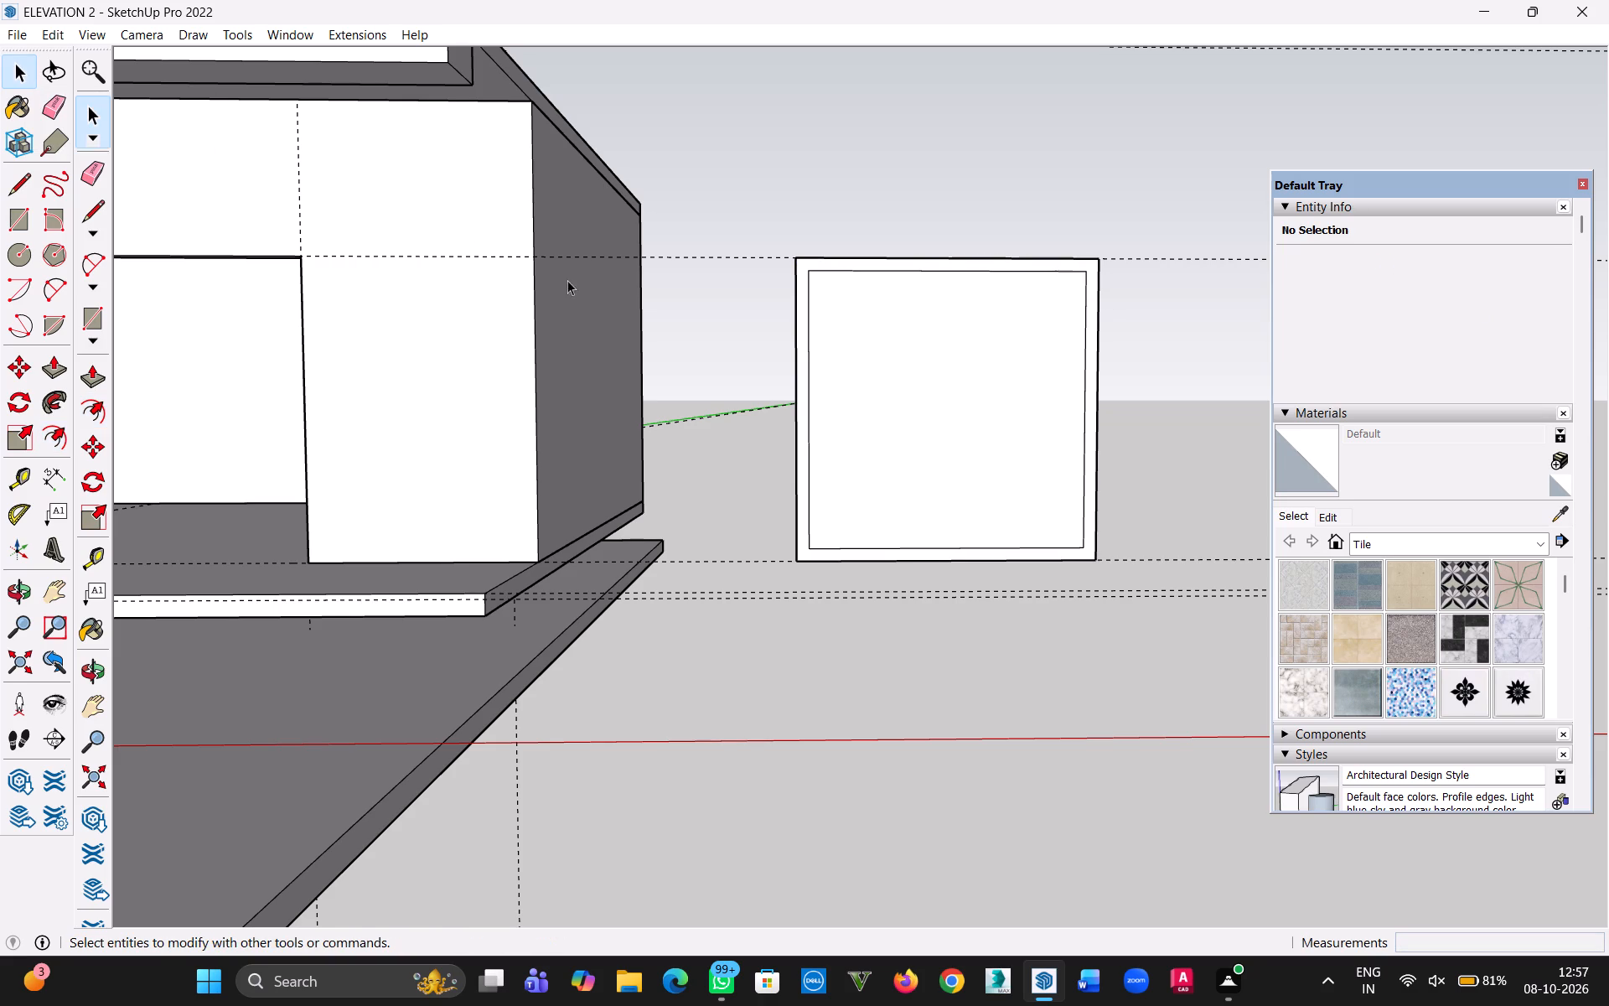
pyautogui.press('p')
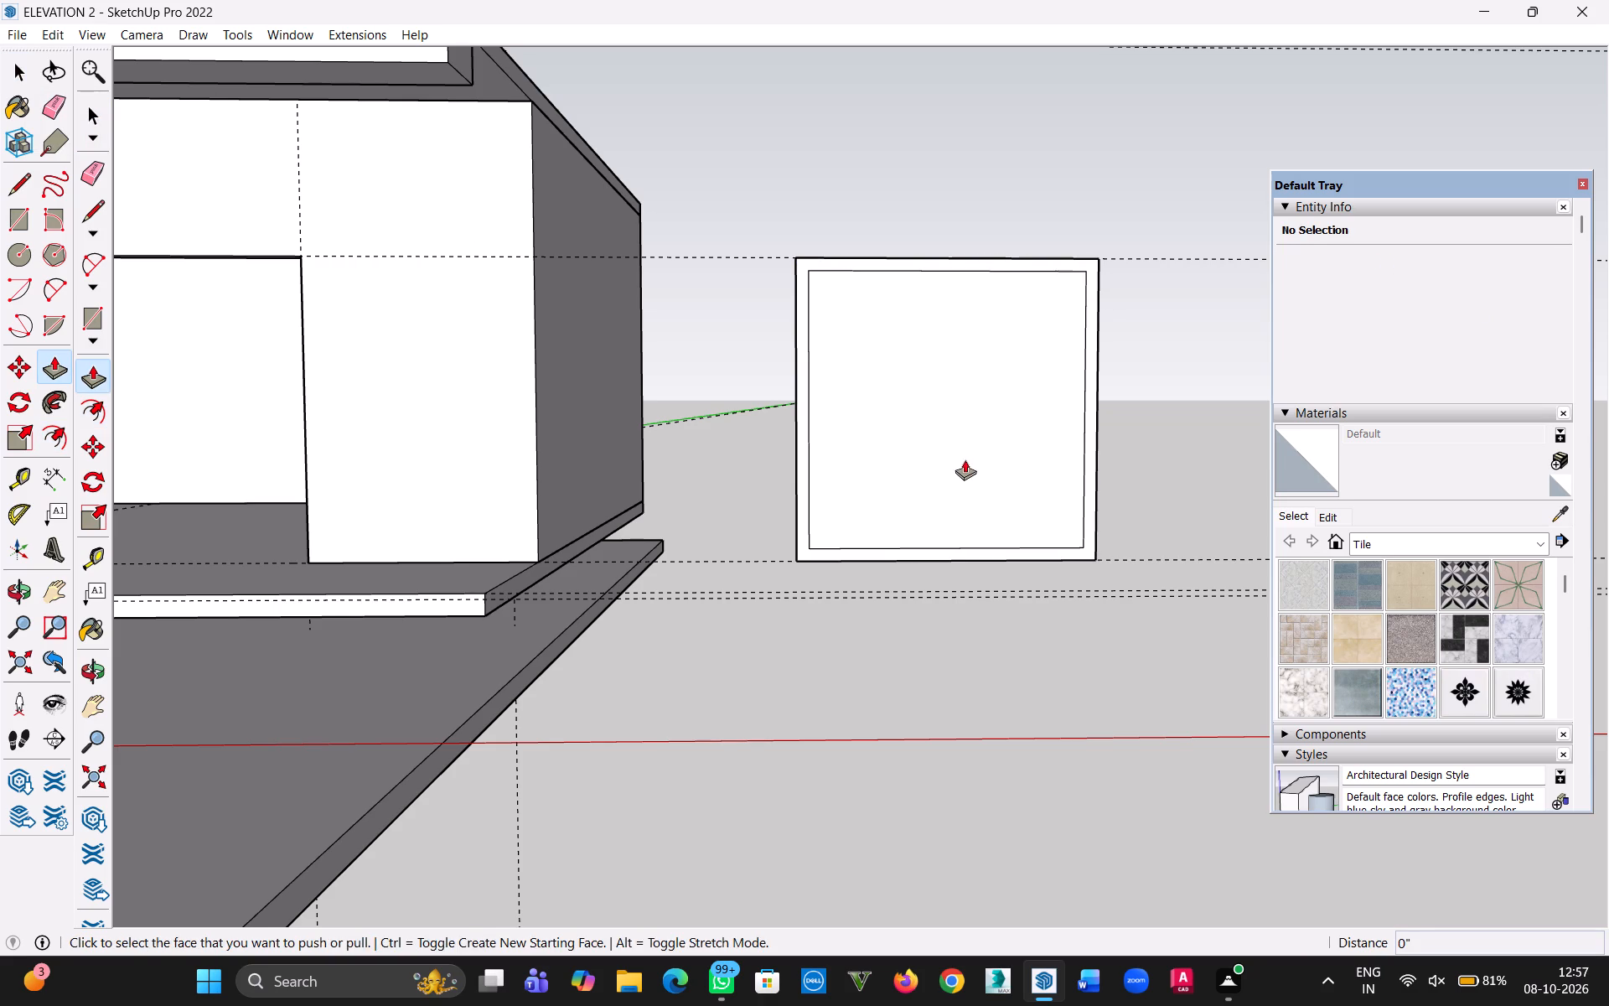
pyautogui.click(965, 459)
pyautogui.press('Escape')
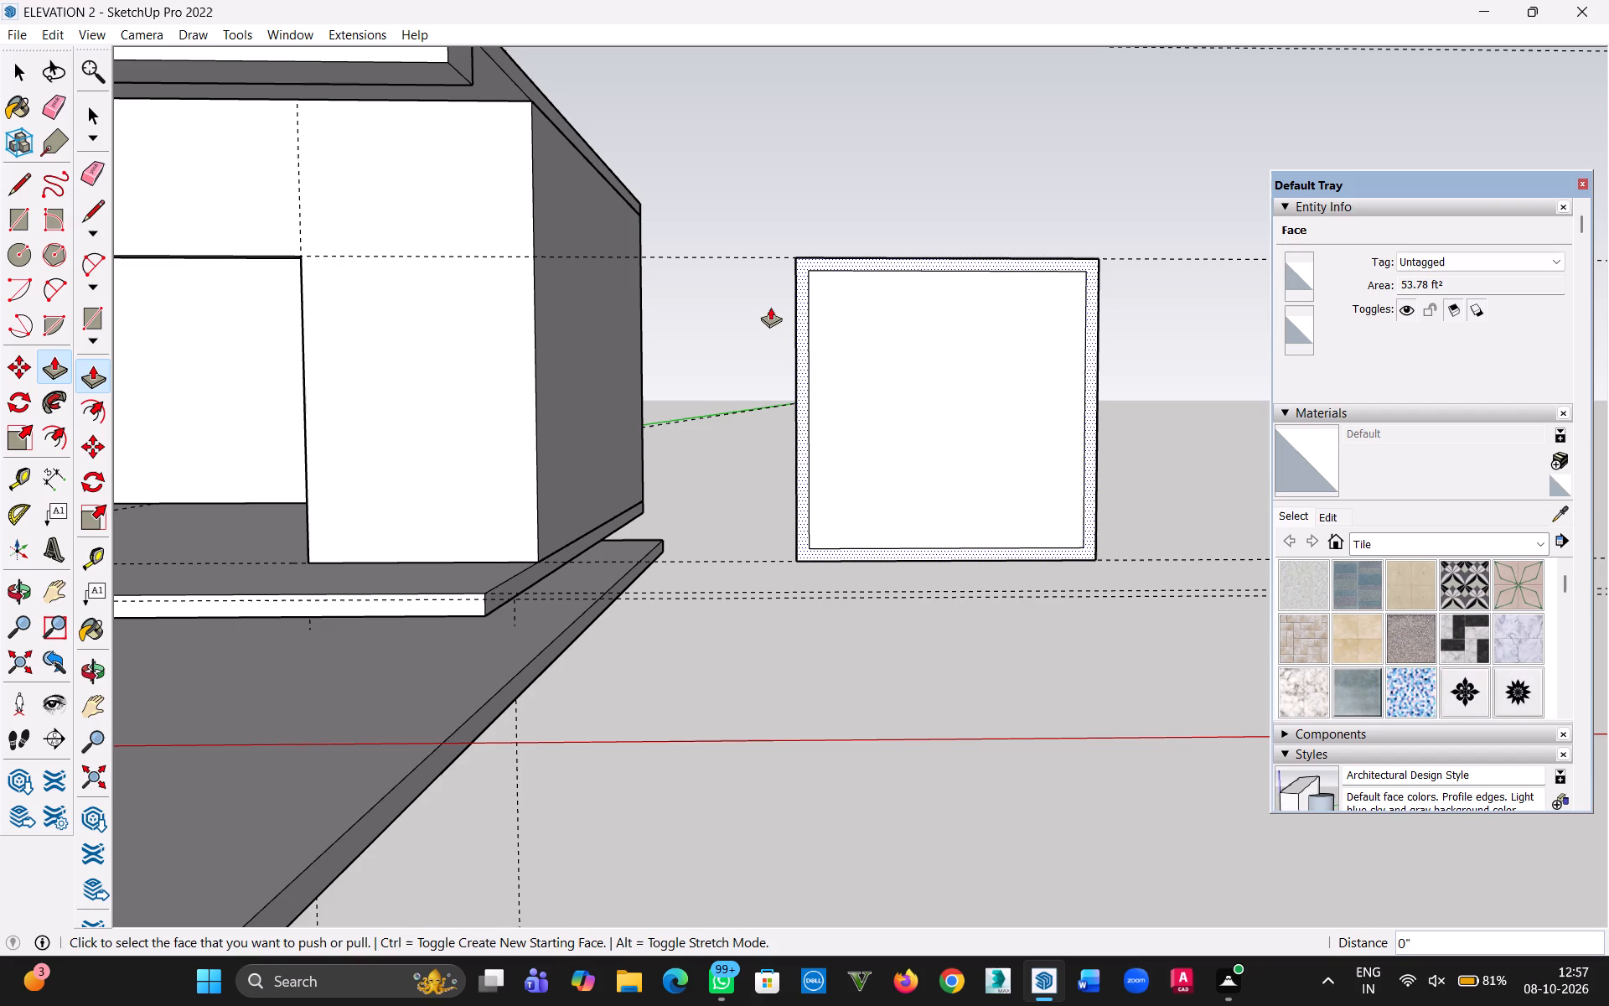
# Delete the inner face of the square, keeping only the frame border.
pyautogui.click(23, 69)
pyautogui.click(978, 392)
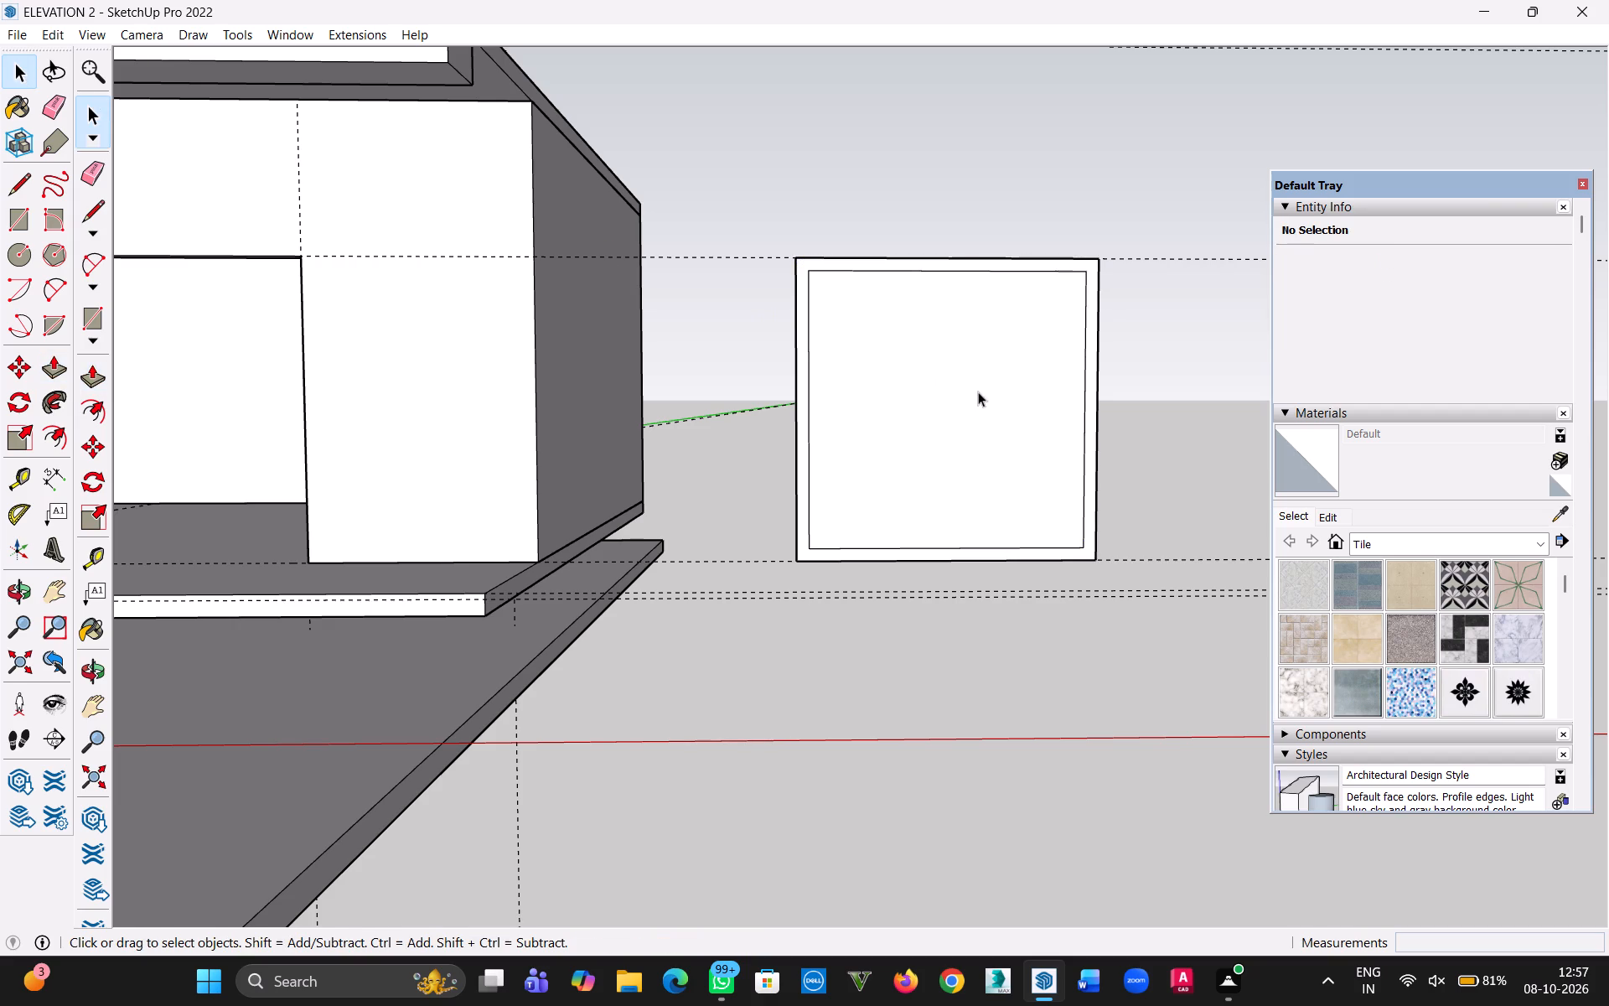
pyautogui.press('Delete')
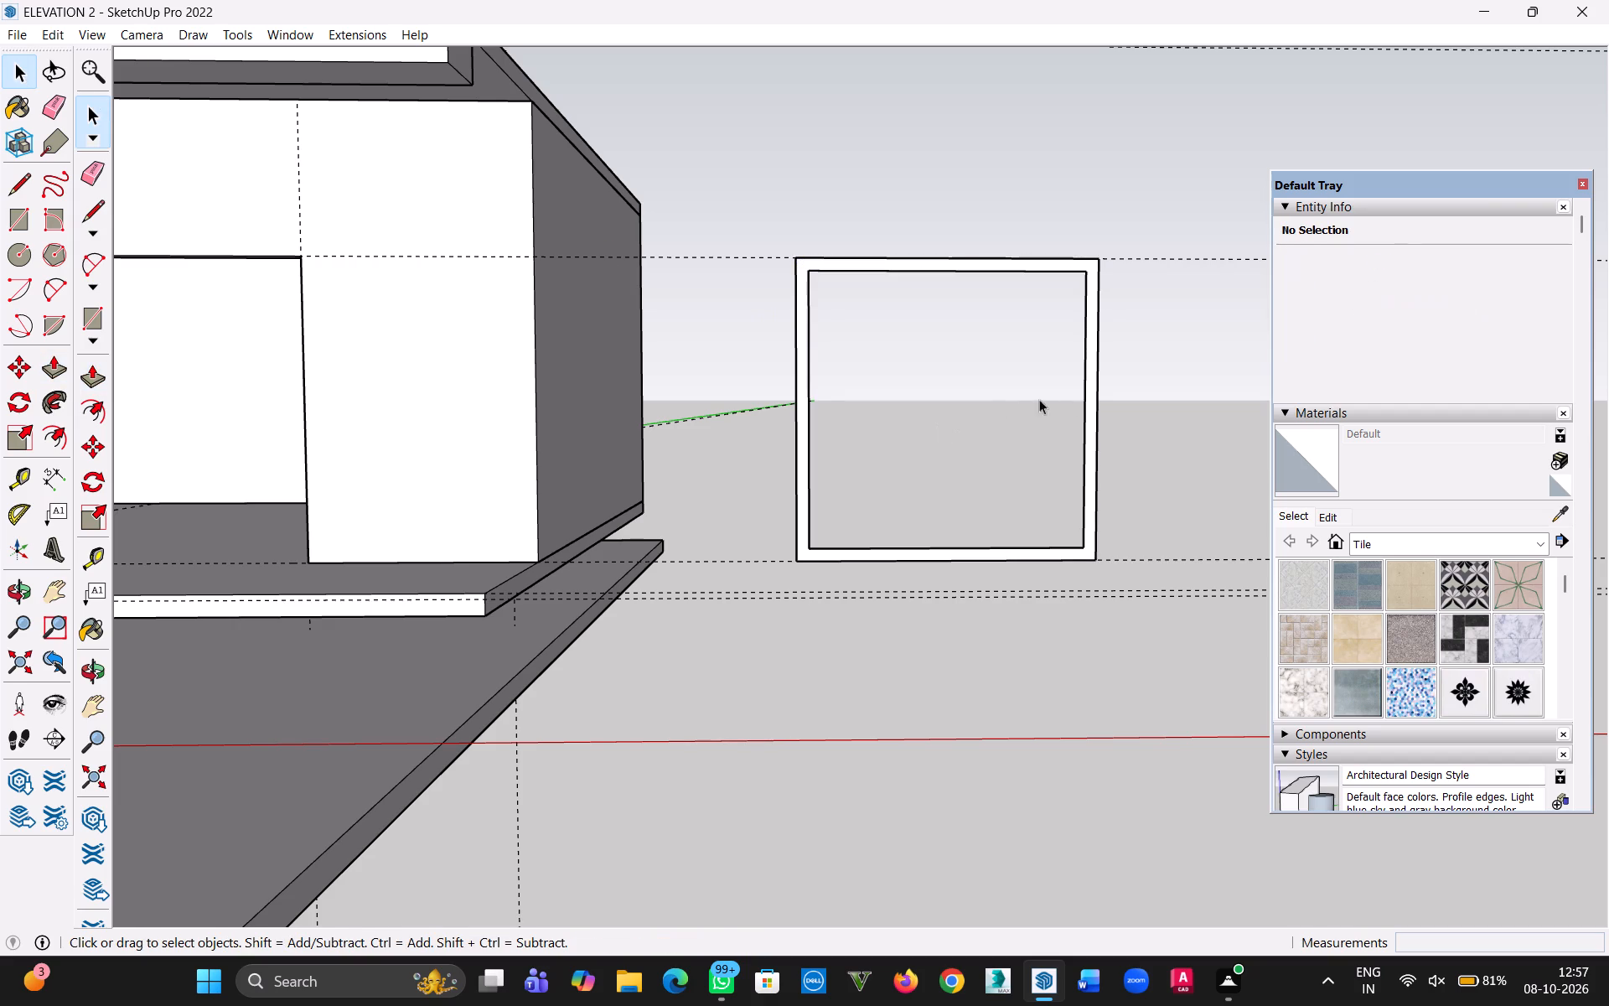
# Extrude the frame border face 4" with Push/Pull.
pyautogui.scroll(2, 1103, 487)
pyautogui.press('p')
pyautogui.click(1089, 453)
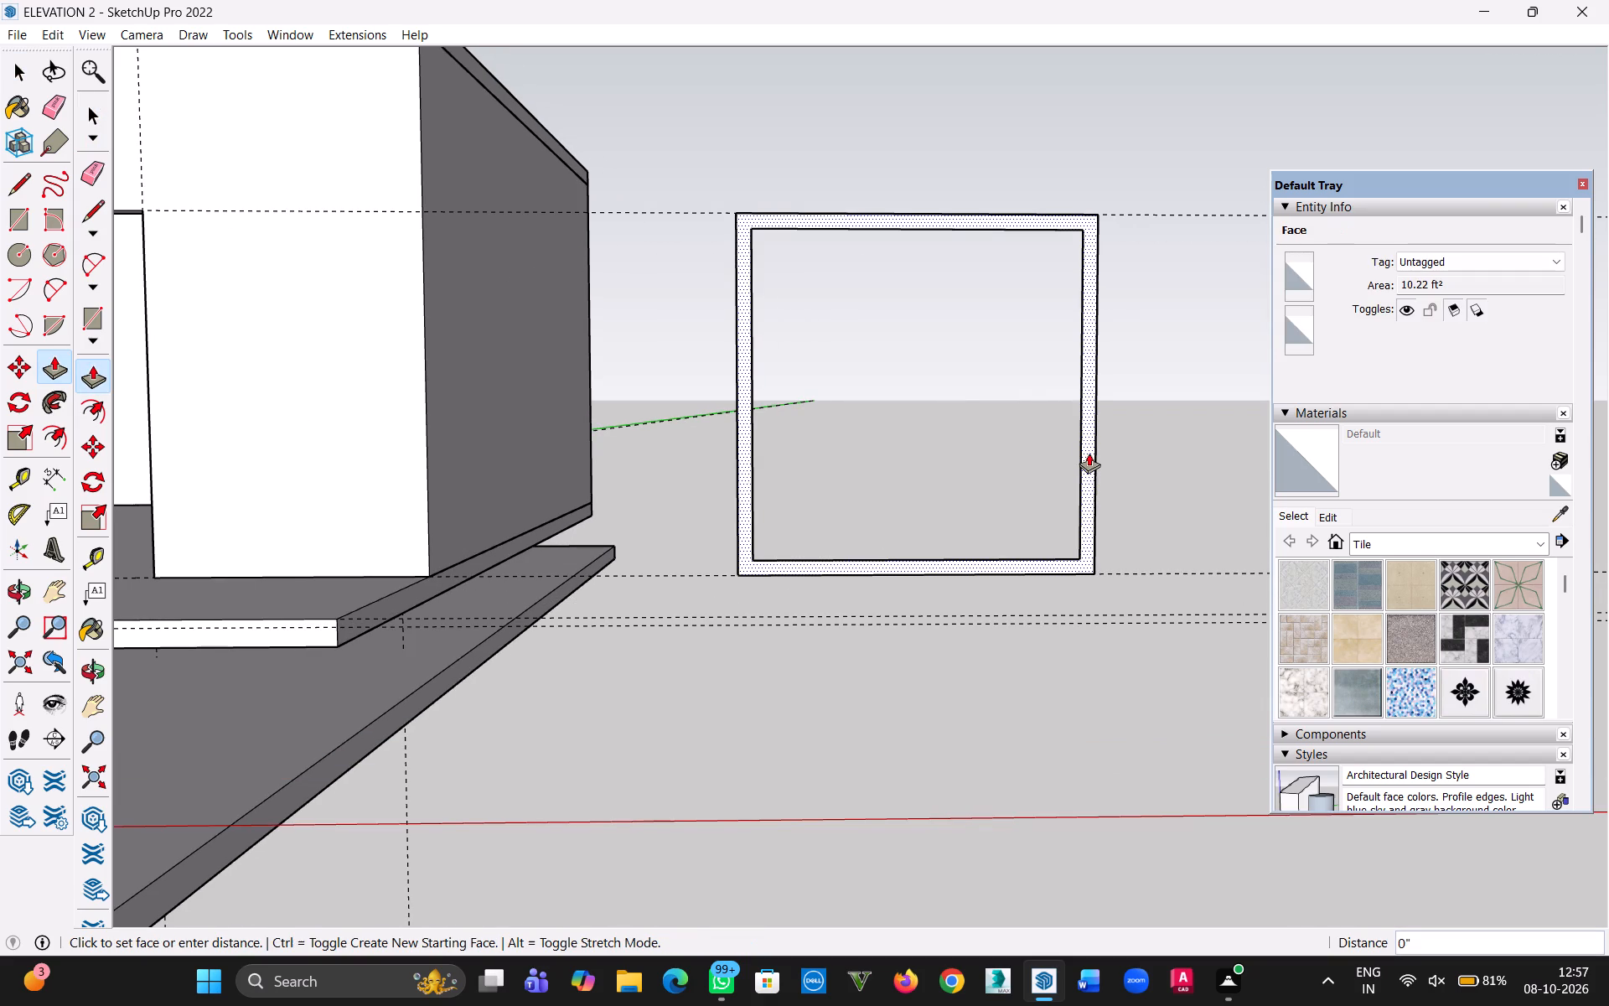
pyautogui.write('4"')
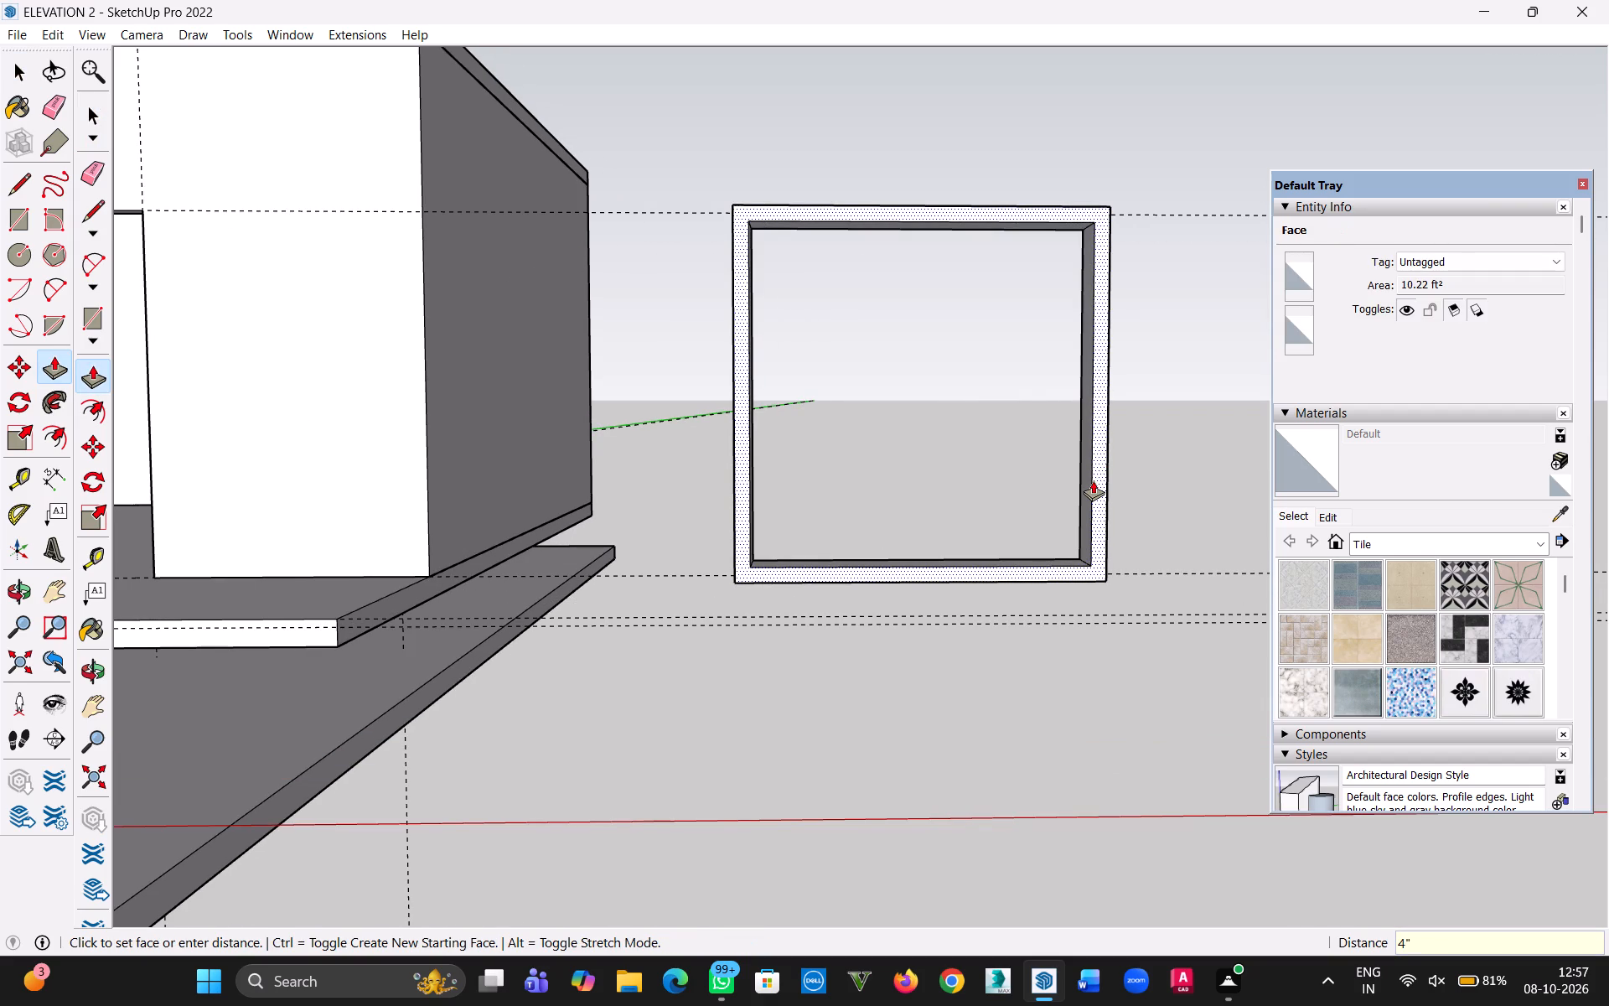
pyautogui.press('Return')
pyautogui.click(13, 70)
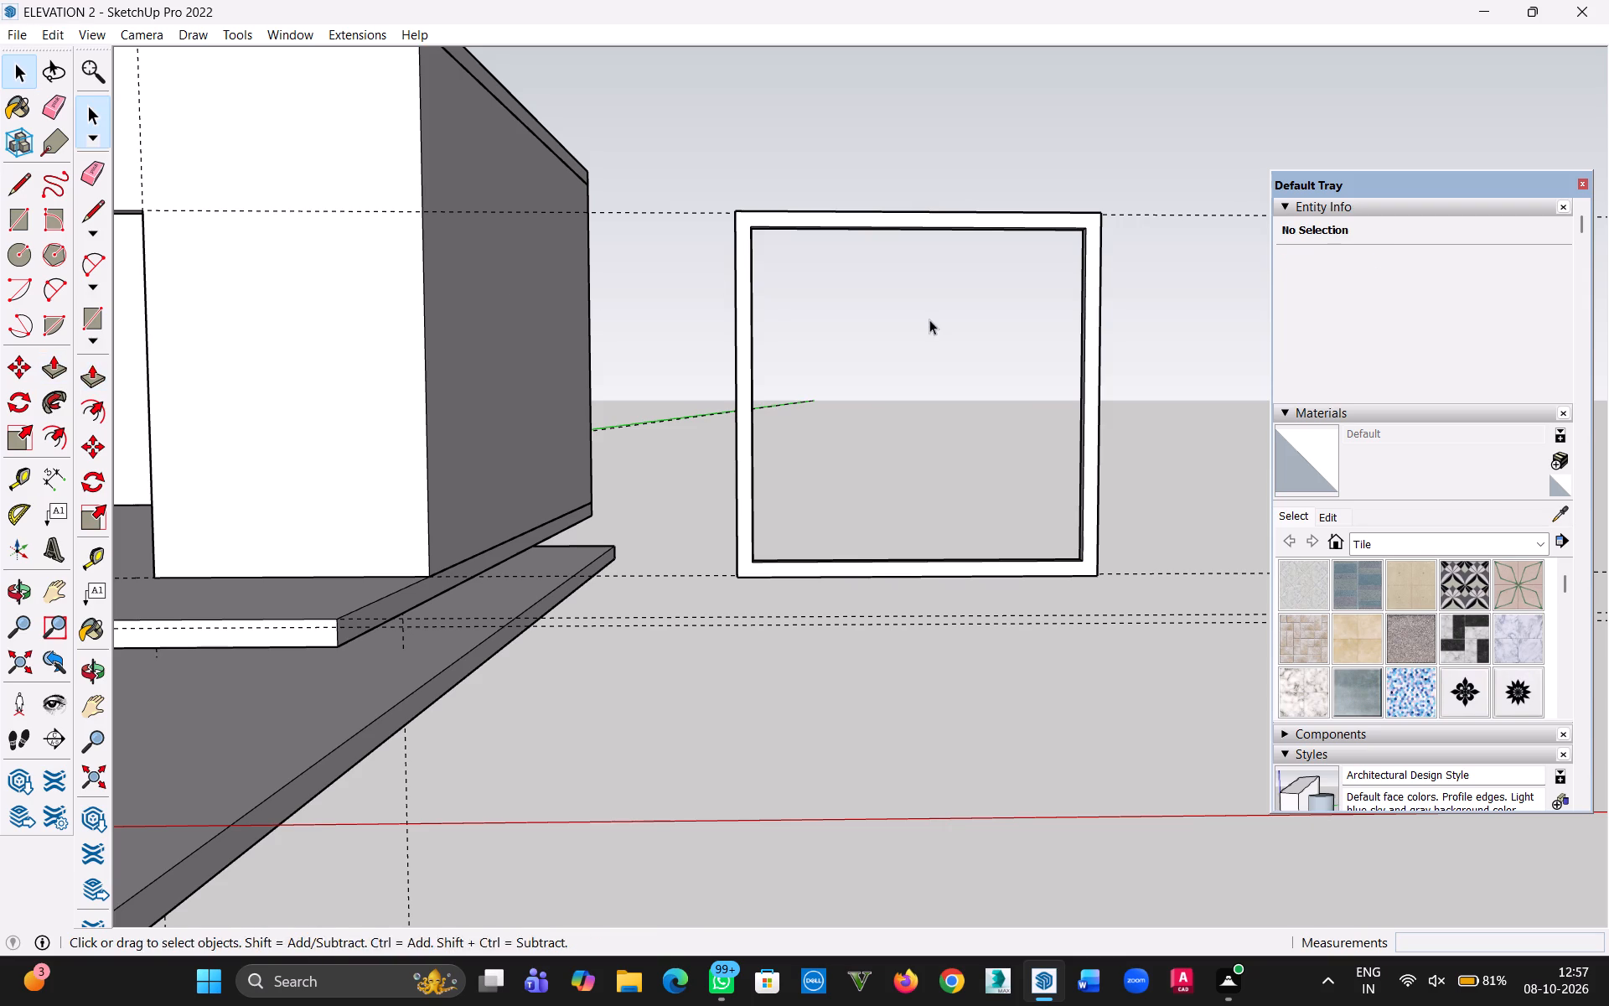
# Select the whole extruded frame and make it a group.
pyautogui.moveTo(929, 320); pyautogui.dragTo(838, 473, button='middle')
pyautogui.scroll(5, 845, 471)
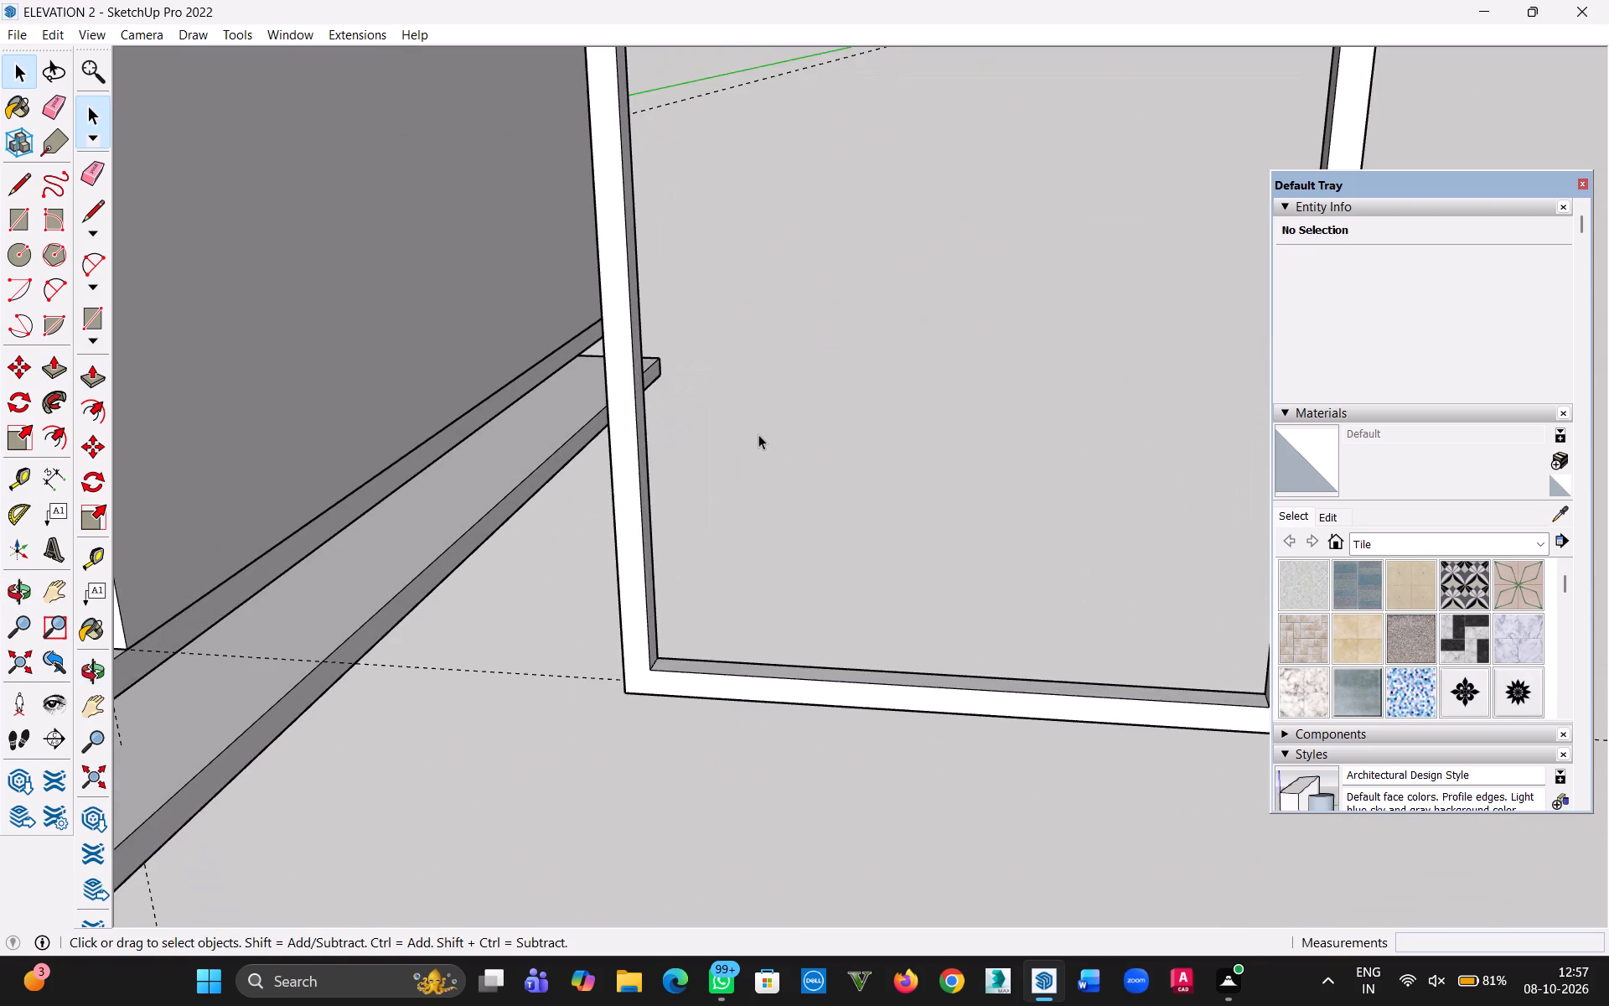
pyautogui.scroll(-2, 758, 434)
pyautogui.press('r')
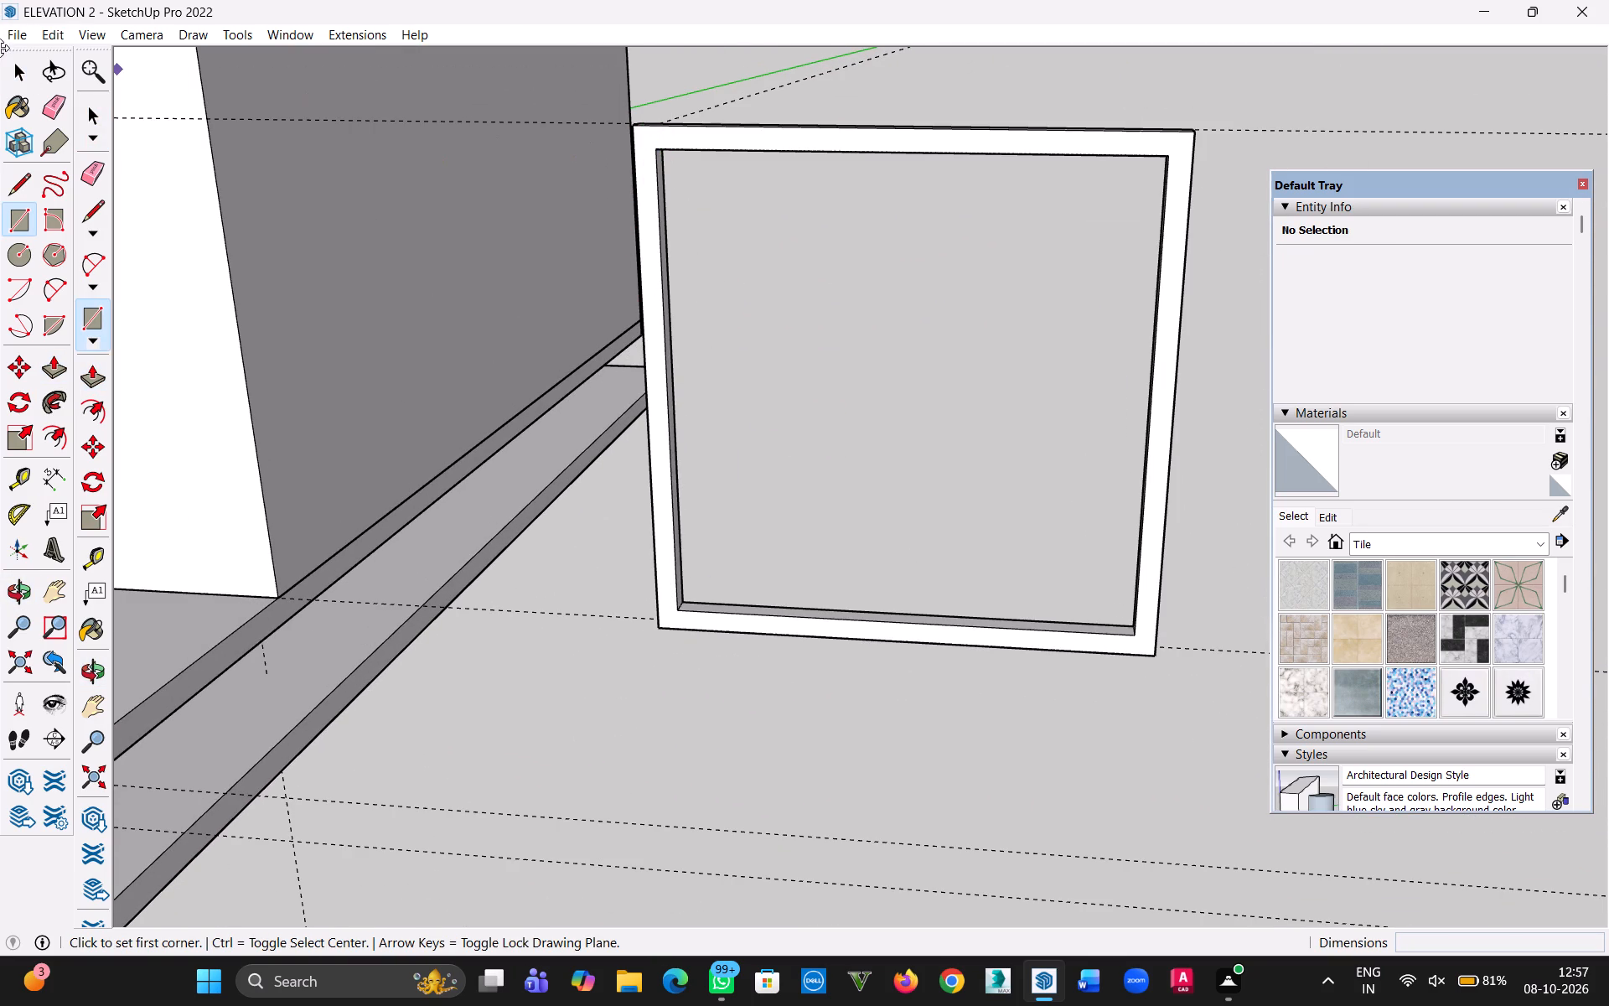
pyautogui.click(26, 73)
pyautogui.tripleClick(653, 264)
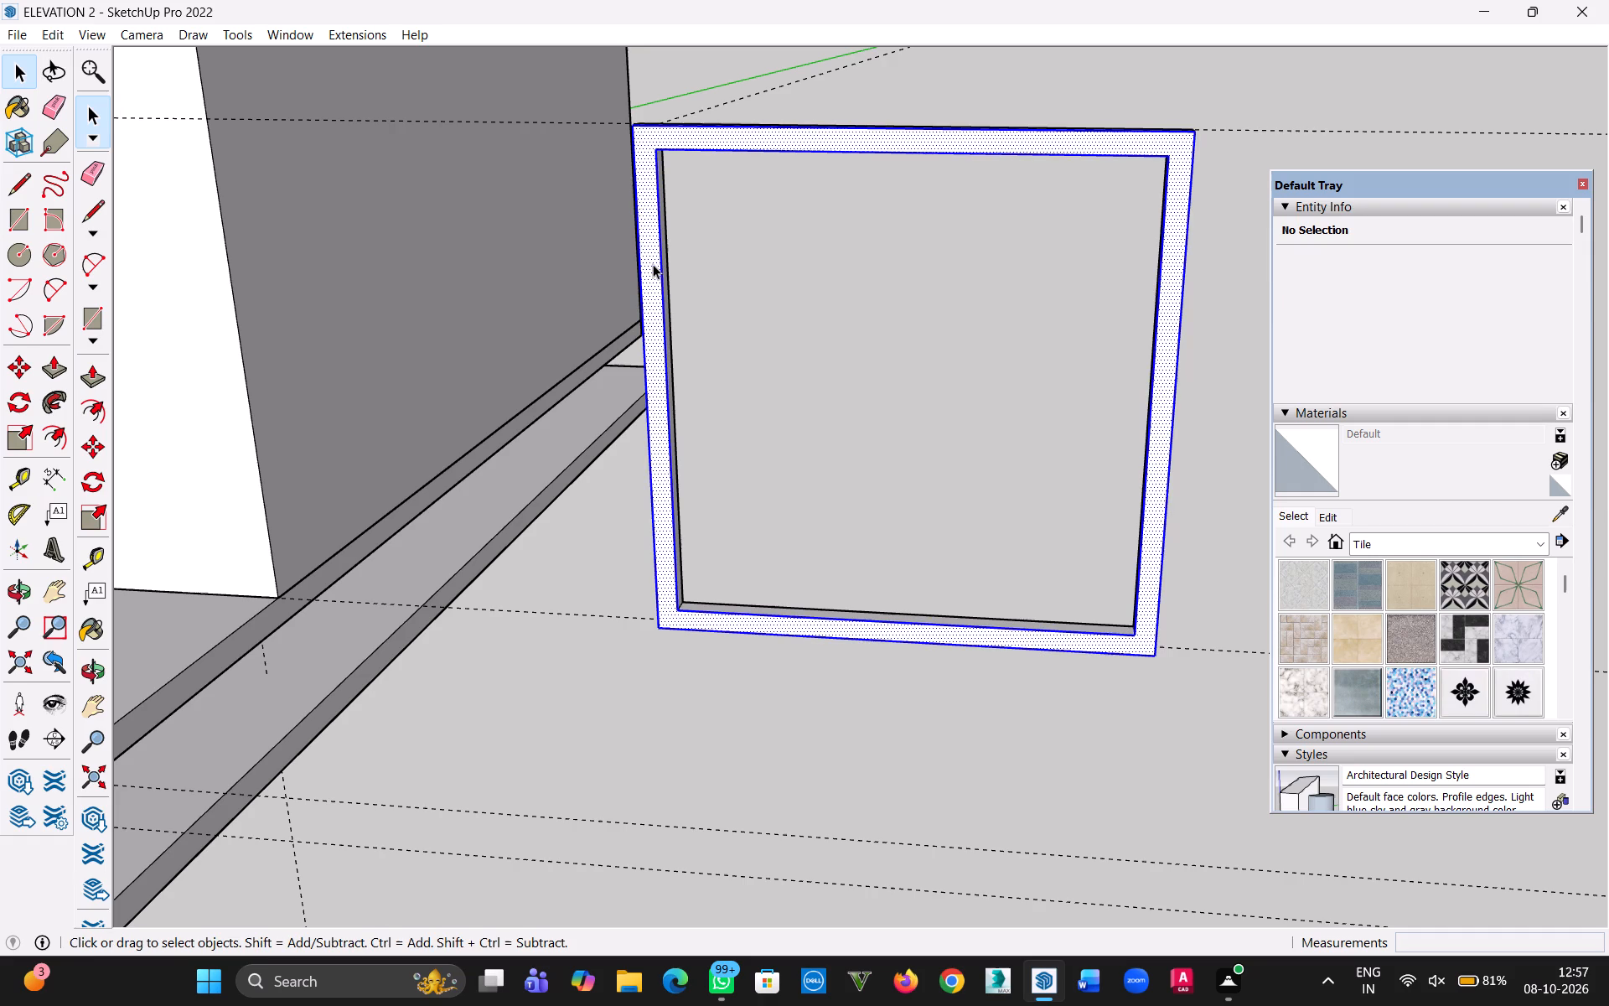
pyautogui.rightClick(653, 264)
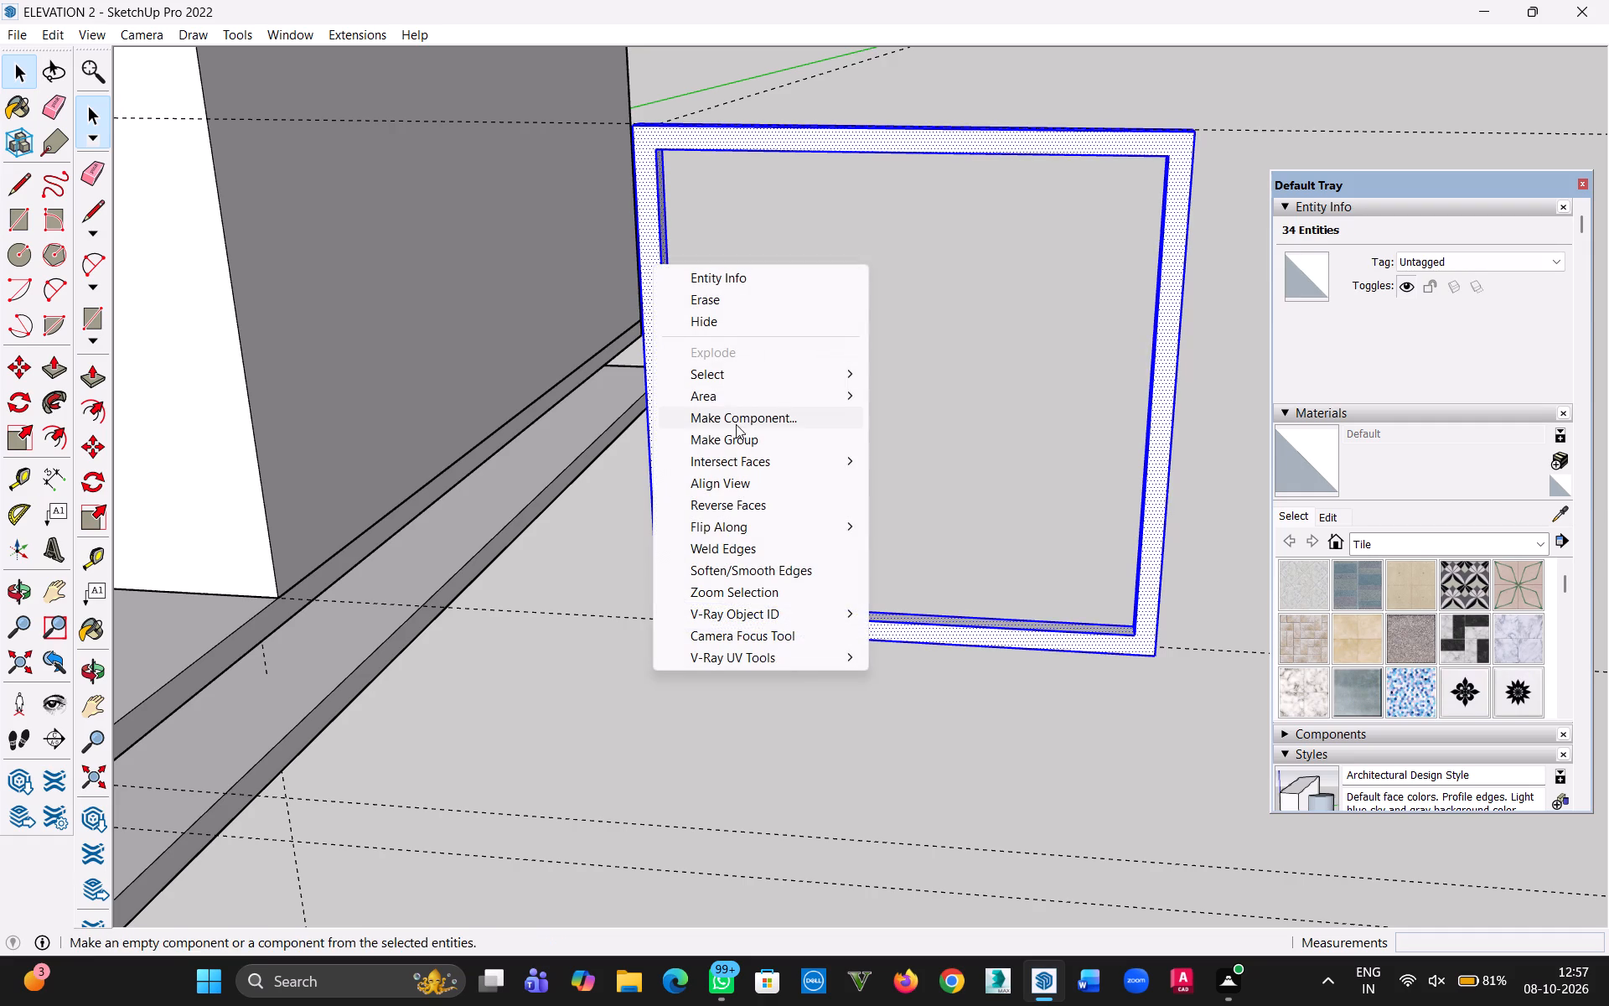
pyautogui.click(745, 449)
pyautogui.click(847, 432)
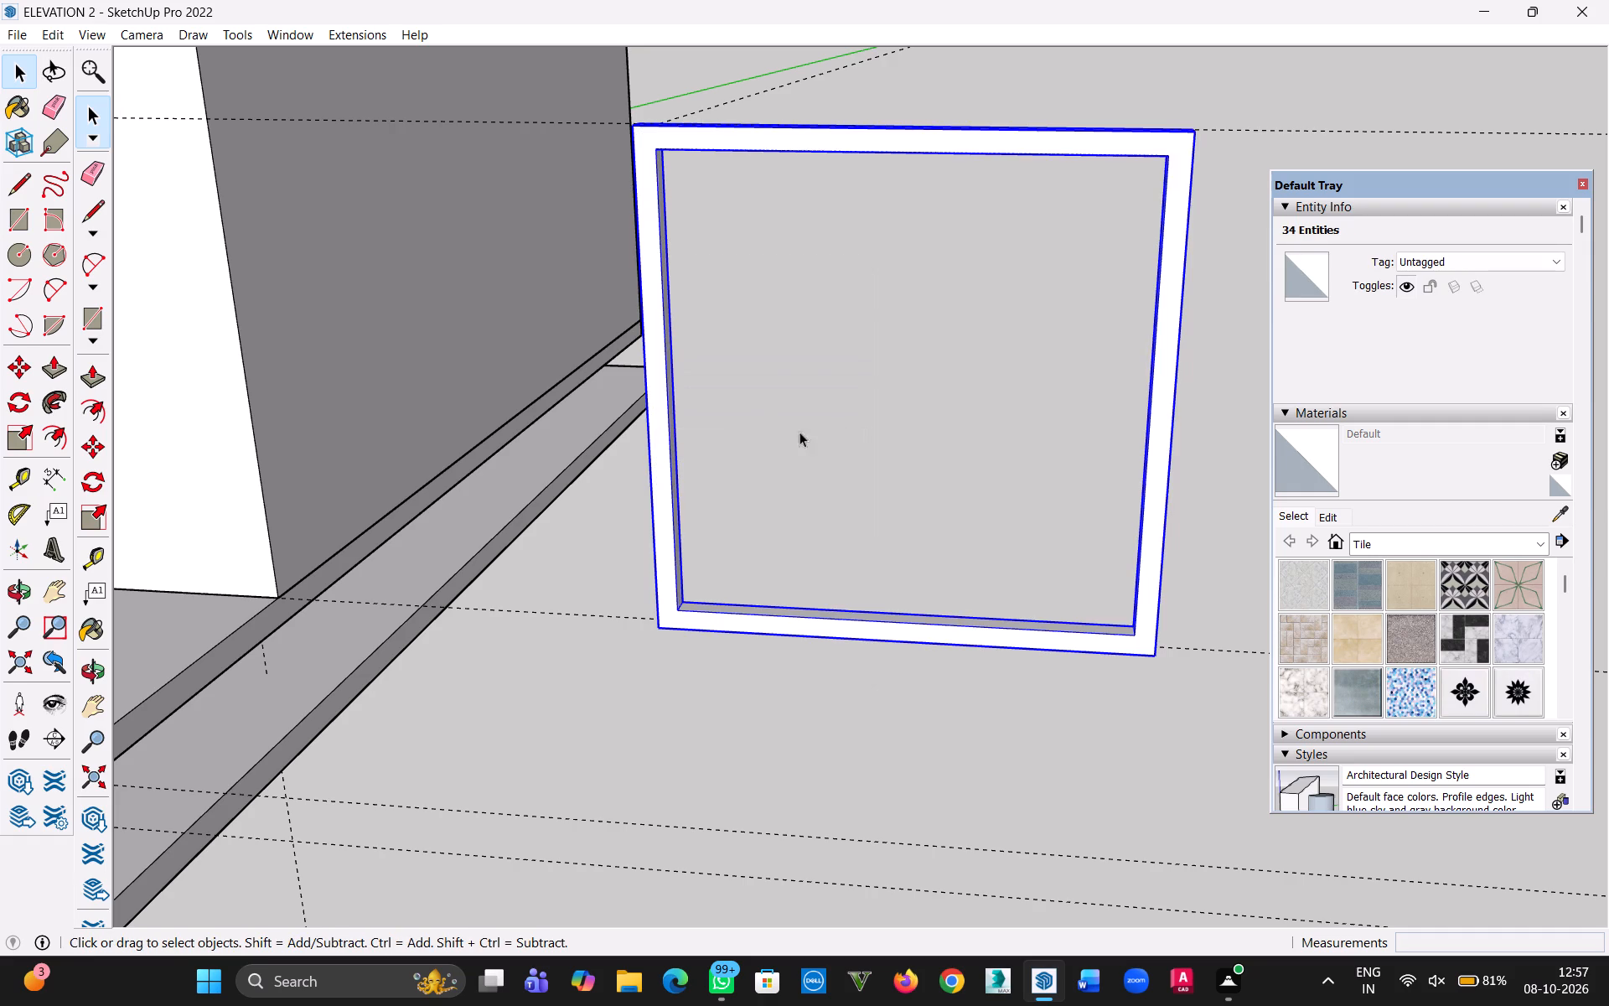
# Draw a 7' 4" by 7' 4" rectangle across the inside of the frame, between its opposite inner corners.
pyautogui.press('e')
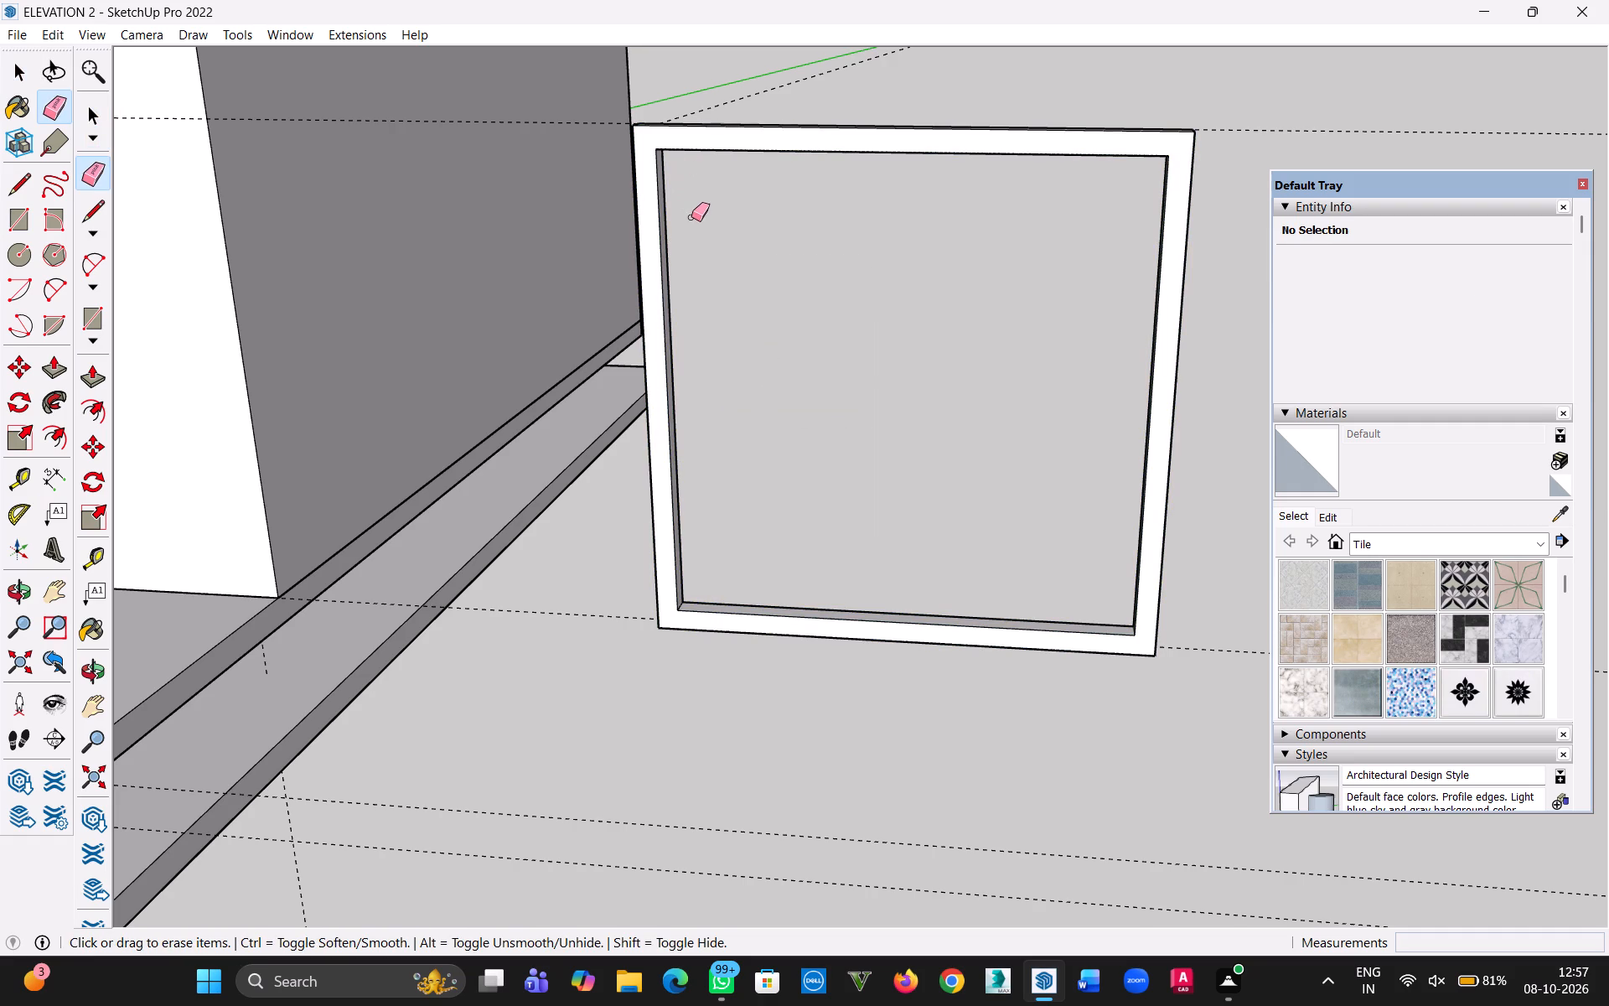
pyautogui.press('r')
pyautogui.click(655, 153)
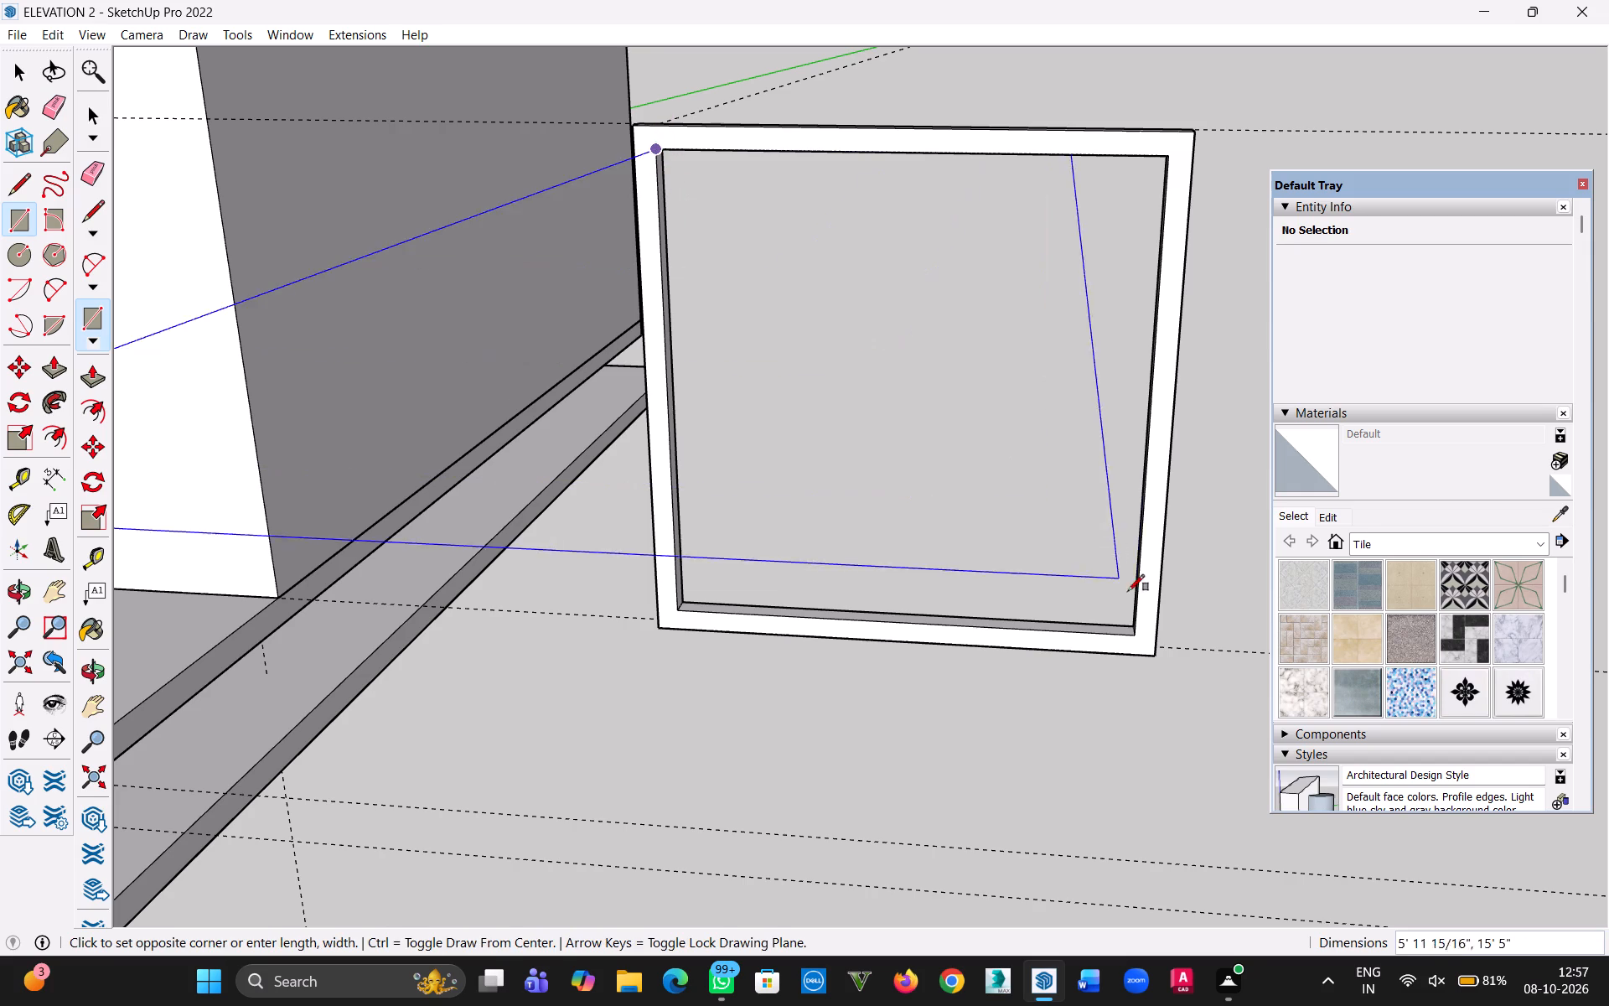
pyautogui.click(1136, 637)
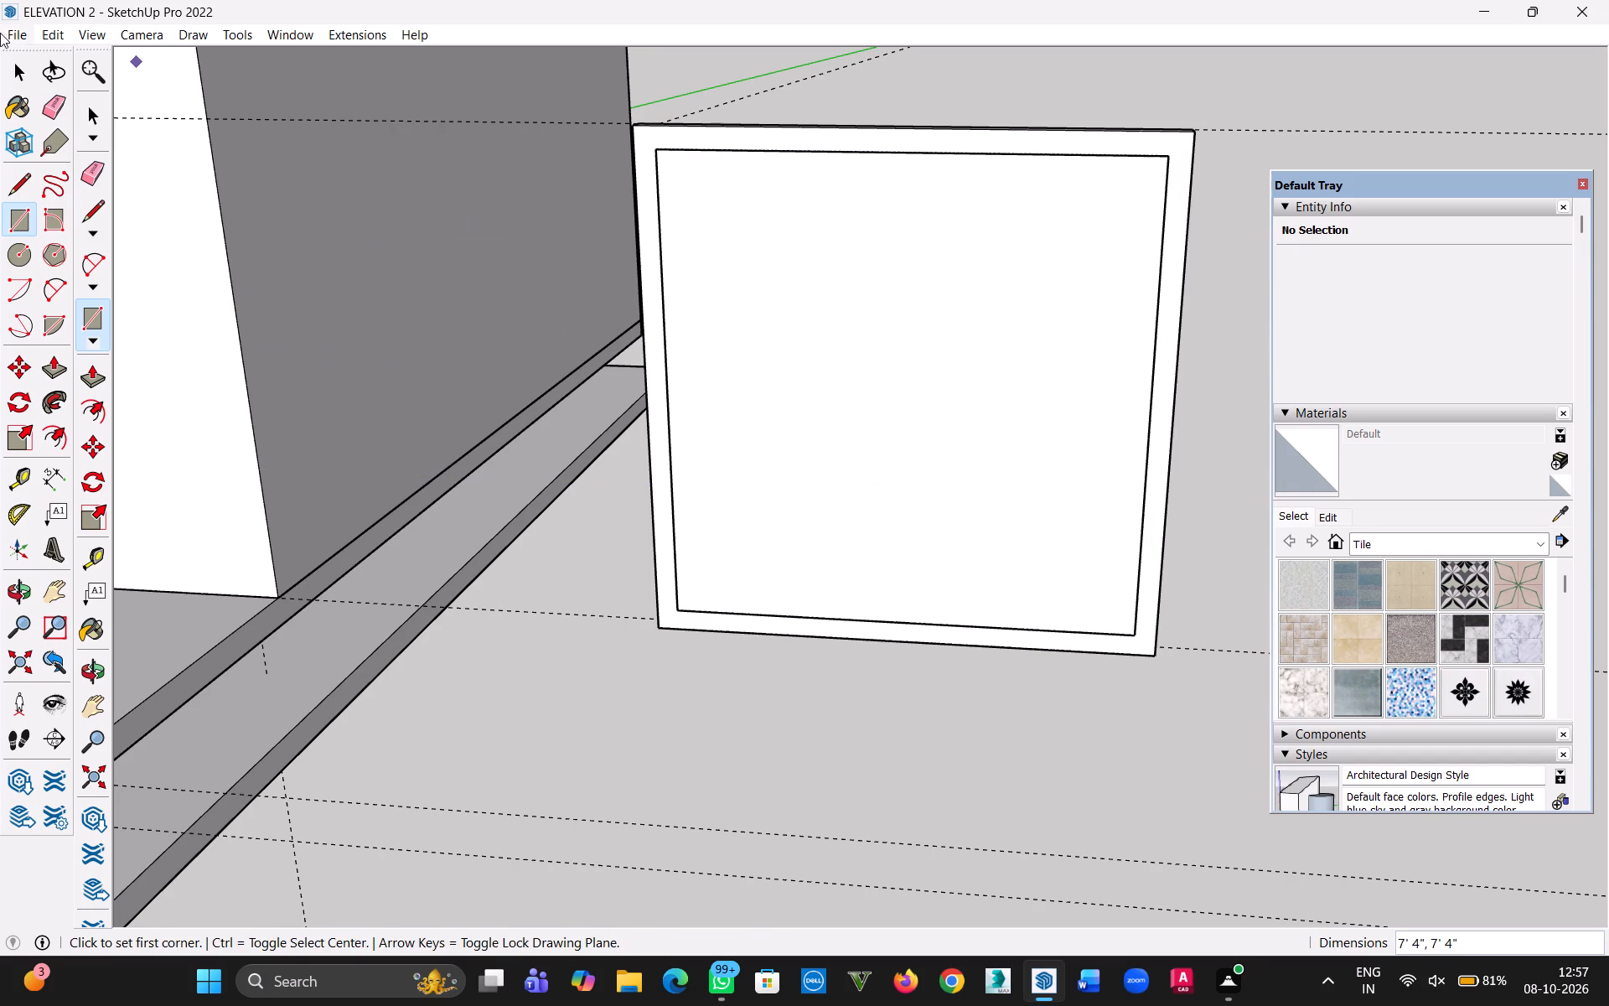
pyautogui.click(14, 67)
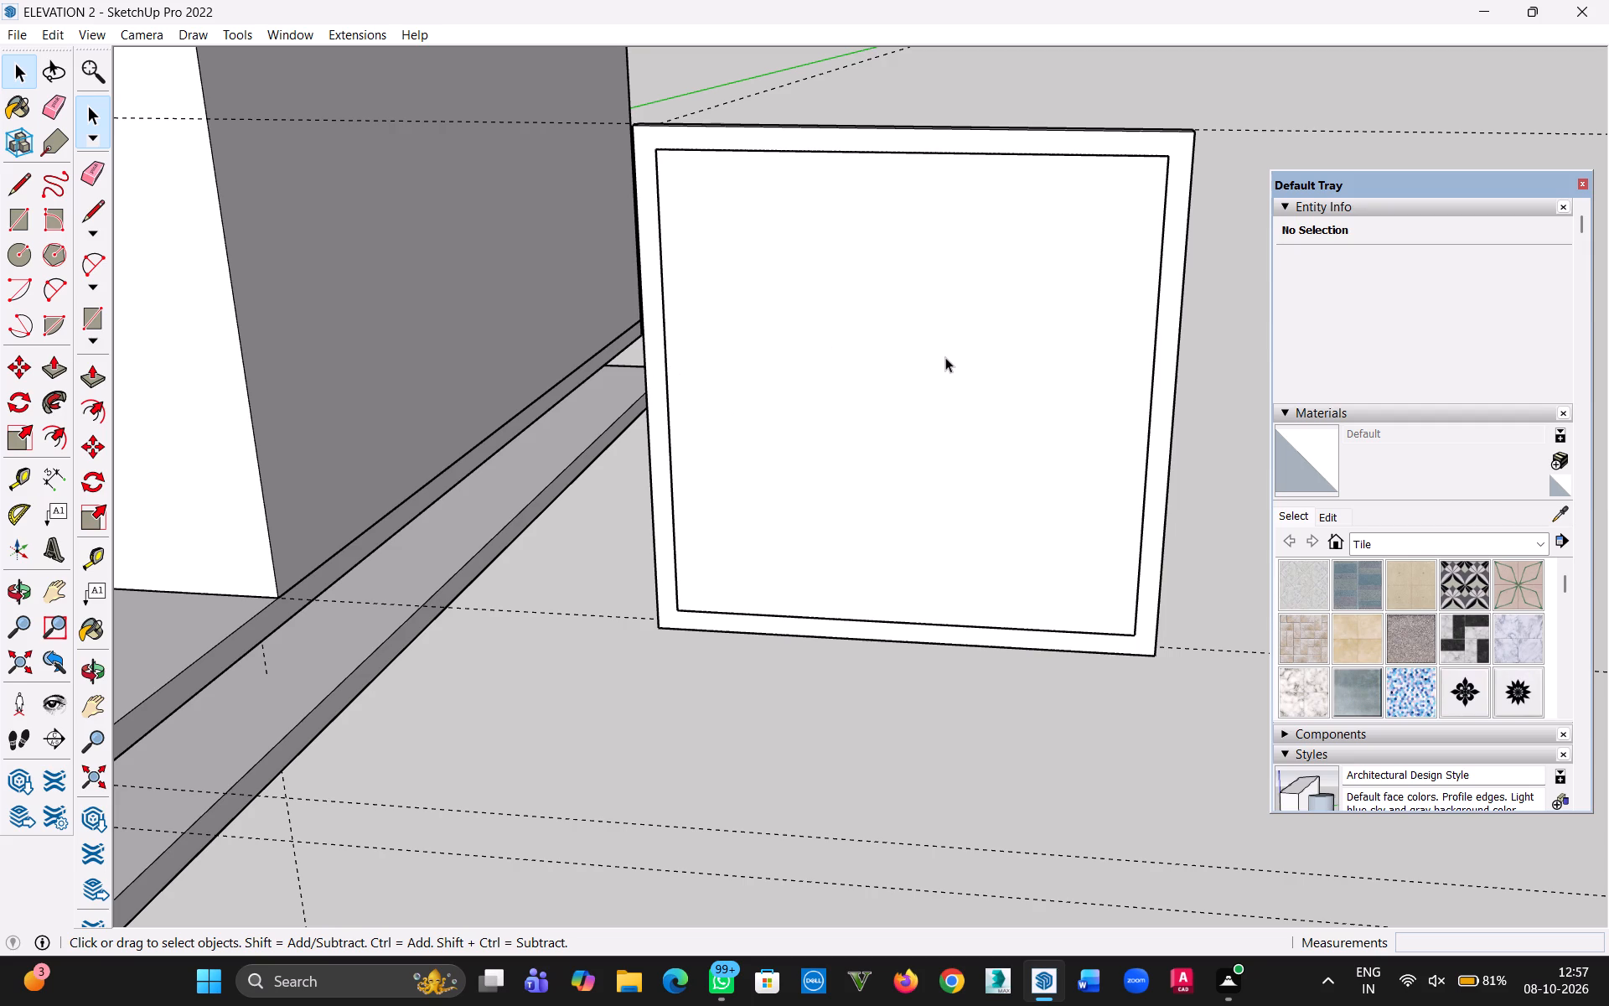
# Place a vertical guide 3' 8" from the frame's inner side edge, at the midpoint of the panel.
pyautogui.press('t')
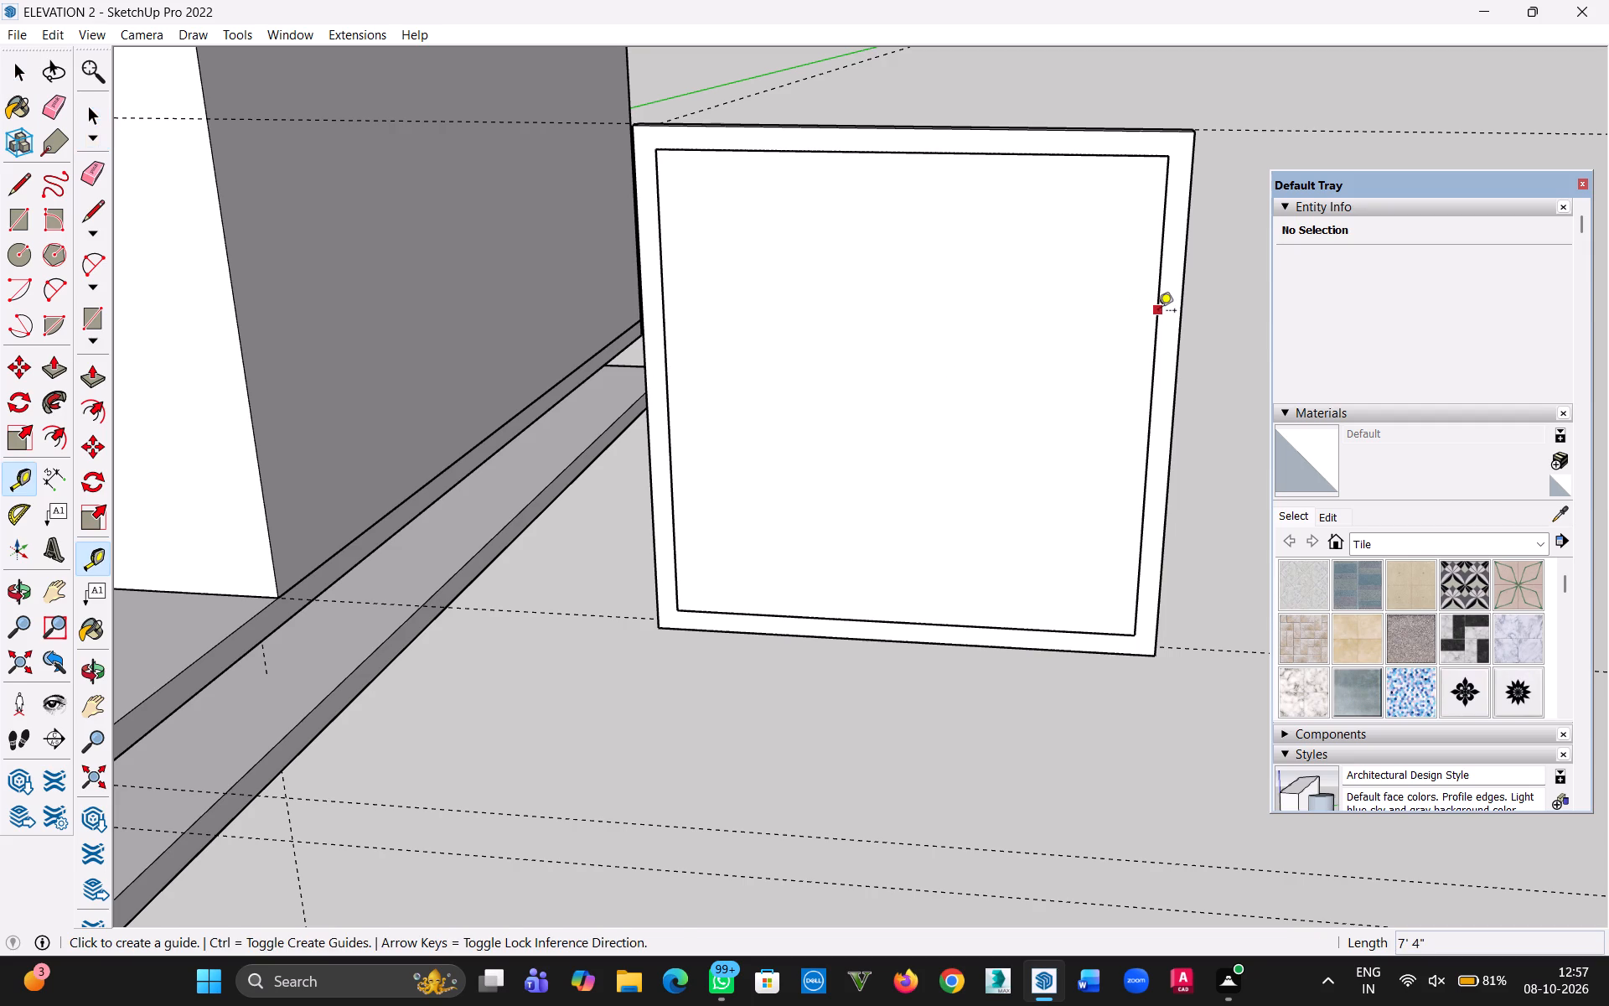
pyautogui.click(1158, 313)
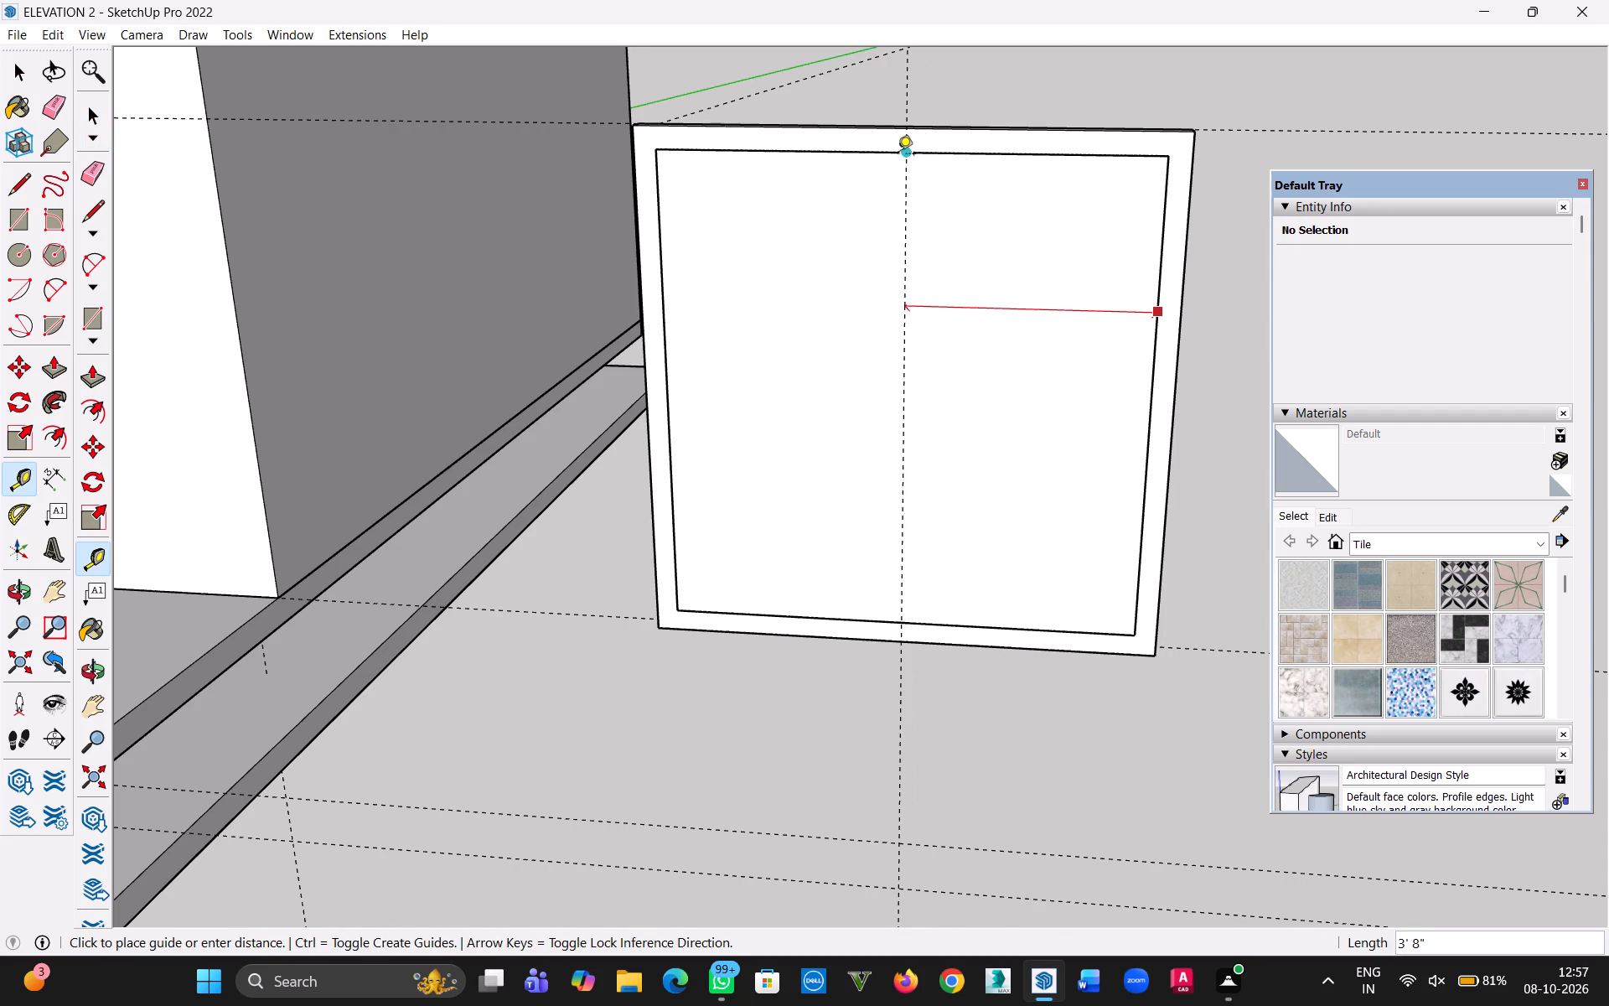
pyautogui.click(898, 155)
pyautogui.click(10, 70)
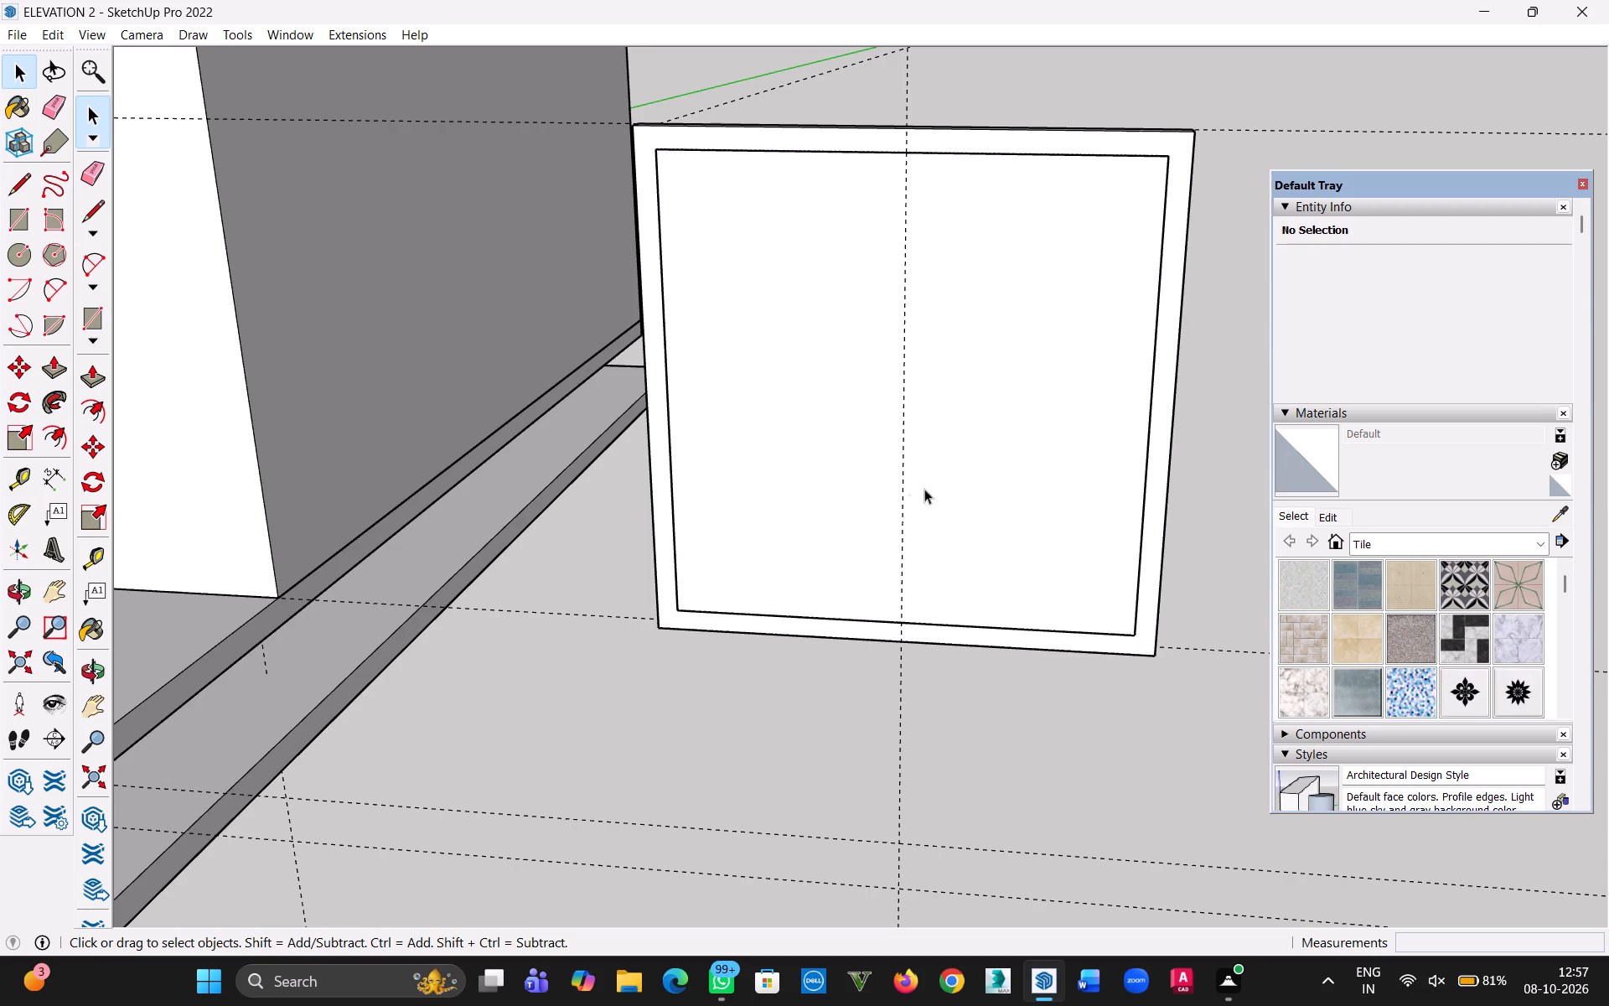
# Draw a 7' 4" vertical line along the centre guide, dividing the inner panel into two equal halves.
pyautogui.press('l')
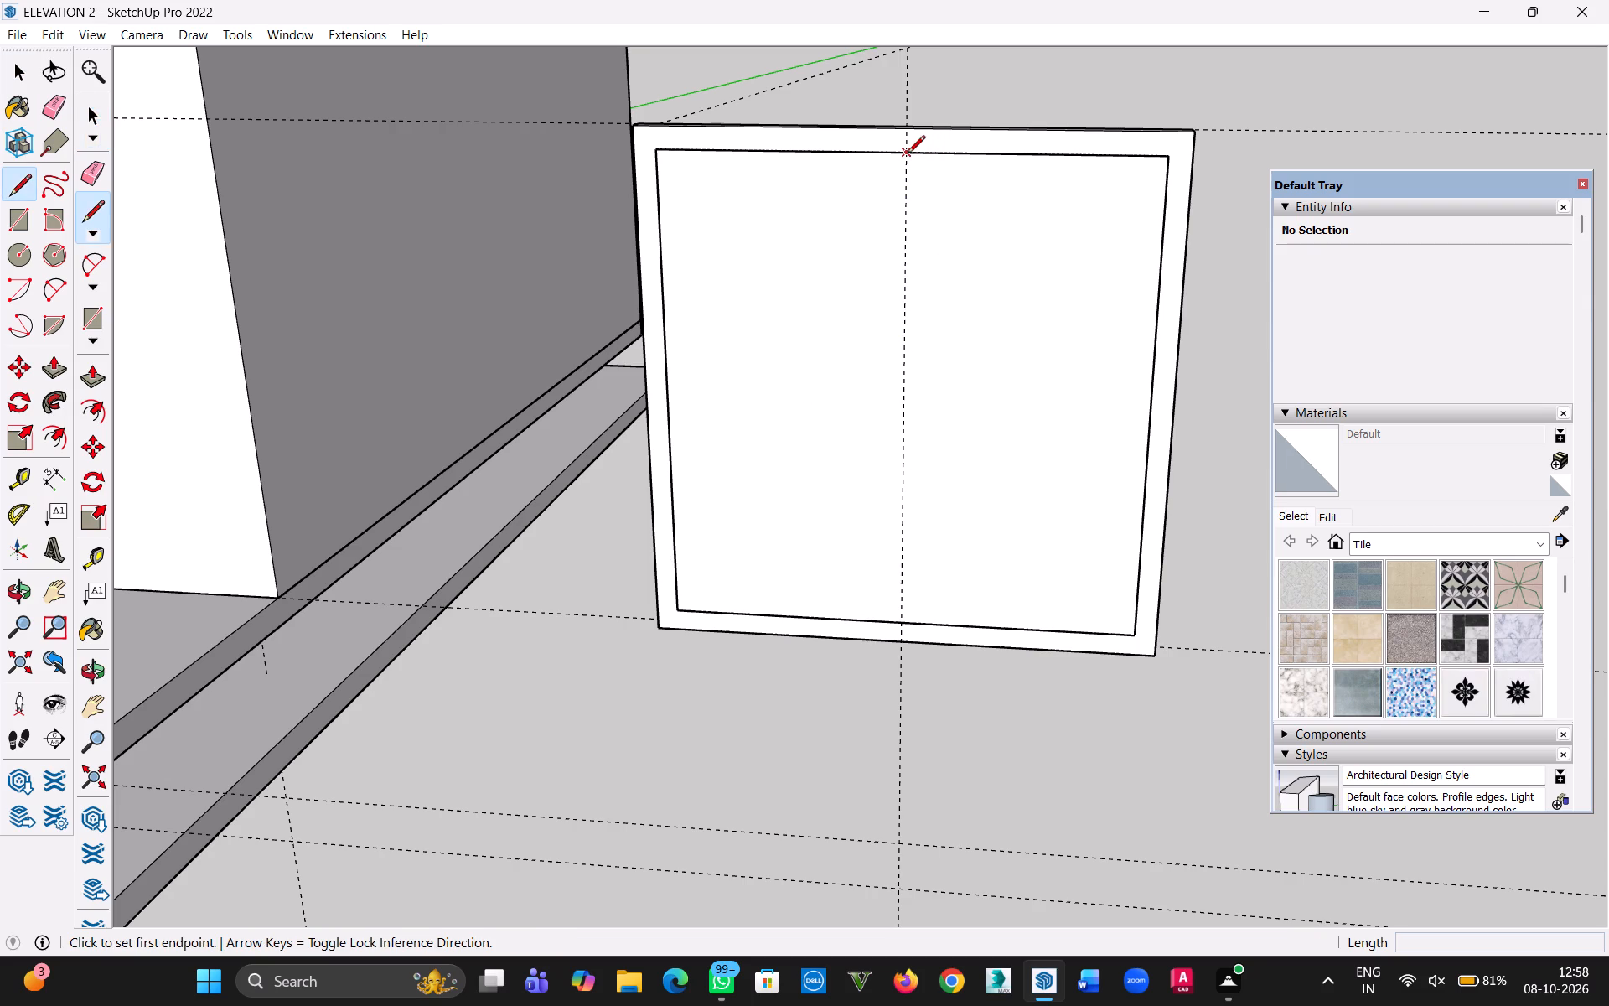
pyautogui.click(908, 154)
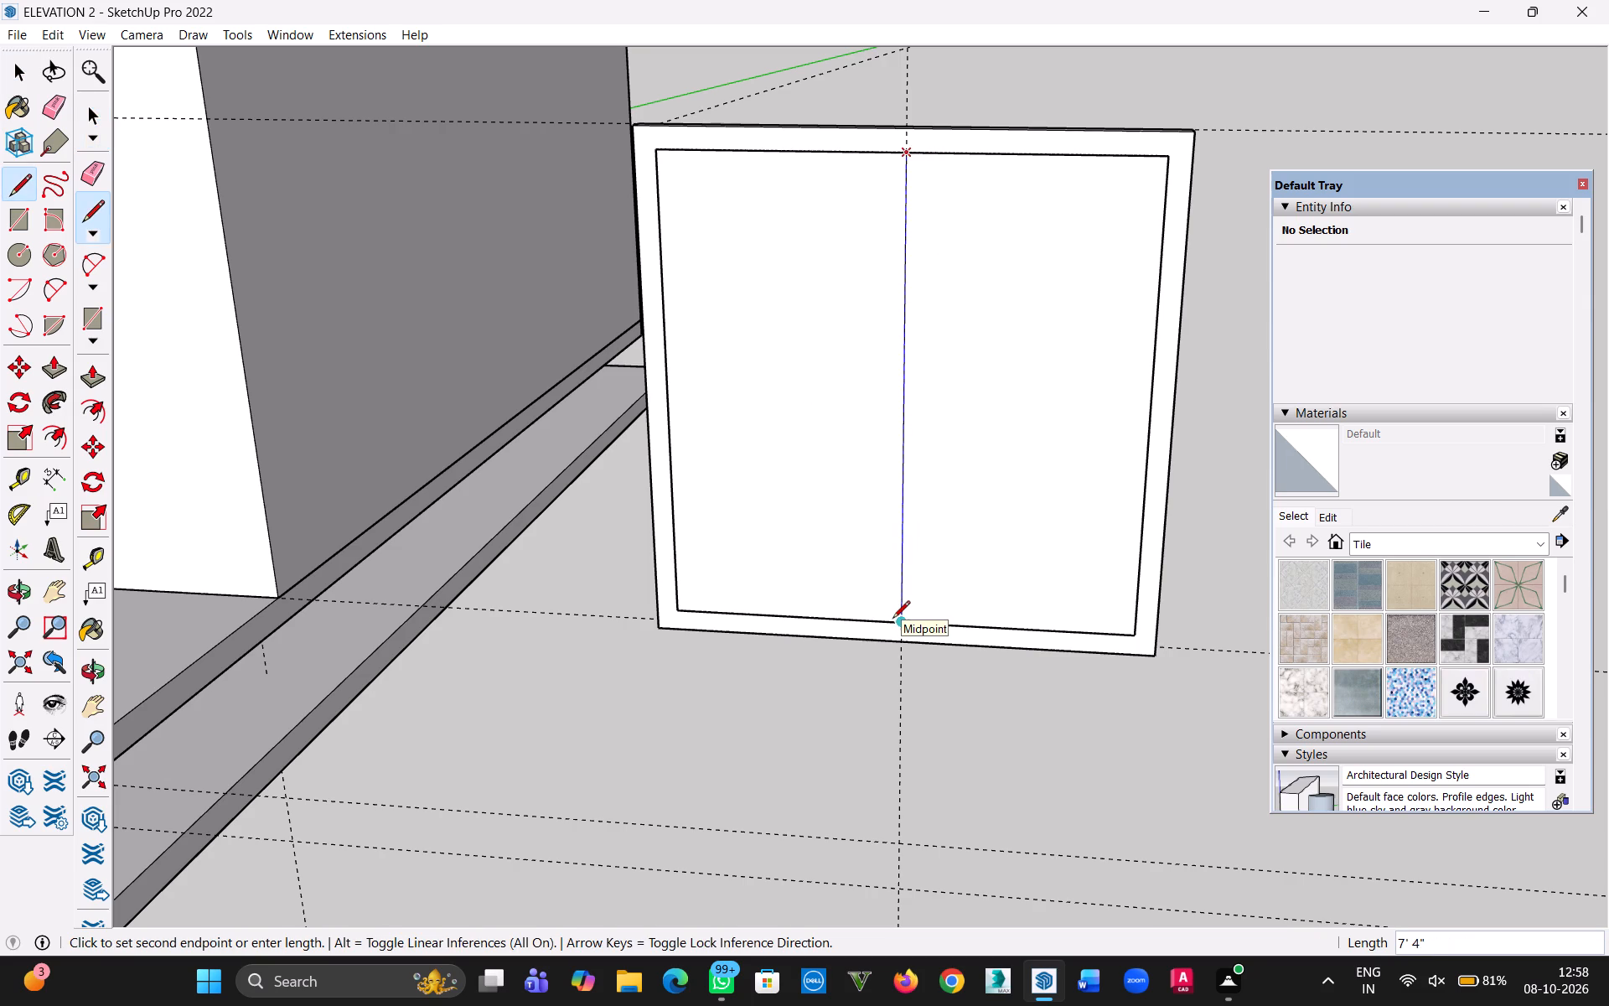
pyautogui.click(892, 620)
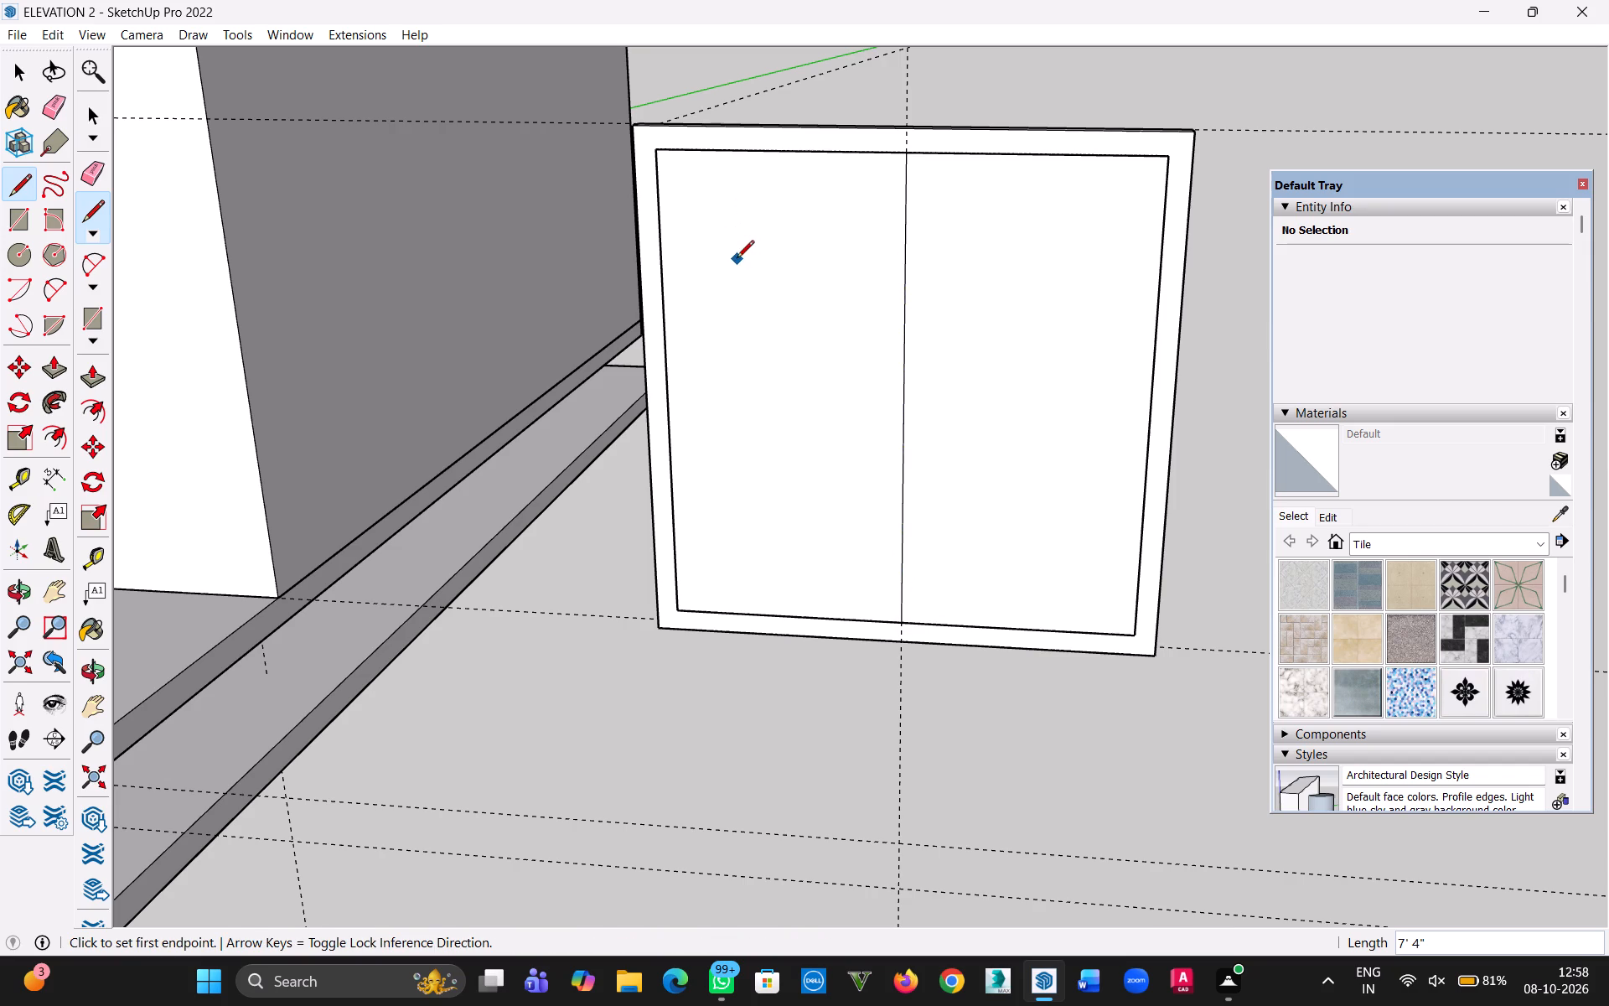
pyautogui.click(9, 74)
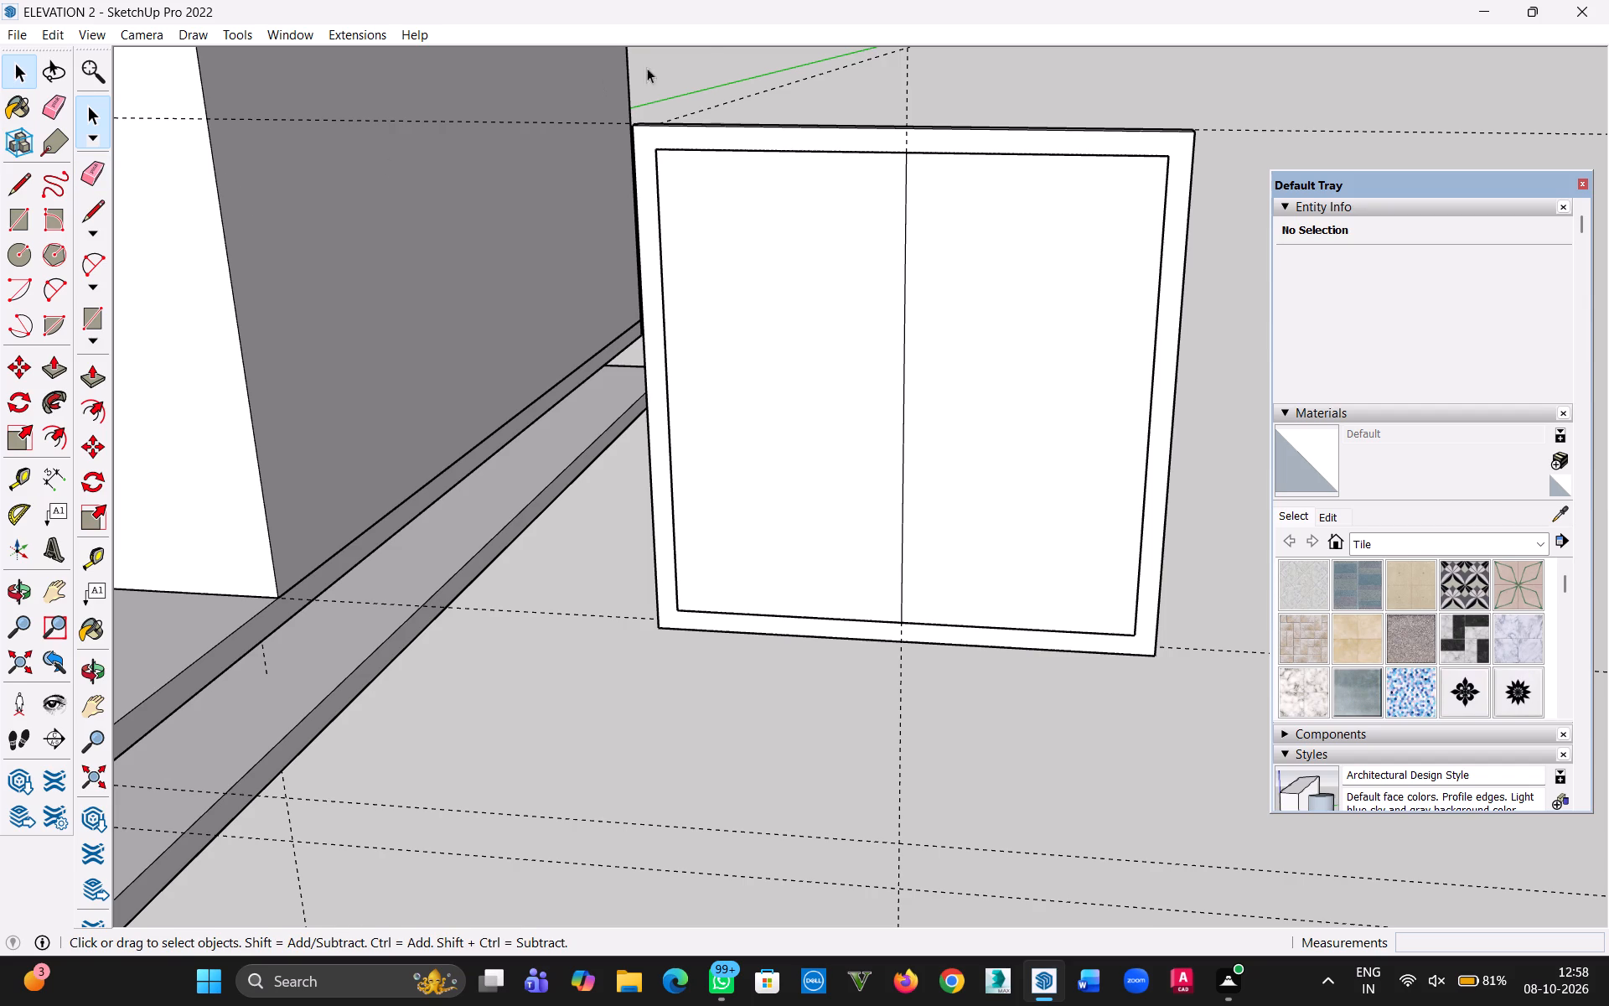
# Place a vertical guide 1" from the inner panel's centre line.
pyautogui.moveTo(778, 277); pyautogui.dragTo(752, 418, button='middle')
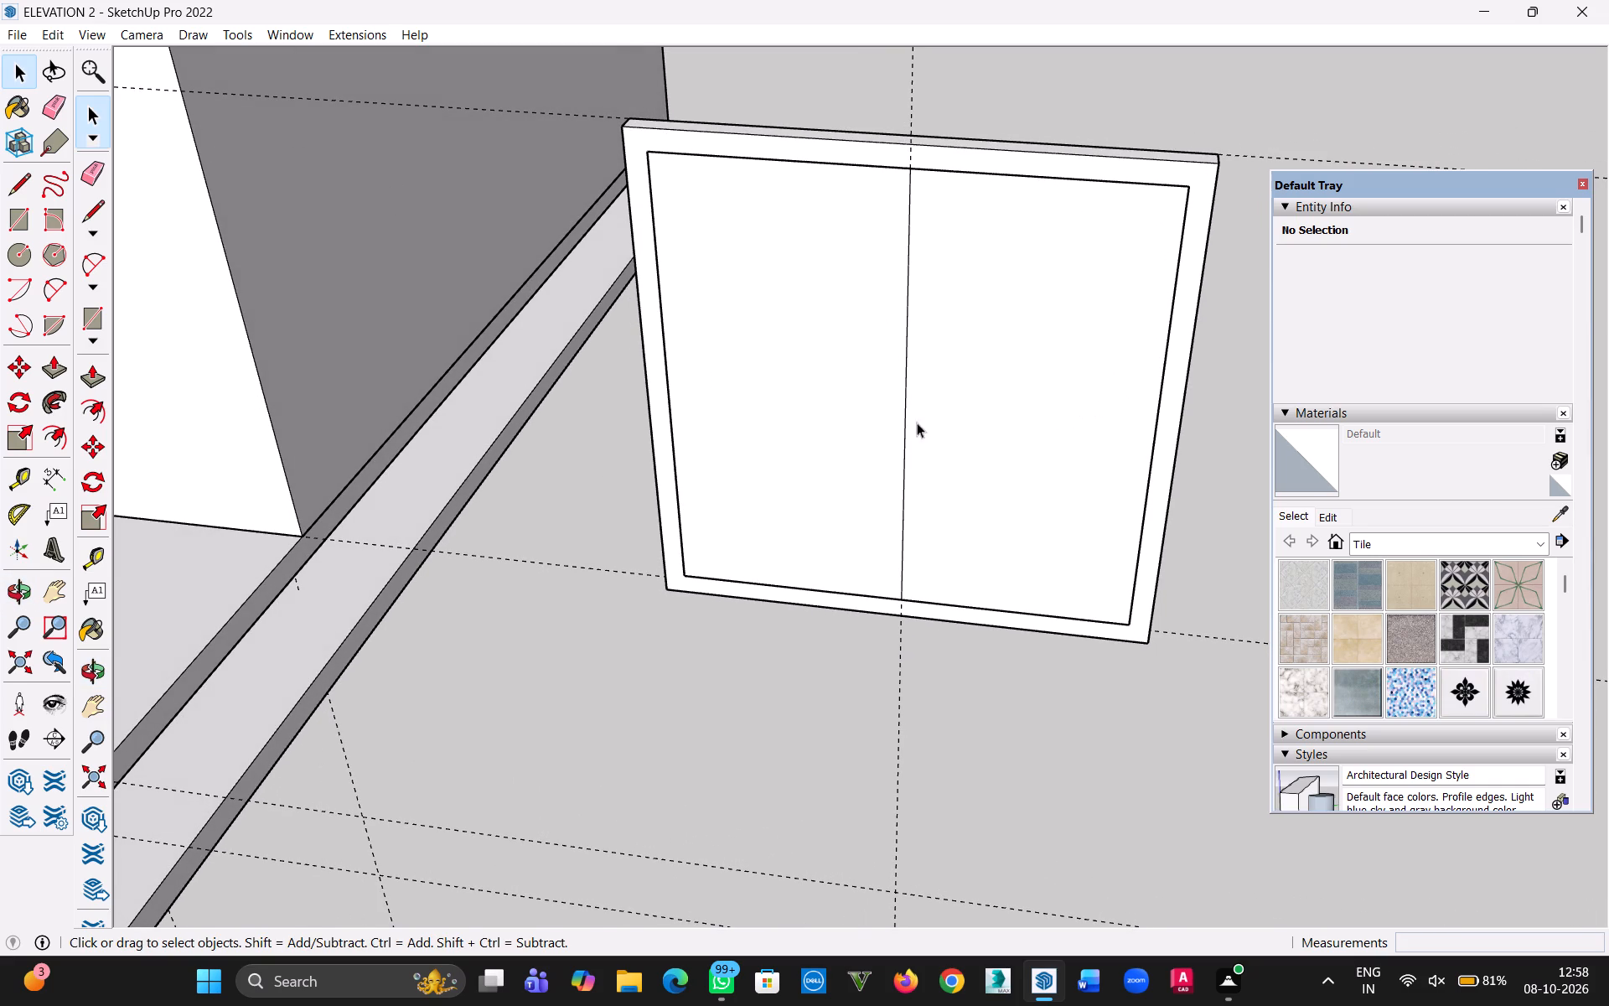
pyautogui.press('t')
pyautogui.click(902, 380)
pyautogui.press('1')
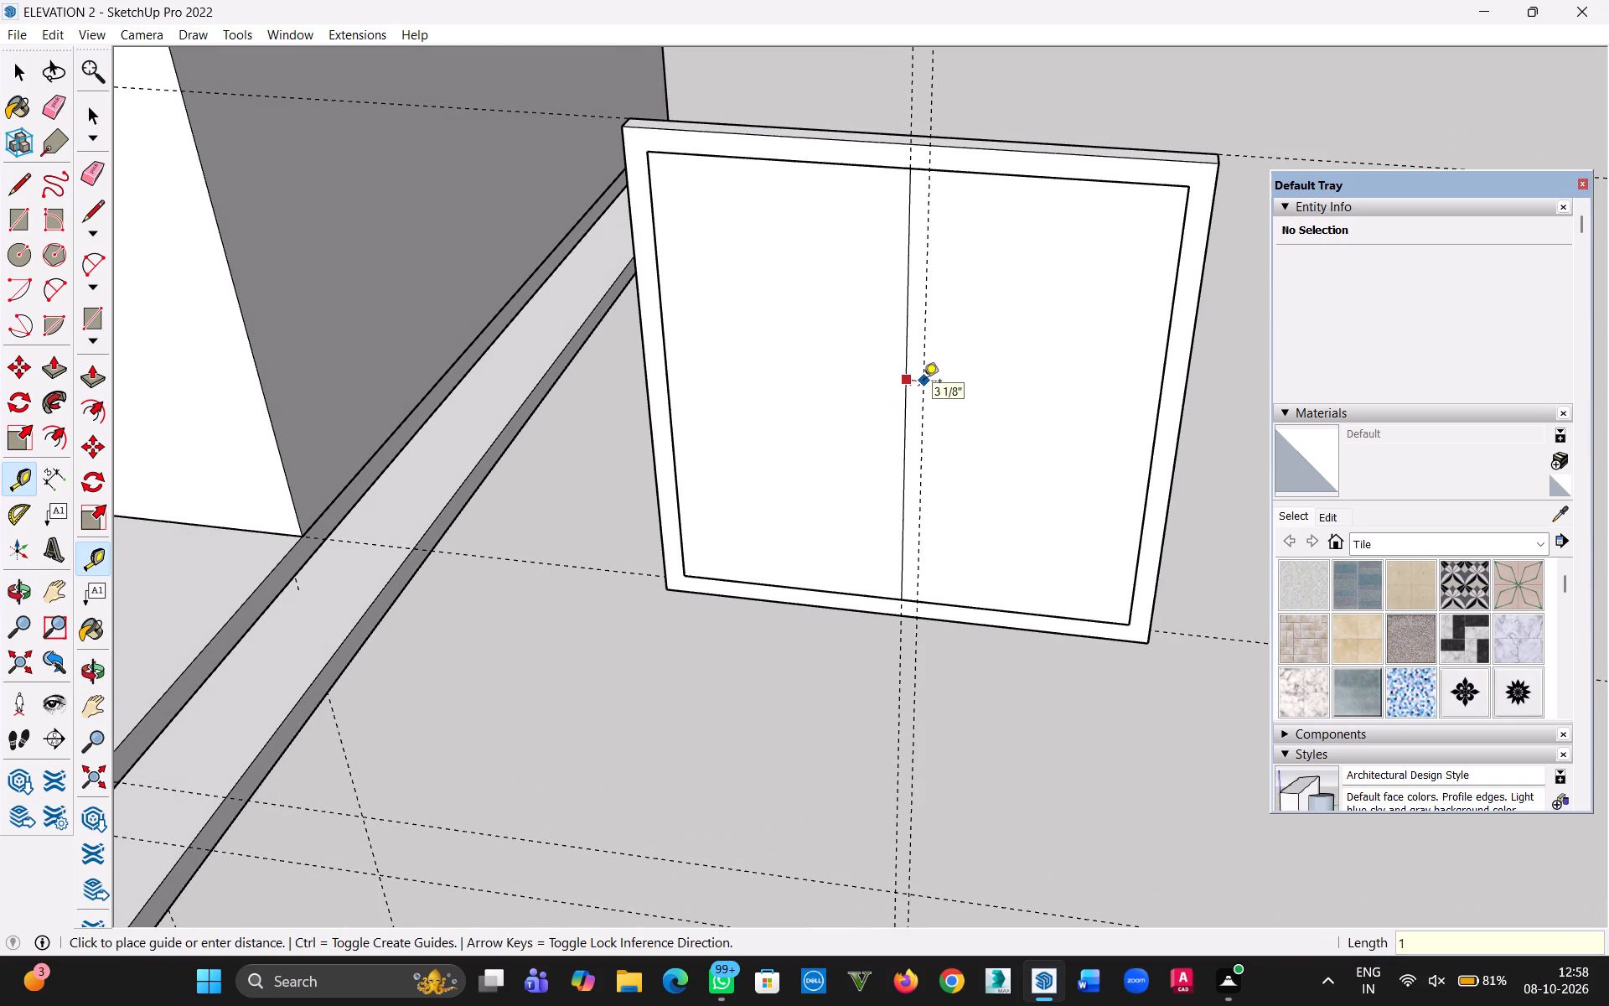
pyautogui.hotkey('shift', '"')
pyautogui.press('Return')
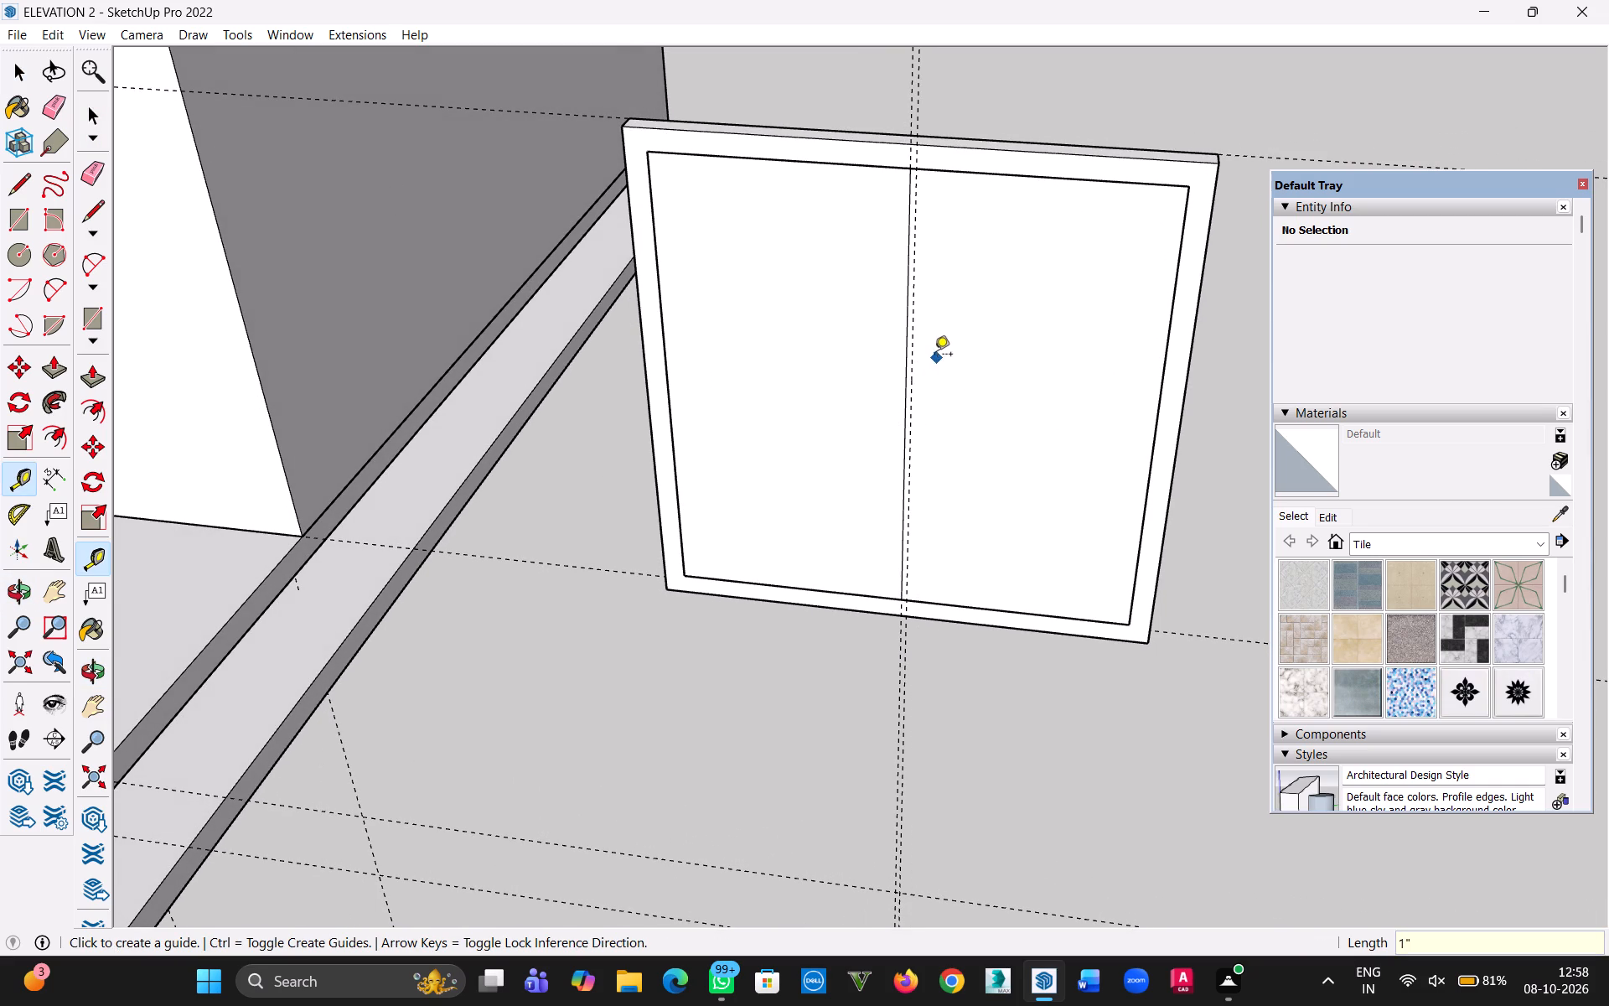
# Draw a 7' 4" vertical line along the new guide, from the panel's top edge to its bottom edge.
pyautogui.scroll(3, 926, 338)
pyautogui.press('l')
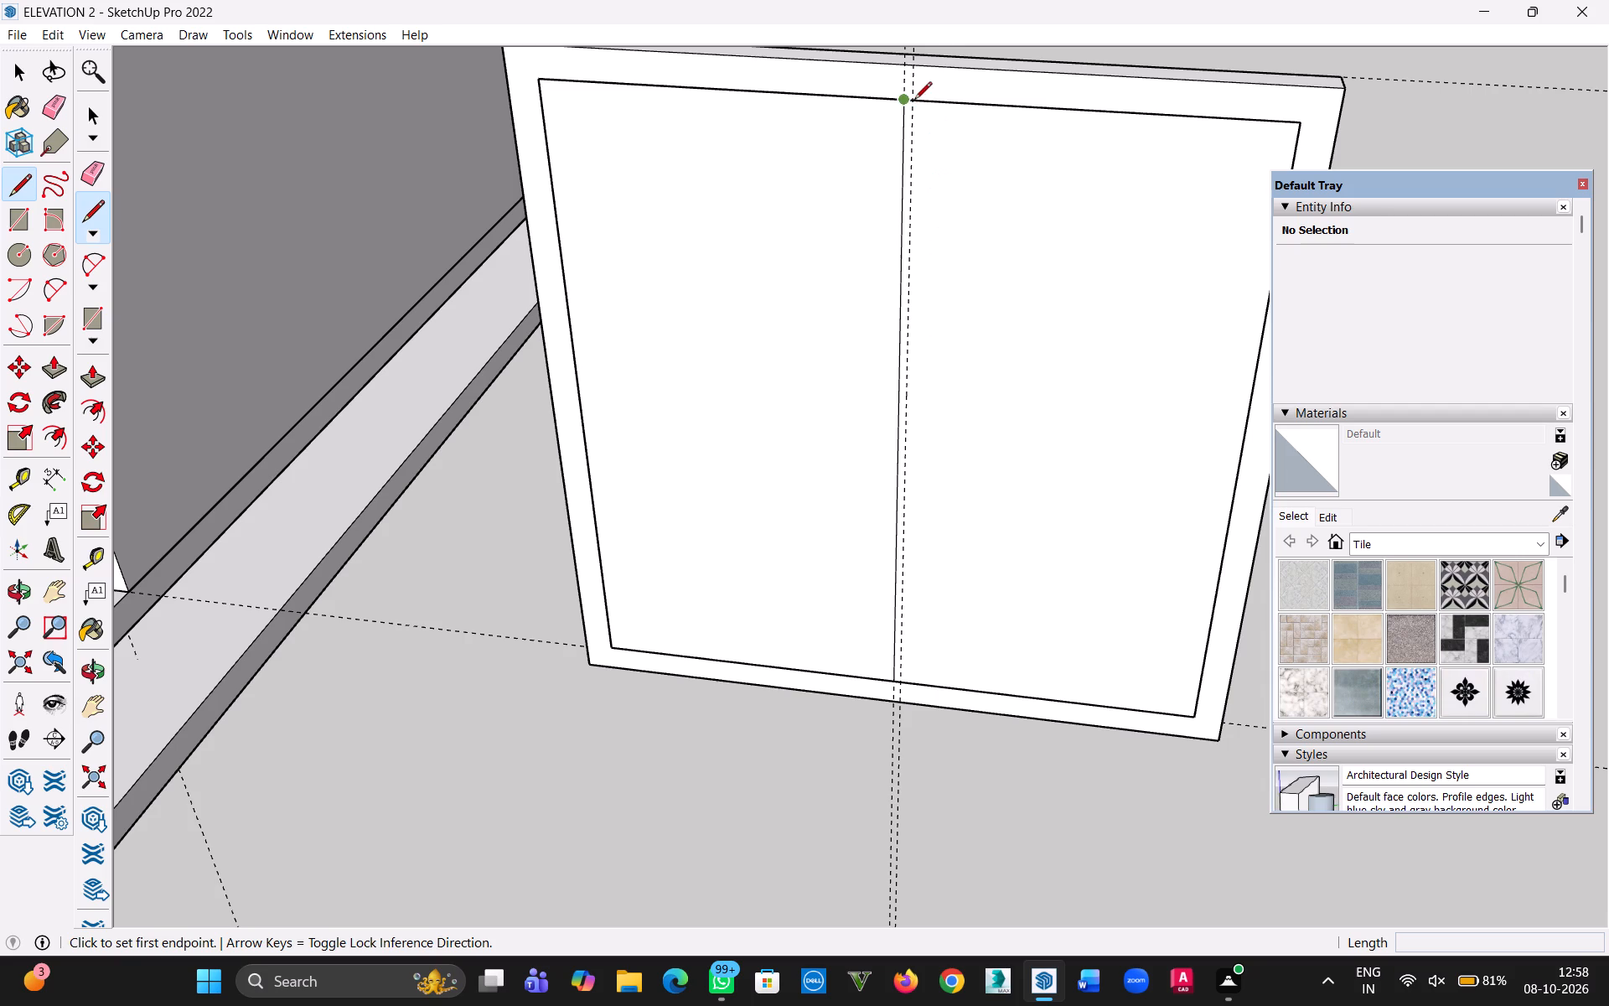
pyautogui.click(918, 105)
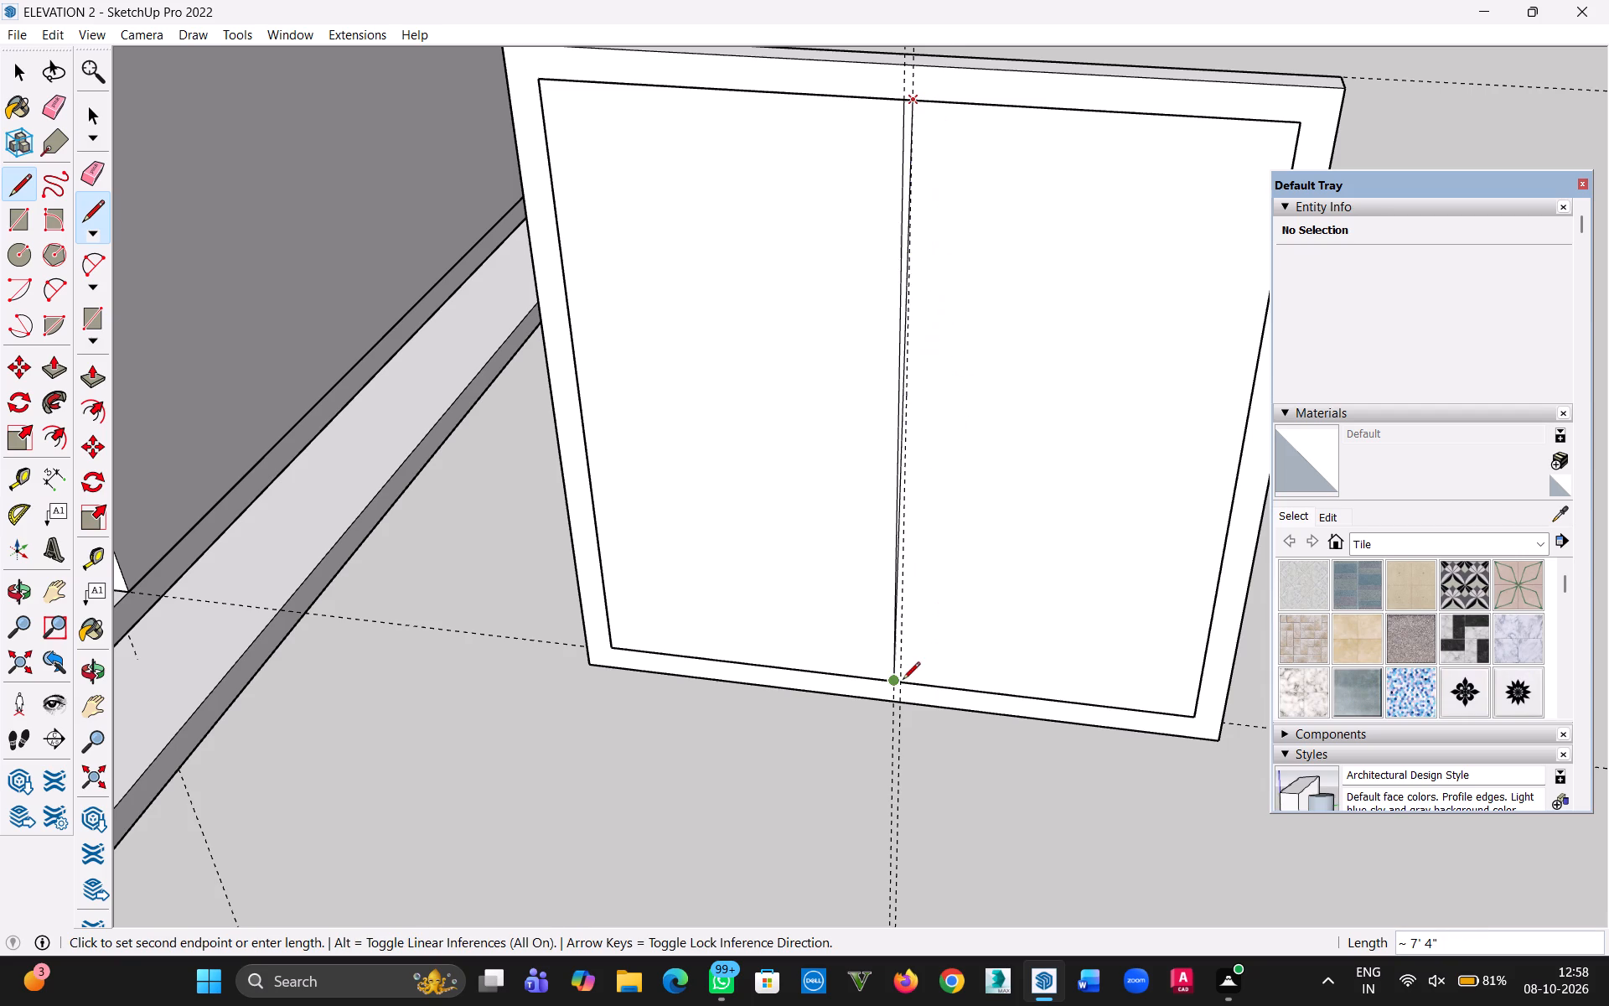
pyautogui.click(907, 686)
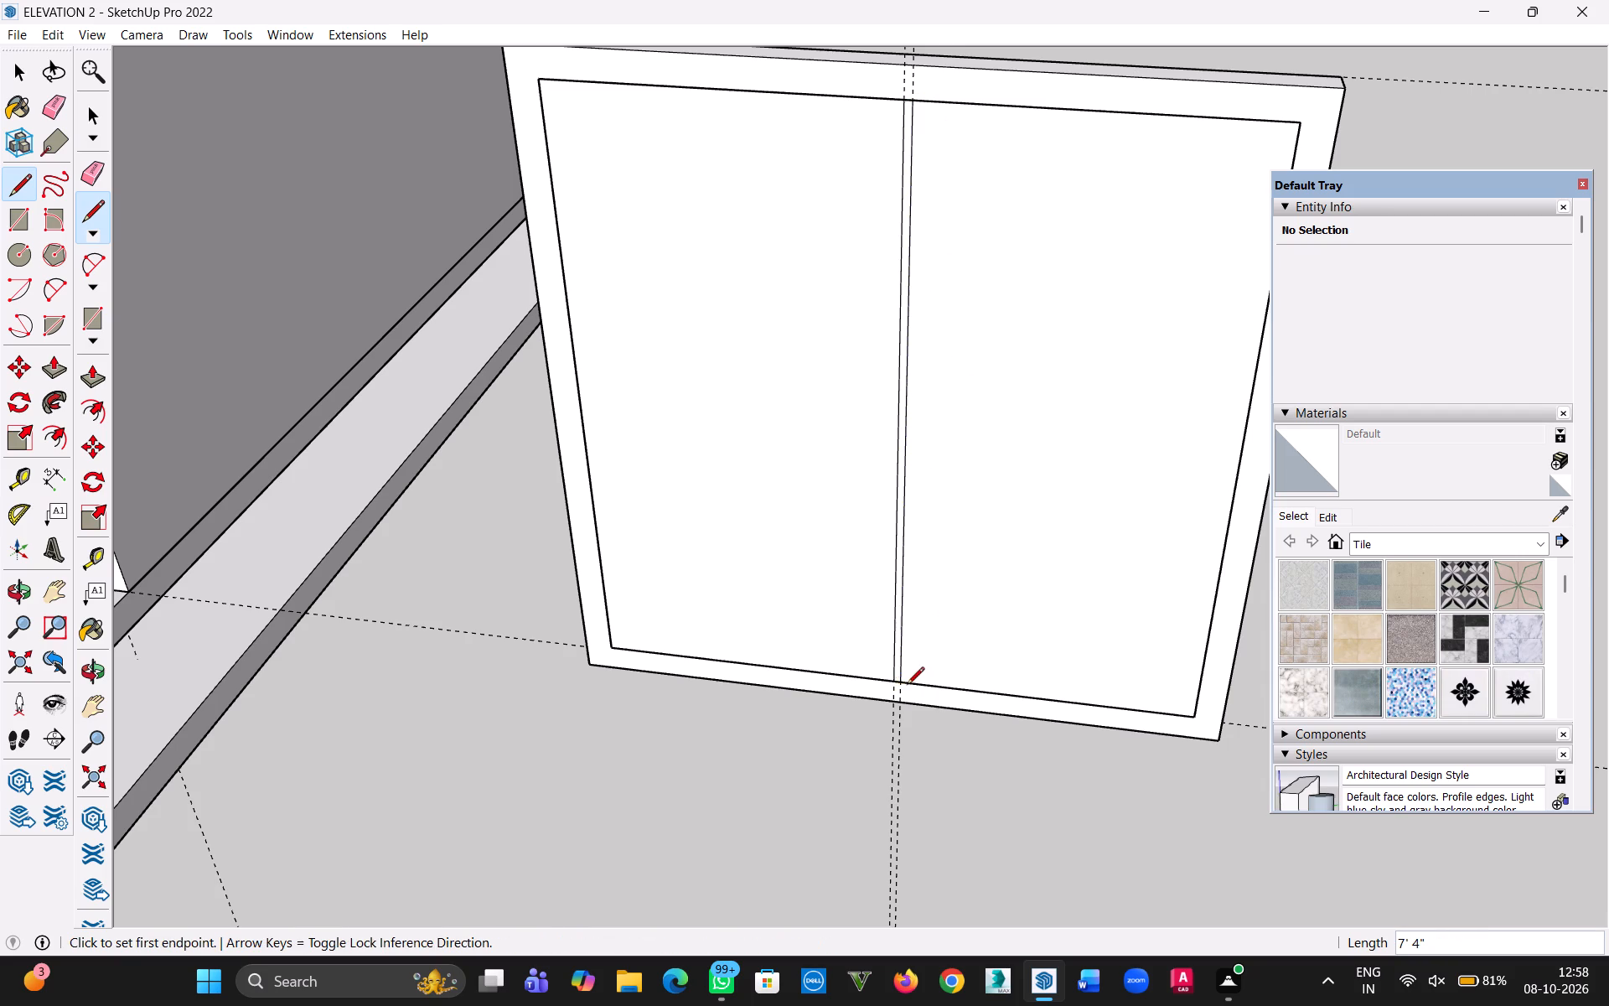
# Delete the original centre line and the narrower of the two panel faces, leaving the wider face in the frame.
pyautogui.click(28, 80)
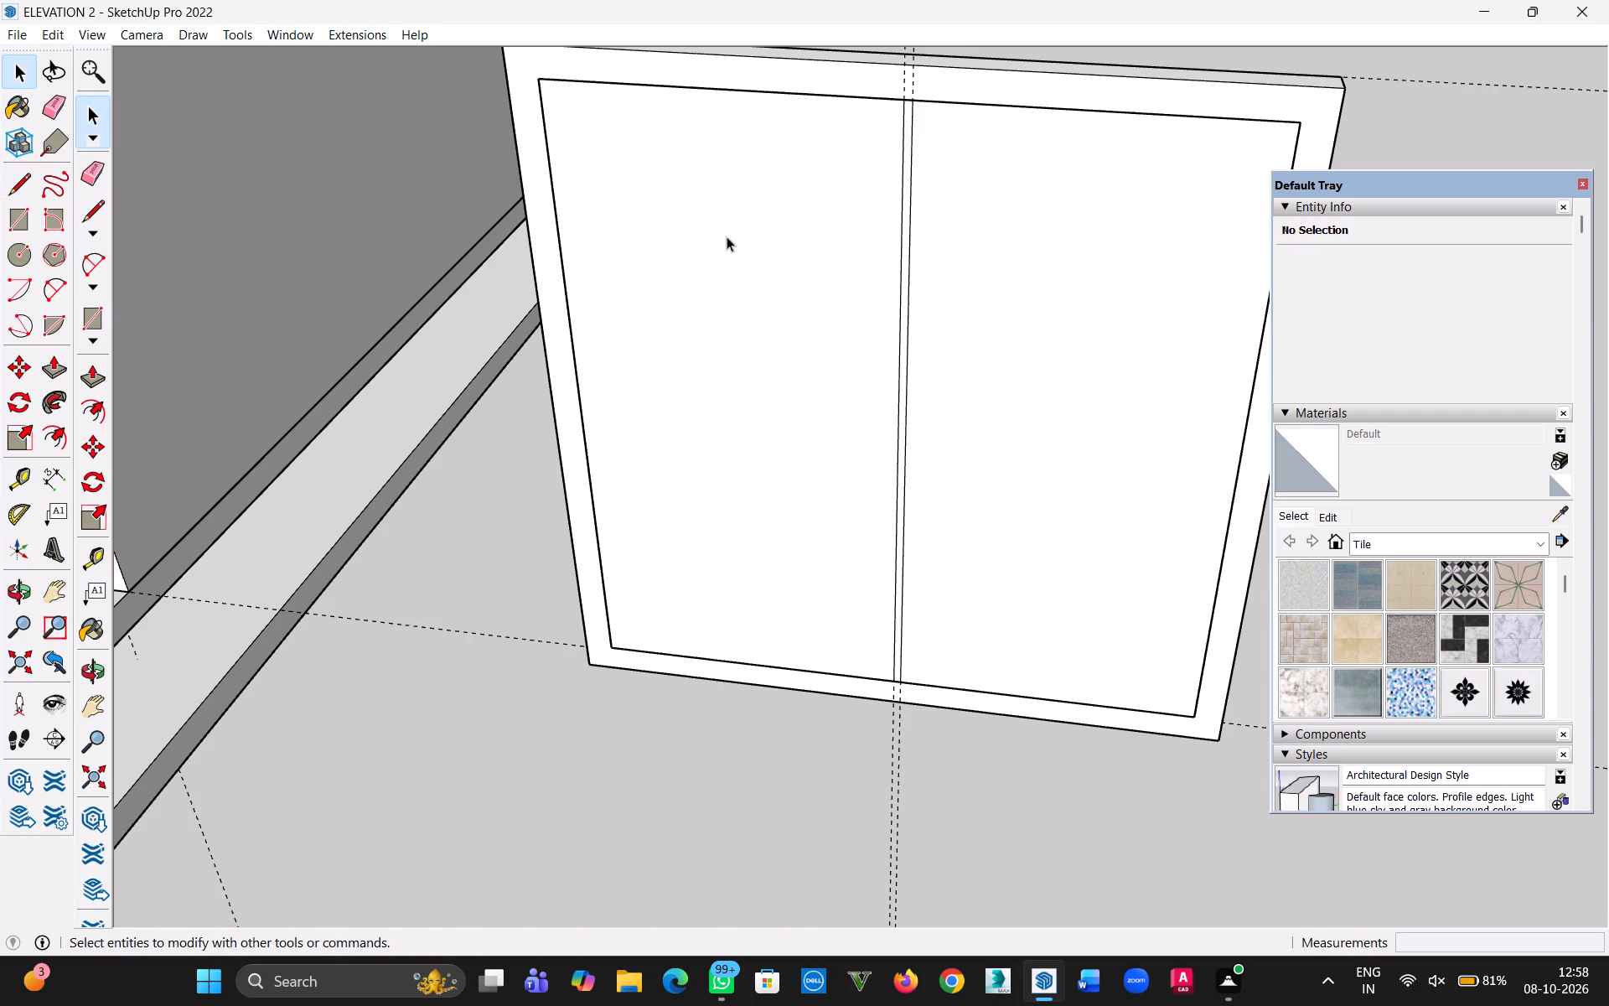
pyautogui.click(902, 257)
pyautogui.press('Delete')
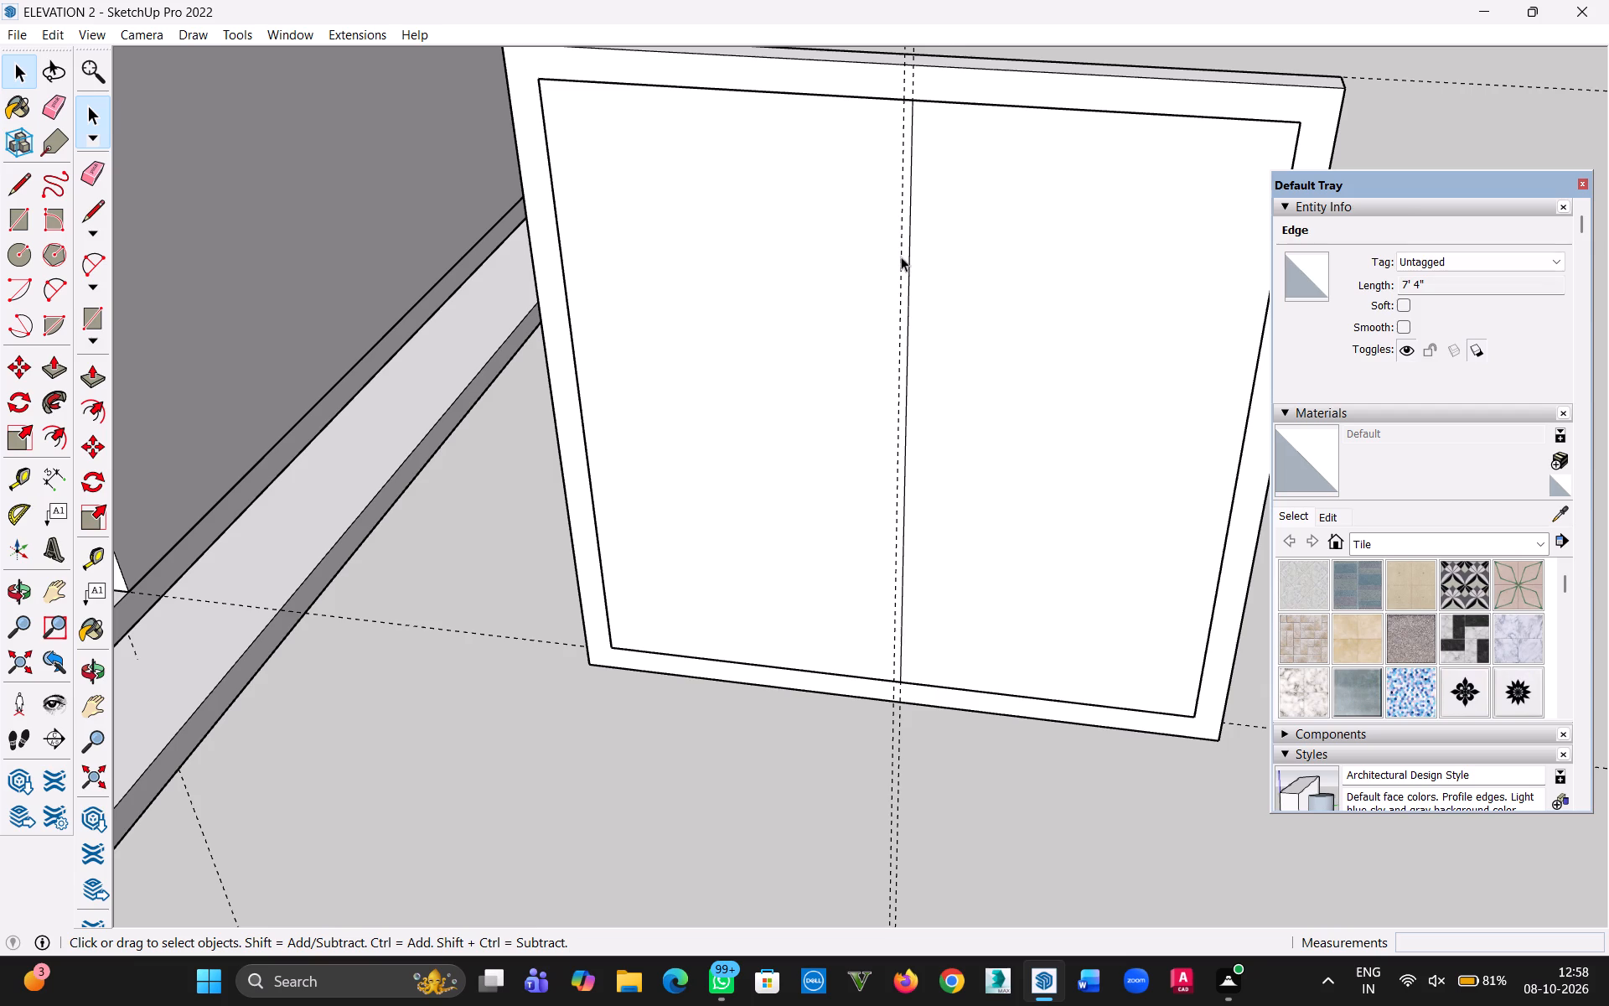
pyautogui.click(1042, 292)
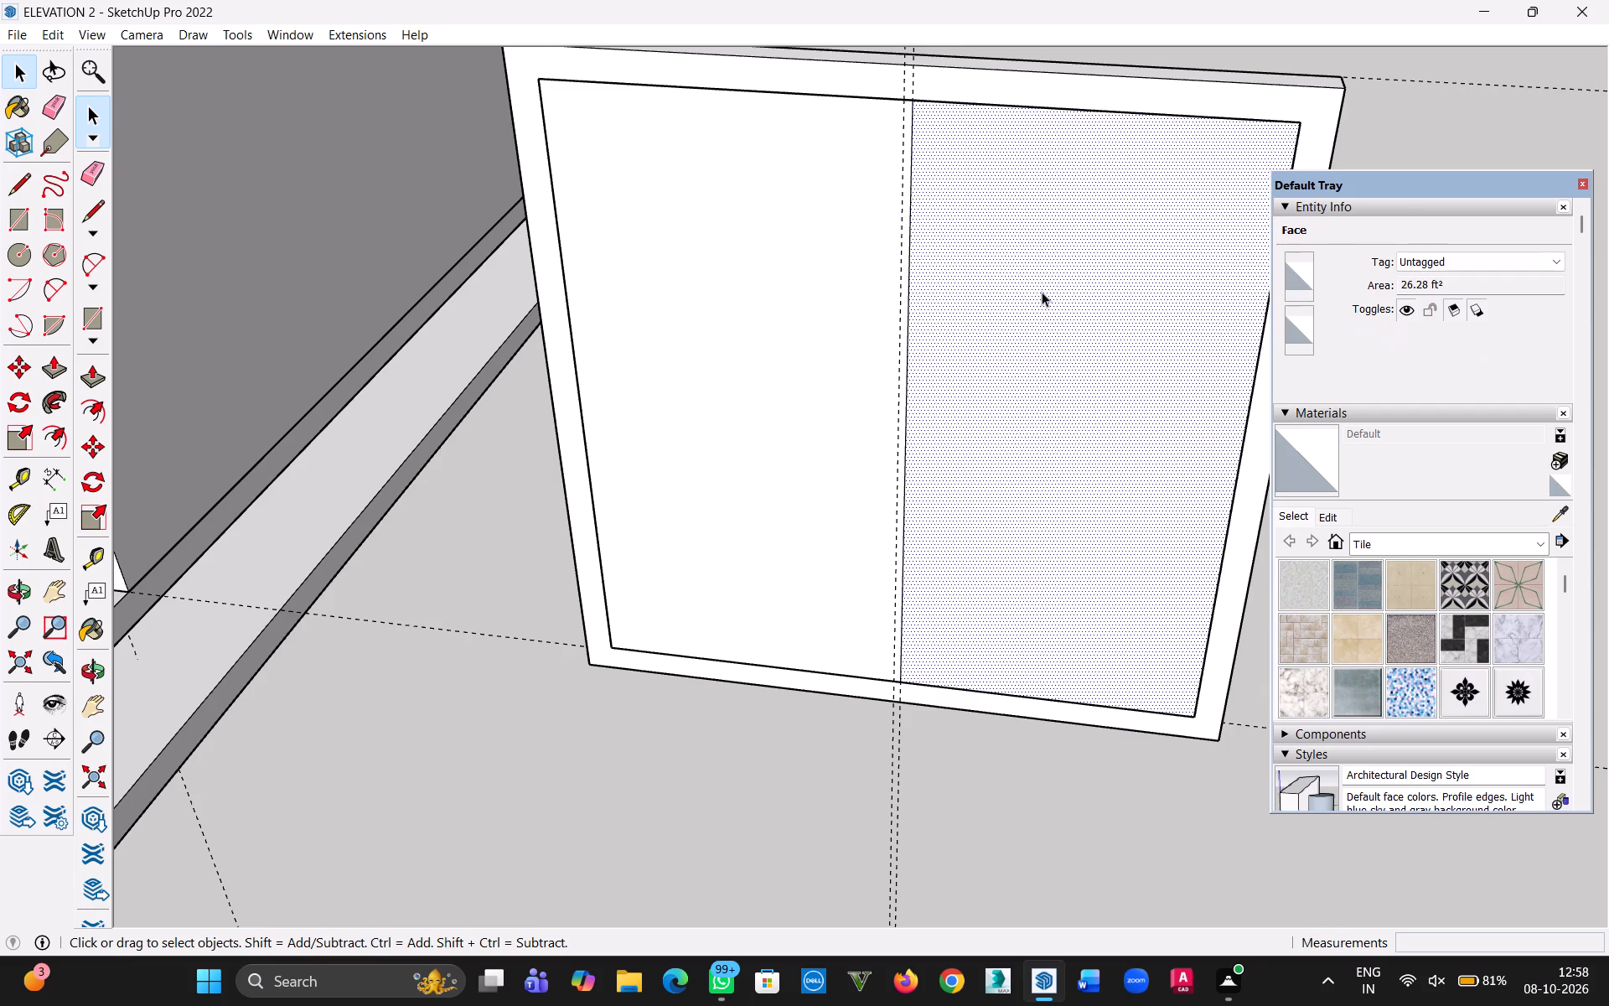
pyautogui.press('Delete')
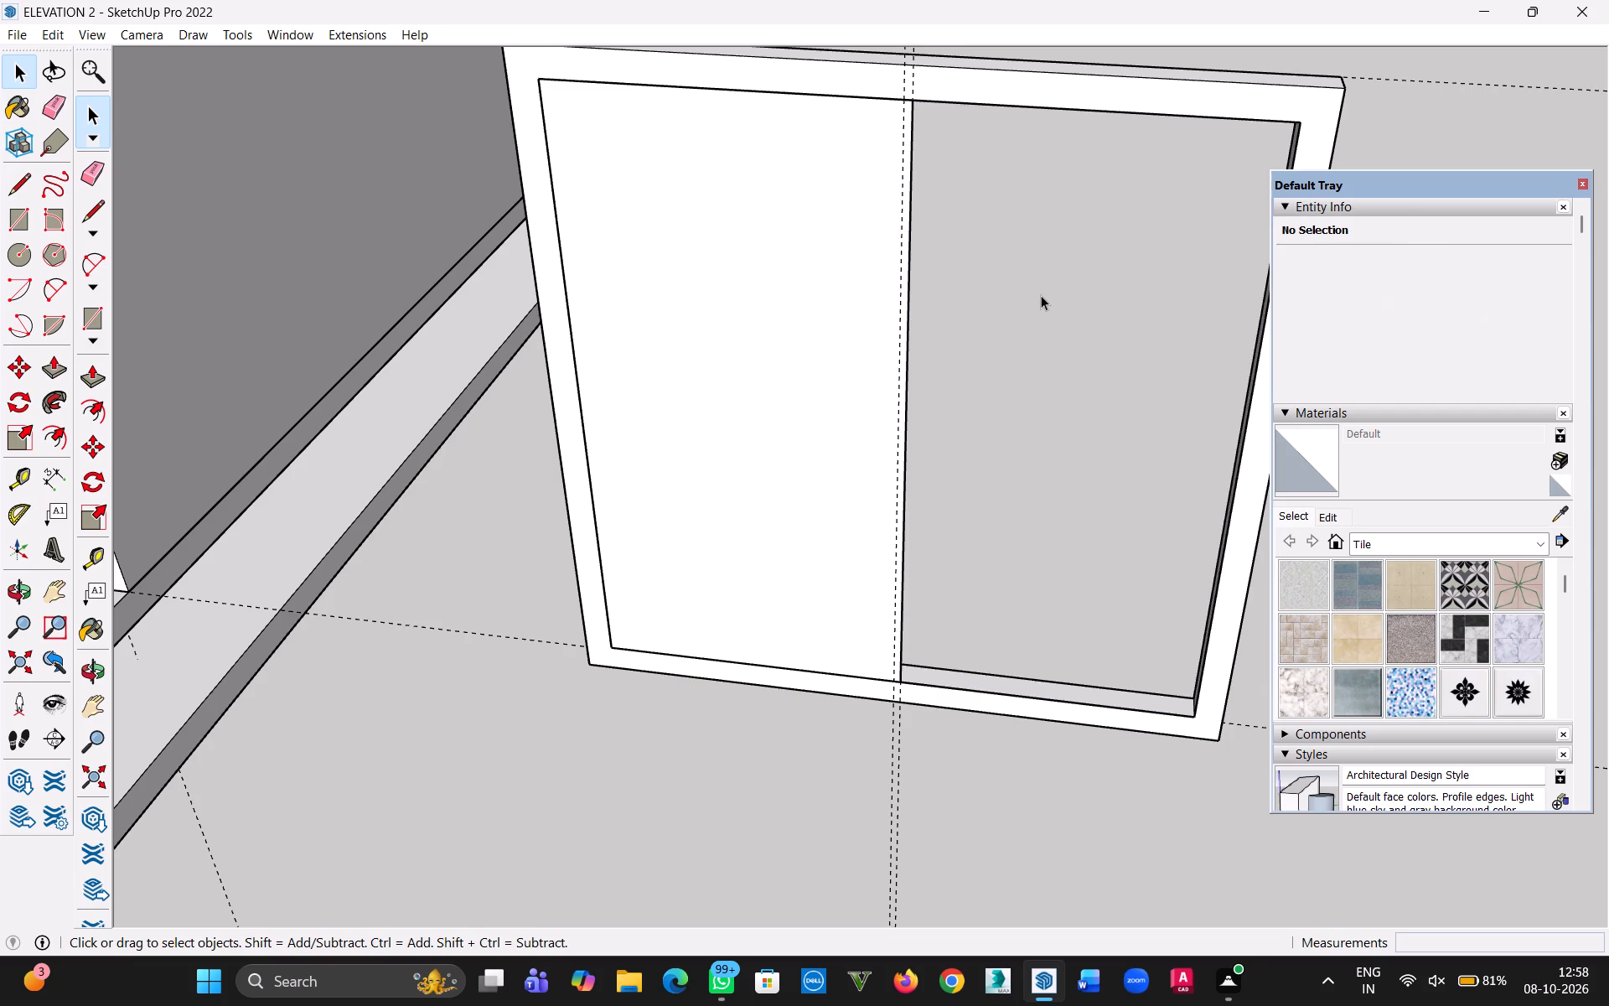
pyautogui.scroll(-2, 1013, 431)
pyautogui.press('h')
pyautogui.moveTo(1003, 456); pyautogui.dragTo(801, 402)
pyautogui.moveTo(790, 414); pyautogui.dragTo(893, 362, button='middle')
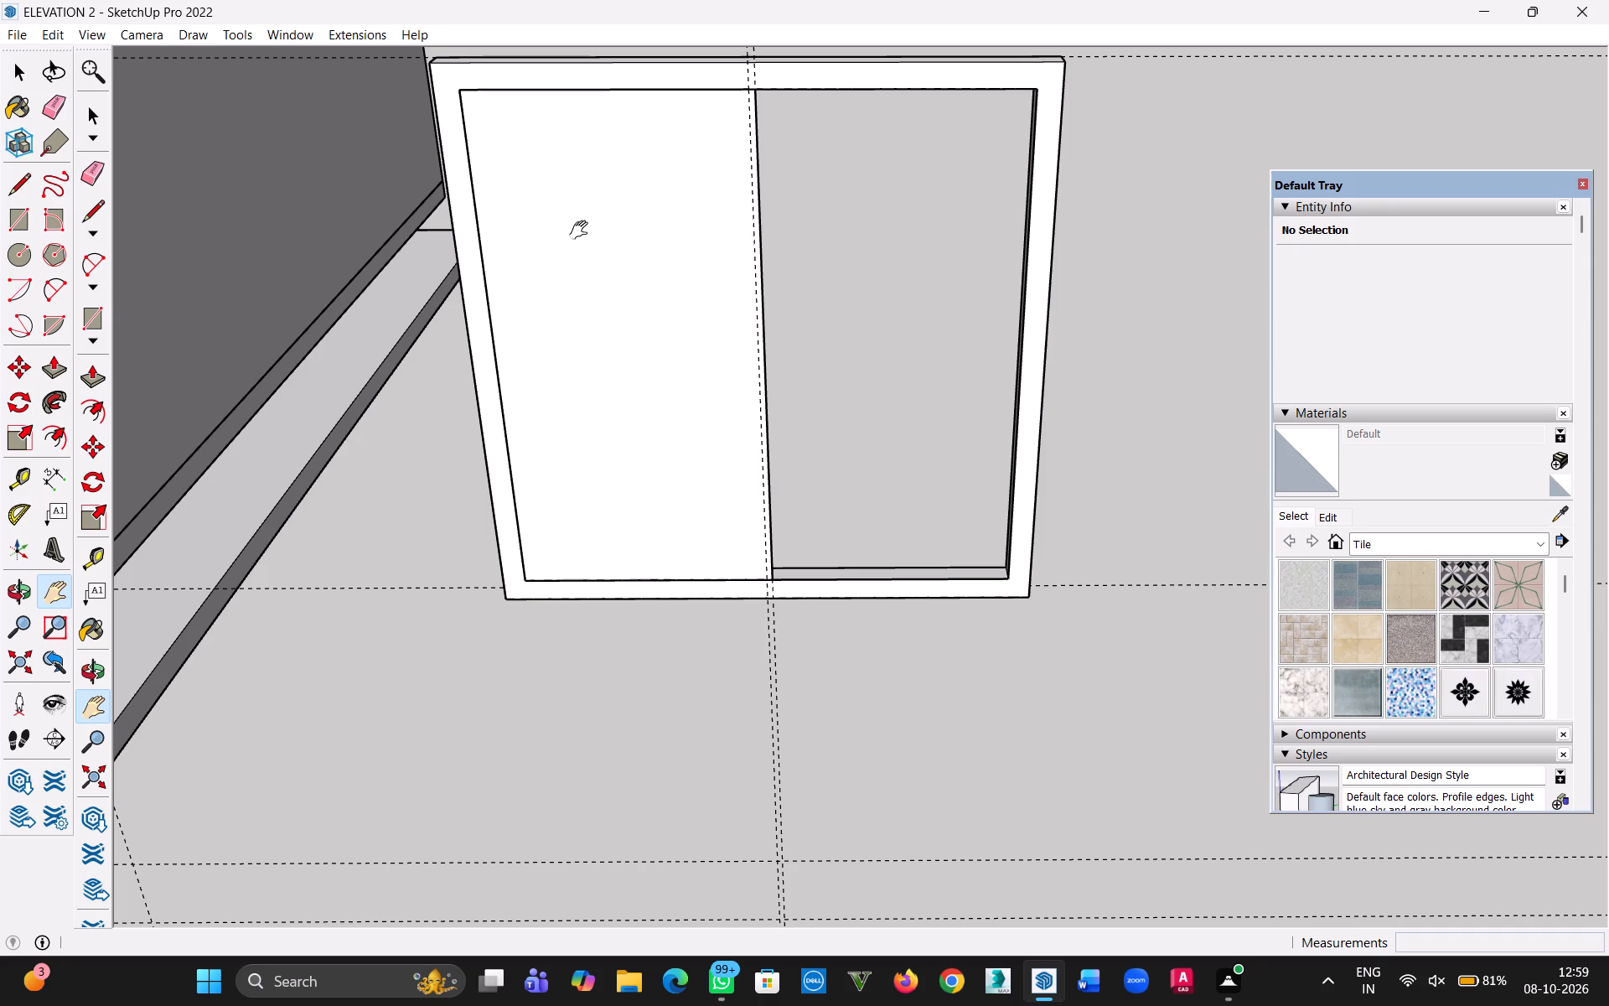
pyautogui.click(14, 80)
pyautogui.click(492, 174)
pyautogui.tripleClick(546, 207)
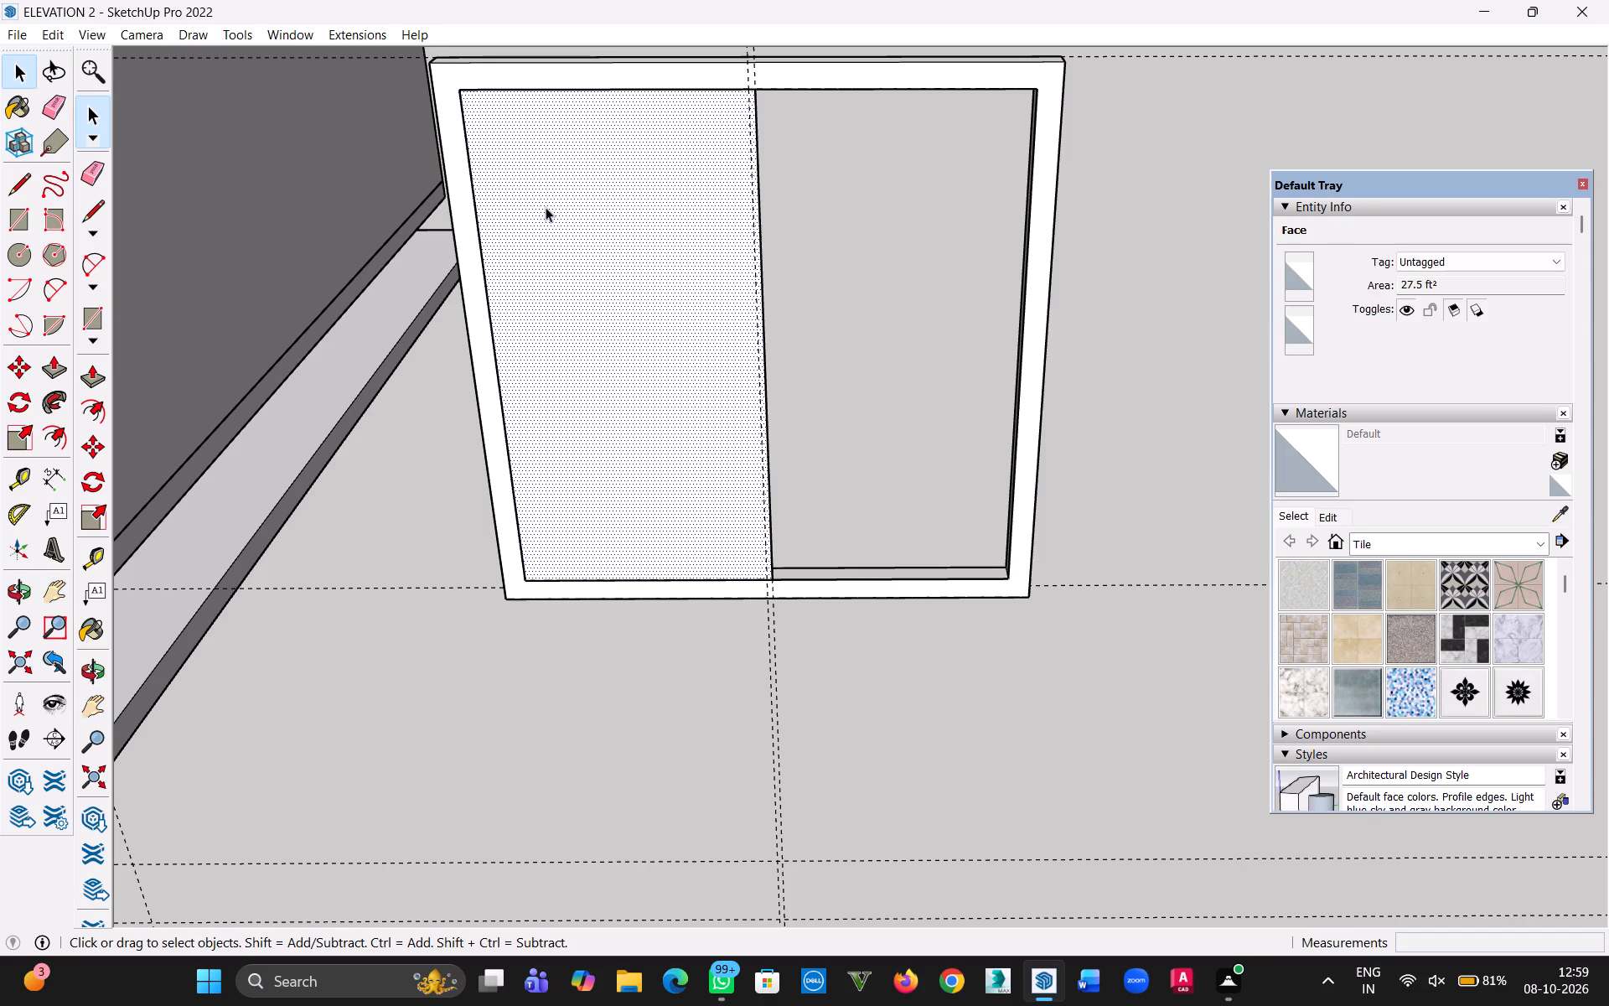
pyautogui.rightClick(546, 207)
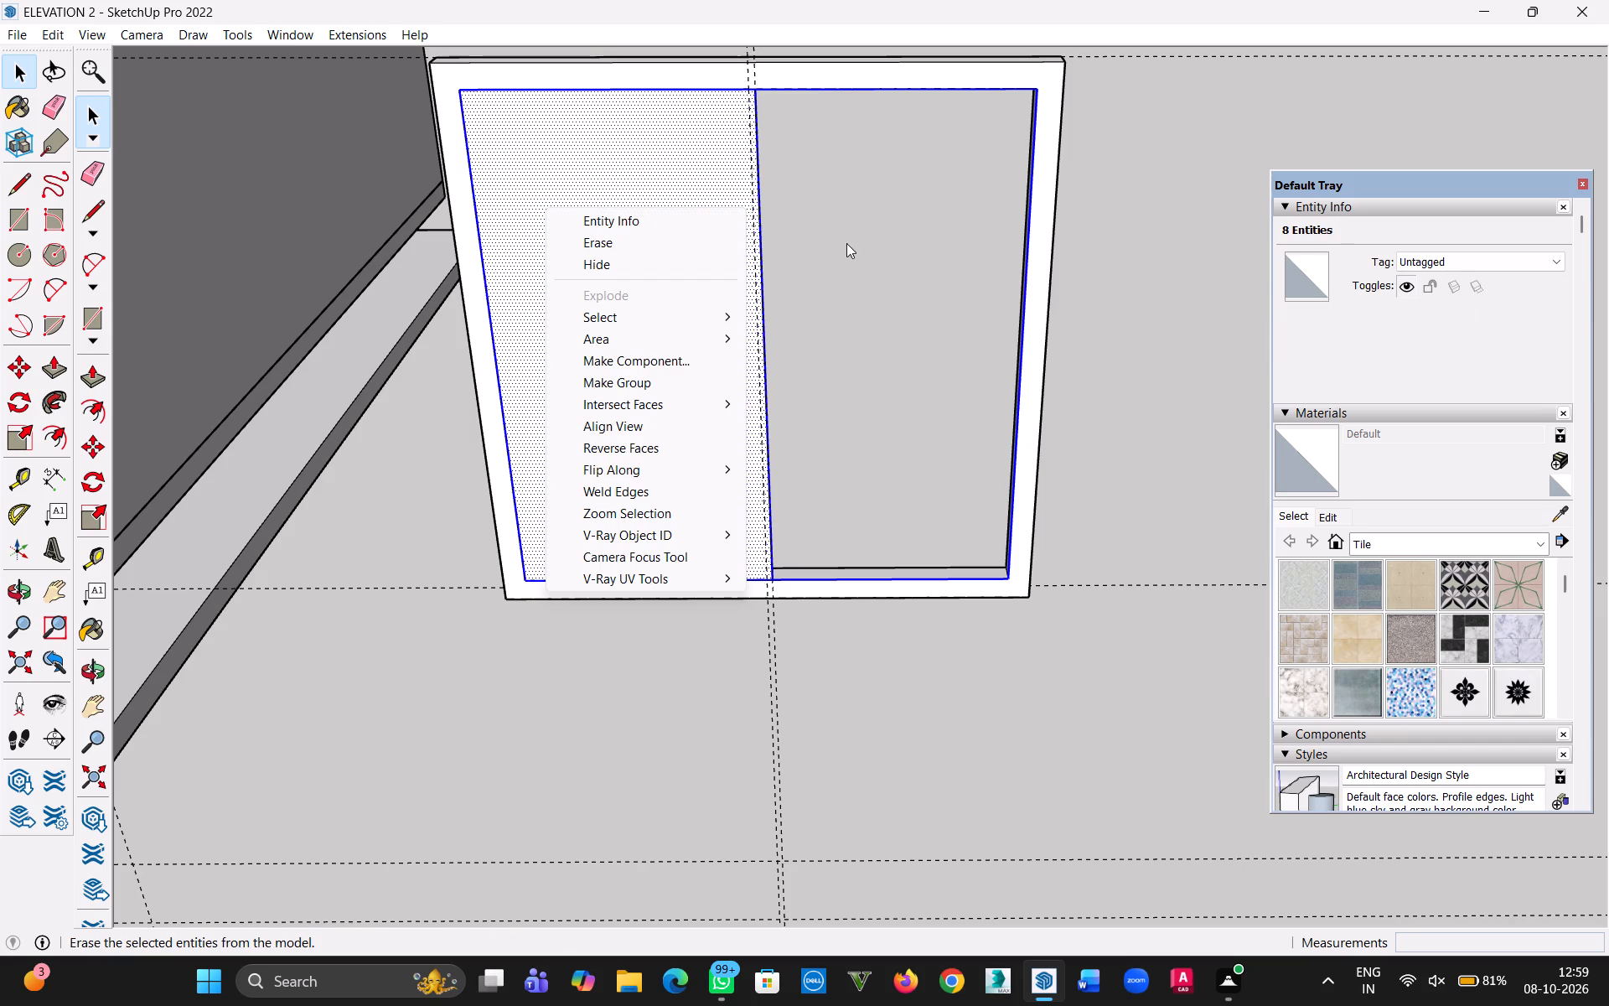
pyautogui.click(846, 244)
# Select the remaining panel face with all its connected edges and move it down about 2' 7", partly out of the frame.
pyautogui.click(697, 319)
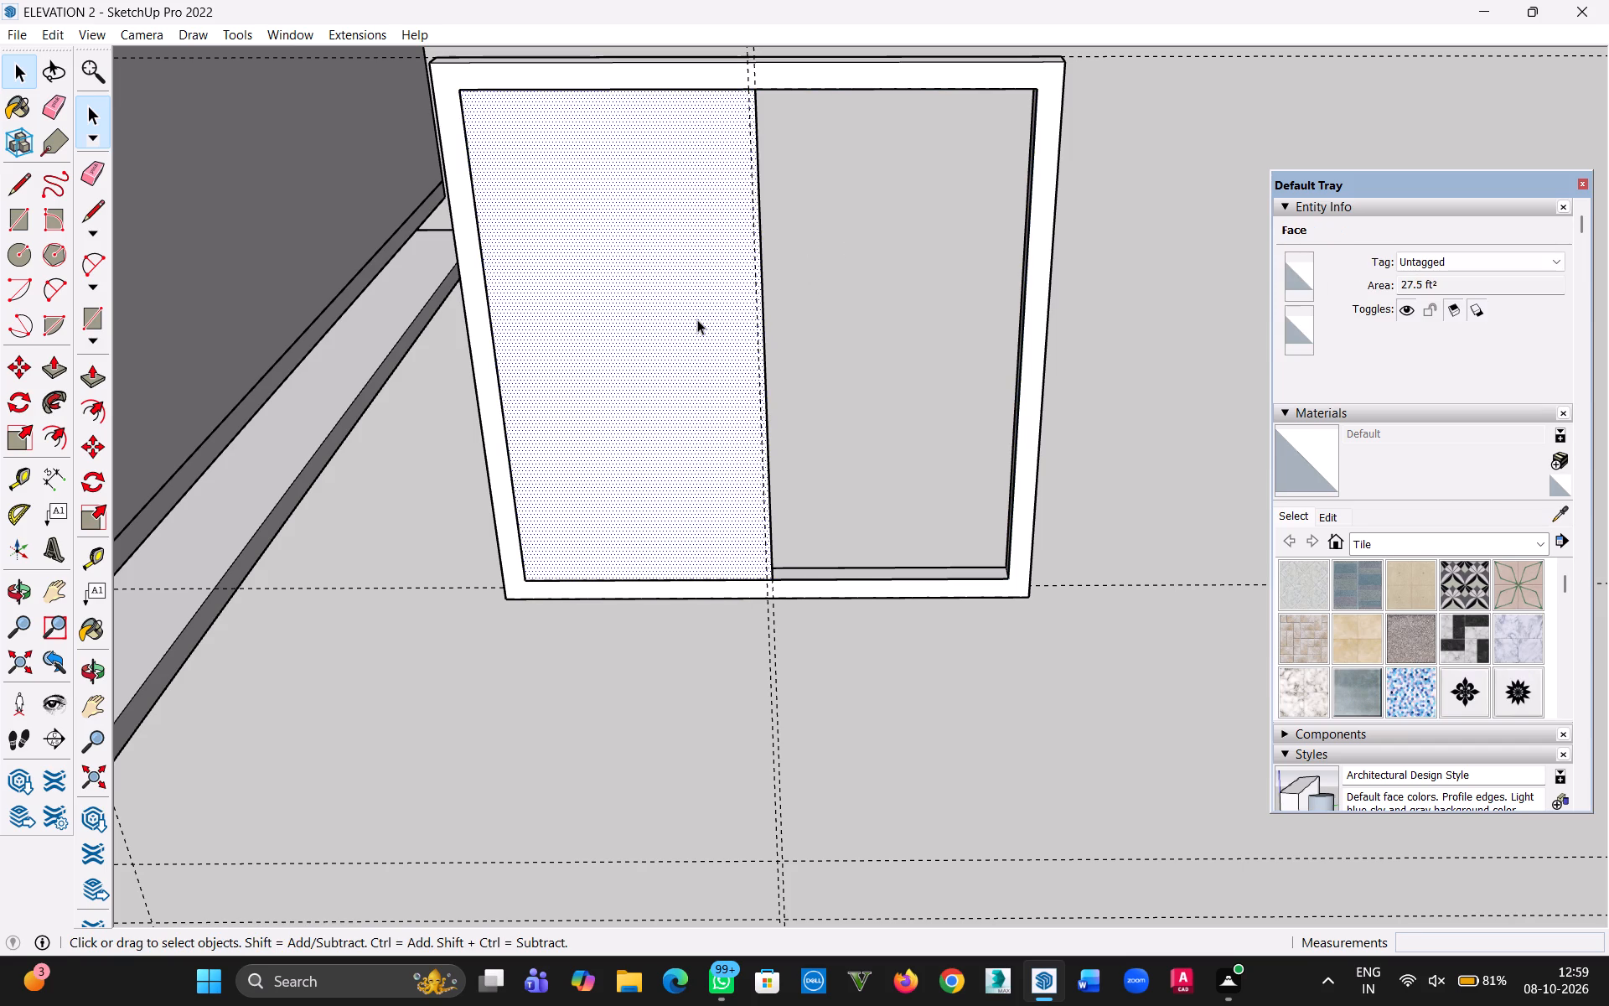
pyautogui.doubleClick(678, 319)
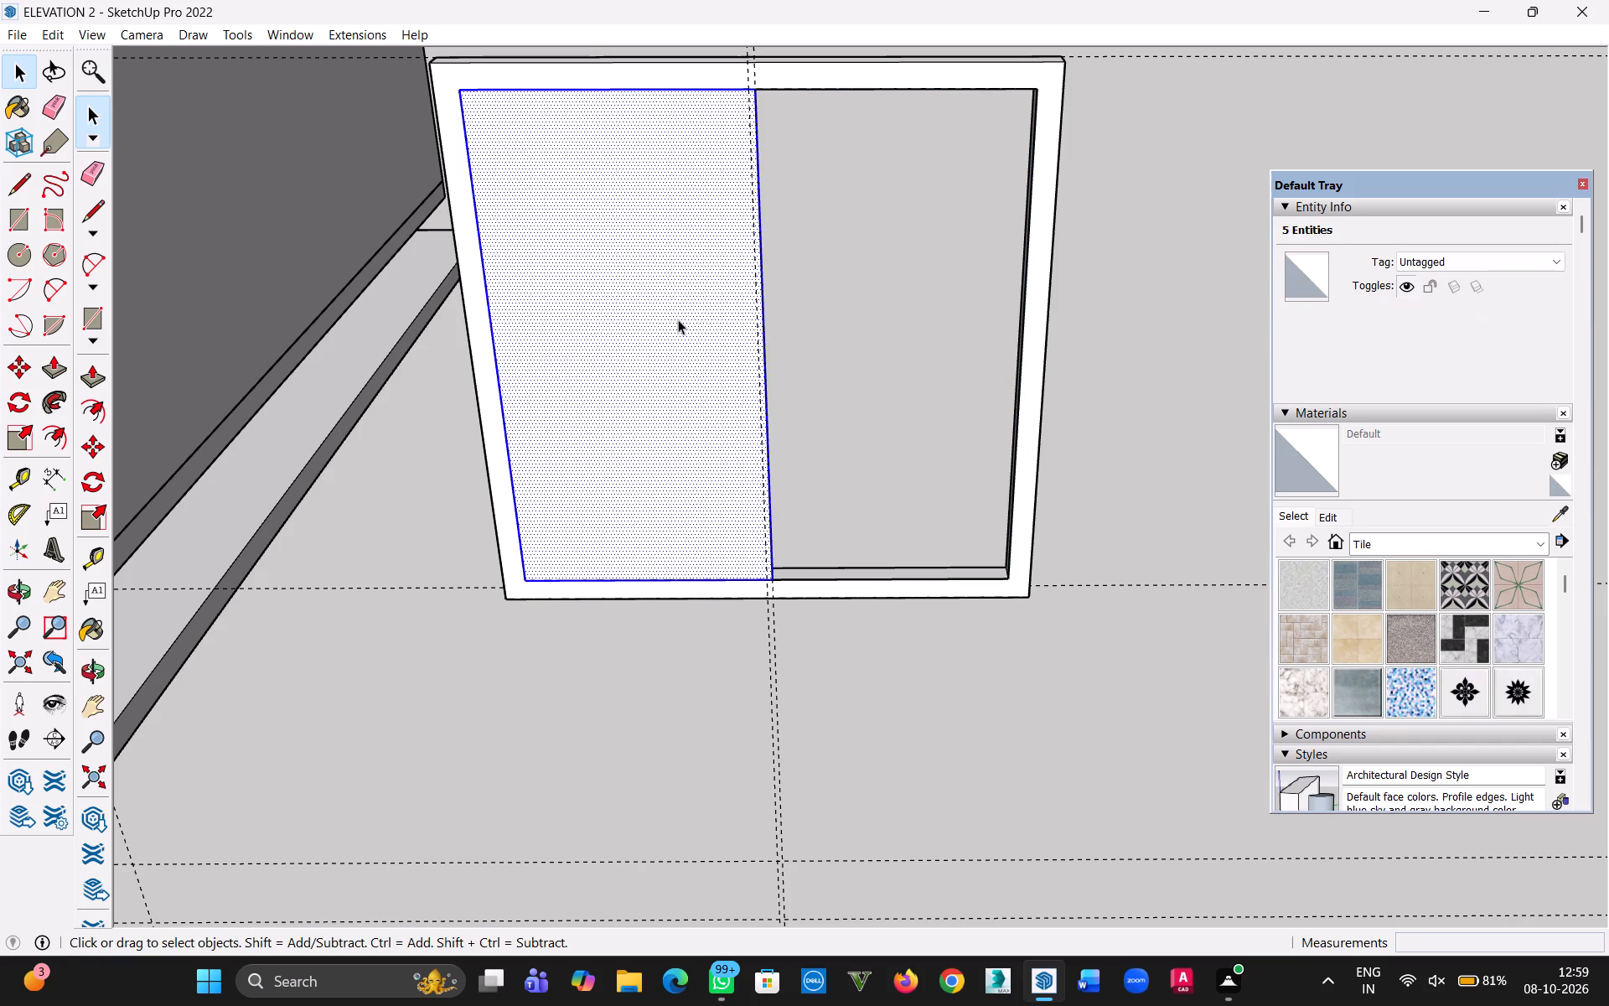
pyautogui.tripleClick(678, 319)
pyautogui.press('m')
pyautogui.click(678, 319)
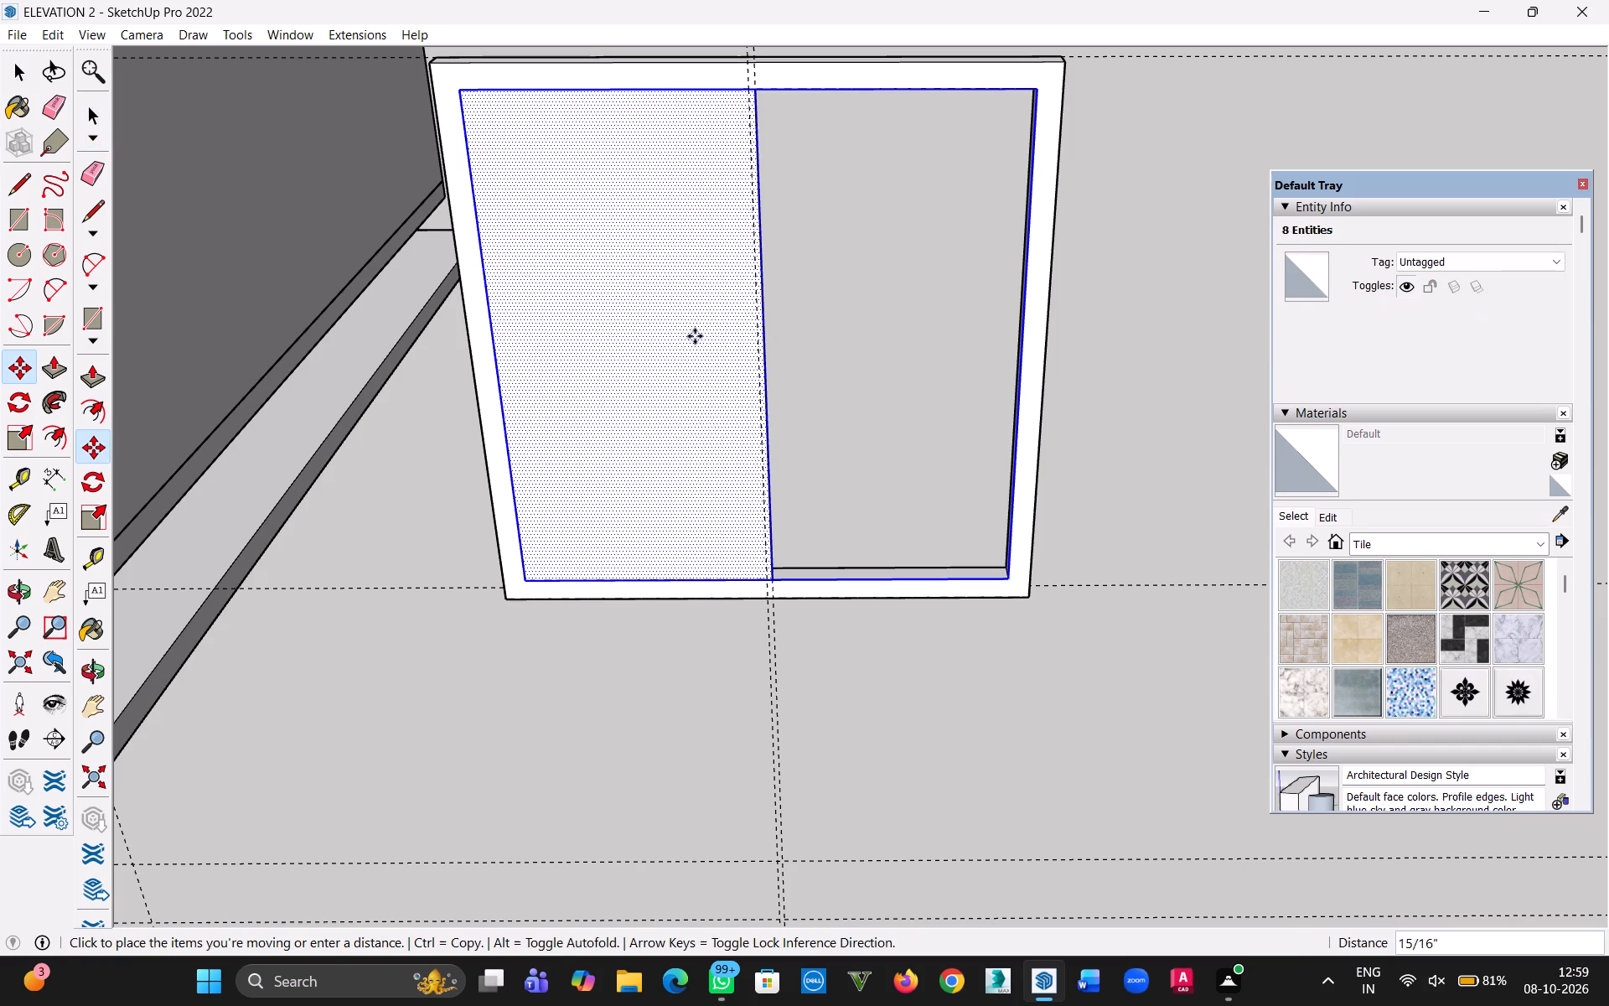
pyautogui.click(696, 485)
# Delete the three leftover edges around the open half beside the panel face.
pyautogui.click(28, 71)
pyautogui.press('Escape')
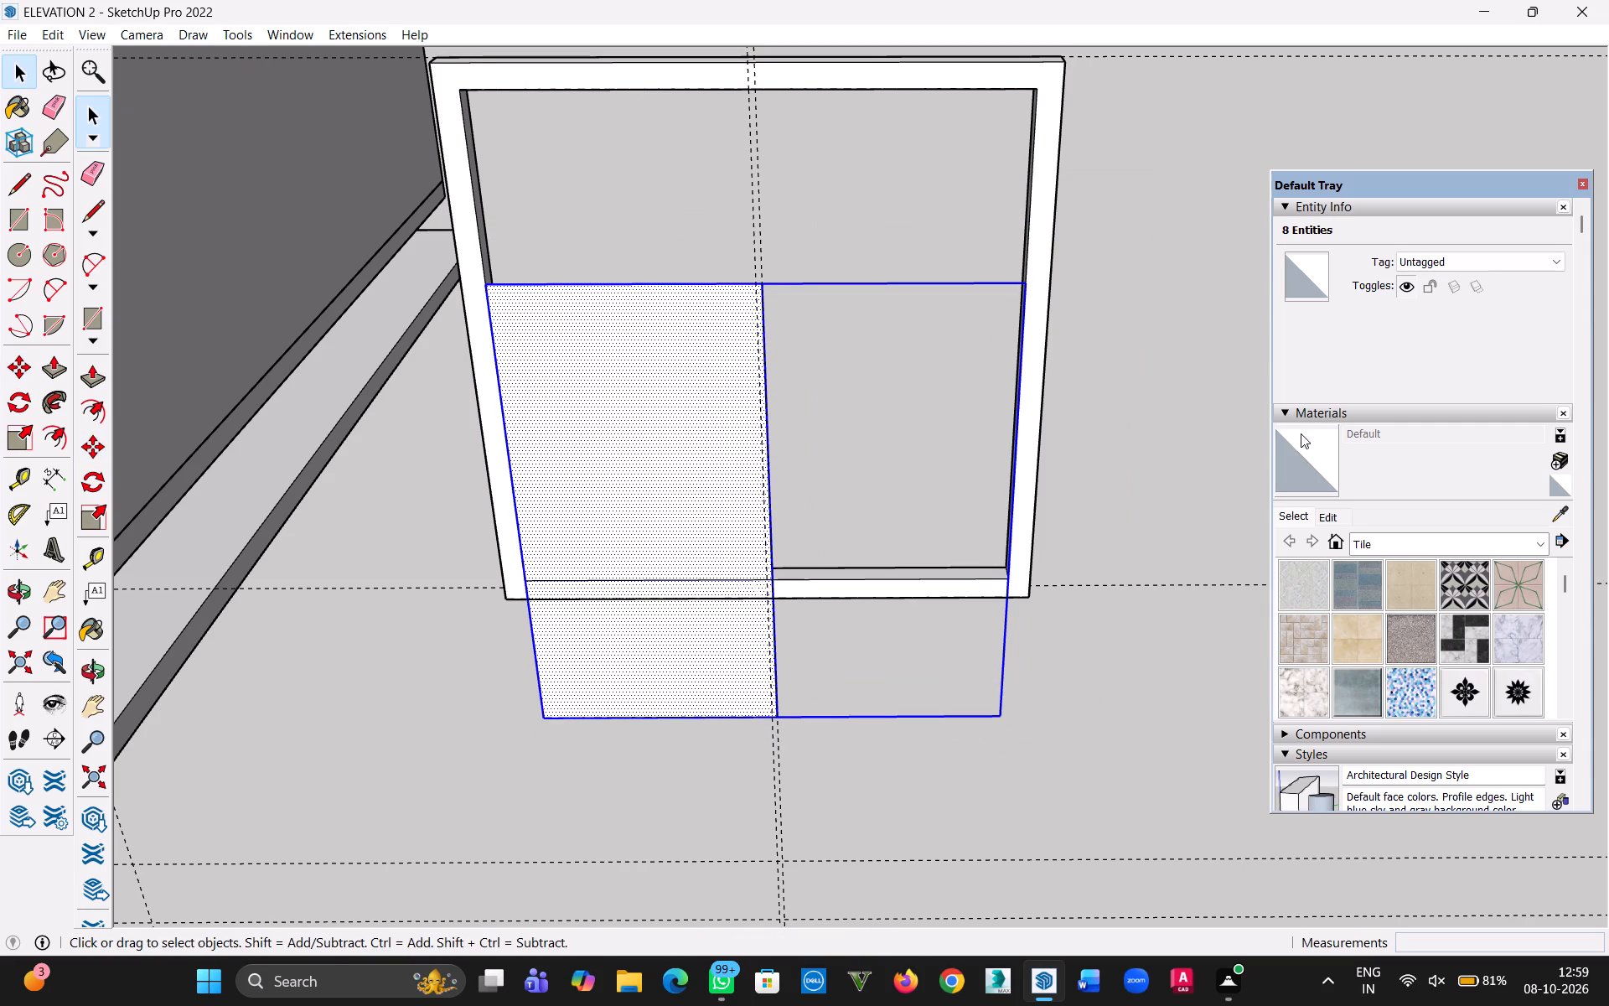
pyautogui.click(908, 241)
pyautogui.click(905, 284)
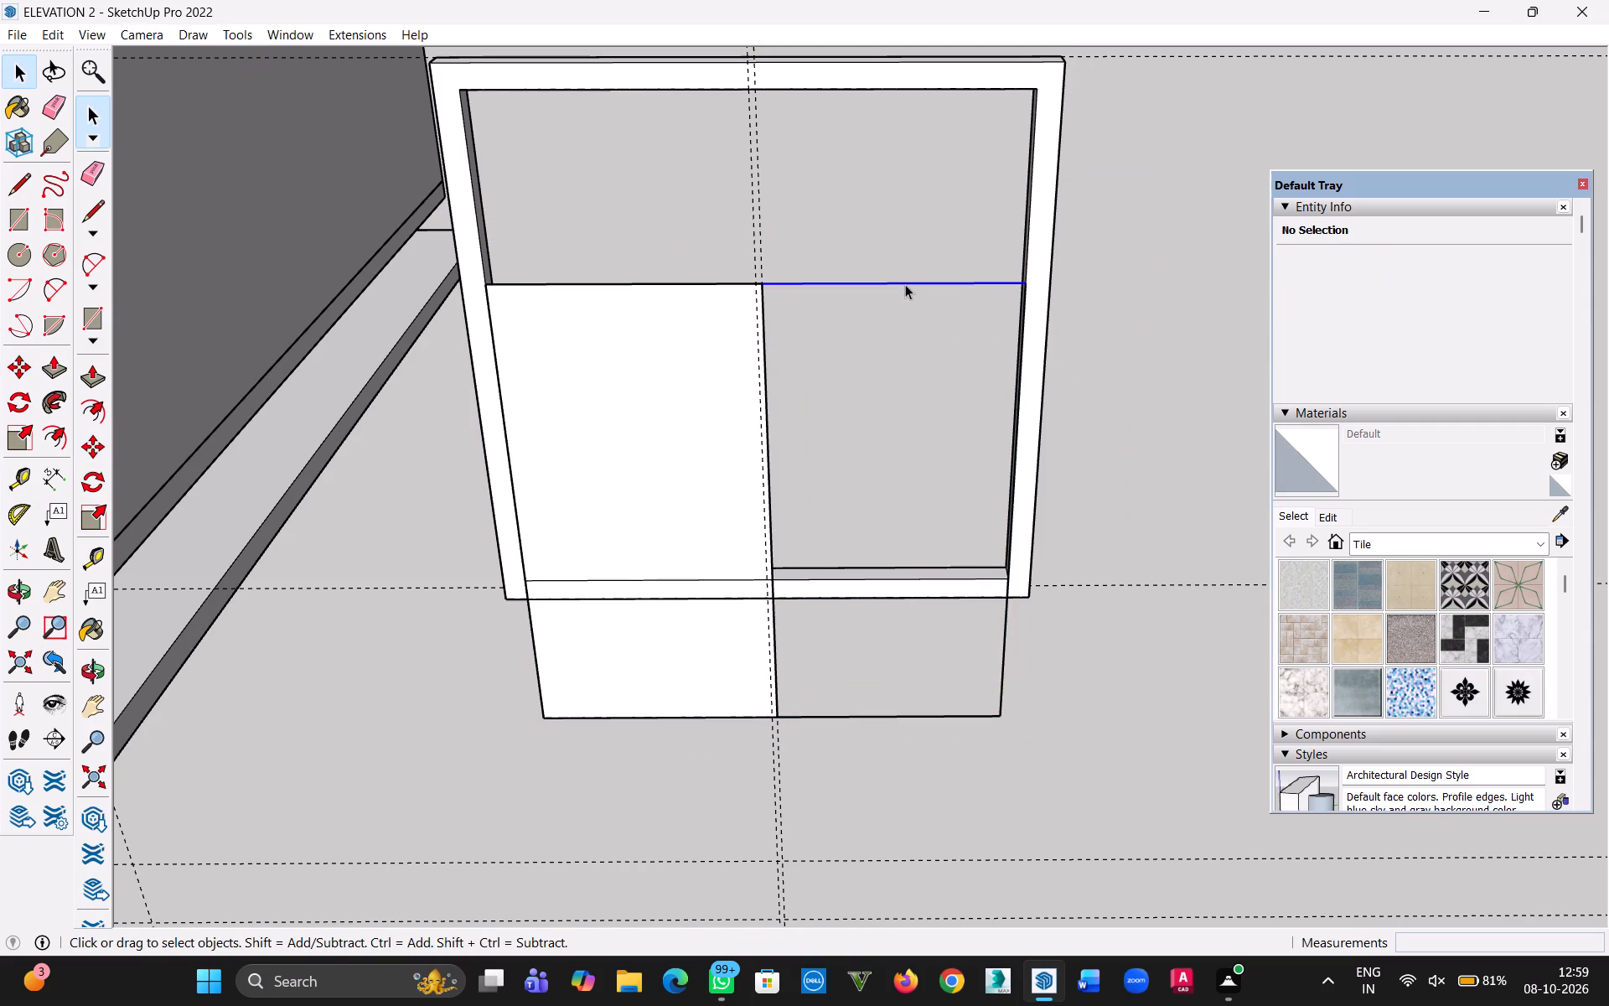
pyautogui.press('Delete')
pyautogui.click(1002, 656)
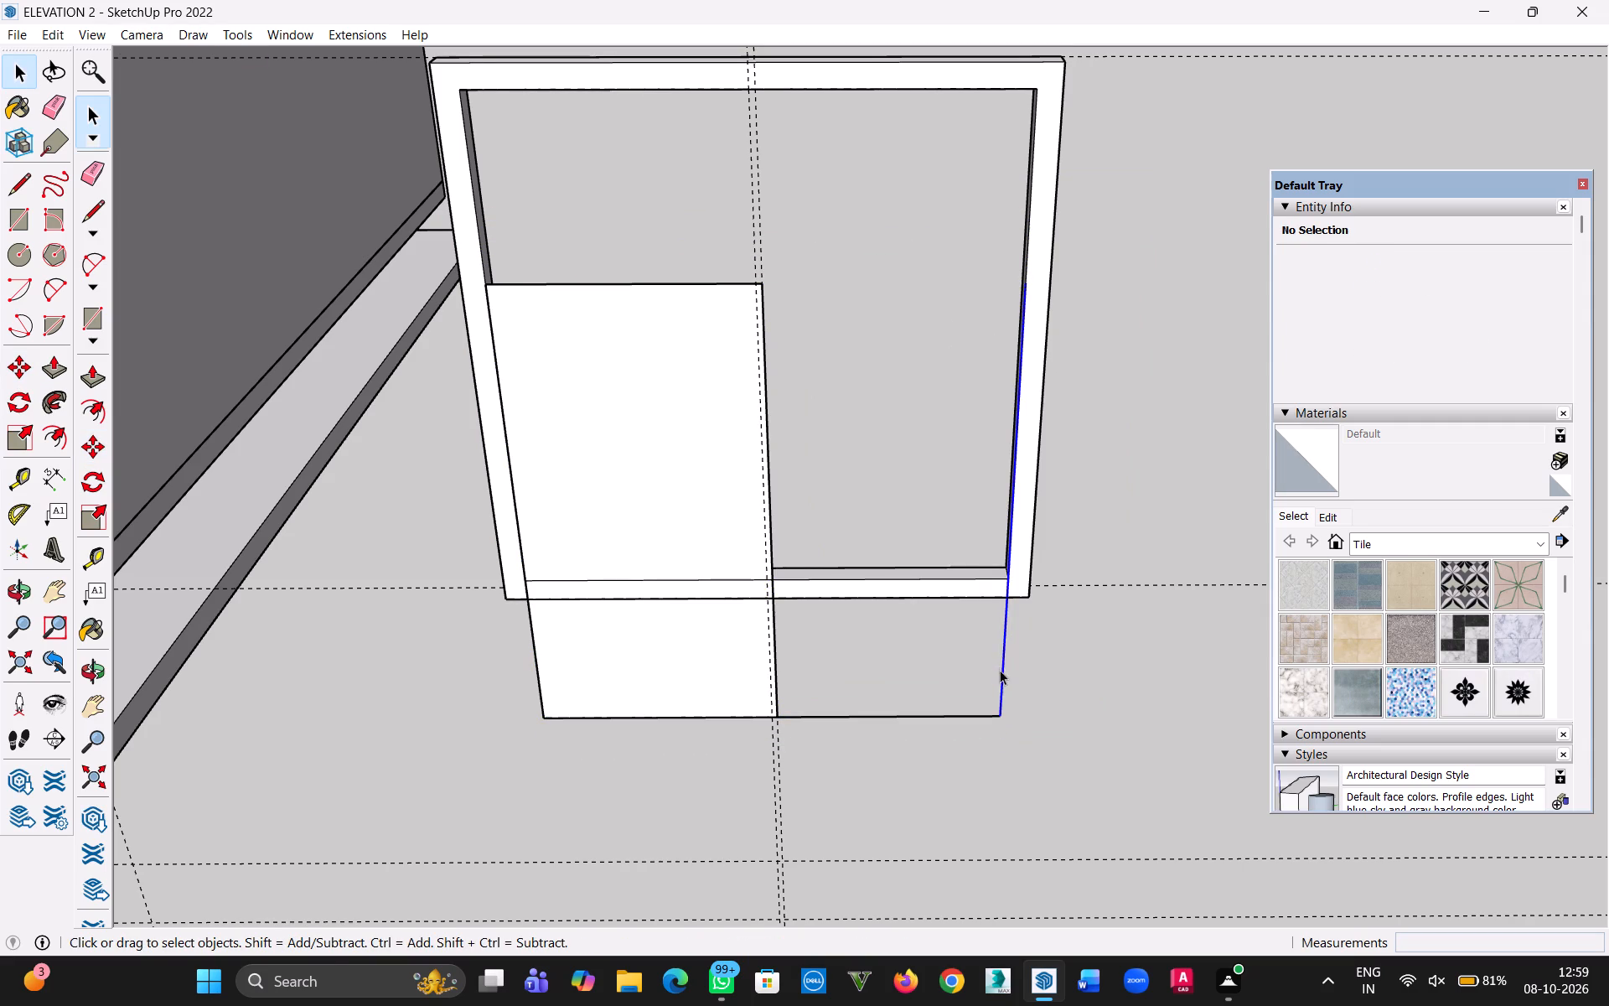
pyautogui.press('Delete')
pyautogui.click(970, 717)
pyautogui.press('Delete')
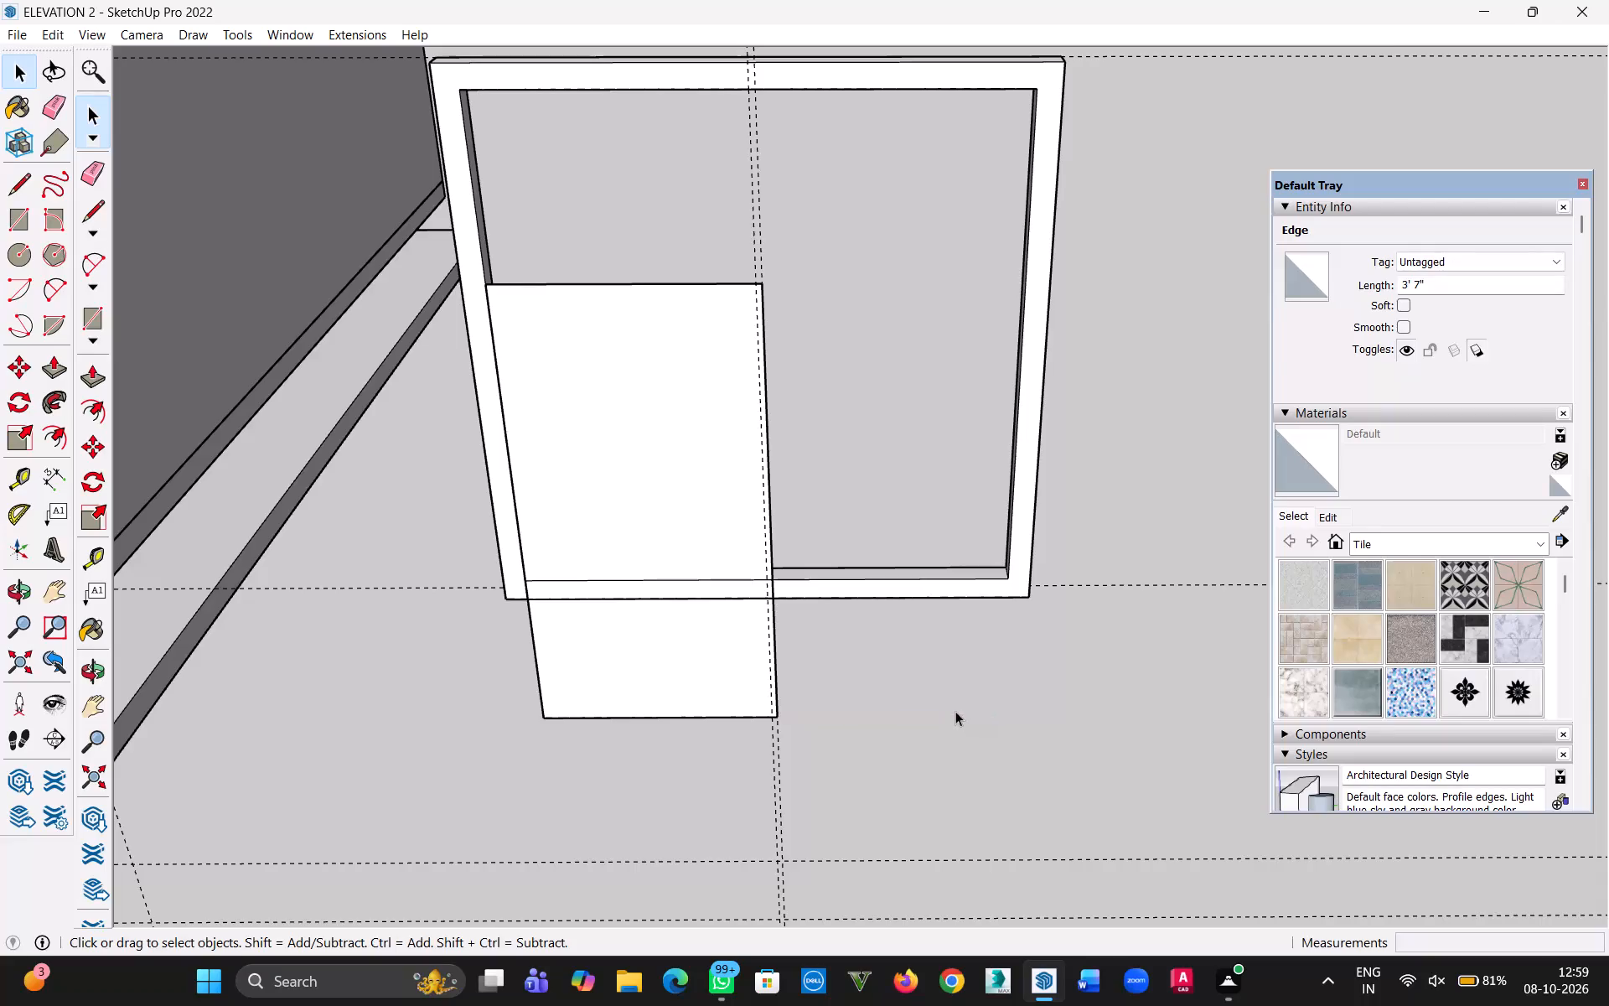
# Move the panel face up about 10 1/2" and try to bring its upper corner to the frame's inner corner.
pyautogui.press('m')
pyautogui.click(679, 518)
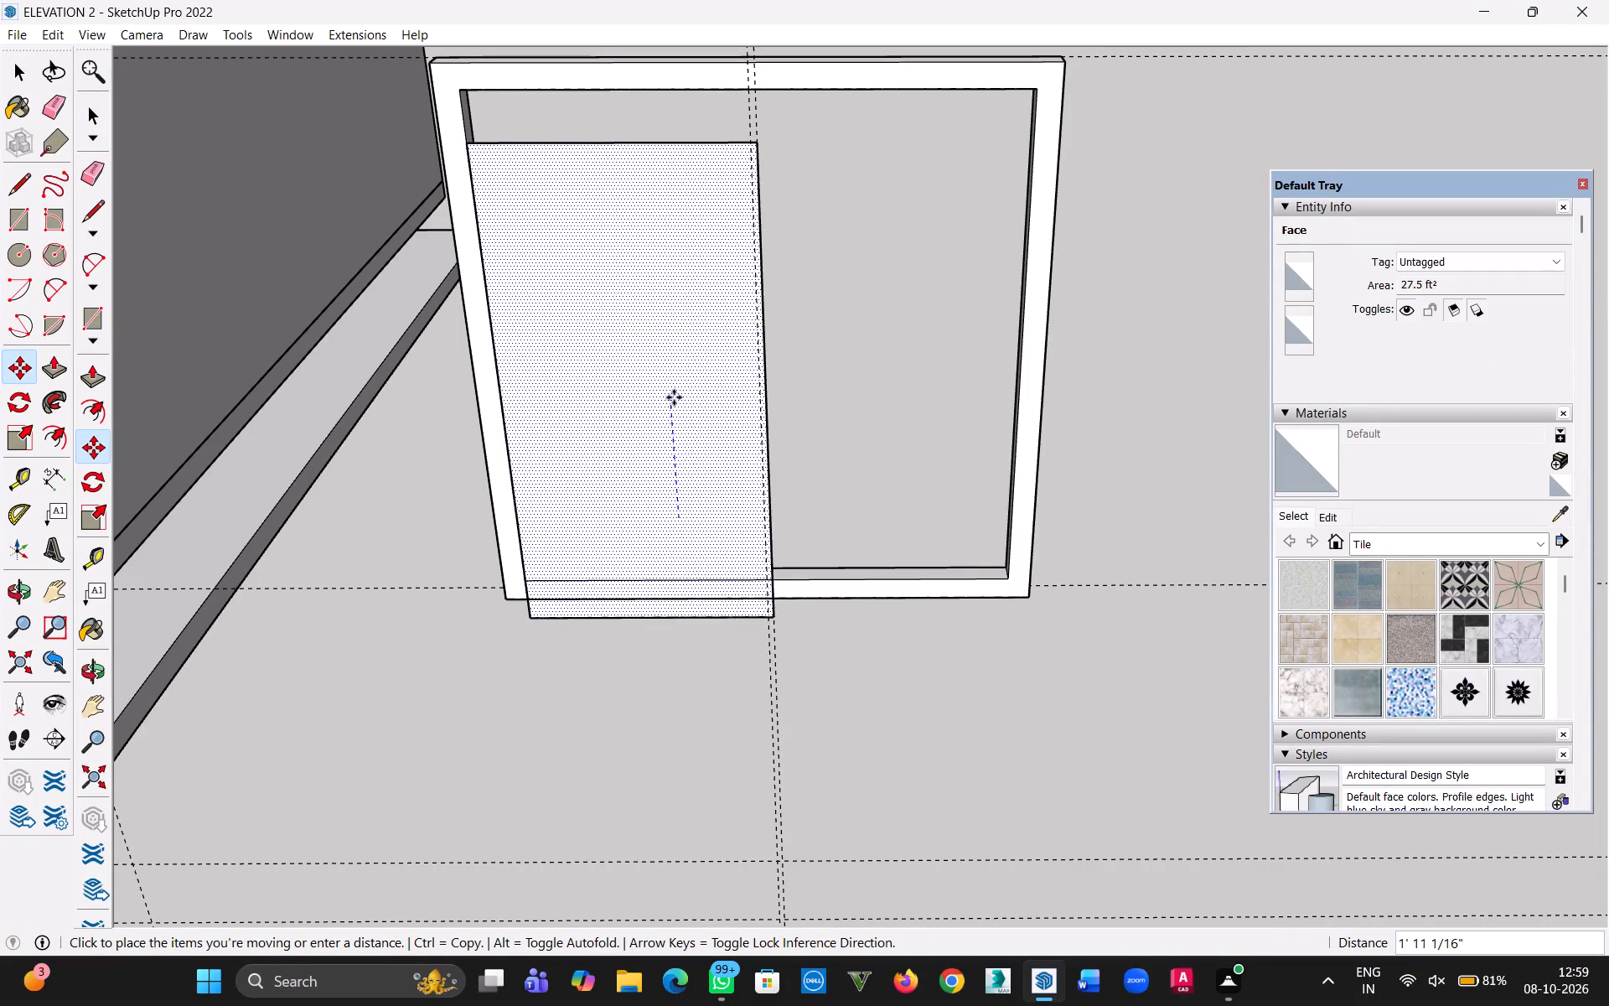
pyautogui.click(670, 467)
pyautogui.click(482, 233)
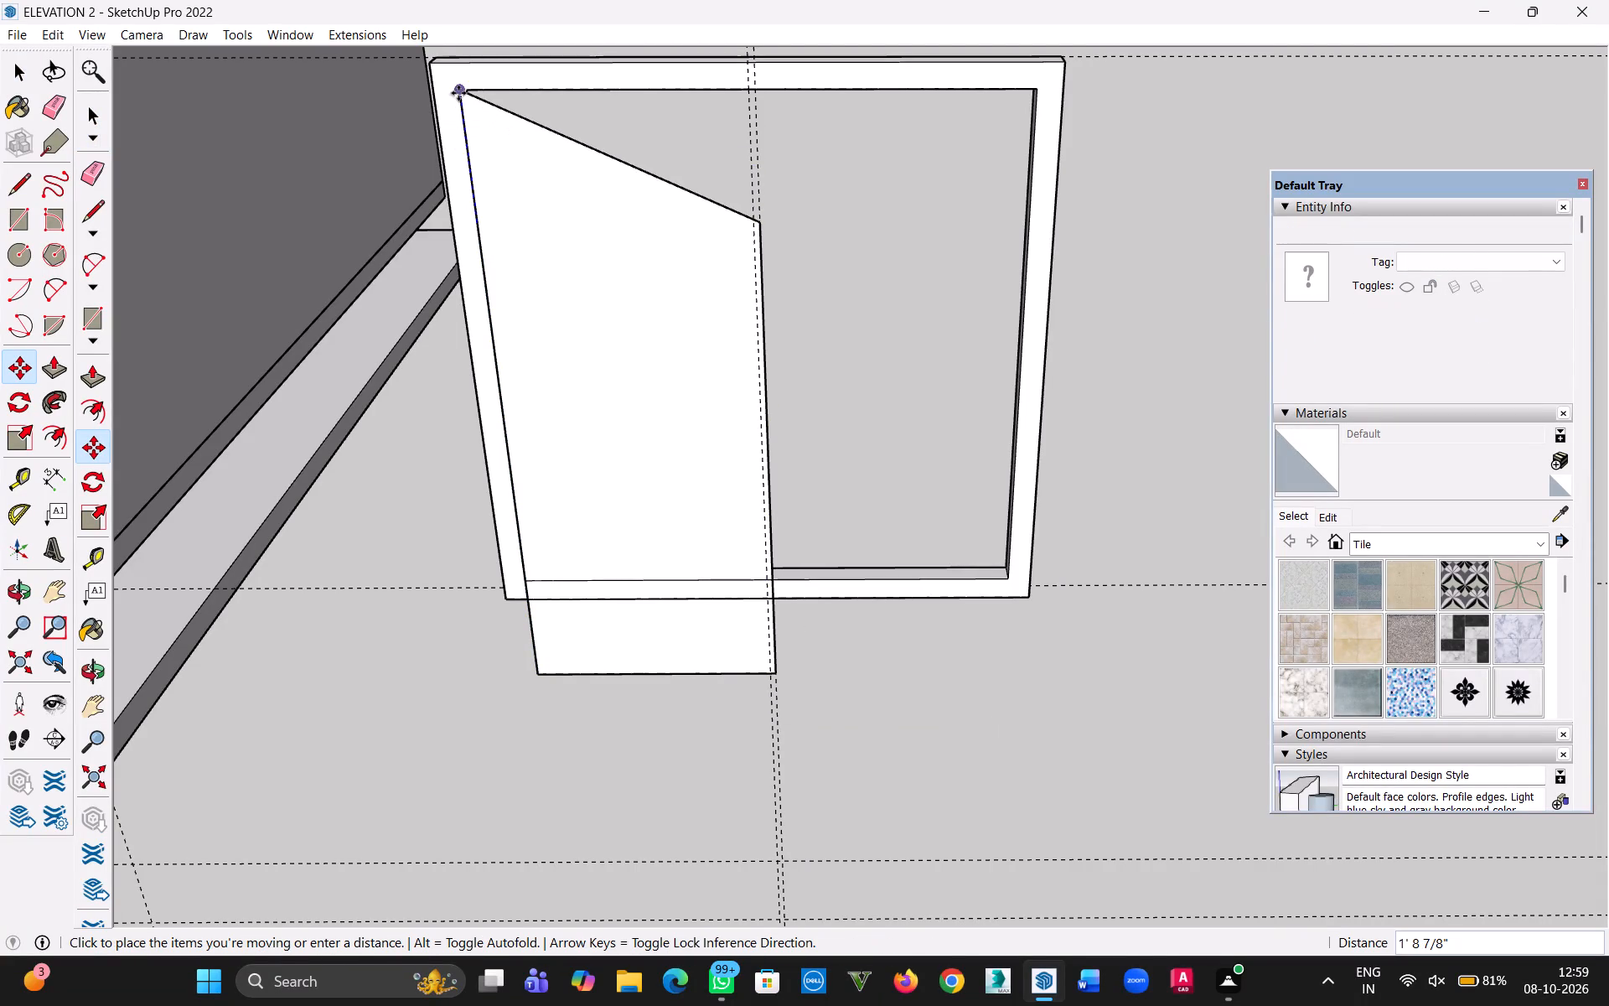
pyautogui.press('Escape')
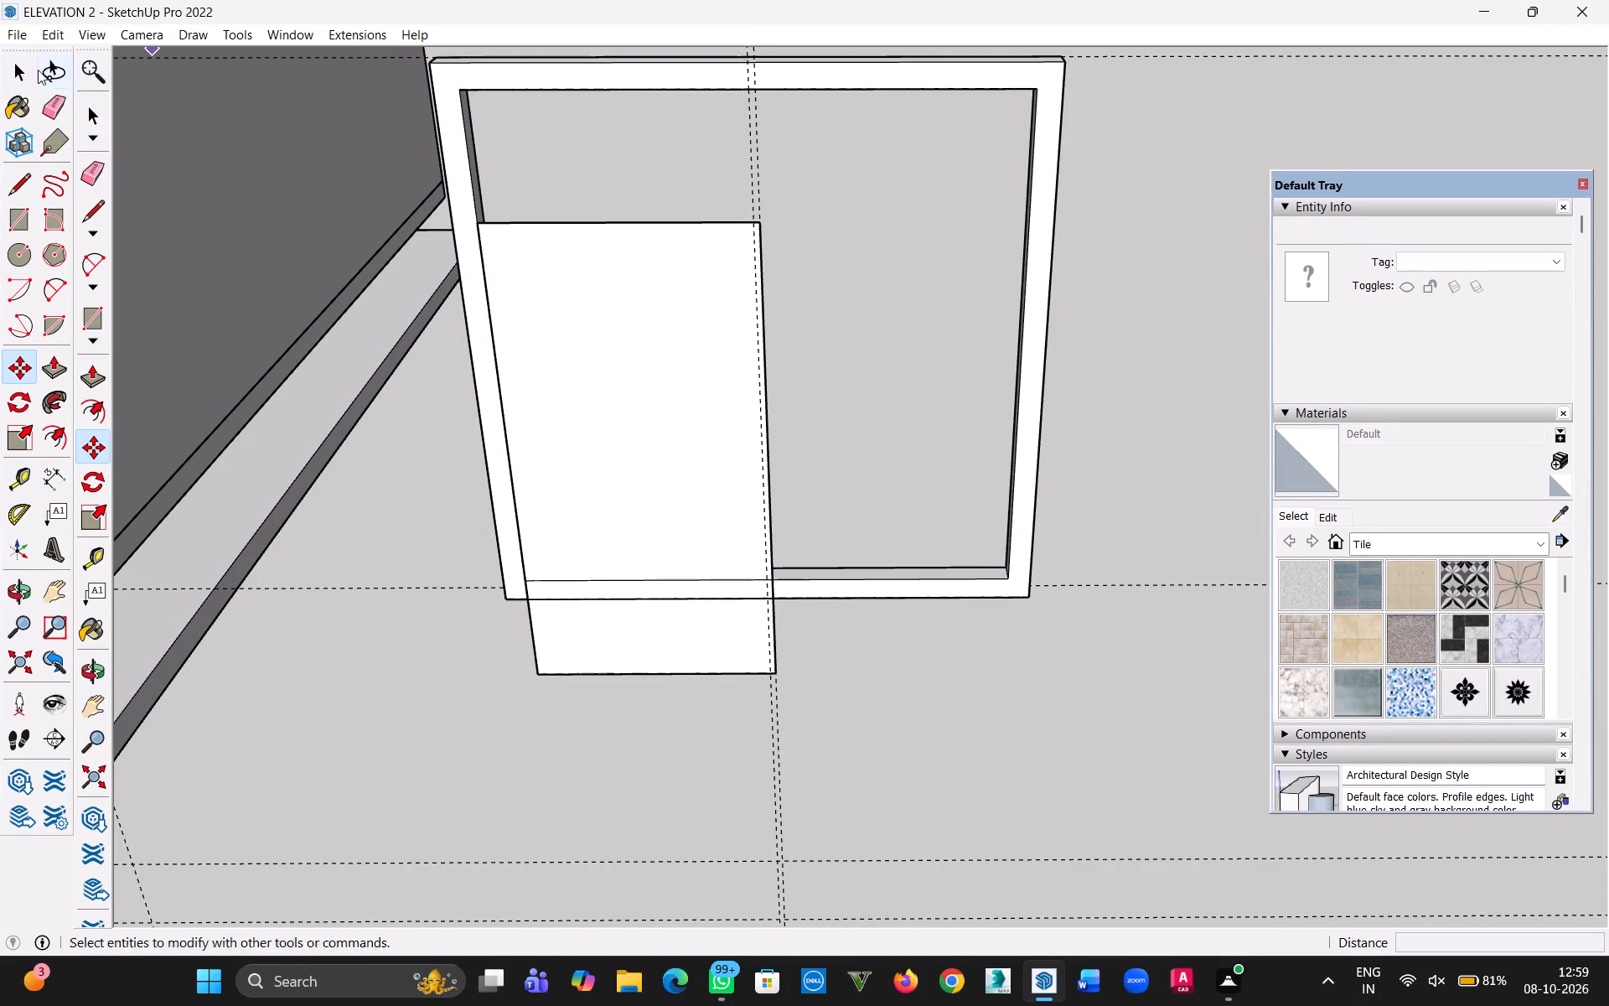
# Move the panel face with its edges 1' 8 7/8" up, snapping its upper outer corner to the frame's inner corner.
pyautogui.click(32, 72)
pyautogui.tripleClick(746, 397)
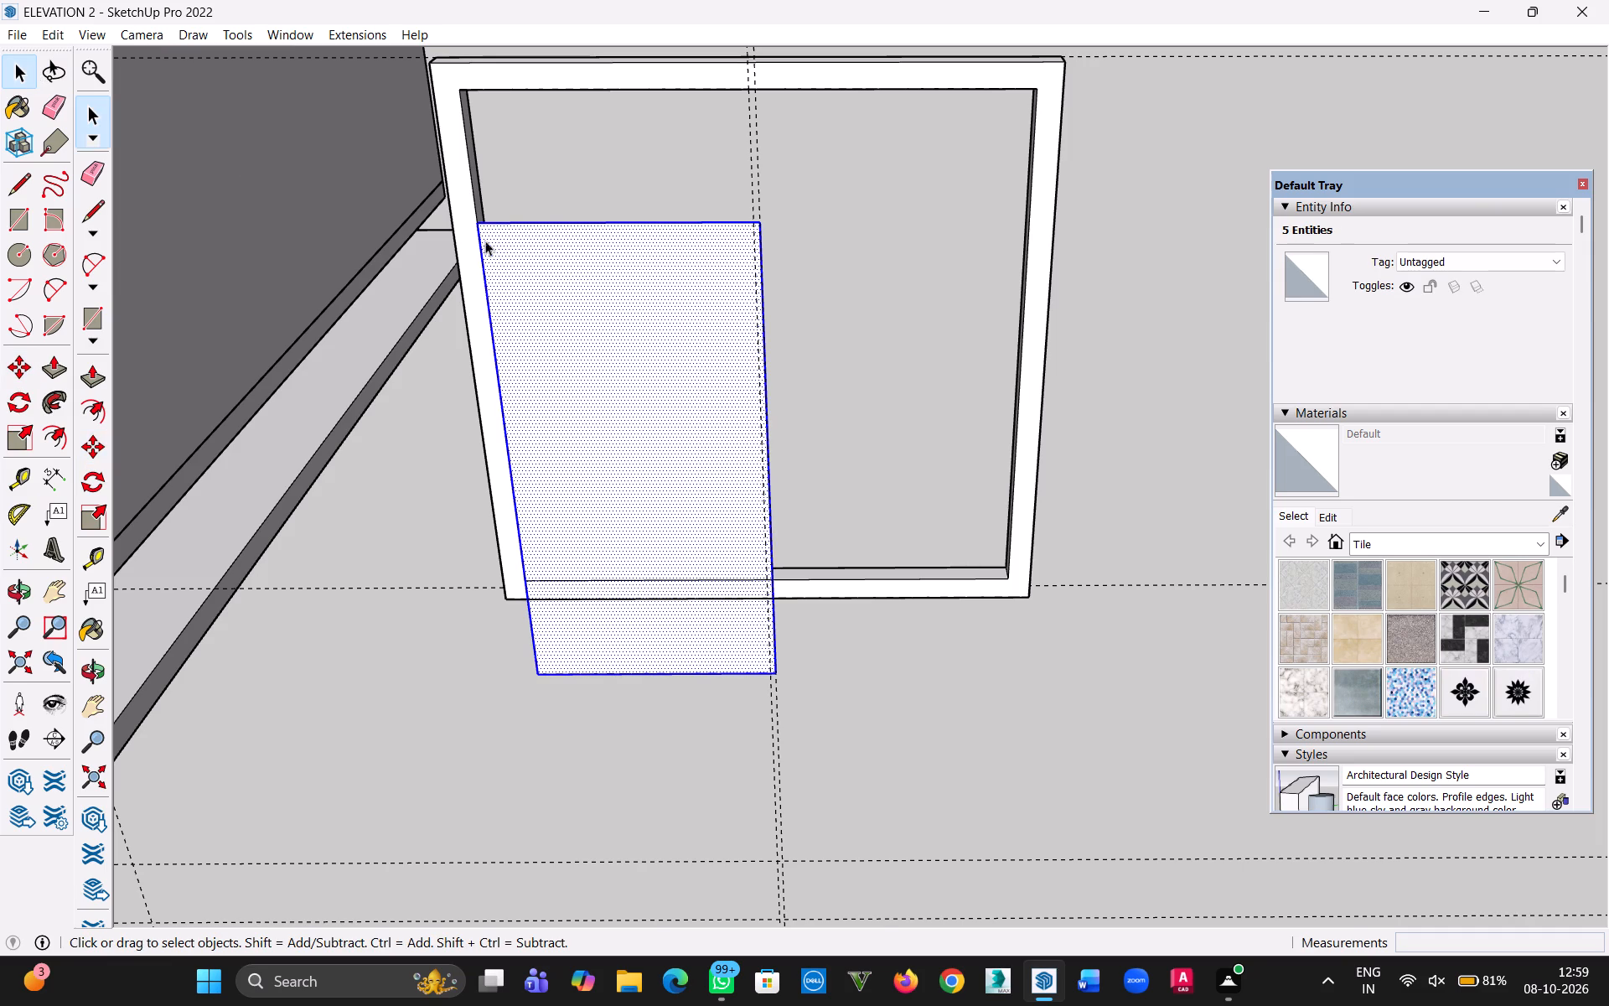
pyautogui.press('m')
pyautogui.click(481, 226)
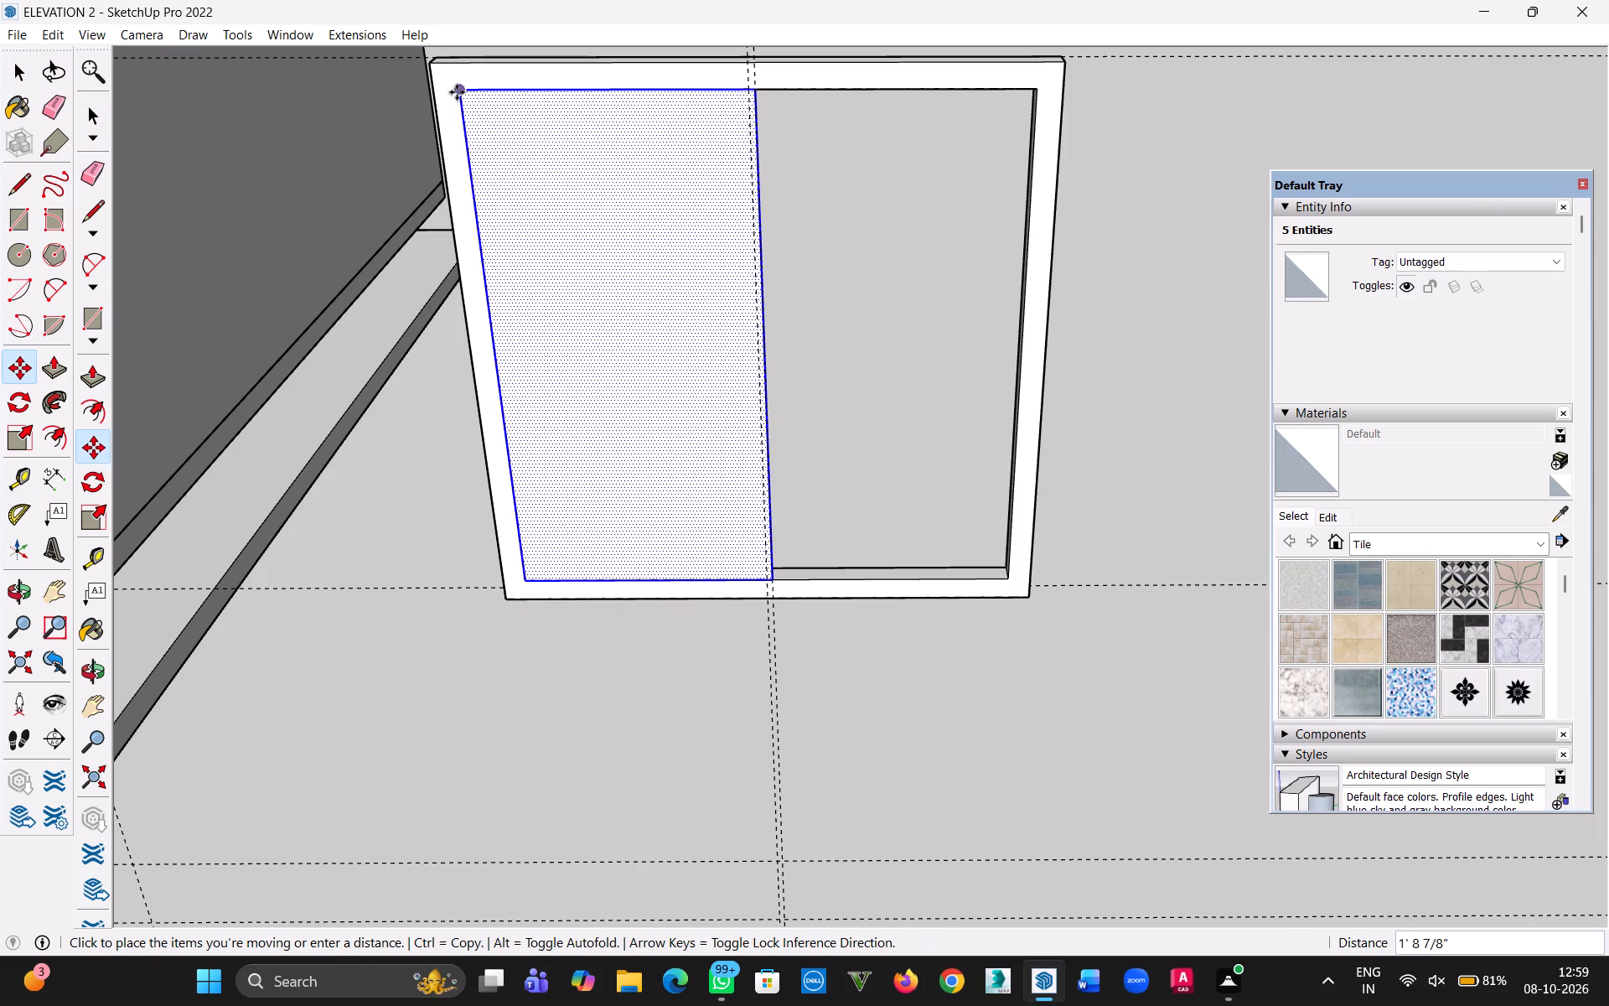
pyautogui.click(457, 92)
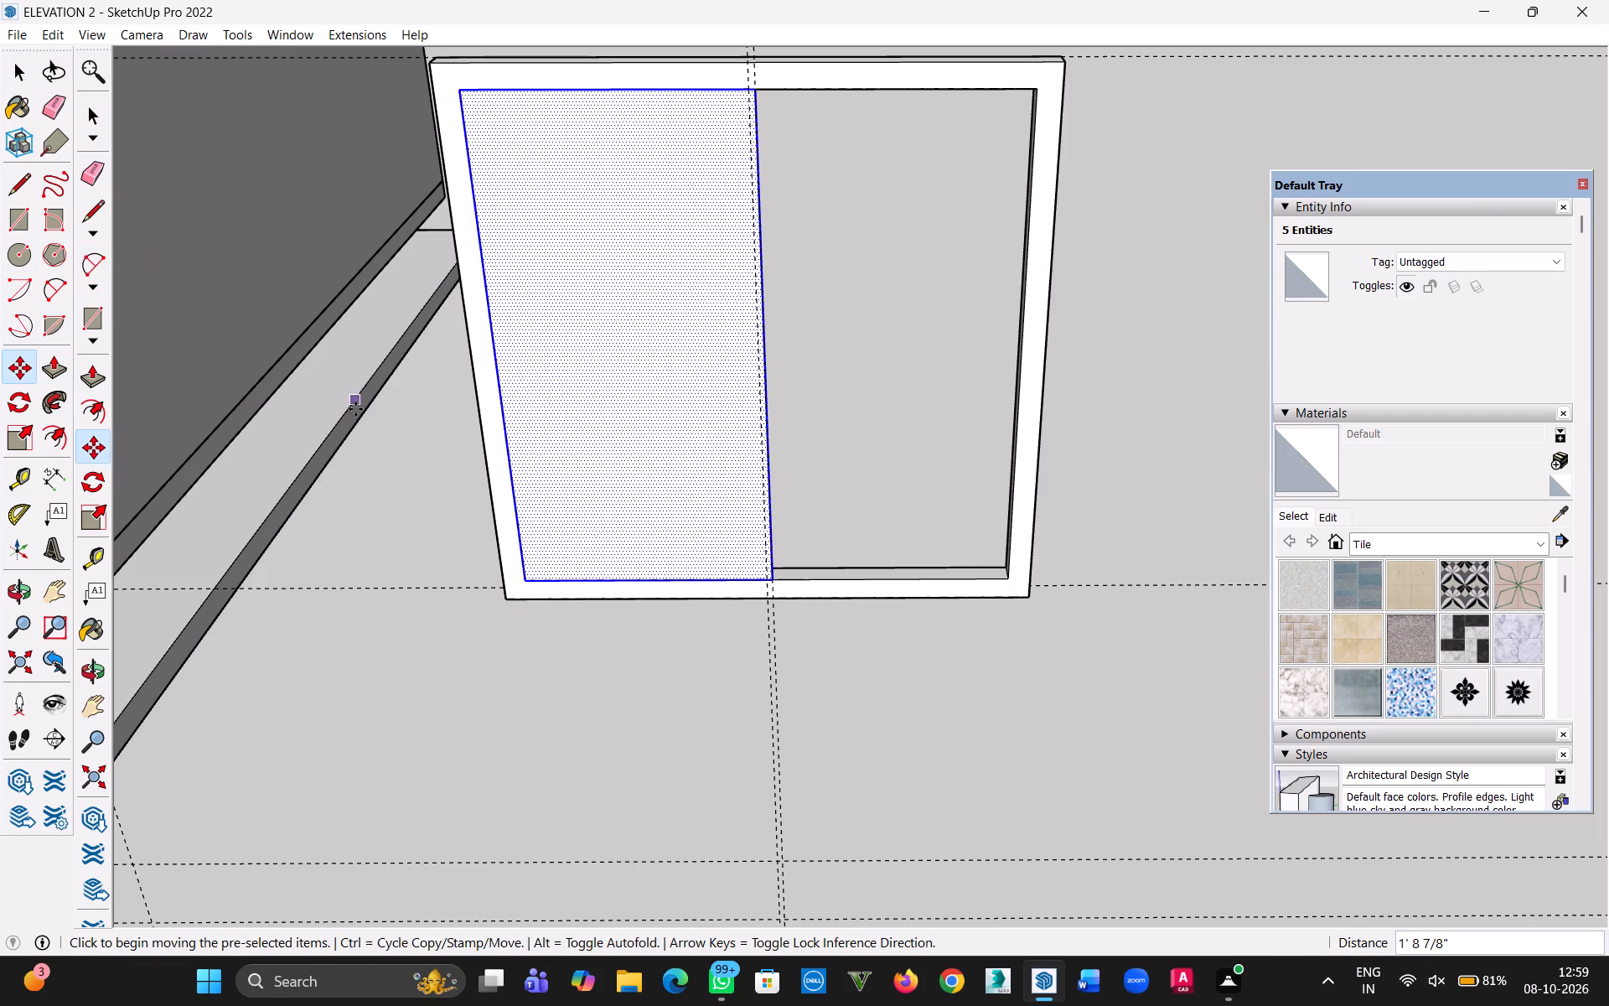
# Offset the panel's outline 2" inward to form its border.
pyautogui.moveTo(361, 474); pyautogui.dragTo(384, 491, button='middle')
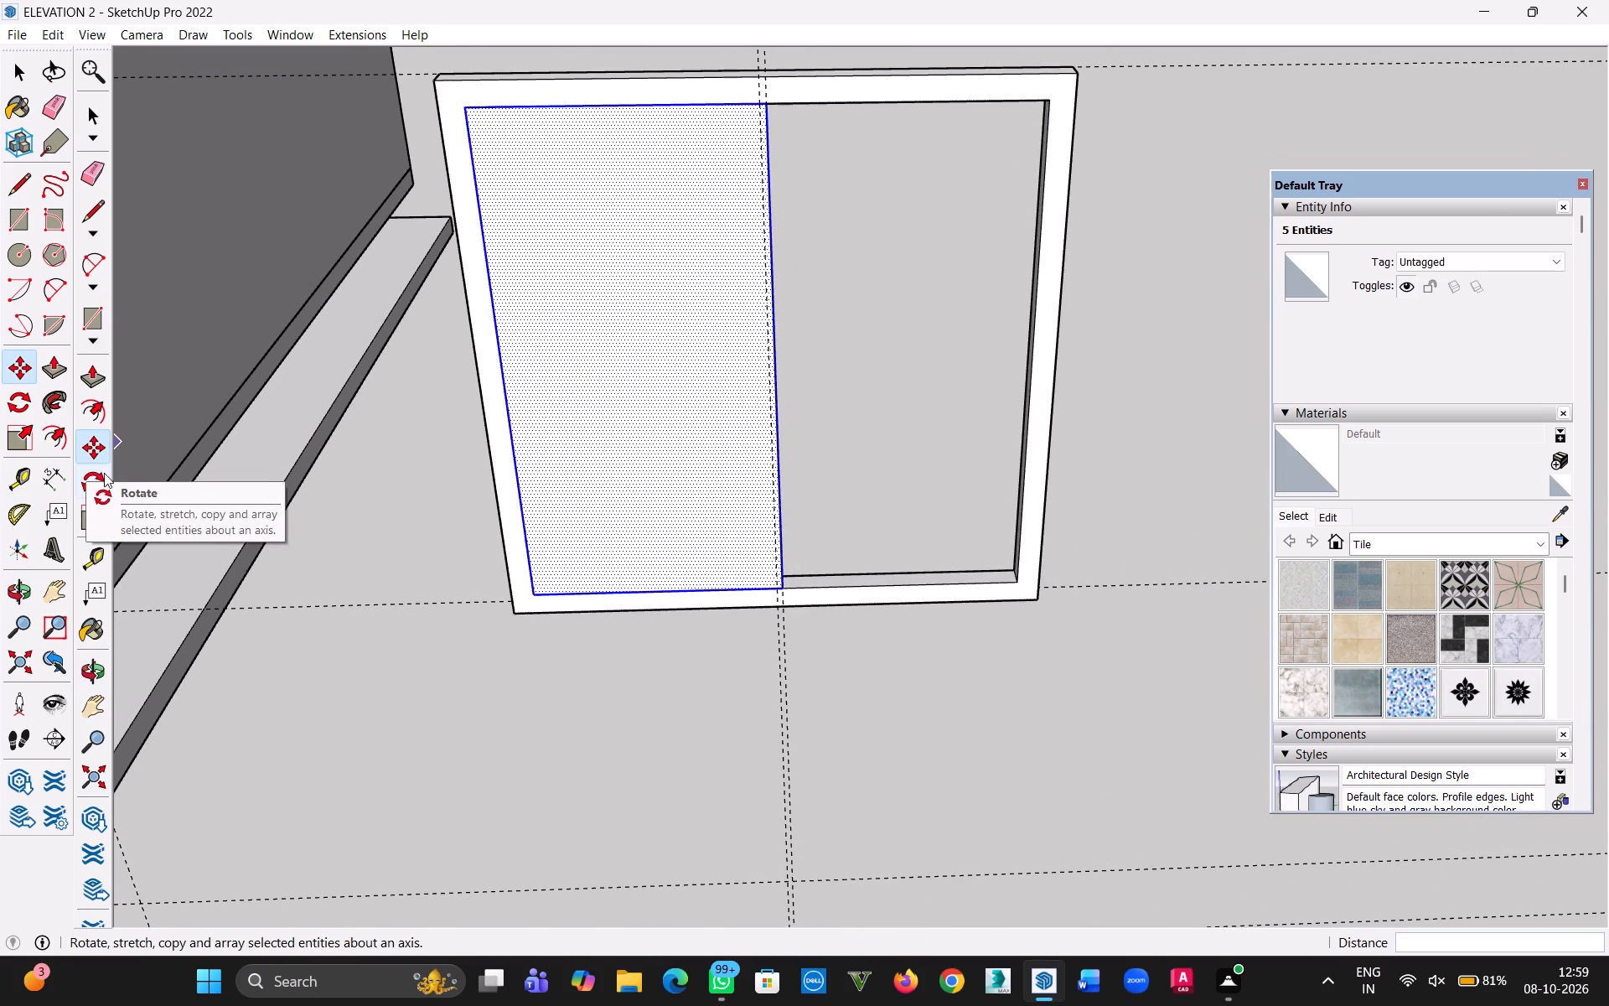
pyautogui.click(96, 413)
pyautogui.click(592, 351)
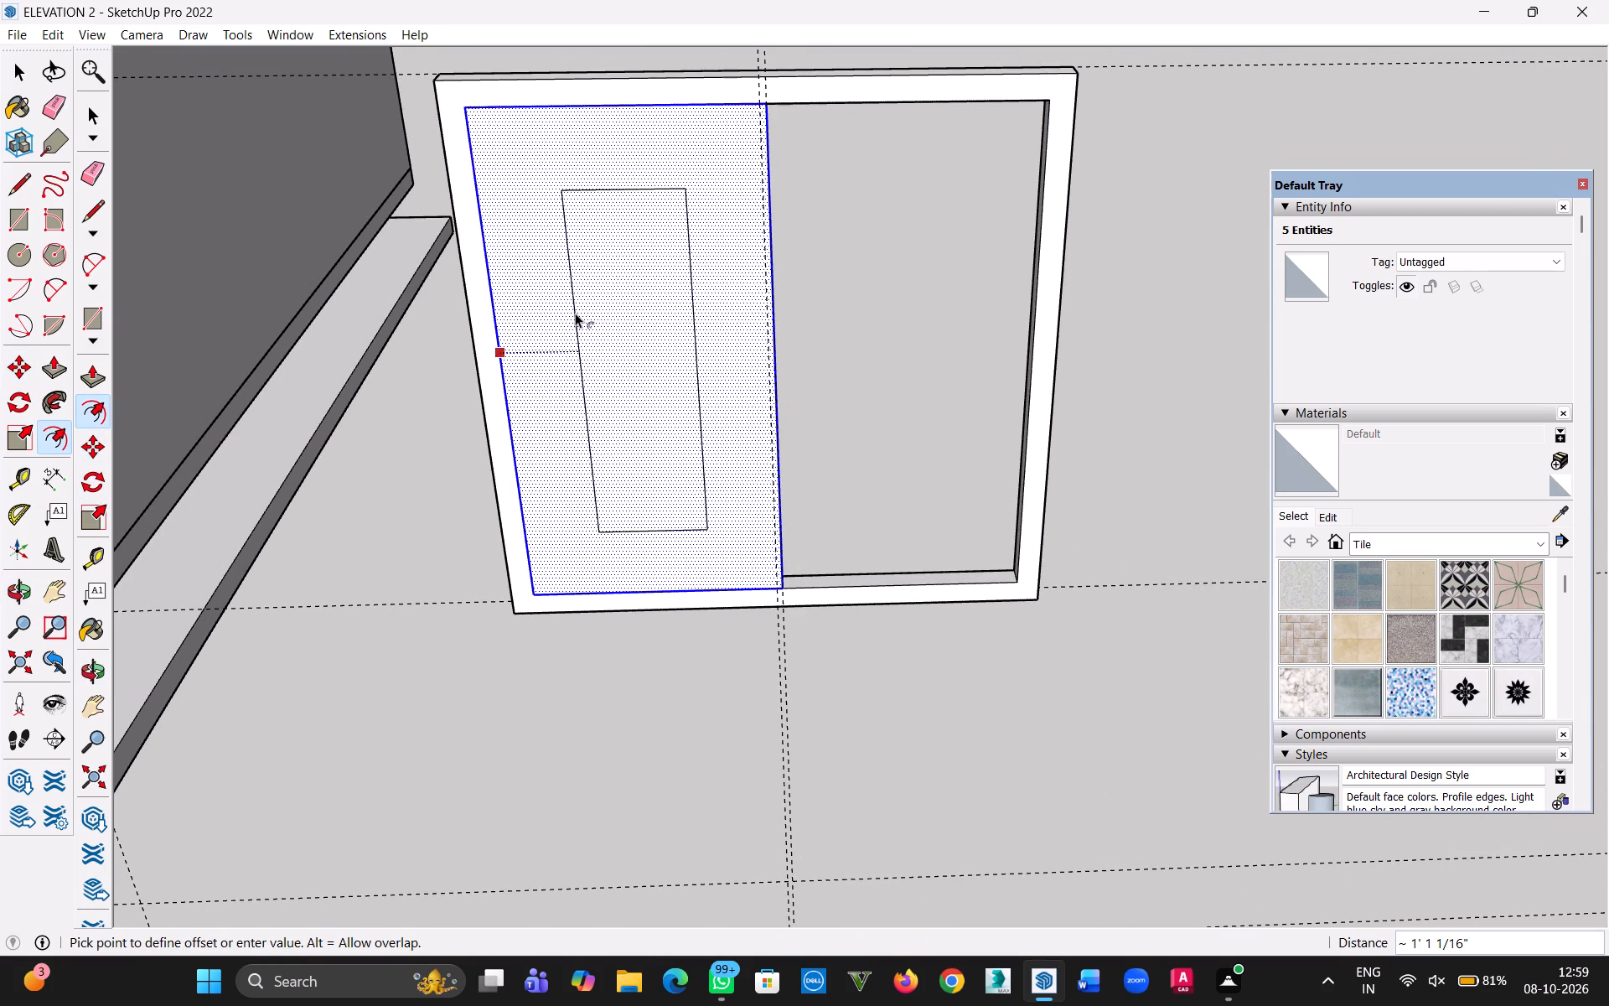
pyautogui.press('2')
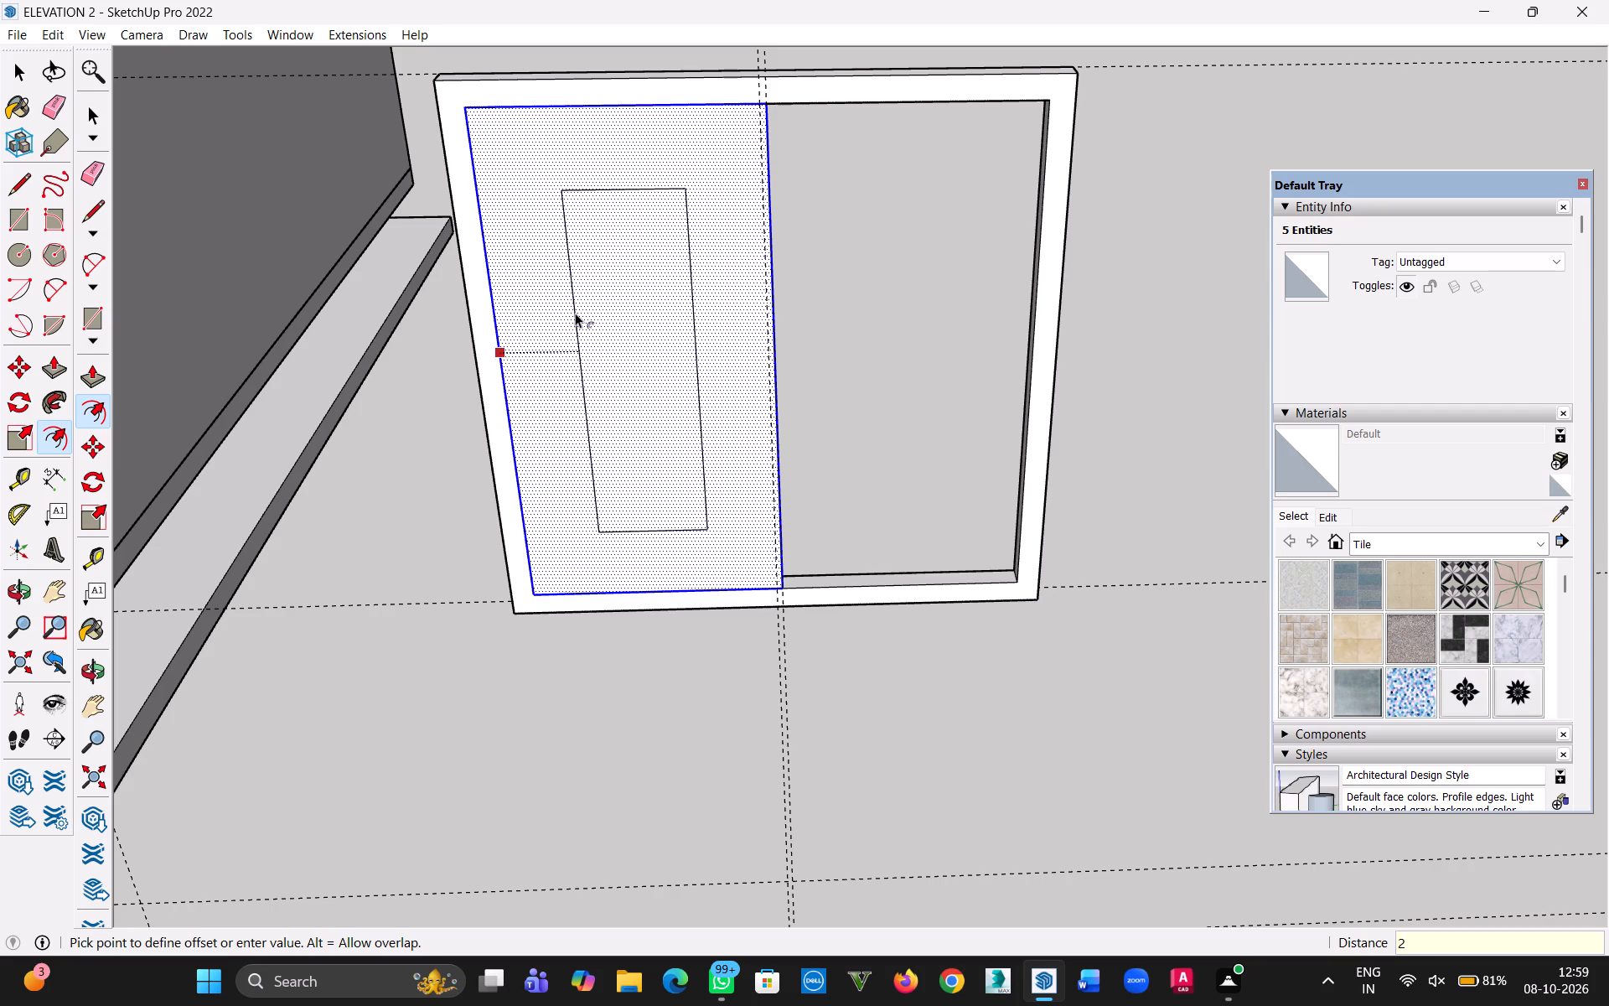
pyautogui.hotkey('shift', '"')
pyautogui.press('Return')
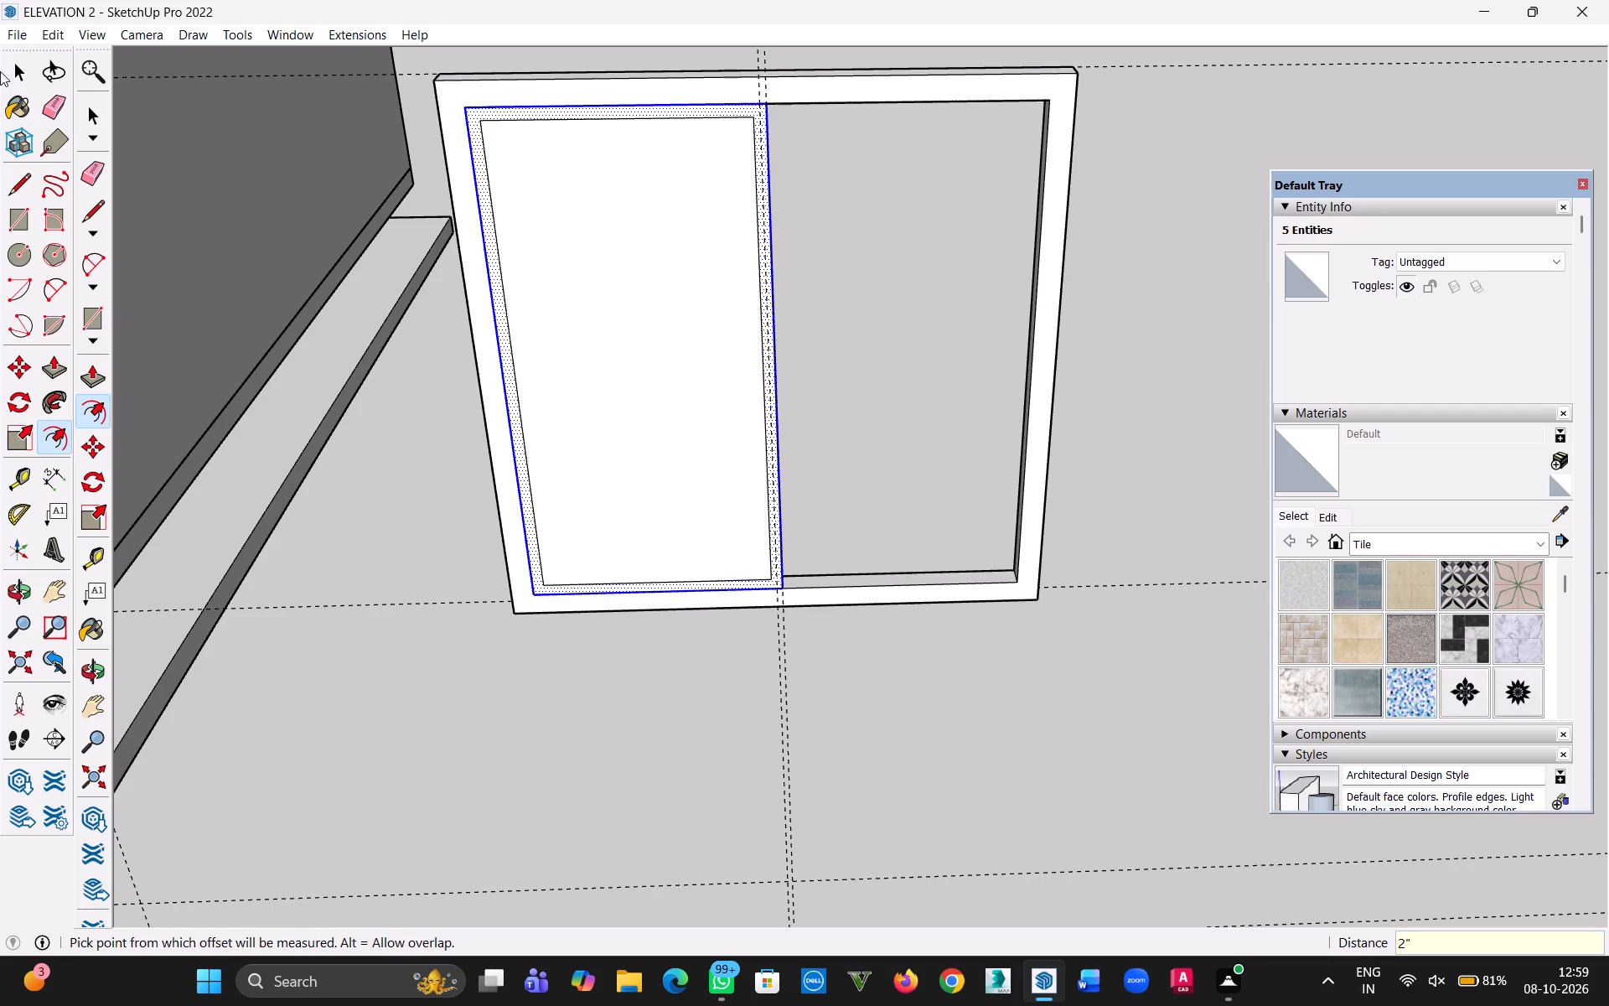
# Paint the panel's inner face with Translucent Glass Safety from the Glass and Mirrors materials.
pyautogui.click(17, 69)
pyautogui.click(578, 329)
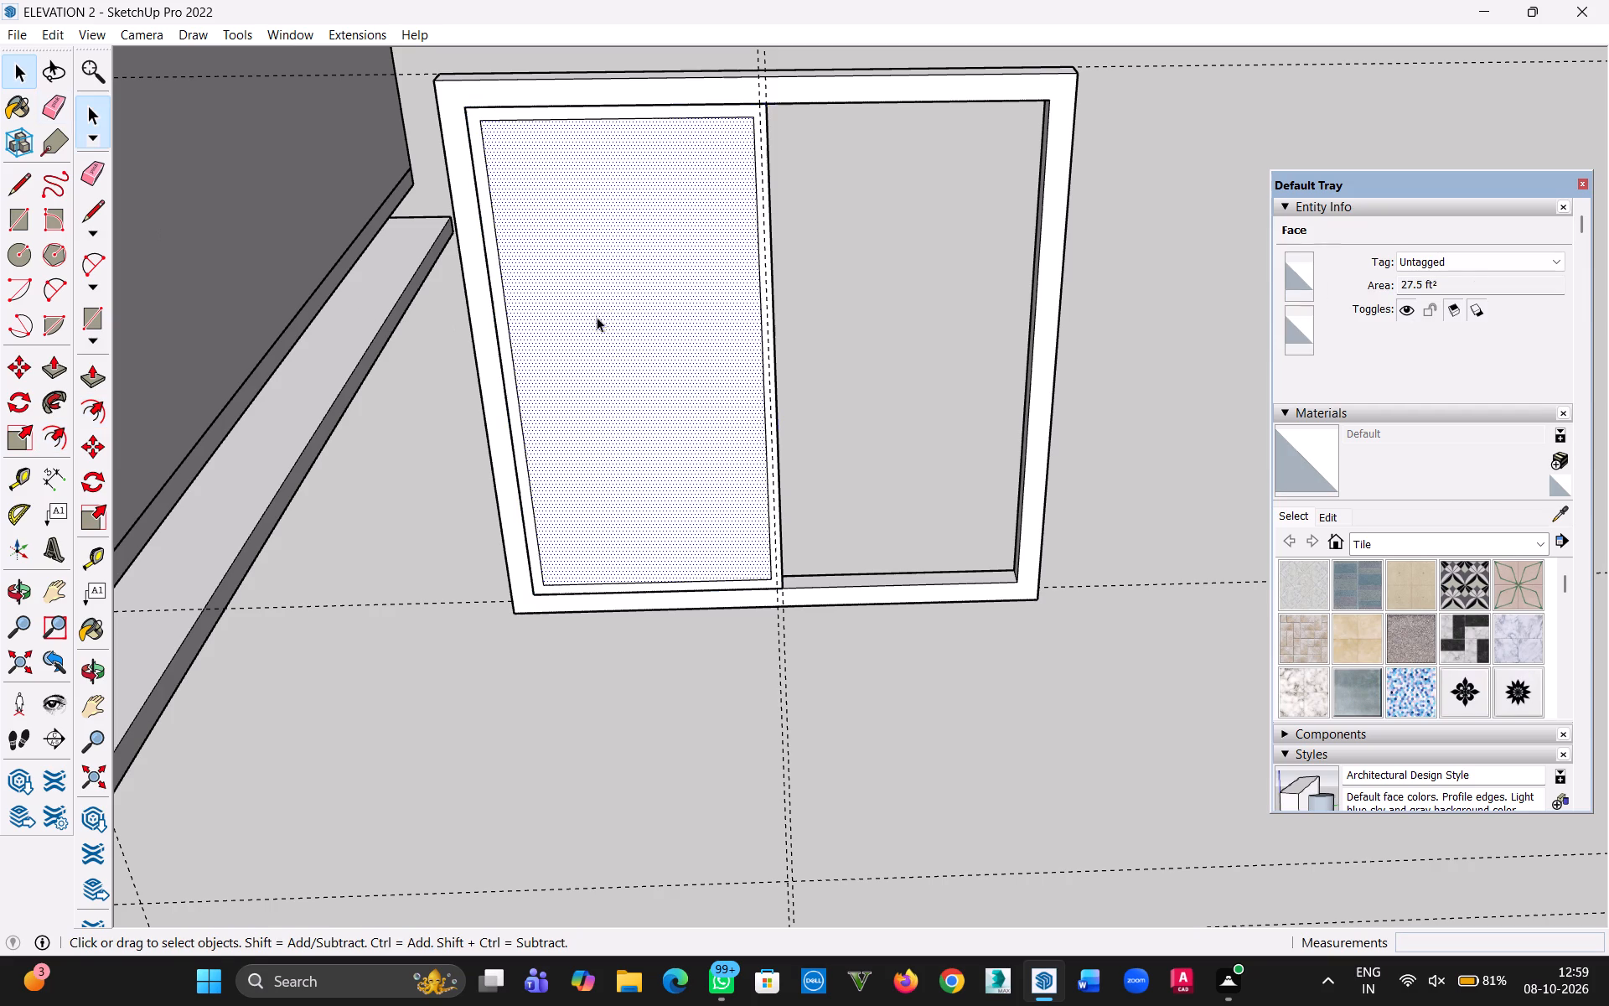
pyautogui.press('b')
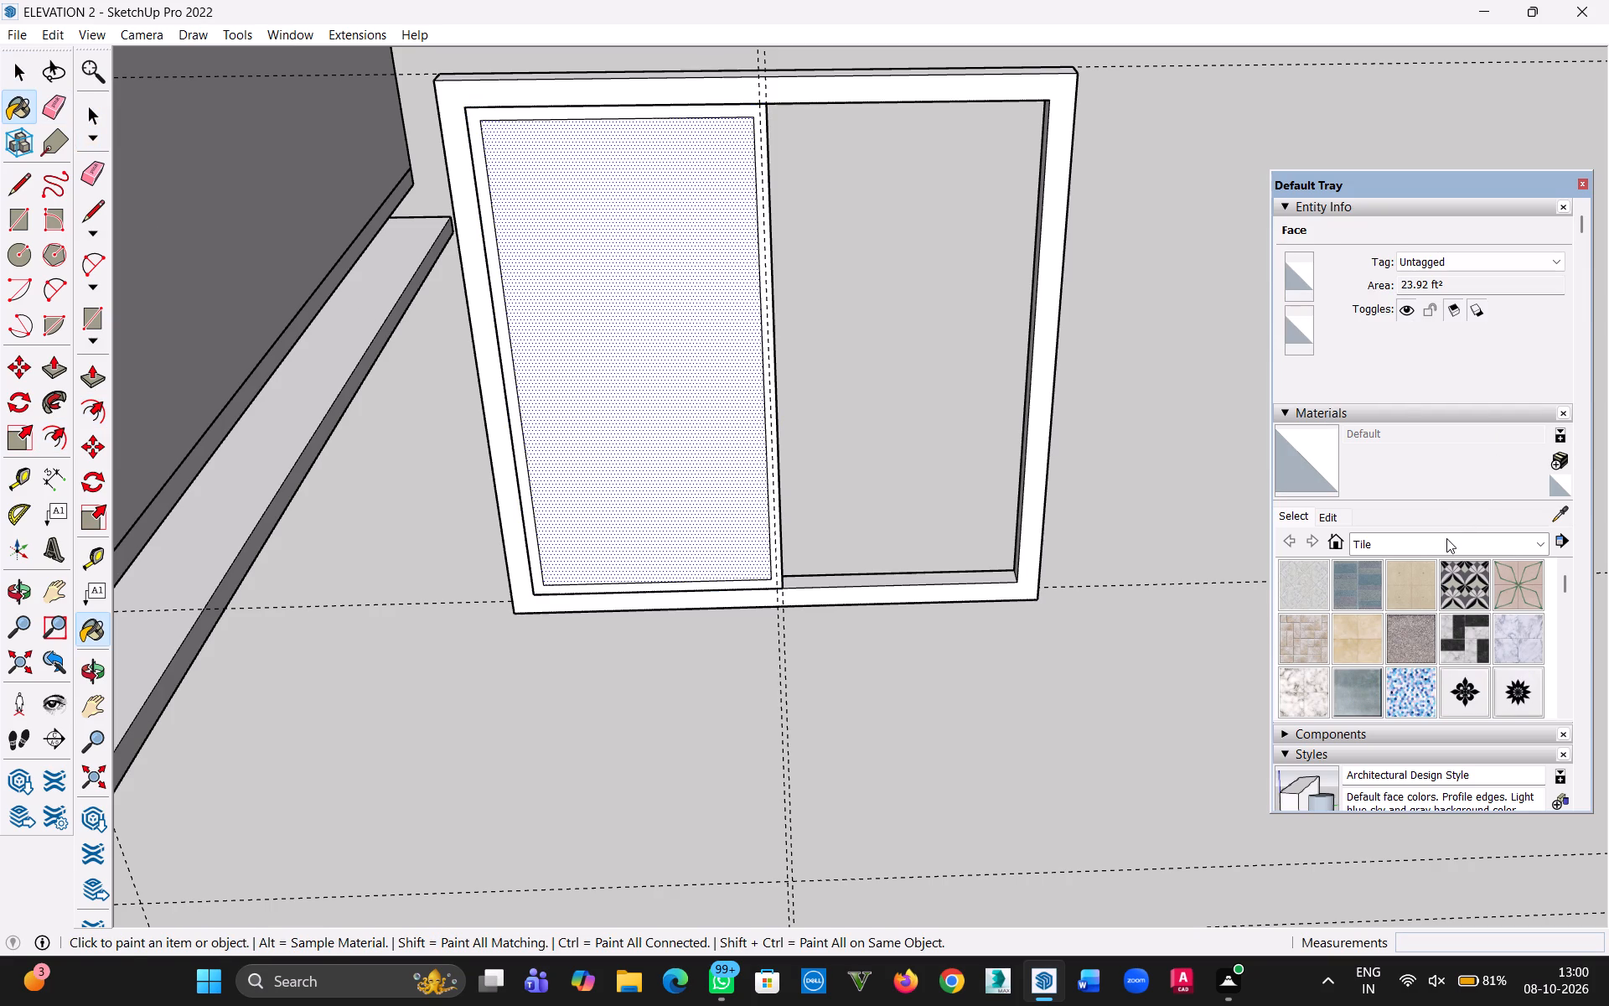
pyautogui.click(1446, 538)
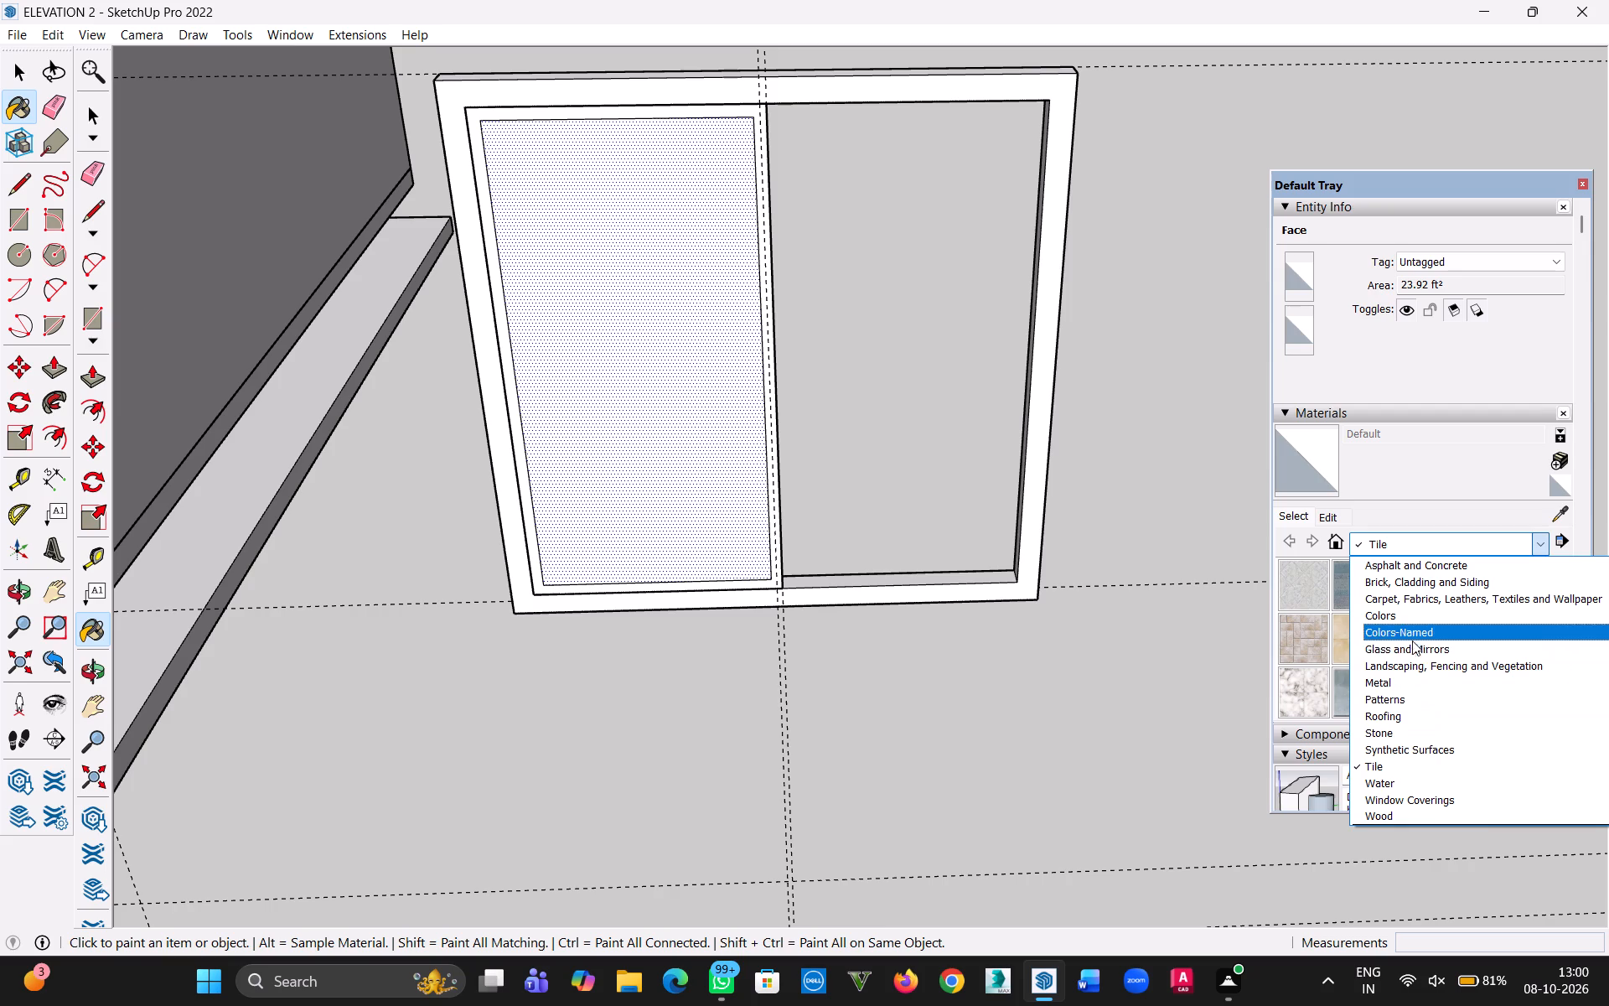
pyautogui.click(1414, 650)
pyautogui.click(1461, 631)
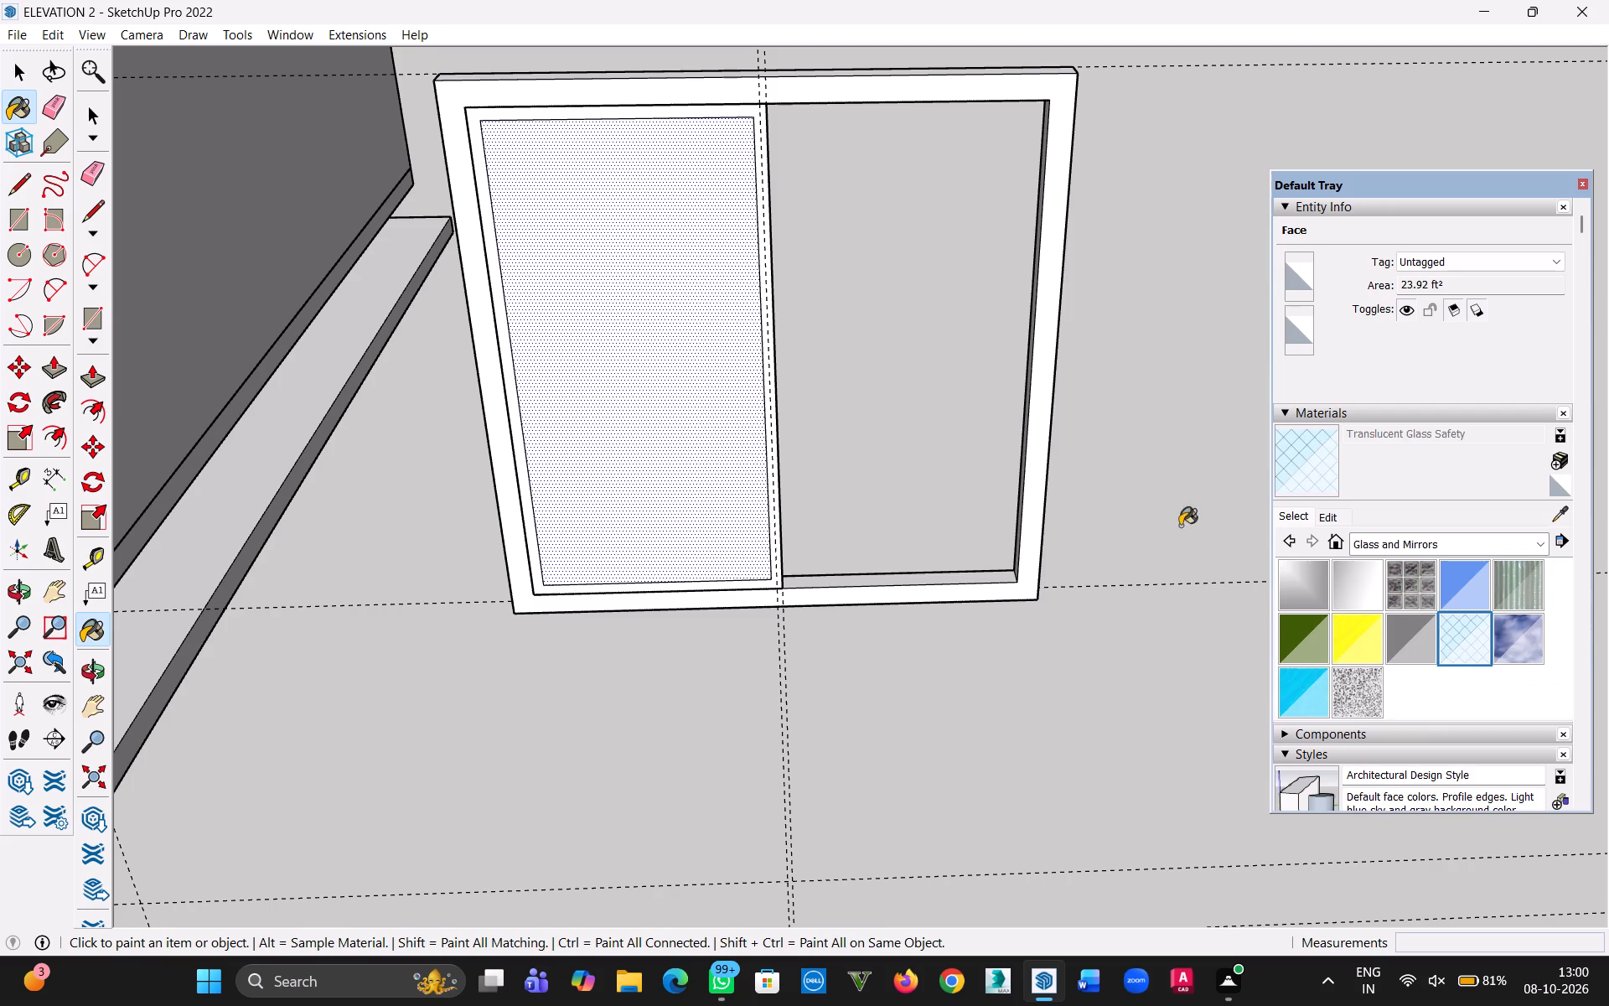
pyautogui.click(688, 397)
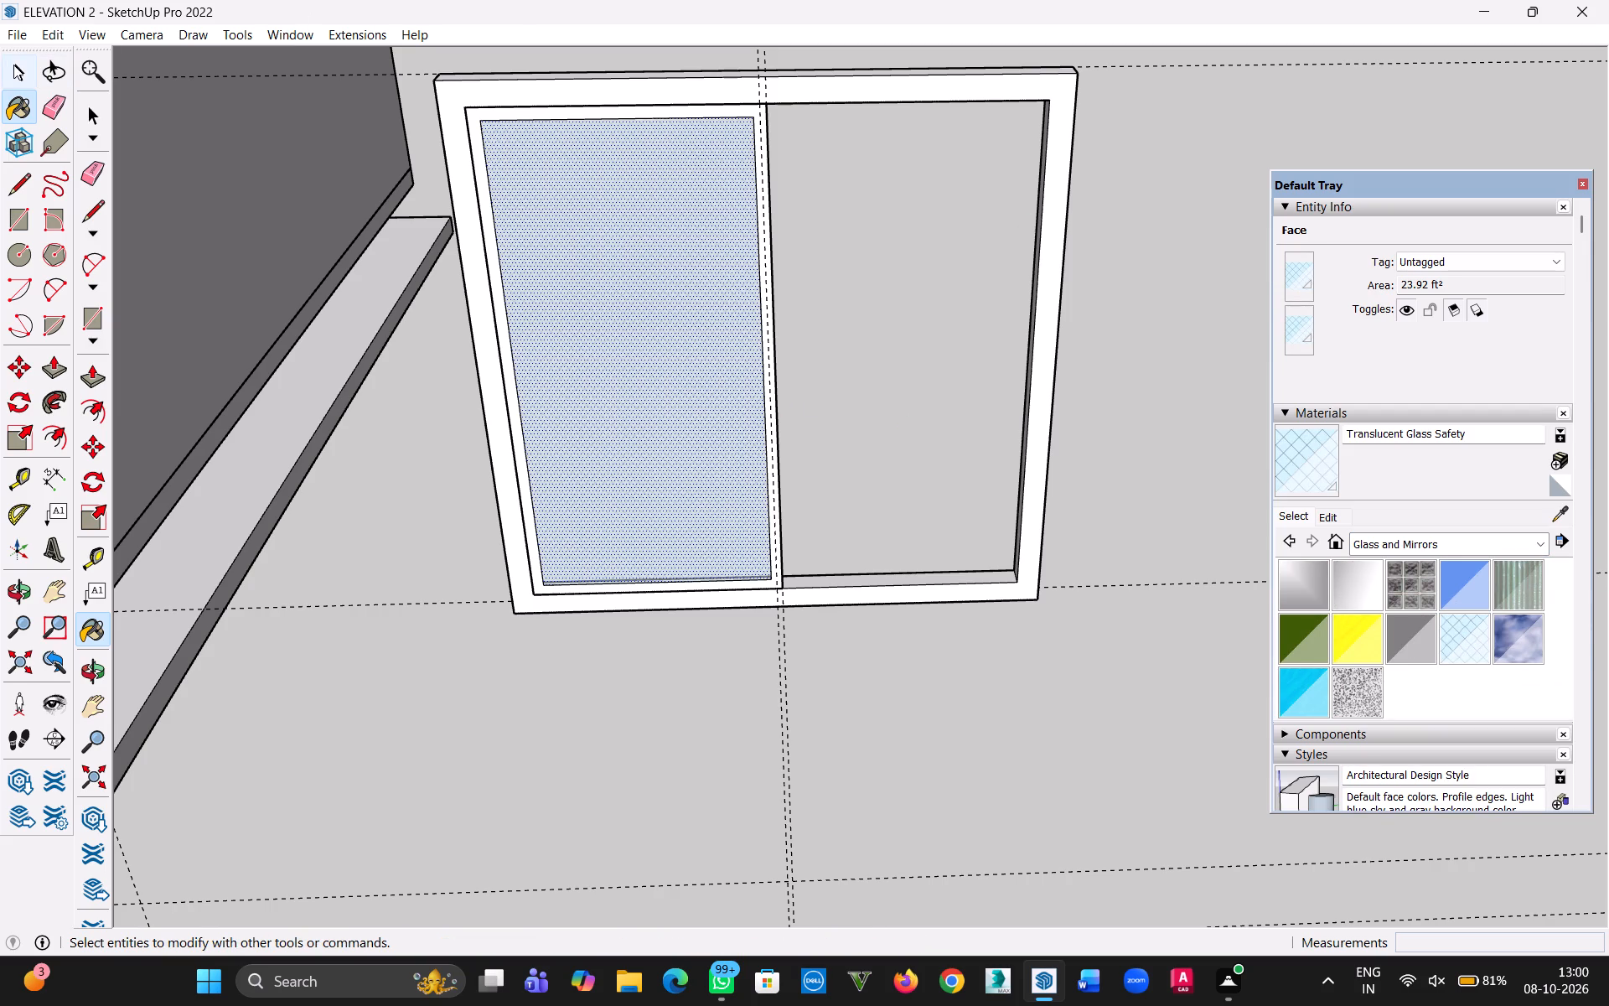
# Paint the other side of the panel's glass face with Translucent Glass Gray from the Glass and Mirrors materials.
pyautogui.click(13, 65)
pyautogui.click(1038, 645)
pyautogui.click(957, 511)
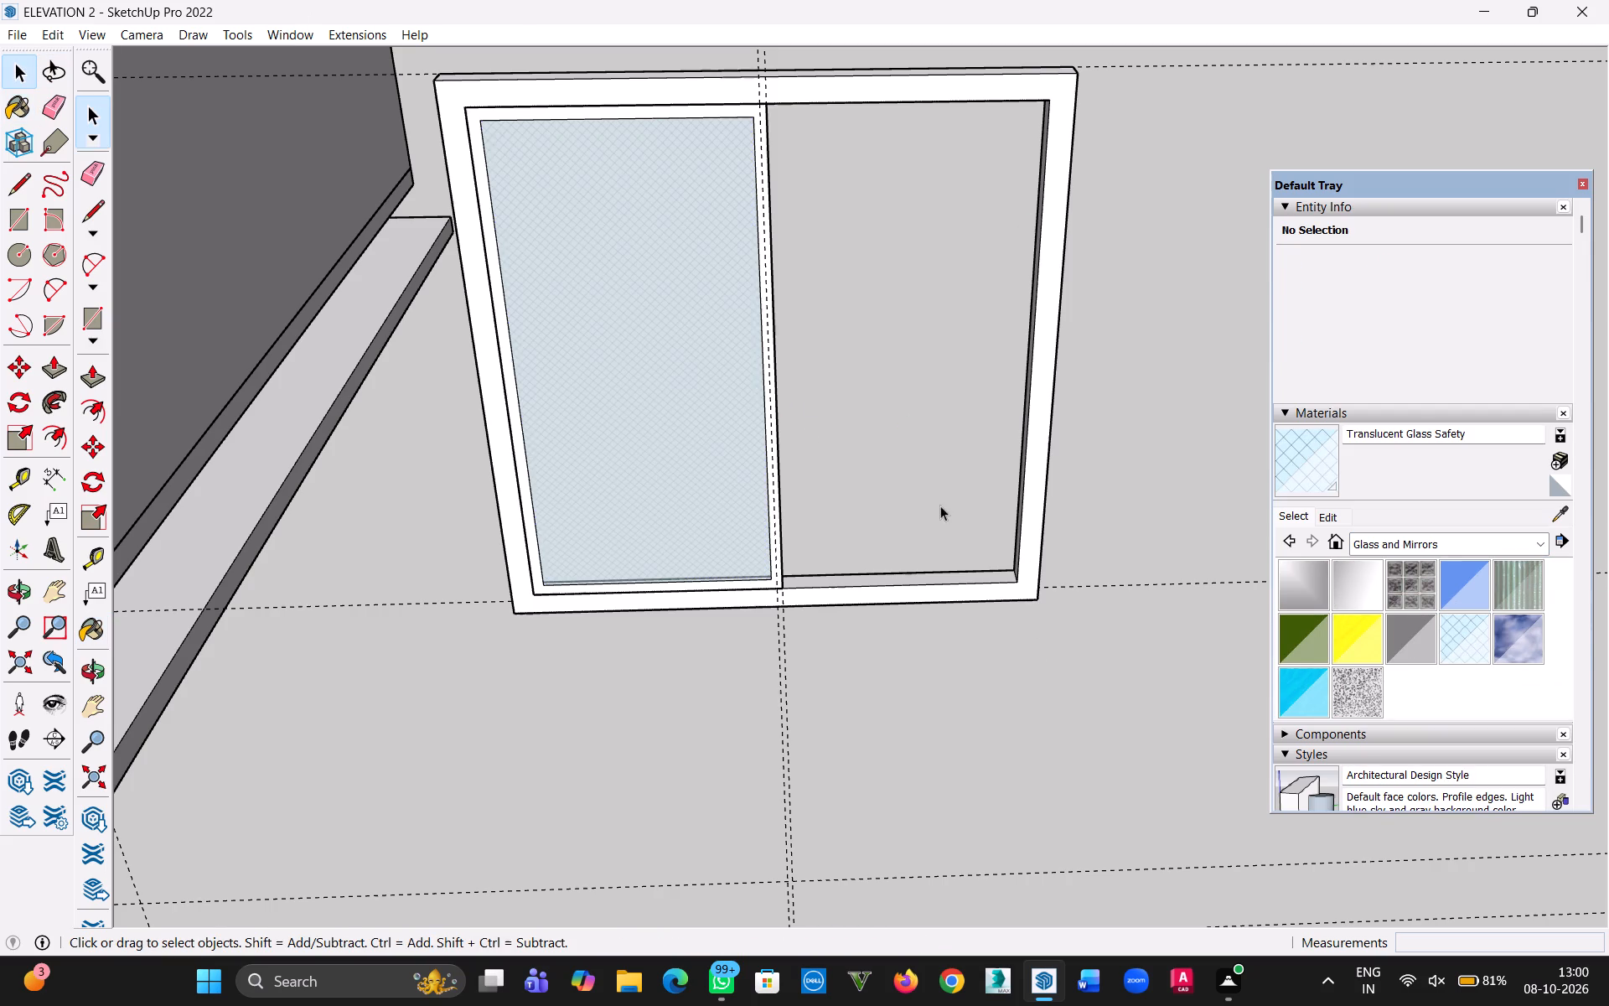
pyautogui.moveTo(956, 632); pyautogui.dragTo(1066, 490, button='middle')
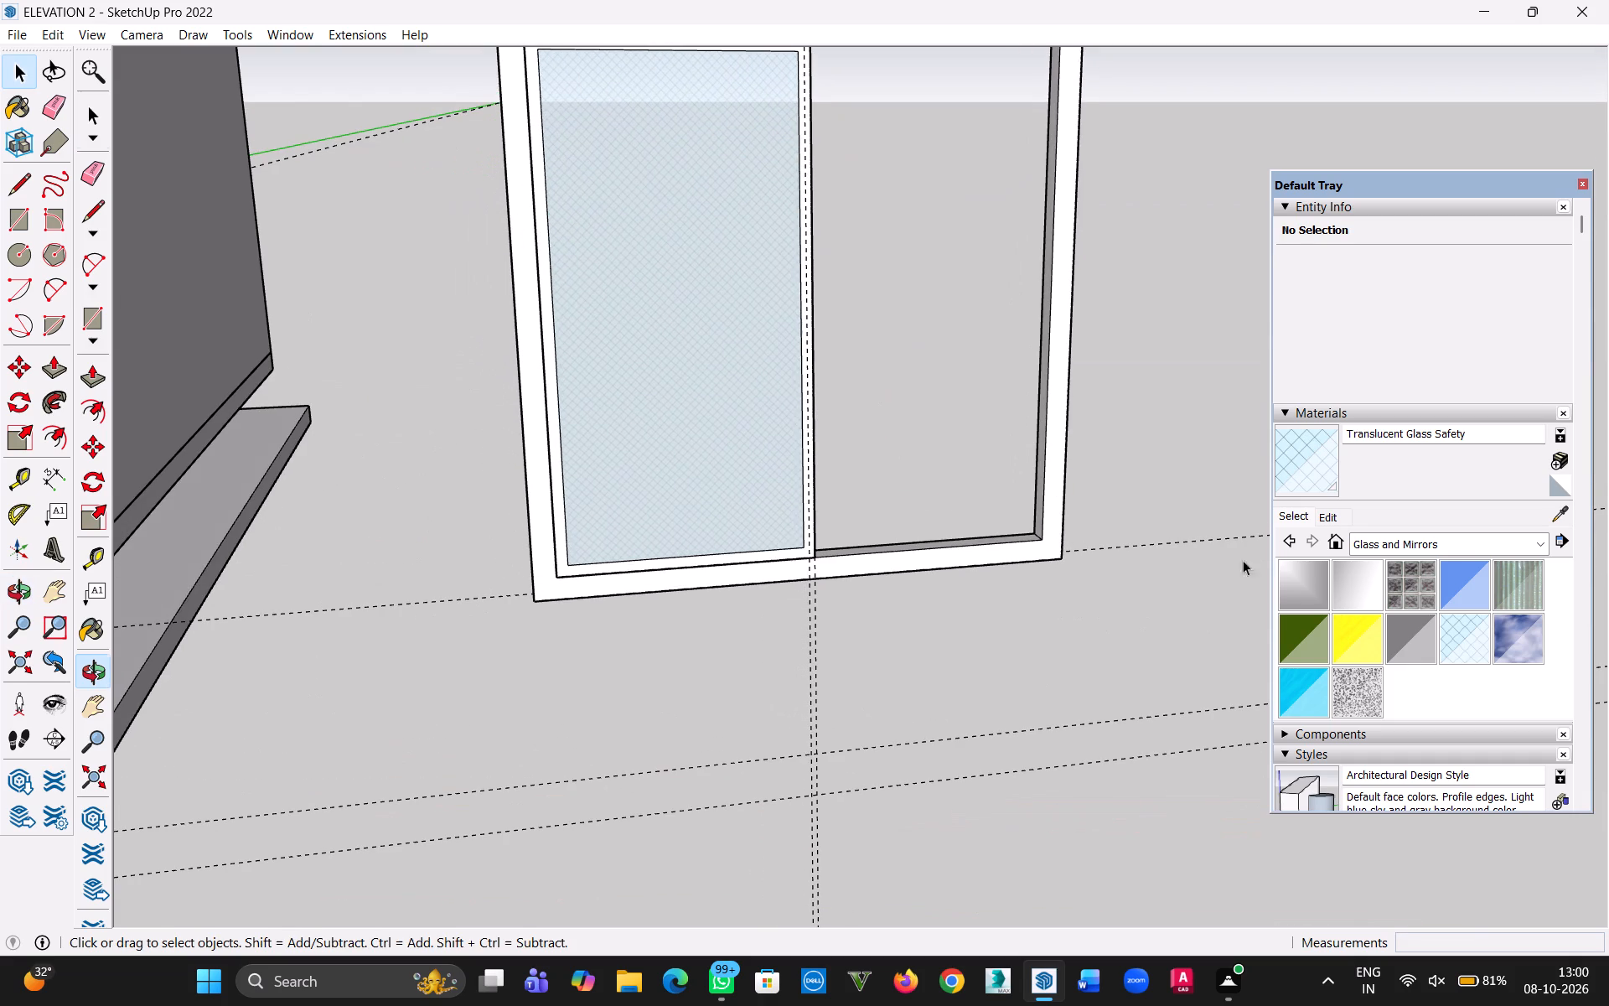
pyautogui.click(1418, 646)
pyautogui.click(645, 370)
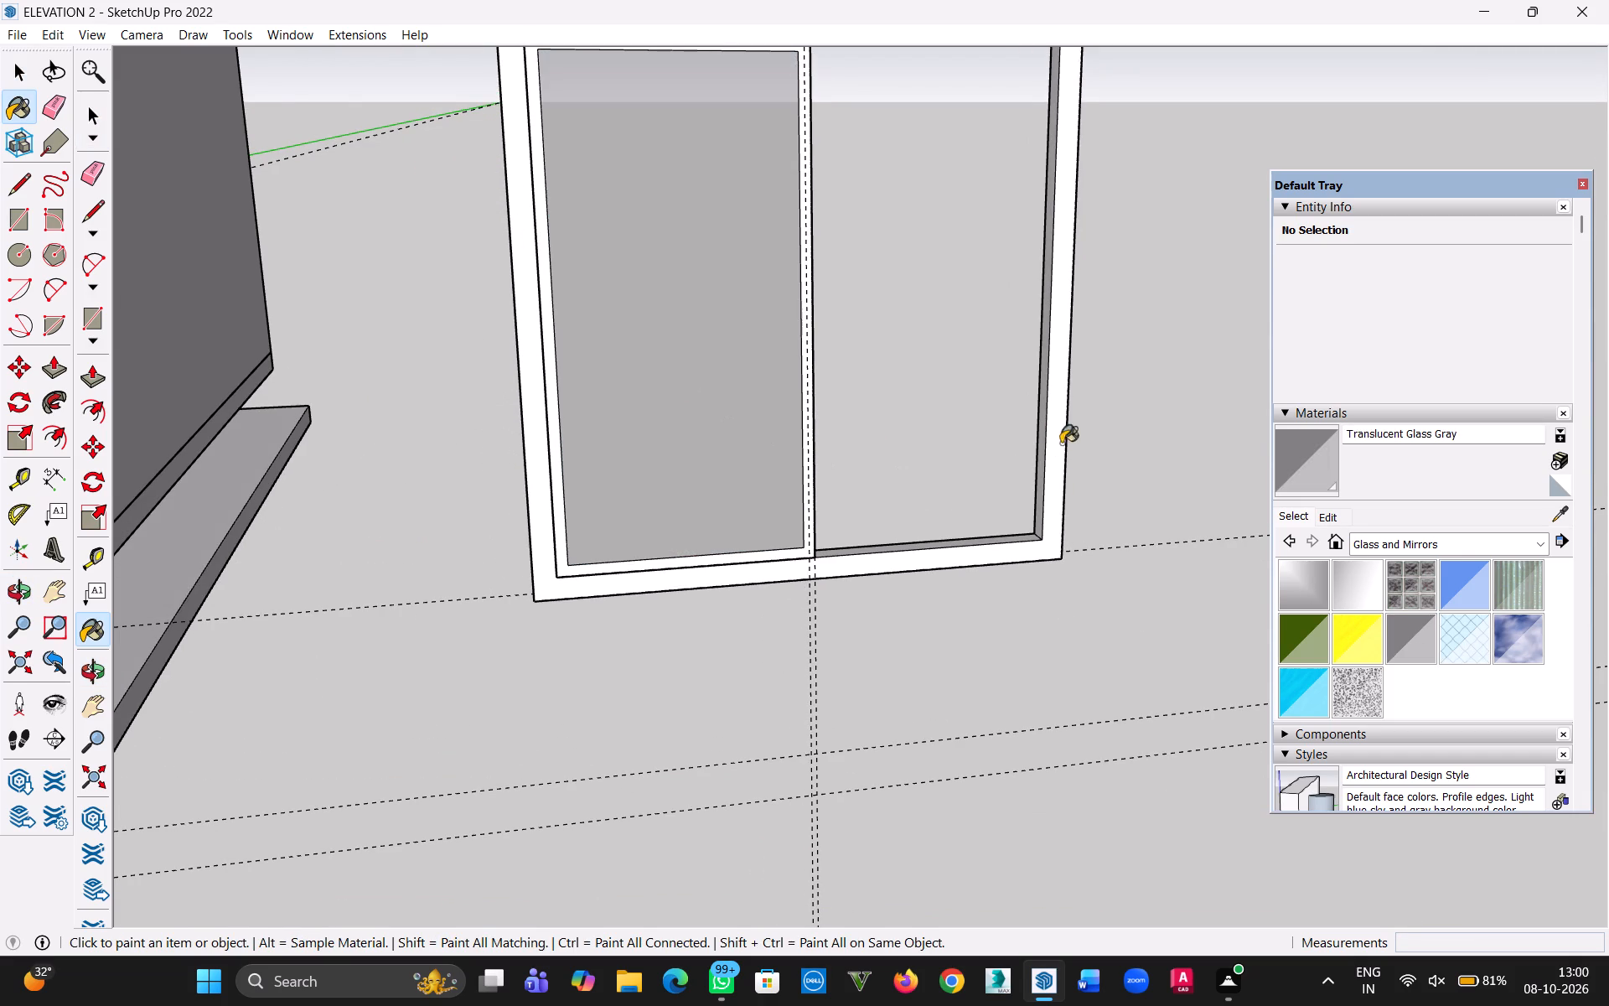
pyautogui.click(9, 74)
pyautogui.click(485, 267)
# Push/Pull the panel's border face out 2" from the glass.
pyautogui.moveTo(729, 329); pyautogui.dragTo(728, 329, button='middle')
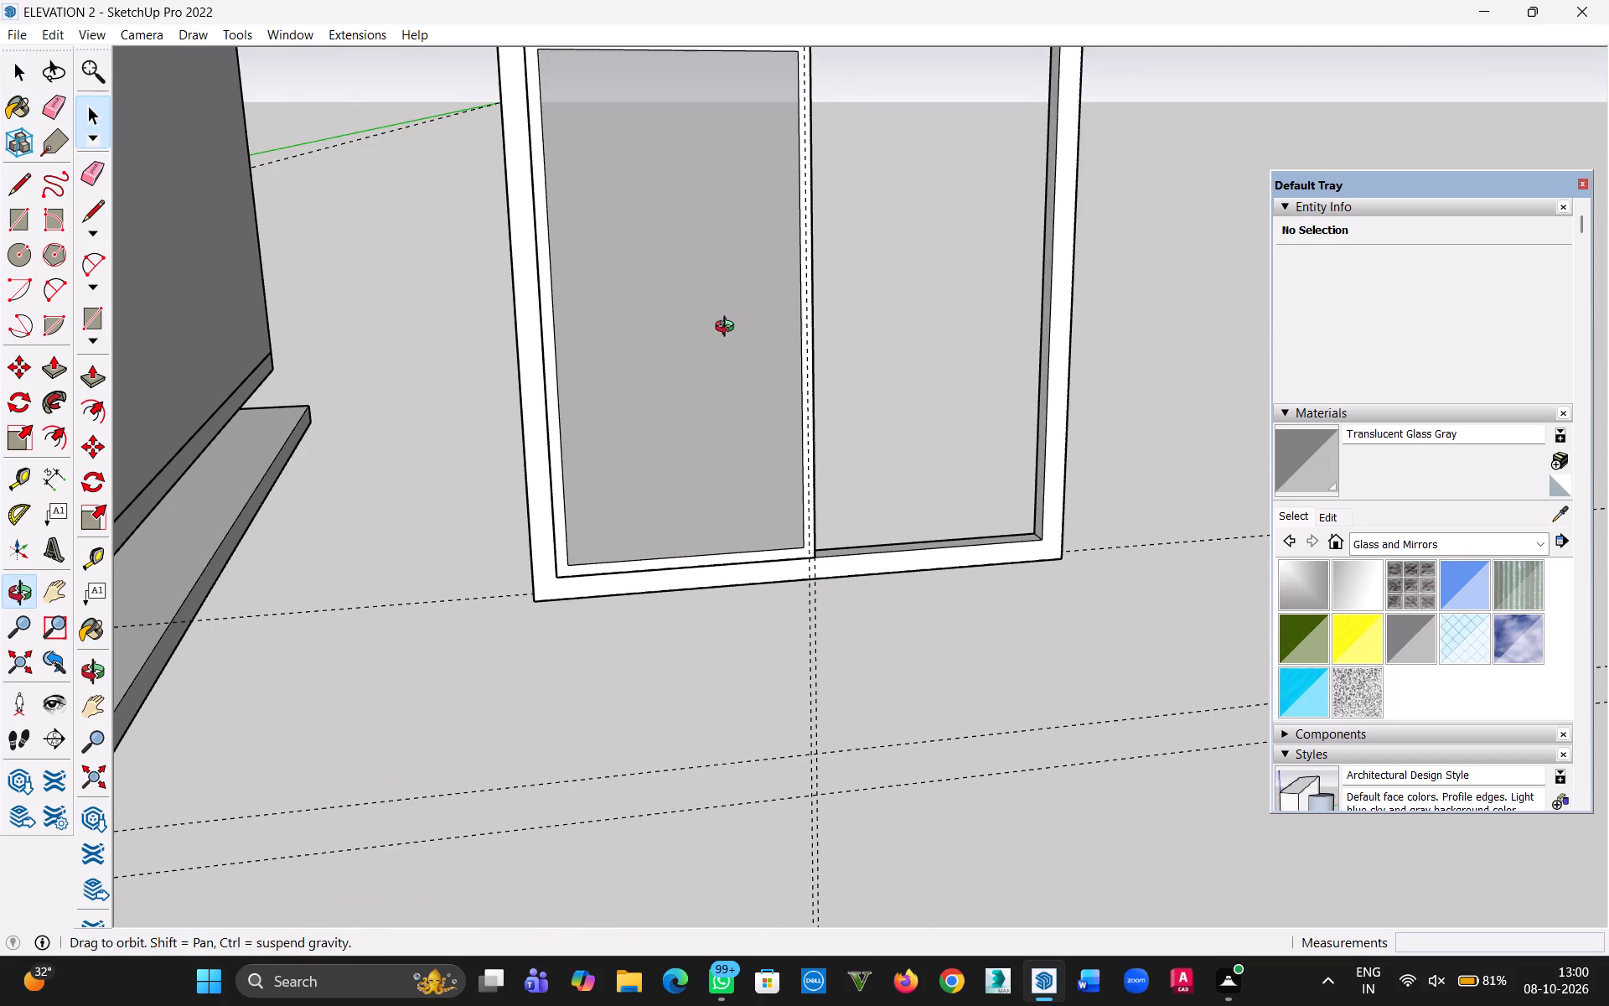
pyautogui.moveTo(728, 329); pyautogui.dragTo(573, 388, button='middle')
pyautogui.moveTo(921, 365); pyautogui.dragTo(748, 388, button='middle')
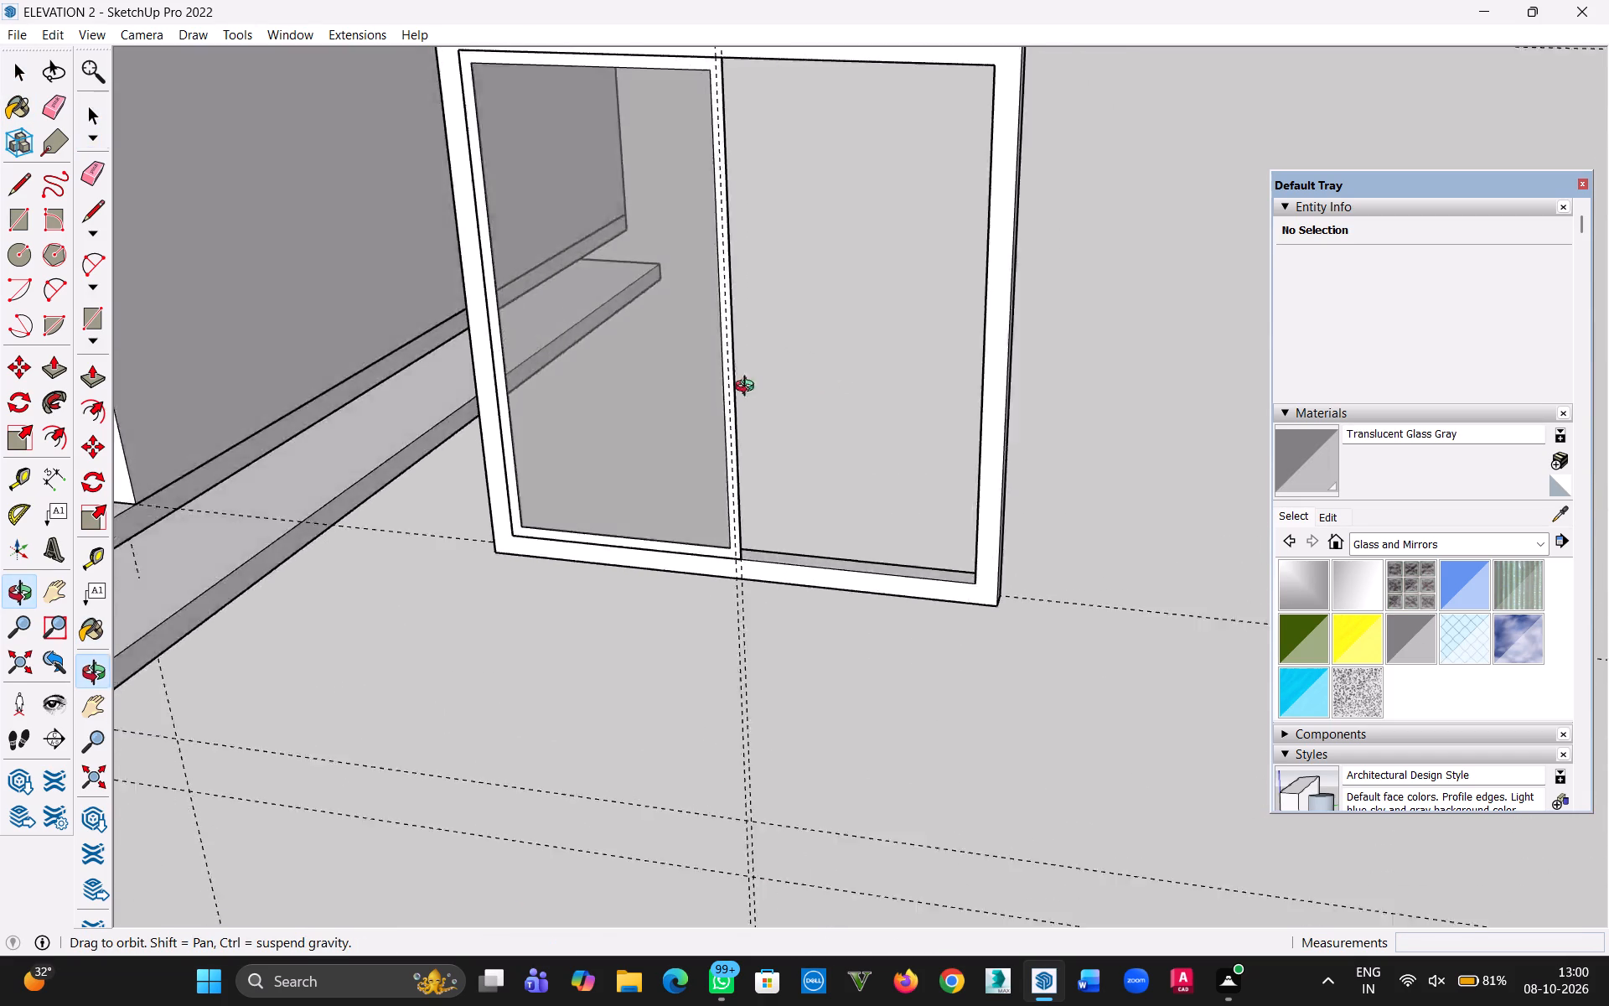
pyautogui.moveTo(748, 388); pyautogui.dragTo(51, 428, button='middle')
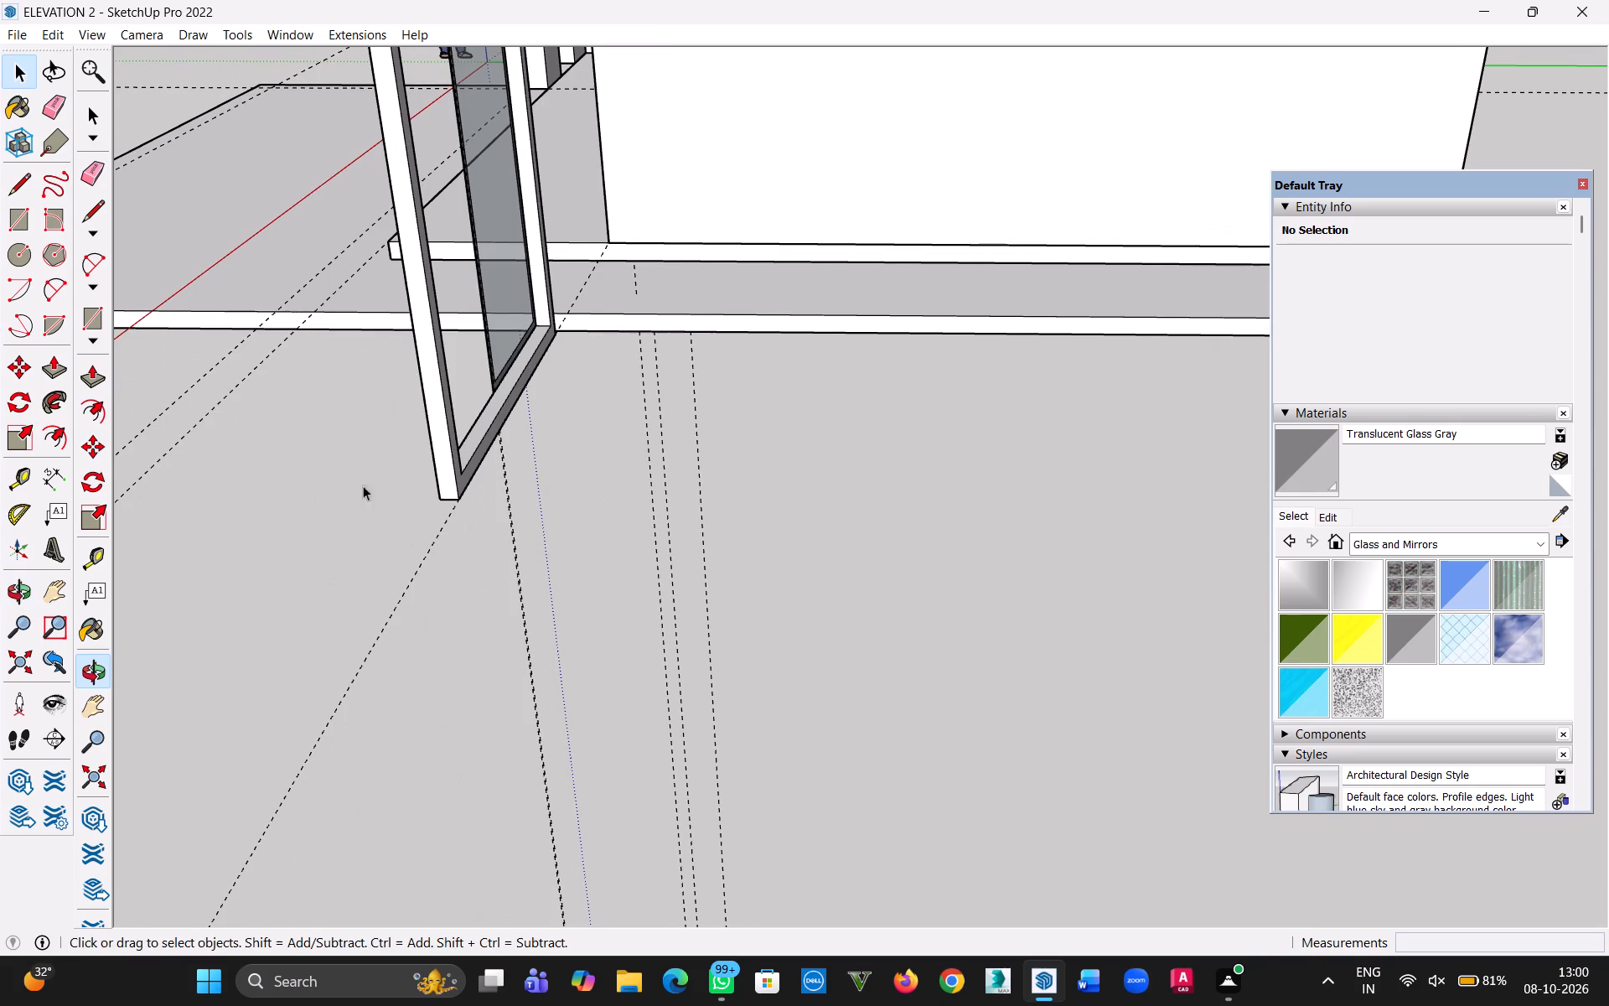
pyautogui.moveTo(664, 487); pyautogui.dragTo(380, 496, button='middle')
pyautogui.press('h')
pyautogui.moveTo(429, 432); pyautogui.dragTo(626, 745)
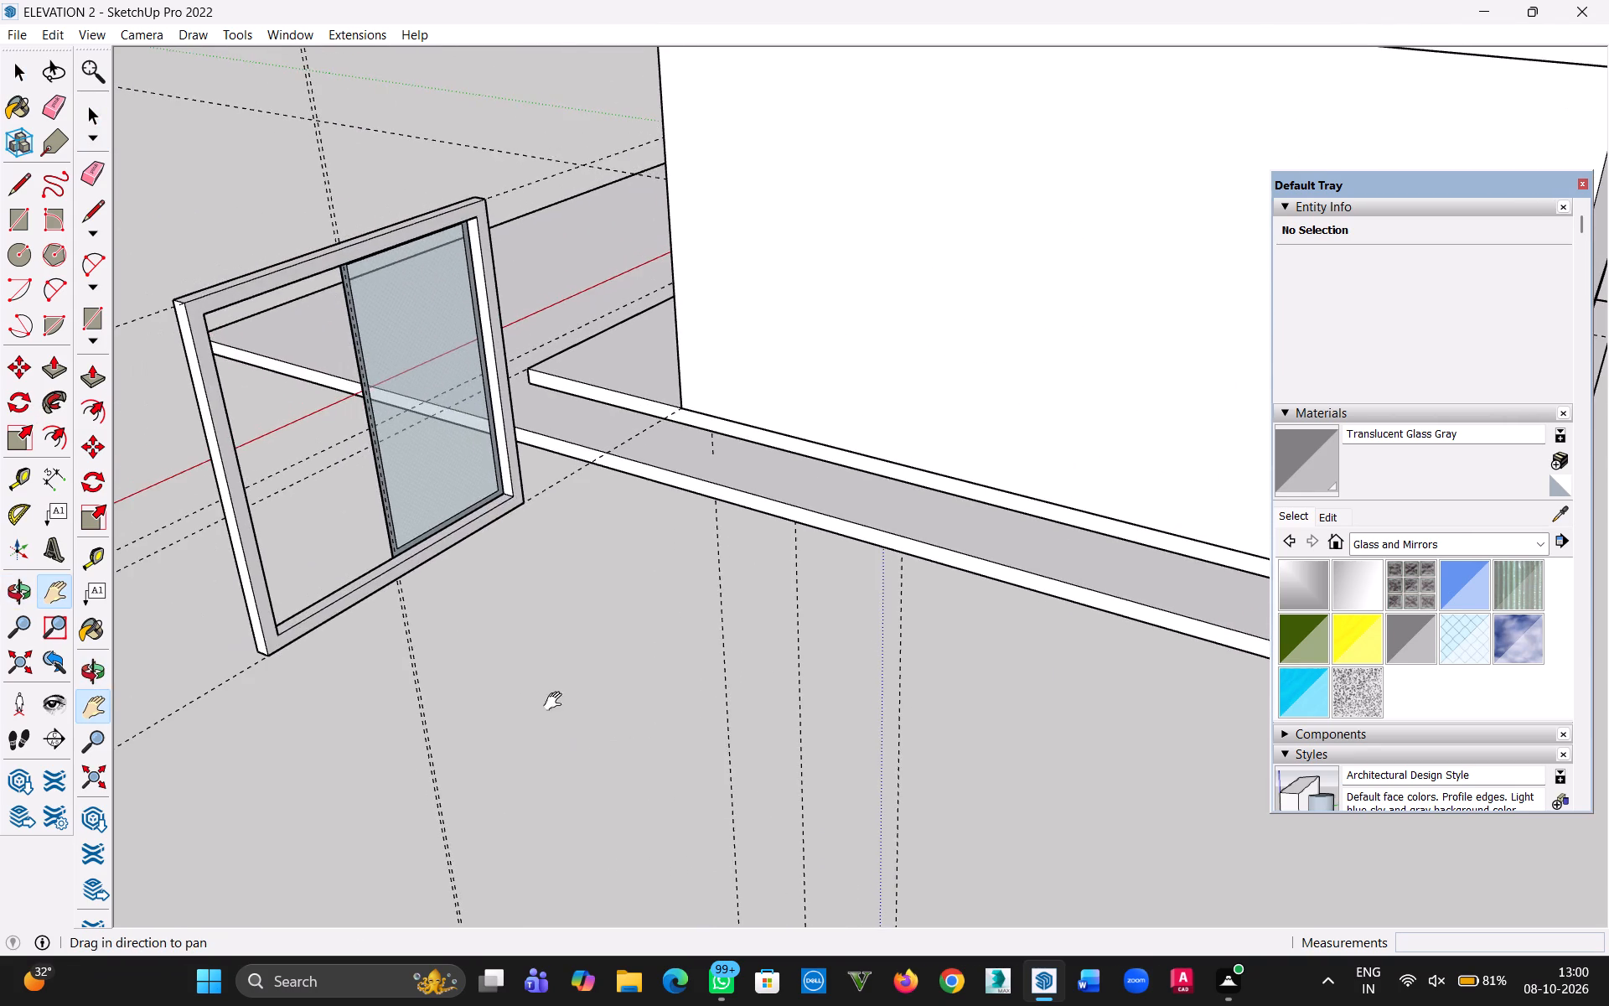
pyautogui.moveTo(453, 593); pyautogui.dragTo(422, 534, button='middle')
pyautogui.scroll(10, 339, 425)
pyautogui.press('Escape')
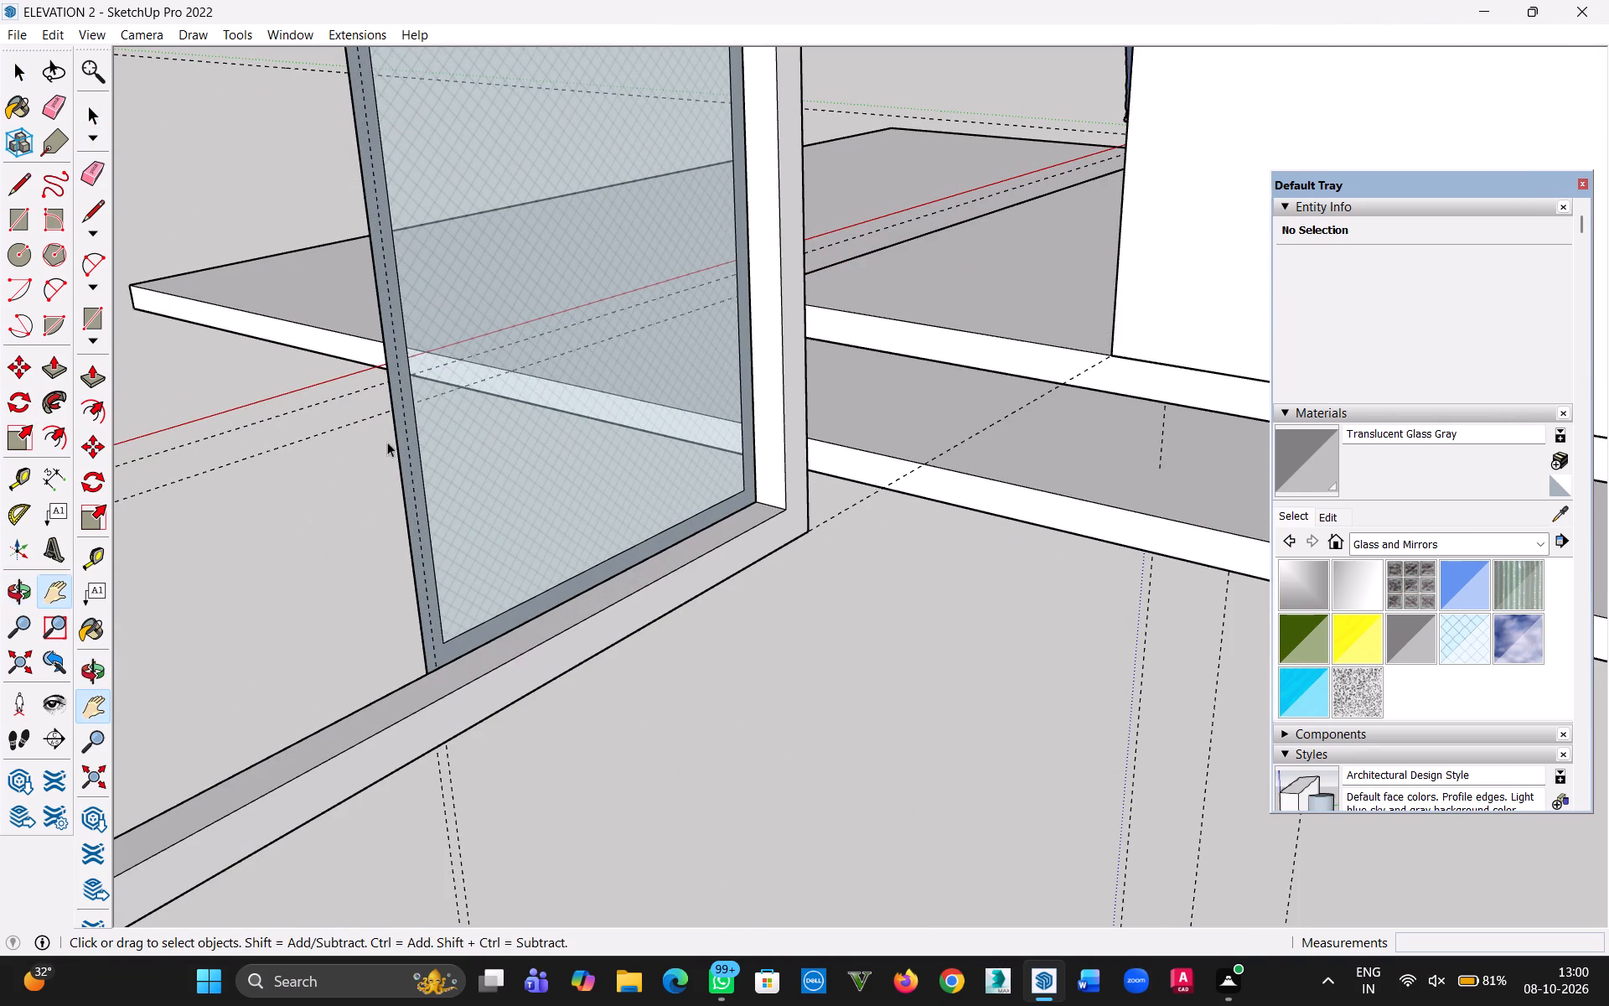
pyautogui.press('p')
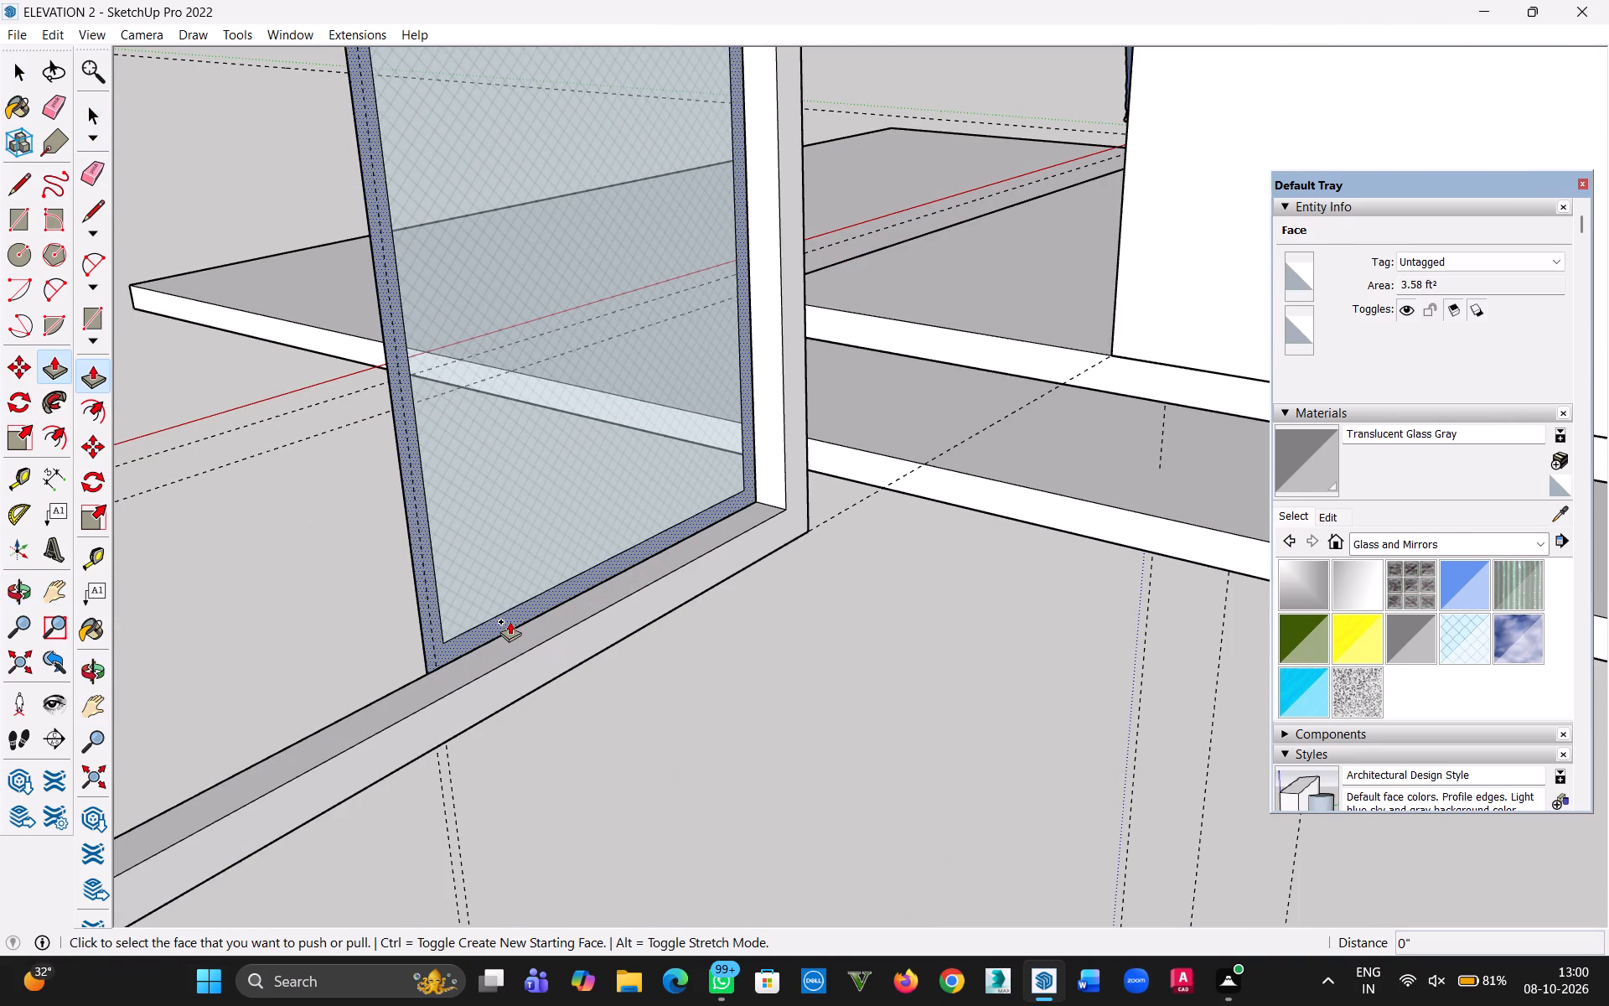
pyautogui.click(509, 619)
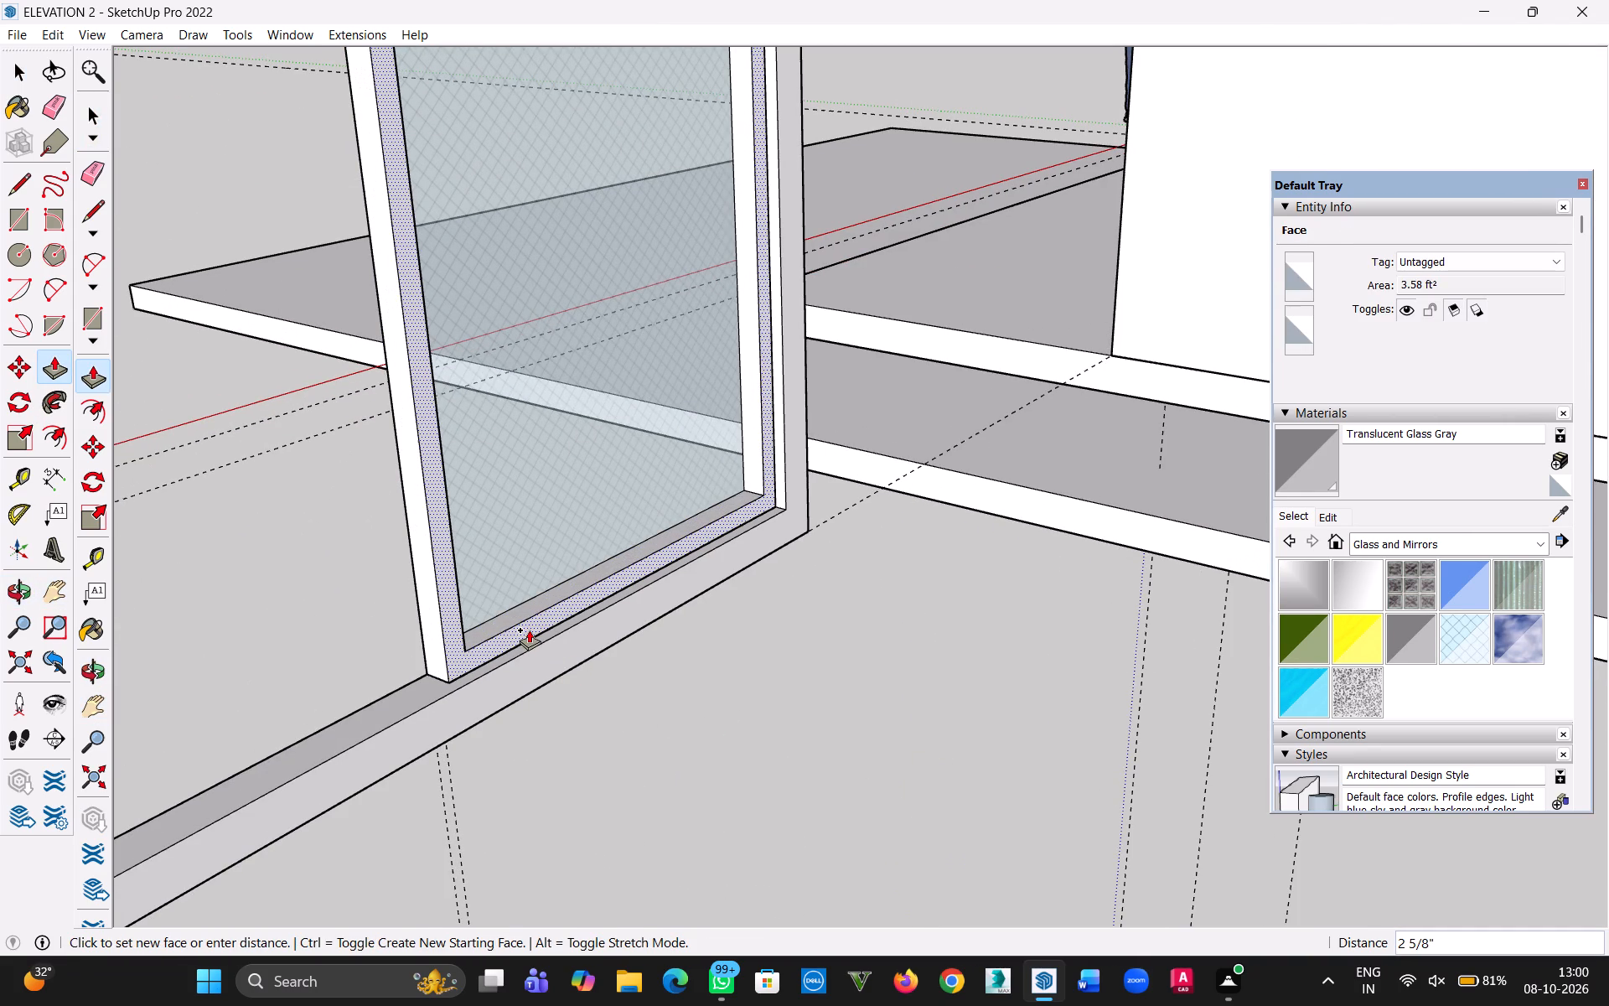
pyautogui.press('2')
pyautogui.hotkey('shift', '"')
pyautogui.press('Return')
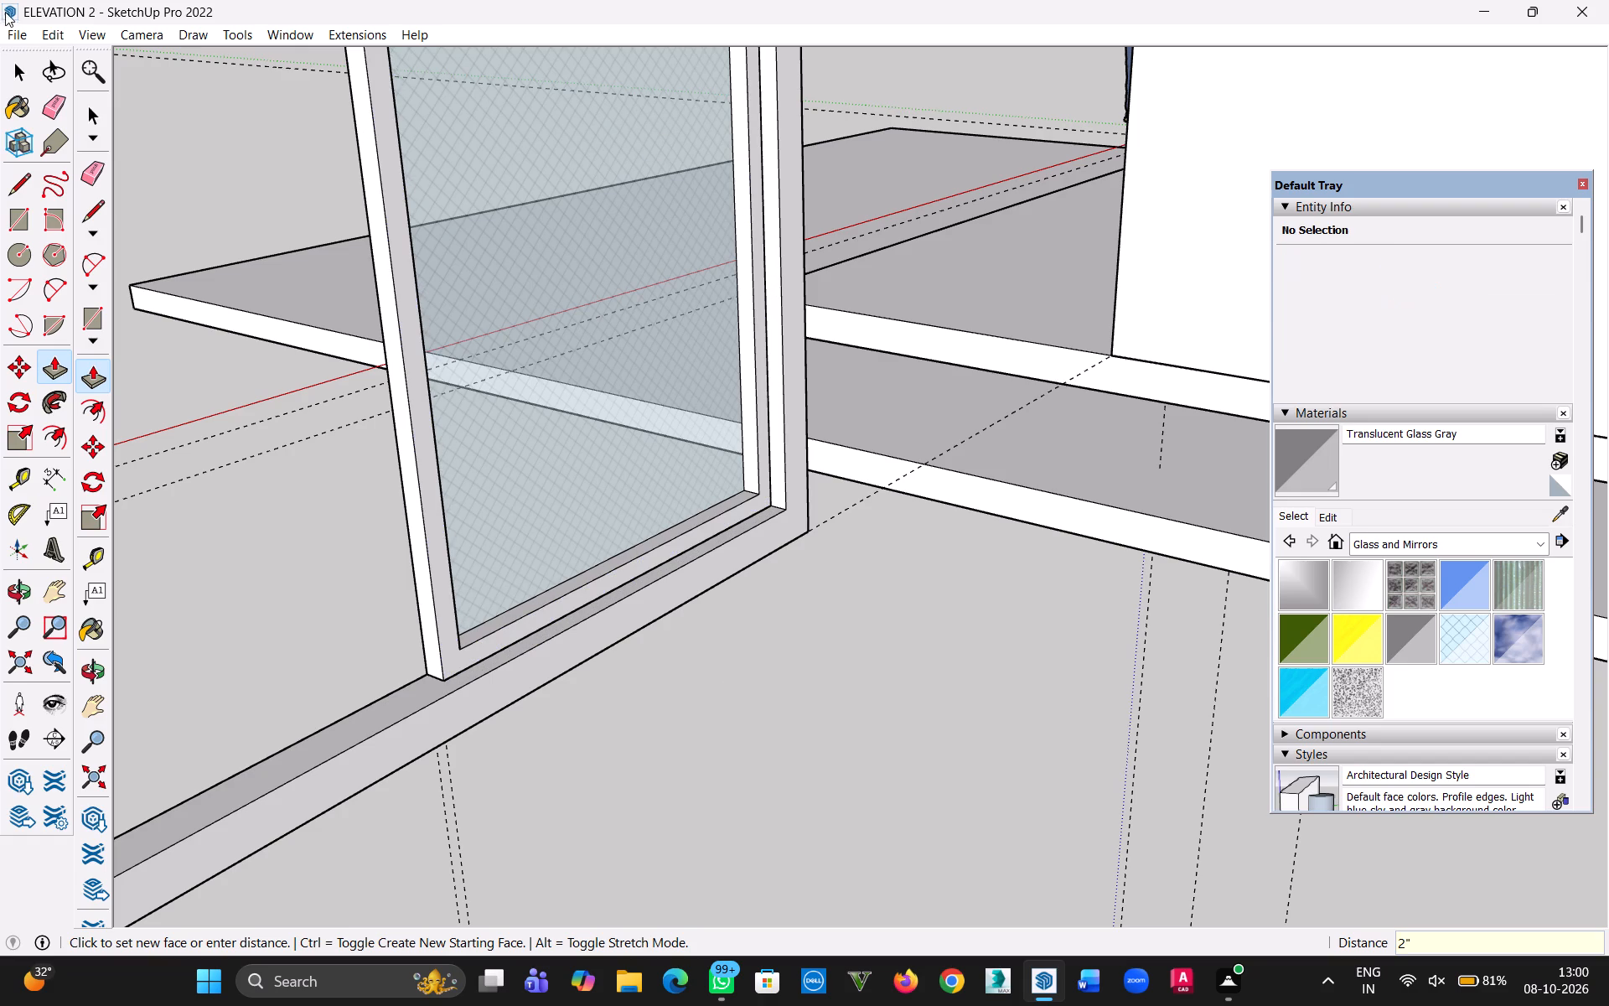
# Group all the geometry of the glazed panel, including its border and glass.
pyautogui.click(18, 68)
pyautogui.scroll(-11, 490, 414)
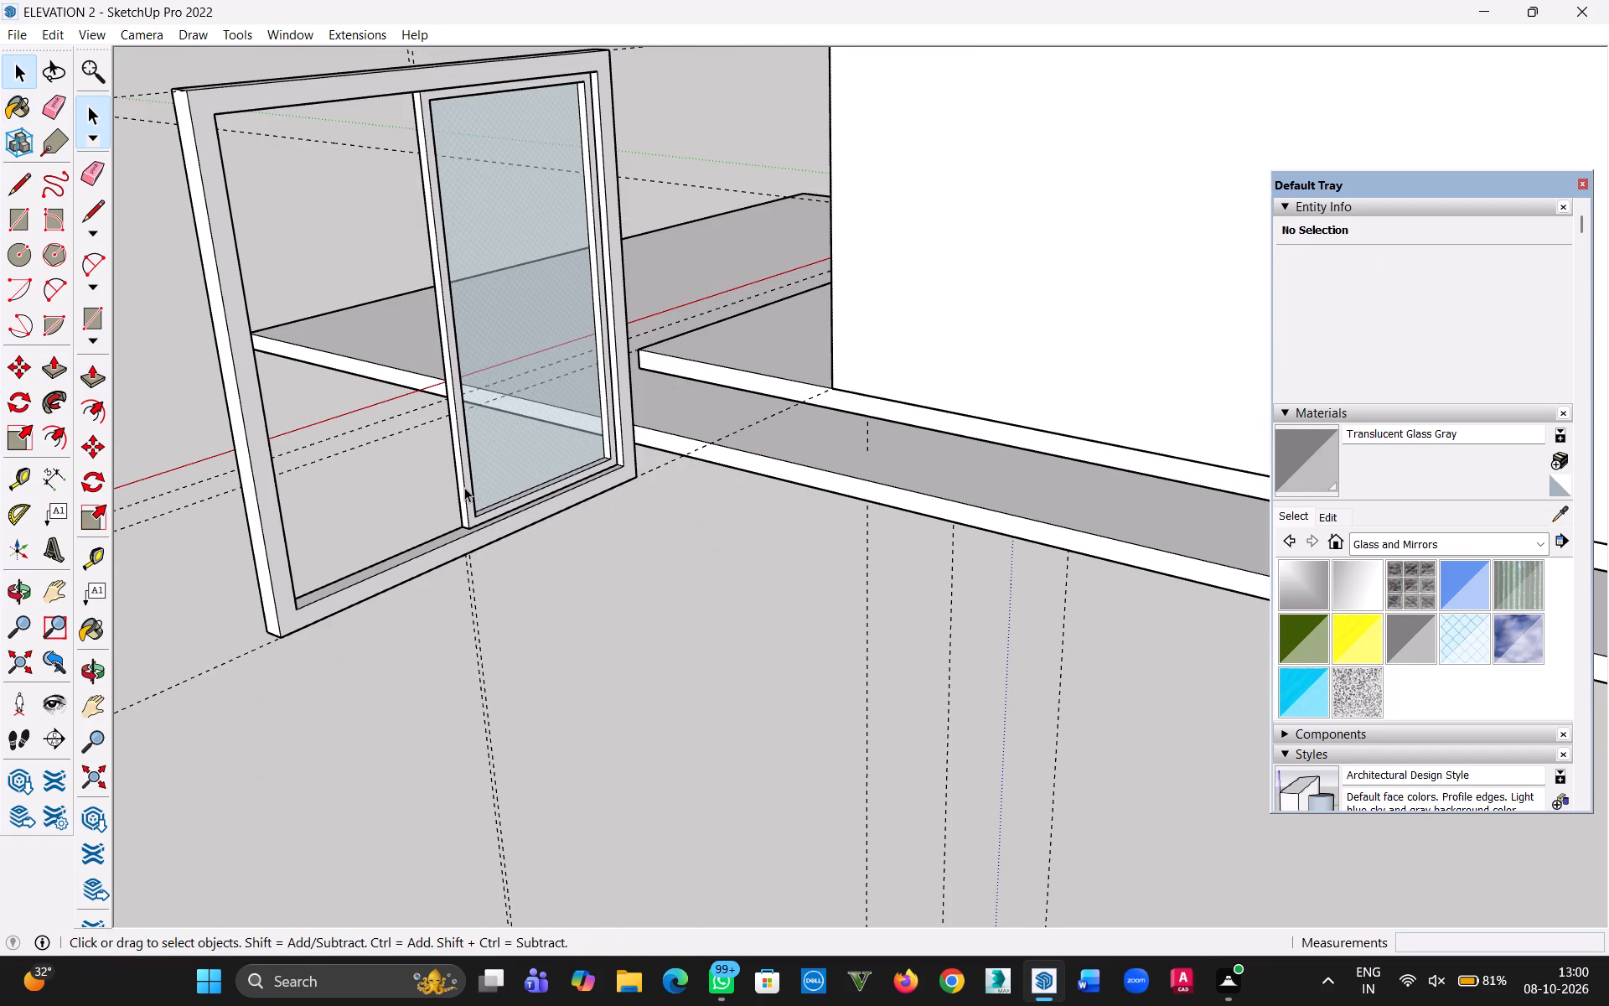
pyautogui.tripleClick(464, 488)
pyautogui.click(464, 488)
pyautogui.rightClick(490, 452)
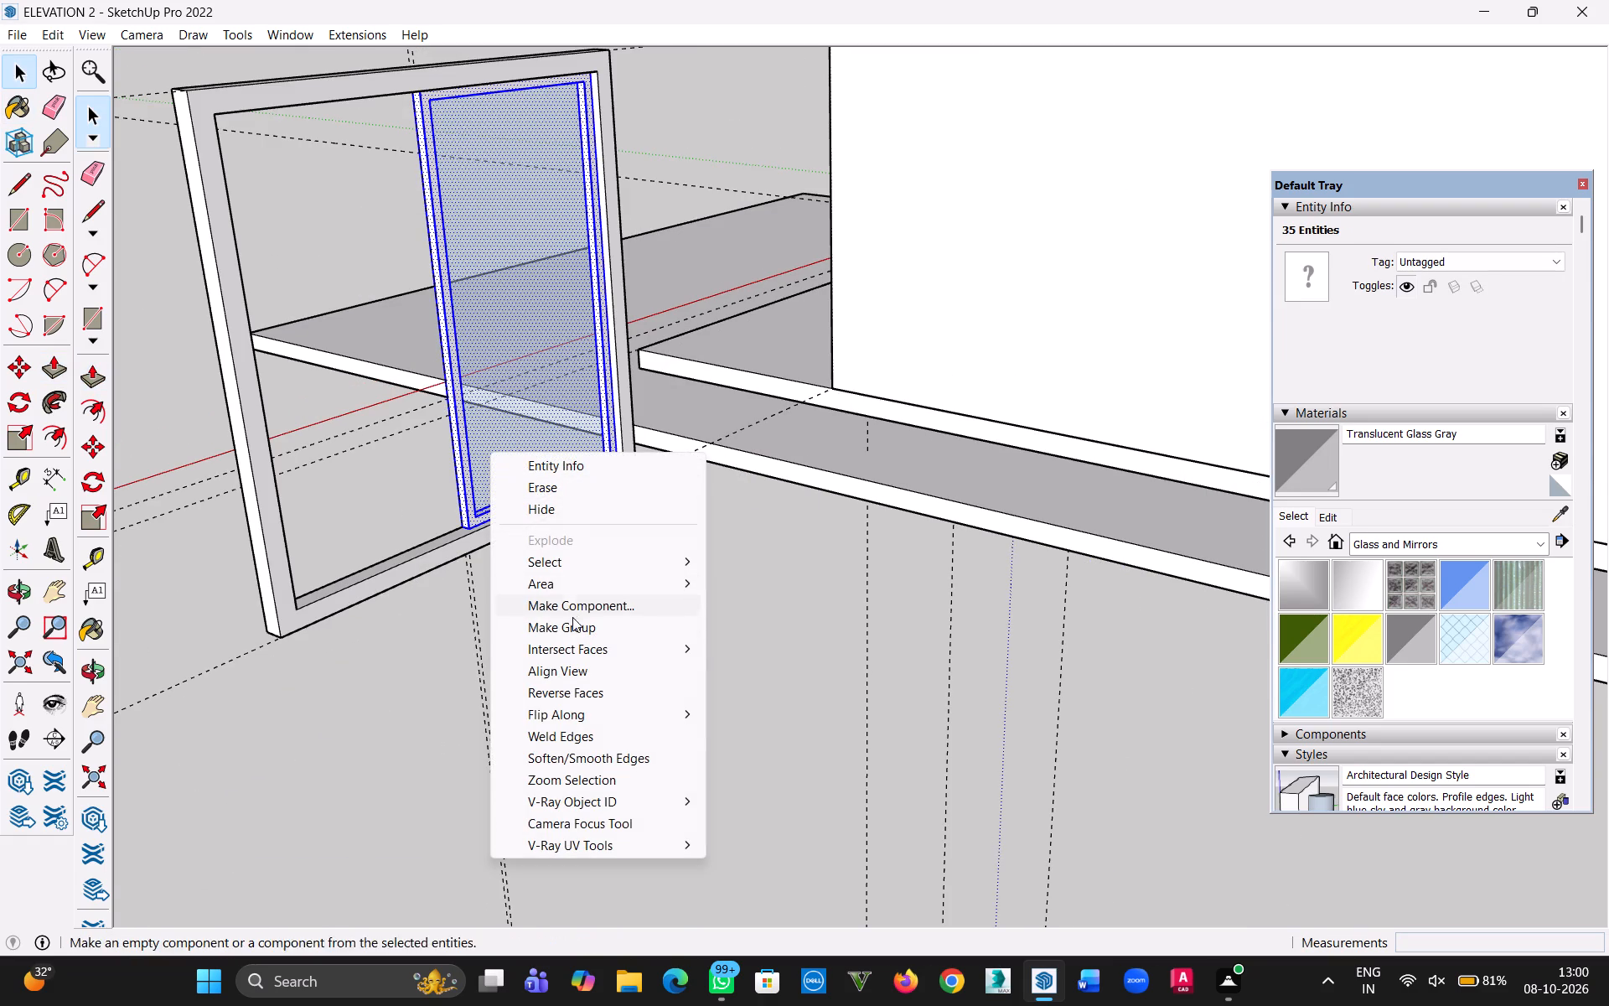
pyautogui.click(577, 632)
pyautogui.click(473, 479)
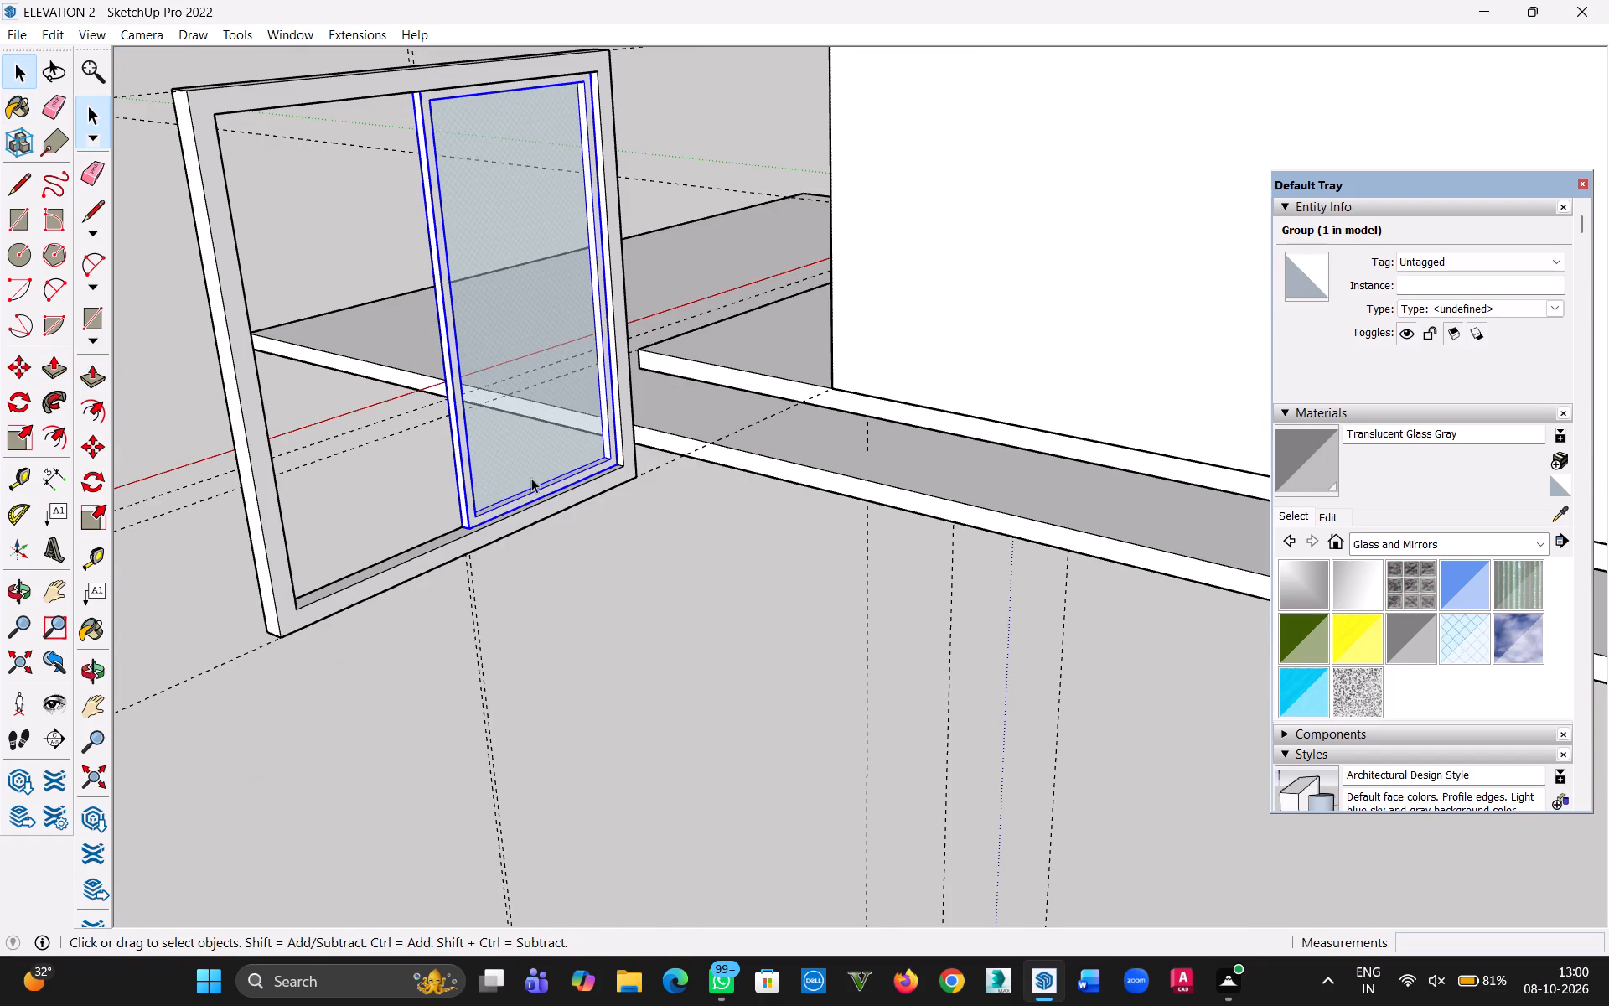
# Copy the panel group about 3' 7" across into the frame's empty half, snapping its lower corner to the frame's opposite inner corner.
pyautogui.press('m')
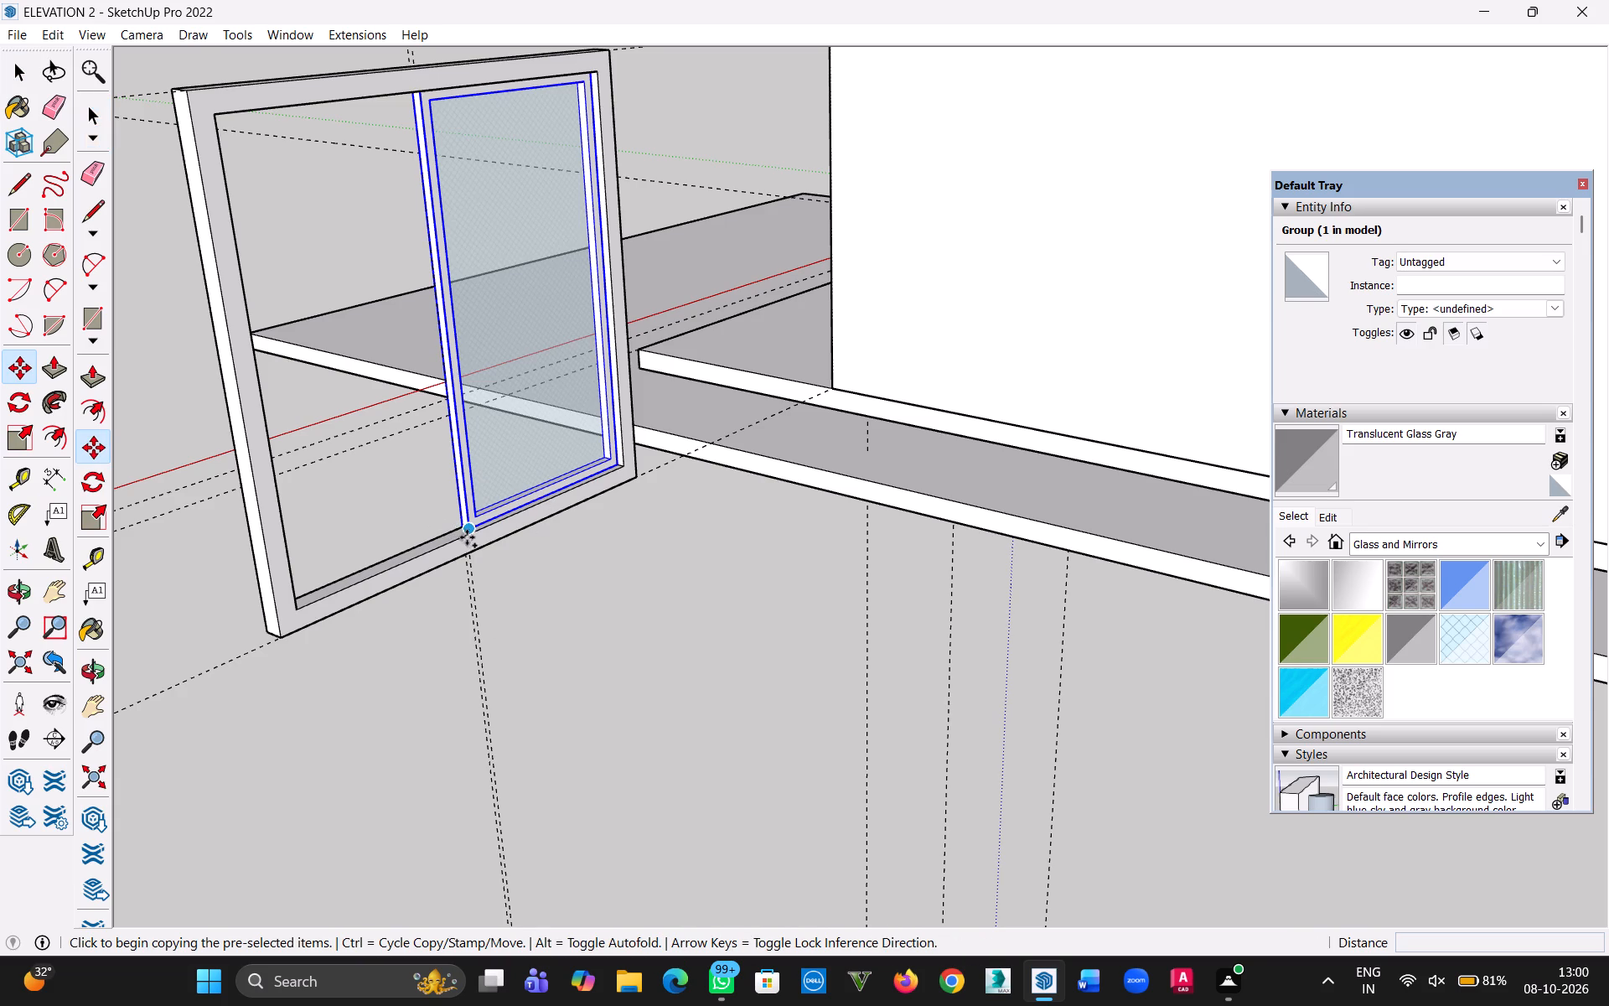
pyautogui.click(468, 534)
pyautogui.moveTo(561, 544); pyautogui.dragTo(354, 661, button='middle')
pyautogui.press('h')
pyautogui.moveTo(381, 628); pyautogui.dragTo(764, 649)
pyautogui.moveTo(762, 651); pyautogui.dragTo(604, 659, button='middle')
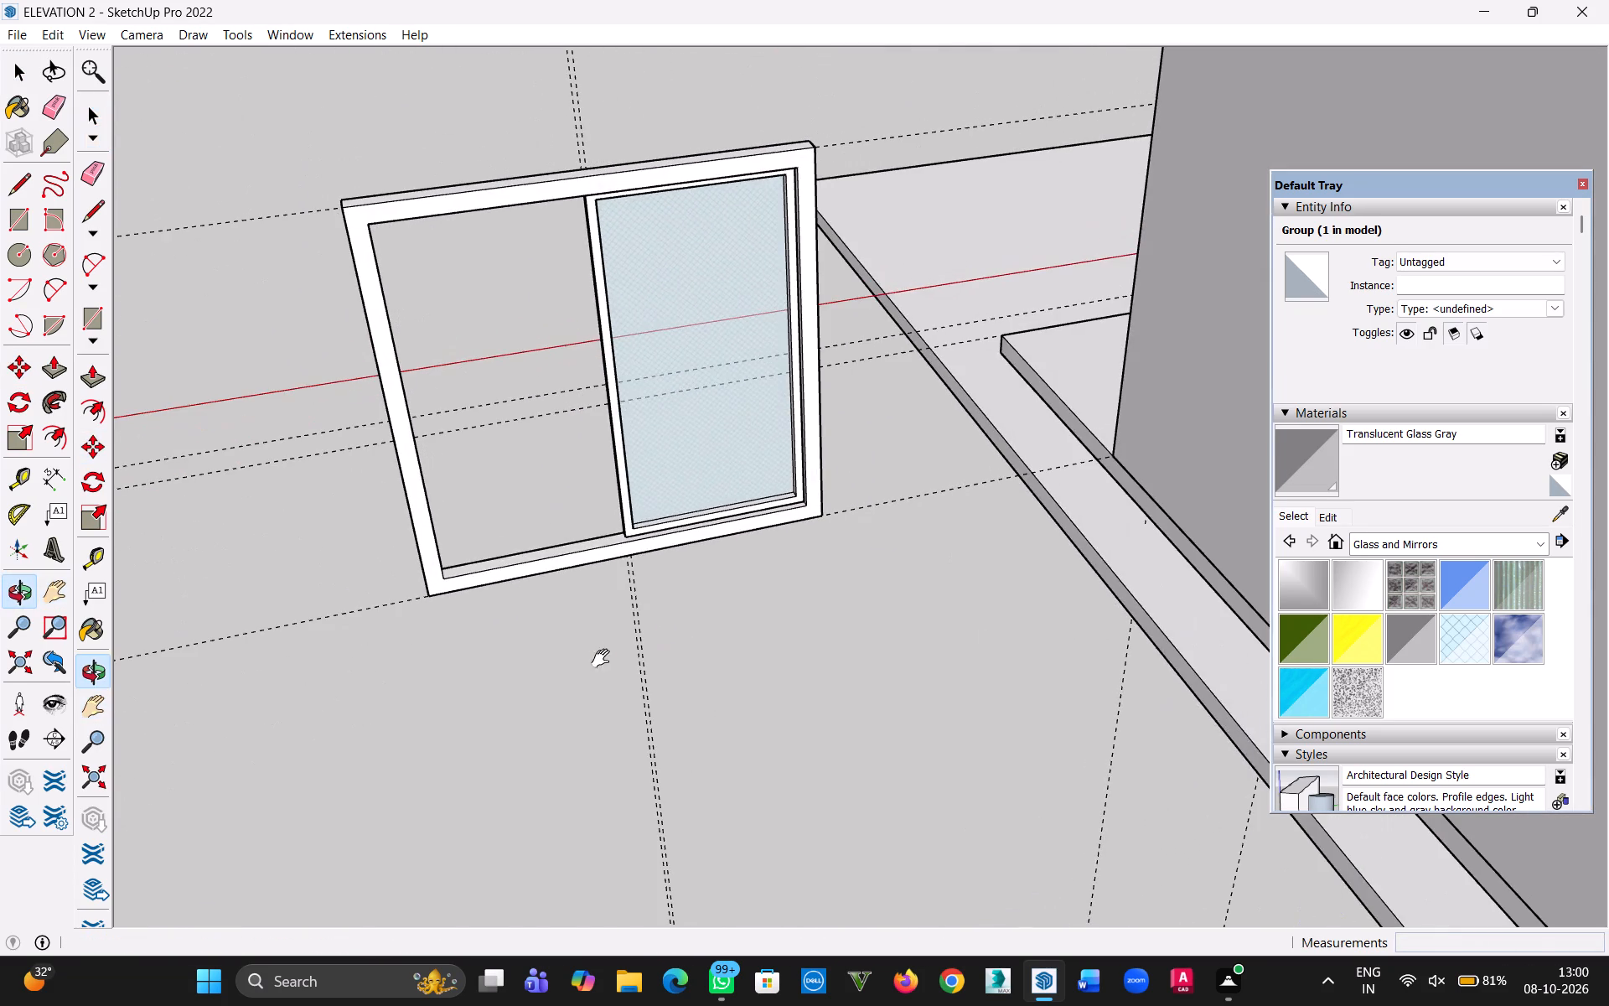
pyautogui.press('Escape')
pyautogui.scroll(11, 489, 589)
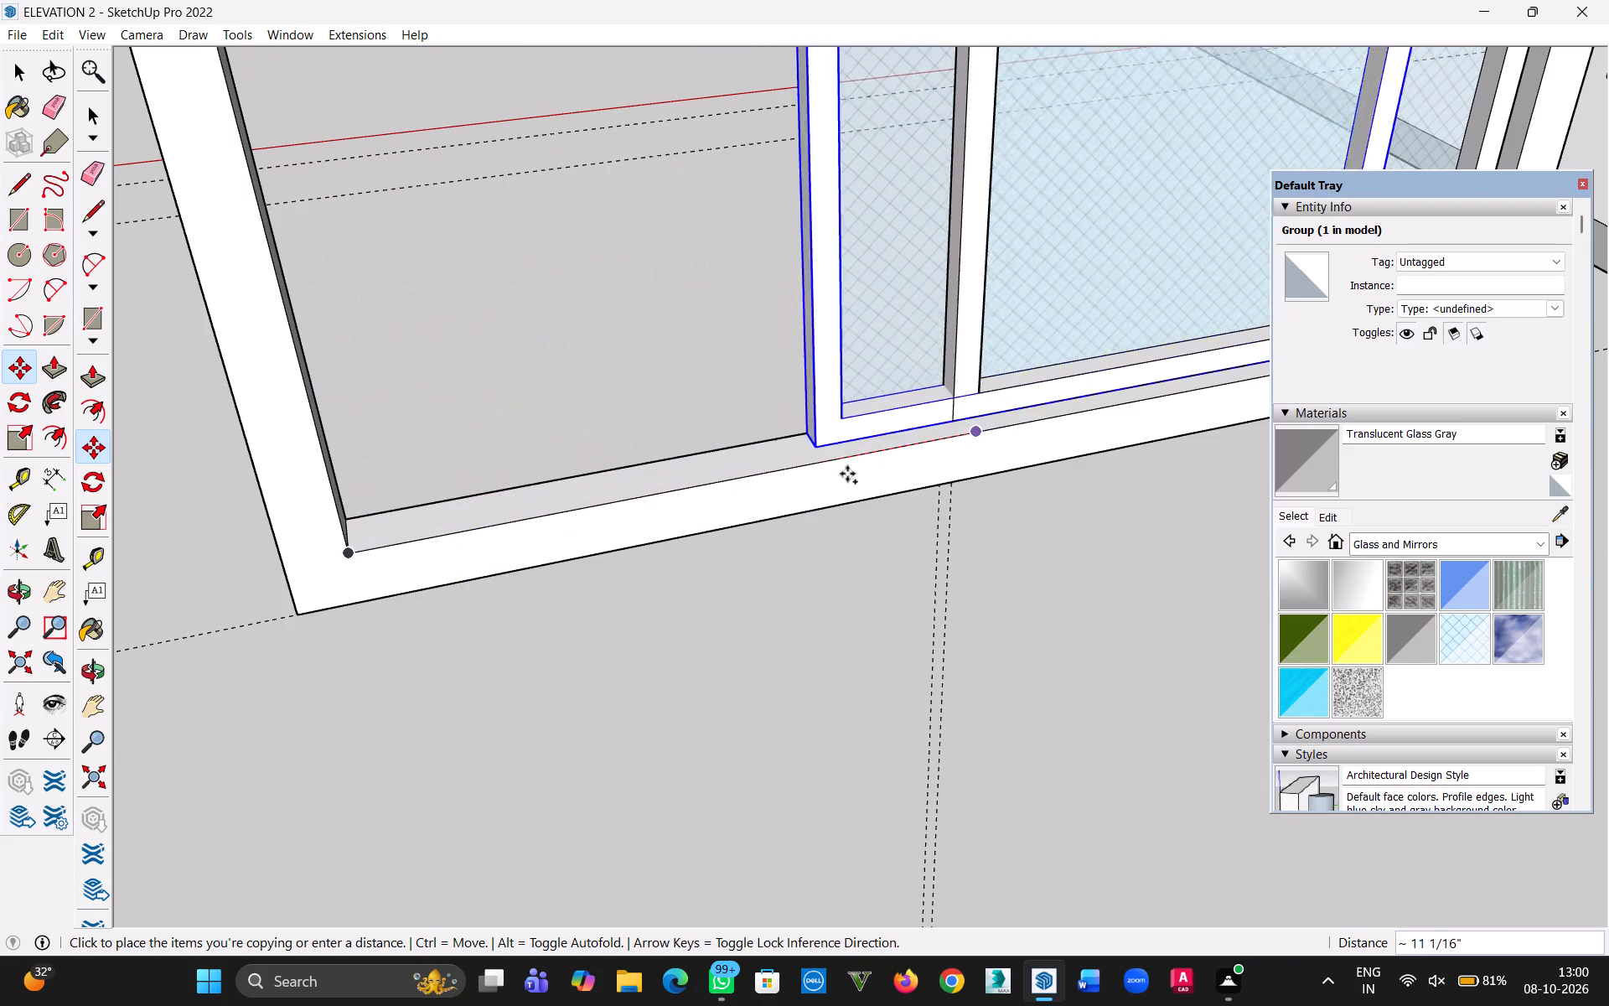
pyautogui.press('Escape')
pyautogui.click(951, 415)
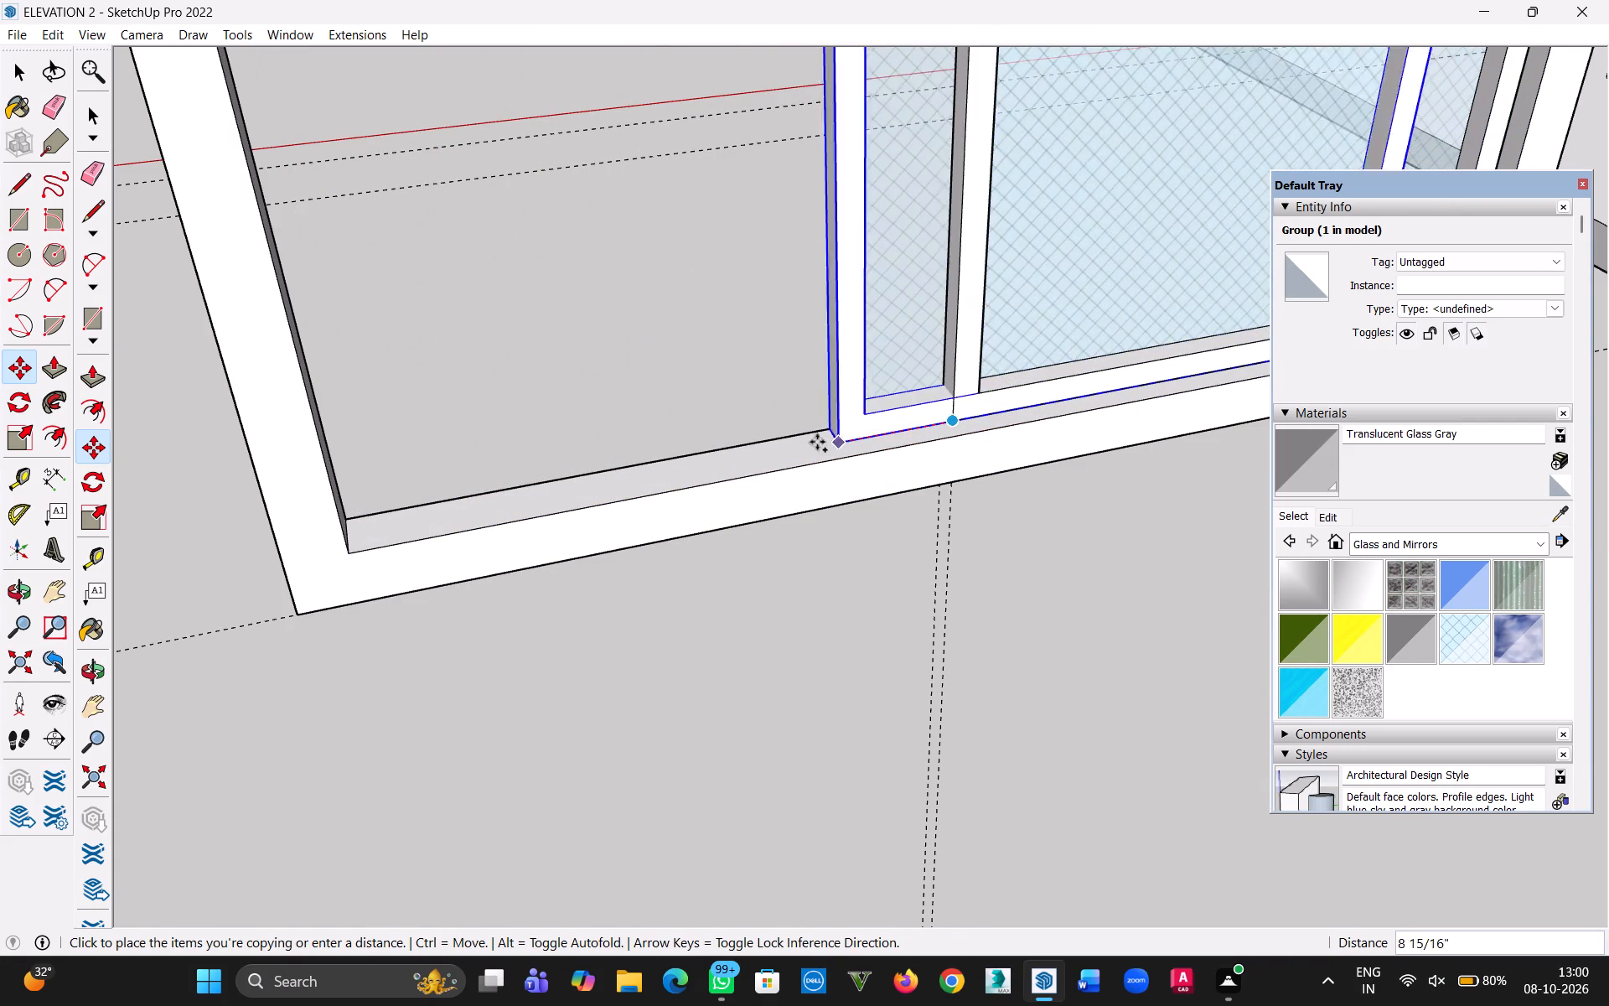
pyautogui.click(349, 557)
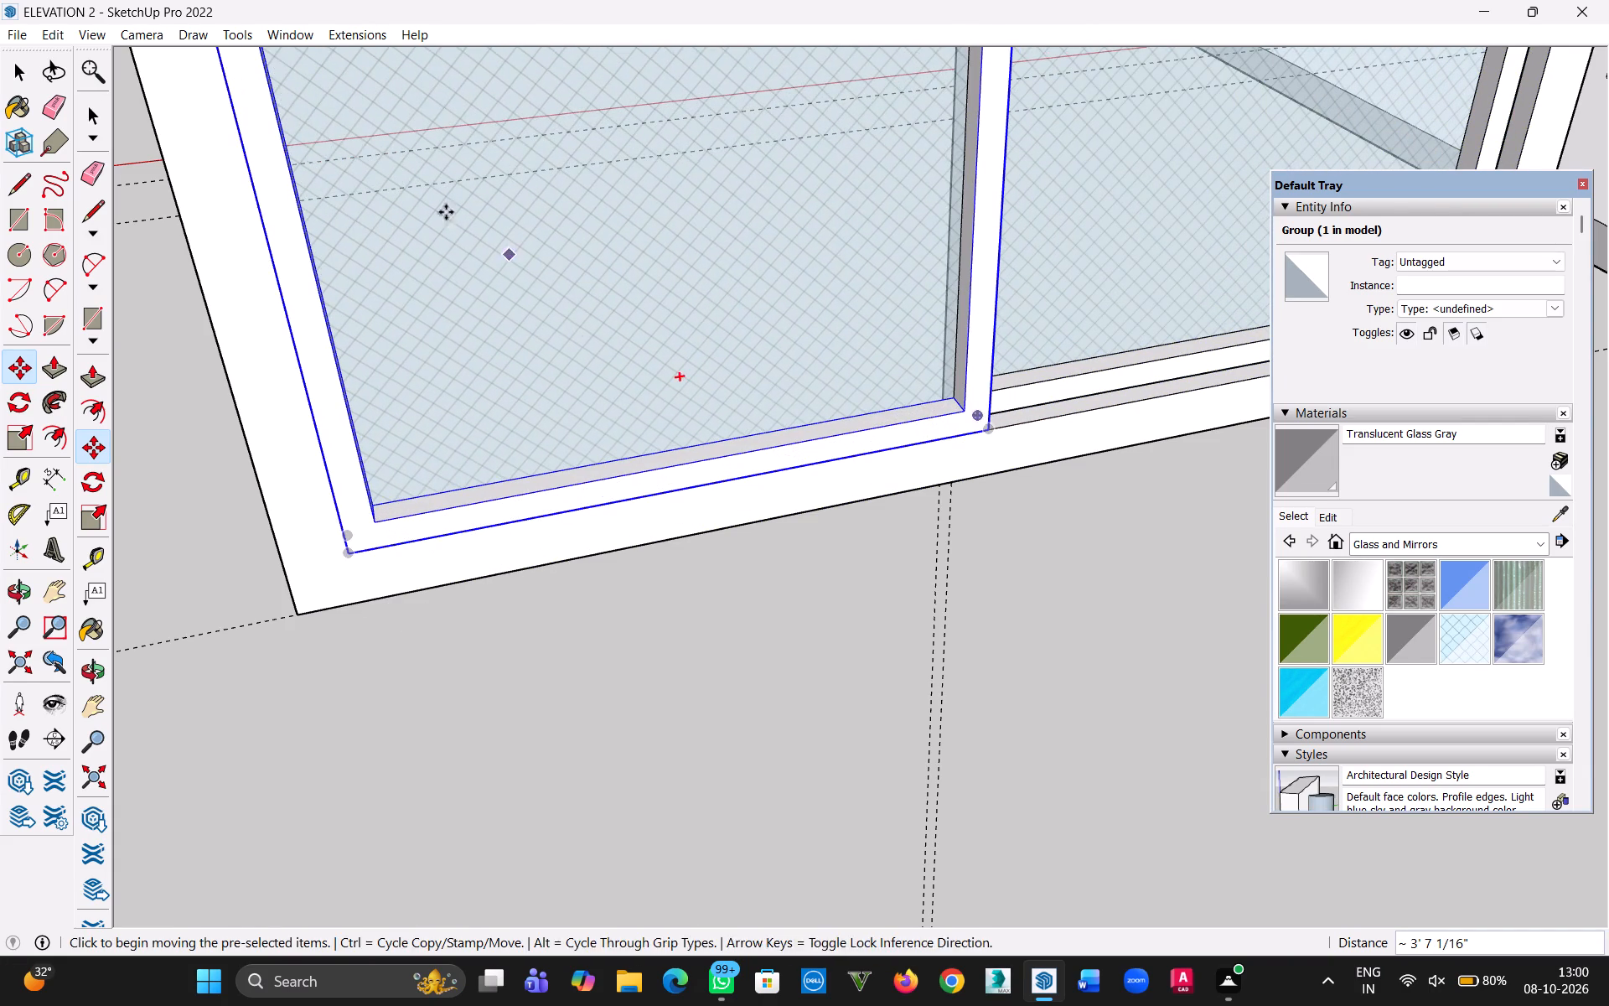
pyautogui.click(12, 81)
pyautogui.scroll(-12, 520, 285)
pyautogui.moveTo(413, 328); pyautogui.dragTo(618, 354, button='middle')
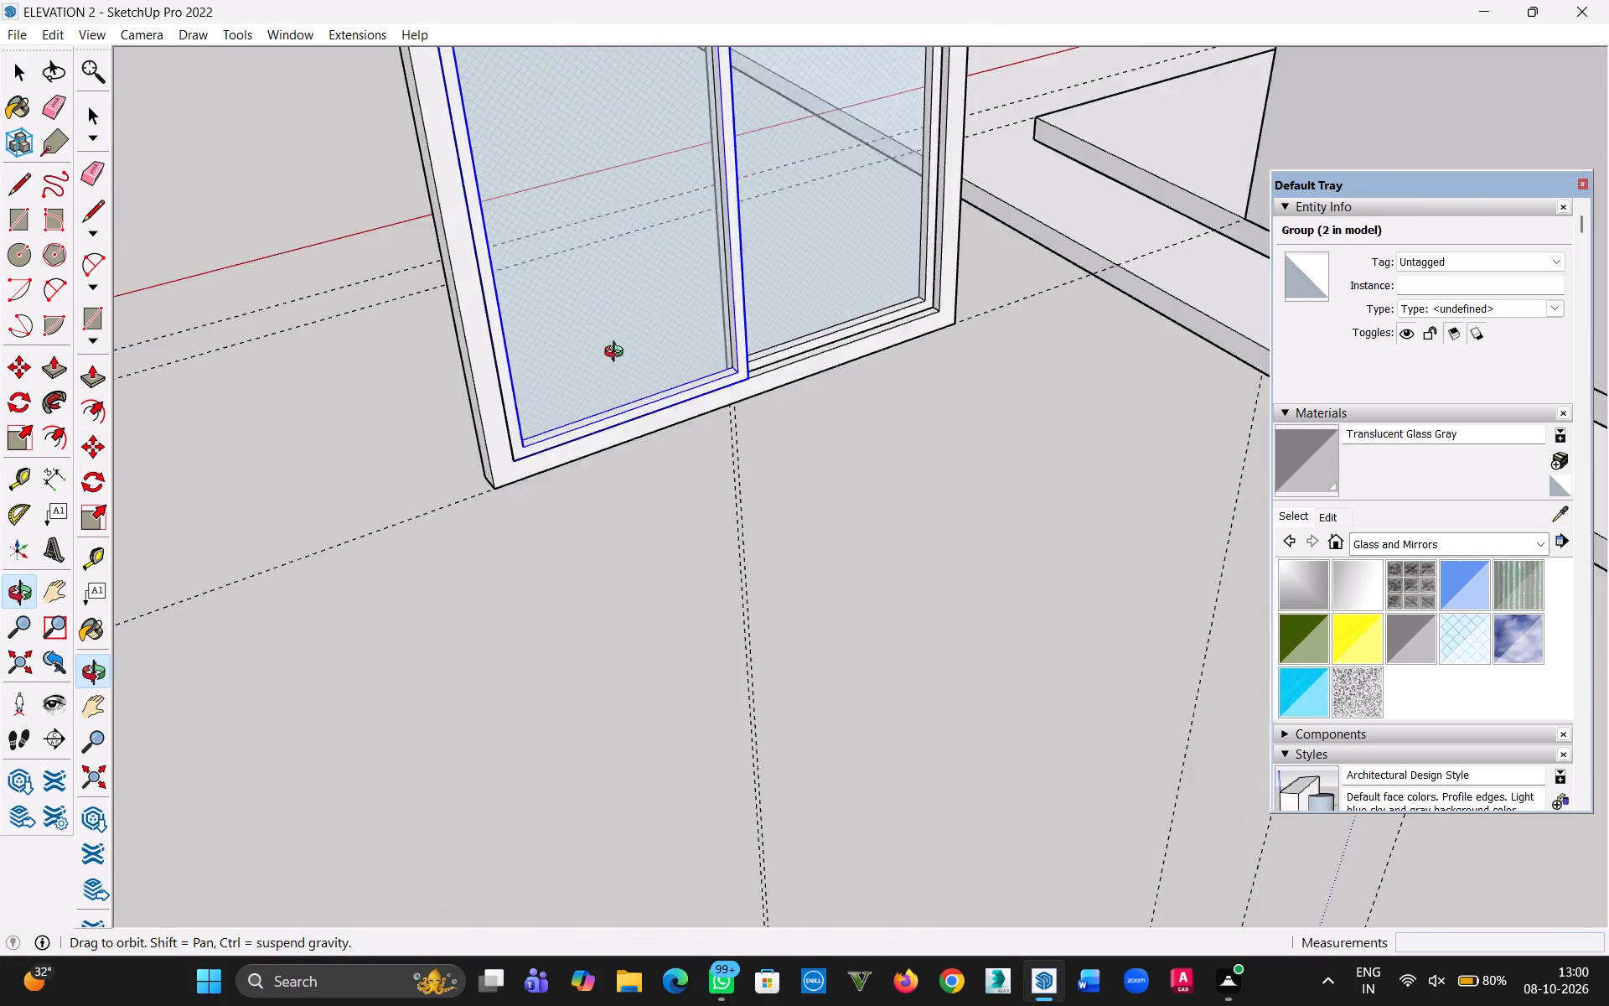
pyautogui.moveTo(618, 354); pyautogui.dragTo(1332, 331, button='middle')
pyautogui.moveTo(770, 499); pyautogui.dragTo(1263, 397, button='middle')
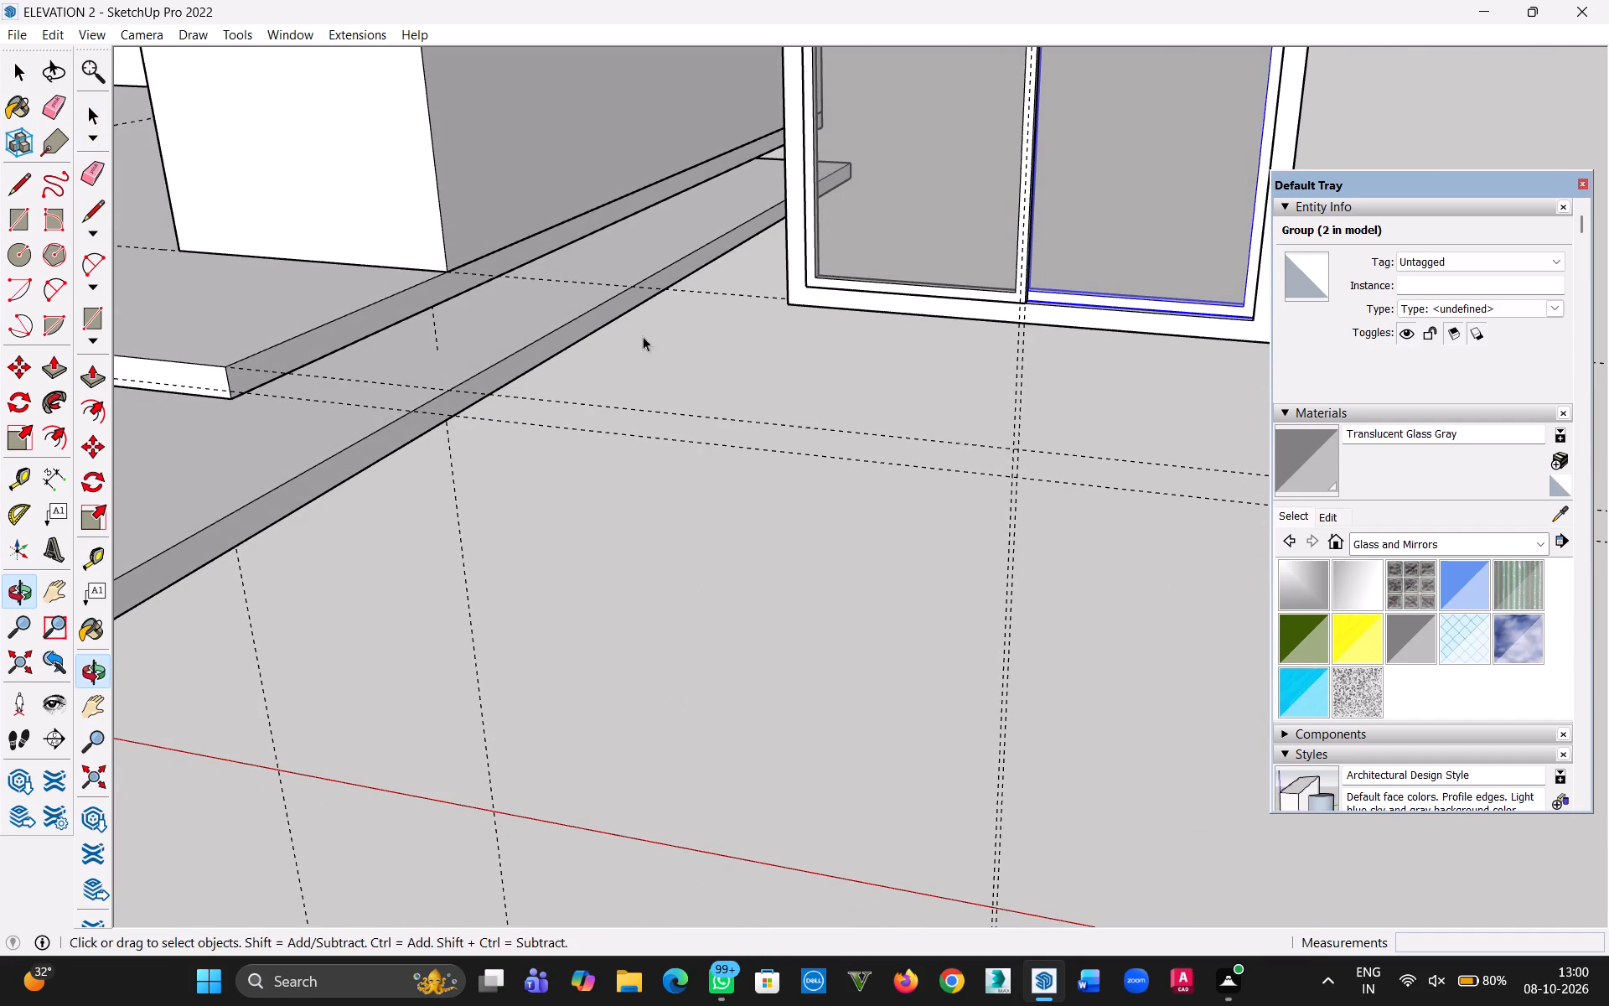
pyautogui.click(8, 79)
pyautogui.click(790, 519)
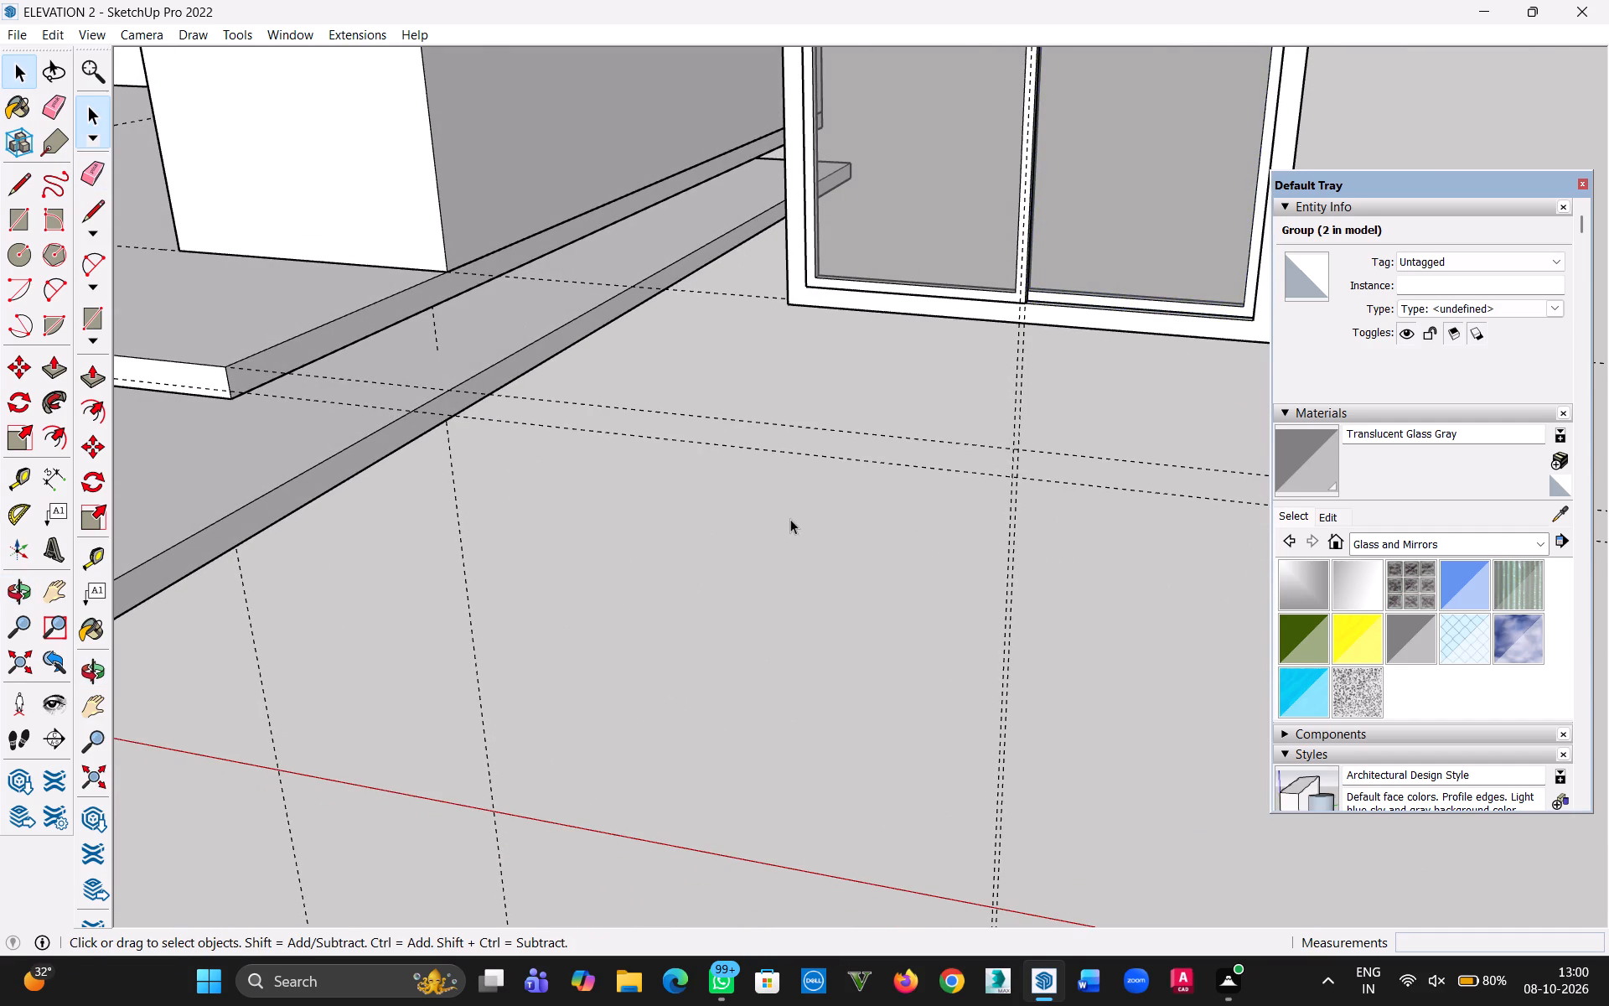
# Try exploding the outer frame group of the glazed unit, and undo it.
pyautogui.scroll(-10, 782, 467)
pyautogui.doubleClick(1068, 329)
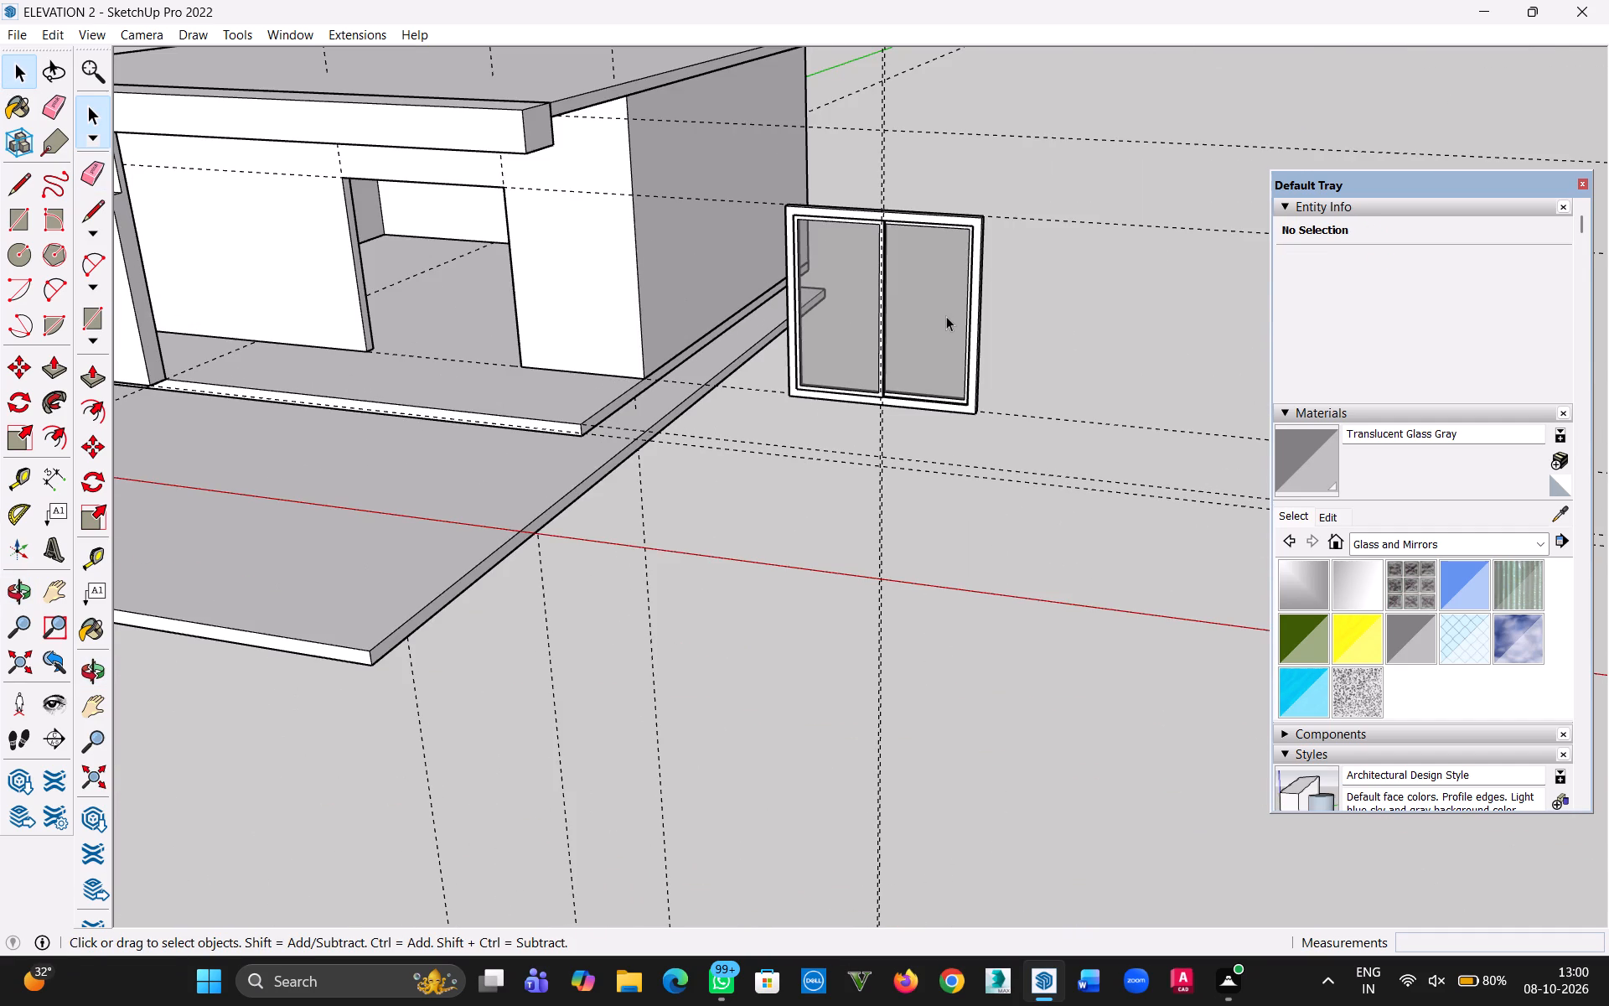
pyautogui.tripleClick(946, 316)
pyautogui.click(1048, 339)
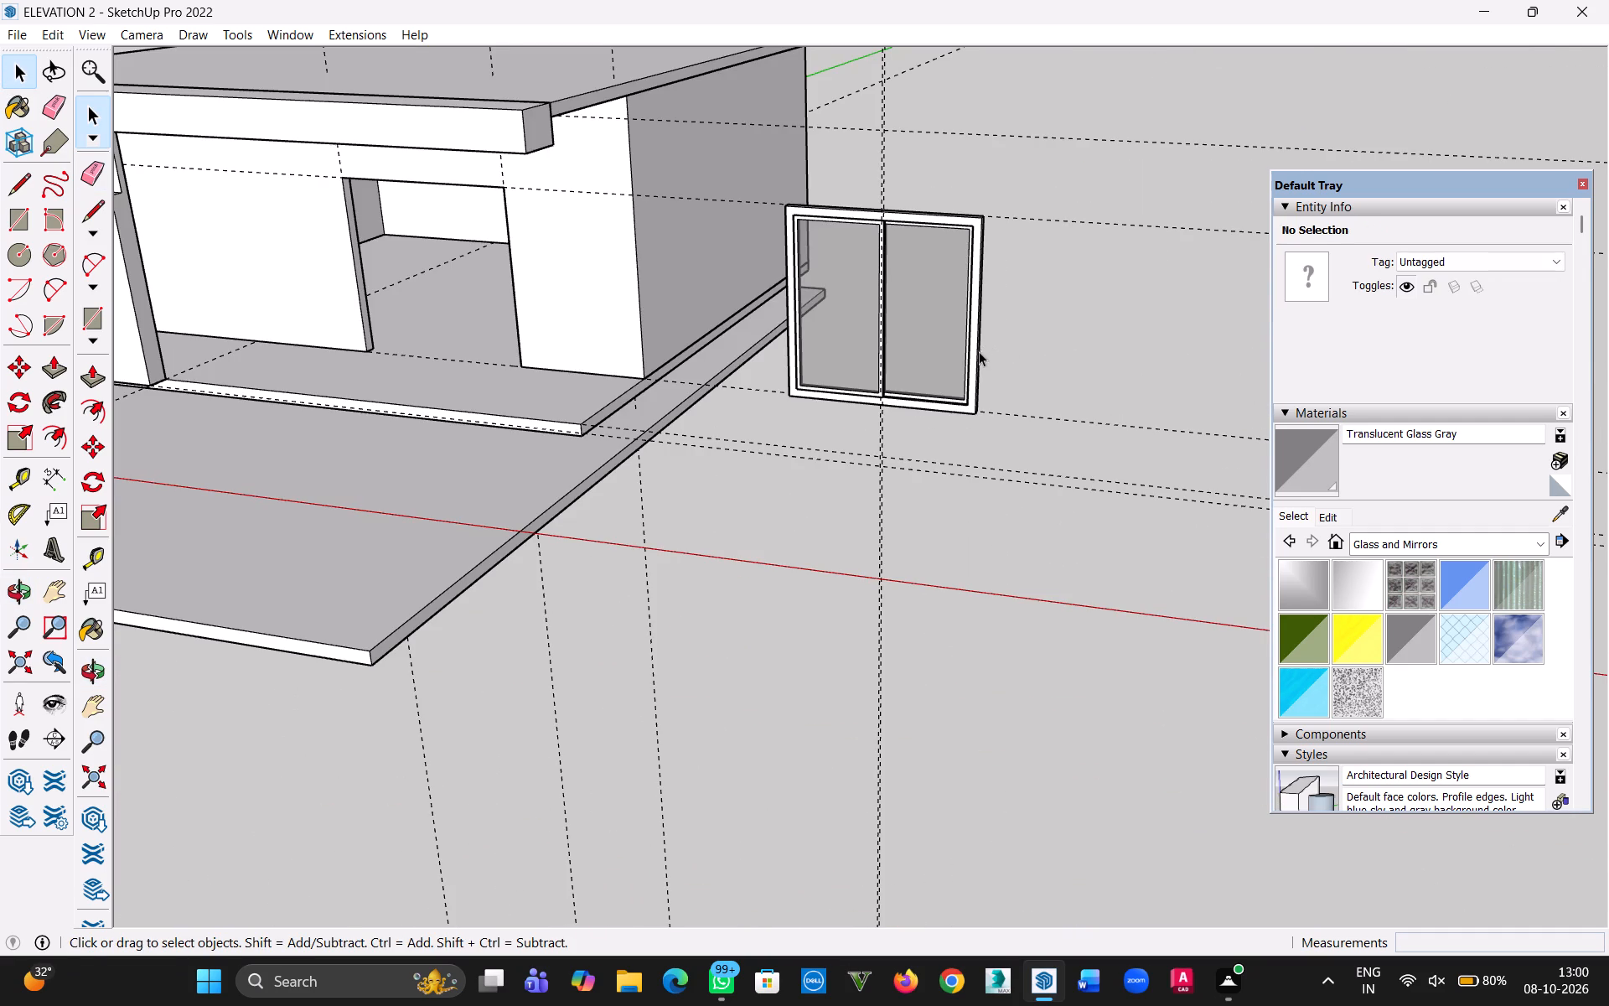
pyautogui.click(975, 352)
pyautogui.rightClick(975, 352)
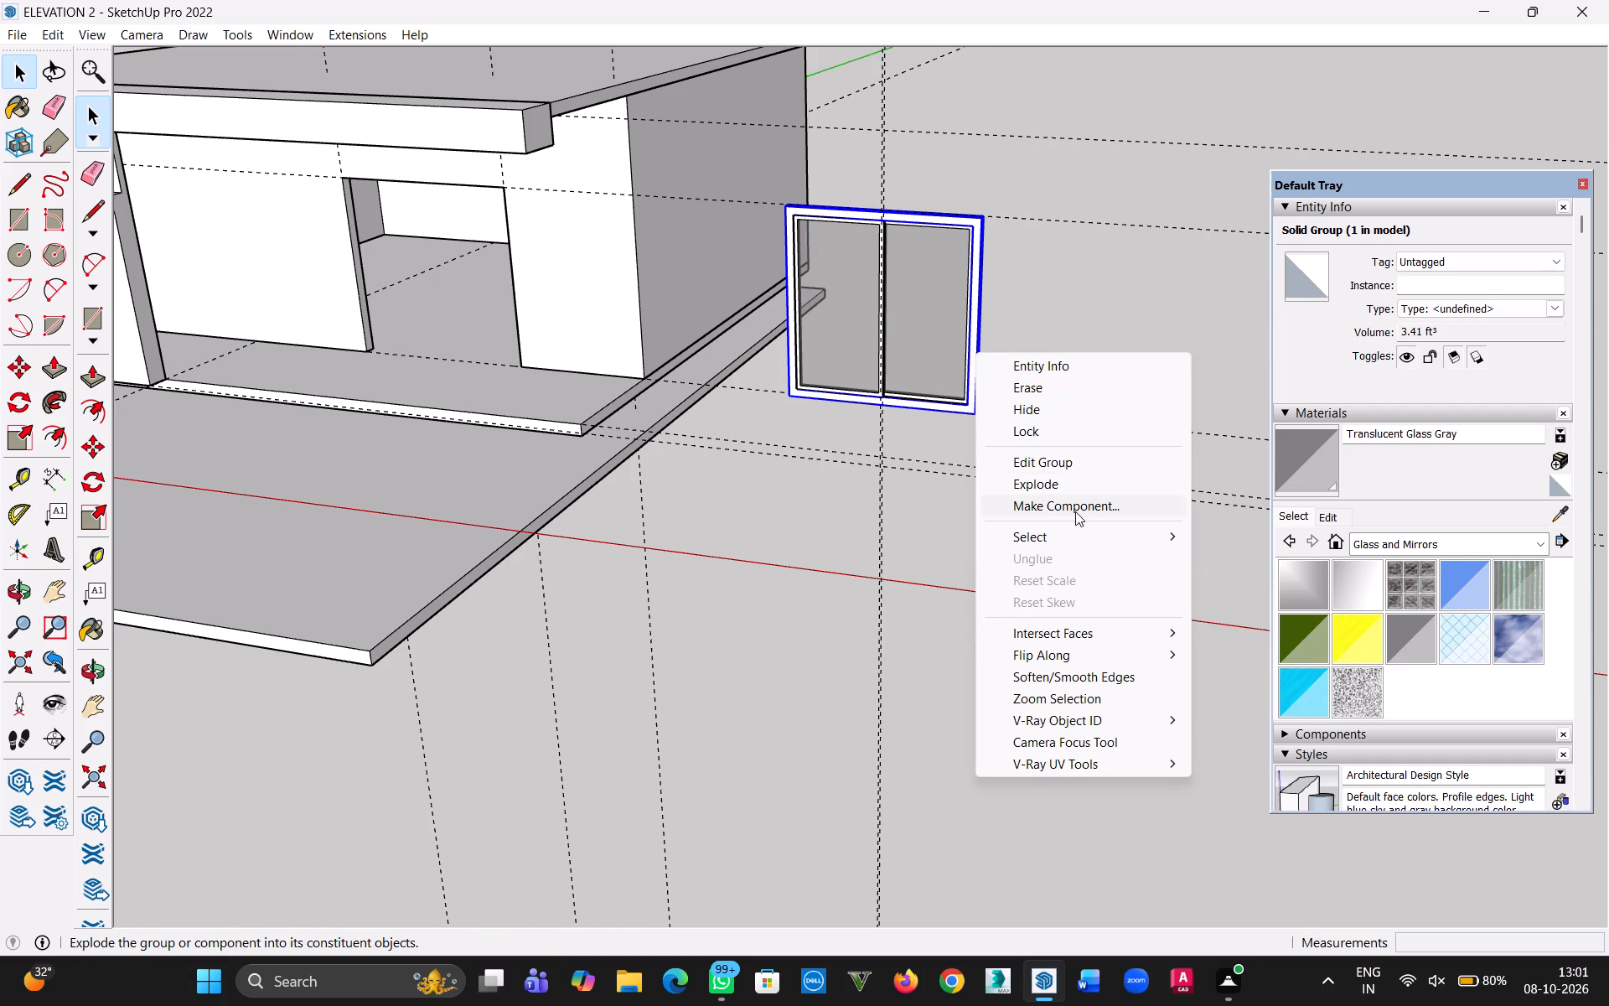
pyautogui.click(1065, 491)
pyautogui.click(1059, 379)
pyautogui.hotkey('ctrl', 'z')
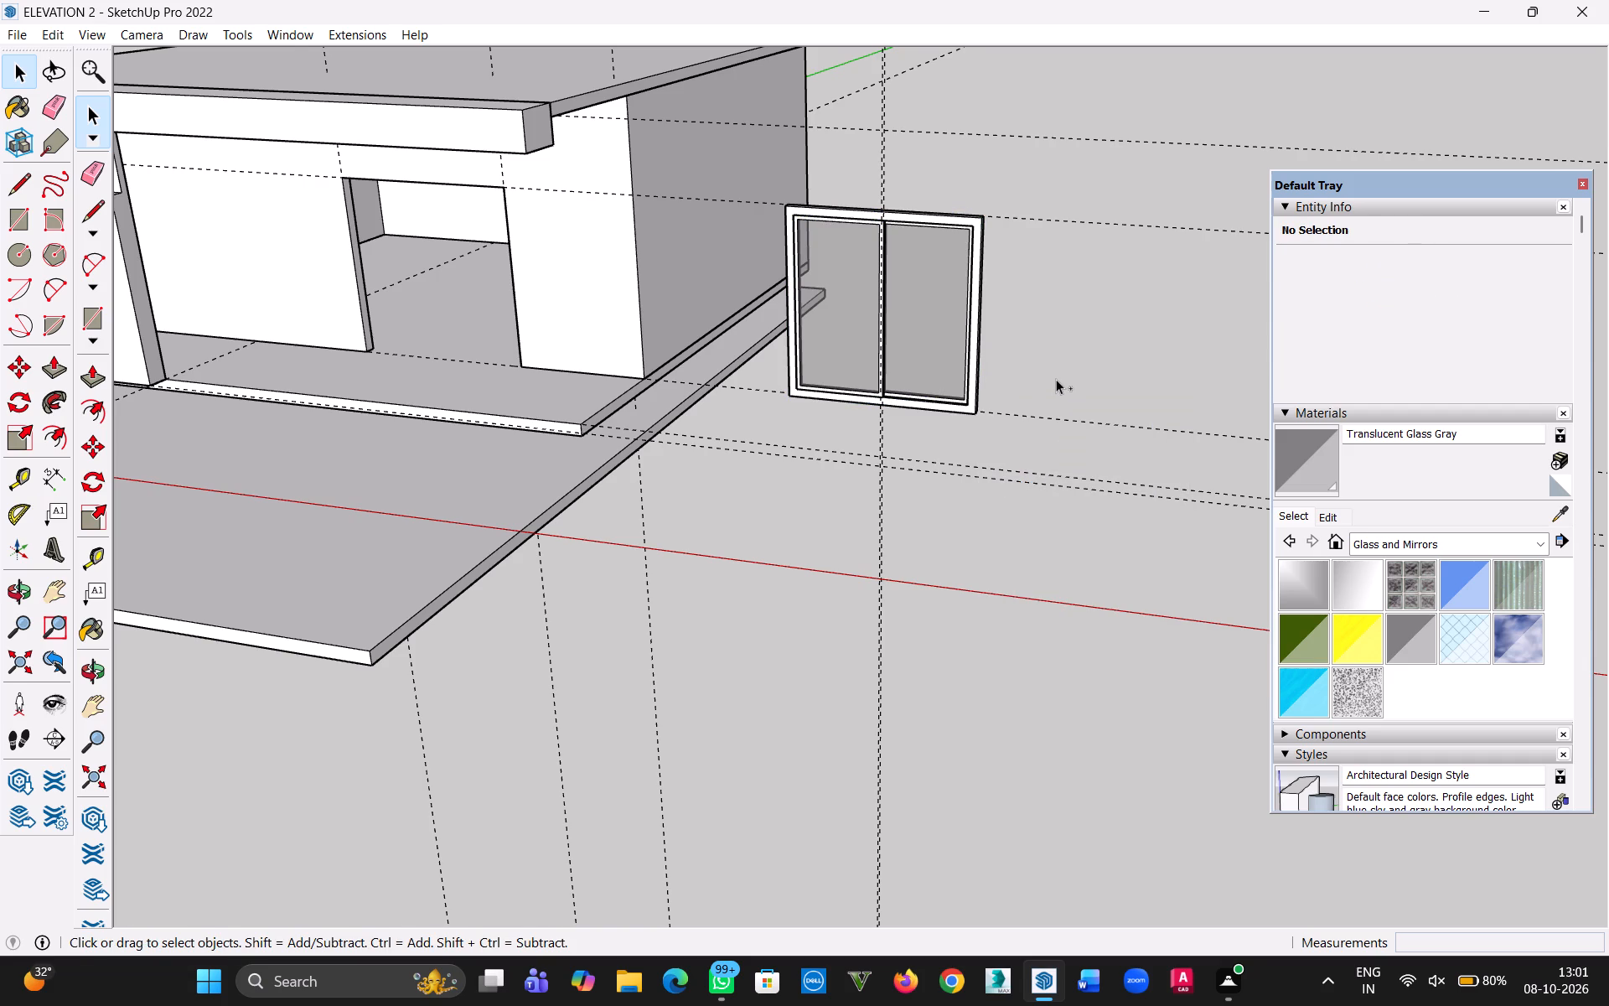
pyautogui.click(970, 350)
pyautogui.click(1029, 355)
# Group the outer frame and both glazed panels into one unit.
pyautogui.moveTo(957, 281); pyautogui.dragTo(1152, 308, button='middle')
pyautogui.moveTo(773, 190); pyautogui.dragTo(1053, 458)
pyautogui.rightClick(937, 340)
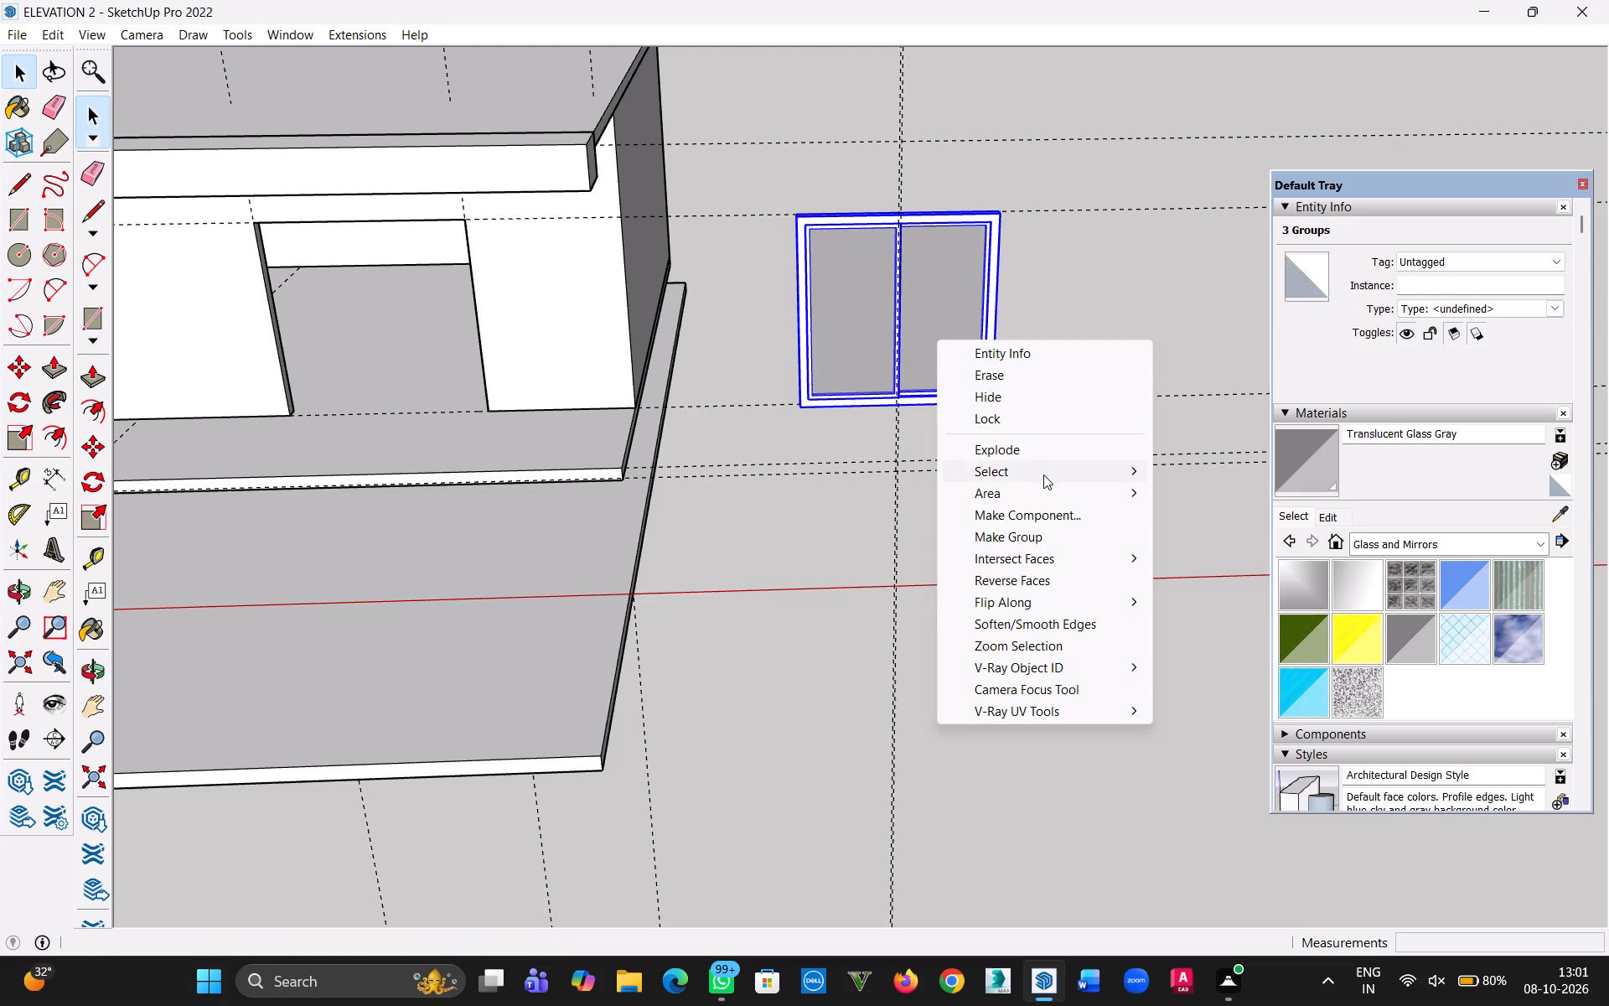
pyautogui.click(1037, 533)
pyautogui.click(1041, 330)
# Move the glazed unit about 20' 10" into the ground-storey wall opening, snapping its lower outer corner to the opening's lower corner.
pyautogui.click(821, 381)
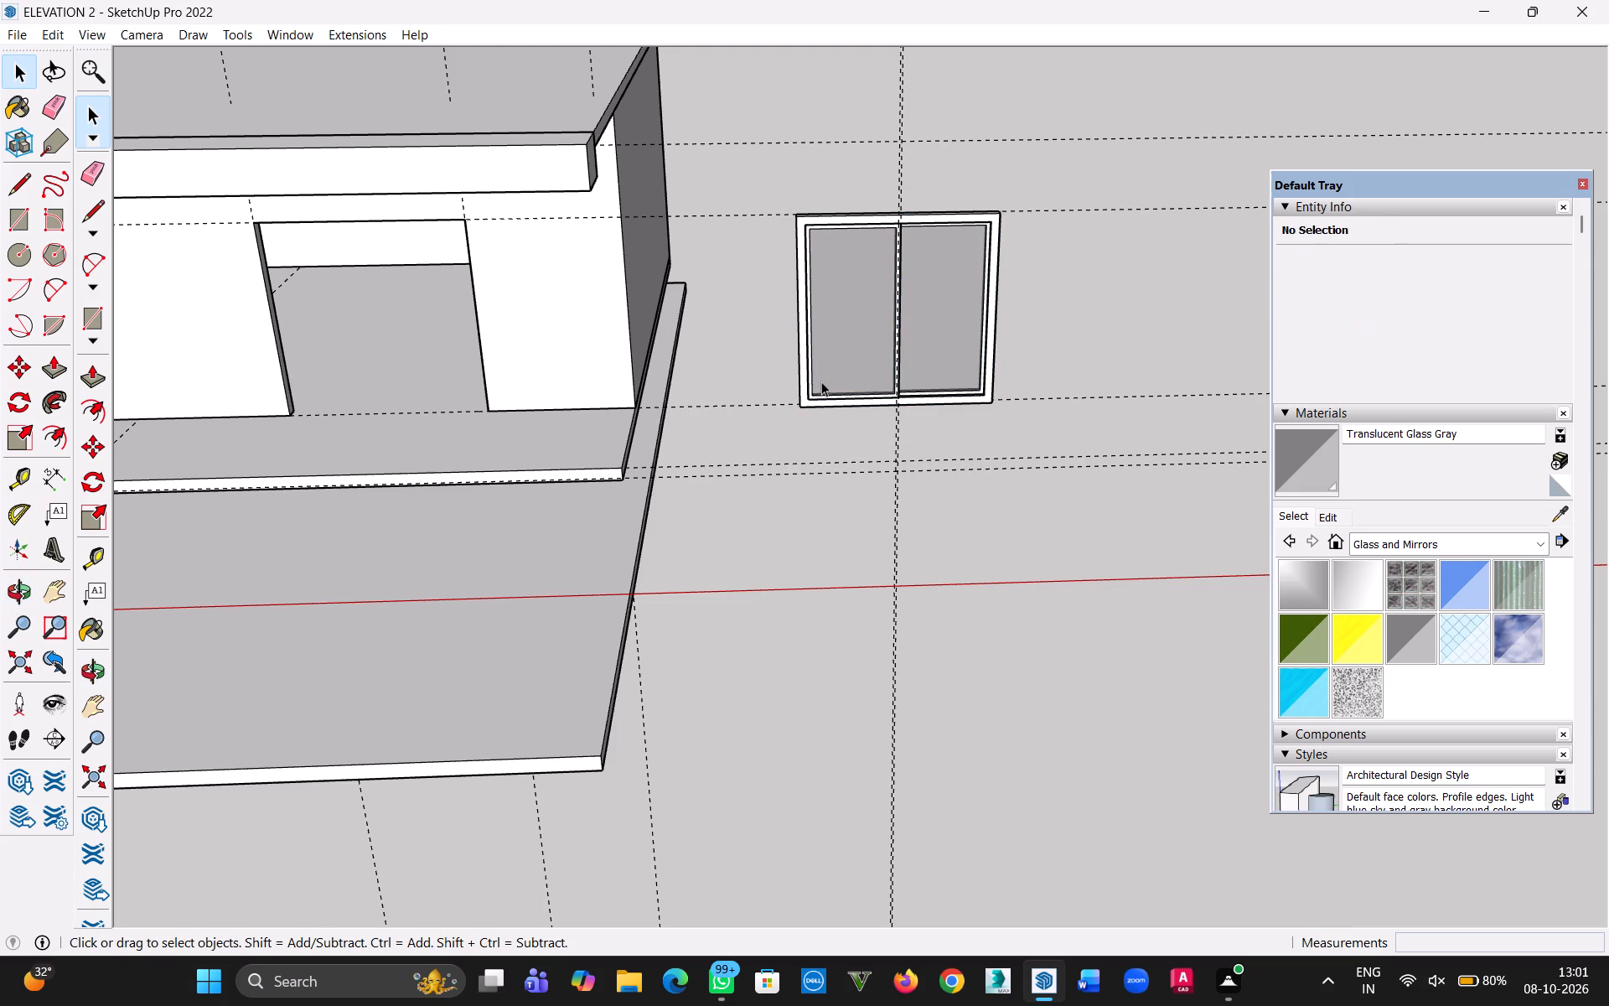
pyautogui.scroll(14, 801, 399)
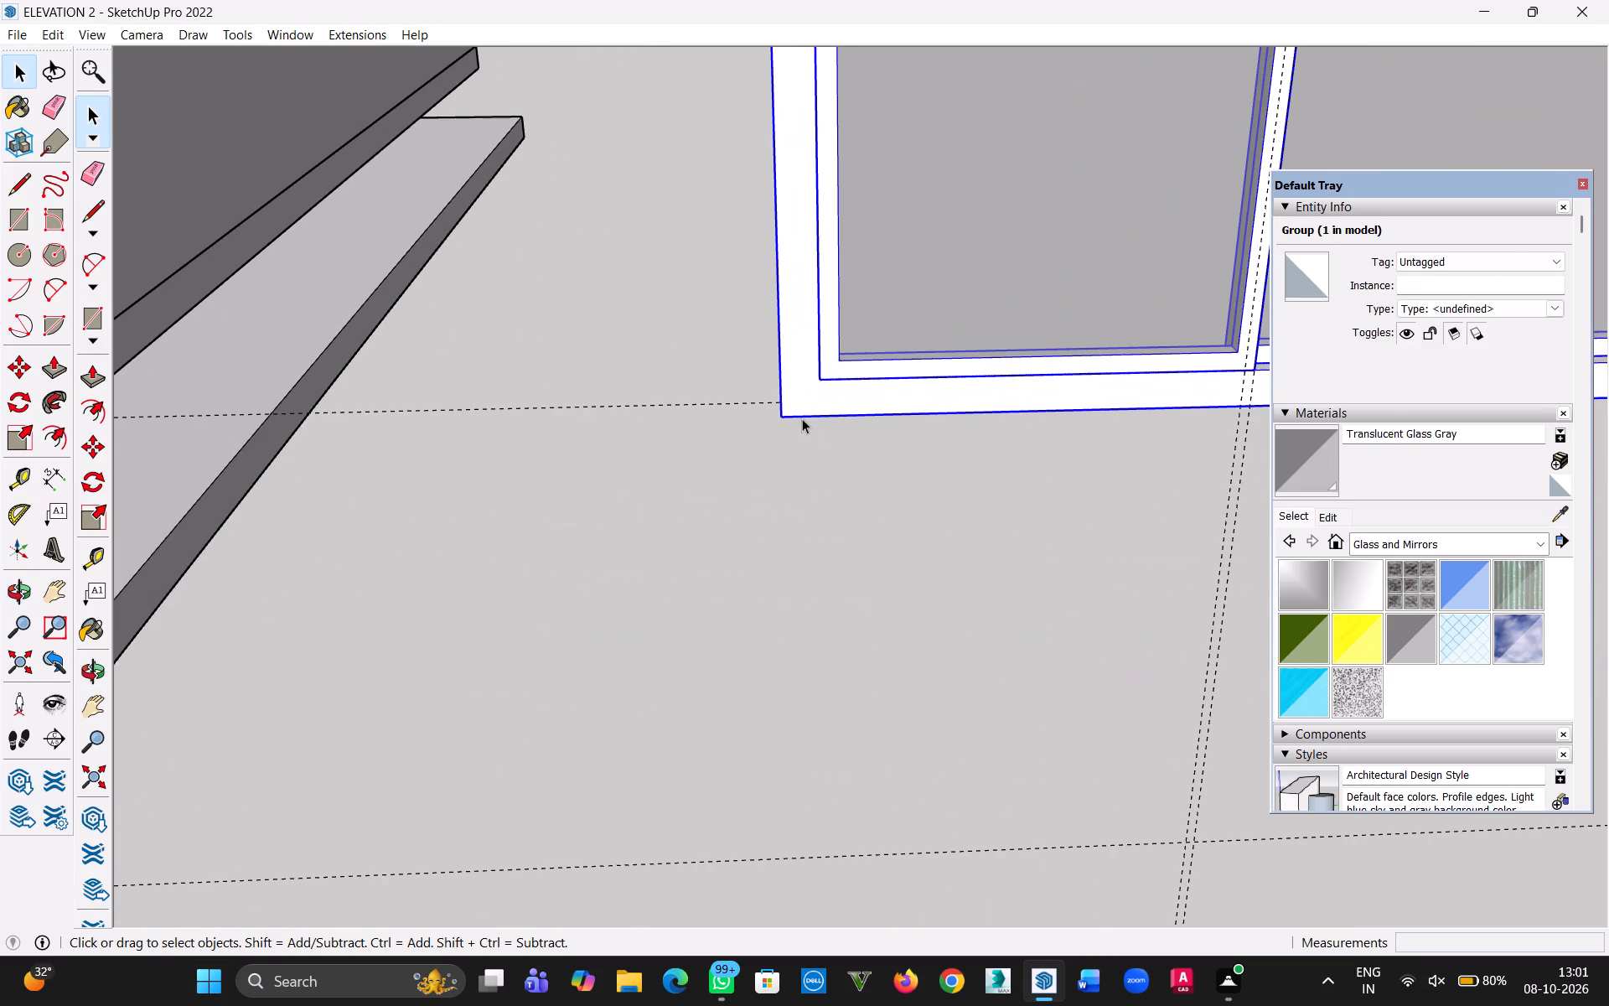
pyautogui.scroll(-4, 768, 410)
pyautogui.press('m')
pyautogui.click(773, 419)
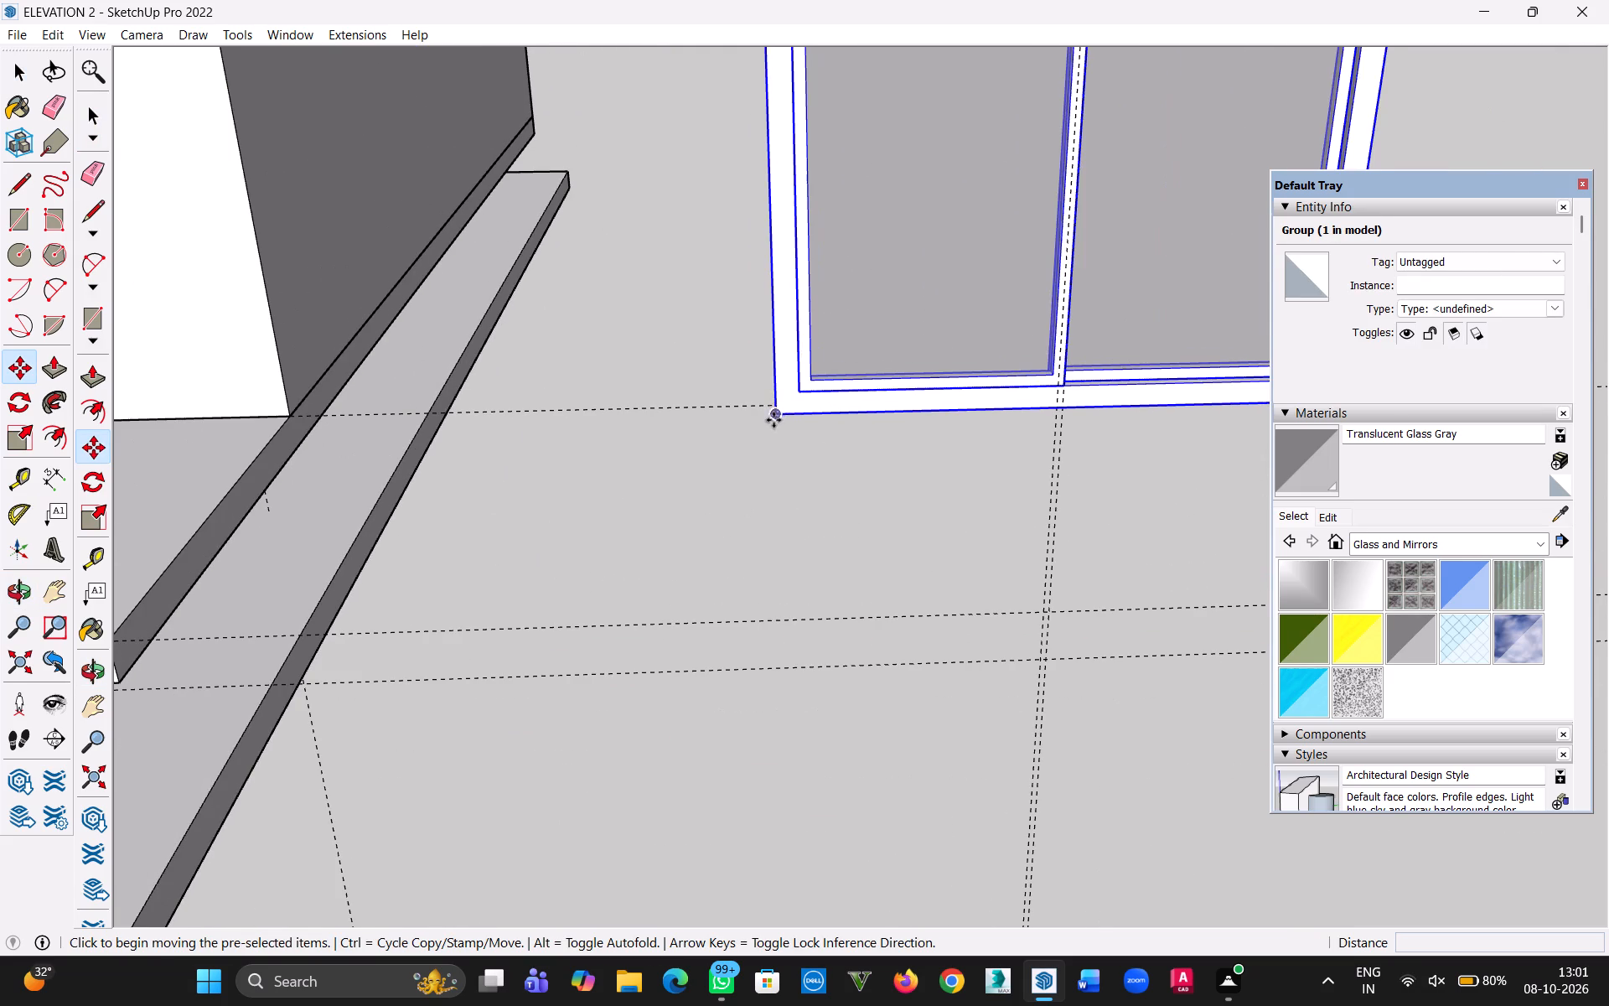
pyautogui.scroll(-4, 520, 470)
pyautogui.press('h')
pyautogui.moveTo(462, 441); pyautogui.dragTo(660, 469, button='middle')
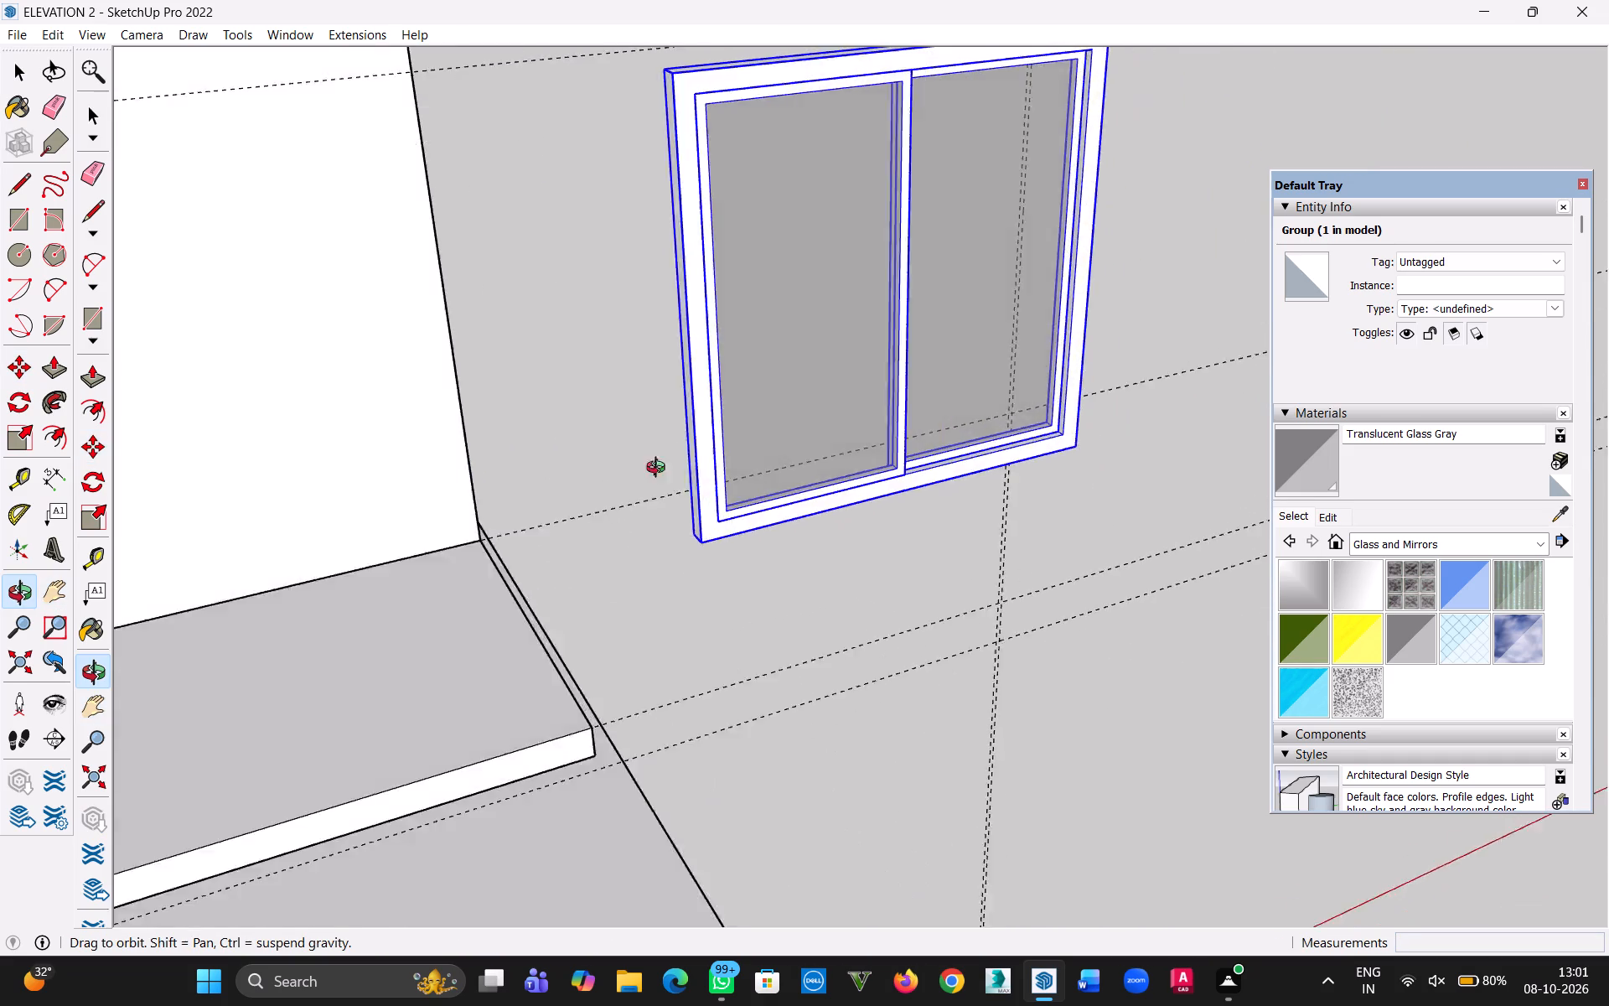
pyautogui.moveTo(660, 469); pyautogui.dragTo(593, 469, button='middle')
pyautogui.moveTo(399, 492); pyautogui.dragTo(1146, 438)
pyautogui.moveTo(647, 555); pyautogui.dragTo(875, 544)
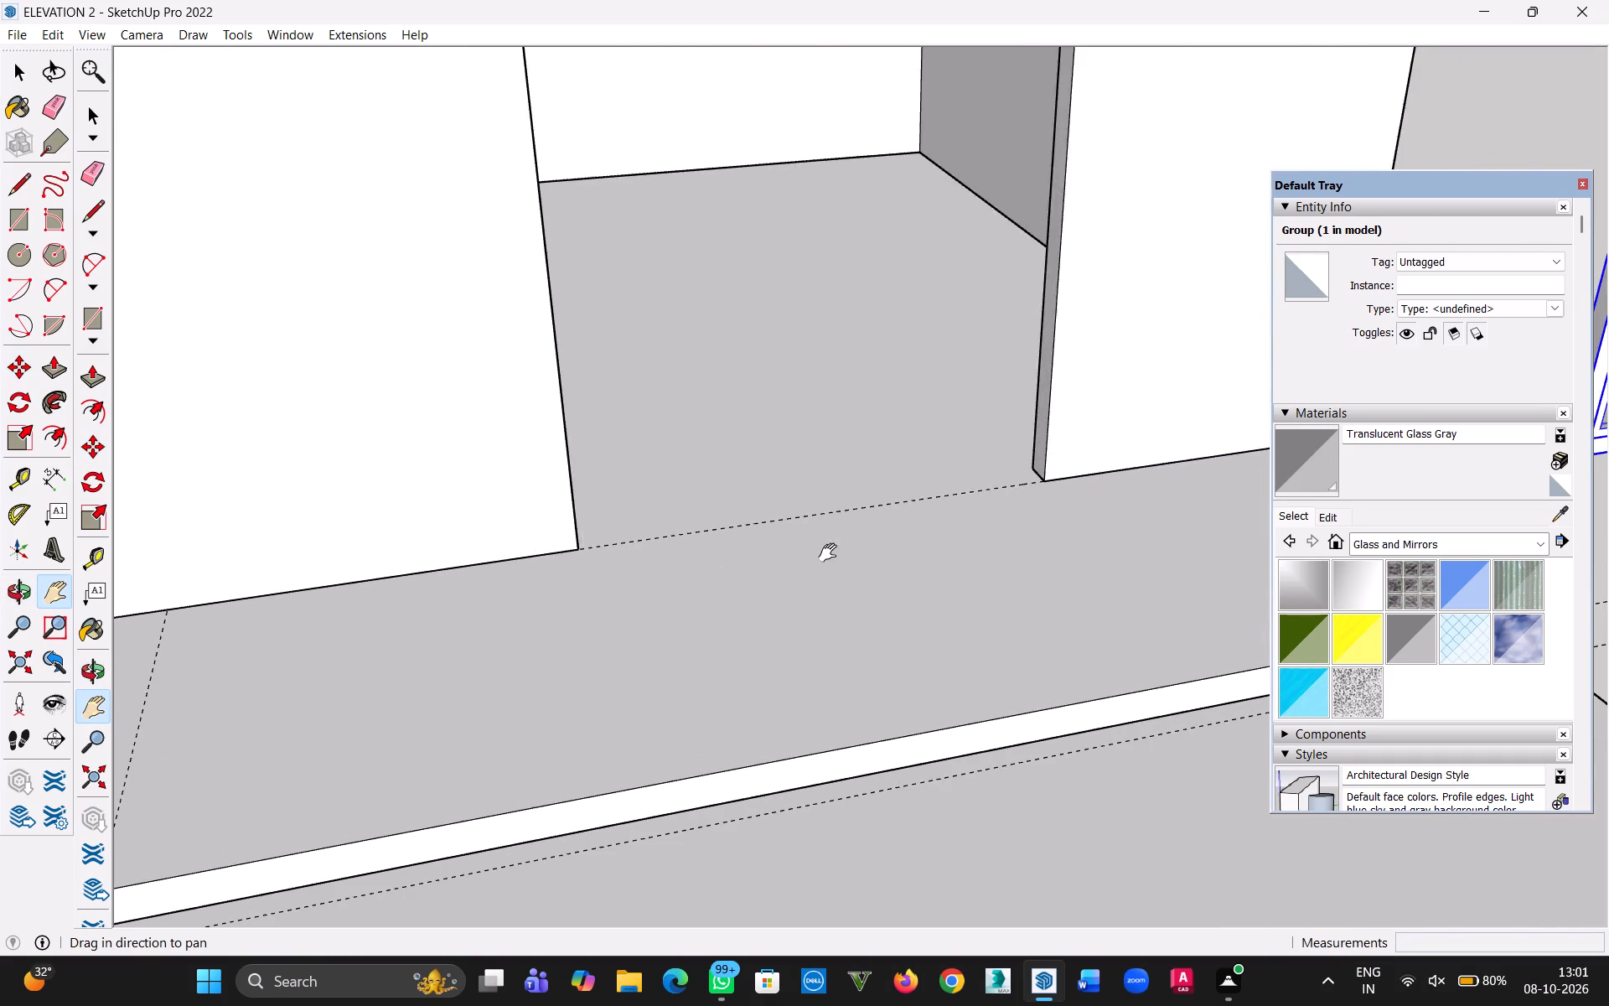
pyautogui.press('Escape')
pyautogui.scroll(4, 701, 551)
pyautogui.scroll(3, 633, 530)
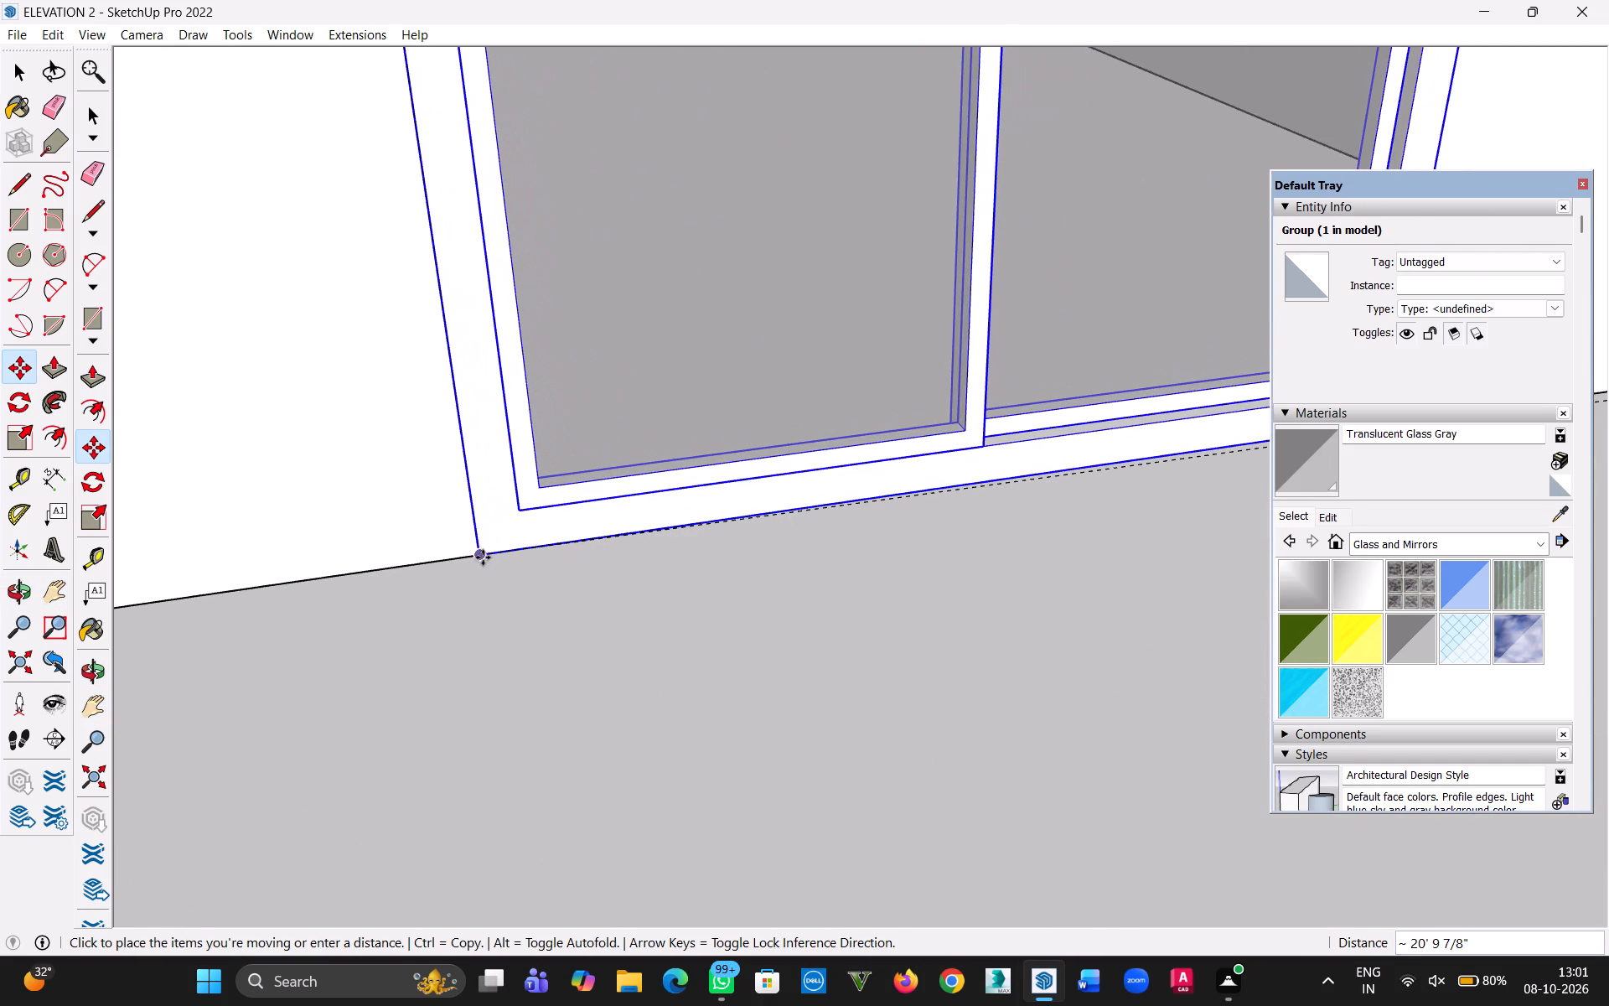
pyautogui.click(483, 557)
pyautogui.scroll(-17, 615, 470)
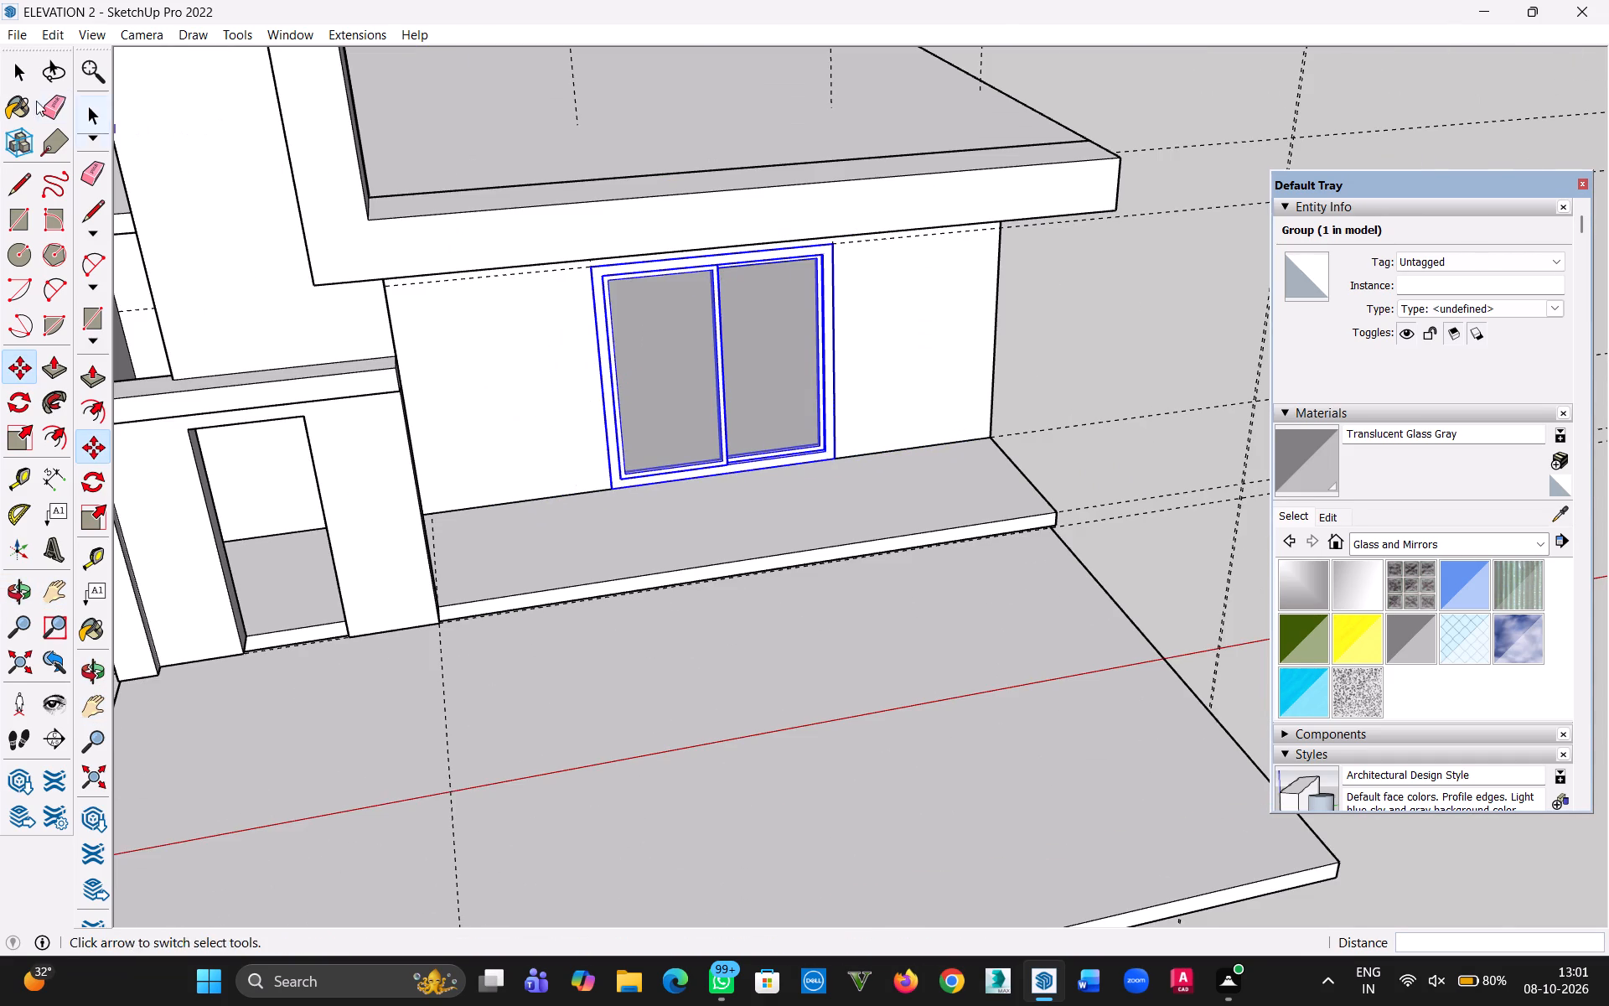
# Examine the glazed unit's fit in the ground-storey wall opening from the front and from farther out.
pyautogui.click(16, 77)
pyautogui.click(1172, 362)
pyautogui.moveTo(1170, 468); pyautogui.dragTo(989, 338, button='middle')
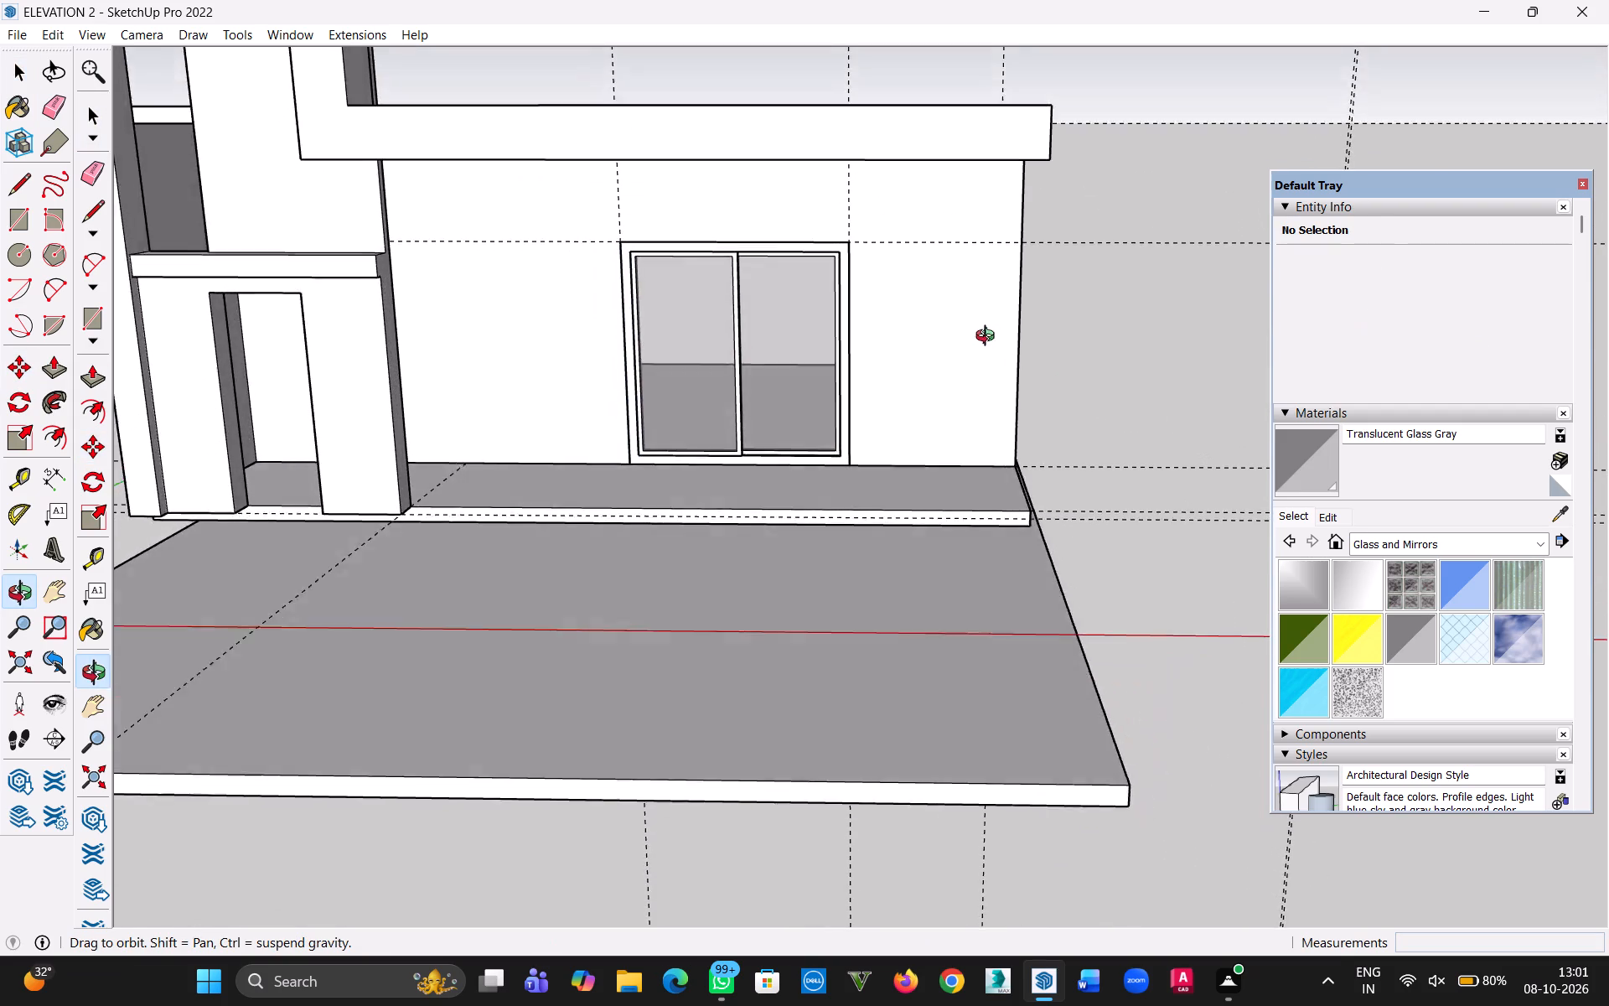
pyautogui.moveTo(989, 338); pyautogui.dragTo(1033, 306, button='middle')
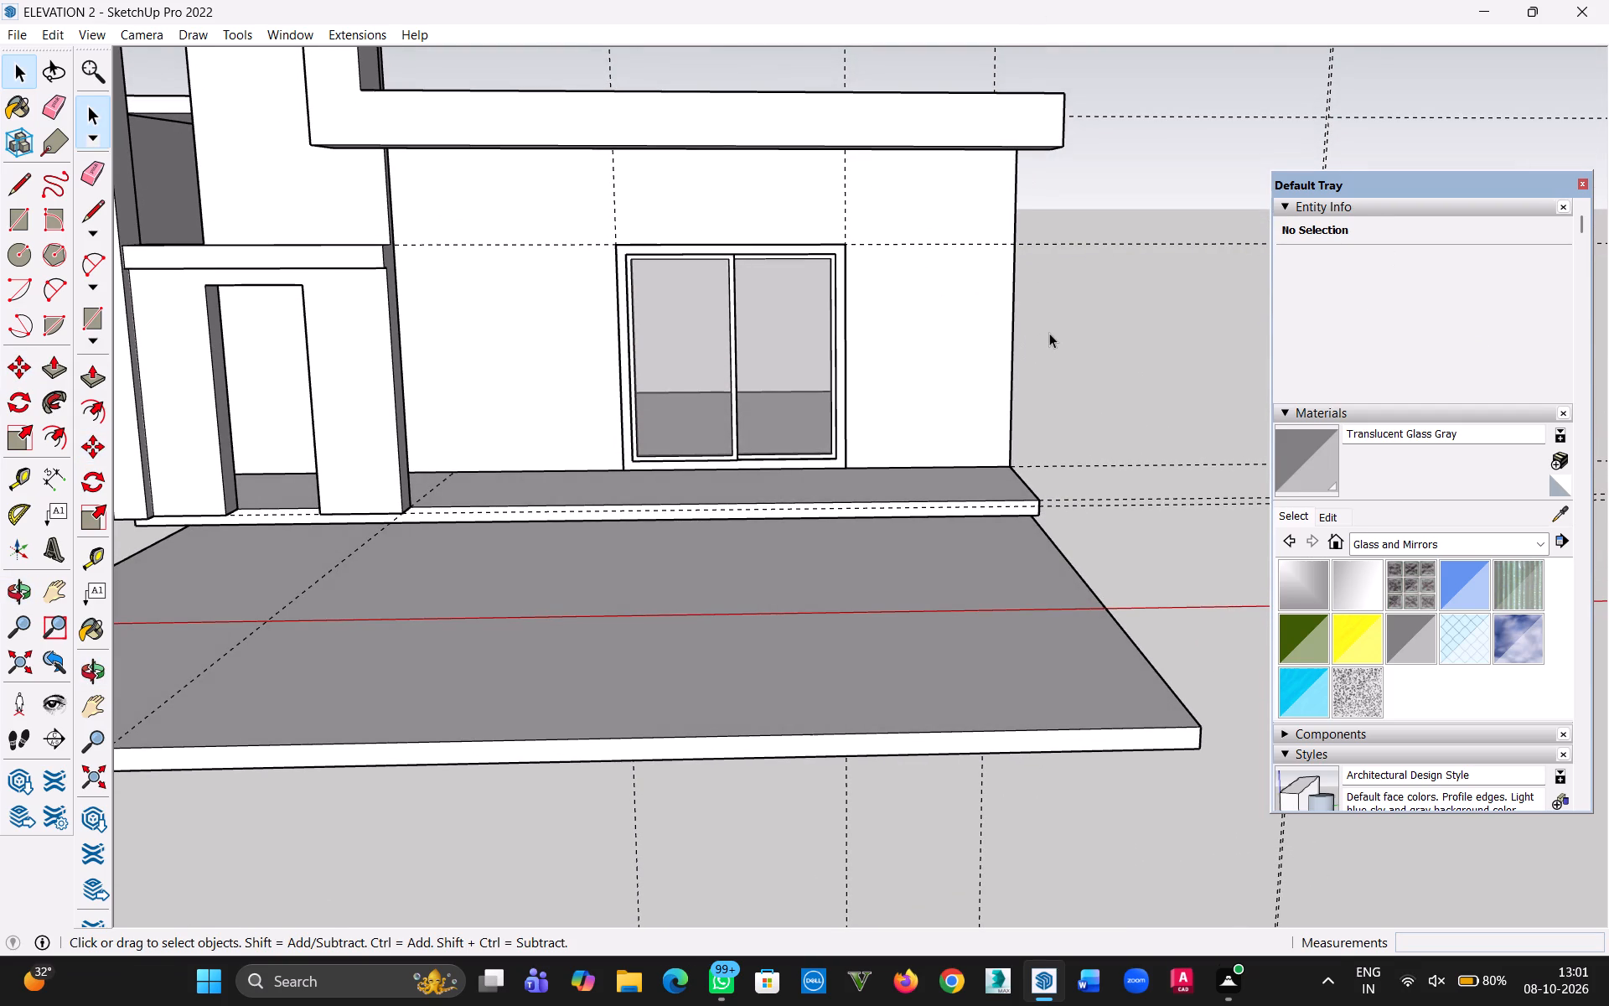
pyautogui.scroll(-3, 1049, 353)
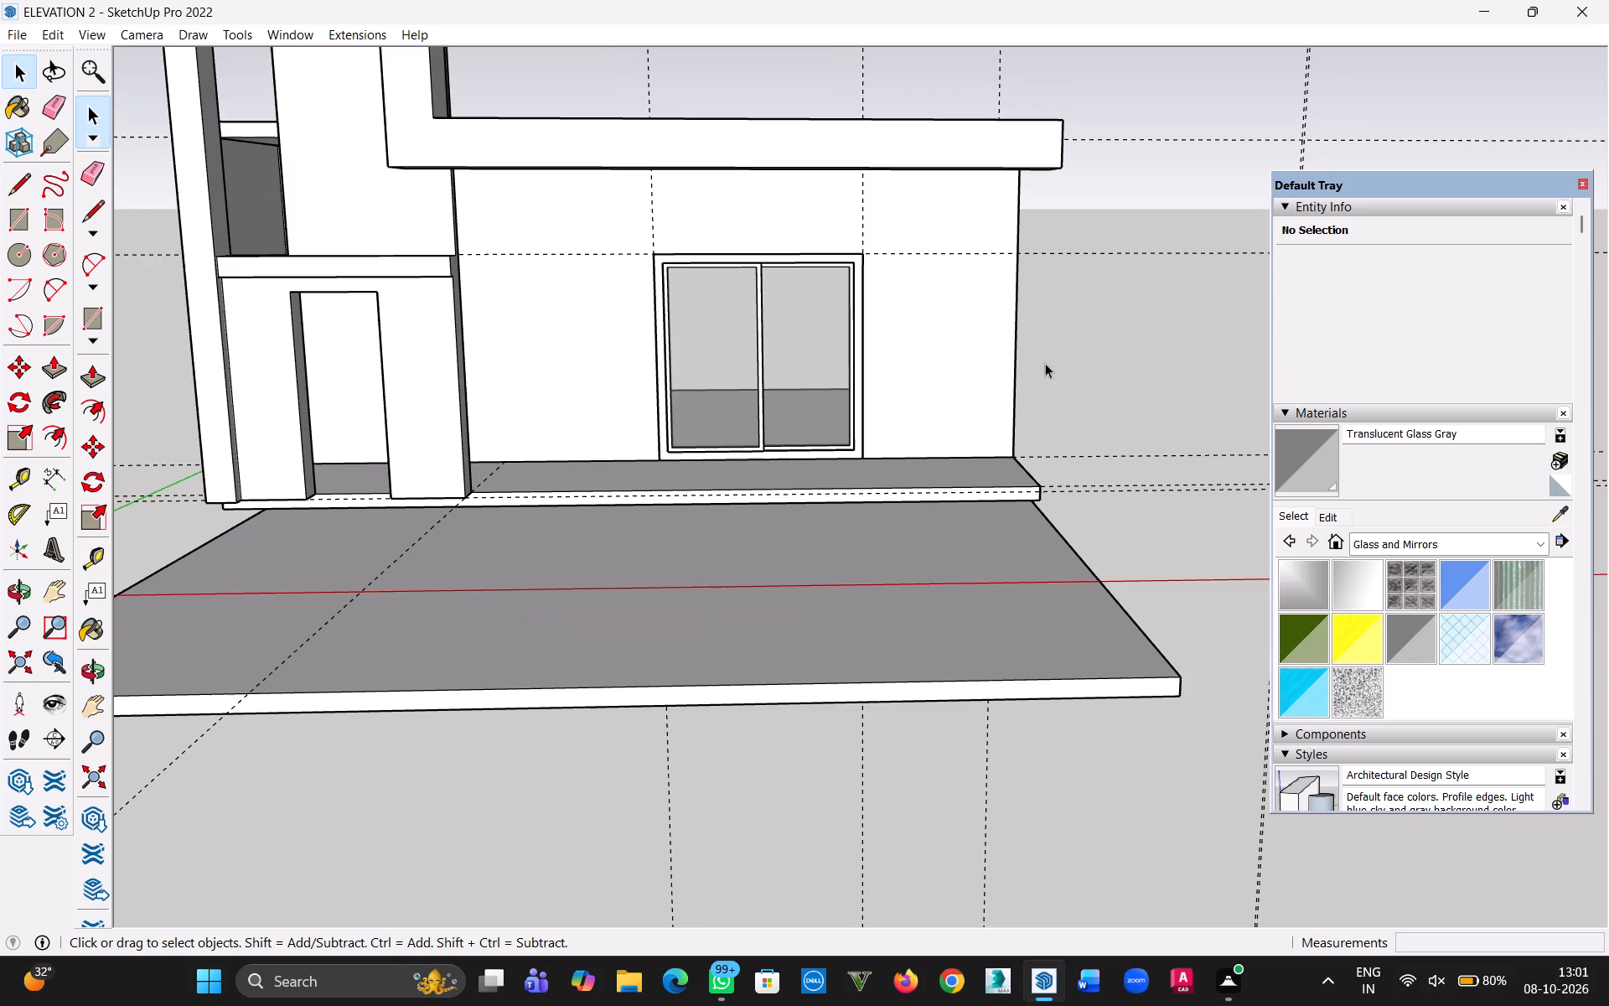
pyautogui.scroll(-6, 1043, 366)
pyautogui.moveTo(1042, 366); pyautogui.dragTo(851, 454, button='middle')
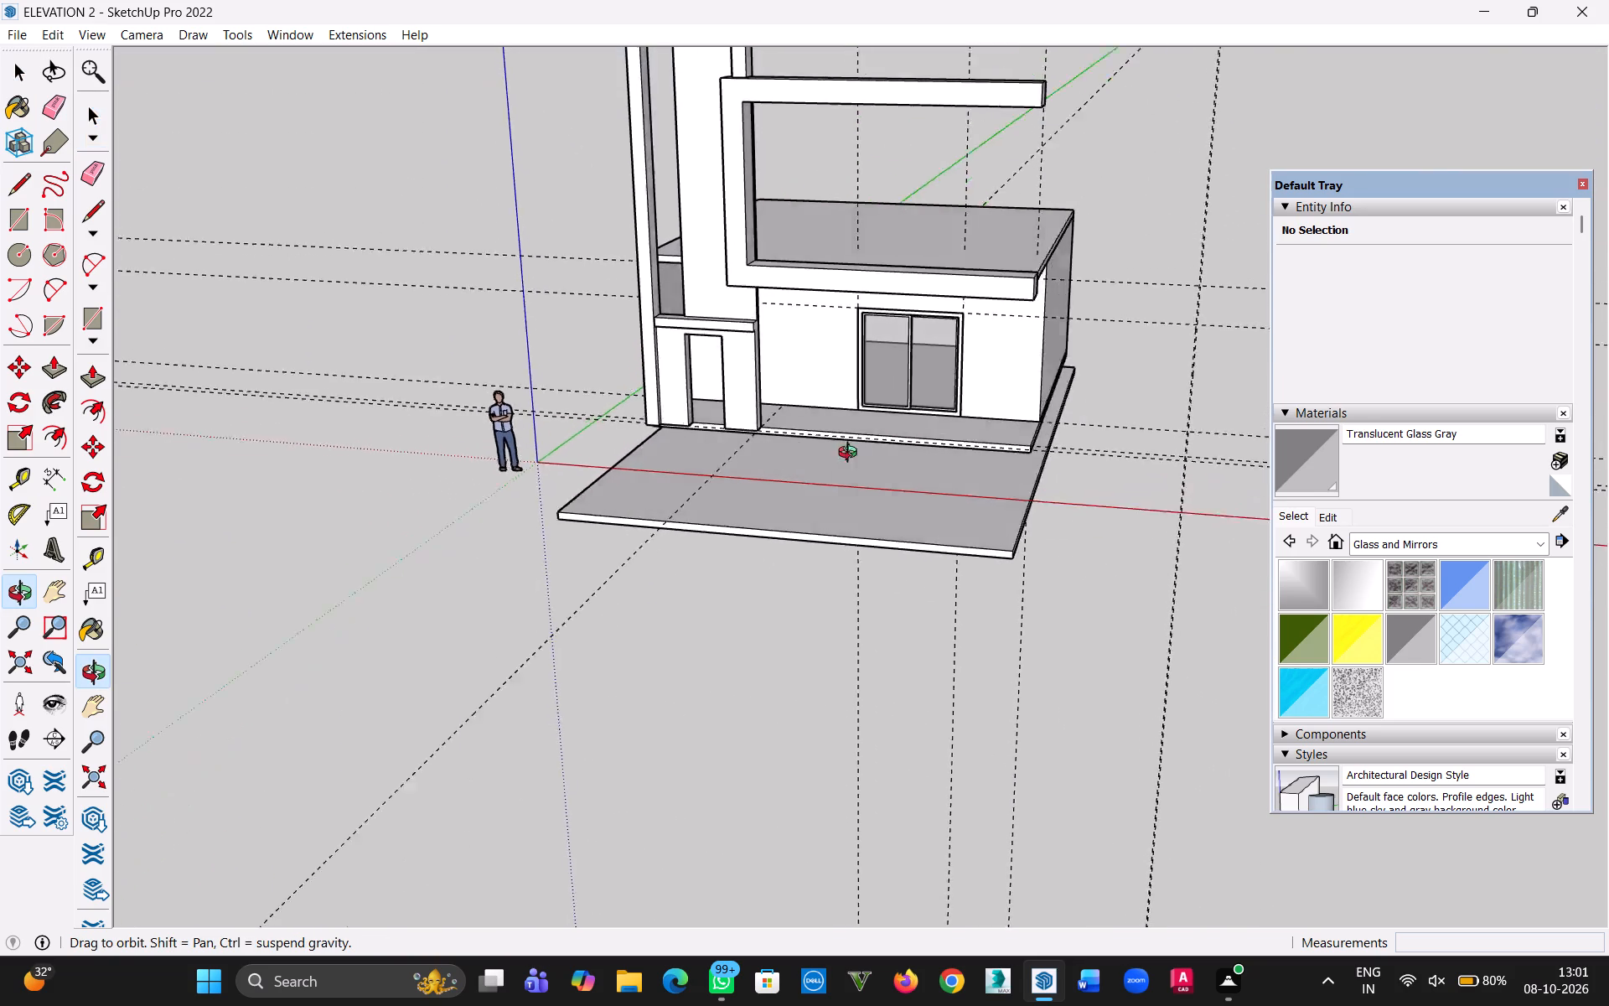
pyautogui.moveTo(851, 454); pyautogui.dragTo(670, 449, button='middle')
# Copy the ground-storey walls, roof slab and glazed unit upward 12' 6" as a x2 array, snapping from the walls' lower rear corner to the slab.
pyautogui.click(25, 73)
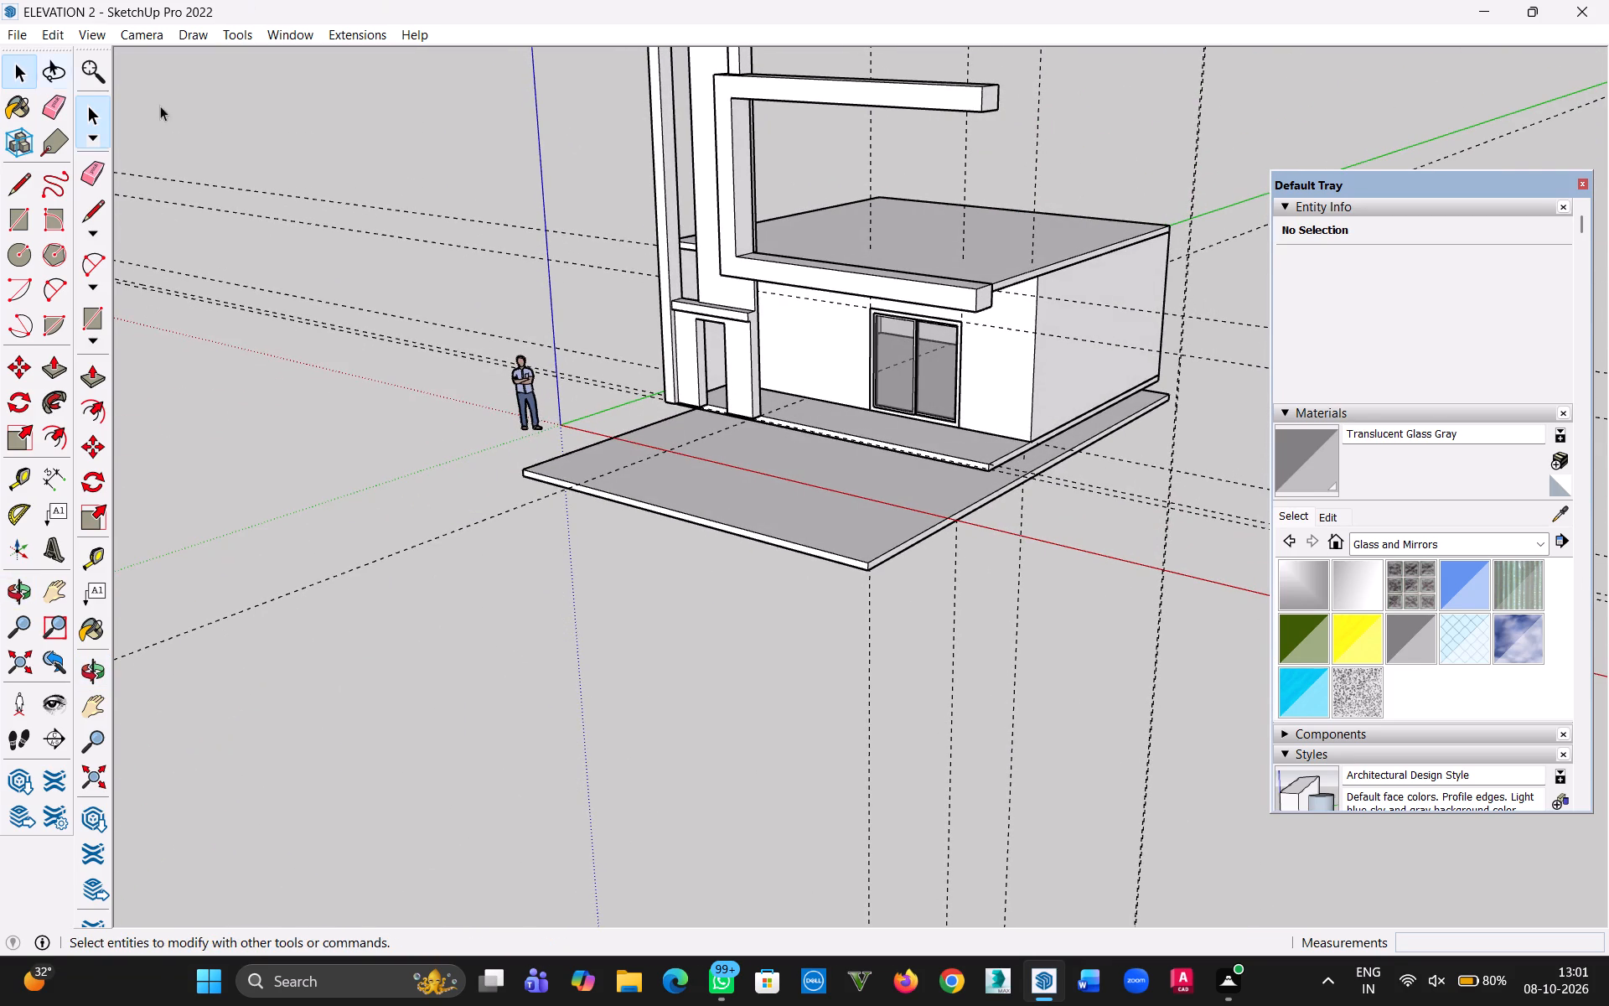
pyautogui.click(334, 125)
pyautogui.tripleClick(359, 137)
pyautogui.click(359, 137)
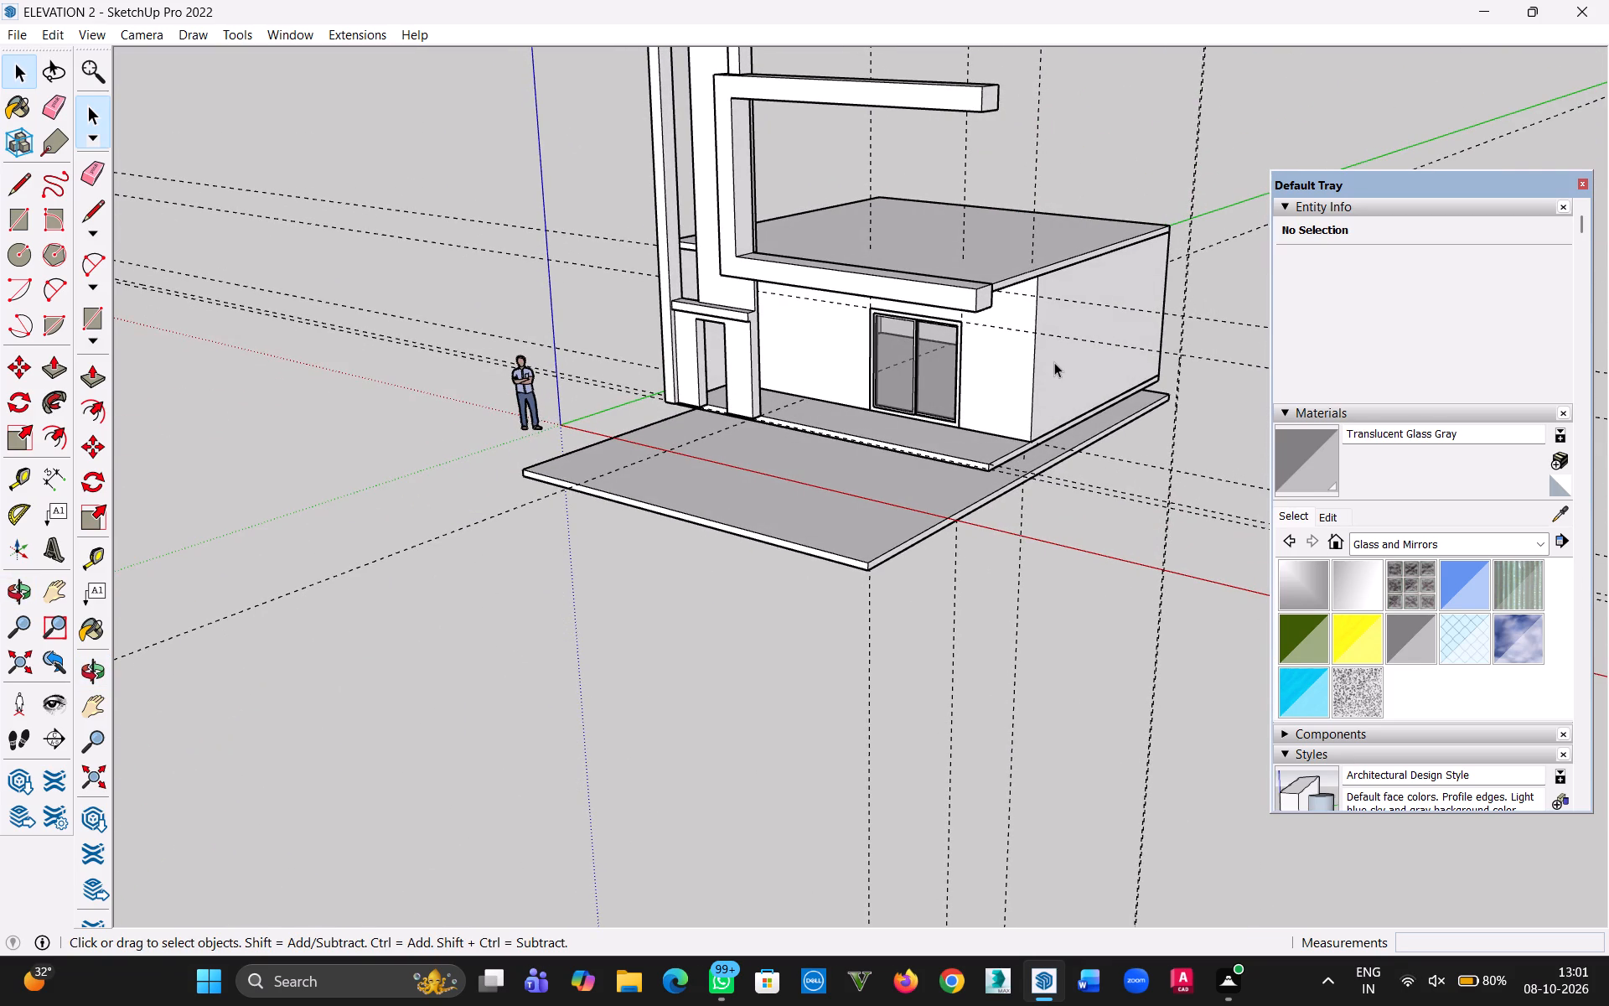
pyautogui.click(1054, 362)
pyautogui.keyDown('ctrl'); pyautogui.click(926, 391); pyautogui.keyUp('ctrl')
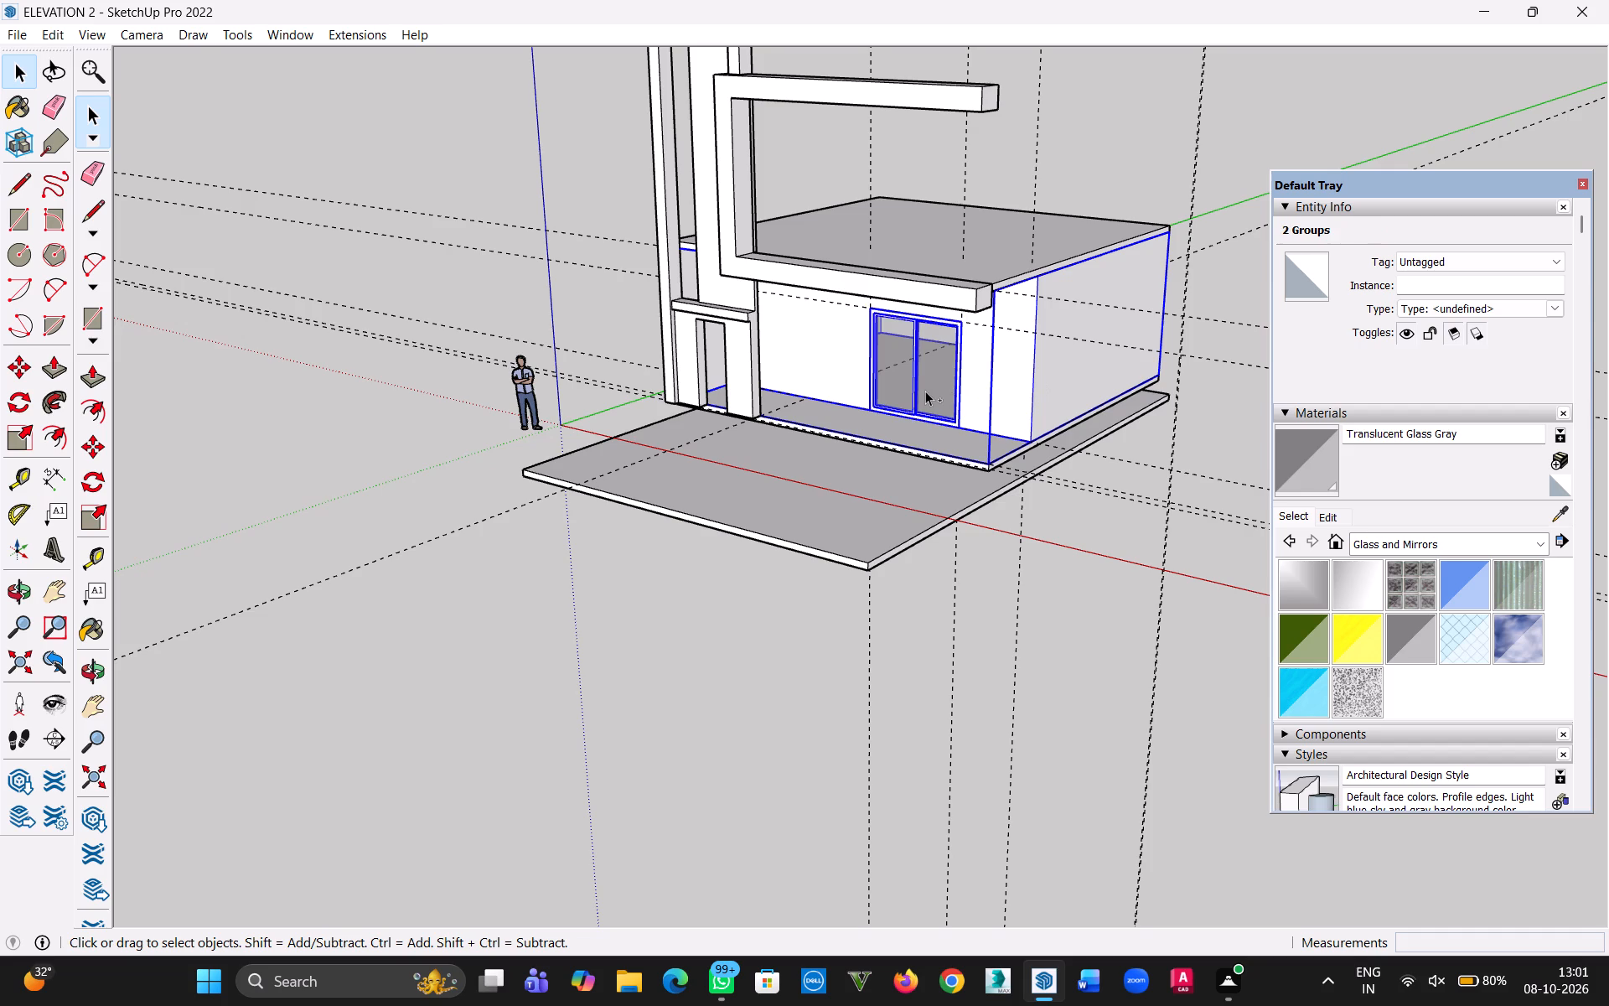
pyautogui.keyDown('ctrl'); pyautogui.click(1073, 236); pyautogui.keyUp('ctrl')
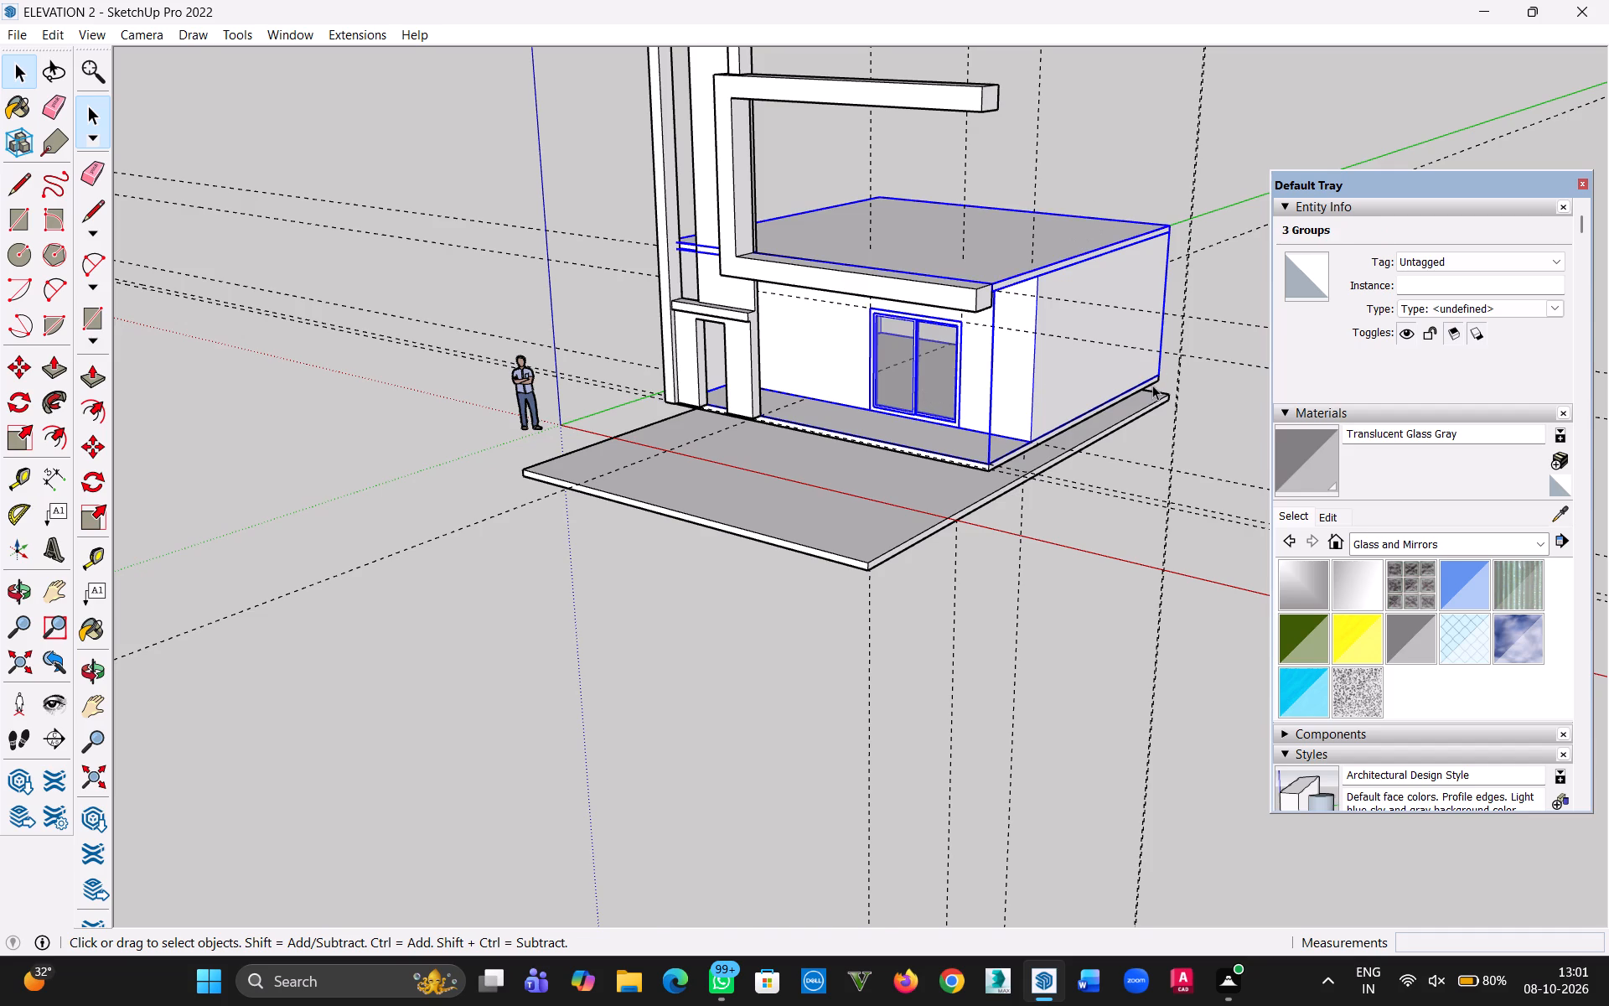
pyautogui.press('m')
pyautogui.moveTo(1167, 393); pyautogui.dragTo(753, 423, button='middle')
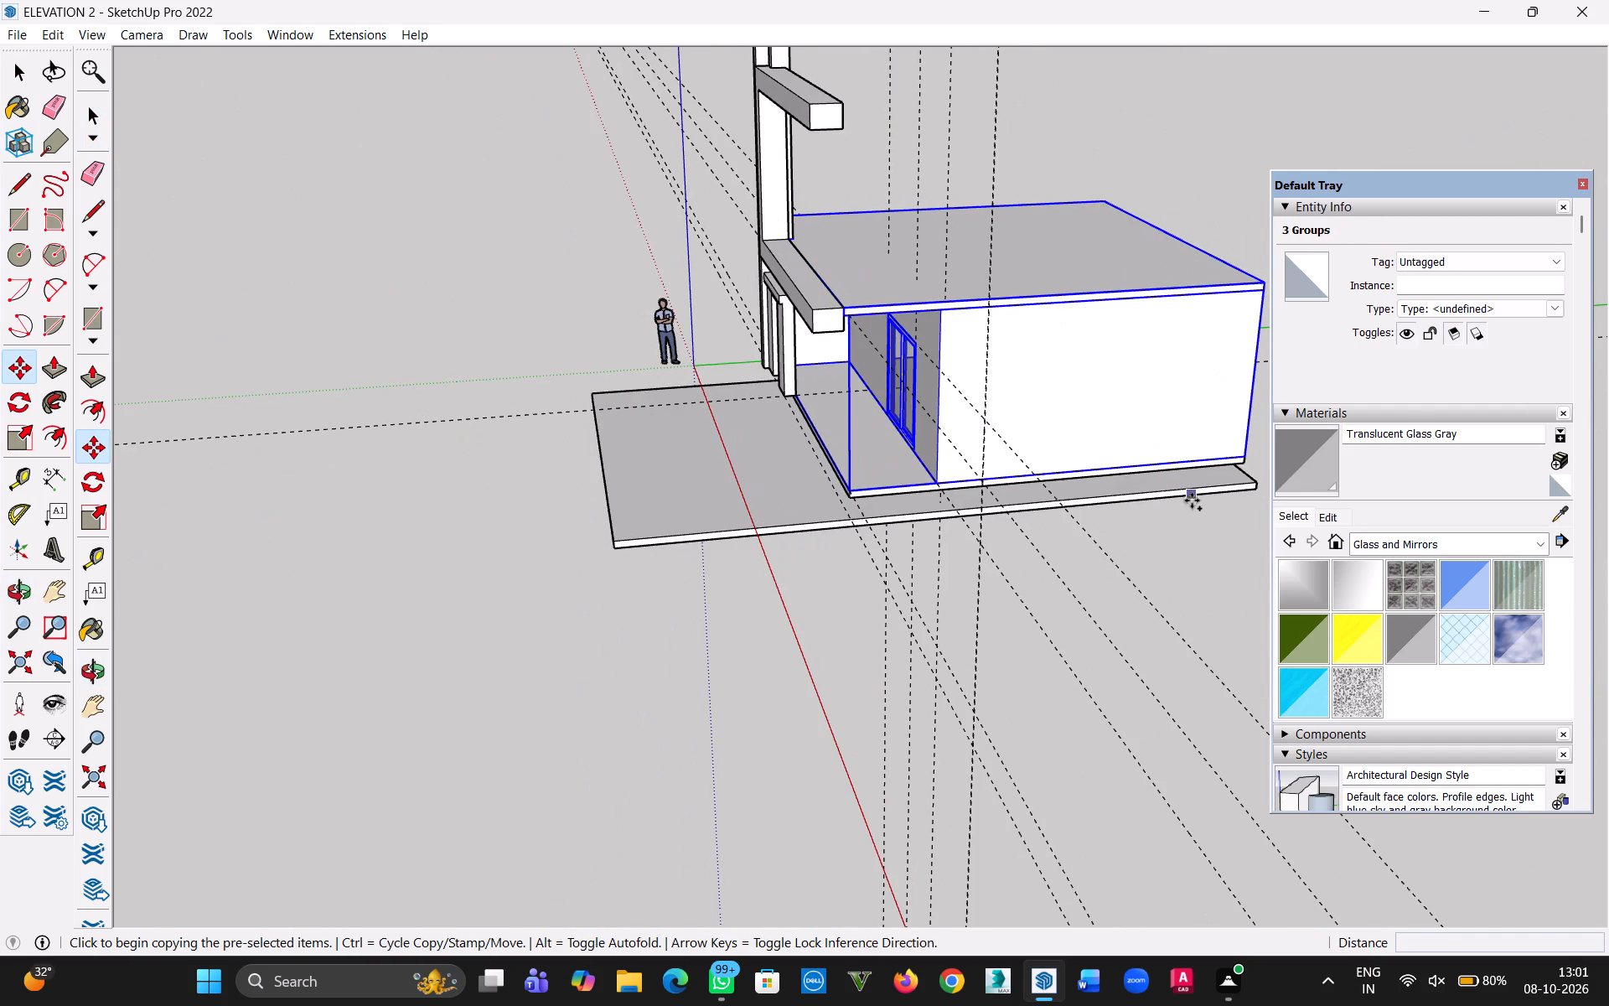
pyautogui.press('h')
pyautogui.moveTo(1206, 508); pyautogui.dragTo(914, 506)
pyautogui.scroll(10, 920, 464)
pyautogui.press('Escape')
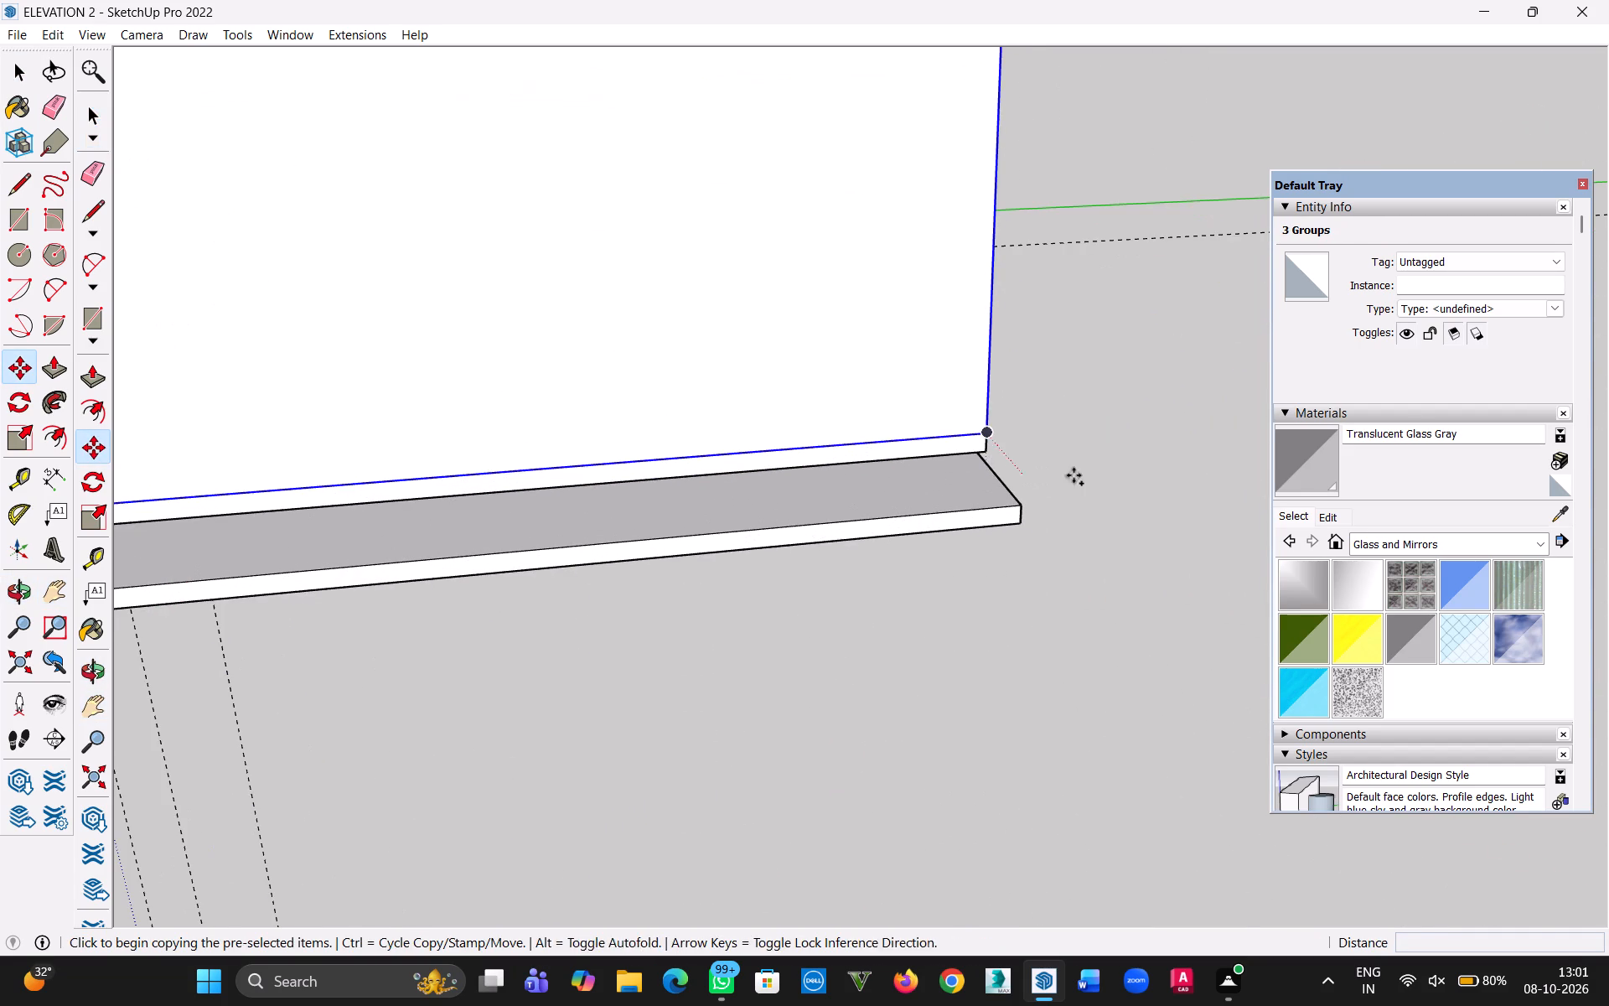
pyautogui.scroll(1, 1090, 477)
pyautogui.moveTo(1090, 477); pyautogui.dragTo(1032, 438, button='middle')
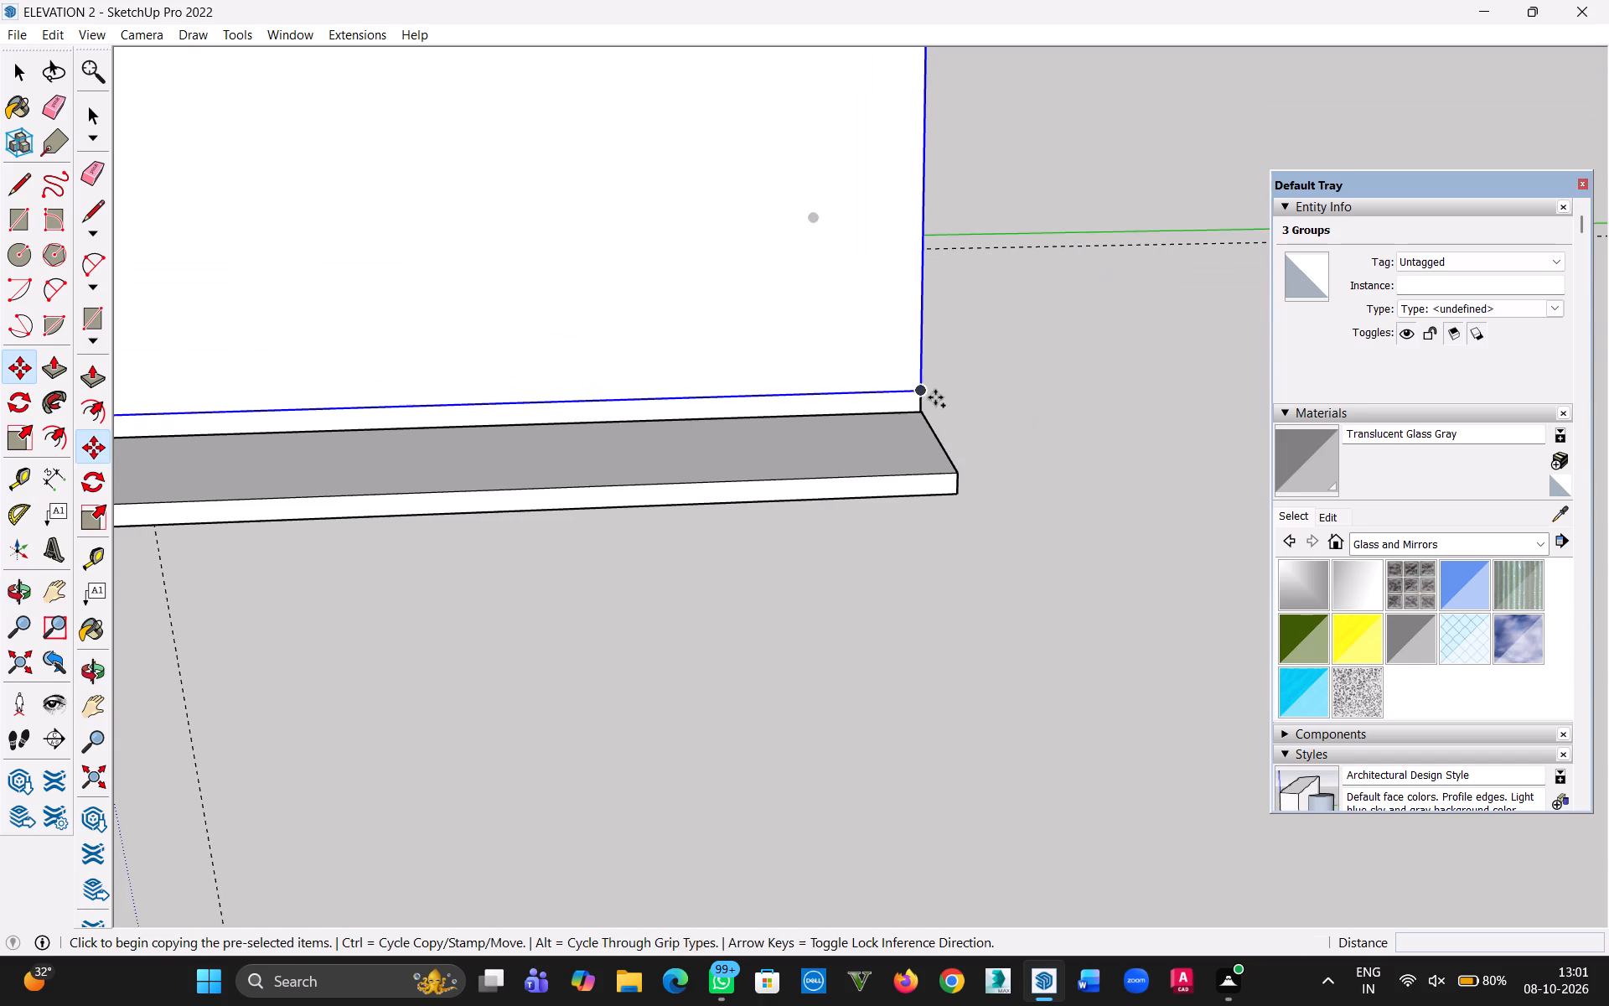
pyautogui.scroll(-8, 932, 401)
pyautogui.click(913, 405)
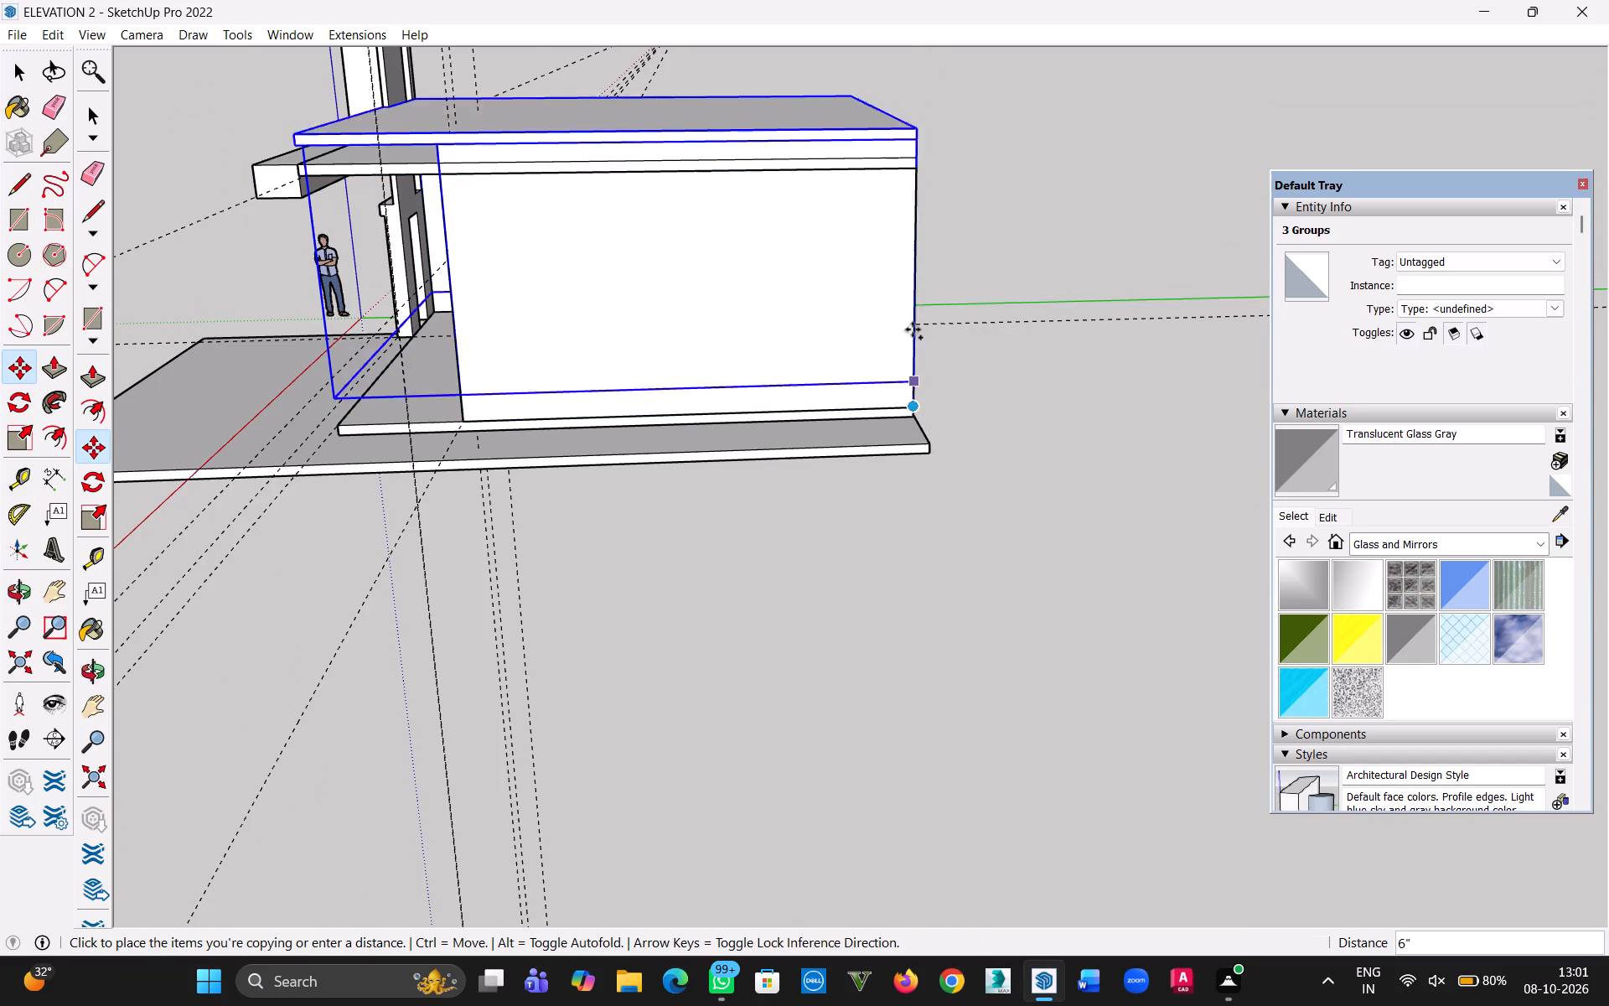
pyautogui.click(912, 153)
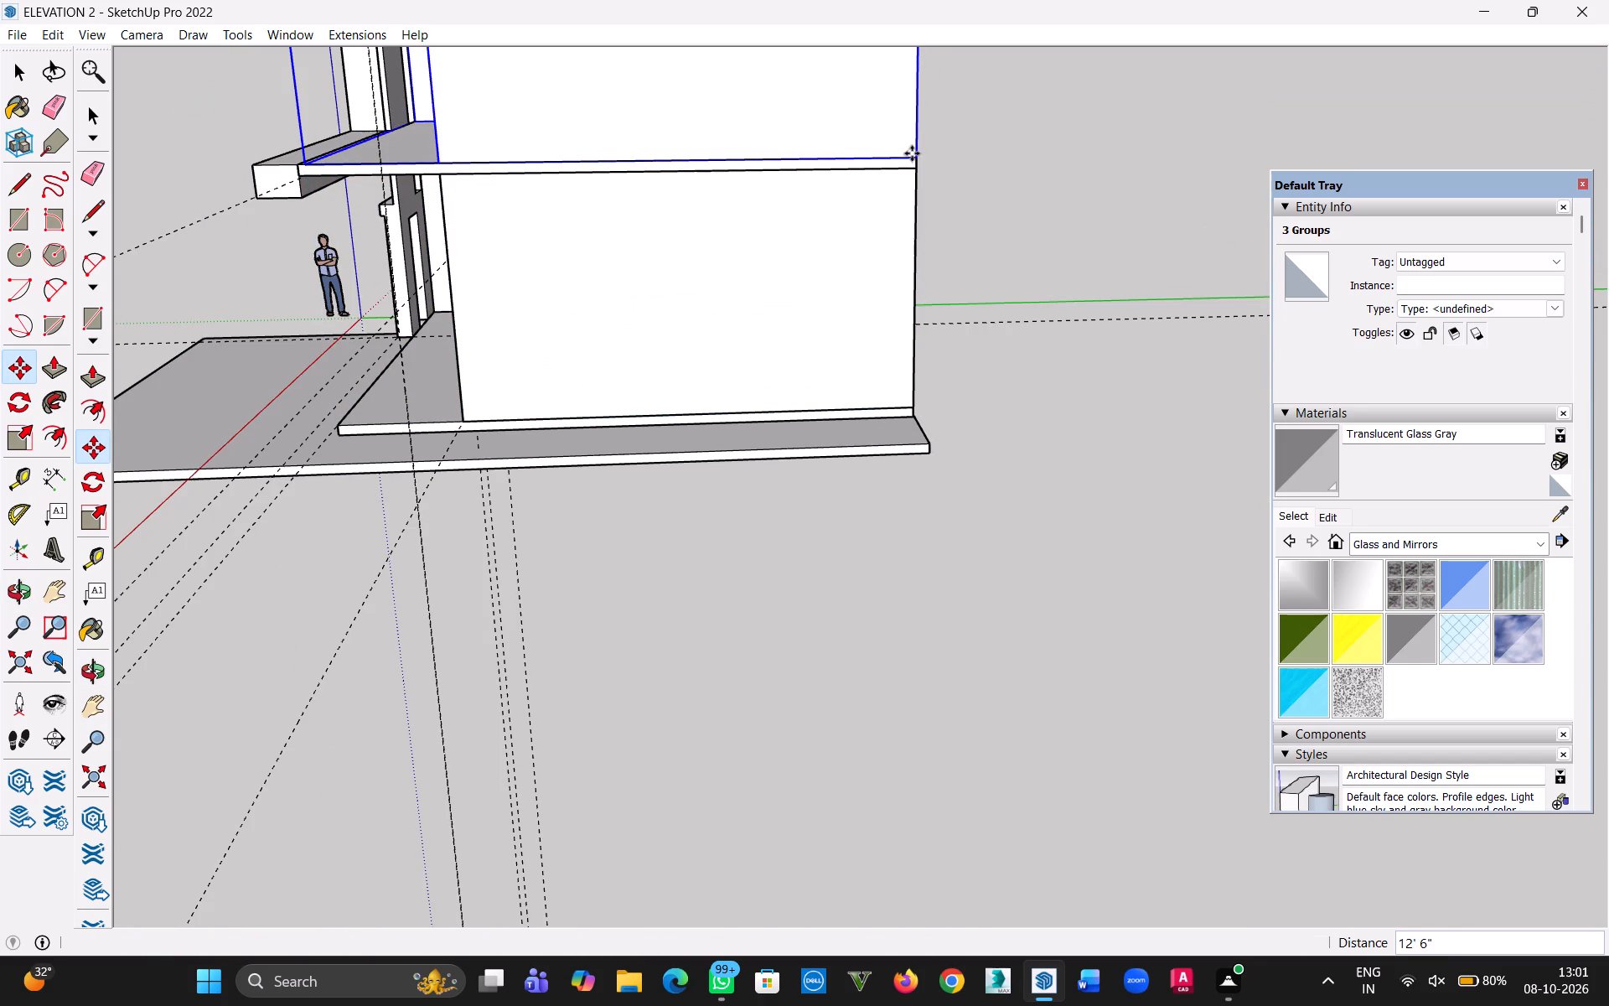
pyautogui.write('x2')
pyautogui.press('Return')
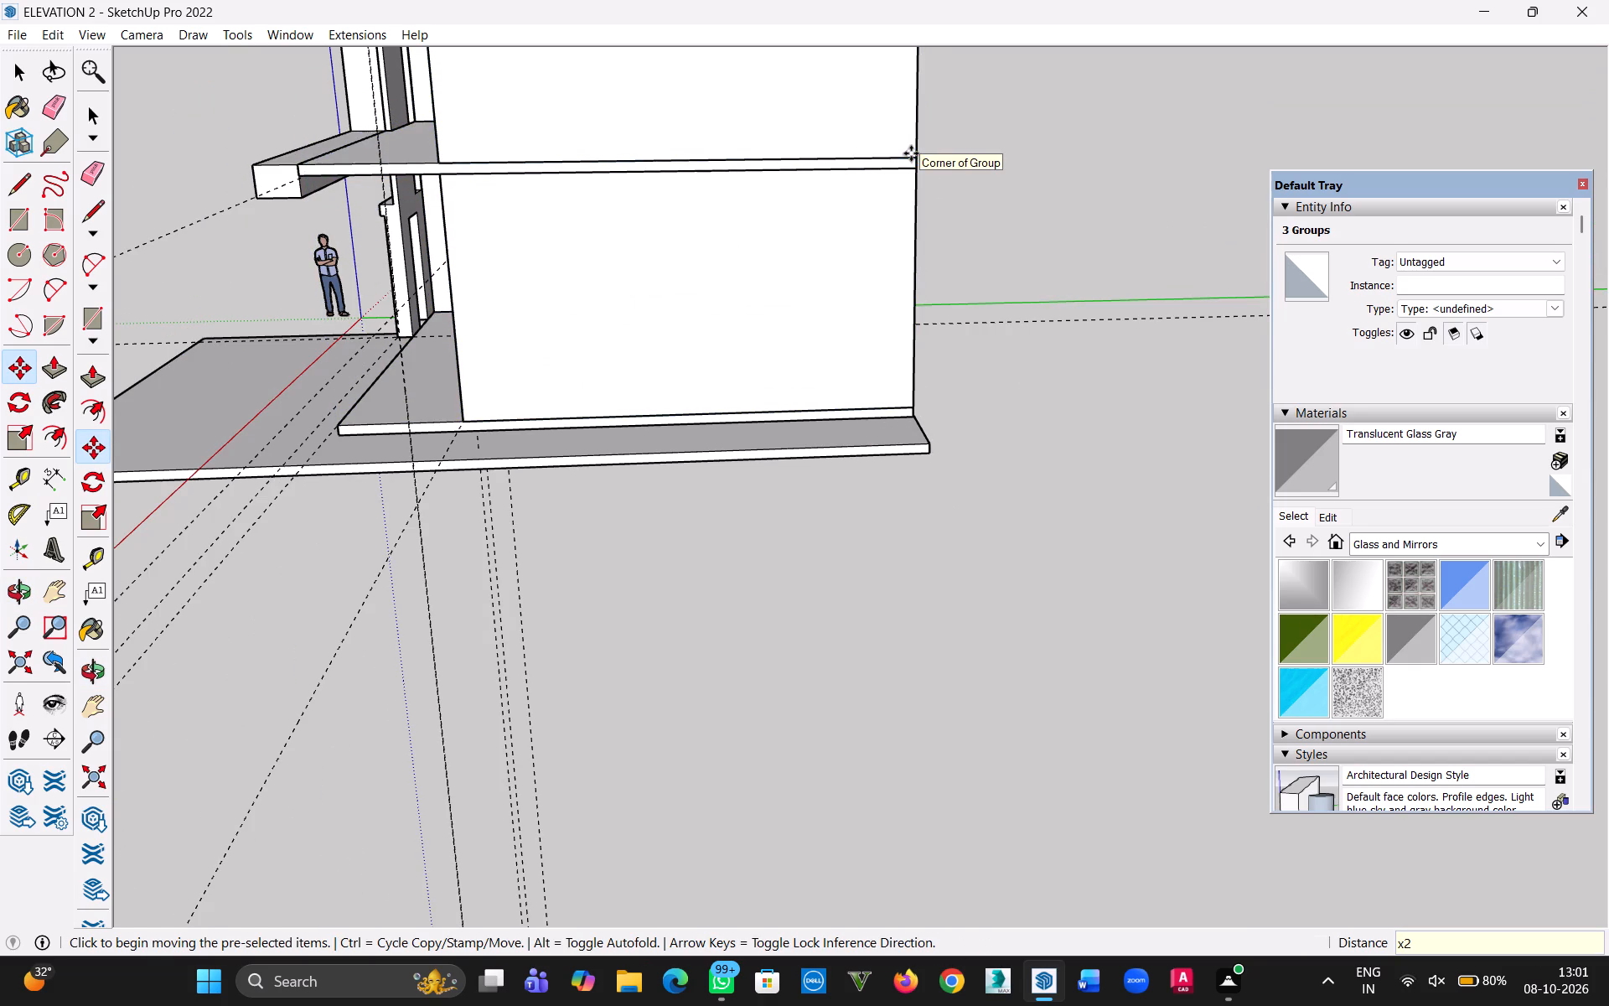
pyautogui.click(19, 74)
pyautogui.click(769, 623)
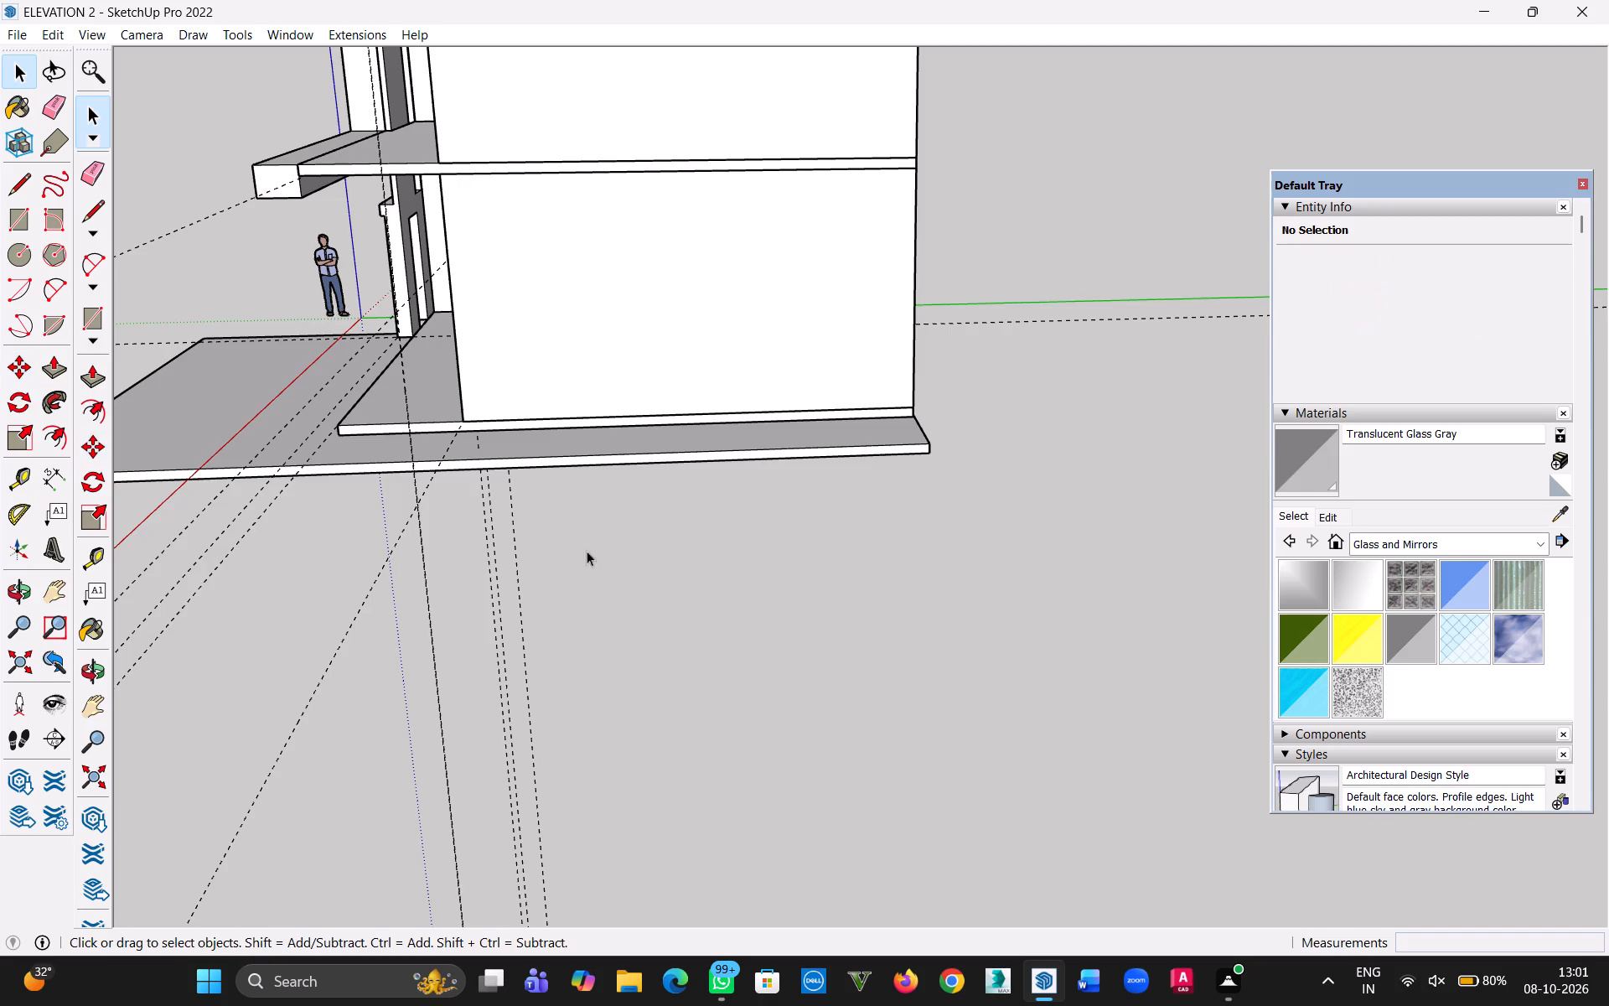
# Examine the three stacked storeys and their glazed units behind the facade frame from the front, above and below.
pyautogui.scroll(-5, 461, 444)
pyautogui.moveTo(389, 442); pyautogui.dragTo(1076, 474, button='middle')
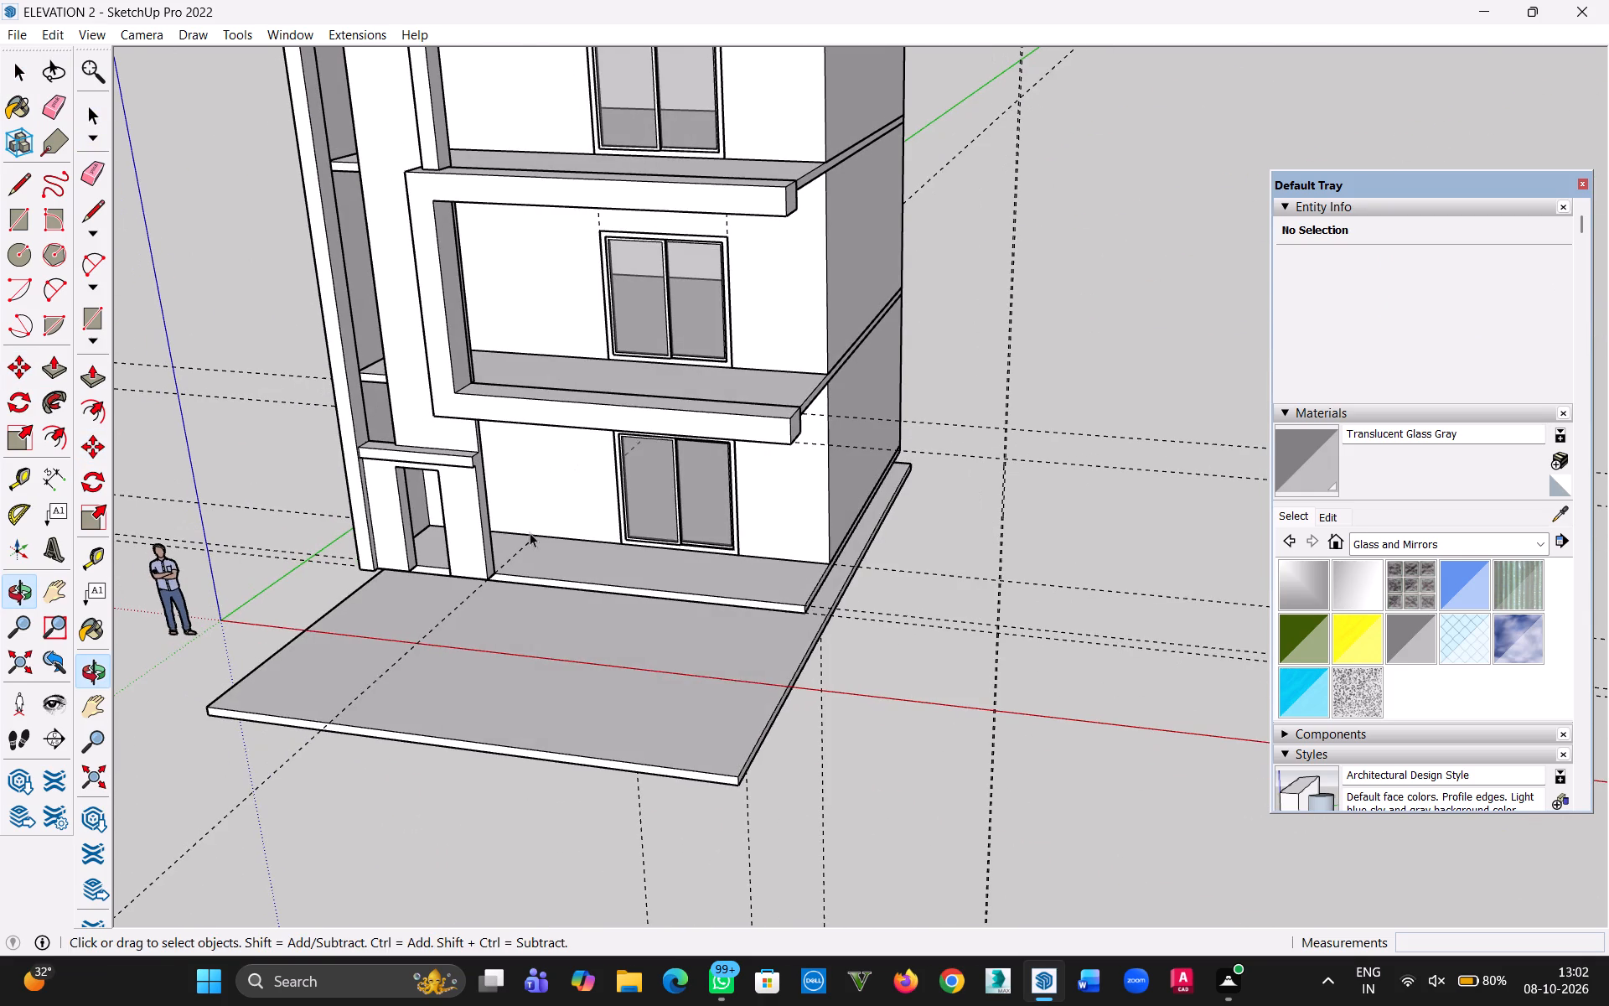
pyautogui.moveTo(482, 545); pyautogui.dragTo(676, 403, button='middle')
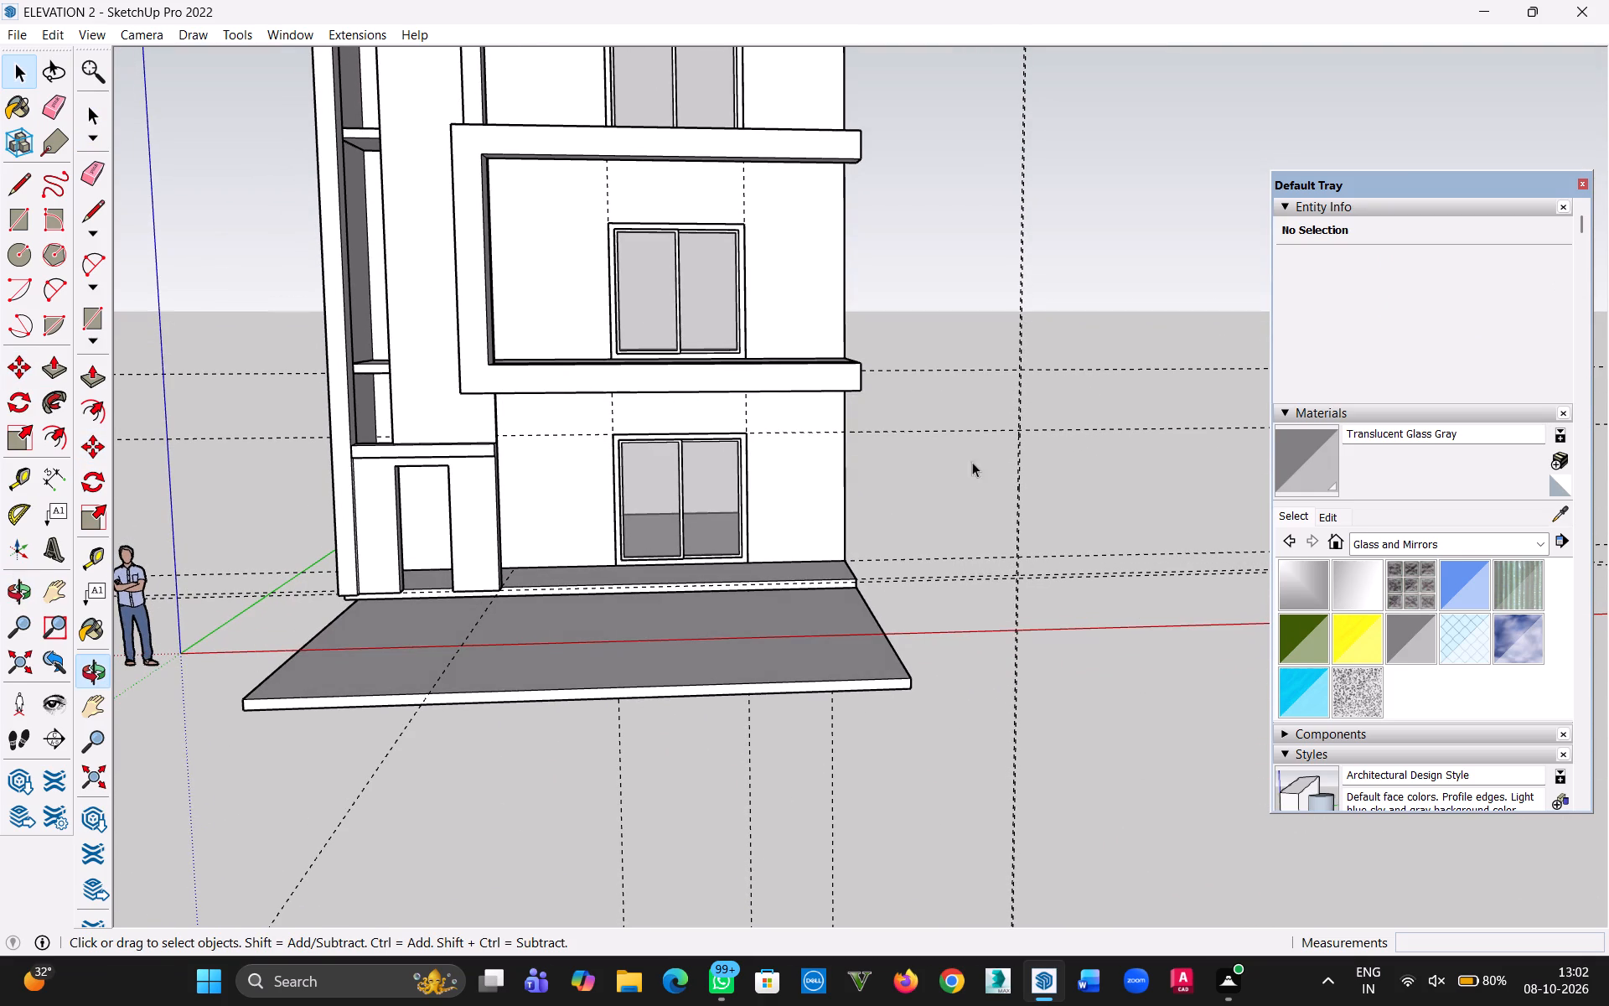
pyautogui.moveTo(944, 442); pyautogui.dragTo(899, 507, button='middle')
pyautogui.scroll(-5, 898, 506)
pyautogui.moveTo(920, 528); pyautogui.dragTo(927, 490, button='middle')
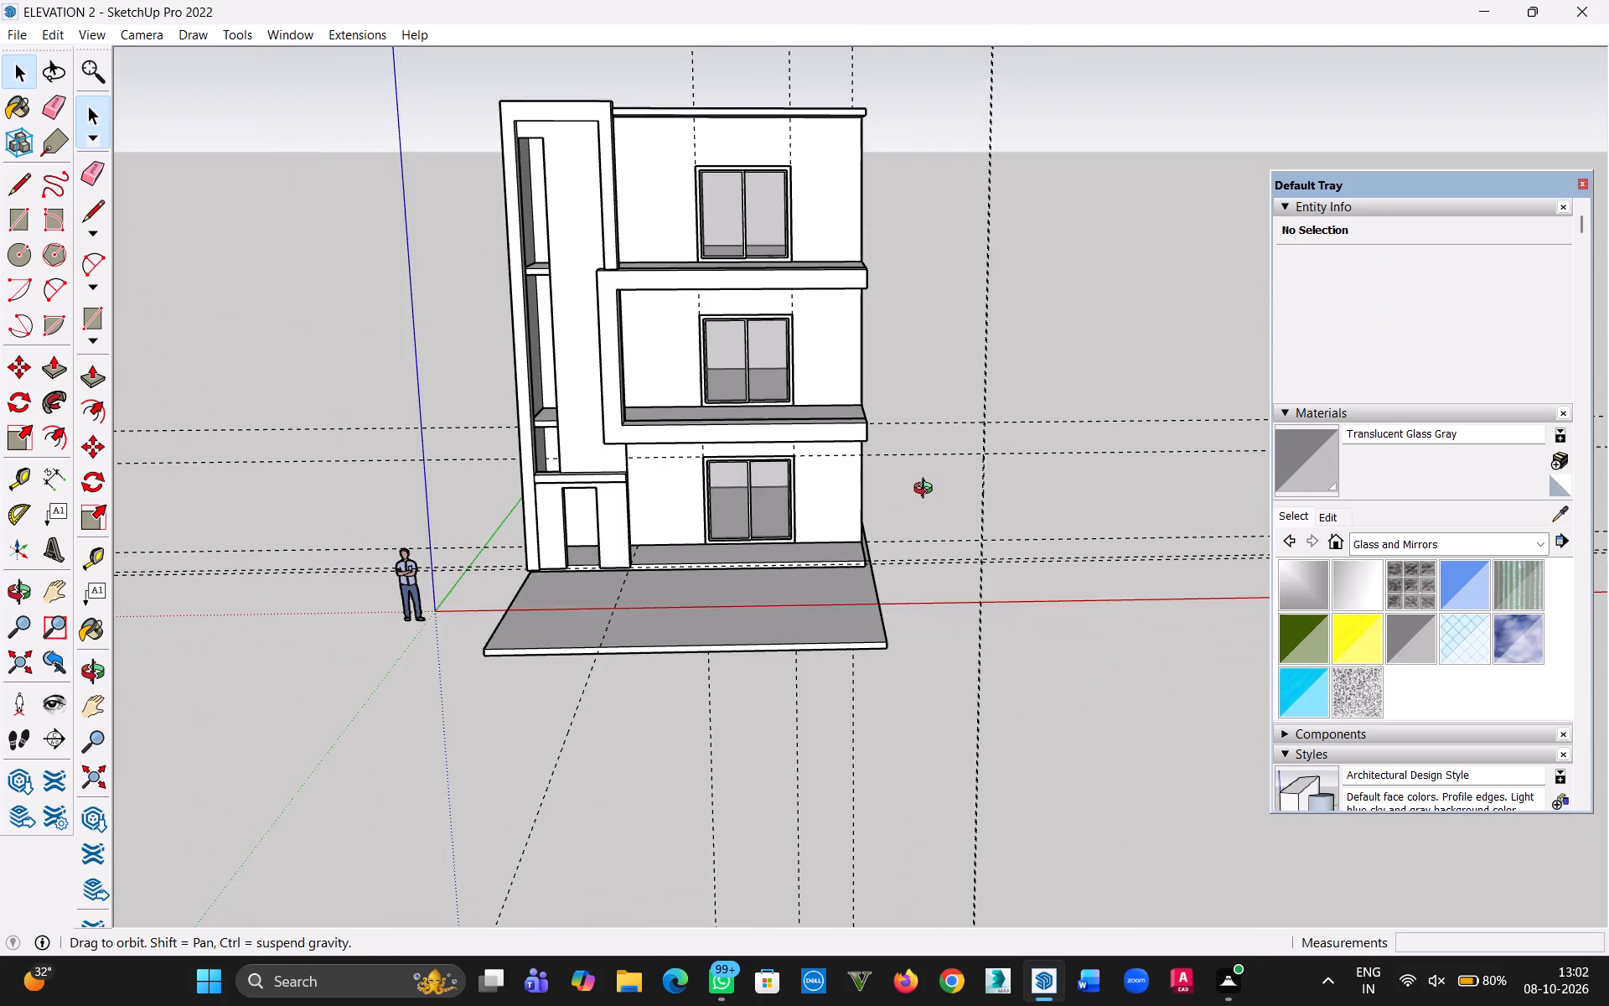
pyautogui.moveTo(927, 490); pyautogui.dragTo(929, 486, button='middle')
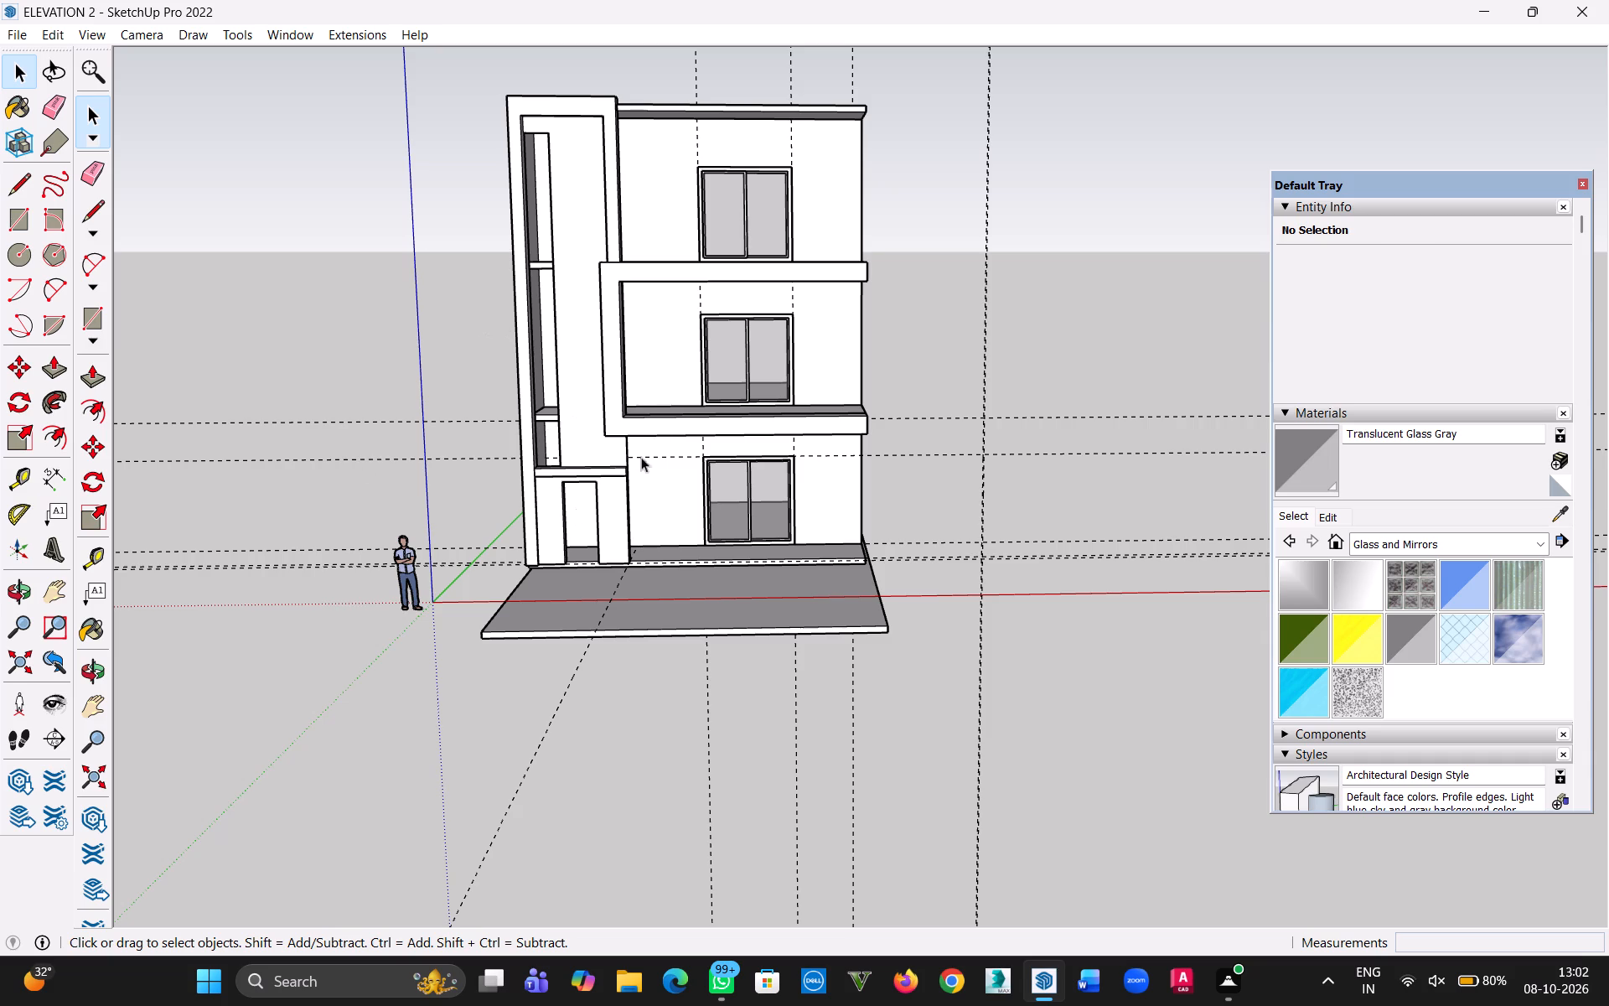
pyautogui.moveTo(634, 532); pyautogui.dragTo(659, 440, button='middle')
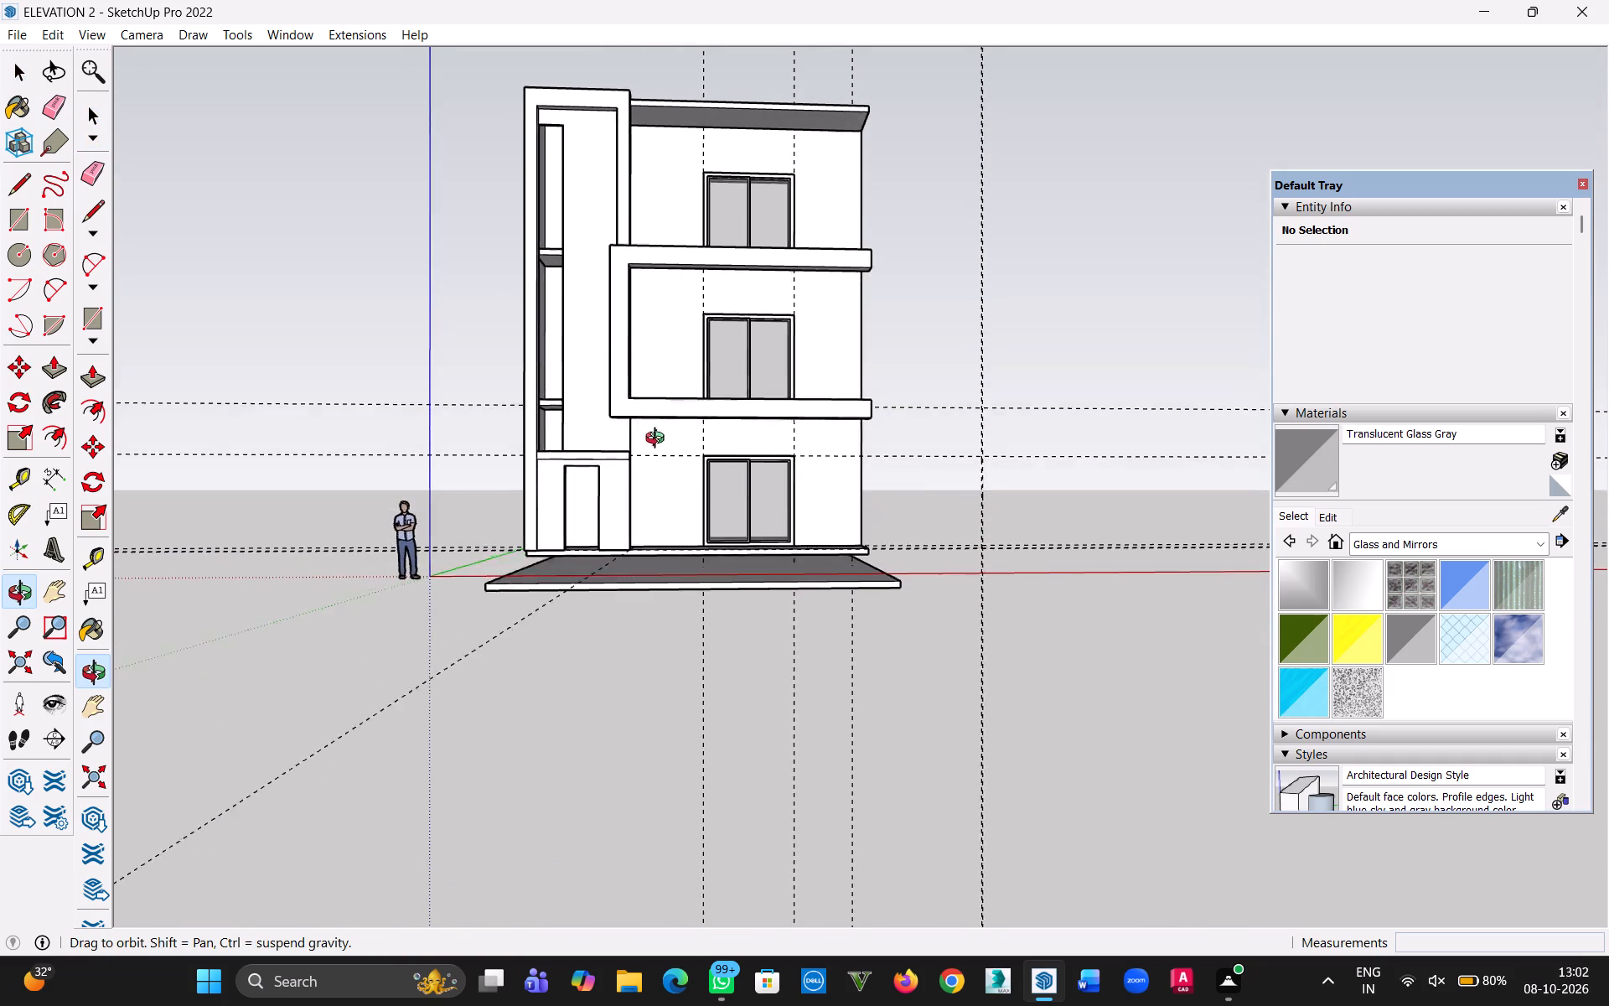
pyautogui.moveTo(659, 440); pyautogui.dragTo(671, 459, button='middle')
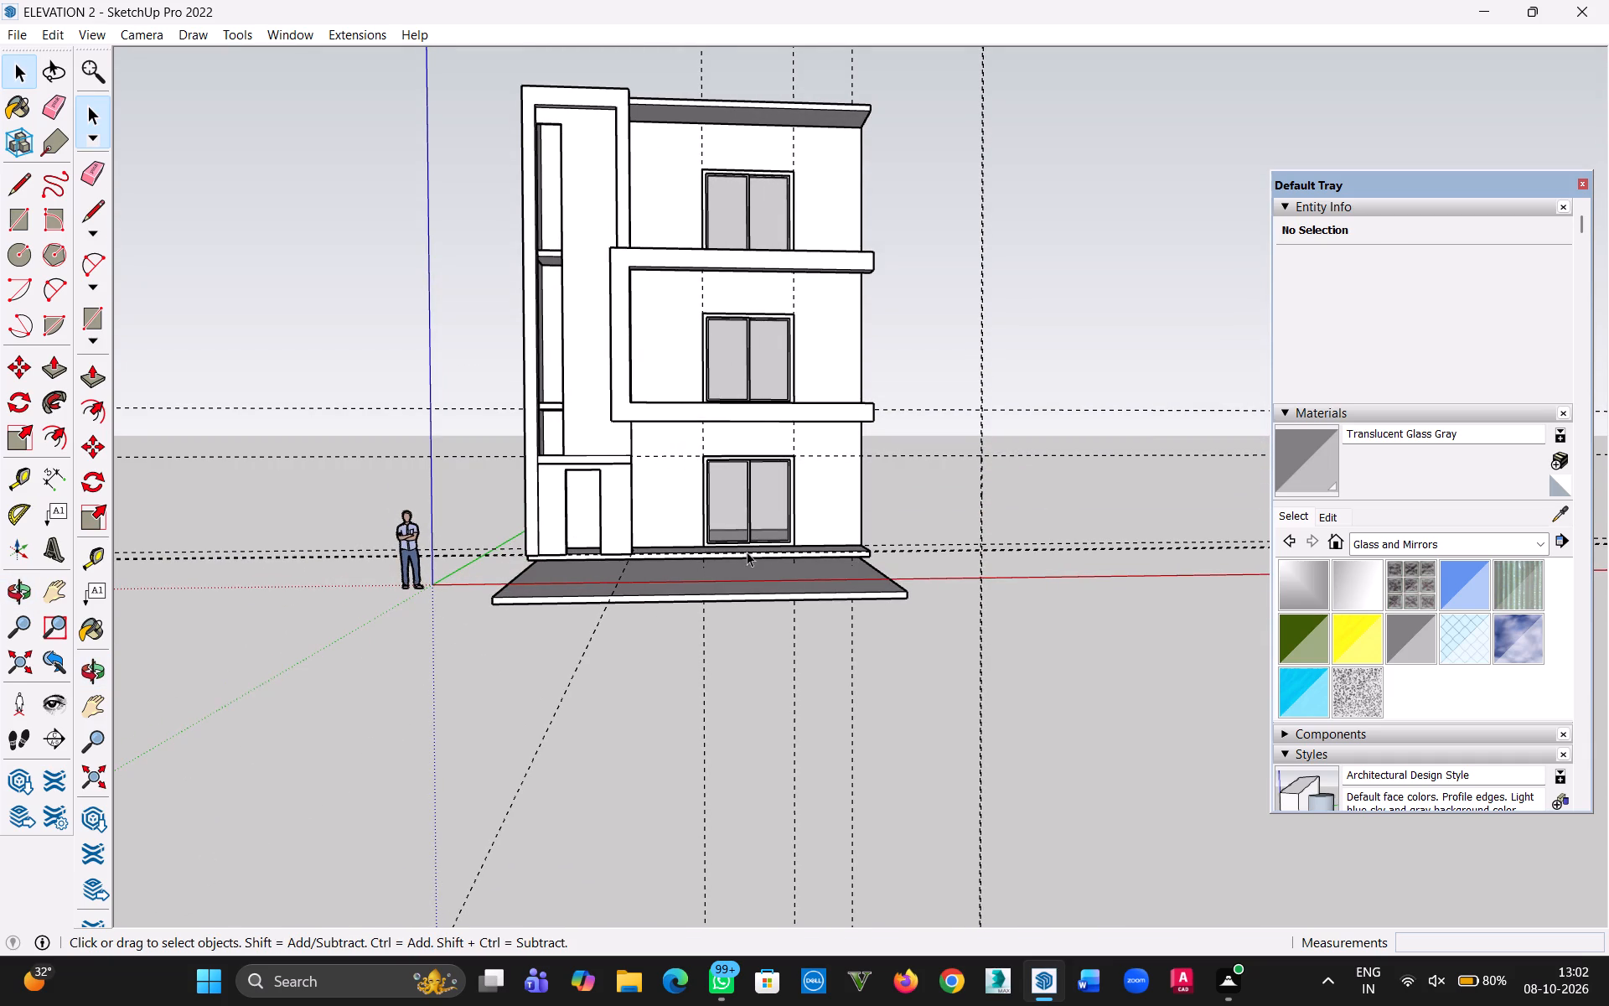
pyautogui.moveTo(528, 587); pyautogui.dragTo(558, 454, button='middle')
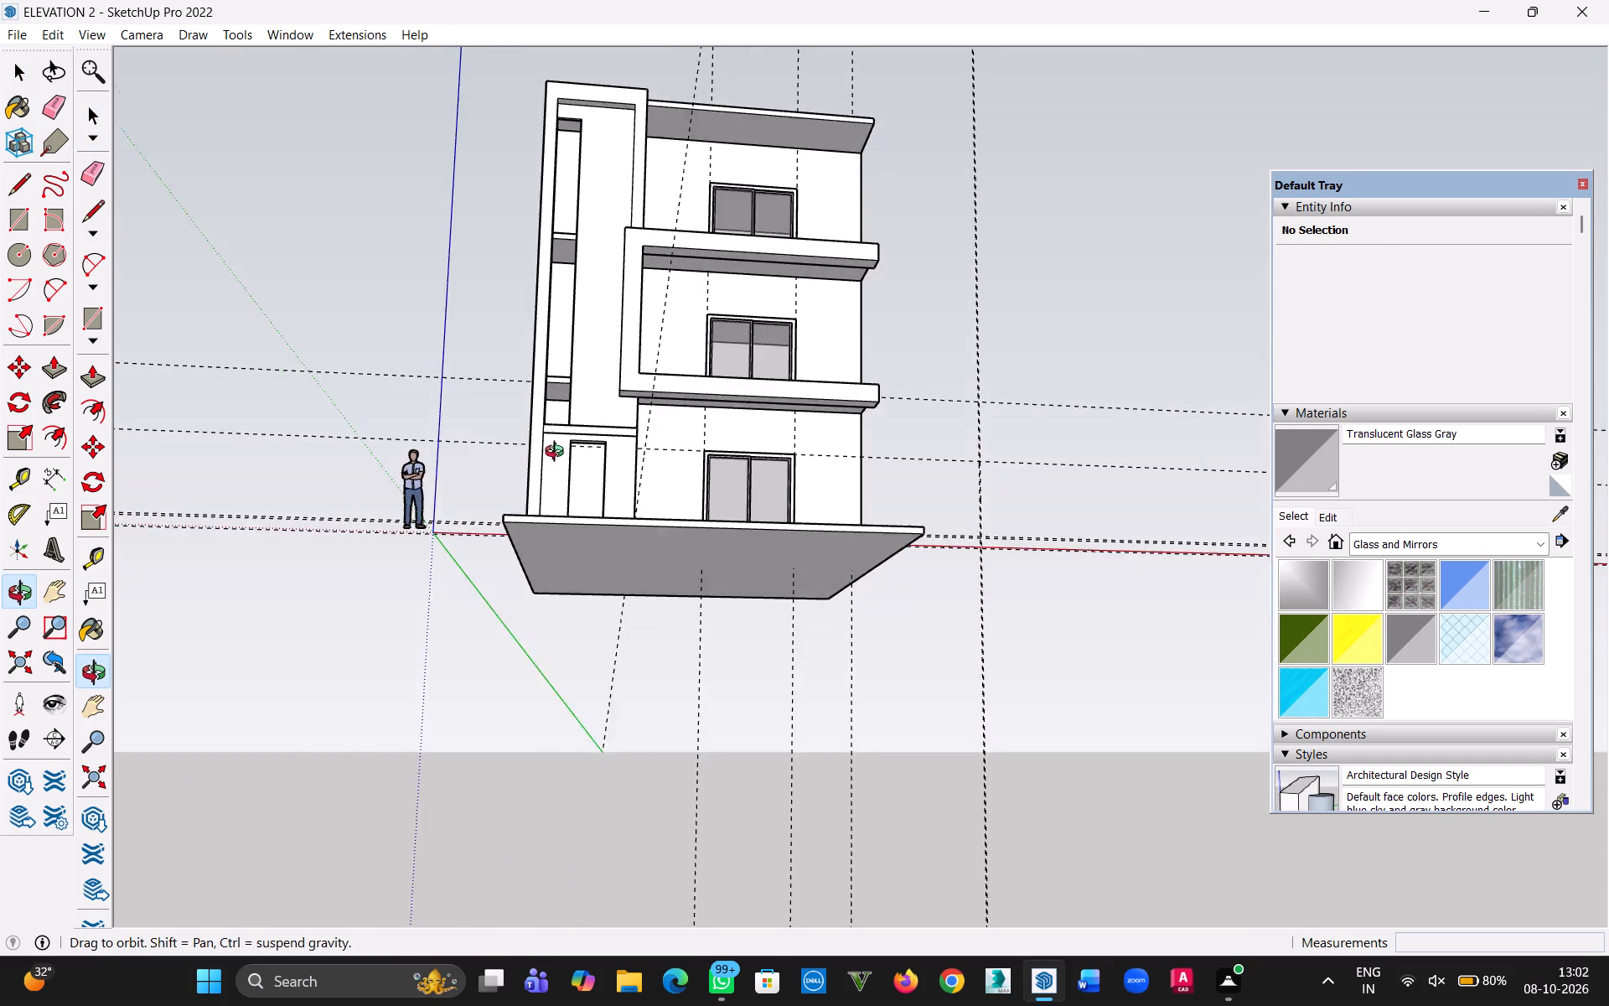
pyautogui.moveTo(558, 454); pyautogui.dragTo(583, 581, button='middle')
# Examine the entrance portal, base slab and projecting facade frame from the front, both sides and below.
pyautogui.scroll(10, 646, 516)
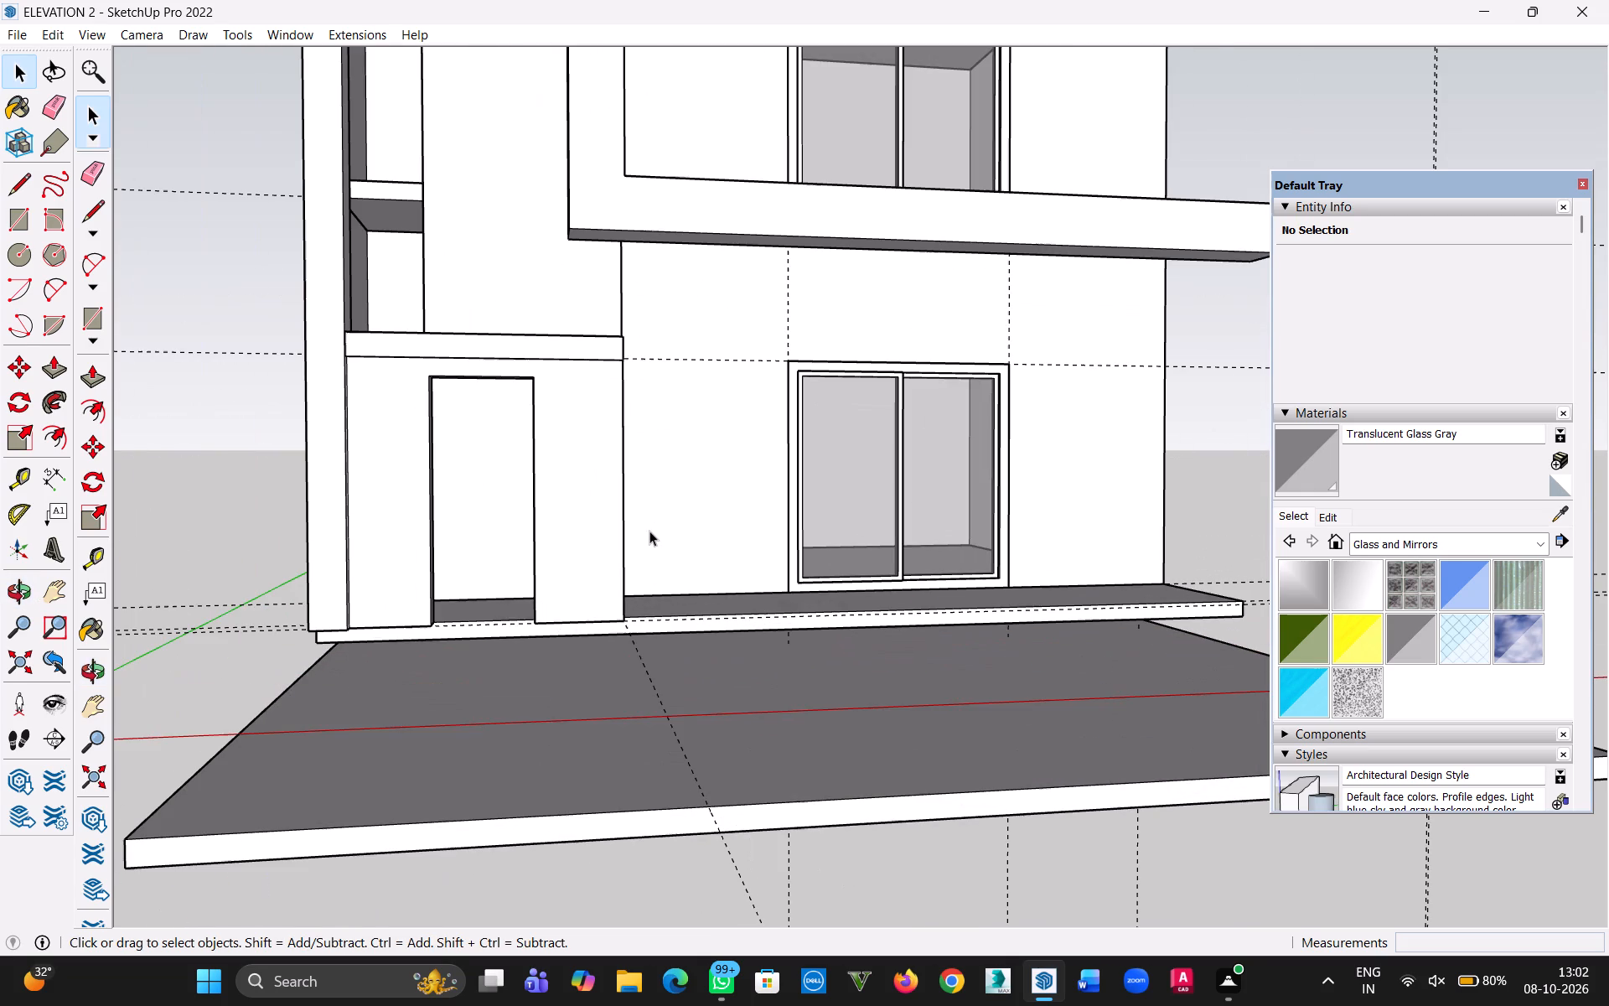
pyautogui.moveTo(657, 578); pyautogui.dragTo(652, 586, button='middle')
pyautogui.moveTo(647, 592); pyautogui.dragTo(619, 625, button='middle')
pyautogui.scroll(-1, 619, 623)
pyautogui.scroll(-3, 529, 592)
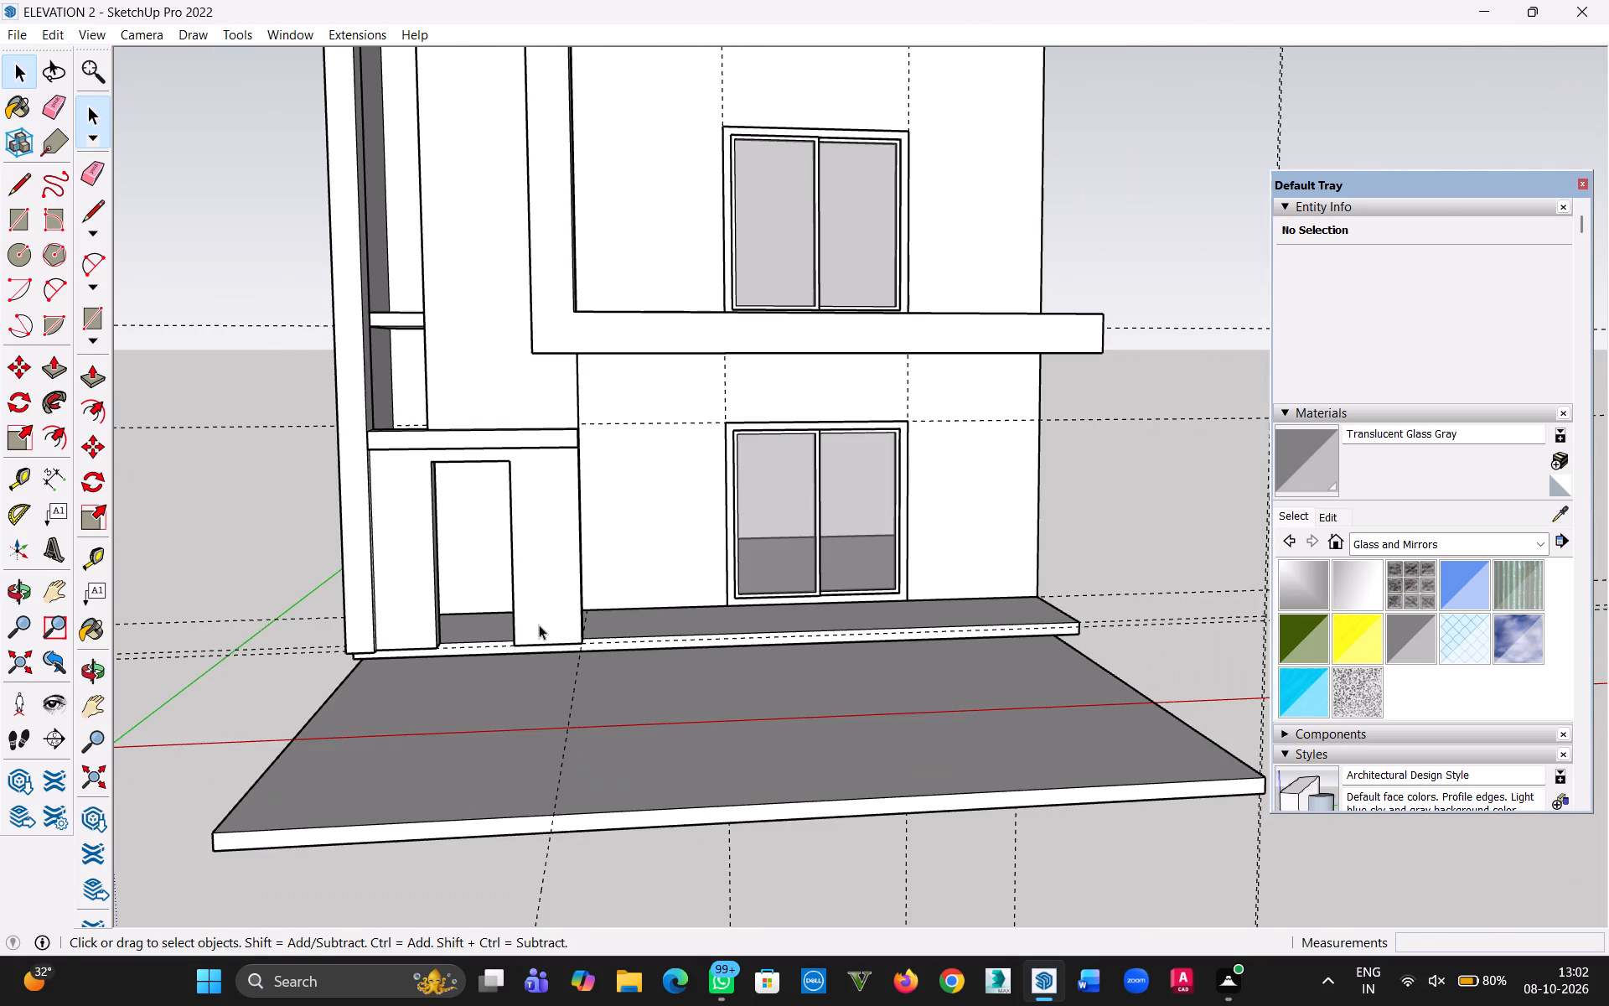
pyautogui.moveTo(580, 625); pyautogui.dragTo(752, 479, button='middle')
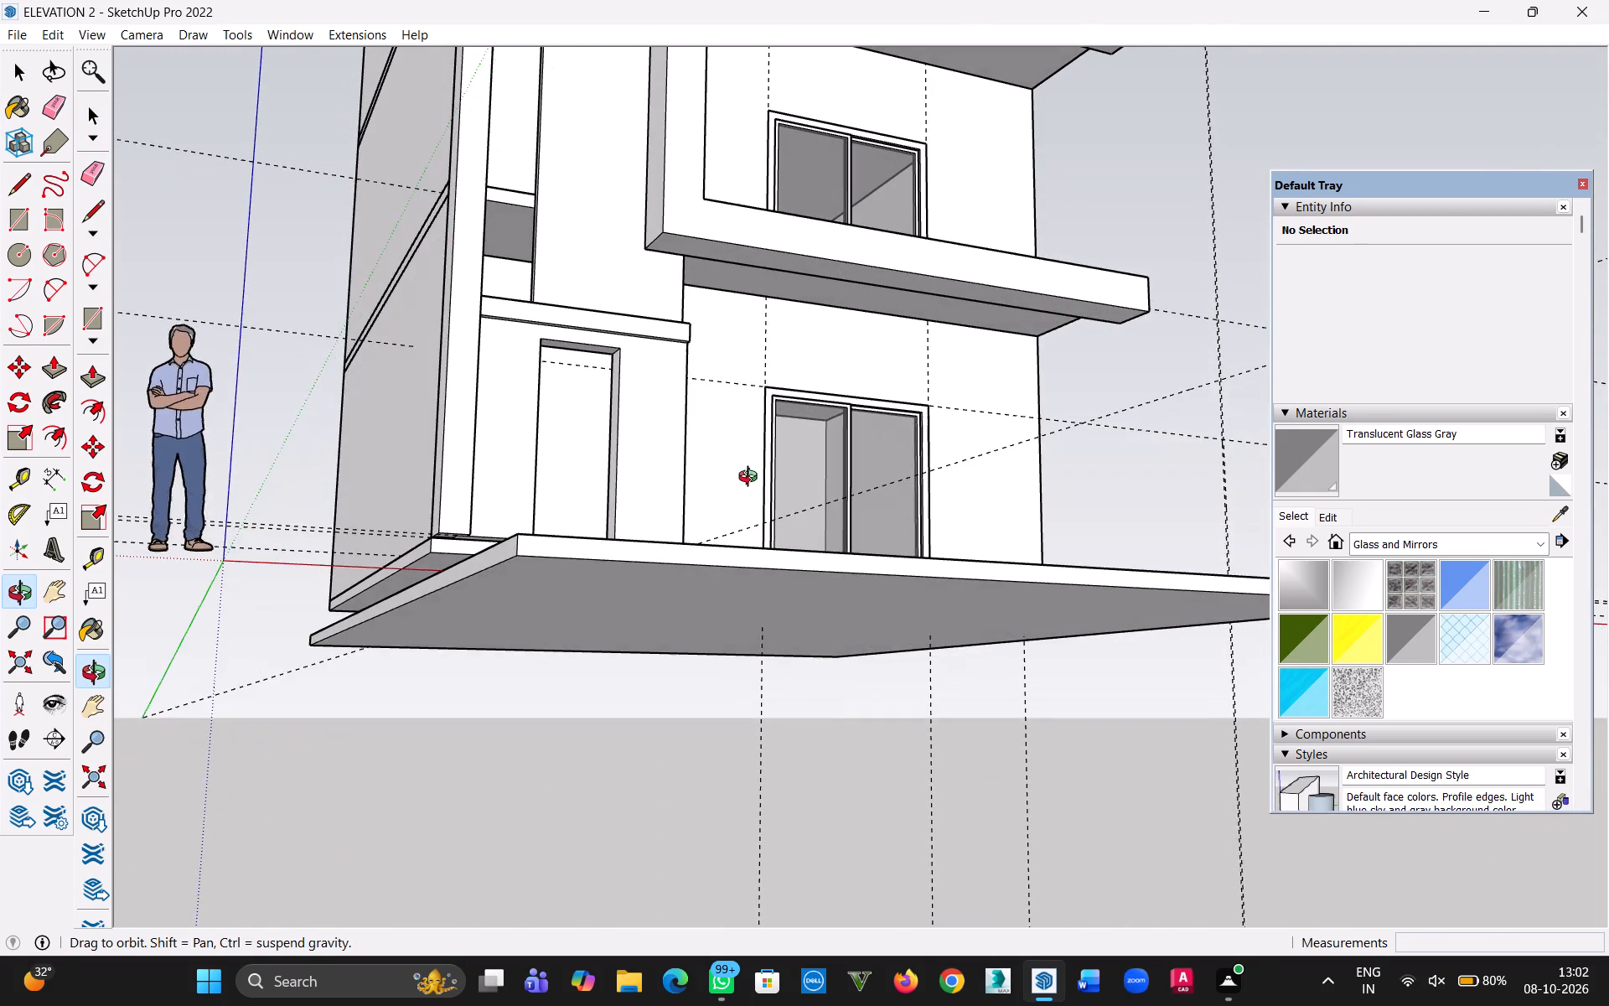
pyautogui.moveTo(752, 479); pyautogui.dragTo(737, 506, button='middle')
pyautogui.scroll(-5, 665, 547)
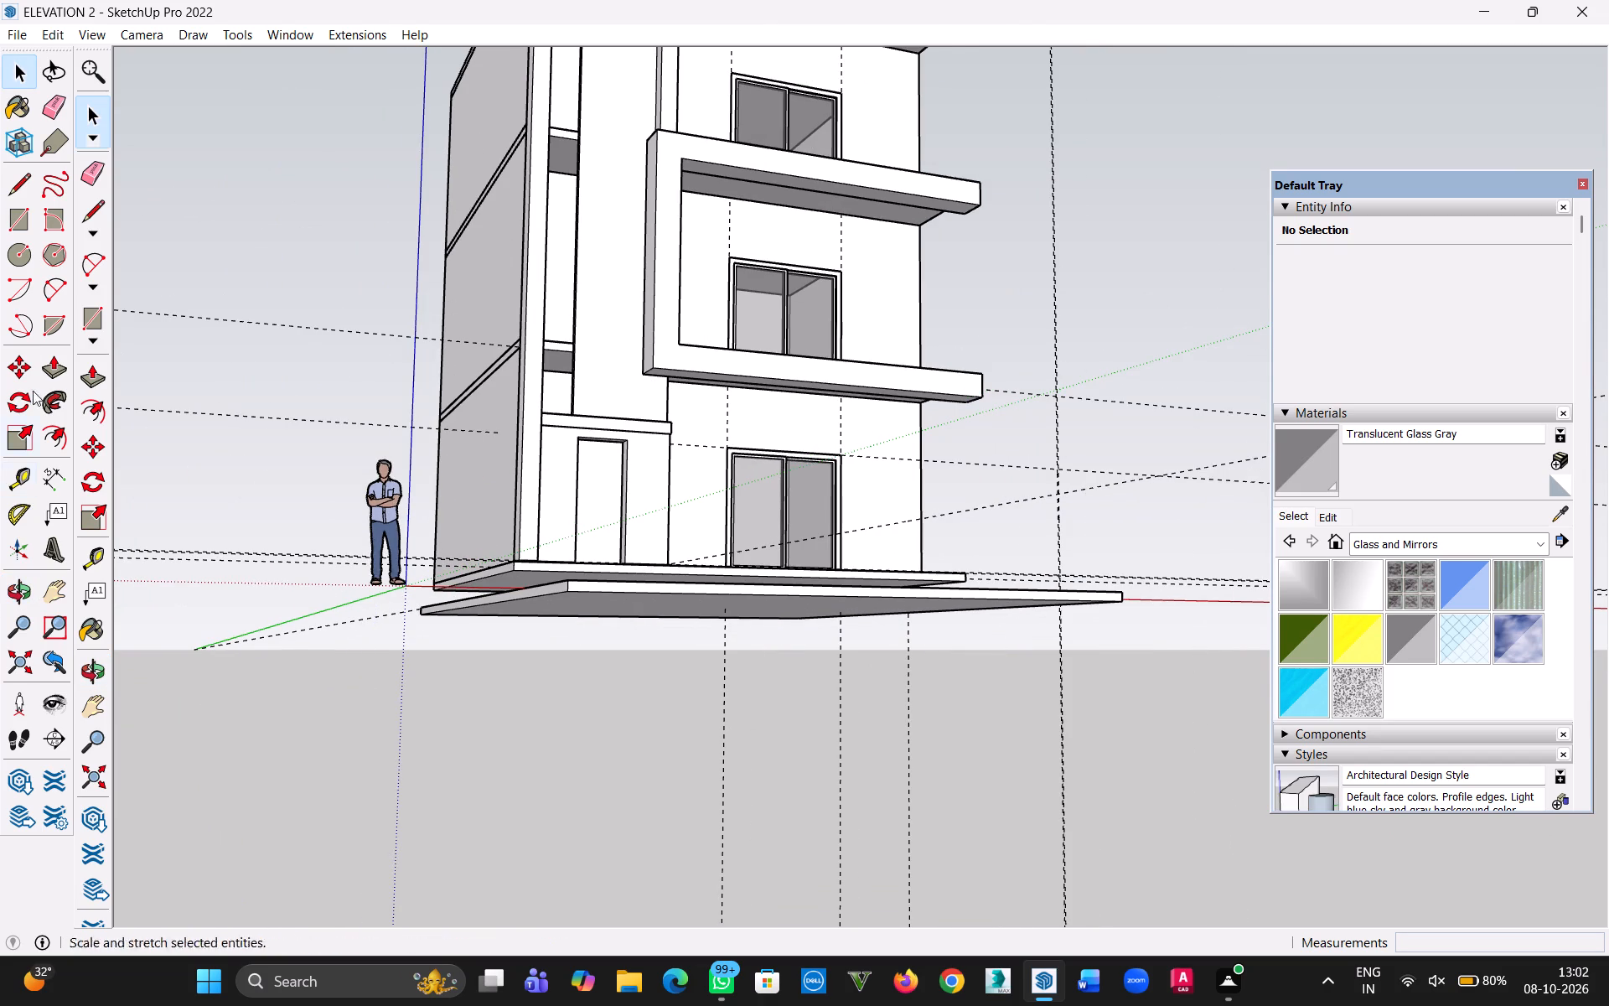
pyautogui.moveTo(617, 413); pyautogui.dragTo(494, 449, button='middle')
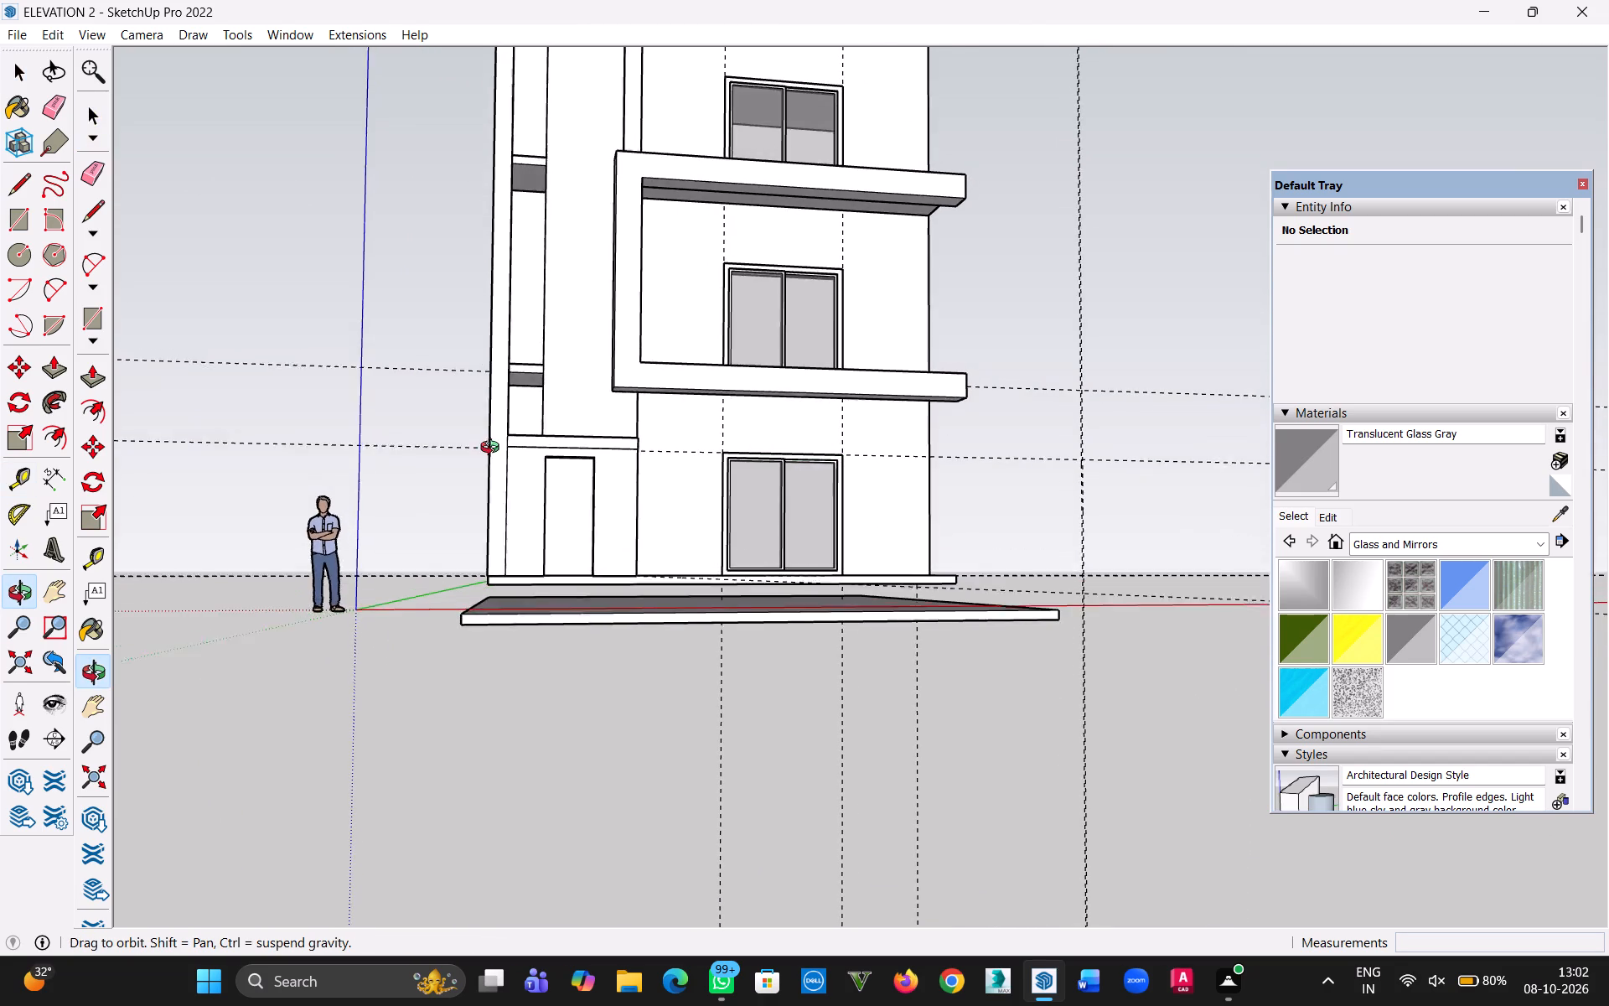
pyautogui.moveTo(494, 449); pyautogui.dragTo(468, 457, button='middle')
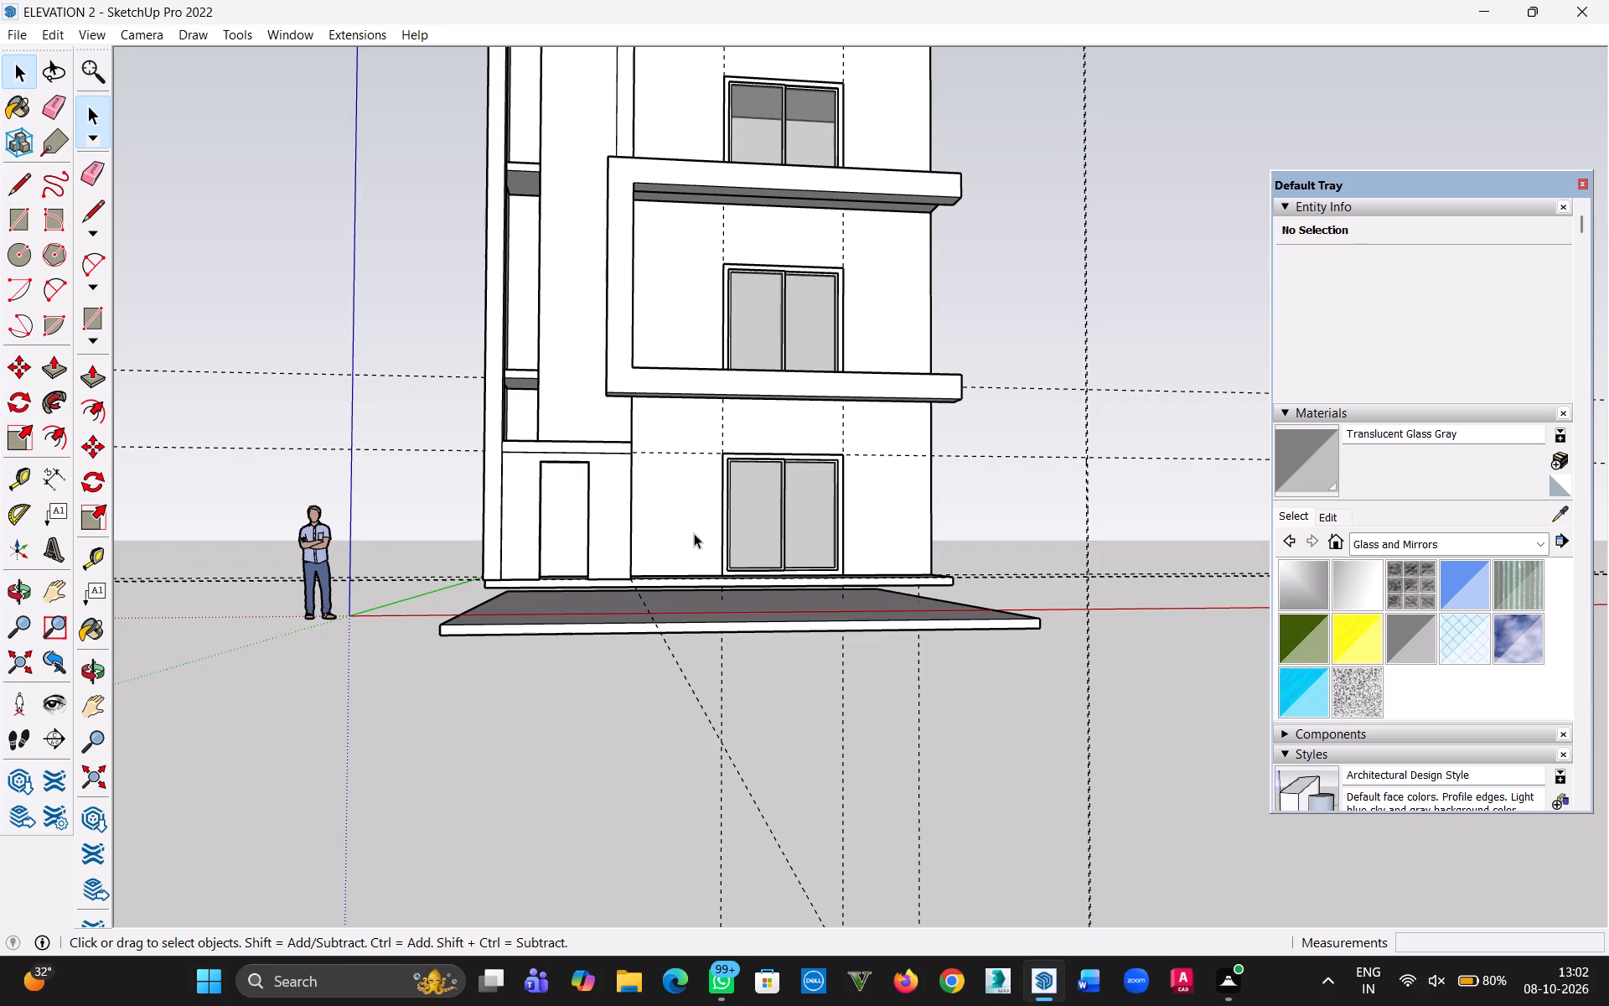
pyautogui.moveTo(832, 543); pyautogui.dragTo(557, 628, button='middle')
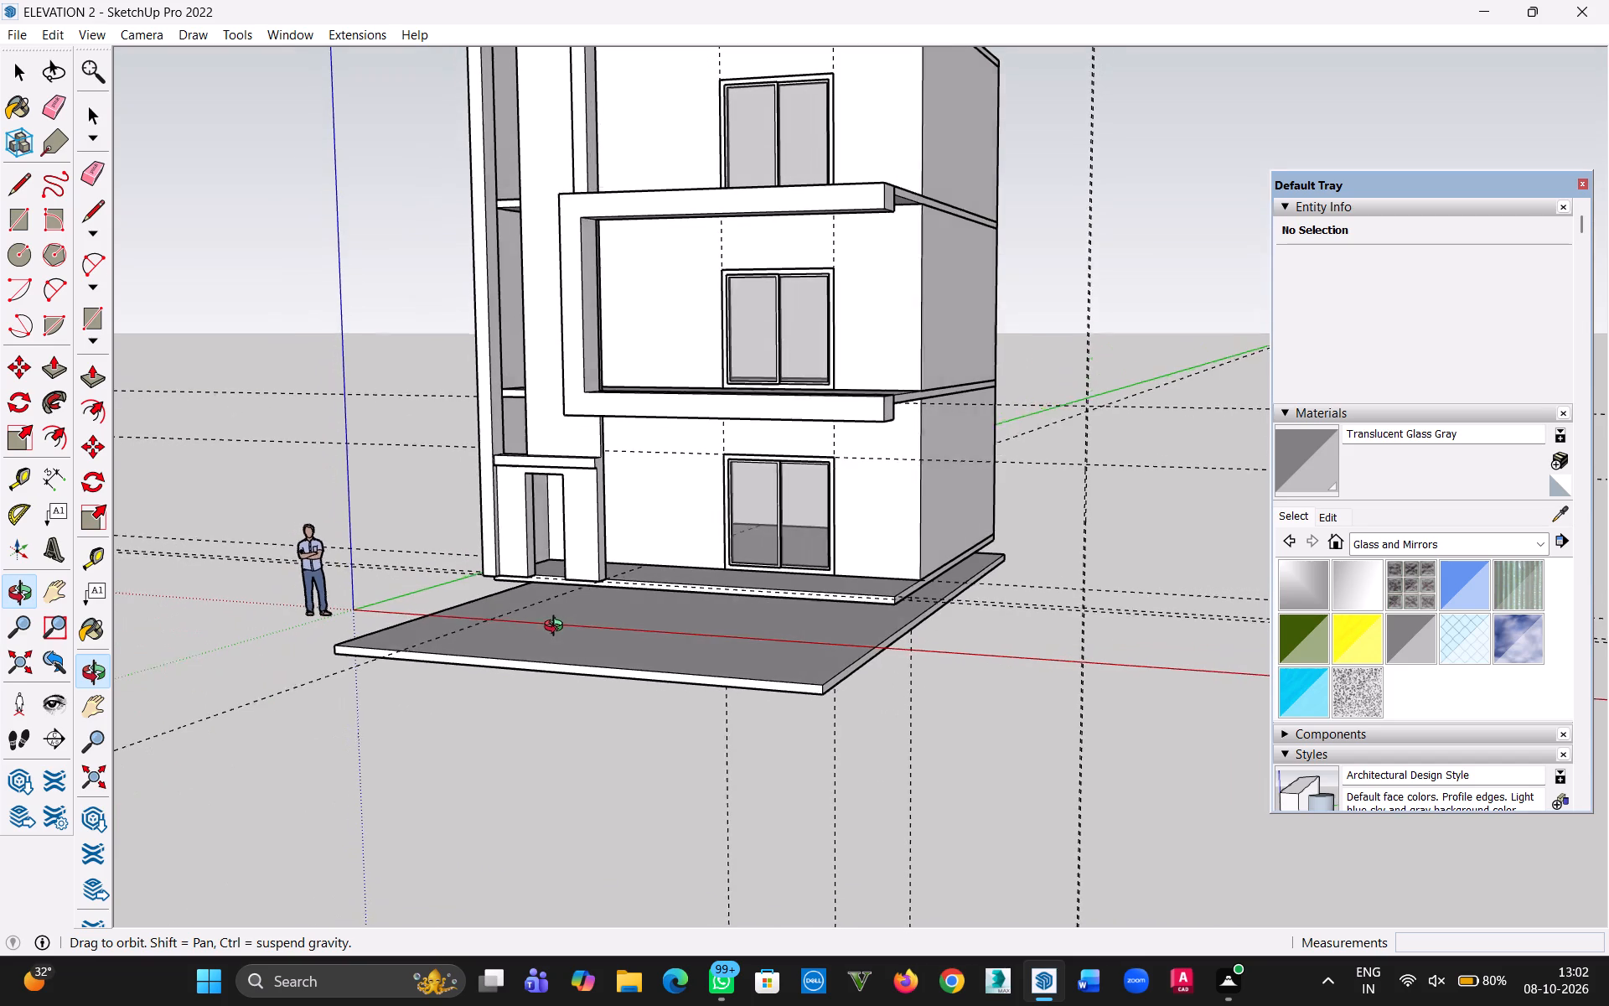
pyautogui.moveTo(557, 628); pyautogui.dragTo(554, 630, button='middle')
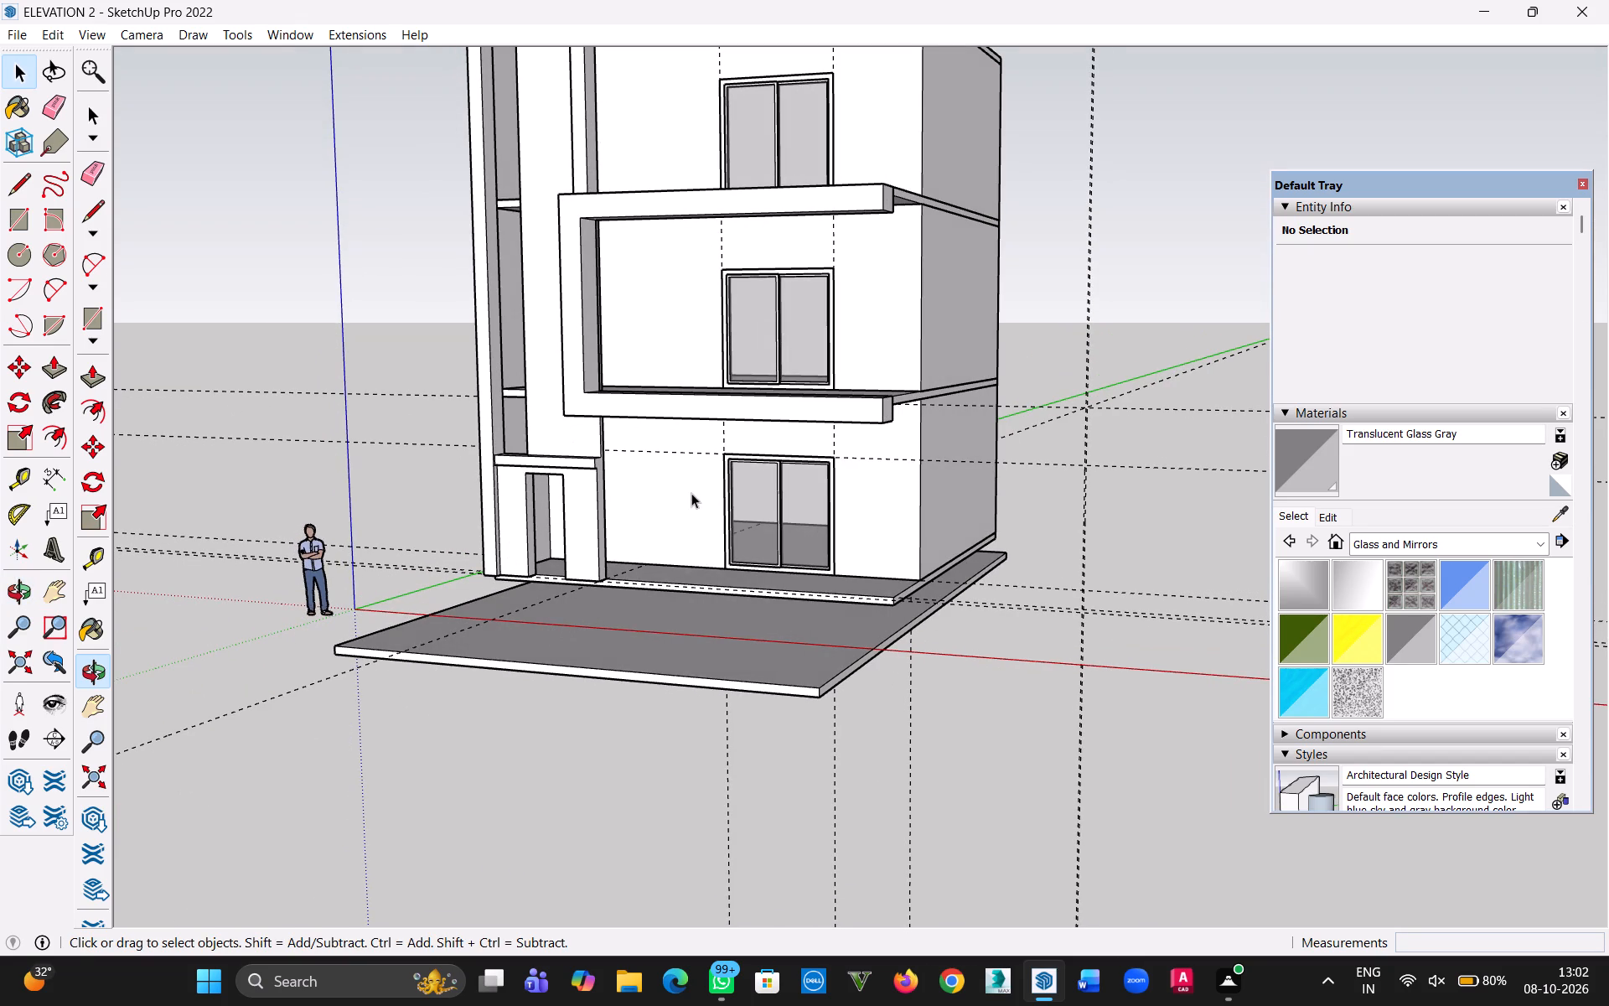
pyautogui.moveTo(617, 532); pyautogui.dragTo(856, 443, button='middle')
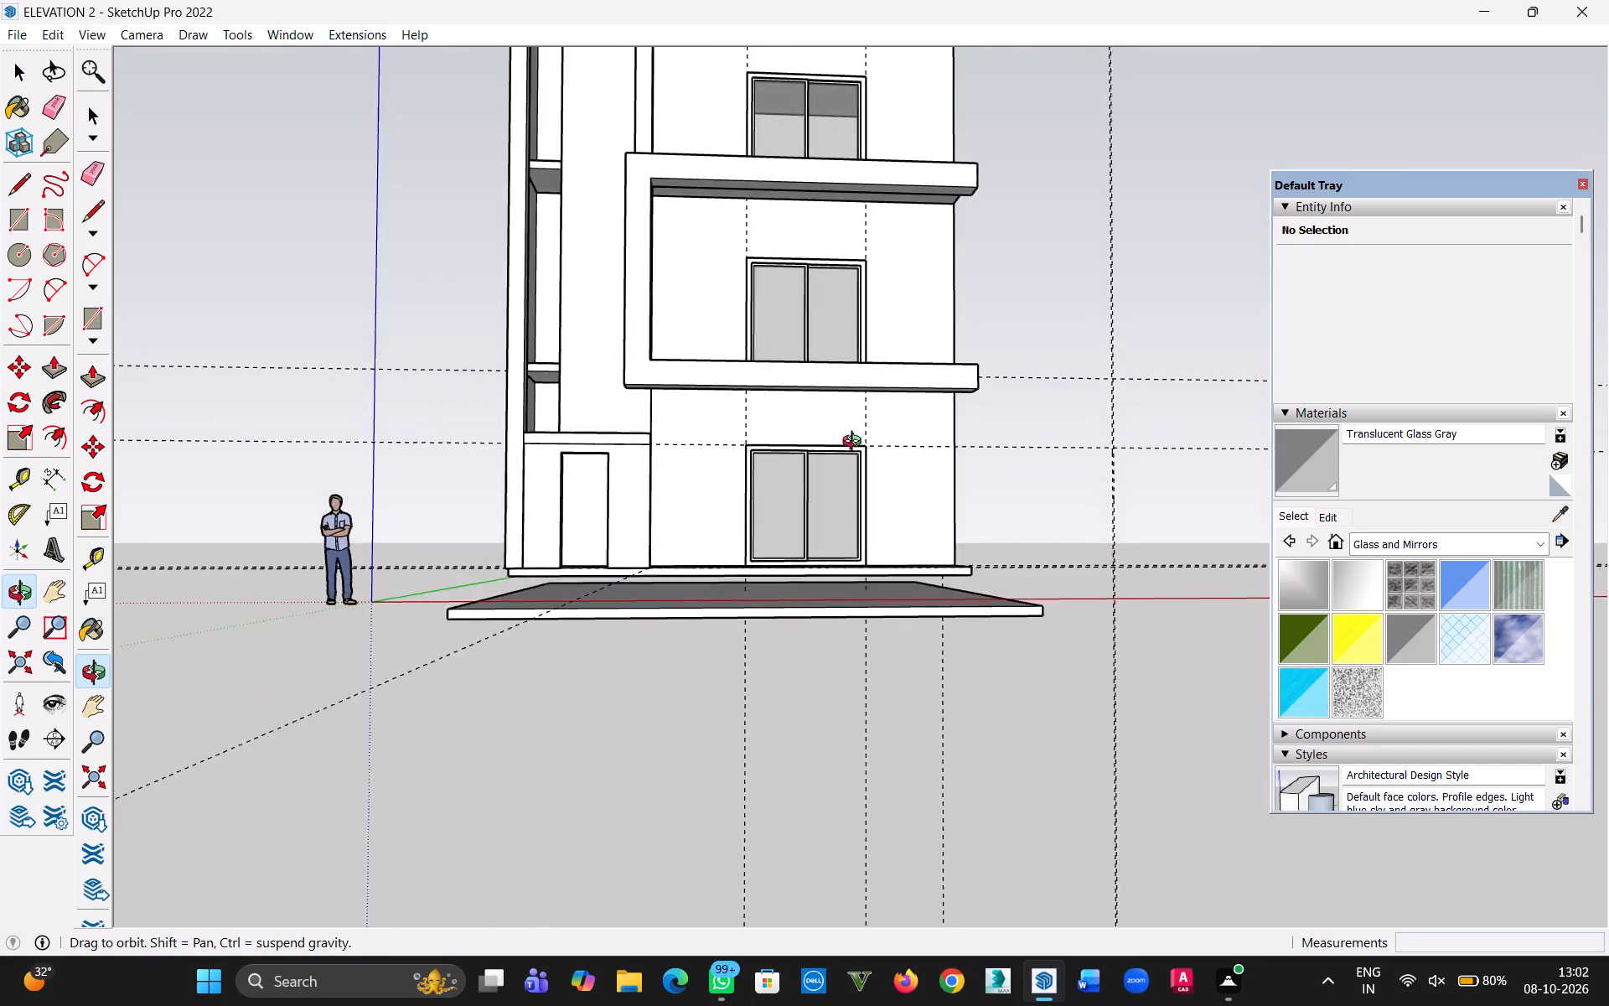
pyautogui.moveTo(856, 443); pyautogui.dragTo(557, 388, button='middle')
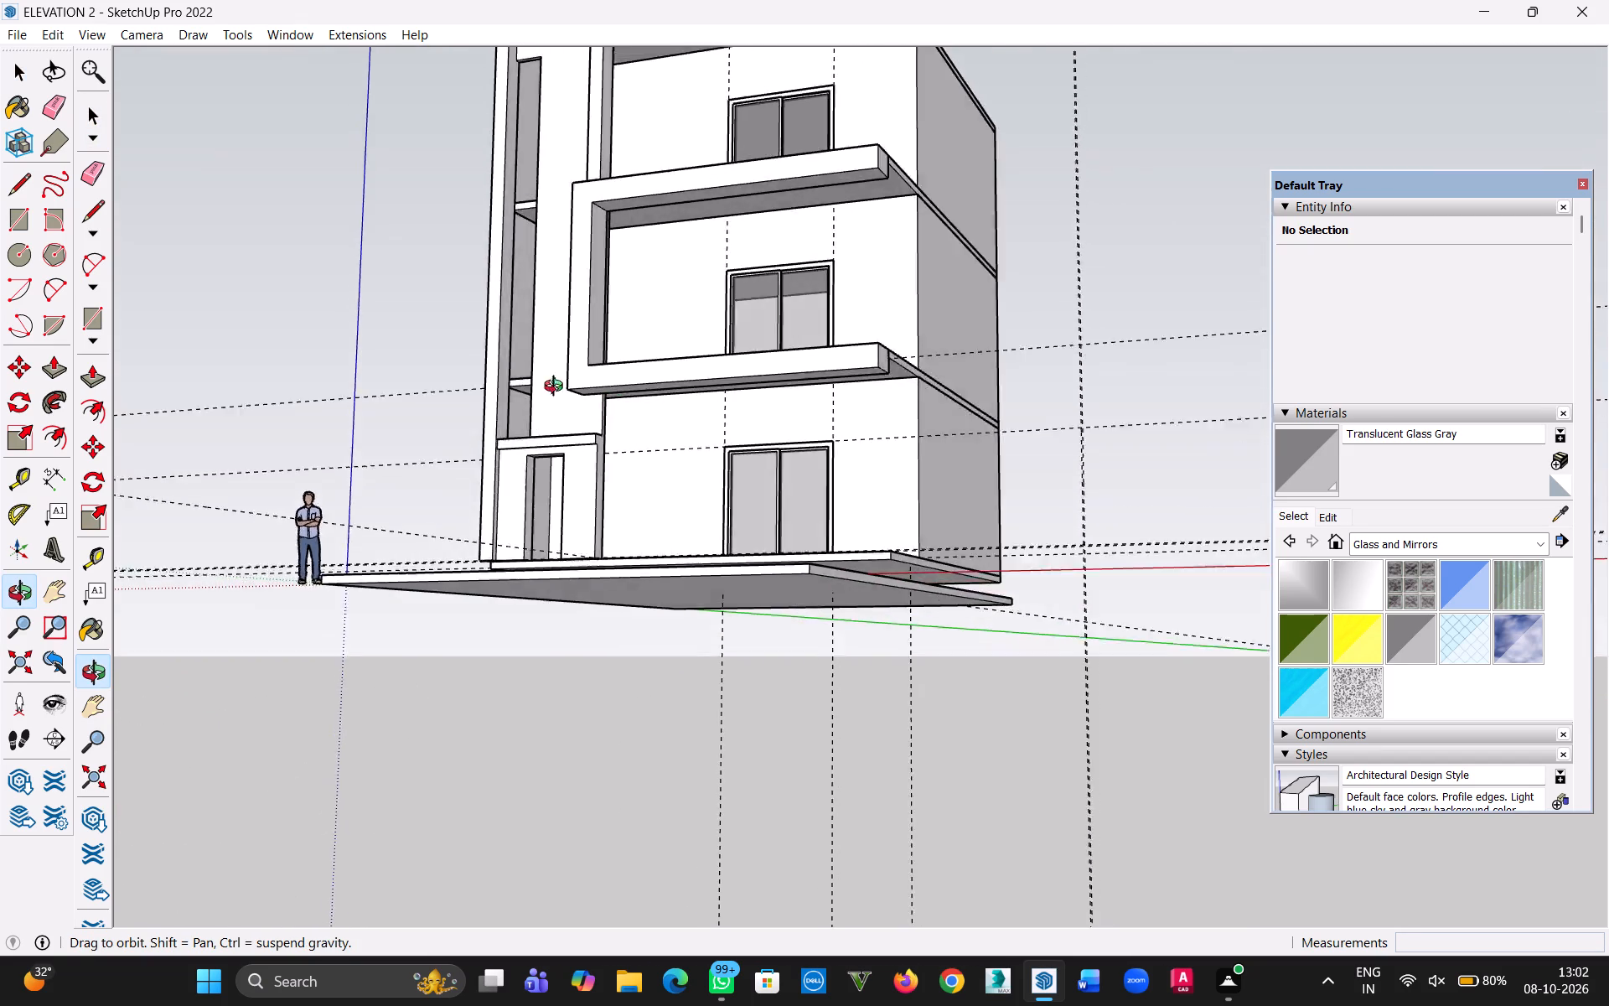
# Open the projecting facade frame for editing and draw a line about 20' long along its lower beam's upper inner edge, beneath the slab.
pyautogui.moveTo(557, 388); pyautogui.dragTo(215, 419, button='middle')
pyautogui.scroll(4, 849, 433)
pyautogui.scroll(1, 773, 476)
pyautogui.moveTo(773, 479); pyautogui.dragTo(510, 555, button='middle')
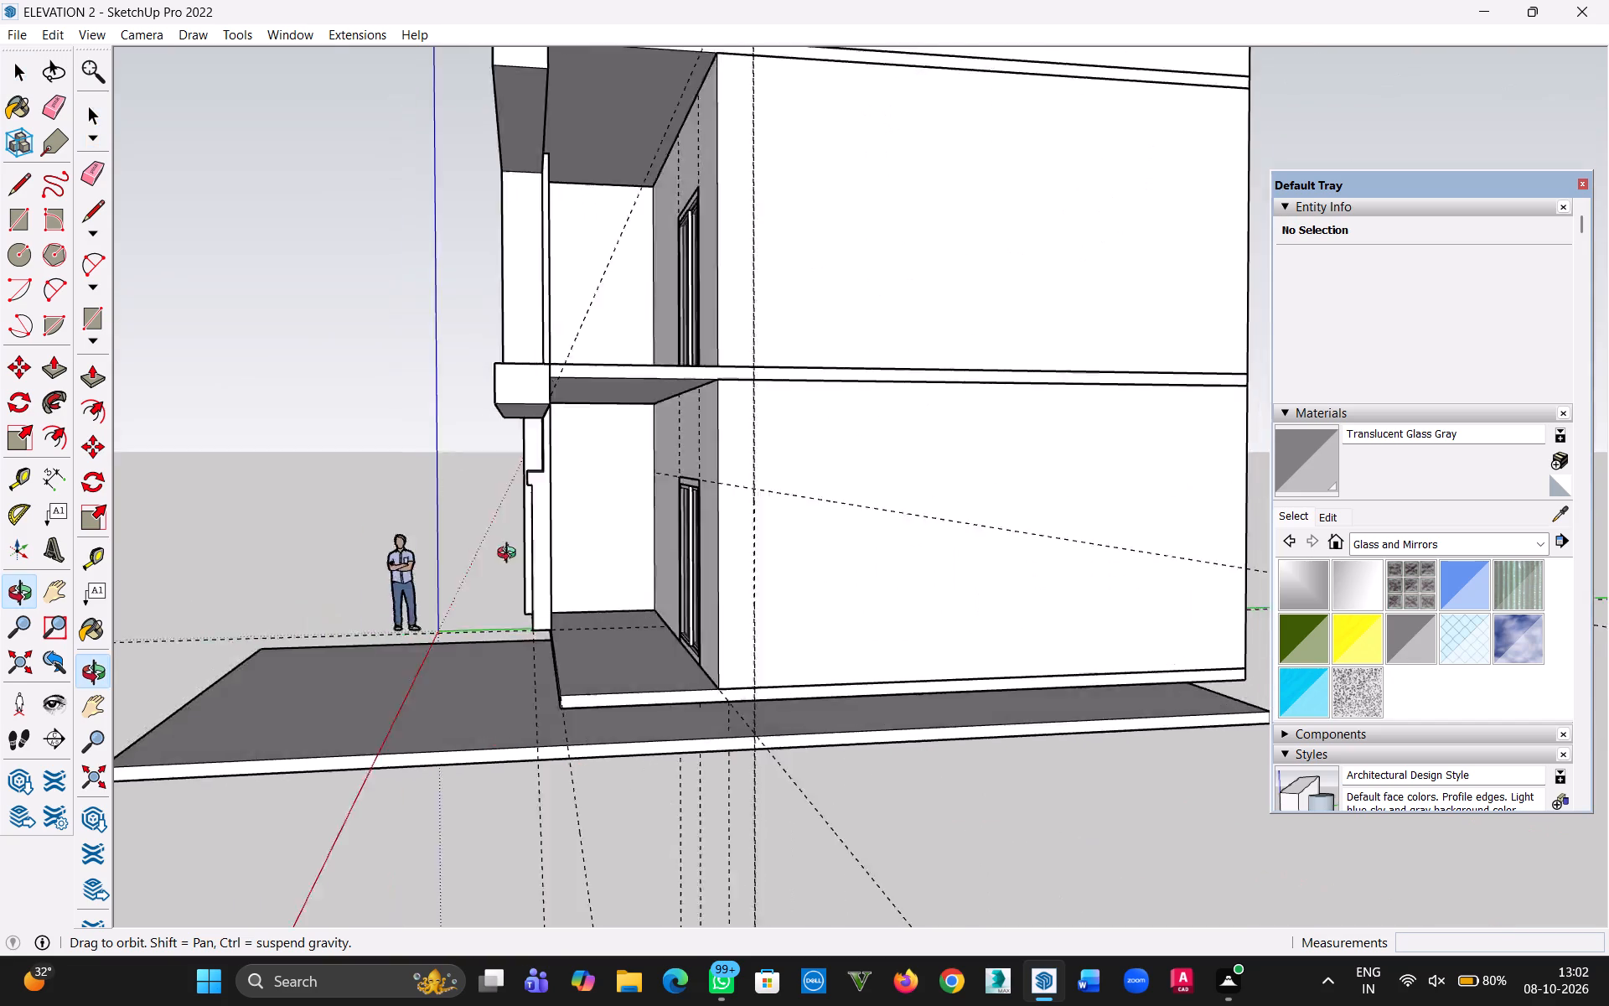
pyautogui.moveTo(510, 555); pyautogui.dragTo(537, 583, button='middle')
pyautogui.scroll(5, 553, 473)
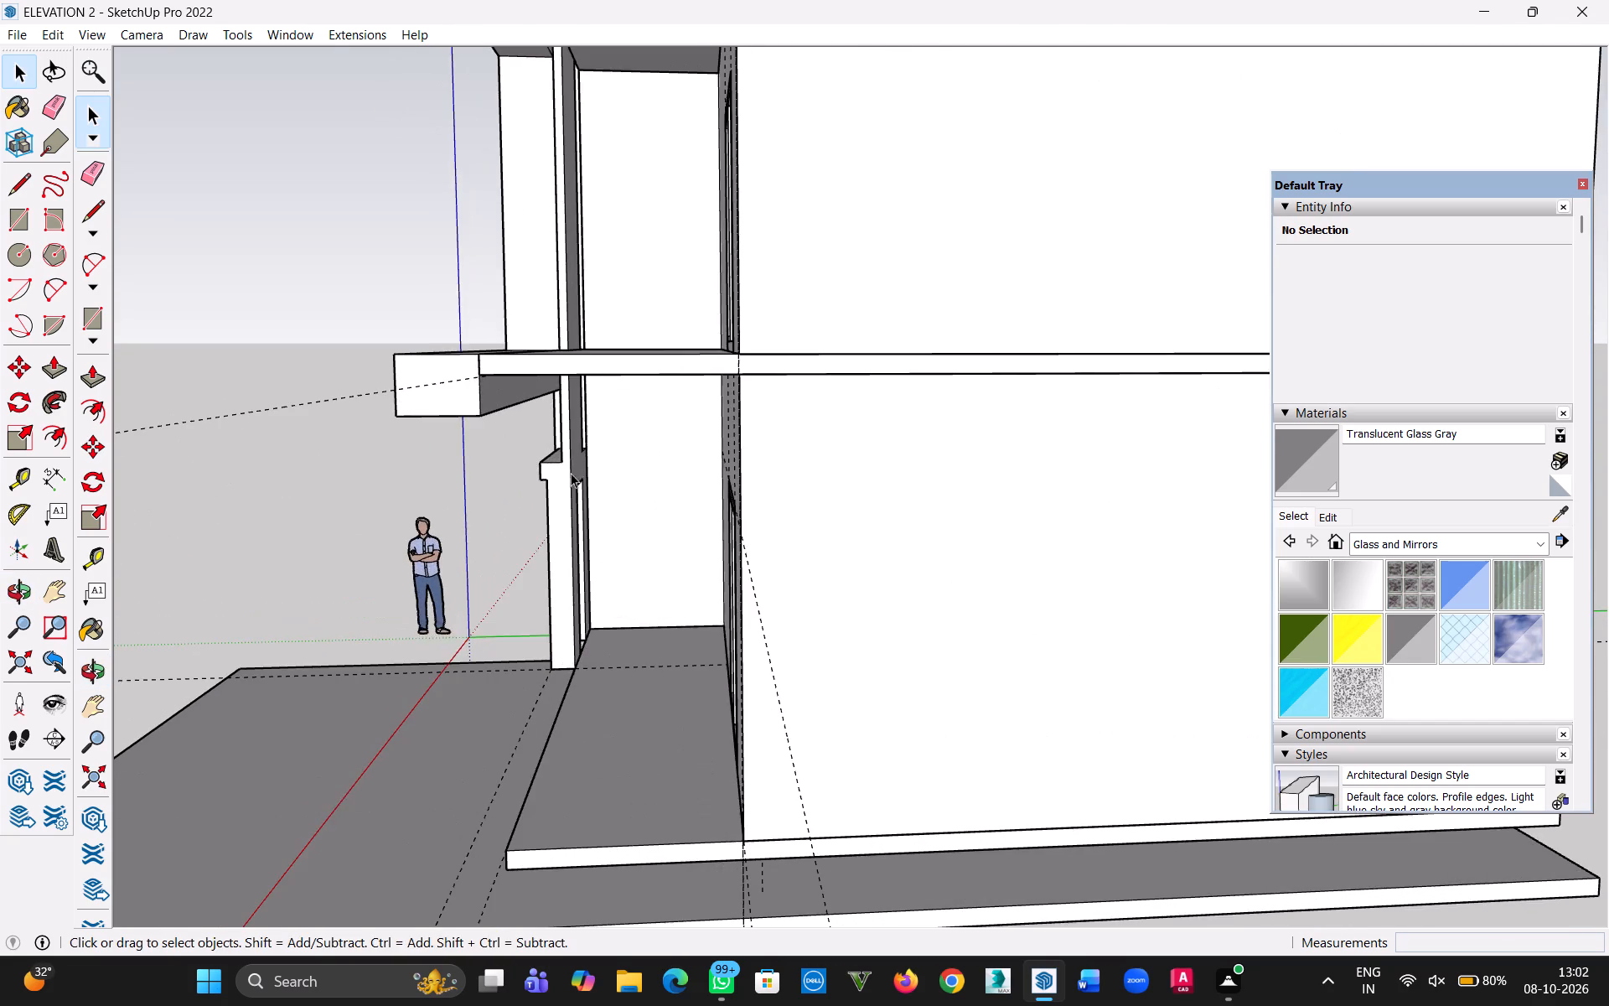
pyautogui.moveTo(571, 474); pyautogui.dragTo(523, 460, button='middle')
pyautogui.scroll(1, 571, 474)
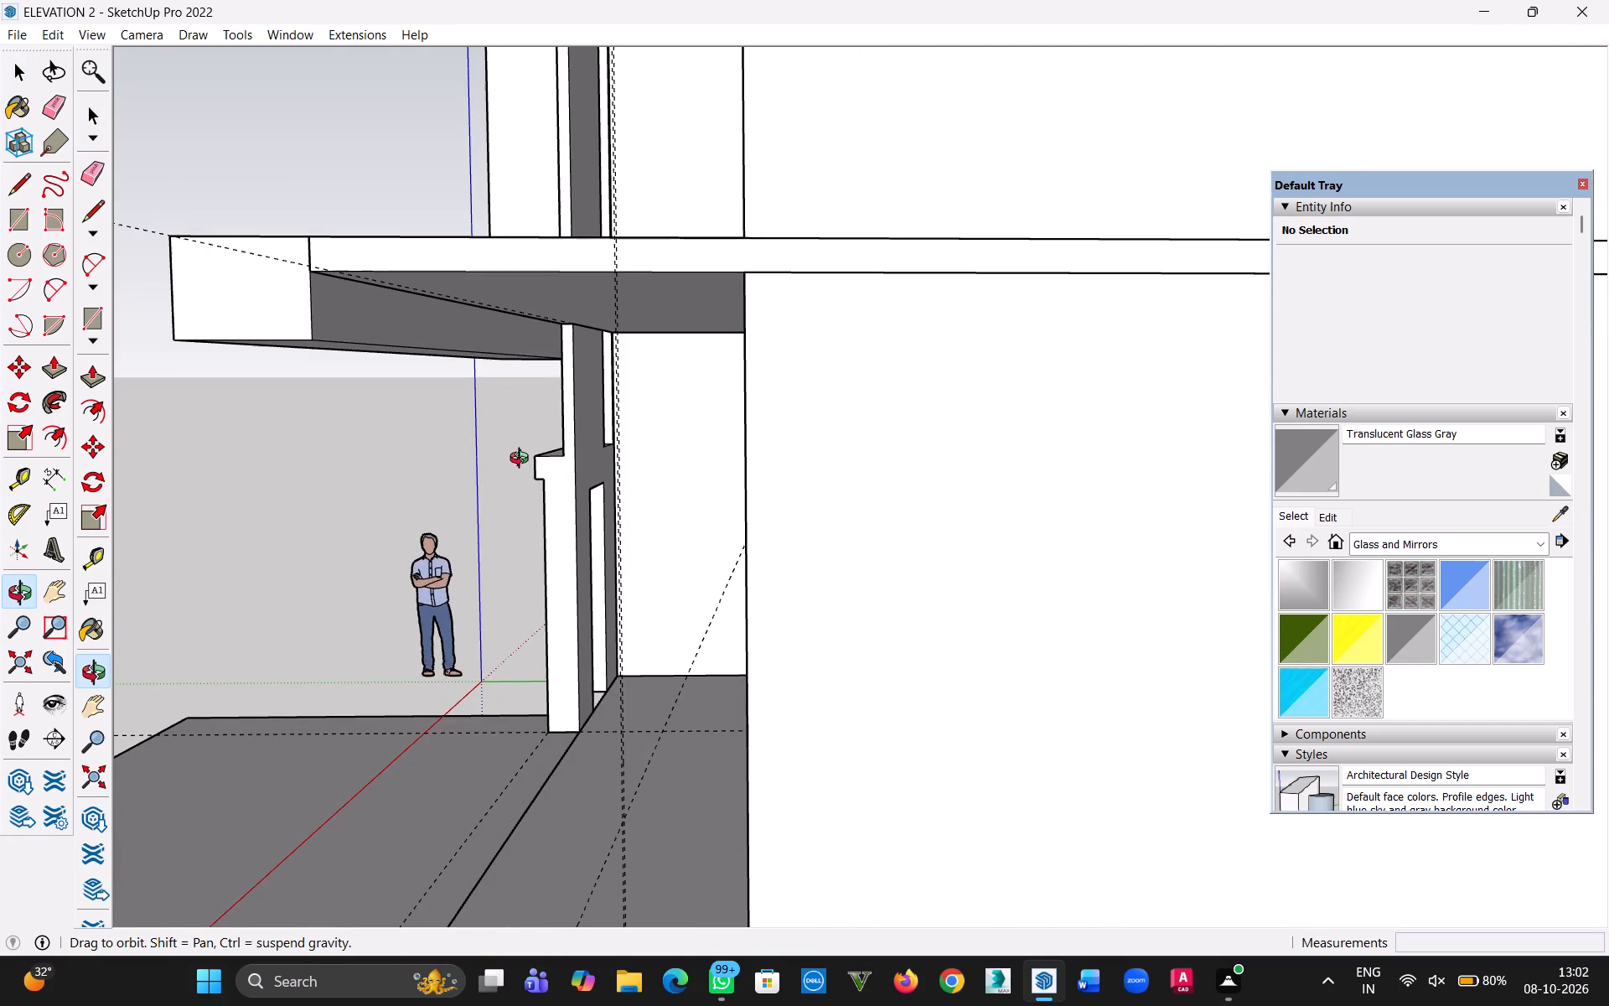
pyautogui.moveTo(523, 460); pyautogui.dragTo(500, 400, button='middle')
pyautogui.click(16, 75)
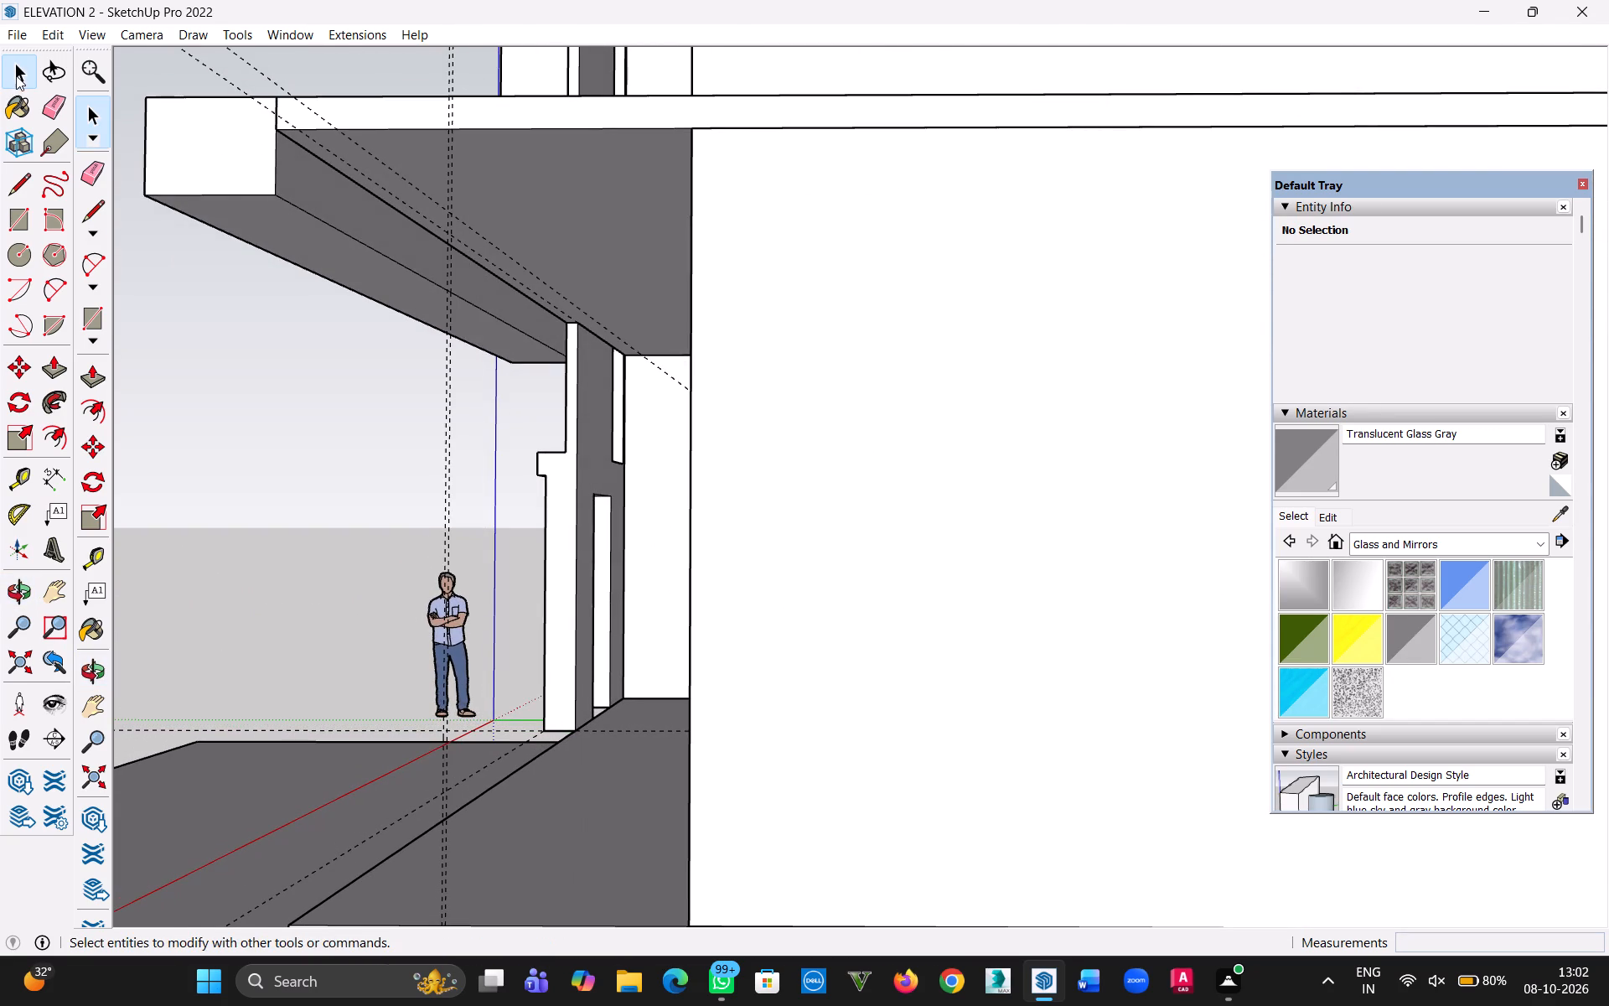
pyautogui.tripleClick(230, 204)
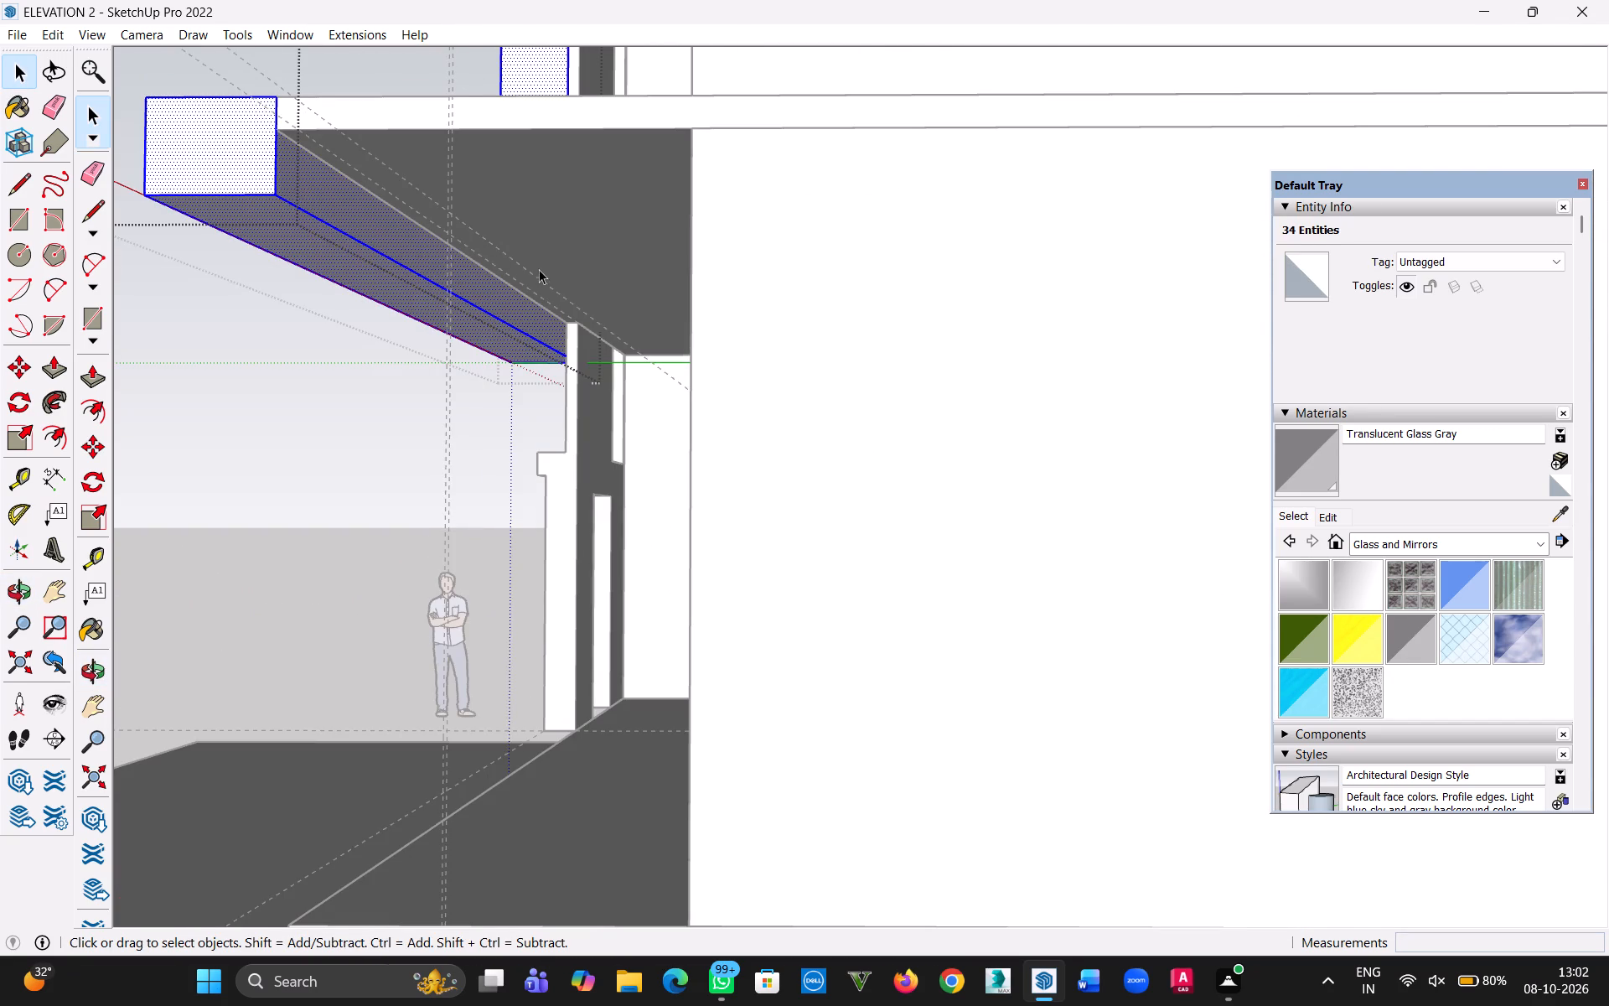
pyautogui.press('r')
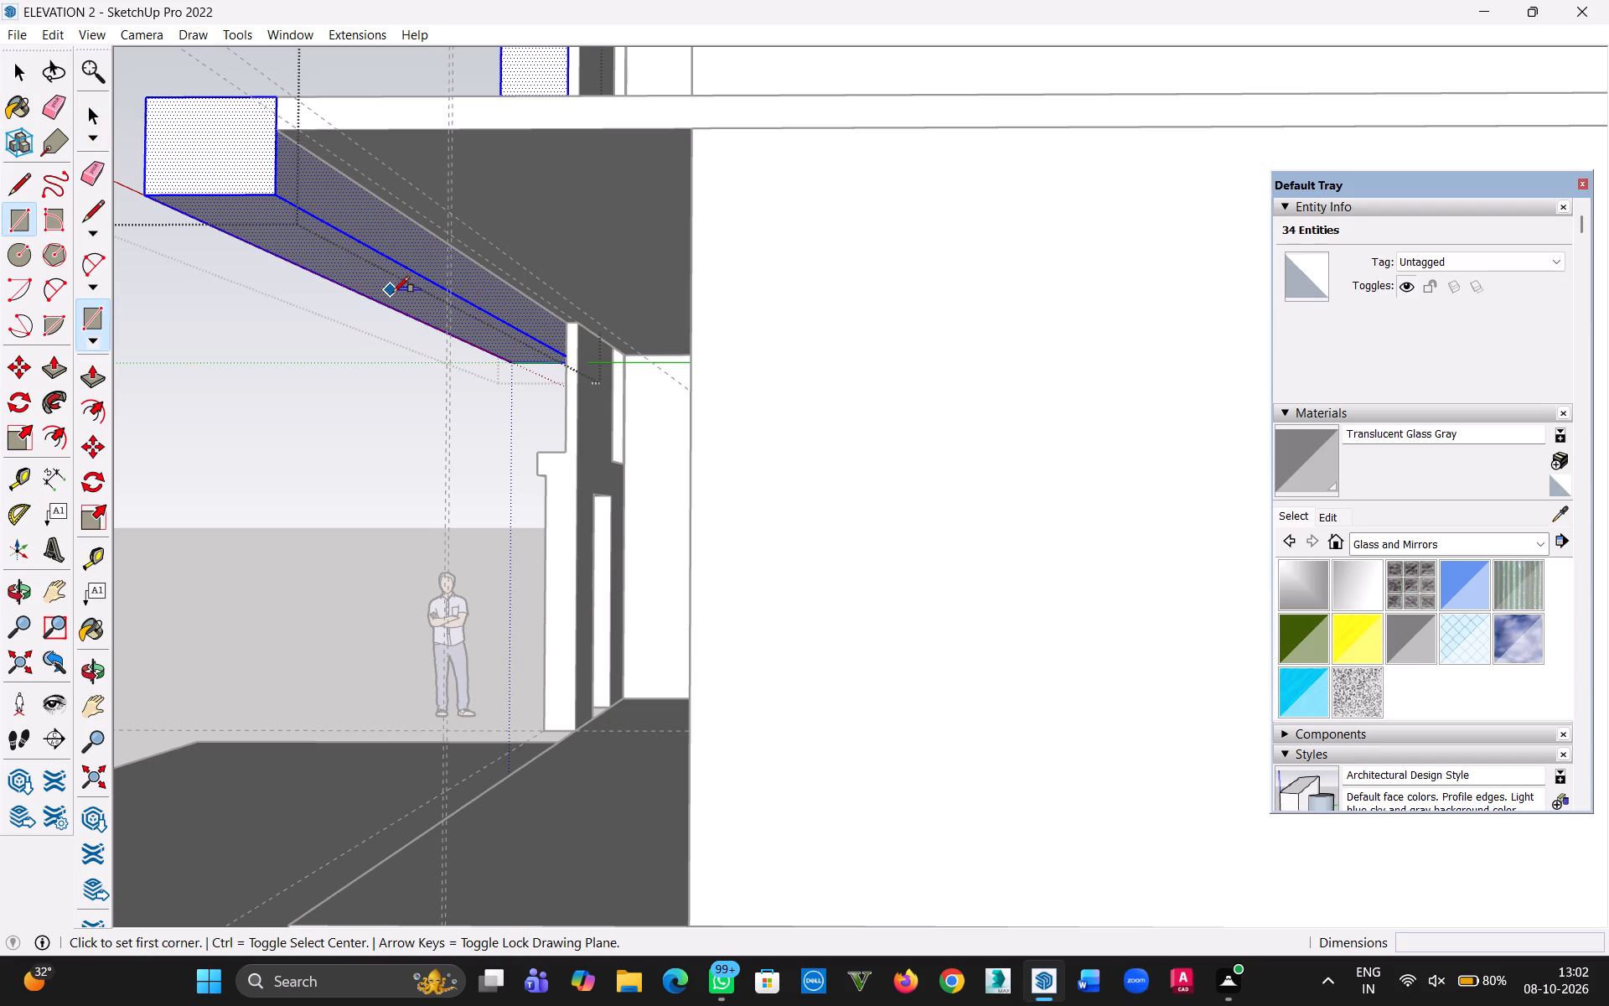
pyautogui.press('l')
pyautogui.click(277, 138)
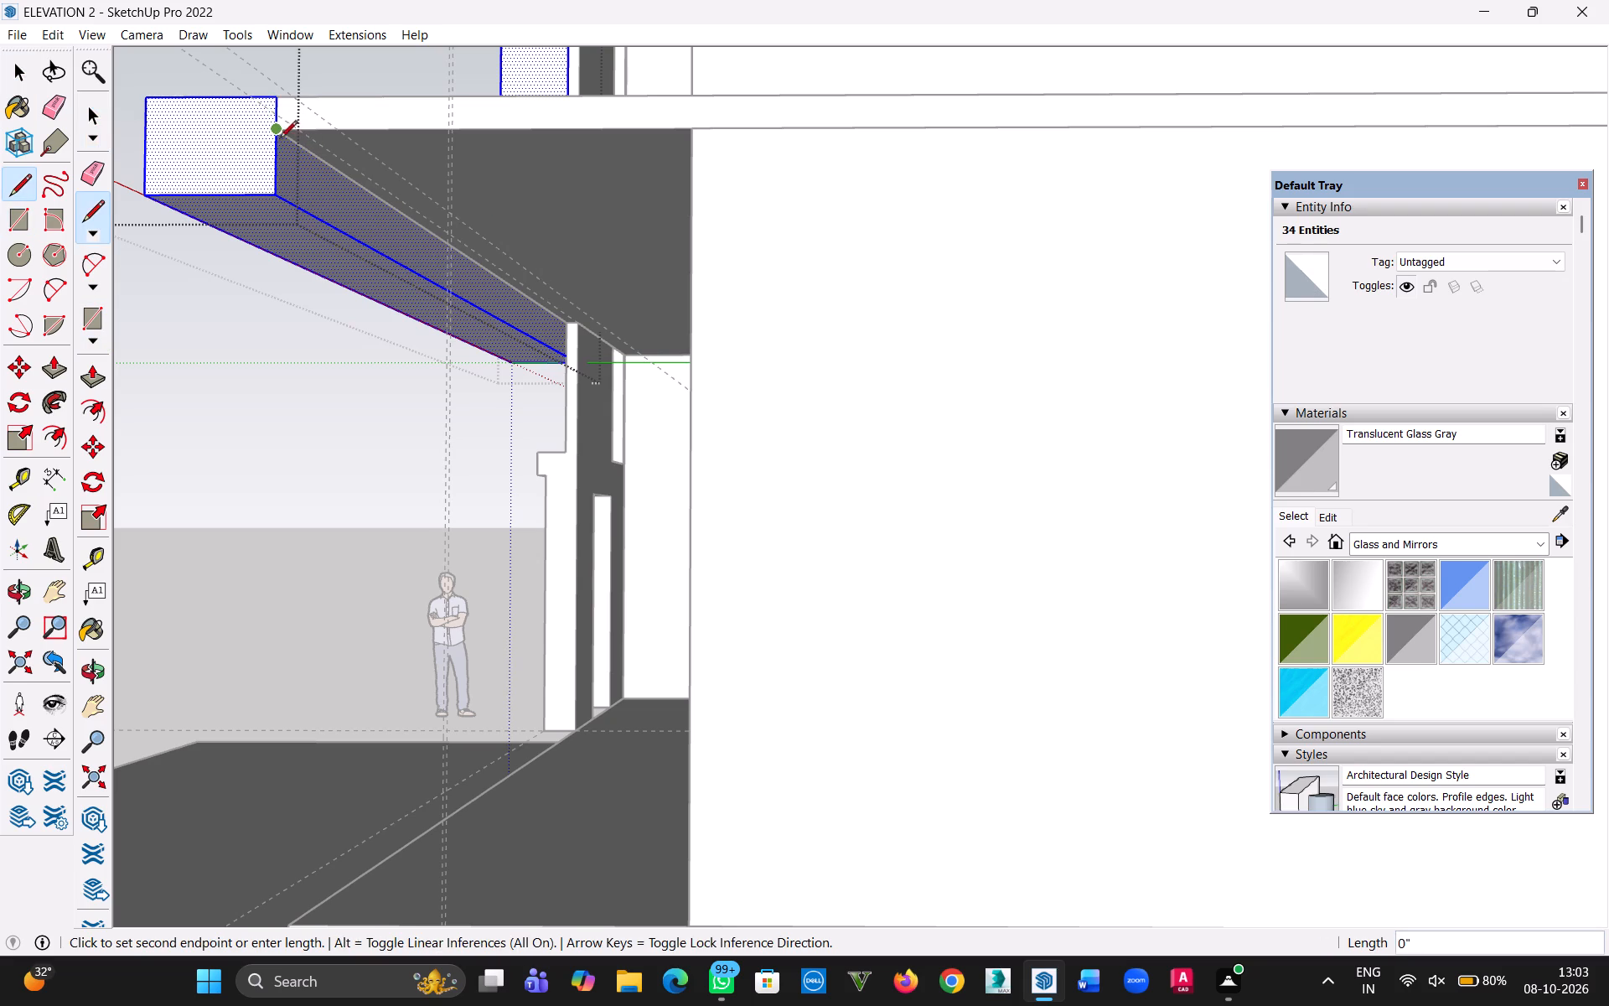
pyautogui.scroll(15, 524, 263)
pyautogui.scroll(5, 604, 392)
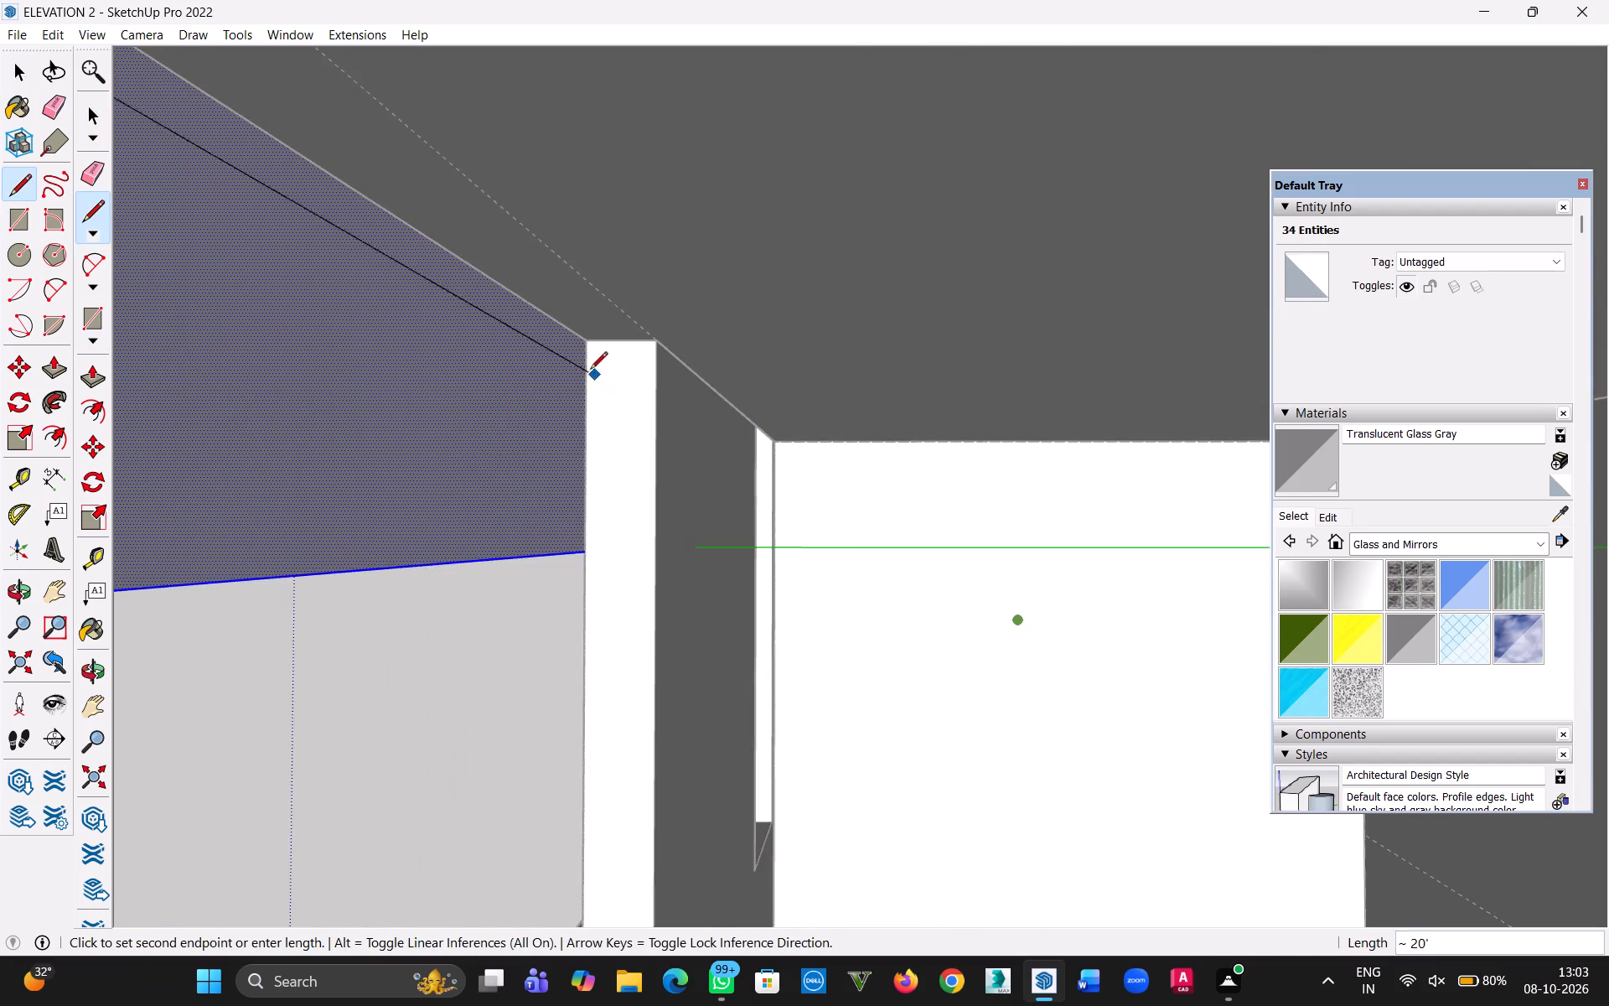
pyautogui.scroll(4, 586, 363)
pyautogui.click(582, 334)
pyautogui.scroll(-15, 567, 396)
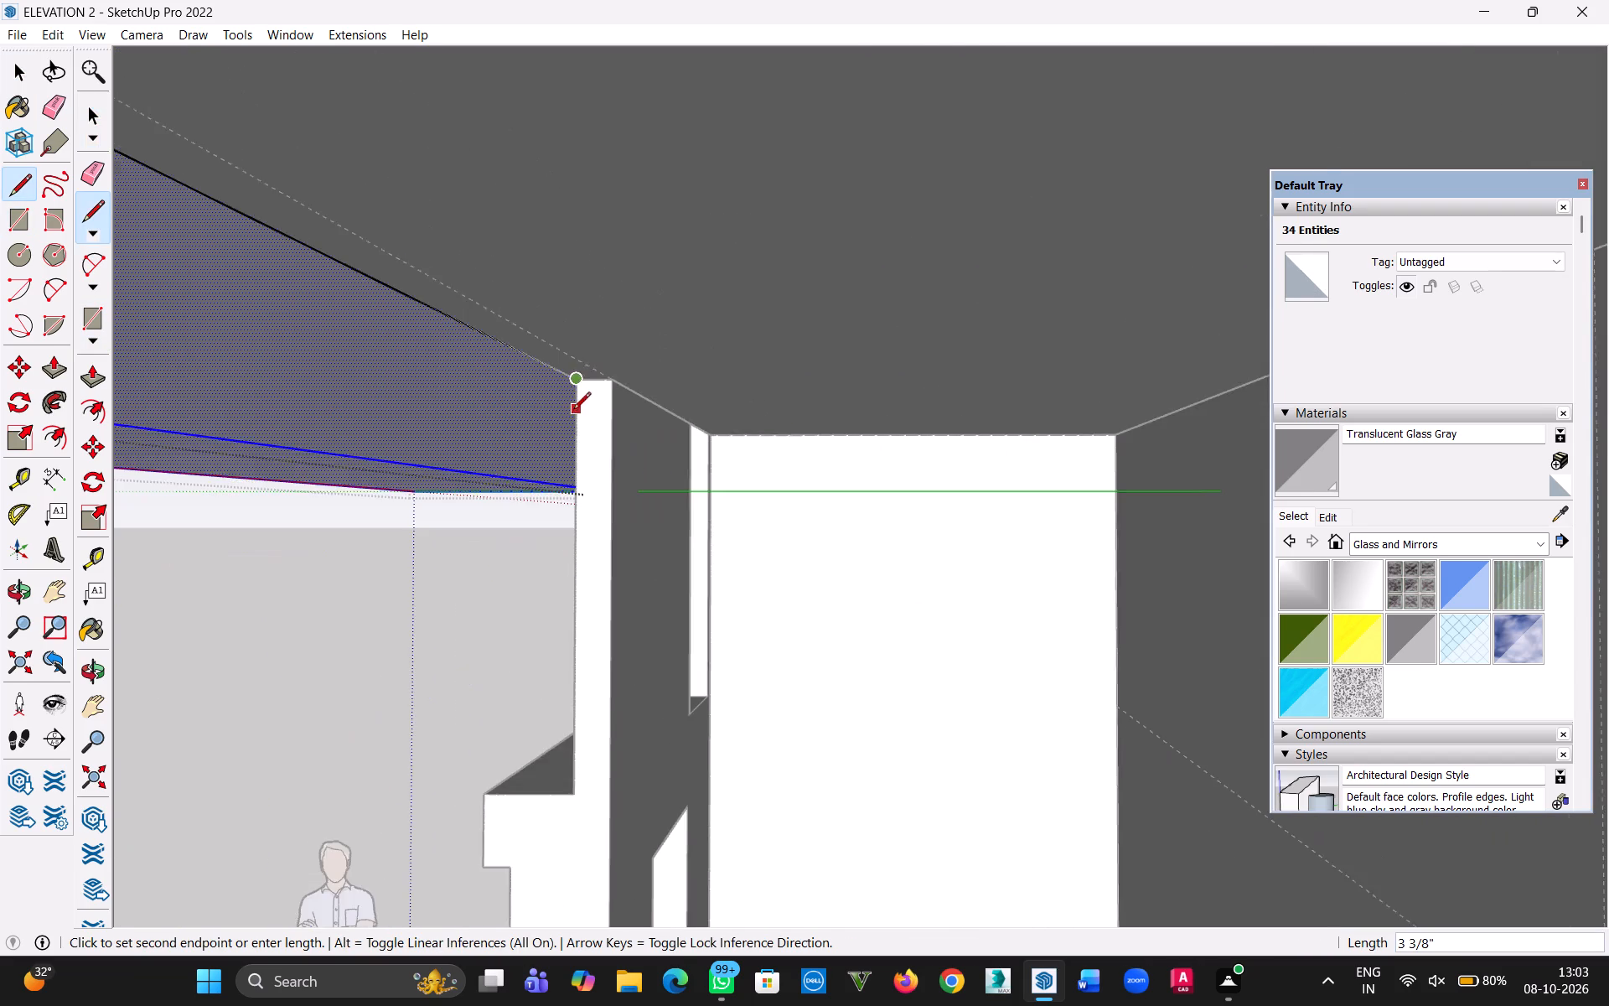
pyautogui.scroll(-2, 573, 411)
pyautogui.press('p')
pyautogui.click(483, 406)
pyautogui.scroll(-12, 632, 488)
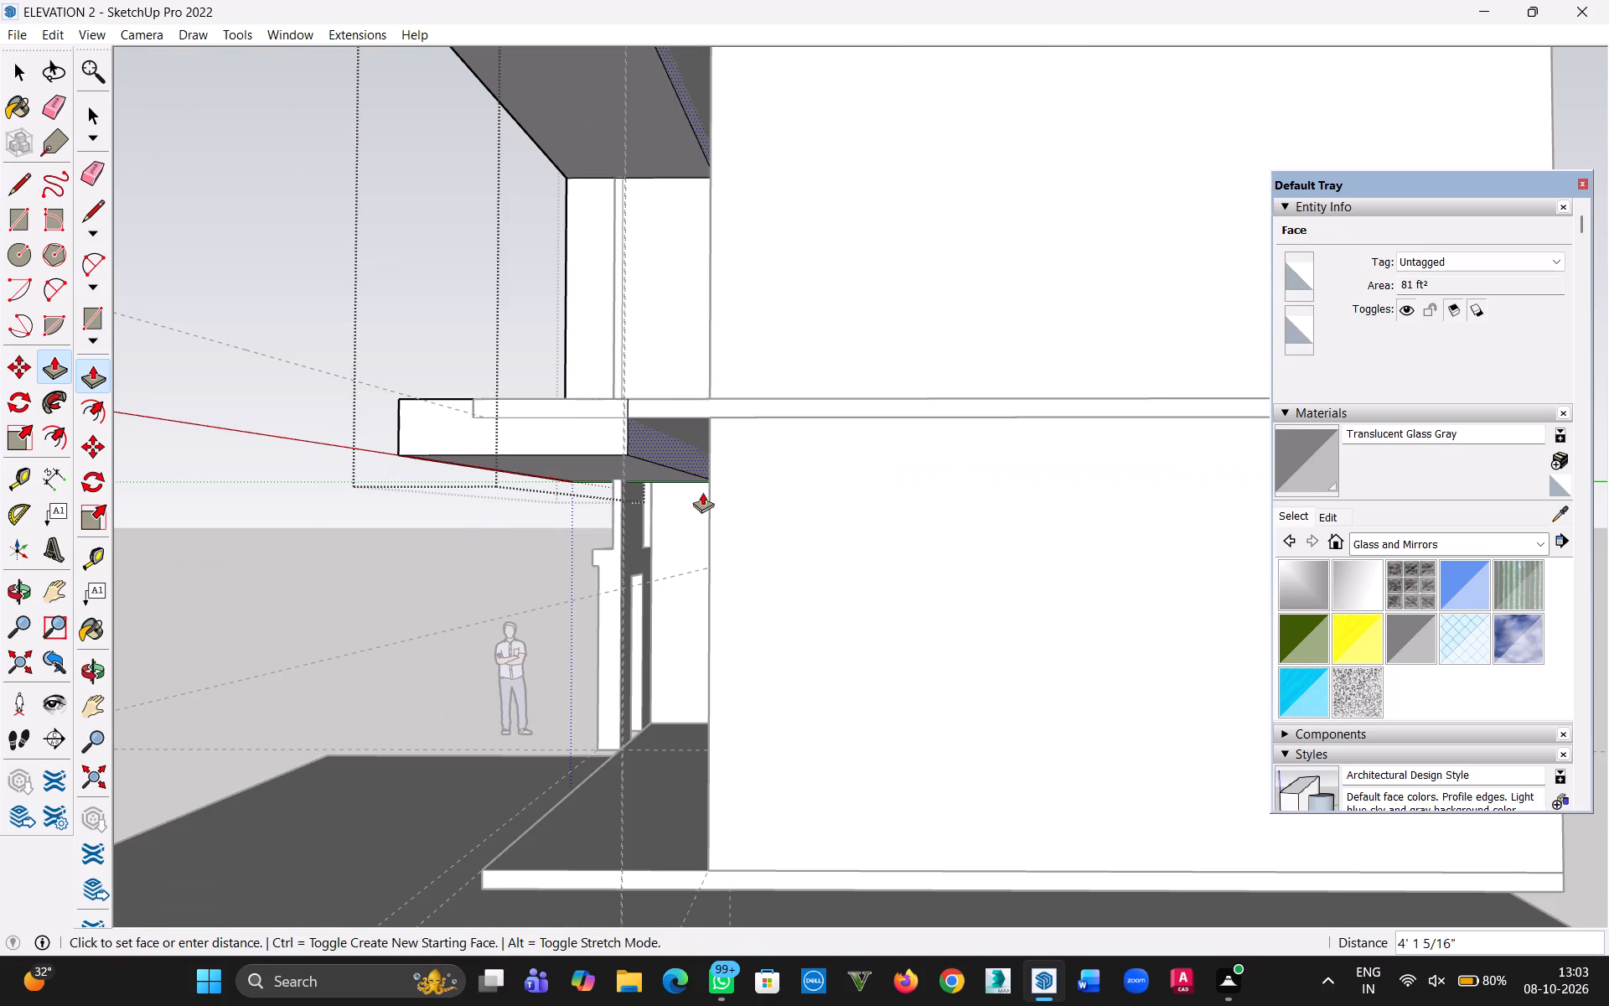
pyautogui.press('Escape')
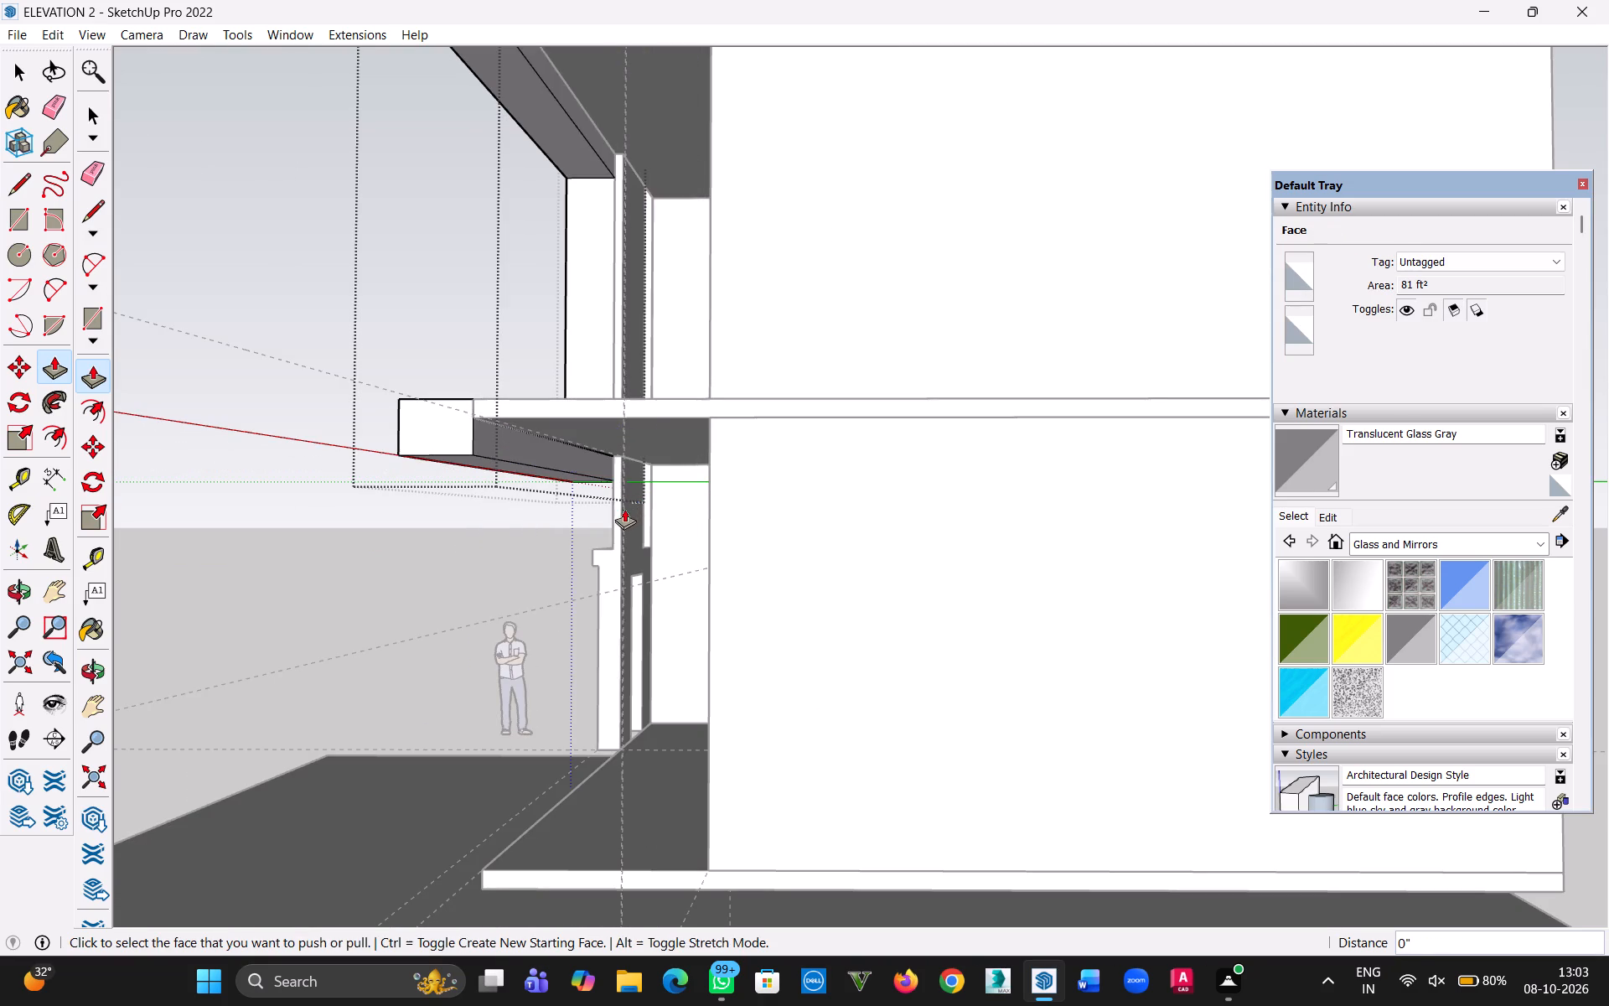
# Draw a vertical line about 11 3/4" long at the end of the lower beam's inner face, where it meets the entrance wall.
pyautogui.scroll(19, 639, 486)
pyautogui.press('l')
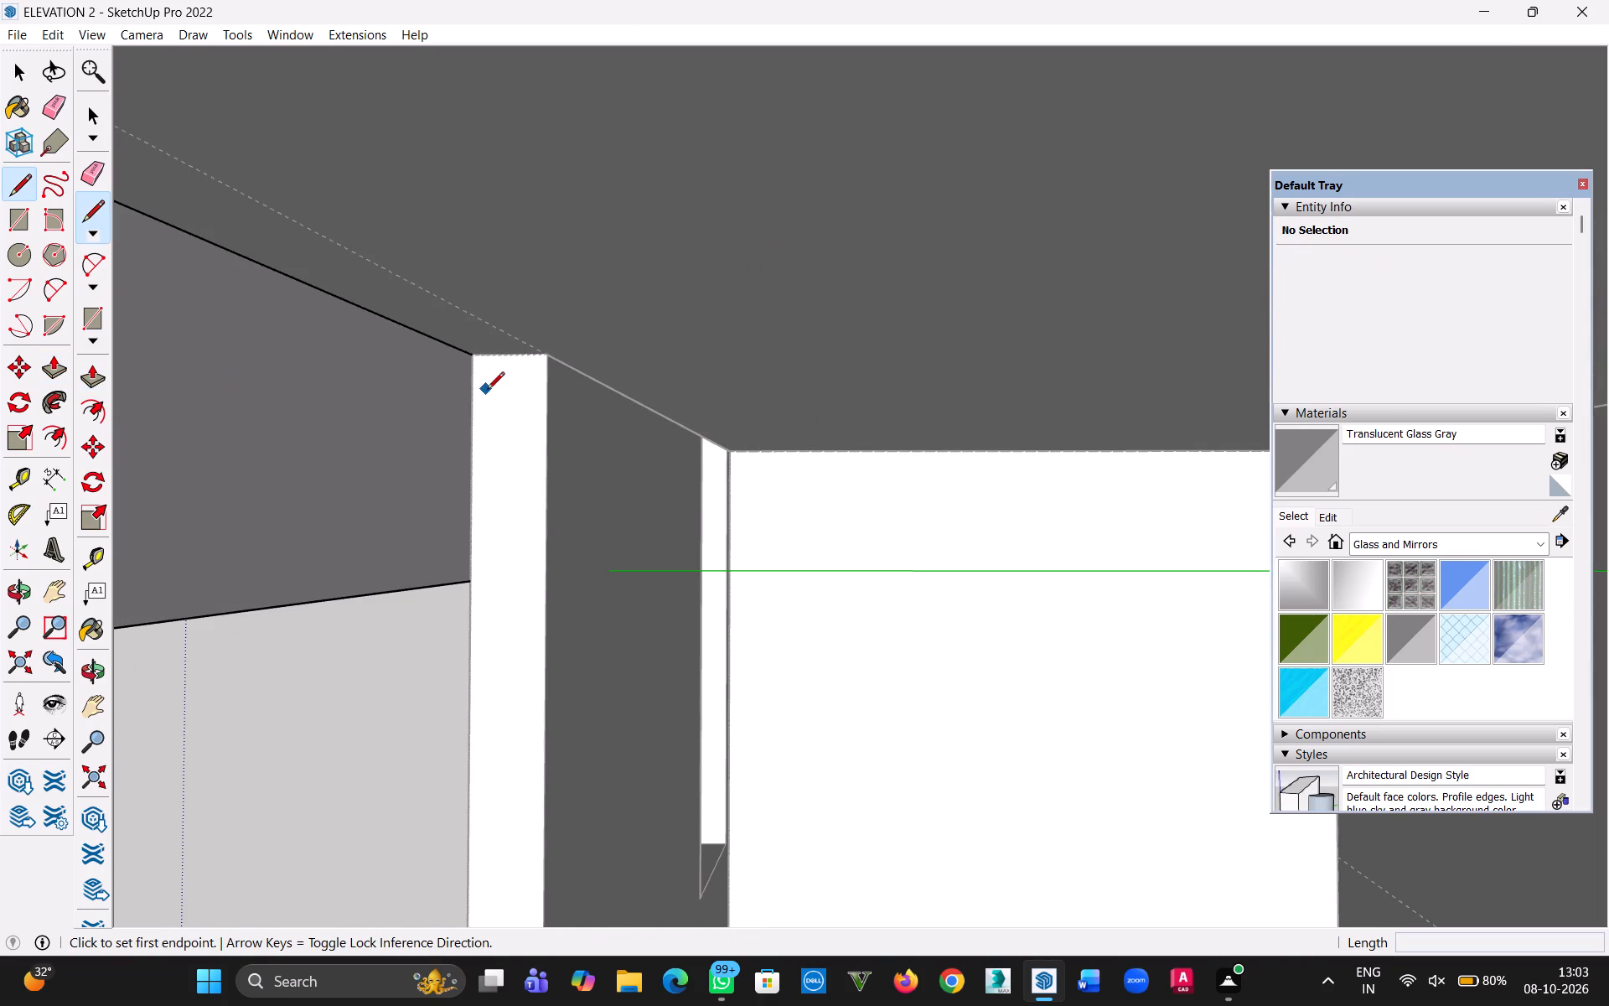
pyautogui.click(474, 359)
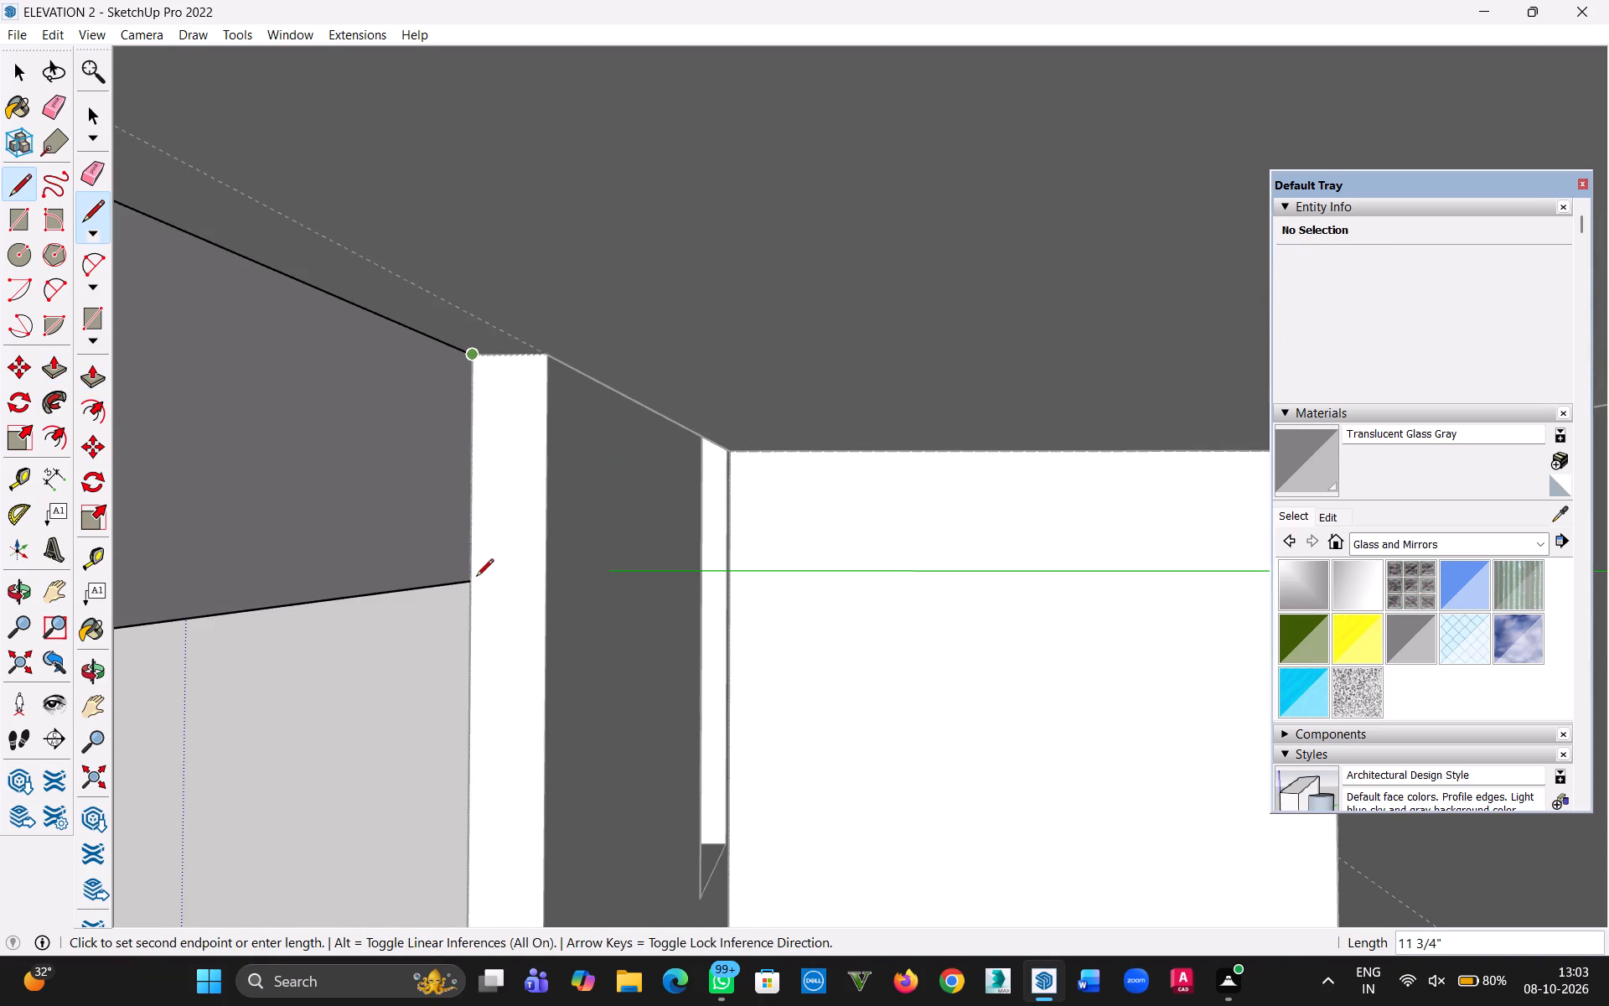
pyautogui.click(468, 583)
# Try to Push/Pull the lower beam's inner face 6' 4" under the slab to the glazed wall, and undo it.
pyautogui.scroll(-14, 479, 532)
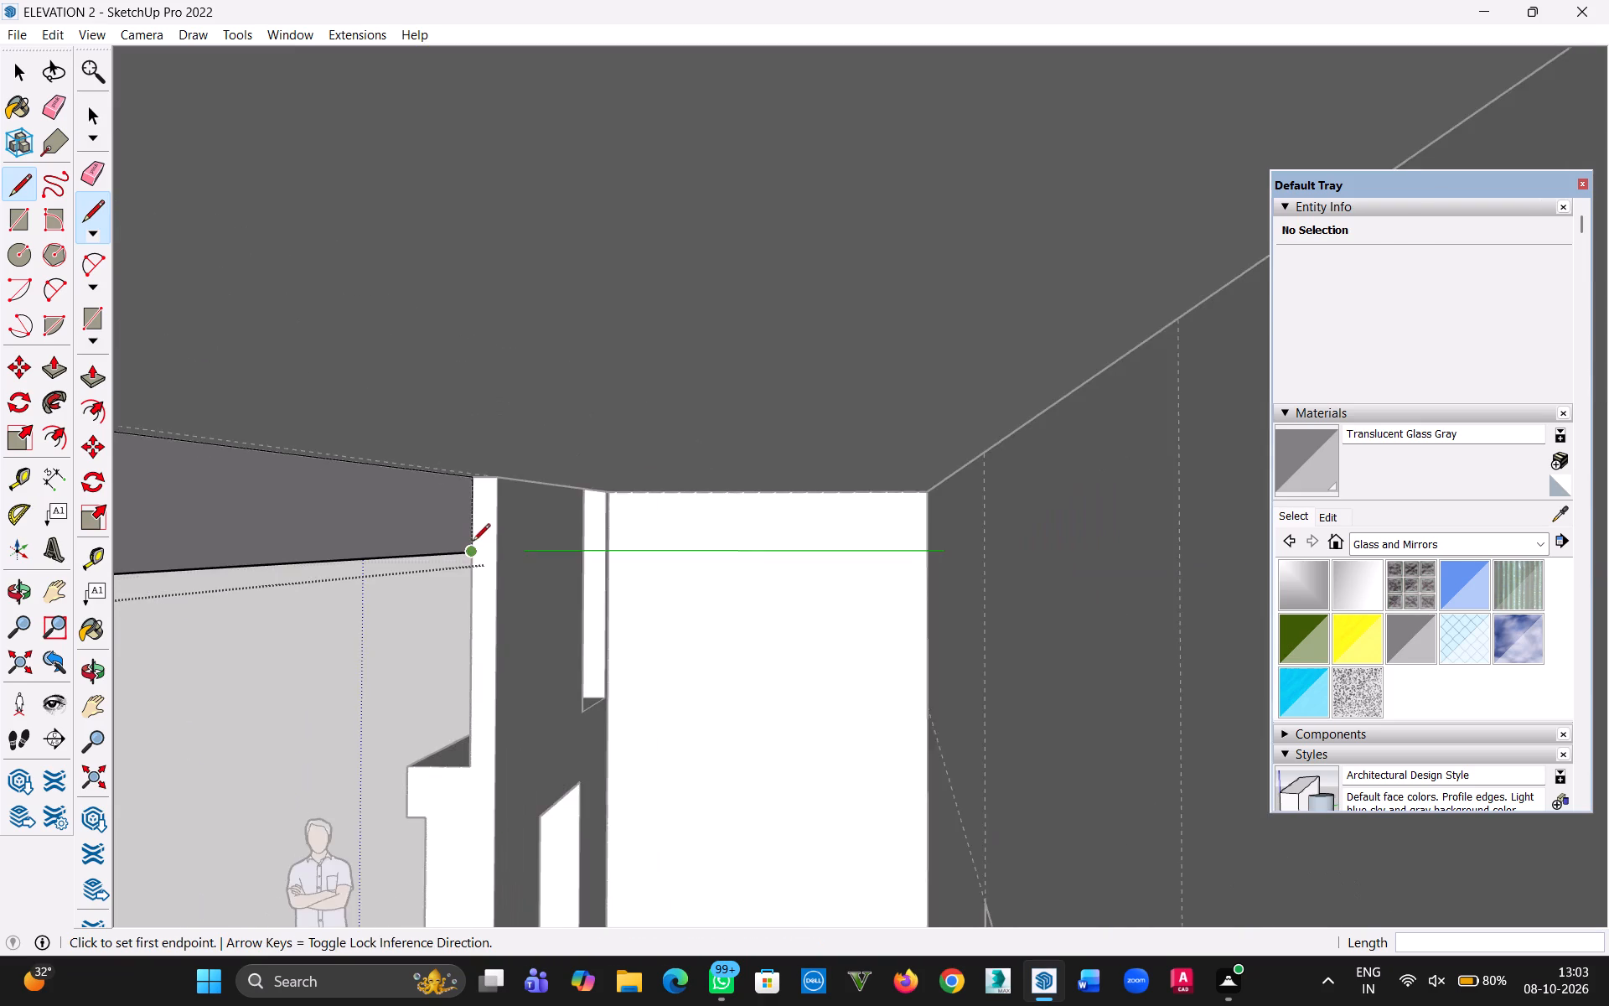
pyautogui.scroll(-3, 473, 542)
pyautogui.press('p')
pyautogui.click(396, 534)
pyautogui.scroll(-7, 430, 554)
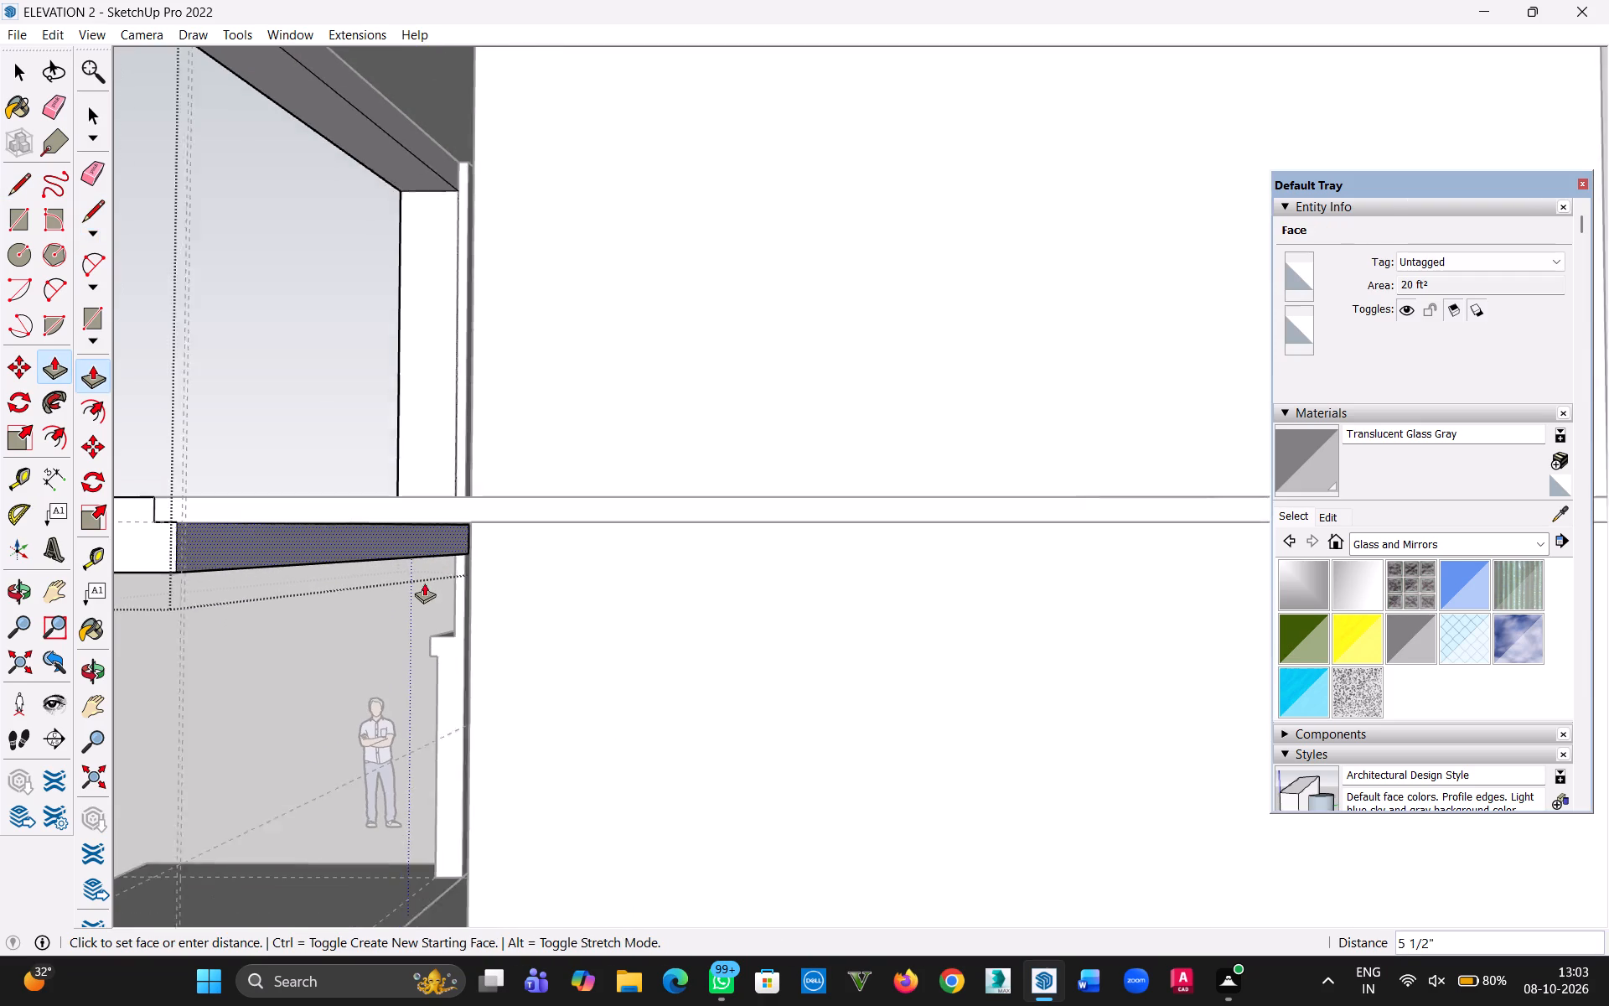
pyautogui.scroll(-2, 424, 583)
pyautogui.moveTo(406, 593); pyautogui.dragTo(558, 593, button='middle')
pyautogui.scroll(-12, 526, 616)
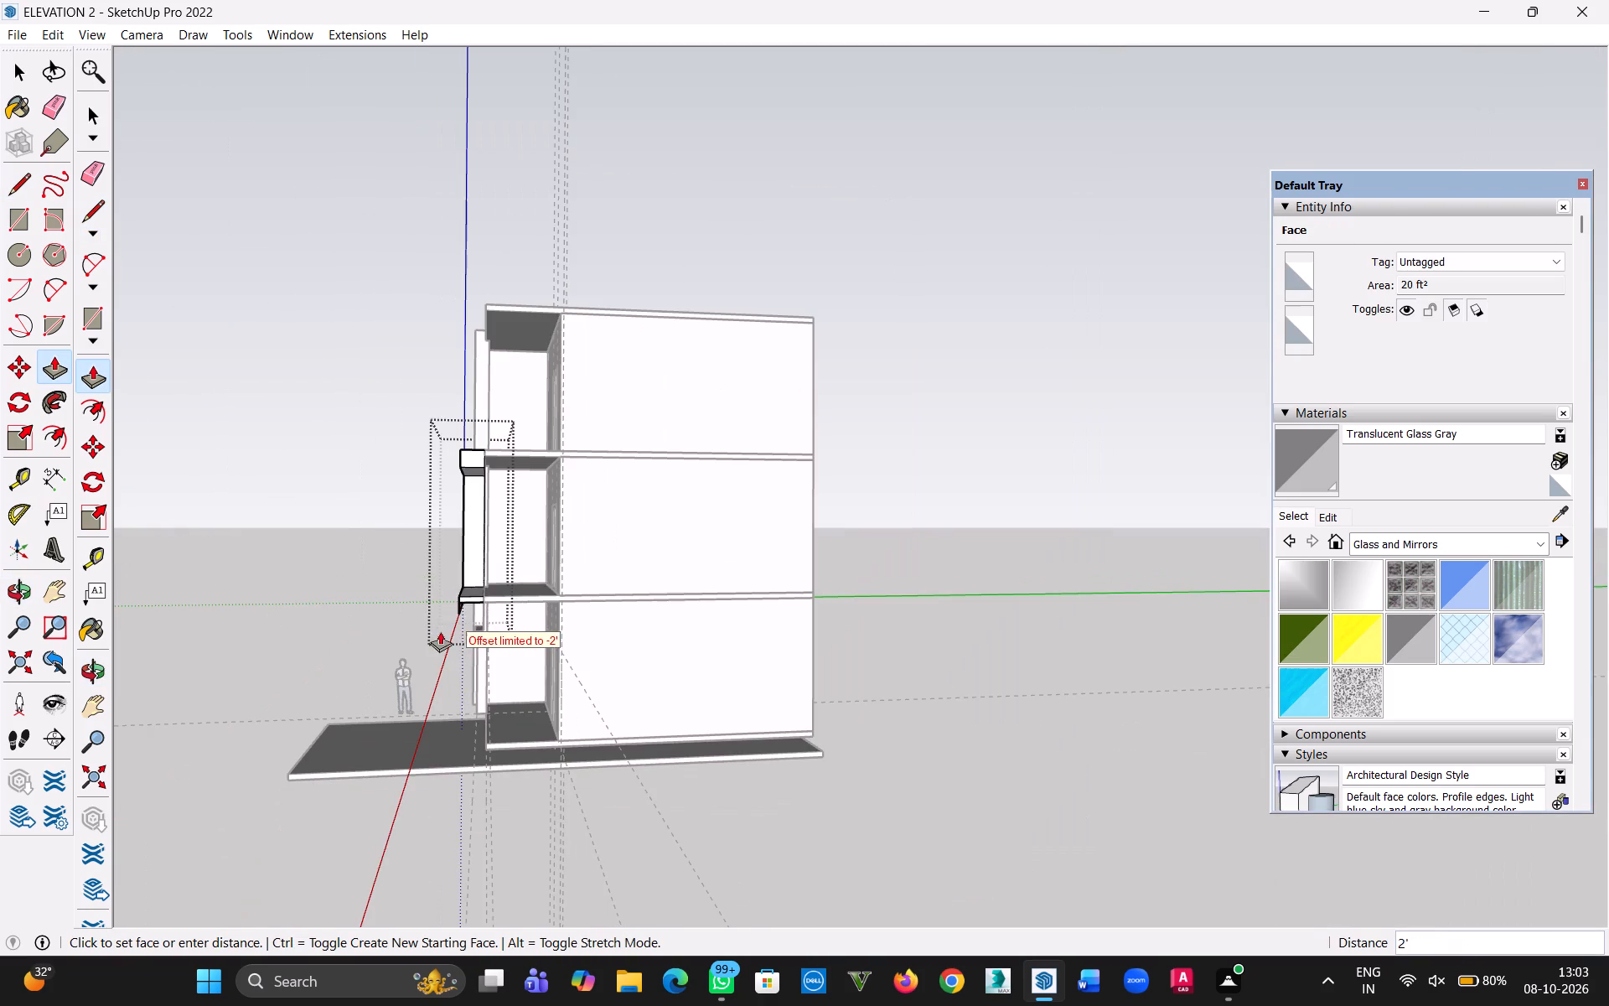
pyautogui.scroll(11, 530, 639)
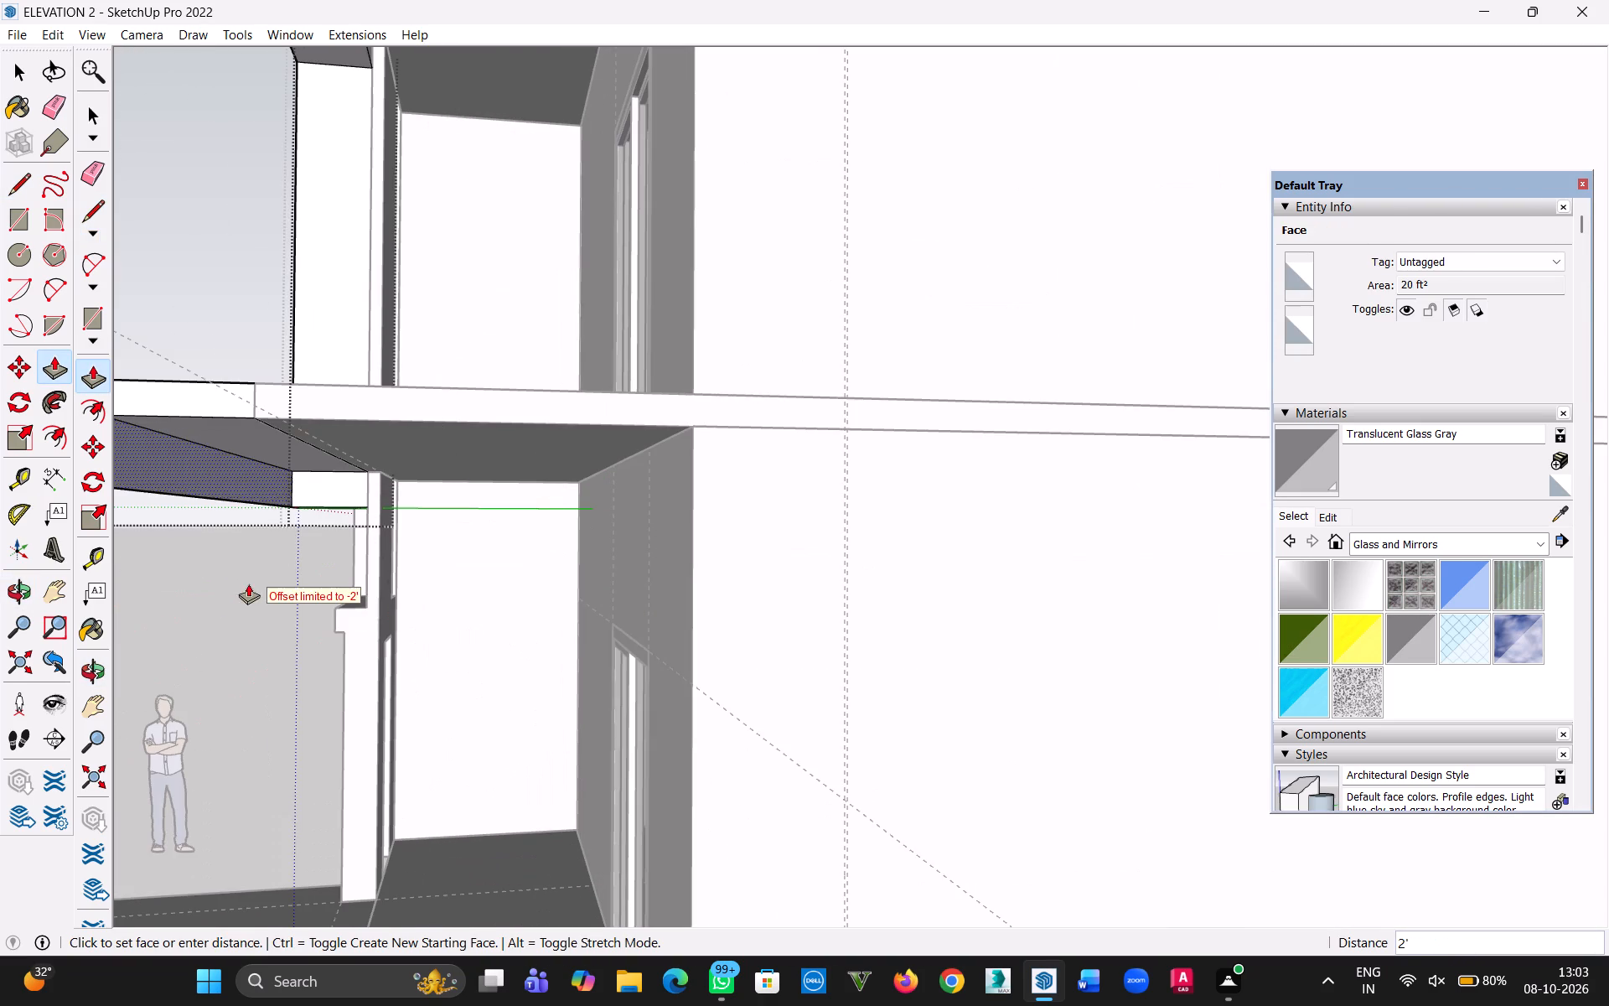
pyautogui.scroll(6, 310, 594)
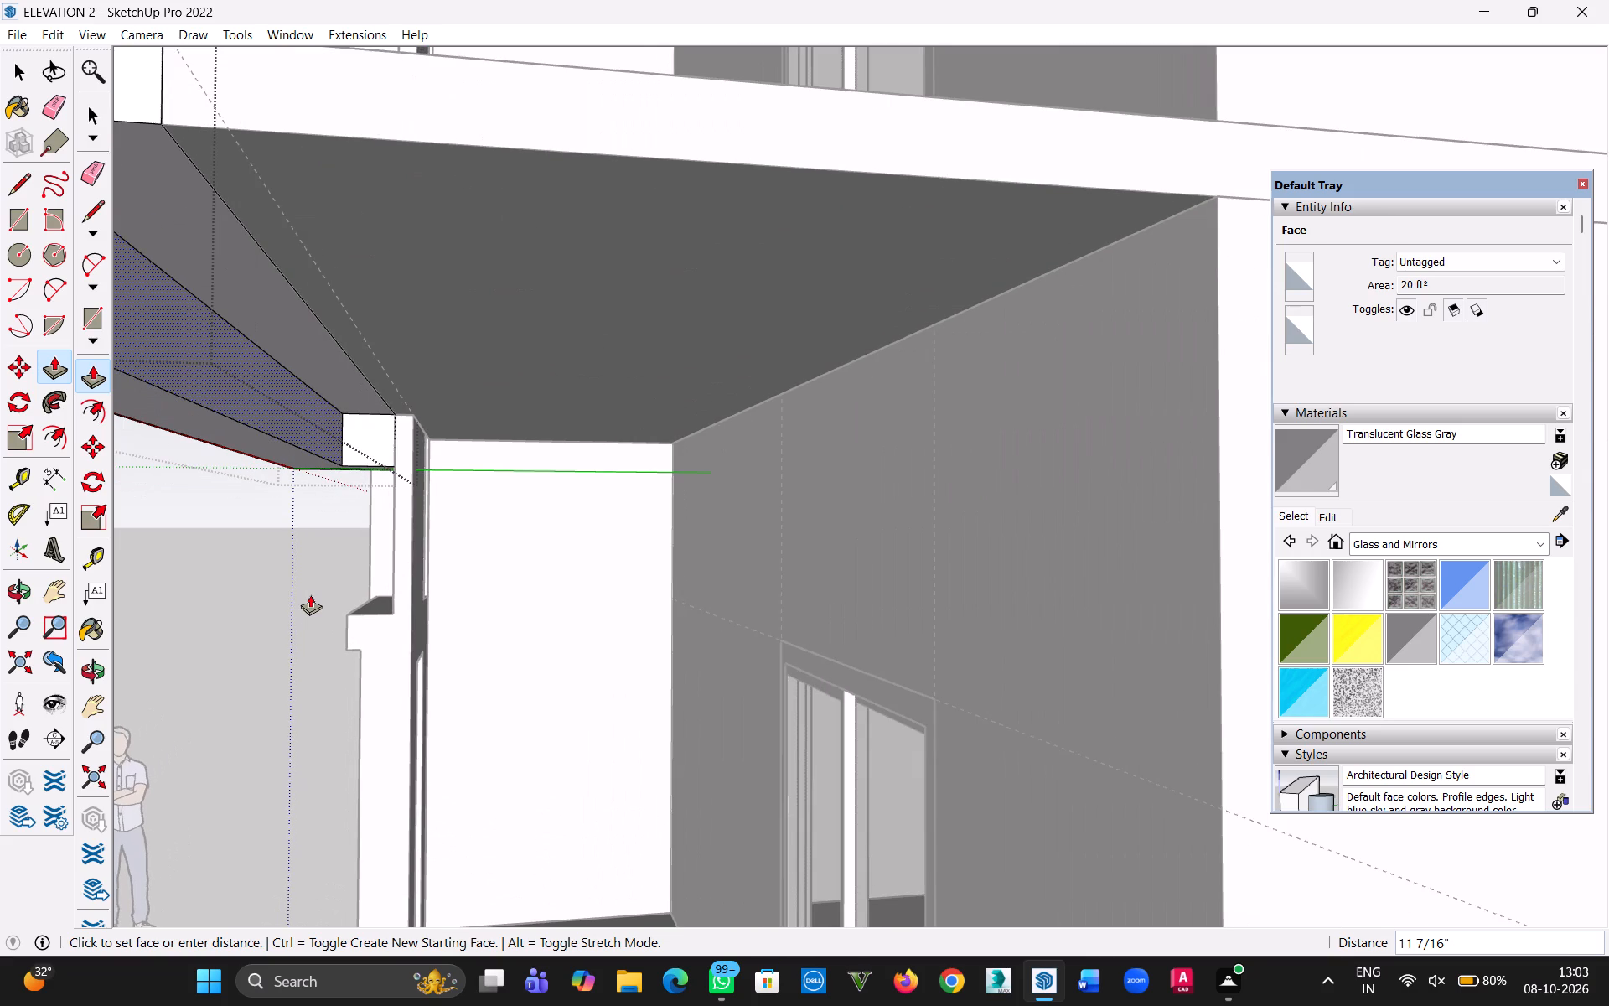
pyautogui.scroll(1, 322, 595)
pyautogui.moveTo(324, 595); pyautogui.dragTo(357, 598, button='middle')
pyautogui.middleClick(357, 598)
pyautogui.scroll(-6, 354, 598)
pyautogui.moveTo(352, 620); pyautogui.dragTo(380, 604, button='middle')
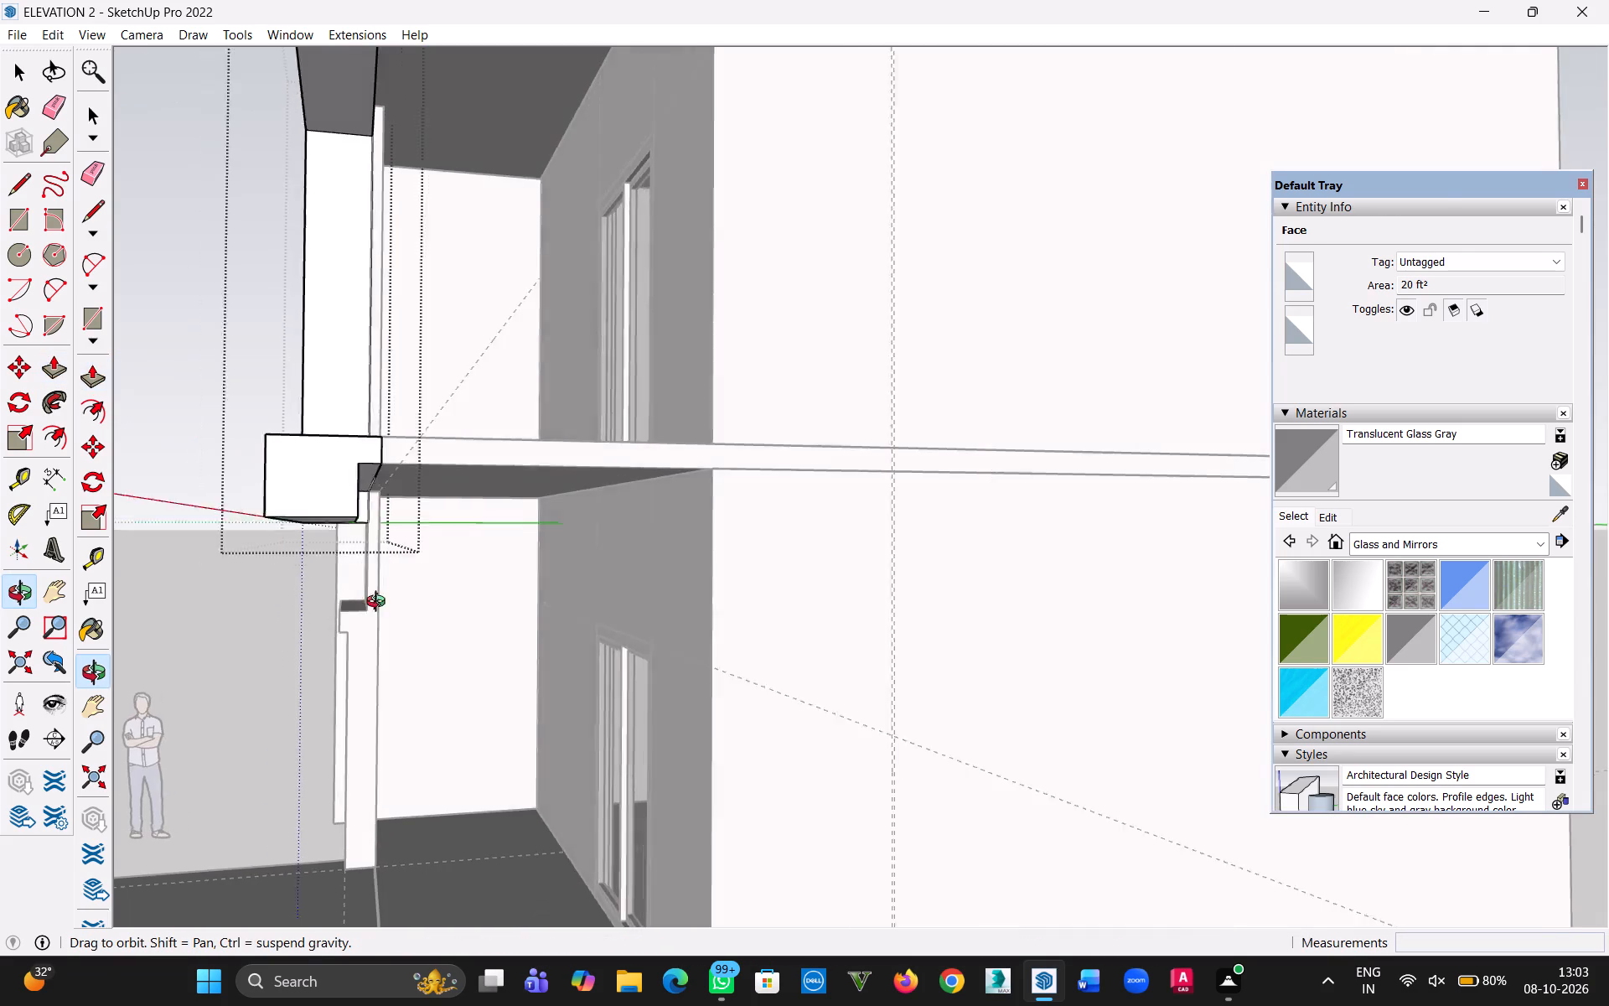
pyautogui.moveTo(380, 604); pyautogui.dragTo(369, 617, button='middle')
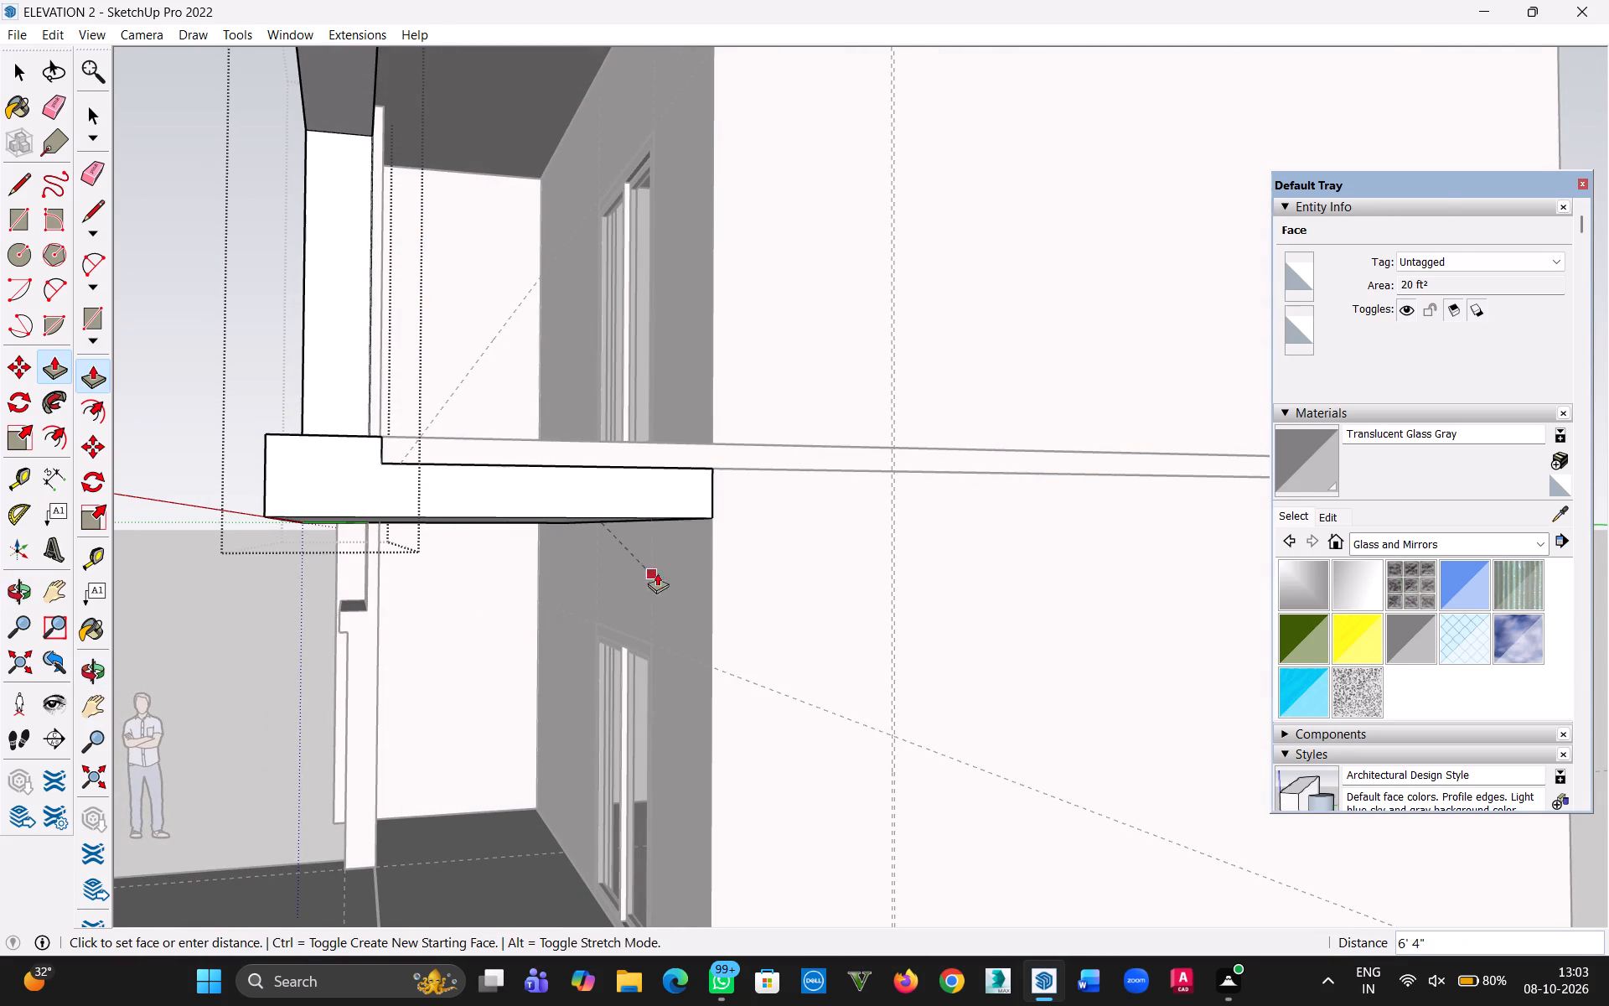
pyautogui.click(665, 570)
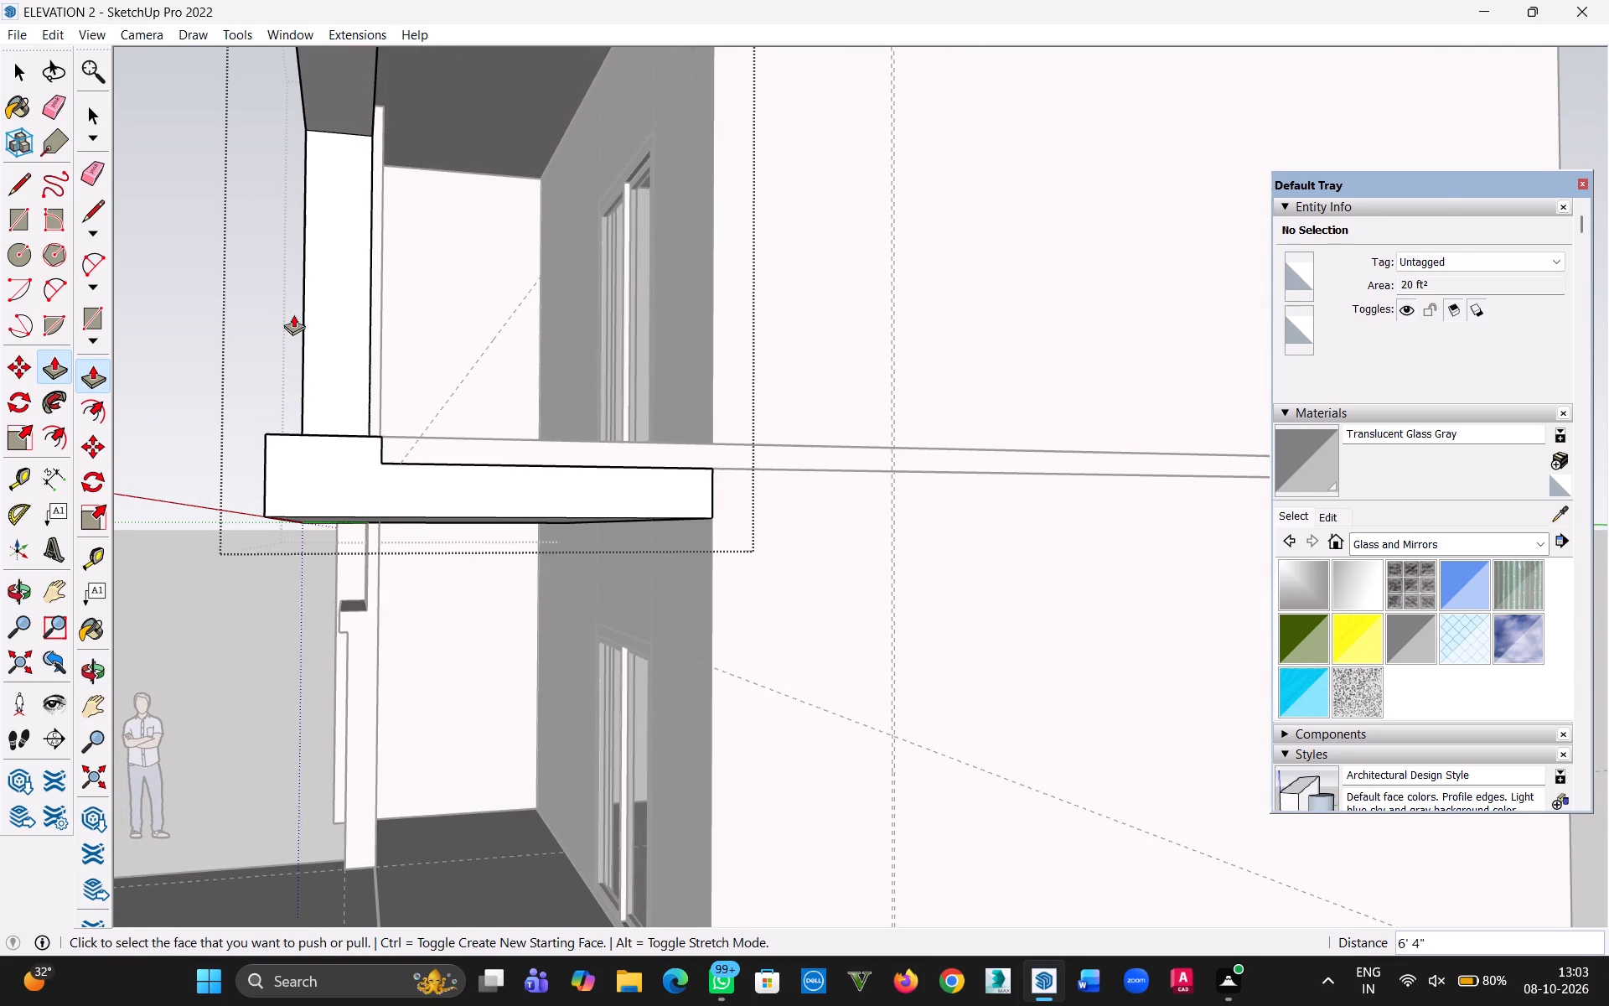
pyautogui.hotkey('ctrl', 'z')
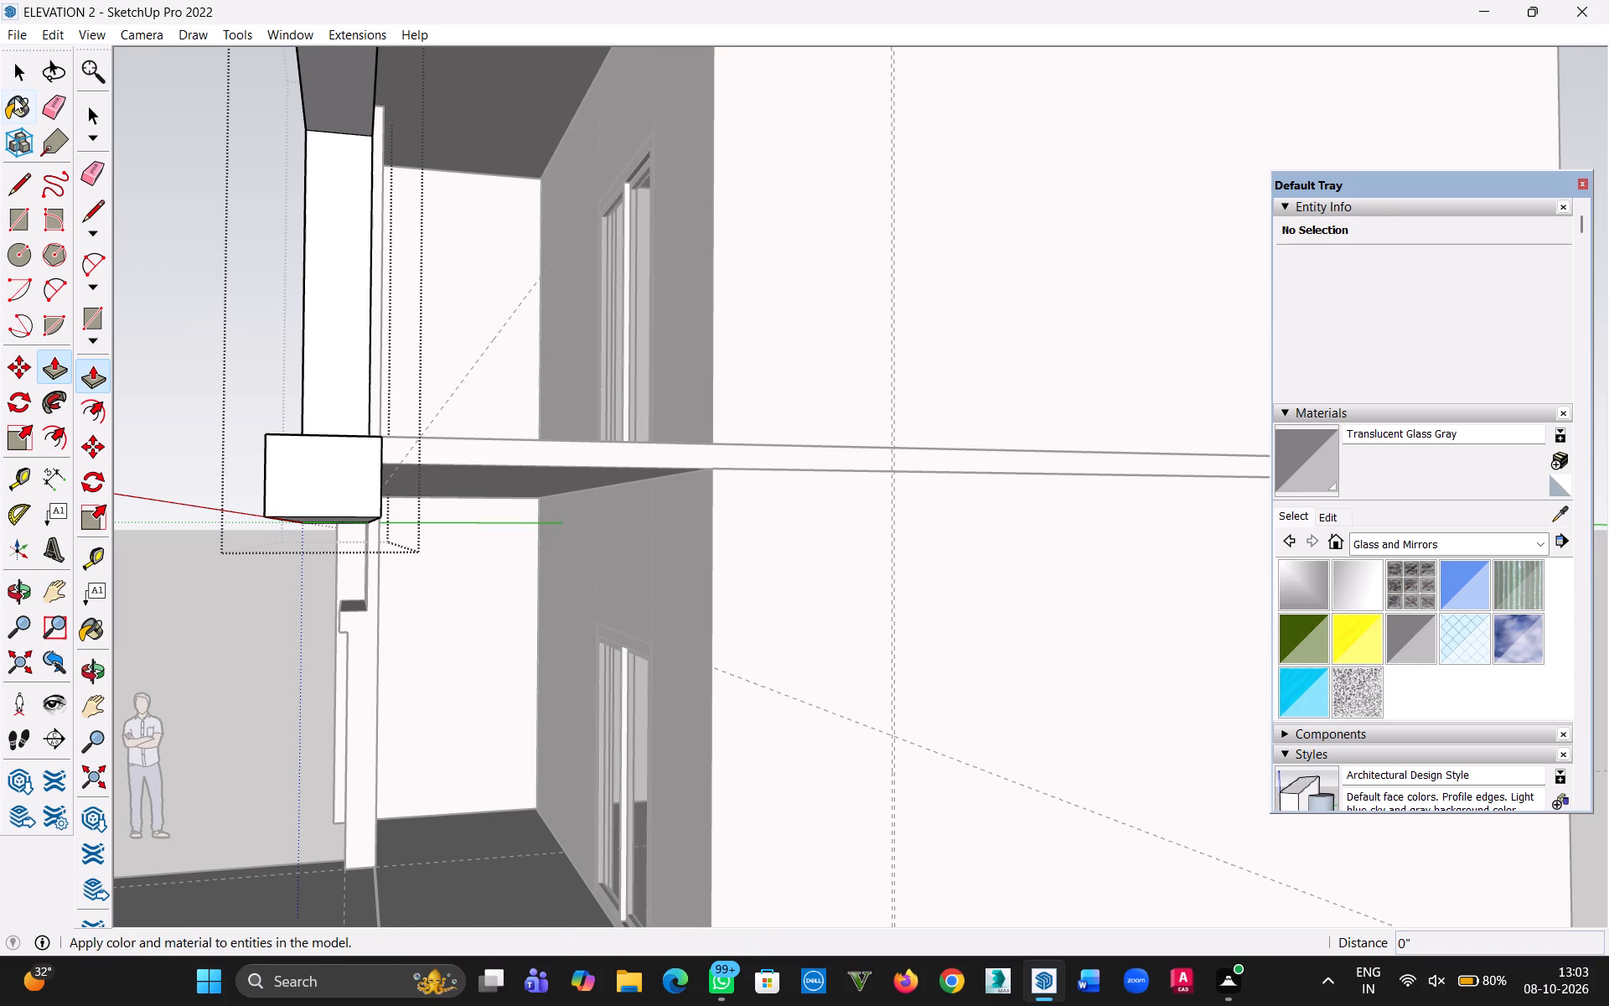
# Exit editing of the projecting facade frame.
pyautogui.click(12, 76)
pyautogui.click(216, 298)
pyautogui.doubleClick(168, 335)
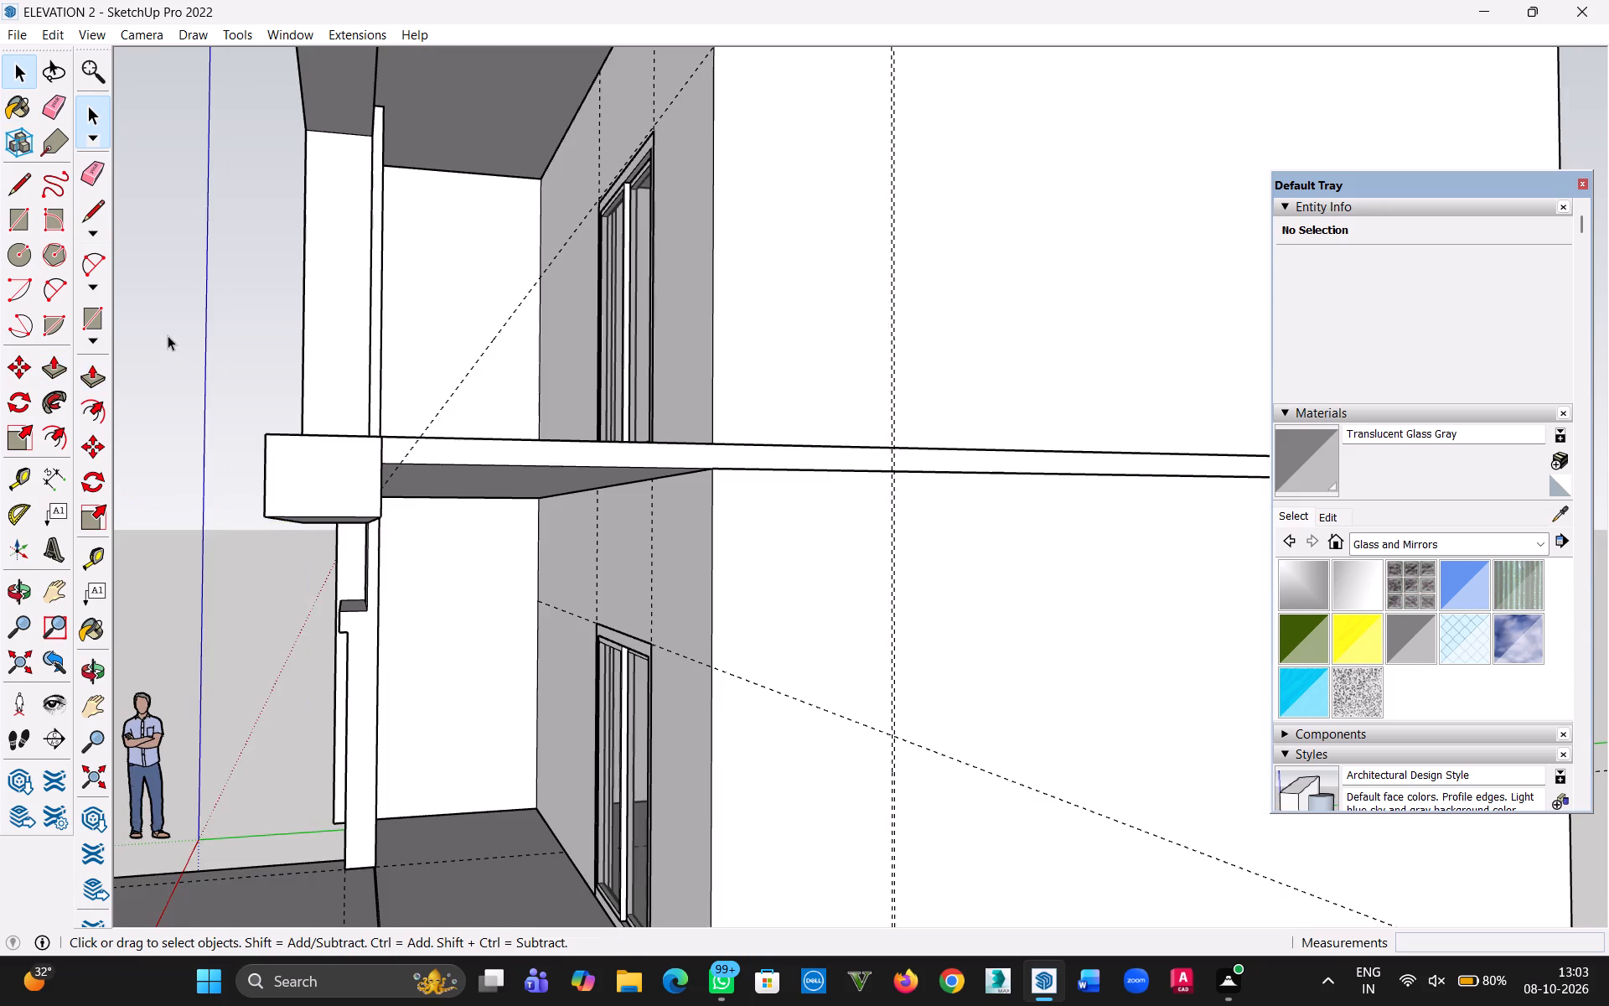
pyautogui.moveTo(506, 541); pyautogui.dragTo(538, 555, button='middle')
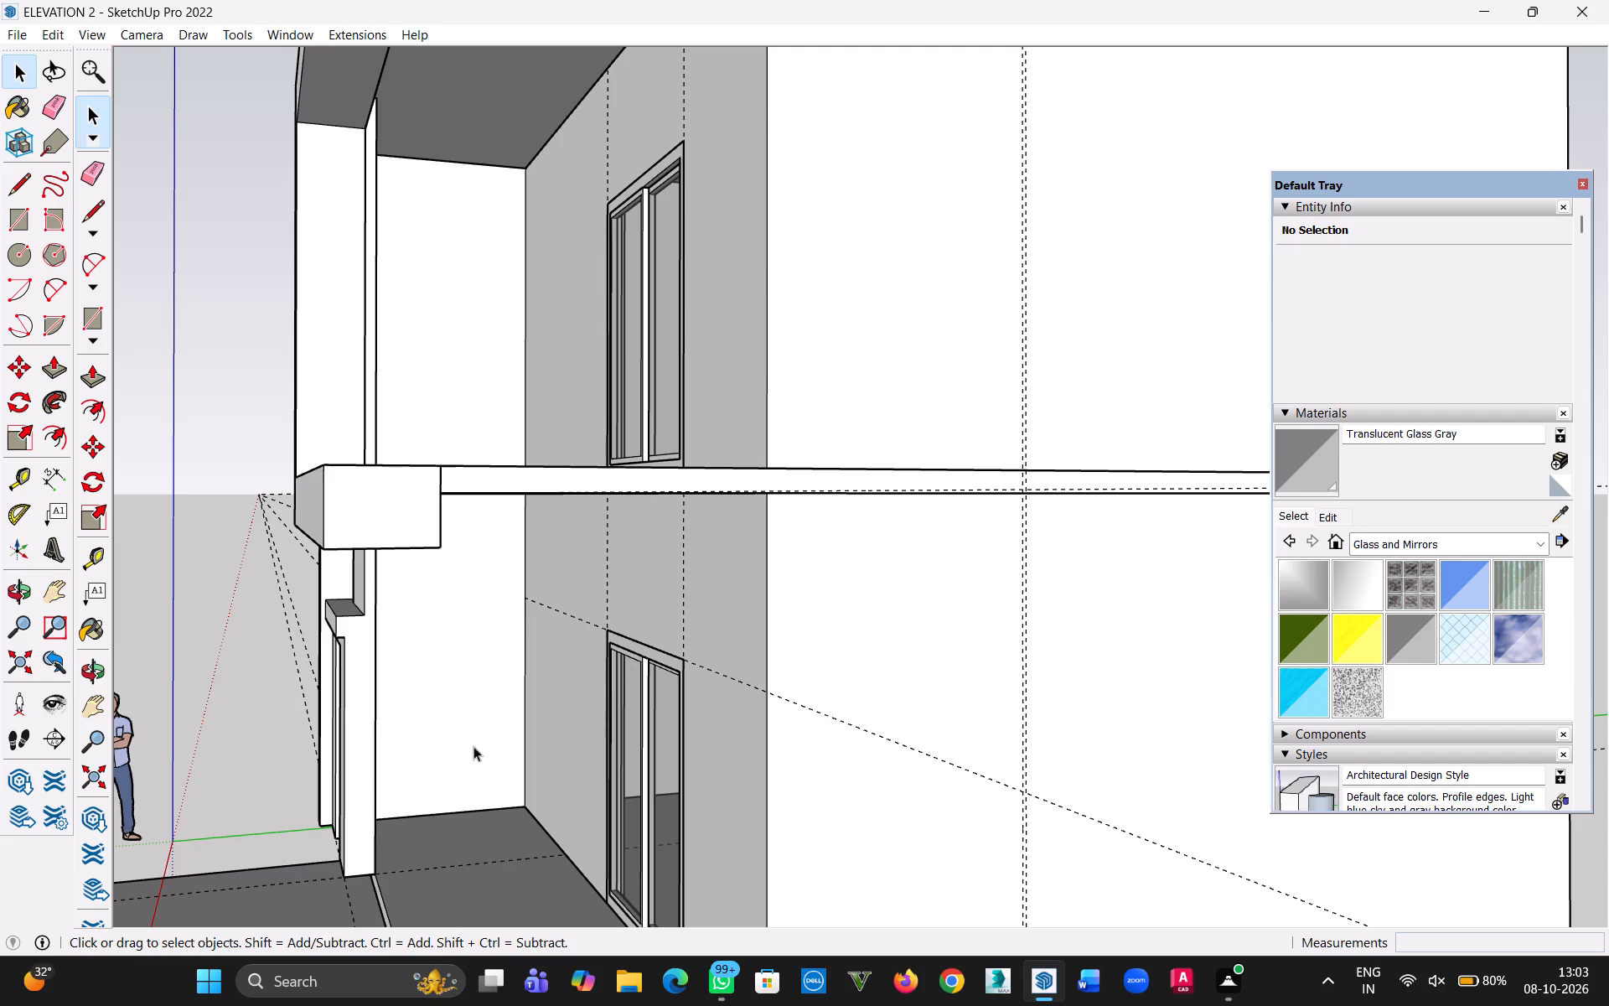
pyautogui.moveTo(494, 694); pyautogui.dragTo(926, 672, button='middle')
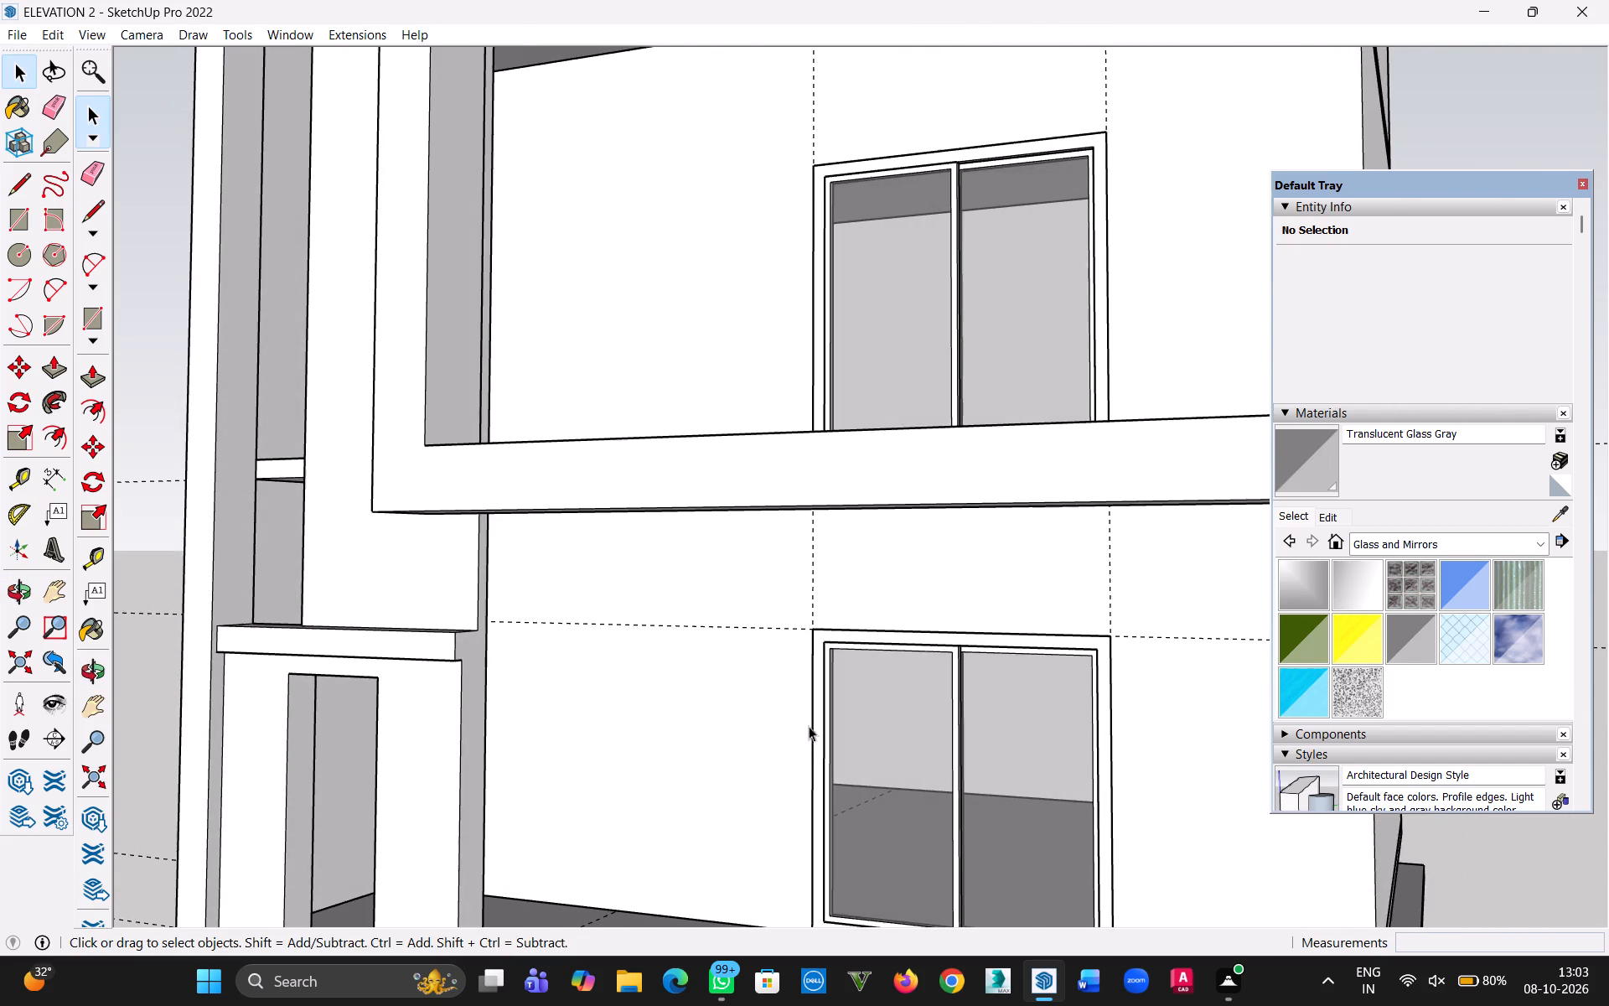
# Examine the front facade, the projecting frame and its lower beam above the ground-floor entrance and window.
pyautogui.scroll(-6, 797, 744)
pyautogui.moveTo(706, 751); pyautogui.dragTo(869, 764, button='middle')
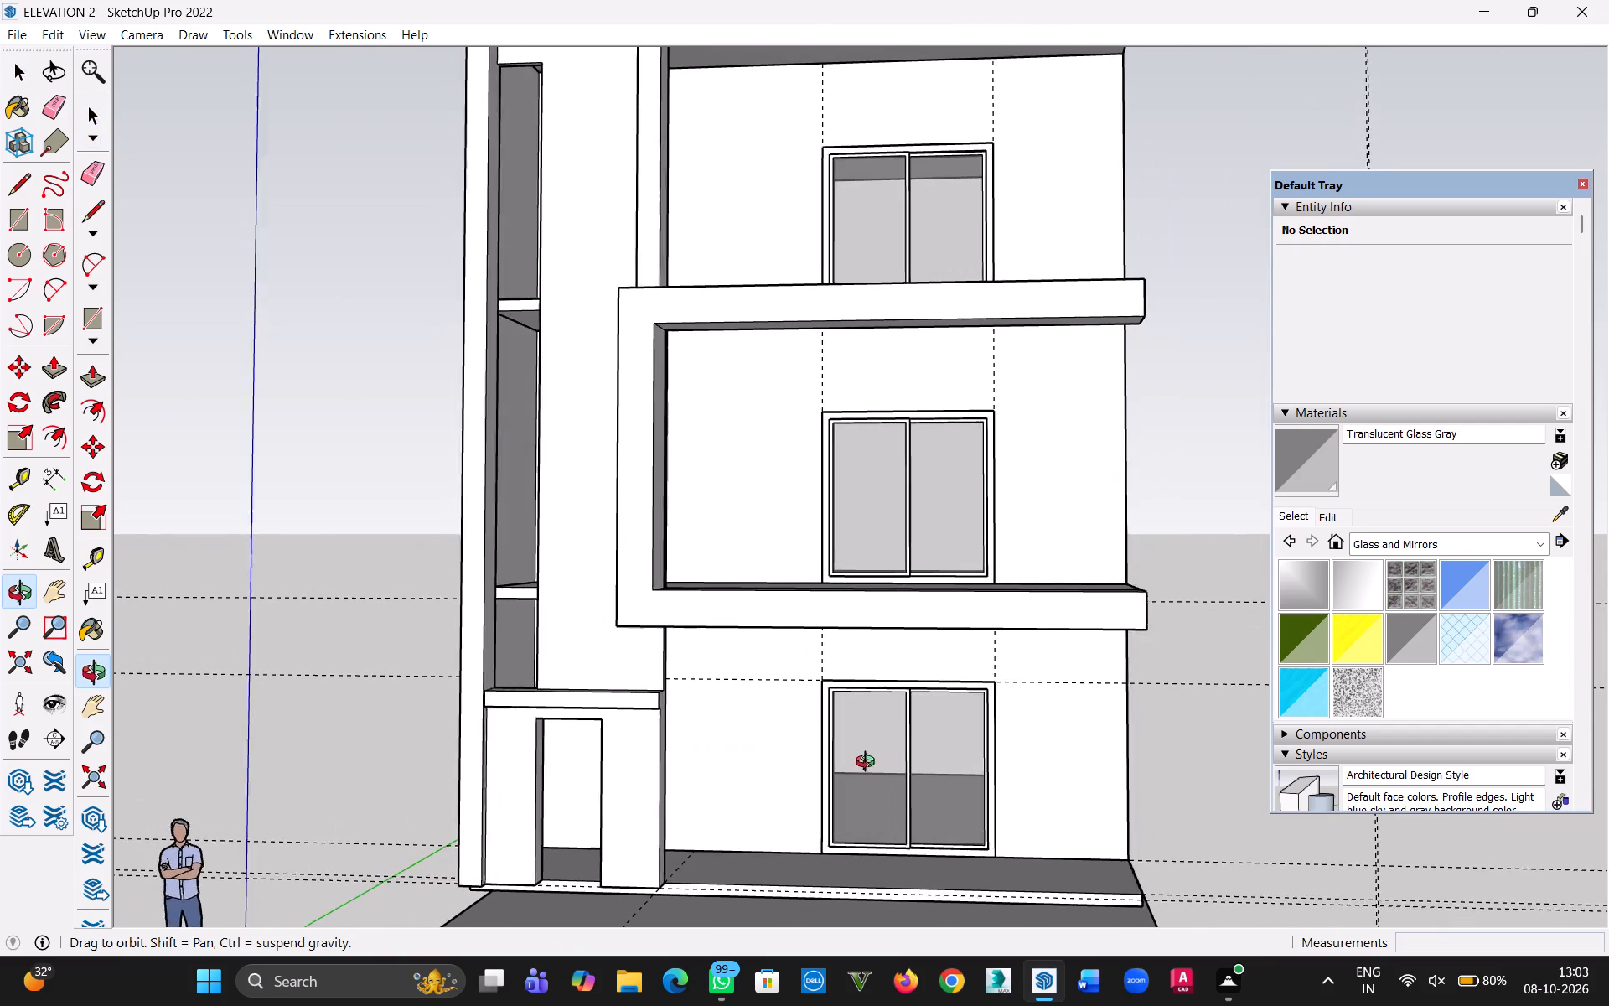
pyautogui.moveTo(869, 764); pyautogui.dragTo(867, 867, button='middle')
pyautogui.moveTo(826, 875); pyautogui.dragTo(836, 840, button='middle')
pyautogui.press('h')
pyautogui.moveTo(816, 854); pyautogui.dragTo(683, 773)
pyautogui.moveTo(682, 776); pyautogui.dragTo(748, 700, button='middle')
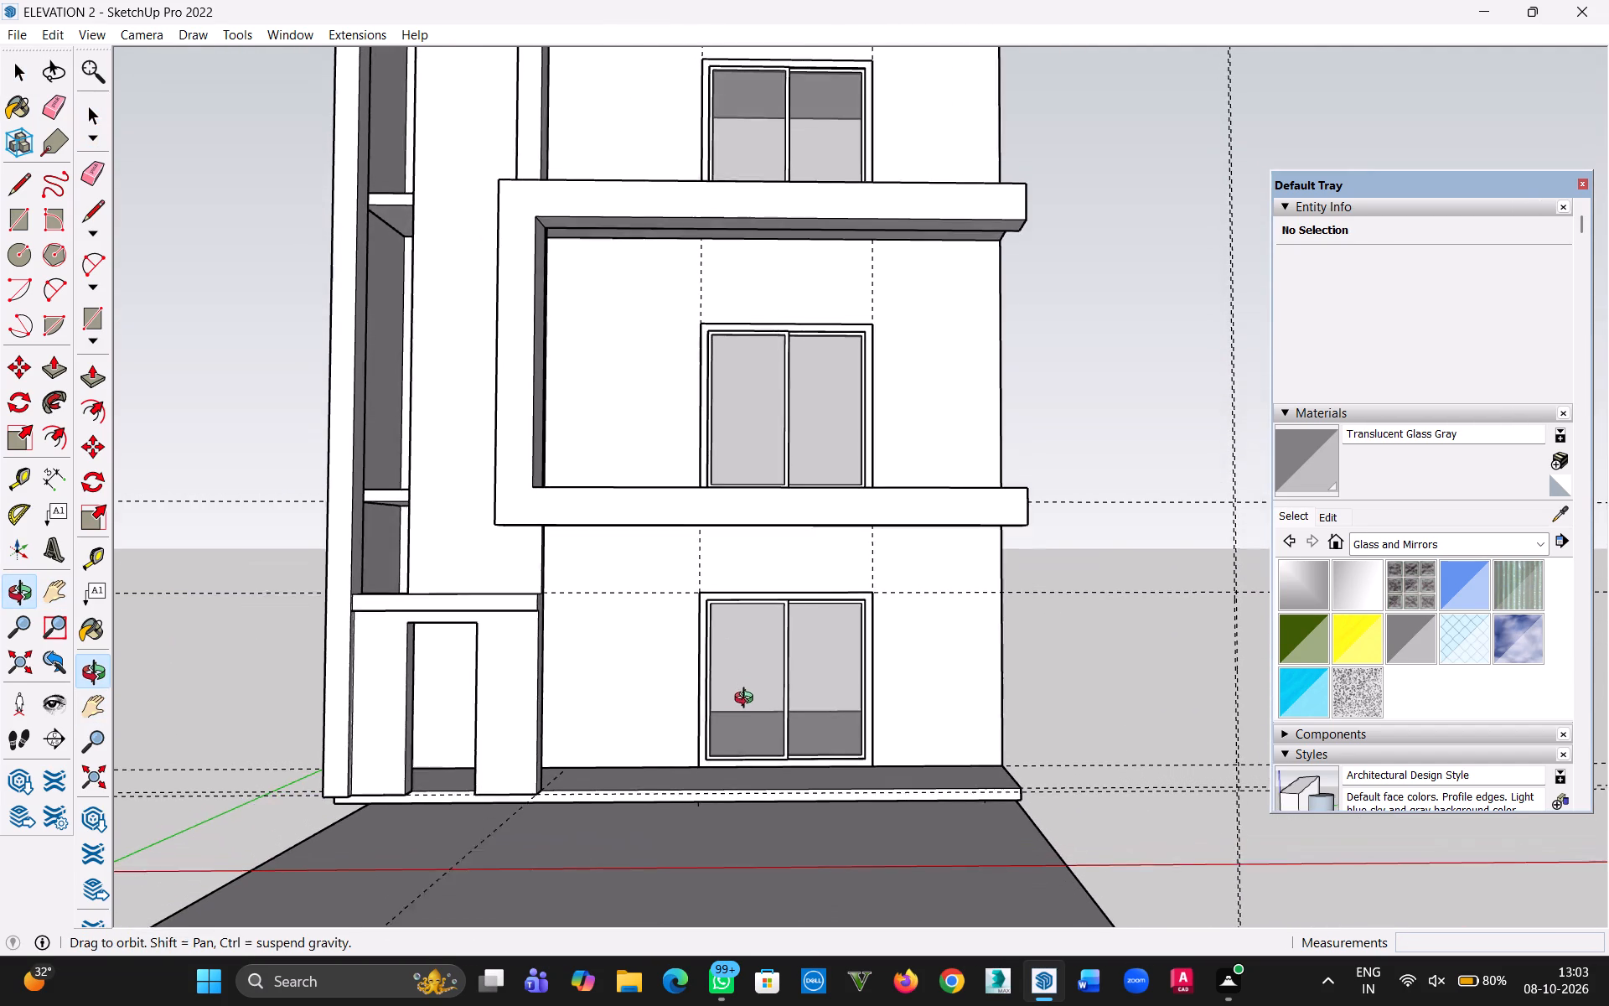
pyautogui.moveTo(748, 700); pyautogui.dragTo(748, 702, button='middle')
pyautogui.scroll(1, 684, 736)
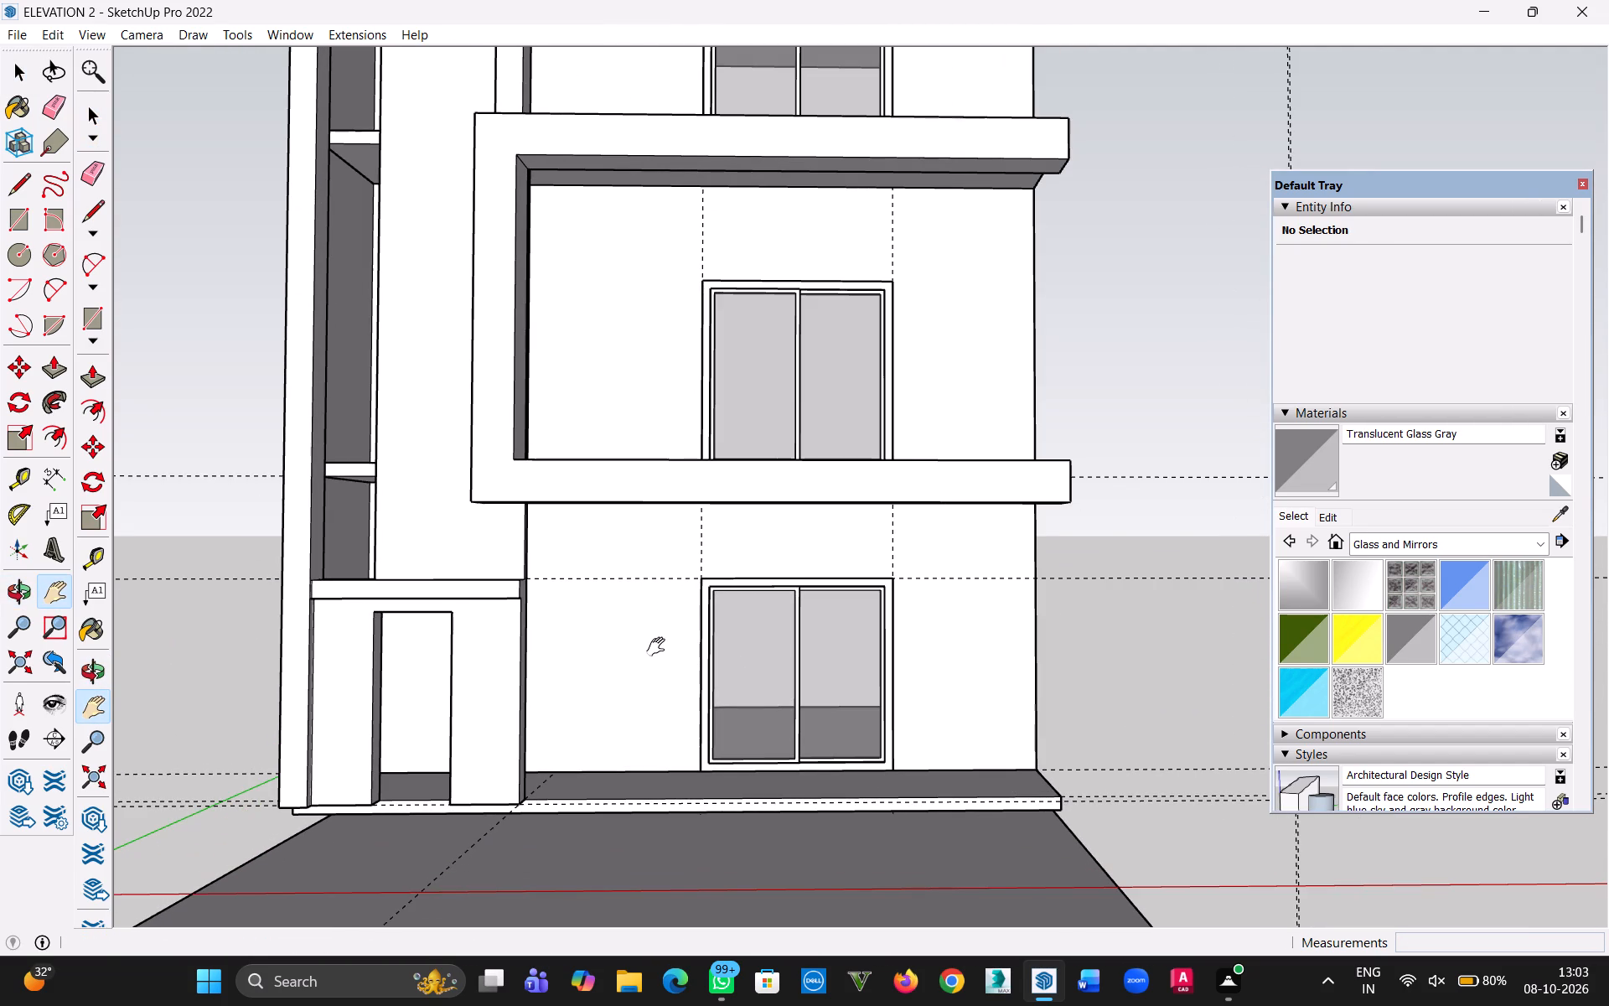
pyautogui.moveTo(679, 627); pyautogui.dragTo(689, 571, button='middle')
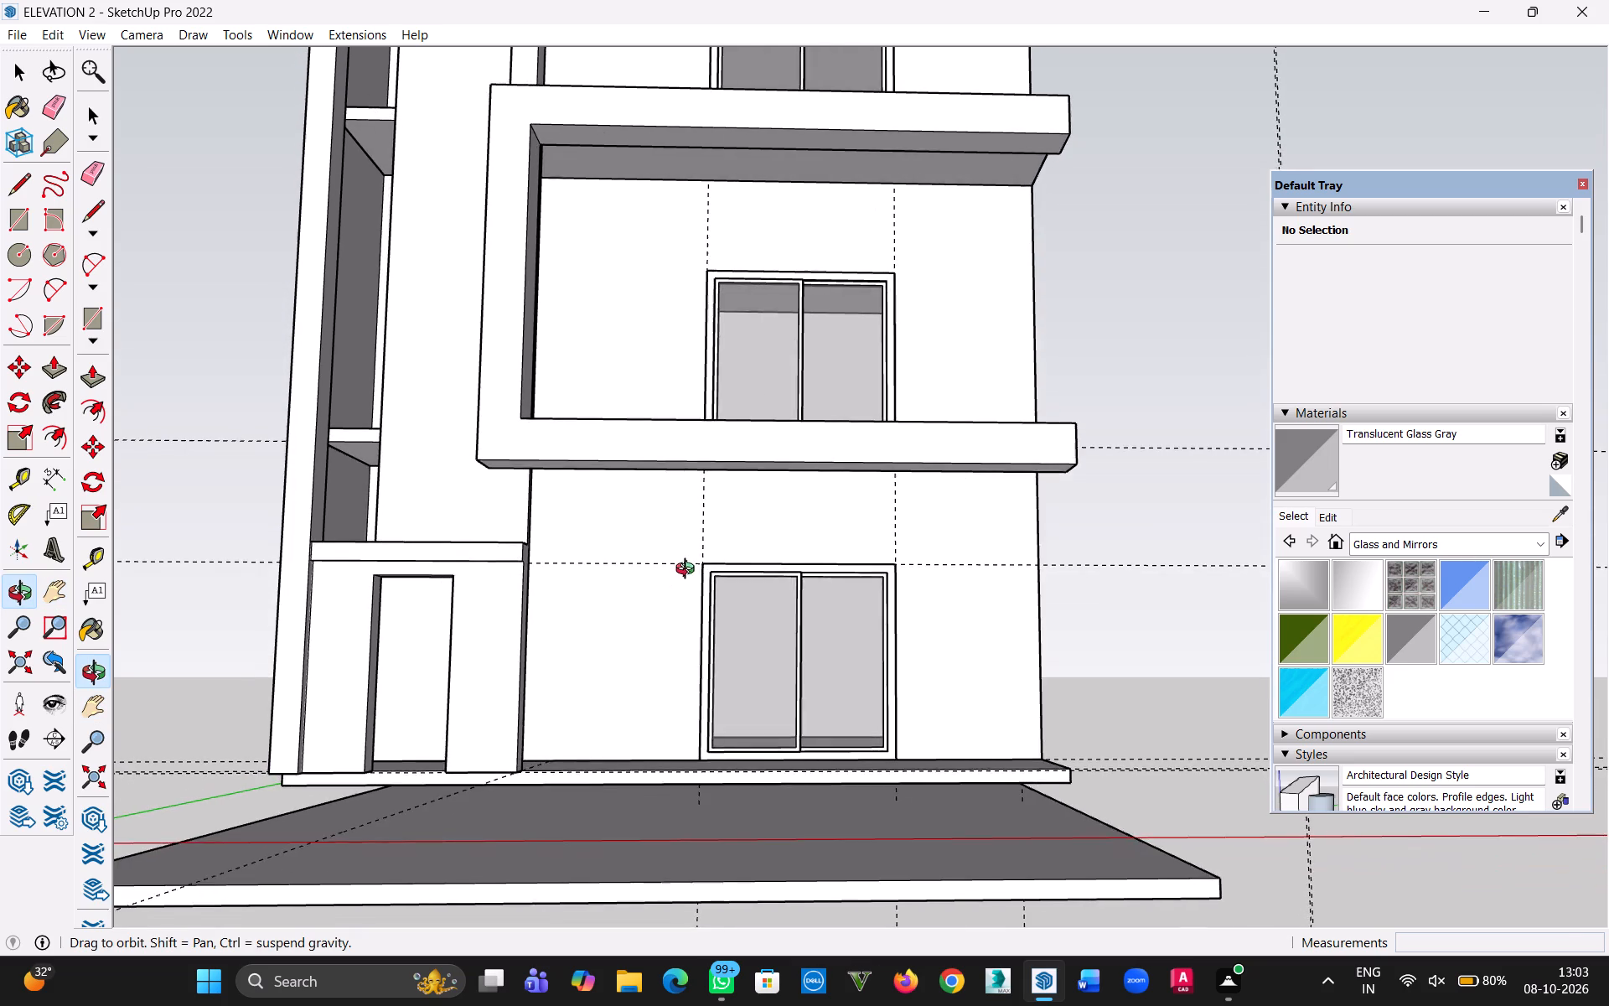
pyautogui.moveTo(689, 571); pyautogui.dragTo(678, 596, button='middle')
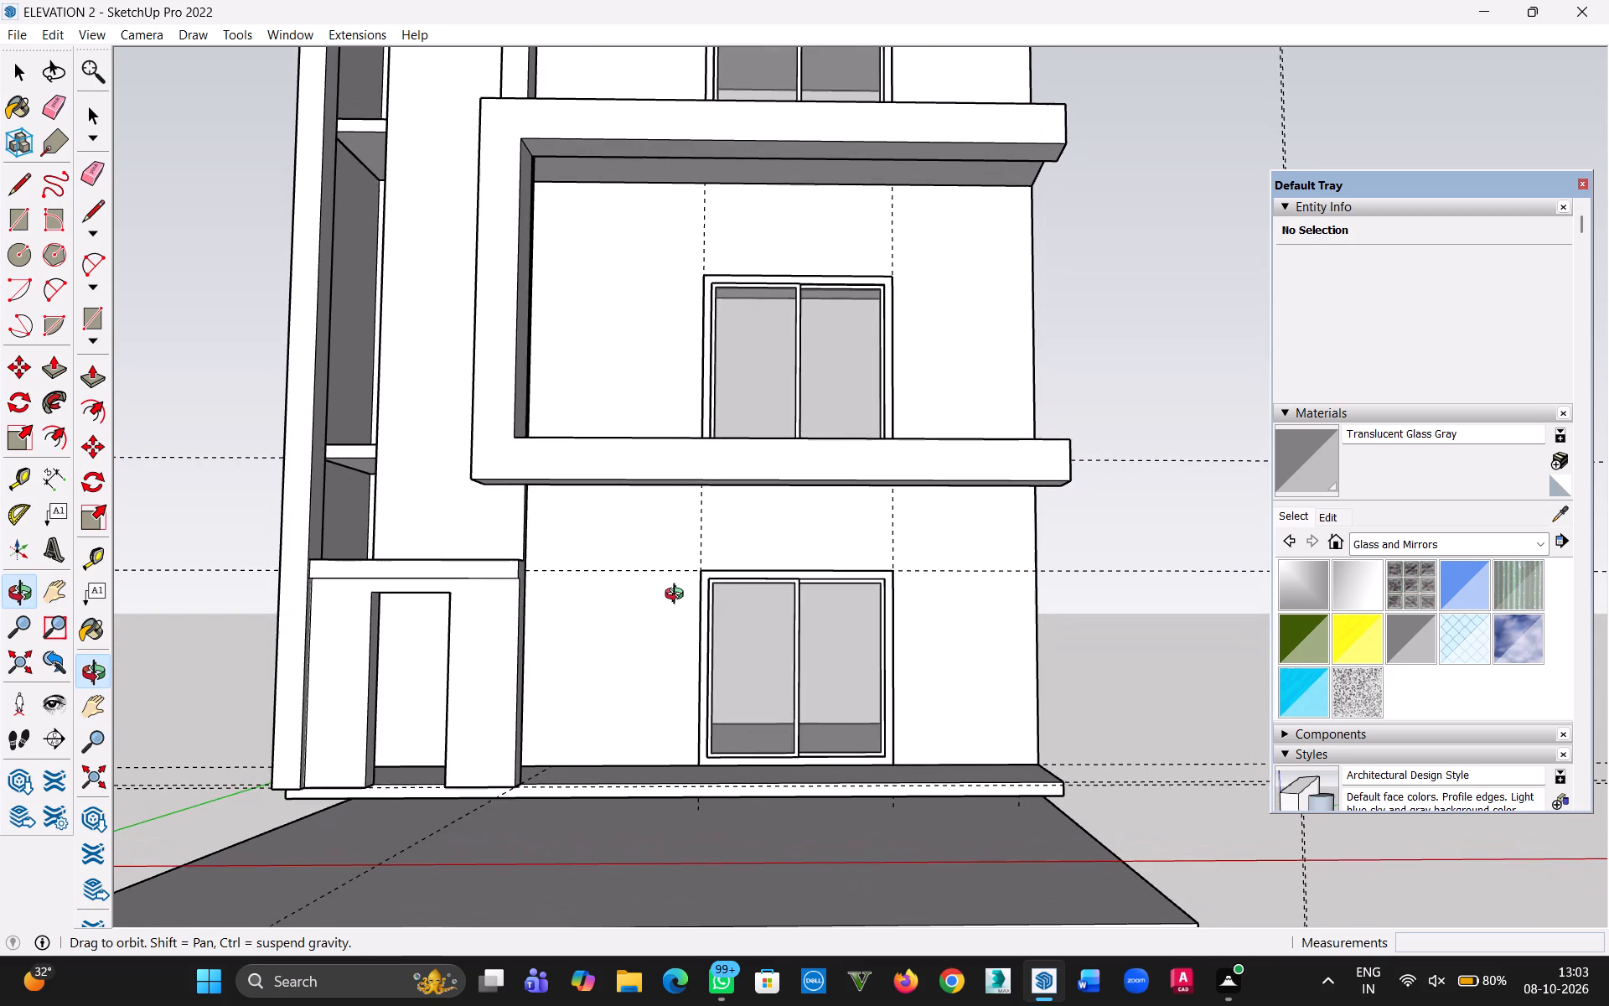
# Open the projecting facade frame for editing, Push/Pull the lower beam's inner face 6' 4" under the slab to the glazed wall, and exit the frame.
pyautogui.moveTo(678, 596); pyautogui.dragTo(98, 529, button='middle')
pyautogui.moveTo(865, 713); pyautogui.dragTo(703, 826, button='middle')
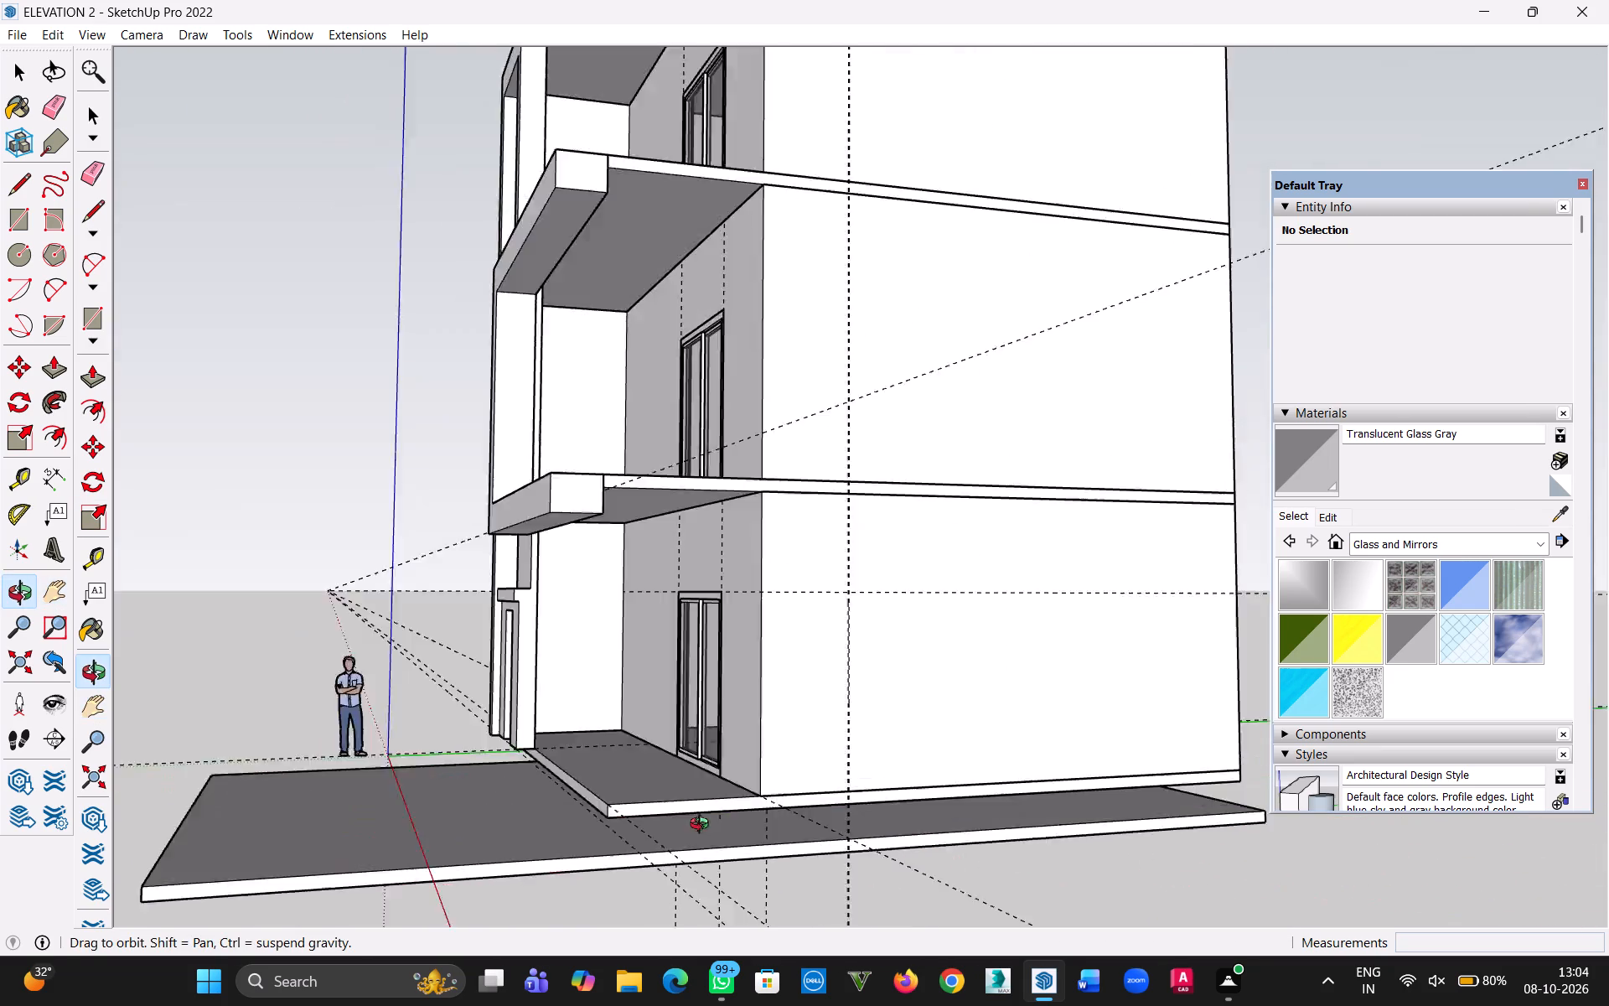
pyautogui.moveTo(703, 826); pyautogui.dragTo(556, 871, button='middle')
pyautogui.scroll(11, 503, 581)
pyautogui.moveTo(536, 545); pyautogui.dragTo(470, 486, button='middle')
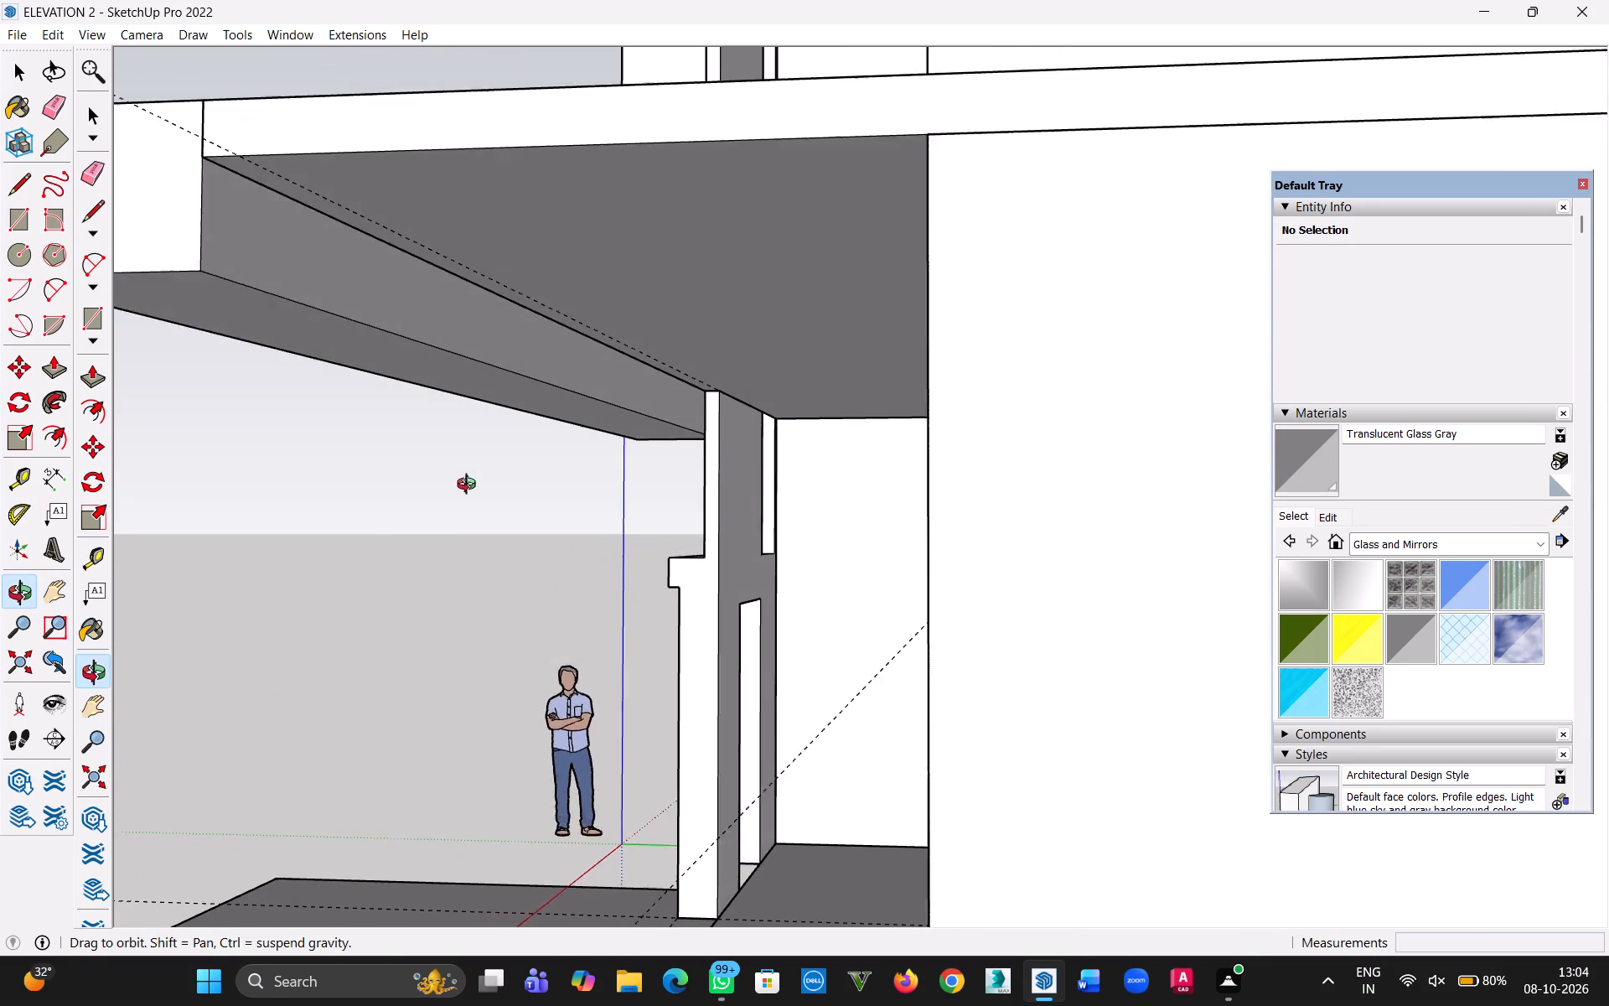
pyautogui.moveTo(470, 486); pyautogui.dragTo(487, 504, button='middle')
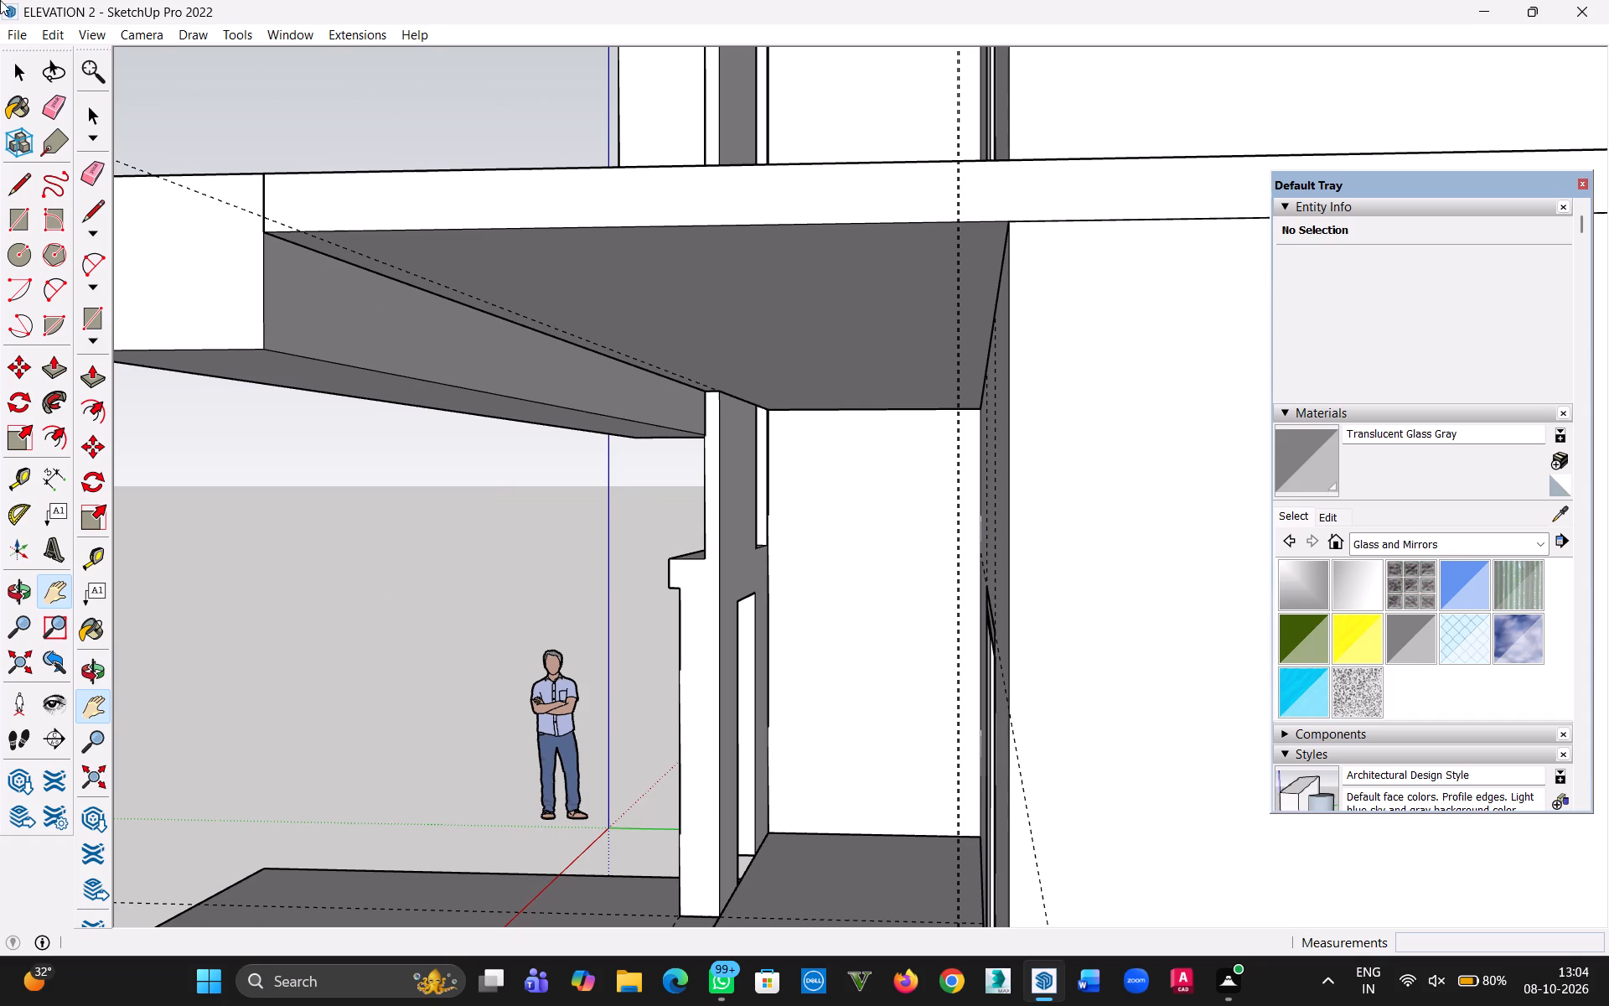
pyautogui.click(21, 71)
pyautogui.tripleClick(227, 299)
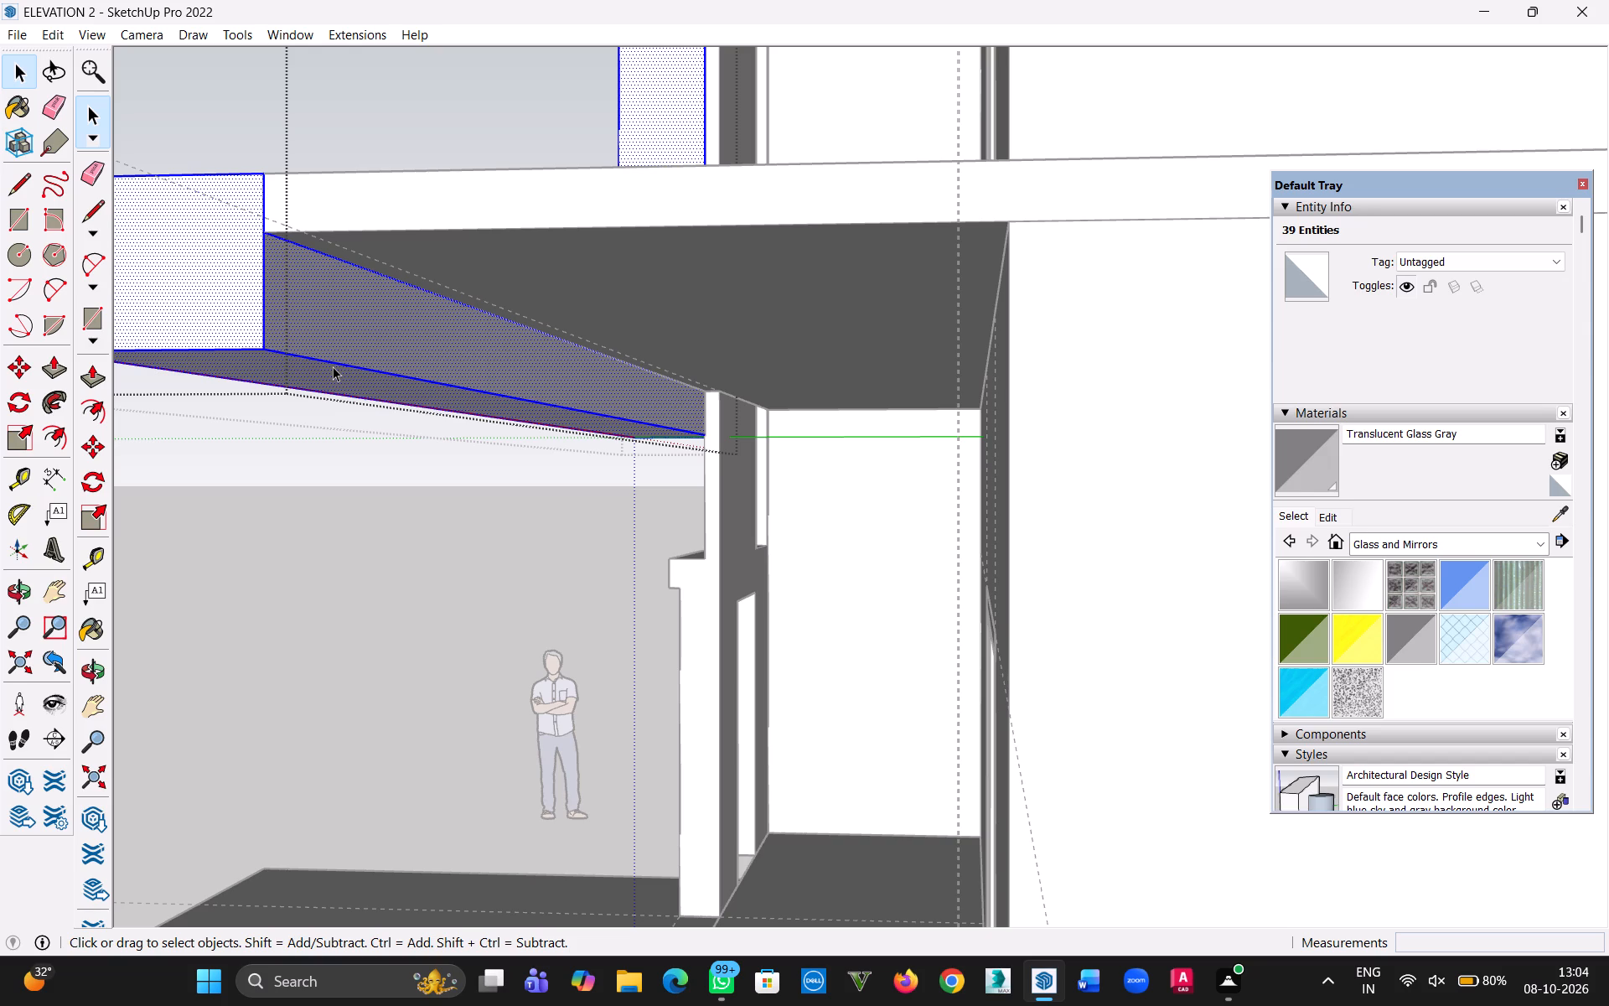
pyautogui.press('p')
pyautogui.click(364, 344)
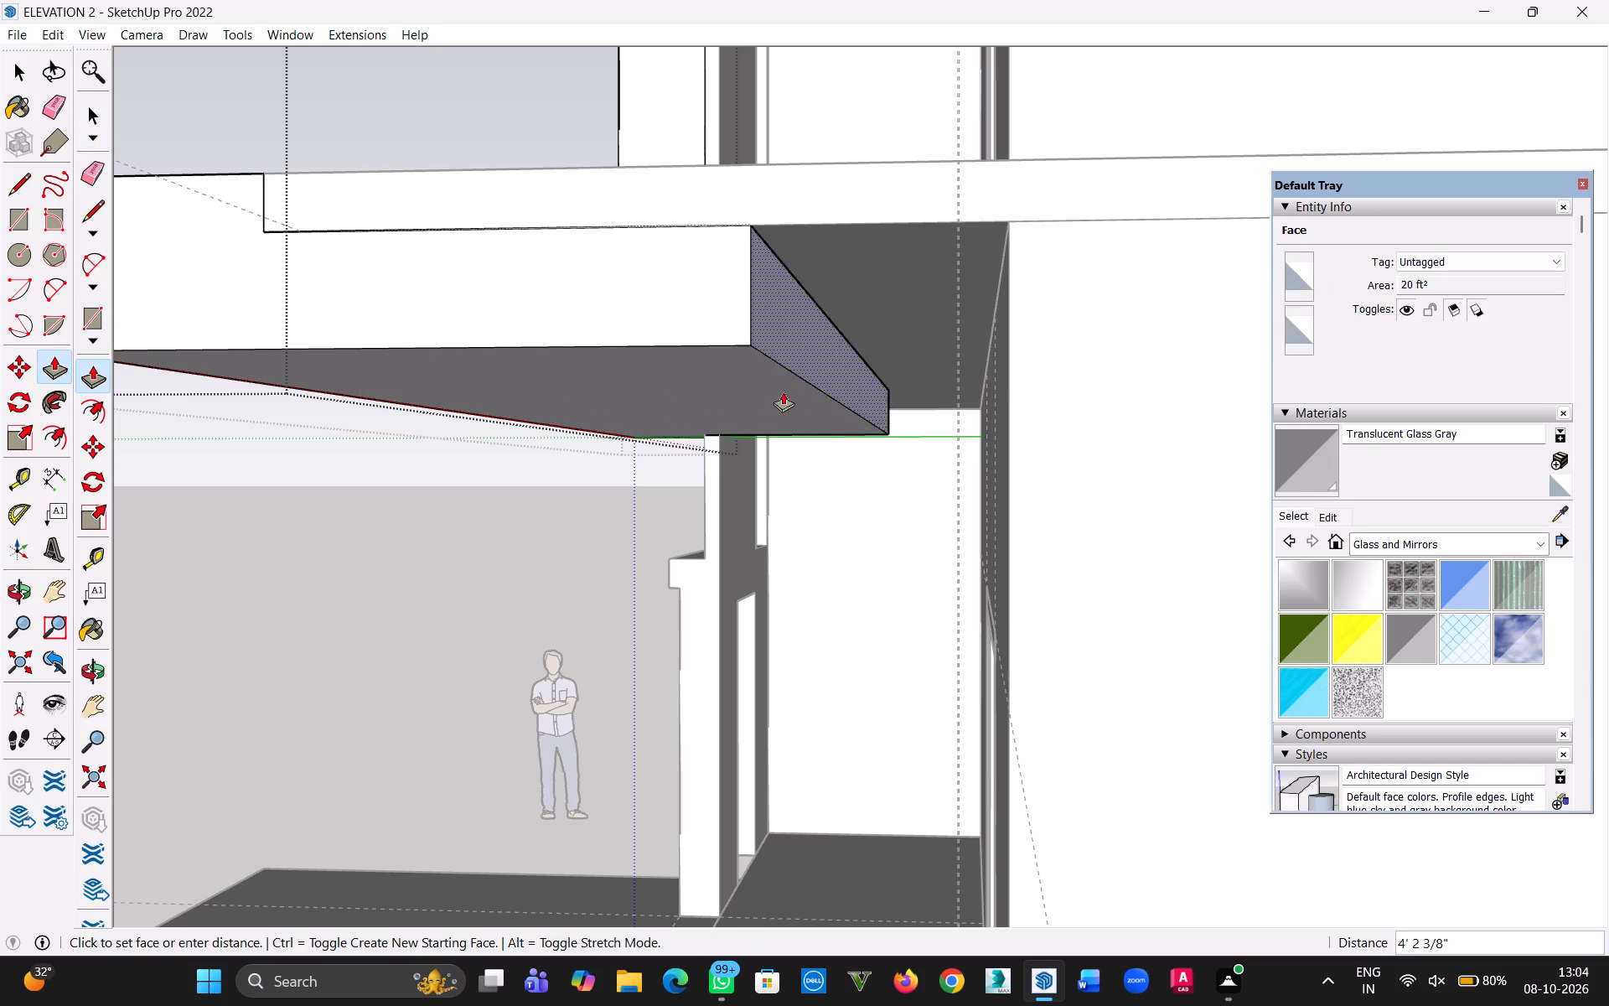
pyautogui.moveTo(765, 397); pyautogui.dragTo(937, 382, button='middle')
pyautogui.moveTo(932, 384); pyautogui.dragTo(821, 392, button='middle')
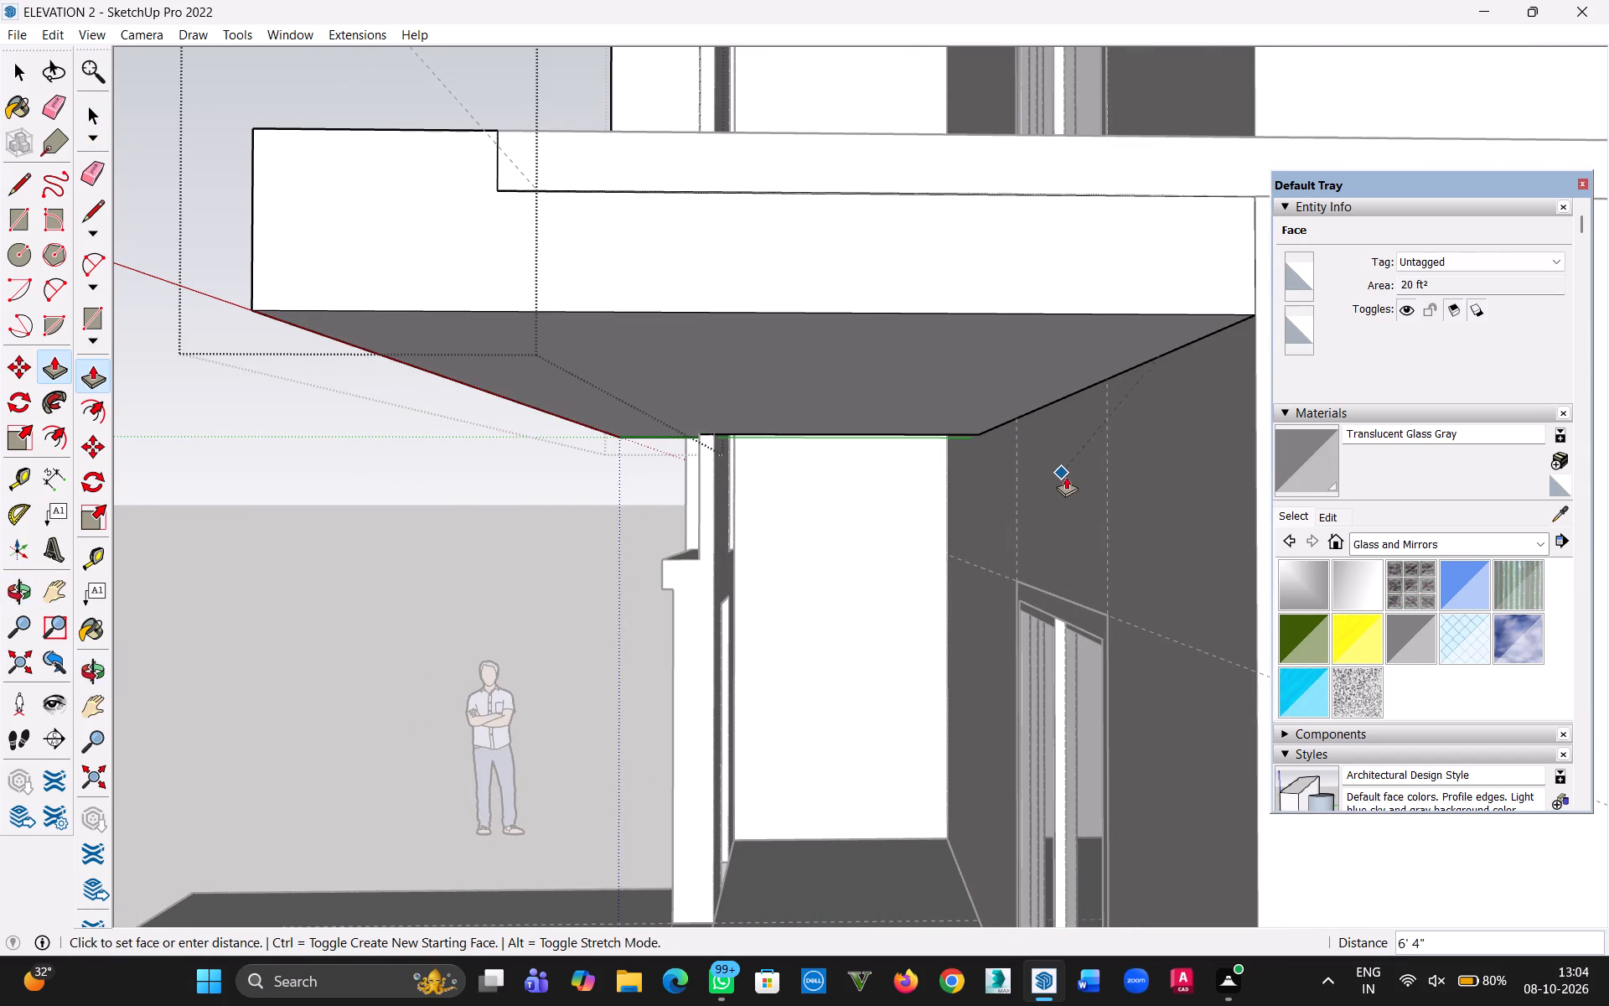
pyautogui.click(1074, 486)
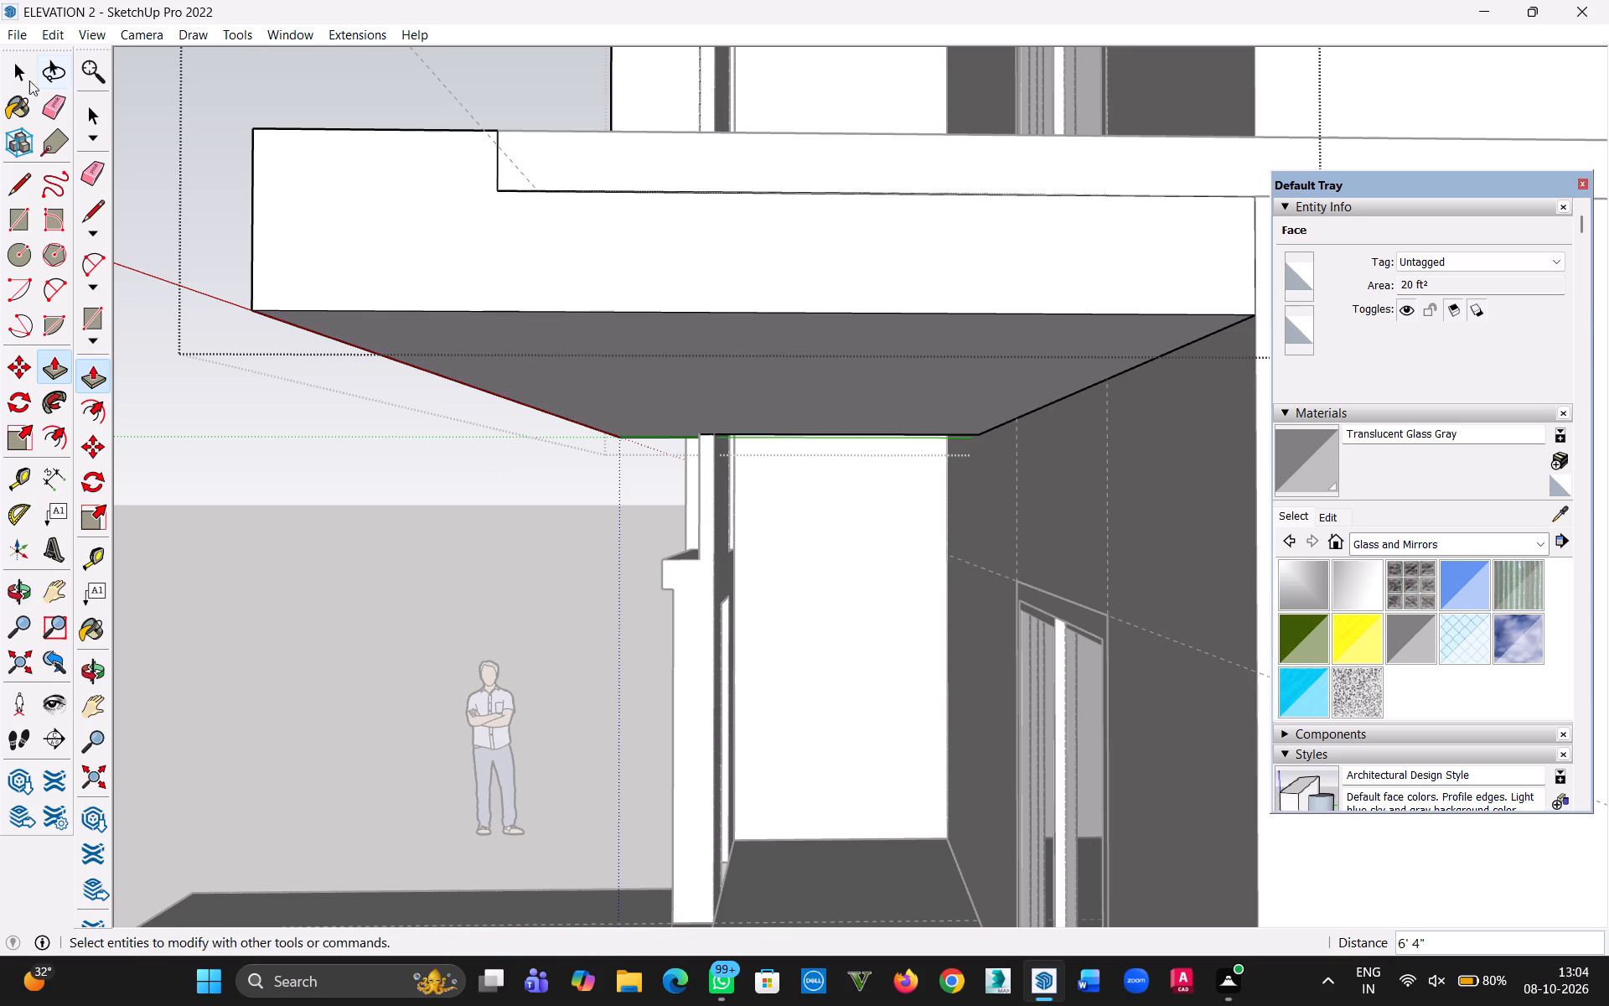
pyautogui.click(24, 75)
pyautogui.click(272, 476)
# Inspect the extended lower beam and its junction with the slab from the side, from above, from underneath and from the front.
pyautogui.scroll(-9, 282, 533)
pyautogui.moveTo(303, 583); pyautogui.dragTo(457, 570, button='middle')
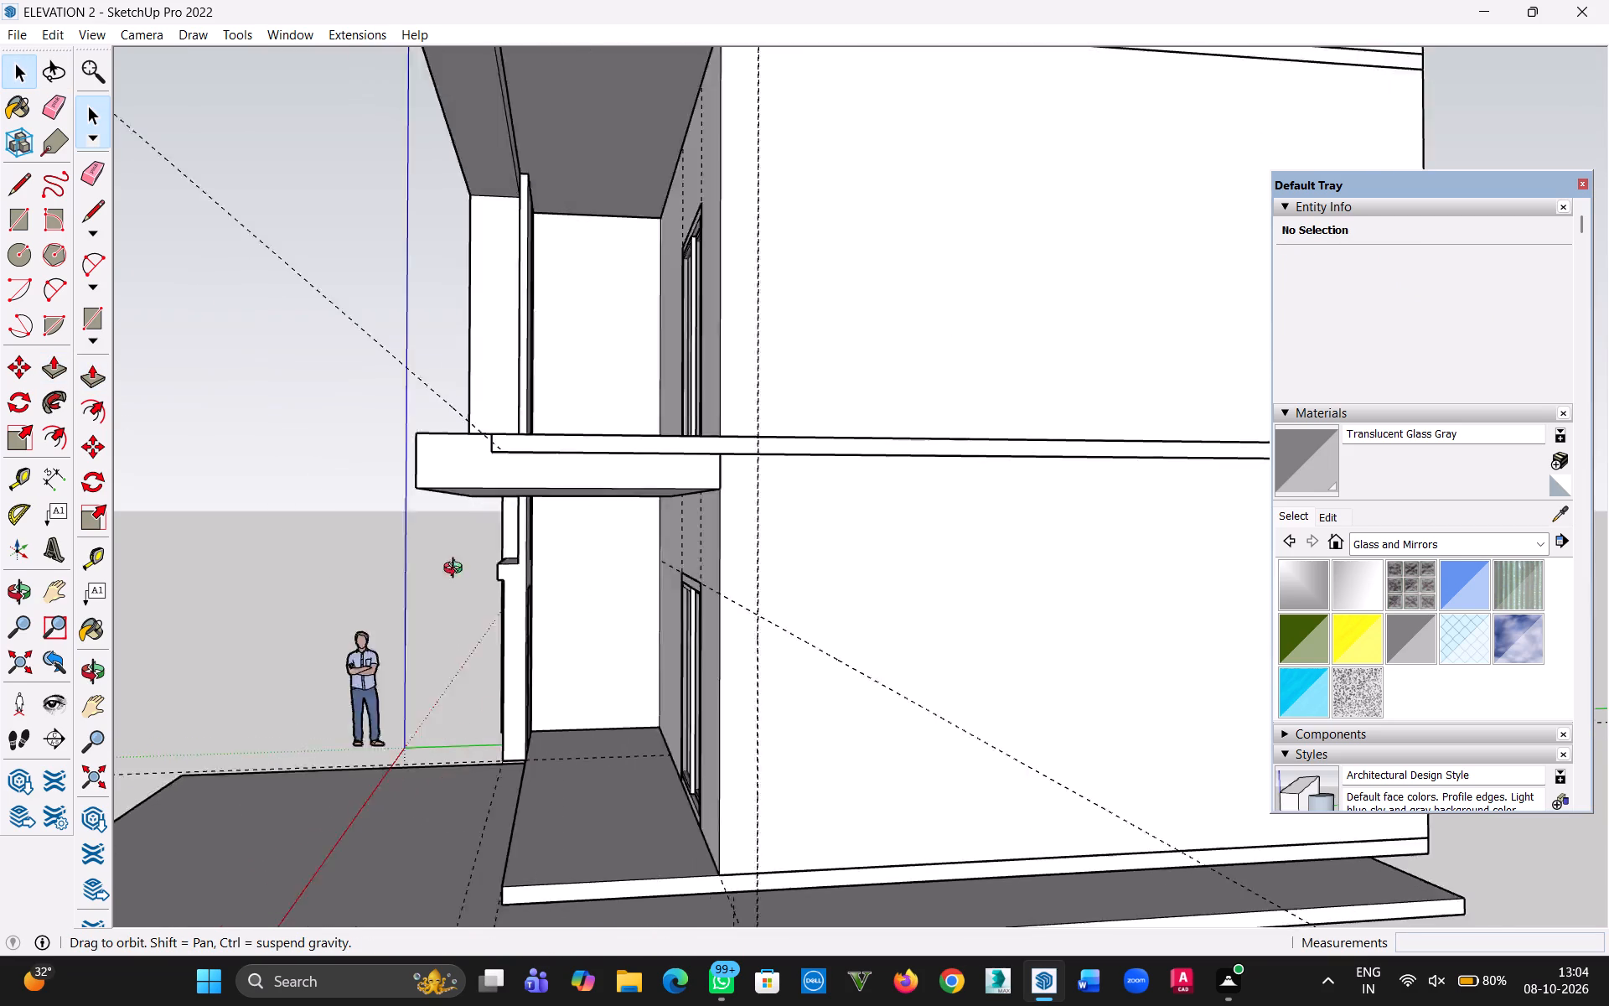
pyautogui.moveTo(457, 570); pyautogui.dragTo(732, 516, button='middle')
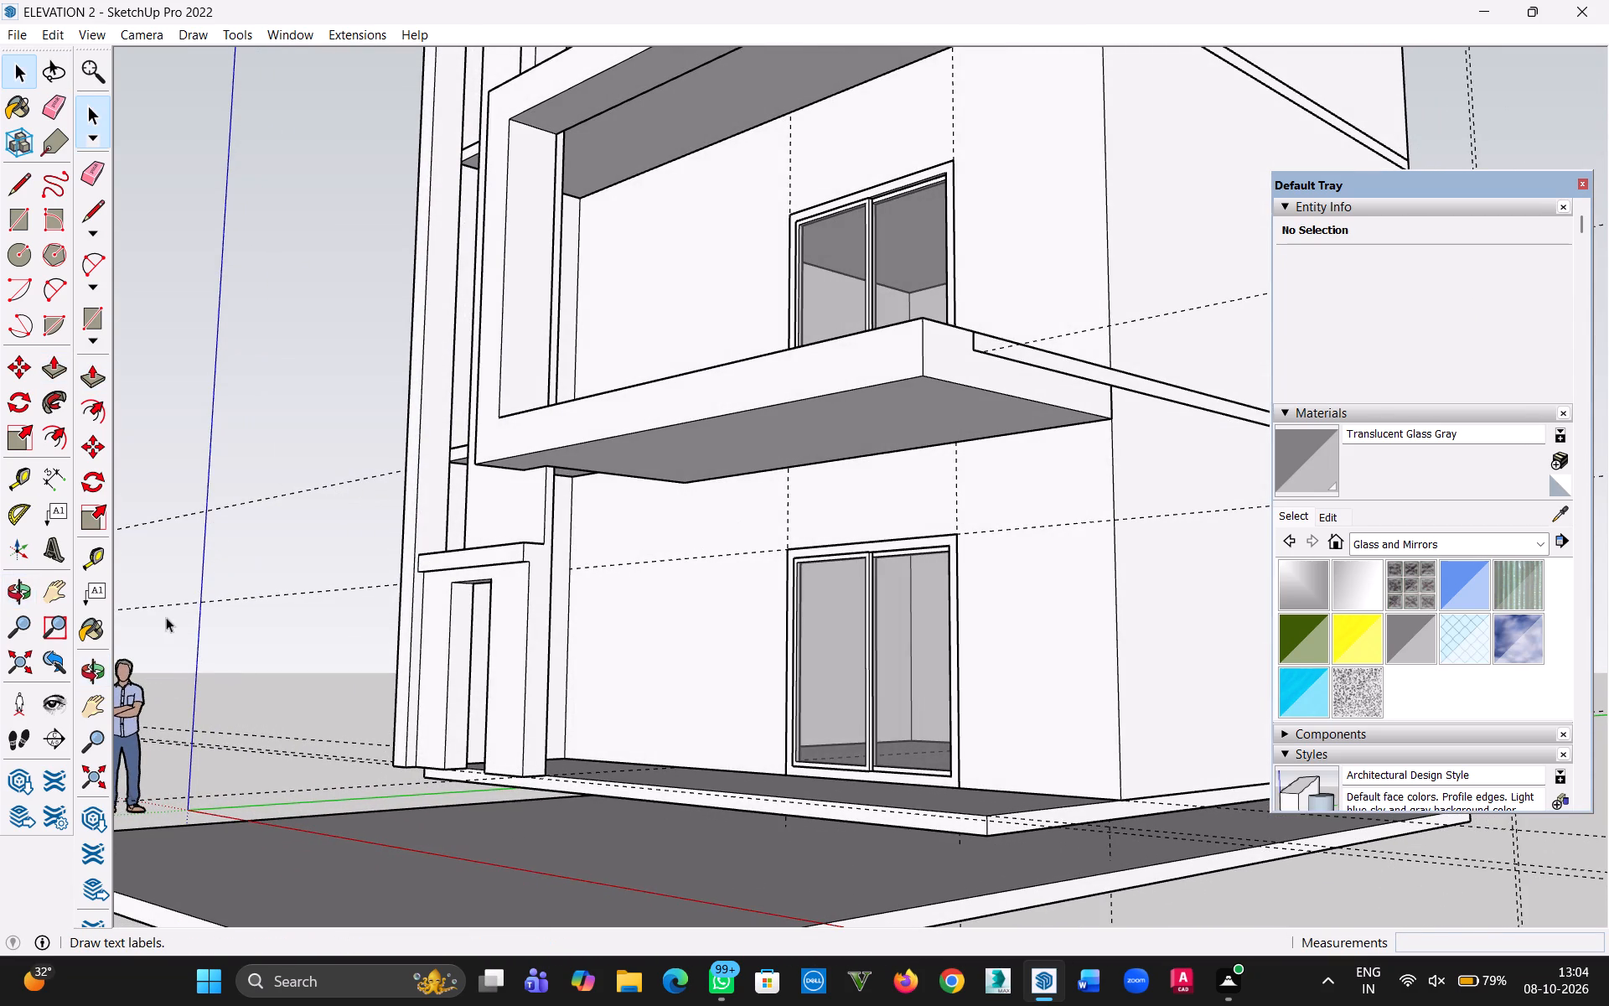
pyautogui.moveTo(308, 713); pyautogui.dragTo(433, 648, button='middle')
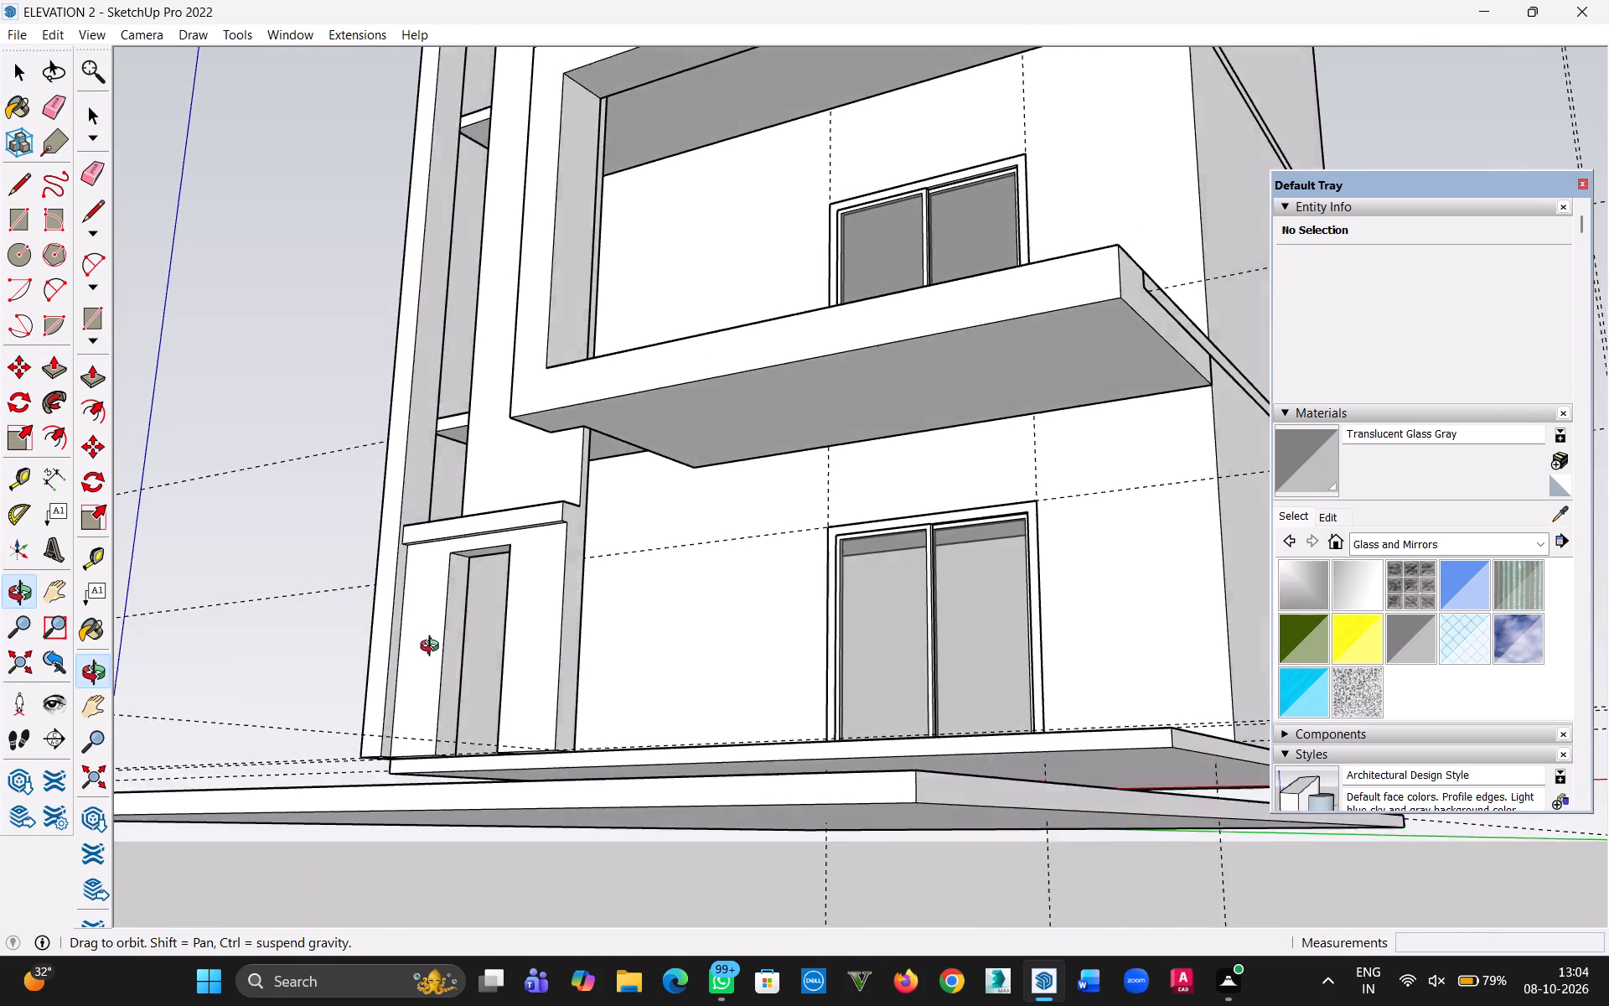
pyautogui.moveTo(433, 648); pyautogui.dragTo(170, 941, button='middle')
pyautogui.scroll(1, 187, 939)
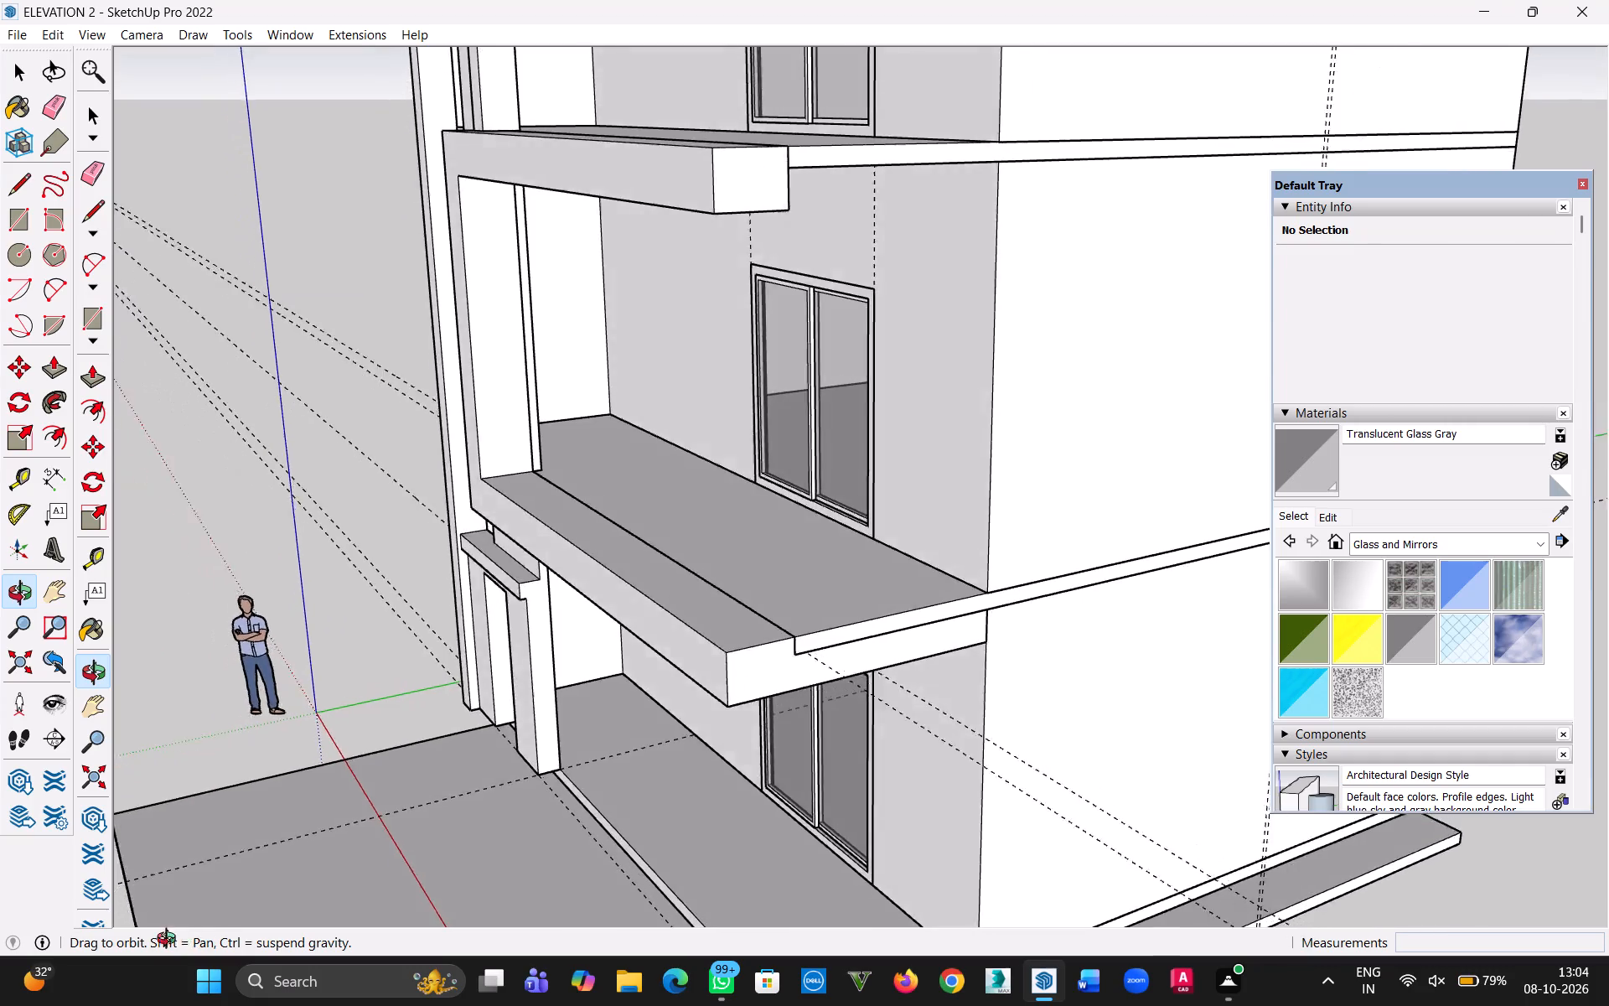
pyautogui.moveTo(170, 941); pyautogui.dragTo(45, 926, button='middle')
pyautogui.click(701, 616)
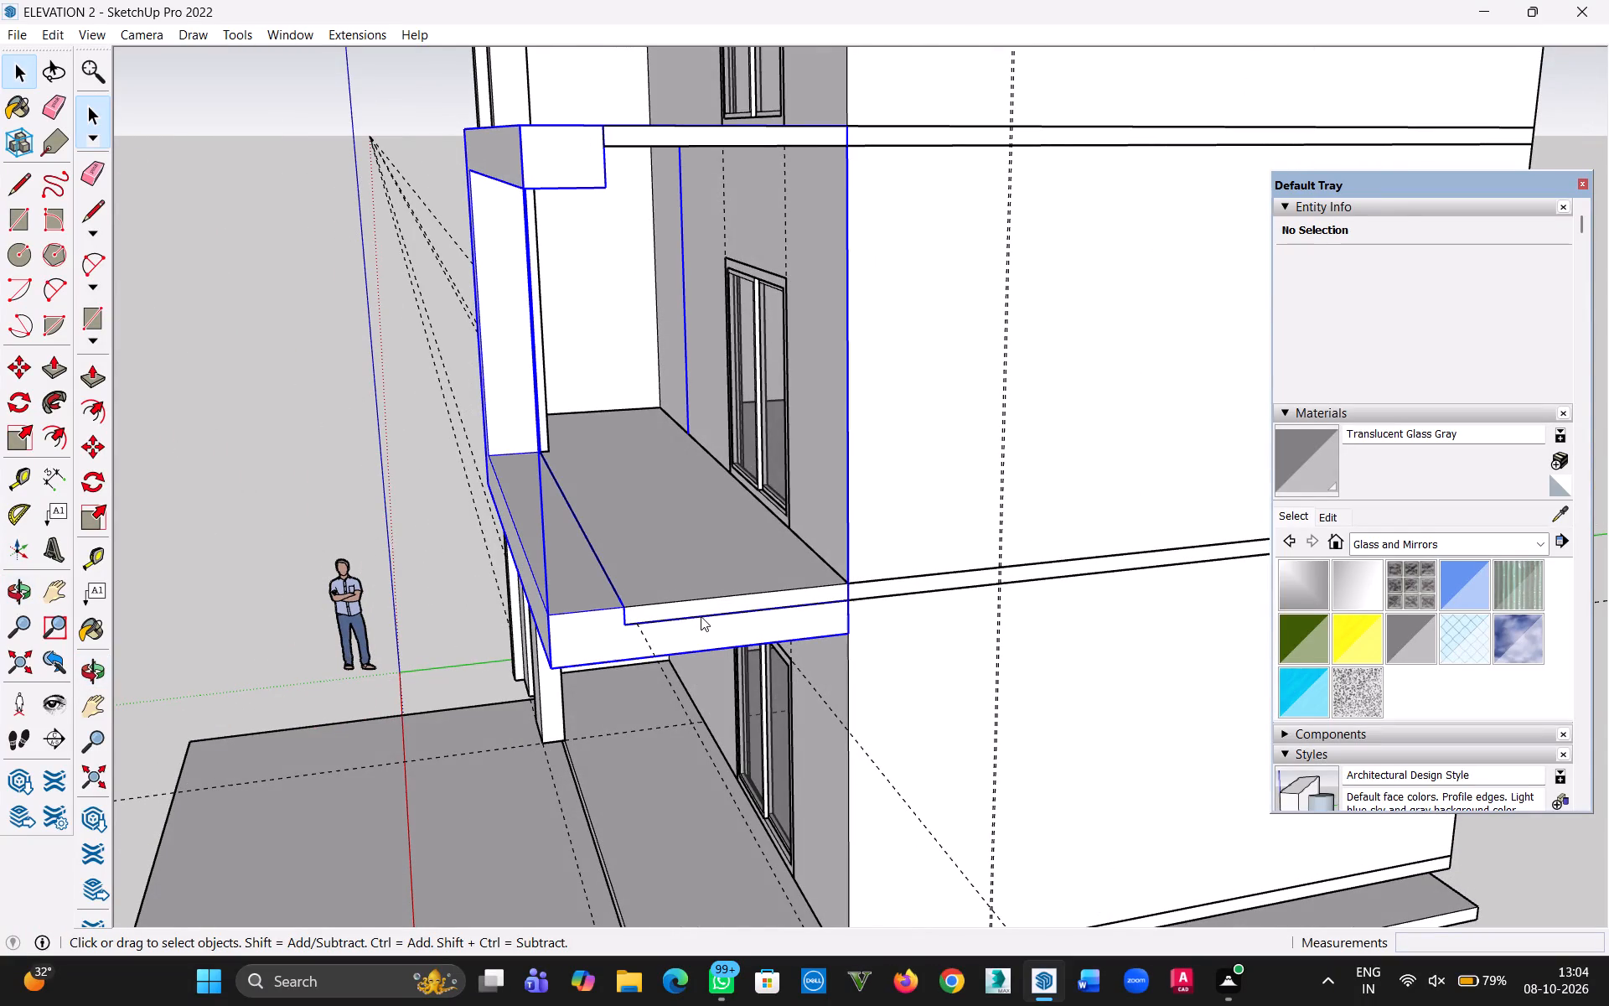
pyautogui.rightClick(701, 616)
pyautogui.click(373, 485)
pyautogui.moveTo(458, 622); pyautogui.dragTo(794, 449, button='middle')
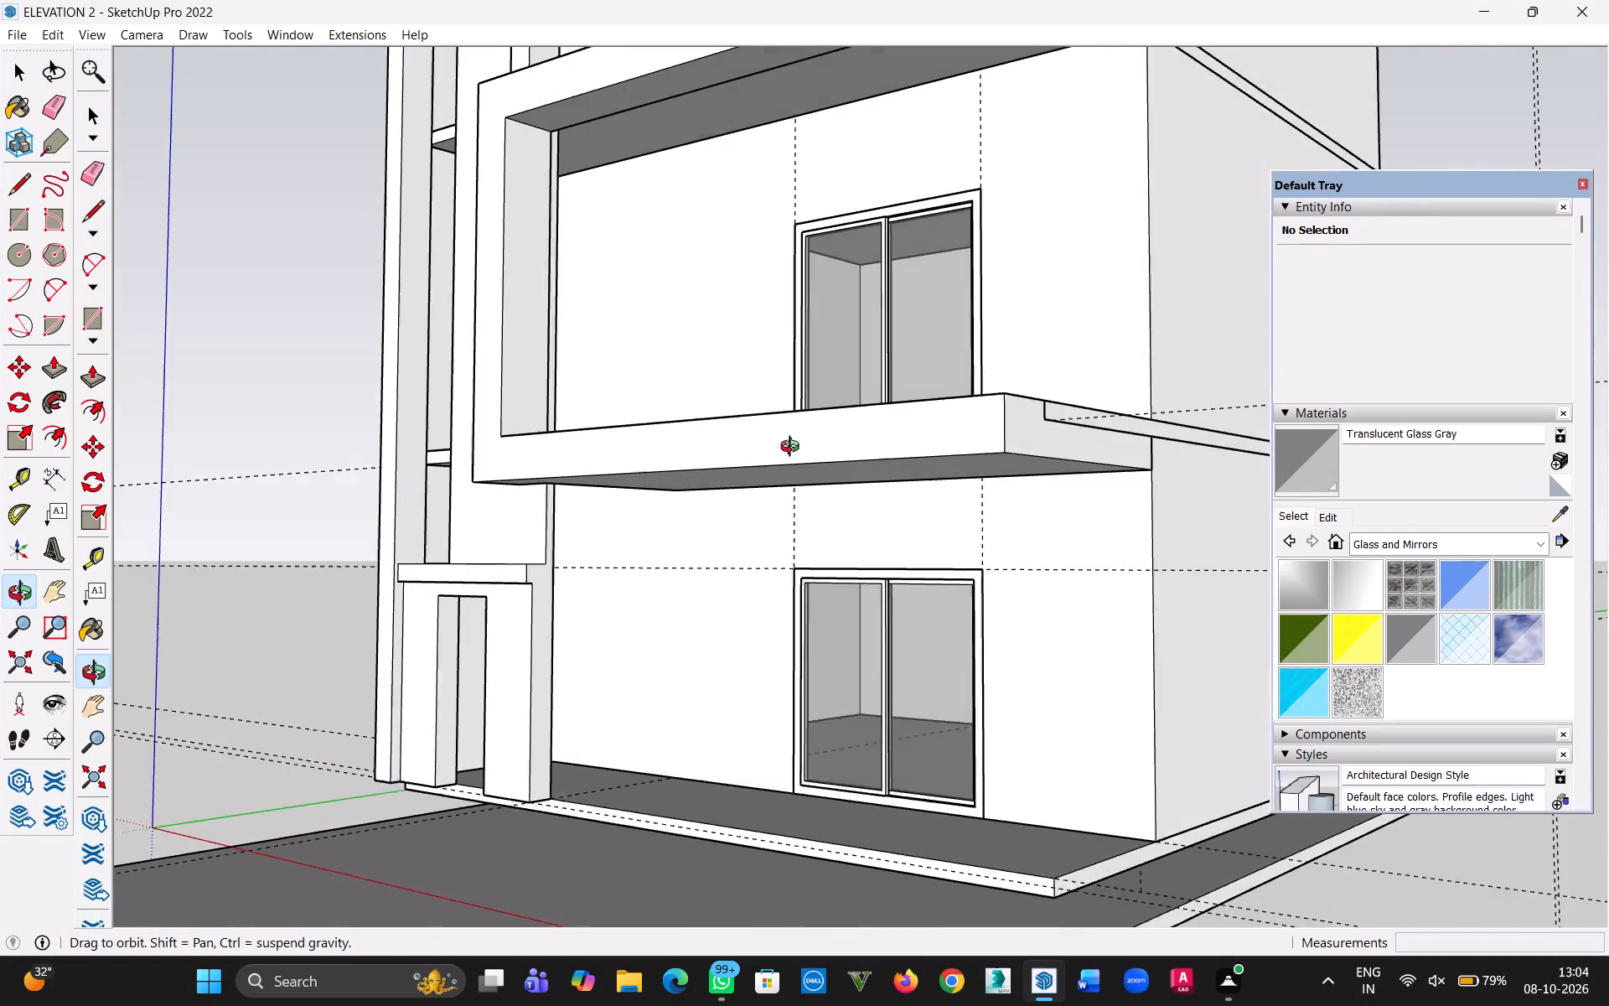
pyautogui.moveTo(794, 449); pyautogui.dragTo(809, 432, button='middle')
pyautogui.moveTo(683, 646); pyautogui.dragTo(905, 661, button='middle')
pyautogui.moveTo(810, 526); pyautogui.dragTo(851, 545, button='middle')
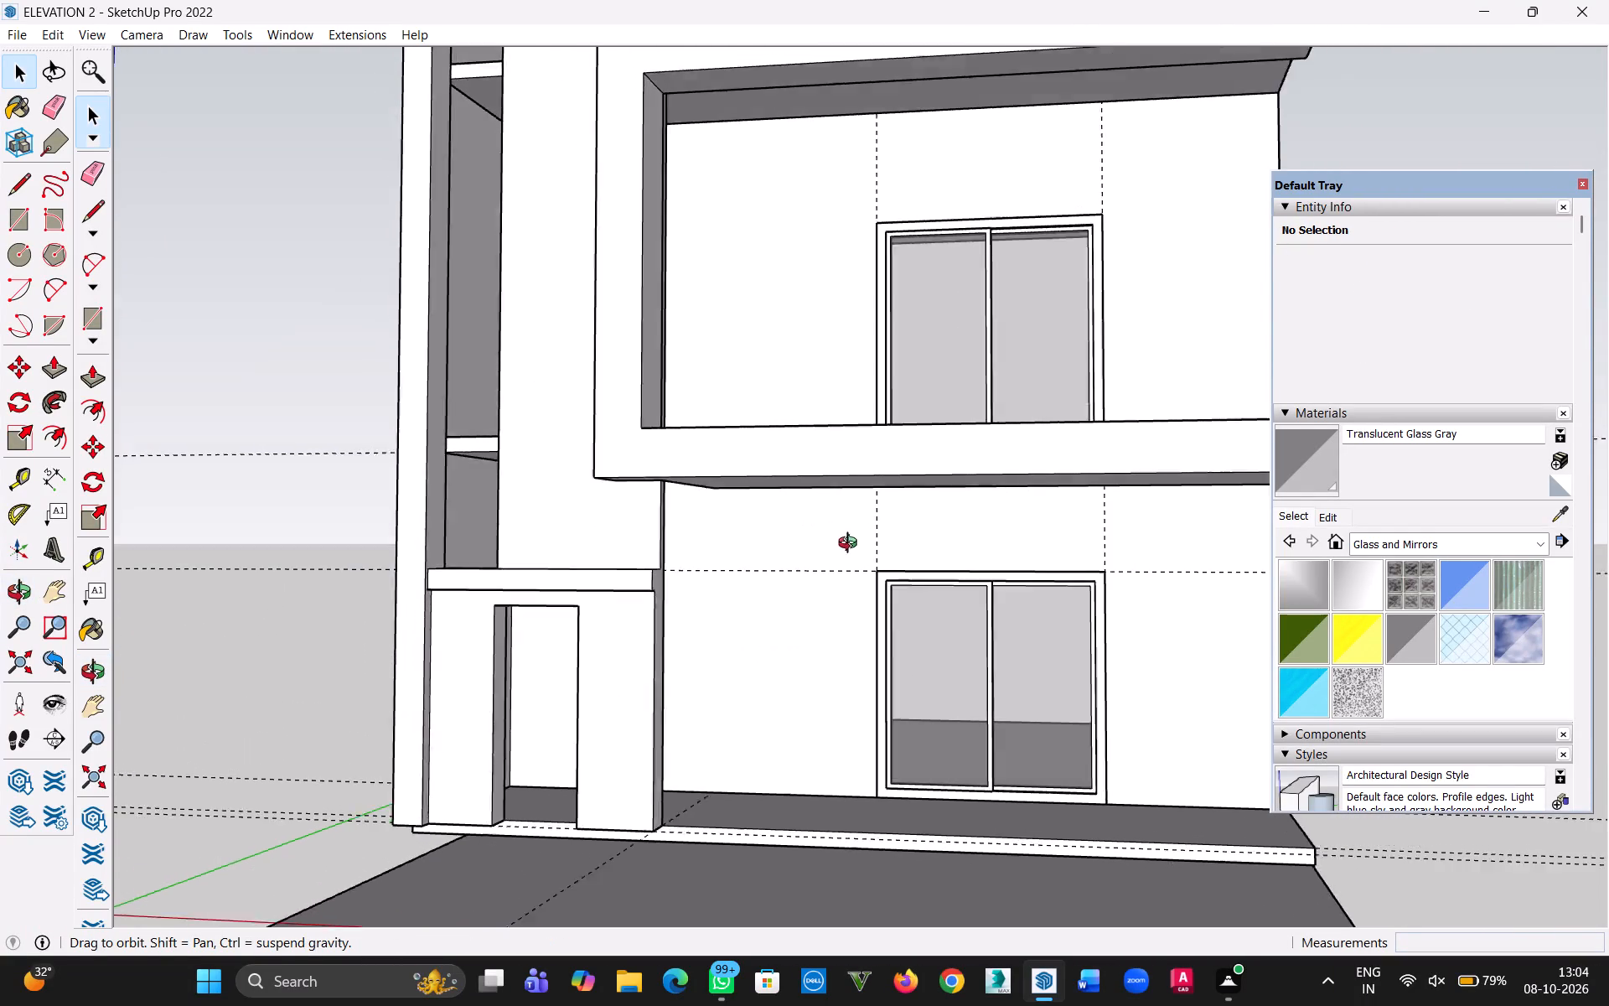
pyautogui.moveTo(851, 545); pyautogui.dragTo(906, 552, button='middle')
pyautogui.scroll(-3, 914, 557)
pyautogui.moveTo(944, 594); pyautogui.dragTo(948, 556, button='middle')
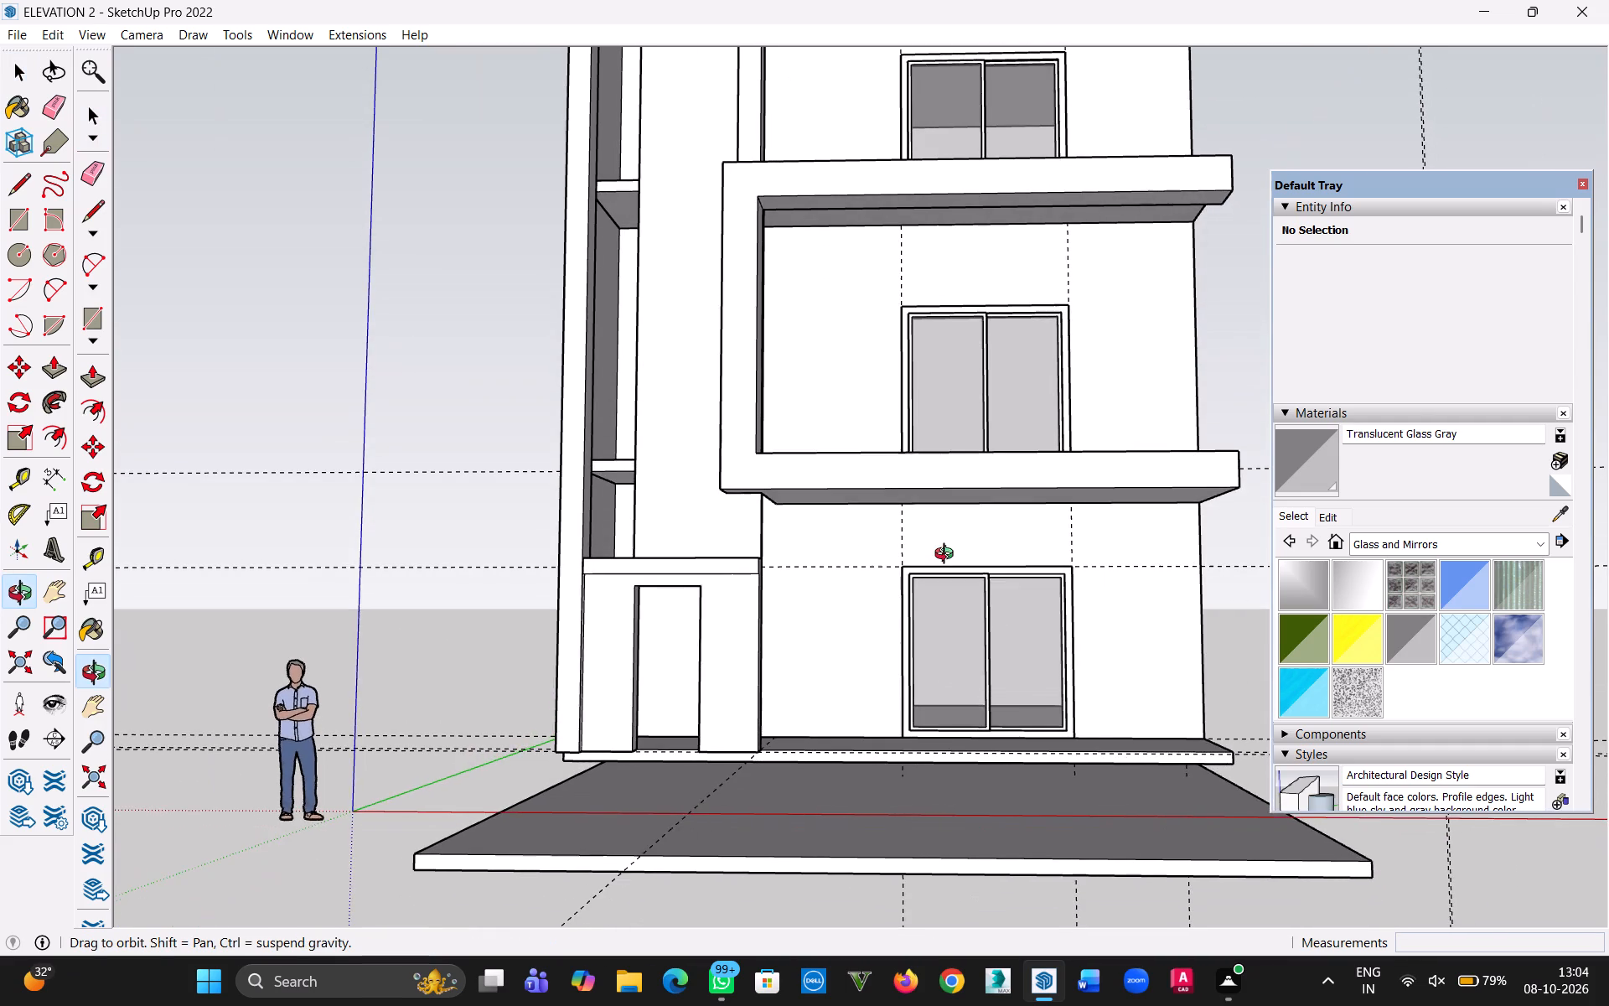
pyautogui.moveTo(948, 556); pyautogui.dragTo(914, 603, button='middle')
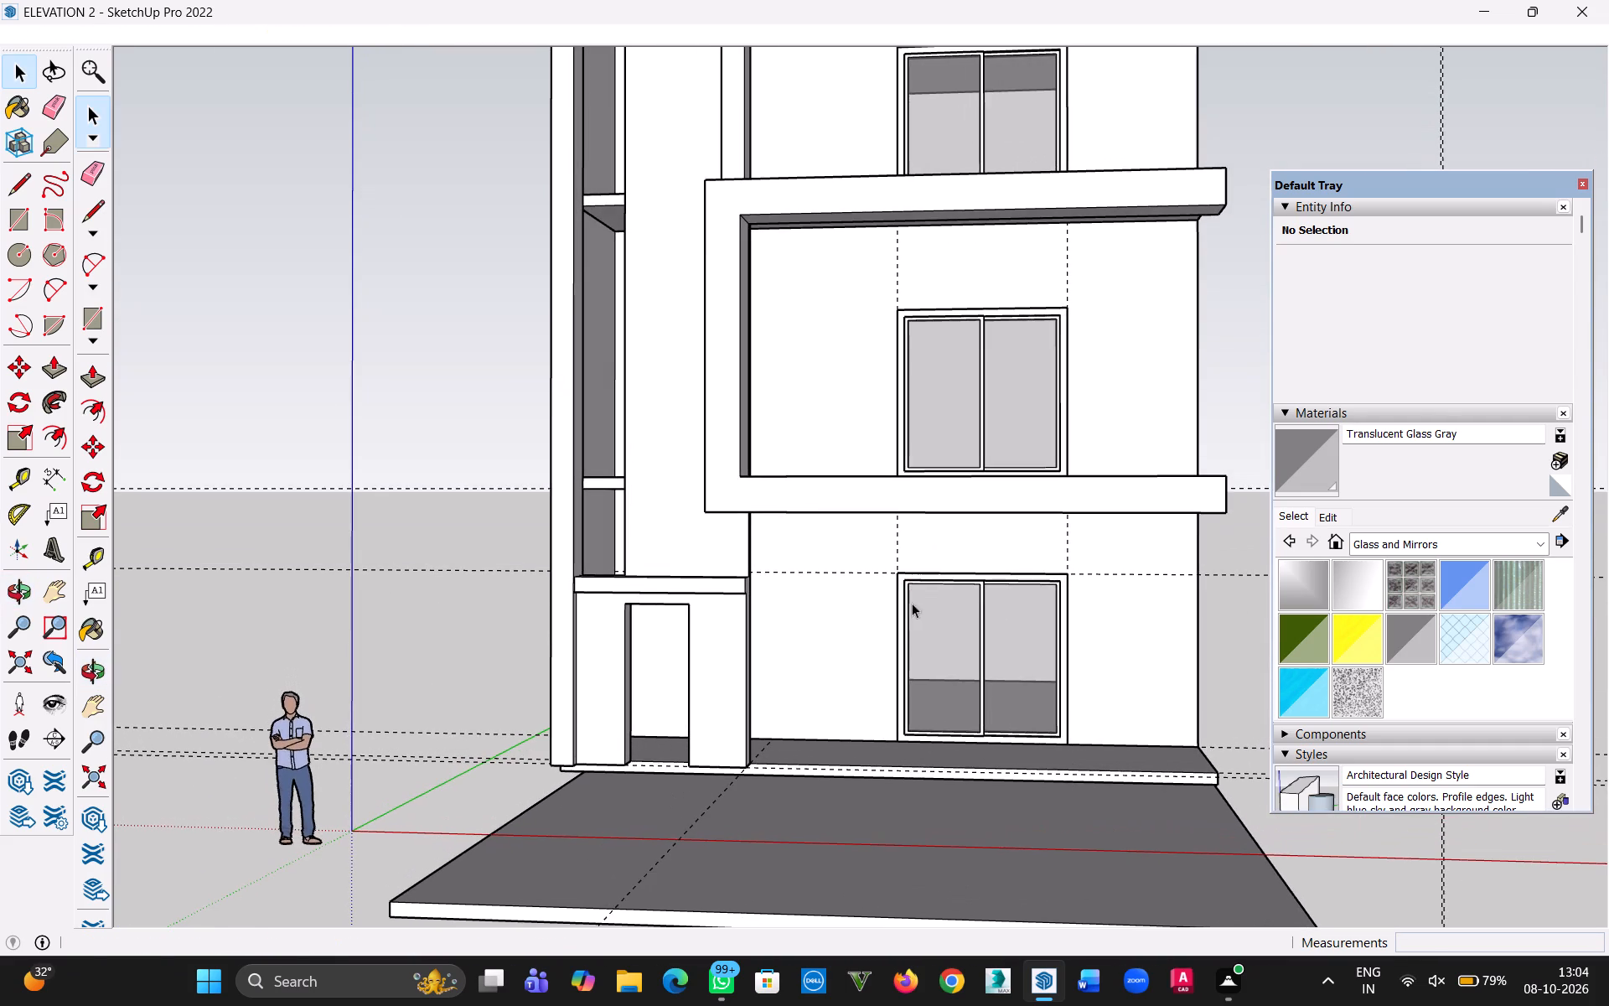
# Place a vertical guide on the ground-floor wall 6' from the window's outer edge, on the entrance side.
pyautogui.scroll(6, 814, 635)
pyautogui.moveTo(820, 709); pyautogui.dragTo(784, 720, button='middle')
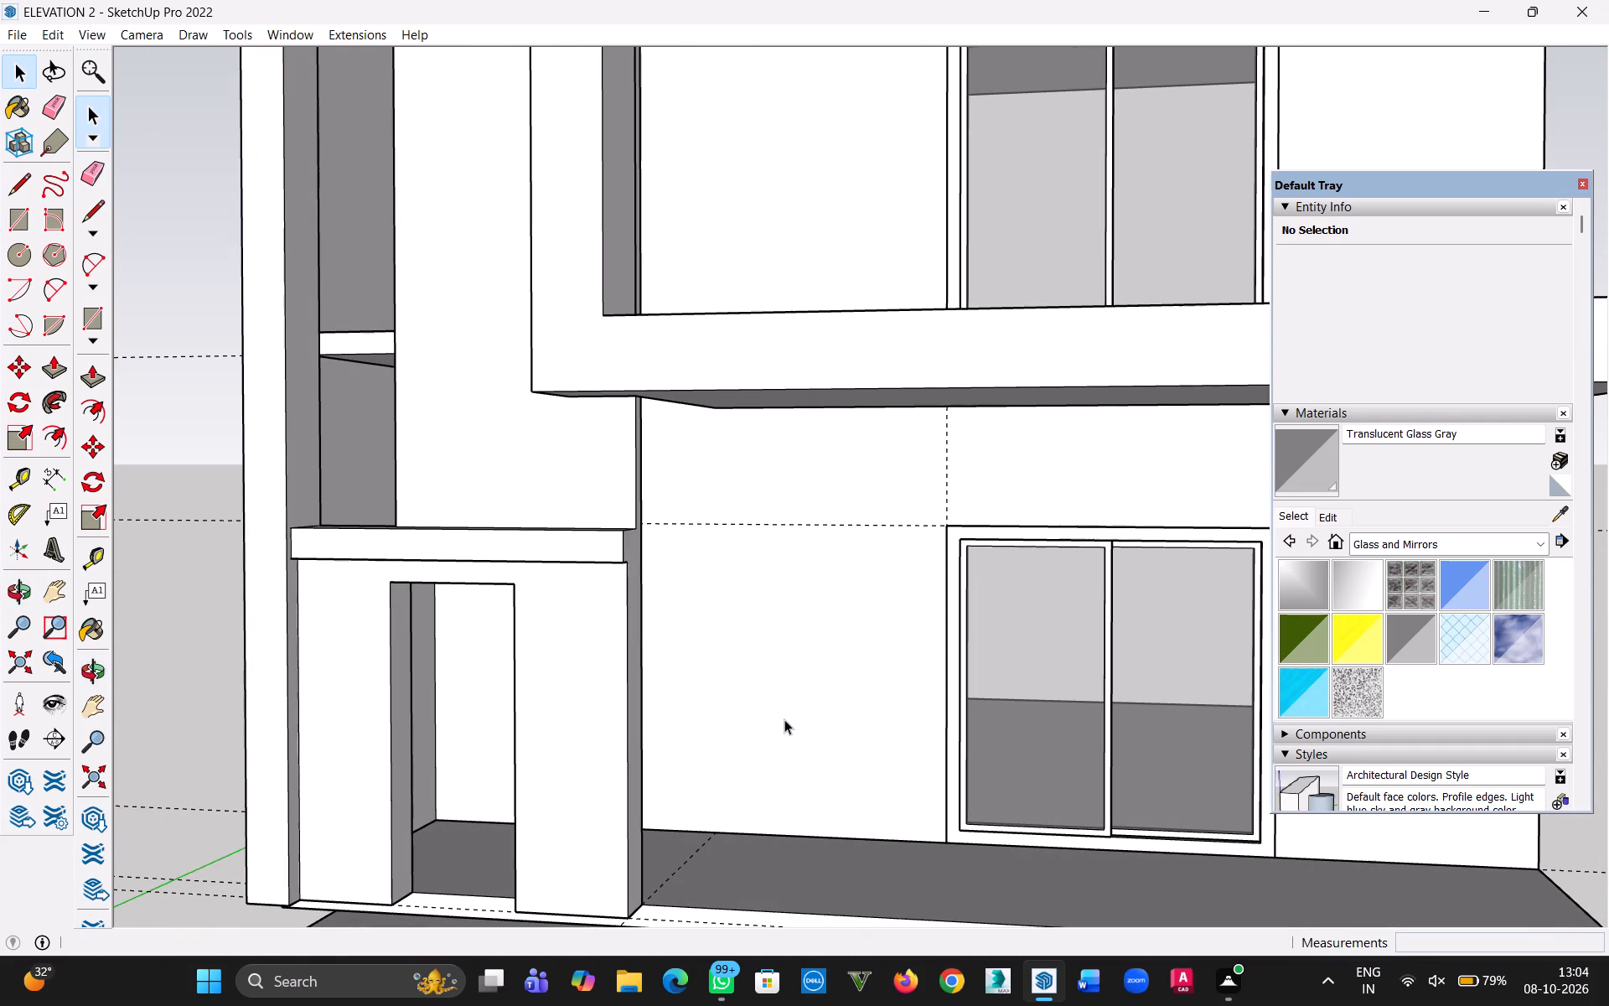
pyautogui.press('t')
pyautogui.click(946, 760)
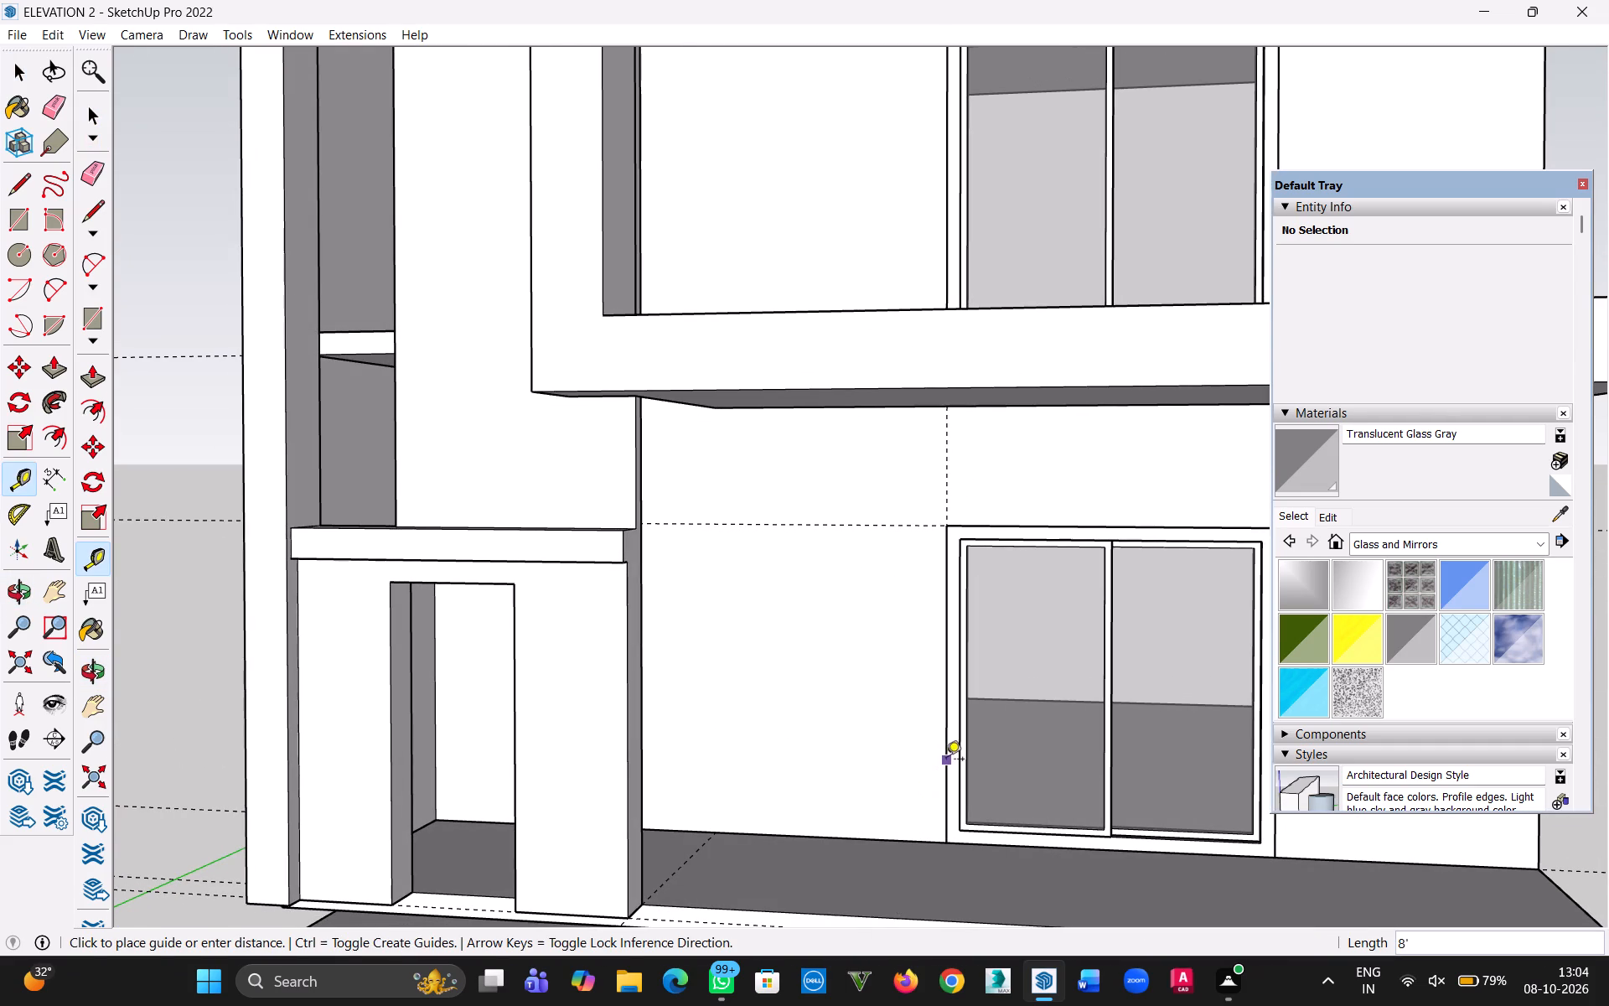
pyautogui.click(721, 835)
pyautogui.click(17, 80)
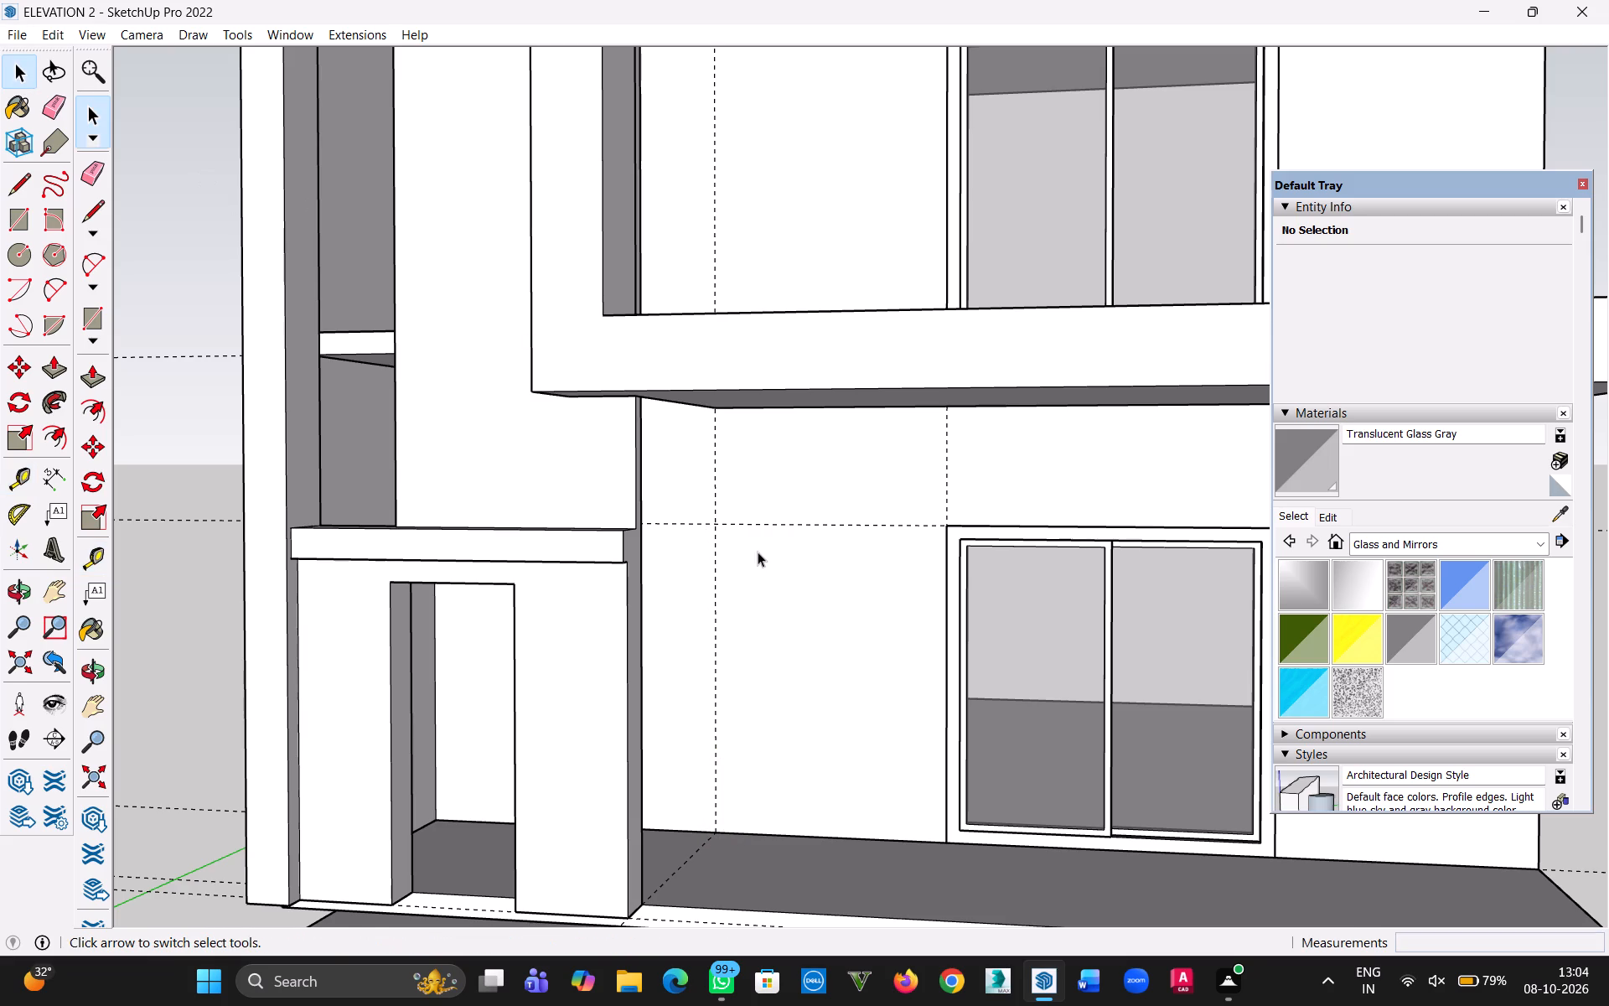
# Draw a 6' by 11' rectangle on the ground-floor wall, from the beam soffit's inner corner to the base of the window's near edge.
pyautogui.press('r')
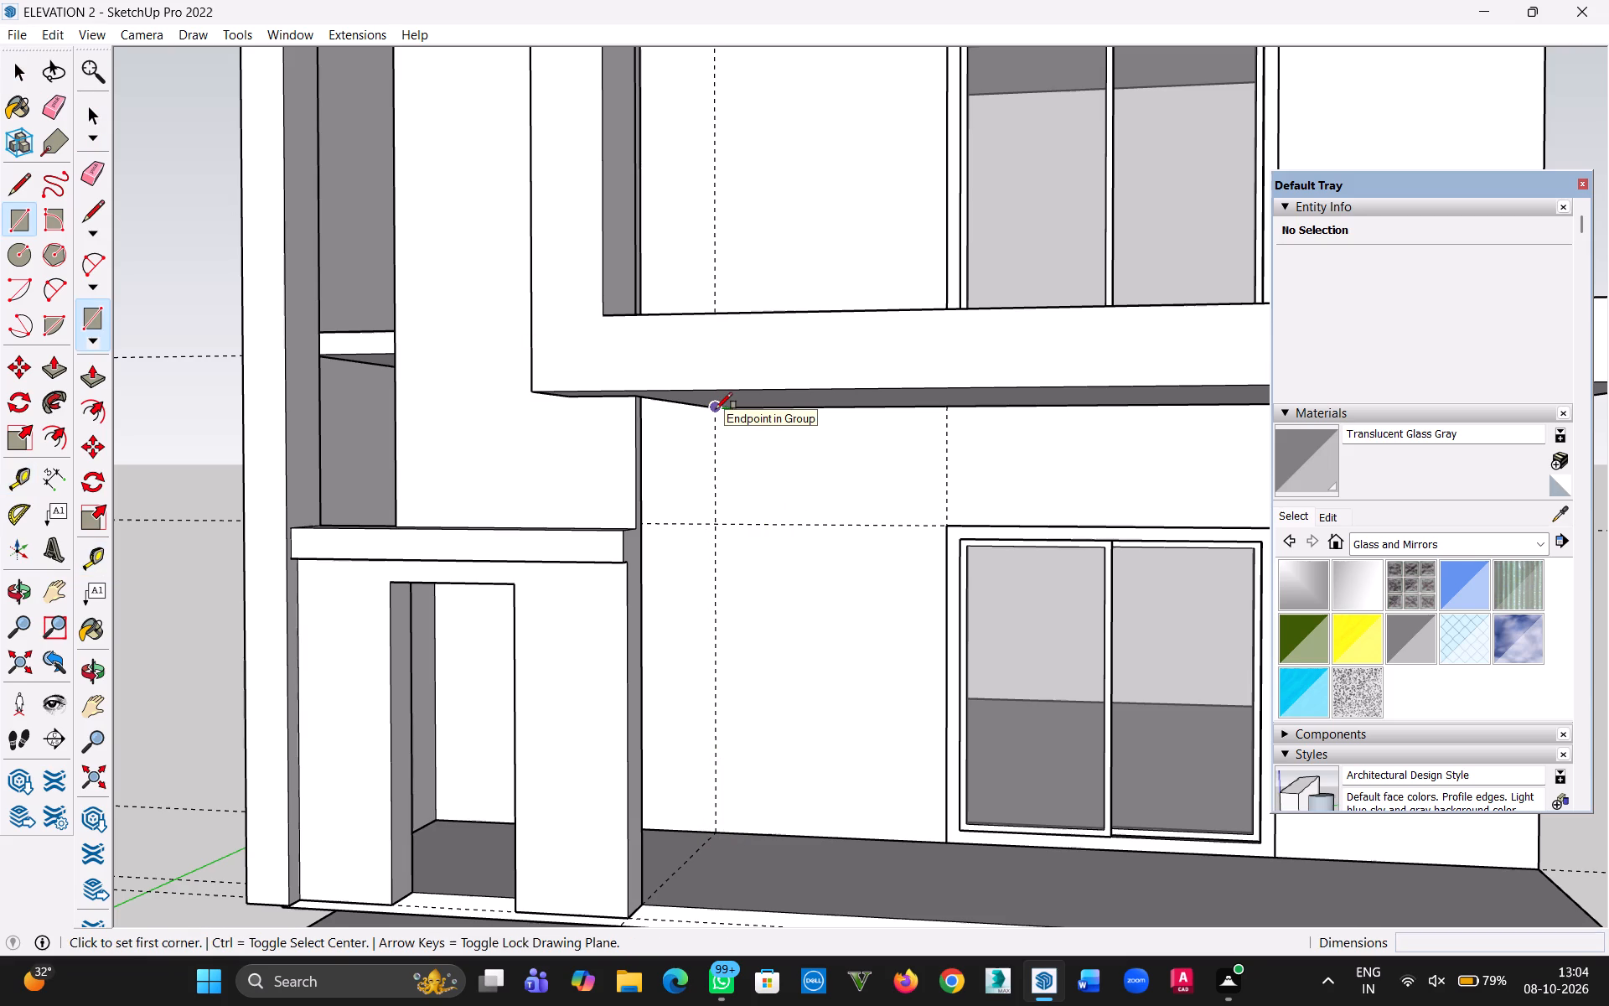
pyautogui.click(716, 409)
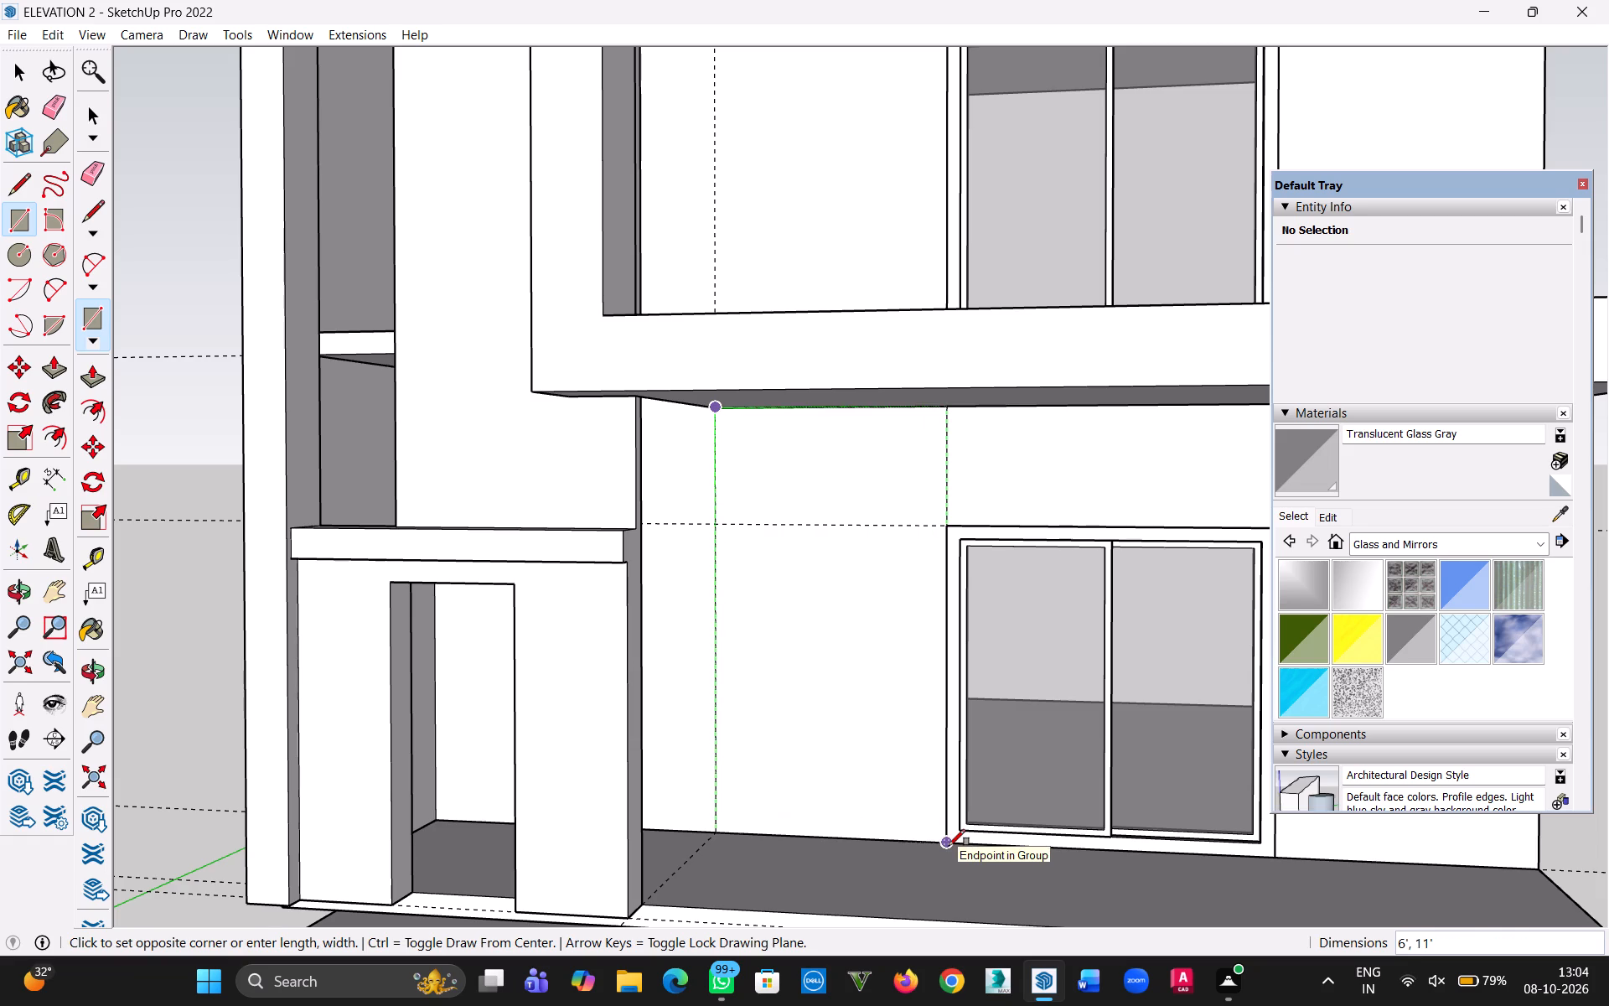
pyautogui.click(949, 846)
# Draw a 14' by 3' rectangle above the ground-floor window, from the first rectangle's upper corner to the head-height guide at the wall's far edge.
pyautogui.scroll(-3, 1022, 645)
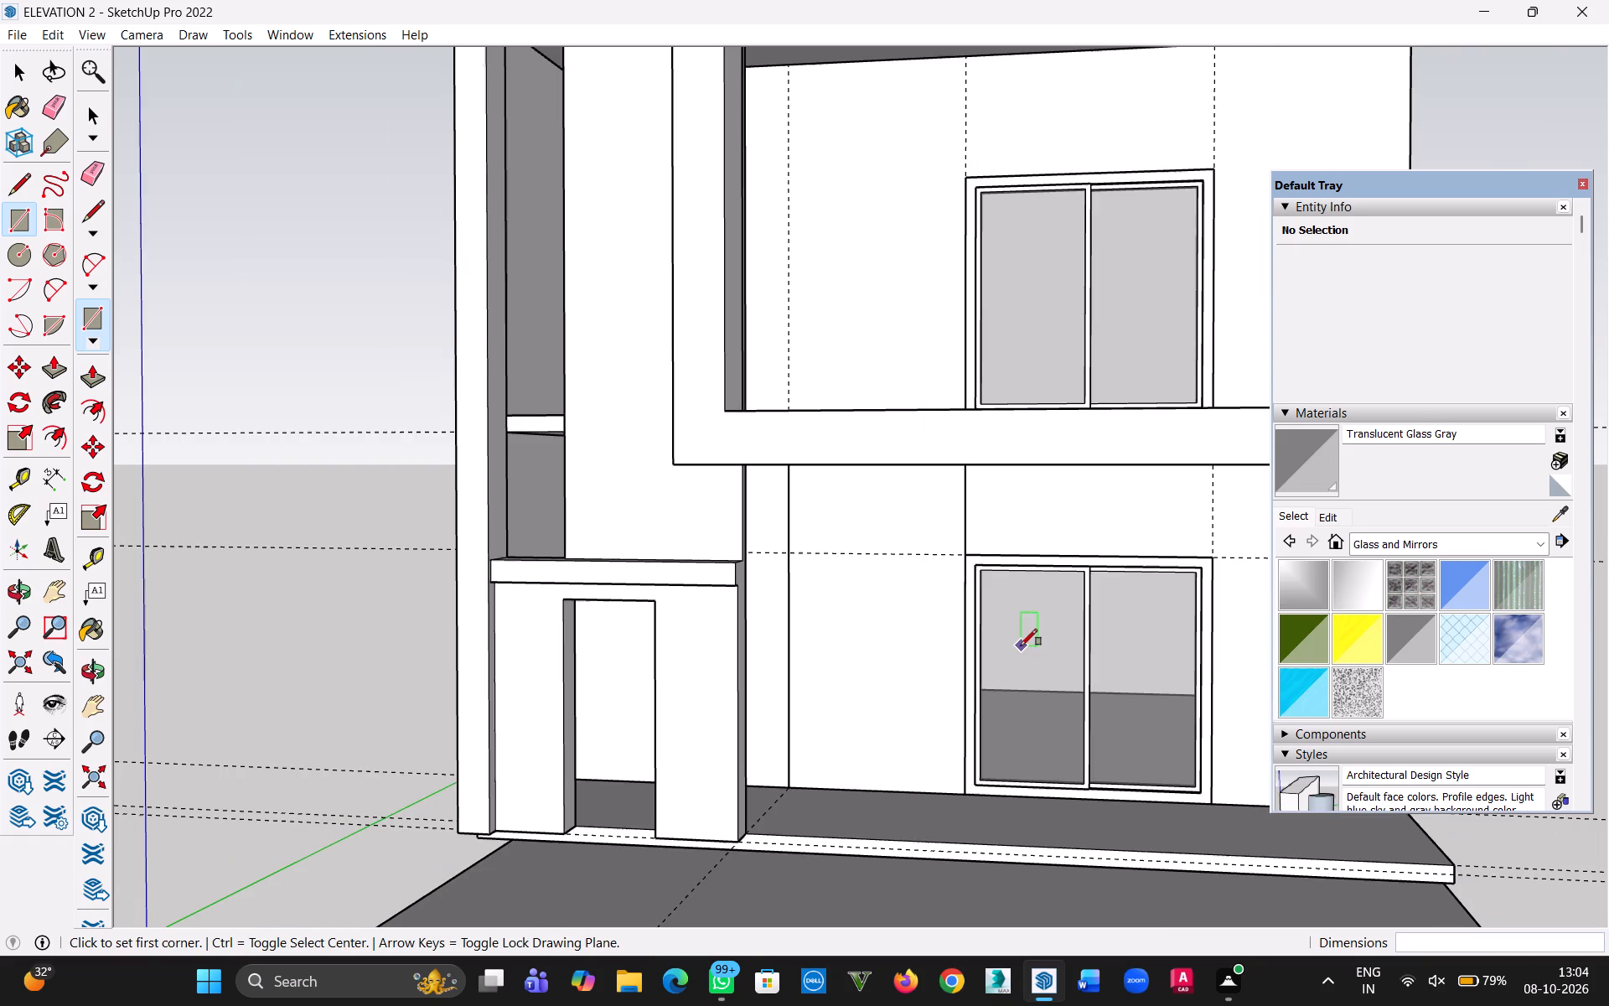
pyautogui.press('h')
pyautogui.moveTo(1032, 634); pyautogui.dragTo(841, 664)
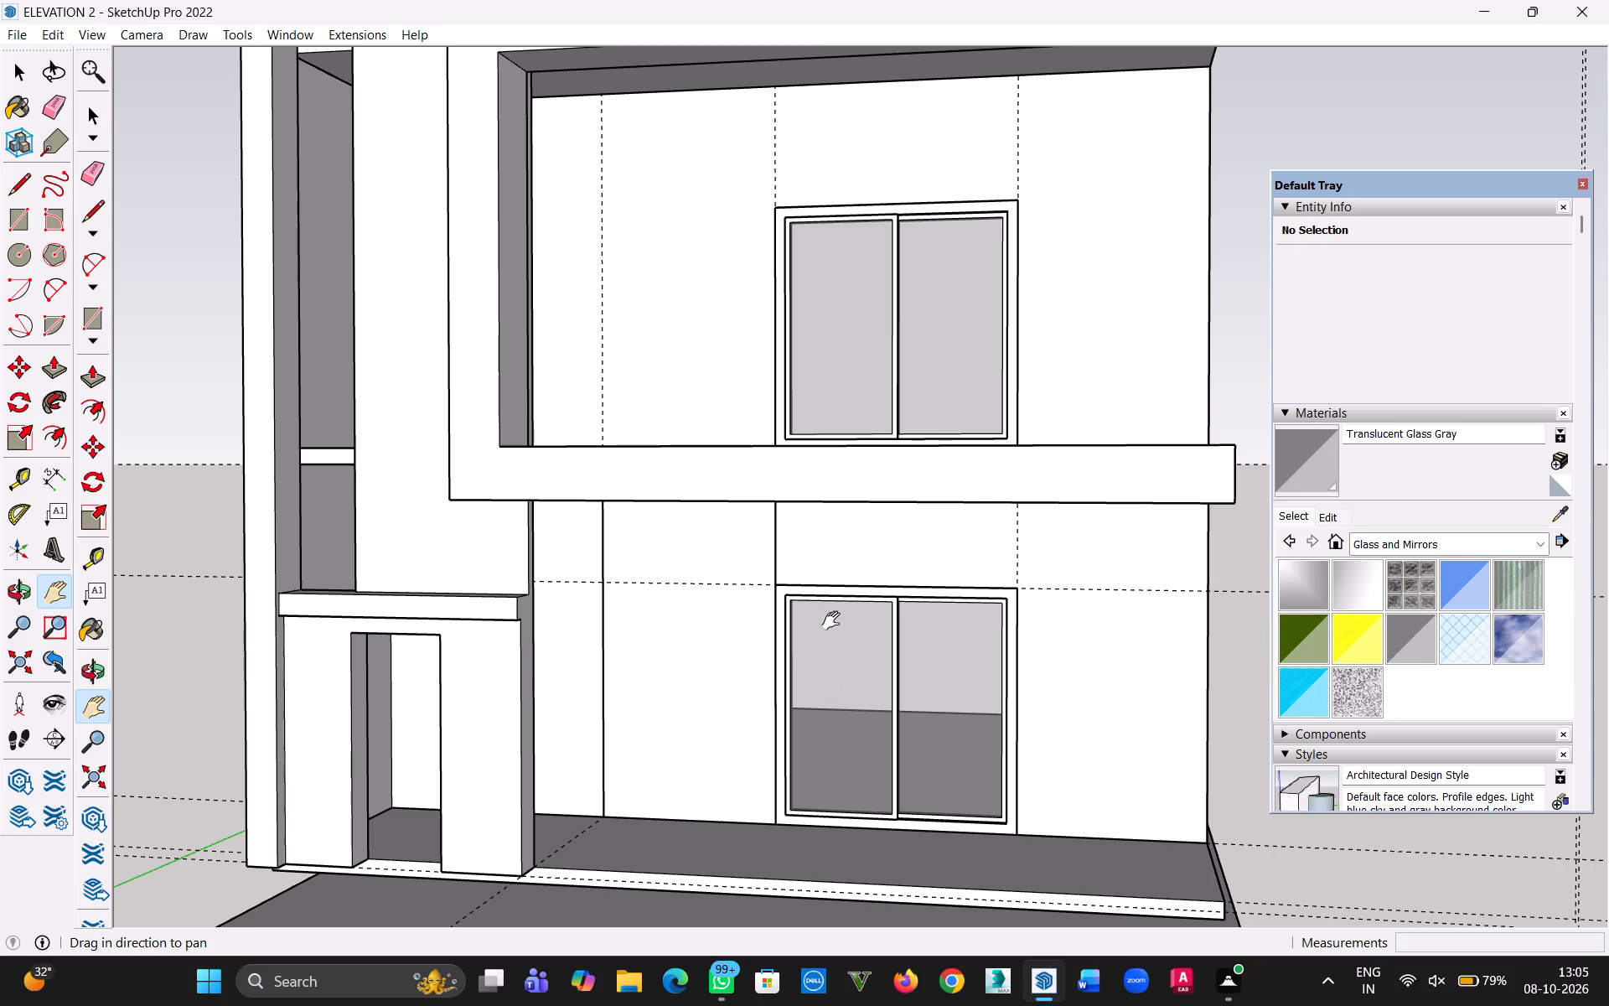
pyautogui.press('r')
pyautogui.moveTo(834, 626); pyautogui.dragTo(836, 510, button='middle')
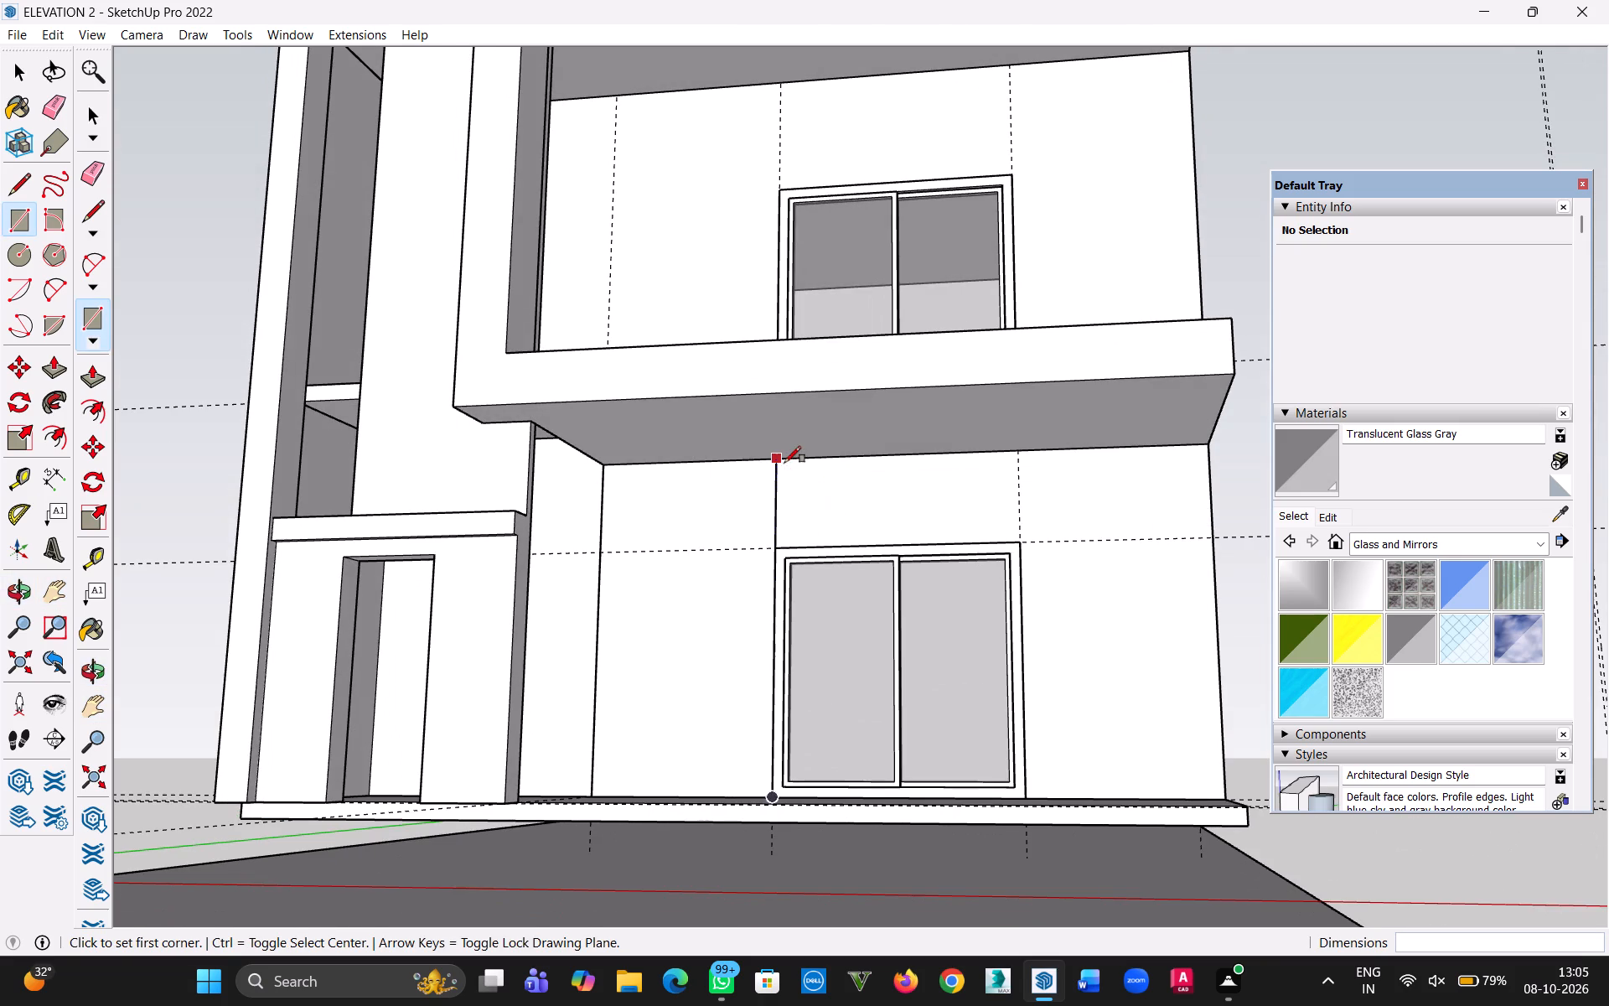
pyautogui.click(782, 460)
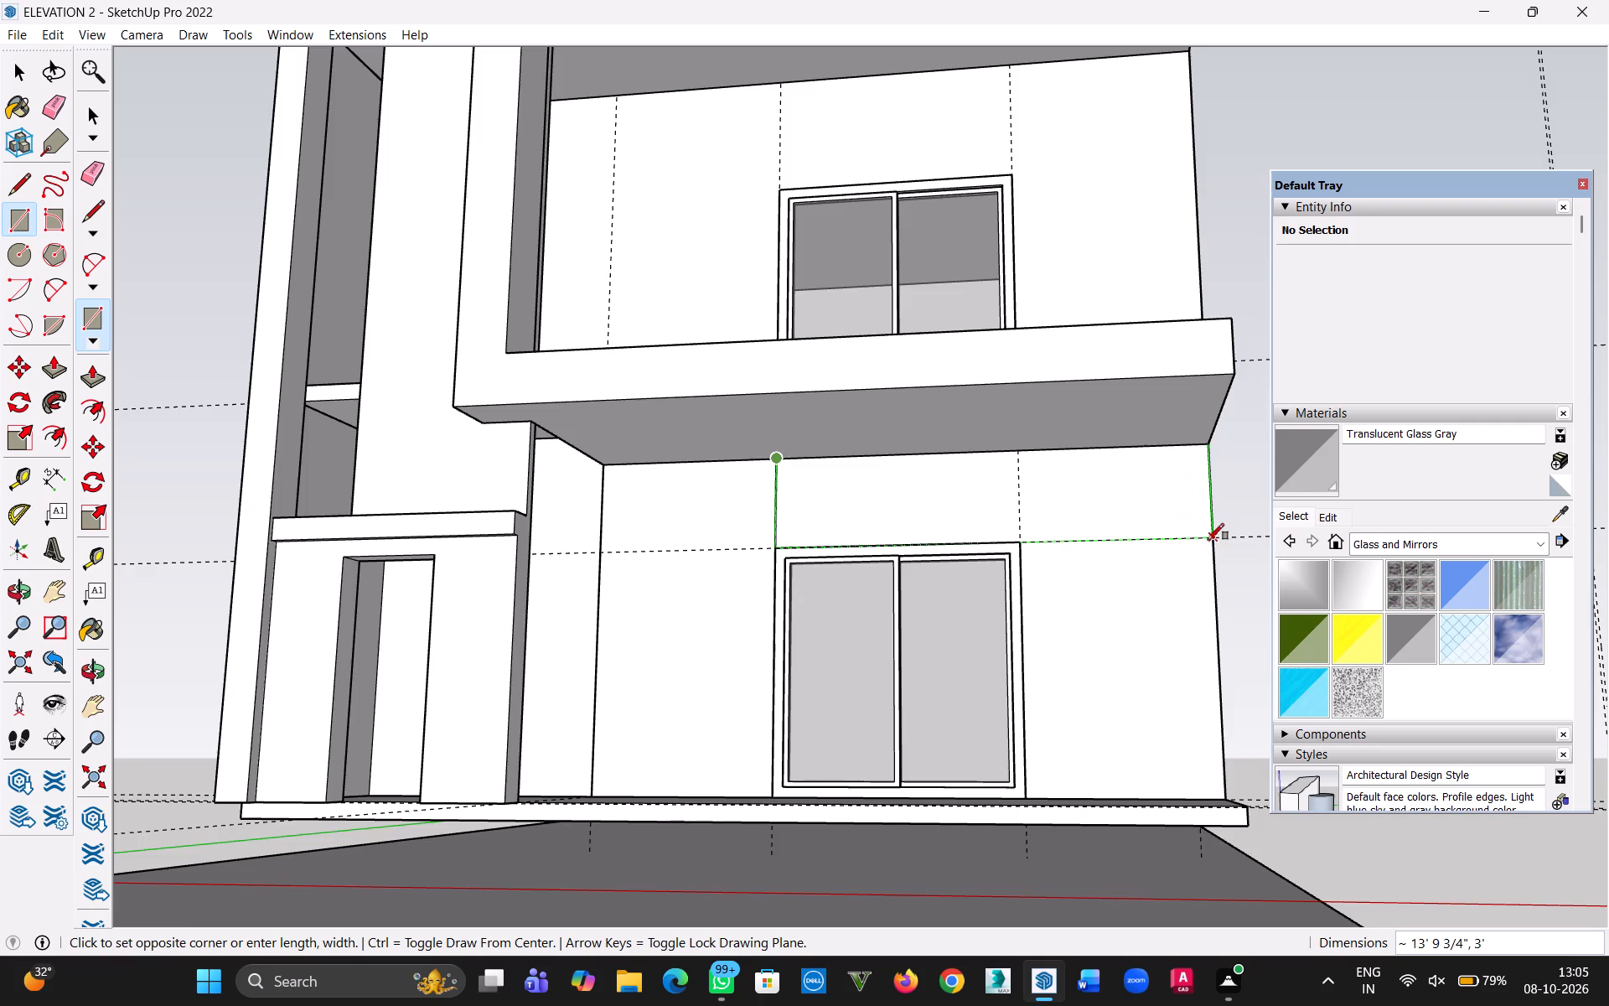
pyautogui.scroll(10, 1208, 541)
pyautogui.click(1224, 522)
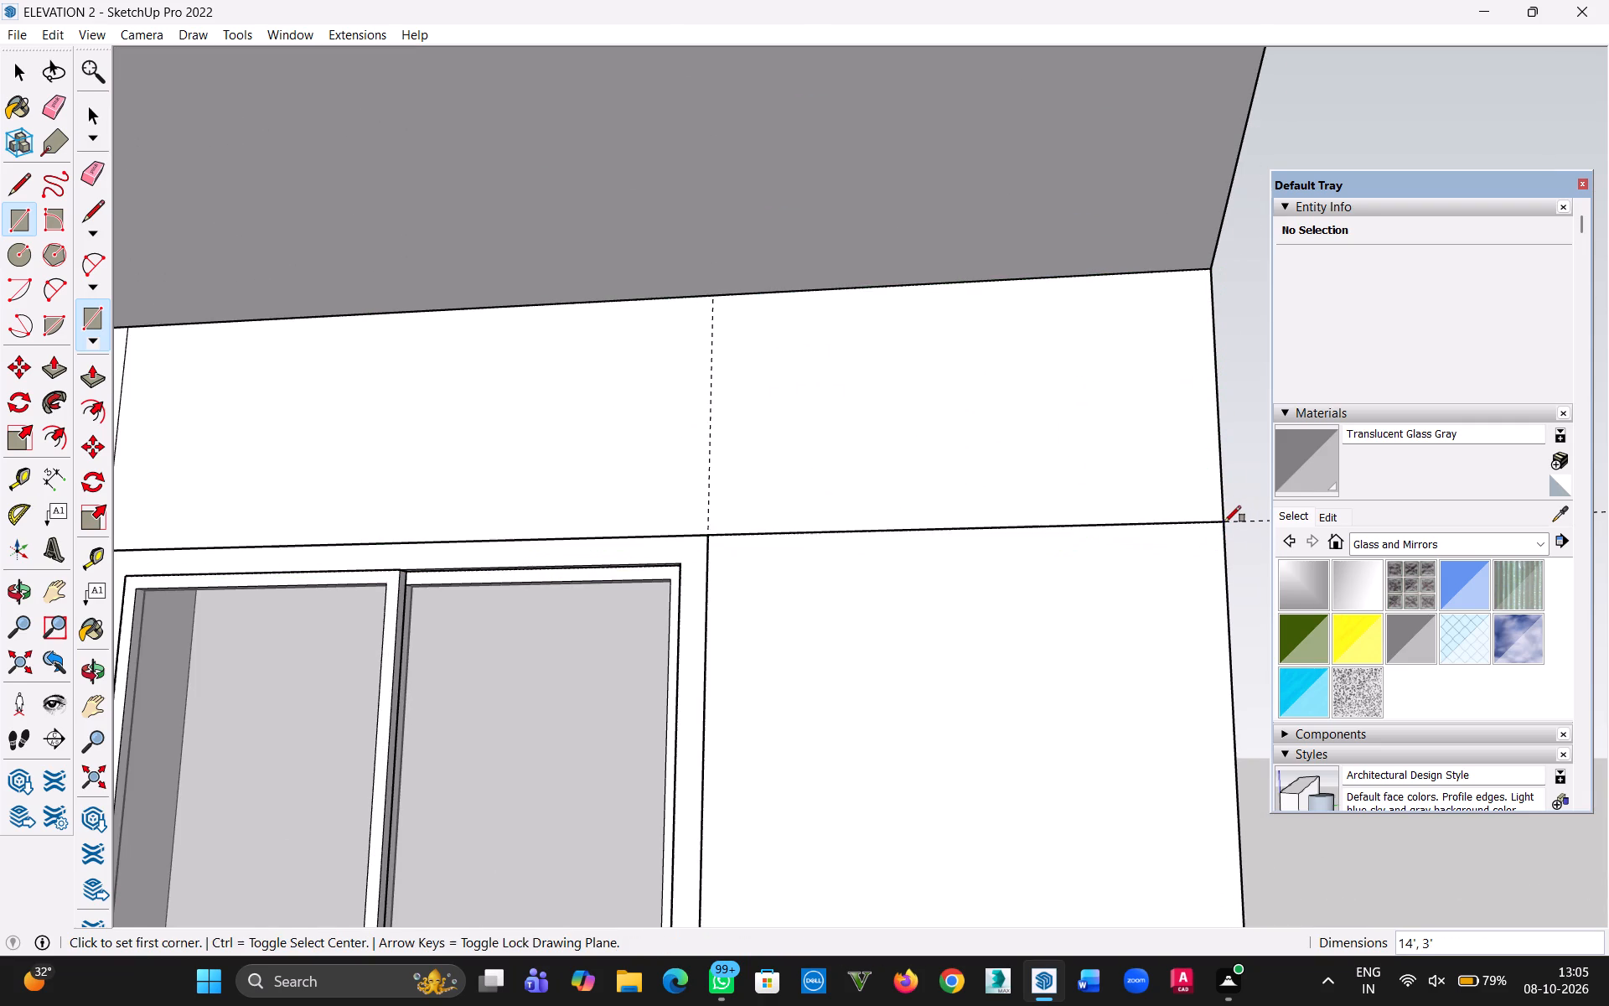
# Place a vertical guide on the ground-floor wall 2' in from the wall's far outer edge, beyond the window.
pyautogui.scroll(-6, 1075, 630)
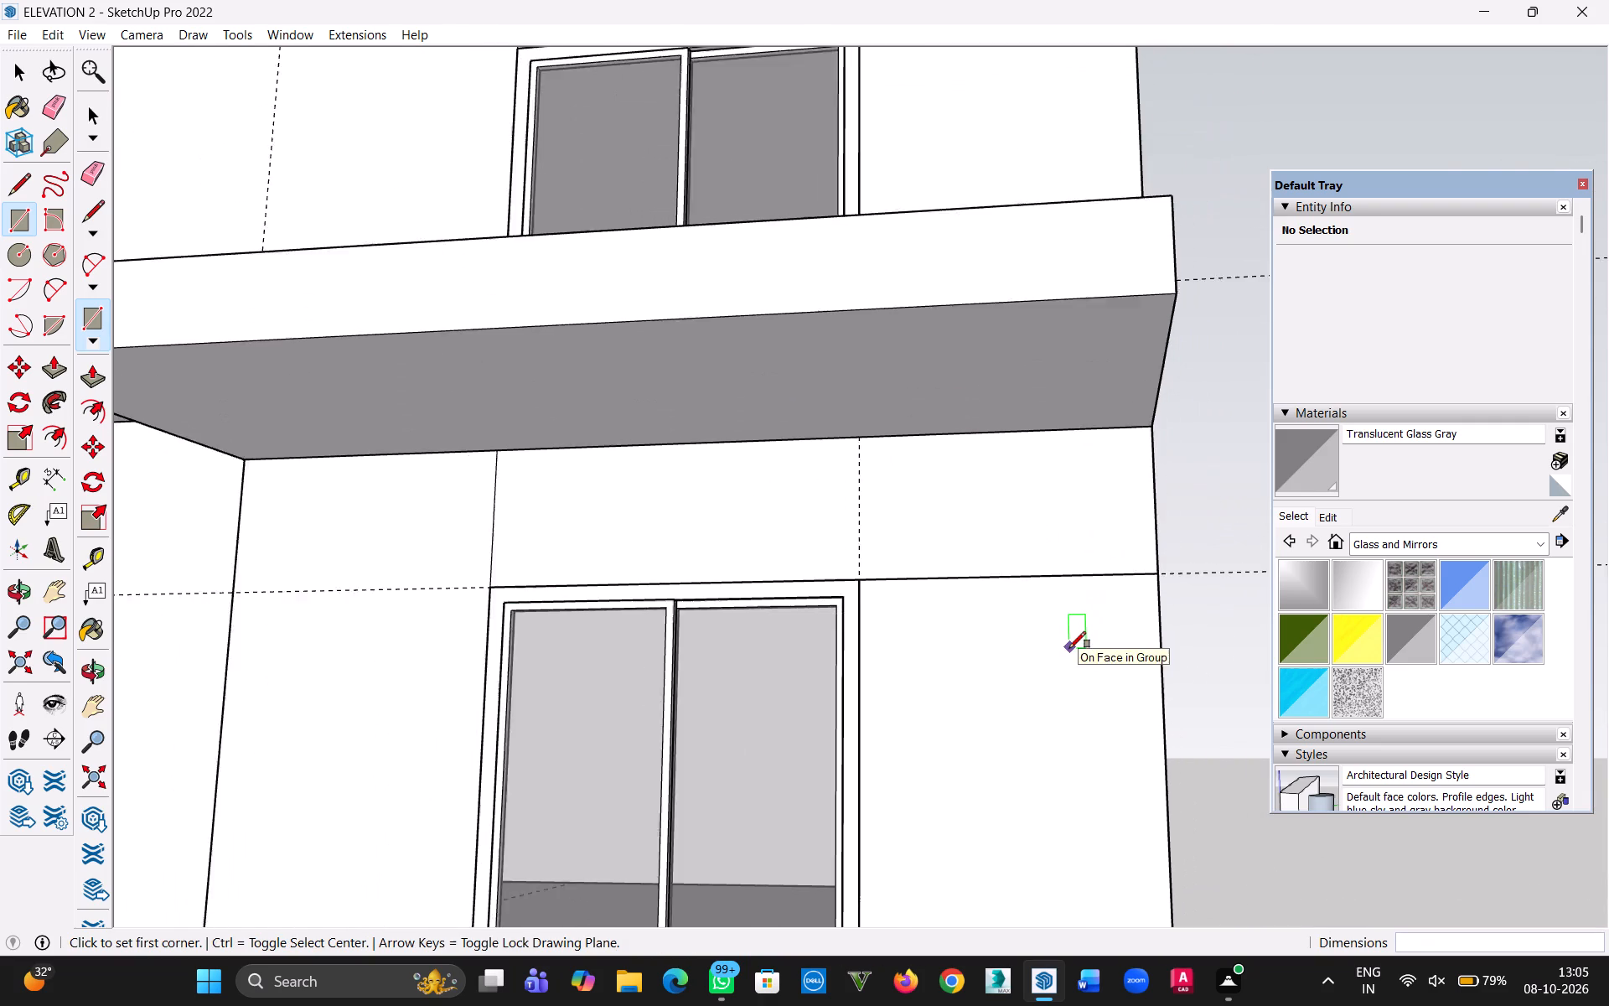
pyautogui.scroll(-2, 1069, 648)
pyautogui.moveTo(1074, 674); pyautogui.dragTo(1033, 707, button='middle')
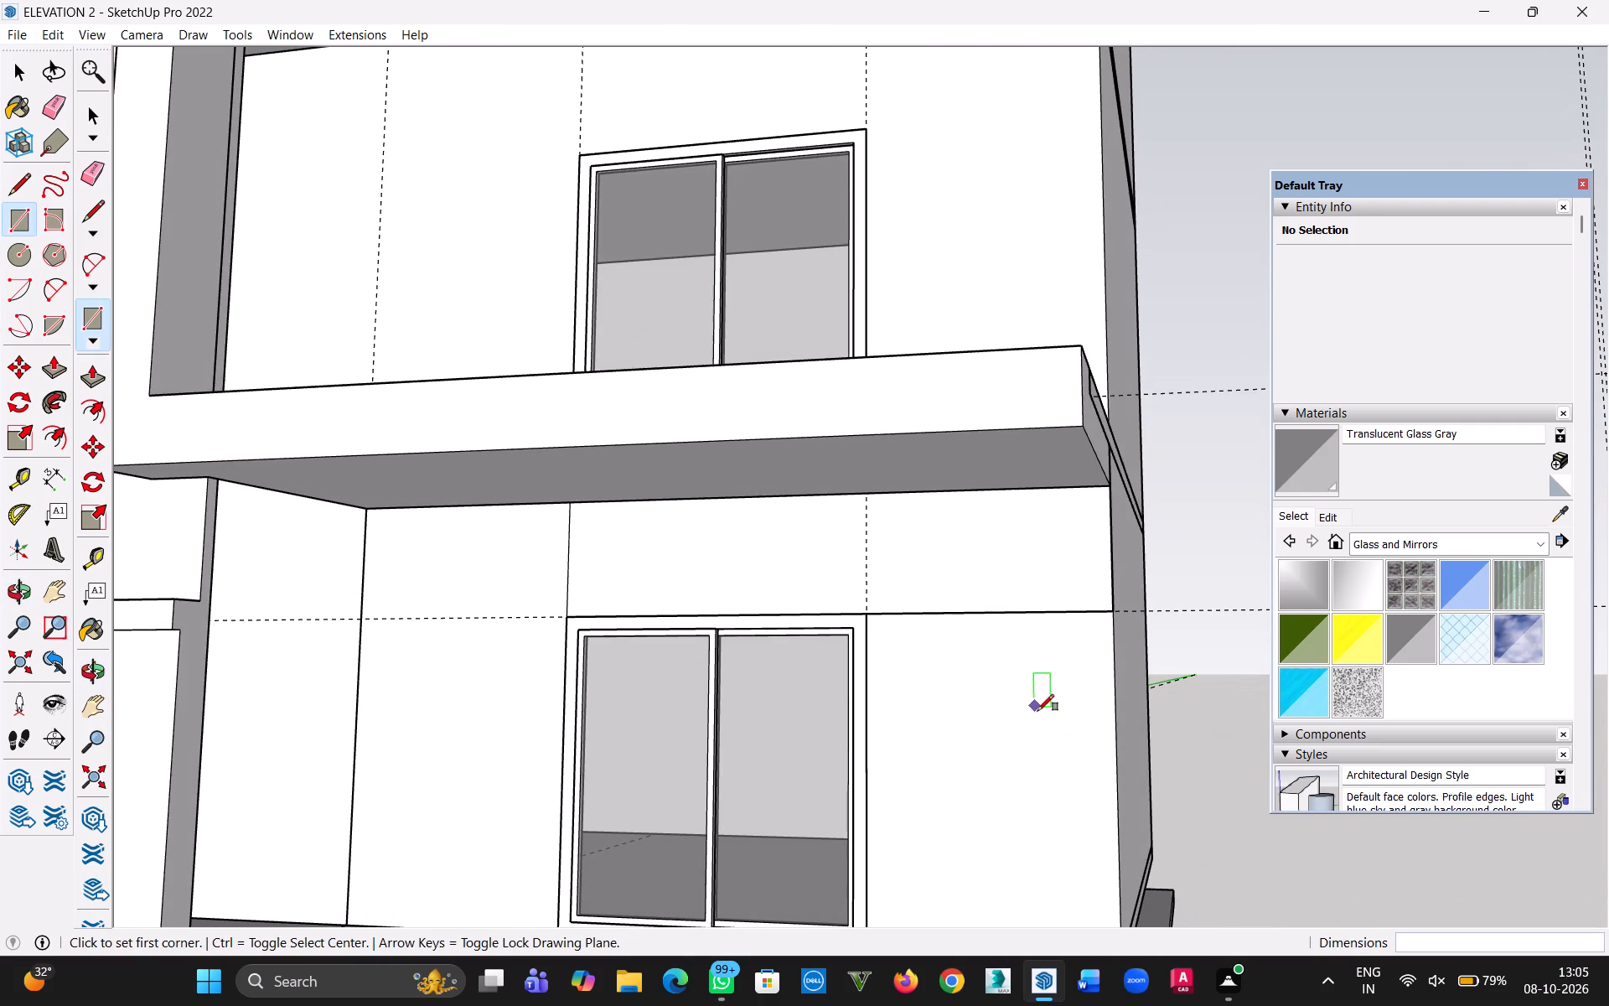
pyautogui.press('h')
pyautogui.moveTo(1082, 765); pyautogui.dragTo(907, 651)
pyautogui.moveTo(874, 644); pyautogui.dragTo(948, 704, button='middle')
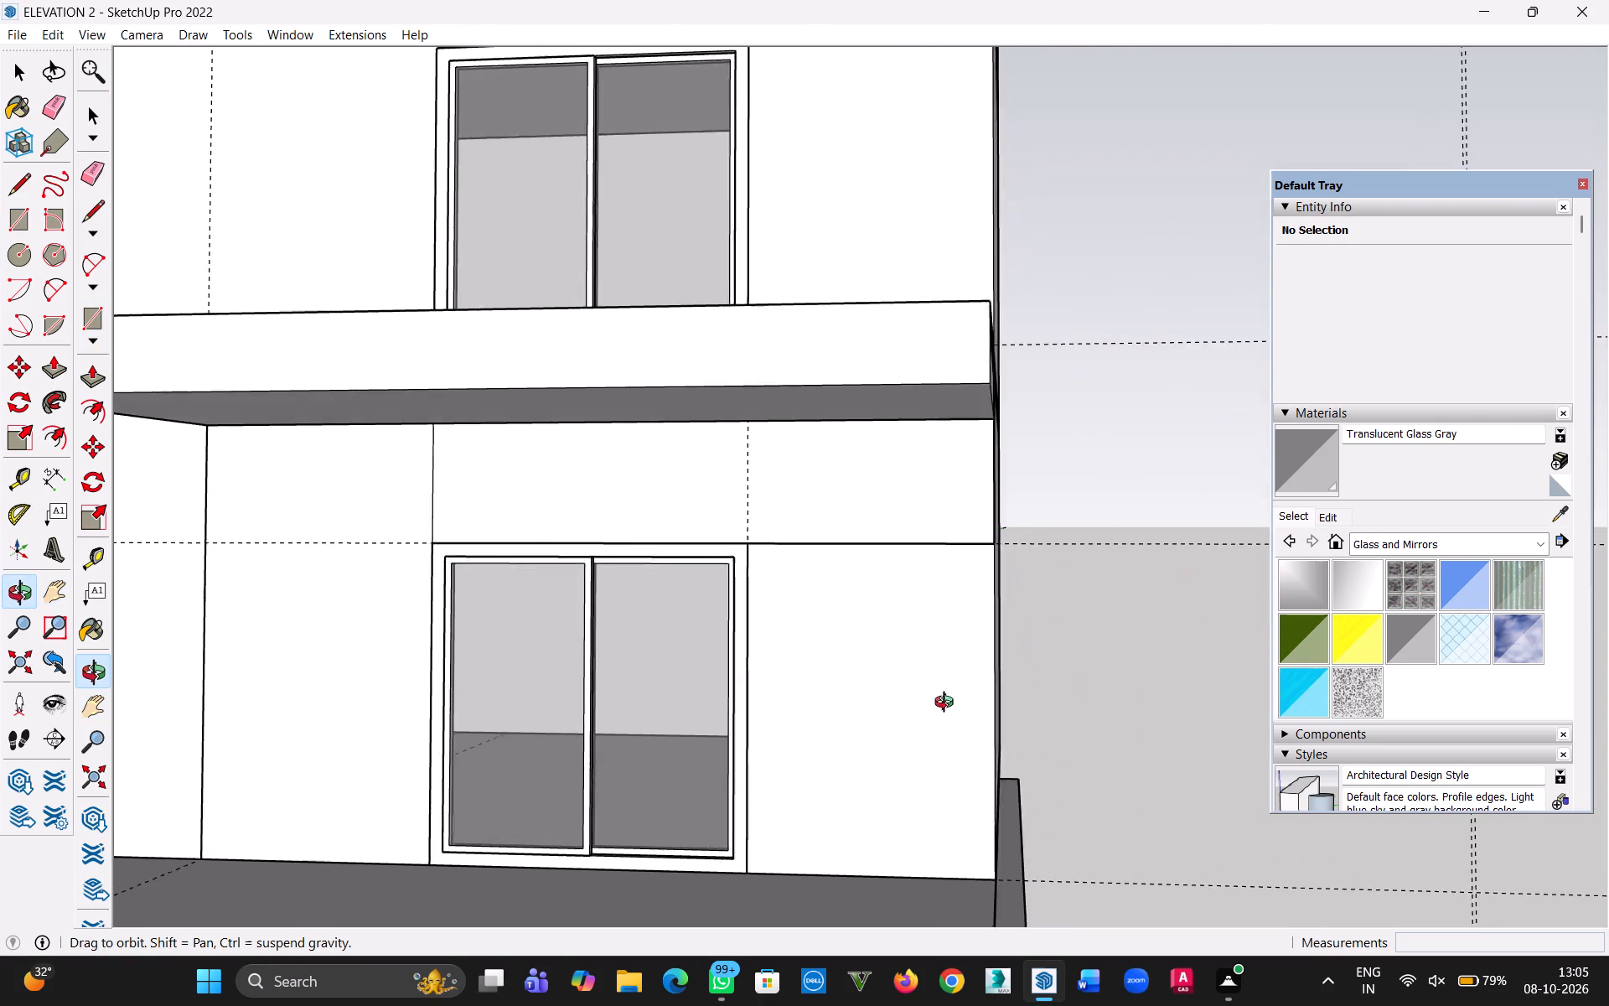
pyautogui.moveTo(948, 704); pyautogui.dragTo(987, 715, button='middle')
pyautogui.press('t')
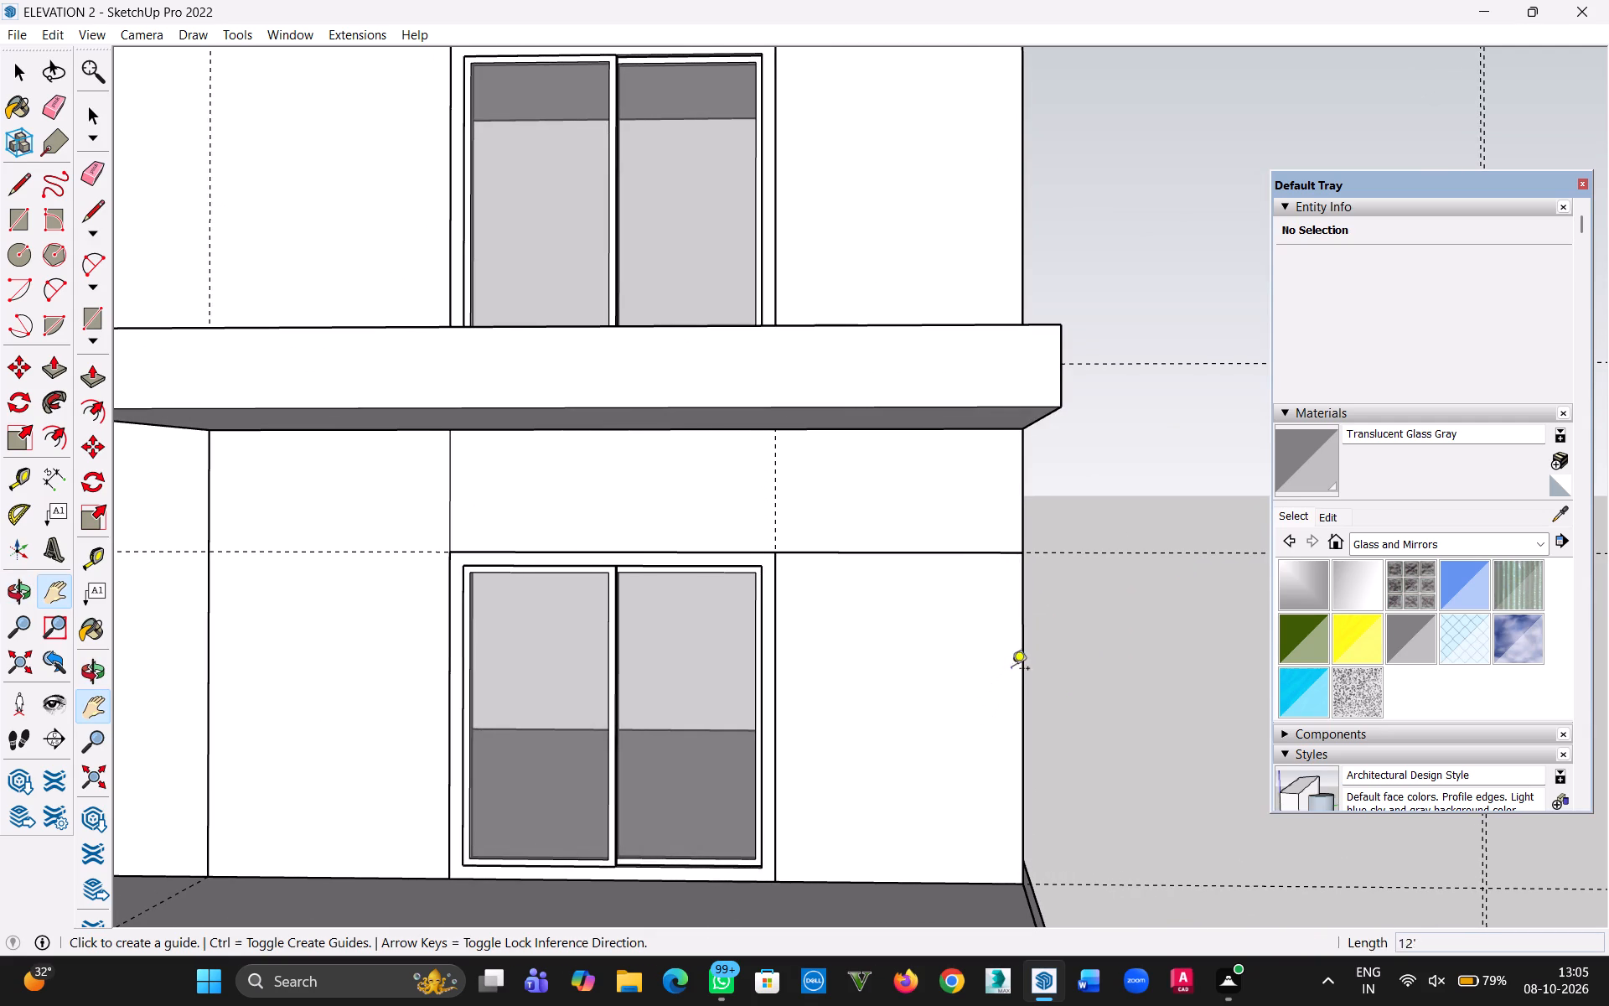
pyautogui.click(1022, 658)
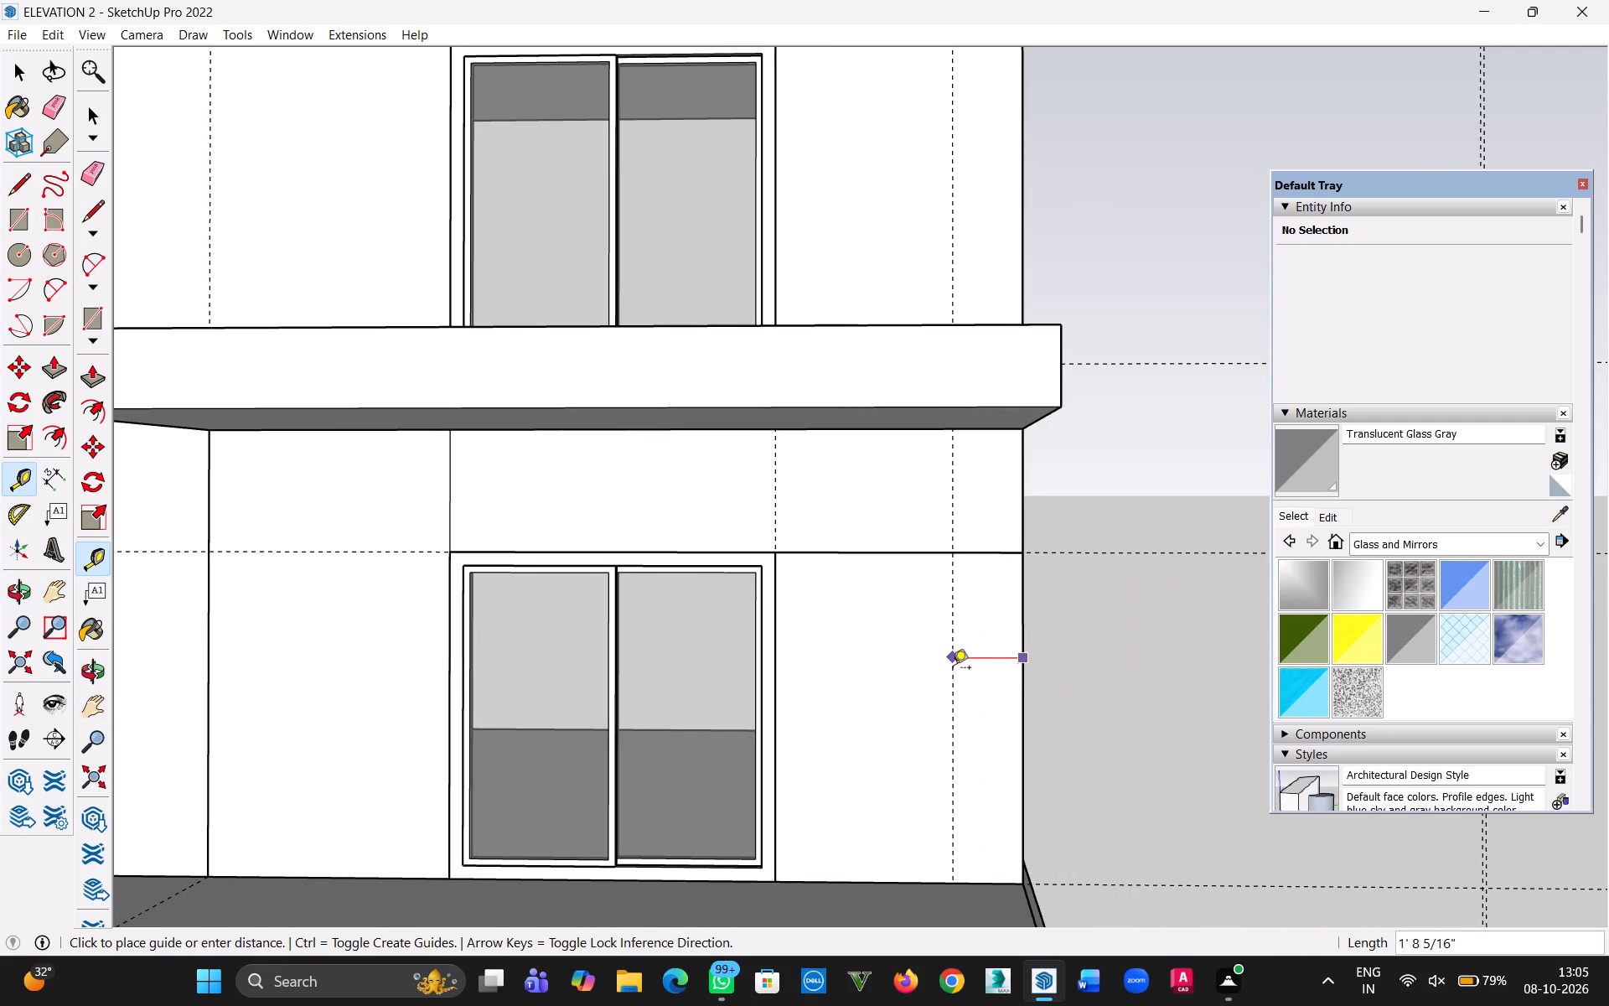
pyautogui.press('2')
pyautogui.press("'")
pyautogui.press('Return')
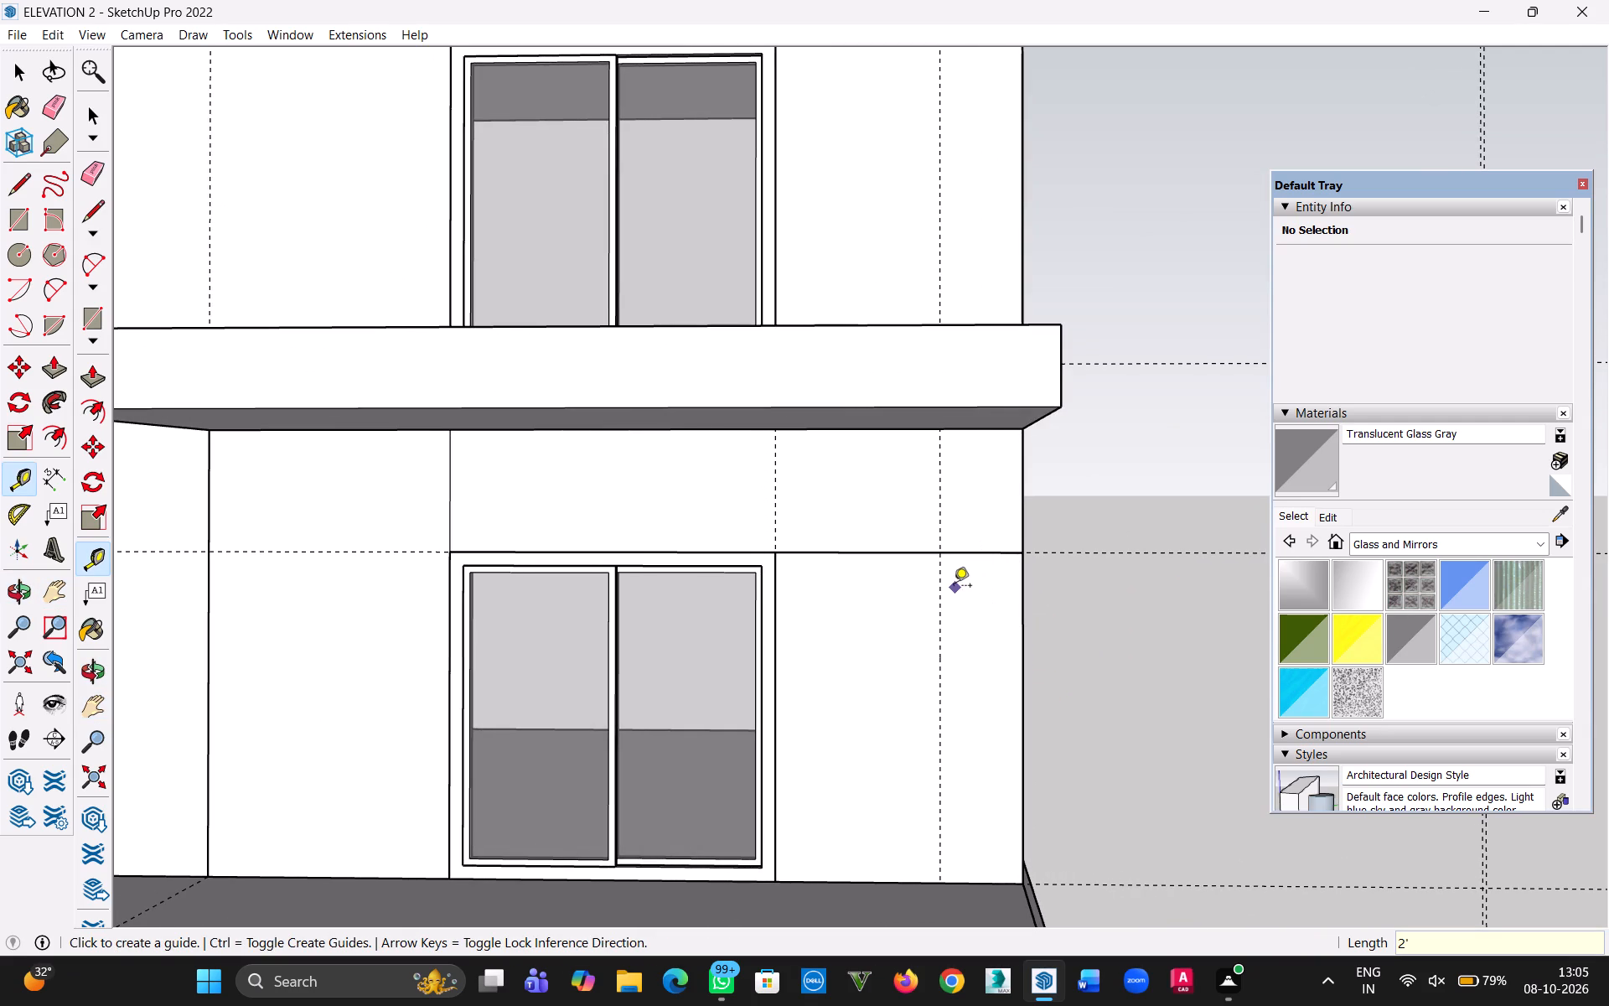
# Draw a 2' by 8' rectangle from the new guide's crossing with the head-height line to the wall's far bottom corner.
pyautogui.press('r')
pyautogui.click(937, 553)
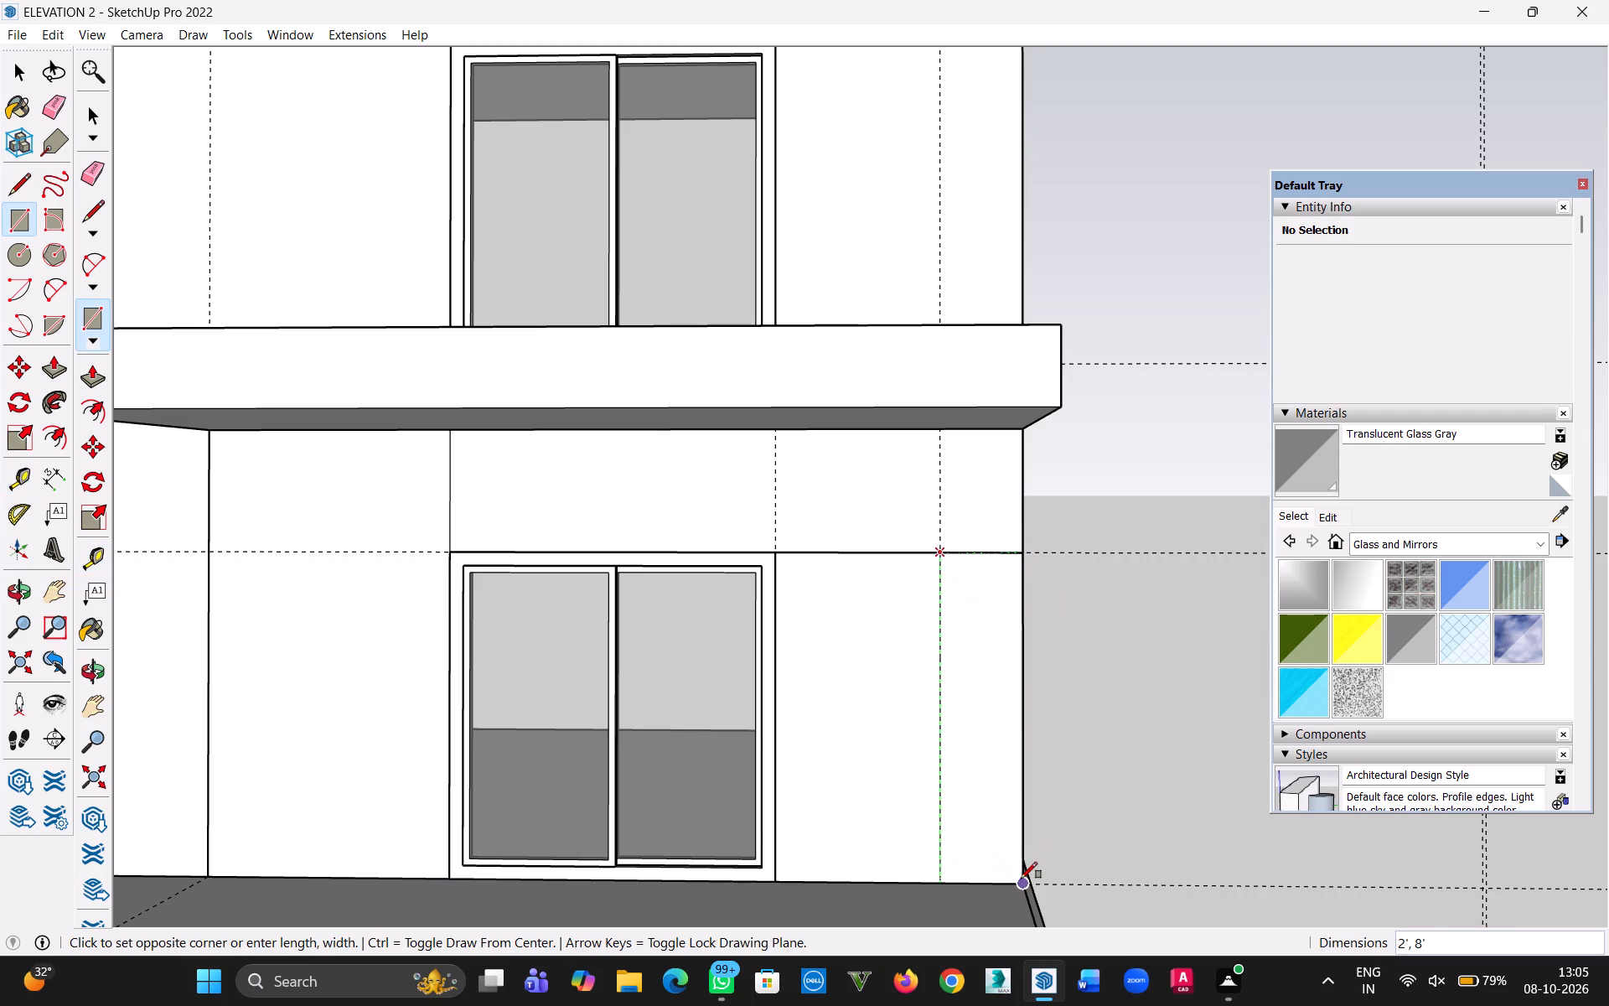
pyautogui.click(1021, 879)
# Delete the two edges separating the three rectangles so they merge into one surround face around the window bay.
pyautogui.click(18, 73)
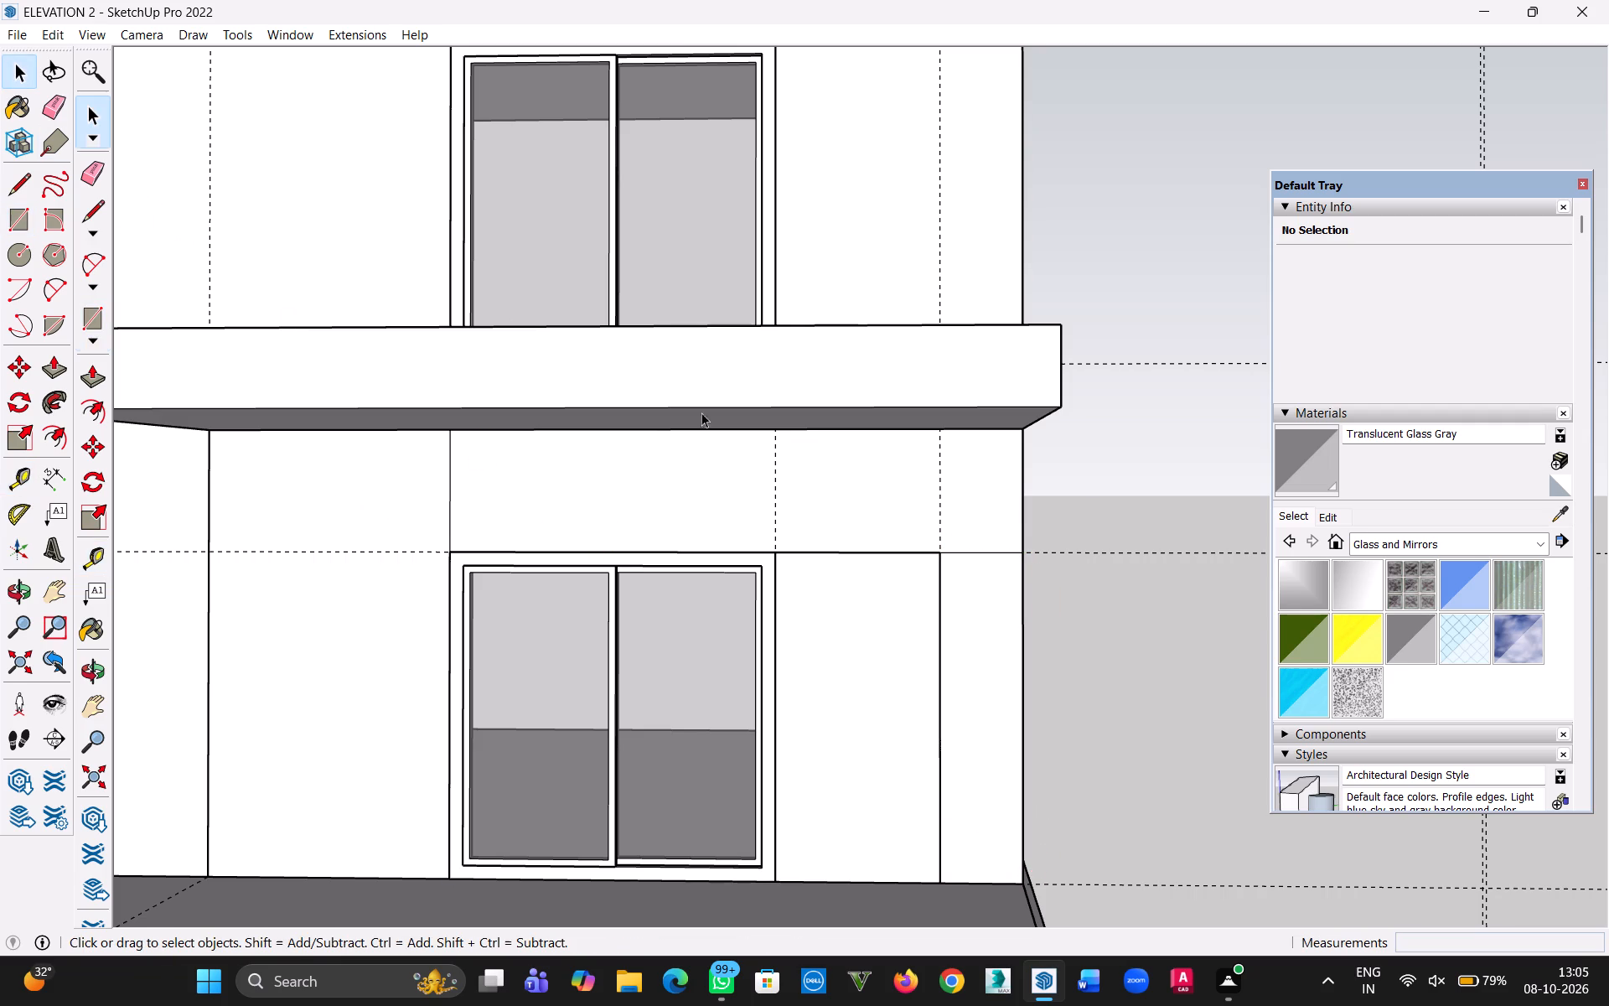
pyautogui.click(1075, 500)
pyautogui.scroll(-5, 1063, 589)
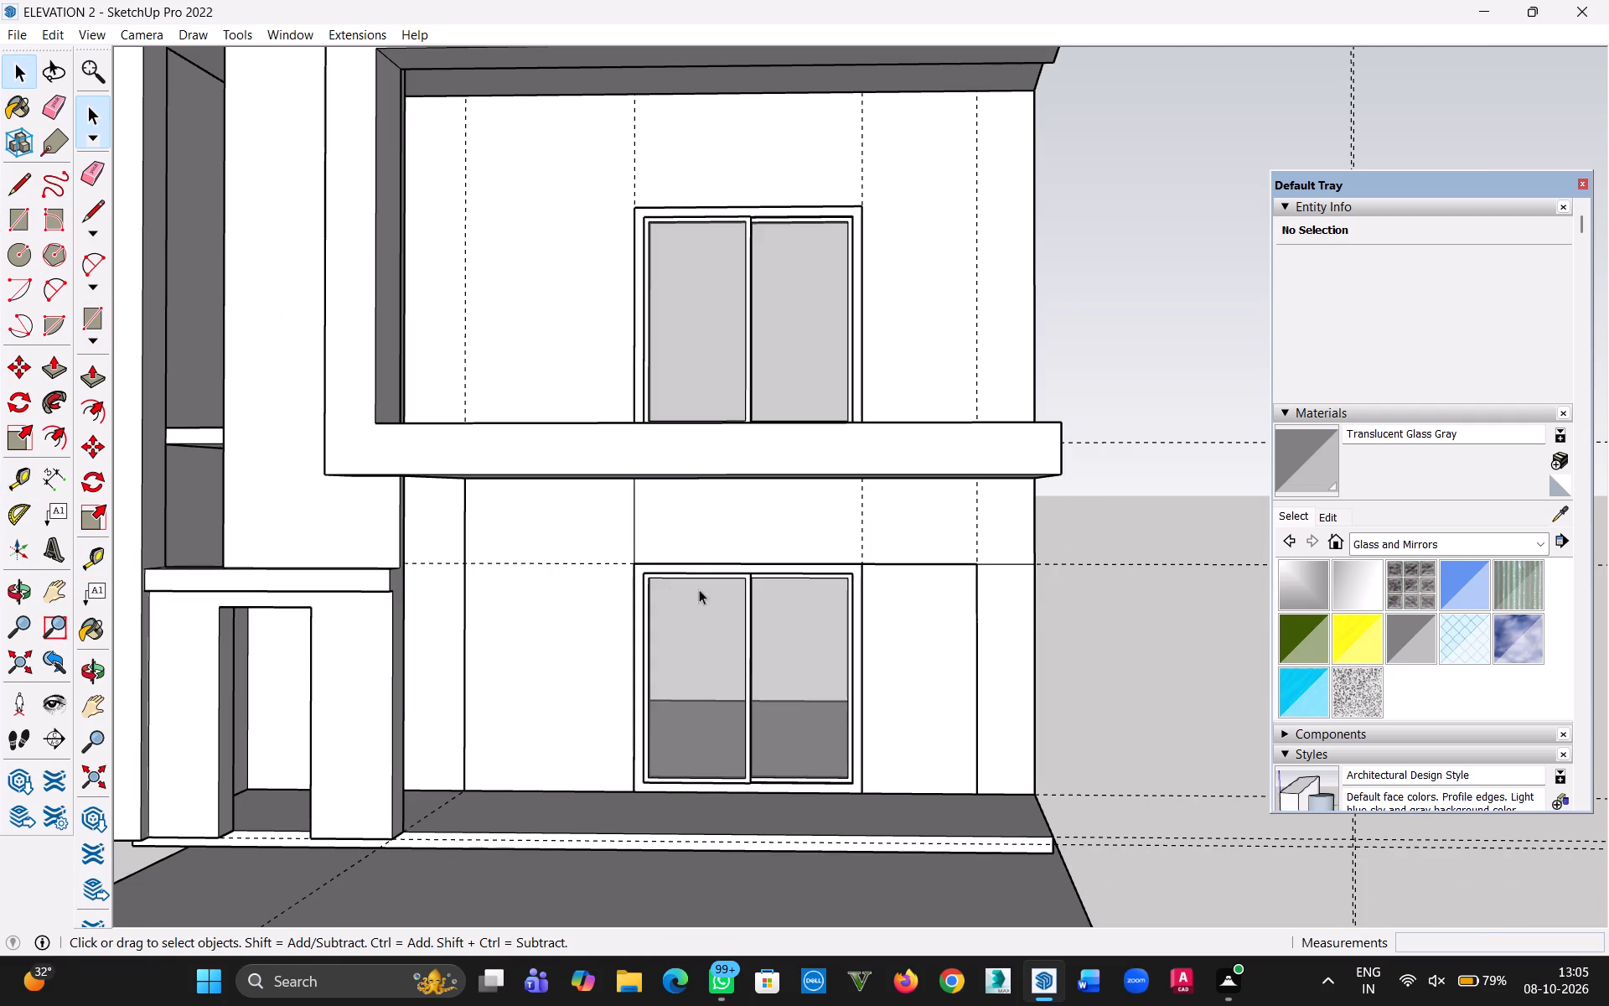
pyautogui.click(671, 533)
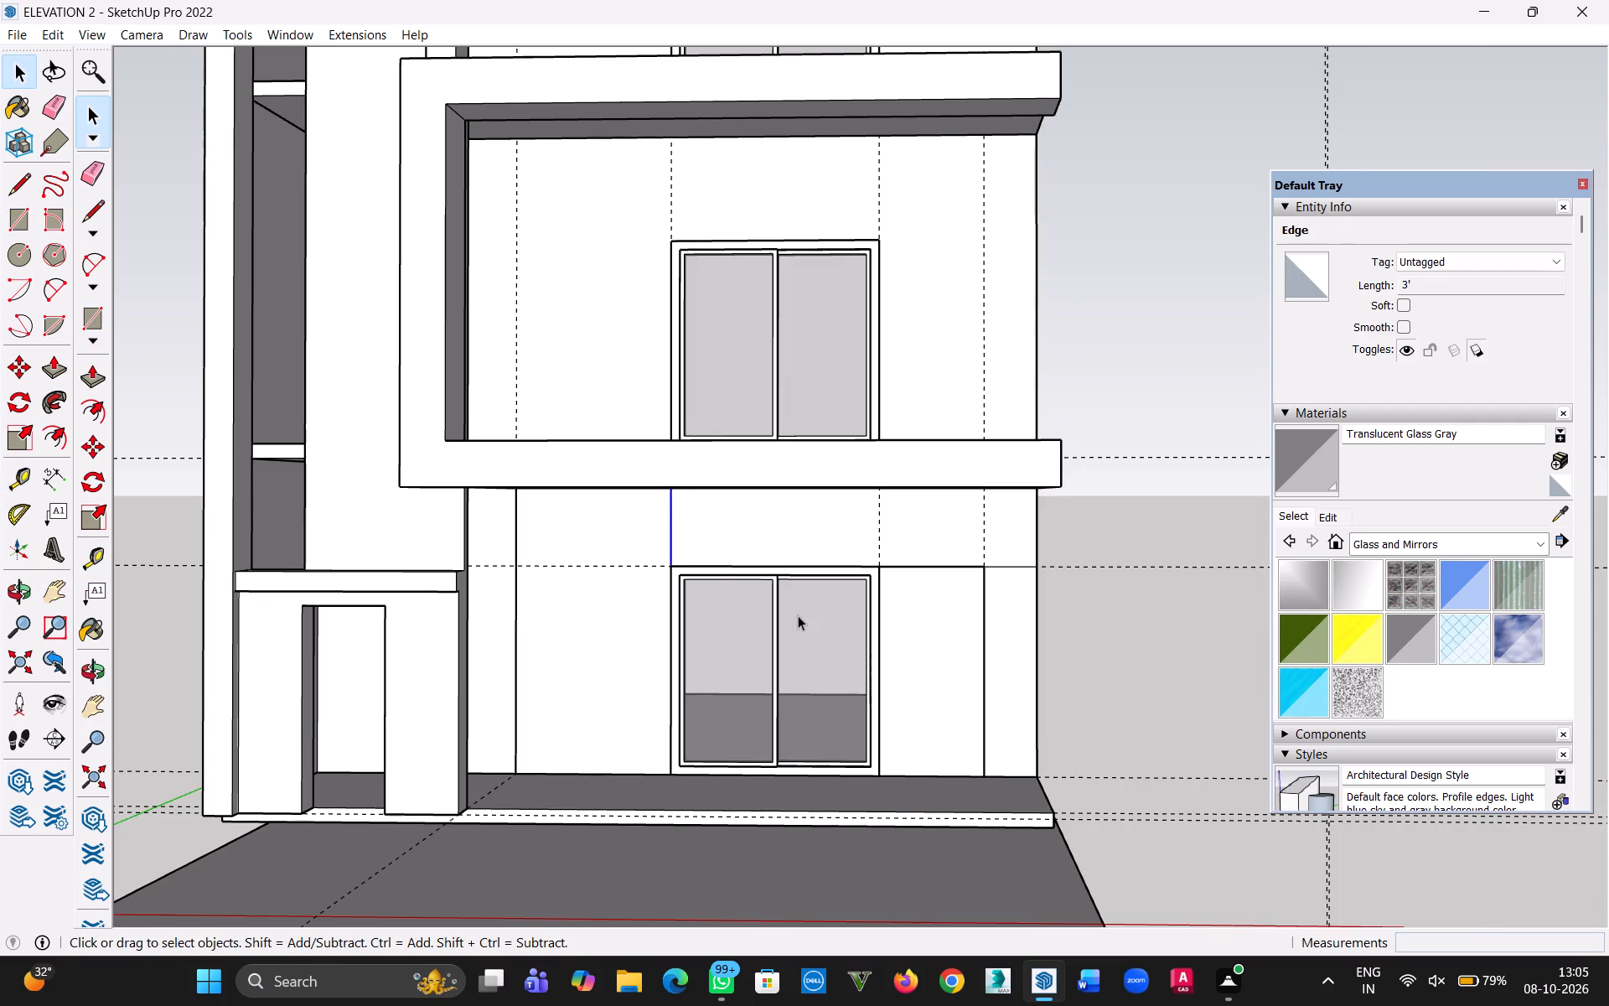
pyautogui.press('Delete')
pyautogui.click(1001, 566)
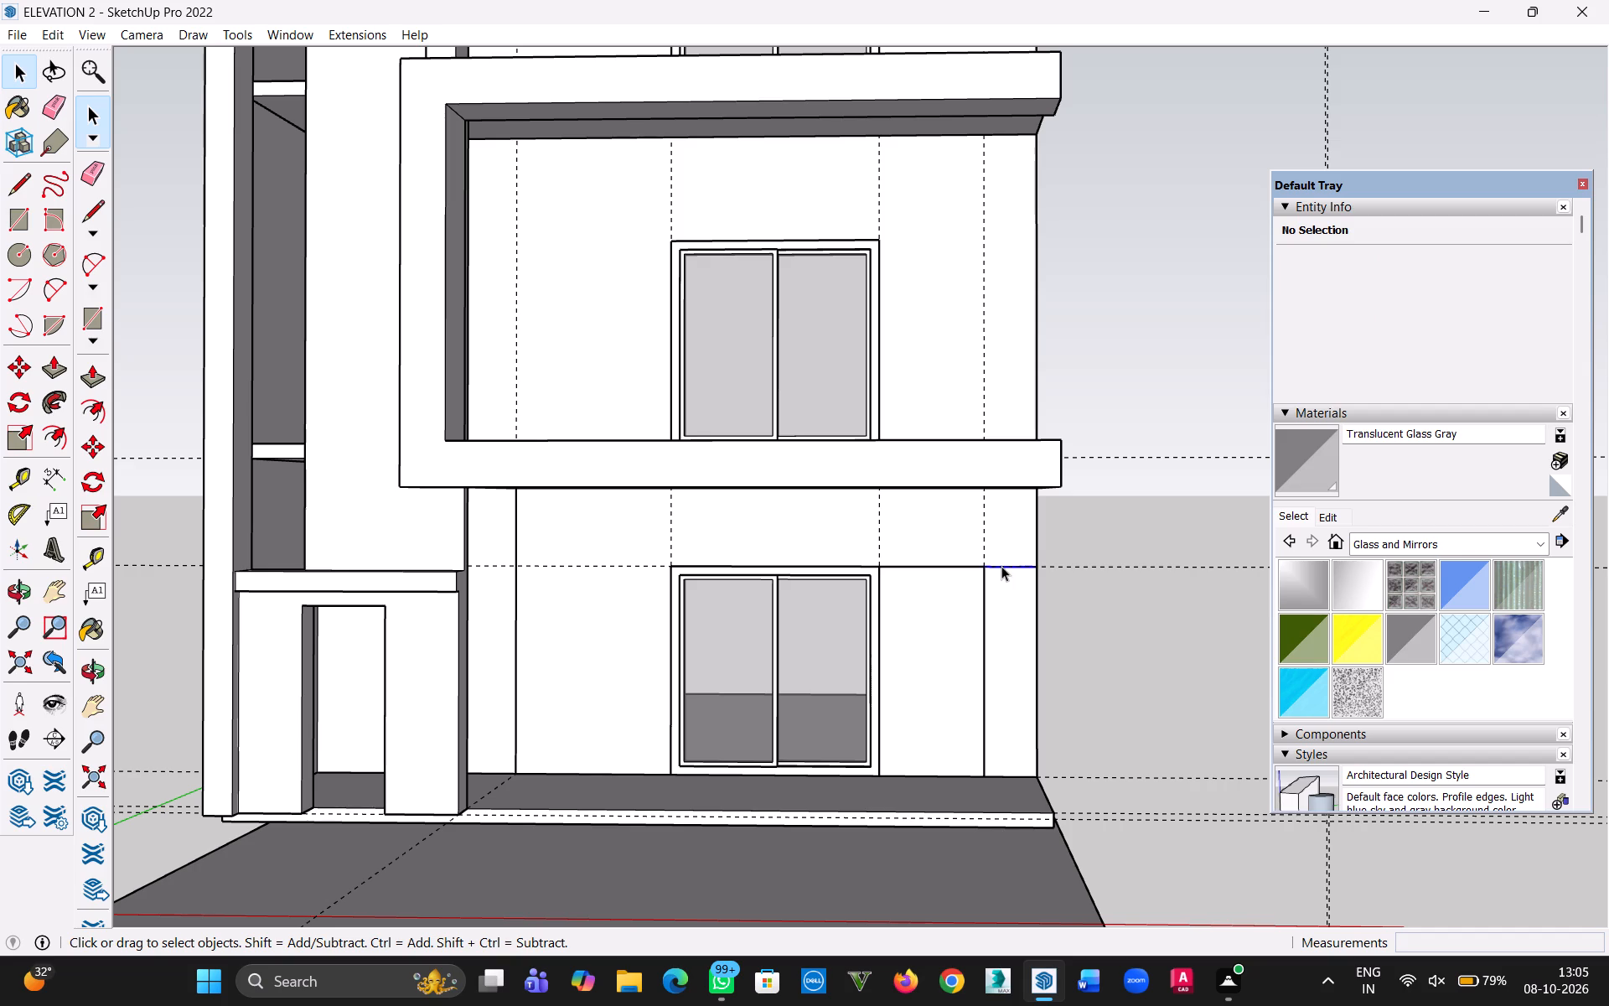
pyautogui.press('Delete')
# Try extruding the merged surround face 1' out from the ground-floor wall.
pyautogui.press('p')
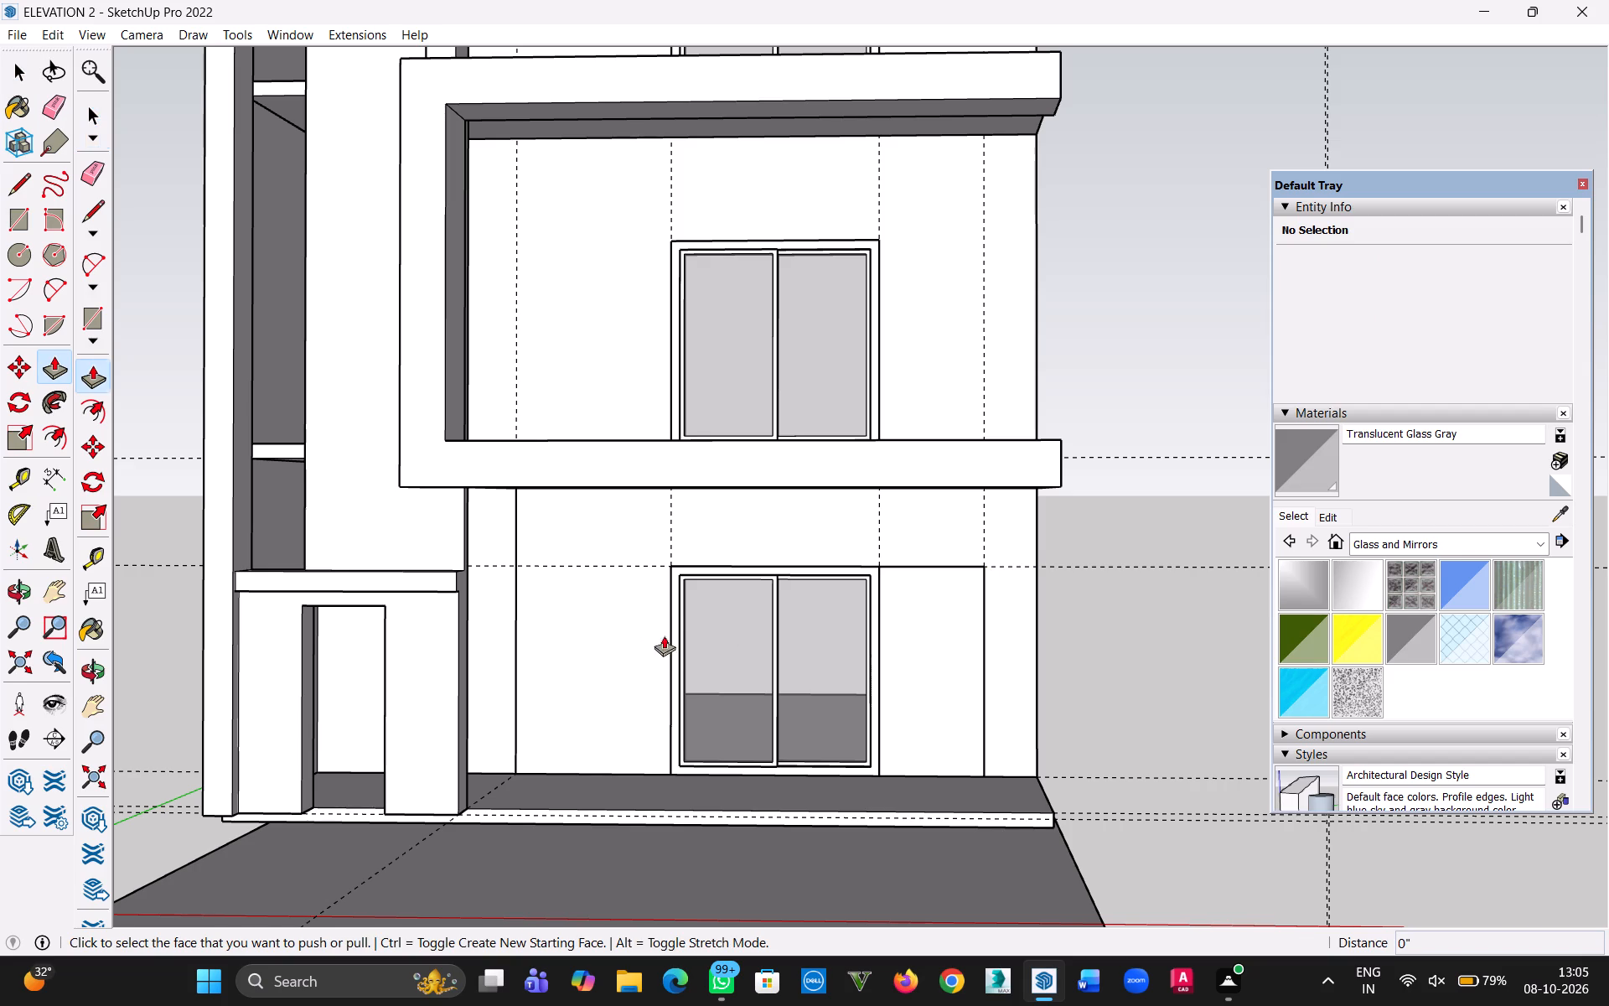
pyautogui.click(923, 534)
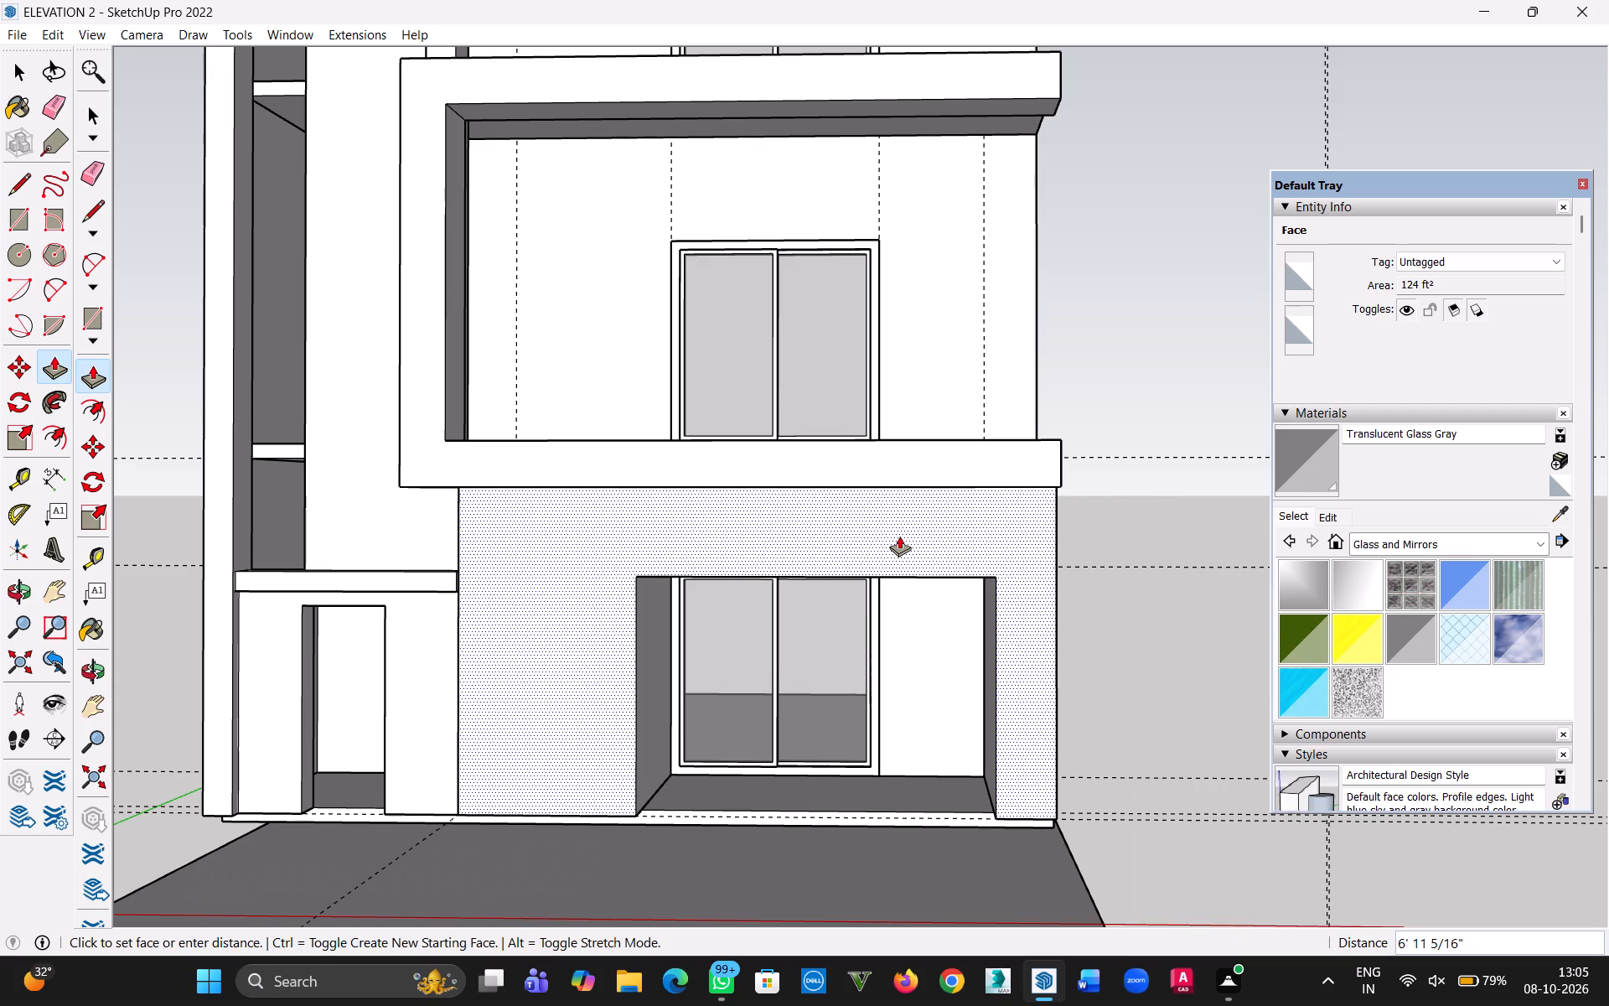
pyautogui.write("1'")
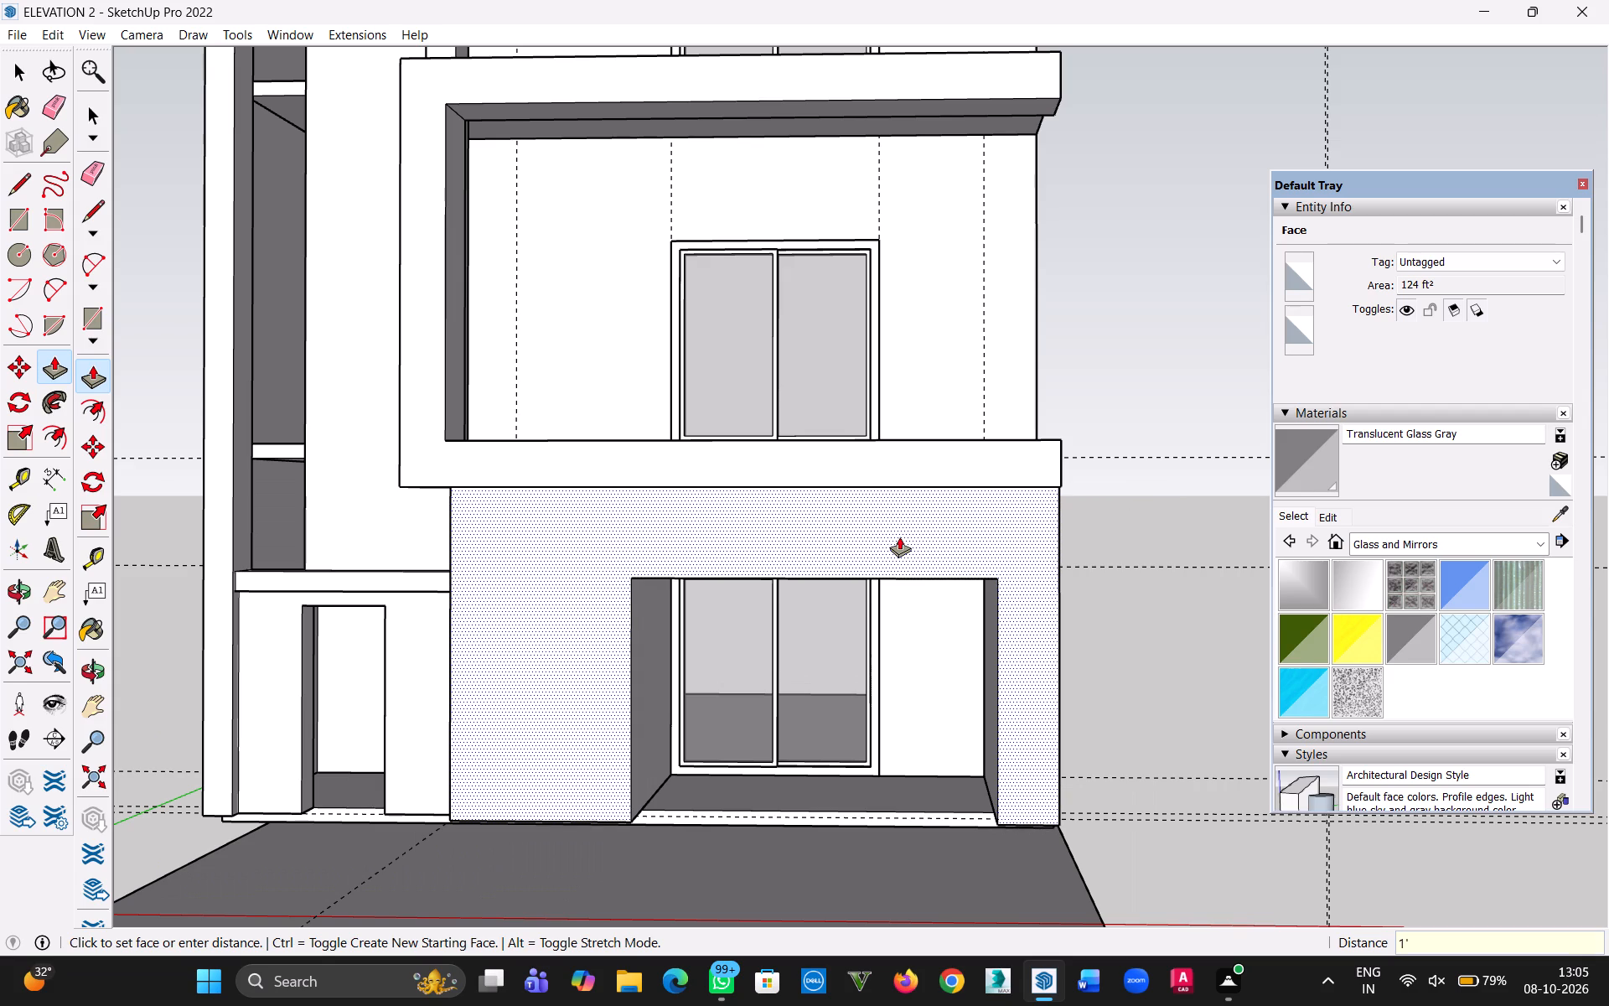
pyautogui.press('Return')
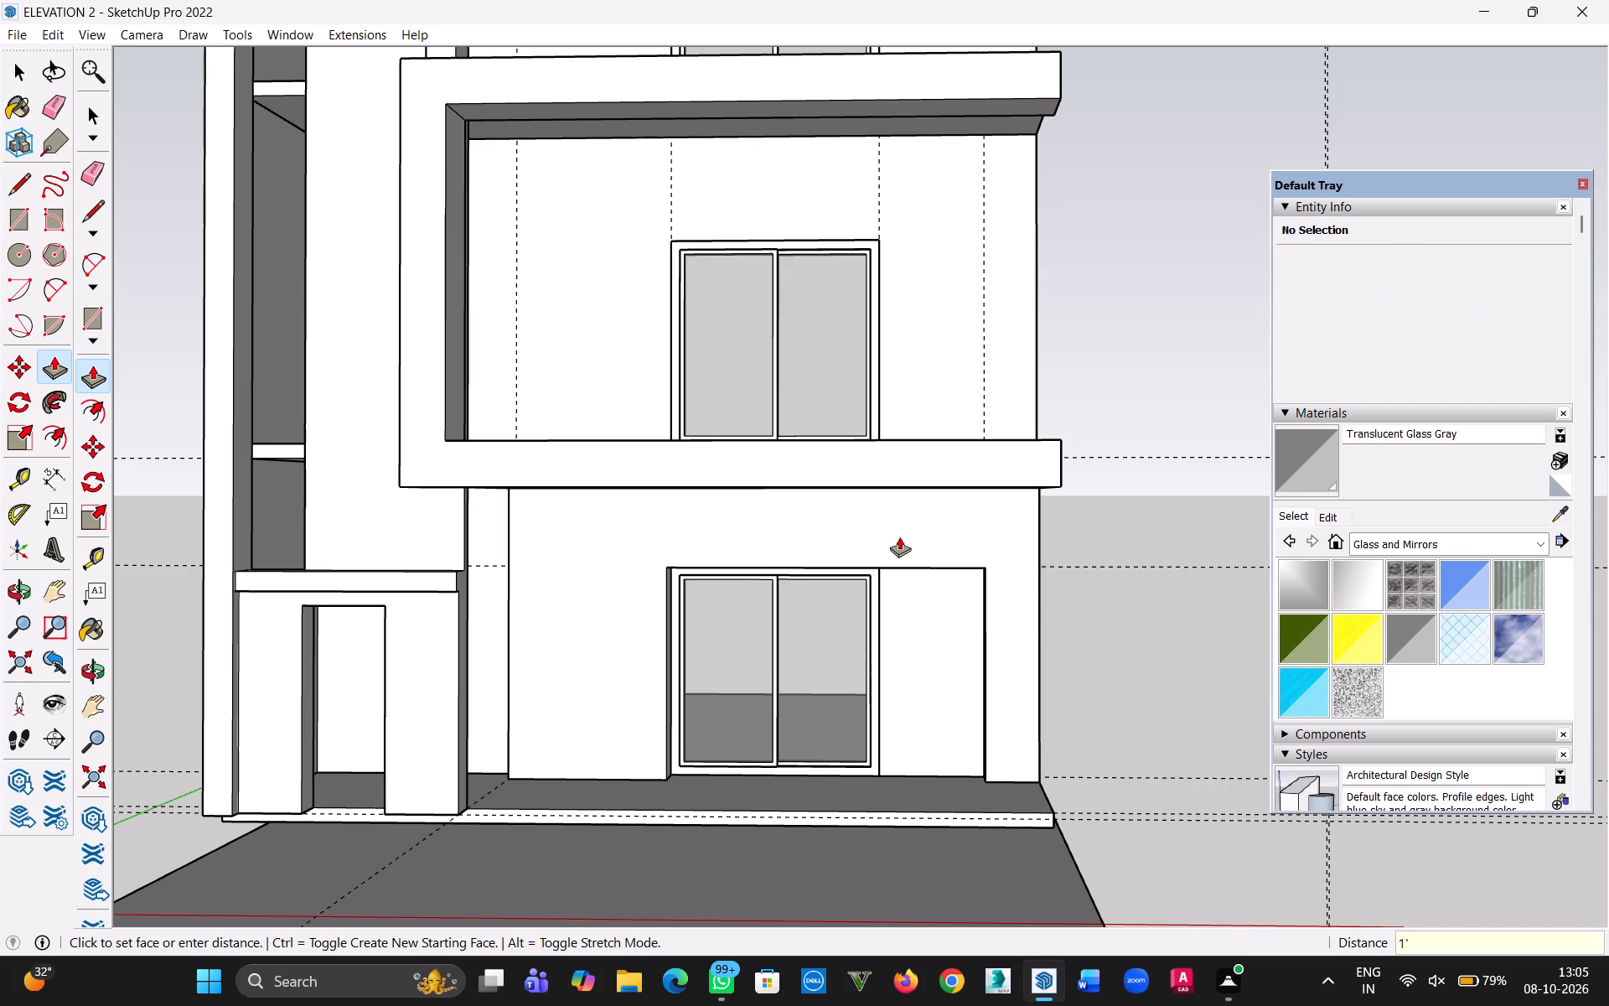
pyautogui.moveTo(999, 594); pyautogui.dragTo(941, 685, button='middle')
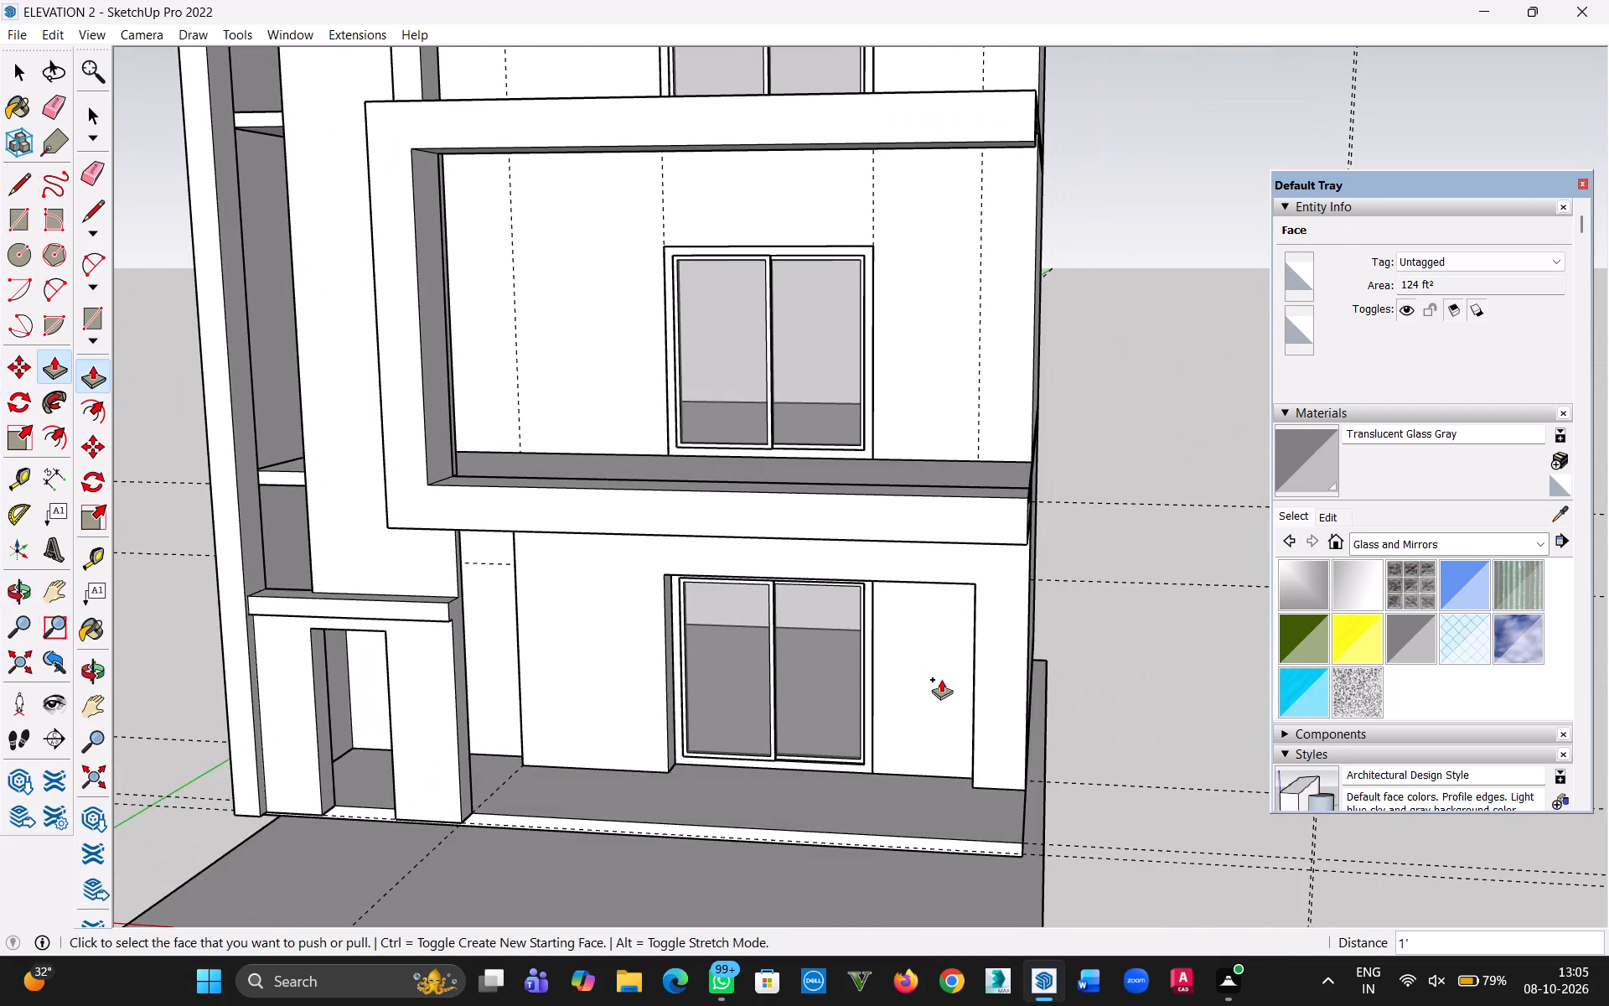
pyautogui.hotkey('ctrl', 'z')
# Extrude the merged surround face 2' out from the ground-floor wall with Push/Pull.
pyautogui.click(629, 646)
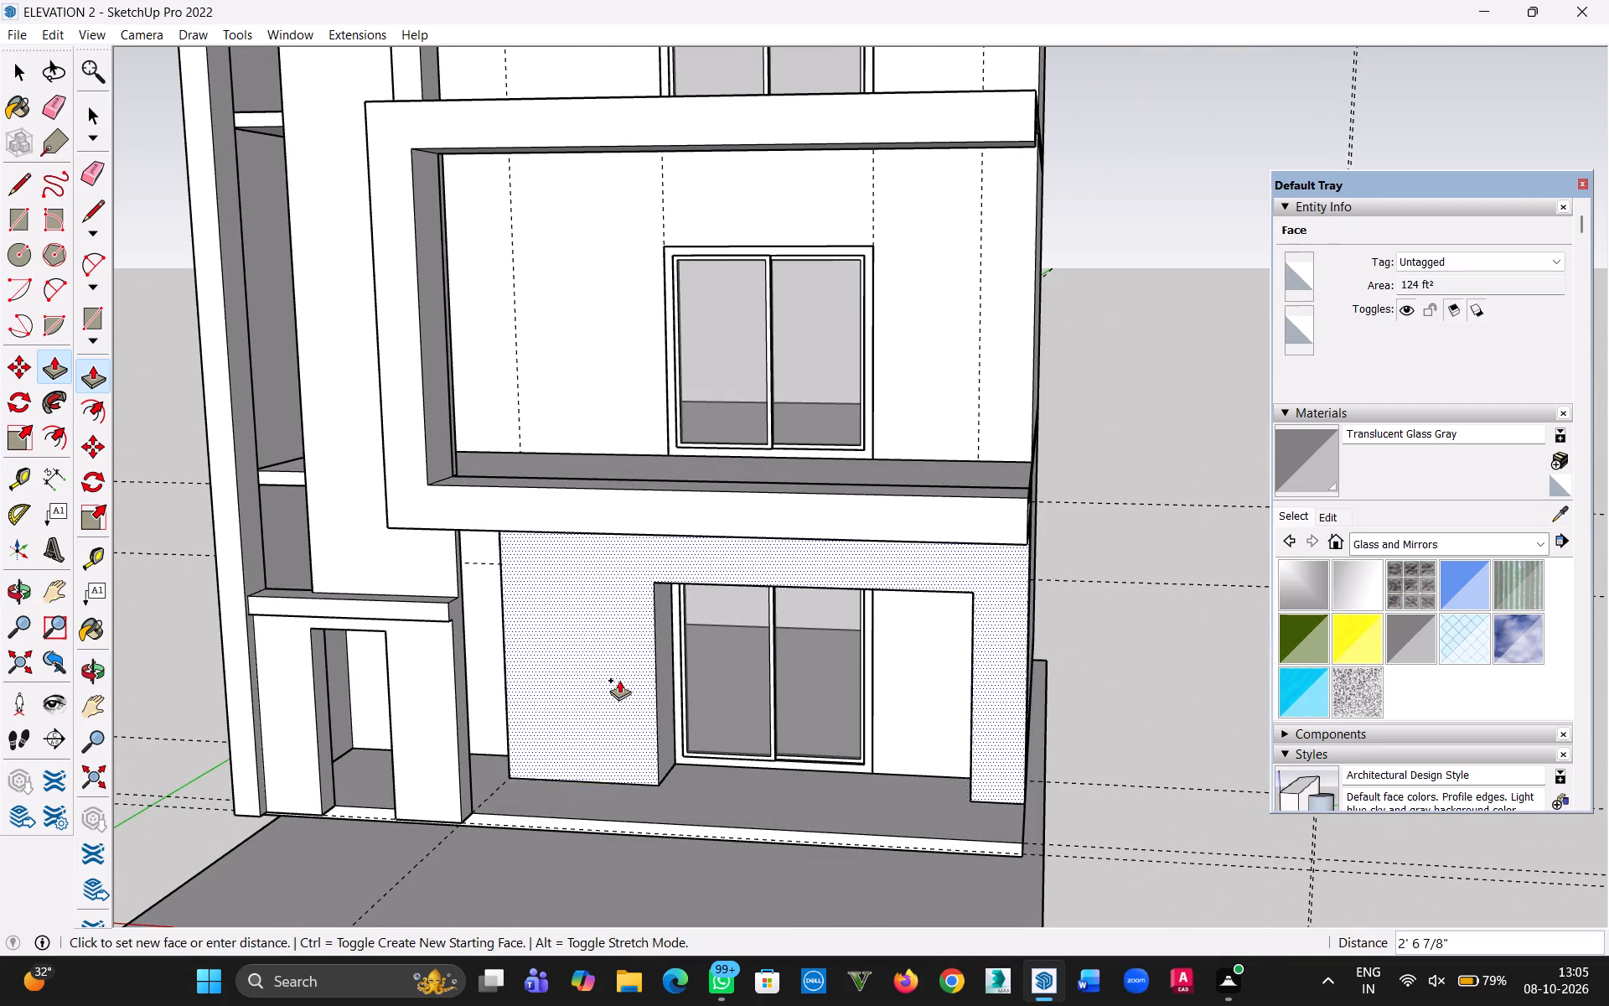
pyautogui.press('2')
pyautogui.press("'")
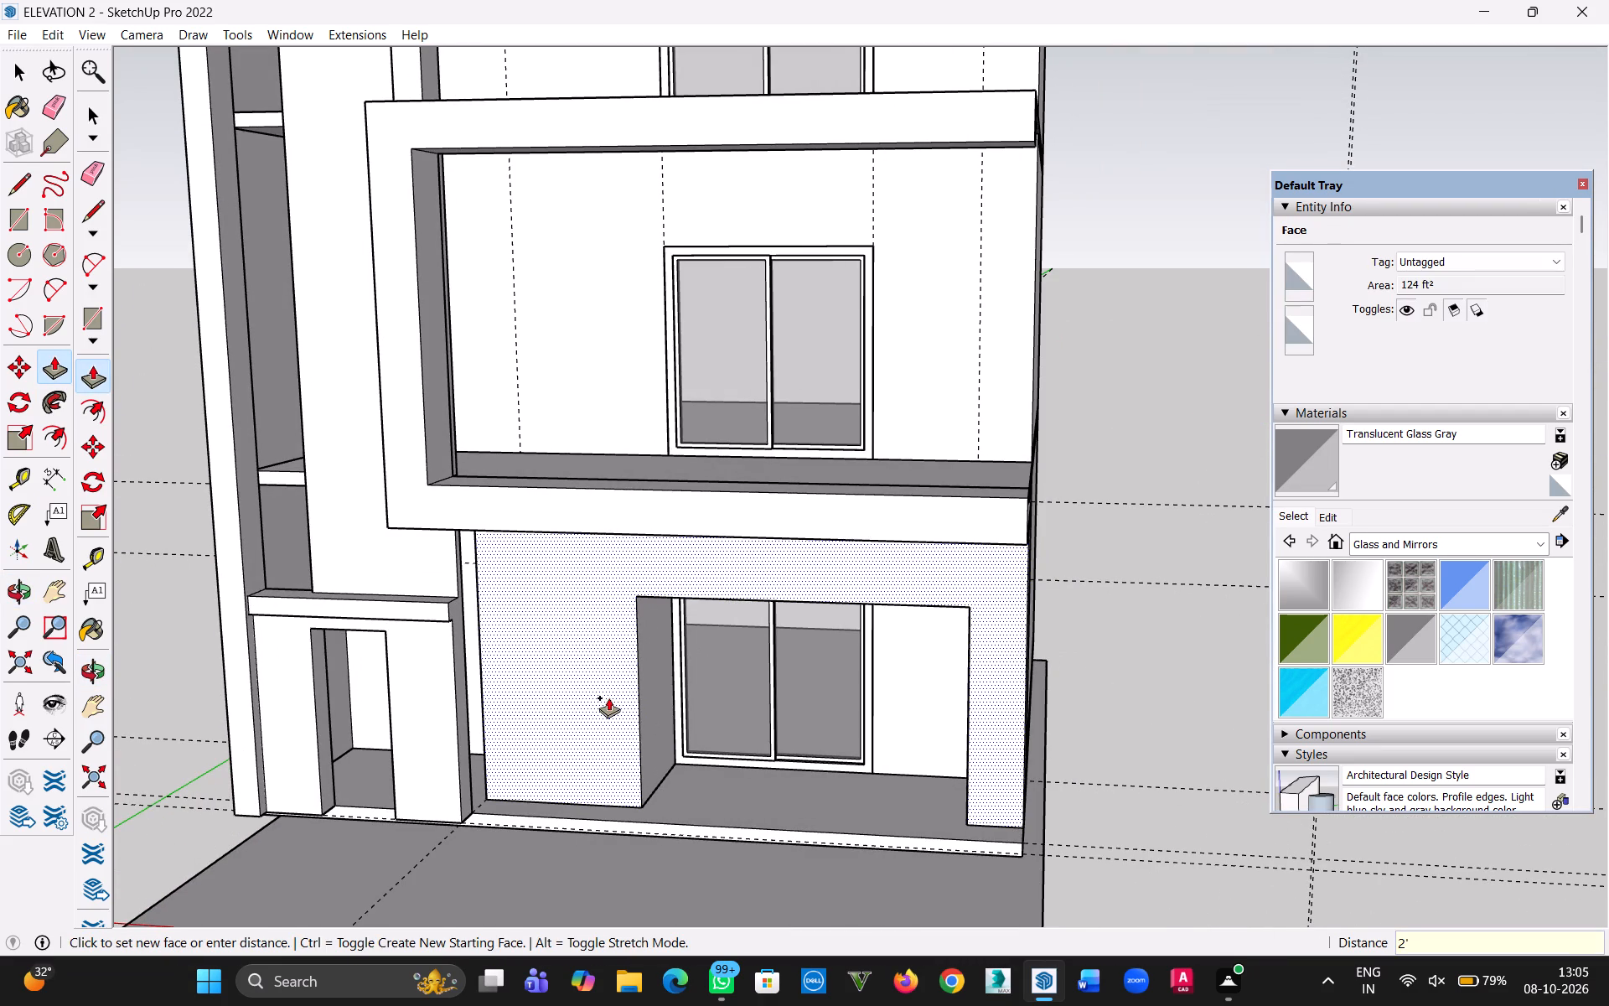
pyautogui.press('Return')
pyautogui.moveTo(509, 729); pyautogui.dragTo(640, 577, button='middle')
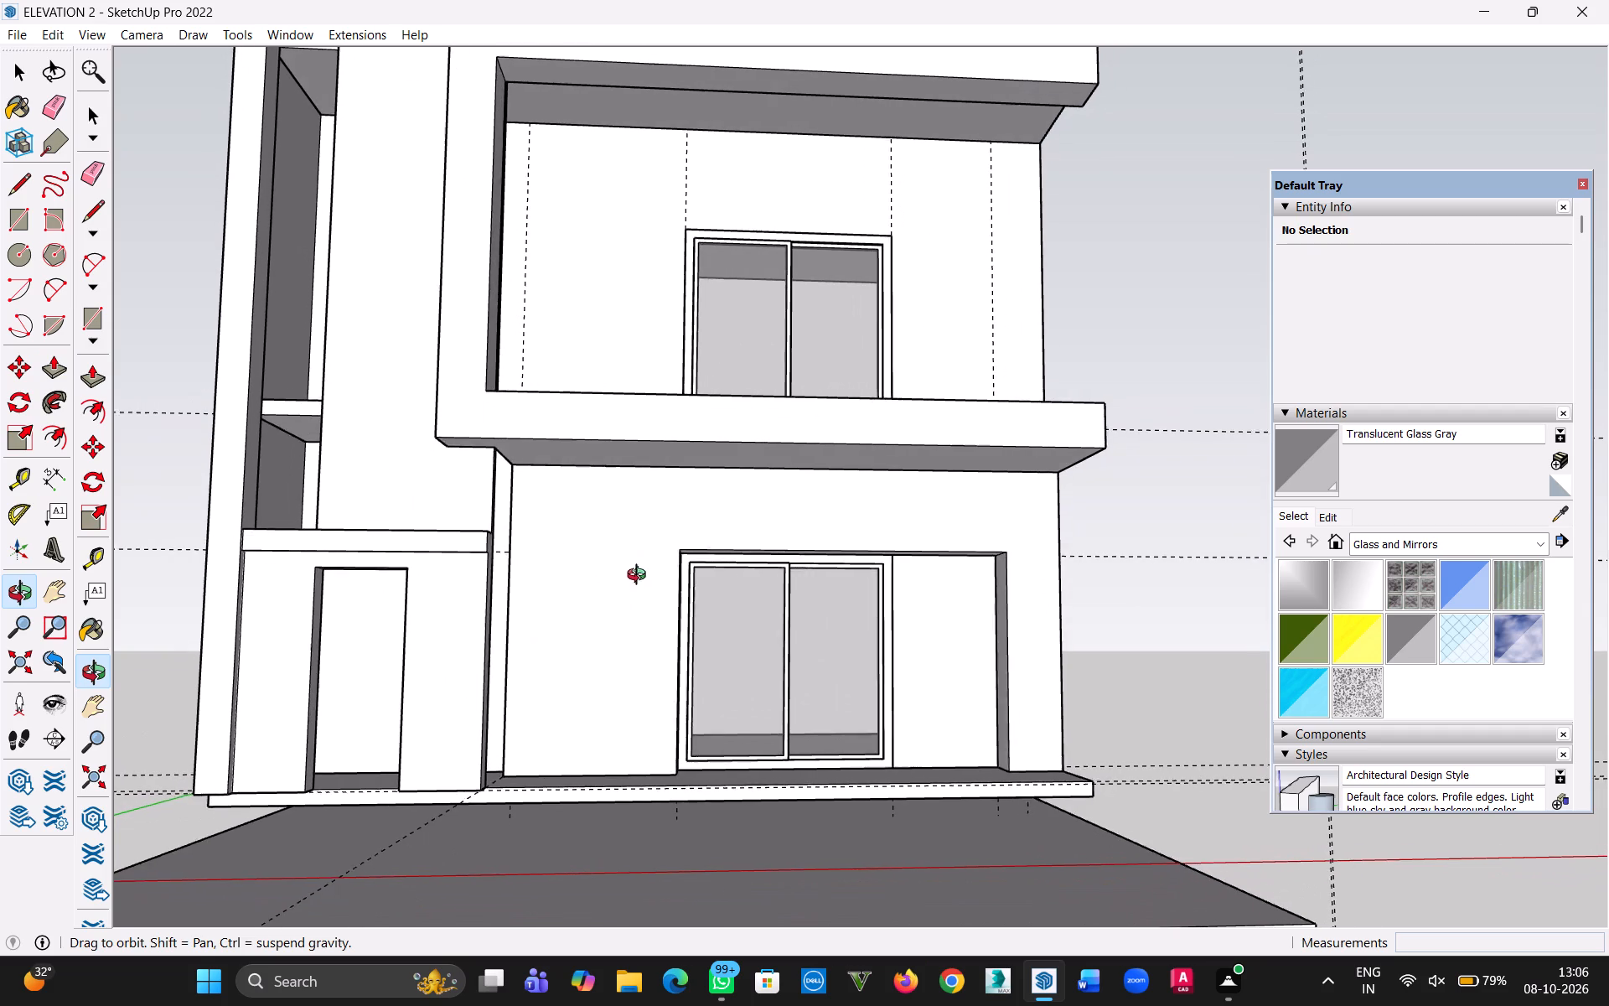
pyautogui.moveTo(640, 577); pyautogui.dragTo(639, 577, button='middle')
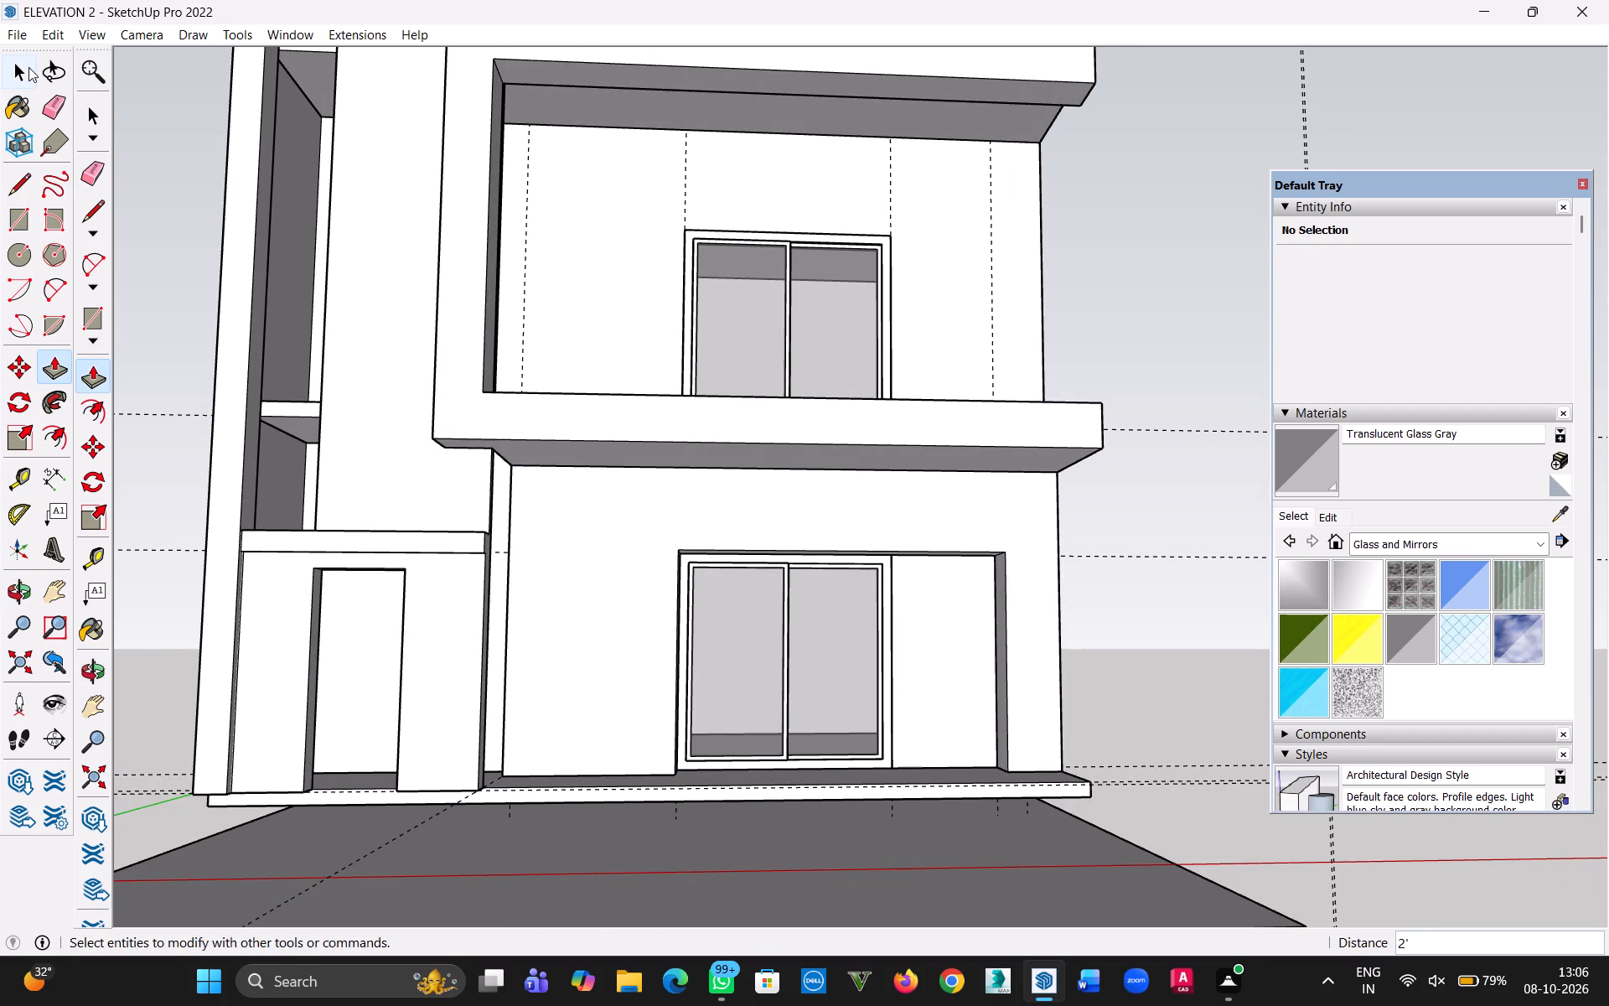
# Select all connected geometry of the extruded ground-floor surround and make it a group.
pyautogui.click(28, 67)
pyautogui.click(840, 509)
pyautogui.moveTo(1011, 682); pyautogui.dragTo(882, 677, button='middle')
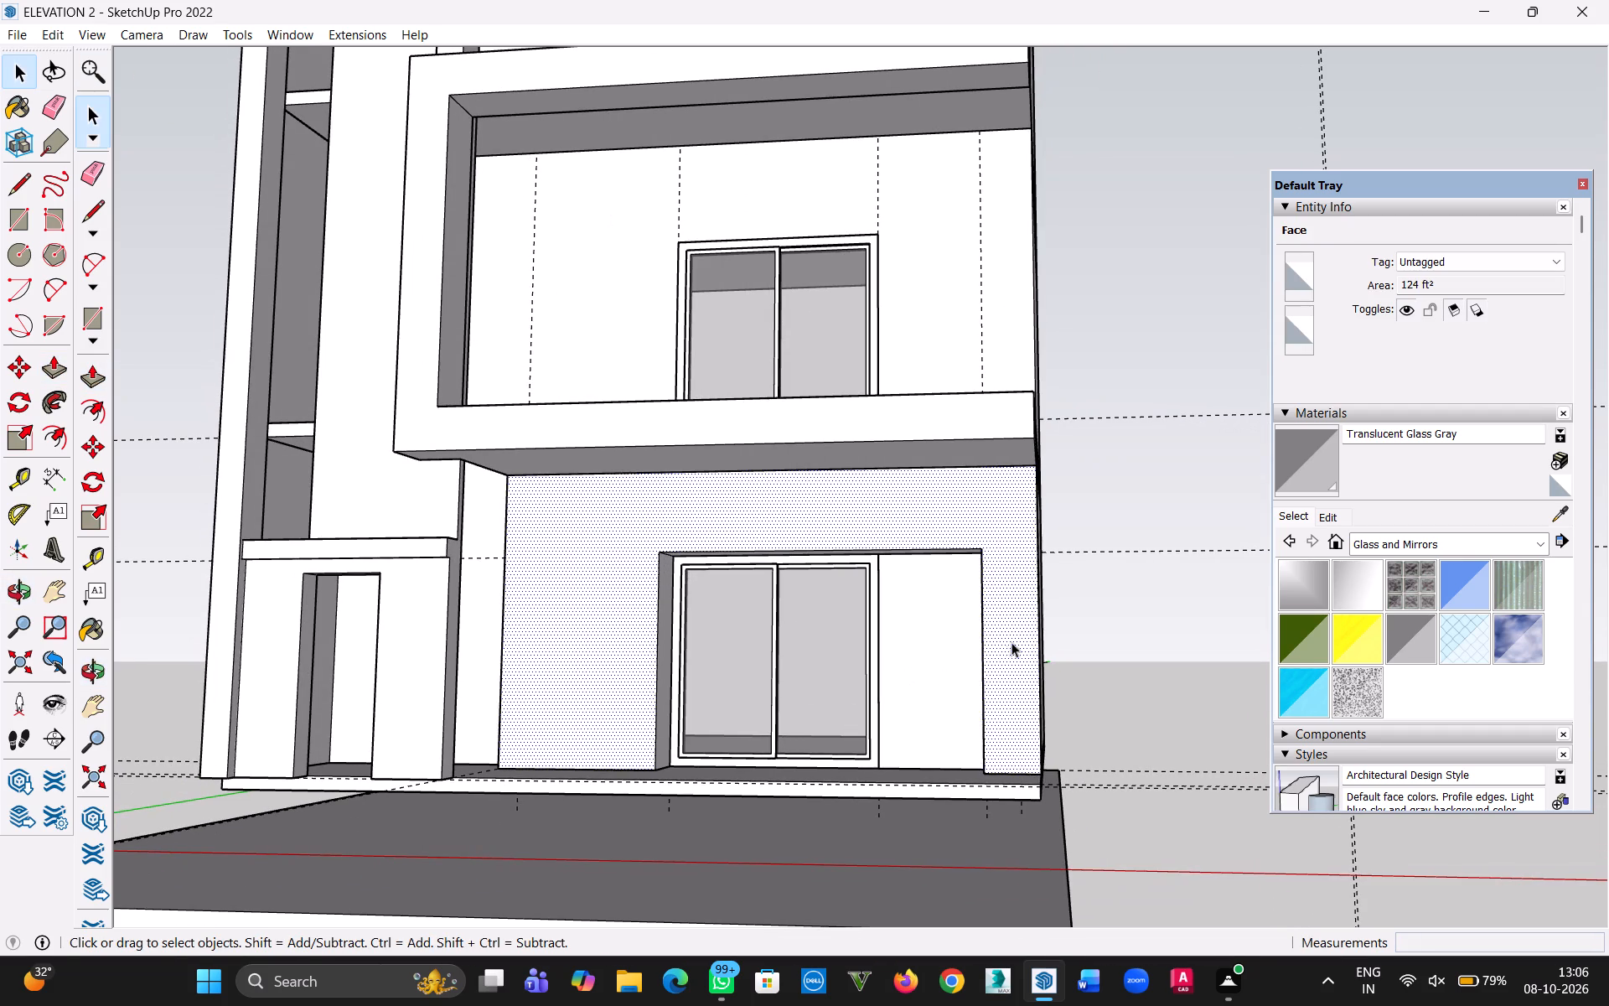
pyautogui.click(1114, 506)
pyautogui.tripleClick(961, 526)
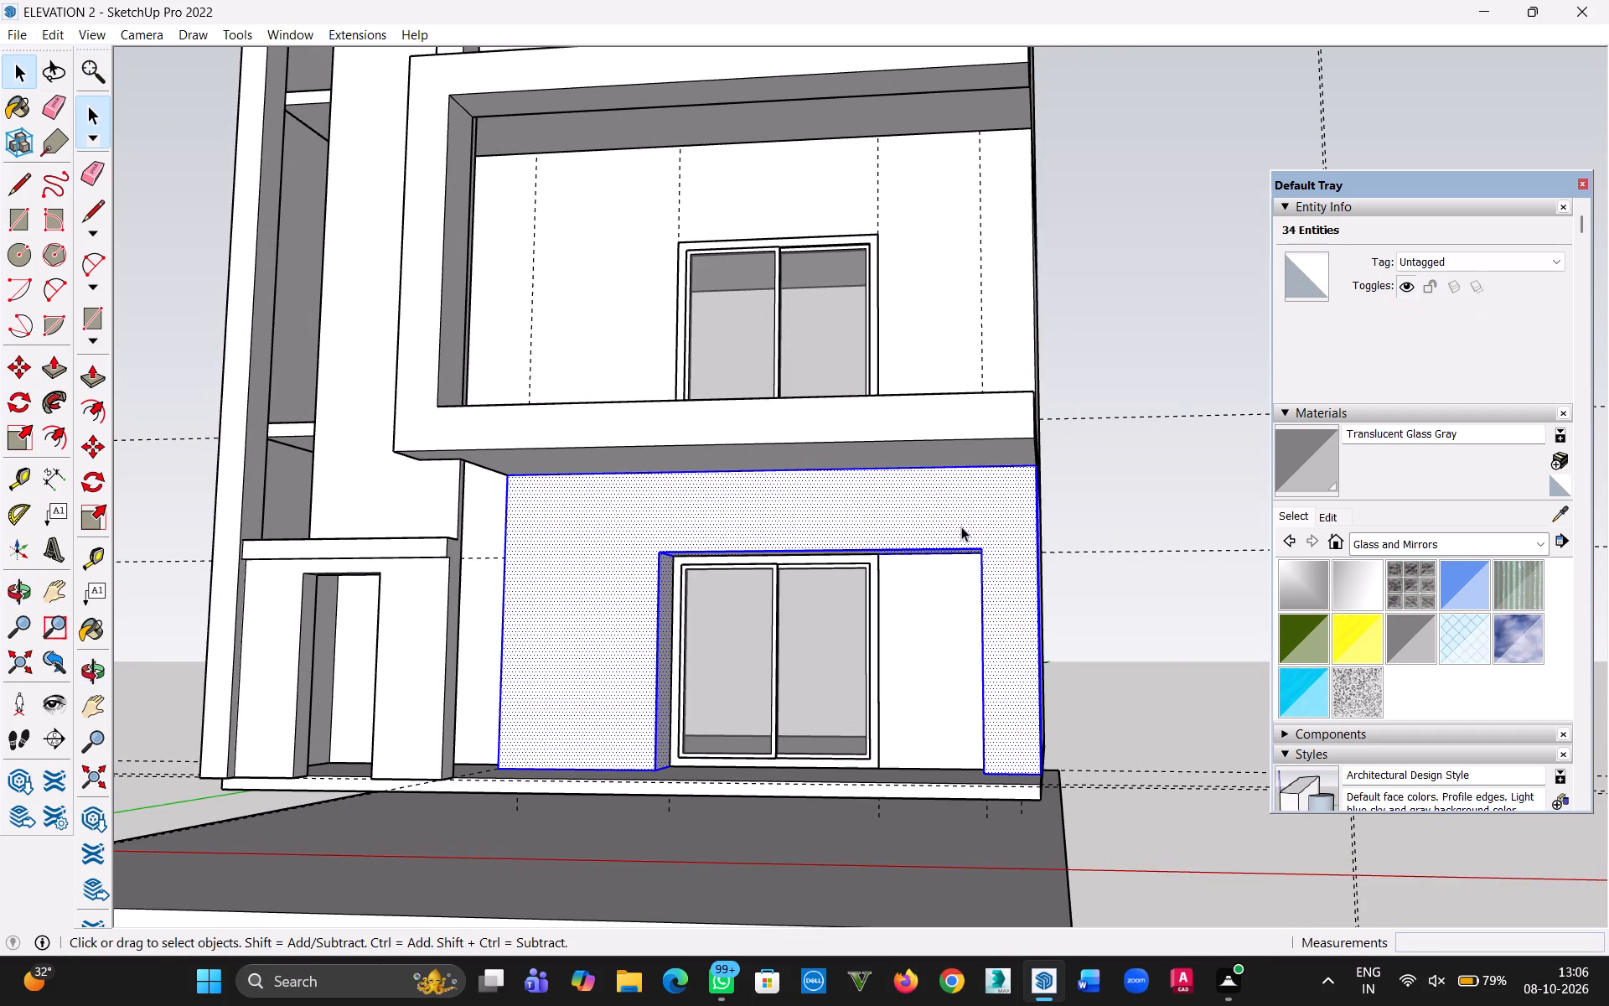
pyautogui.rightClick(961, 526)
pyautogui.click(1029, 712)
# Inspect the grouped ground-floor surround and the whole building's massing from the front, the side, above and below.
pyautogui.moveTo(1096, 663); pyautogui.dragTo(869, 672, button='middle')
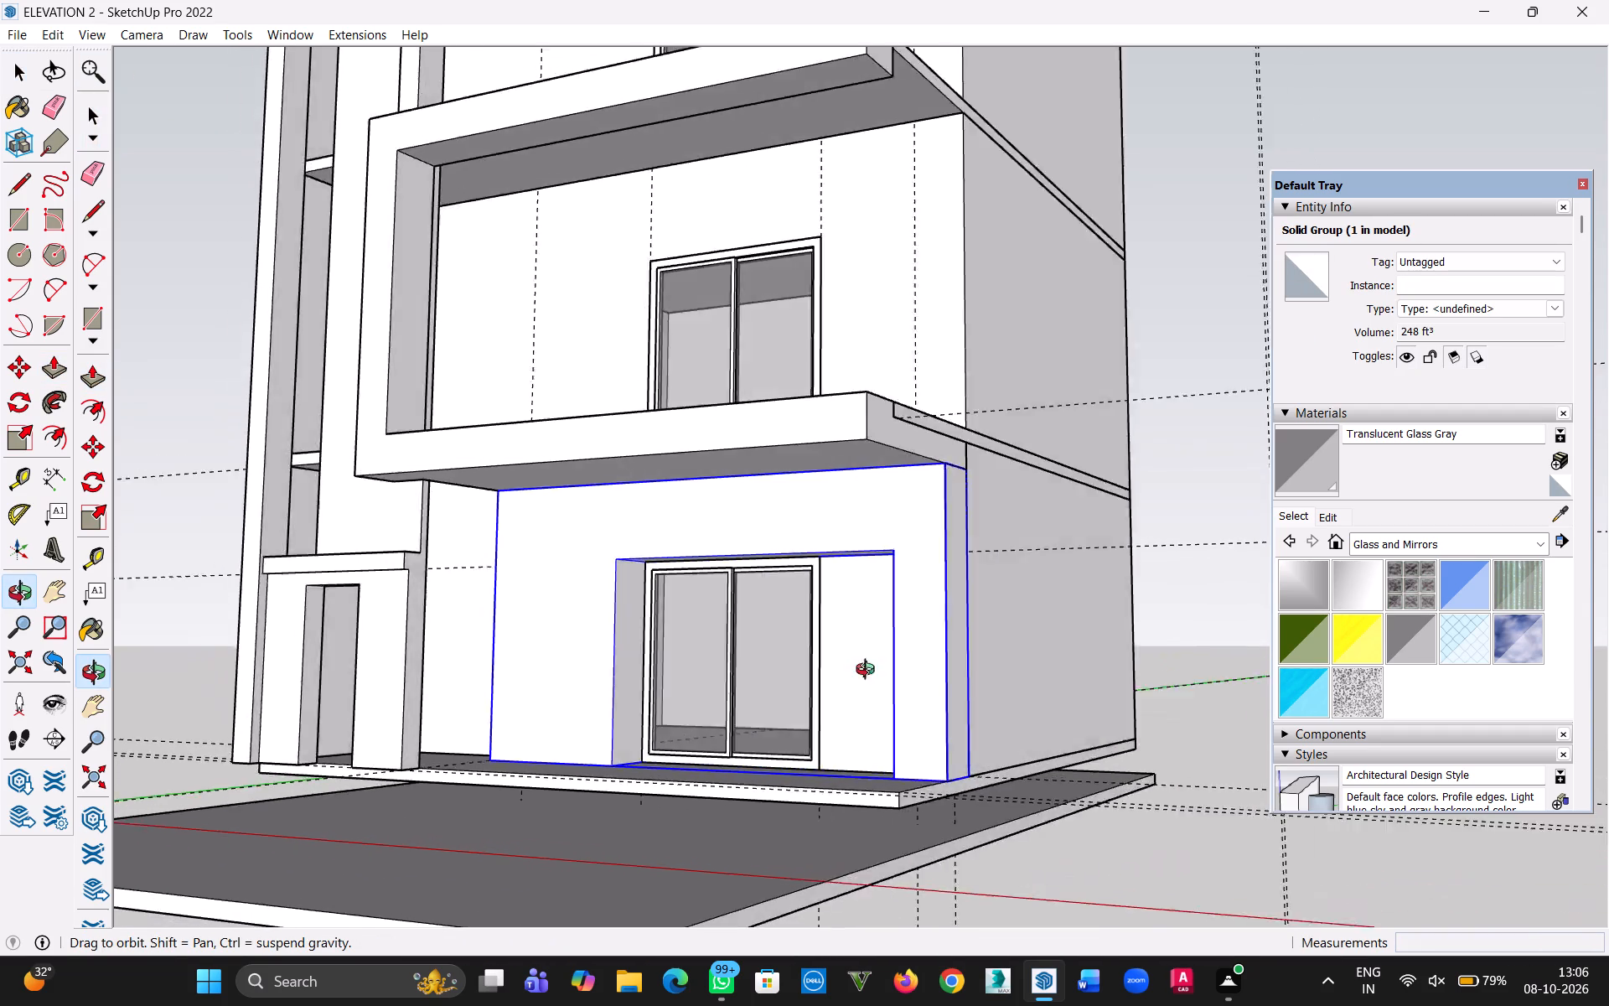
pyautogui.moveTo(869, 672); pyautogui.dragTo(1148, 678, button='middle')
pyautogui.scroll(-4, 946, 700)
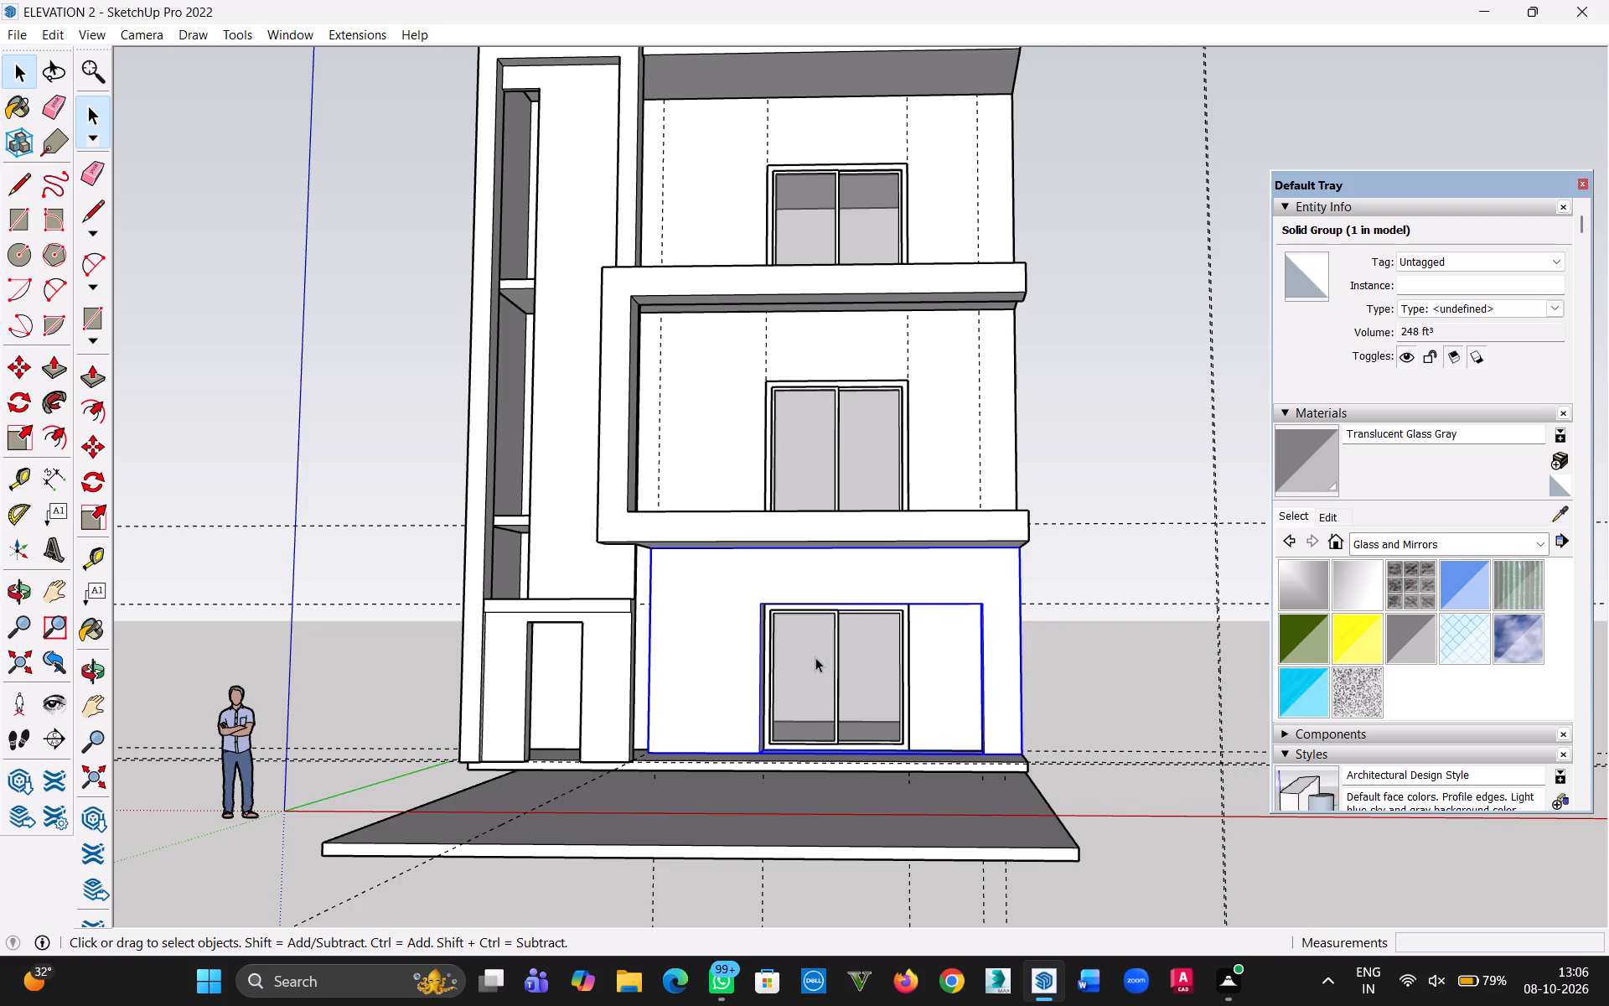
pyautogui.moveTo(820, 624); pyautogui.dragTo(432, 648, button='middle')
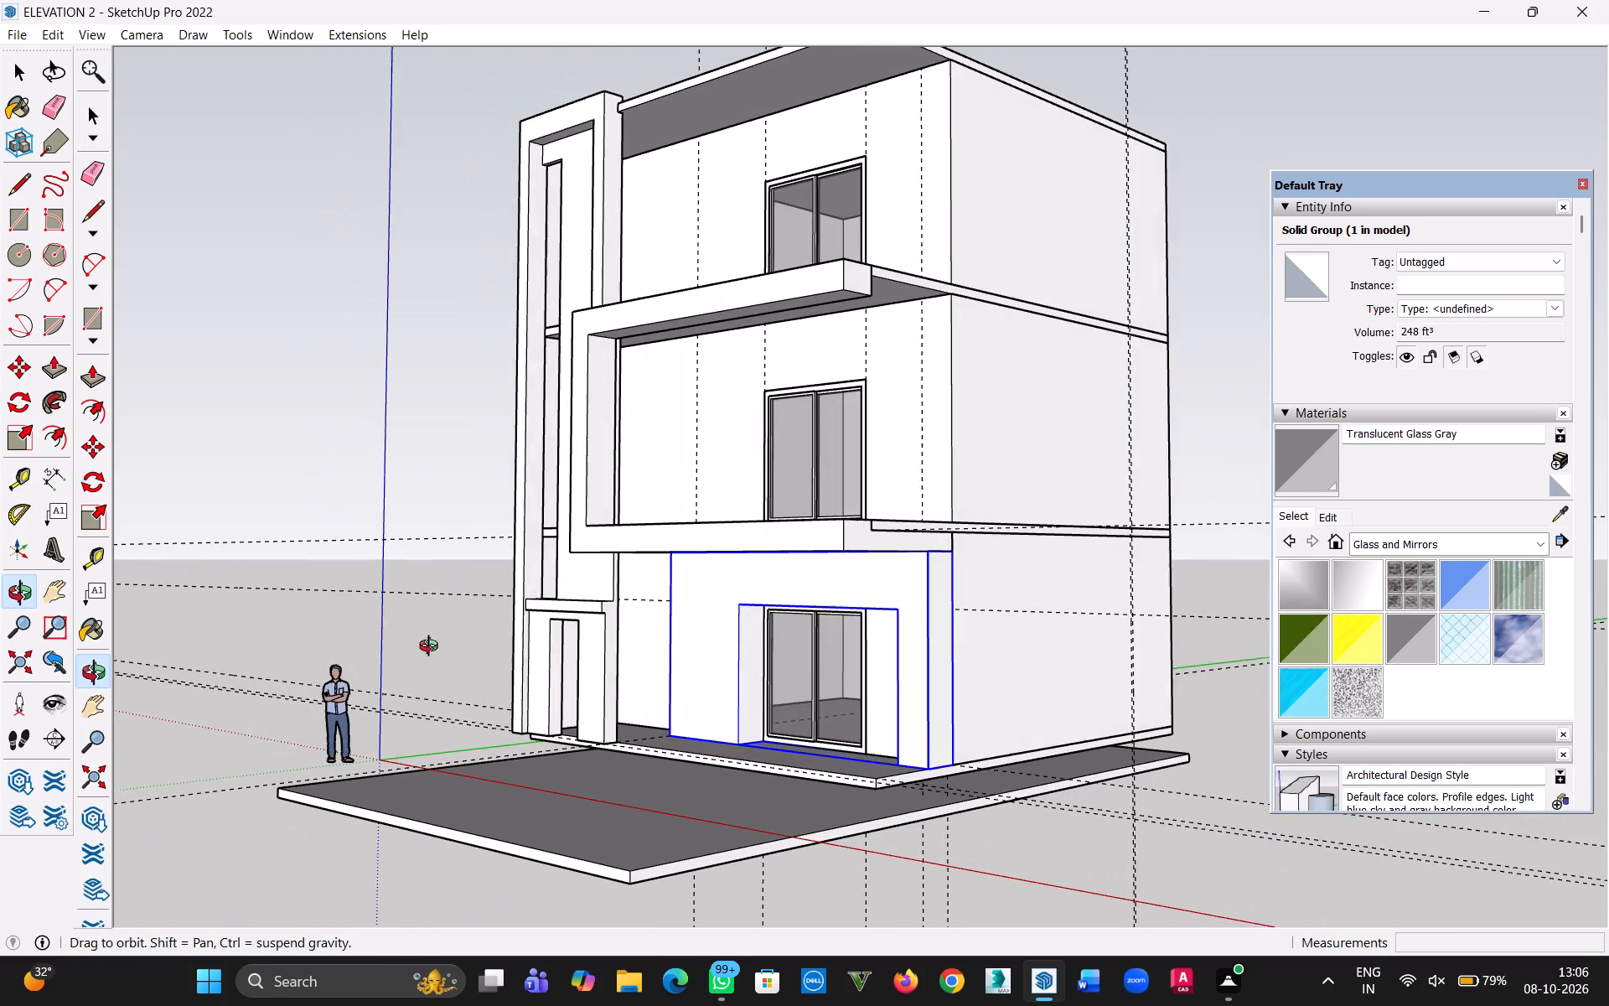
pyautogui.moveTo(432, 648); pyautogui.dragTo(432, 648, button='middle')
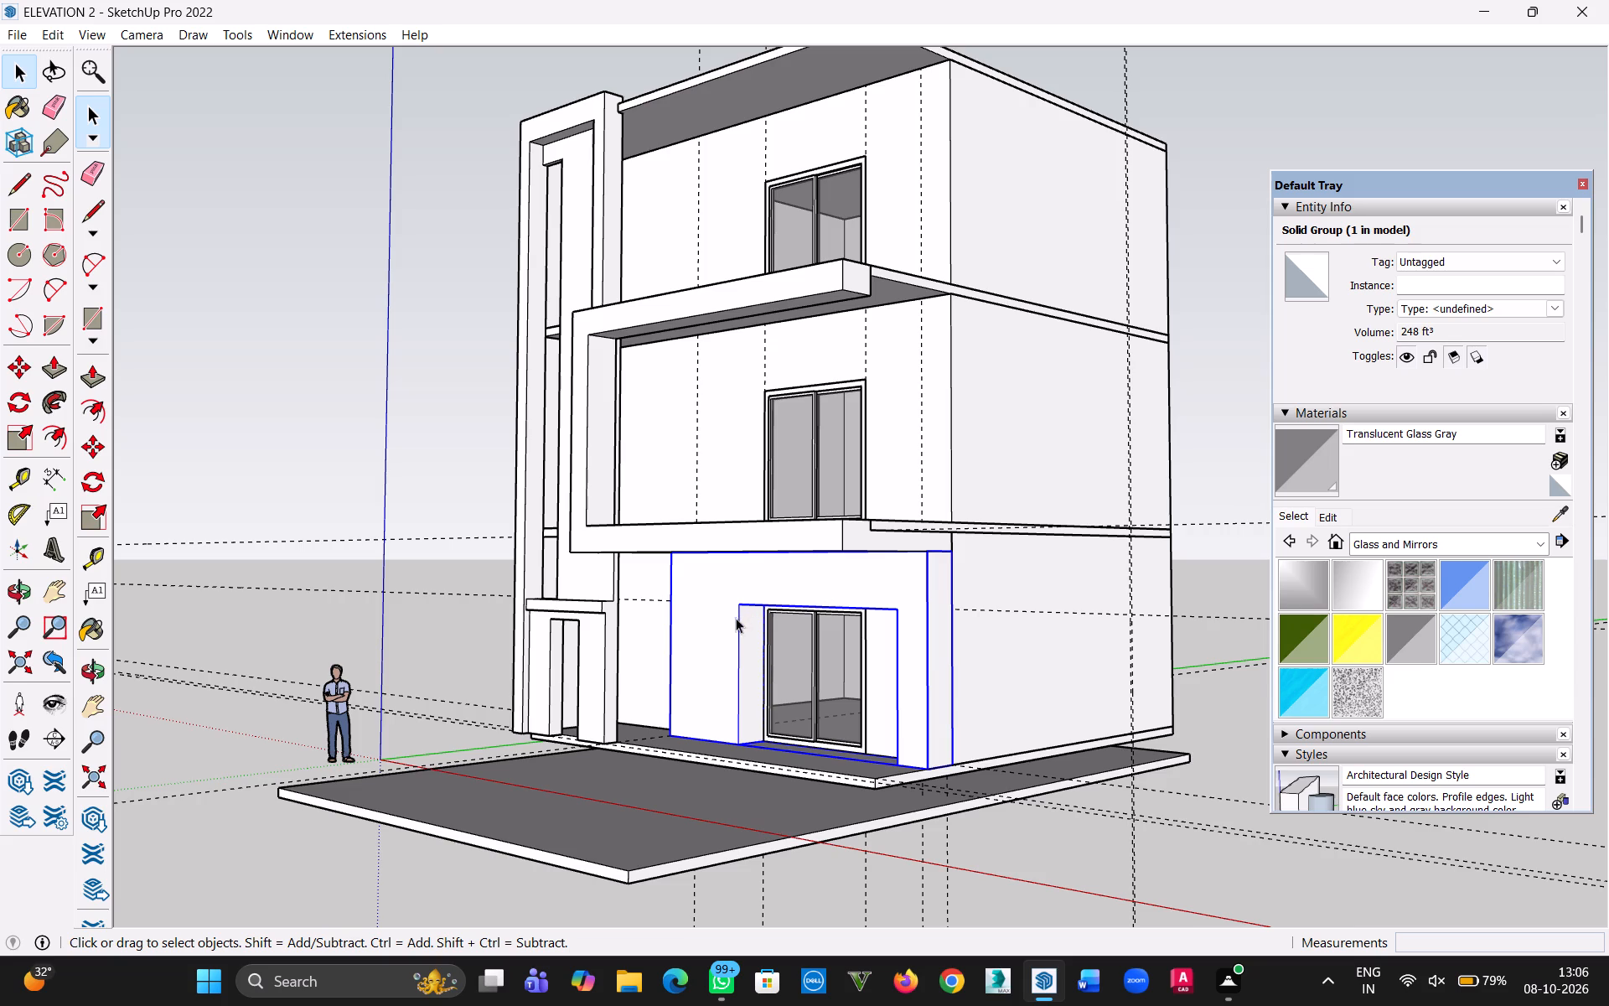
pyautogui.moveTo(707, 641); pyautogui.dragTo(1042, 662, button='middle')
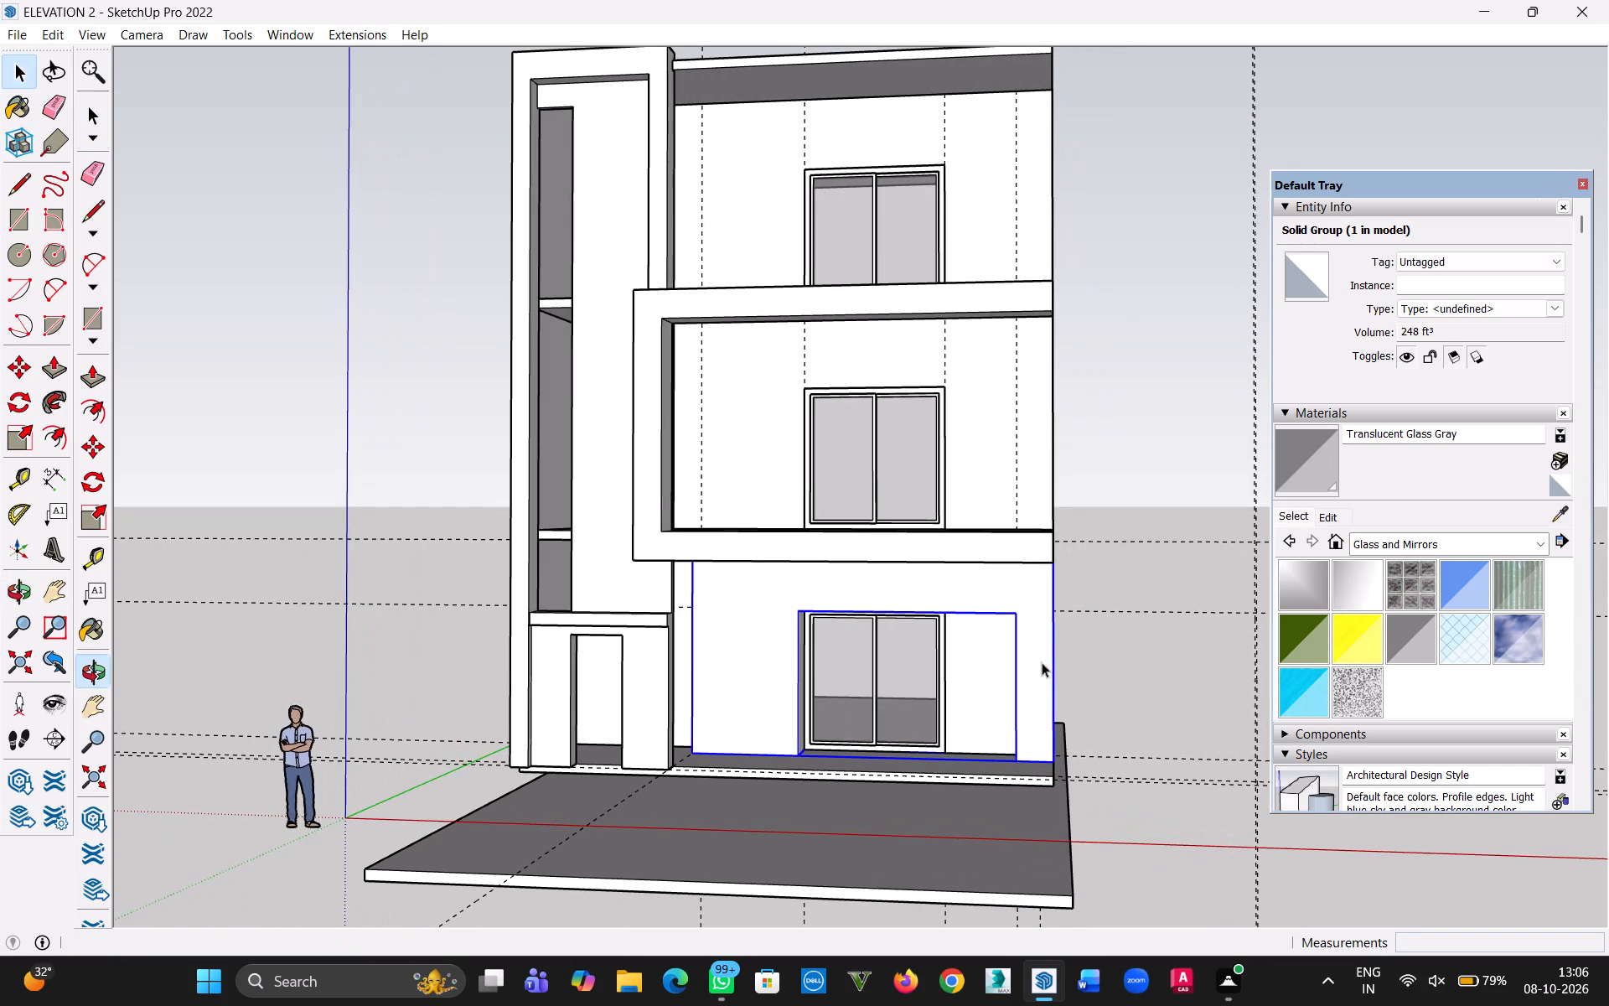
pyautogui.moveTo(654, 694); pyautogui.dragTo(722, 707, button='middle')
pyautogui.scroll(-5, 747, 725)
pyautogui.moveTo(764, 759); pyautogui.dragTo(820, 709, button='middle')
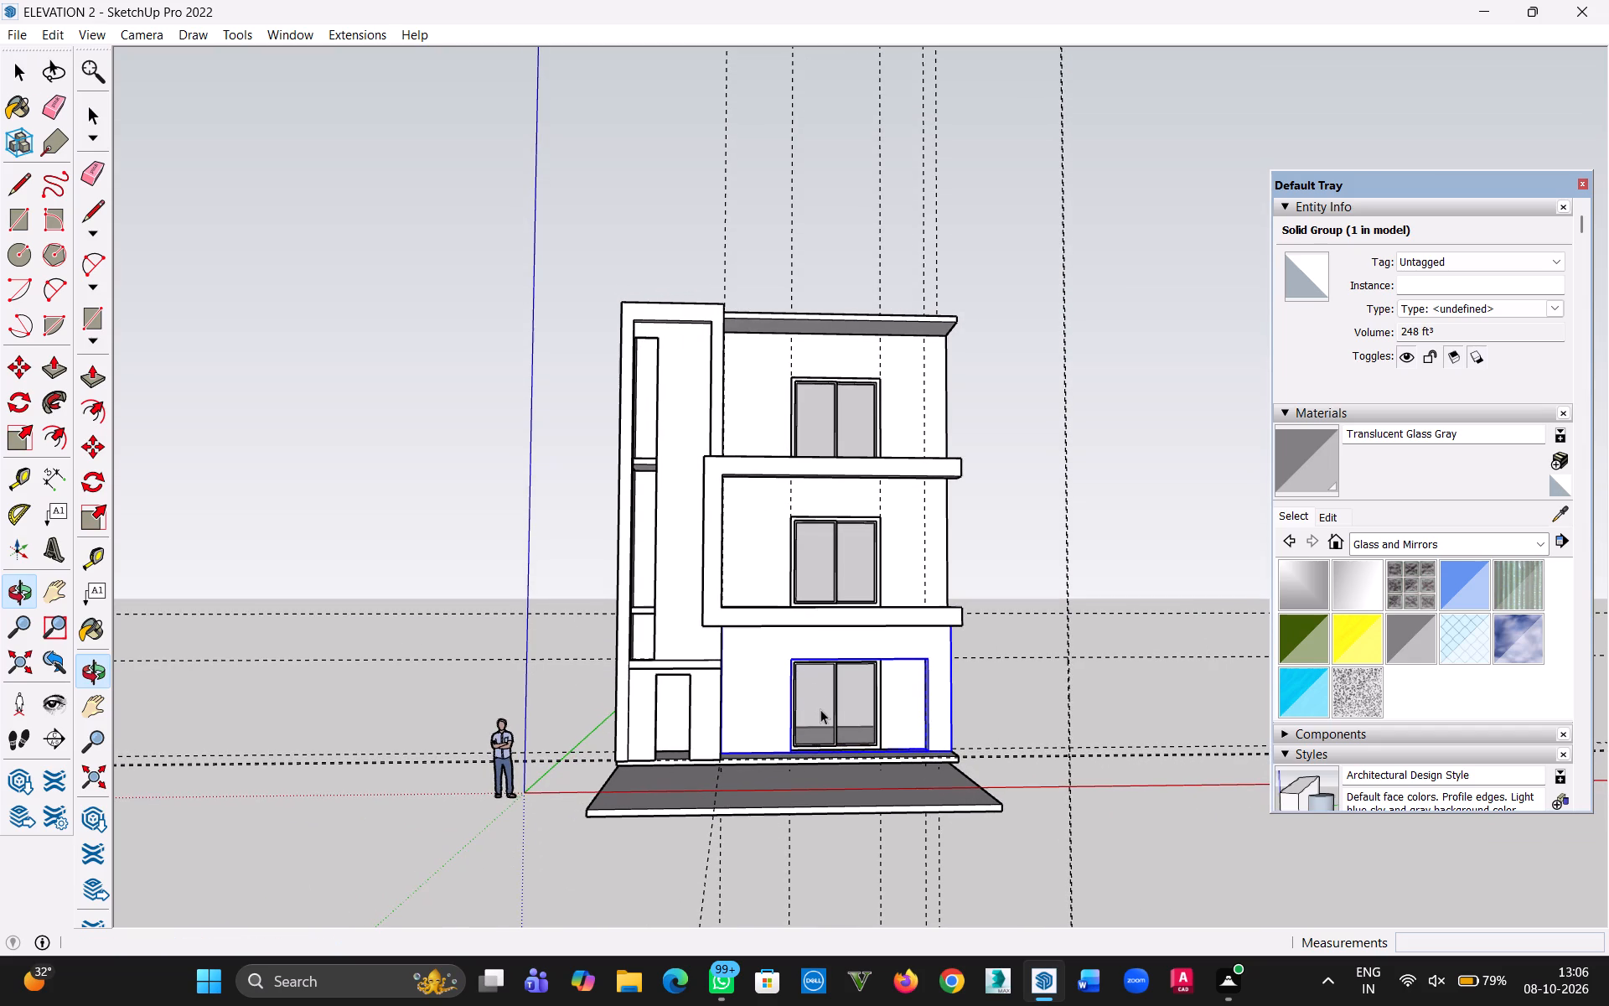
pyautogui.scroll(-3, 820, 712)
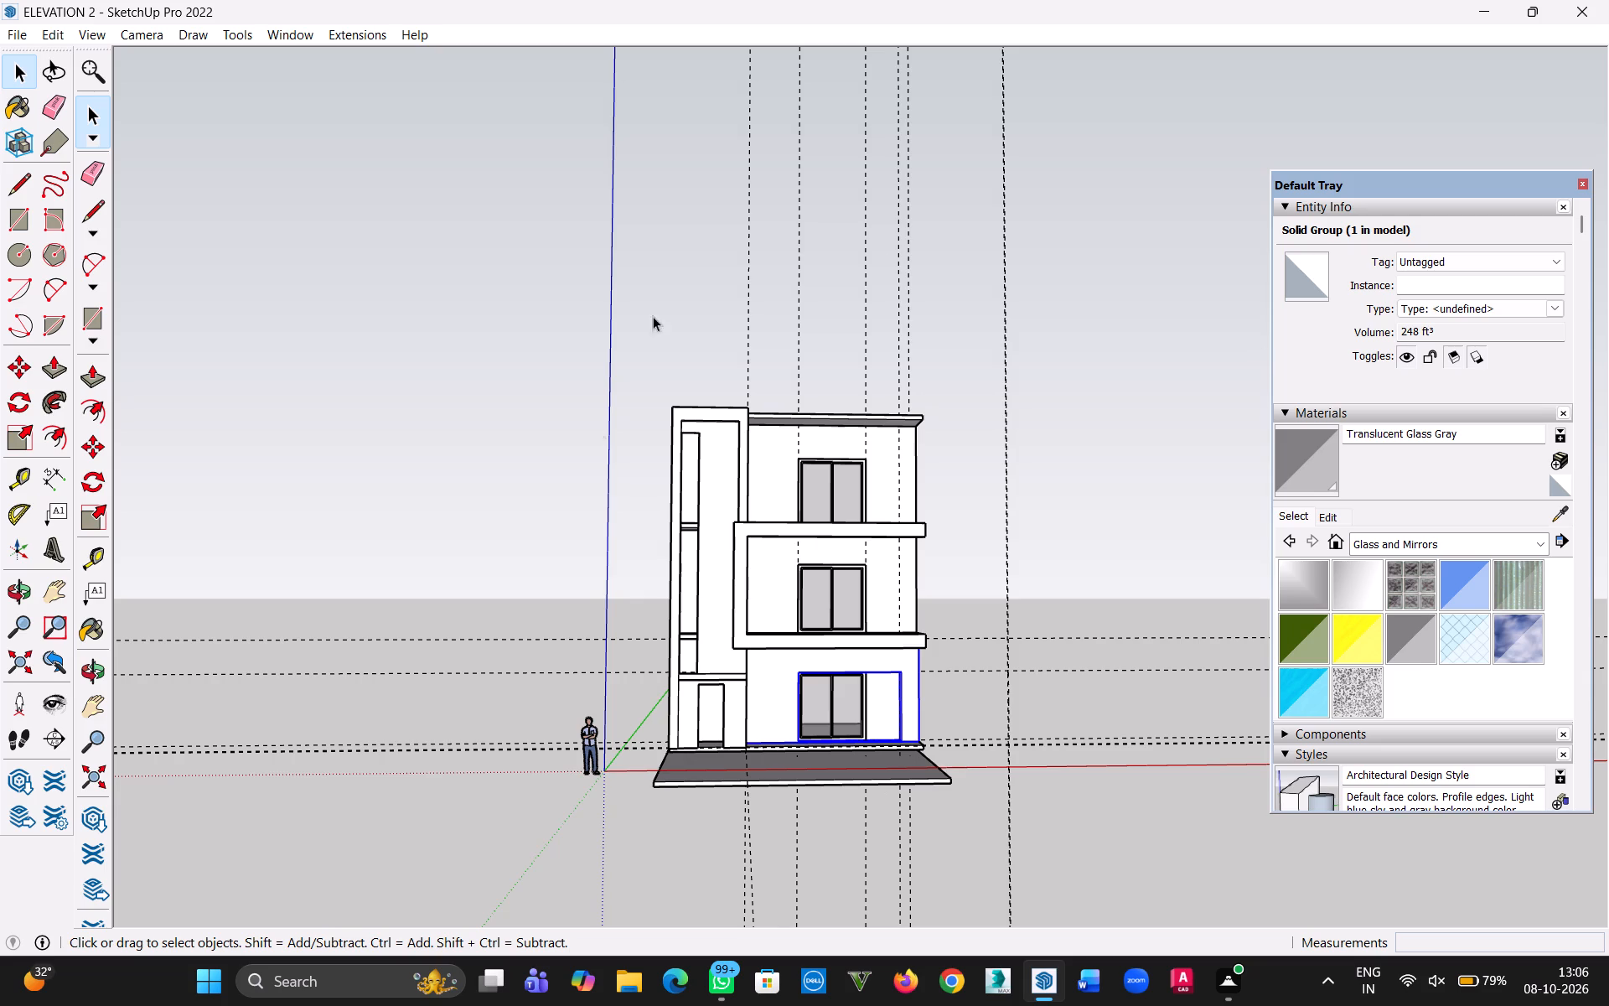
pyautogui.scroll(4, 861, 703)
pyautogui.click(1053, 536)
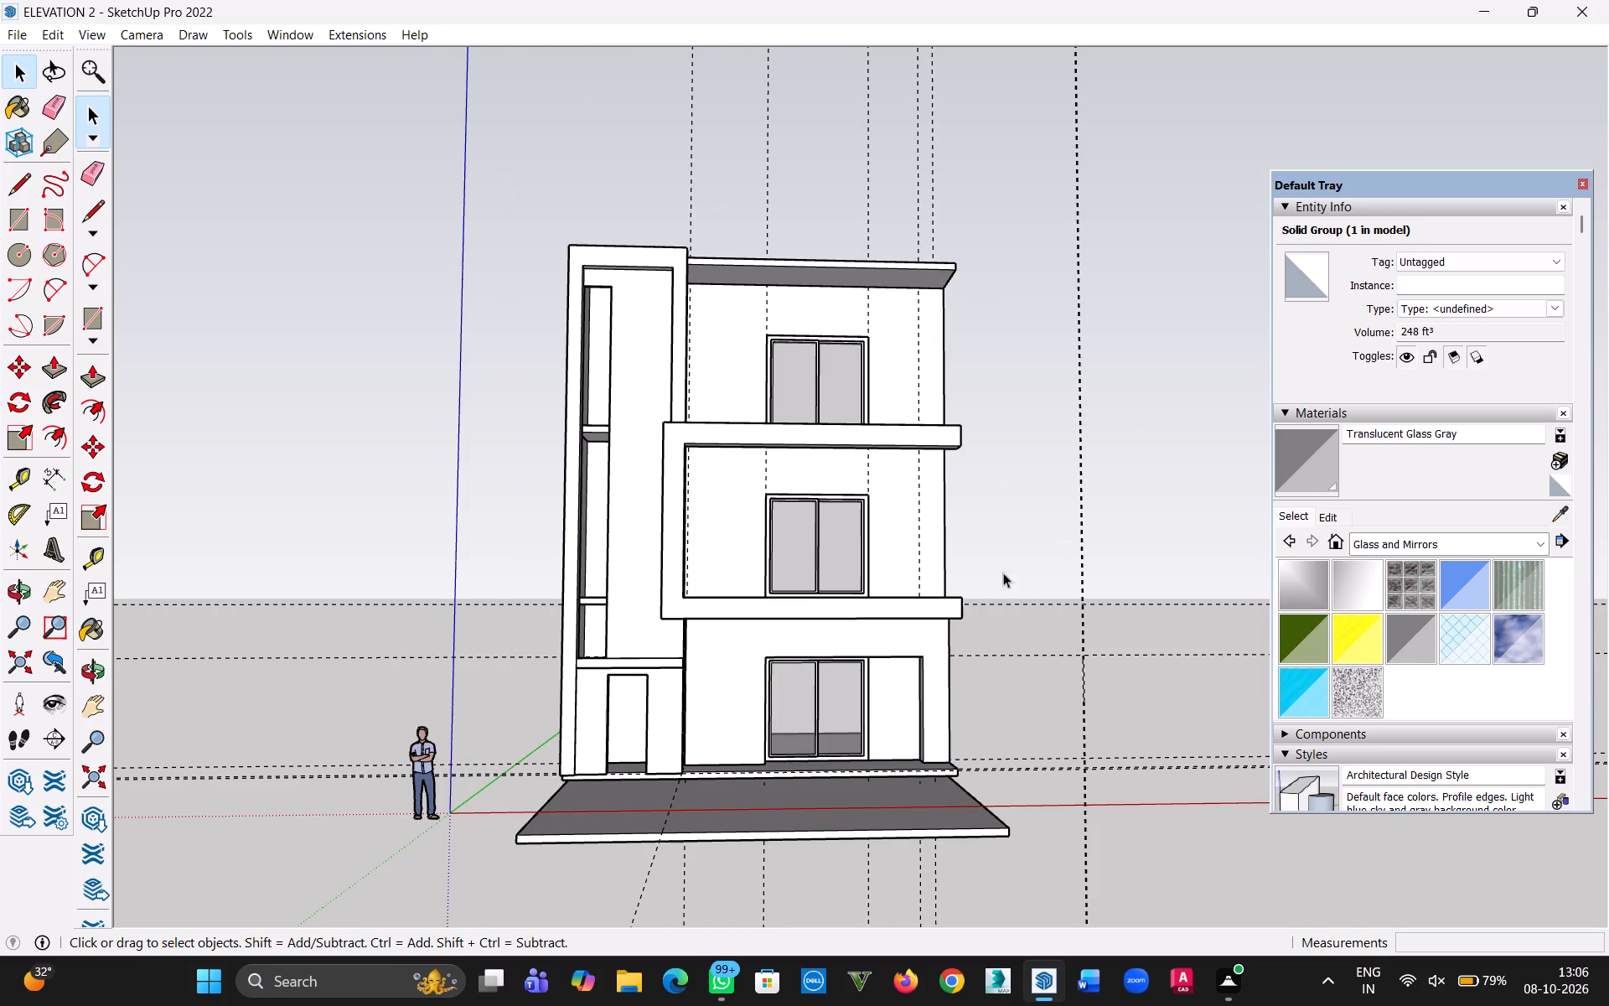
pyautogui.moveTo(879, 586); pyautogui.dragTo(886, 682, button='middle')
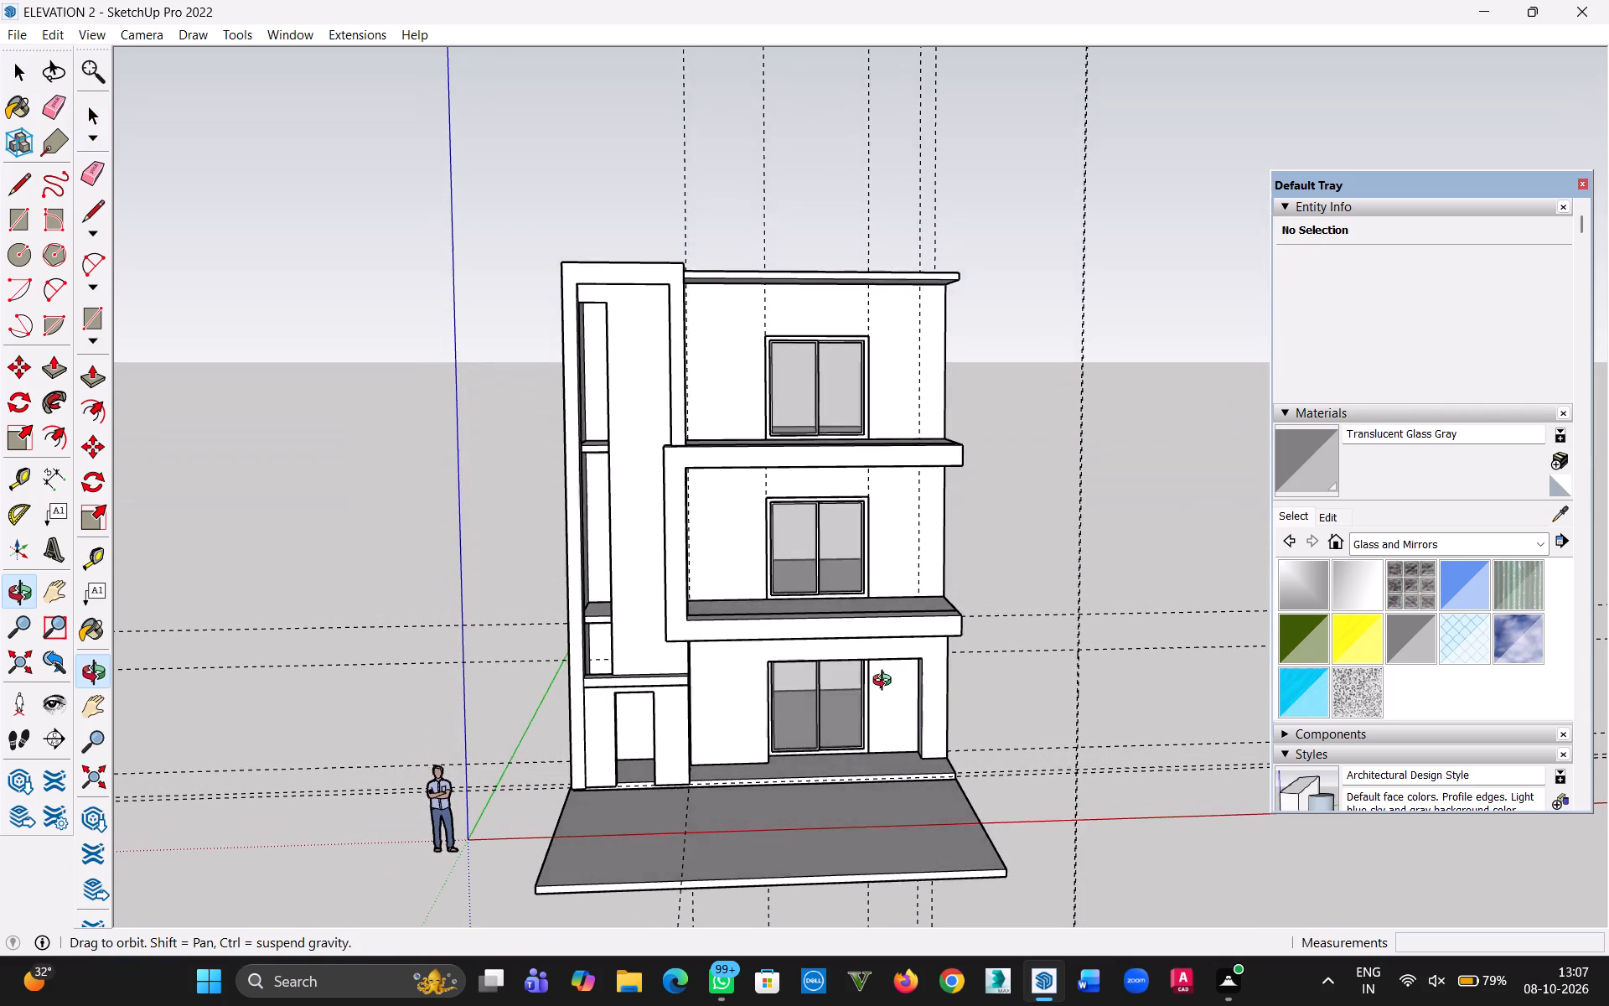
pyautogui.moveTo(886, 682); pyautogui.dragTo(866, 712, button='middle')
pyautogui.scroll(5, 839, 738)
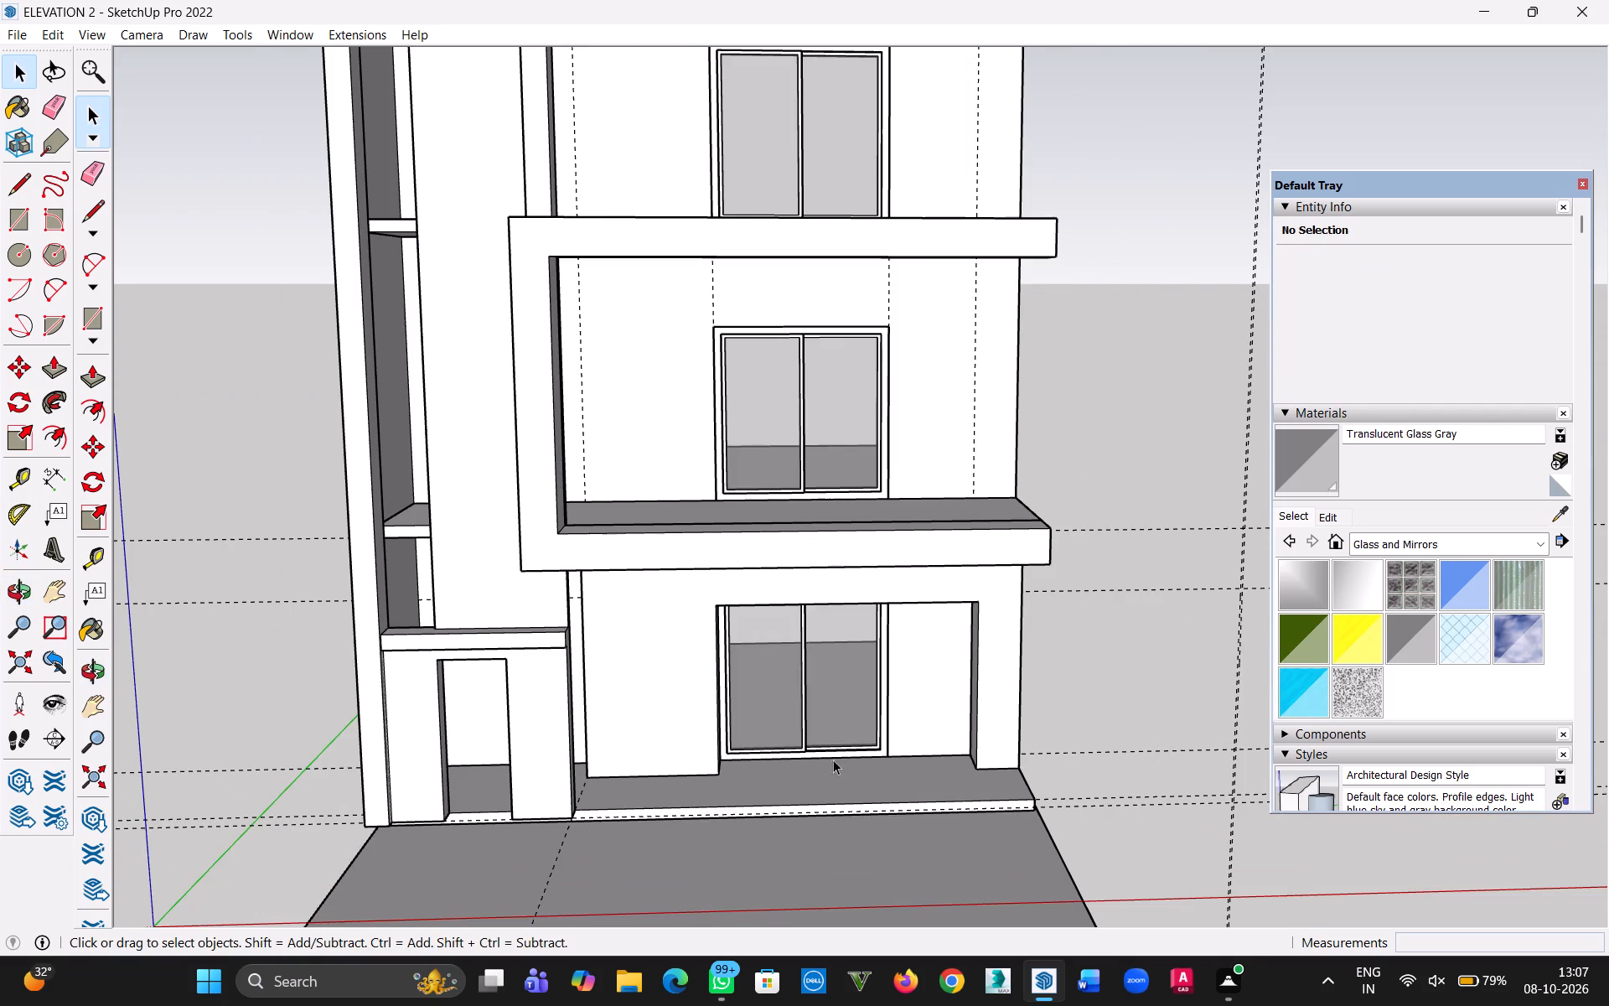
pyautogui.scroll(-2, 833, 760)
pyautogui.moveTo(823, 790); pyautogui.dragTo(848, 724, button='middle')
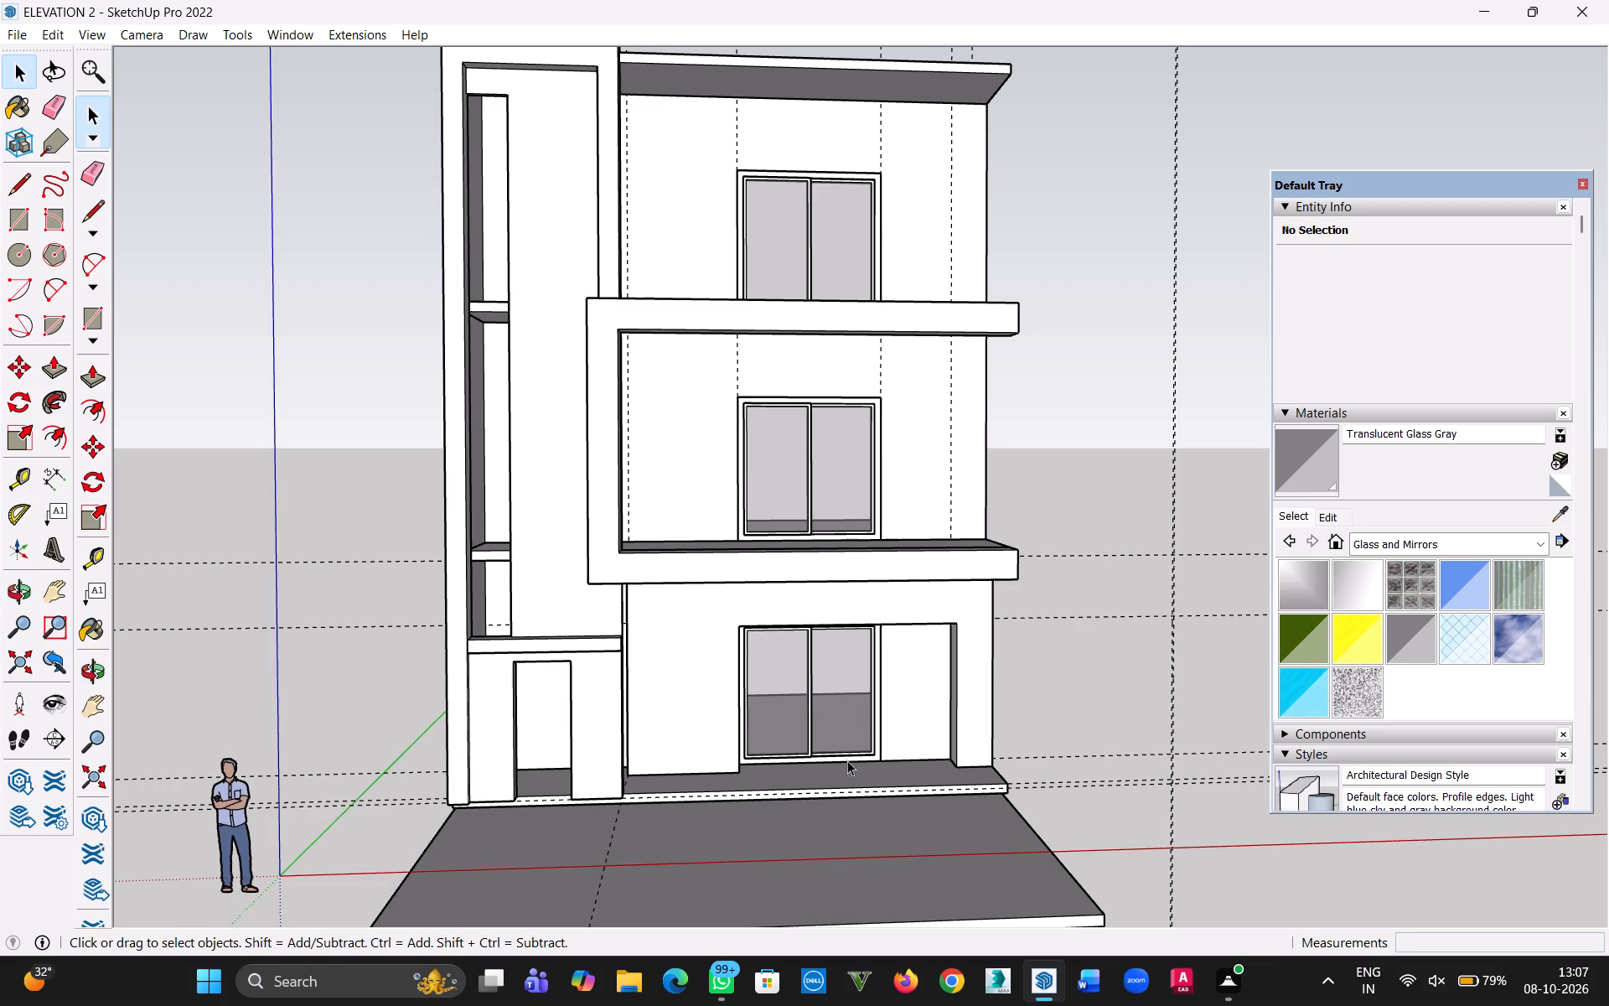
pyautogui.moveTo(841, 760); pyautogui.dragTo(840, 728, button='middle')
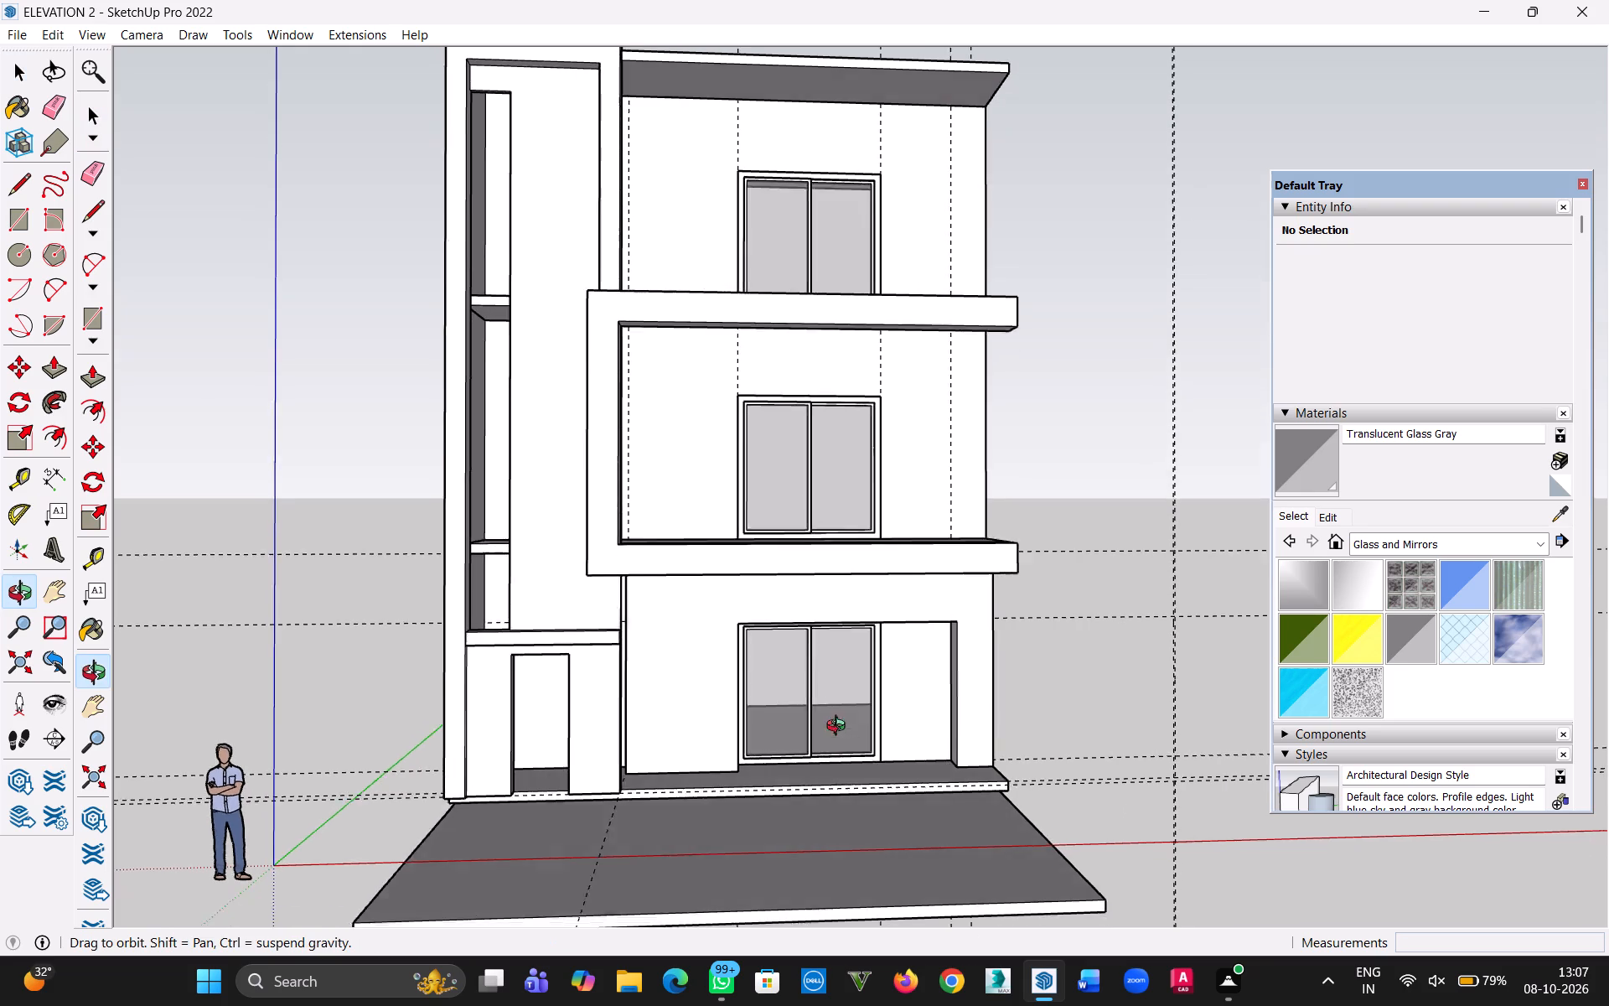
pyautogui.moveTo(840, 728); pyautogui.dragTo(843, 687, button='middle')
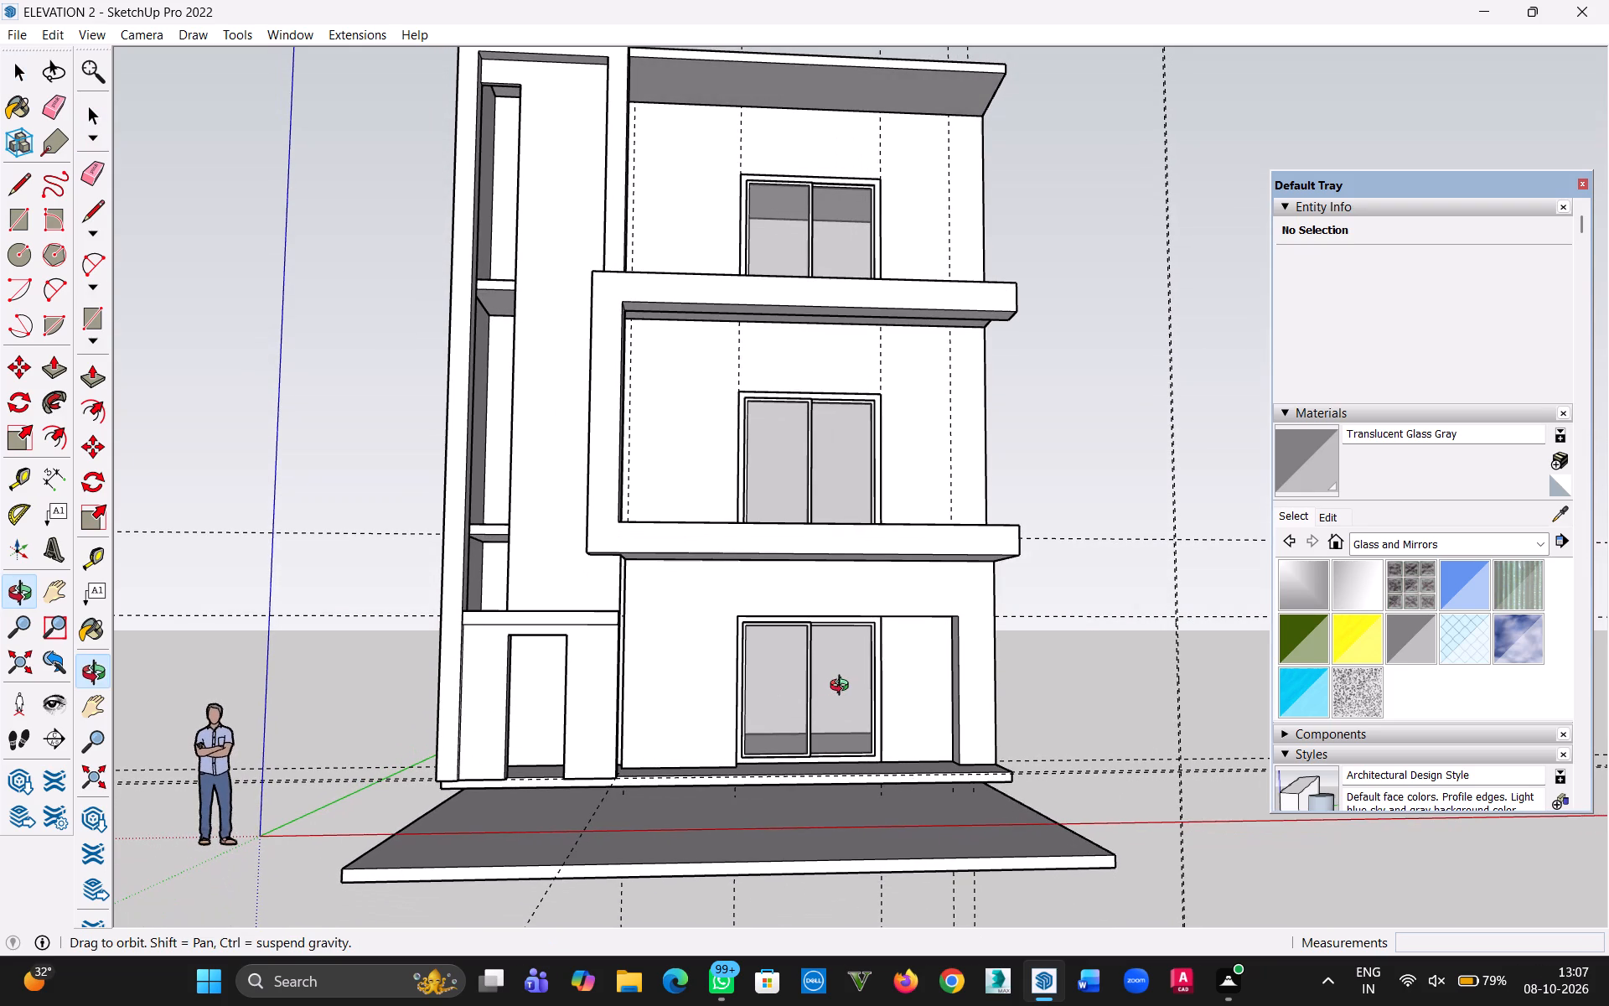
# Examine the facade frame and the first-floor balcony slab from the front, below, above and the side.
pyautogui.moveTo(843, 687); pyautogui.dragTo(845, 682, button='middle')
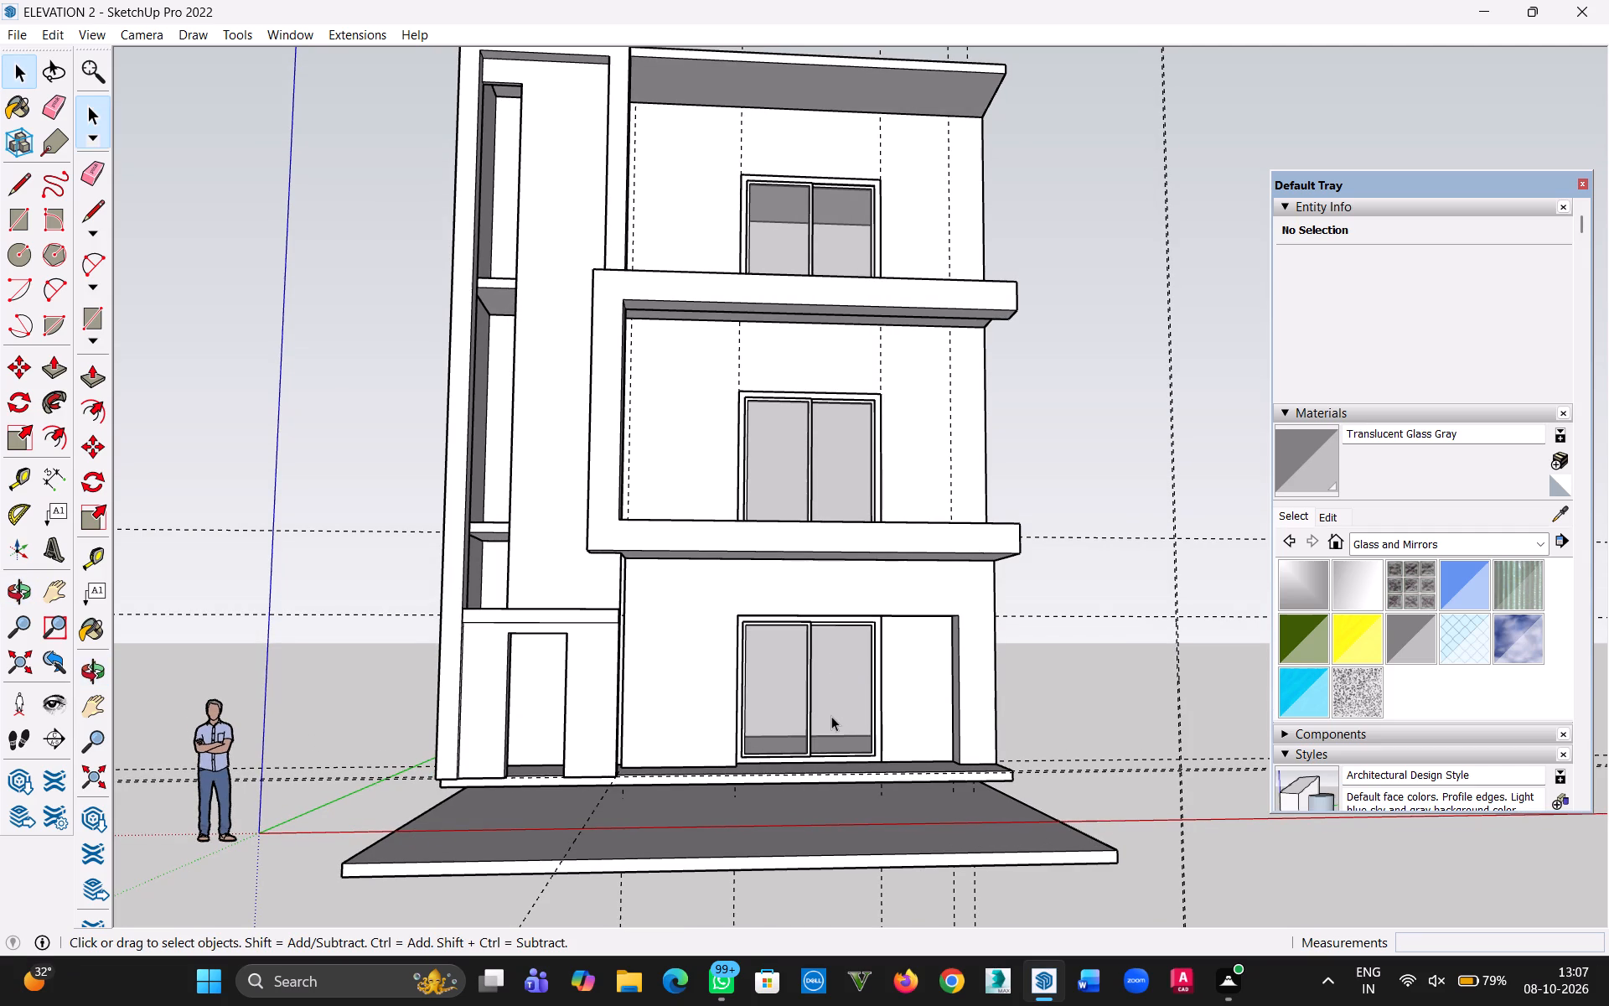
pyautogui.moveTo(742, 574); pyautogui.dragTo(713, 741, button='middle')
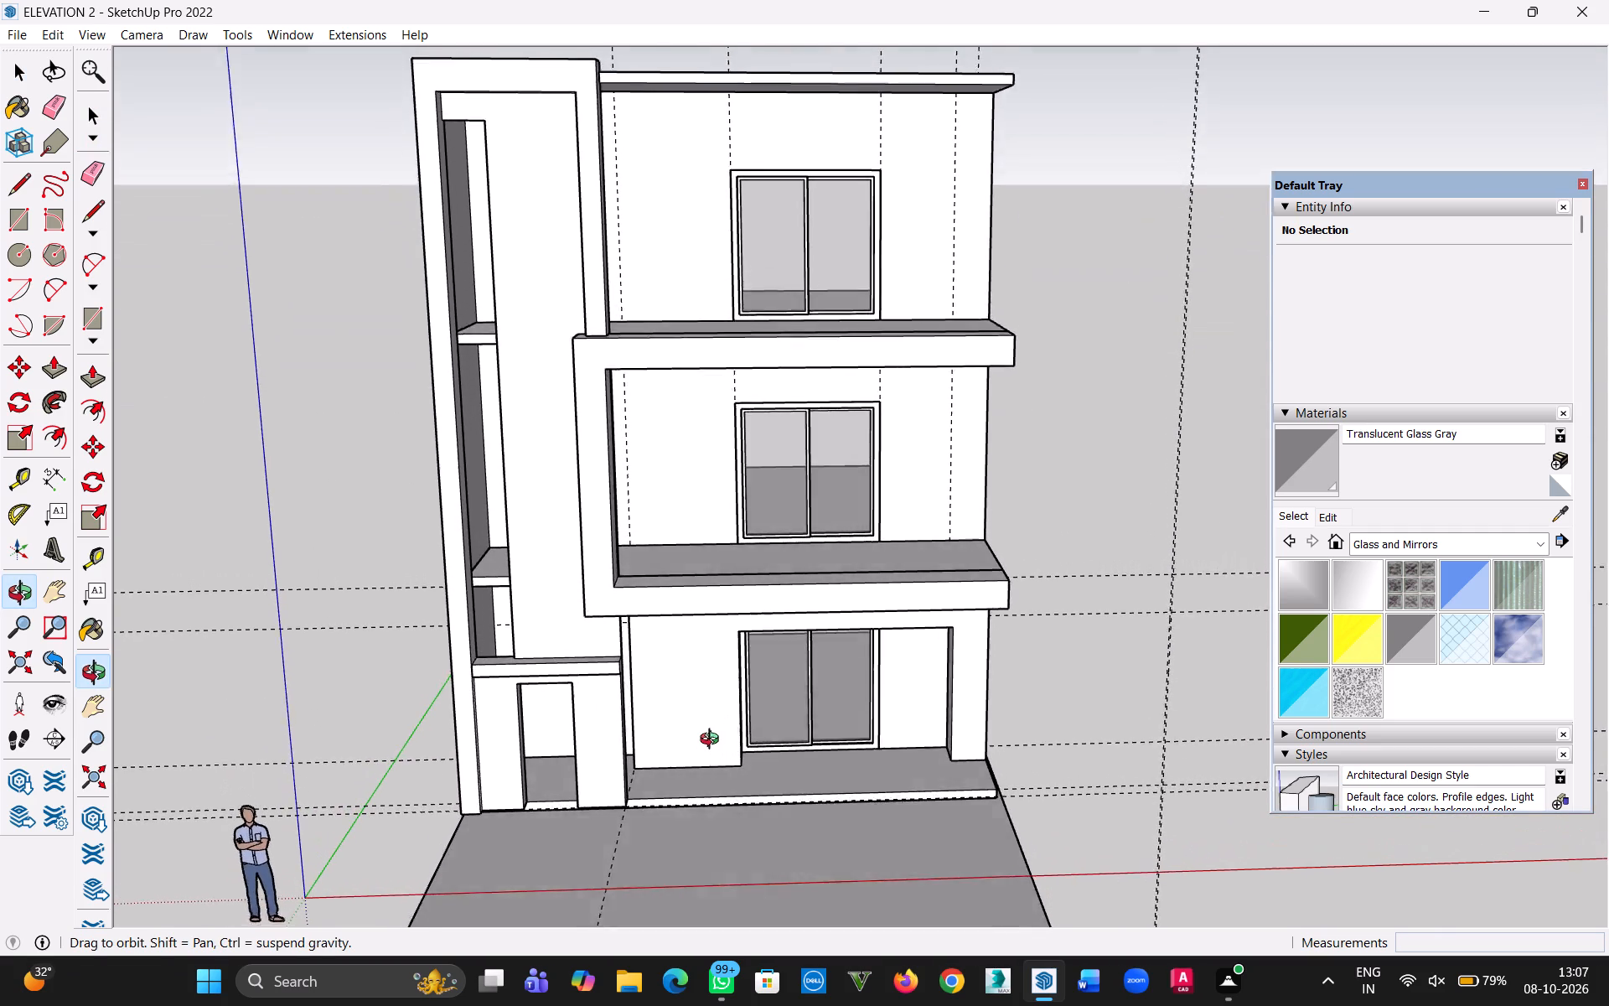
pyautogui.moveTo(713, 741); pyautogui.dragTo(719, 710, button='middle')
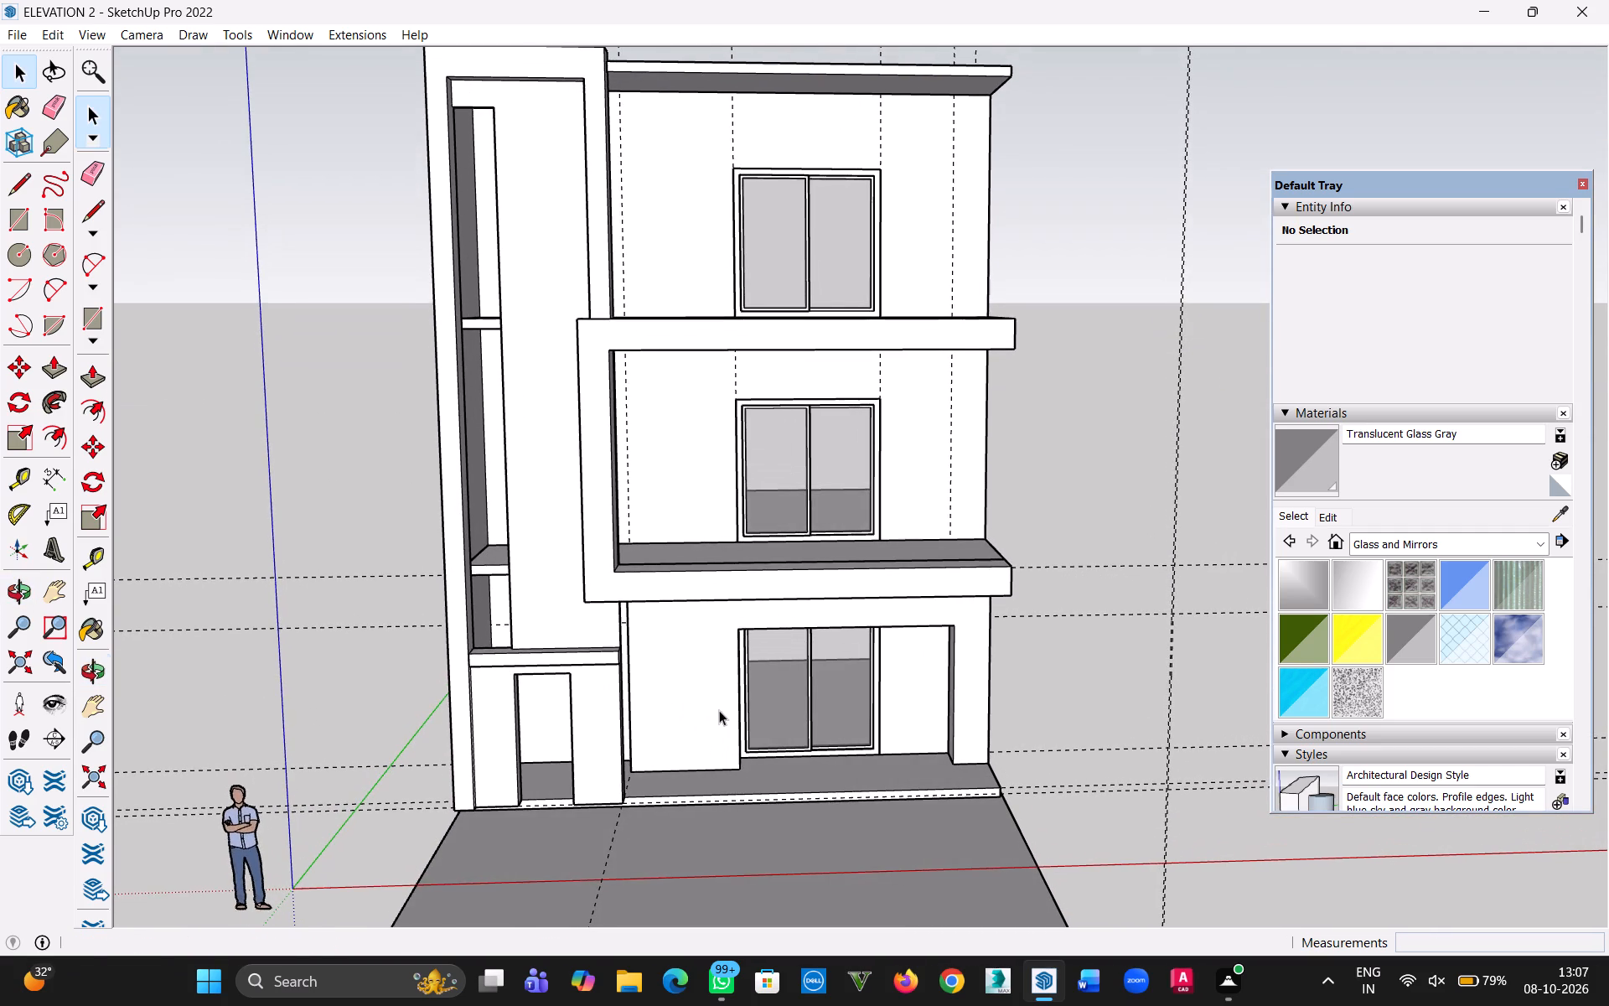
pyautogui.scroll(-1, 719, 709)
pyautogui.moveTo(776, 677); pyautogui.dragTo(750, 567, button='middle')
pyautogui.scroll(5, 908, 366)
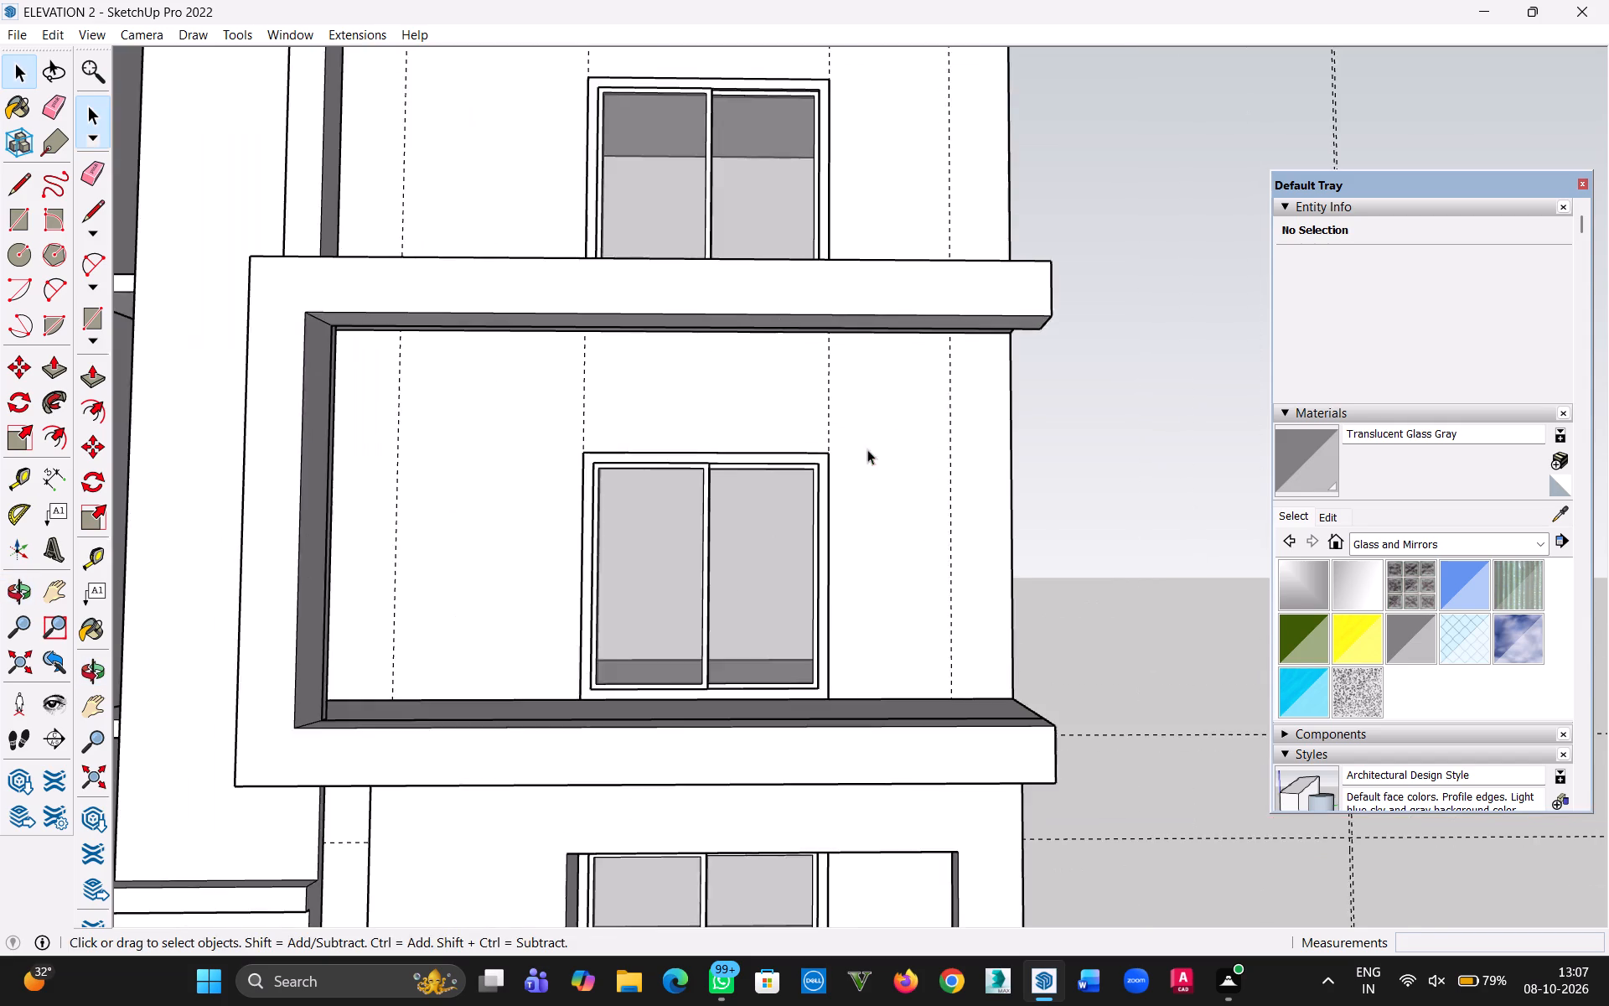
pyautogui.scroll(2, 867, 449)
pyautogui.moveTo(867, 450); pyautogui.dragTo(830, 334, button='middle')
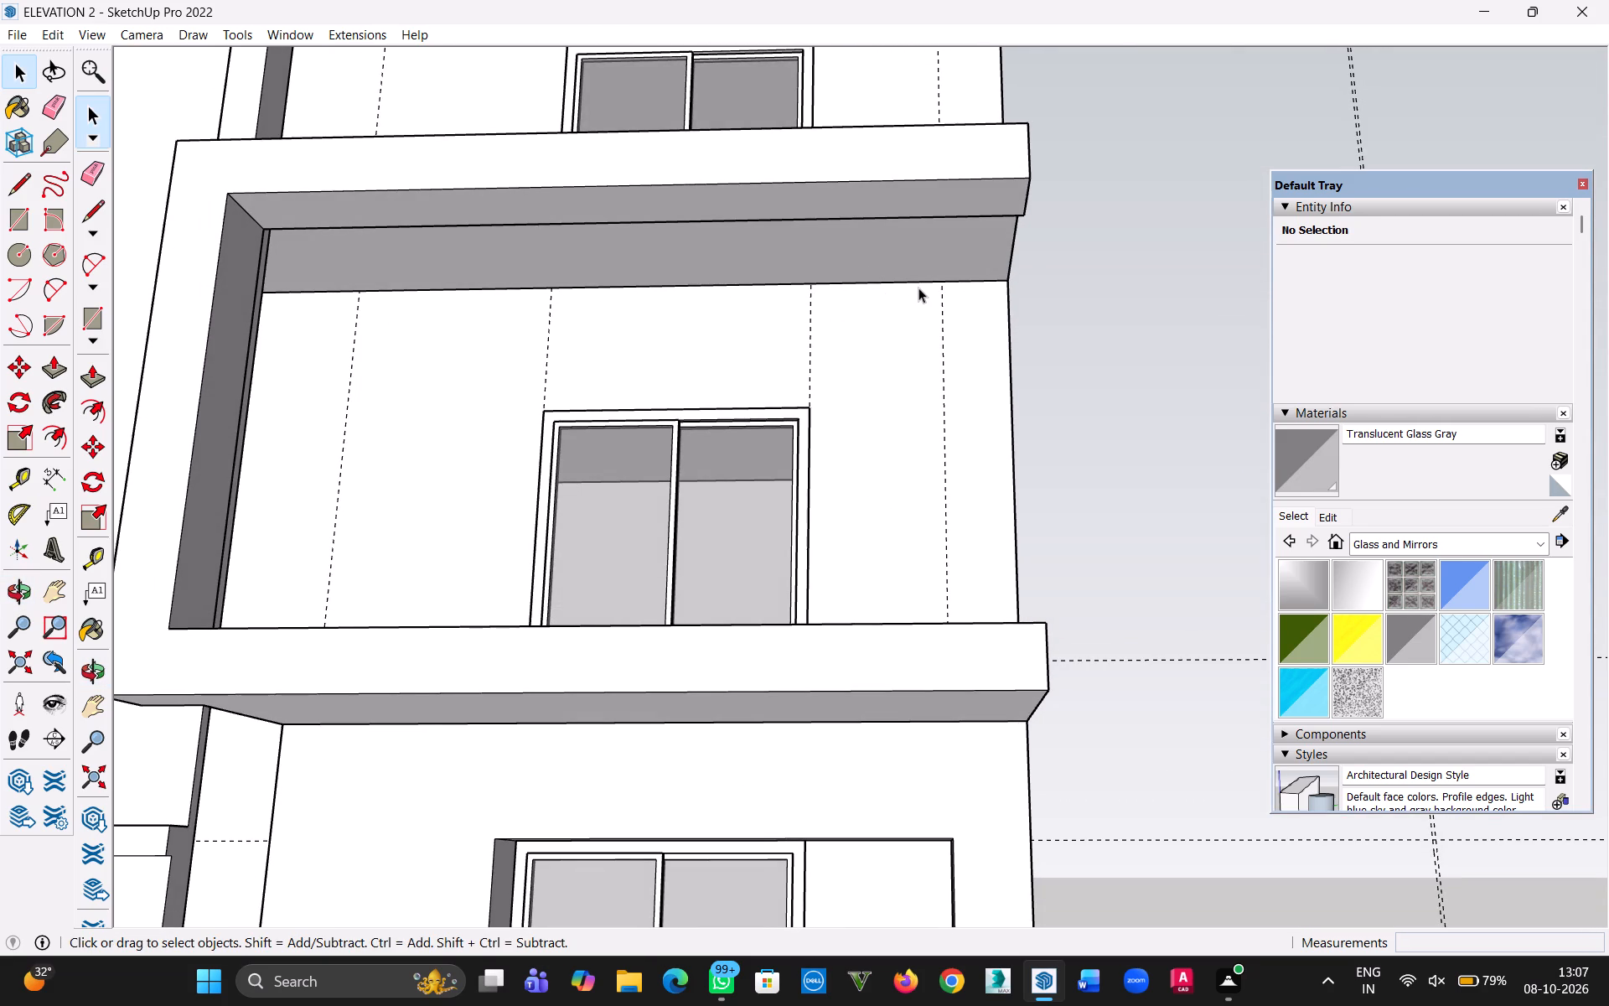
pyautogui.moveTo(918, 276); pyautogui.dragTo(923, 312, button='middle')
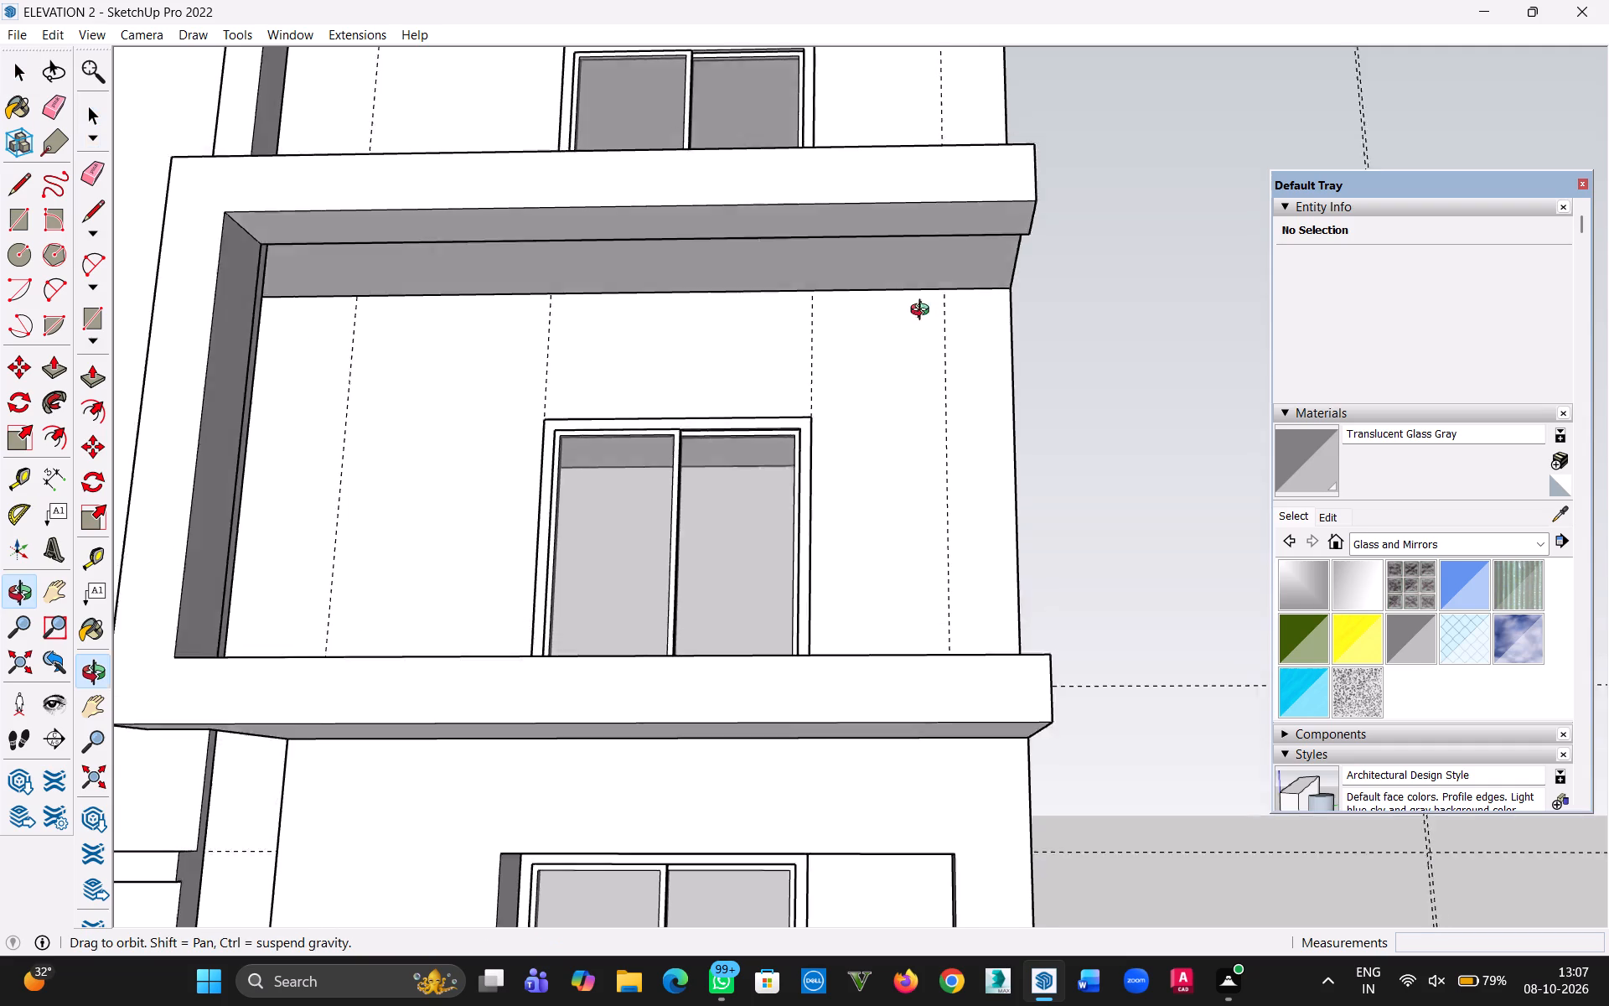
pyautogui.moveTo(923, 312); pyautogui.dragTo(963, 551, button='middle')
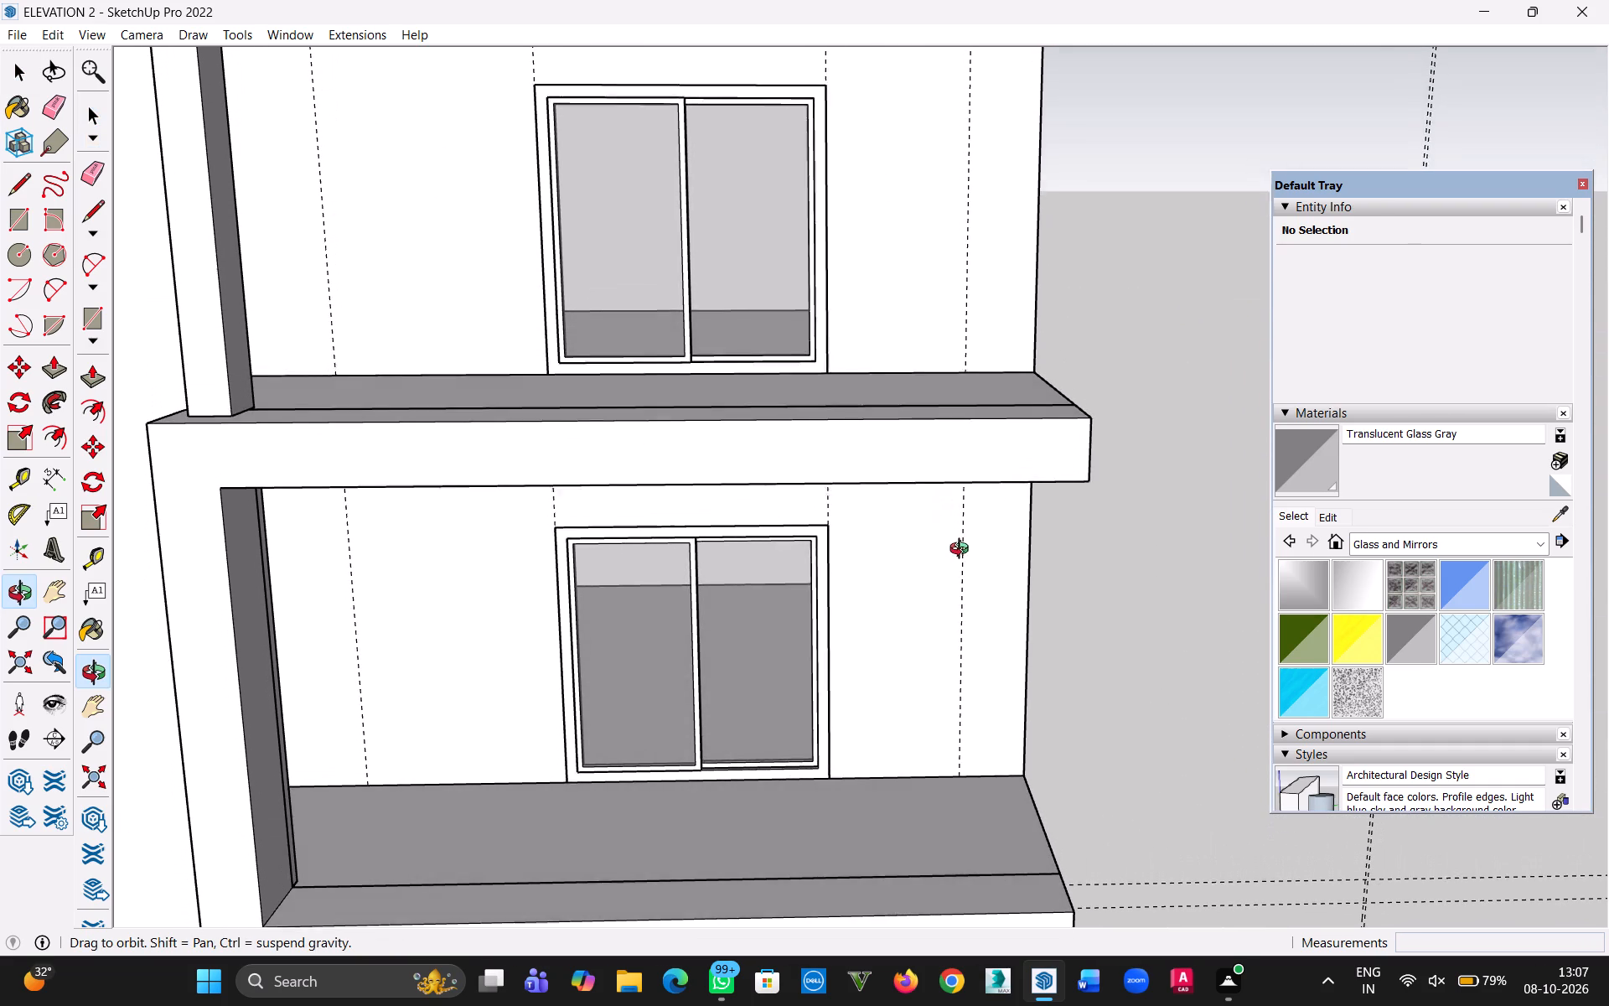
pyautogui.moveTo(963, 551); pyautogui.dragTo(964, 556, button='middle')
pyautogui.middleClick(966, 565)
pyautogui.middleClick(967, 567)
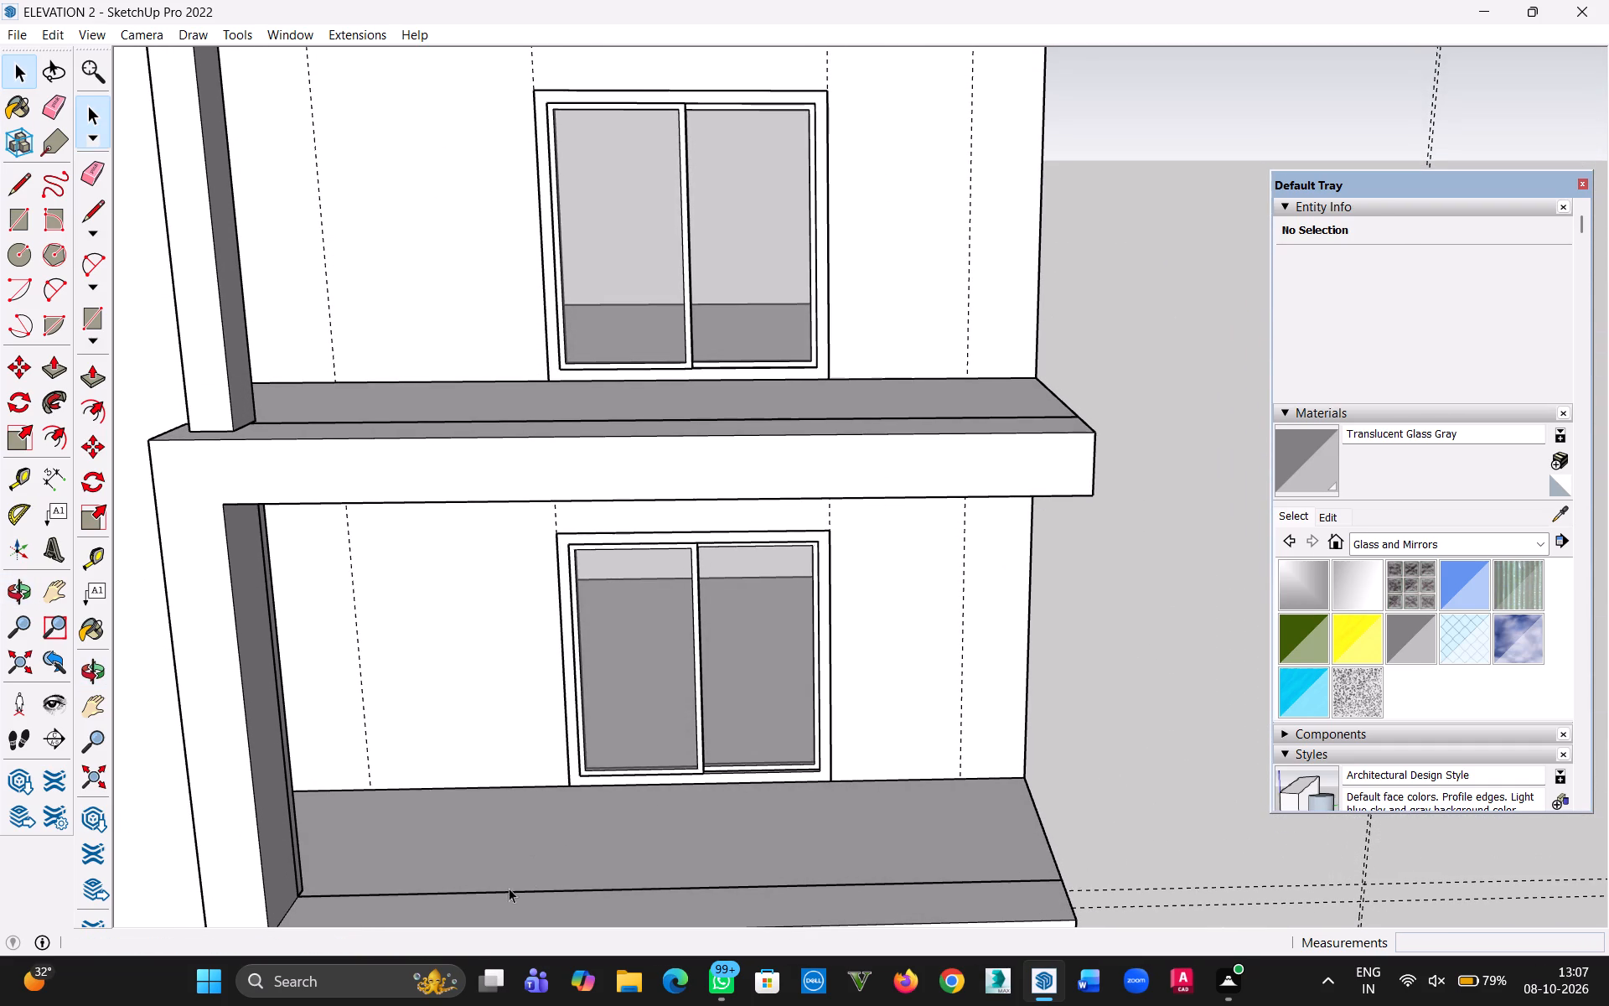
pyautogui.press('h')
pyautogui.moveTo(499, 893); pyautogui.dragTo(530, 673)
pyautogui.moveTo(549, 658); pyautogui.dragTo(335, 828, button='middle')
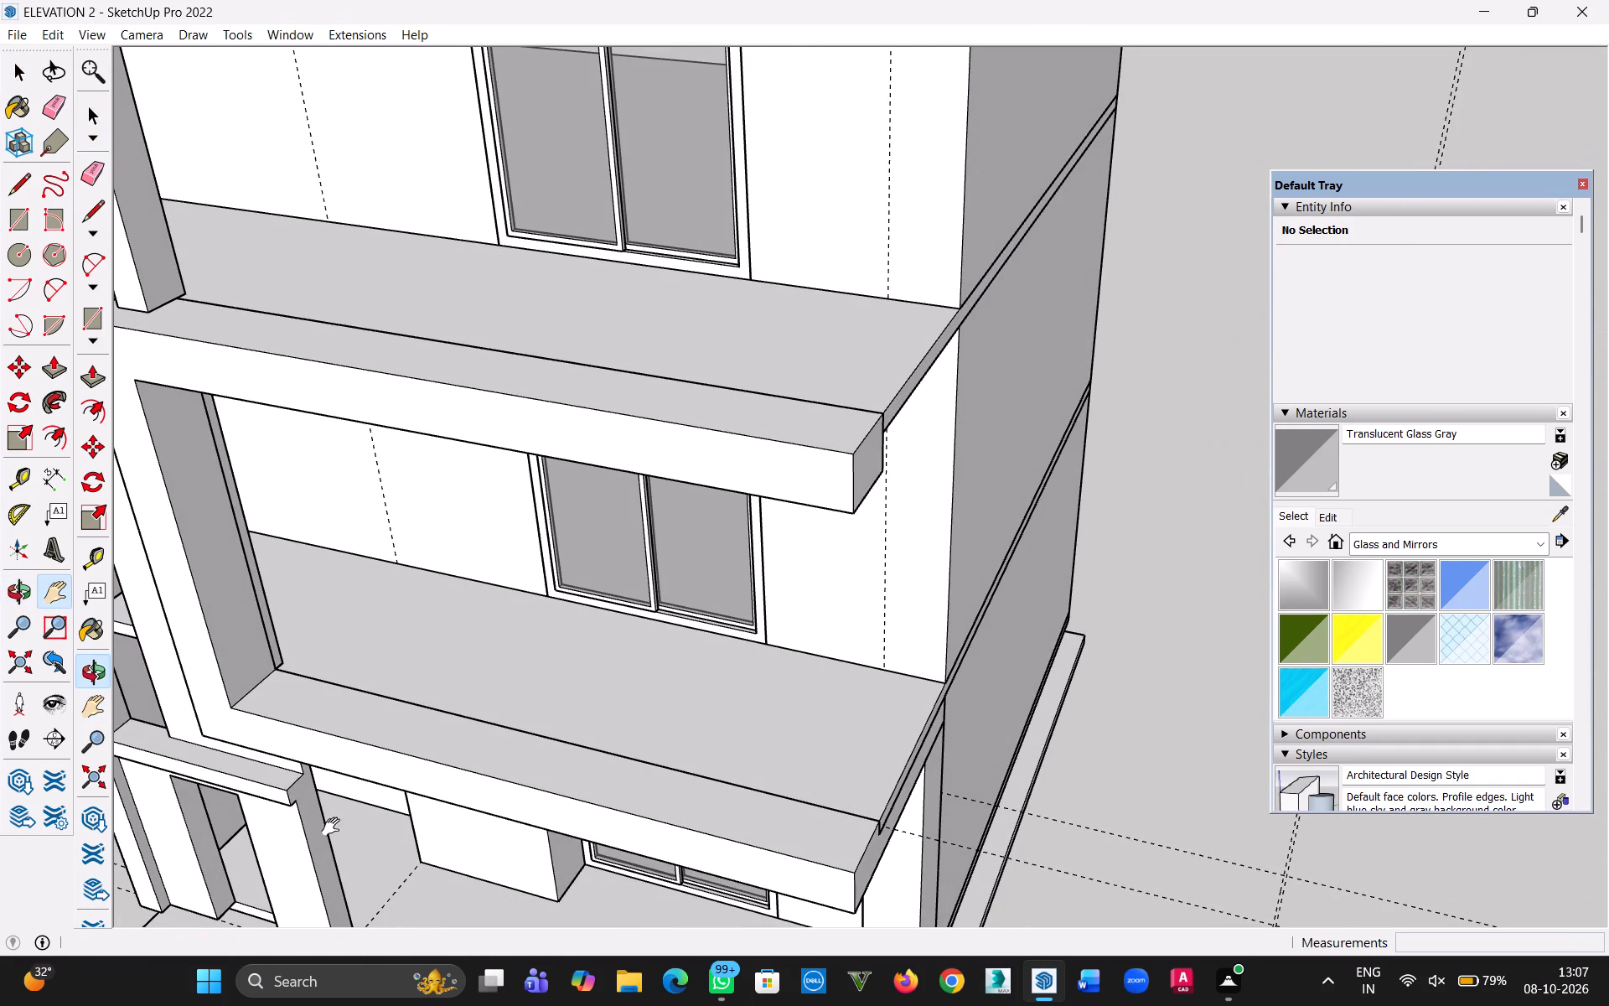
pyautogui.moveTo(460, 718); pyautogui.dragTo(199, 664, button='middle')
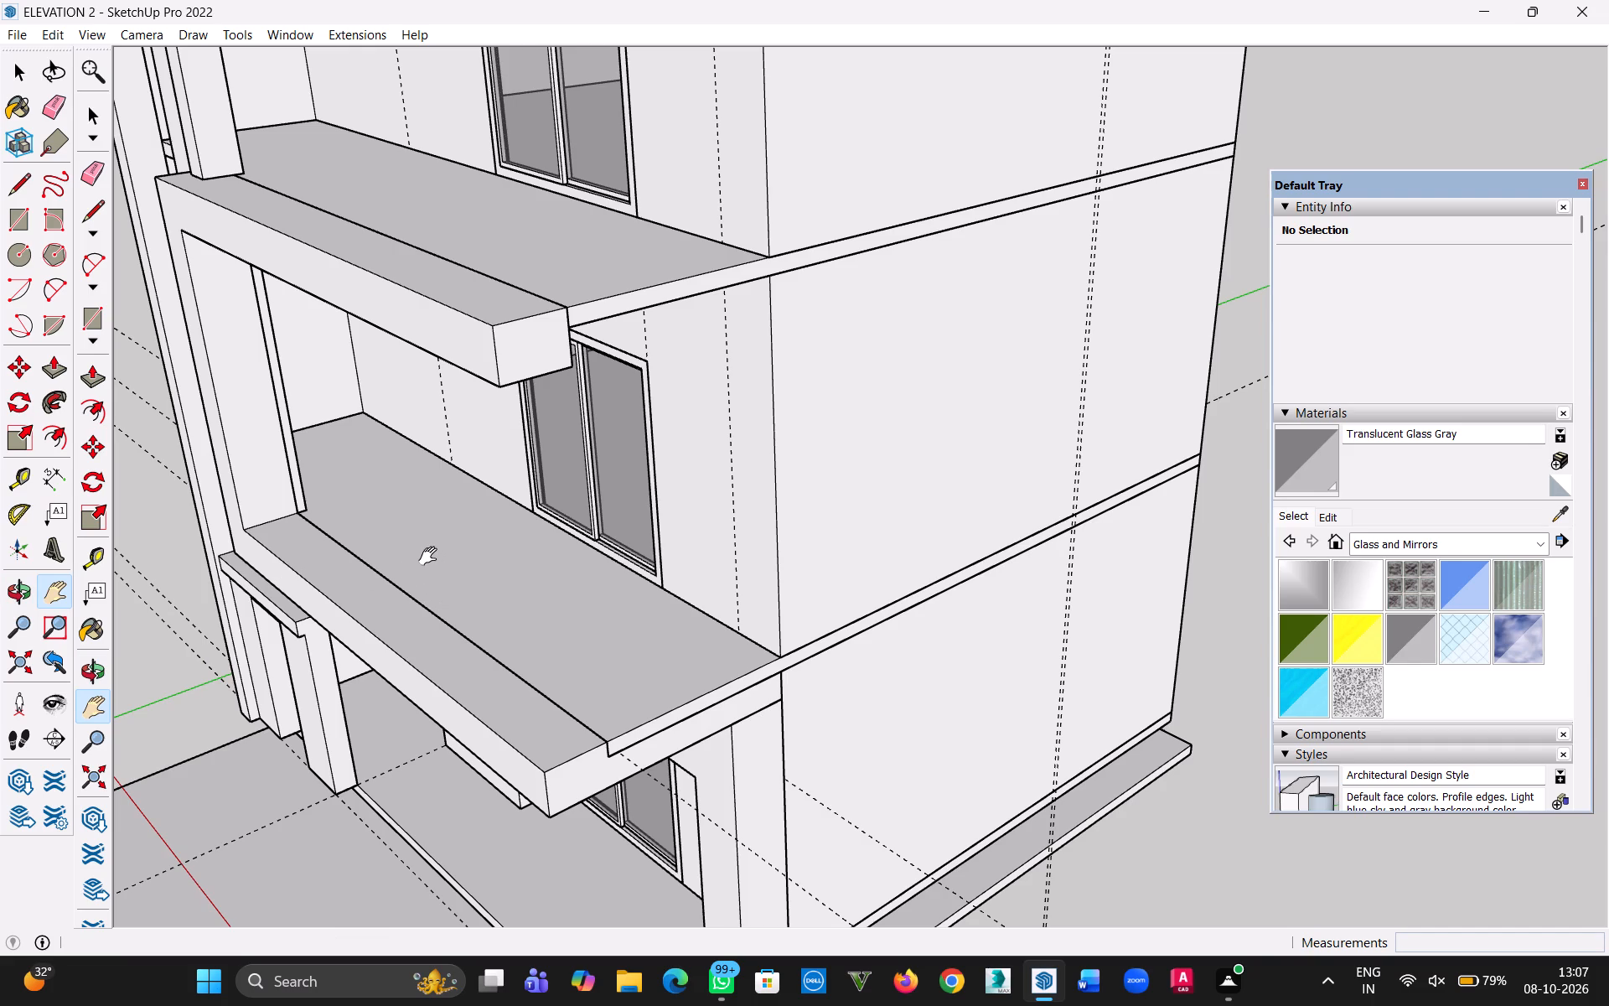
pyautogui.moveTo(453, 547); pyautogui.dragTo(146, 511, button='middle')
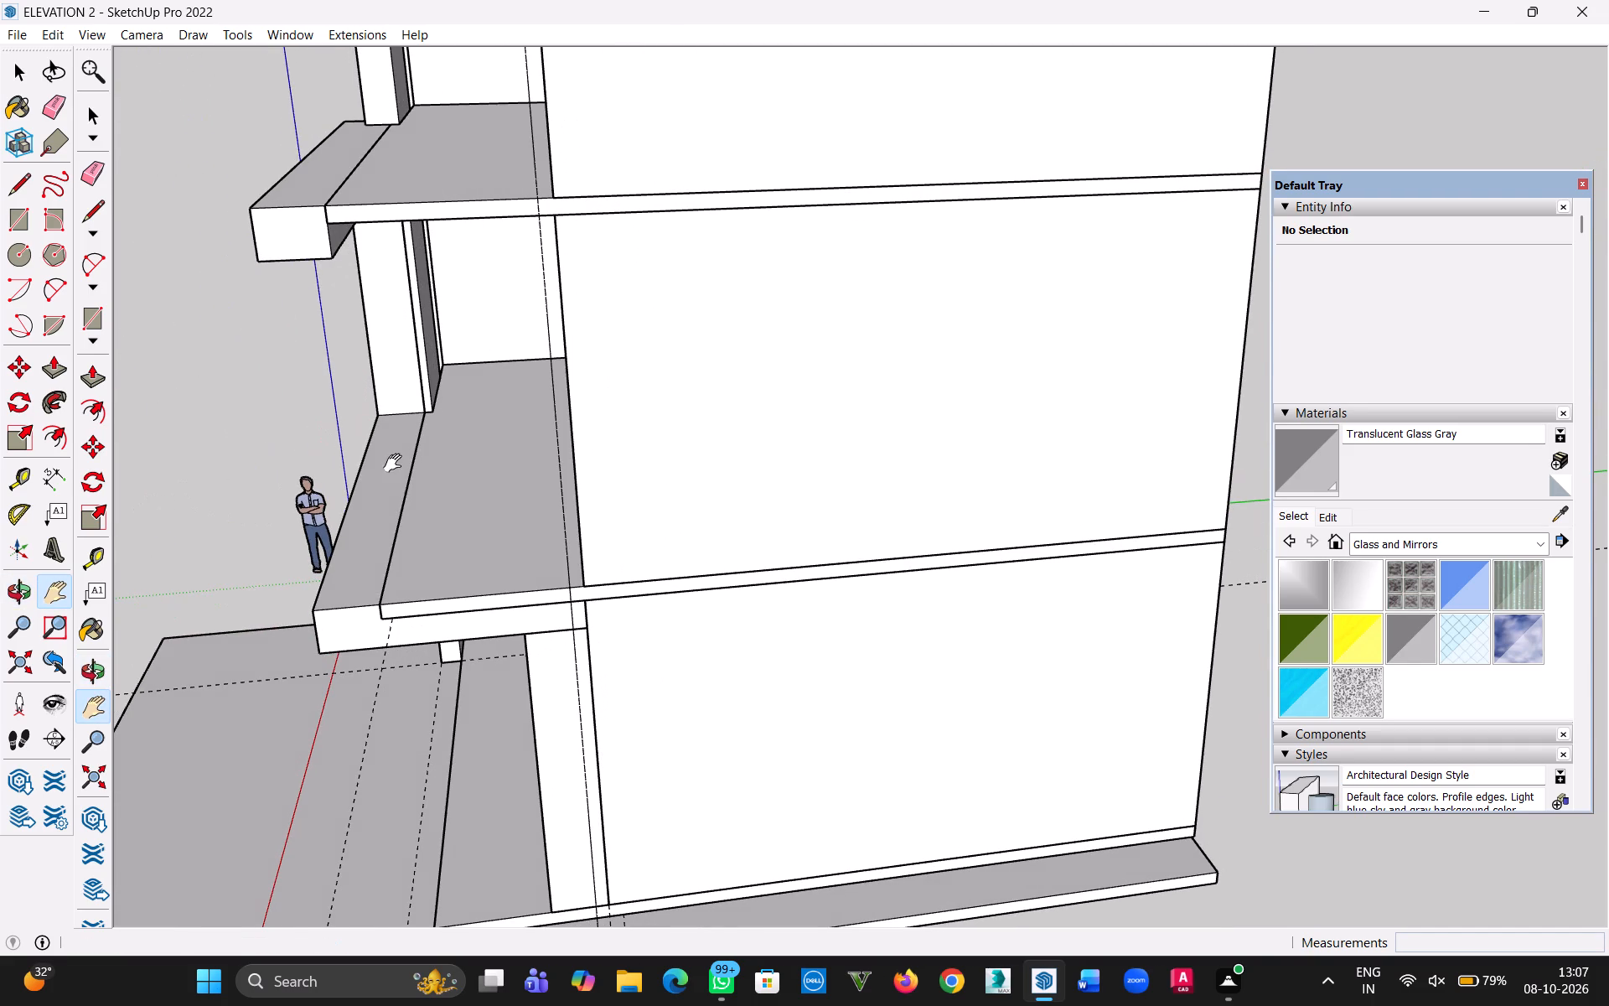
# Draw a 20' by 8' 4" rectangle over the first-floor balcony floor, from the frame's inner front corner to the opposite wall corner.
pyautogui.press('l')
pyautogui.scroll(10, 510, 380)
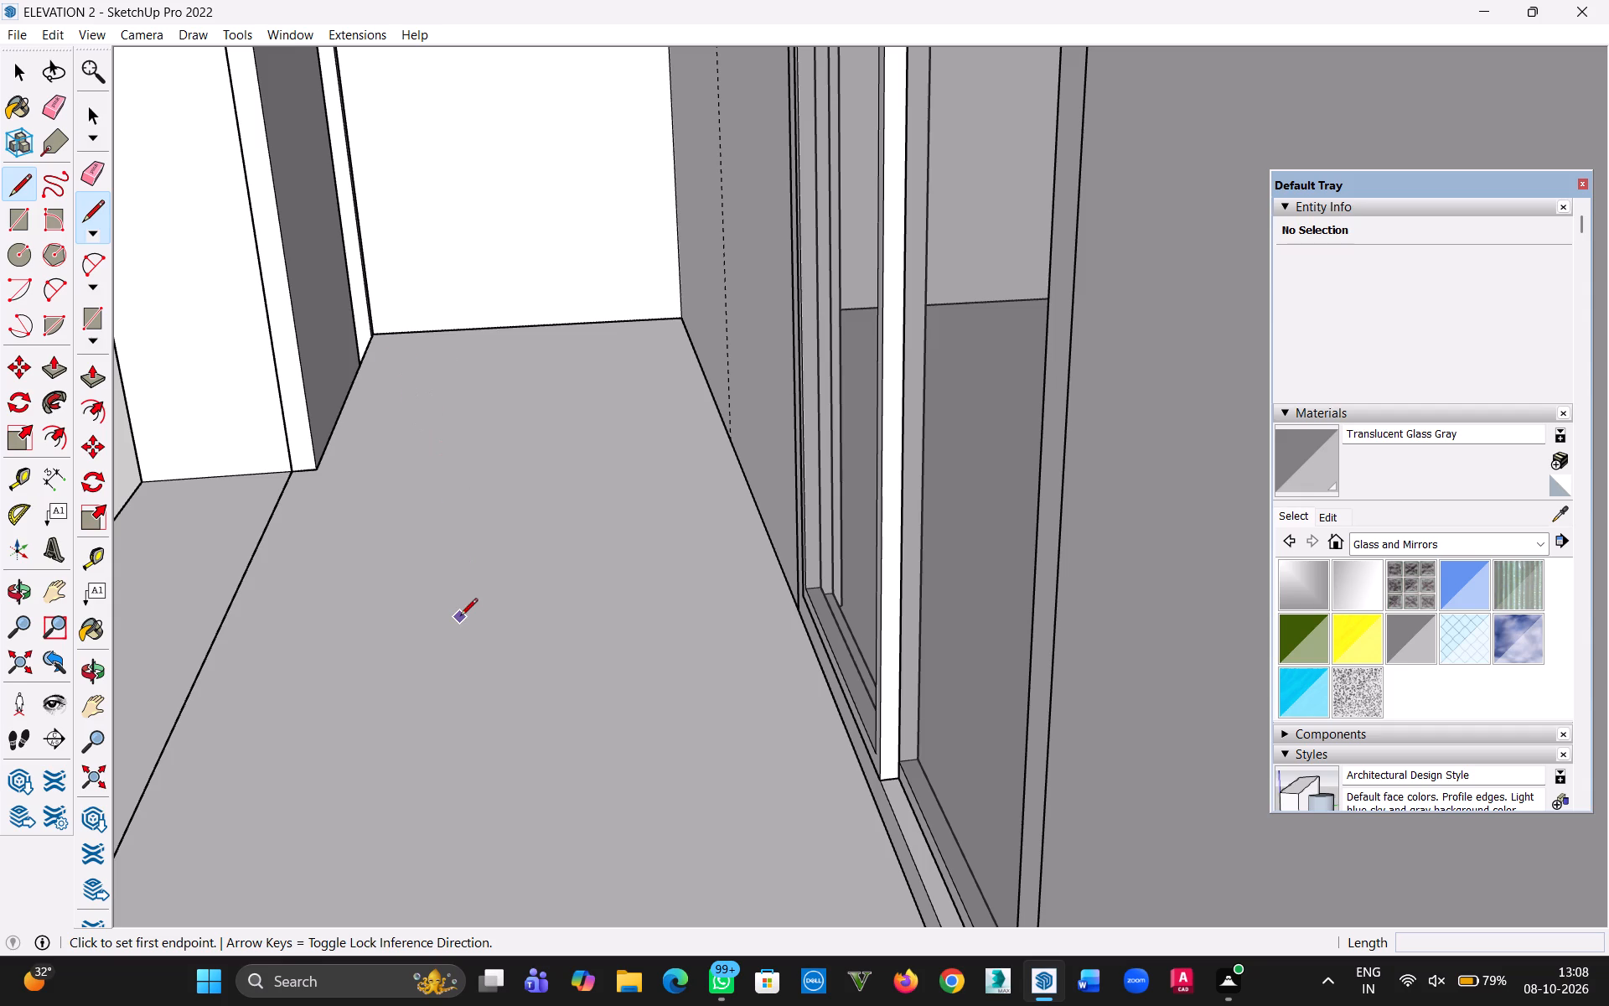
pyautogui.scroll(-6, 454, 656)
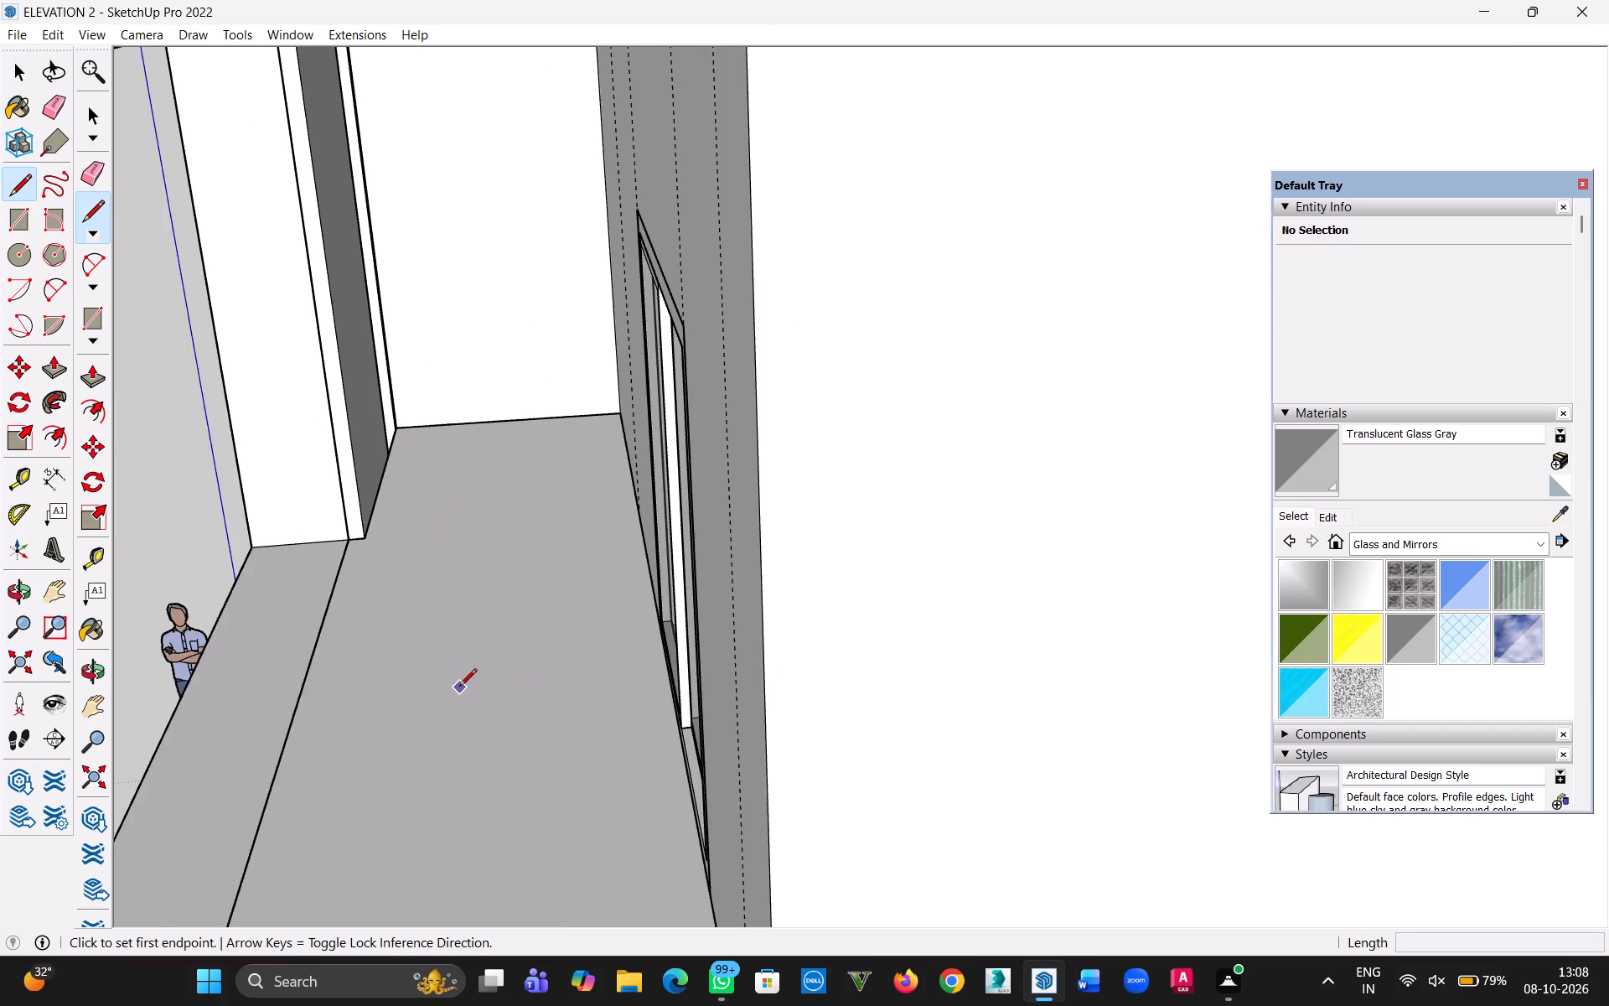
pyautogui.scroll(-6, 459, 687)
pyautogui.press('h')
pyautogui.moveTo(386, 620); pyautogui.dragTo(887, 542, button='middle')
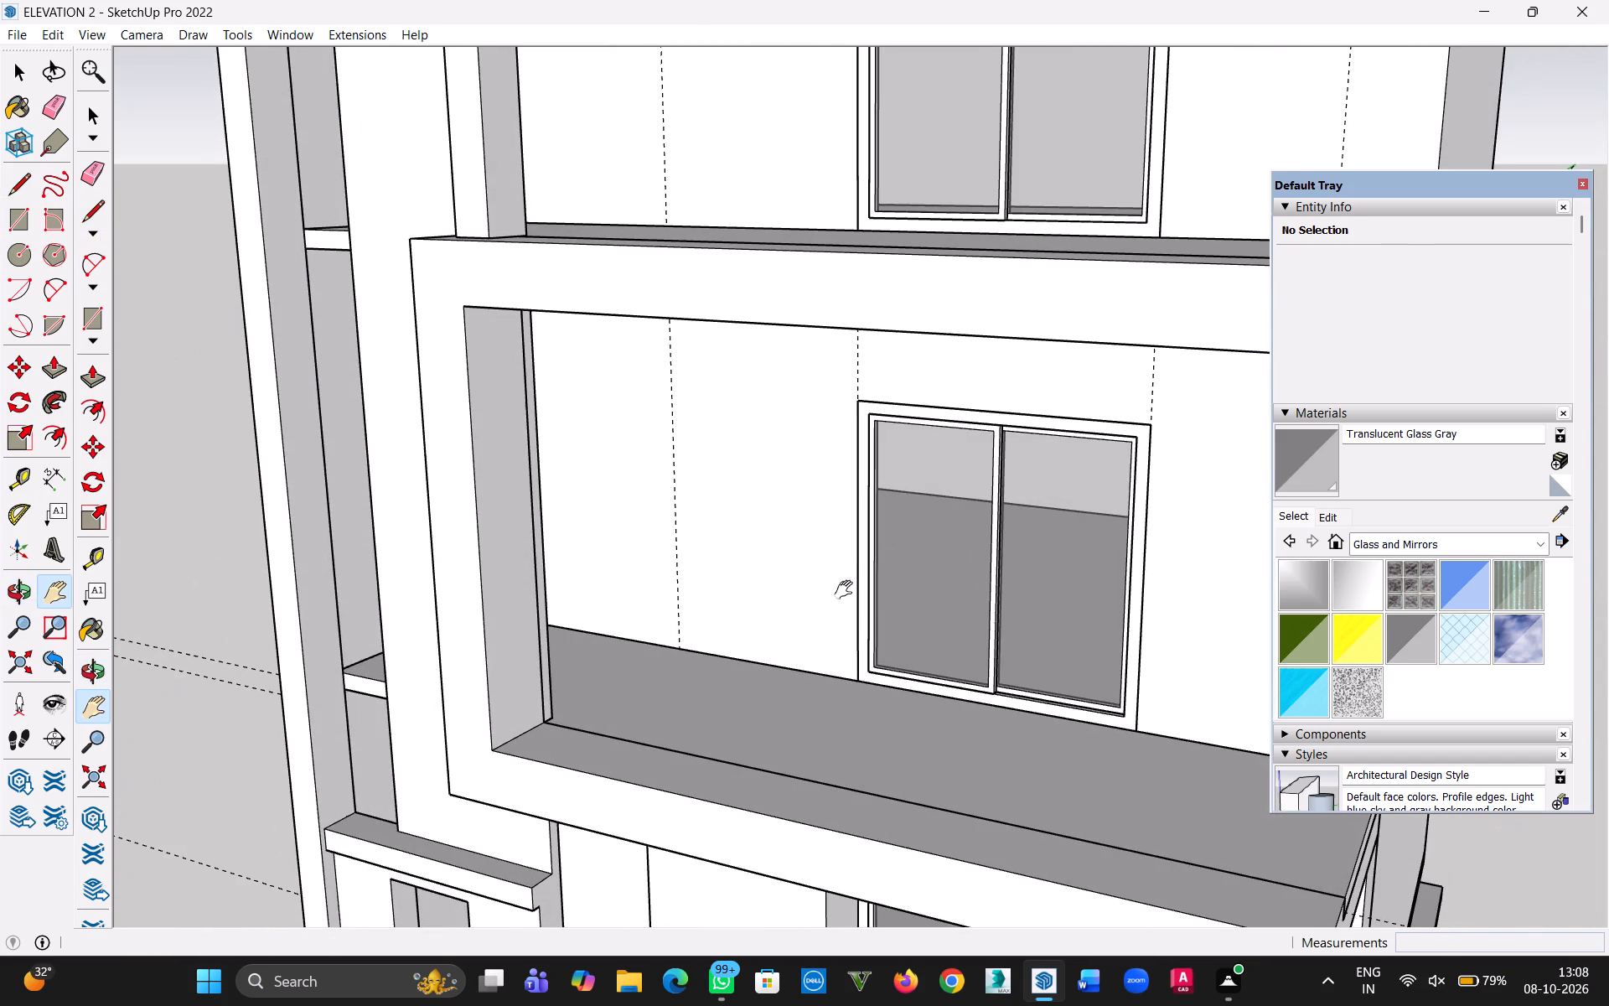
pyautogui.press('h')
pyautogui.moveTo(831, 744); pyautogui.dragTo(494, 636)
pyautogui.moveTo(460, 614); pyautogui.dragTo(690, 704, button='middle')
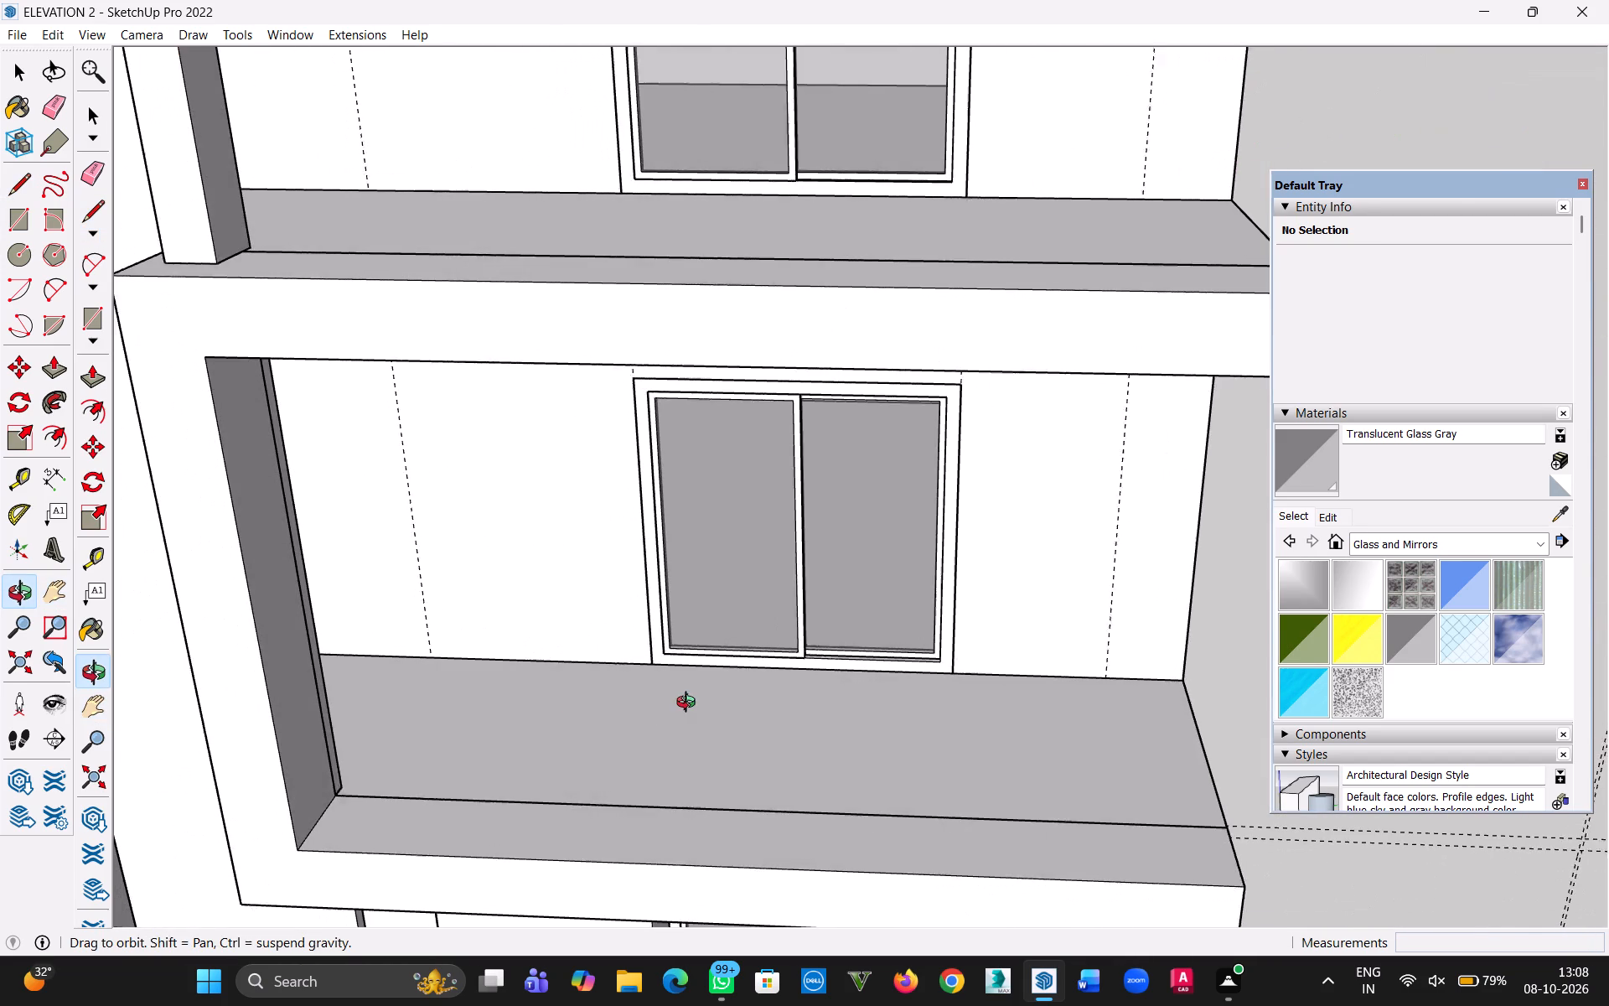
pyautogui.moveTo(690, 704); pyautogui.dragTo(691, 704, button='middle')
pyautogui.press('h')
pyautogui.moveTo(686, 730); pyautogui.dragTo(385, 661)
pyautogui.moveTo(397, 651); pyautogui.dragTo(545, 637, button='middle')
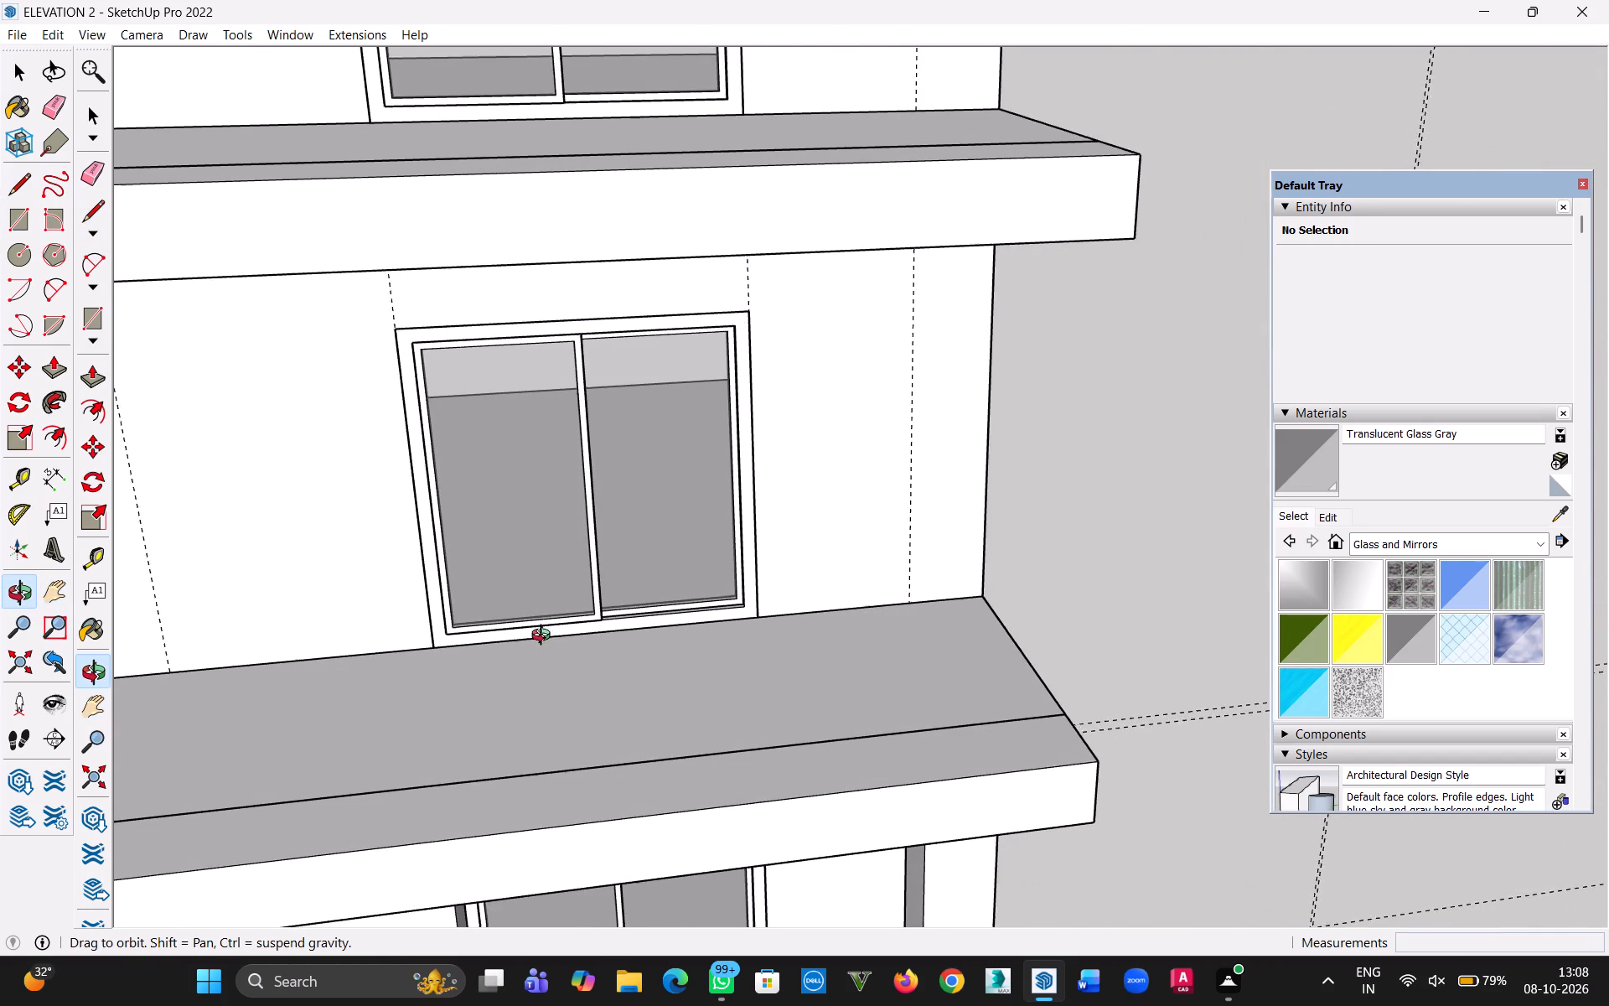
pyautogui.moveTo(545, 637); pyautogui.dragTo(544, 638, button='middle')
pyautogui.scroll(-3, 473, 695)
pyautogui.press('h')
pyautogui.moveTo(453, 718); pyautogui.dragTo(577, 687)
pyautogui.moveTo(577, 687); pyautogui.dragTo(555, 682, button='middle')
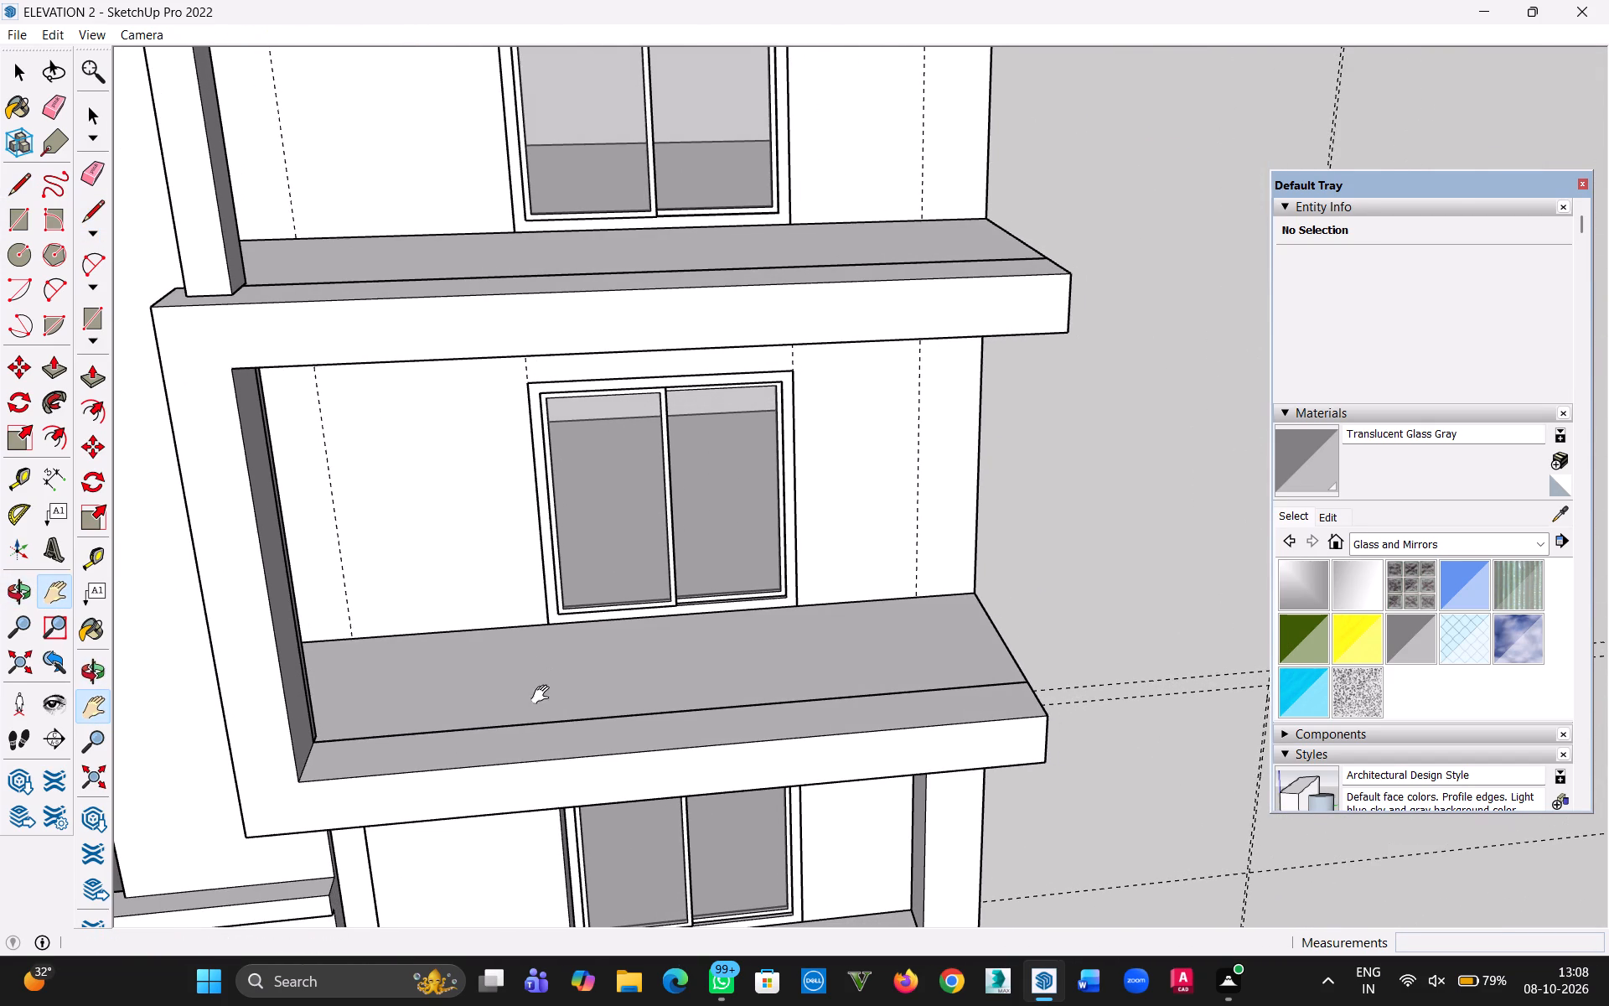
pyautogui.press('Escape')
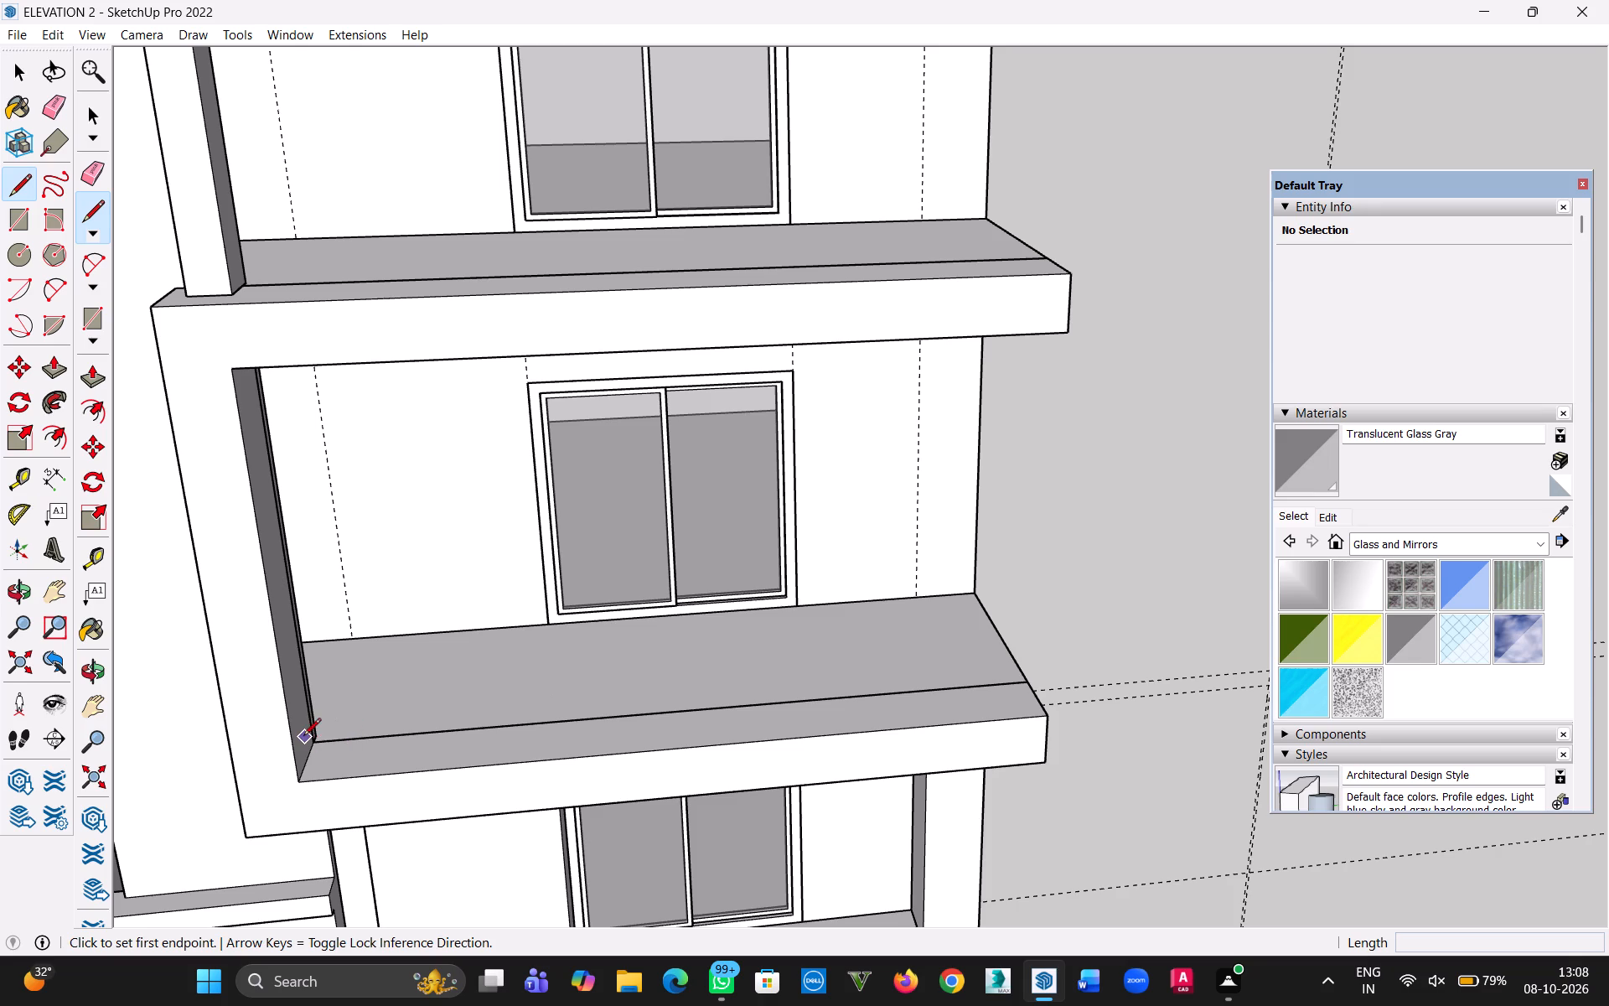
pyautogui.press('r')
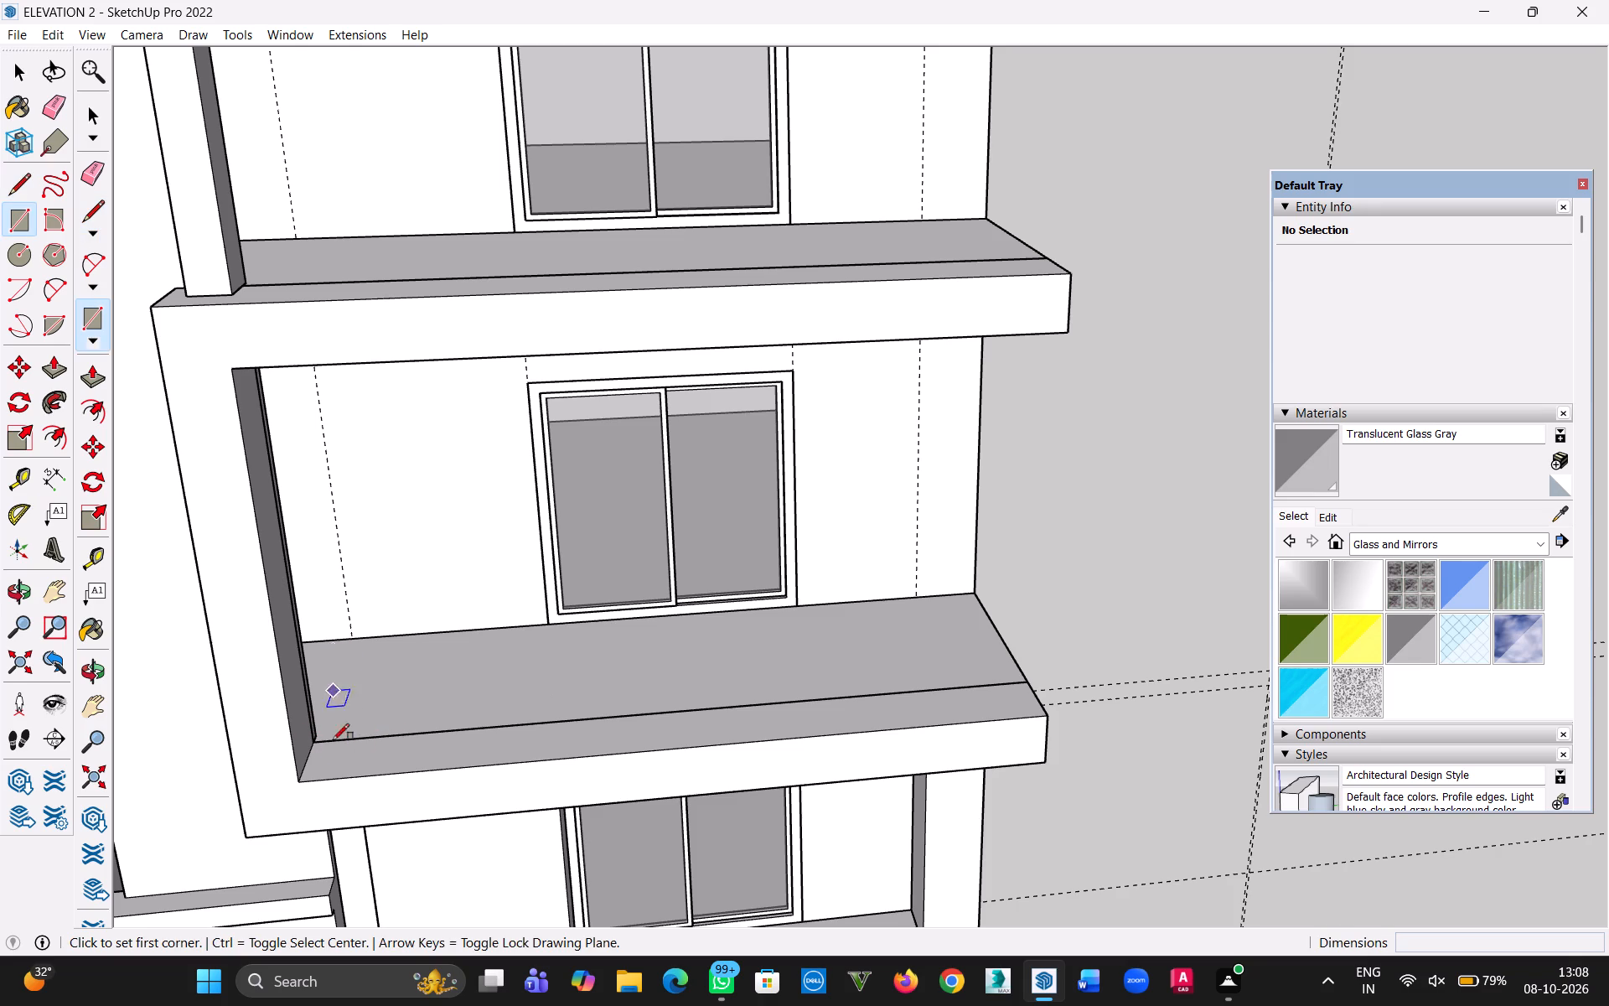
pyautogui.click(303, 775)
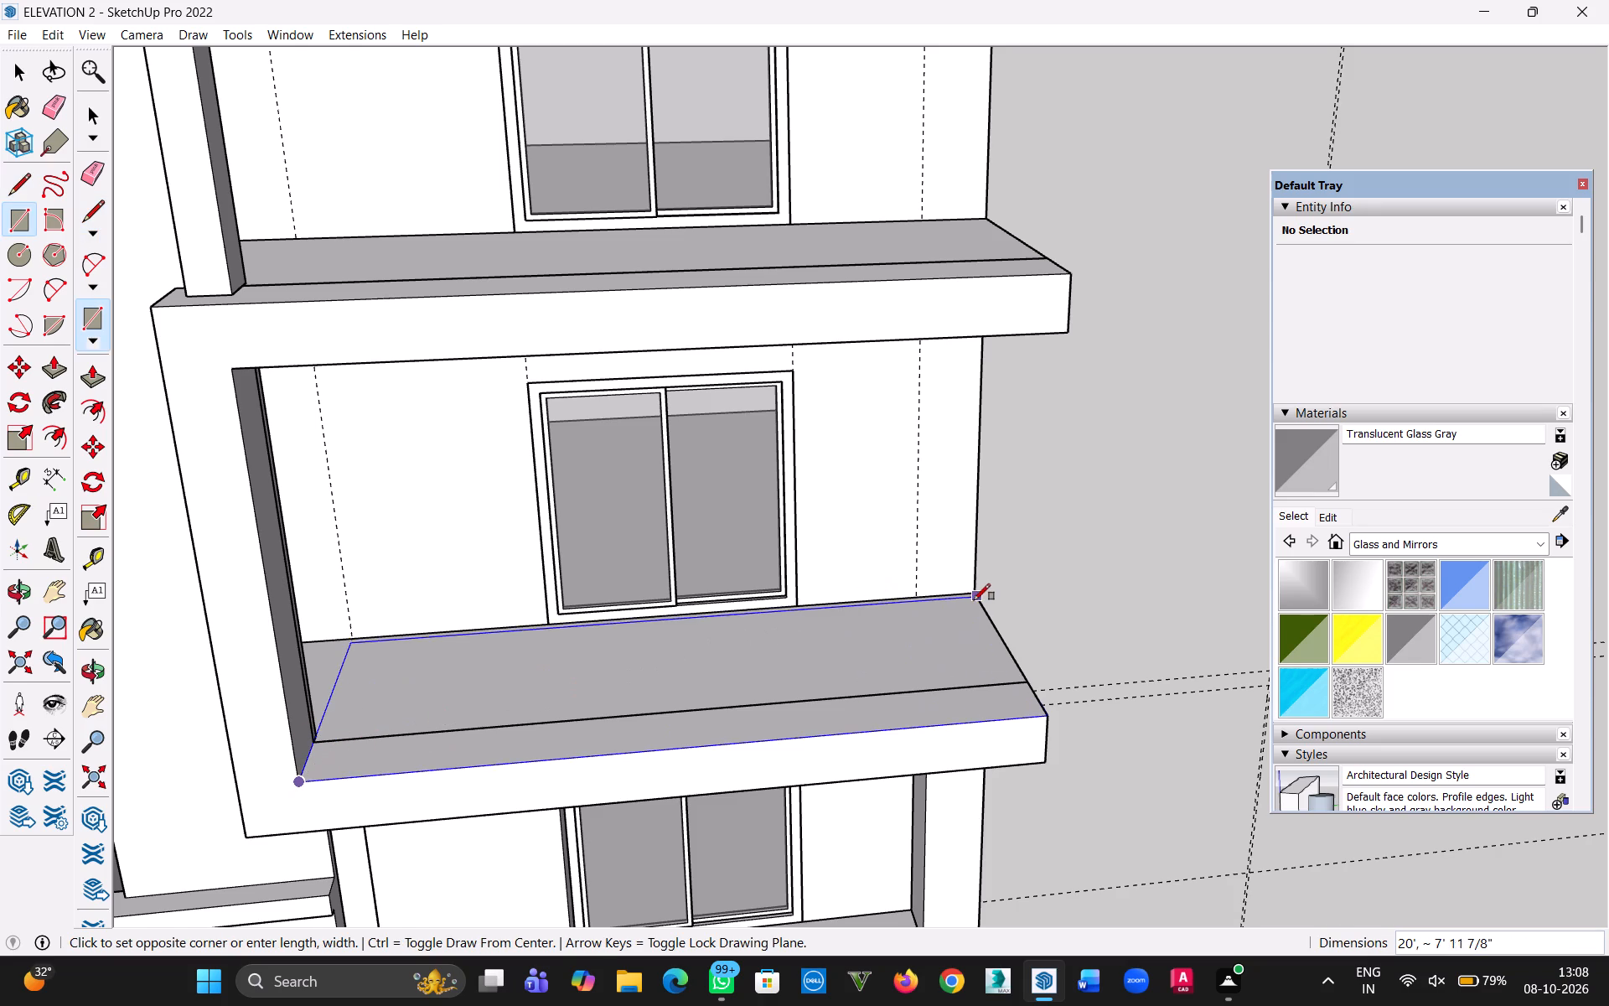
pyautogui.click(978, 597)
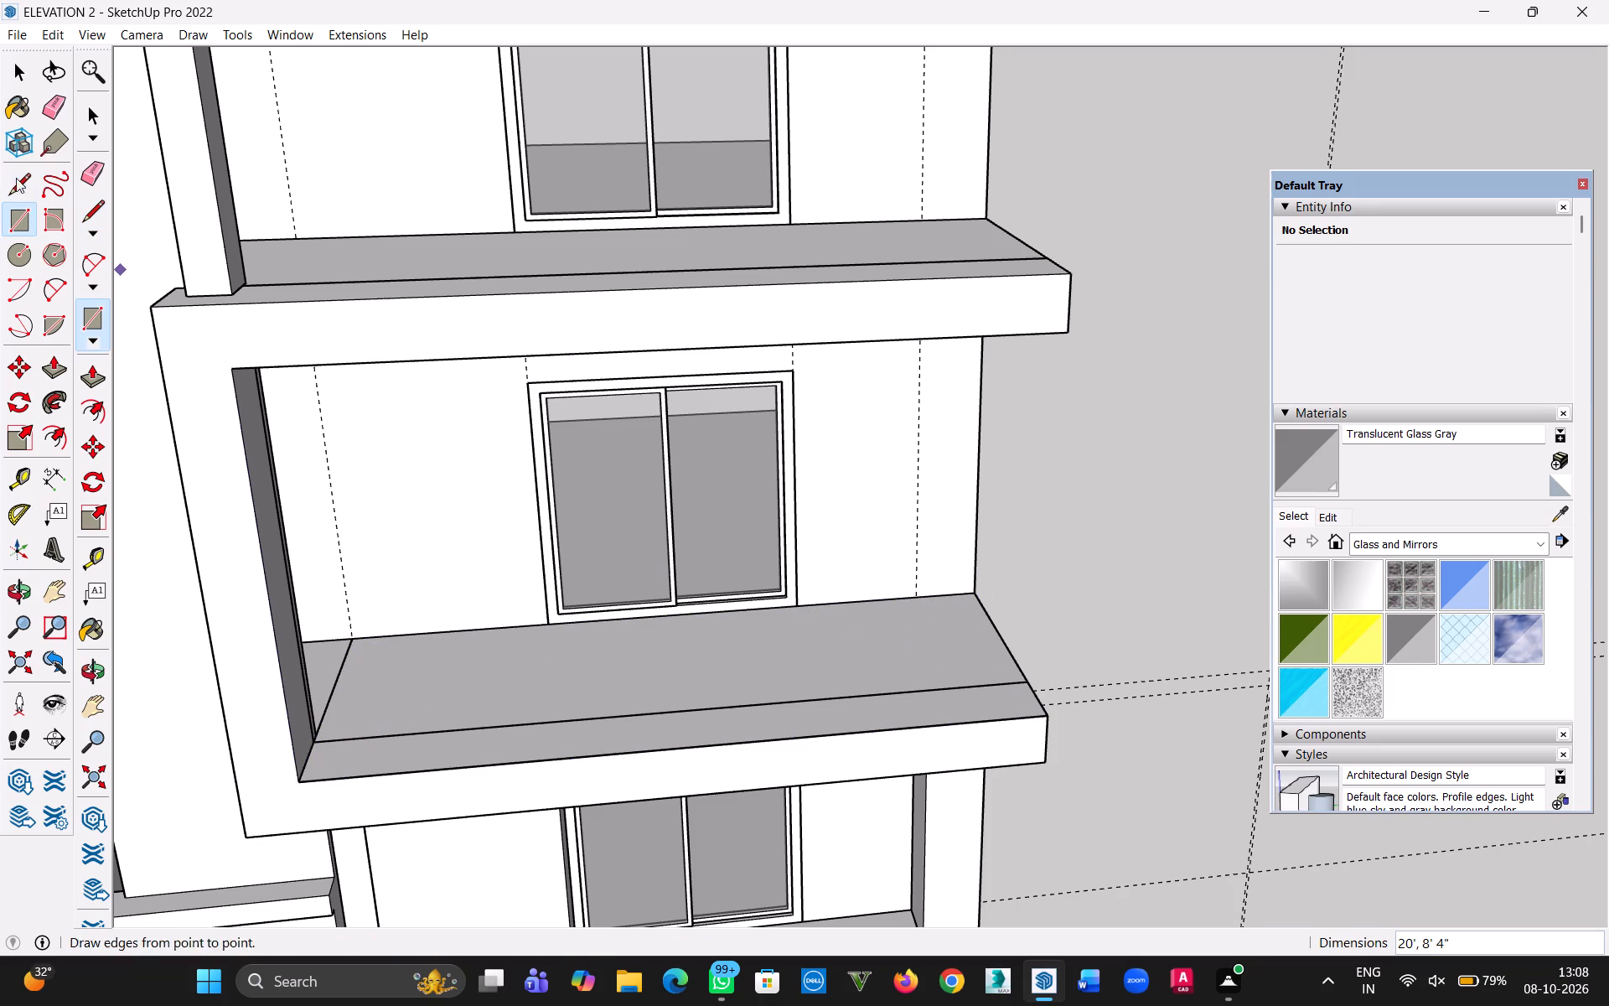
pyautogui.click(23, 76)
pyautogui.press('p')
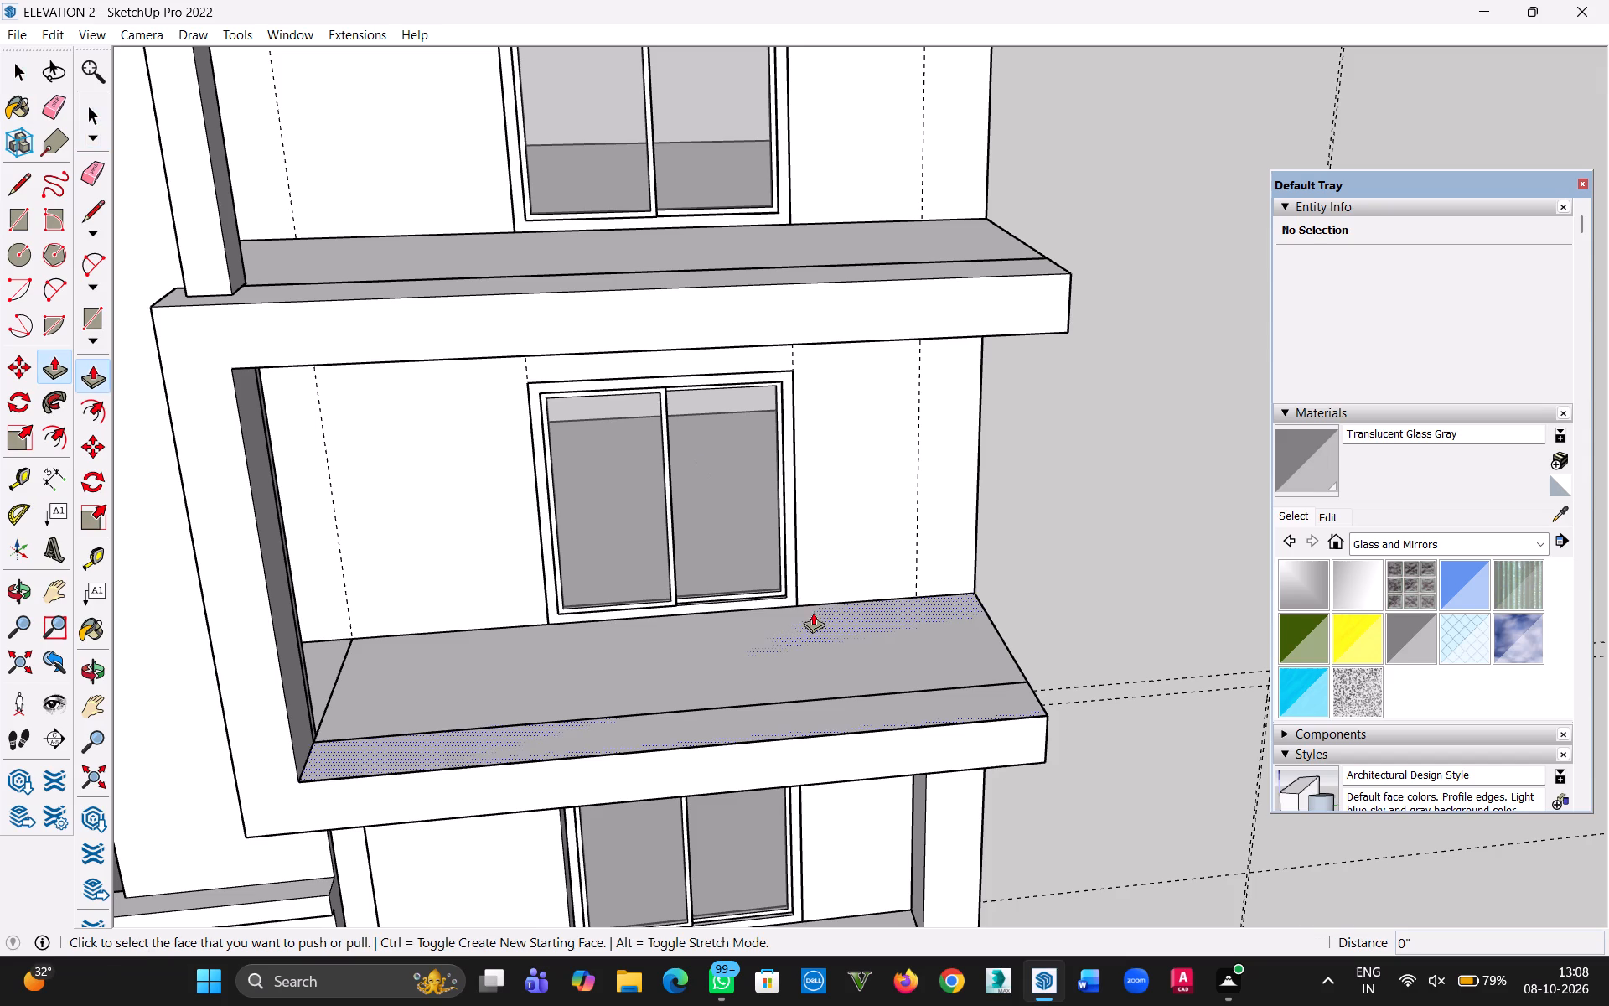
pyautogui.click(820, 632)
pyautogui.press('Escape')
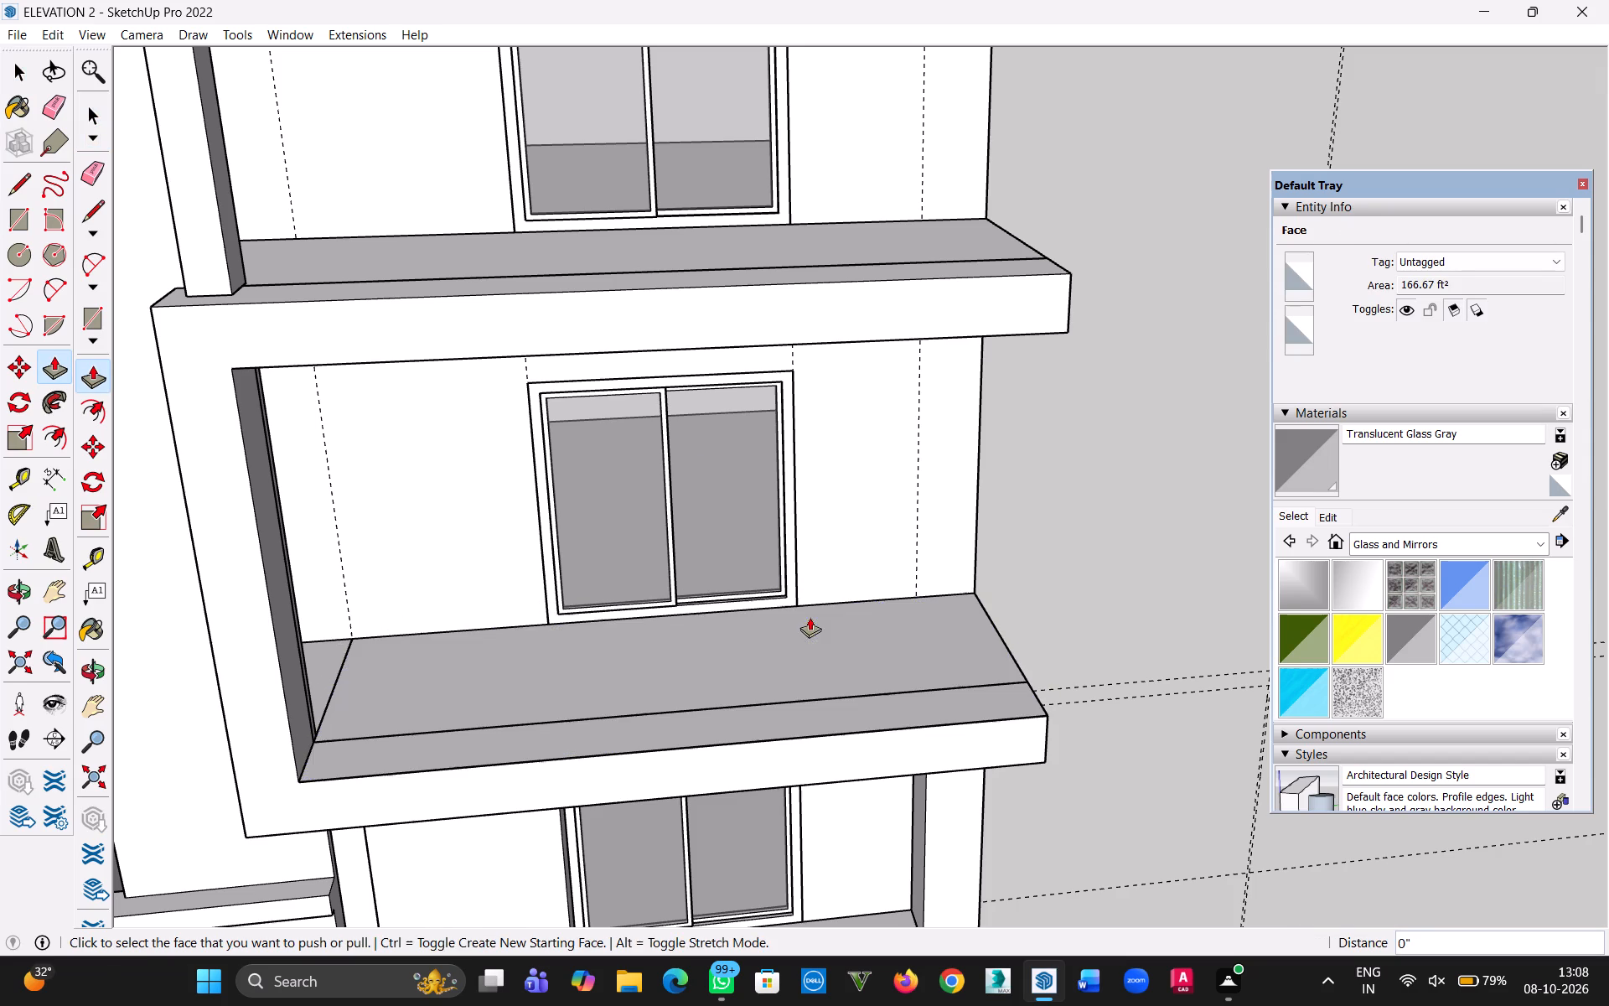
# Offset the balcony floor rectangle outward by 4".
pyautogui.click(59, 433)
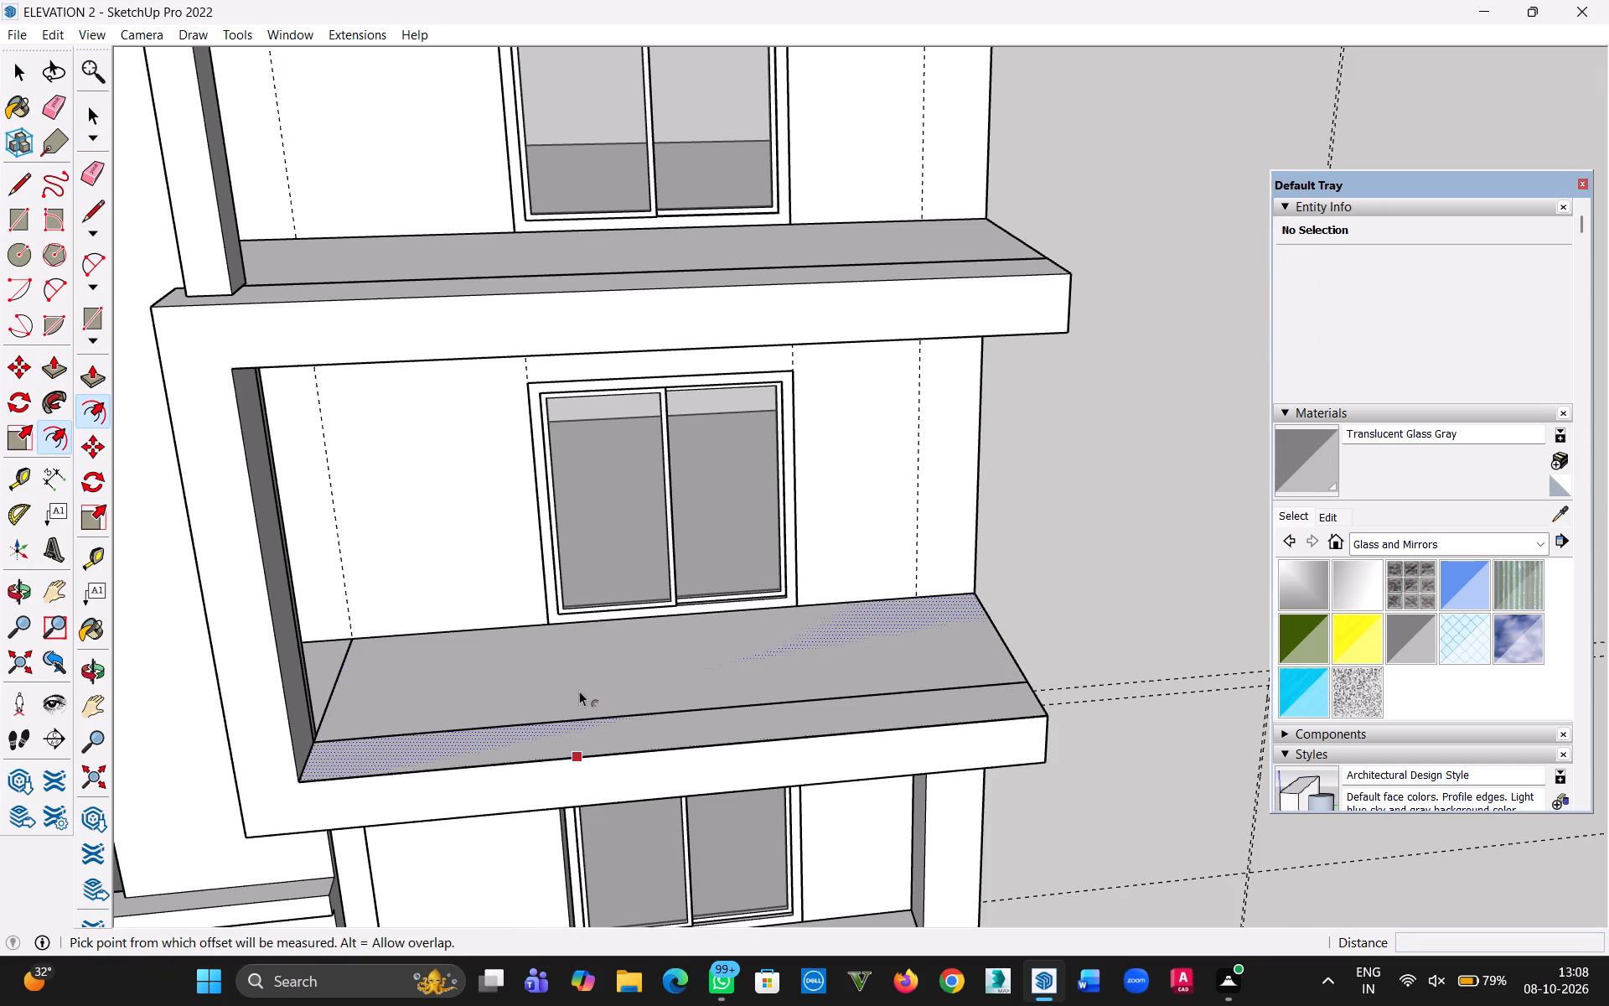
pyautogui.click(579, 691)
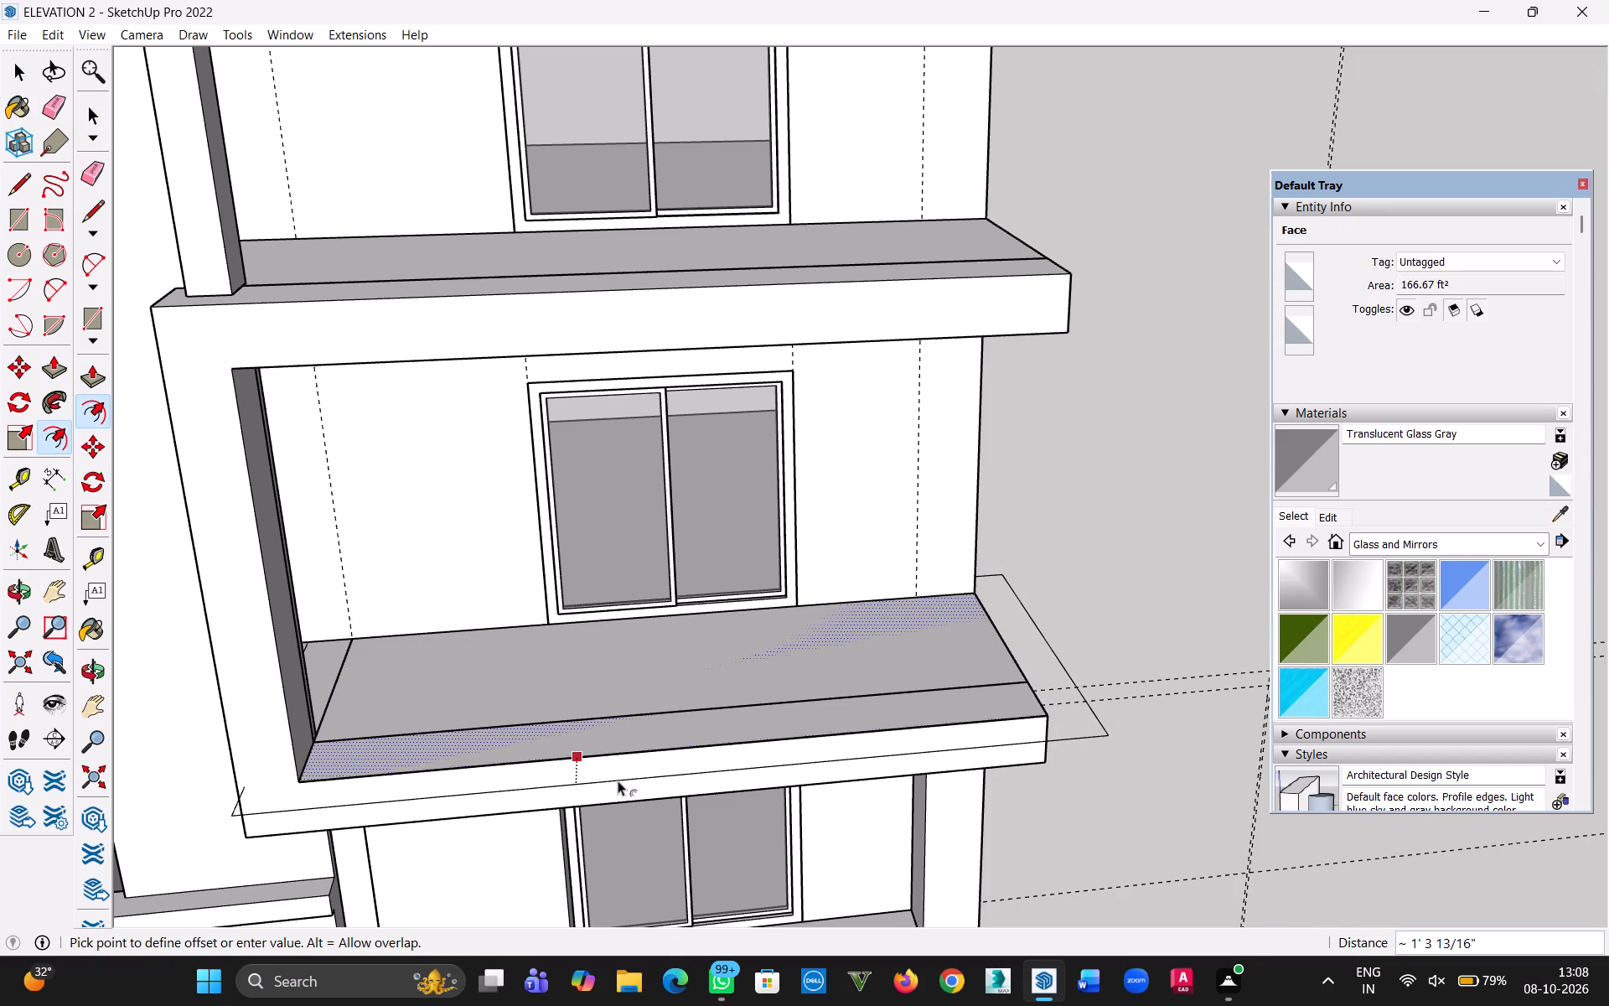
pyautogui.press('4')
pyautogui.hotkey('shift', '"')
pyautogui.press('Return')
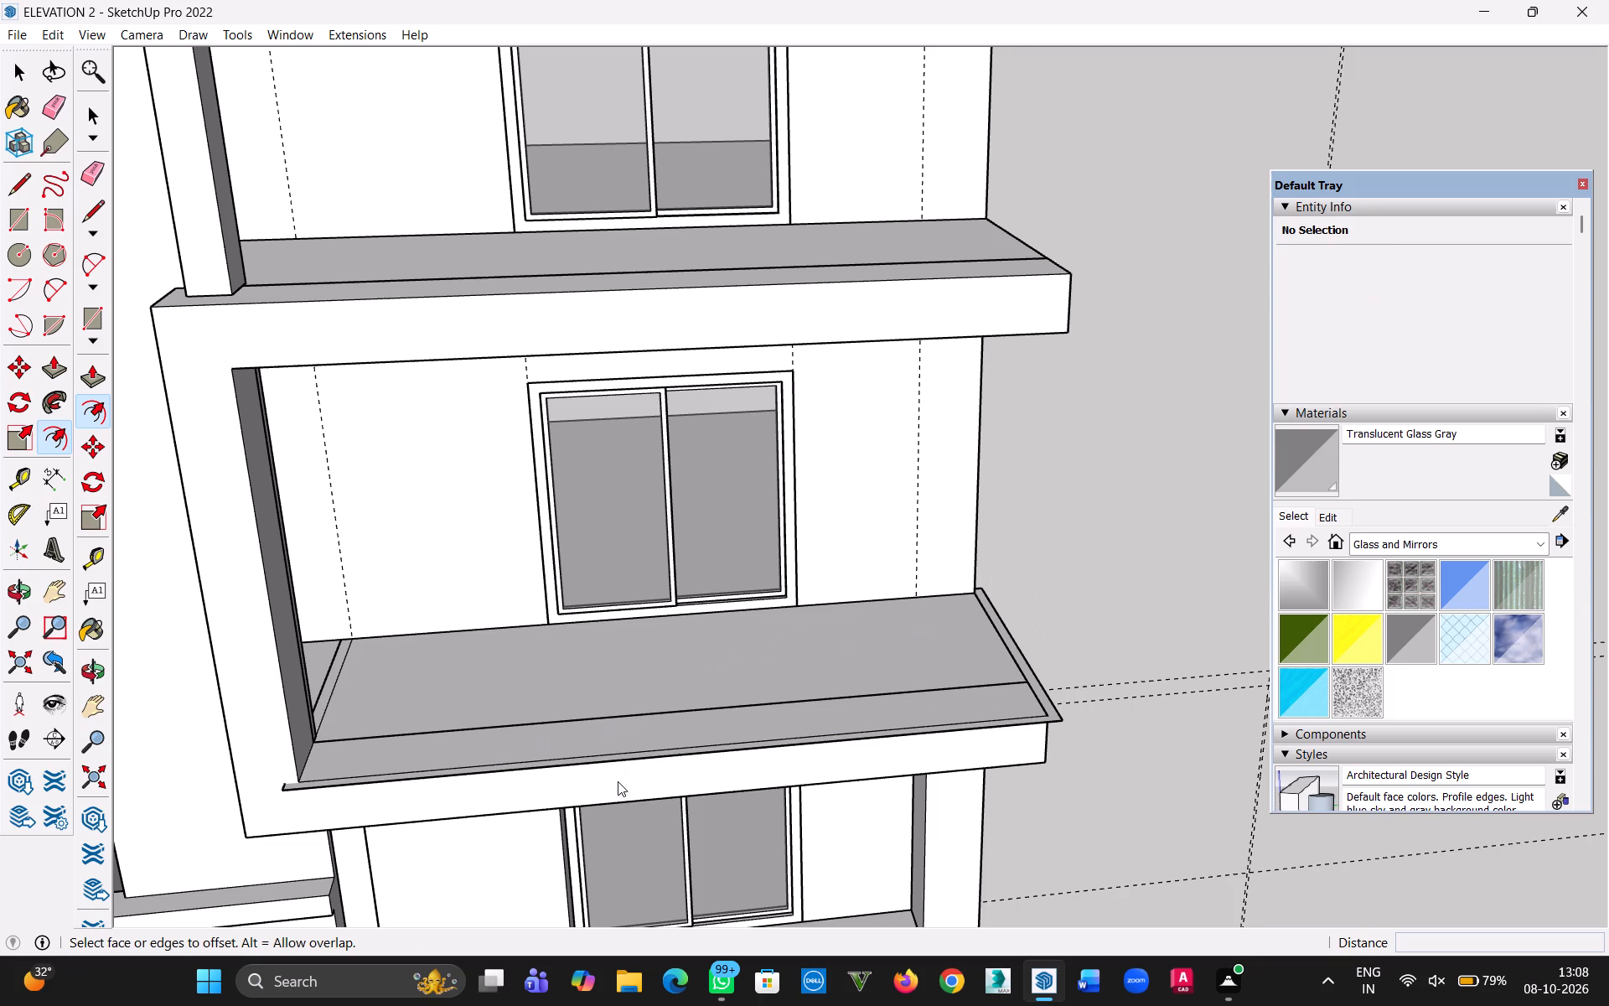
# Draw a 4" line across the offset strip from the rectangle's front corner beside the frame upright to the outer front edge.
pyautogui.moveTo(694, 786); pyautogui.dragTo(660, 791, button='middle')
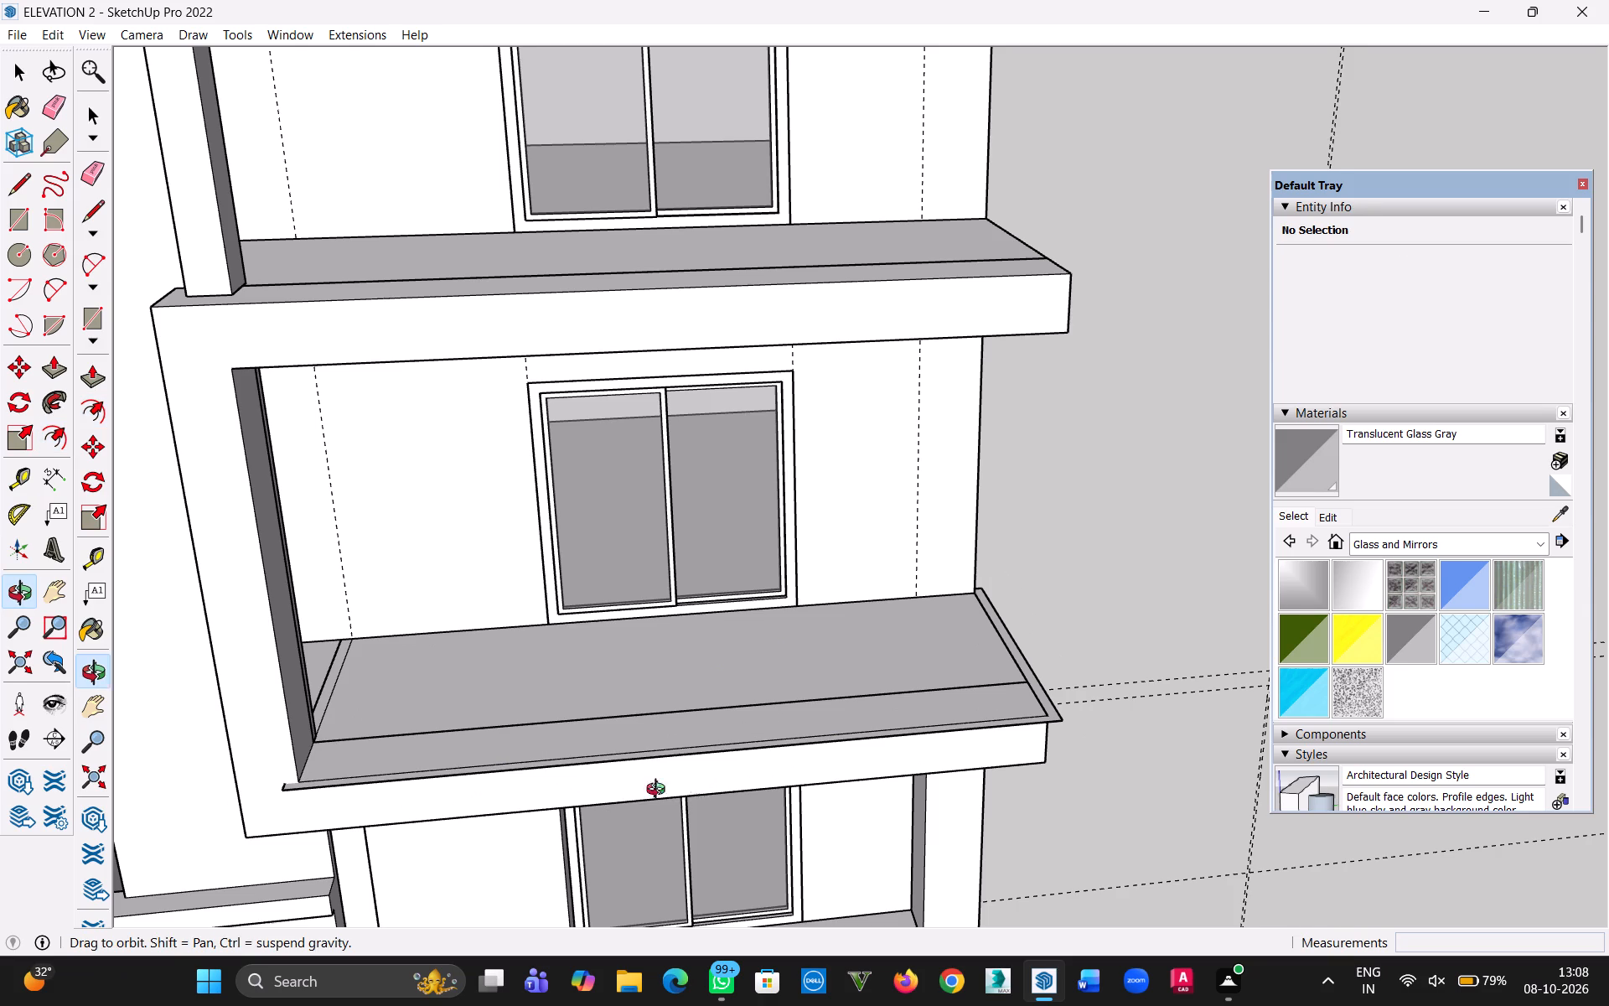
pyautogui.moveTo(660, 791); pyautogui.dragTo(803, 611, button='middle')
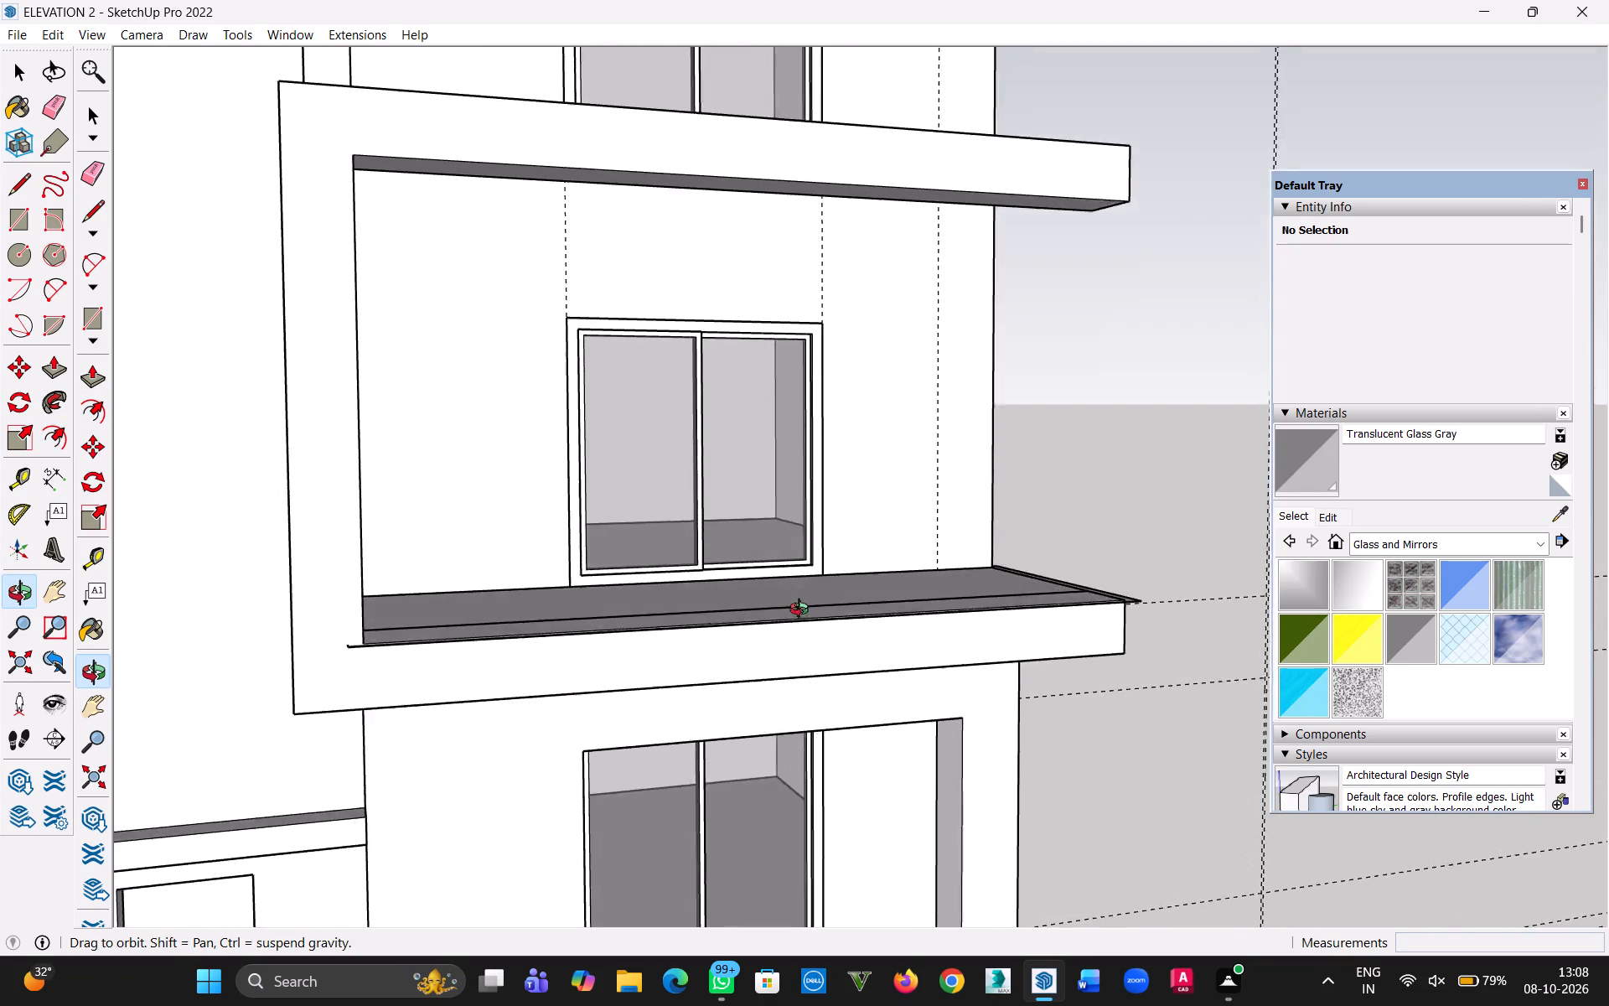
pyautogui.moveTo(803, 611); pyautogui.dragTo(808, 768, button='middle')
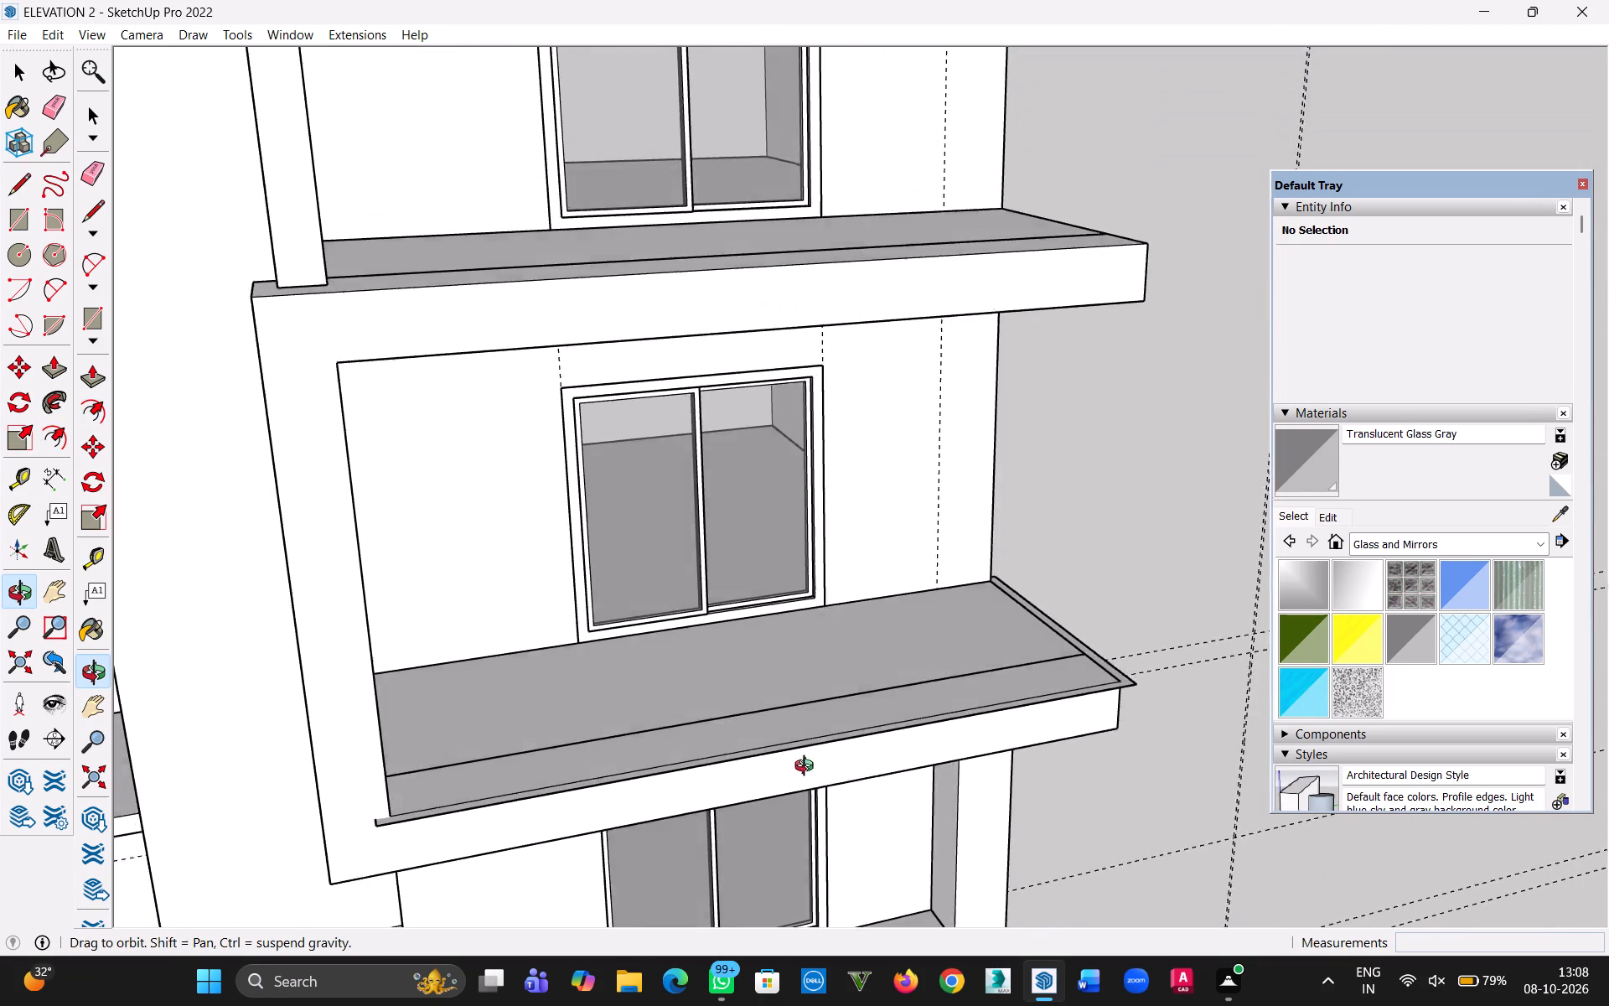
pyautogui.moveTo(808, 768); pyautogui.dragTo(780, 910, button='middle')
pyautogui.press('h')
pyautogui.moveTo(658, 906); pyautogui.dragTo(736, 690)
pyautogui.moveTo(741, 691); pyautogui.dragTo(707, 775, button='middle')
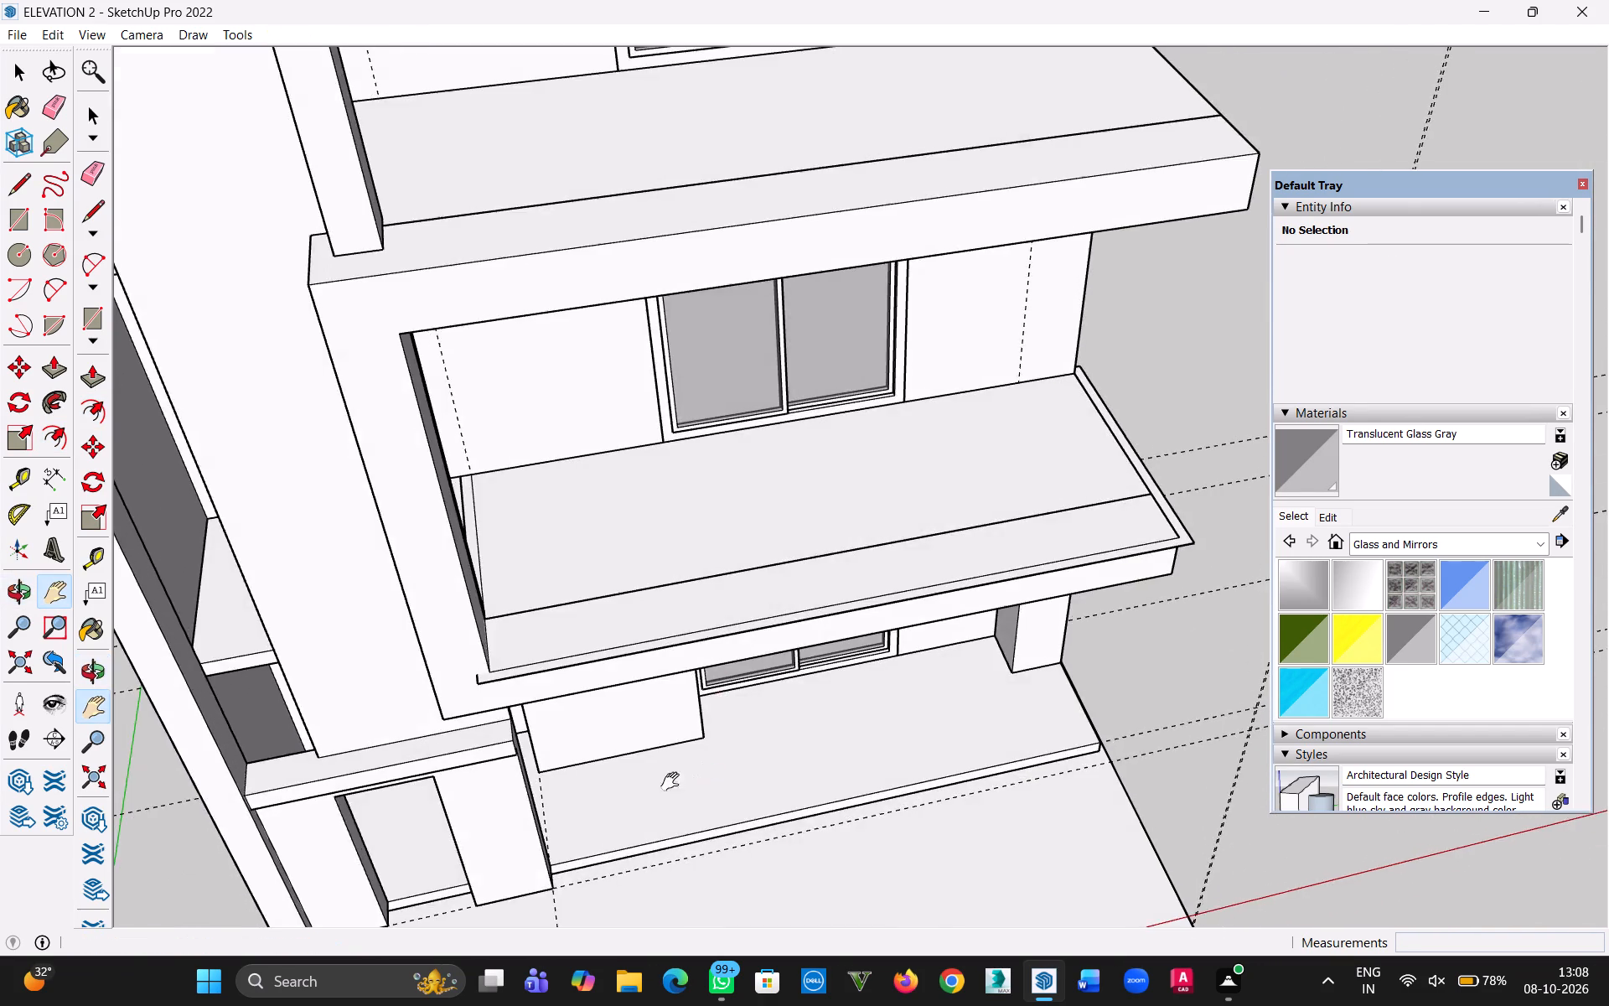
pyautogui.scroll(5, 583, 746)
pyautogui.press('Escape')
pyautogui.press('l')
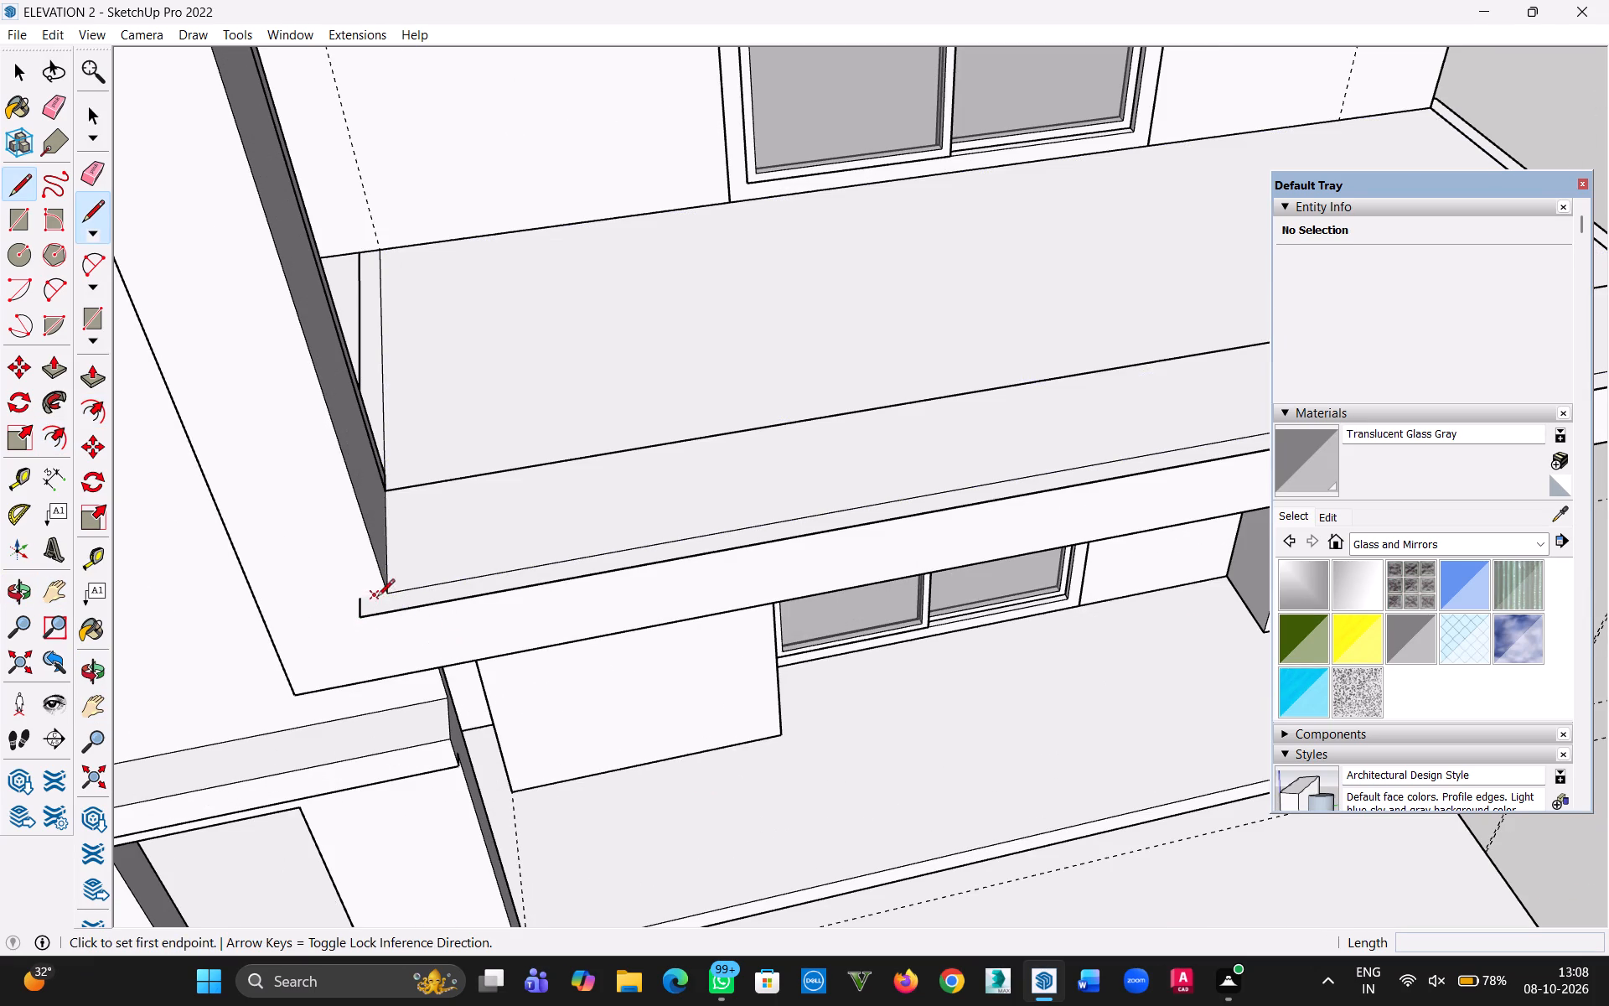
pyautogui.click(388, 594)
pyautogui.click(390, 612)
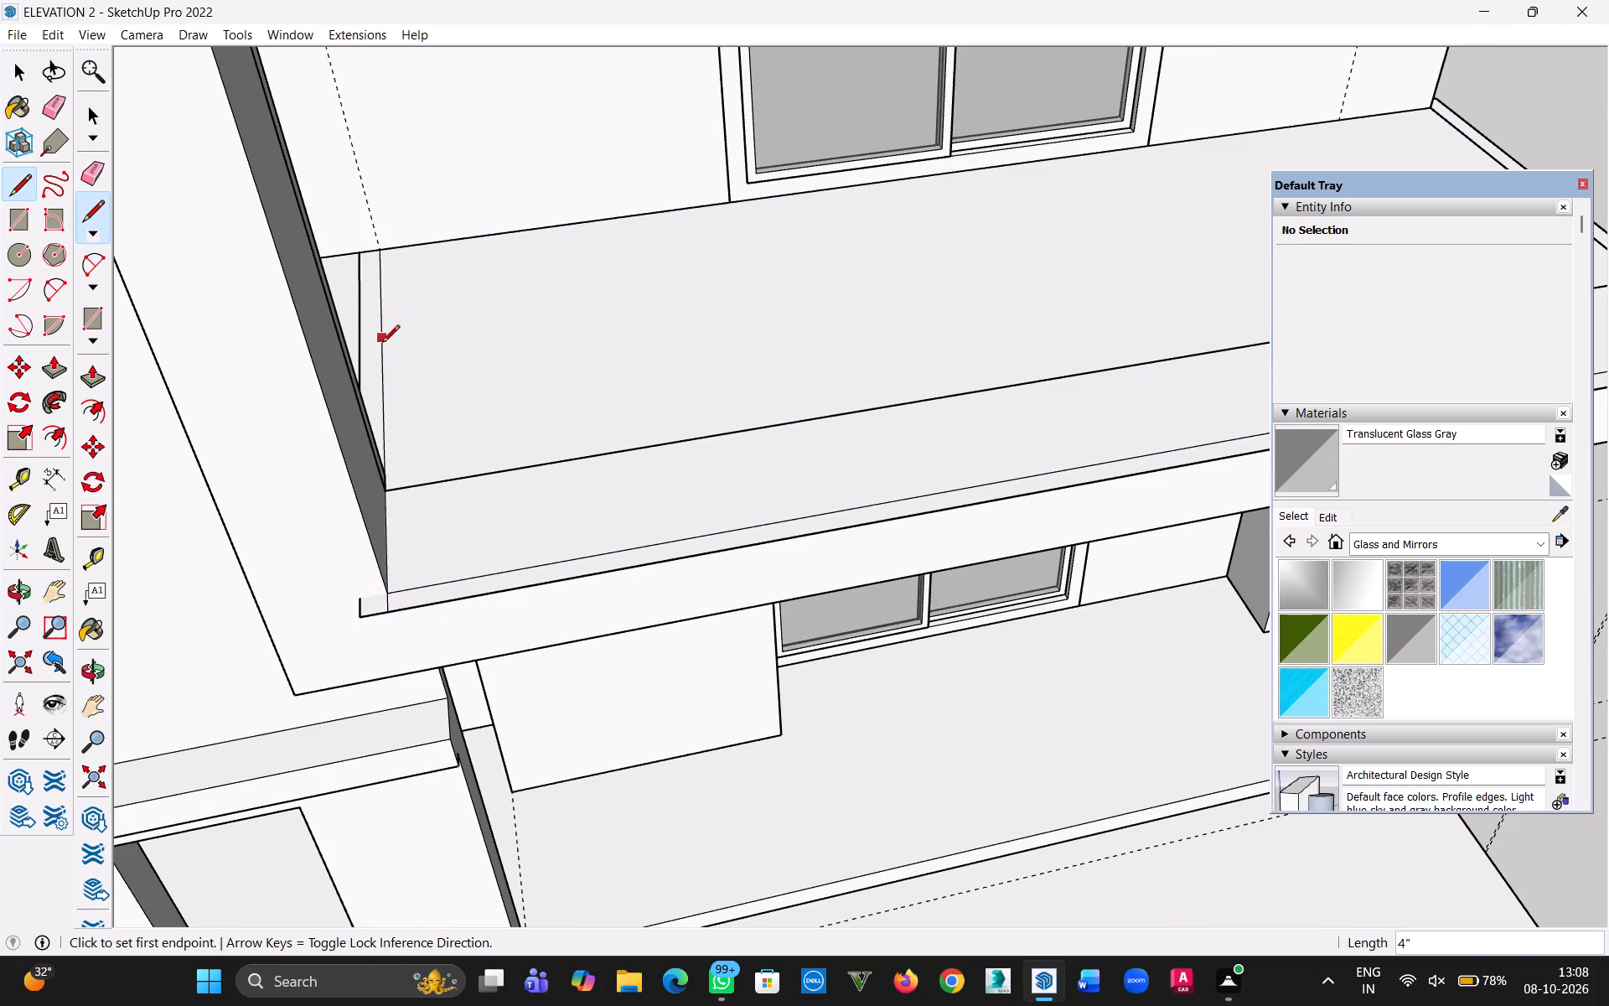
# Delete the offset outline's outer 9' edge on the side beside the frame upright.
pyautogui.click(17, 68)
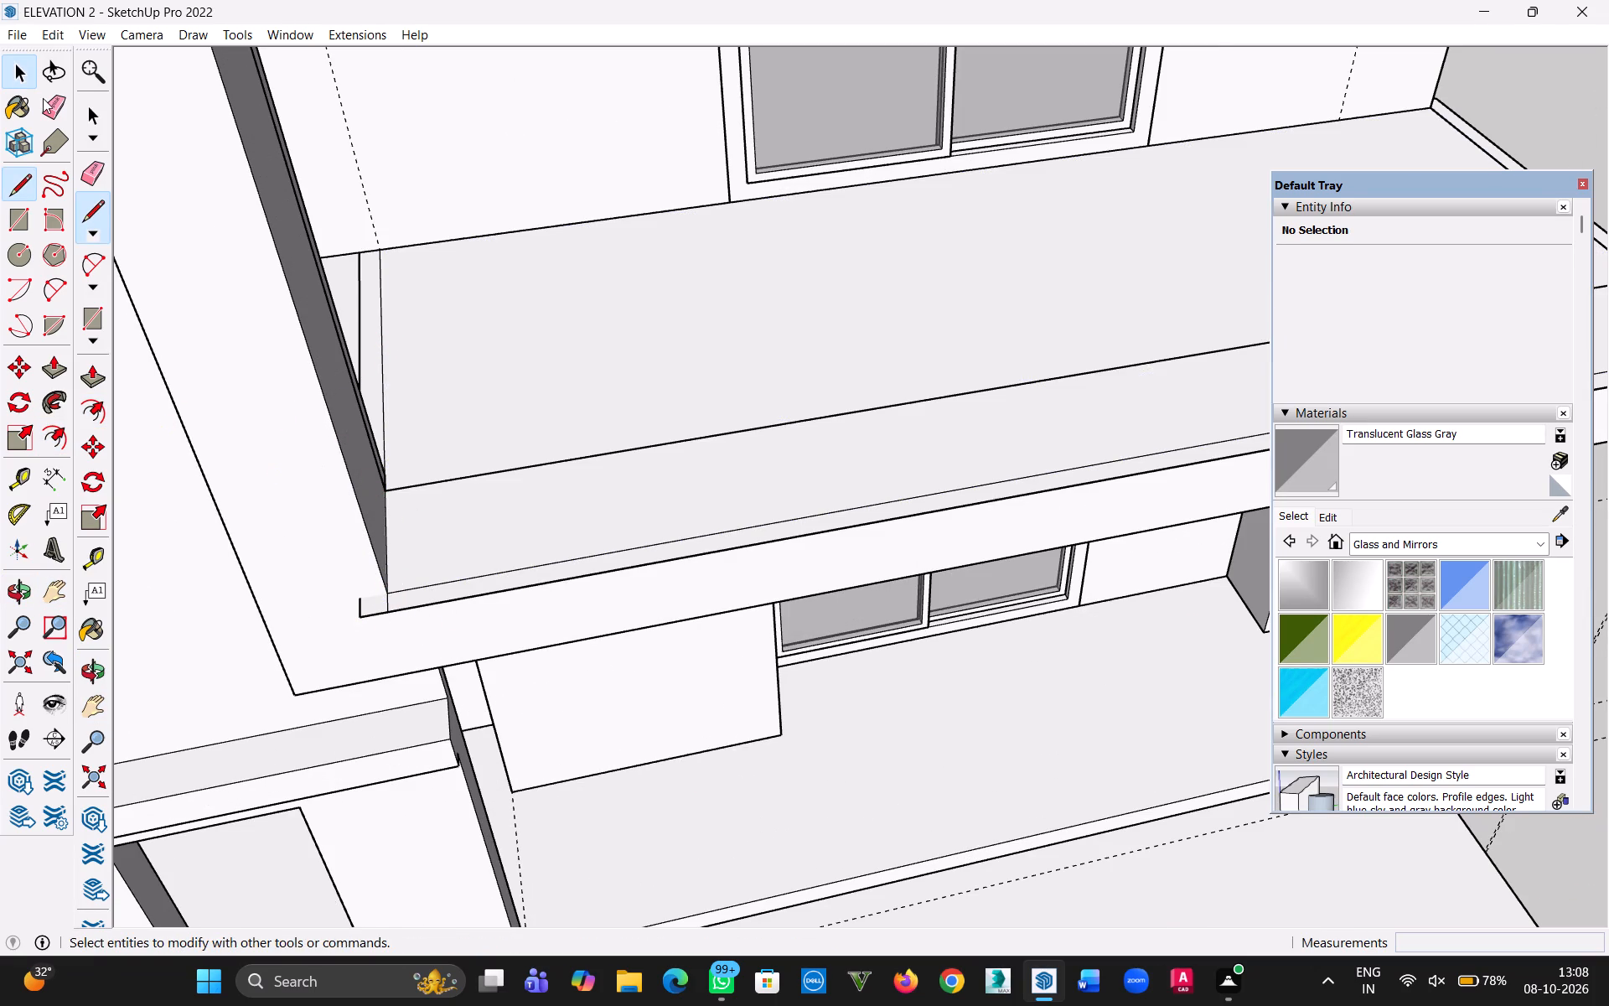
pyautogui.click(370, 608)
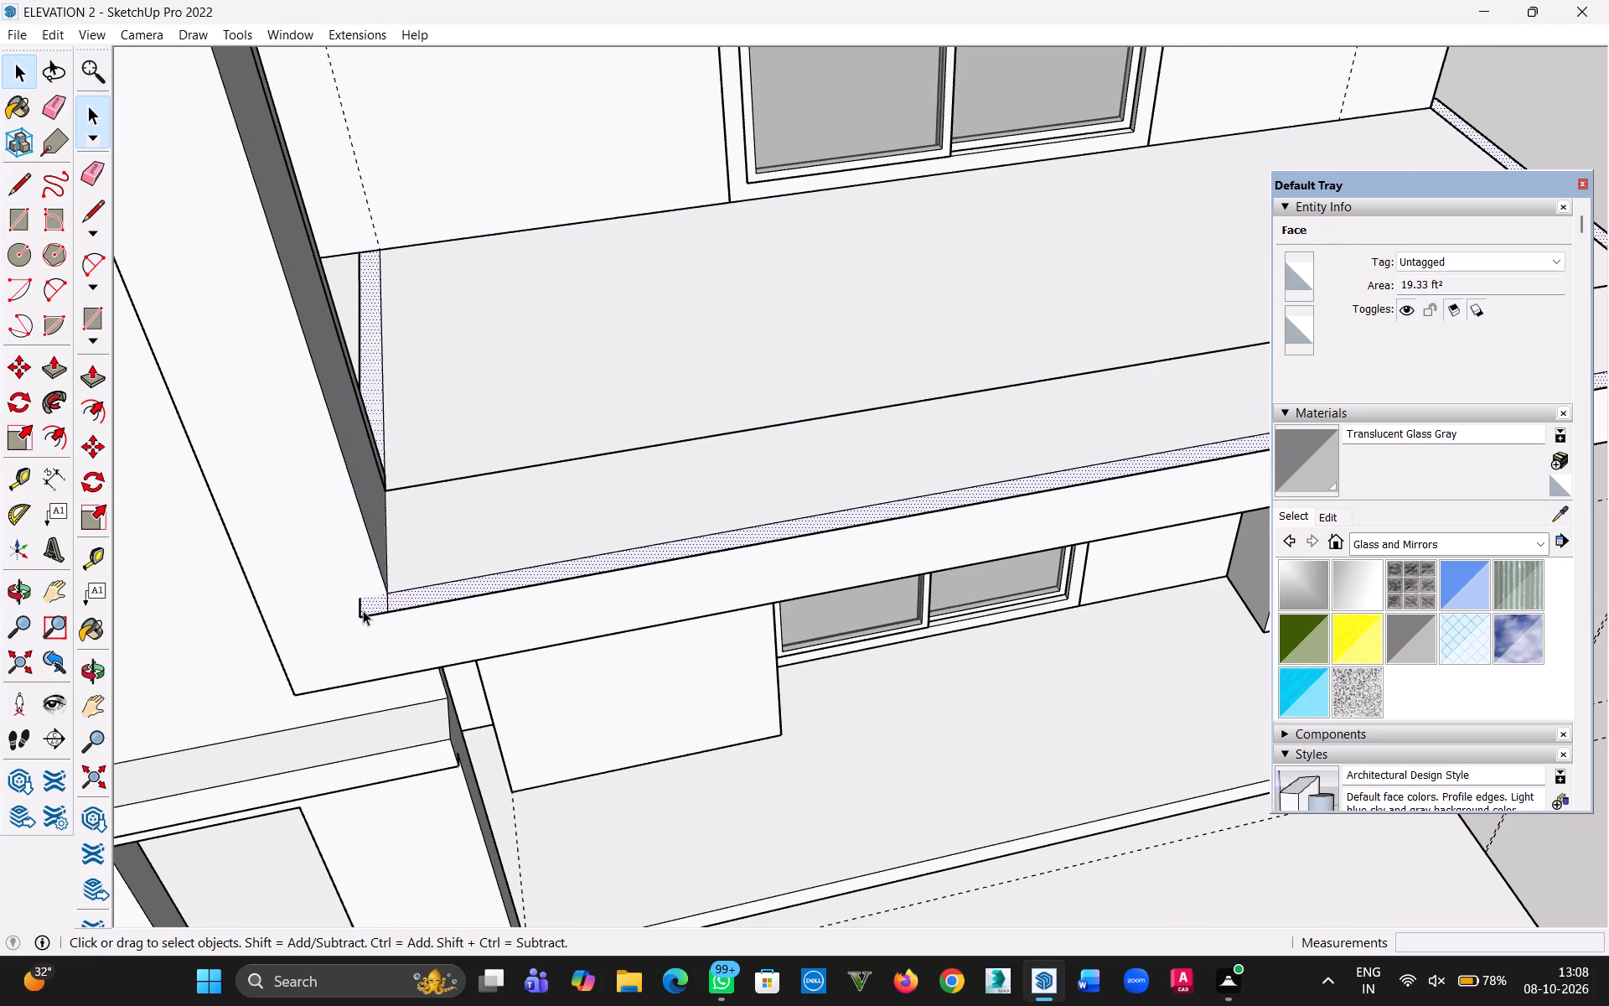
pyautogui.click(361, 609)
pyautogui.press('Delete')
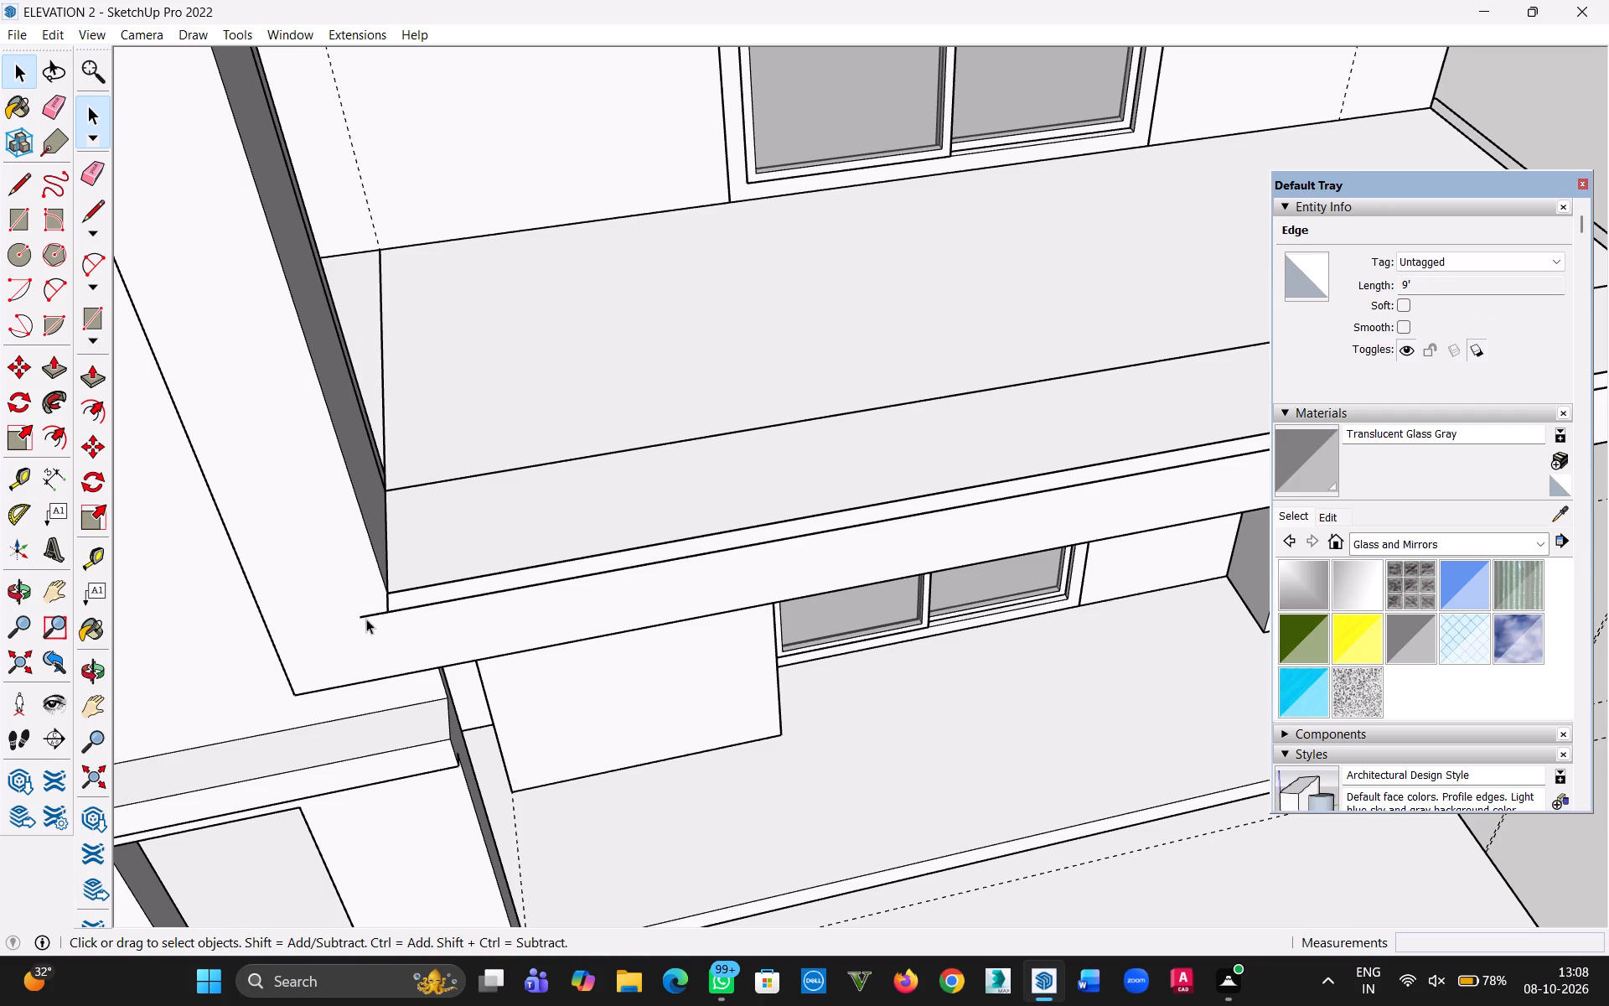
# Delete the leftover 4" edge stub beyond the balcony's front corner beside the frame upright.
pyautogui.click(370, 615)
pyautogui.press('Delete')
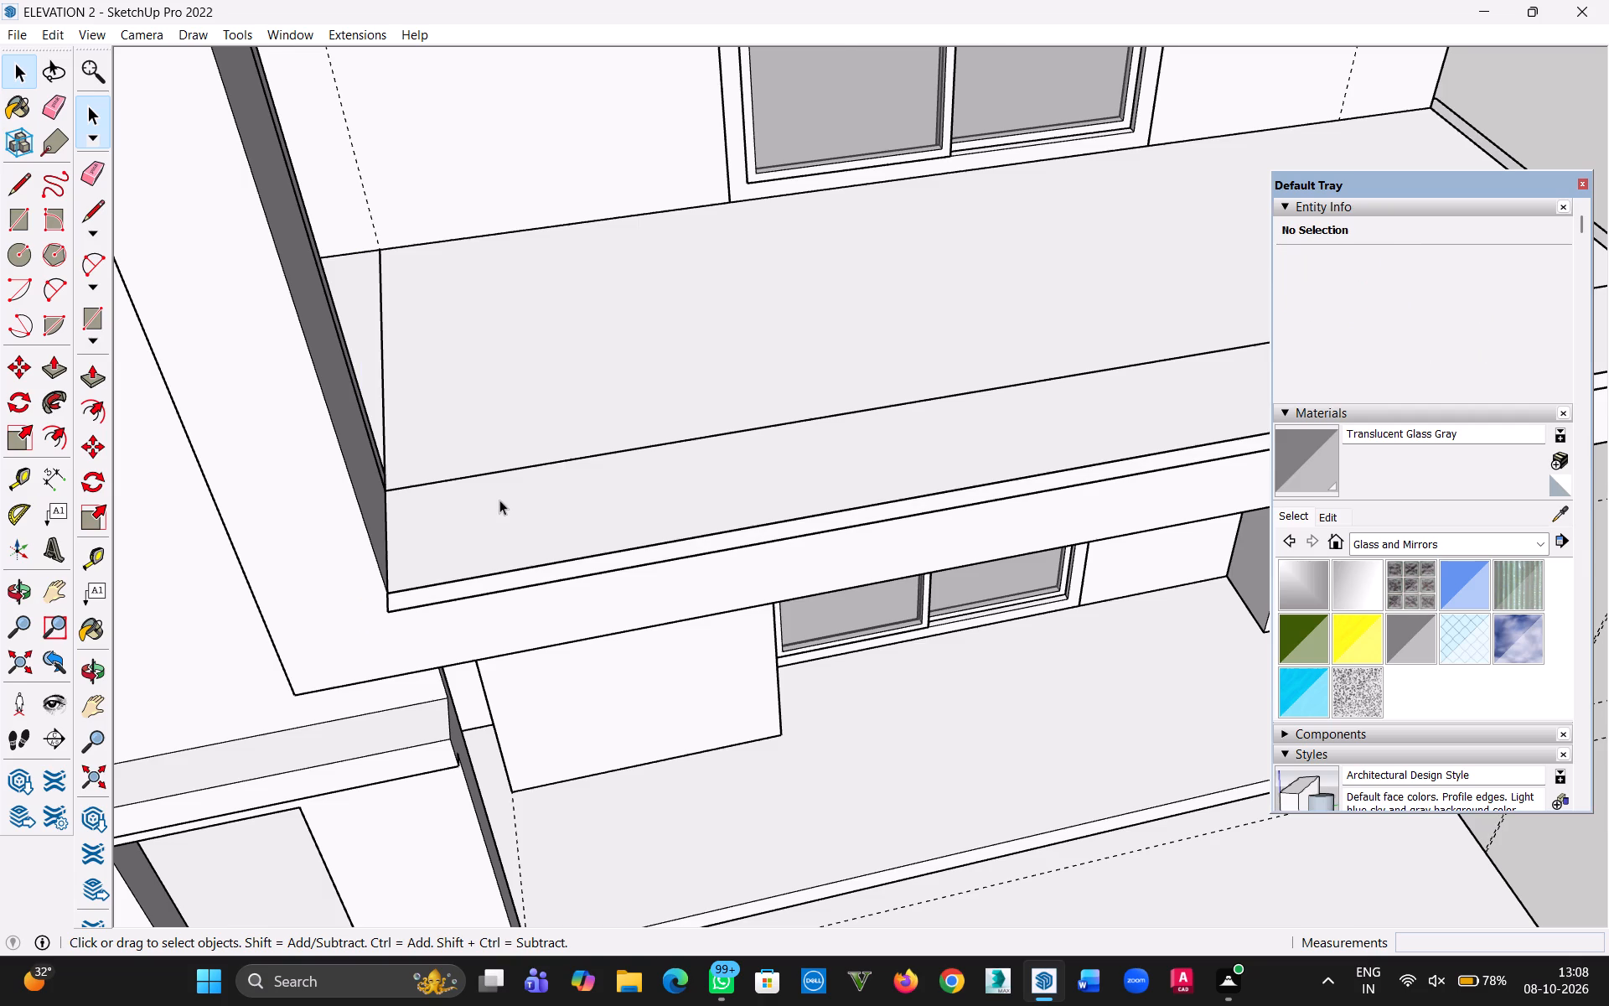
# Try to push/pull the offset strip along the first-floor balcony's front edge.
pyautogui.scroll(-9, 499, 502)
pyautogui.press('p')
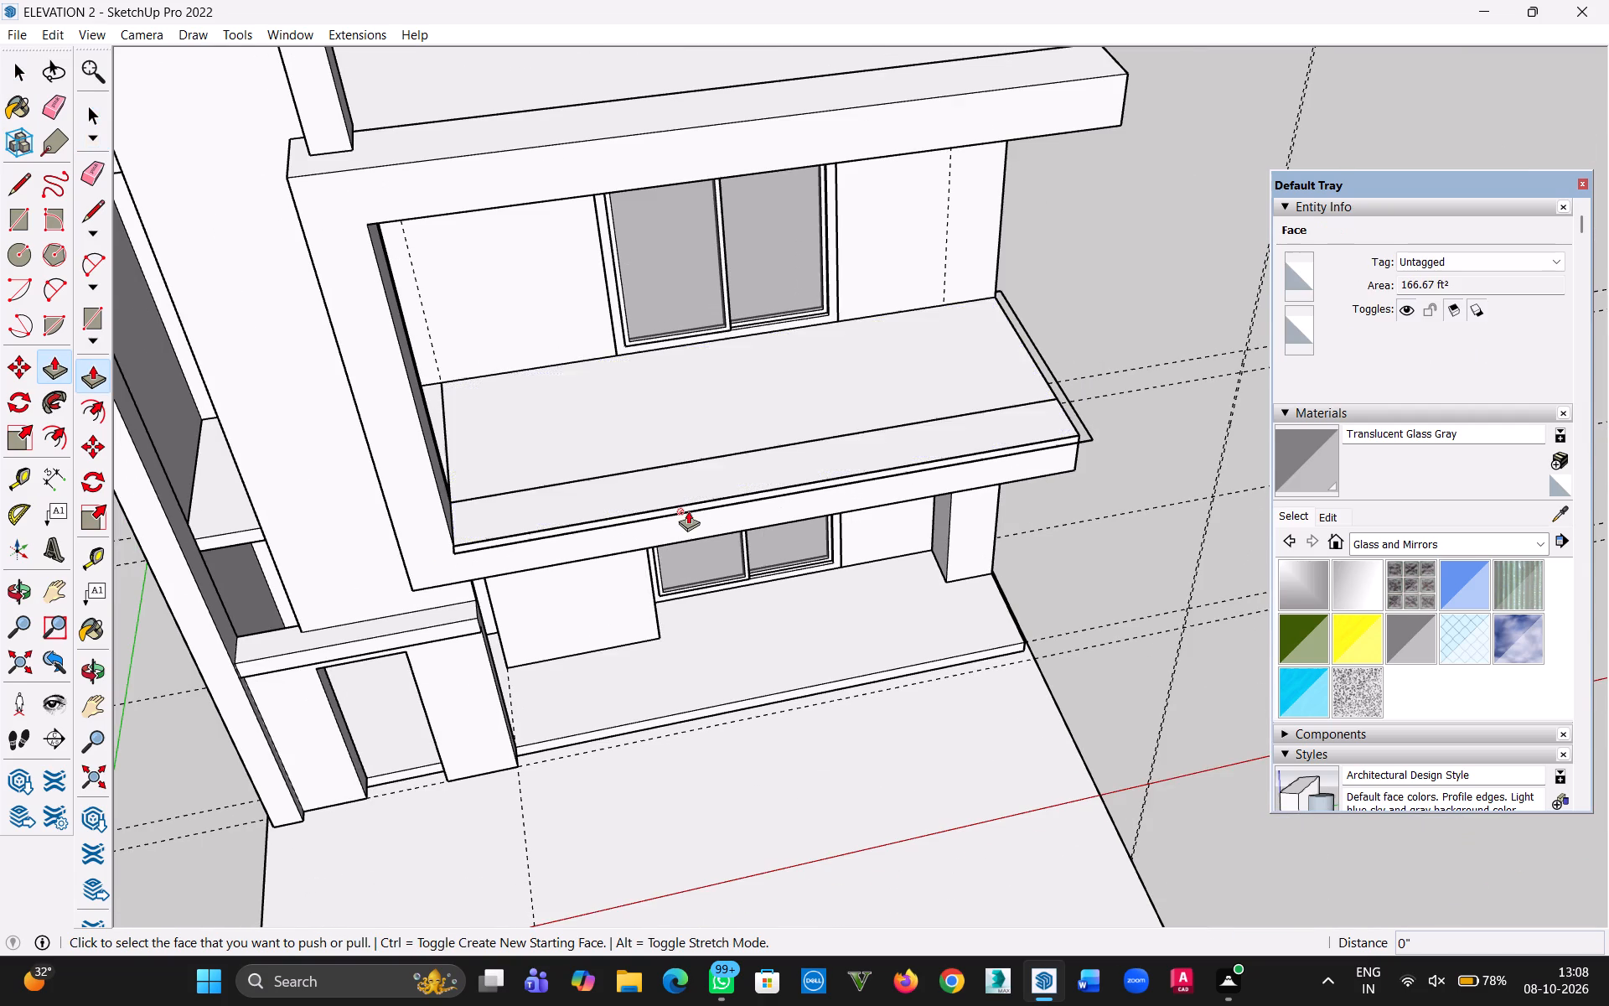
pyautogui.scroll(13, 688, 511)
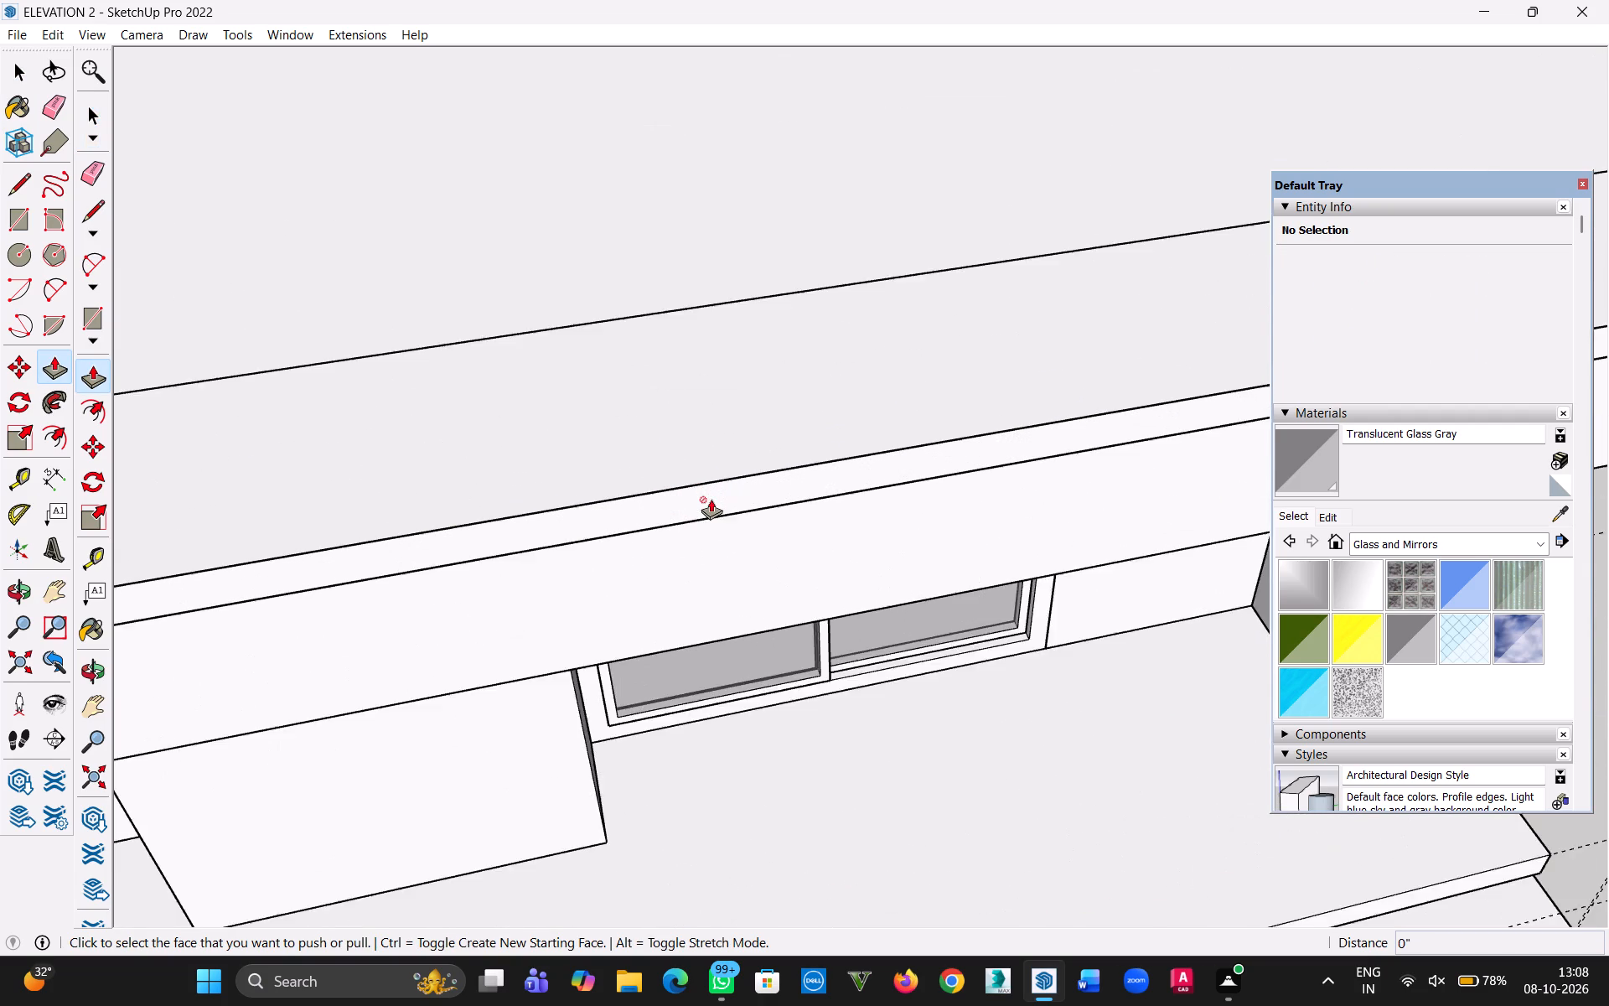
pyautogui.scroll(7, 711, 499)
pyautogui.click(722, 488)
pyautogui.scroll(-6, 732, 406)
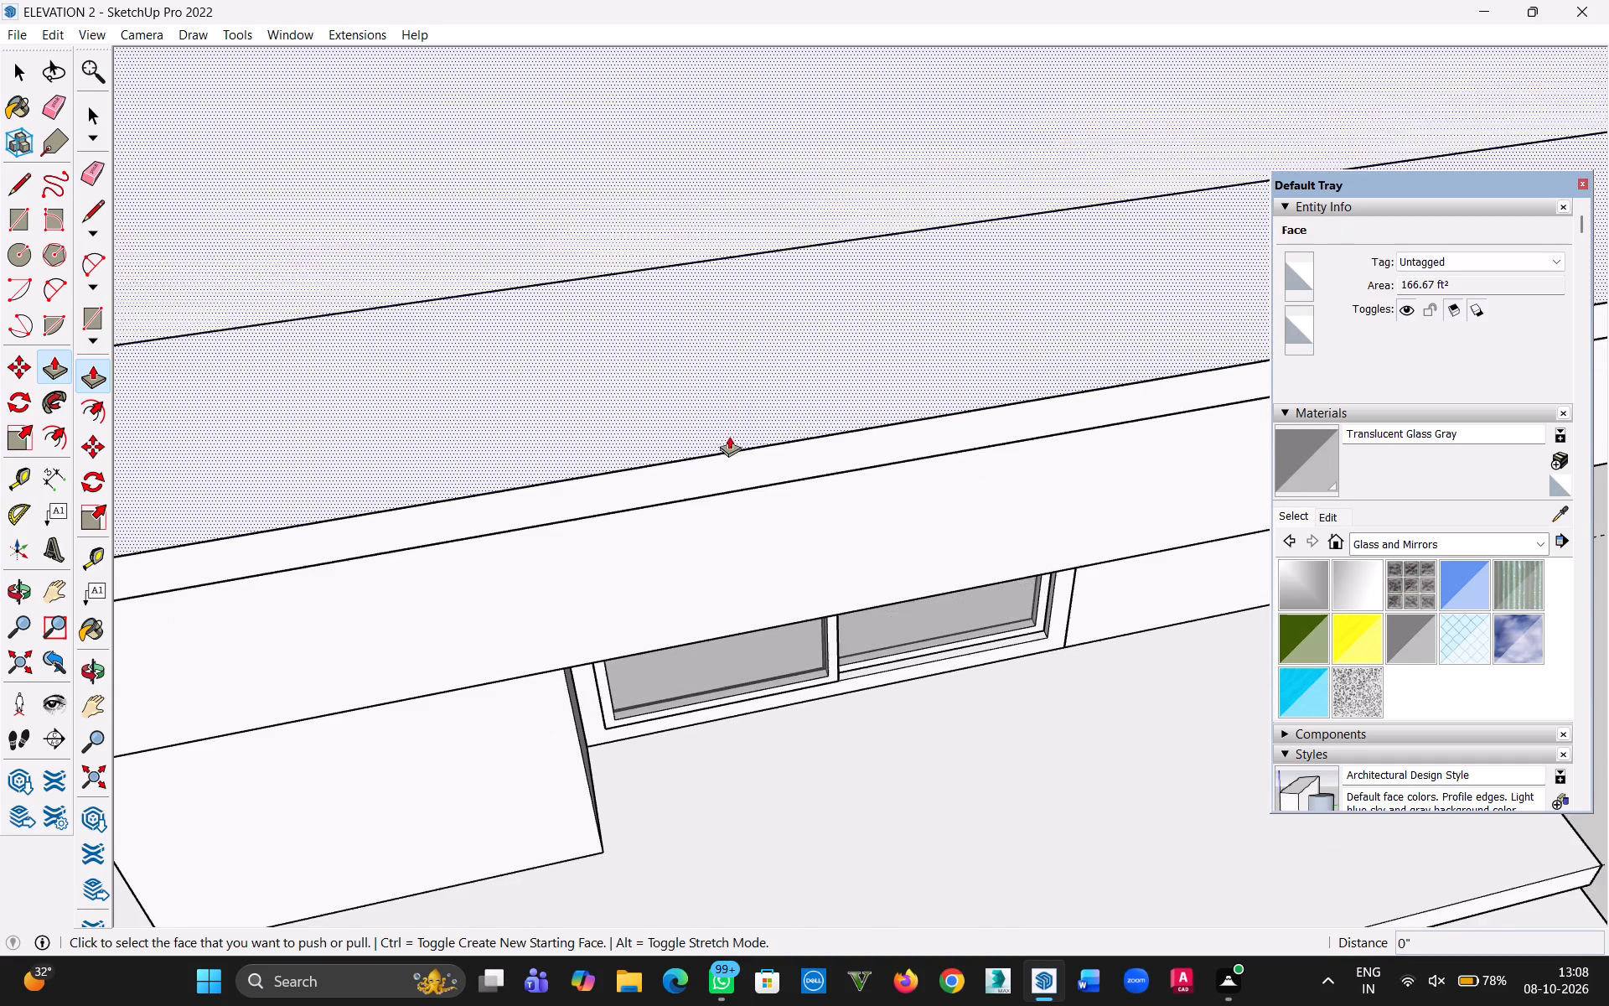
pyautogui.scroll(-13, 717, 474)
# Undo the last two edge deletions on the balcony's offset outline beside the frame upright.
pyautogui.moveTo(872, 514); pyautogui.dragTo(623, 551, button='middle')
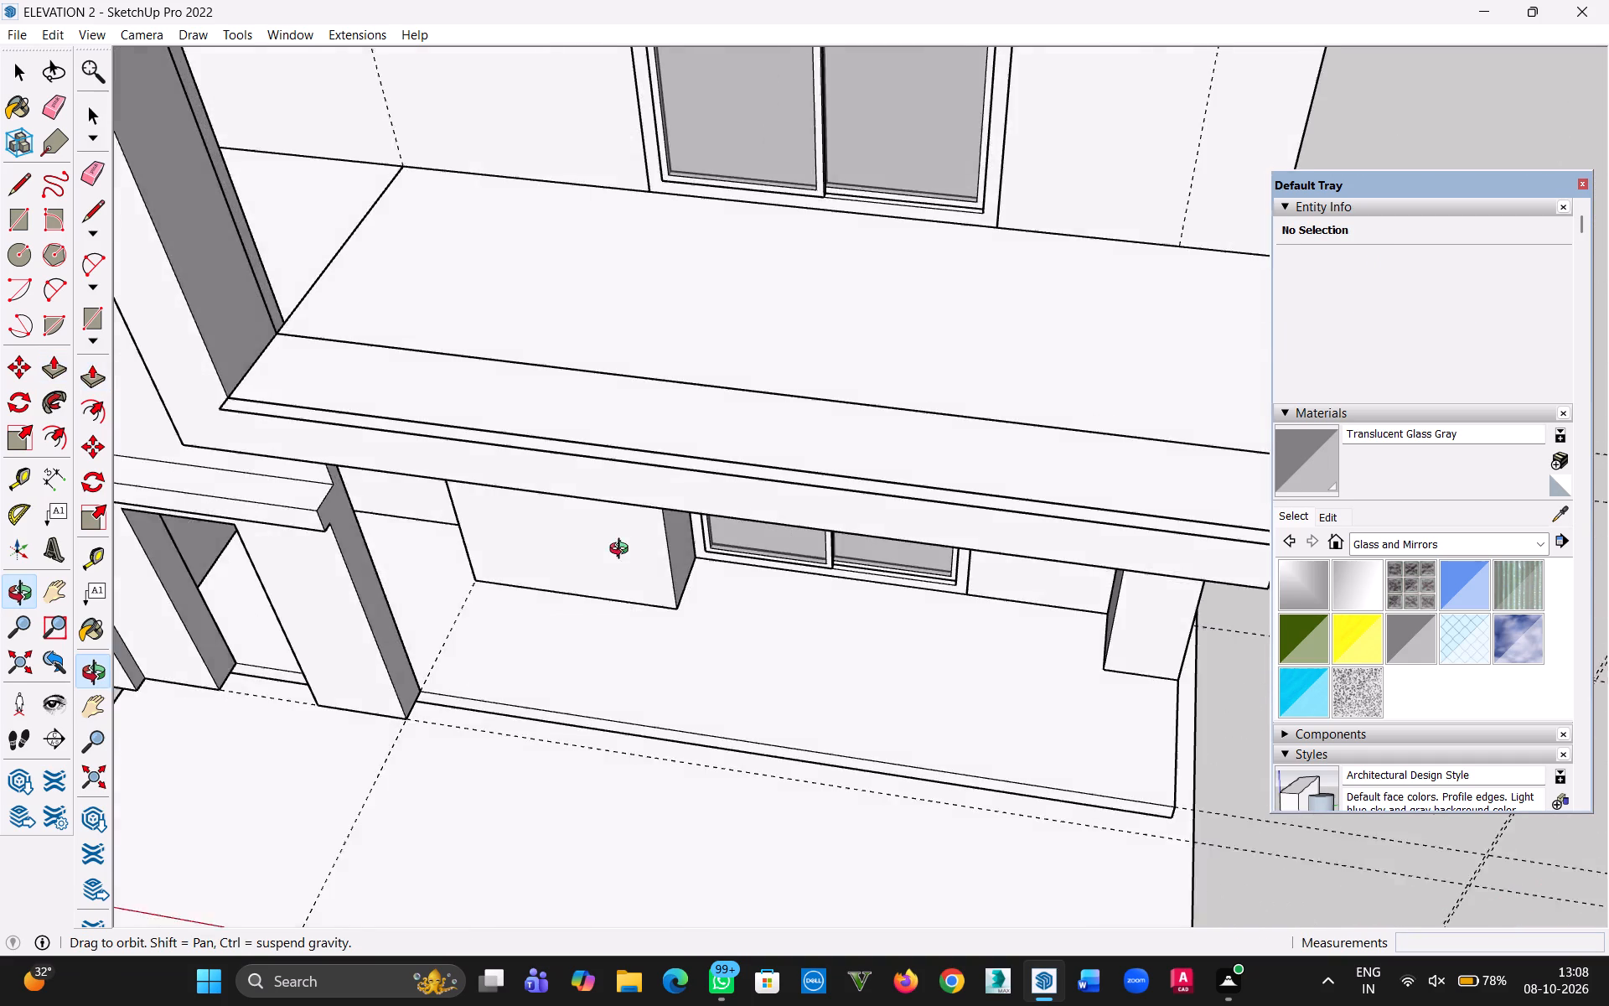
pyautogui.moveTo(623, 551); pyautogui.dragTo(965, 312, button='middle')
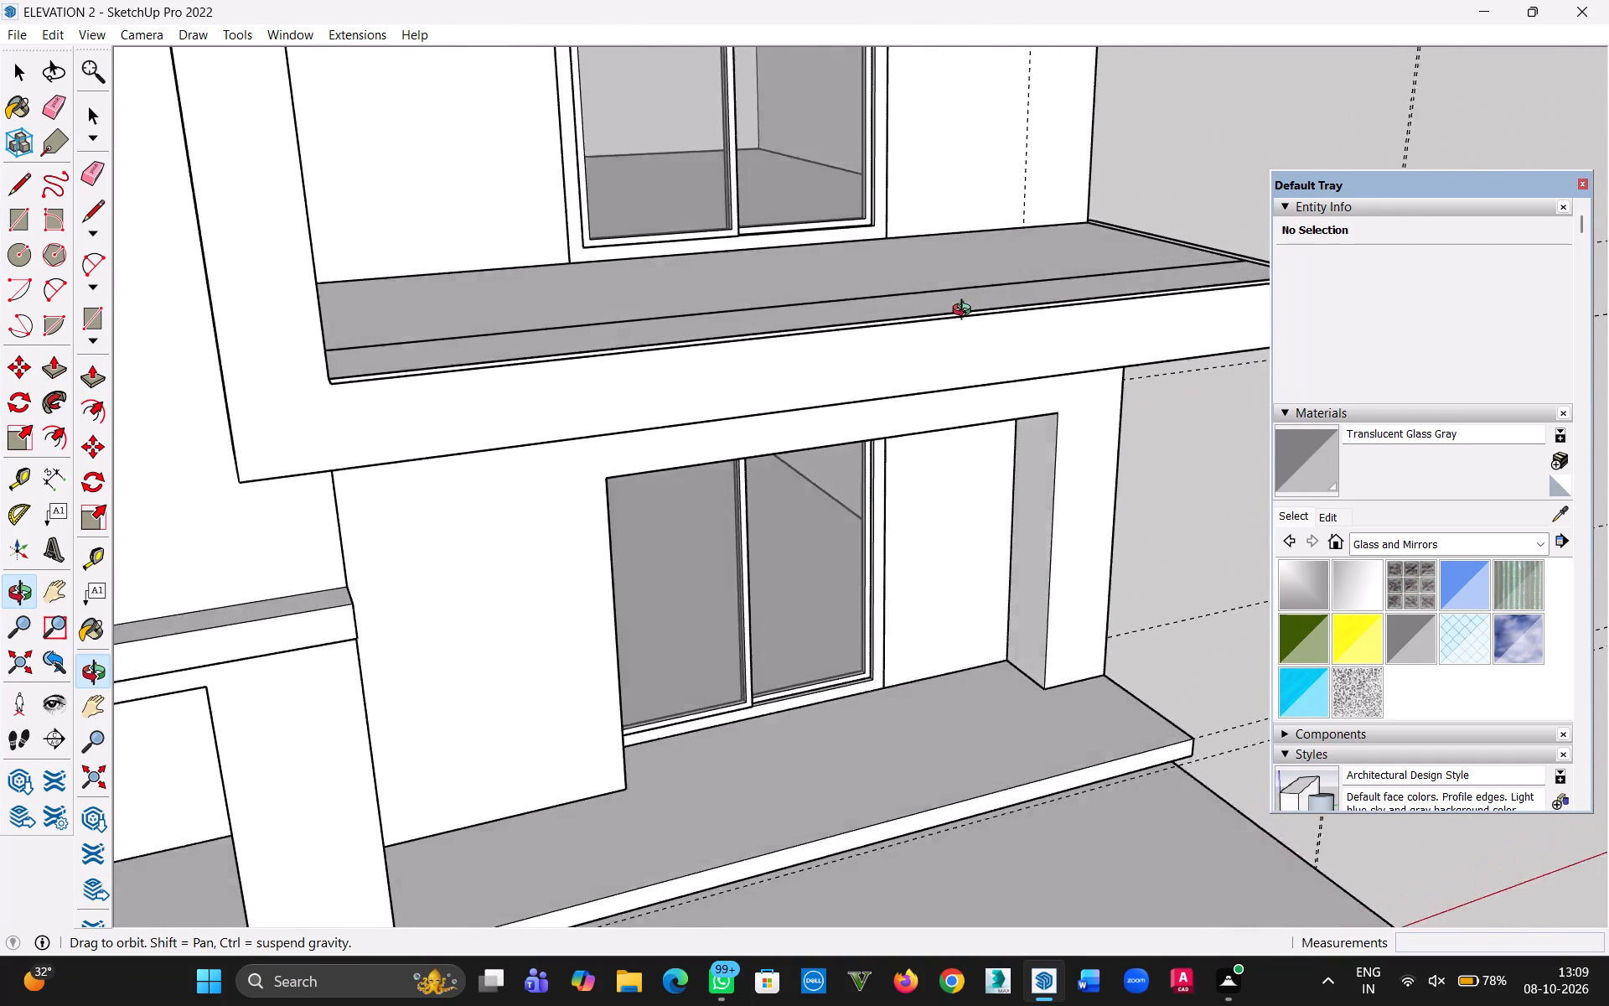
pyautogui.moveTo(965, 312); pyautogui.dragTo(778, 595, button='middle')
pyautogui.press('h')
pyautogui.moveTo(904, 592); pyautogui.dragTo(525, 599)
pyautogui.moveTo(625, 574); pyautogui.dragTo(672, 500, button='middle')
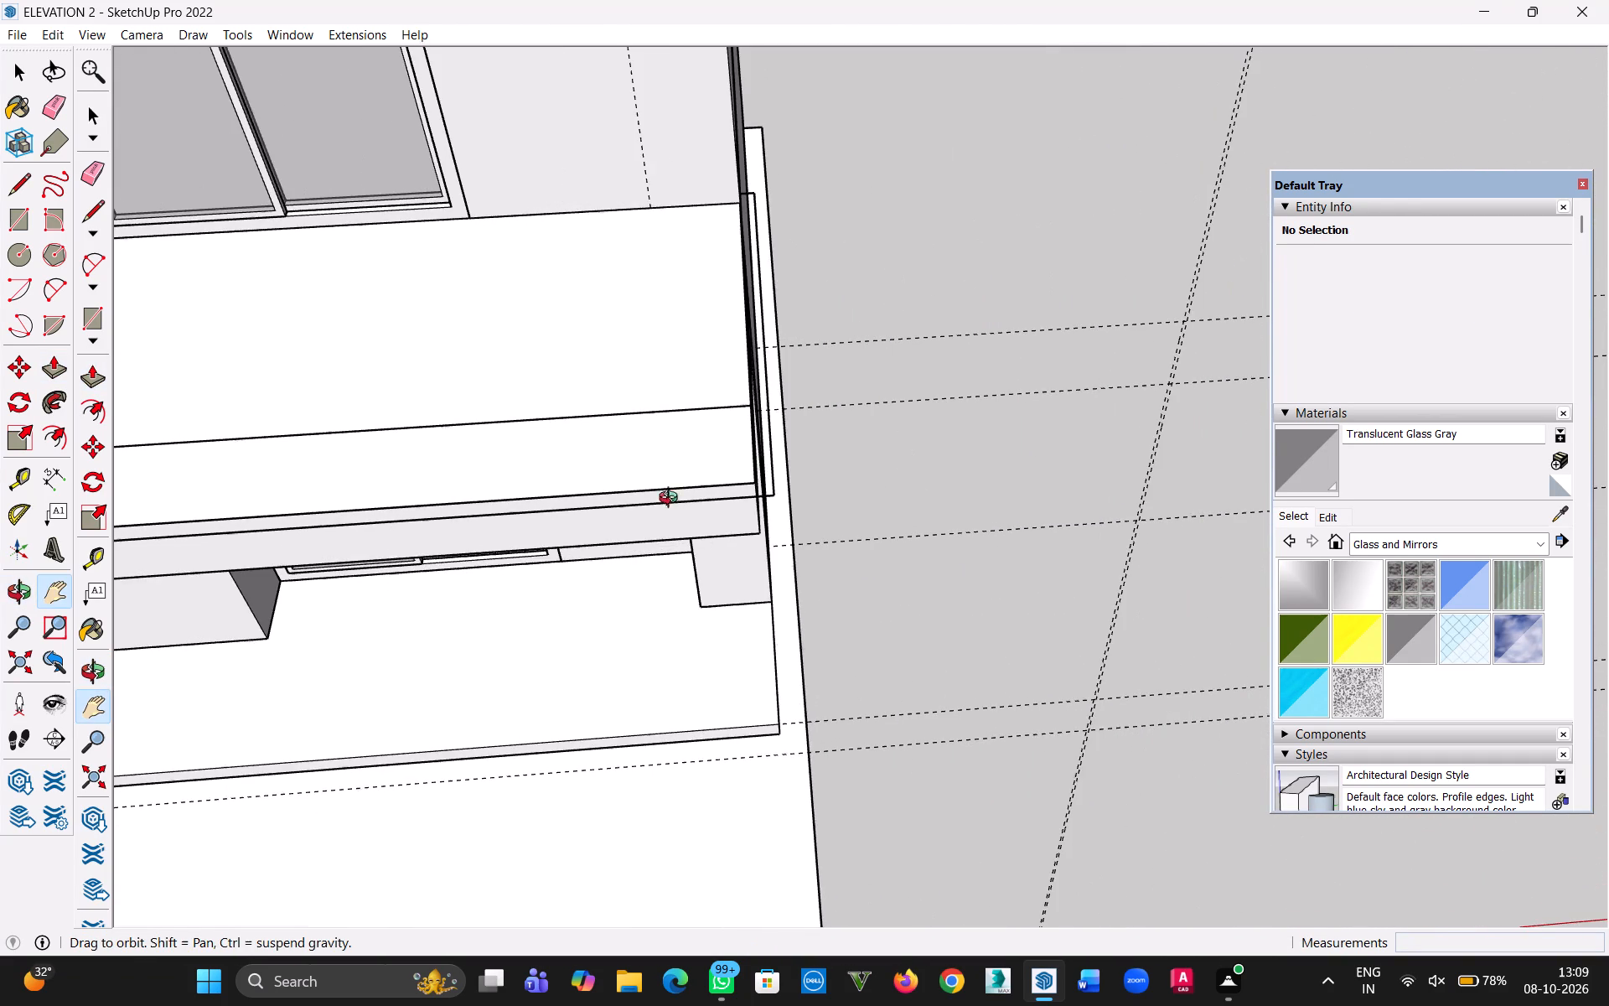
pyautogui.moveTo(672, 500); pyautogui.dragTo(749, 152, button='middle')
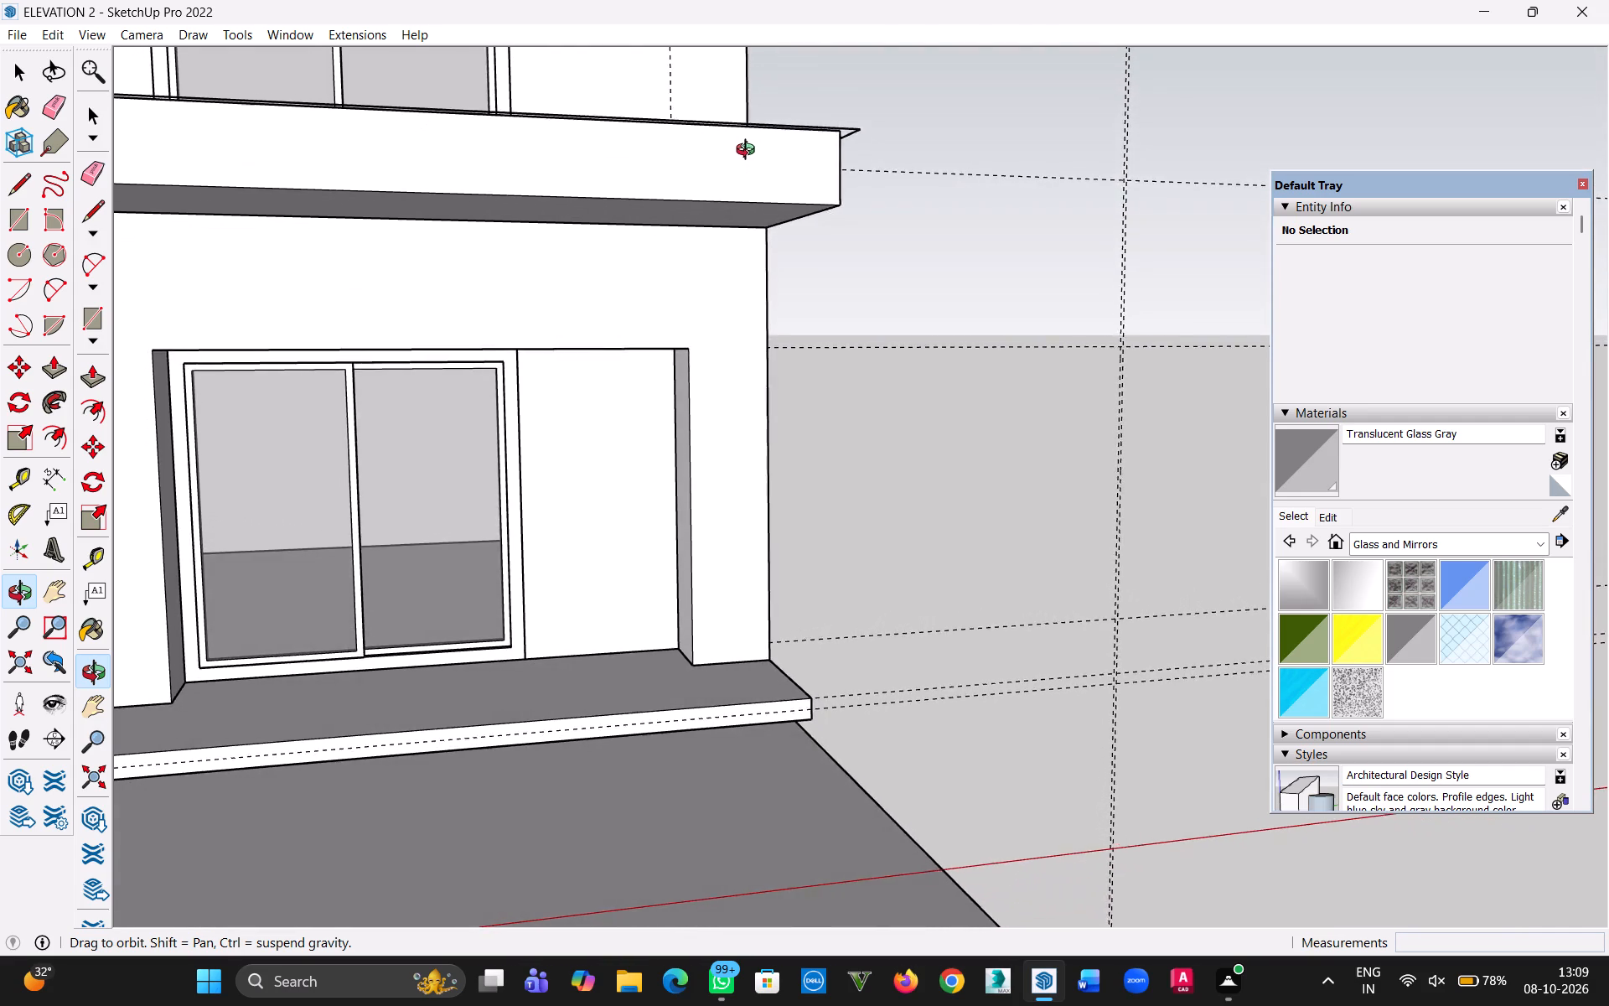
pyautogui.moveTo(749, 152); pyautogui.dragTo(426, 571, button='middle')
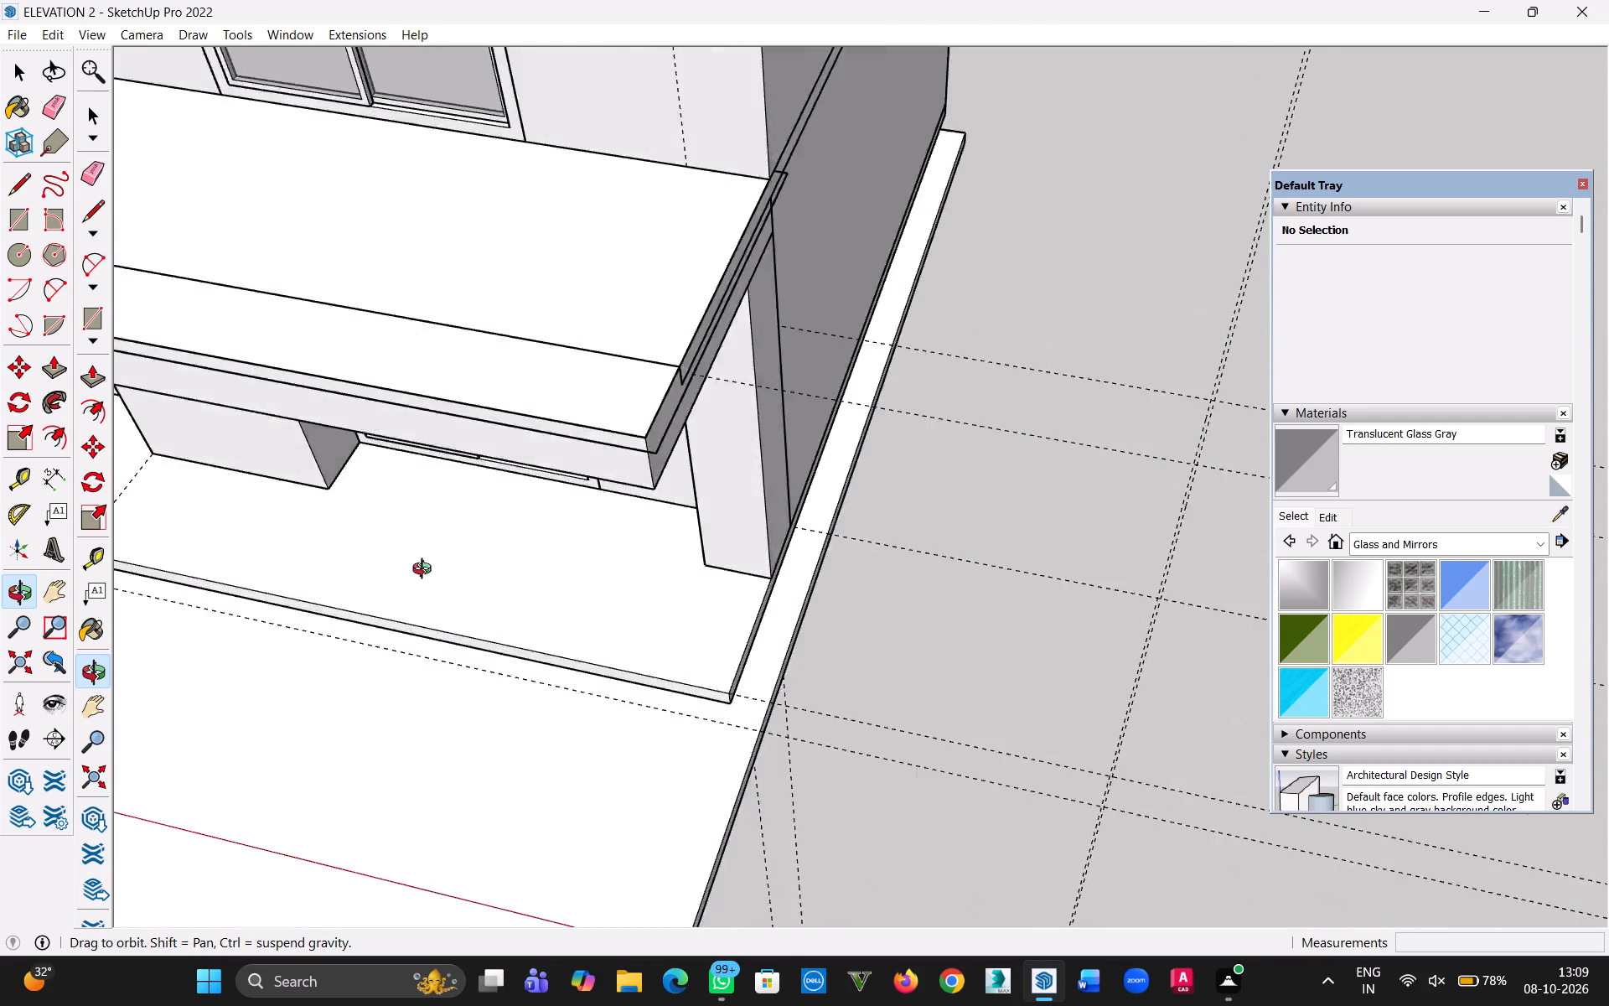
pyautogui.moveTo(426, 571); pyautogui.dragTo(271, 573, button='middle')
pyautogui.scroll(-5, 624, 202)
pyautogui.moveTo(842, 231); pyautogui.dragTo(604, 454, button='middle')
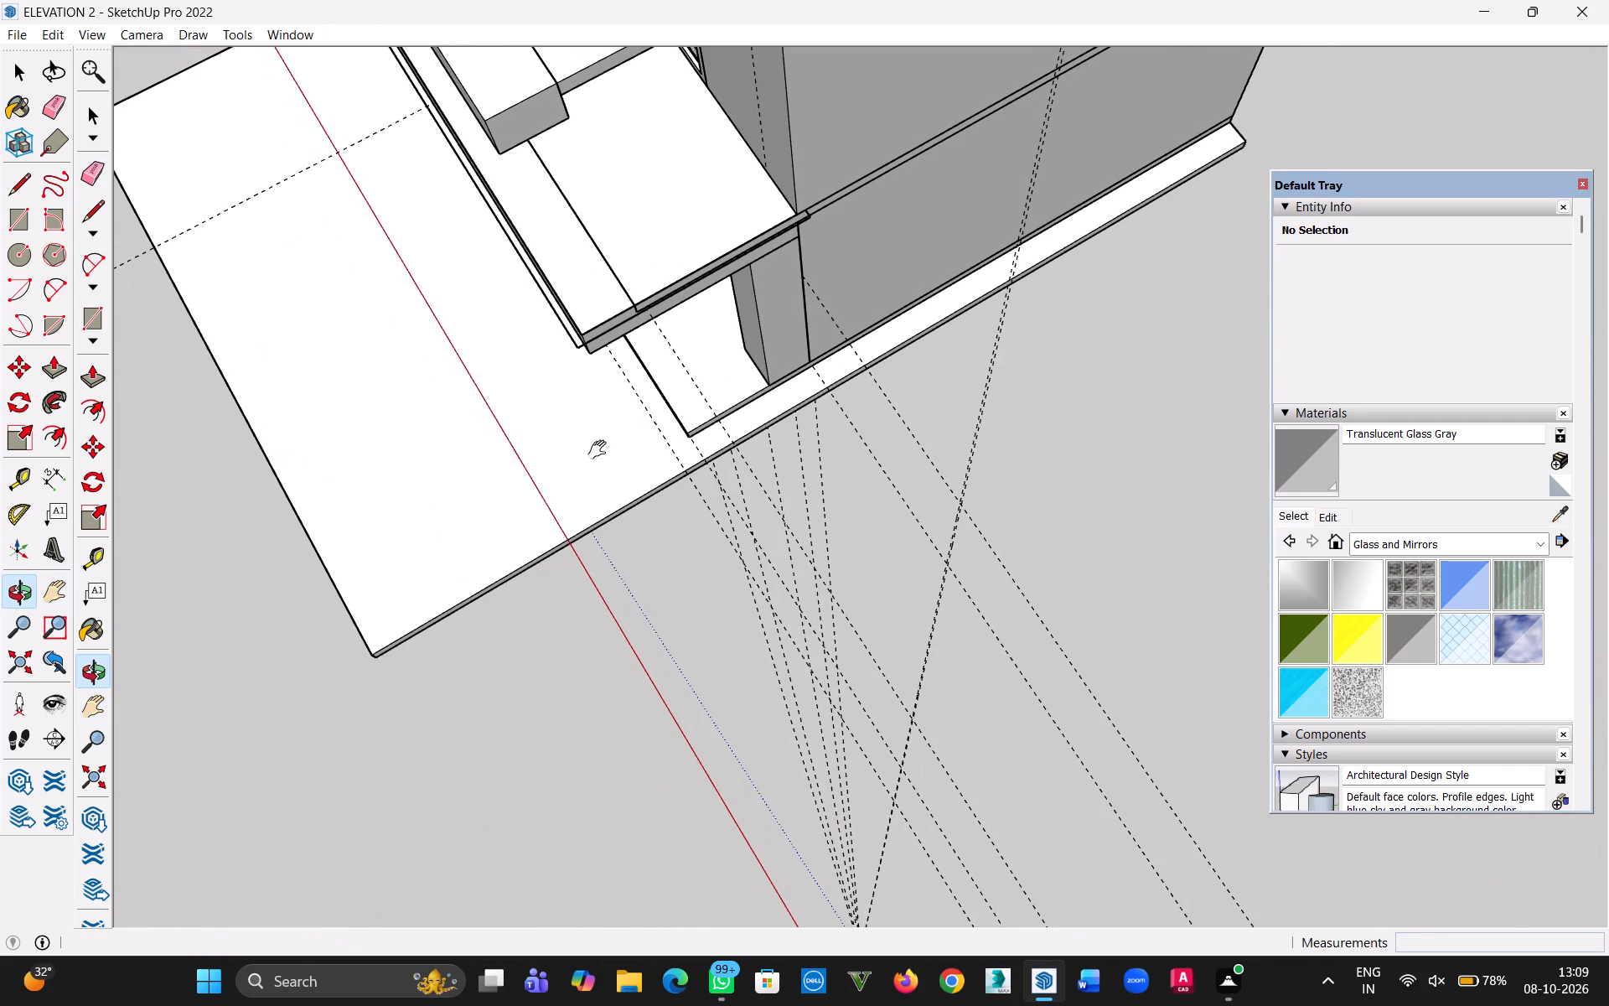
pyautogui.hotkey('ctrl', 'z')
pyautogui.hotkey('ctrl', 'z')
# Draw a 4" line across the offset strip from the balcony rectangle's wall corner to the outer side edge.
pyautogui.scroll(4, 847, 138)
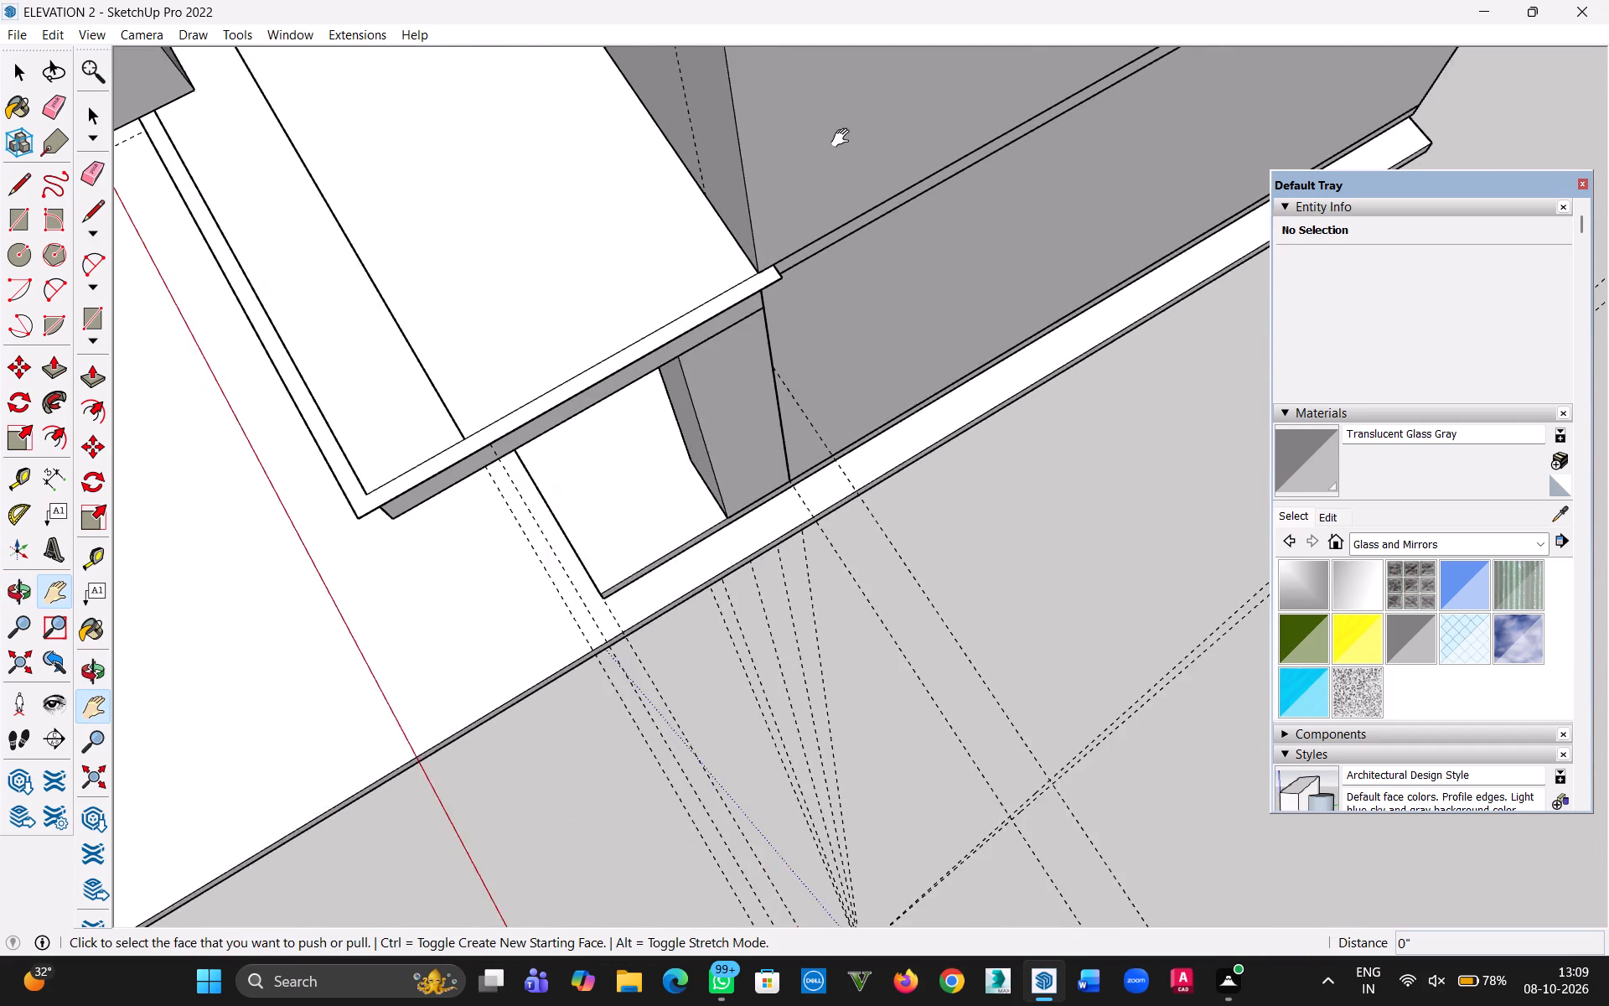
pyautogui.scroll(7, 844, 138)
pyautogui.press('l')
pyautogui.click(752, 273)
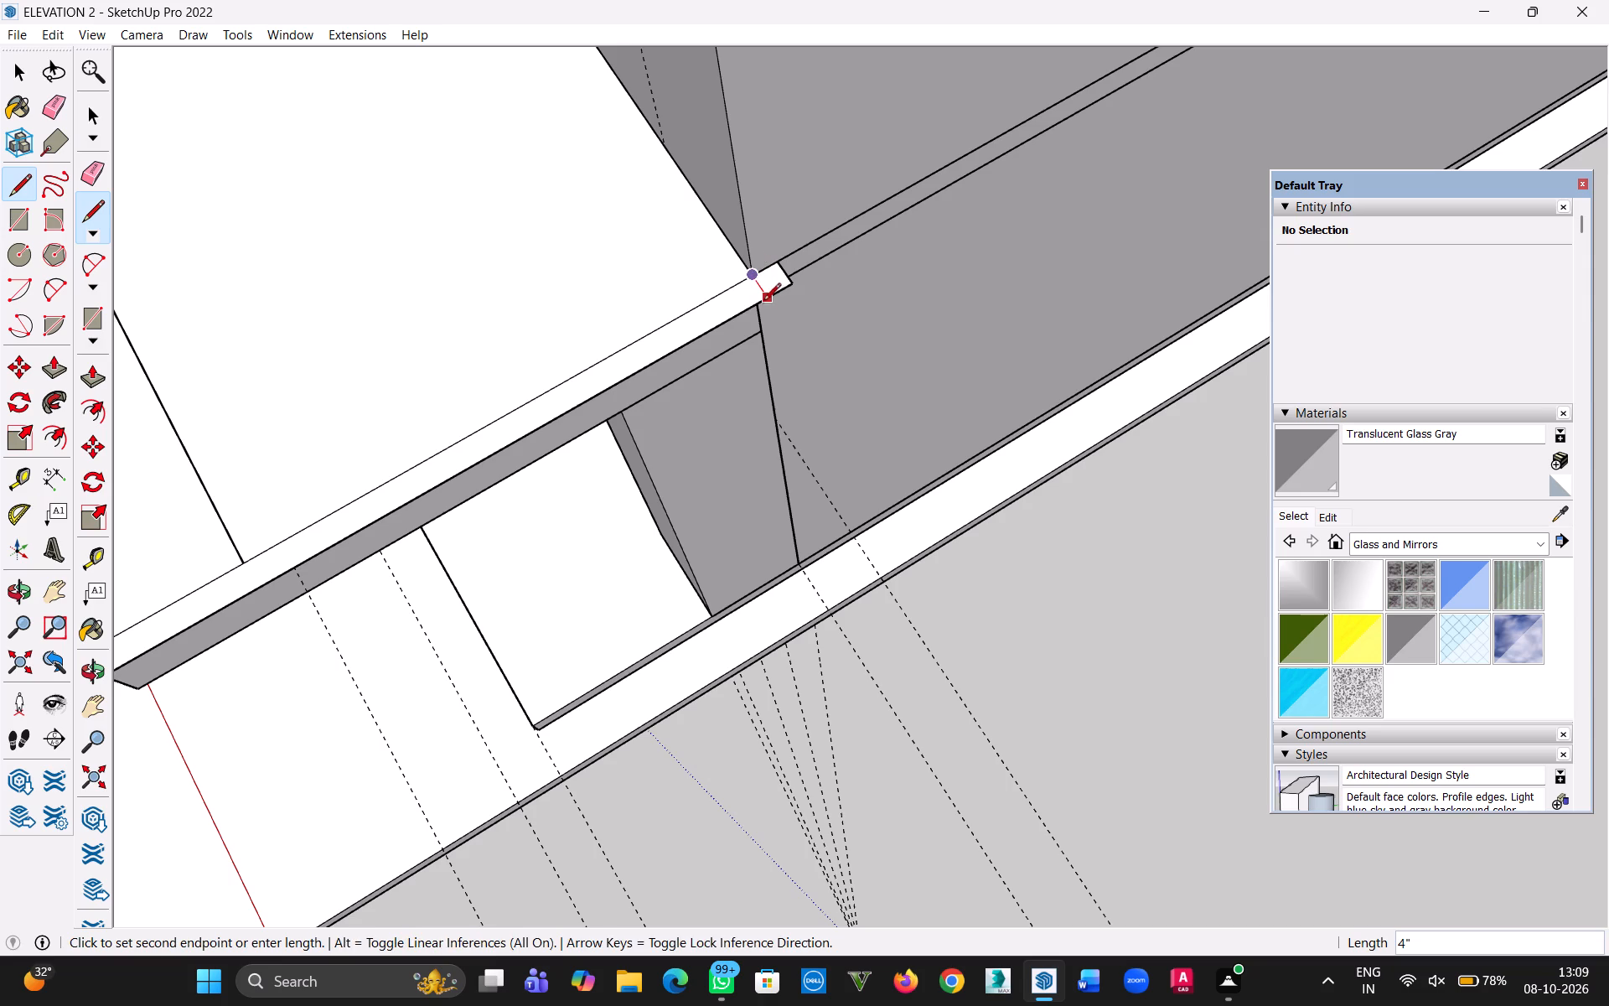
pyautogui.click(764, 304)
# Delete the offset outline's 4" front stub and its 9' outer edge on the side beside the frame upright.
pyautogui.click(8, 75)
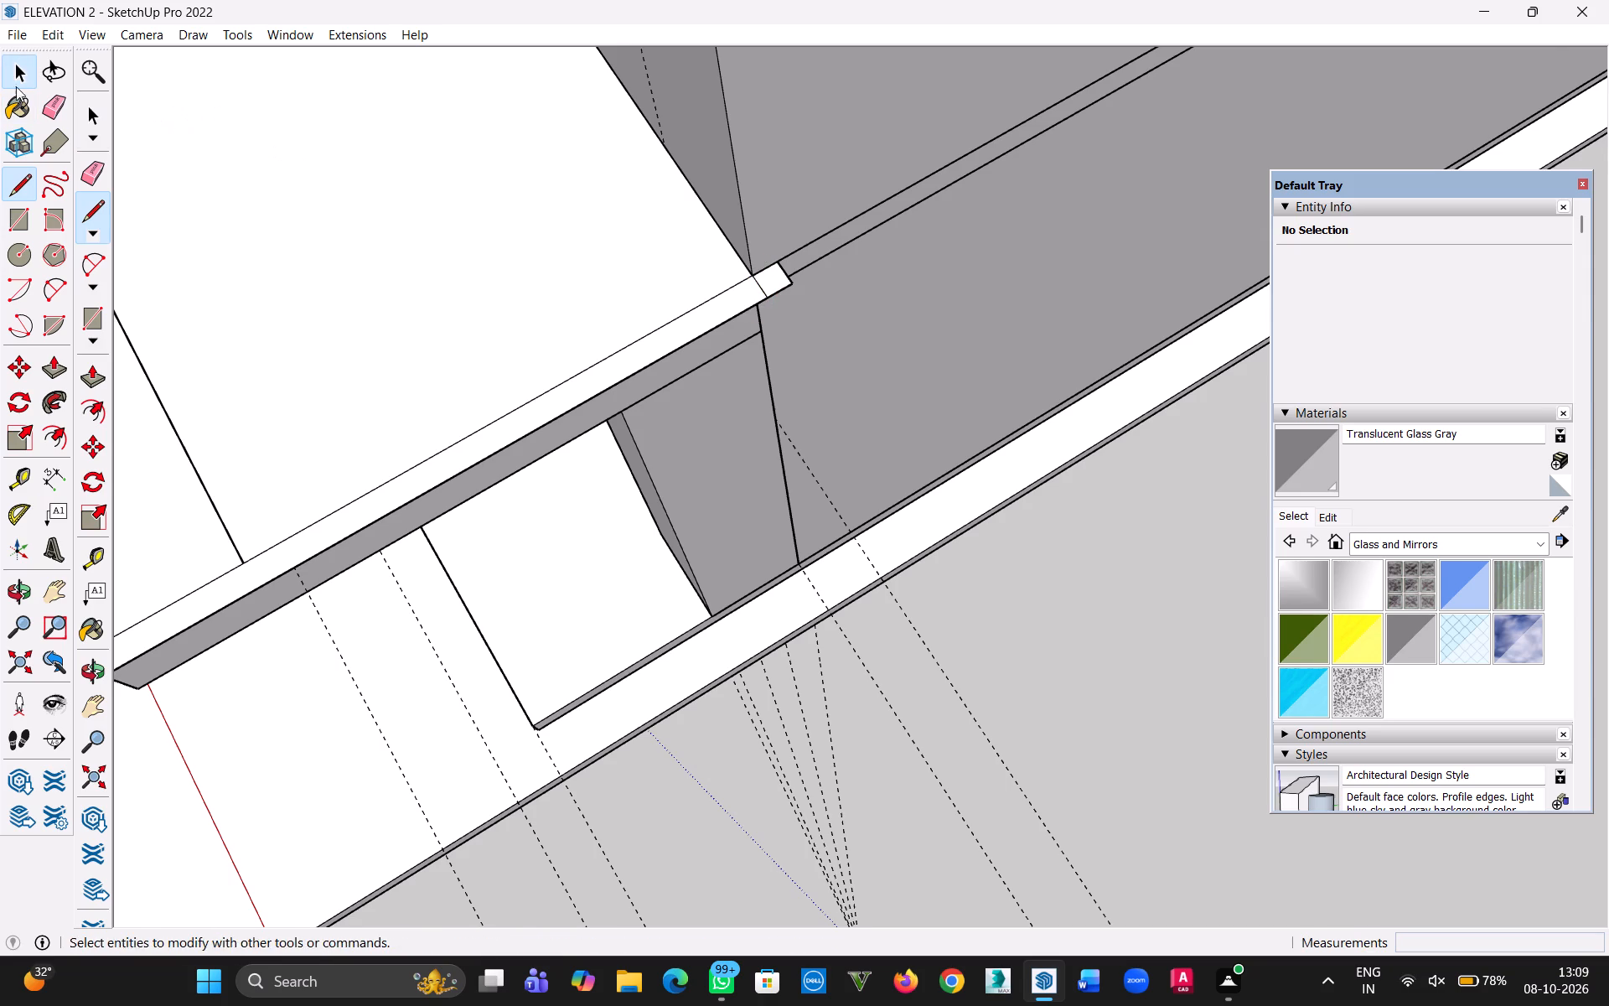
pyautogui.scroll(-6, 282, 338)
pyautogui.moveTo(226, 397); pyautogui.dragTo(702, 276, button='middle')
pyautogui.scroll(-4, 524, 540)
pyautogui.press('h')
pyautogui.moveTo(528, 588); pyautogui.dragTo(543, 571)
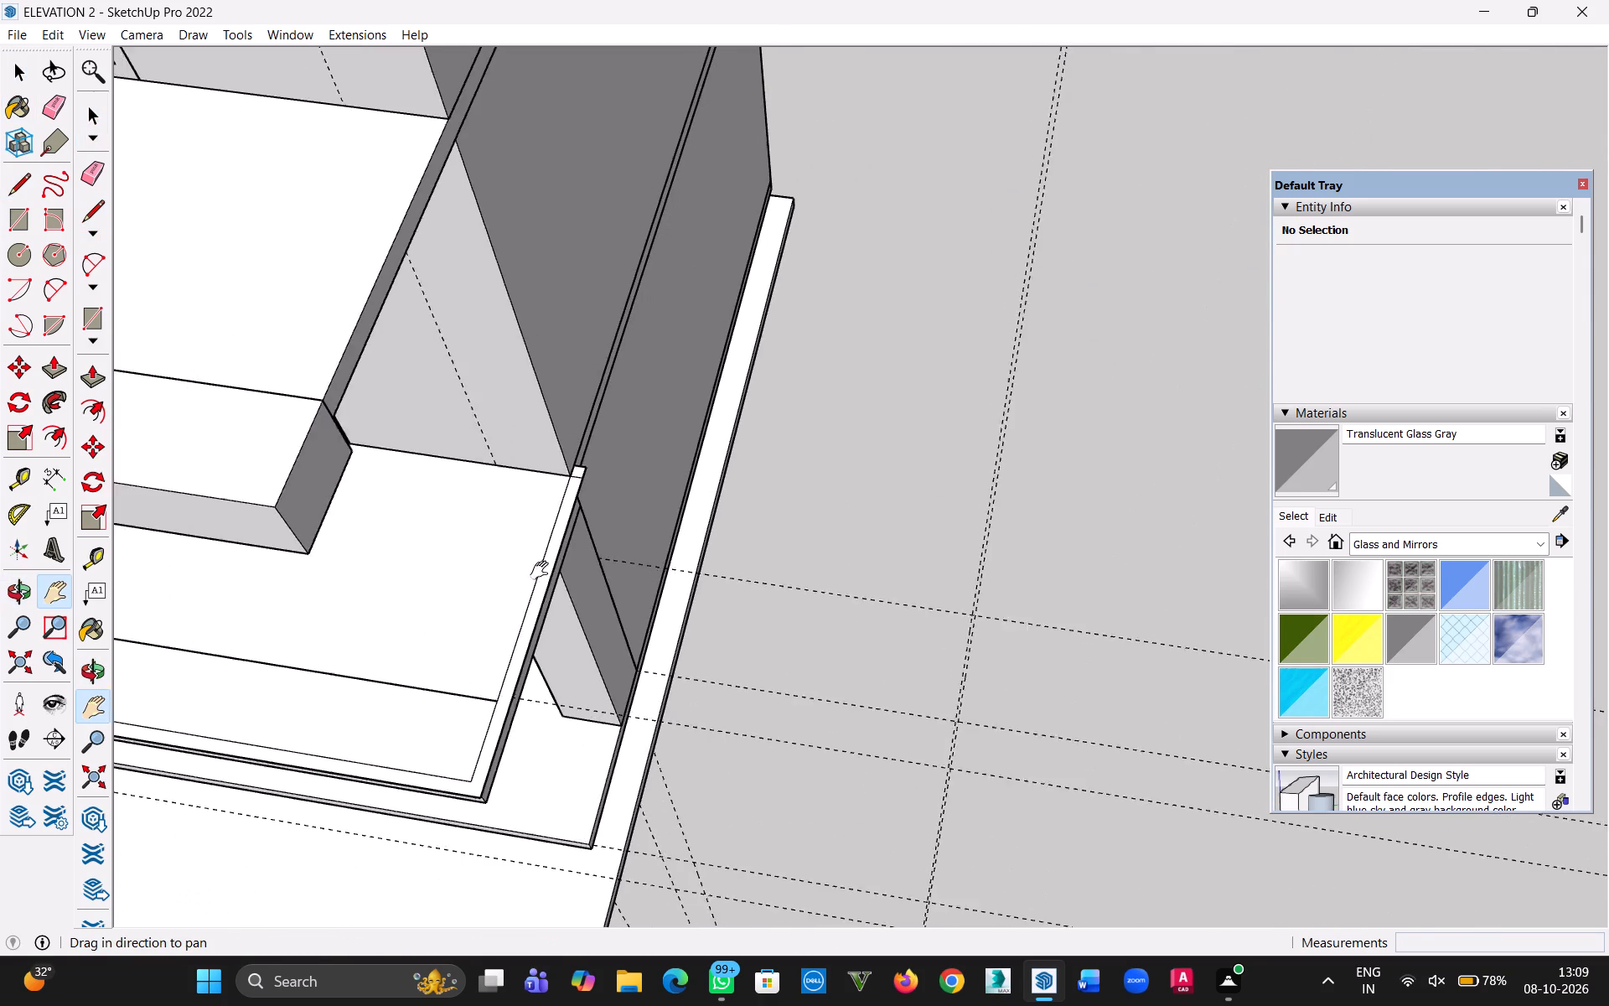
pyautogui.moveTo(543, 571); pyautogui.dragTo(1161, 344)
pyautogui.moveTo(394, 504); pyautogui.dragTo(531, 599)
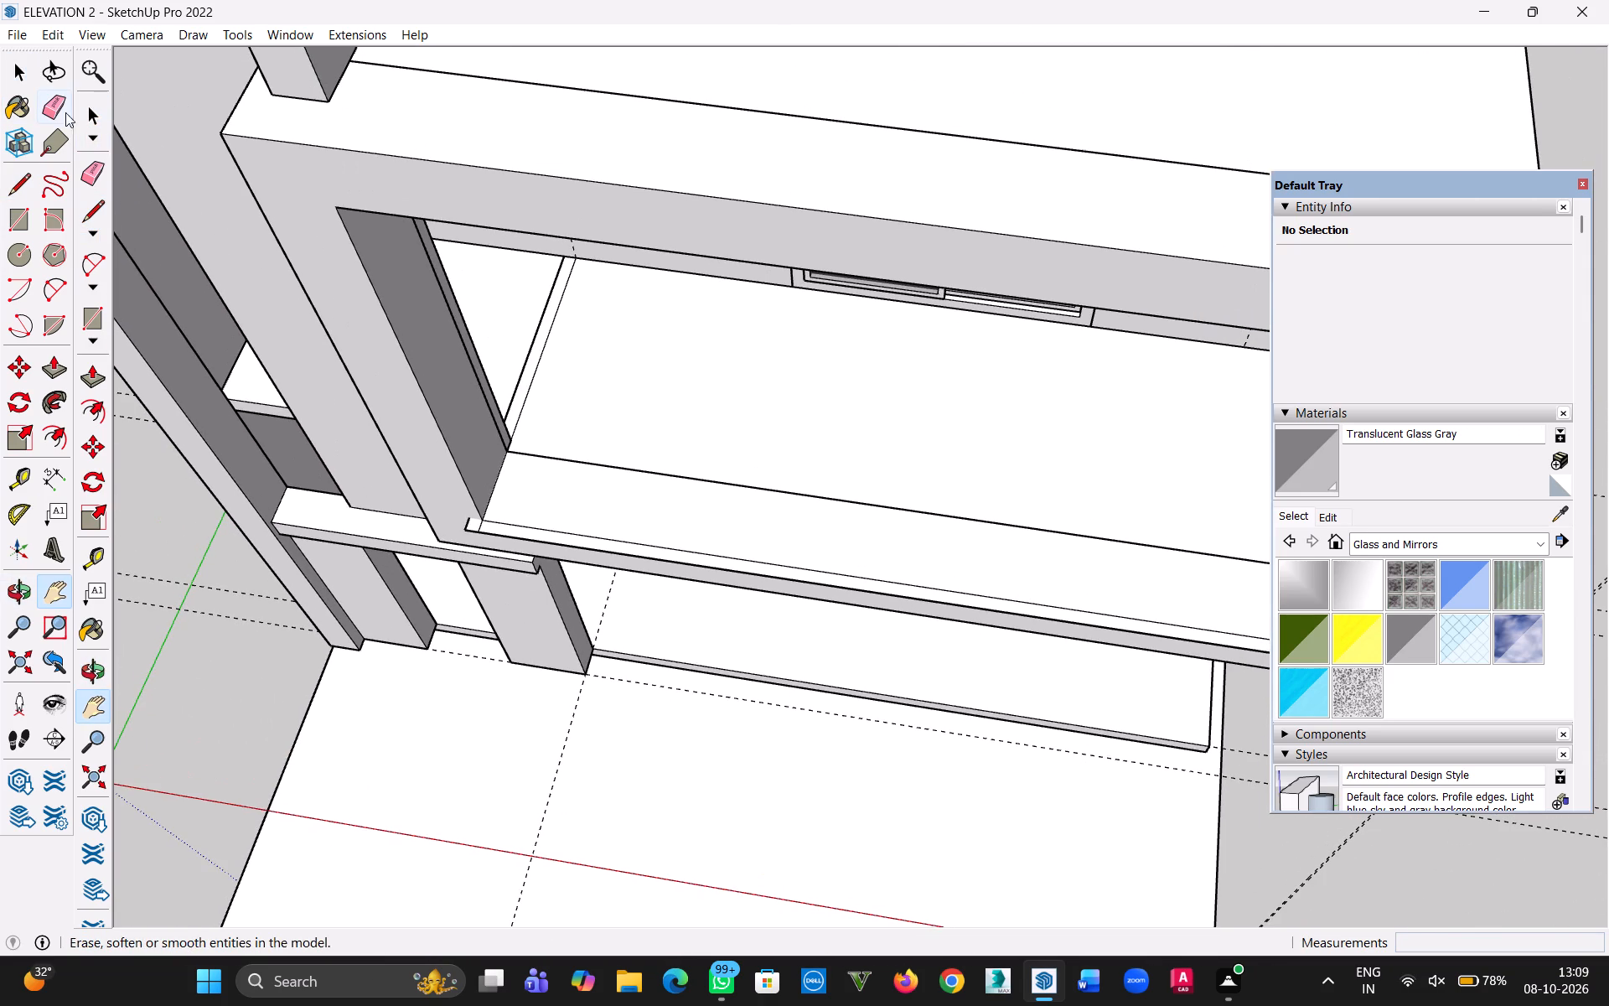
pyautogui.click(9, 75)
pyautogui.press('Escape')
pyautogui.scroll(9, 391, 438)
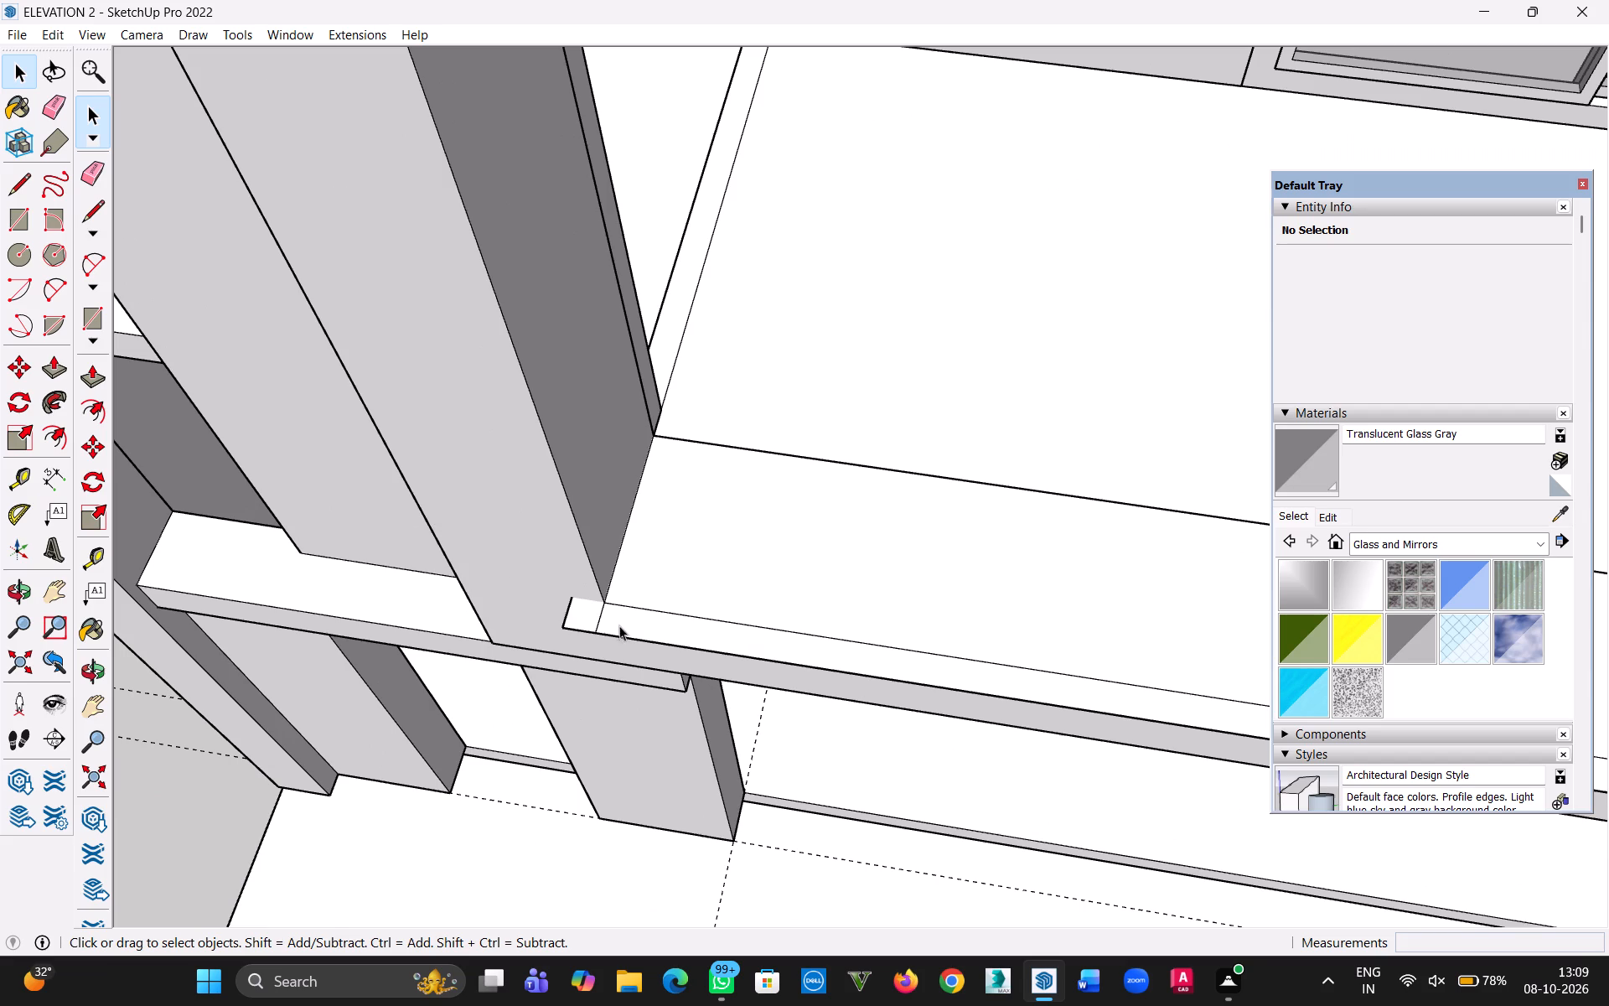
pyautogui.click(572, 629)
pyautogui.press('Delete')
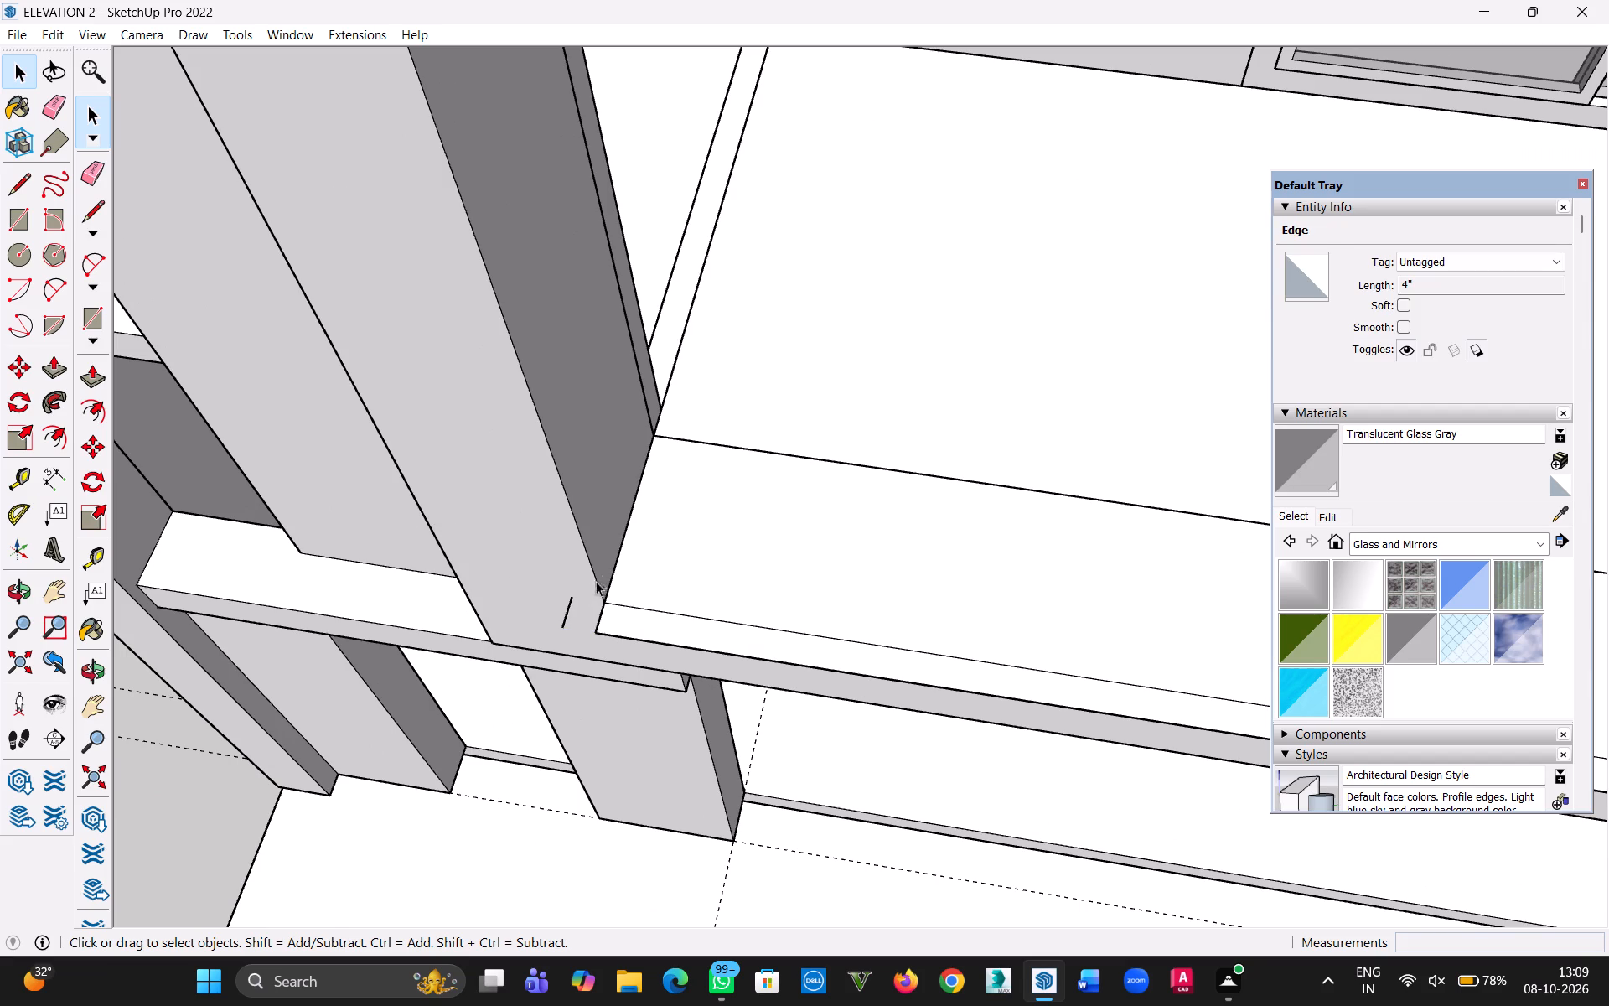
pyautogui.click(568, 614)
pyautogui.press('Delete')
# Delete the offset outline's leftover 4" end edge and its back edge past the balcony's outer wall corner.
pyautogui.scroll(-6, 791, 563)
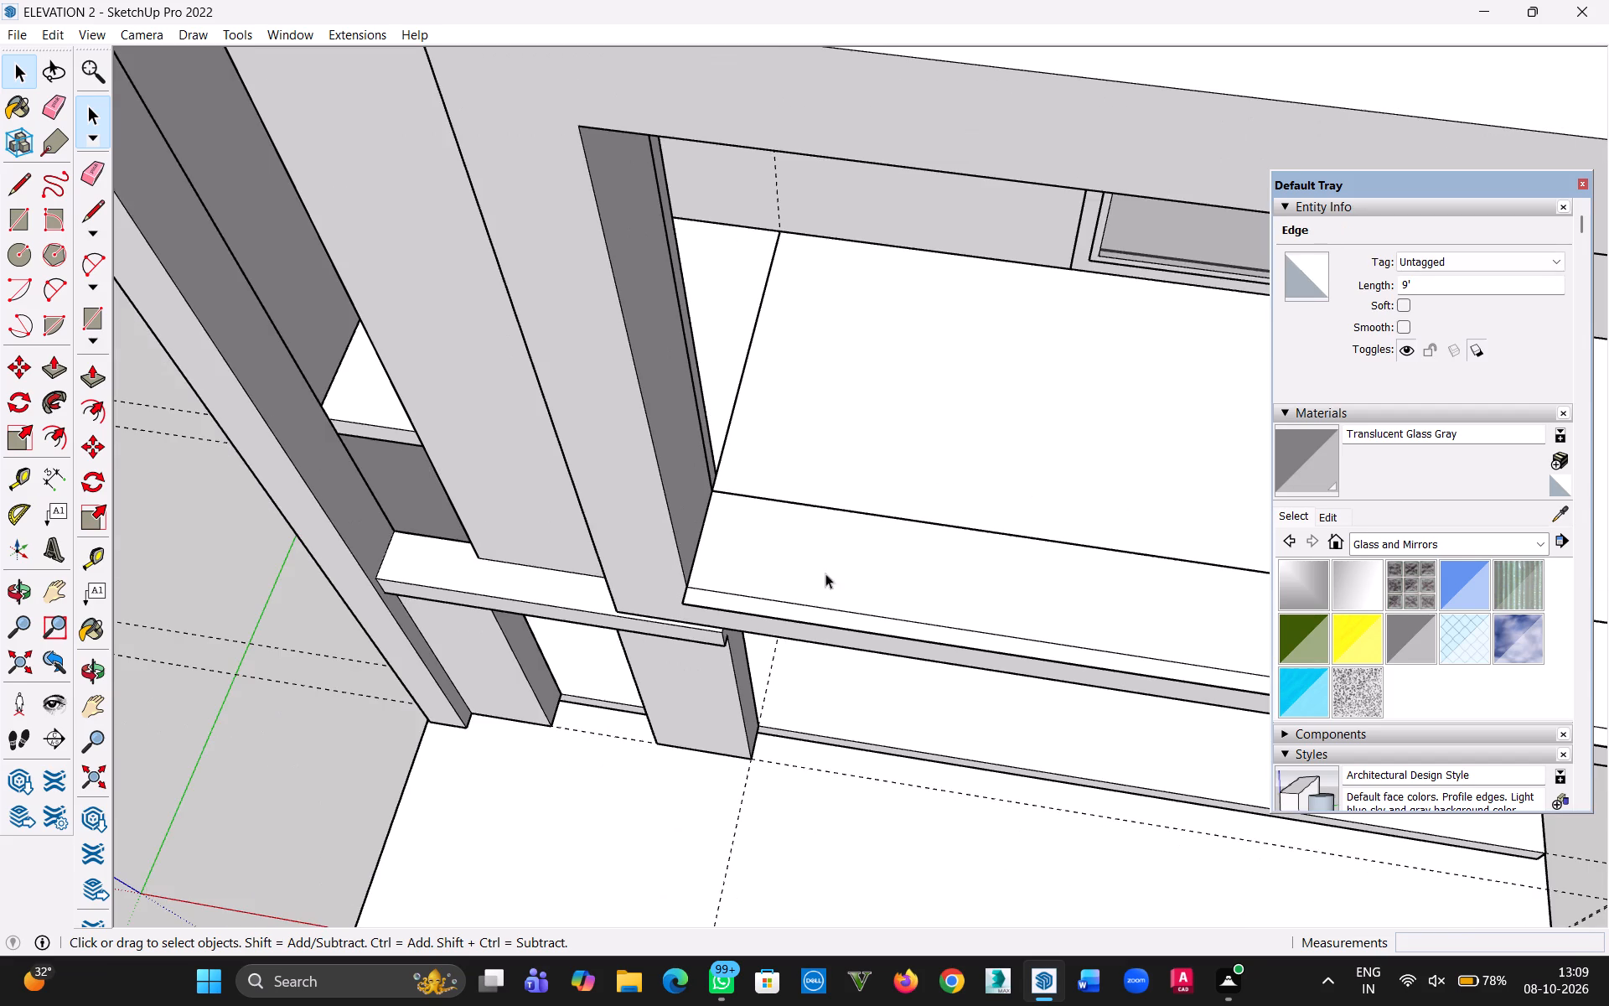
pyautogui.press('h')
pyautogui.moveTo(846, 554); pyautogui.dragTo(22, 594)
pyautogui.moveTo(865, 579); pyautogui.dragTo(607, 554)
pyautogui.moveTo(817, 565); pyautogui.dragTo(523, 501, button='middle')
pyautogui.scroll(10, 923, 366)
pyautogui.press('Escape')
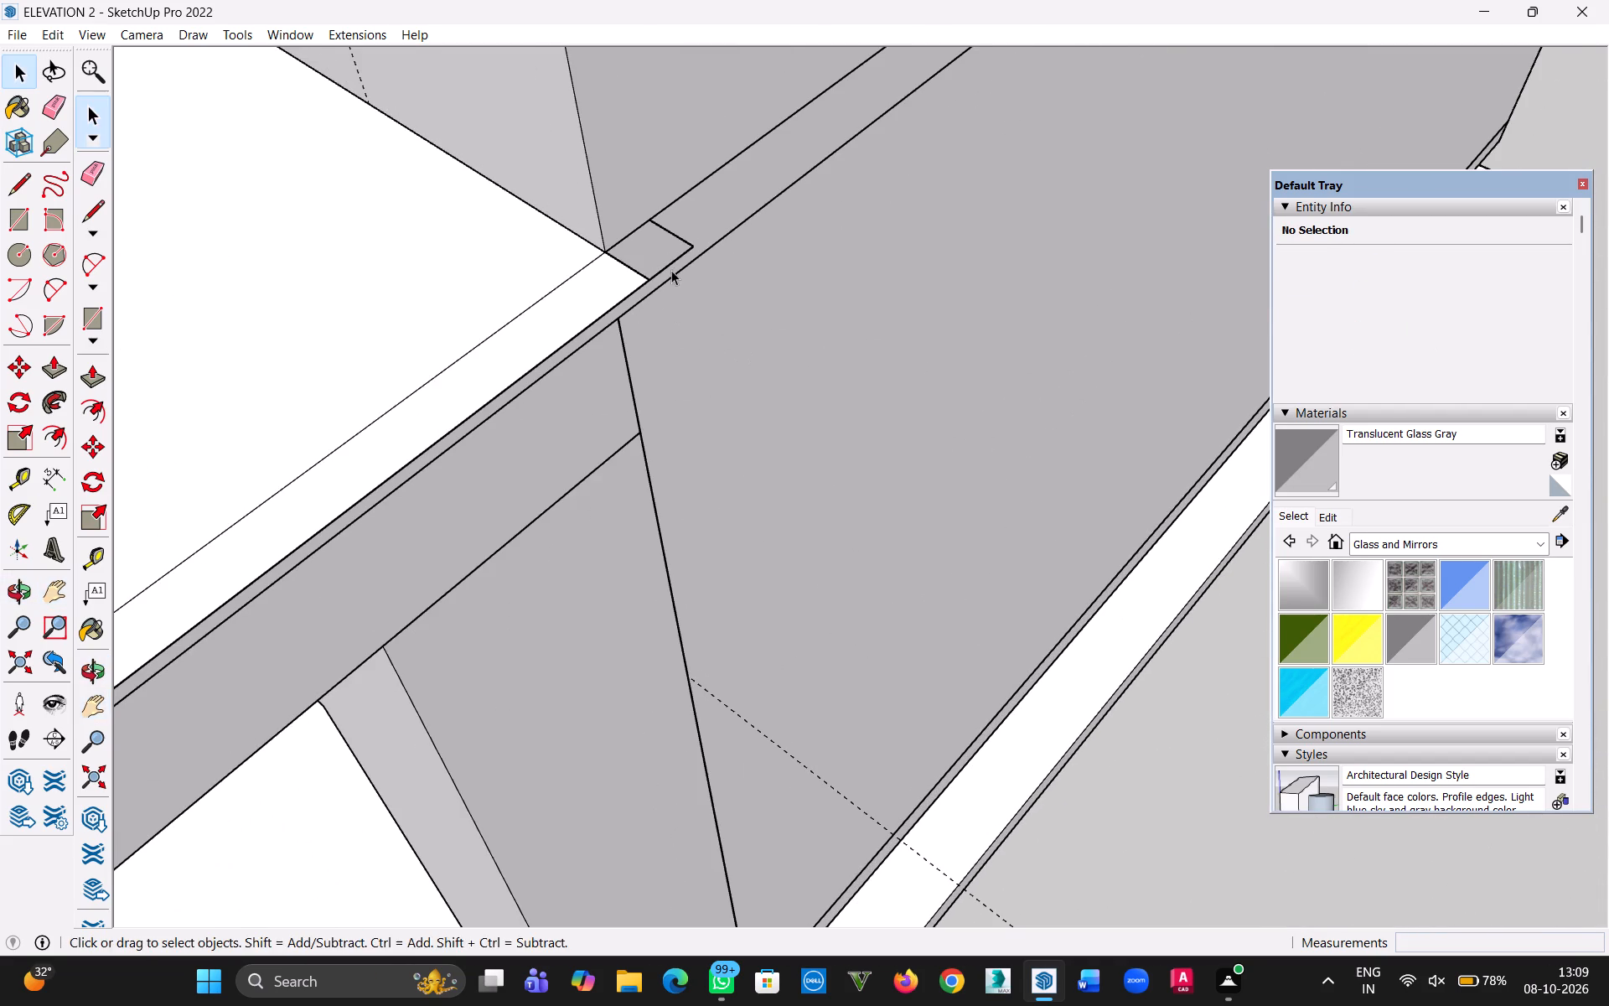
pyautogui.click(667, 268)
pyautogui.press('Delete')
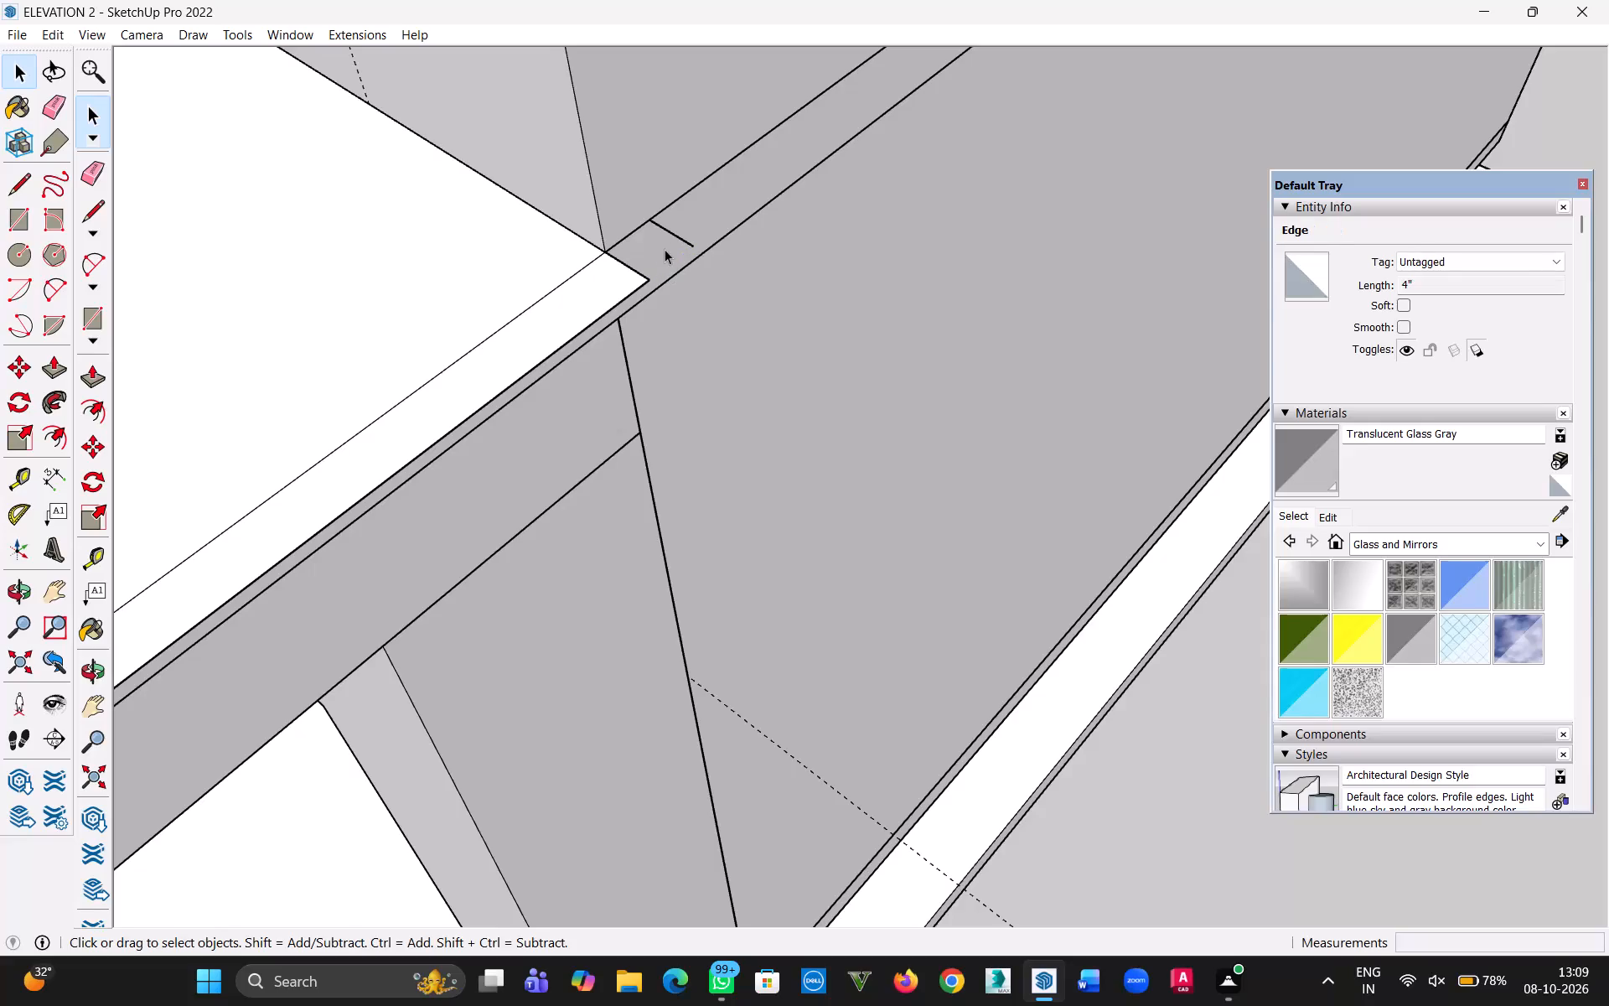
pyautogui.click(683, 241)
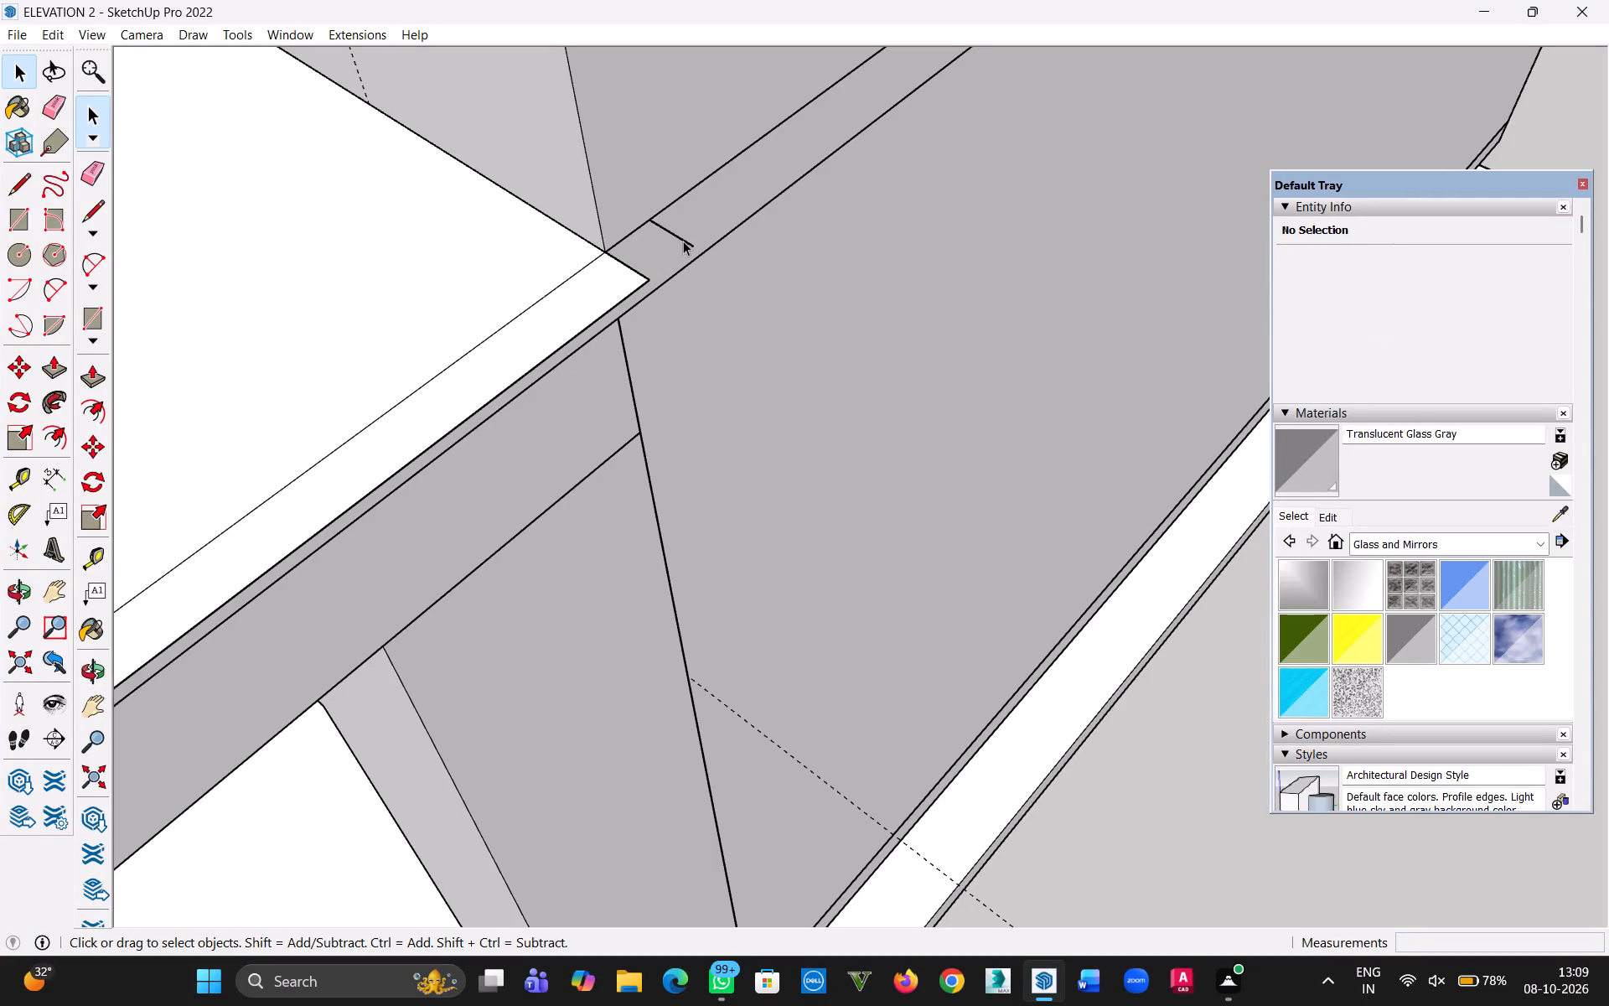
pyautogui.press('Delete')
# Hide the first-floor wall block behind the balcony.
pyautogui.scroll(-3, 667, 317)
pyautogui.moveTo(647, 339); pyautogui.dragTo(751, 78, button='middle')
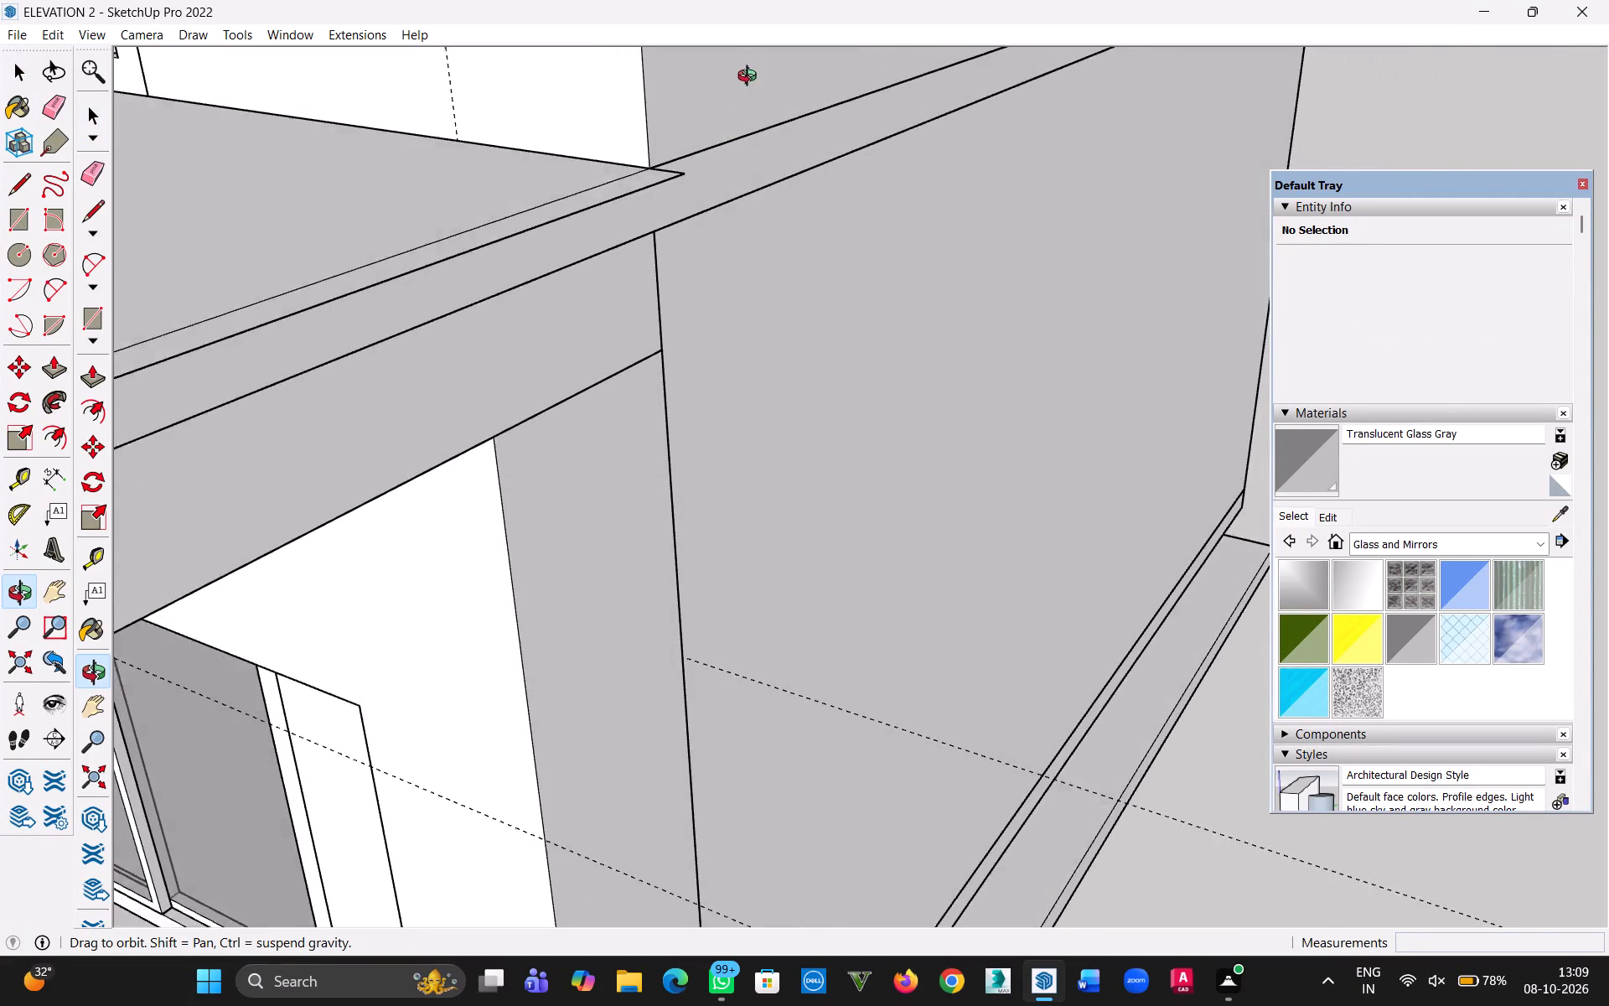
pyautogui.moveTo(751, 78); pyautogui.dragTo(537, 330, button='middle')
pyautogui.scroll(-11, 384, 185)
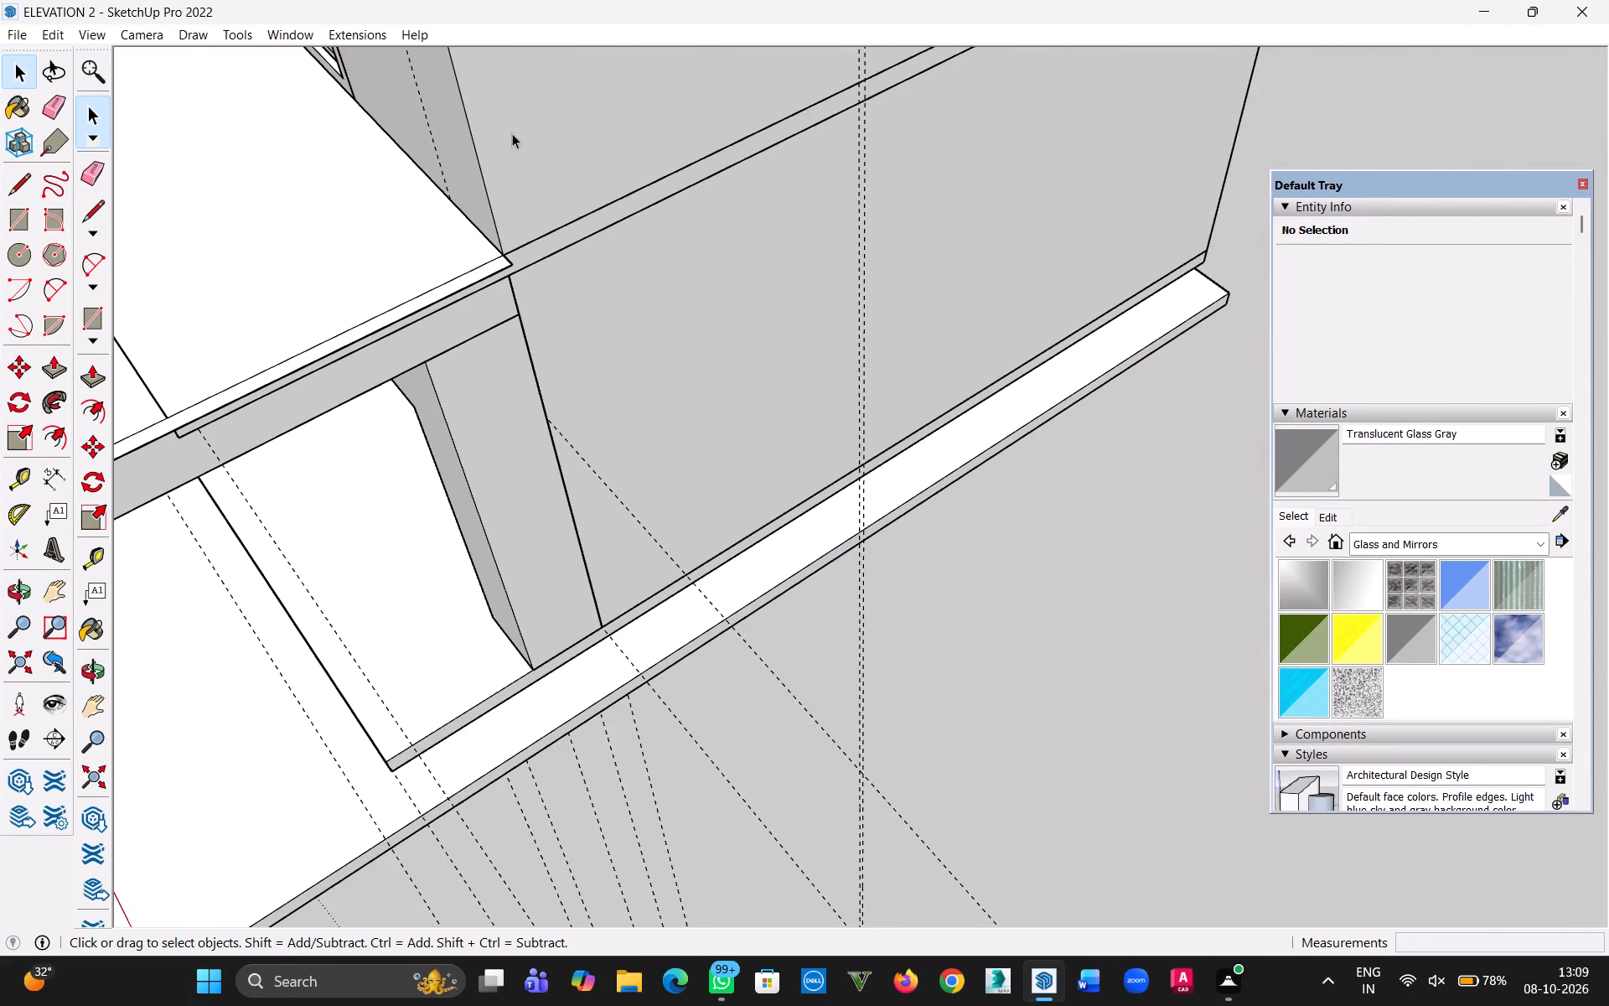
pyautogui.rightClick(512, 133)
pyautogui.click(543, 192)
# Examine the balcony's offset strip and floor edges from several angles with the first-floor walls hidden.
pyautogui.moveTo(539, 193); pyautogui.dragTo(446, 188, button='middle')
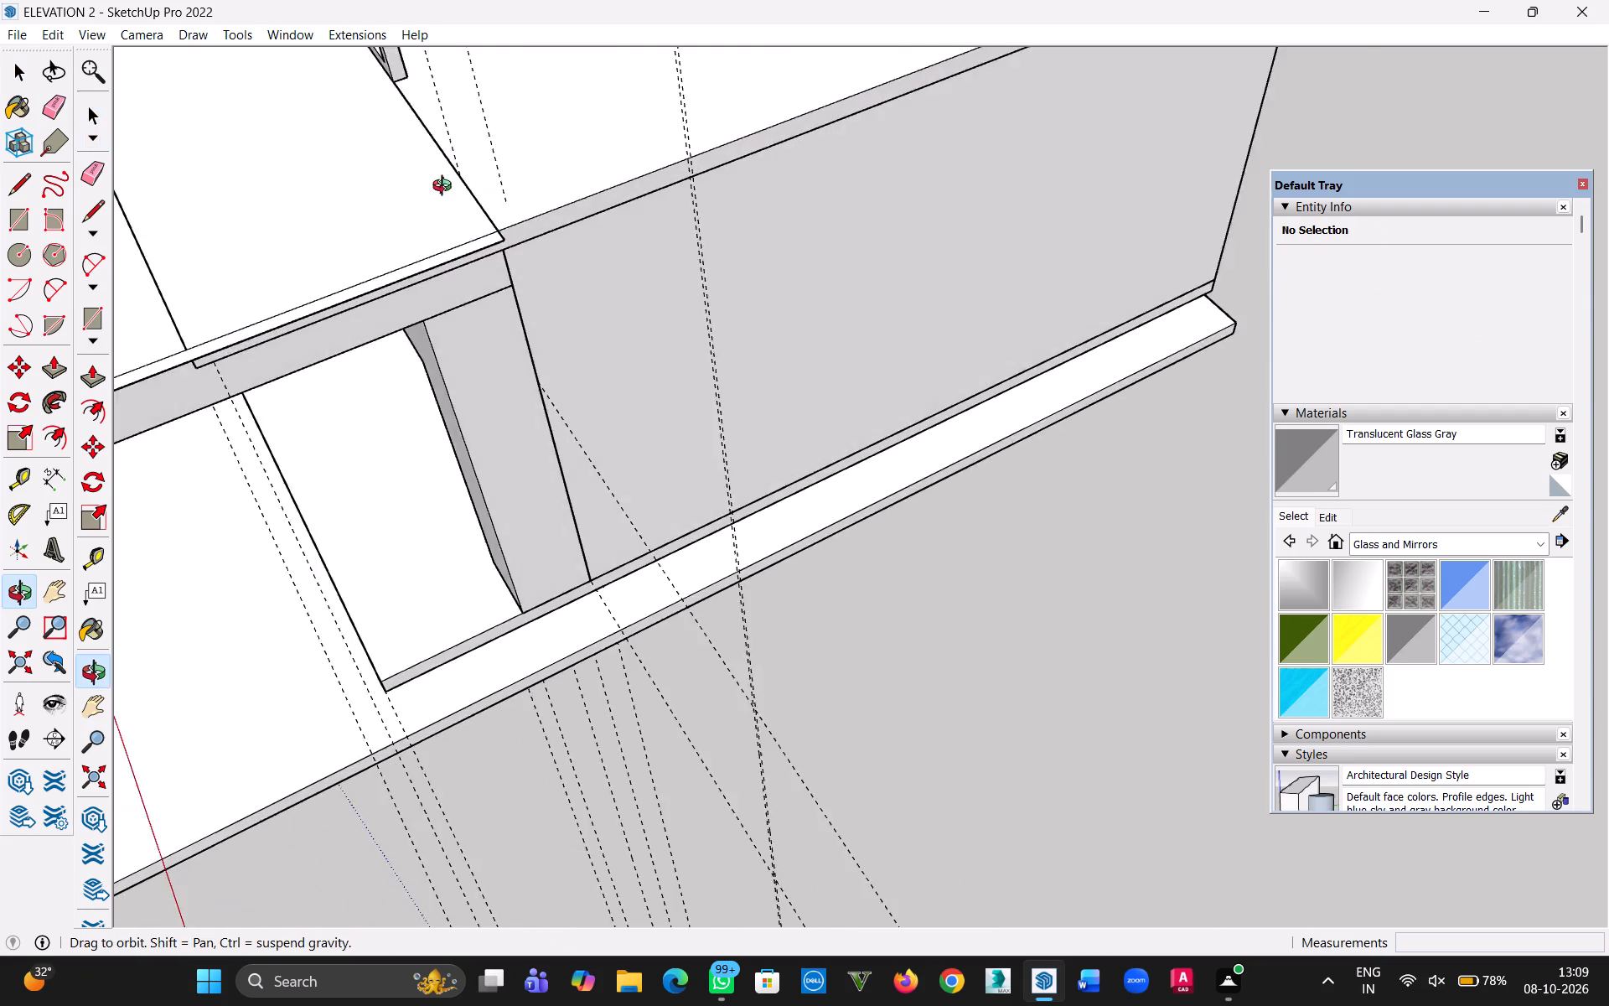
pyautogui.moveTo(446, 188); pyautogui.dragTo(492, 280, button='middle')
pyautogui.press('h')
pyautogui.moveTo(574, 284); pyautogui.dragTo(764, 622)
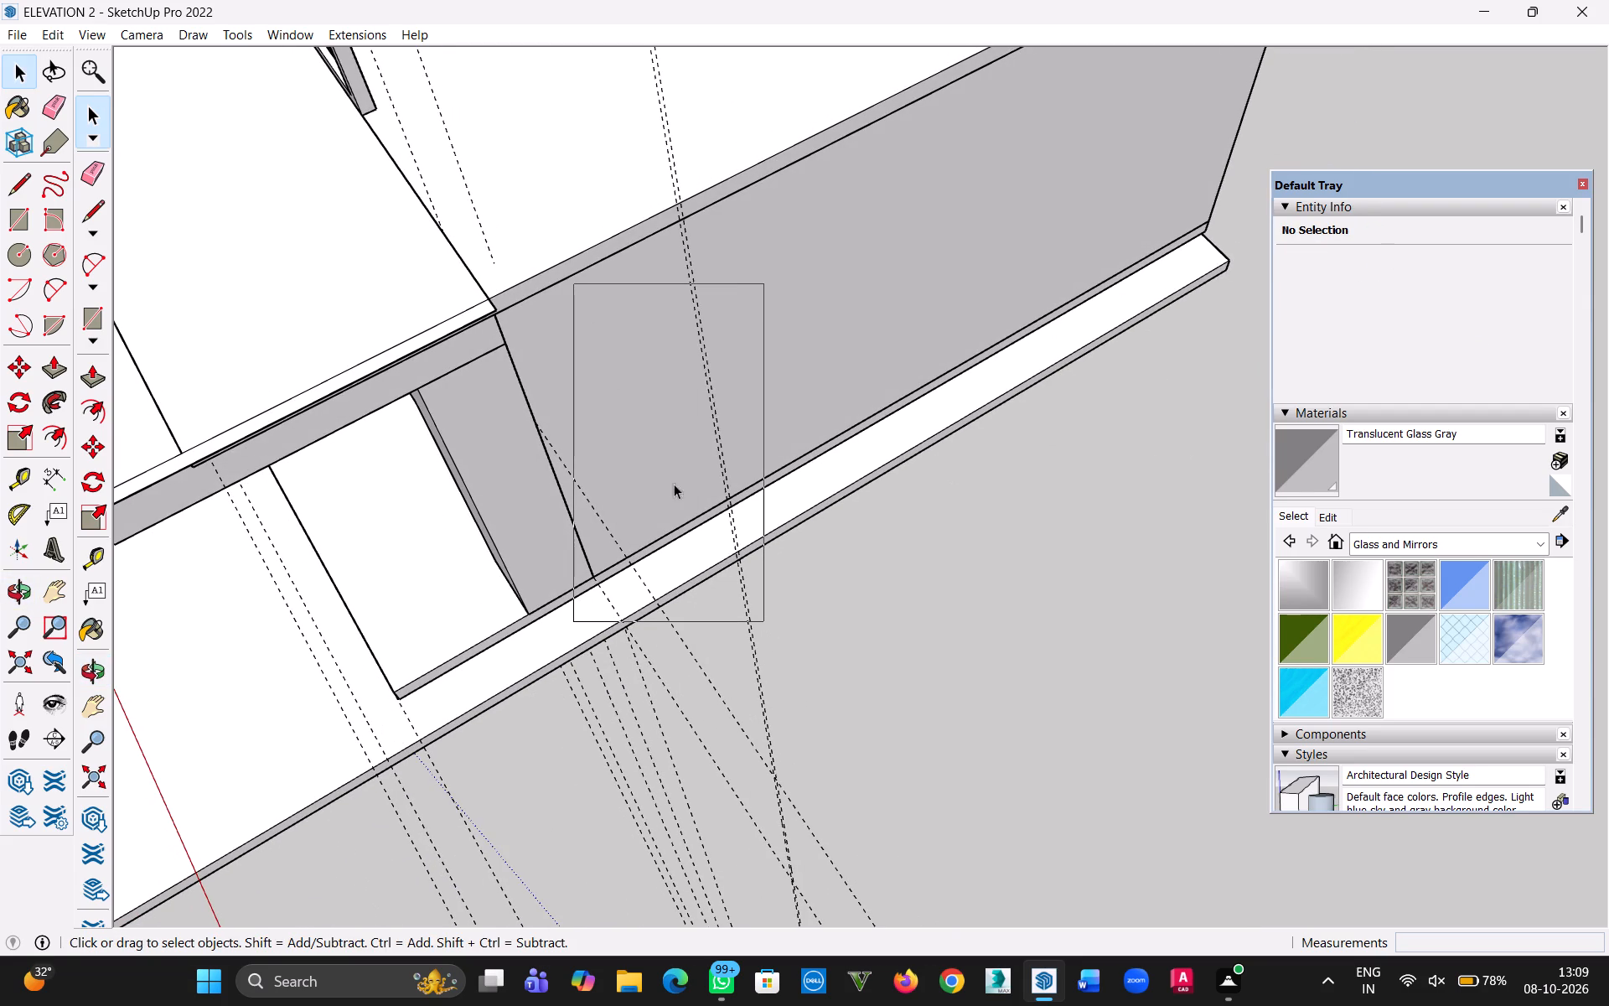
pyautogui.moveTo(838, 549); pyautogui.dragTo(844, 560, button='middle')
pyautogui.press('h')
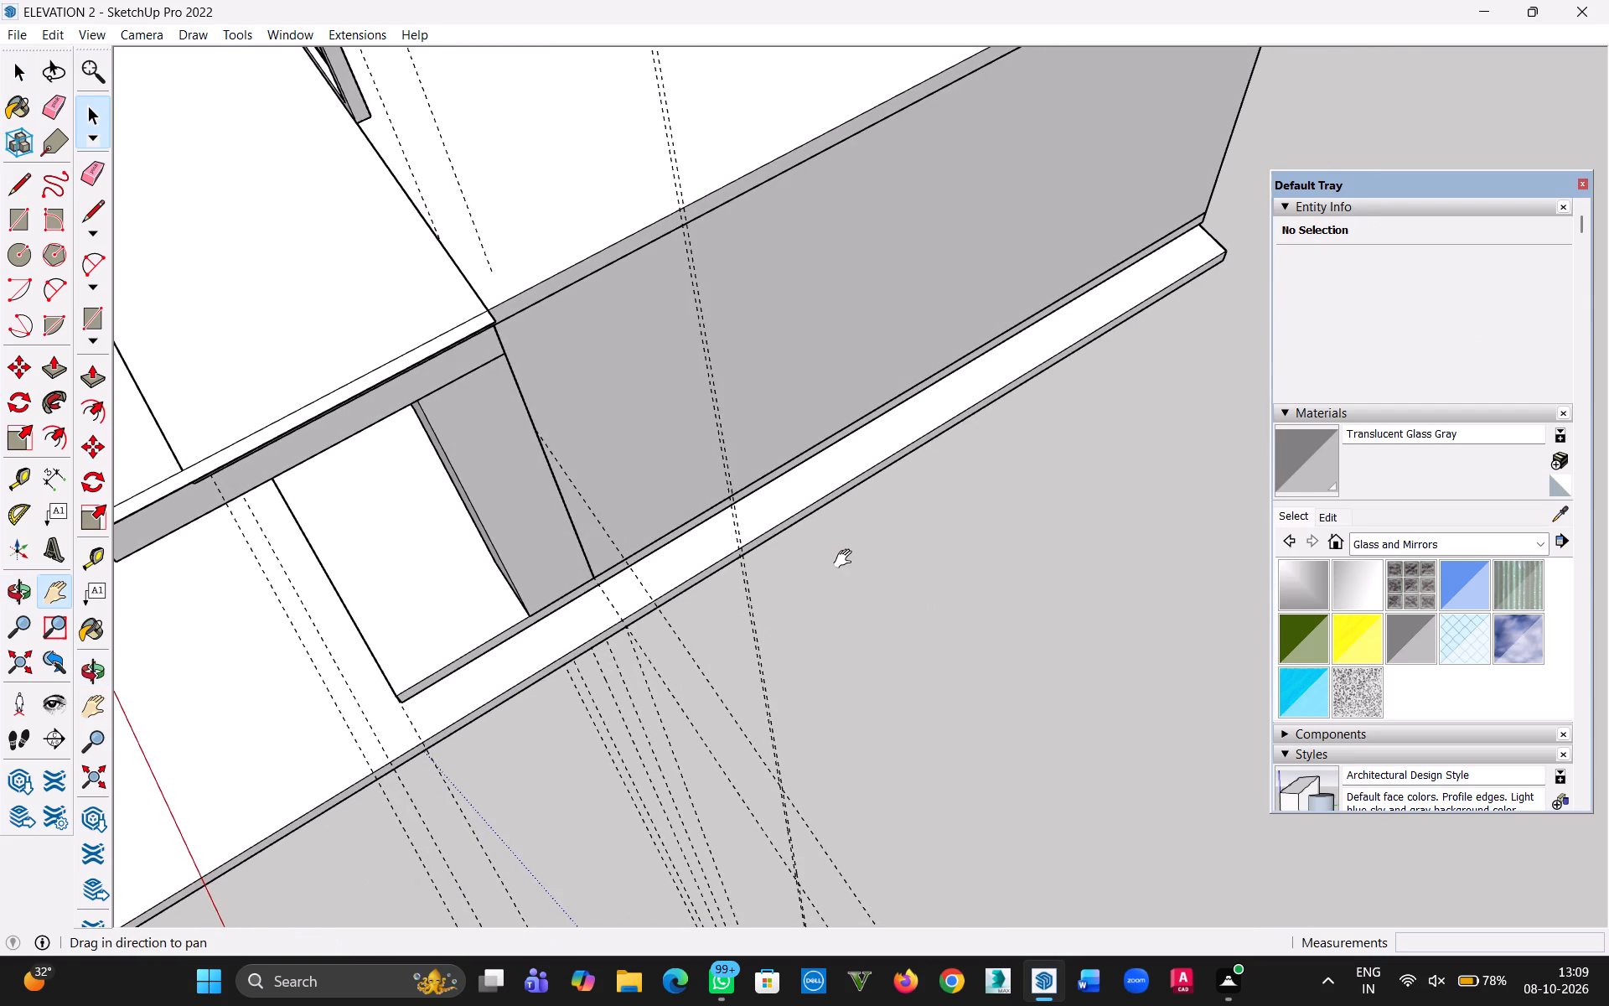
pyautogui.moveTo(846, 559); pyautogui.dragTo(1071, 941)
pyautogui.moveTo(933, 774); pyautogui.dragTo(383, 426, button='middle')
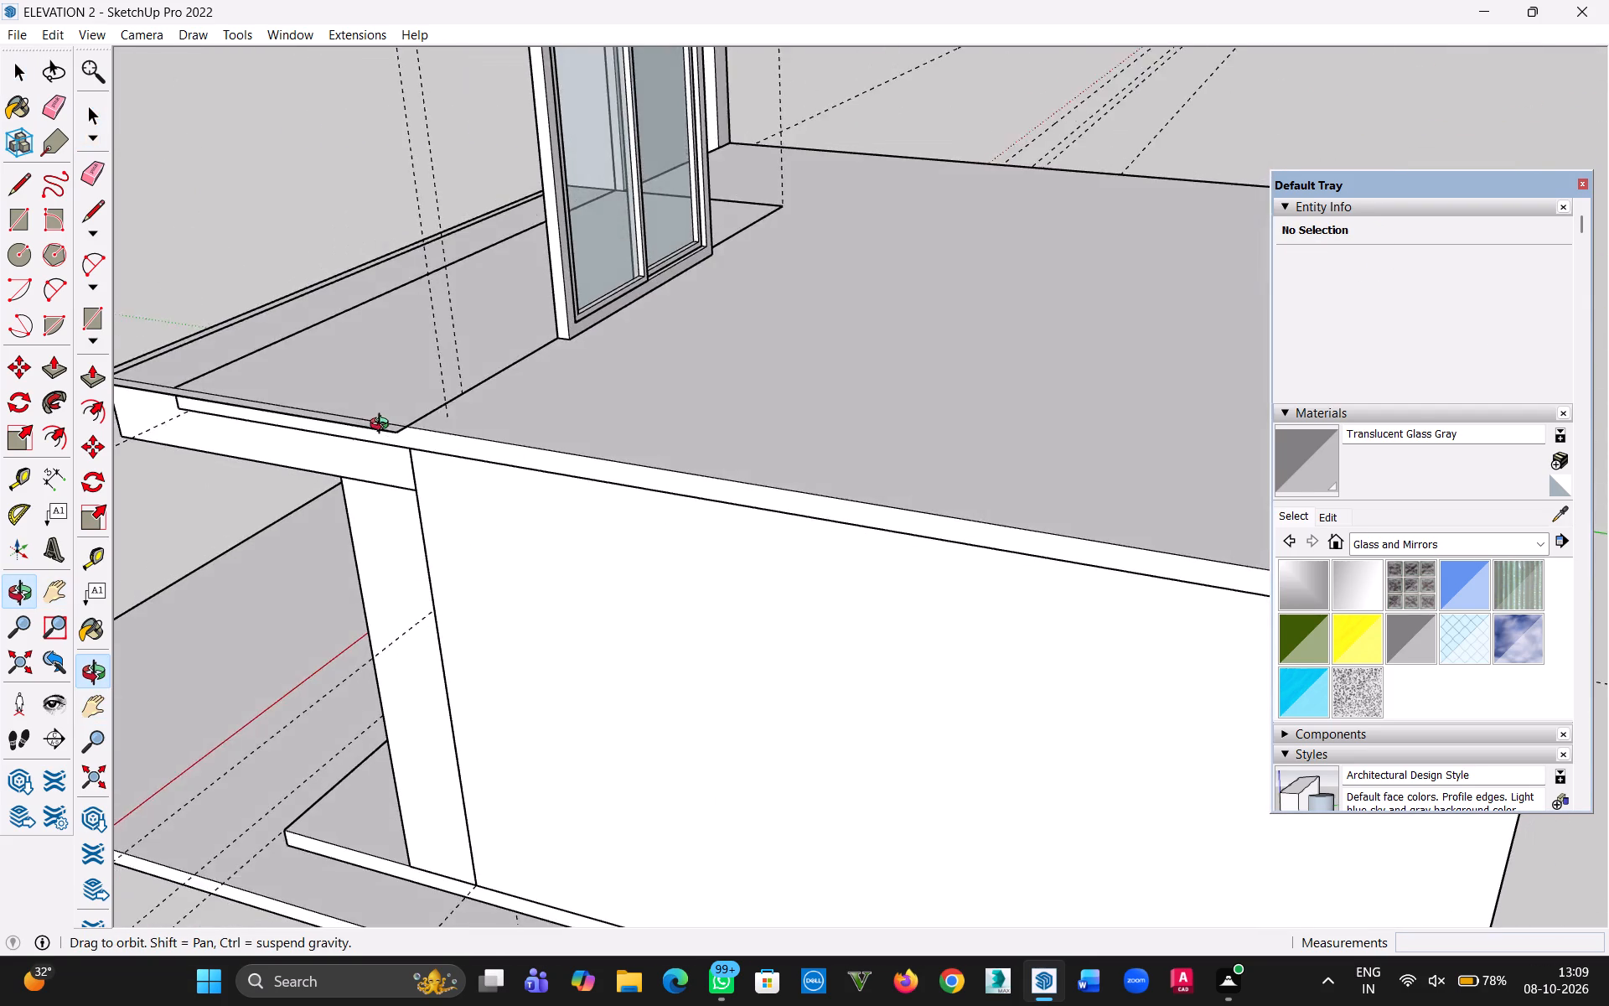
pyautogui.moveTo(383, 426); pyautogui.dragTo(1049, 429, button='middle')
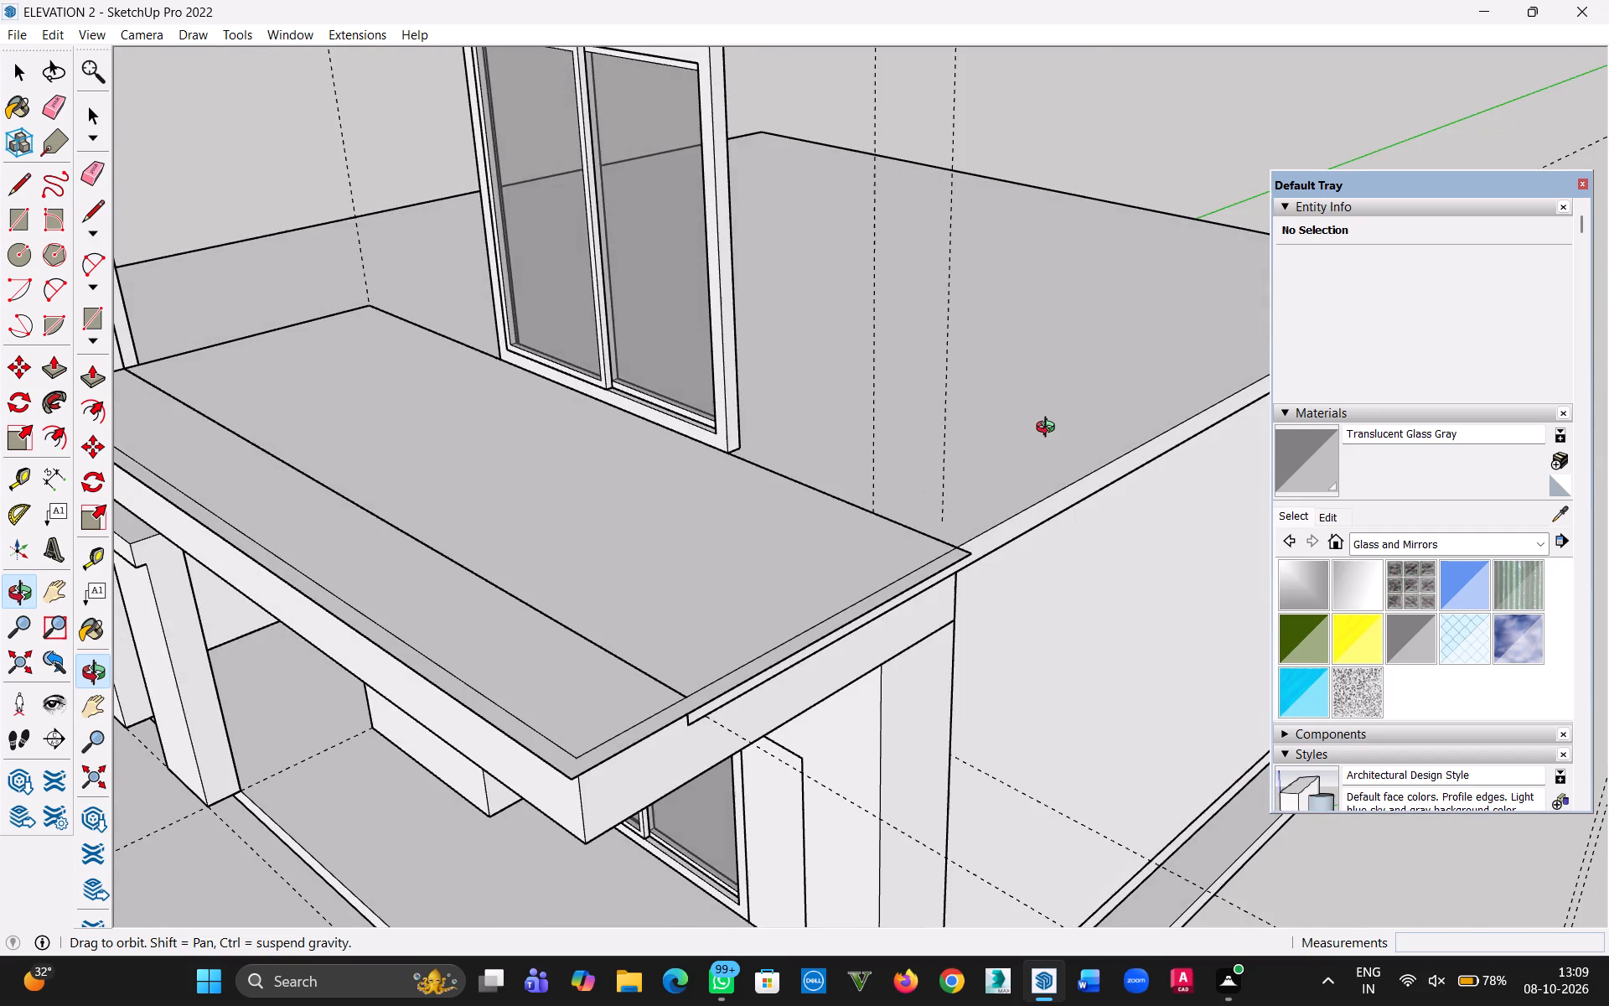
pyautogui.moveTo(1049, 429); pyautogui.dragTo(569, 420, button='middle')
pyautogui.scroll(12, 561, 421)
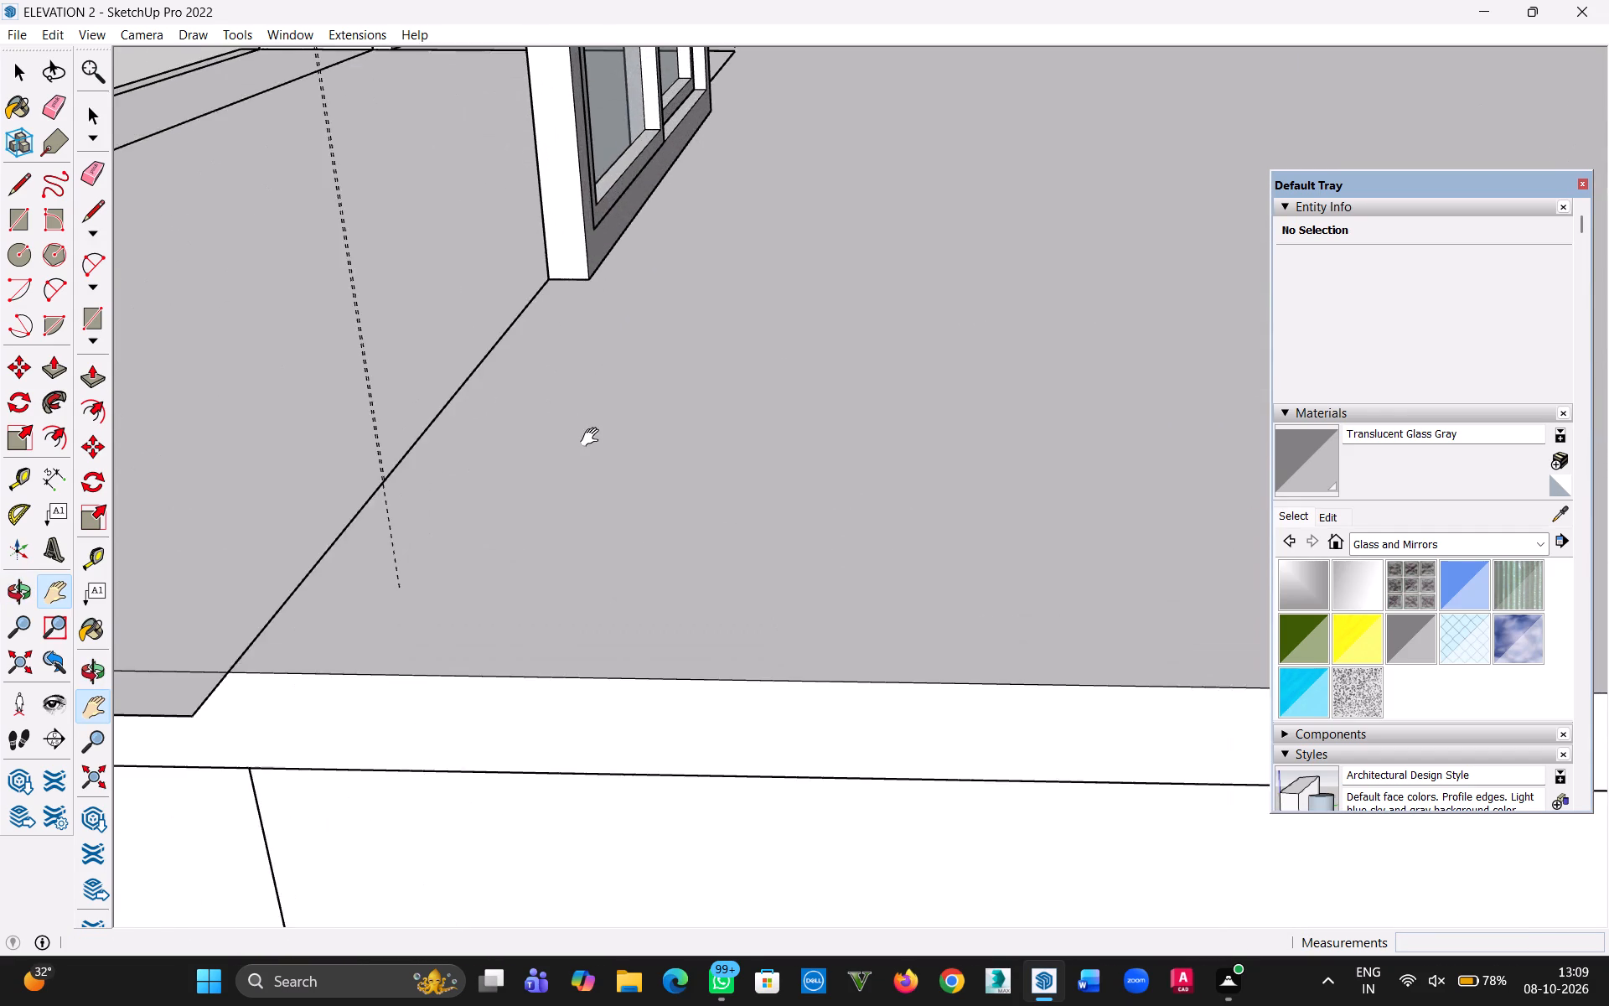
pyautogui.scroll(1, 593, 438)
pyautogui.moveTo(596, 438); pyautogui.dragTo(843, 461, button='middle')
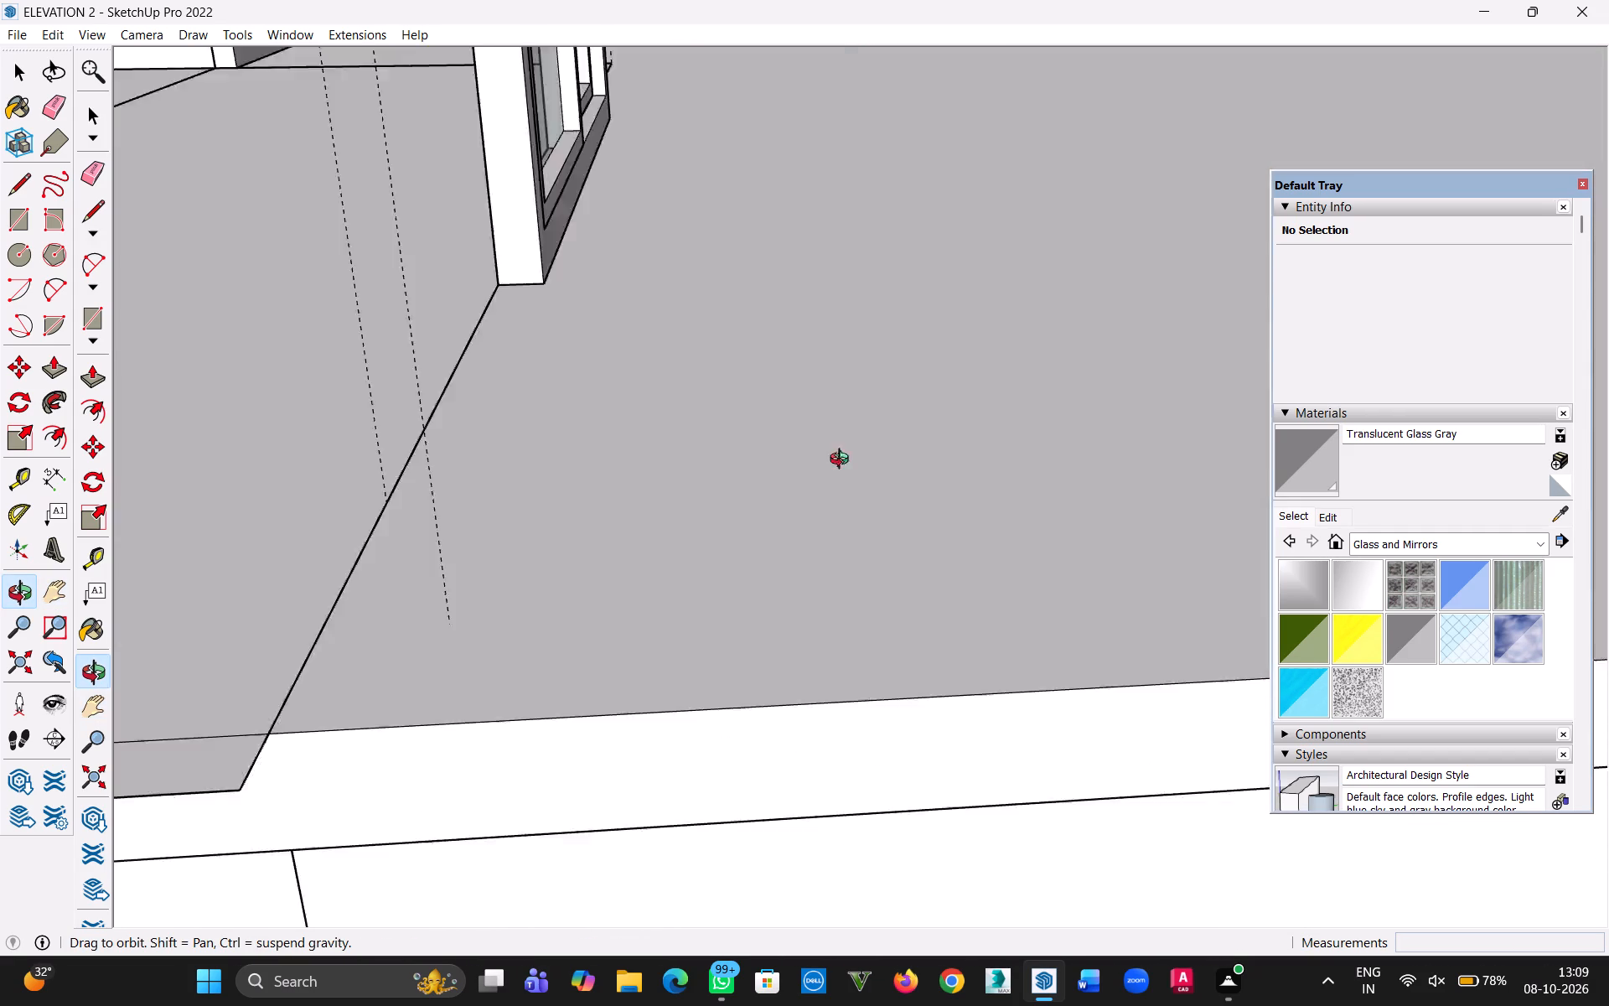
pyautogui.moveTo(843, 461); pyautogui.dragTo(1278, 491, button='middle')
pyautogui.scroll(-20, 784, 459)
pyautogui.scroll(-7, 784, 459)
pyautogui.moveTo(733, 563); pyautogui.dragTo(798, 528, button='middle')
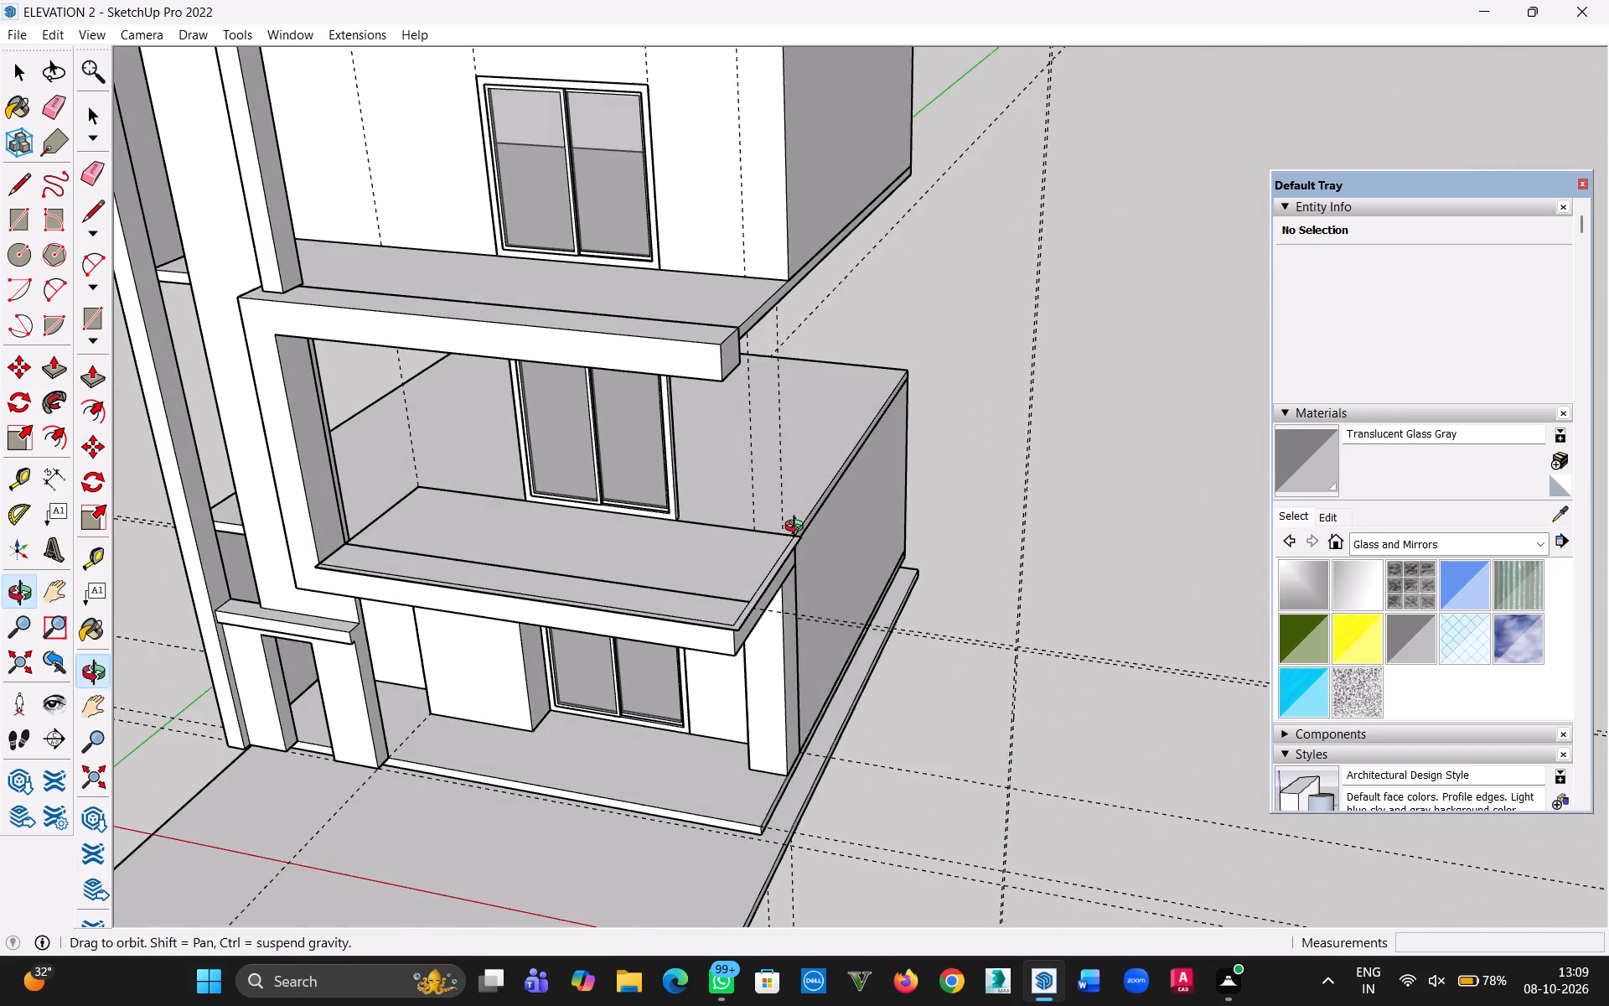
pyautogui.moveTo(798, 528); pyautogui.dragTo(799, 527, button='middle')
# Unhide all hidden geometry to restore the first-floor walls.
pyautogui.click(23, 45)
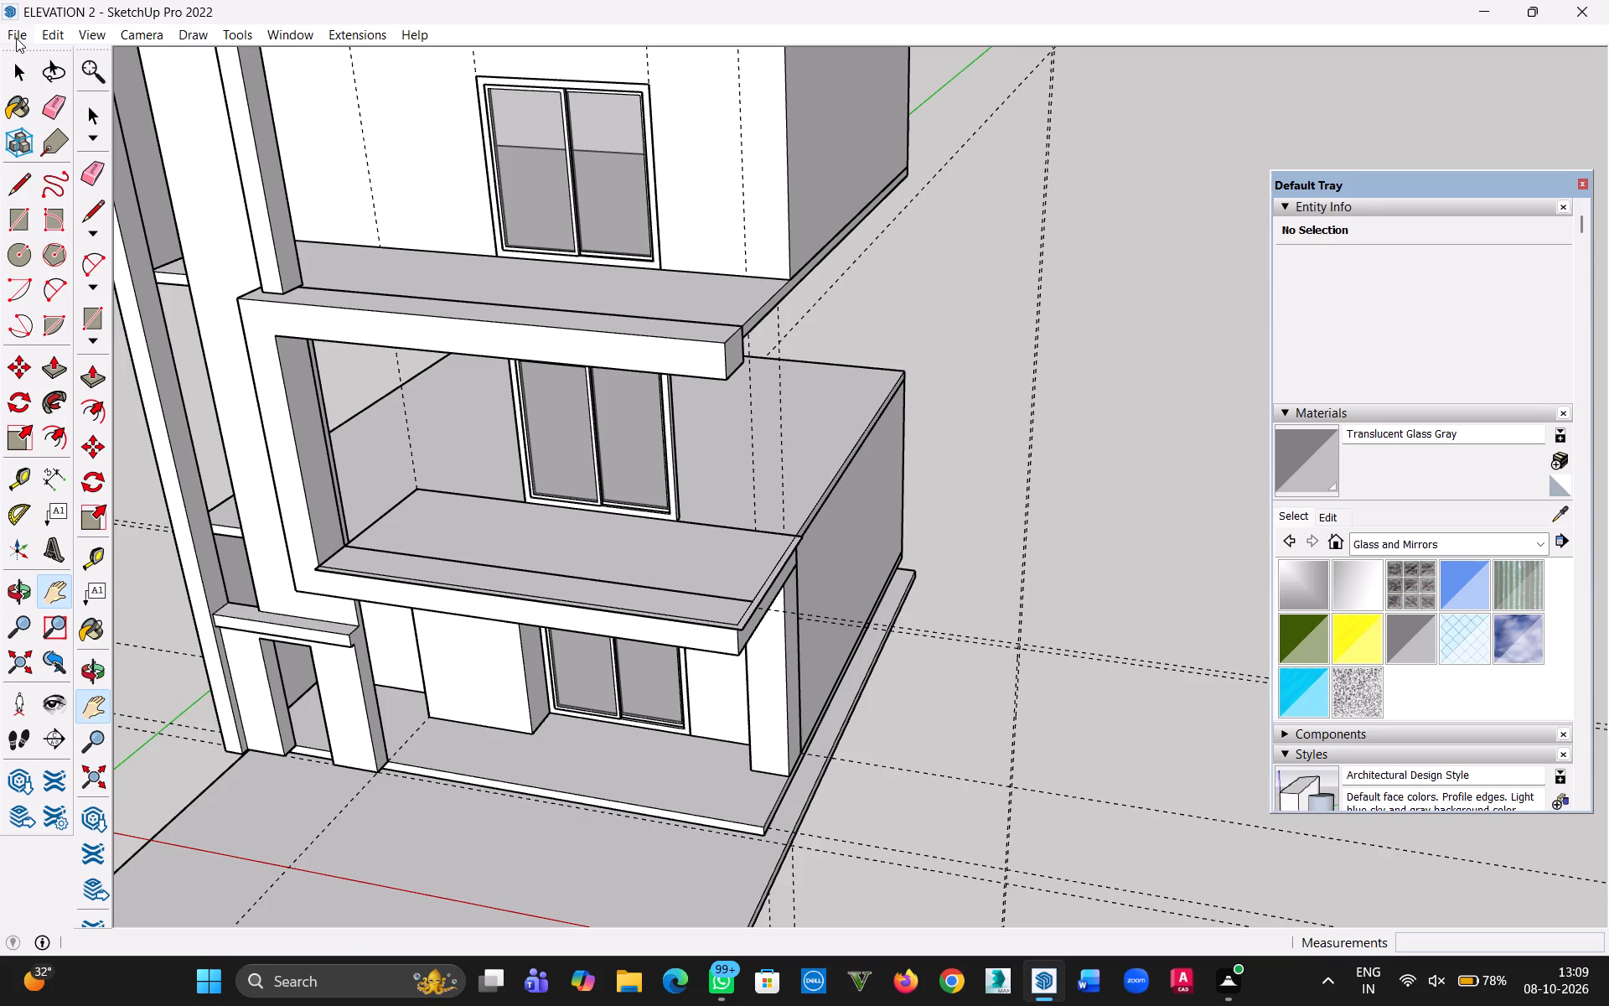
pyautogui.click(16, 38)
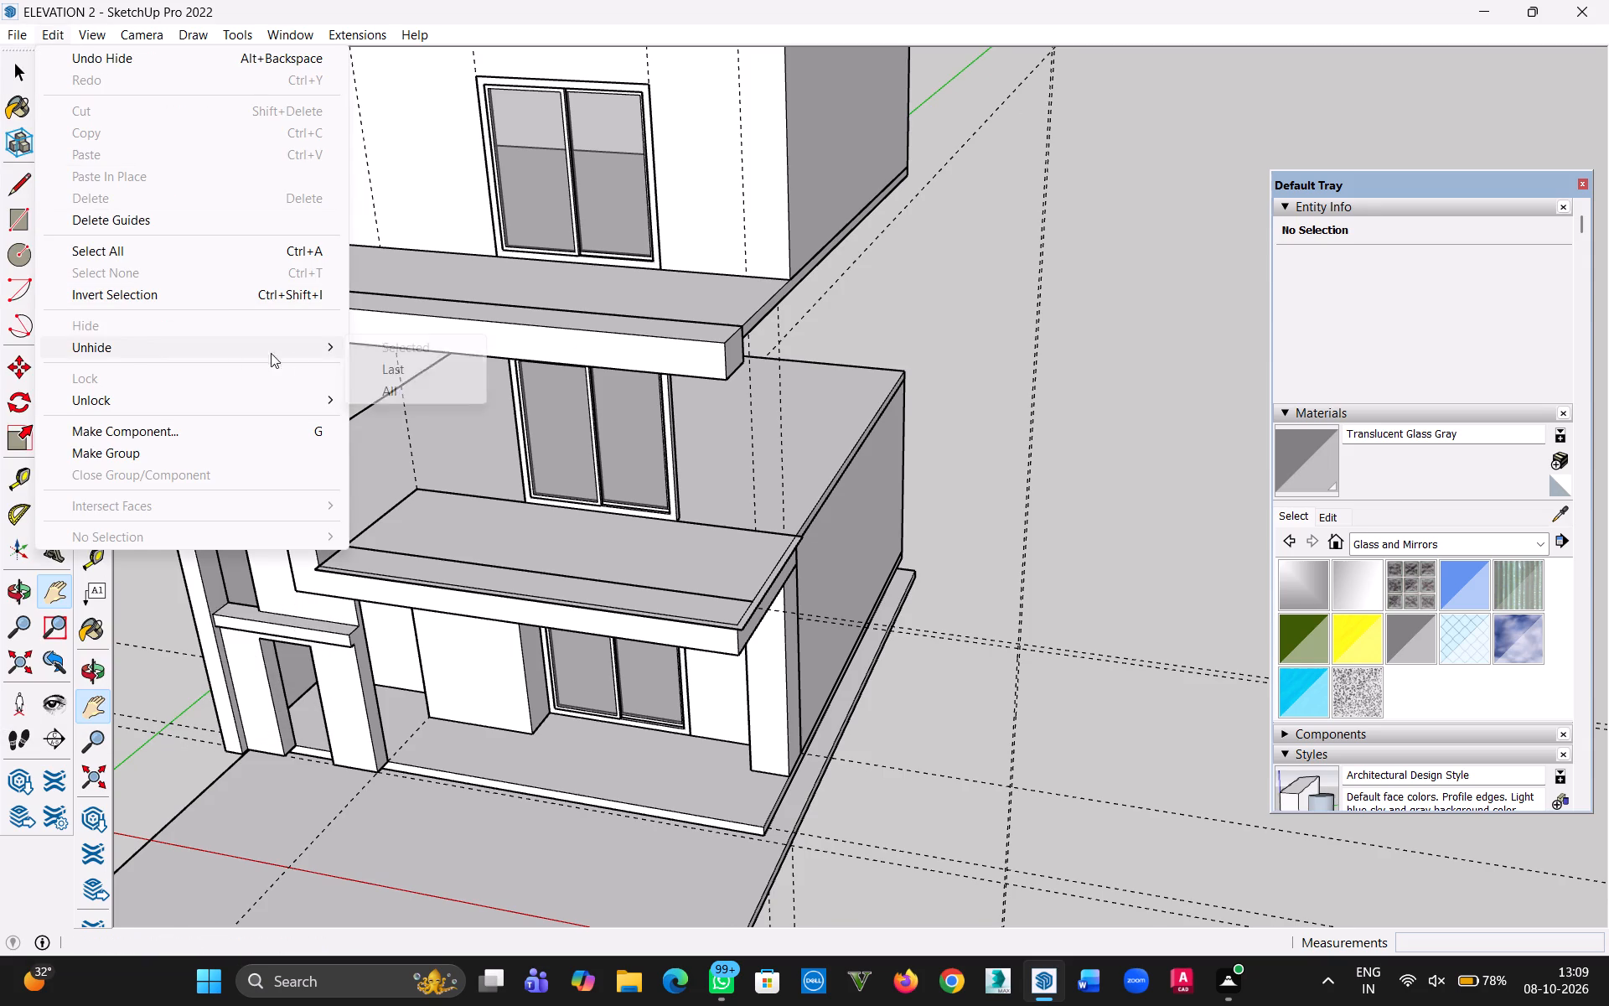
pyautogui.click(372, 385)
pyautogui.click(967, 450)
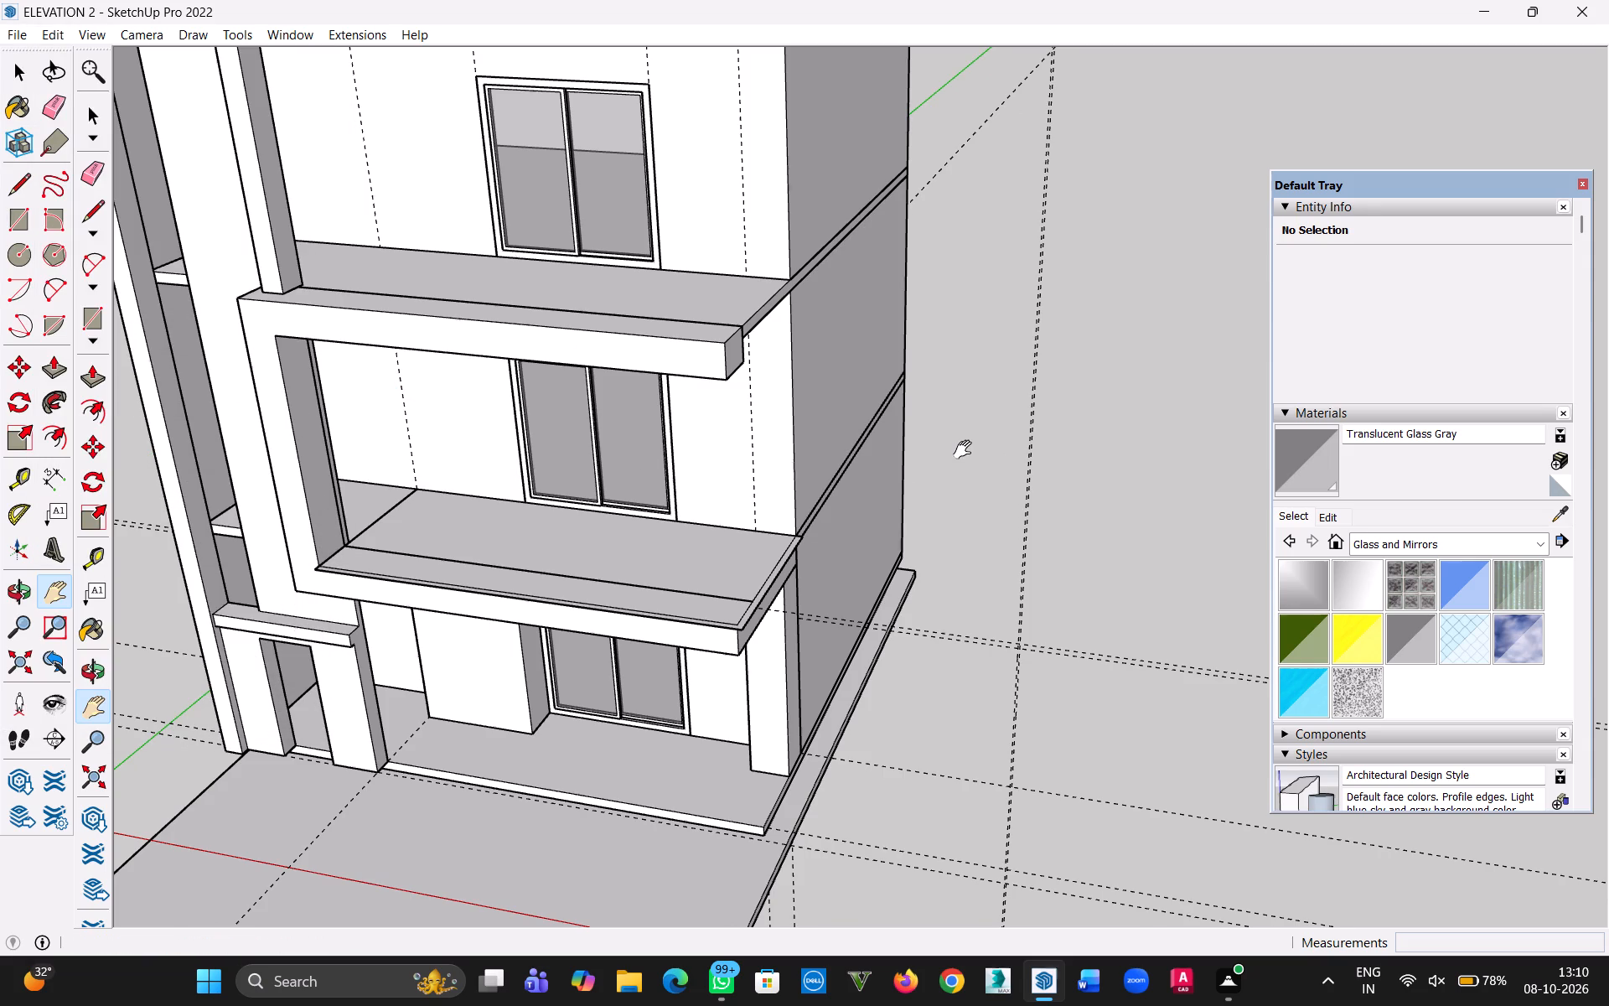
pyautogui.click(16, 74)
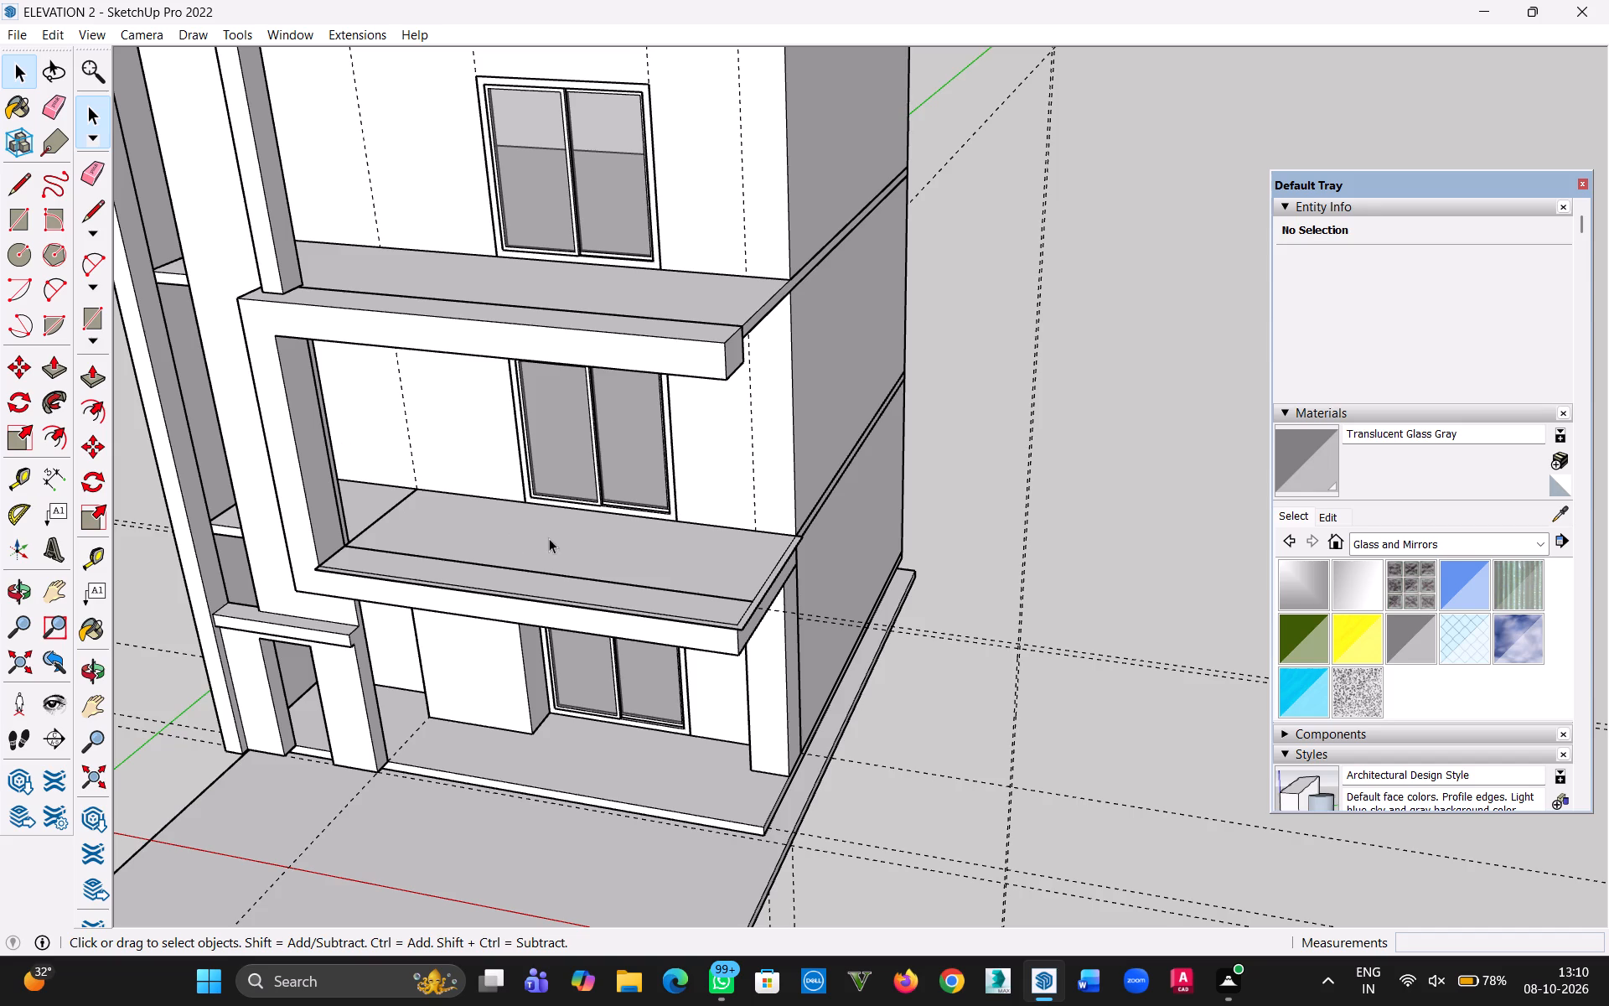
# Delete the offset edges along the front and outer side of the first-floor balcony floor.
pyautogui.moveTo(550, 538); pyautogui.dragTo(629, 672, button='middle')
pyautogui.scroll(5, 649, 697)
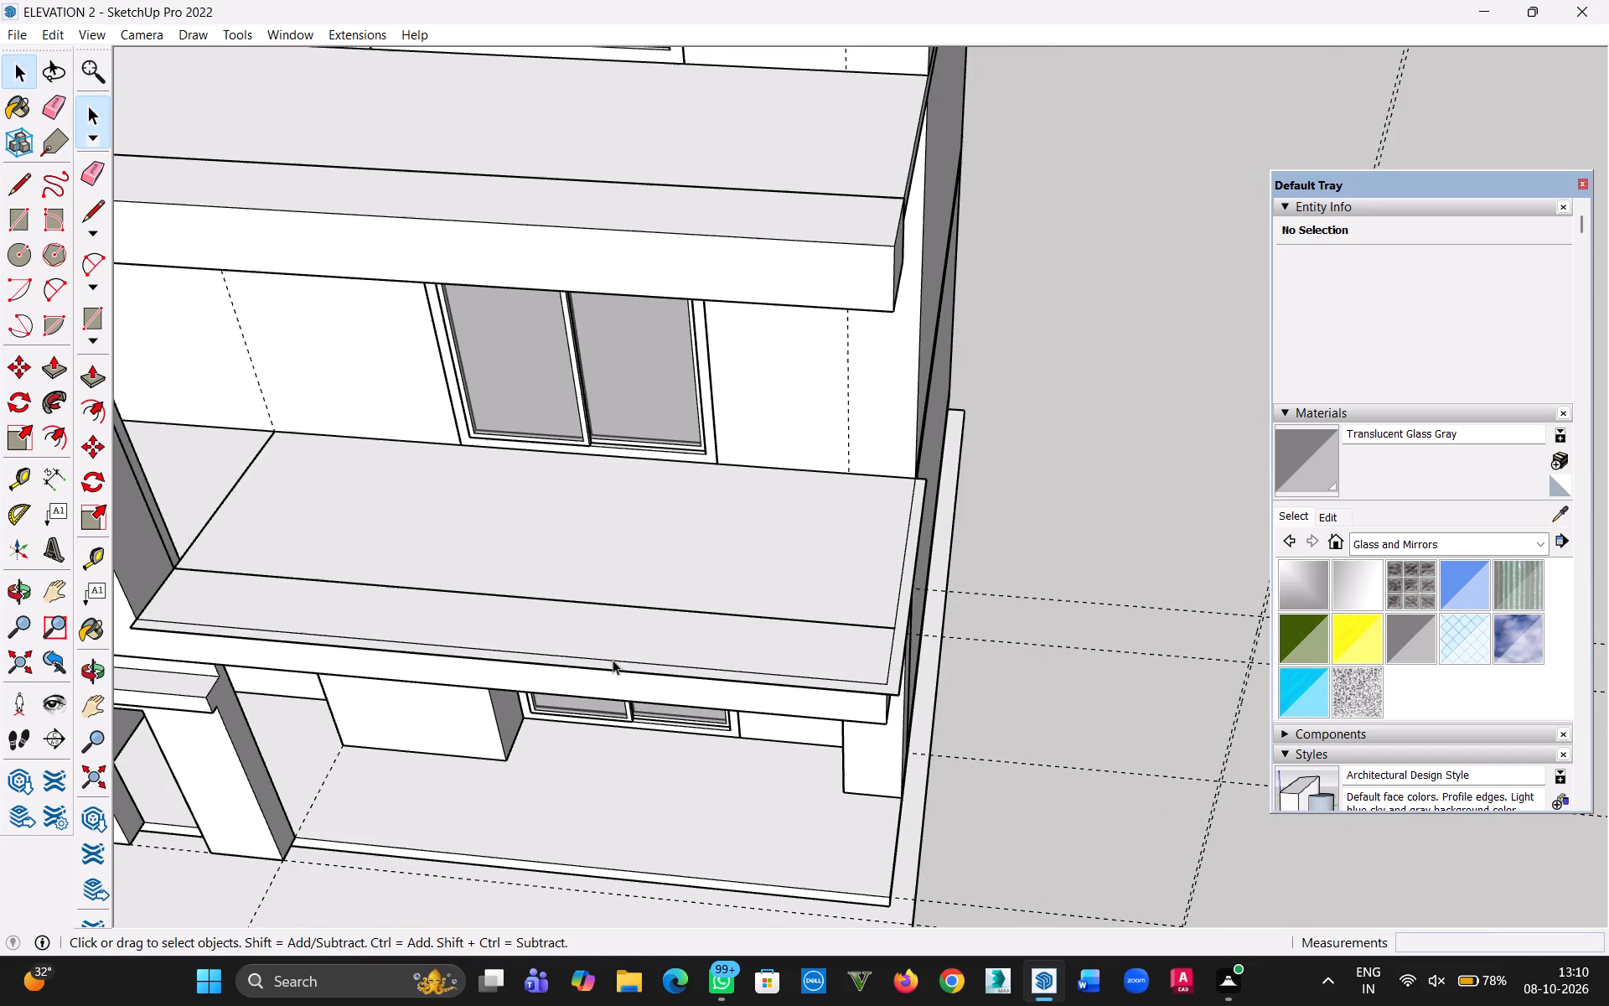
pyautogui.click(613, 660)
pyautogui.press('Delete')
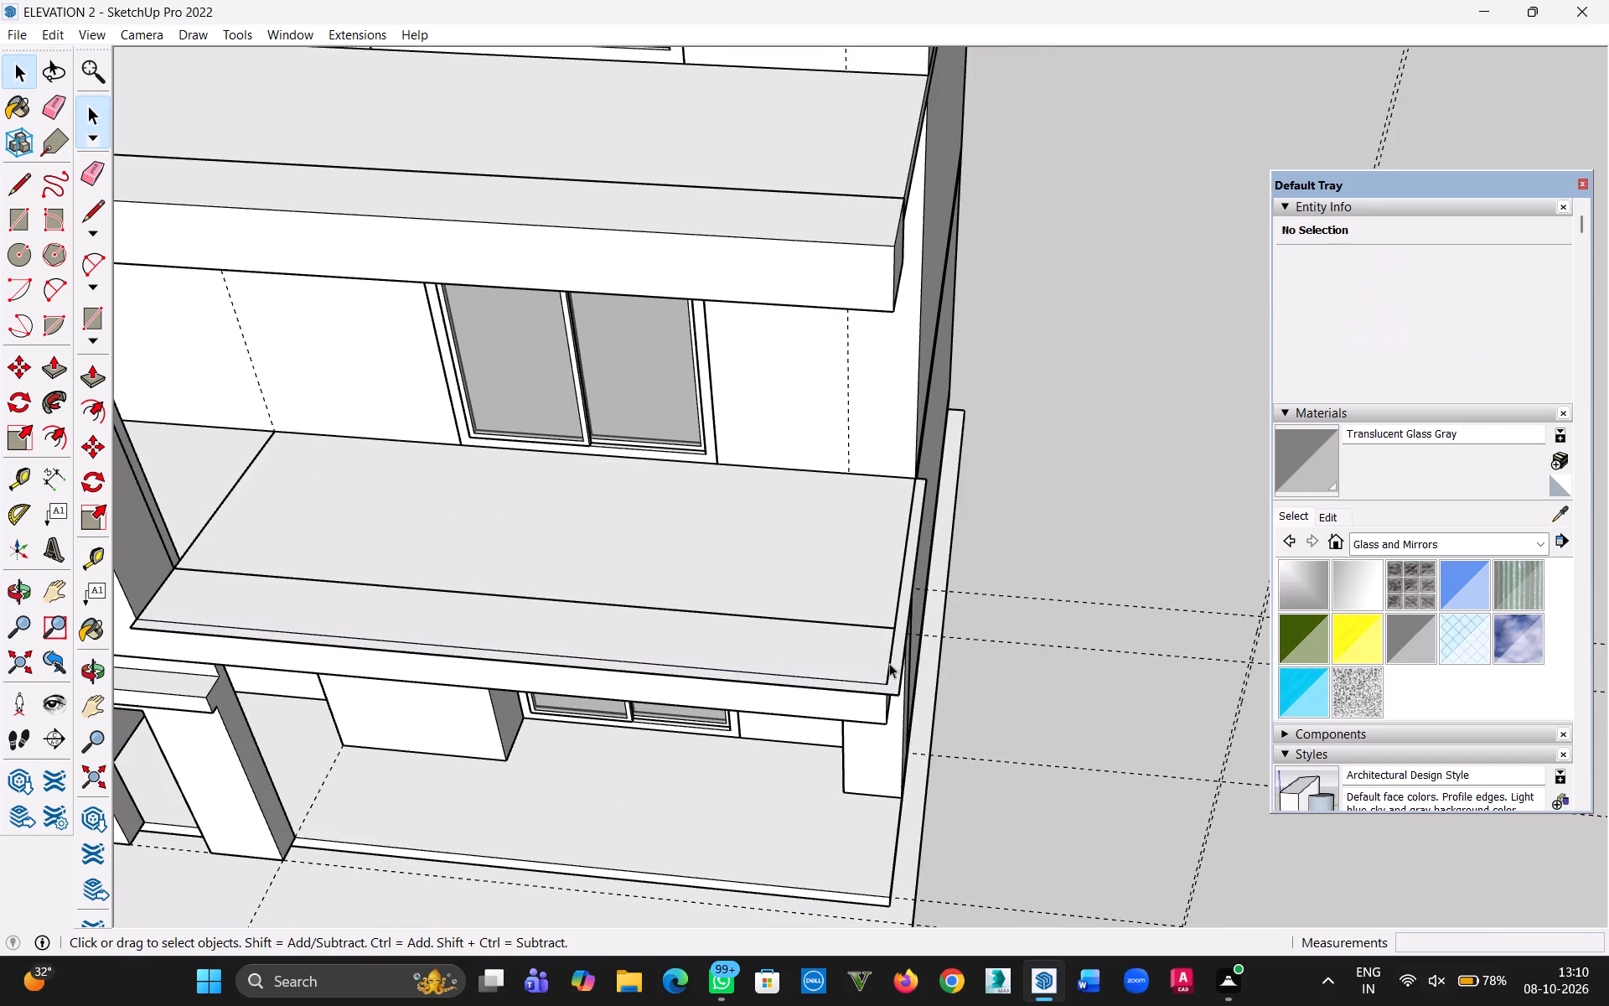
pyautogui.click(889, 666)
pyautogui.press('Delete')
# Push/Pull the first-floor balcony's floor face up 4" to form a raised slab.
pyautogui.press('p')
pyautogui.click(791, 644)
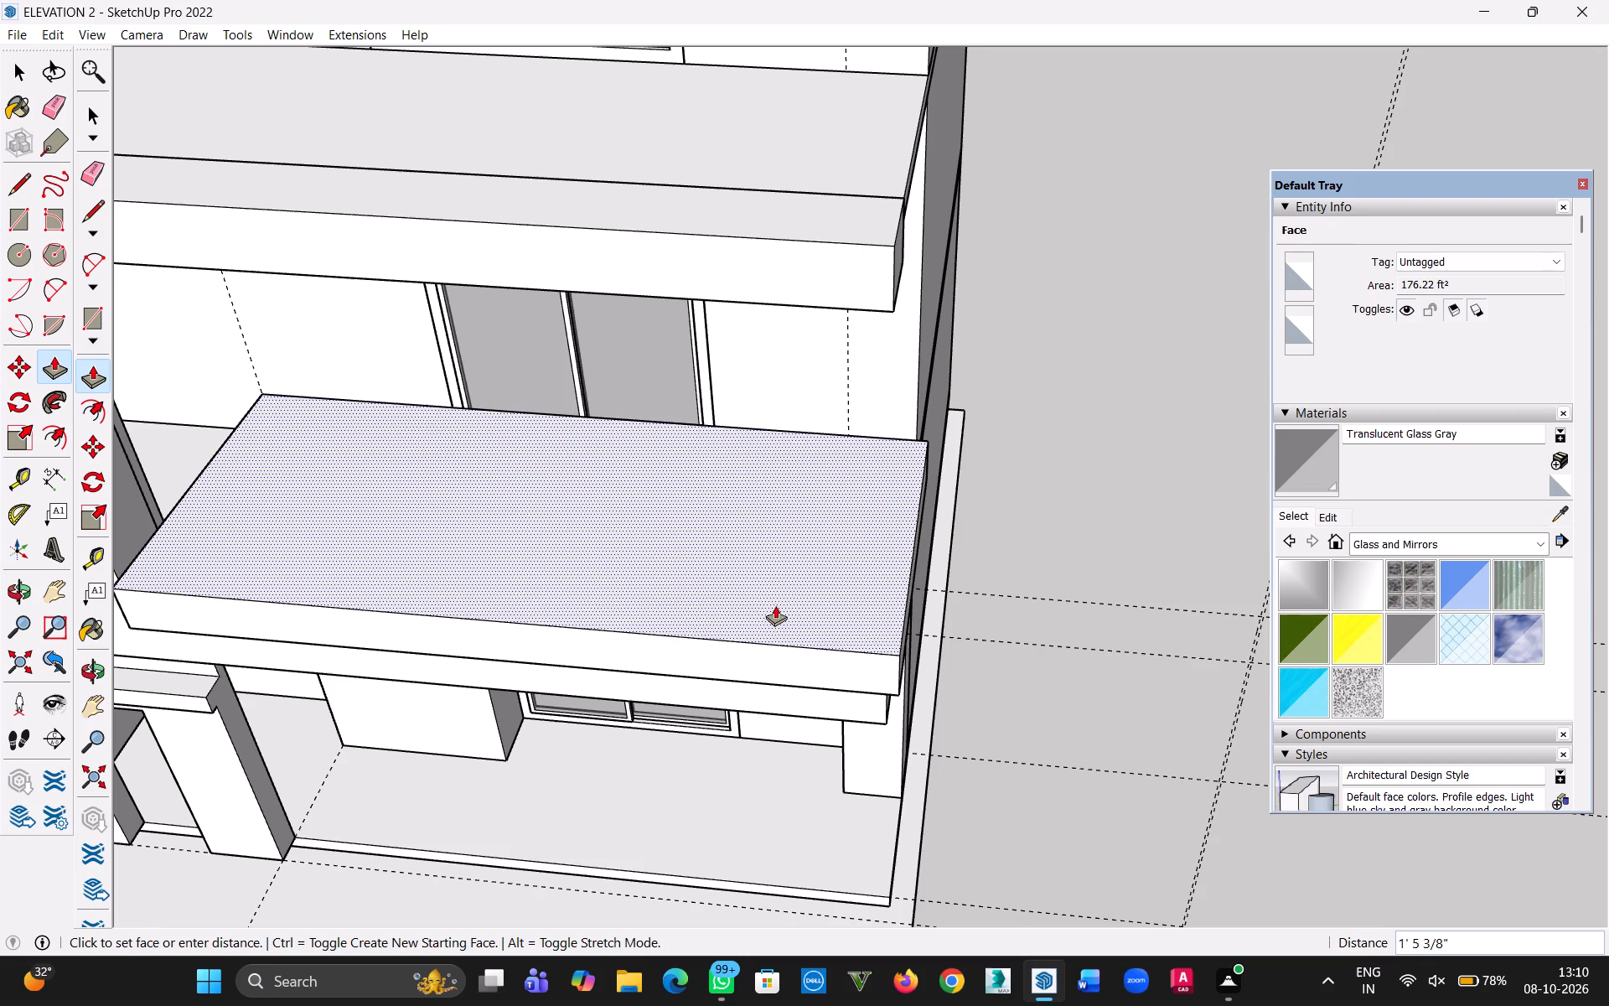
pyautogui.write('4"')
pyautogui.press('Return')
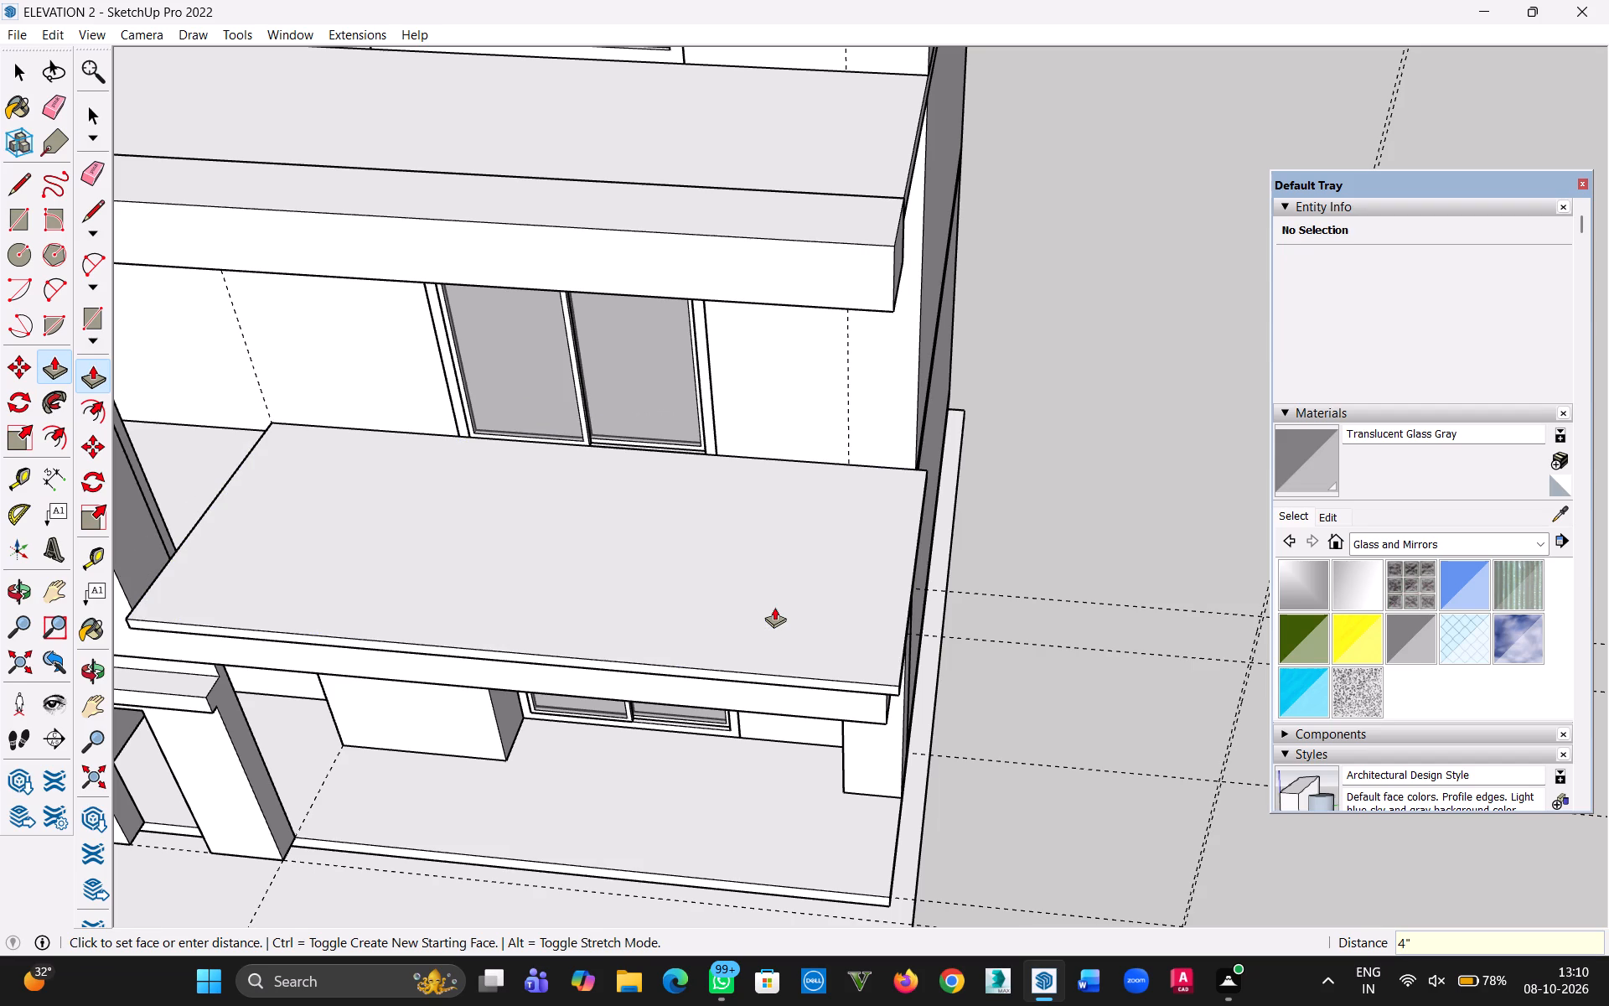
# Examine the balcony slab from the front and outer side, including its junction with the facade frame column.
pyautogui.moveTo(656, 697); pyautogui.dragTo(938, 371, button='middle')
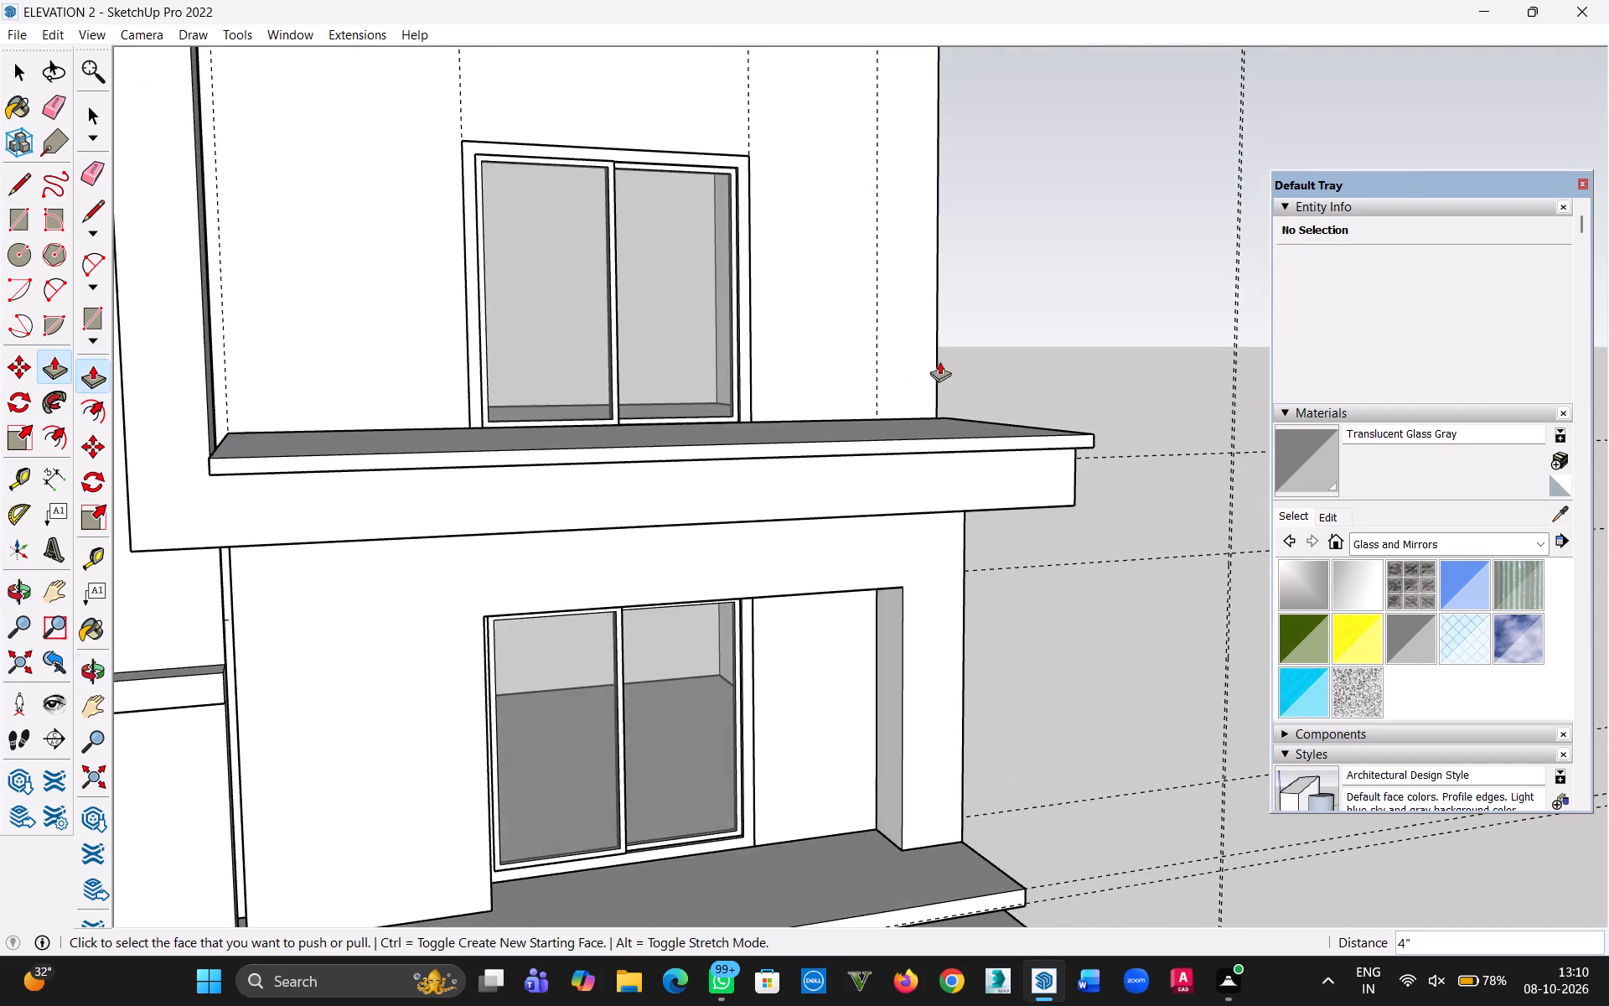
pyautogui.scroll(-5, 861, 384)
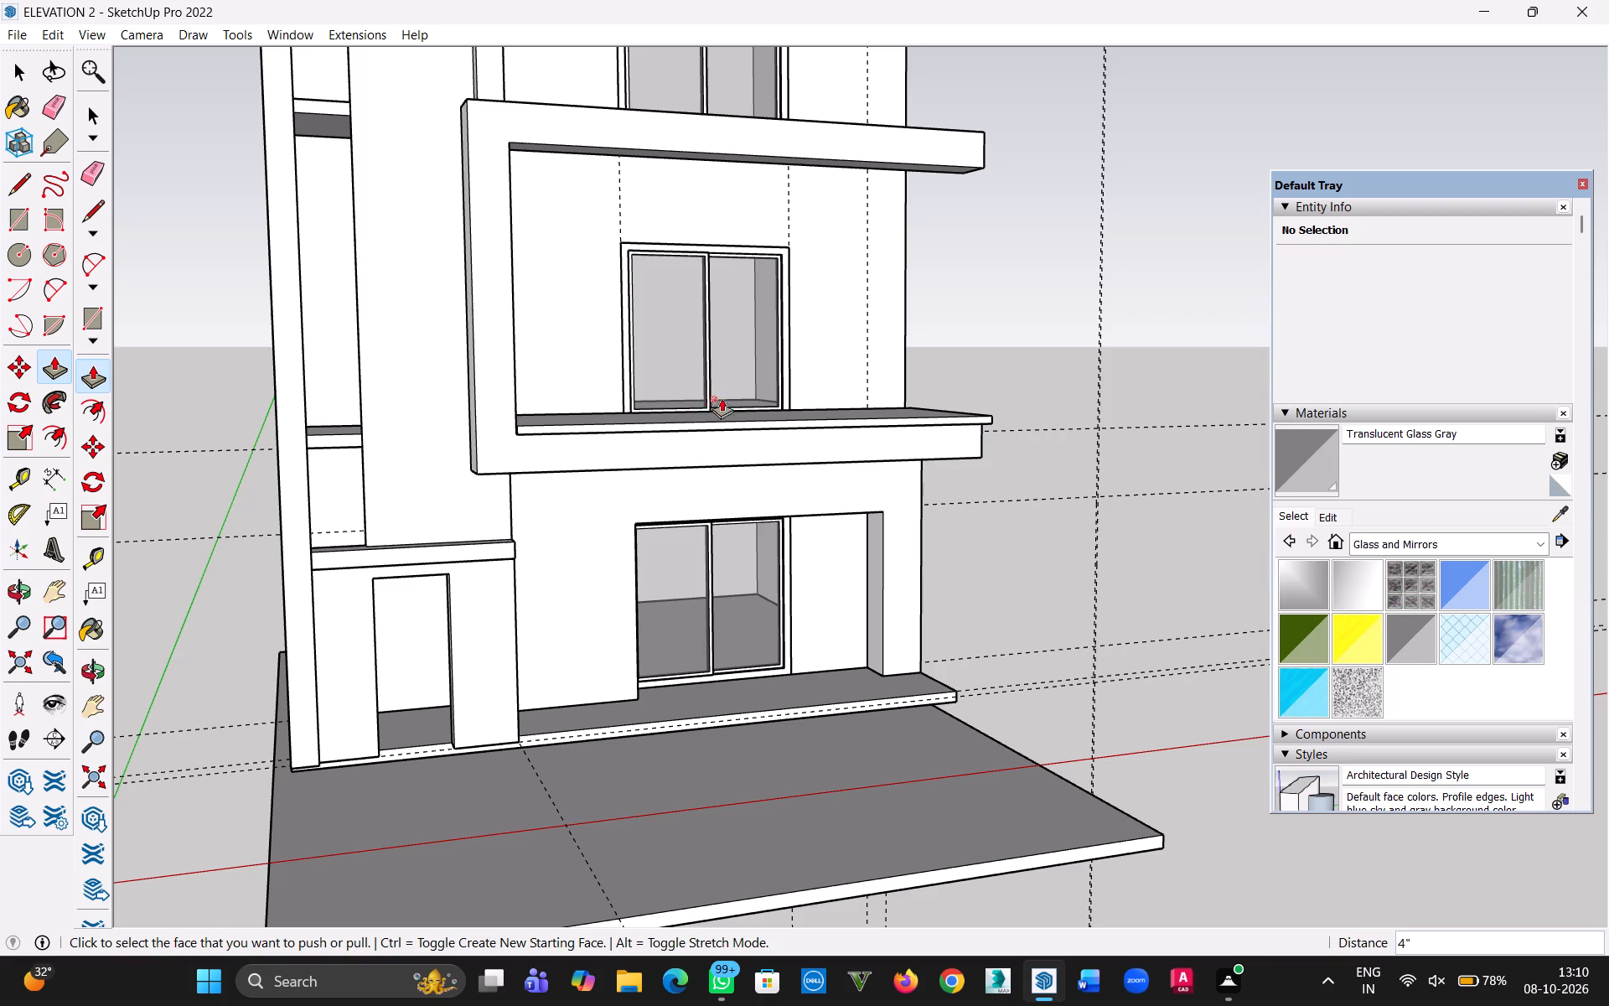
pyautogui.moveTo(650, 424); pyautogui.dragTo(49, 446, button='middle')
pyautogui.moveTo(794, 392); pyautogui.dragTo(687, 480, button='middle')
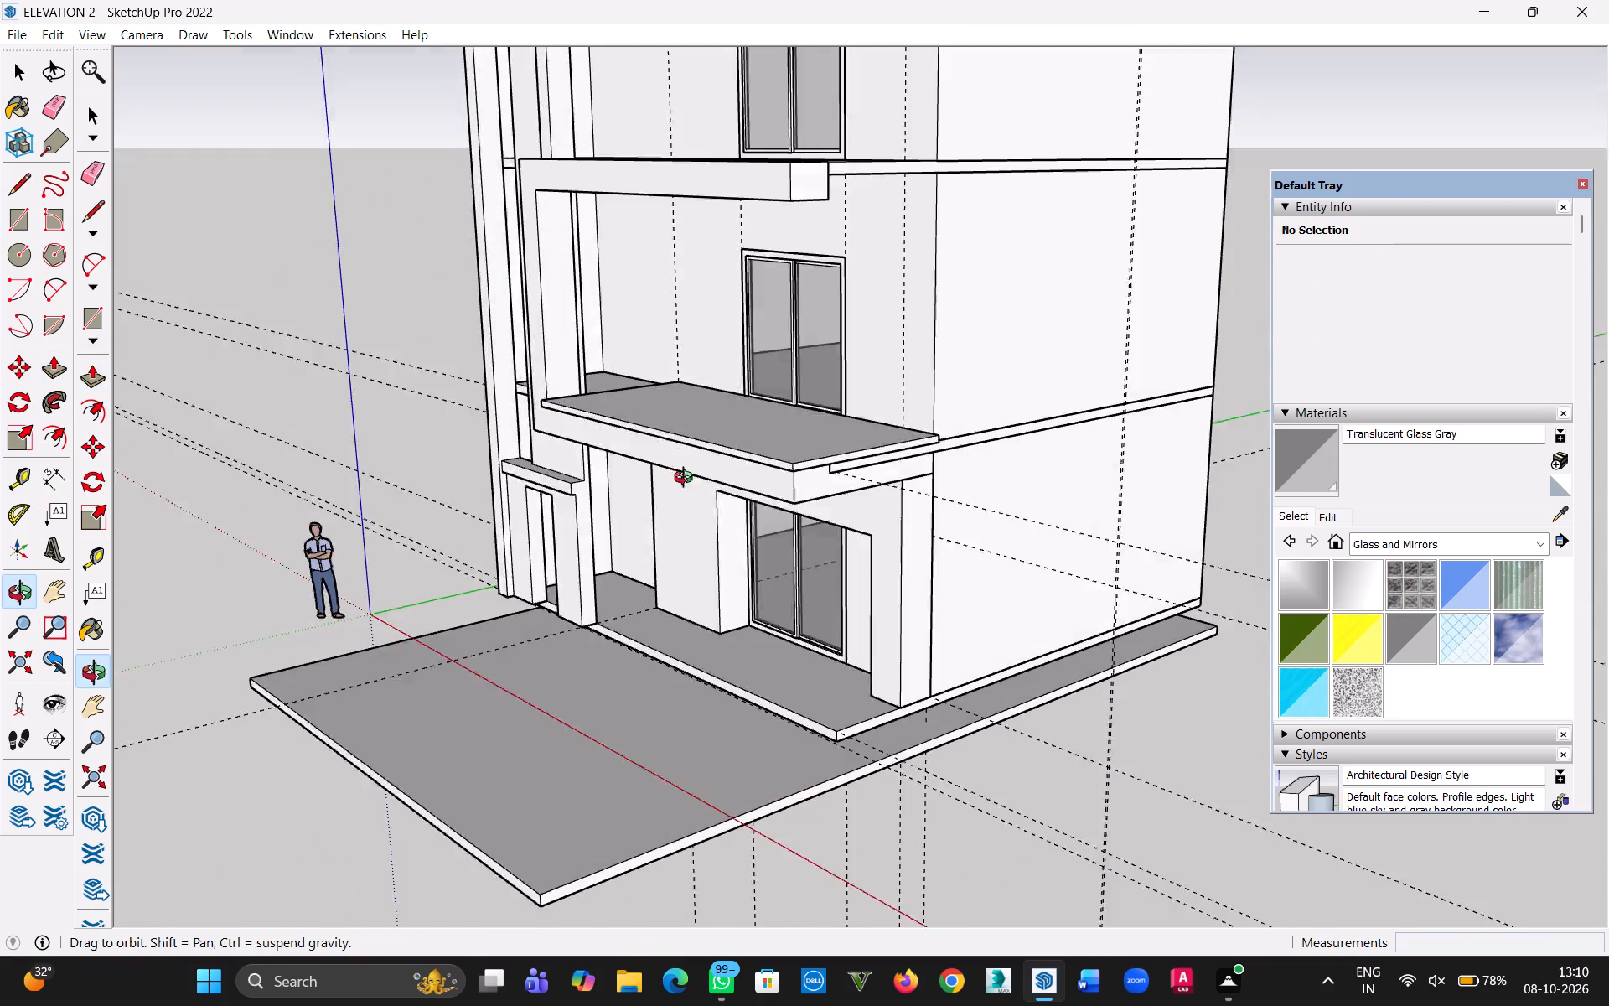
pyautogui.moveTo(687, 480); pyautogui.dragTo(610, 531, button='middle')
pyautogui.scroll(8, 578, 317)
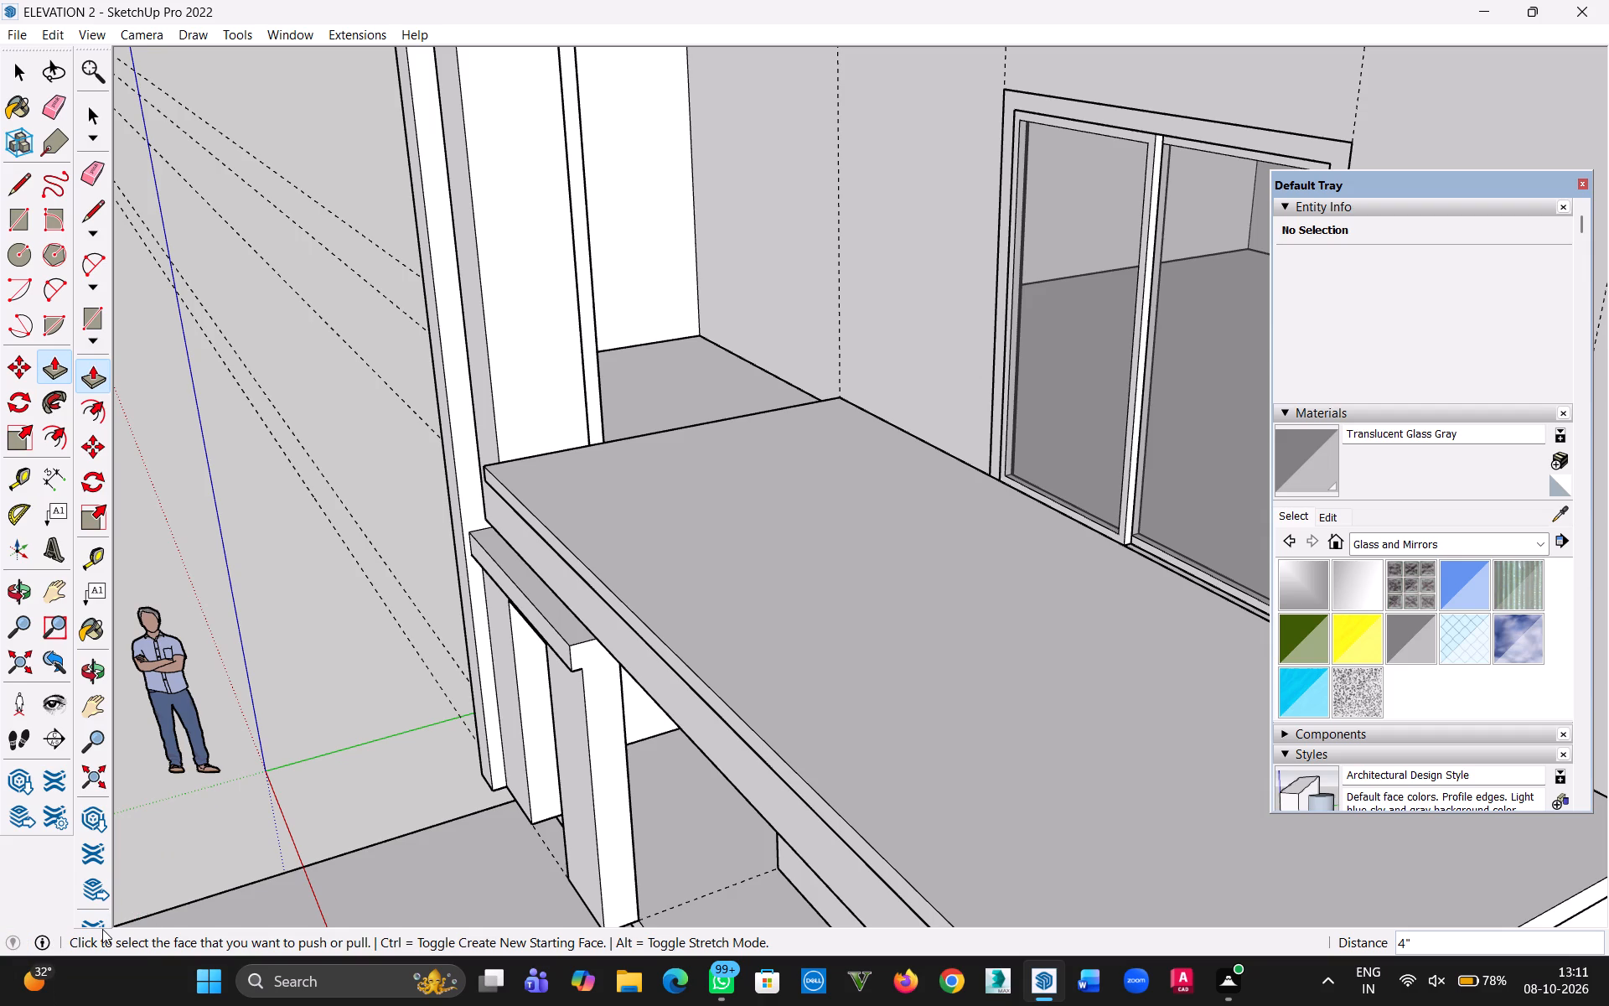
pyautogui.scroll(-6, 197, 1003)
pyautogui.scroll(-3, 330, 659)
# Place a horizontal guide 3'3" above the balcony slab's end edge beside the facade frame column.
pyautogui.moveTo(578, 706); pyautogui.dragTo(397, 755, button='middle')
pyautogui.scroll(6, 481, 568)
pyautogui.press('t')
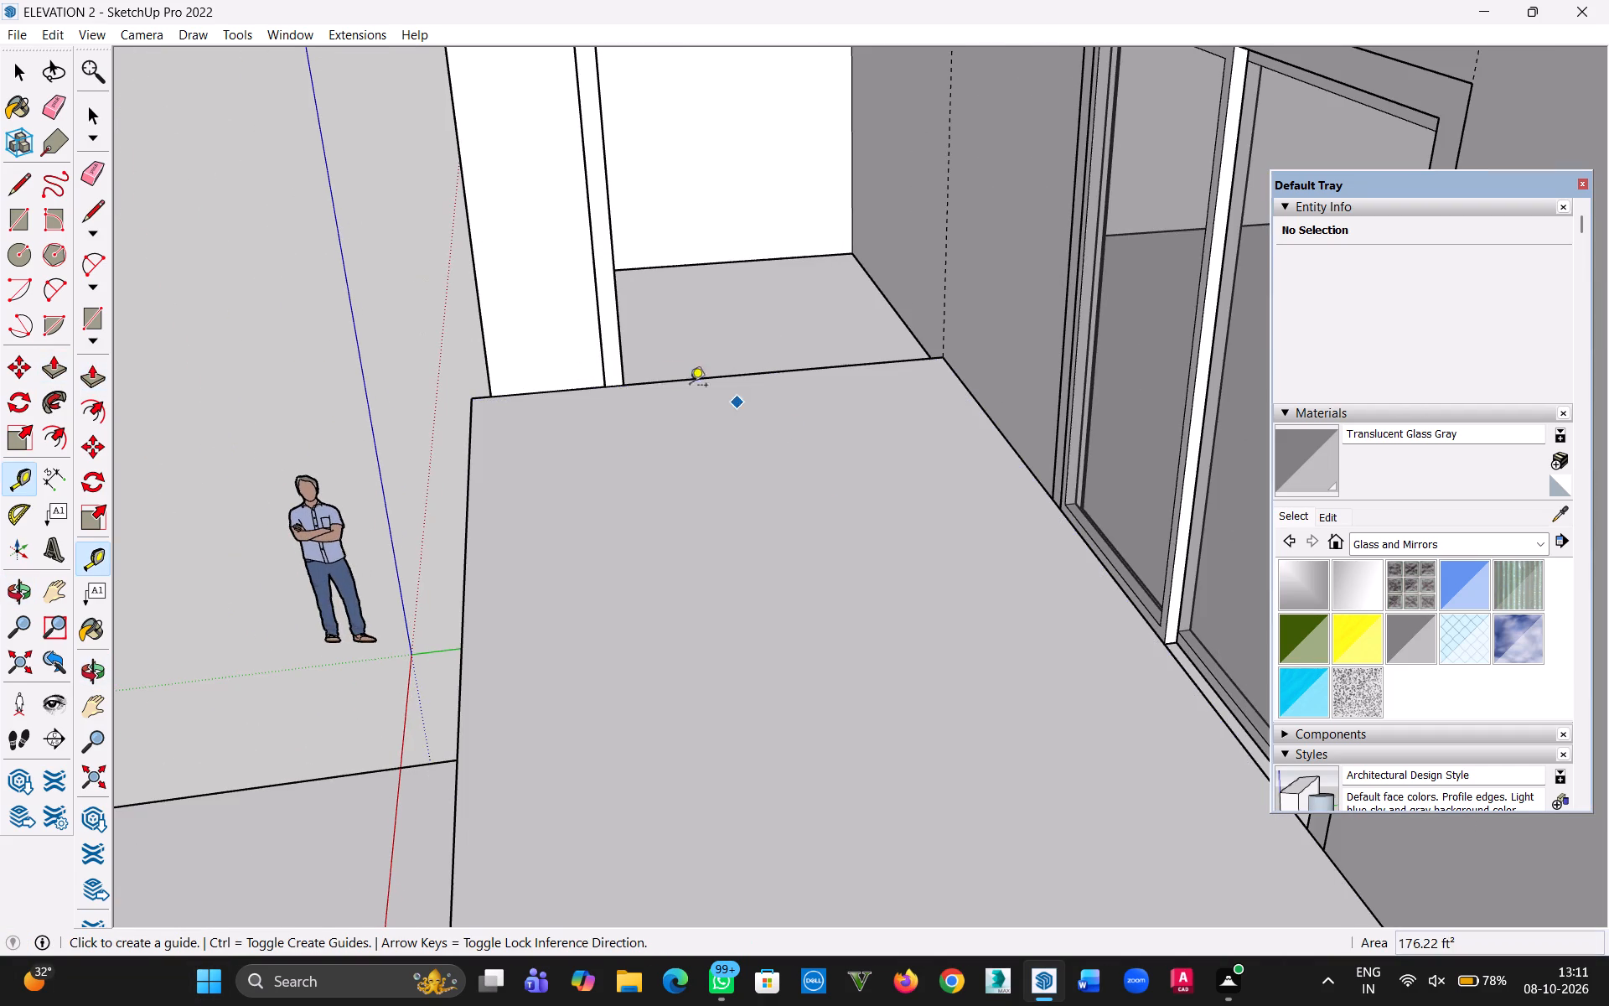
pyautogui.click(613, 387)
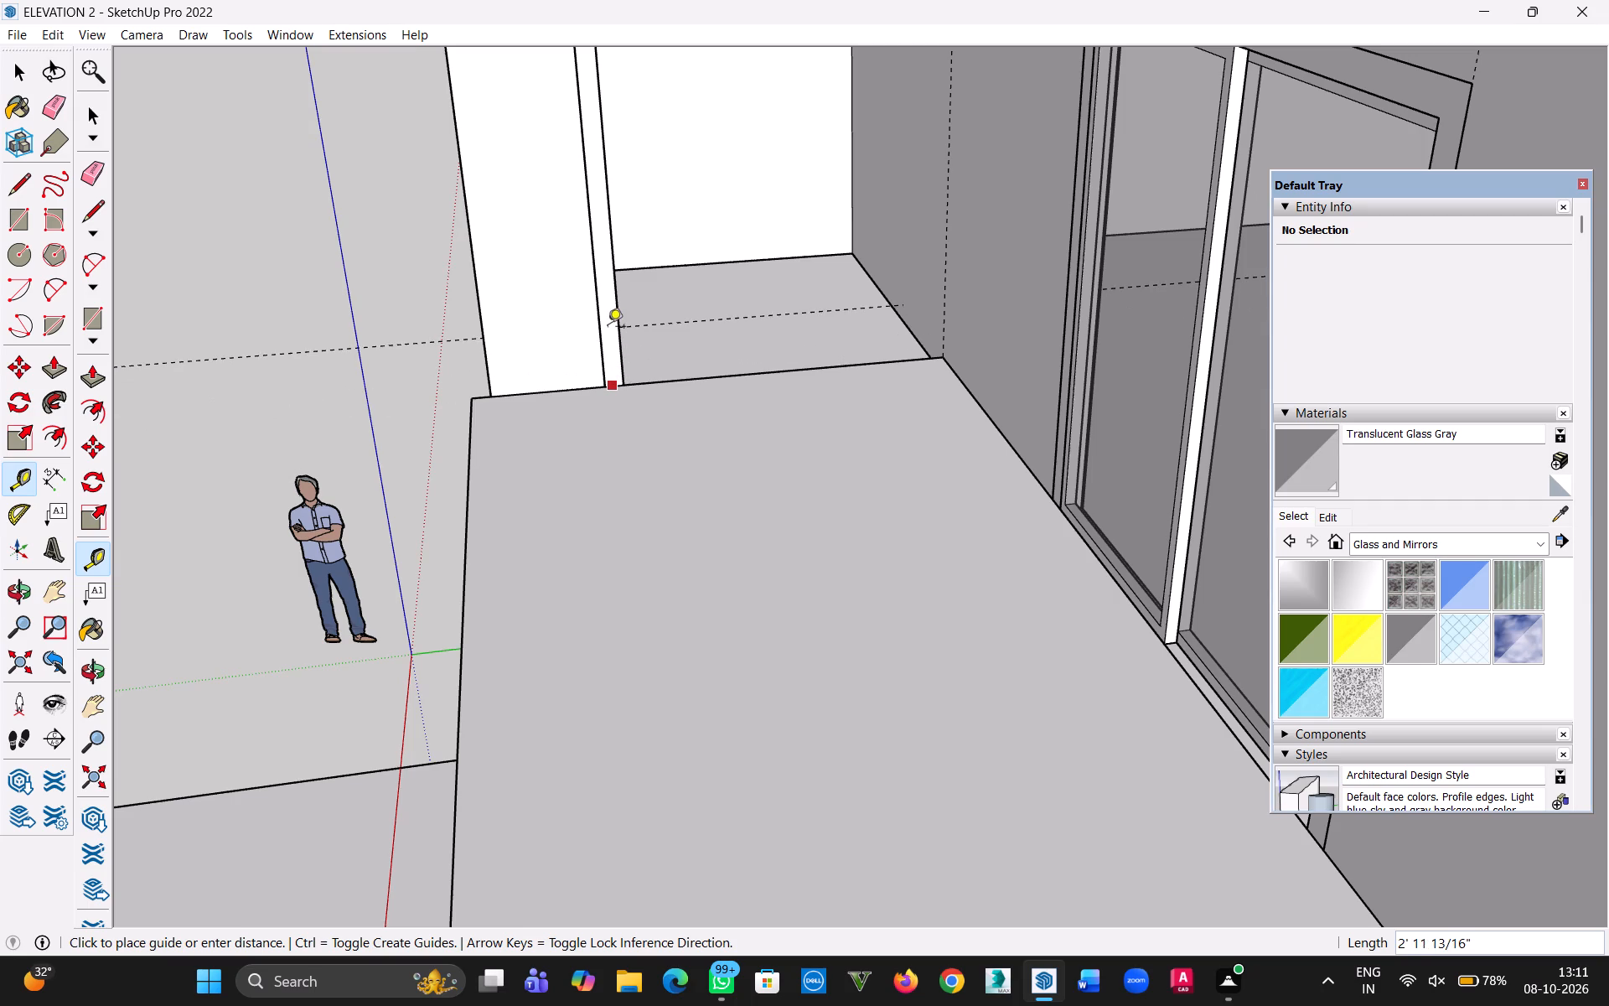
pyautogui.press('3')
pyautogui.press("'")
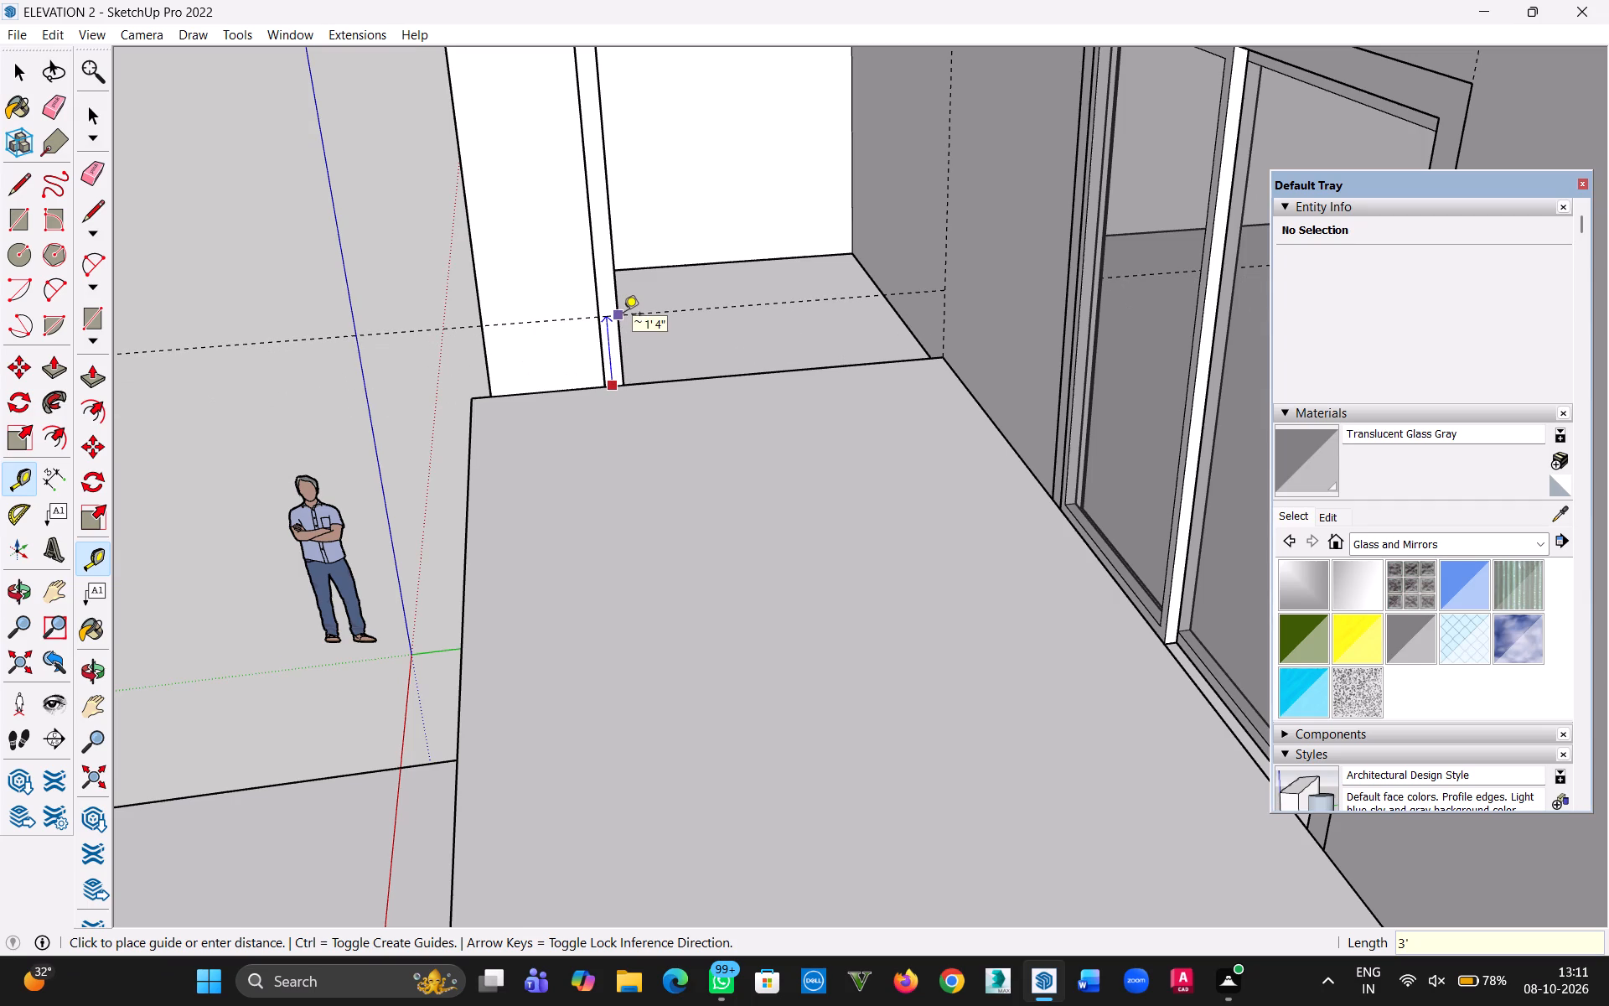
pyautogui.press('3')
pyautogui.hotkey('shift', '"')
pyautogui.press('Return')
pyautogui.click(20, 75)
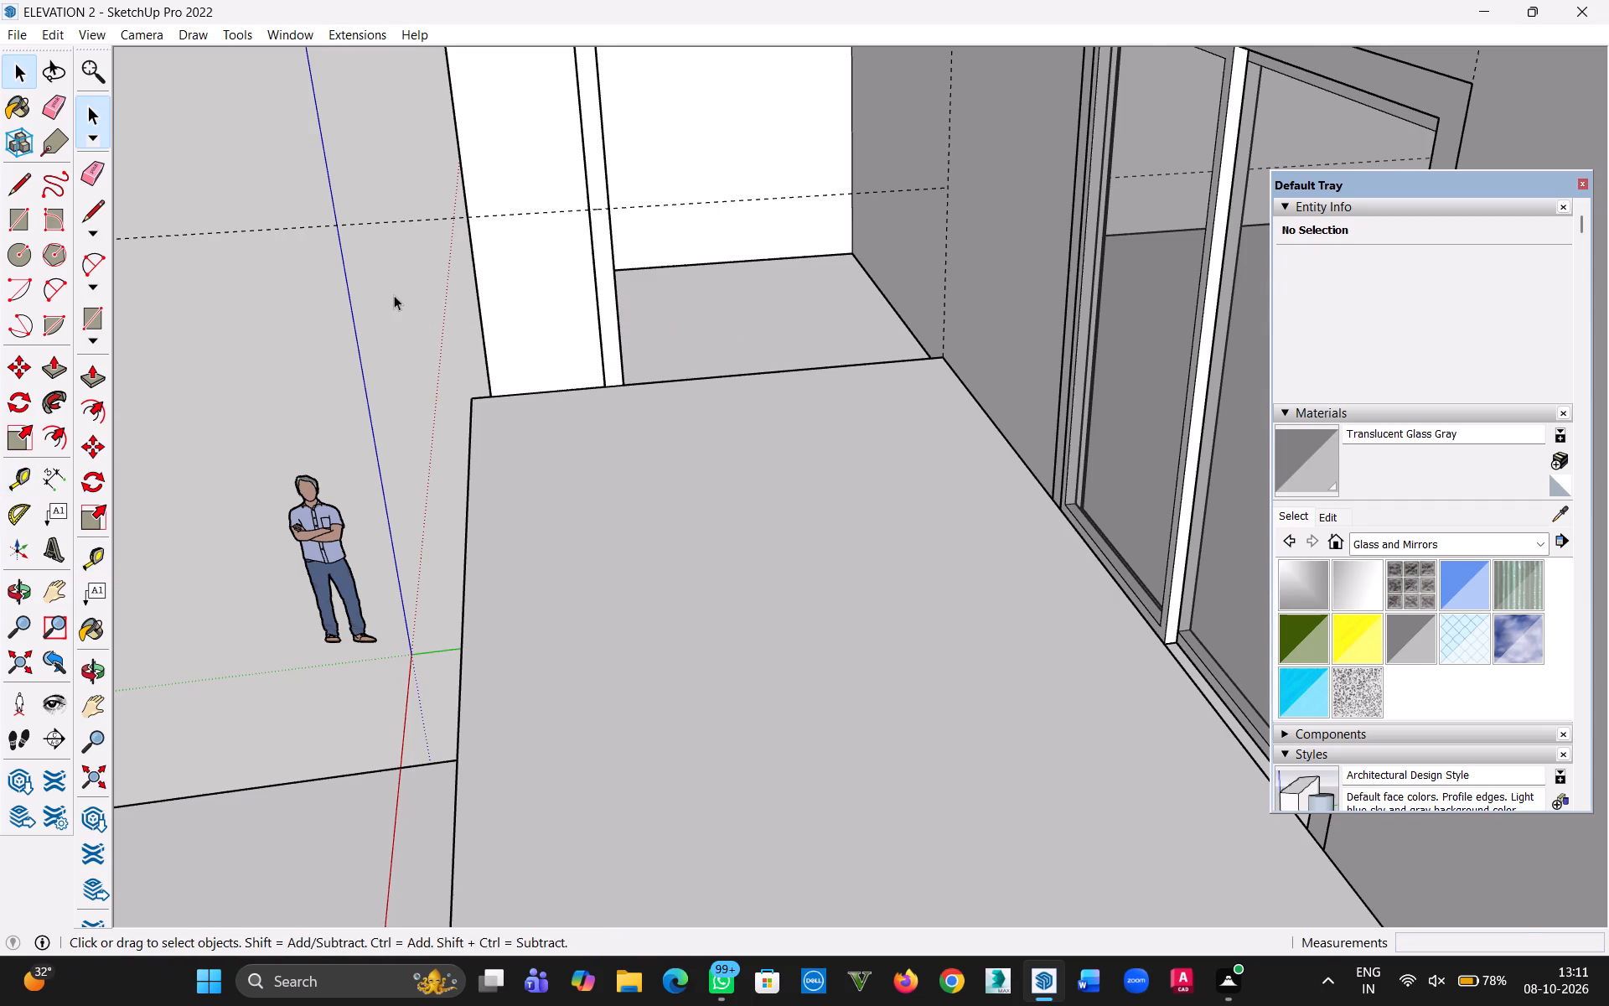
pyautogui.moveTo(411, 301); pyautogui.dragTo(608, 273, button='middle')
pyautogui.scroll(-10, 601, 281)
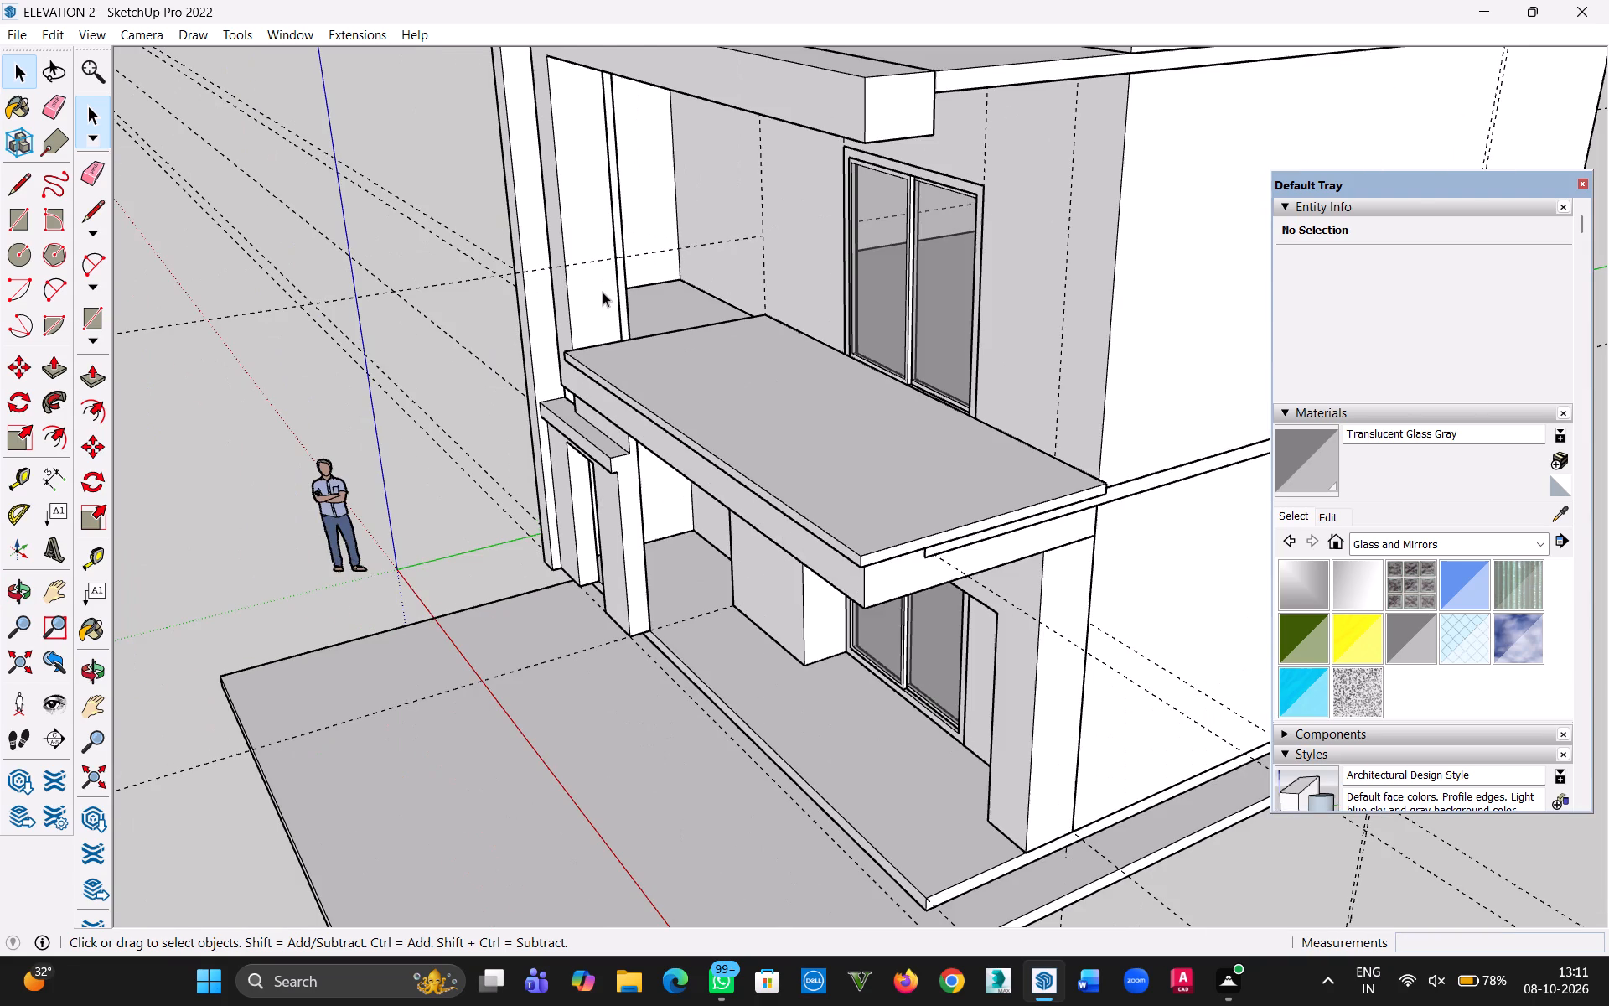
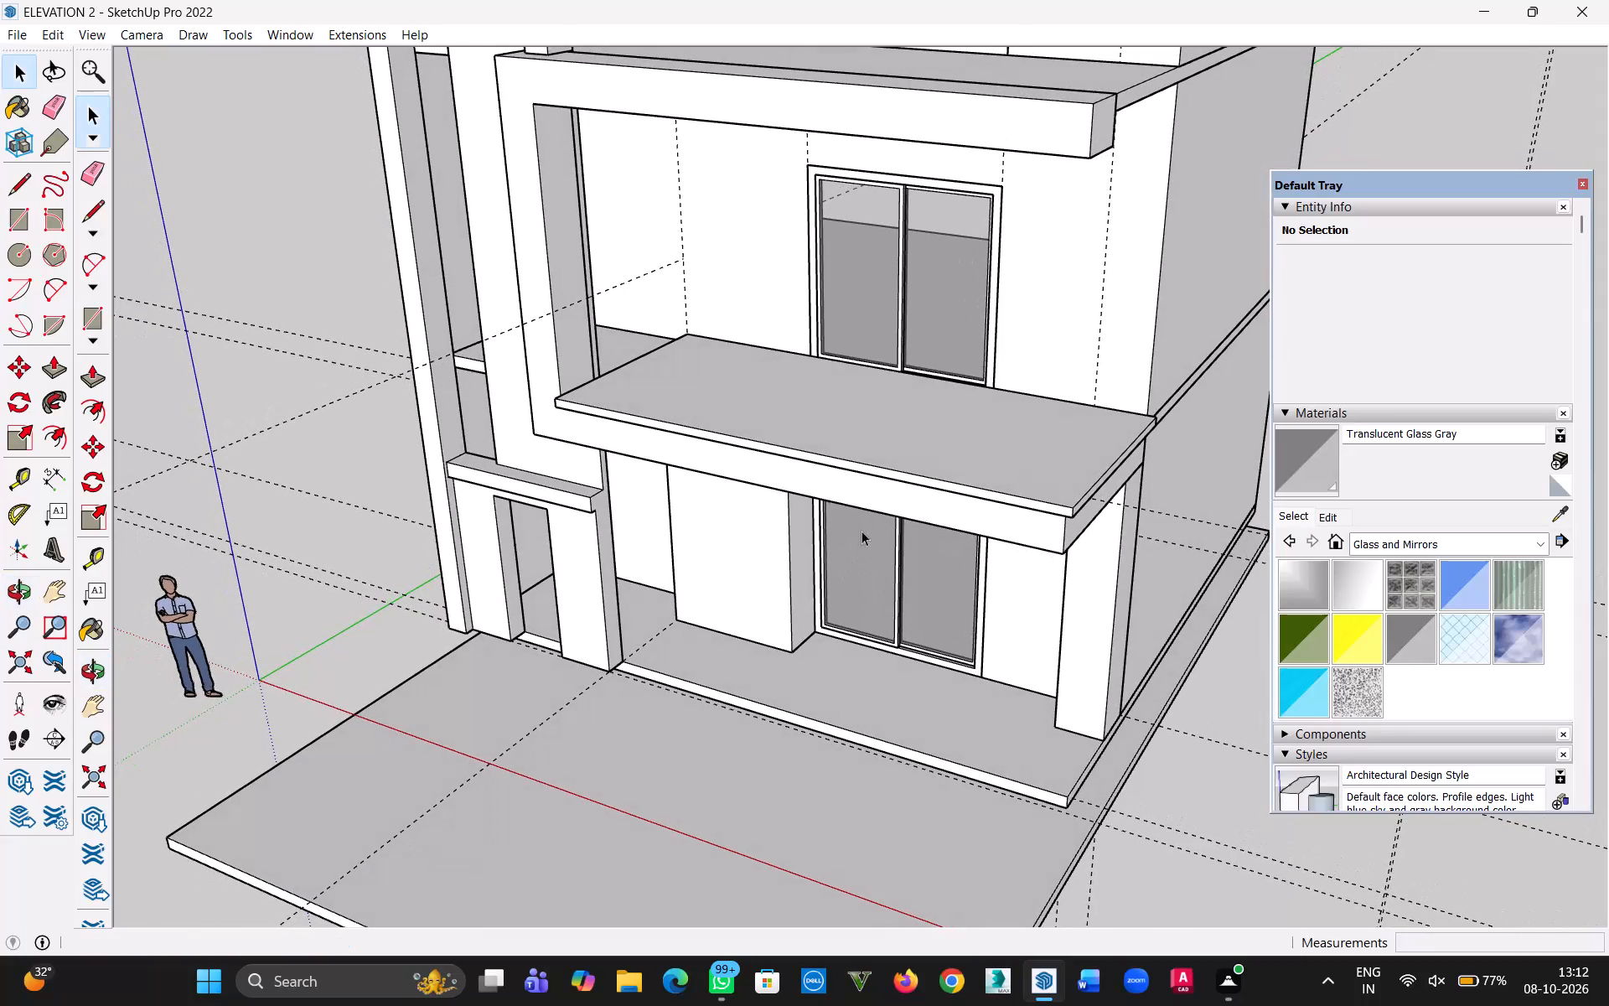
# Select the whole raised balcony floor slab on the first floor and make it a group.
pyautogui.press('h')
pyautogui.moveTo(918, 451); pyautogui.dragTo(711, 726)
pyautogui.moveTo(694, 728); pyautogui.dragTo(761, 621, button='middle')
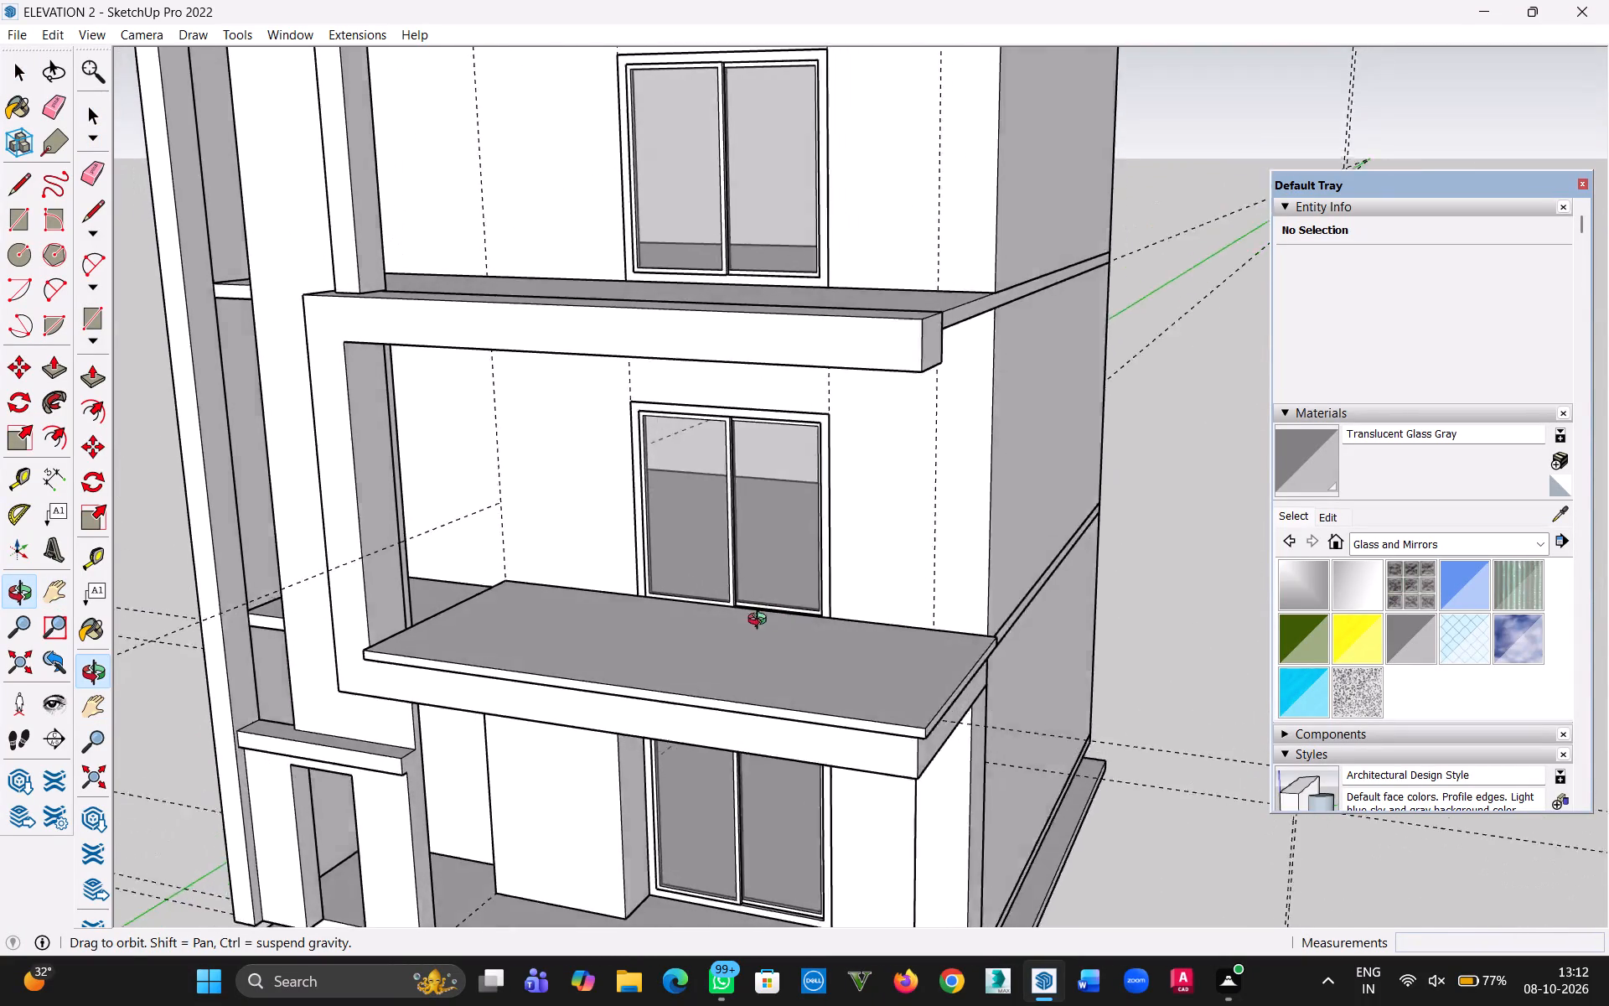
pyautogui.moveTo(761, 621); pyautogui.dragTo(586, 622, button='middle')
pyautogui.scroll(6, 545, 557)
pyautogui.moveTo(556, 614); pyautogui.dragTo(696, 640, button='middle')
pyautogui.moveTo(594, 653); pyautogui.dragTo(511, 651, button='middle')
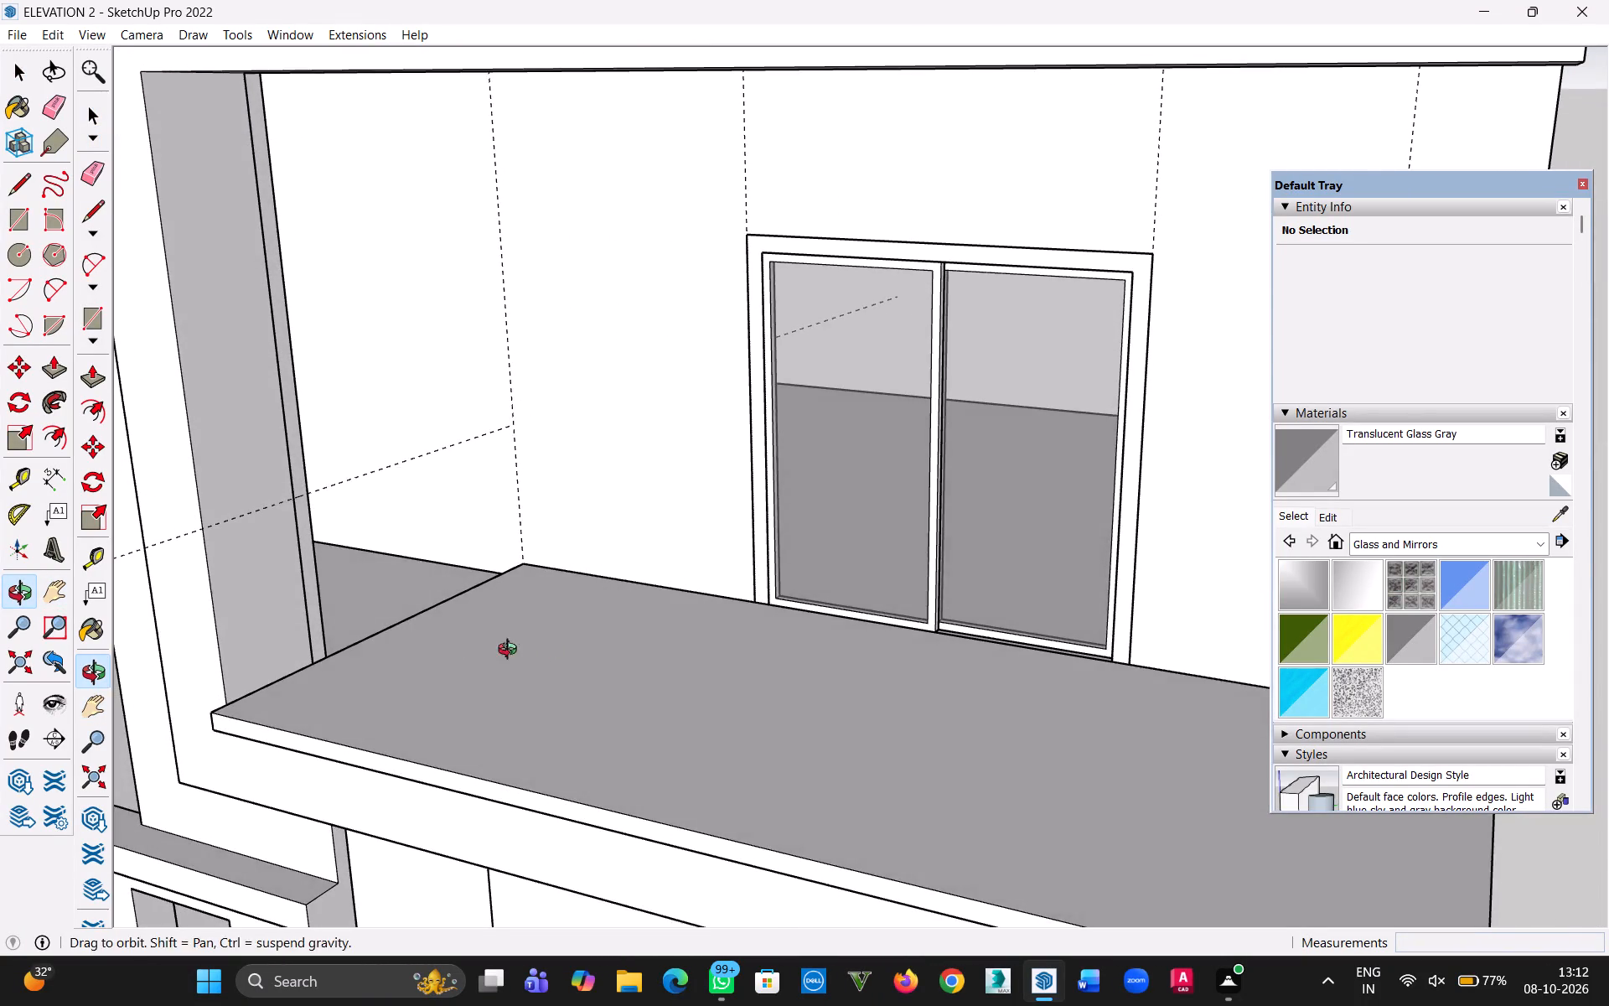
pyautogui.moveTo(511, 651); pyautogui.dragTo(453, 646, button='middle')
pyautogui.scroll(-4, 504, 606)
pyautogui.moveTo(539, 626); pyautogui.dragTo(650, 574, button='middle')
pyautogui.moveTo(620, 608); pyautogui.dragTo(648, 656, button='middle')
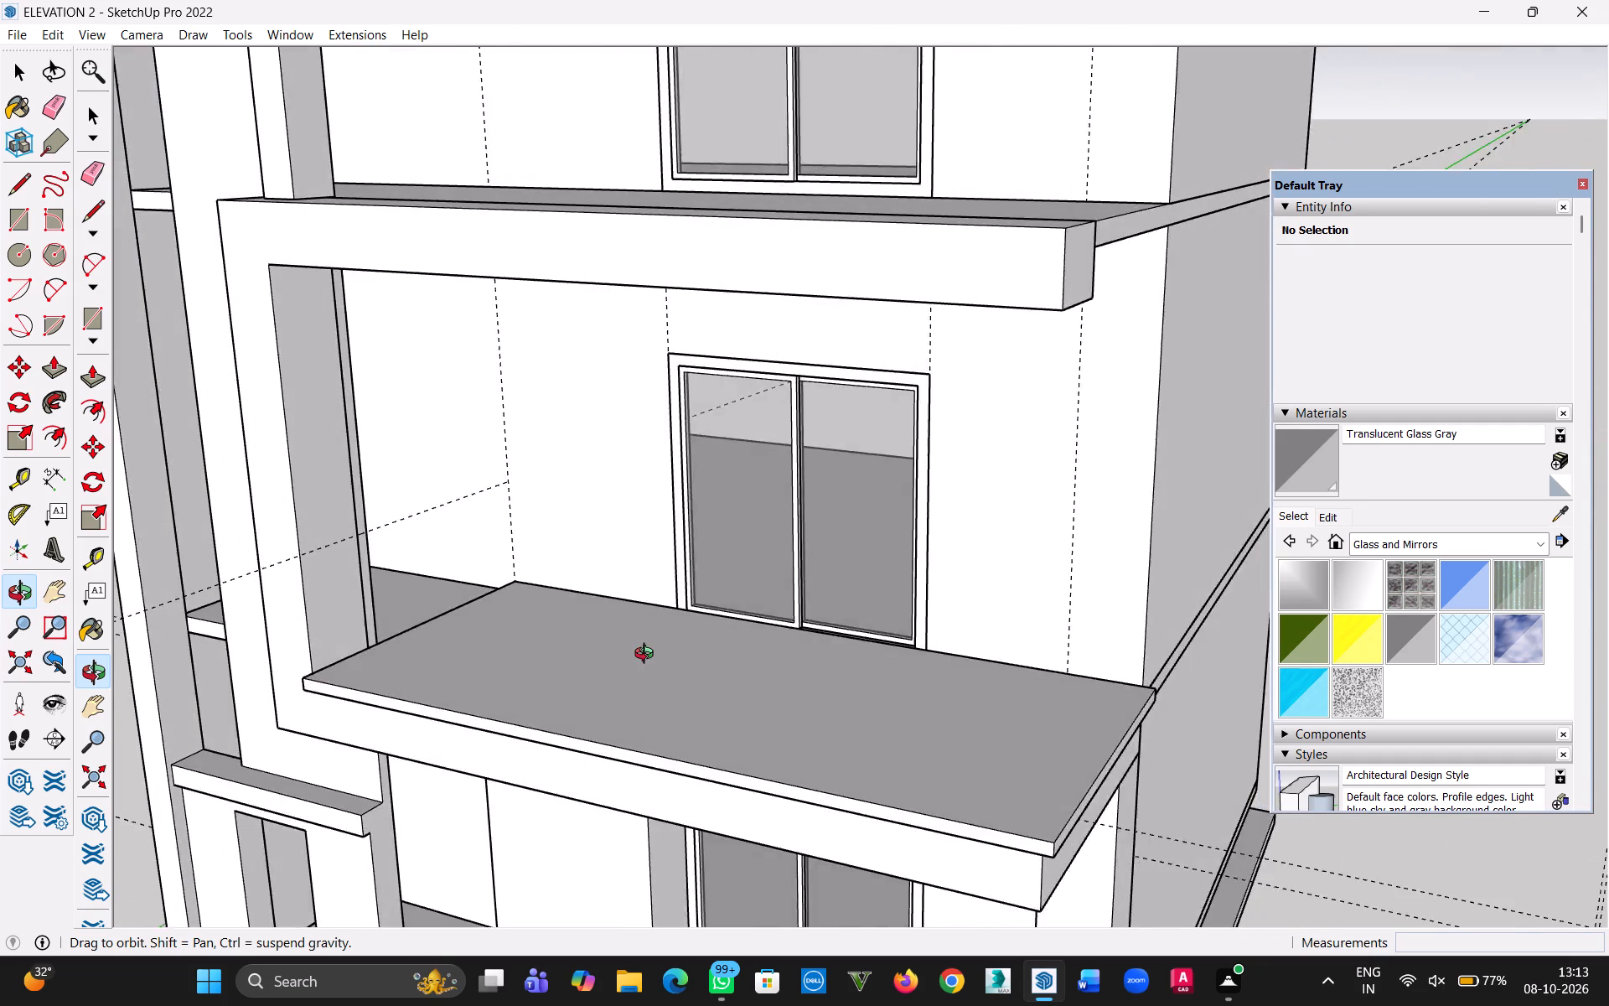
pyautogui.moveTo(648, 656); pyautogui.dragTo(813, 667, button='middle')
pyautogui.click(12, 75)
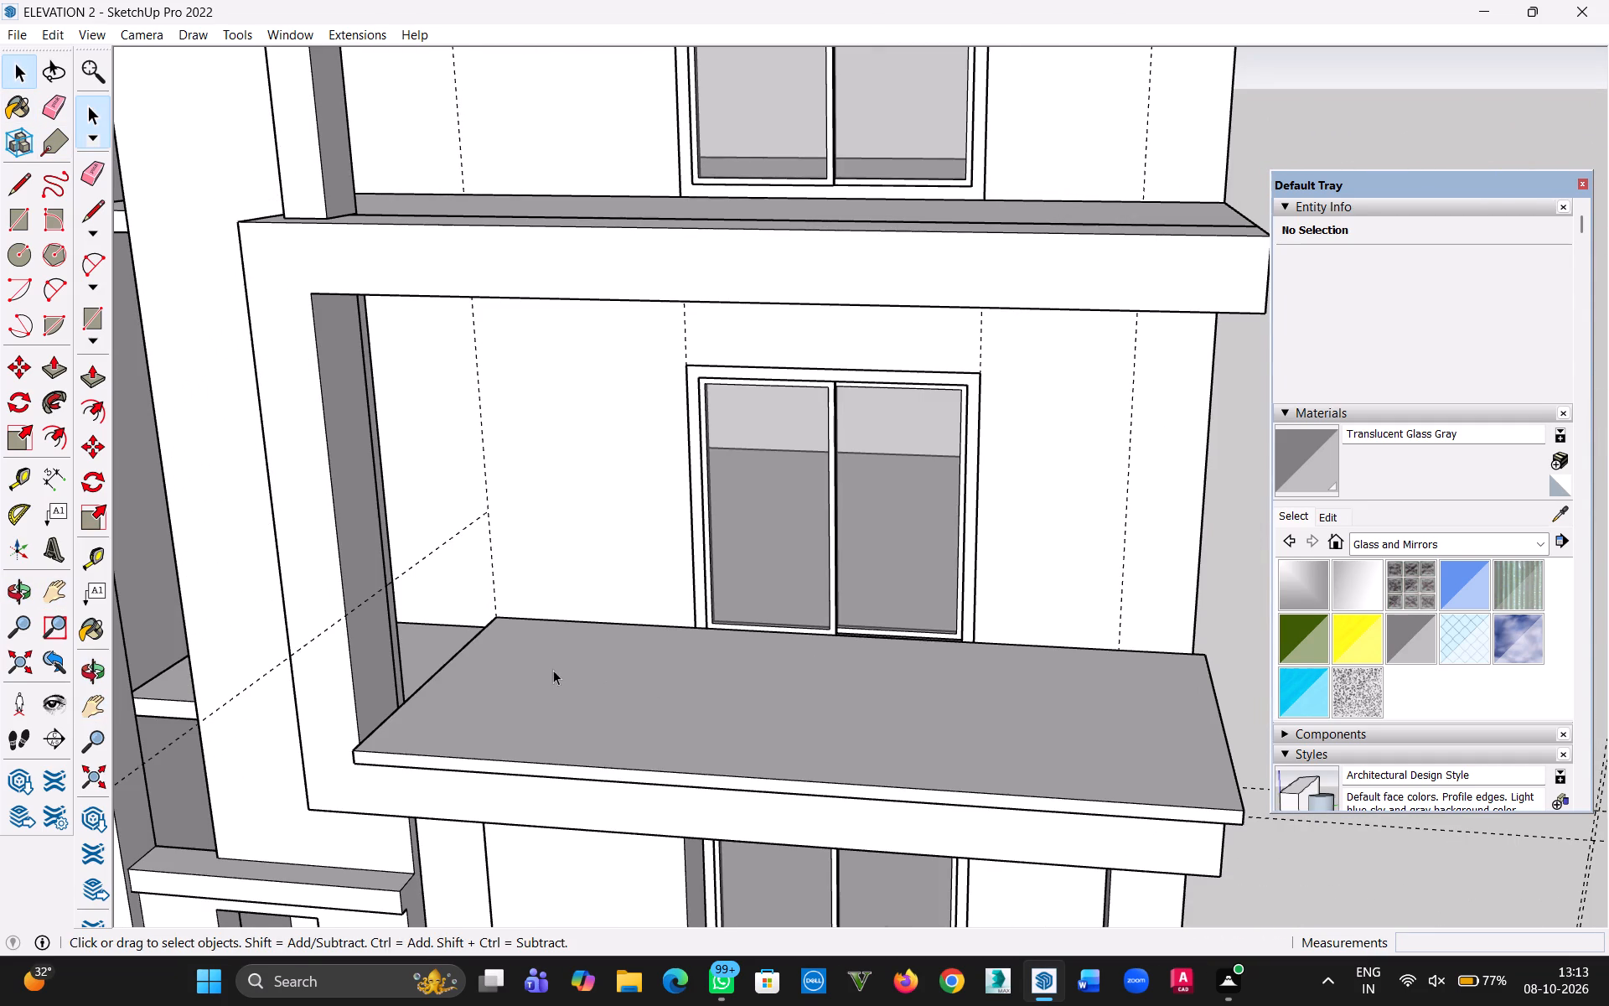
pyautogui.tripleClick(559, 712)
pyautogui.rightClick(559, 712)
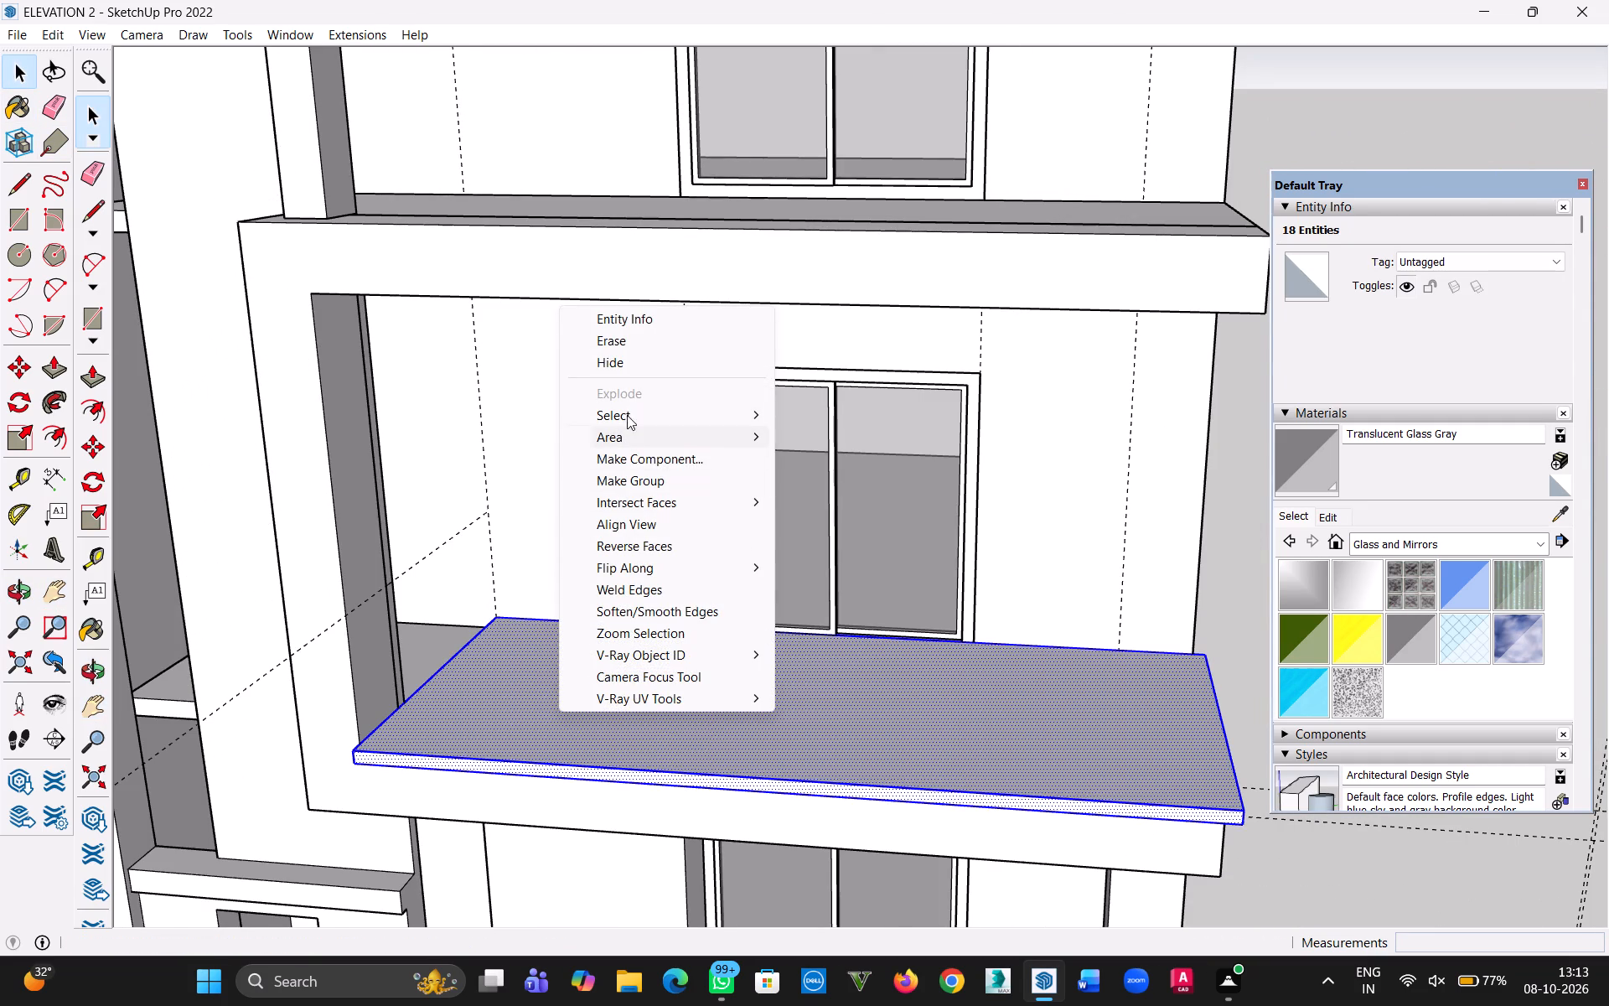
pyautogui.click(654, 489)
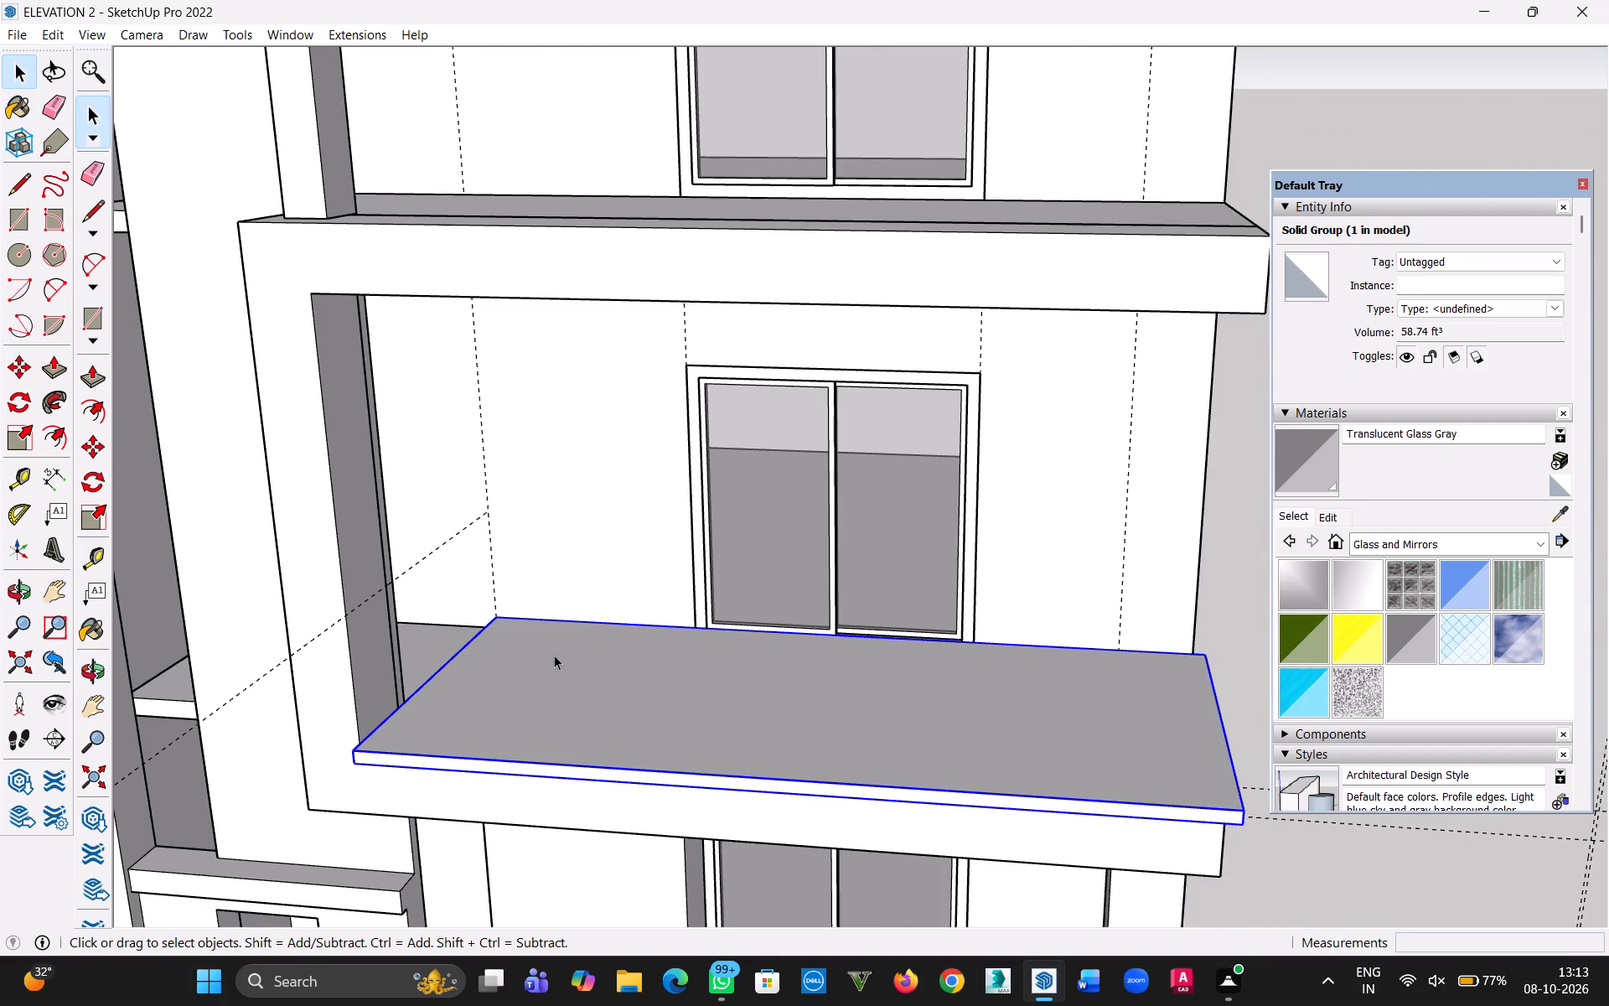
# Undo the balcony slab's grouping and the extrusion that raised the slab.
pyautogui.click(519, 644)
pyautogui.moveTo(750, 678); pyautogui.dragTo(797, 537, button='middle')
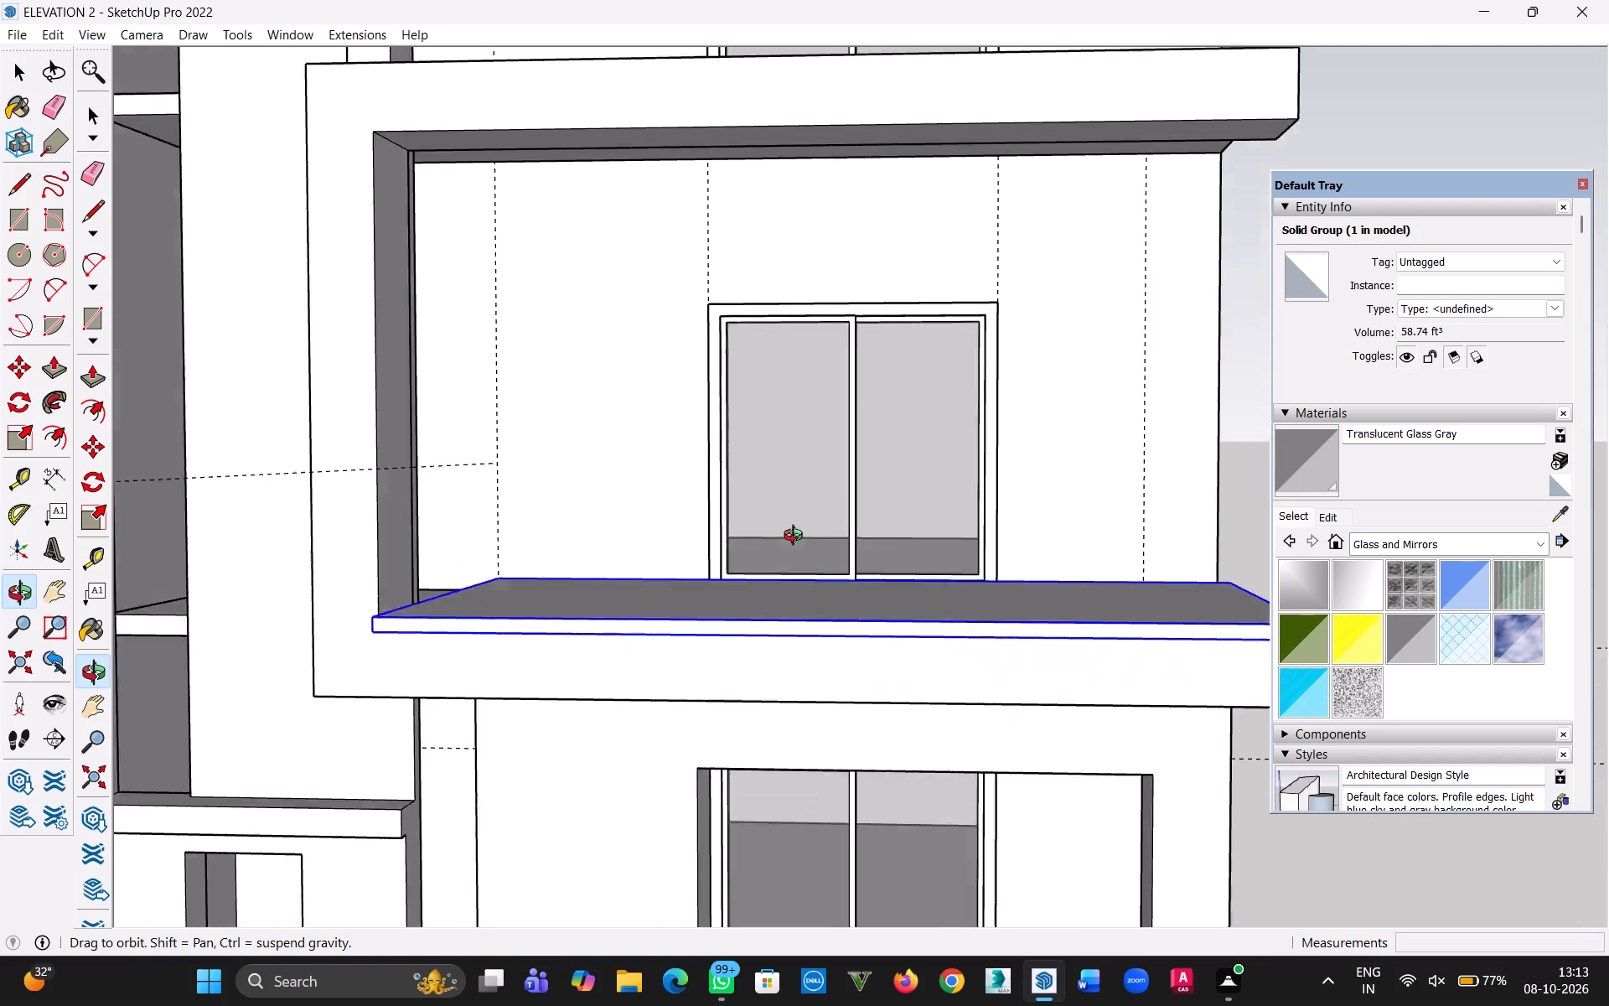
pyautogui.moveTo(797, 537); pyautogui.dragTo(831, 514, button='middle')
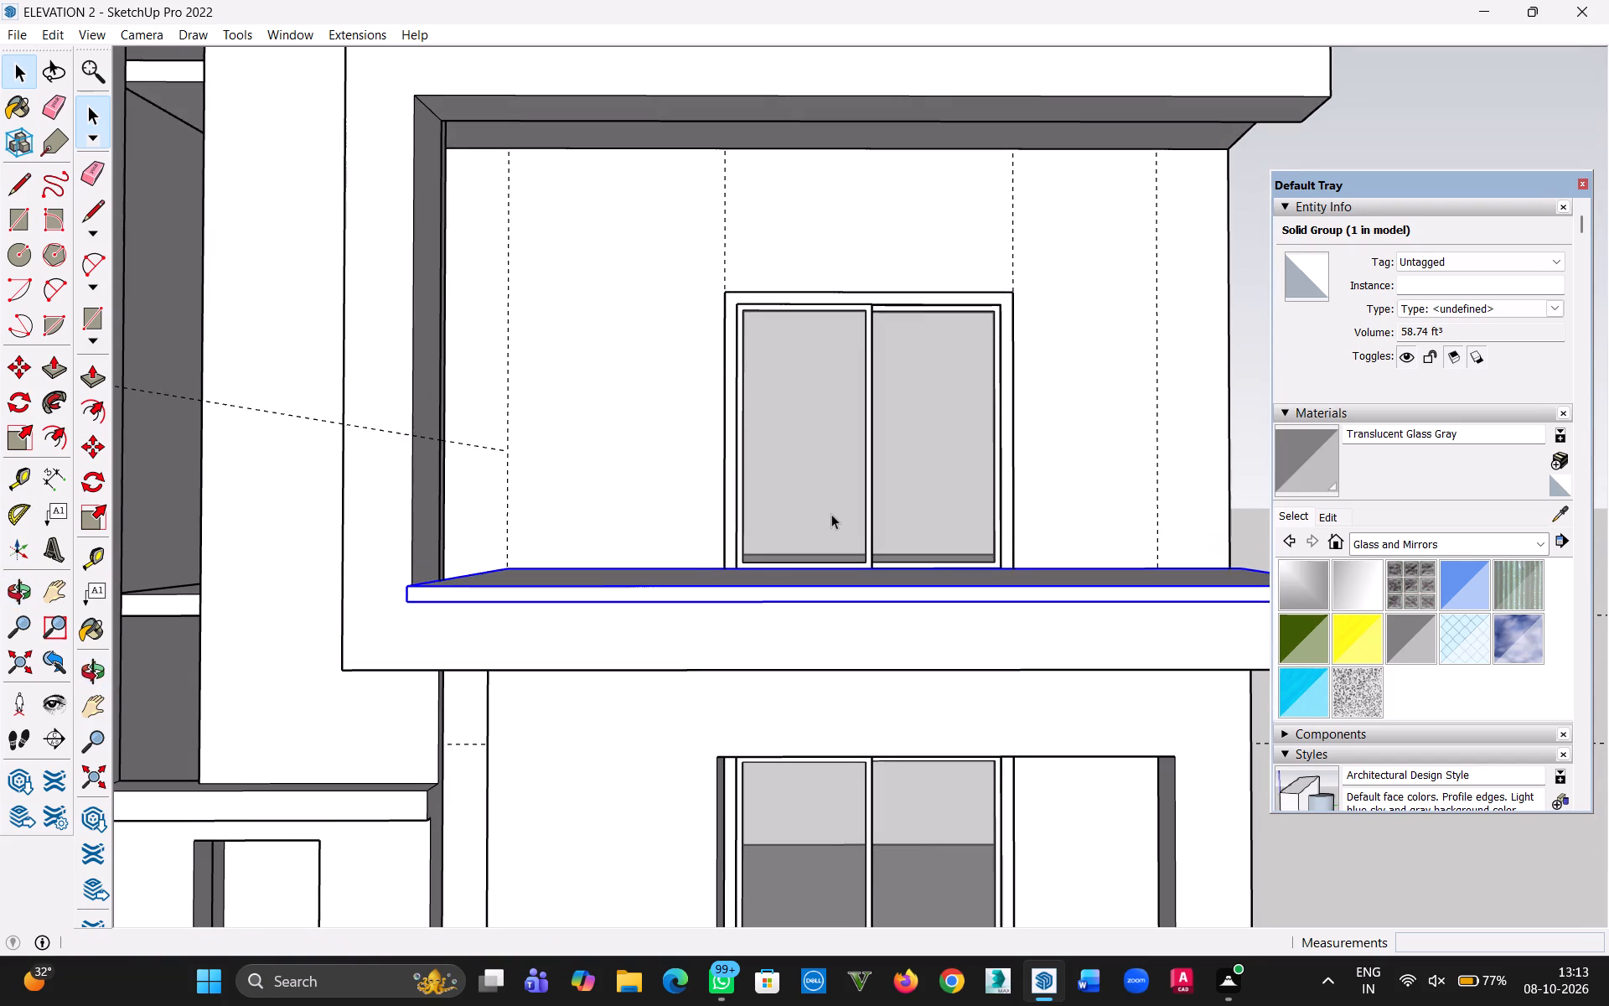
pyautogui.scroll(-3, 840, 533)
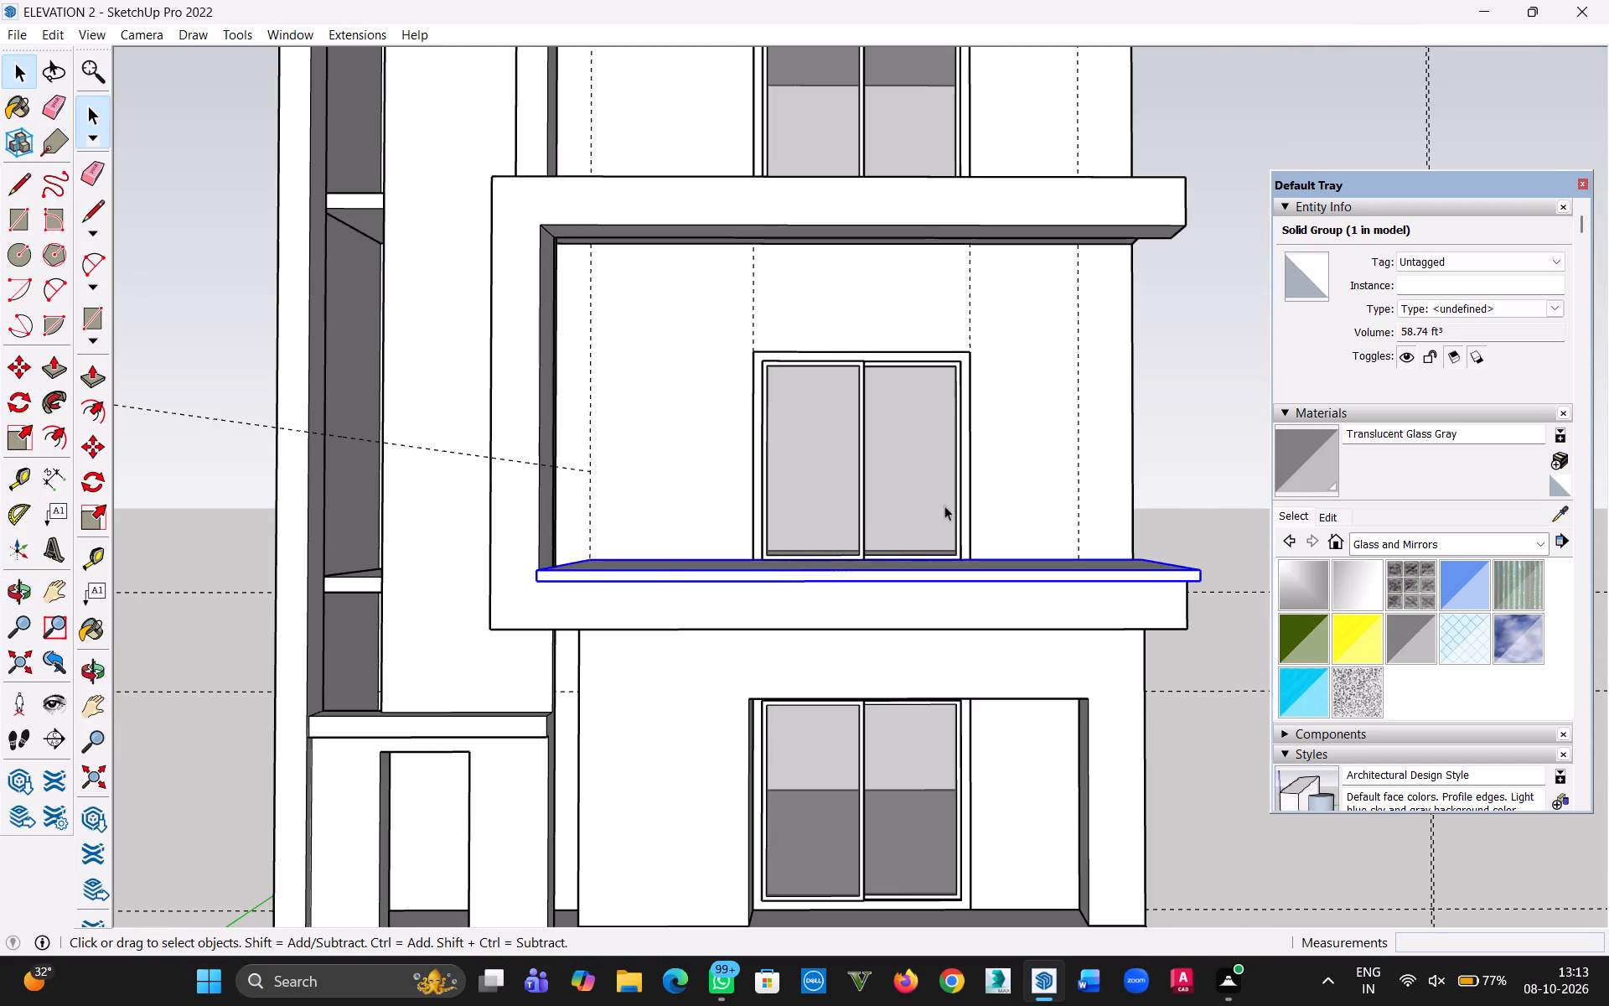
pyautogui.moveTo(887, 478); pyautogui.dragTo(791, 568, button='middle')
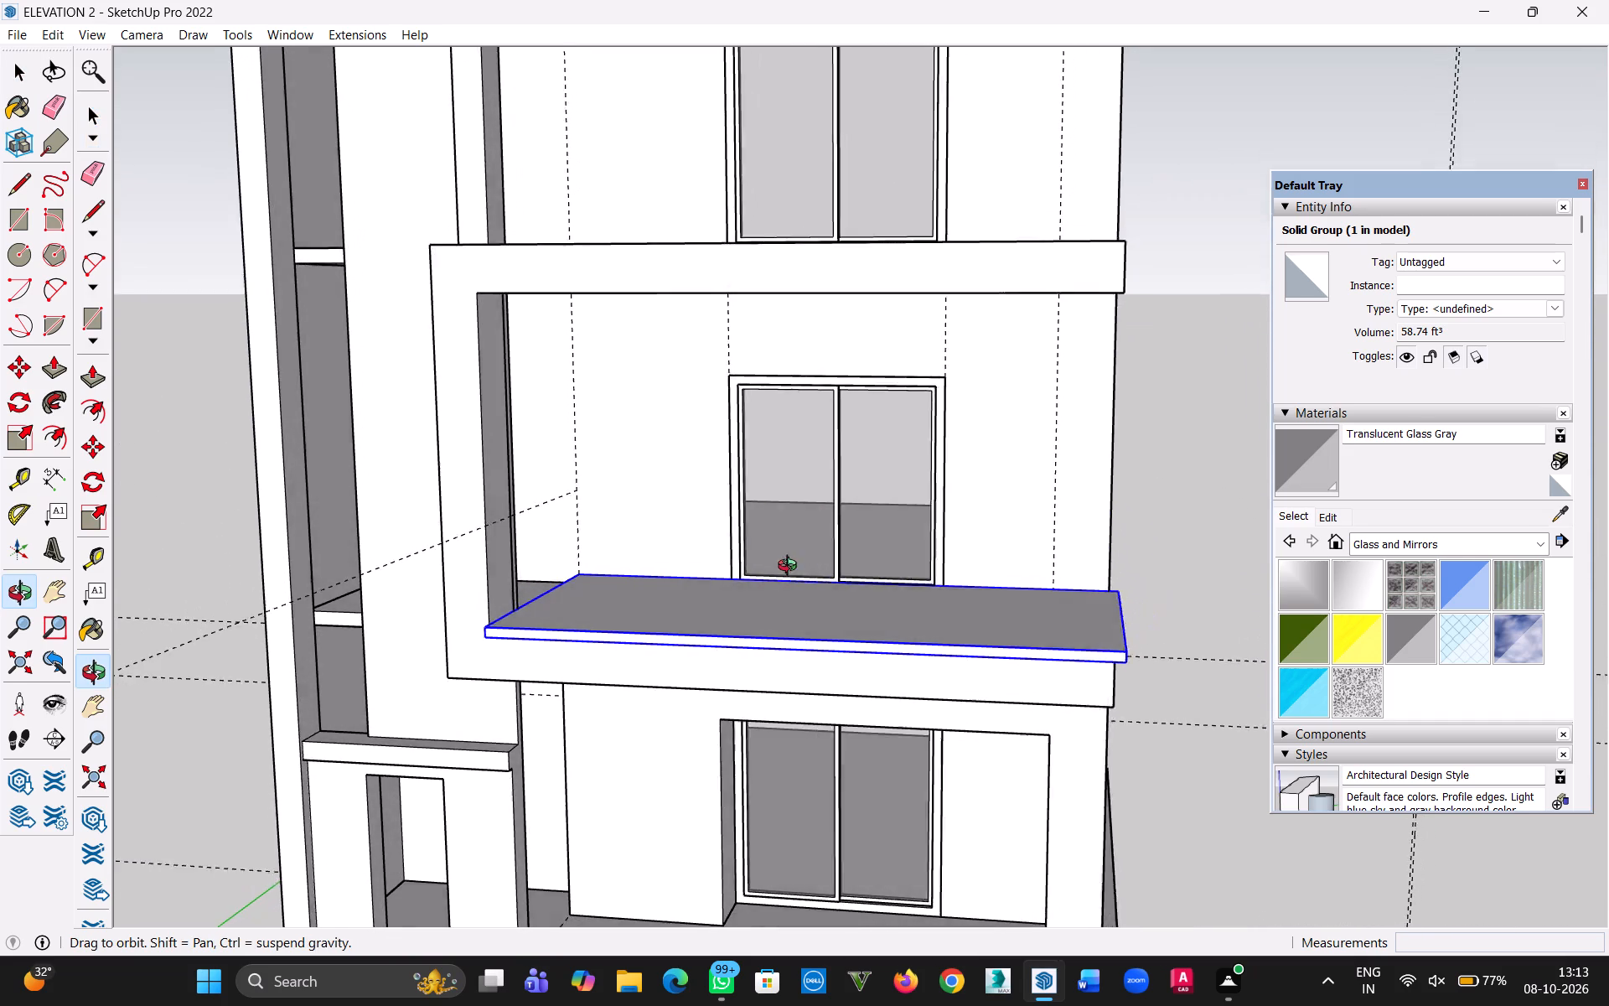
pyautogui.moveTo(791, 568); pyautogui.dragTo(561, 621, button='middle')
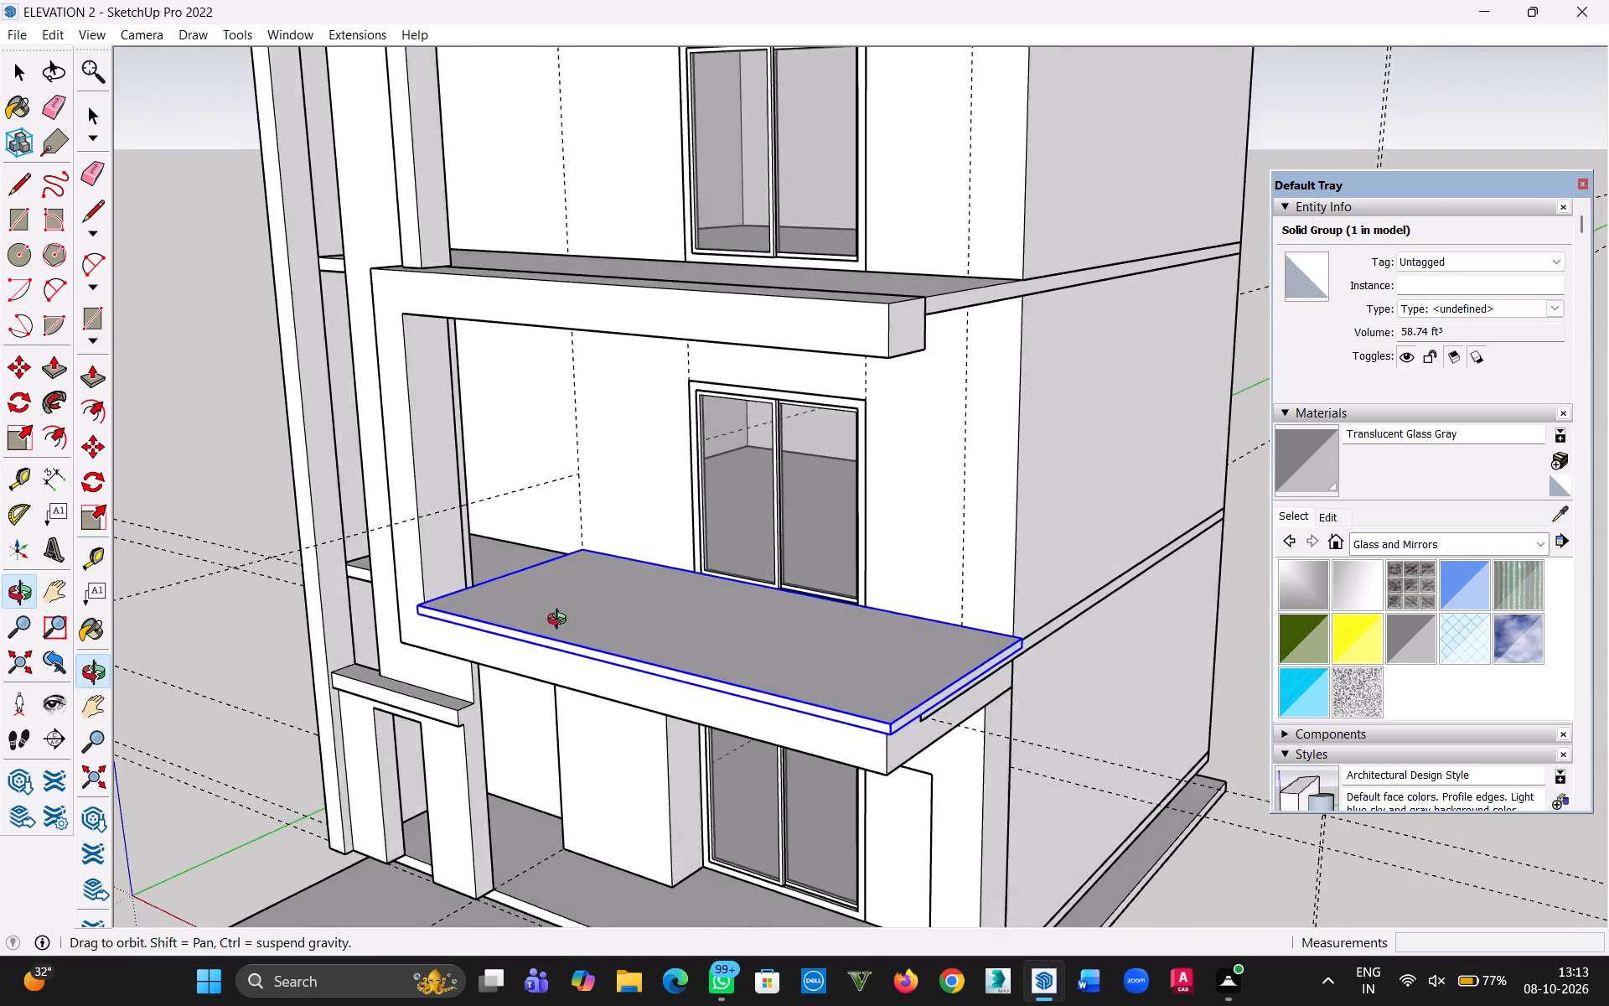
pyautogui.moveTo(561, 621); pyautogui.dragTo(523, 682, button='middle')
pyautogui.hotkey('ctrl', 'z')
pyautogui.hotkey('ctrl', 'z')
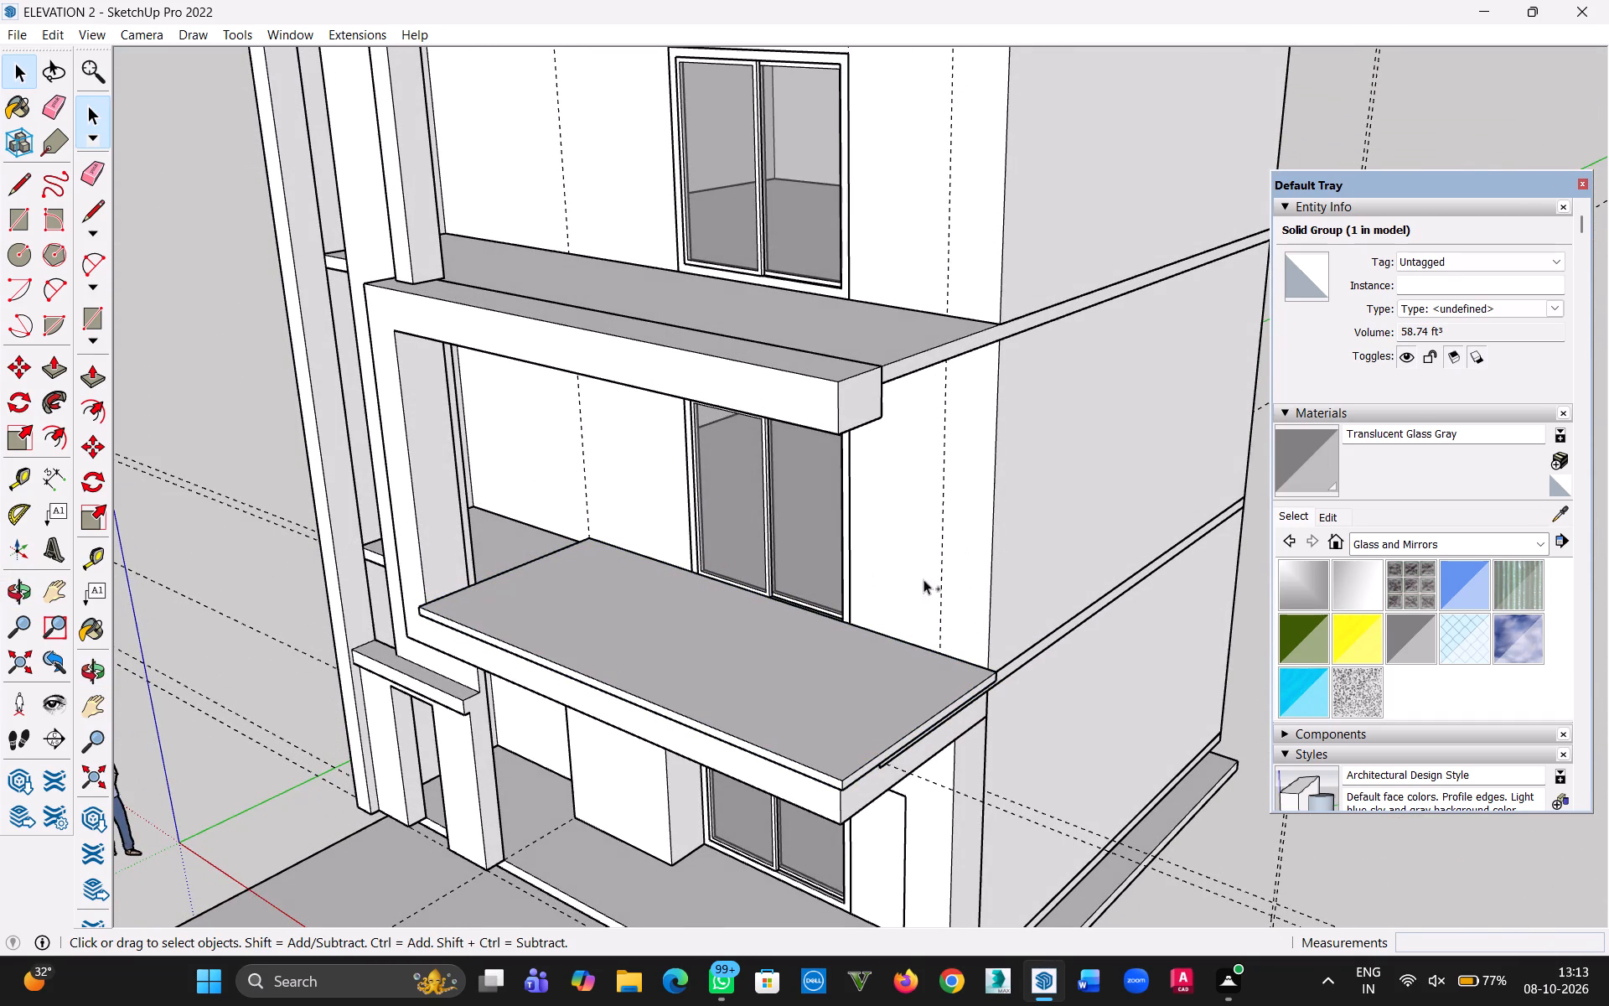
pyautogui.hotkey('ctrl', 'z')
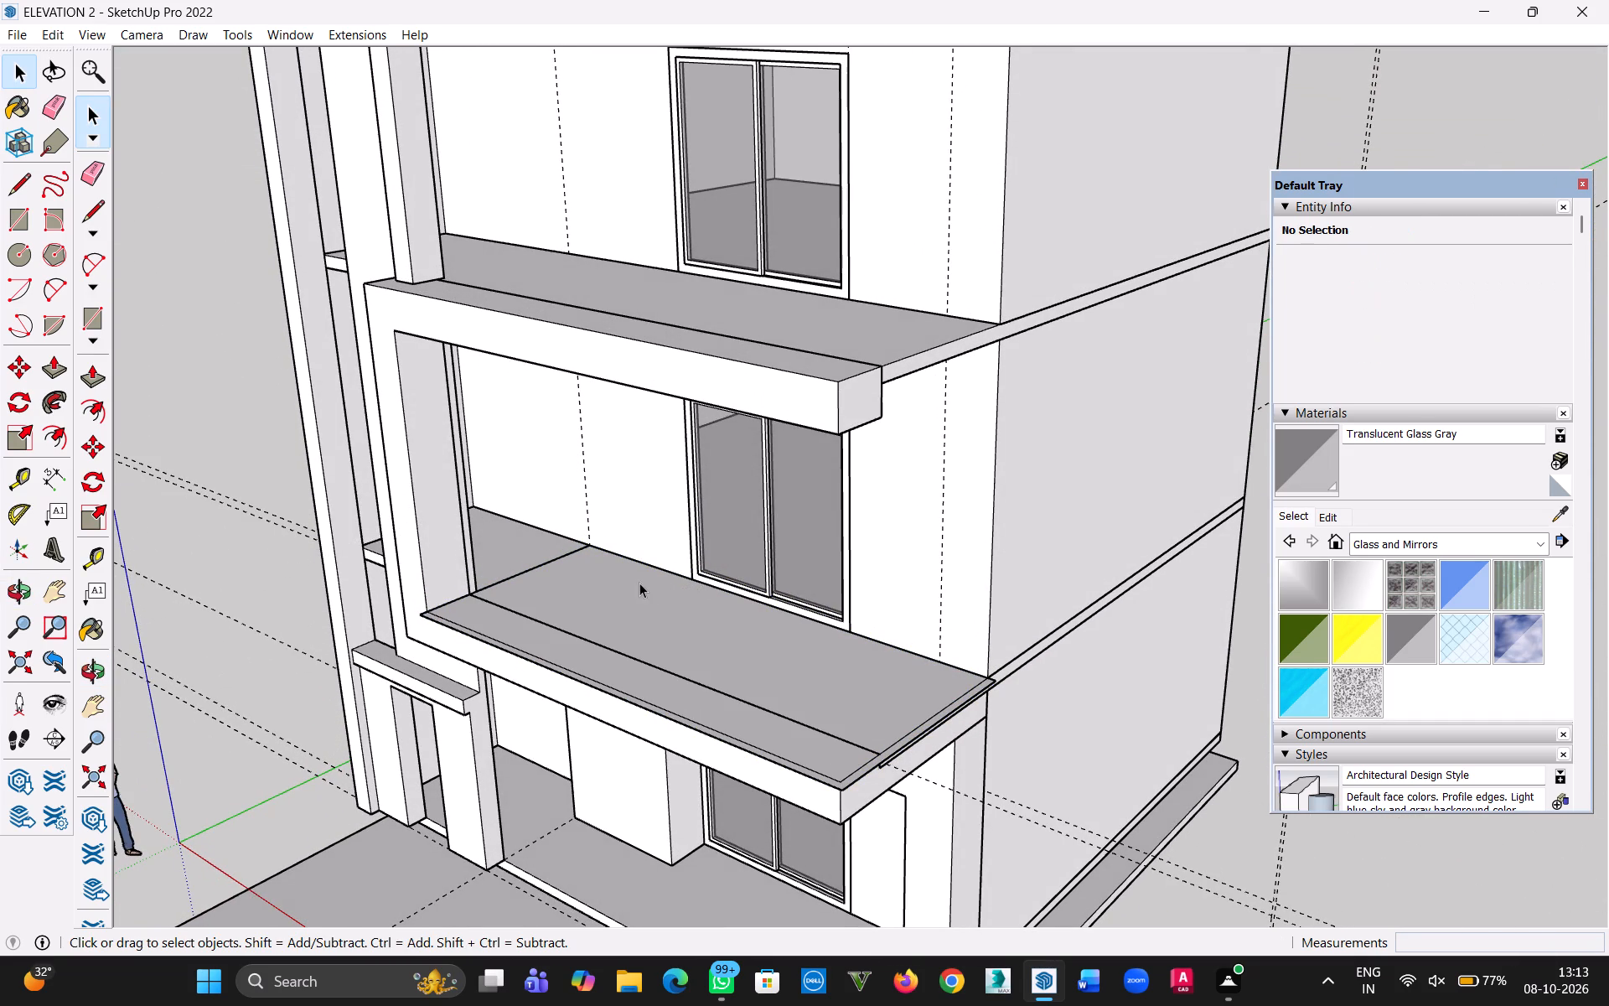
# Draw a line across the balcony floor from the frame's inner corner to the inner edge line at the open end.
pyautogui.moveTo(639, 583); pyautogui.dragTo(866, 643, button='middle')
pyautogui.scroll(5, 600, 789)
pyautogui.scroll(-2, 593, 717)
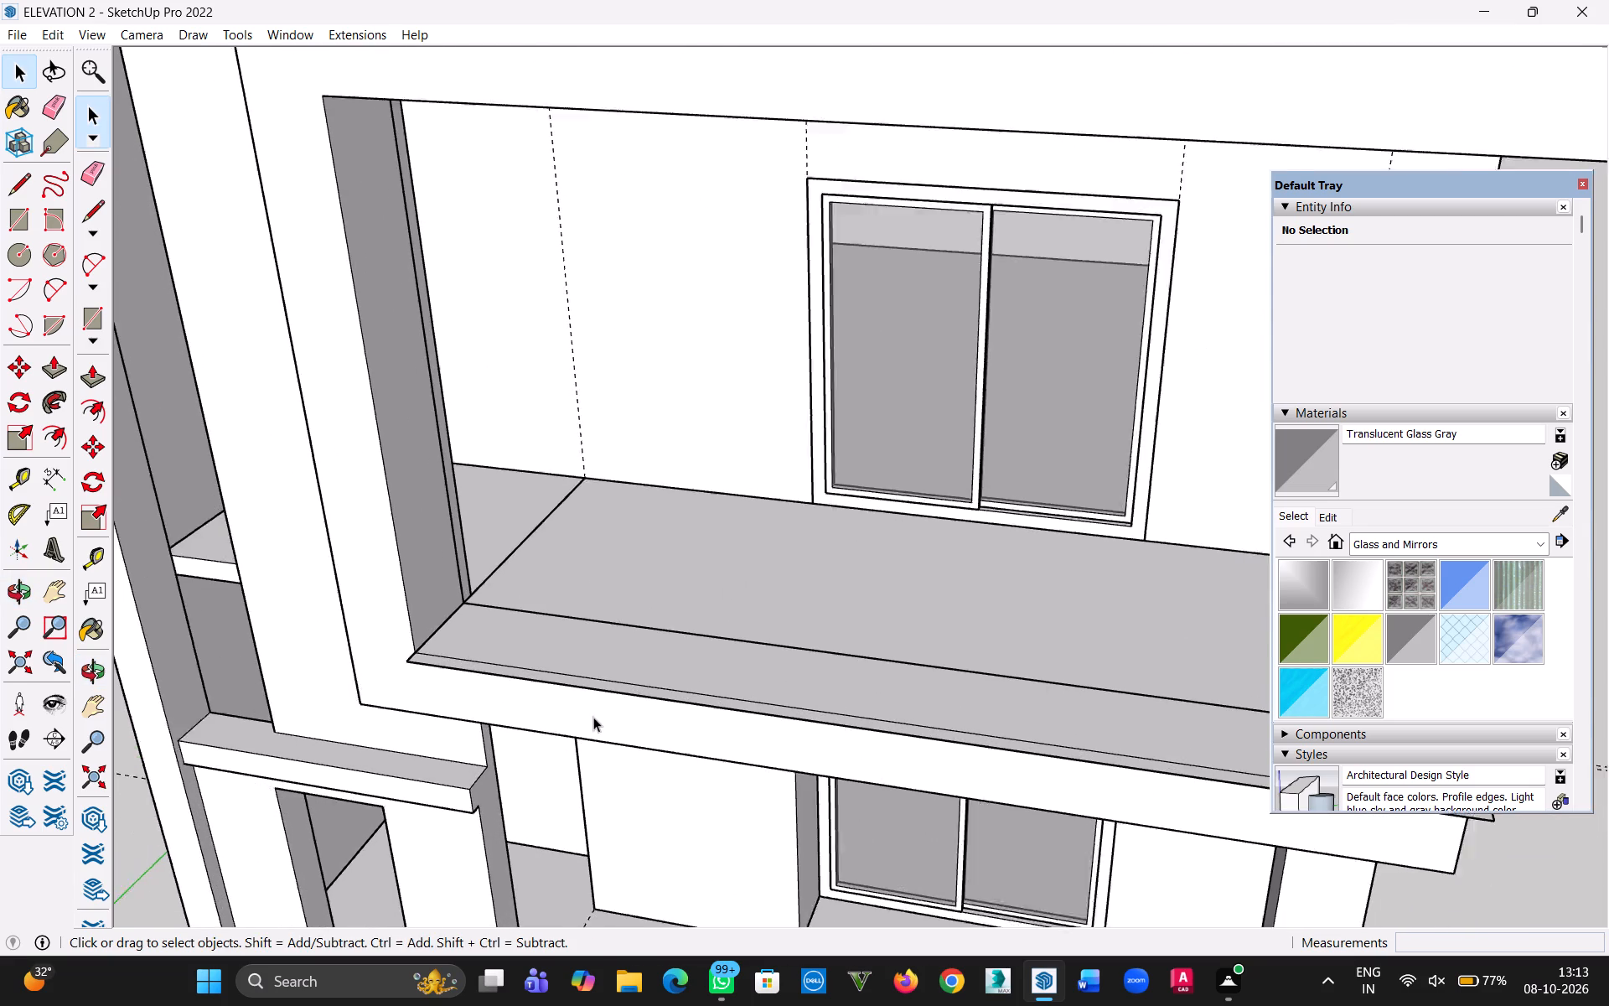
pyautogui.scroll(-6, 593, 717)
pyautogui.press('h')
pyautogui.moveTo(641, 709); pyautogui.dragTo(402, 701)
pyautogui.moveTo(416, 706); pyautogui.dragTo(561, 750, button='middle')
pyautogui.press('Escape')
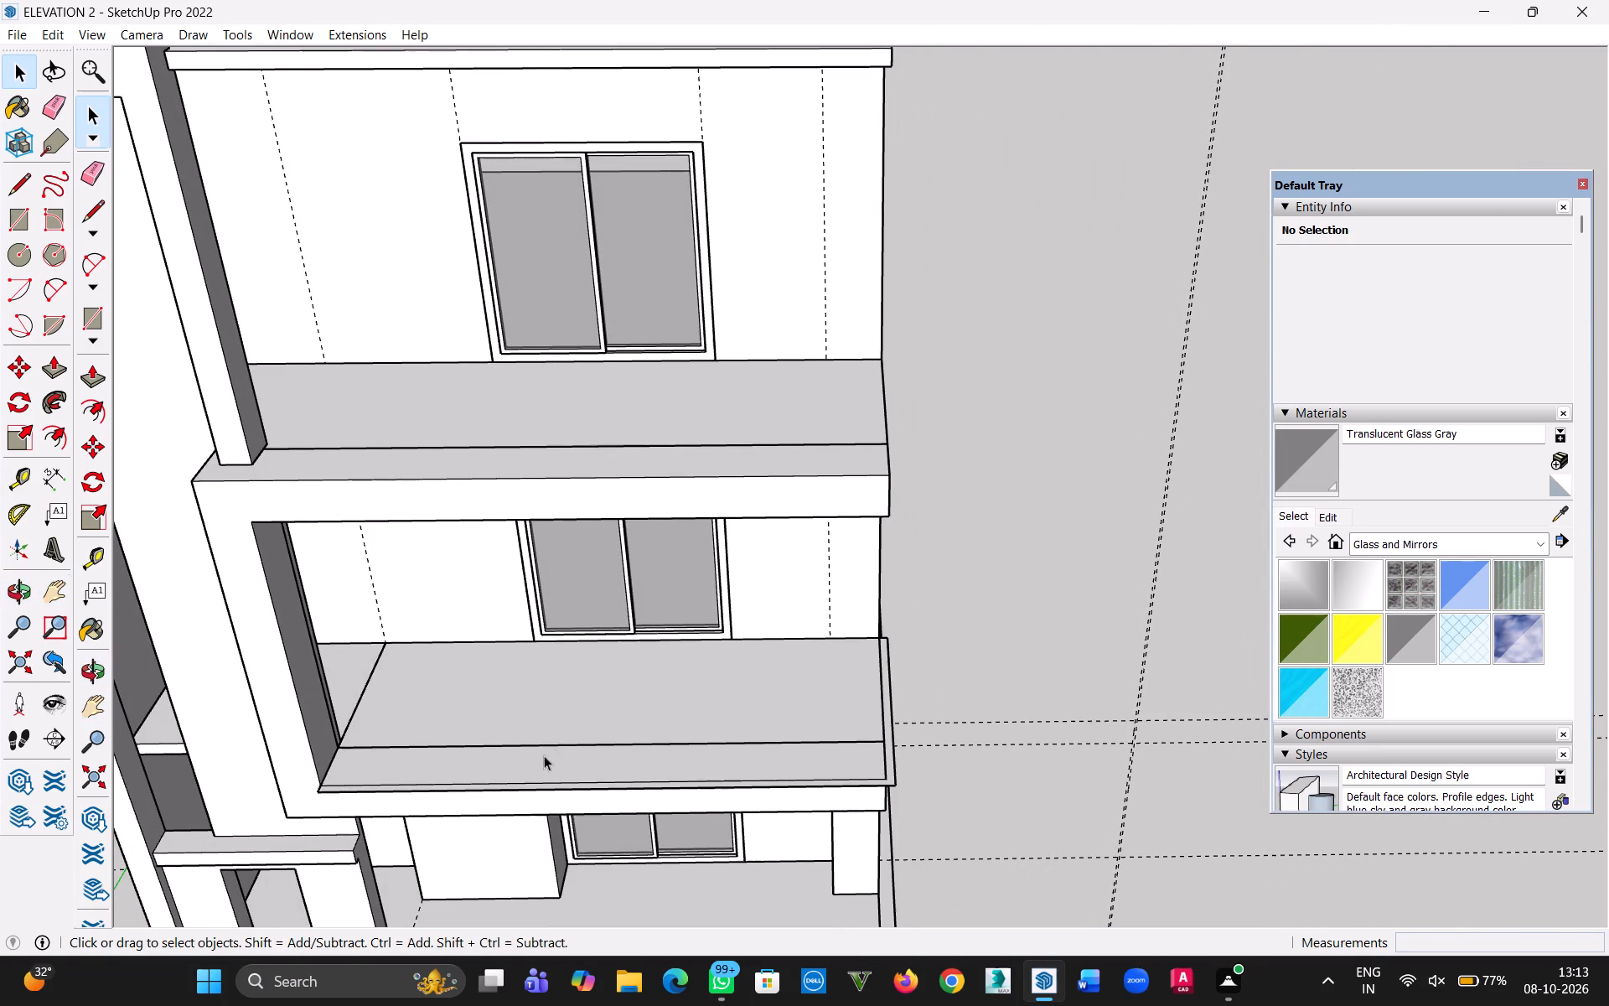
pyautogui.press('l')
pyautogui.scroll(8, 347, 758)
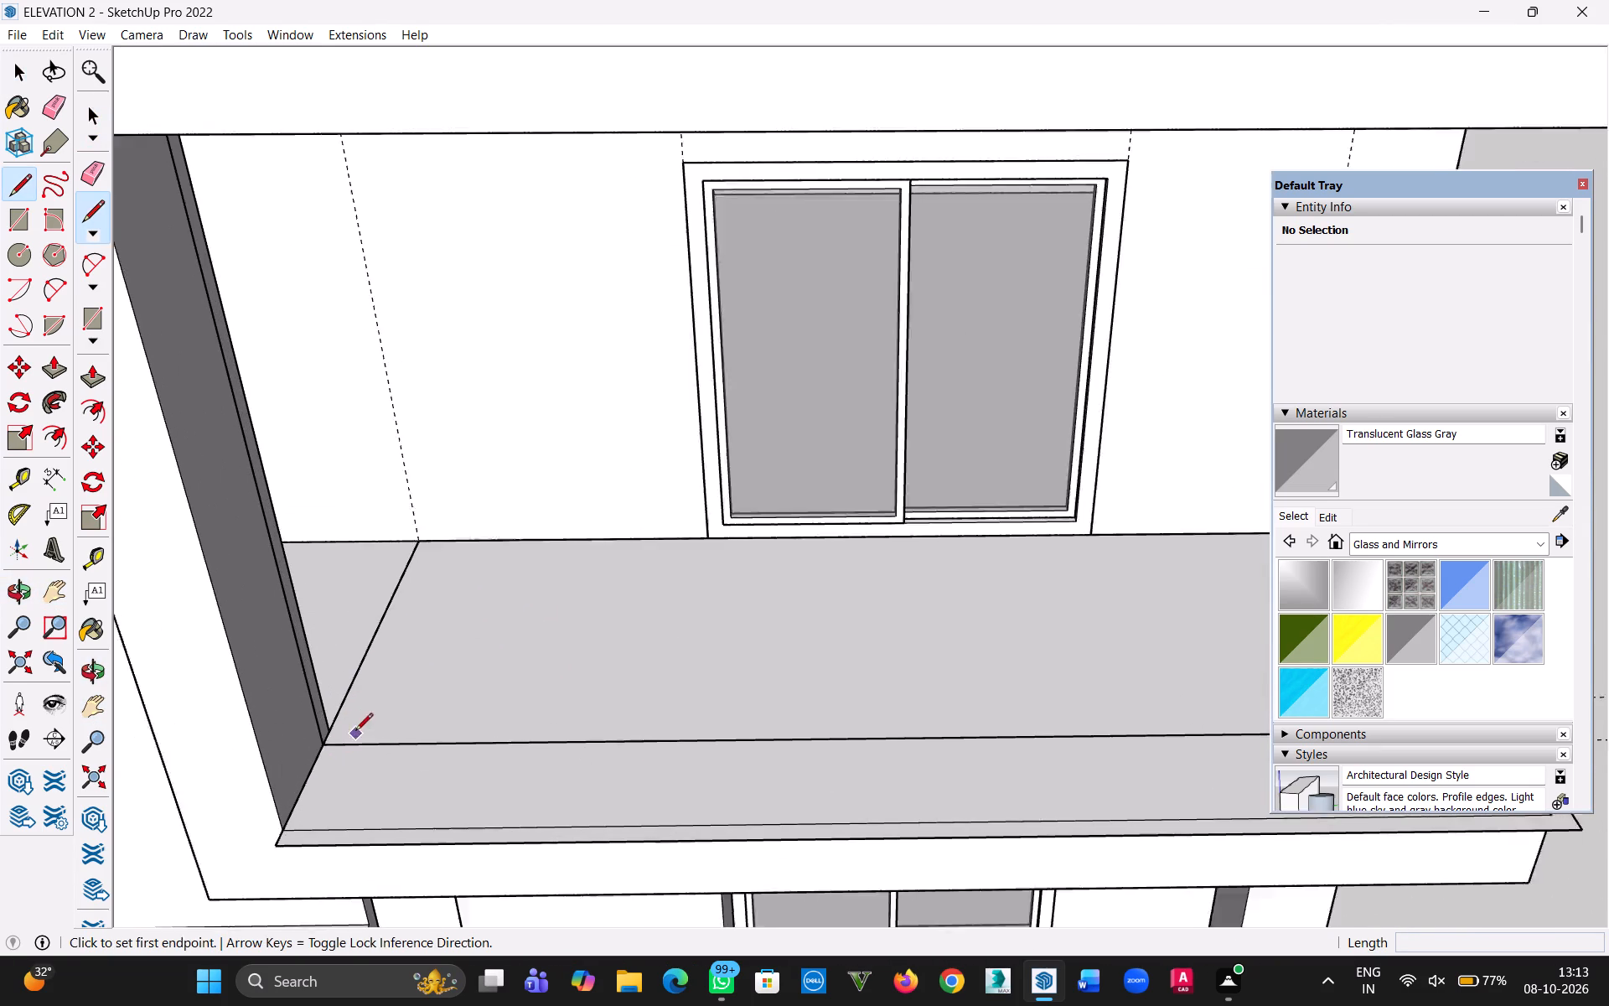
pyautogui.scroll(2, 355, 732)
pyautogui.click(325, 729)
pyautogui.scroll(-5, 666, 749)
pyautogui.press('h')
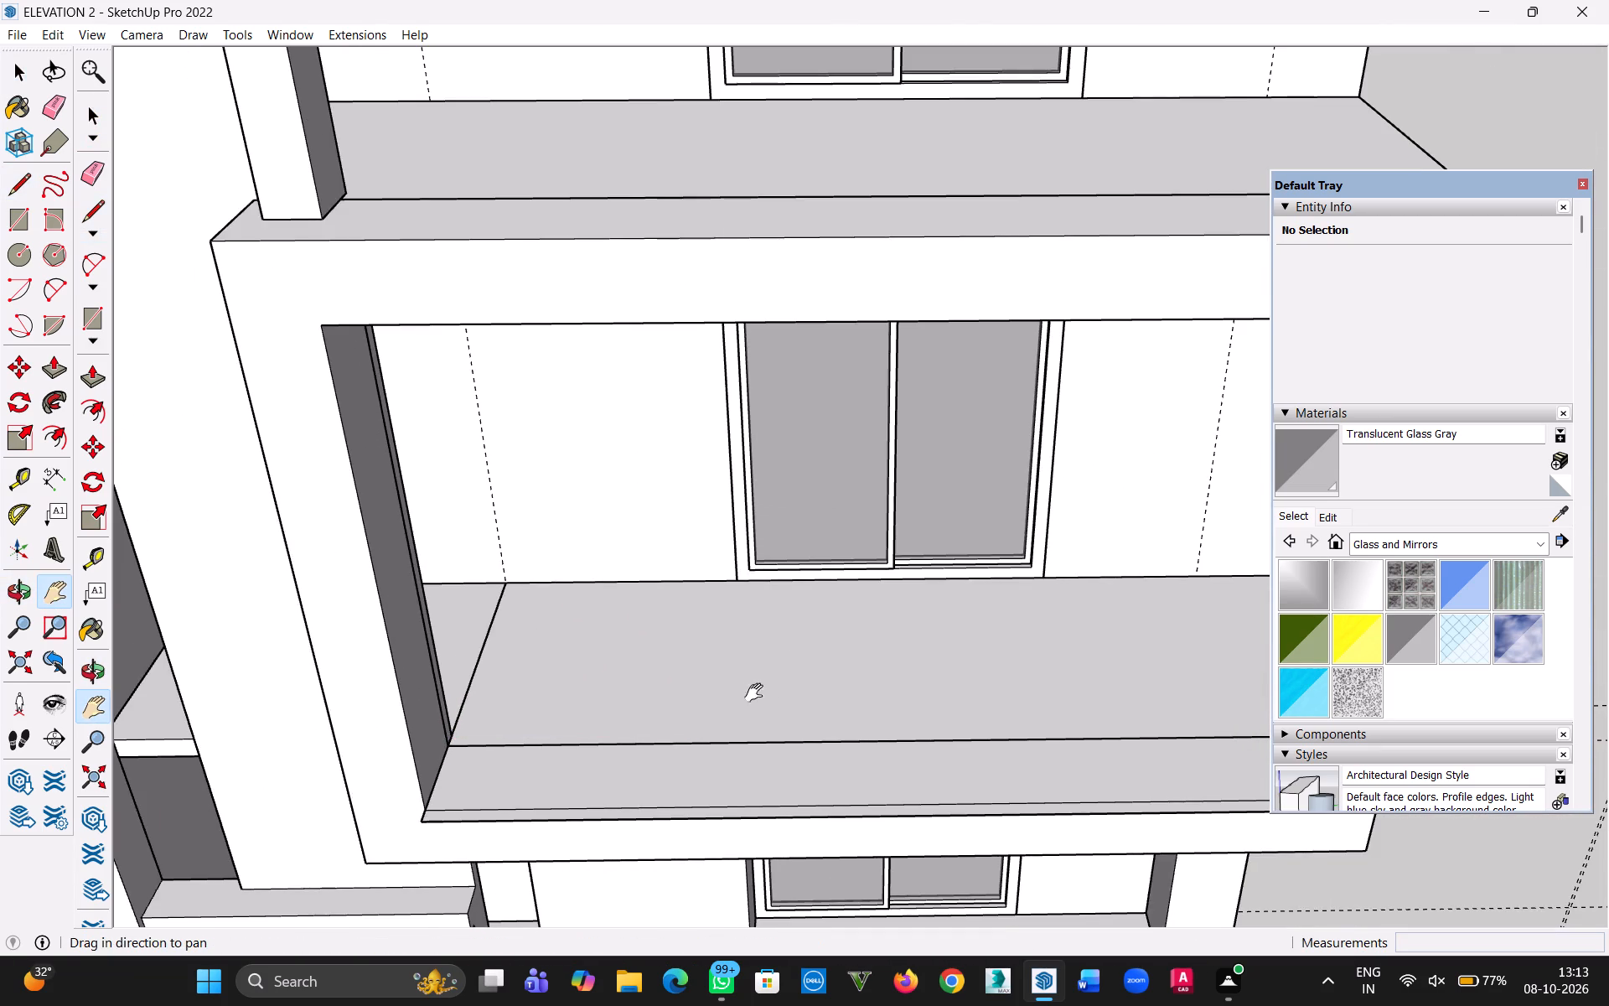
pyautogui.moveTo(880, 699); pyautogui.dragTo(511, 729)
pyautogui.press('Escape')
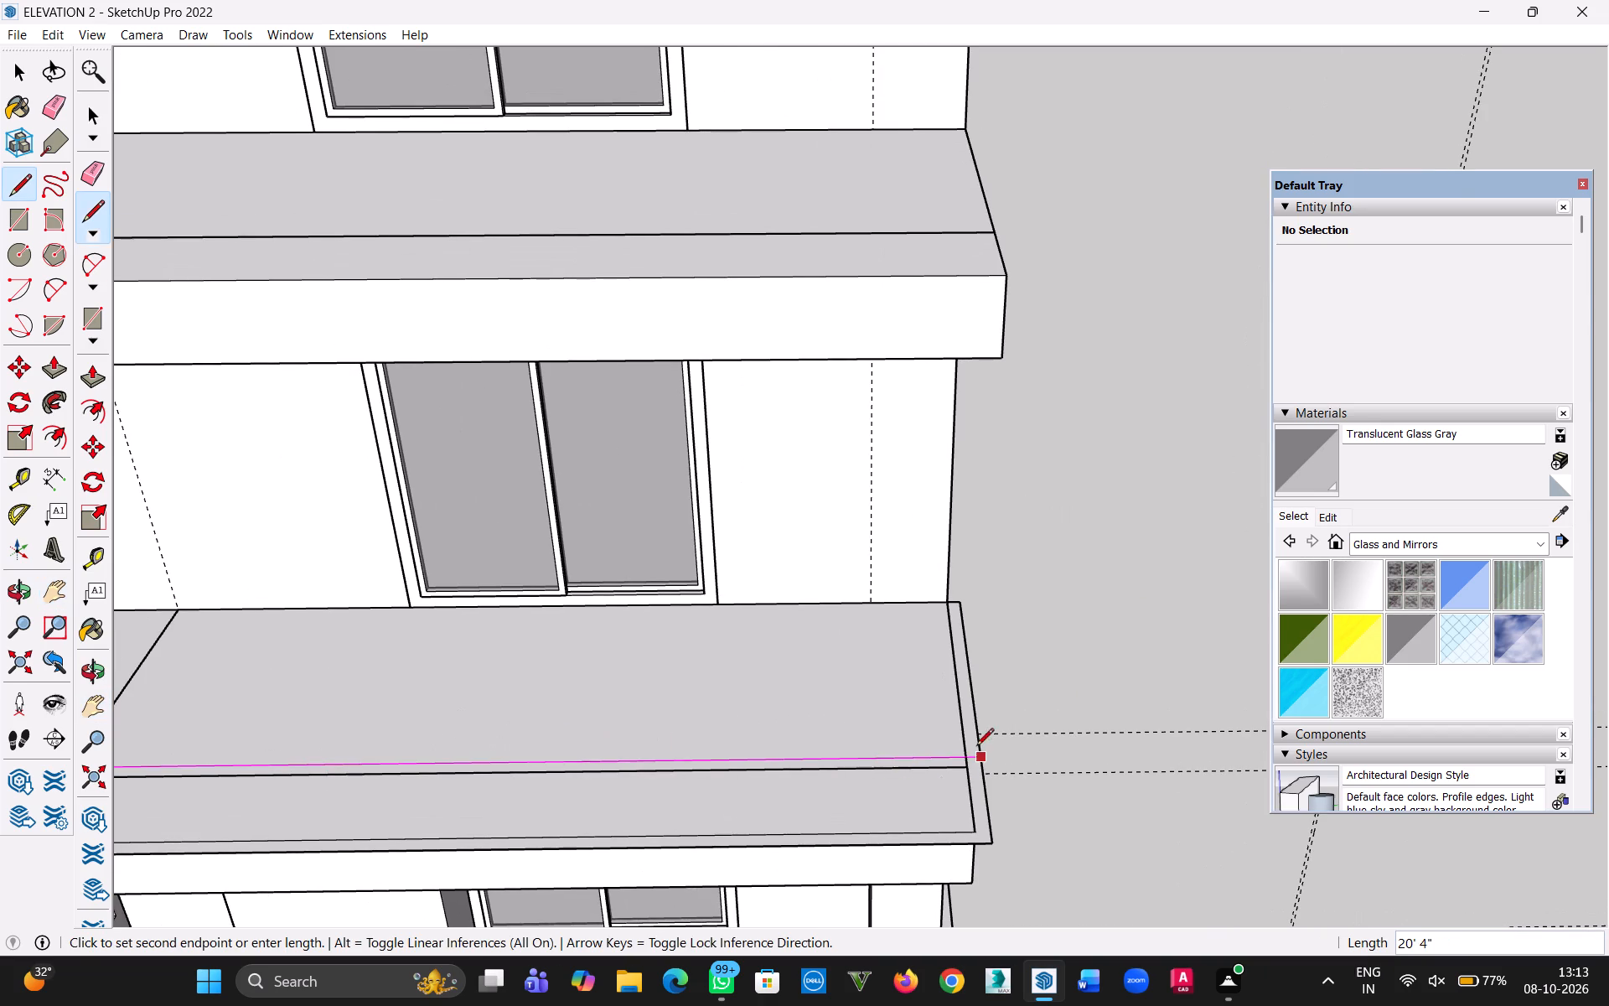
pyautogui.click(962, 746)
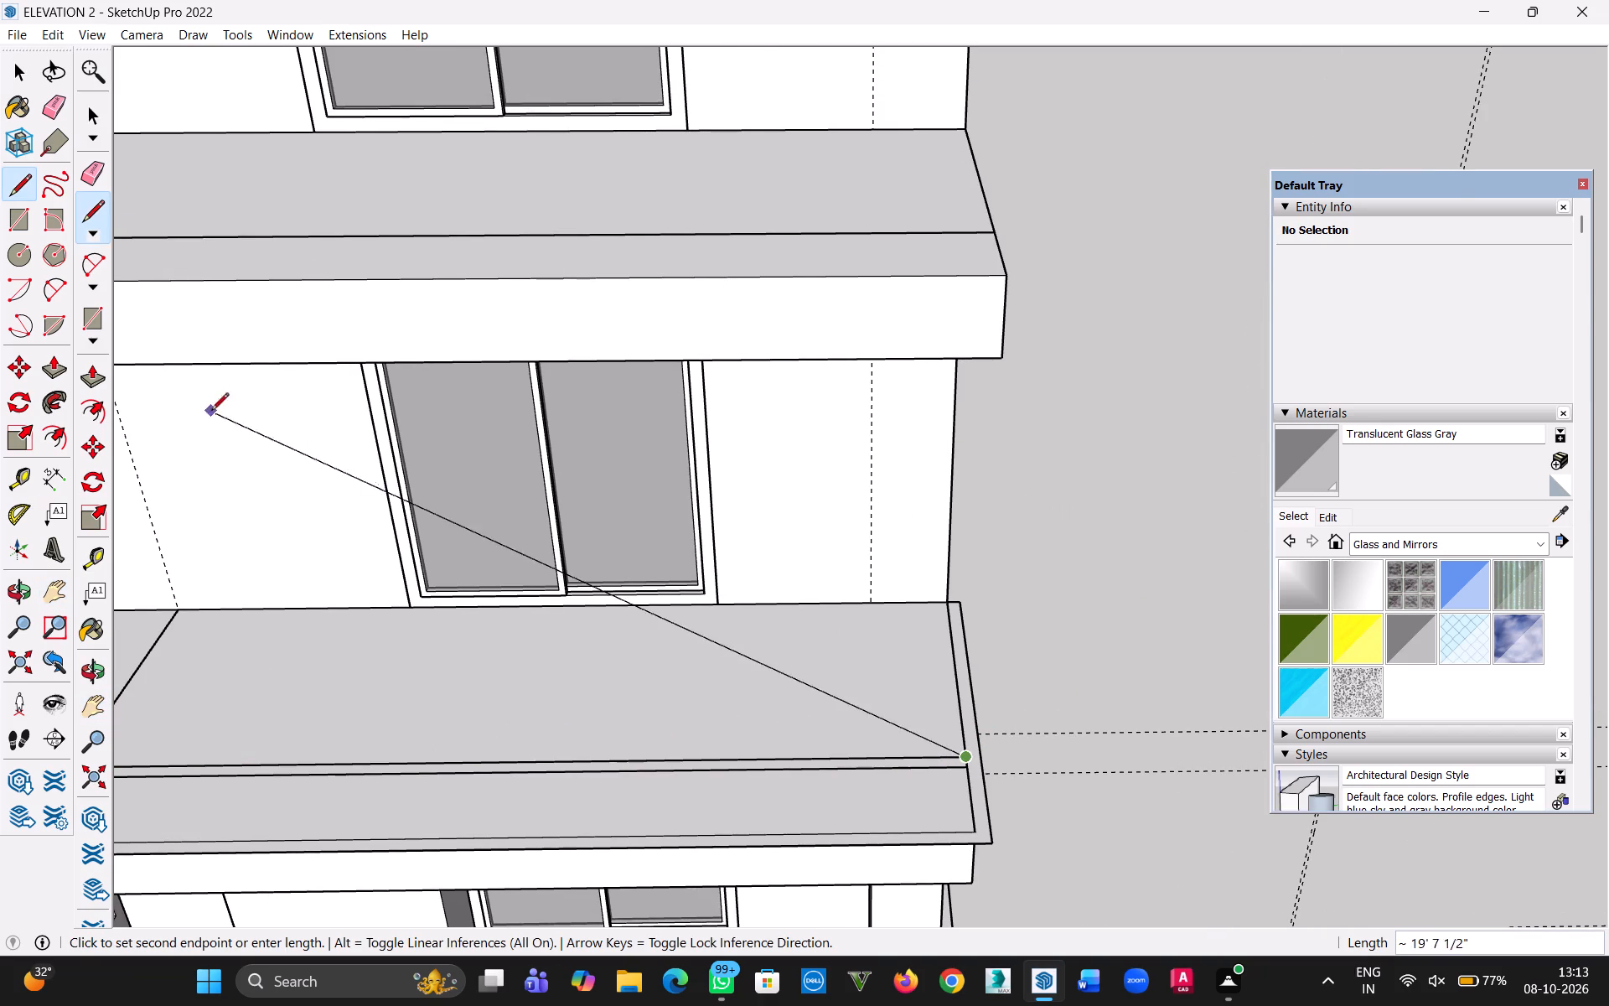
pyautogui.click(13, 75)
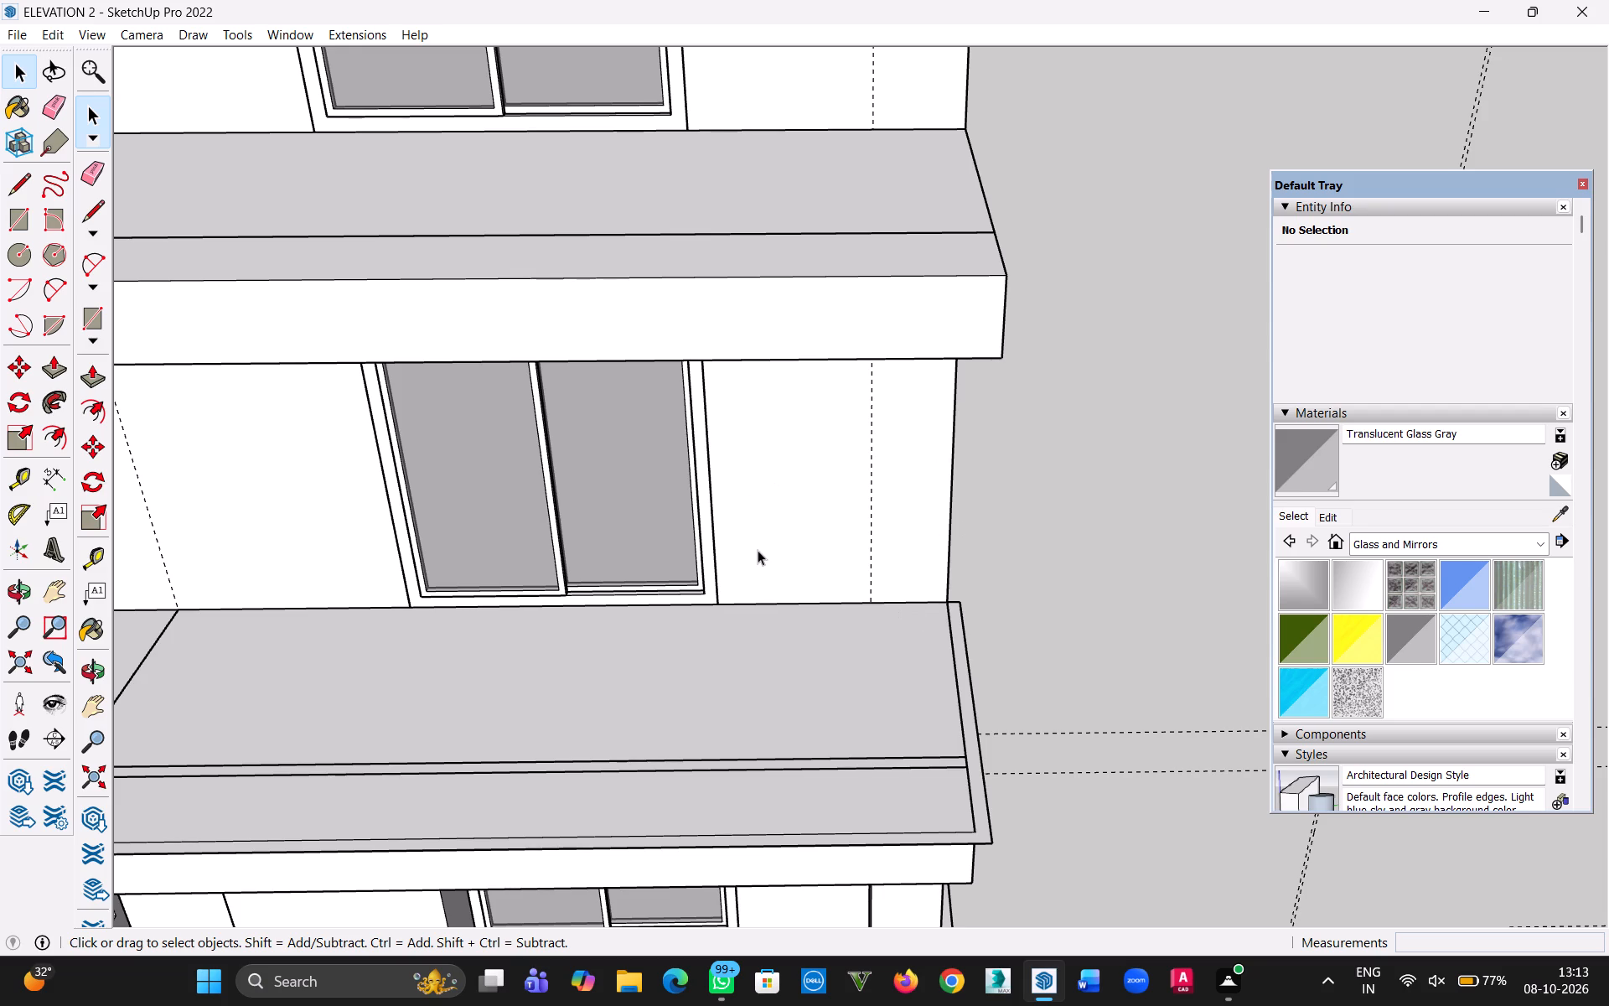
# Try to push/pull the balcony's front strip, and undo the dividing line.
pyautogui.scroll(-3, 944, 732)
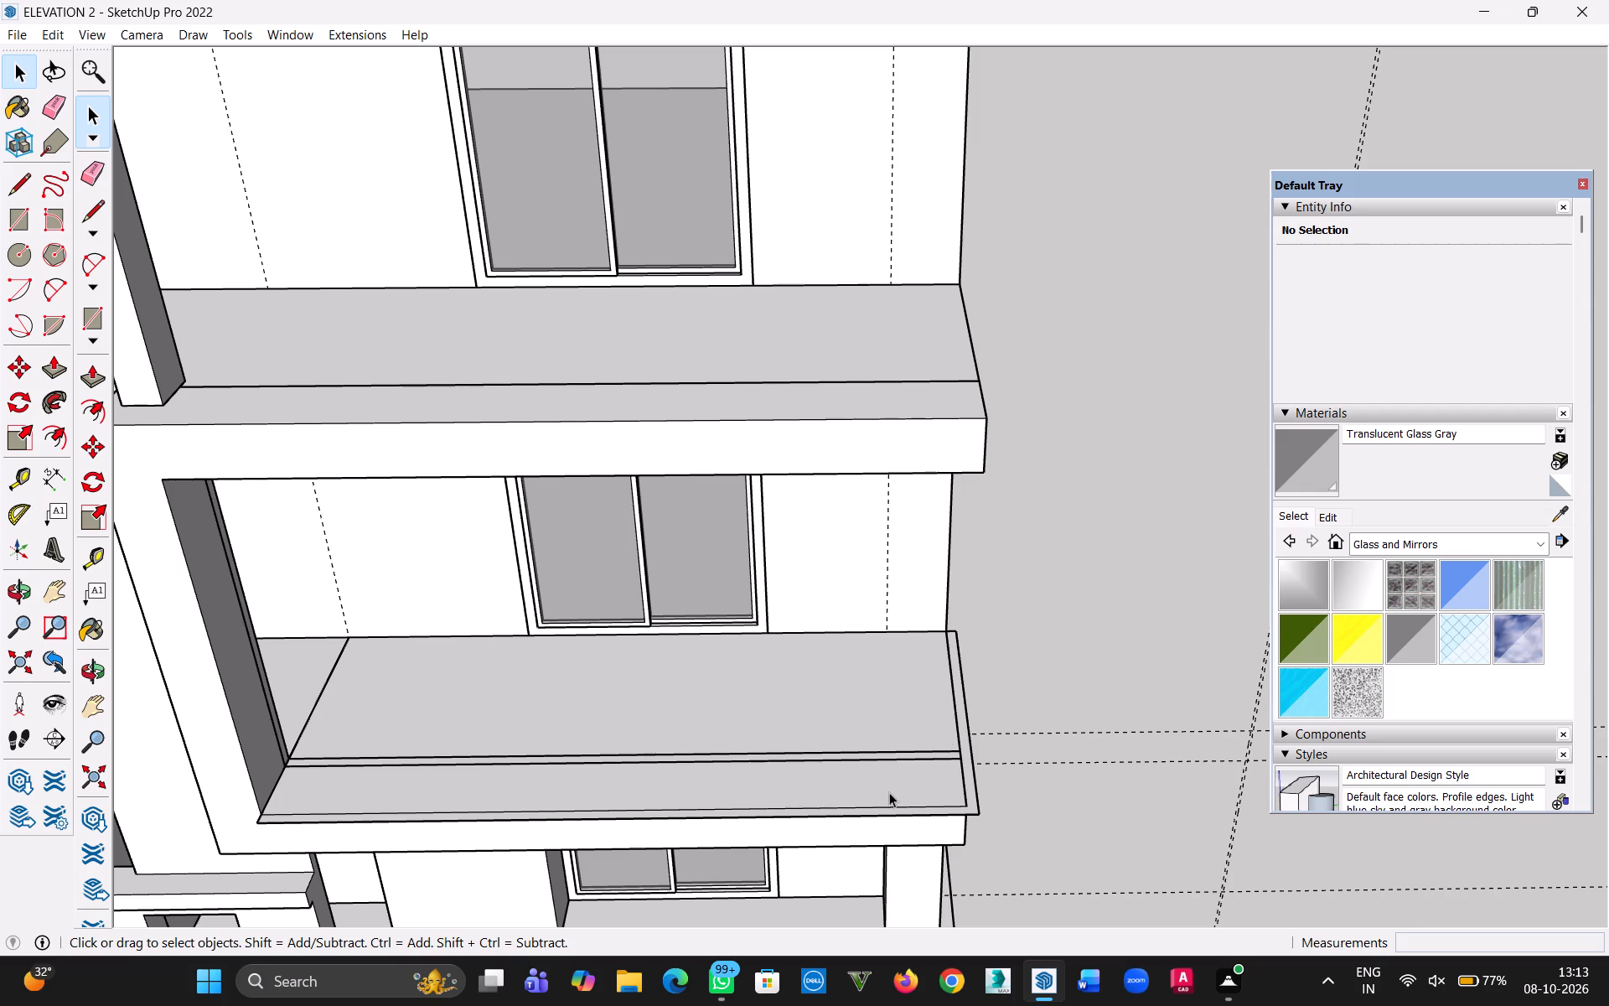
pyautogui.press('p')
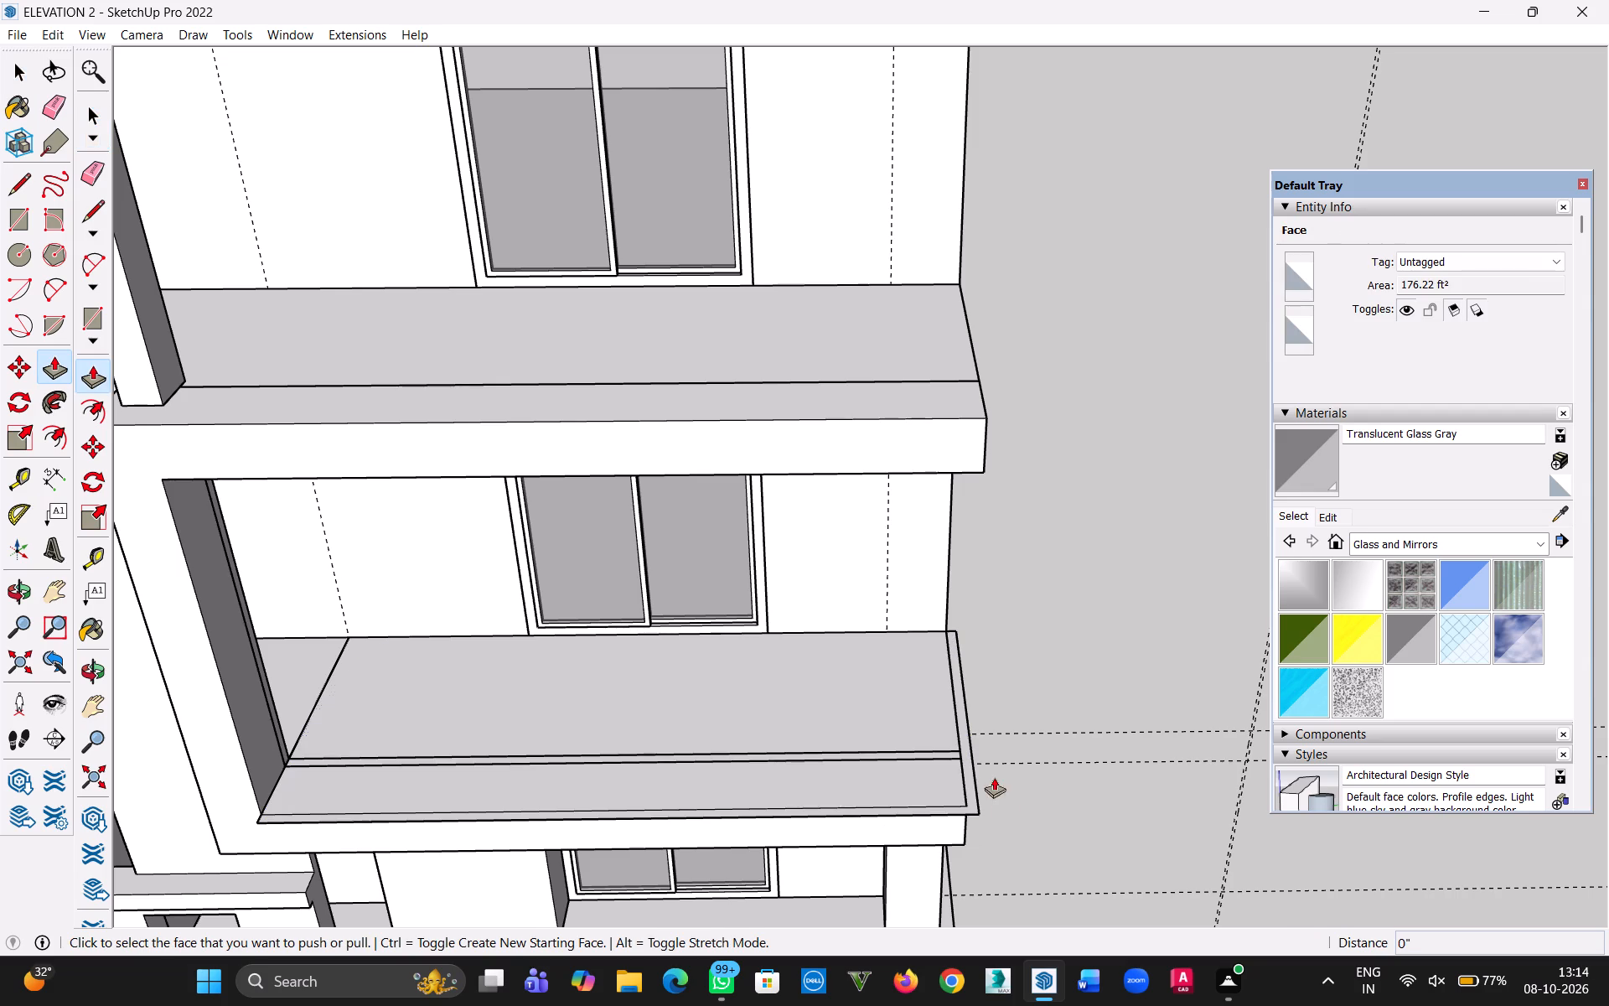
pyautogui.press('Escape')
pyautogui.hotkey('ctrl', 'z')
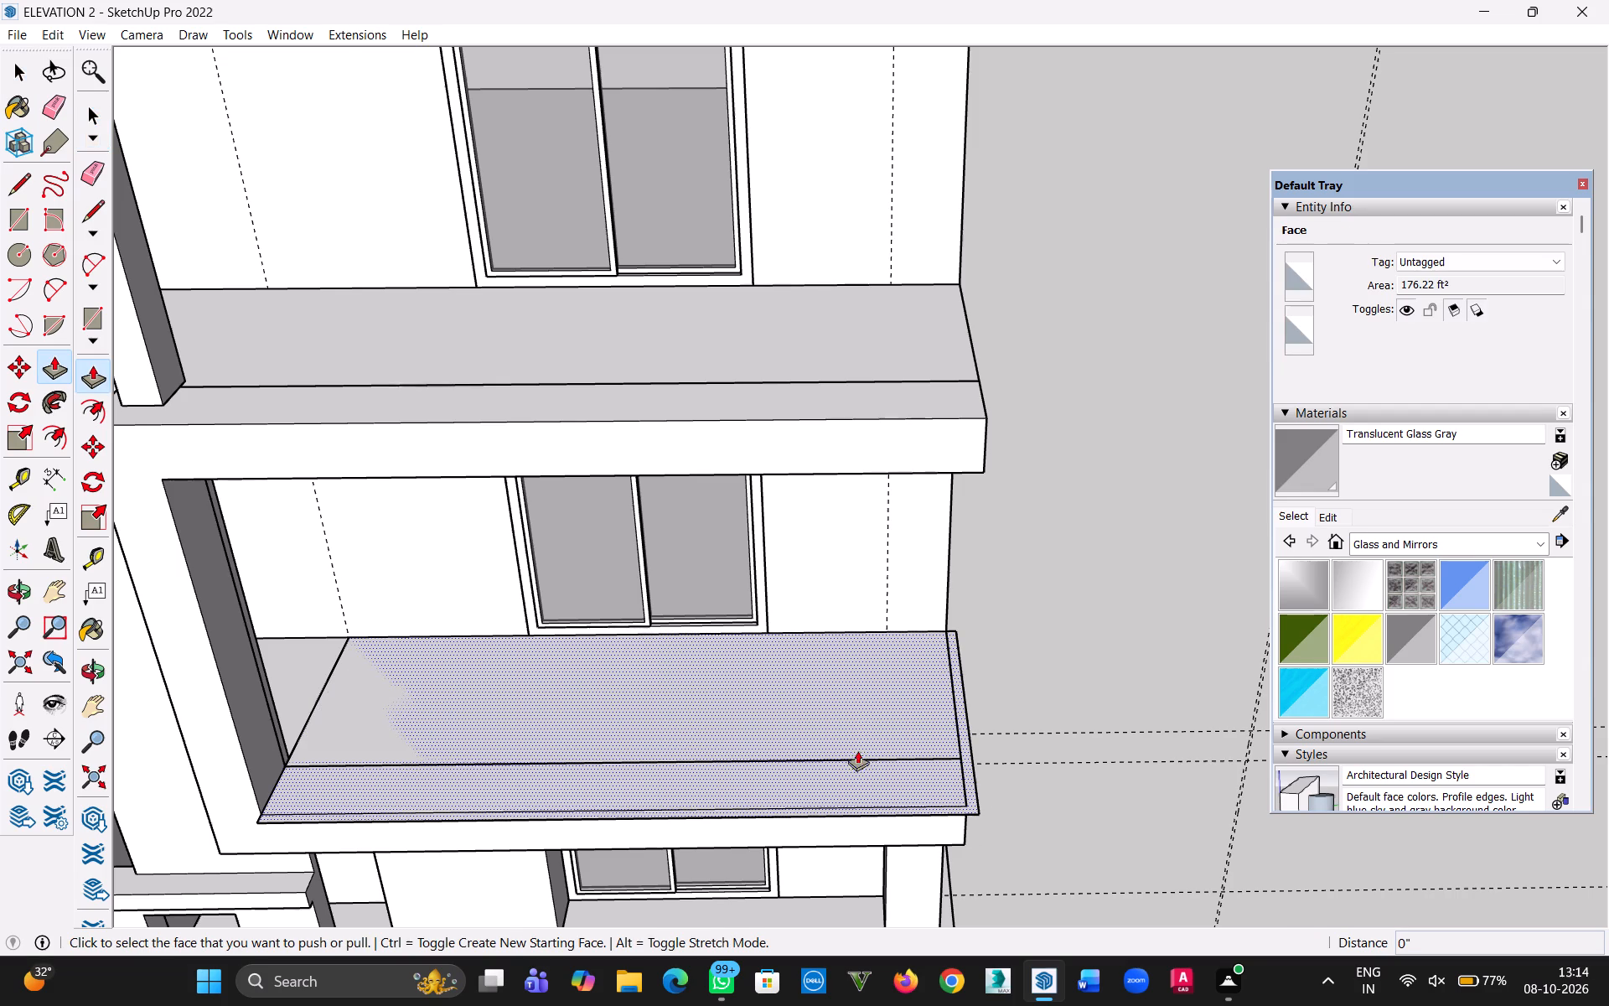
# Draw a 20' 4" line across the balcony floor, from the side edge by the frame to the outer edge at the open end.
pyautogui.scroll(5, 935, 786)
pyautogui.scroll(-2, 943, 772)
pyautogui.scroll(-3, 769, 750)
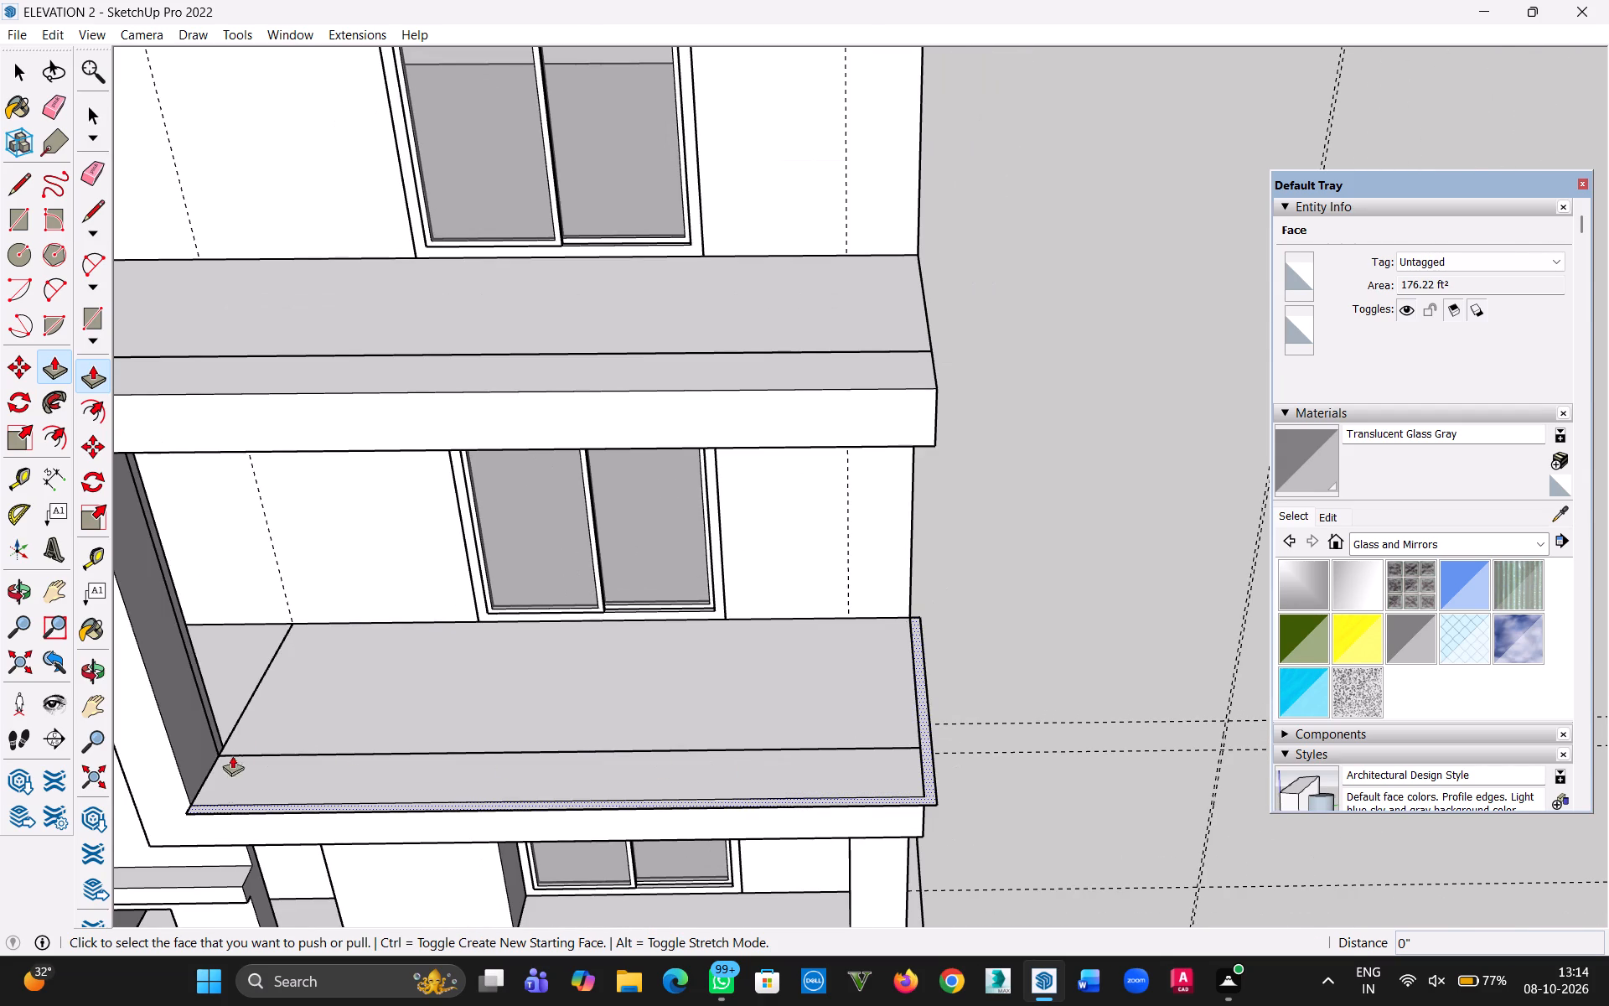
pyautogui.press('l')
pyautogui.scroll(4, 225, 747)
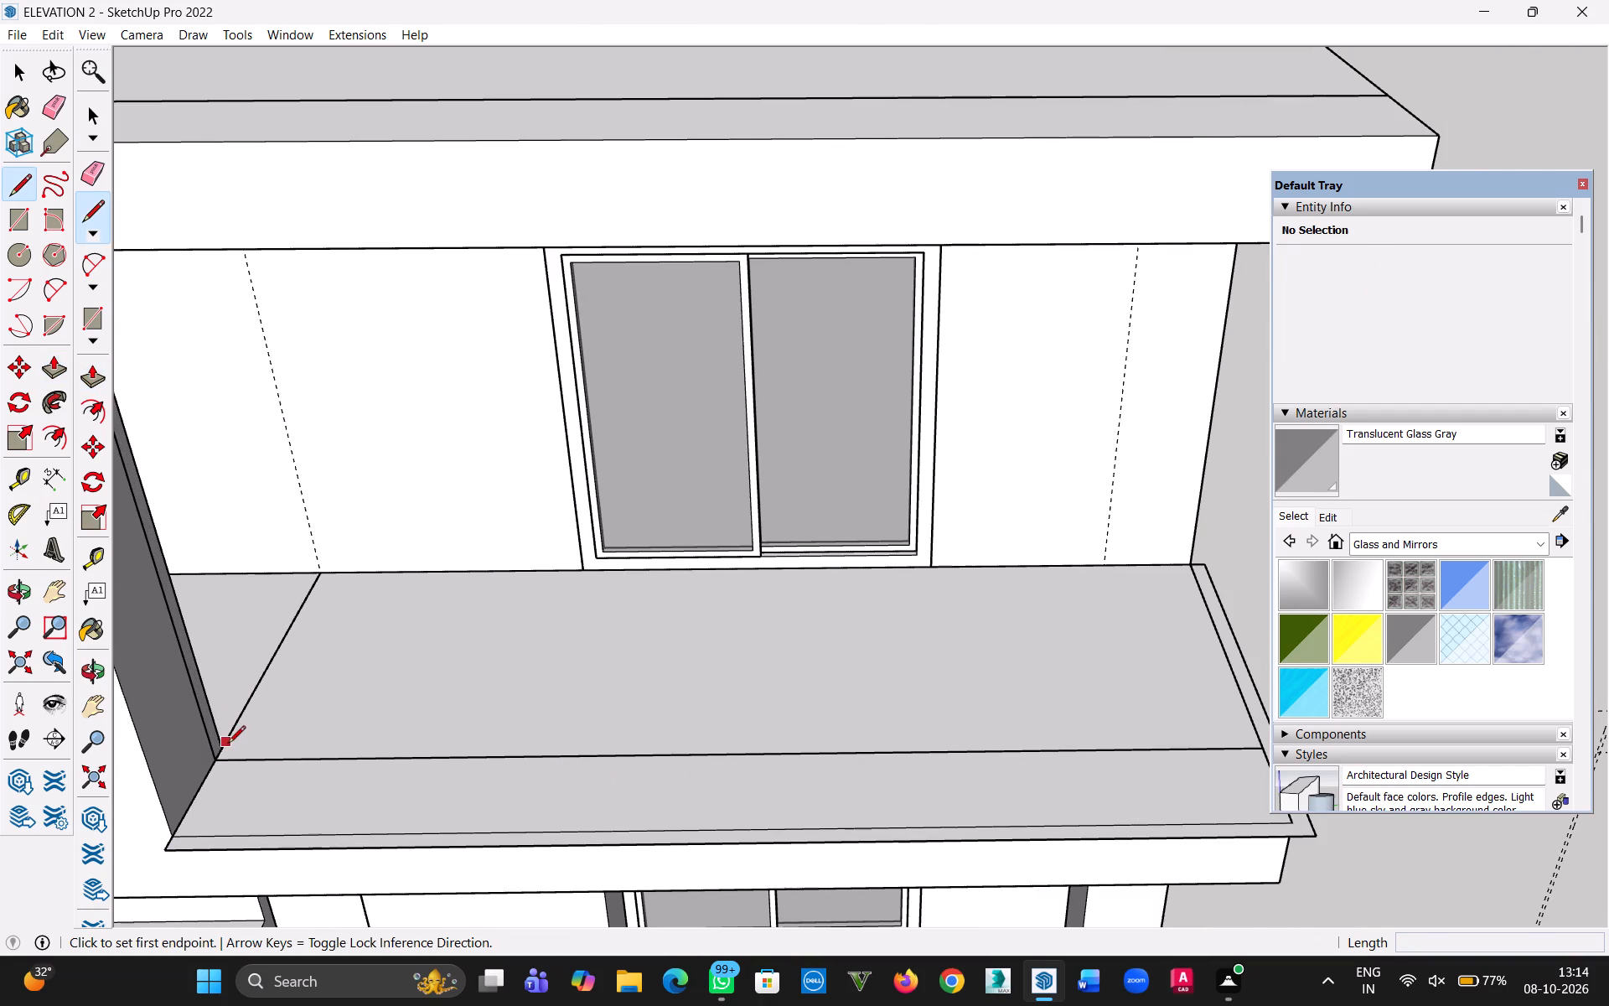
pyautogui.click(226, 746)
pyautogui.press('h')
pyautogui.moveTo(1126, 723); pyautogui.dragTo(1095, 723)
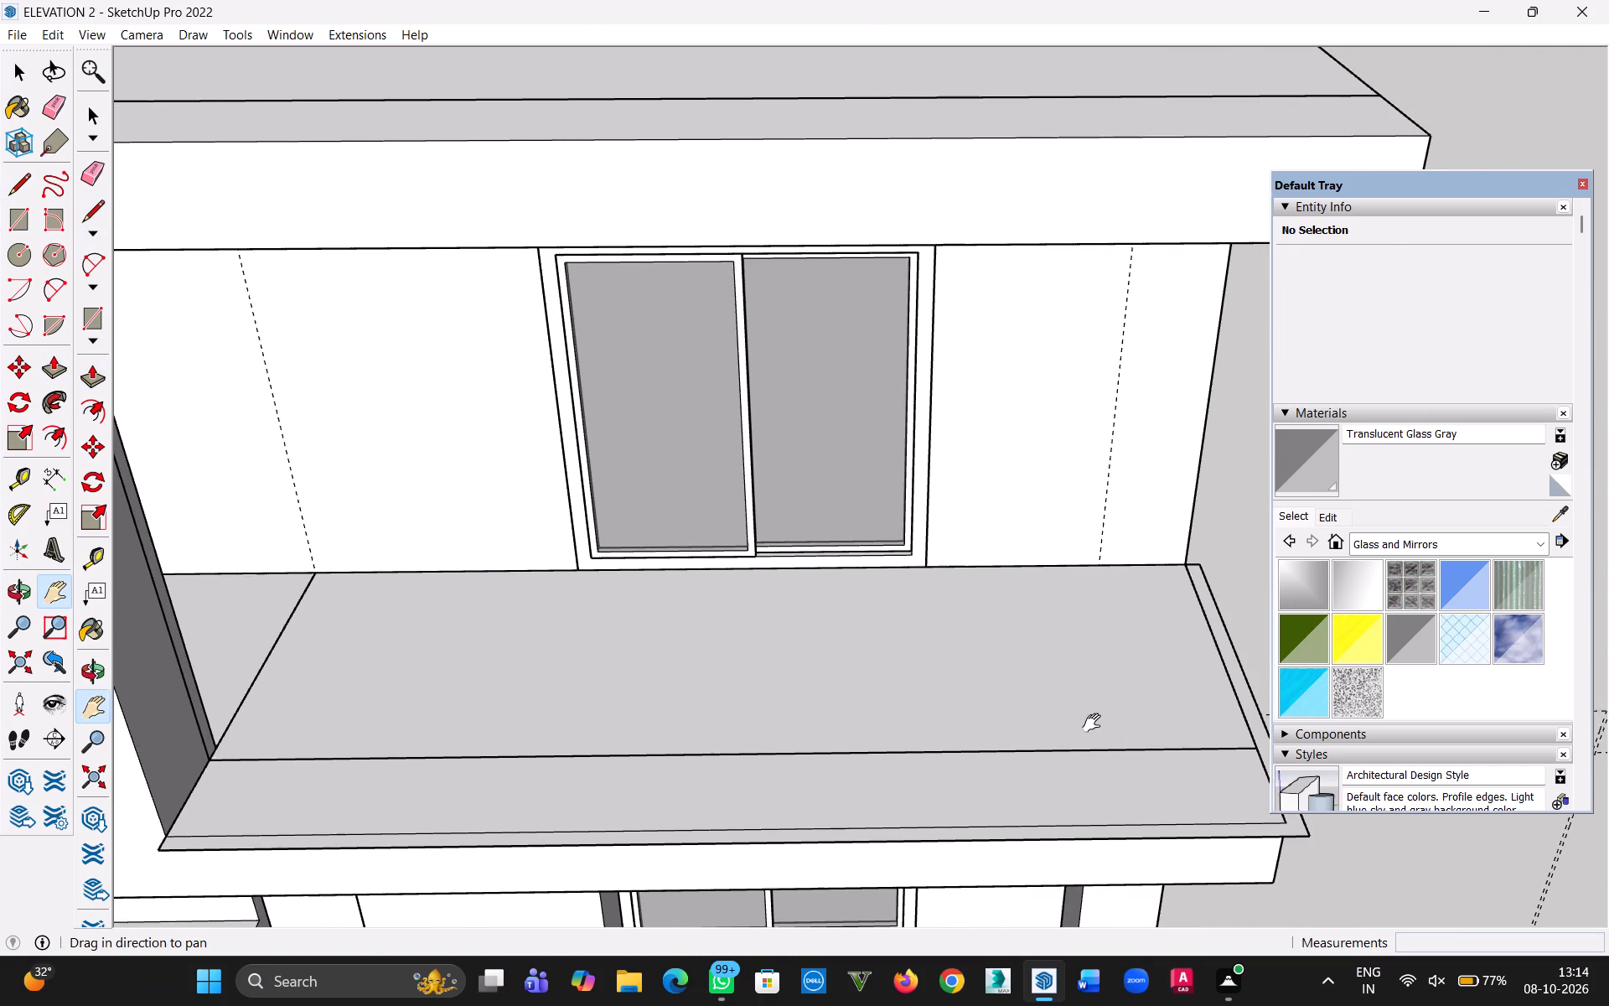
pyautogui.moveTo(1095, 723); pyautogui.dragTo(993, 725)
pyautogui.press('Escape')
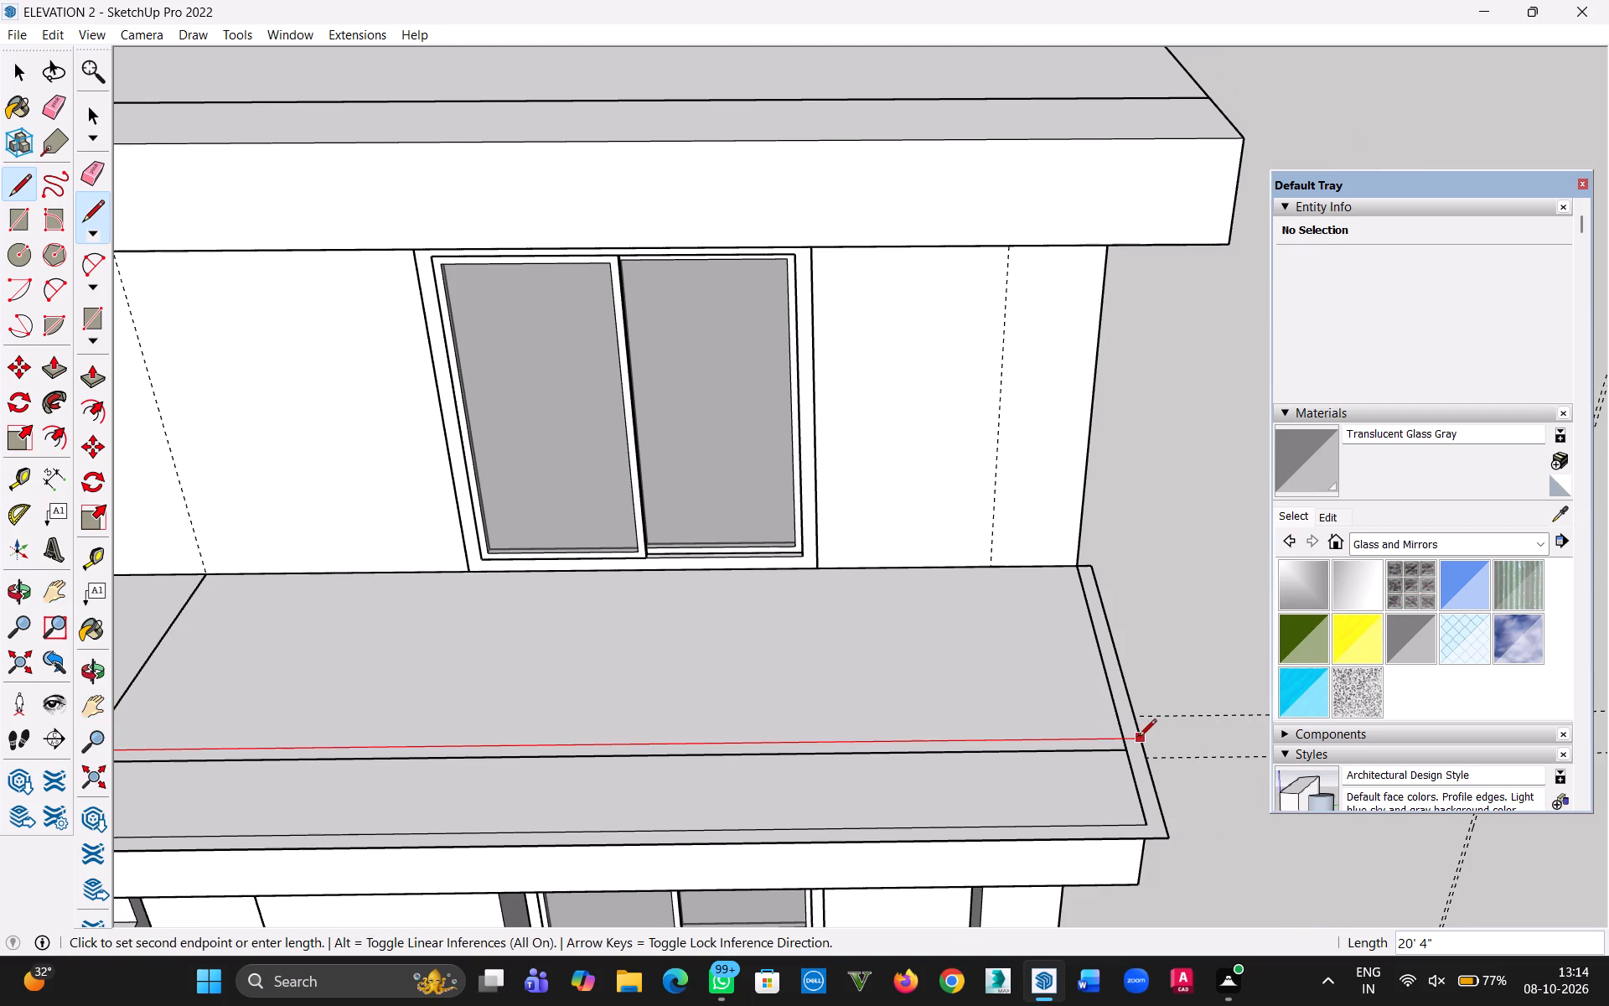
pyautogui.click(1140, 738)
# Push/Pull the front strip of the balcony floor up by 4".
pyautogui.press('p')
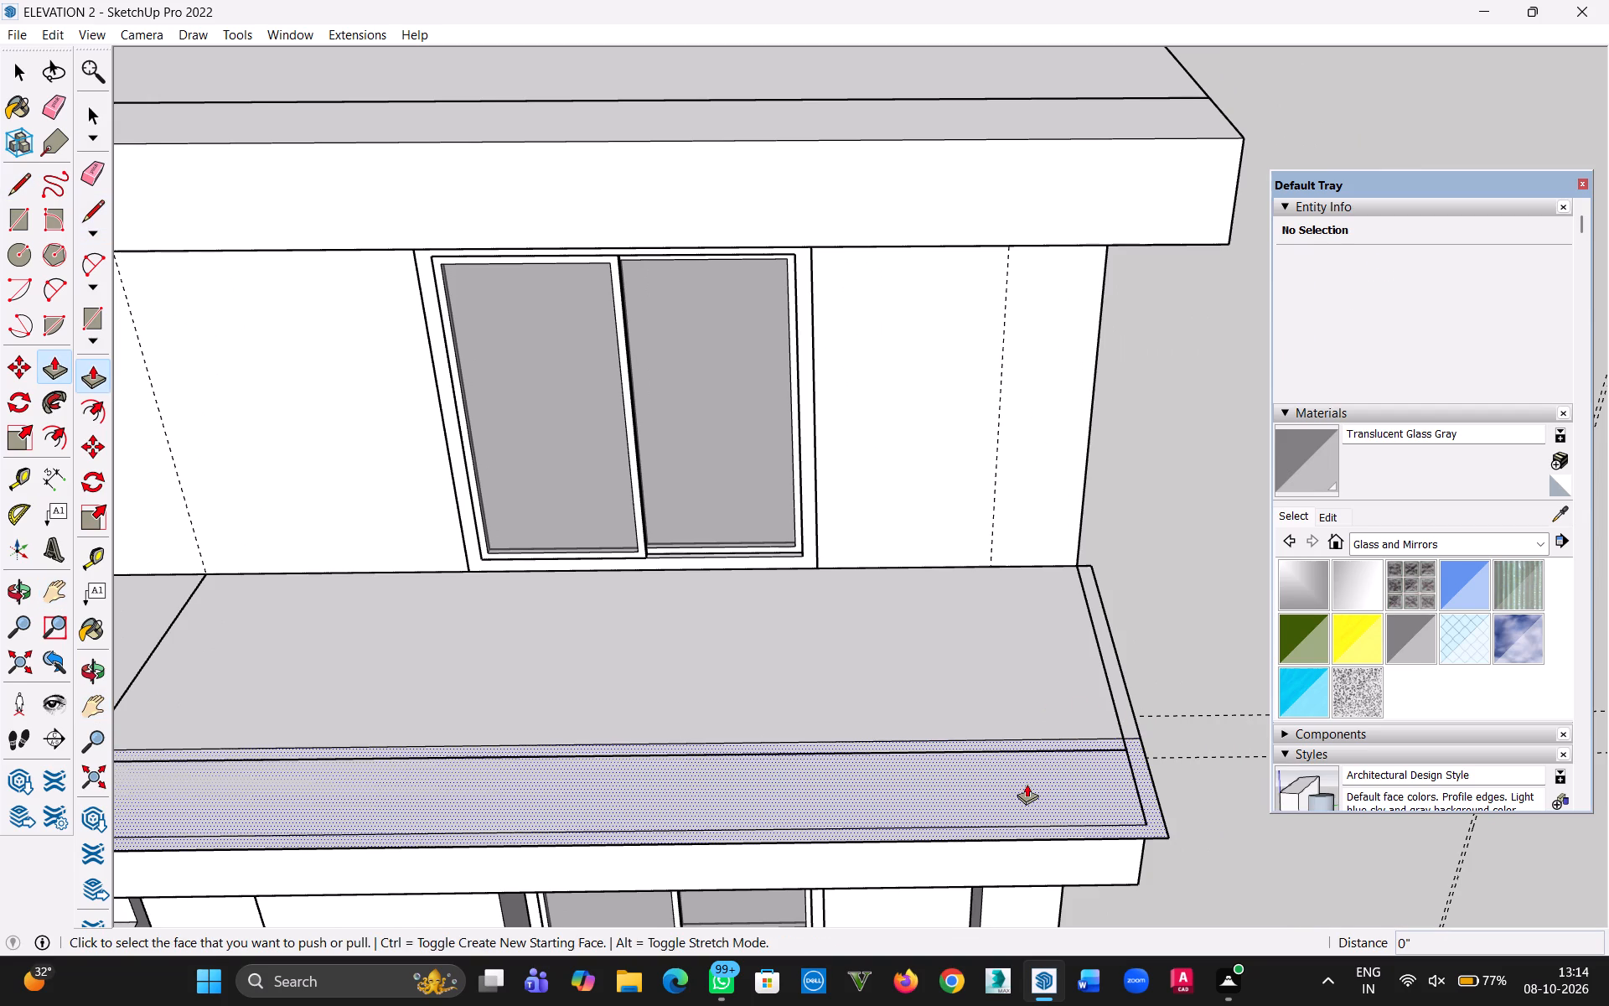
pyautogui.click(1027, 784)
pyautogui.scroll(-6, 1017, 753)
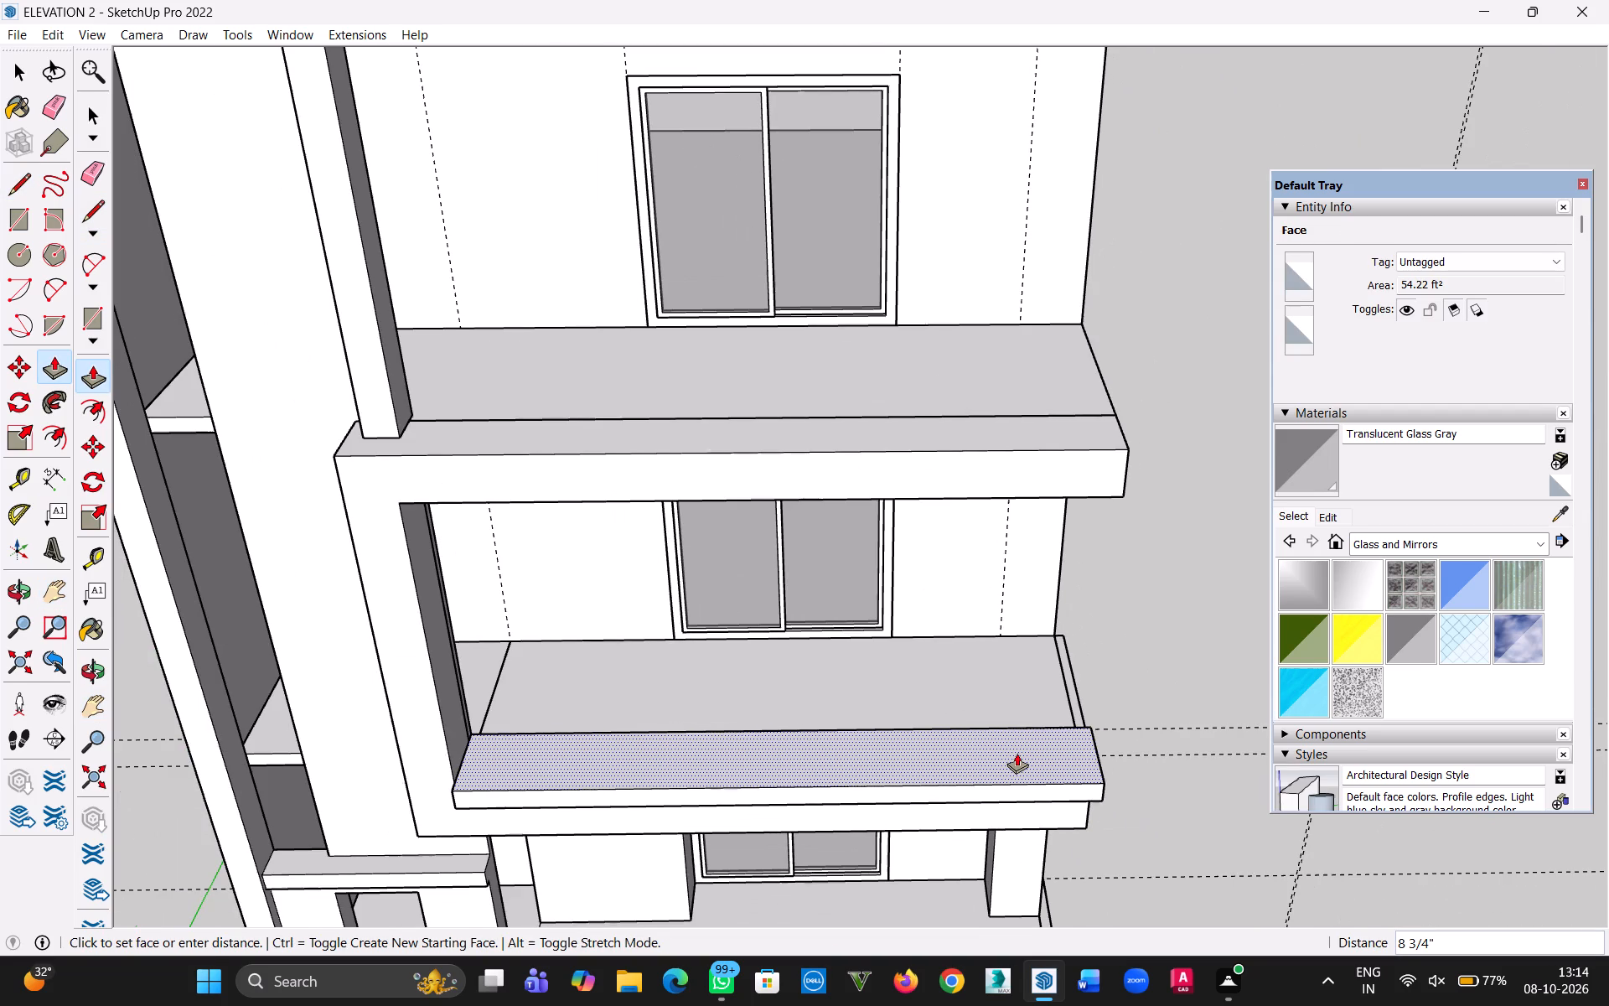
pyautogui.scroll(-1, 1017, 753)
pyautogui.write('4"')
pyautogui.press('Return')
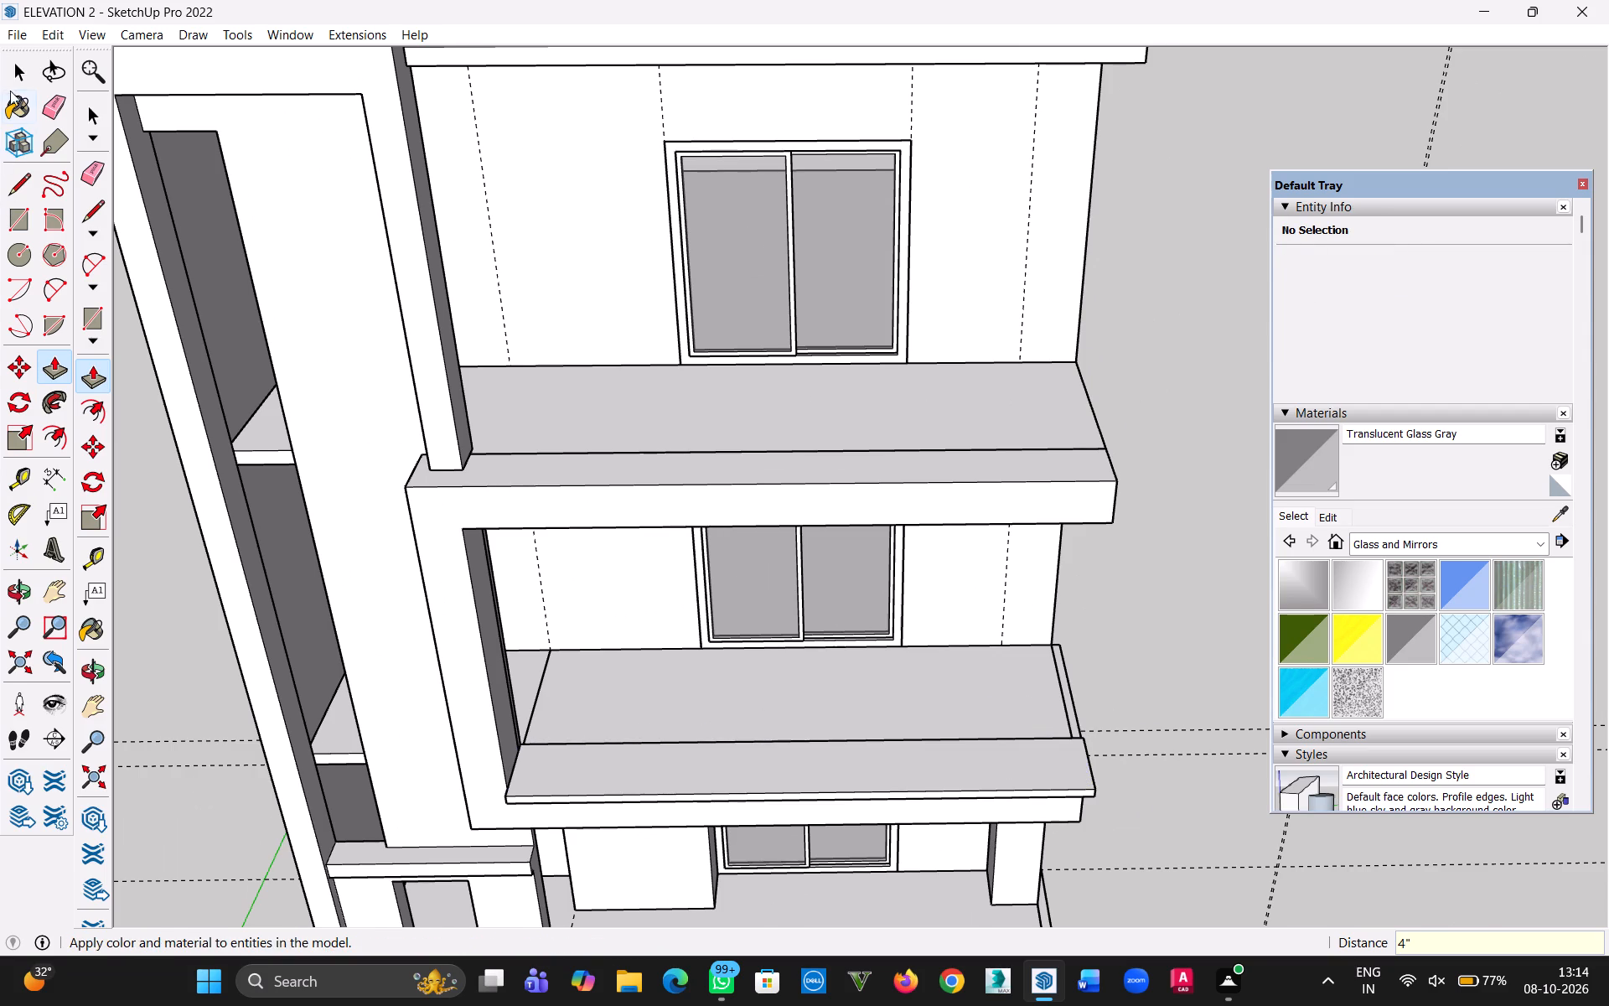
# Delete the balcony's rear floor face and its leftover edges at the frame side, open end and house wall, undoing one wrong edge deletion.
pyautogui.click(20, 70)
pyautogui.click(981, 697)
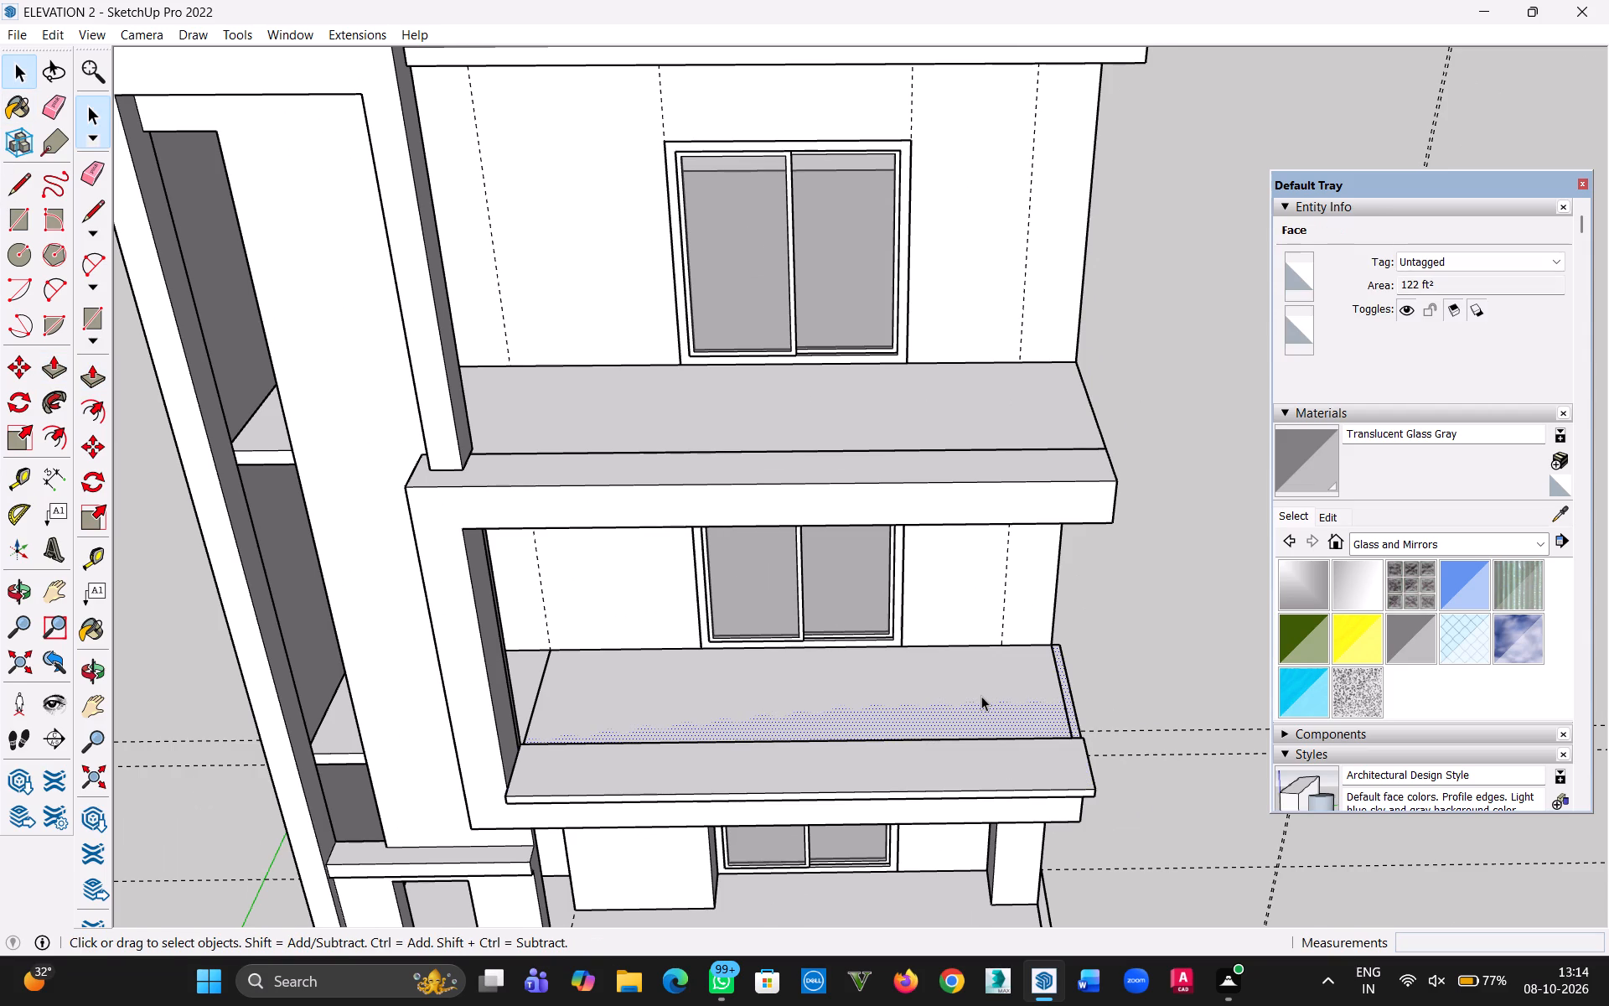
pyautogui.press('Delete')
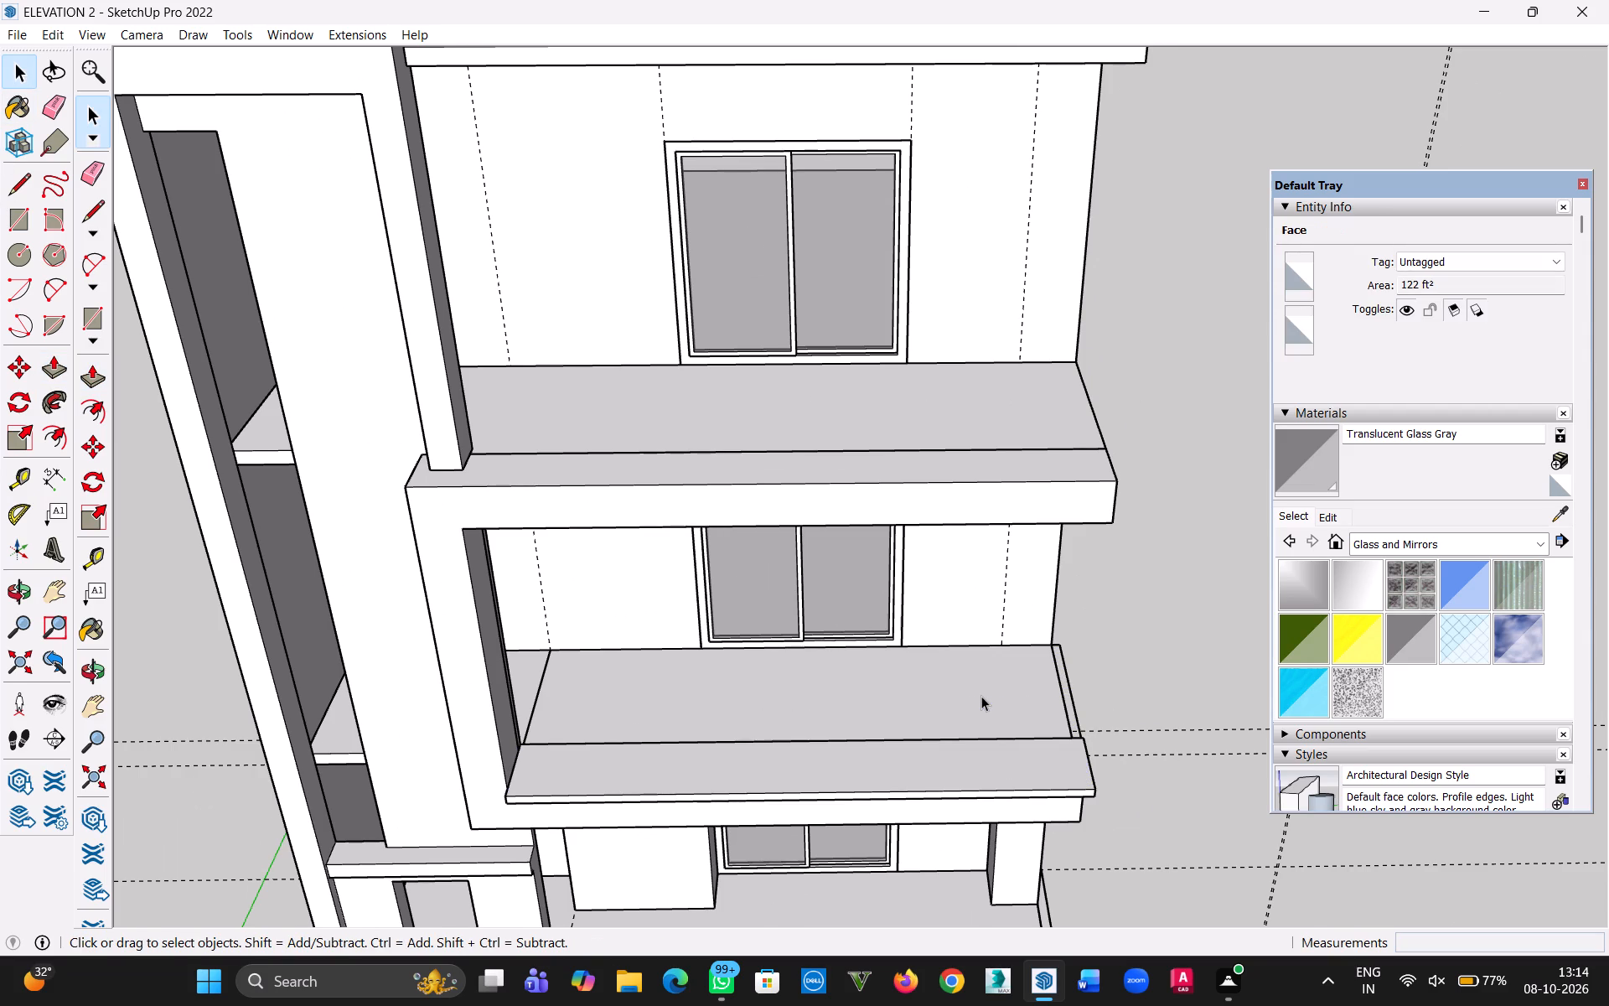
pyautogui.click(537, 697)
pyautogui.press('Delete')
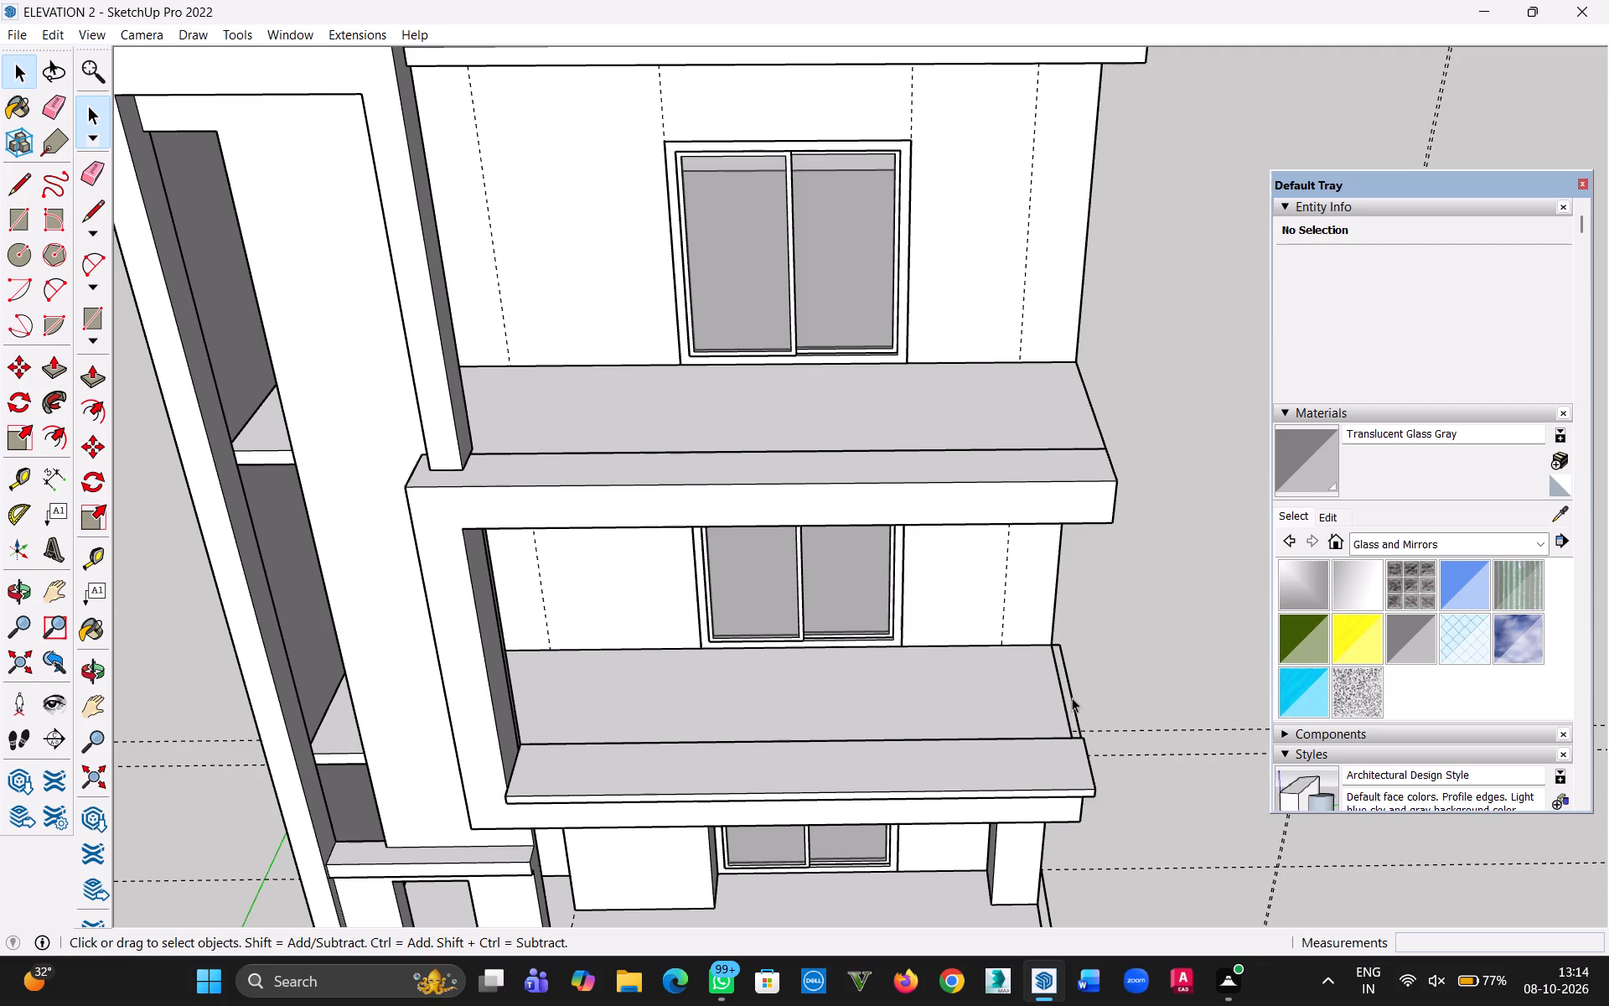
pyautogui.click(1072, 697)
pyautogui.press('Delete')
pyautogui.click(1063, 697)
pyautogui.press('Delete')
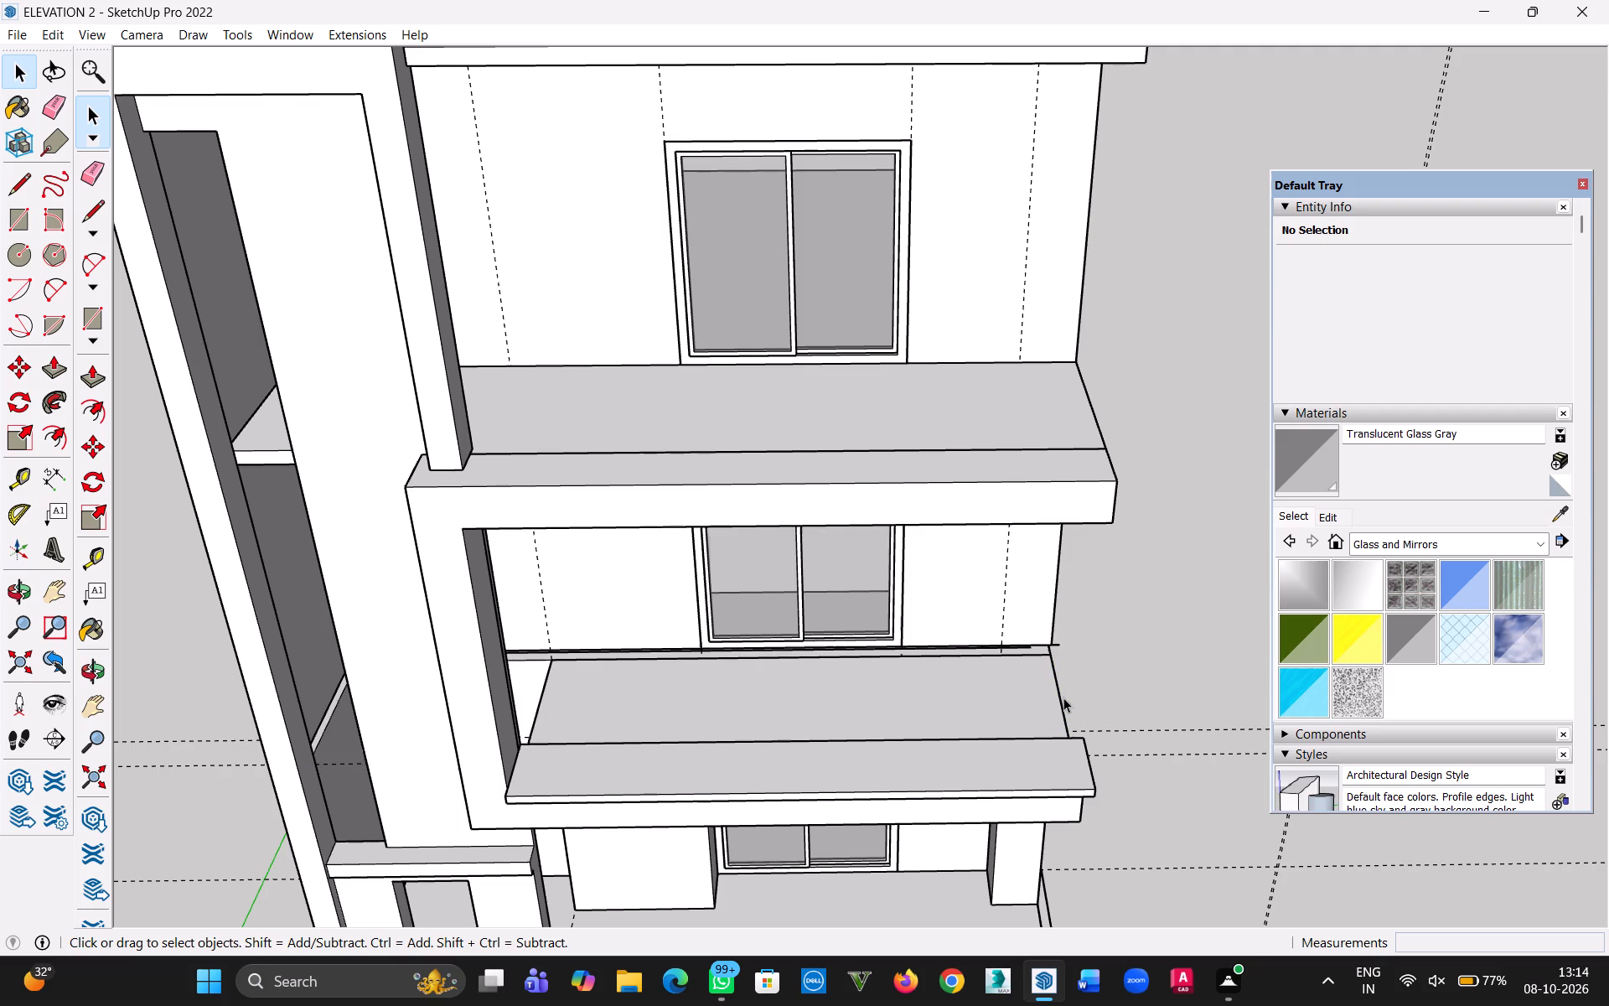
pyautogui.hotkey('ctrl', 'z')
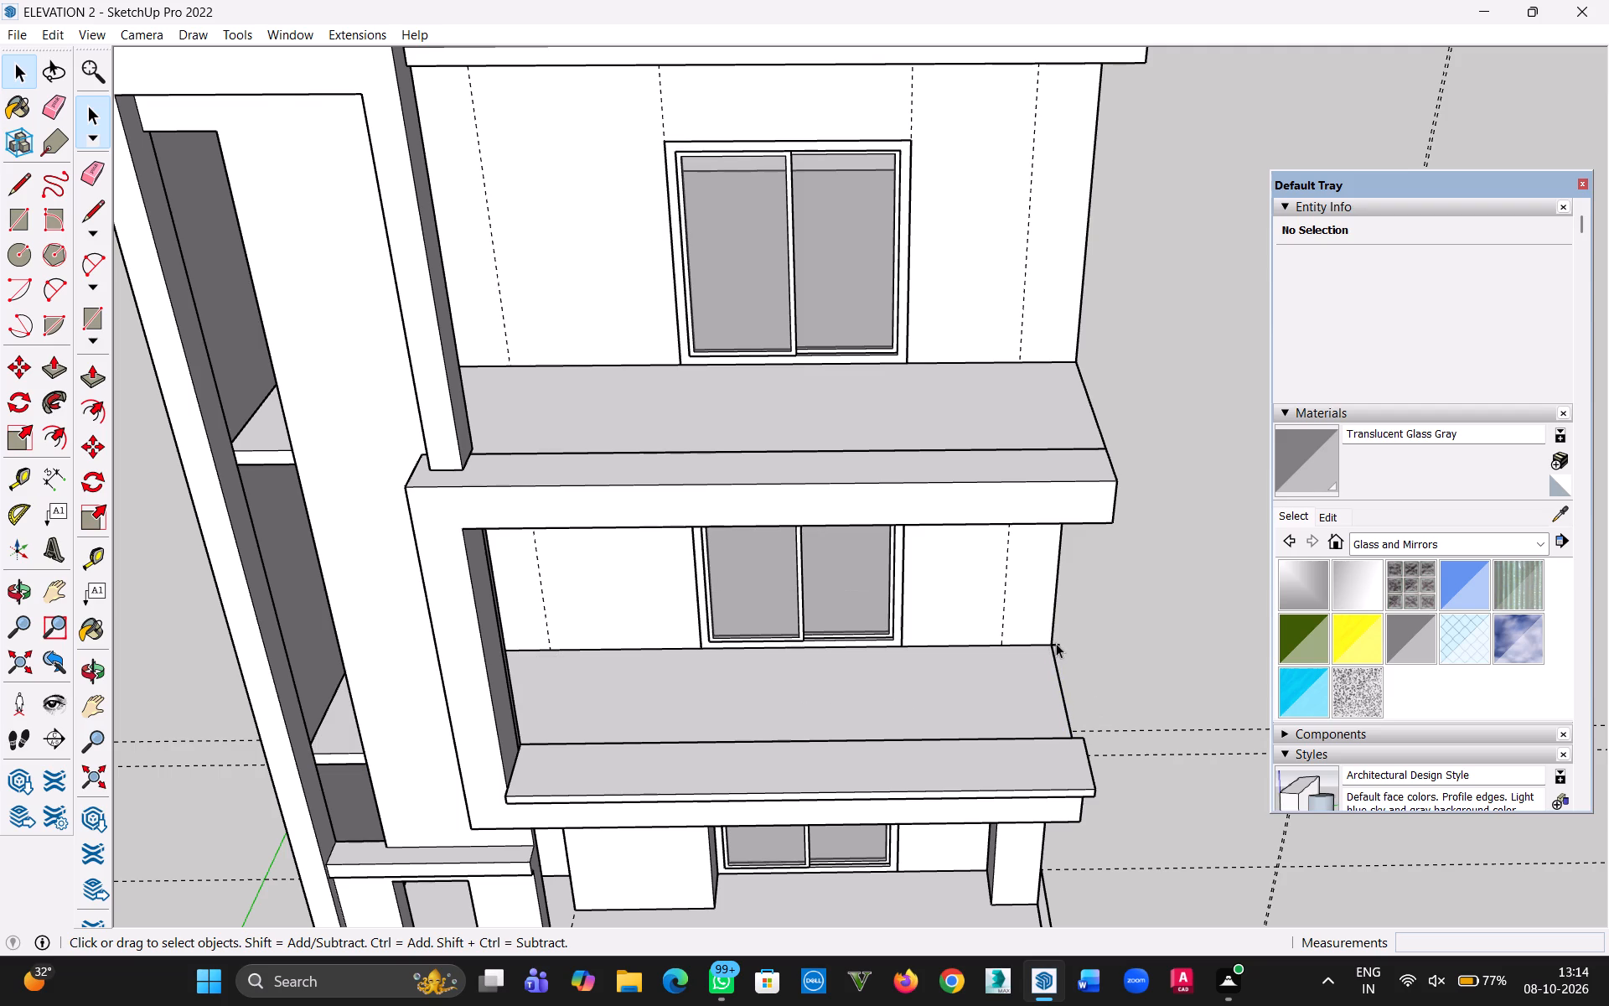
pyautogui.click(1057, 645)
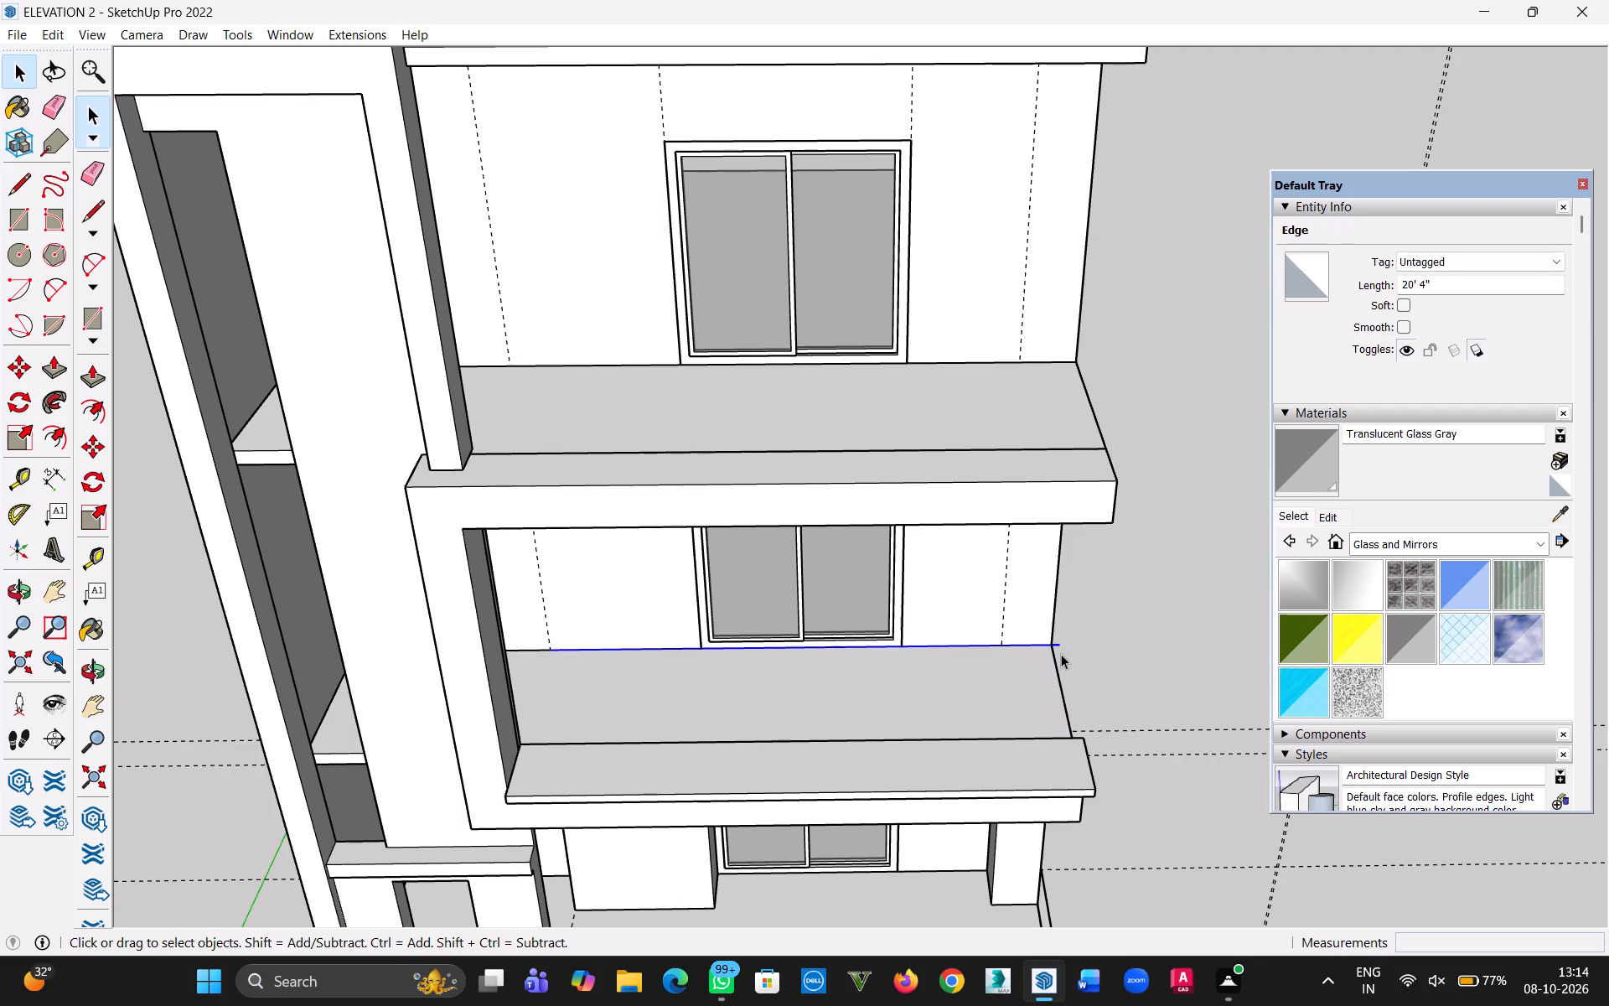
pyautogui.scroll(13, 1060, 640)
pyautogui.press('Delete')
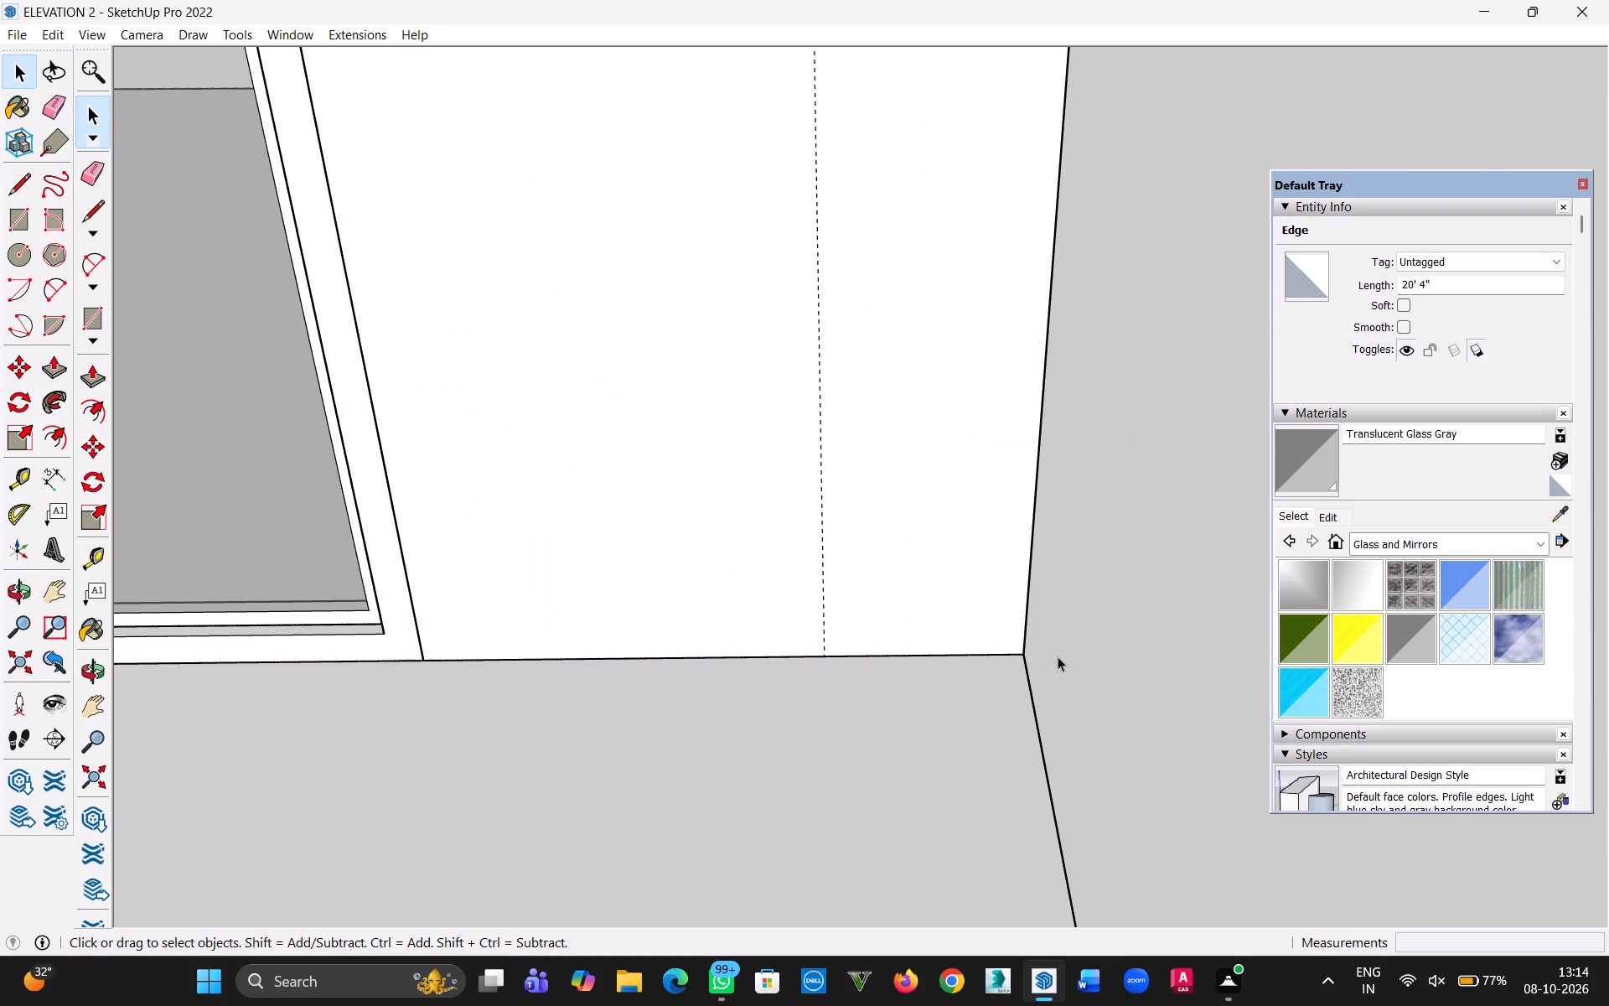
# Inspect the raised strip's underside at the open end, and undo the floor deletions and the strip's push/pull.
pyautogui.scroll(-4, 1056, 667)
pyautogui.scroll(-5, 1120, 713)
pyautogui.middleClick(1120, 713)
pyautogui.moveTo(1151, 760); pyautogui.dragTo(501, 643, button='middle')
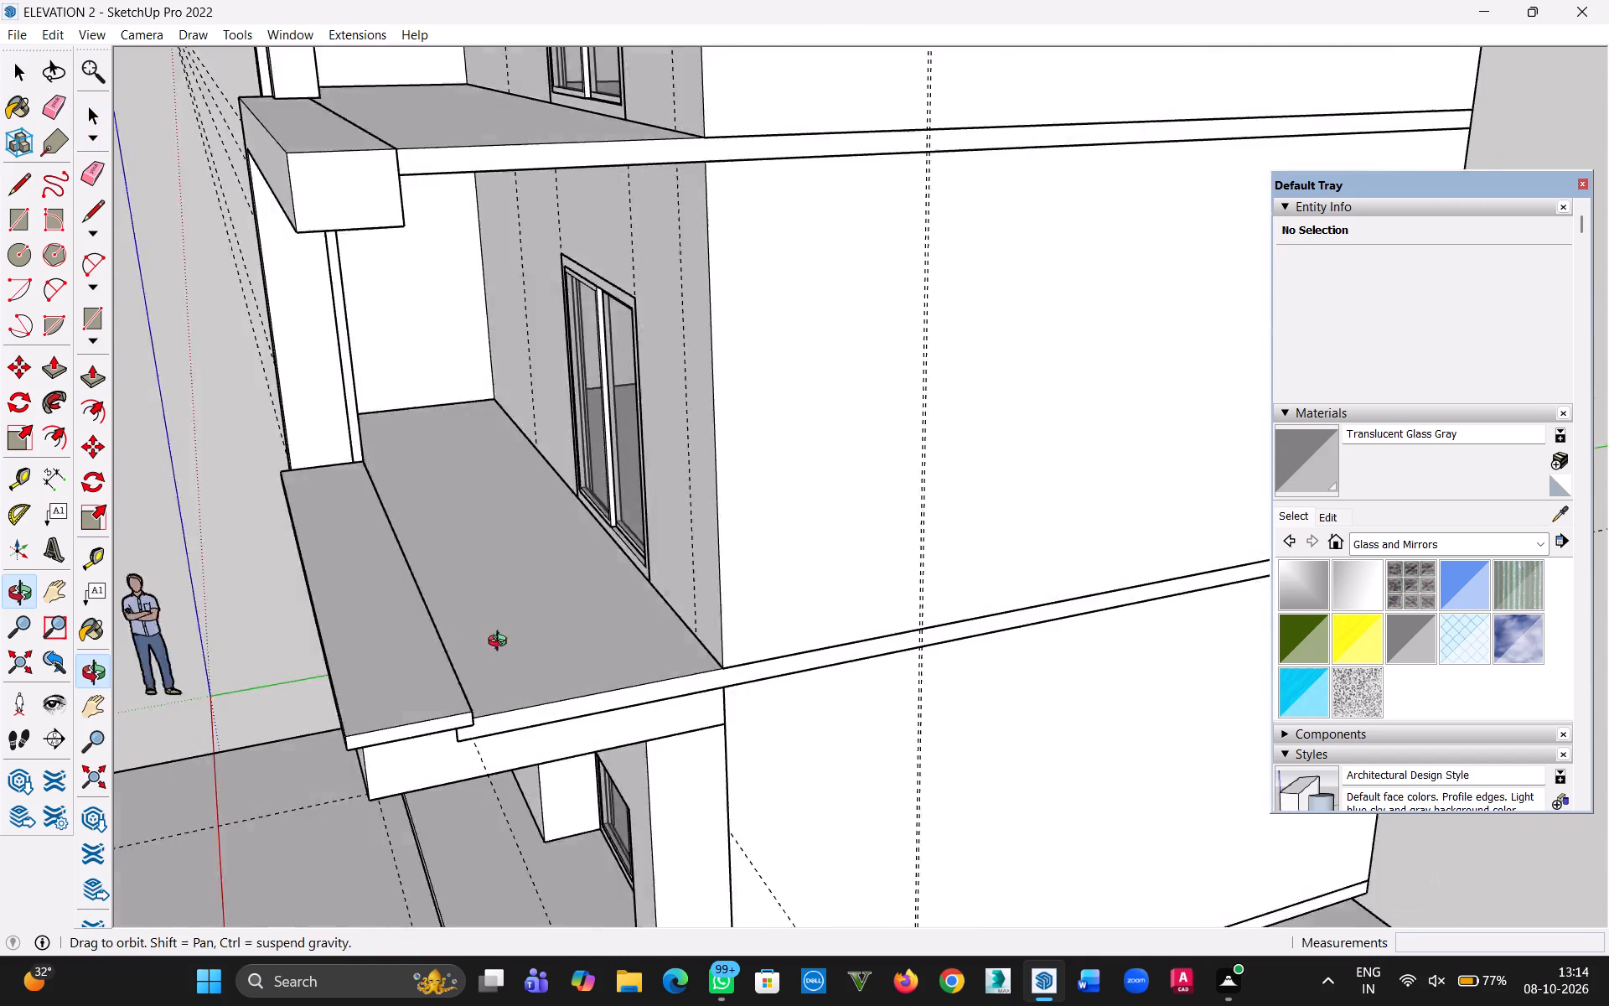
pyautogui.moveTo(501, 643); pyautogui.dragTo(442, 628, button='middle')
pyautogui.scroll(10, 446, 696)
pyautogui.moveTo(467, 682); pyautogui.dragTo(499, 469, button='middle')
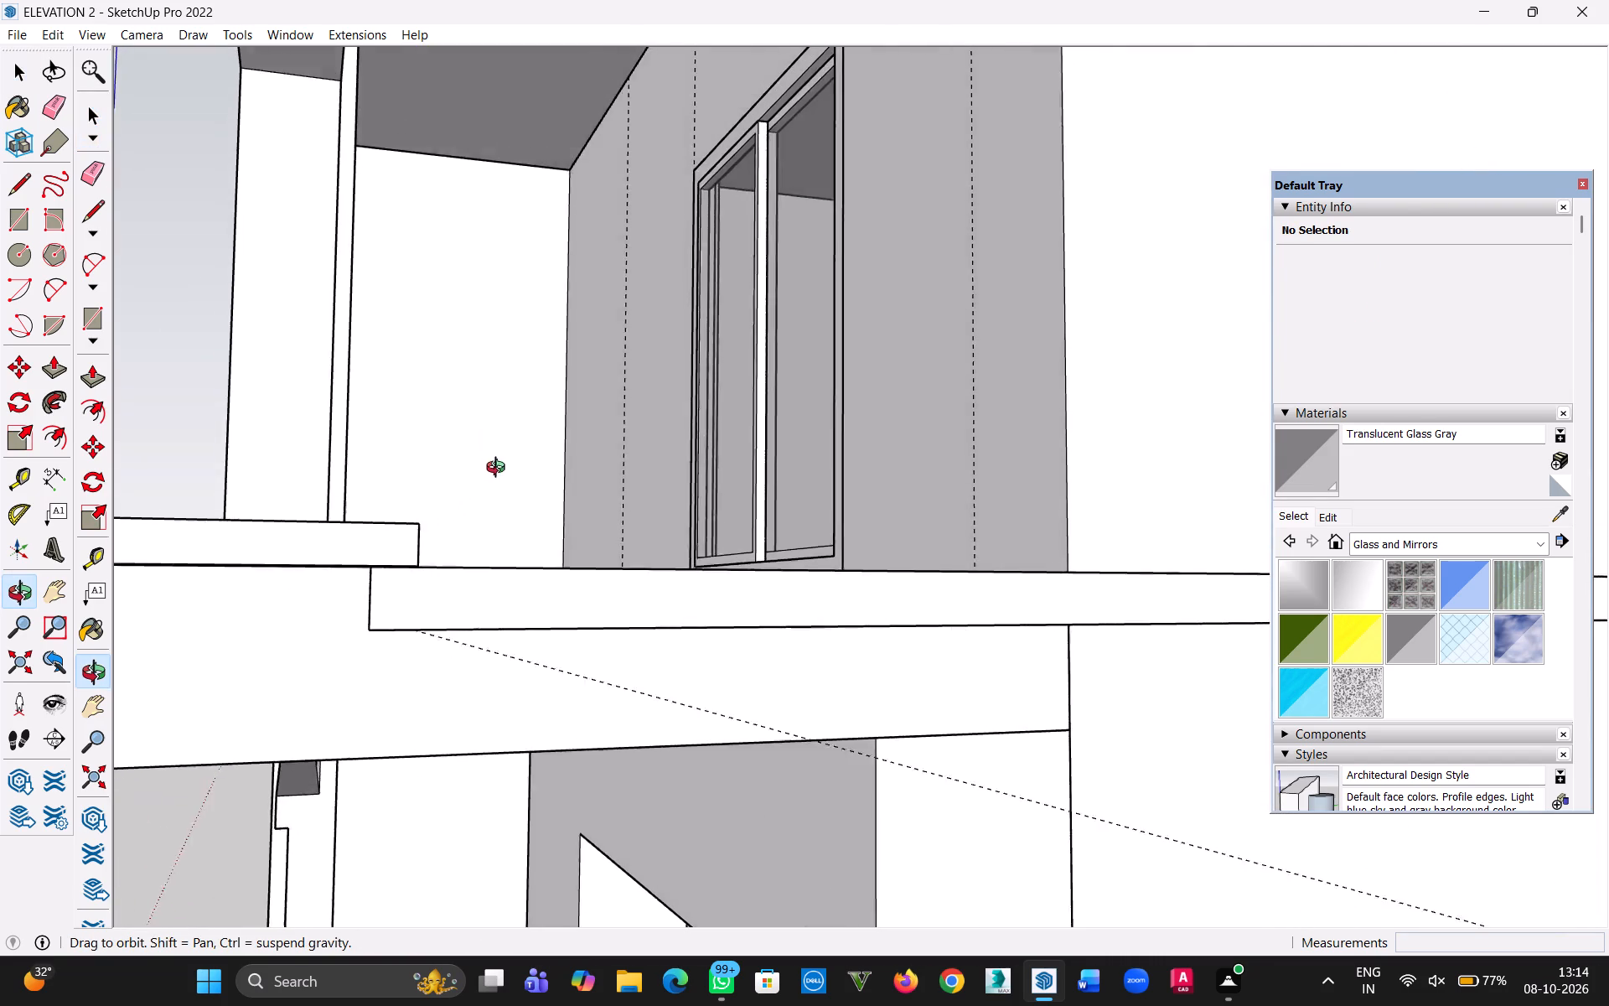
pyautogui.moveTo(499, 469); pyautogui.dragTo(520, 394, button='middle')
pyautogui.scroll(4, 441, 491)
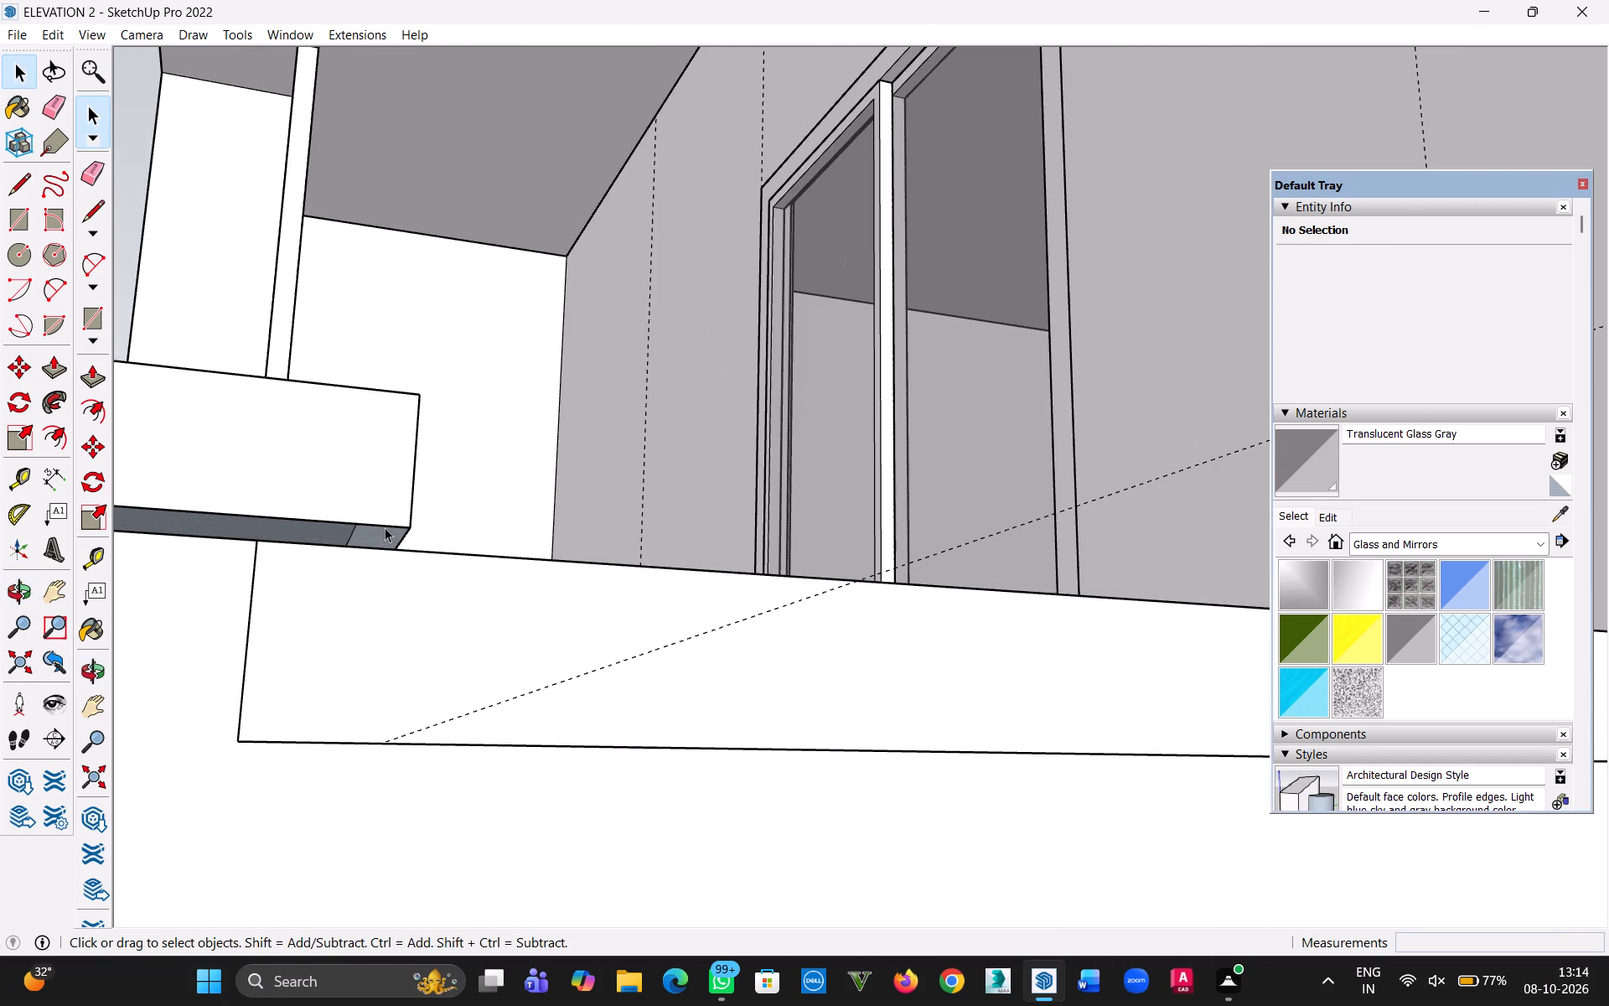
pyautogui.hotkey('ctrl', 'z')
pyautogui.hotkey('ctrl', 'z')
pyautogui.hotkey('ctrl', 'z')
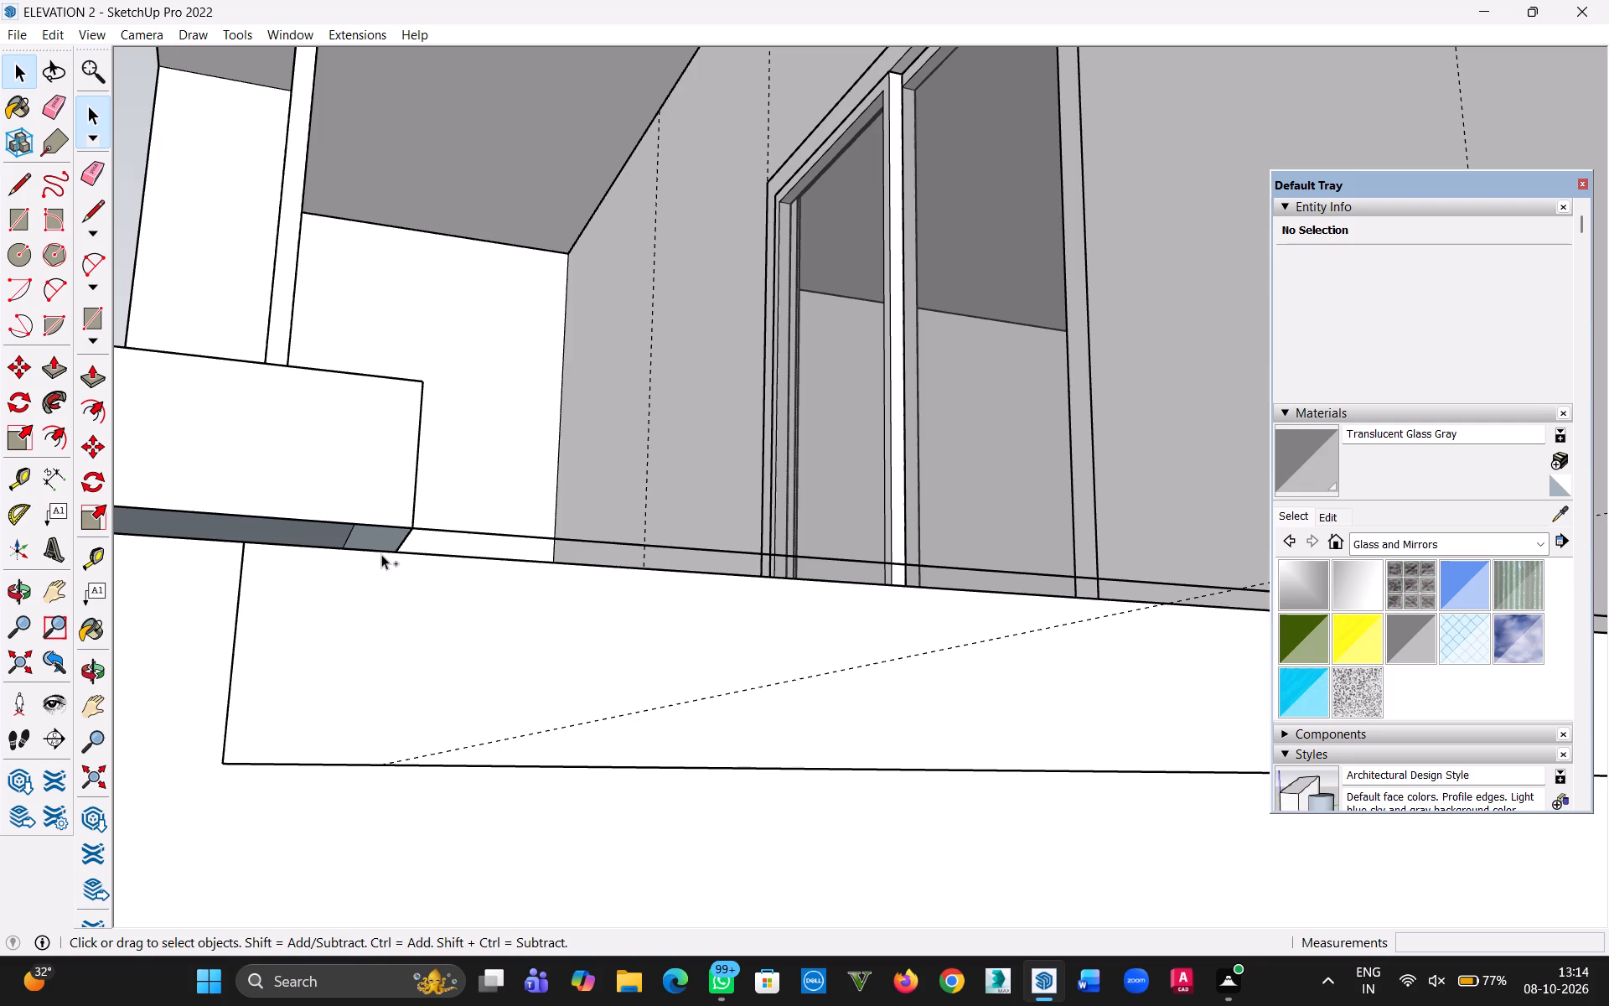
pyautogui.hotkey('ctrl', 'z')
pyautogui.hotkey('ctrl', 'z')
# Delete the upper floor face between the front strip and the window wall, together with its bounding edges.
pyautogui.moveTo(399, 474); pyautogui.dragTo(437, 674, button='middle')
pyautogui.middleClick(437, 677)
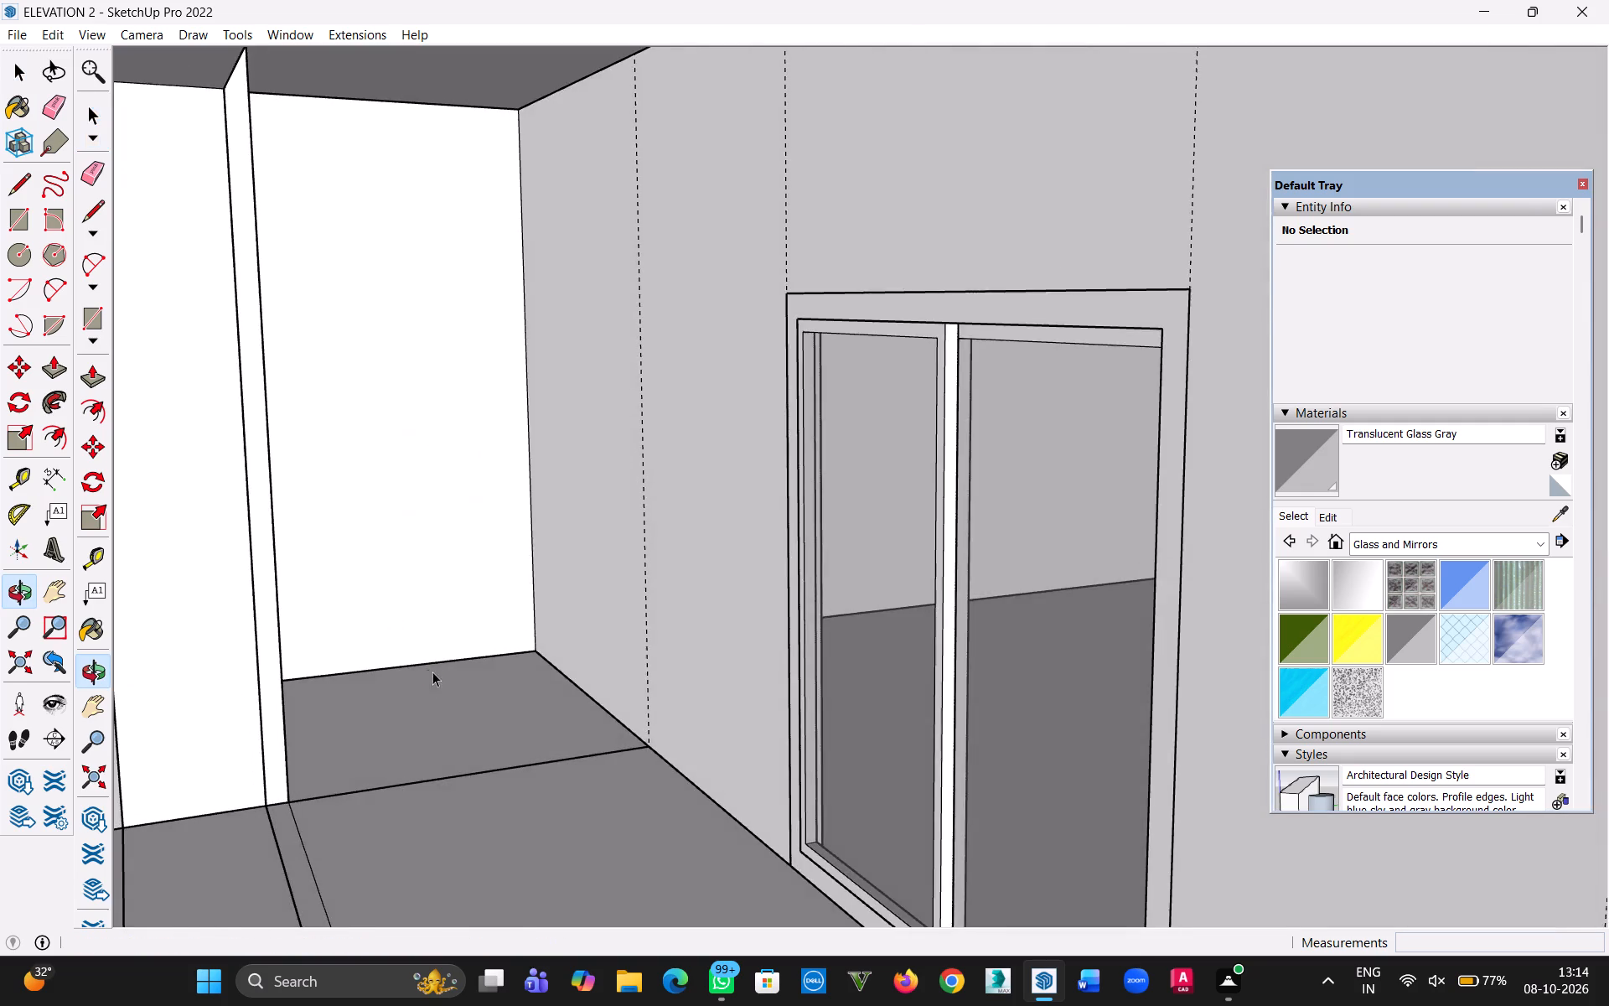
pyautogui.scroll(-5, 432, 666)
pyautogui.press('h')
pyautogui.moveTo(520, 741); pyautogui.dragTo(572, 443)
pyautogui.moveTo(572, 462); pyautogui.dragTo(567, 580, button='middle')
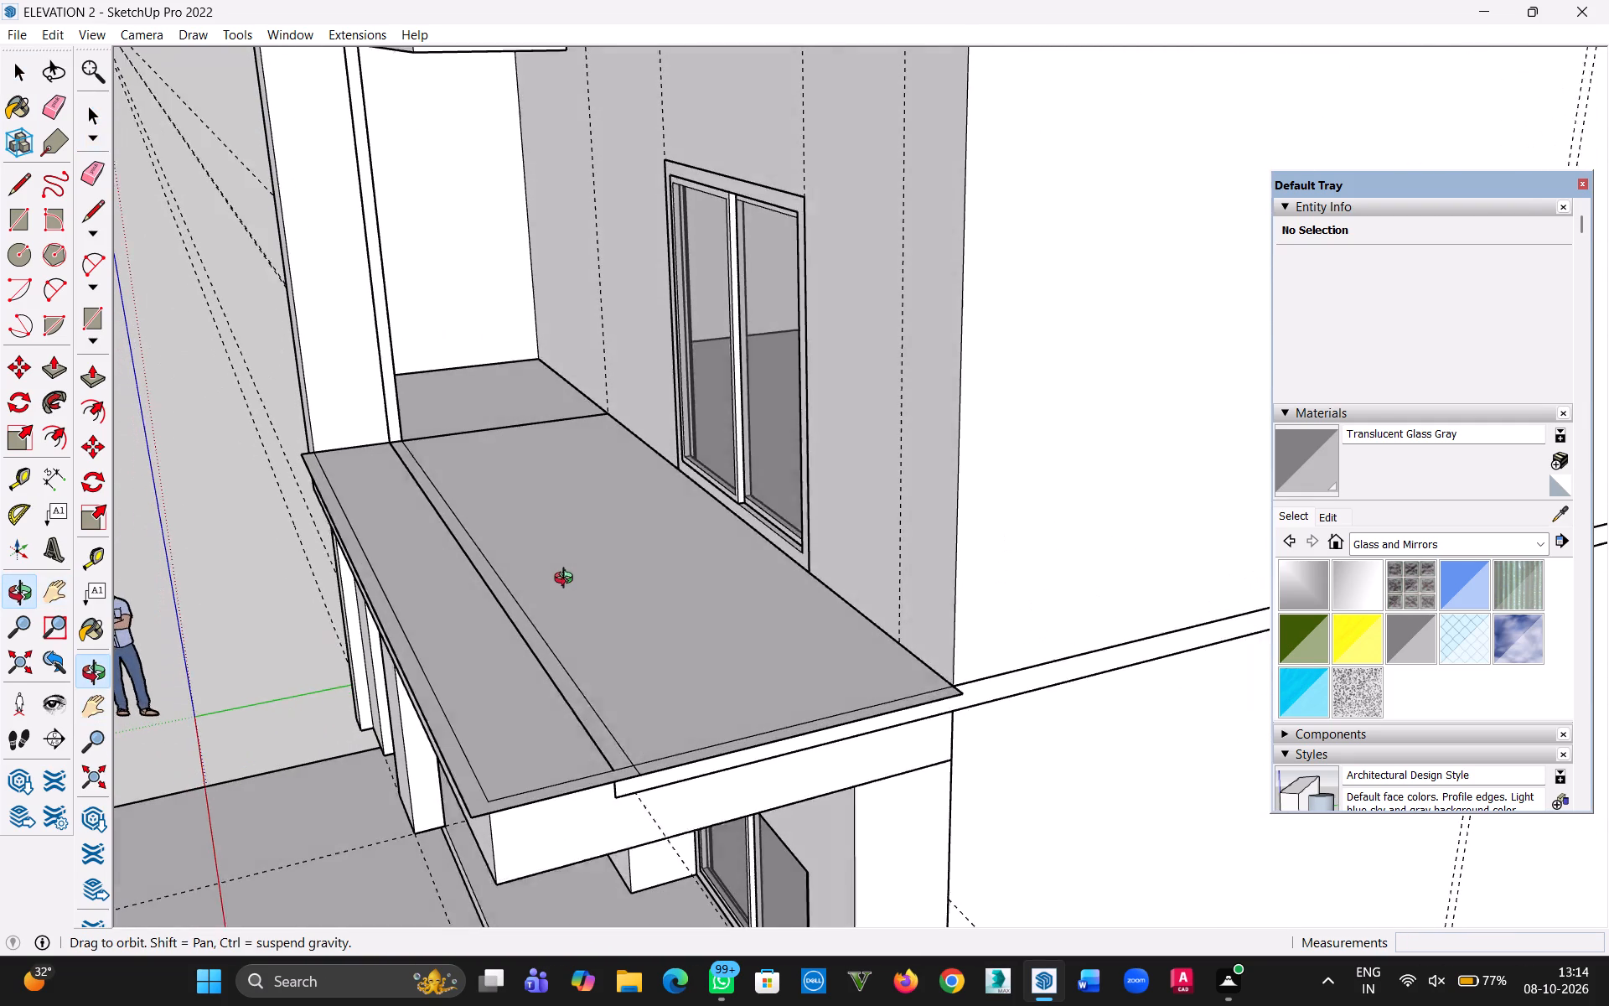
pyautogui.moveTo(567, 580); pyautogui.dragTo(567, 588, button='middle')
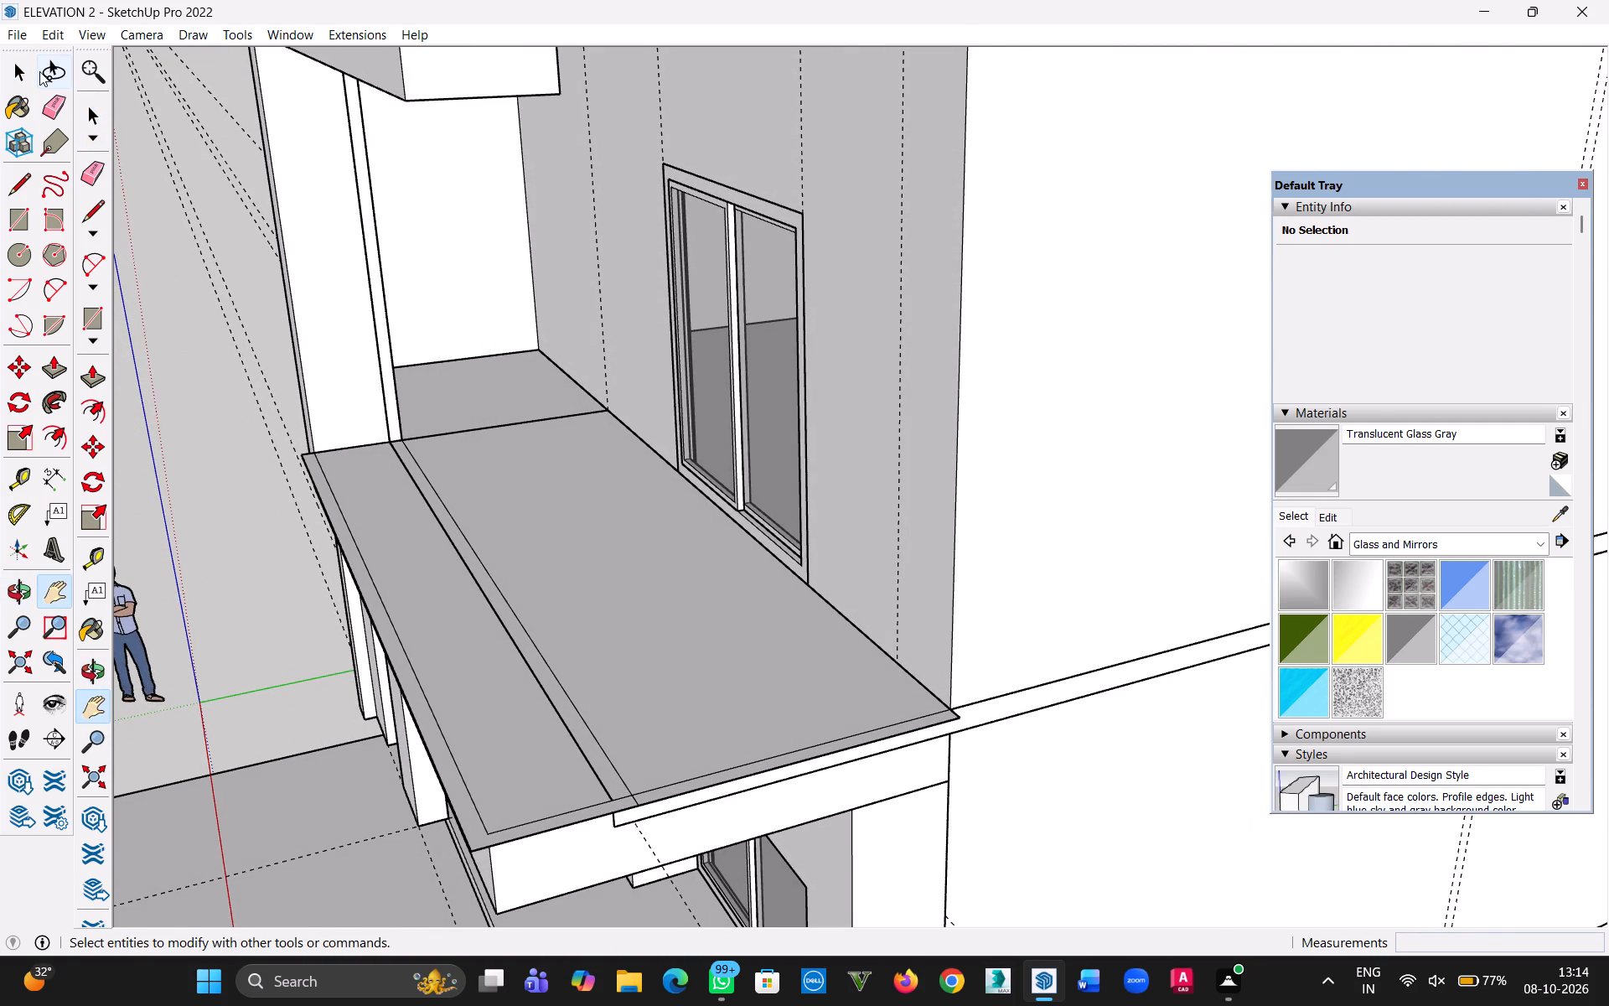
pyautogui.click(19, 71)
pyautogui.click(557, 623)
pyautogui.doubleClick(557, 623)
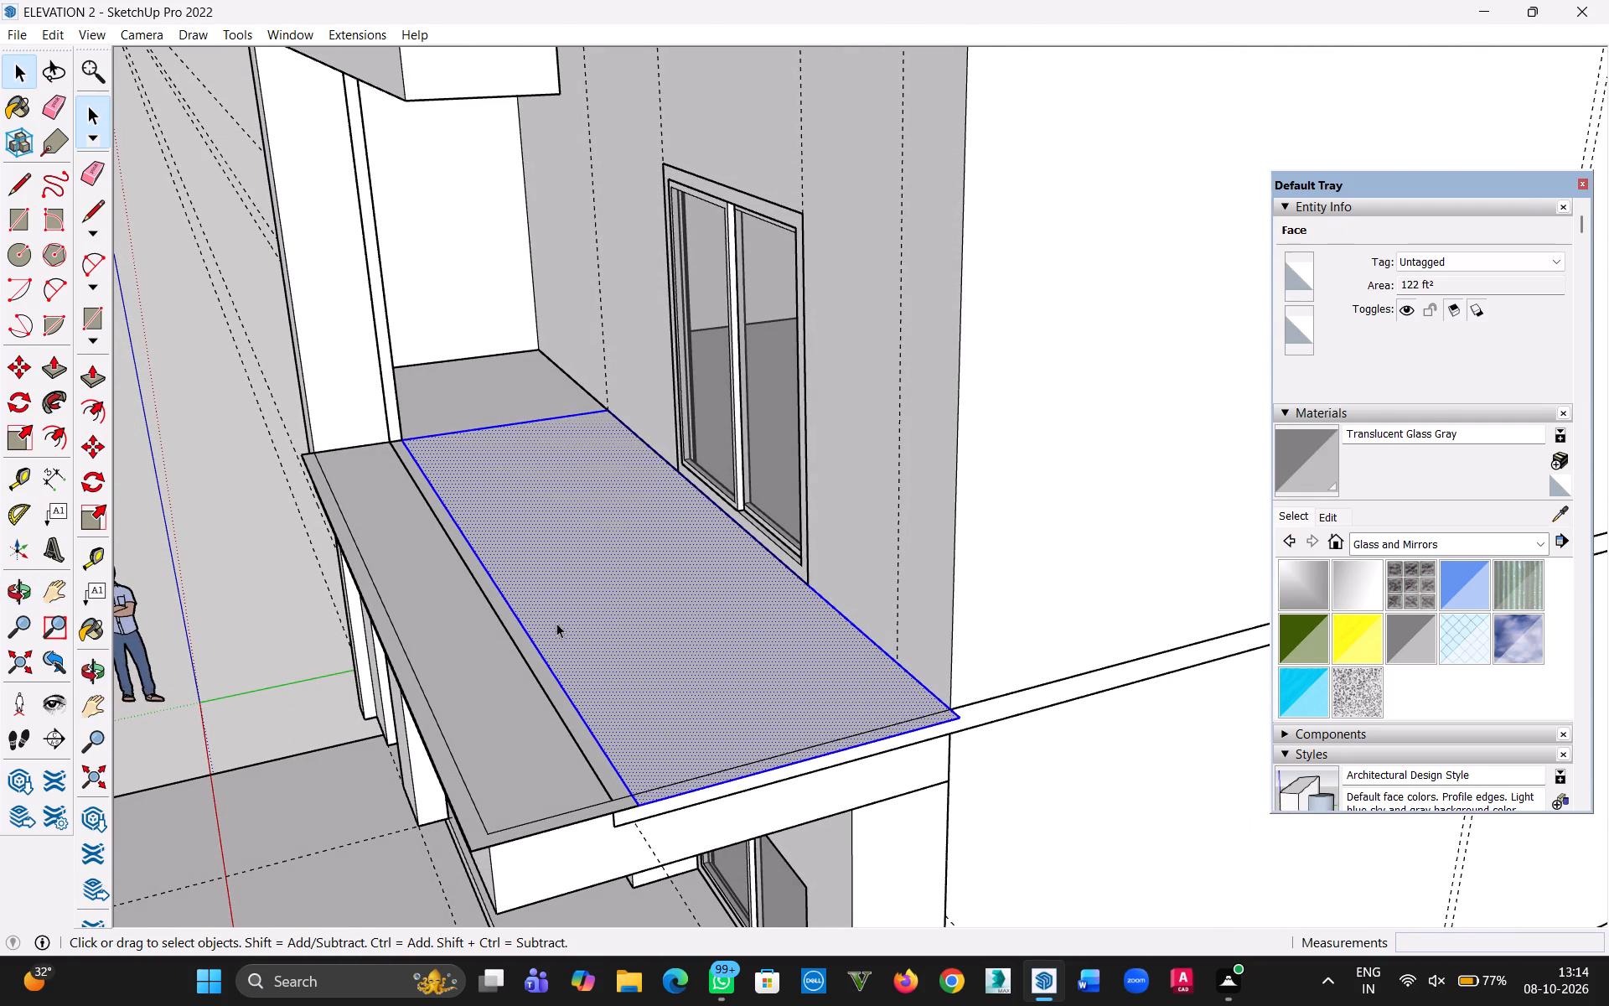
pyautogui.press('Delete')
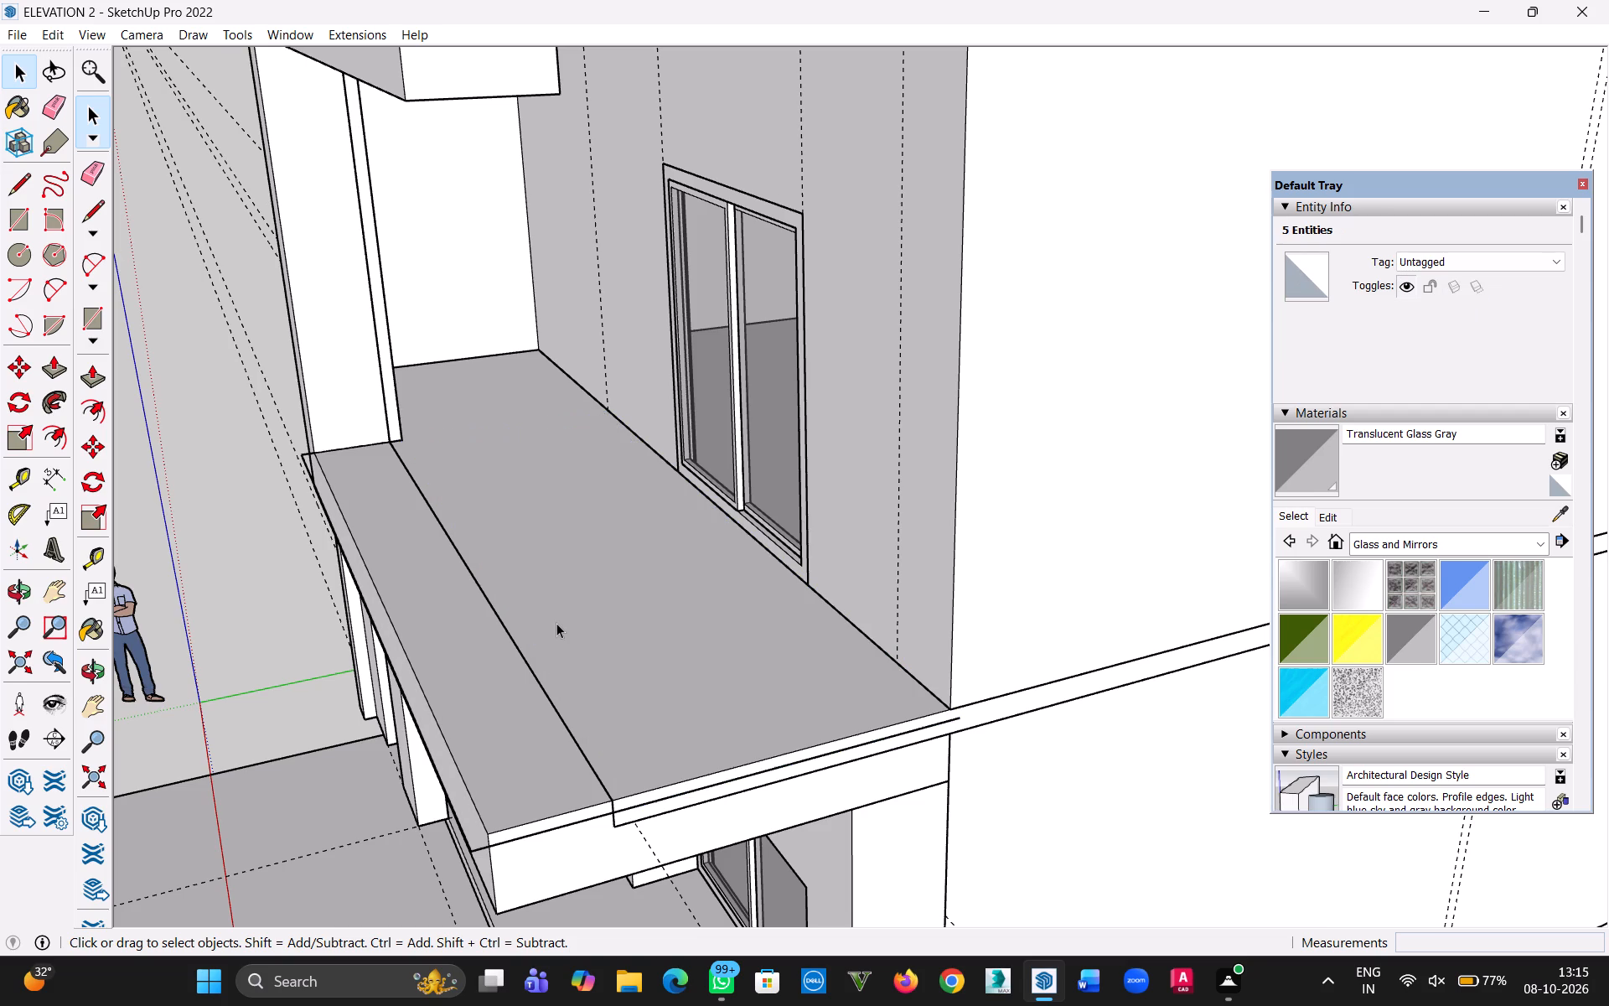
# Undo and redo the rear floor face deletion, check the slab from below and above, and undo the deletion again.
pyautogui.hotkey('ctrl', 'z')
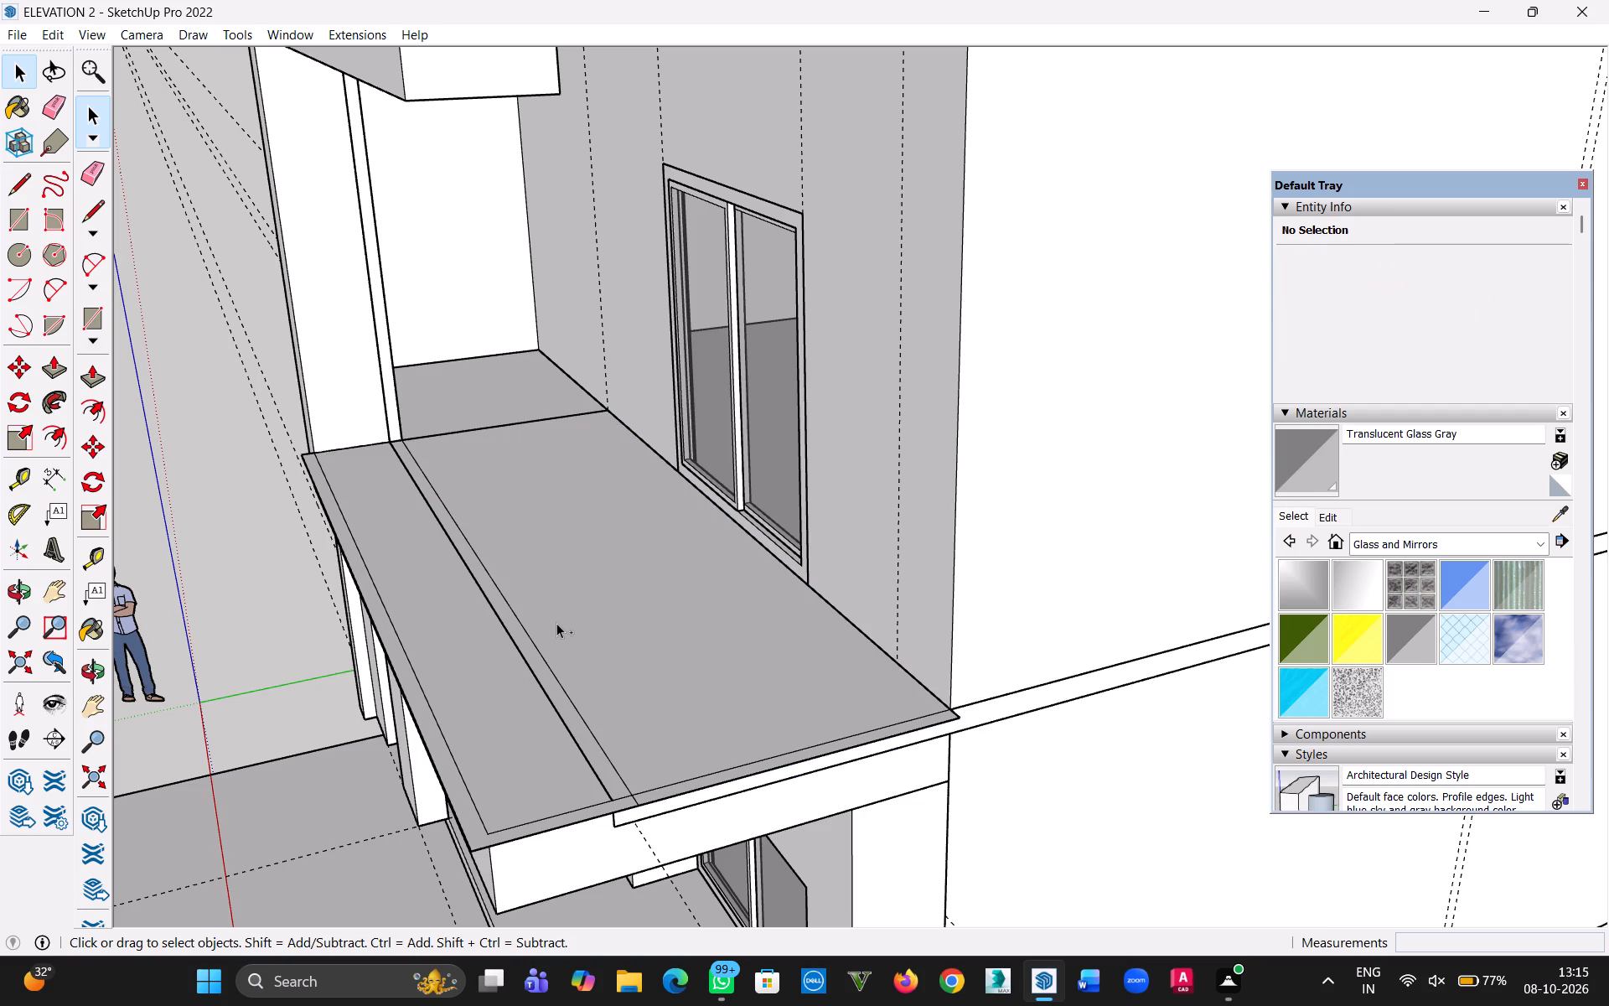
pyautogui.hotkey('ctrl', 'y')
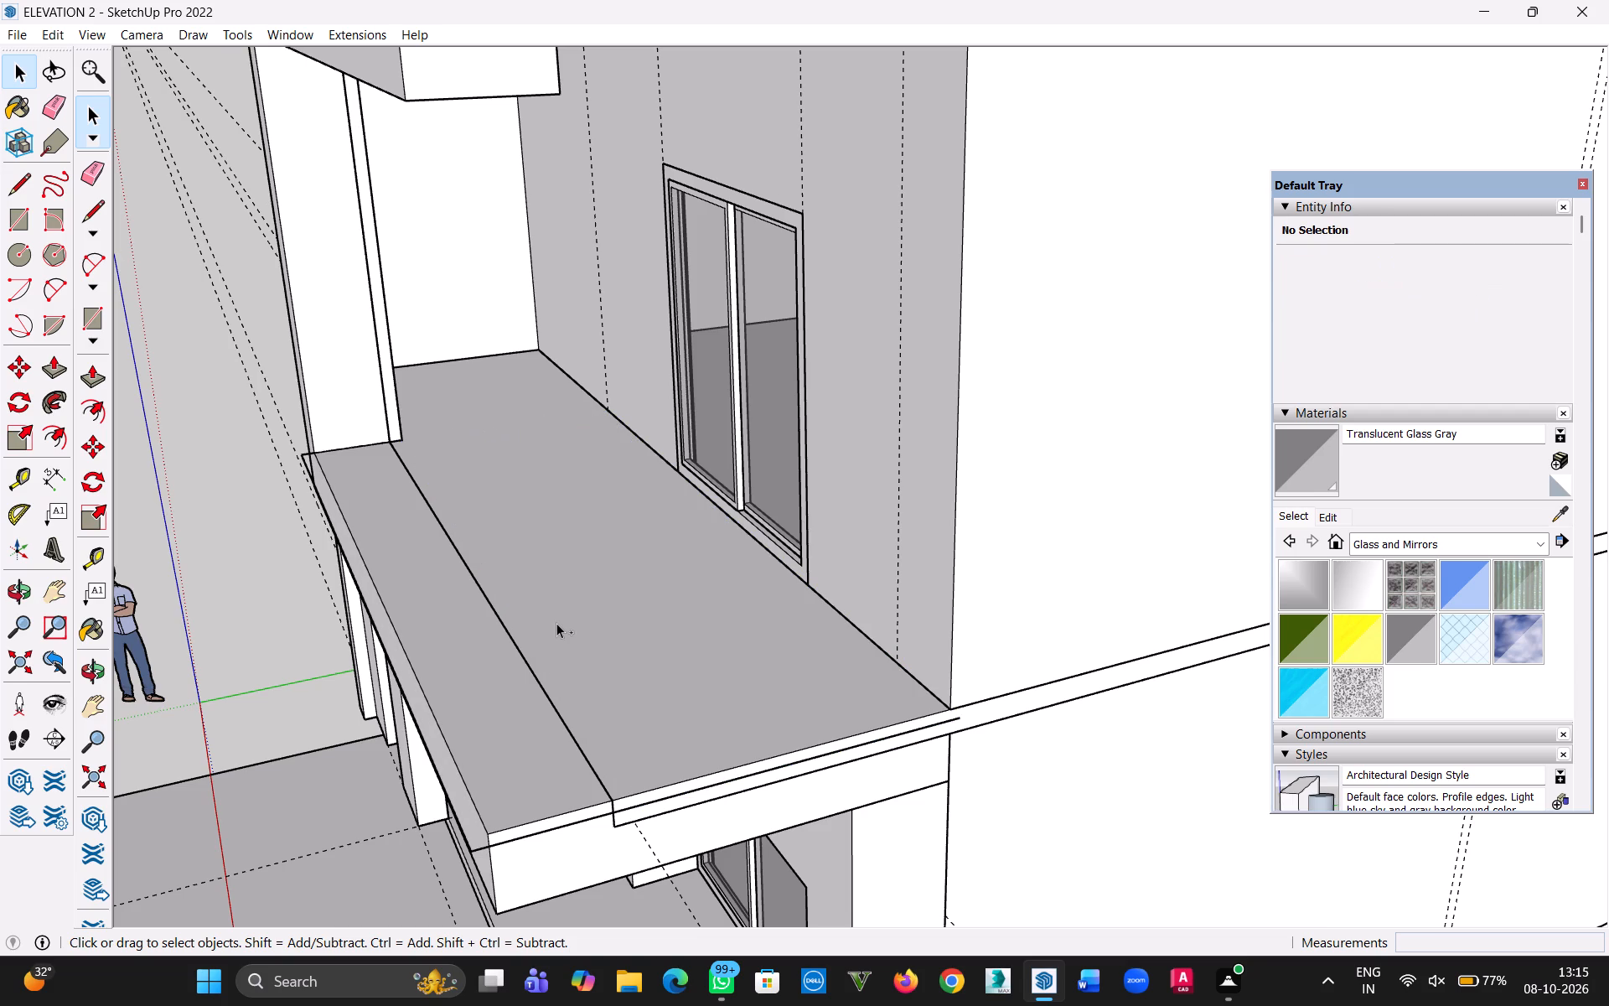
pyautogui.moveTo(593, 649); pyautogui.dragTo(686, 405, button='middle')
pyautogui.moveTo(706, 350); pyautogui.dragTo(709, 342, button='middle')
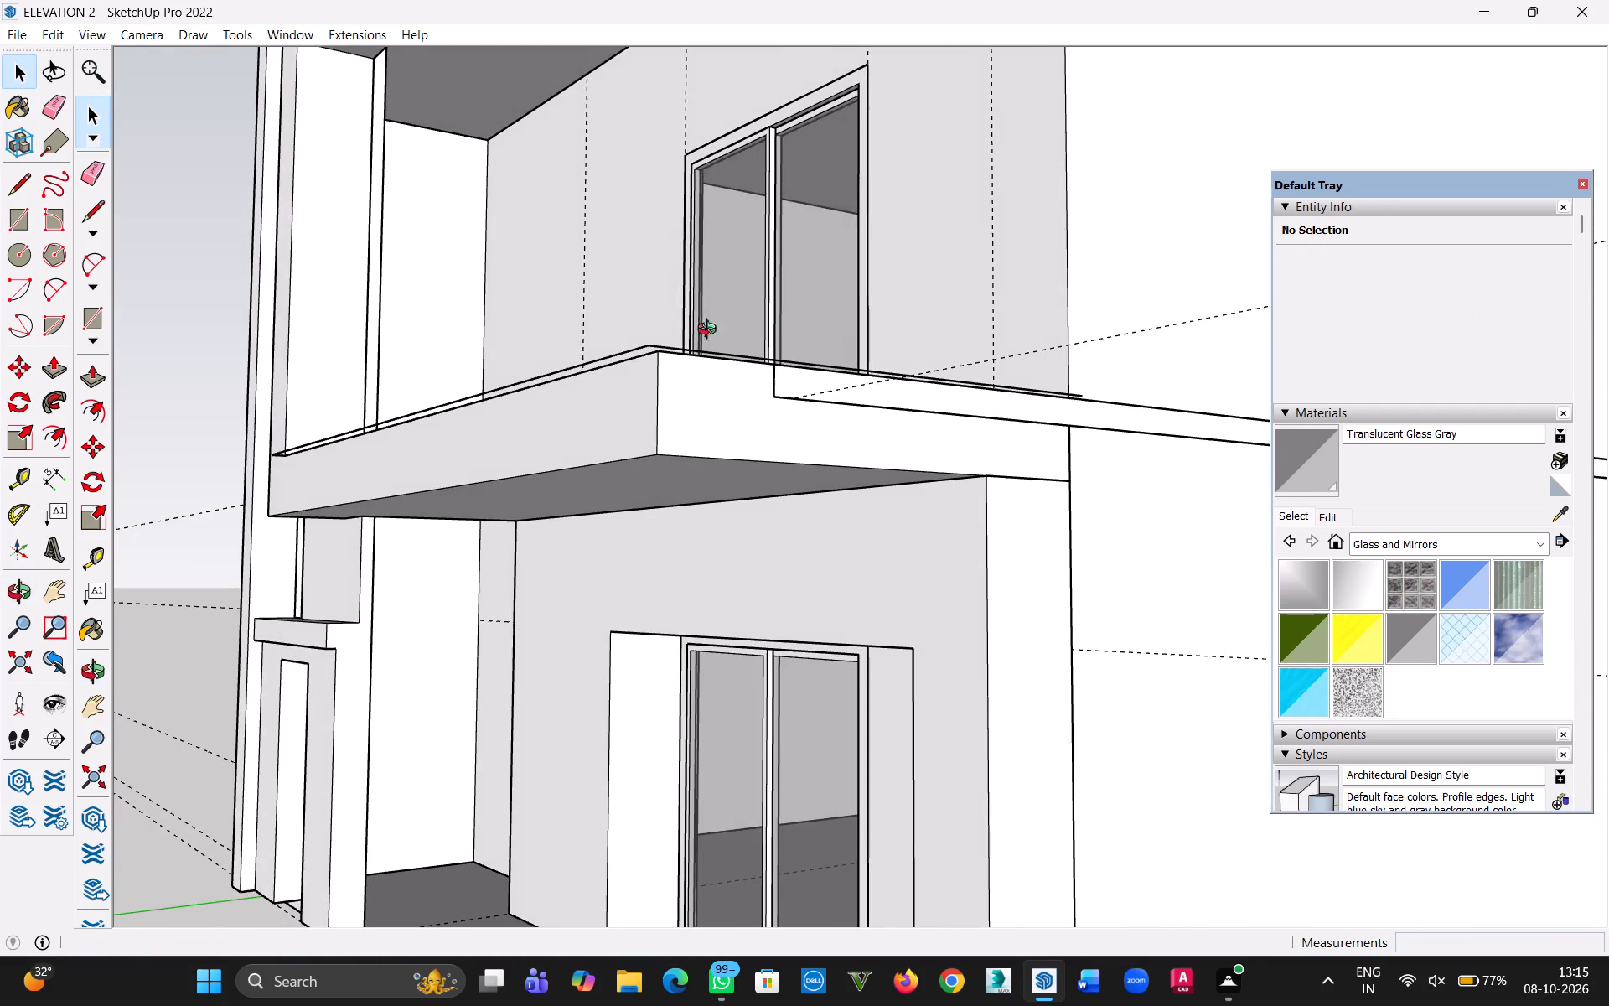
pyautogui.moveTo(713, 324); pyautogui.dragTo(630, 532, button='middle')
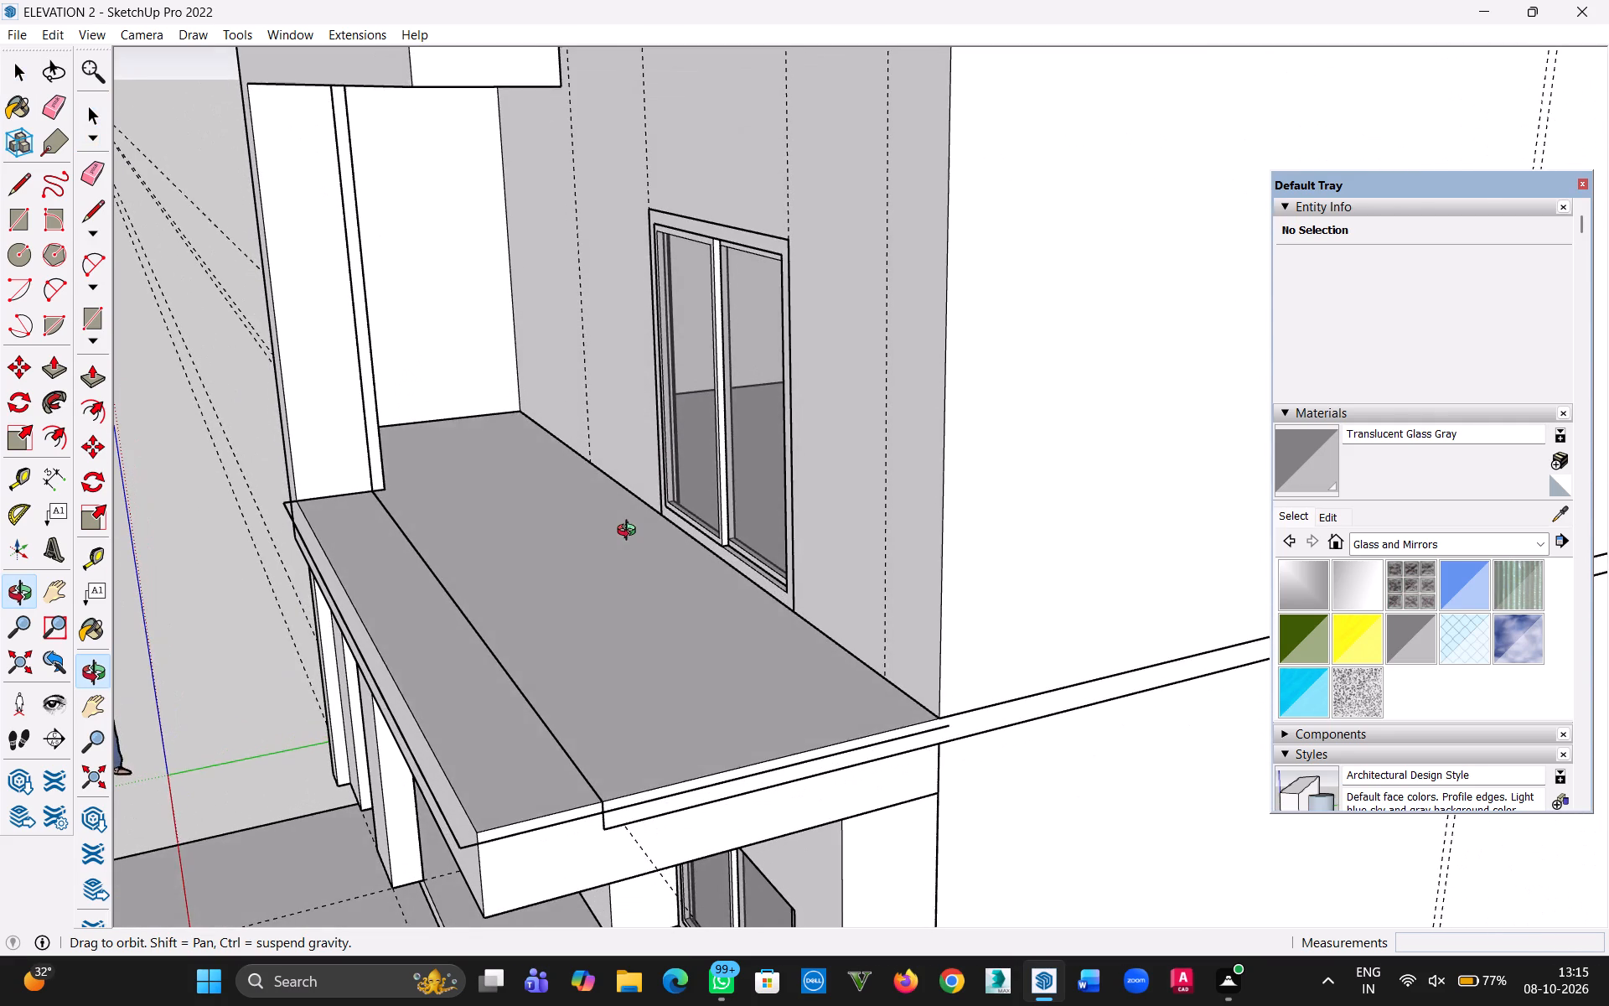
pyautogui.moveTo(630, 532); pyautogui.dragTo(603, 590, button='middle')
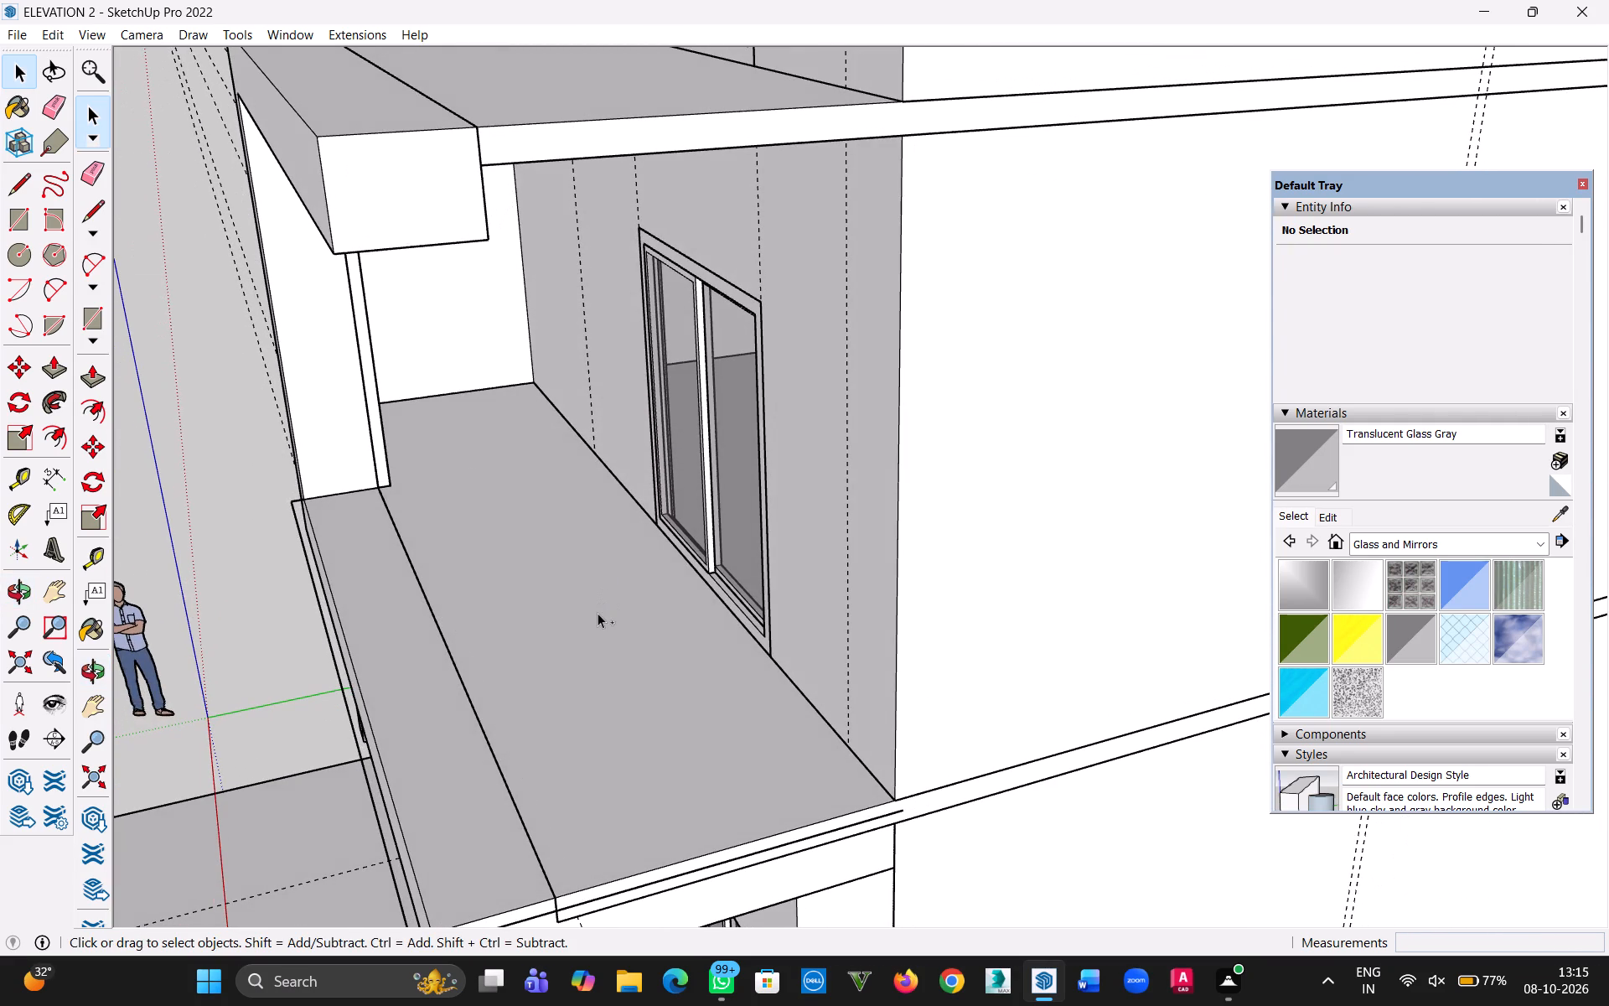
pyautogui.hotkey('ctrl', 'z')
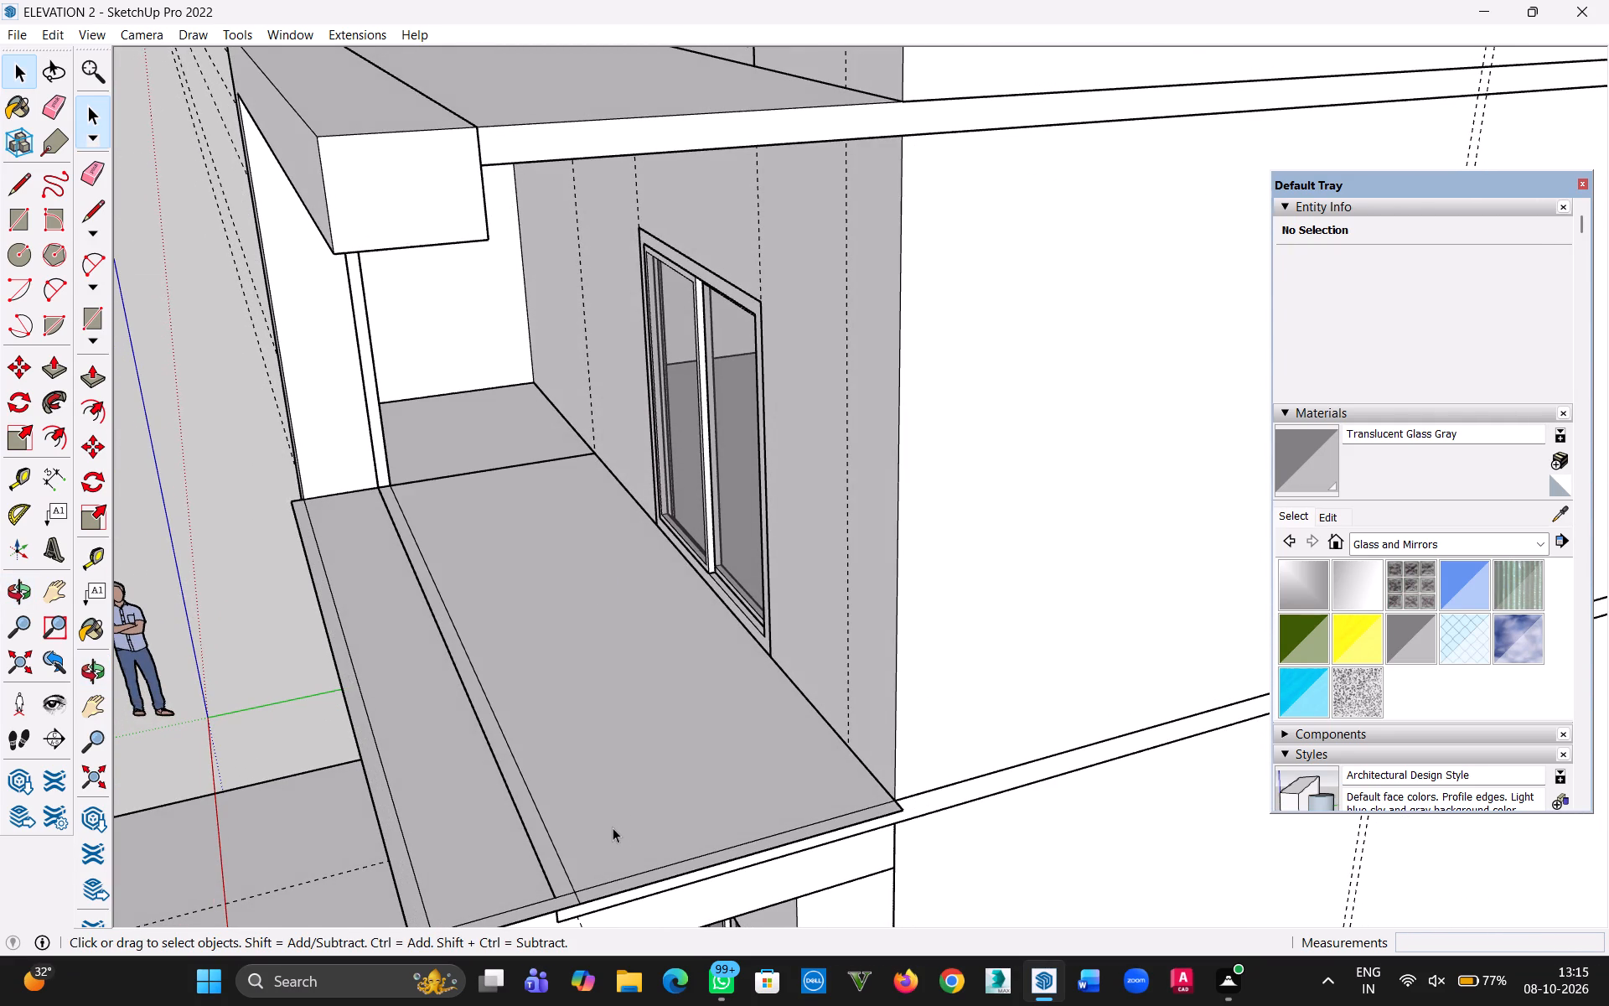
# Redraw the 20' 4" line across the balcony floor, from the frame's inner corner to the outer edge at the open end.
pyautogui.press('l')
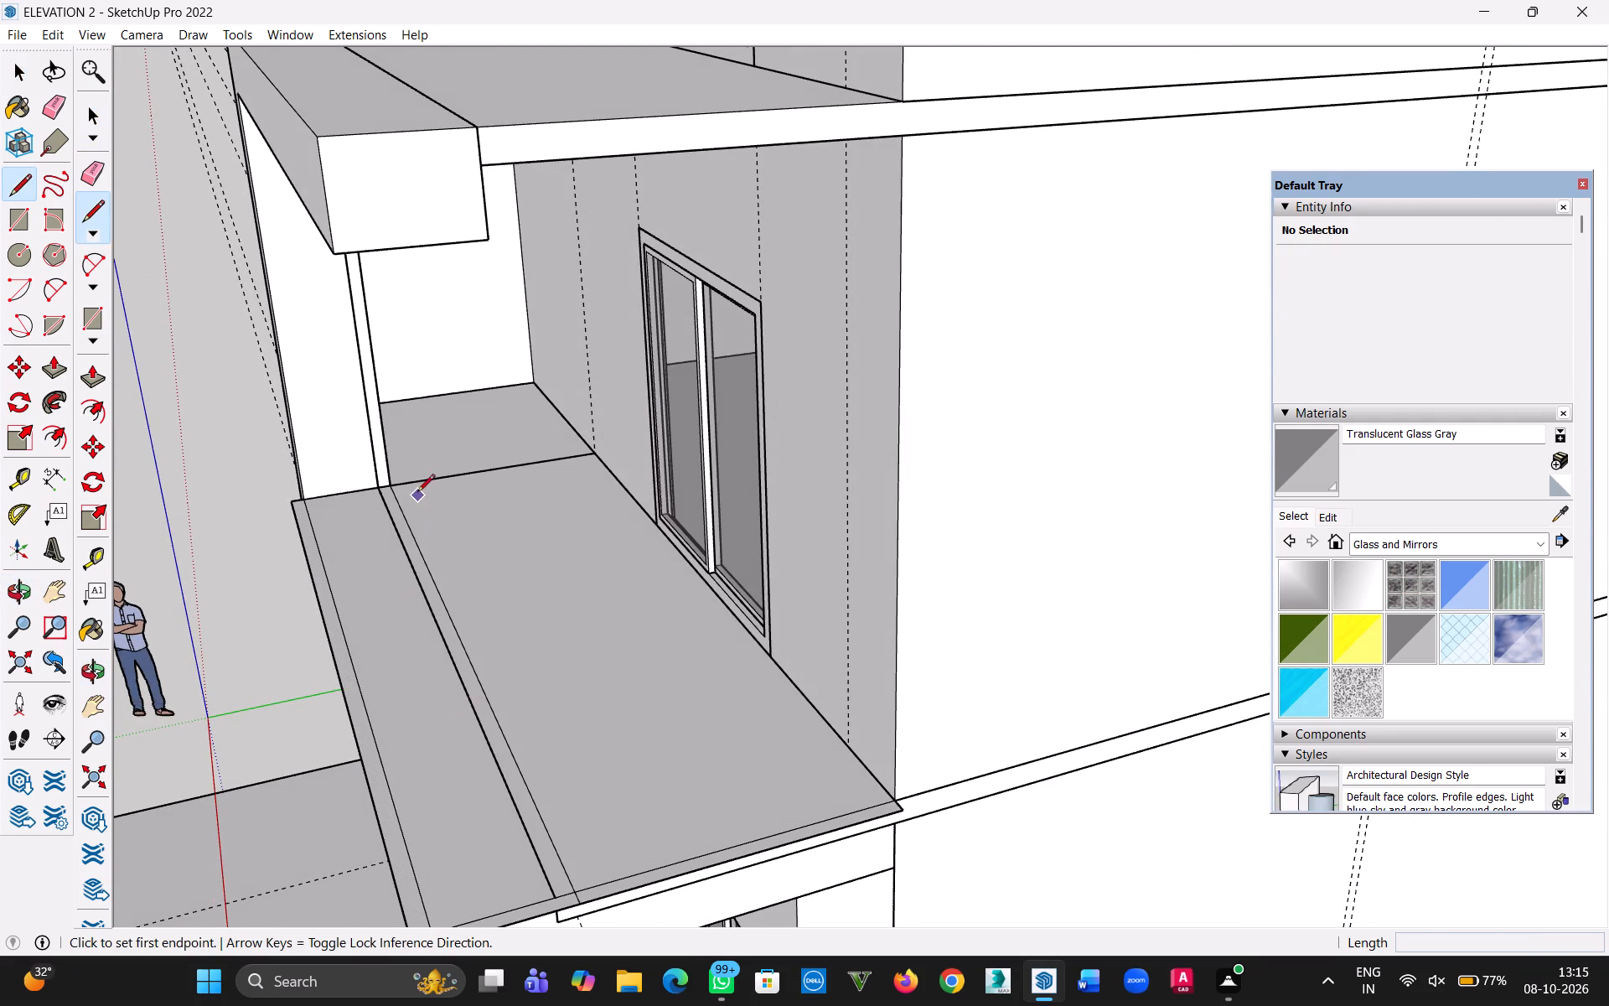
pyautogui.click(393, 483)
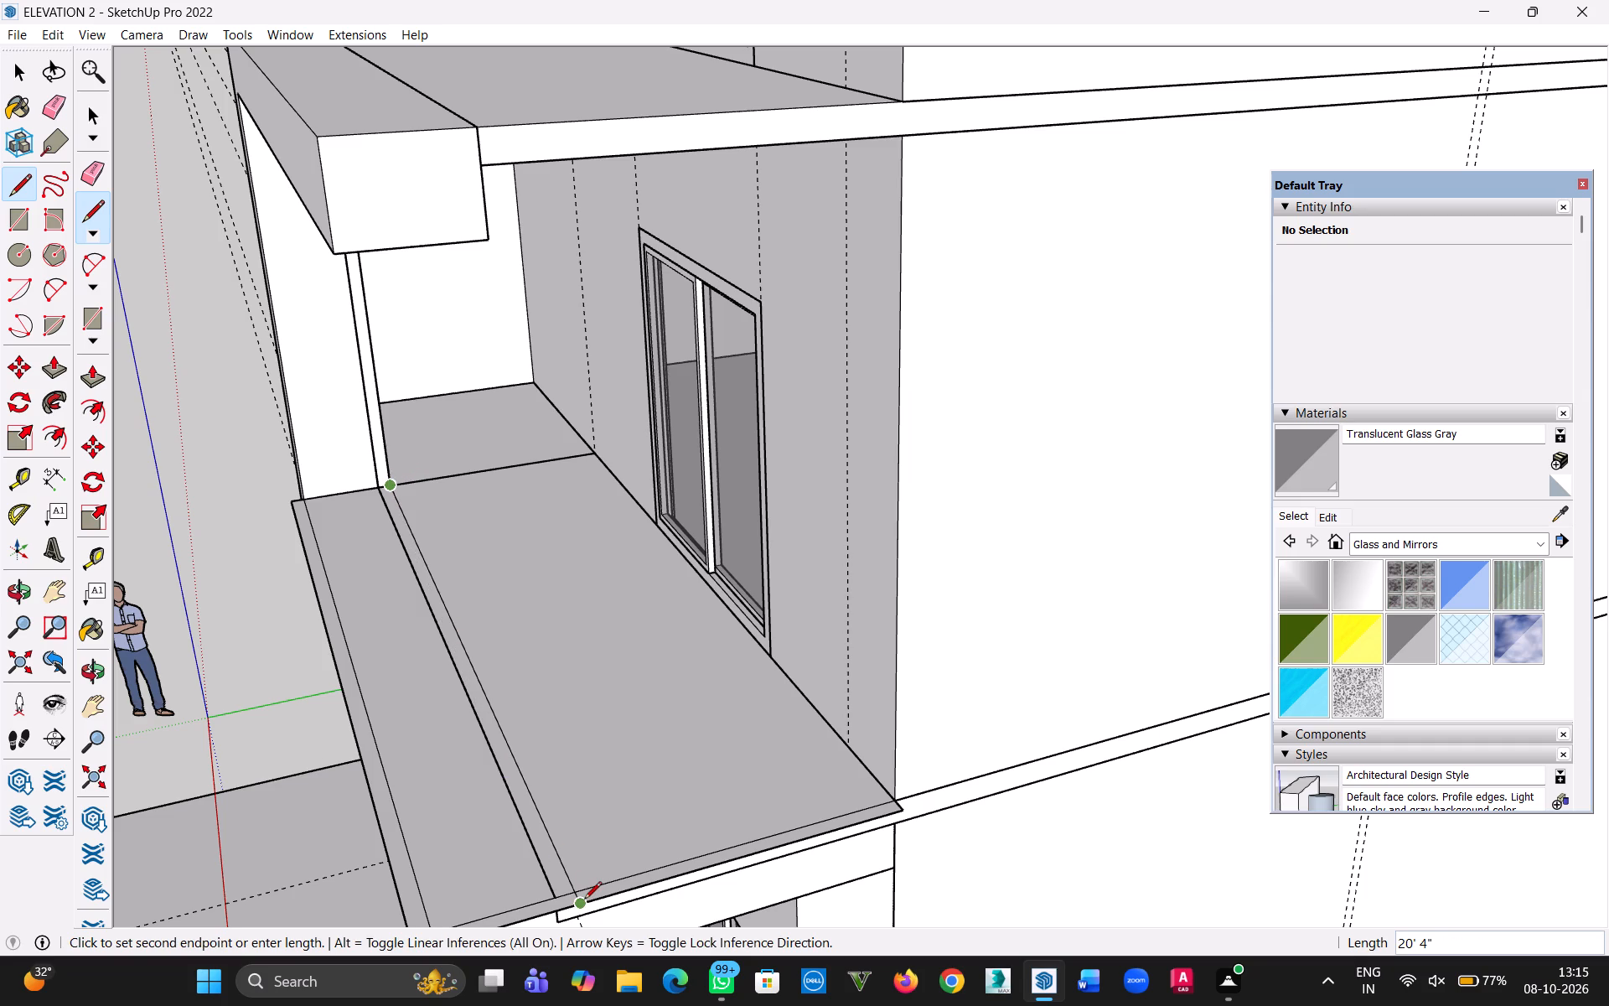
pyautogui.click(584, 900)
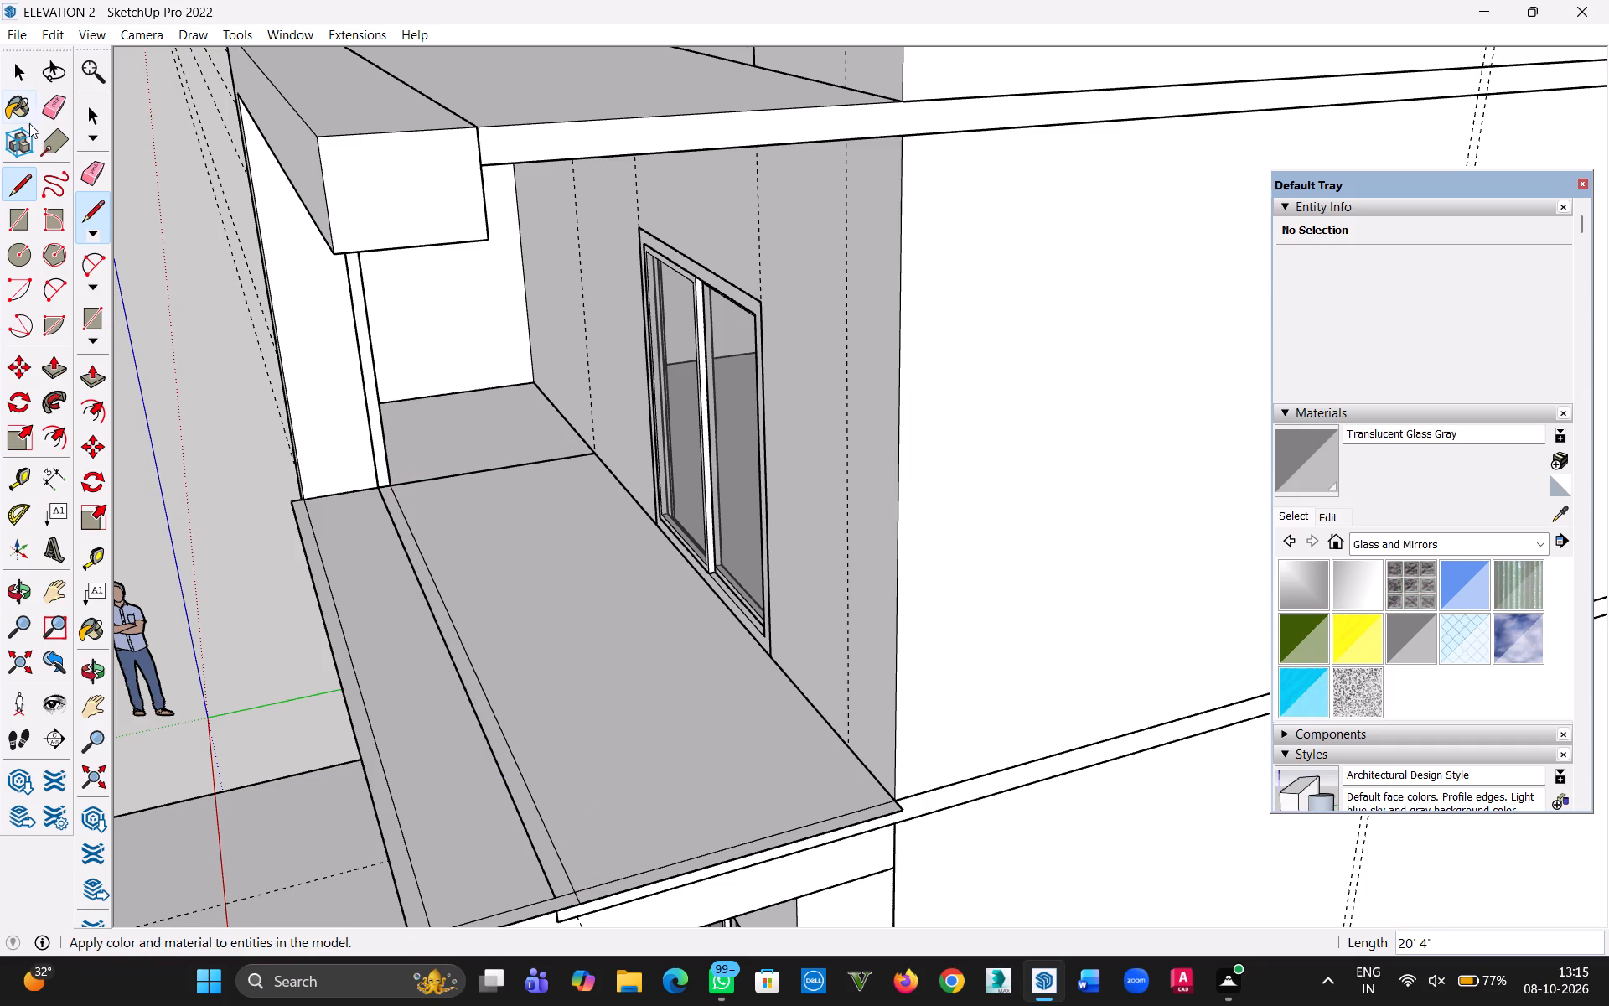
# Erase the upper floor face behind the balcony's front strip together with its bounding edges.
pyautogui.click(27, 87)
pyautogui.tripleClick(601, 734)
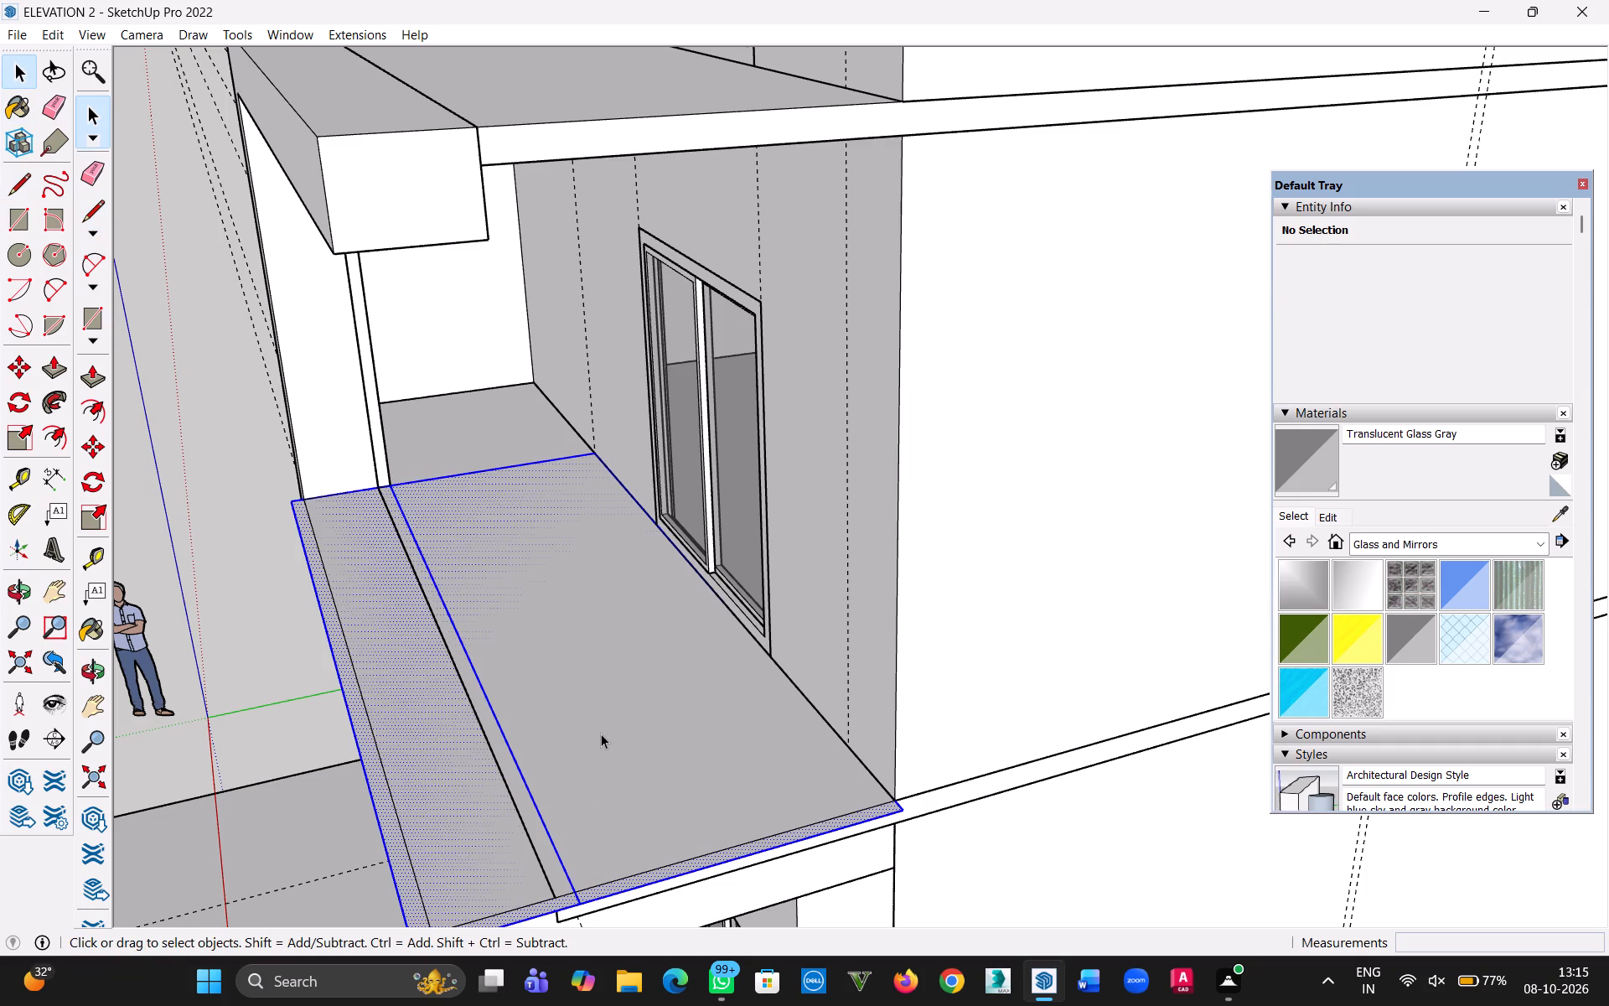
pyautogui.click(614, 728)
pyautogui.doubleClick(614, 728)
pyautogui.click(614, 728)
pyautogui.click(614, 728)
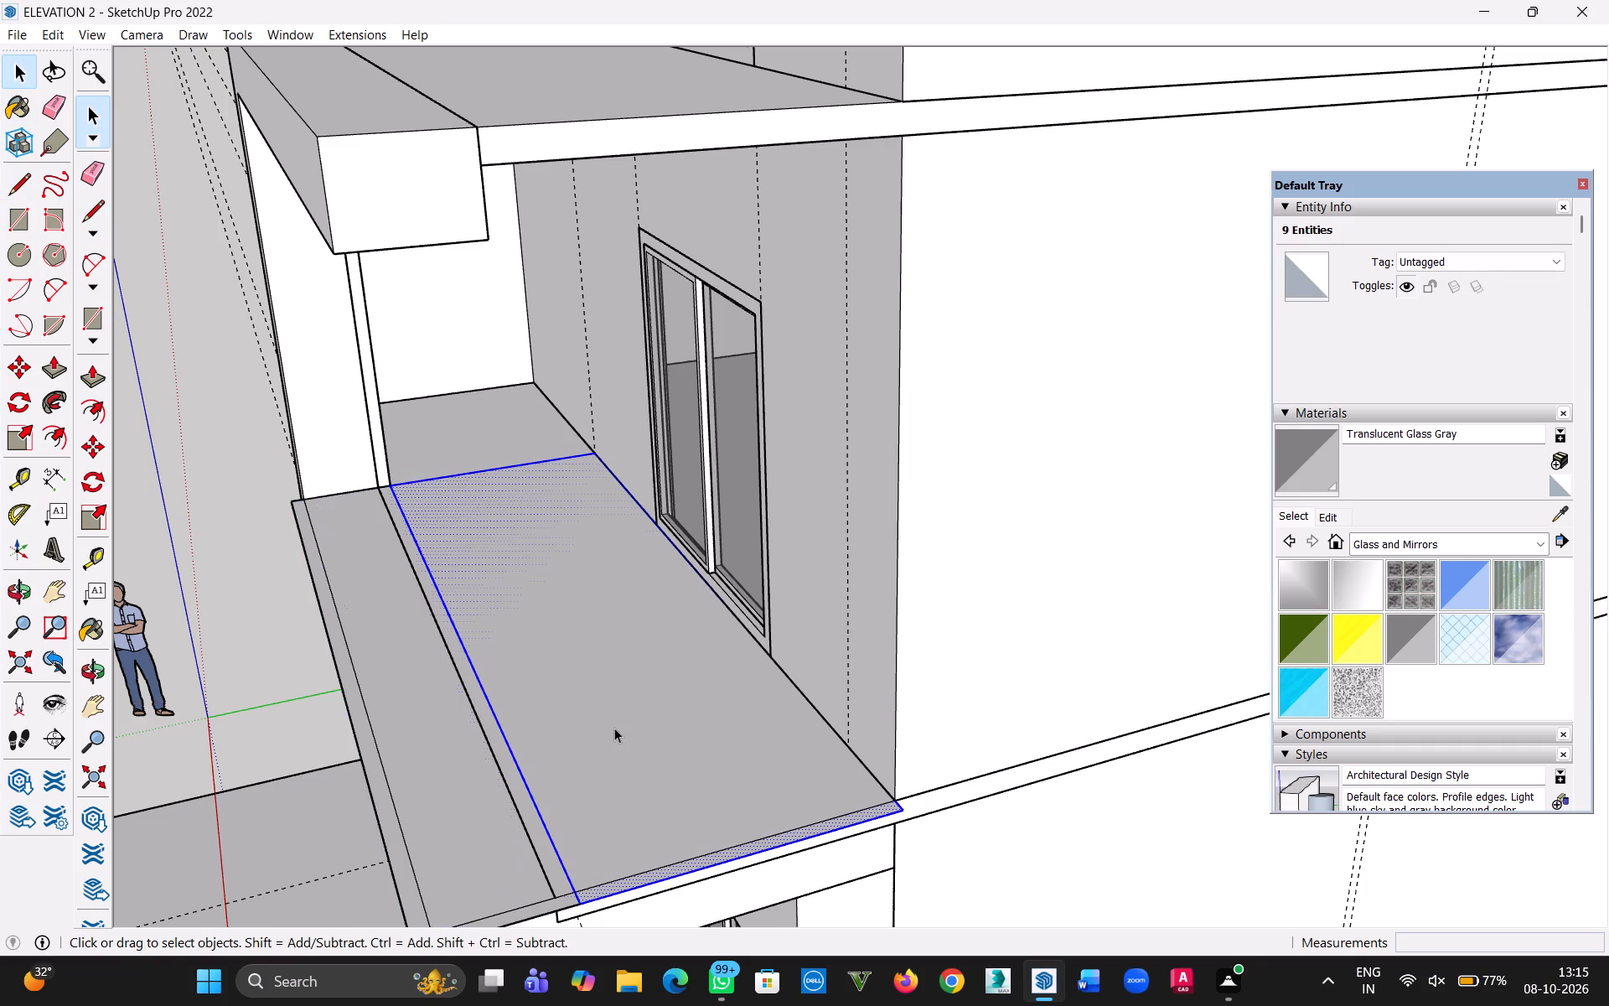
pyautogui.rightClick(614, 728)
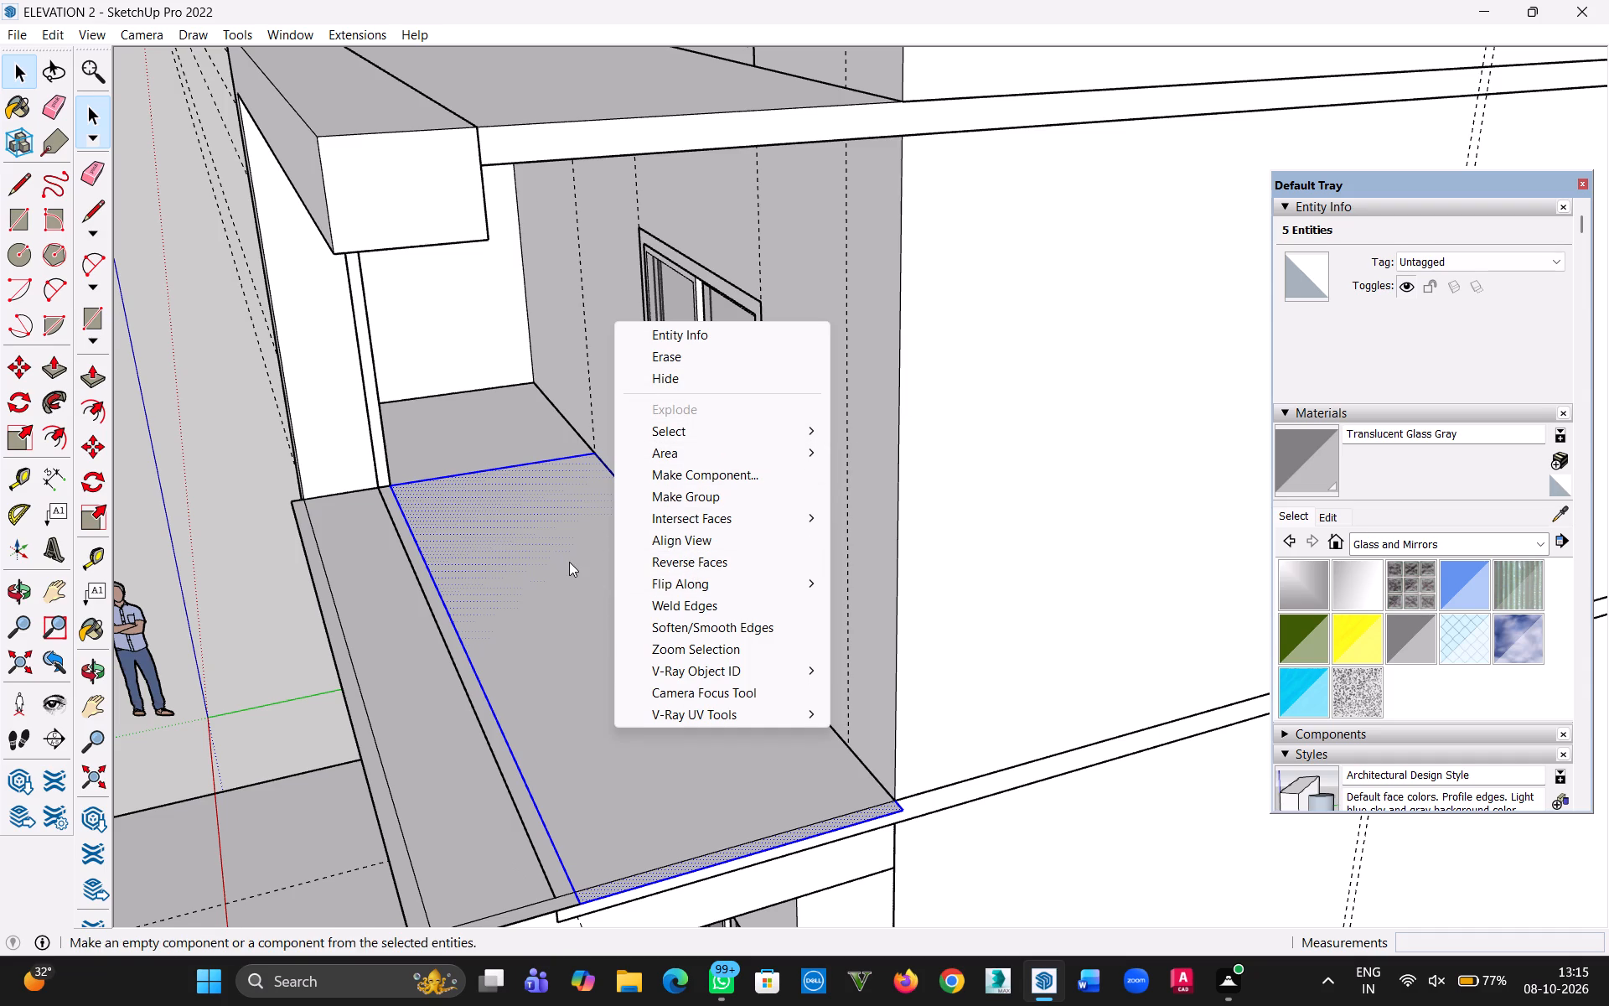
pyautogui.click(673, 360)
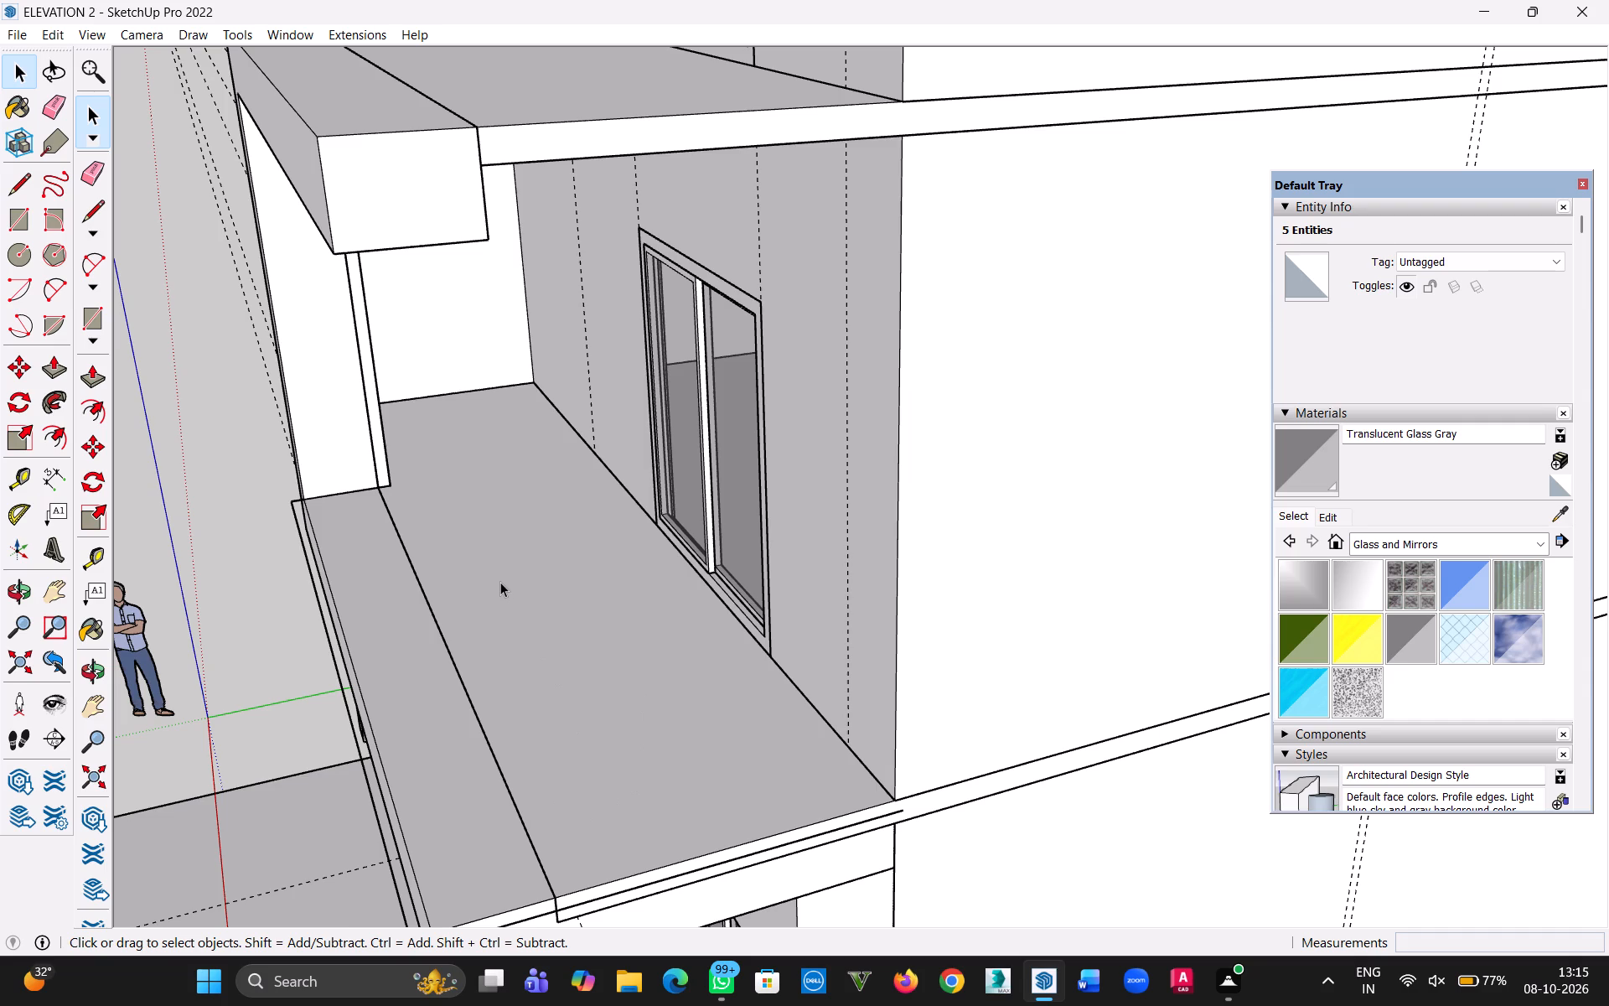
# Draw a 20' 4" line along the front strip's inner side, from the frame's inner corner to the outer edge at the open end.
pyautogui.press('l')
pyautogui.click(391, 490)
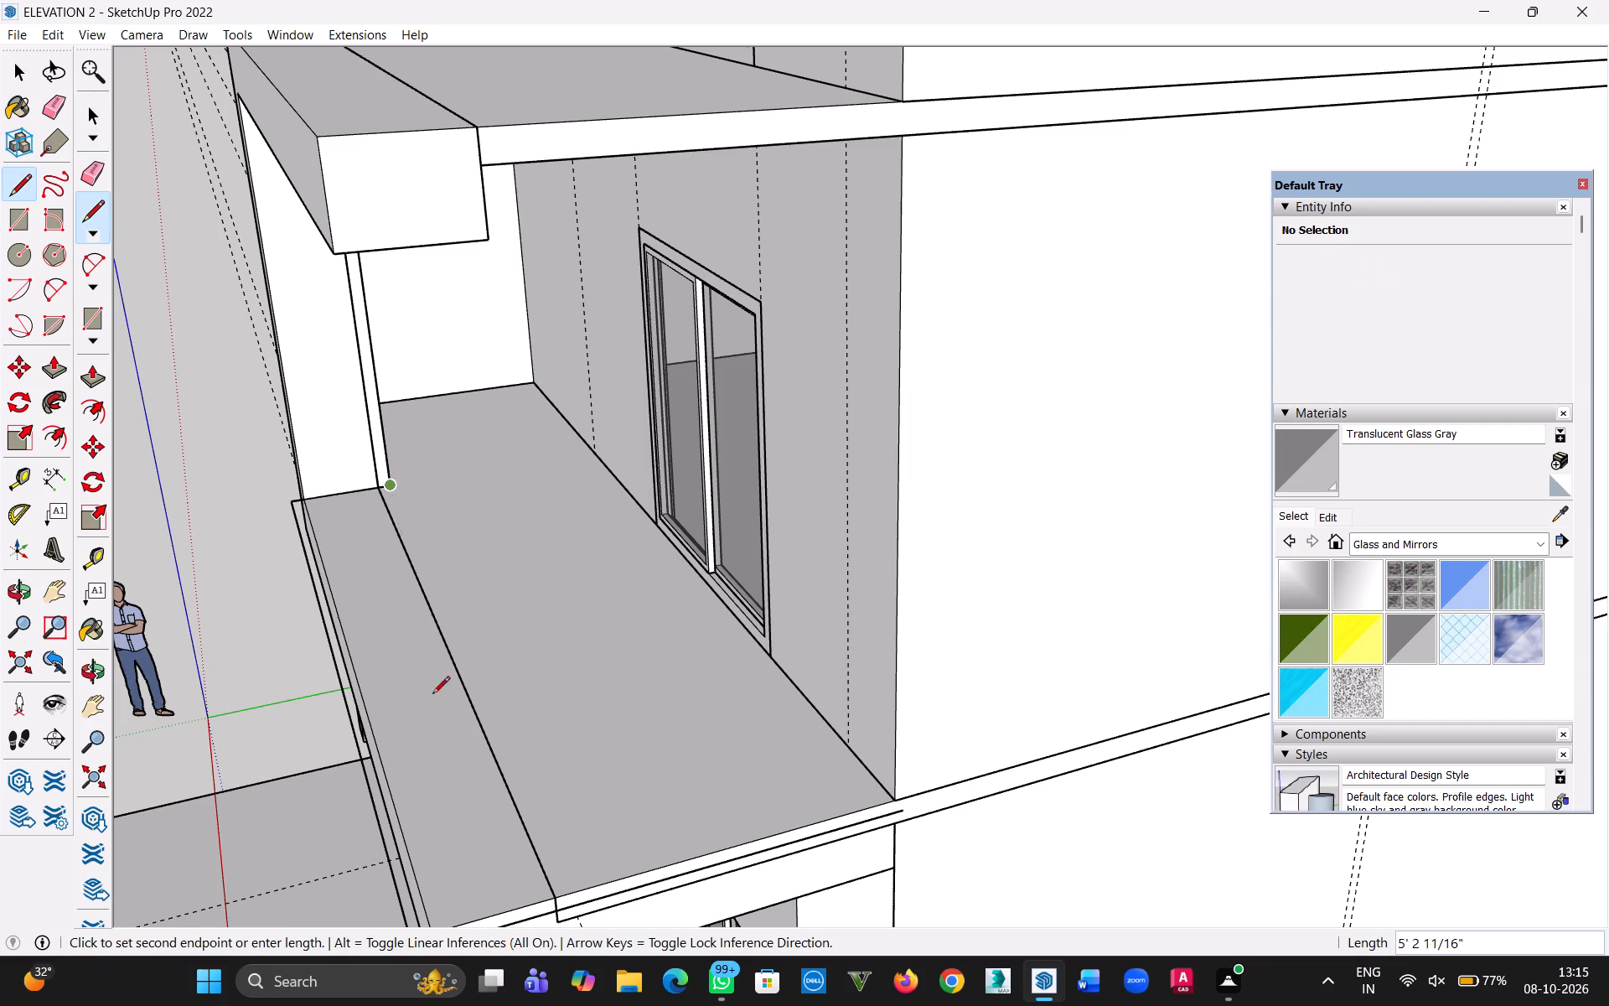
pyautogui.click(581, 907)
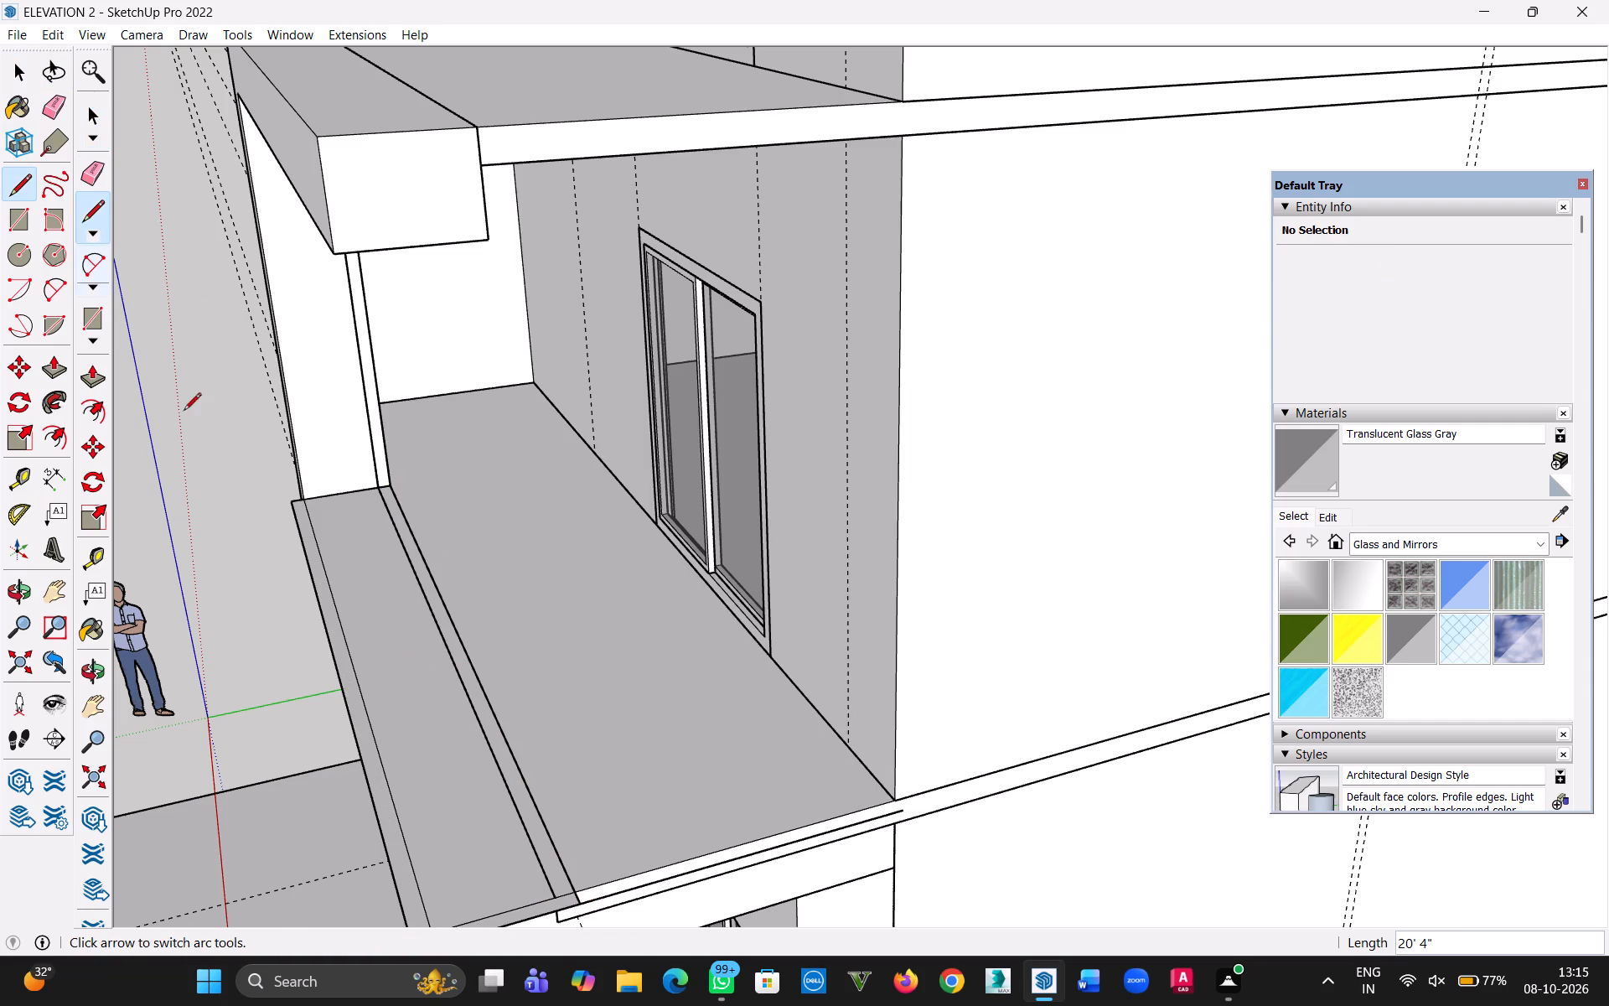
# Draw a line along the balcony's open end from the front strip to the wall corner, continuing 4" to the outer corner.
pyautogui.click(577, 889)
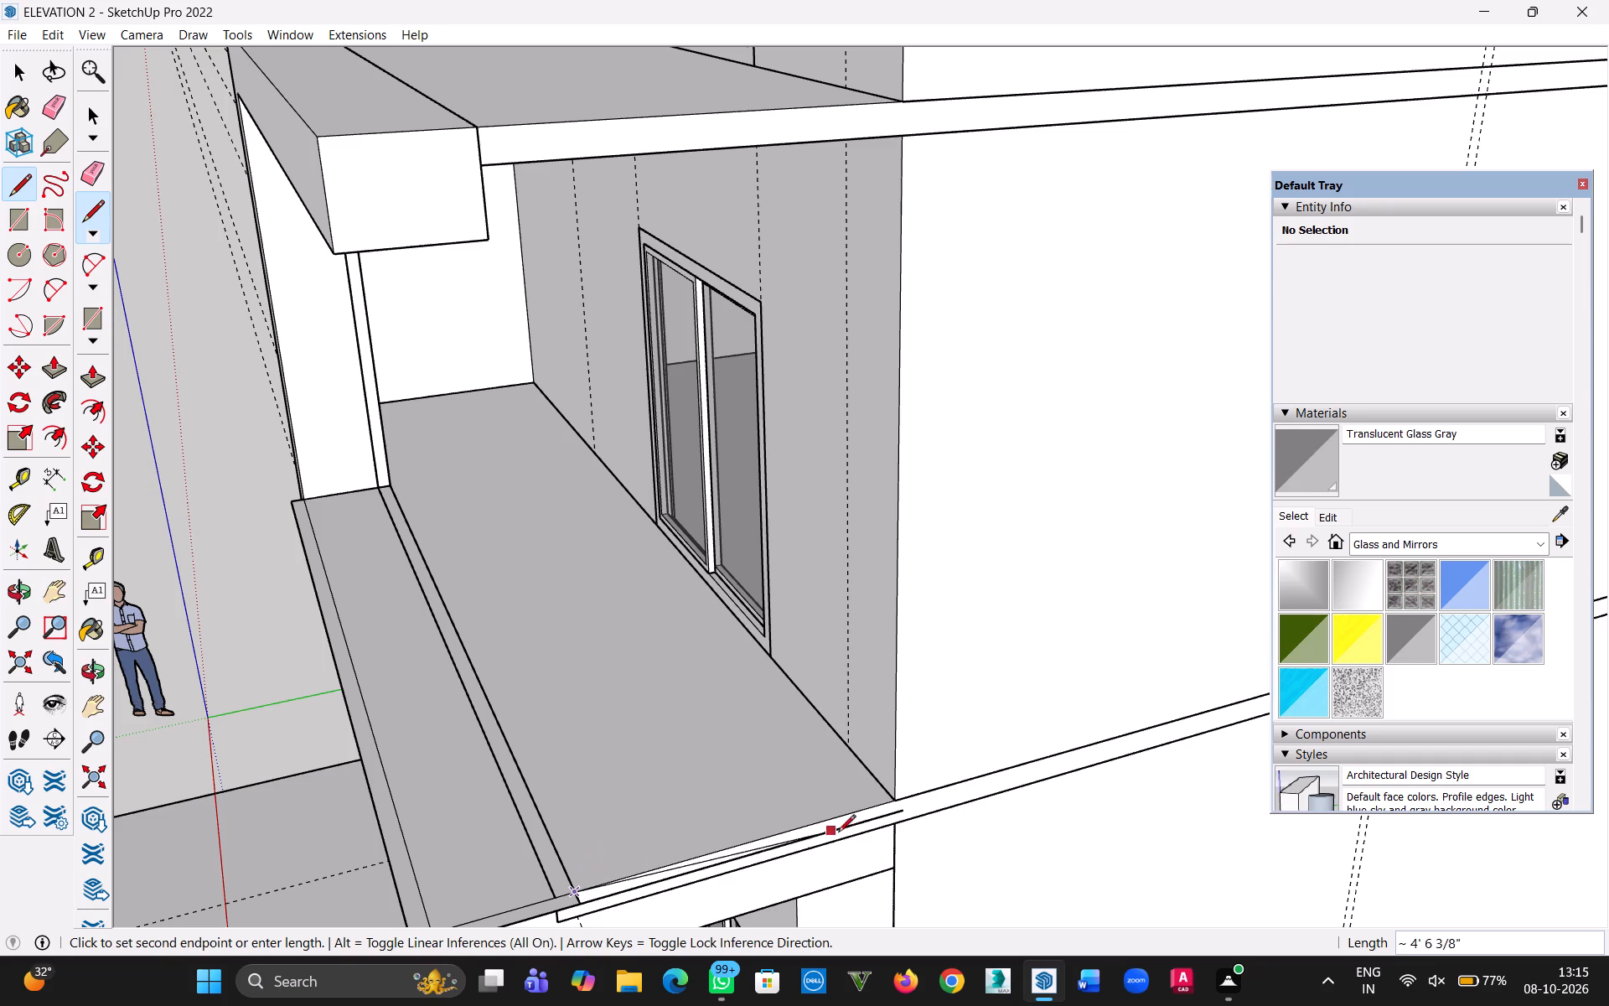
pyautogui.click(900, 796)
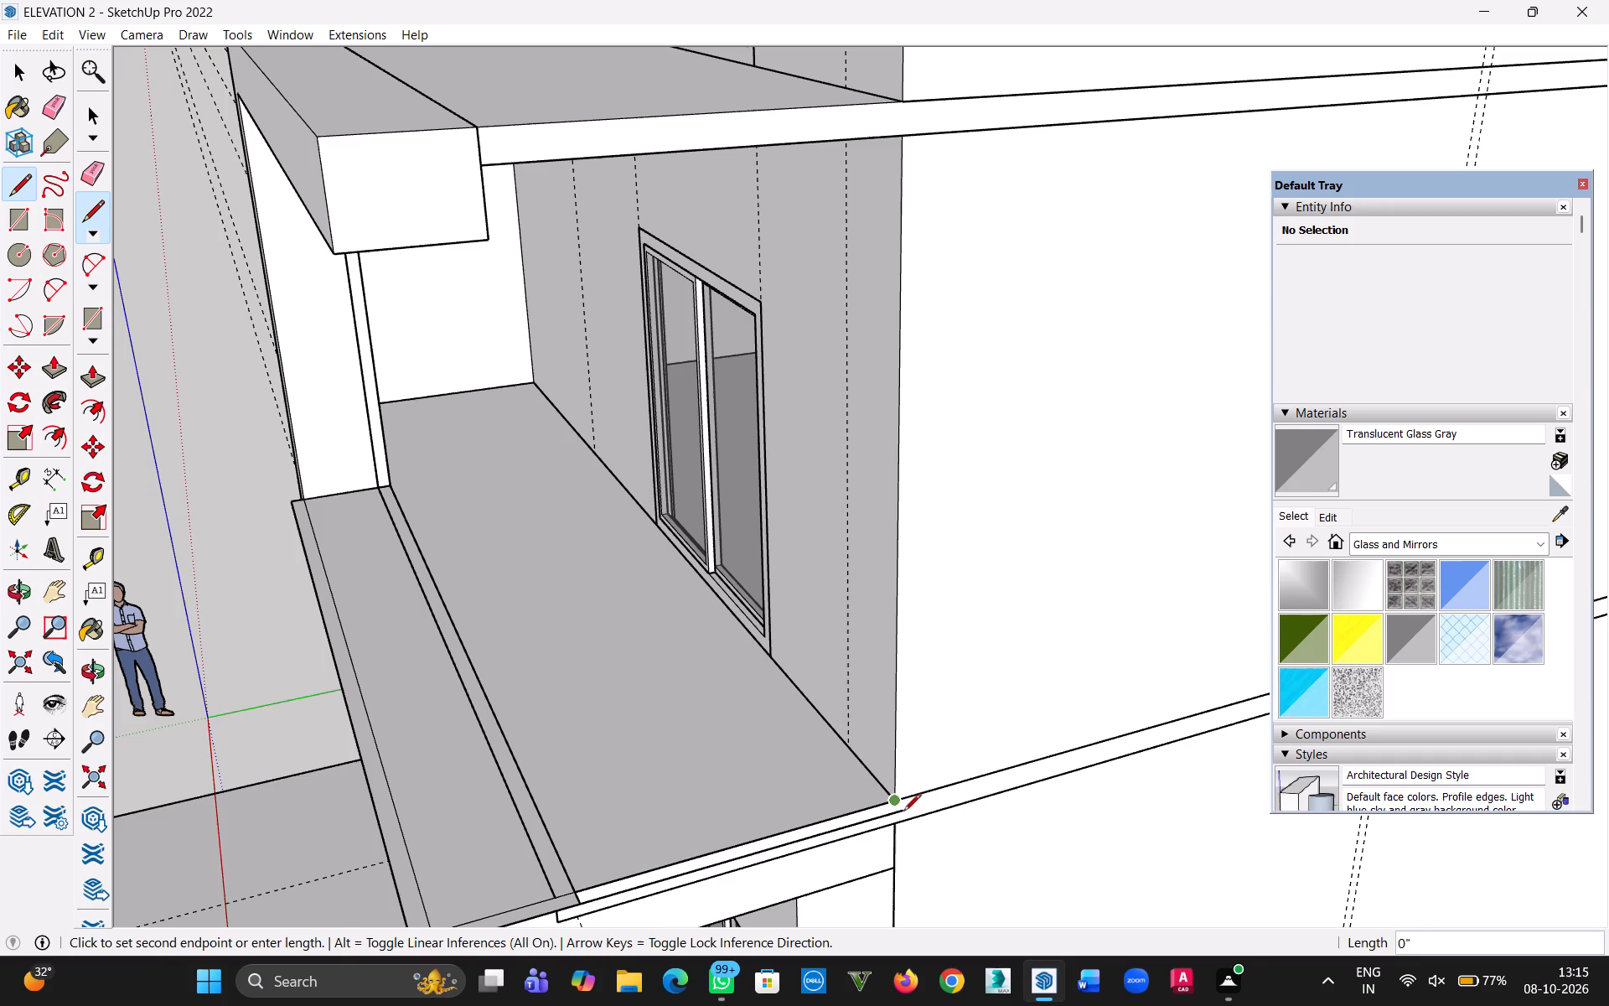
pyautogui.click(906, 816)
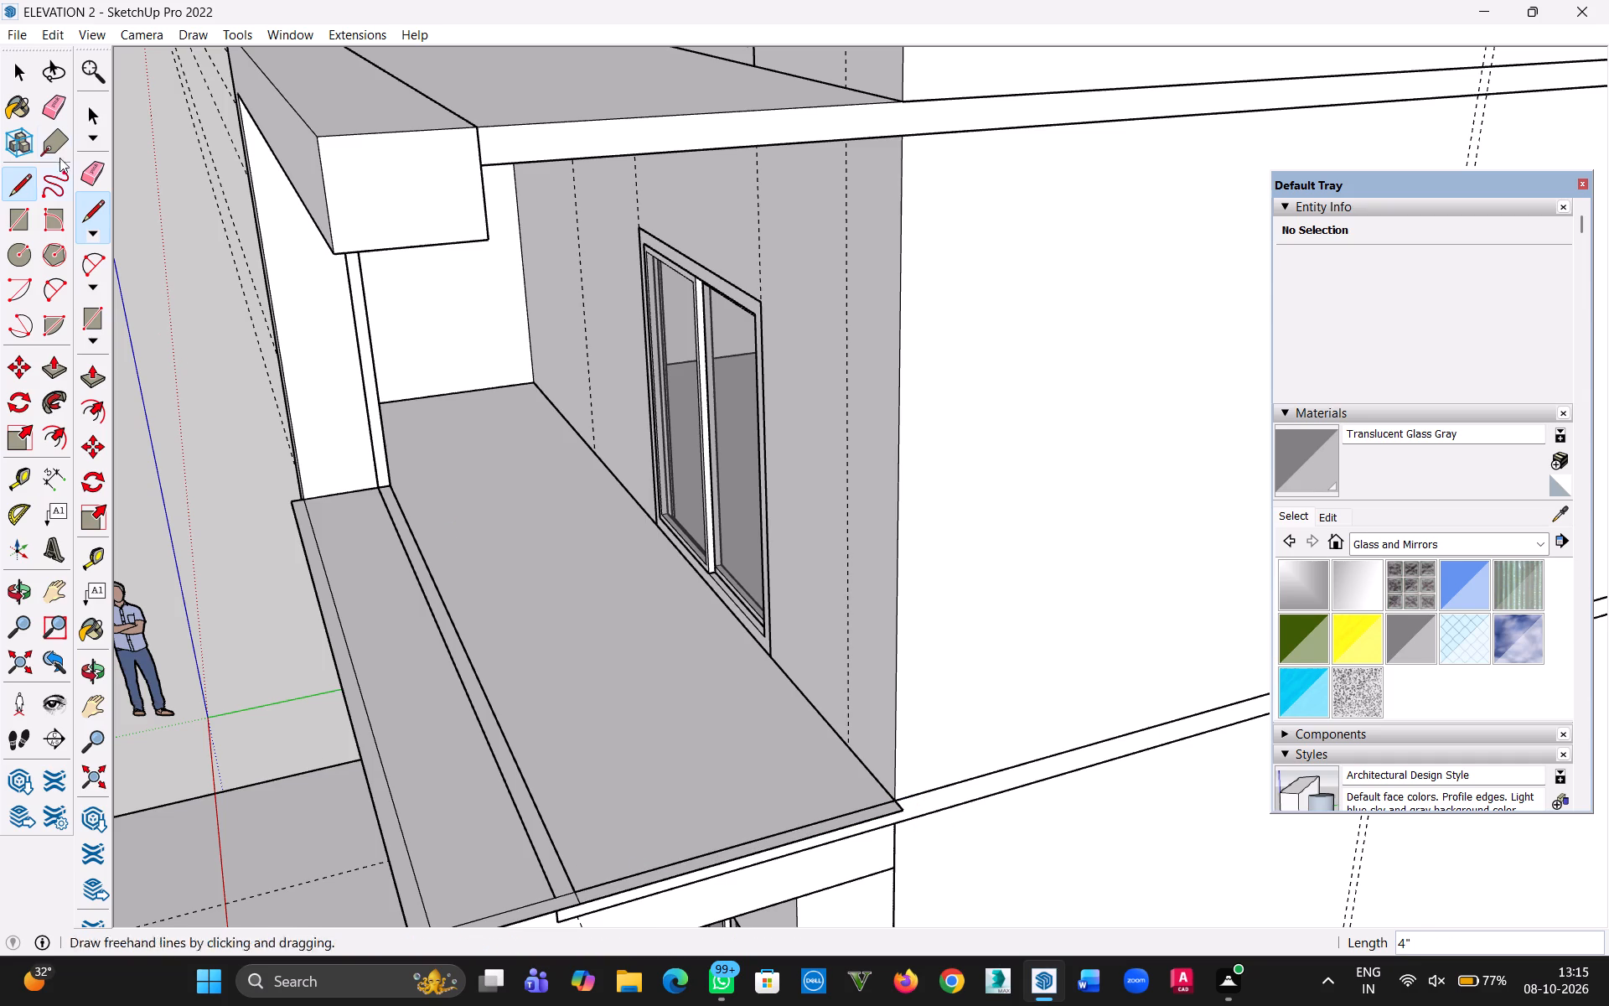
pyautogui.click(23, 68)
pyautogui.press('h')
pyautogui.moveTo(535, 738); pyautogui.dragTo(540, 685)
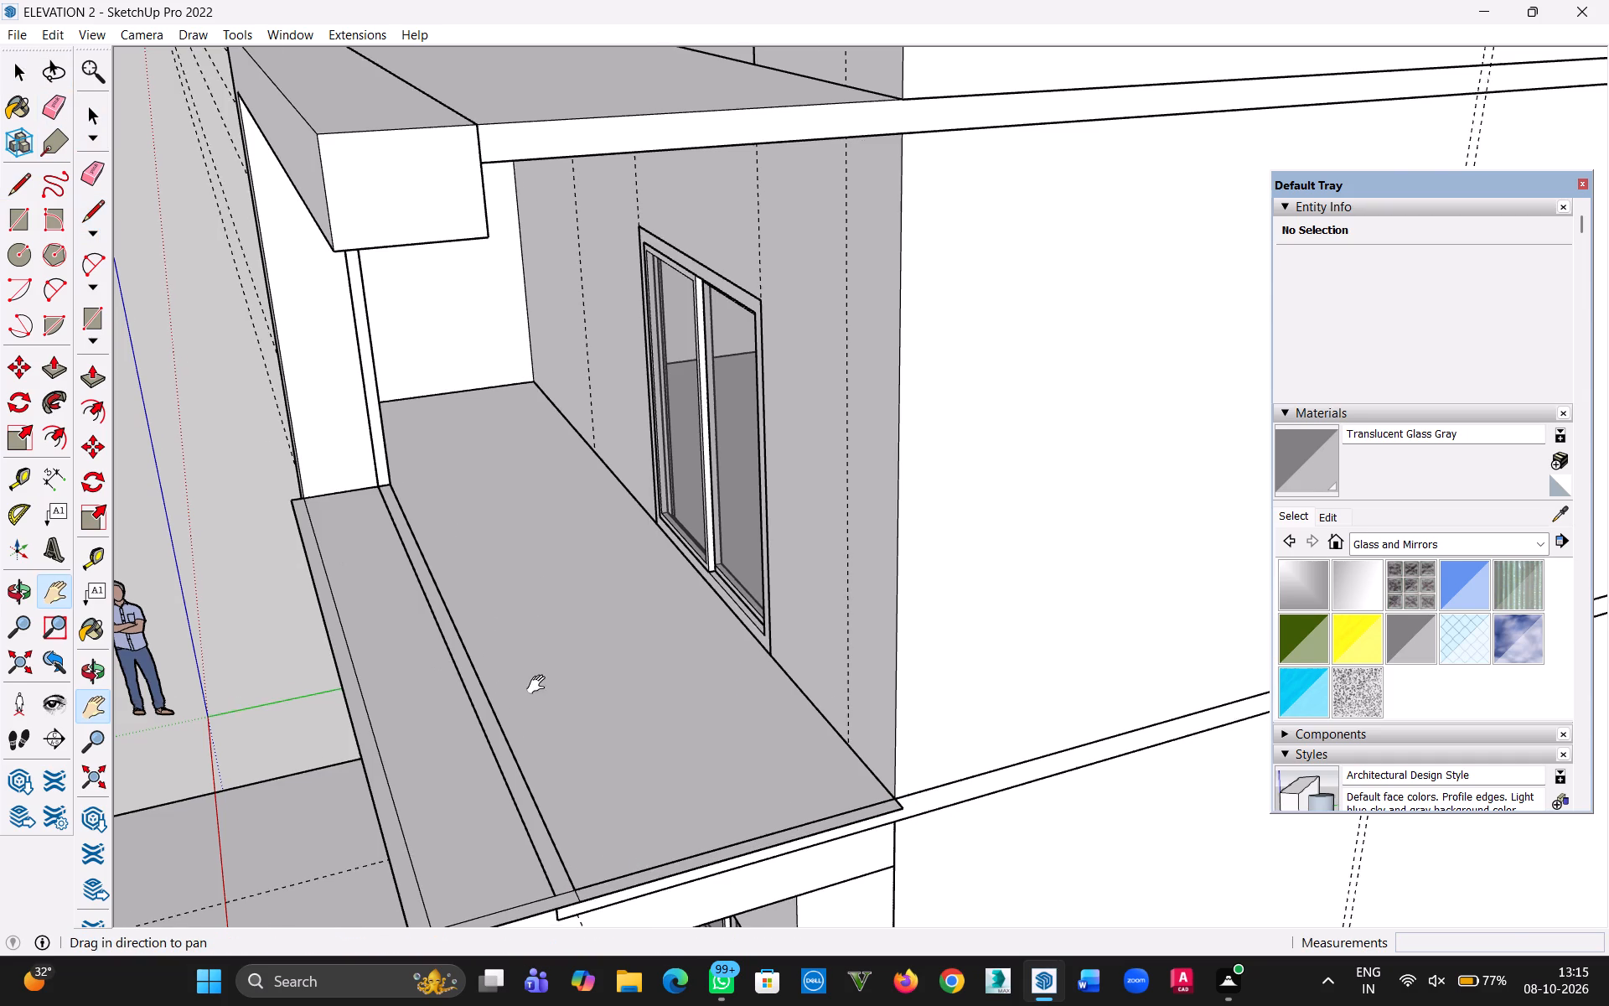
# Erase the short line segment crossing the narrow end border where the front strip's inner line meets the balcony's outer edge.
pyautogui.moveTo(540, 685); pyautogui.dragTo(555, 443)
pyautogui.moveTo(556, 443); pyautogui.dragTo(562, 563, button='middle')
pyautogui.scroll(8, 614, 673)
pyautogui.press('Escape')
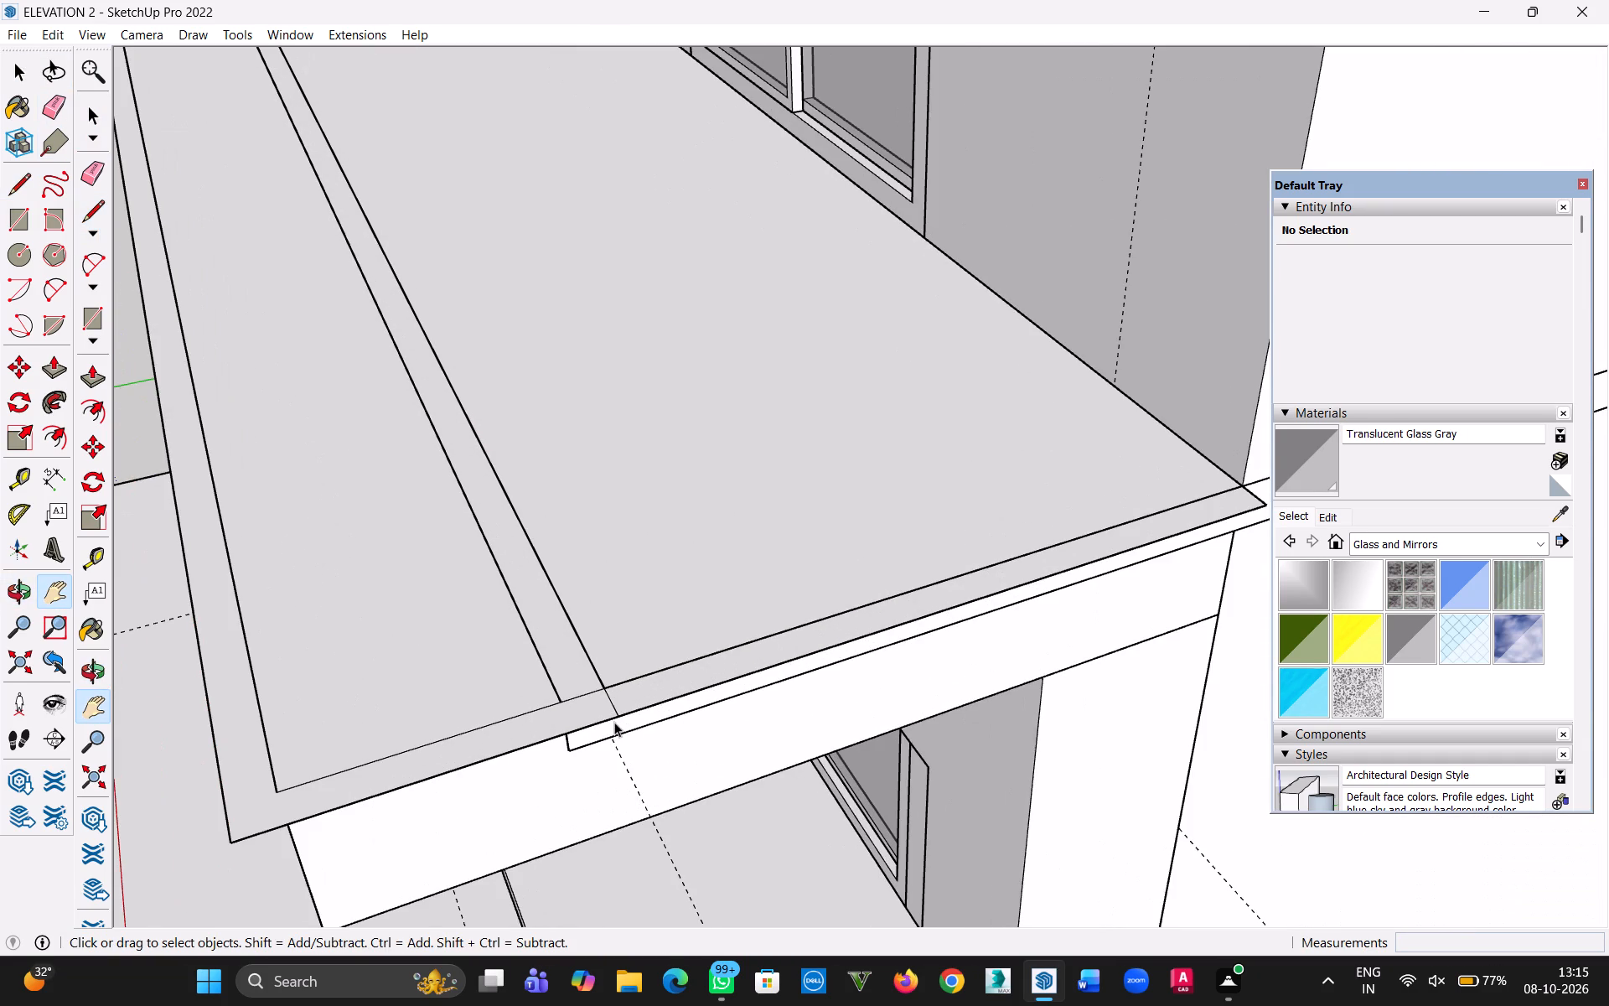
pyautogui.click(611, 706)
pyautogui.press('Delete')
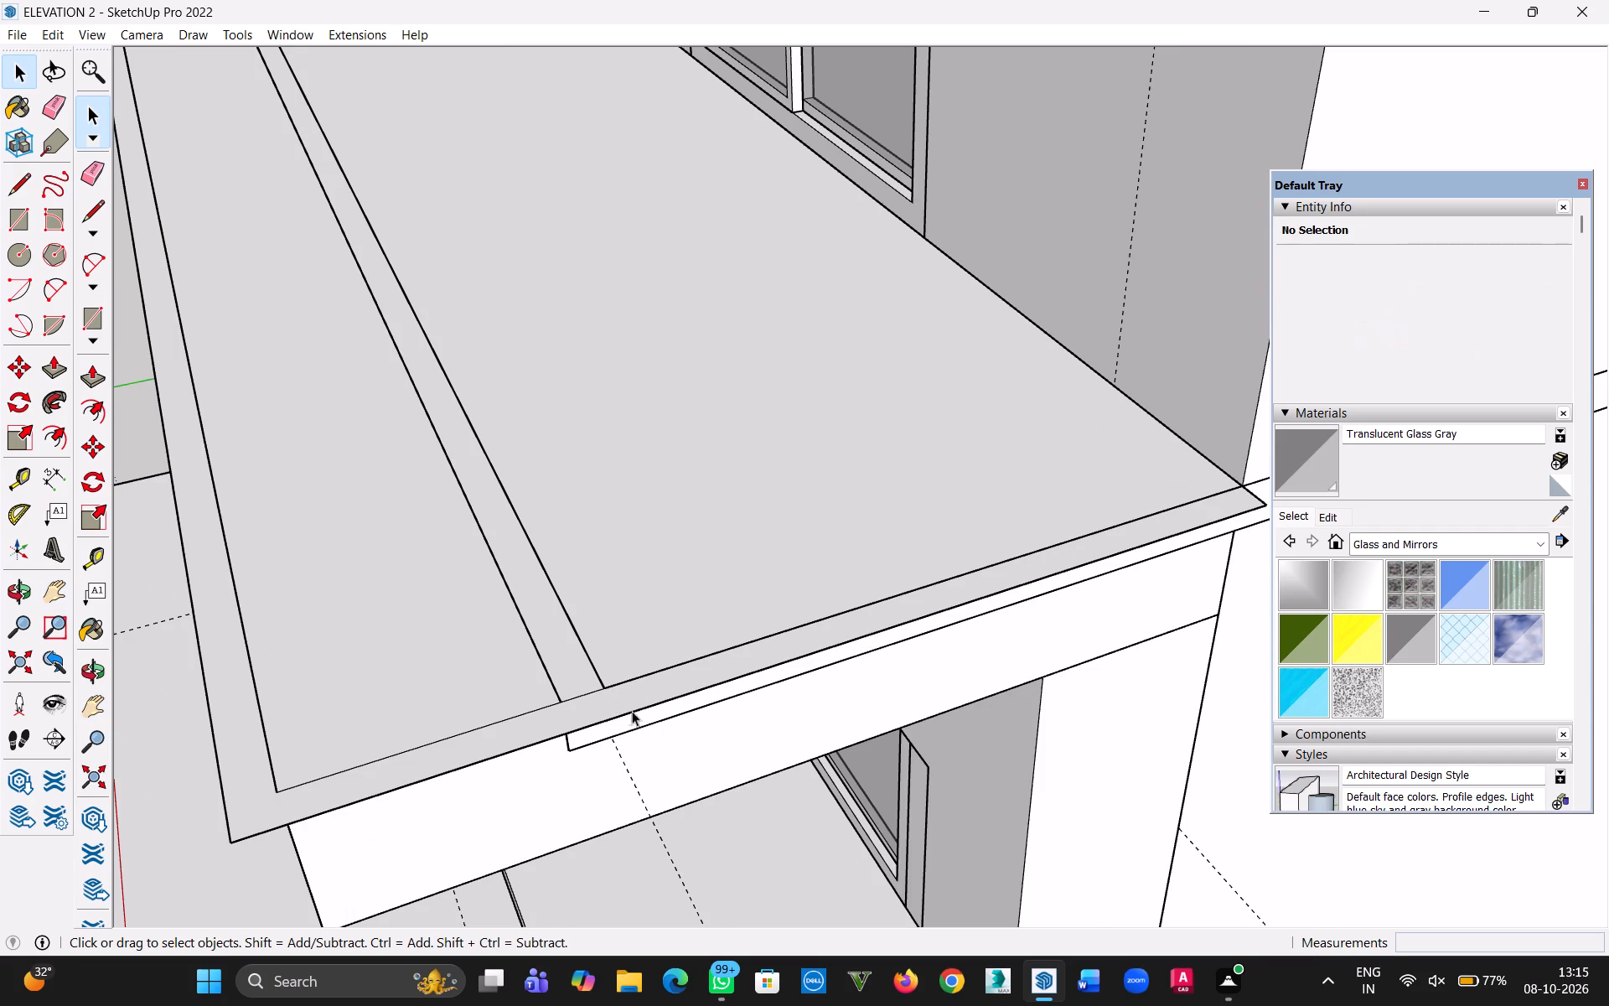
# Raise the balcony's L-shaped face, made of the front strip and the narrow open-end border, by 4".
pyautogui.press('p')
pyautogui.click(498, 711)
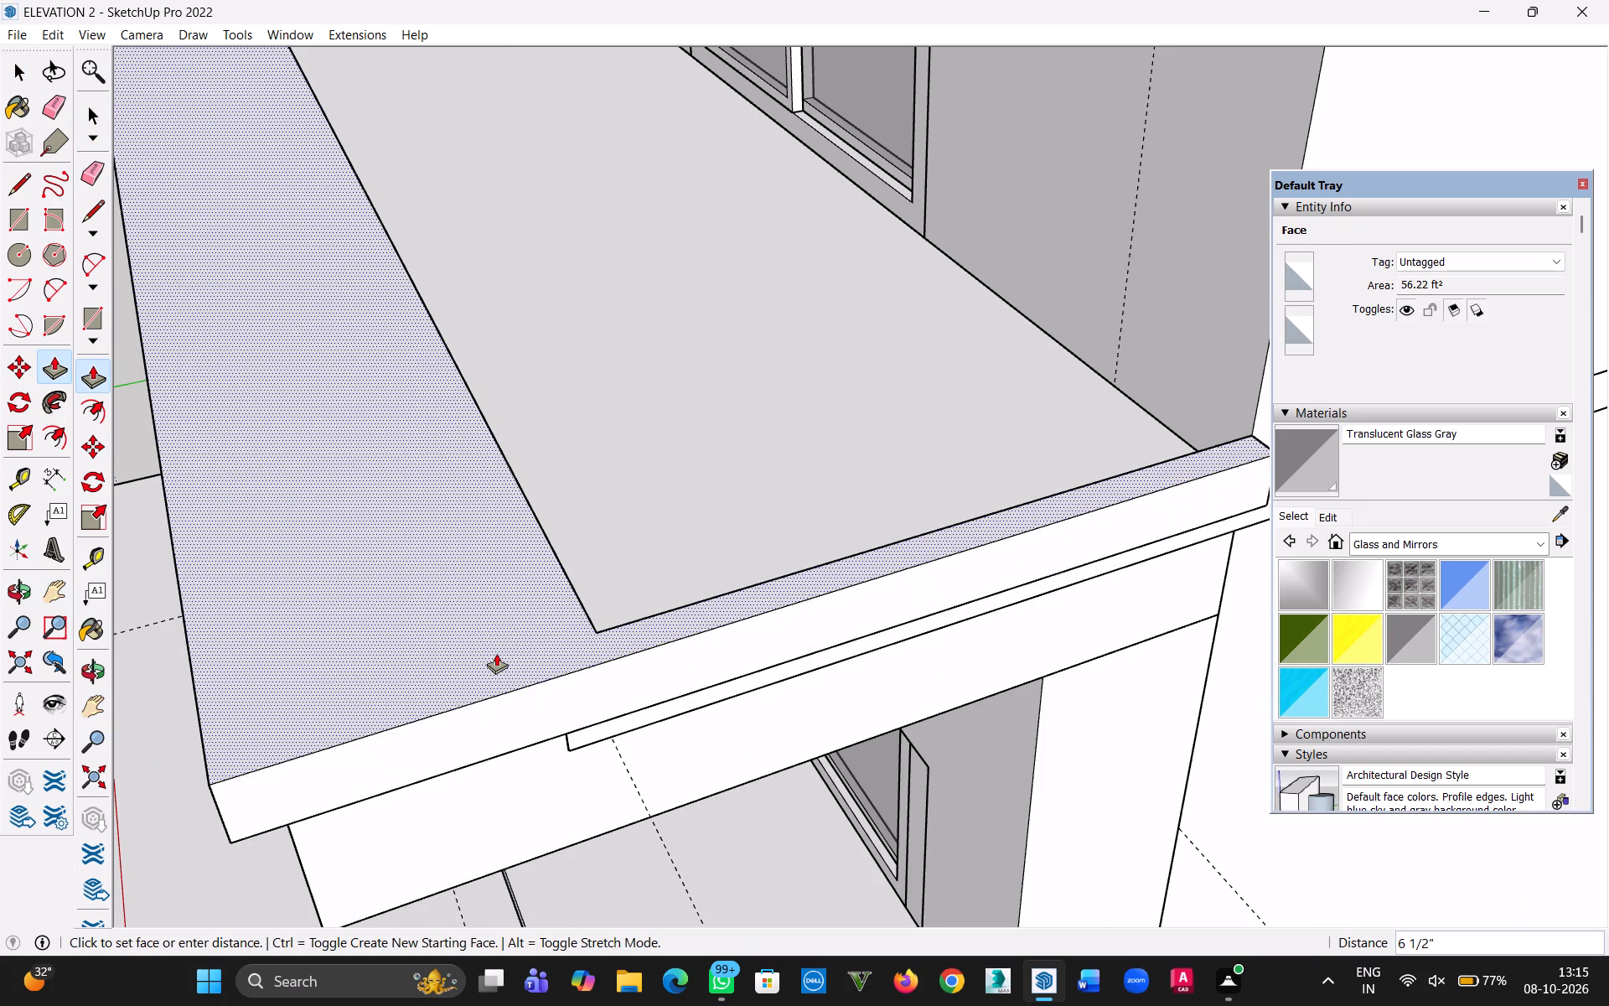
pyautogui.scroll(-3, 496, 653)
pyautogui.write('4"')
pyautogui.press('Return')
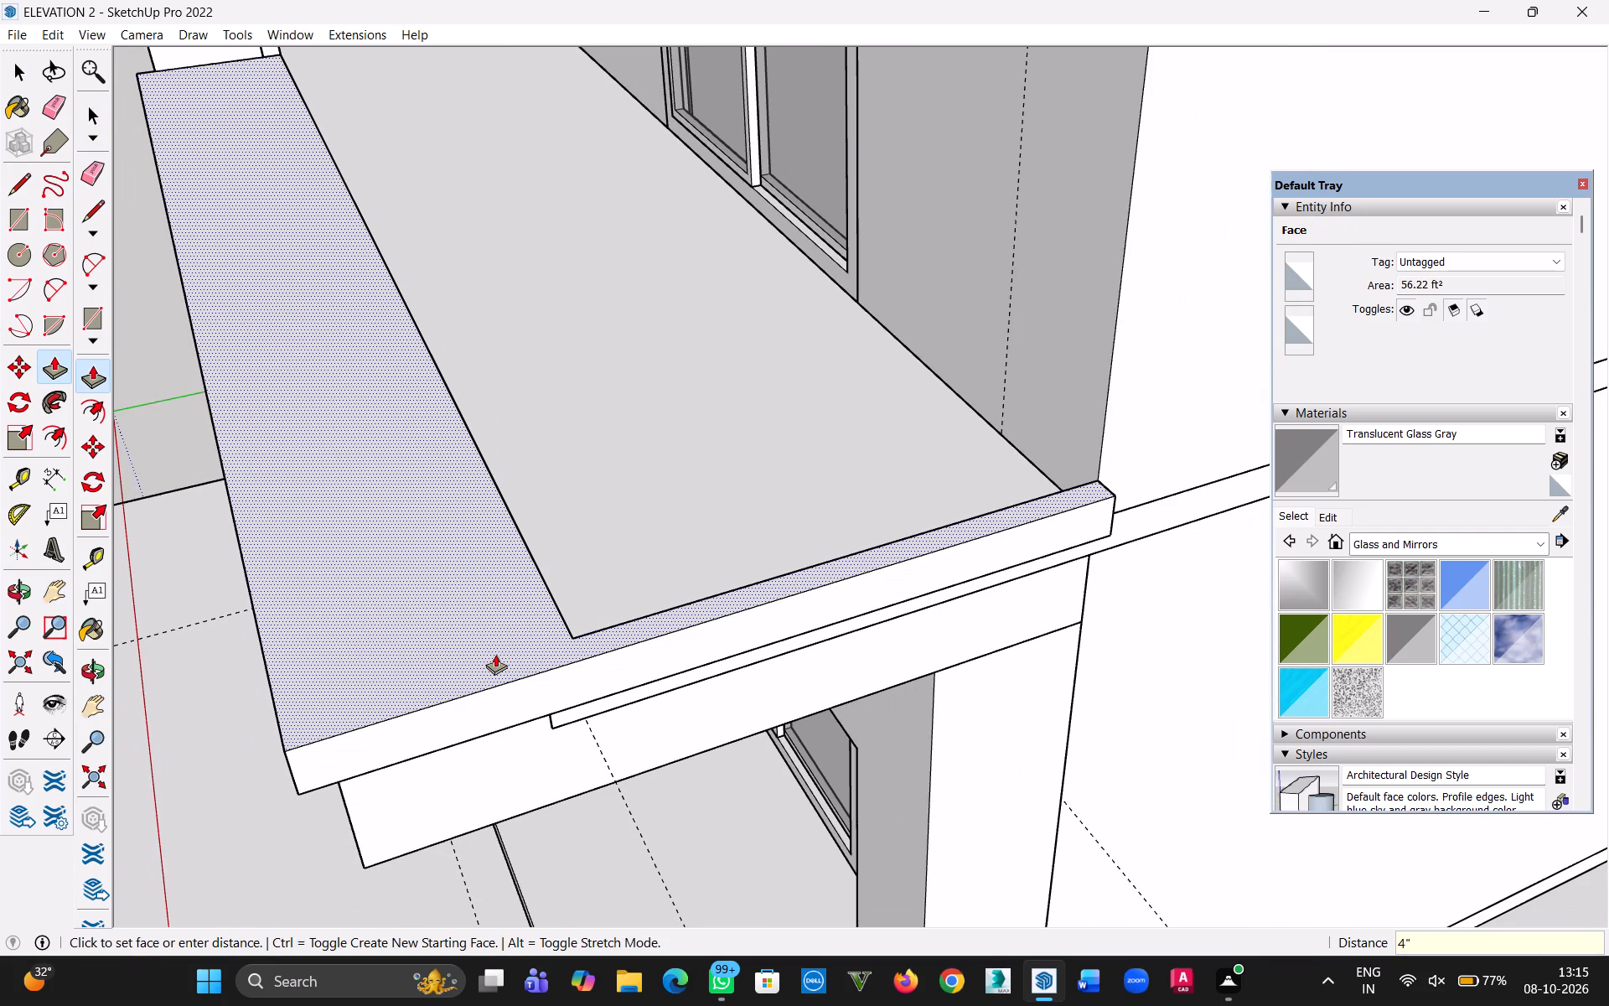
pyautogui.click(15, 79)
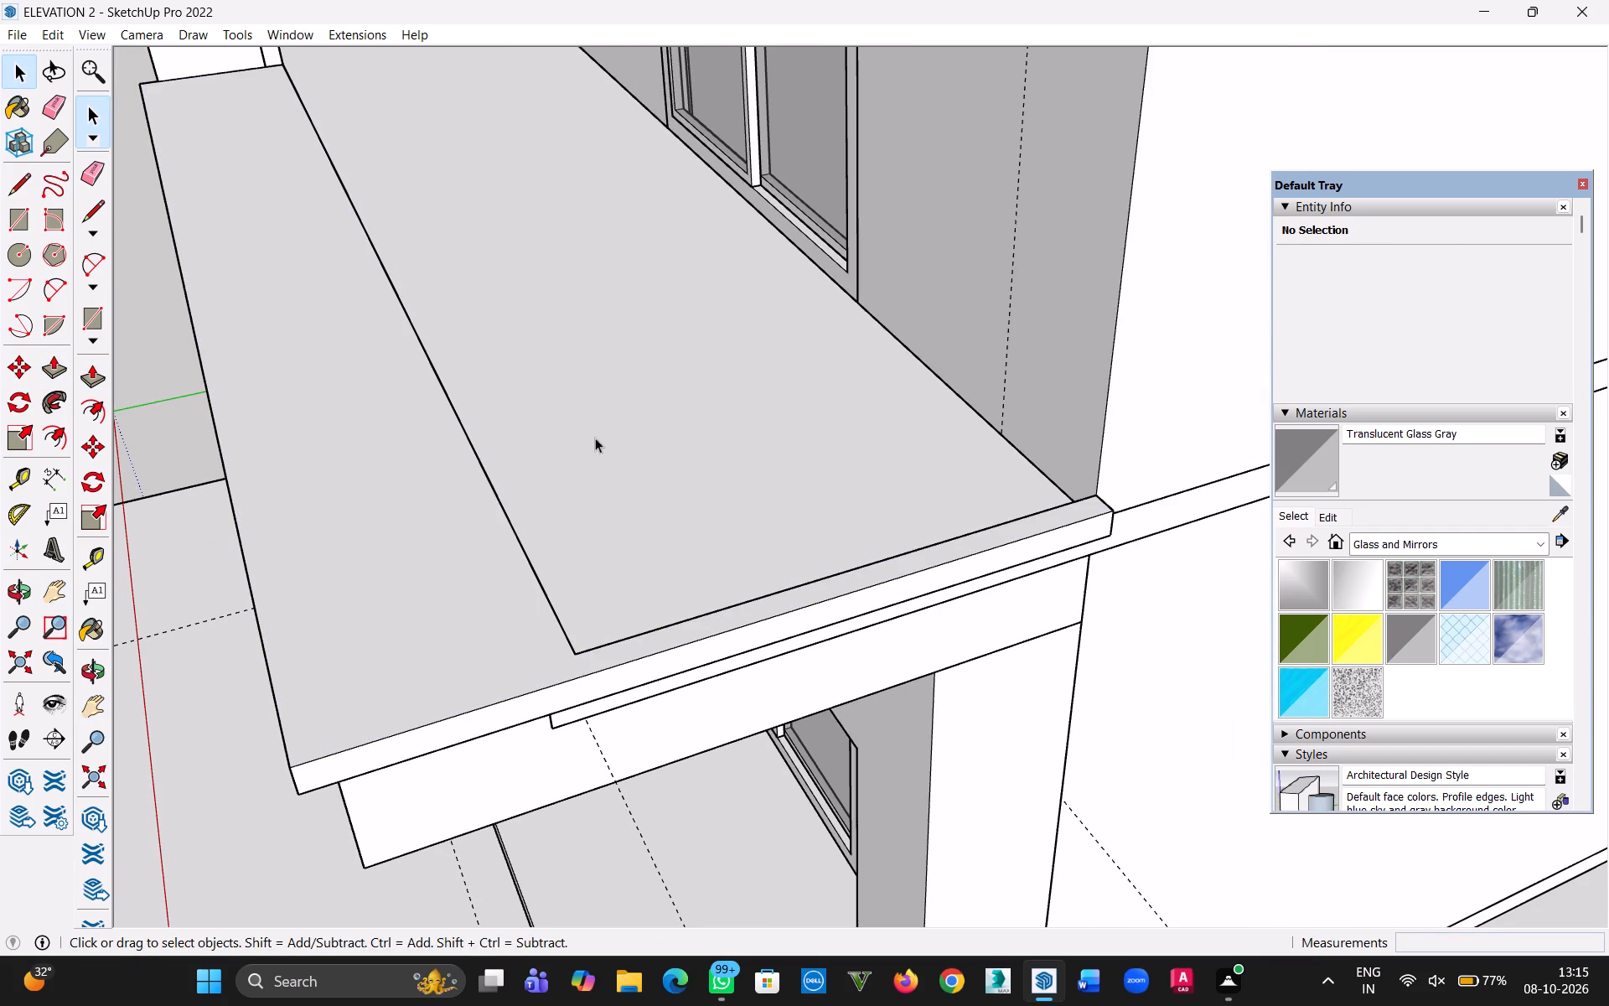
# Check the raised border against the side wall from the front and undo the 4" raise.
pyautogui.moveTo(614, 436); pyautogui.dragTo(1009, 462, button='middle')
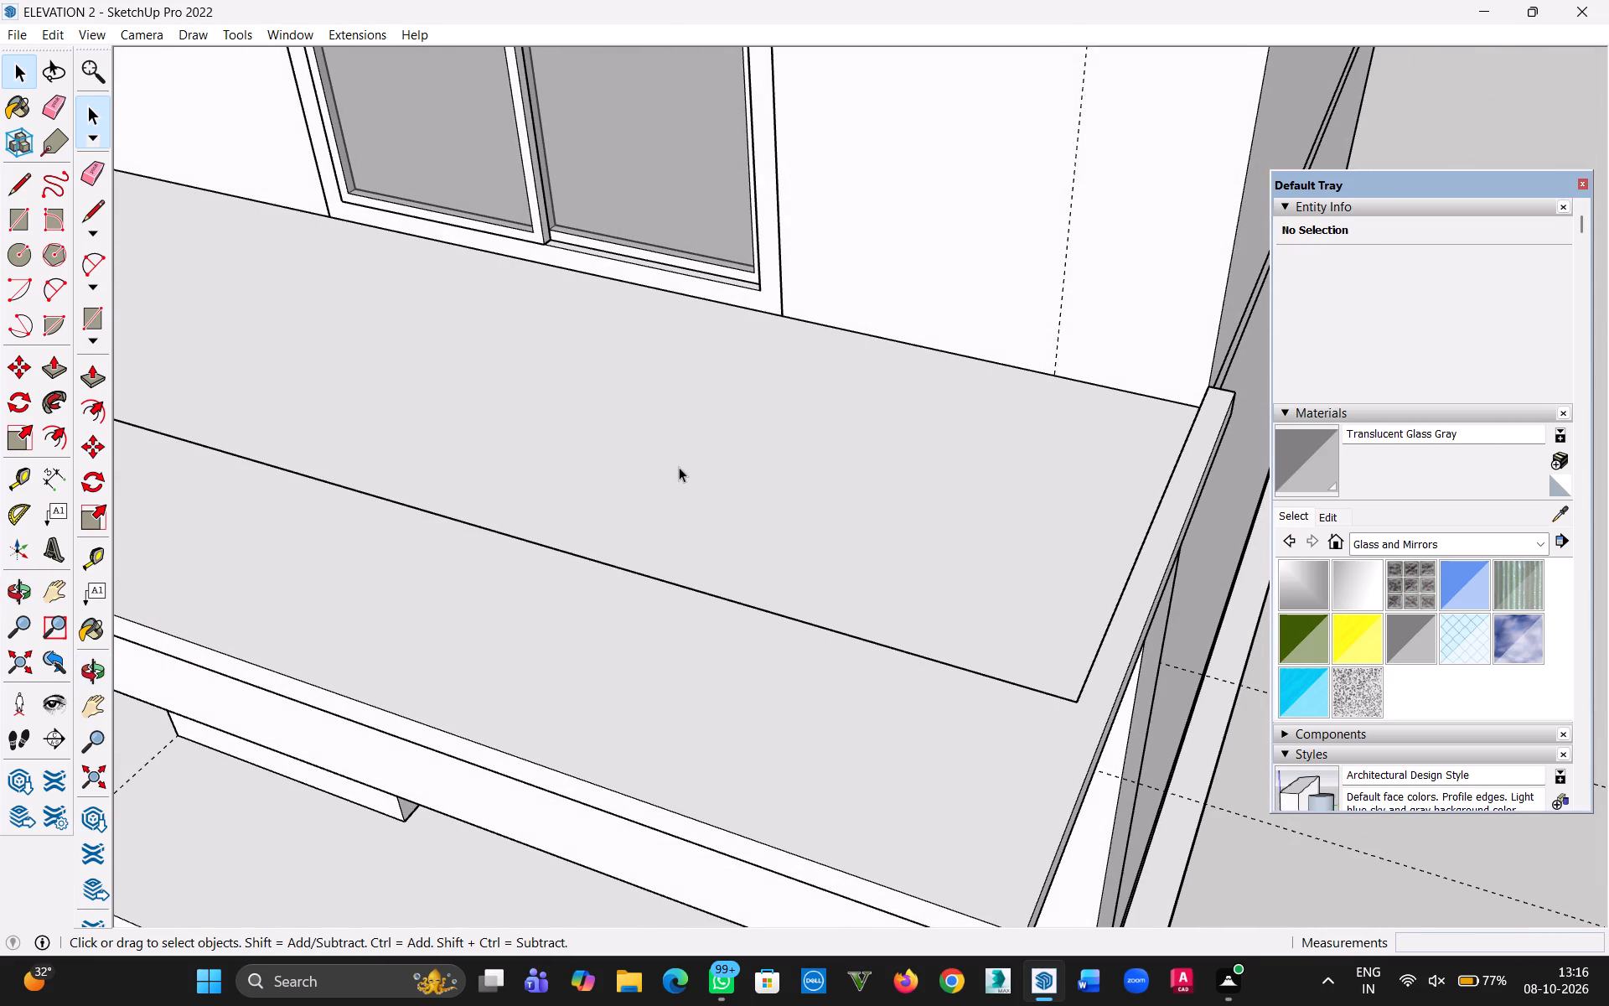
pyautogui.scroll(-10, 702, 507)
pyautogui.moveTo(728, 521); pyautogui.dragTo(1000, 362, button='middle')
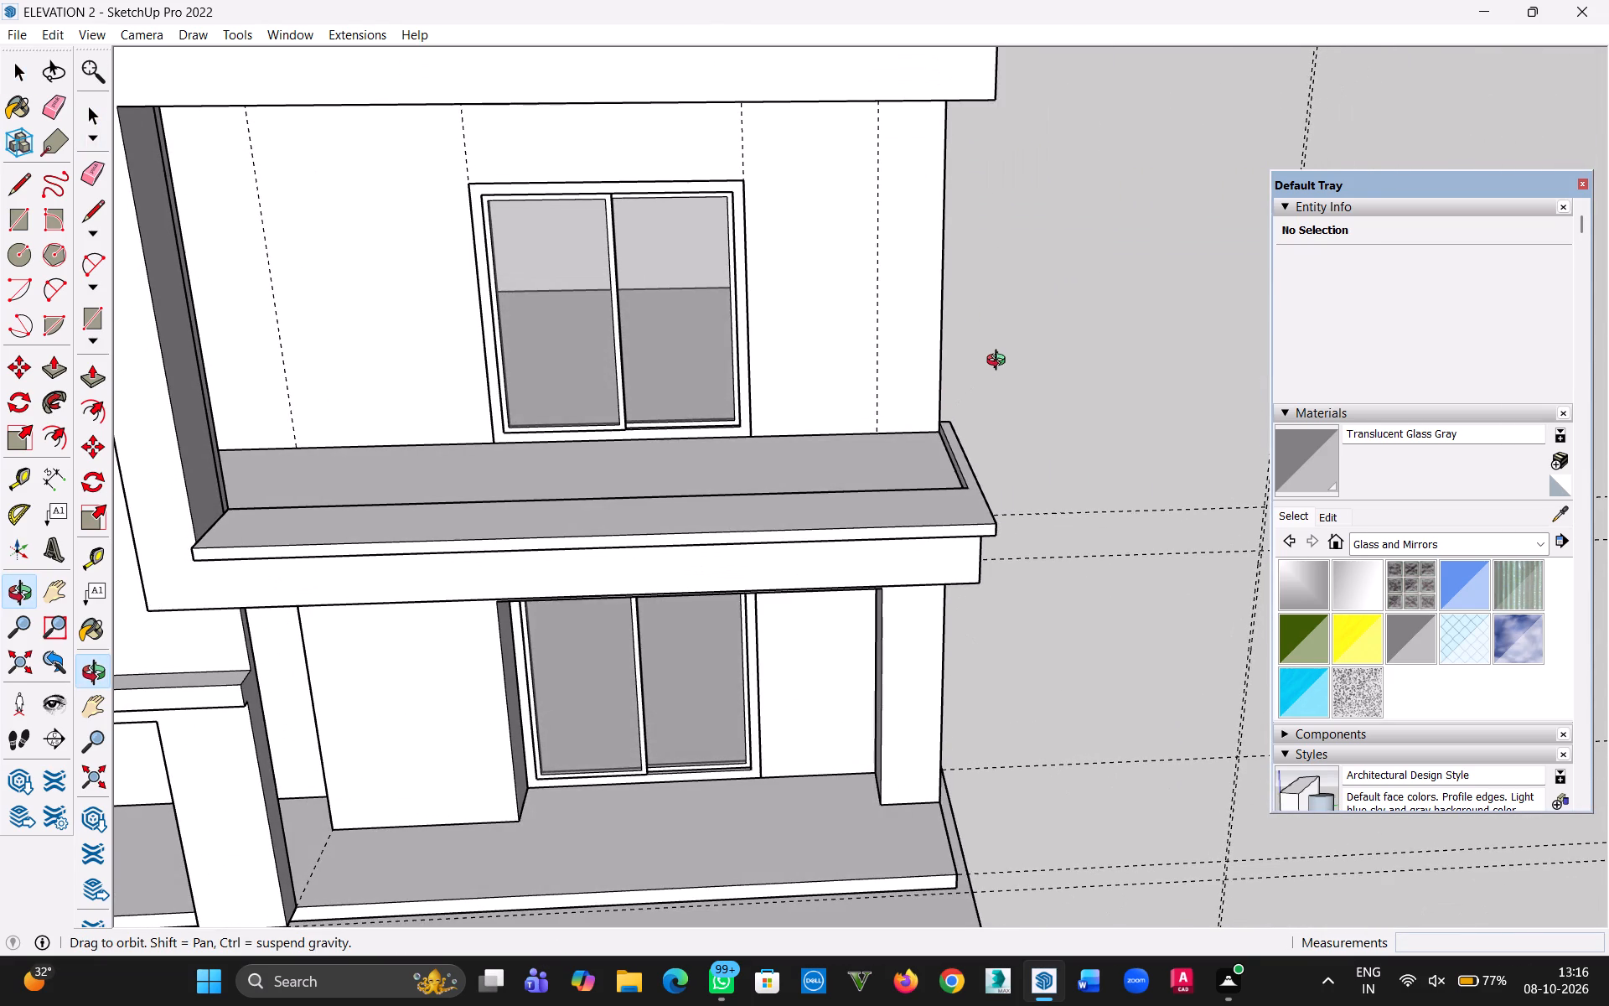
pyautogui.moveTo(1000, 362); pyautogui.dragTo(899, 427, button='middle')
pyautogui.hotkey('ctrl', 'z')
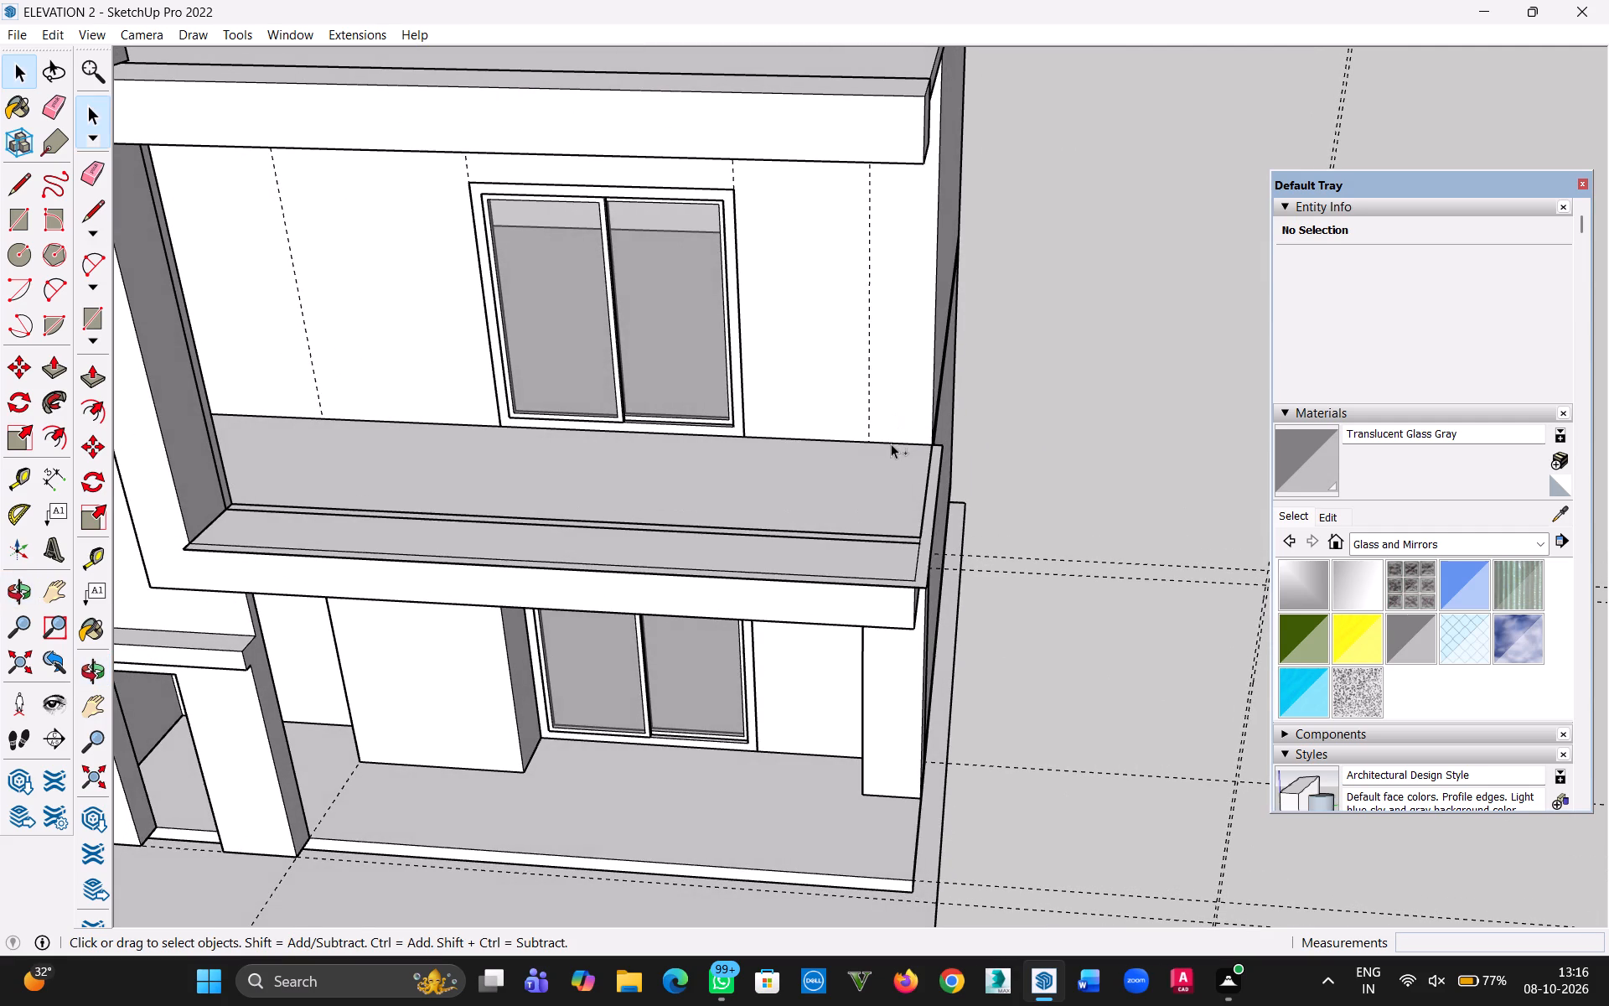
# Move the 6' line along the balcony's open end 6" inward, widening the end border.
pyautogui.moveTo(874, 474); pyautogui.dragTo(898, 579, button='middle')
pyautogui.scroll(9, 899, 572)
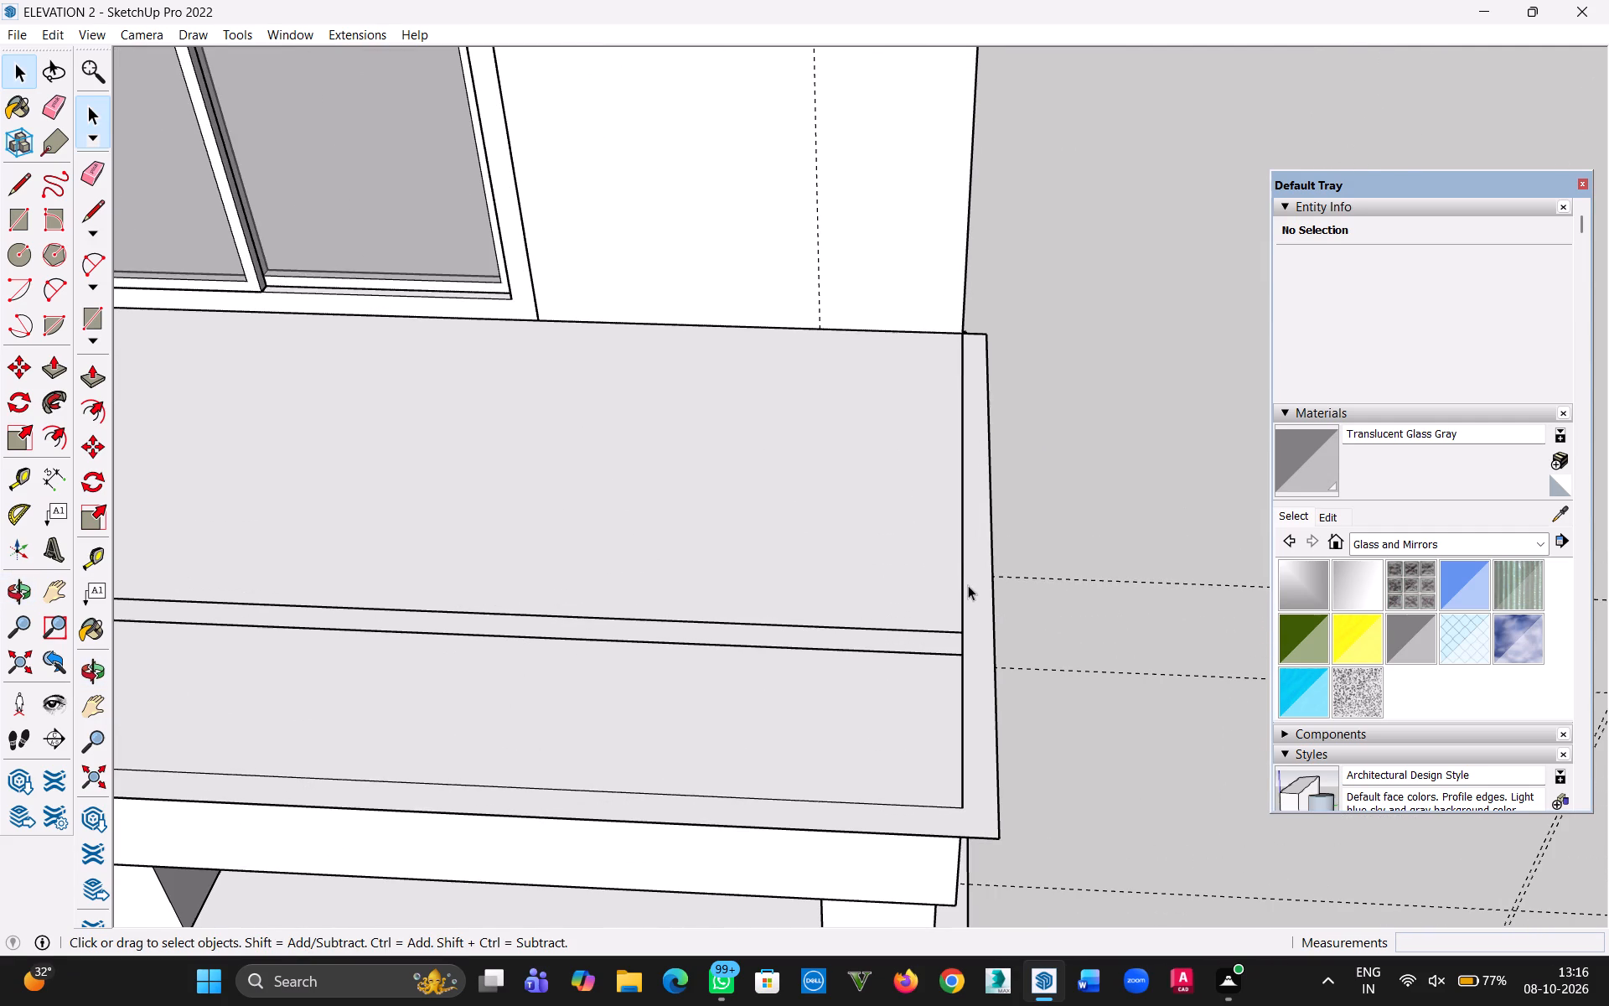
pyautogui.click(963, 585)
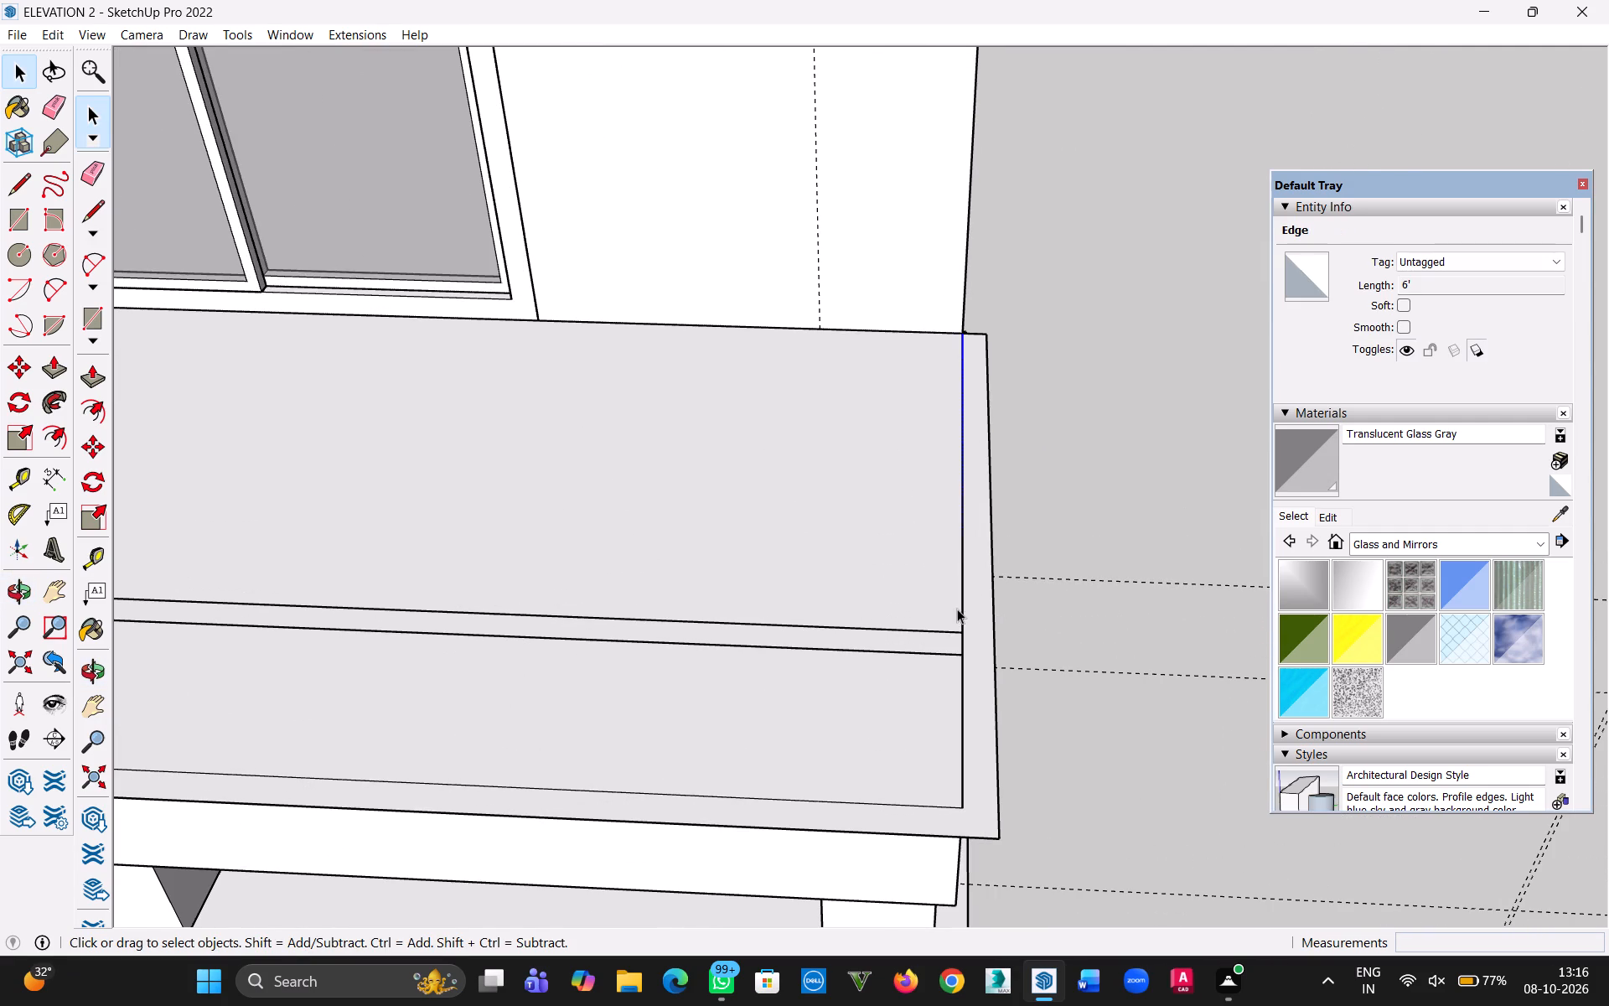
pyautogui.press('m')
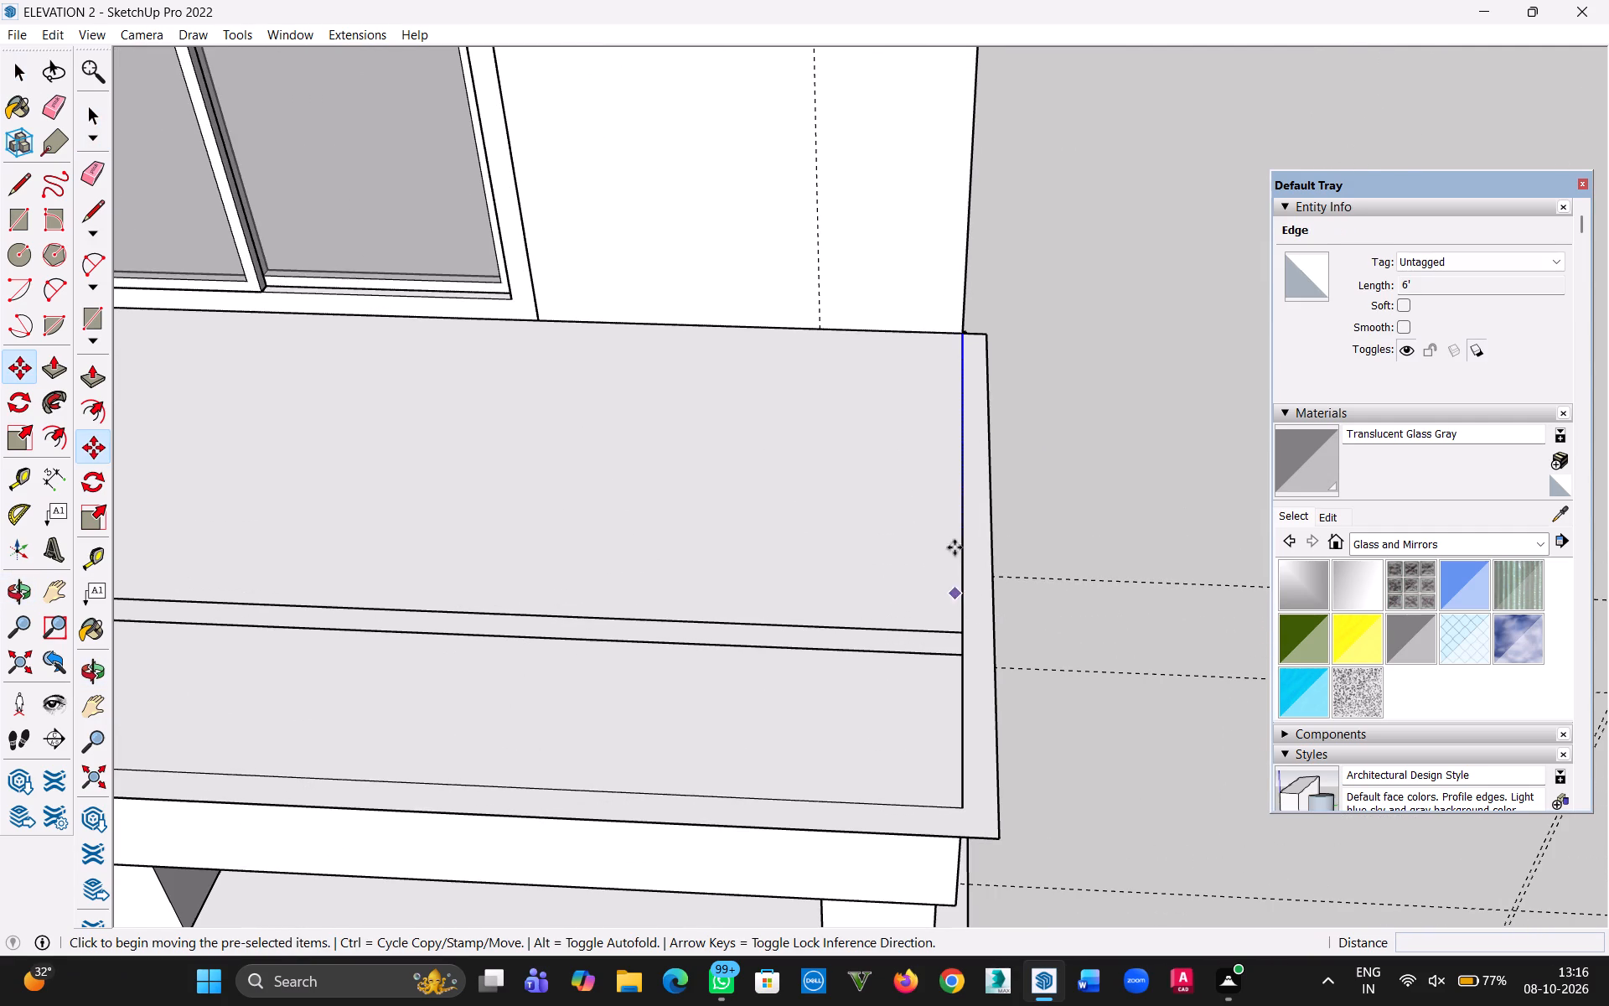
pyautogui.click(962, 504)
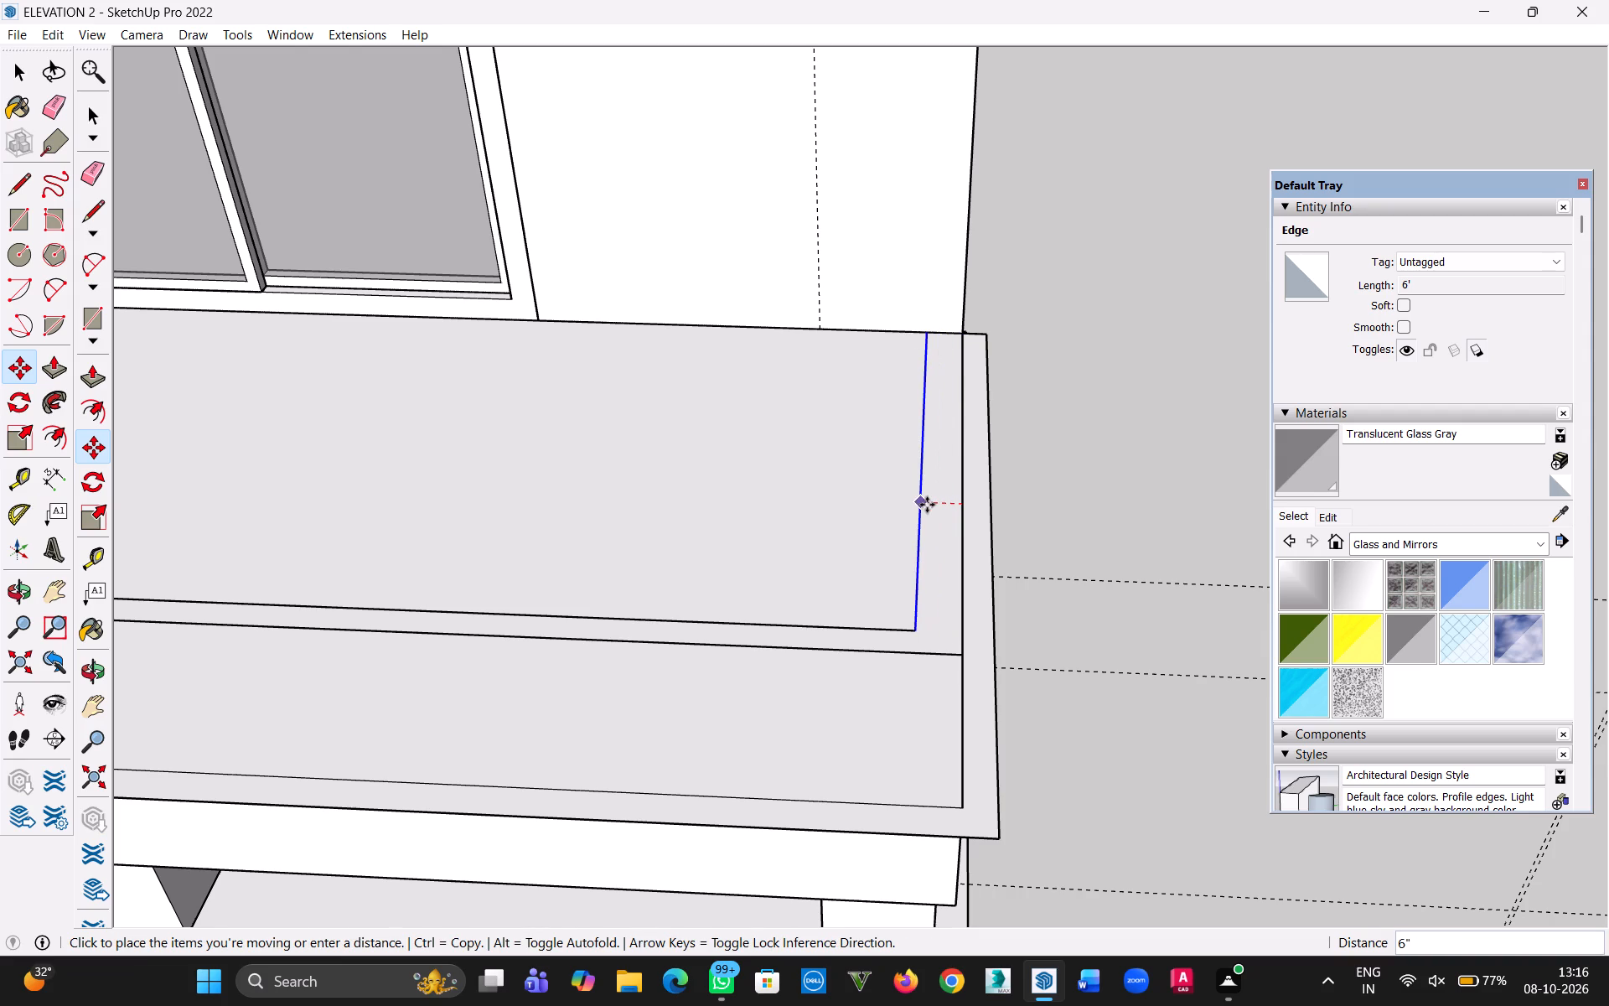
pyautogui.click(927, 505)
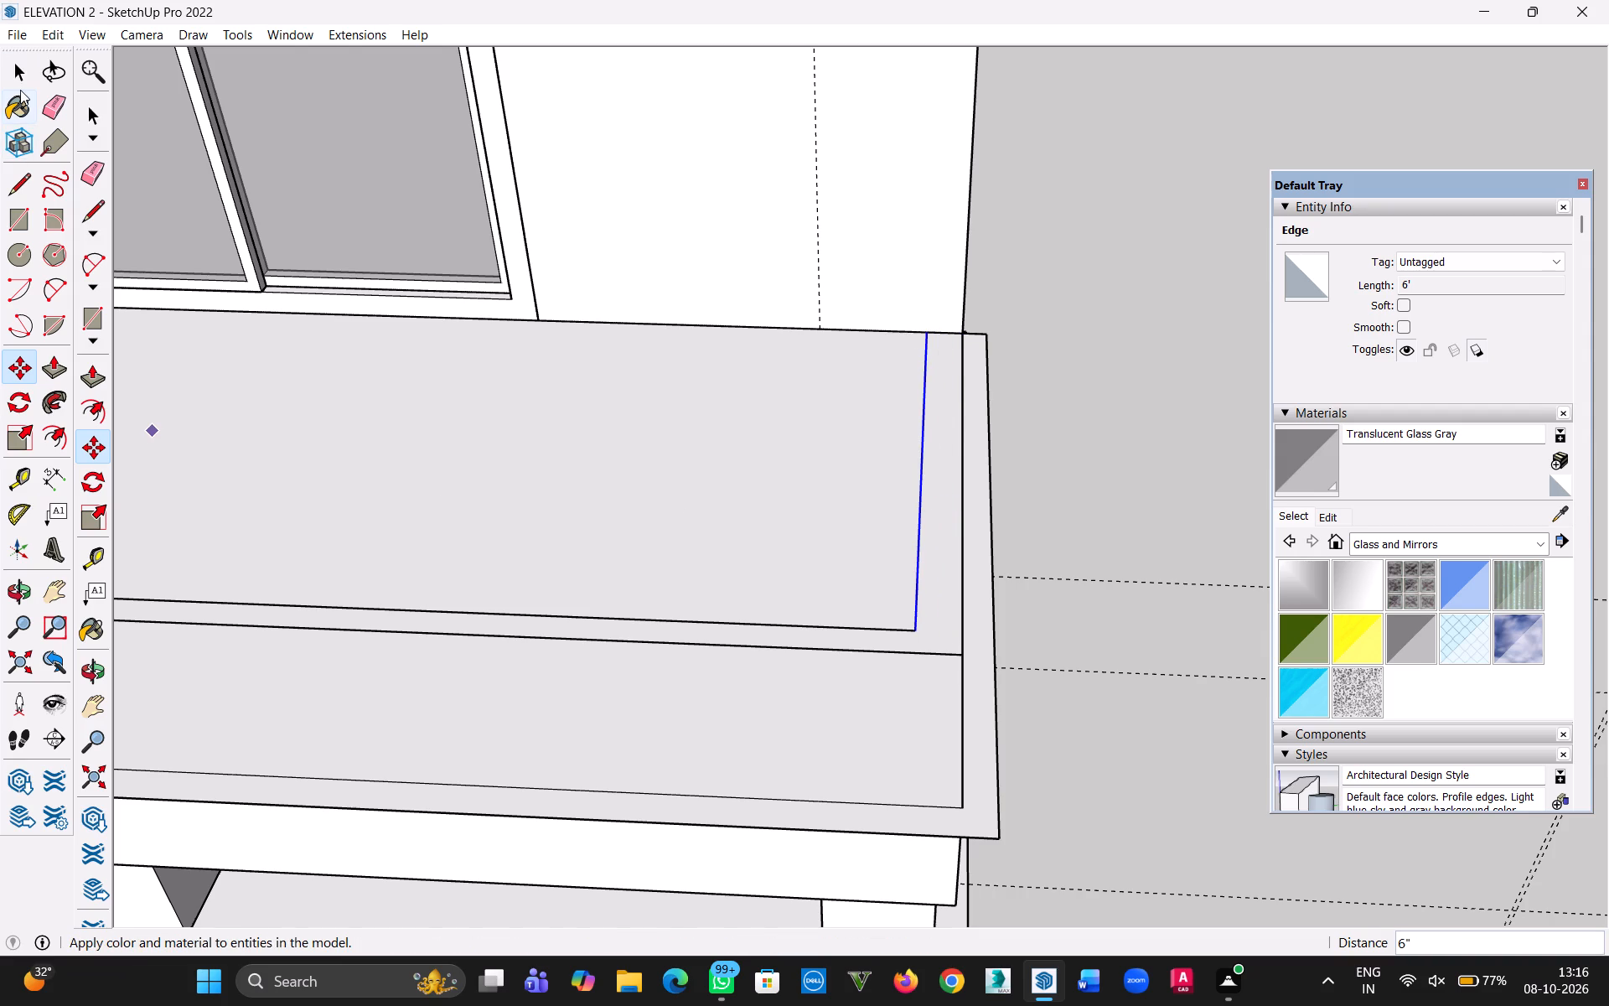
pyautogui.click(20, 90)
pyautogui.click(20, 70)
# Raise the L-shaped face of the front strip and widened end border by 4".
pyautogui.press('p')
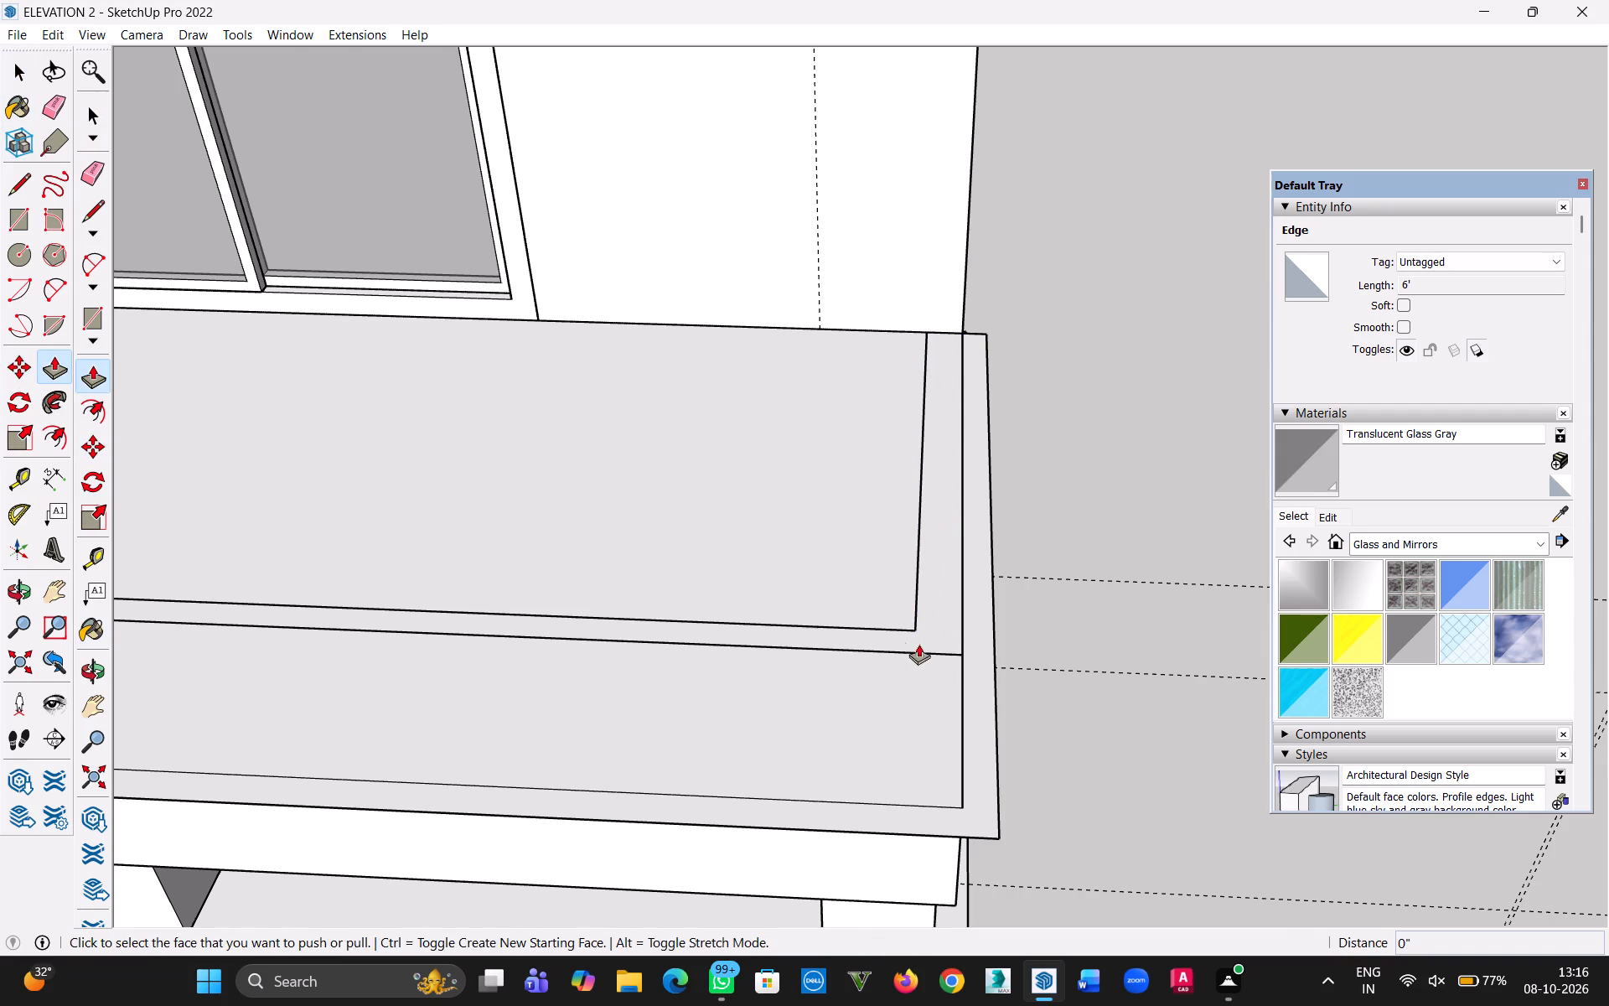
pyautogui.click(908, 685)
pyautogui.write('4"')
pyautogui.press('Return')
pyautogui.click(8, 70)
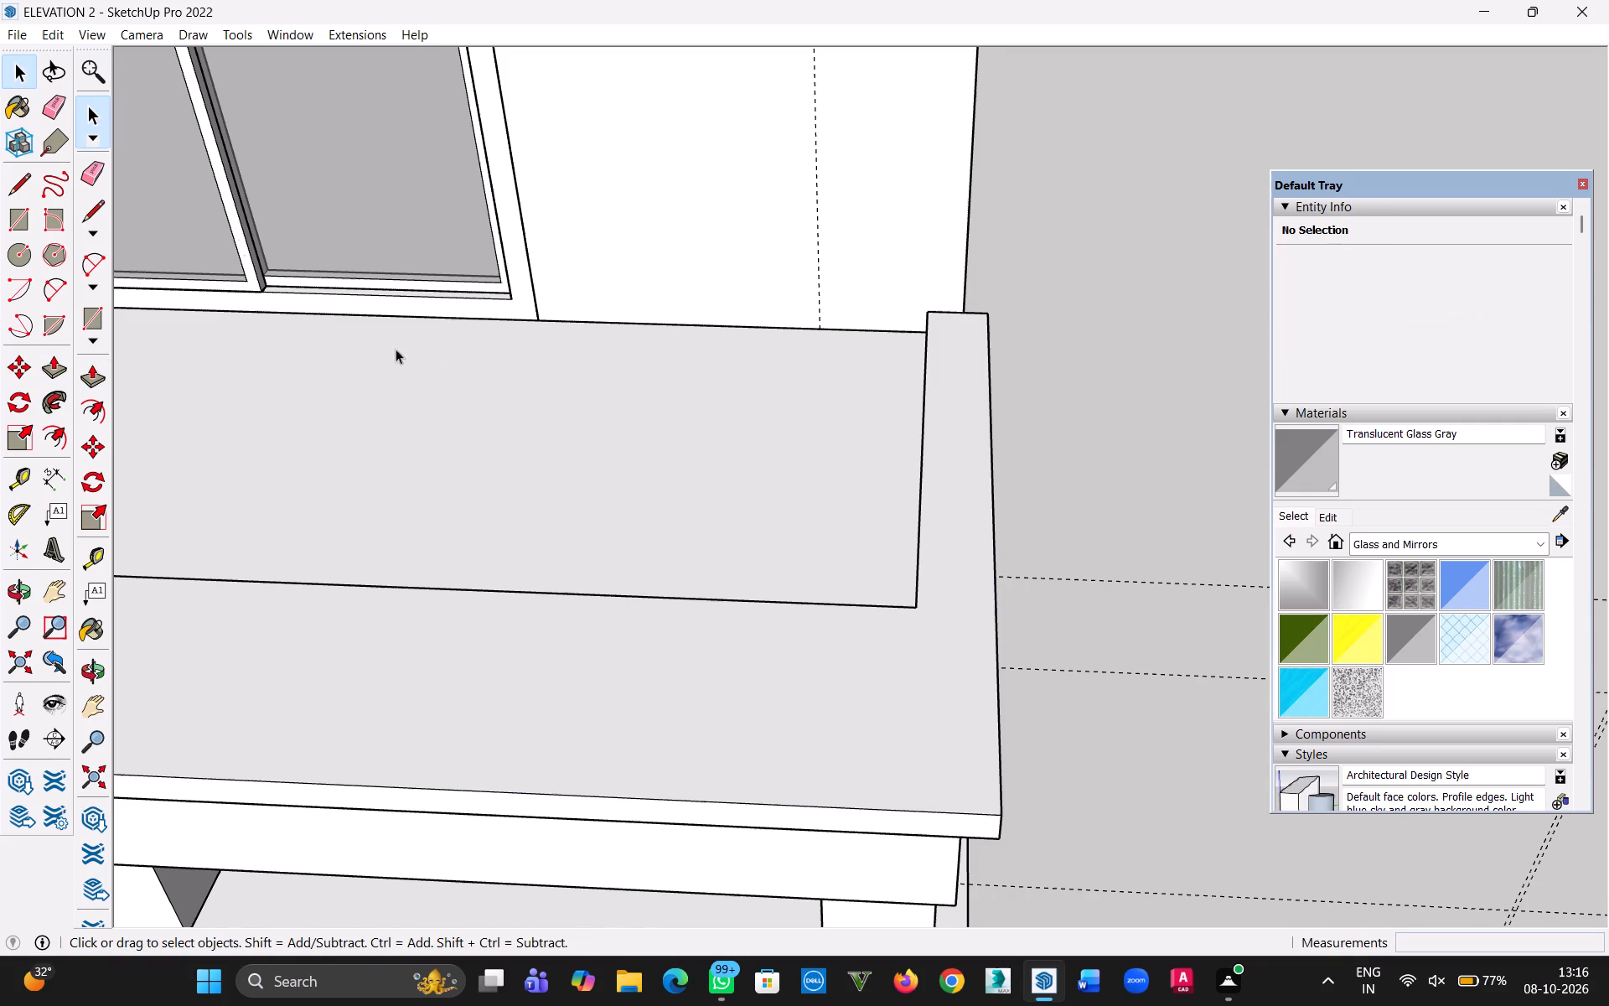
# Group all the connected geometry of the raised L-shaped balcony border.
pyautogui.tripleClick(742, 689)
pyautogui.rightClick(742, 689)
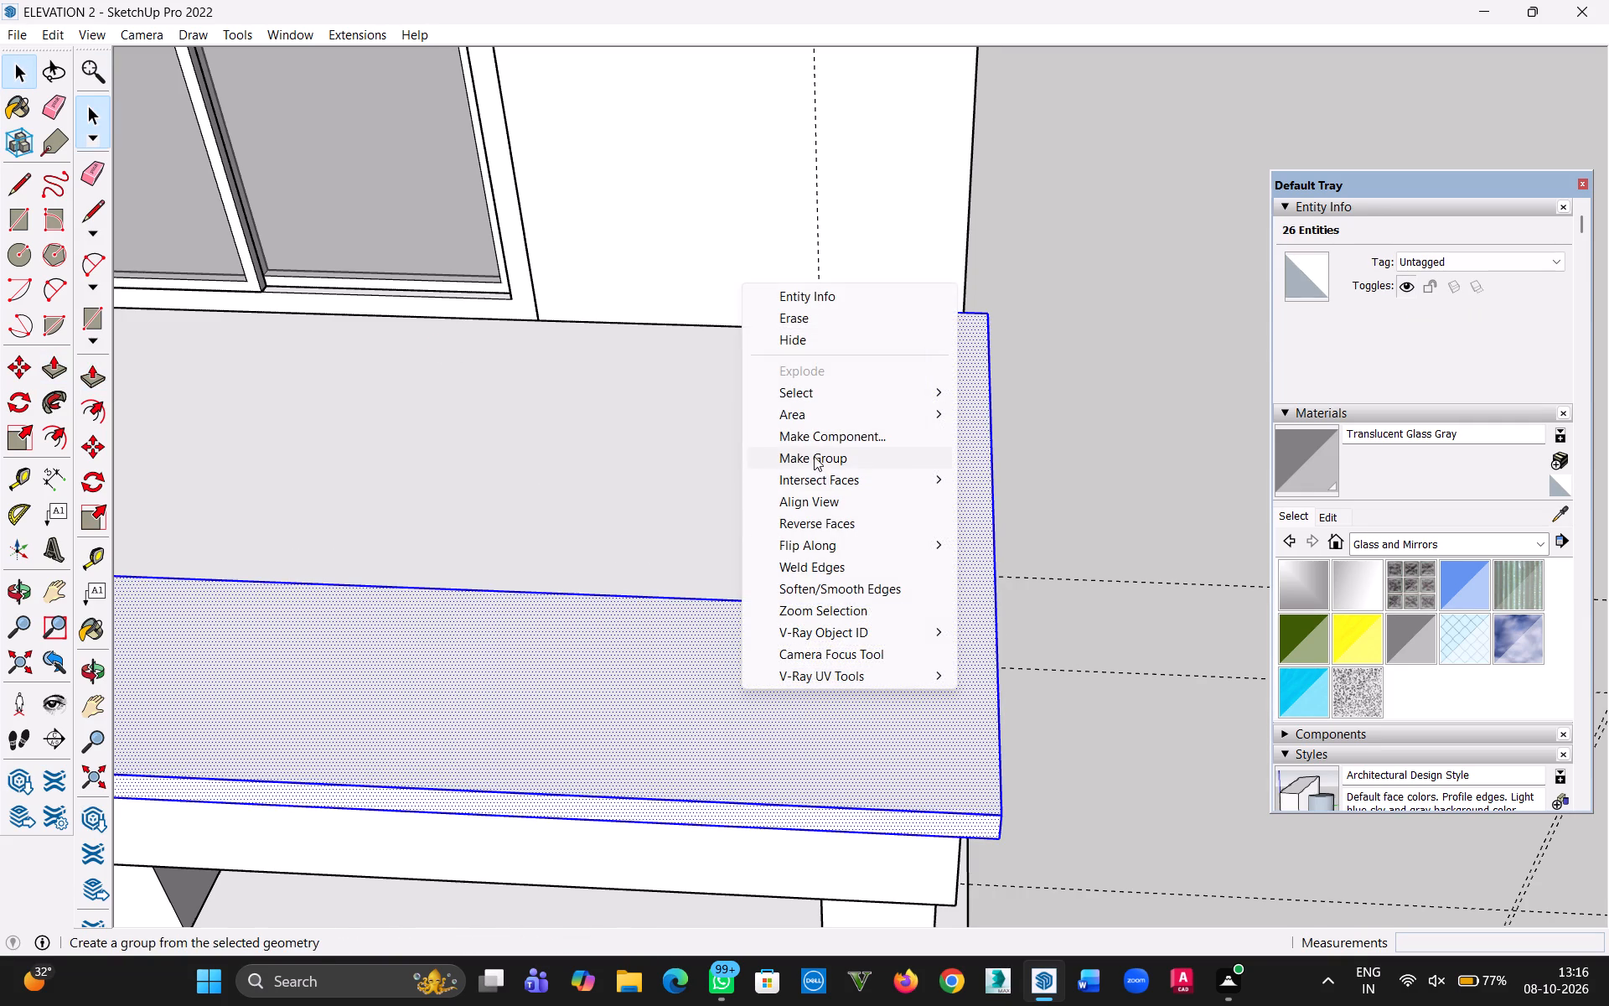
pyautogui.click(814, 456)
pyautogui.click(1072, 620)
pyautogui.click(1061, 419)
# Examine the raised balcony border up close and within the whole front elevation.
pyautogui.scroll(-7, 1051, 422)
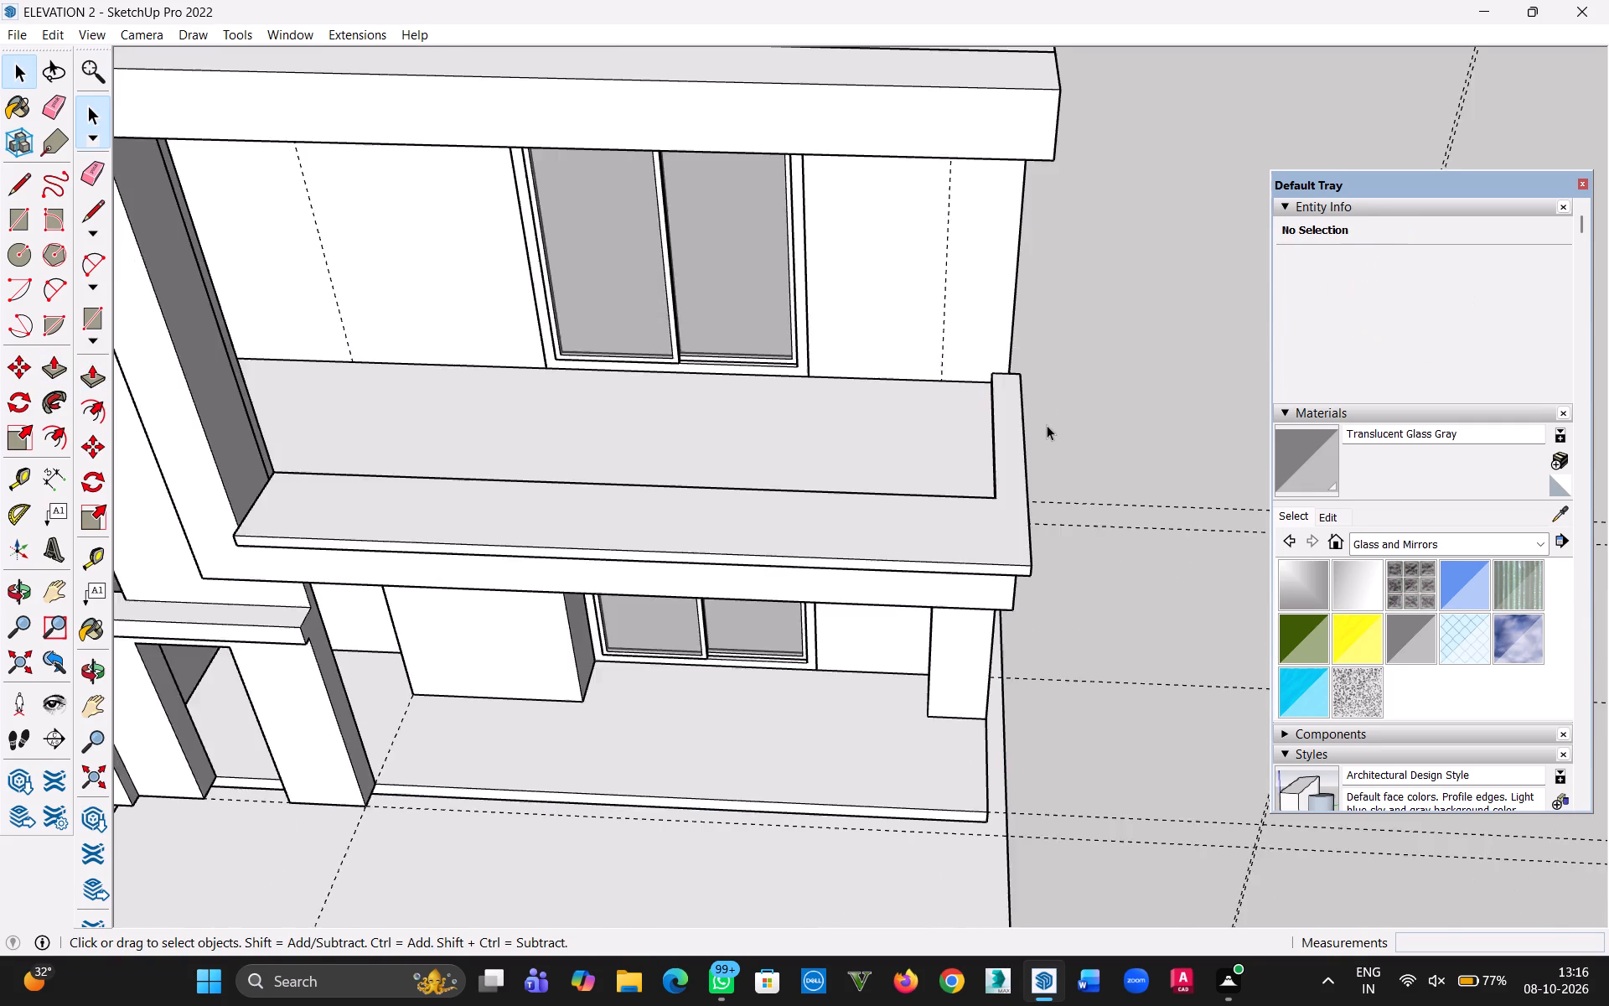
pyautogui.scroll(-6, 1047, 425)
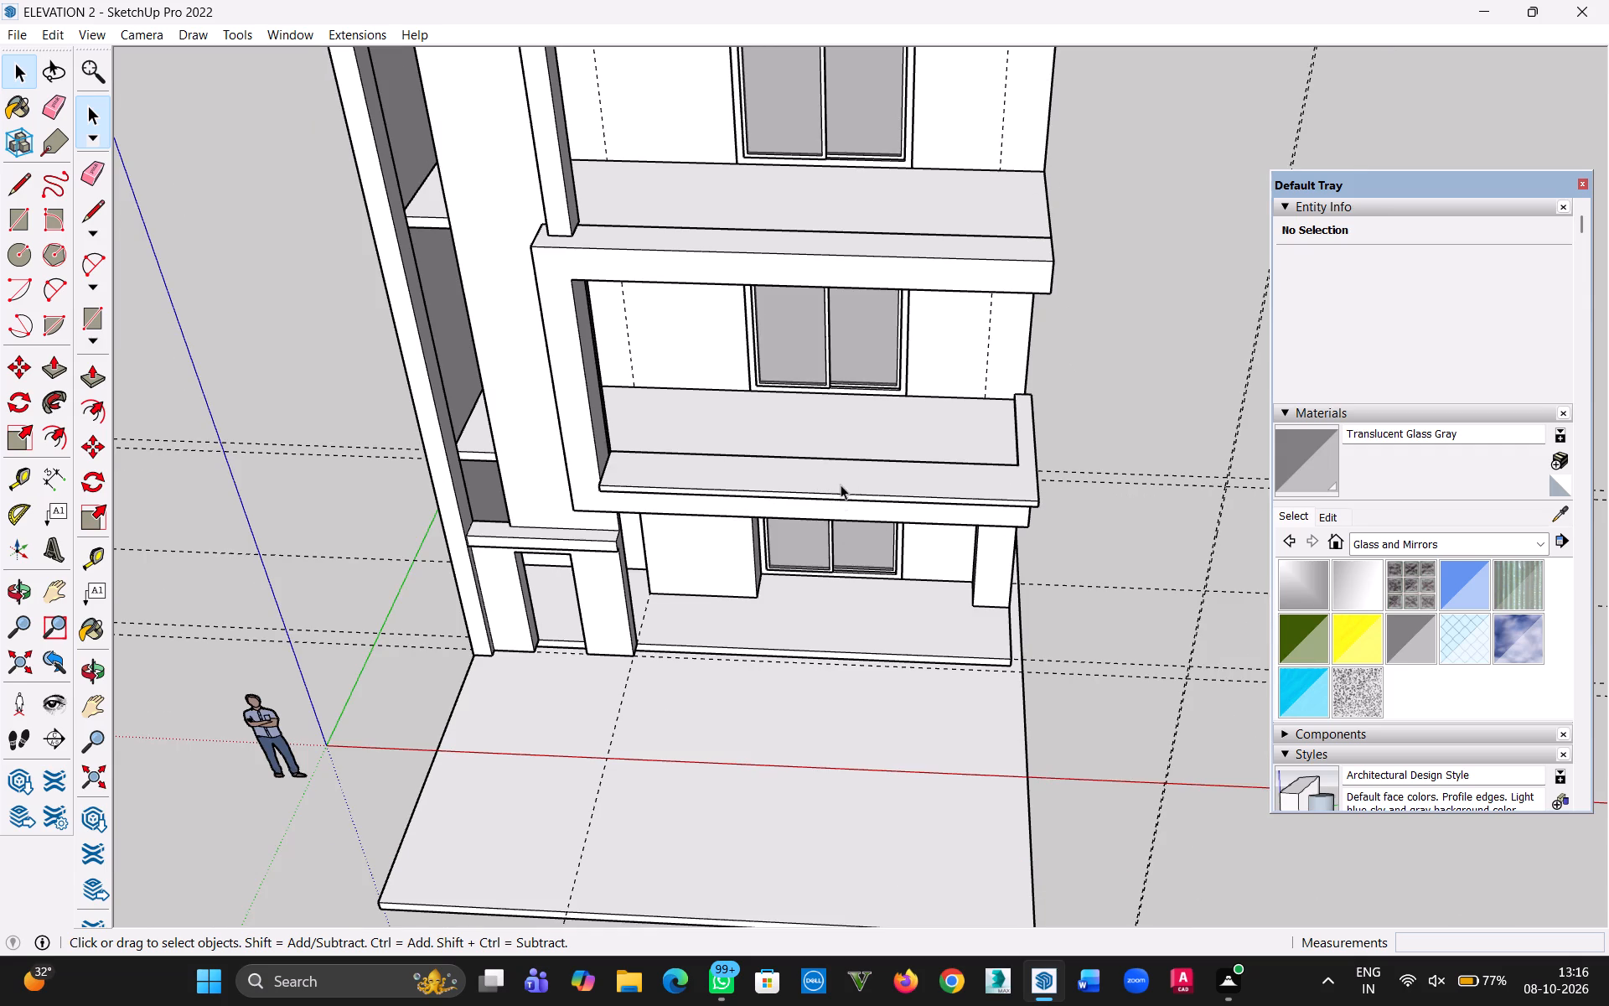
pyautogui.scroll(10, 1039, 506)
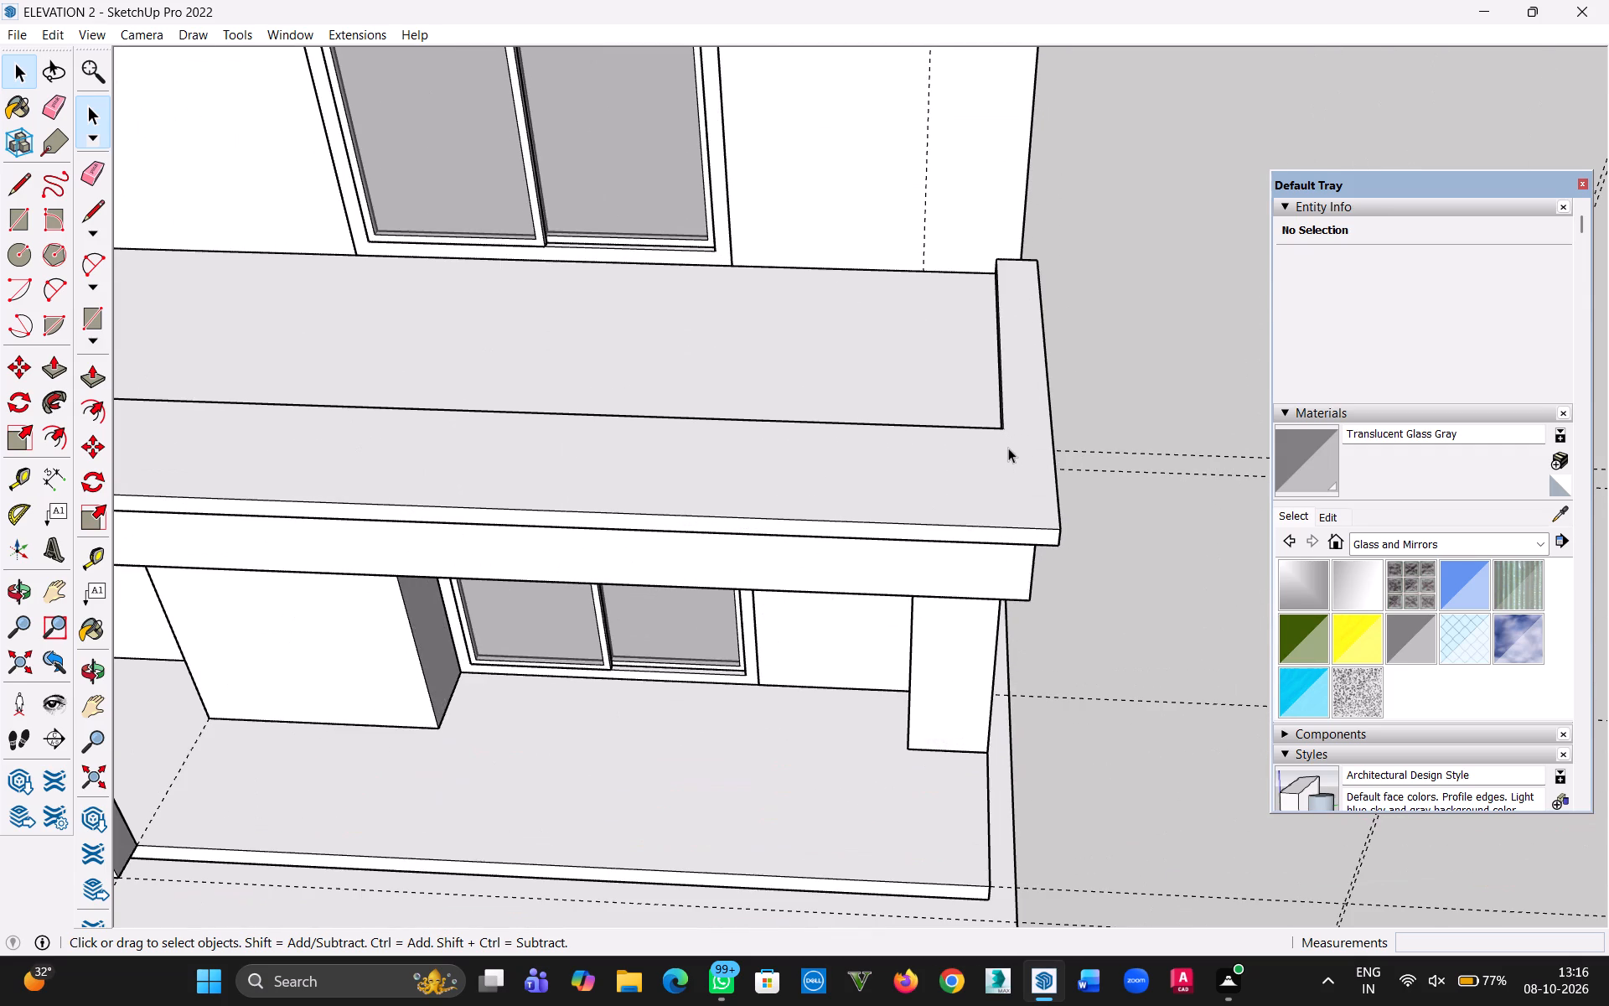
pyautogui.scroll(3, 1008, 448)
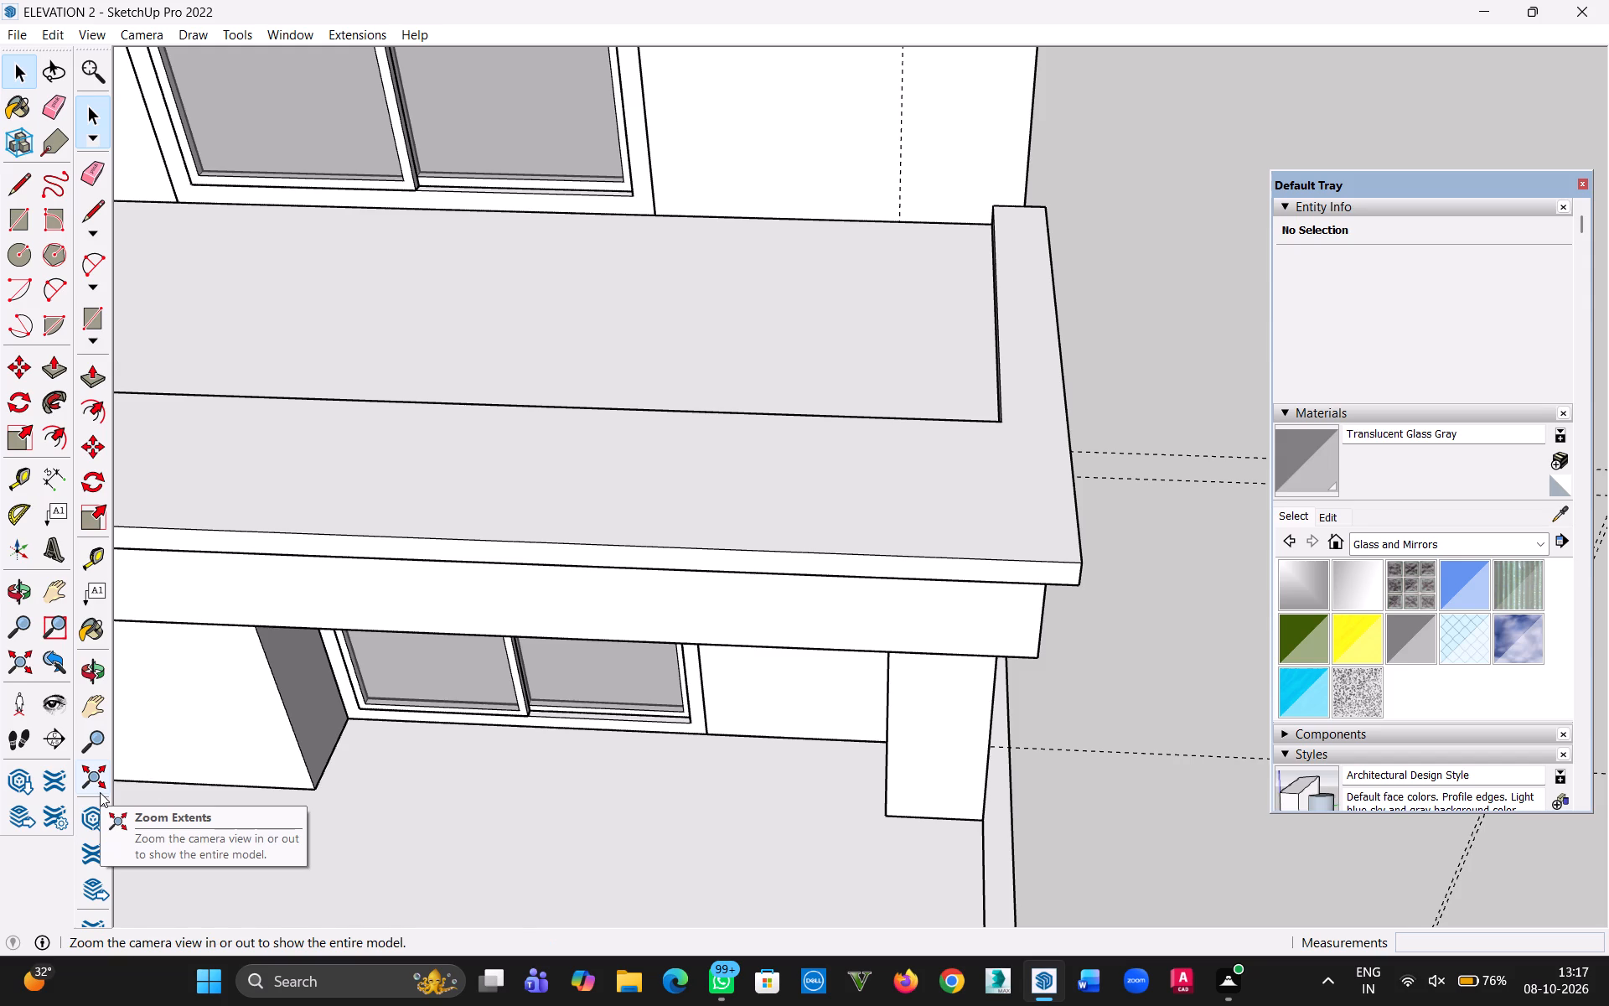
pyautogui.scroll(-6, 473, 702)
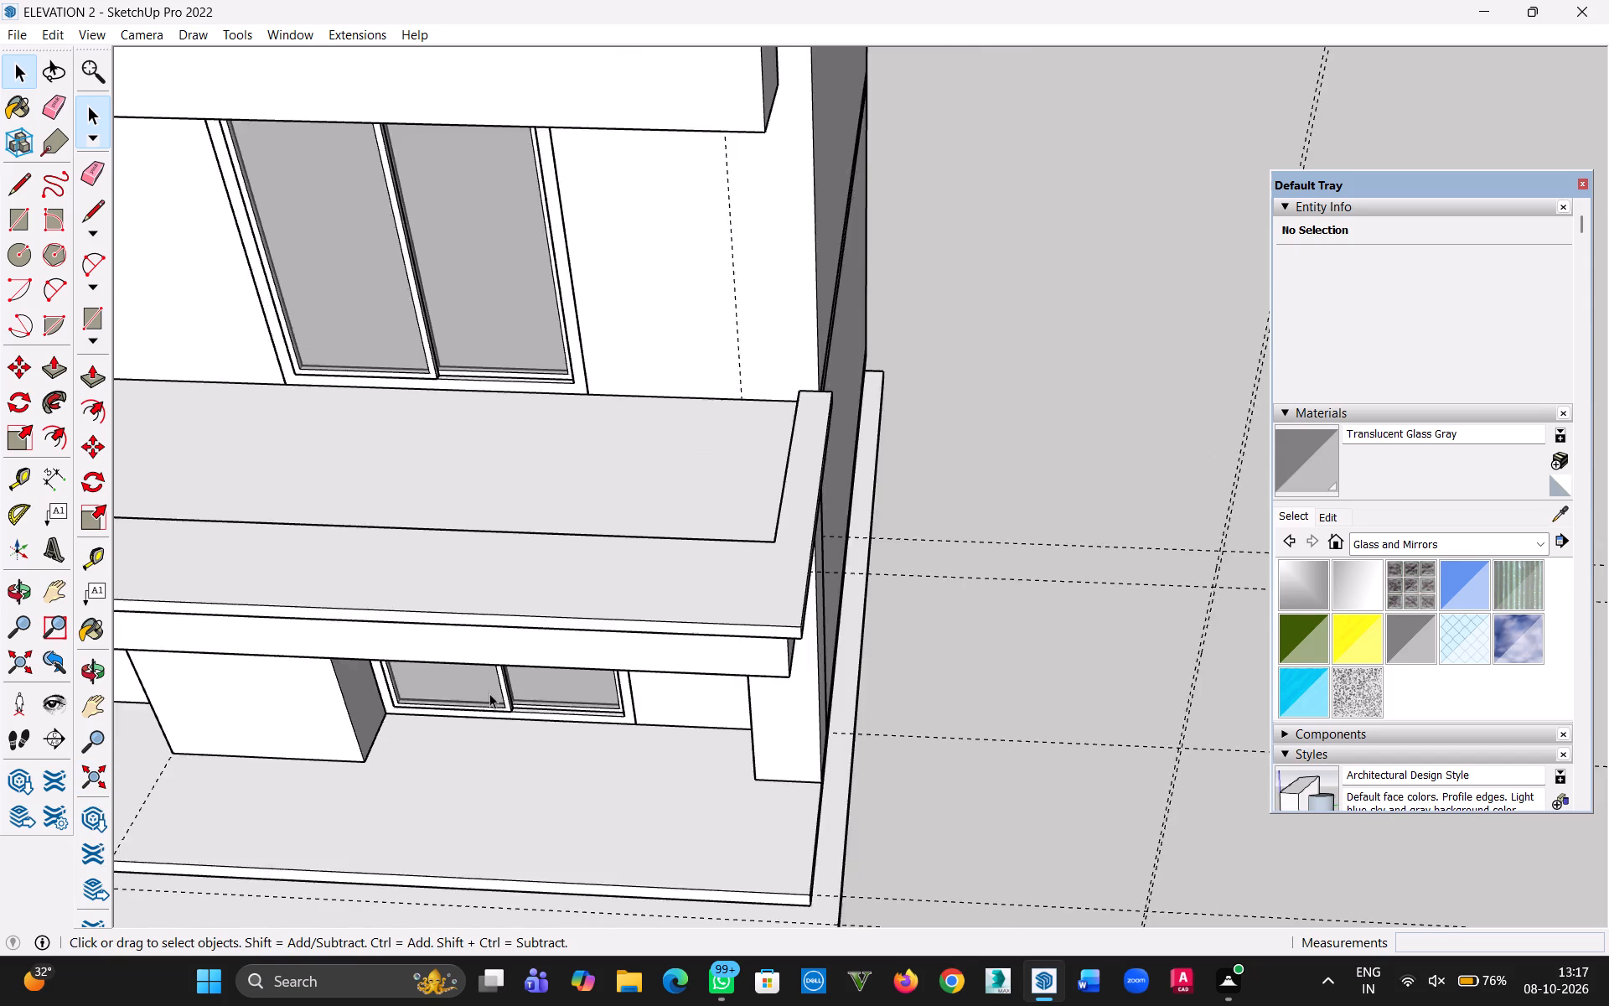
pyautogui.scroll(-9, 489, 693)
pyautogui.moveTo(509, 722); pyautogui.dragTo(606, 561, button='middle')
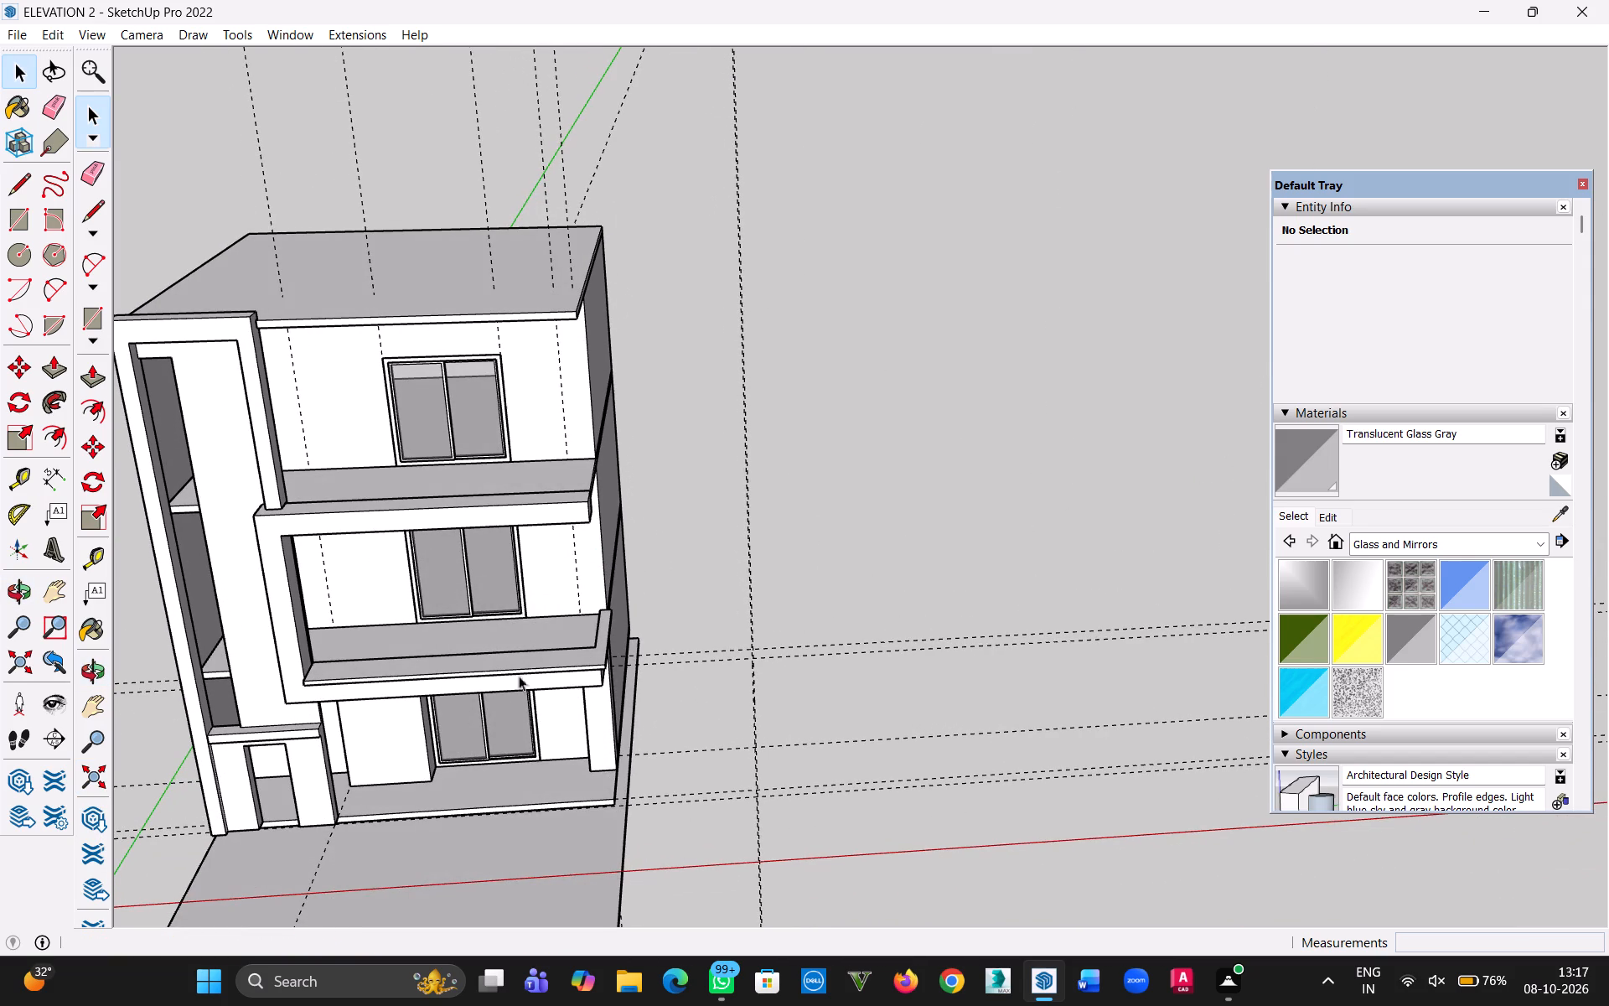
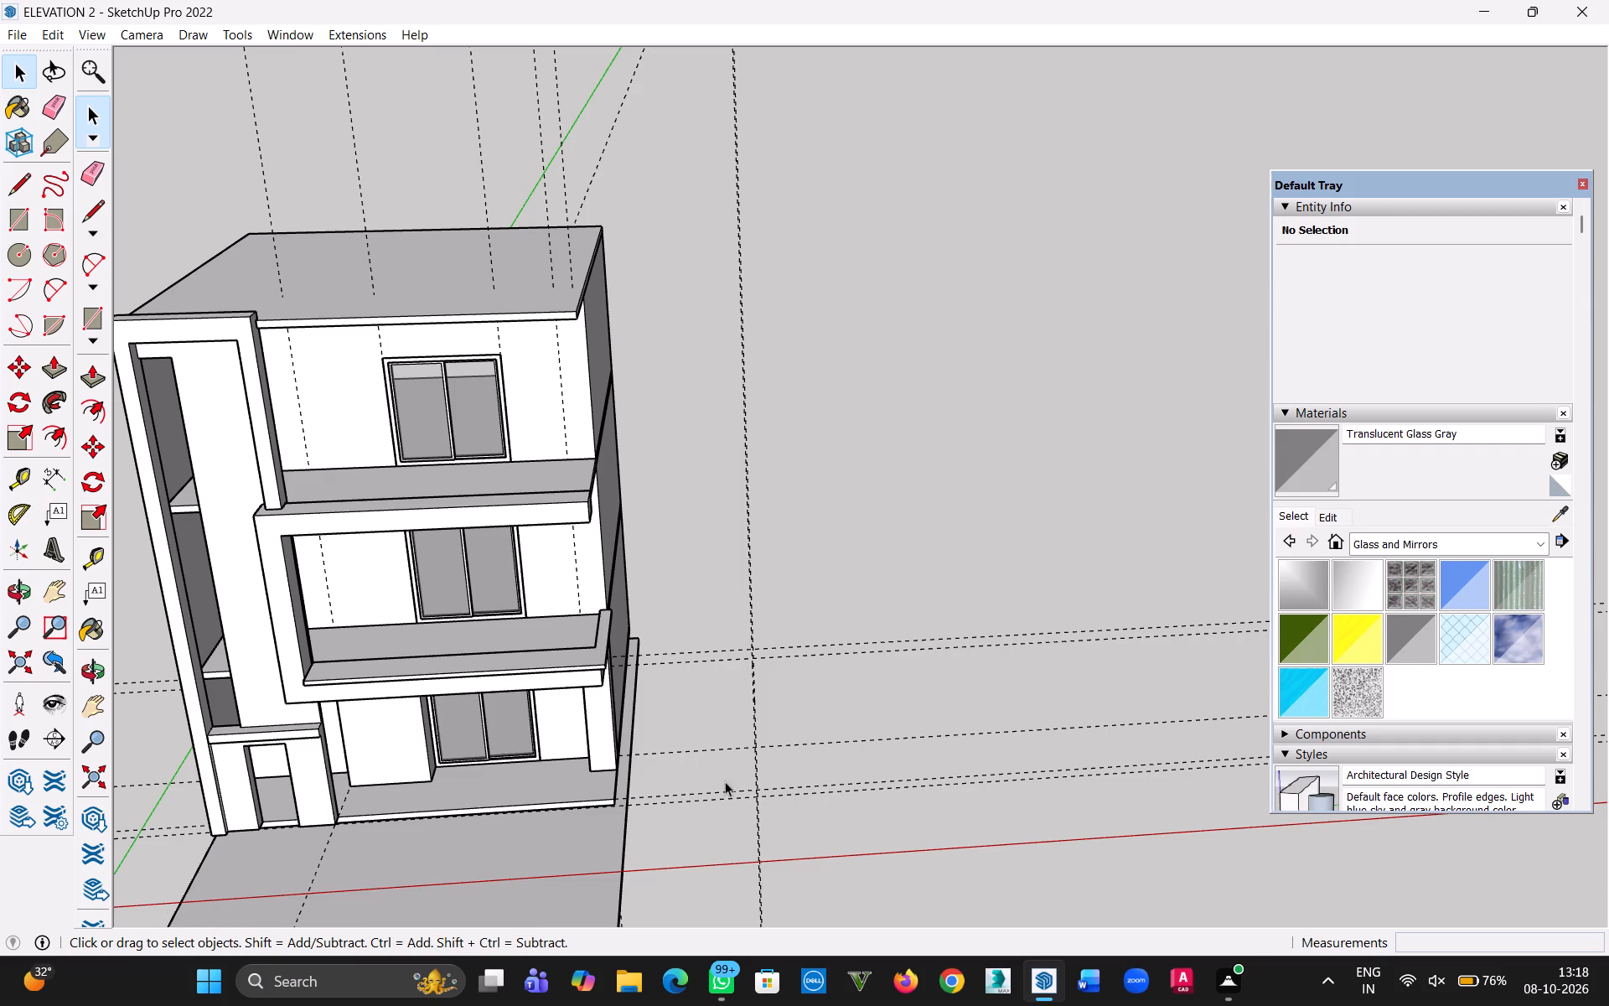
# Place a horizontal guide on the first-floor balcony's side wall, 2'11" above the top of the raised border.
pyautogui.press('h')
pyautogui.moveTo(504, 787); pyautogui.dragTo(587, 677)
pyautogui.moveTo(563, 690); pyautogui.dragTo(490, 492, button='middle')
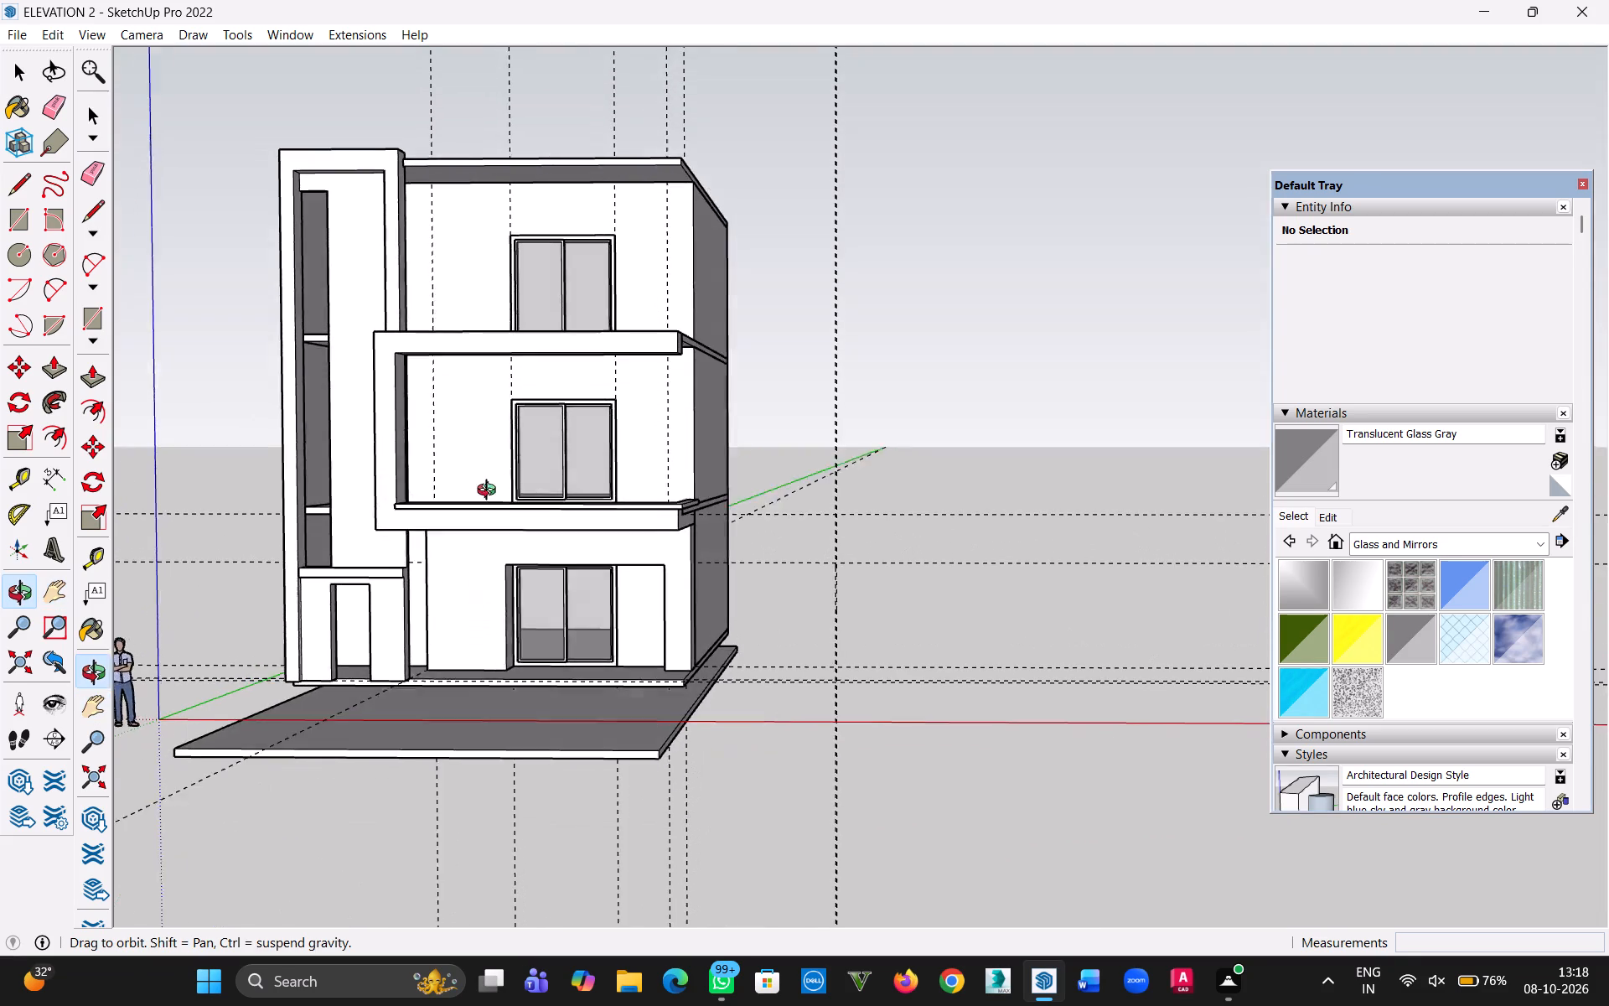
pyautogui.moveTo(490, 492); pyautogui.dragTo(498, 481, button='middle')
pyautogui.scroll(7, 523, 449)
pyautogui.moveTo(532, 511); pyautogui.dragTo(499, 585, button='middle')
pyautogui.scroll(-7, 502, 543)
pyautogui.moveTo(502, 542); pyautogui.dragTo(173, 578, button='middle')
pyautogui.scroll(6, 530, 460)
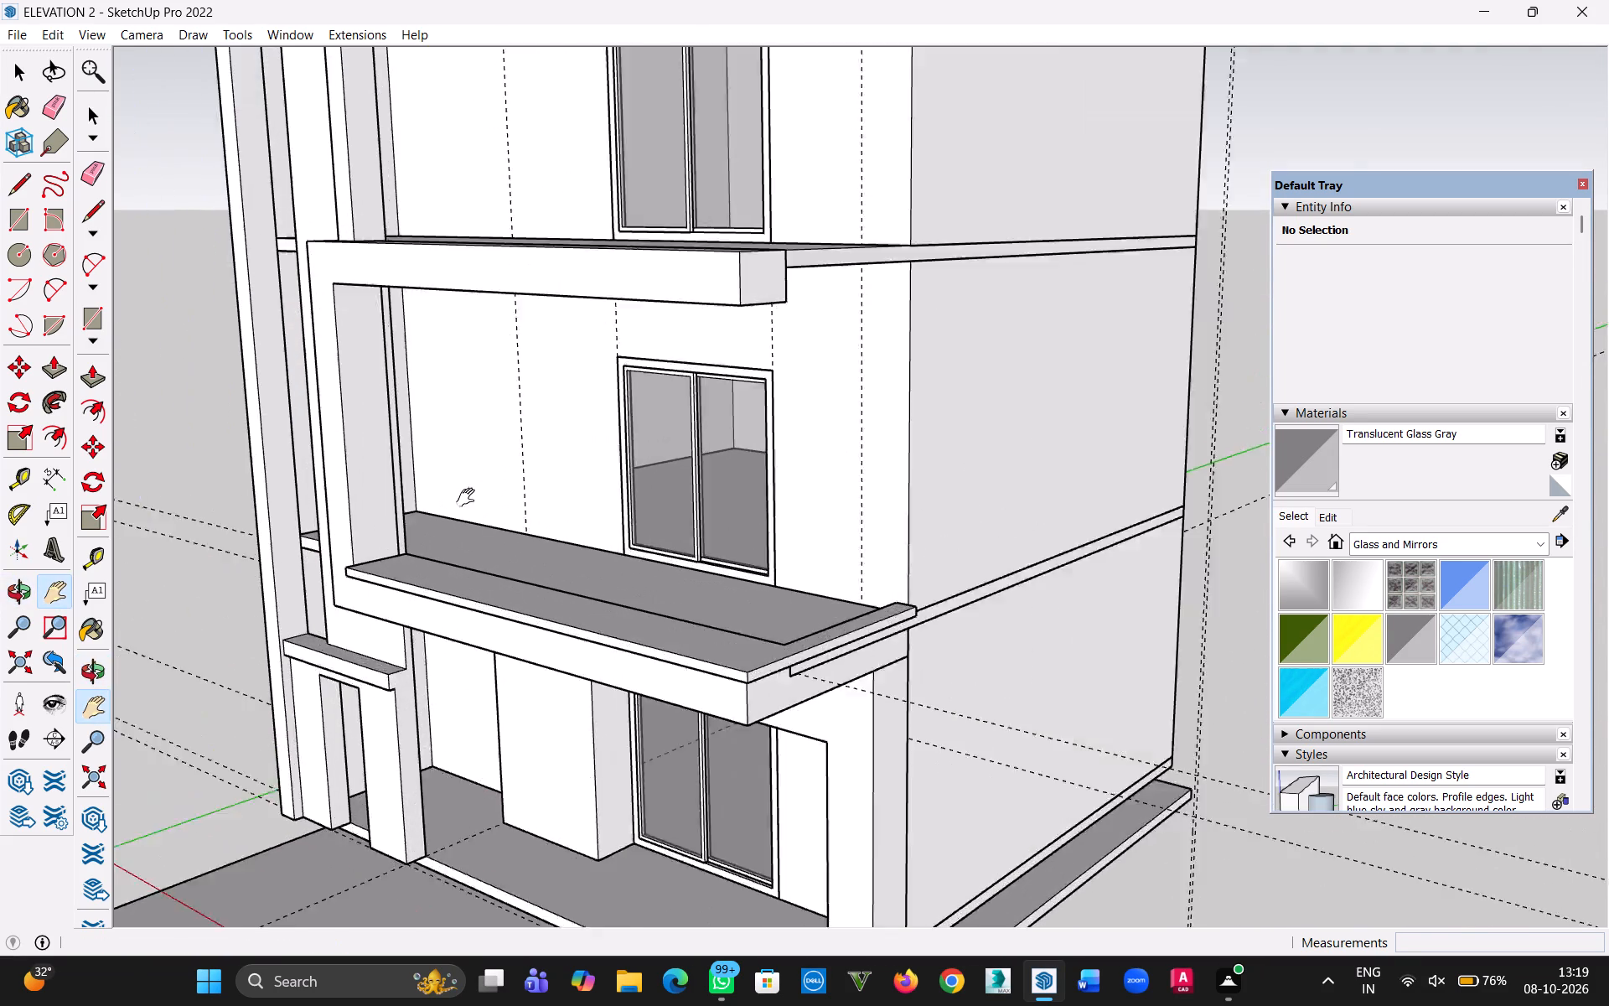
pyautogui.scroll(5, 469, 498)
pyautogui.moveTo(561, 577); pyautogui.dragTo(301, 604, button='middle')
pyautogui.scroll(6, 318, 534)
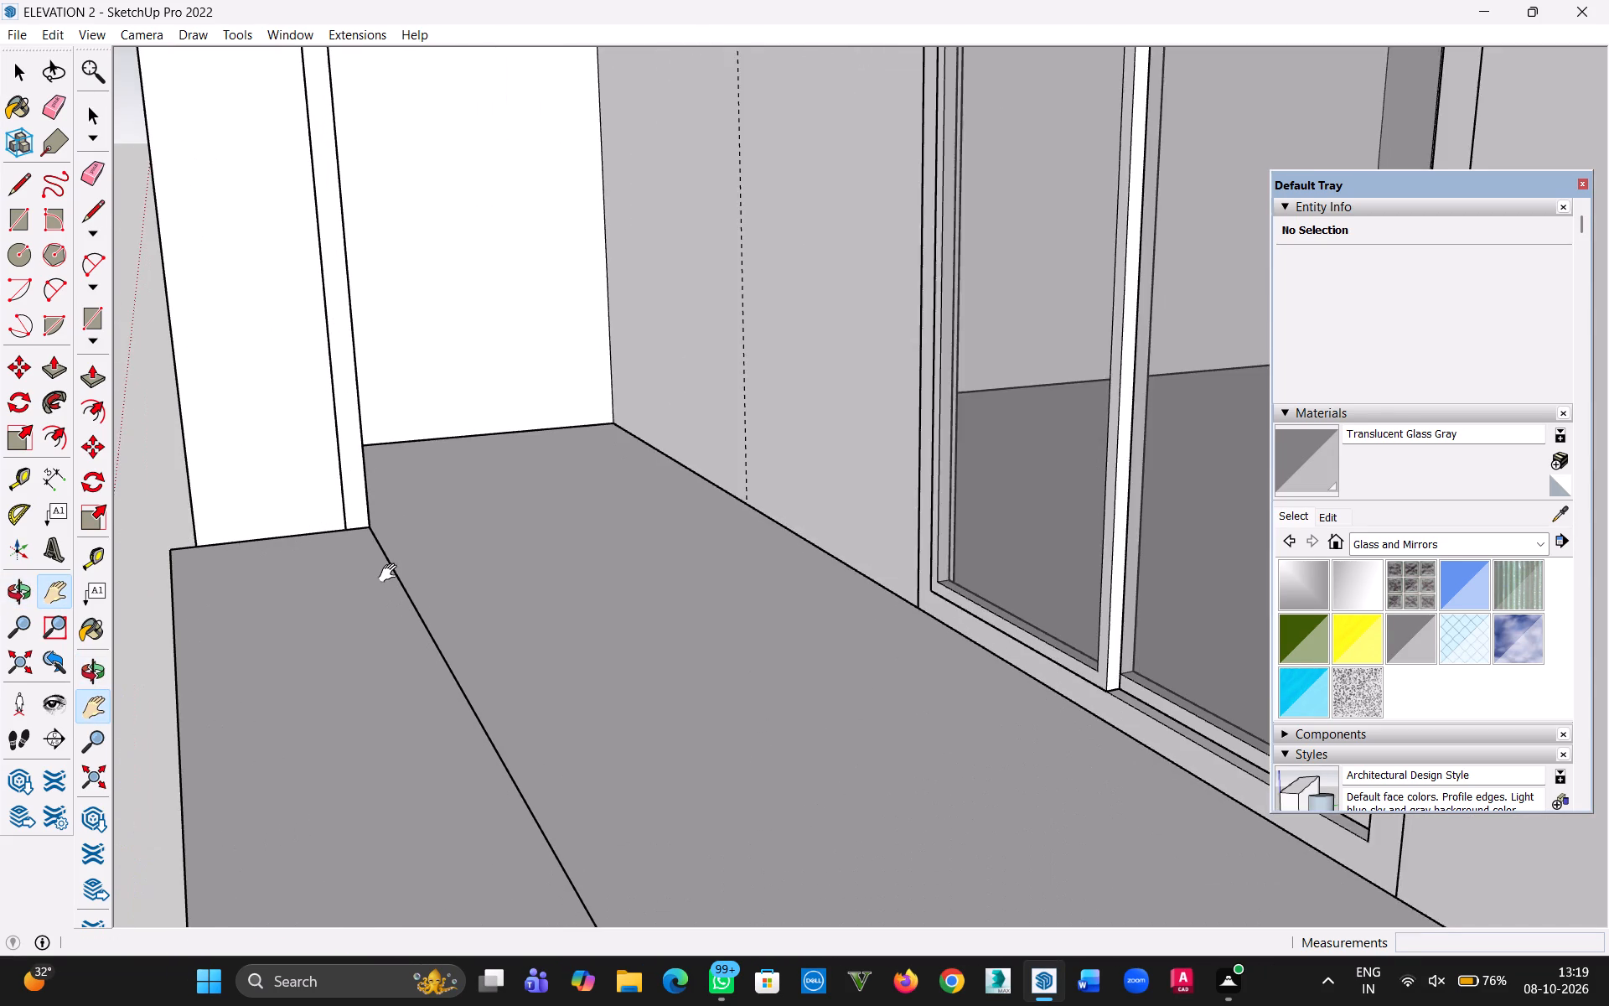
pyautogui.scroll(-2, 391, 578)
pyautogui.moveTo(396, 587); pyautogui.dragTo(264, 531, button='middle')
pyautogui.press('t')
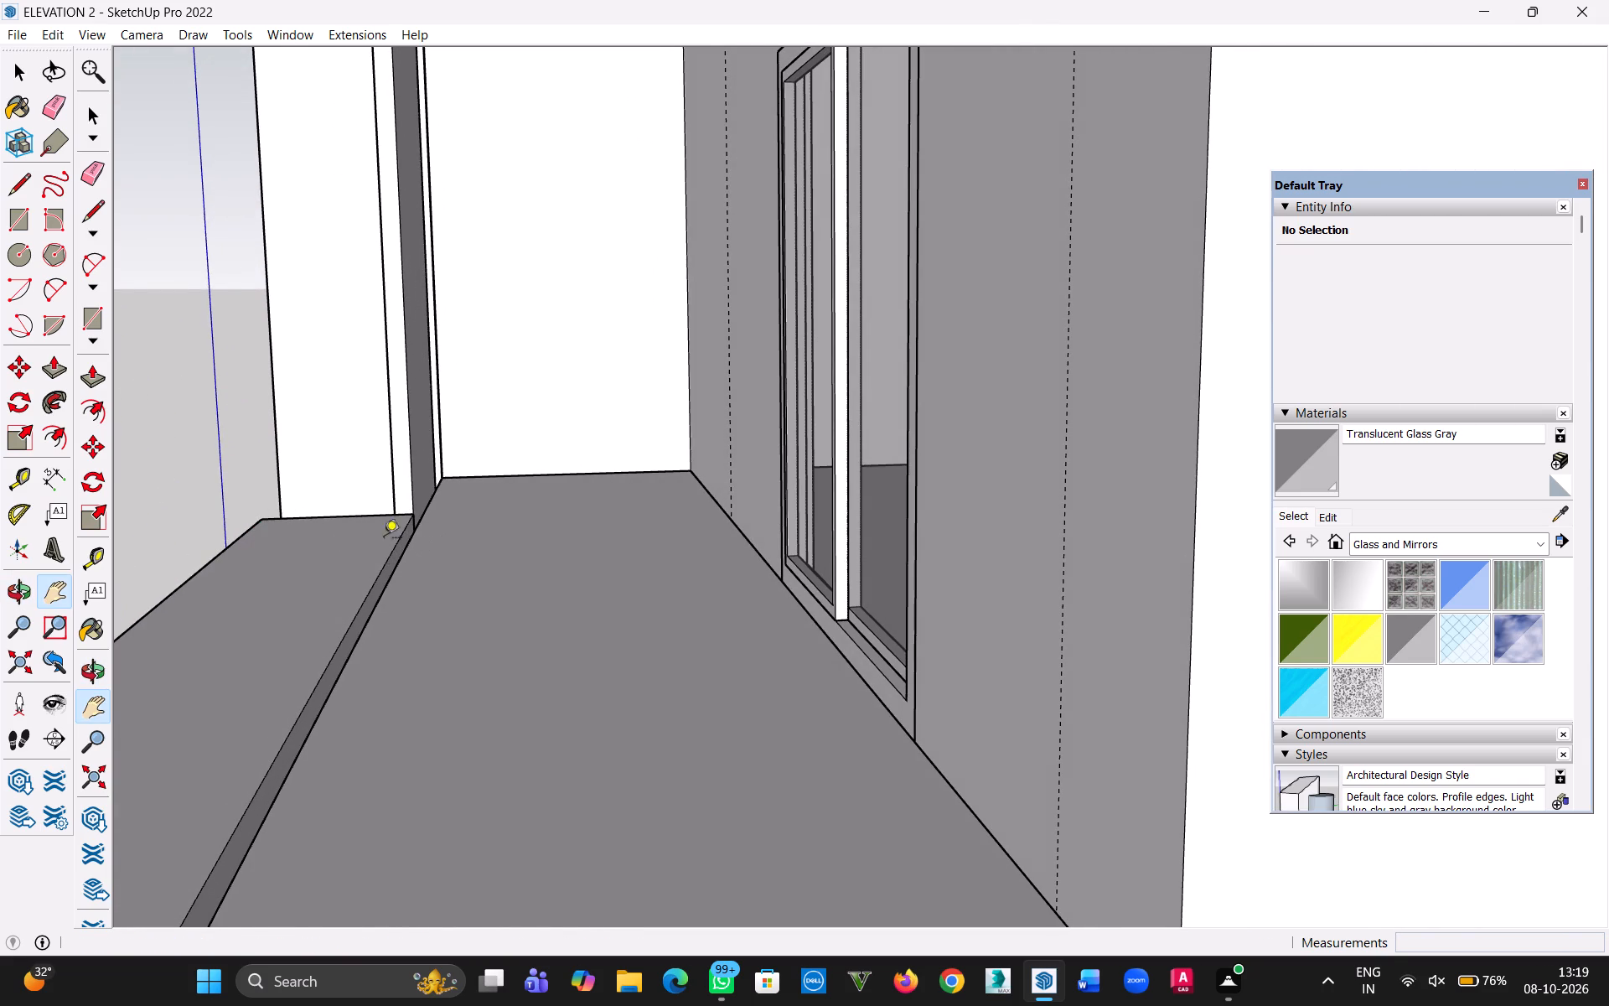
pyautogui.click(381, 516)
pyautogui.moveTo(381, 459); pyautogui.dragTo(489, 480, button='middle')
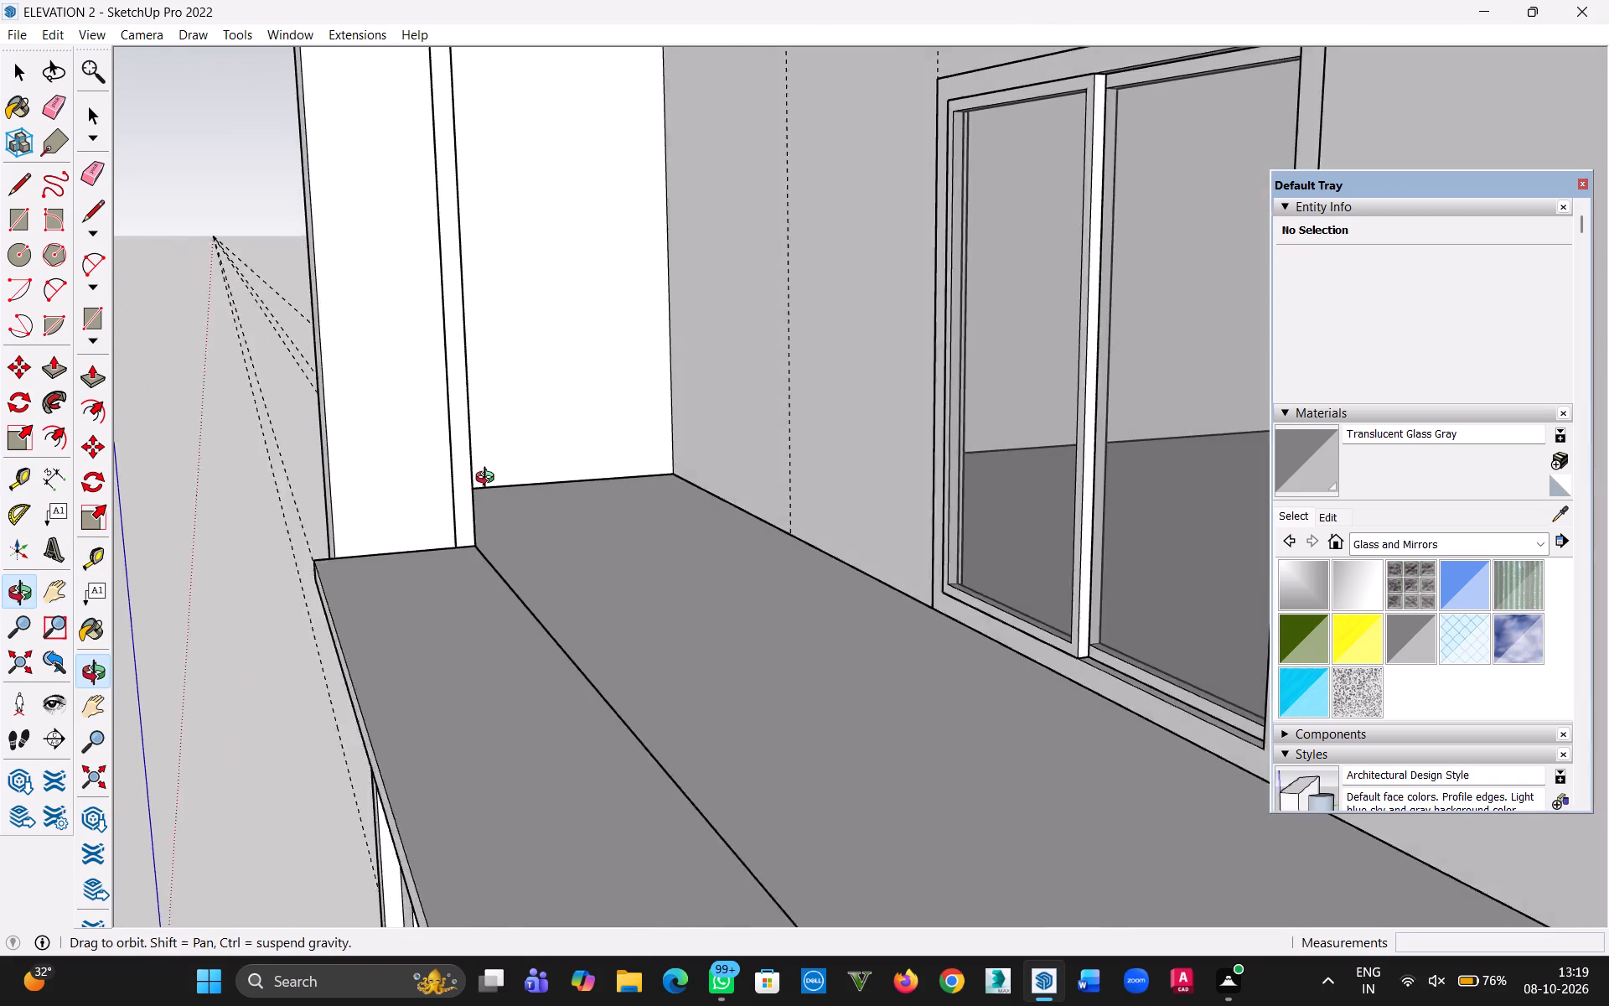
pyautogui.moveTo(489, 480); pyautogui.dragTo(463, 480, button='middle')
pyautogui.press('3')
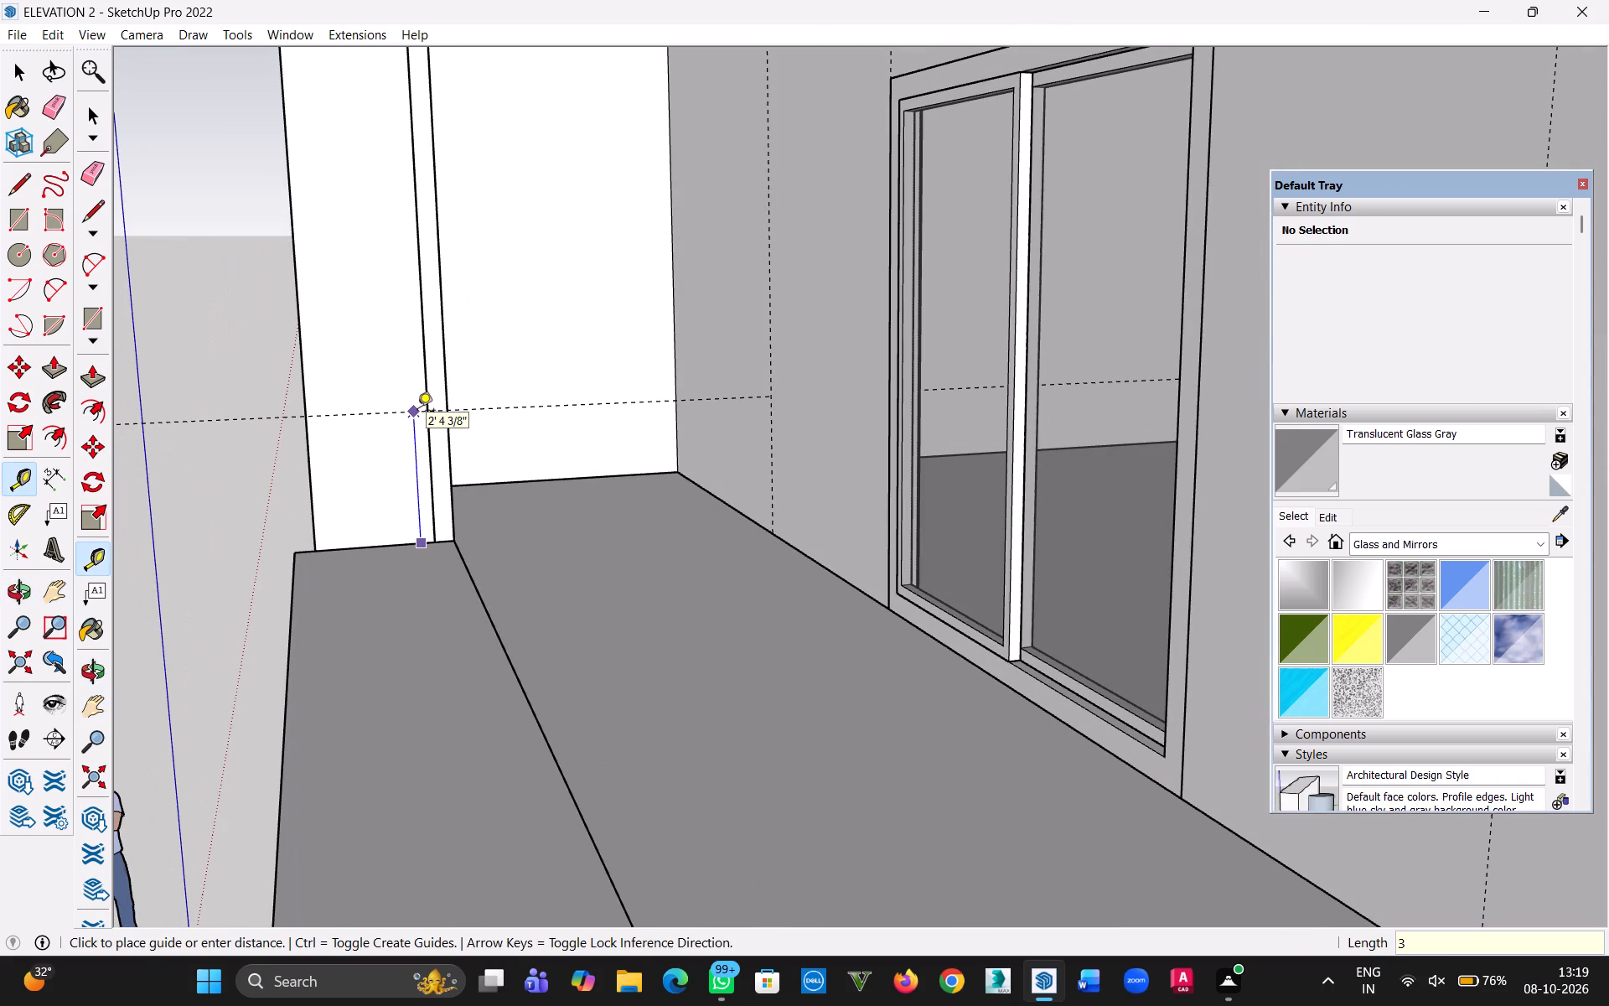
pyautogui.press('BackSpace')
pyautogui.write('2\'11"')
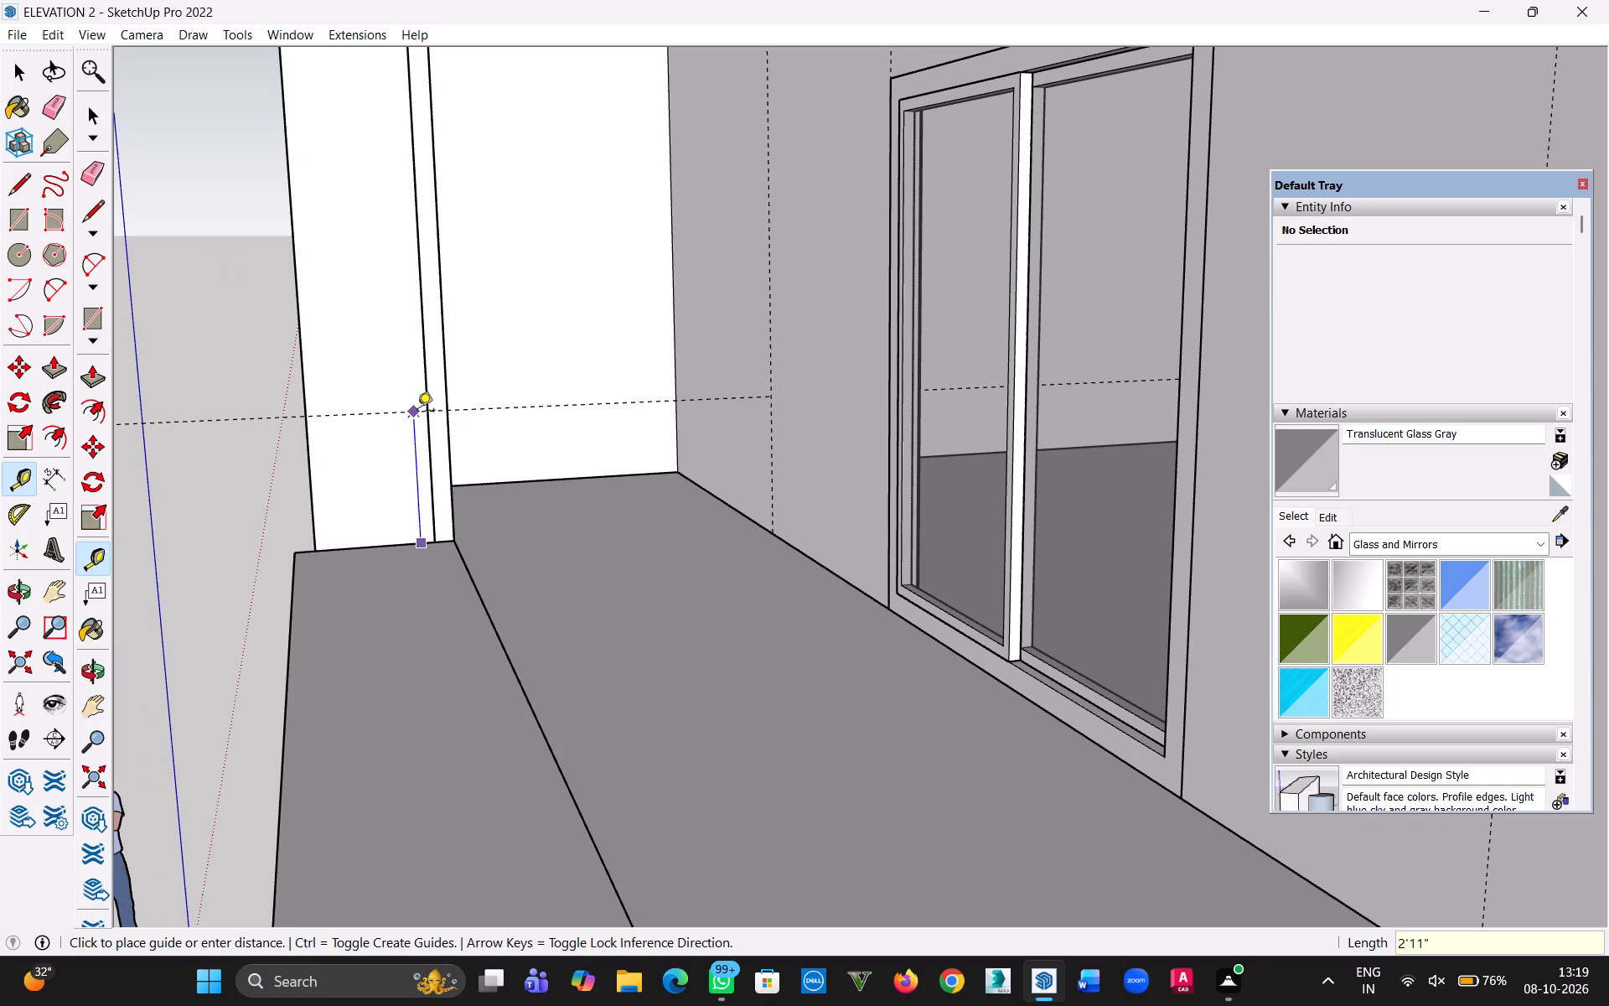
pyautogui.press('Return')
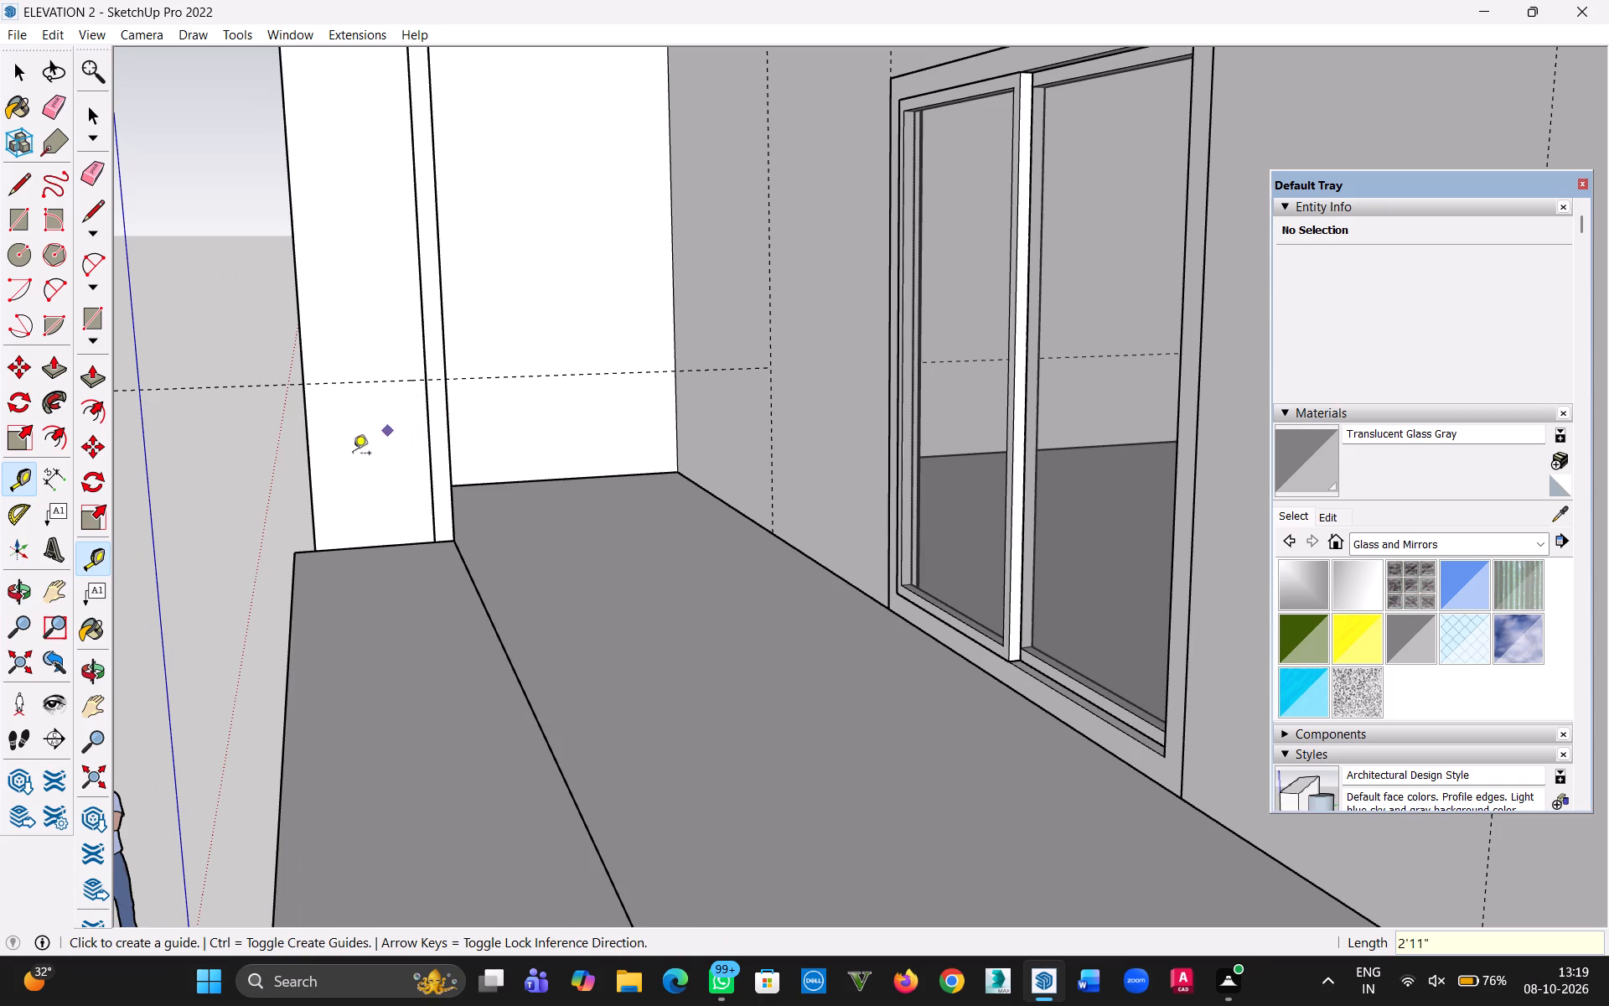
# Examine the guide where it crosses the side wall and the balcony opening, up close and from outside the front.
pyautogui.scroll(6, 476, 429)
pyautogui.moveTo(410, 366); pyautogui.dragTo(472, 477, button='middle')
pyautogui.scroll(-5, 406, 453)
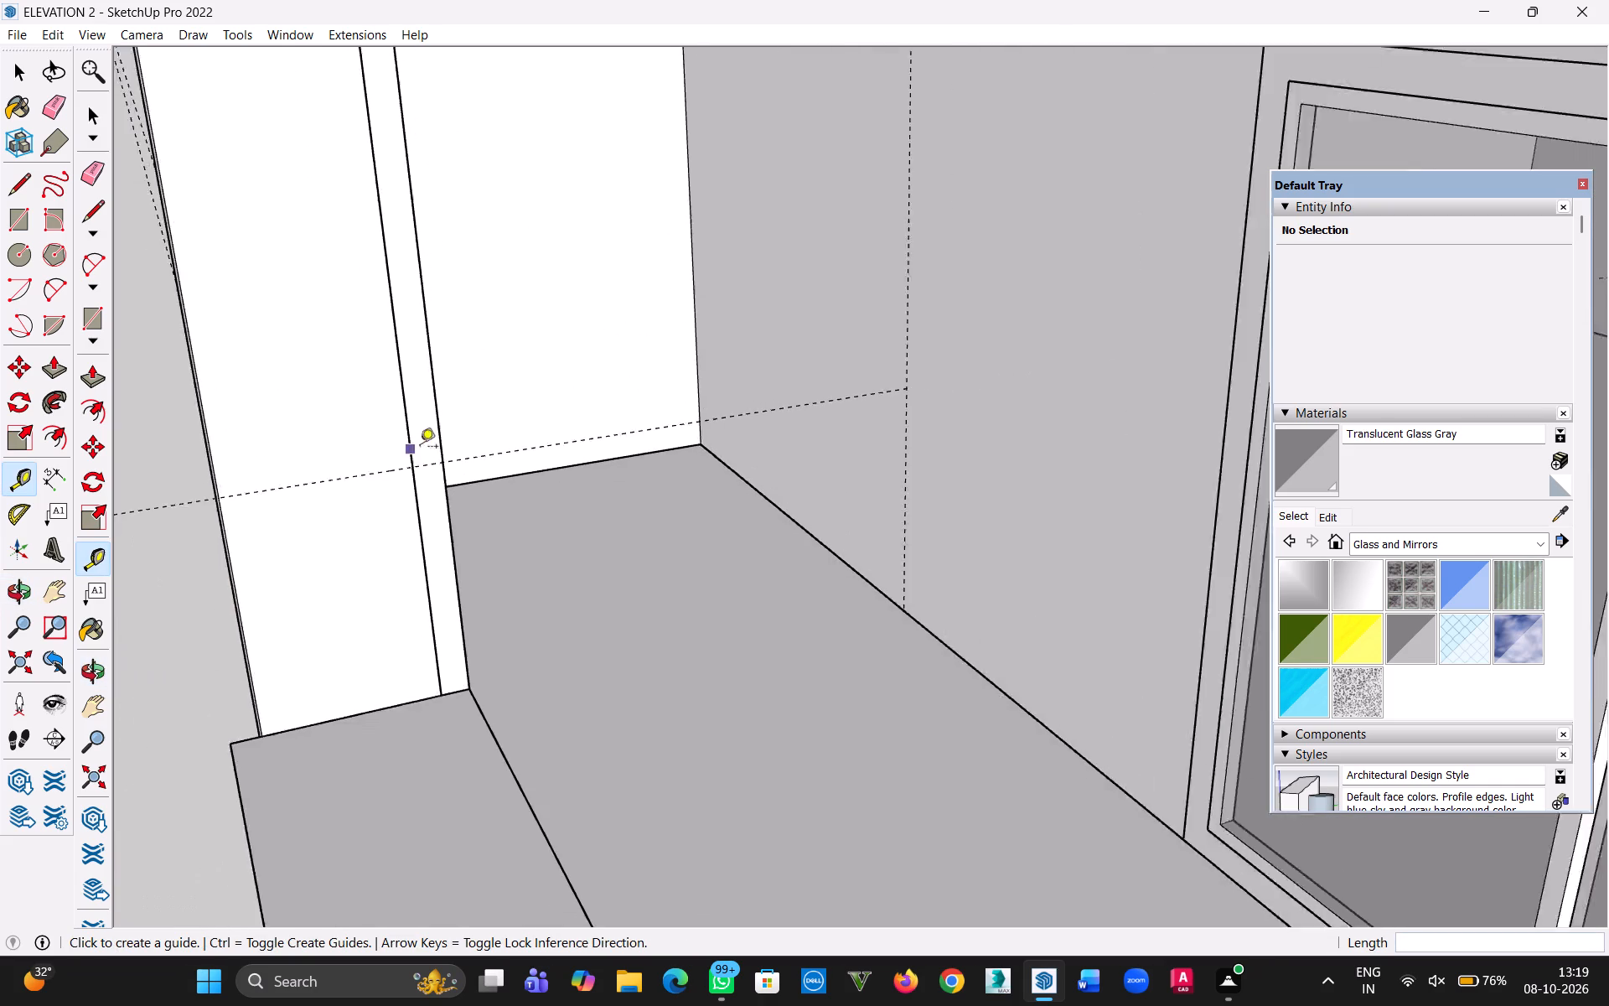
pyautogui.scroll(-2, 441, 527)
pyautogui.moveTo(476, 543); pyautogui.dragTo(431, 552, button='middle')
pyautogui.scroll(4, 420, 561)
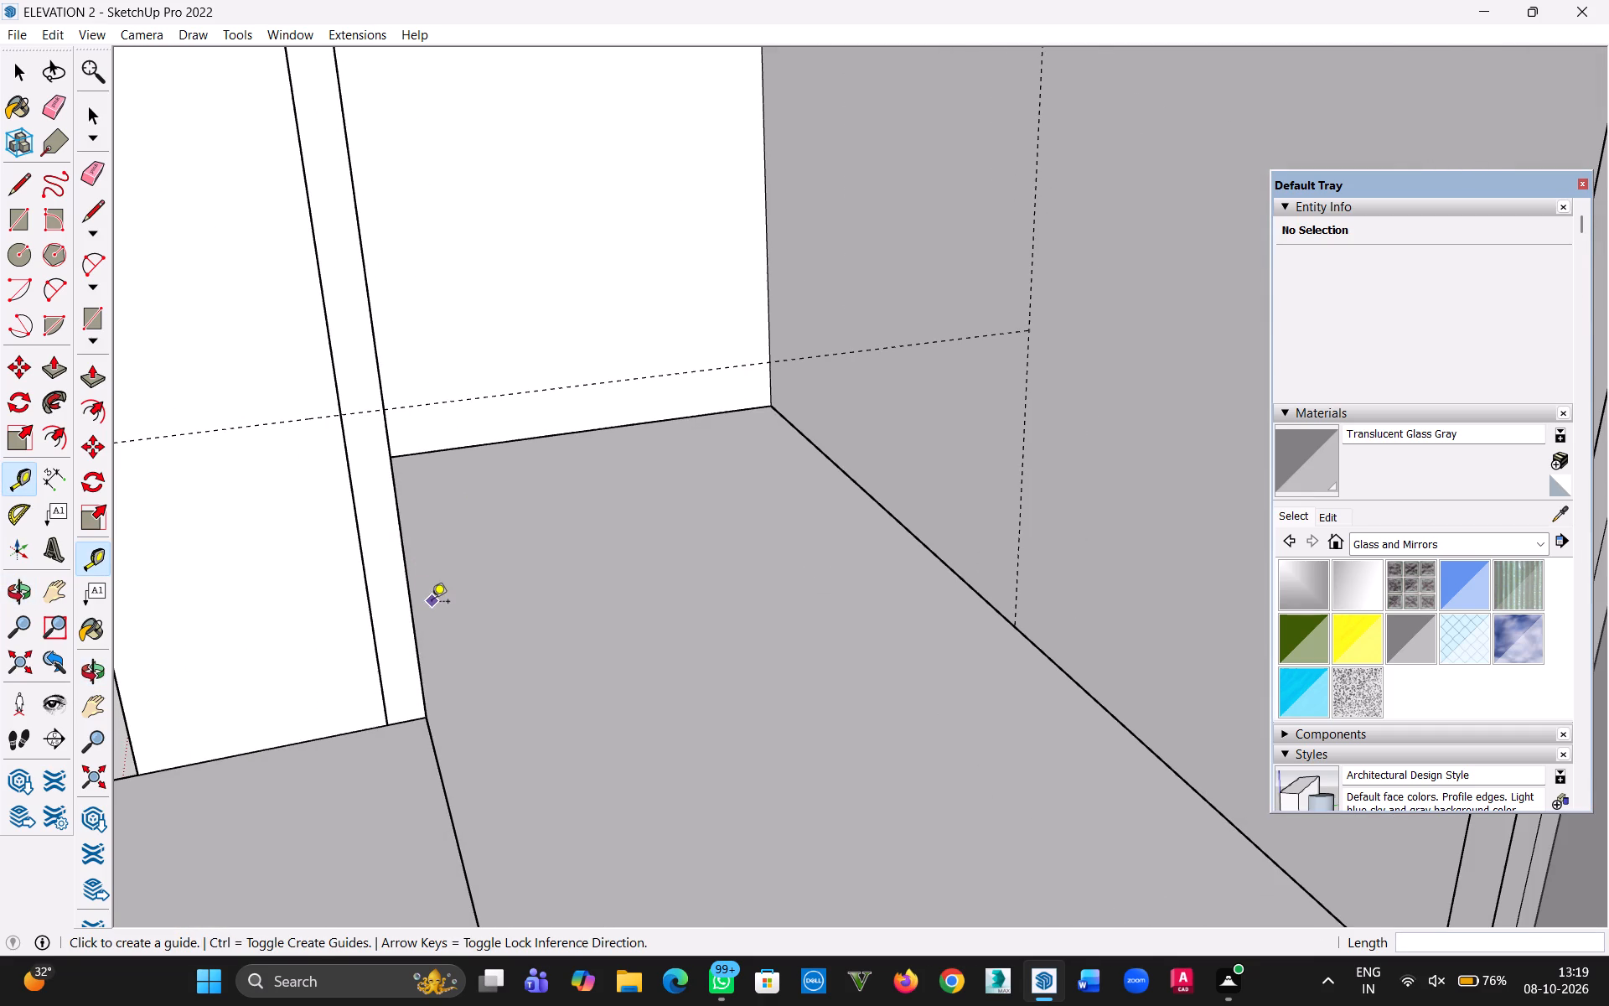
pyautogui.scroll(3, 392, 479)
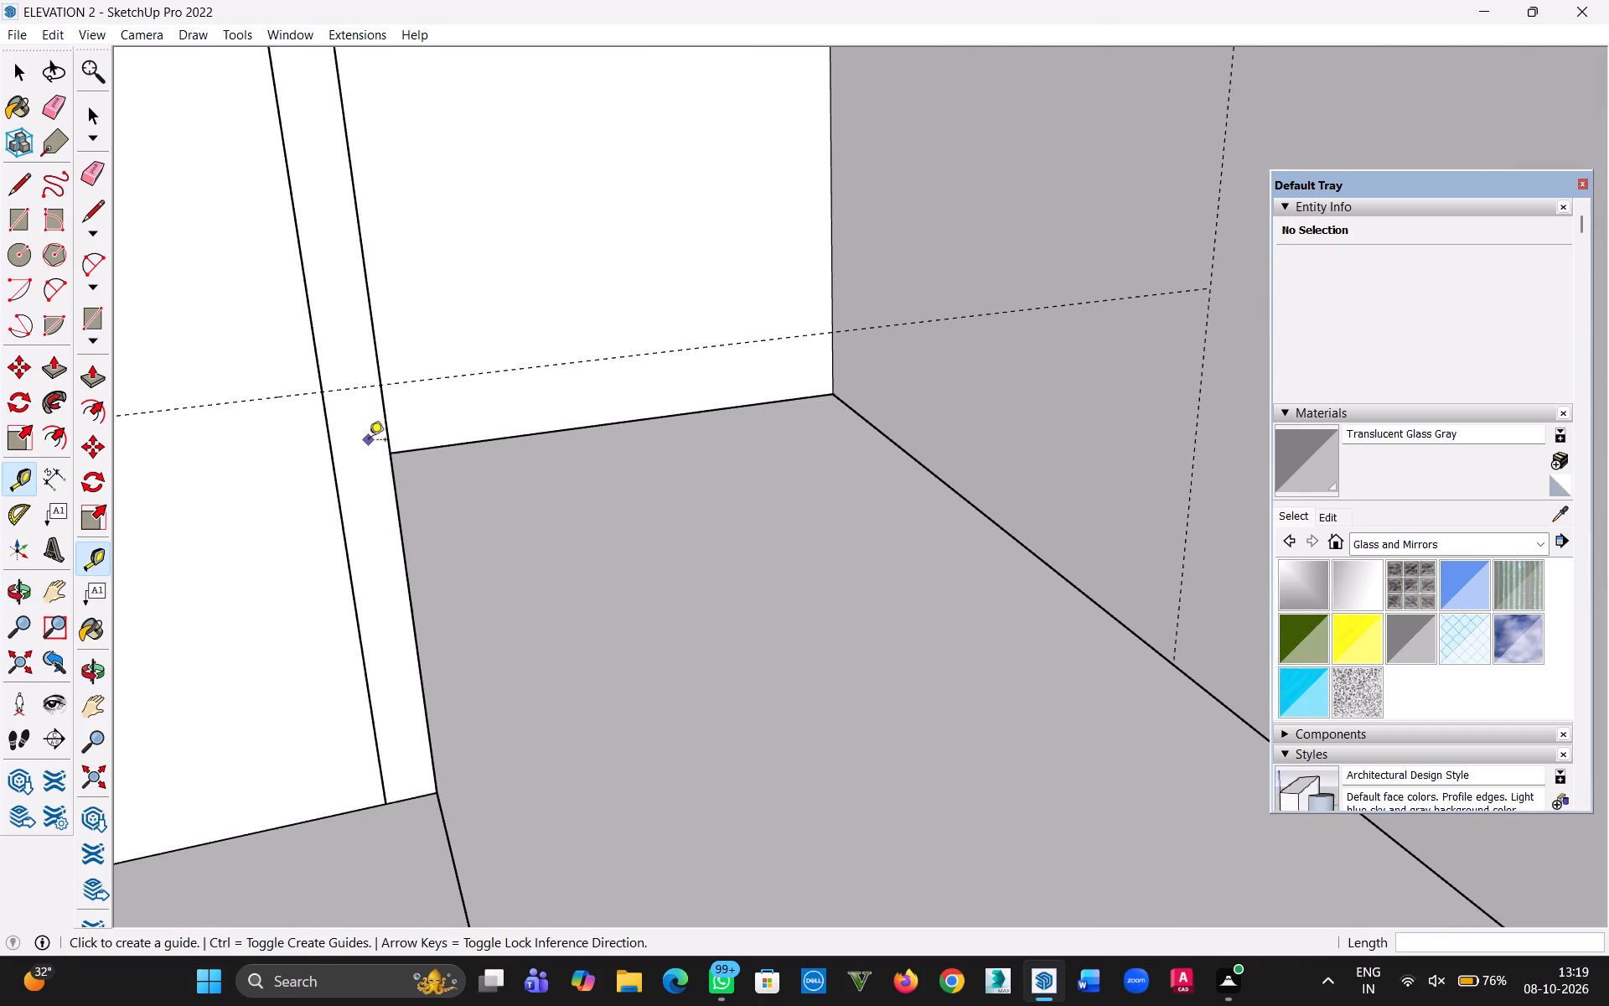
pyautogui.scroll(6, 369, 441)
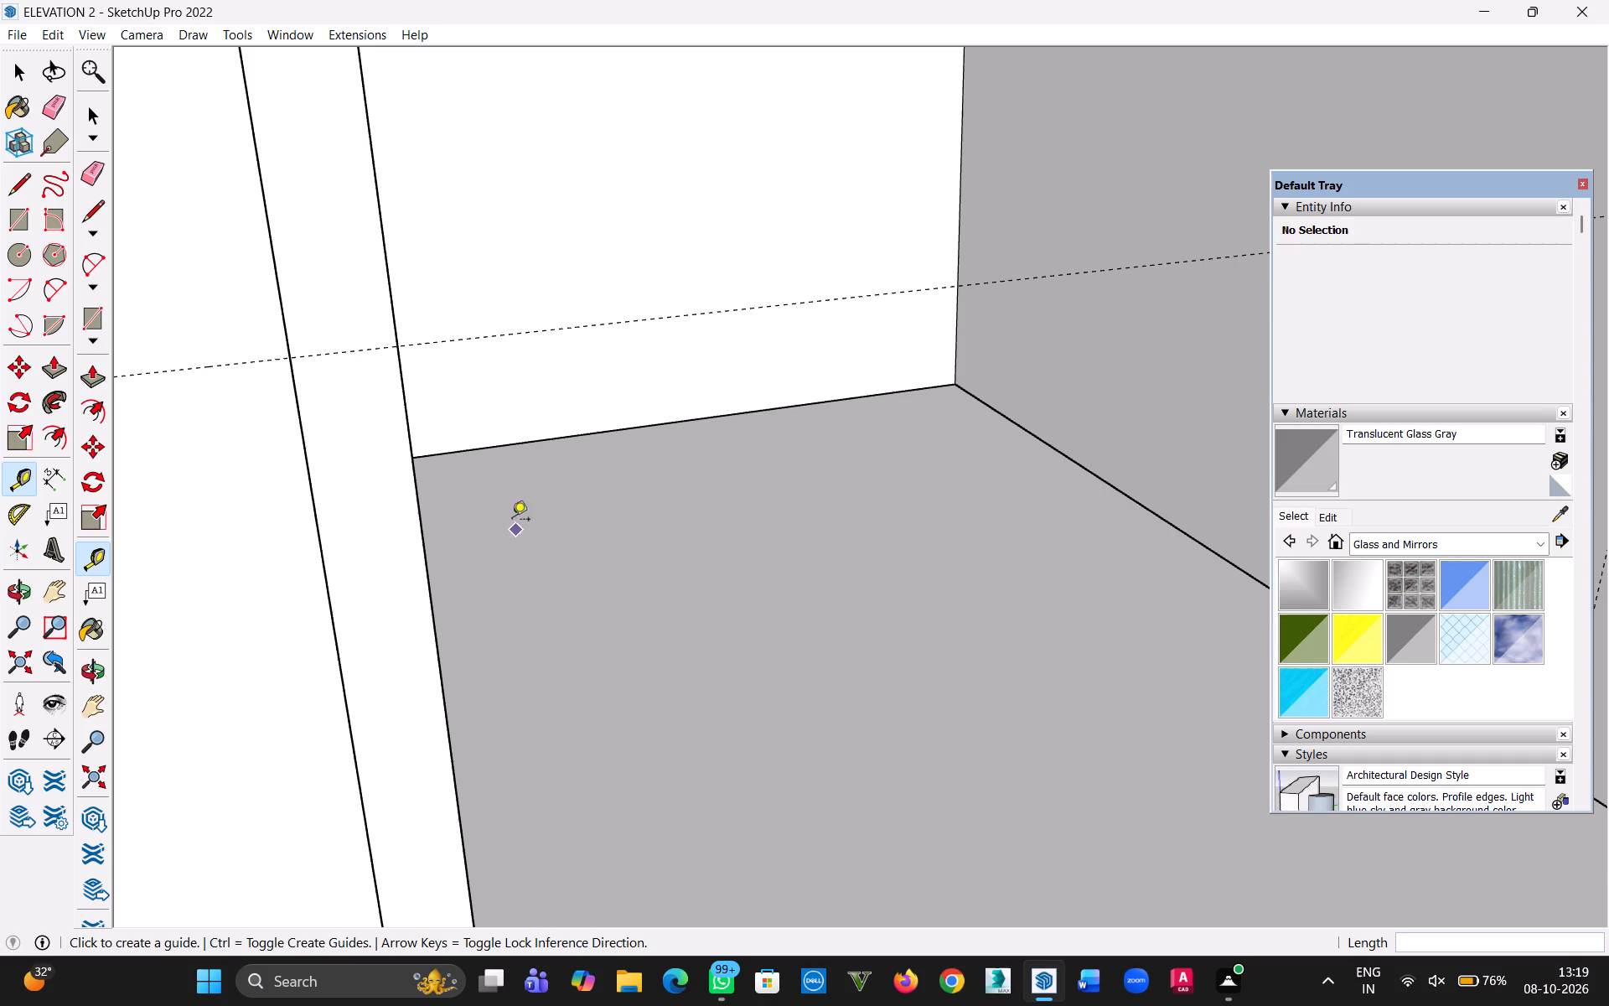
pyautogui.scroll(-16, 510, 529)
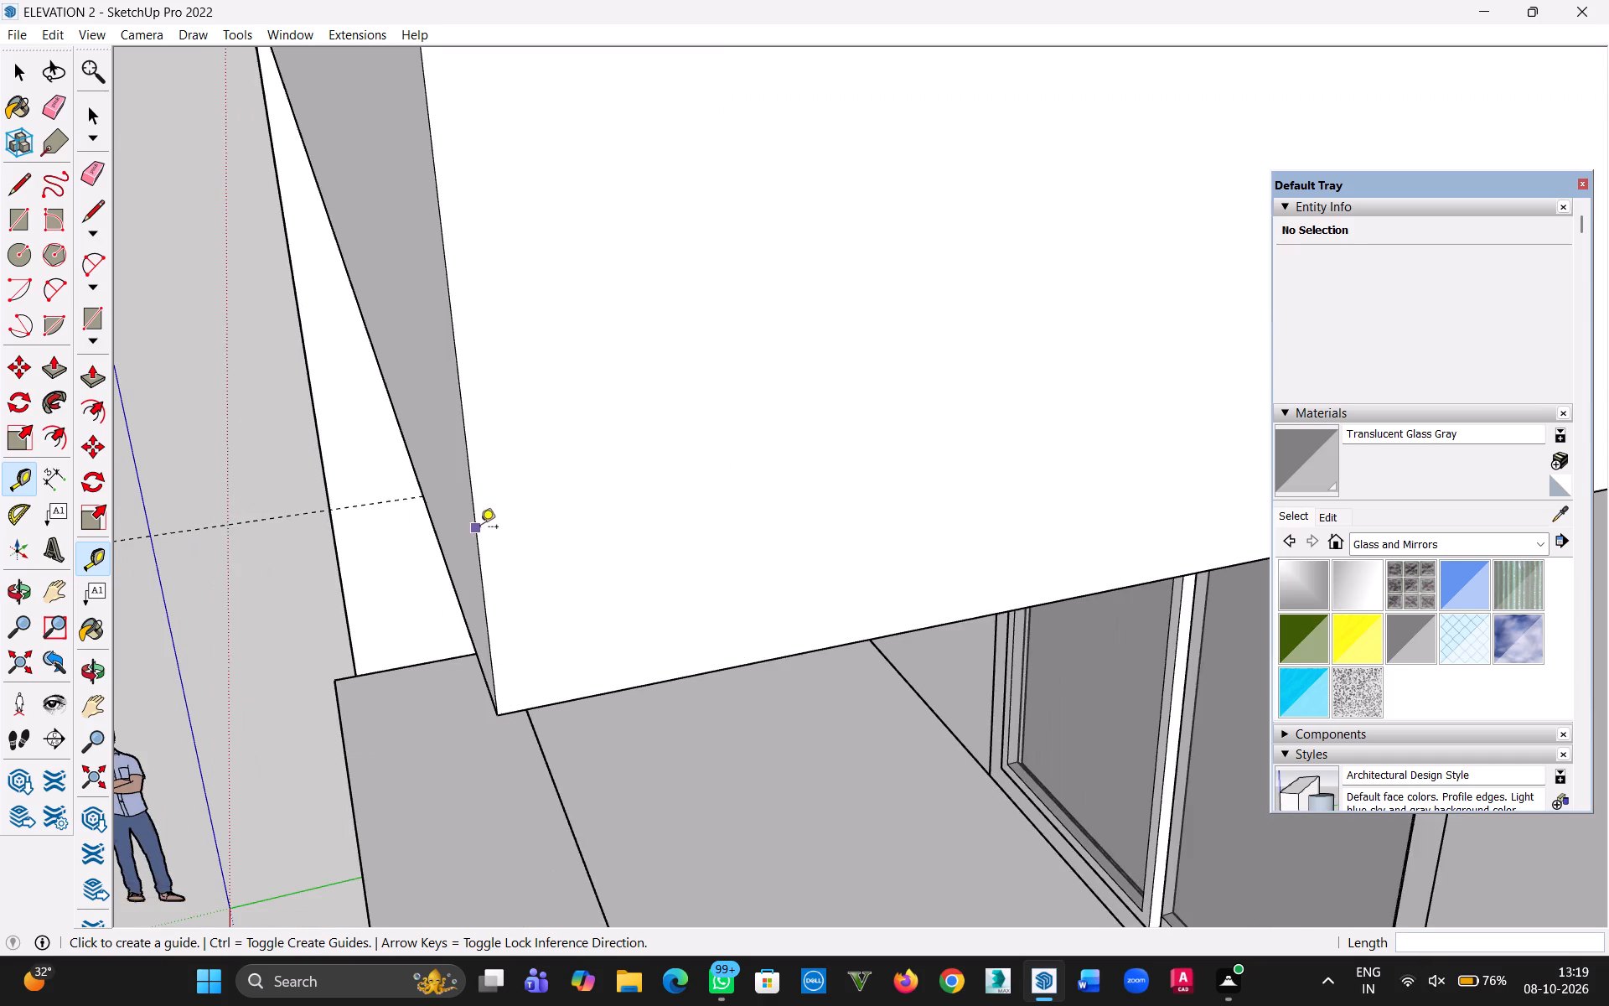
pyautogui.scroll(-3, 480, 528)
pyautogui.scroll(-3, 412, 554)
pyautogui.moveTo(406, 558); pyautogui.dragTo(670, 653, button='middle')
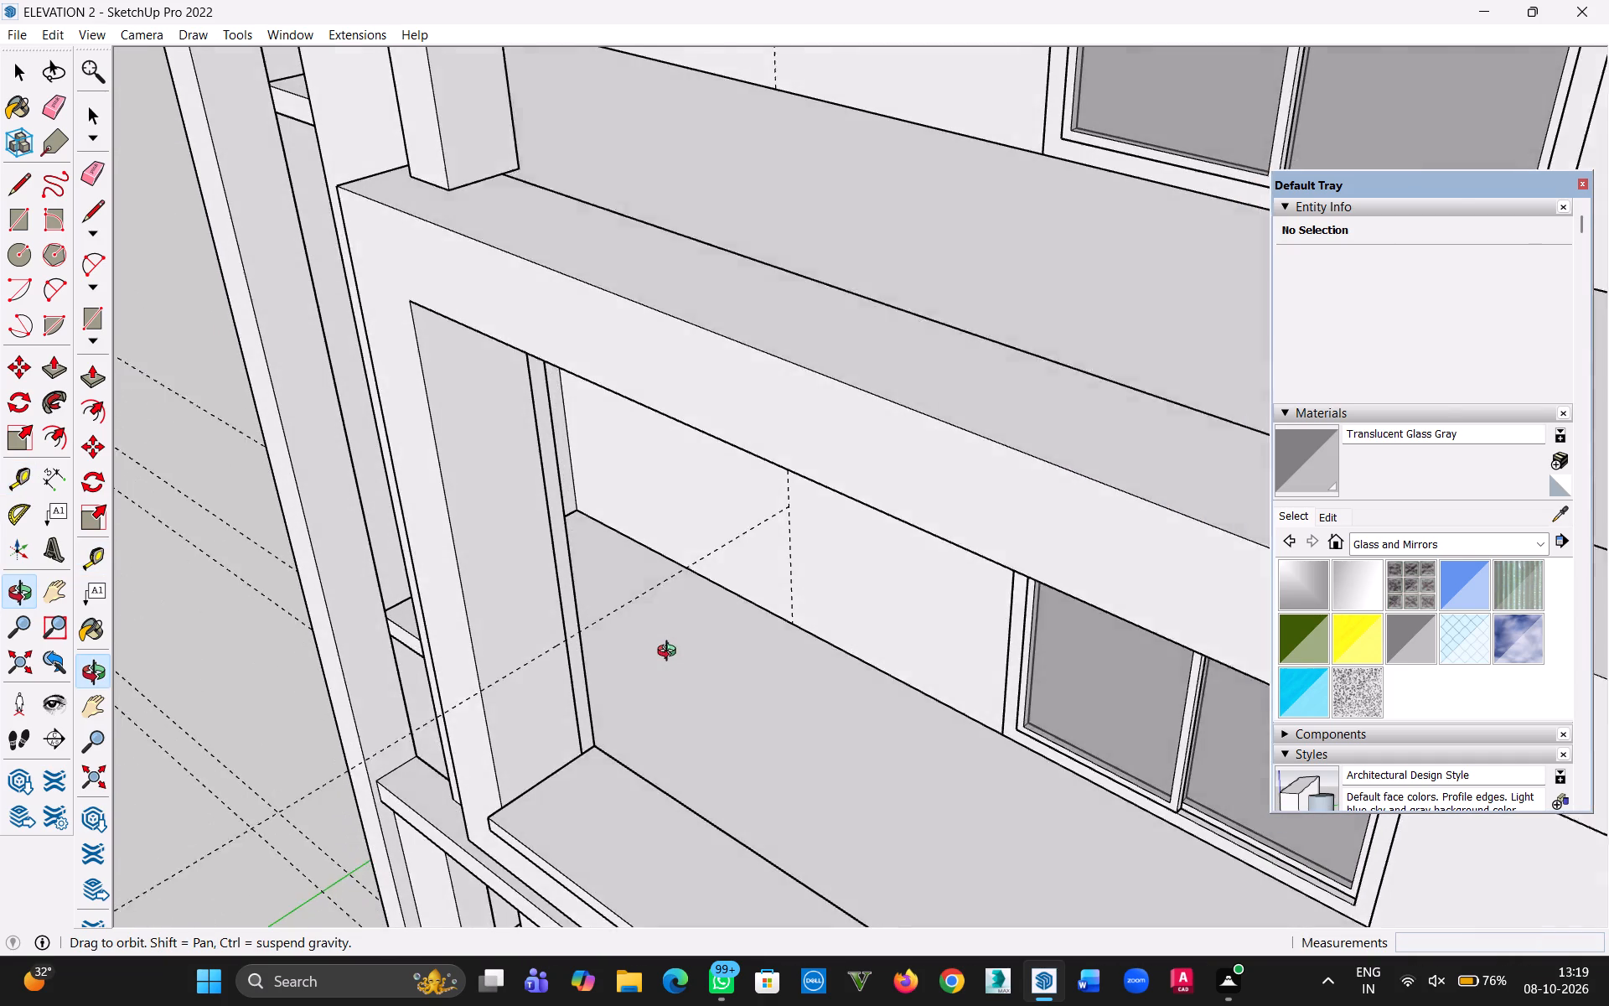
pyautogui.moveTo(670, 653); pyautogui.dragTo(526, 588, button='middle')
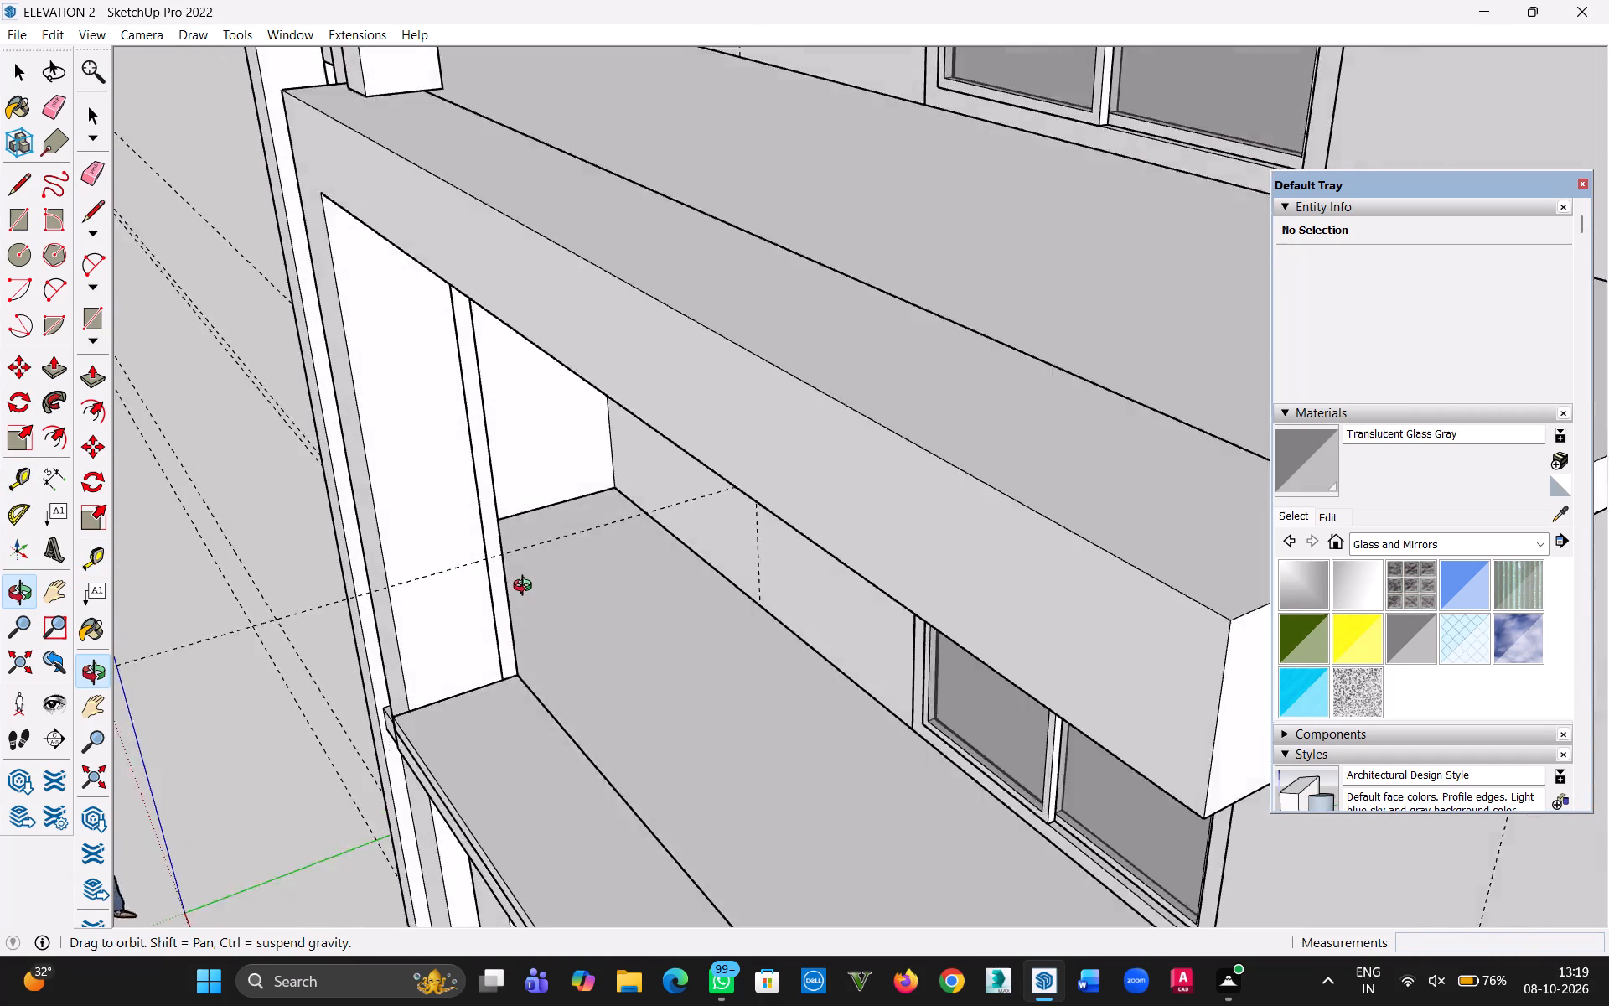
pyautogui.moveTo(526, 588); pyautogui.dragTo(565, 575, button='middle')
pyautogui.scroll(-6, 565, 574)
pyautogui.moveTo(534, 606); pyautogui.dragTo(628, 454, button='middle')
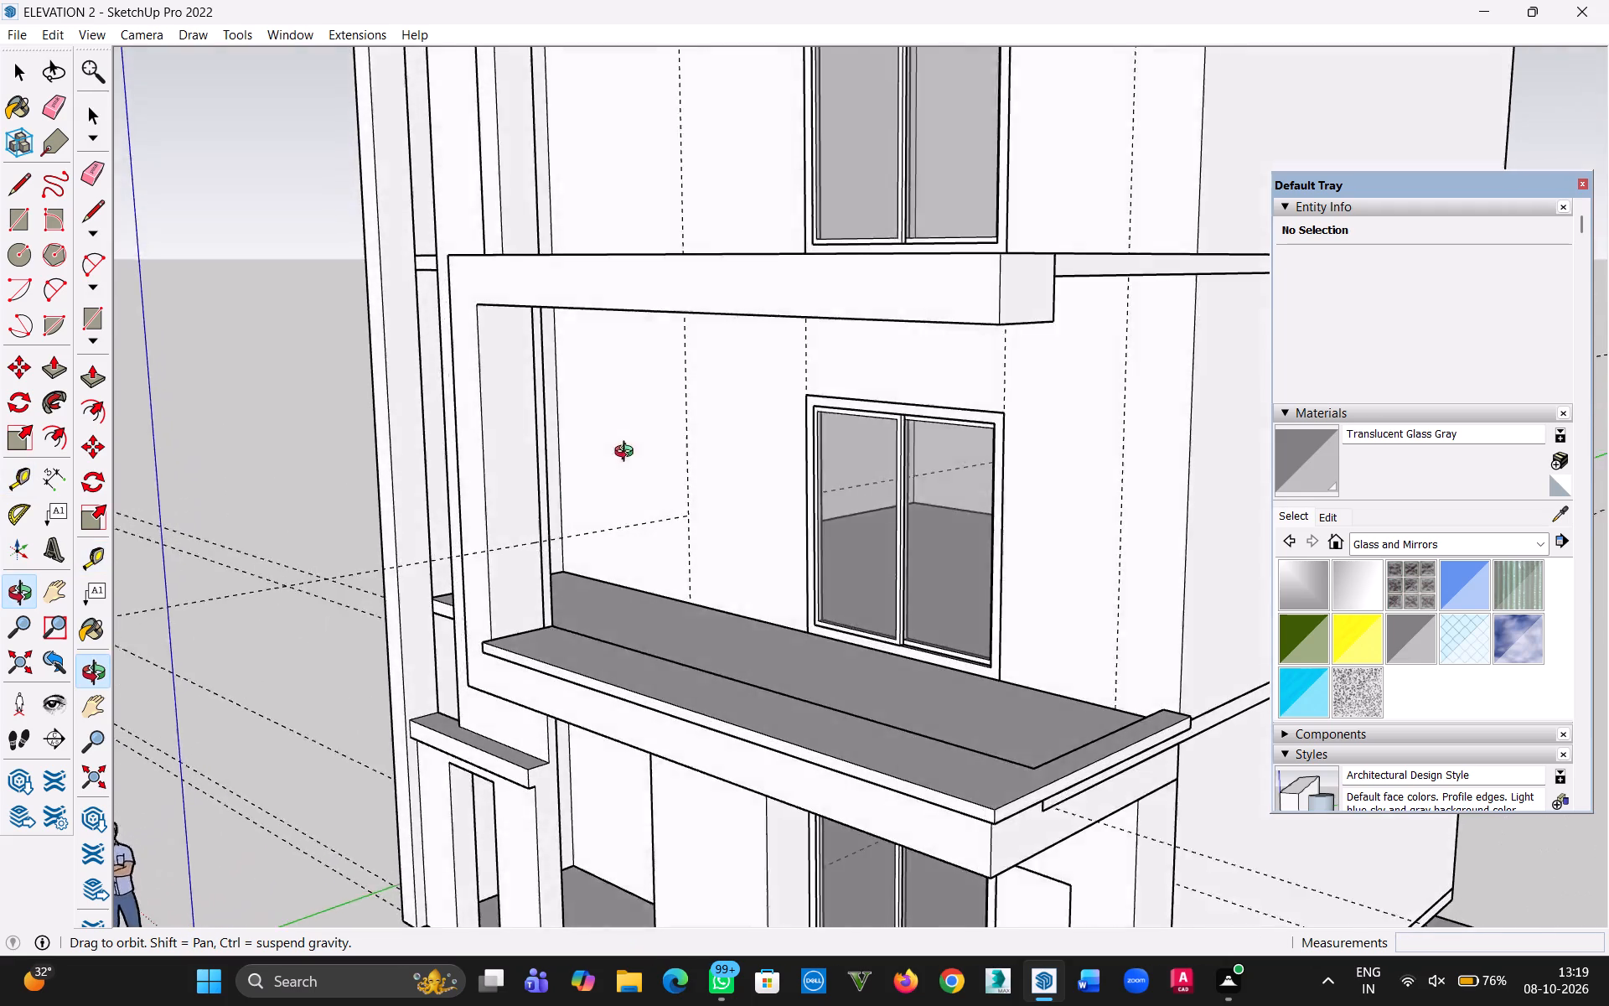
pyautogui.moveTo(628, 454); pyautogui.dragTo(673, 598, button='middle')
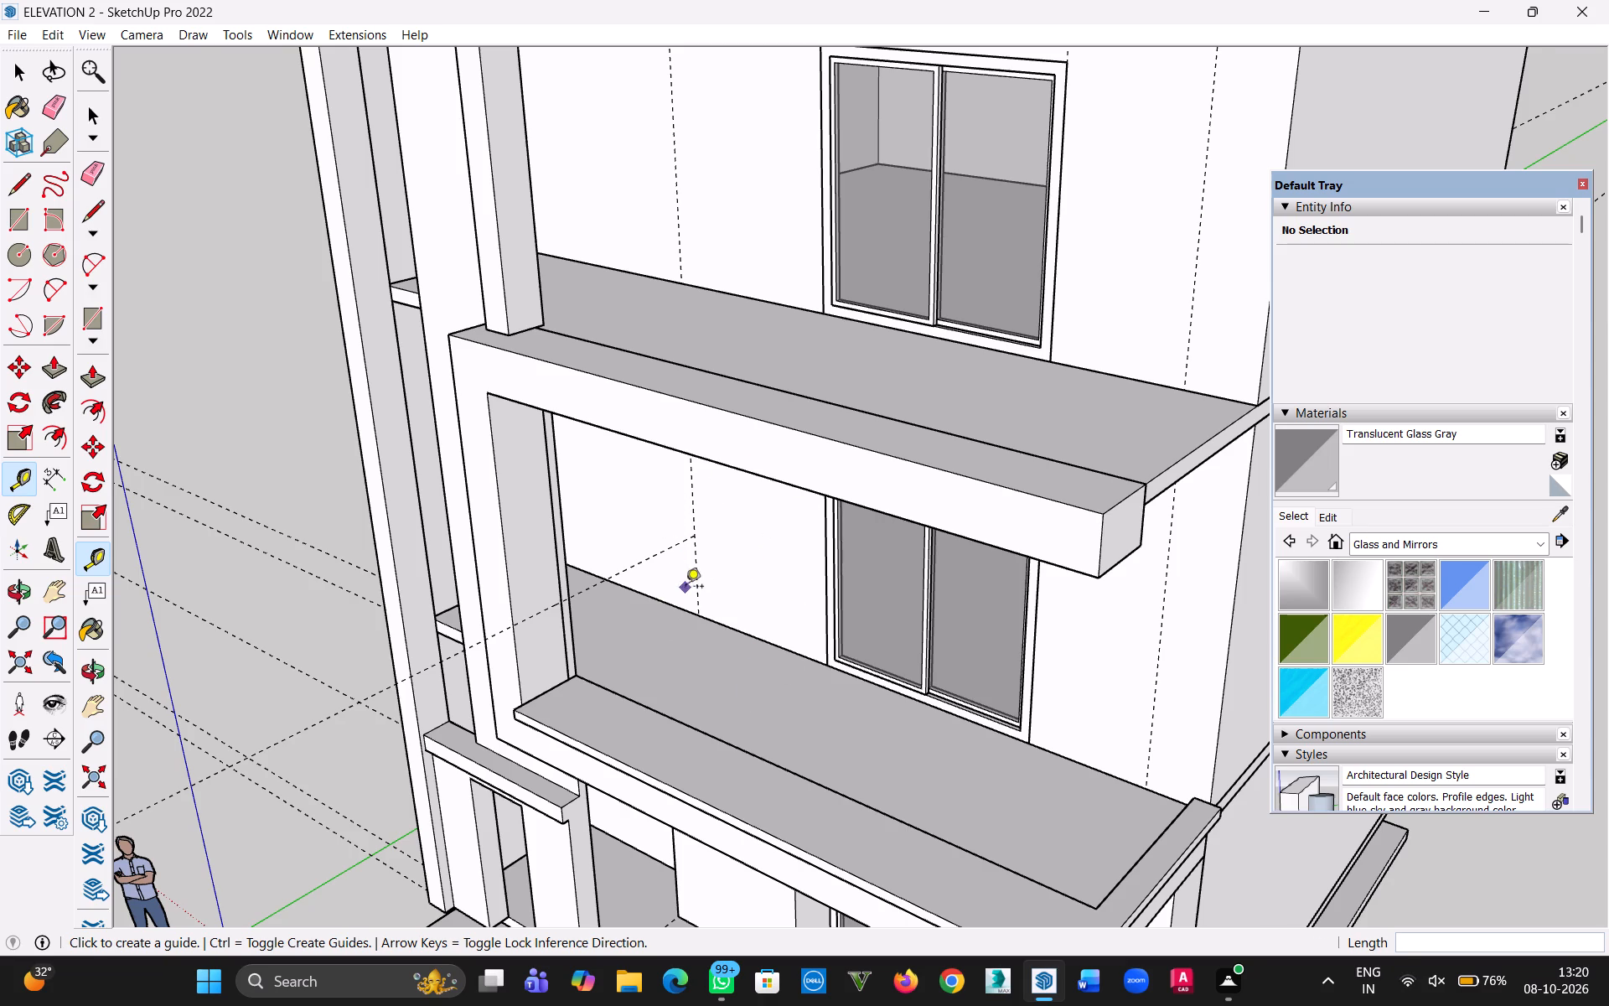
# Place a horizontal guide on the upper balcony's side column, 3'3" above the column's base edge on the slab.
pyautogui.moveTo(686, 588); pyautogui.dragTo(471, 535, button='middle')
pyautogui.scroll(4, 499, 594)
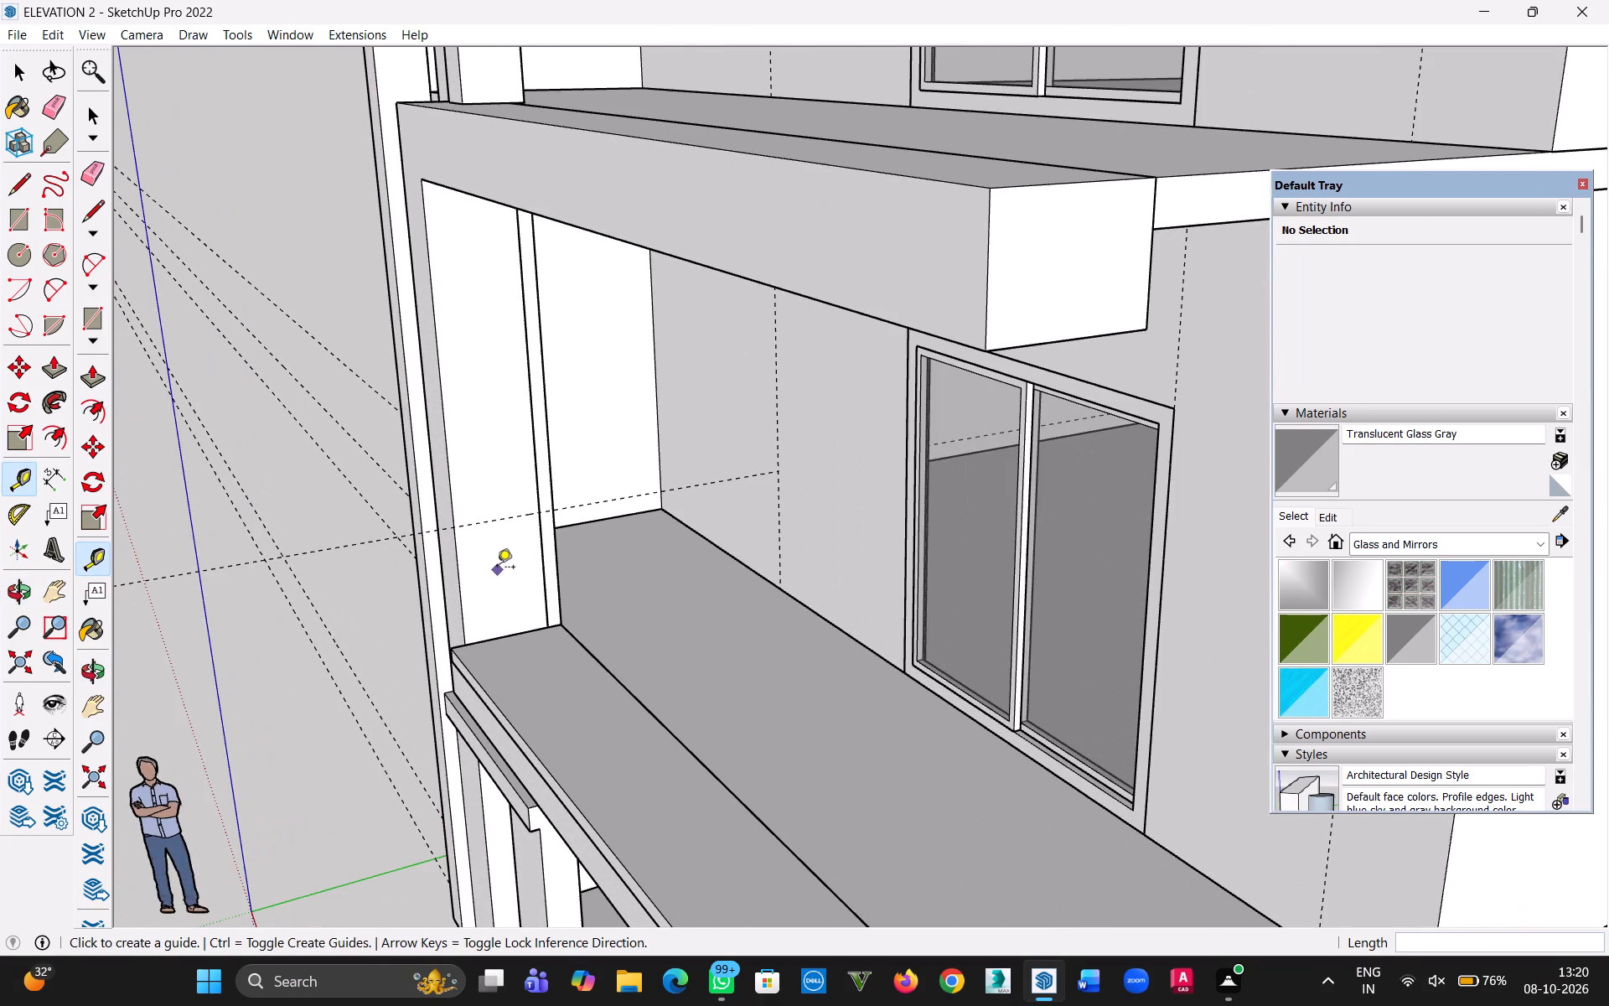
pyautogui.scroll(-6, 515, 537)
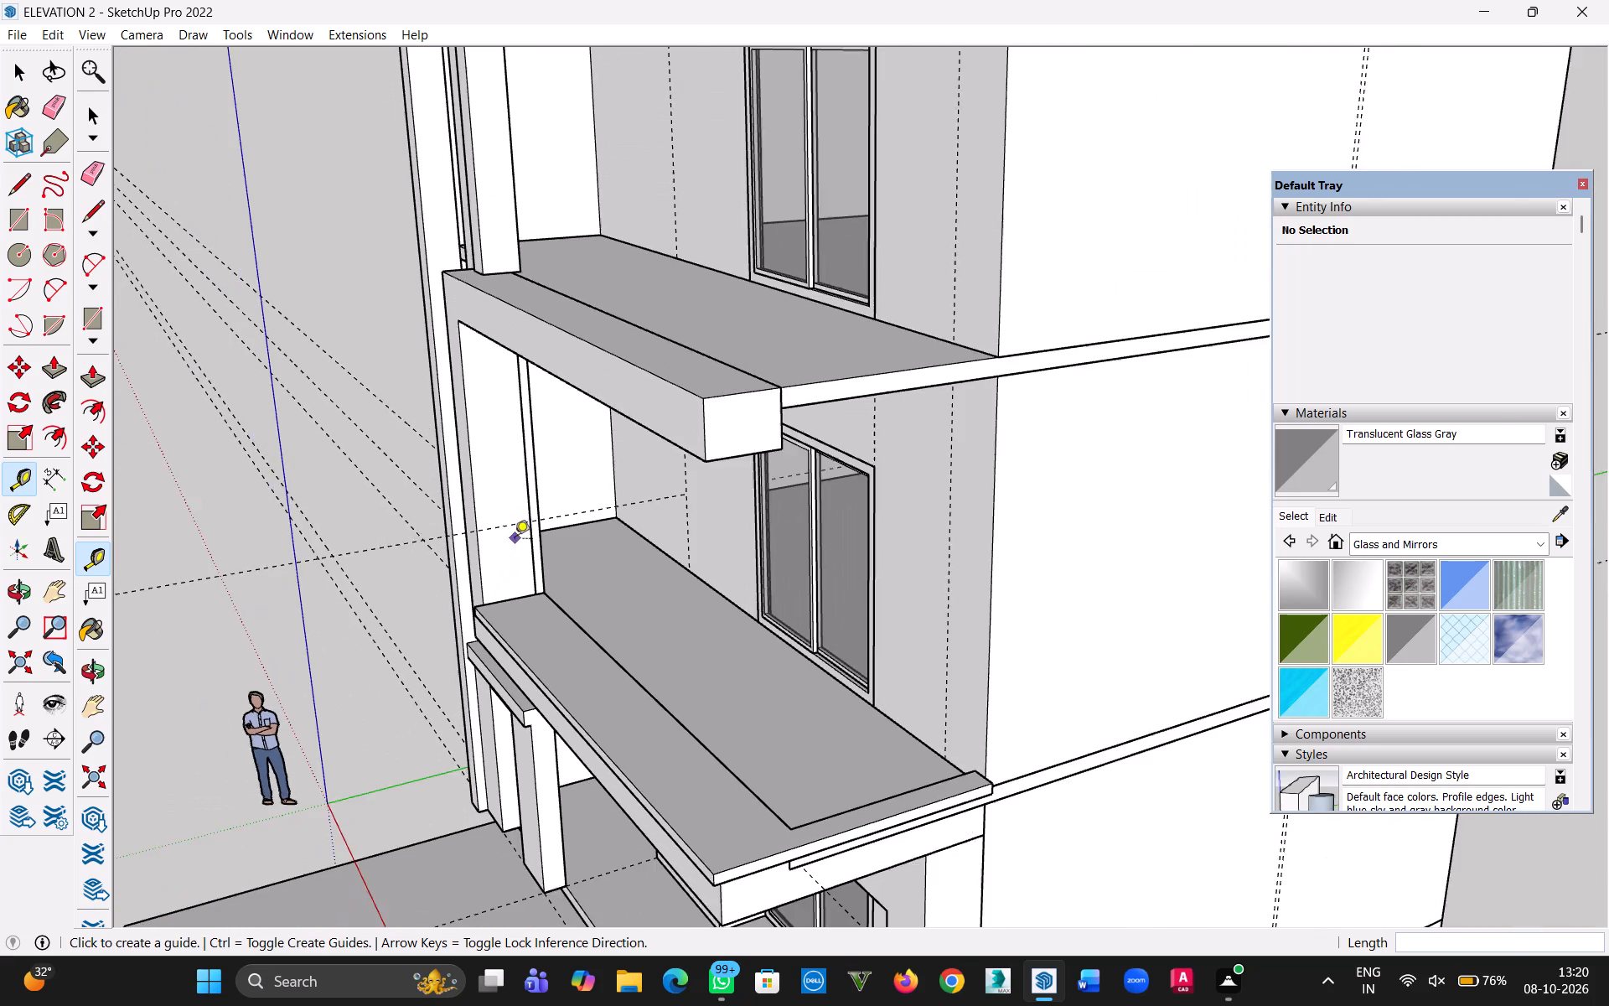
pyautogui.moveTo(557, 369); pyautogui.dragTo(504, 436, button='middle')
pyautogui.scroll(6, 513, 344)
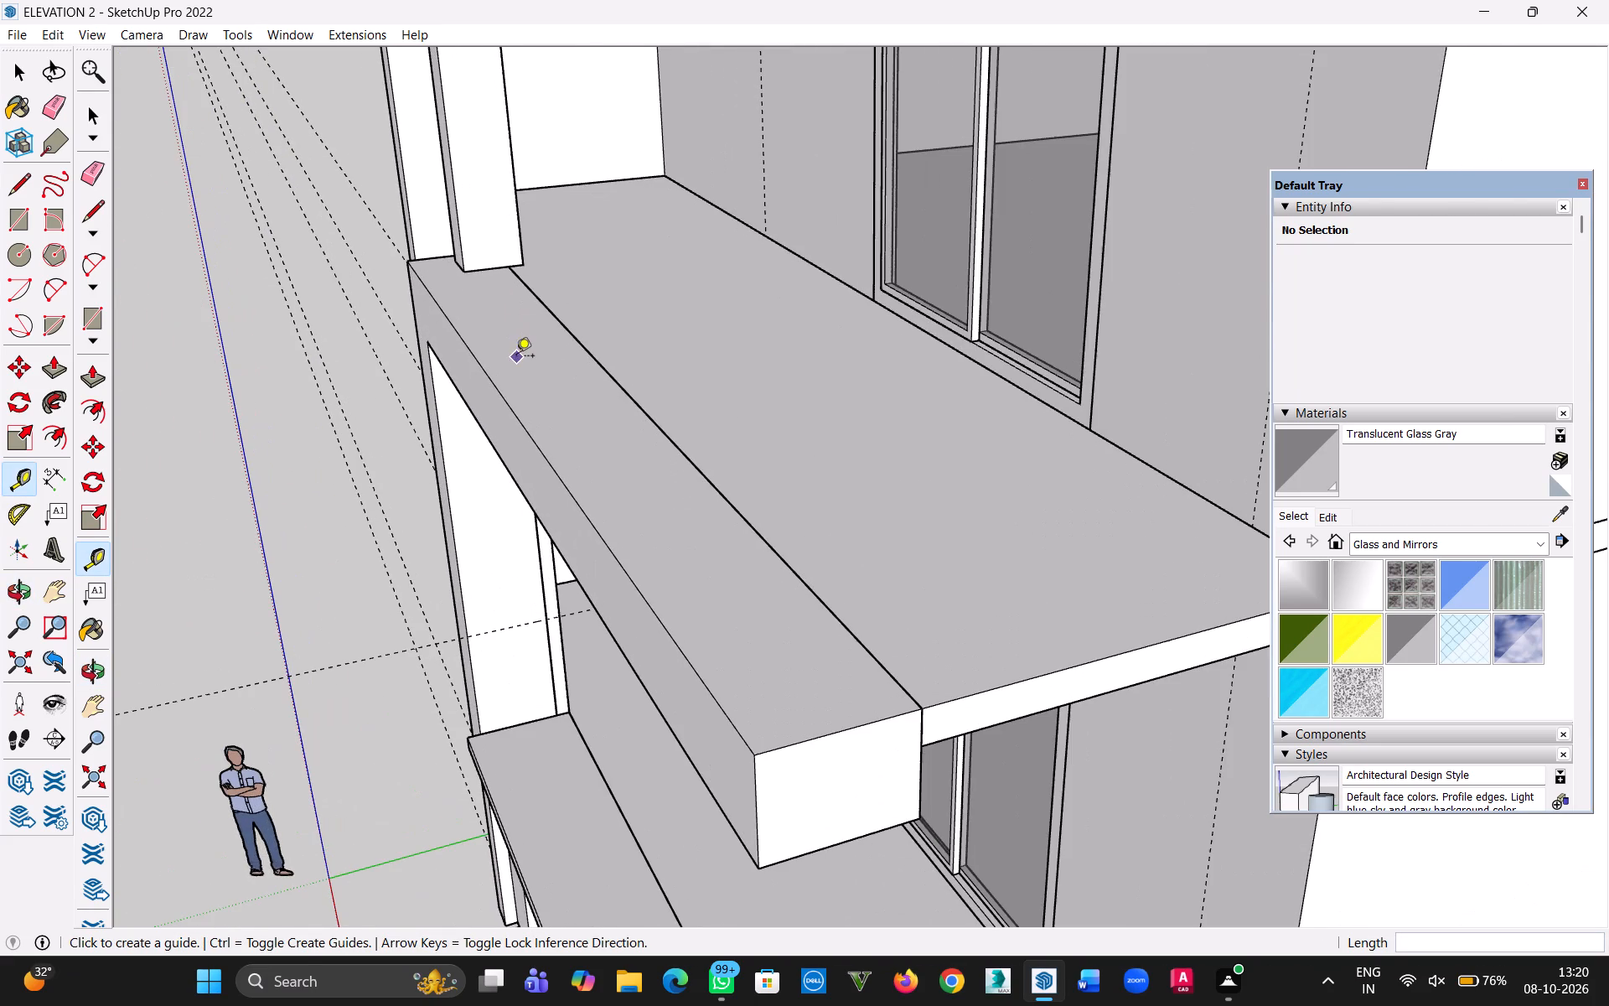
pyautogui.press('t')
pyautogui.scroll(9, 506, 274)
pyautogui.click(501, 260)
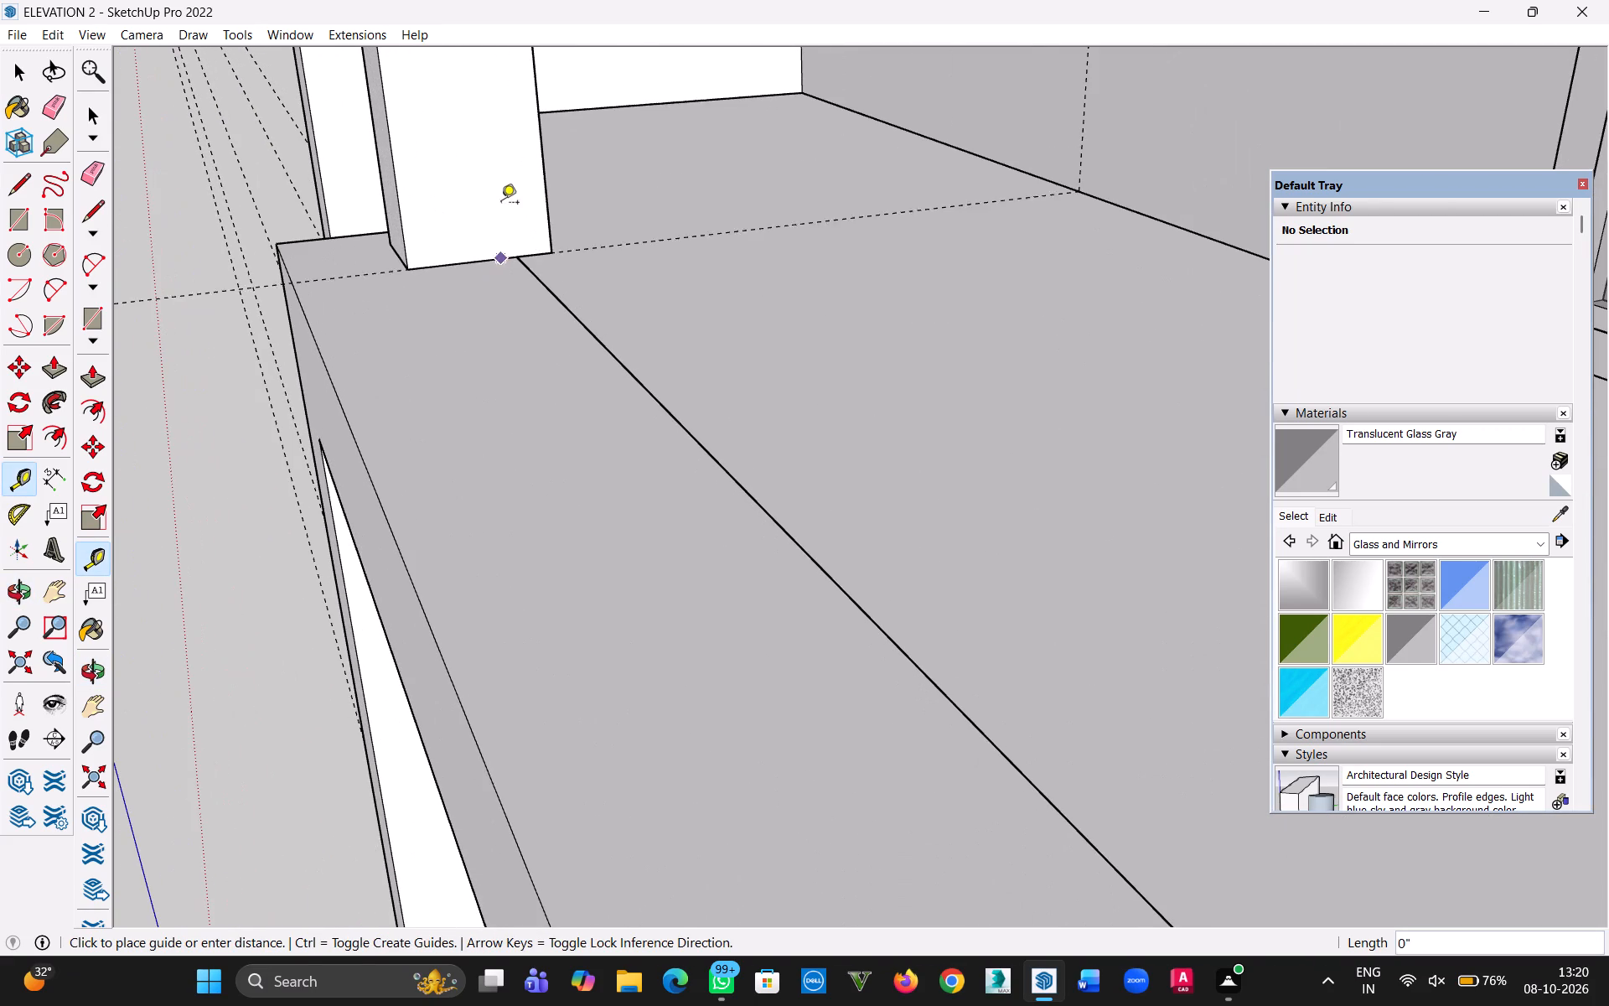
pyautogui.scroll(-13, 501, 193)
pyautogui.press('3')
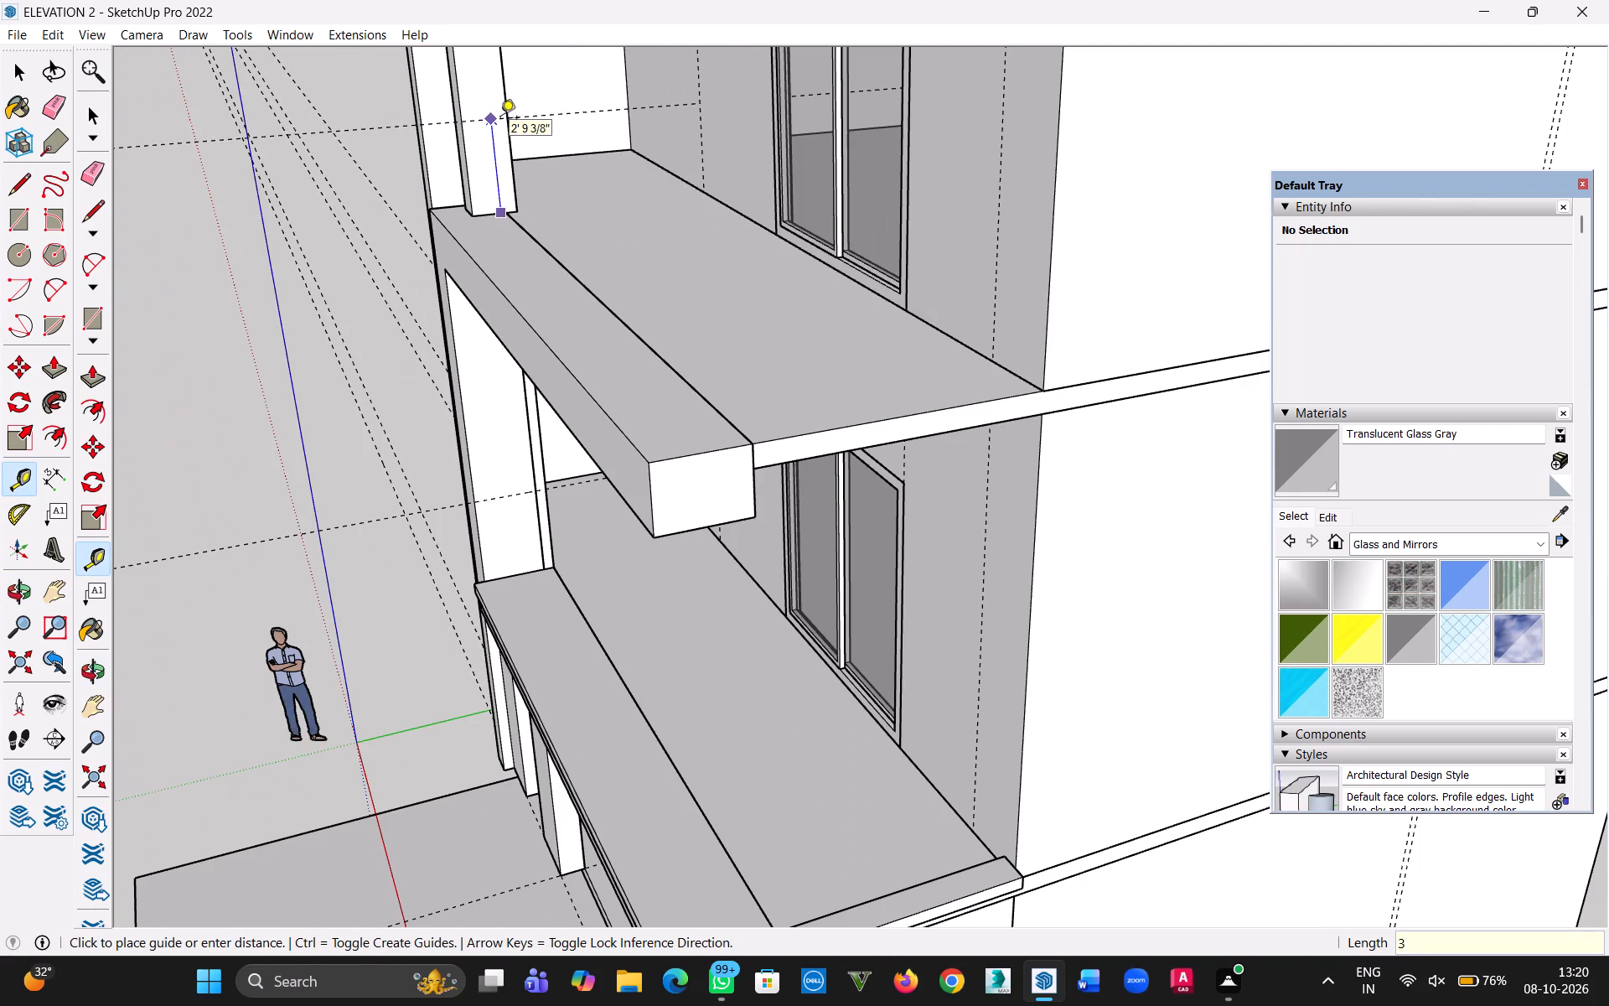
pyautogui.write('\'3"')
pyautogui.press('Return')
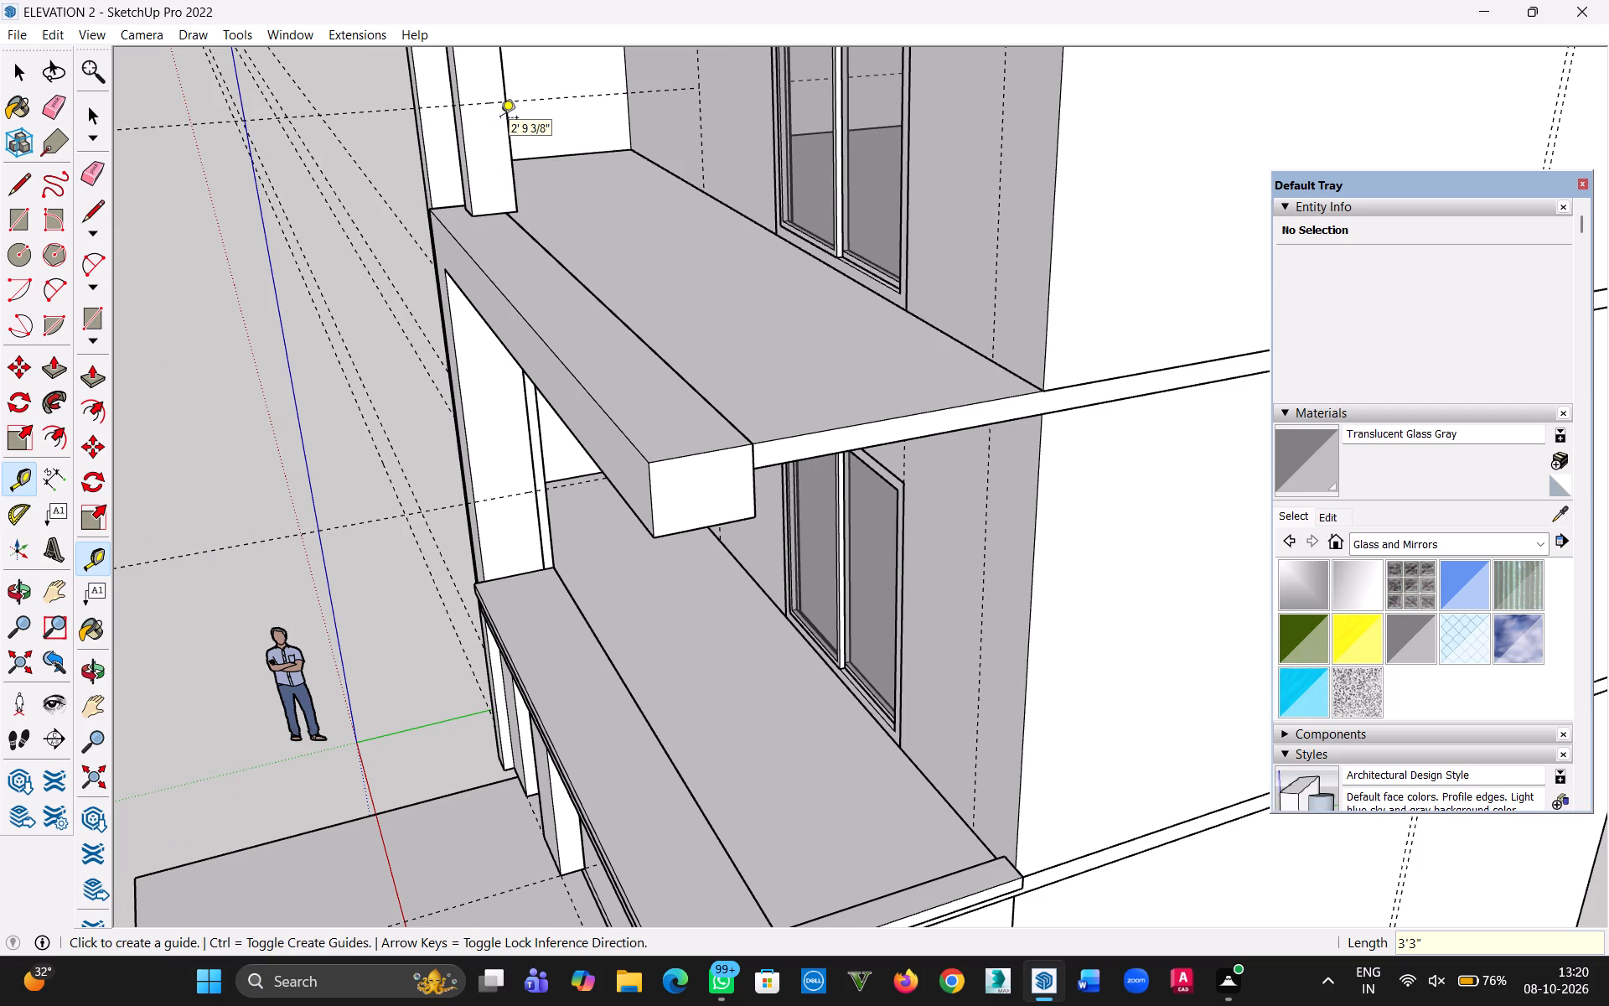
pyautogui.click(20, 69)
# Place a vertical guide down the middle of the upper balcony's side column, 8" in from its front edge.
pyautogui.scroll(4, 360, 96)
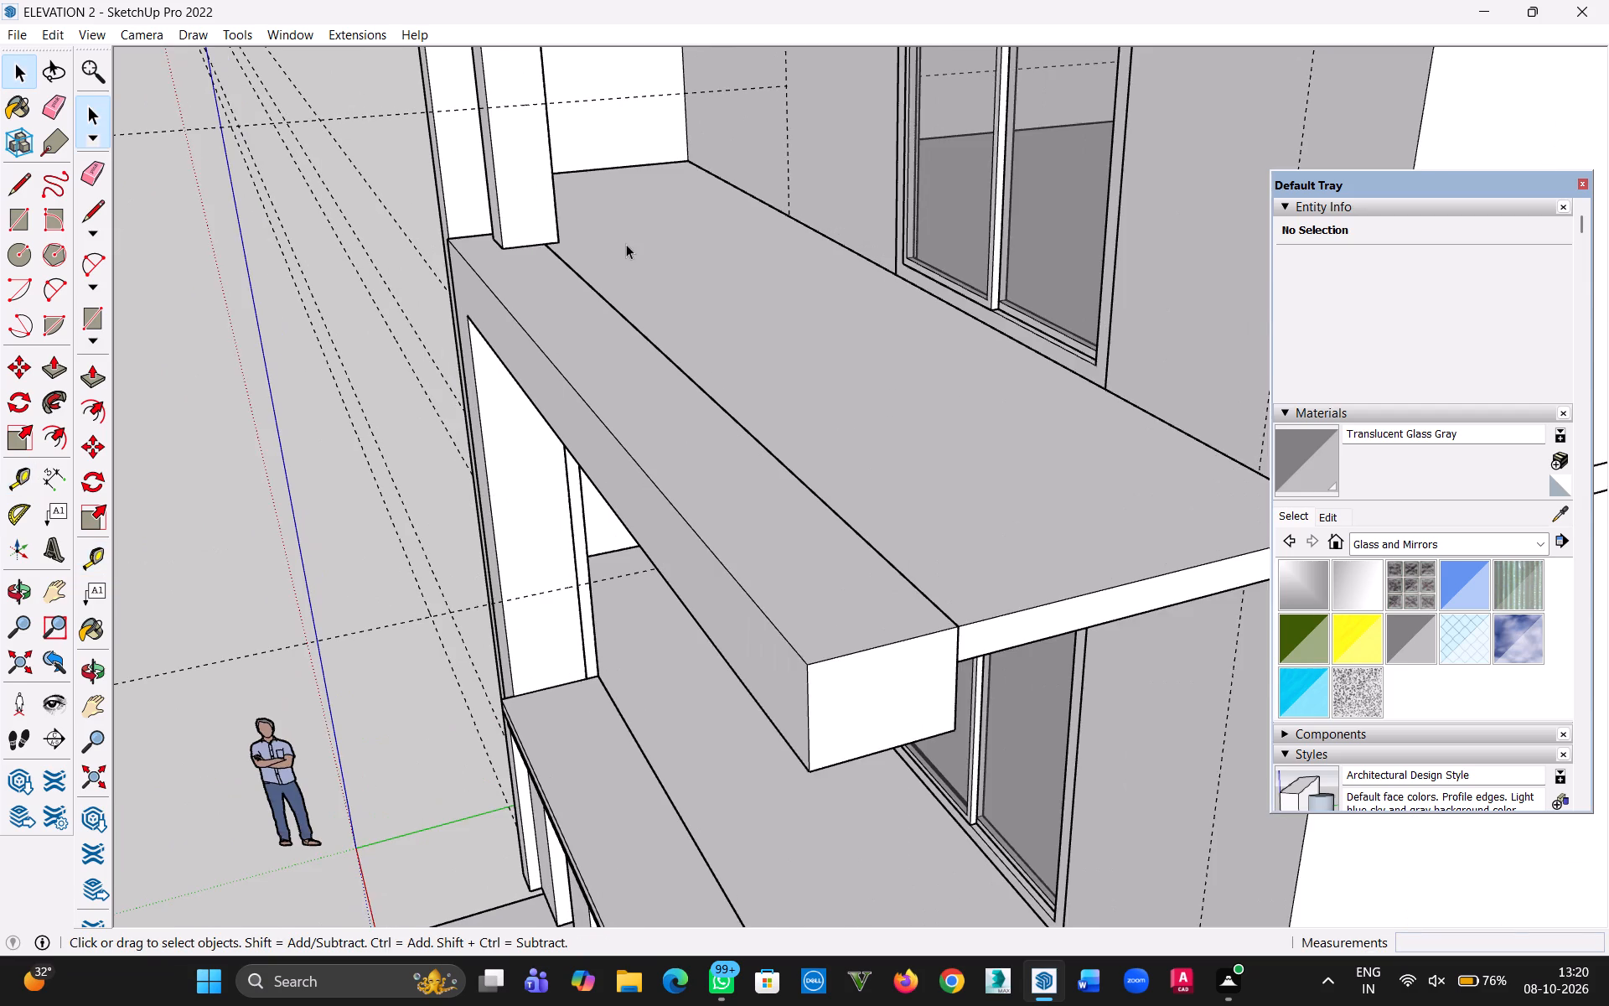
pyautogui.scroll(-2, 623, 270)
pyautogui.press('h')
pyautogui.moveTo(629, 280); pyautogui.dragTo(615, 575)
pyautogui.moveTo(608, 573); pyautogui.dragTo(517, 557, button='middle')
pyautogui.scroll(7, 515, 413)
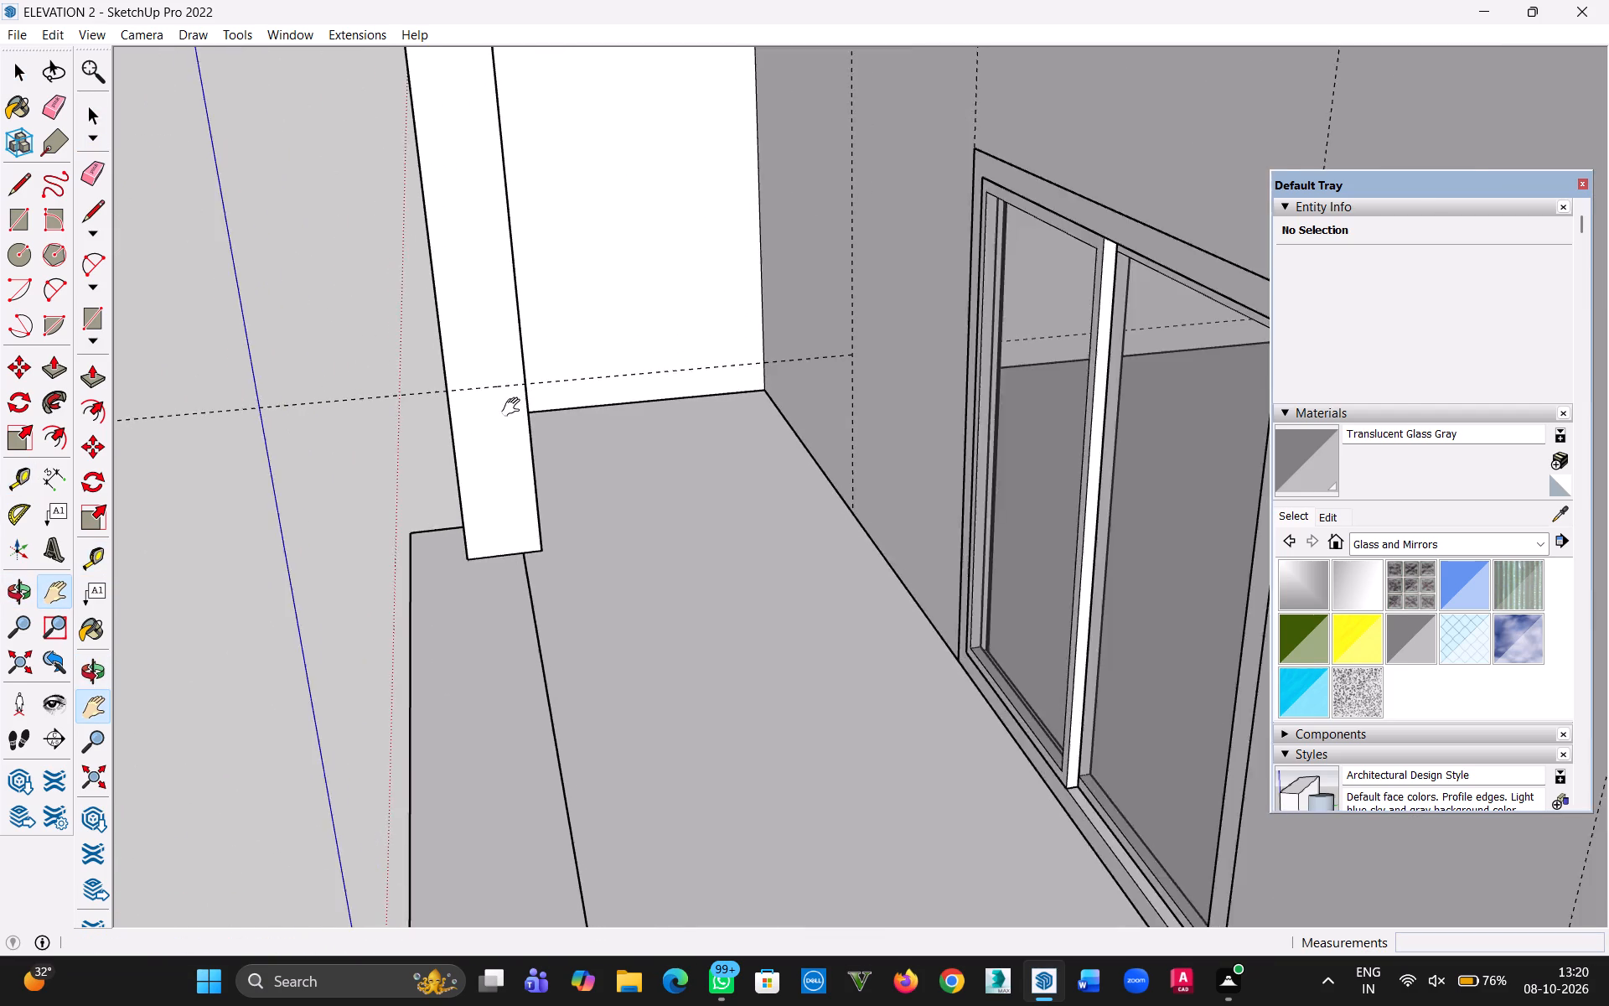
pyautogui.scroll(3, 515, 407)
pyautogui.press('Escape')
pyautogui.press('t')
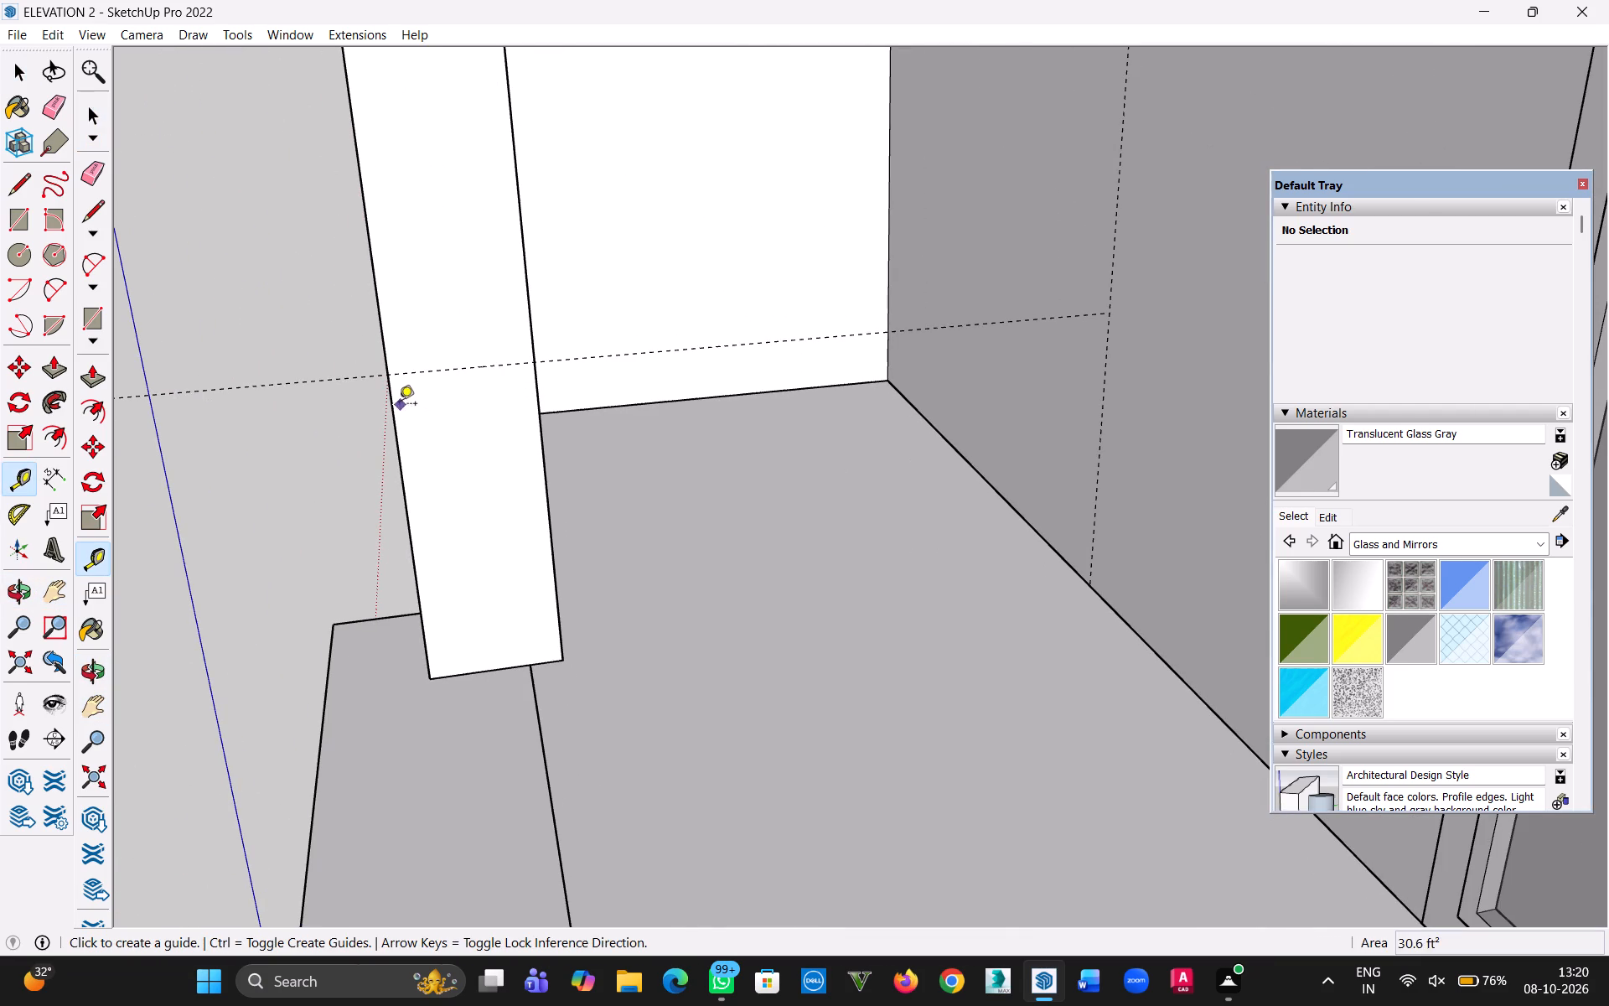
pyautogui.click(393, 405)
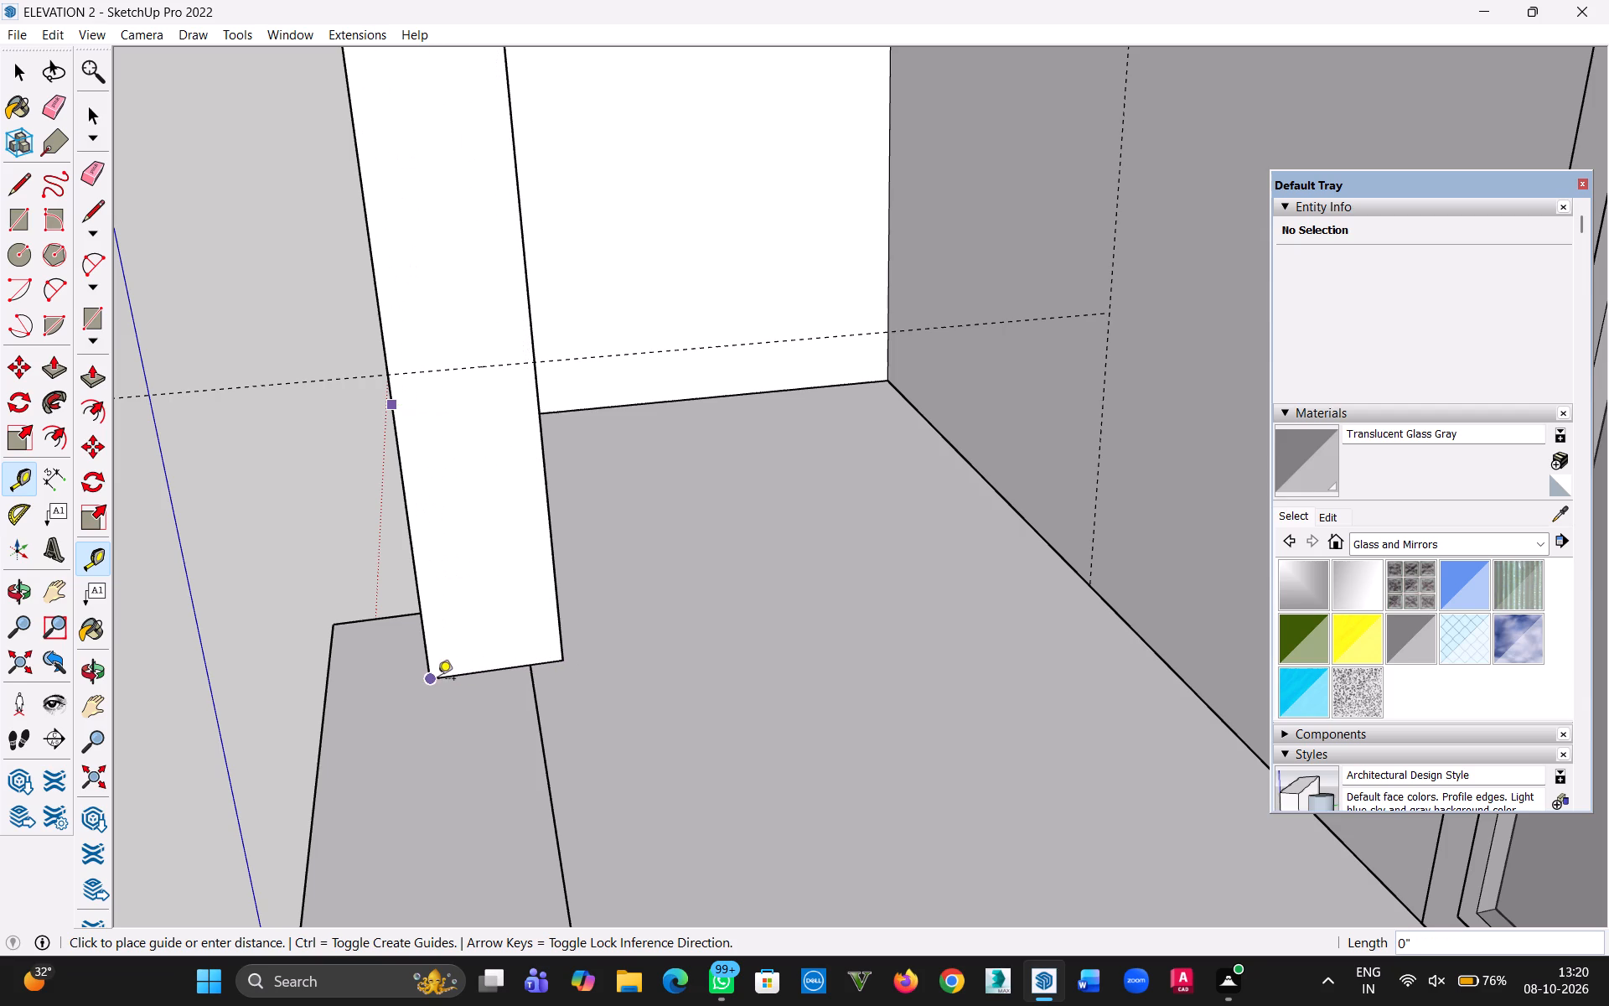
pyautogui.scroll(-10, 419, 304)
pyautogui.press('h')
pyautogui.moveTo(435, 283); pyautogui.dragTo(474, 577)
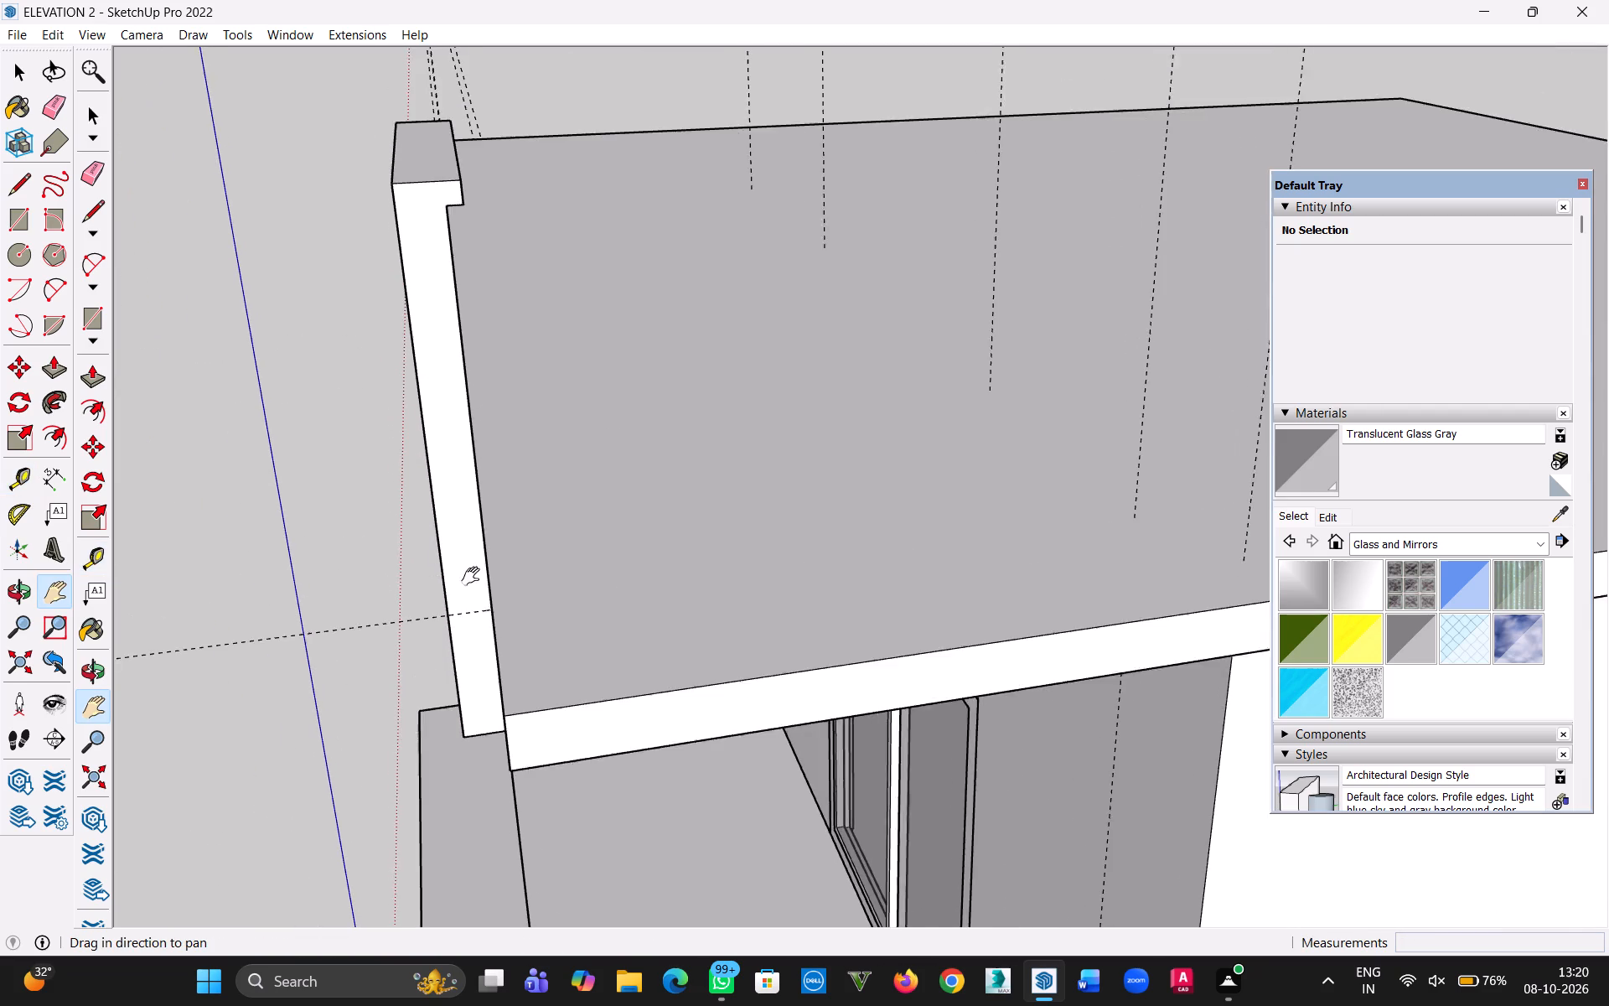
pyautogui.moveTo(474, 577); pyautogui.dragTo(474, 576)
pyautogui.moveTo(463, 555); pyautogui.dragTo(468, 424, button='middle')
pyautogui.press('Escape')
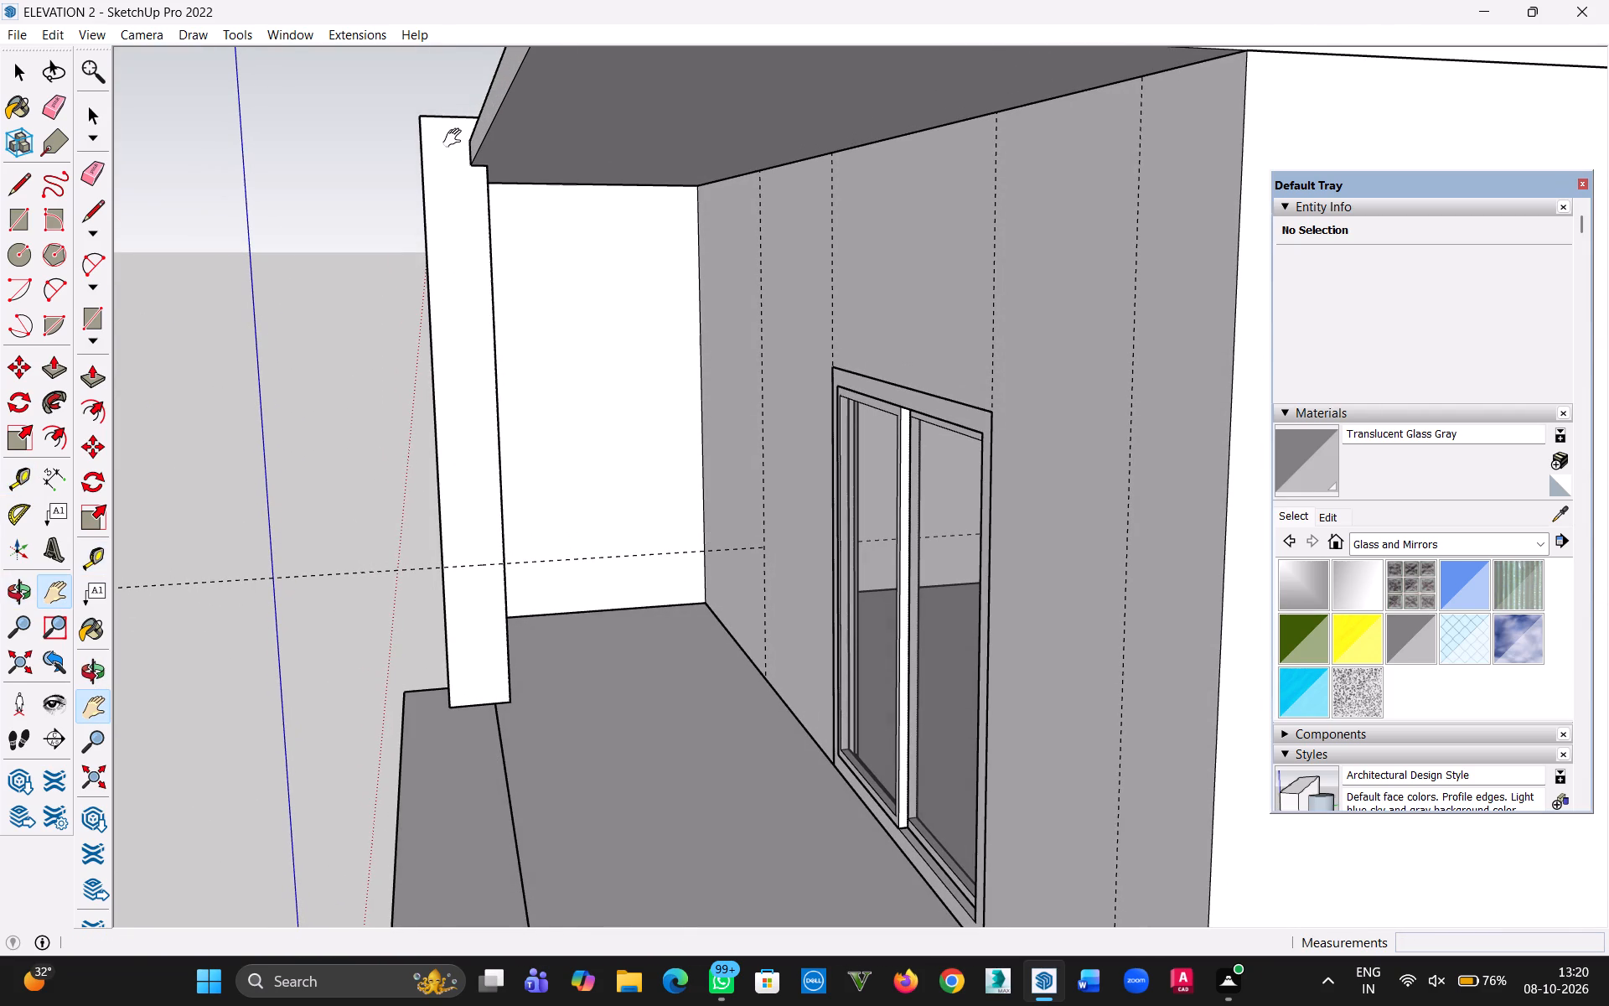
pyautogui.press('Escape')
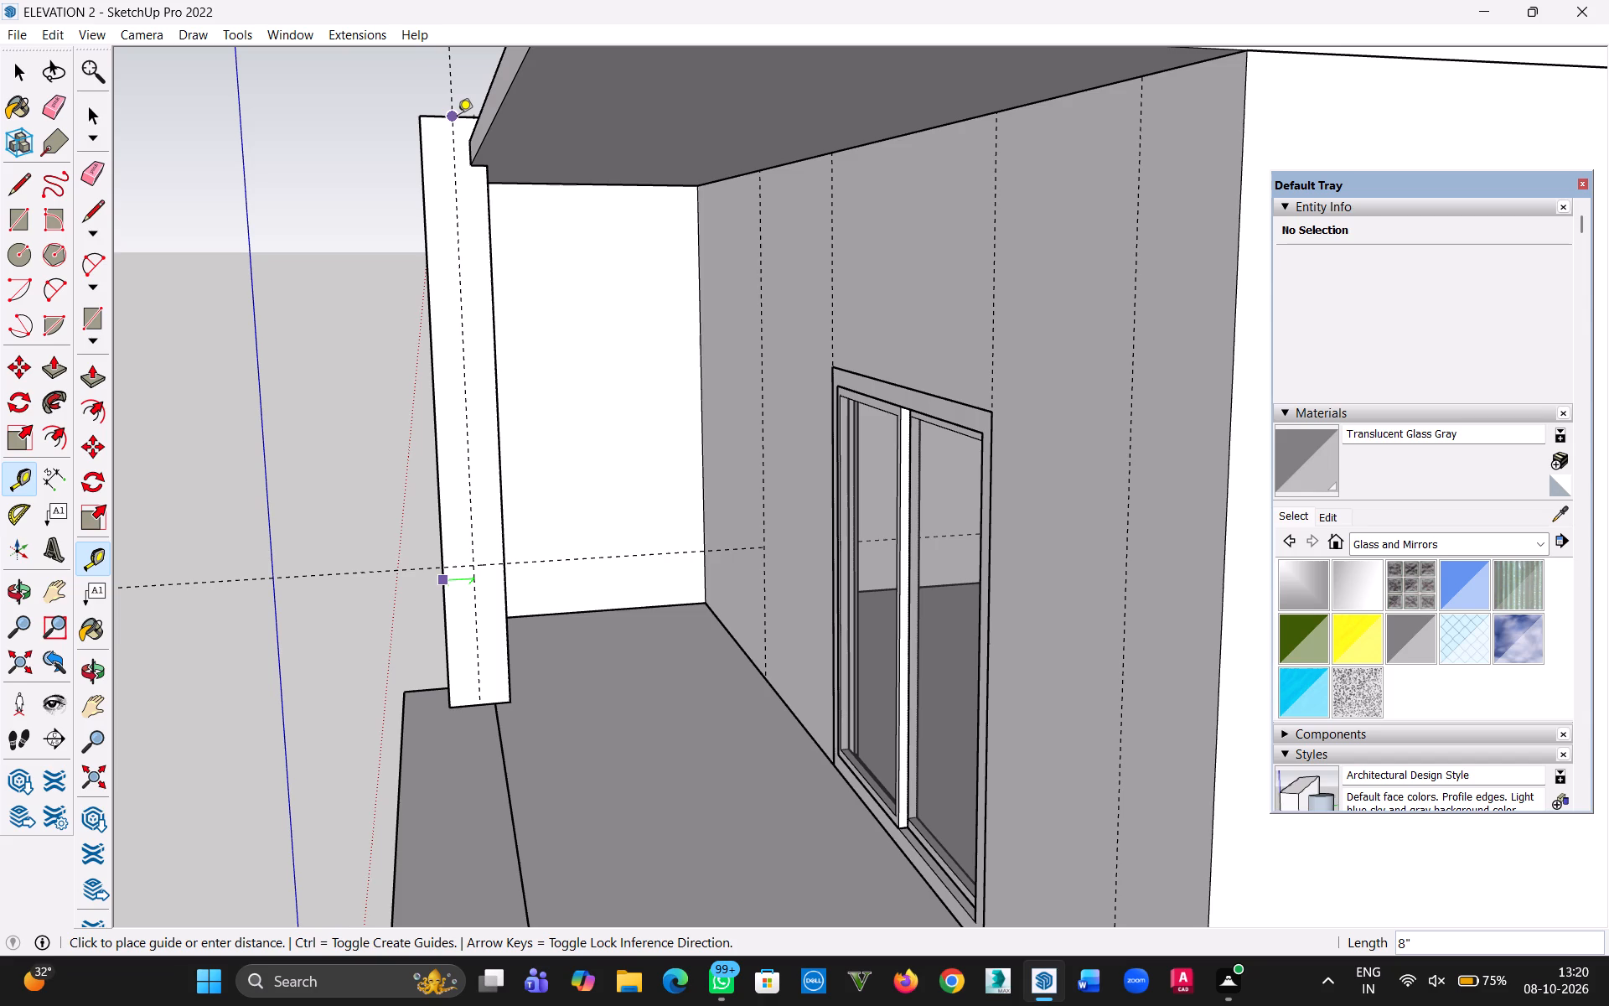
pyautogui.click(458, 118)
# Place a vertical guide on the upper balcony's side column, 2" from the middle guide toward the house wall.
pyautogui.scroll(9, 495, 495)
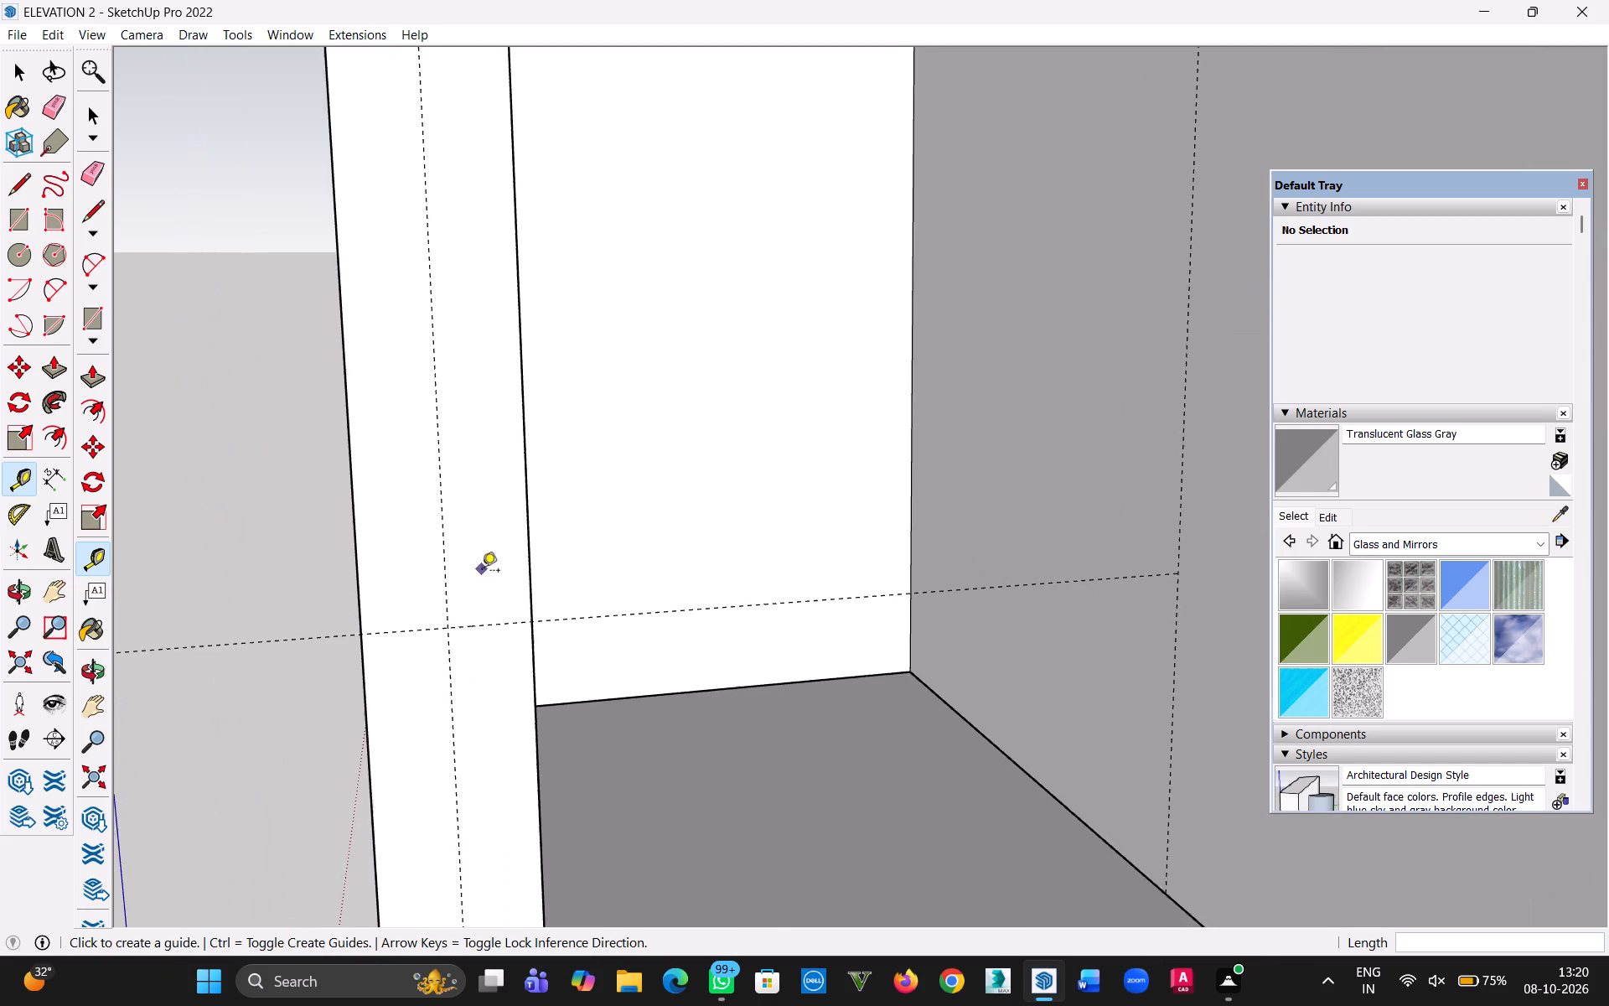
pyautogui.scroll(7, 482, 572)
pyautogui.moveTo(458, 786); pyautogui.dragTo(470, 708, button='middle')
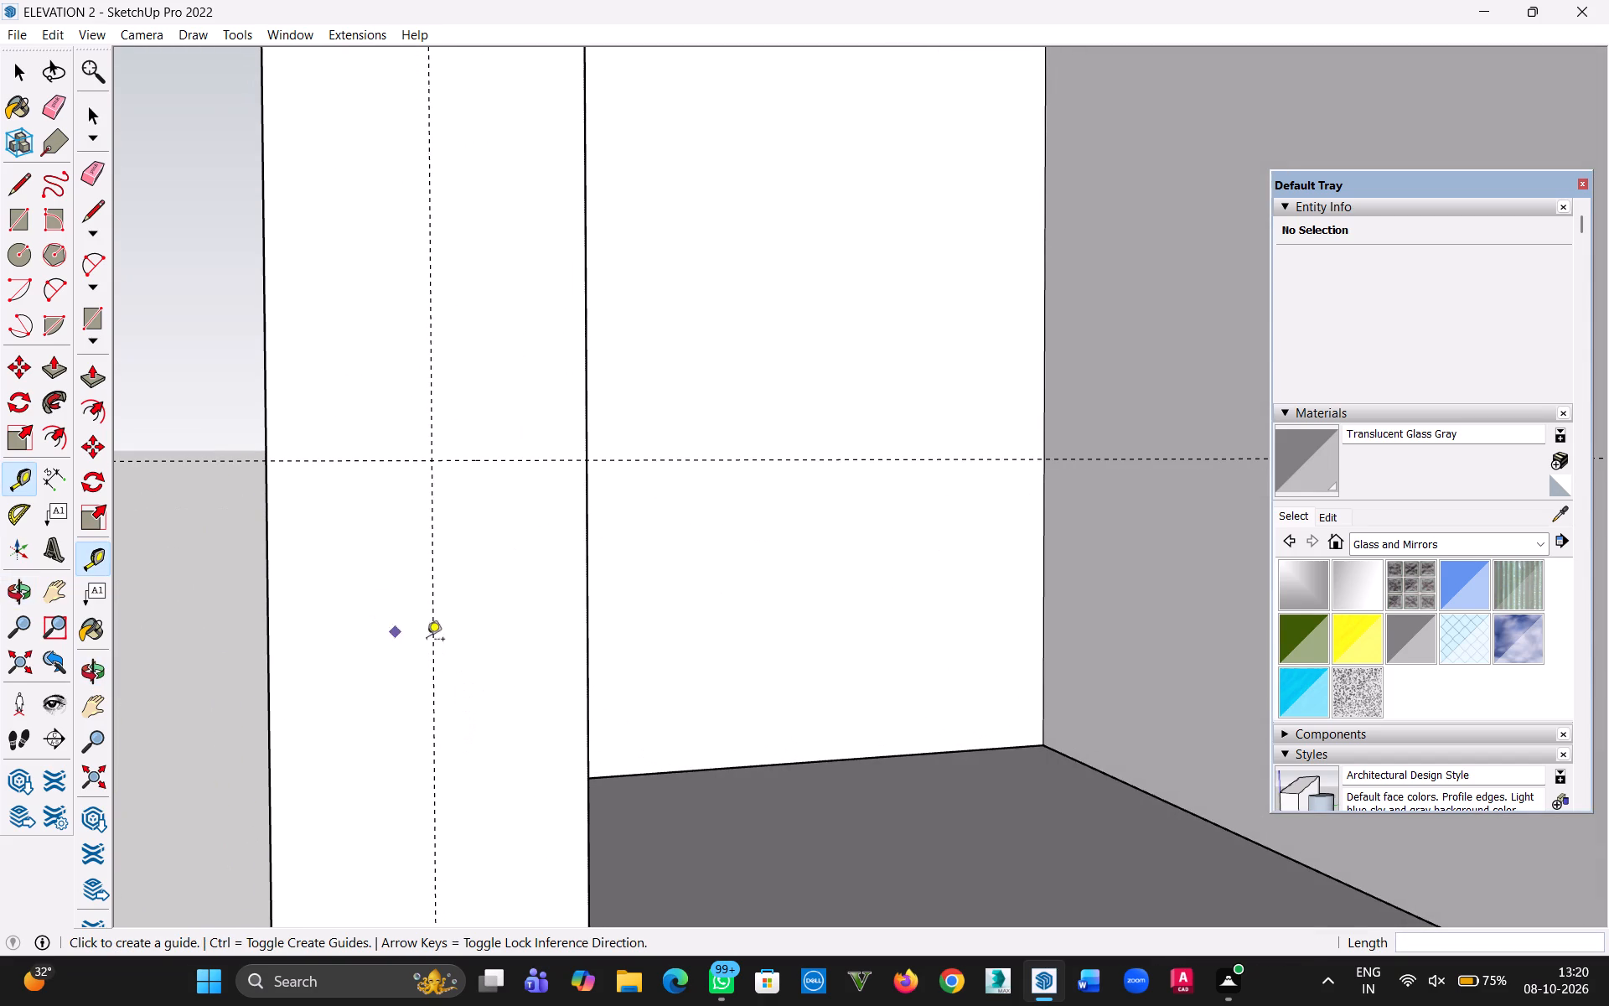
pyautogui.press('t')
pyautogui.click(433, 557)
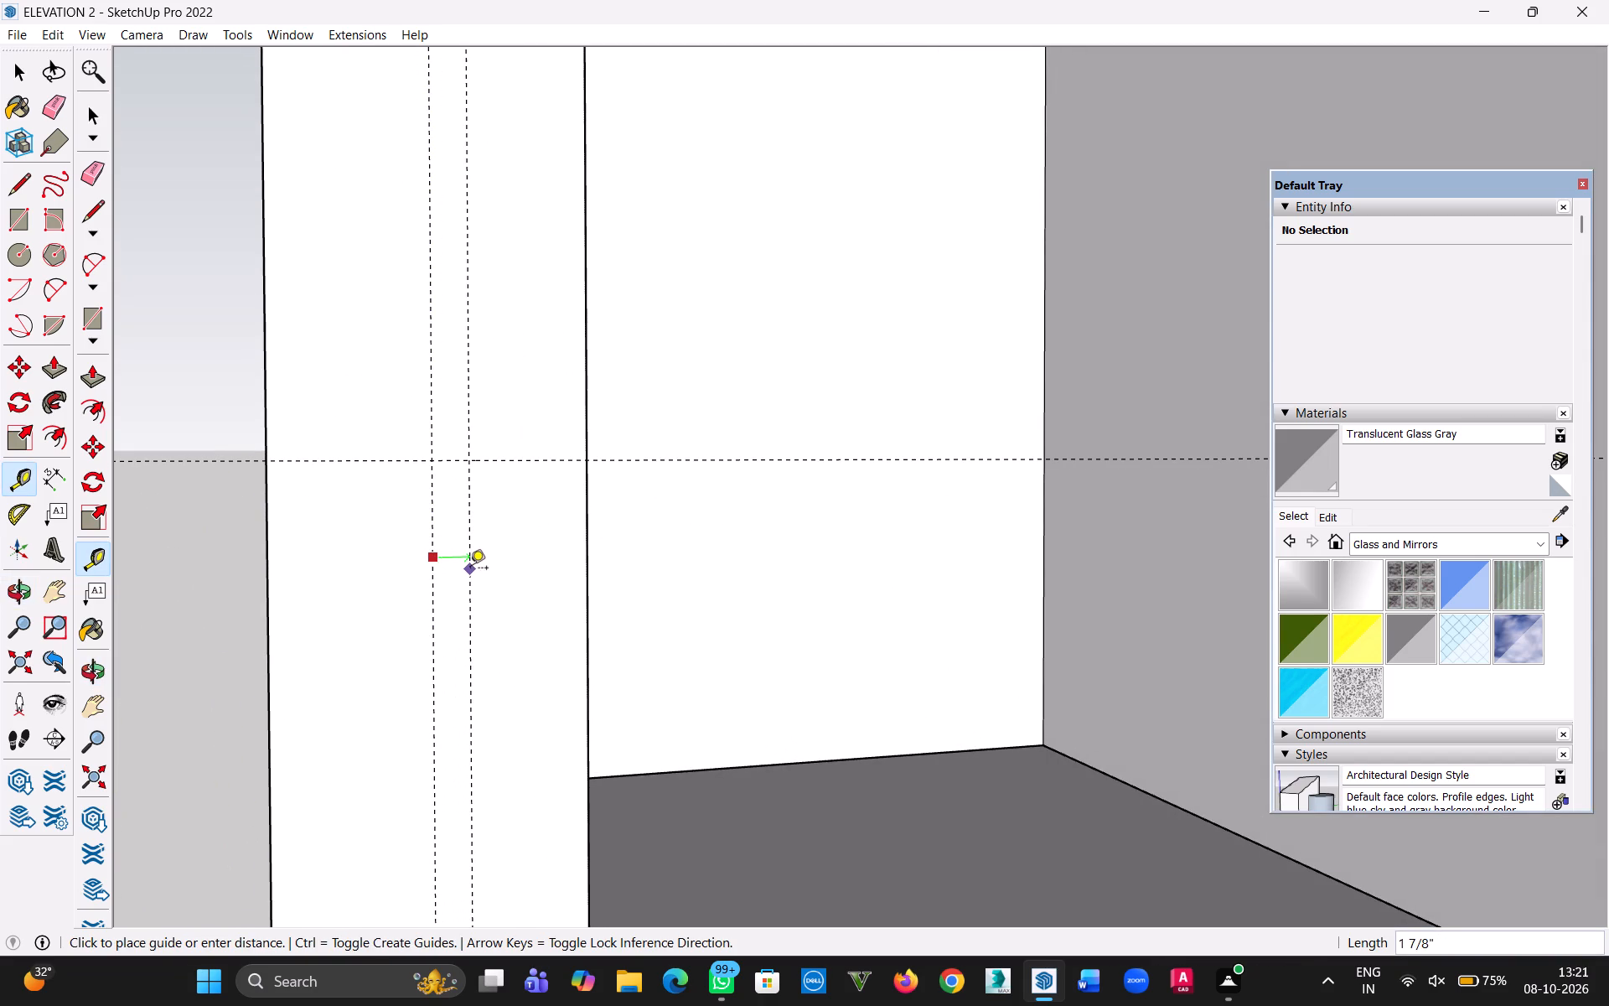
pyautogui.press('2')
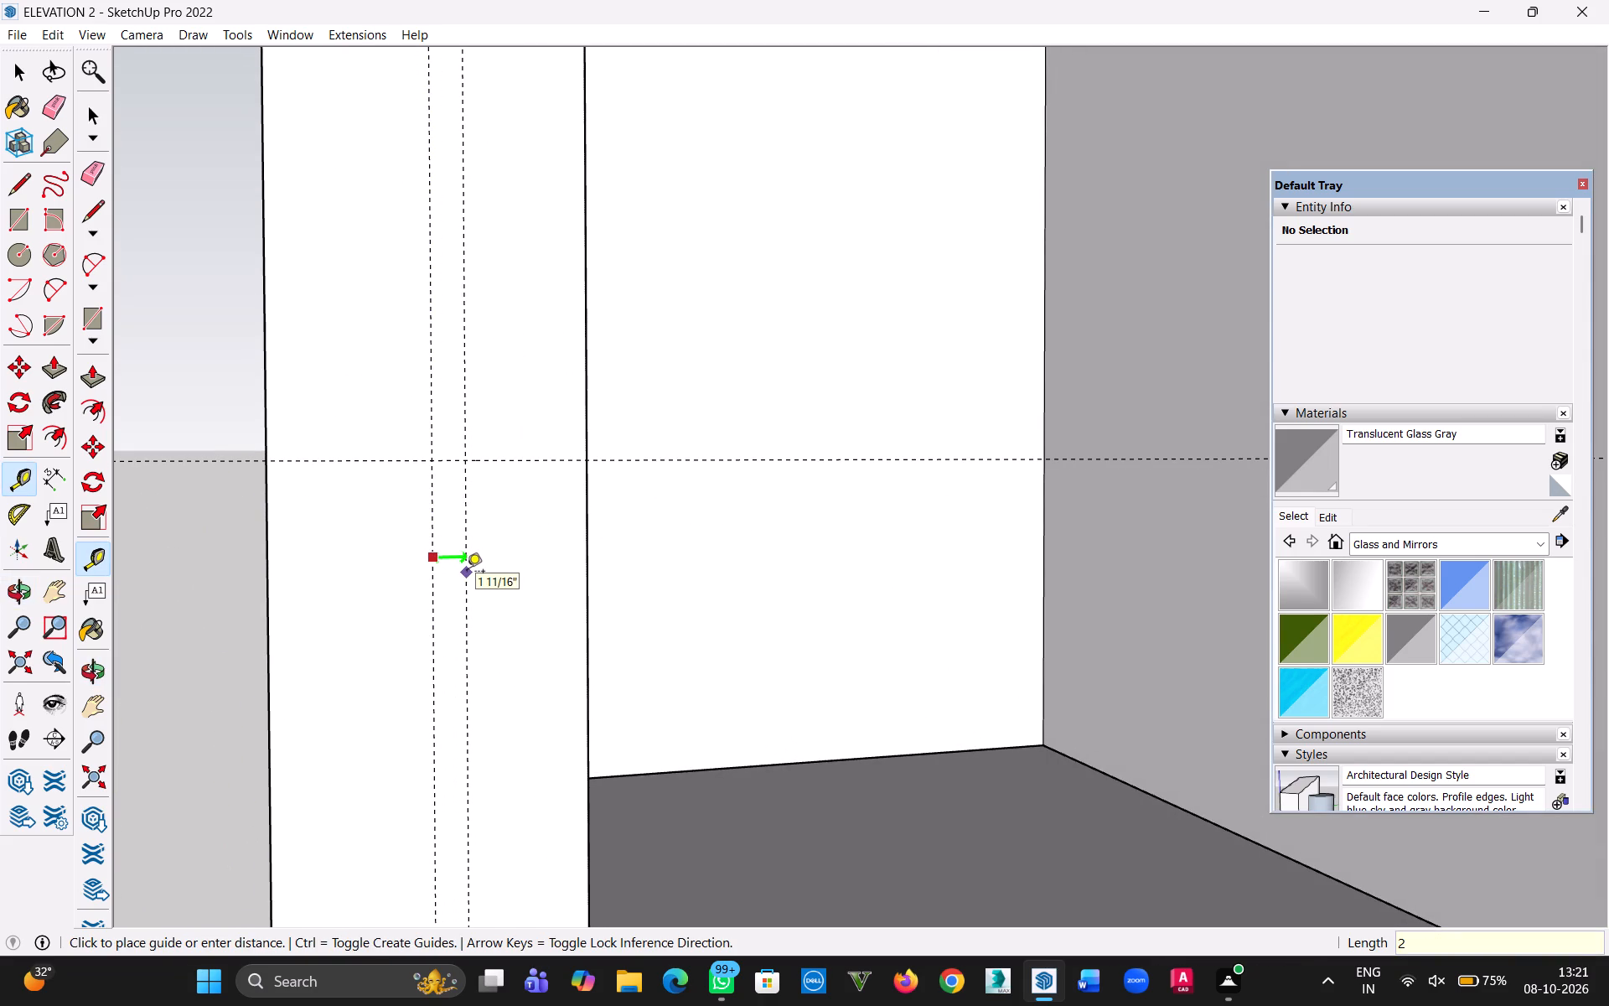
pyautogui.hotkey('shift', '"')
pyautogui.press('Return')
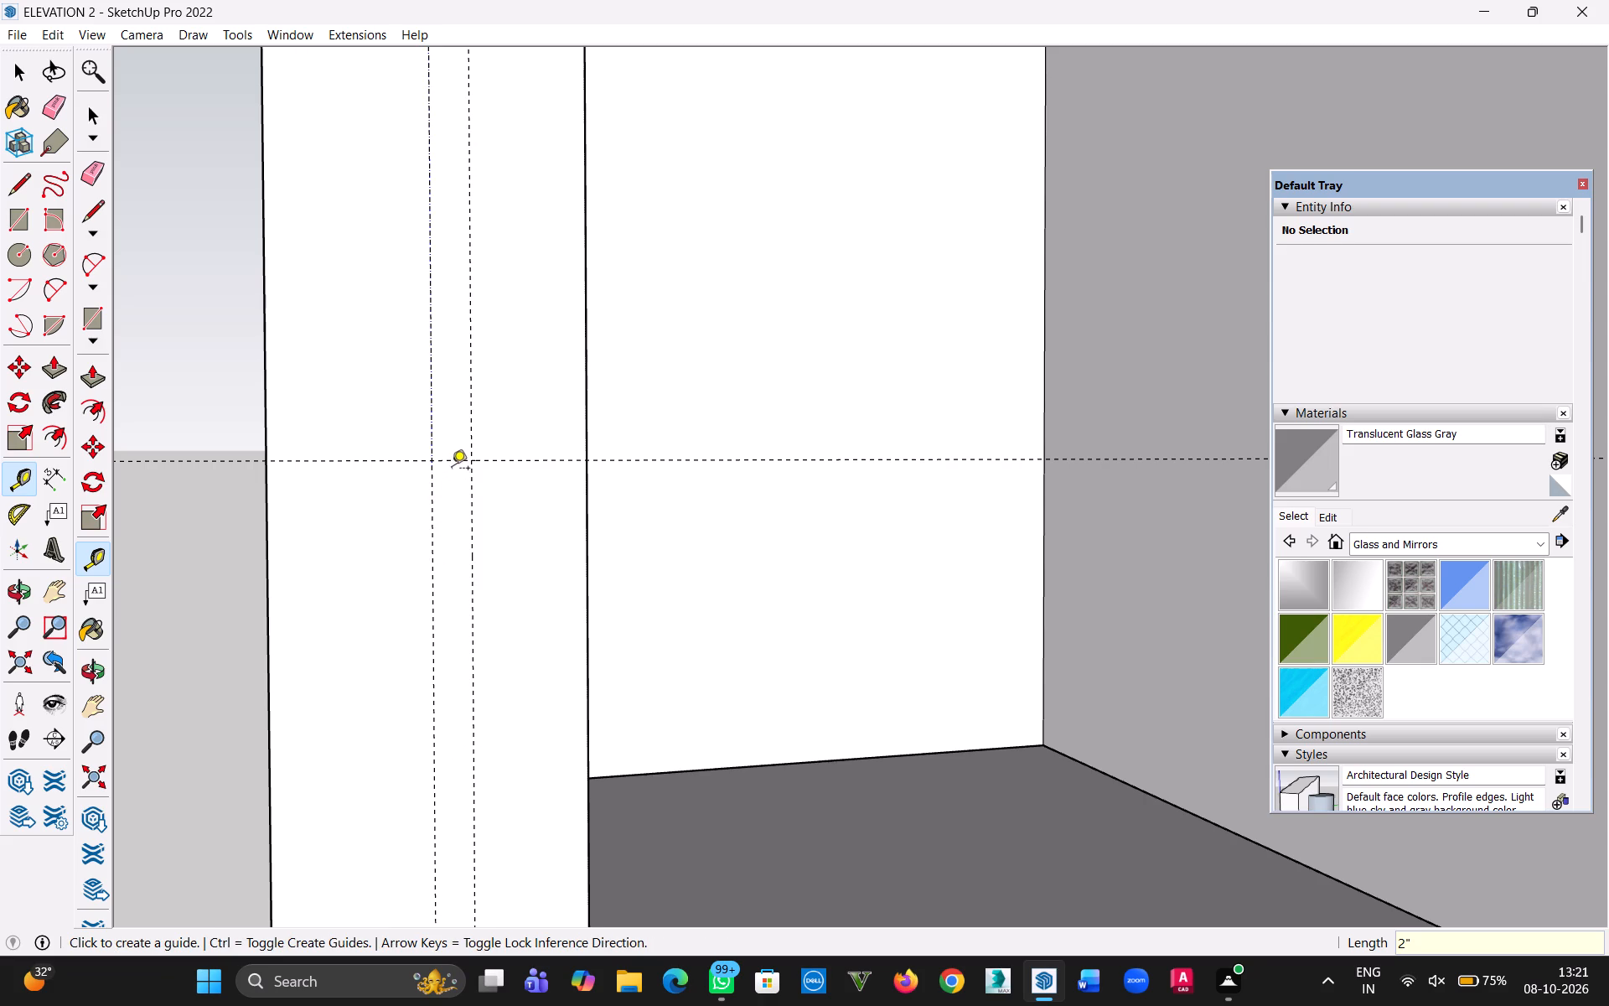
# Place a horizontal guide on the same column, 2" above the existing horizontal guide.
pyautogui.click(451, 464)
pyautogui.press('2')
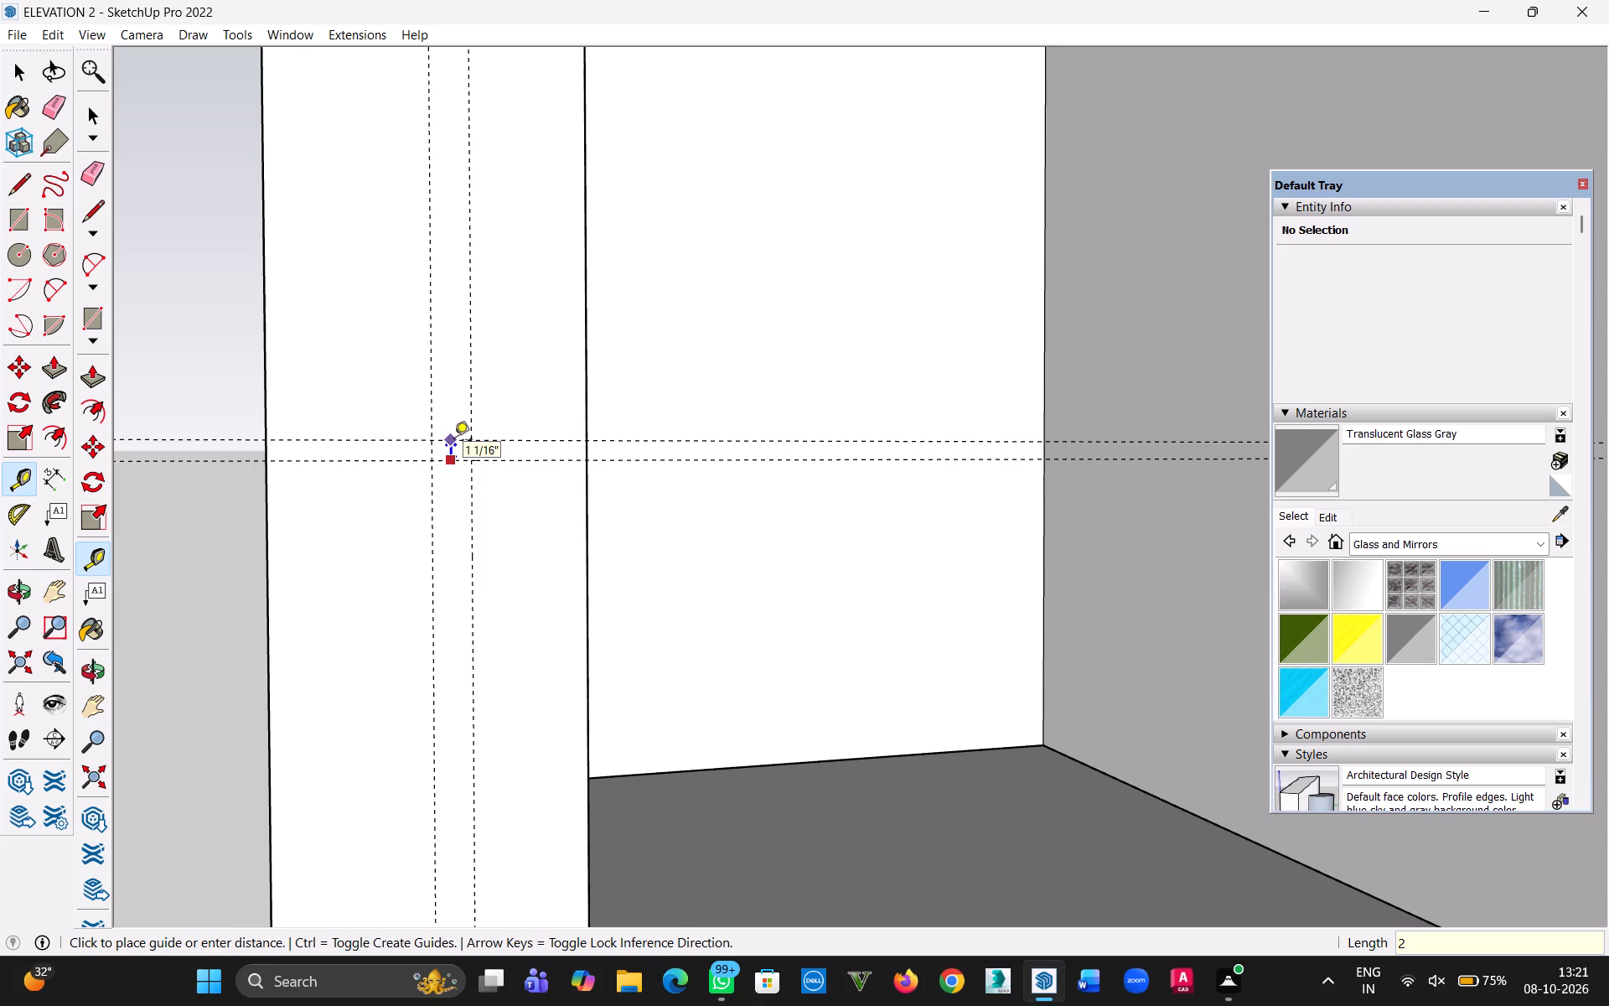
pyautogui.hotkey('shift', '"')
pyautogui.press('Return')
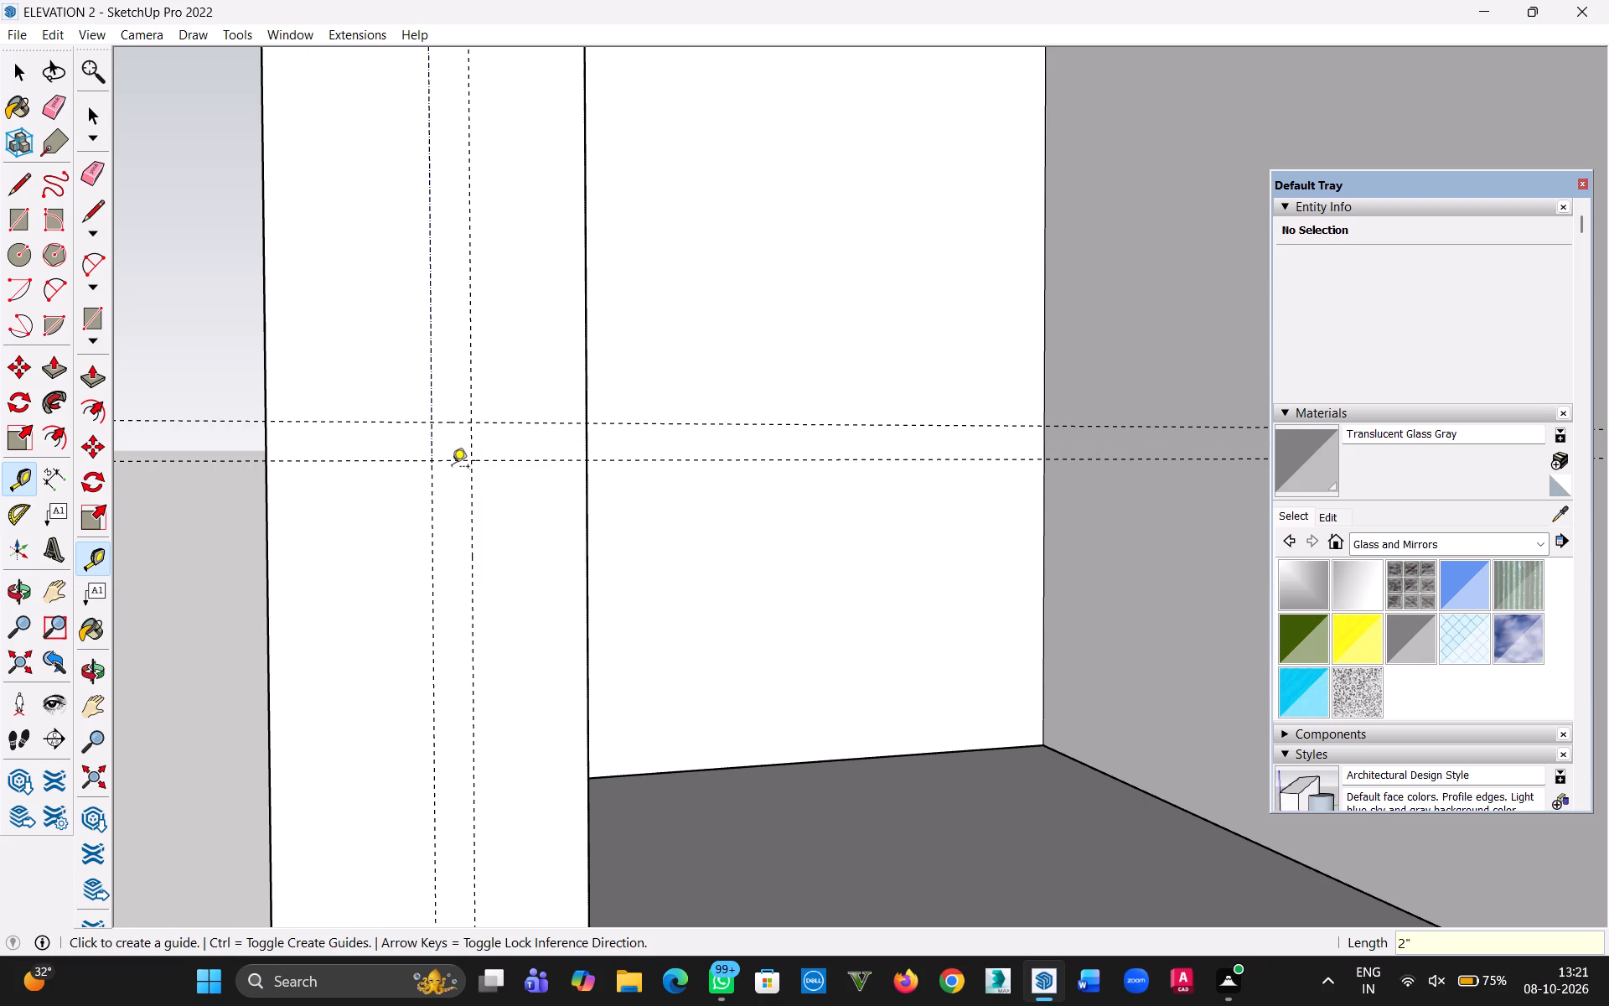
# Measure the spacing between the two horizontal guides on the upper balcony's side column.
pyautogui.scroll(-12, 451, 469)
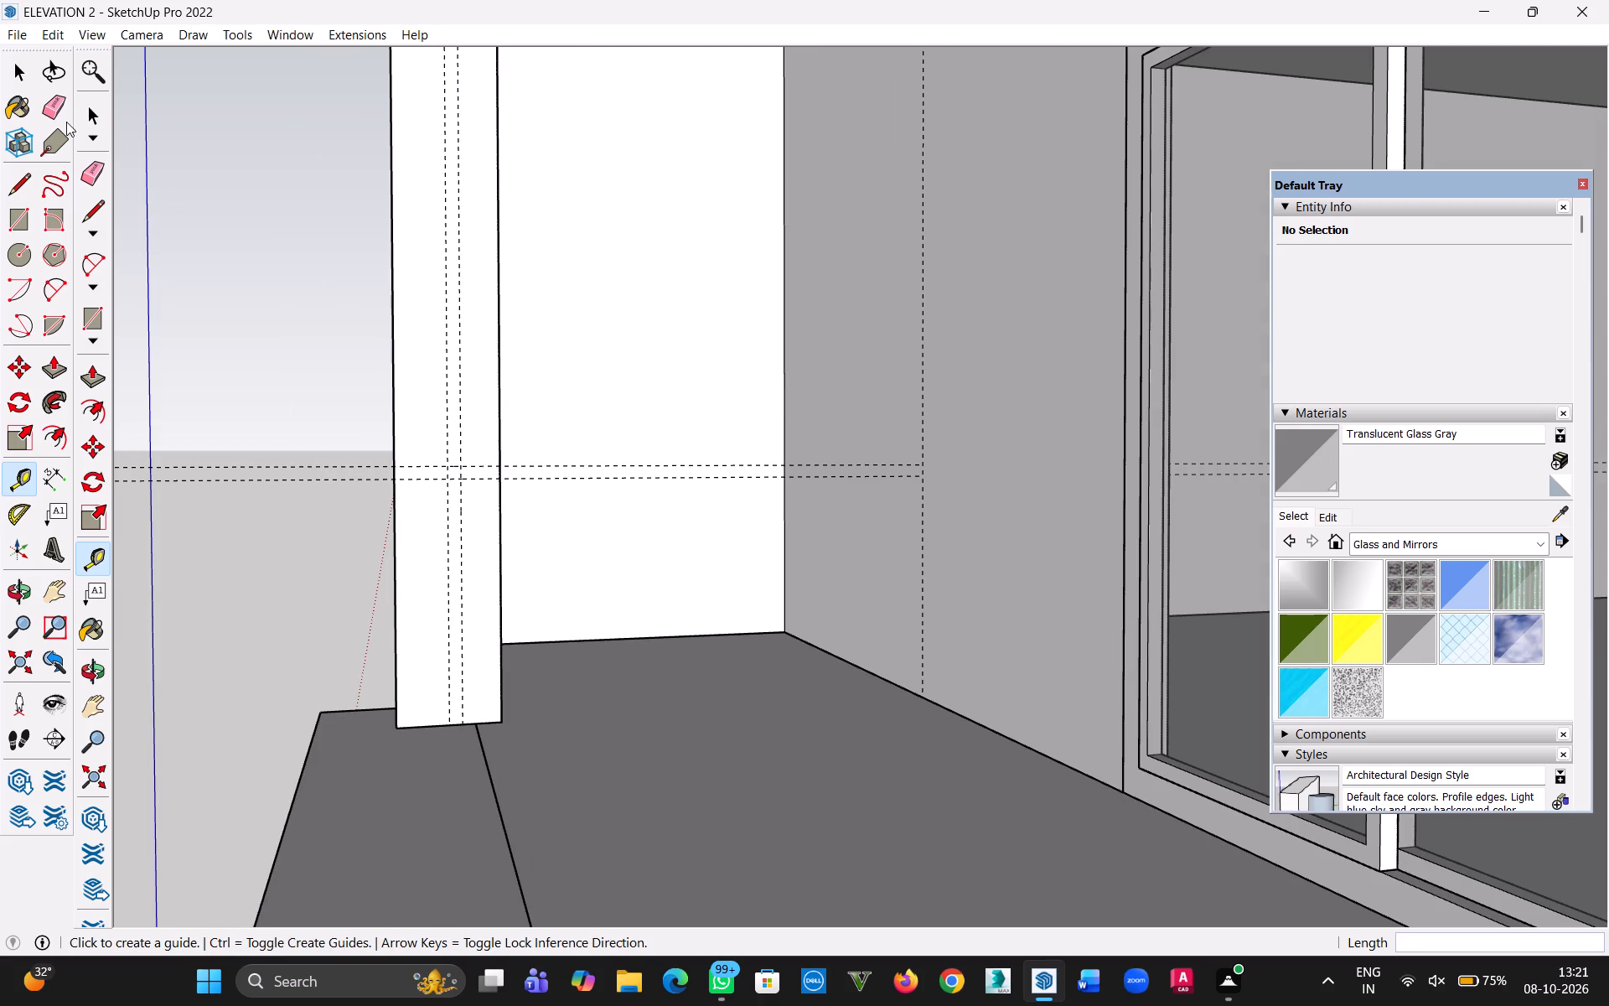
pyautogui.scroll(10, 489, 537)
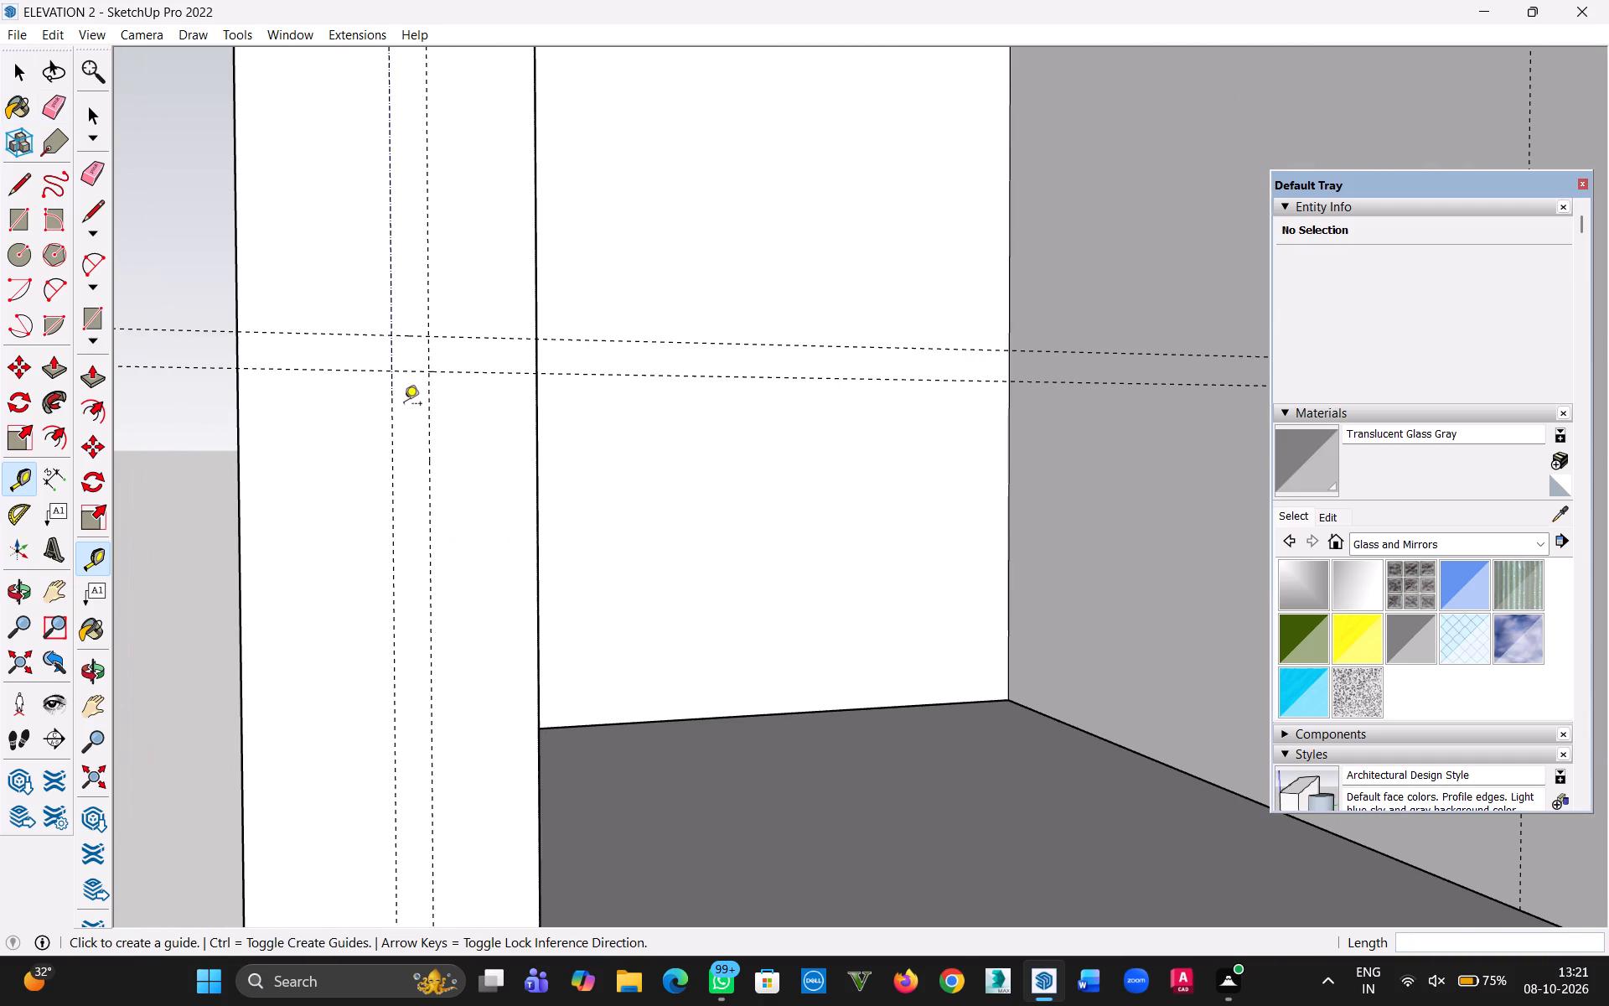
pyautogui.press('t')
pyautogui.click(410, 337)
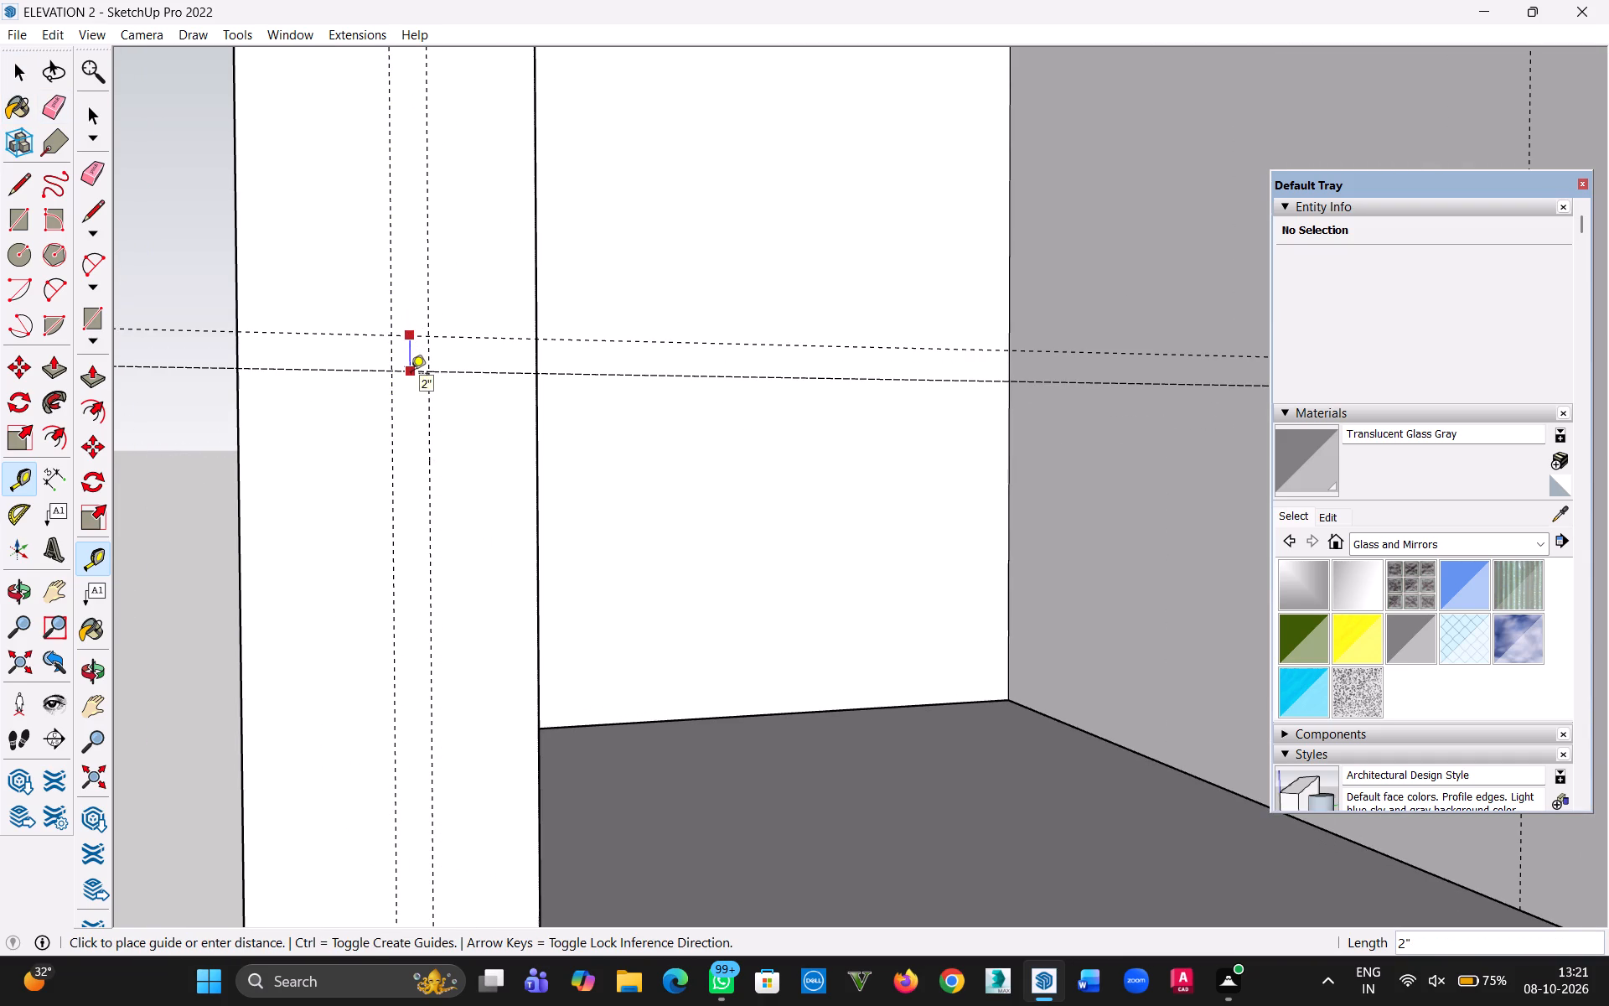
pyautogui.press('Escape')
# Examine the guides on the side columns of both balconies, from outside the front and from the open end.
pyautogui.scroll(-9, 411, 380)
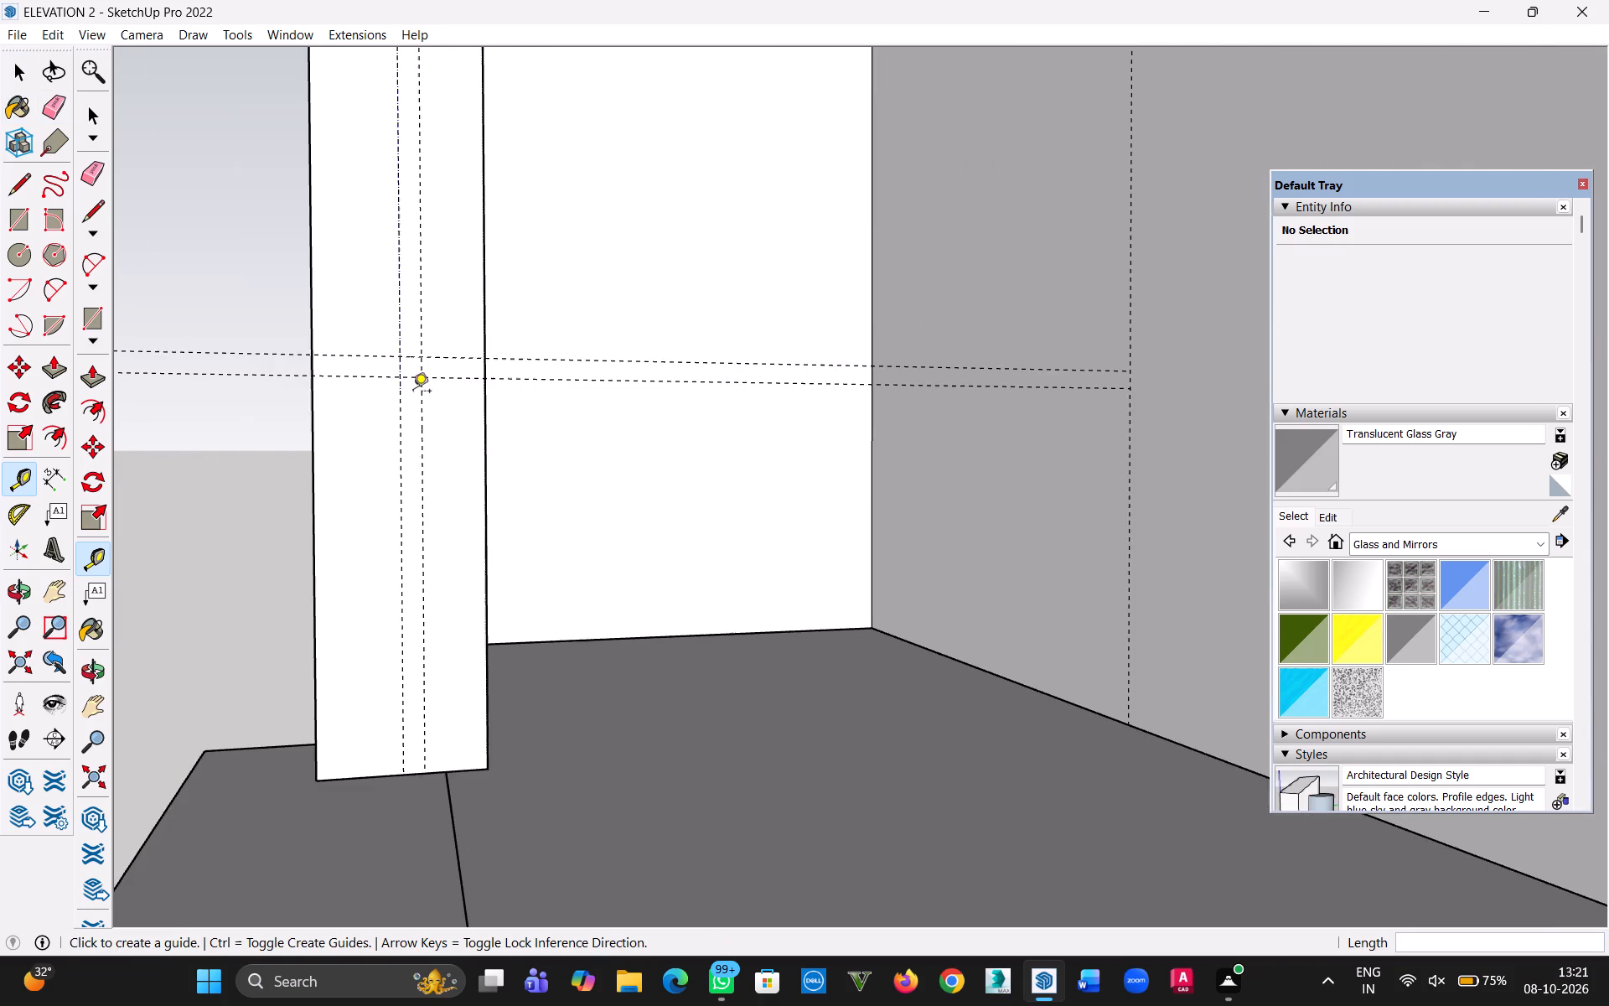
pyautogui.scroll(-17, 413, 392)
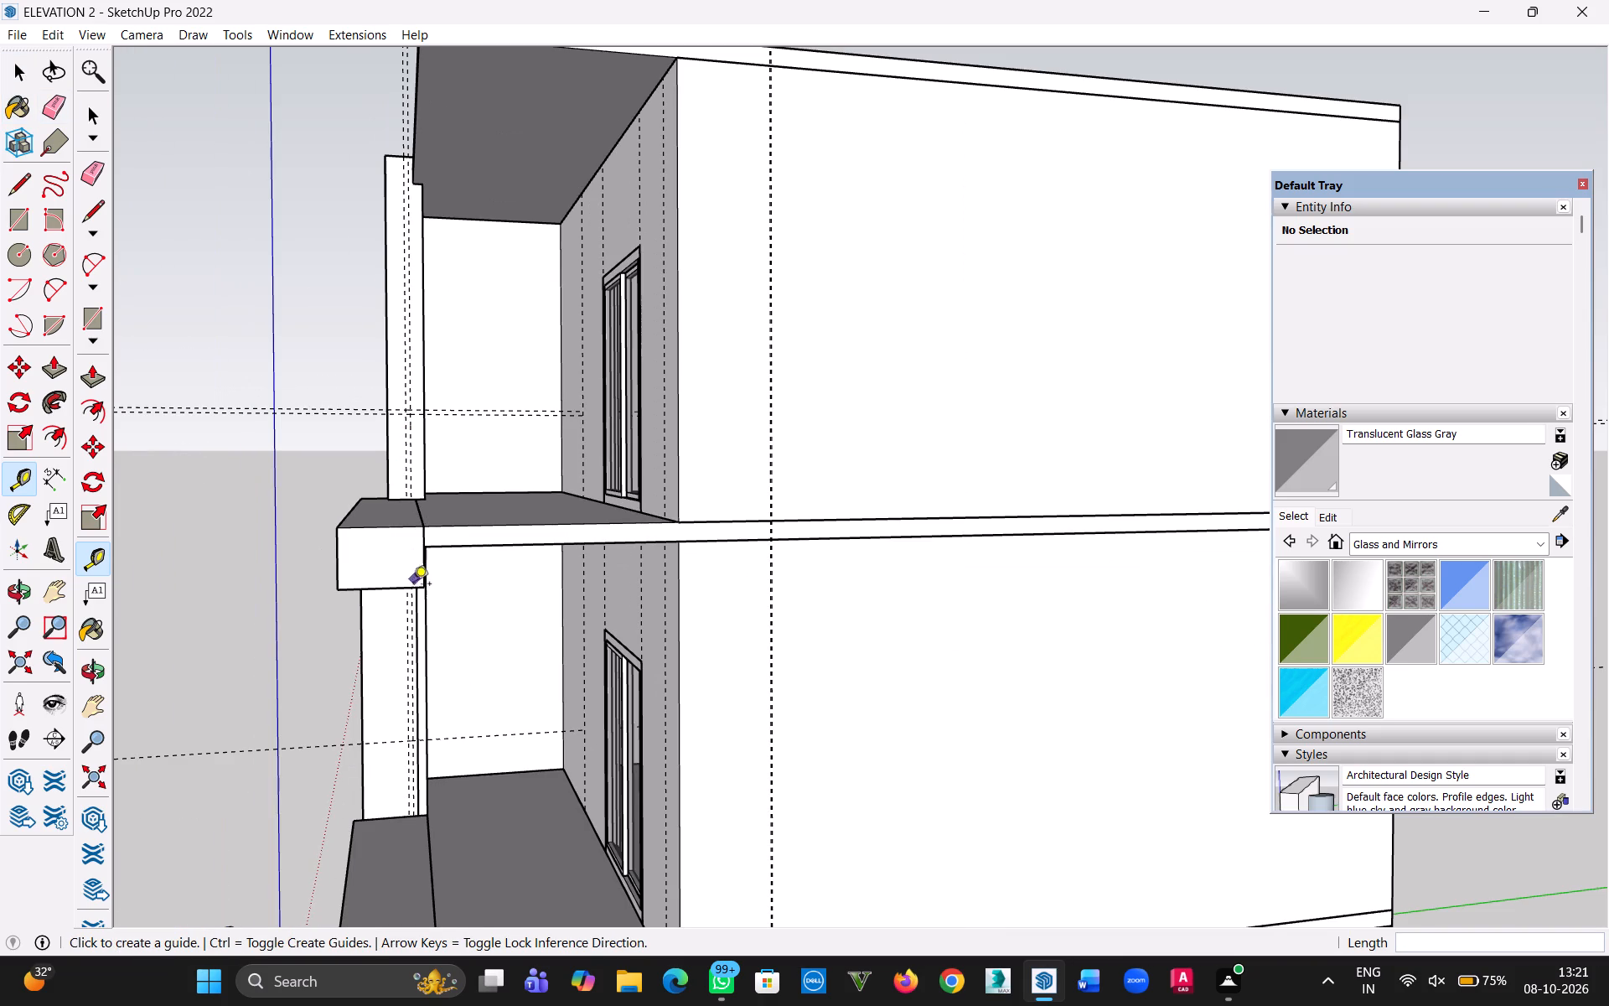
pyautogui.scroll(8, 524, 482)
pyautogui.moveTo(458, 453); pyautogui.dragTo(757, 468, button='middle')
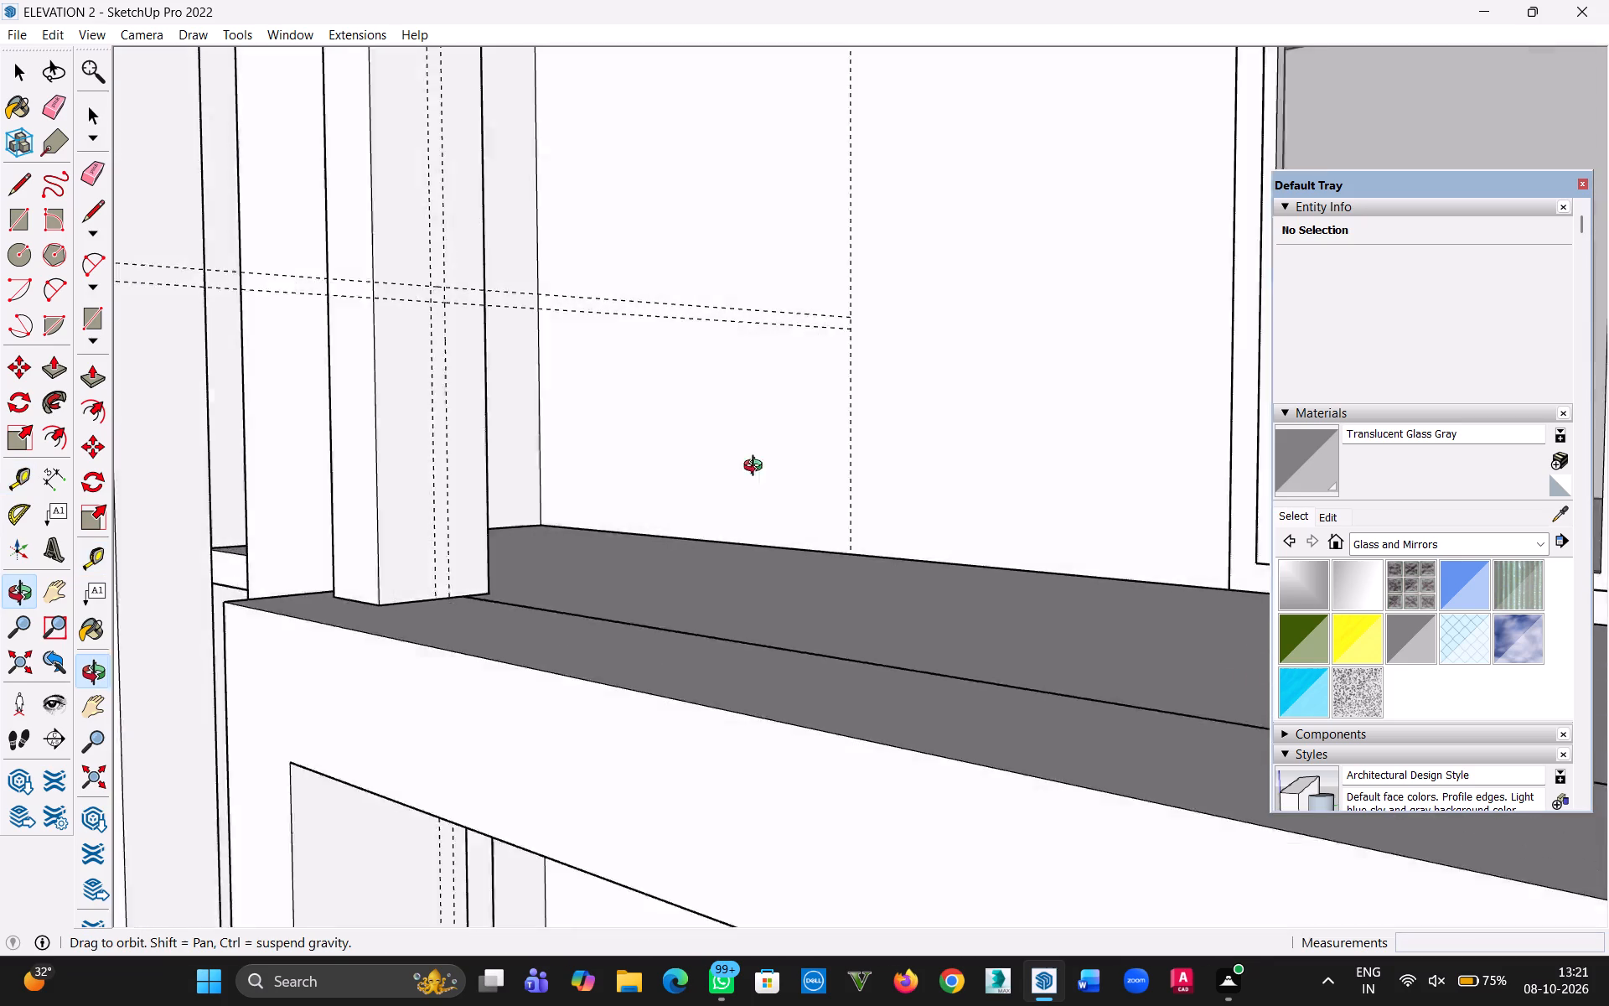
pyautogui.moveTo(757, 468); pyautogui.dragTo(820, 462, button='middle')
pyautogui.scroll(-12, 737, 502)
pyautogui.press('h')
pyautogui.moveTo(824, 867); pyautogui.dragTo(746, 549)
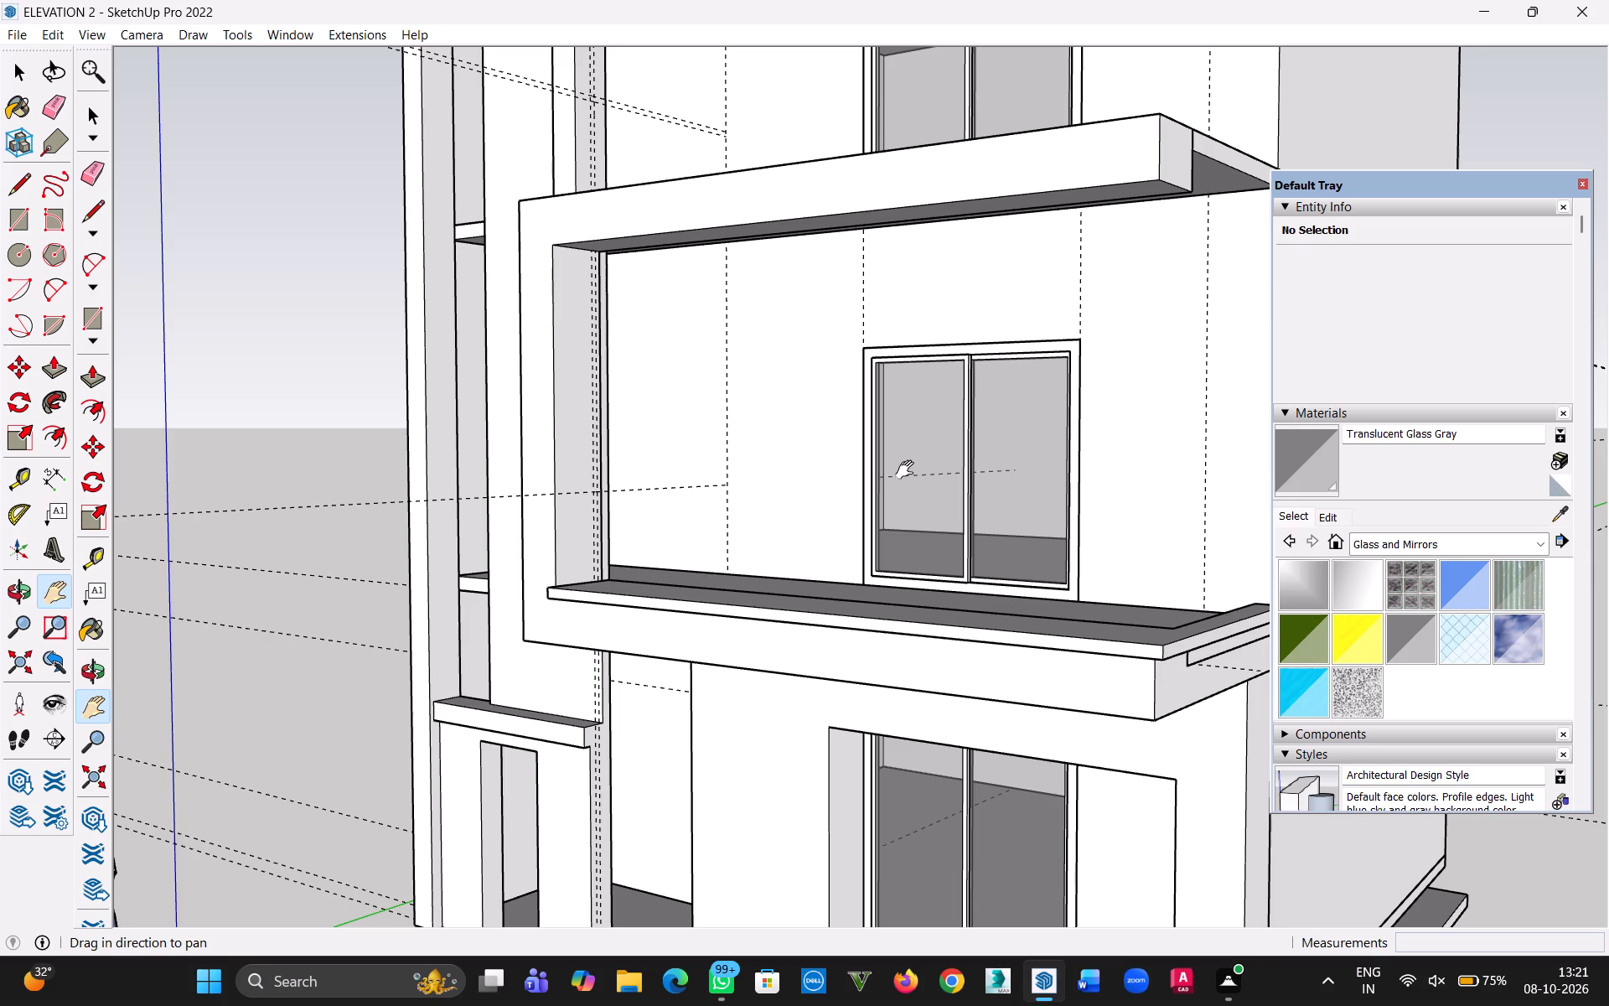
pyautogui.moveTo(892, 471); pyautogui.dragTo(560, 599, button='middle')
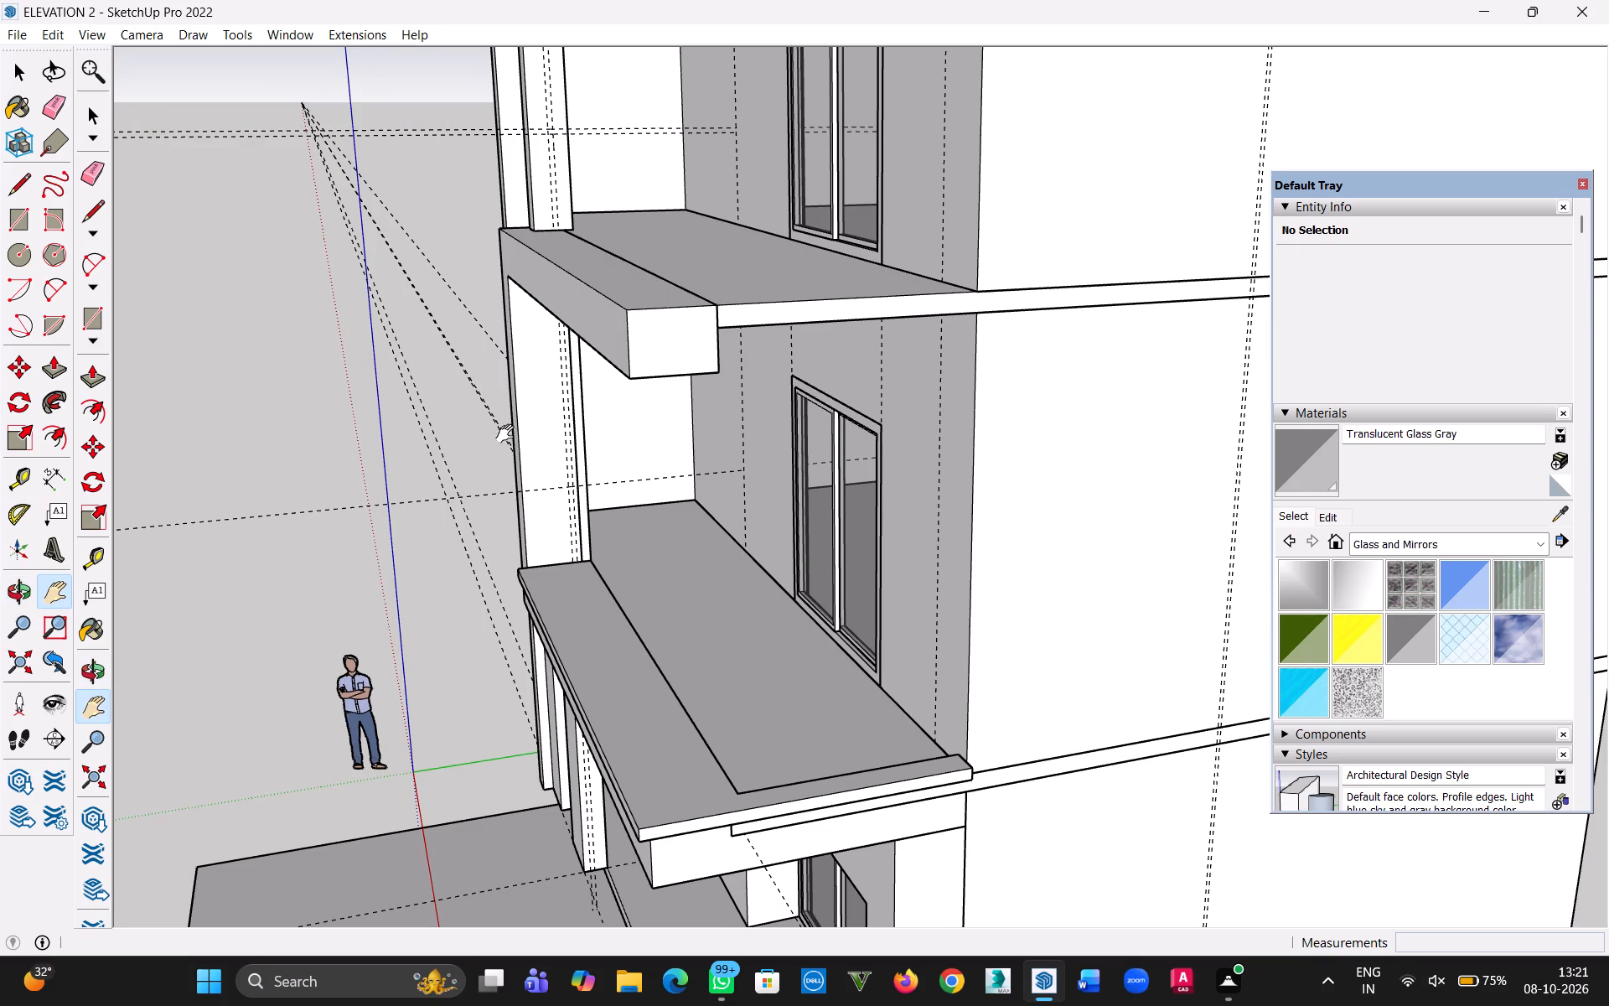
pyautogui.scroll(10, 555, 425)
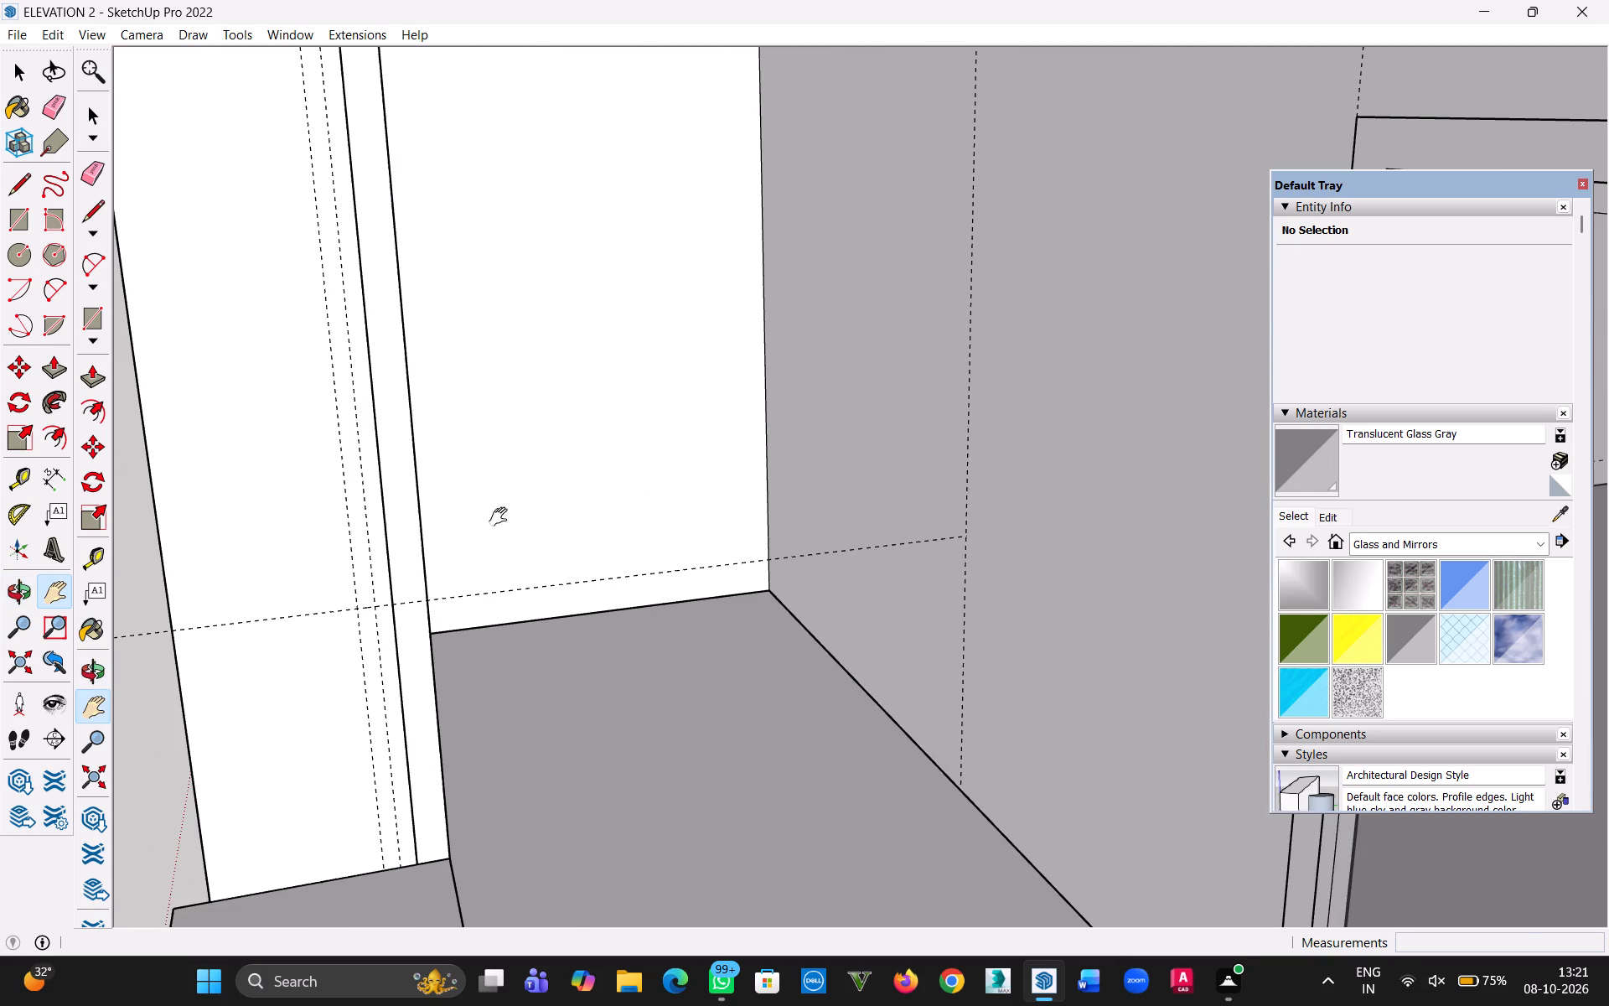
# Place a second offset vertical guide on the upper balcony's side column, 2" from the middle guide toward the column's front edge.
pyautogui.scroll(-10, 478, 517)
pyautogui.press('h')
pyautogui.moveTo(537, 296); pyautogui.dragTo(557, 500)
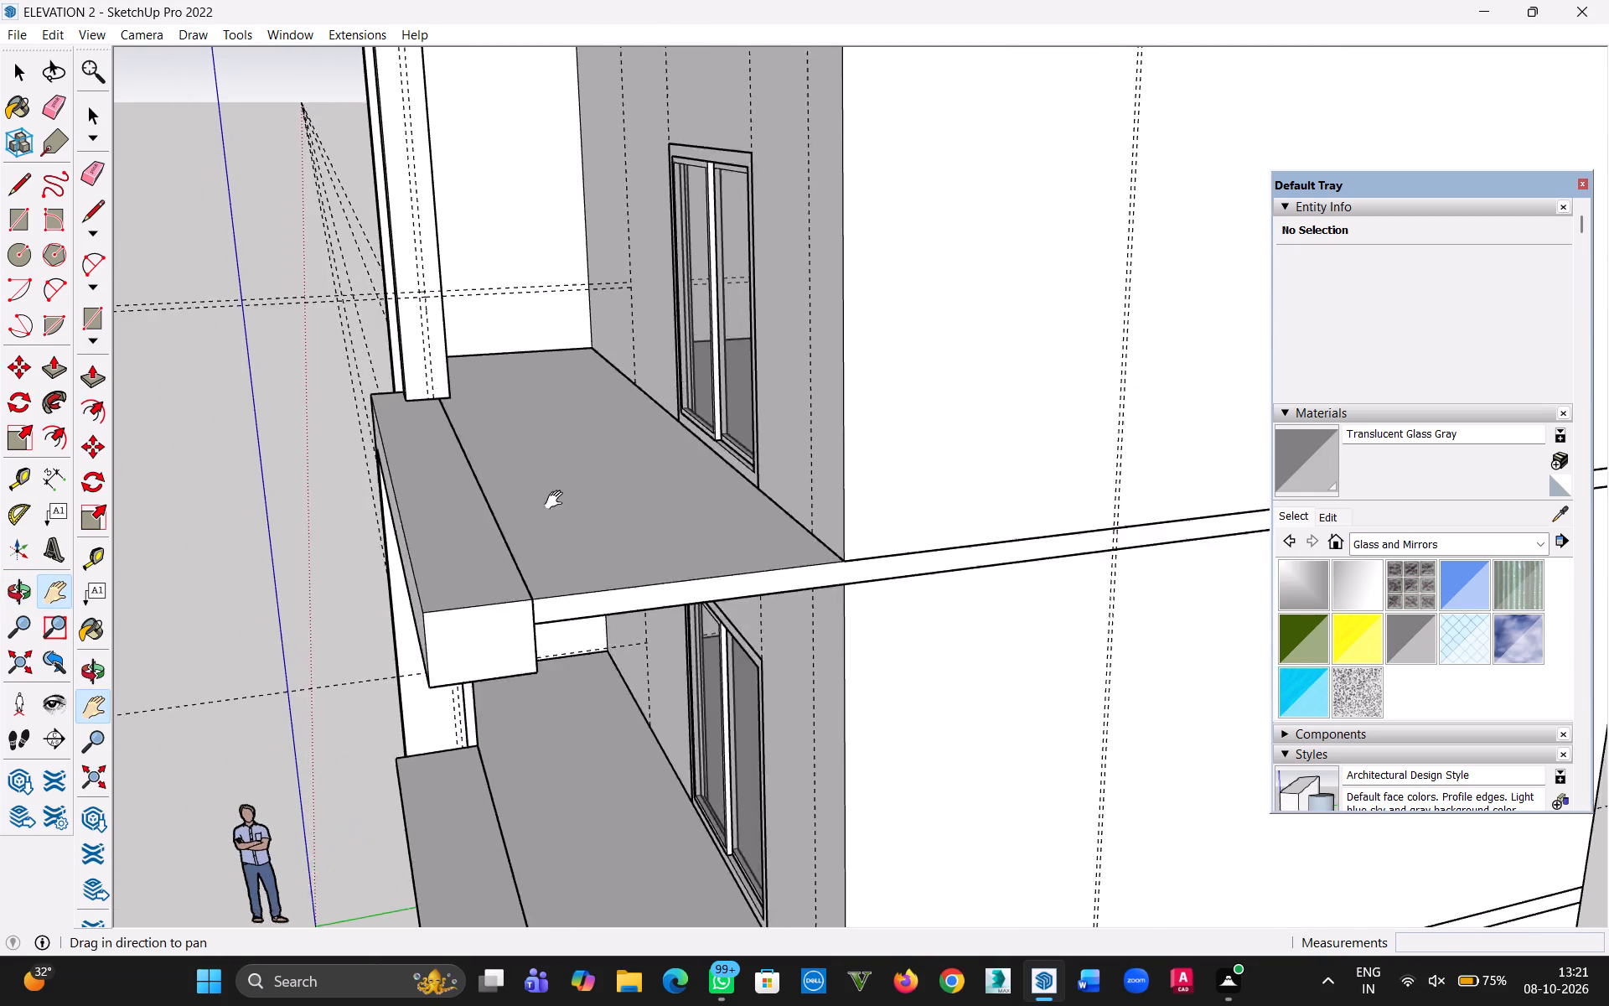
pyautogui.moveTo(557, 500); pyautogui.dragTo(570, 723)
pyautogui.moveTo(482, 651); pyautogui.dragTo(426, 650, button='middle')
pyautogui.scroll(8, 424, 593)
pyautogui.moveTo(442, 603); pyautogui.dragTo(441, 594, button='middle')
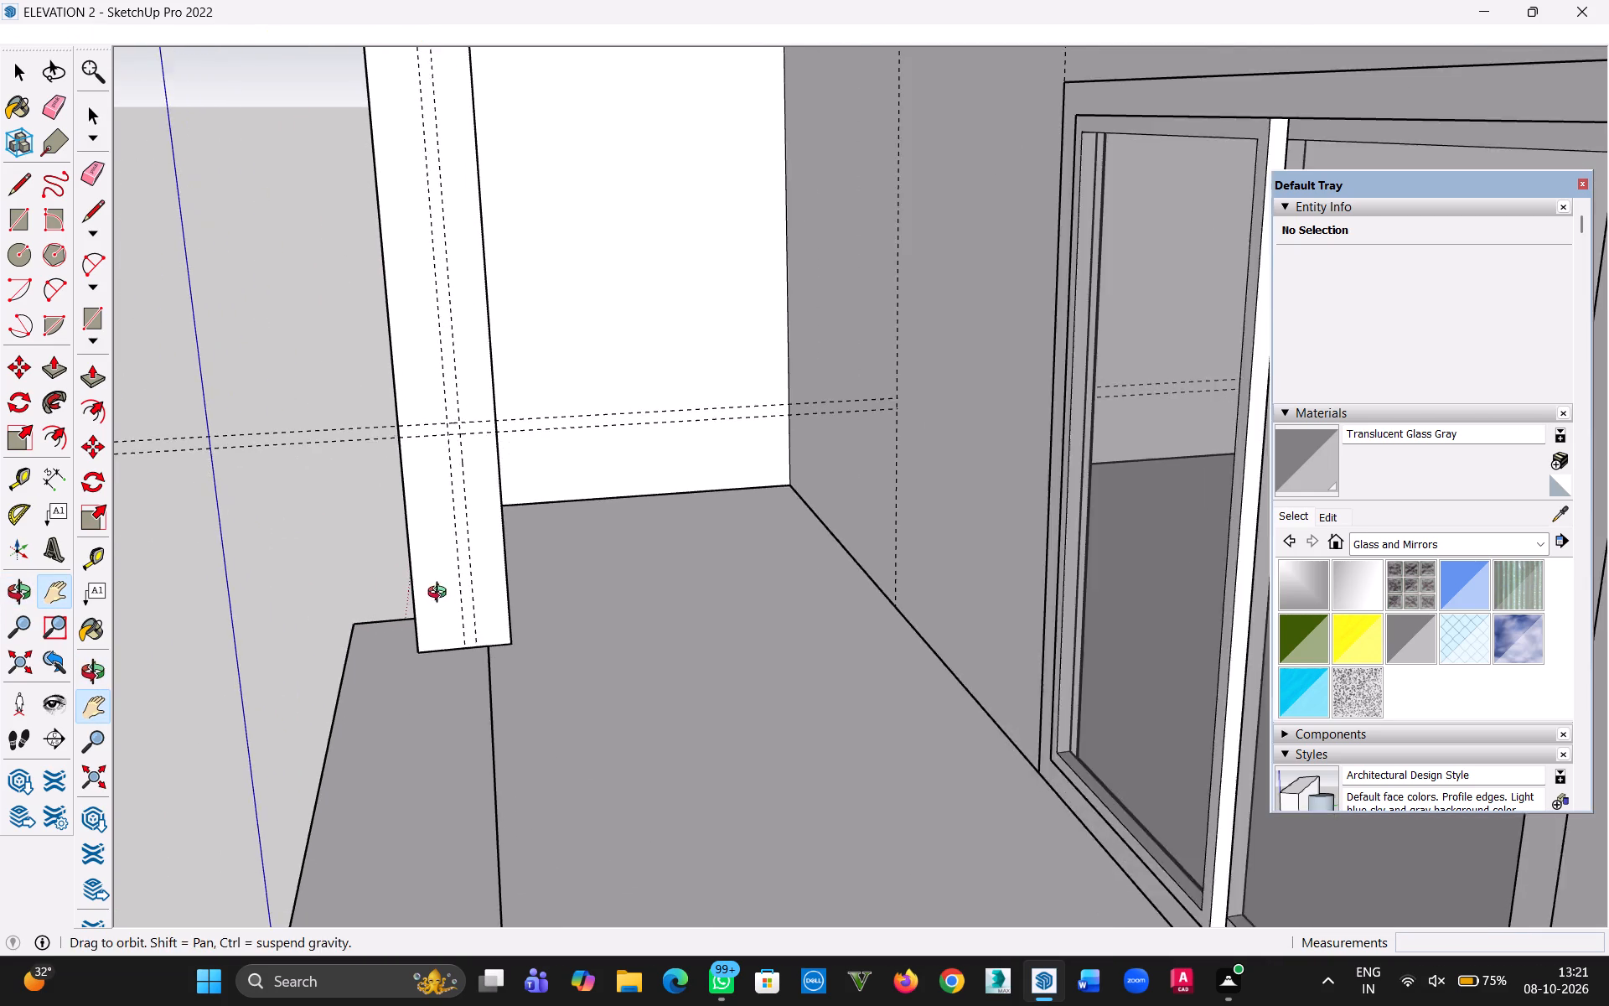
pyautogui.moveTo(441, 594); pyautogui.dragTo(452, 570, button='middle')
pyautogui.scroll(6, 460, 485)
pyautogui.scroll(3, 469, 381)
pyautogui.press('t')
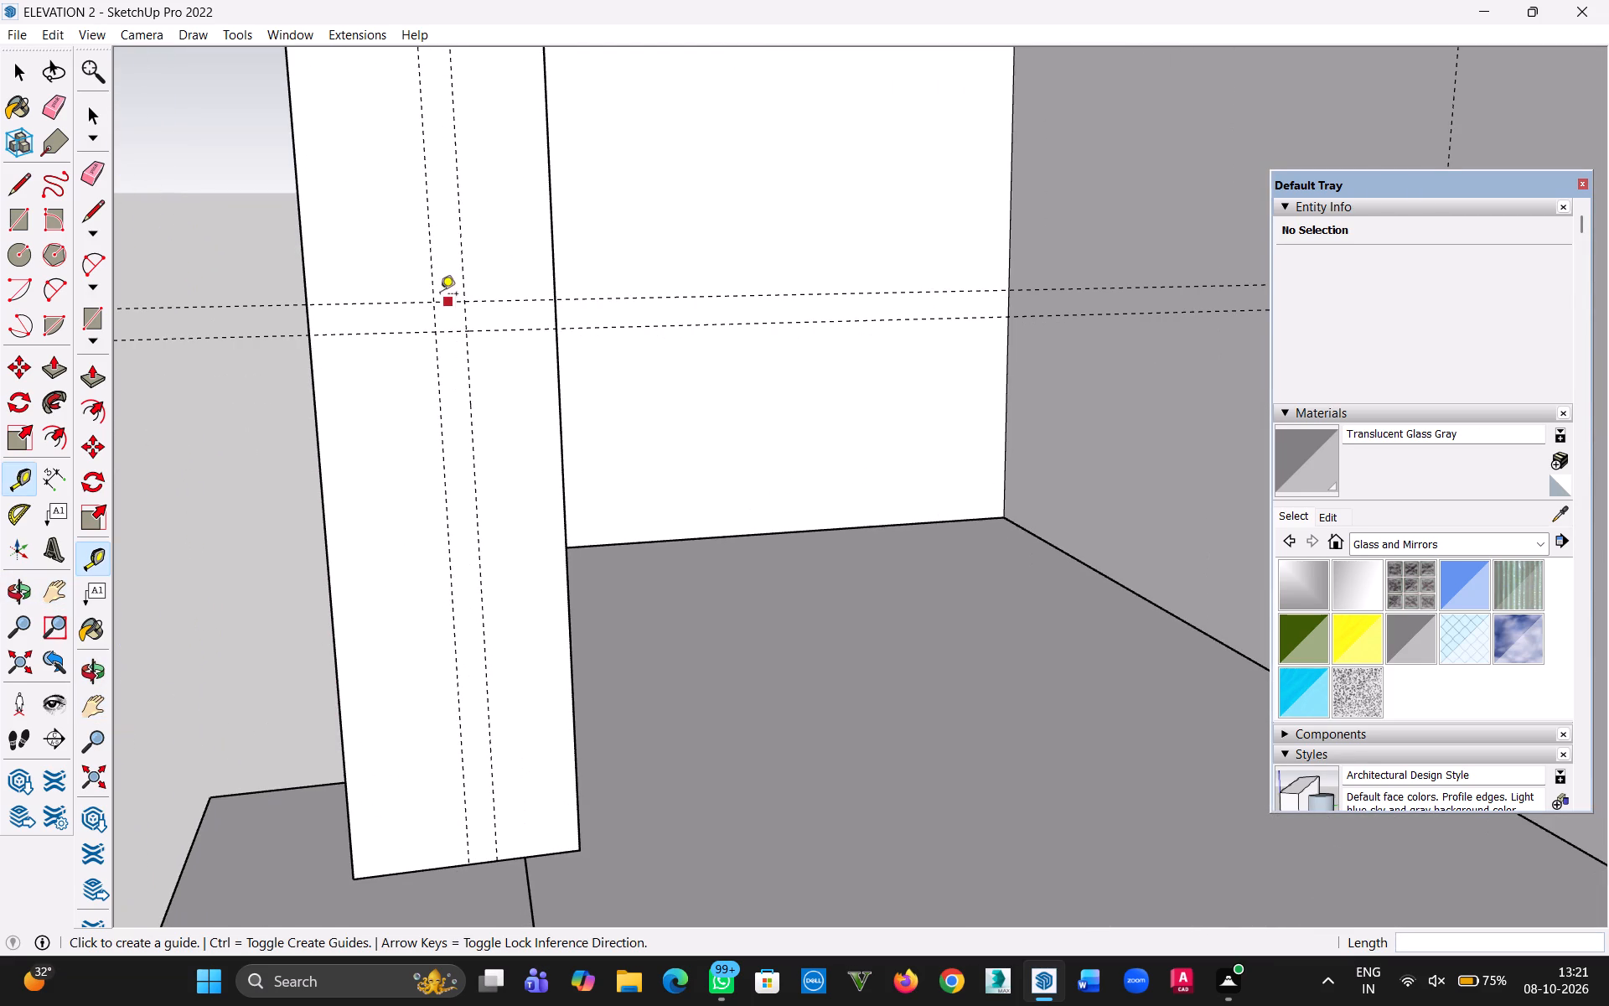
pyautogui.click(431, 283)
pyautogui.write('2"')
pyautogui.press('Return')
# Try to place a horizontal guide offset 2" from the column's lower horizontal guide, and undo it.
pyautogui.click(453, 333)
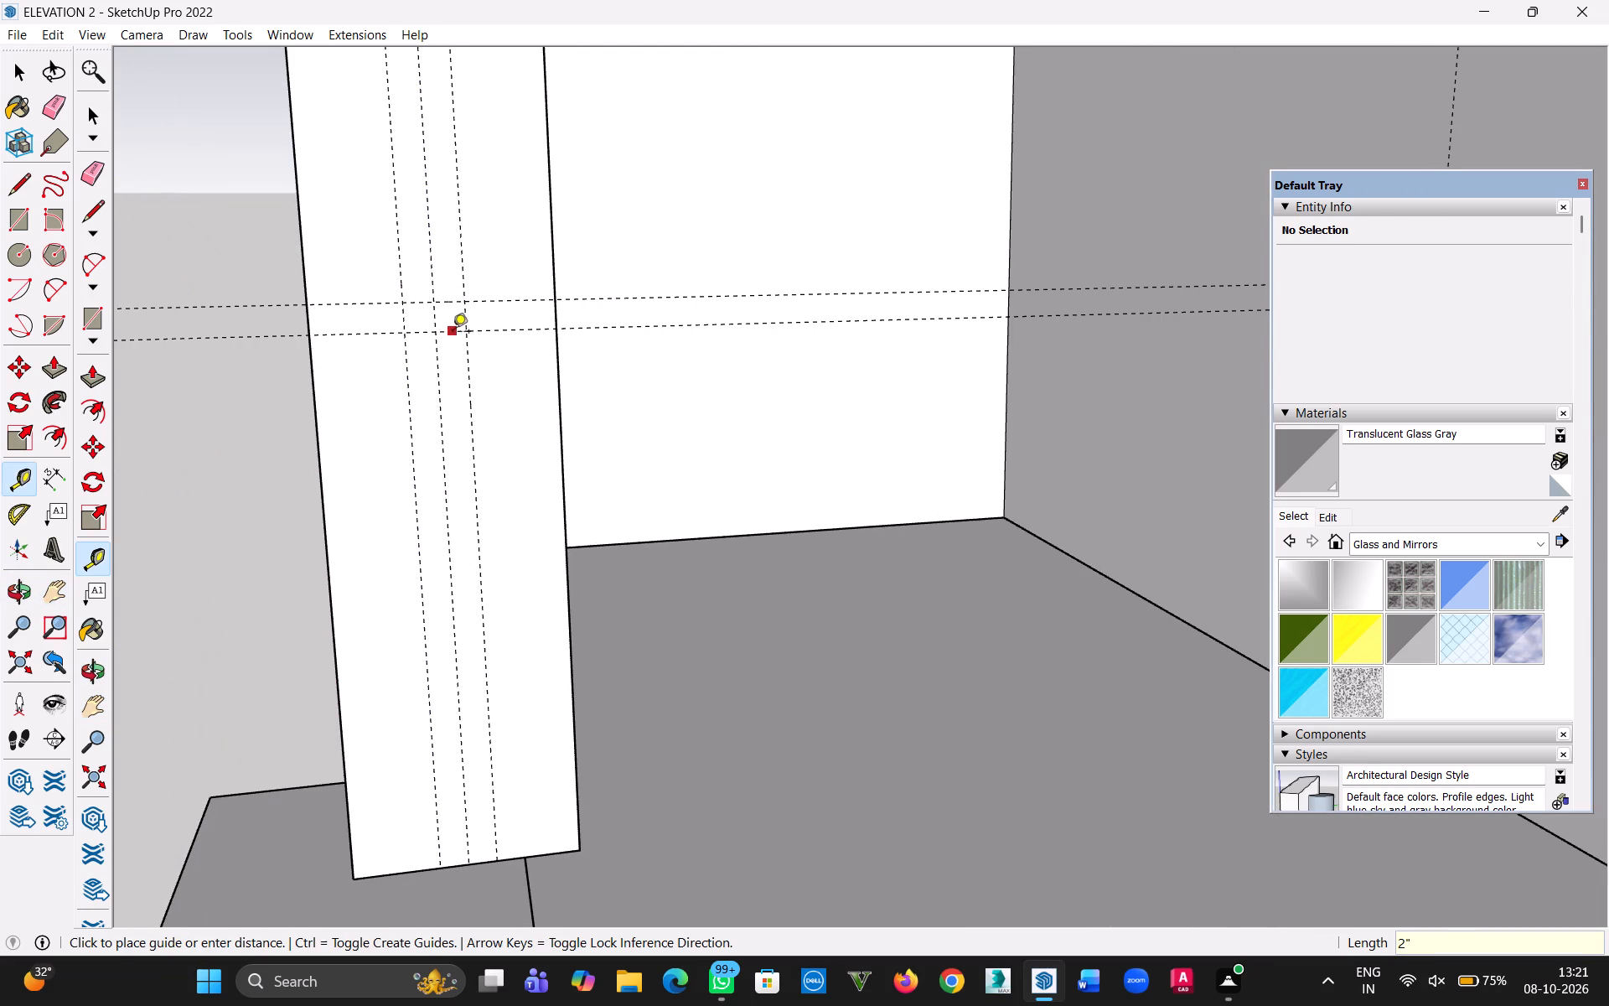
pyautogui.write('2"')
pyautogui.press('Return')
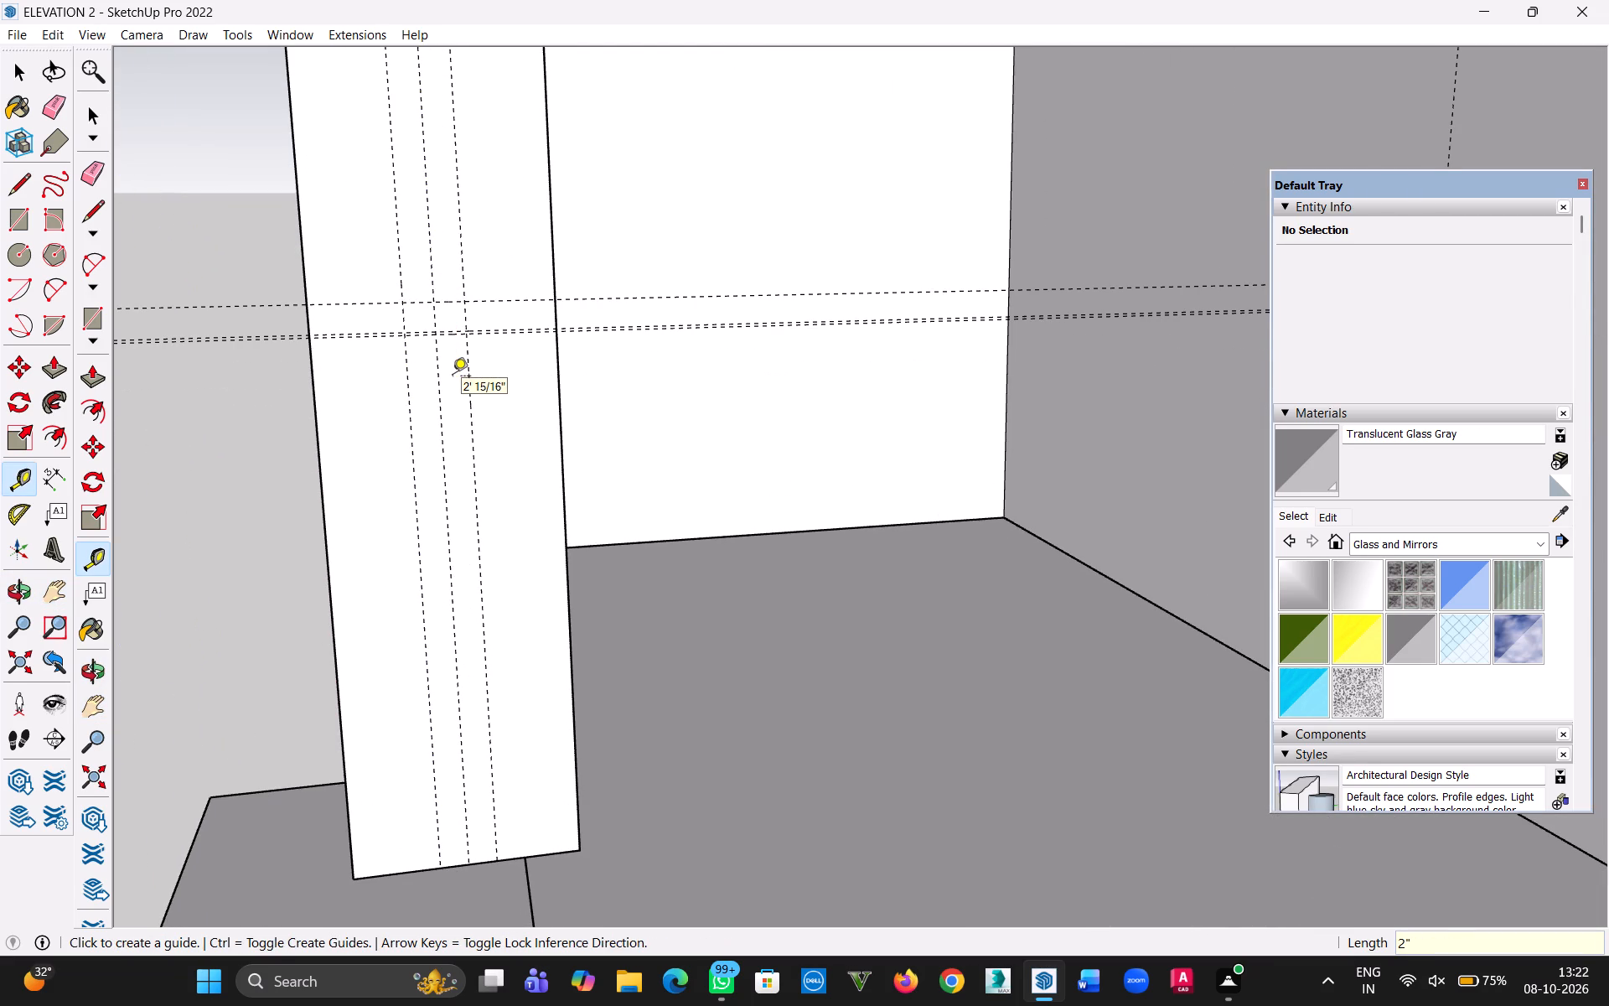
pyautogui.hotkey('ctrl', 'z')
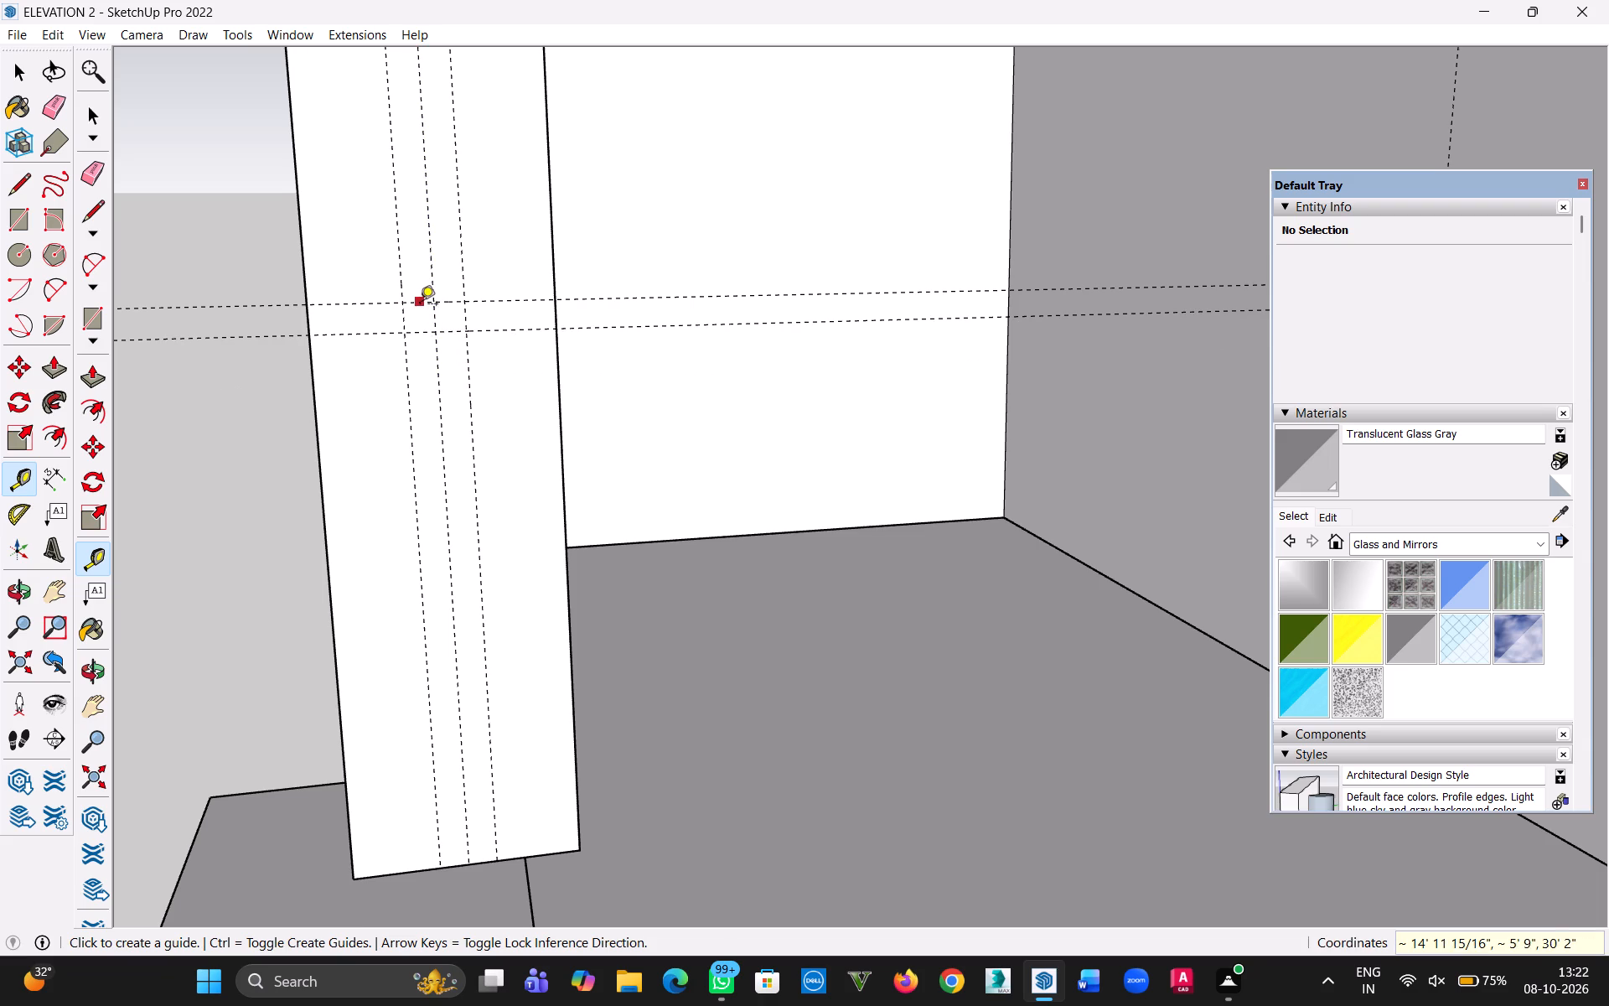
# Place a horizontal guide on the upper balcony's side column, 2" below the lower of the two horizontal guides.
pyautogui.click(424, 335)
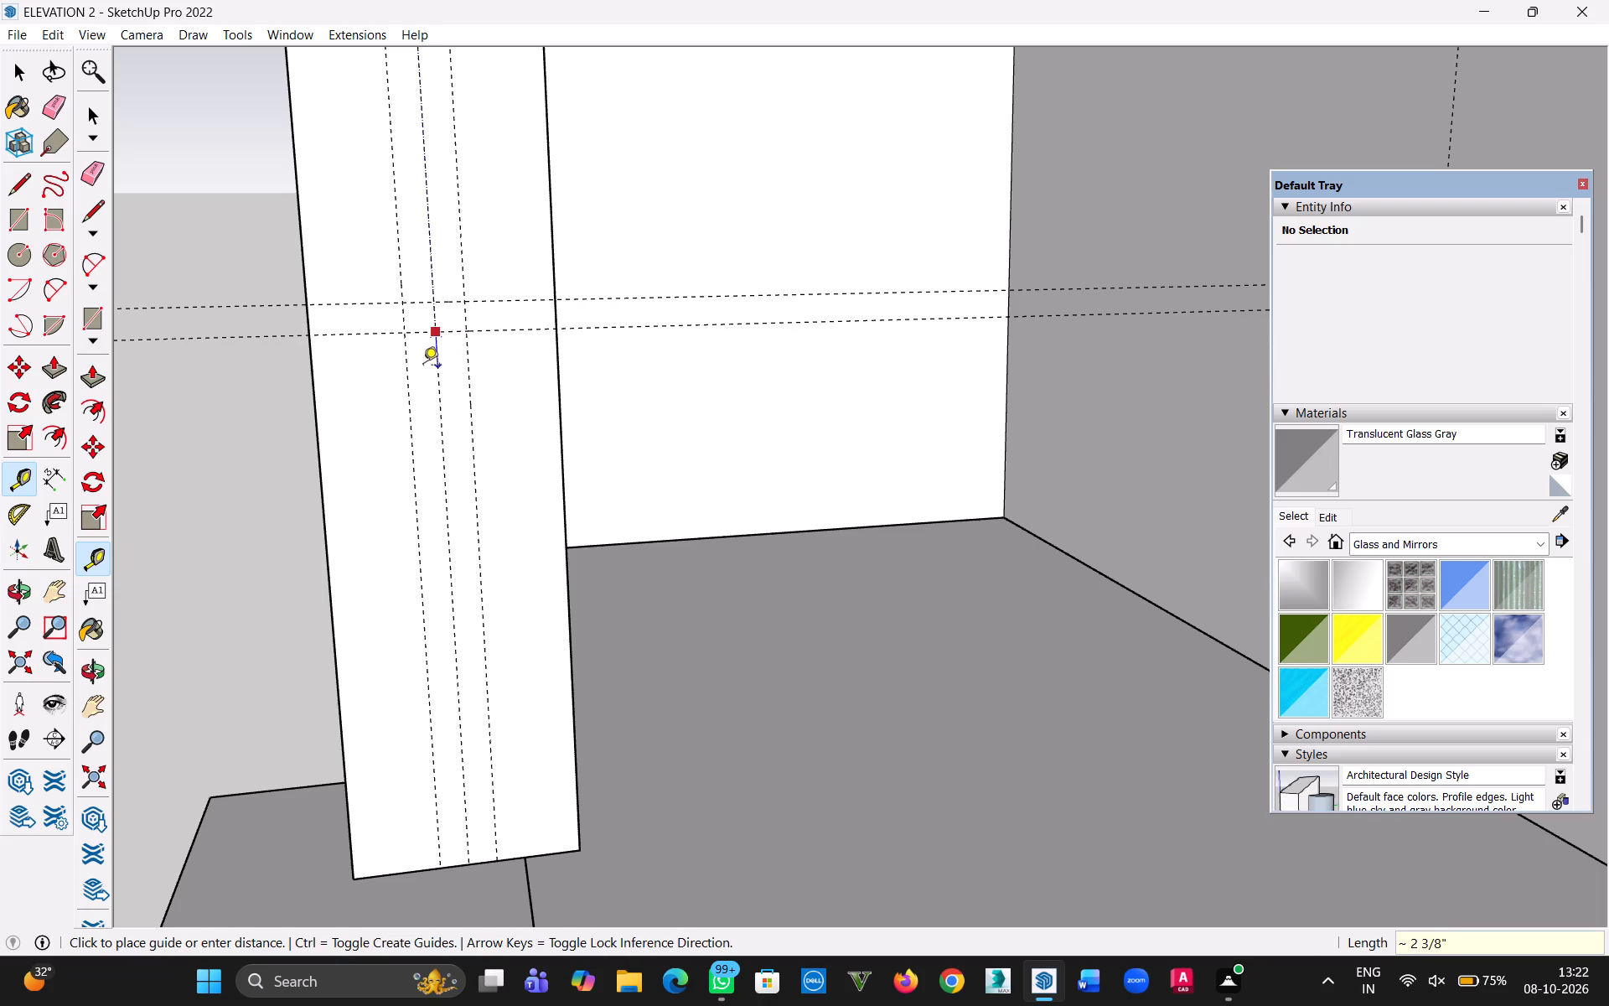
pyautogui.press('Escape')
pyautogui.click(420, 334)
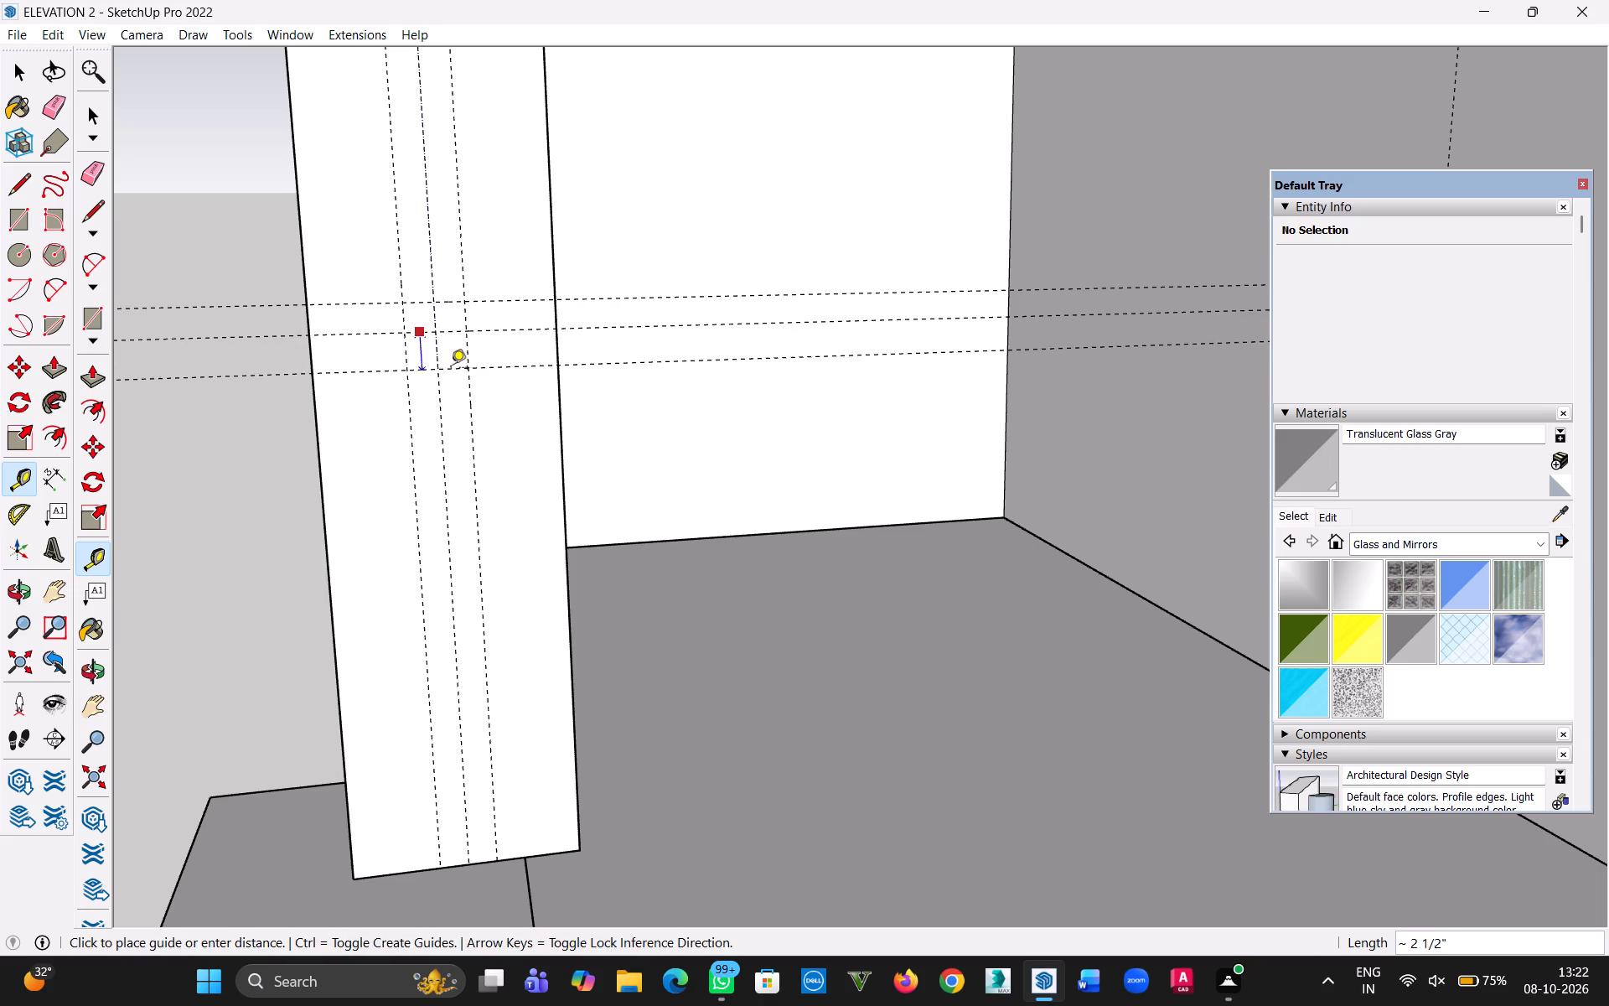
pyautogui.write('2"')
pyautogui.press('Return')
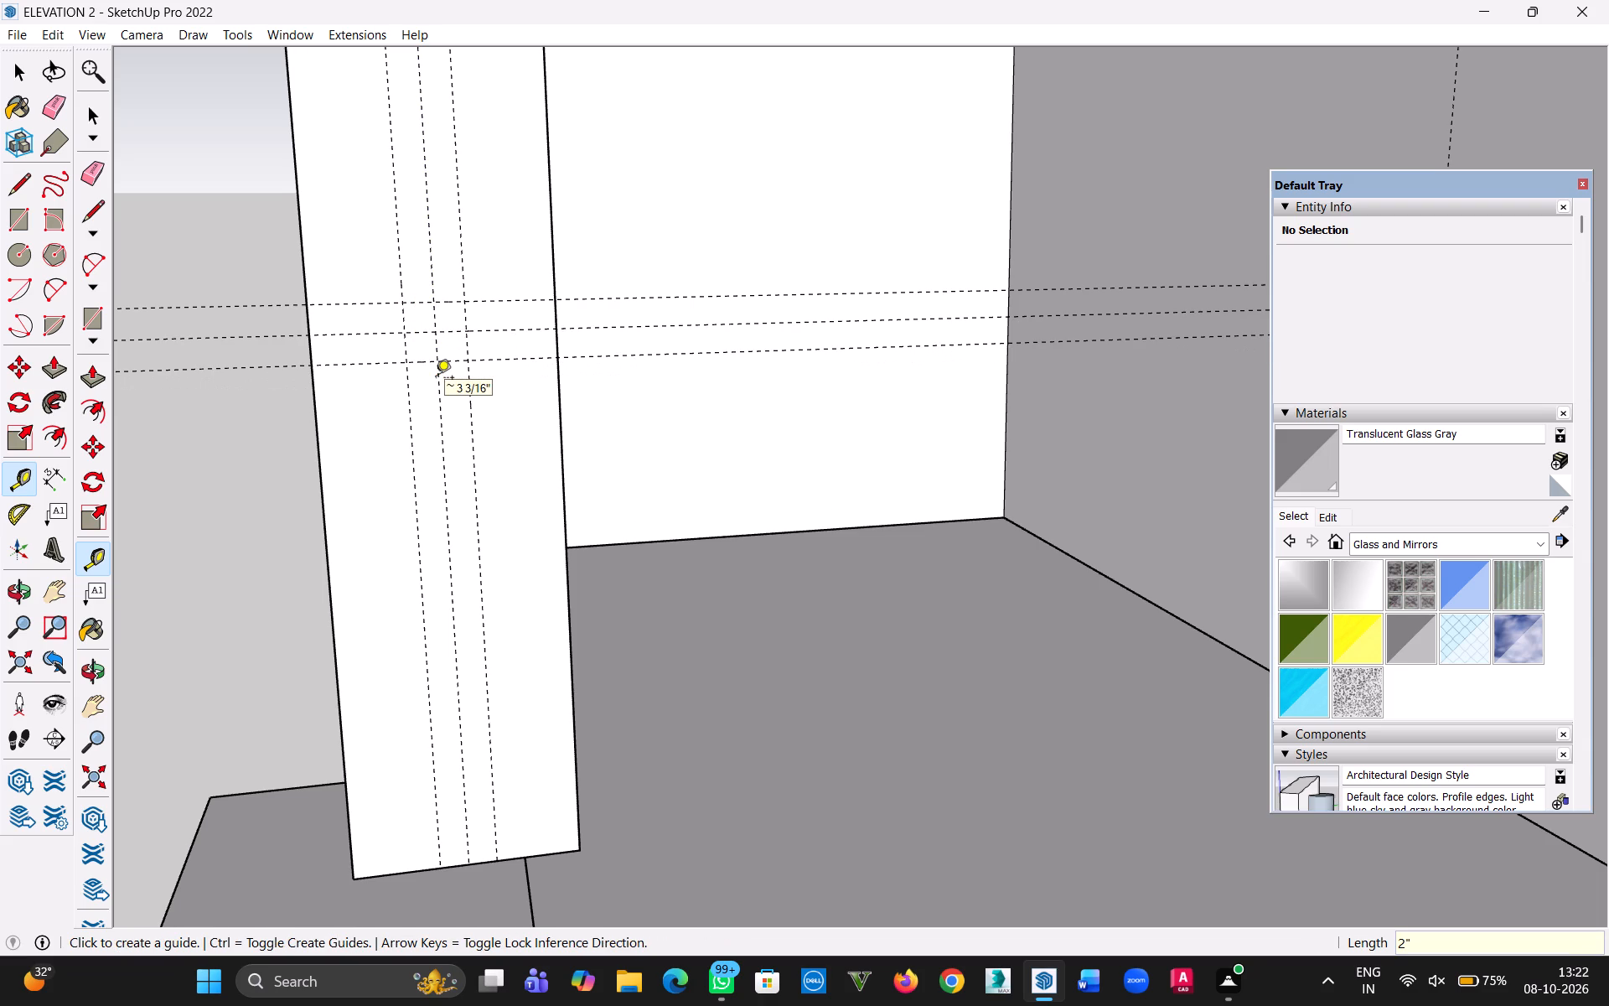
# Draw a 4" by 4" rectangle on the column face between the outermost vertical and horizontal guides.
pyautogui.press('r')
pyautogui.click(401, 303)
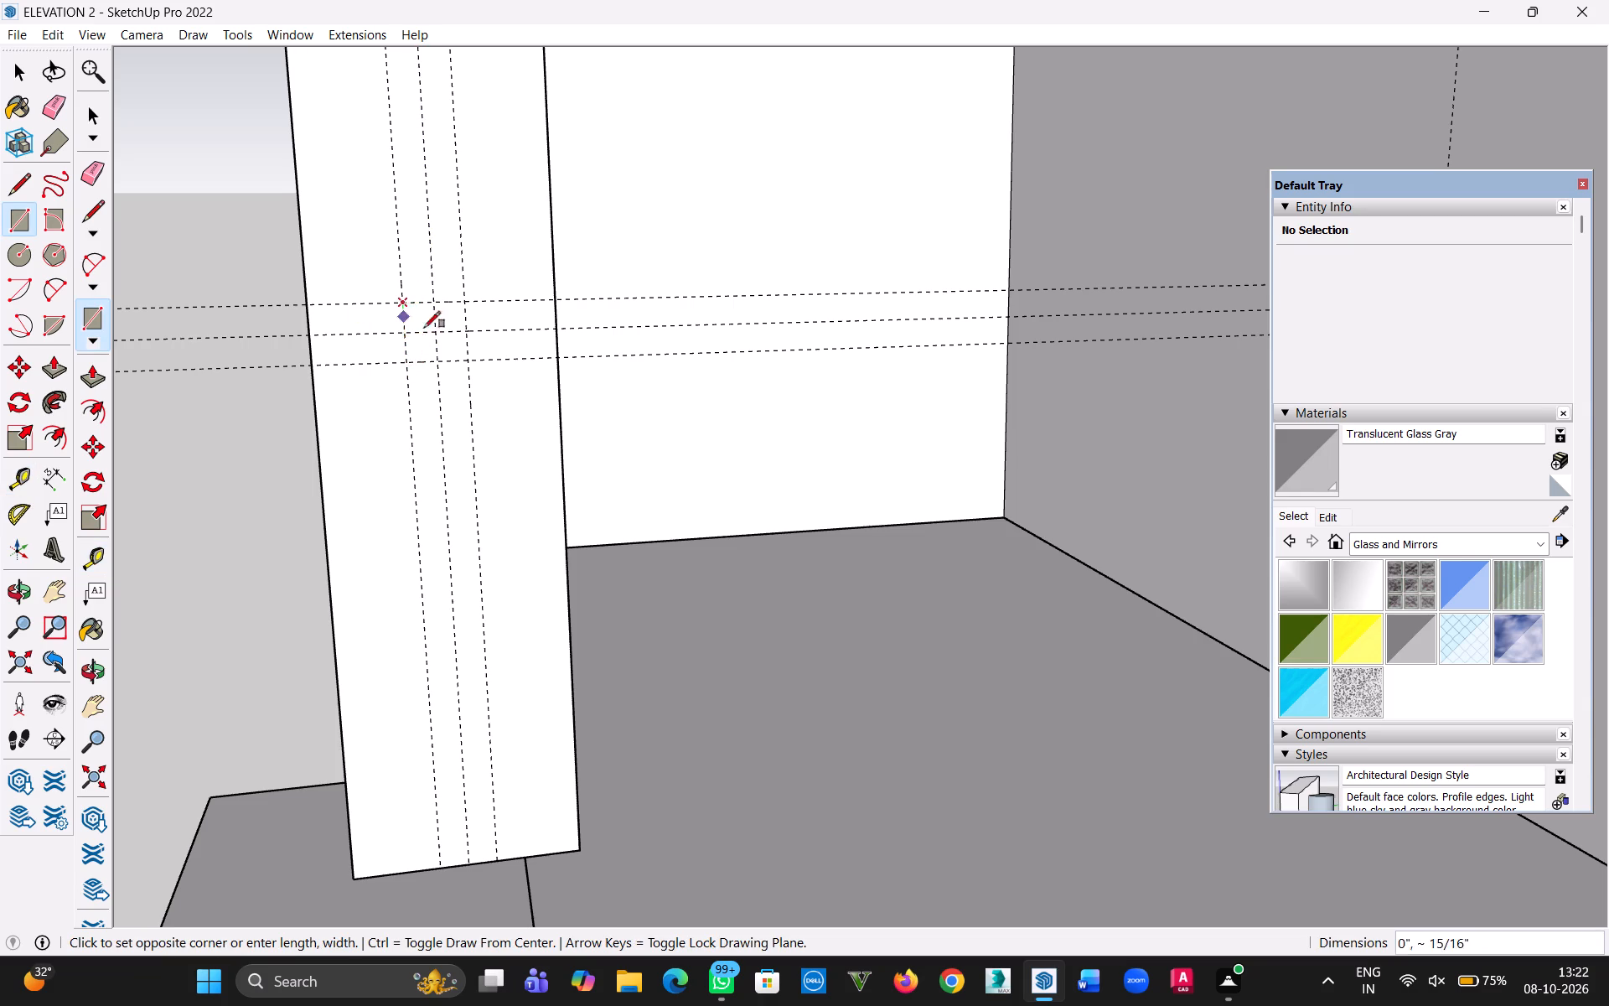
pyautogui.click(468, 359)
pyautogui.click(8, 70)
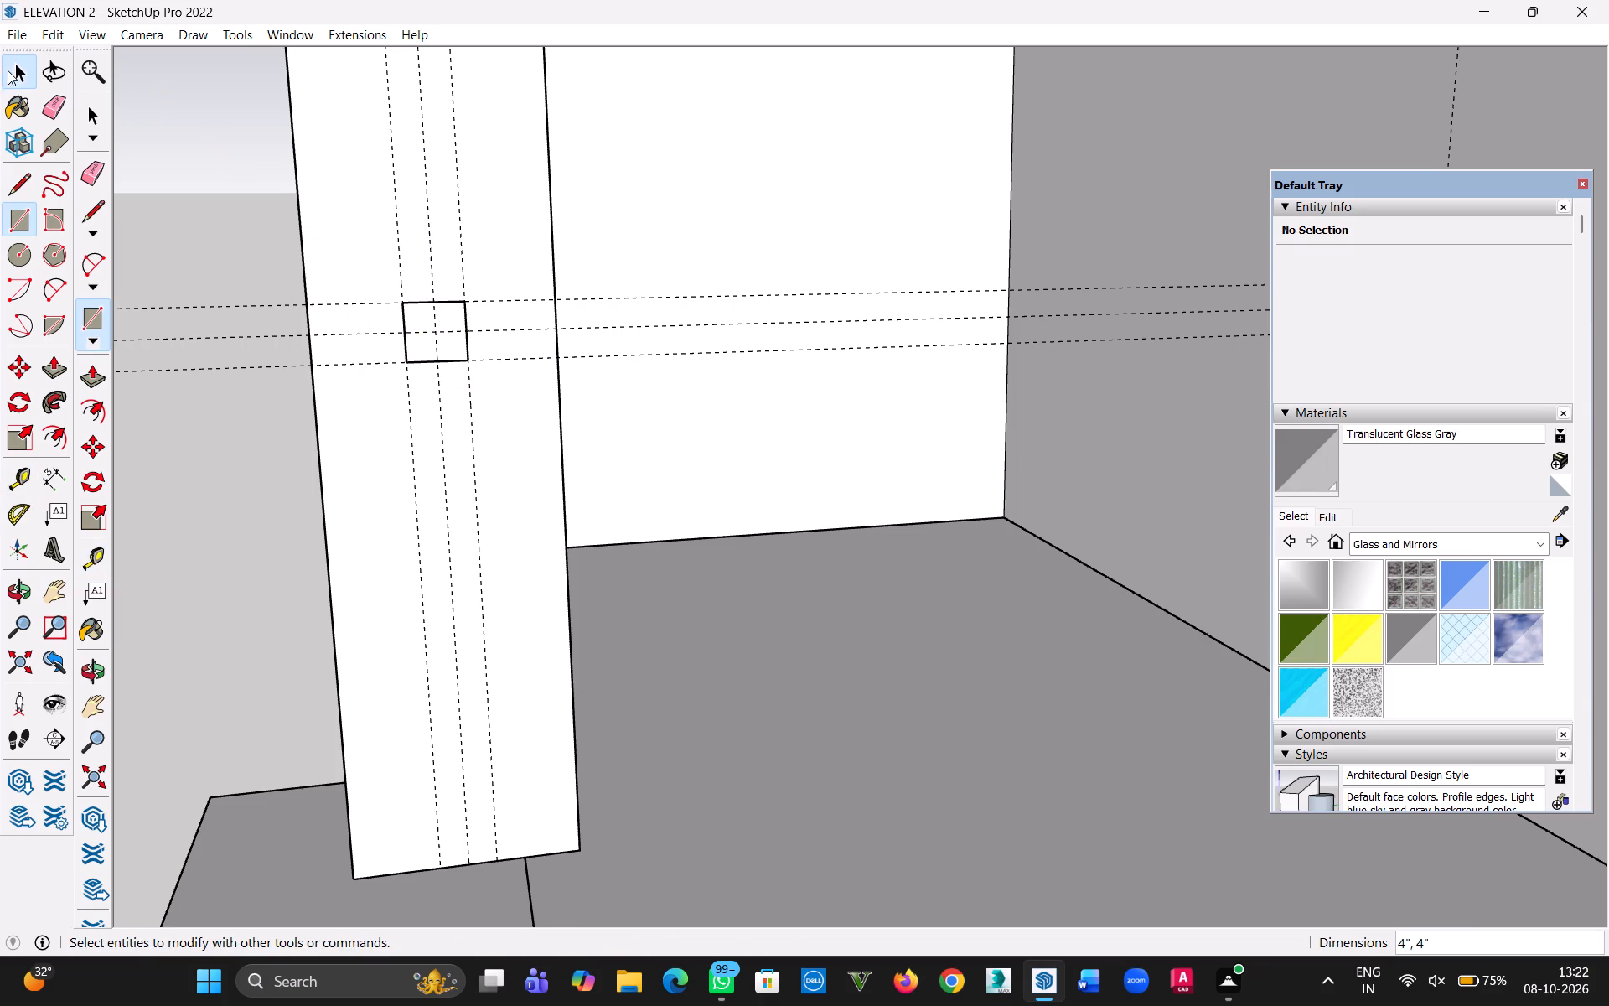
# Push/Pull the 4" square out from the column along the upper balcony's front as a short rail, ending before the window.
pyautogui.scroll(-10, 313, 299)
pyautogui.press('p')
pyautogui.click(377, 323)
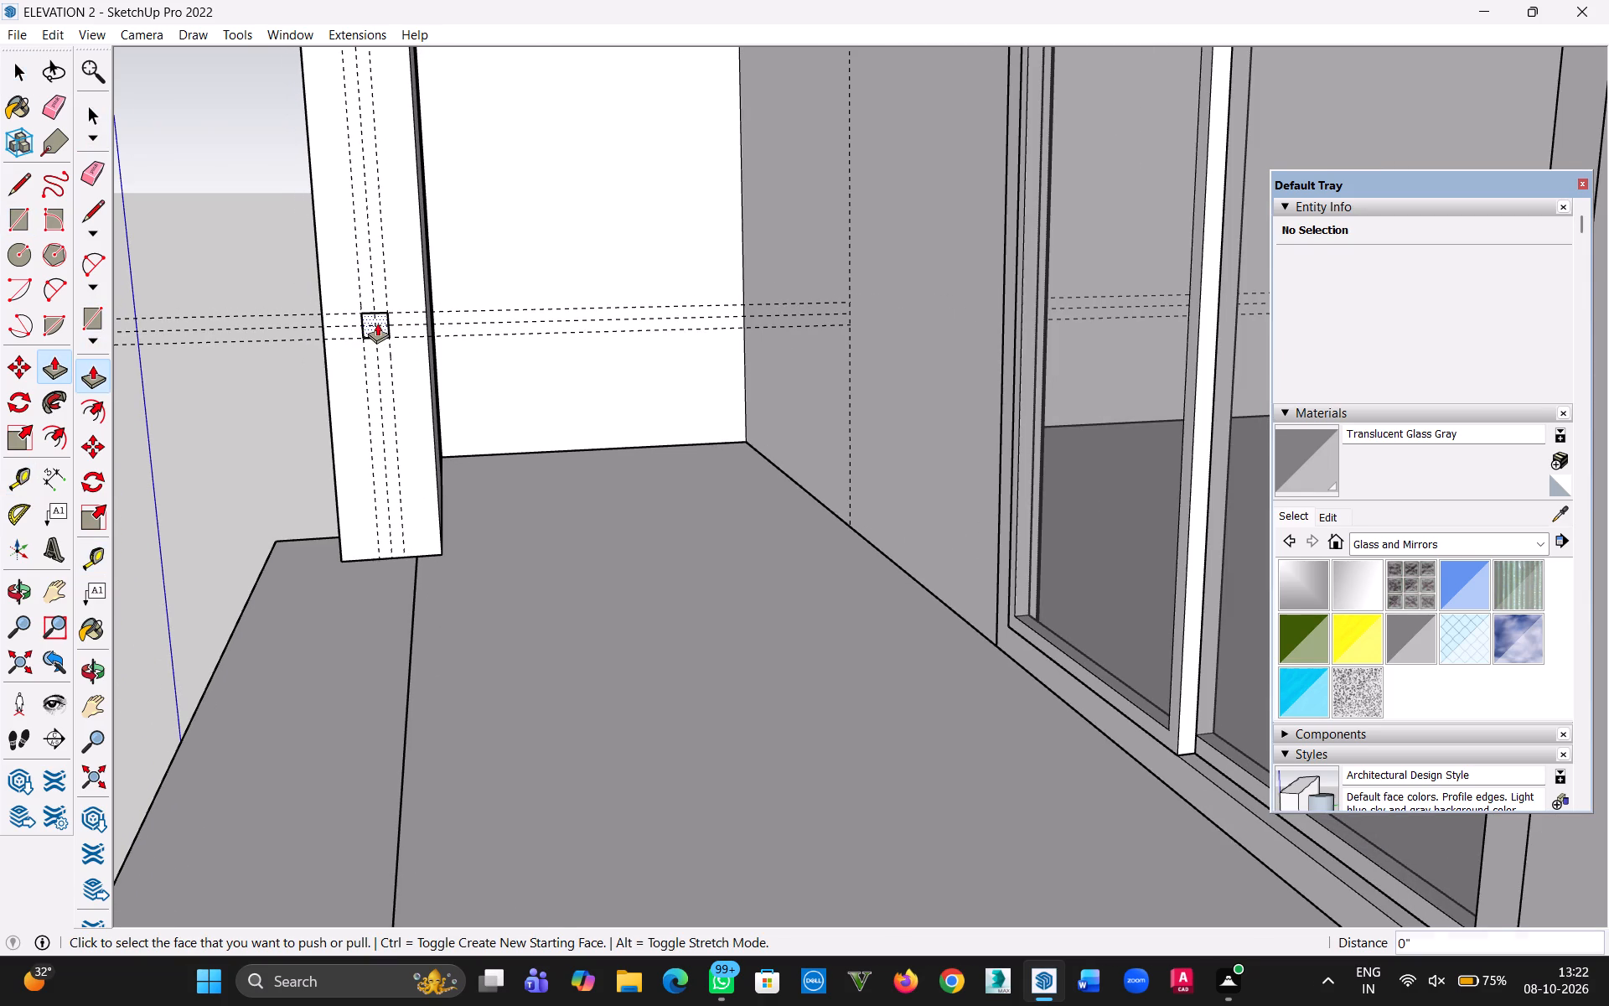
pyautogui.scroll(-4, 396, 426)
pyautogui.scroll(-4, 313, 443)
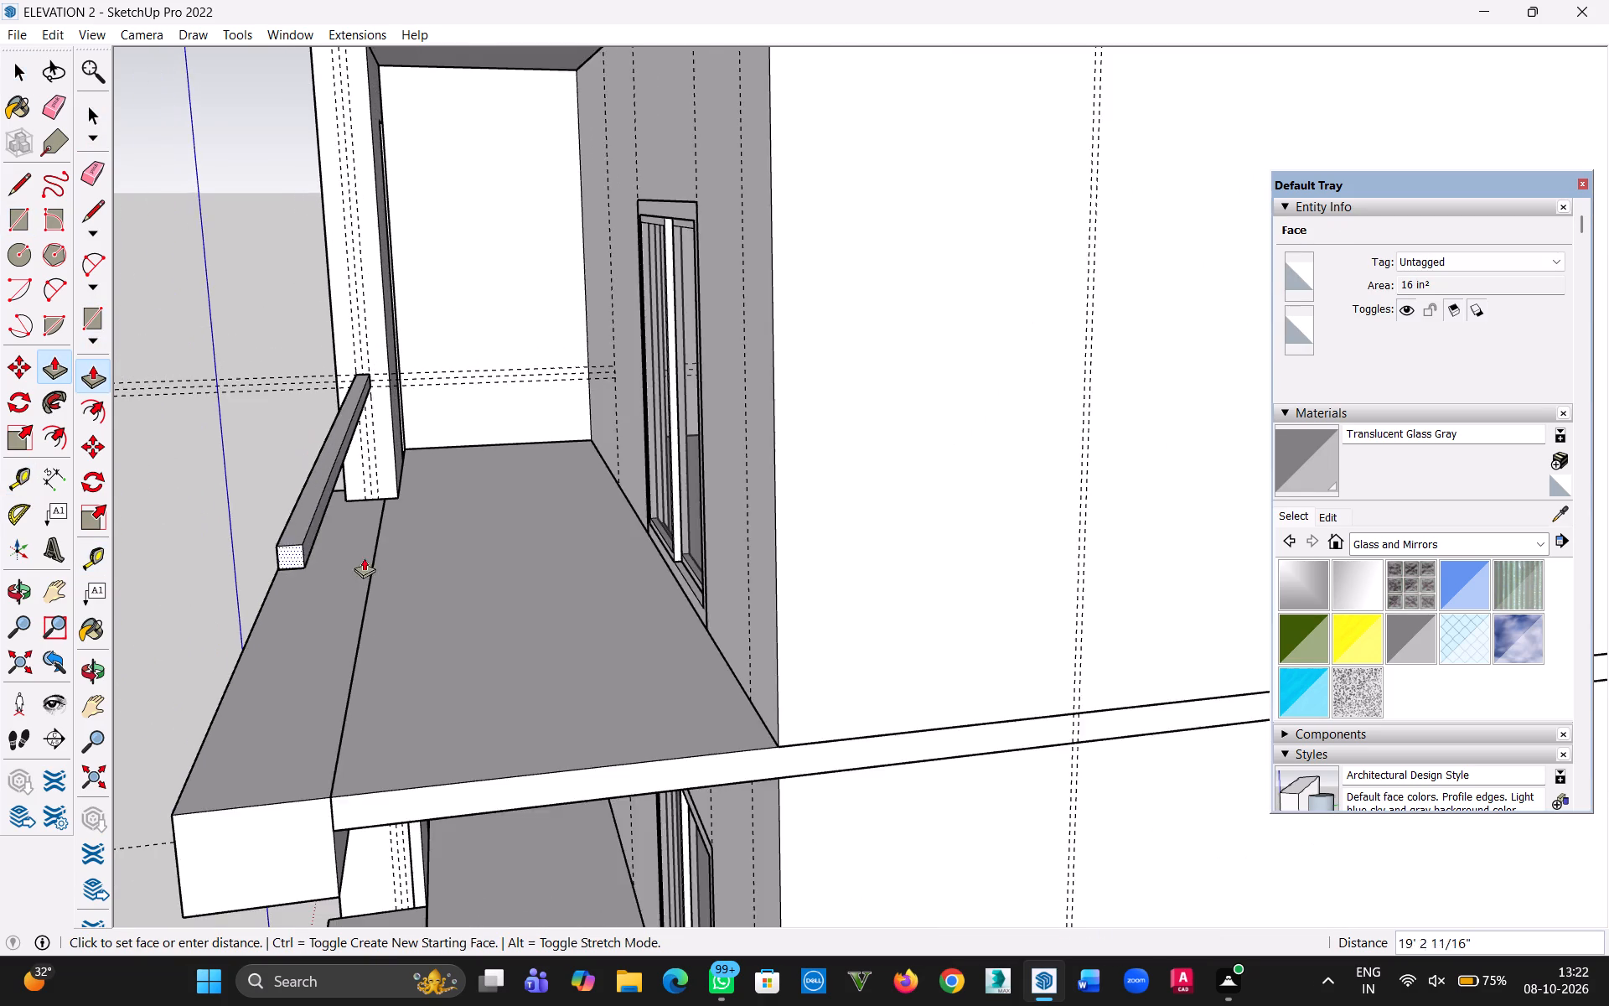
pyautogui.scroll(-2, 385, 543)
pyautogui.press('h')
pyautogui.moveTo(377, 542); pyautogui.dragTo(646, 412)
pyautogui.moveTo(575, 432); pyautogui.dragTo(989, 451, button='middle')
pyautogui.press('h')
pyautogui.moveTo(984, 456); pyautogui.dragTo(429, 432)
pyautogui.moveTo(380, 442); pyautogui.dragTo(616, 441, button='middle')
pyautogui.scroll(-7, 610, 457)
pyautogui.press('Escape')
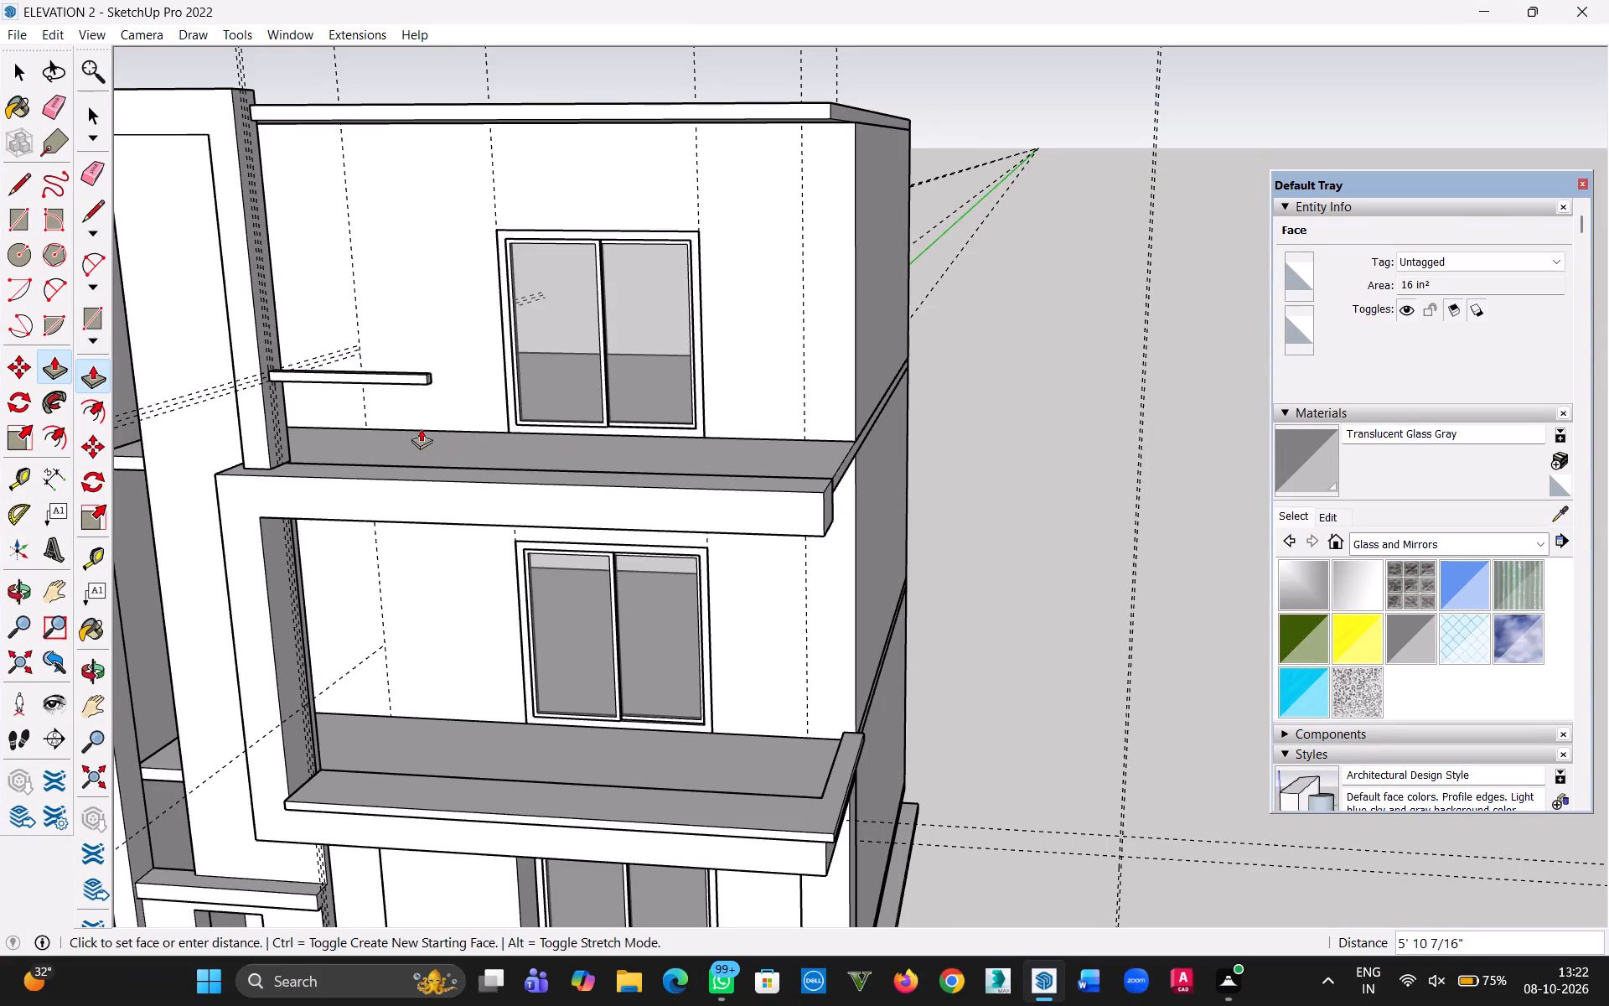
pyautogui.click(385, 406)
# Make the whole short rail piece a group.
pyautogui.click(19, 68)
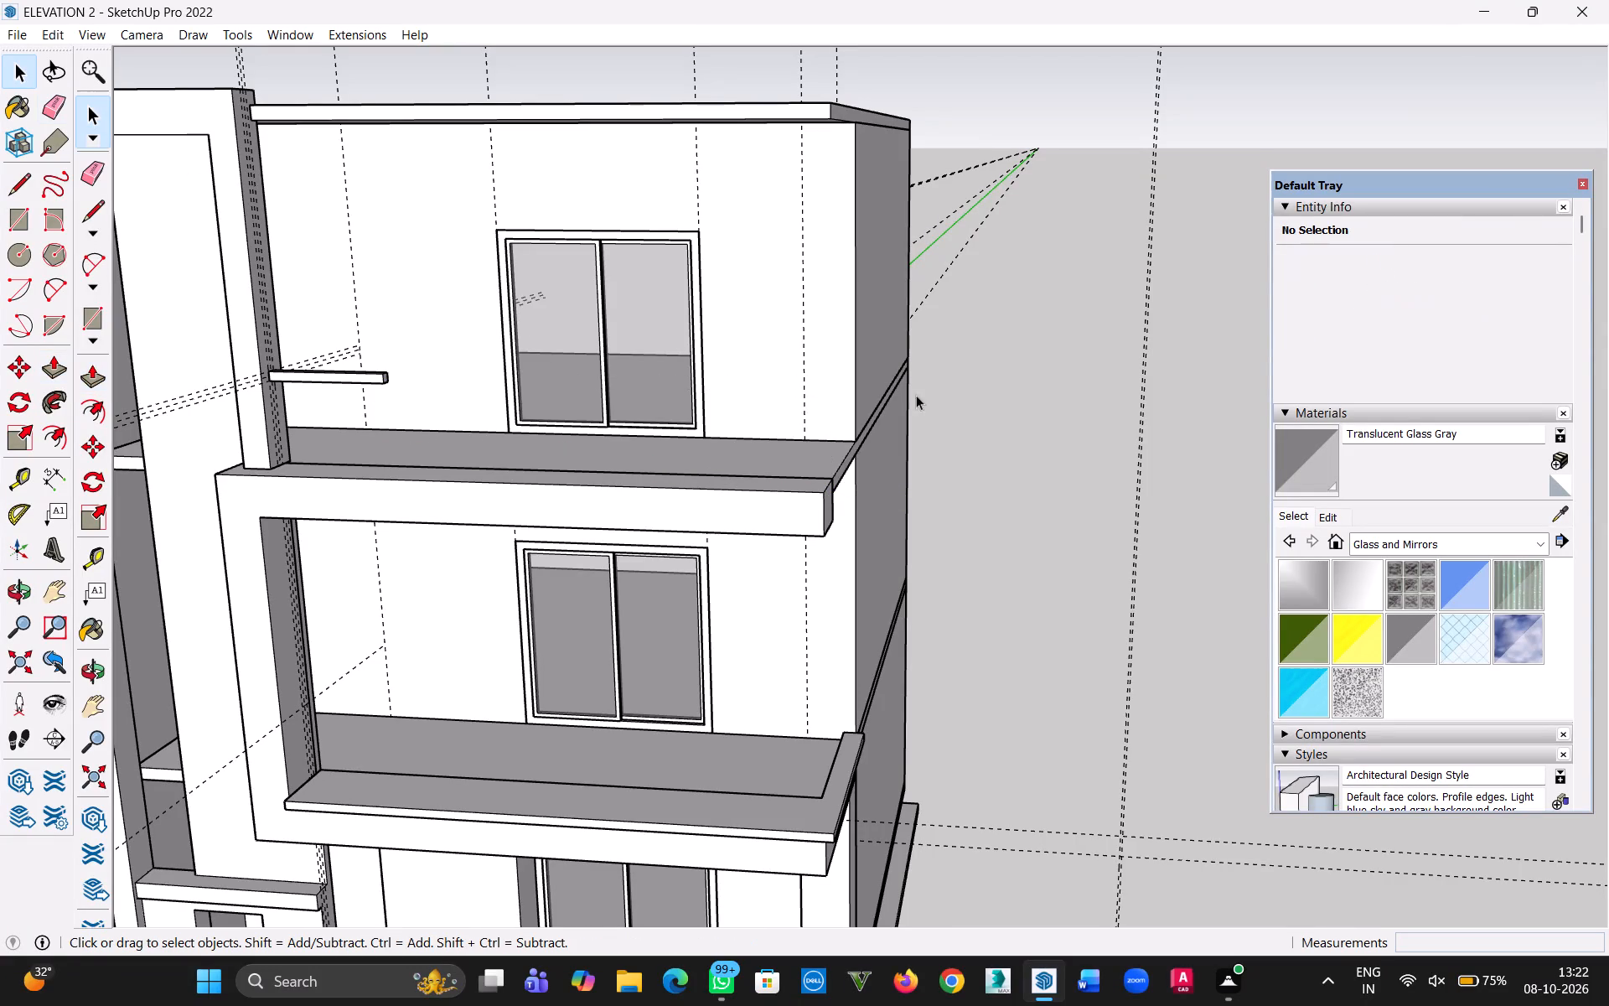
pyautogui.click(1022, 428)
pyautogui.tripleClick(375, 381)
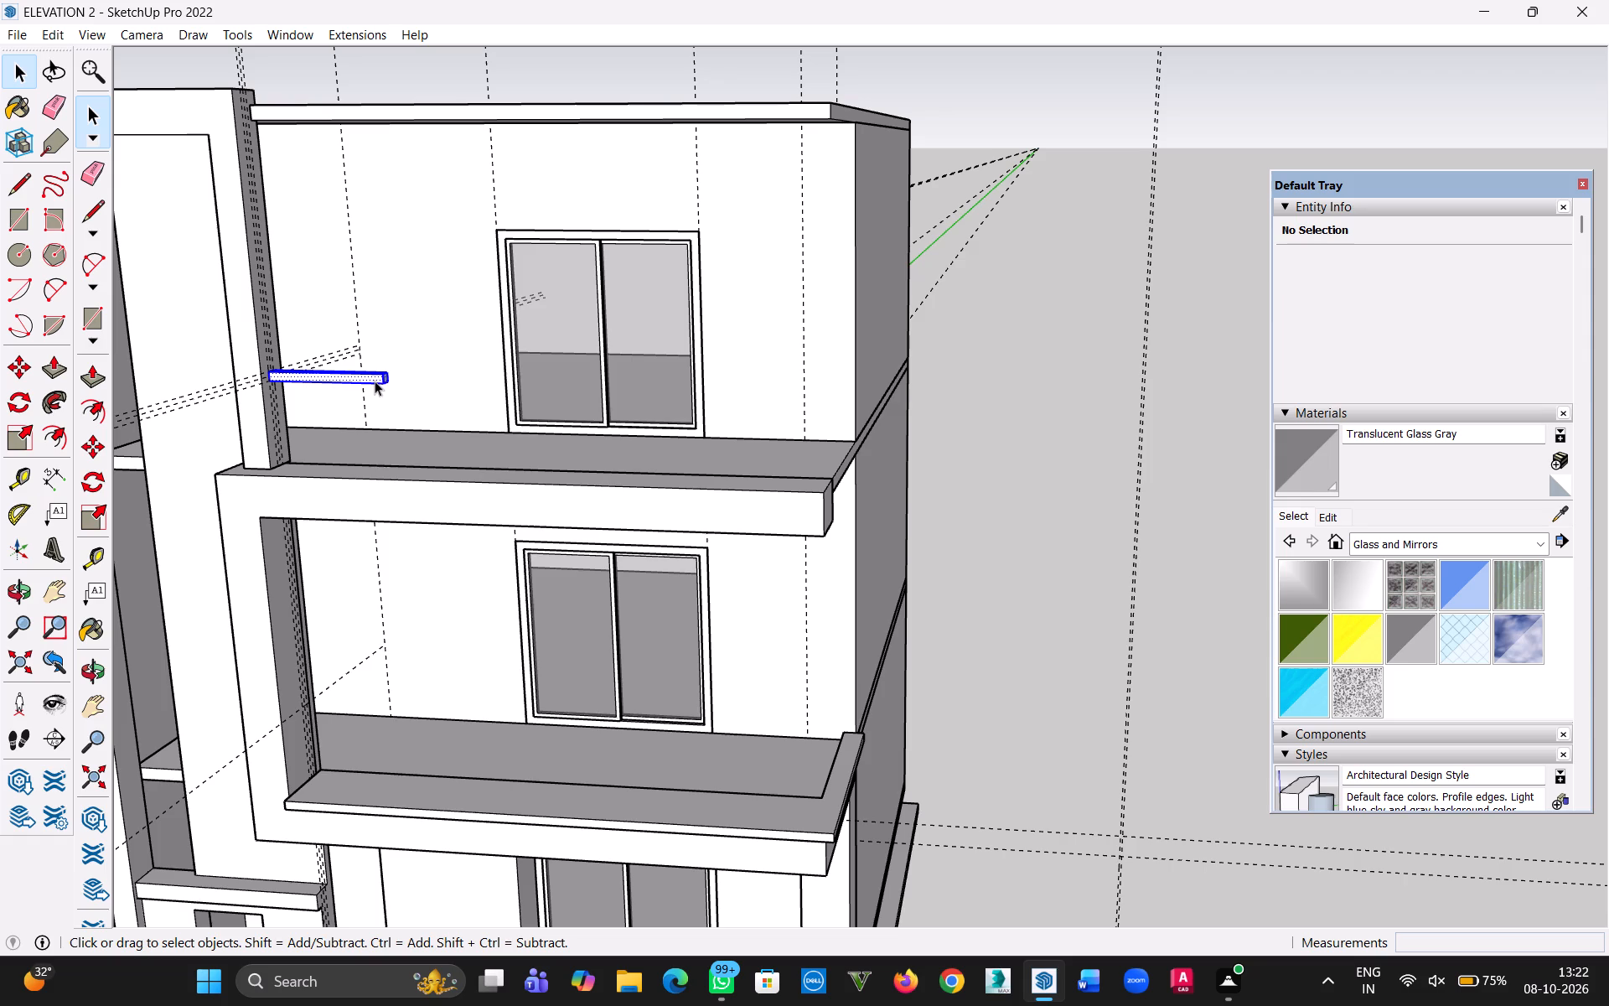
pyautogui.rightClick(375, 381)
pyautogui.click(479, 556)
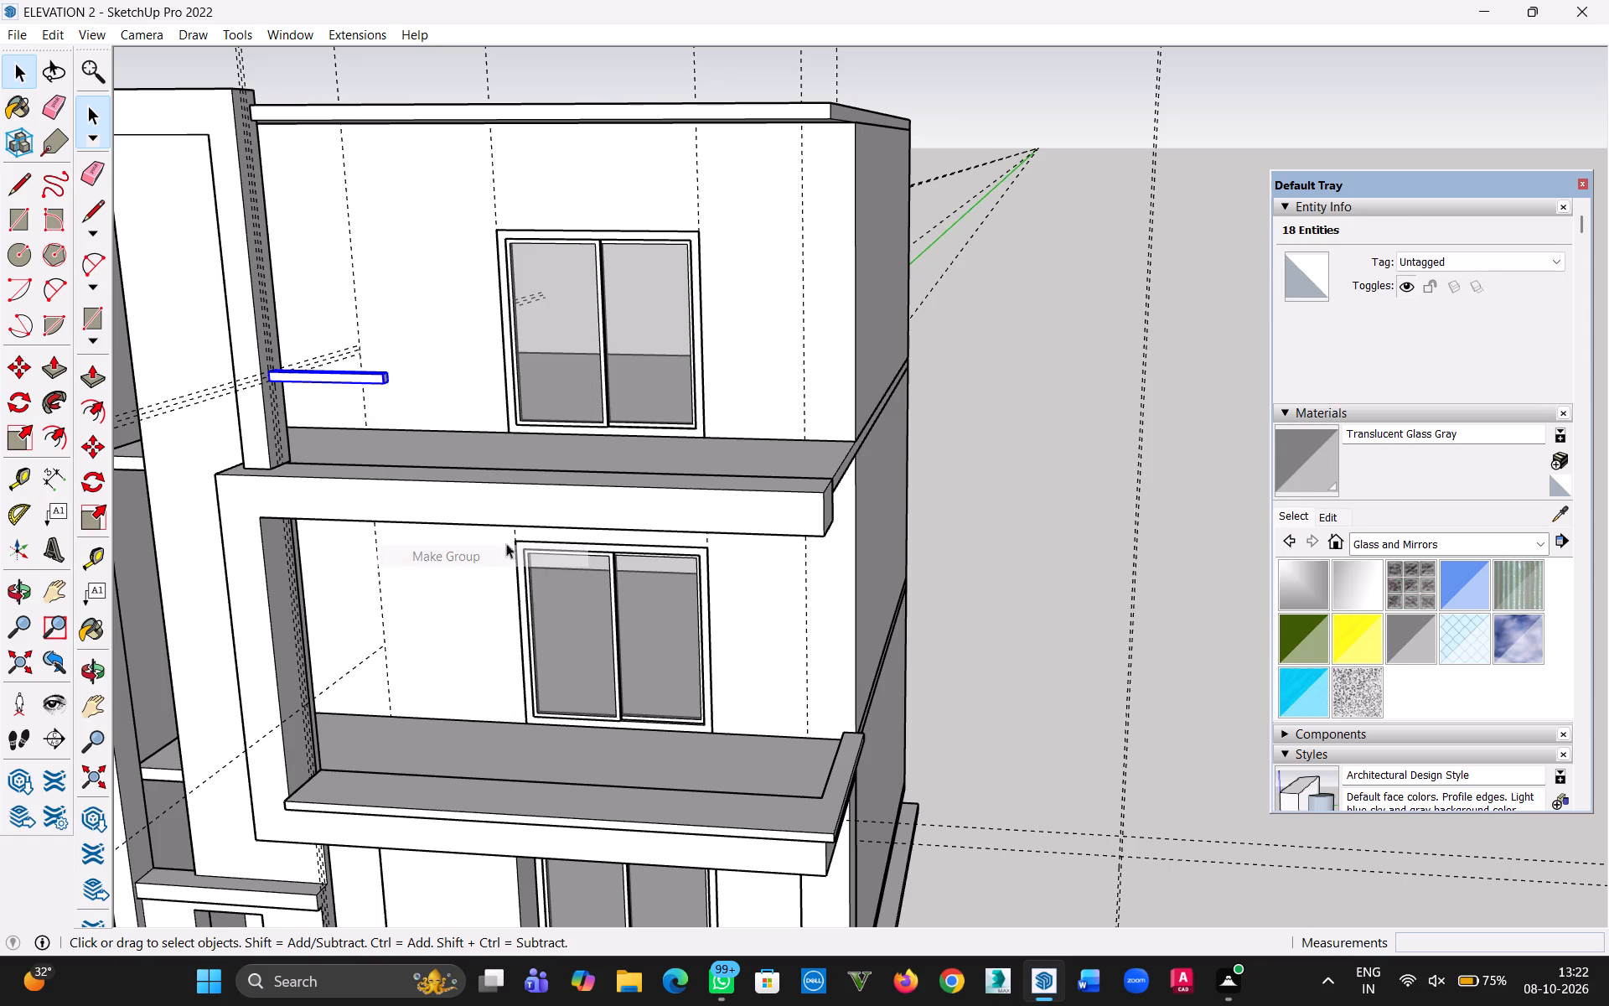
pyautogui.click(1013, 417)
# Inside the lower balcony's parapet group, Push/Pull the short side parapet's inner face about 1' 5/8" inward to widen it.
pyautogui.moveTo(874, 406); pyautogui.dragTo(898, 589, button='middle')
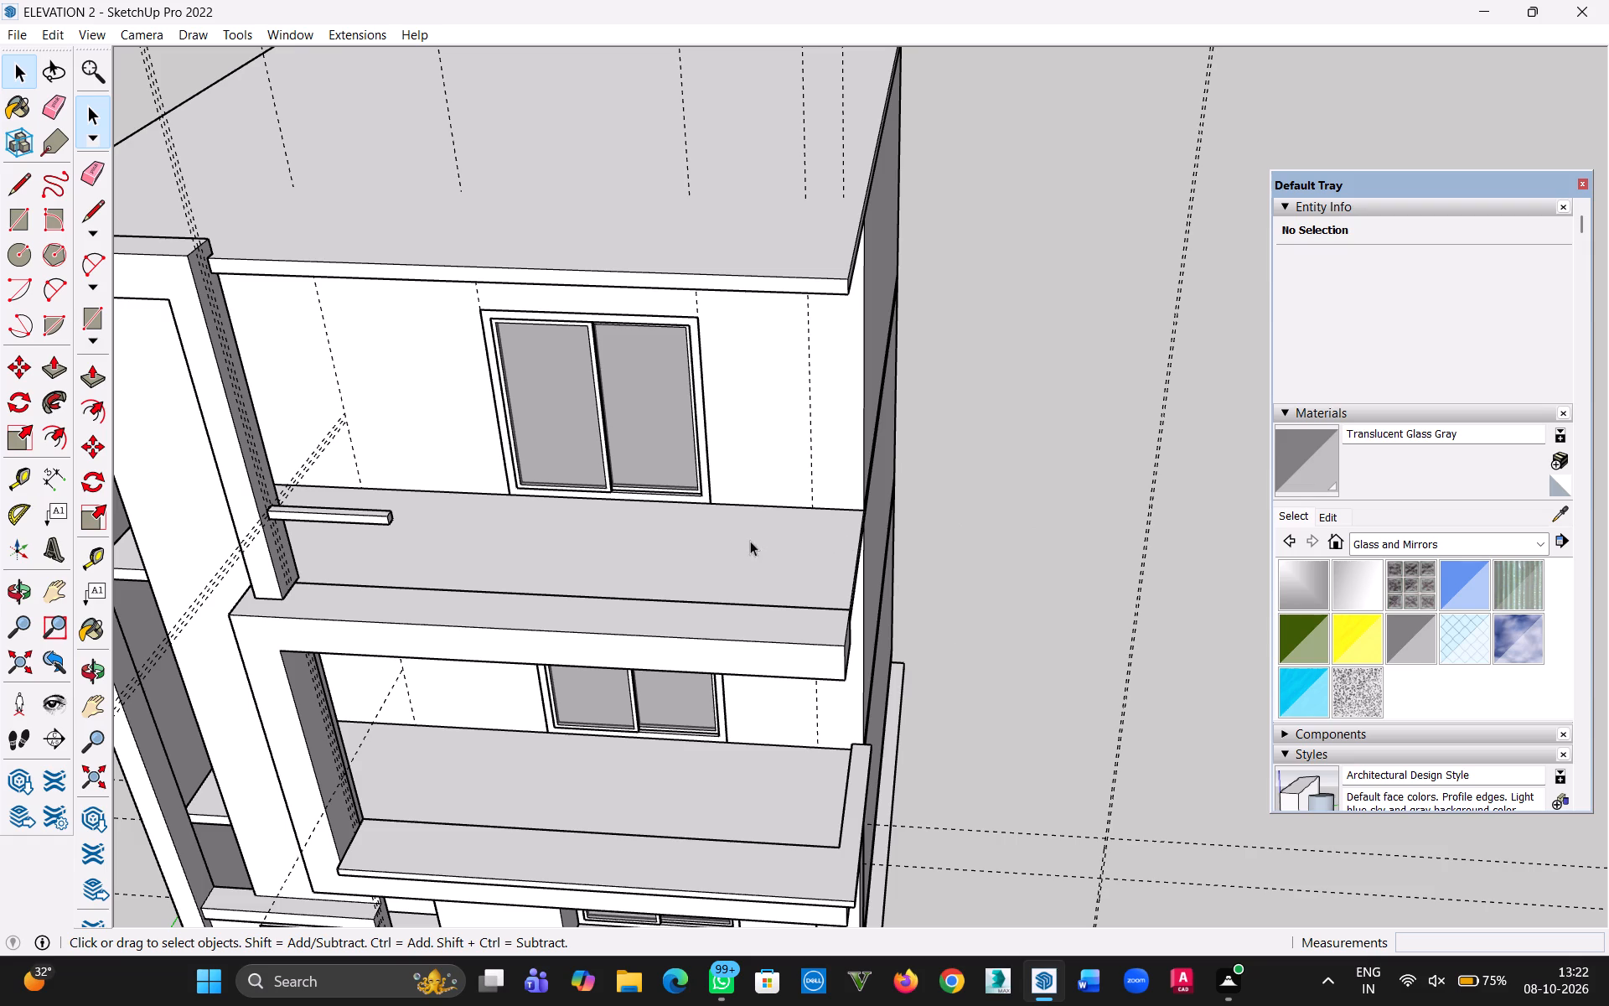
pyautogui.scroll(5, 750, 540)
pyautogui.scroll(-2, 834, 607)
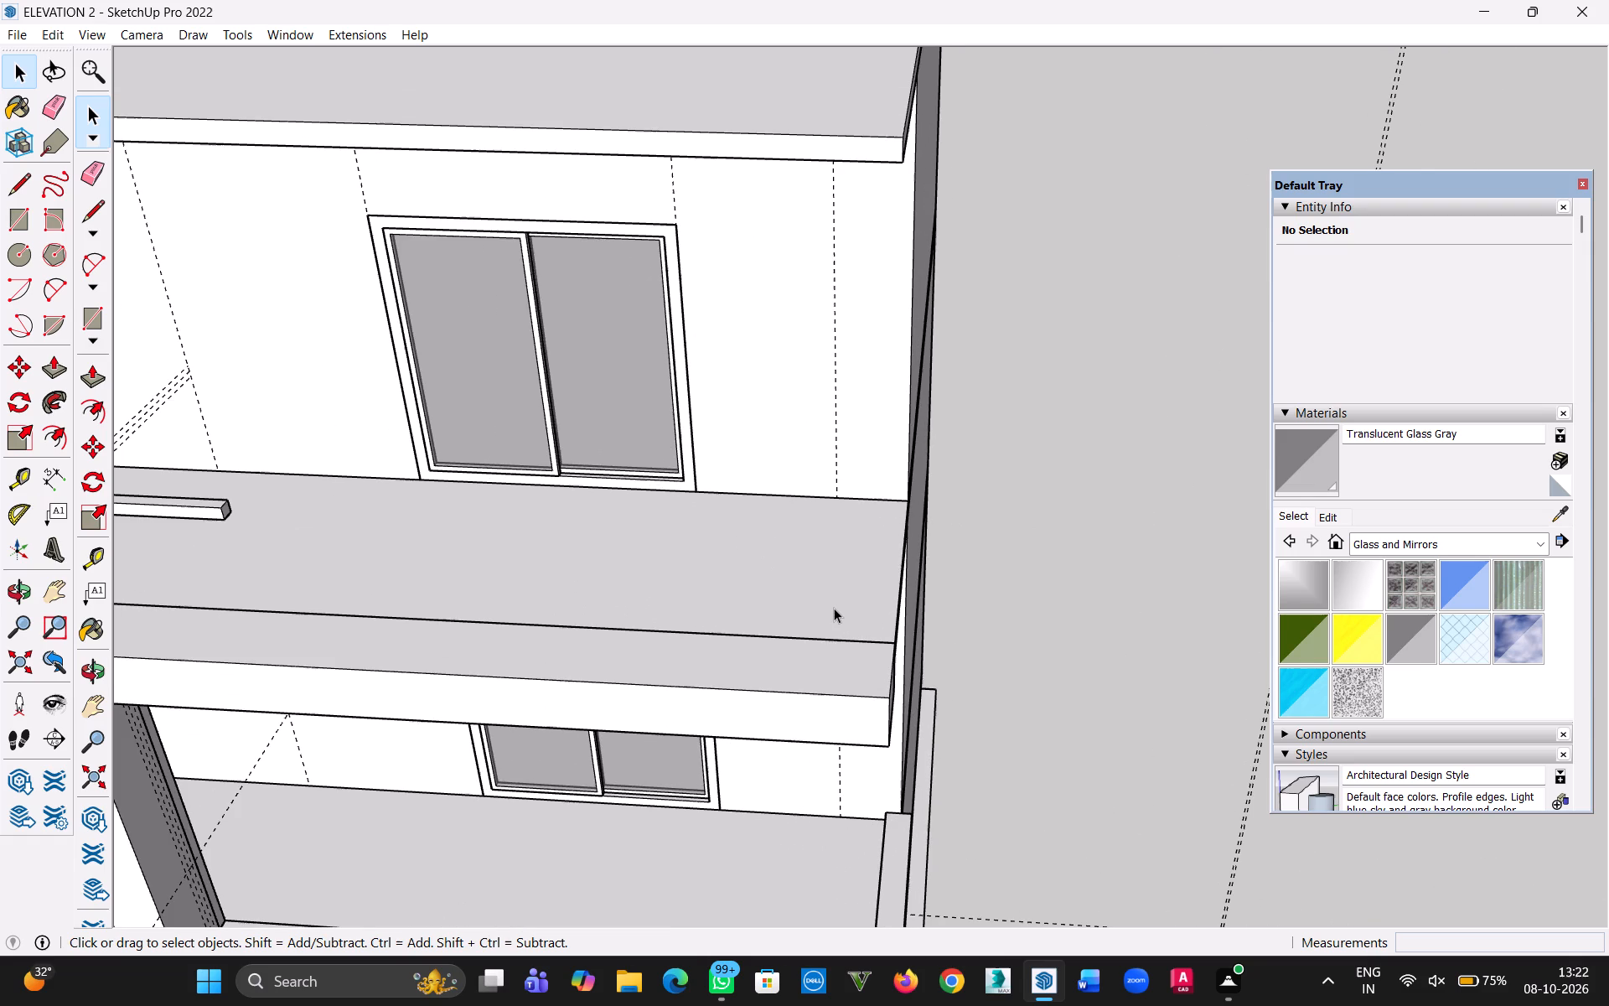
pyautogui.scroll(-4, 834, 610)
pyautogui.moveTo(835, 689); pyautogui.dragTo(872, 480, button='middle')
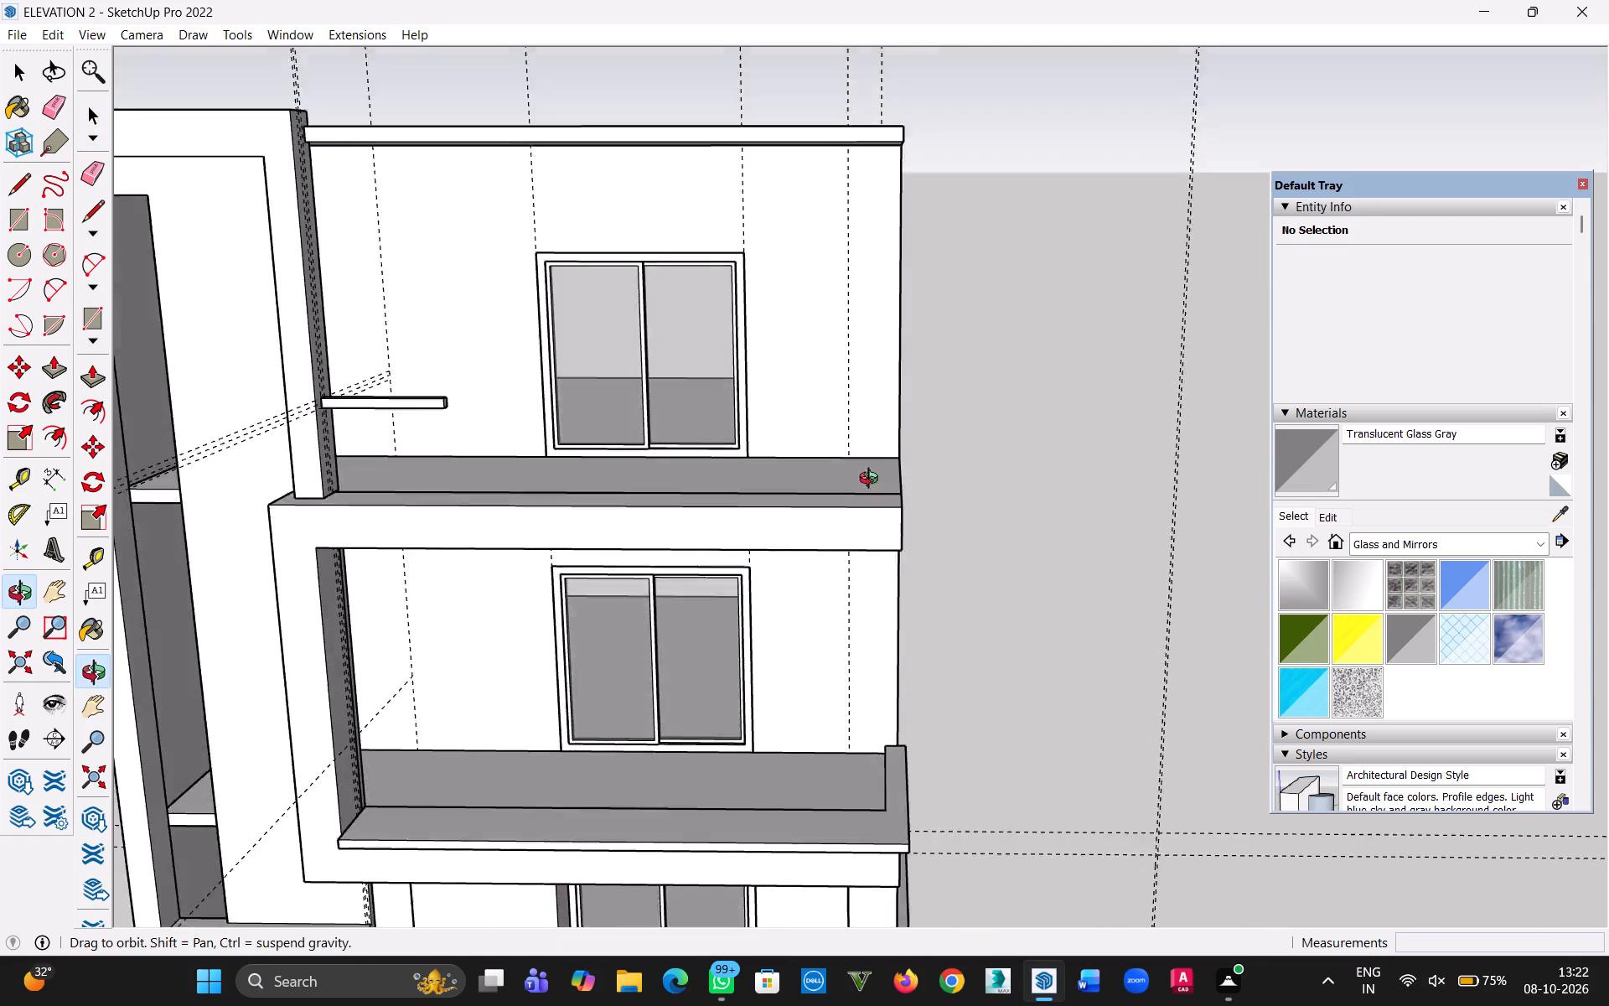
pyautogui.moveTo(872, 480); pyautogui.dragTo(876, 379, button='middle')
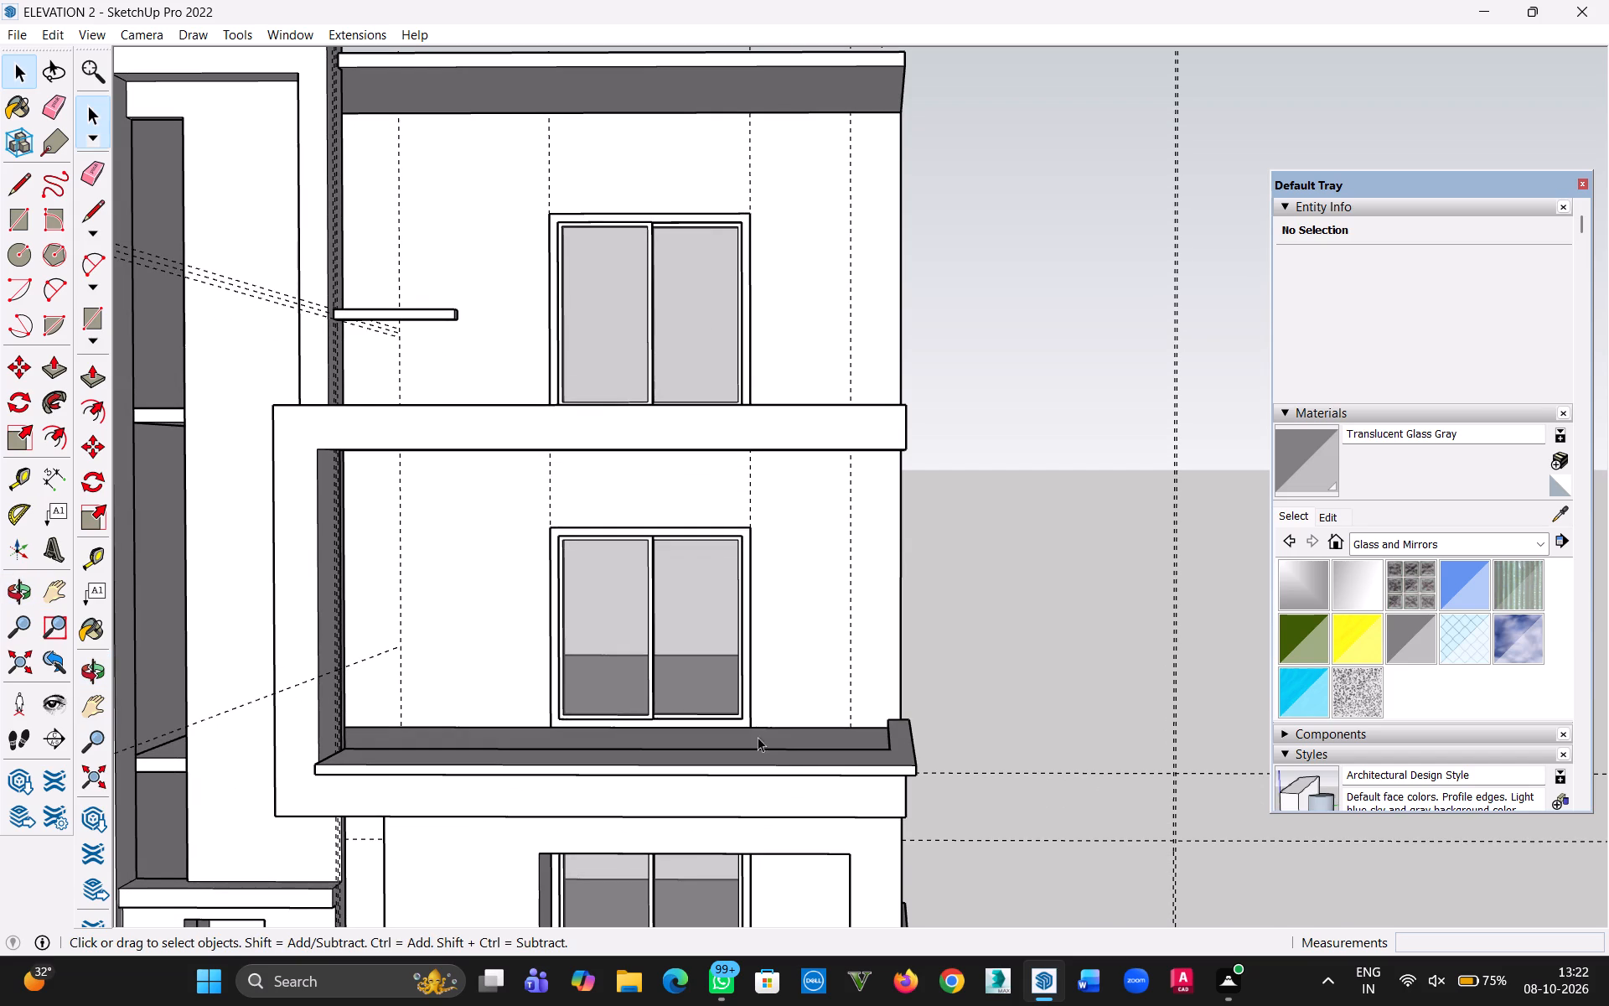
pyautogui.moveTo(849, 696); pyautogui.dragTo(856, 802, button='middle')
pyautogui.scroll(10, 863, 821)
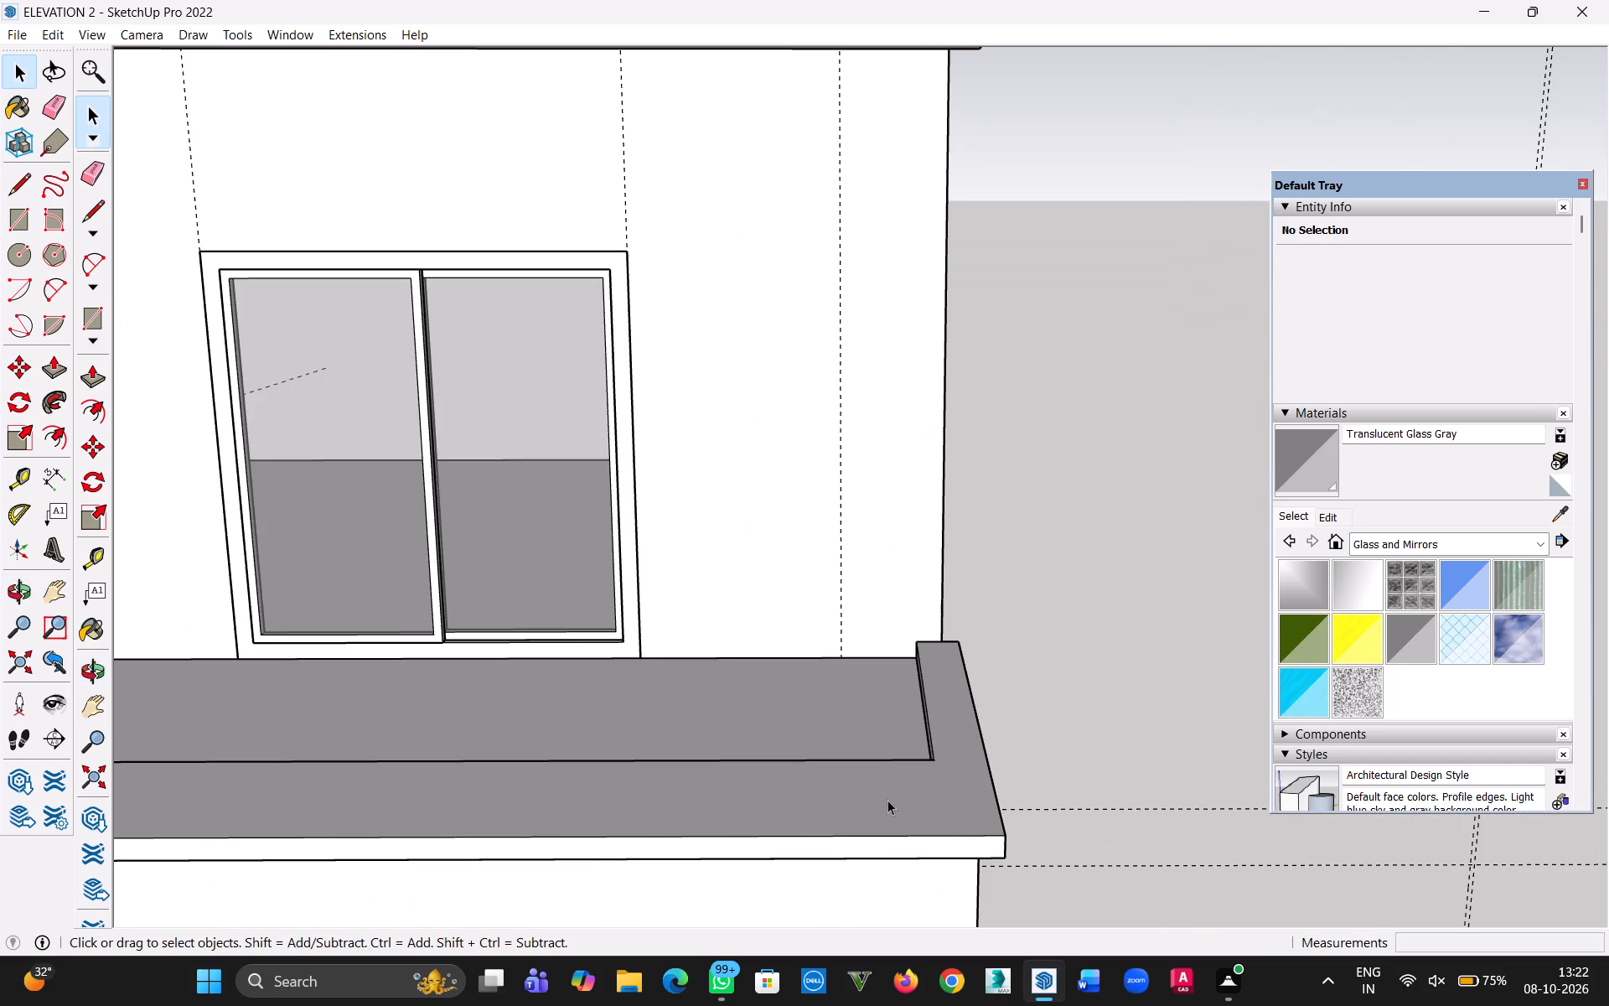
pyautogui.doubleClick(887, 800)
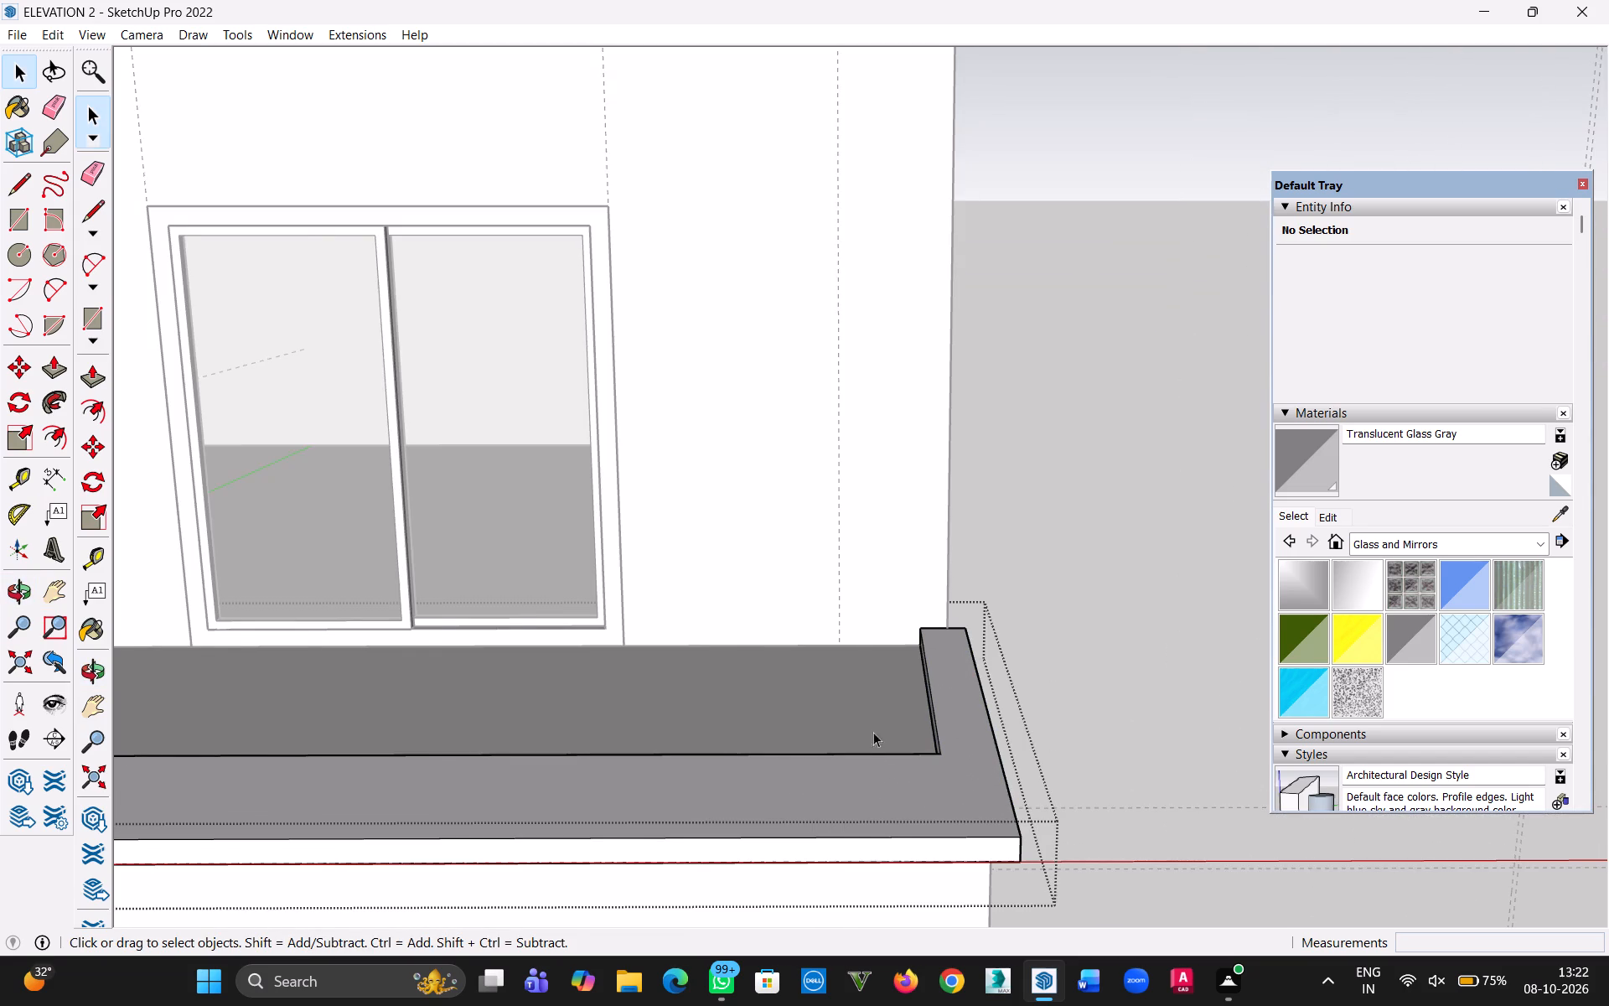
pyautogui.moveTo(867, 722); pyautogui.dragTo(970, 710, button='middle')
pyautogui.scroll(7, 952, 721)
pyautogui.press('p')
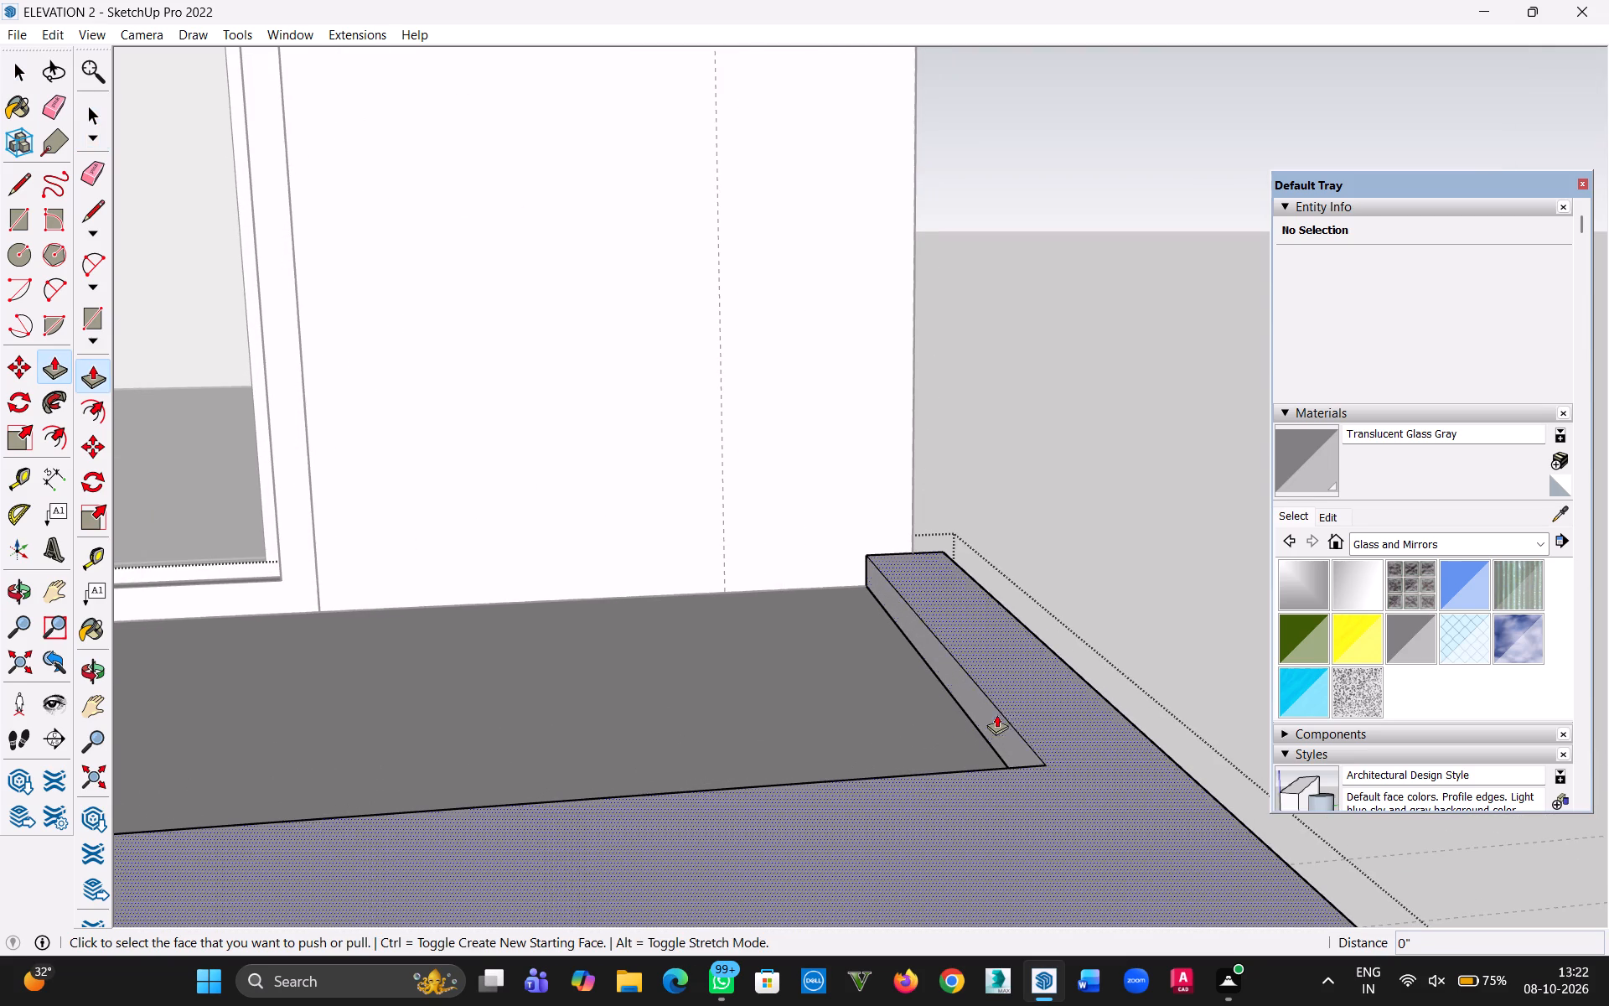
pyautogui.click(992, 715)
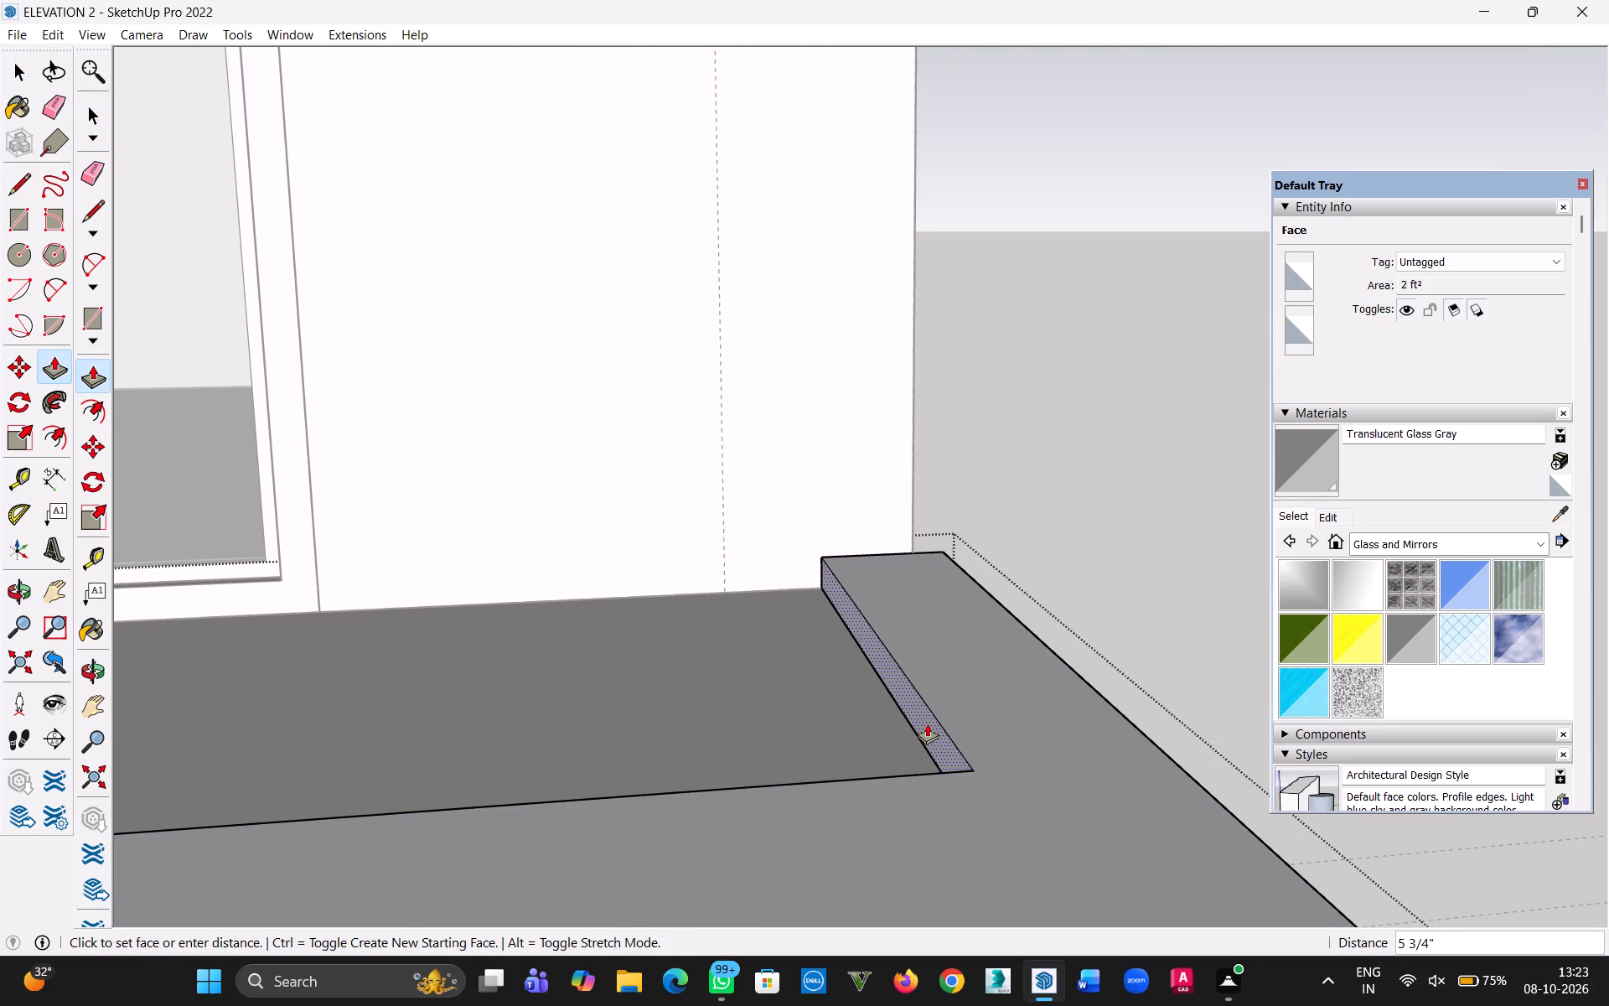
pyautogui.click(851, 737)
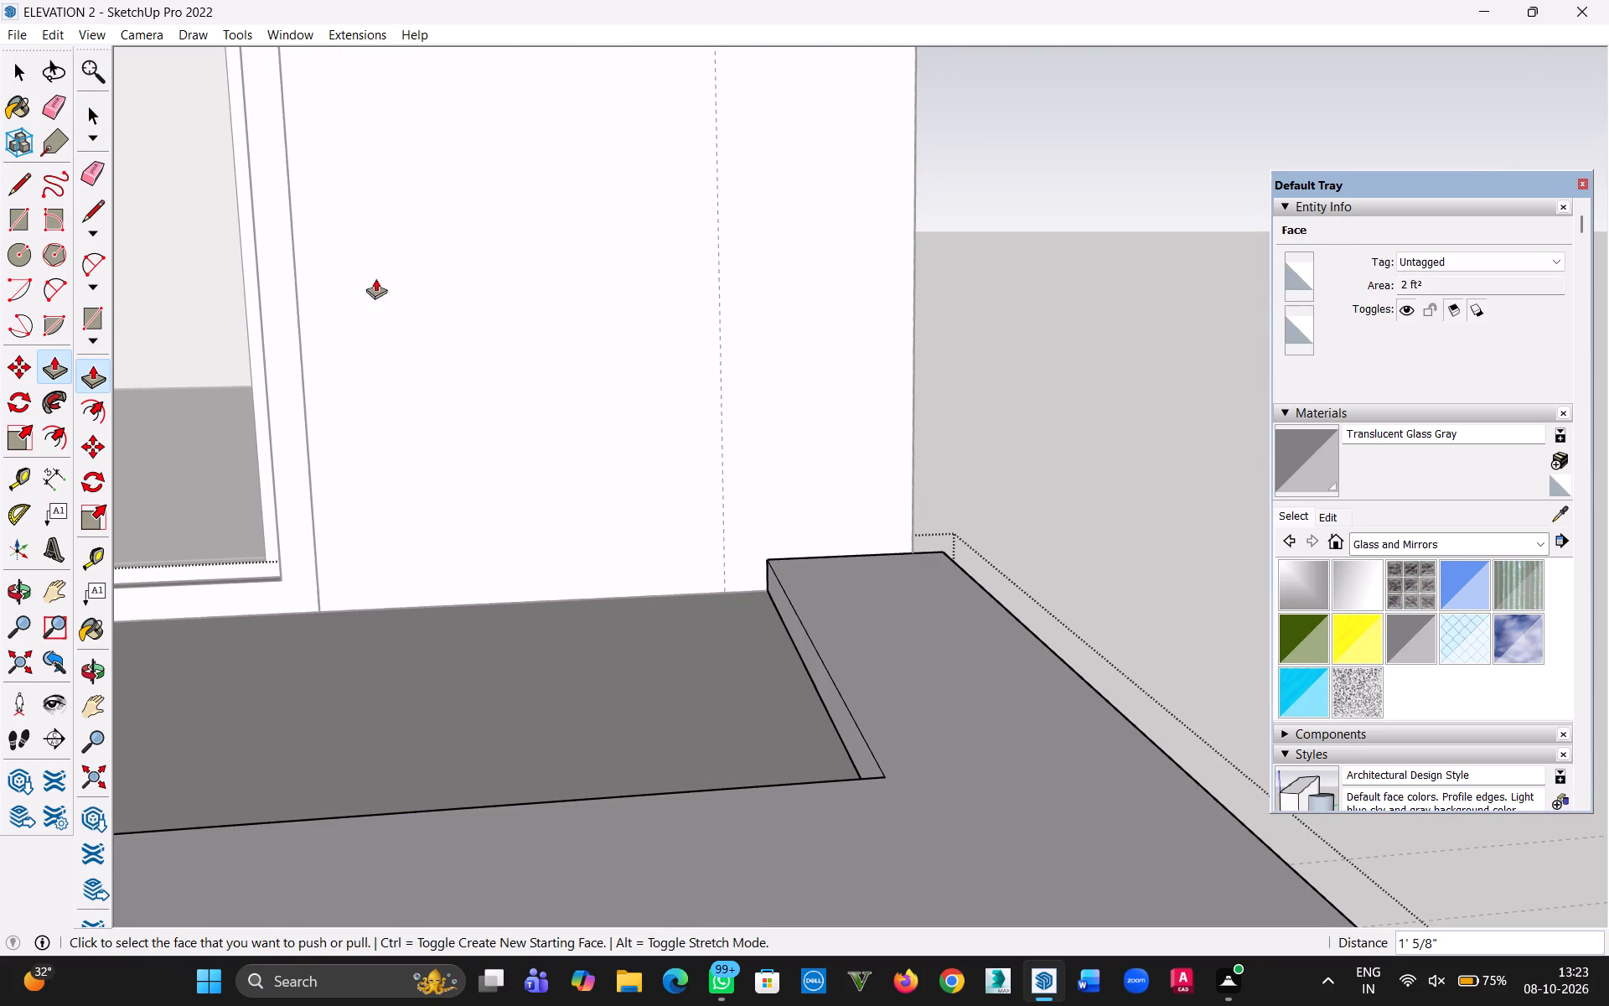
pyautogui.click(13, 75)
pyautogui.click(754, 443)
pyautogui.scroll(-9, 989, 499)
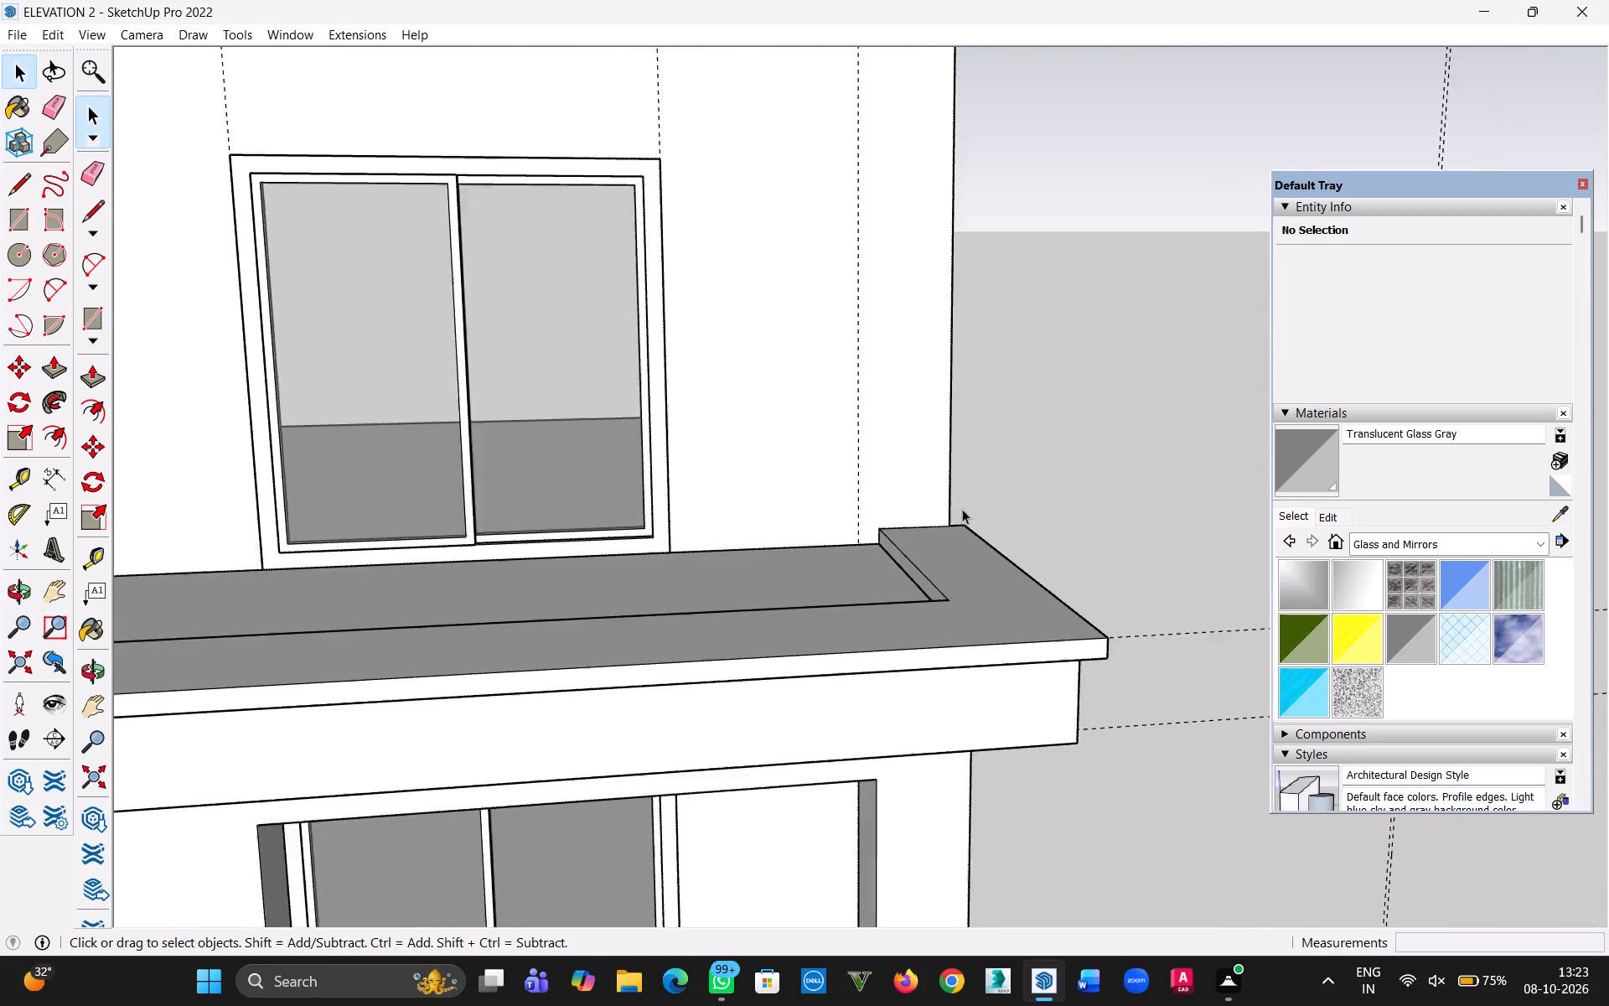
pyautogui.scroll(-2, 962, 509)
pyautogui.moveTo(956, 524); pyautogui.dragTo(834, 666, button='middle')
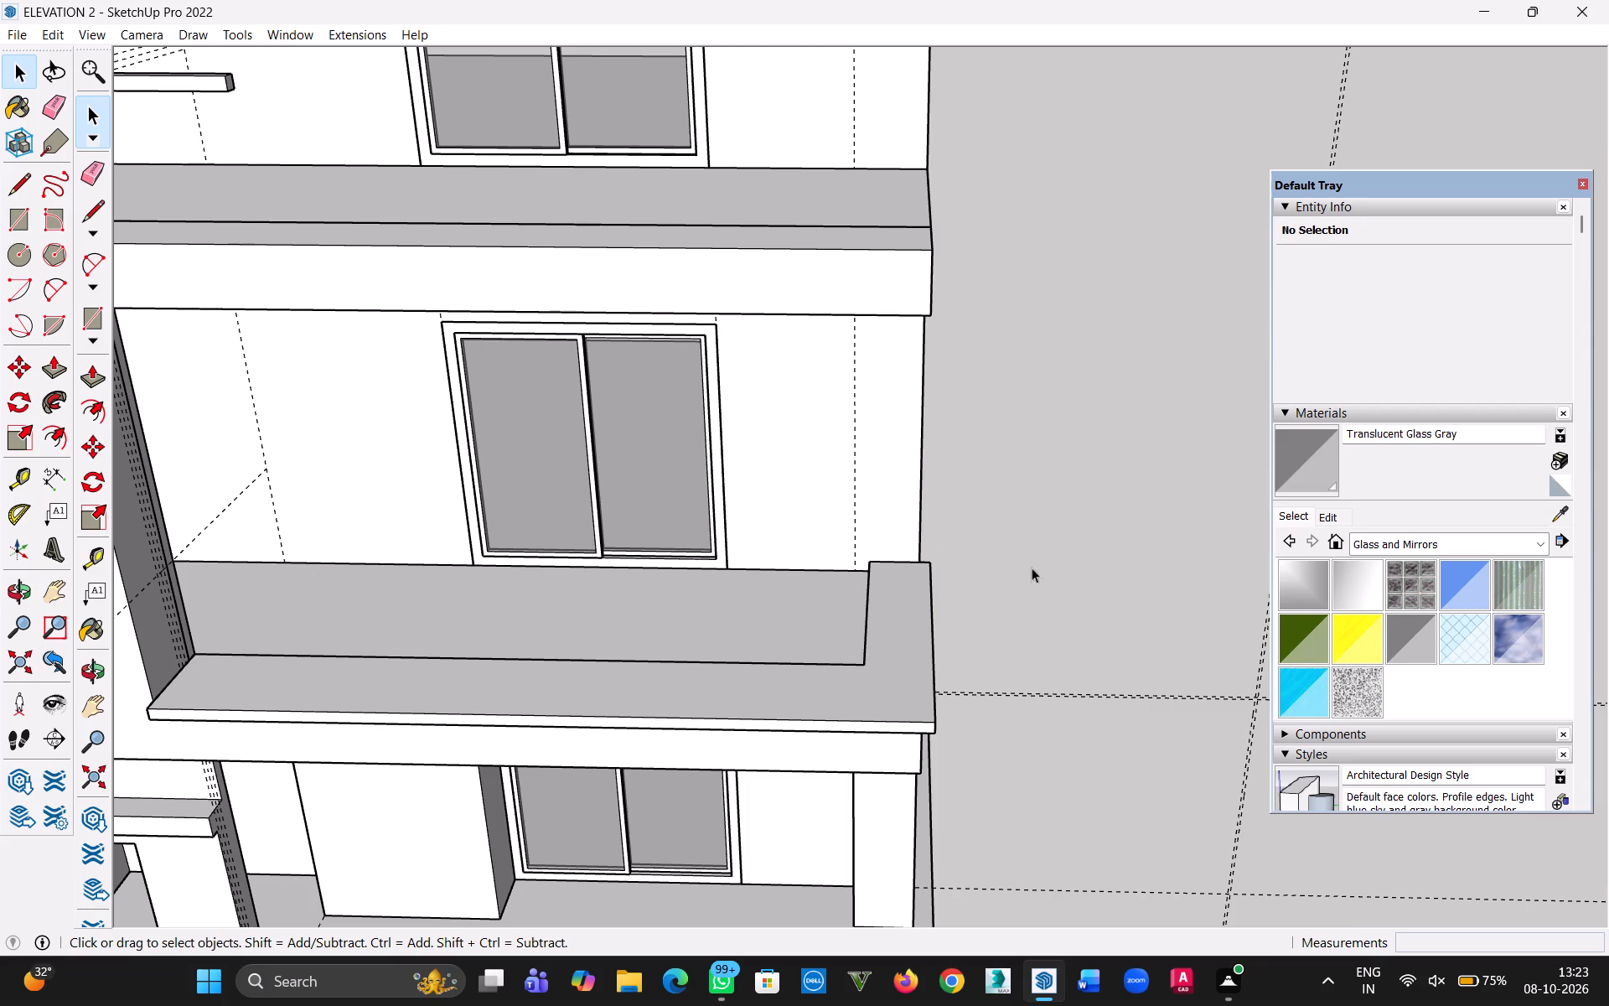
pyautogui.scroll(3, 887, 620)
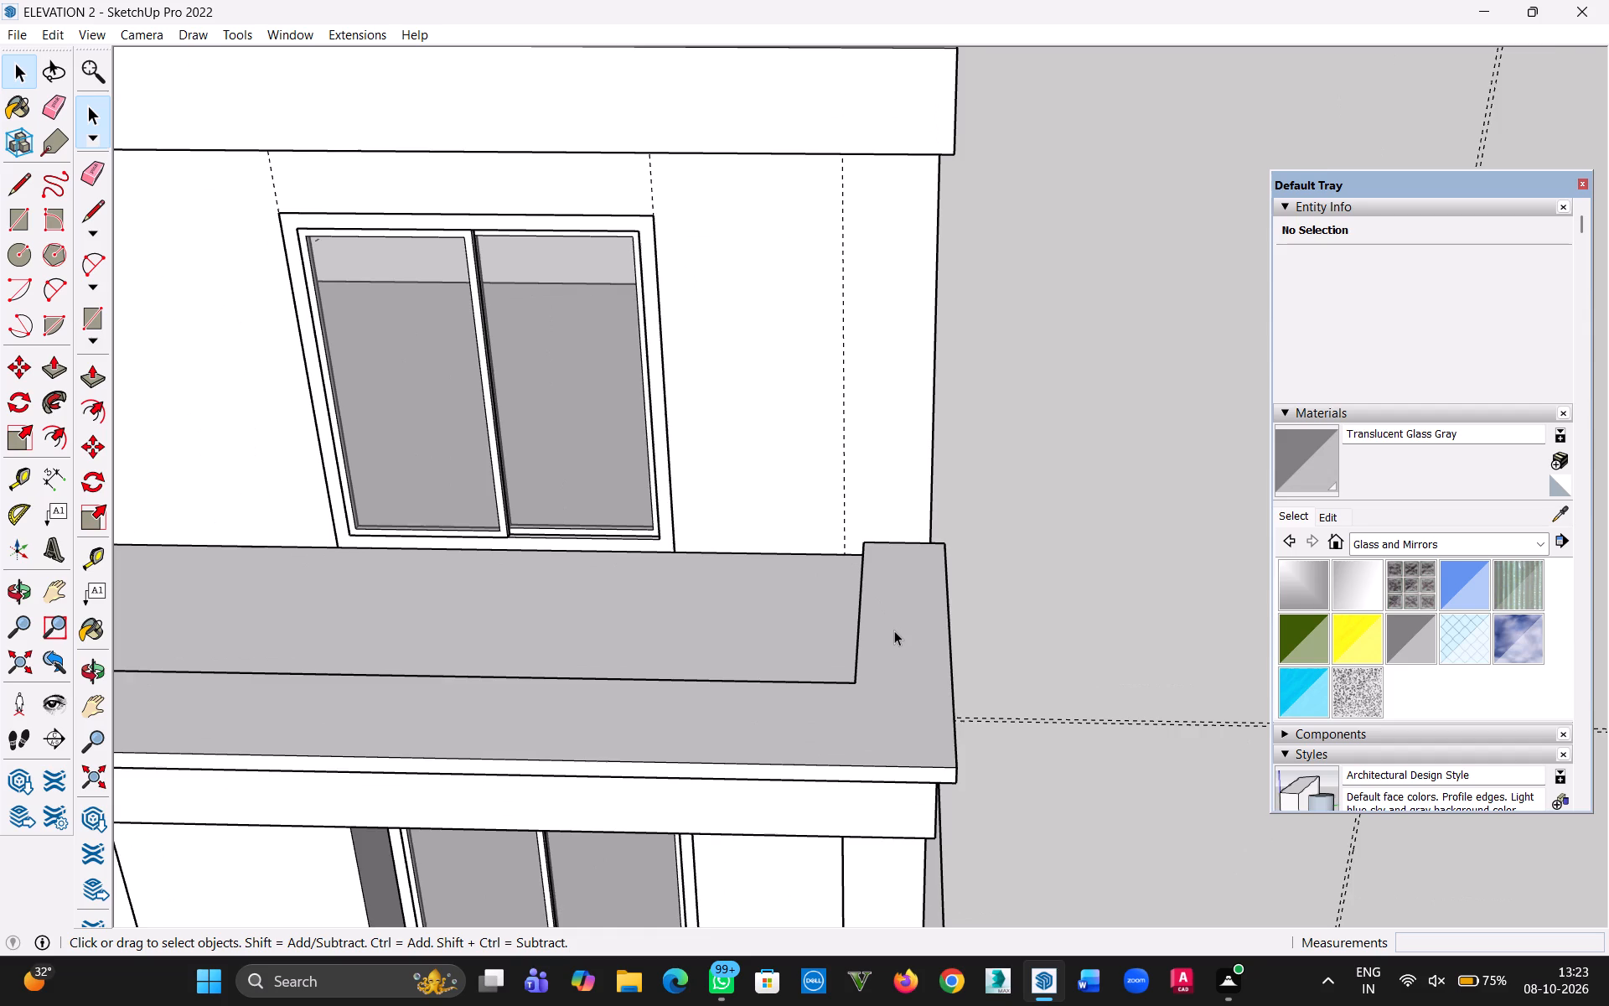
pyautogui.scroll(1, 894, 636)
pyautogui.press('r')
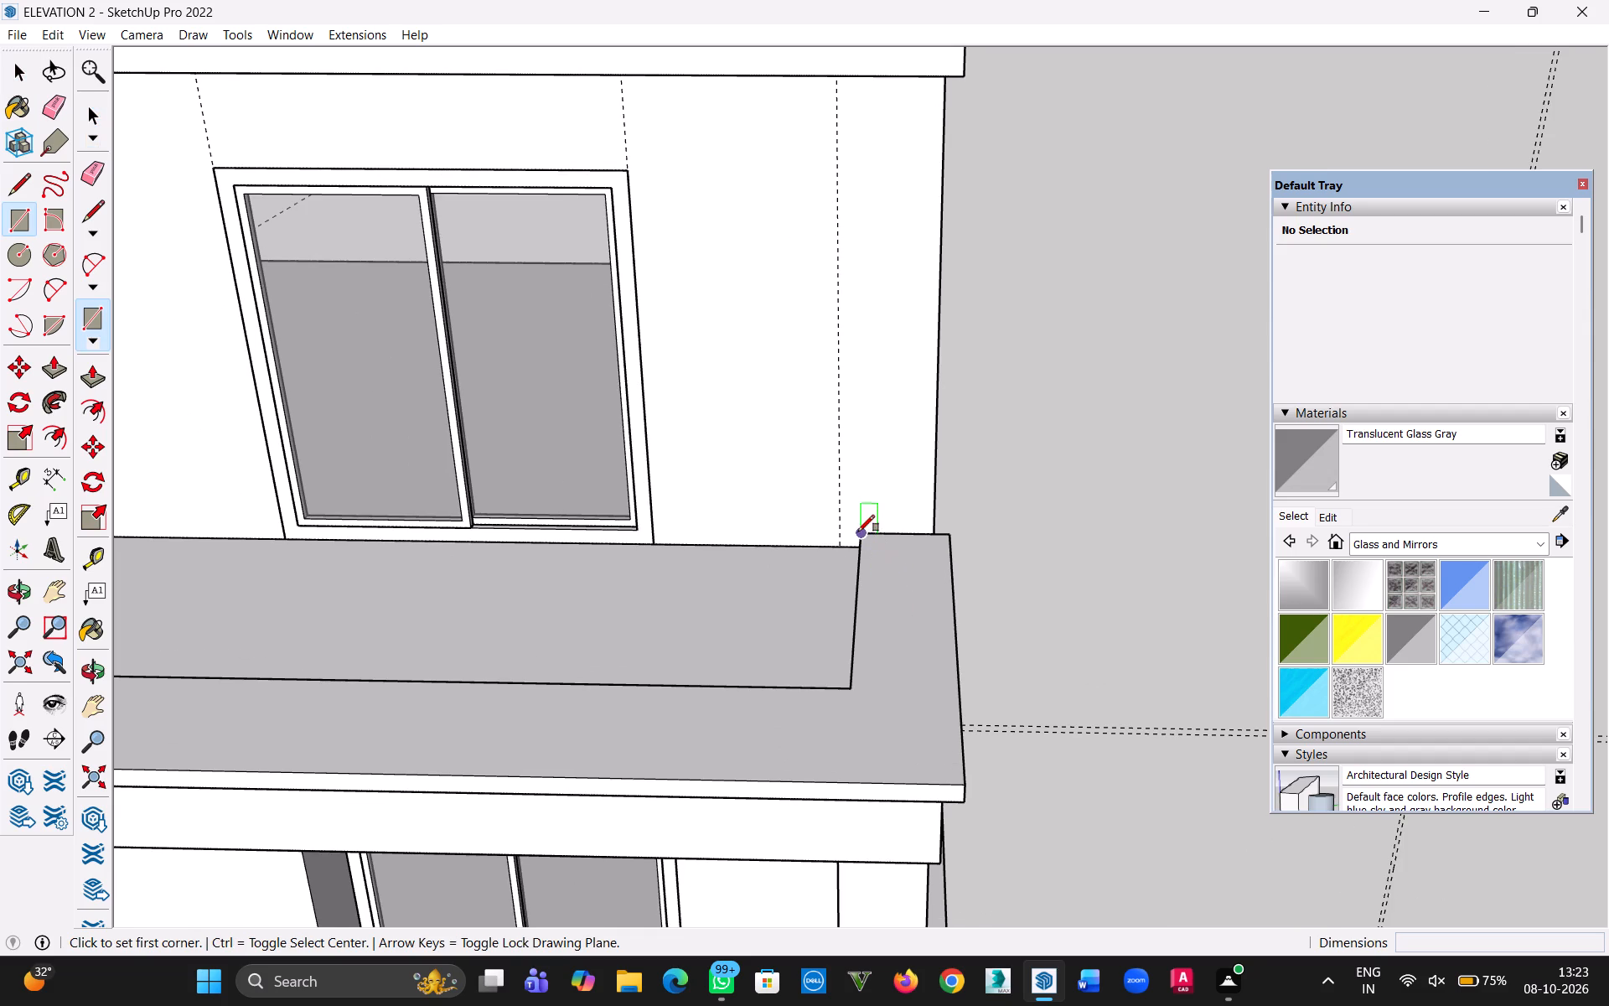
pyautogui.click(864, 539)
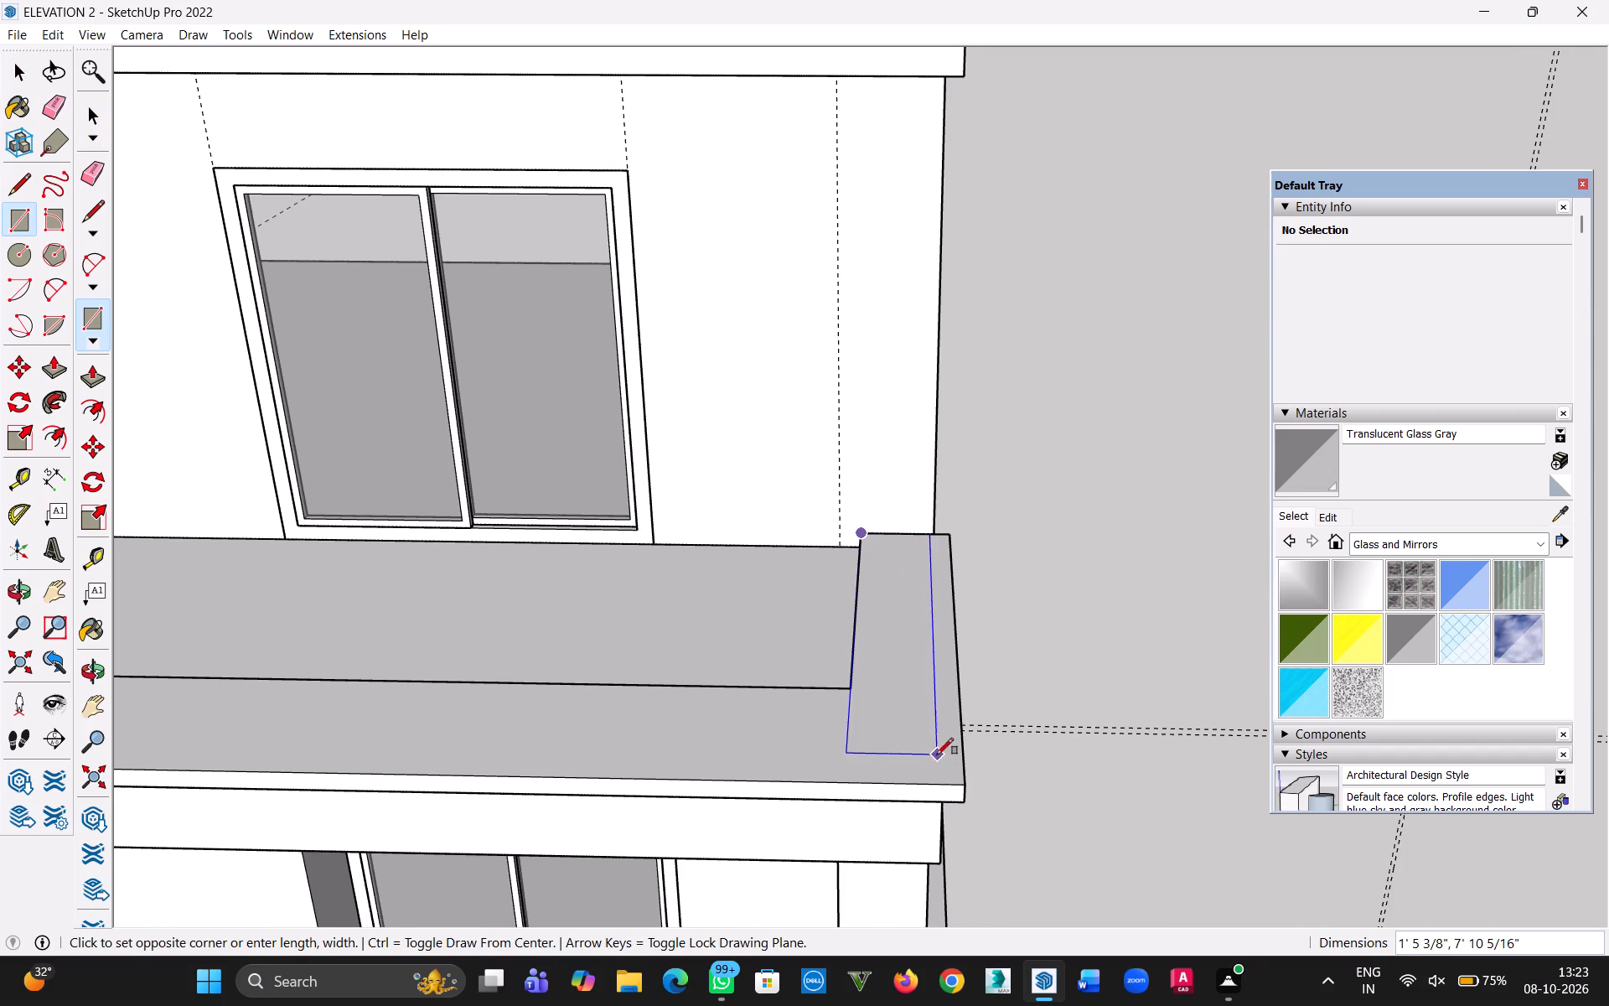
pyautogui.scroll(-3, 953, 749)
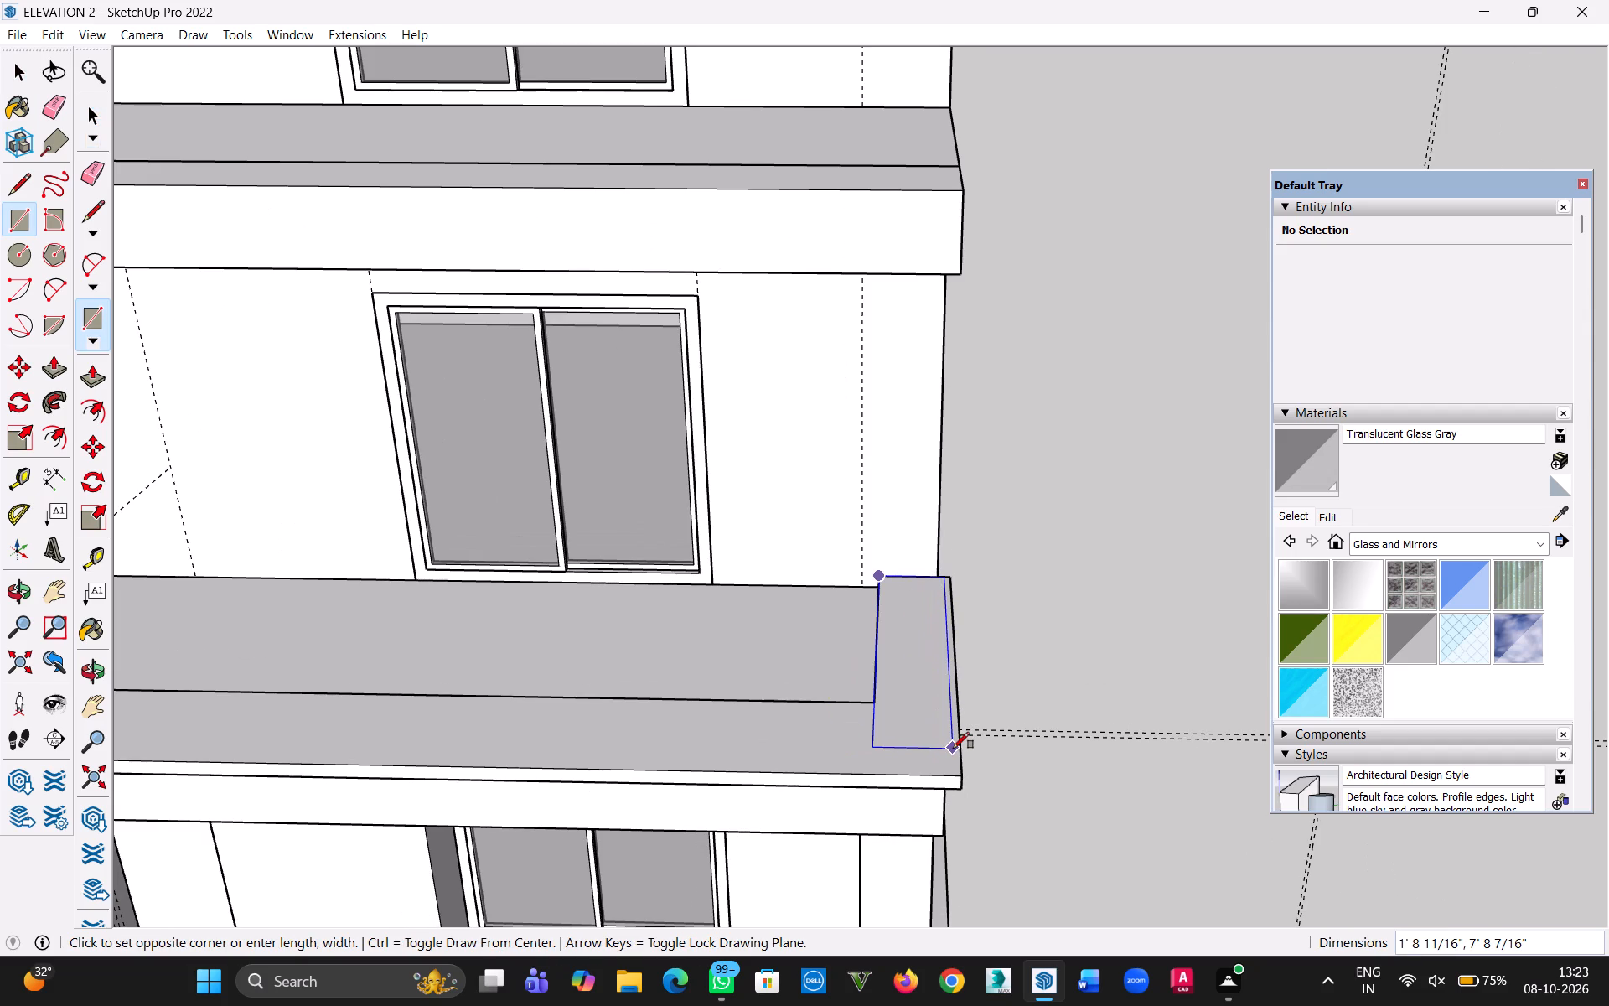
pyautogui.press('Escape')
# Place a guide parallel to the upper balcony's back wall, about 6' 10" out from its base edge, passing through the side column's foot.
pyautogui.press('h')
pyautogui.moveTo(898, 228); pyautogui.dragTo(975, 676)
pyautogui.scroll(-6, 969, 664)
pyautogui.press('Escape')
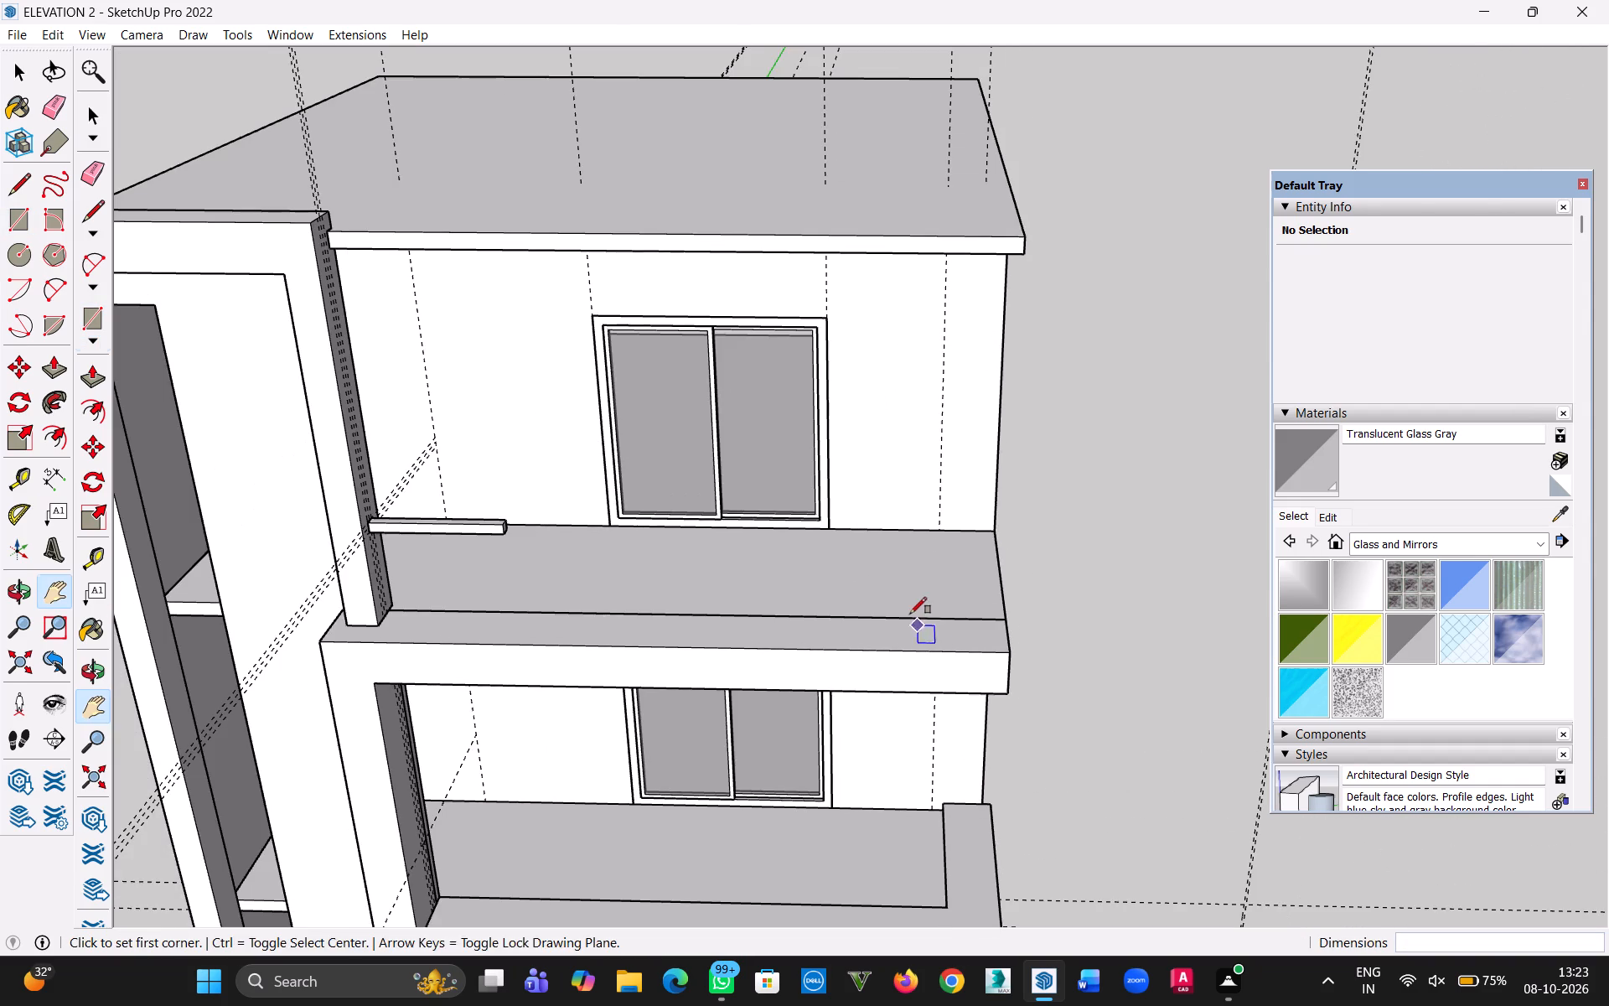
pyautogui.moveTo(901, 604); pyautogui.dragTo(897, 721, button='middle')
pyautogui.scroll(5, 665, 722)
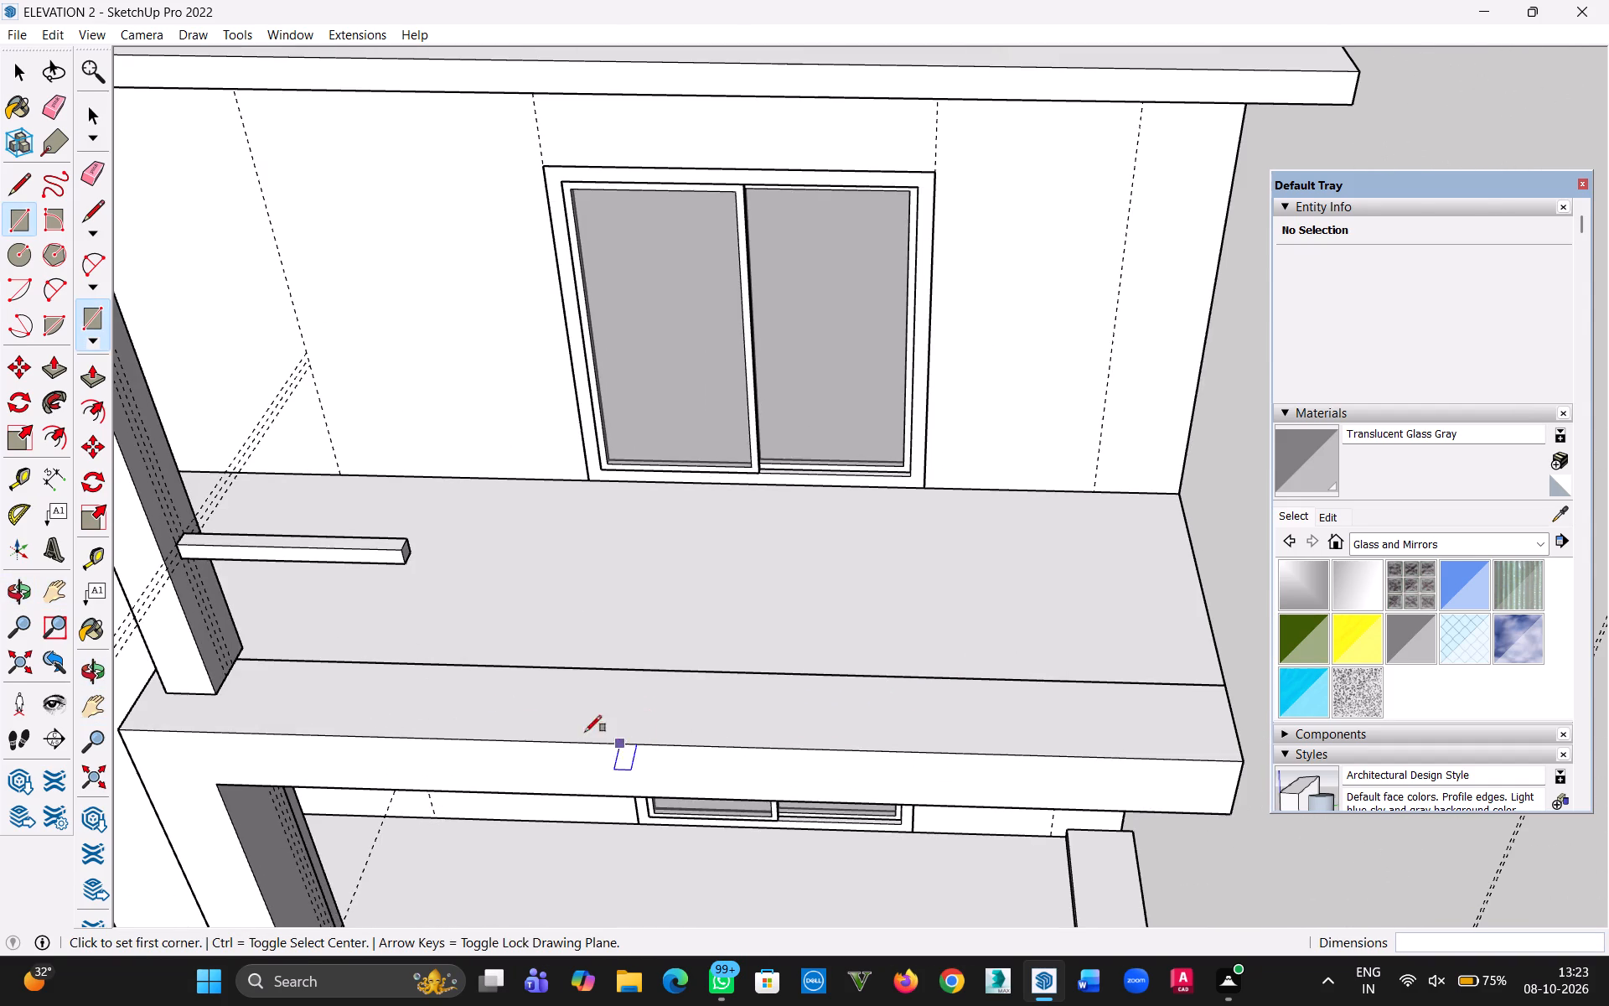
pyautogui.scroll(5, 470, 704)
pyautogui.scroll(-4, 318, 669)
pyautogui.scroll(3, 329, 692)
pyautogui.scroll(-3, 335, 692)
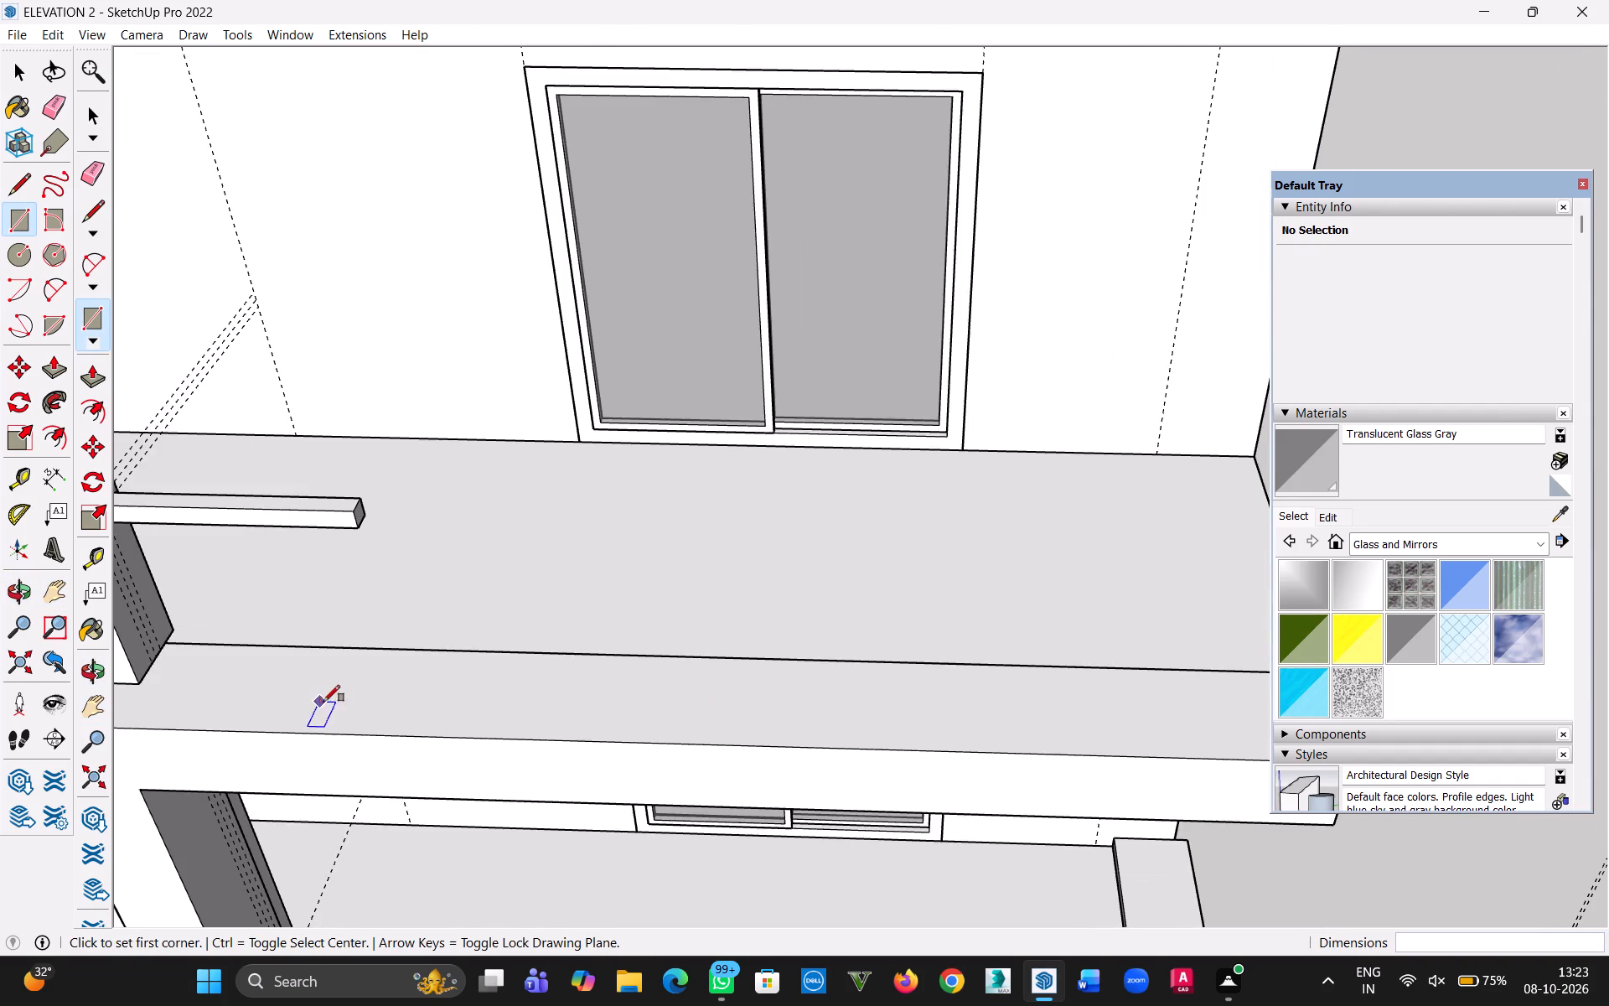
pyautogui.moveTo(323, 702); pyautogui.dragTo(360, 729, button='middle')
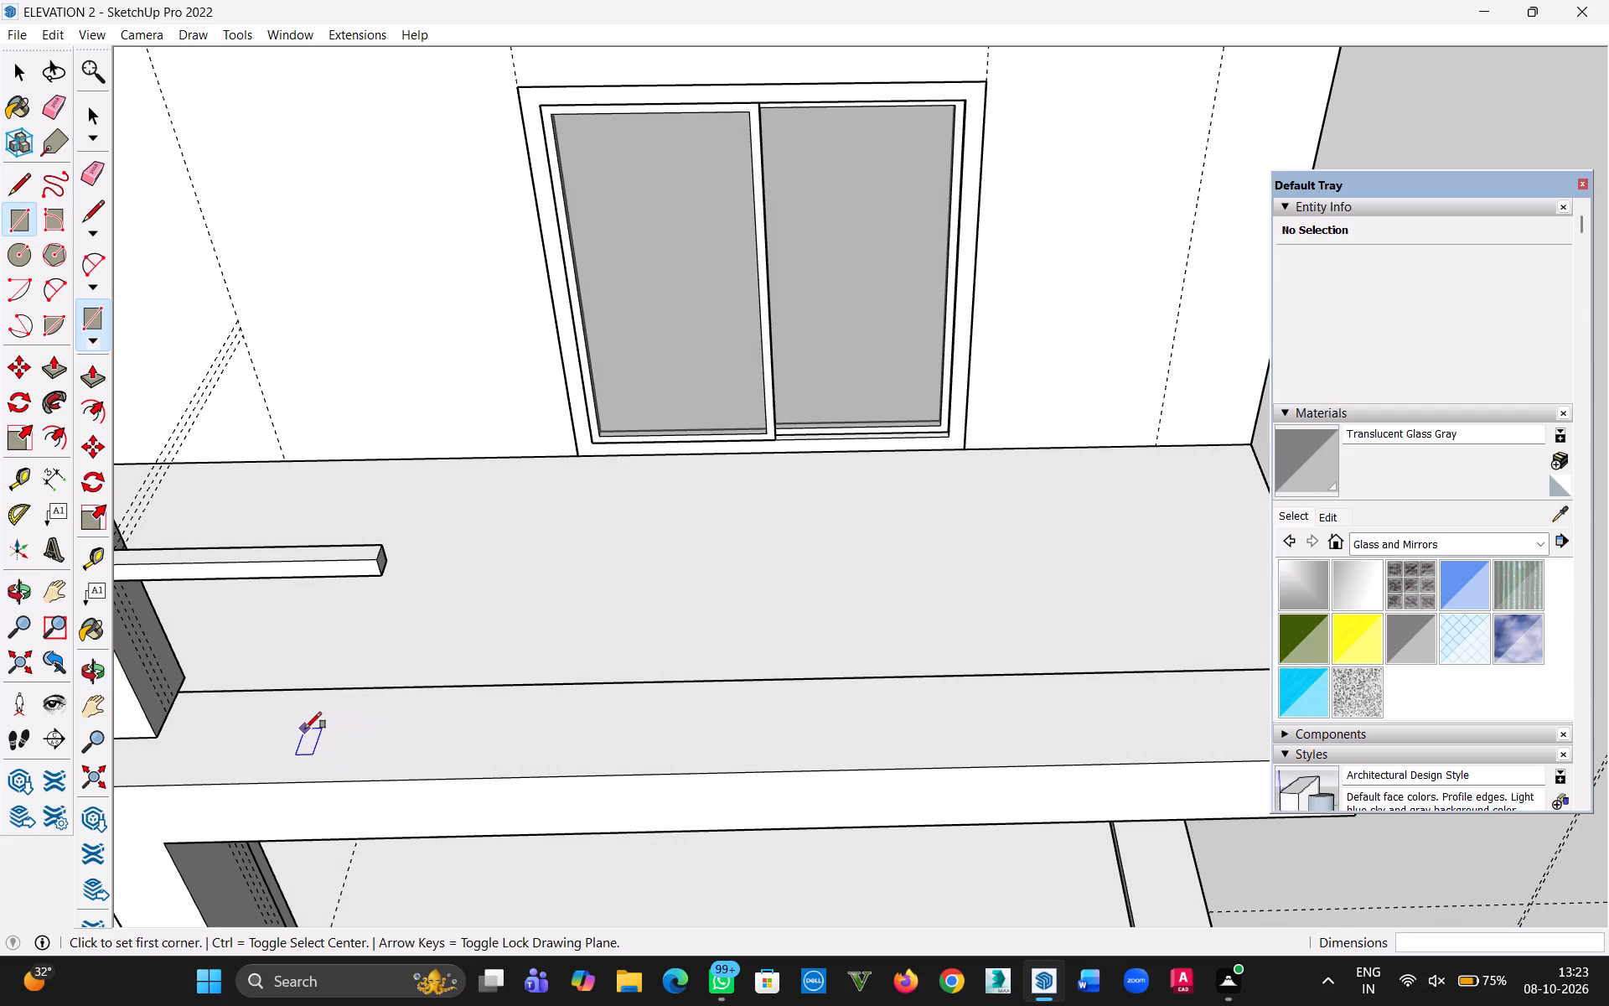
pyautogui.press('t')
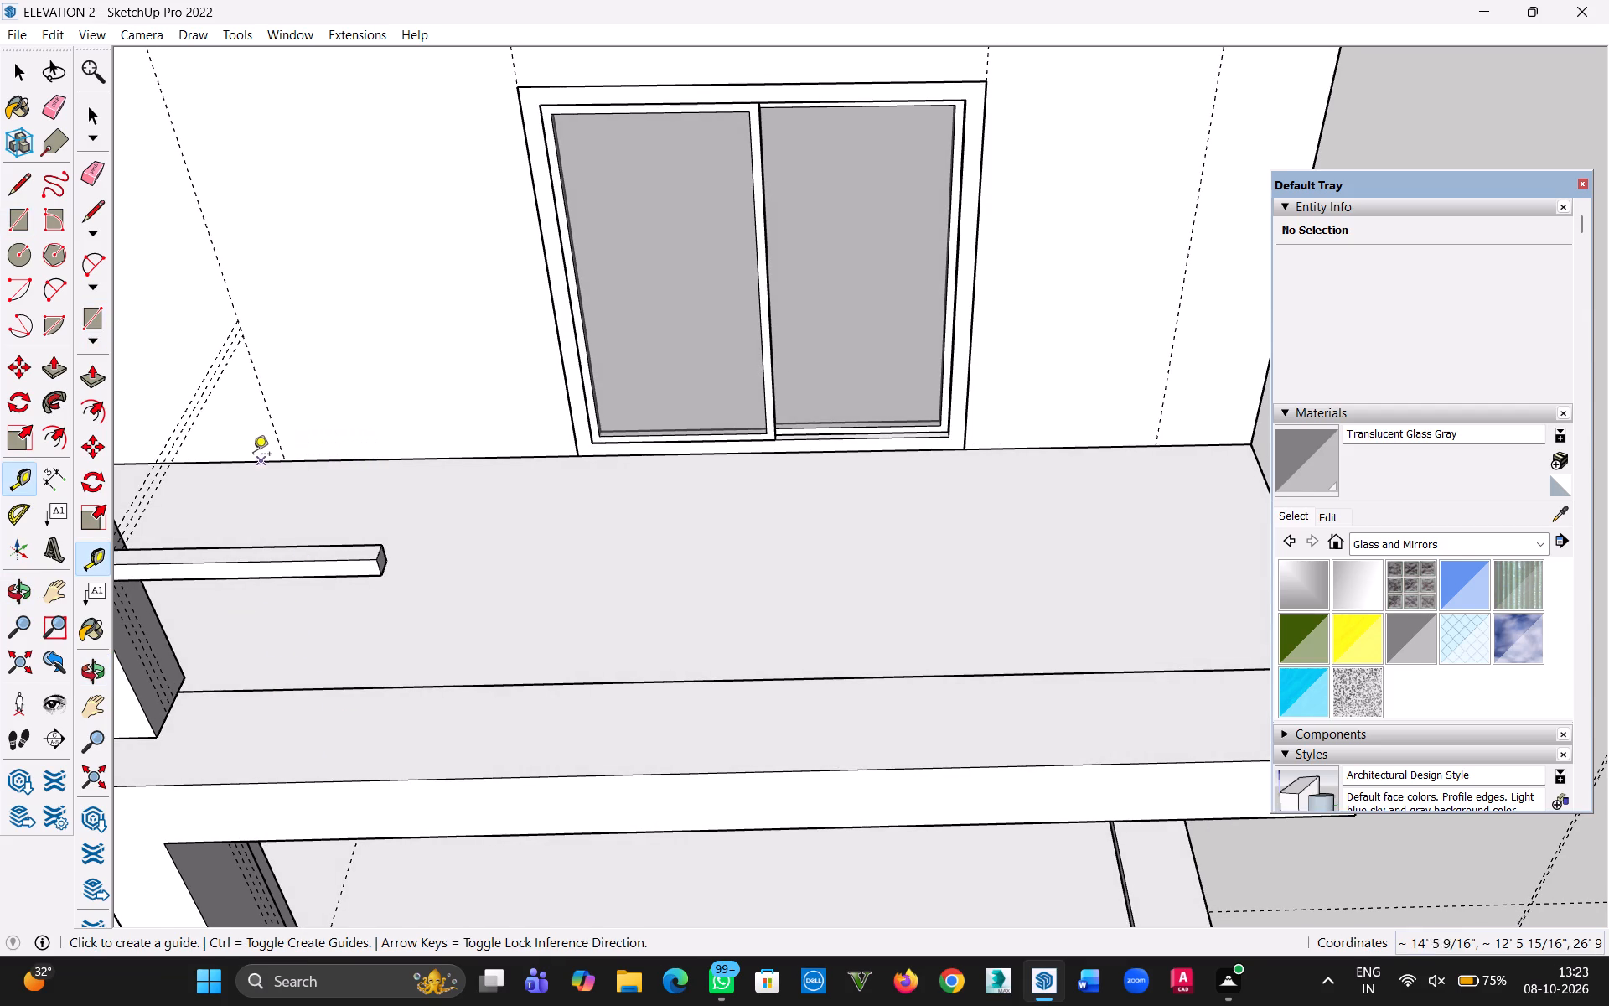
pyautogui.click(235, 458)
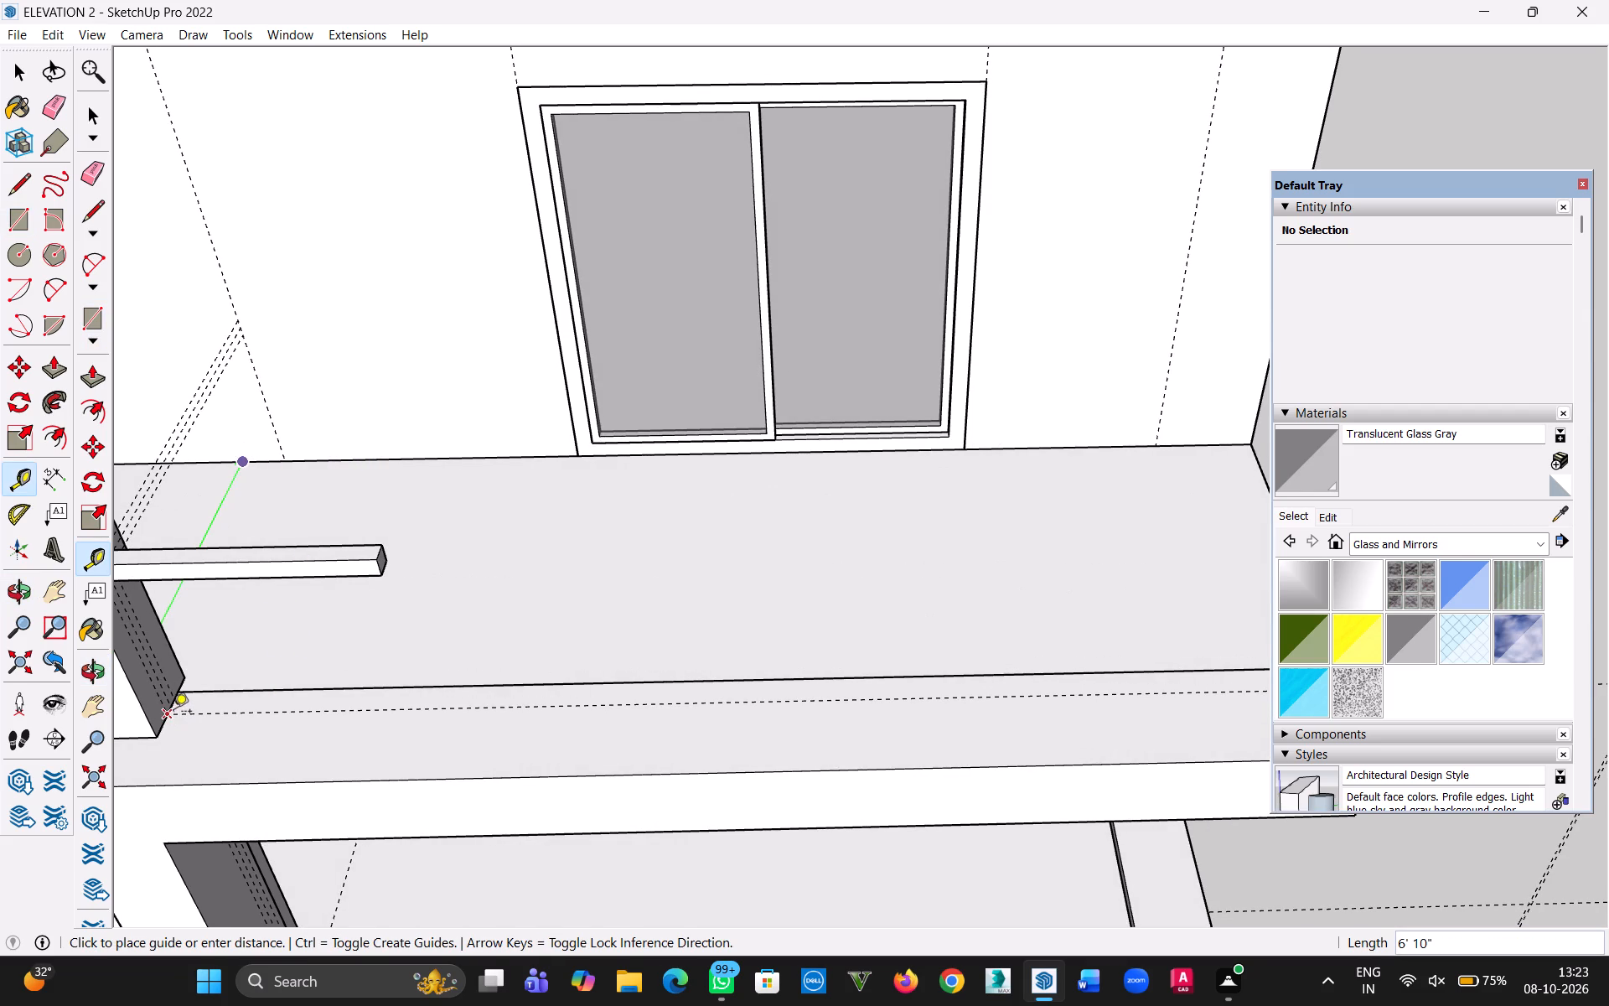
pyautogui.click(173, 713)
pyautogui.scroll(-4, 1055, 671)
pyautogui.press('h')
pyautogui.moveTo(1056, 646); pyautogui.dragTo(805, 726)
pyautogui.click(21, 75)
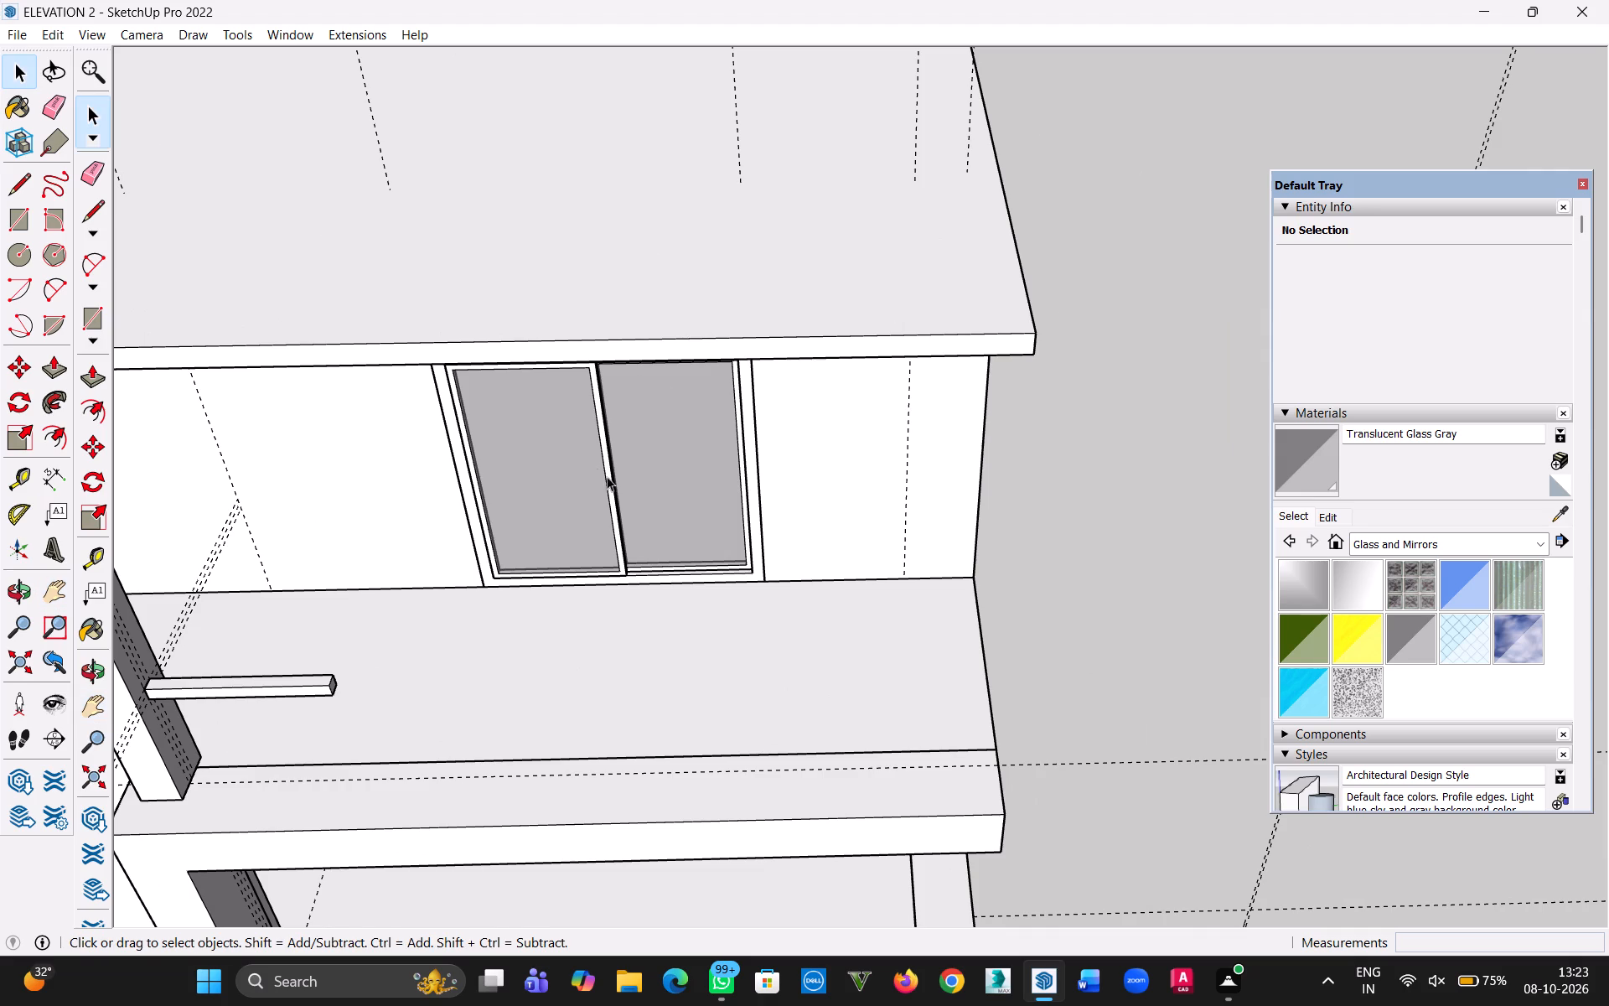
pyautogui.press('Escape')
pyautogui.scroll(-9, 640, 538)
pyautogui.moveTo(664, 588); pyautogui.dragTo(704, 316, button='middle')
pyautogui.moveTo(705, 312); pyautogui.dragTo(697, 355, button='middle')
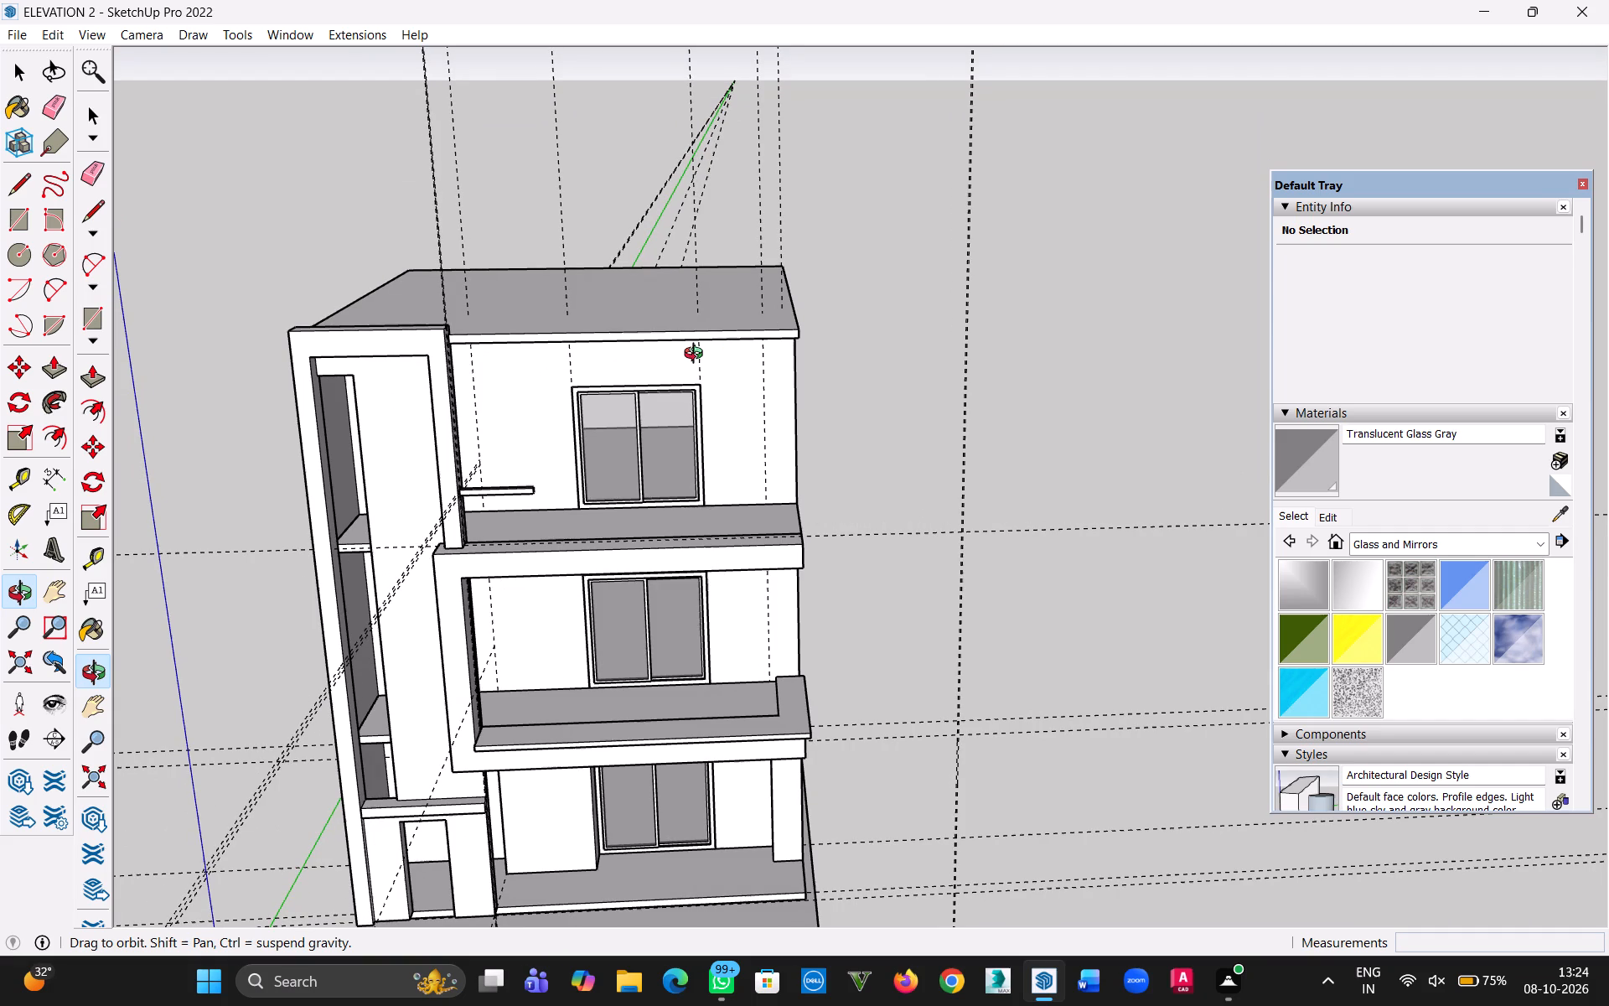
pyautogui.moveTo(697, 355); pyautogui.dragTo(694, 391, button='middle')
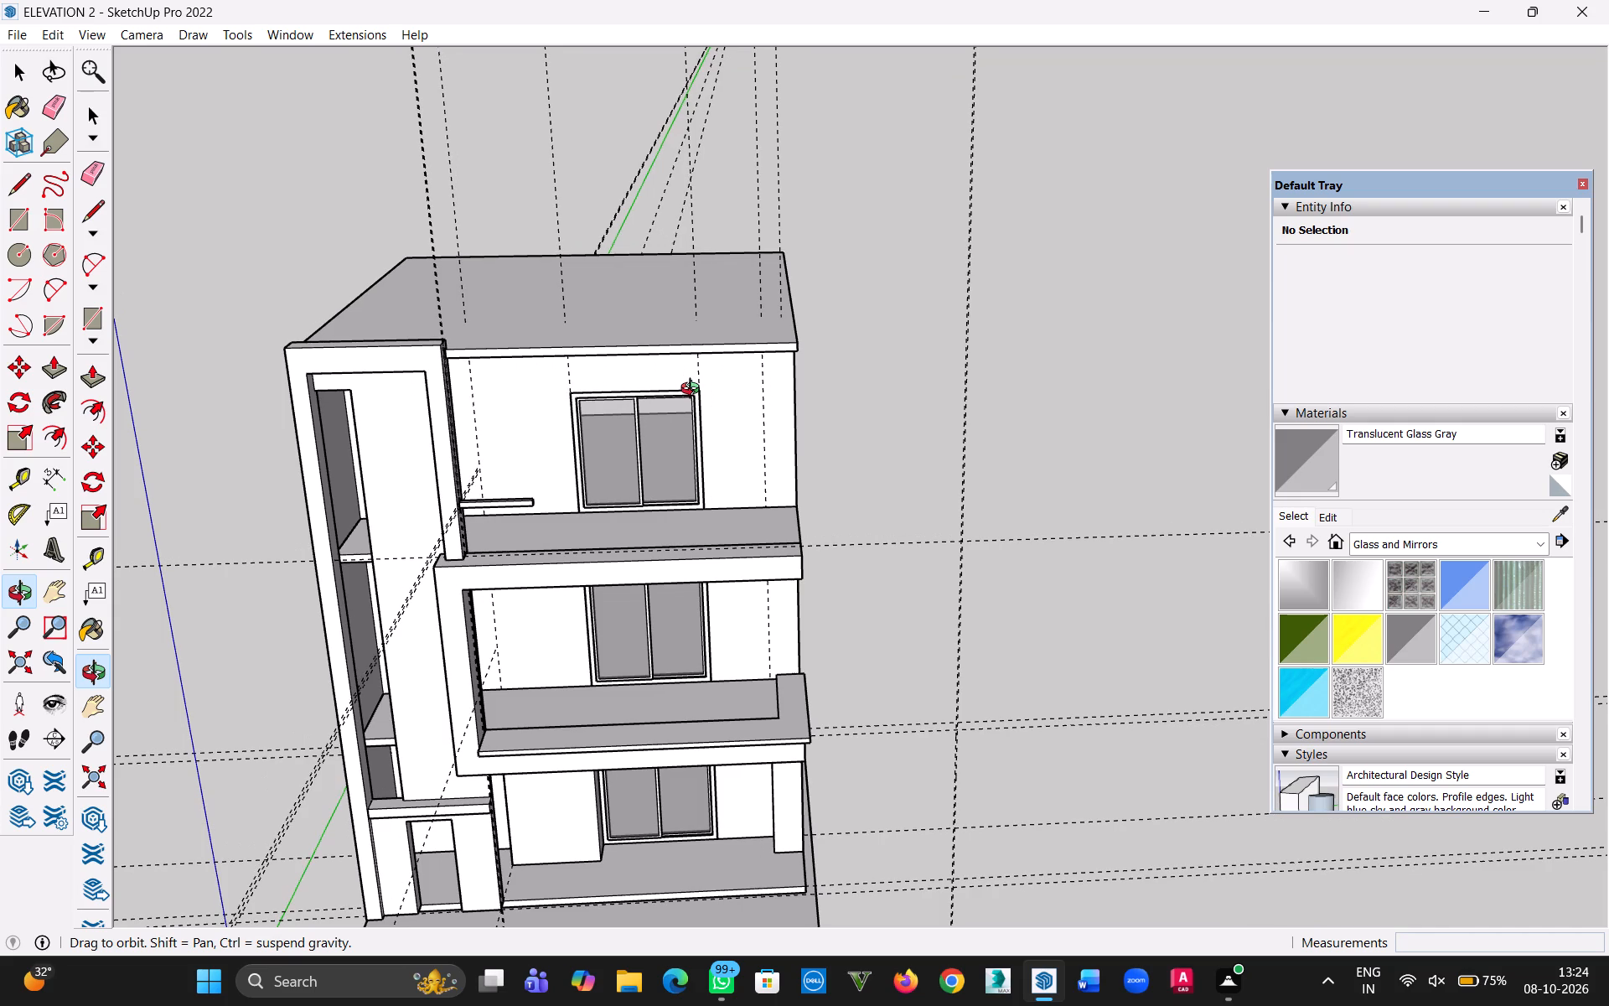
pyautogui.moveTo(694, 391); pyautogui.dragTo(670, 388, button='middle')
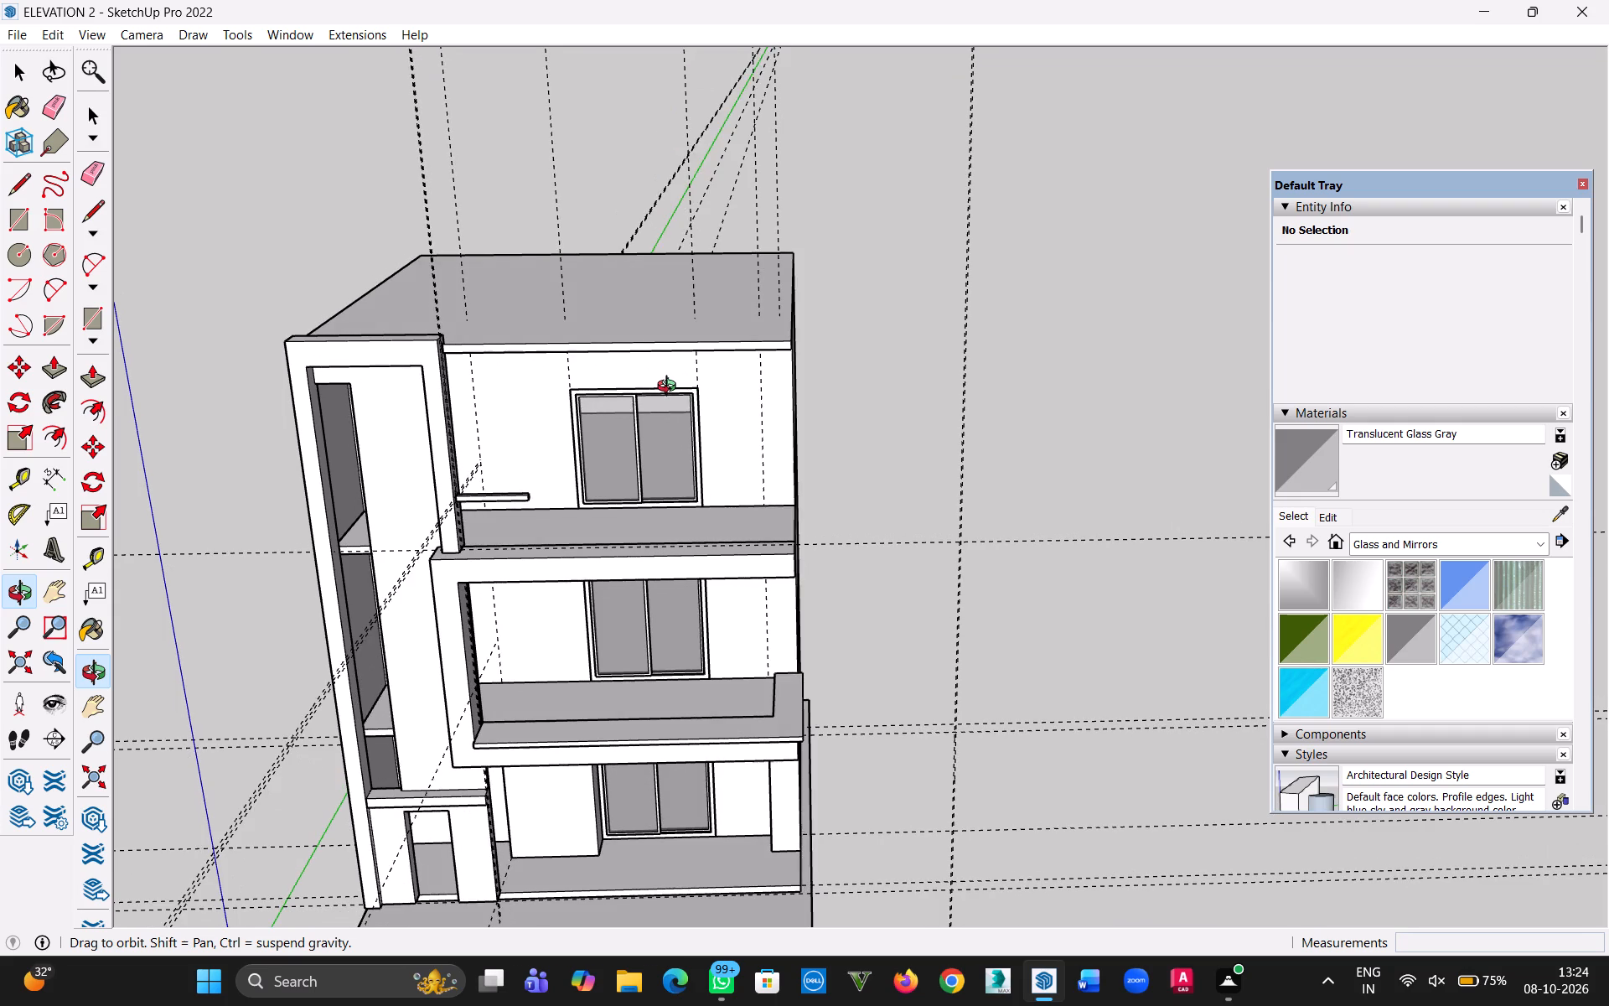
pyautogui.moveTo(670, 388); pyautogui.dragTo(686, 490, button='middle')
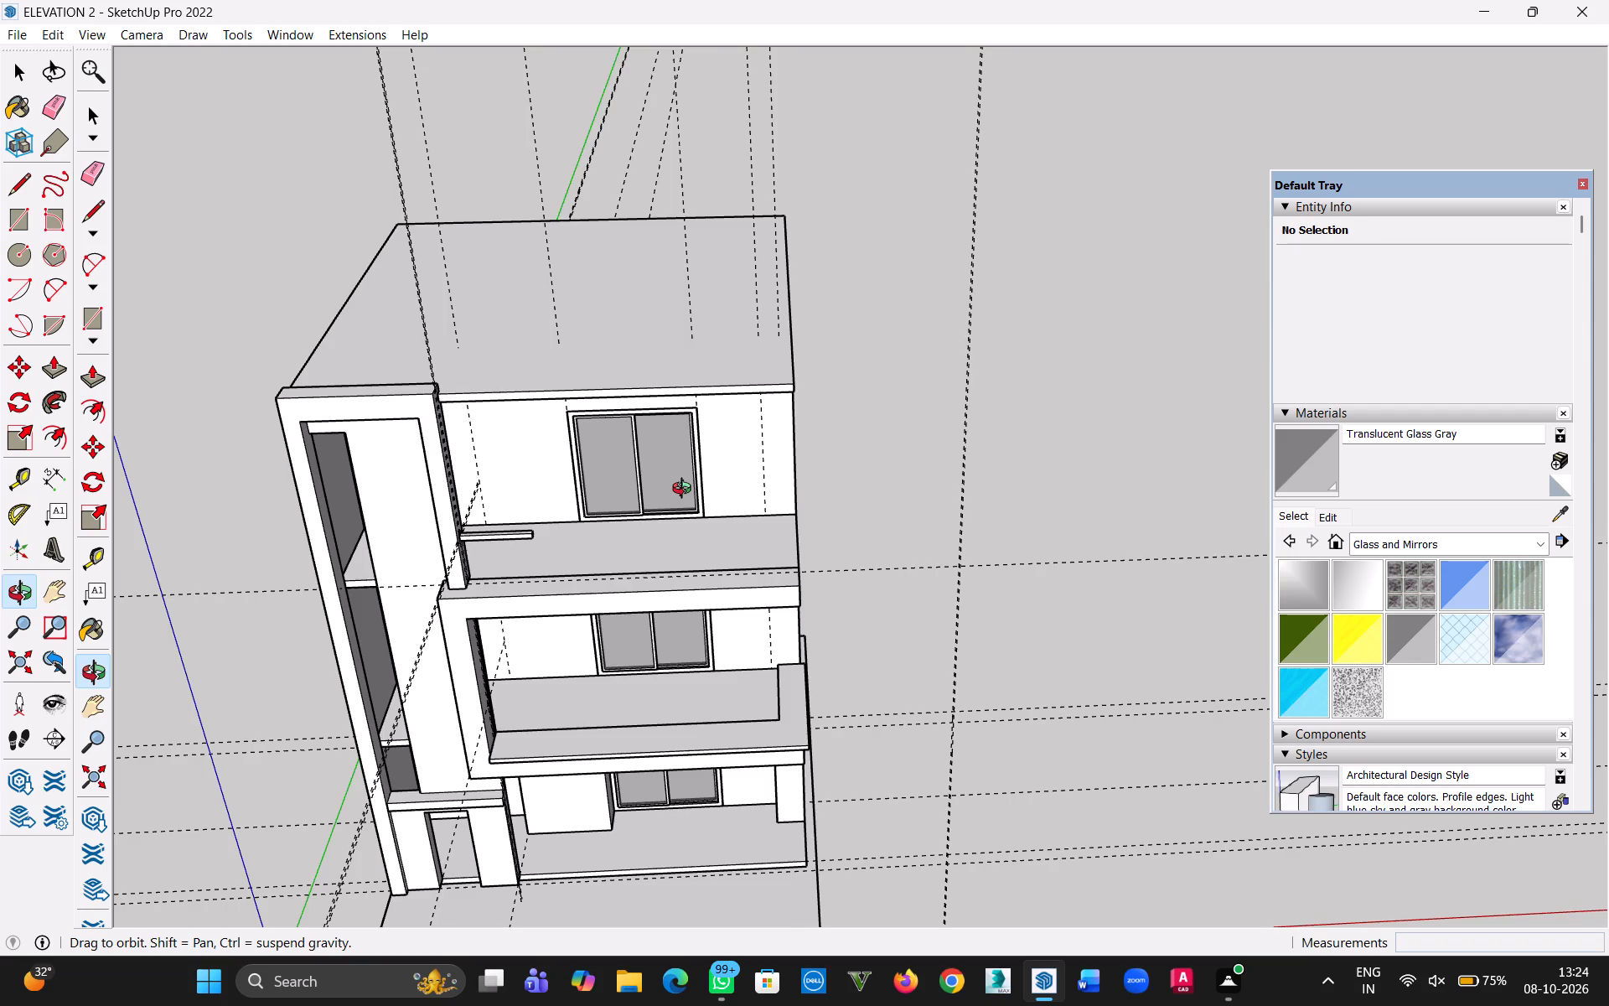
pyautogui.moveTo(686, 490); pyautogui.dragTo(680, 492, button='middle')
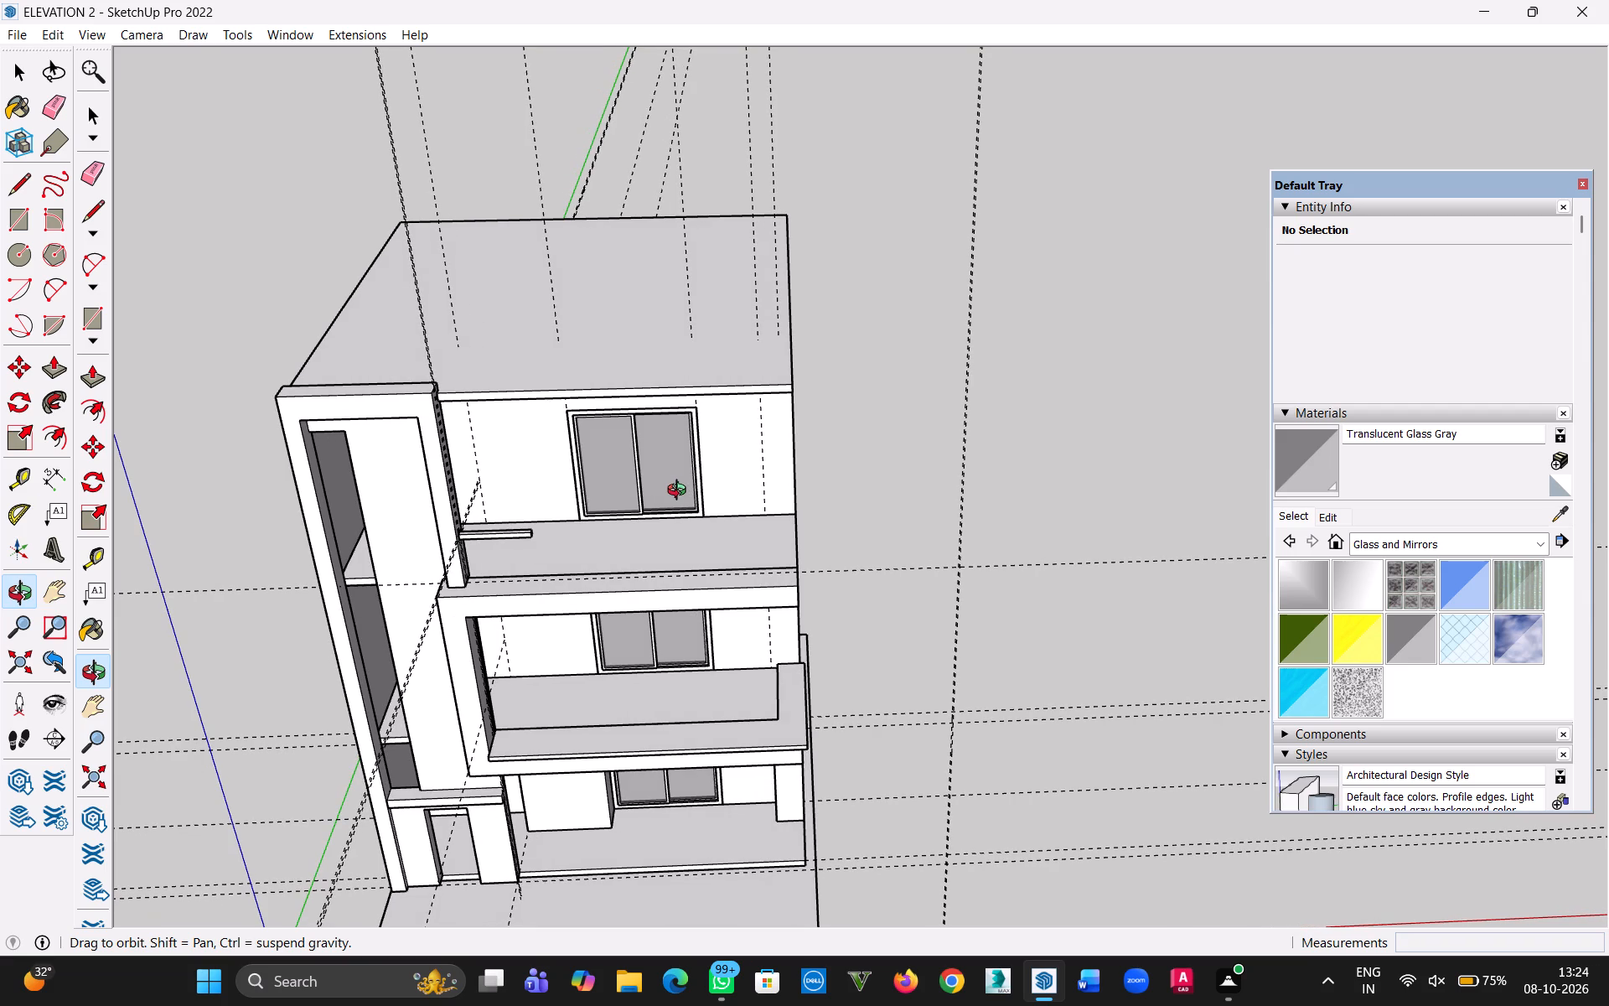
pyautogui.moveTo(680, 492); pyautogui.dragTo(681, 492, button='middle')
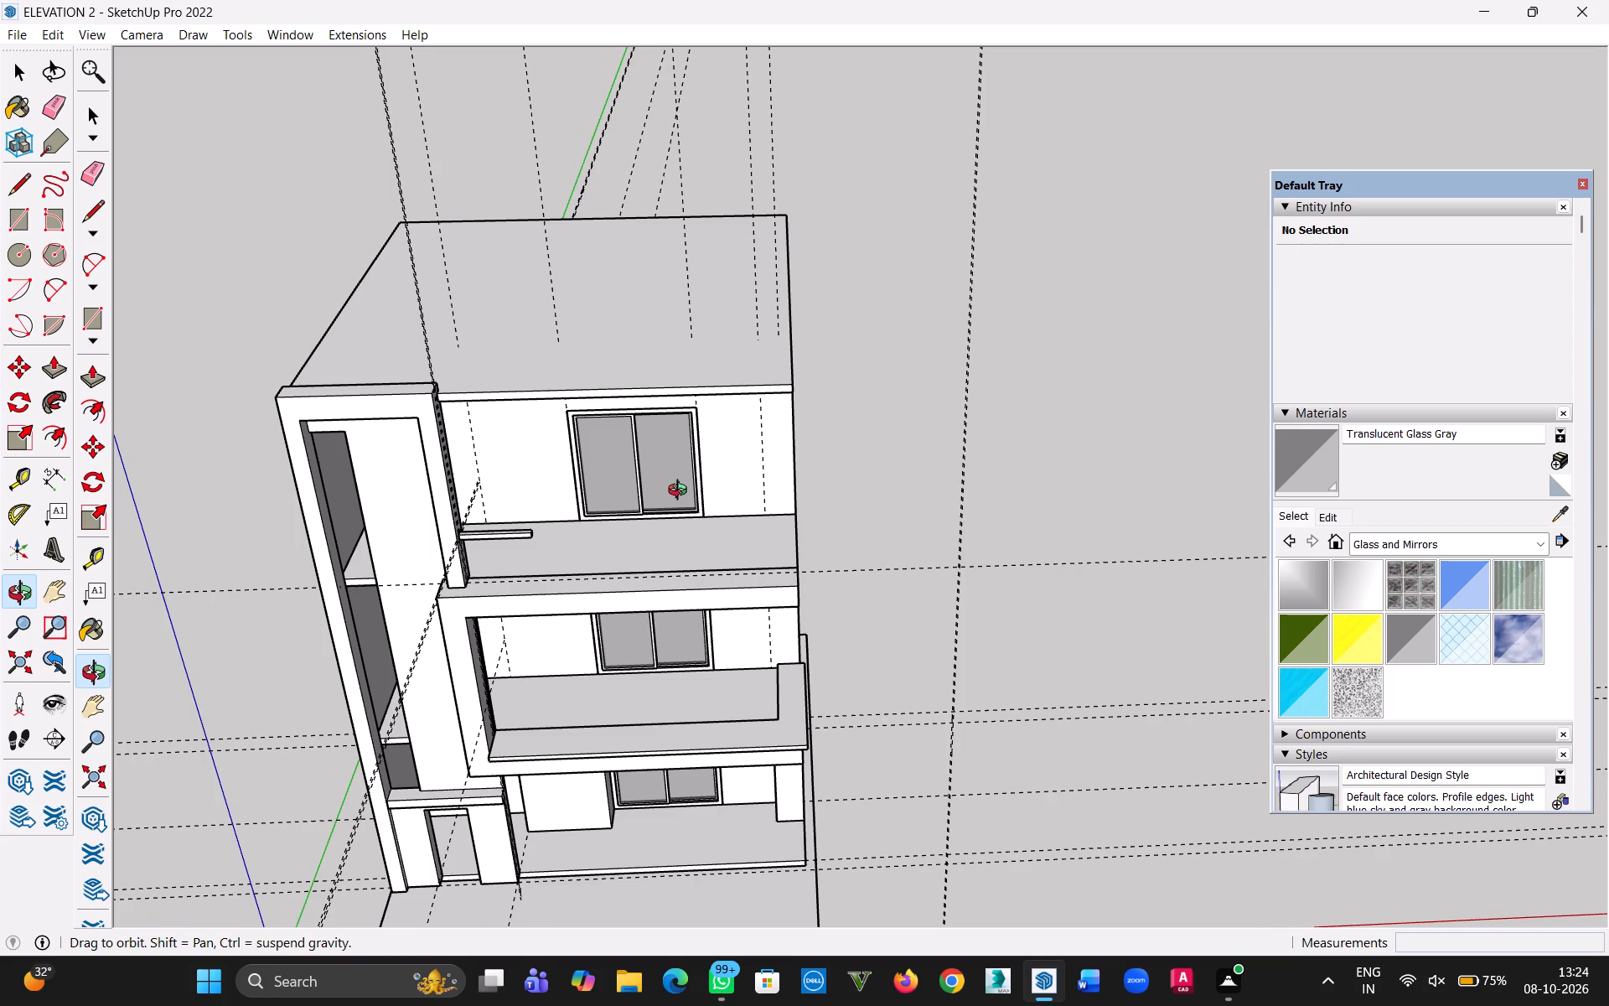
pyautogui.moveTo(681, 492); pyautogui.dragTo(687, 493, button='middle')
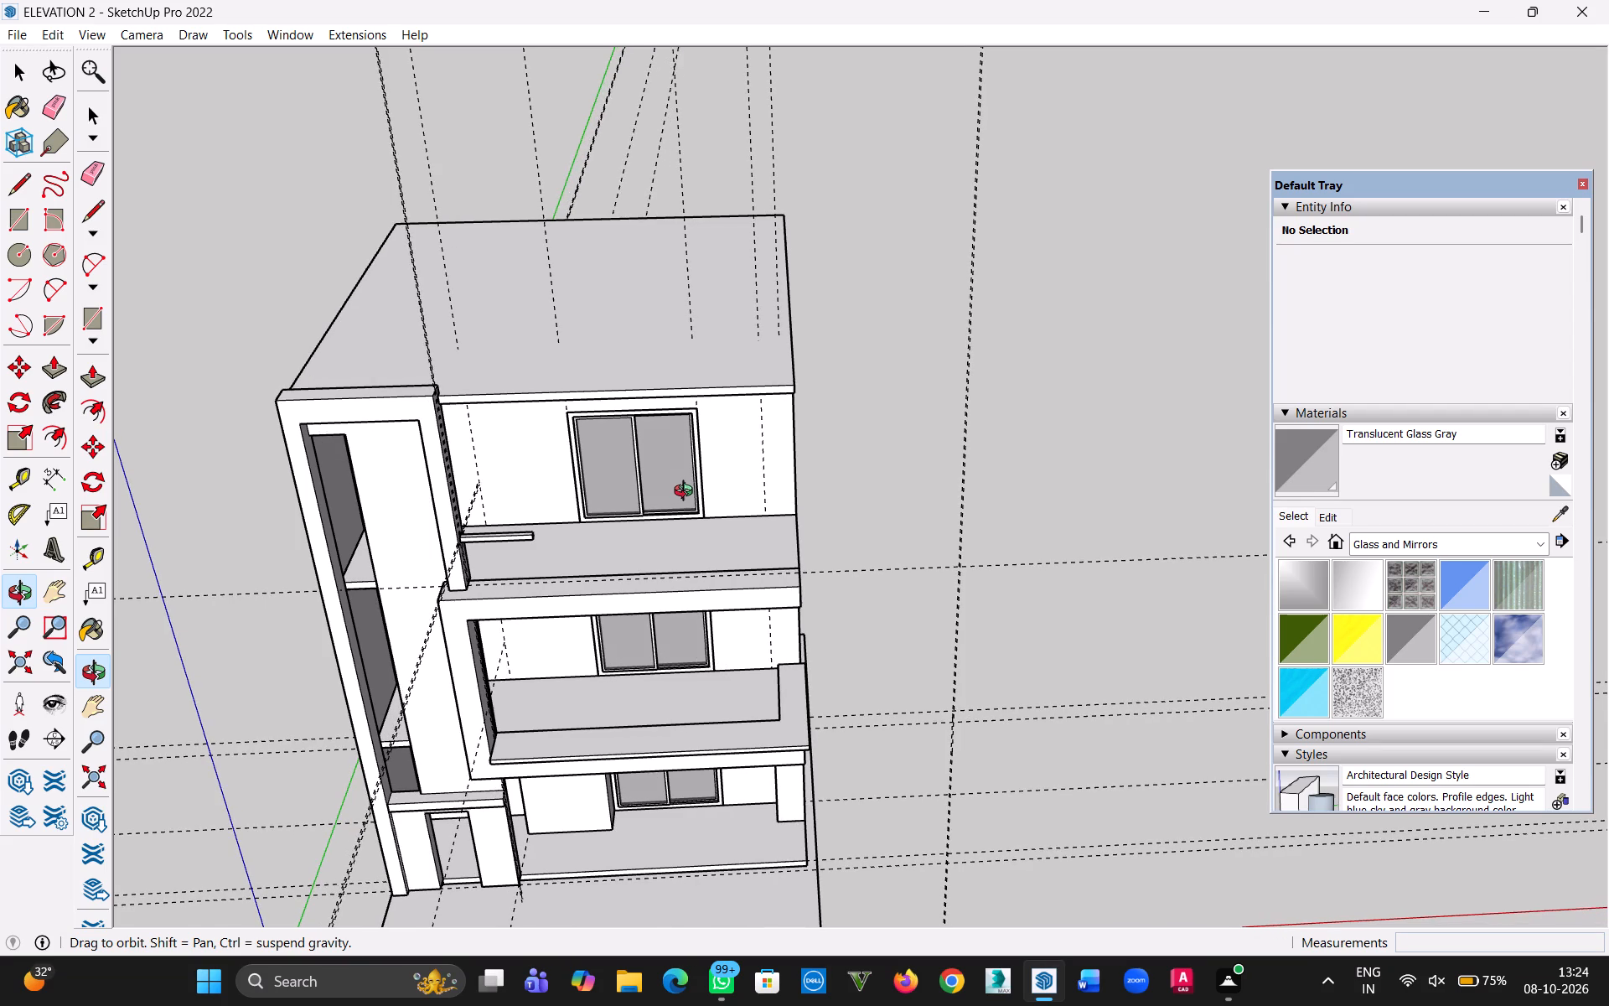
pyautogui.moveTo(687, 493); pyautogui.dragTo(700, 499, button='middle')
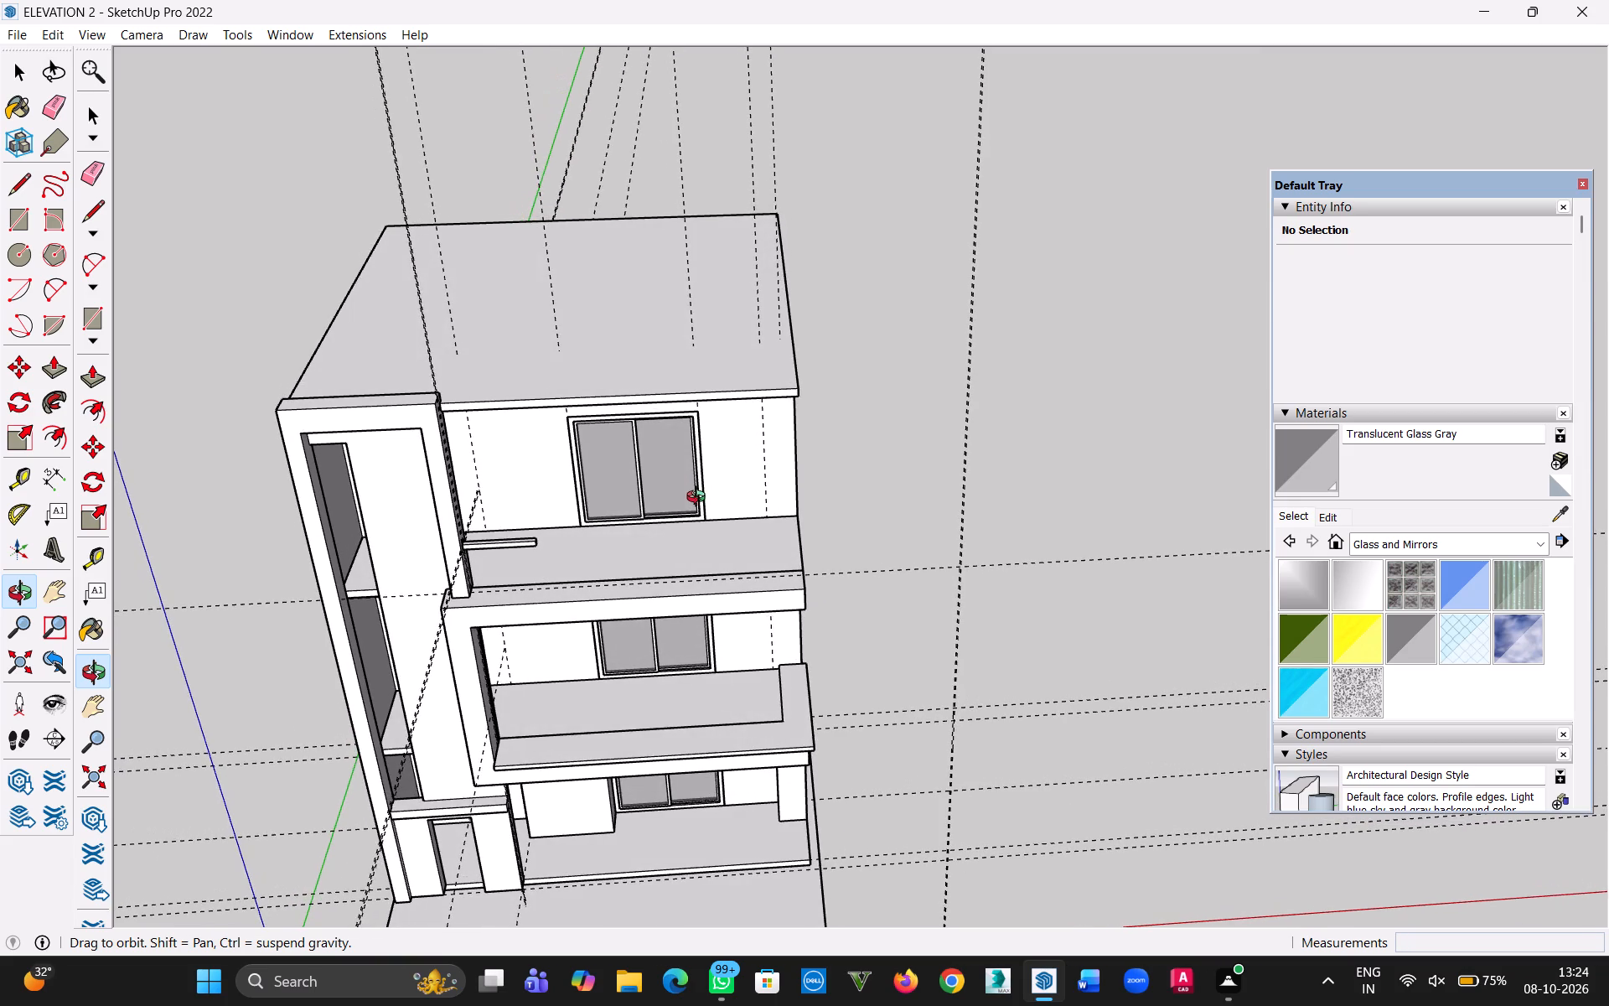
# Draw a rectangle on top of the lower balcony's widened side parapet, spanning its full length and leaving a narrow strip along the outer edge.
pyautogui.moveTo(700, 499); pyautogui.dragTo(664, 513, button='middle')
pyautogui.scroll(8, 751, 599)
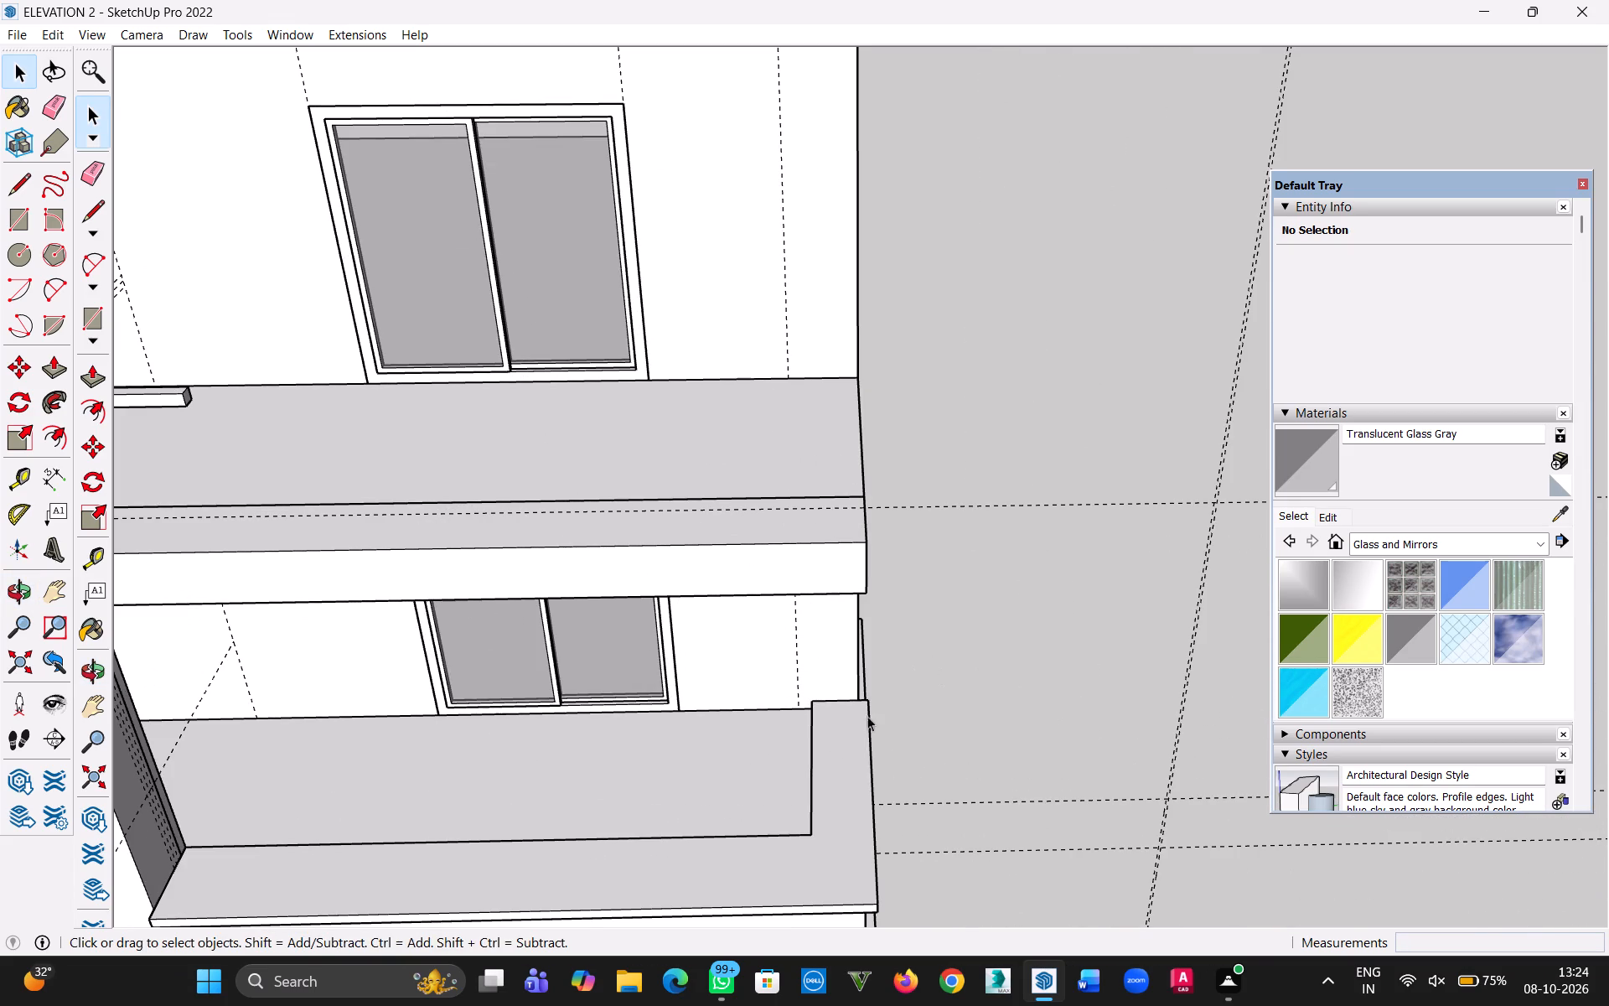
pyautogui.press('r')
pyautogui.click(810, 702)
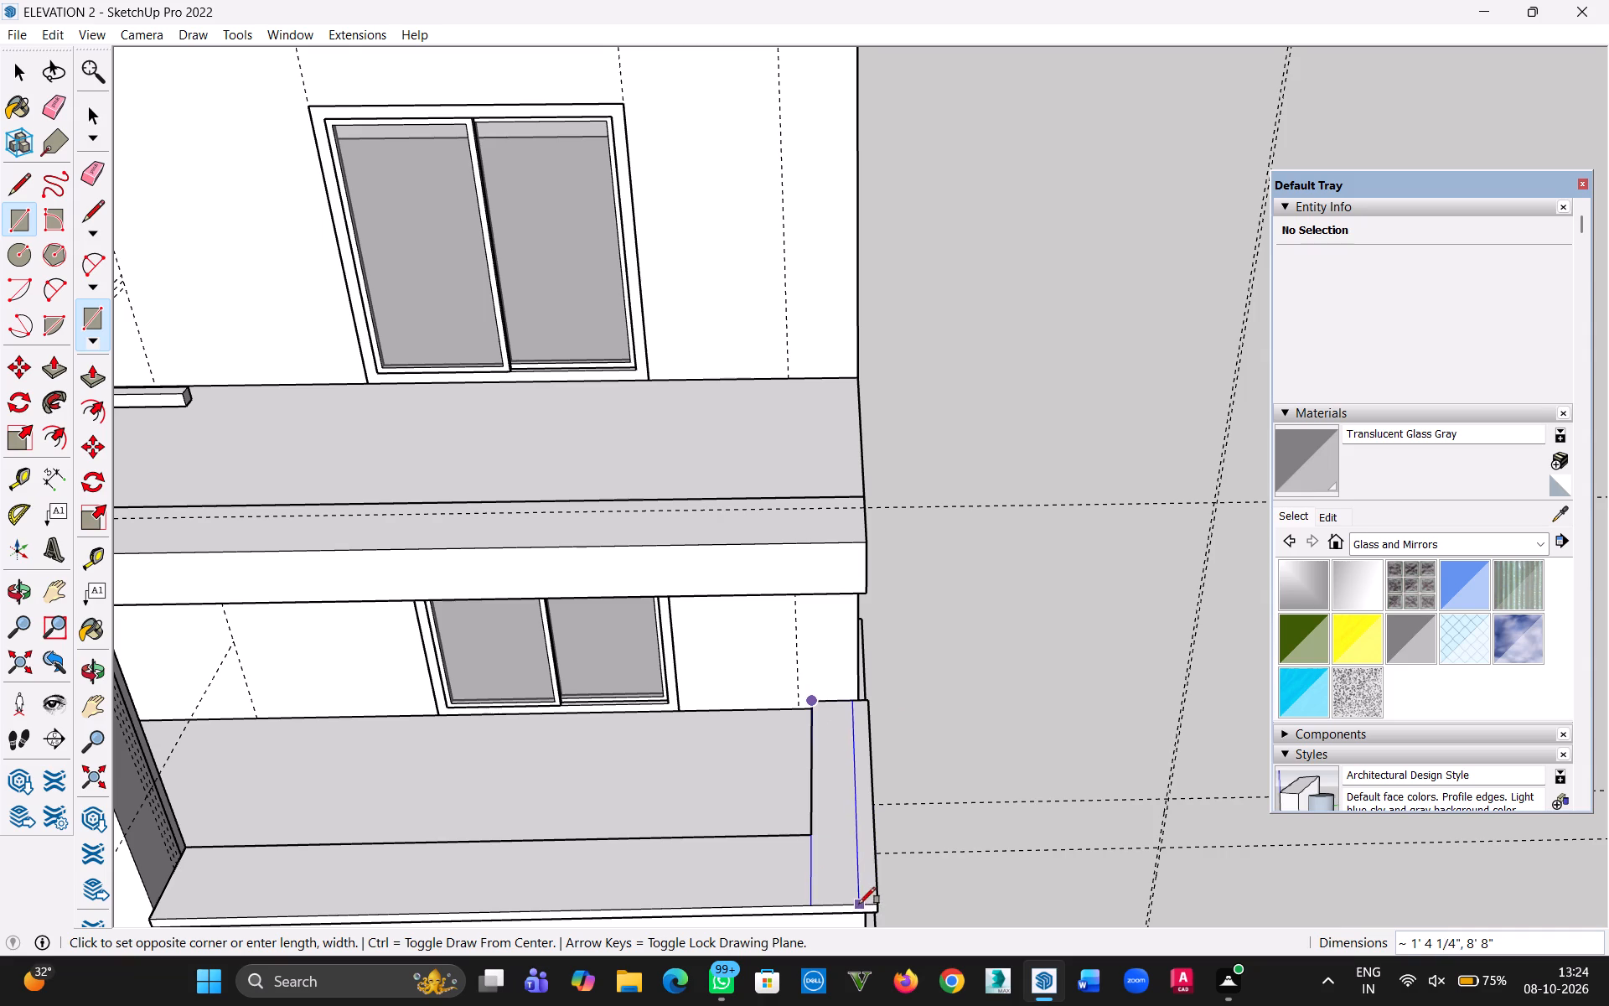
pyautogui.press('Escape')
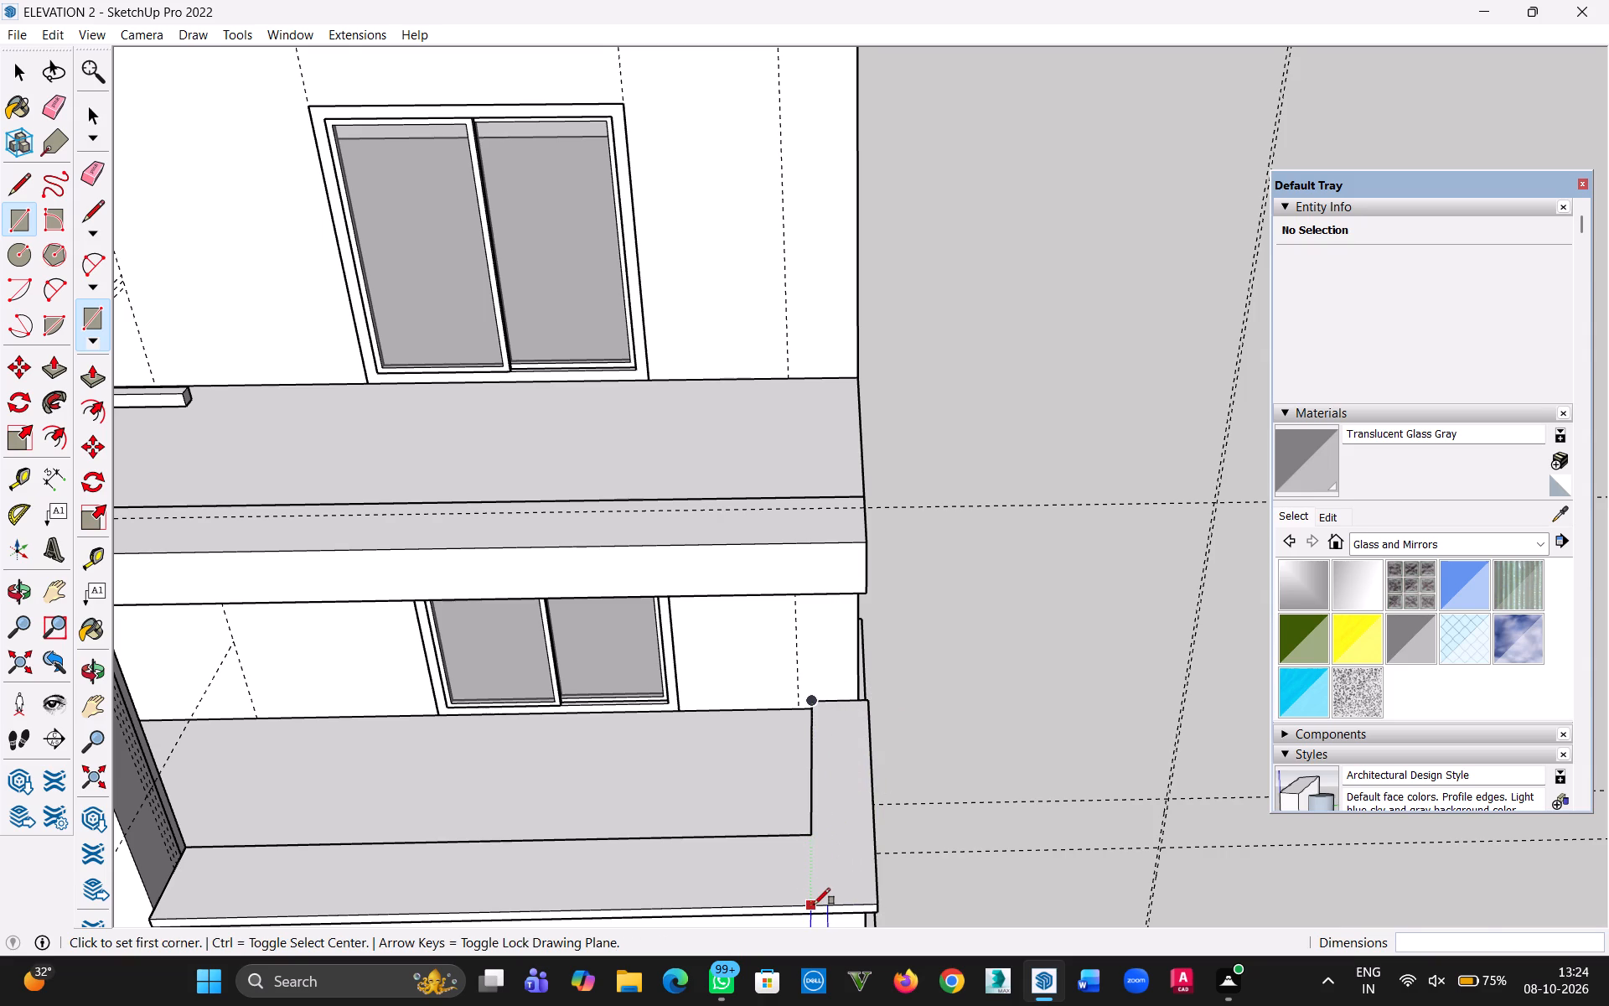
pyautogui.click(814, 905)
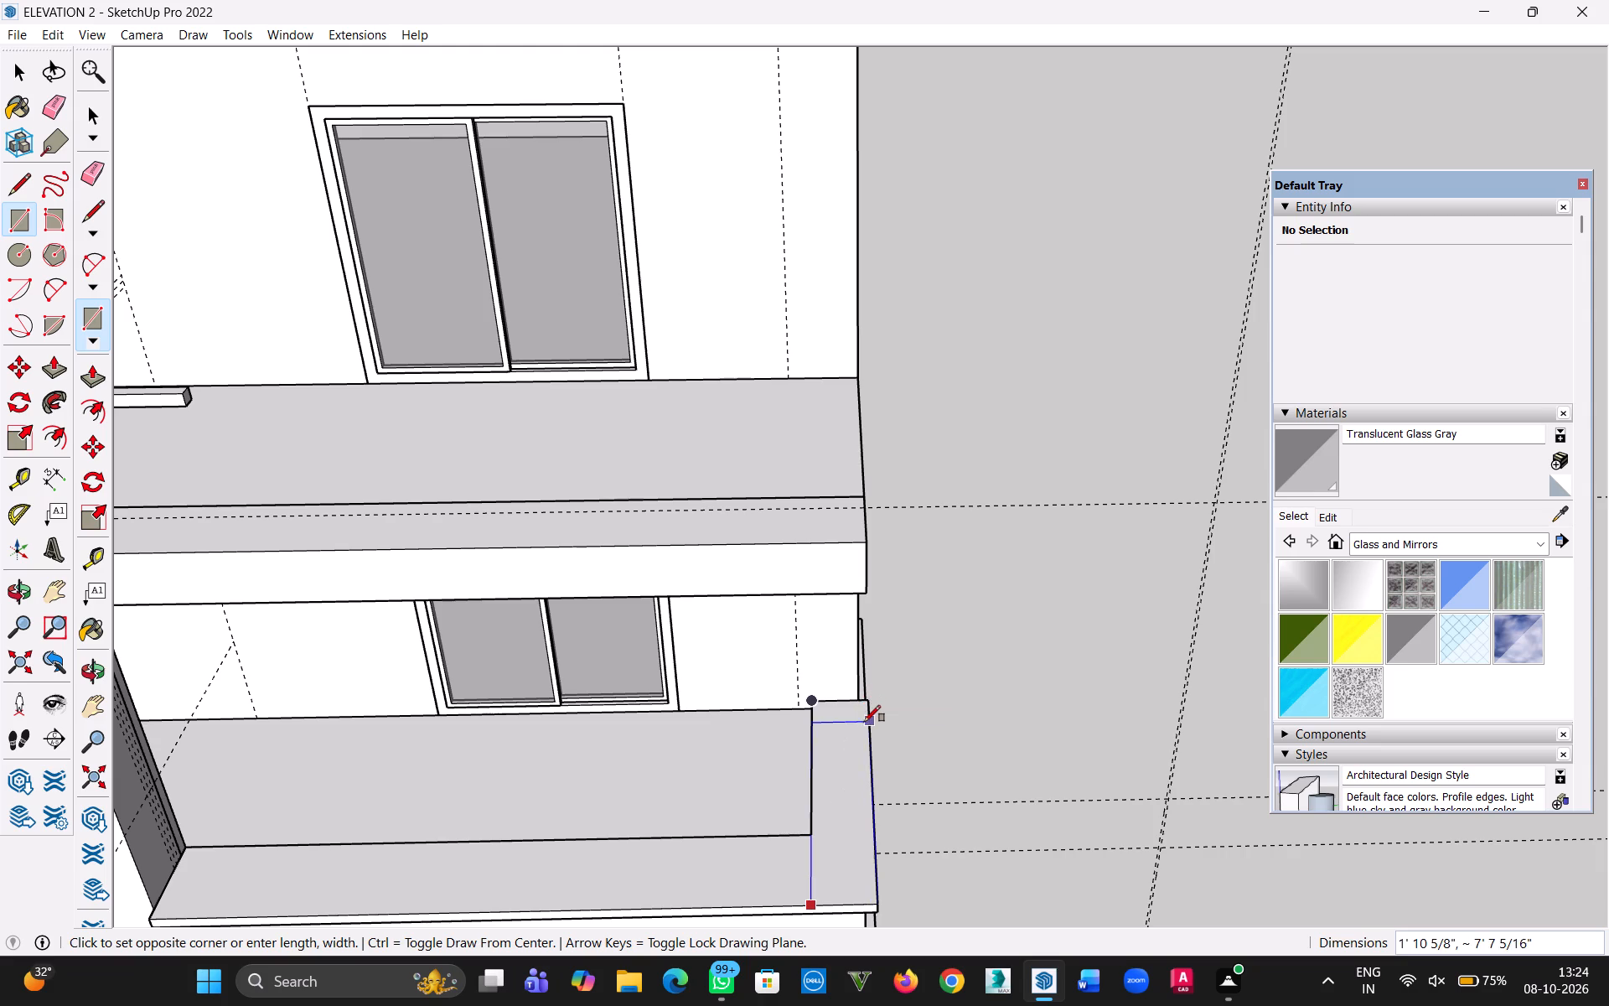
pyautogui.scroll(11, 857, 699)
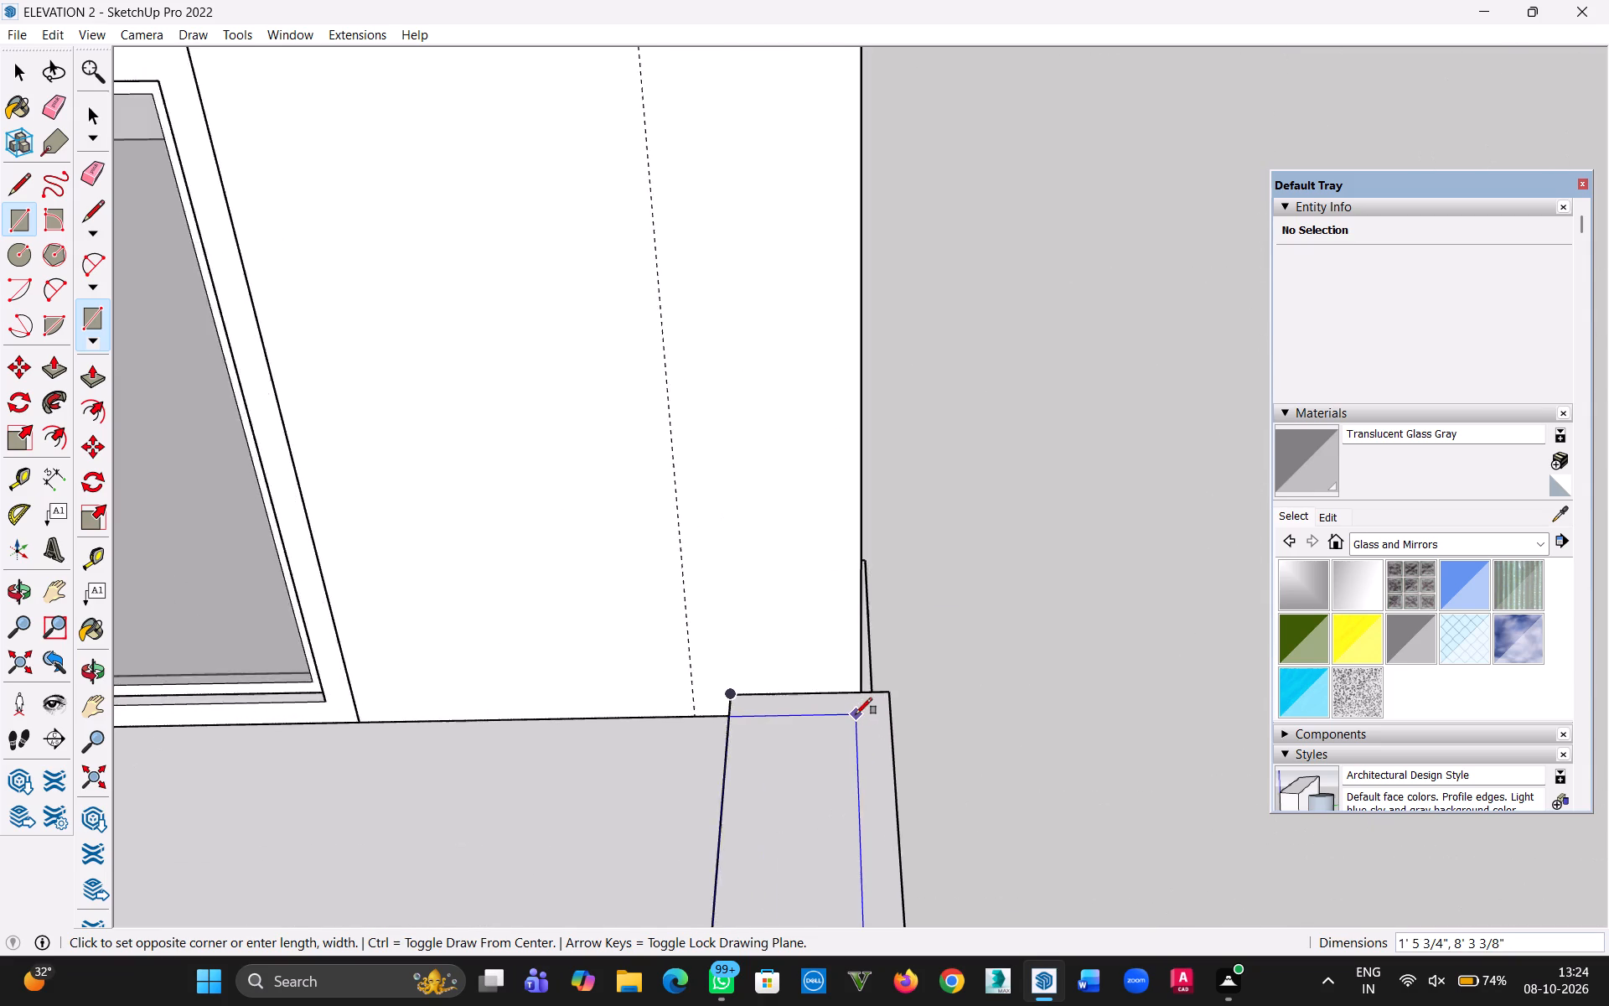
pyautogui.scroll(4, 856, 714)
pyautogui.click(868, 680)
pyautogui.scroll(-15, 861, 753)
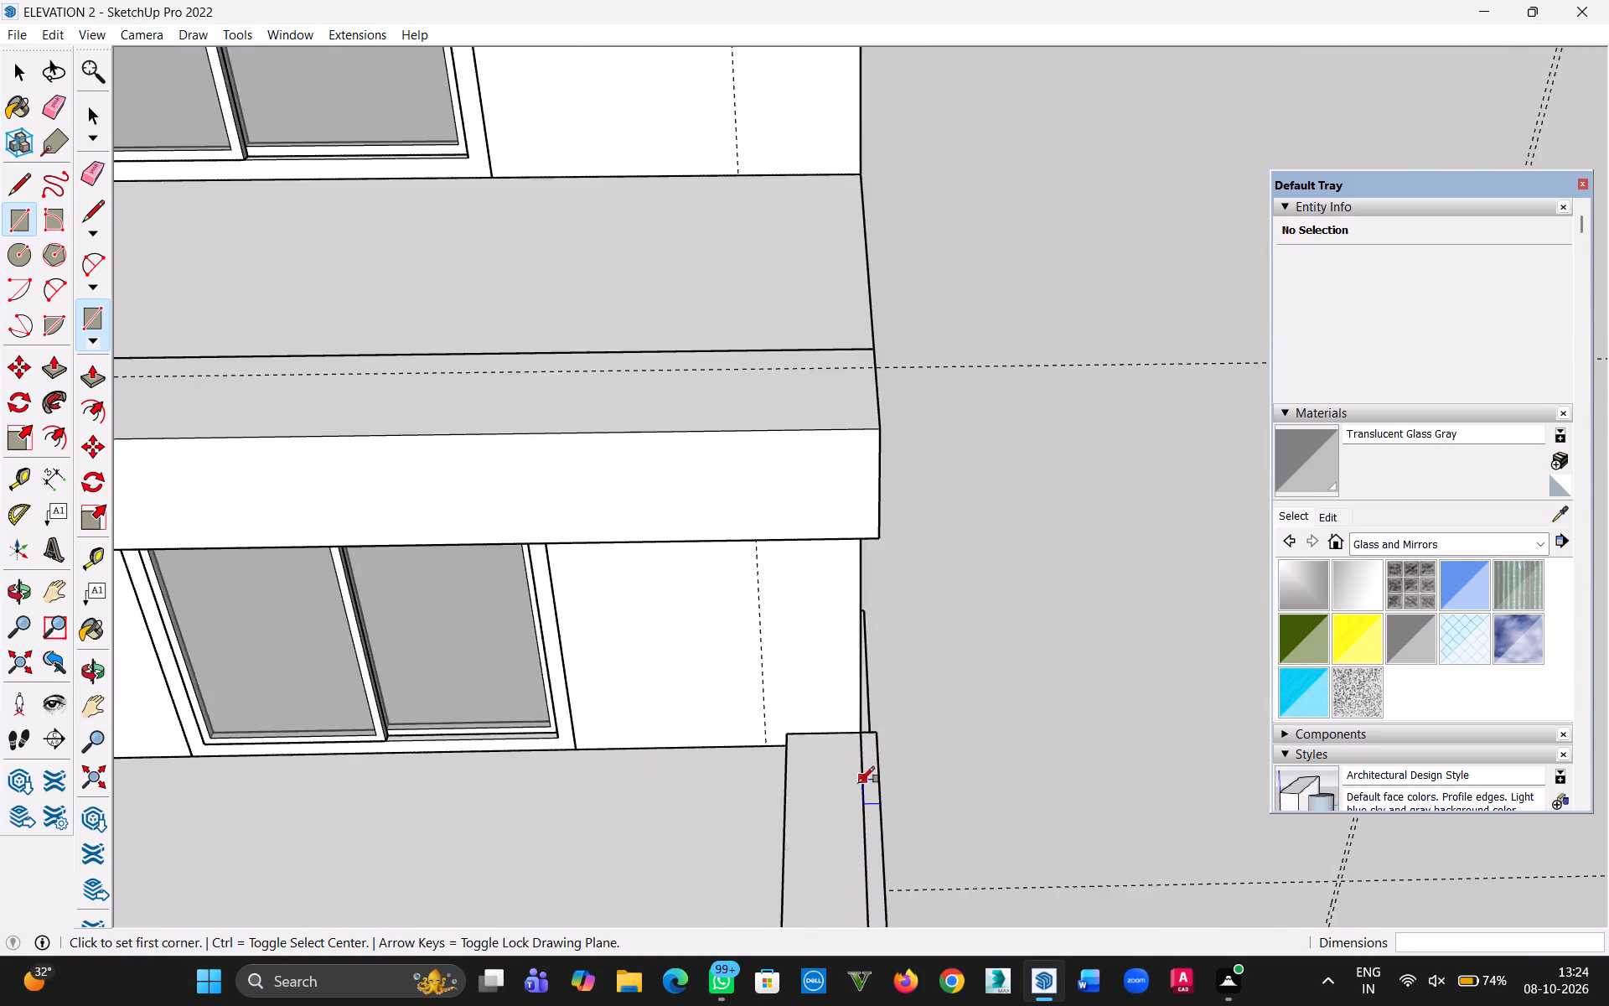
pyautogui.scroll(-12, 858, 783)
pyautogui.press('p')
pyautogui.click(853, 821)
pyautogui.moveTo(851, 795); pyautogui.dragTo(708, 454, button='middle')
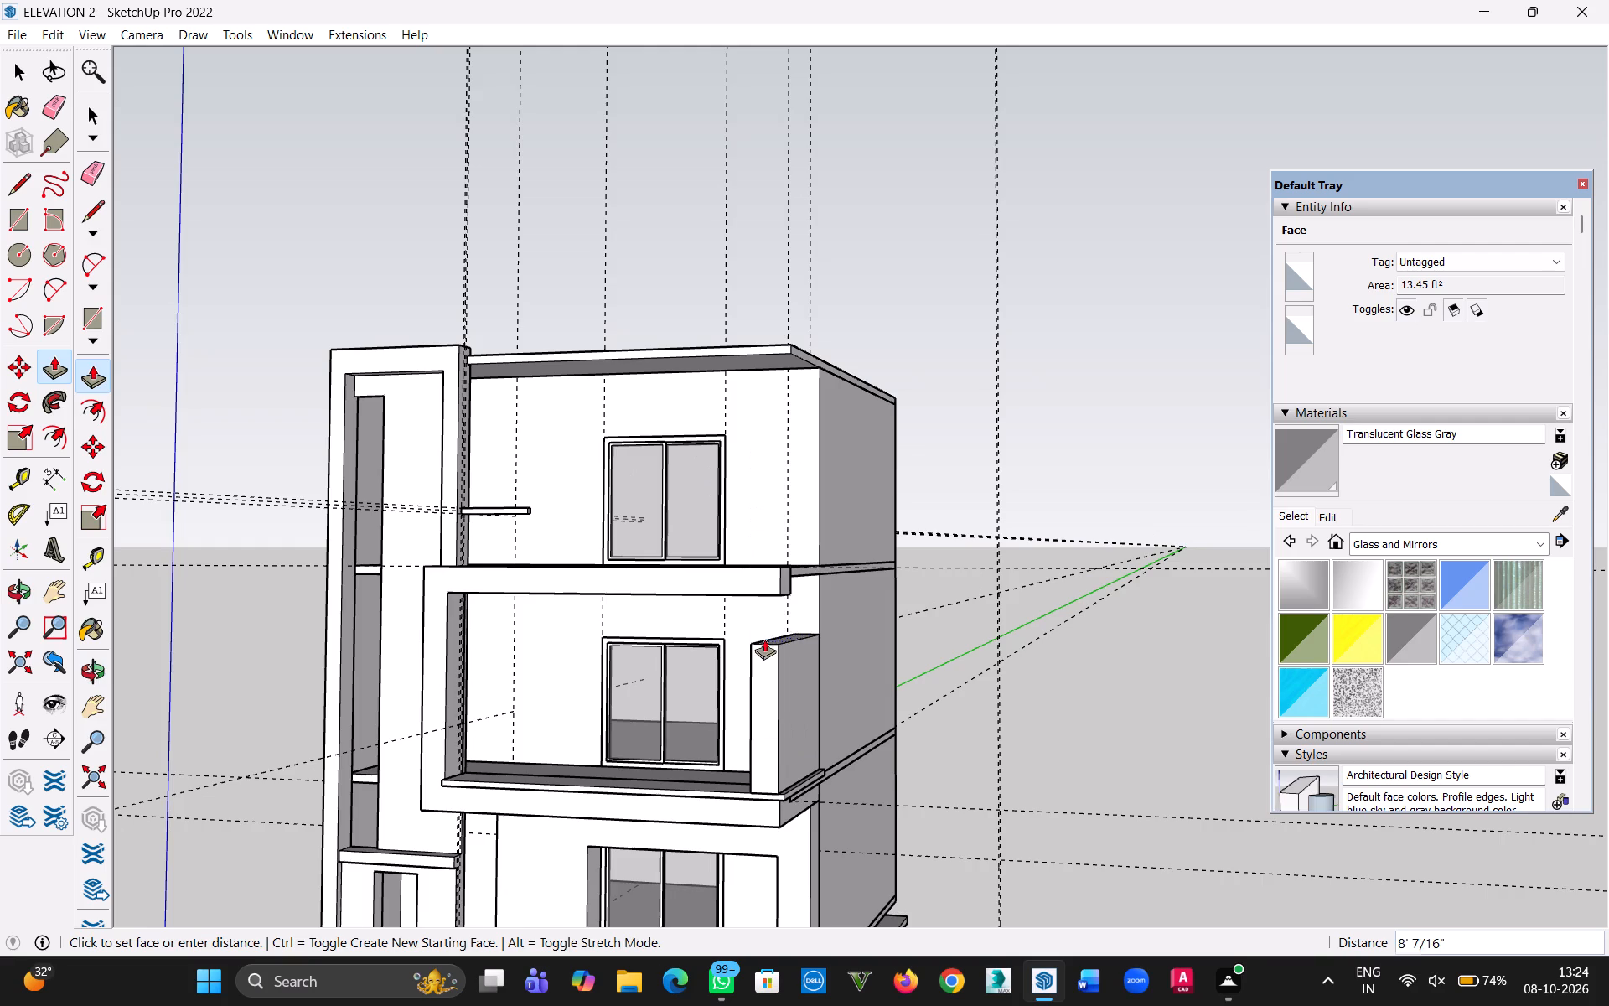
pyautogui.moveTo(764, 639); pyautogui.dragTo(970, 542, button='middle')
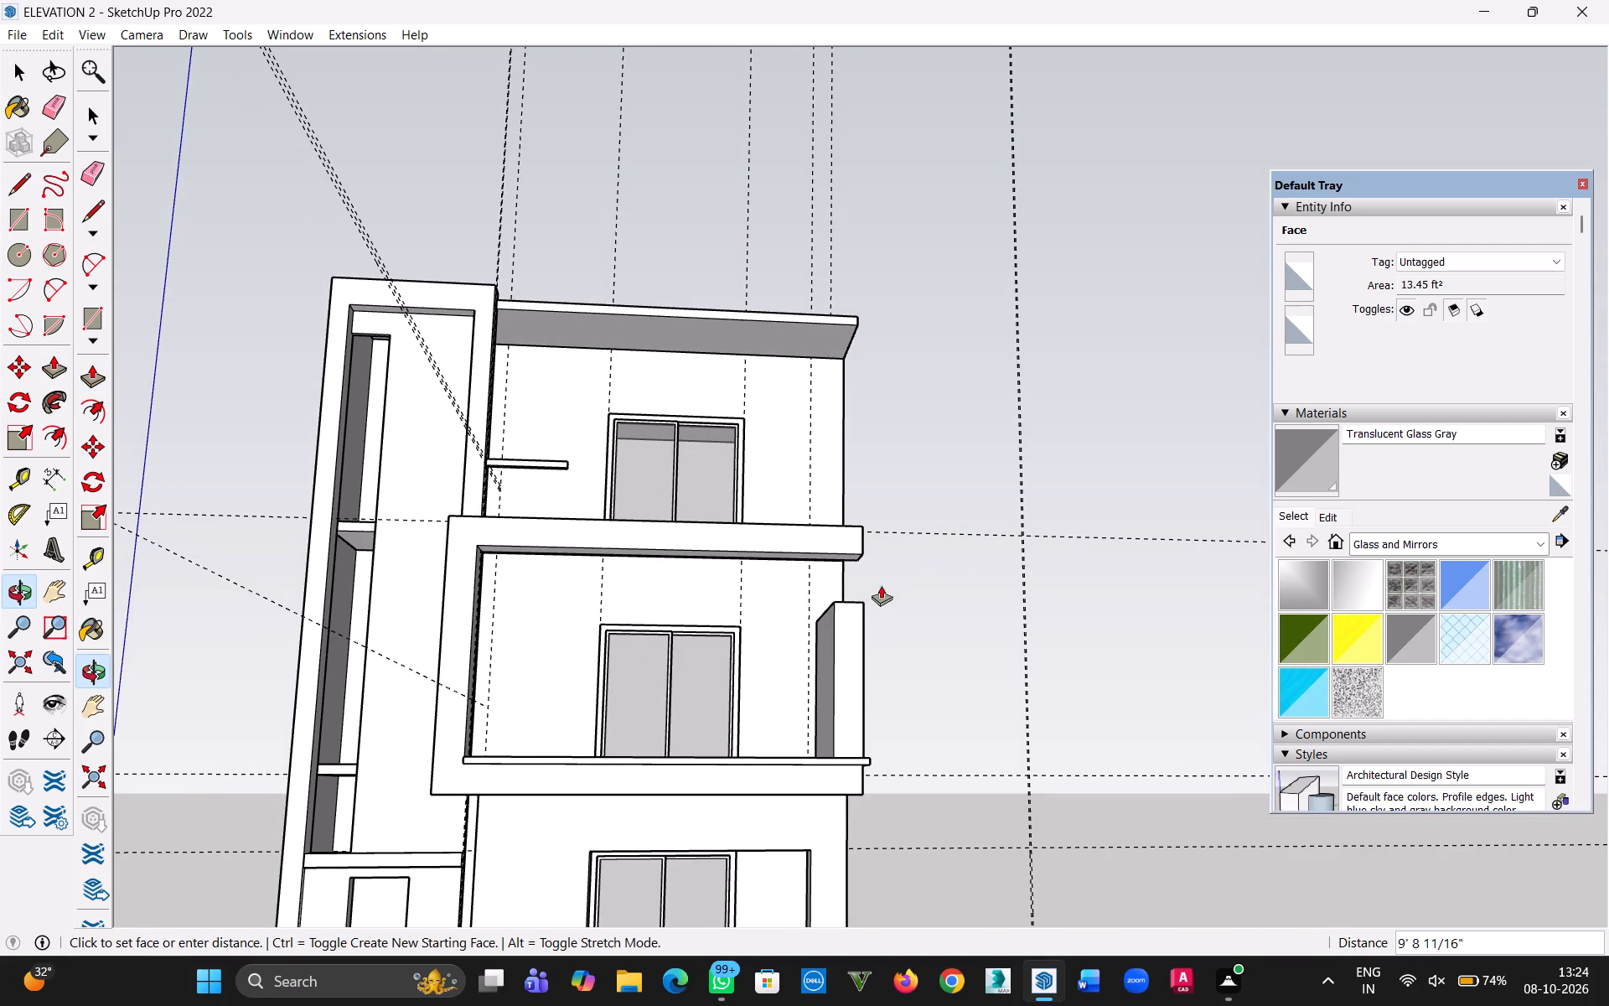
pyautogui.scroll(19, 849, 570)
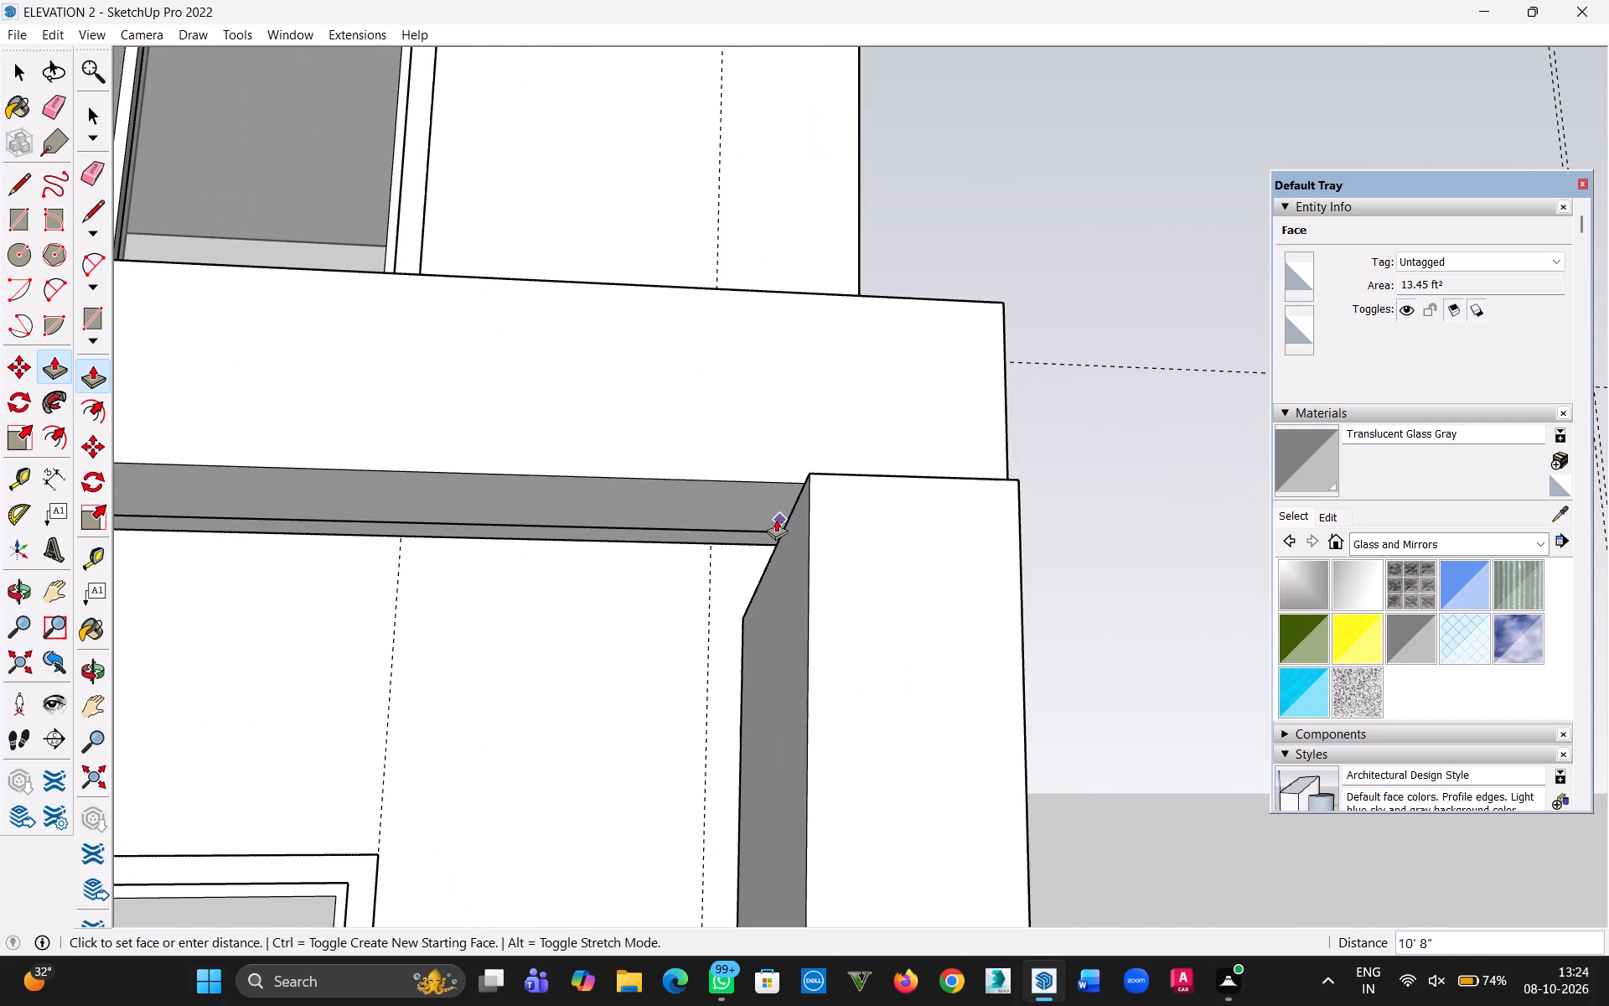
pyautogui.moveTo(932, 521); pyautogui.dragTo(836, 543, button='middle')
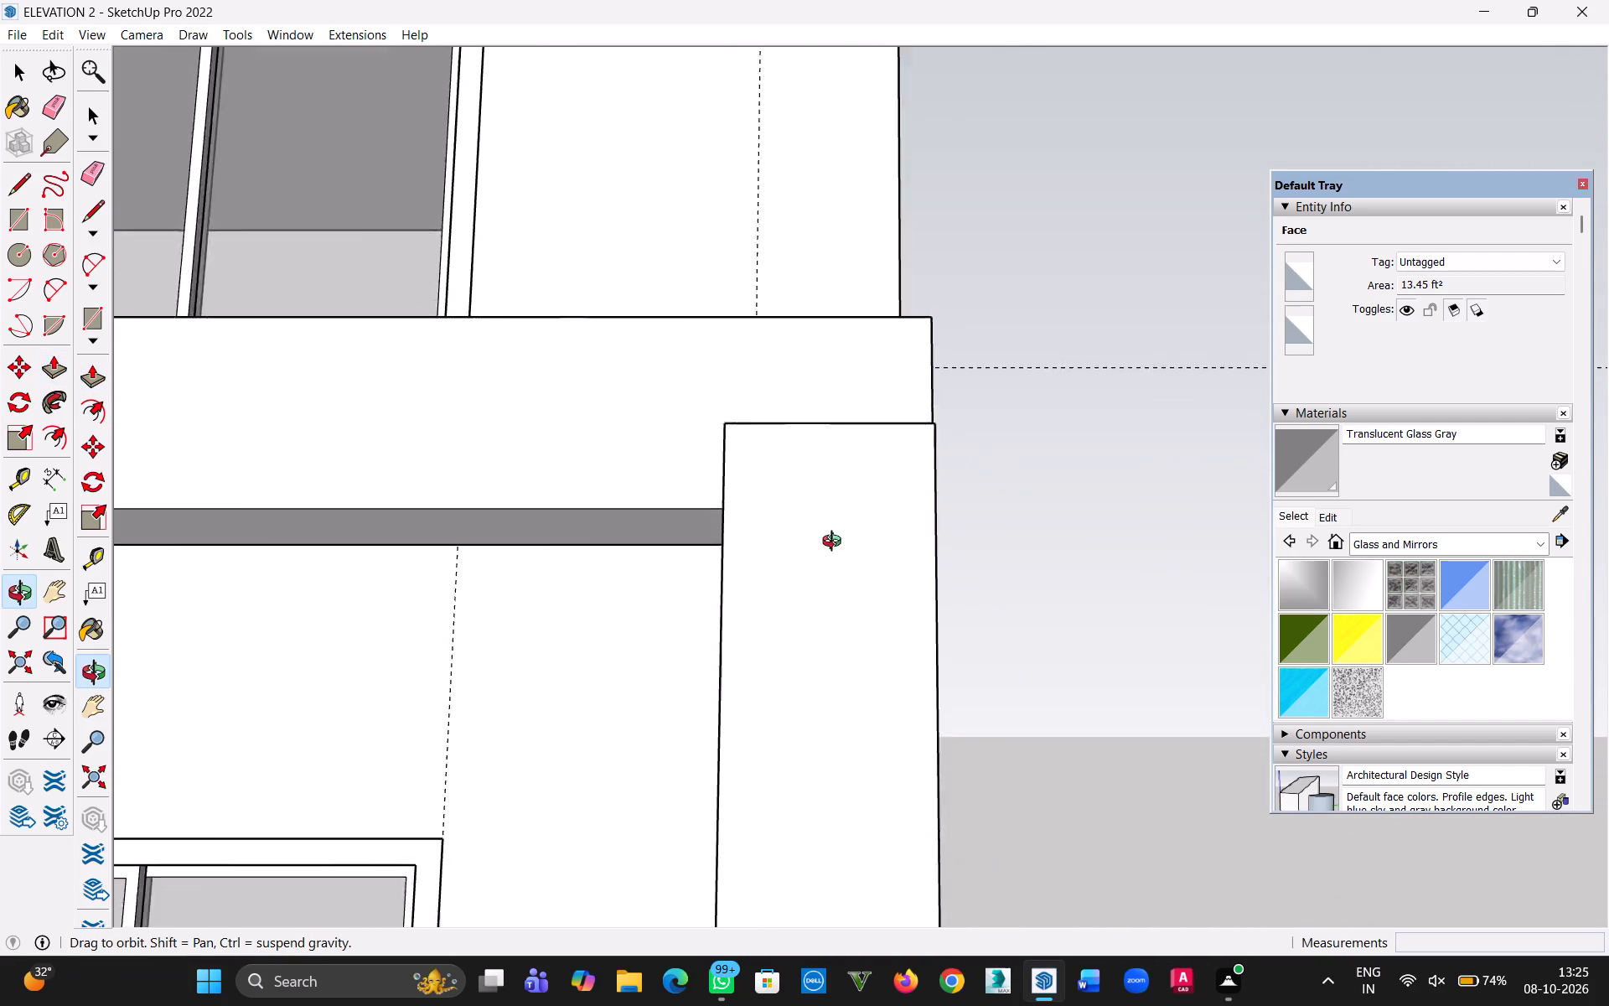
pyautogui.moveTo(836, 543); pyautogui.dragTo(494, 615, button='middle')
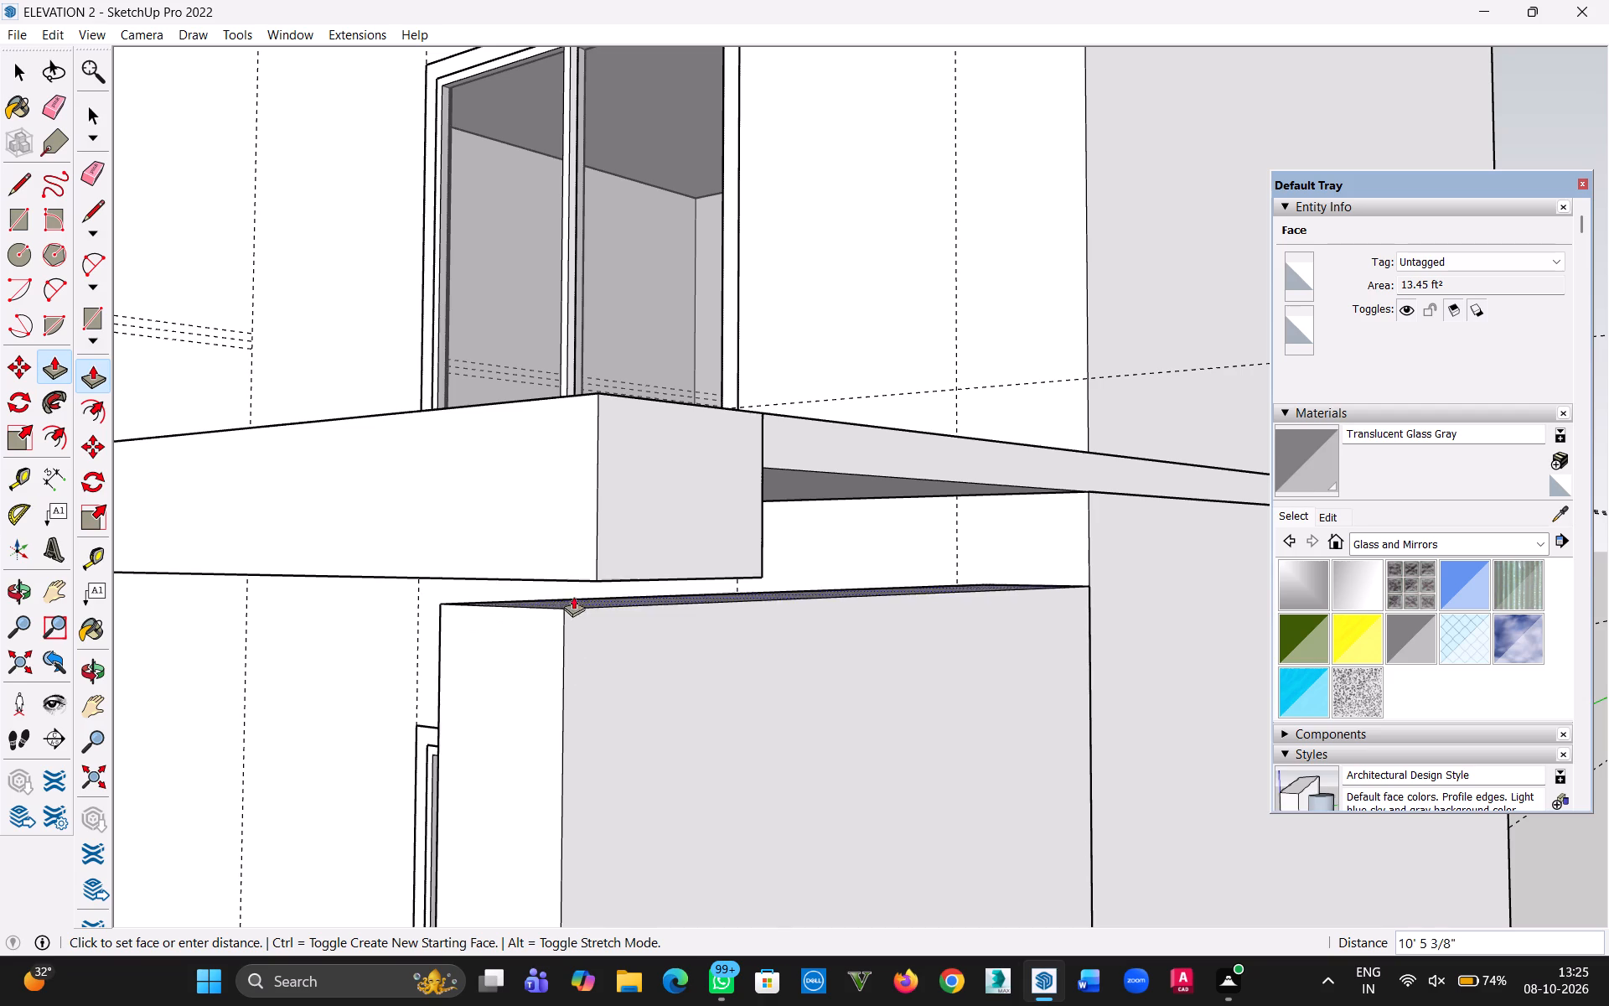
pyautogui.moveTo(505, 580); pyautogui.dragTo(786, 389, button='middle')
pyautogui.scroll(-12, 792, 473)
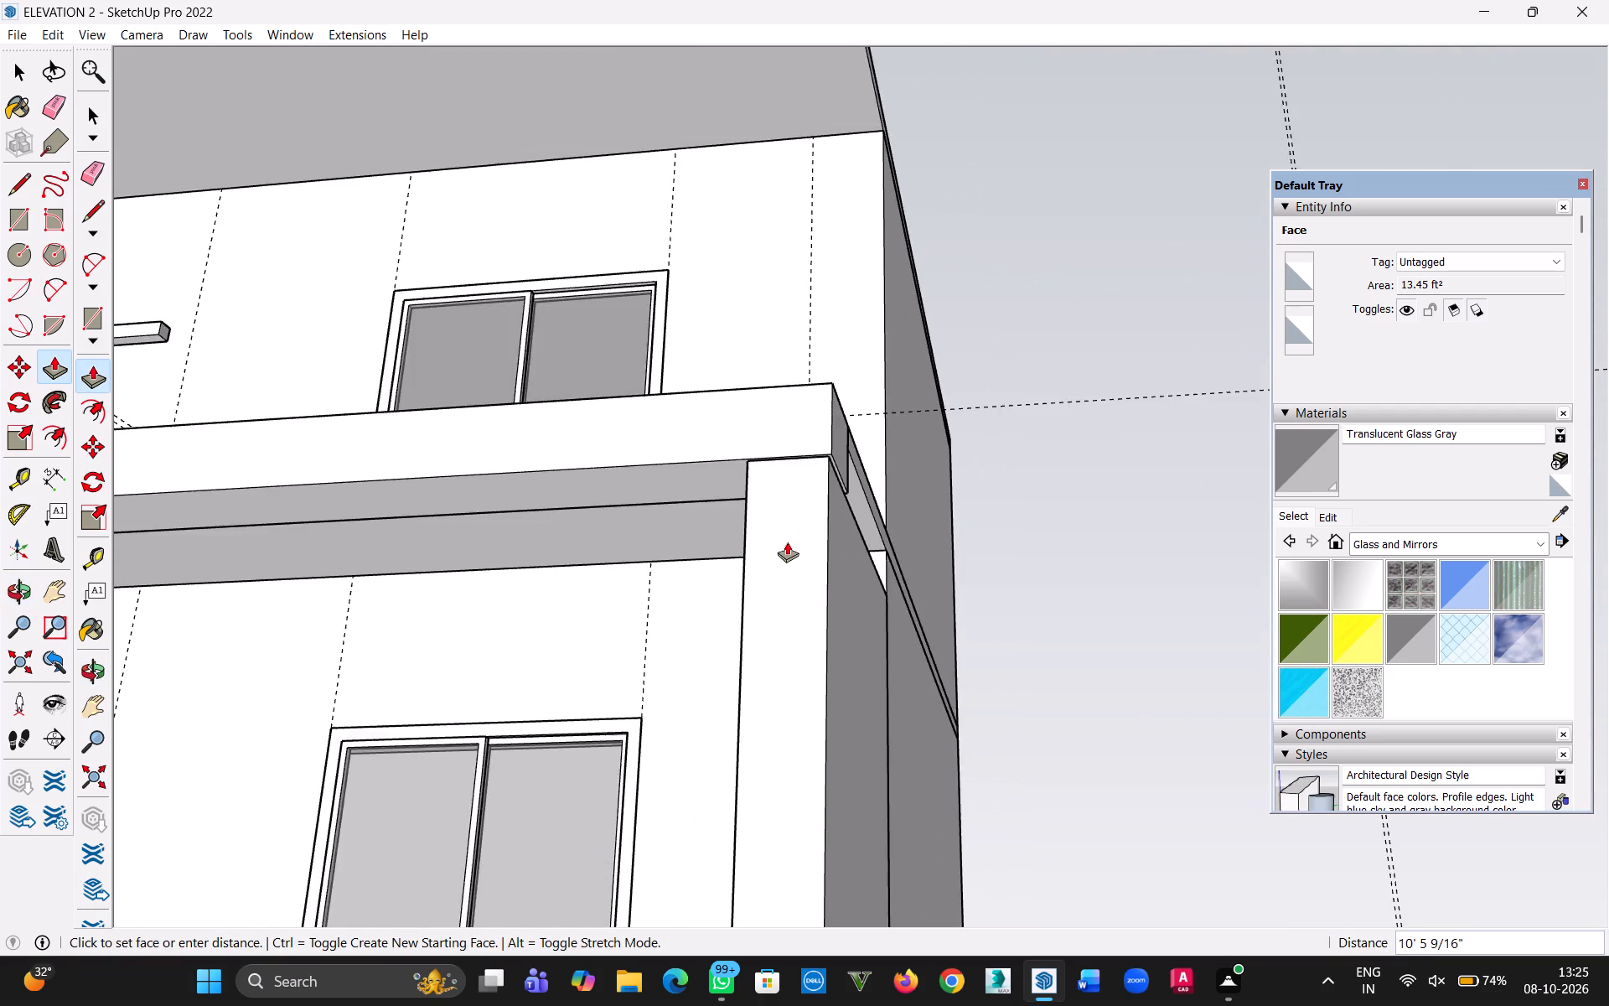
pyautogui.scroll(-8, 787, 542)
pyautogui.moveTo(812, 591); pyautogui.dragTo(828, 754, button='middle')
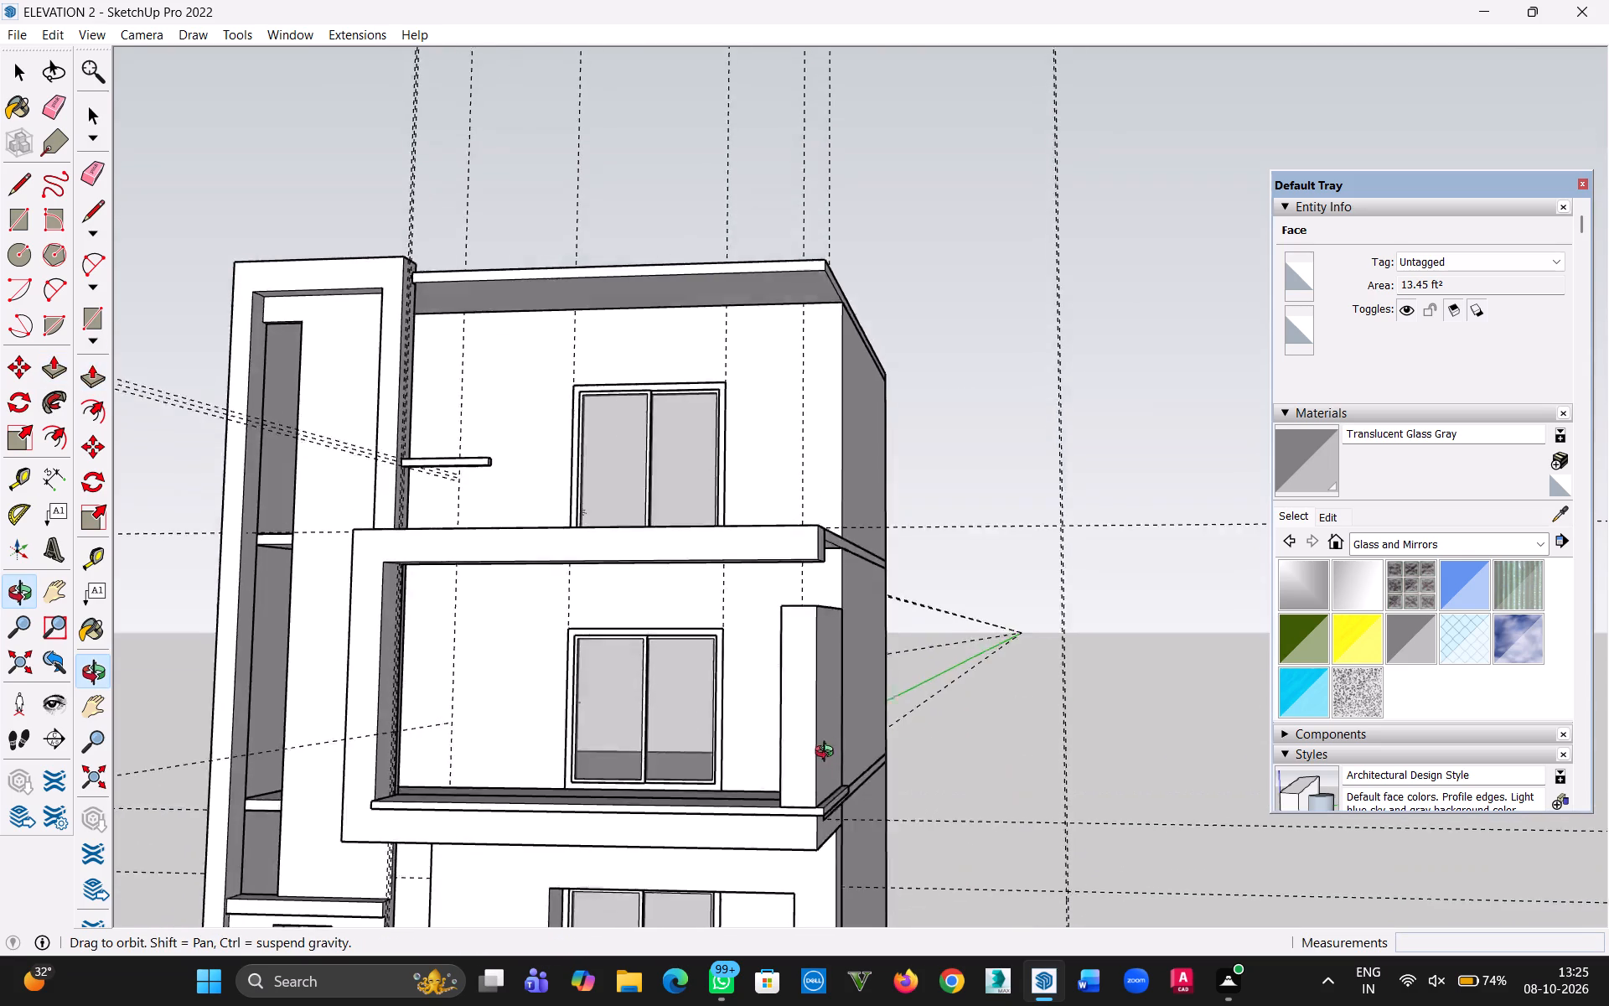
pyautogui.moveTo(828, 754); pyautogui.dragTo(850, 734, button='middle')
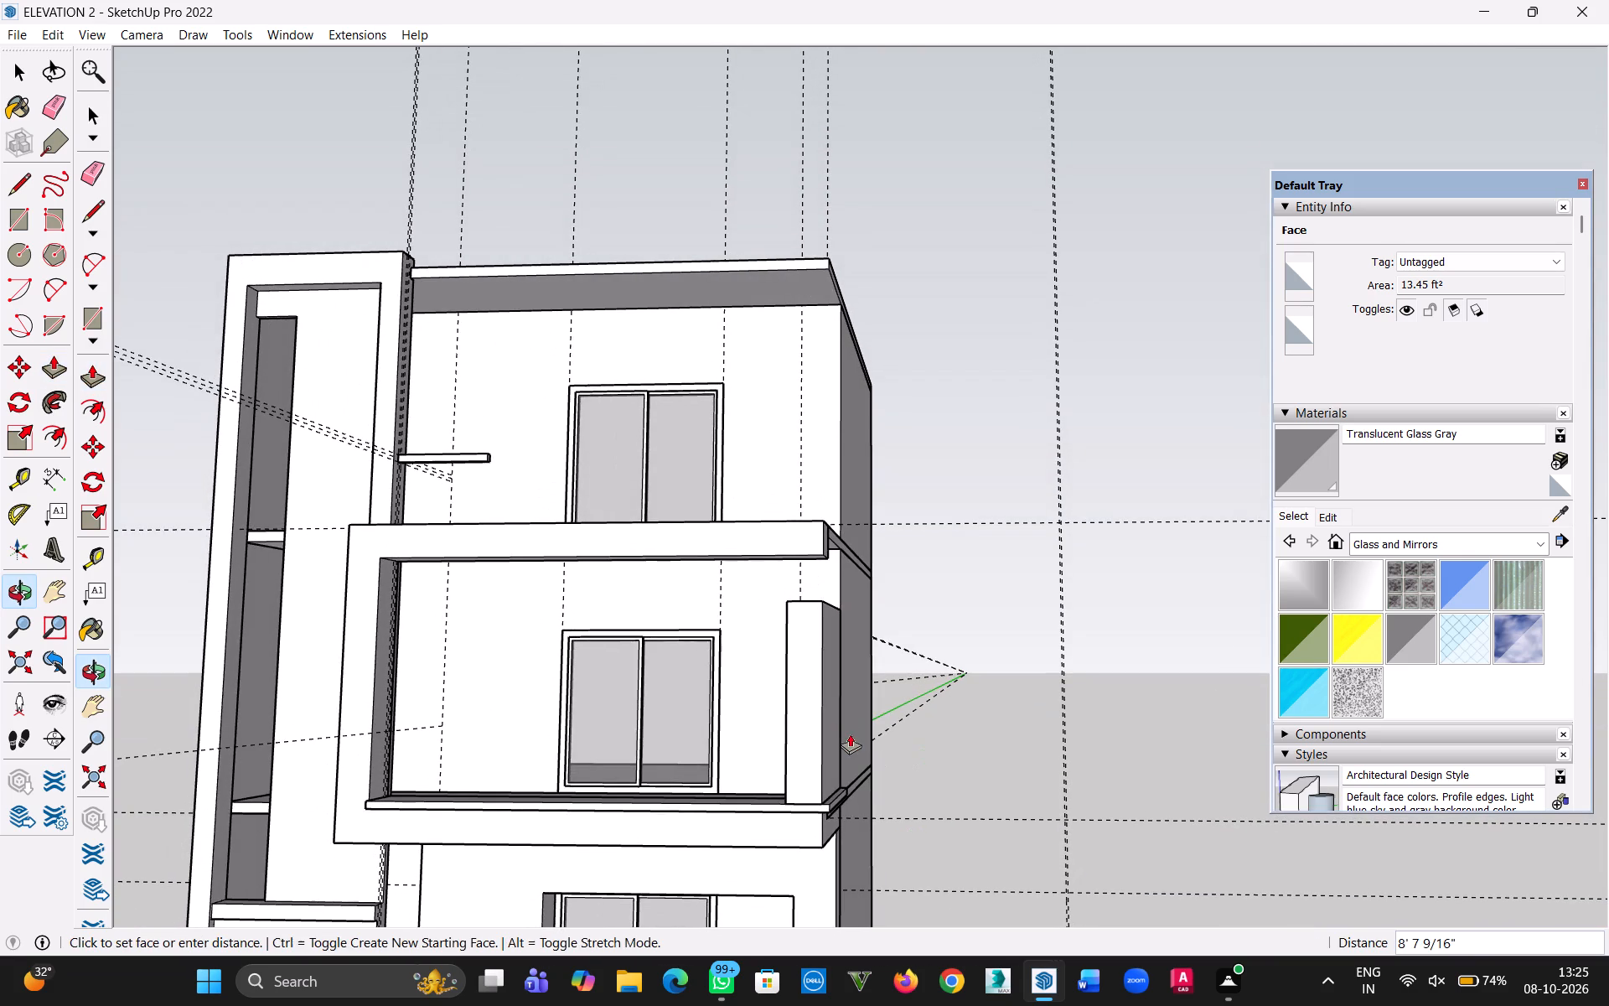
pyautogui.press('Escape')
# Draw a 20' by 6' 4" rectangle on the underside of the upper balcony slab, between the front beam and the back wall.
pyautogui.moveTo(895, 681); pyautogui.dragTo(487, 497, button='middle')
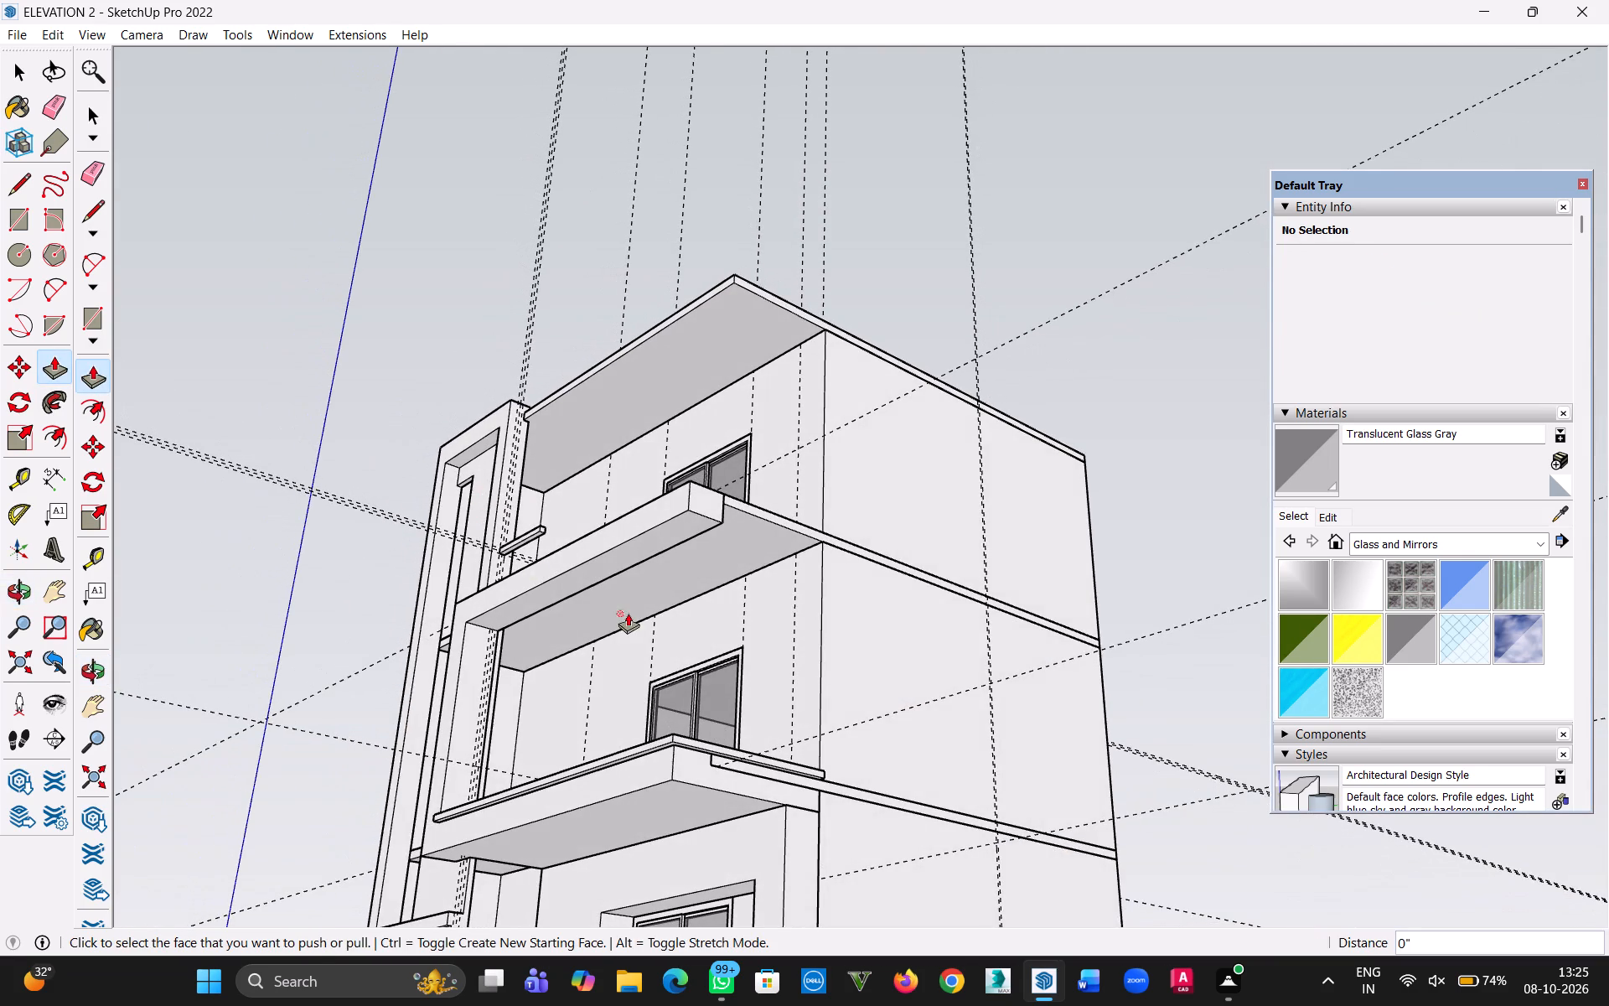
pyautogui.moveTo(628, 614); pyautogui.dragTo(535, 671, button='middle')
pyautogui.scroll(6, 648, 640)
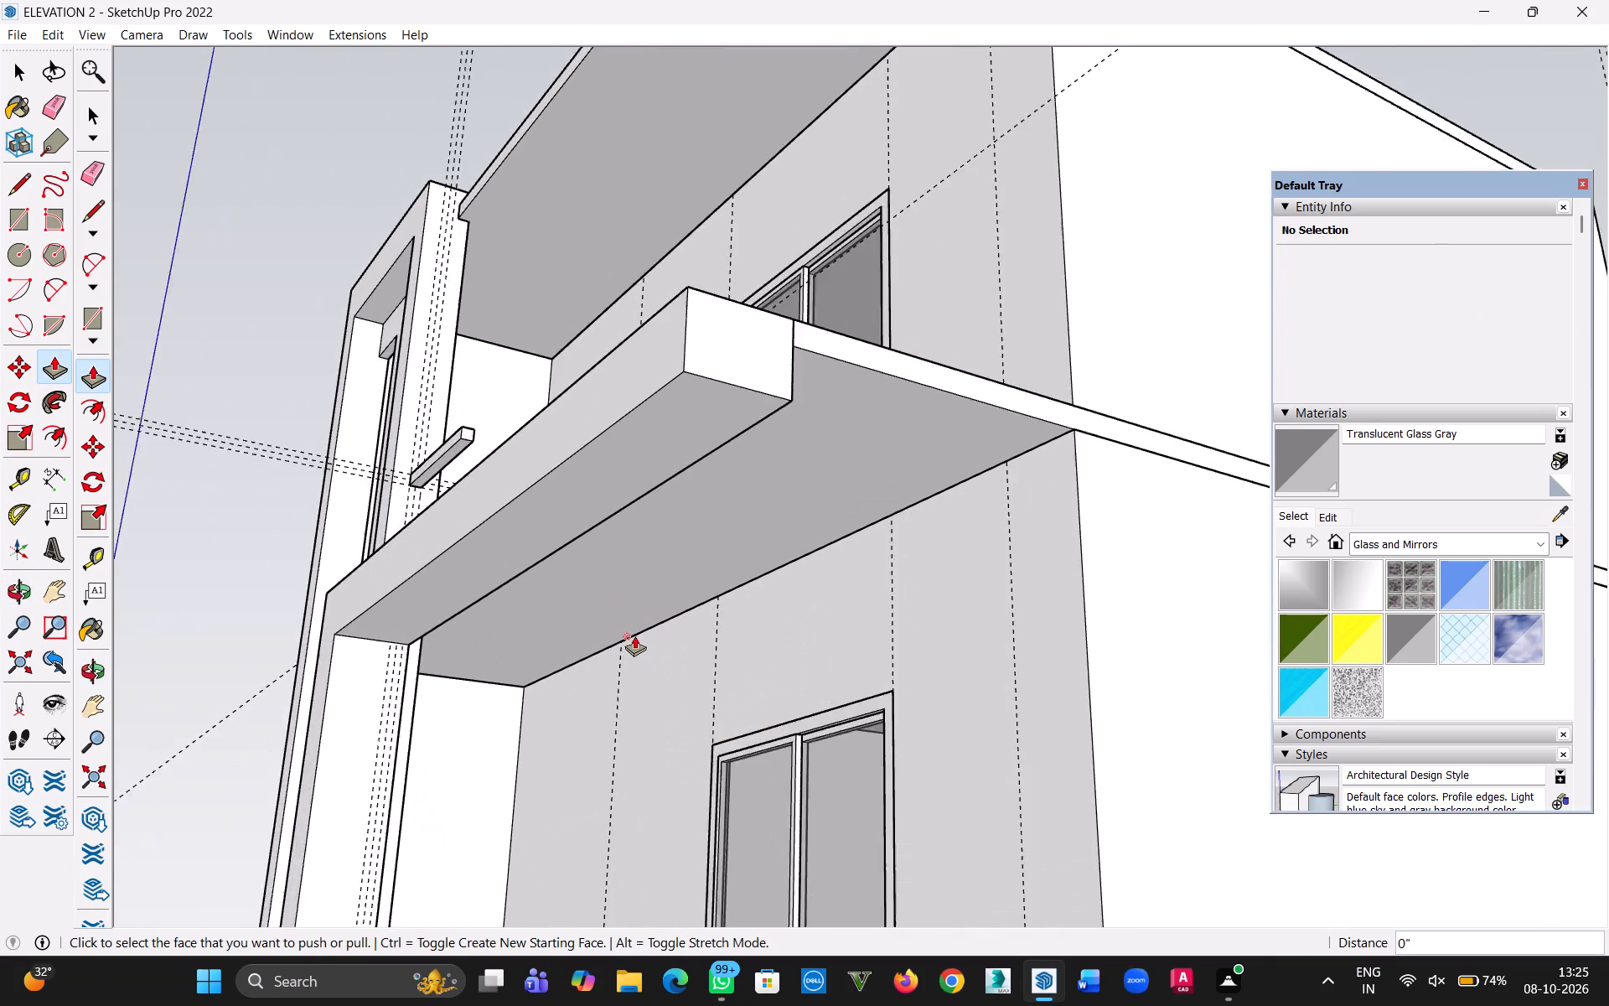
pyautogui.scroll(3, 634, 635)
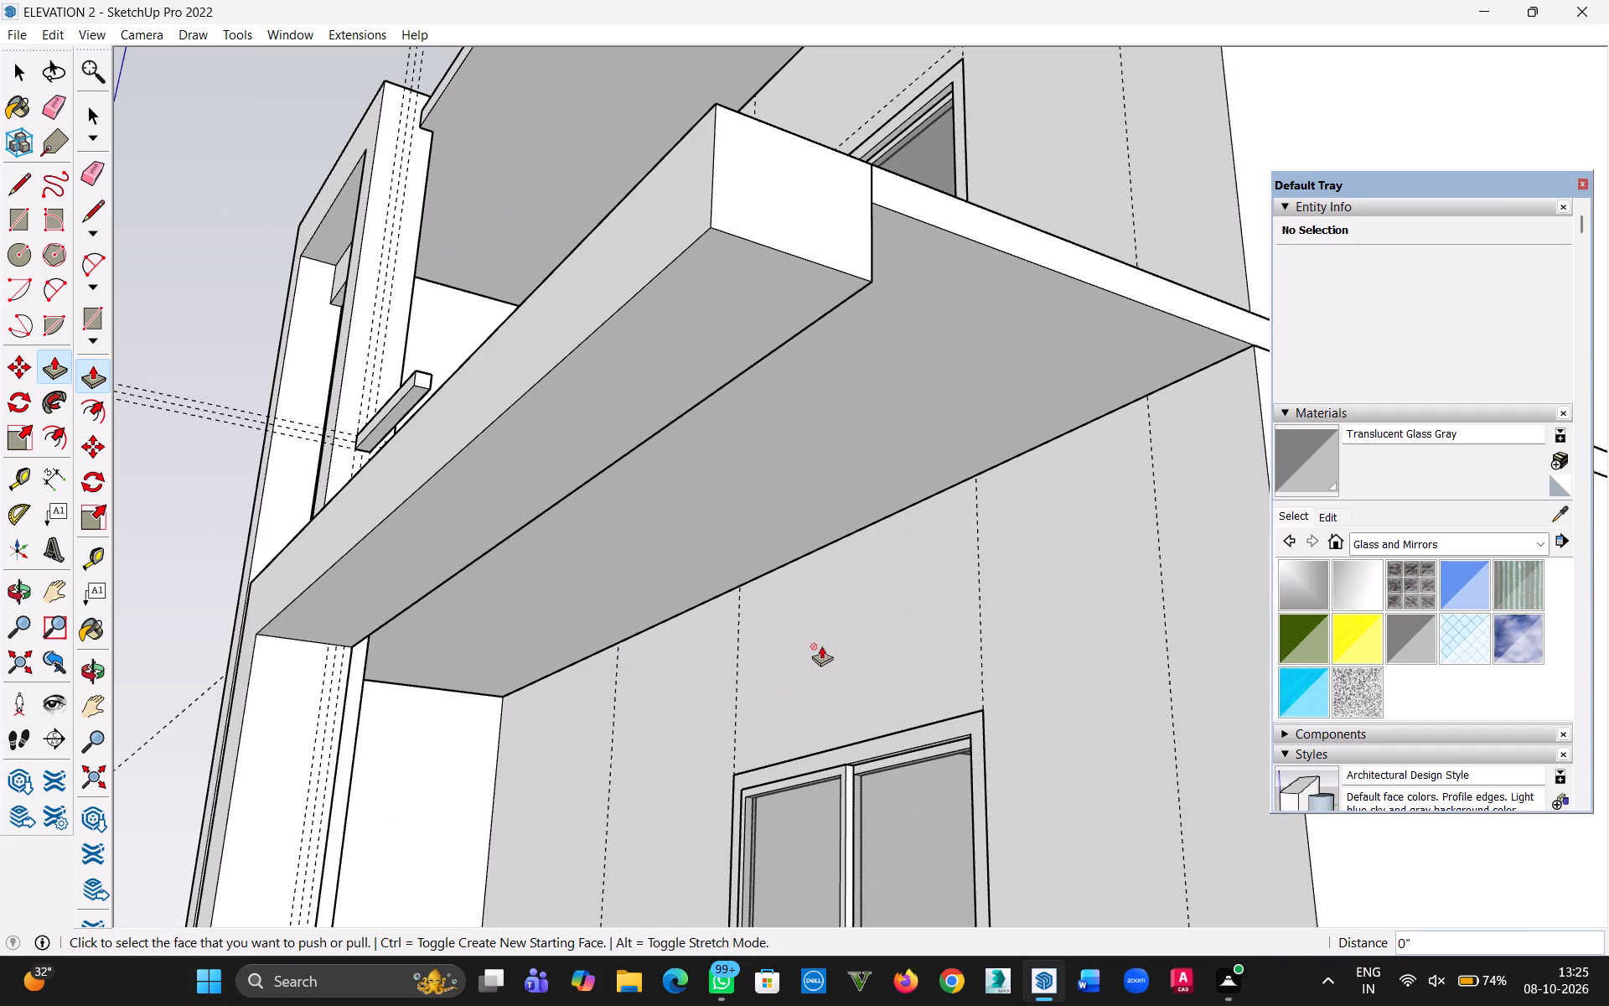
pyautogui.moveTo(784, 614); pyautogui.dragTo(565, 640, button='middle')
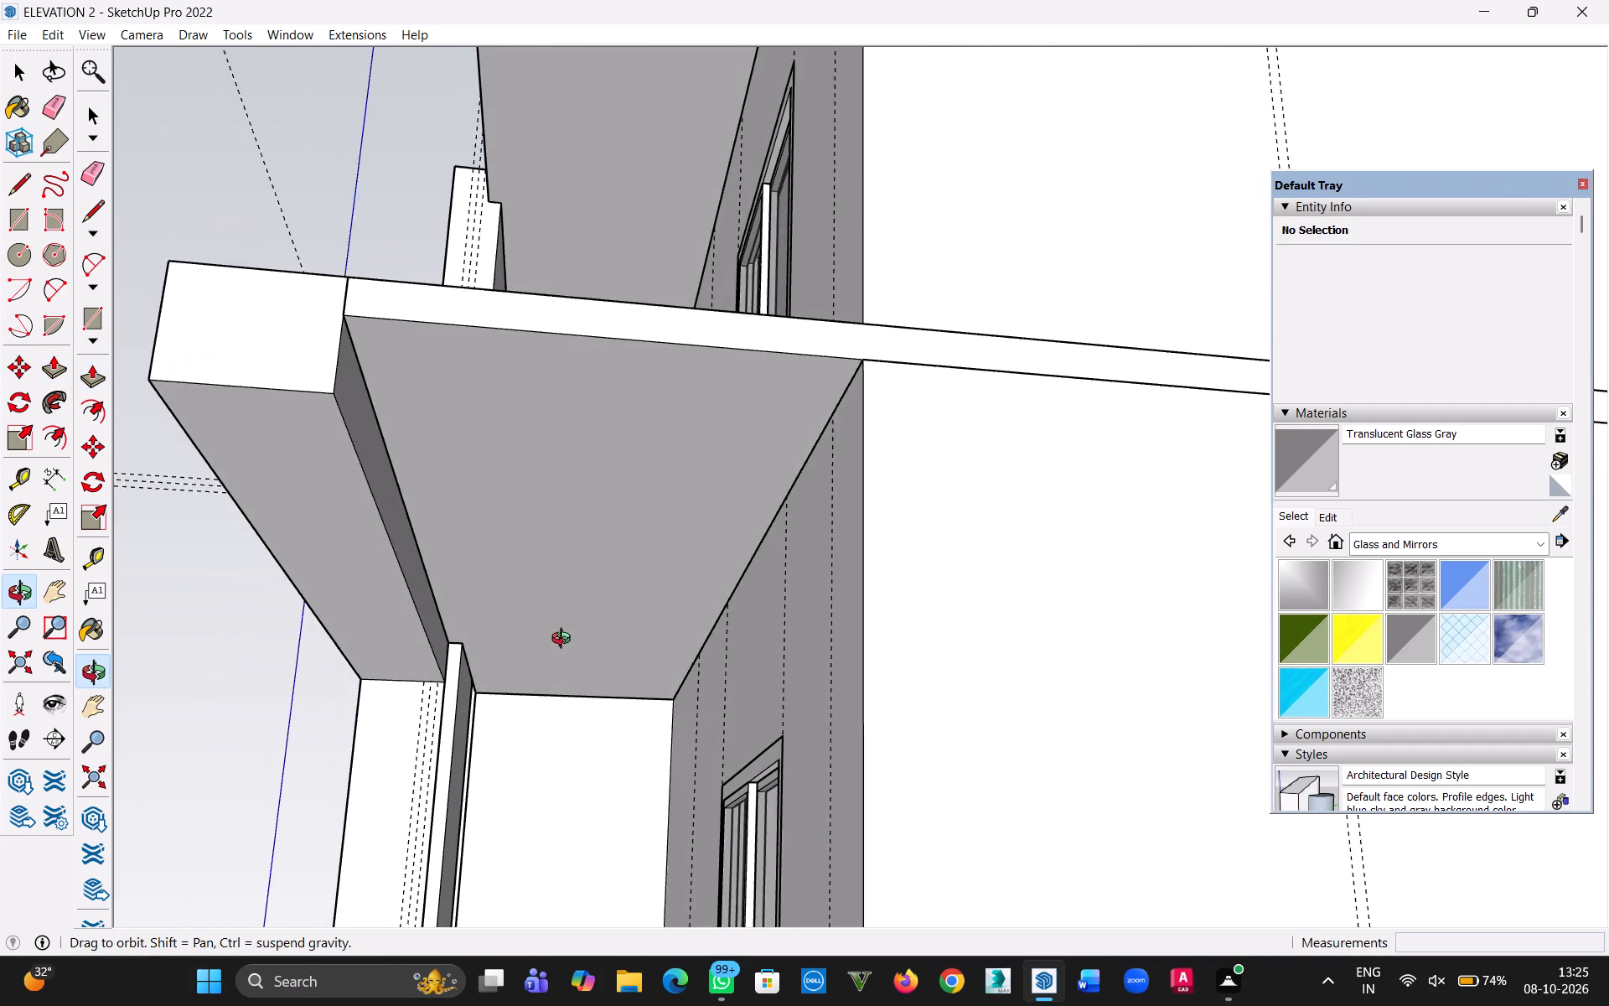
pyautogui.moveTo(565, 640); pyautogui.dragTo(582, 644, button='middle')
pyautogui.press('r')
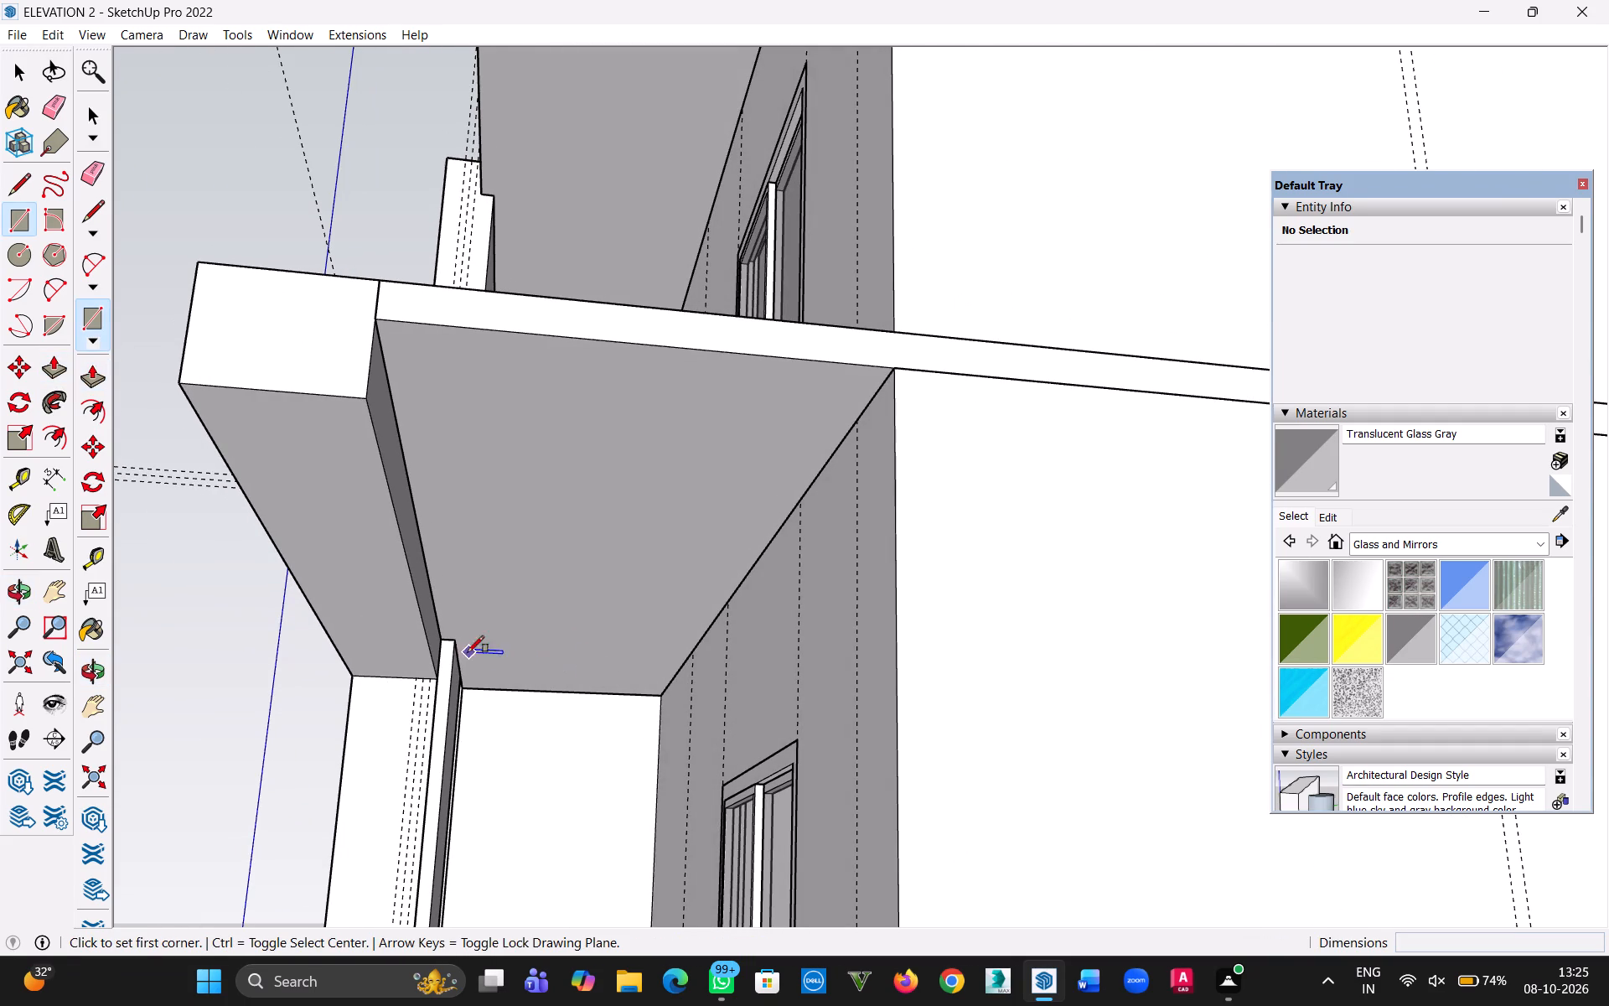
pyautogui.click(442, 641)
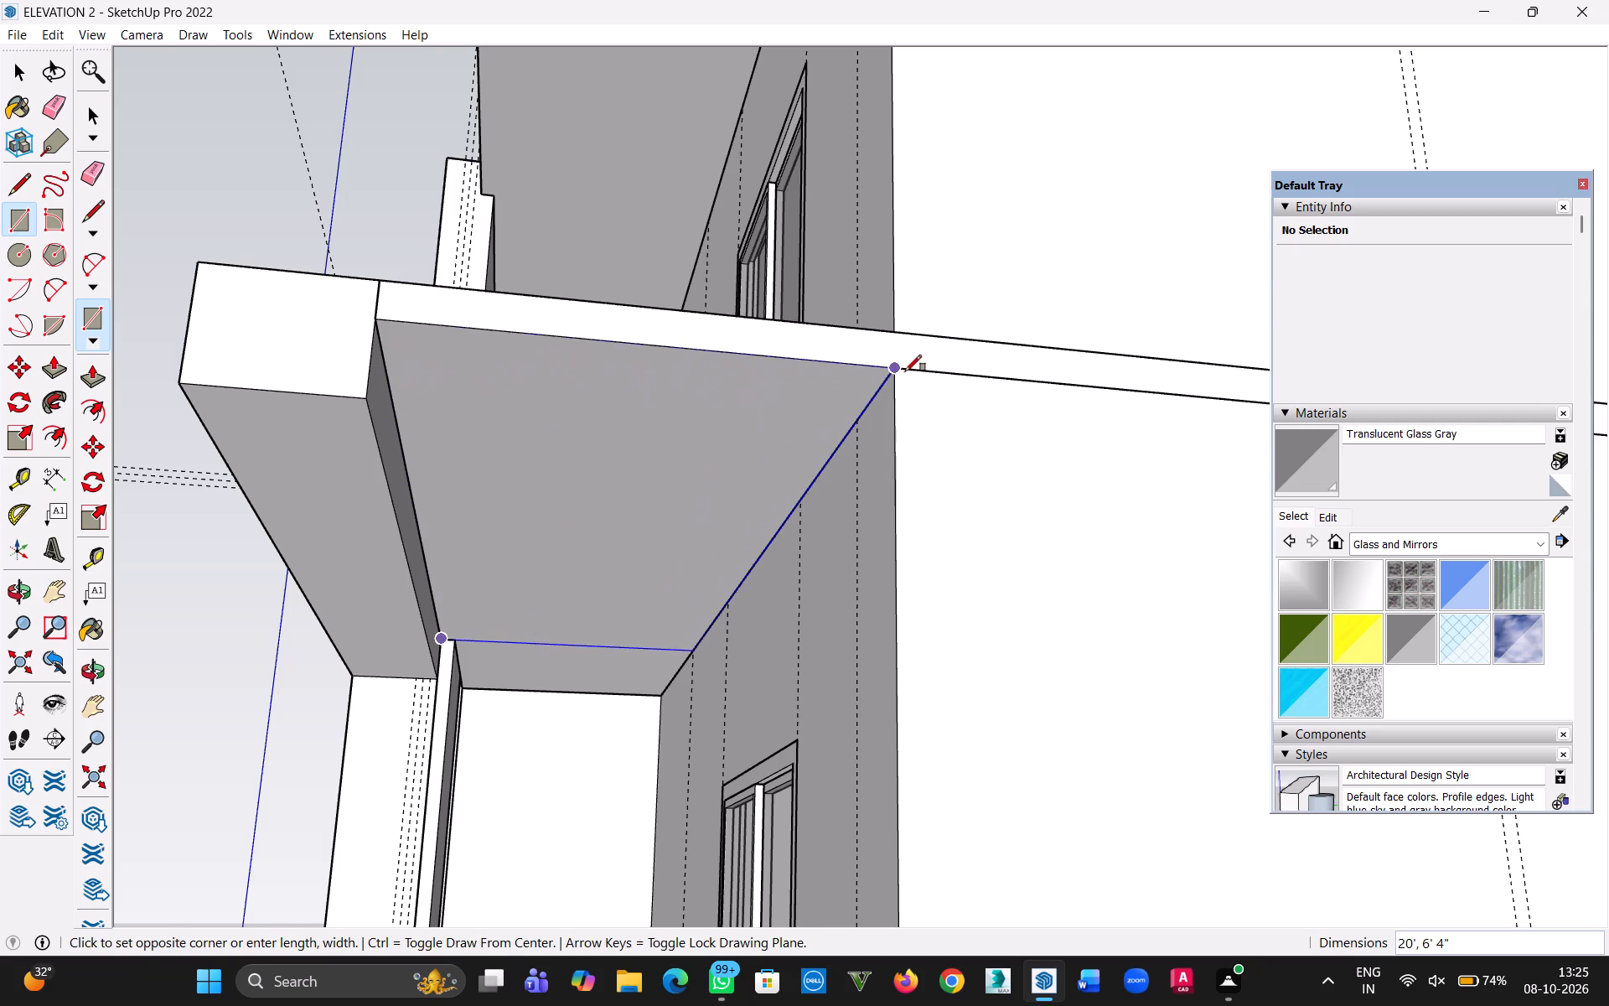
pyautogui.click(905, 371)
pyautogui.scroll(-4, 768, 567)
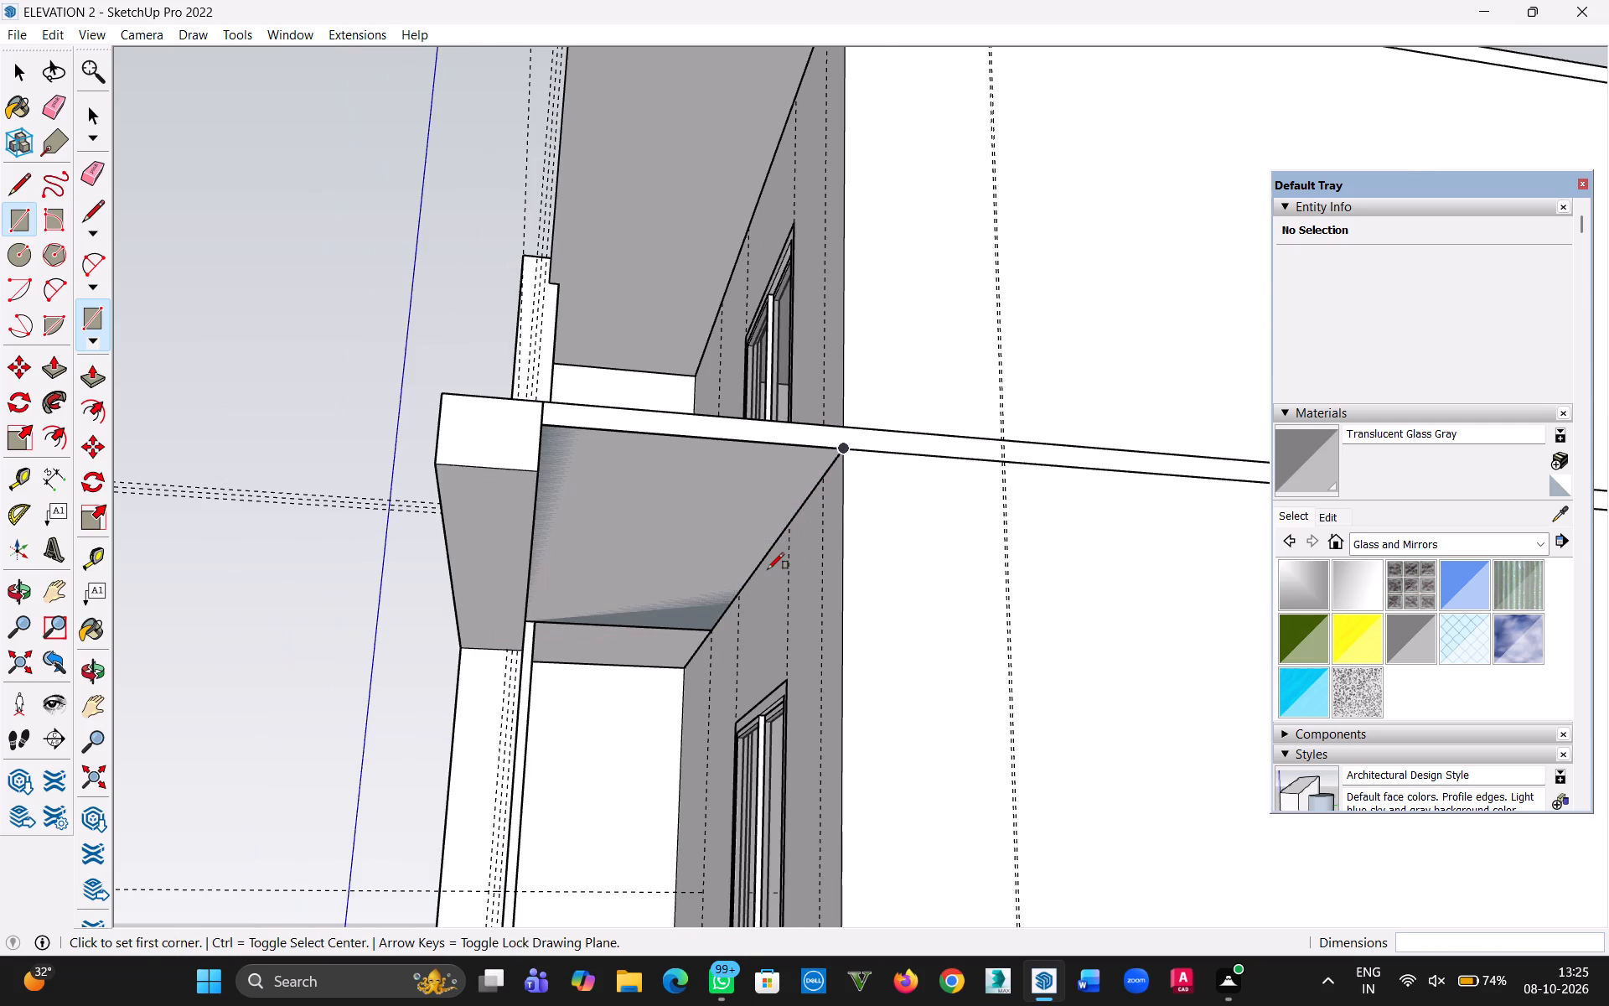
# Push/Pull the underside rectangle down about 1' 10 13/16" as a dropped ceiling block above the lower balcony.
pyautogui.press('p')
pyautogui.click(702, 491)
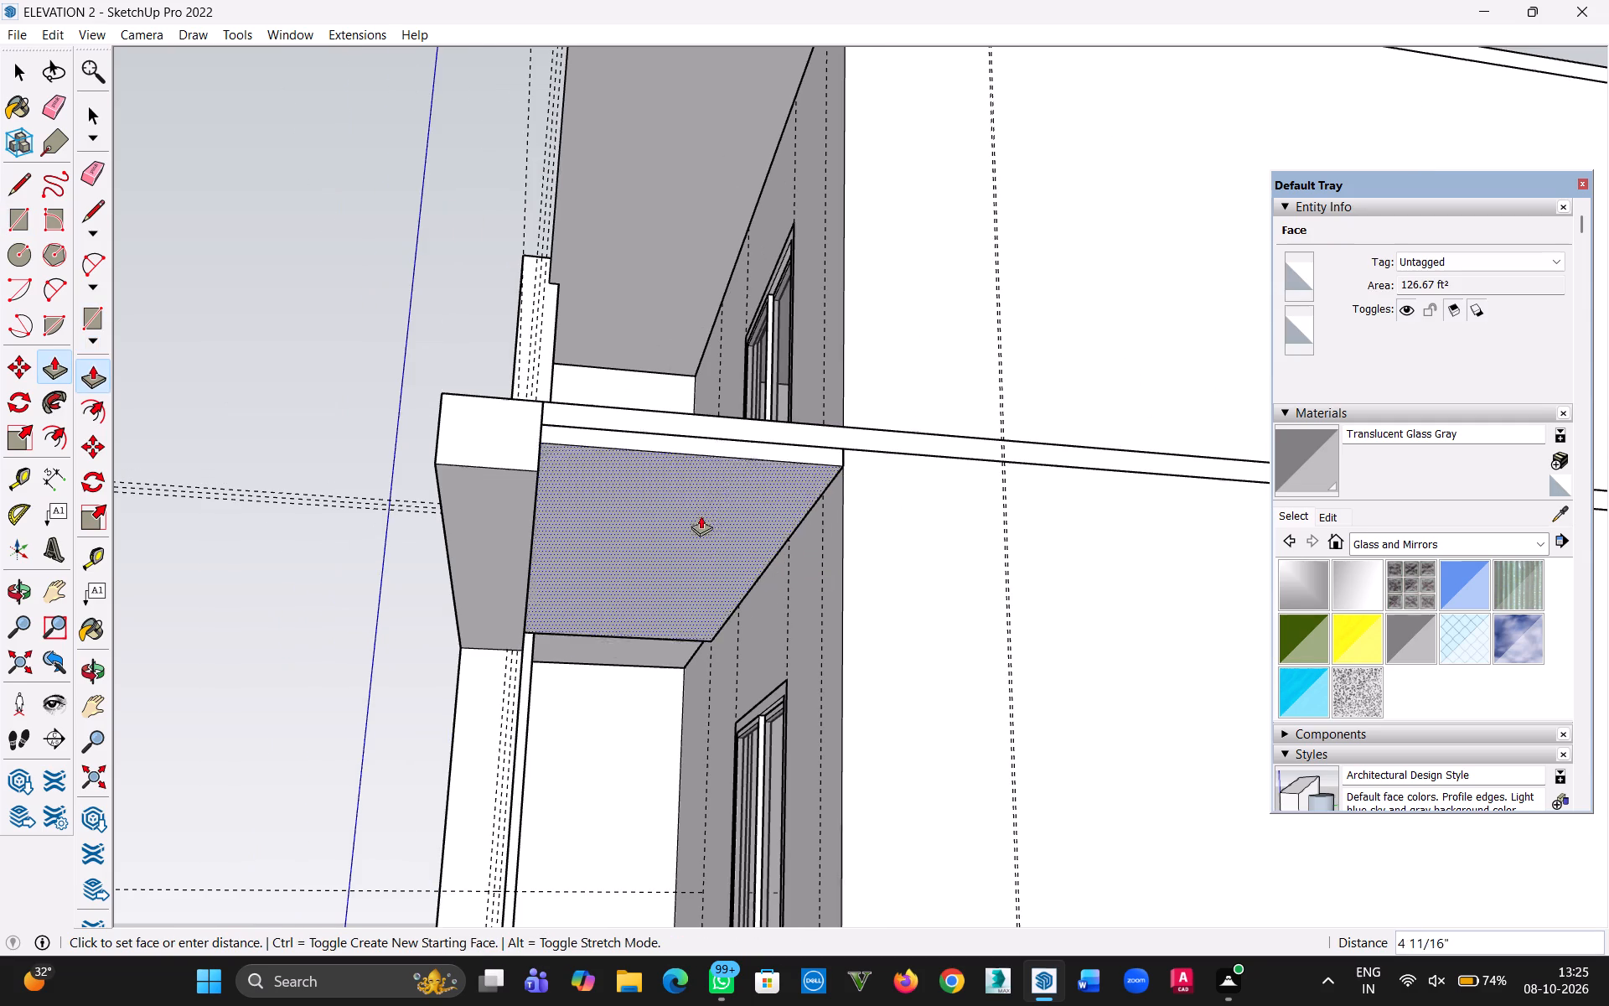
pyautogui.scroll(-4, 701, 573)
pyautogui.moveTo(701, 573); pyautogui.dragTo(1327, 607, button='middle')
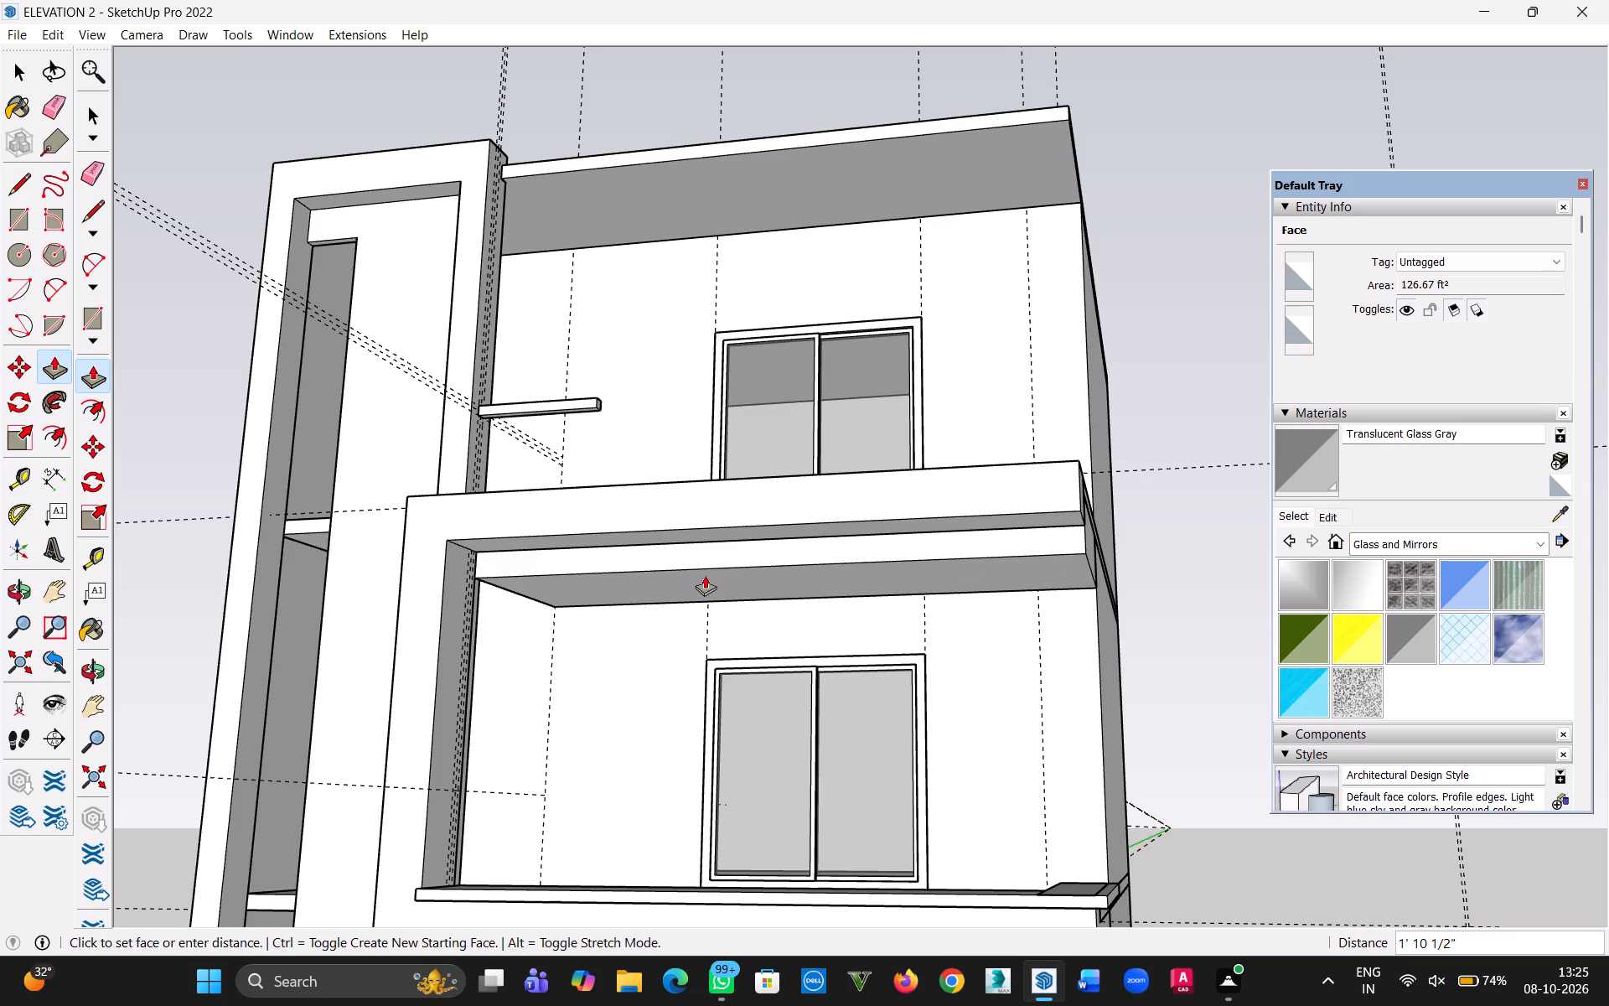
pyautogui.click(705, 575)
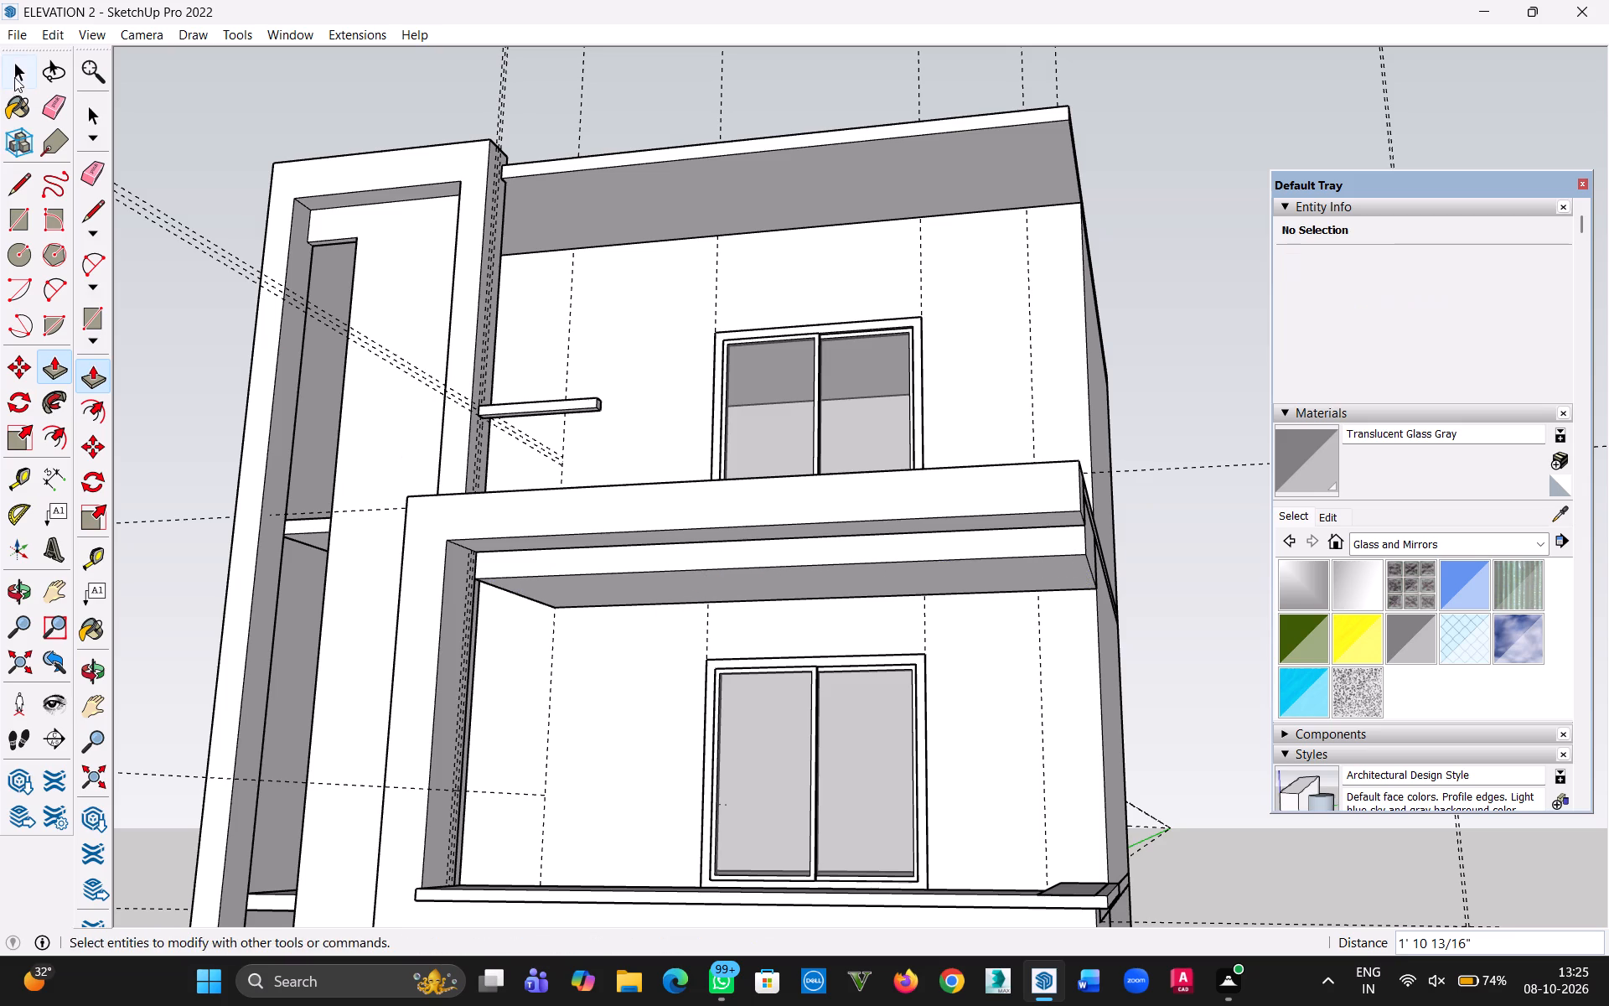
# Make the whole dropped ceiling block a group.
pyautogui.click(14, 77)
pyautogui.click(880, 98)
pyautogui.tripleClick(982, 569)
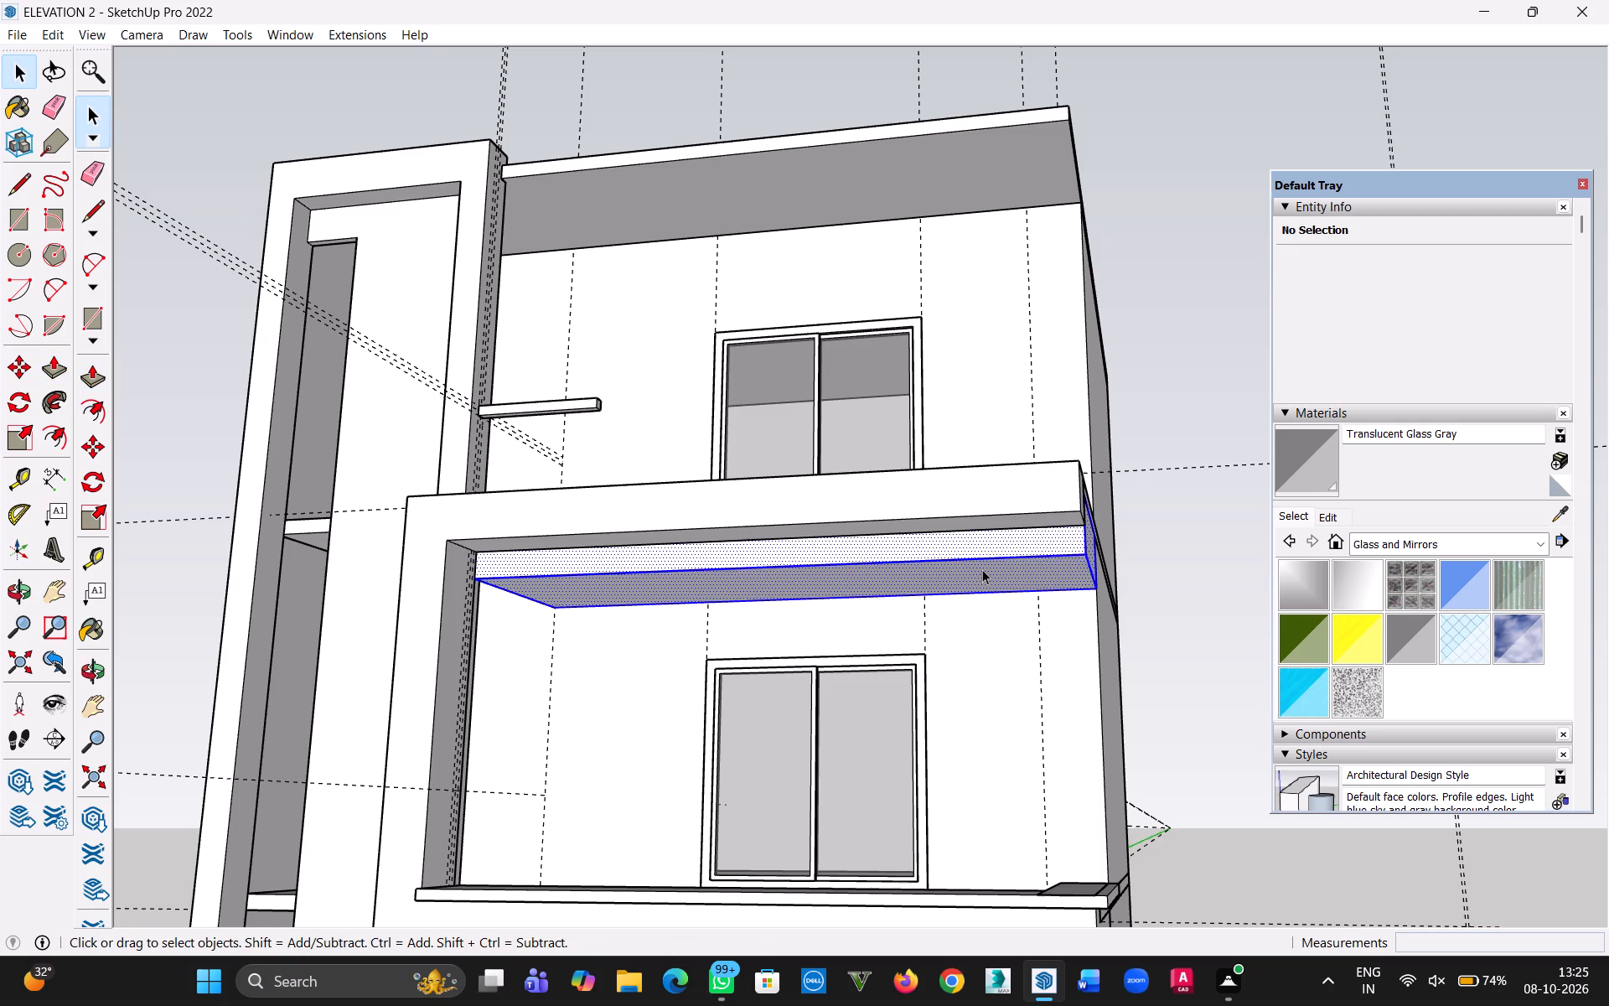
pyautogui.rightClick(982, 569)
pyautogui.click(1054, 337)
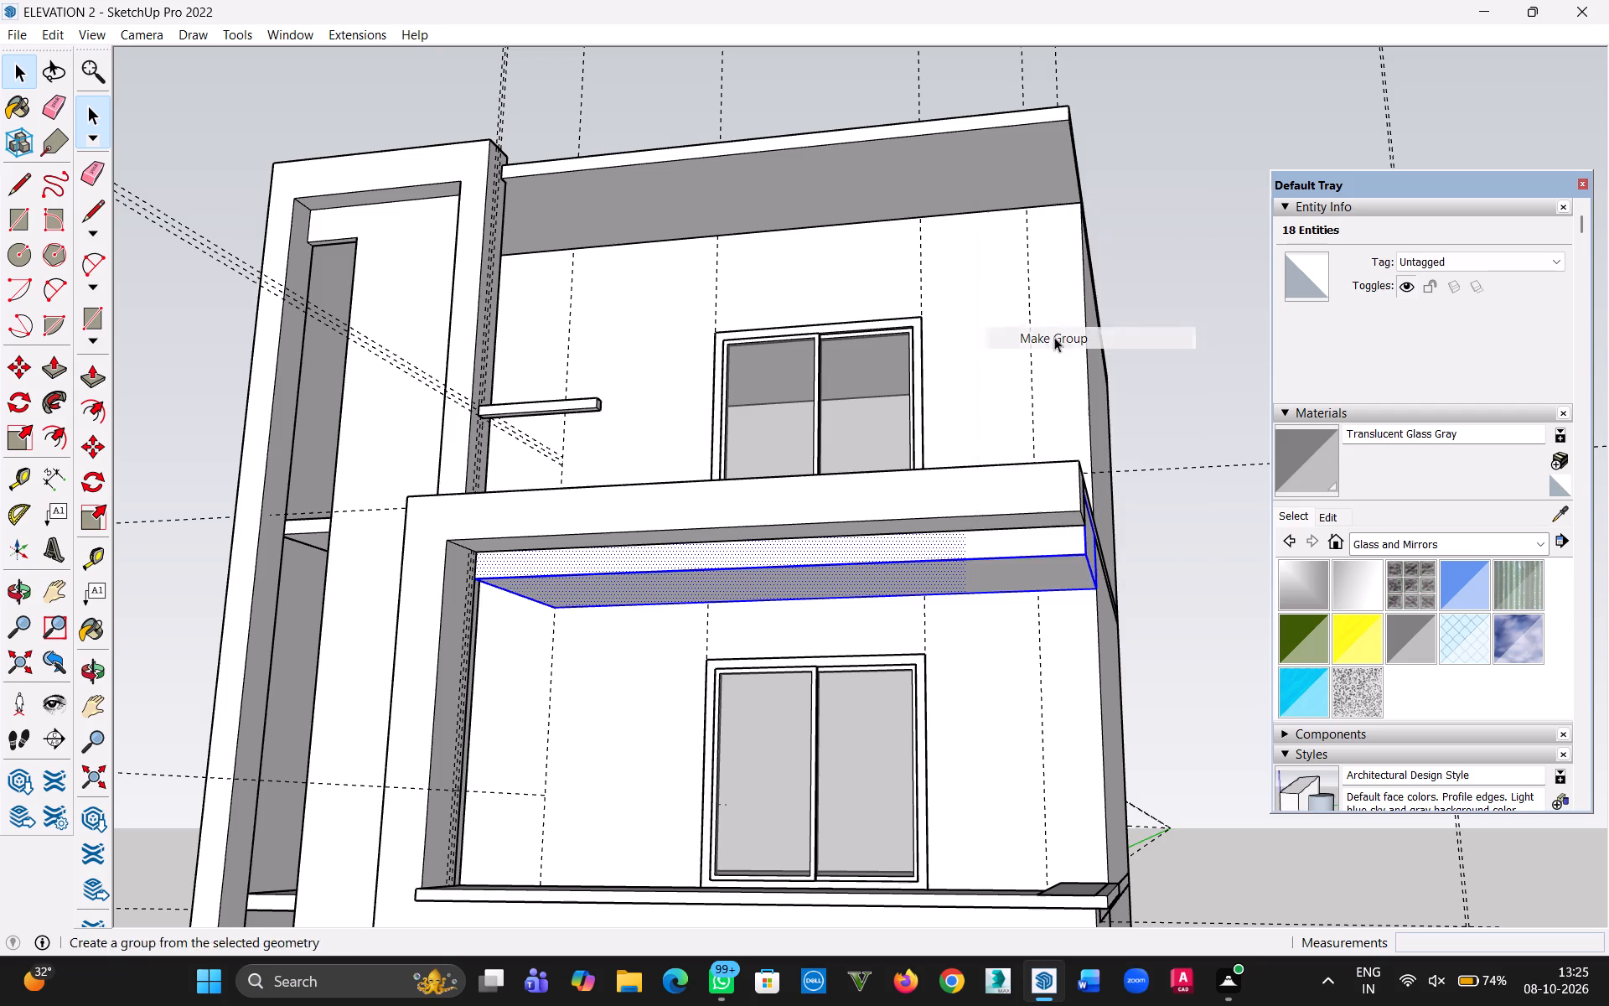
# Push/Pull the rectangle on the lower balcony's side parapet up about 9' 9 3/16" to the underside of the dropped ceiling block.
pyautogui.moveTo(1001, 411); pyautogui.dragTo(1090, 760, button='middle')
pyautogui.press('p')
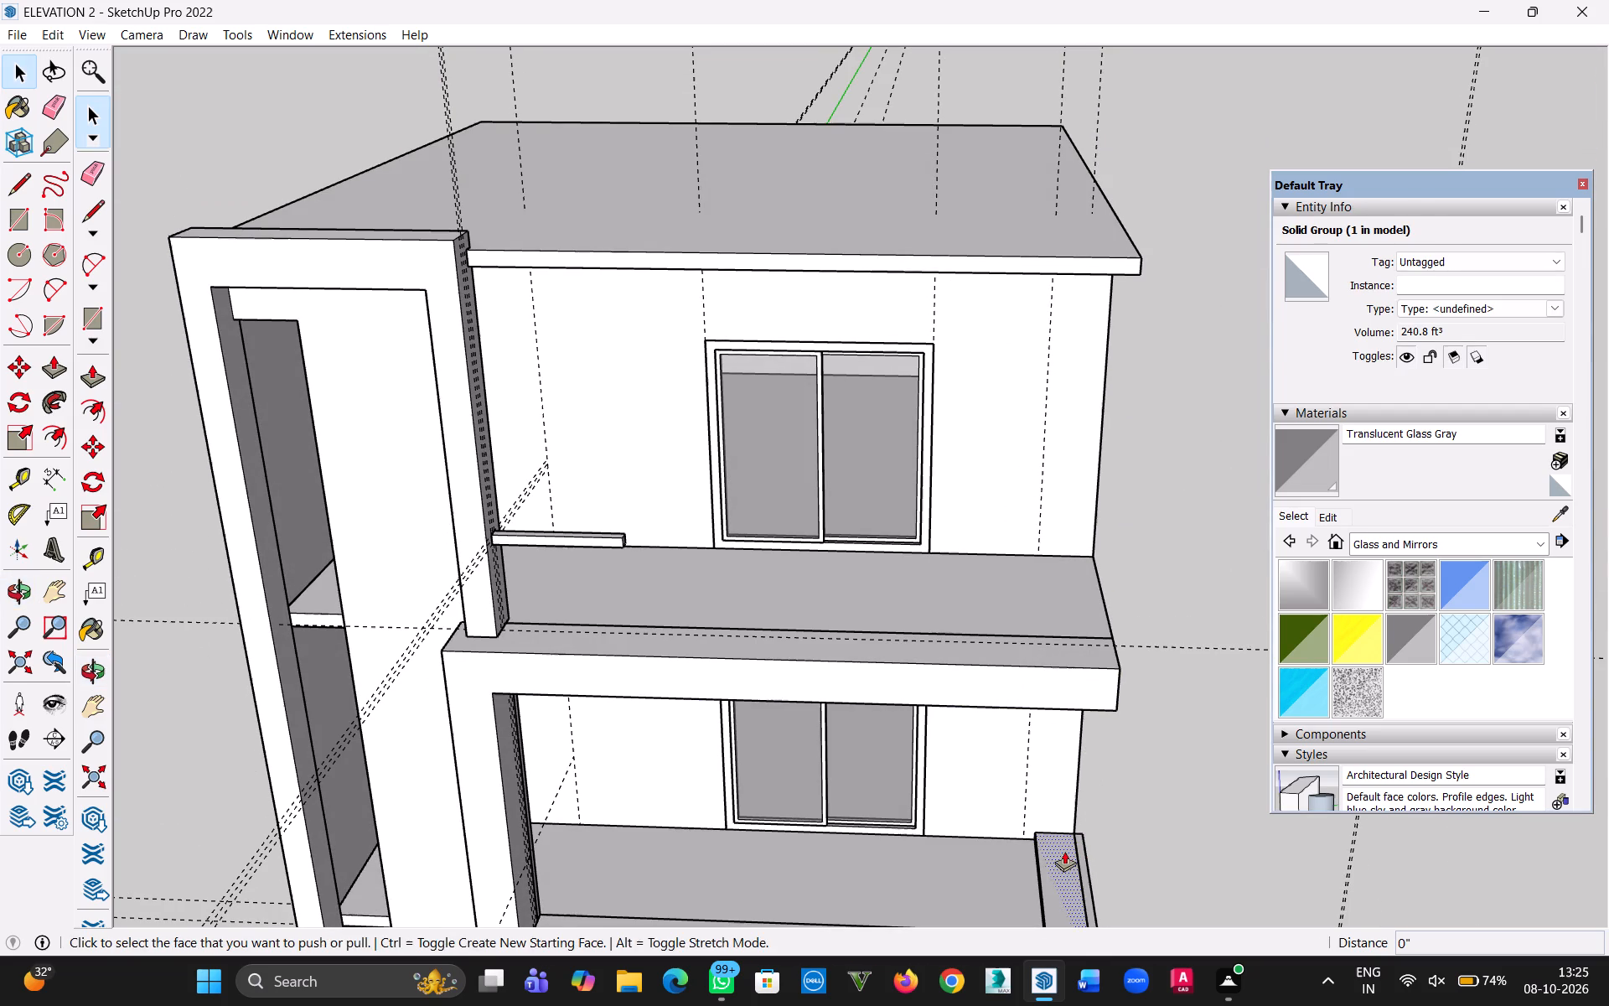
pyautogui.click(1062, 854)
pyautogui.moveTo(1043, 765); pyautogui.dragTo(963, 285, button='middle')
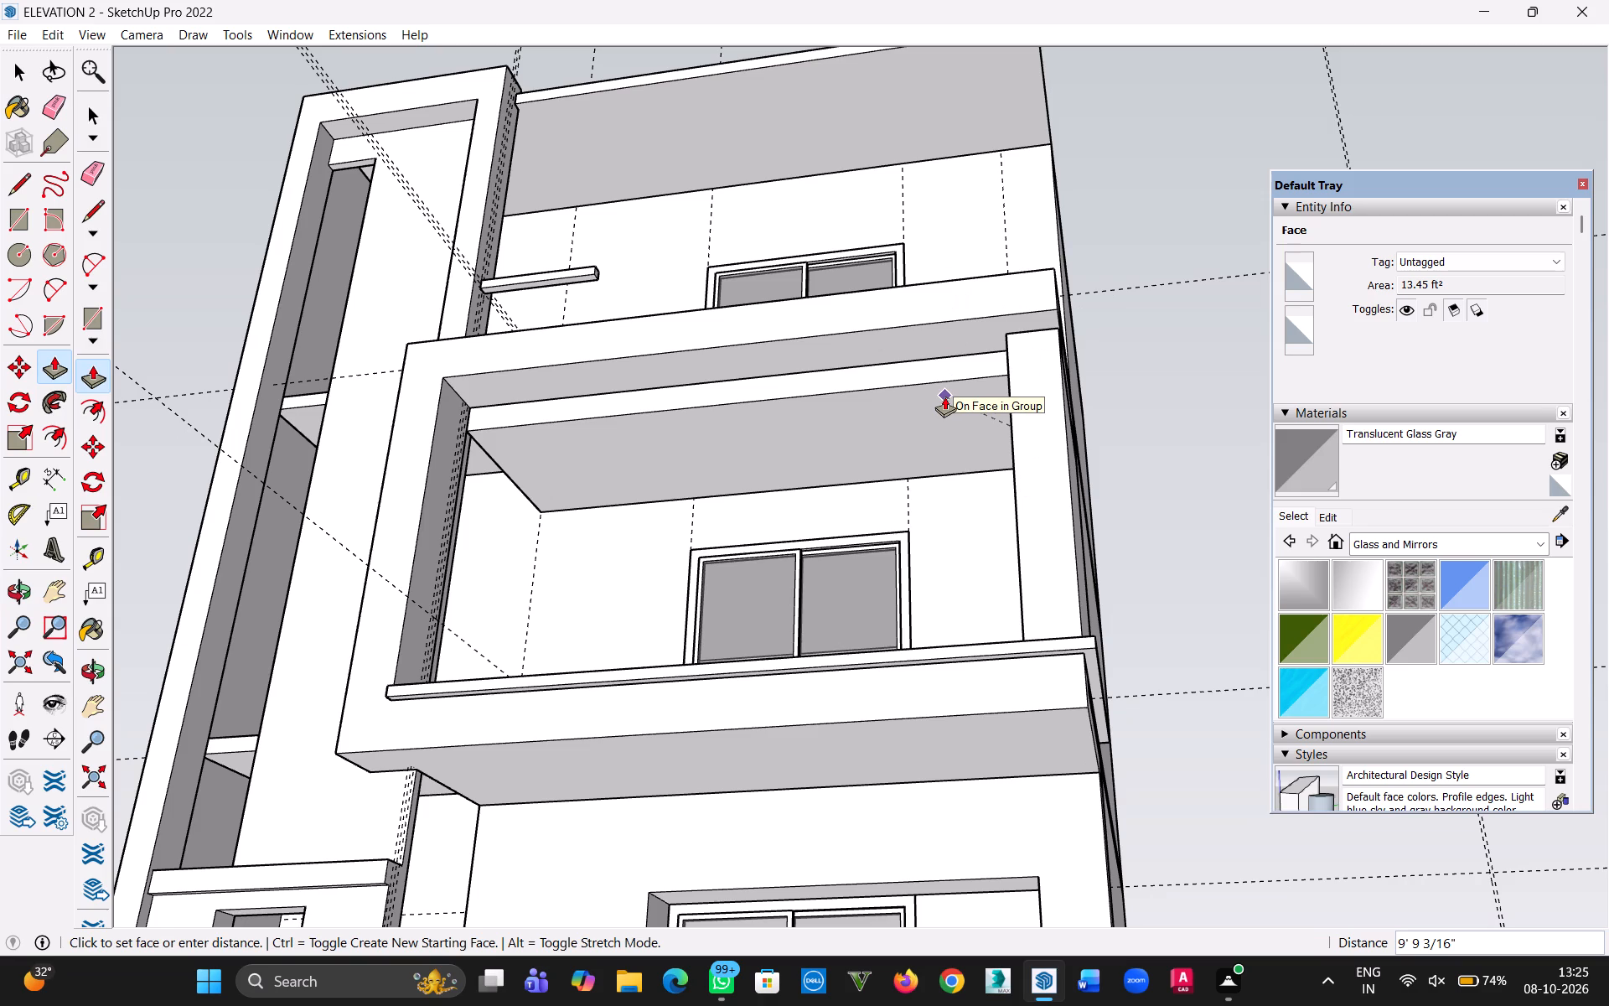
pyautogui.click(944, 397)
# Push/Pull the new side wall's inner face about 2 3/8" toward the outside to thin the wall.
pyautogui.moveTo(998, 376); pyautogui.dragTo(1030, 492, button='middle')
pyautogui.moveTo(1045, 512); pyautogui.dragTo(1081, 562, button='middle')
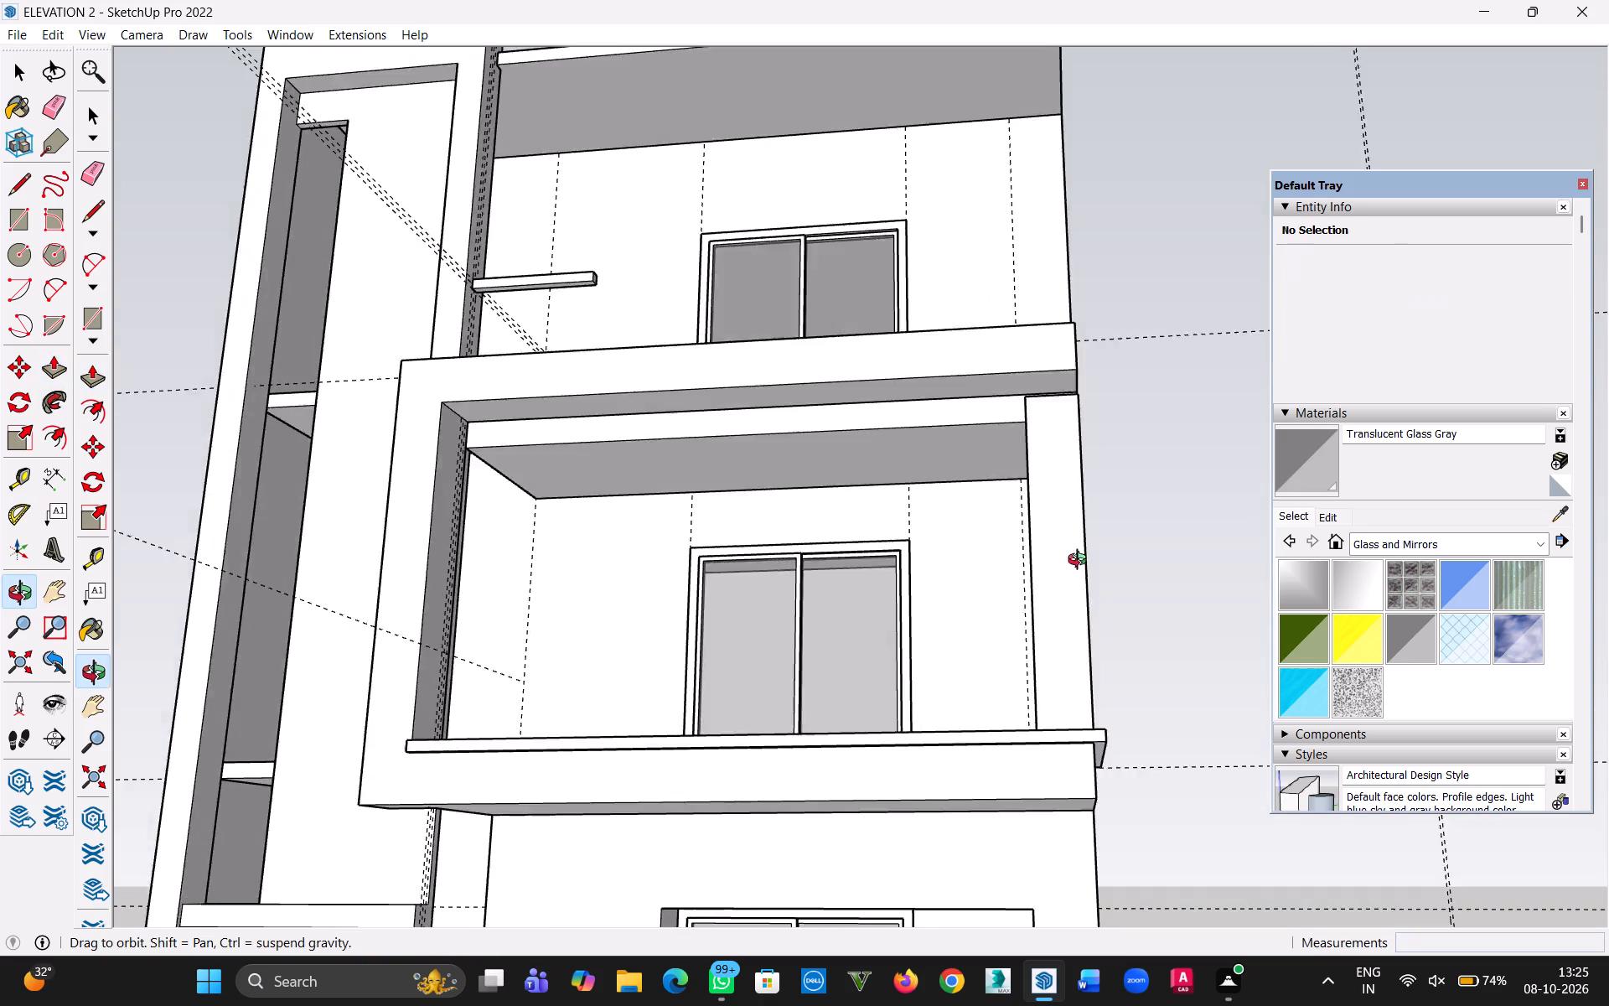
pyautogui.moveTo(1081, 562); pyautogui.dragTo(1151, 600, button='middle')
pyautogui.click(19, 77)
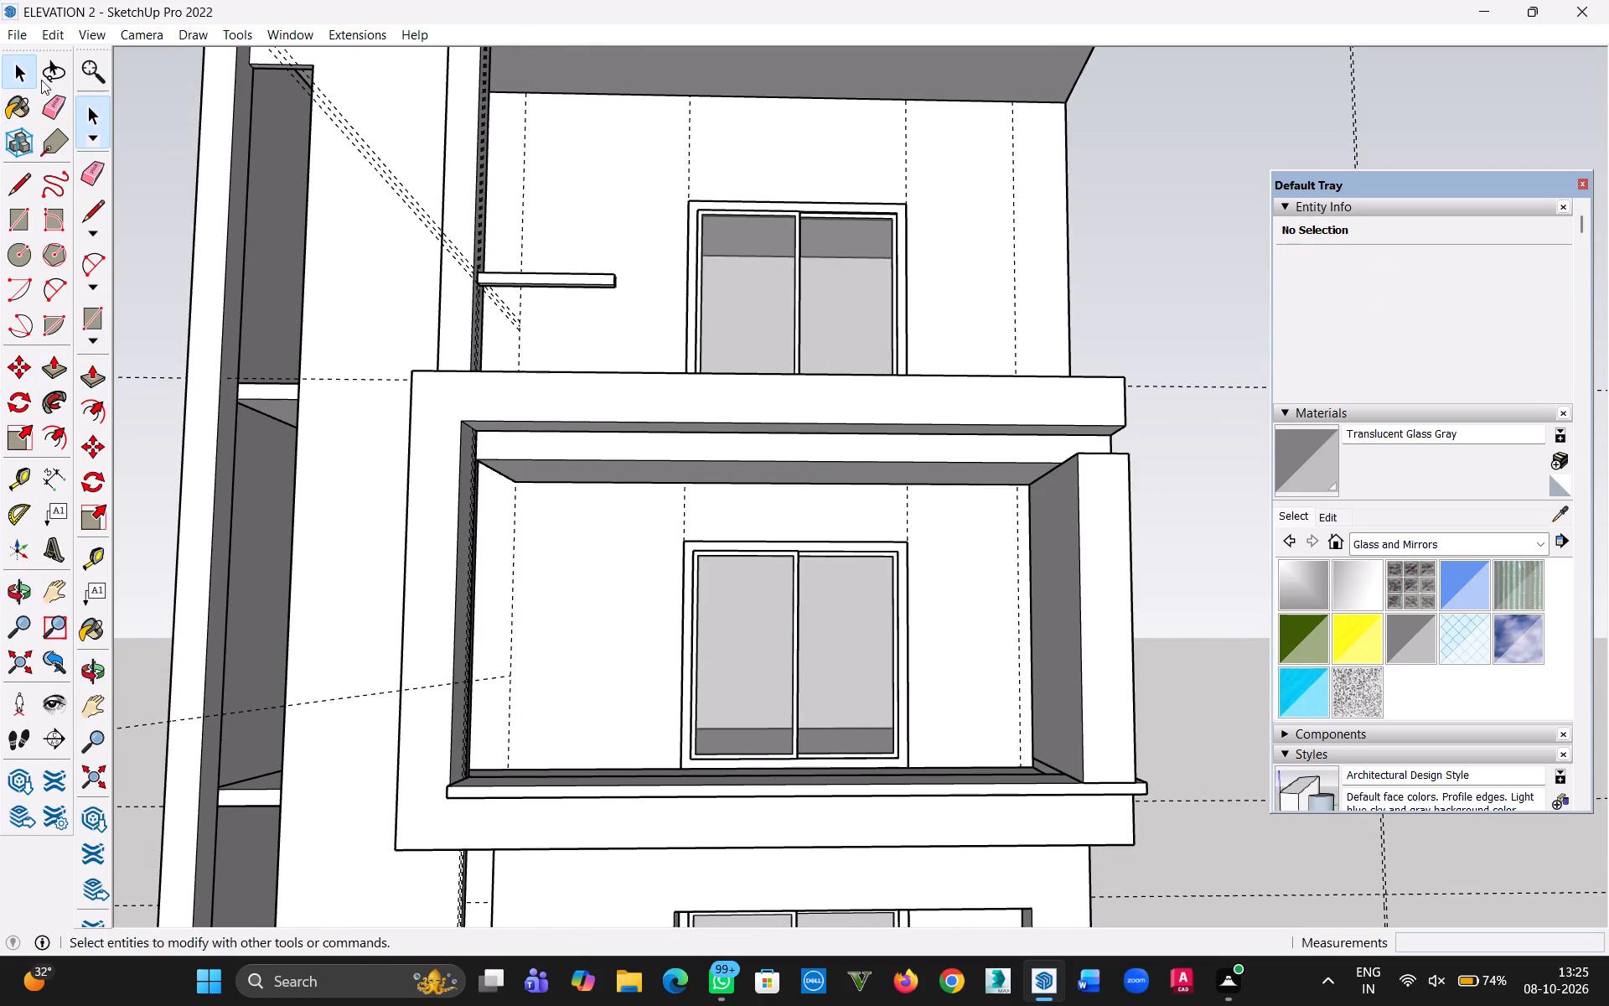
pyautogui.press('p')
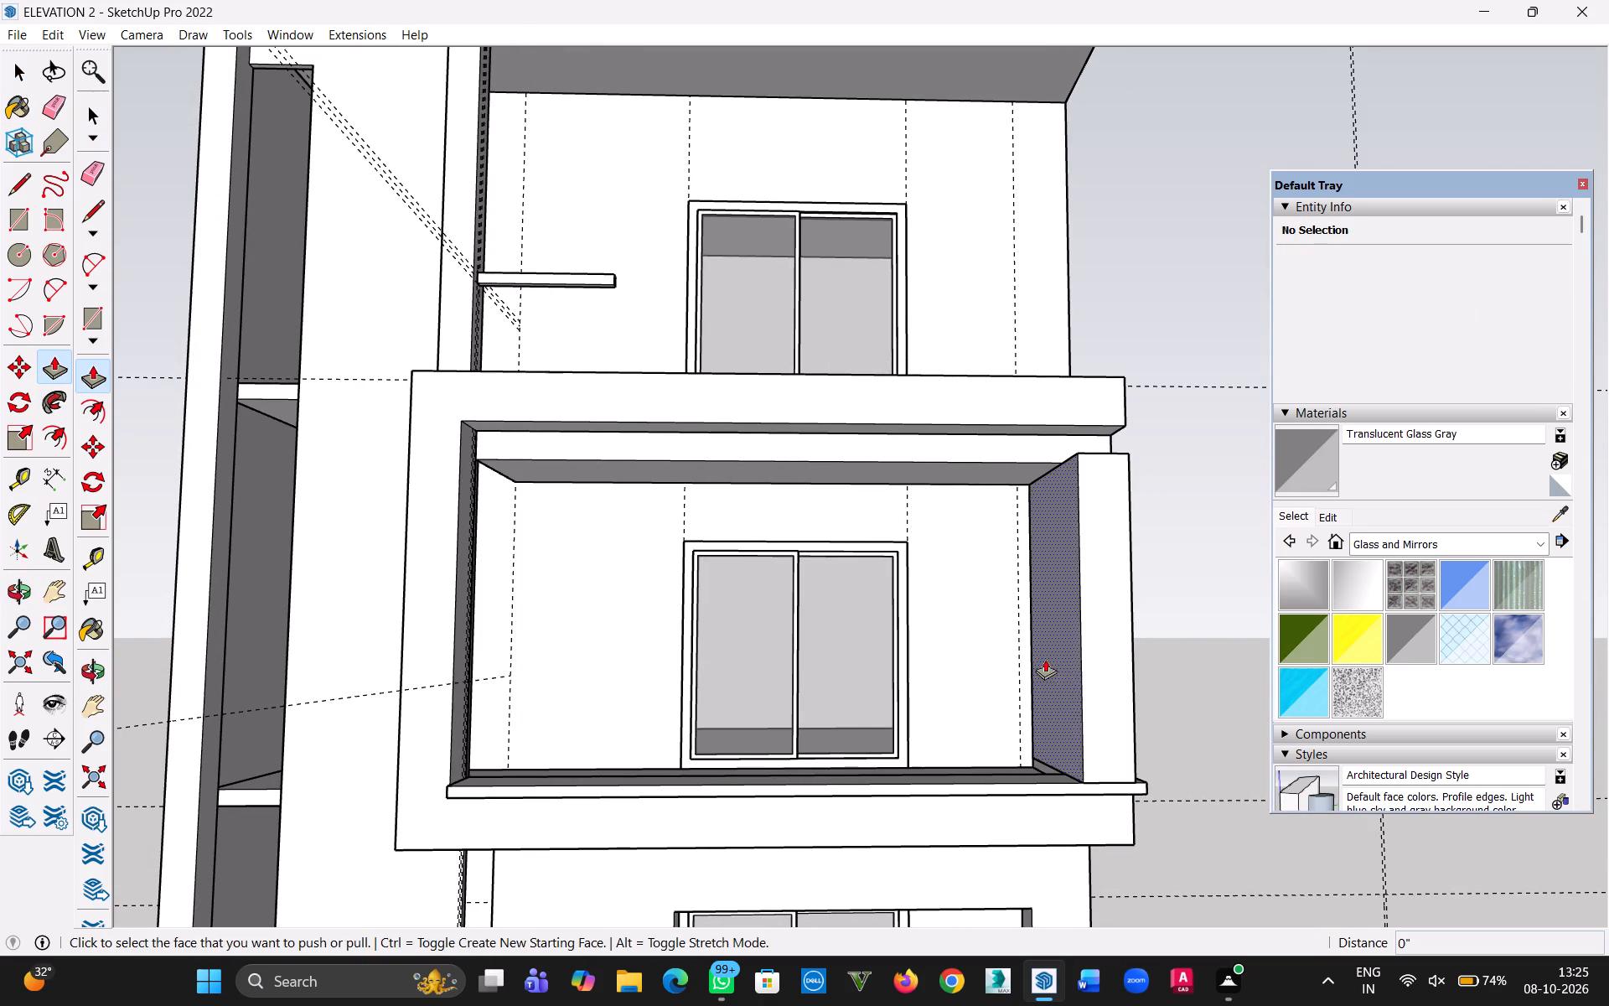
pyautogui.click(1045, 659)
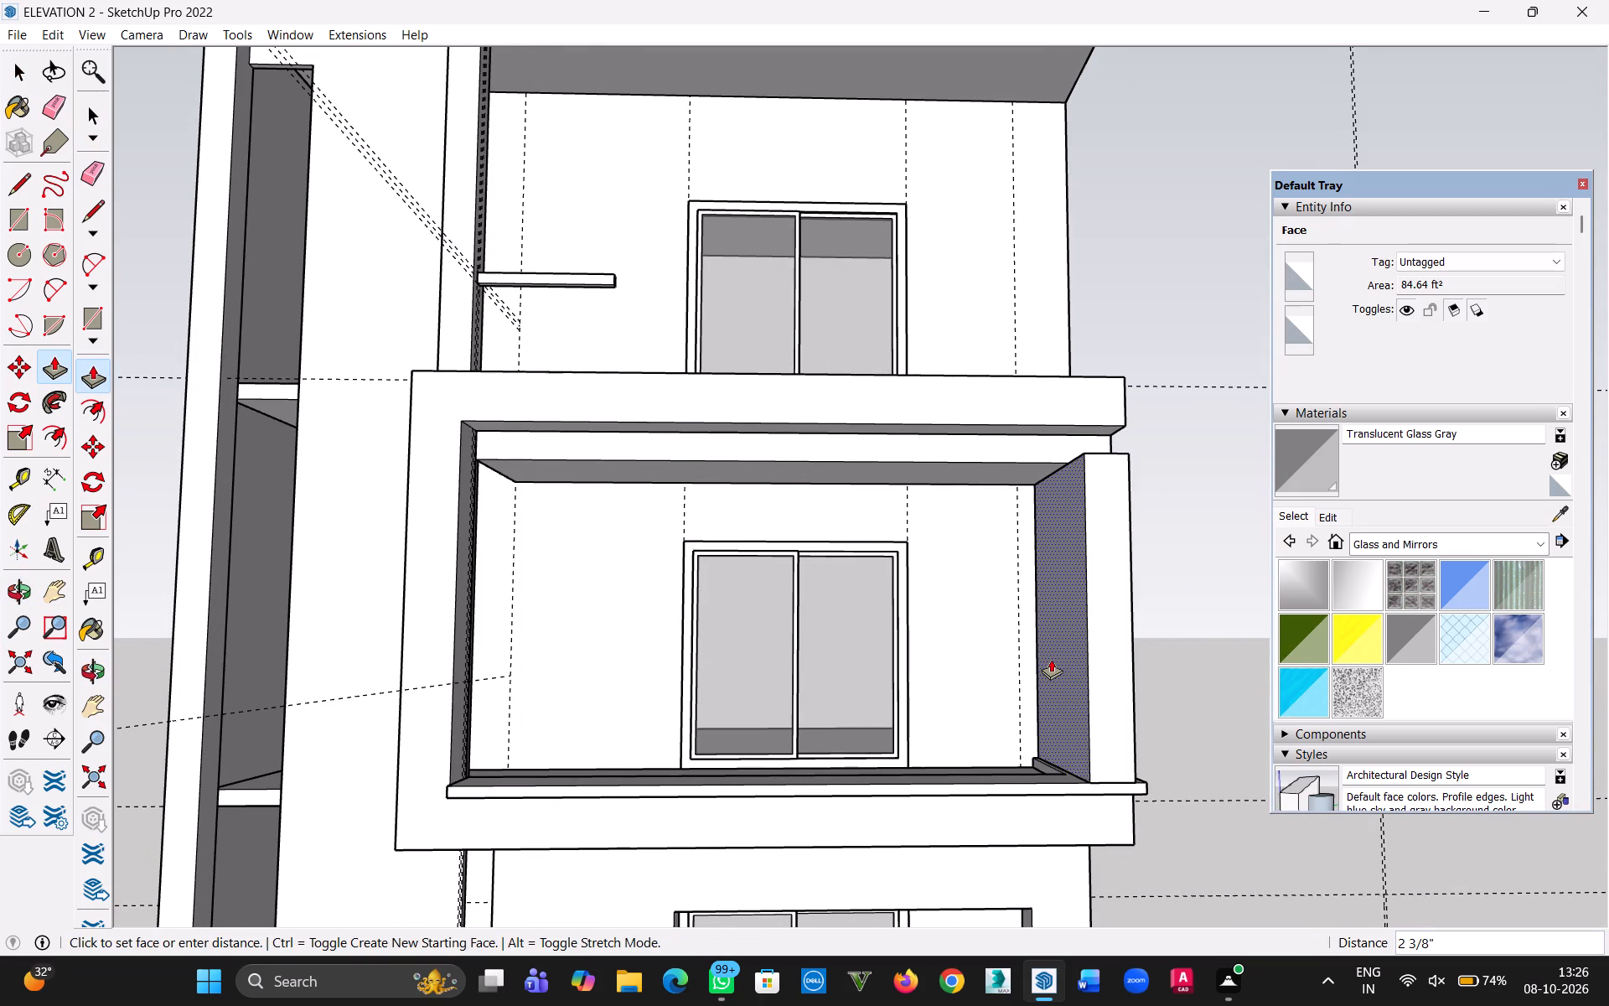
pyautogui.click(1051, 659)
# Make the whole side wall of the lower balcony a group.
pyautogui.click(16, 79)
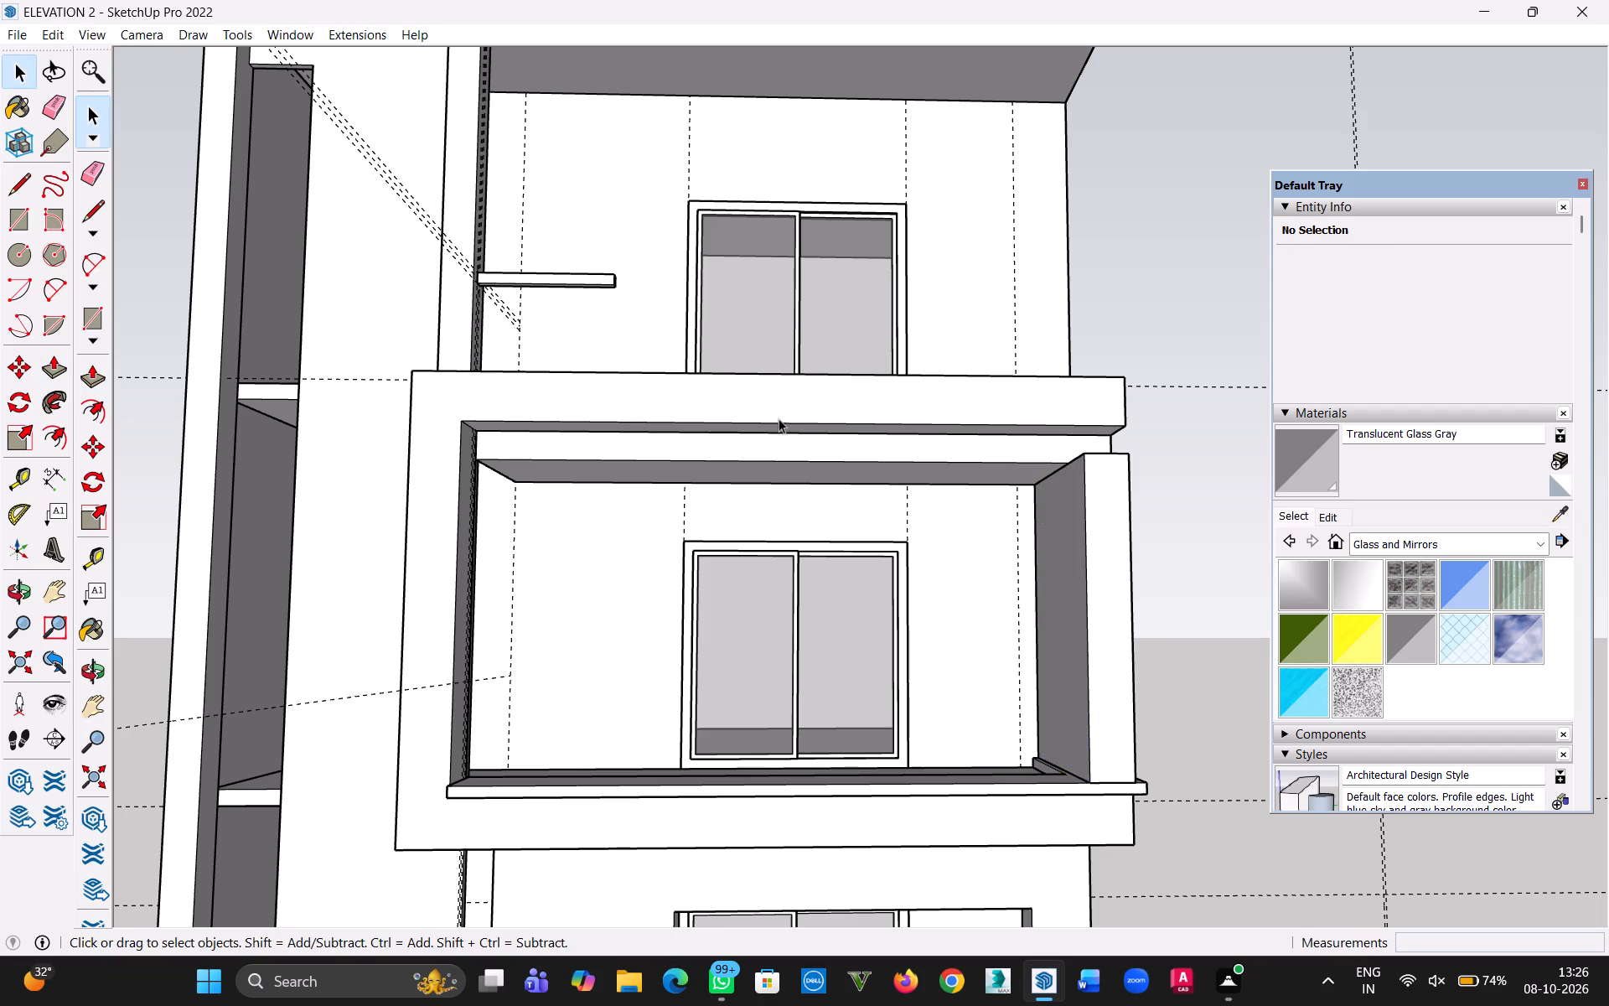
pyautogui.moveTo(1062, 516); pyautogui.dragTo(927, 559, button='middle')
pyautogui.tripleClick(1033, 580)
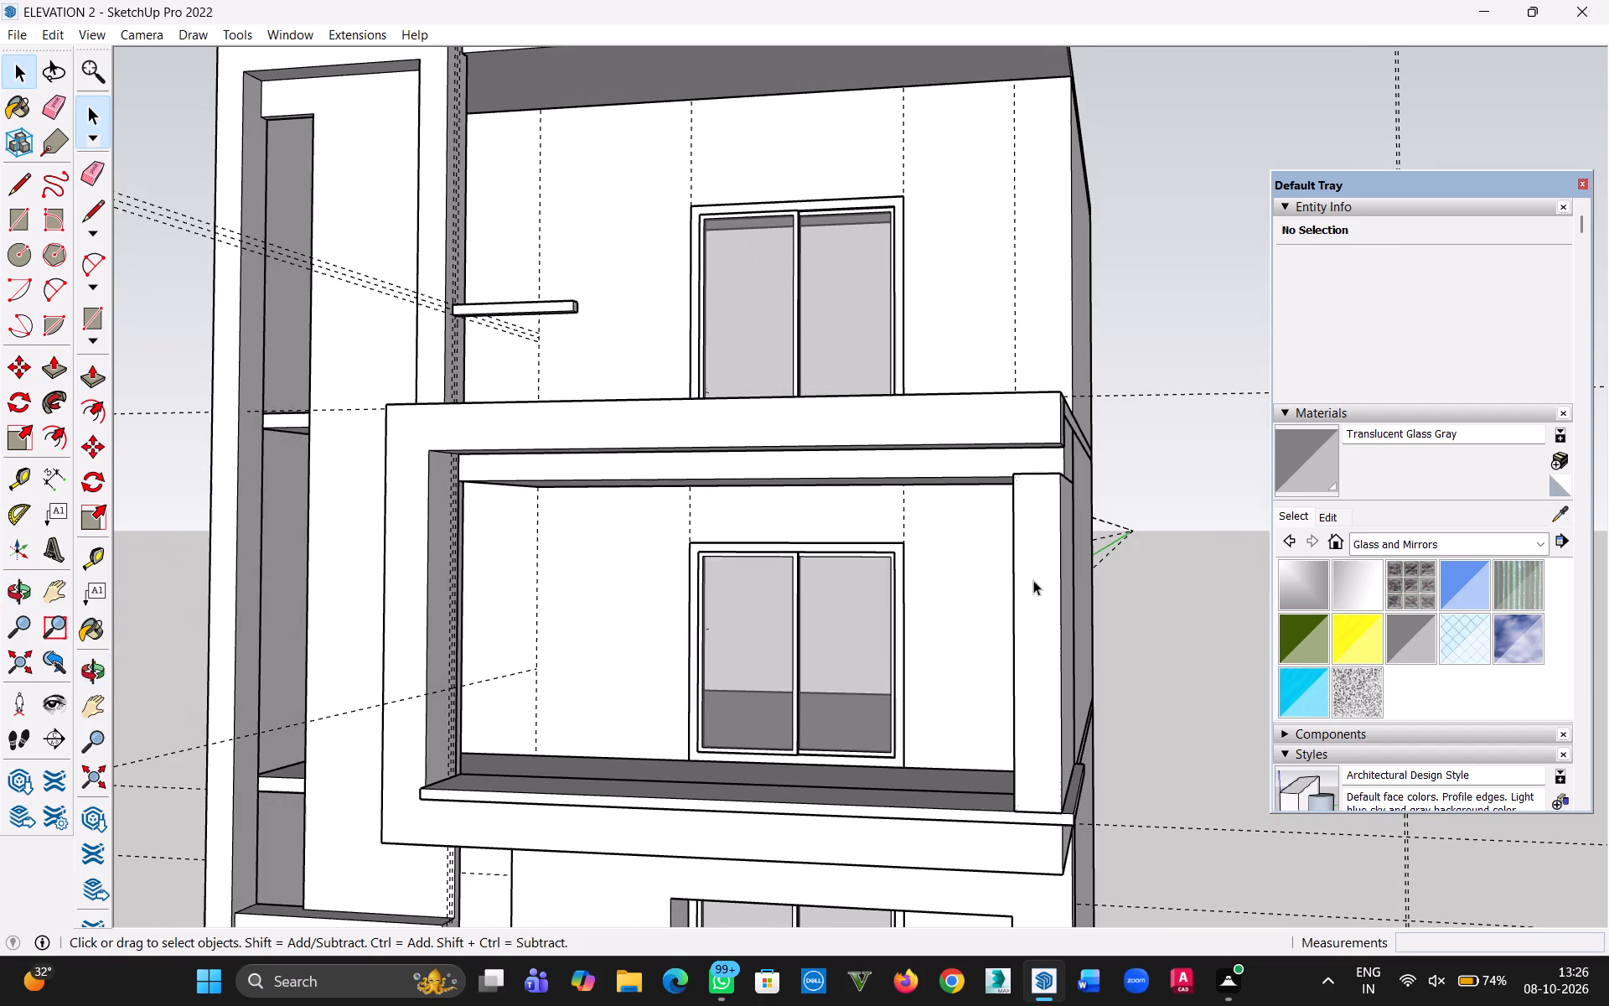
pyautogui.rightClick(1030, 581)
pyautogui.click(1105, 350)
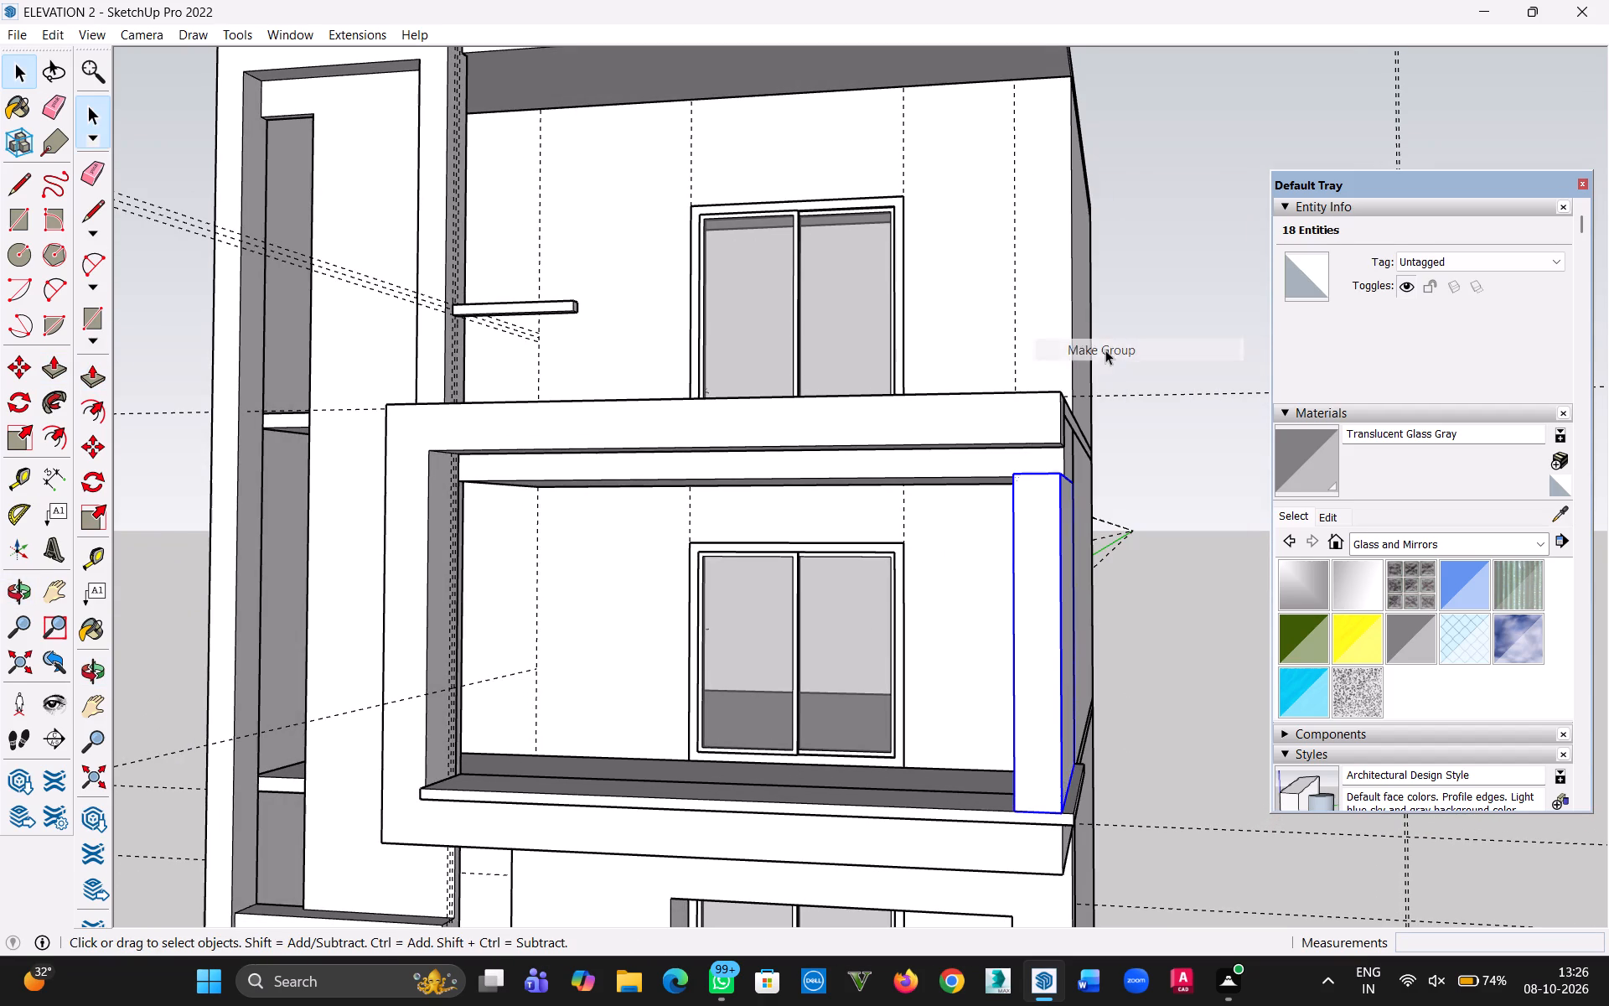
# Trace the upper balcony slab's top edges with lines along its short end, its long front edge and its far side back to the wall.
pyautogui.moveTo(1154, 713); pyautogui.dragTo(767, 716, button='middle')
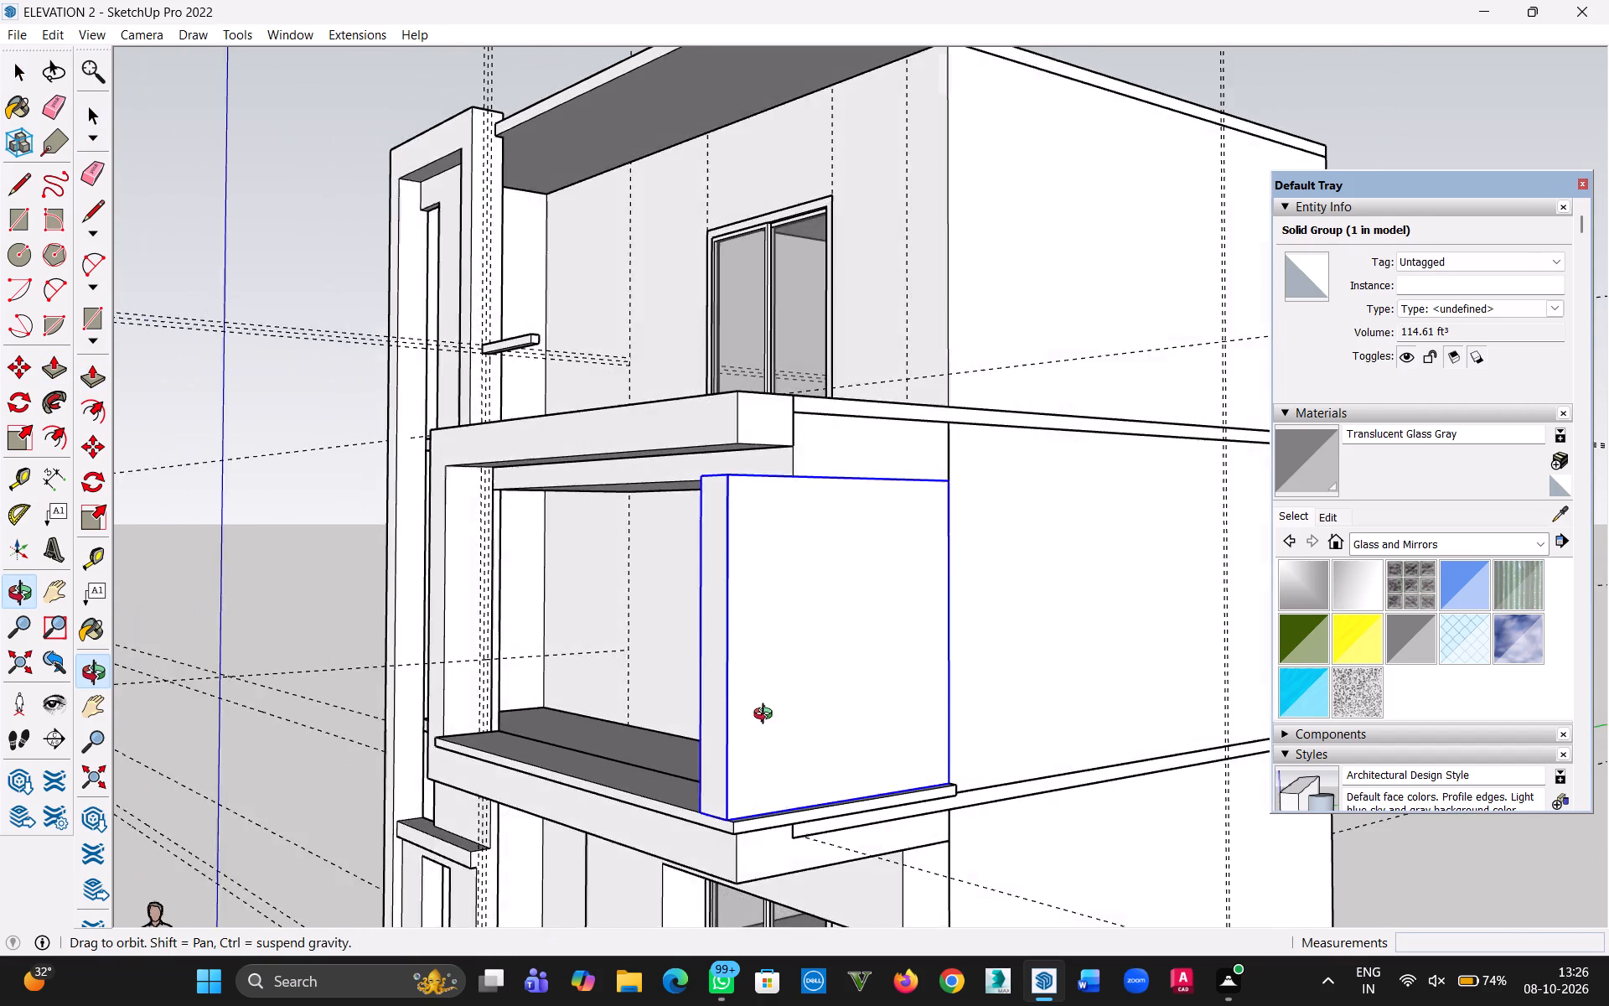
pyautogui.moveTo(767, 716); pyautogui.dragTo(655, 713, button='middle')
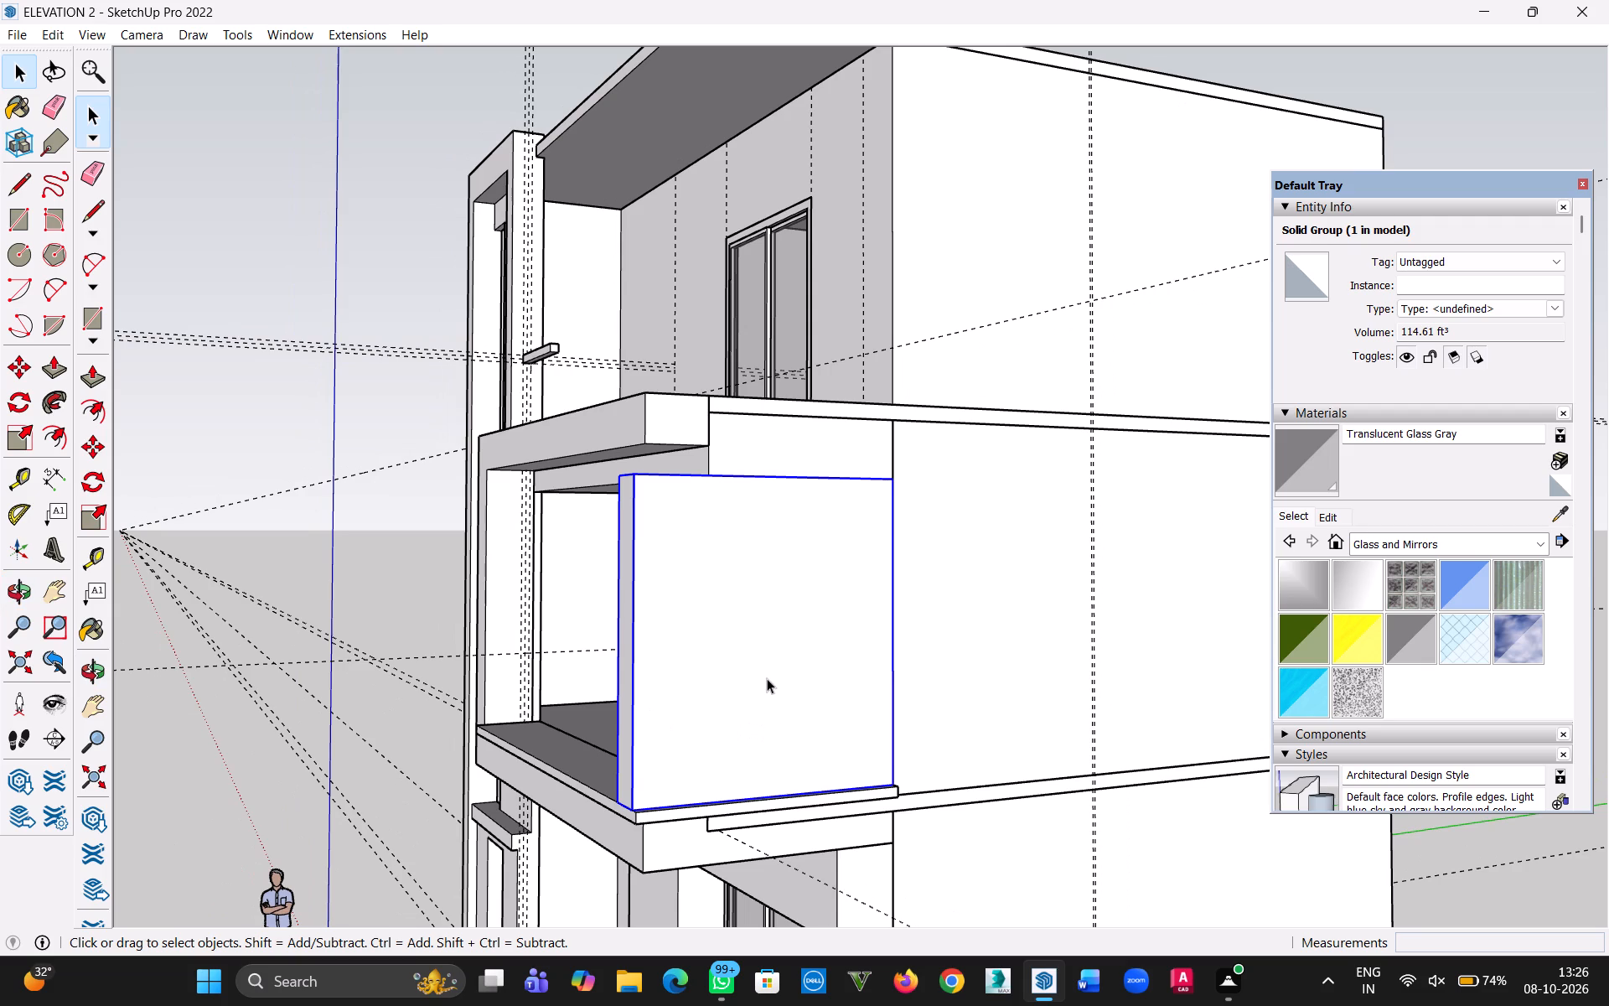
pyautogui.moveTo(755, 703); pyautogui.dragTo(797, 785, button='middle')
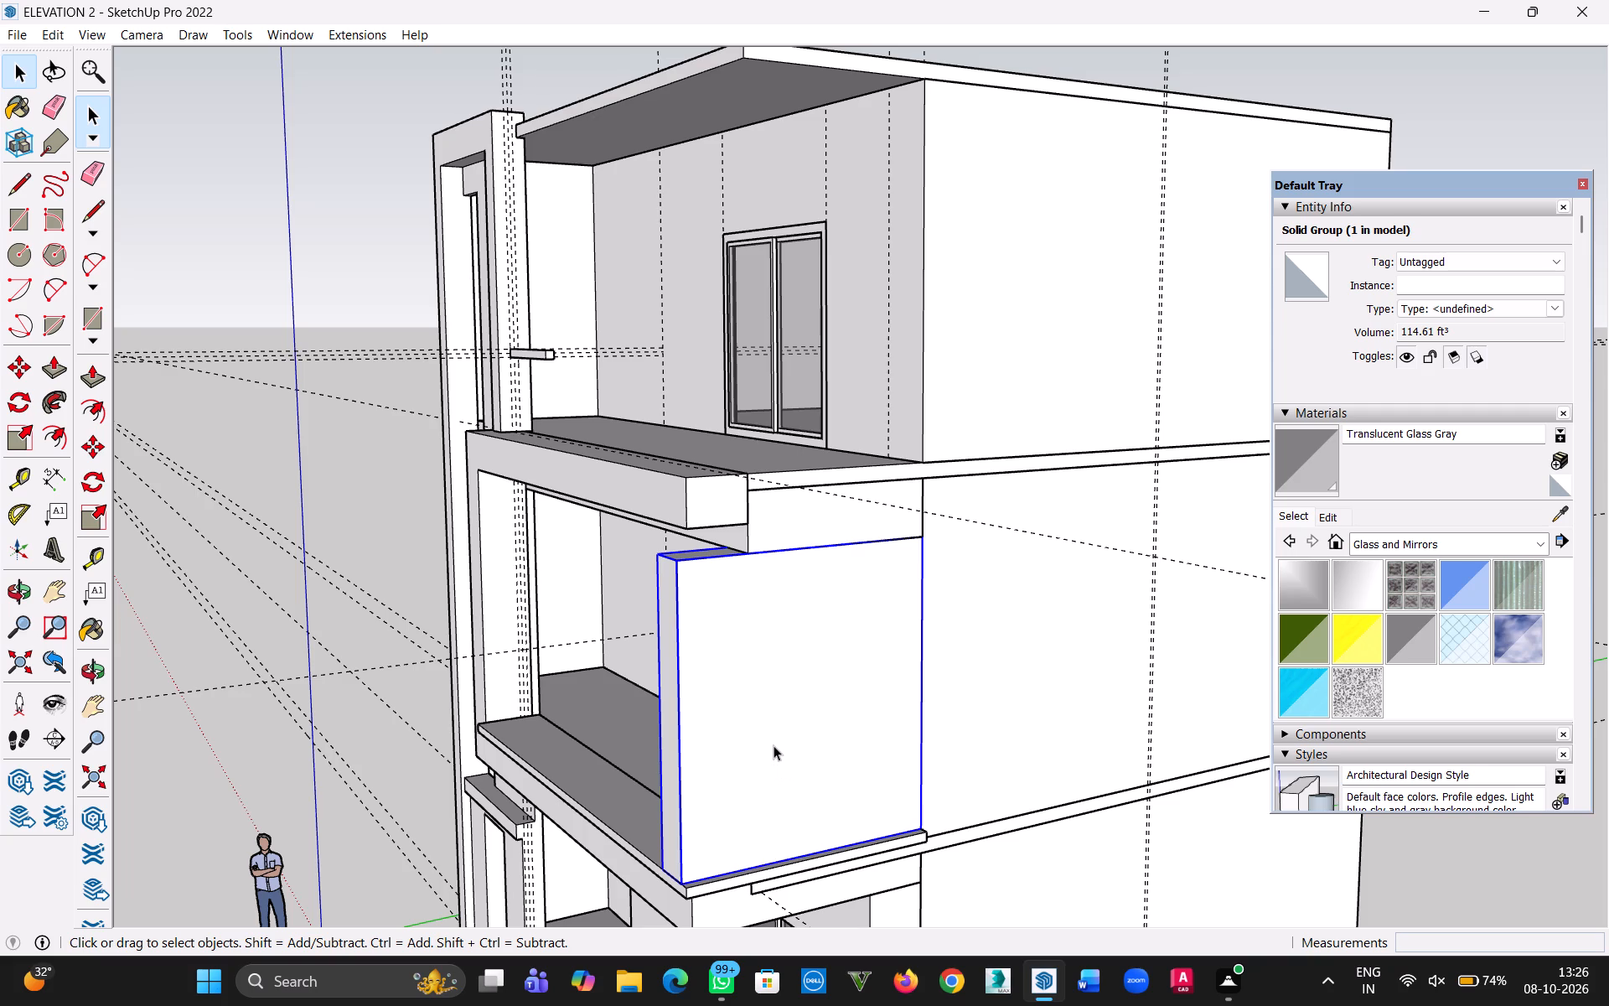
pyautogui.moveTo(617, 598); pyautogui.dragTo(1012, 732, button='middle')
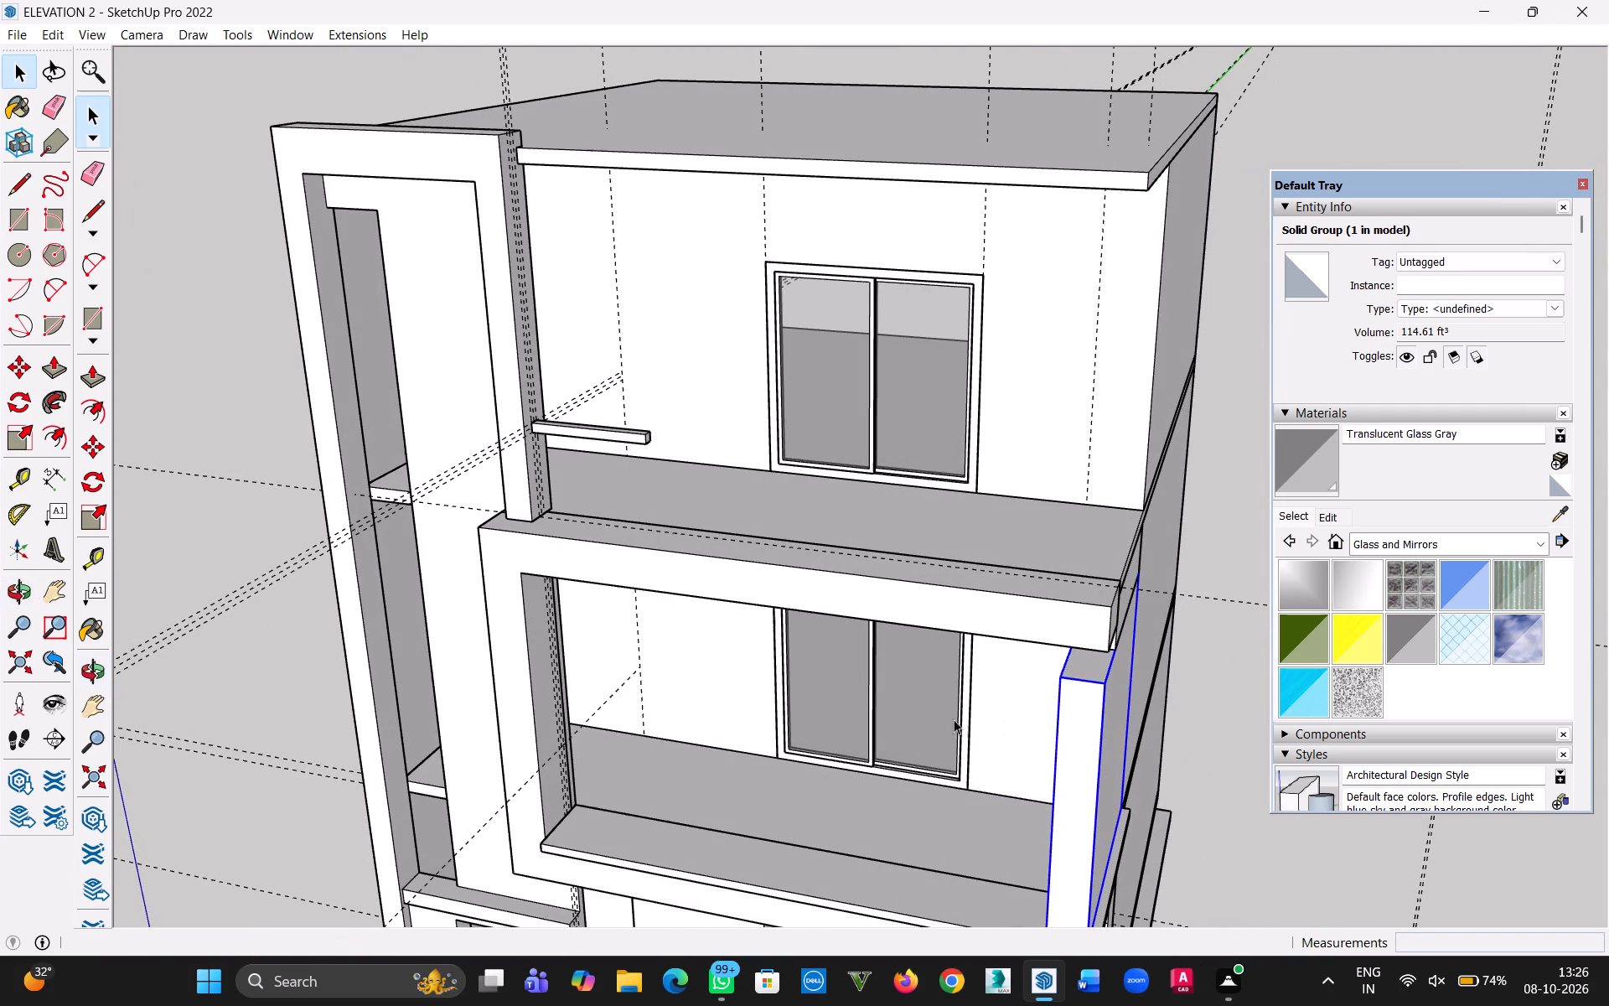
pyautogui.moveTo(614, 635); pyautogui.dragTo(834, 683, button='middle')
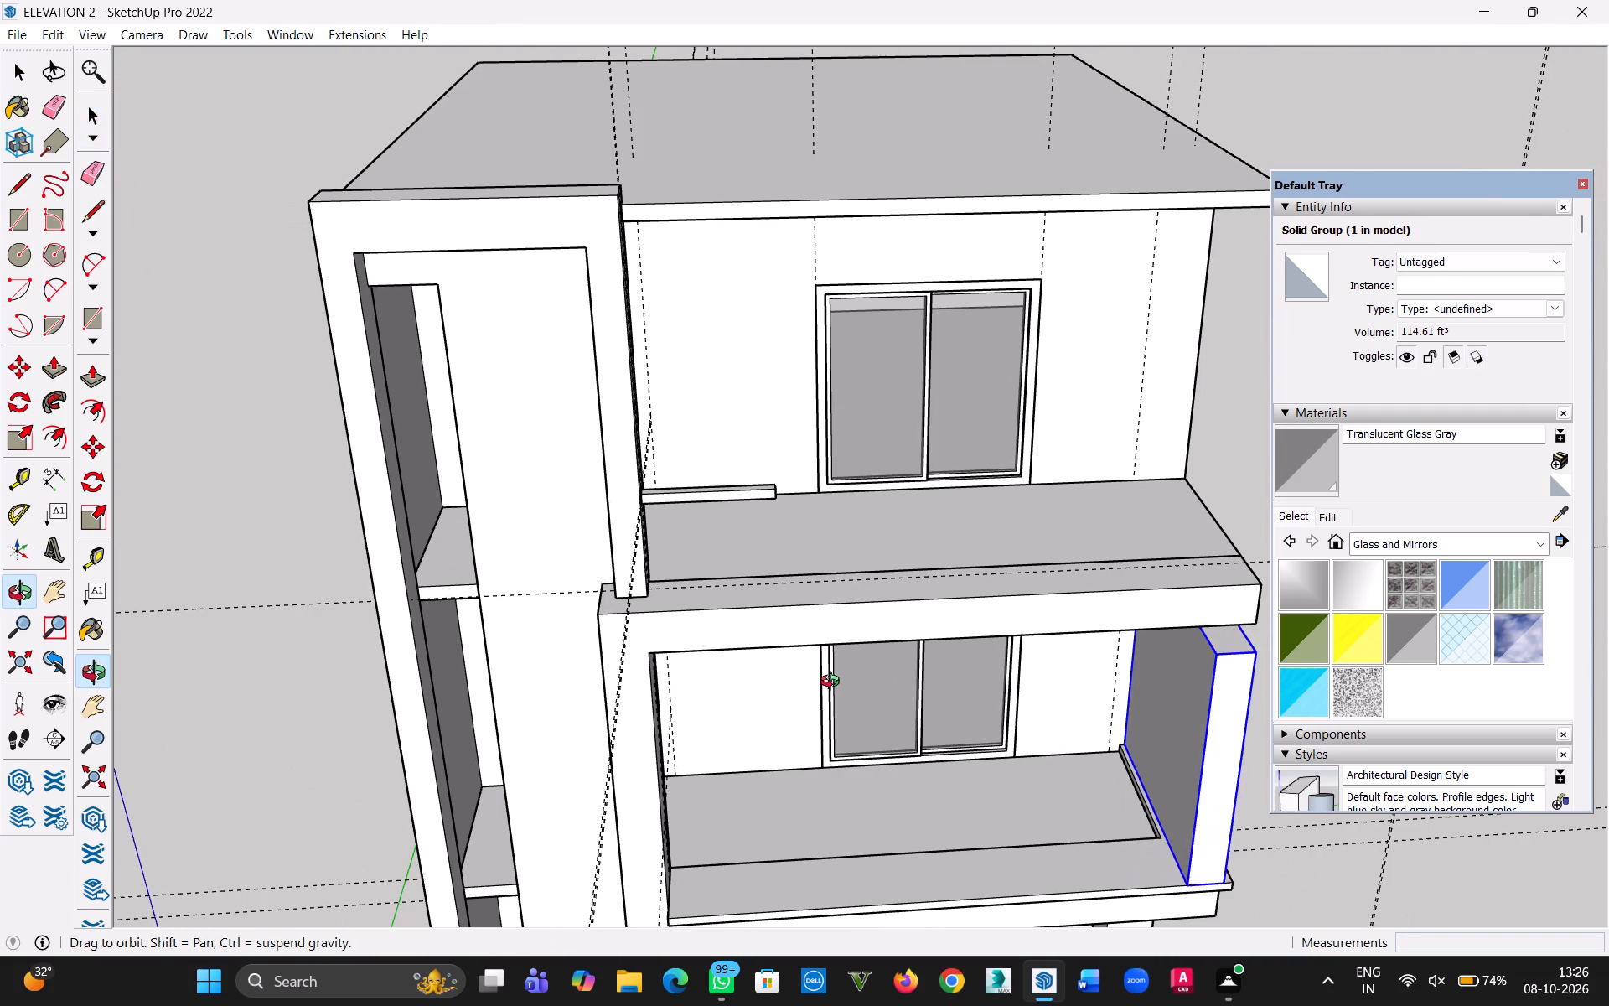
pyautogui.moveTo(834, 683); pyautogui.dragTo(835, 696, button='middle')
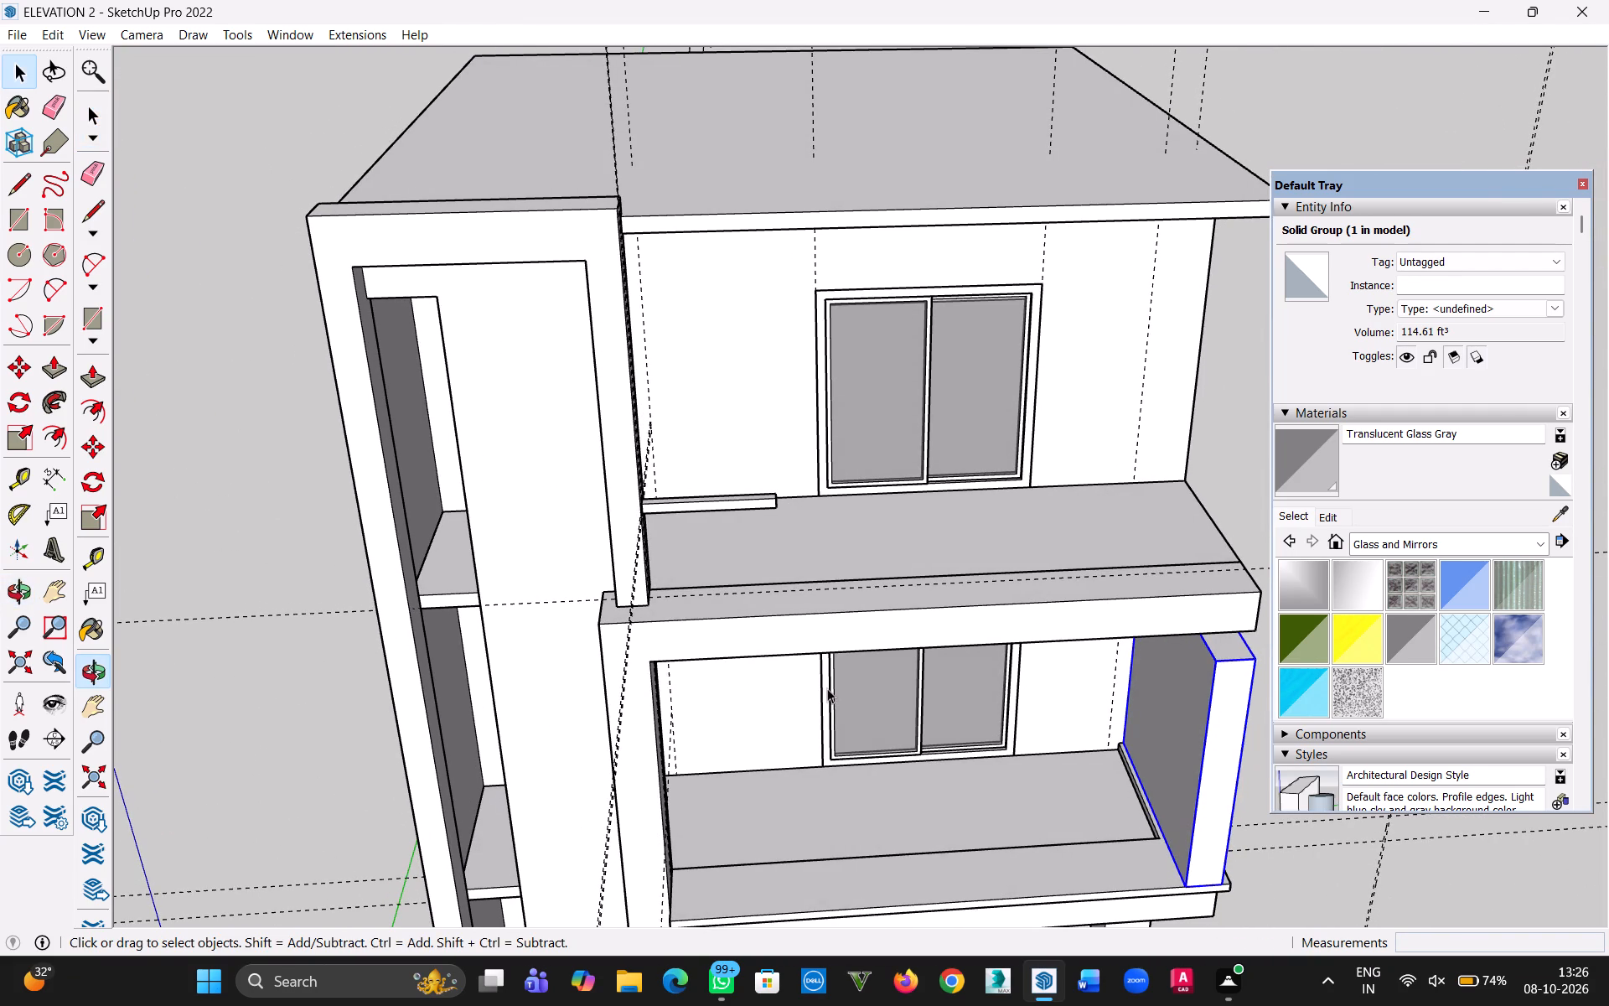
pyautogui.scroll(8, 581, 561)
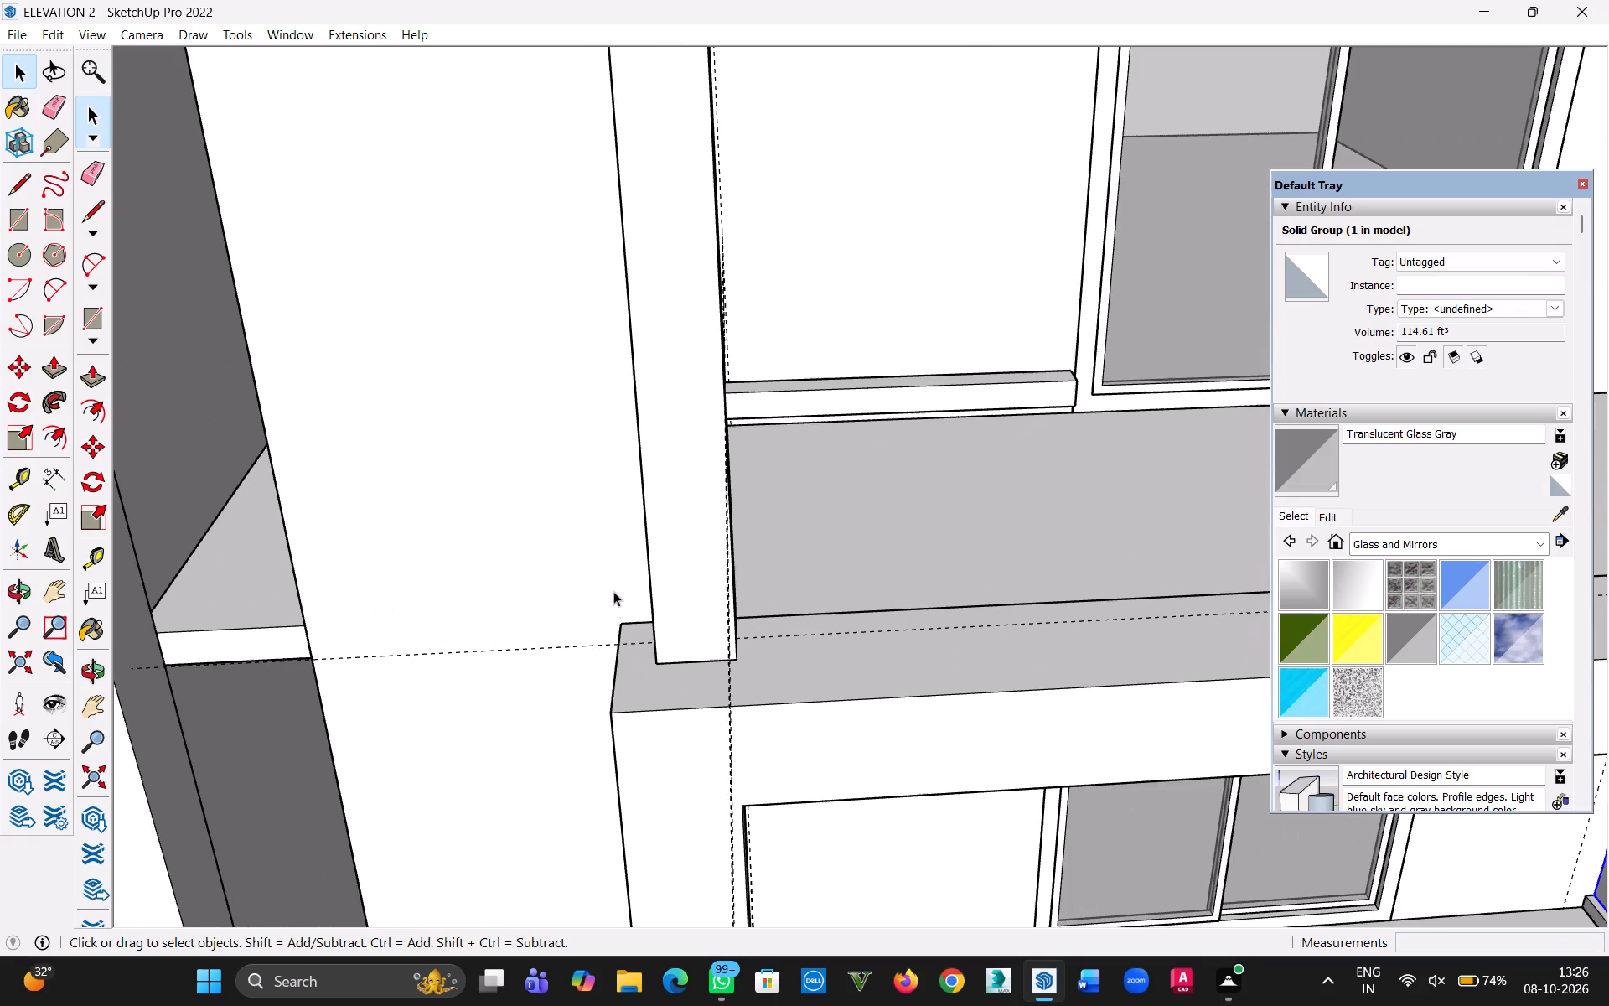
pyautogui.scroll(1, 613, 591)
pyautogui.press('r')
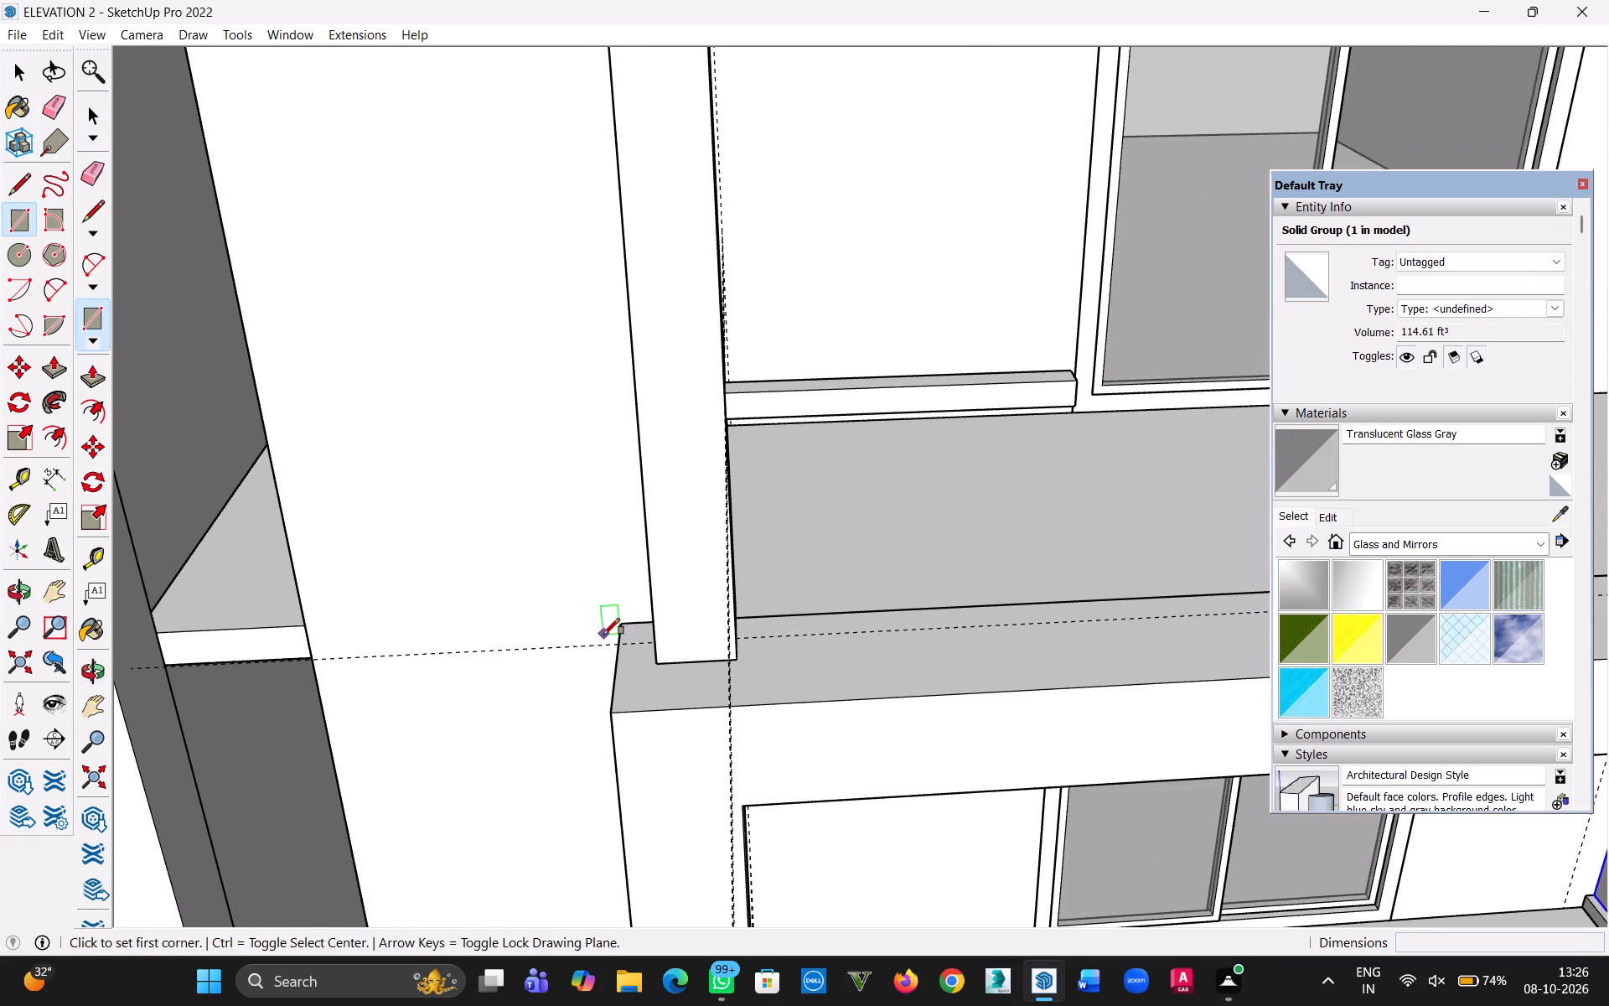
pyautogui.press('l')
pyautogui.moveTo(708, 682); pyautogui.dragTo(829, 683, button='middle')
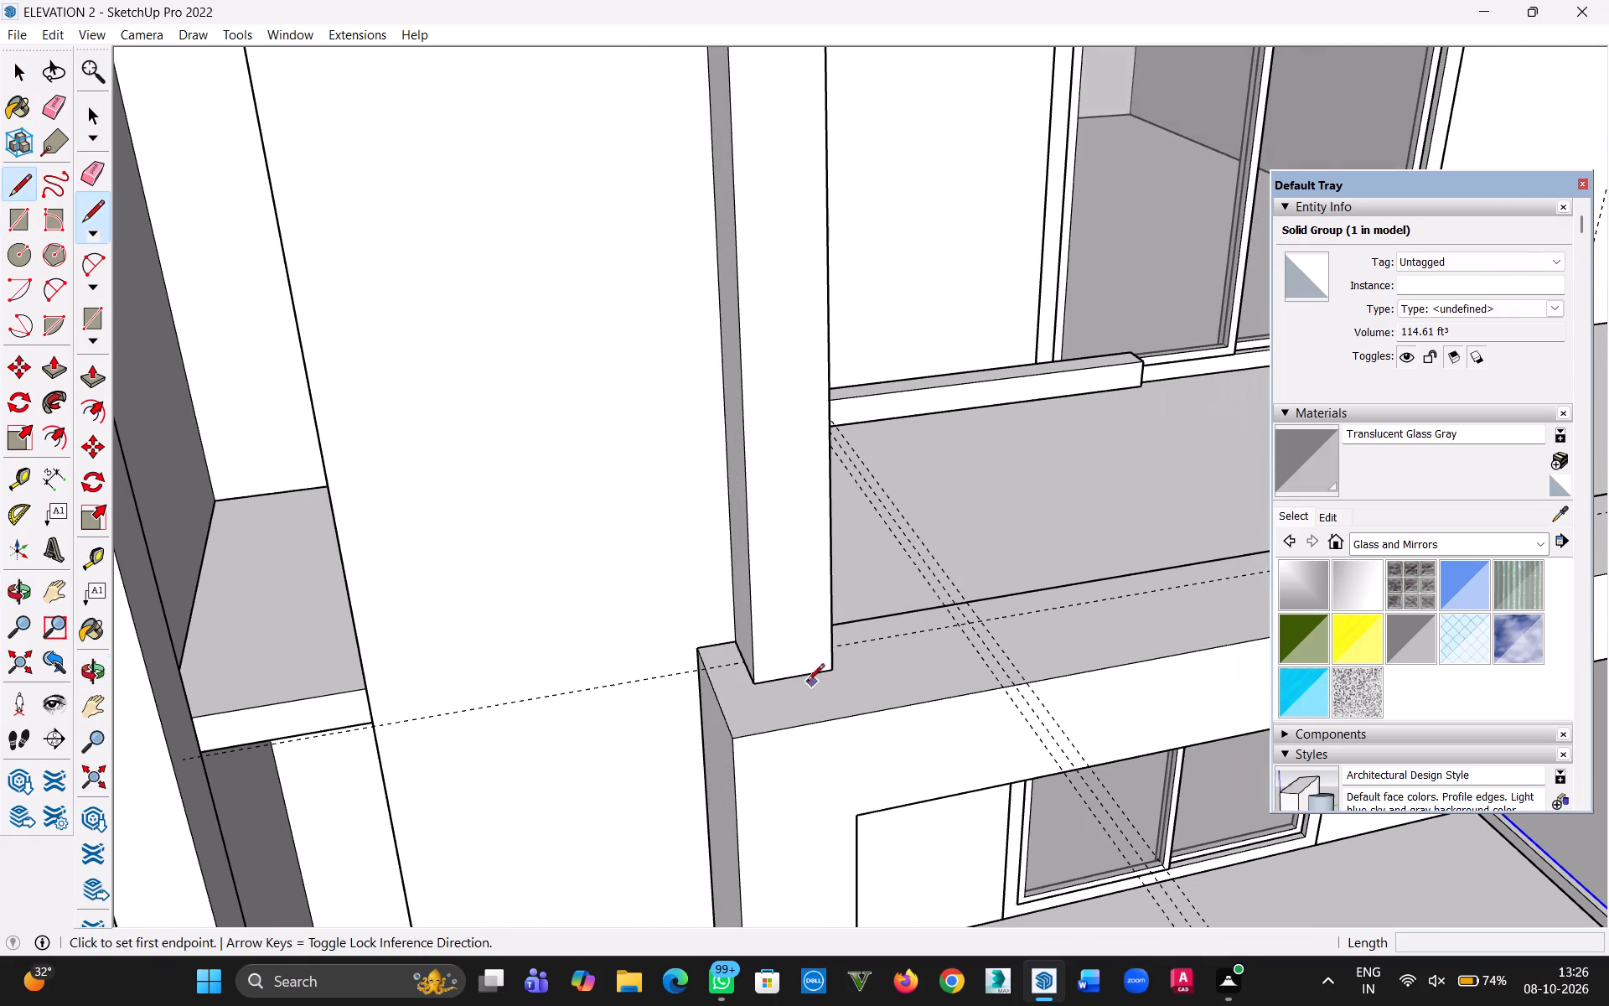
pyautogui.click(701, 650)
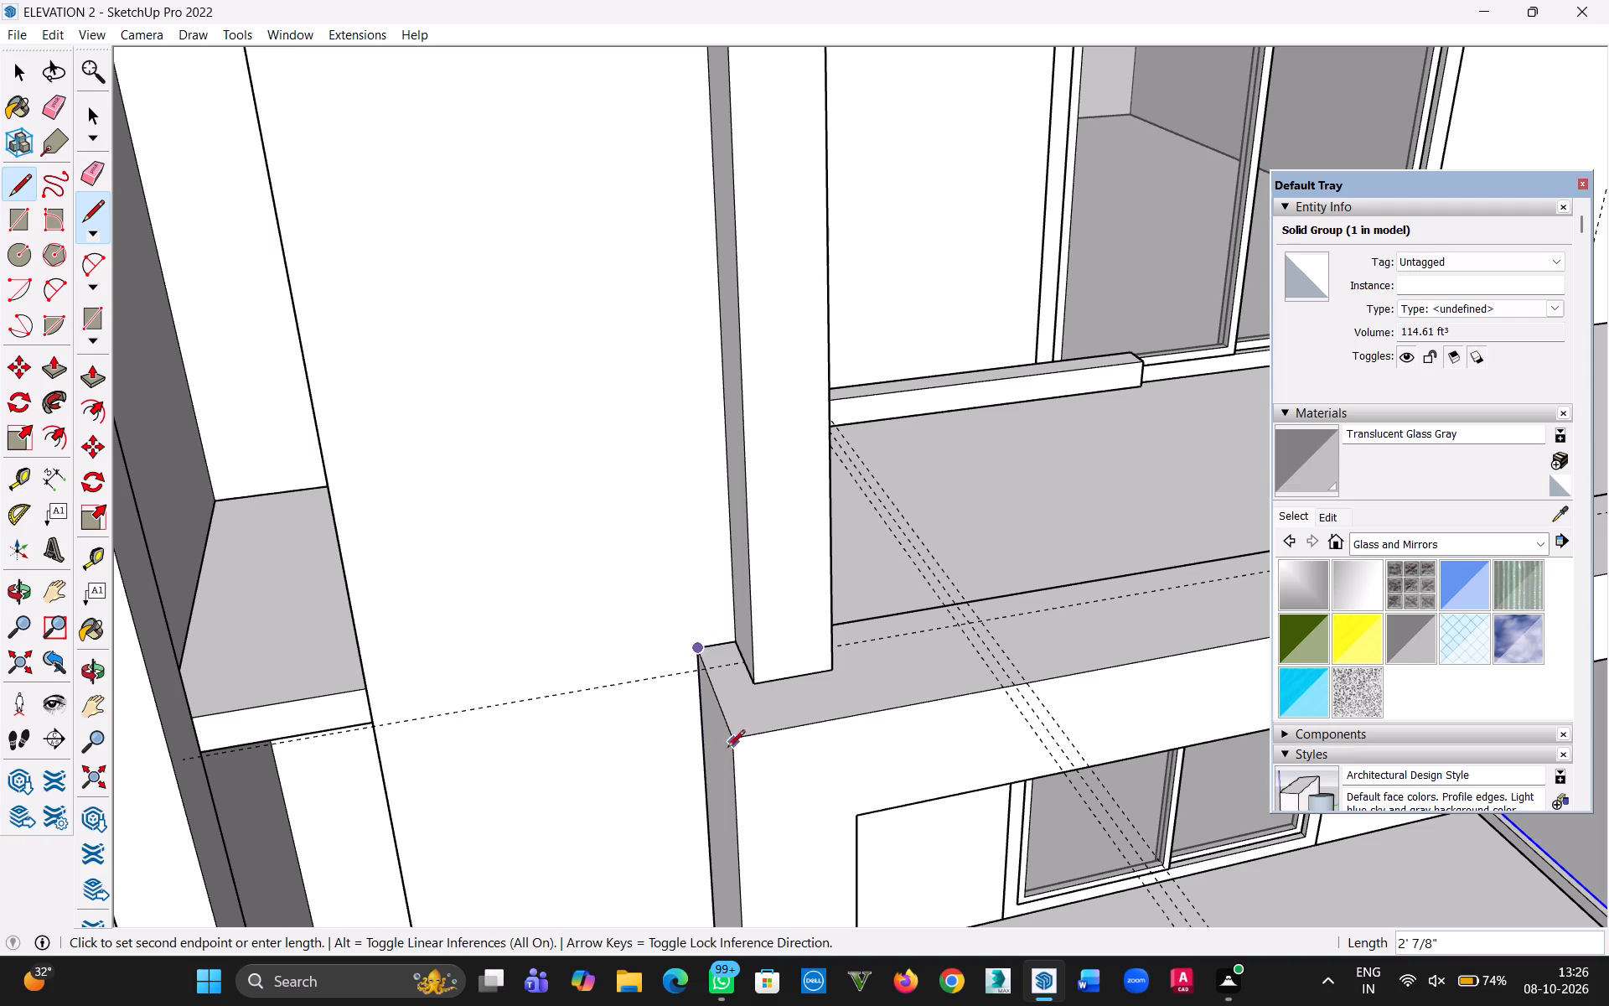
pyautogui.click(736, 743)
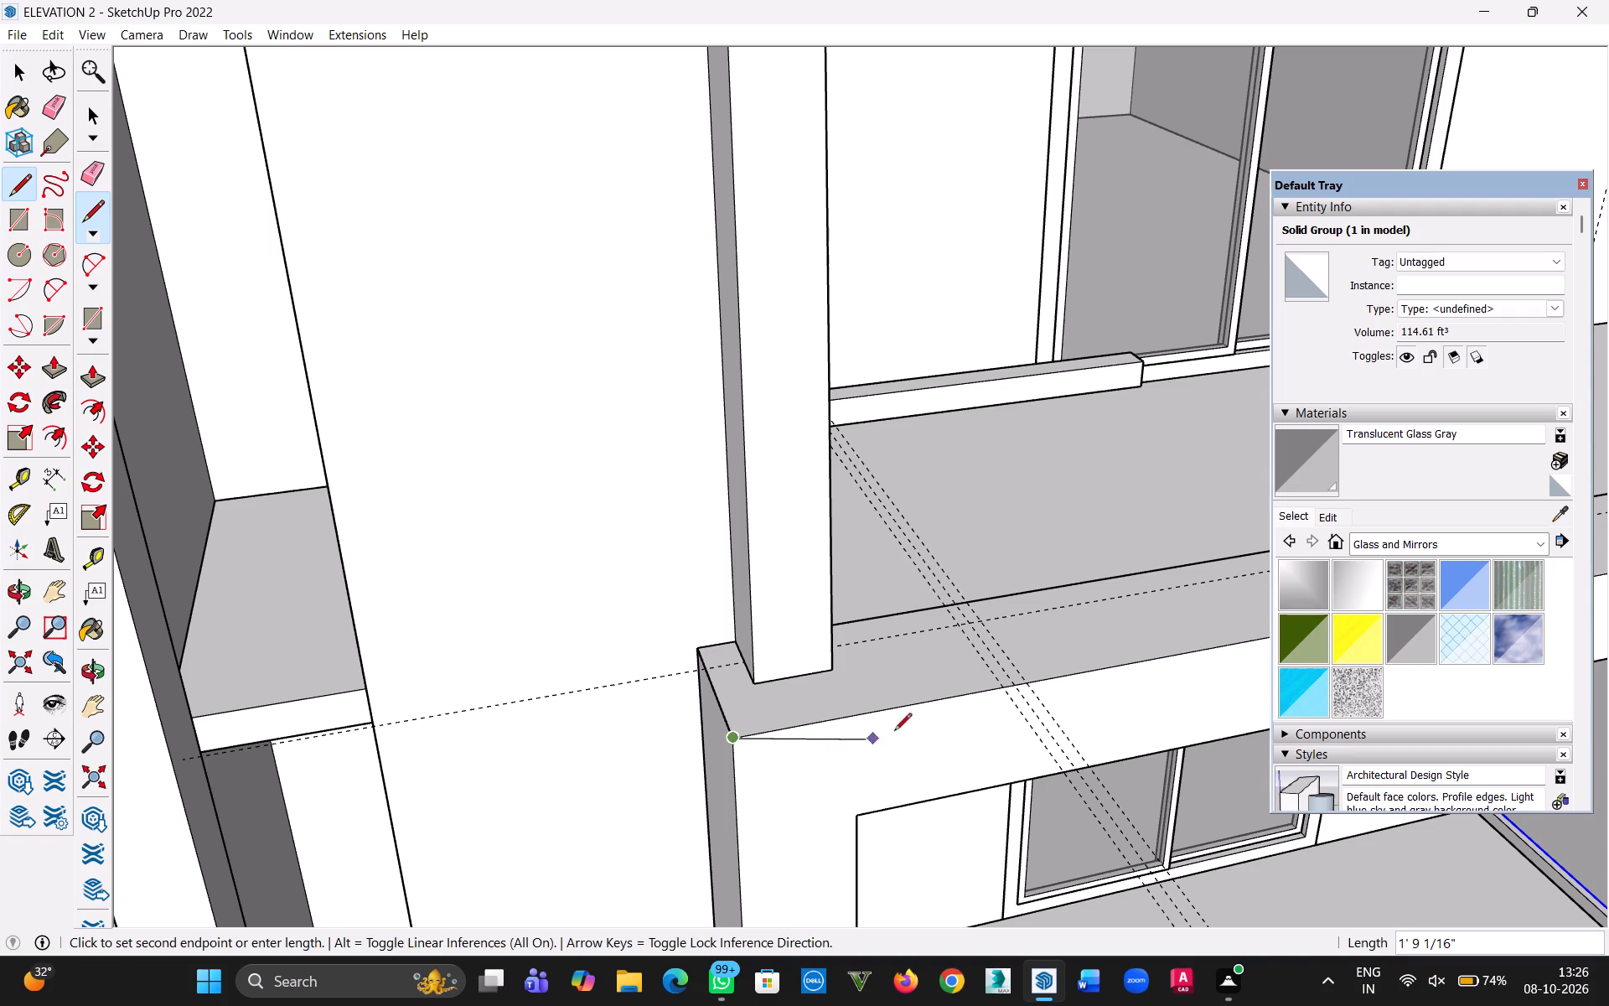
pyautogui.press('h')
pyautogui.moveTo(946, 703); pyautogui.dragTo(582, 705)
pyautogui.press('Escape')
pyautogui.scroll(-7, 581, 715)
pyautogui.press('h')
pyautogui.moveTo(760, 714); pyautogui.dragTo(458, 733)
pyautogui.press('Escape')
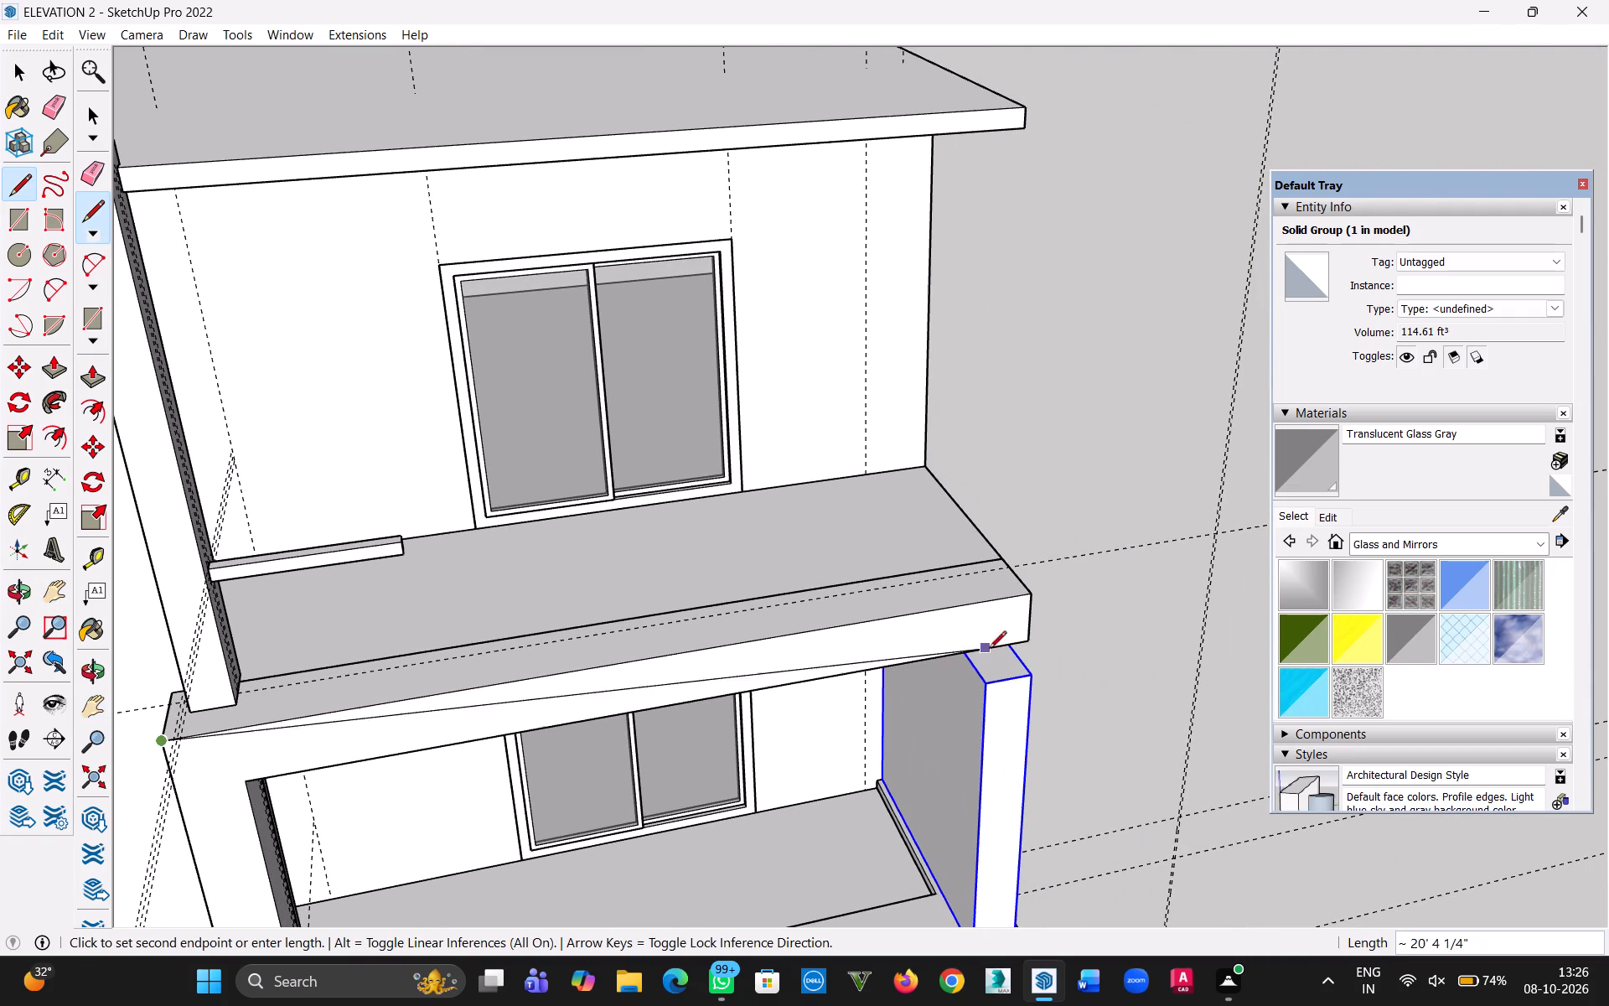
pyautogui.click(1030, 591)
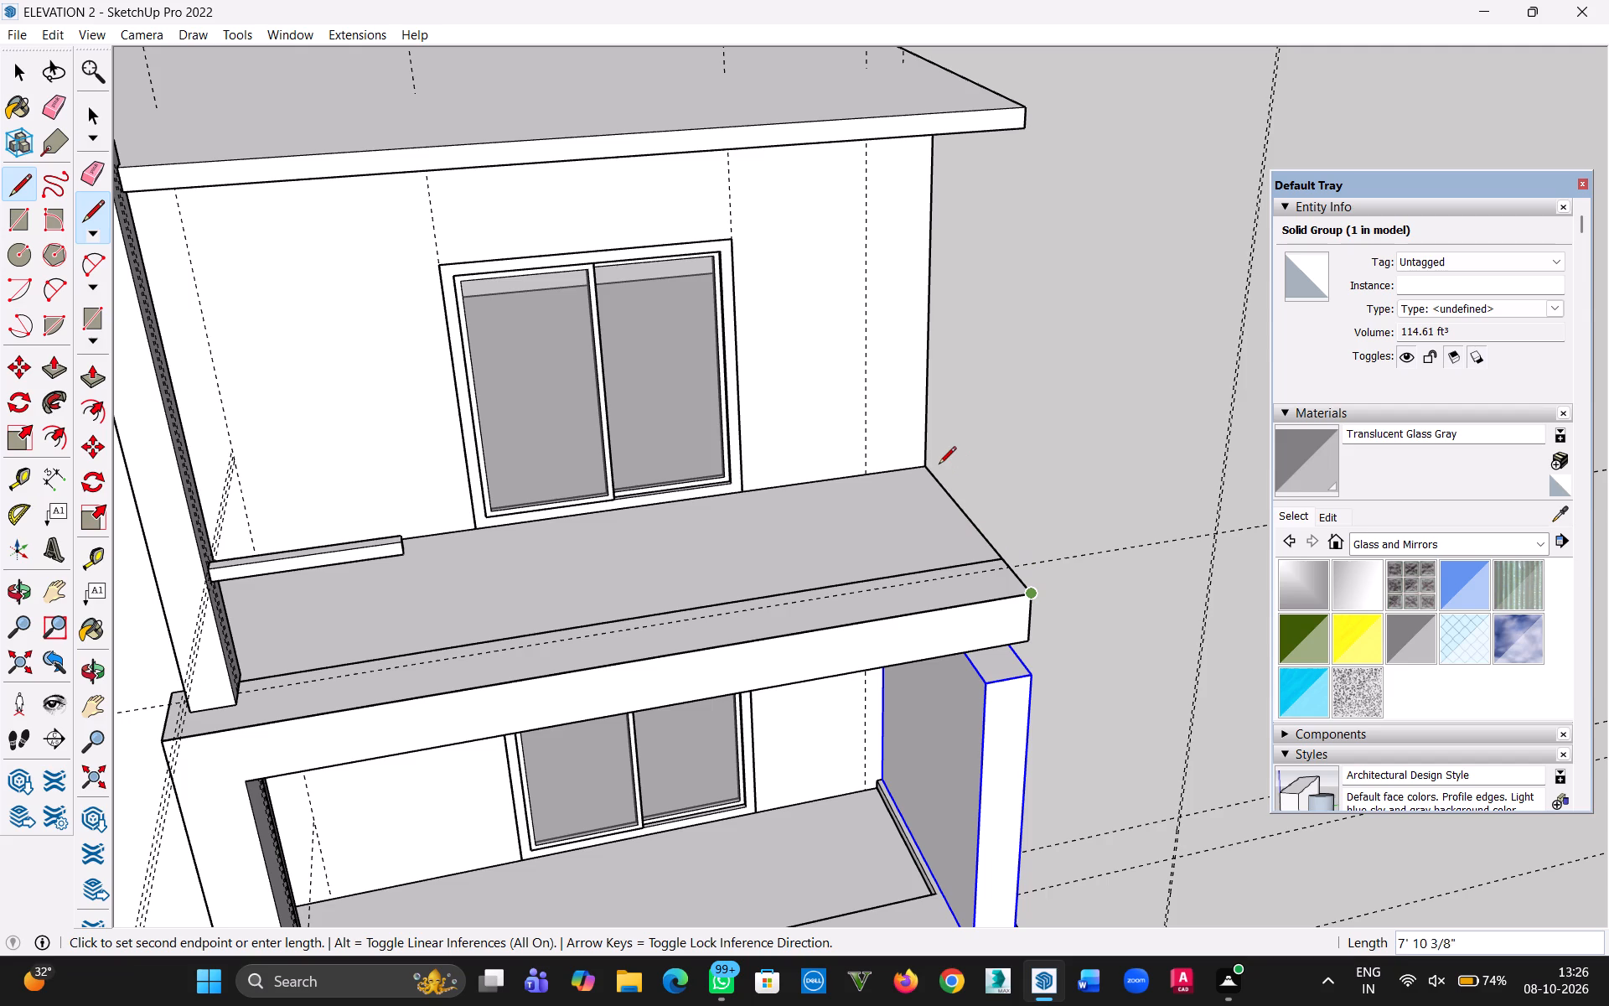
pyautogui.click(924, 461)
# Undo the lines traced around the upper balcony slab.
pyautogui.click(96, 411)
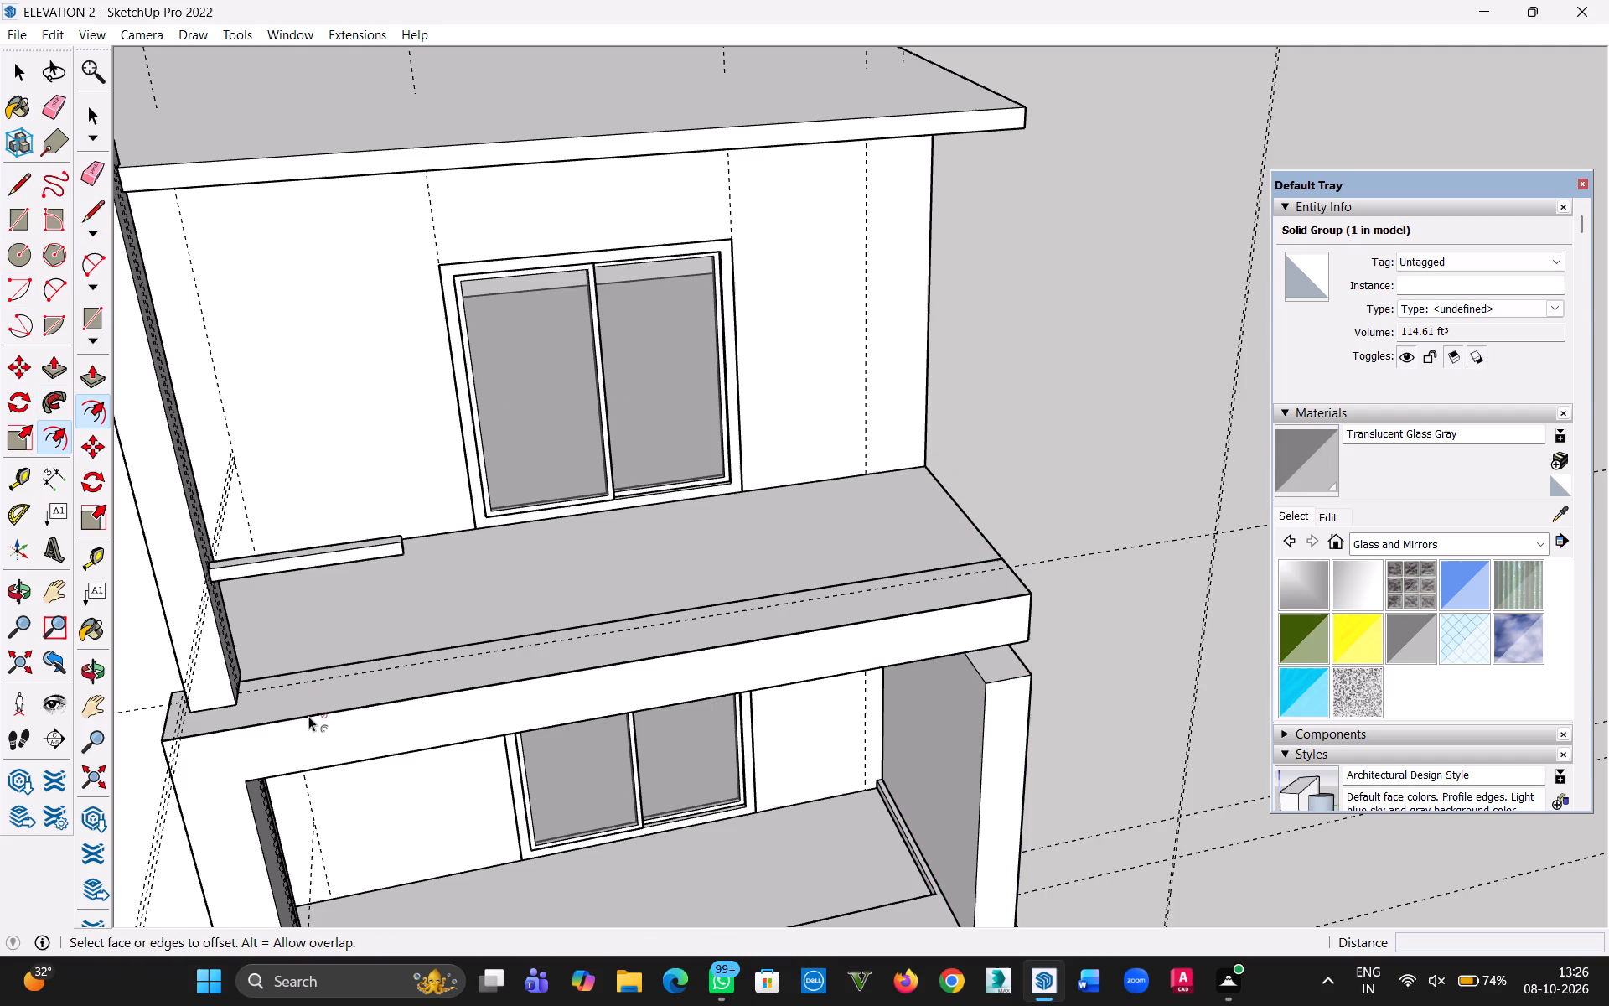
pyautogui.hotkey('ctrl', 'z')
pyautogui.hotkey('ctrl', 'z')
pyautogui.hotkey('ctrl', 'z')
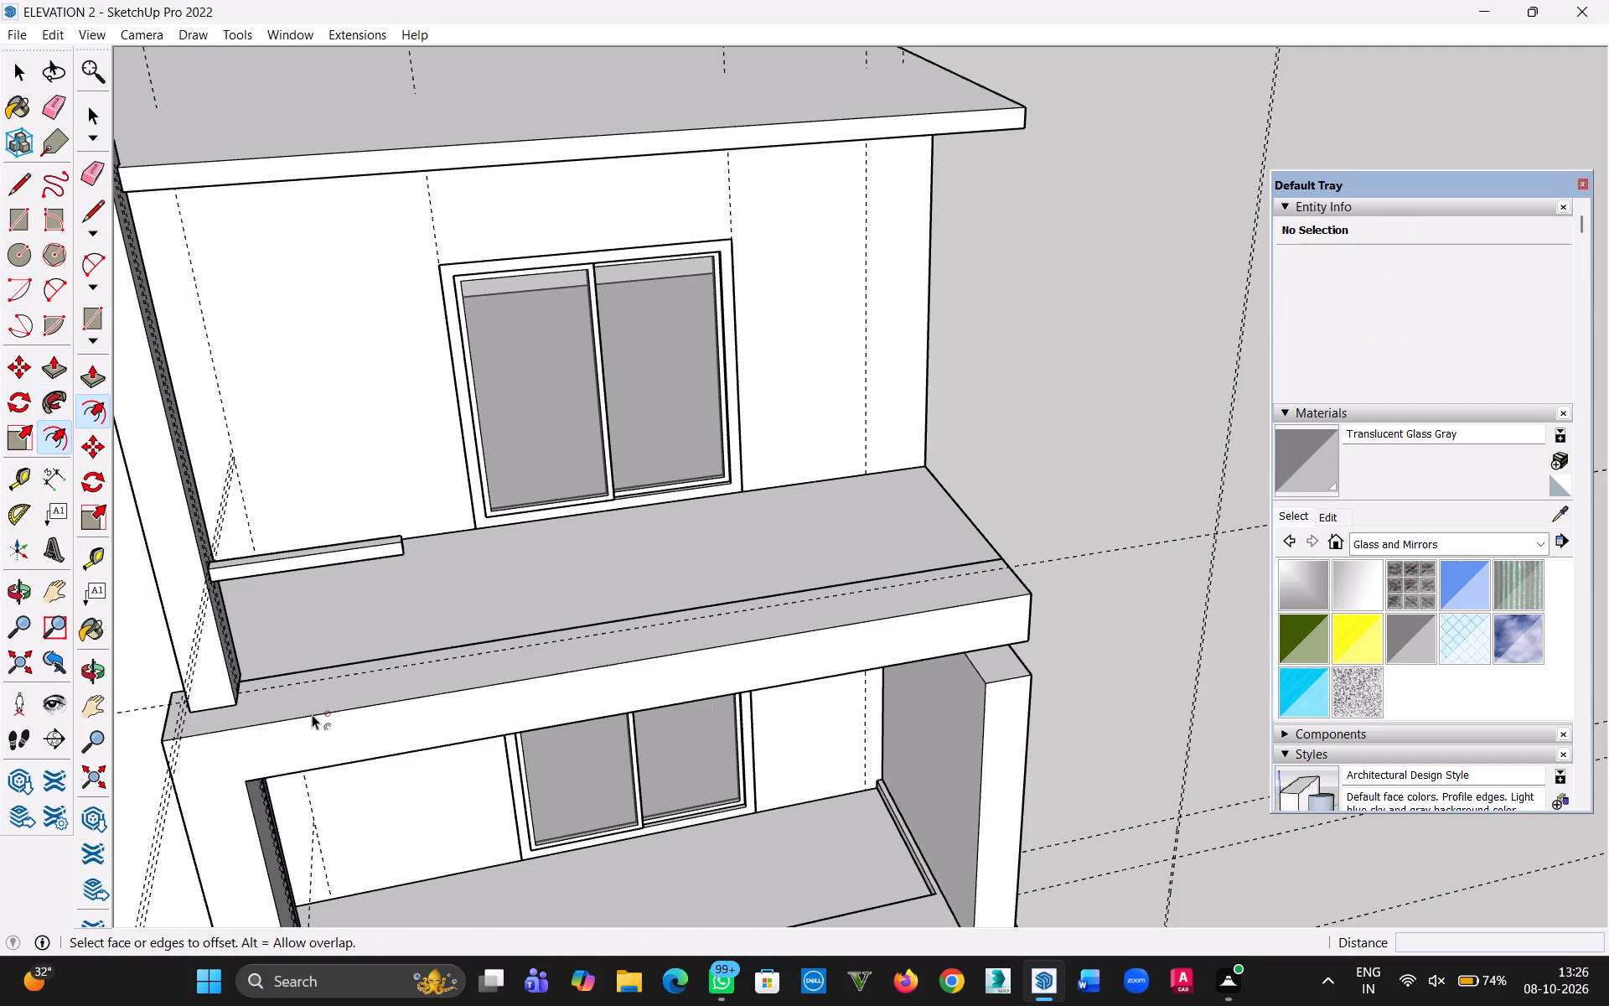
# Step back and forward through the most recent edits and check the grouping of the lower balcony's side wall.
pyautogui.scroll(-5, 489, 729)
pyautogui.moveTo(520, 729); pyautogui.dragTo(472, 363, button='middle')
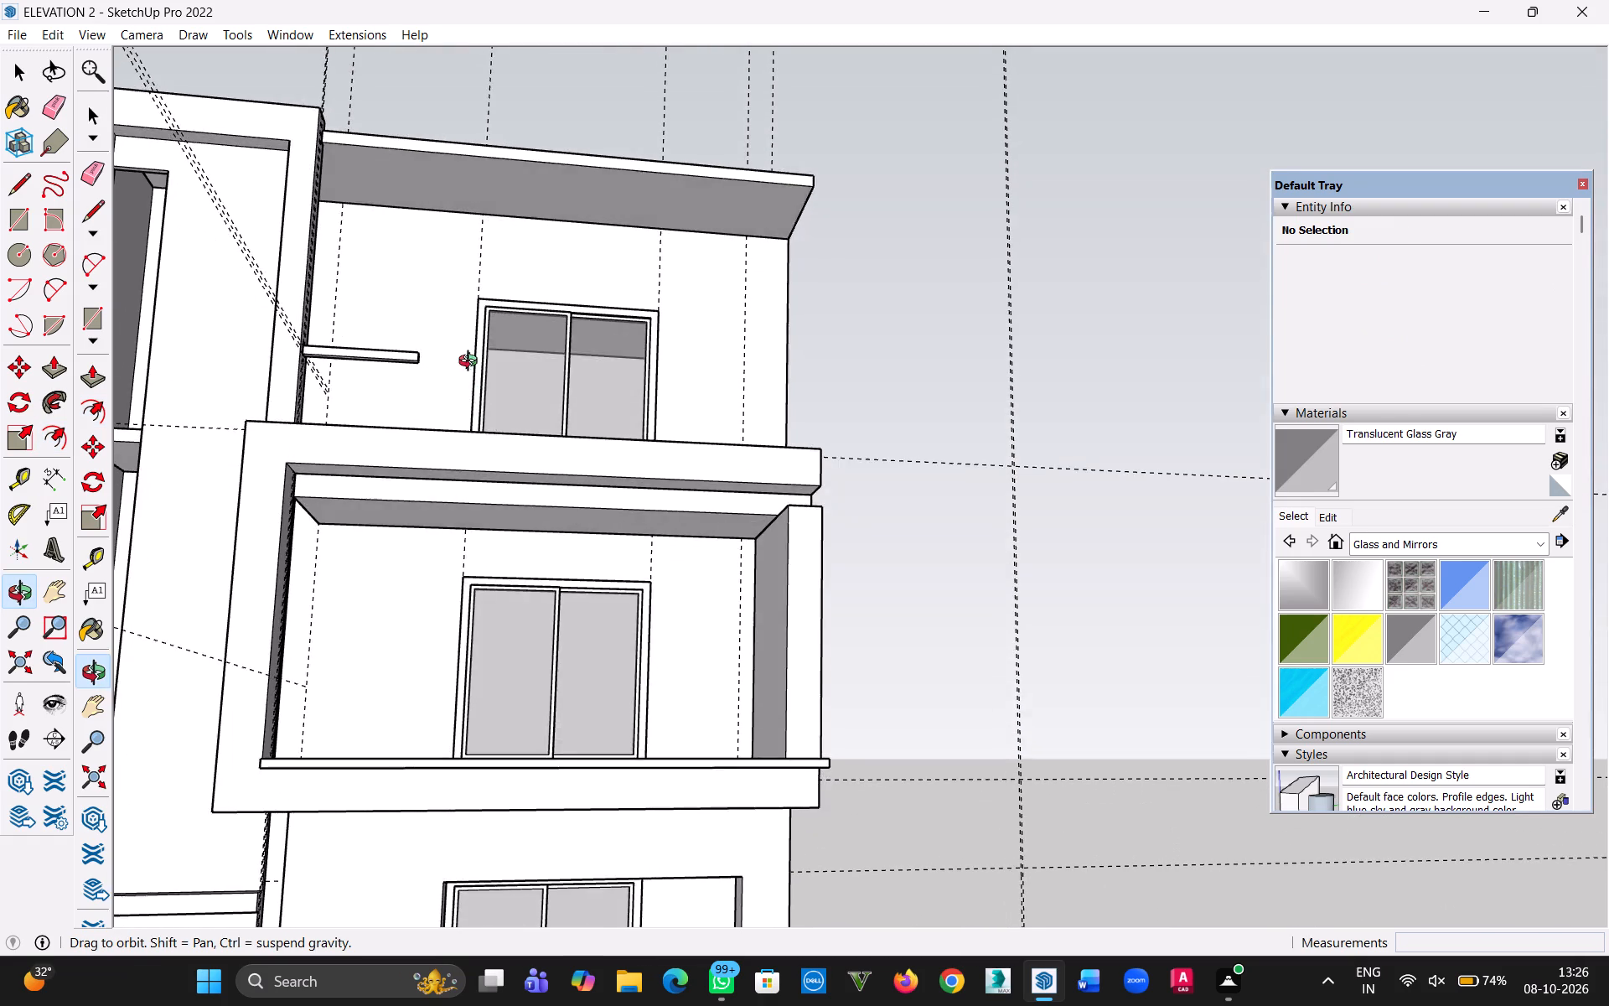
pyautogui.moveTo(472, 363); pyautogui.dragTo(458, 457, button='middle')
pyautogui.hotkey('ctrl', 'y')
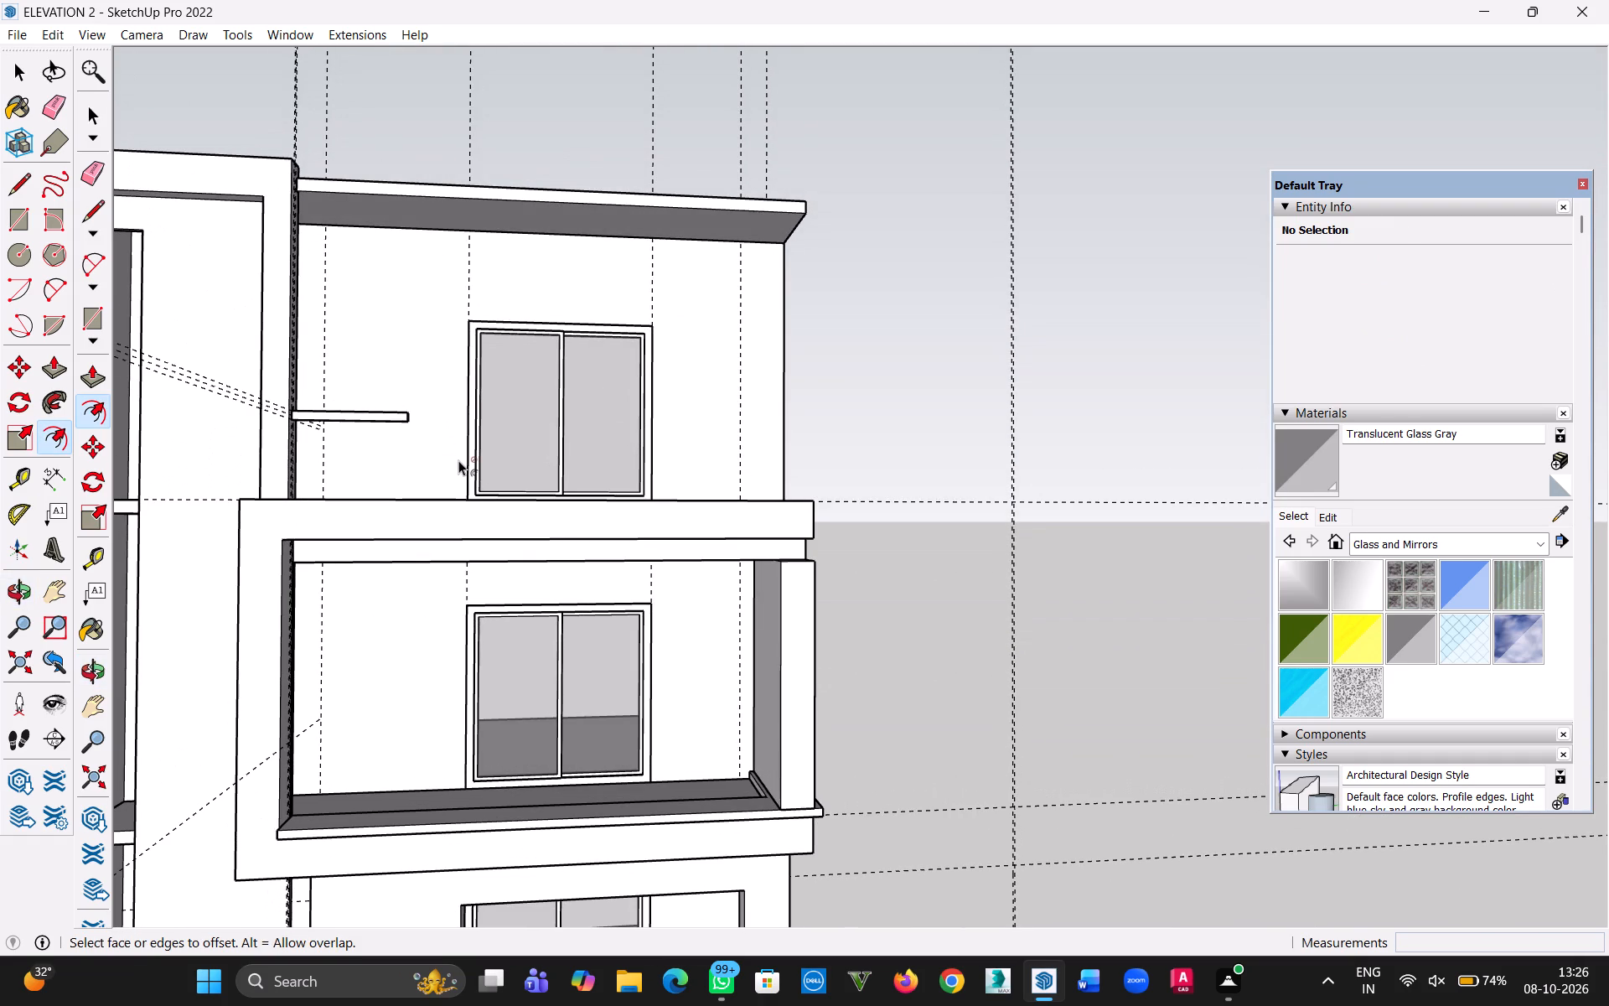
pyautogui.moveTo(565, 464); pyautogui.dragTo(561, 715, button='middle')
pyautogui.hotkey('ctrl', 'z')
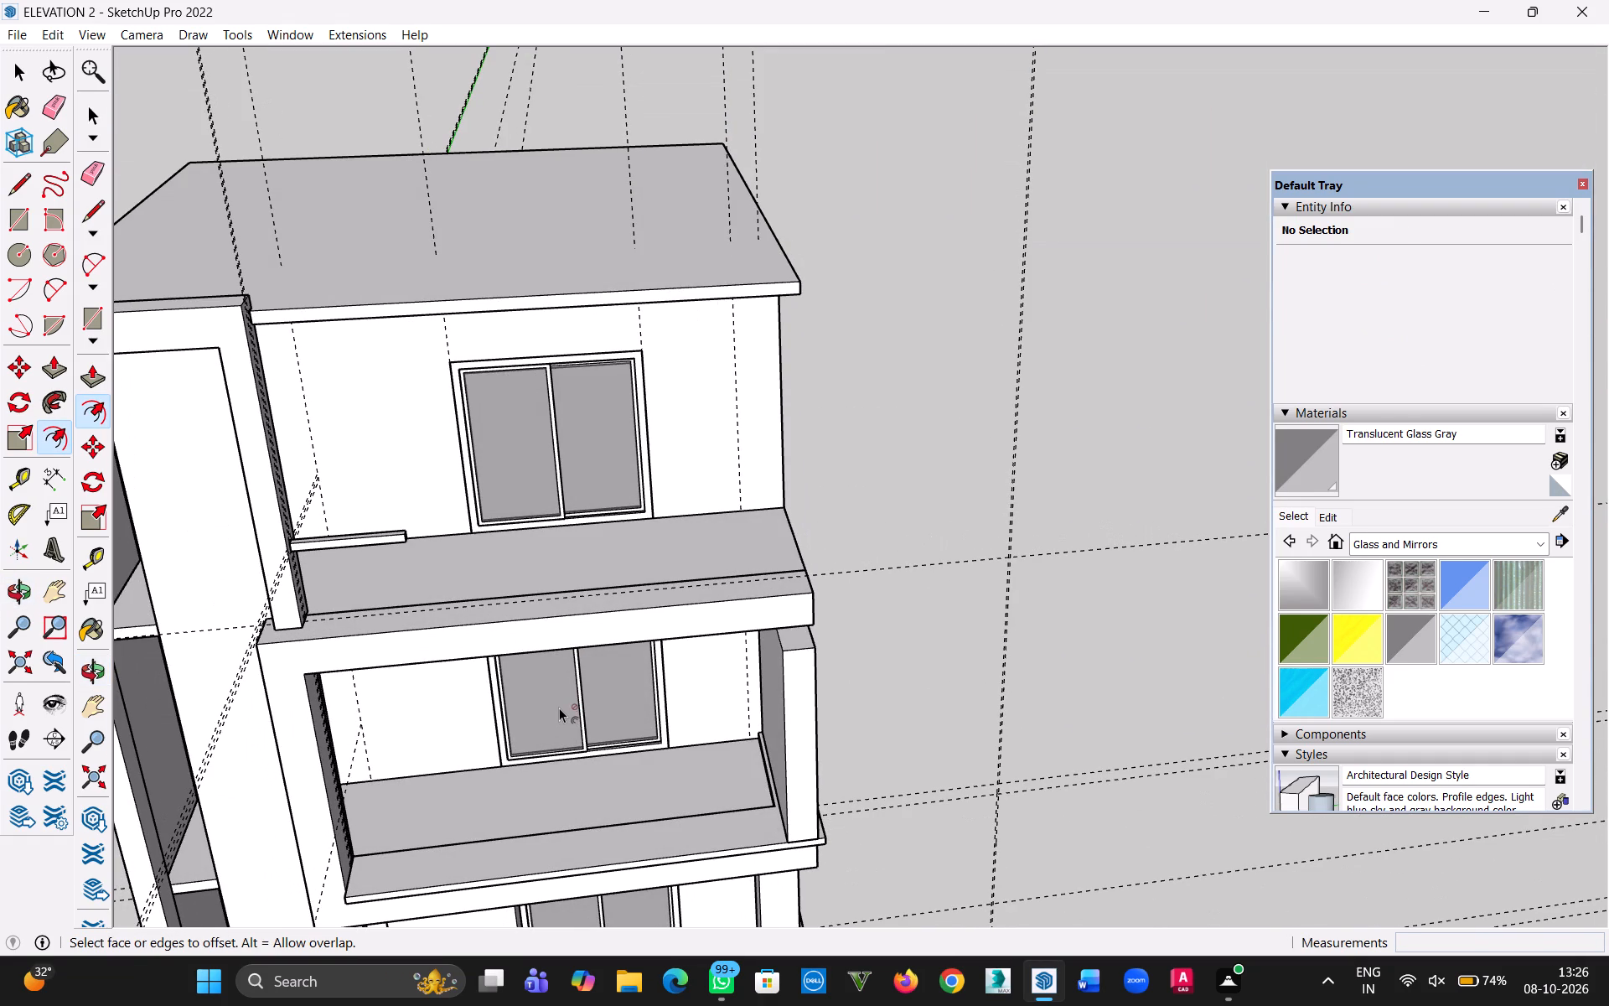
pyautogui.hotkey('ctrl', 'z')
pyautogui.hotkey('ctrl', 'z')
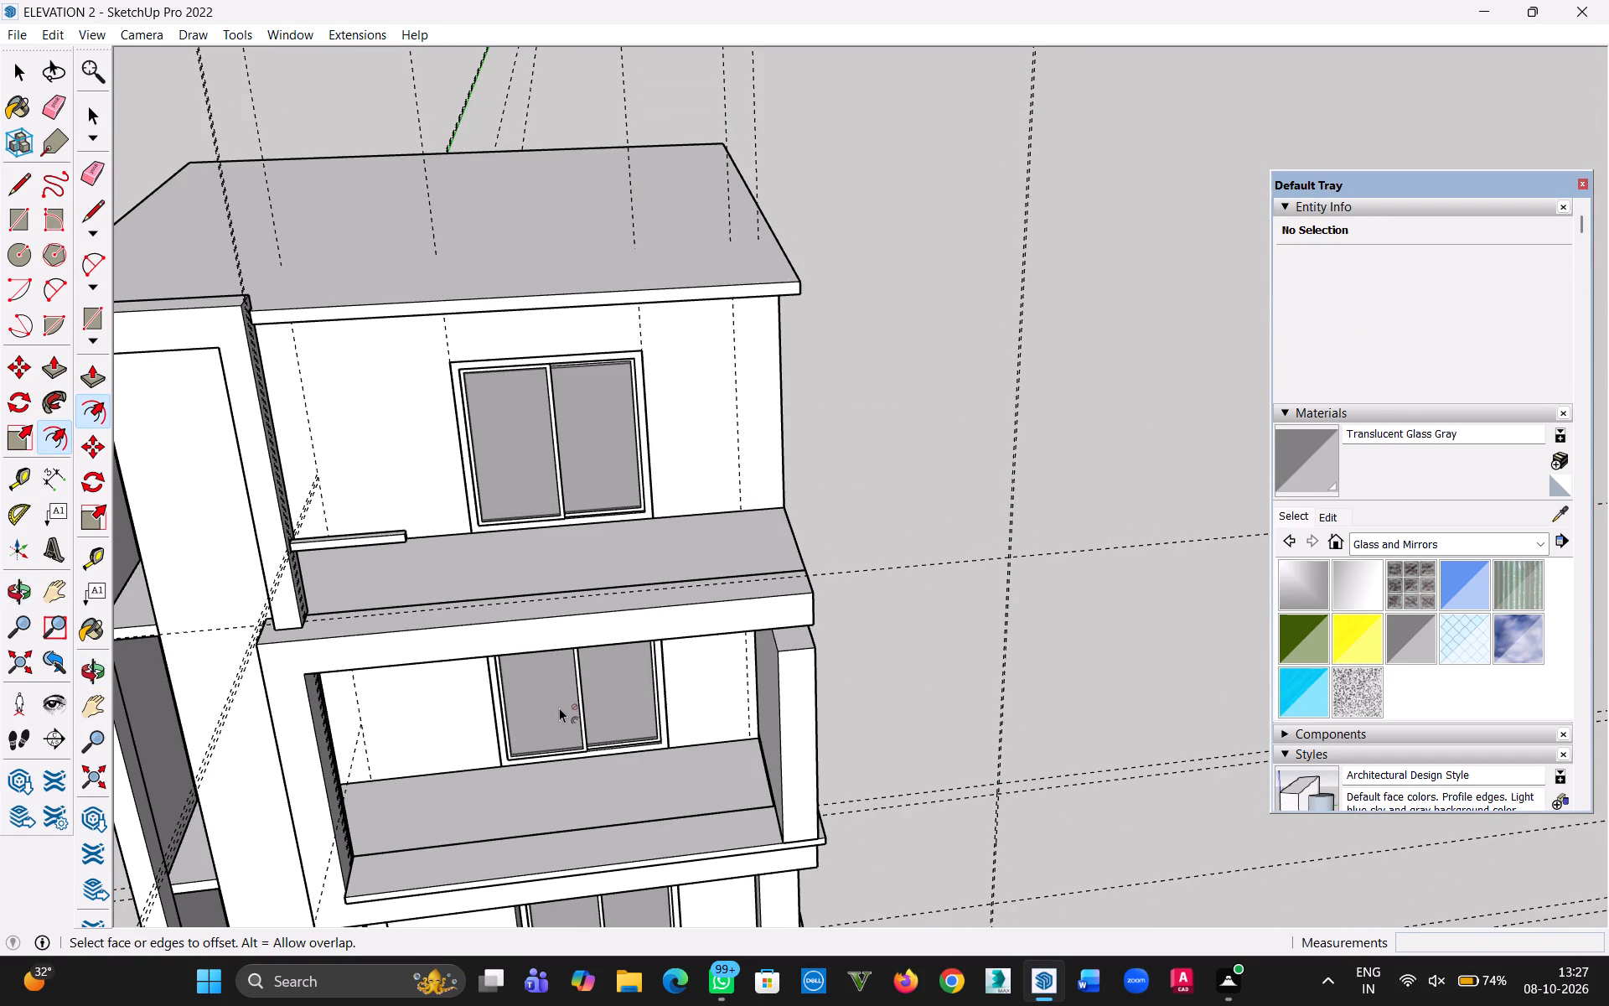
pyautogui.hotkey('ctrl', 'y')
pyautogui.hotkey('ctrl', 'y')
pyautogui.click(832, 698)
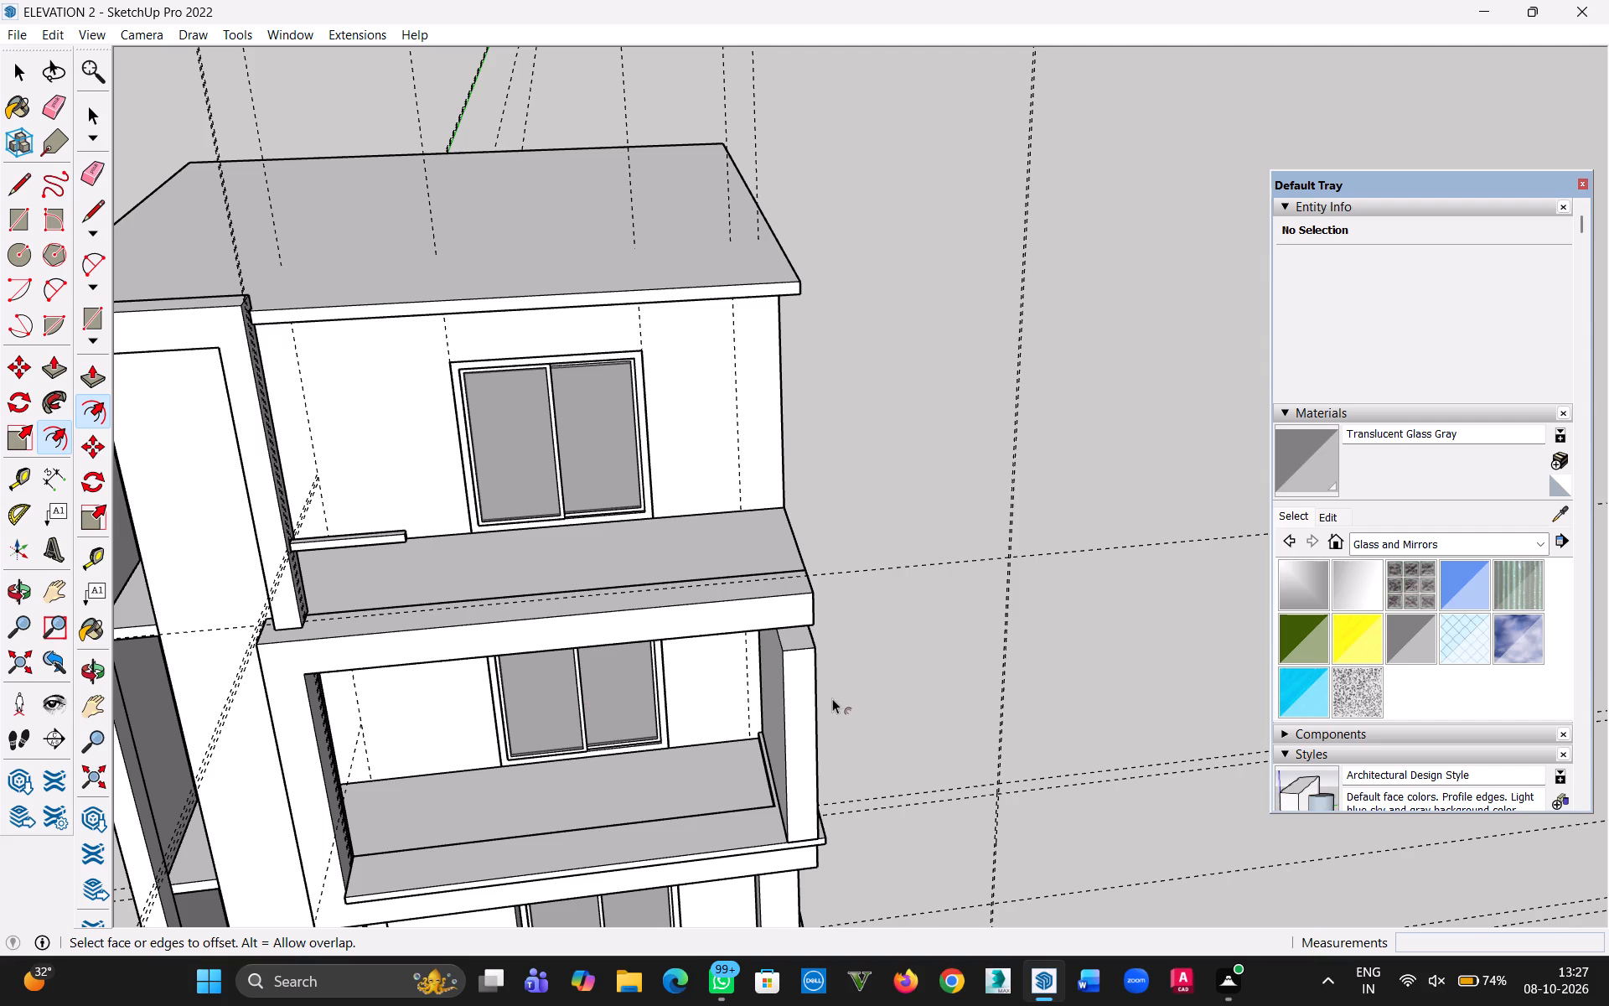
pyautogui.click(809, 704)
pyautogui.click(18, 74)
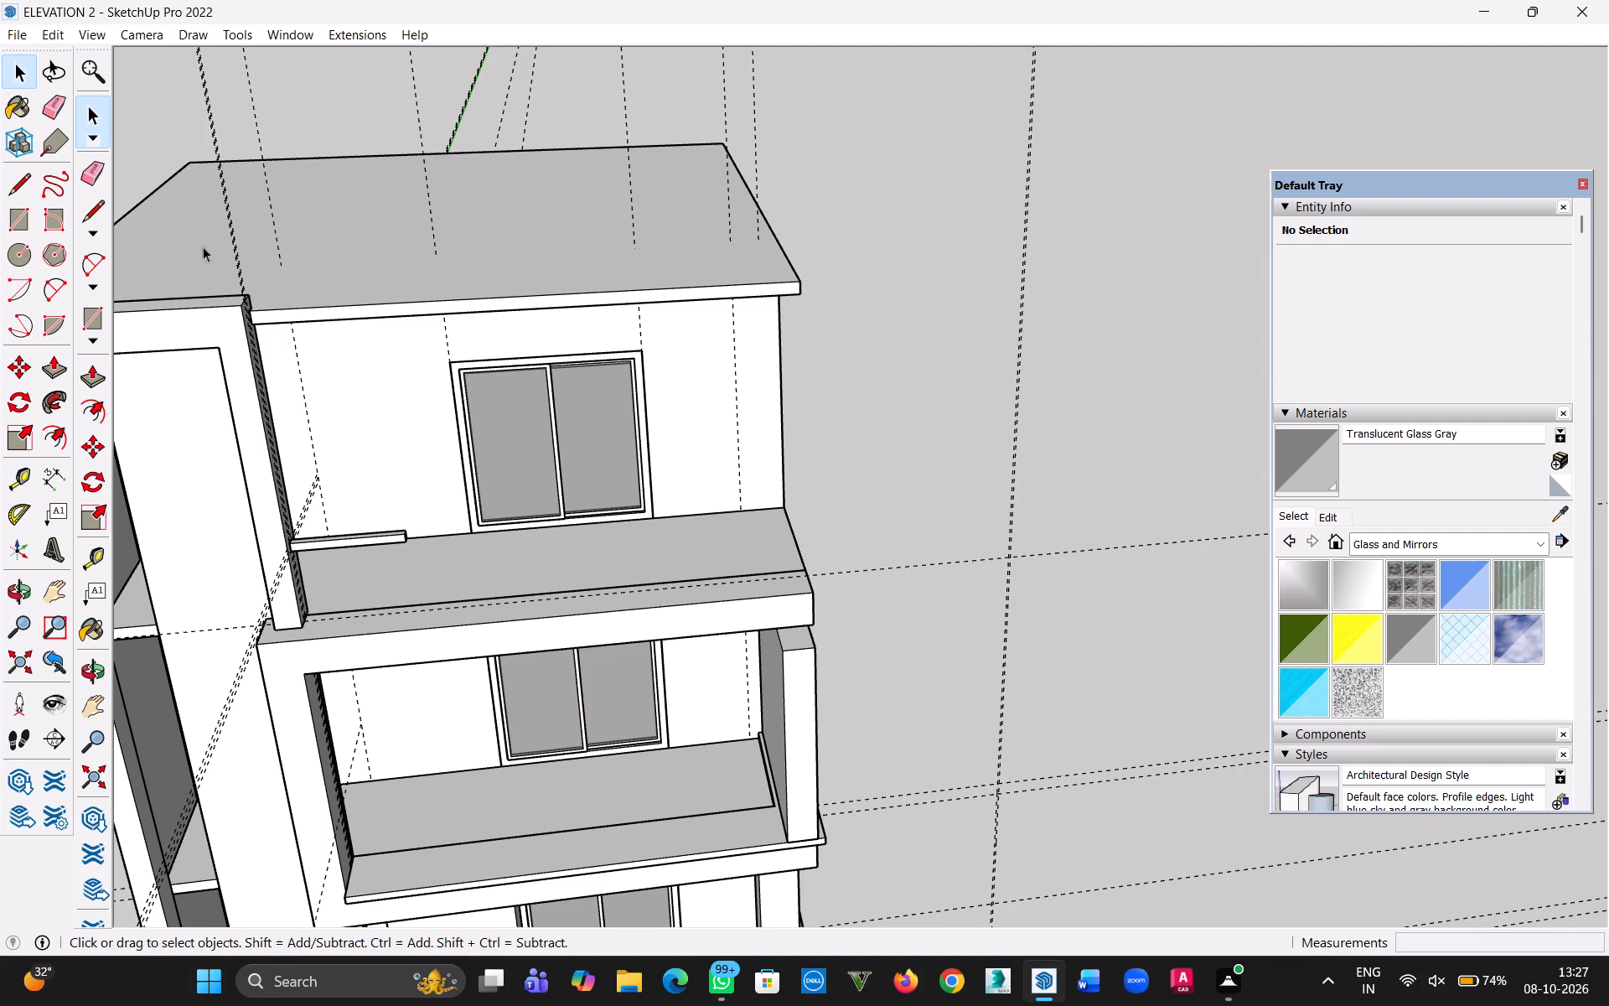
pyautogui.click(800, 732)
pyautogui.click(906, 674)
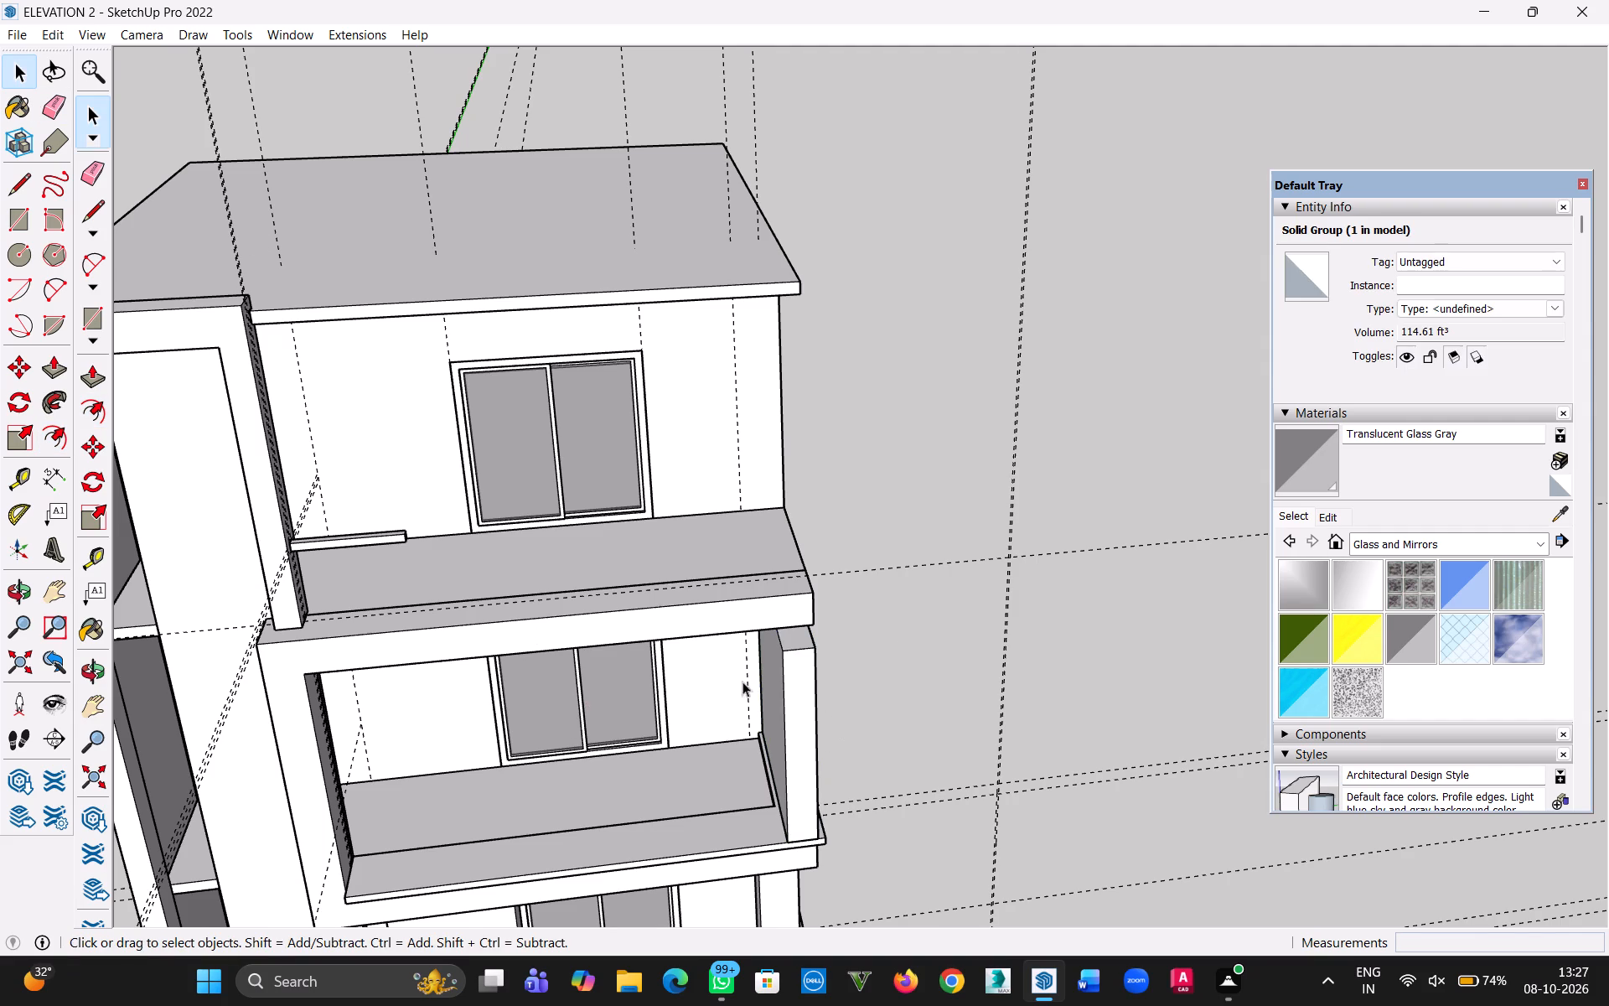
# Draw a 21' 6" by 2' rectangle over the front strip of the upper balcony slab's top.
pyautogui.moveTo(351, 646); pyautogui.dragTo(393, 744, button='middle')
pyautogui.scroll(4, 398, 740)
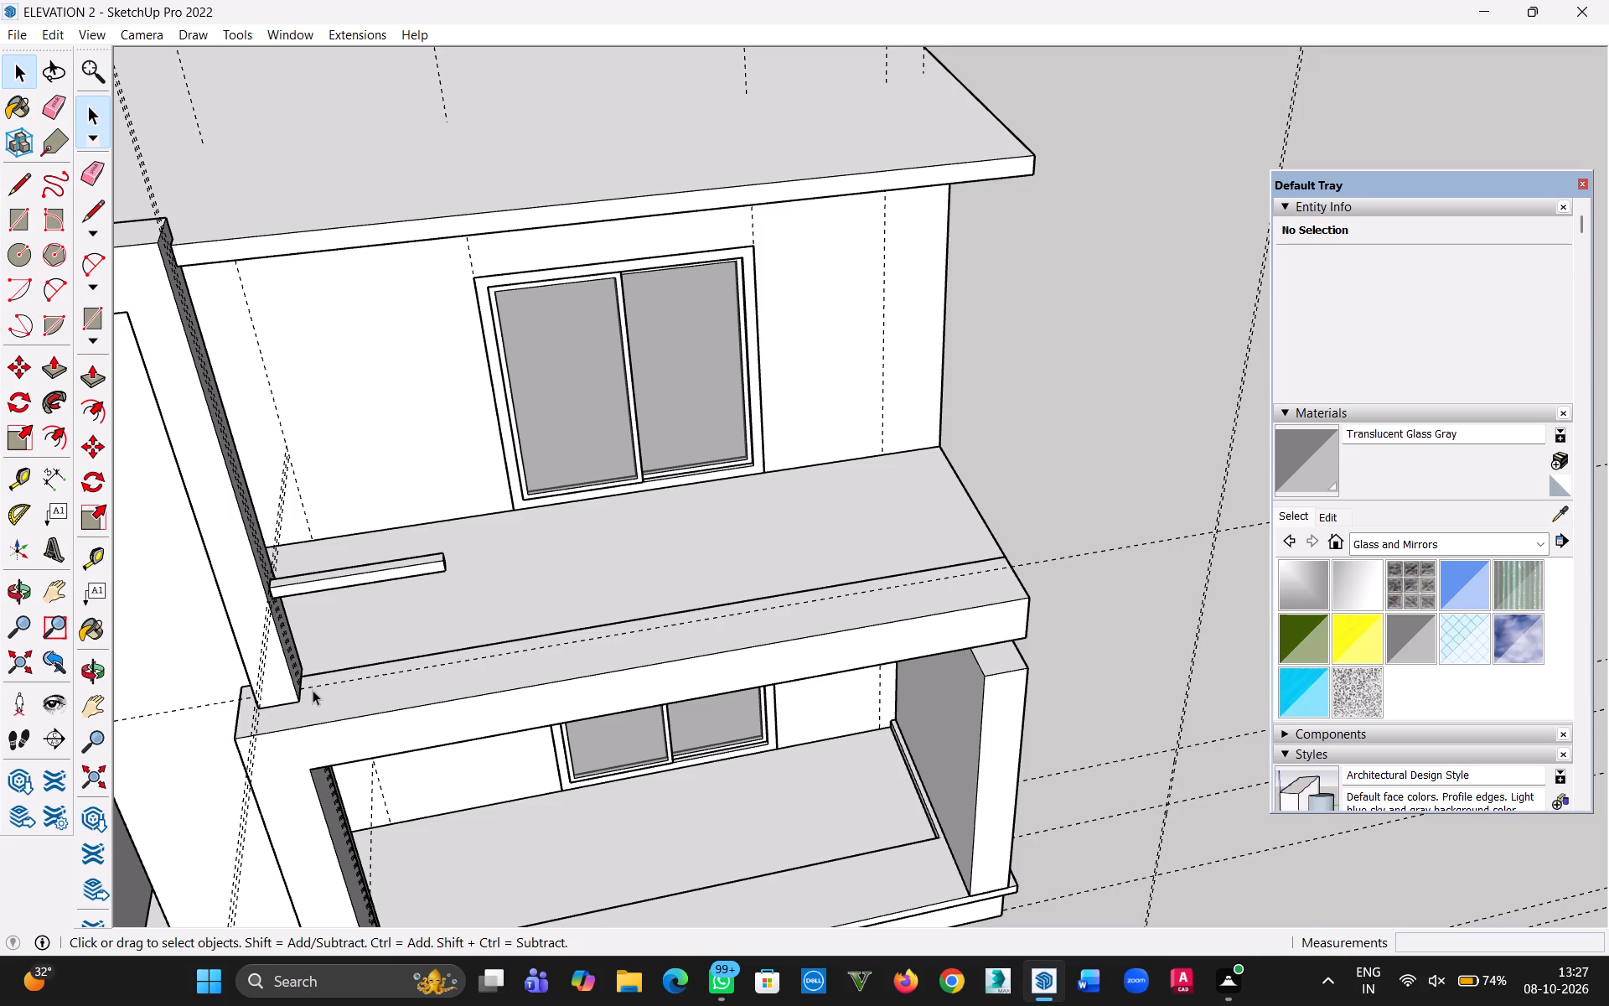
pyautogui.press('r')
pyautogui.click(241, 689)
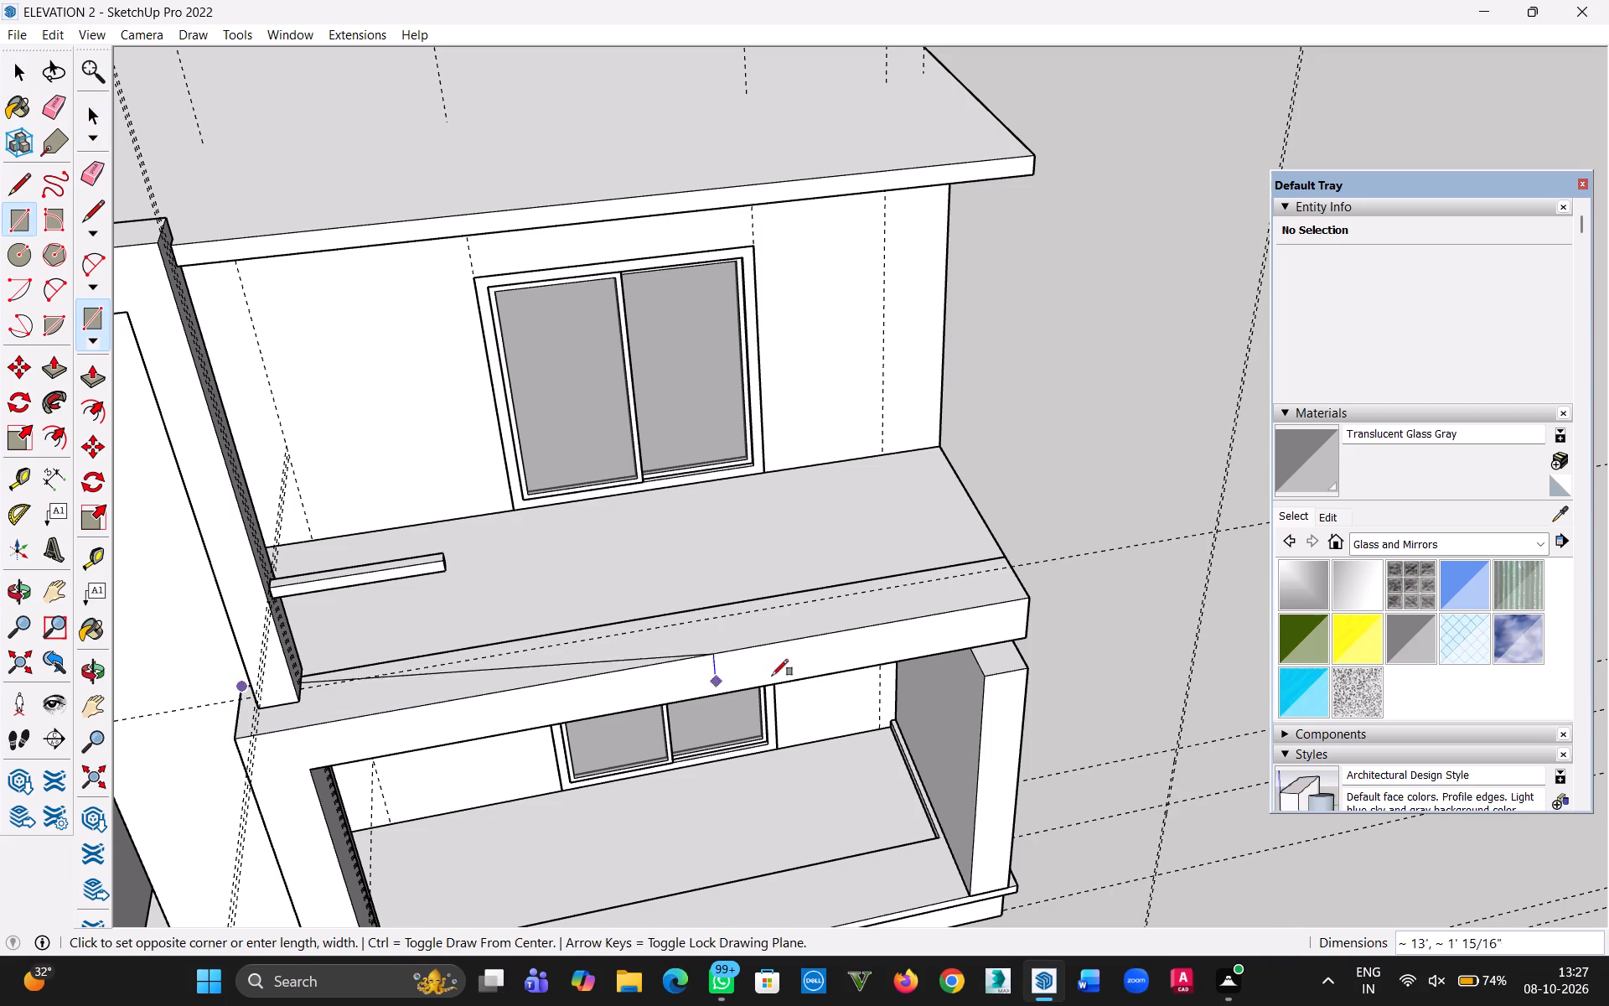
pyautogui.click(1025, 594)
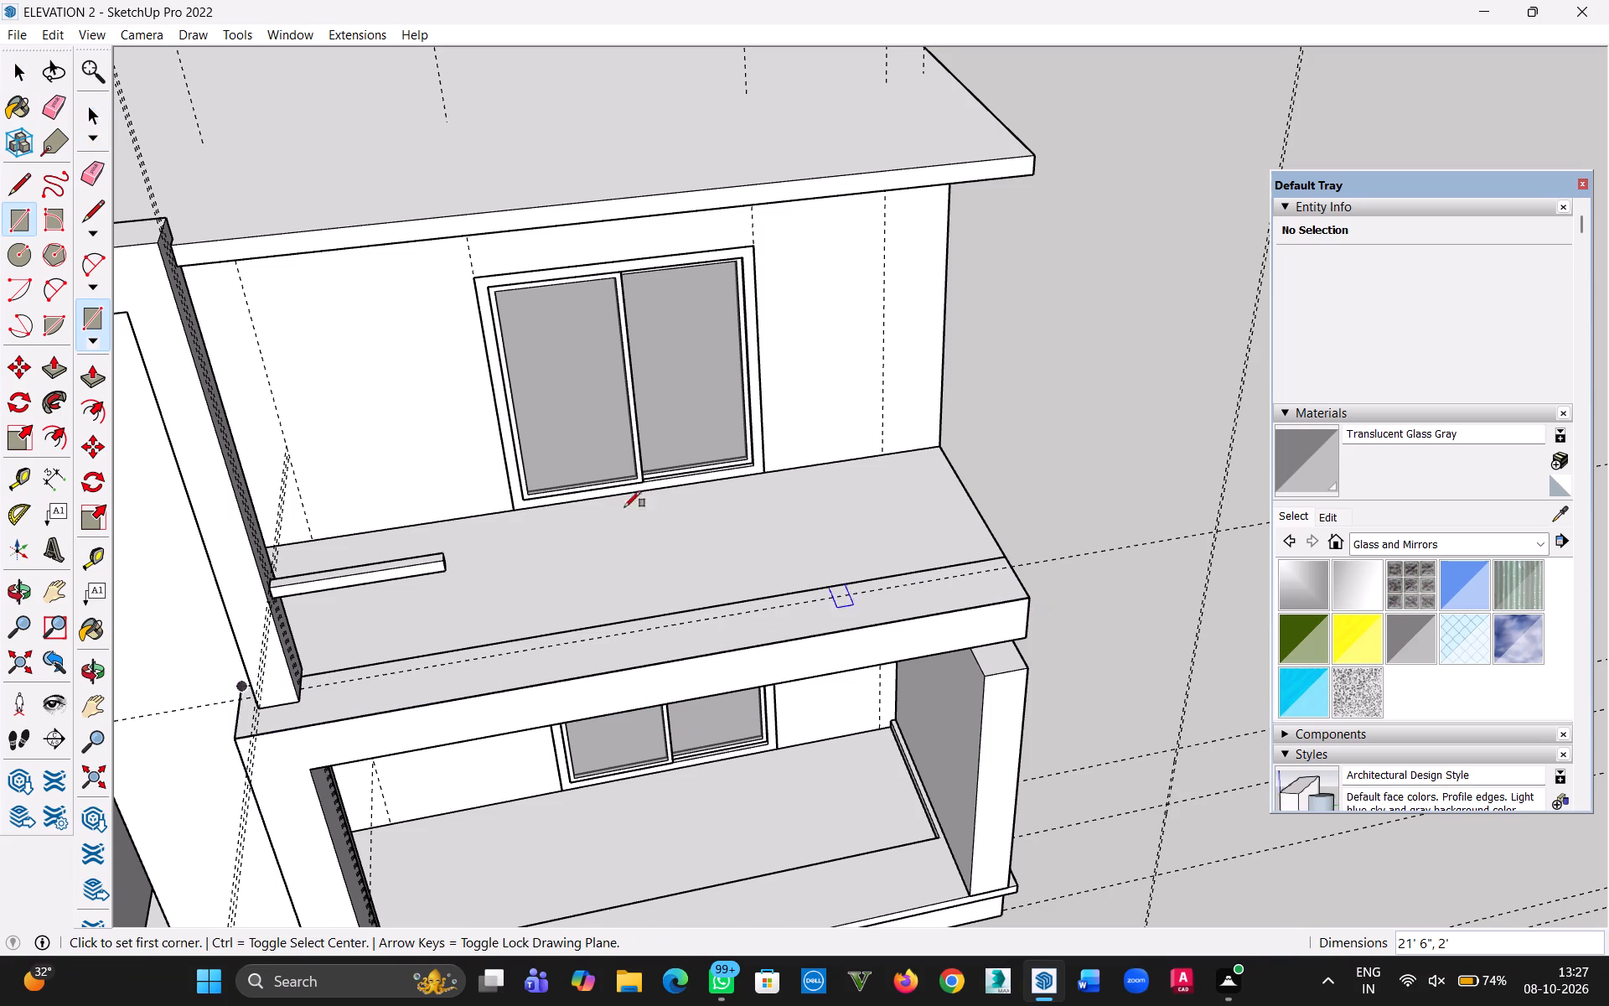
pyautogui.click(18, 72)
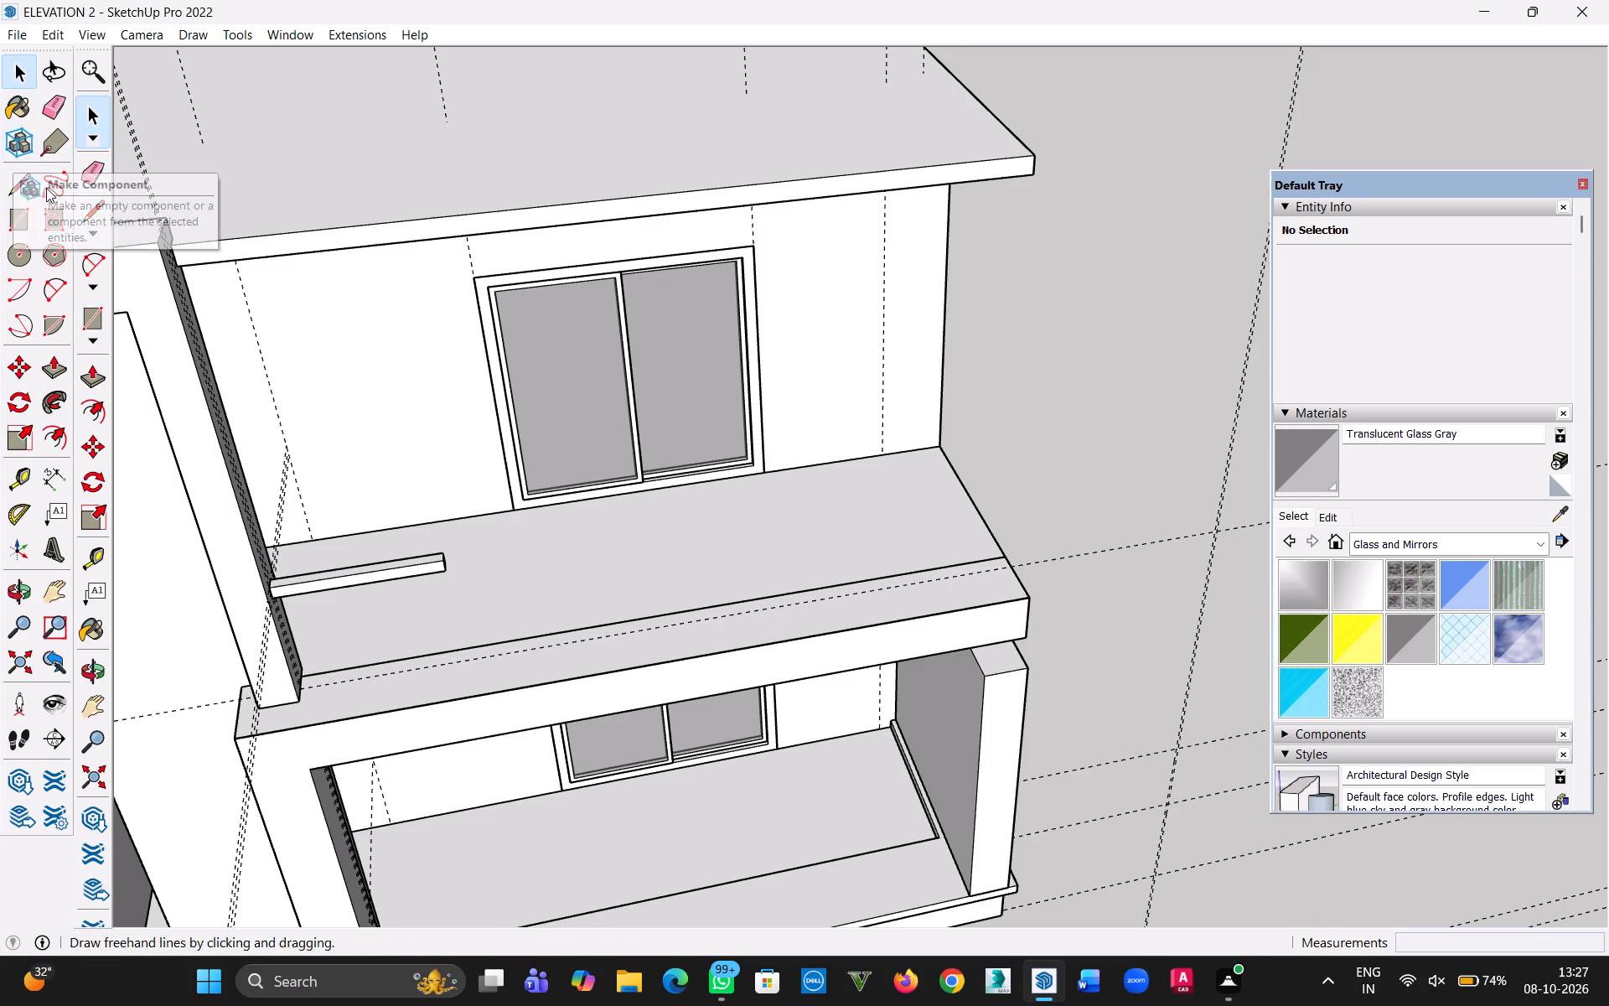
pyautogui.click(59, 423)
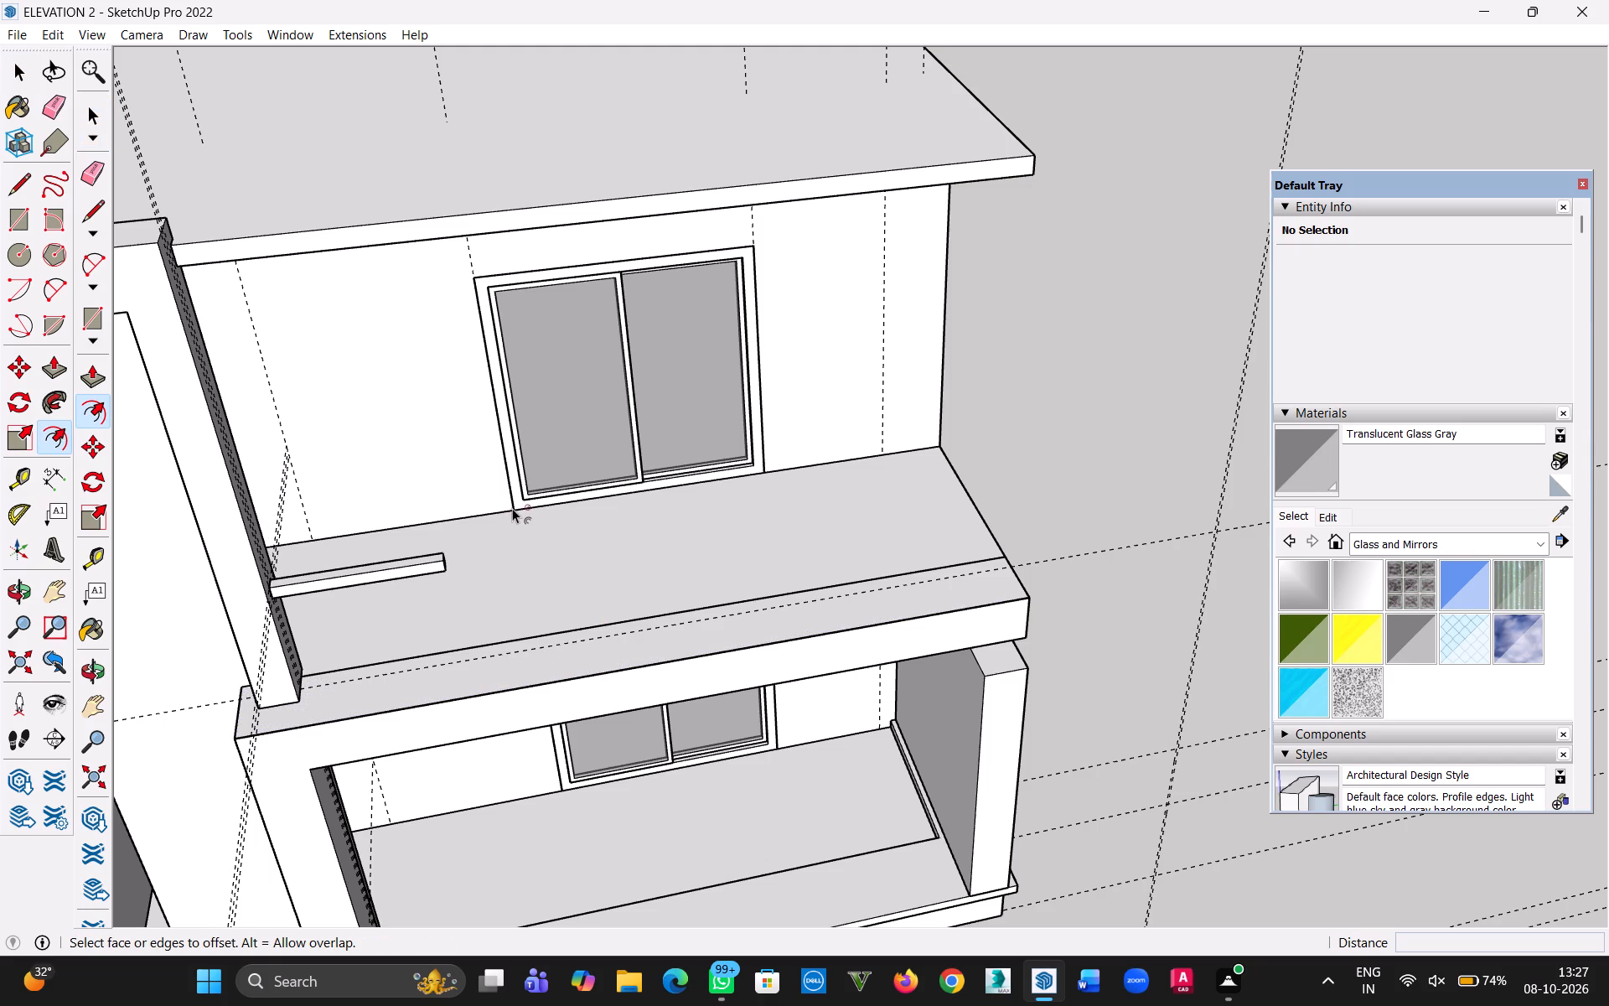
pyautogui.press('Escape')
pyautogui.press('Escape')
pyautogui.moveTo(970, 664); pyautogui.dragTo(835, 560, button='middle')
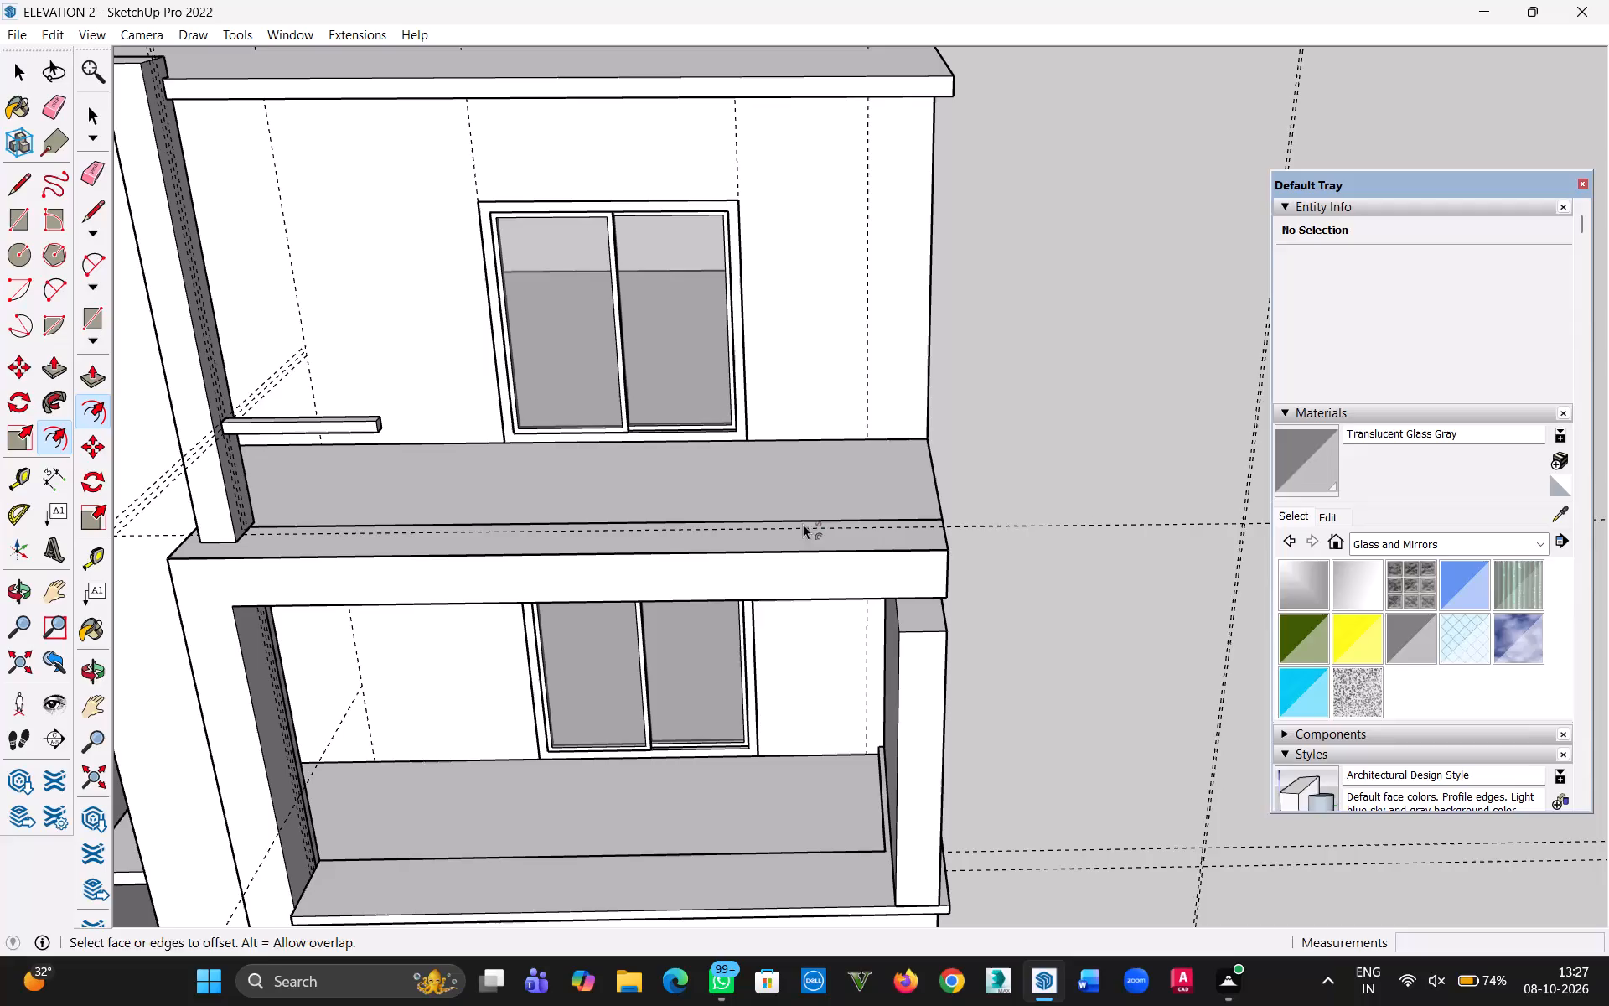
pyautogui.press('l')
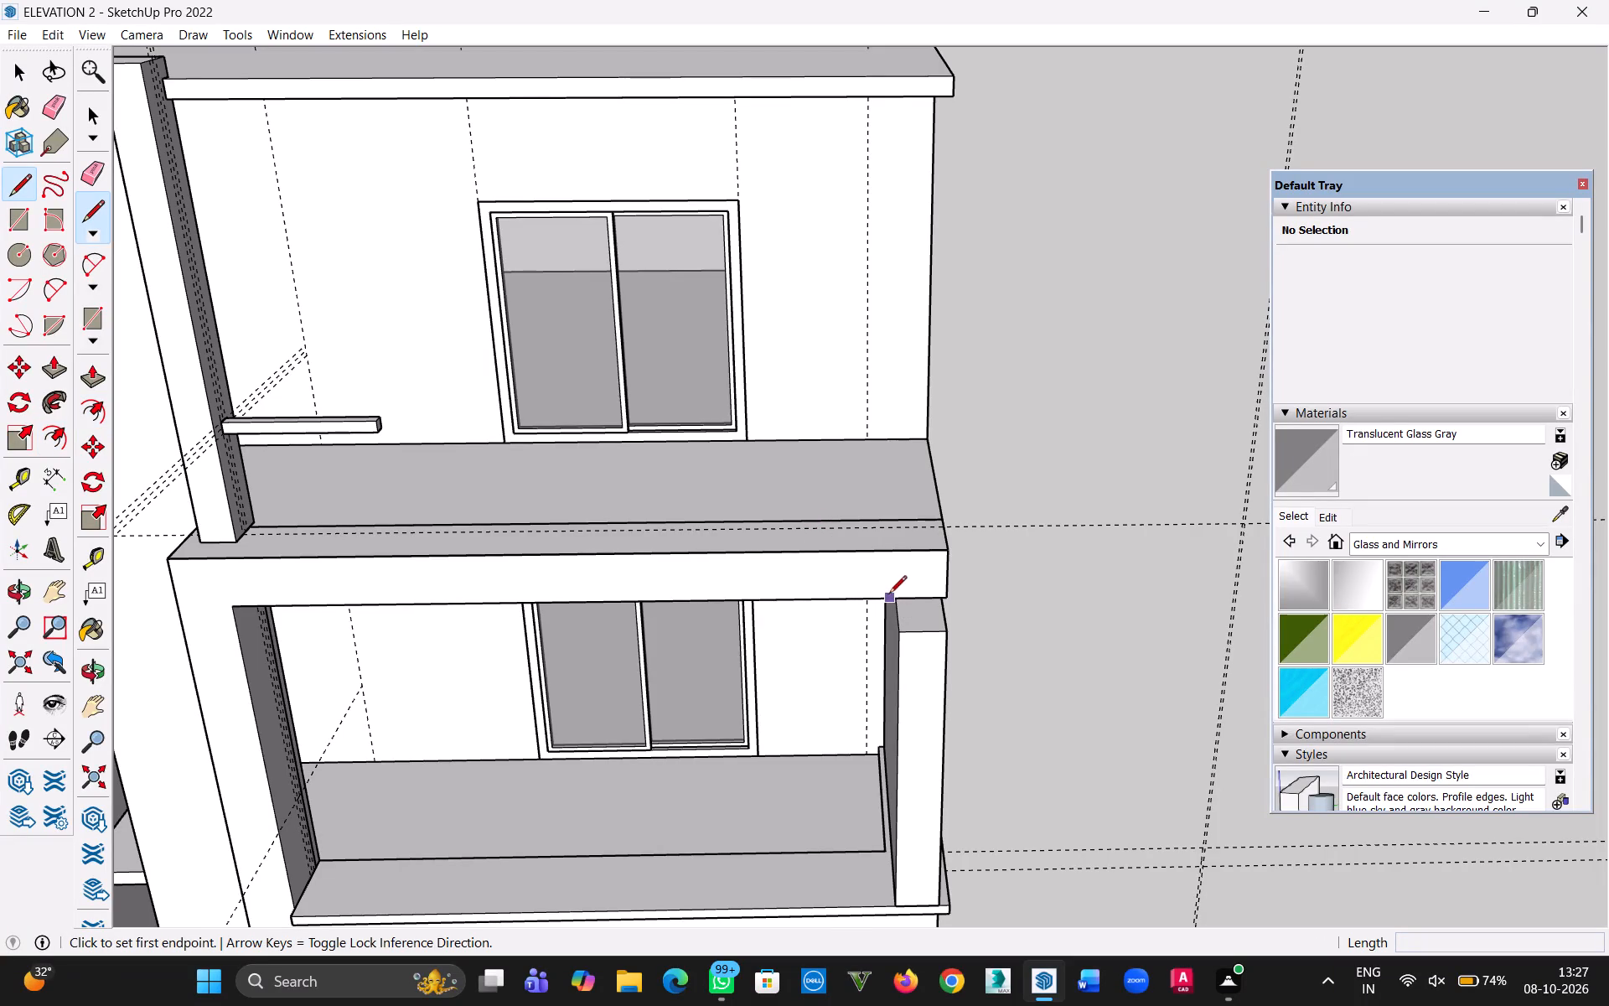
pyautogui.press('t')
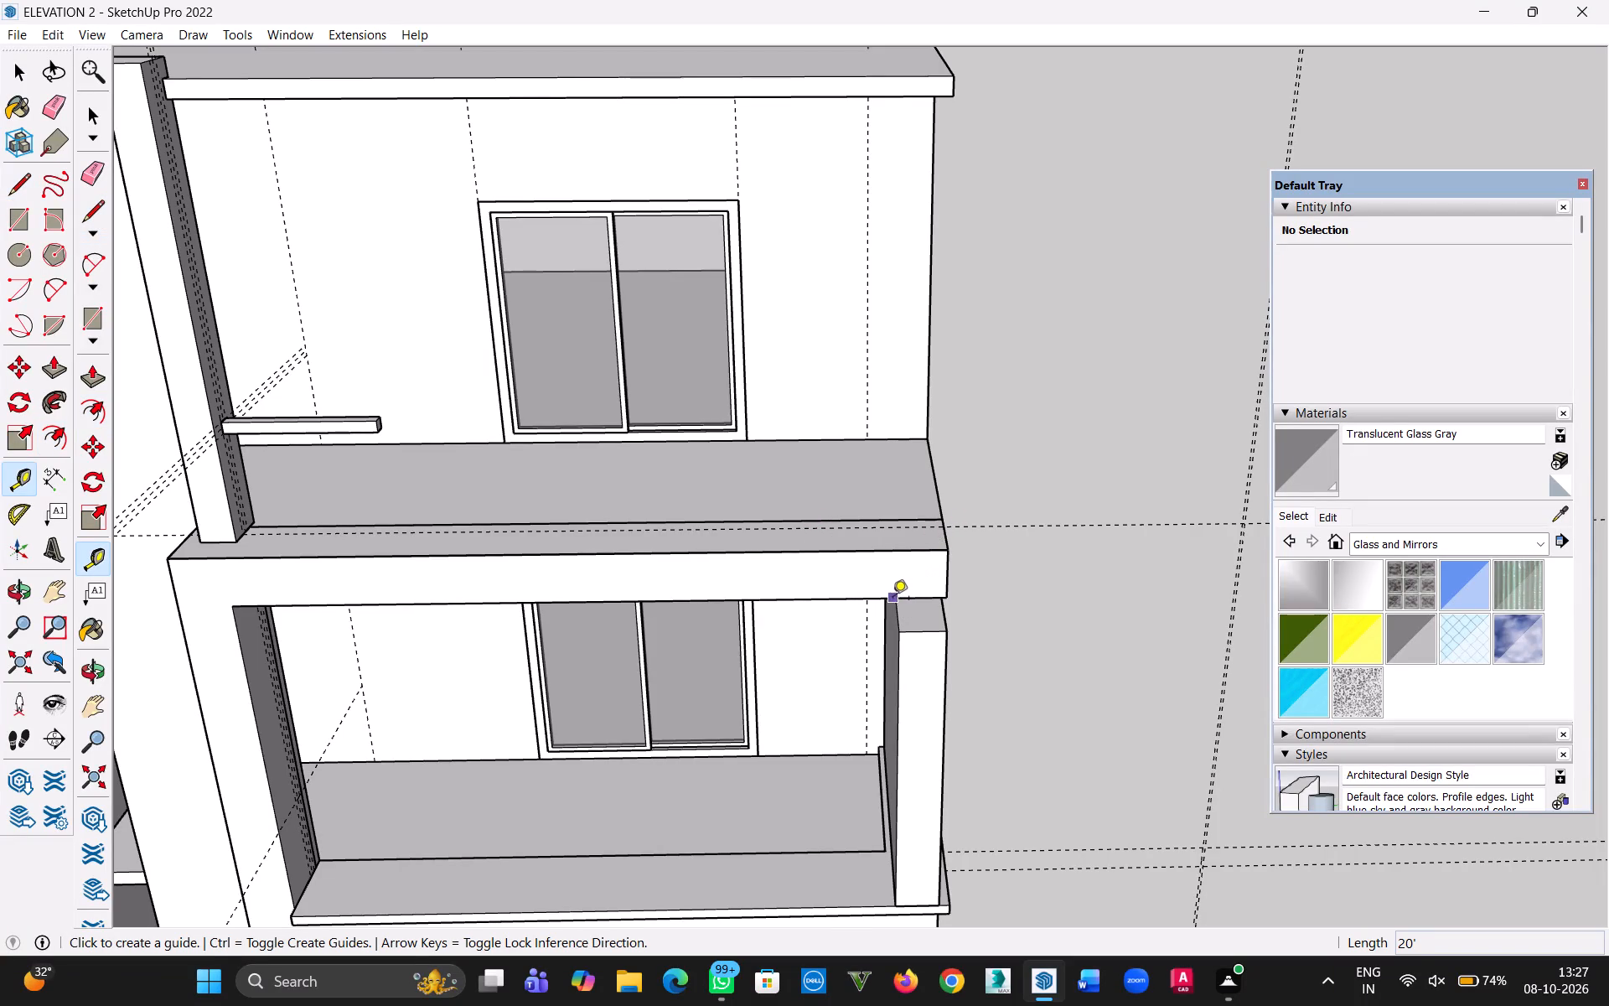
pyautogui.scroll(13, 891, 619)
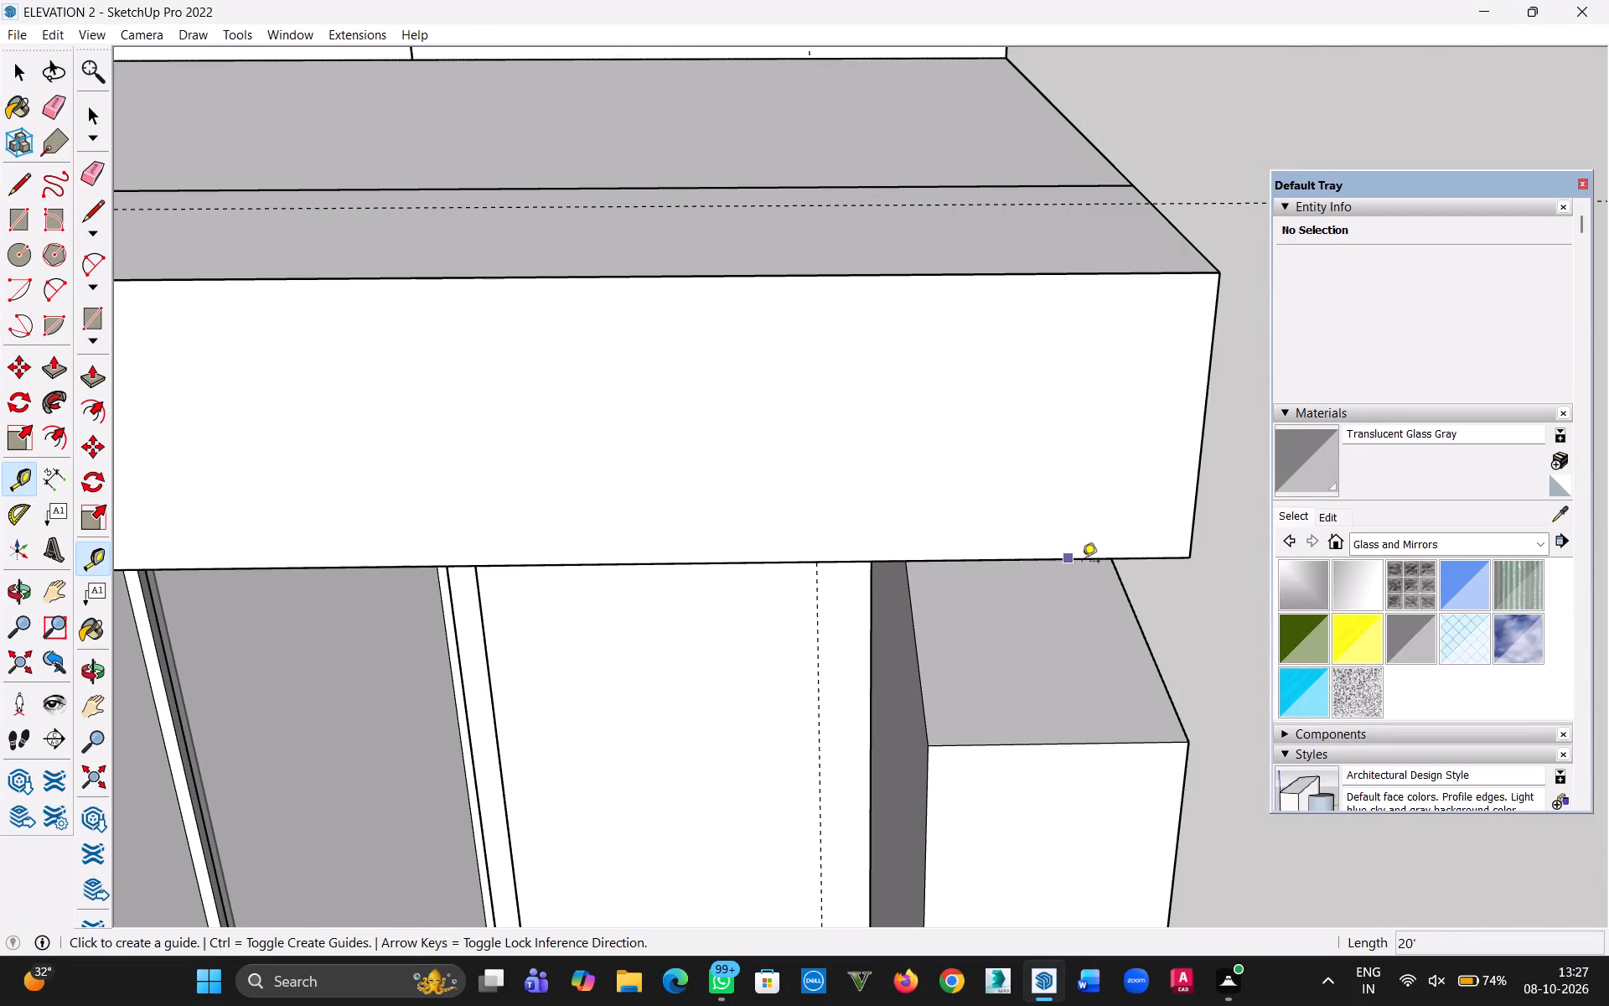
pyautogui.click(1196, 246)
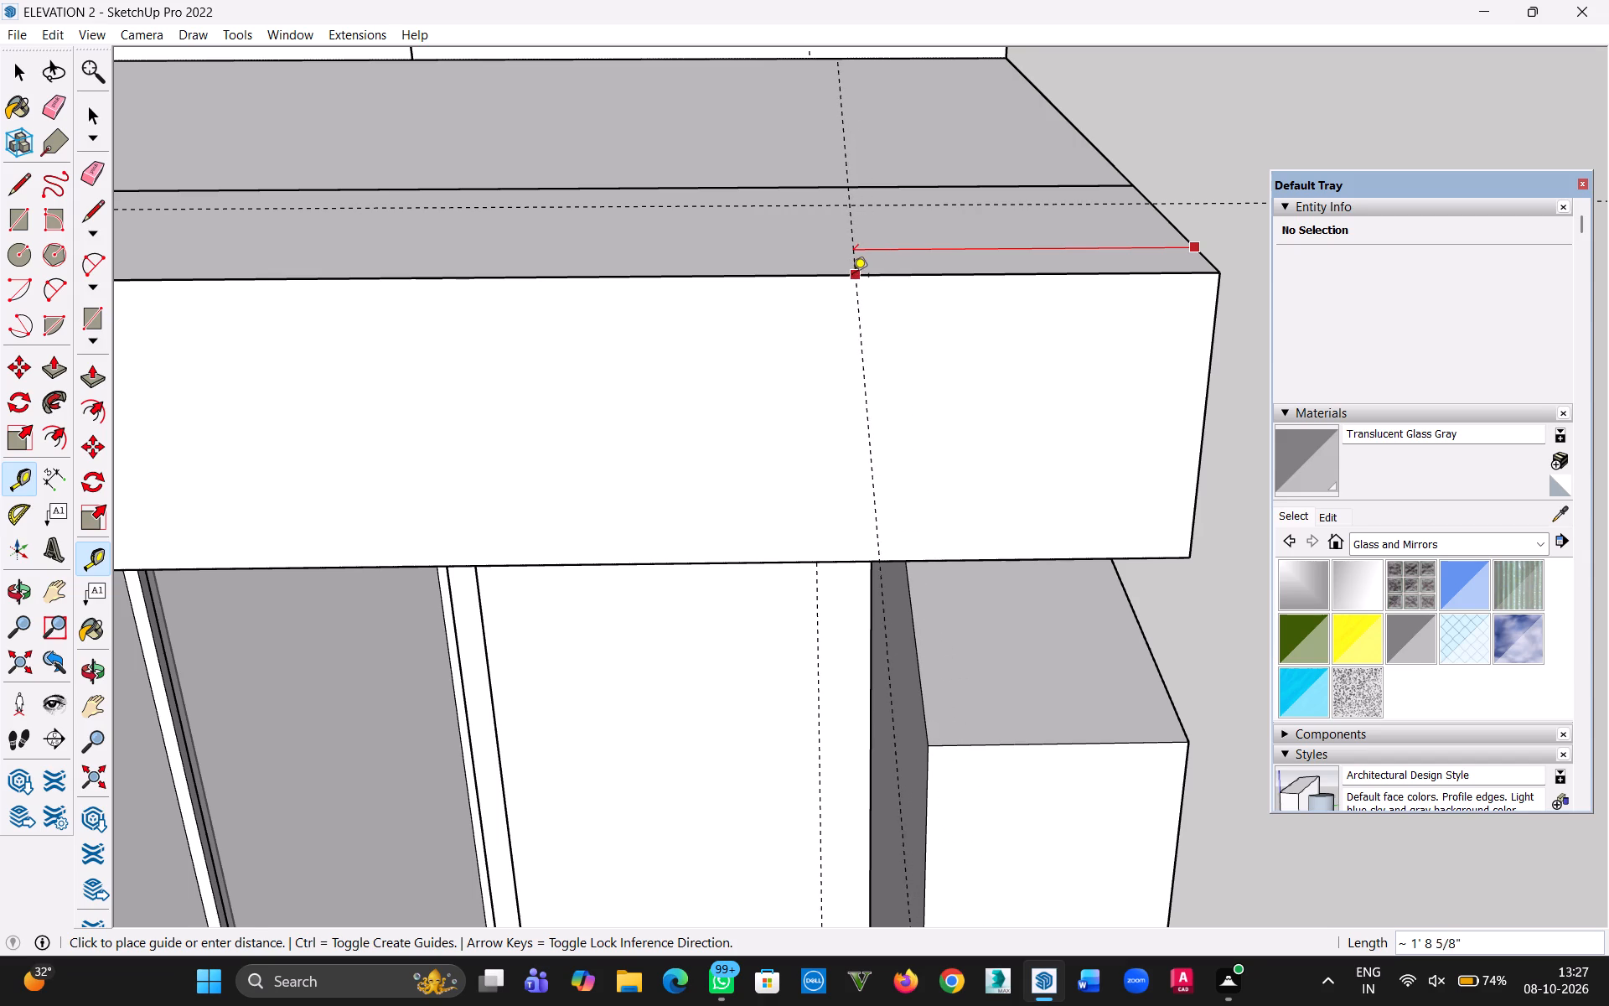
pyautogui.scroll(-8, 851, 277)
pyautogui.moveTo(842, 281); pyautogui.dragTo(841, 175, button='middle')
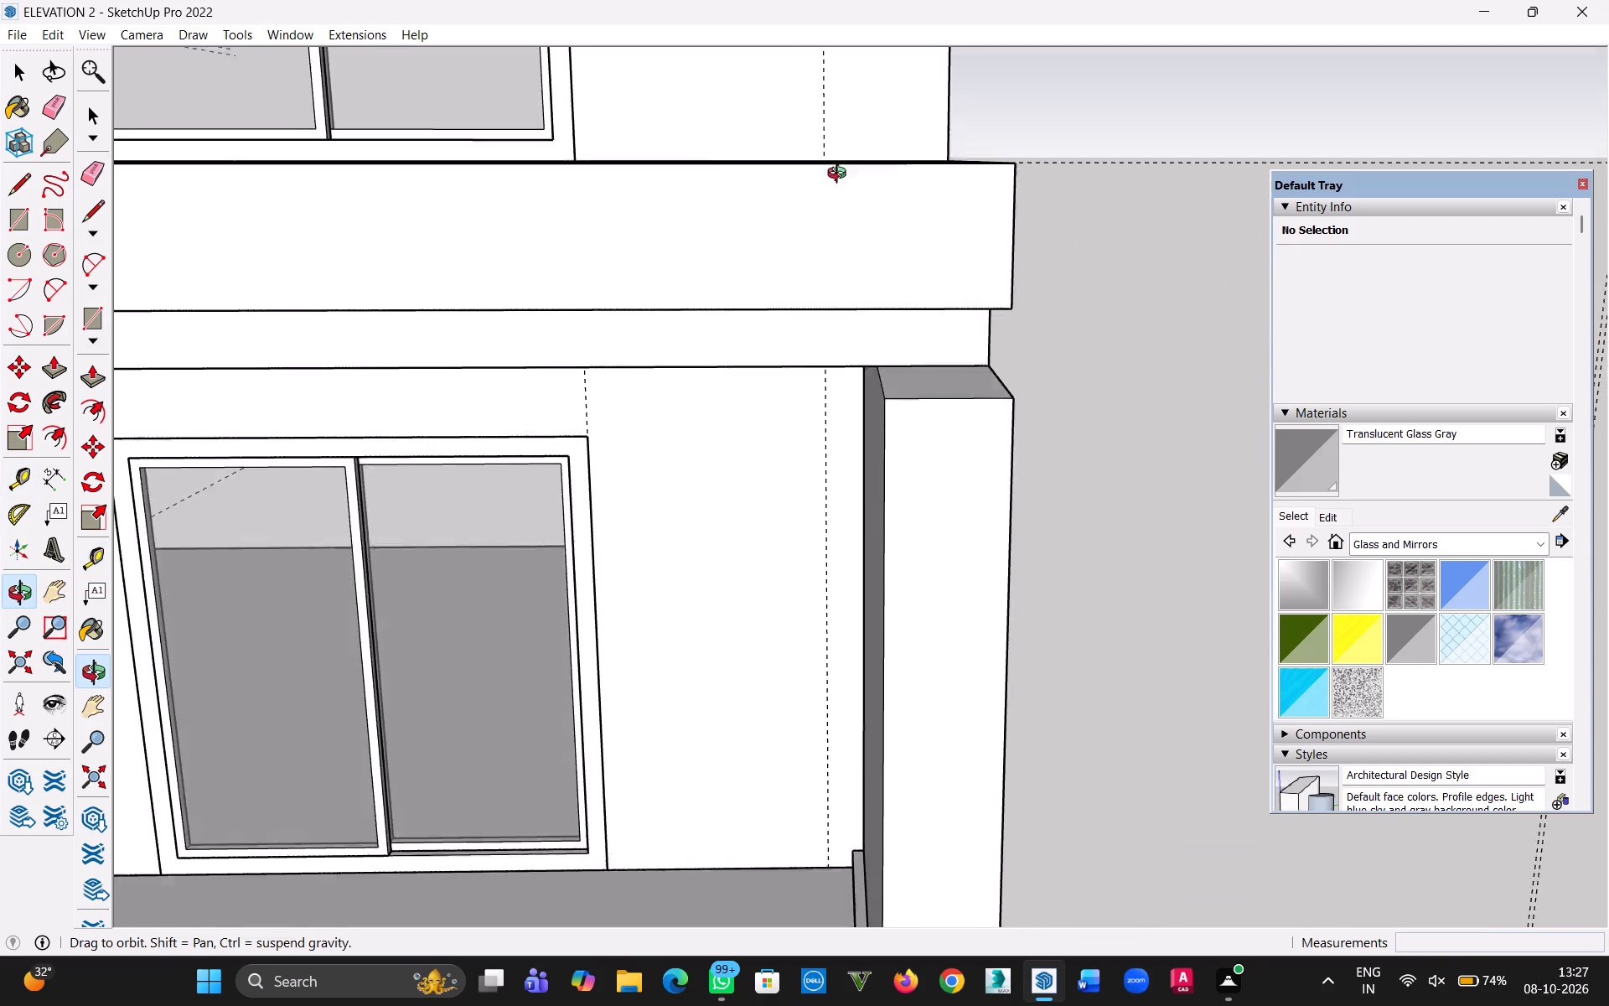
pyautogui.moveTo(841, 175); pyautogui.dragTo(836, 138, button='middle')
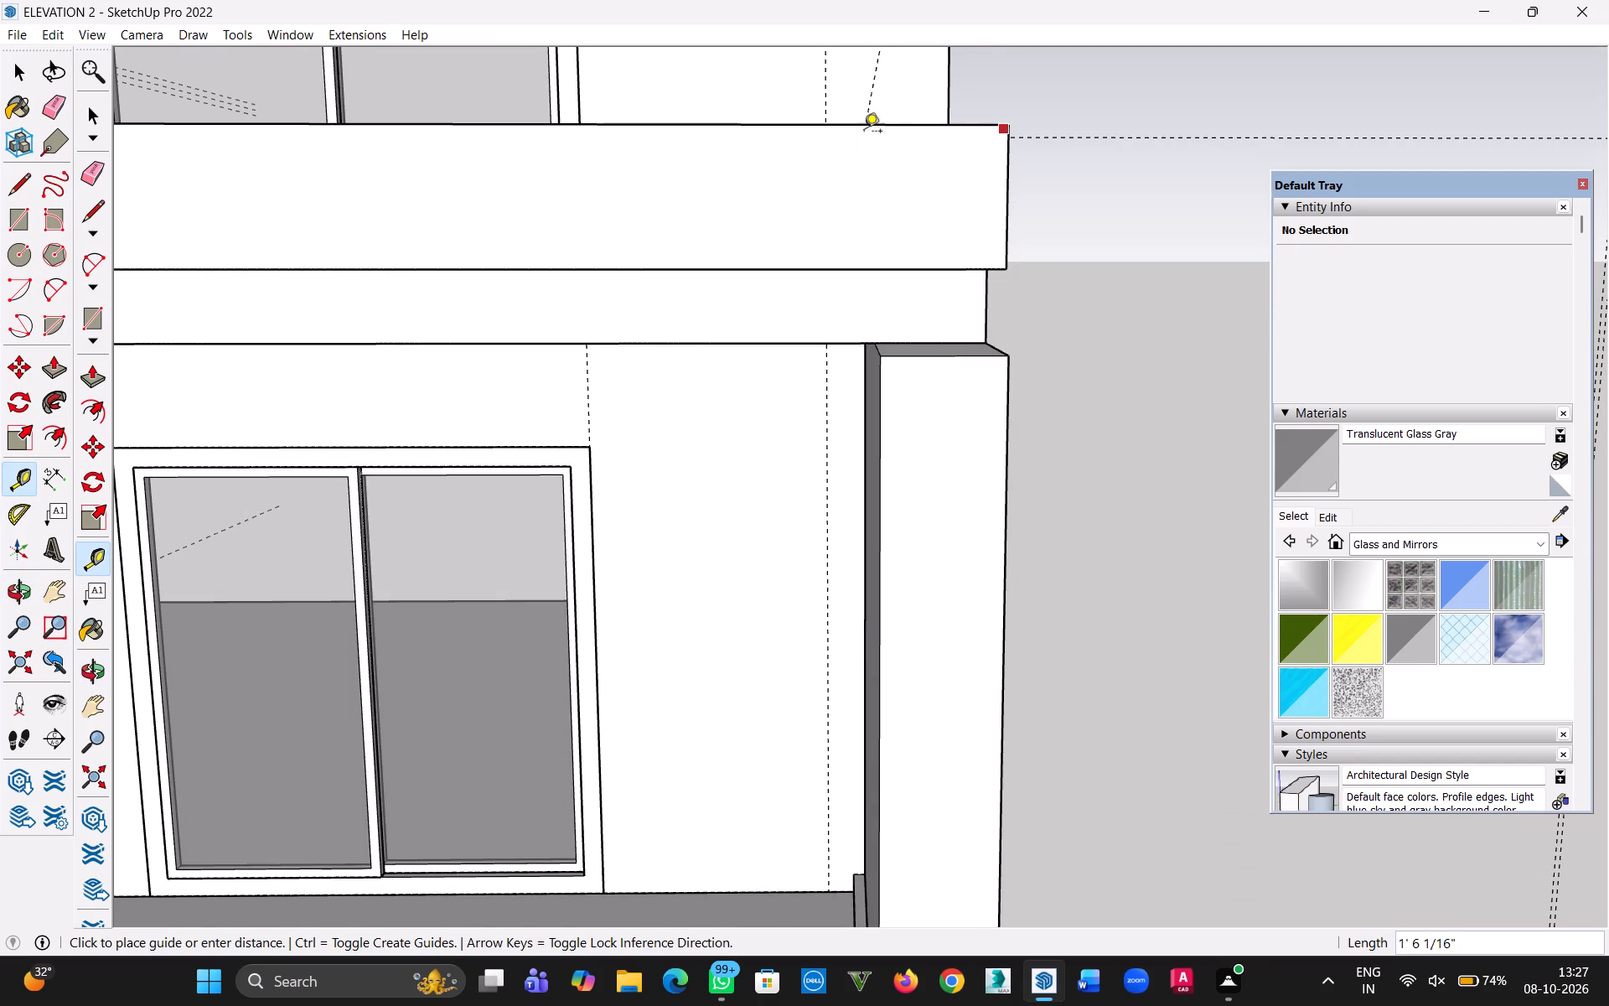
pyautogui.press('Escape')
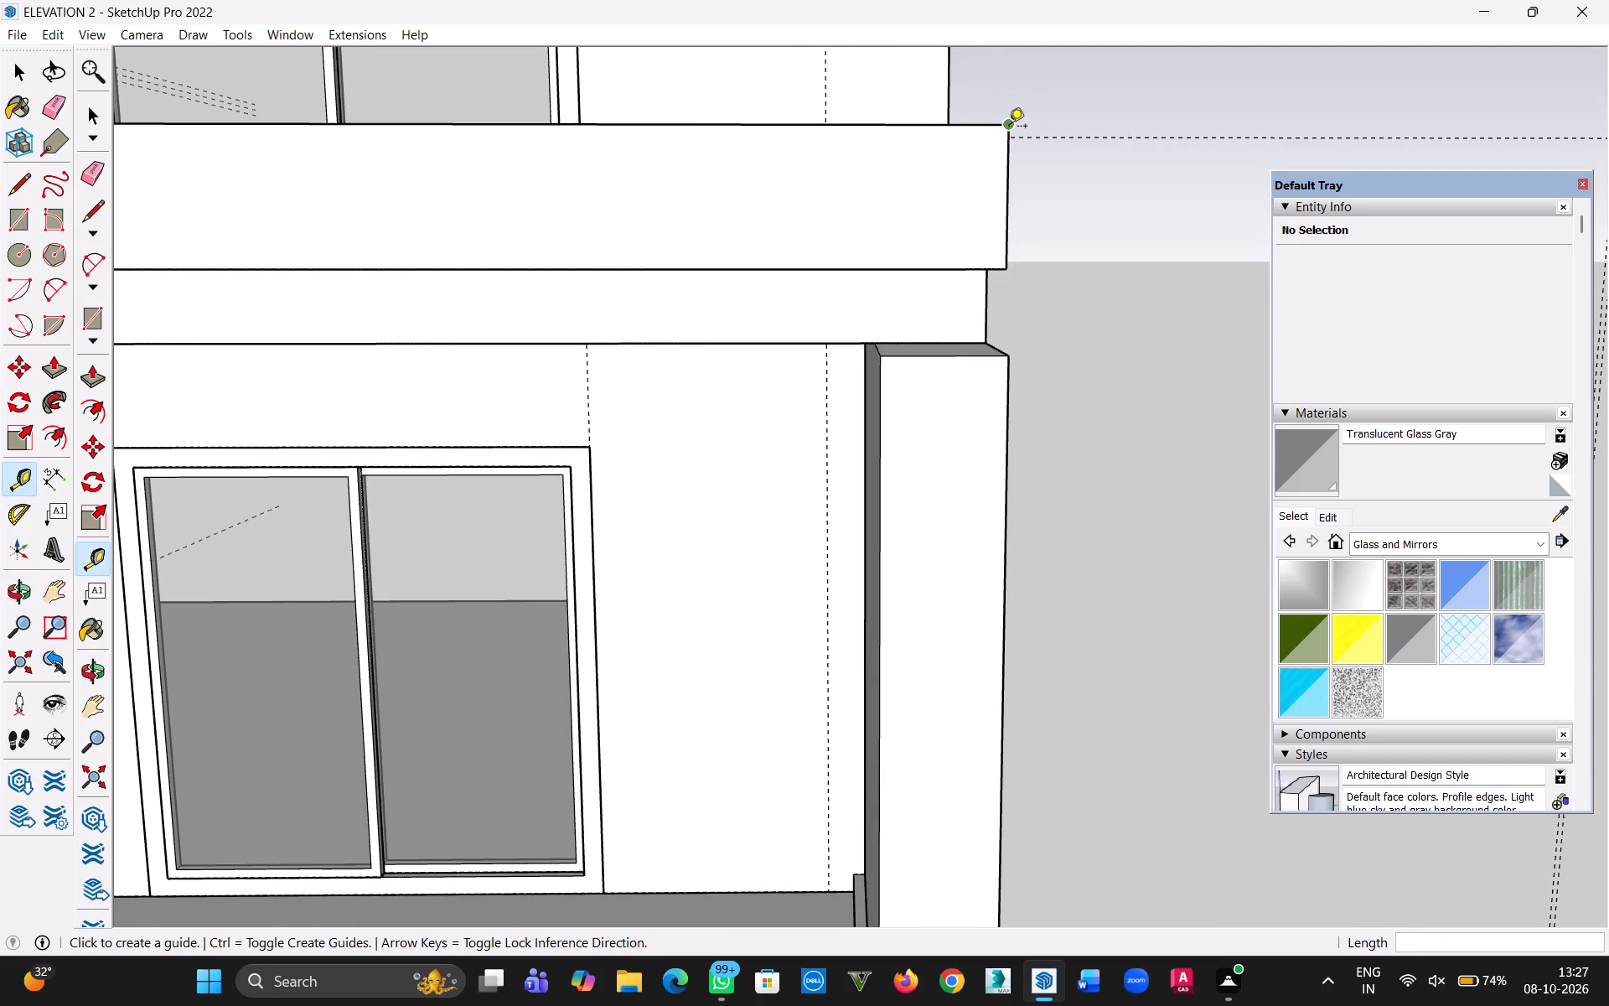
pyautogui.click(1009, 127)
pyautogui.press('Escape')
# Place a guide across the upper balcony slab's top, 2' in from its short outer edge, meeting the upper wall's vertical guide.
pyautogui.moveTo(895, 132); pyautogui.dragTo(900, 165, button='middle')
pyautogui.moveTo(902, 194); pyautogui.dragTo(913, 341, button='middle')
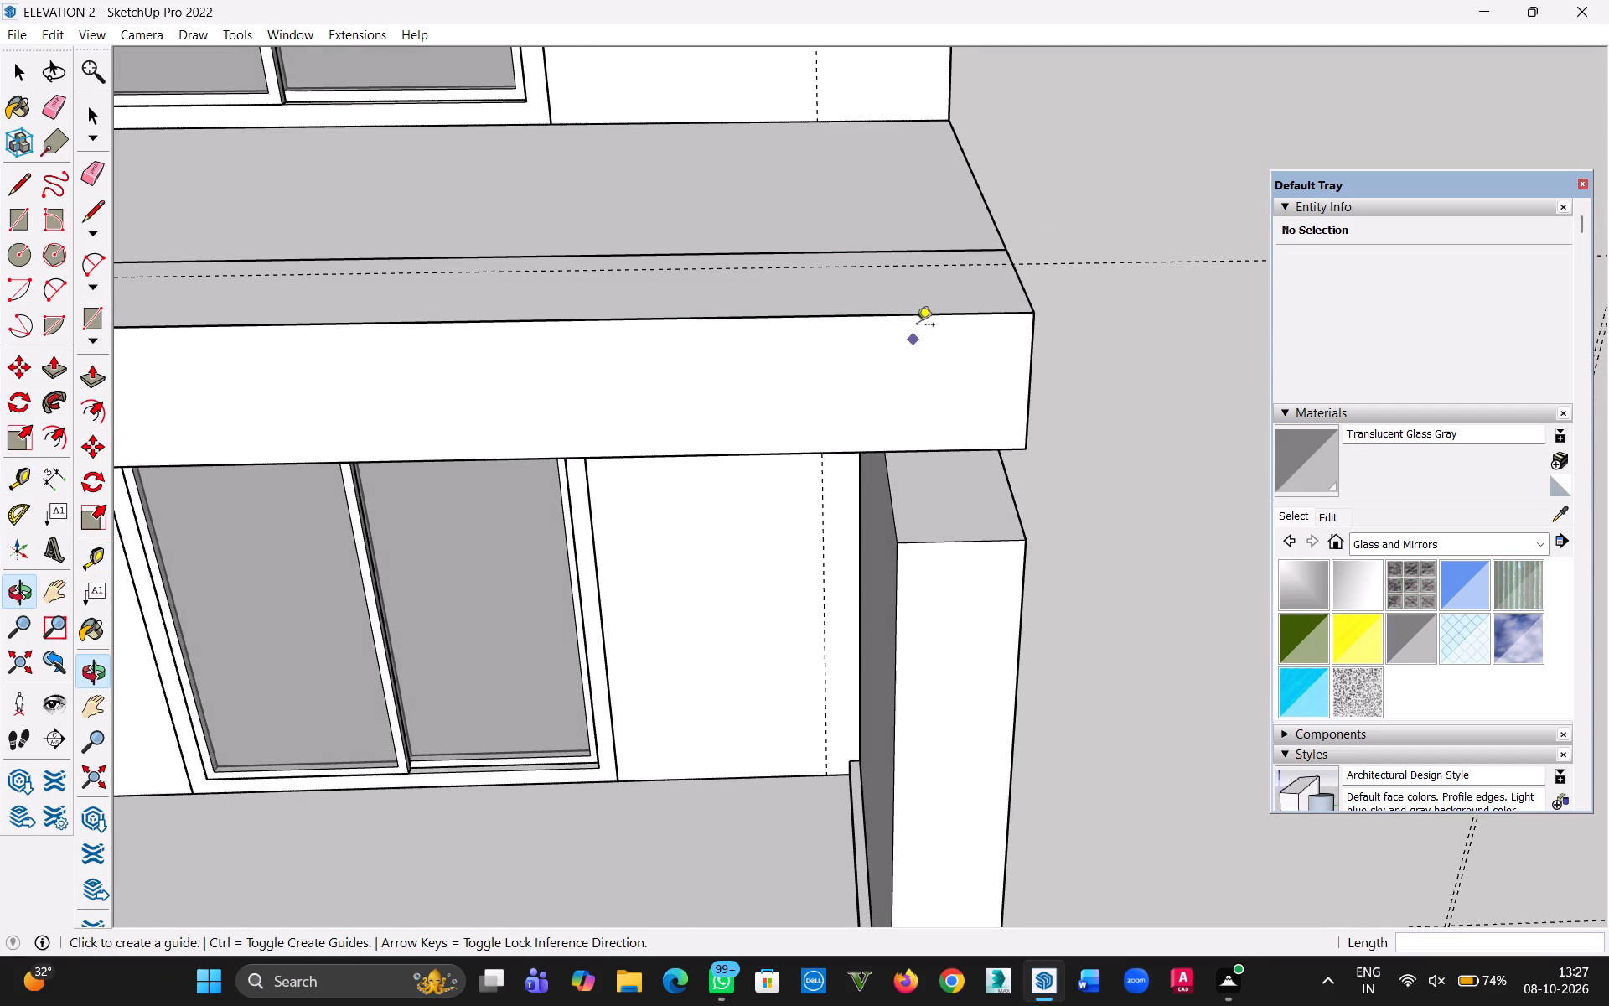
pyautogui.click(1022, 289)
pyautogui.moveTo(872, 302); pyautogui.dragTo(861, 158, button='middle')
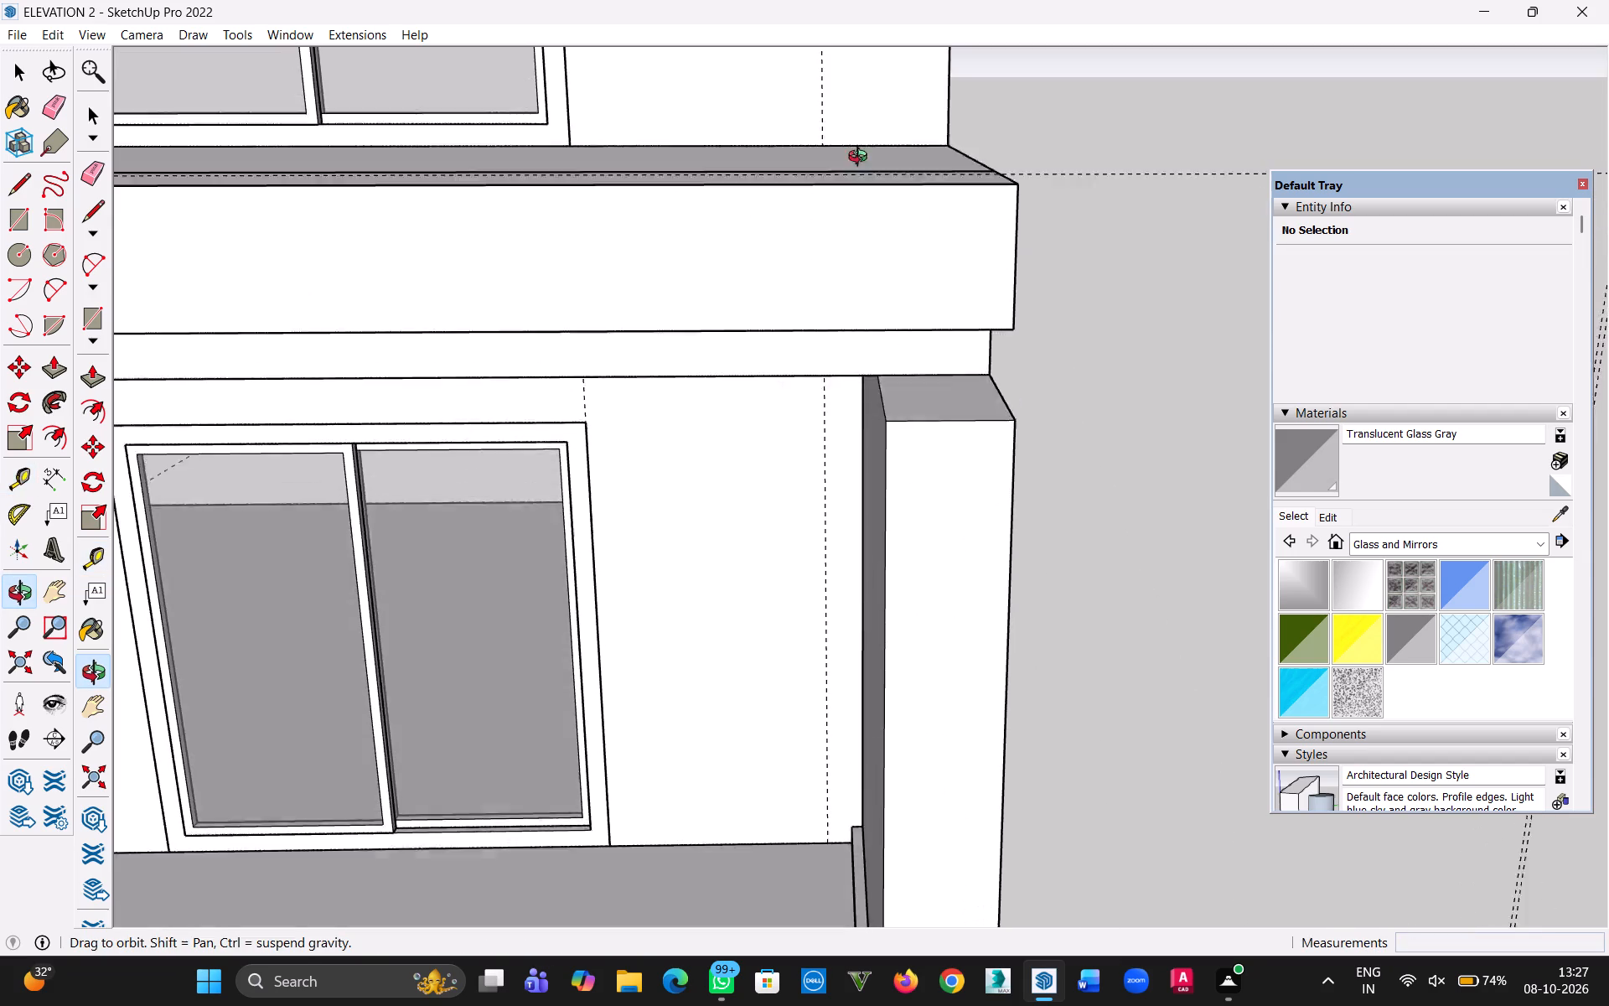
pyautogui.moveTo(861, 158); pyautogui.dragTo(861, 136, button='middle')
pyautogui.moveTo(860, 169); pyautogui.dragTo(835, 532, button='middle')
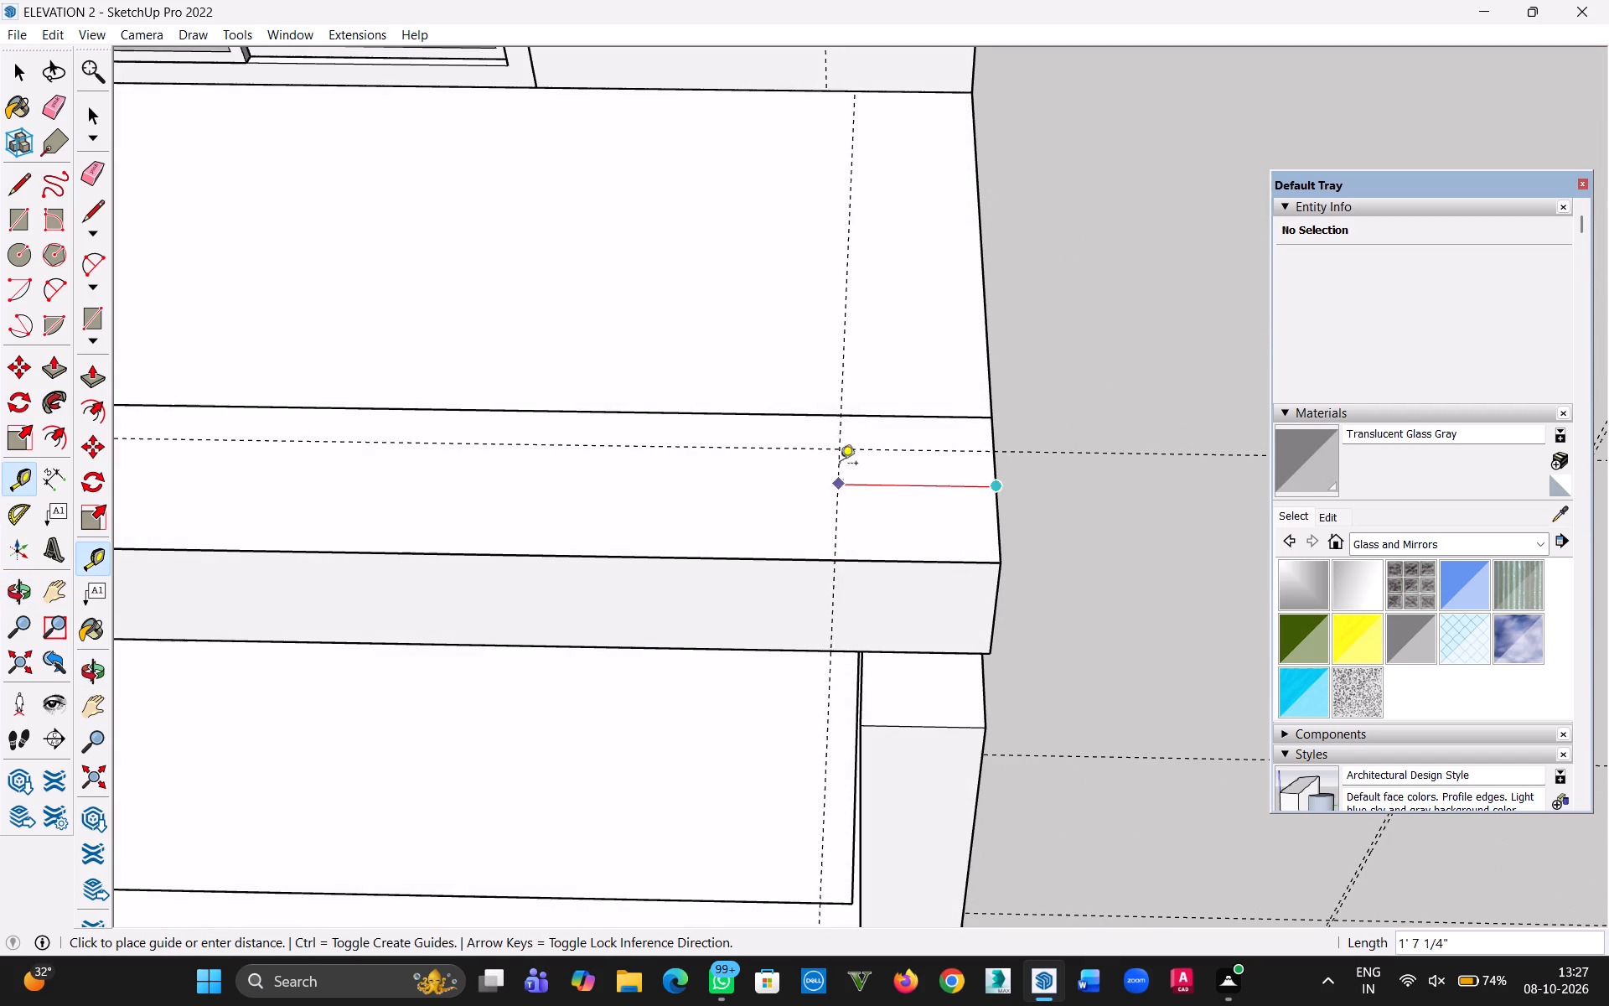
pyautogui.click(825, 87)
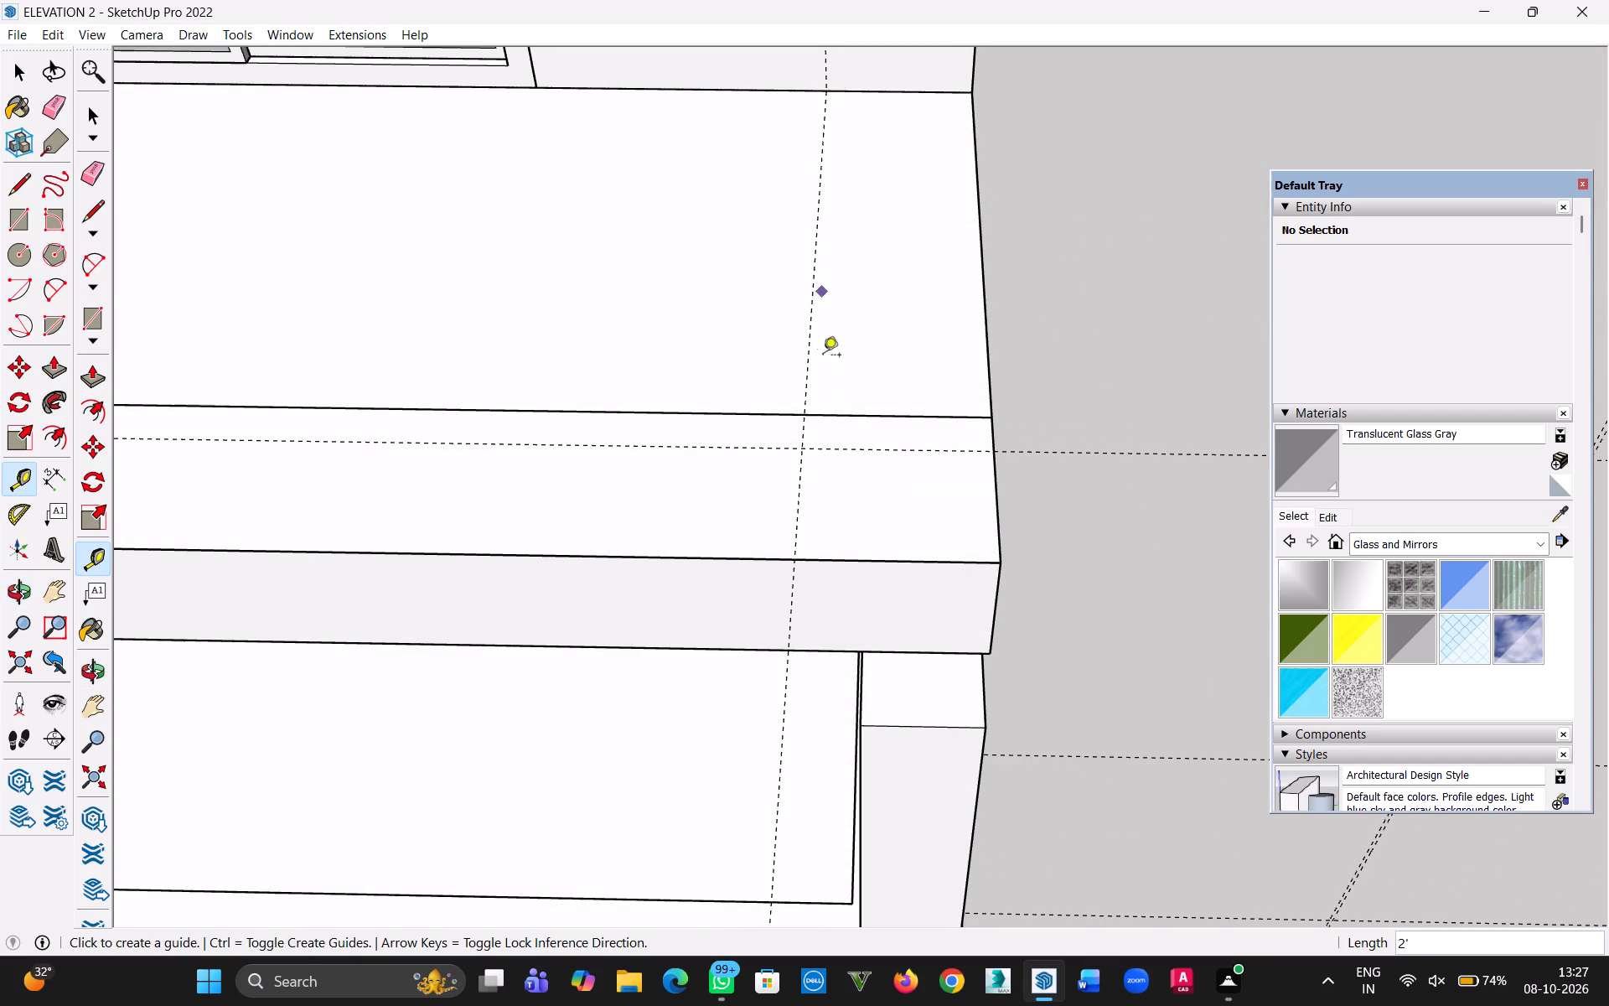
# Place a vertical wall guide 7 3/4" from the existing one, in line with the inner edge of the lower balcony's side wall.
pyautogui.moveTo(828, 392); pyautogui.dragTo(867, 34, button='middle')
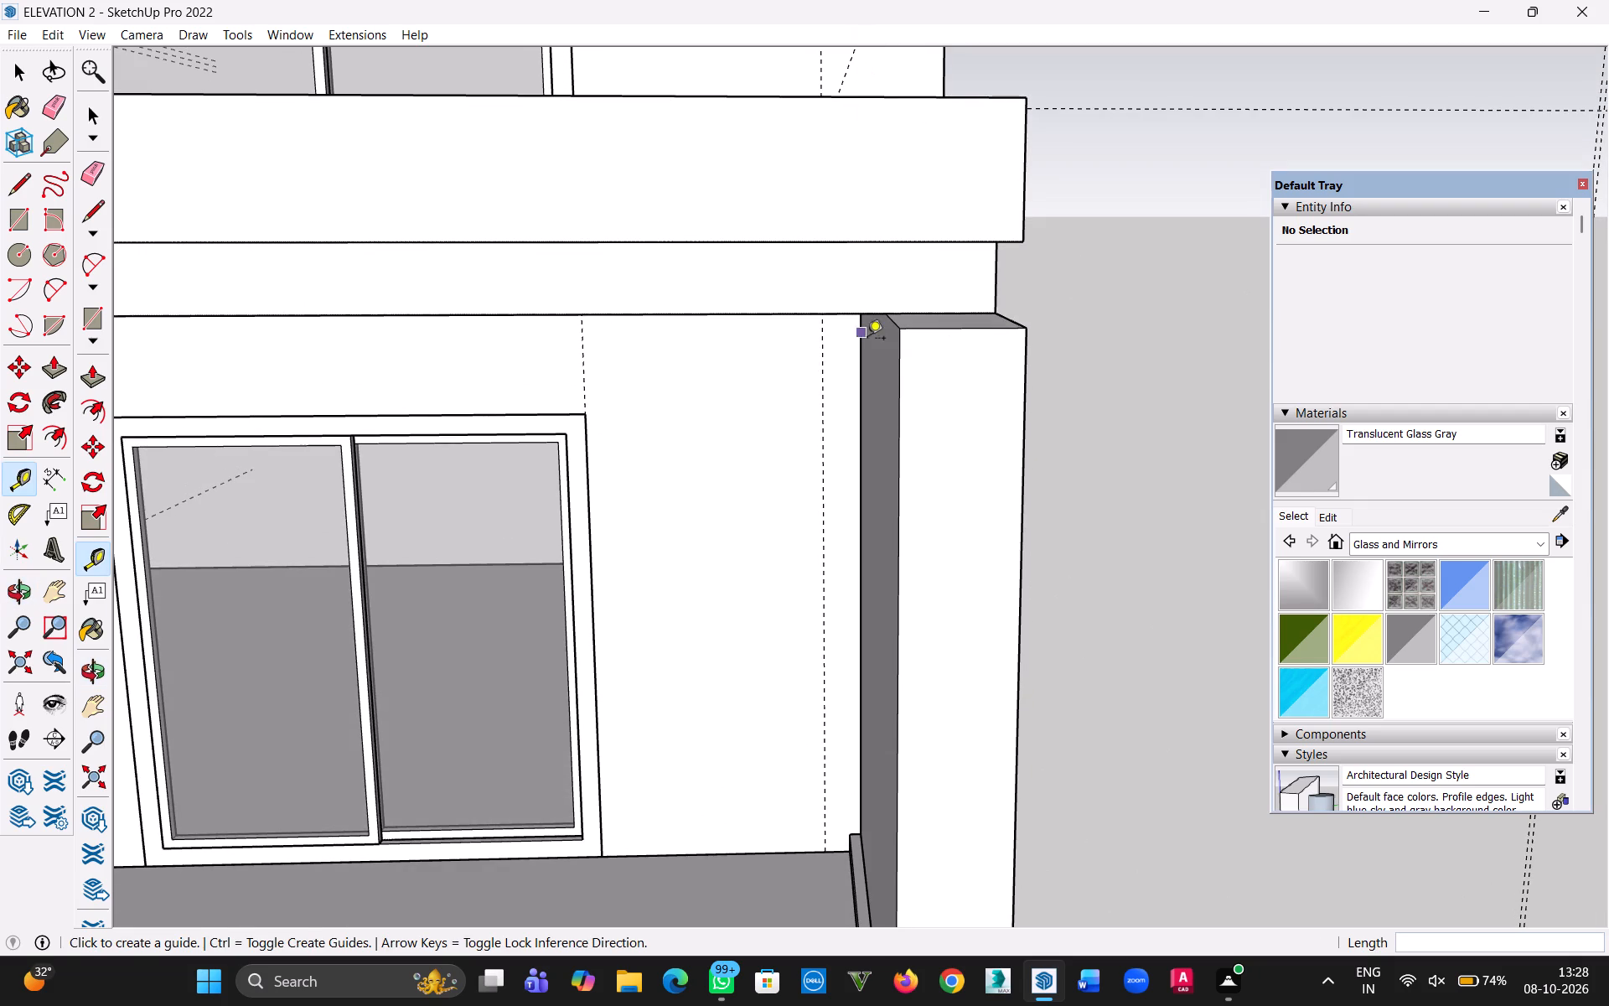
pyautogui.click(827, 415)
pyautogui.click(862, 413)
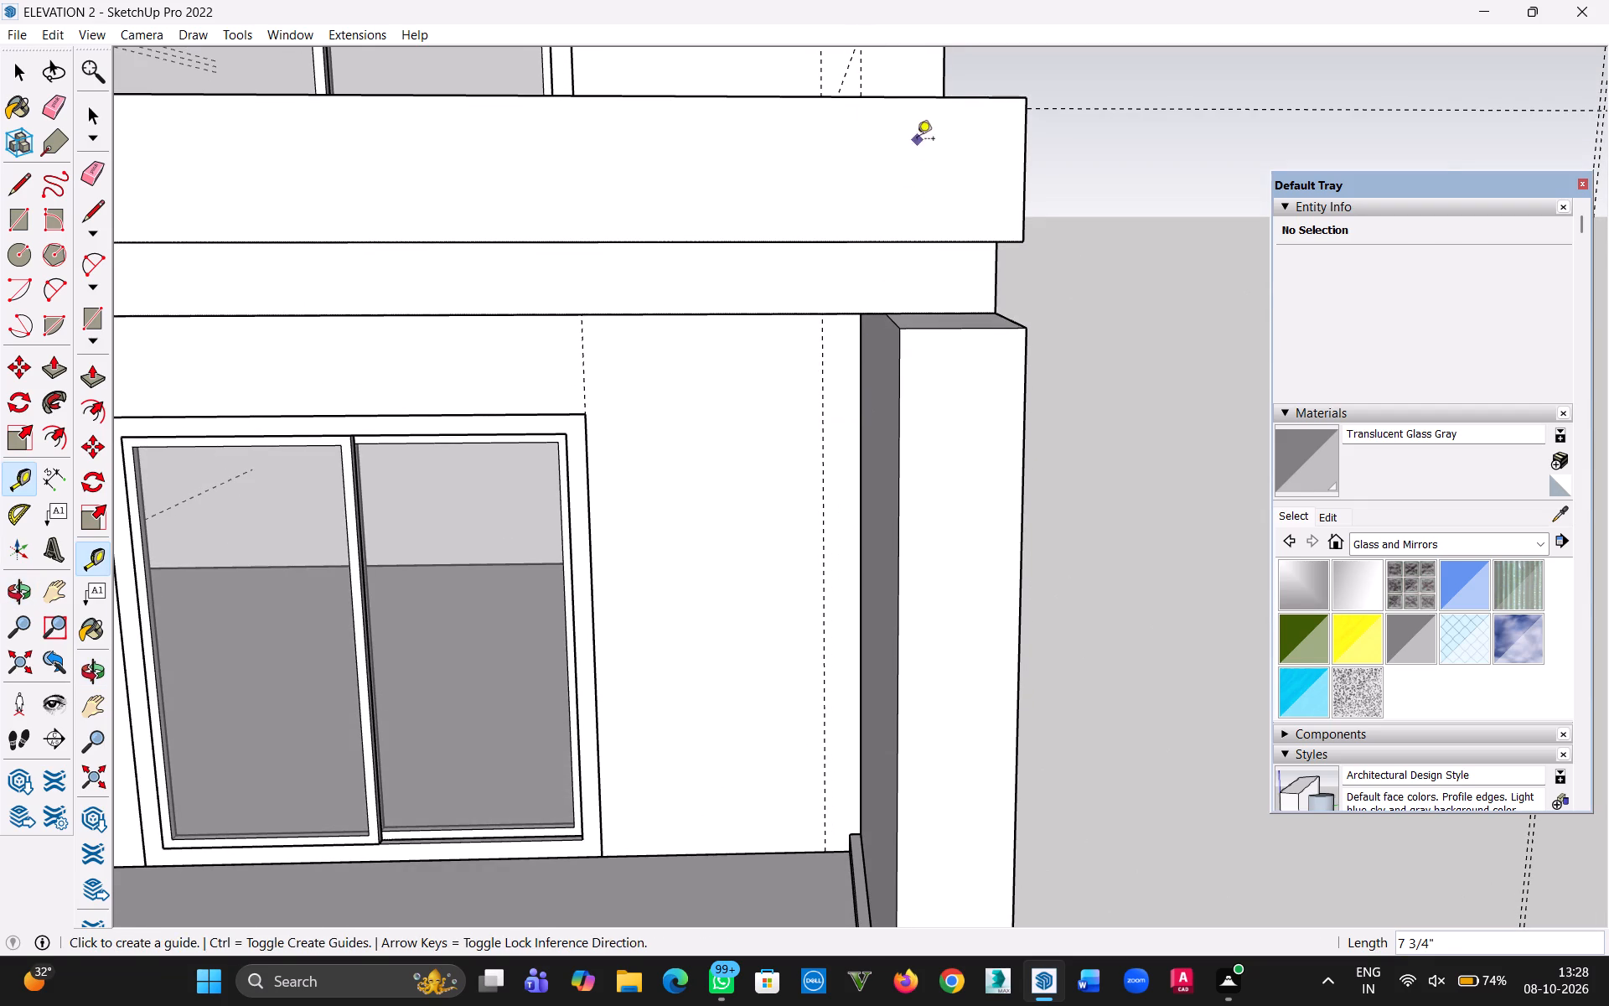
# Place a guide across the upper balcony slab's top, parallel to its short outer edge and meeting the new vertical wall guide.
pyautogui.moveTo(918, 143); pyautogui.dragTo(918, 489, button='middle')
pyautogui.click(959, 94)
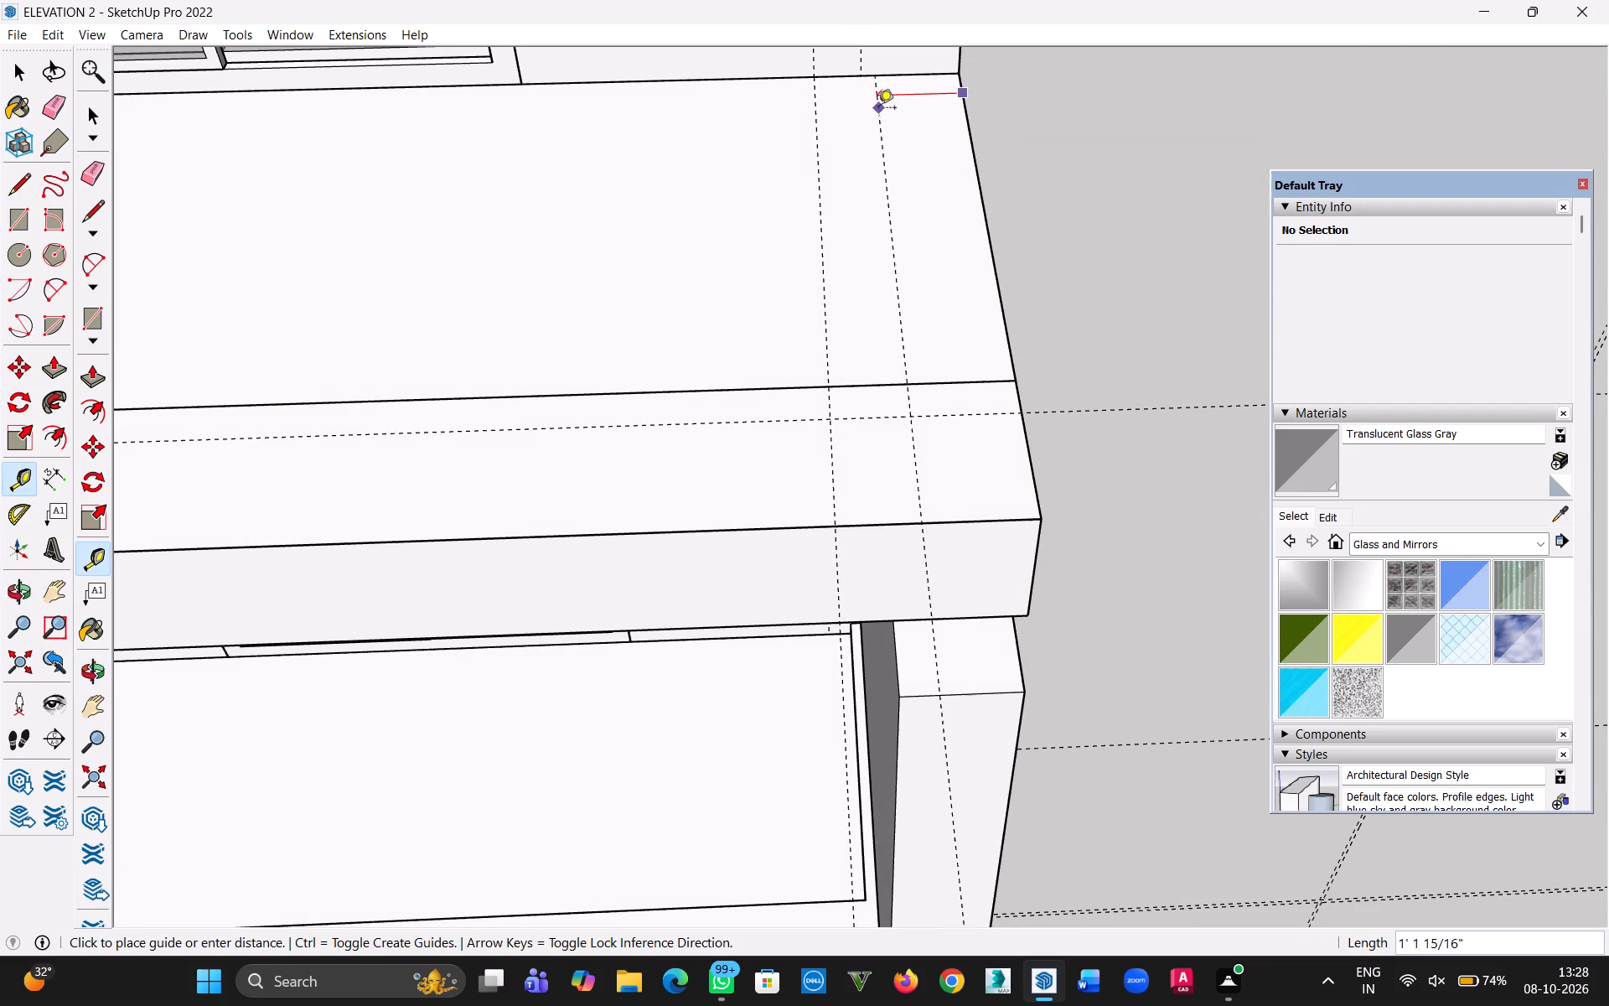
pyautogui.click(860, 78)
# Delete the guide that runs 2' in from the upper balcony slab's short outer edge.
pyautogui.scroll(-3, 572, 231)
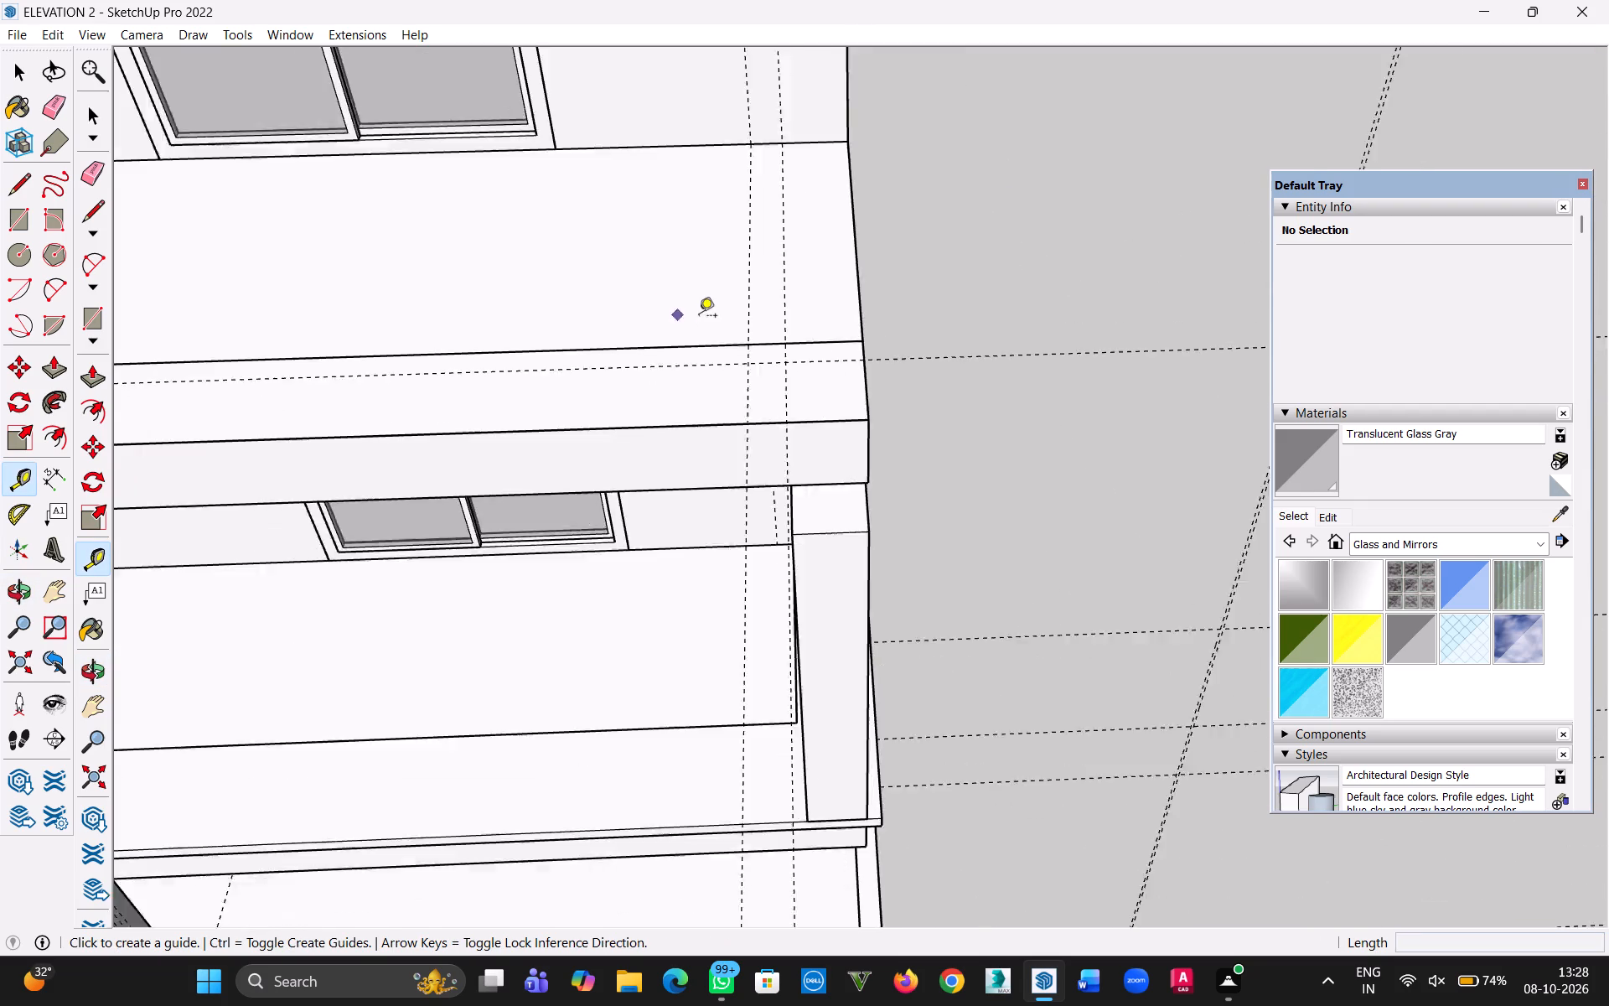
pyautogui.scroll(-8, 699, 317)
pyautogui.click(20, 39)
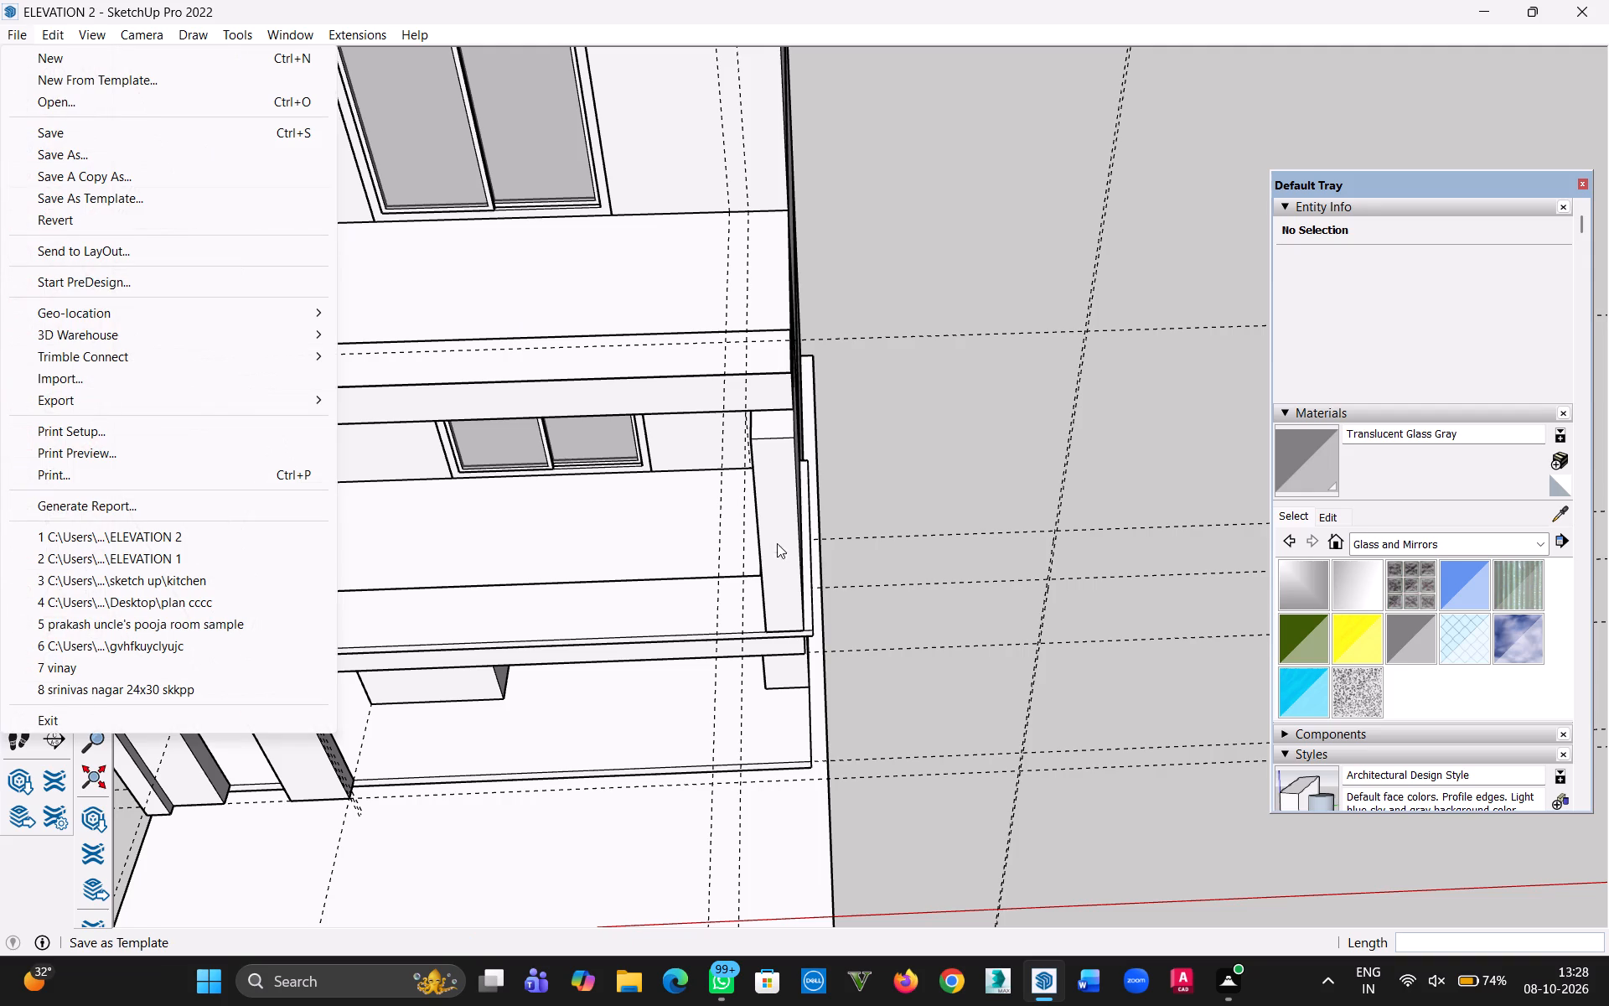
pyautogui.click(717, 593)
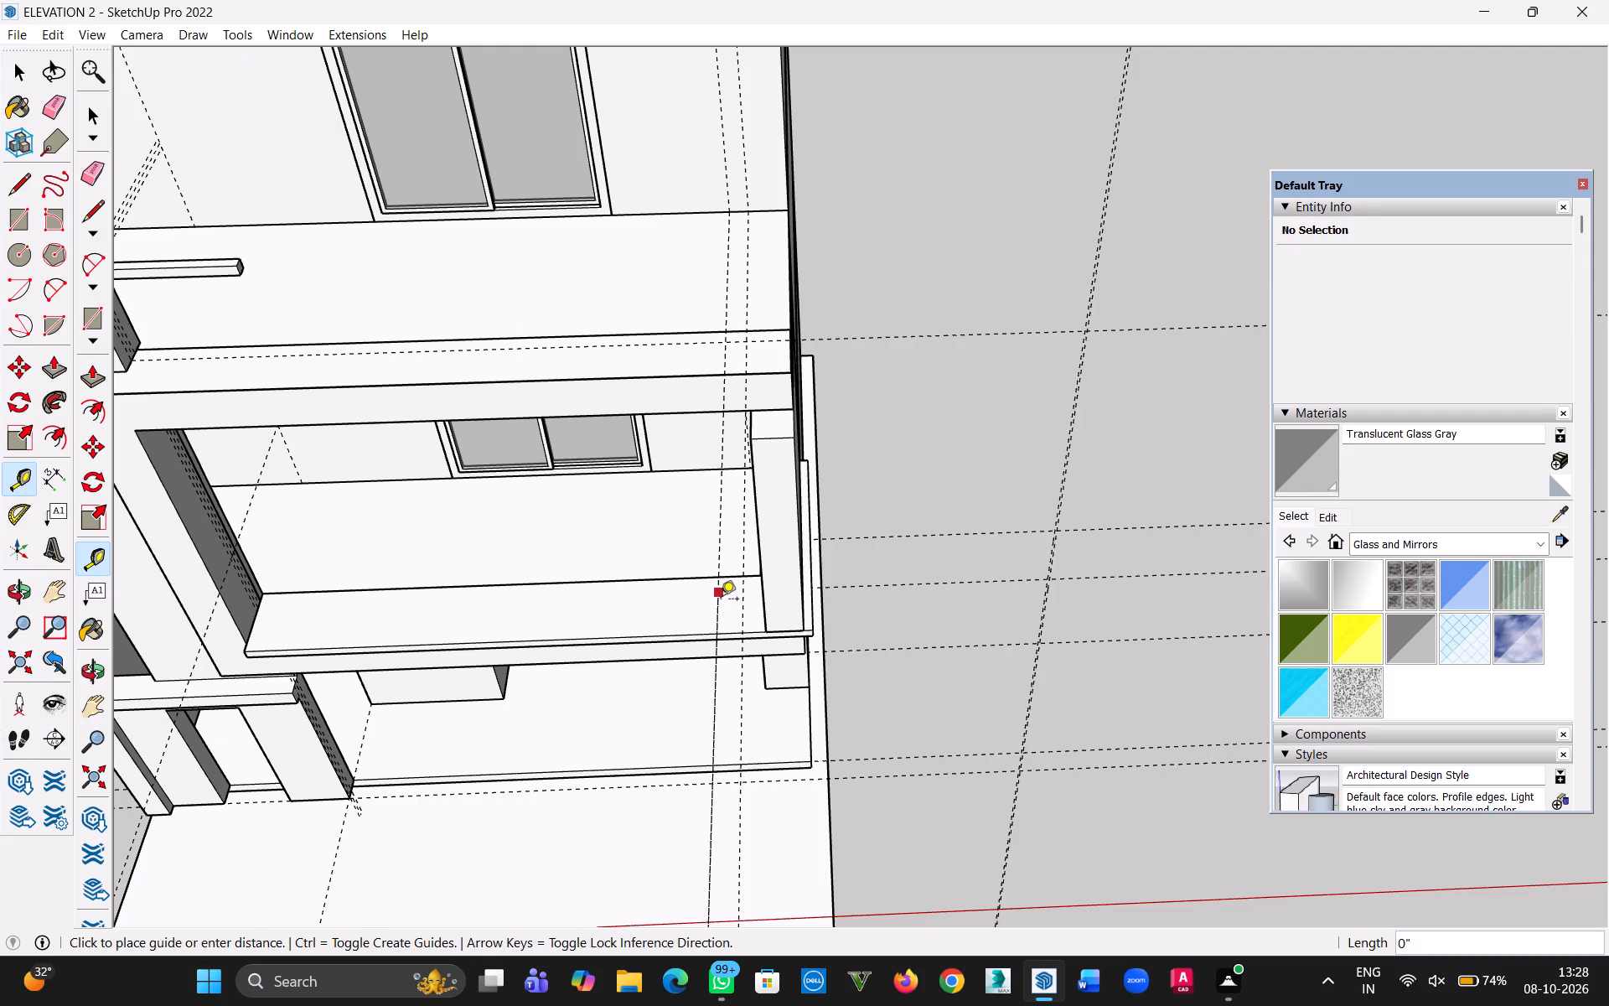
pyautogui.doubleClick(20, 75)
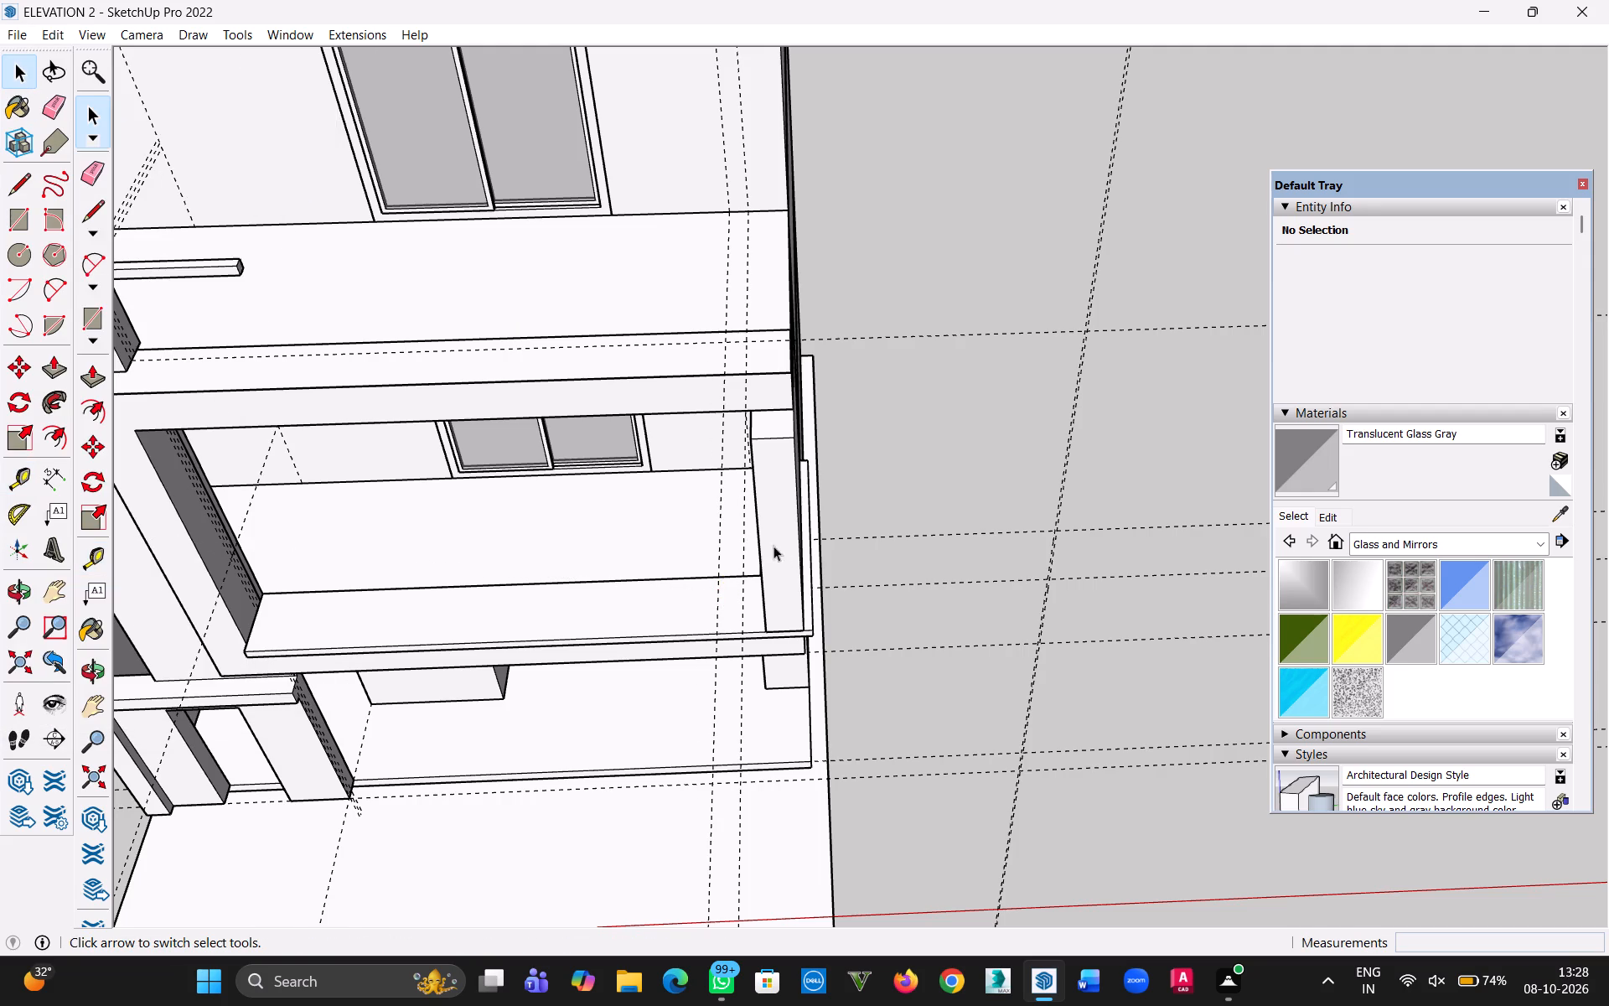
pyautogui.click(718, 535)
pyautogui.press('Delete')
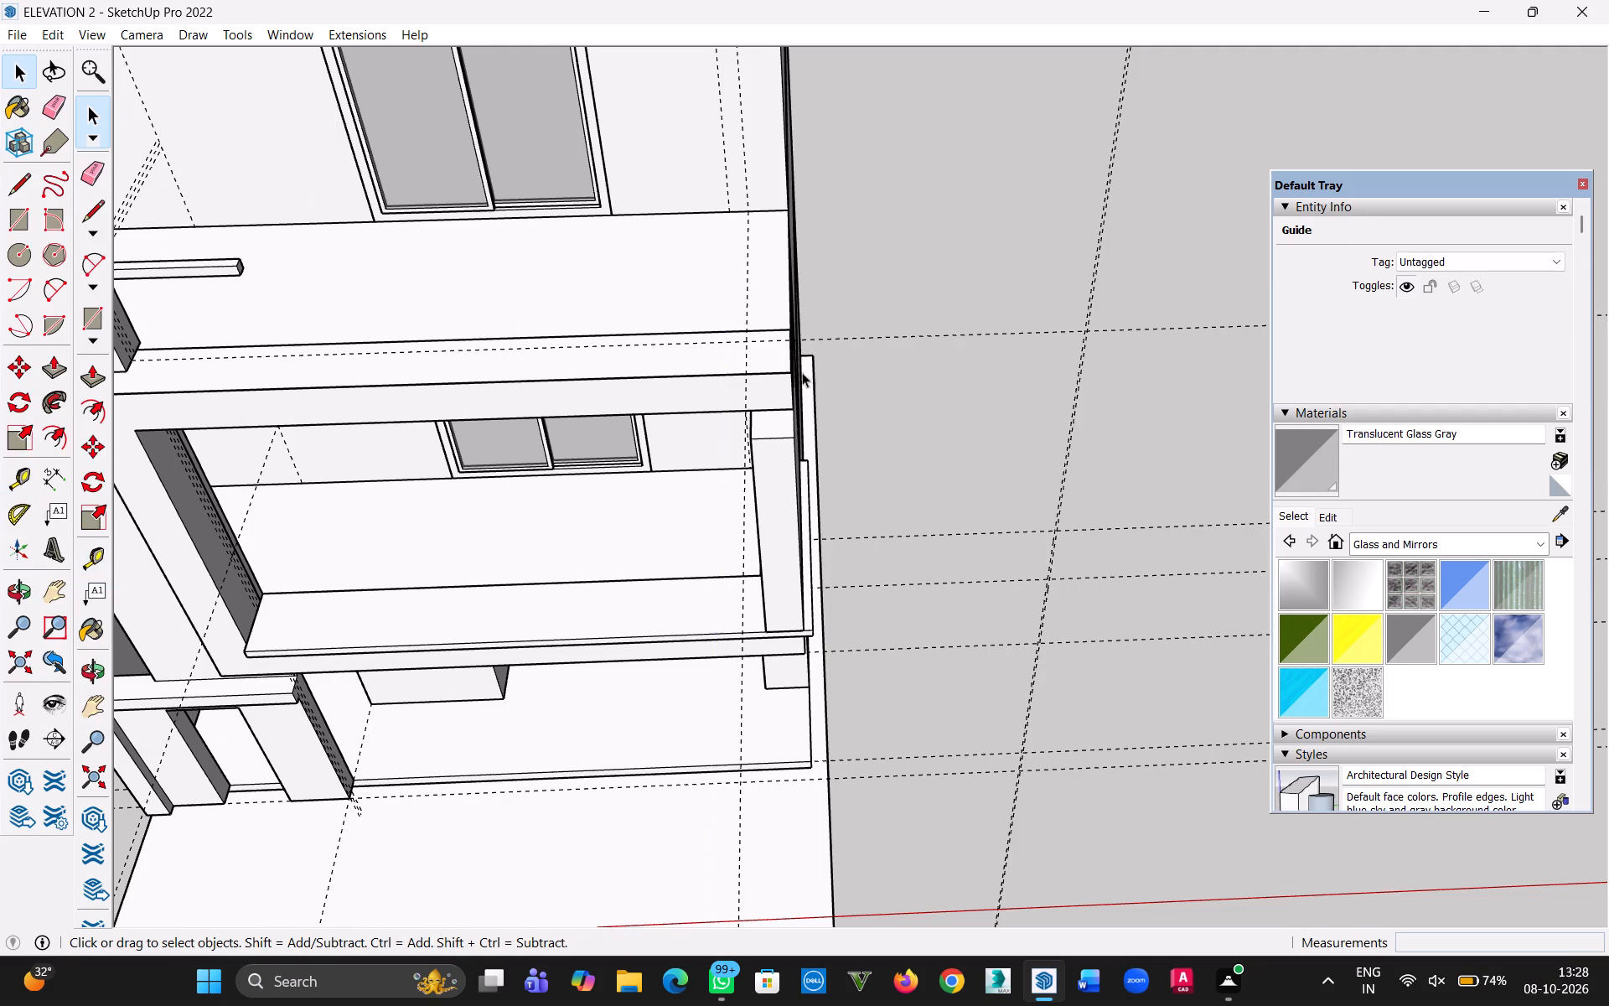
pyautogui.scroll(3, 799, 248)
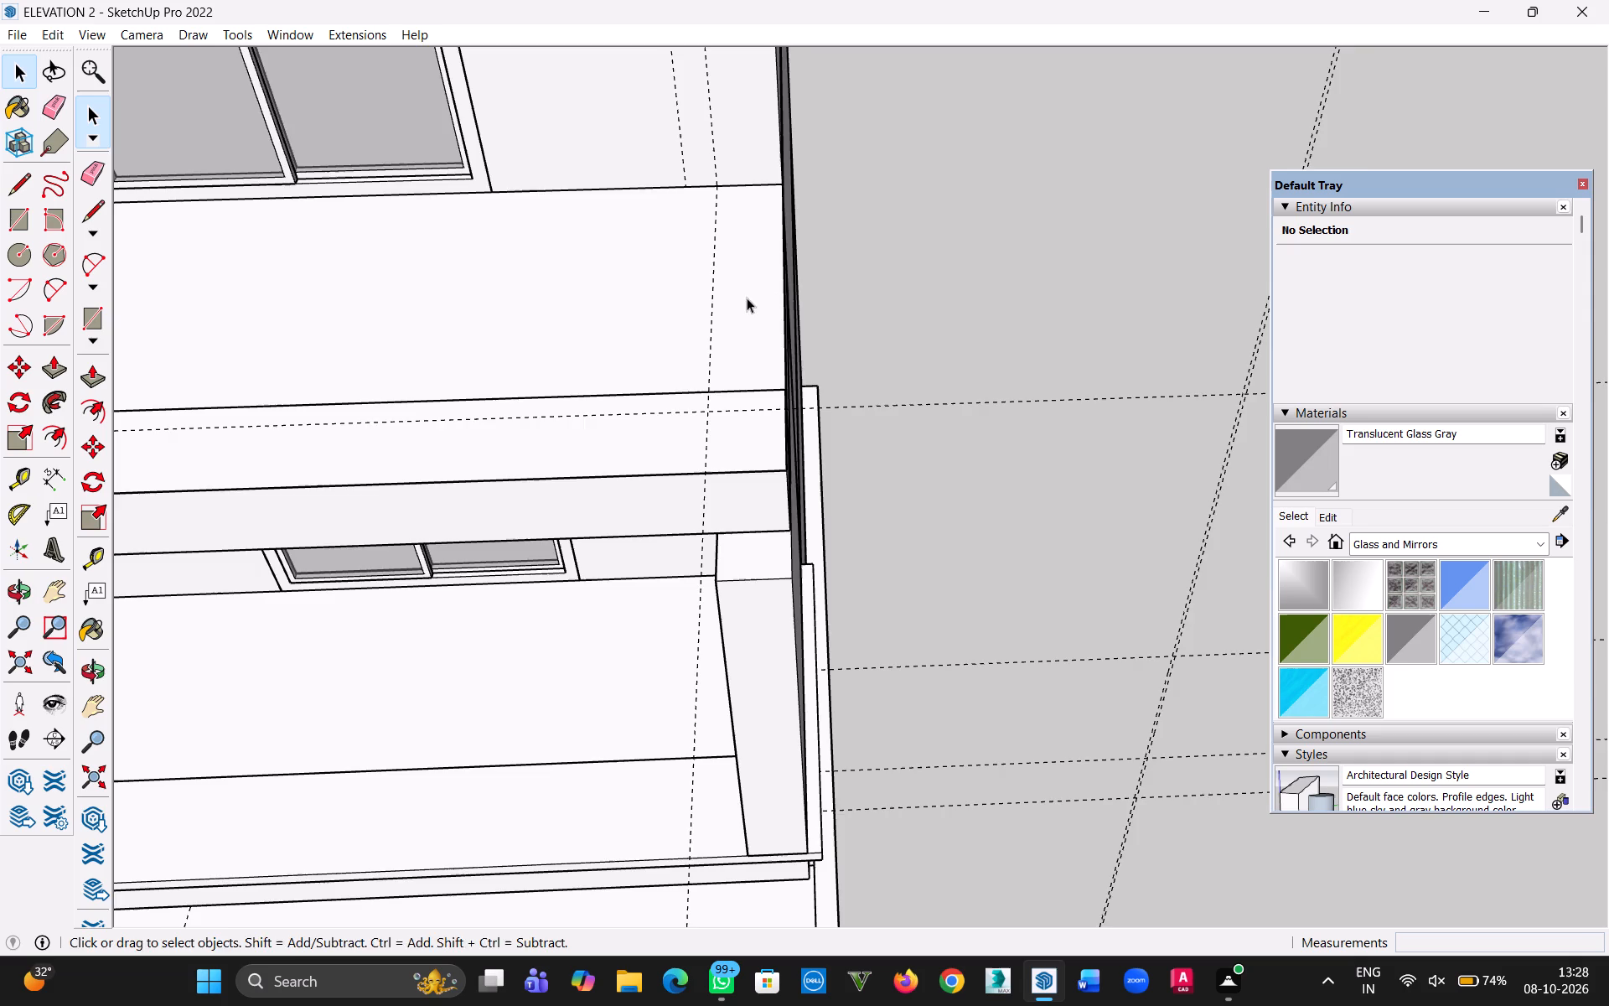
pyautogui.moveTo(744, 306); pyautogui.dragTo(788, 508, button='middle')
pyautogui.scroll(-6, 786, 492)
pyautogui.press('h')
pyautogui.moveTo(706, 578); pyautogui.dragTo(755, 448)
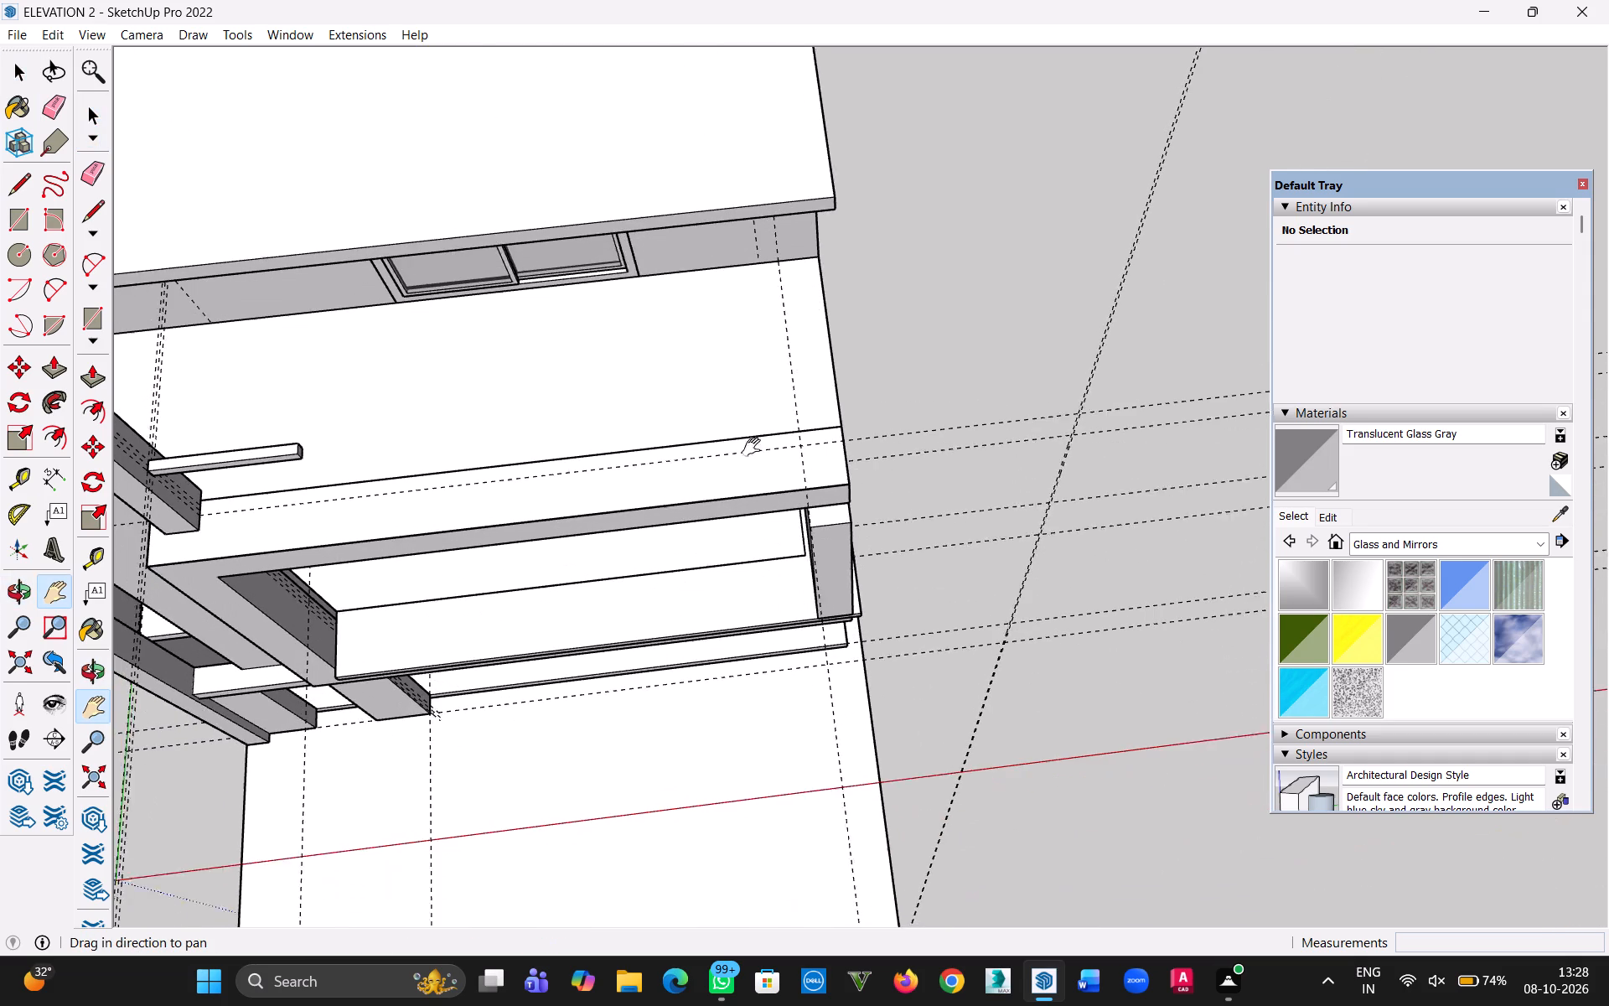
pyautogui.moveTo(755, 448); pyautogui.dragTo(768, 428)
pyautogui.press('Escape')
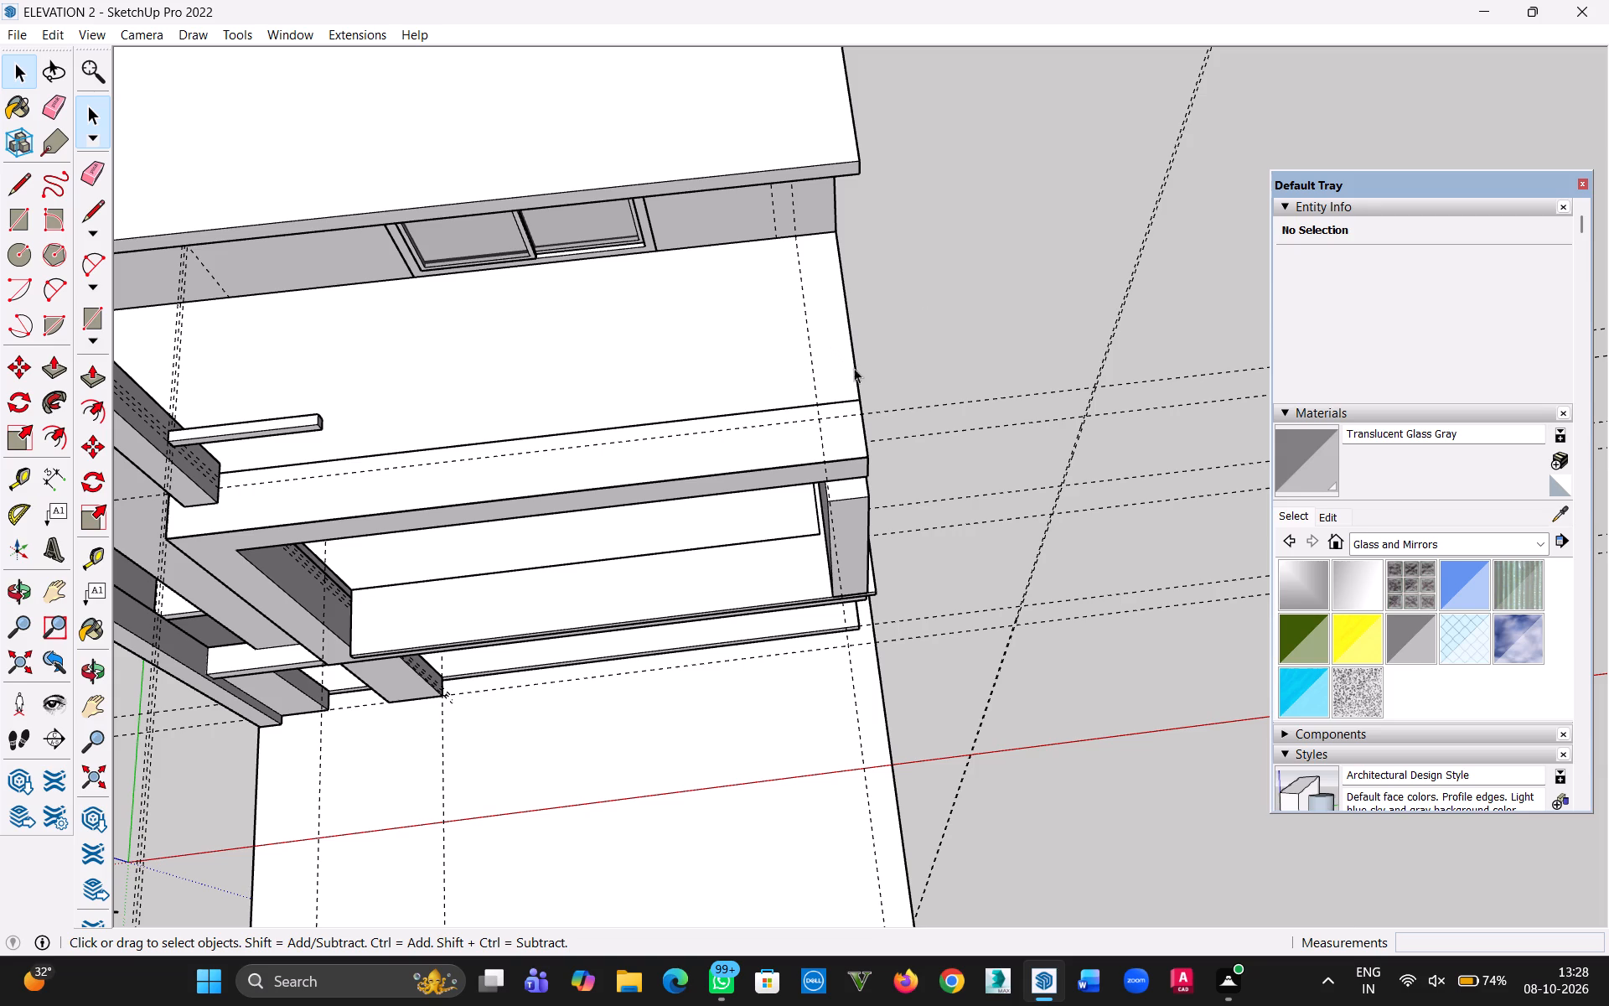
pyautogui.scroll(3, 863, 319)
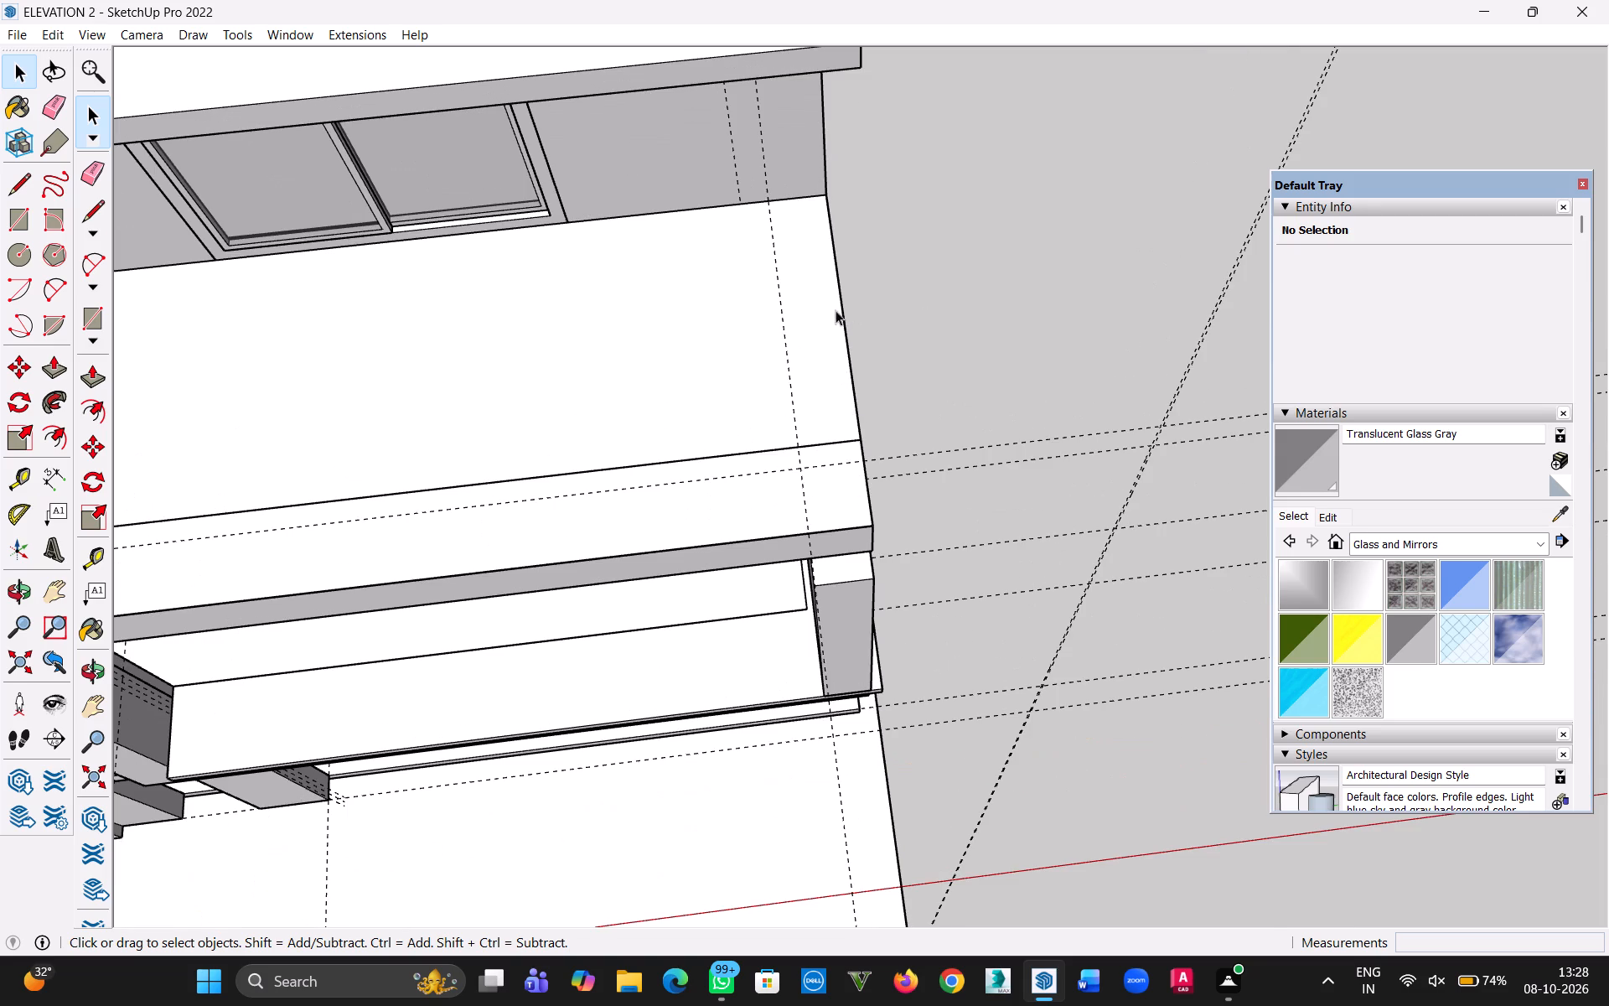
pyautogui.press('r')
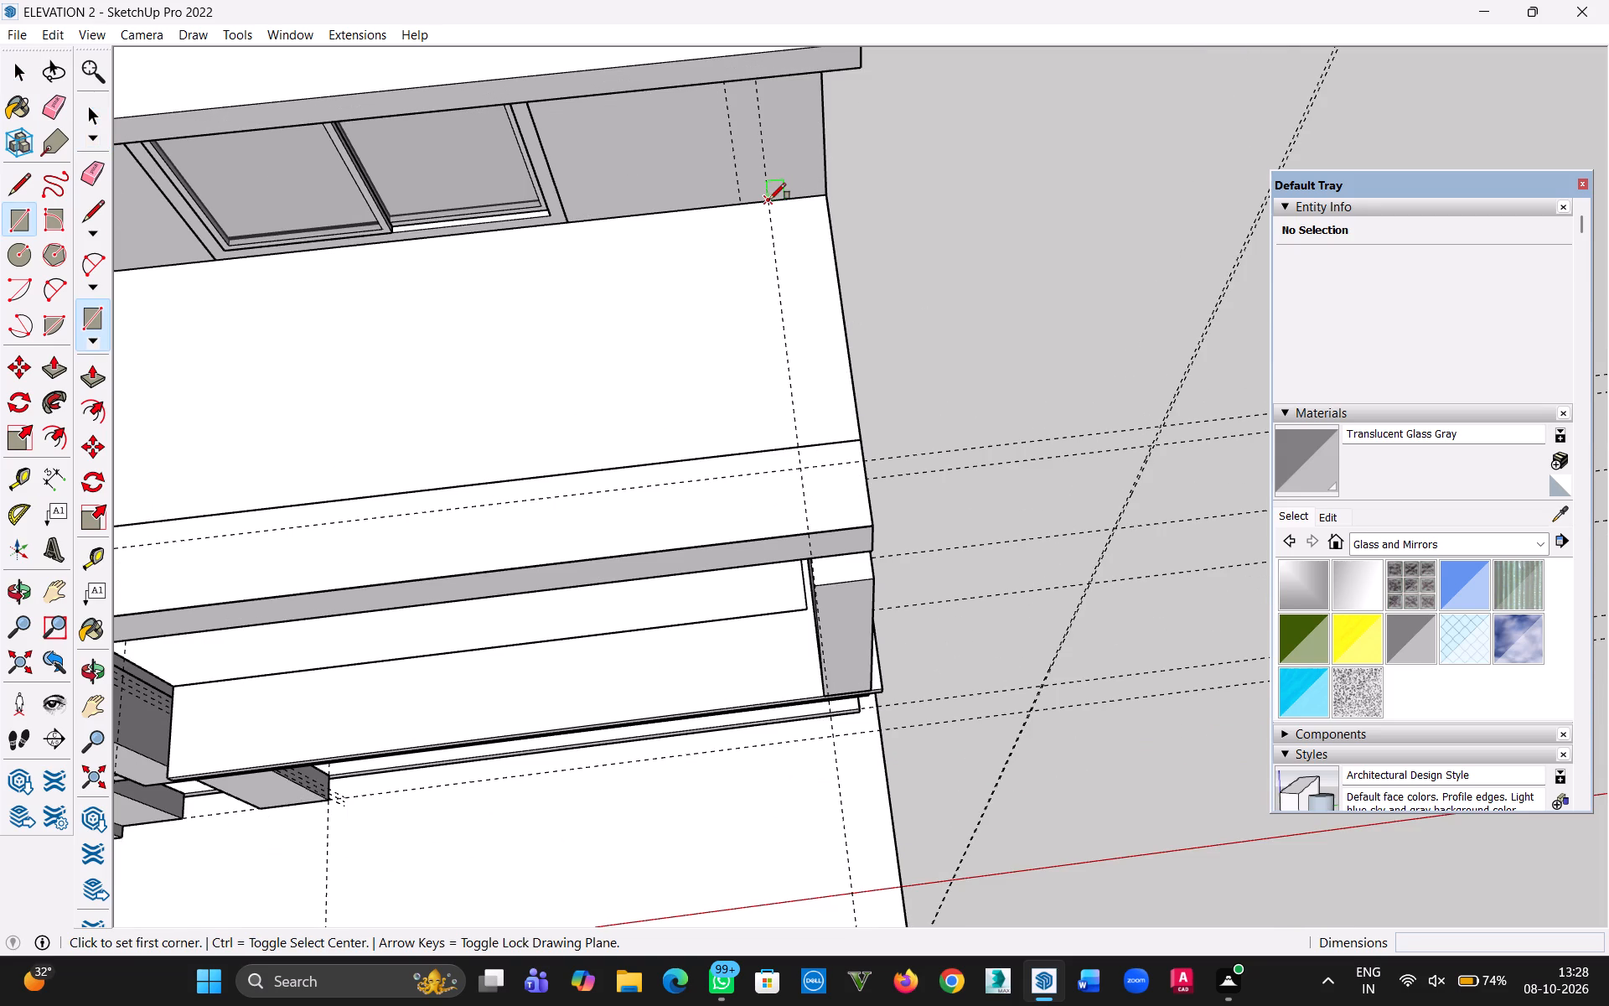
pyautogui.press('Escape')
# Place a guide on the upper balcony slab's top, 7" in from its short outer edge.
pyautogui.press('t')
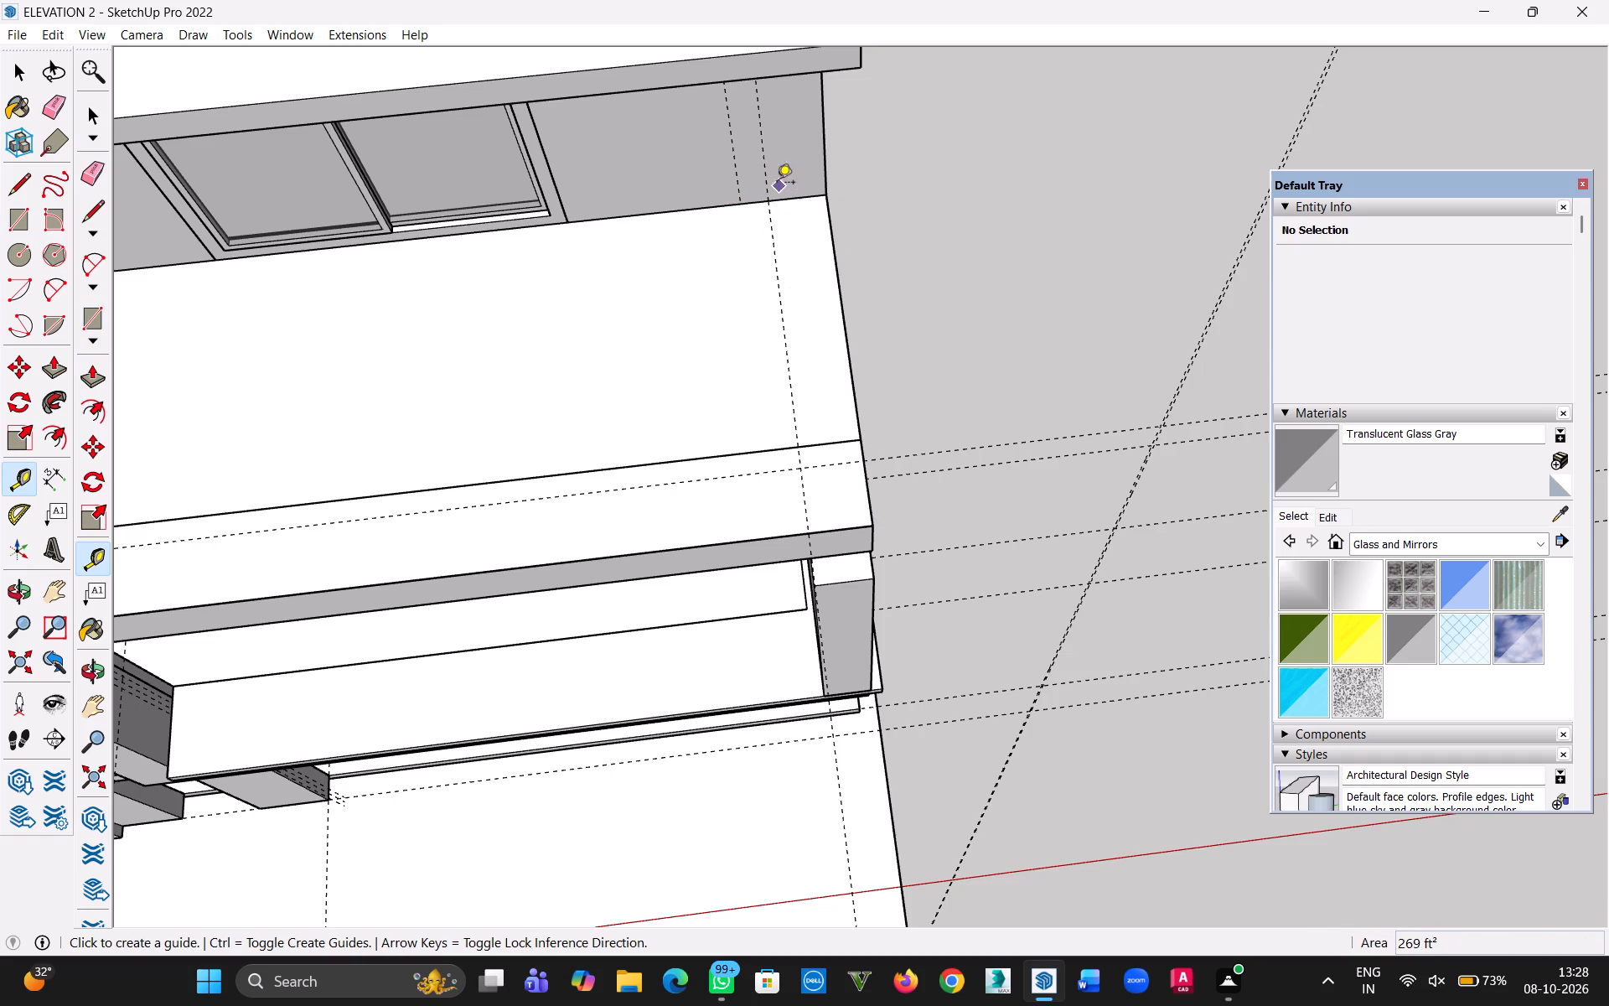
pyautogui.click(770, 174)
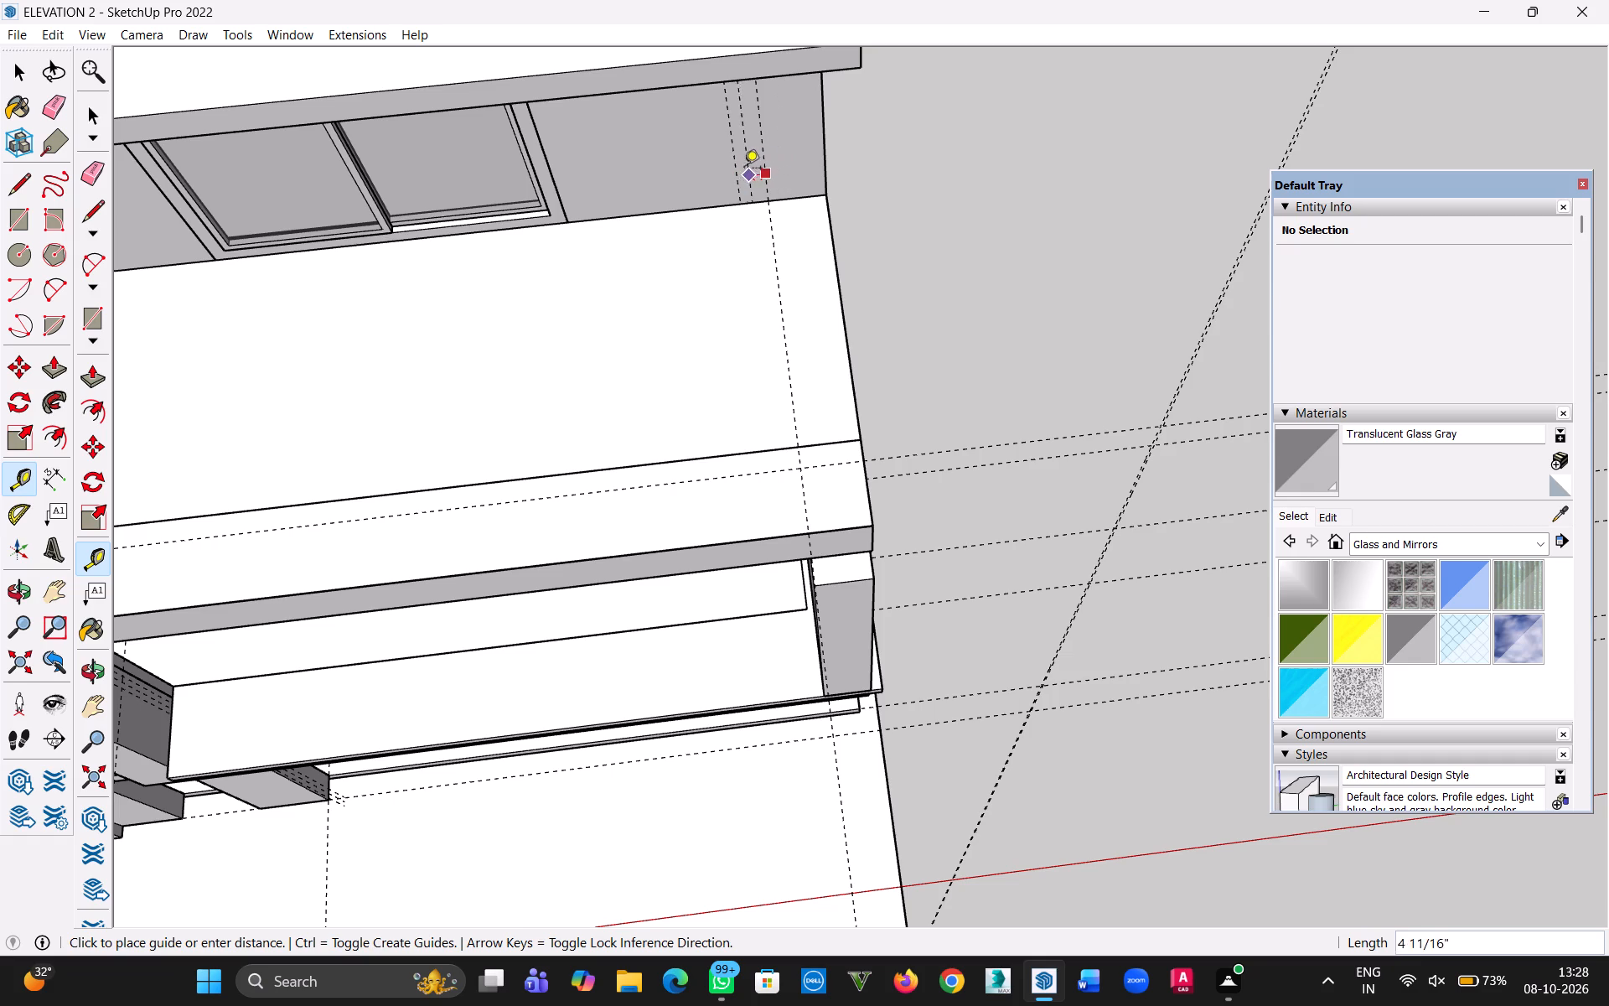
pyautogui.press('Escape')
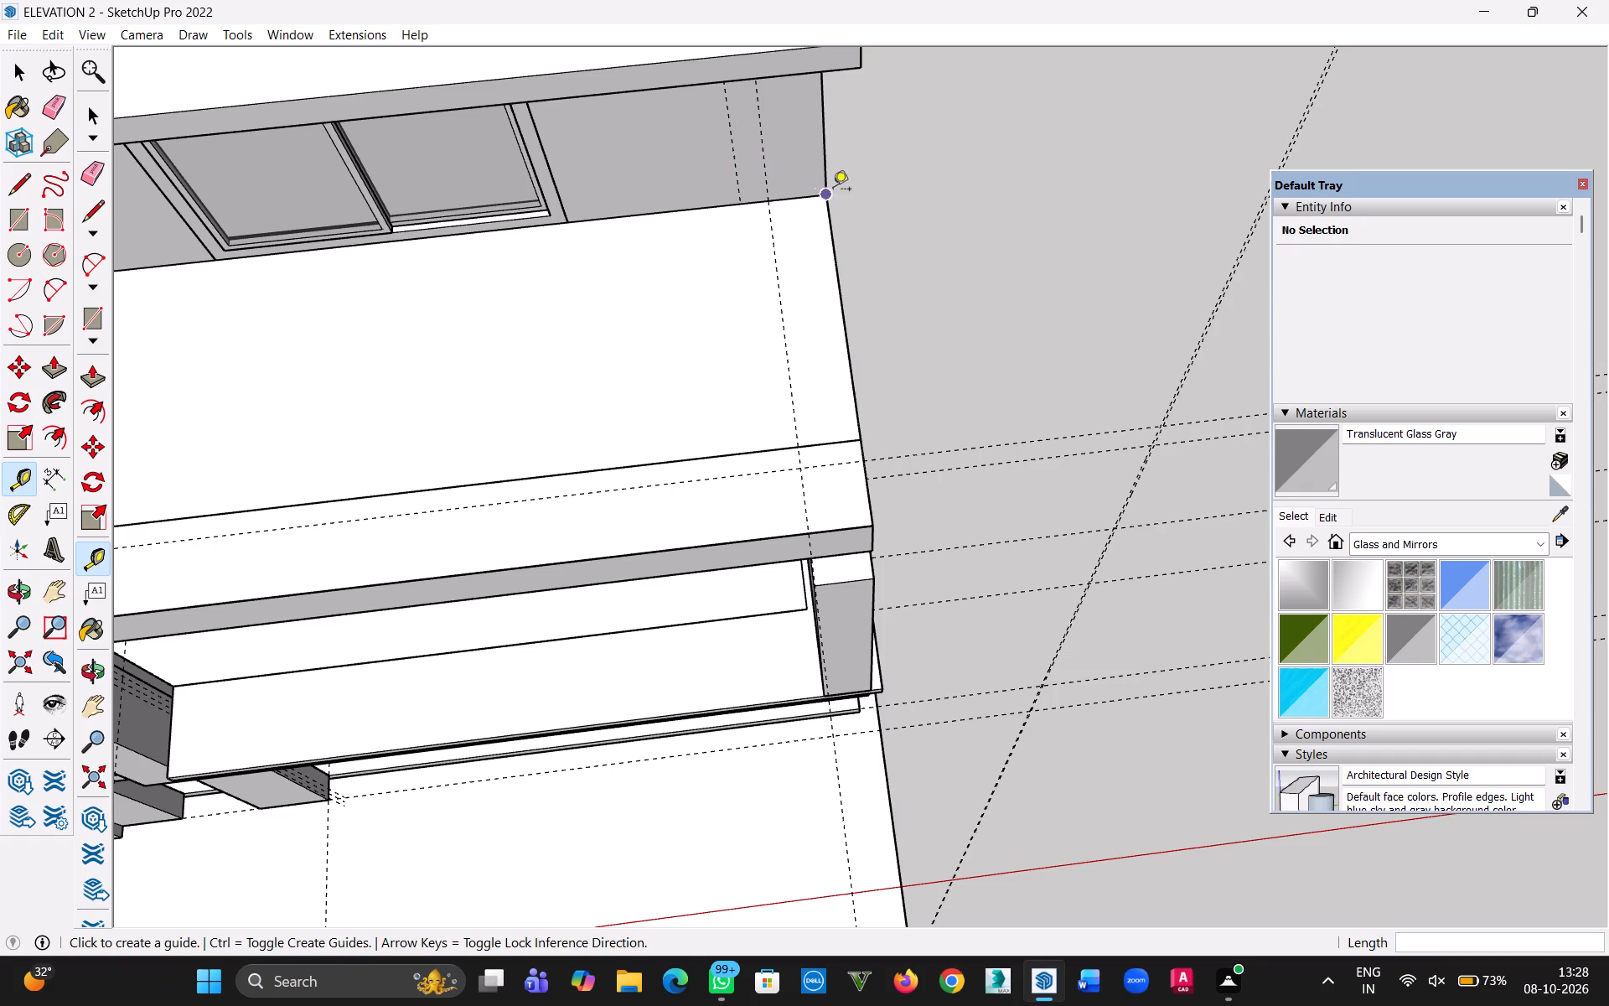
pyautogui.click(829, 215)
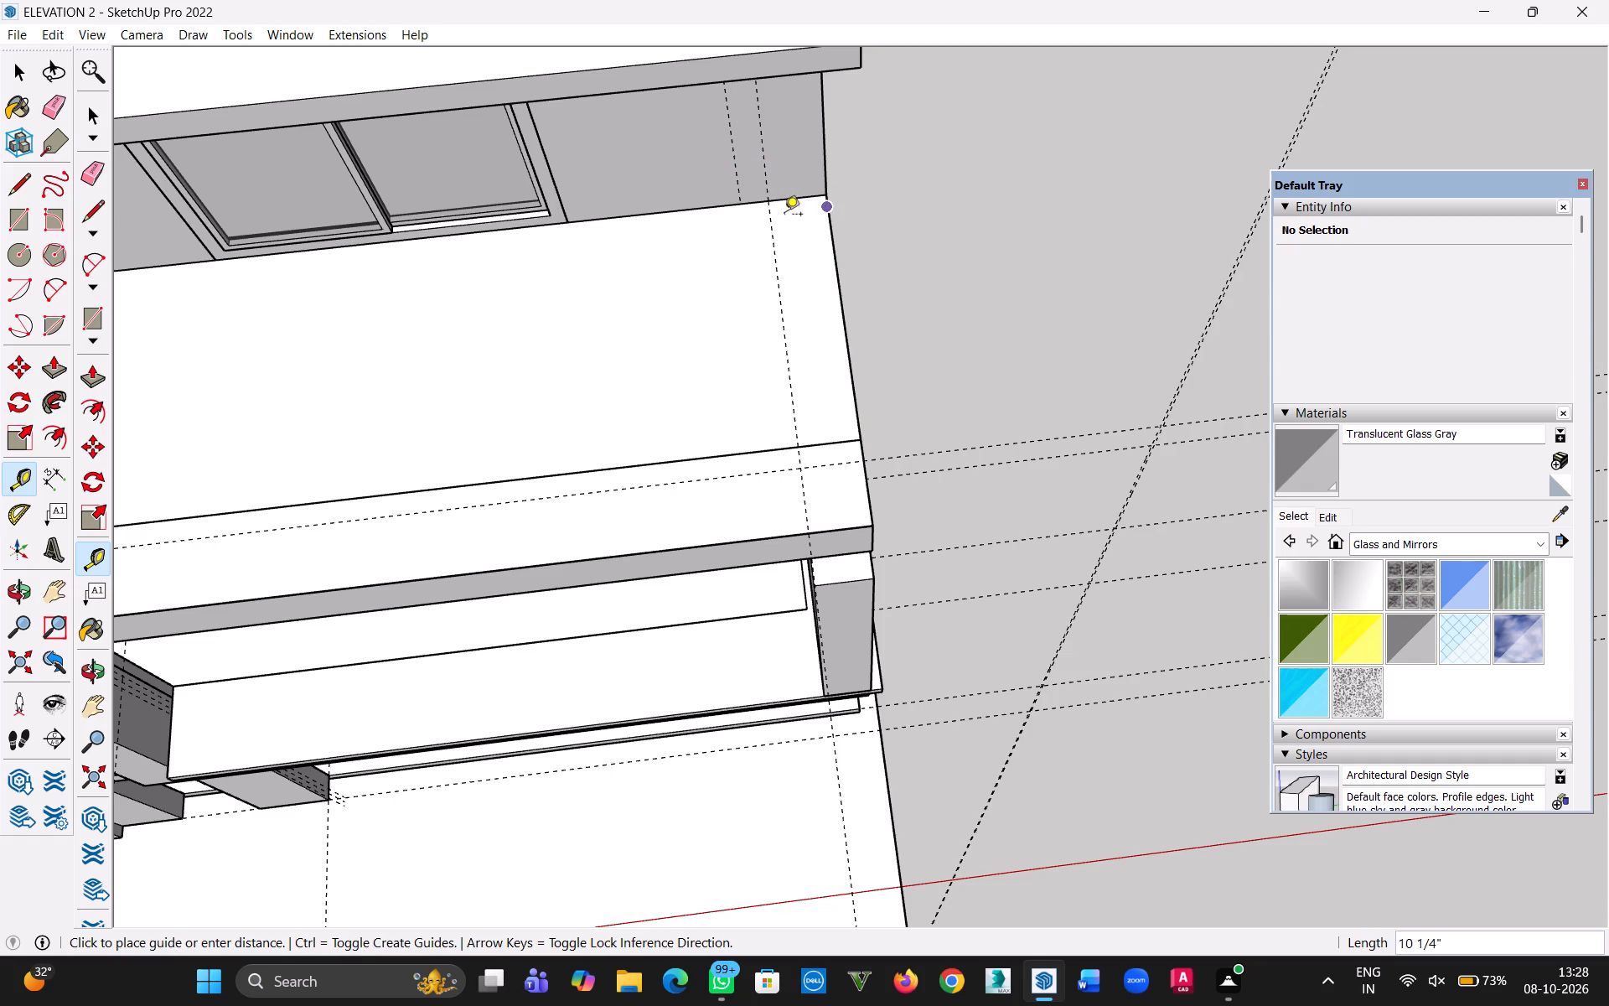
pyautogui.press('Escape')
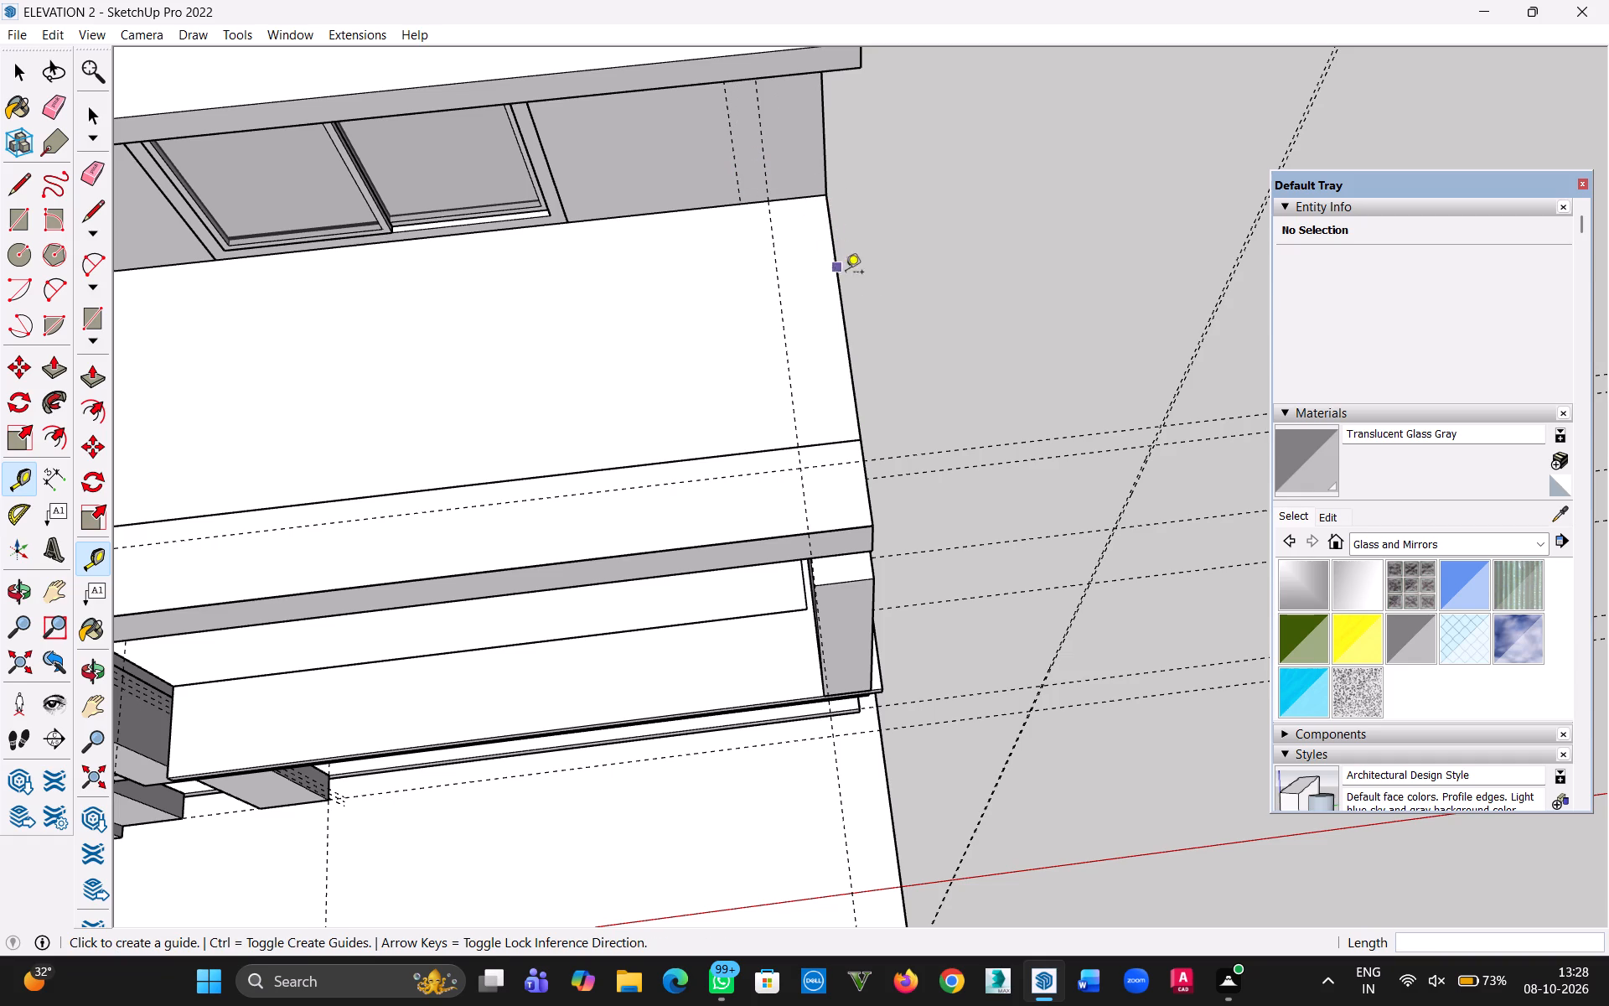
pyautogui.scroll(4, 834, 307)
pyautogui.click(846, 301)
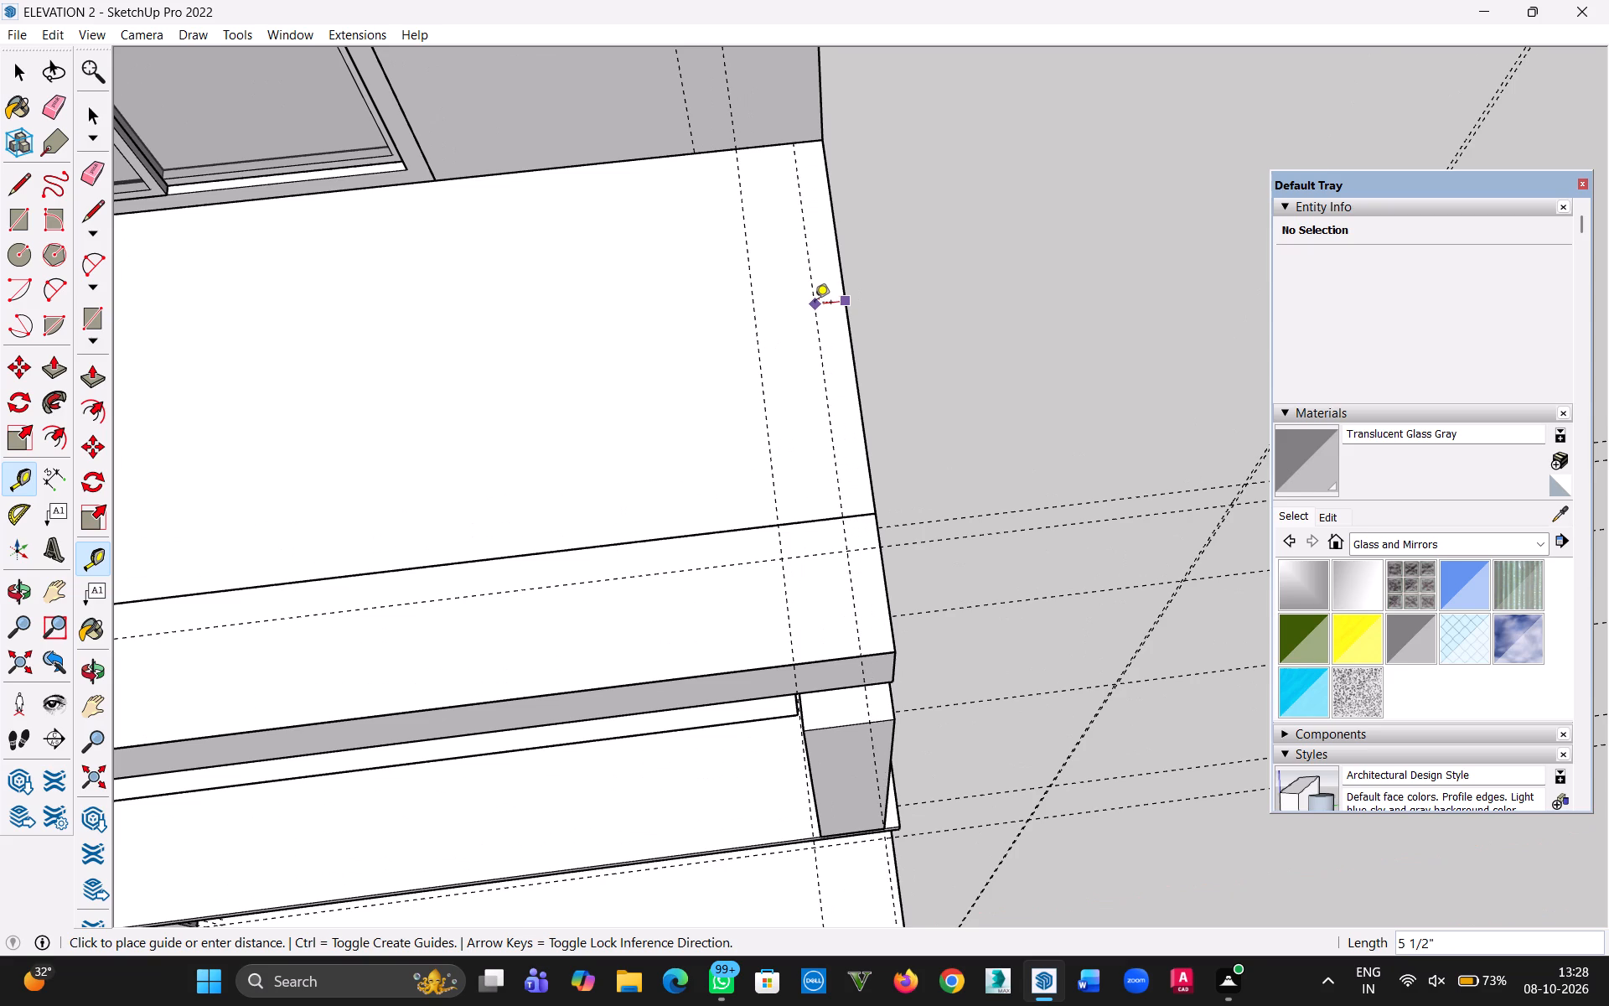
pyautogui.write('7"')
pyautogui.press('Return')
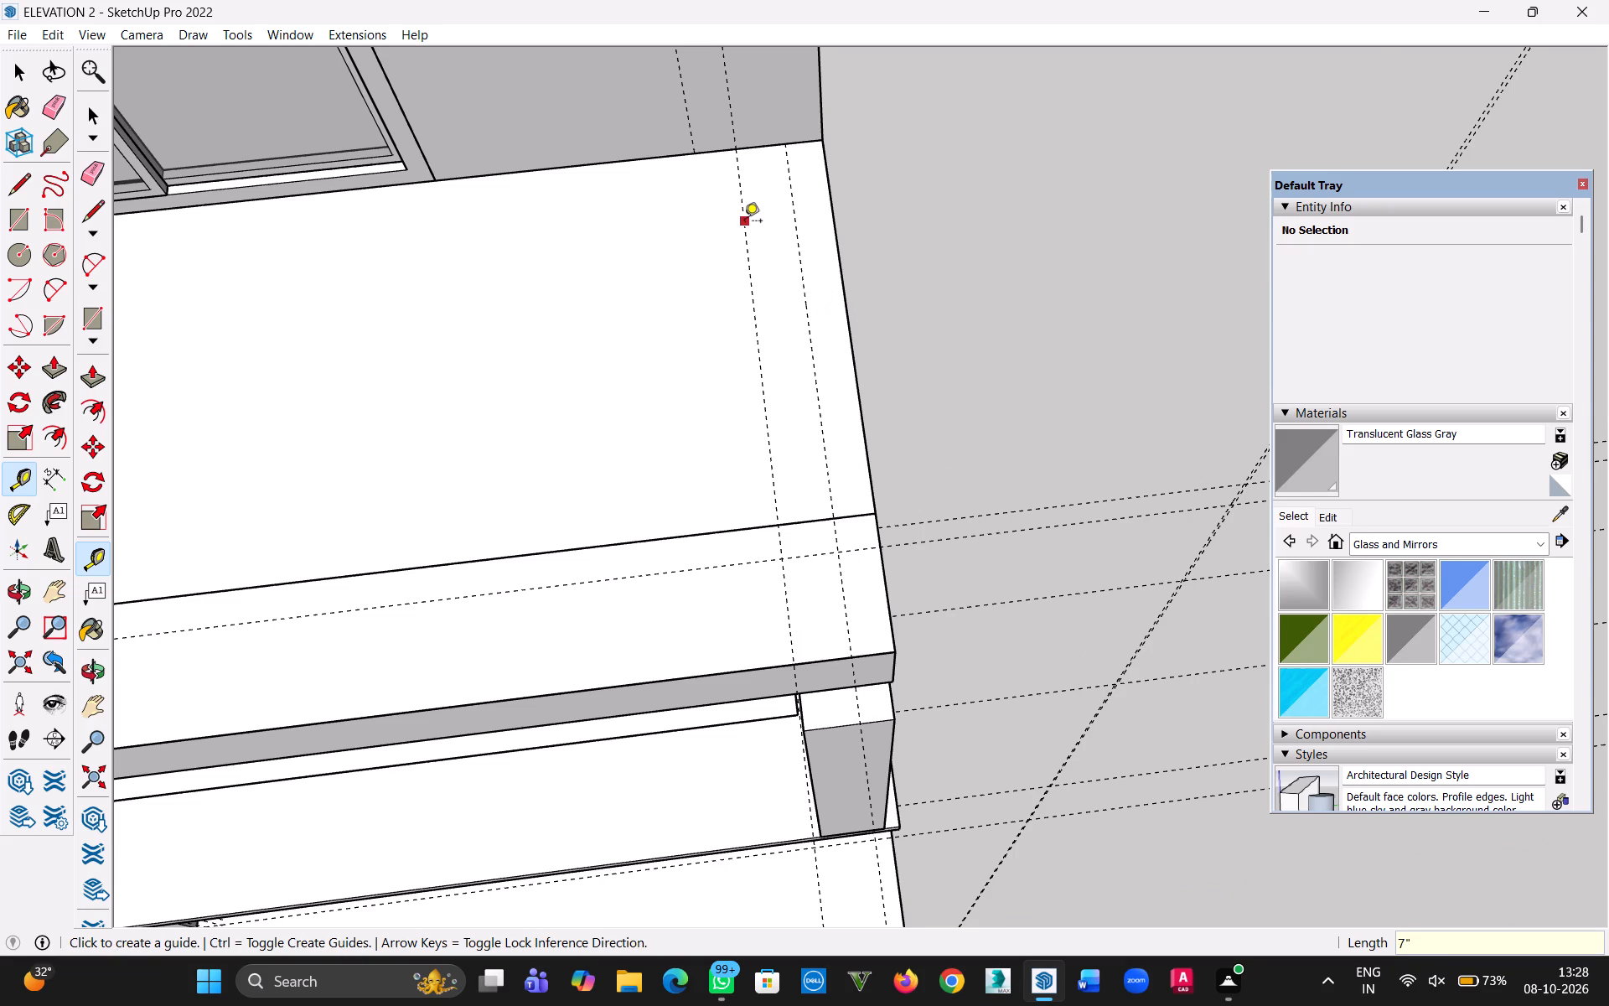
# Draw a 1' 5" by 6' 10" rectangle on the slab from the original wall guide's foot to where the 7" and front guides cross.
pyautogui.press('r')
pyautogui.click(695, 153)
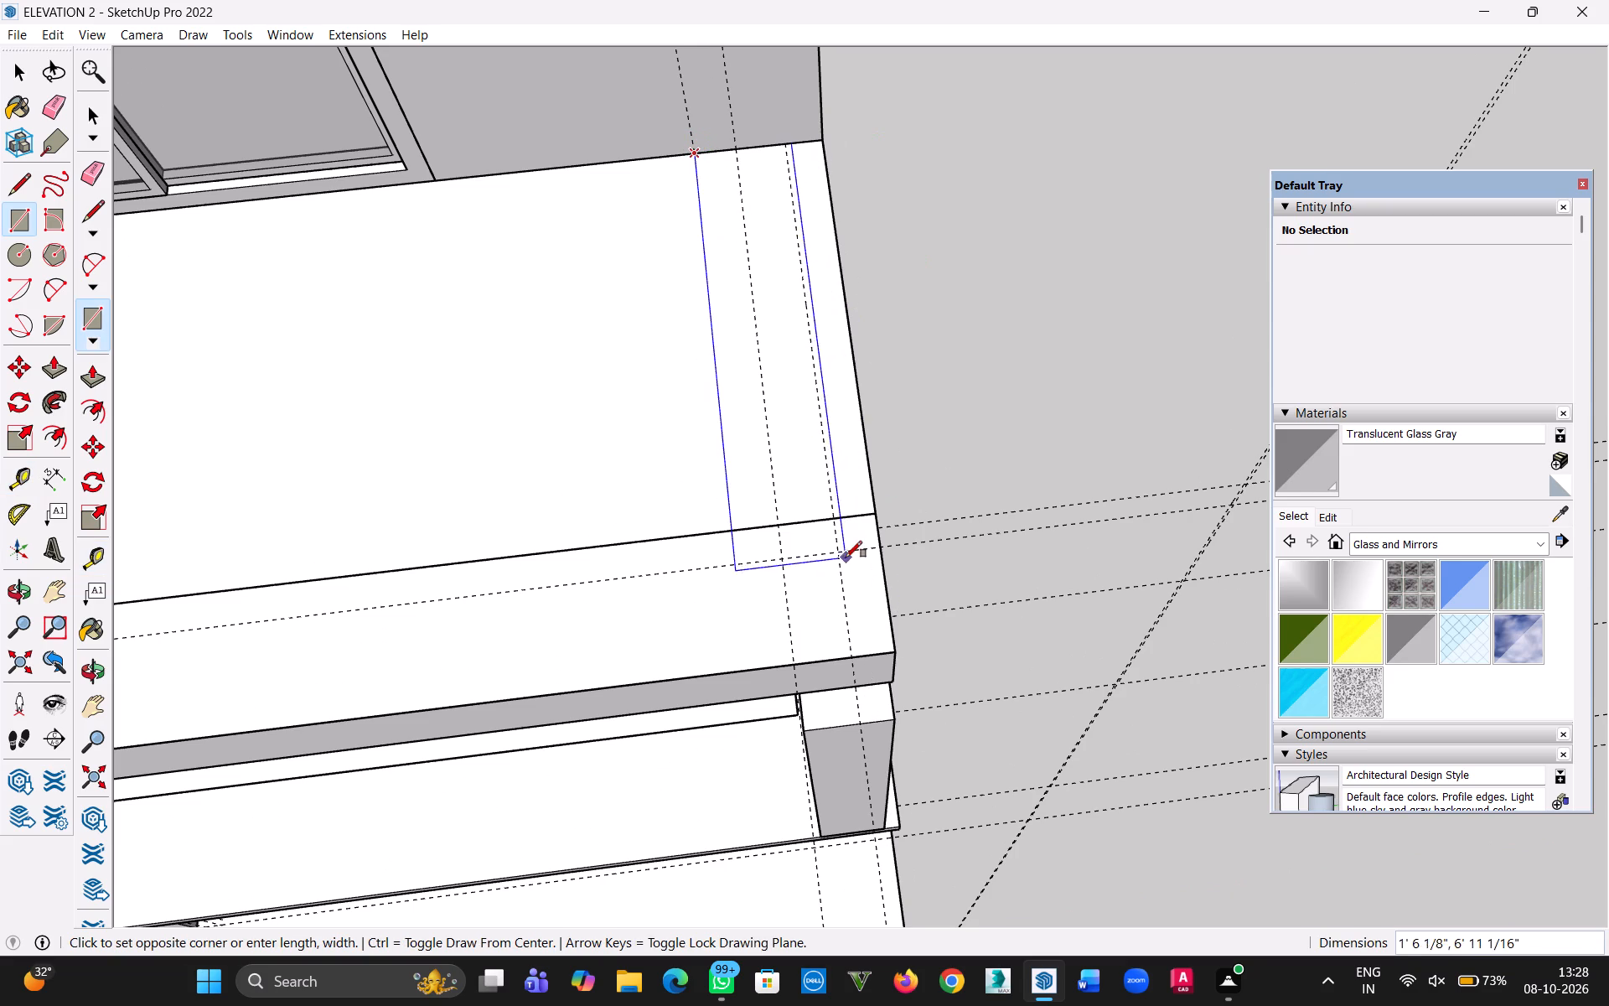
pyautogui.click(840, 555)
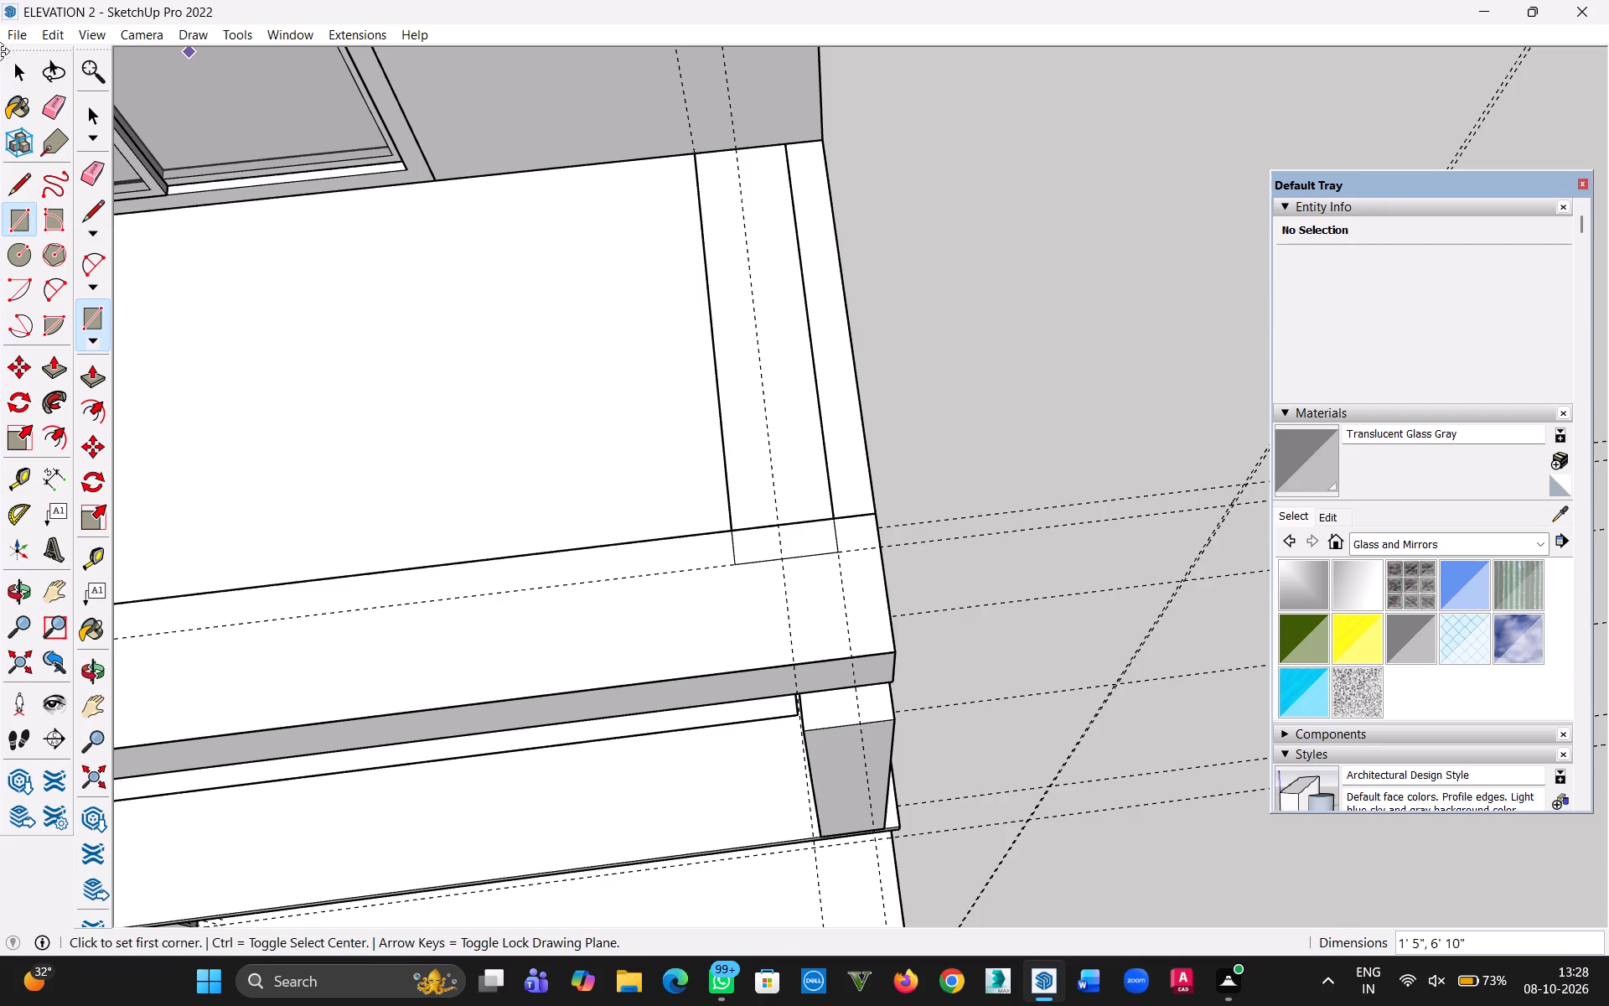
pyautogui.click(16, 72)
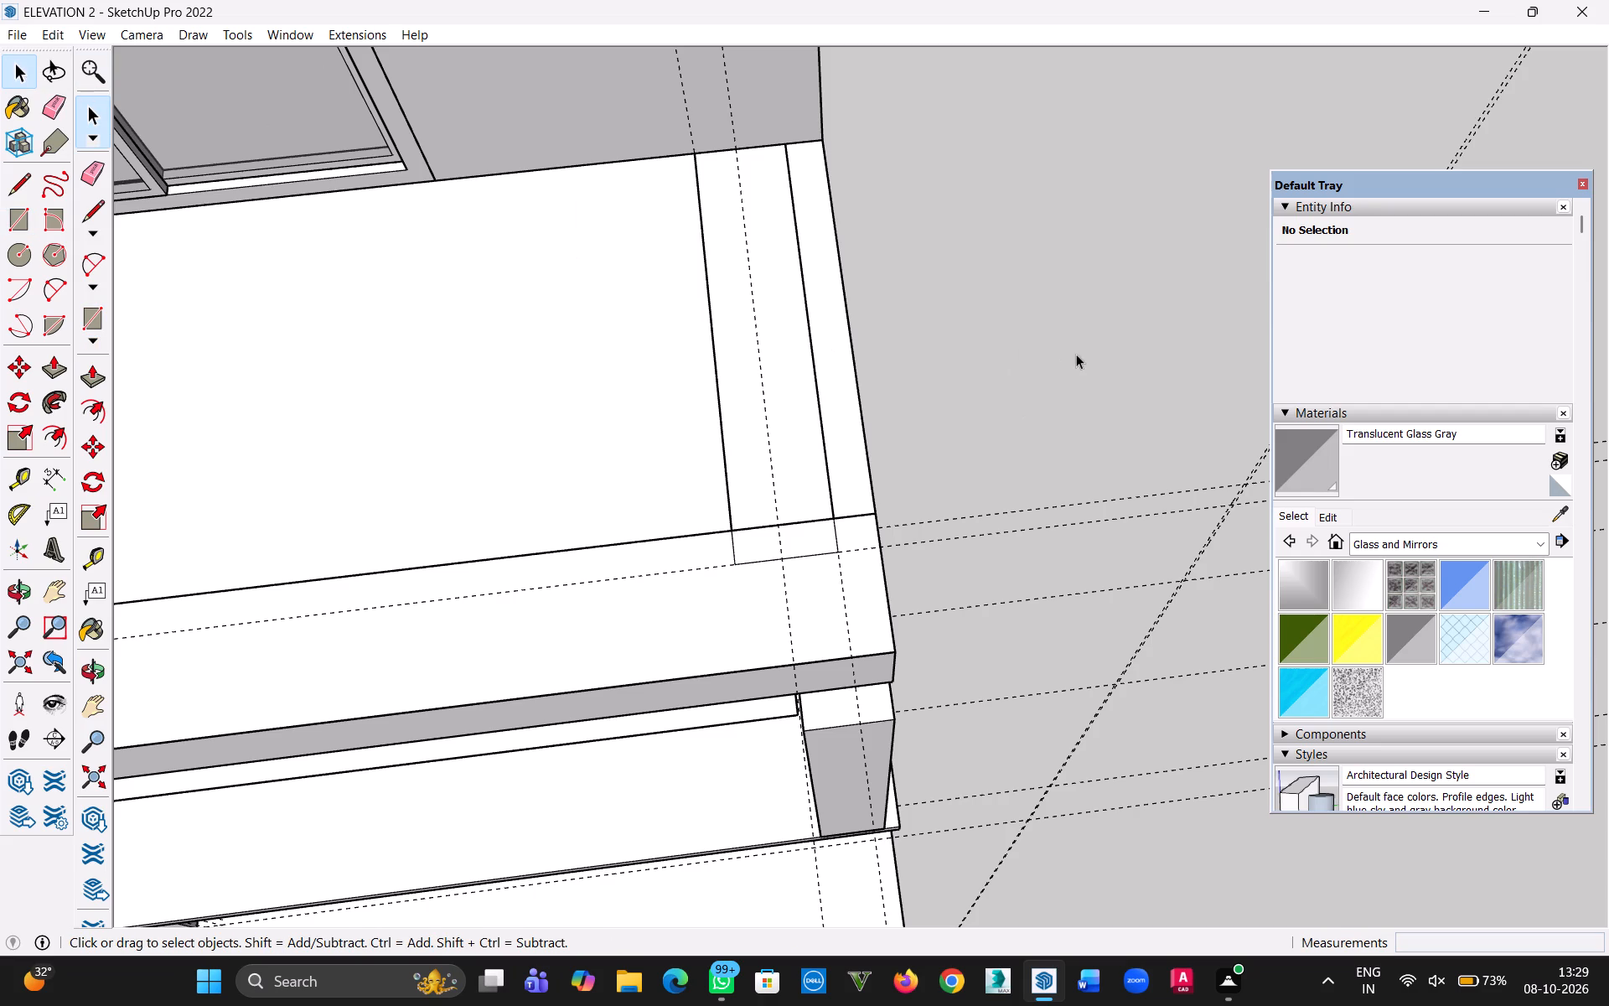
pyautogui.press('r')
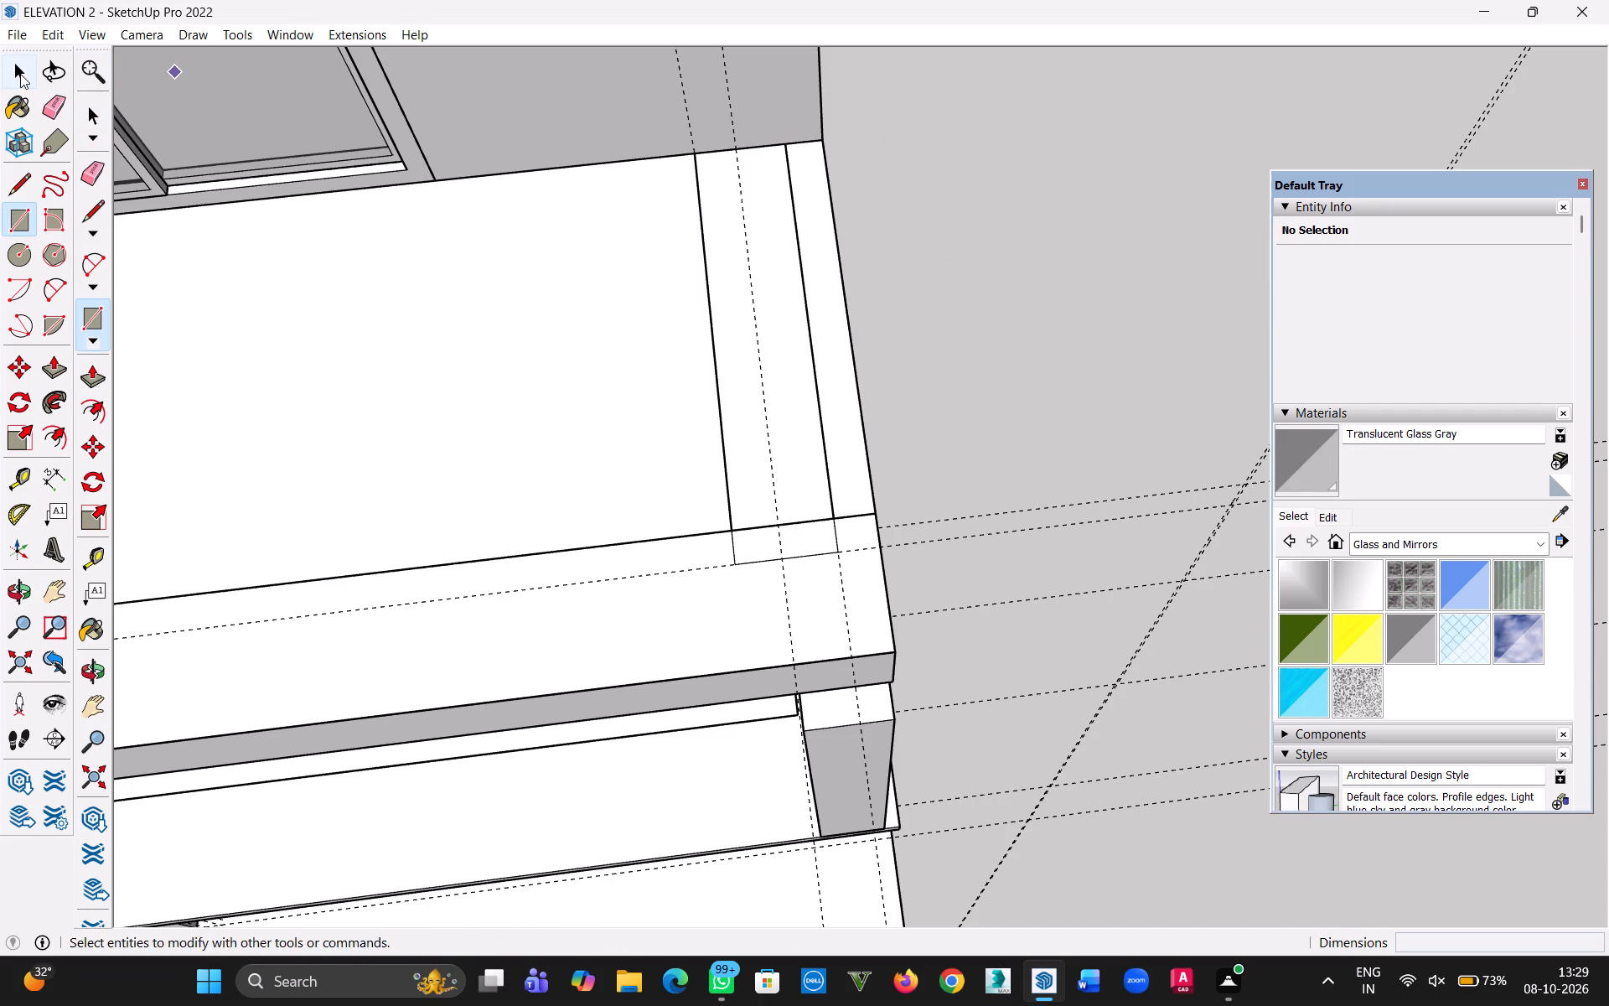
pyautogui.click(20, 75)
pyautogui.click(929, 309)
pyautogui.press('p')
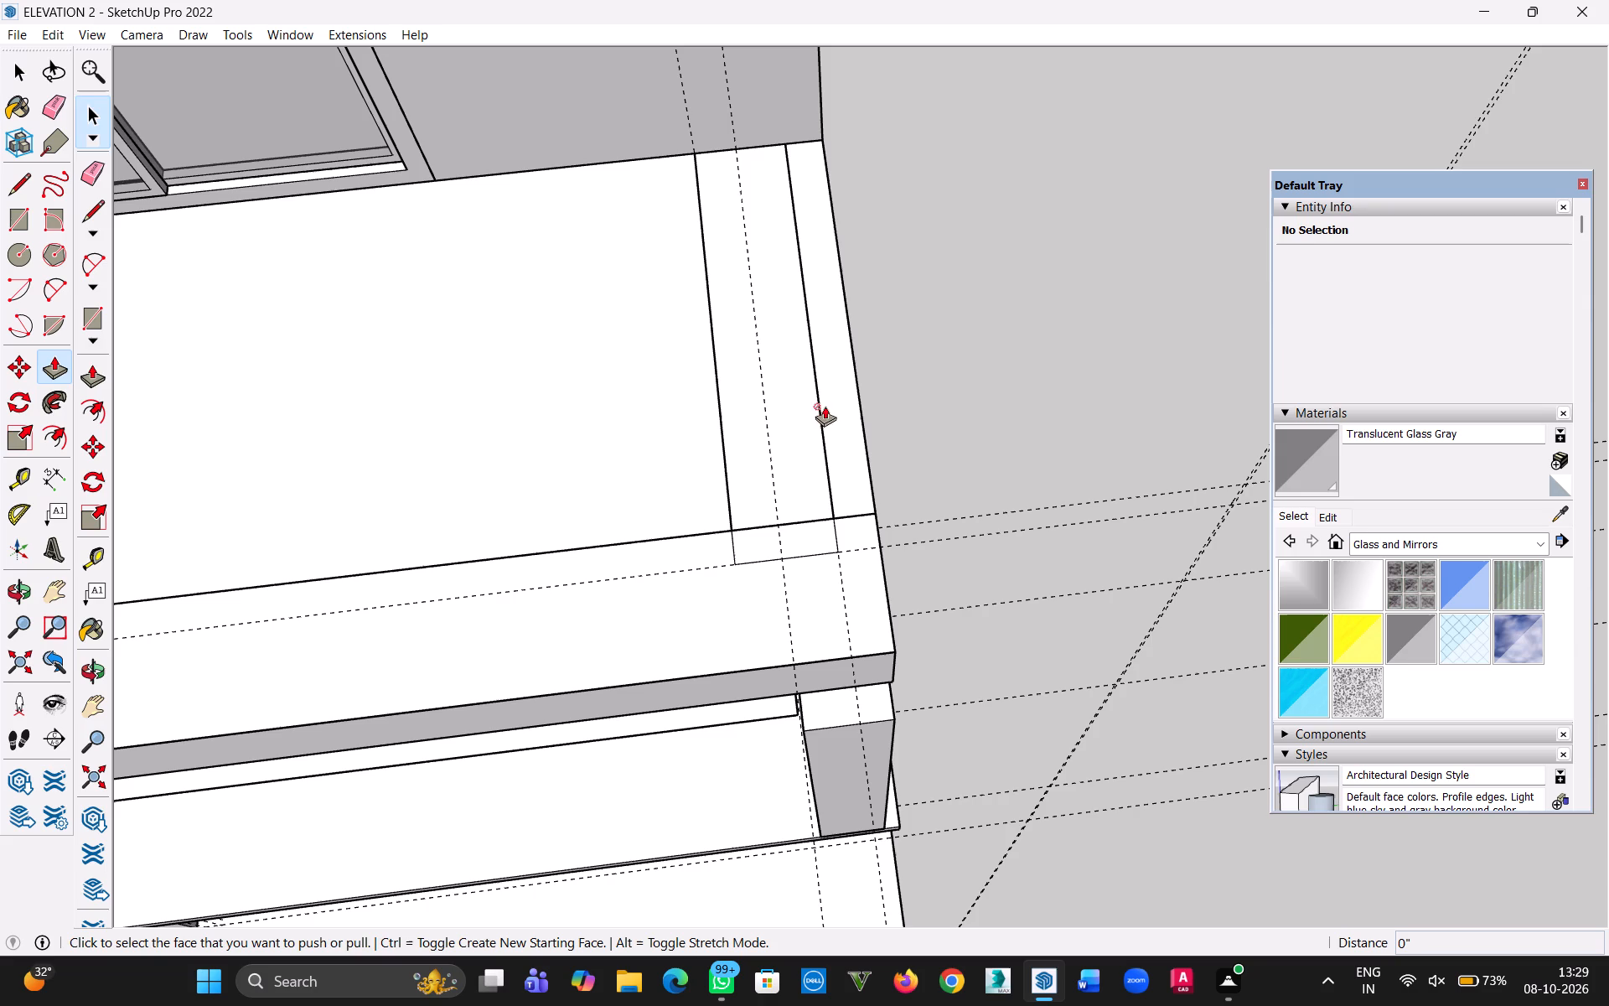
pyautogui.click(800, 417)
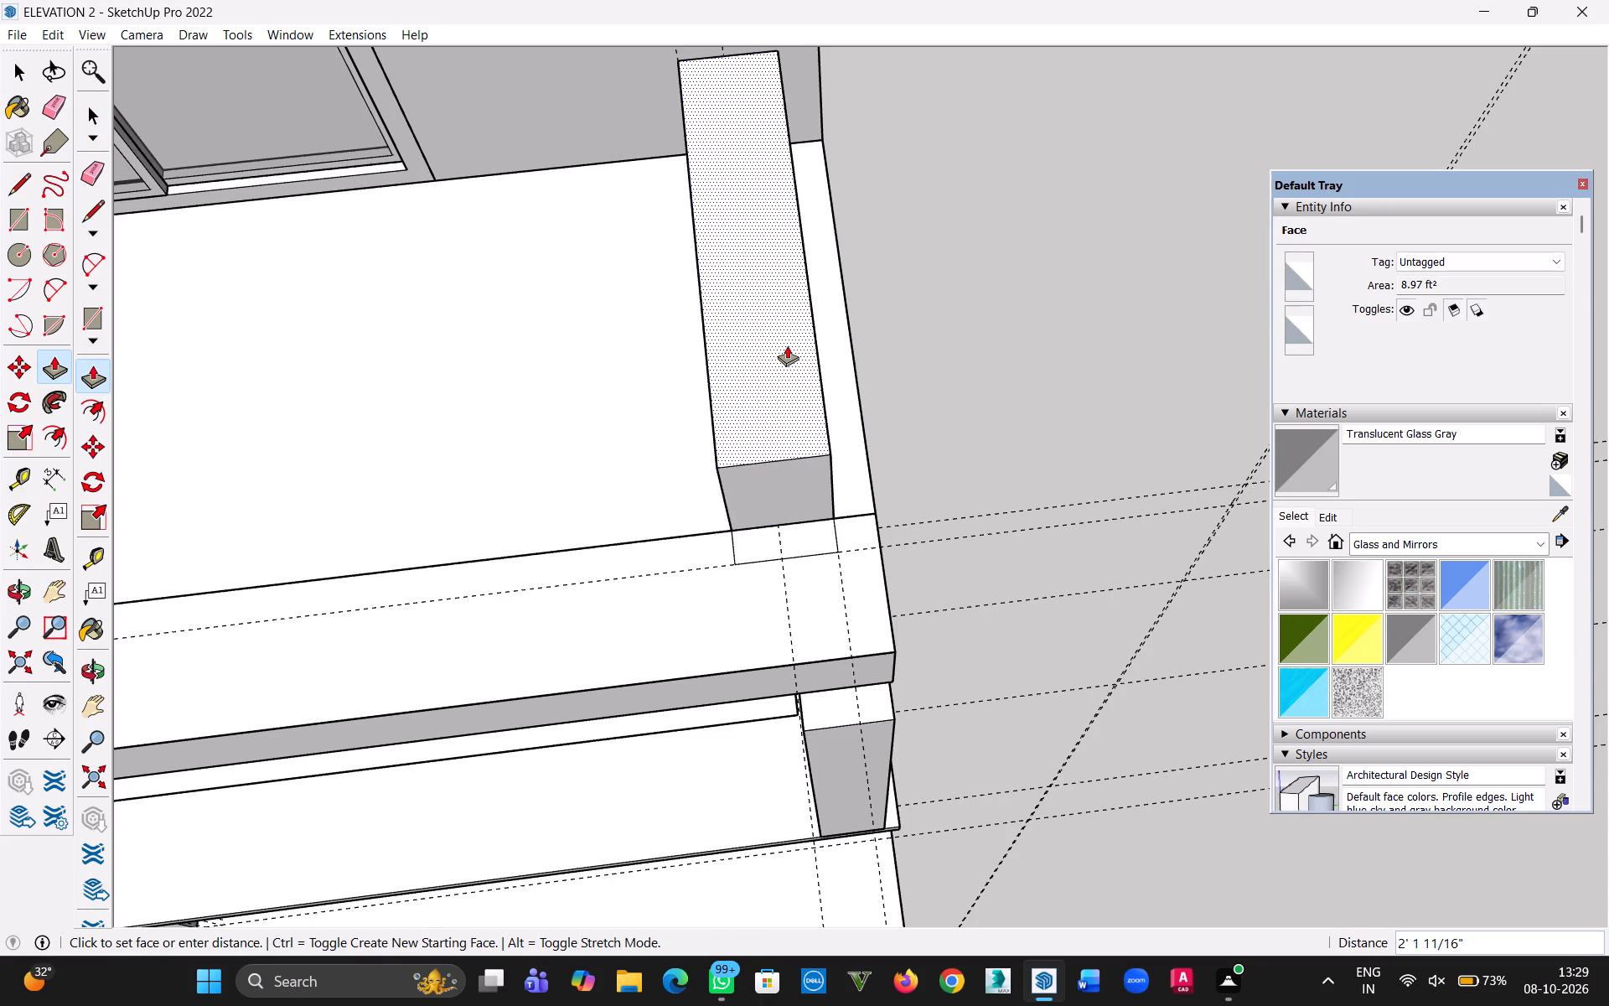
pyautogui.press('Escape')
# Undo the guide-based rectangles drawn on the upper balcony slab's top beside its short outer edge.
pyautogui.scroll(-10, 793, 485)
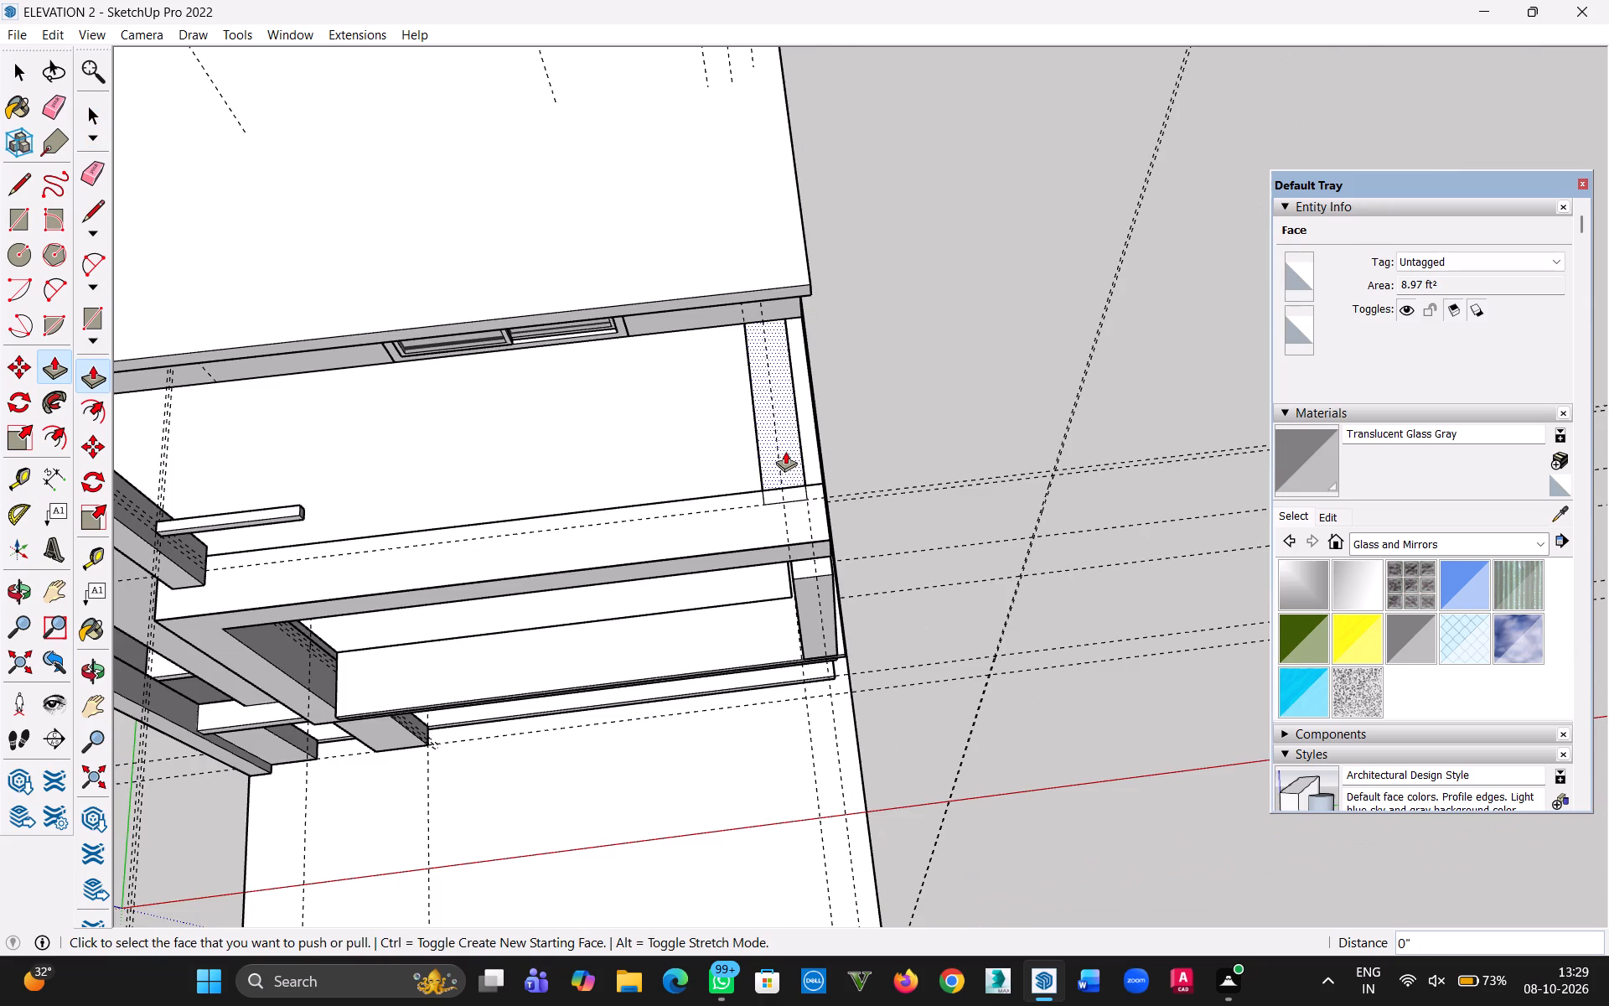
pyautogui.hotkey('ctrl', 'z')
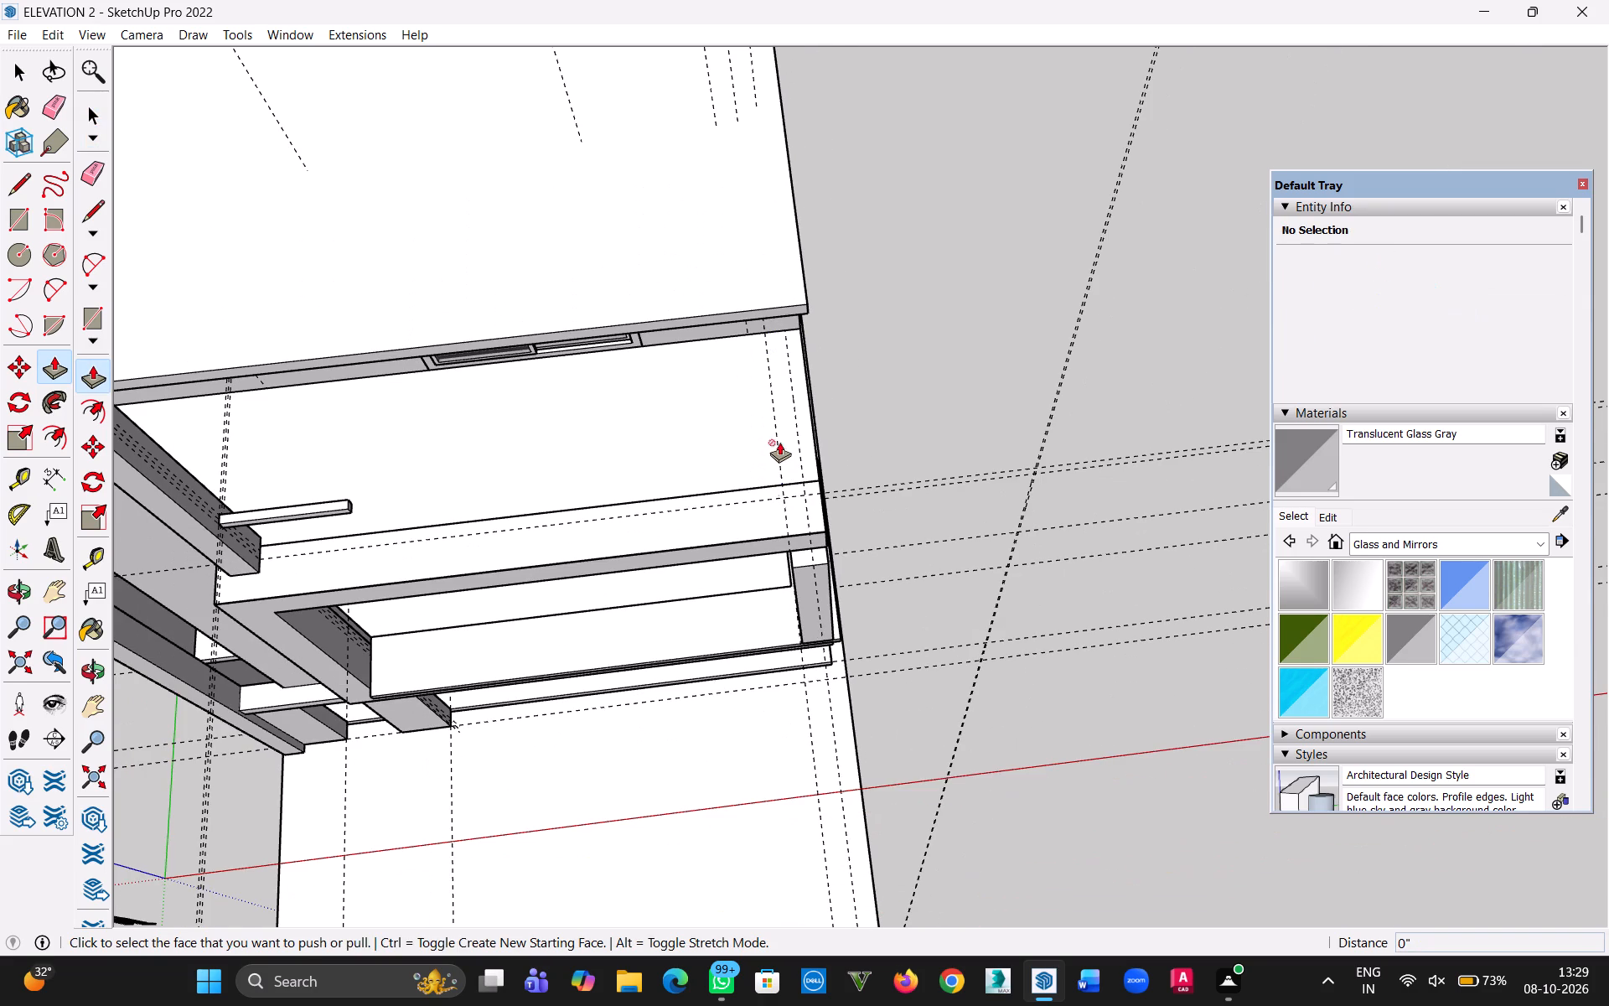
# Group the long front strip face of the upper balcony slab's top together with its bounding edges.
pyautogui.moveTo(704, 616); pyautogui.dragTo(718, 565, button='middle')
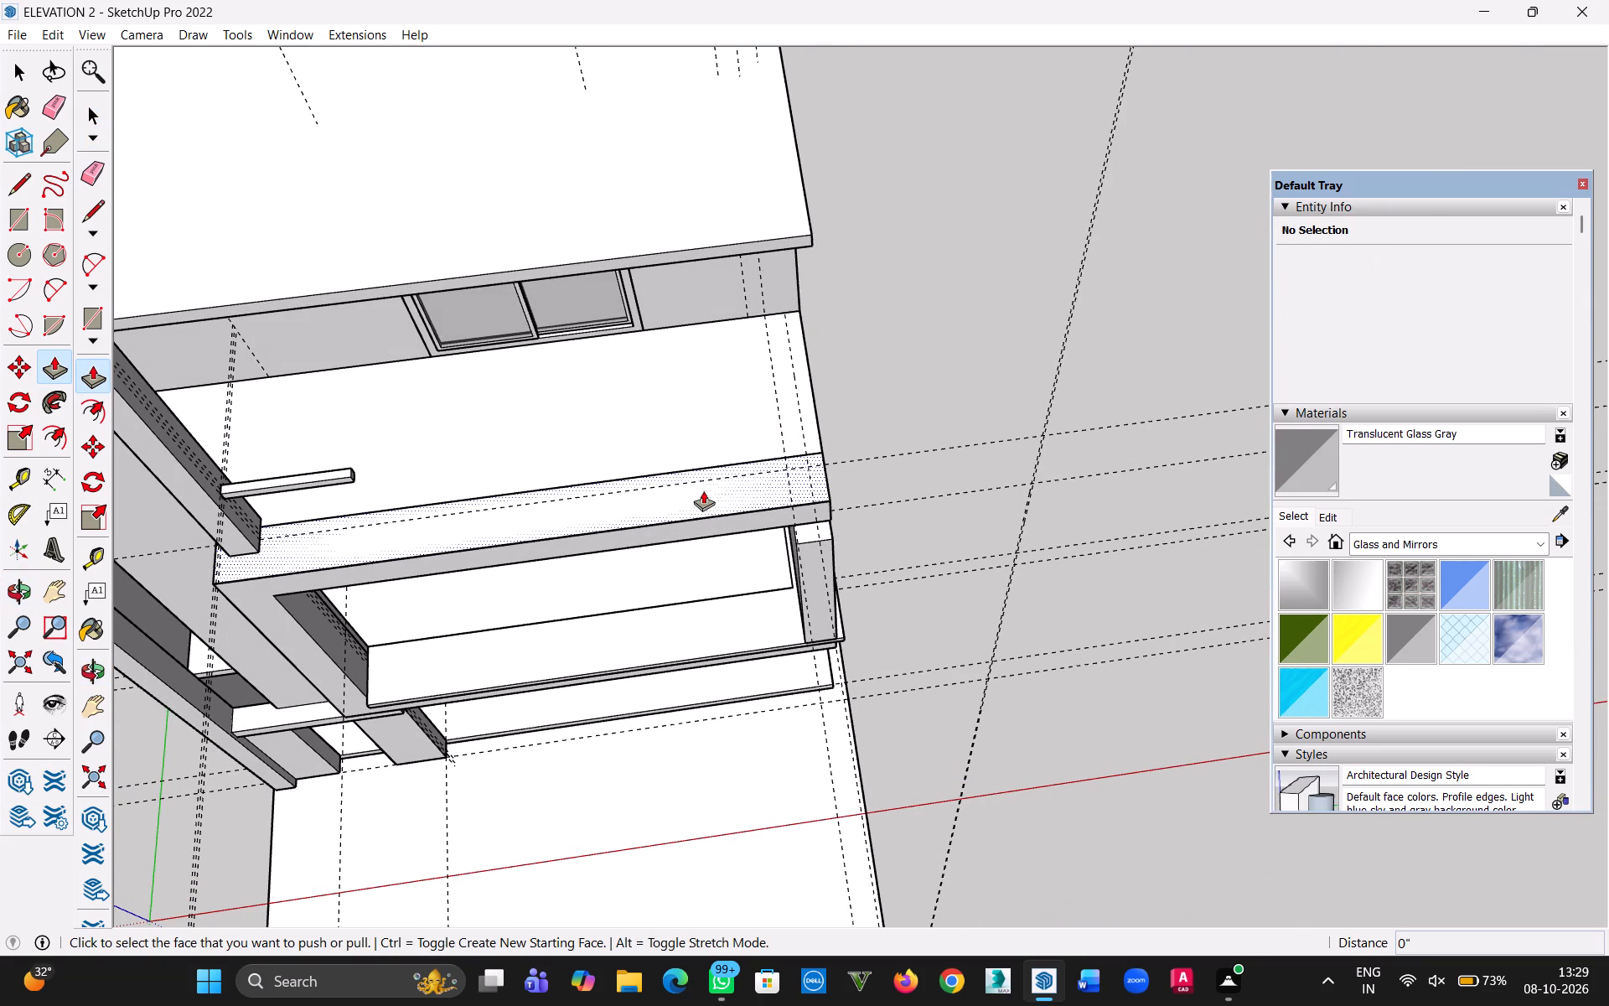
pyautogui.click(17, 70)
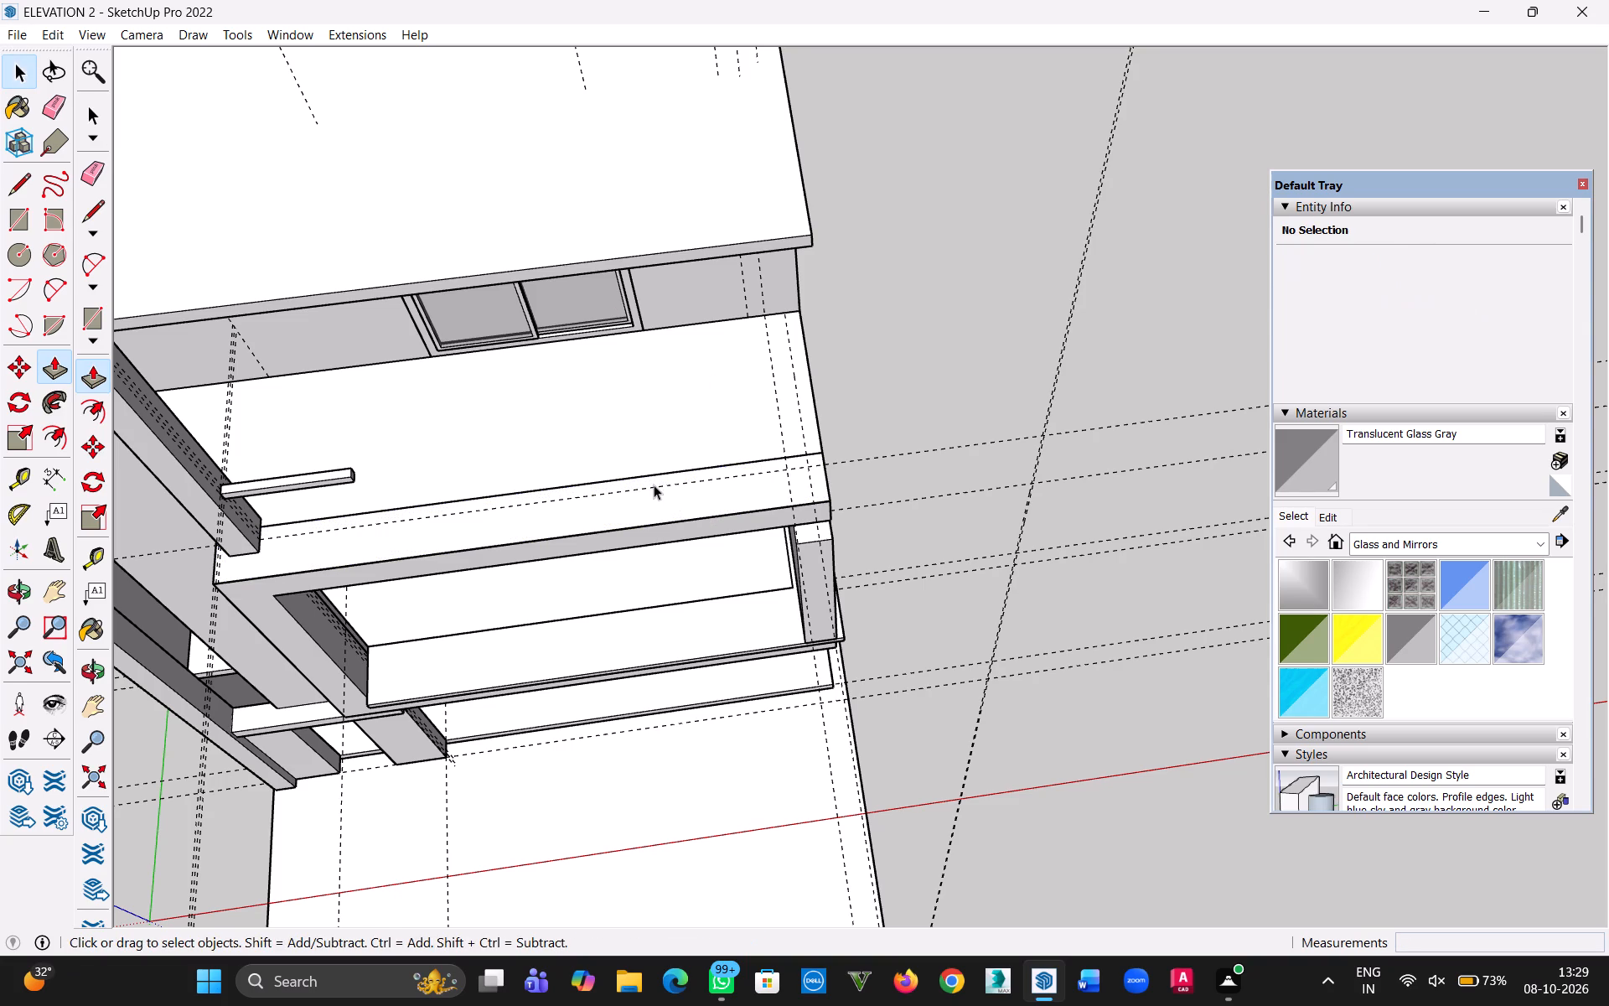
pyautogui.tripleClick(658, 511)
pyautogui.rightClick(658, 511)
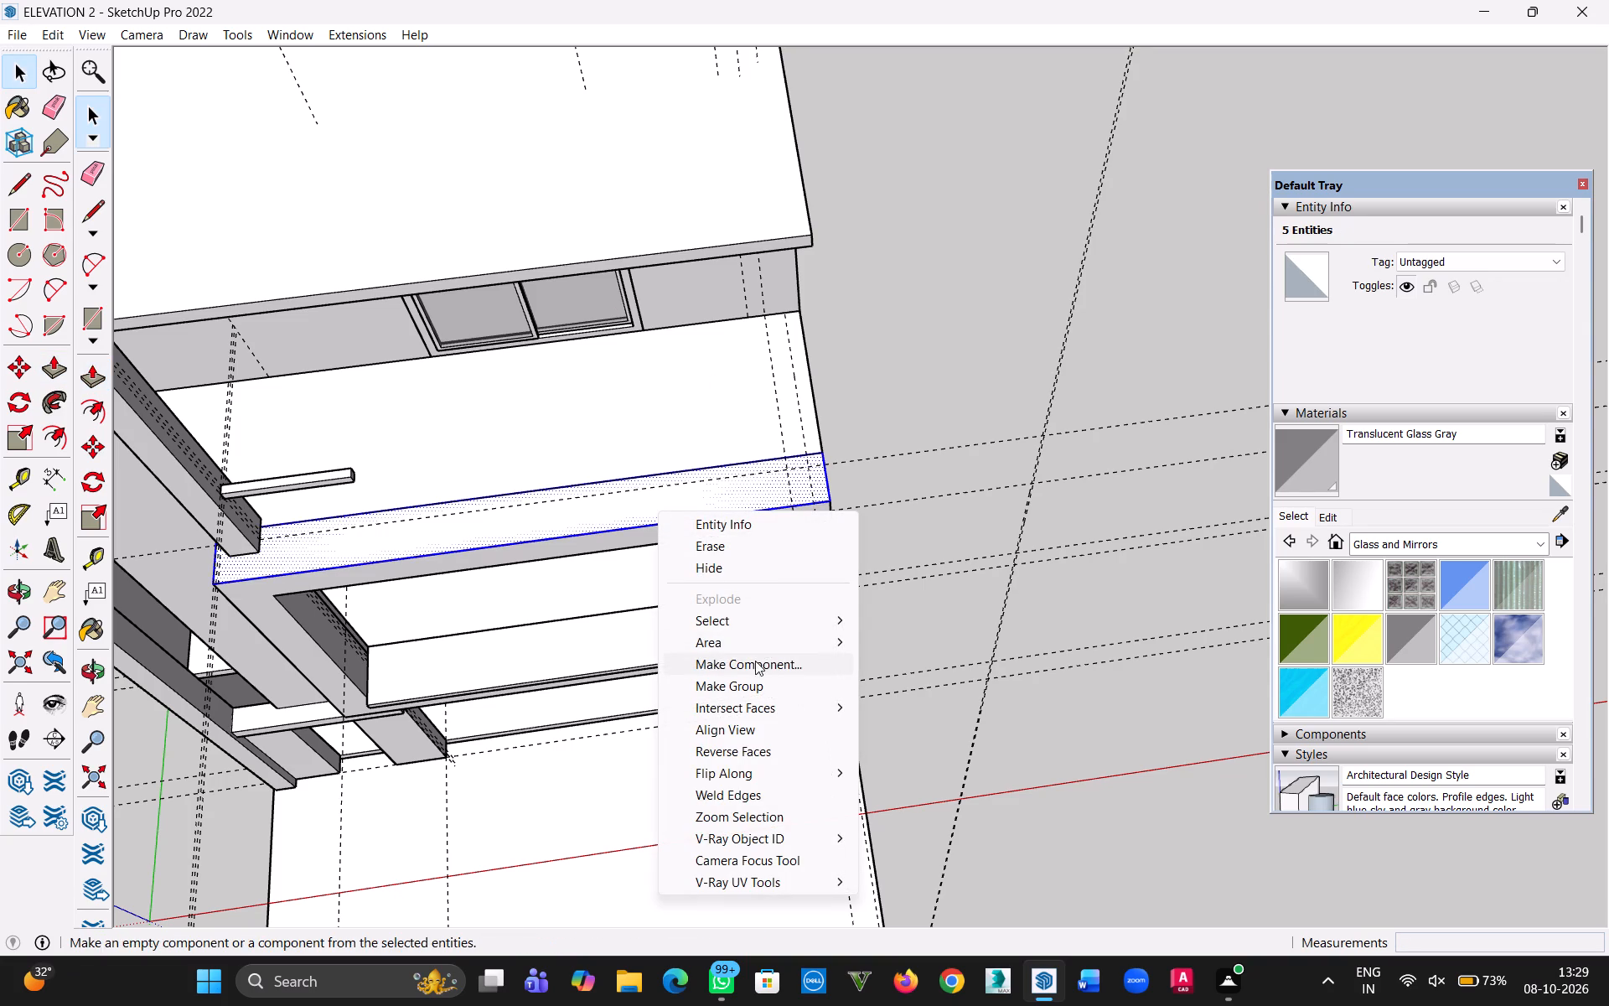
pyautogui.click(750, 689)
pyautogui.click(854, 427)
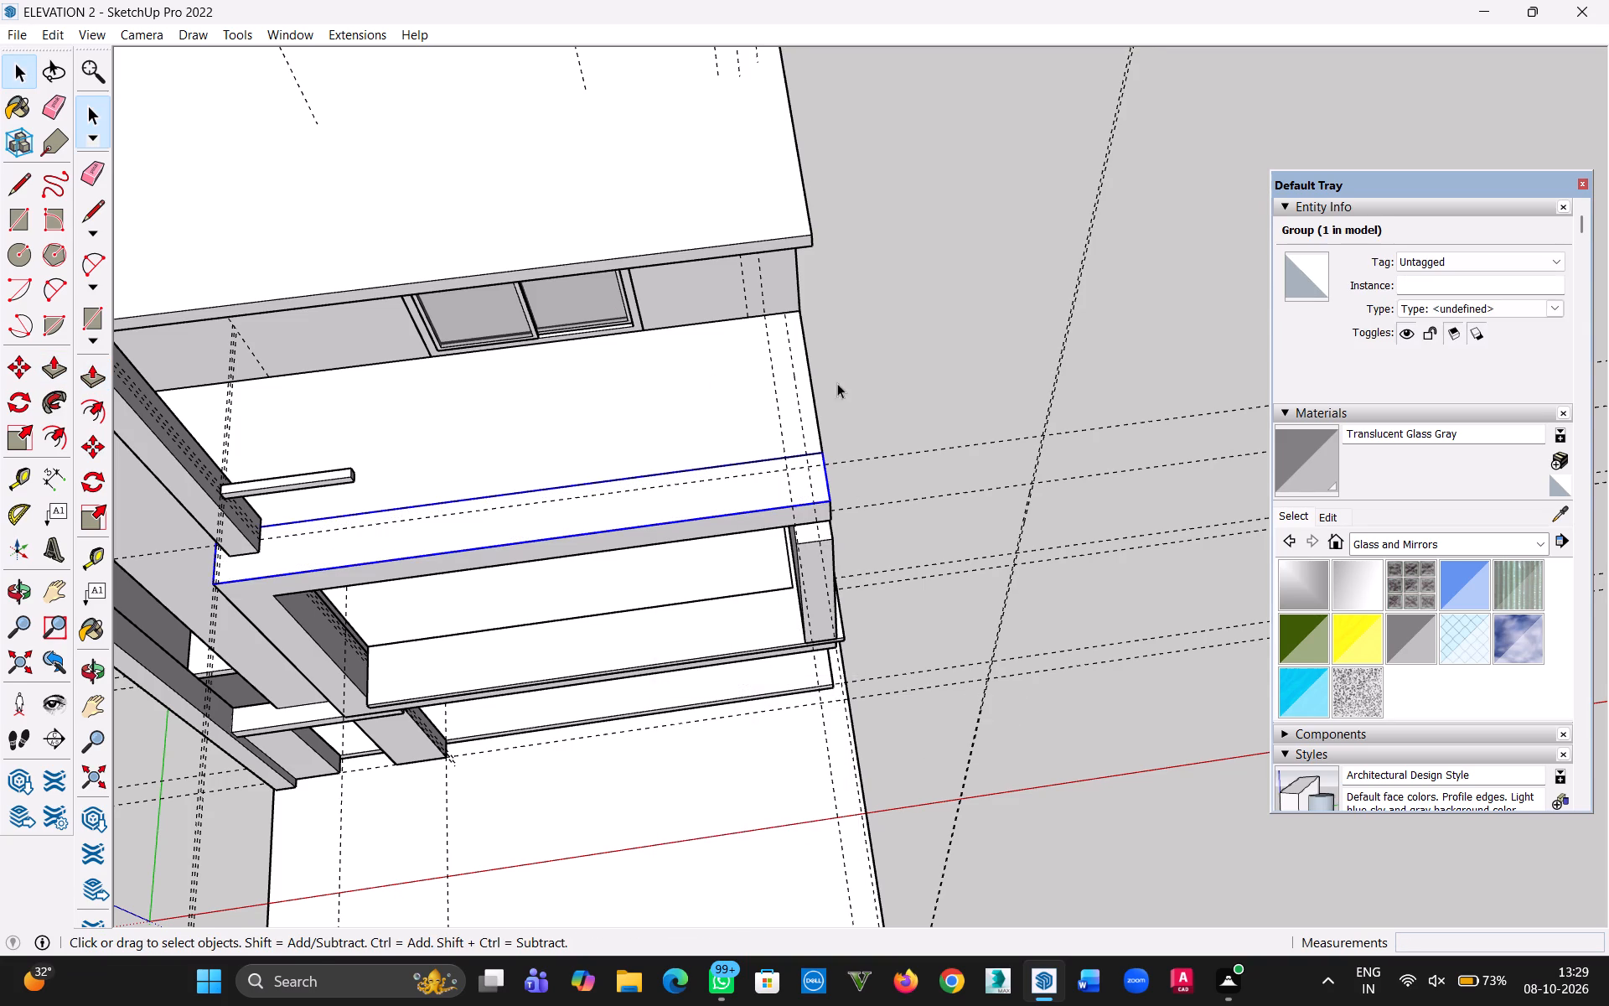
# Inside the strip's group, draw a 1' 4 1/4" by 6' 4" rectangle from the inner guide on the strip's back edge to the slab's outer wall corner.
pyautogui.moveTo(837, 383); pyautogui.dragTo(836, 449, button='middle')
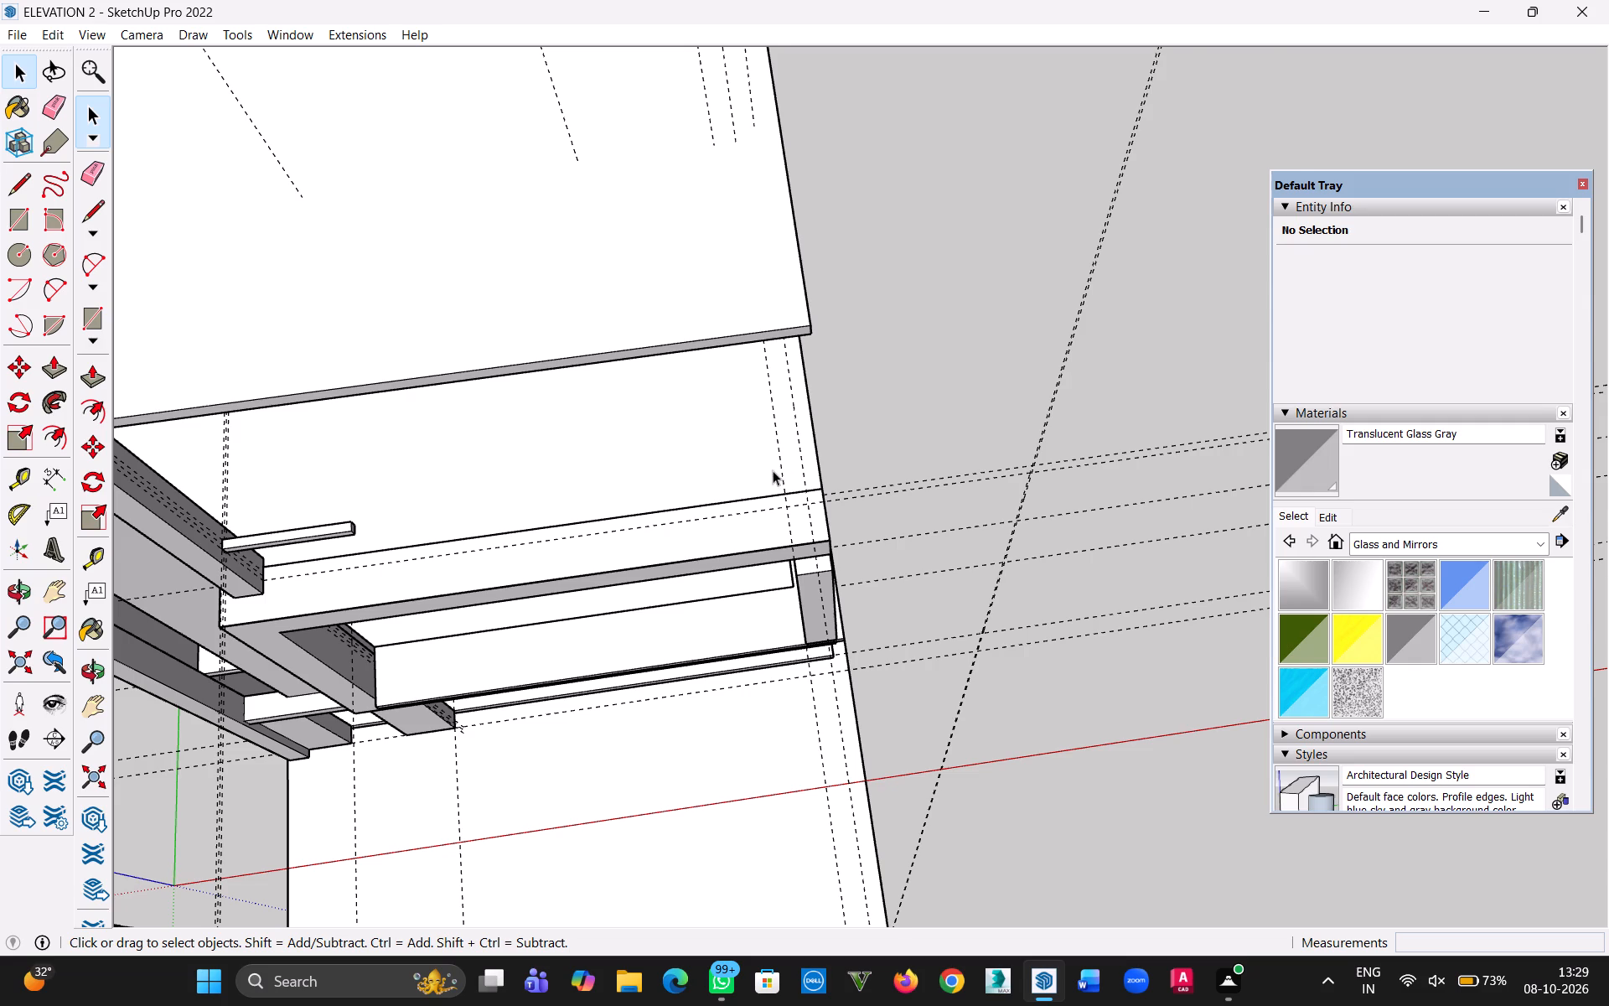
pyautogui.scroll(8, 772, 474)
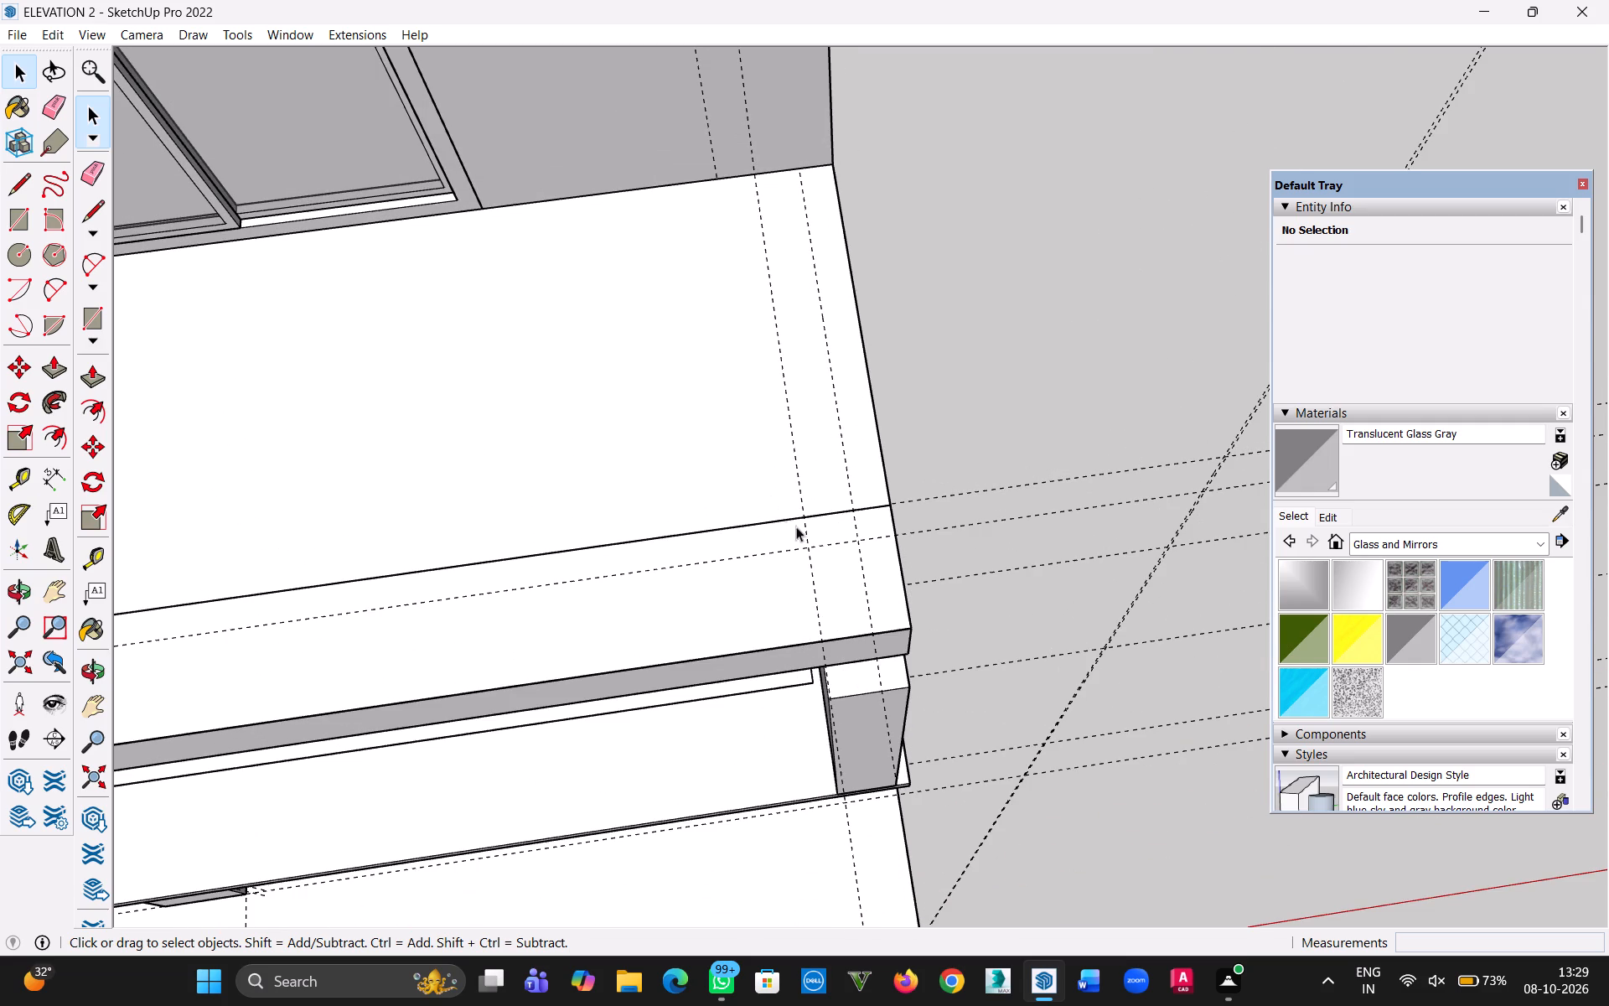
pyautogui.tripleClick(754, 583)
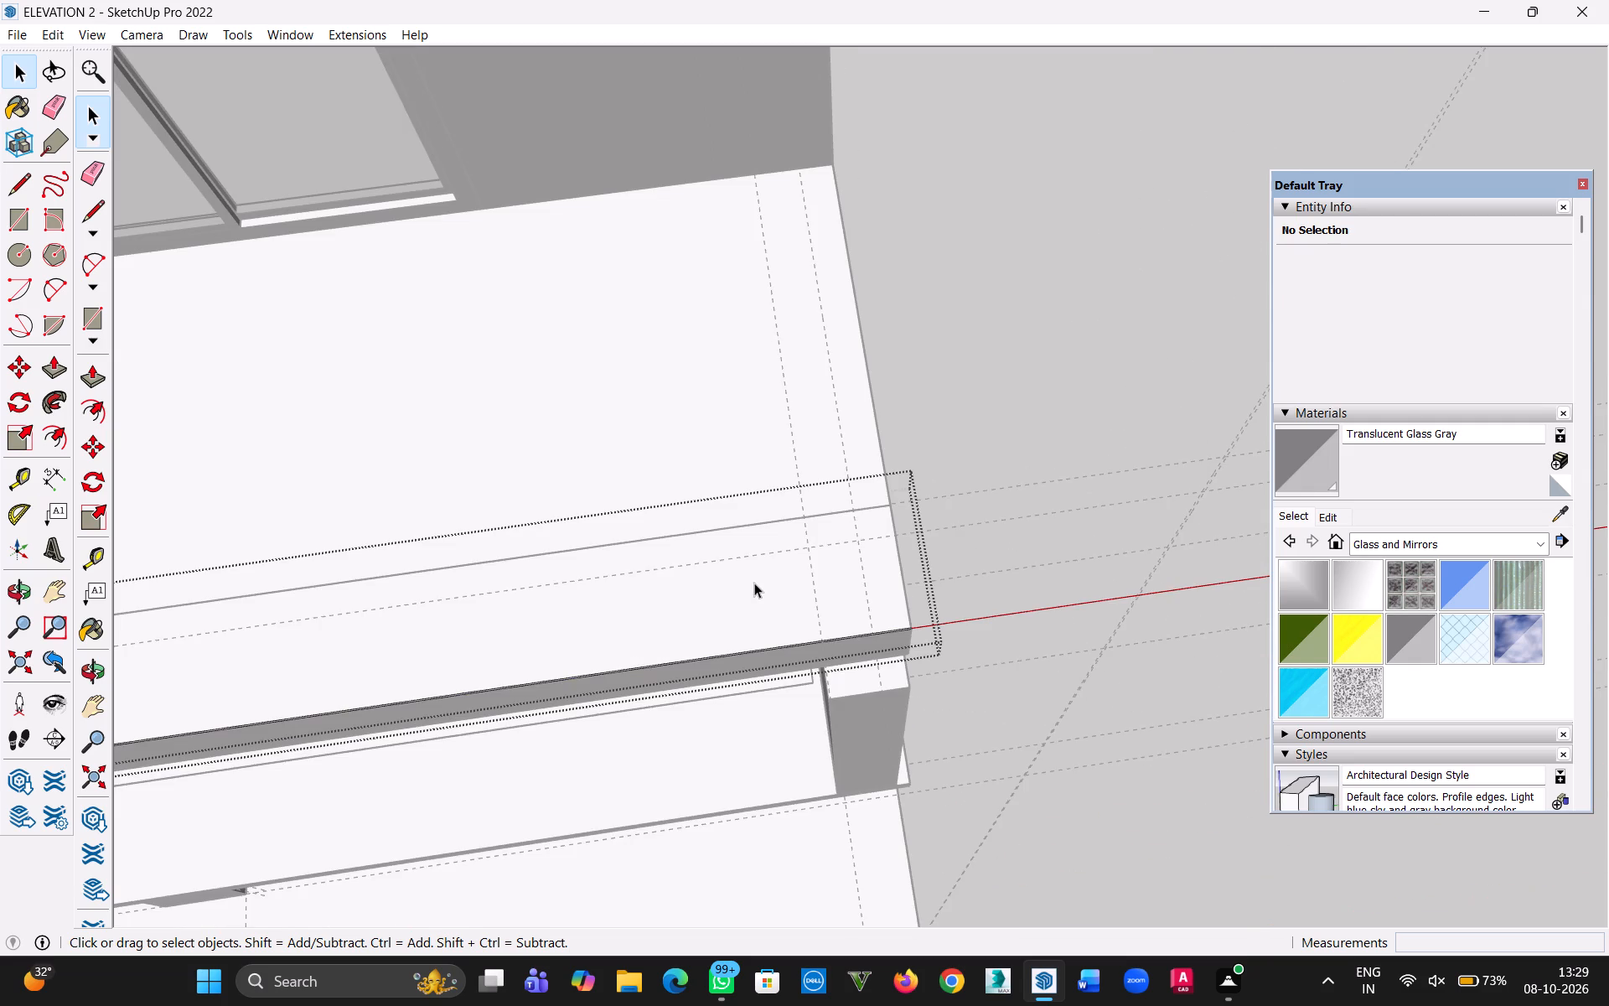
pyautogui.press('r')
pyautogui.click(808, 520)
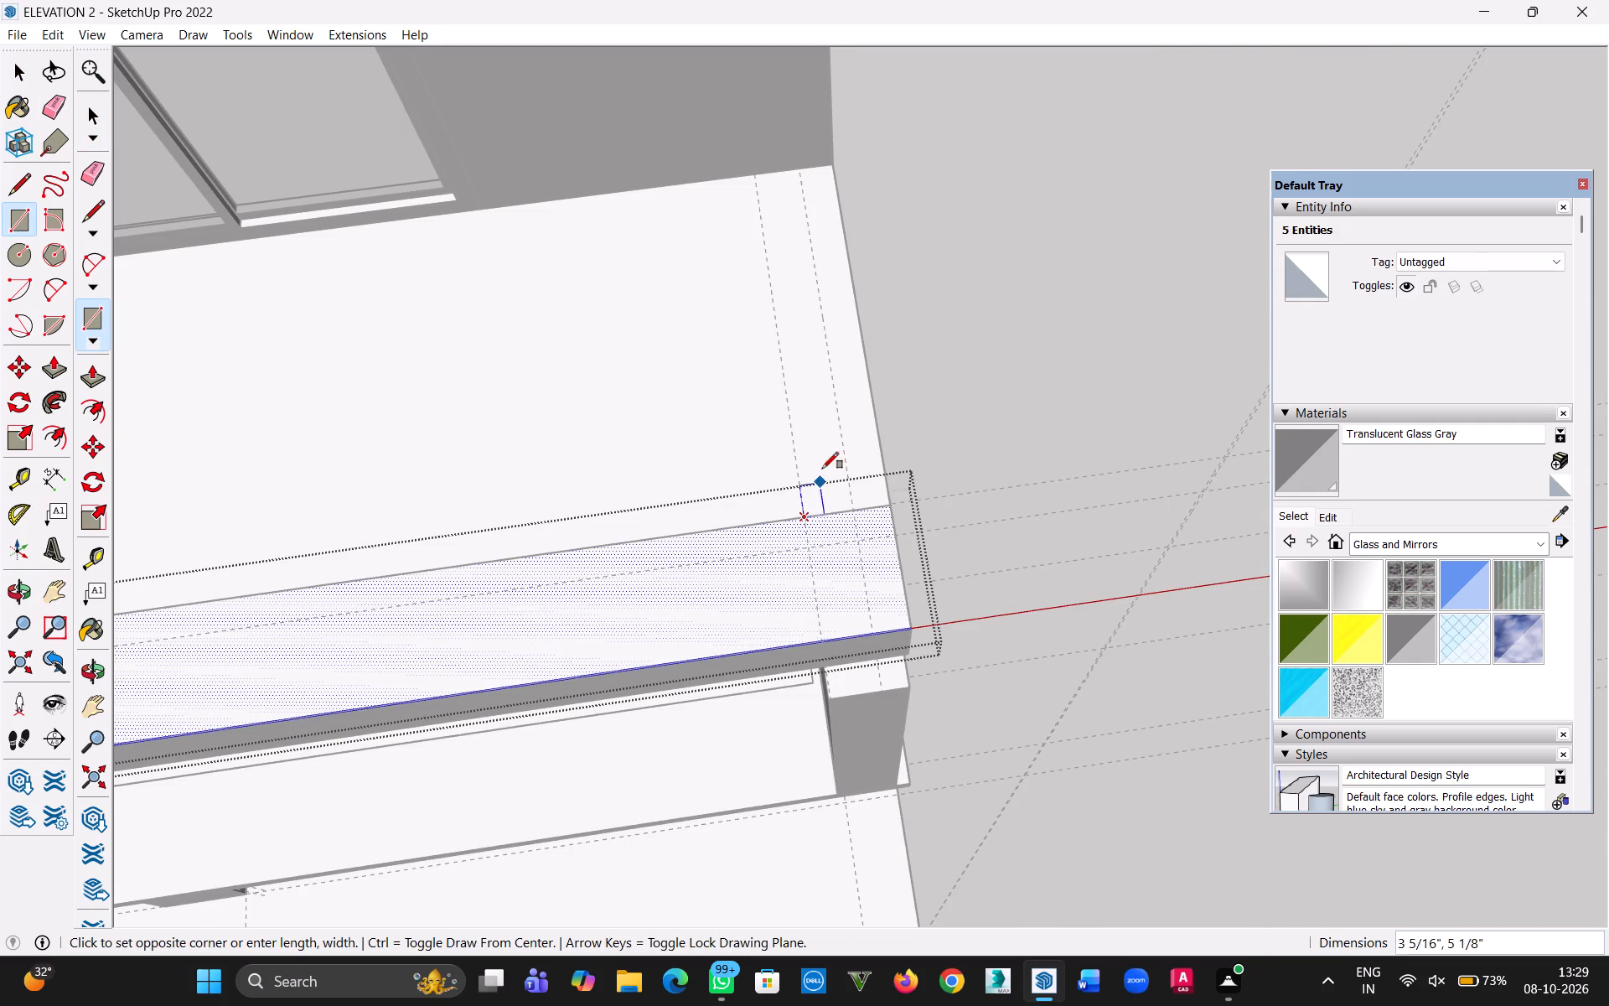
pyautogui.click(830, 161)
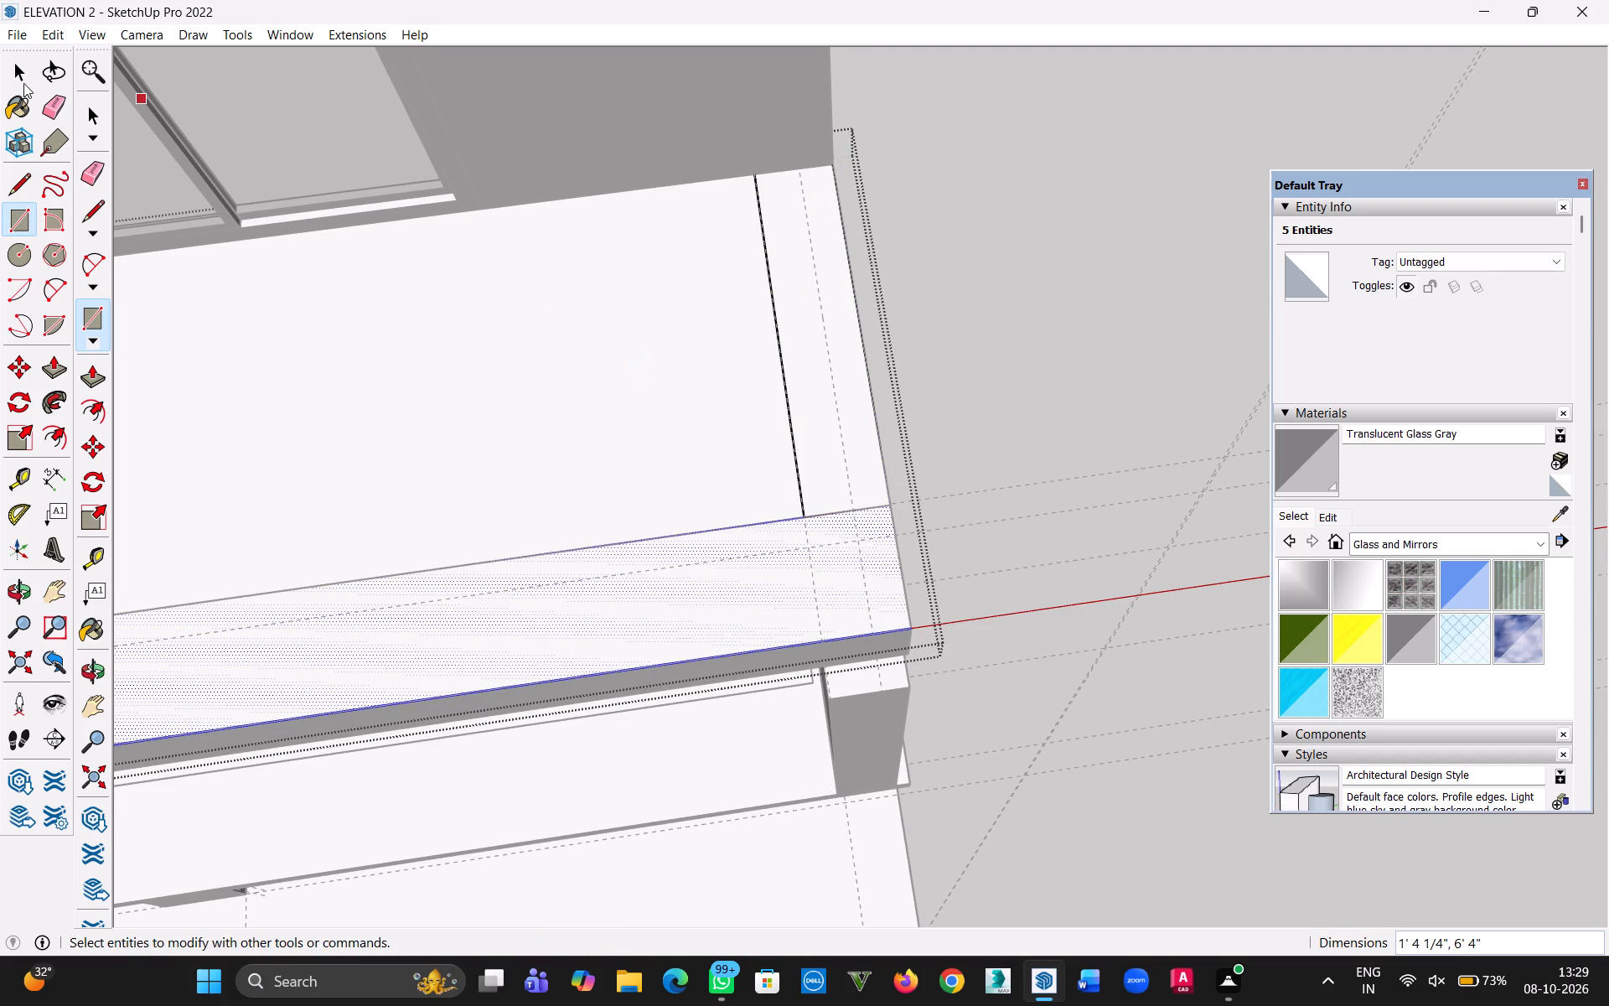
# Delete the edge separating the new rectangle from the front strip so they form one L-shaped face.
pyautogui.click(23, 87)
pyautogui.click(875, 505)
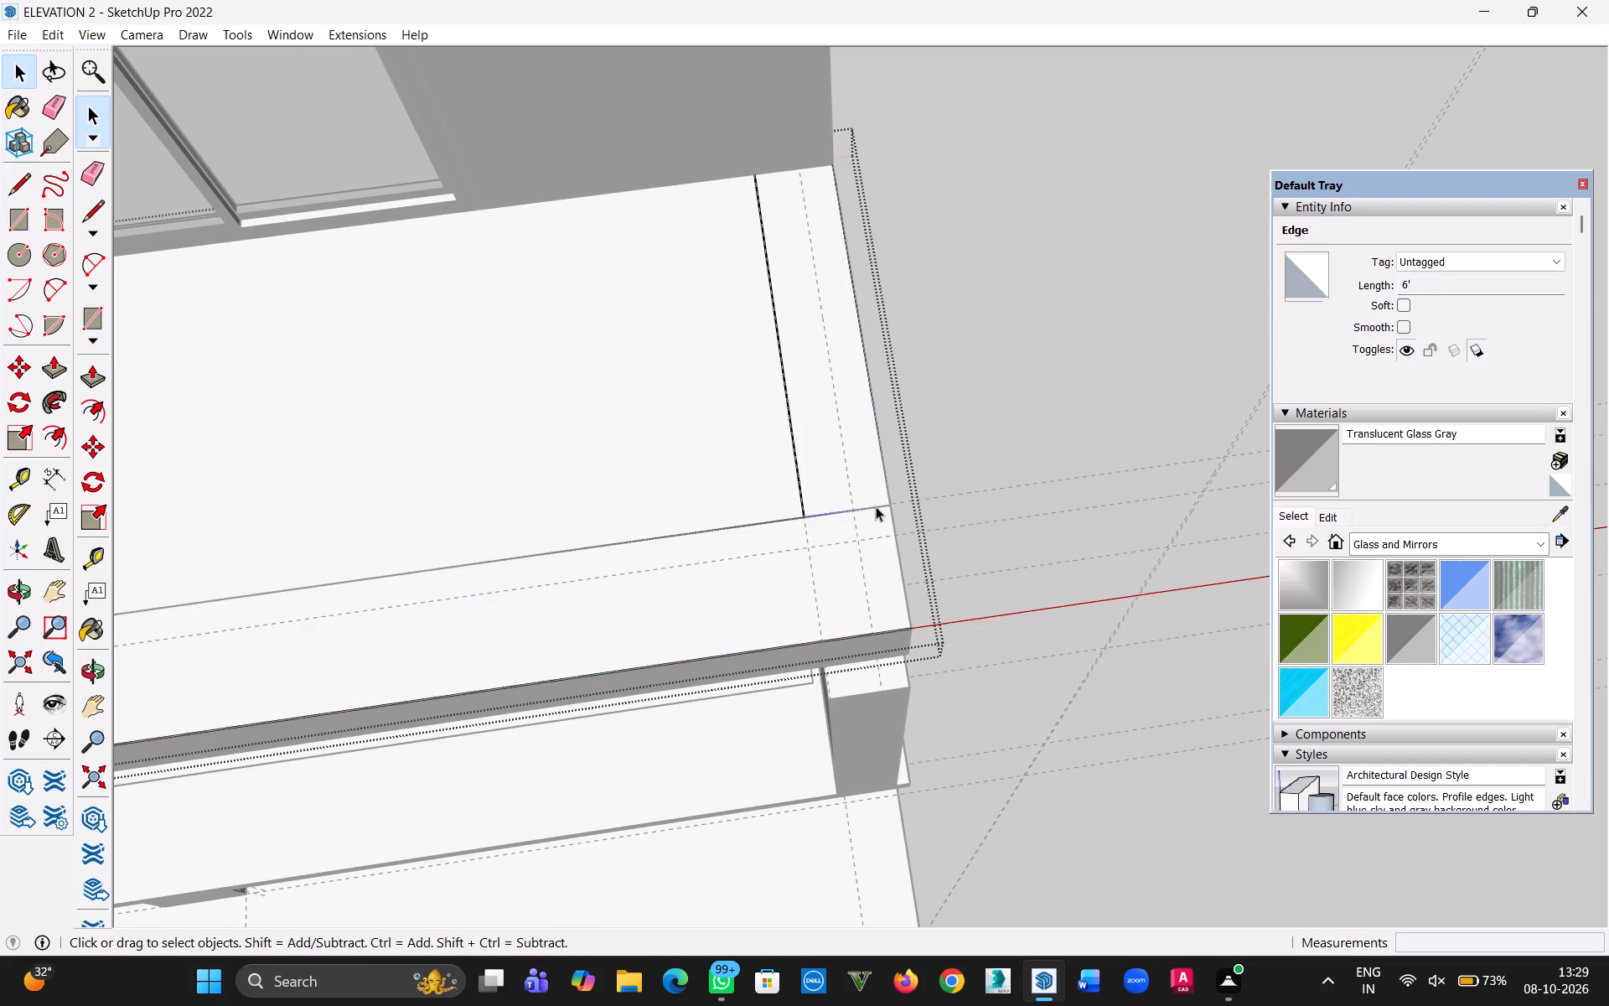
pyautogui.press('Delete')
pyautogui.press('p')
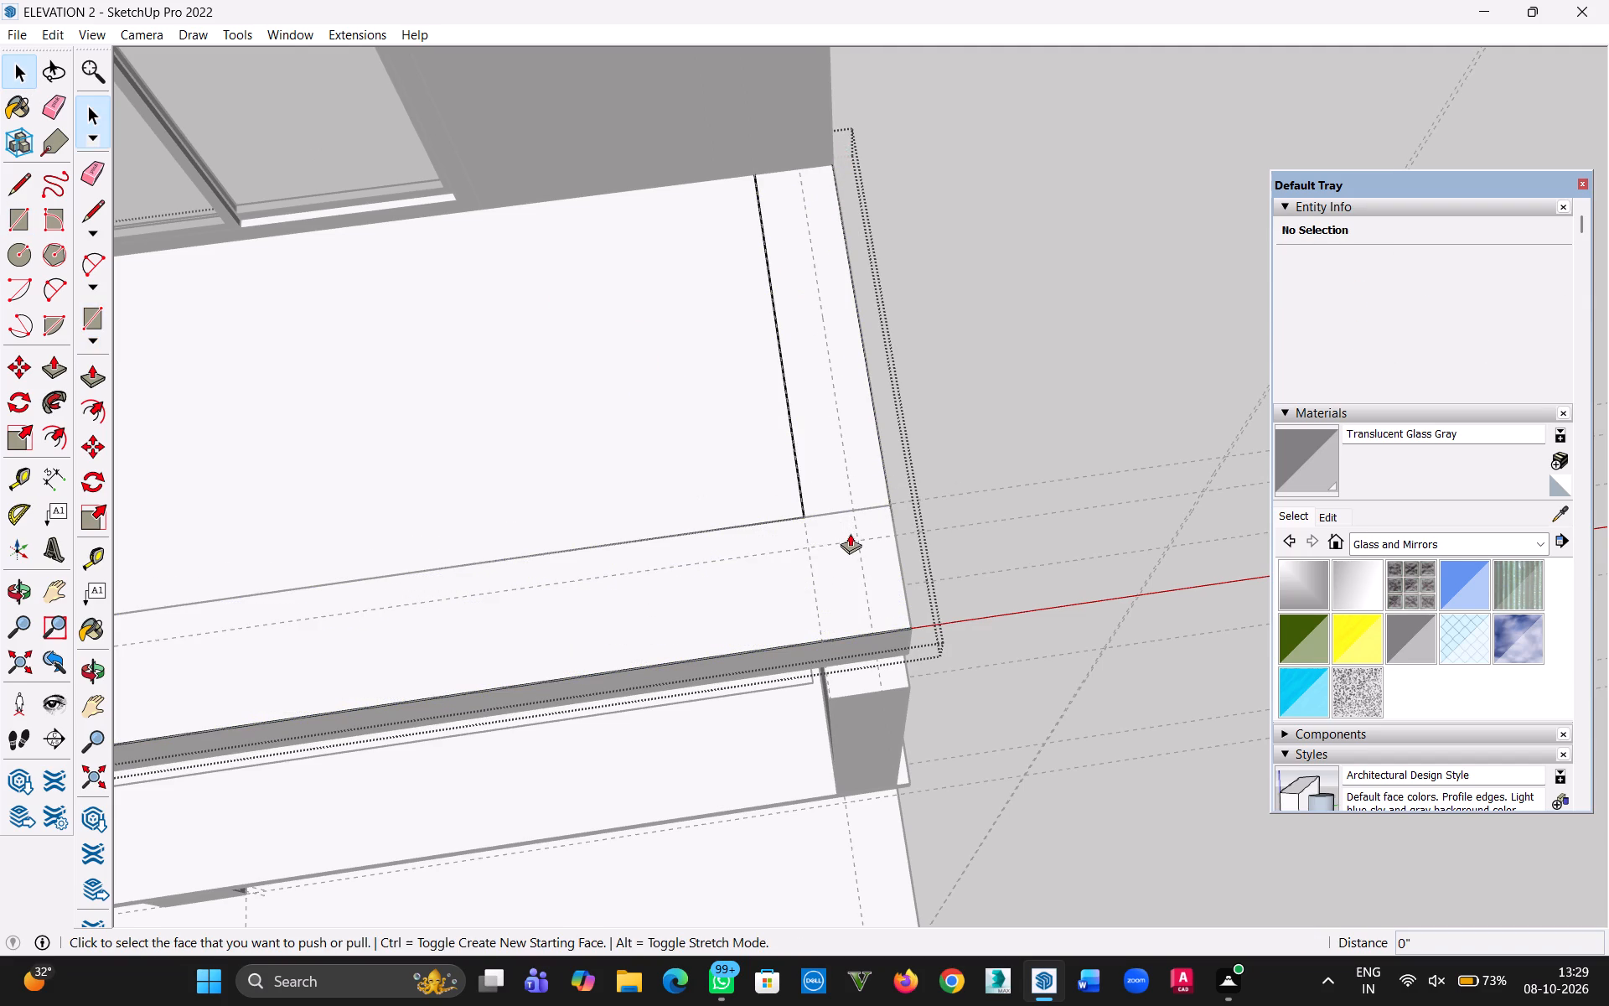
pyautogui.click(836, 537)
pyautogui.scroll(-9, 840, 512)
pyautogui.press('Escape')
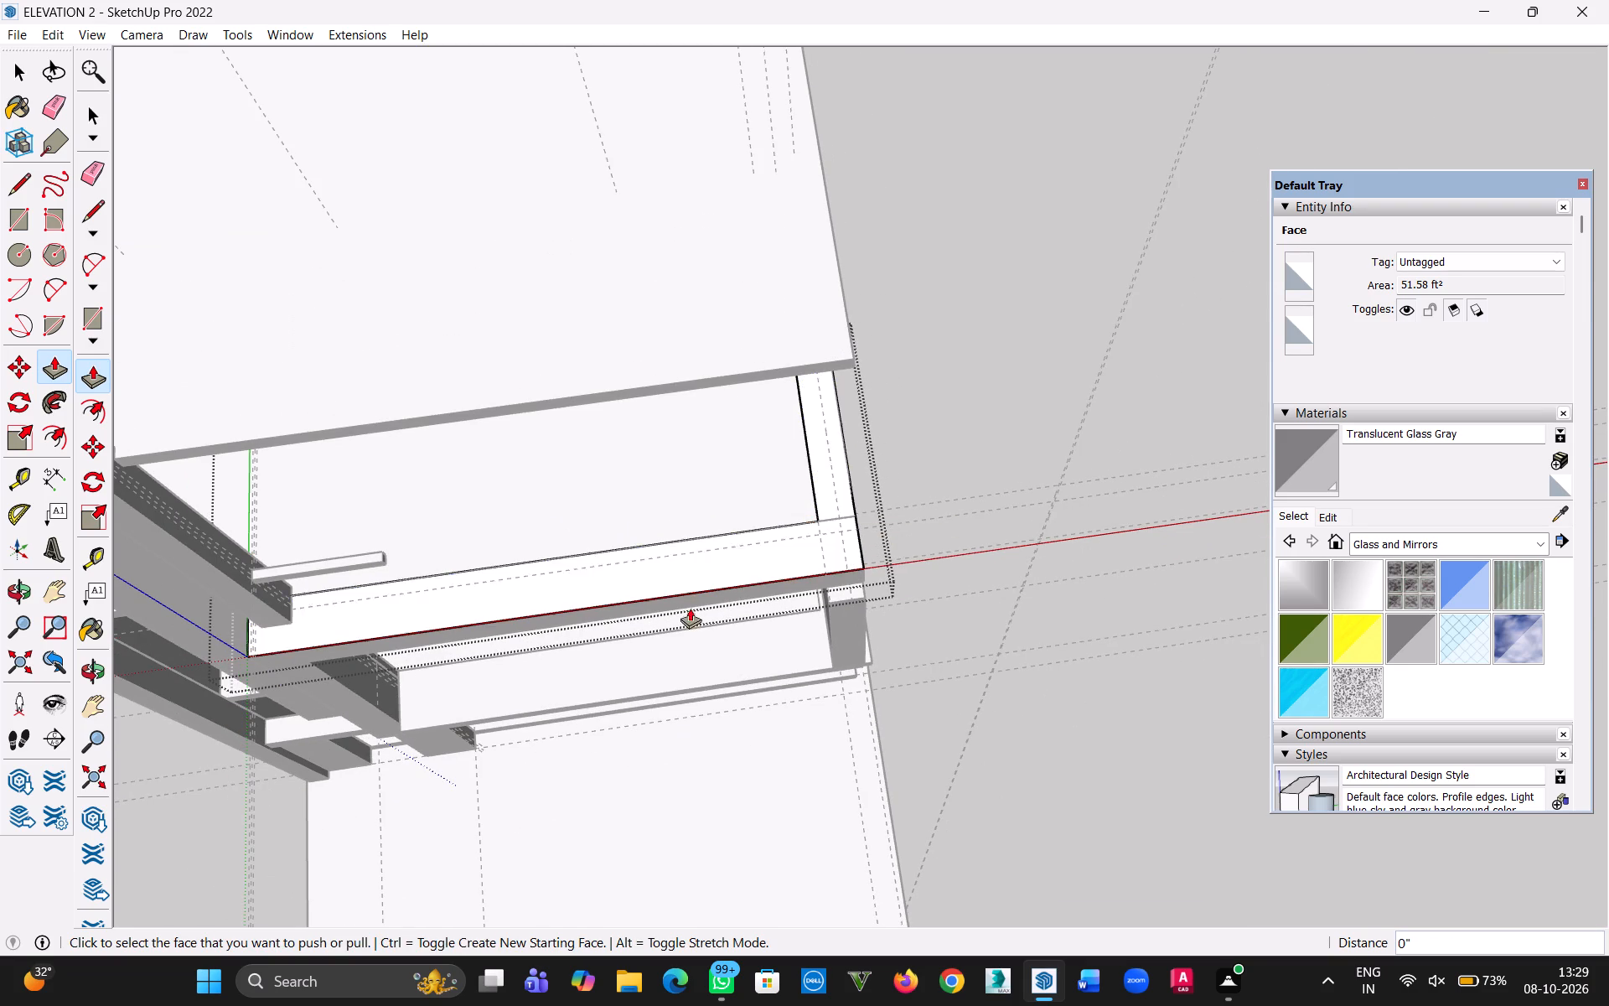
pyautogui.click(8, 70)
# Draw lines on the grouped face around the column's base and on to the strip's far back corner, cutting out the column's footprint.
pyautogui.press('h')
pyautogui.moveTo(368, 544); pyautogui.dragTo(396, 544)
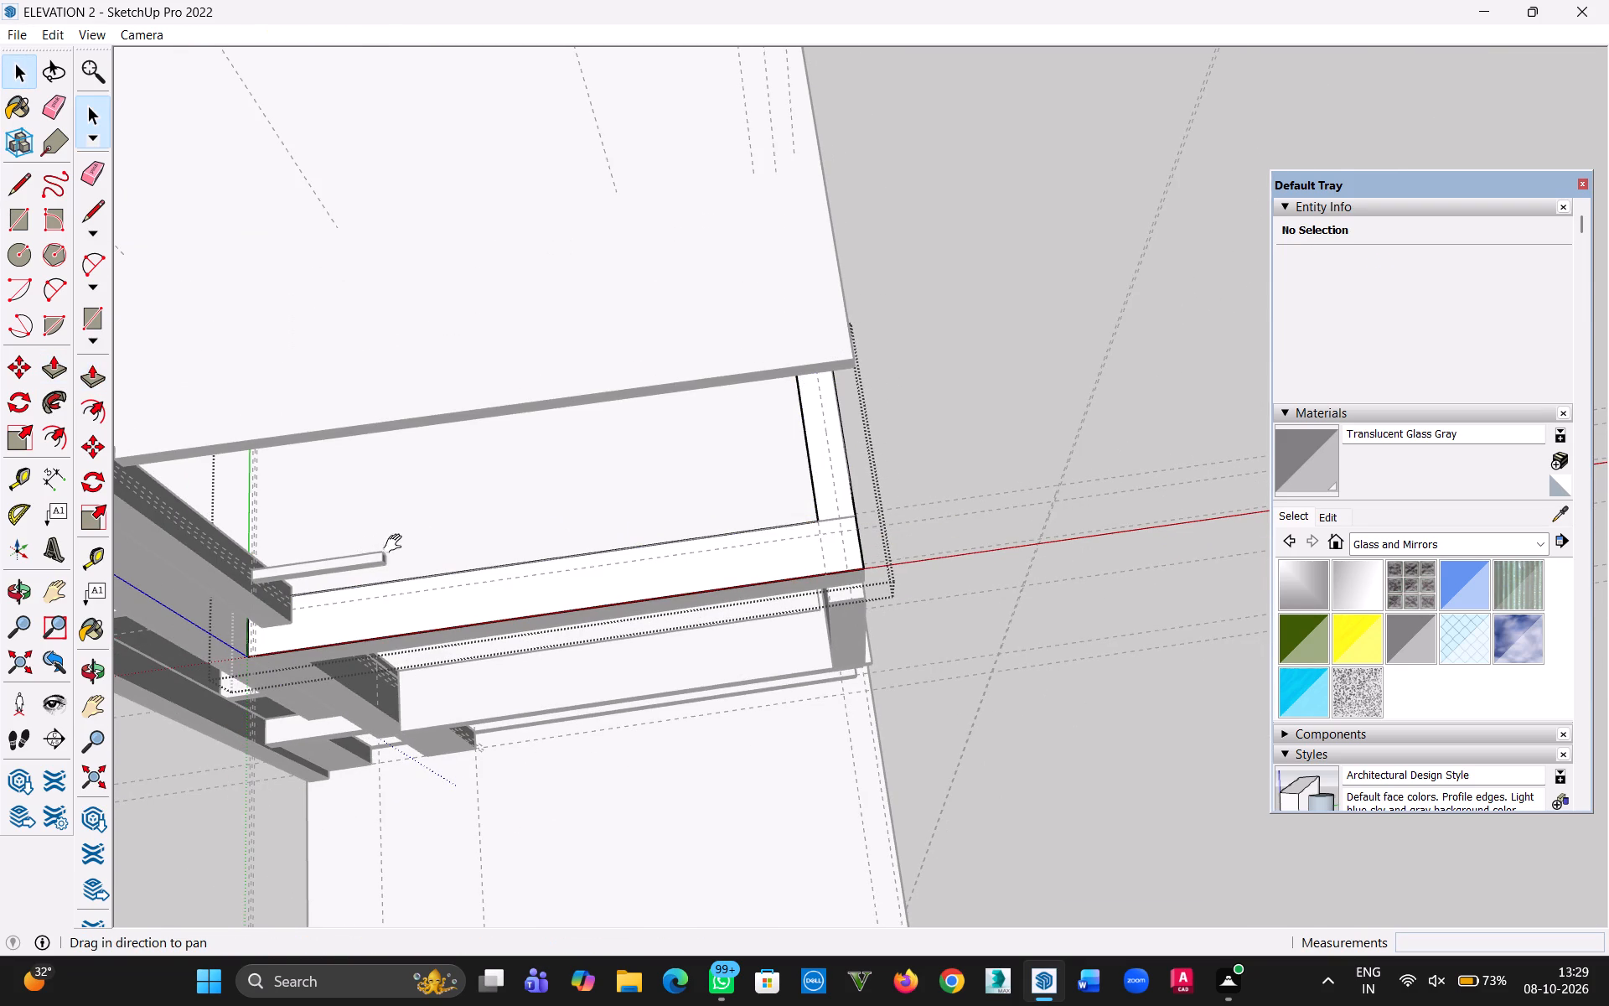
pyautogui.moveTo(396, 544); pyautogui.dragTo(787, 467)
pyautogui.scroll(10, 773, 582)
pyautogui.moveTo(667, 537); pyautogui.dragTo(679, 464, button='middle')
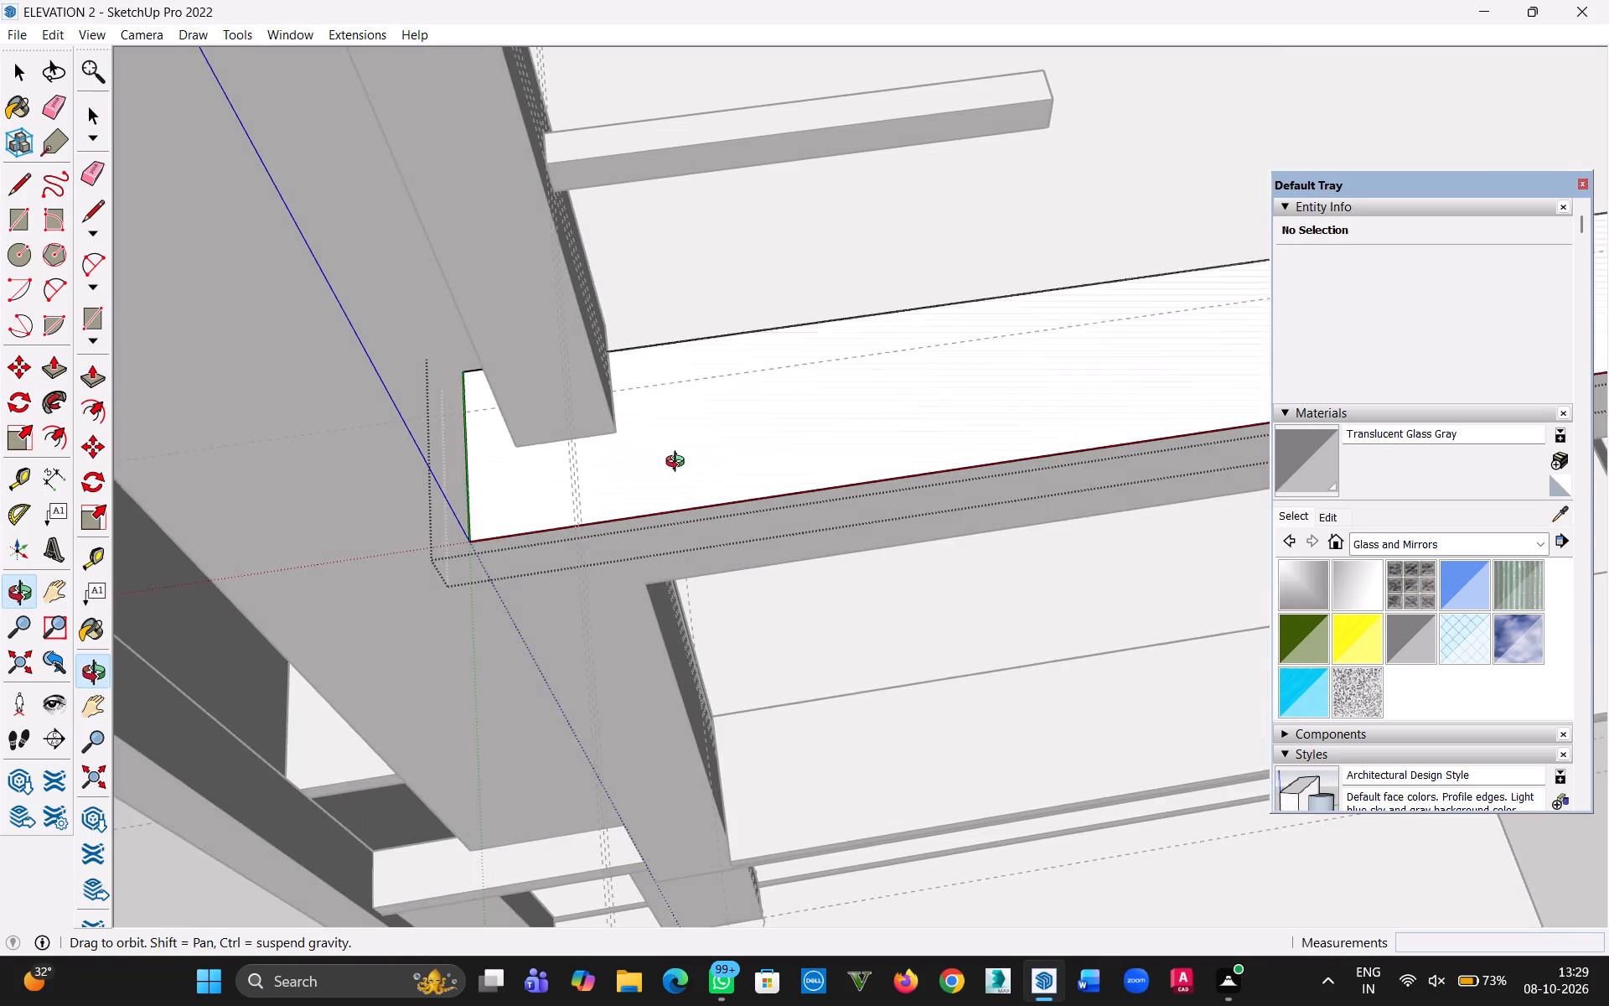
pyautogui.moveTo(679, 464); pyautogui.dragTo(684, 438, button='middle')
pyautogui.press('l')
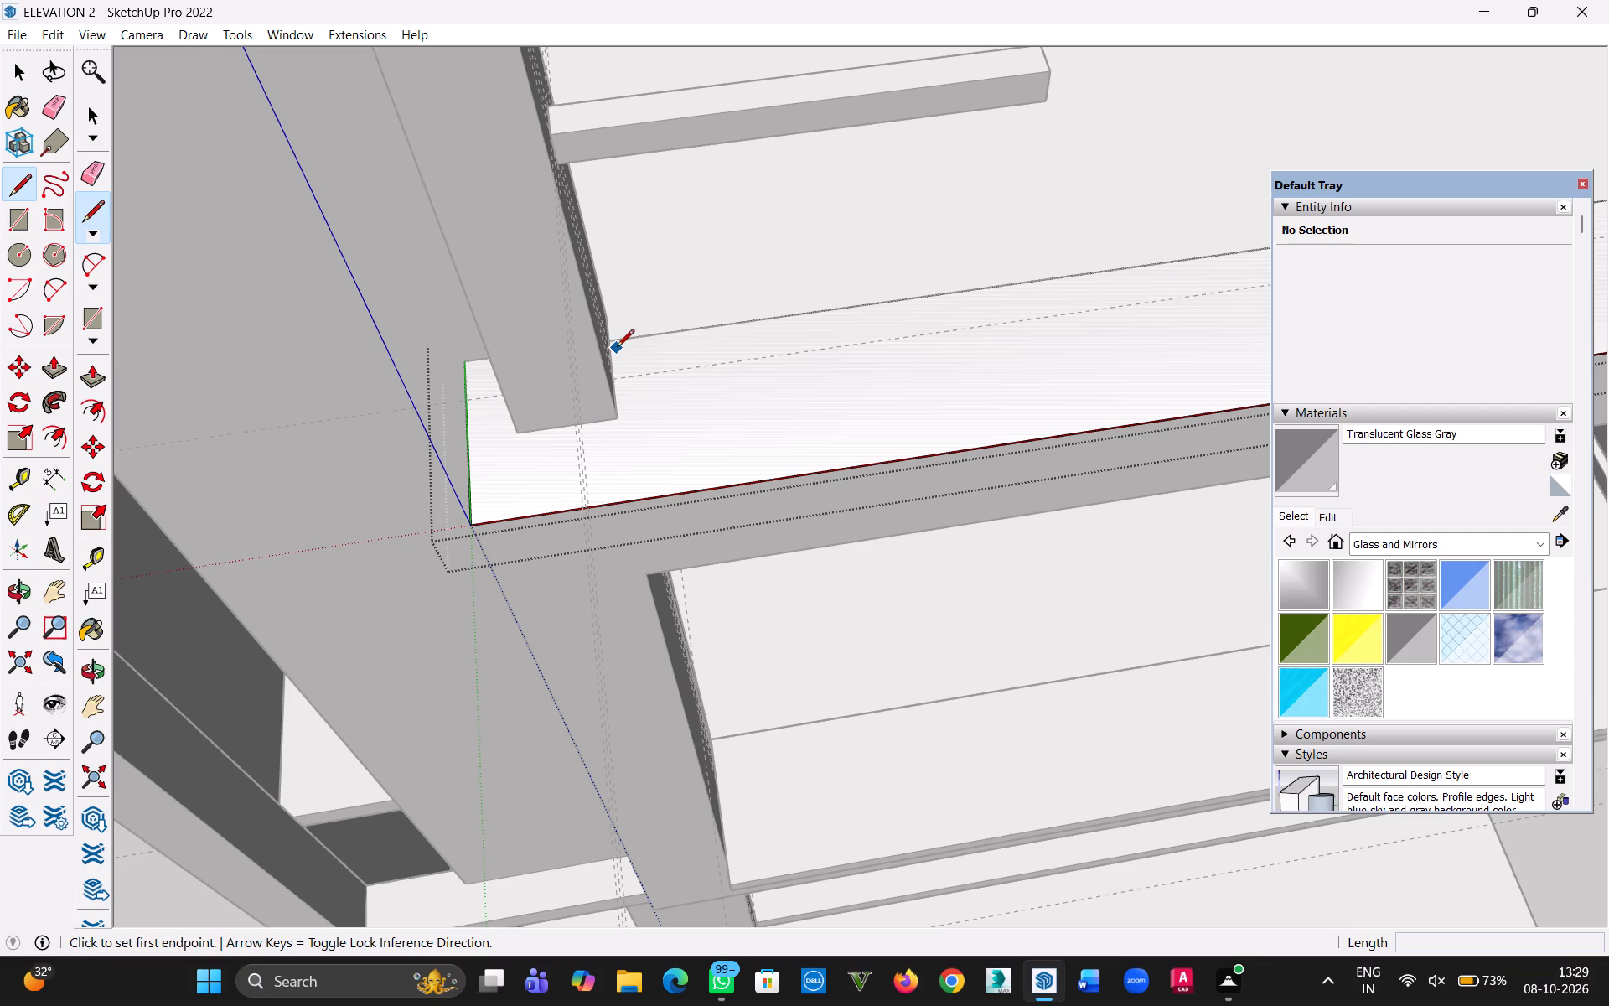
pyautogui.scroll(9, 623, 418)
pyautogui.moveTo(717, 404); pyautogui.dragTo(556, 381, button='middle')
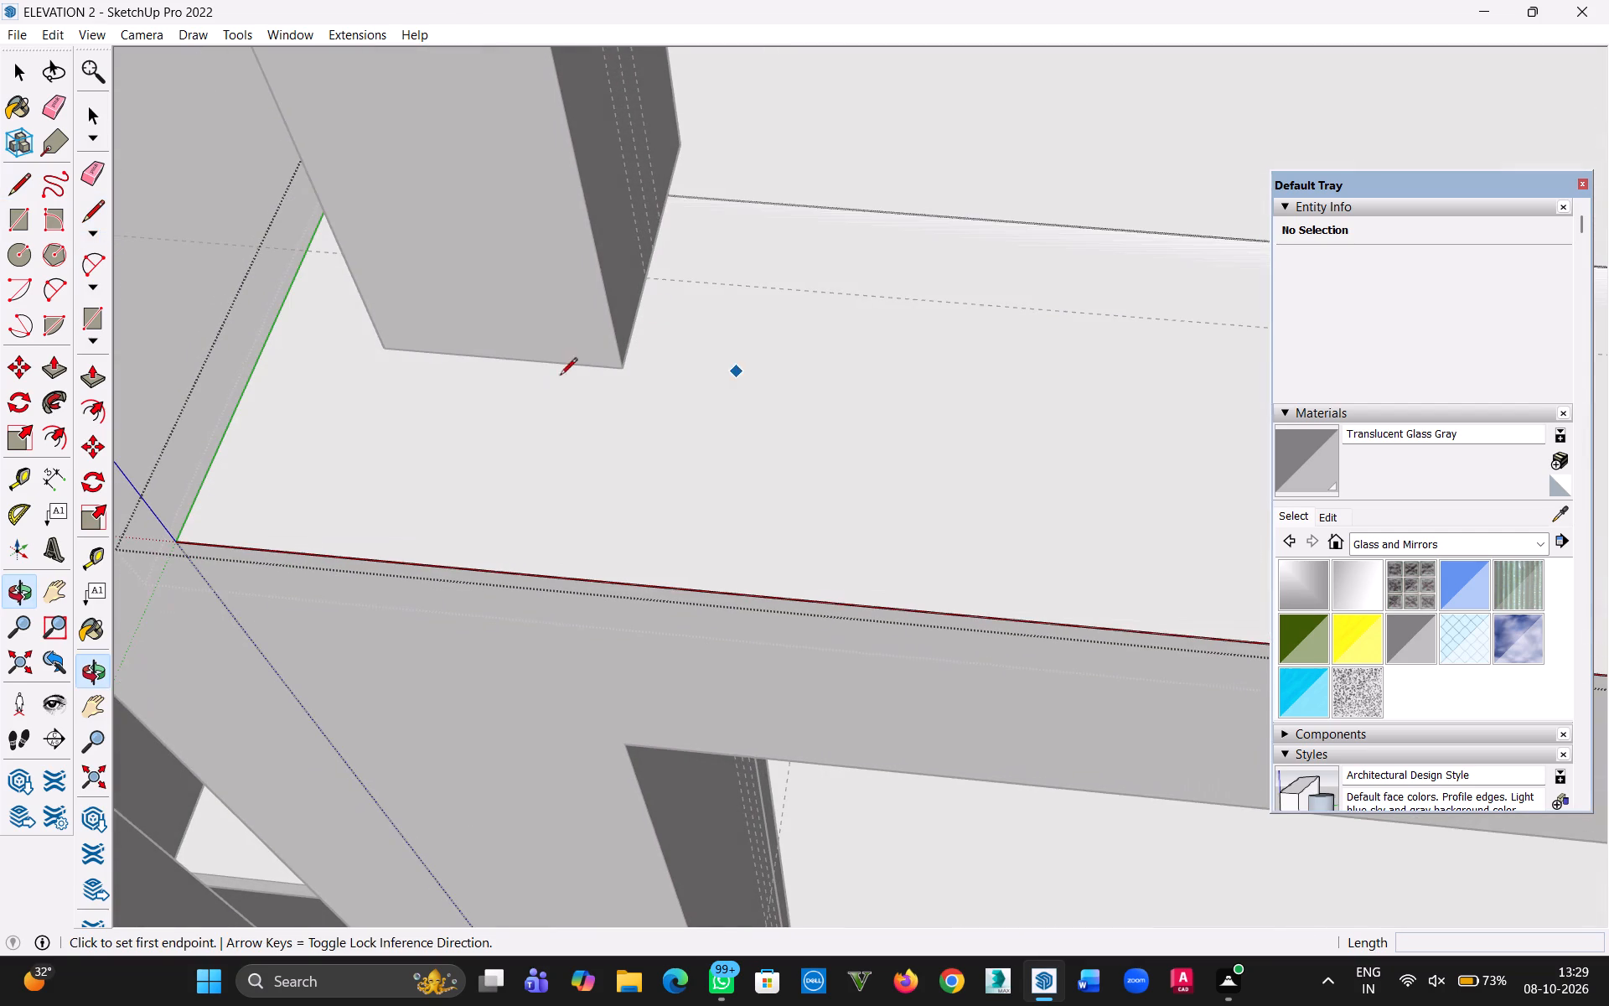
pyautogui.click(671, 198)
pyautogui.click(622, 371)
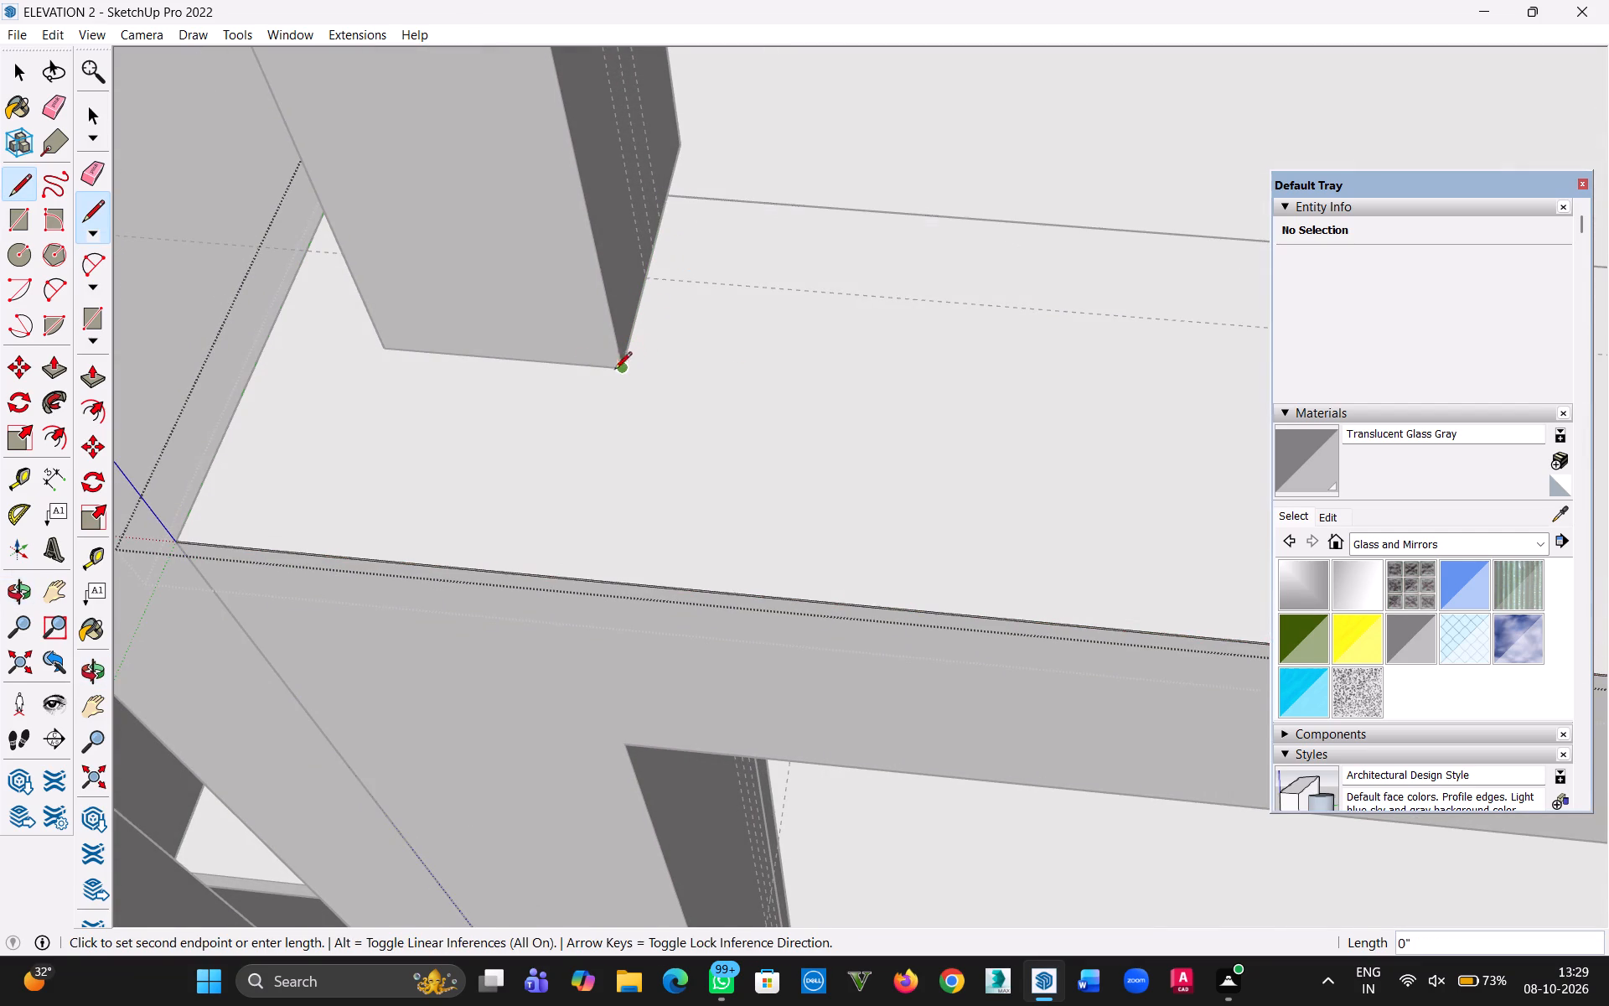
pyautogui.click(386, 350)
pyautogui.moveTo(416, 406); pyautogui.dragTo(729, 378, button='middle')
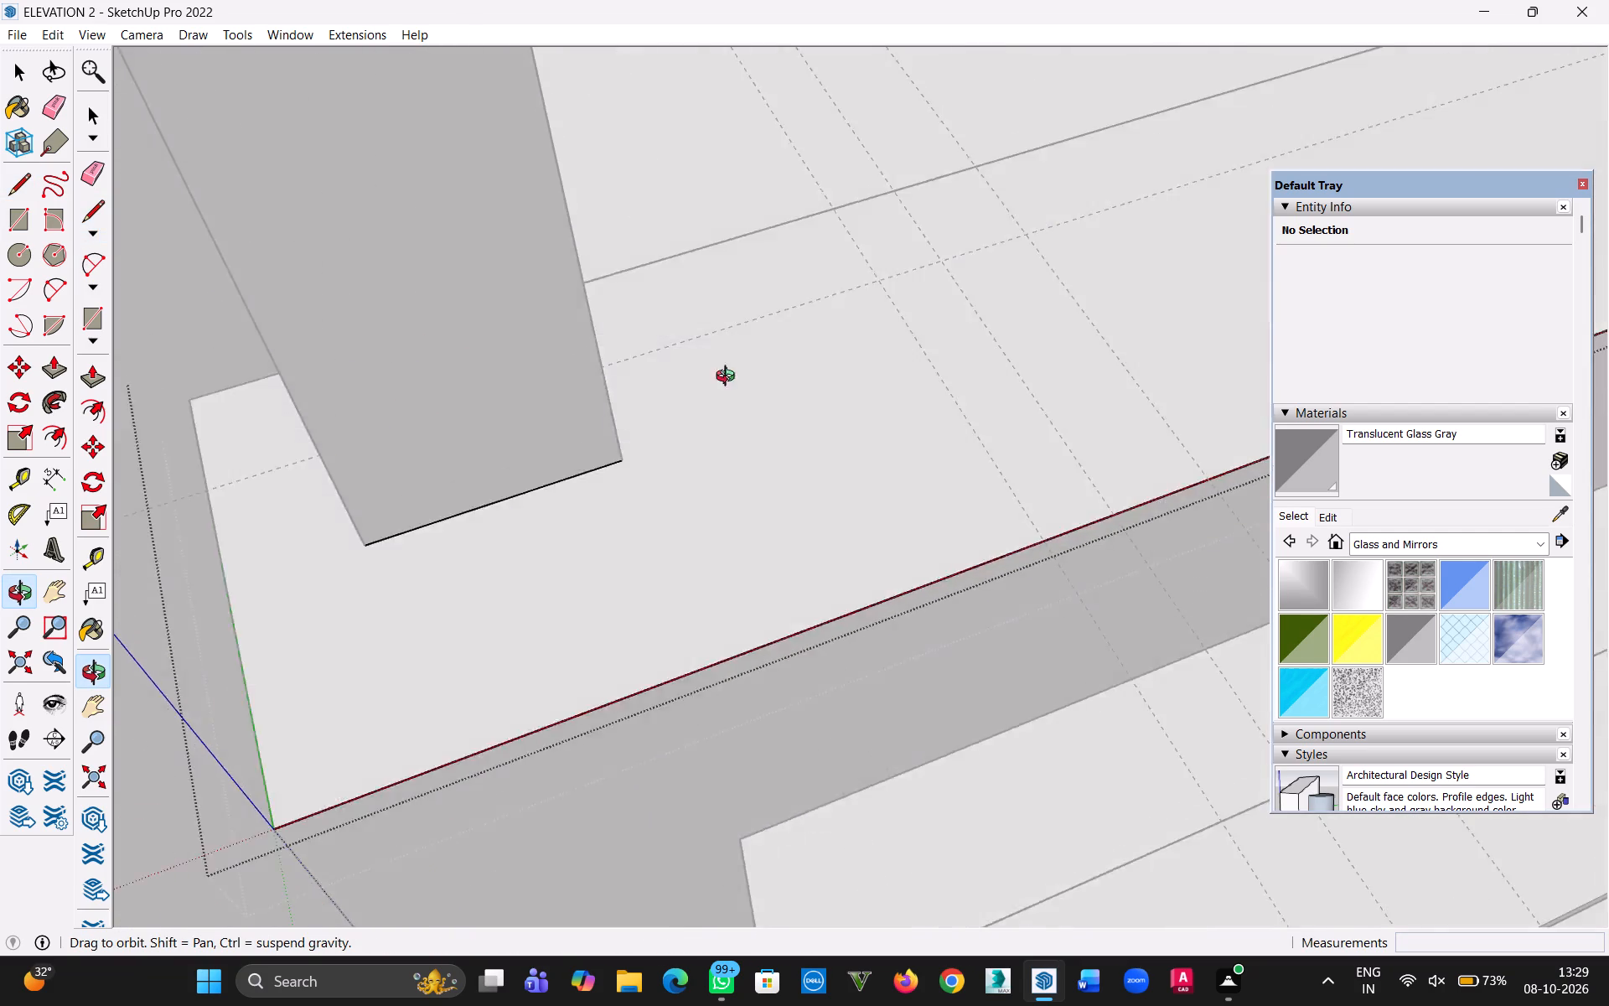
pyautogui.moveTo(729, 378); pyautogui.dragTo(873, 352, button='middle')
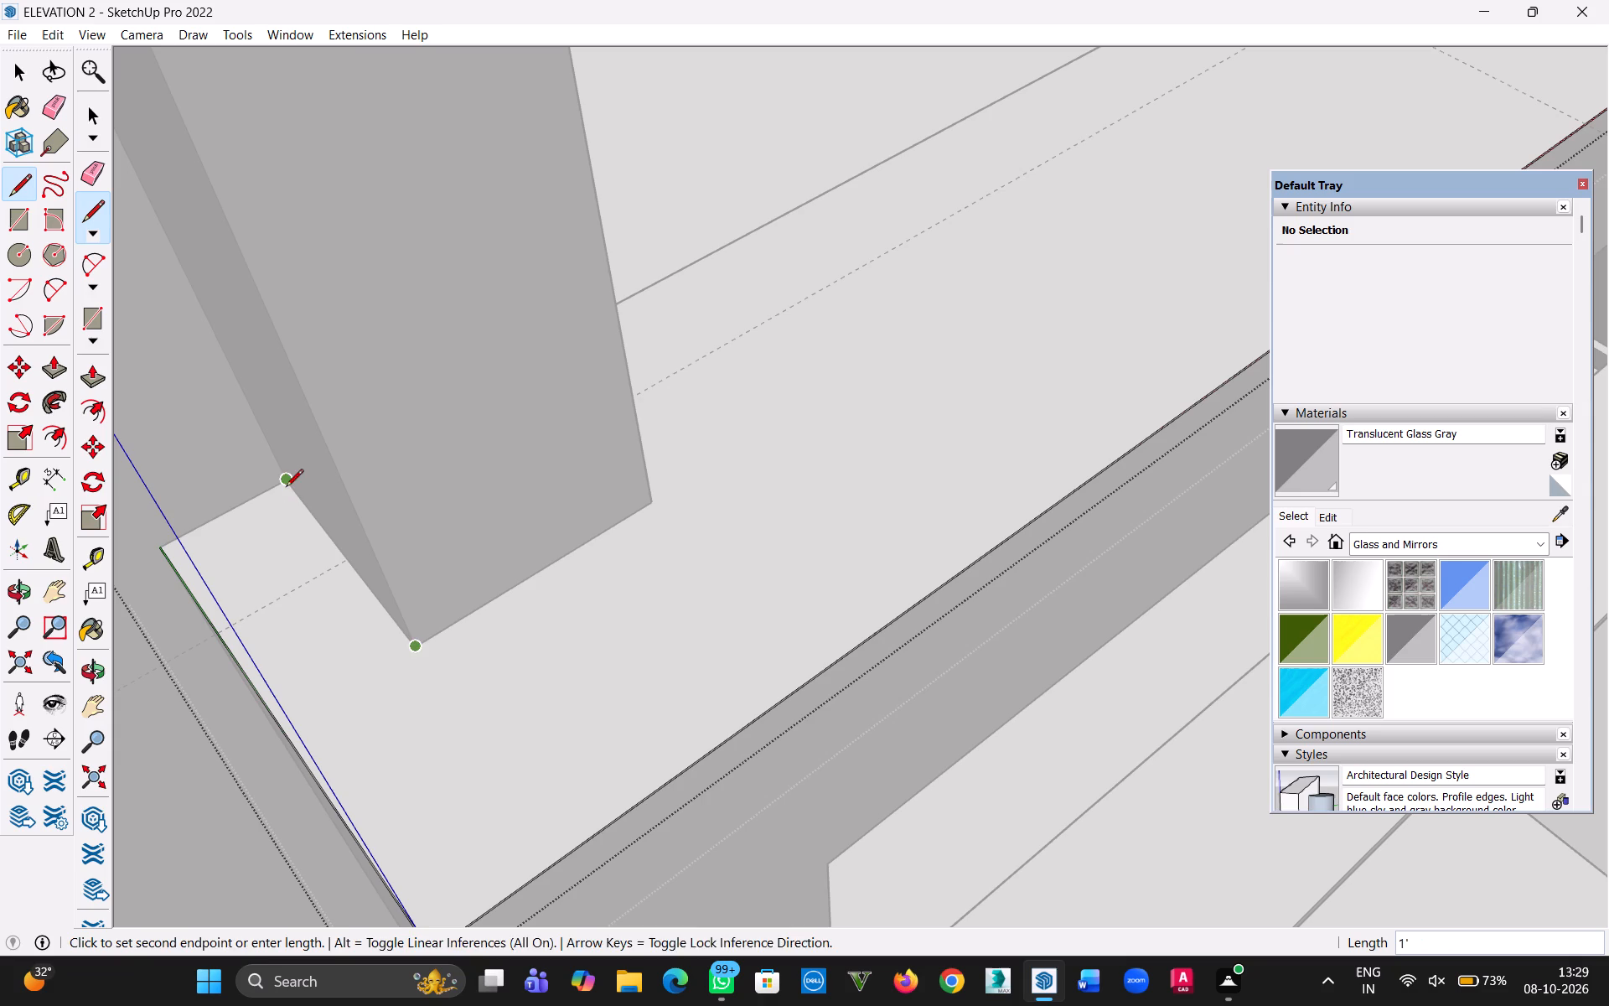
pyautogui.click(286, 488)
pyautogui.click(161, 547)
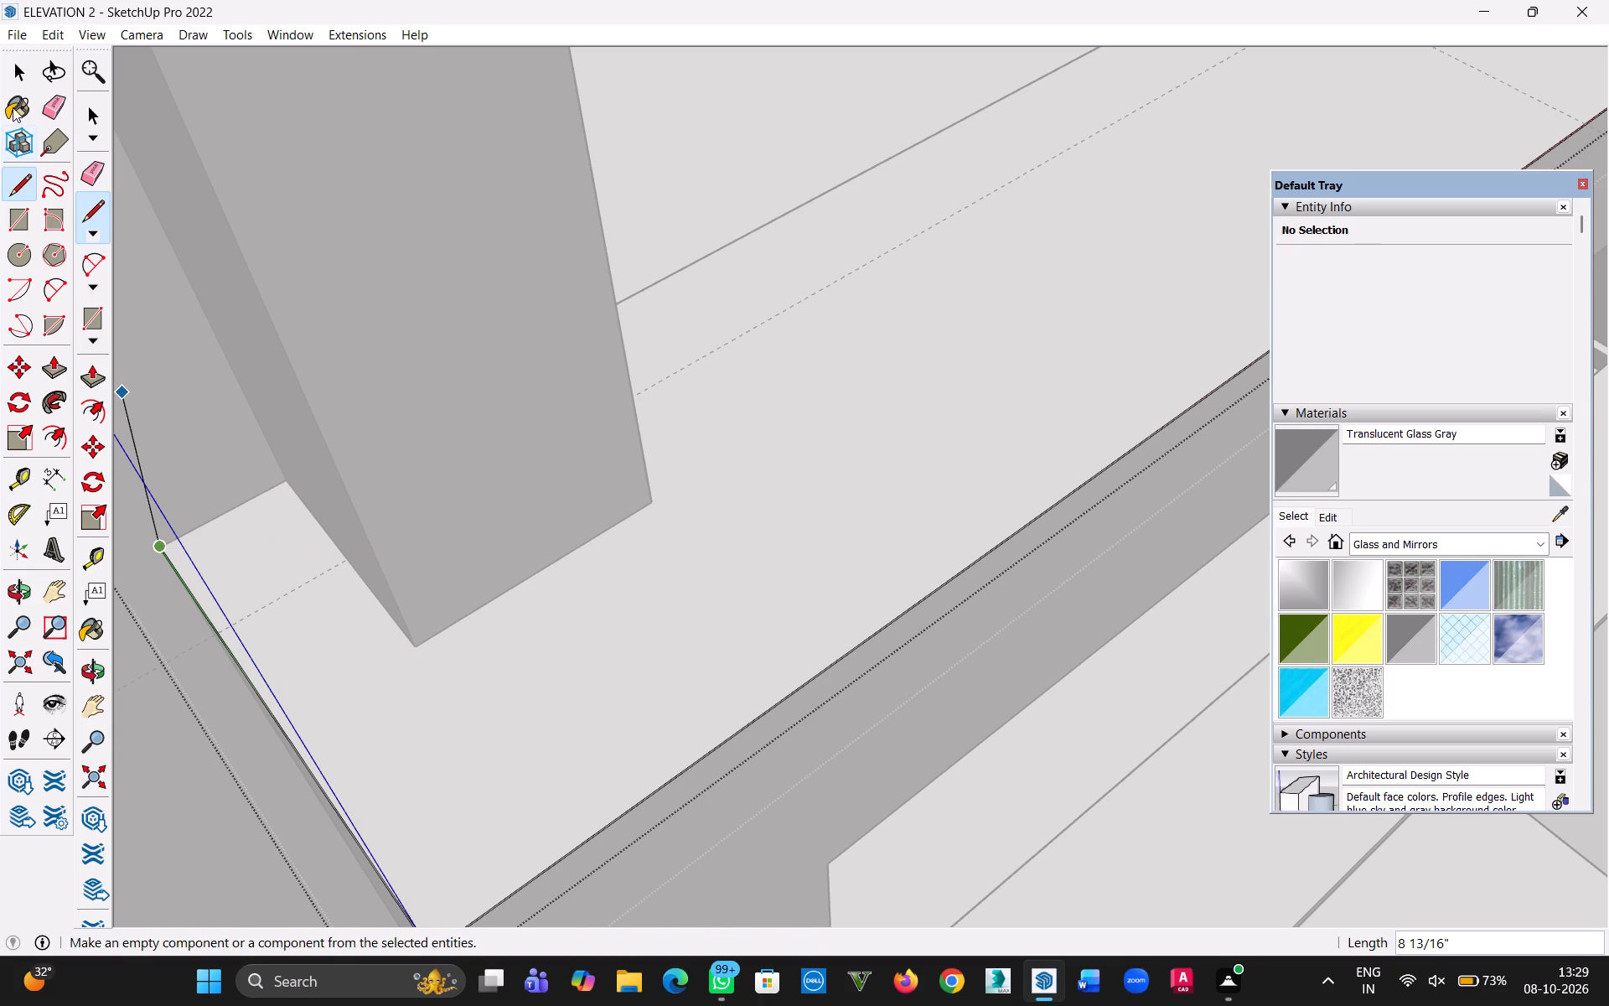
pyautogui.click(12, 73)
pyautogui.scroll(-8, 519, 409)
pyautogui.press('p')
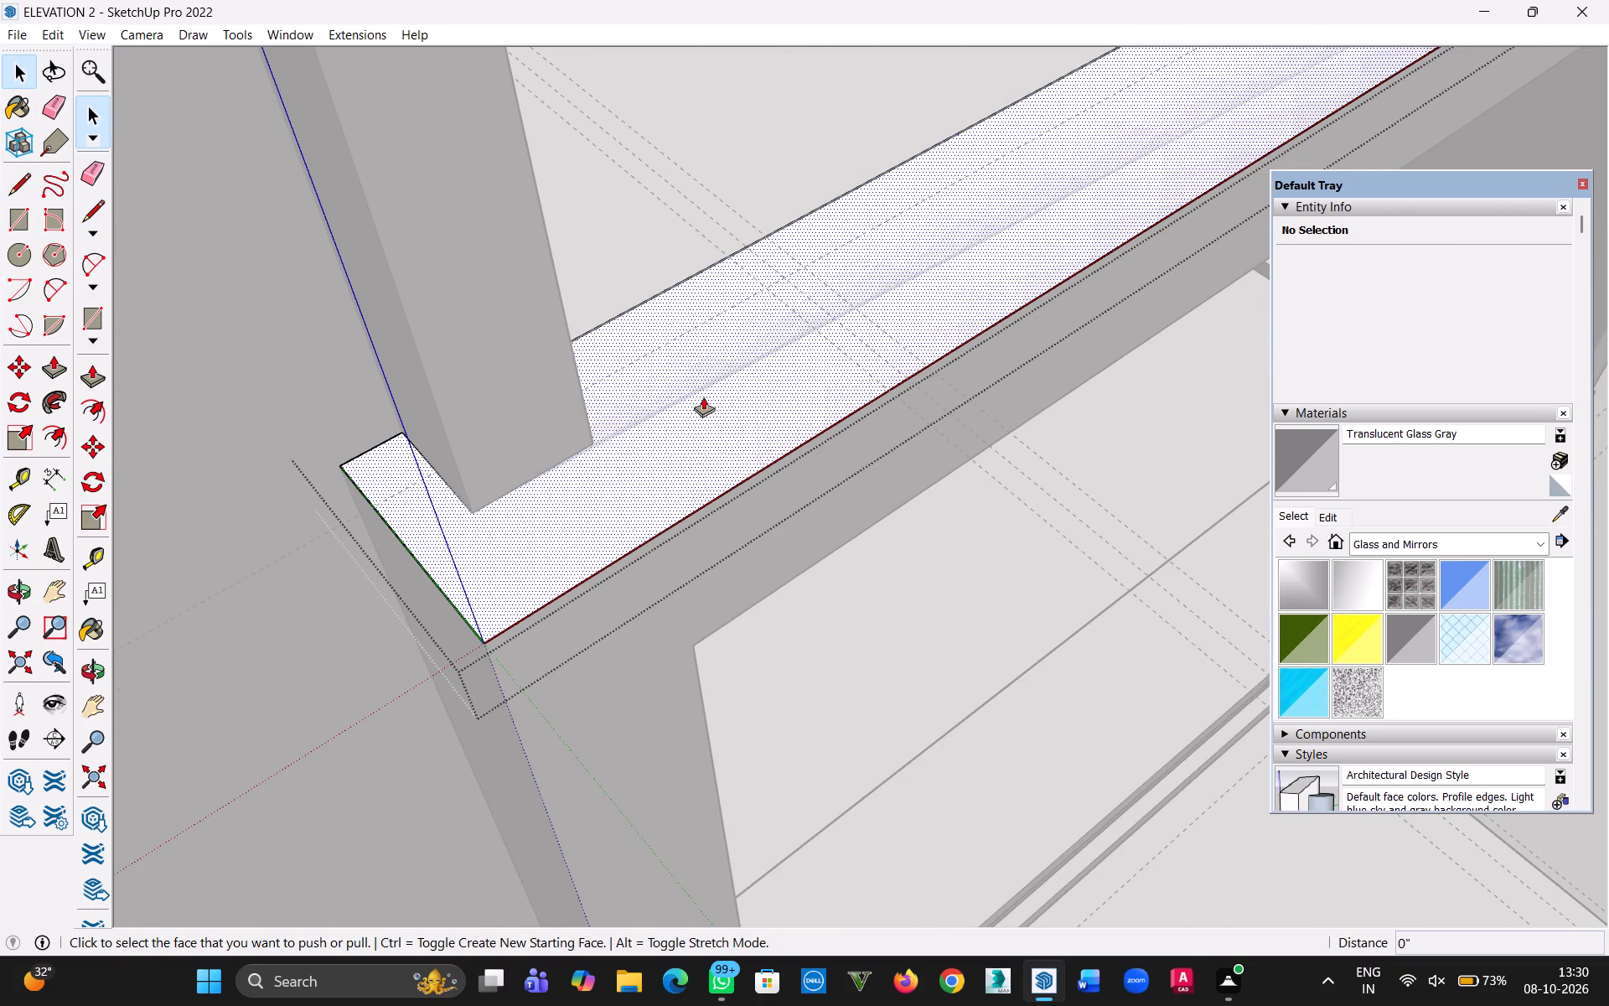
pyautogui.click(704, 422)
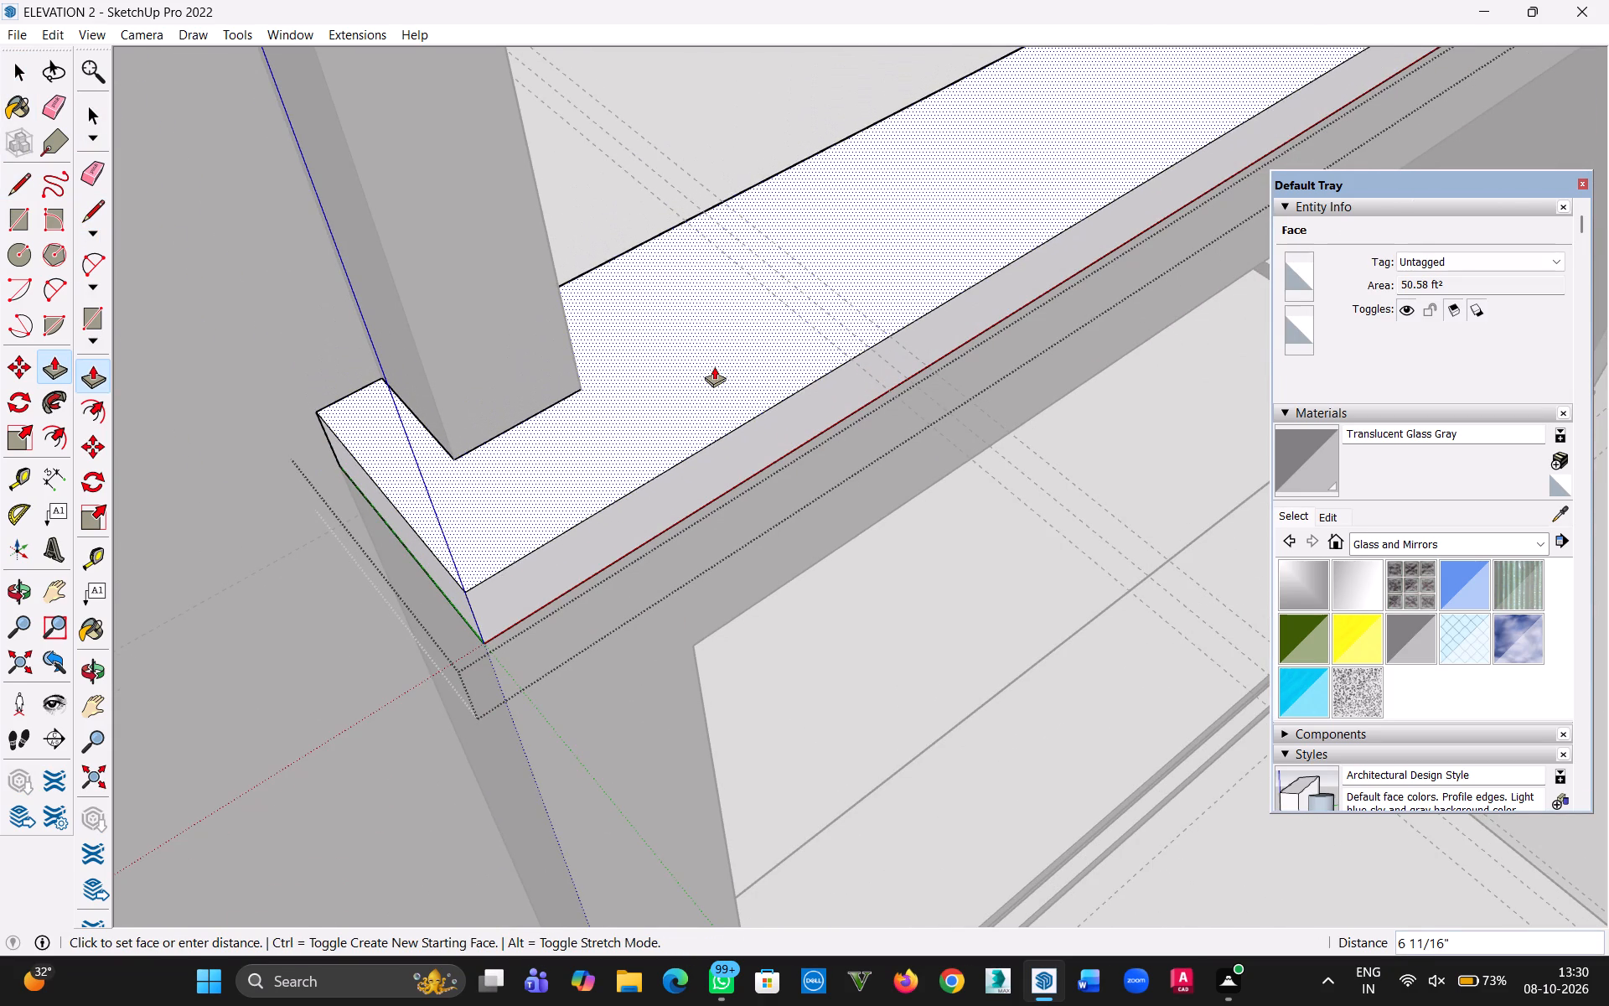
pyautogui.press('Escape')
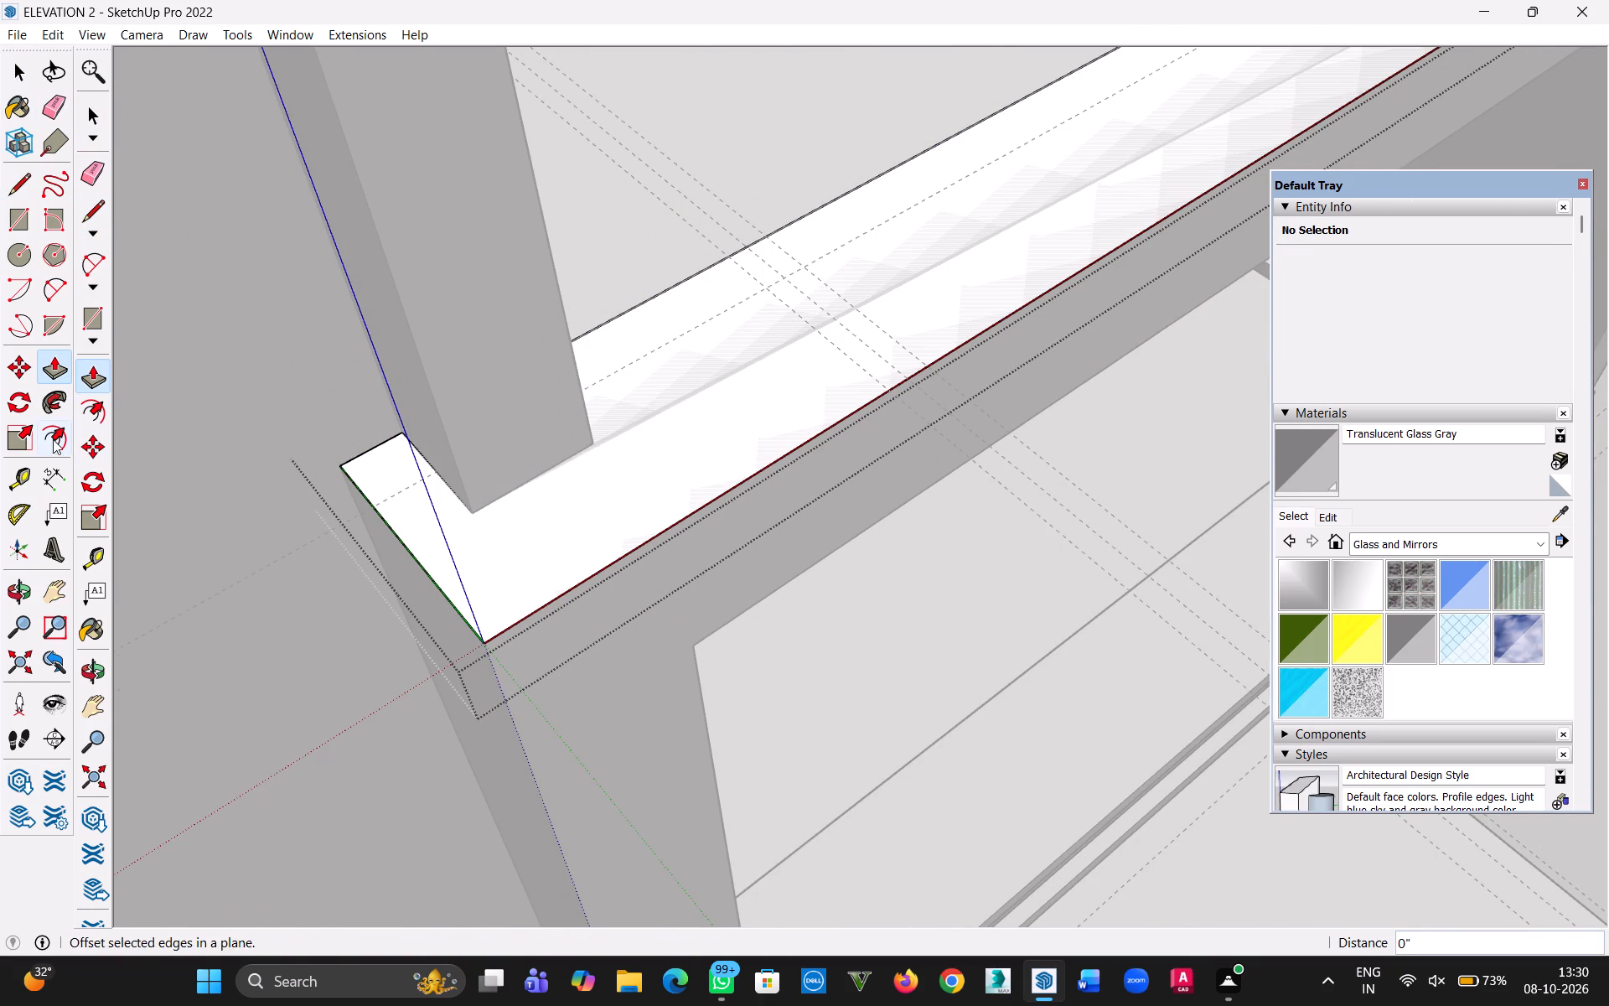
# Offset the outline of the grouped slab-top face outward by 4".
pyautogui.click(53, 439)
pyautogui.click(549, 557)
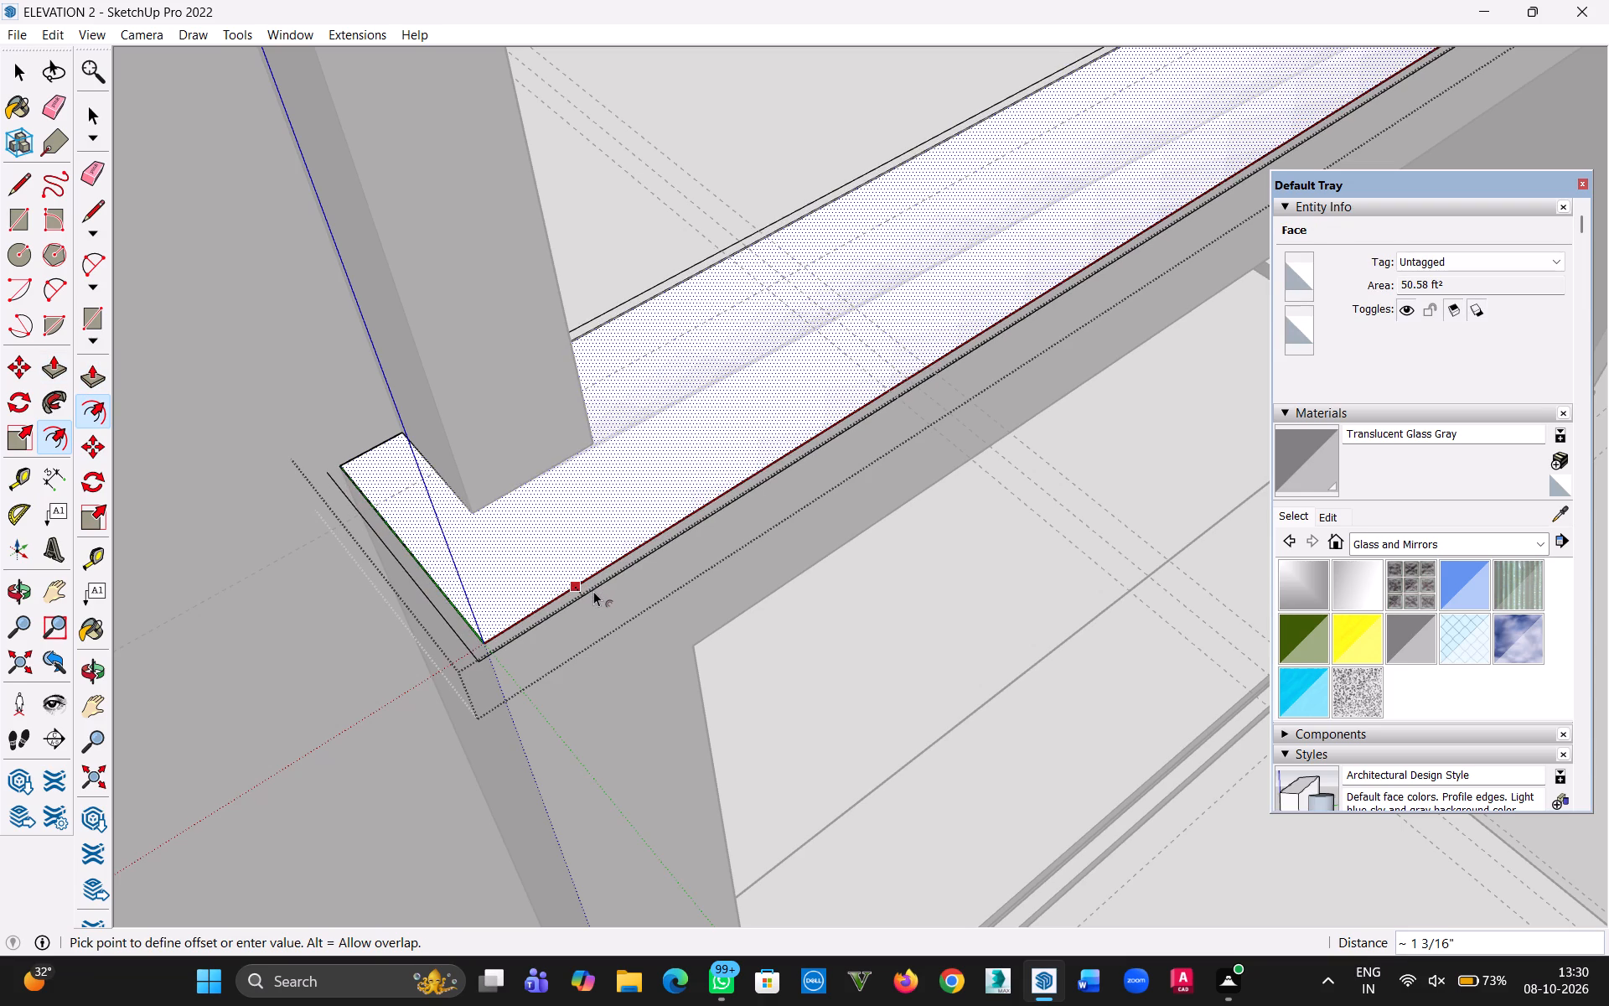
pyautogui.moveTo(593, 592); pyautogui.dragTo(574, 711, button='middle')
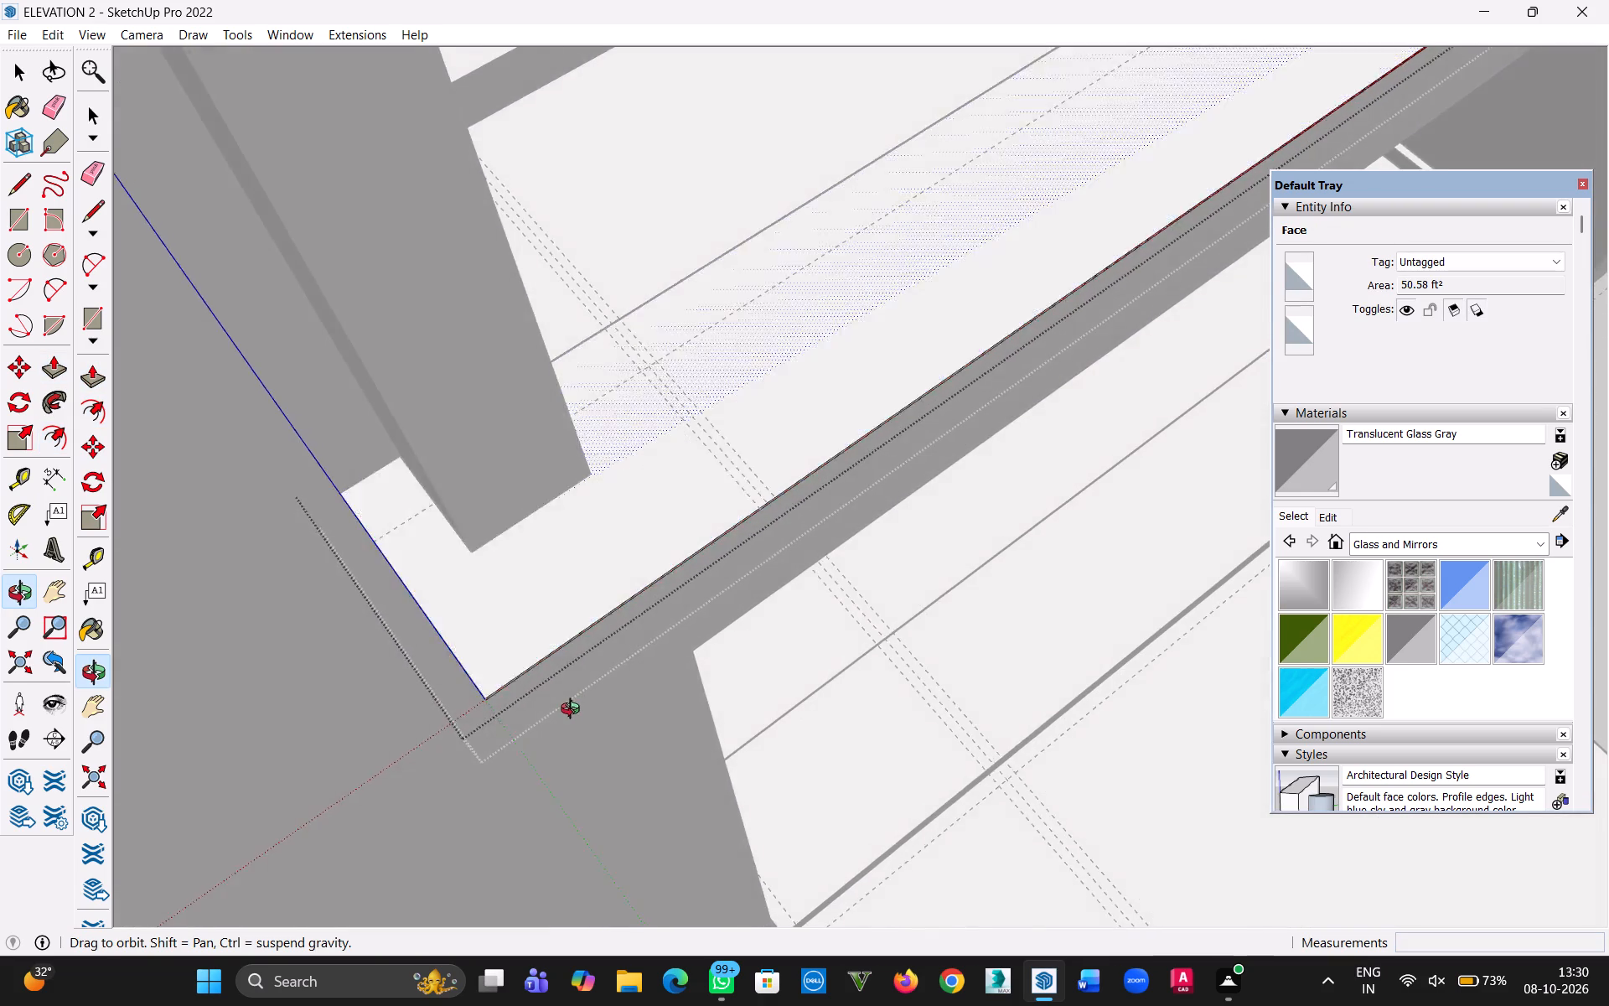
pyautogui.moveTo(574, 711); pyautogui.dragTo(571, 754, button='middle')
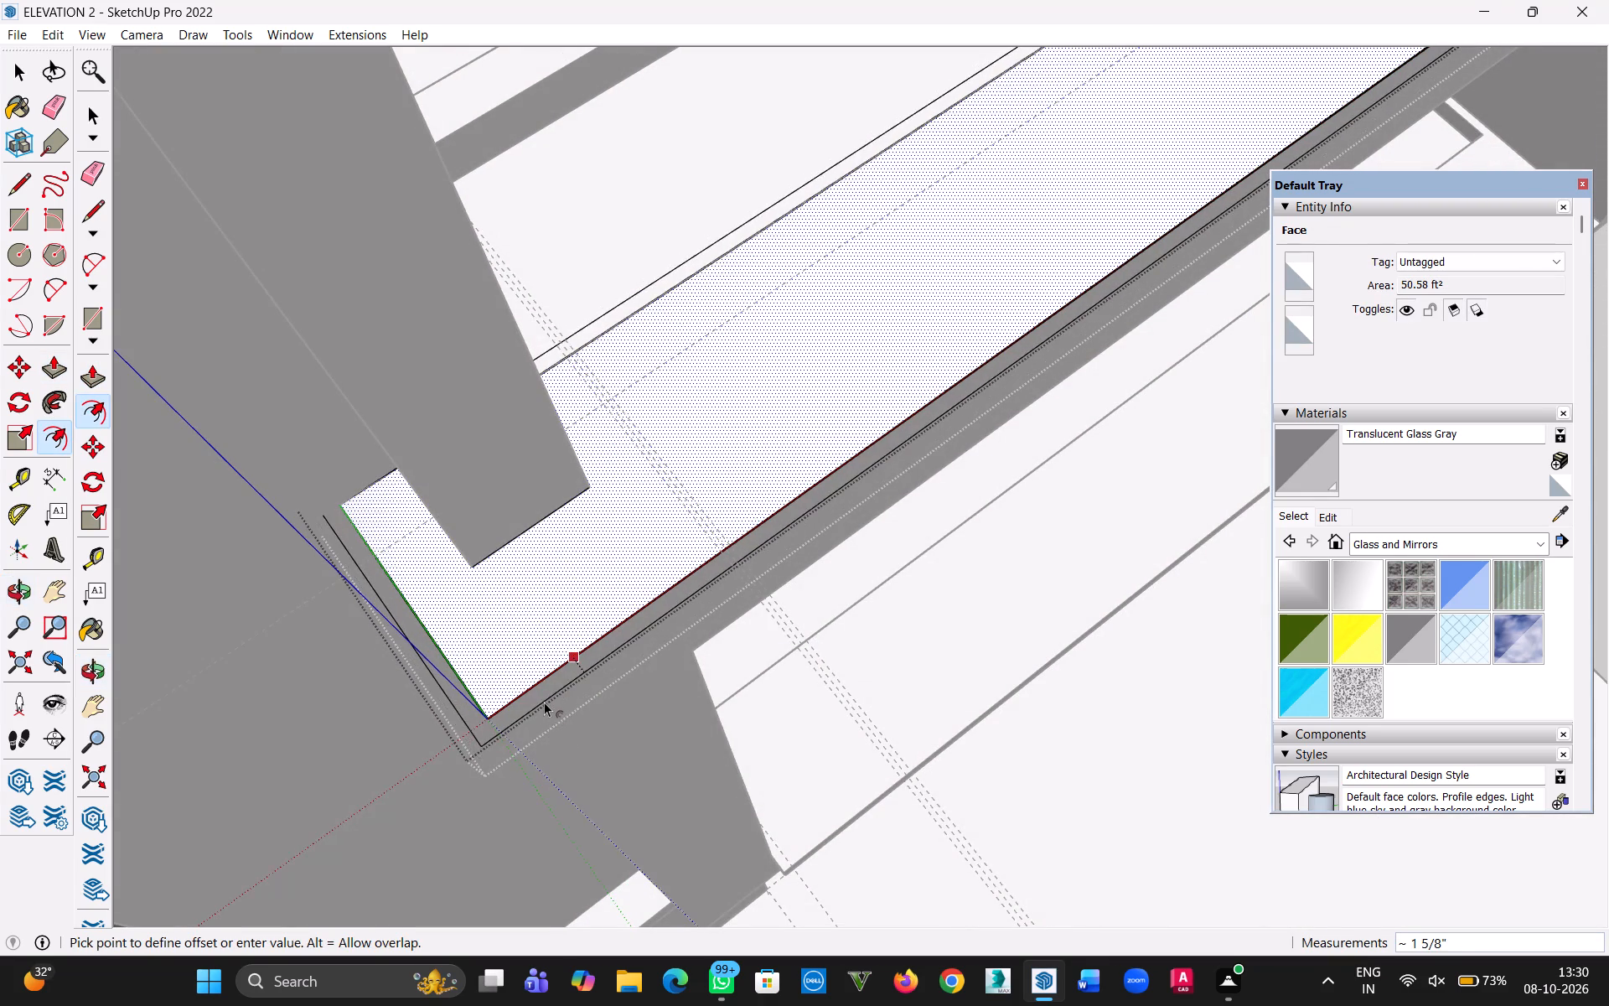
pyautogui.write('4"')
pyautogui.press('Return')
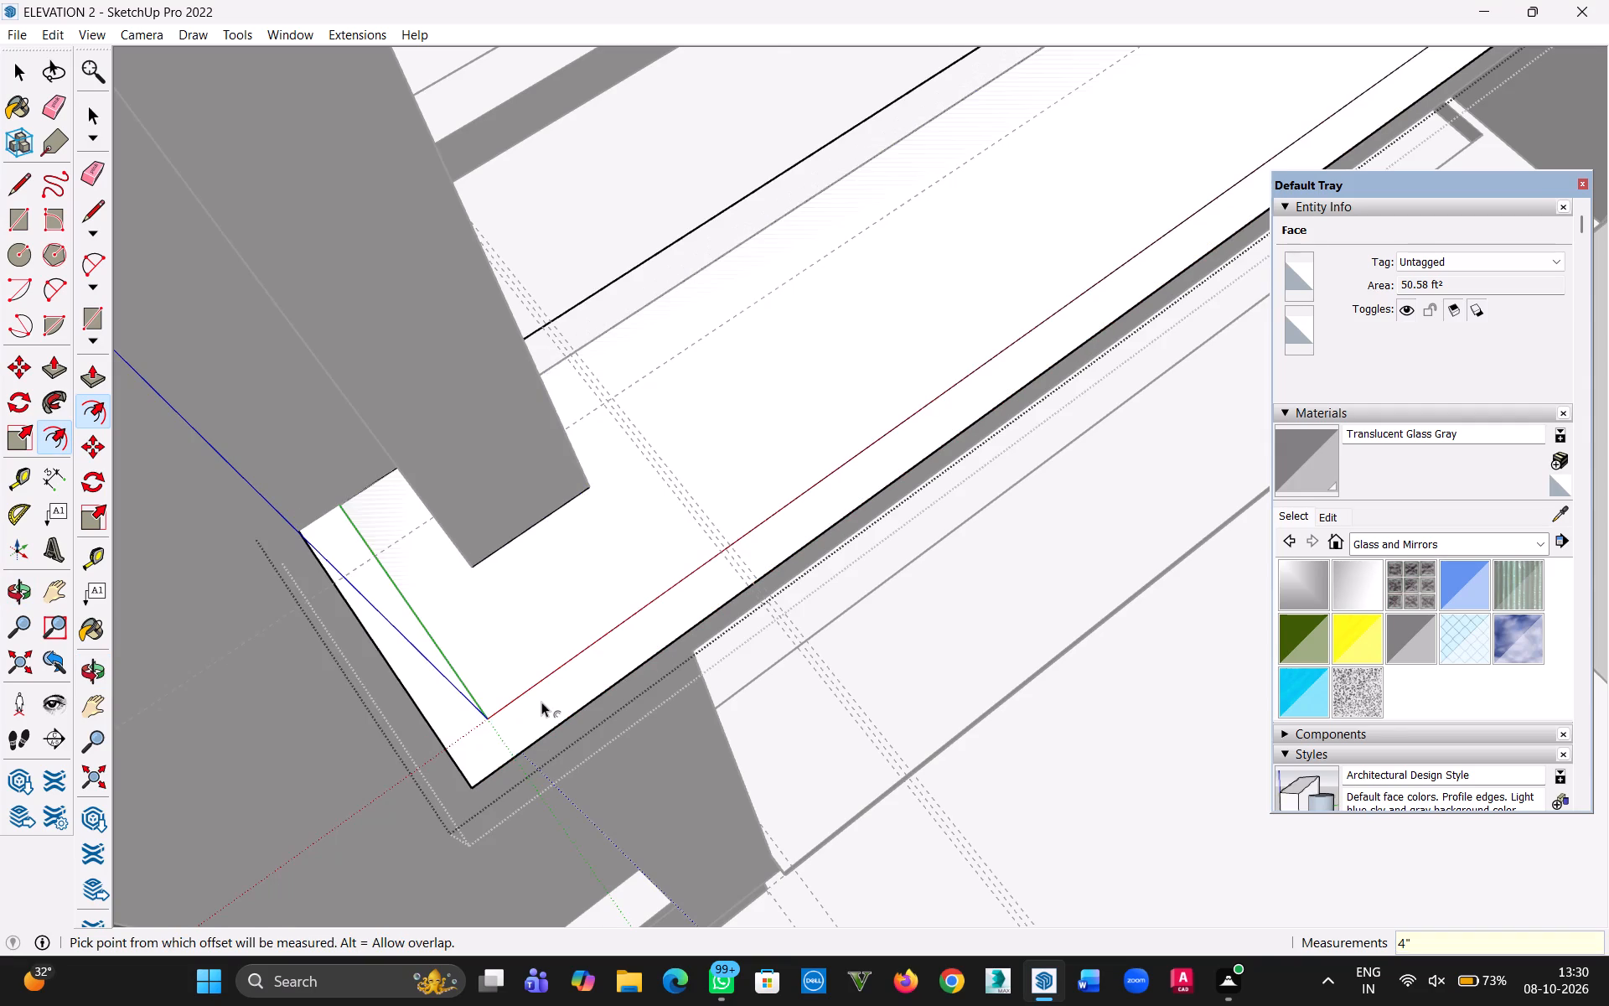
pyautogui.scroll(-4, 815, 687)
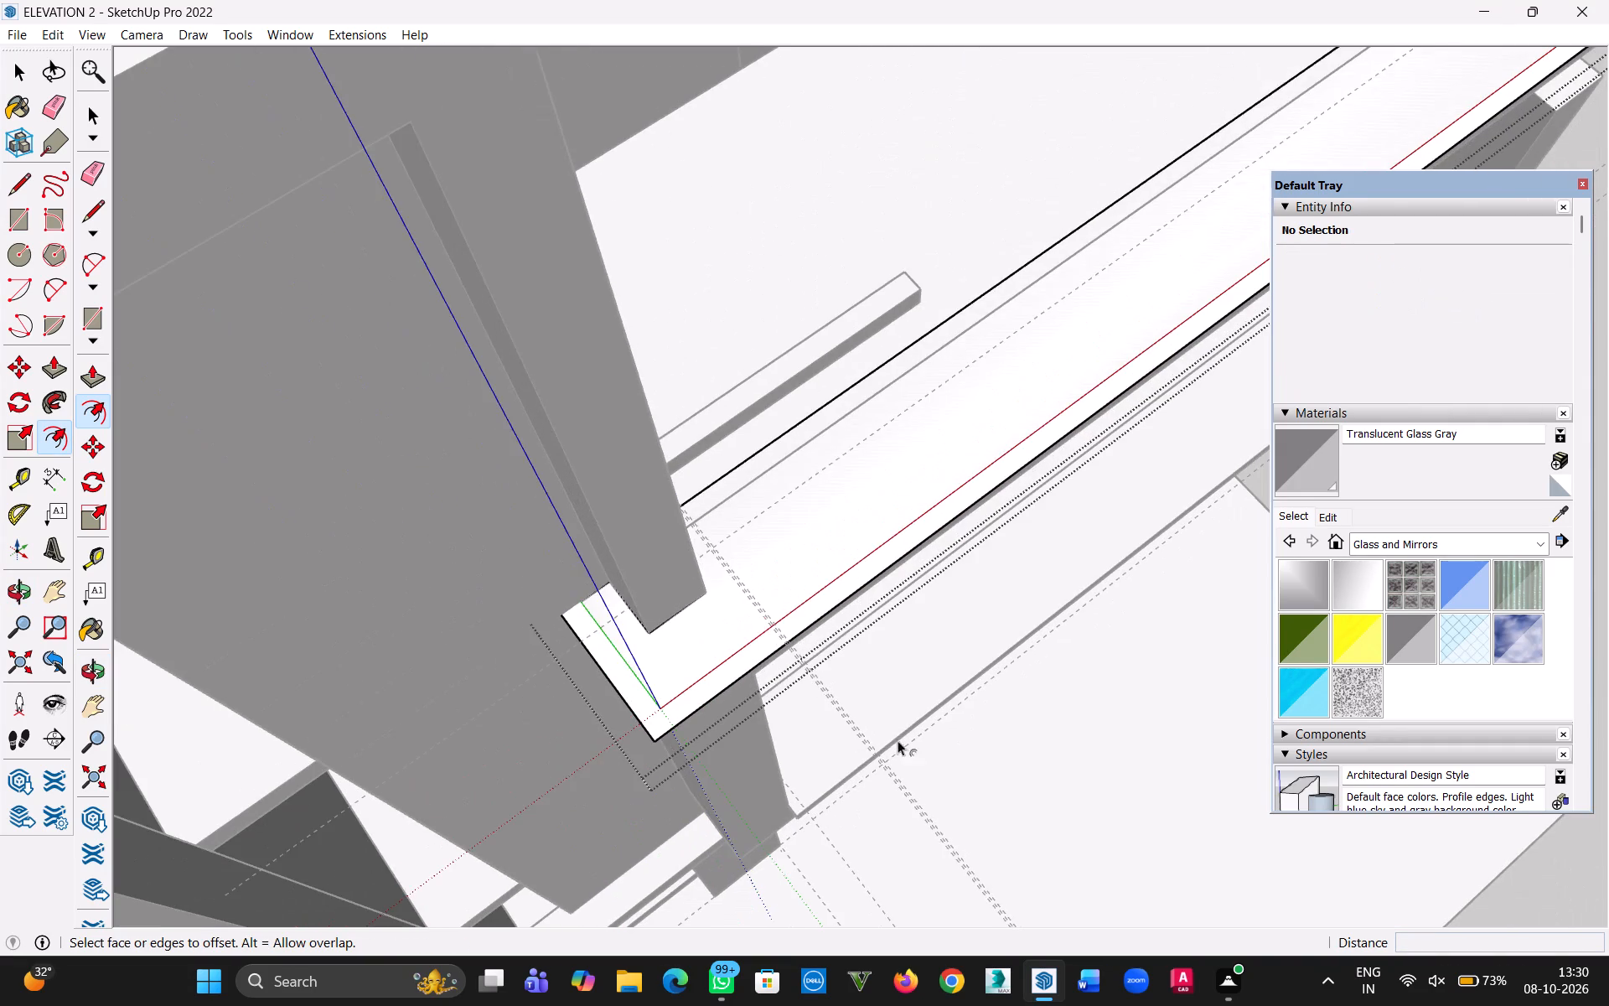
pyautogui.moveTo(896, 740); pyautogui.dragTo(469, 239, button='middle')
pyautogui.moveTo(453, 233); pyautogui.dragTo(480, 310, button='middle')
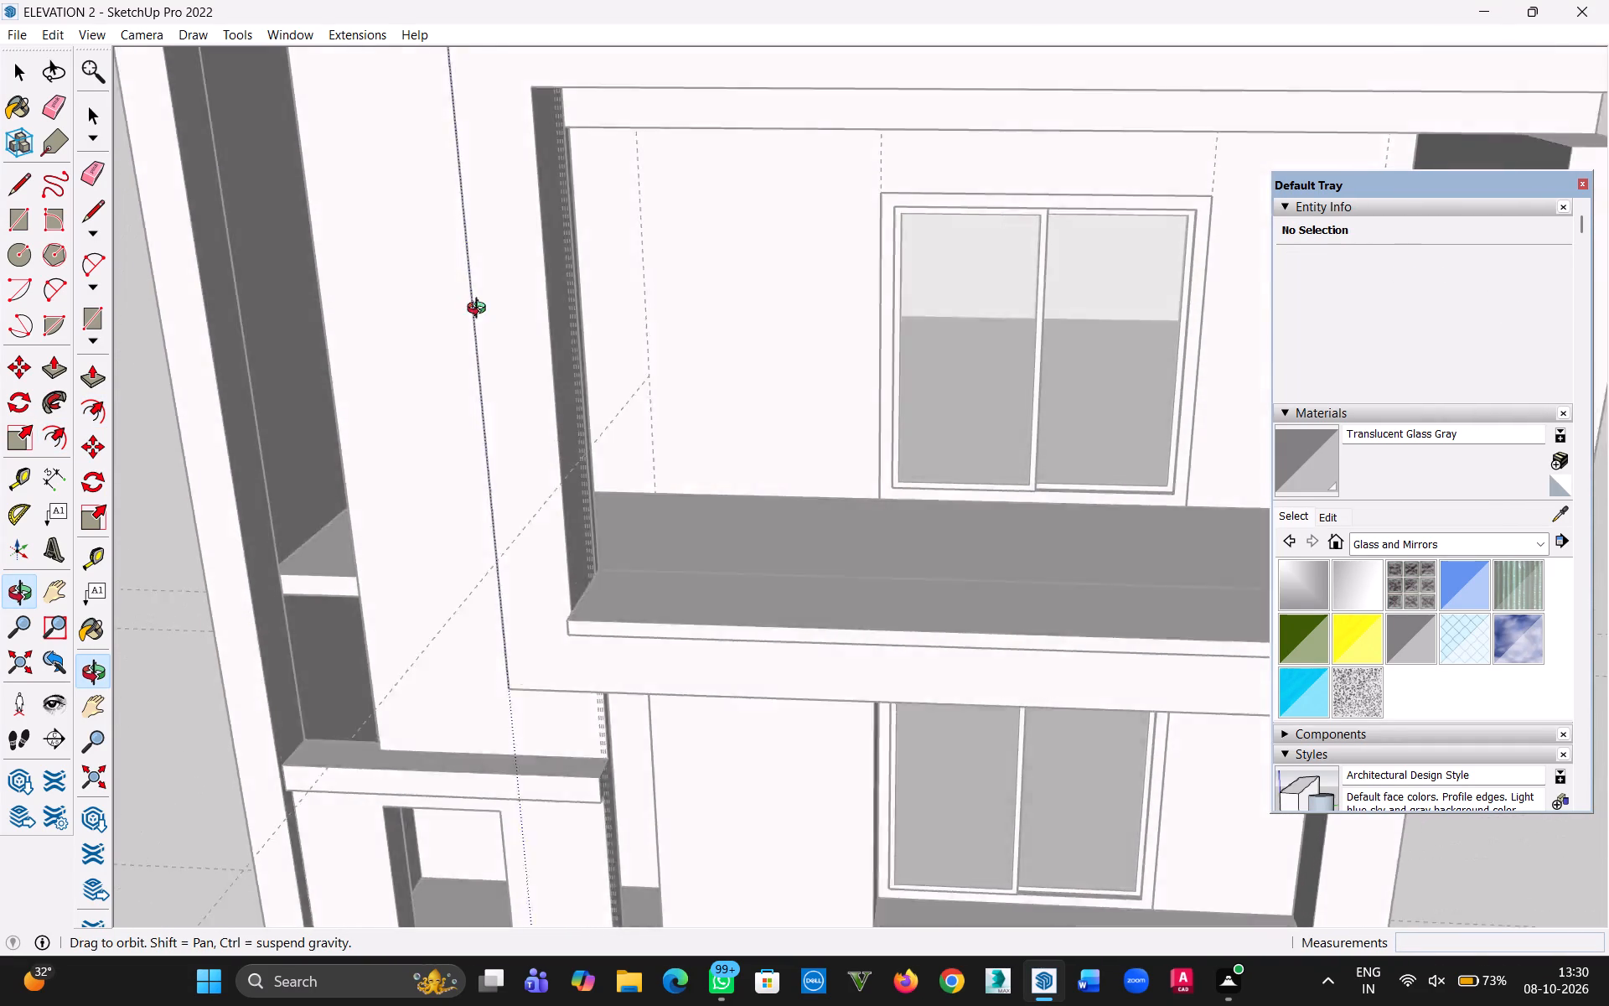
# Examine the offset slab-top outline around the column's base from above and from the front.
pyautogui.moveTo(480, 310); pyautogui.dragTo(567, 487, button='middle')
pyautogui.moveTo(596, 436); pyautogui.dragTo(592, 472, button='middle')
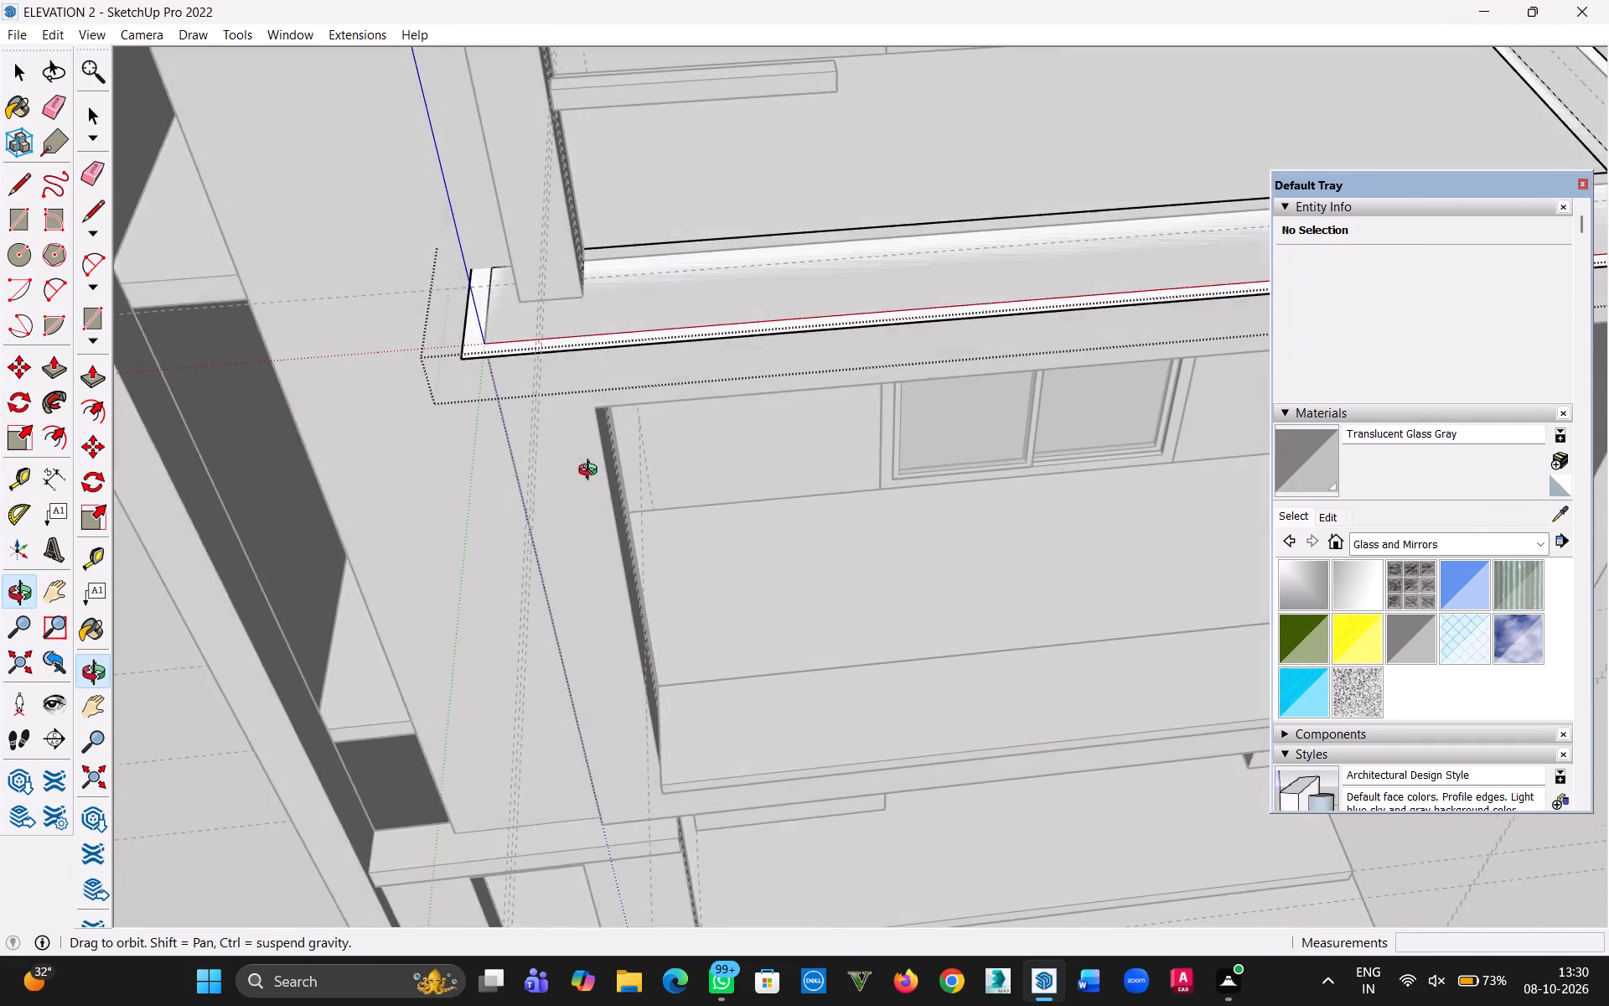
pyautogui.moveTo(592, 472); pyautogui.dragTo(608, 315, button='middle')
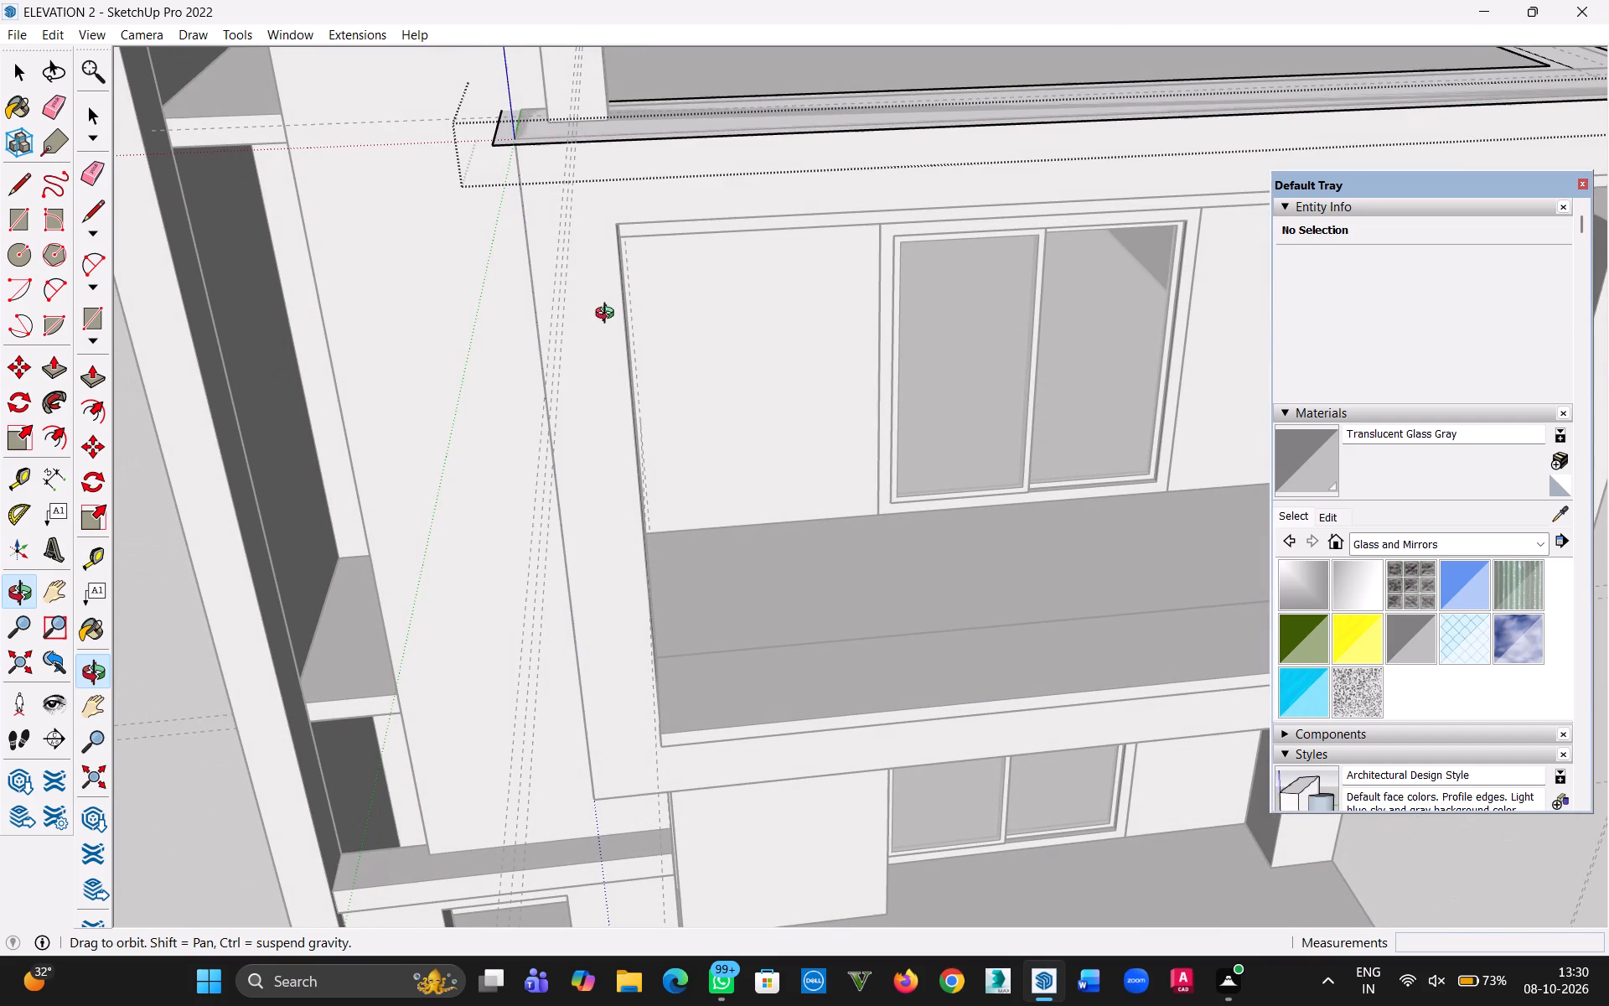
pyautogui.moveTo(608, 315); pyautogui.dragTo(482, 43, button='middle')
pyautogui.moveTo(649, 643); pyautogui.dragTo(653, 565, button='middle')
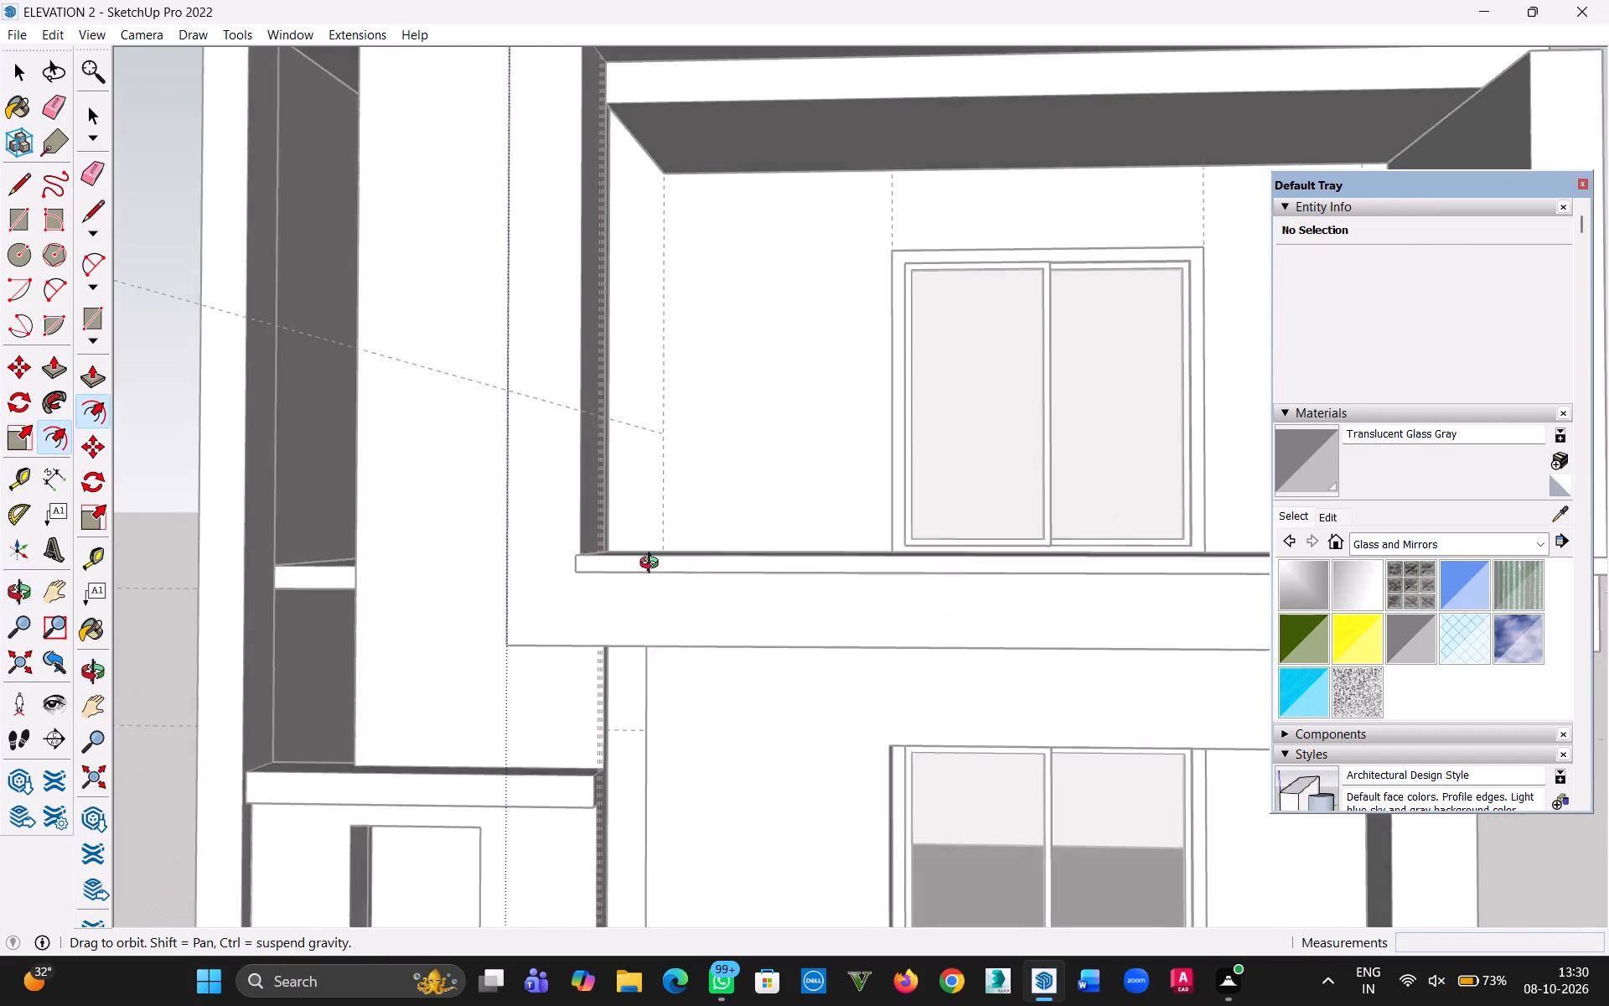
pyautogui.moveTo(653, 565); pyautogui.dragTo(682, 1005, button='middle')
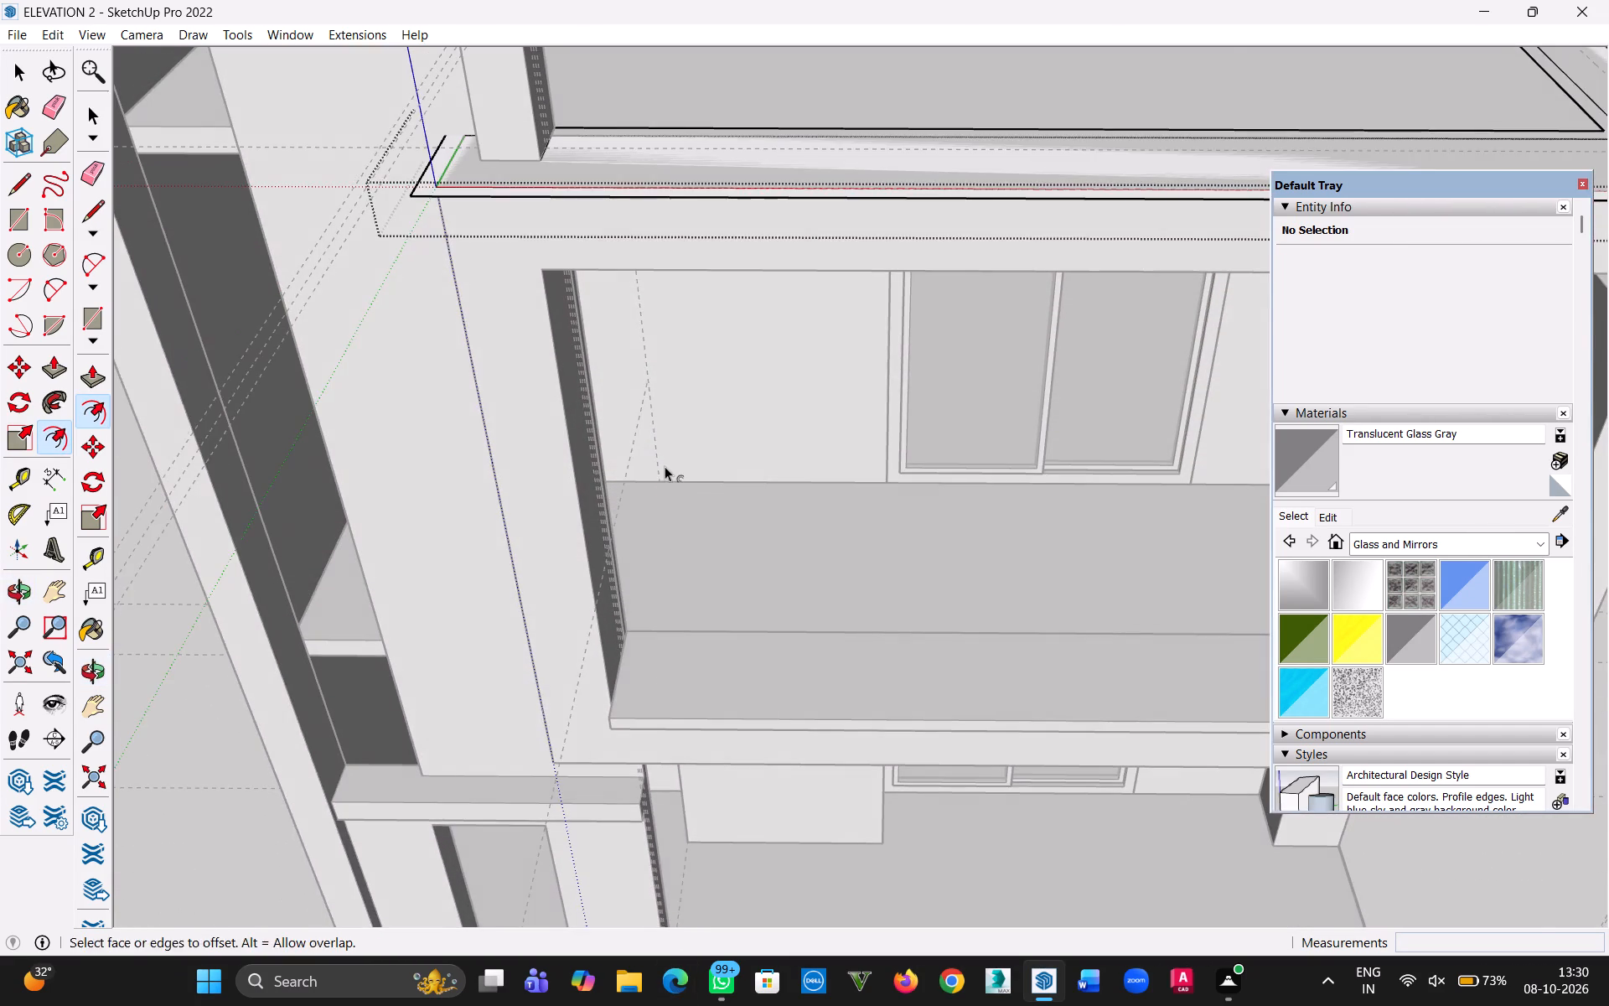
pyautogui.moveTo(665, 468); pyautogui.dragTo(705, 839, button='middle')
pyautogui.moveTo(706, 786); pyautogui.dragTo(748, 450, button='middle')
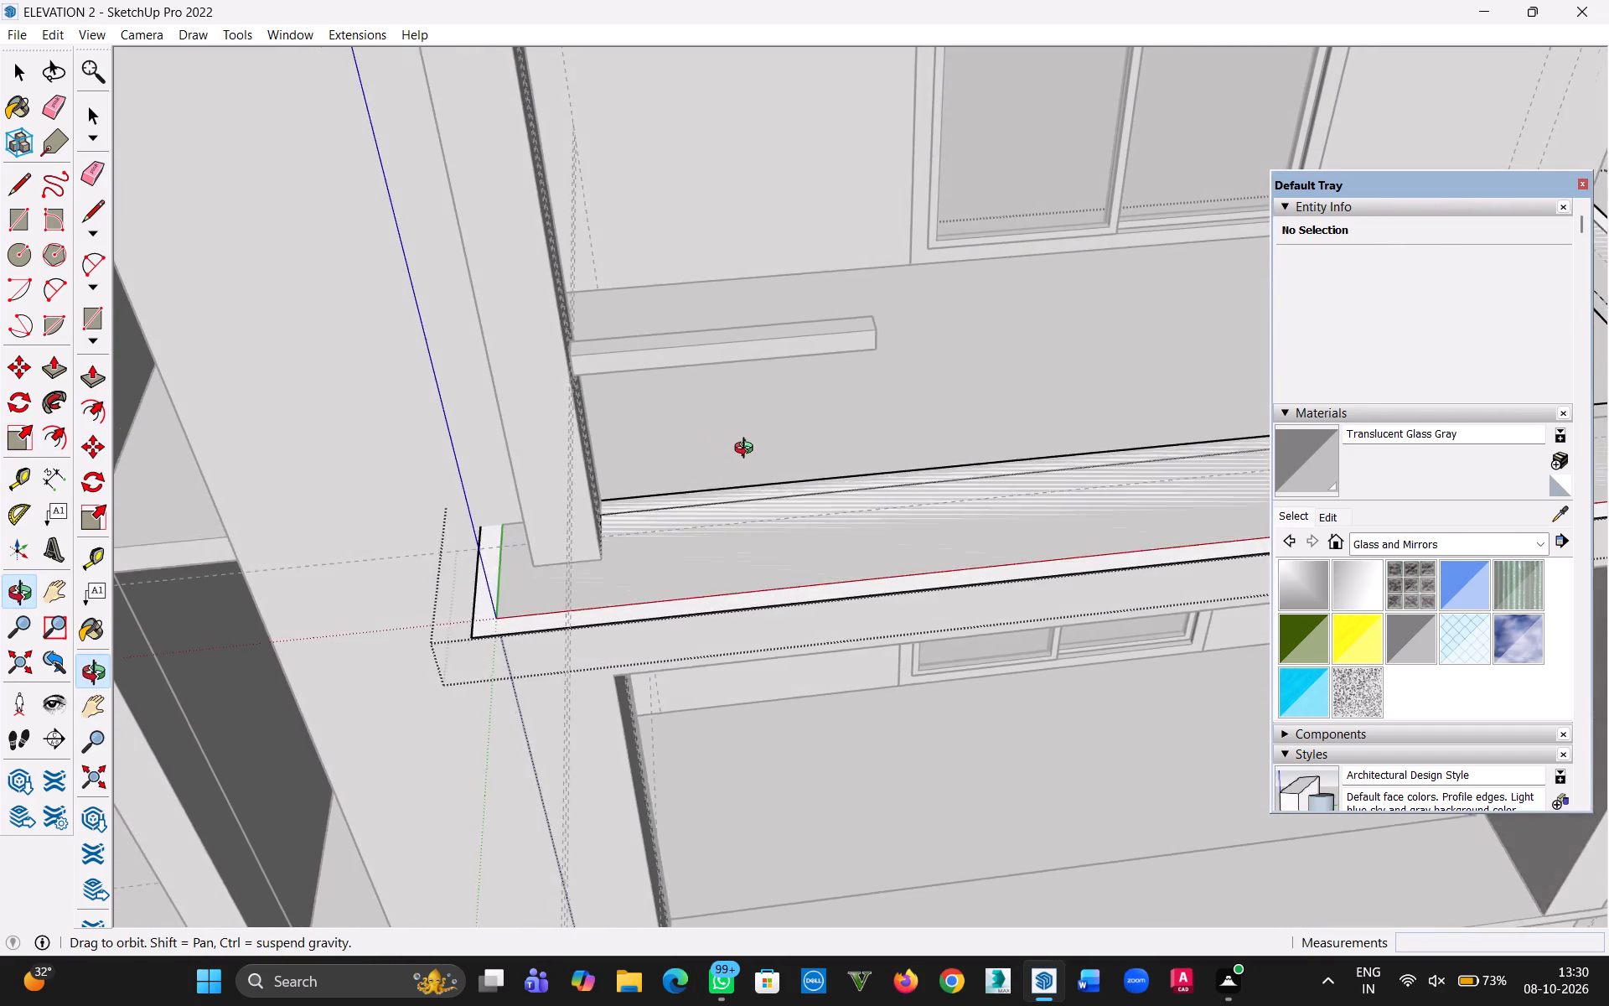
pyautogui.moveTo(748, 450); pyautogui.dragTo(806, 464, button='middle')
# Leave the slab-top group and hide the upper balcony's floor slab groups and the roof slab group.
pyautogui.click(27, 80)
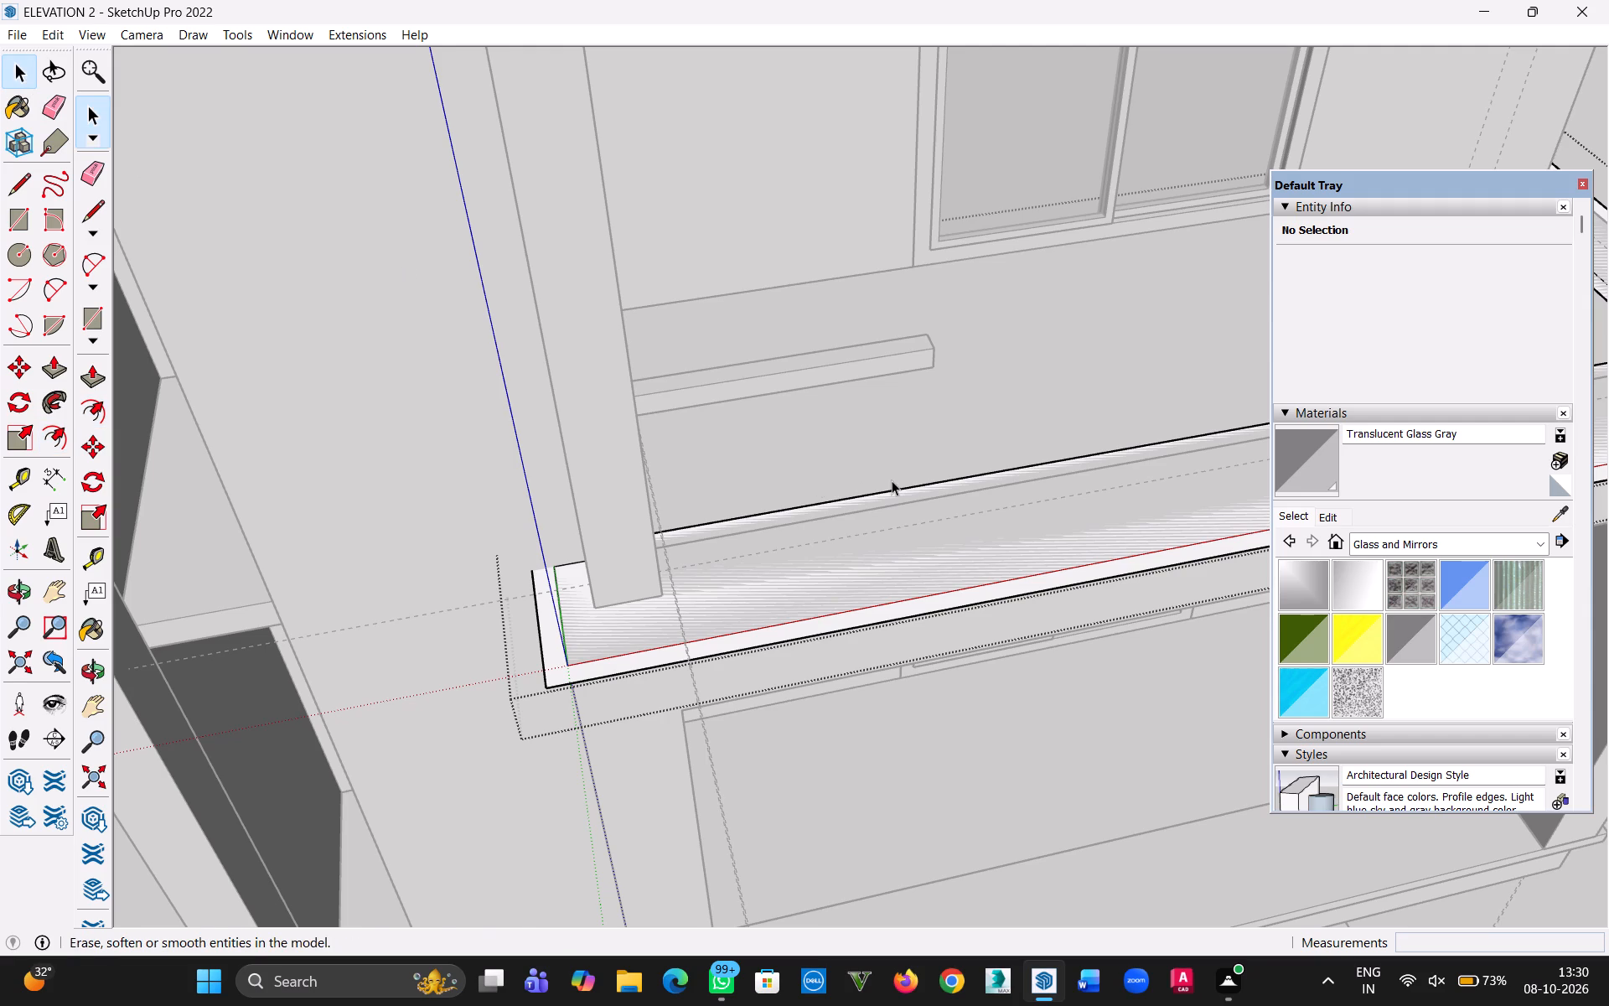
pyautogui.click(876, 444)
pyautogui.doubleClick(992, 375)
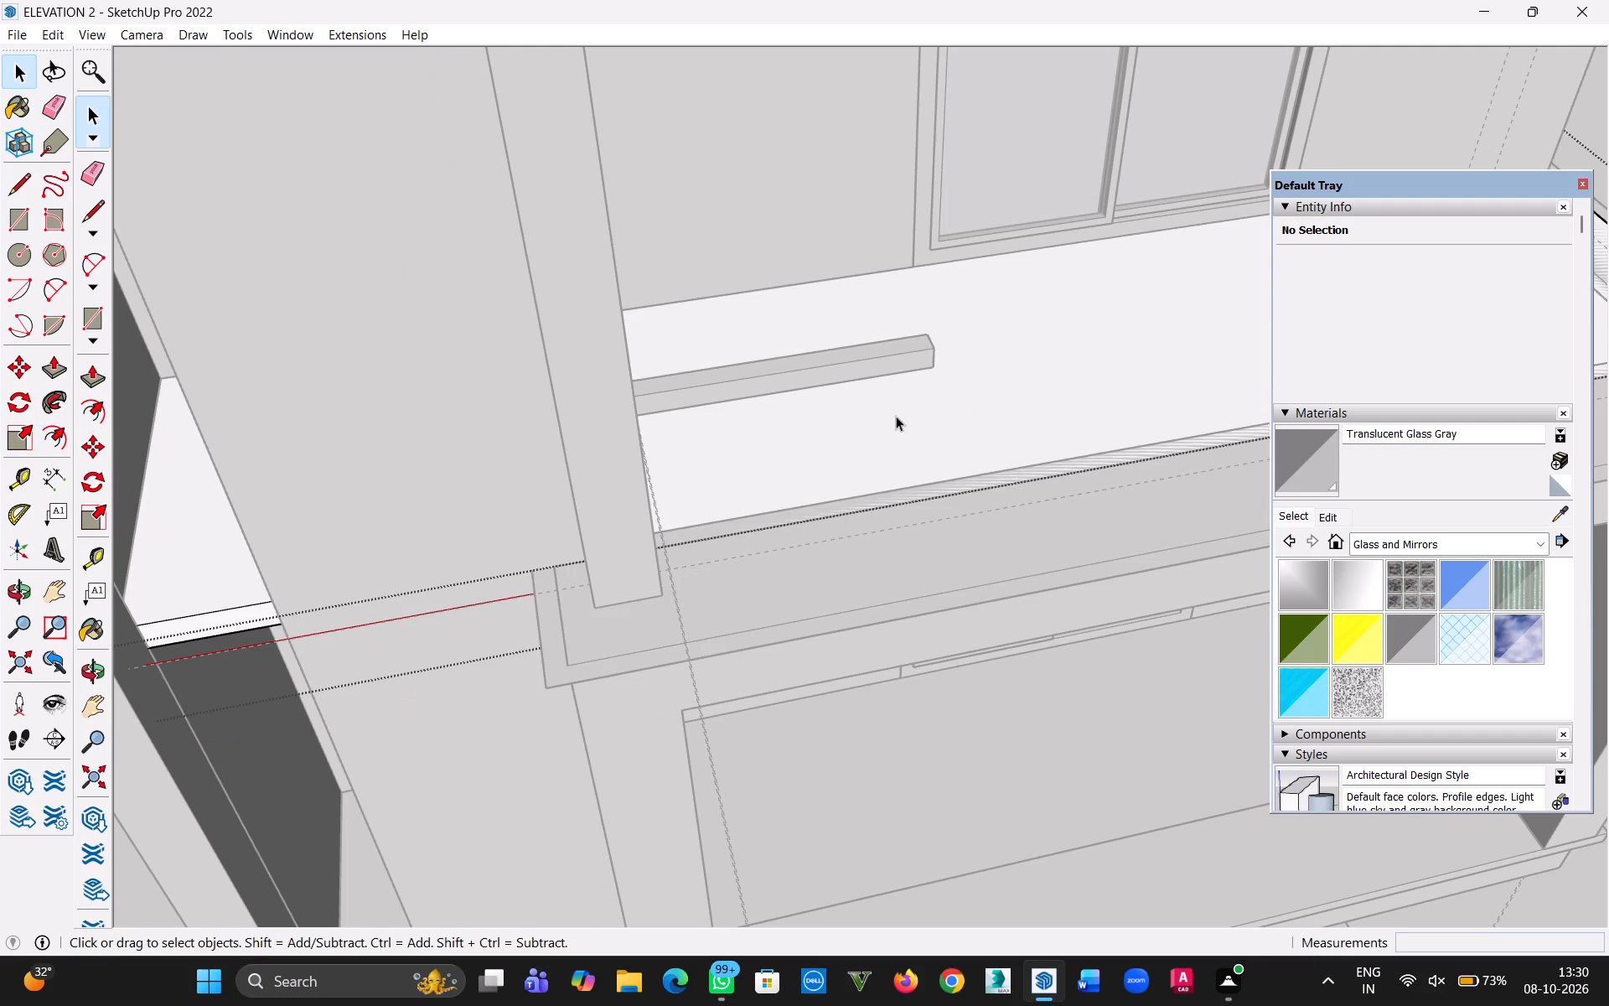
pyautogui.scroll(-13, 903, 430)
pyautogui.click(400, 436)
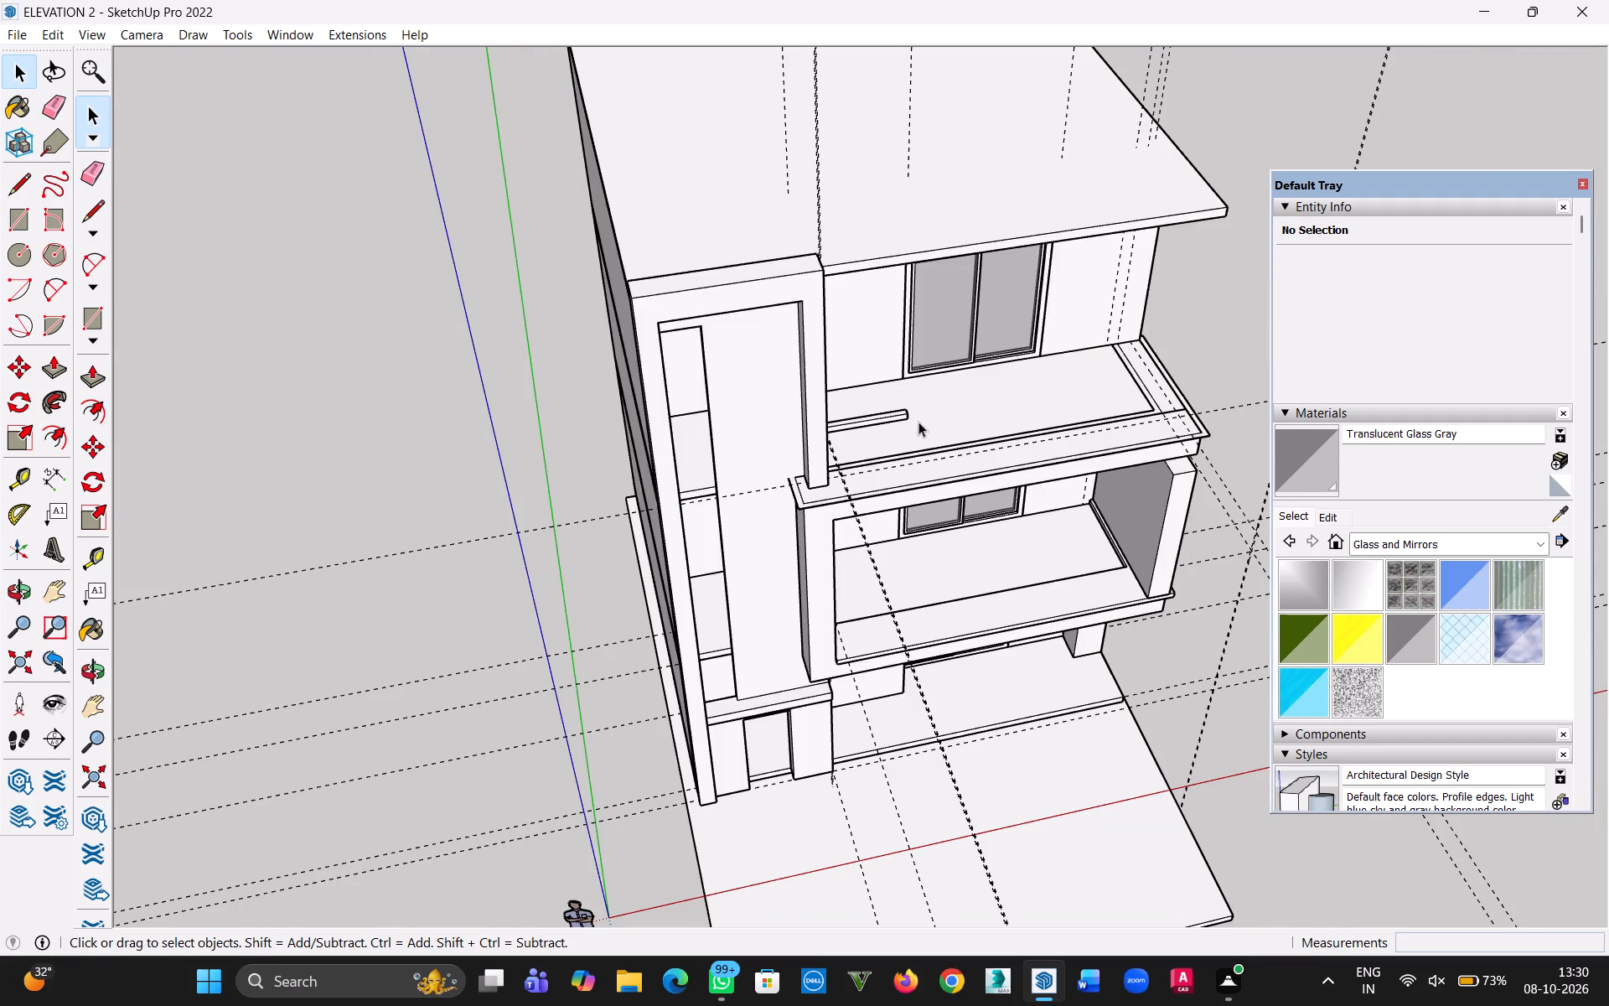
pyautogui.click(979, 419)
pyautogui.rightClick(979, 419)
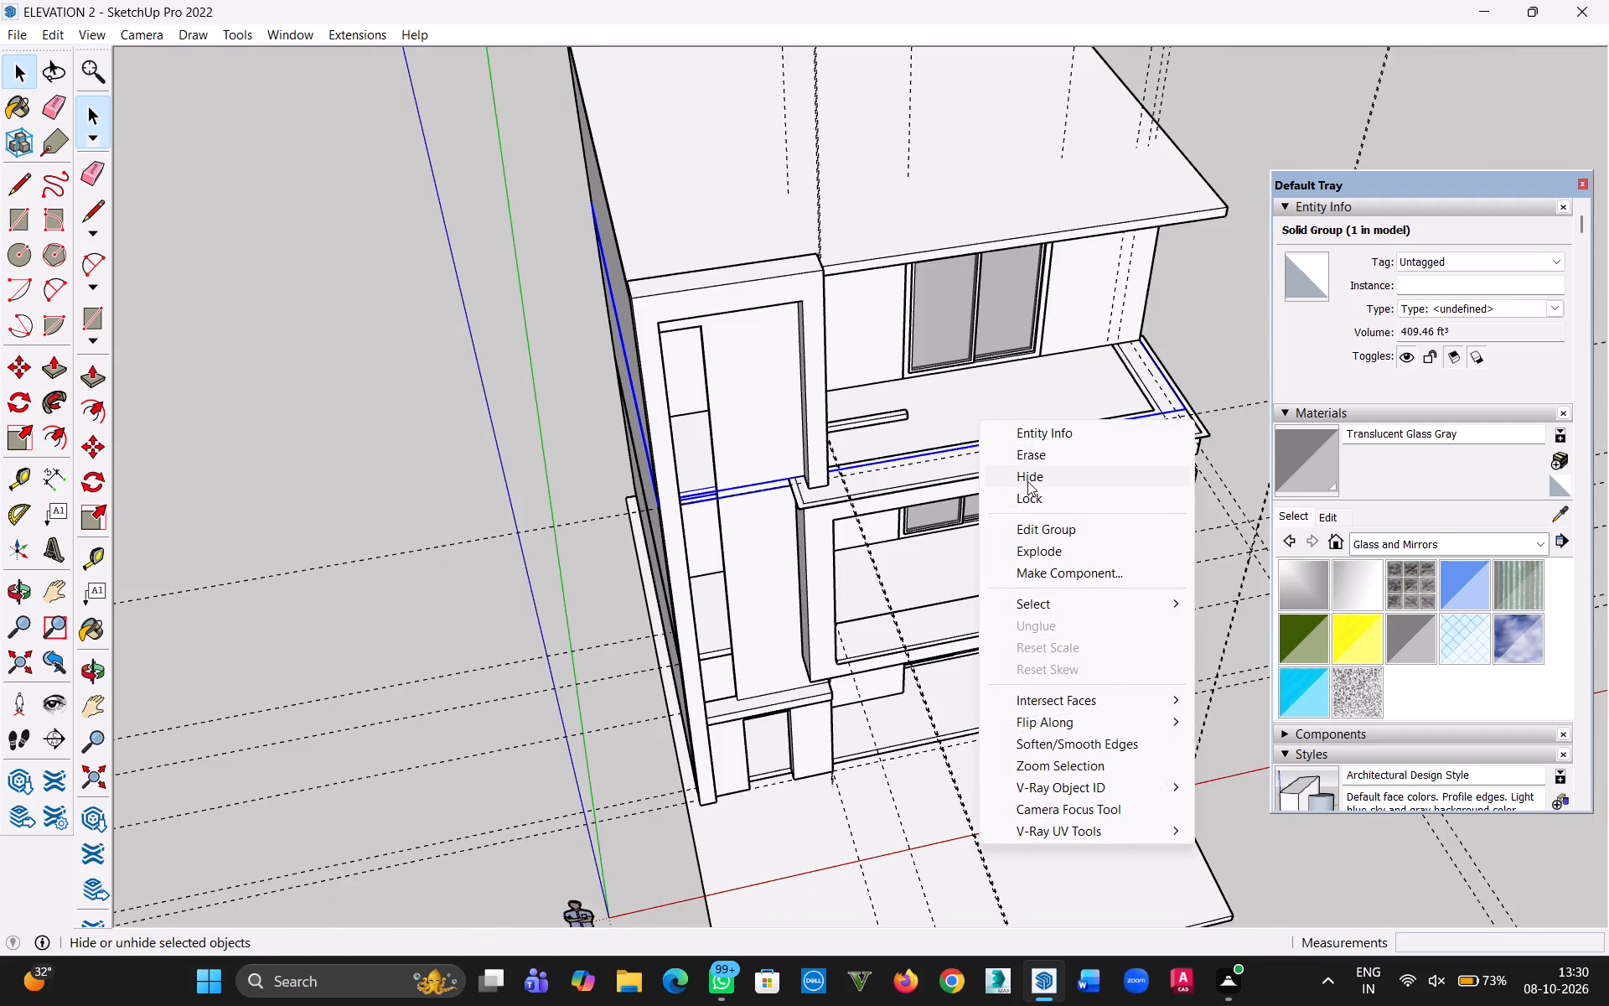
pyautogui.click(1027, 480)
pyautogui.click(912, 233)
pyautogui.rightClick(912, 233)
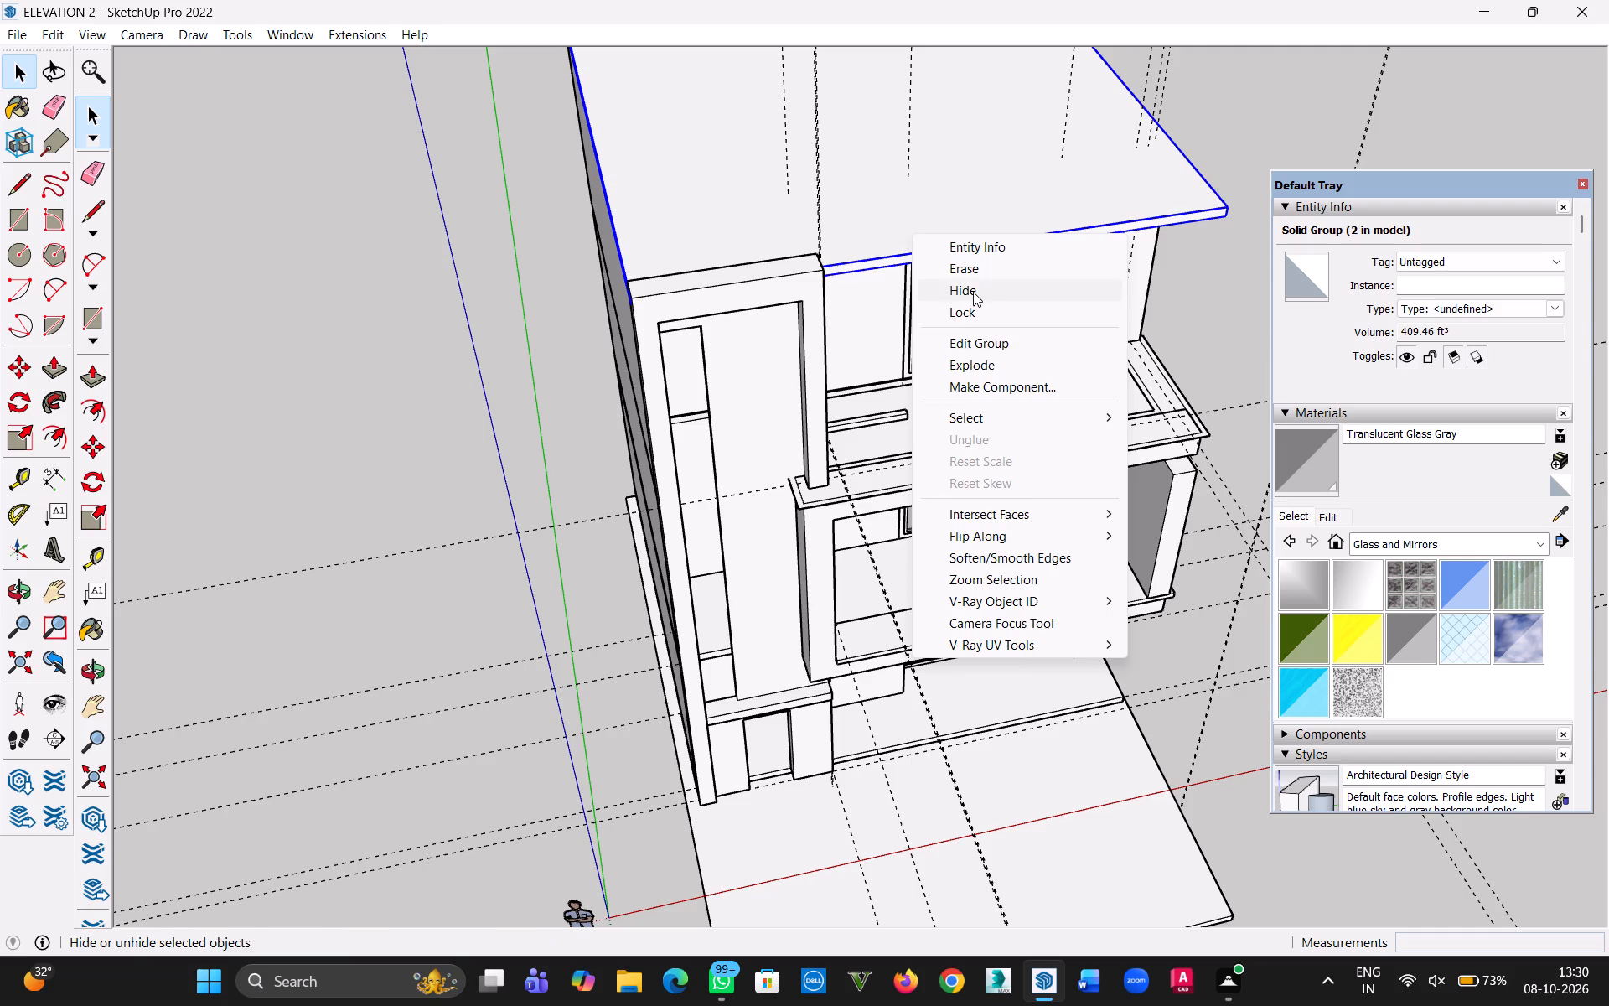
pyautogui.click(973, 292)
pyautogui.click(976, 421)
pyautogui.rightClick(976, 421)
pyautogui.click(1028, 482)
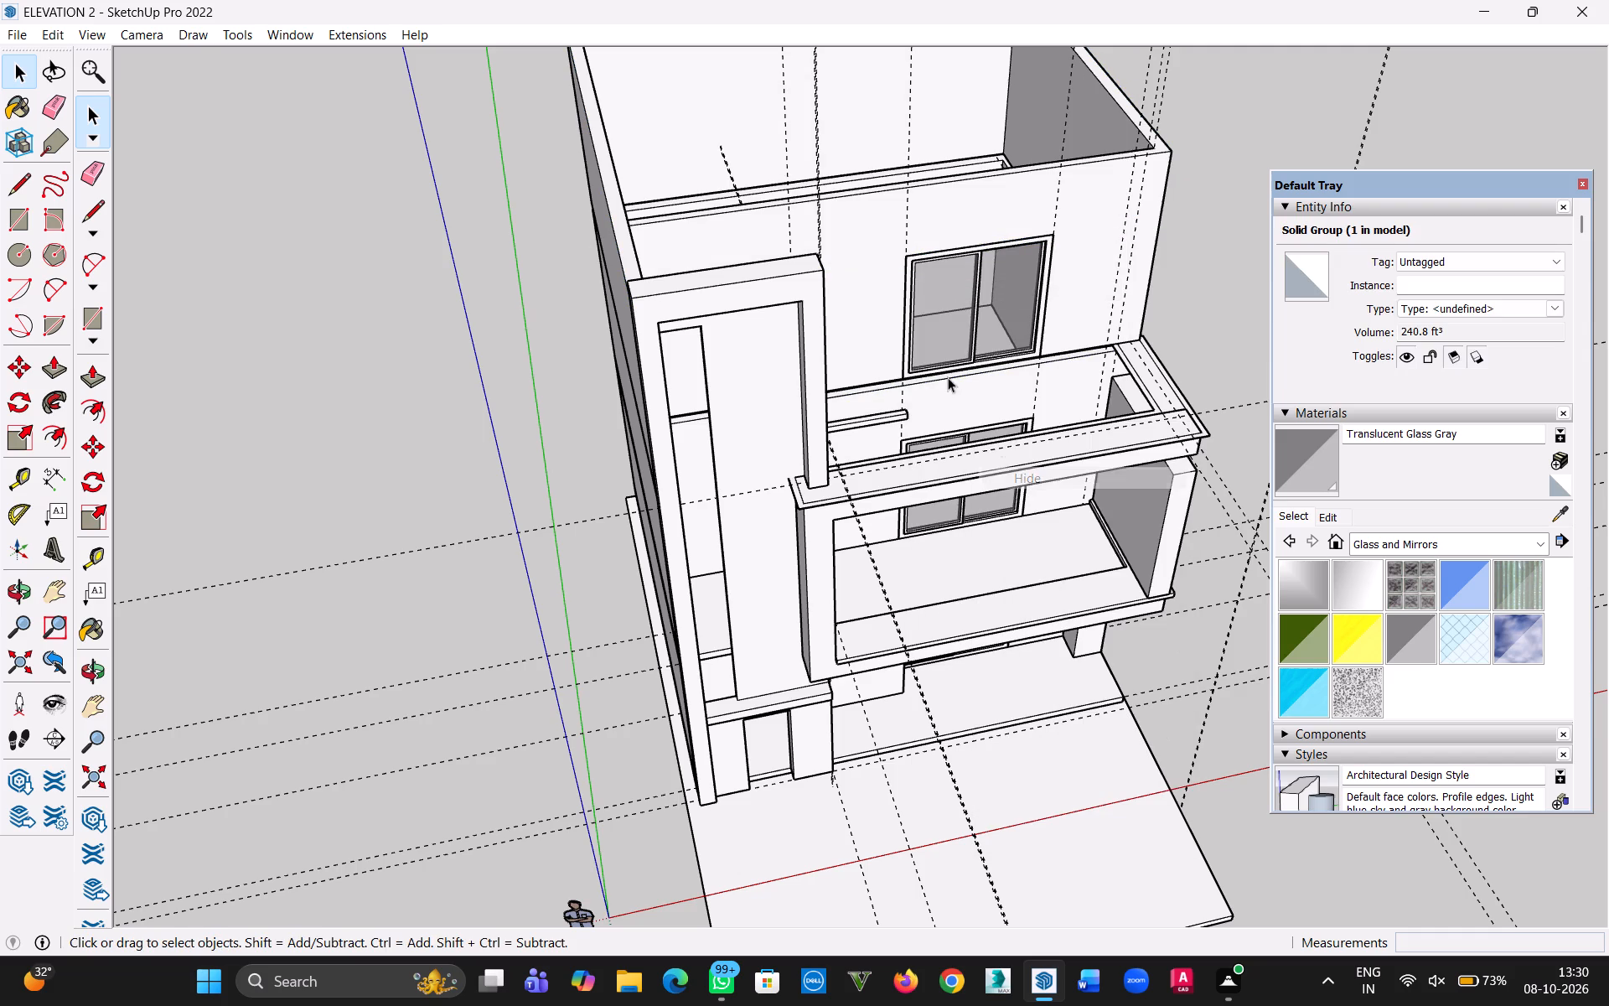
# Hide the upper-floor wall group and the tall tower frame group that stands on the slab top.
pyautogui.click(888, 292)
pyautogui.rightClick(888, 292)
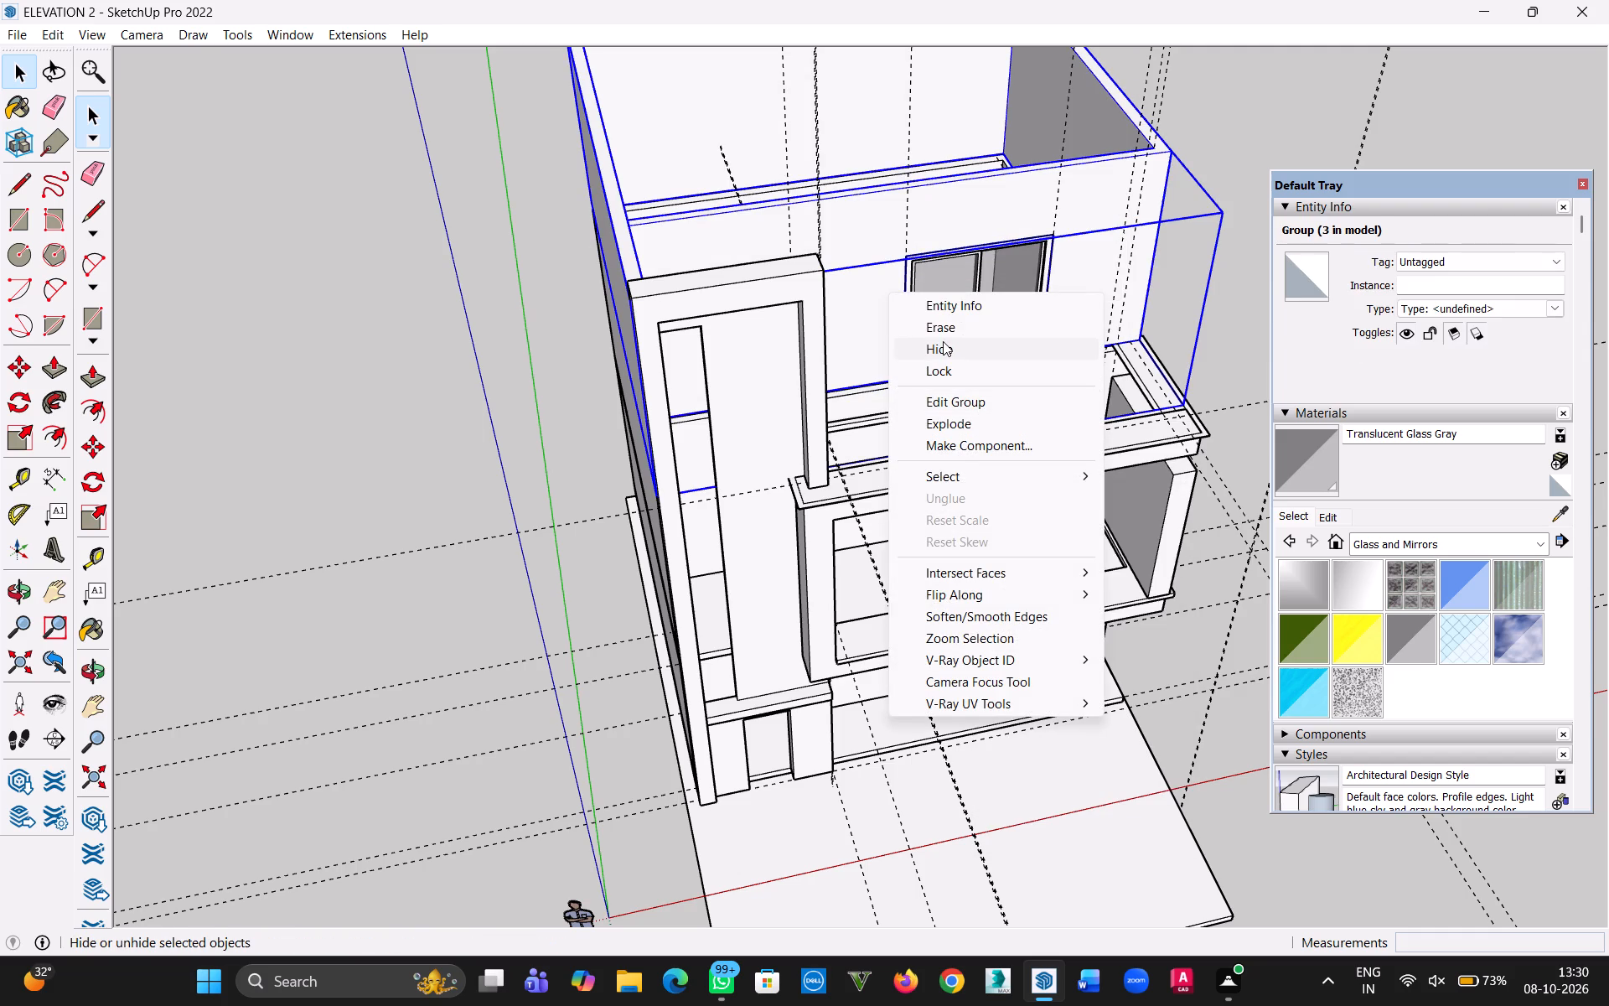
pyautogui.click(953, 358)
pyautogui.click(779, 395)
pyautogui.rightClick(778, 395)
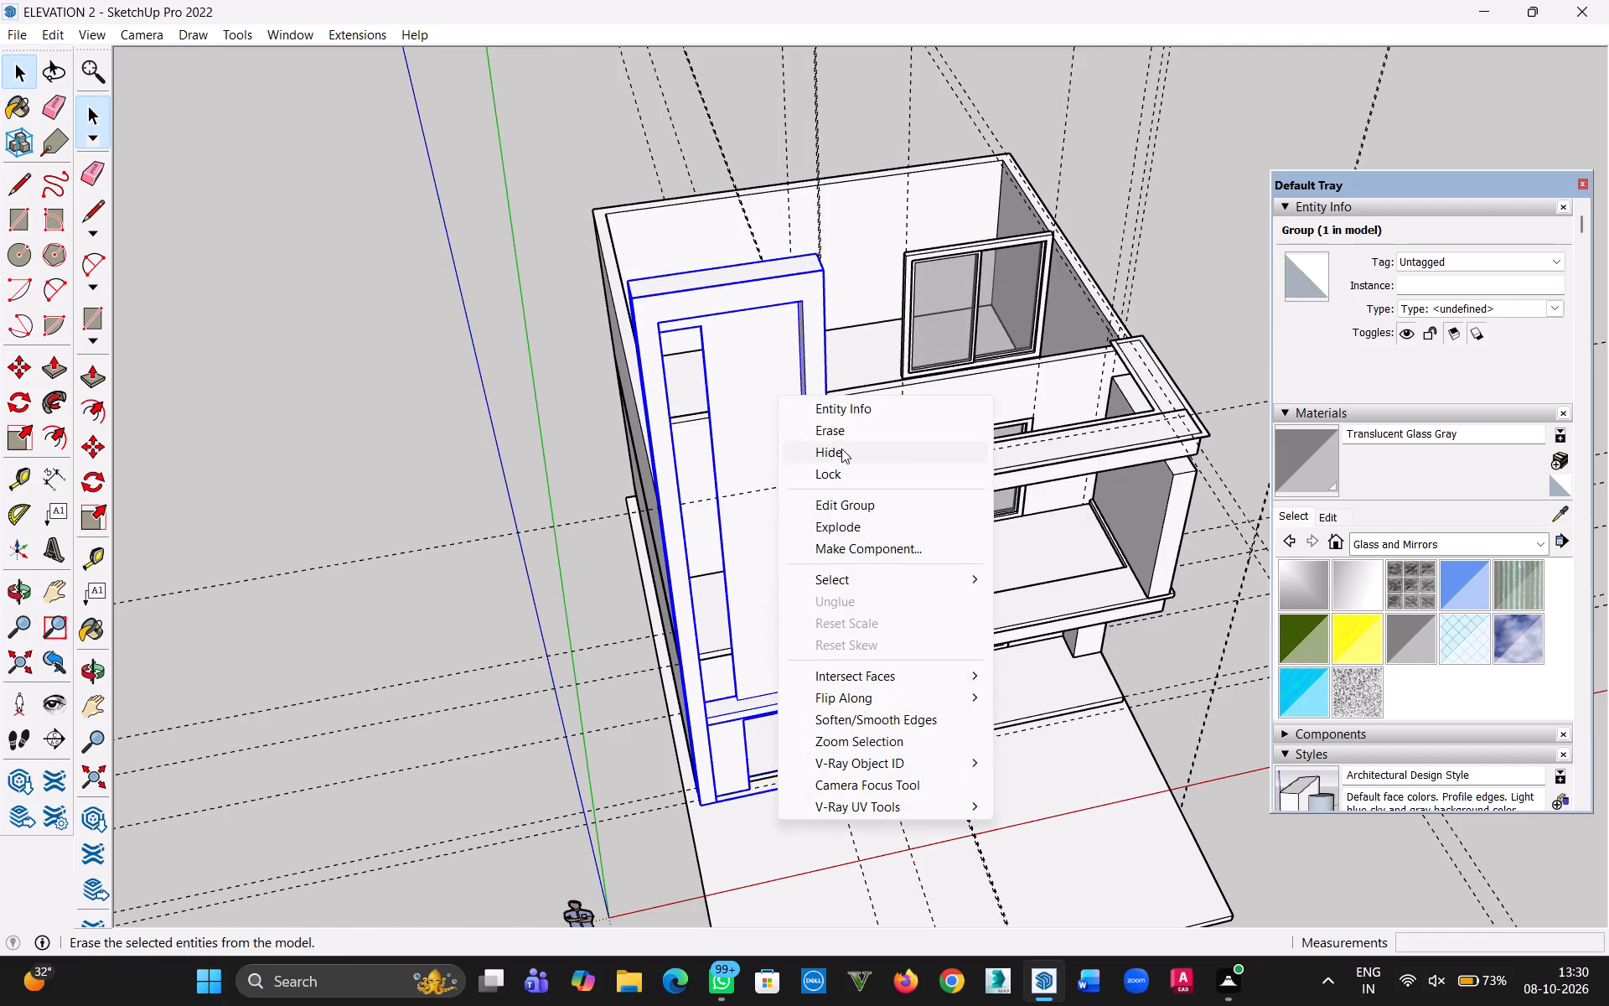
pyautogui.click(841, 449)
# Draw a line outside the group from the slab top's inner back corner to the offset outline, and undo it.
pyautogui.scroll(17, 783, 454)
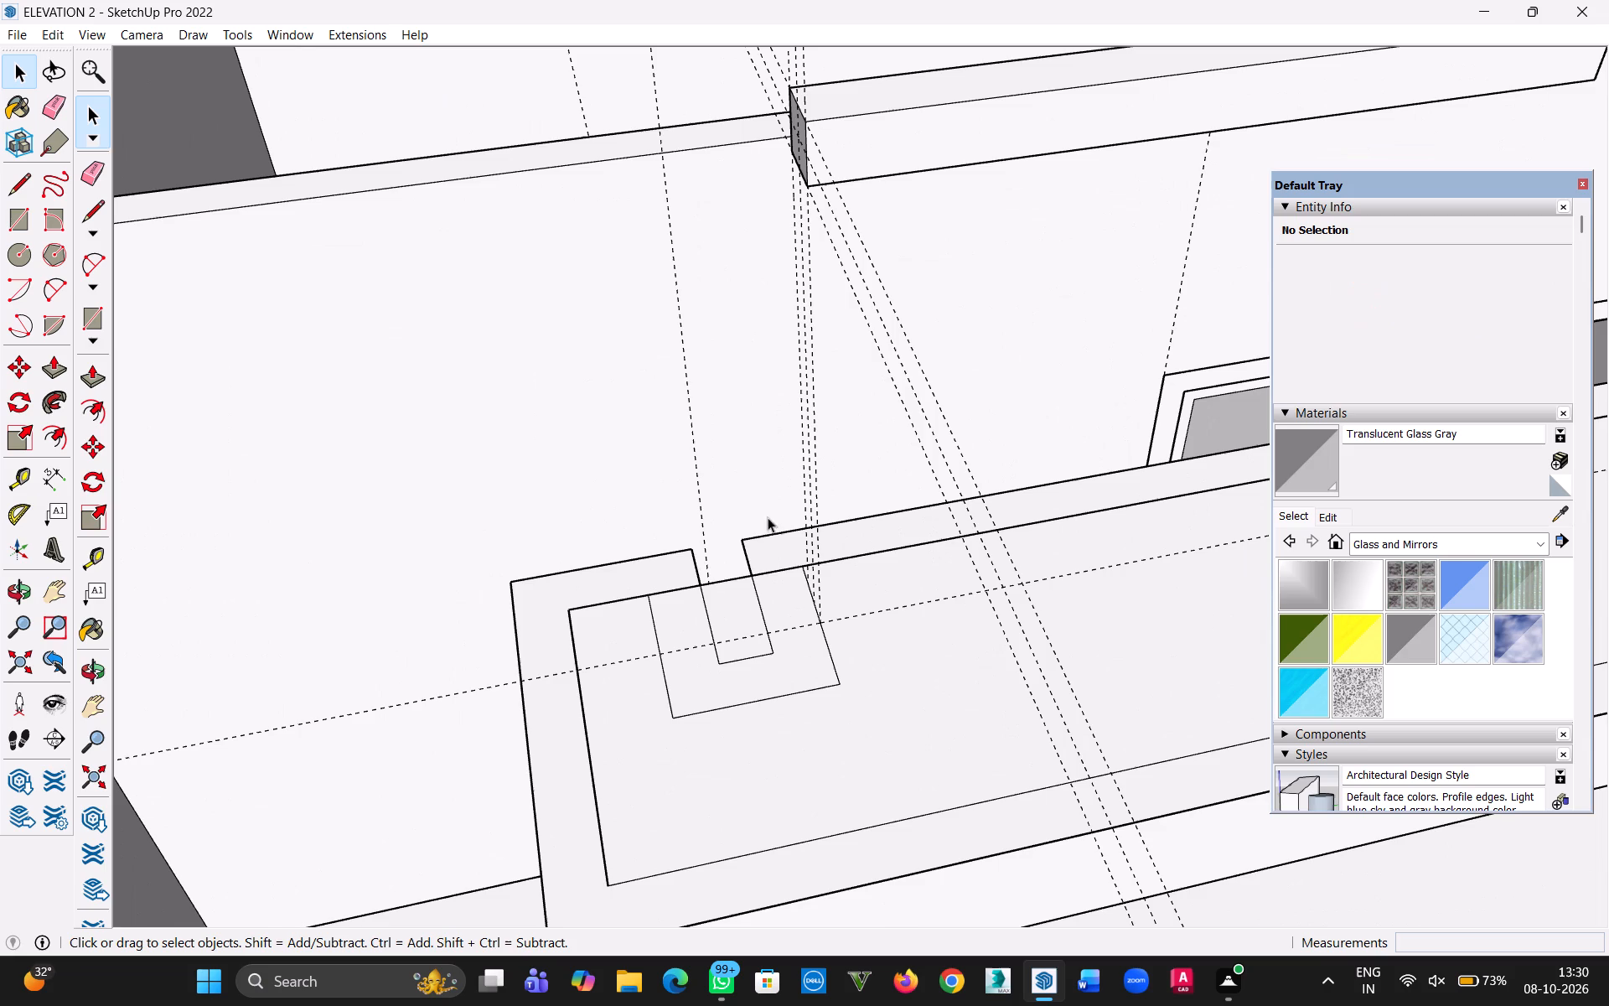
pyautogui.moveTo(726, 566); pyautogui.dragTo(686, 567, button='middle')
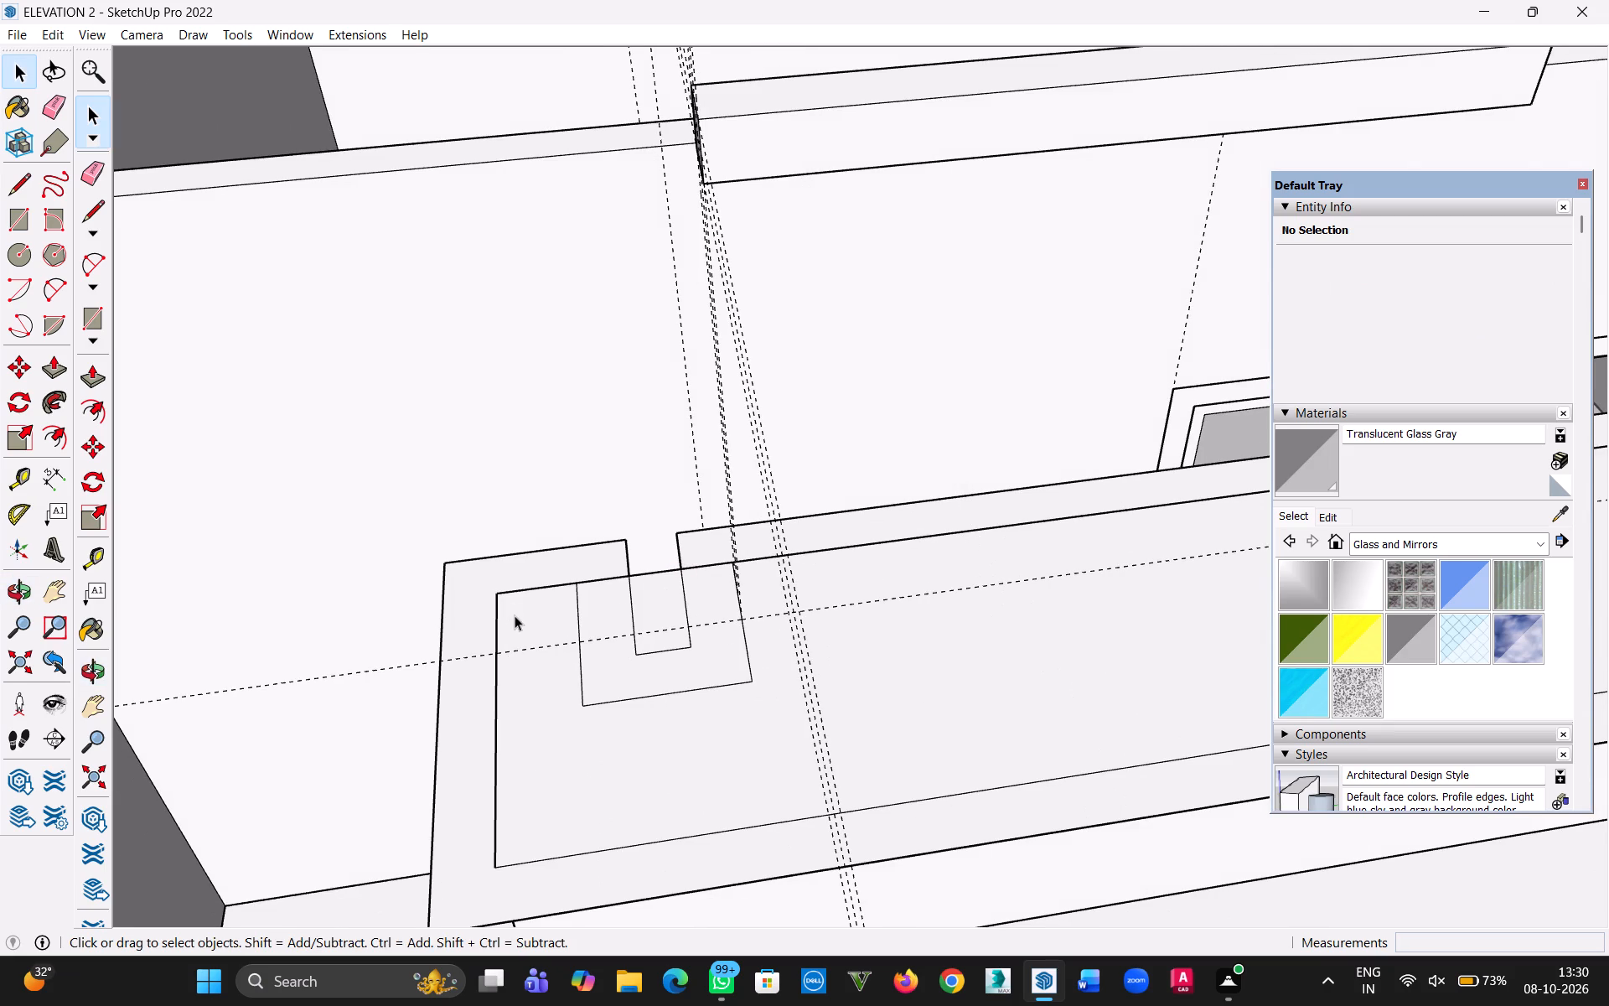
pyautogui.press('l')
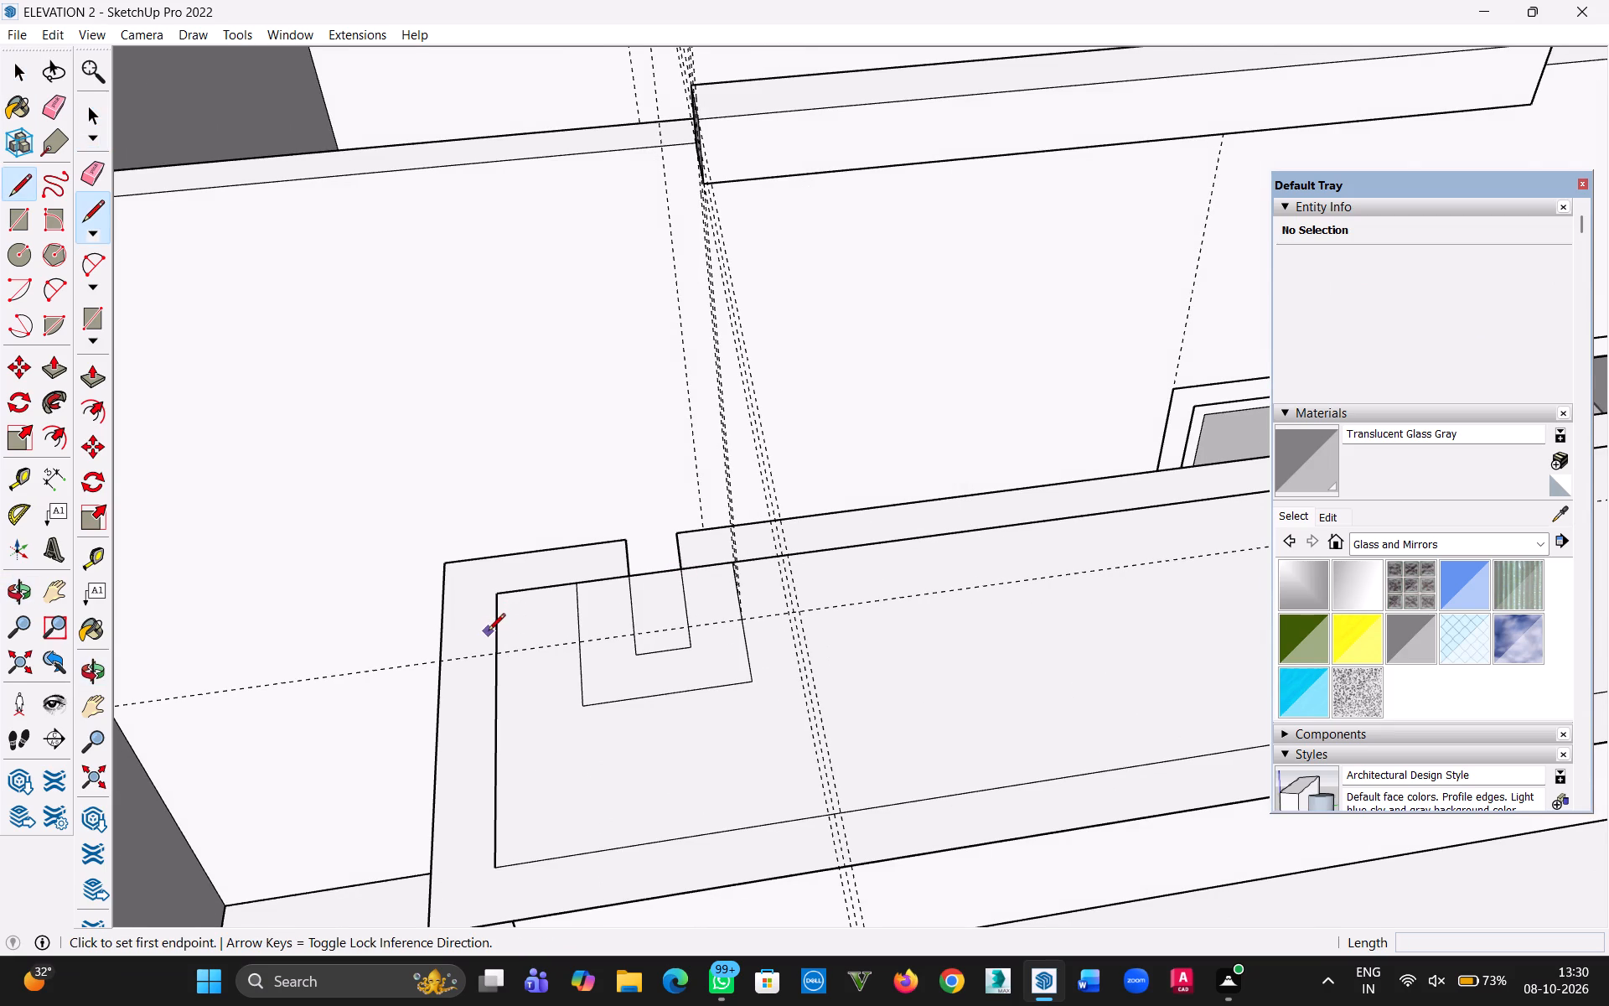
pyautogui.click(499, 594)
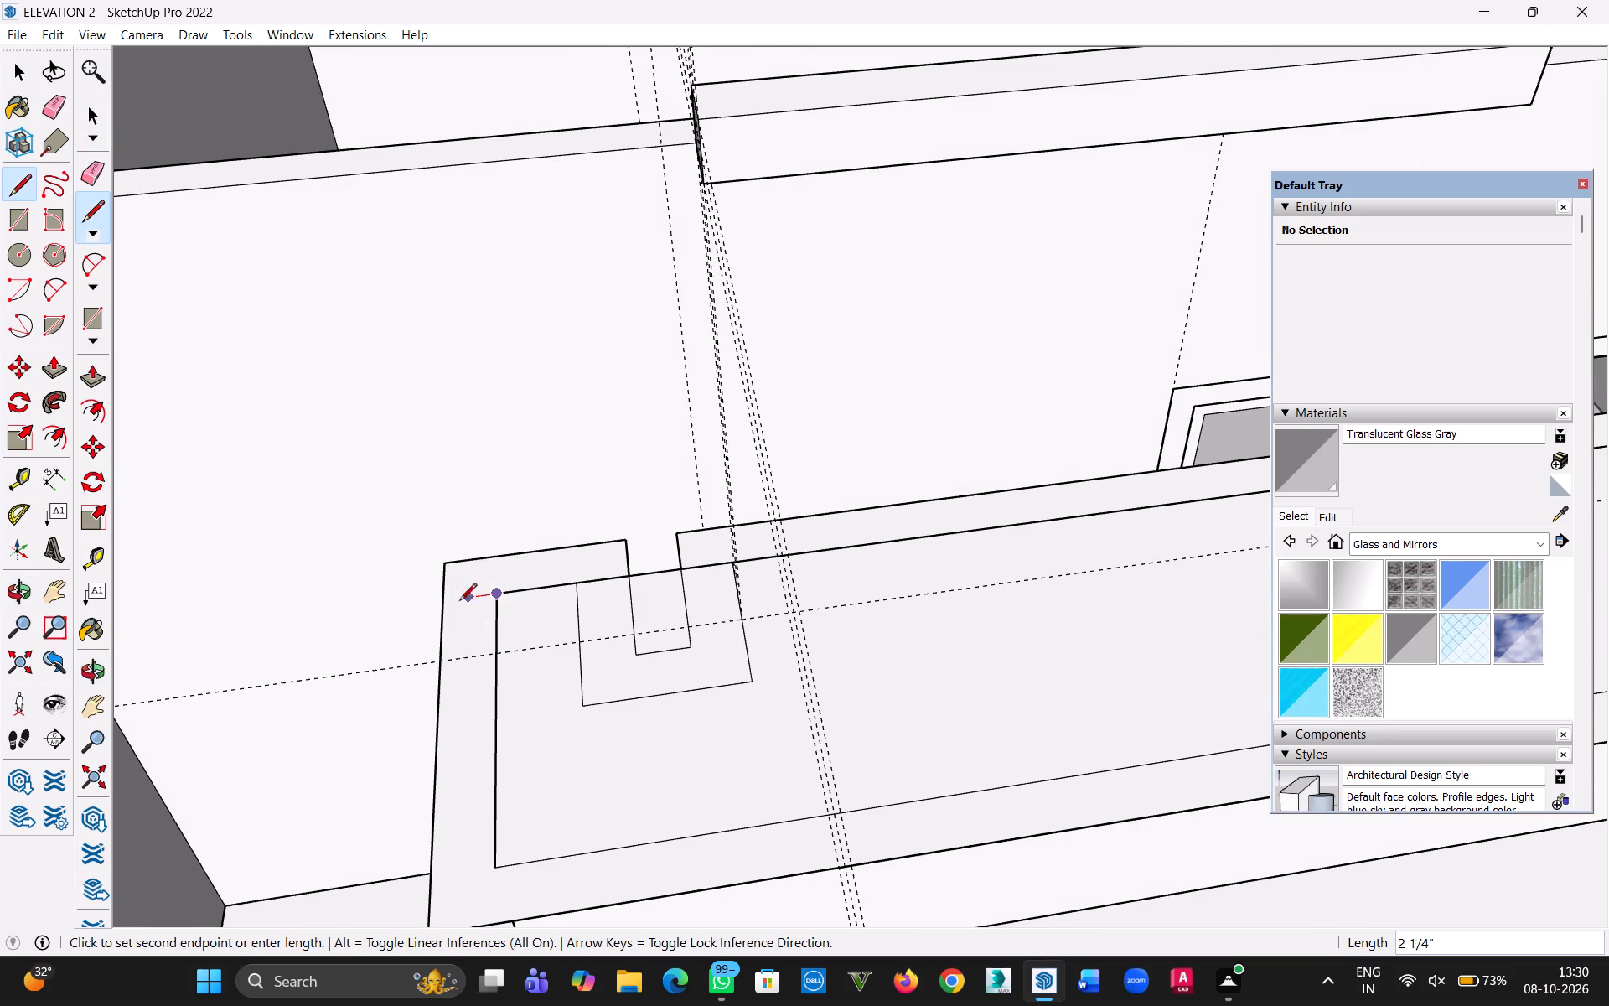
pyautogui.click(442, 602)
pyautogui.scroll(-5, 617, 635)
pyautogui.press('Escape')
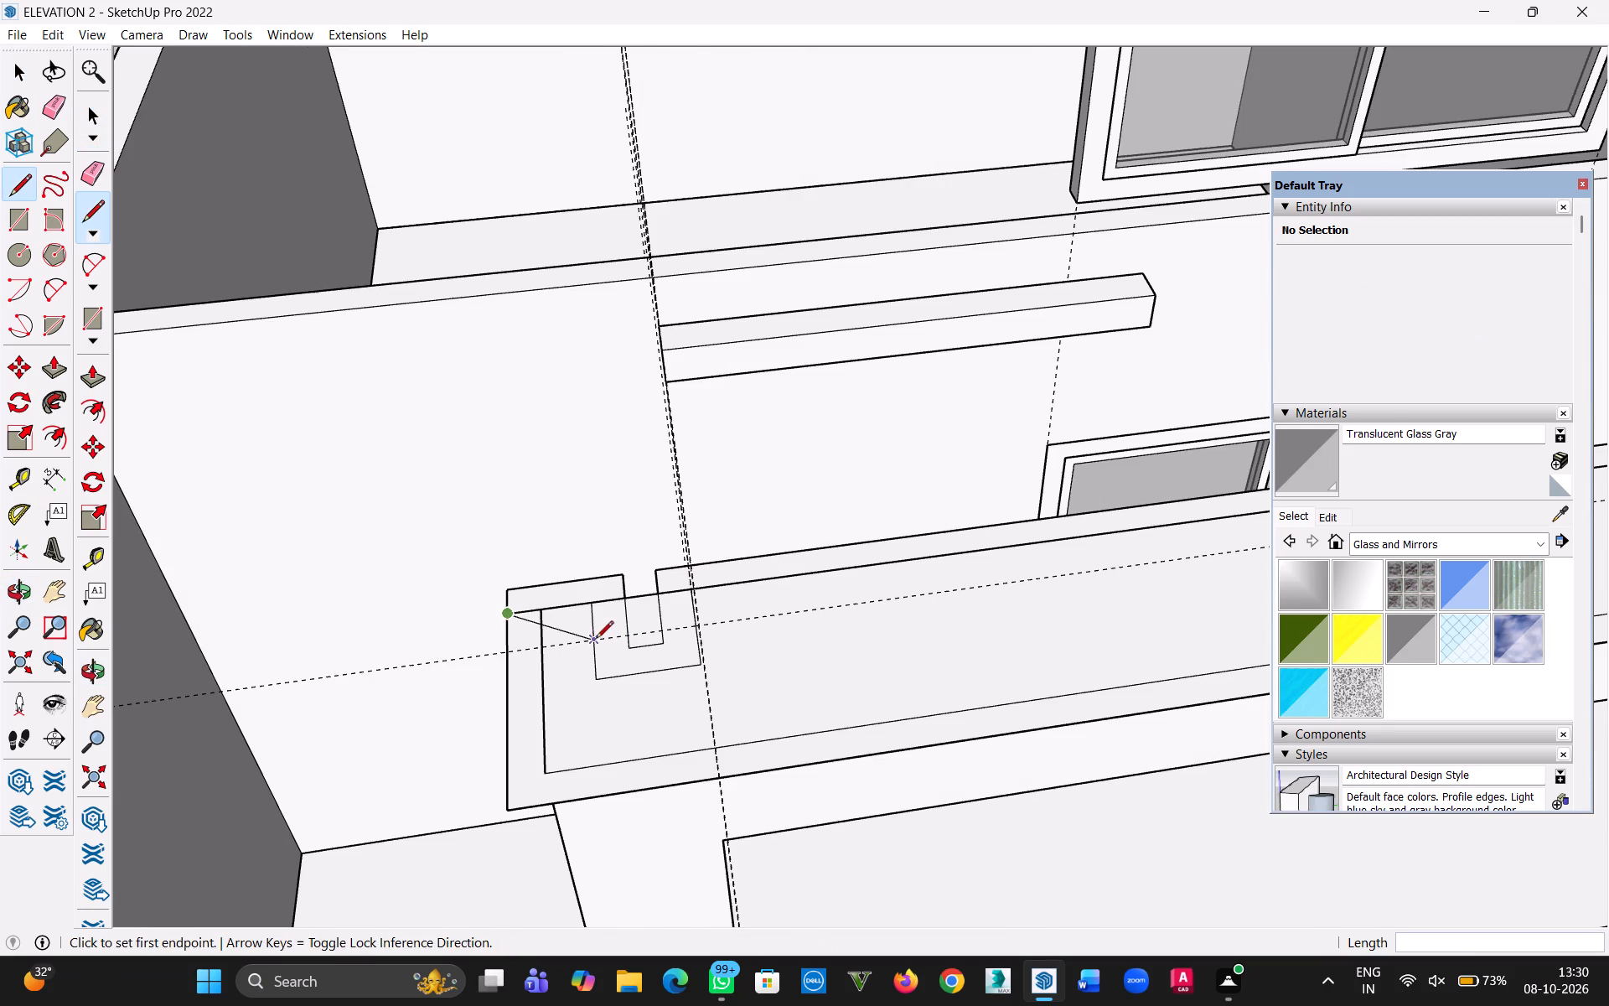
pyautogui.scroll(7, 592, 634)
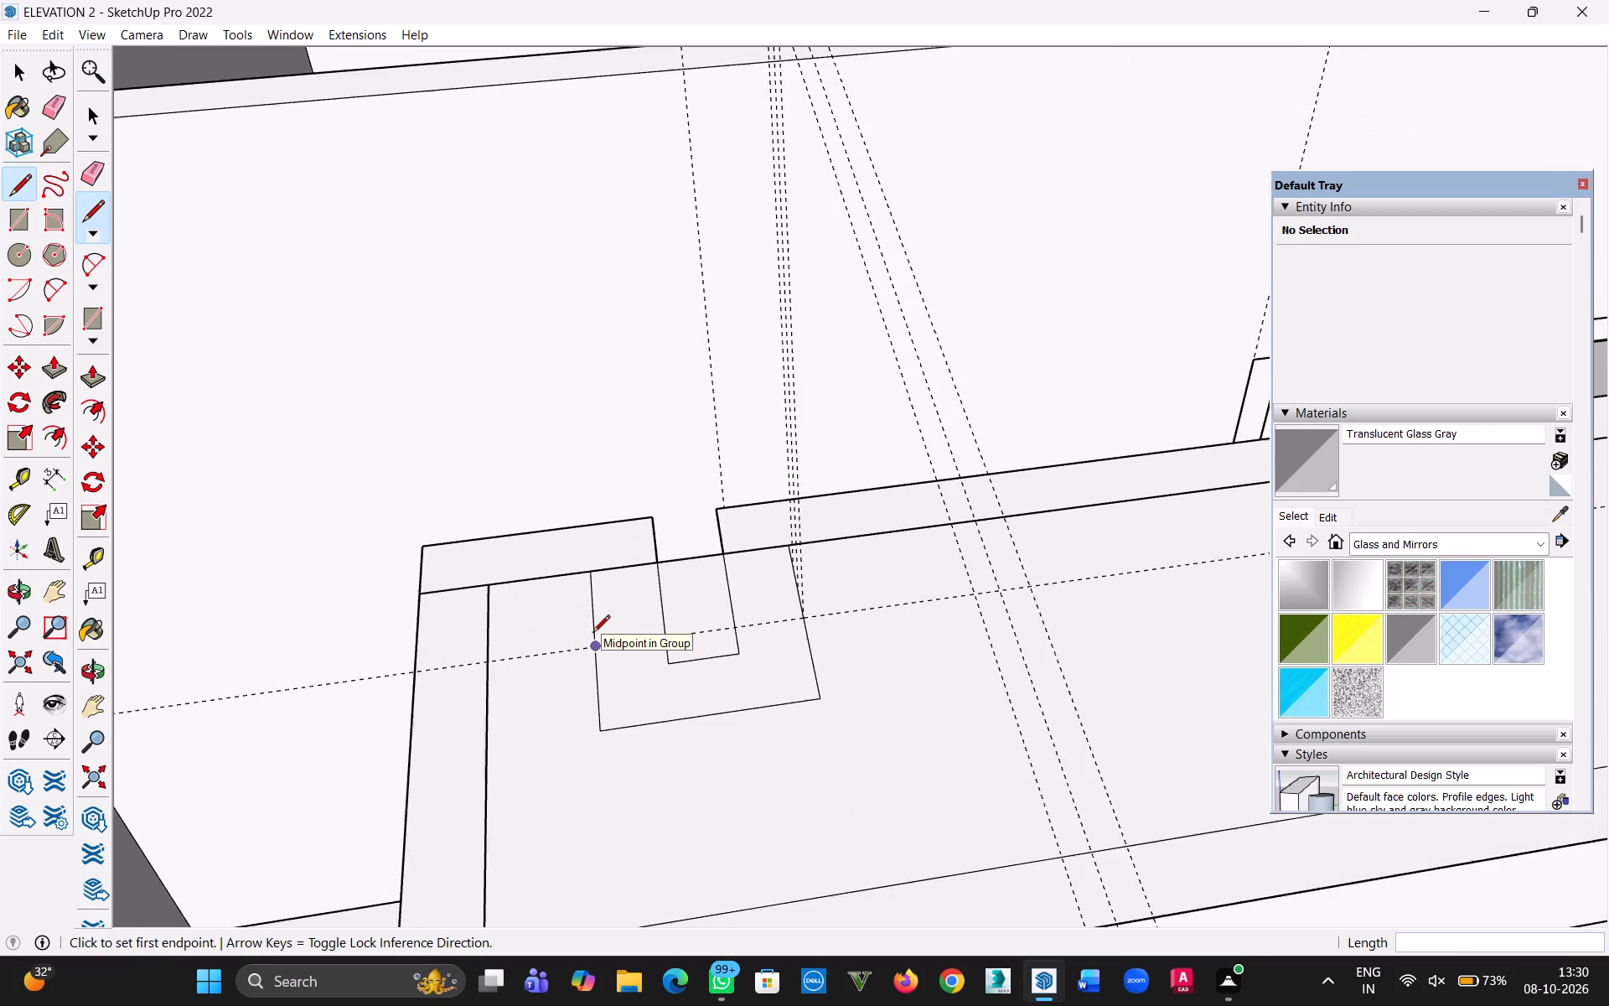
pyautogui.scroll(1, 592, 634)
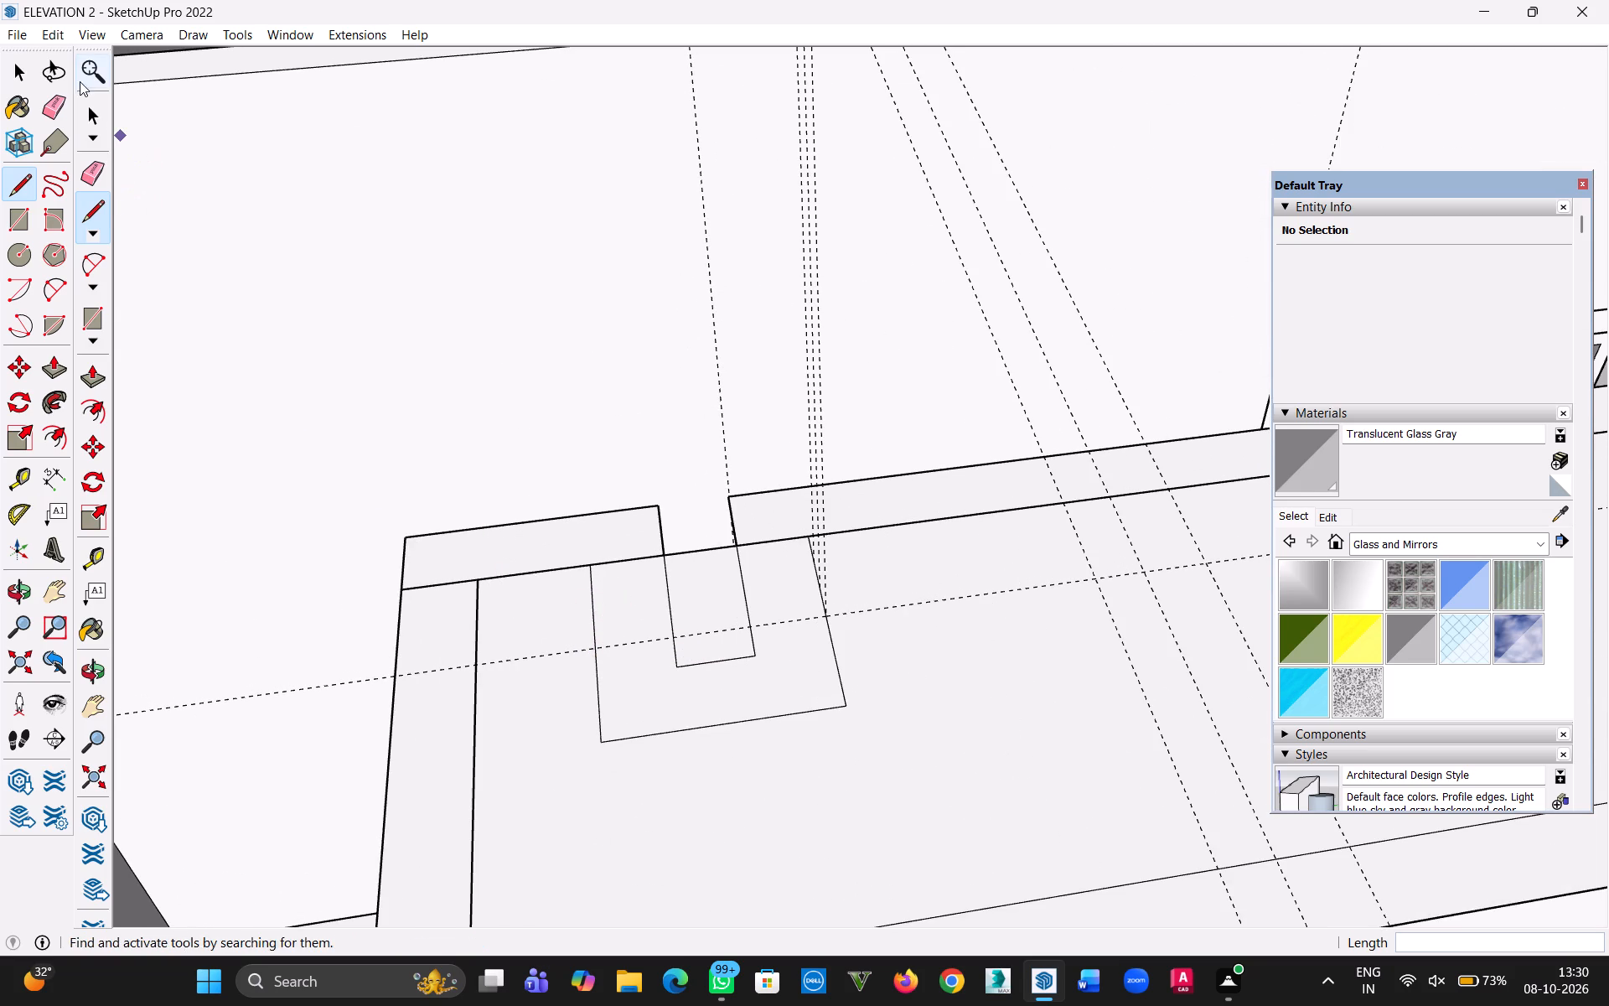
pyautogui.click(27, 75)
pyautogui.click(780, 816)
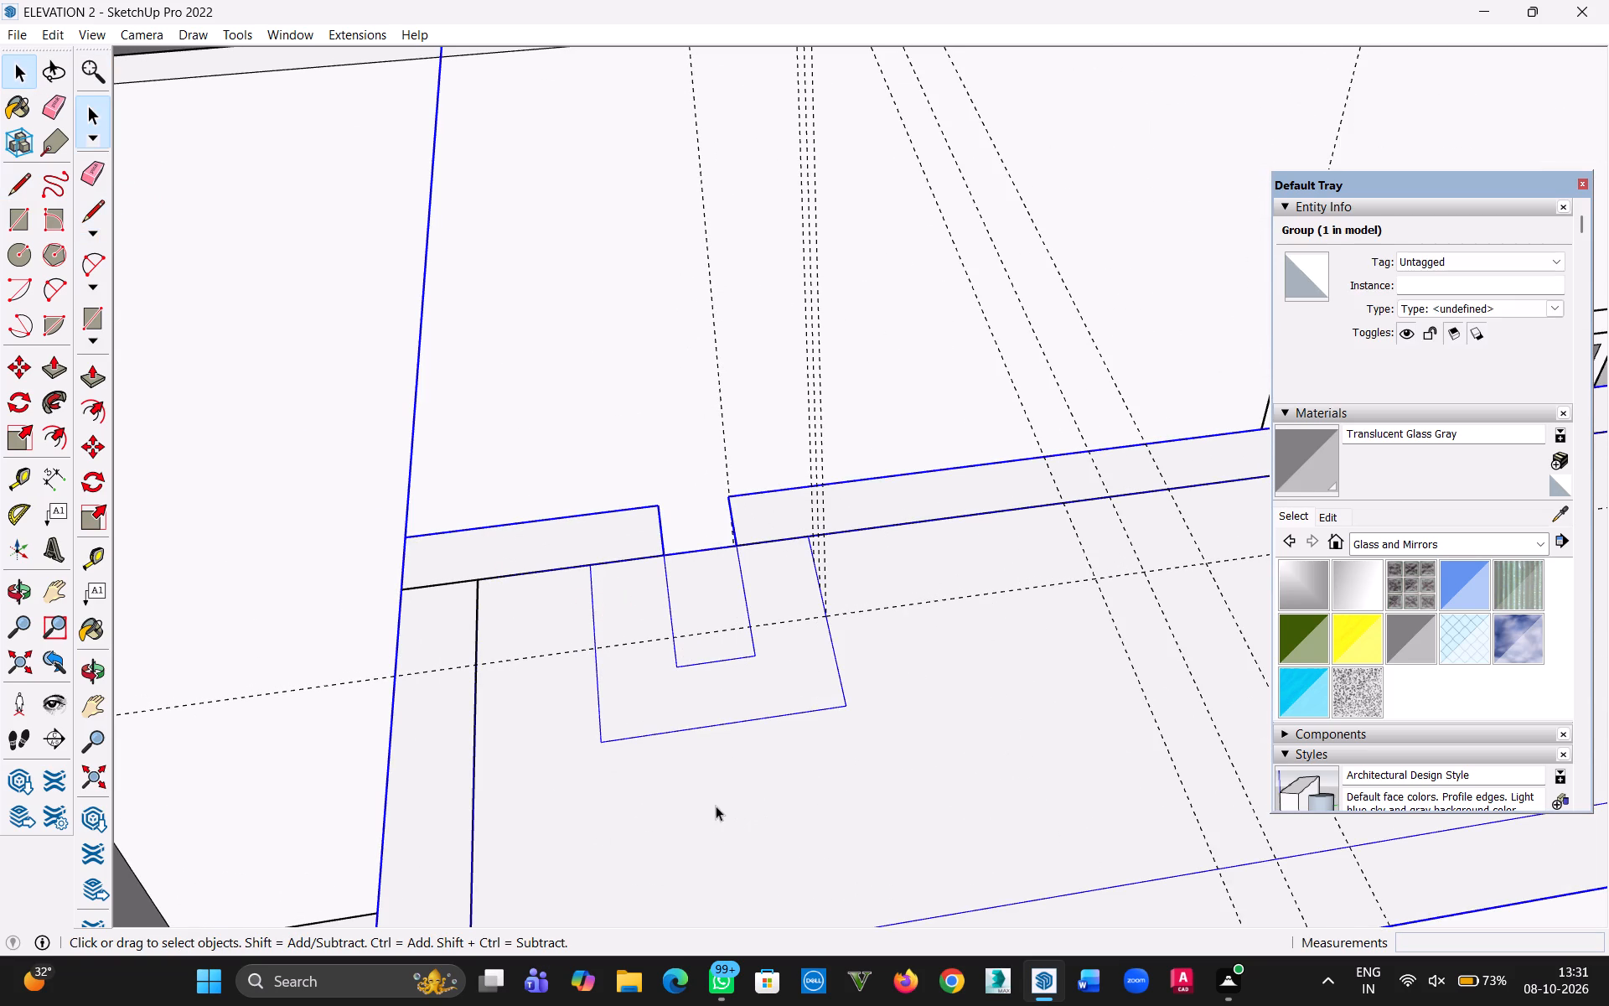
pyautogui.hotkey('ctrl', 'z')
# Inside the slab-top group, draw a 4" line from the inner back corner to the outer offset edge.
pyautogui.tripleClick(830, 783)
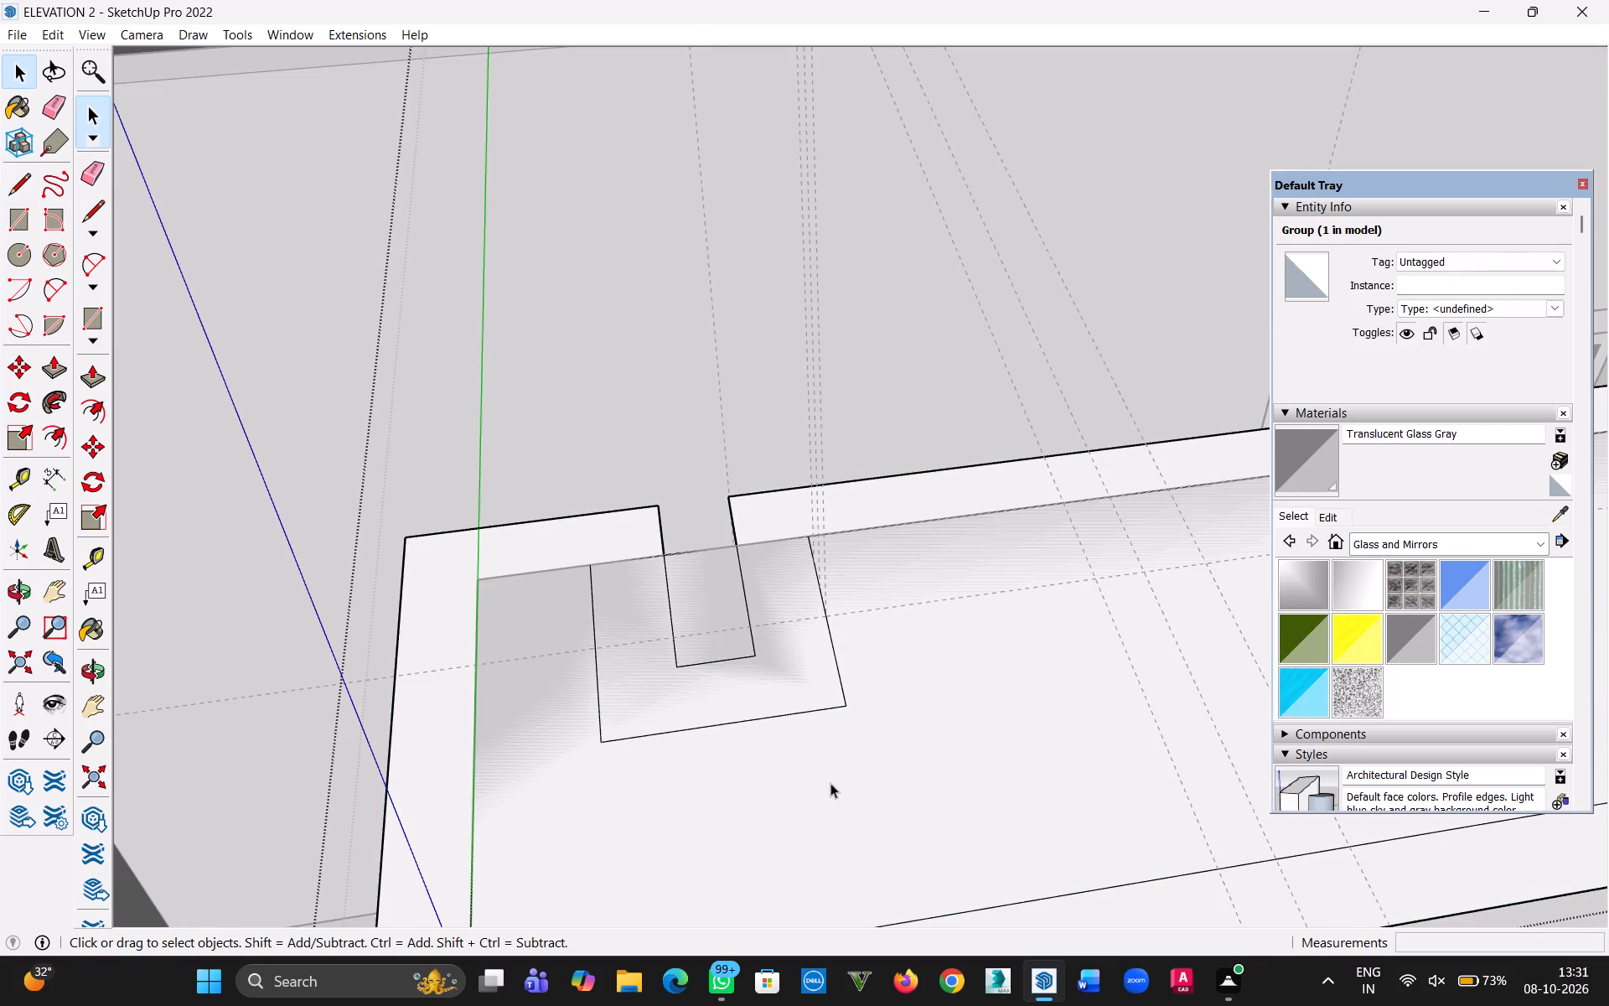
pyautogui.press('l')
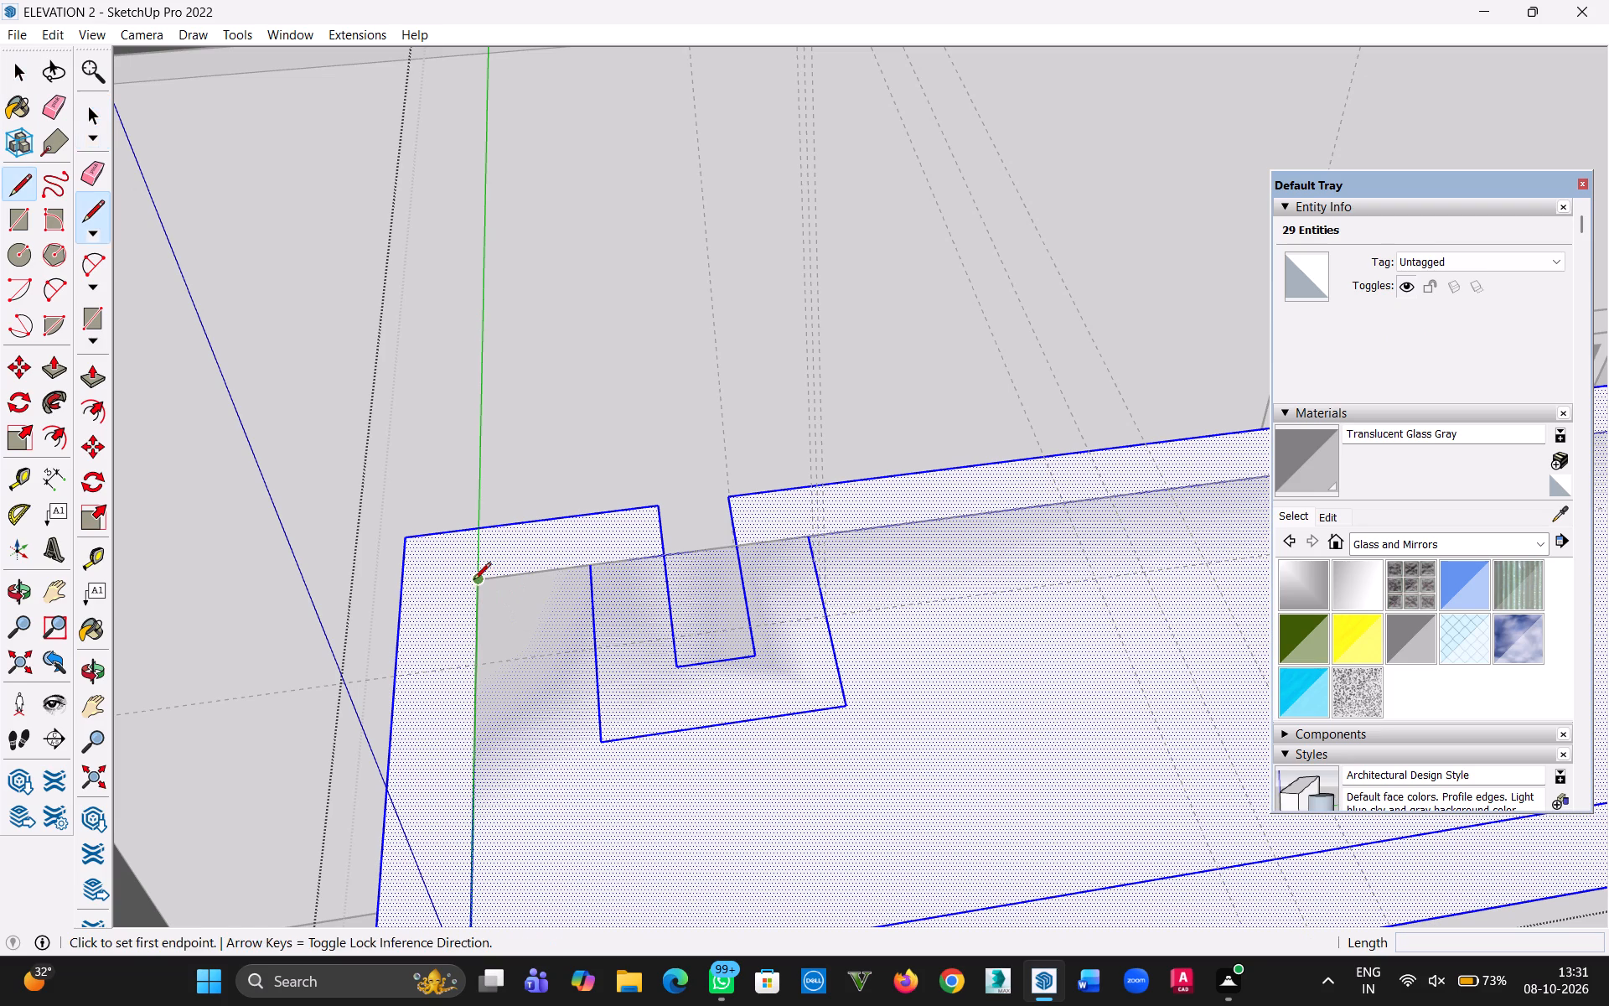
pyautogui.click(474, 582)
pyautogui.click(403, 594)
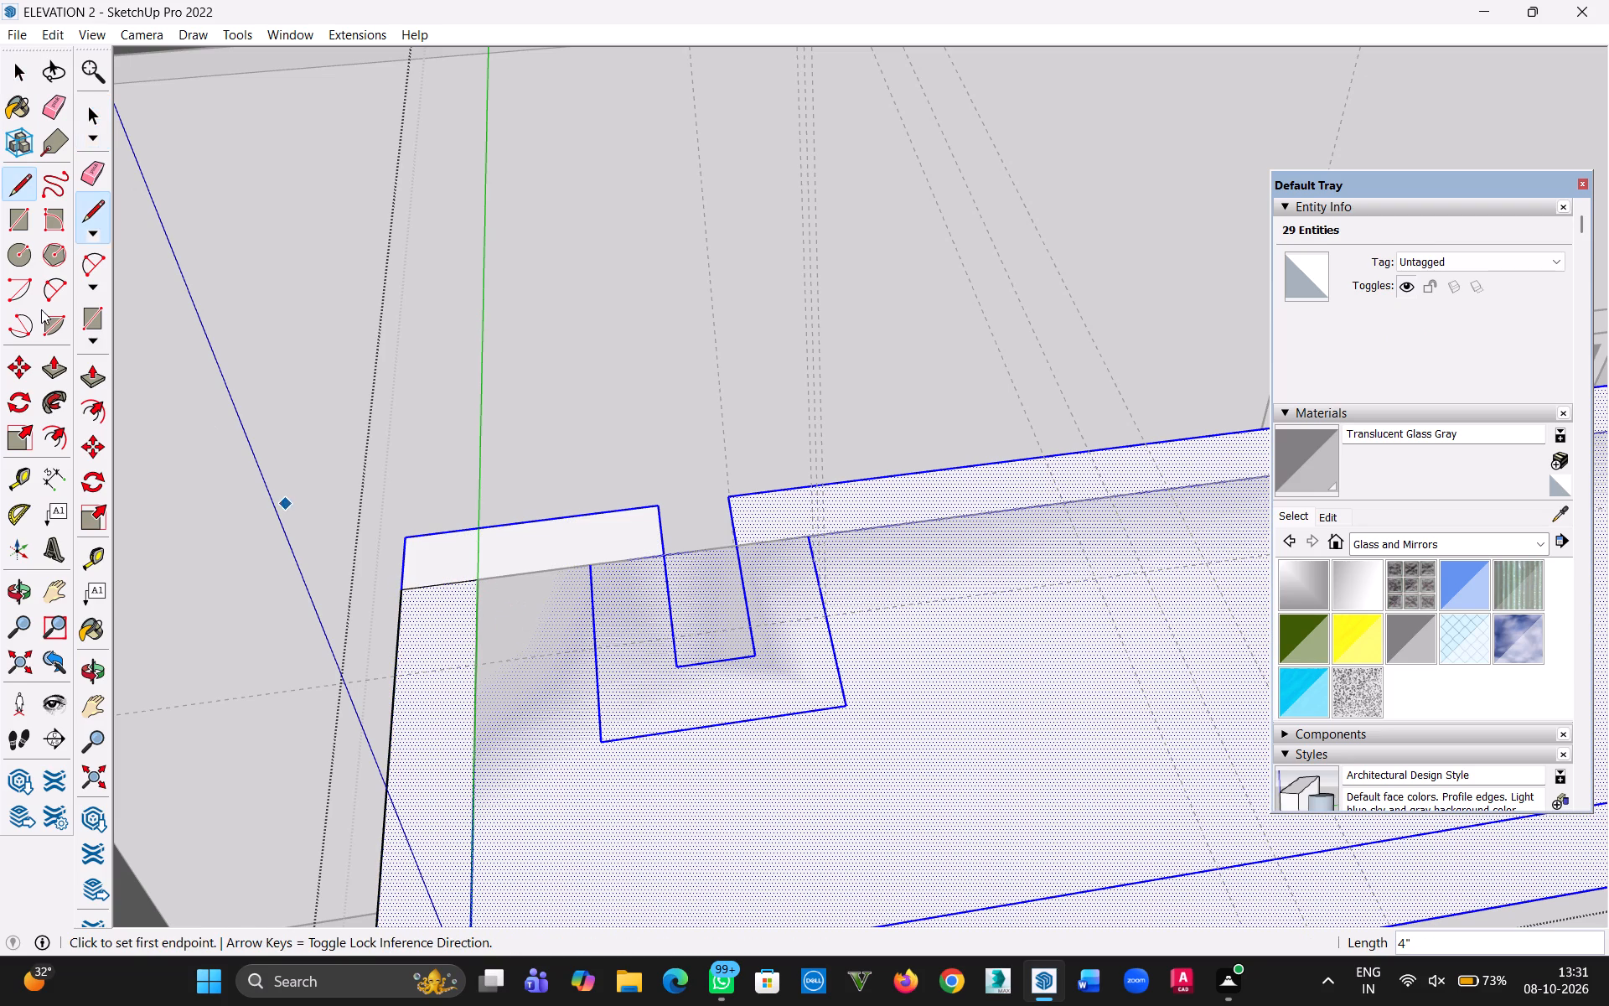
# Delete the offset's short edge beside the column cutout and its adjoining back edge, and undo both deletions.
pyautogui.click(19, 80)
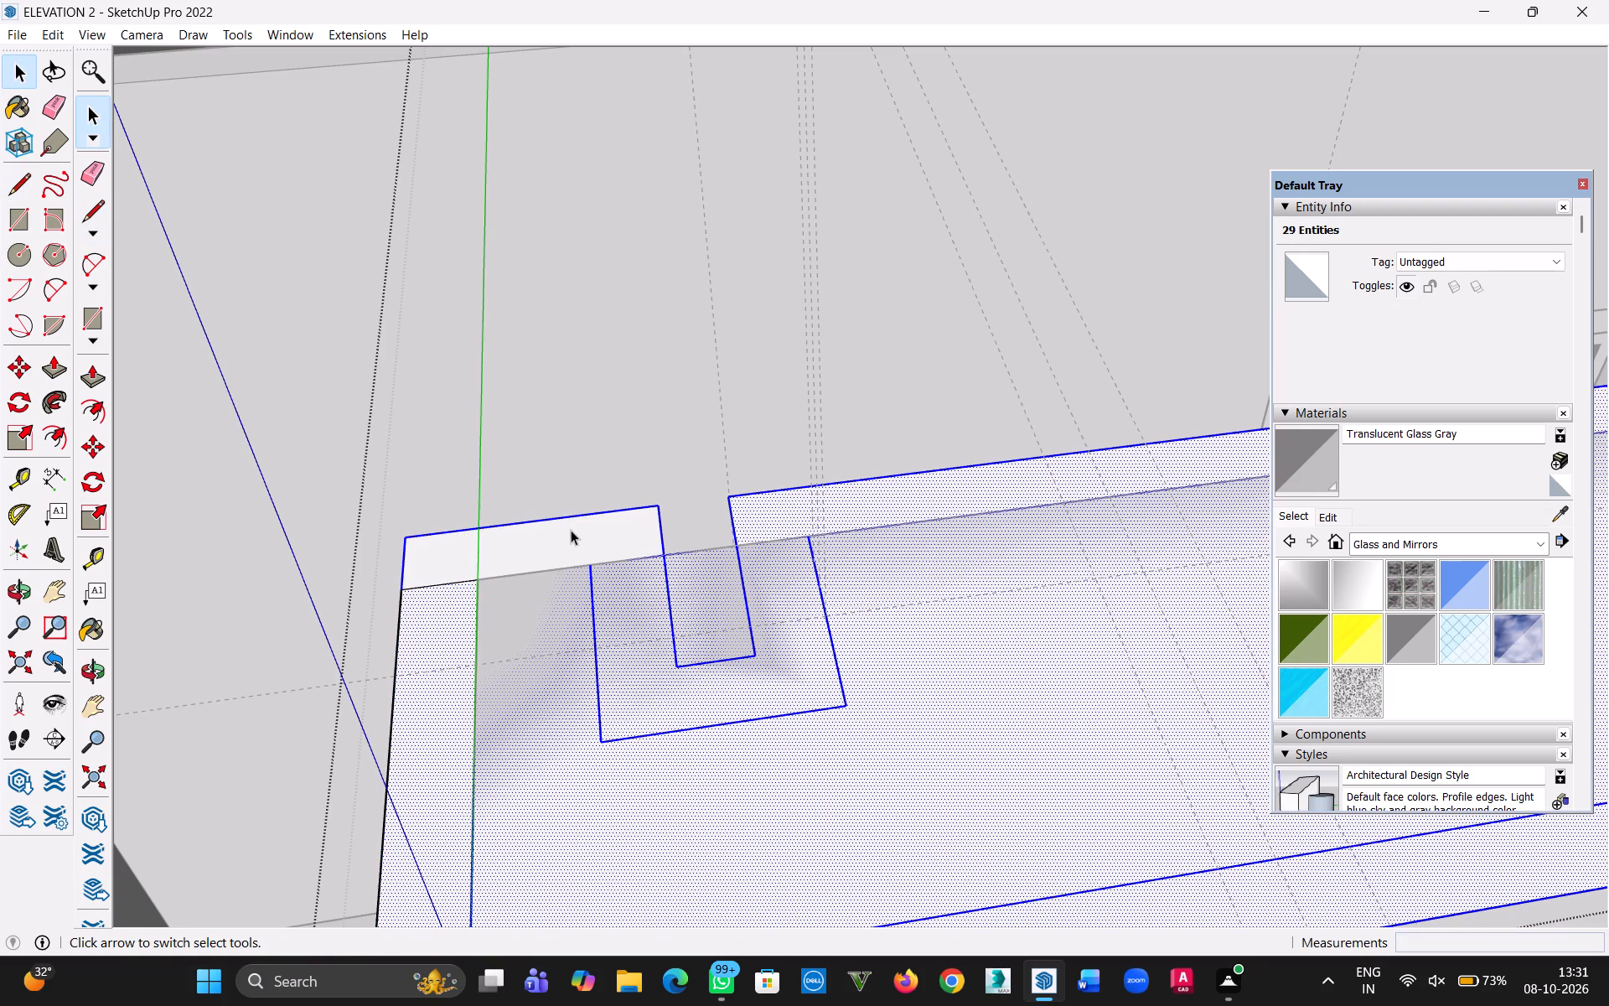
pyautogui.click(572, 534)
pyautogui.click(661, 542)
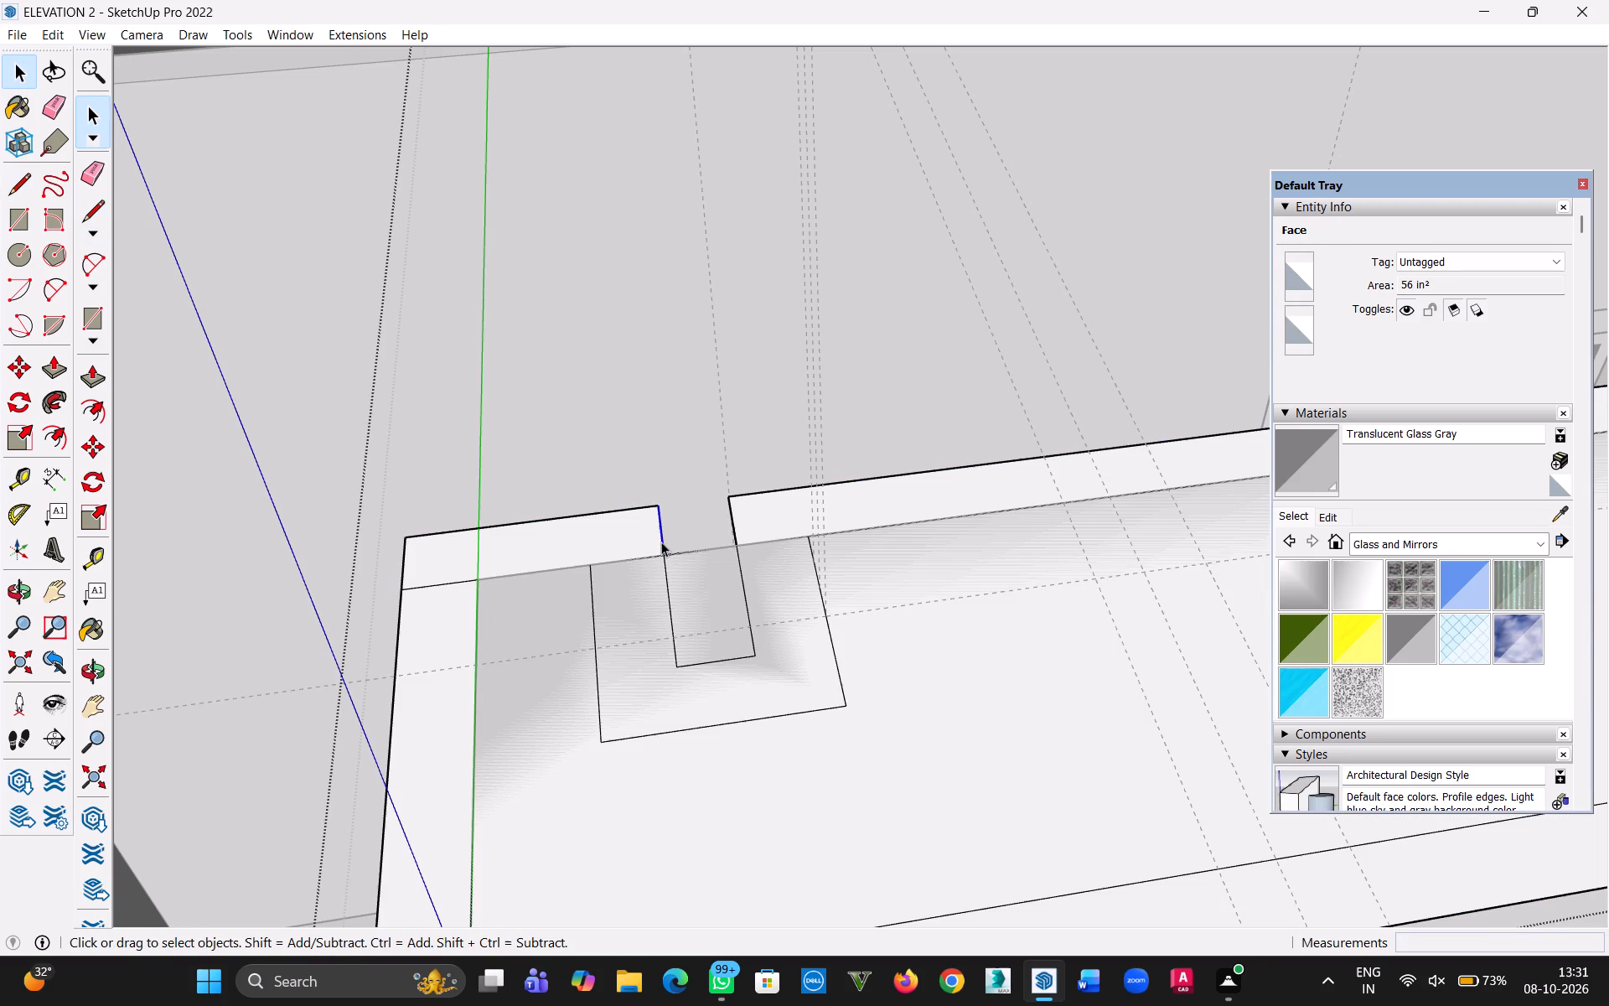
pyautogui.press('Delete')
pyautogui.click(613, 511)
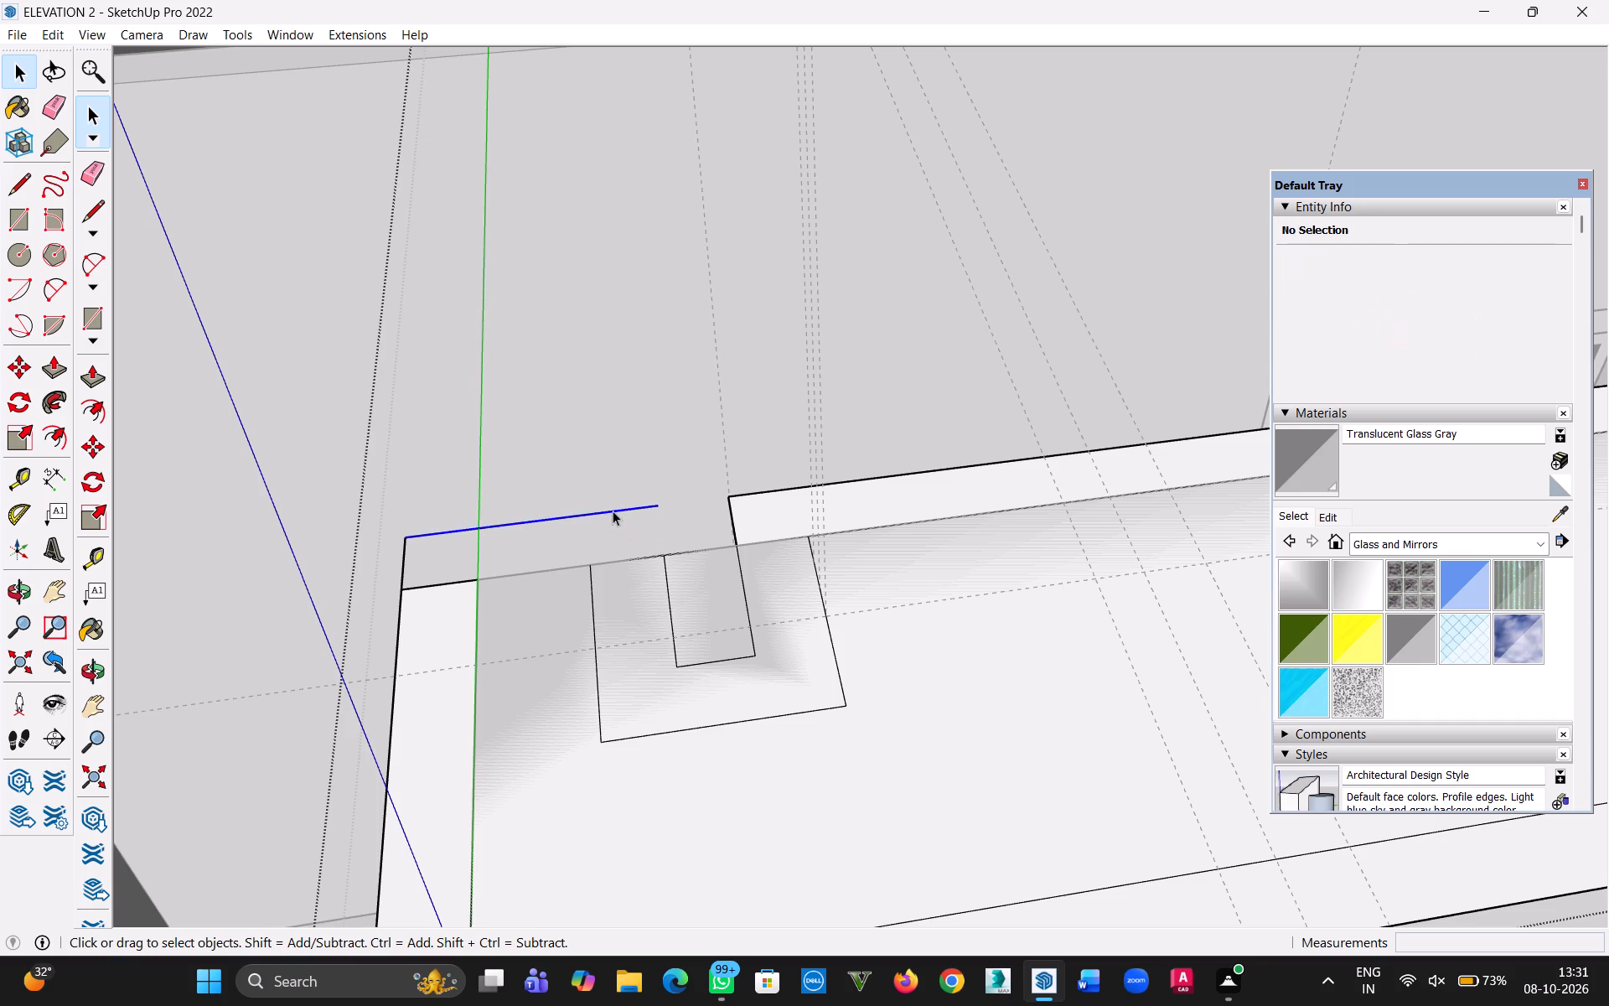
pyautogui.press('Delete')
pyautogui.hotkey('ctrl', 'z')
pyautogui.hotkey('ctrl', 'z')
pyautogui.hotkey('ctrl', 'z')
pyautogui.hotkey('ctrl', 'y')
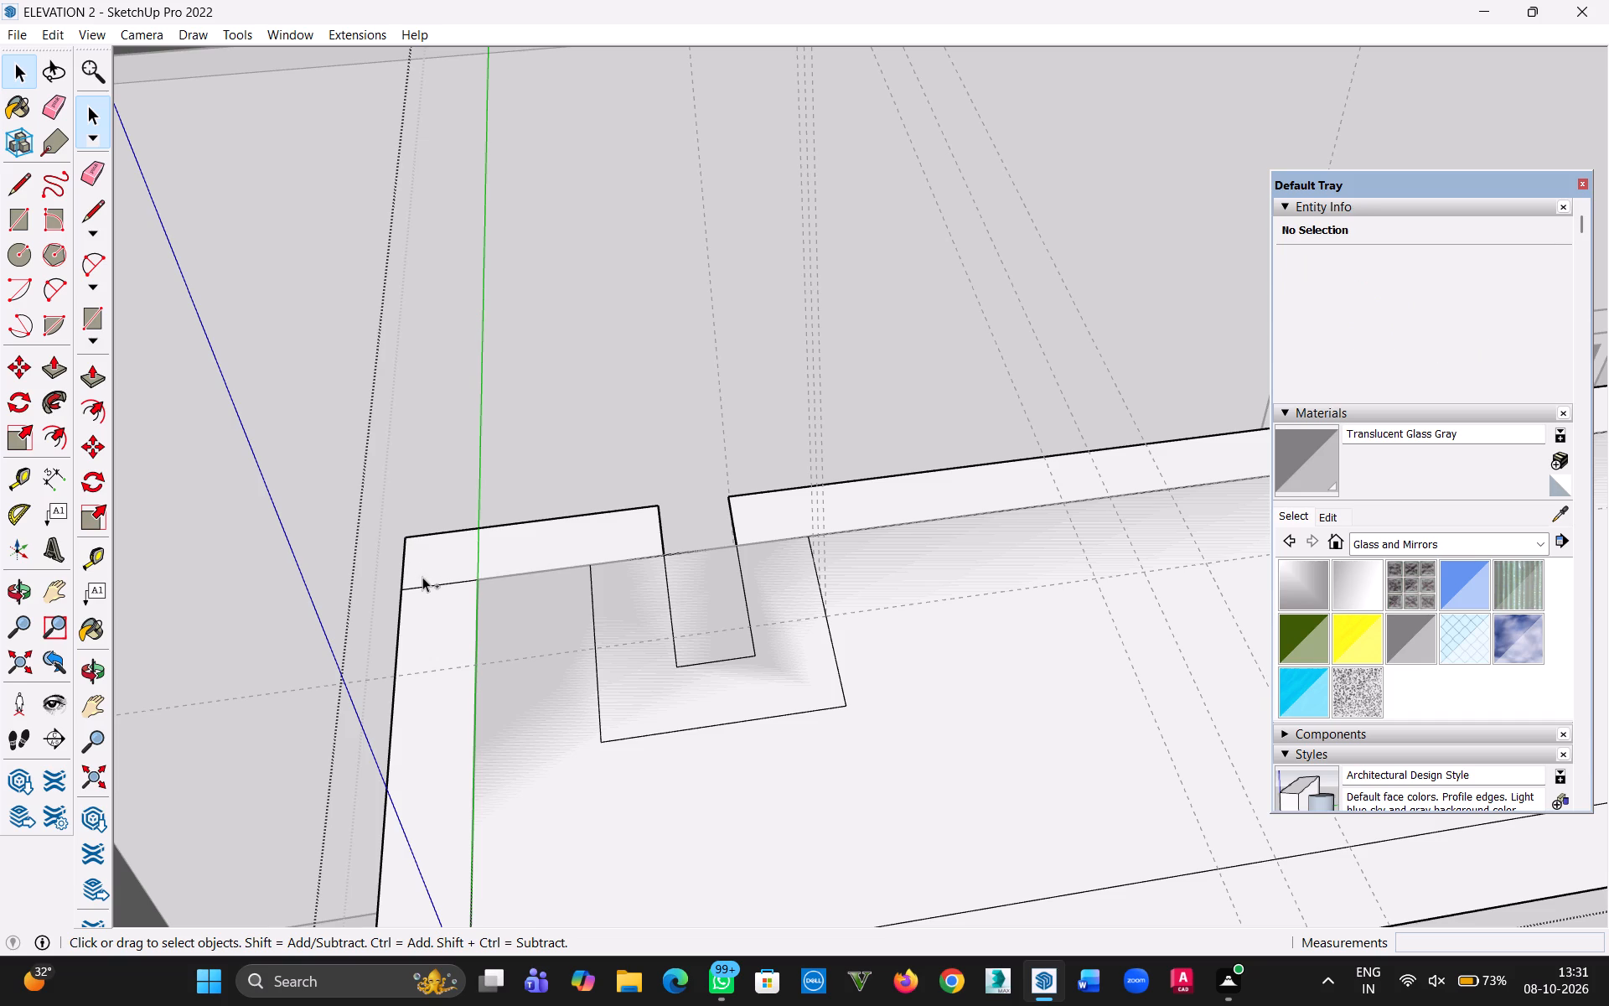
# Delete the three outer edges of the 4" offset piece behind the slab's back edge, between the outer corner and column cutout.
pyautogui.click(405, 561)
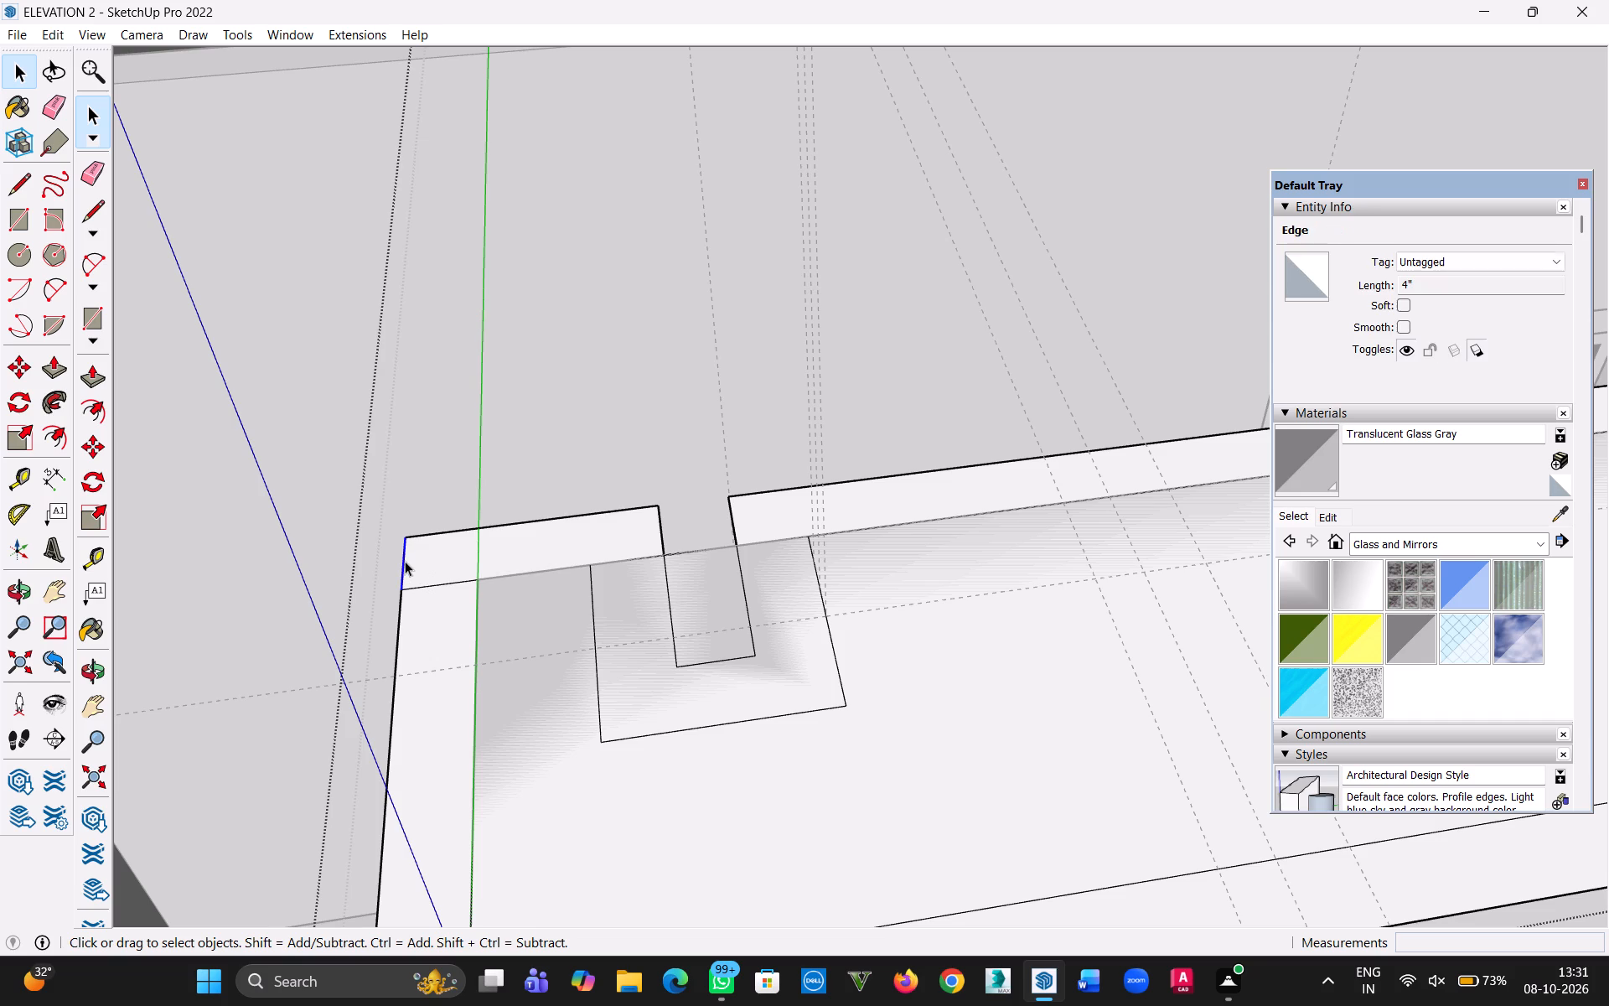
pyautogui.press('Delete')
pyautogui.click(461, 529)
pyautogui.press('Delete')
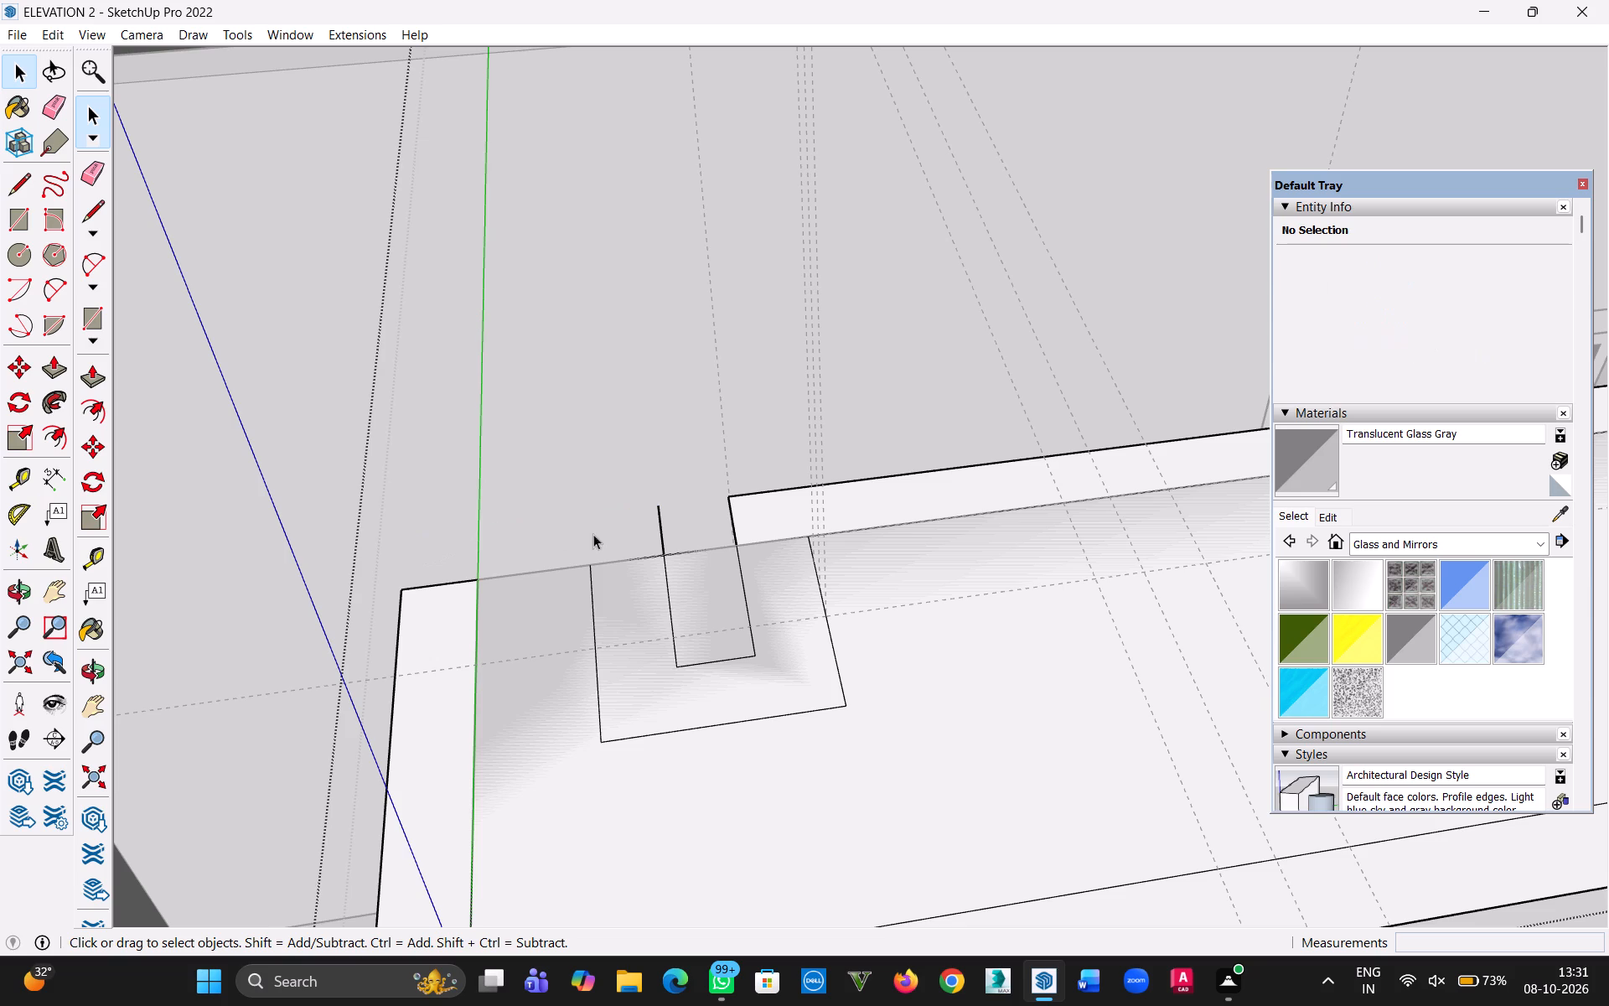
pyautogui.click(661, 531)
pyautogui.press('Delete')
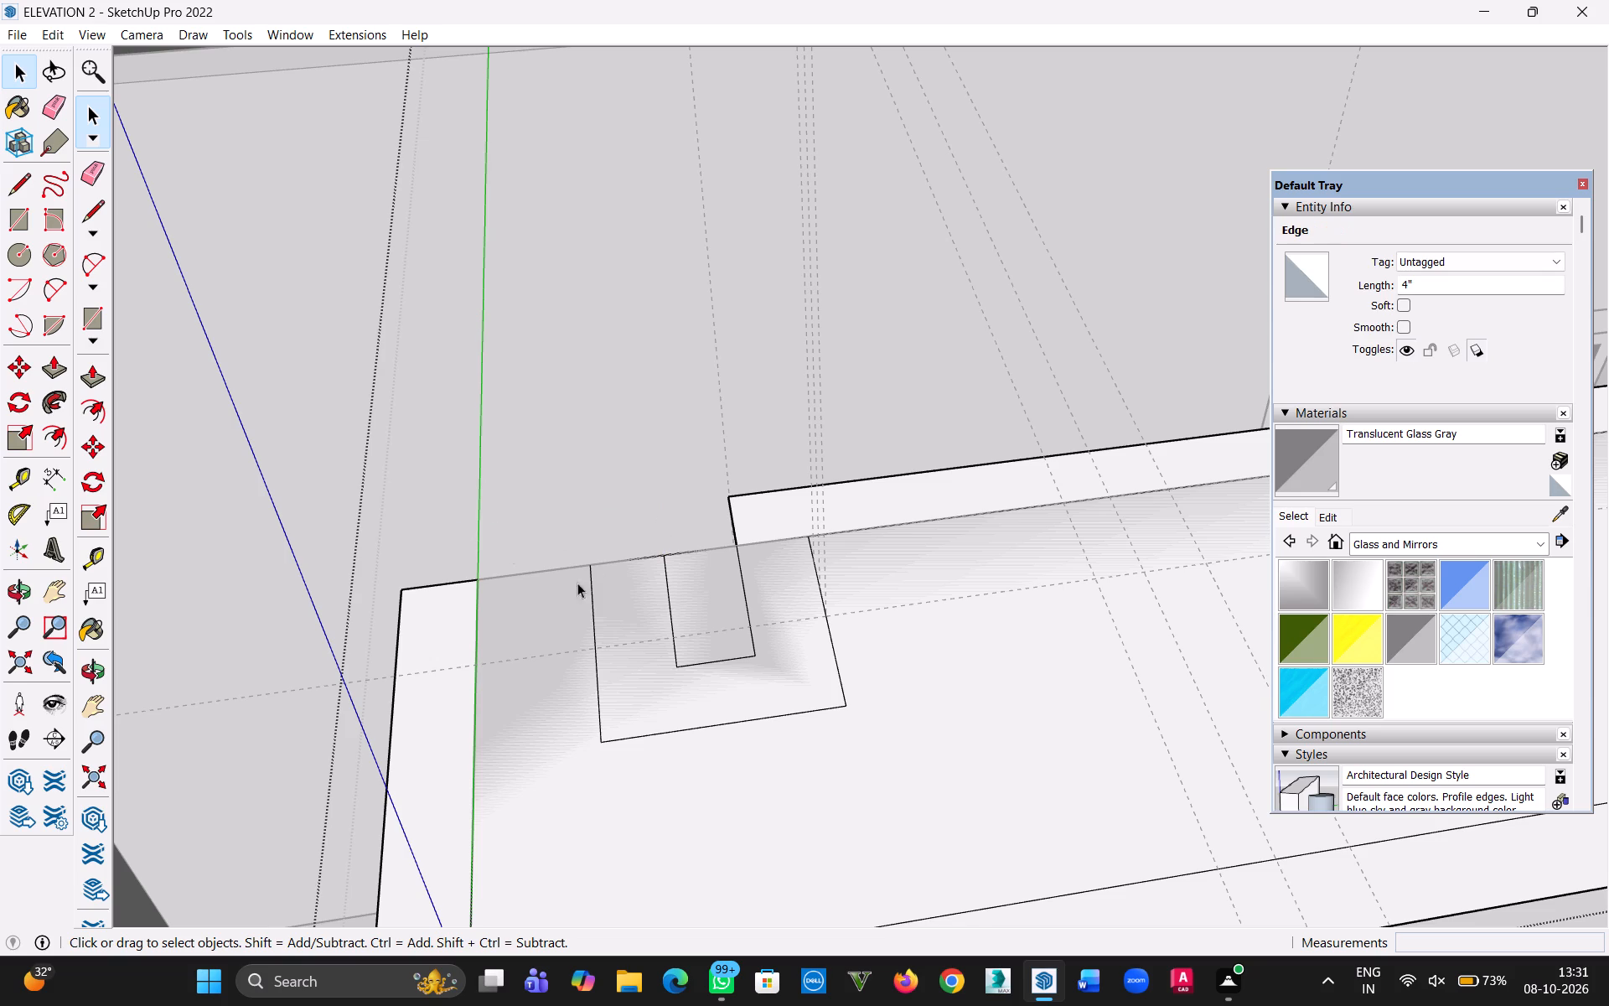
# Draw a 6" line along the slab's back edge from the inner corner to the column footprint's nearest corner.
pyautogui.press('l')
pyautogui.click(484, 578)
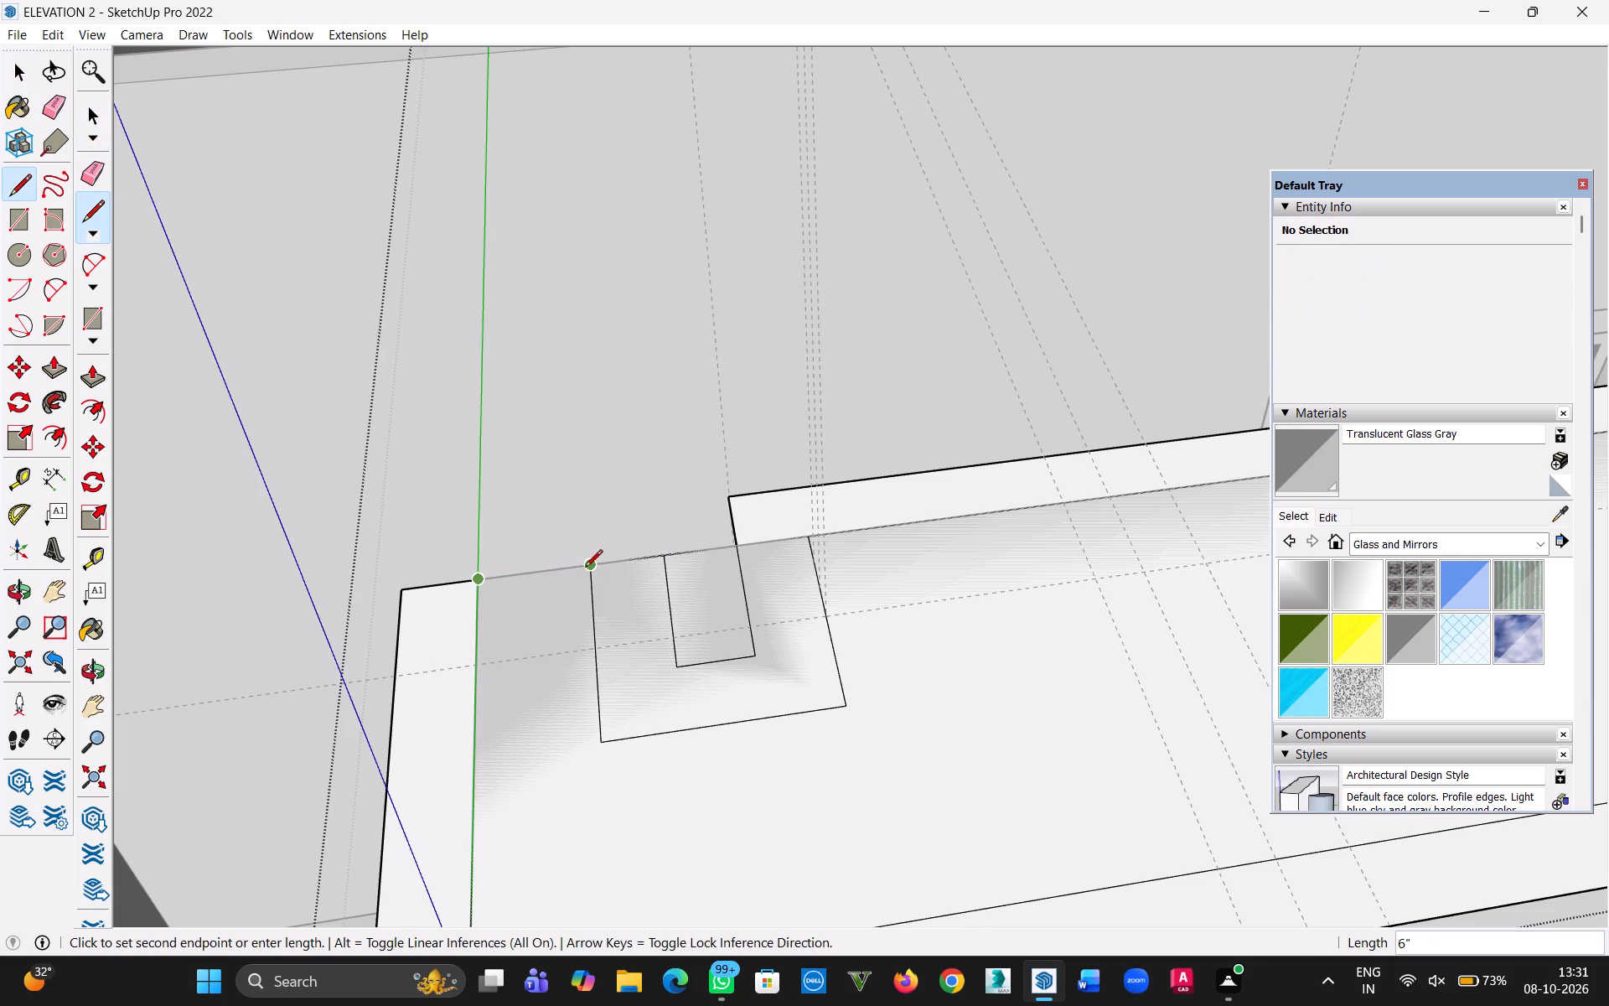
pyautogui.click(585, 568)
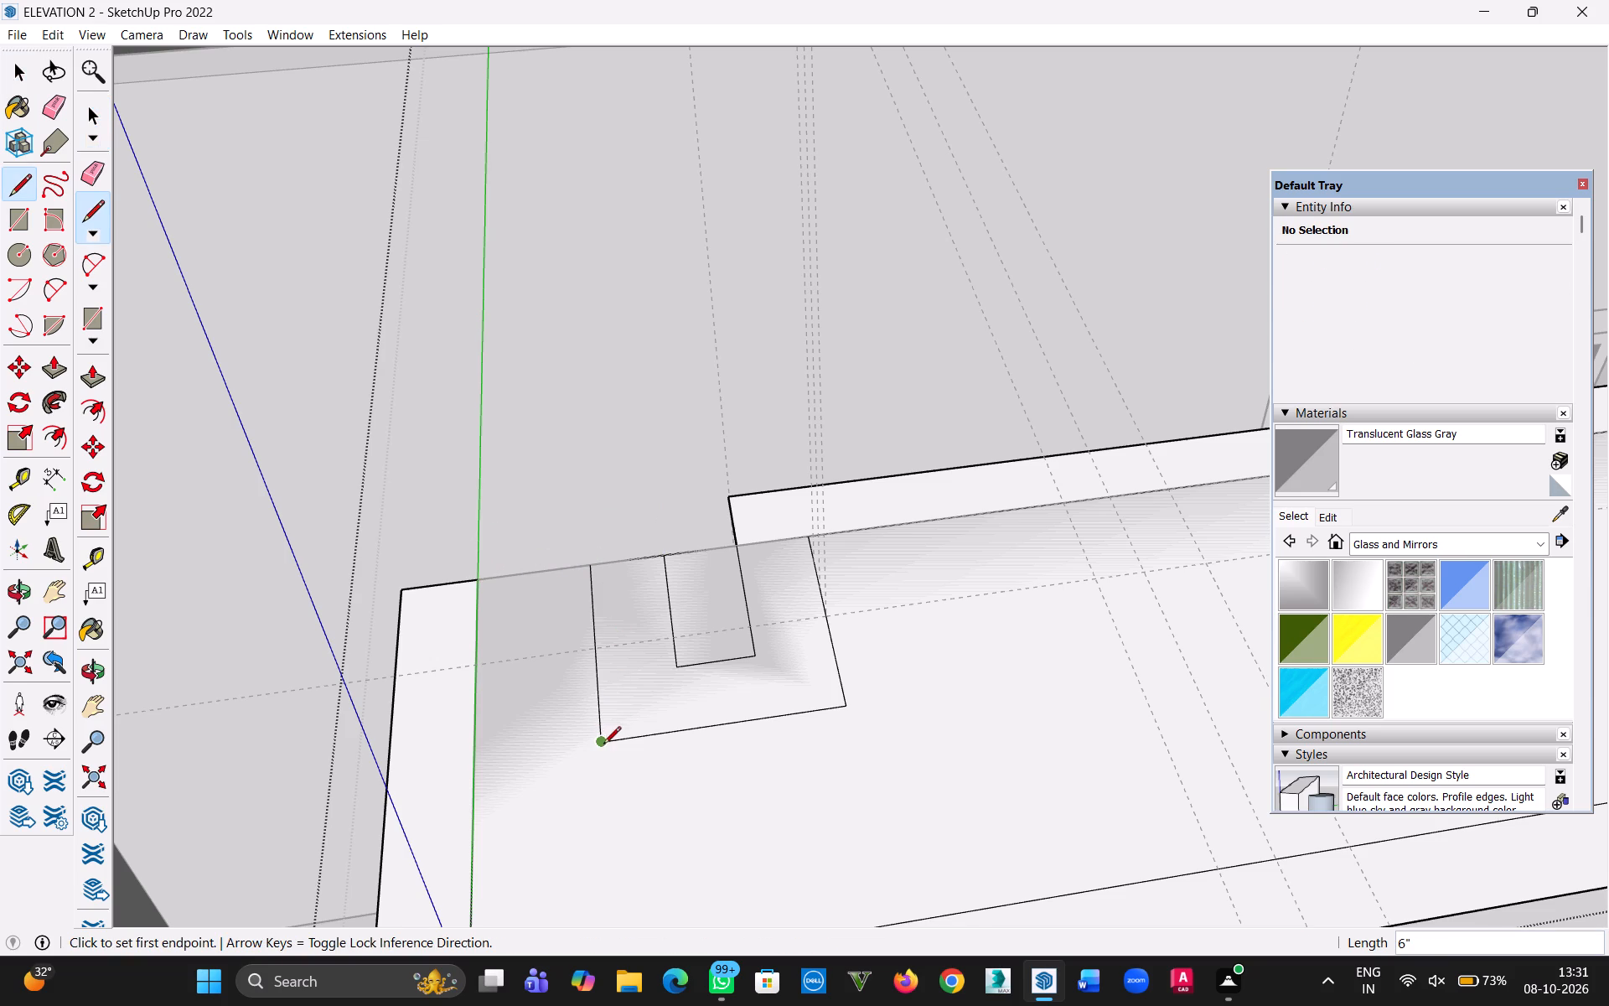
pyautogui.press('Escape')
pyautogui.scroll(-4, 642, 635)
pyautogui.scroll(-5, 793, 595)
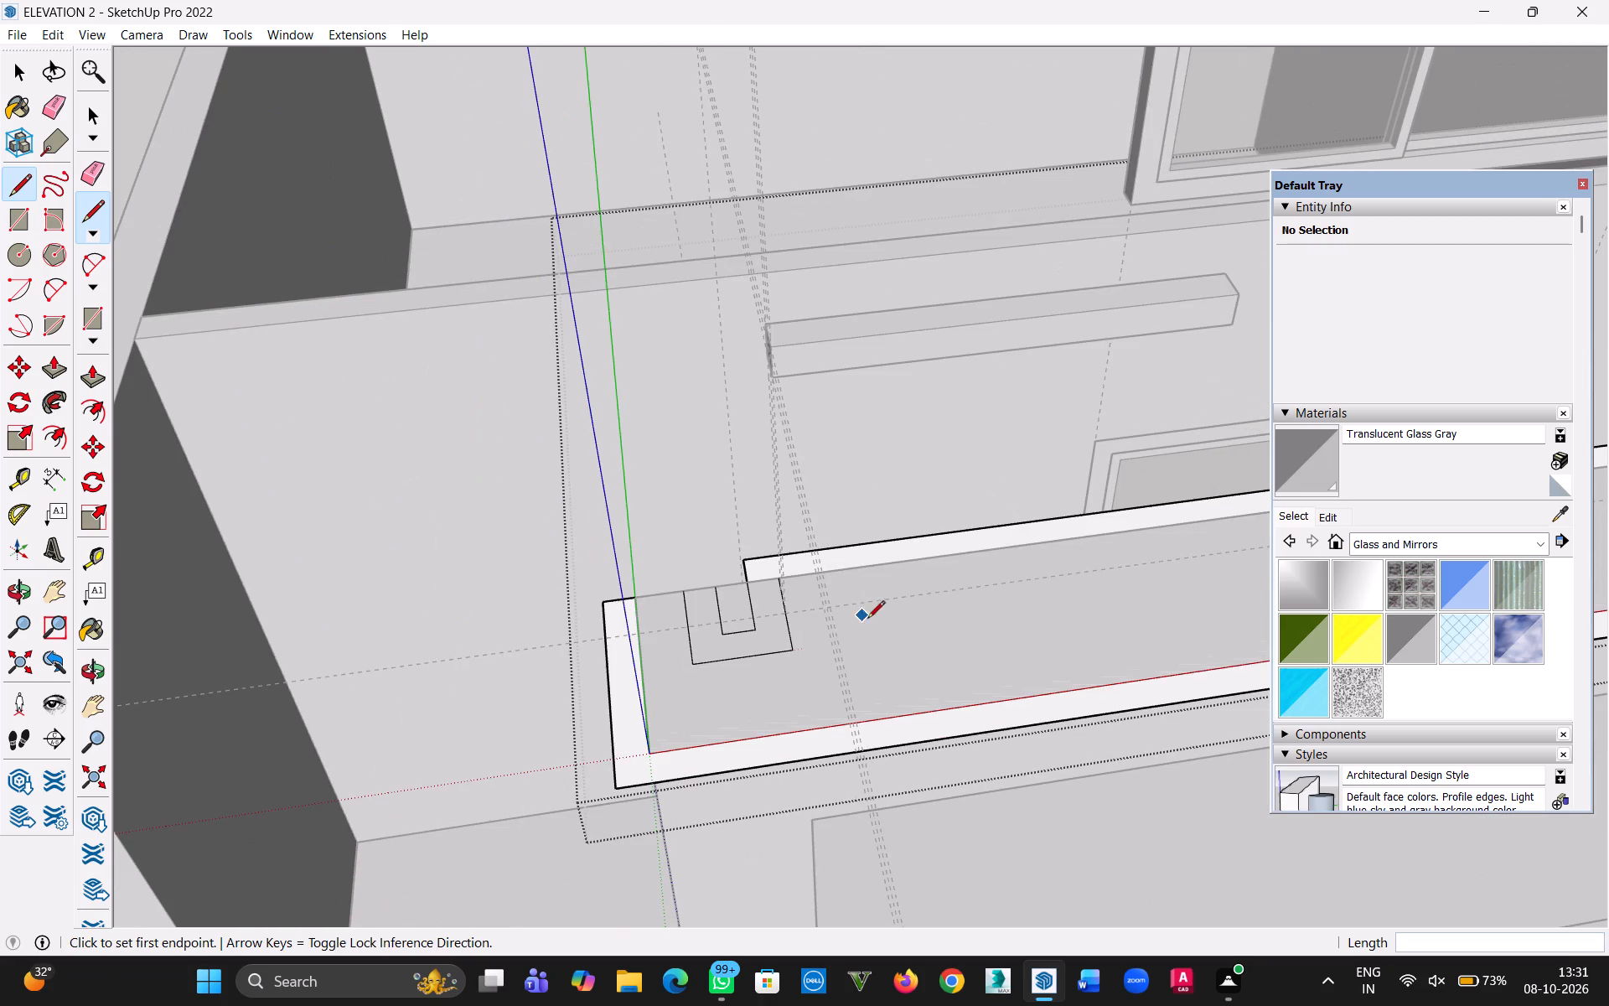
# Undo the recently drawn lines and edge deletions on the slab top's 4" offset border beside the column cutout.
pyautogui.press('h')
pyautogui.moveTo(875, 631); pyautogui.dragTo(546, 663)
pyautogui.press('Escape')
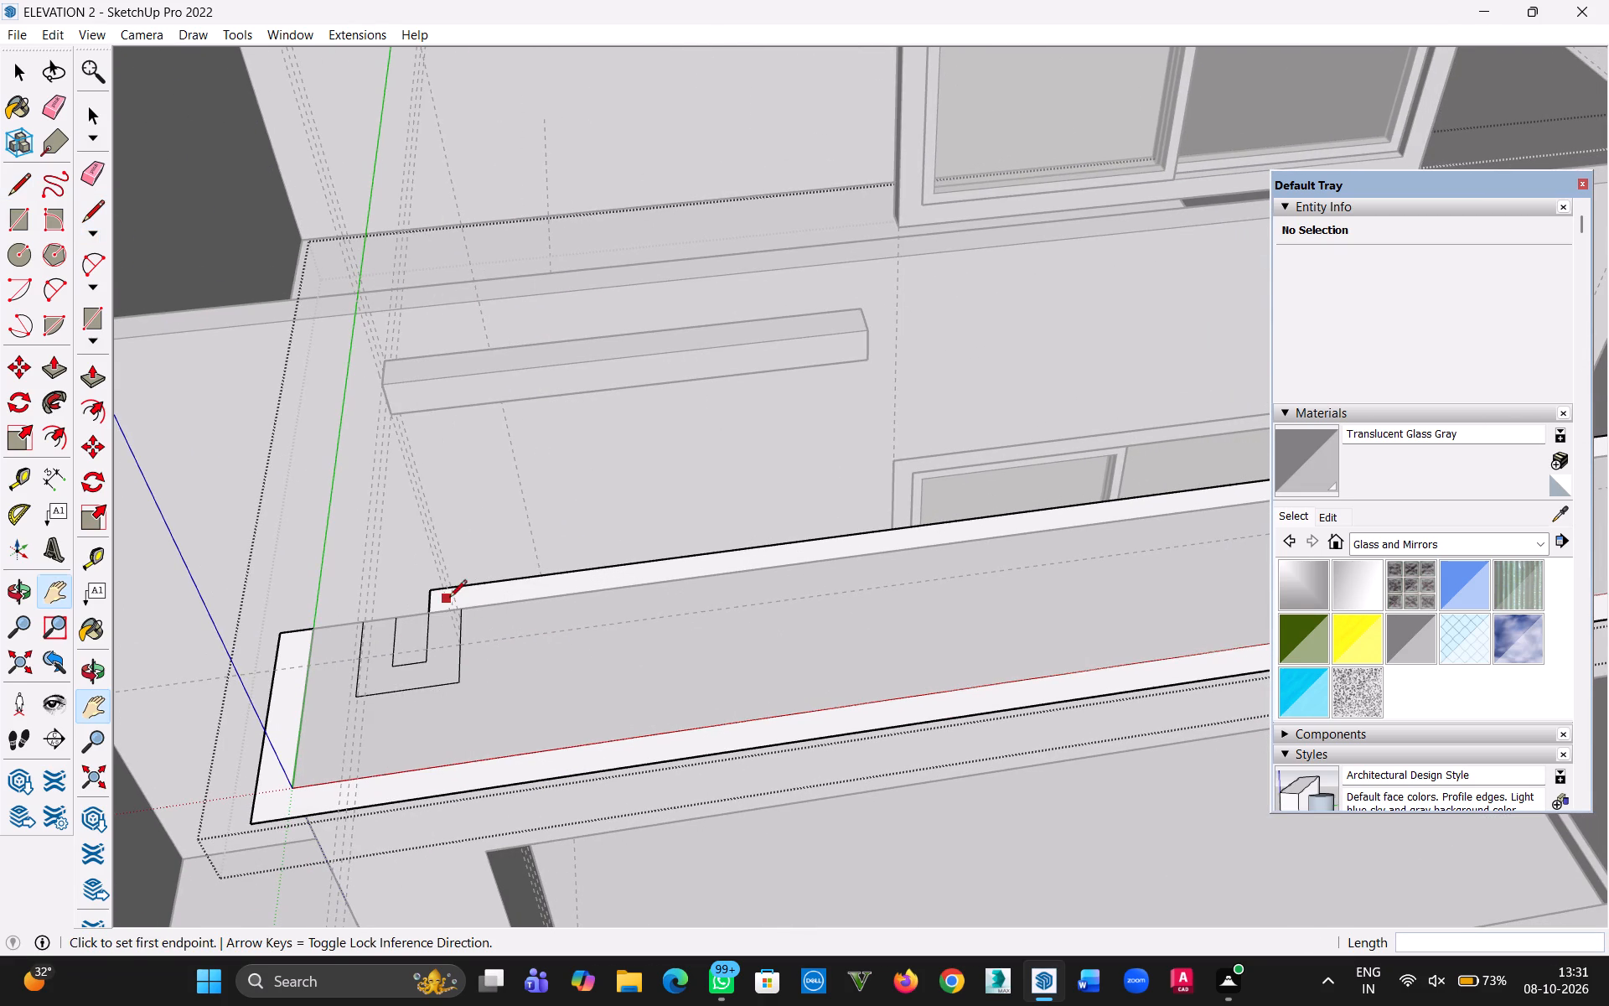
pyautogui.hotkey('ctrl', 'z')
pyautogui.hotkey('ctrl', 'z')
pyautogui.hotkey('ctrl', 'z')
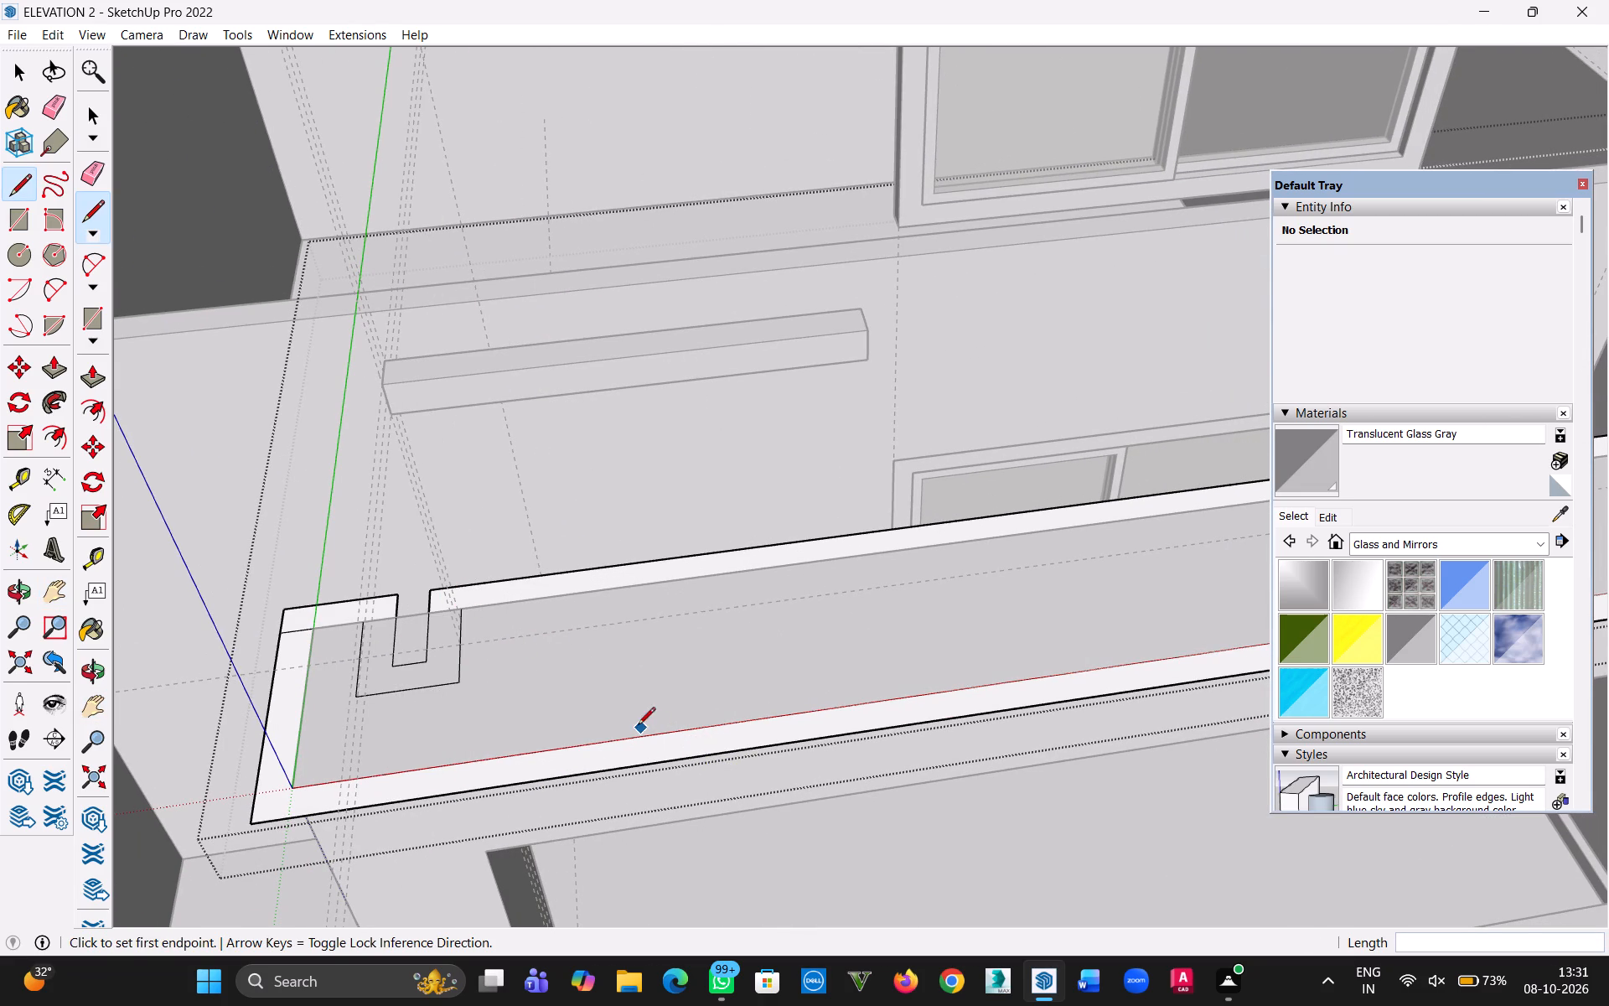
pyautogui.hotkey('ctrl', 'z')
pyautogui.hotkey('ctrl', 'z')
pyautogui.hotkey('ctrl', 'z')
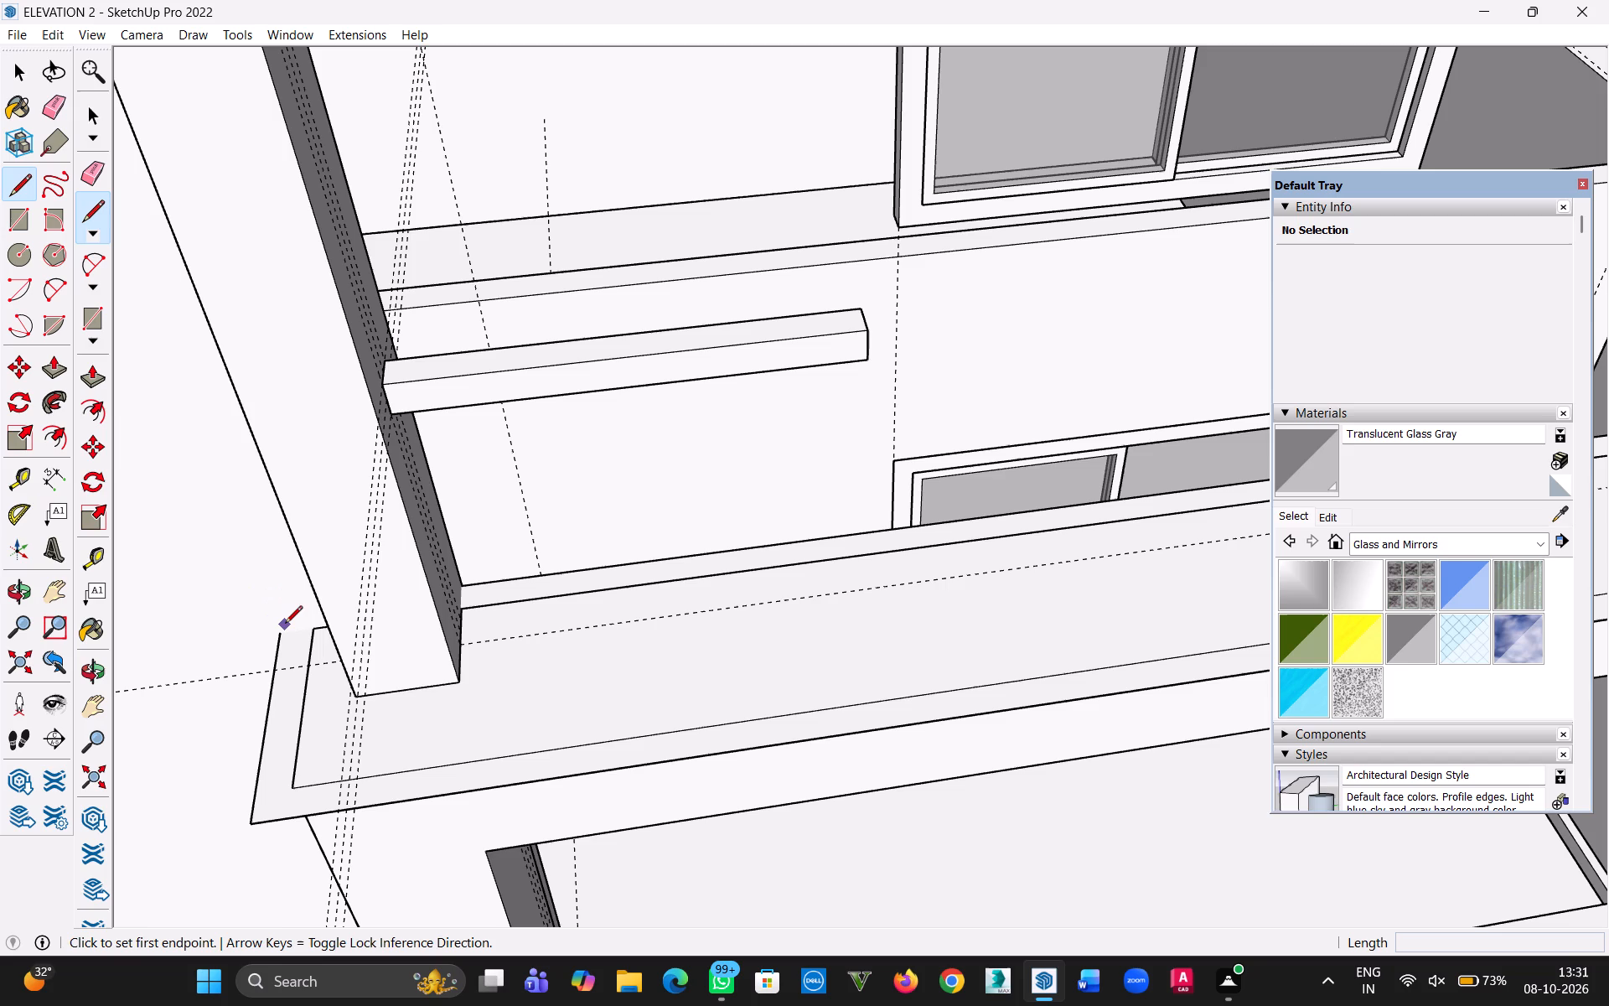
pyautogui.hotkey('ctrl', 'y')
# Open the upper balcony's slab-top group for editing.
pyautogui.scroll(3, 494, 682)
pyautogui.moveTo(493, 682); pyautogui.dragTo(507, 428, button='middle')
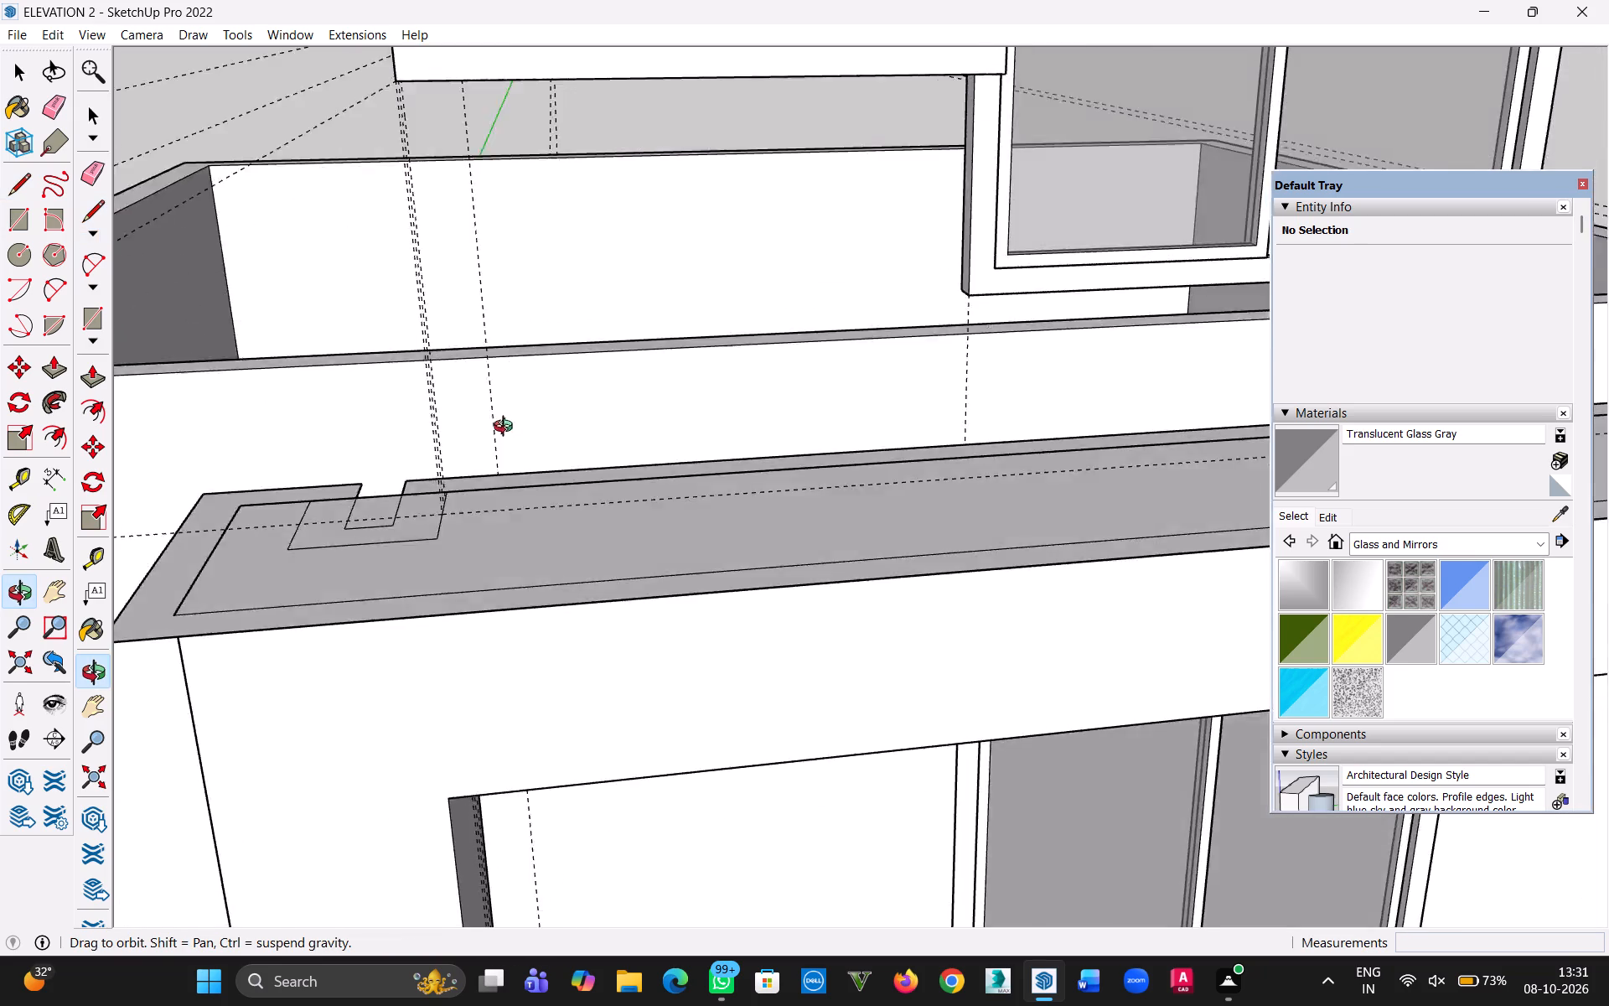
pyautogui.moveTo(507, 428); pyautogui.dragTo(511, 602, button='middle')
pyautogui.click(26, 72)
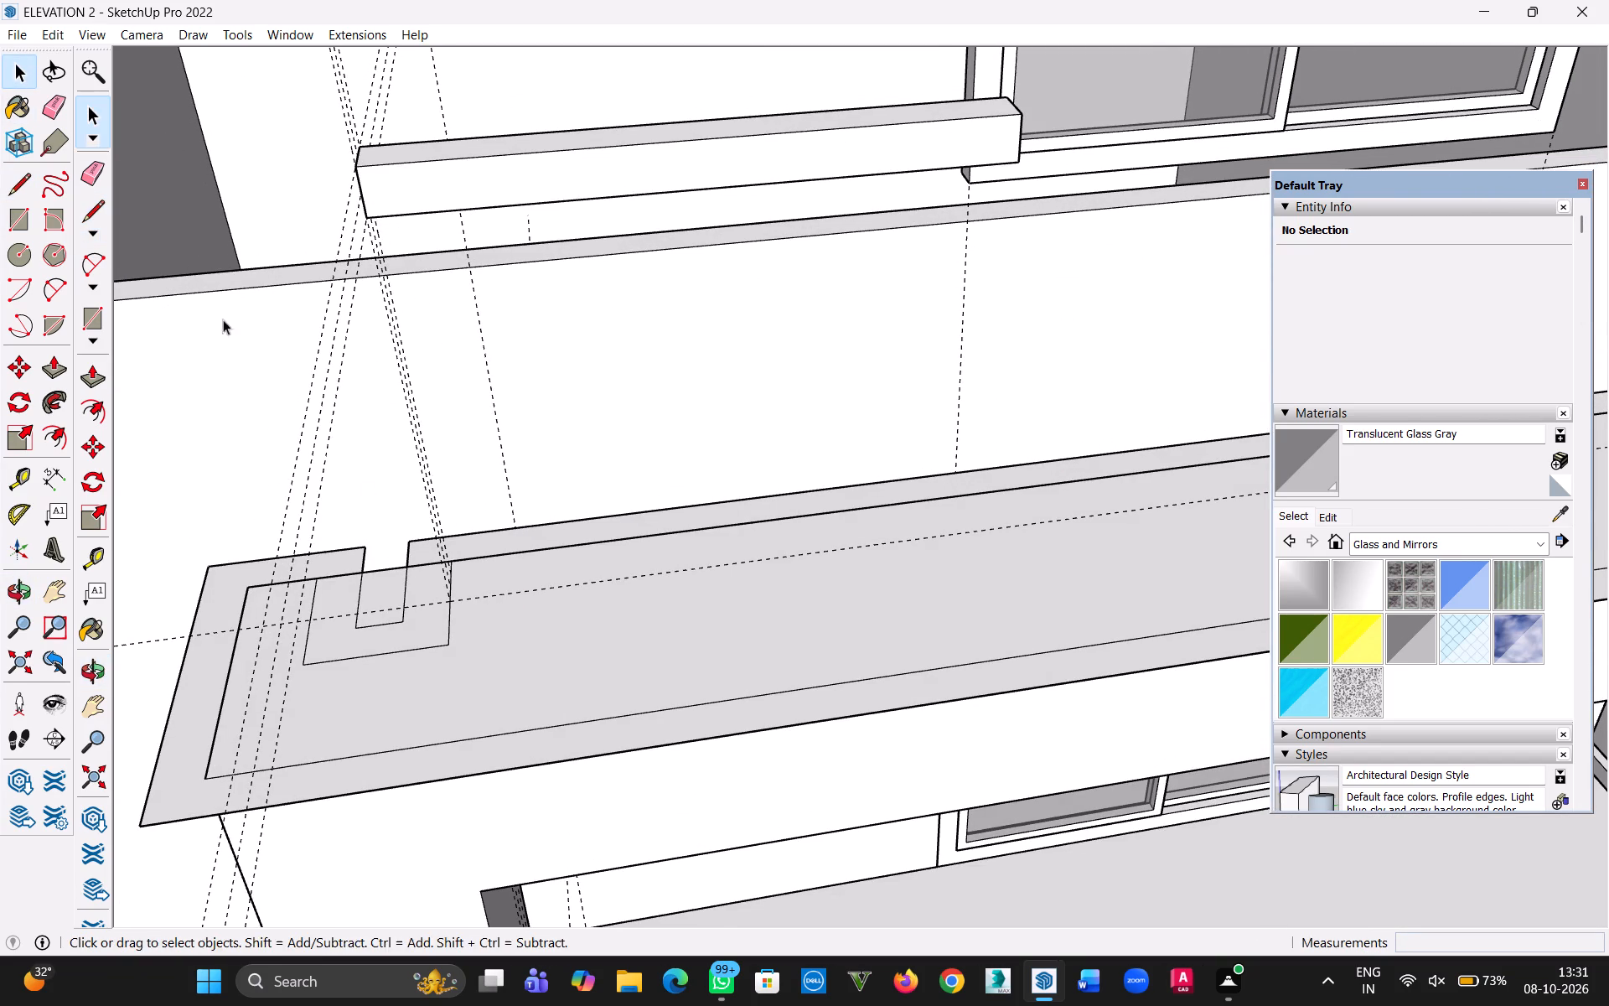
pyautogui.press('p')
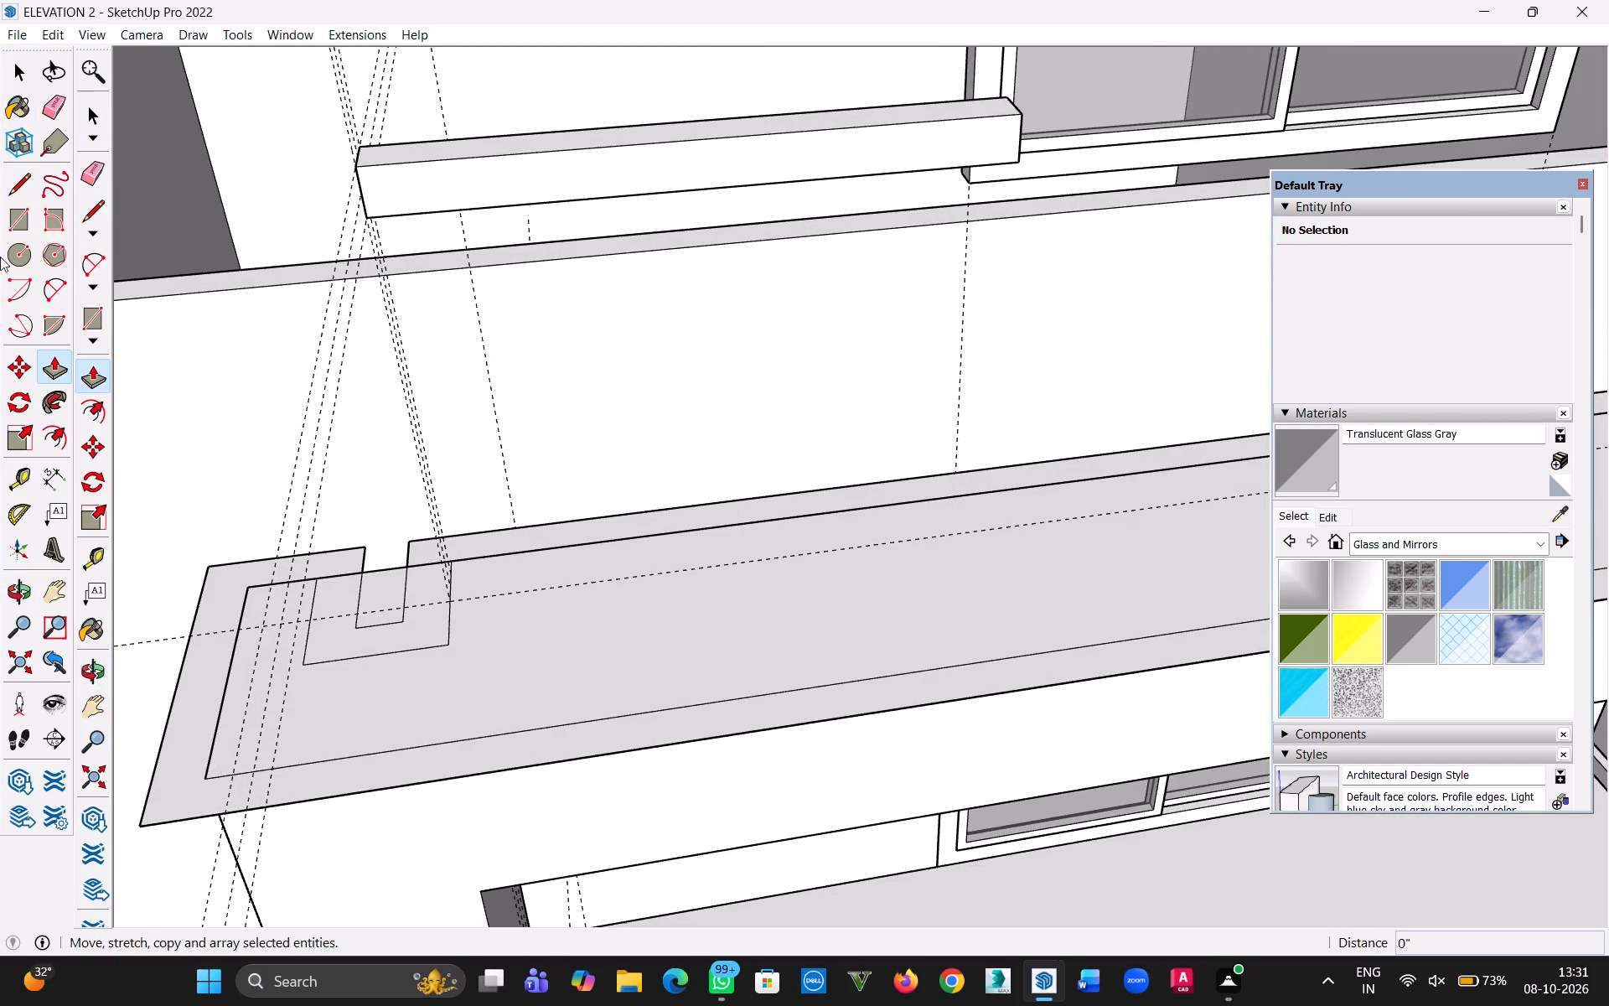
pyautogui.click(21, 83)
pyautogui.tripleClick(807, 639)
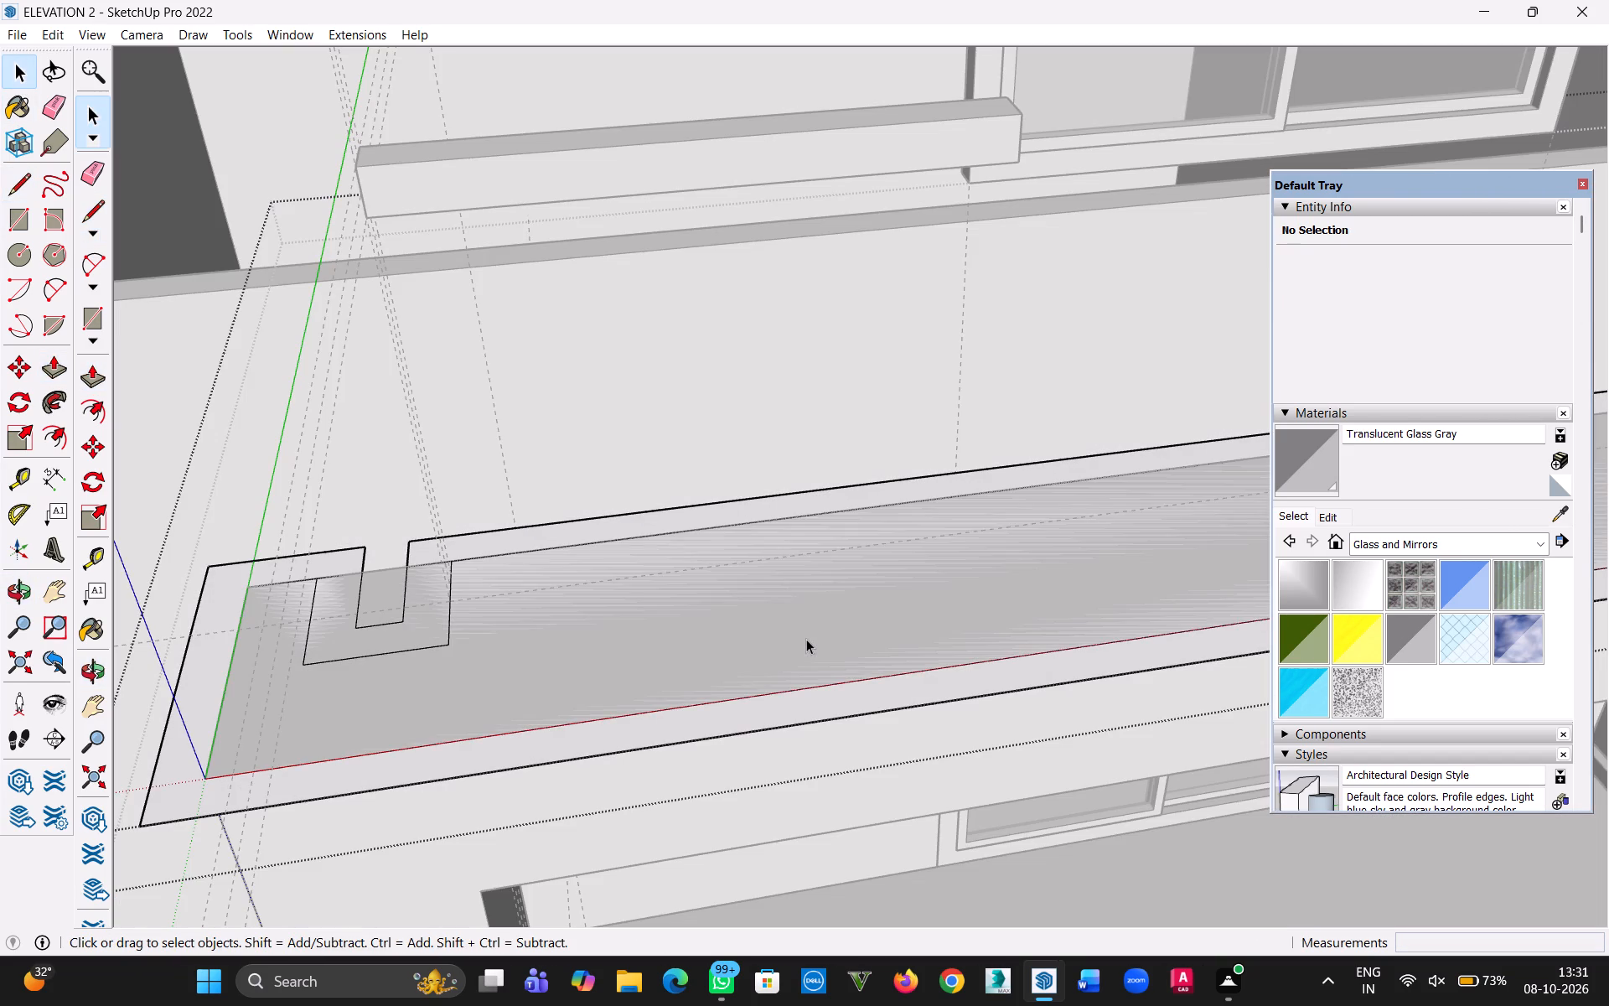
pyautogui.click(763, 640)
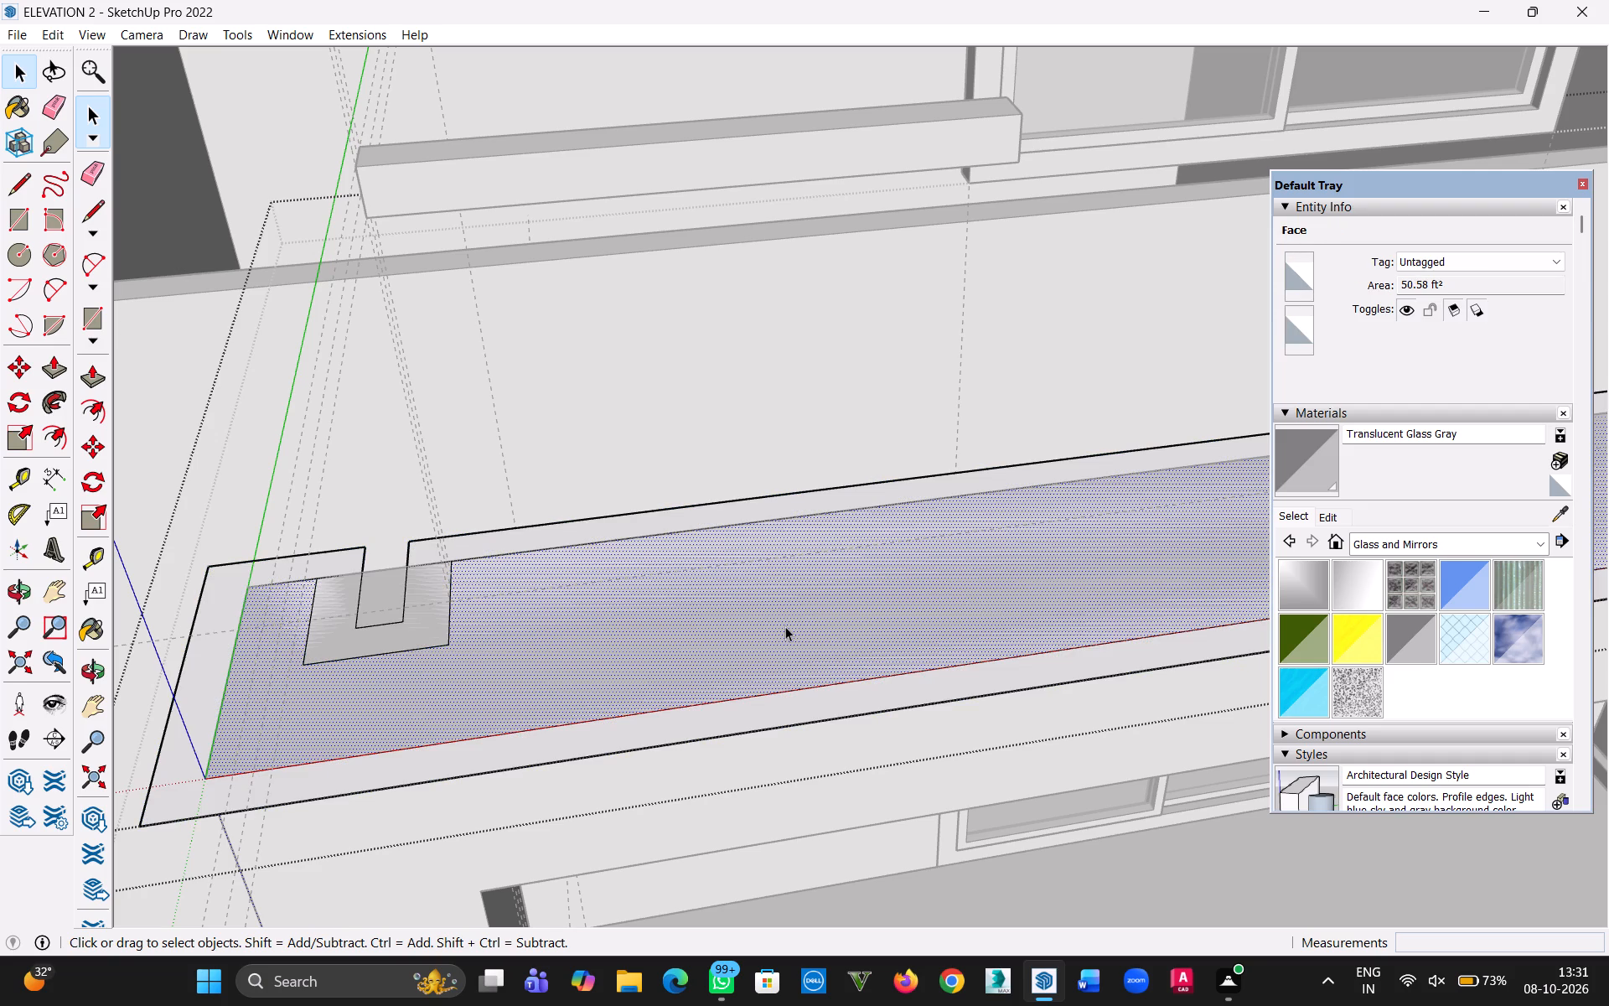
pyautogui.click(785, 626)
pyautogui.scroll(-10, 1059, 851)
pyautogui.click(411, 687)
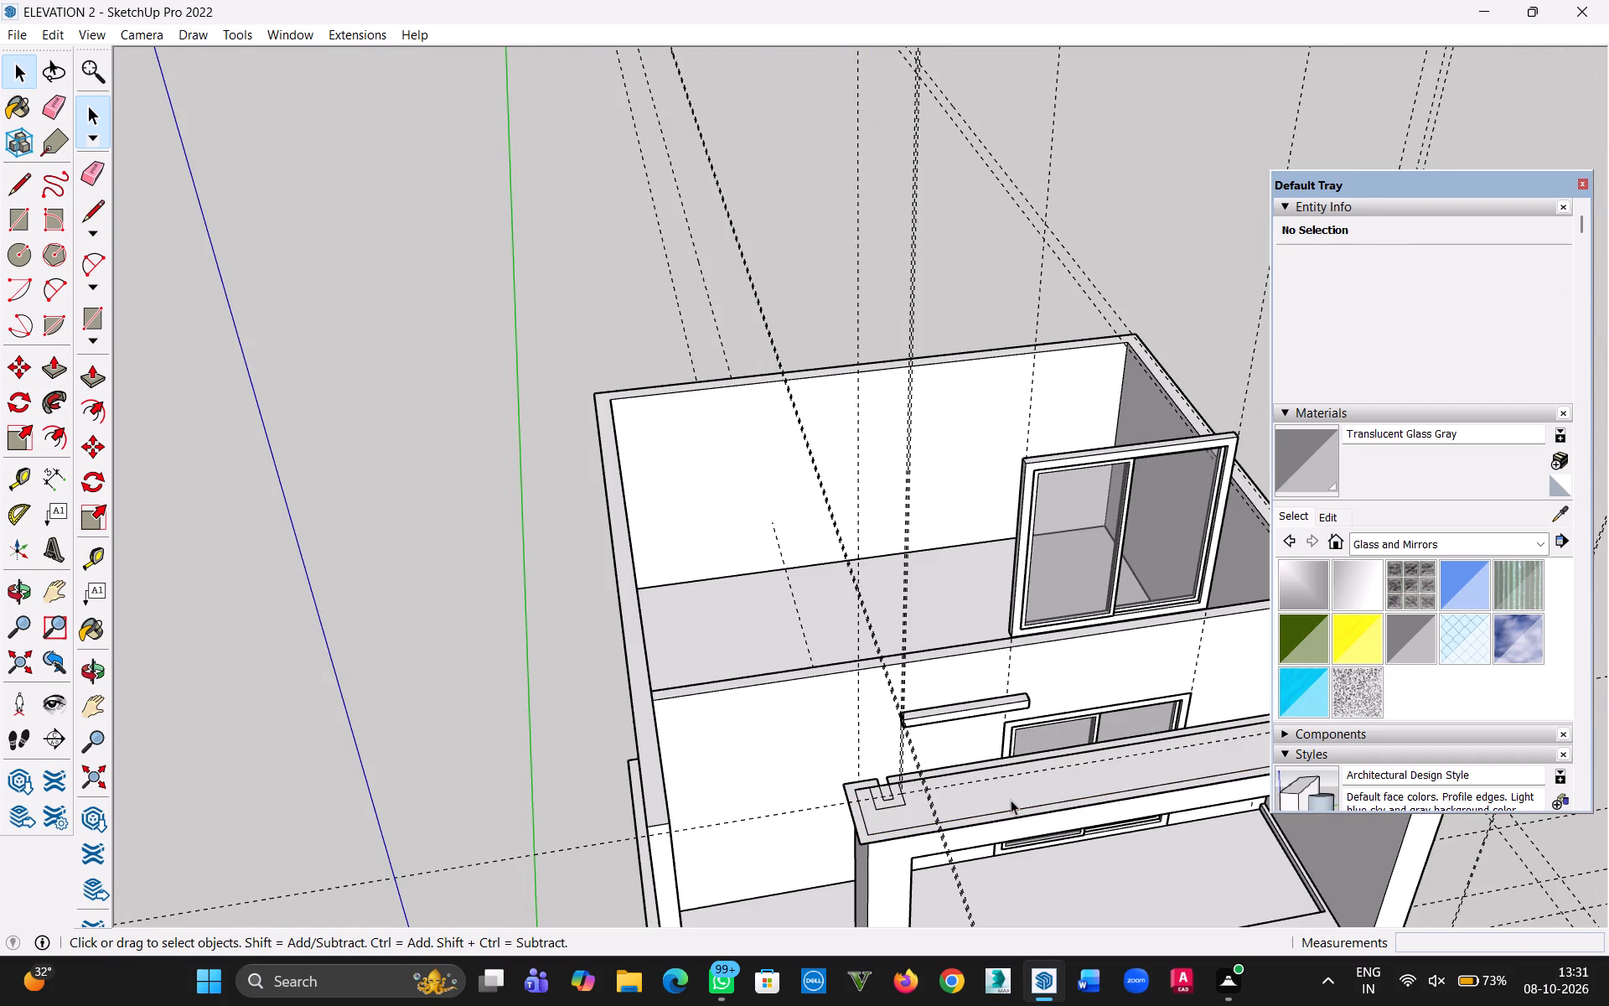
pyautogui.click(1007, 800)
pyautogui.doubleClick(1007, 800)
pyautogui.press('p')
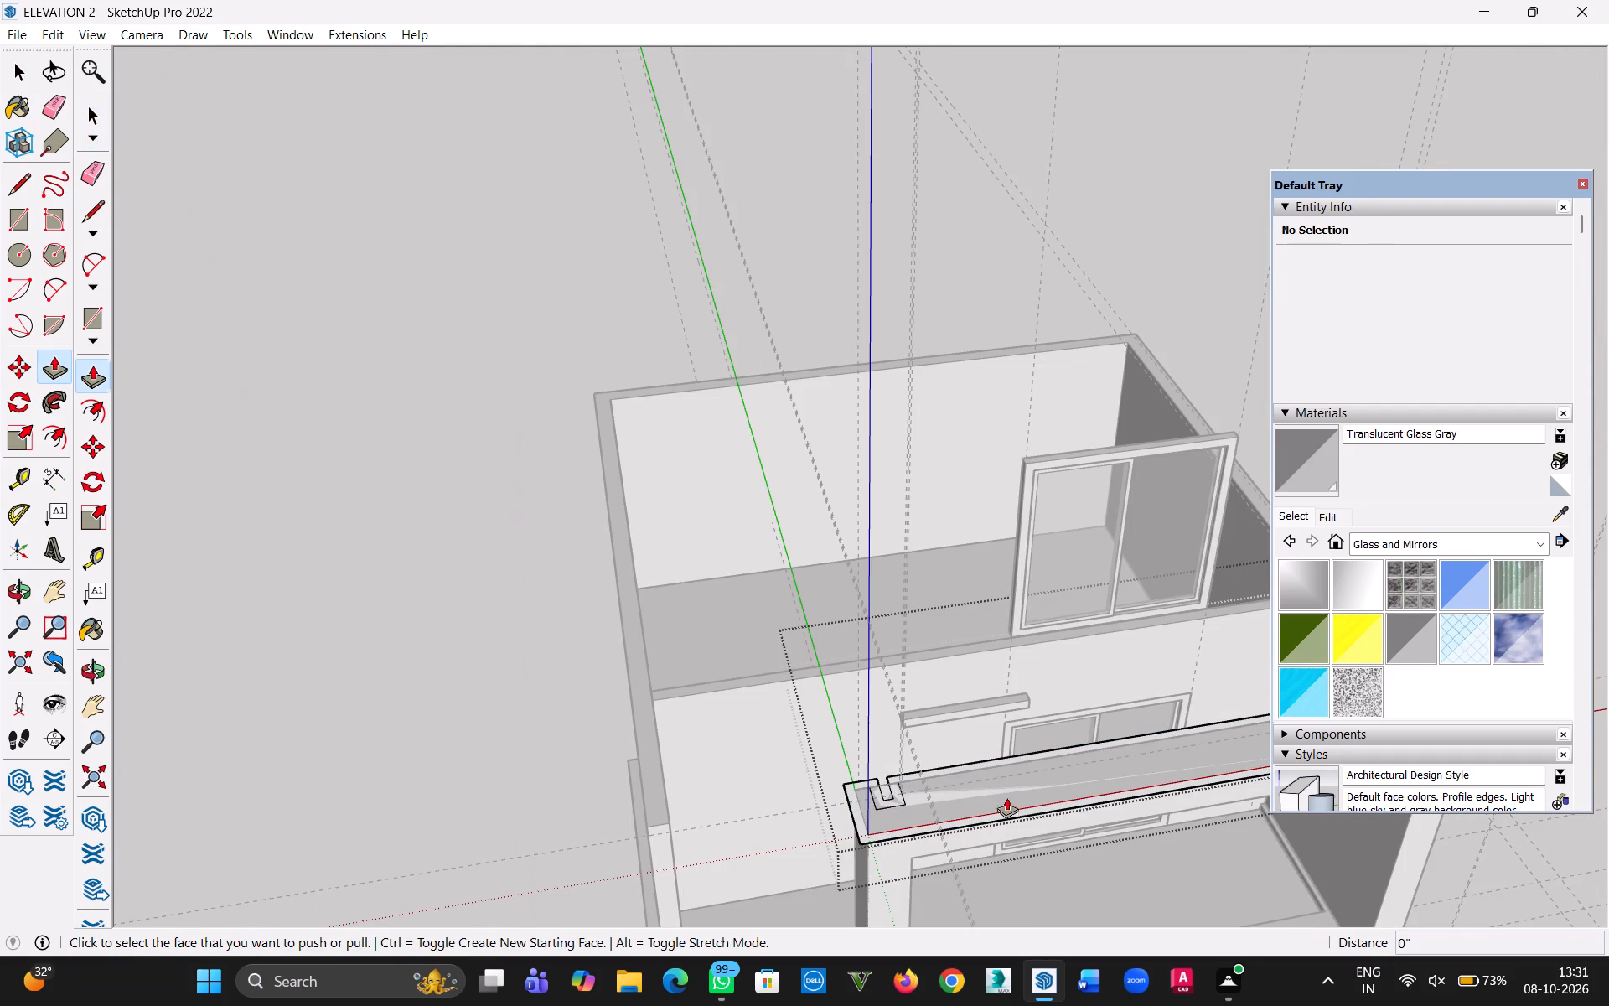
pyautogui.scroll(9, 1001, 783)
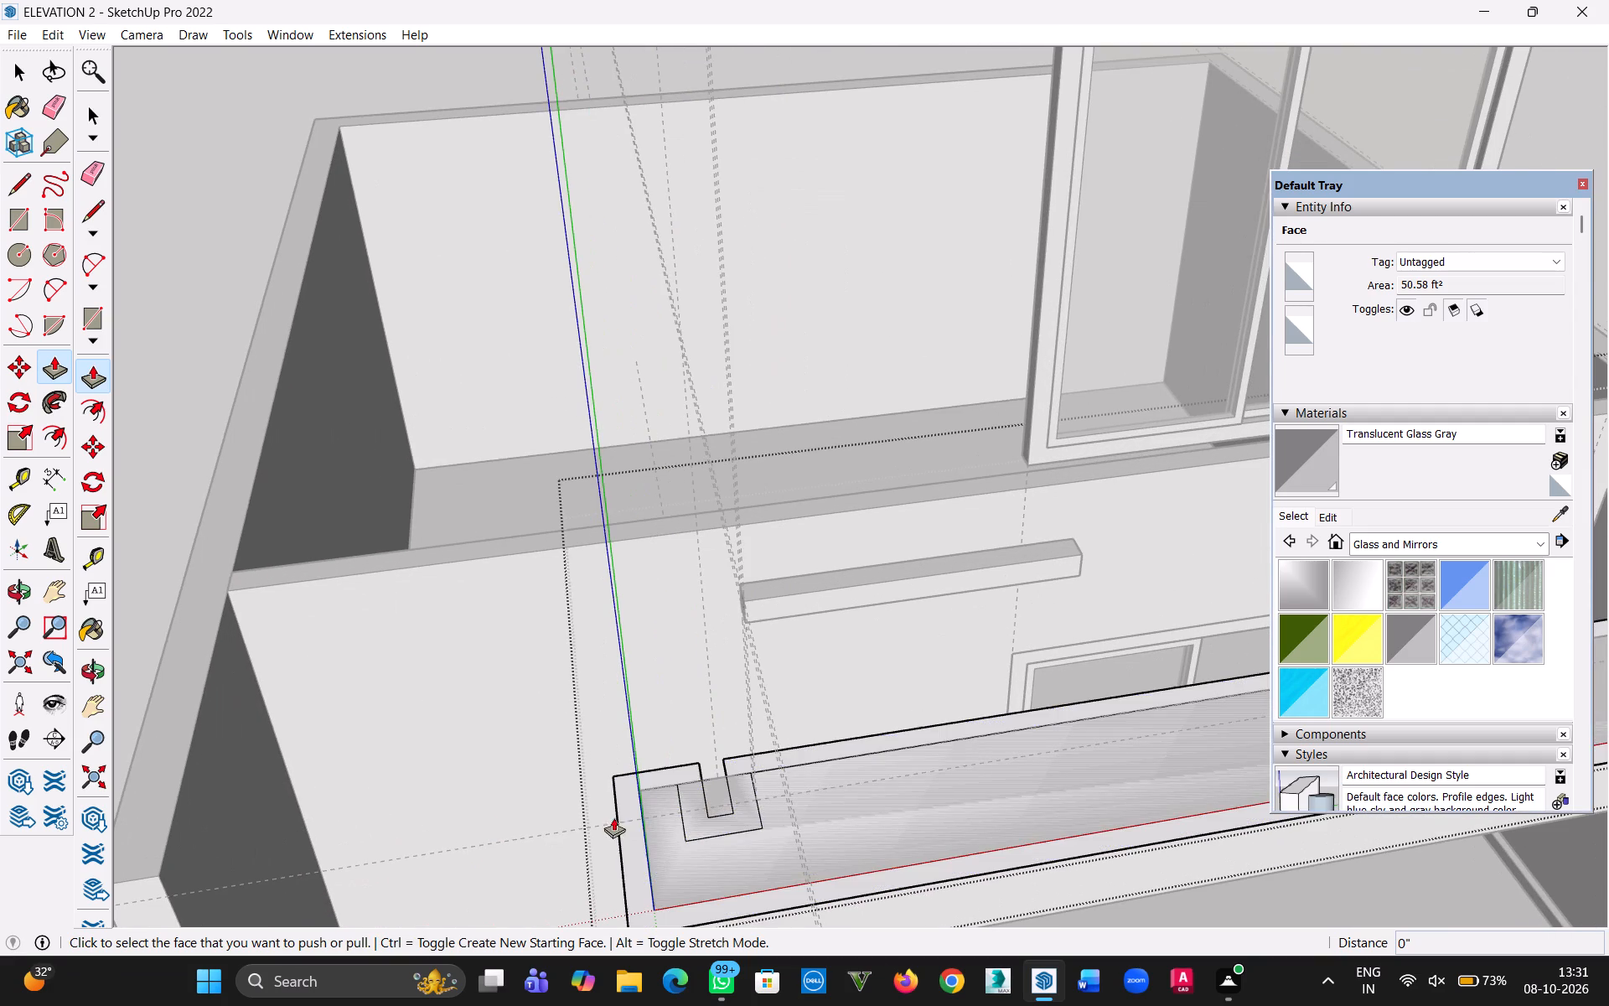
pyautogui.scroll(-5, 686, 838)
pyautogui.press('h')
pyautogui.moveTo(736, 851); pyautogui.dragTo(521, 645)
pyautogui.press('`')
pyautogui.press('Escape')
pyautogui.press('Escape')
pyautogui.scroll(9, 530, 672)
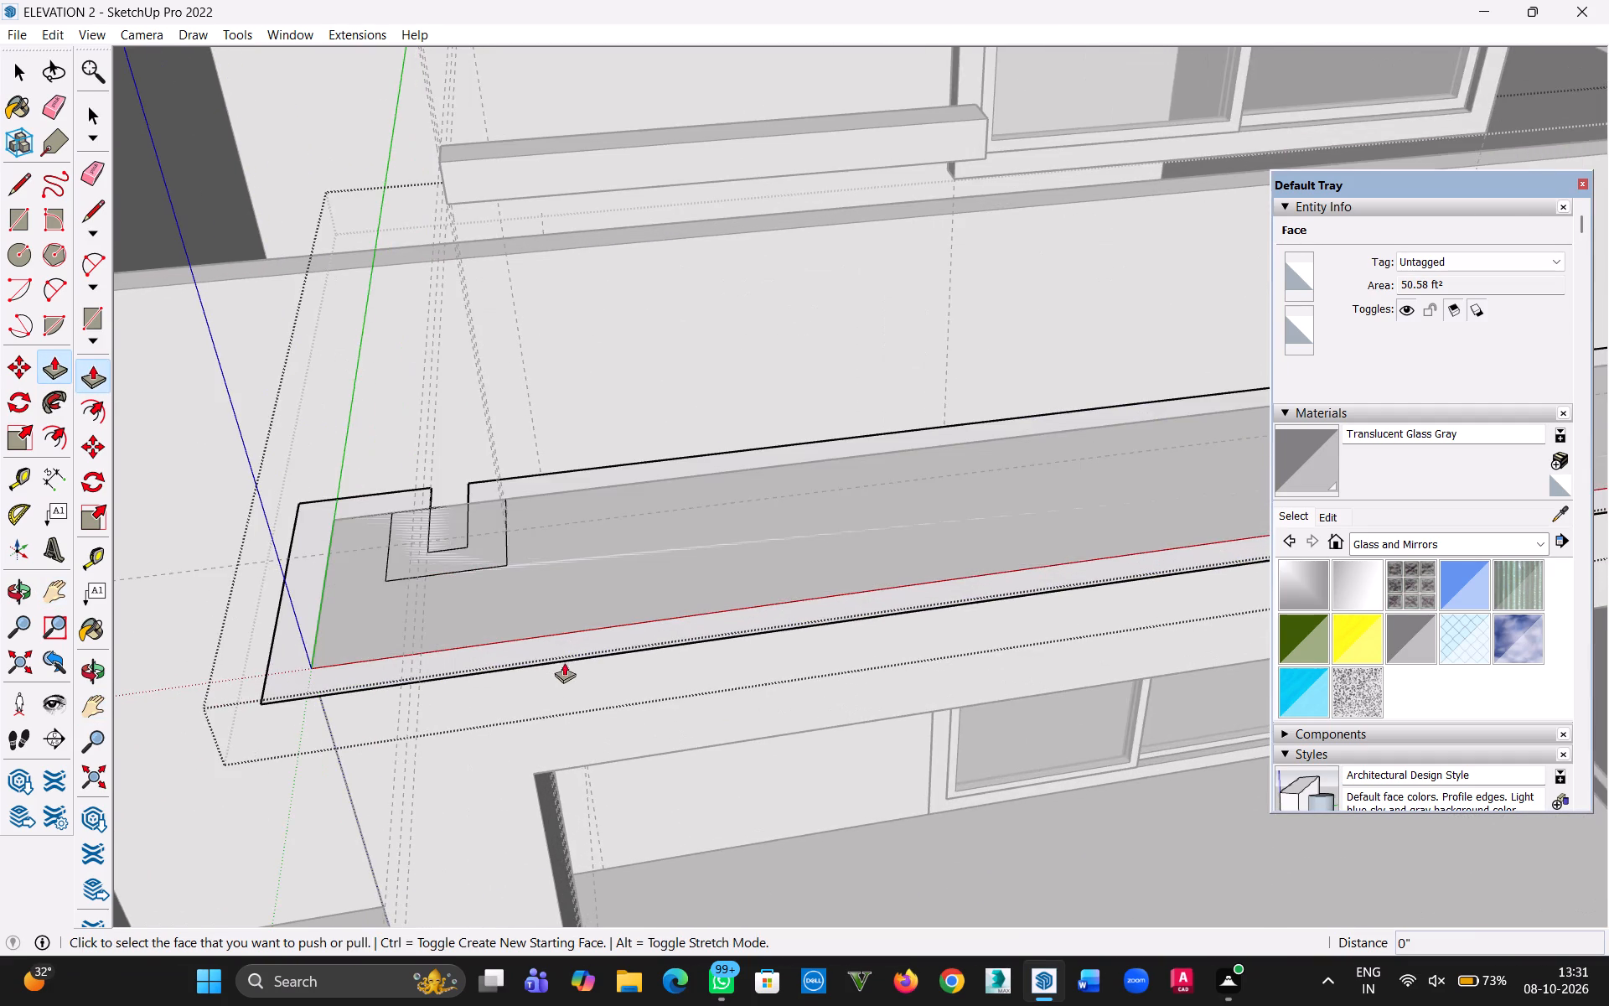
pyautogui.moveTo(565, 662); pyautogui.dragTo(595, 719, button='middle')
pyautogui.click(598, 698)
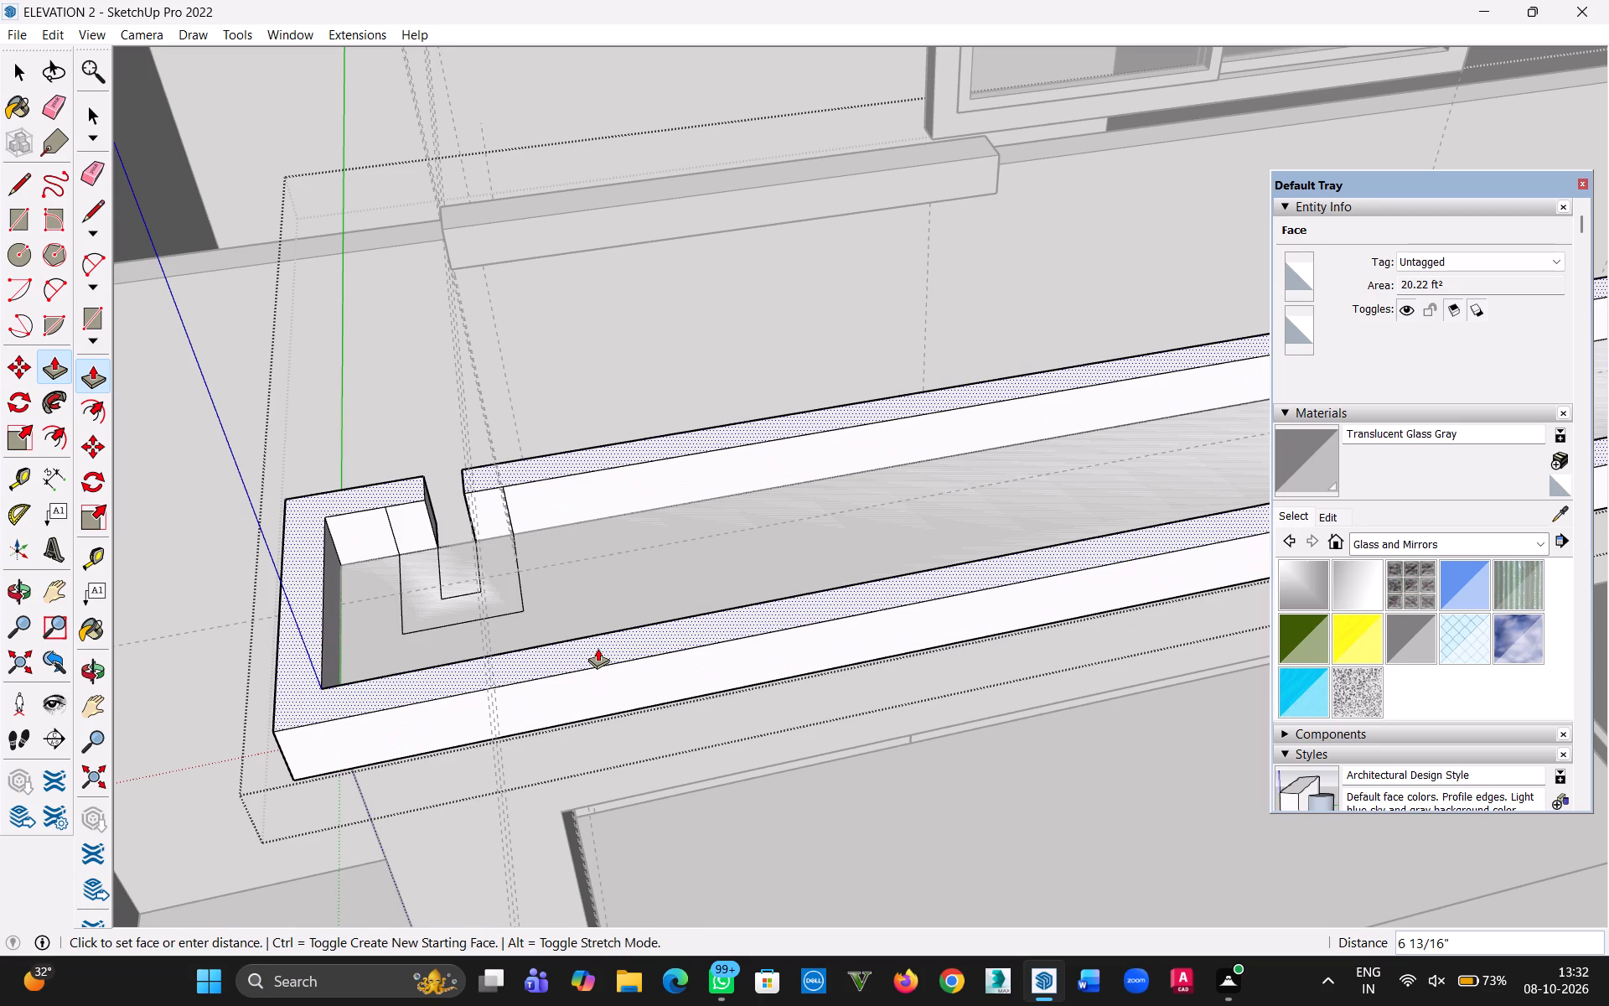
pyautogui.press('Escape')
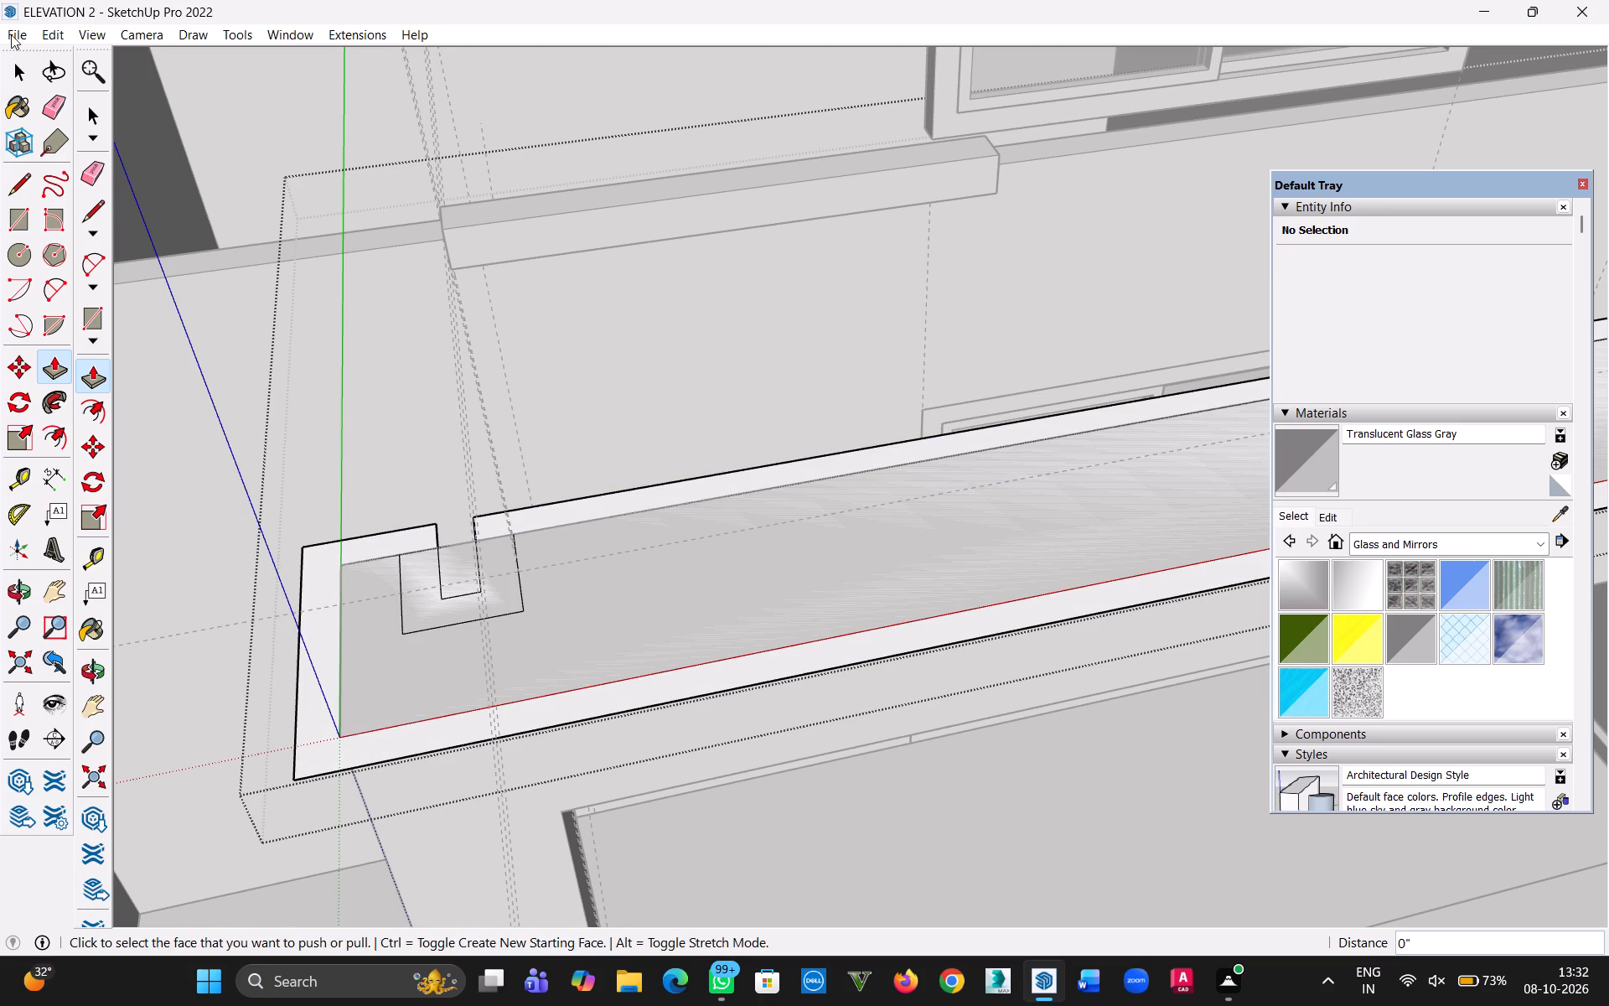
# Draw 1' lines along the two opposite sides of the column footprint, between the slab's back edge and the footprint's front corners.
pyautogui.press('l')
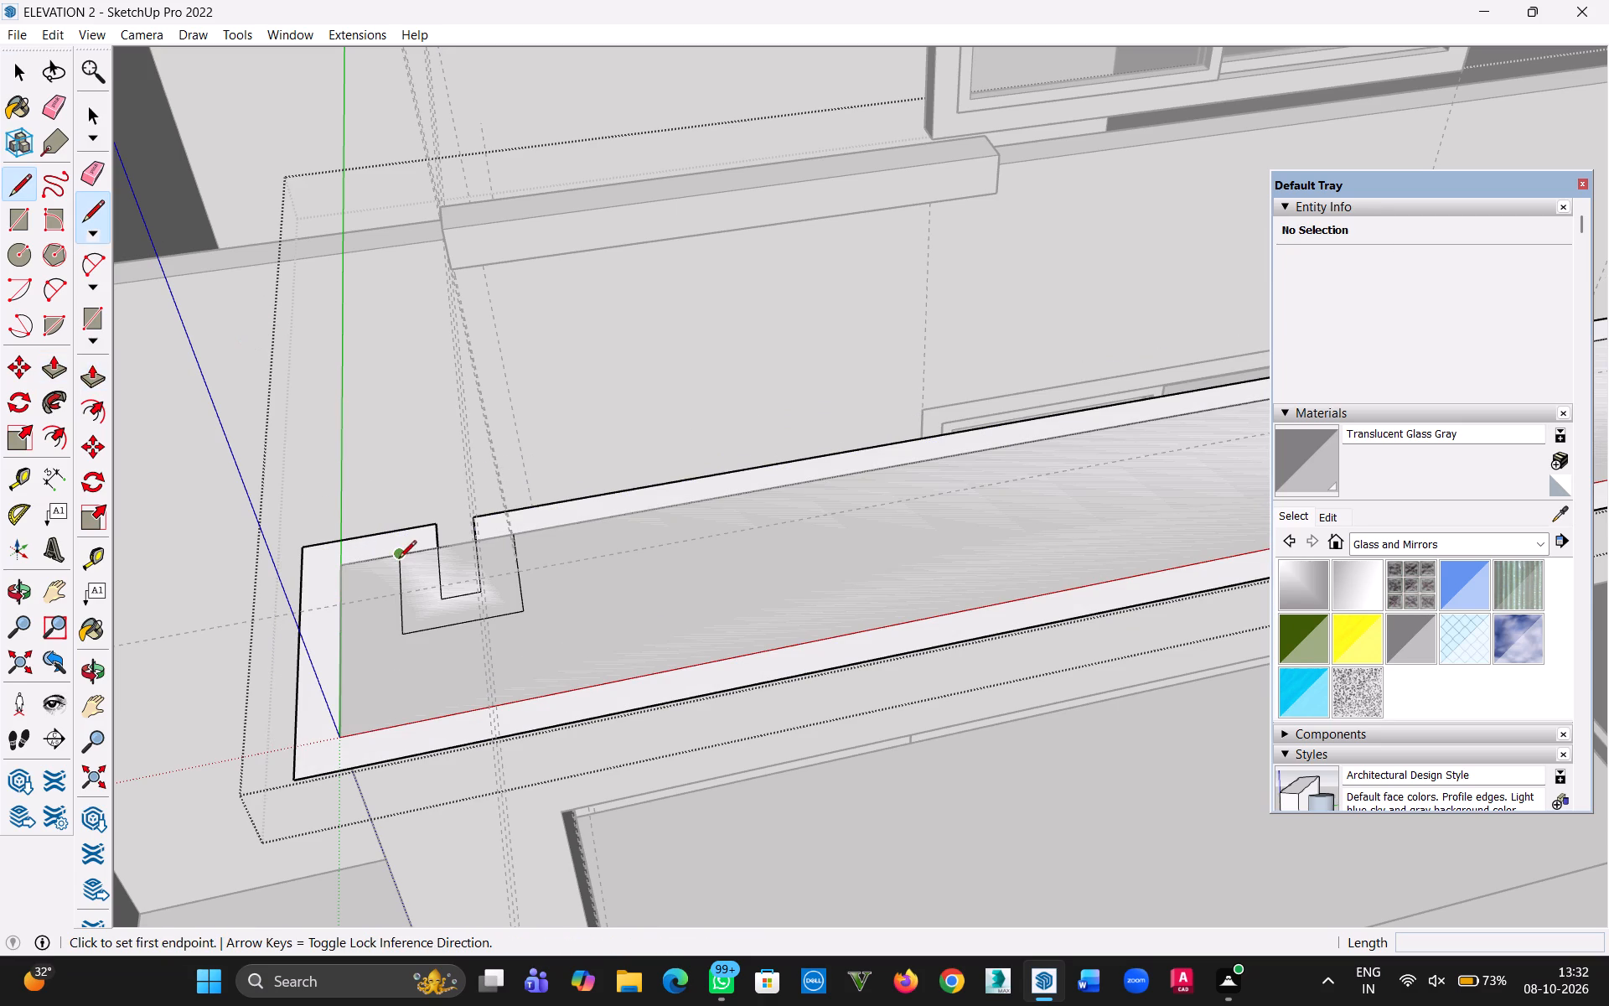
pyautogui.click(400, 559)
pyautogui.click(406, 633)
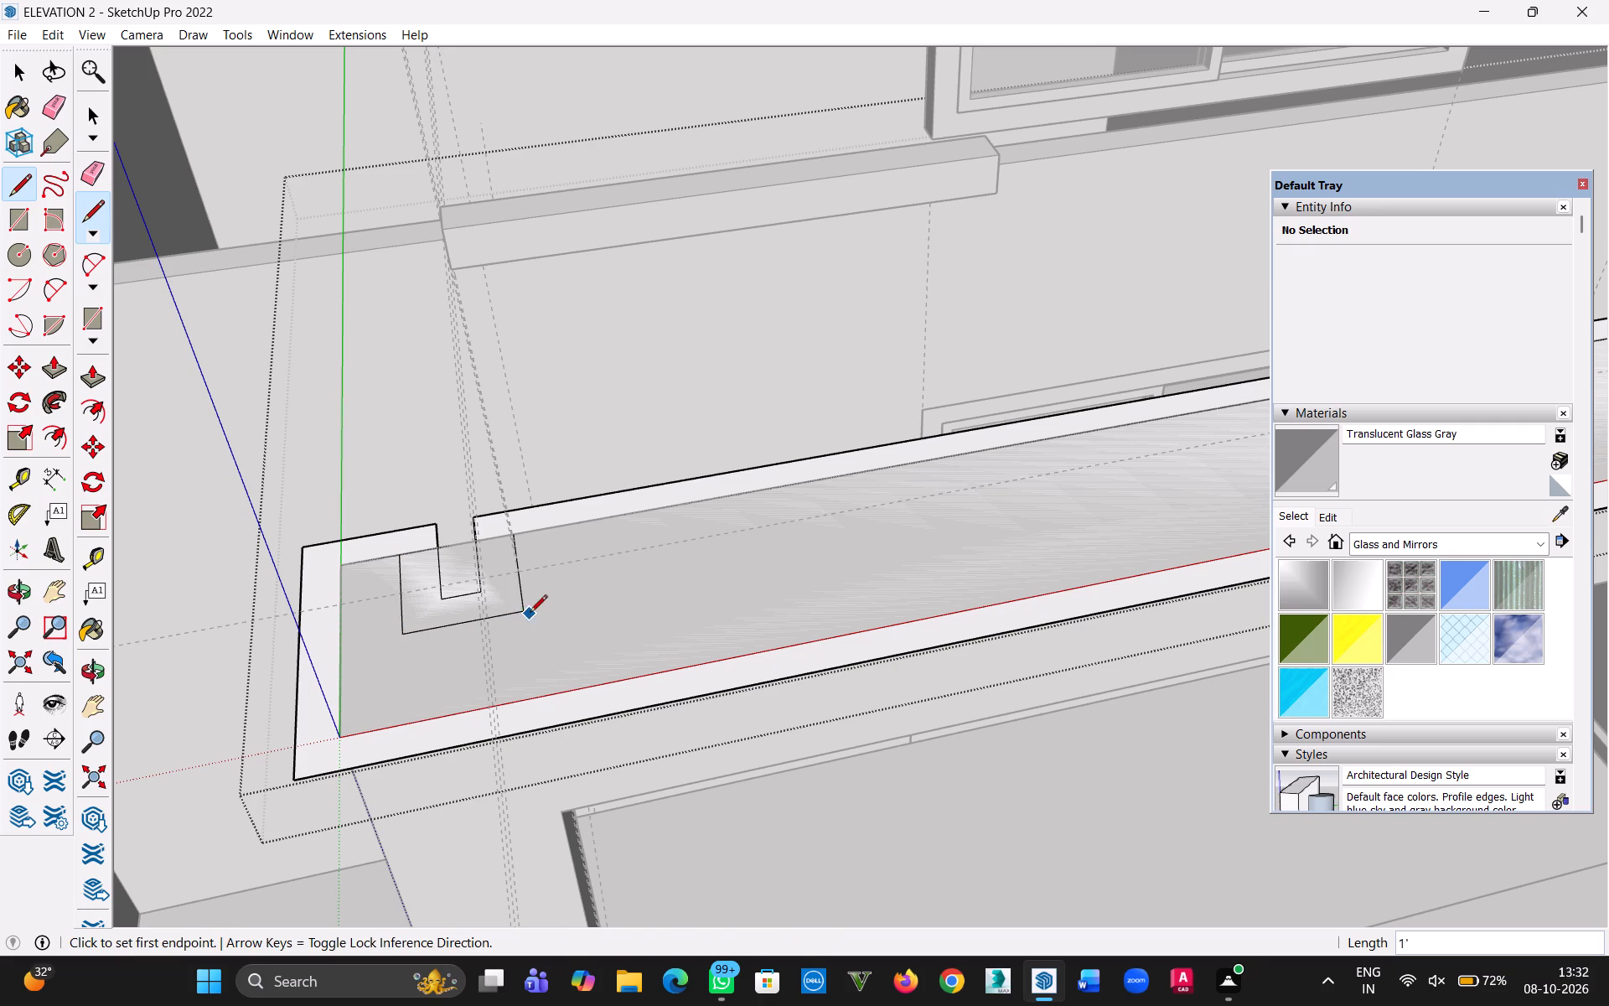
pyautogui.click(523, 613)
pyautogui.click(518, 533)
# Draw a 6' 4" line along the side arm's inner offset edge and a 1' 8 1/4" line across its end to the outer edge.
pyautogui.press('h')
pyautogui.moveTo(921, 605); pyautogui.dragTo(630, 711)
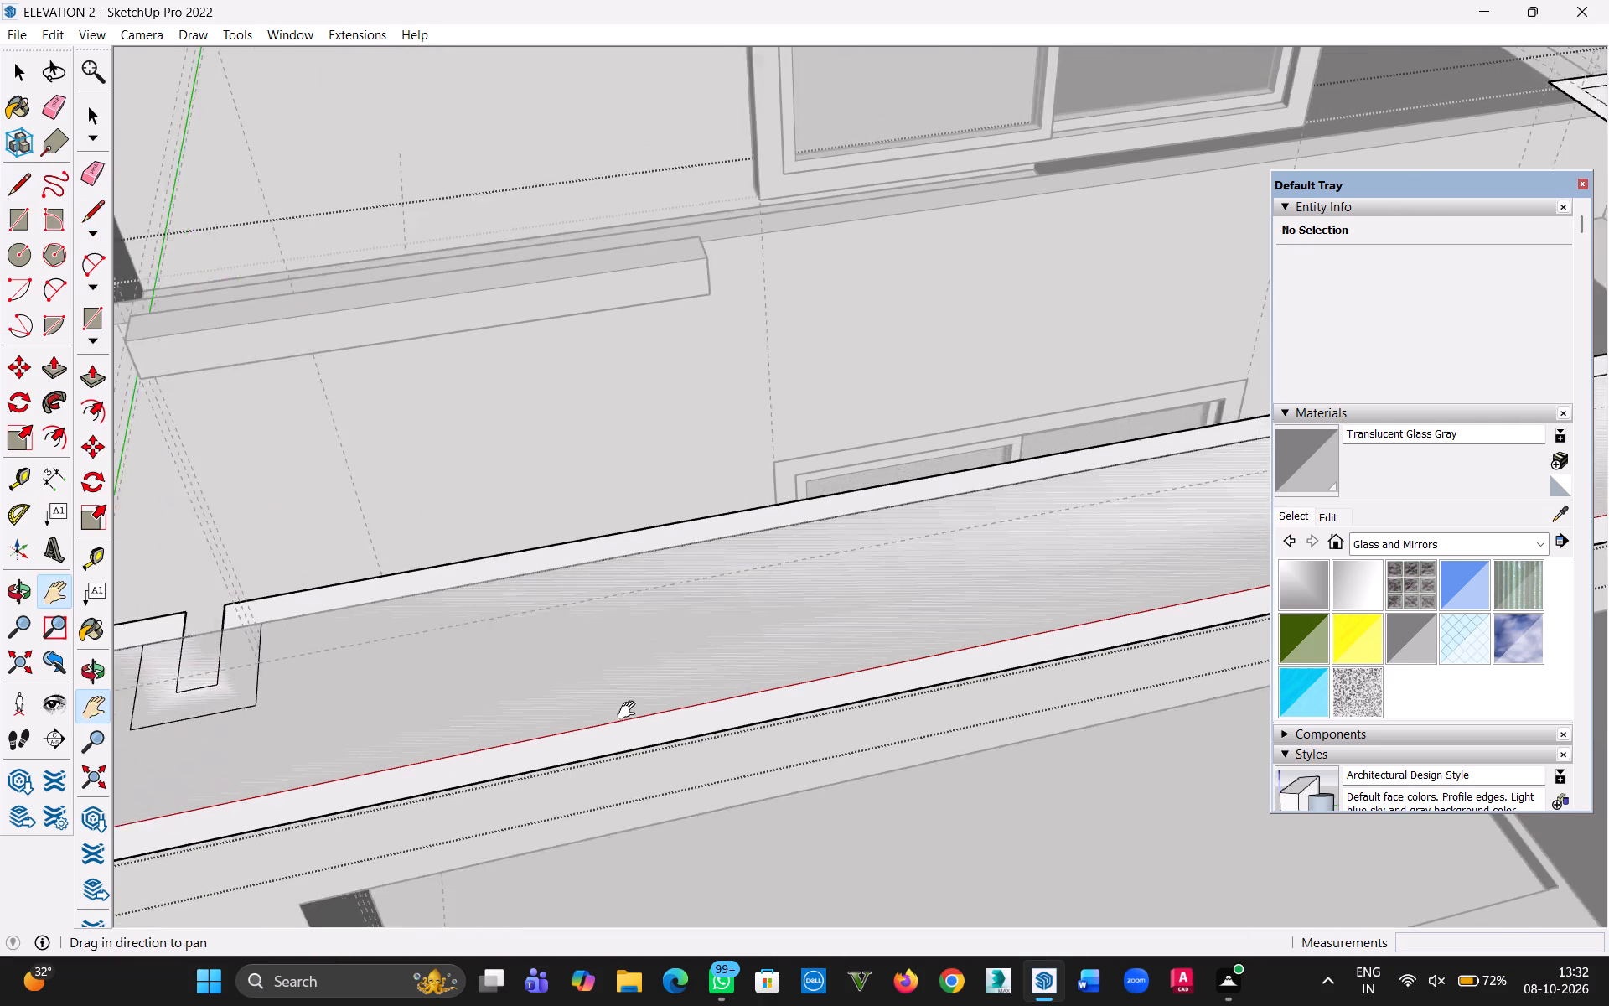
pyautogui.moveTo(630, 711); pyautogui.dragTo(256, 806)
pyautogui.moveTo(911, 622); pyautogui.dragTo(419, 714)
pyautogui.moveTo(882, 622); pyautogui.dragTo(713, 713)
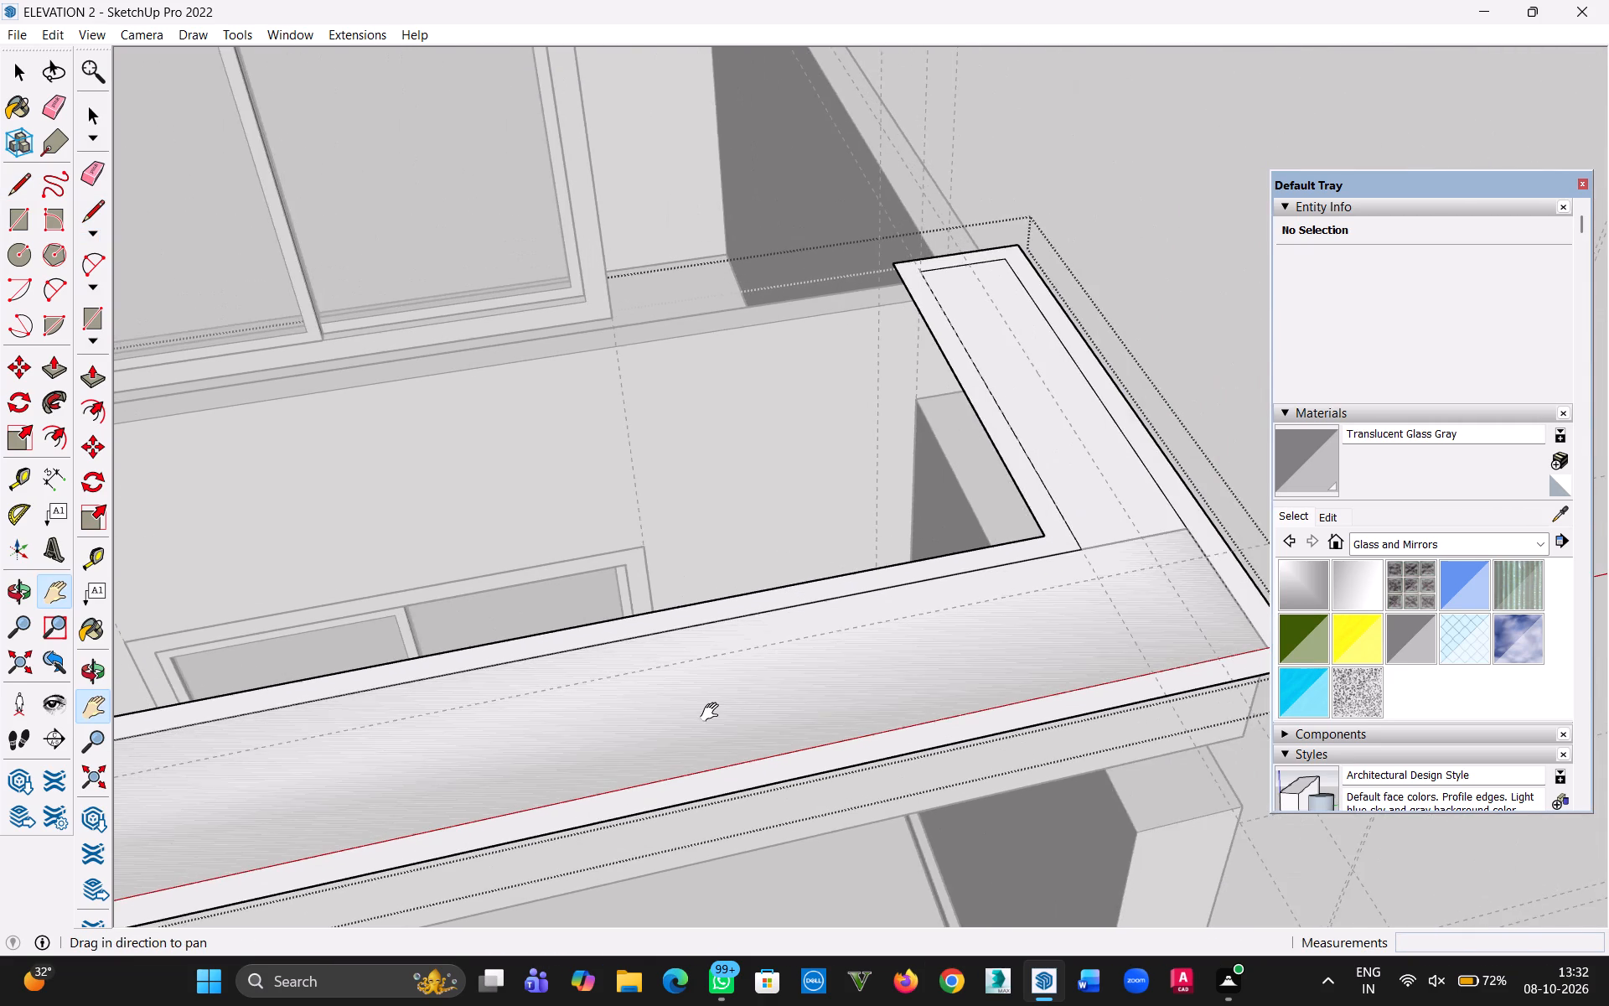
pyautogui.moveTo(713, 713); pyautogui.dragTo(1004, 692)
pyautogui.scroll(-10, 827, 677)
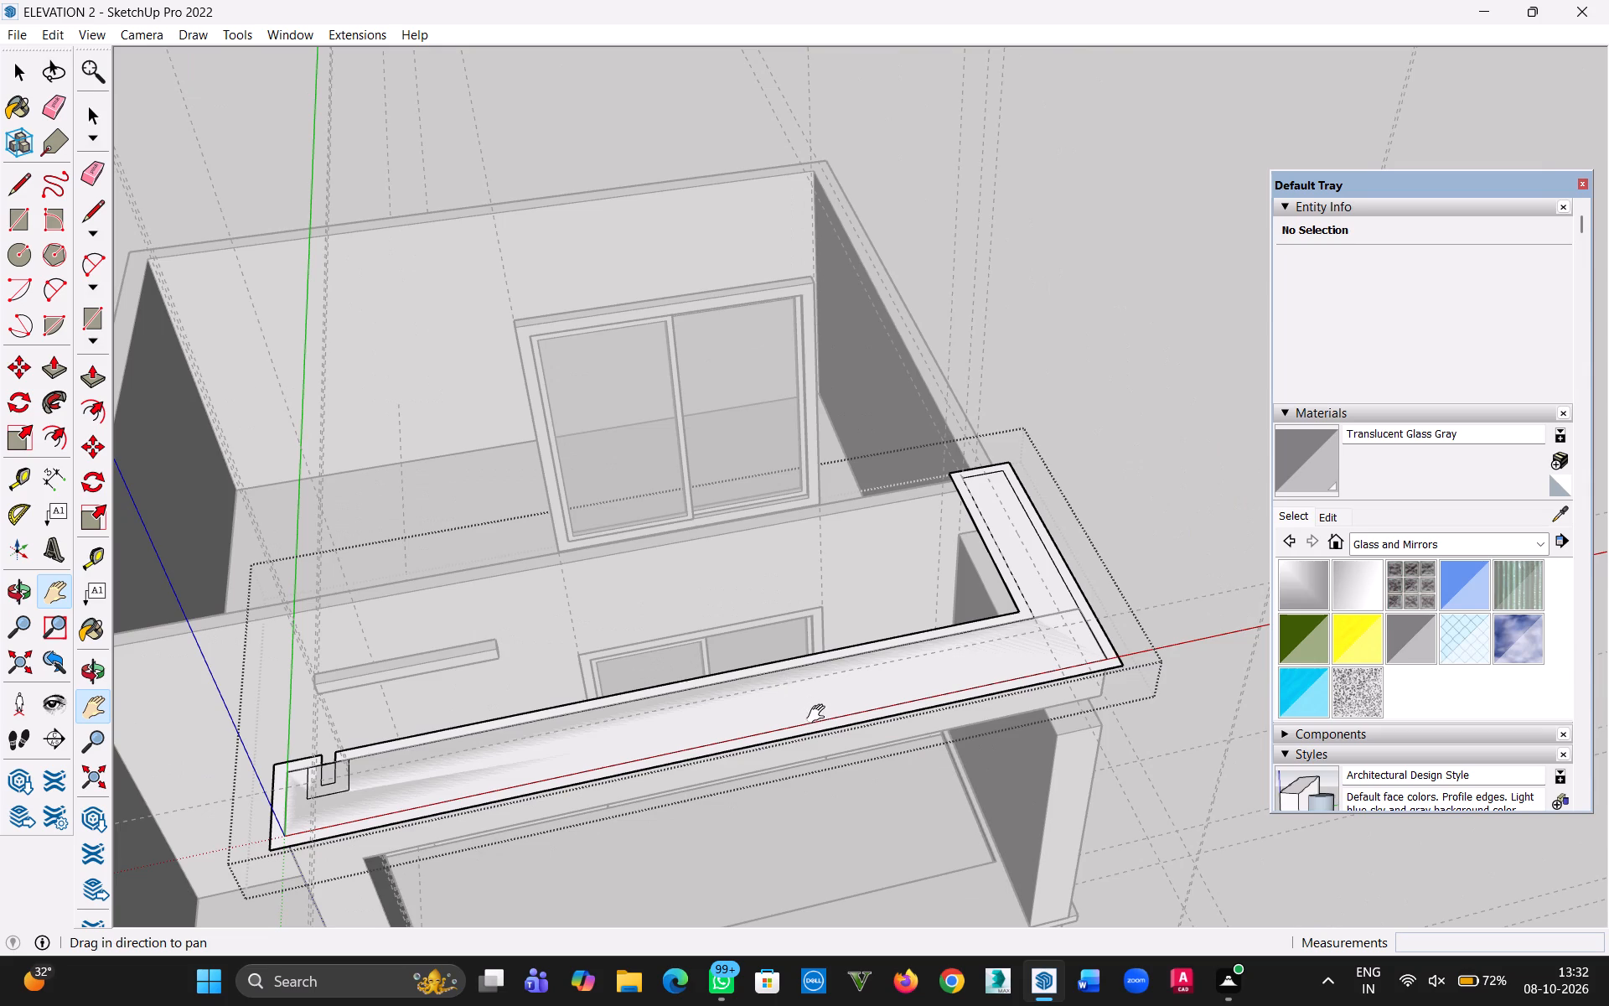
pyautogui.press('h')
pyautogui.moveTo(820, 715); pyautogui.dragTo(784, 676)
pyautogui.press('Escape')
pyautogui.scroll(4, 931, 592)
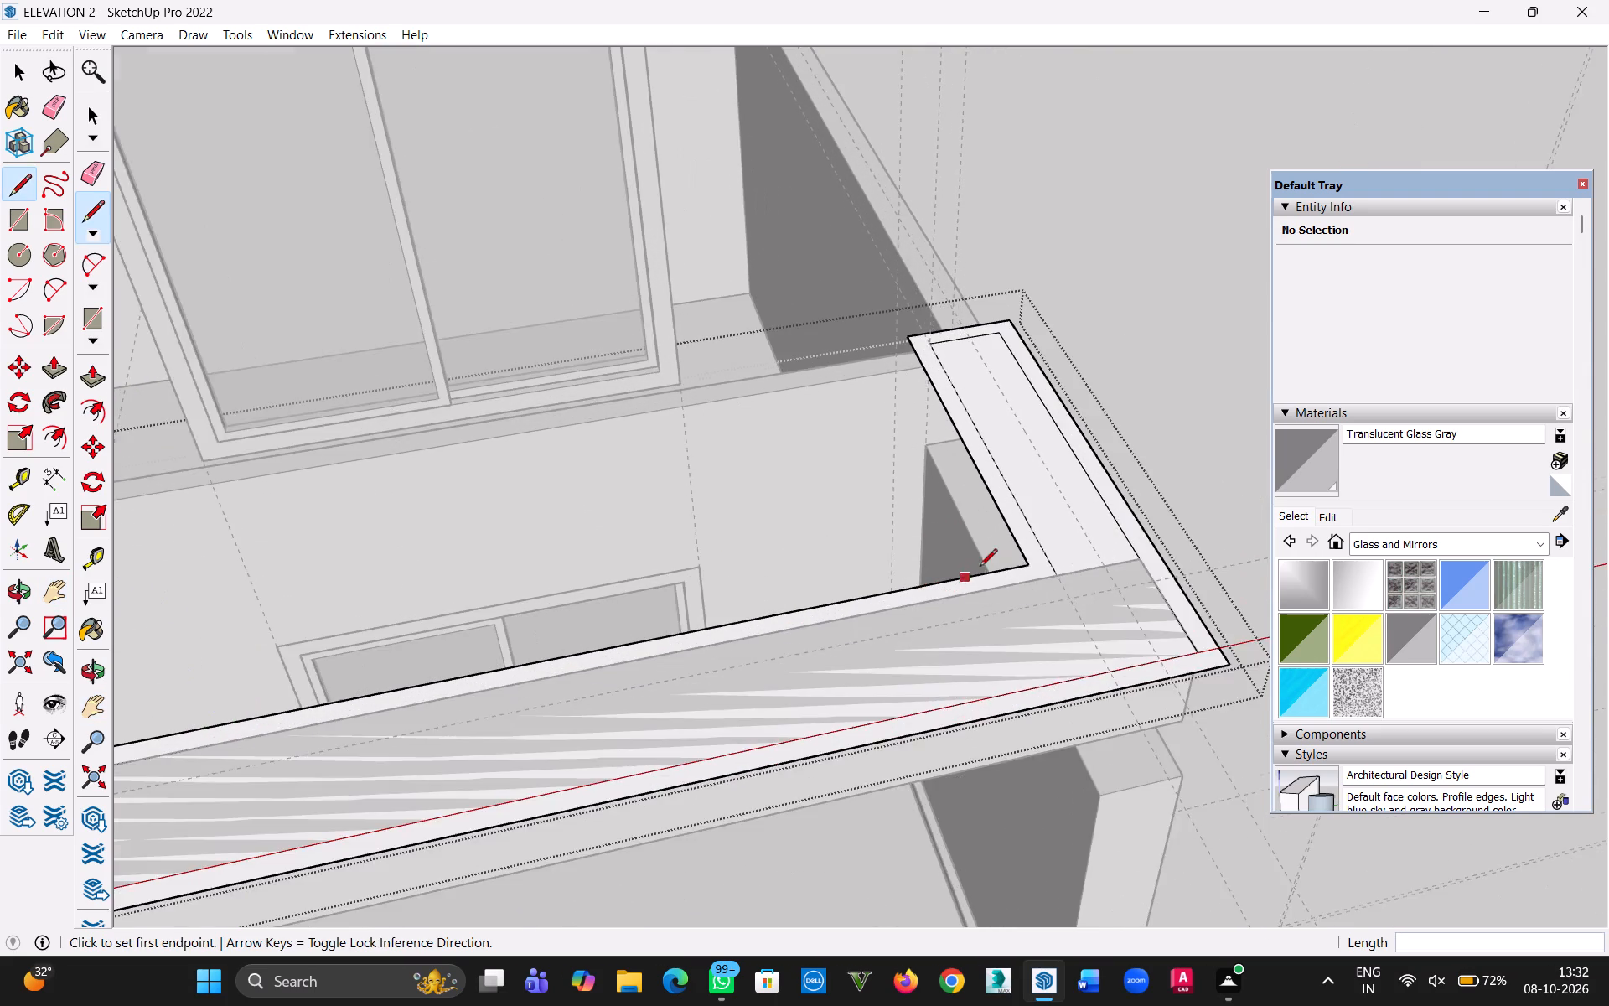
pyautogui.scroll(6, 980, 568)
pyautogui.click(1094, 581)
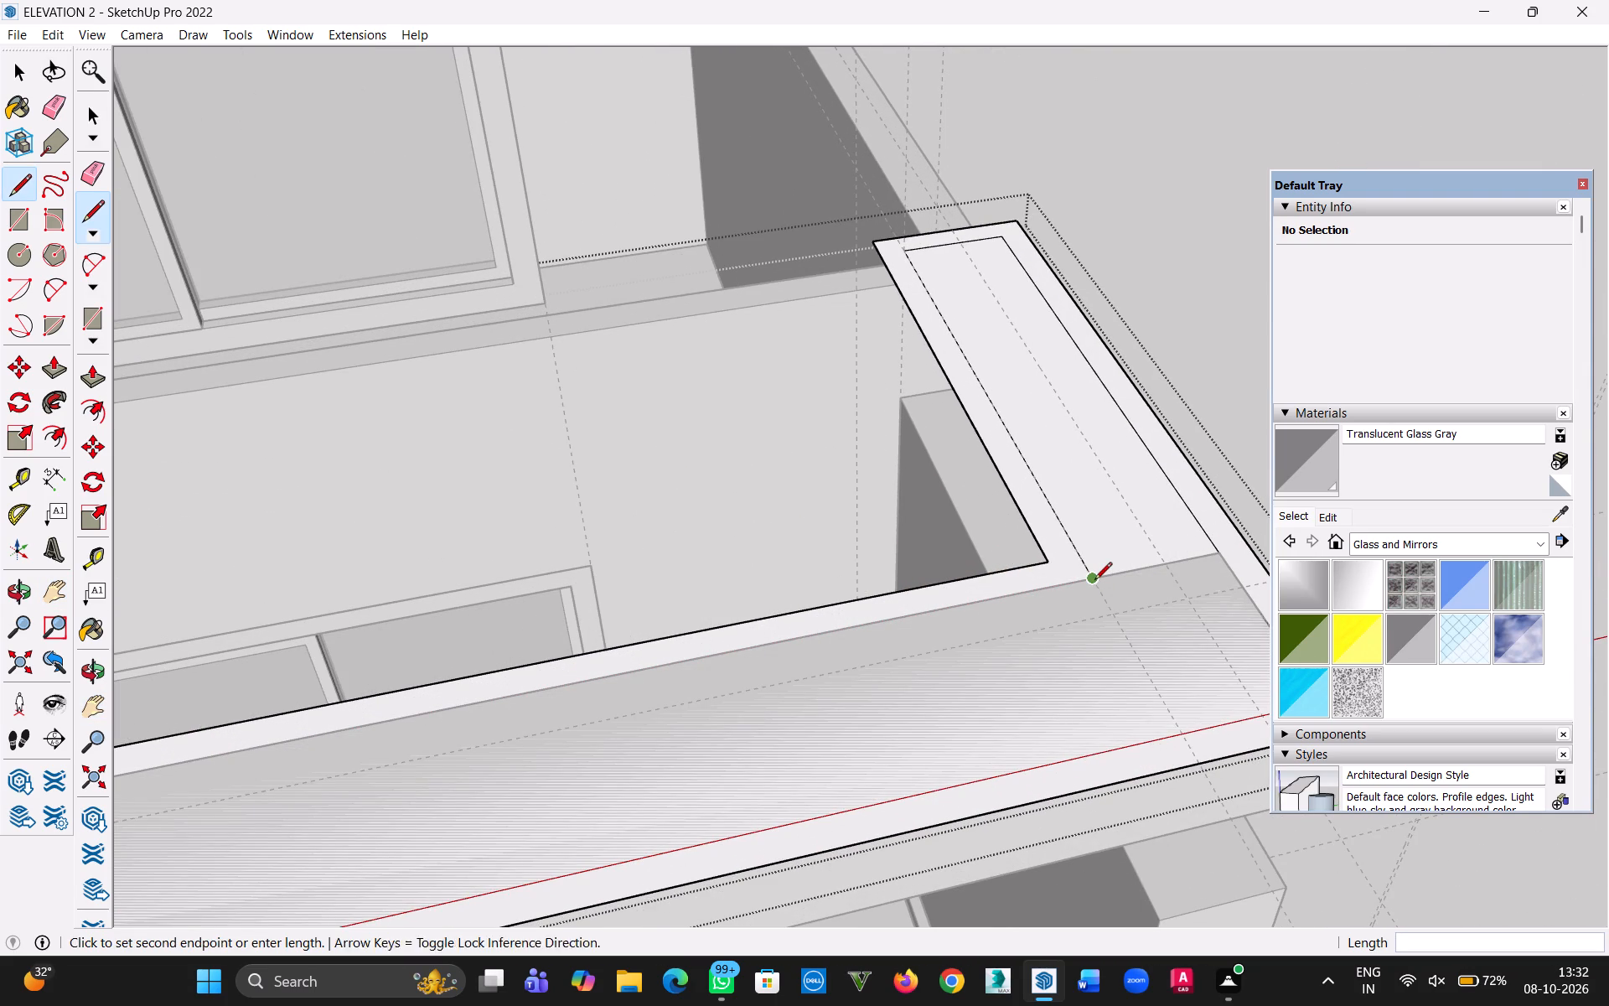
pyautogui.click(908, 252)
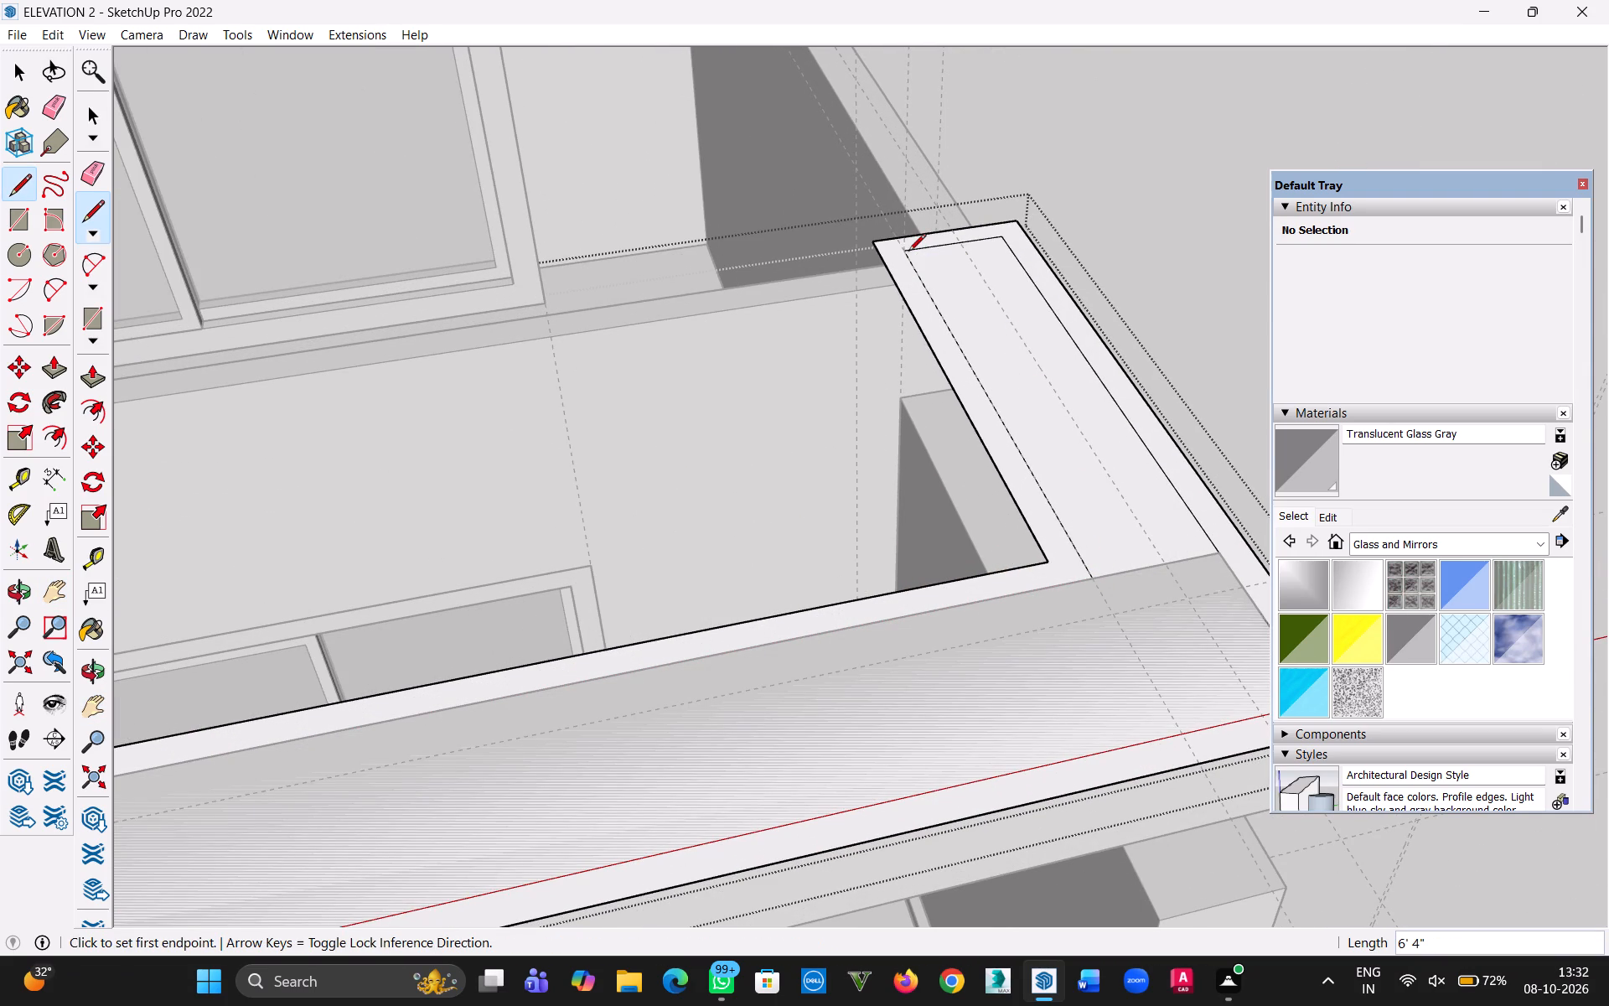
pyautogui.click(1023, 236)
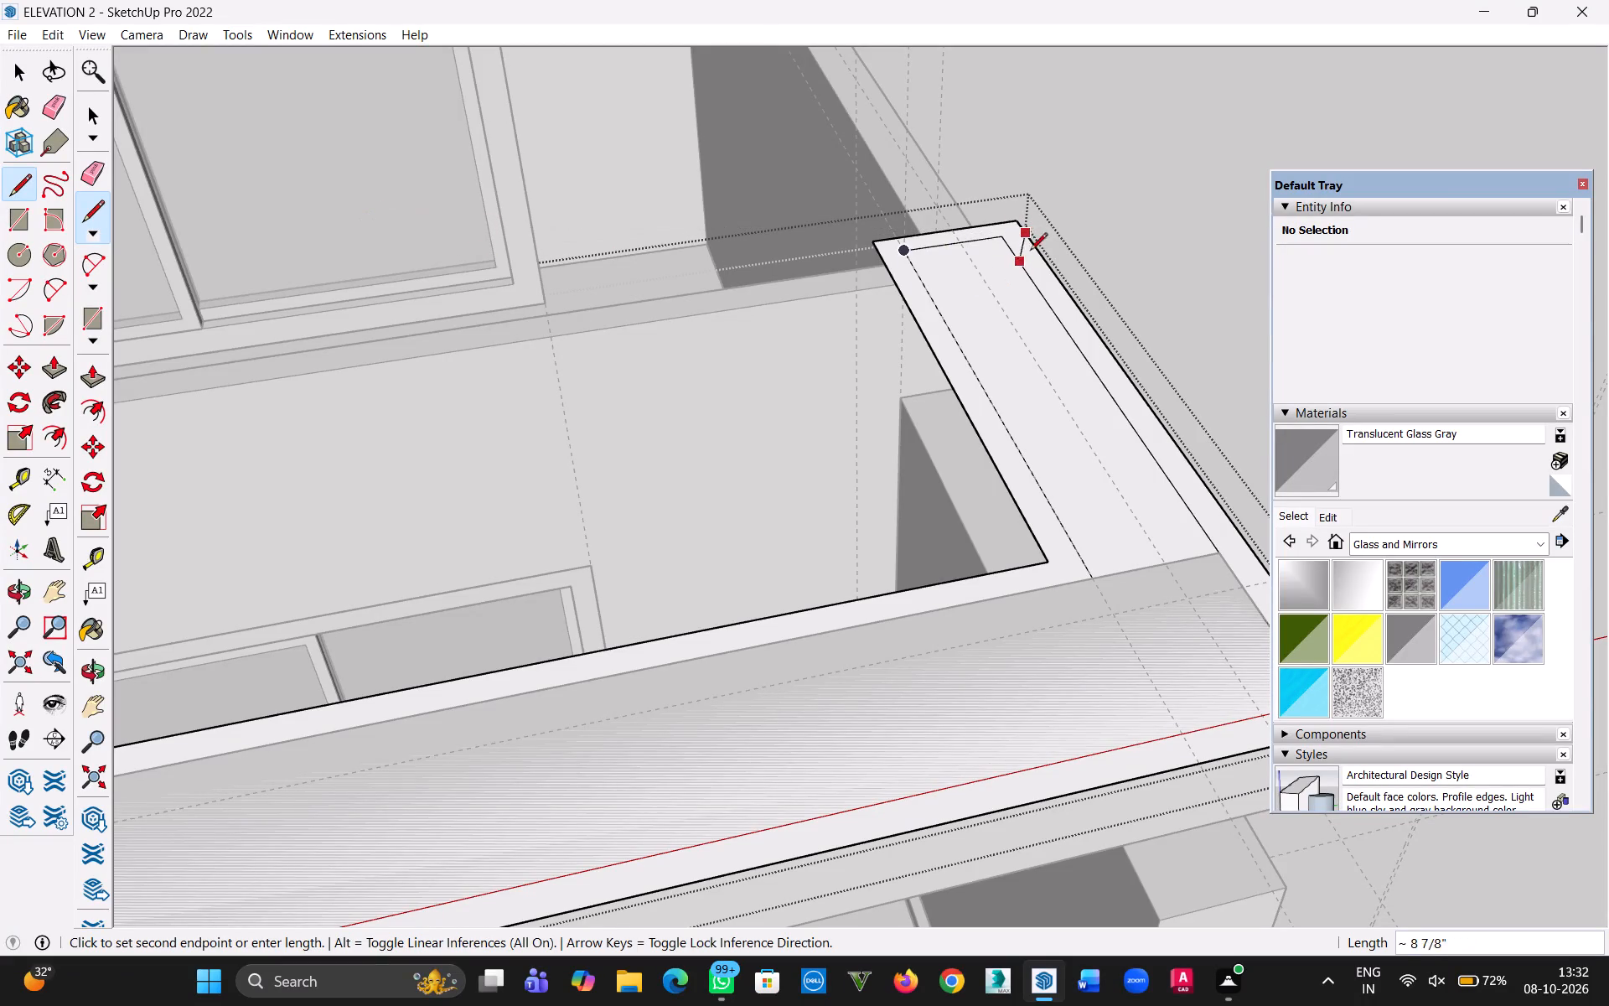
pyautogui.click(906, 256)
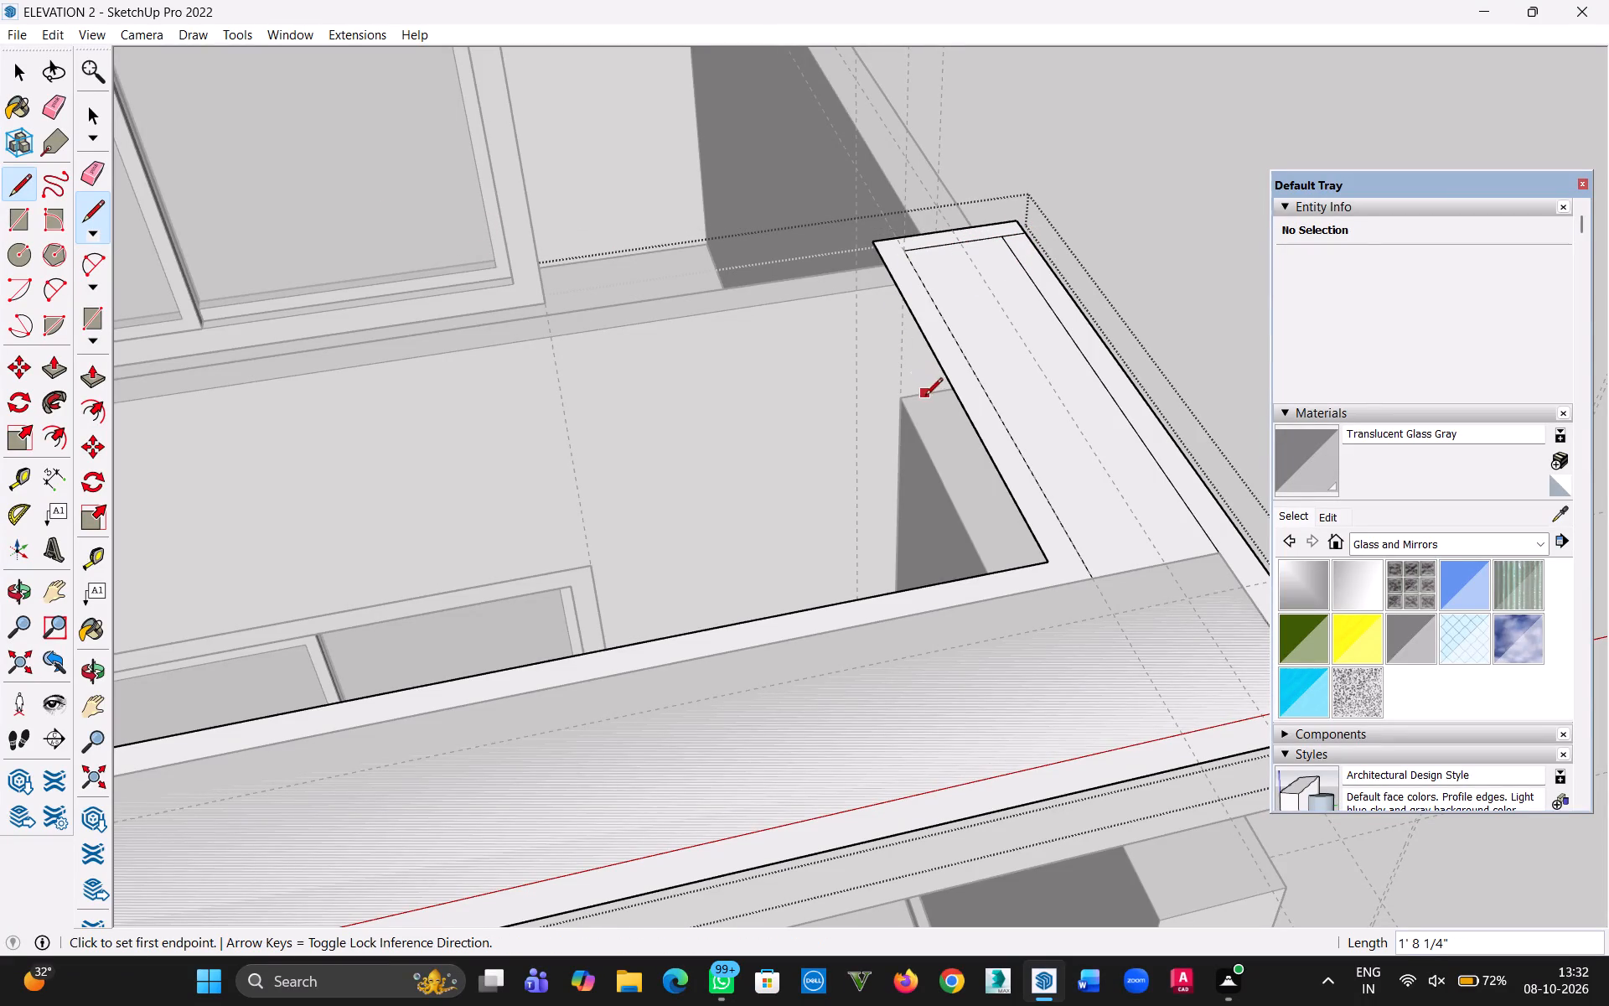
# Delete the narrow L-shaped border face that runs along the slab's inner side and around the side arm's end.
pyautogui.click(21, 72)
pyautogui.scroll(3, 841, 130)
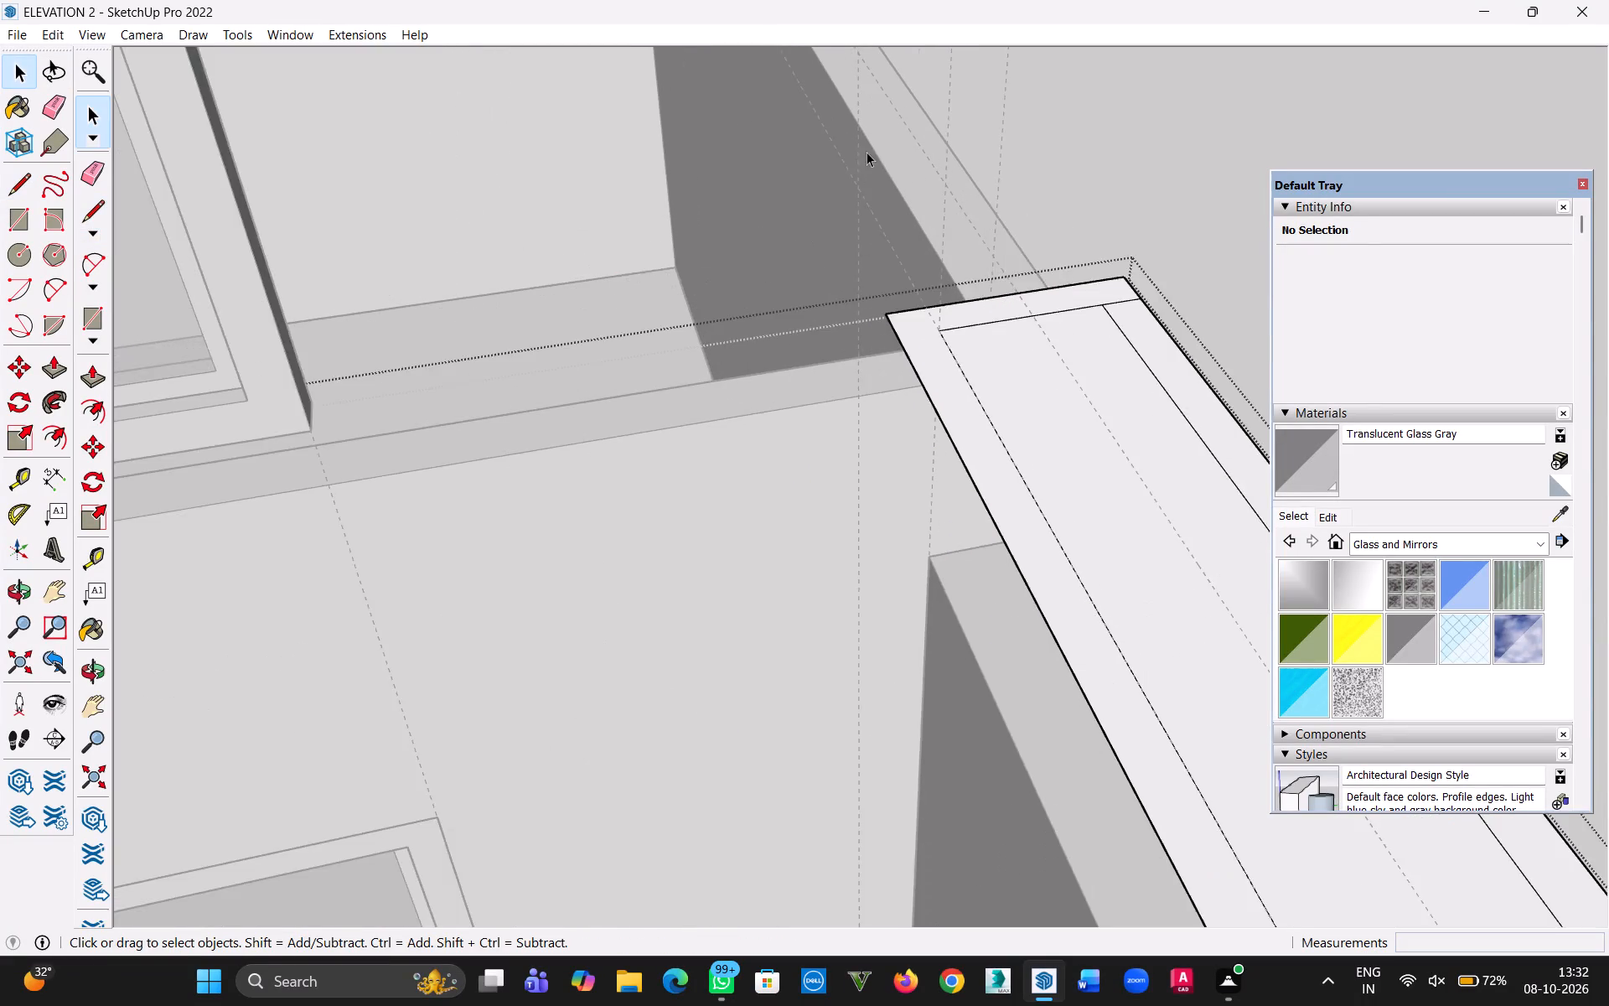
pyautogui.scroll(5, 867, 152)
pyautogui.click(1196, 319)
pyautogui.moveTo(1143, 346); pyautogui.dragTo(1107, 365, button='middle')
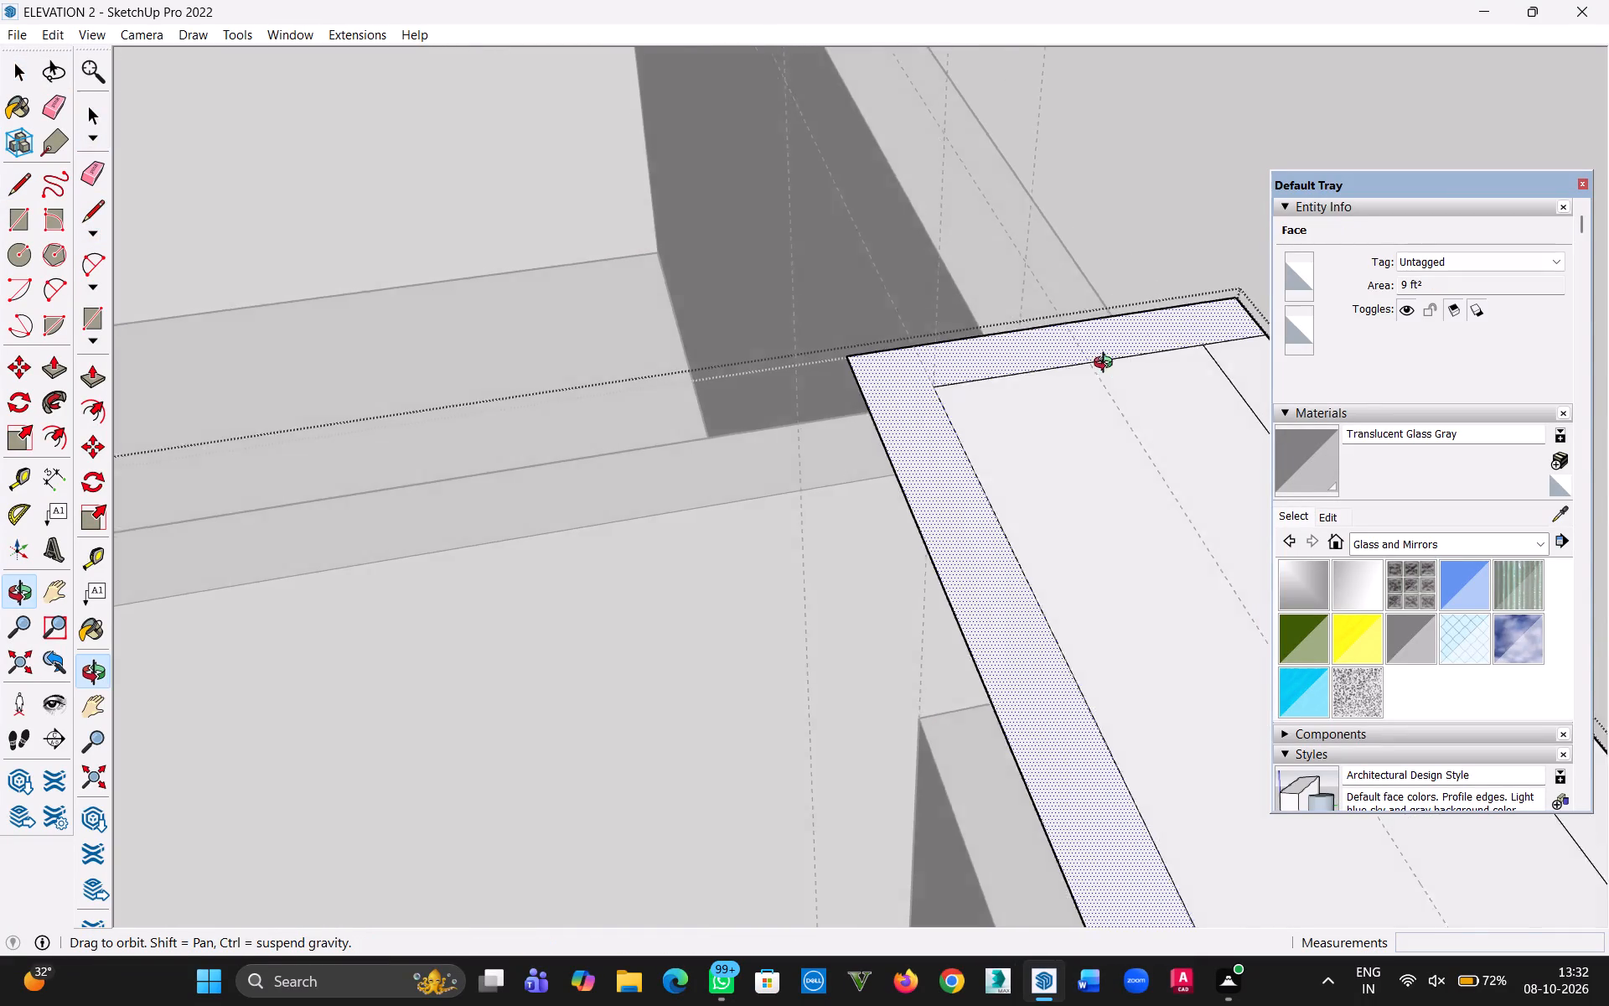
pyautogui.moveTo(1107, 365); pyautogui.dragTo(255, 381, button='middle')
pyautogui.moveTo(798, 510); pyautogui.dragTo(729, 410, button='middle')
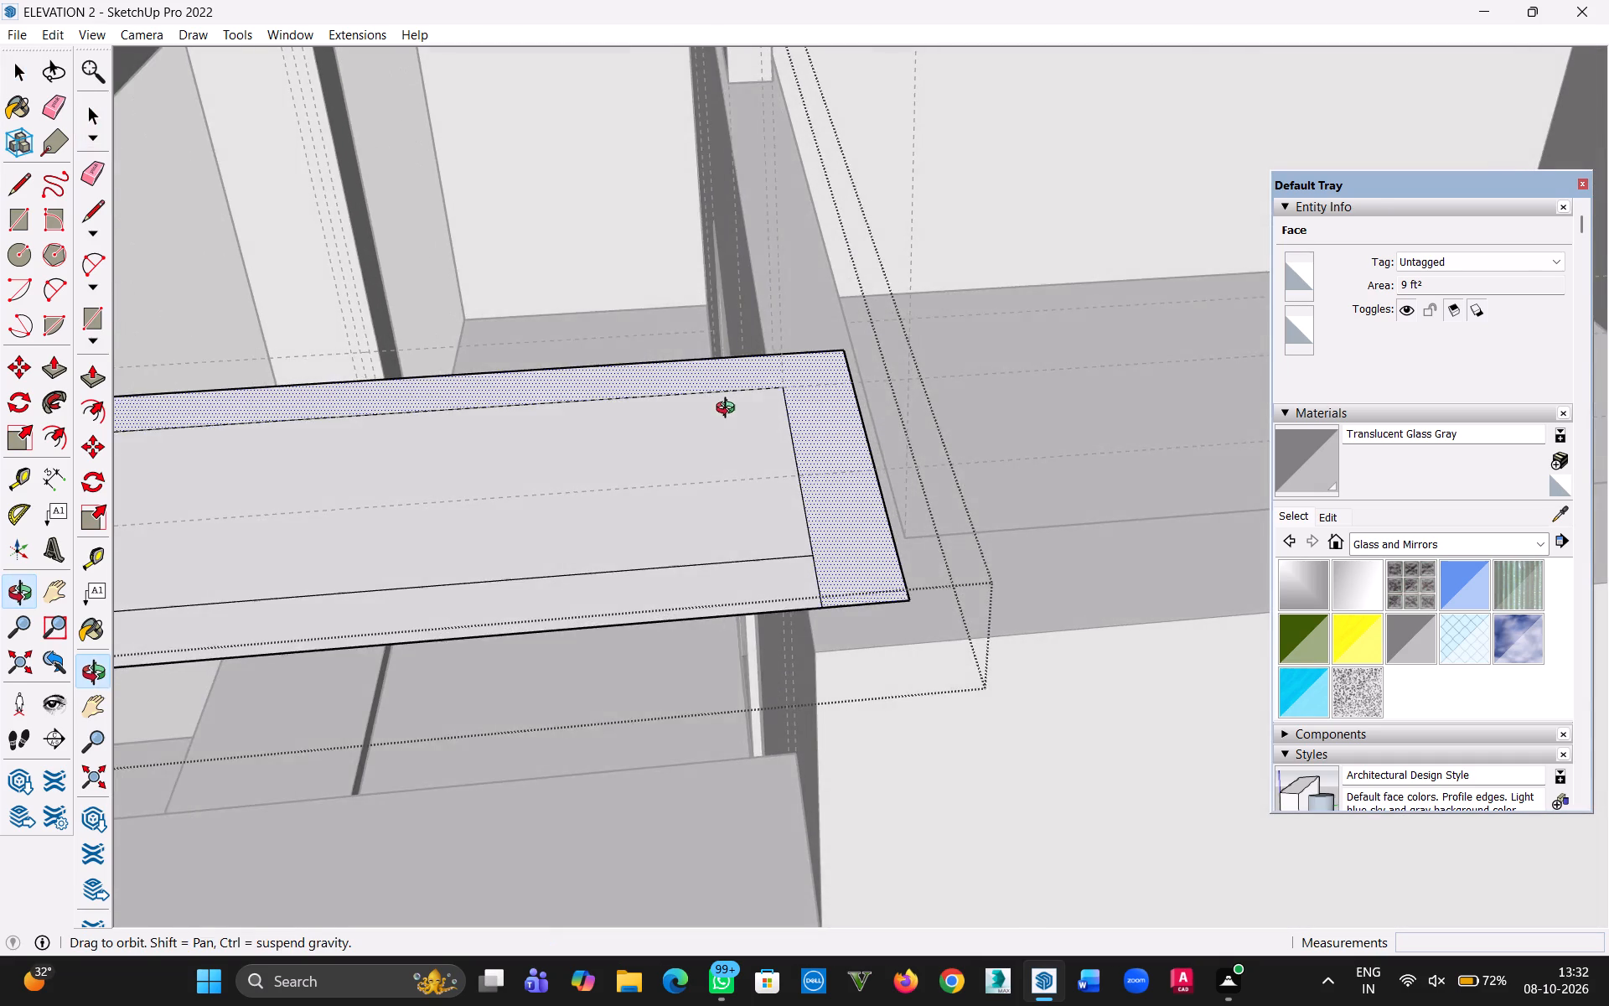
pyautogui.moveTo(729, 410); pyautogui.dragTo(718, 447, button='middle')
pyautogui.scroll(-12, 735, 454)
pyautogui.moveTo(434, 461); pyautogui.dragTo(456, 499, button='middle')
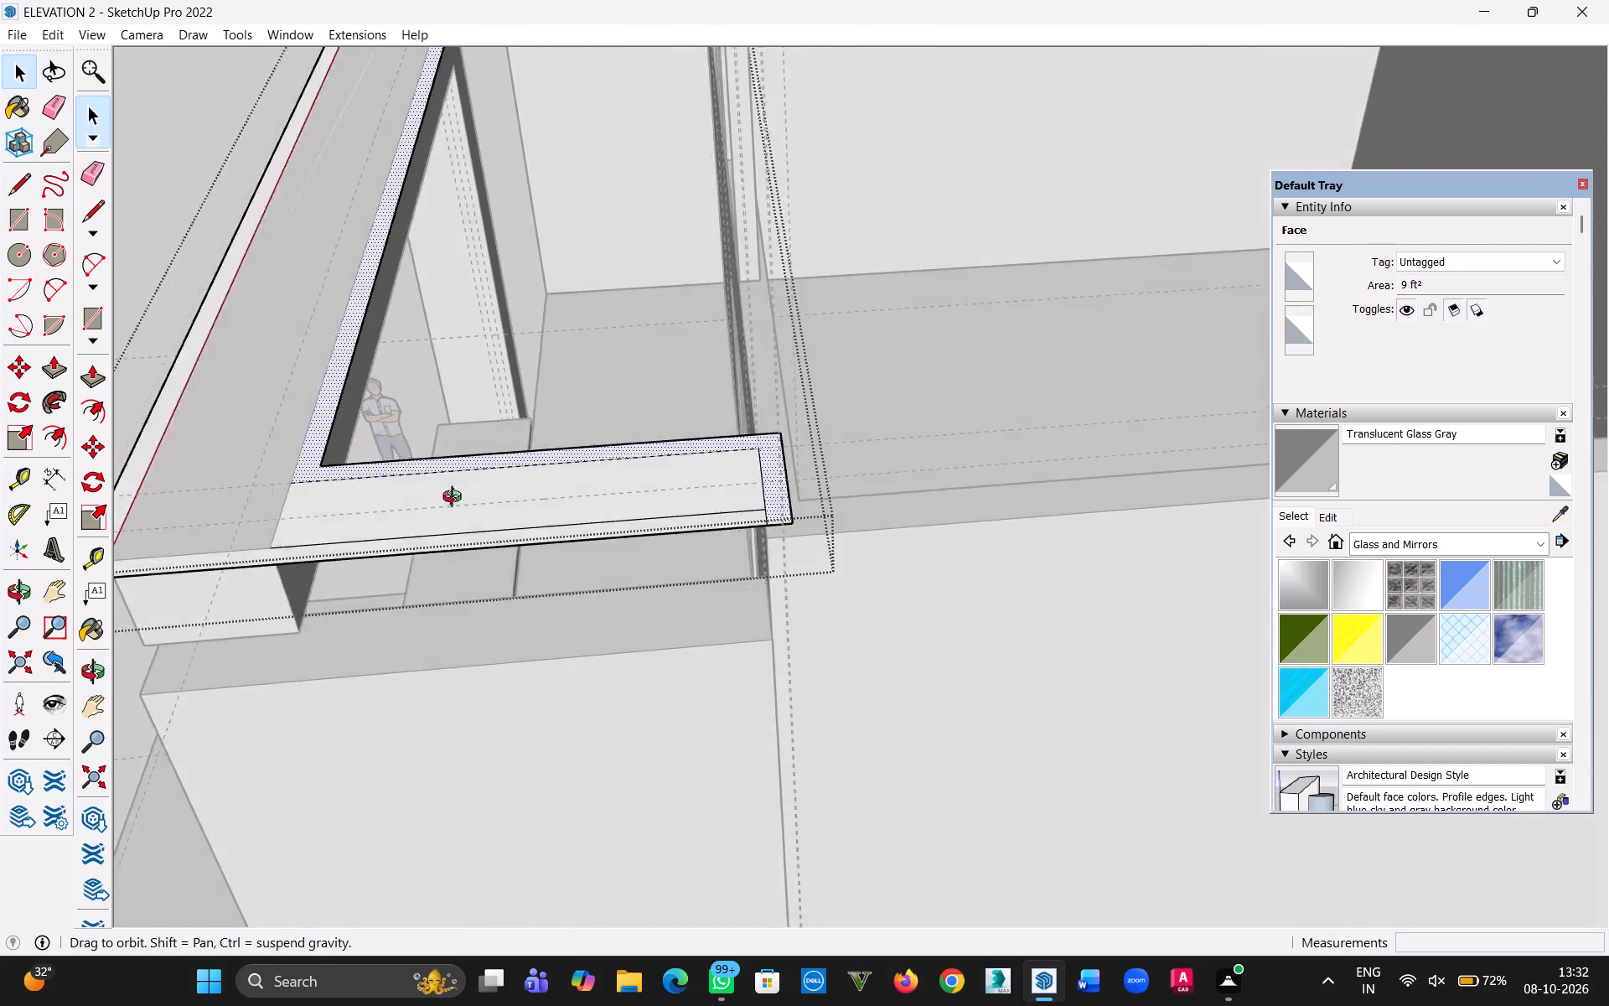
pyautogui.moveTo(456, 499); pyautogui.dragTo(564, 563, button='middle')
pyautogui.scroll(-4, 612, 482)
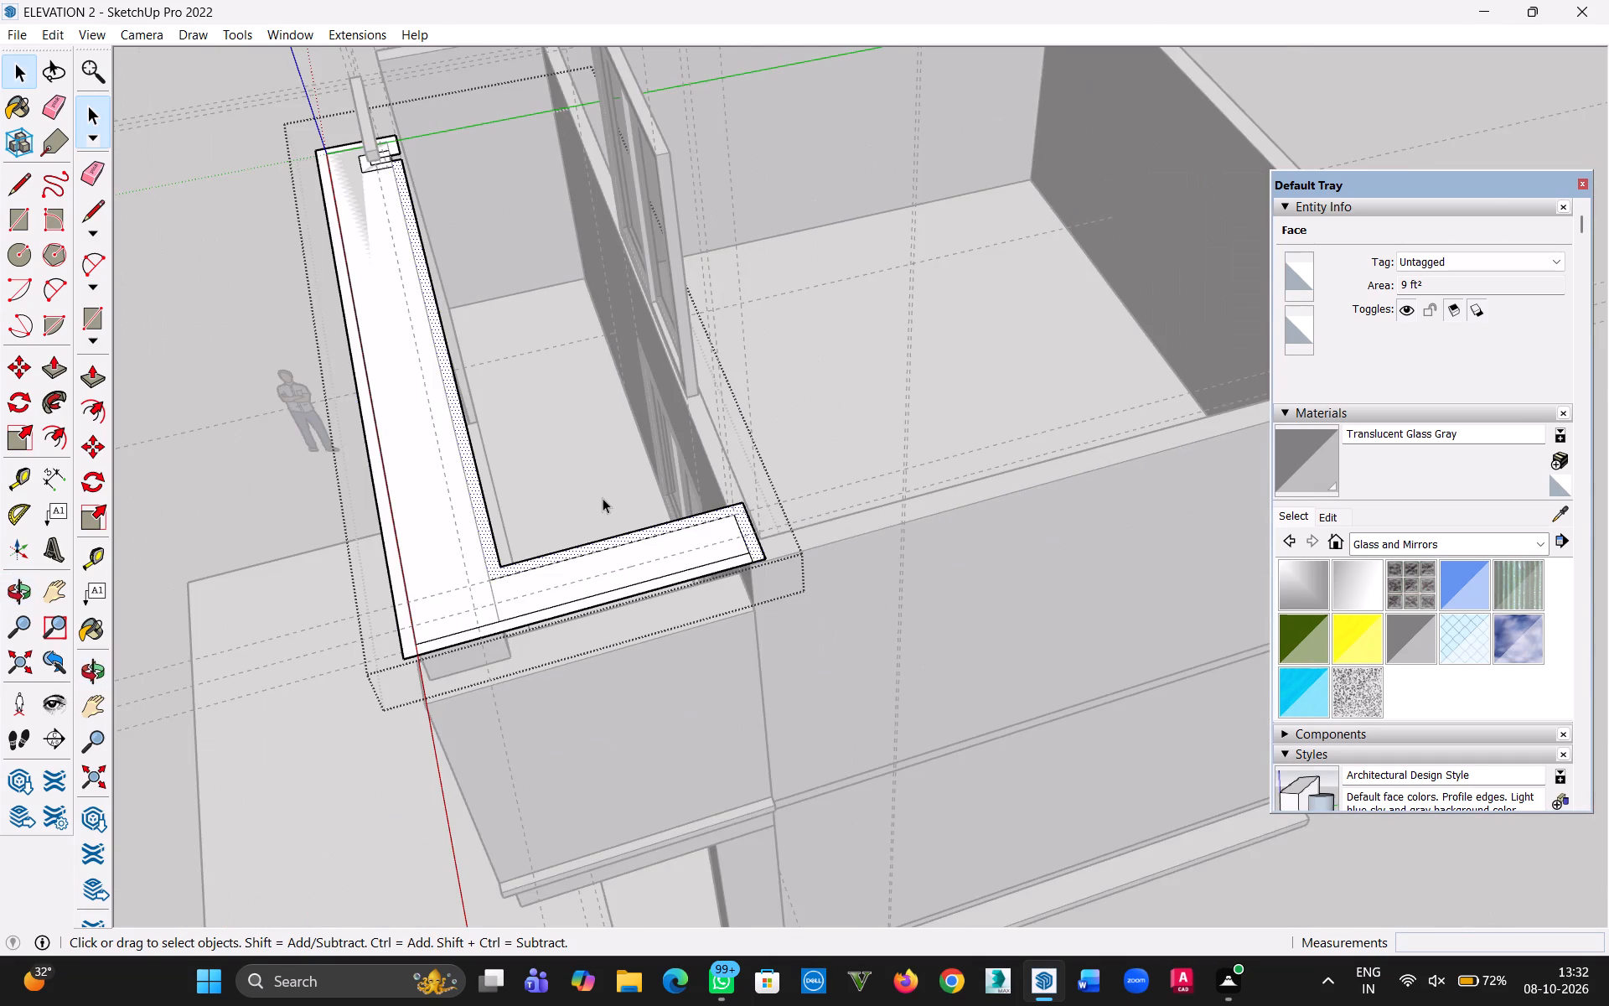
pyautogui.scroll(2, 566, 495)
pyautogui.press('Delete')
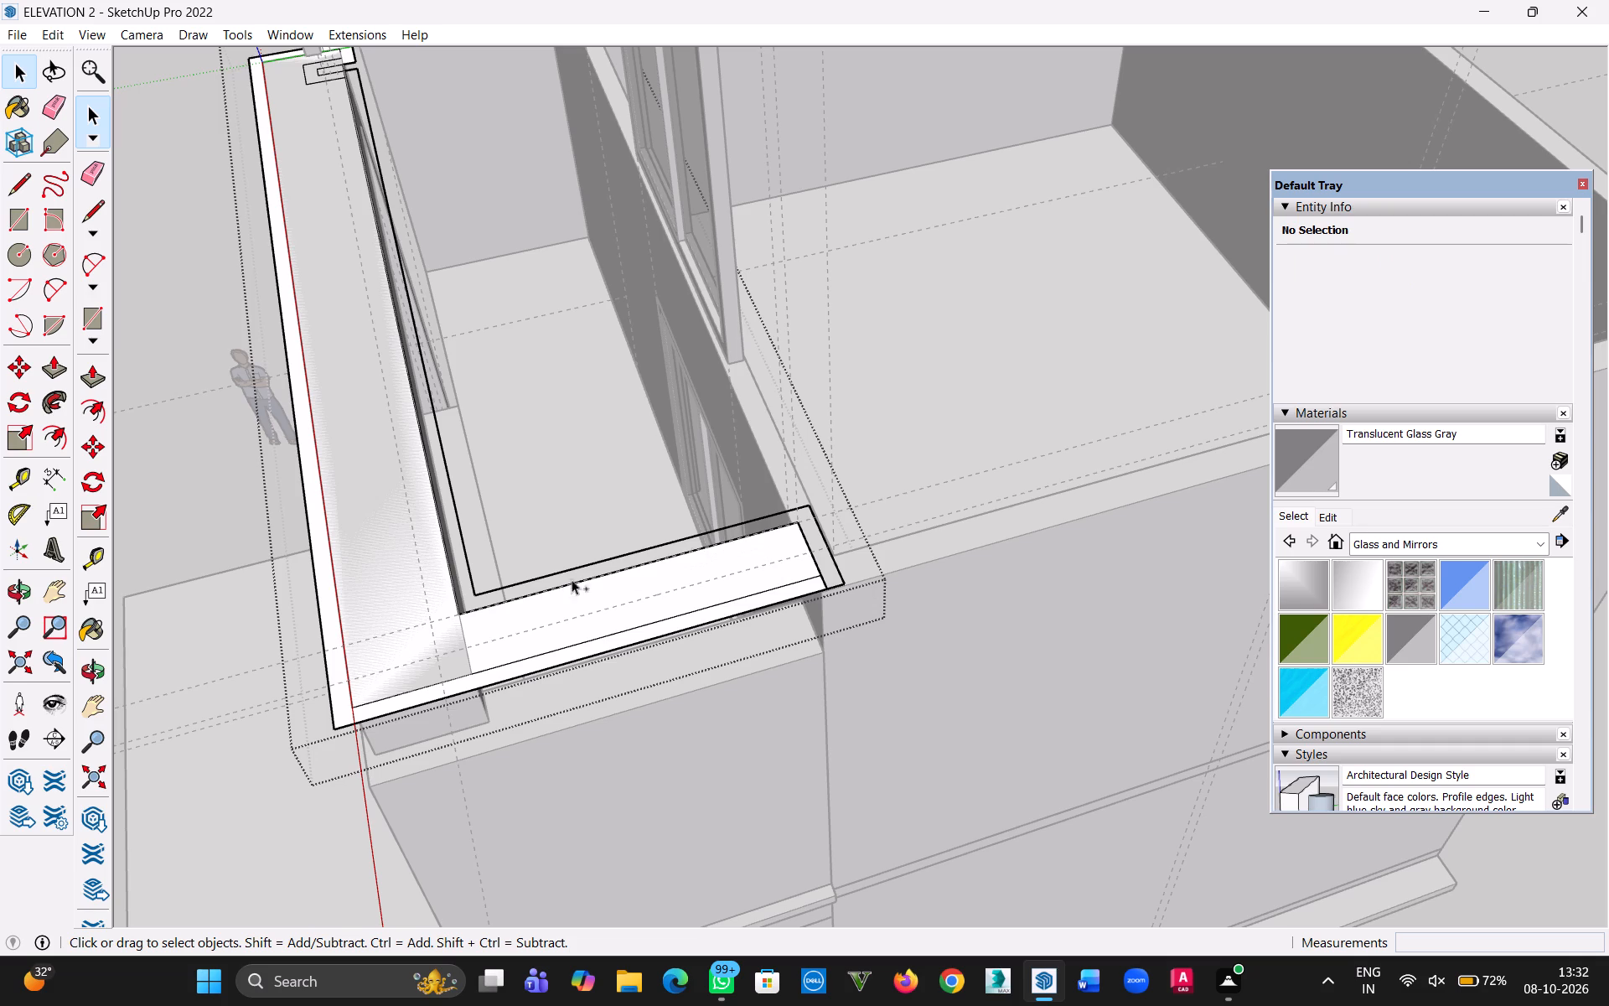
pyautogui.hotkey('ctrl', 'z')
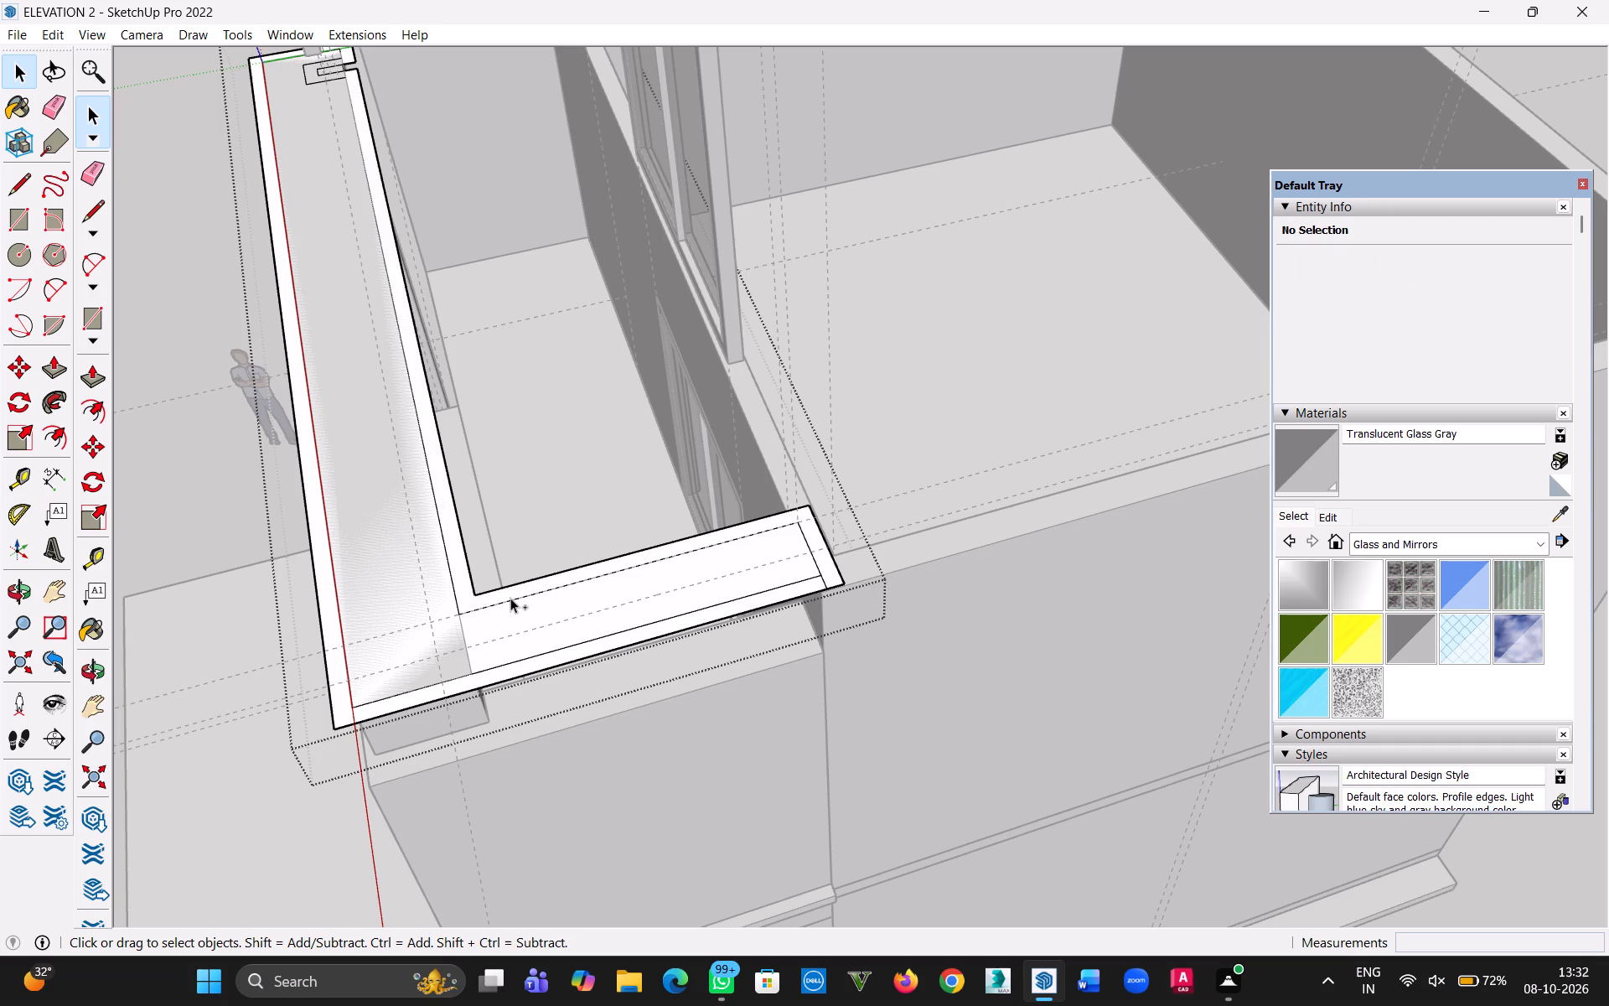
pyautogui.hotkey('ctrl', 'y')
# Delete the leftover long outer border edge running along the inner side of the balcony slab's main arm.
pyautogui.click(461, 637)
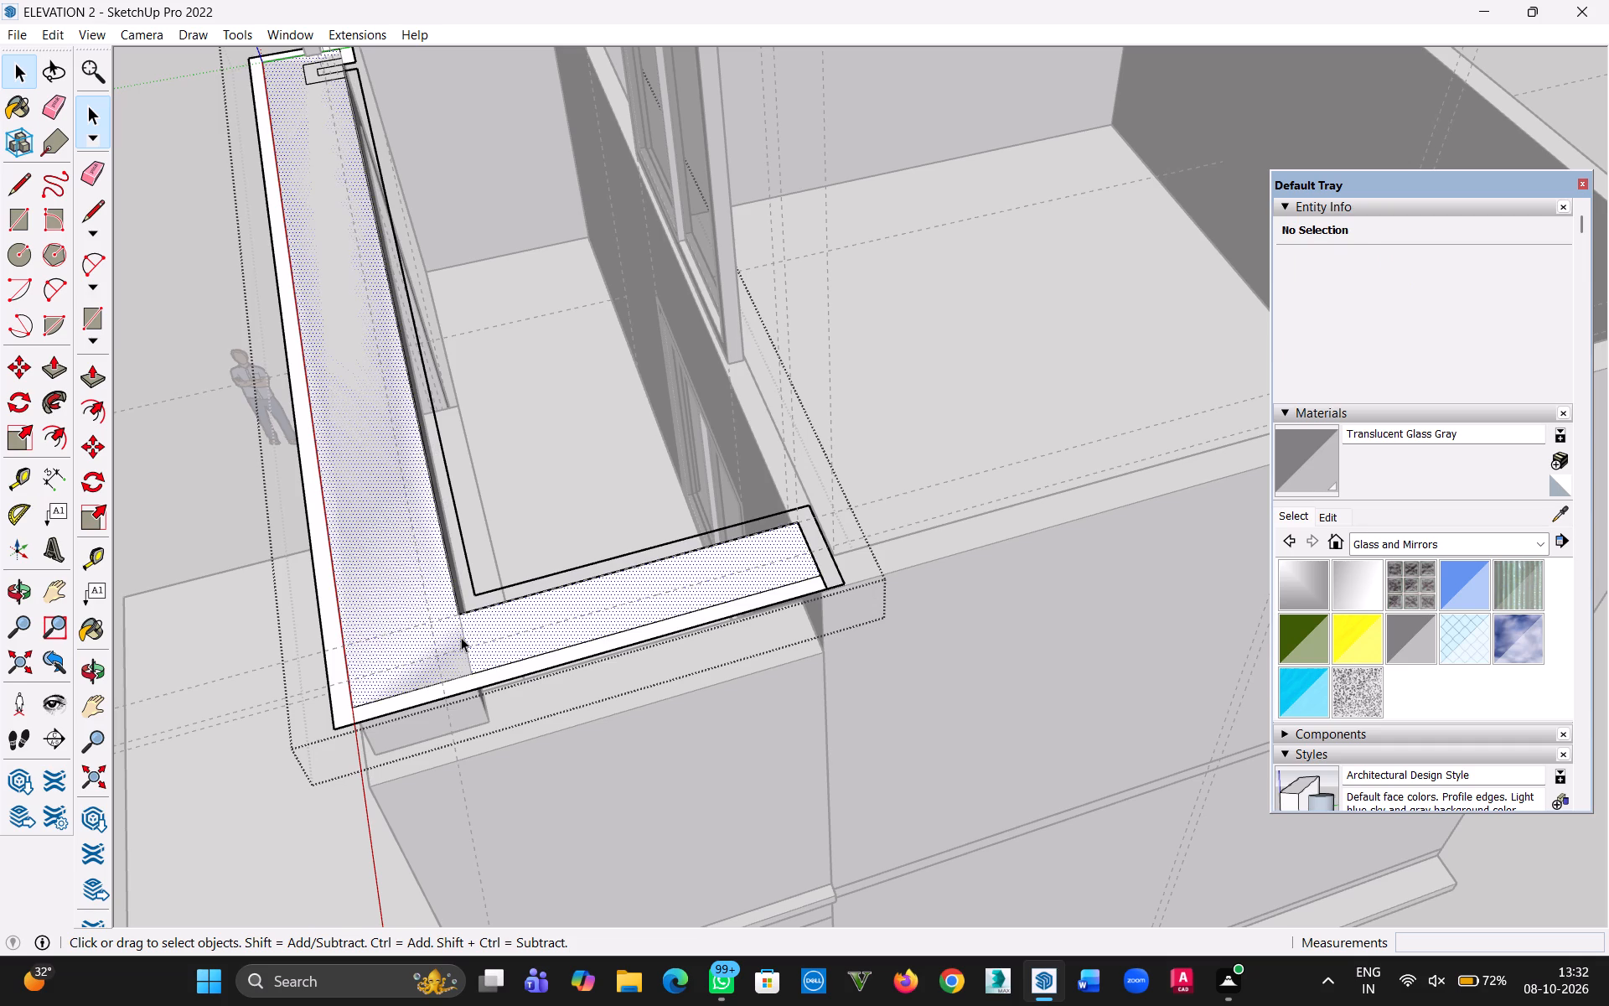
pyautogui.press('h')
pyautogui.moveTo(360, 397); pyautogui.dragTo(500, 602)
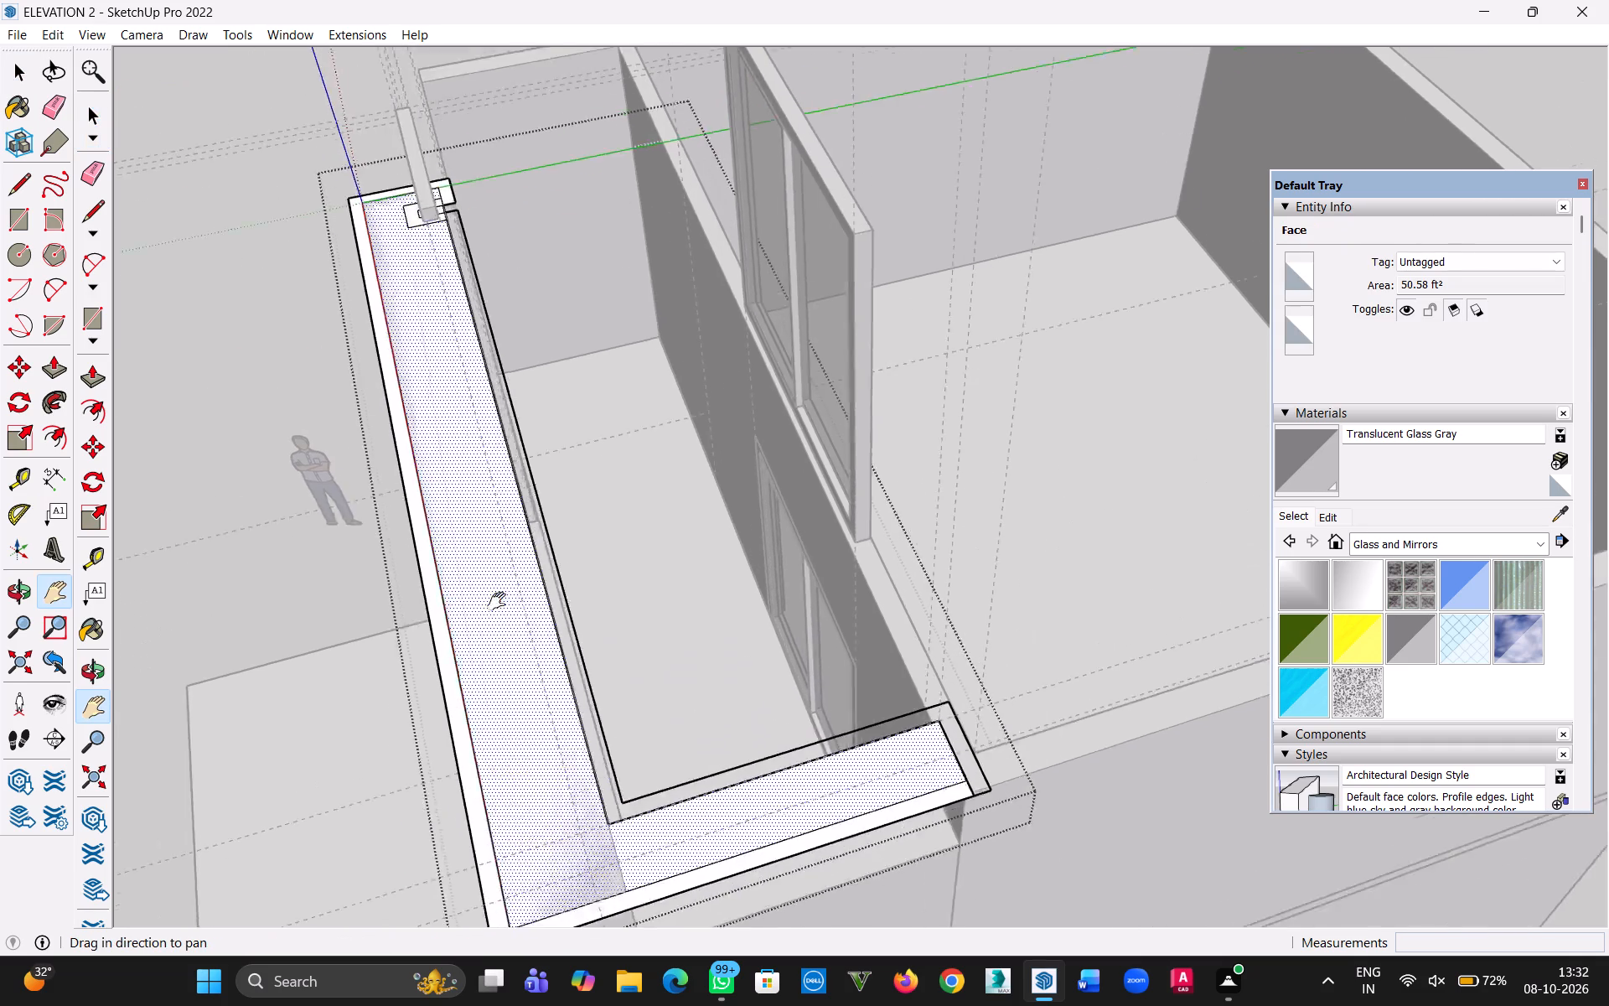
pyautogui.moveTo(500, 602); pyautogui.dragTo(612, 774)
pyautogui.scroll(10, 544, 479)
pyautogui.press('Escape')
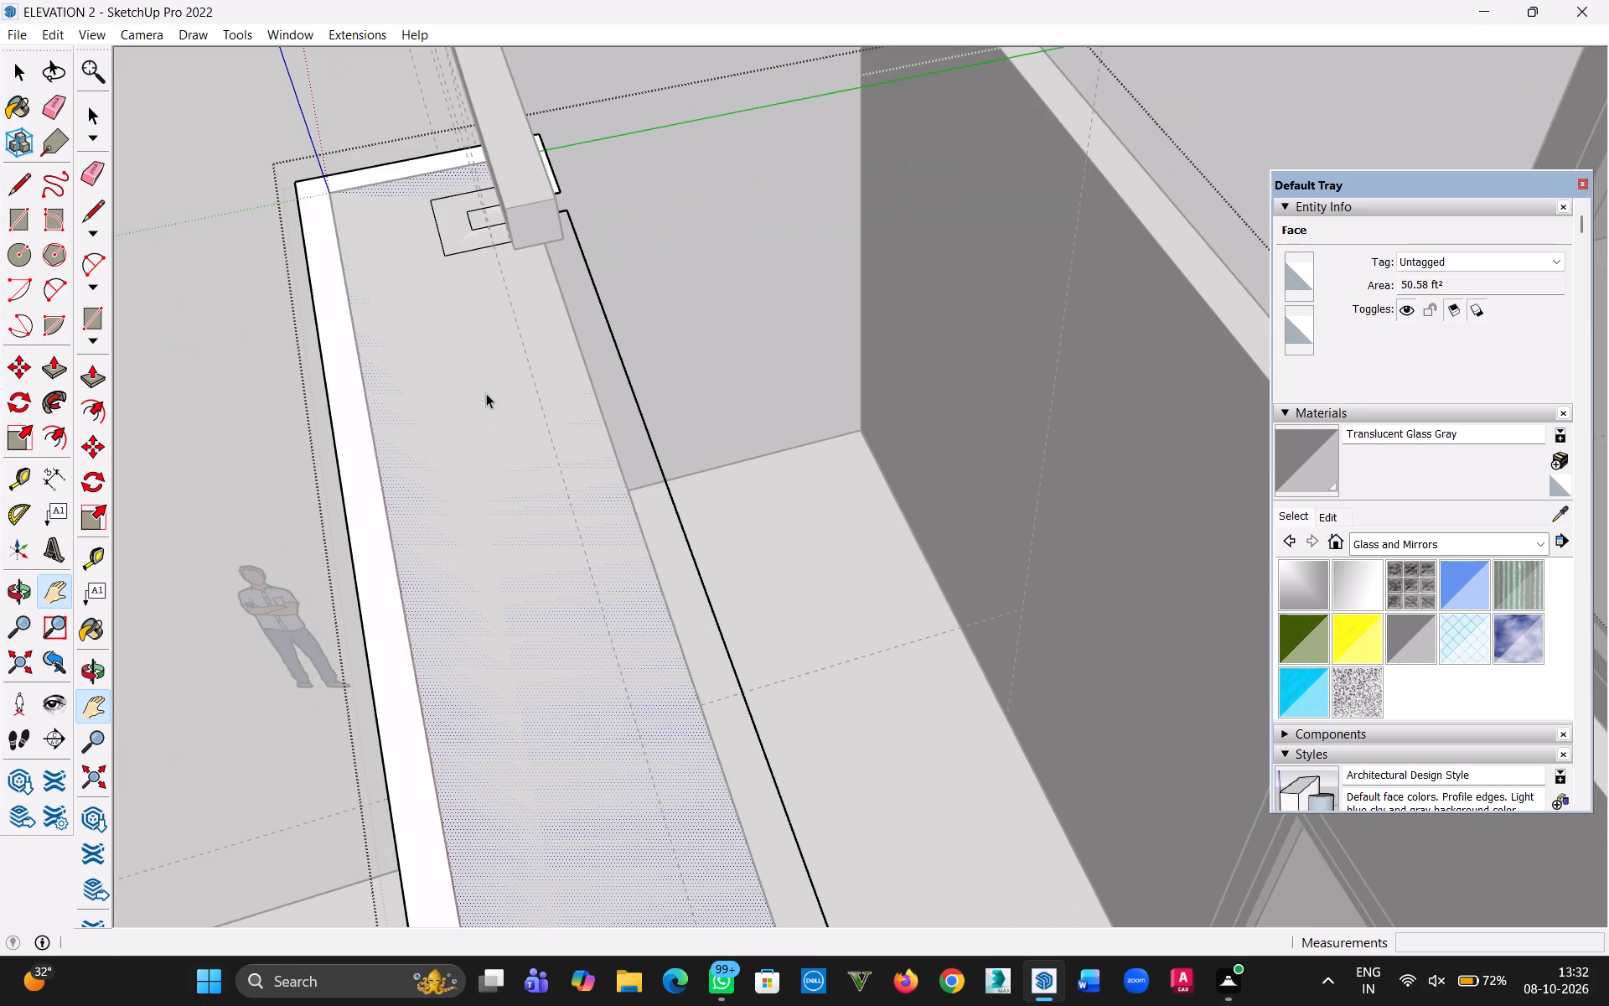
pyautogui.click(19, 71)
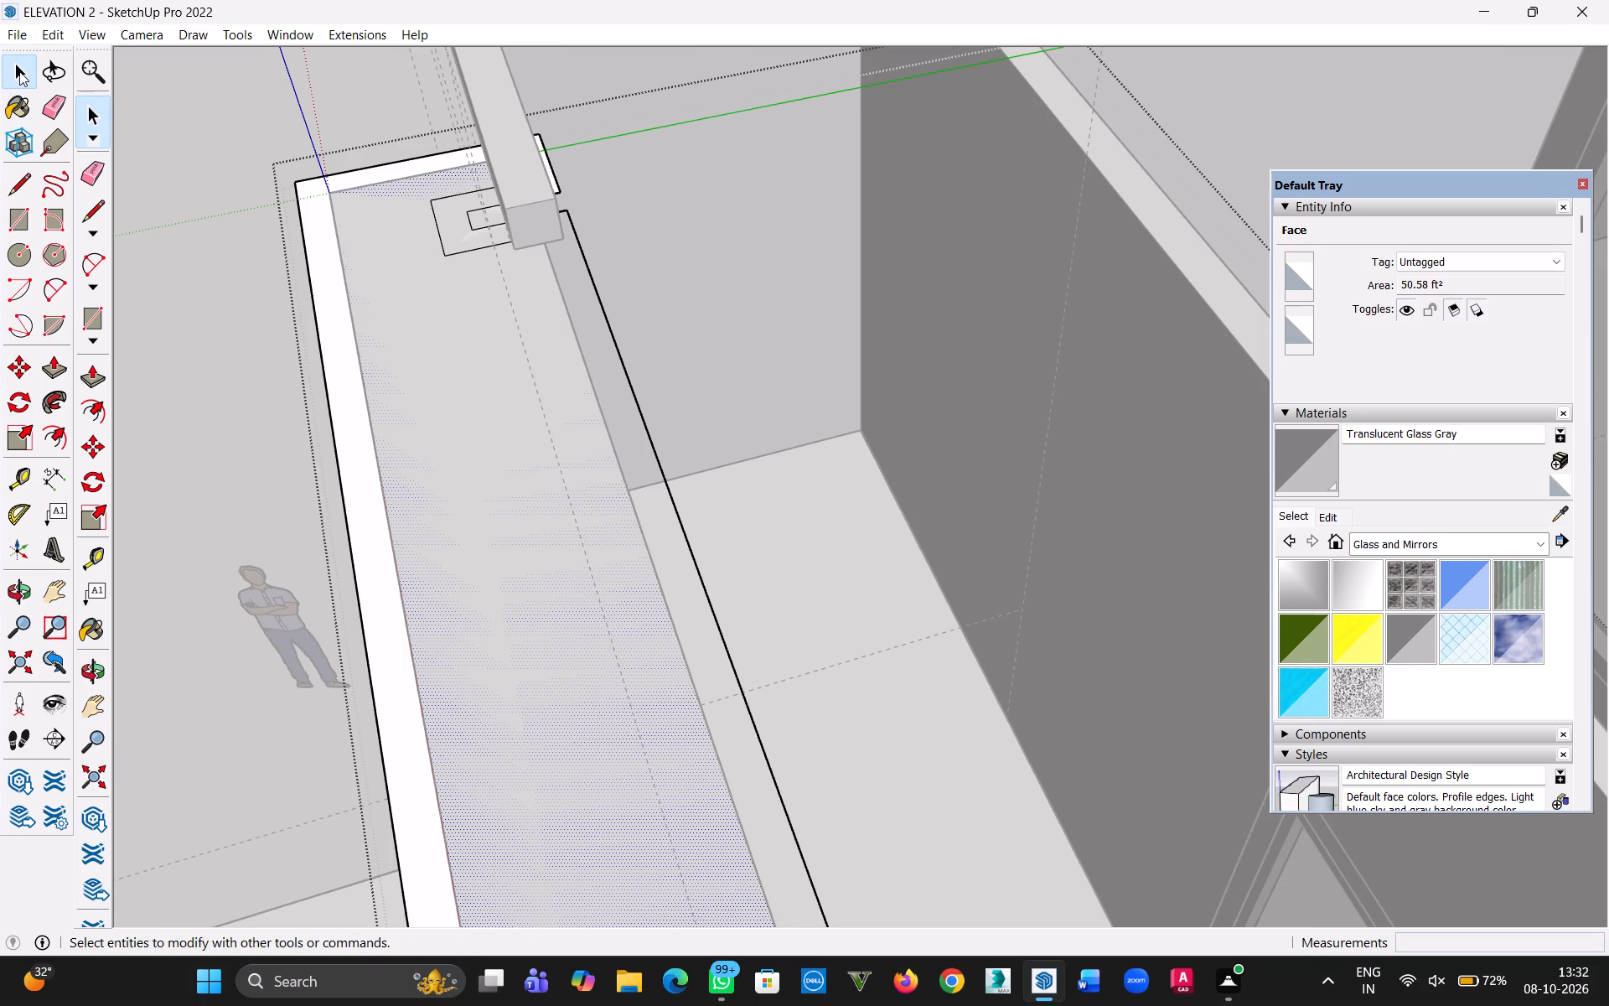
pyautogui.click(525, 366)
pyautogui.click(472, 393)
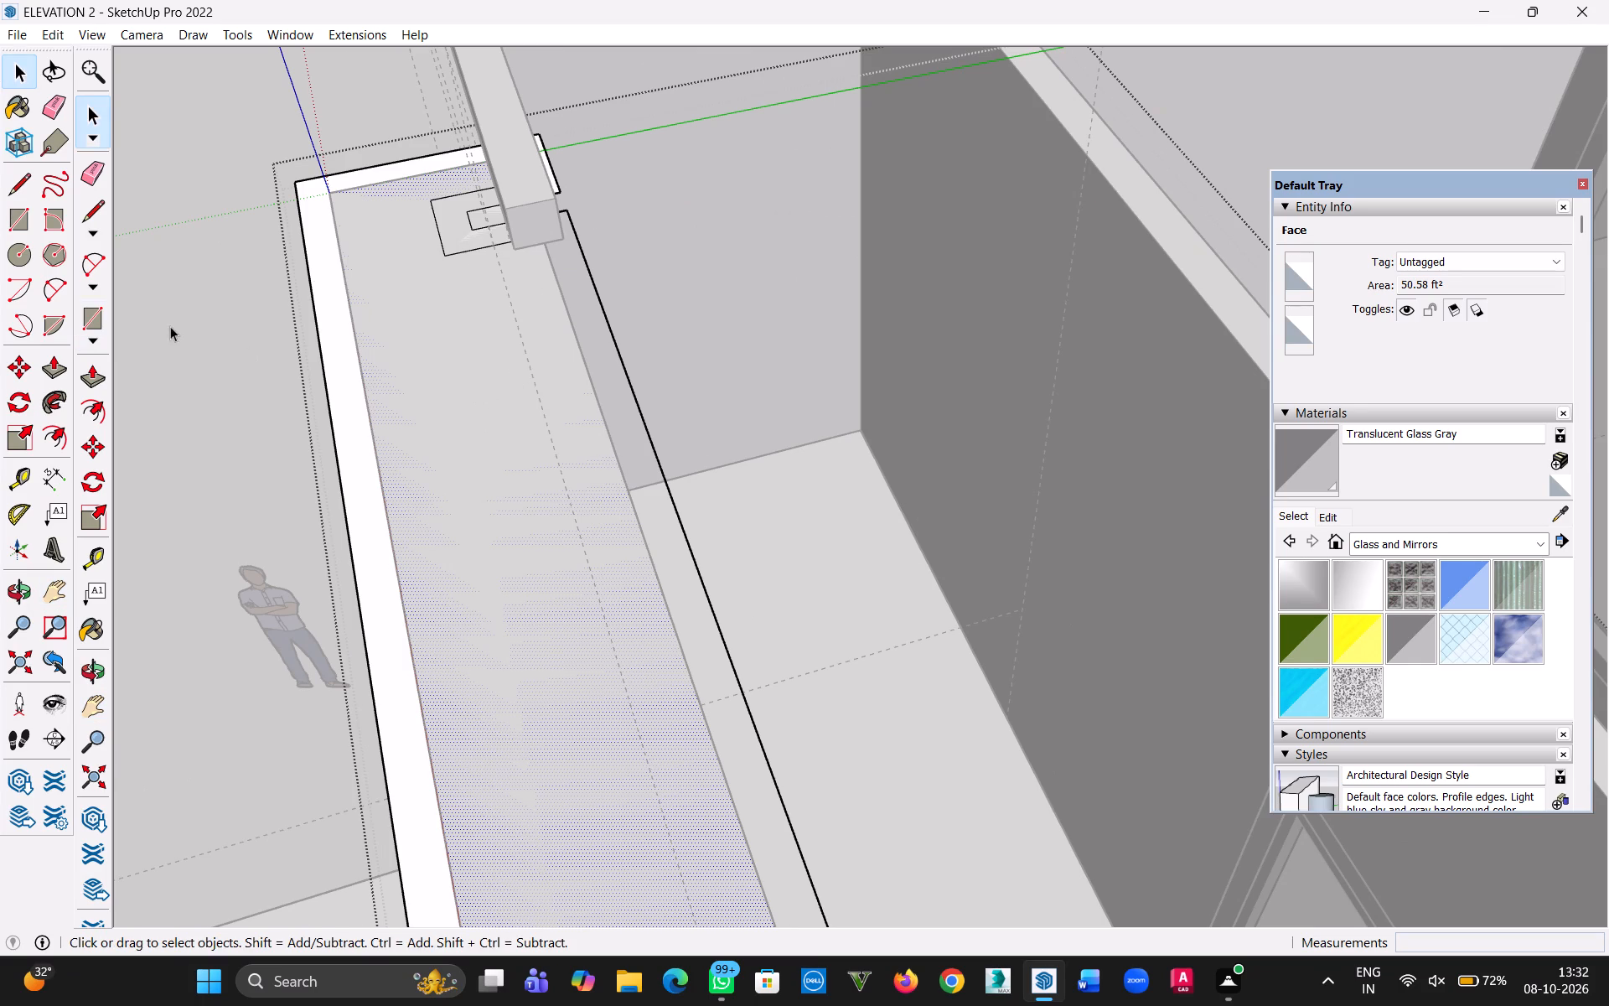
pyautogui.click(170, 327)
pyautogui.tripleClick(502, 418)
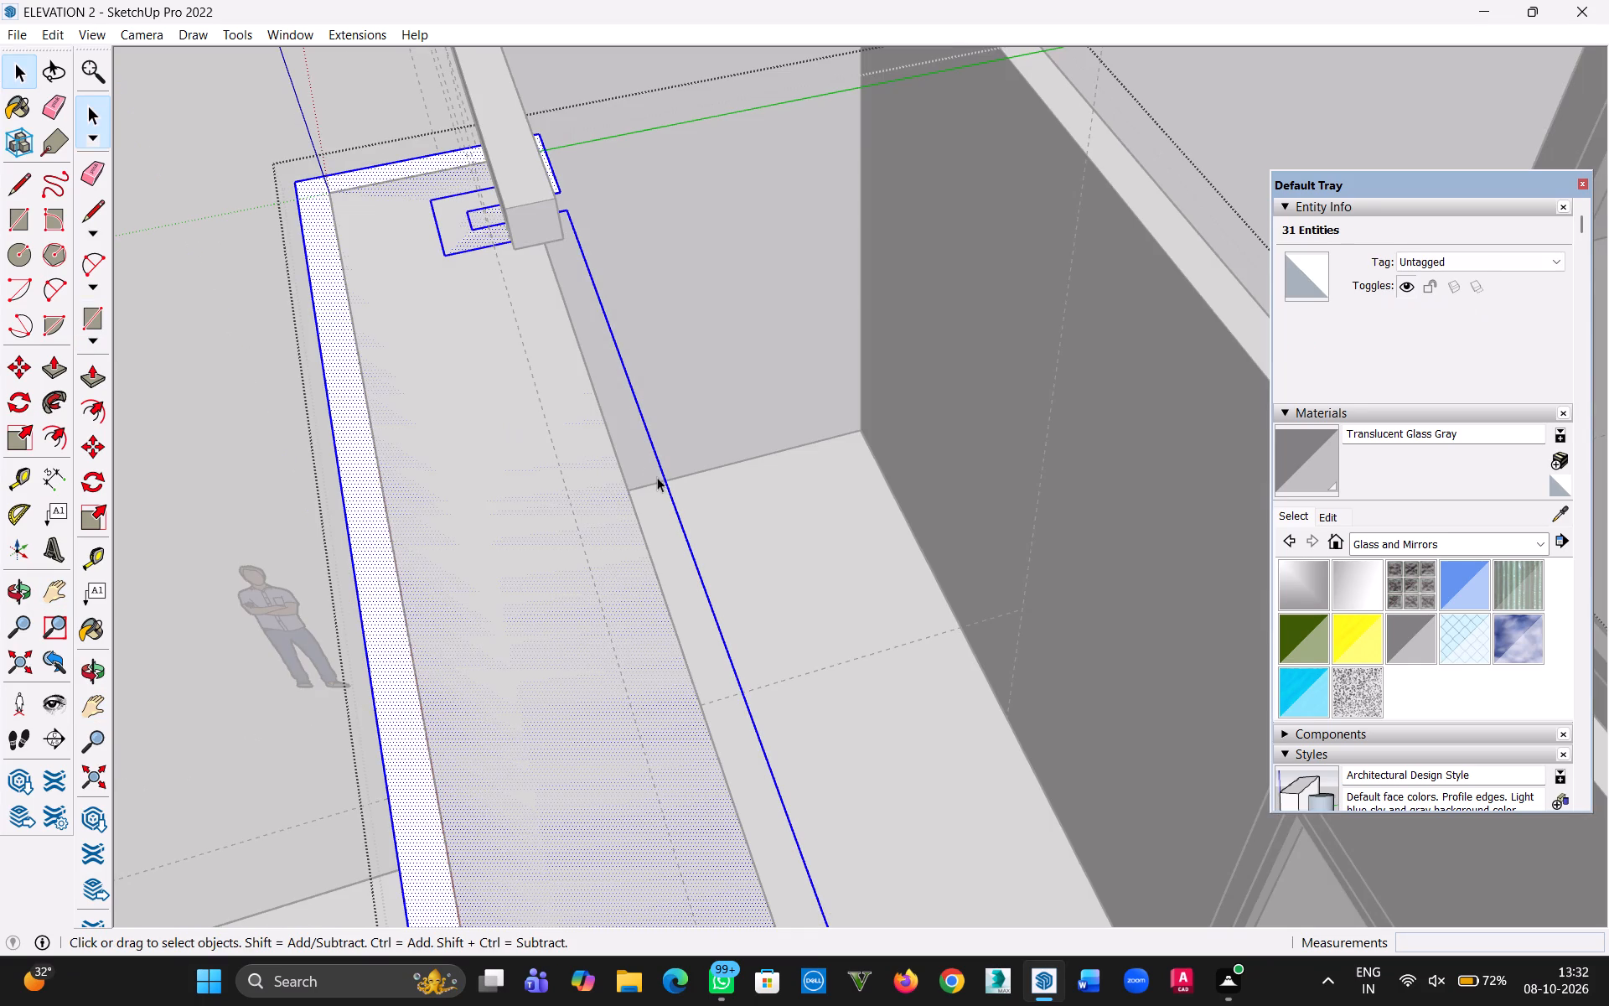
pyautogui.click(665, 482)
pyautogui.press('Delete')
# Delete the short stray edge that projects past the slab's inner side beside the column footprint.
pyautogui.scroll(1, 642, 226)
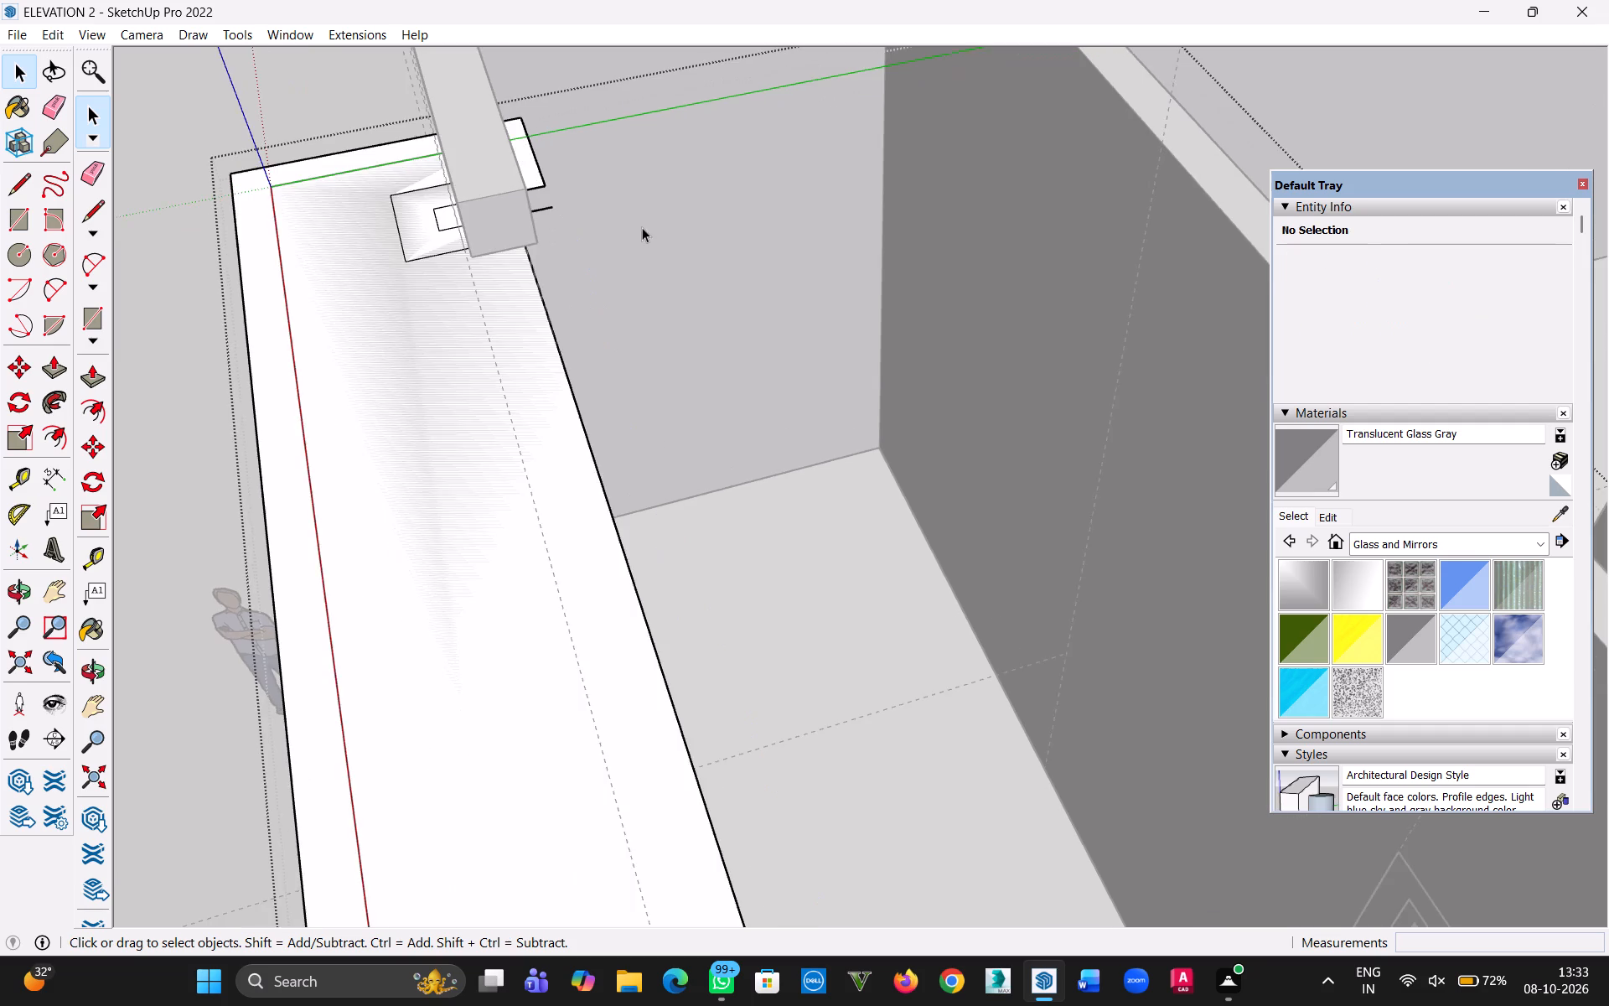
pyautogui.moveTo(568, 289); pyautogui.dragTo(511, 334, button='middle')
pyautogui.scroll(8, 475, 323)
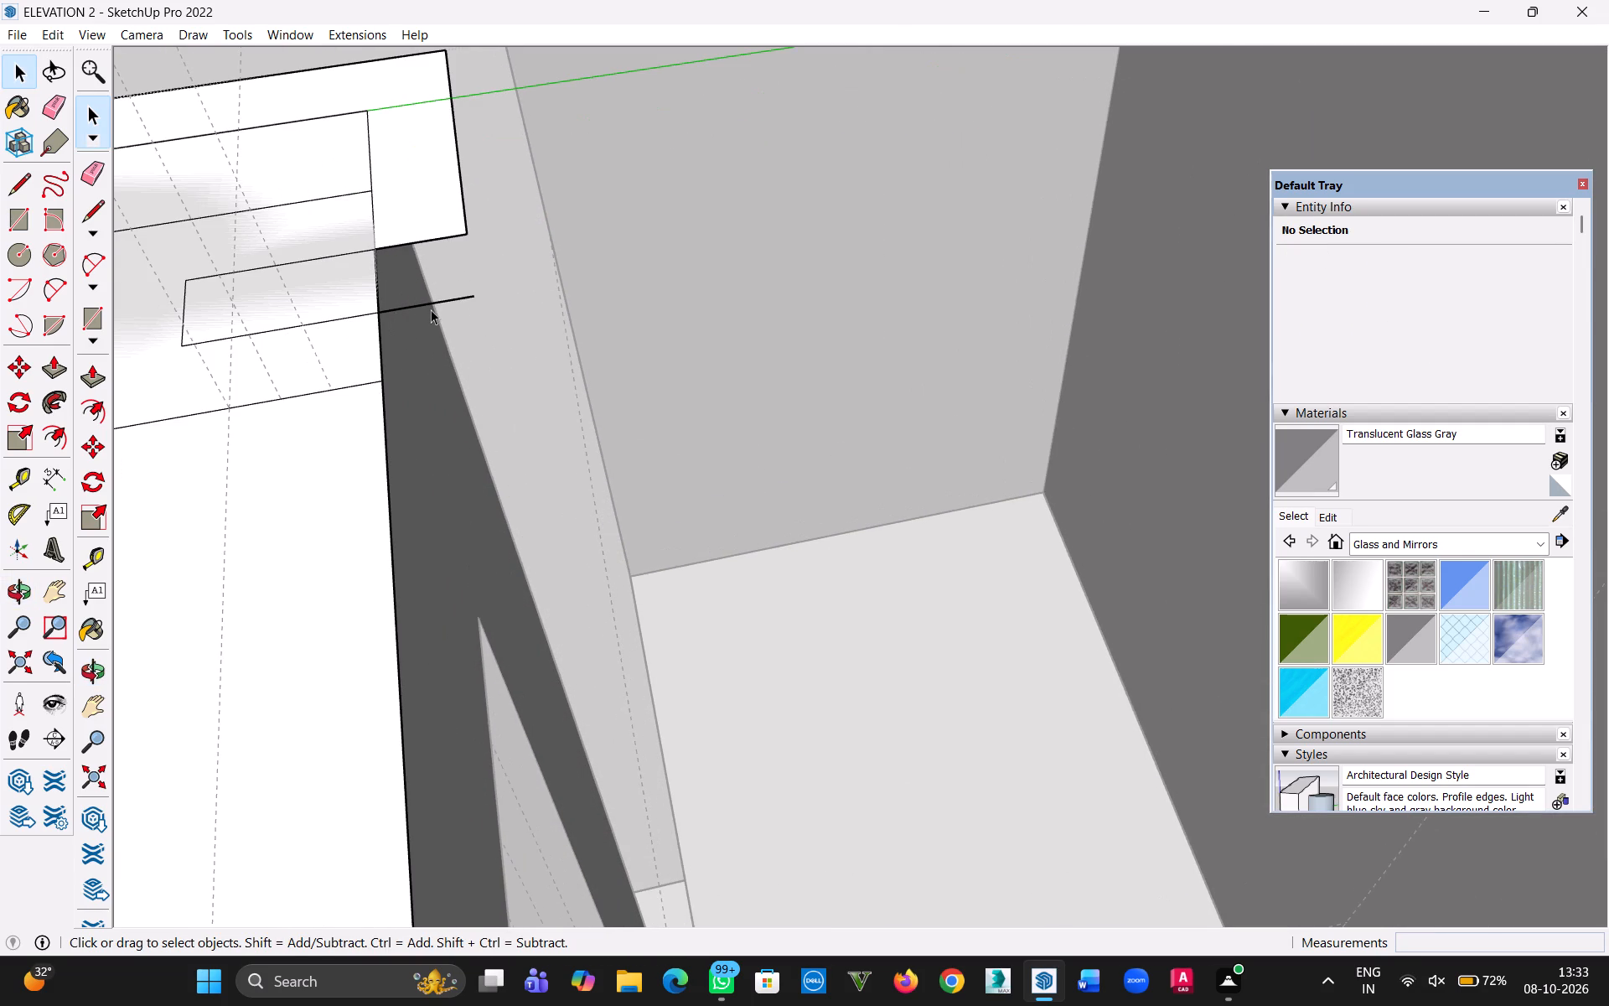
pyautogui.click(432, 306)
pyautogui.press('Delete')
# Draw a 4" line from the offset corner near the column footprint across the border strip to the slab's end edge.
pyautogui.scroll(-19, 486, 358)
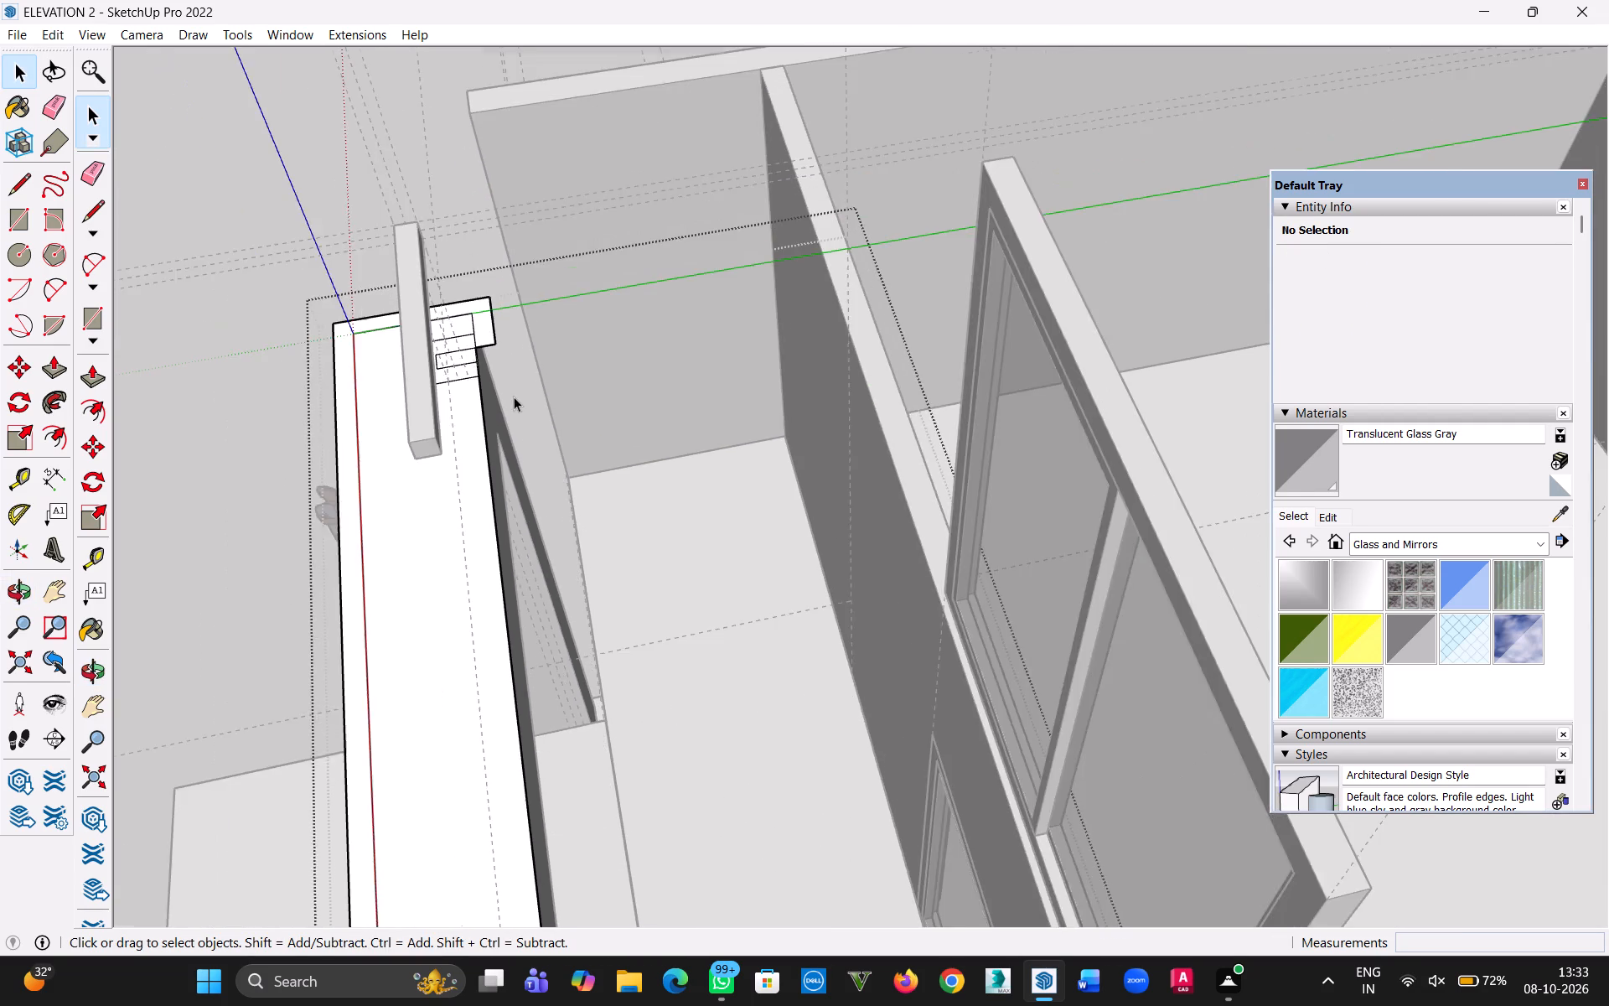
pyautogui.scroll(-6, 514, 397)
pyautogui.scroll(20, 535, 431)
pyautogui.scroll(3, 535, 431)
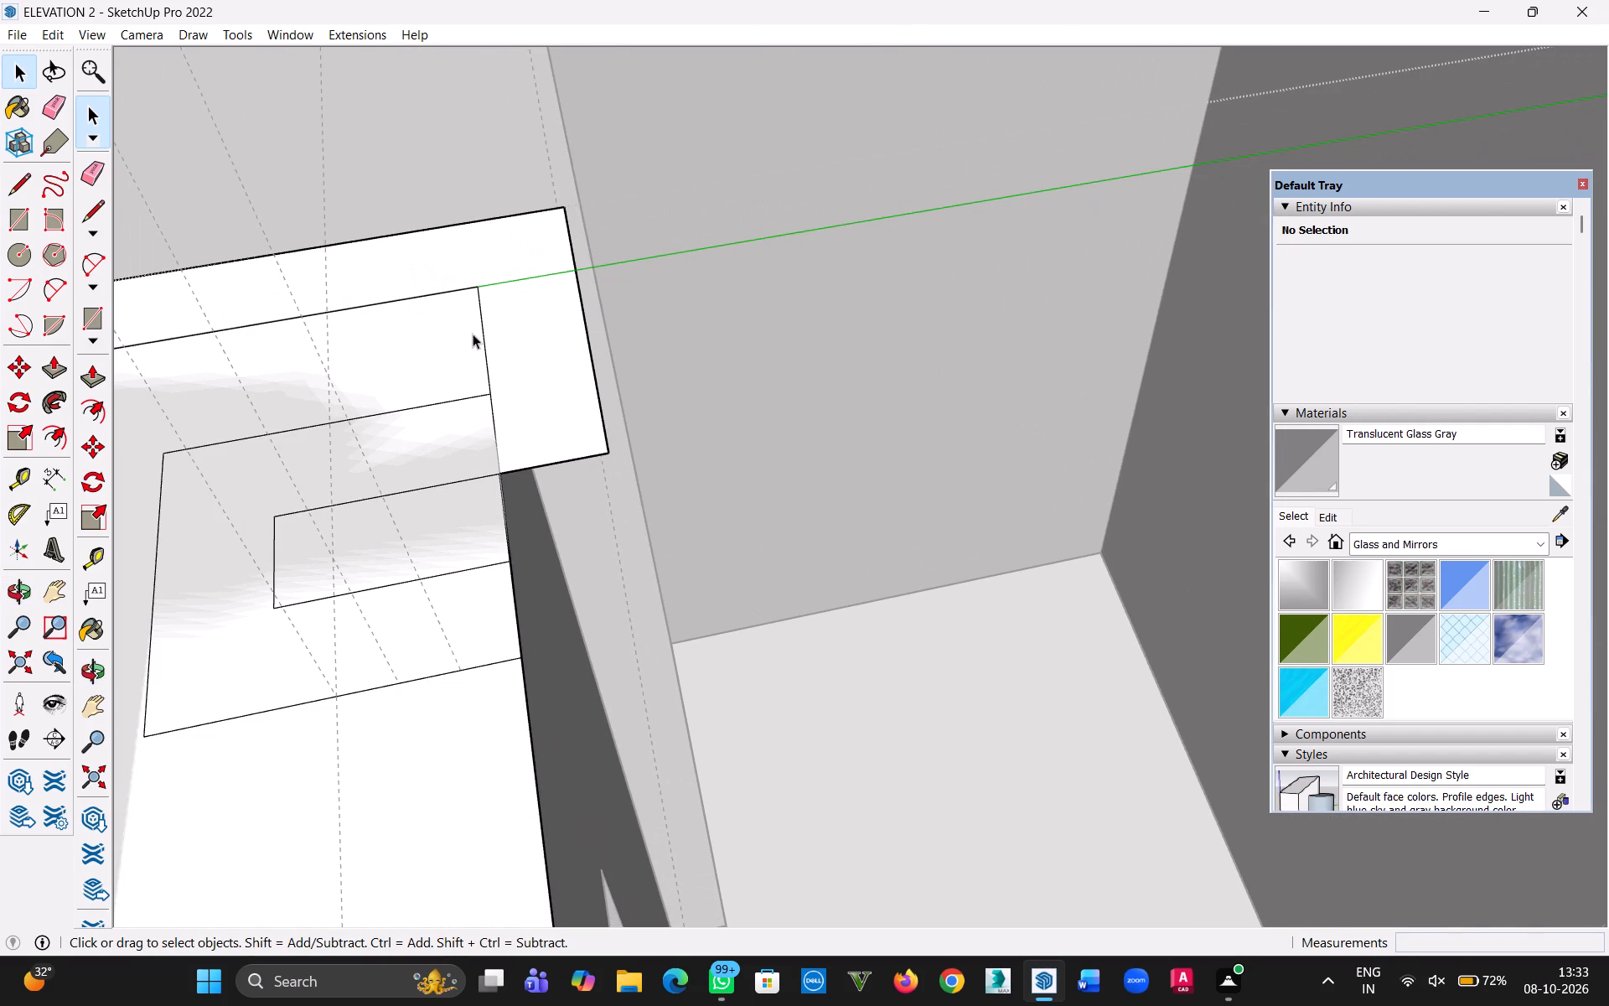
pyautogui.press('l')
pyautogui.click(477, 284)
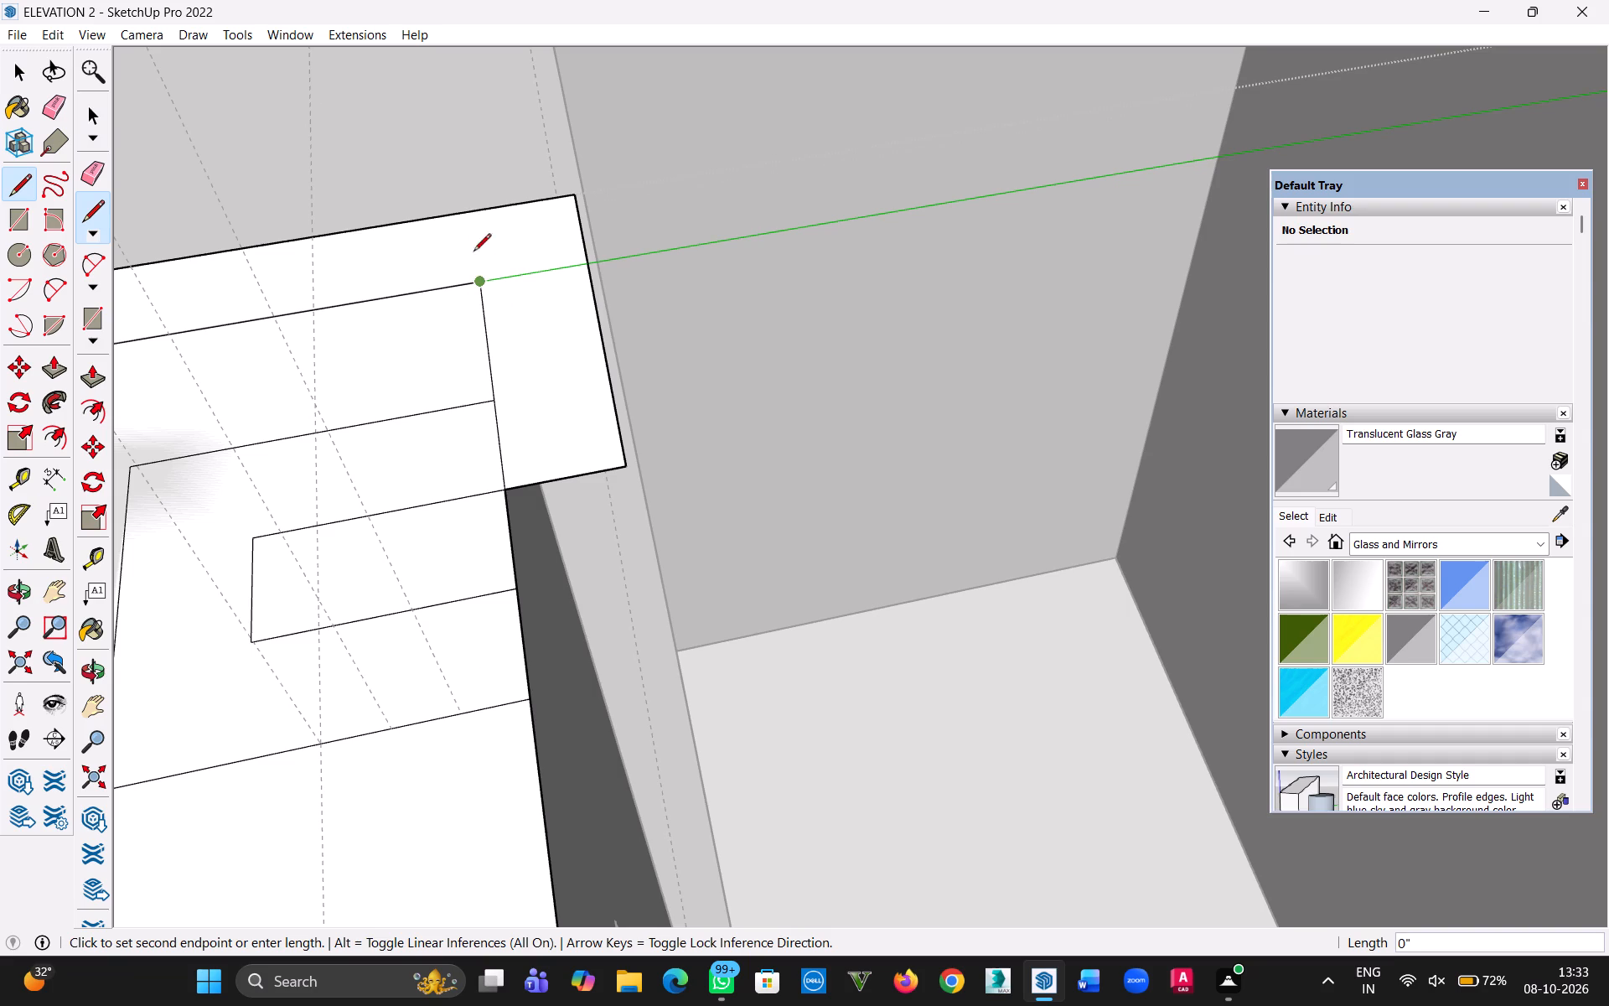
pyautogui.click(466, 216)
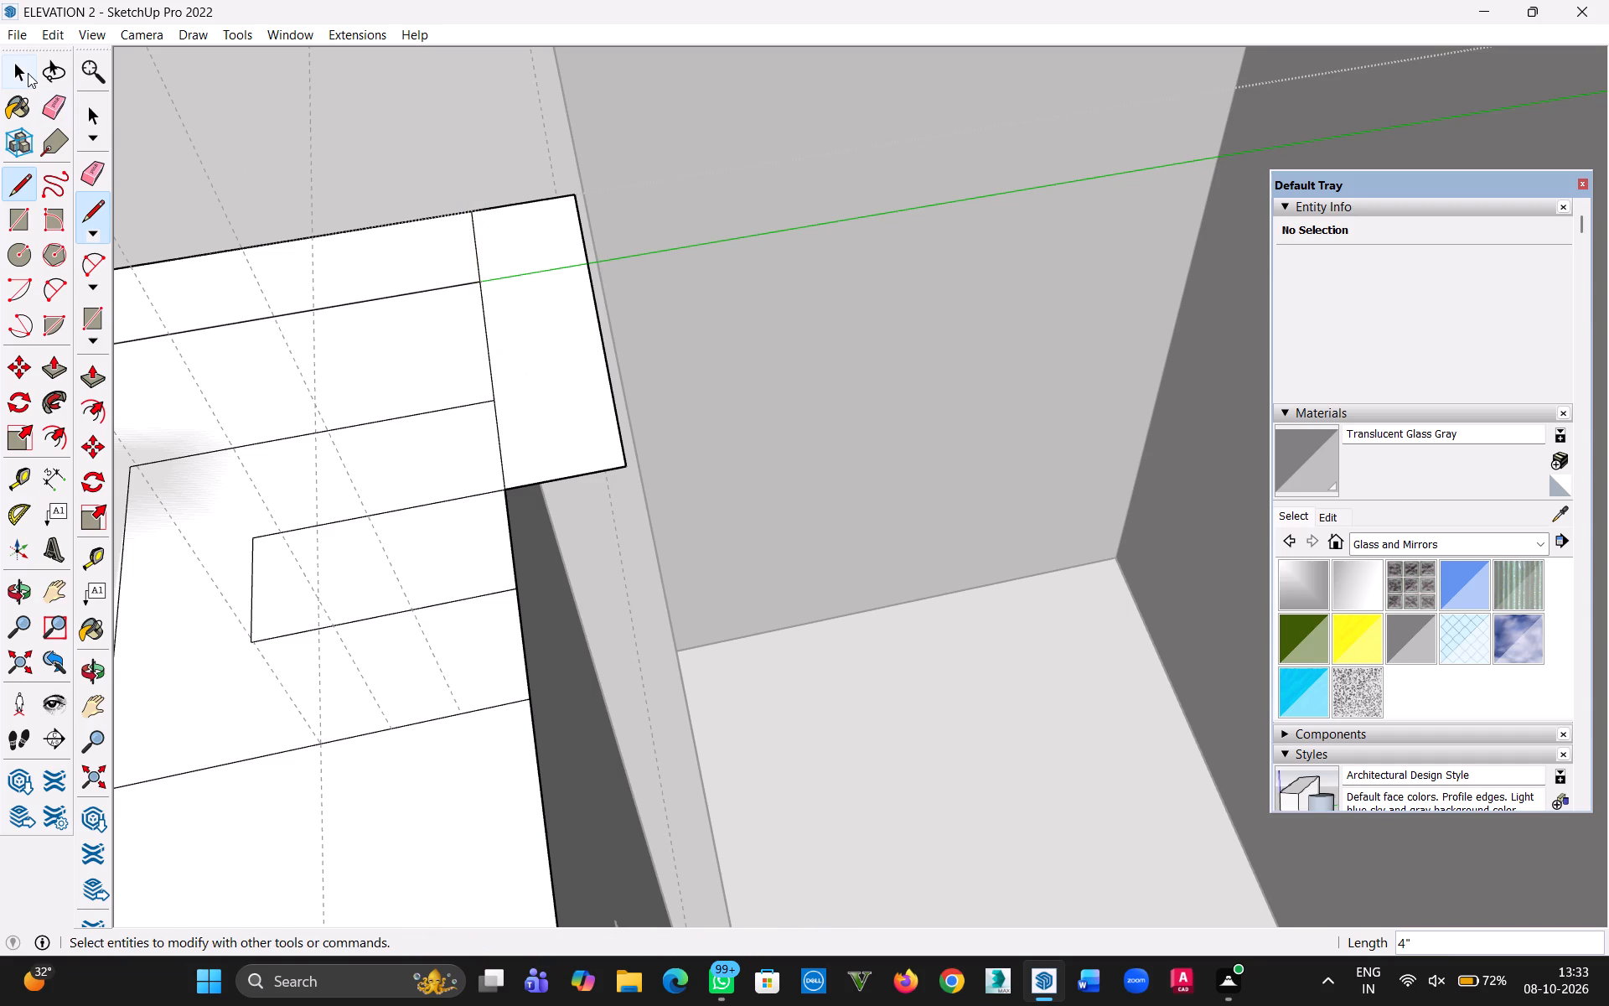
# Trace the three outer sides of the column footprint with 1' lines, starting and ending on the slab's inner edge.
pyautogui.click(493, 396)
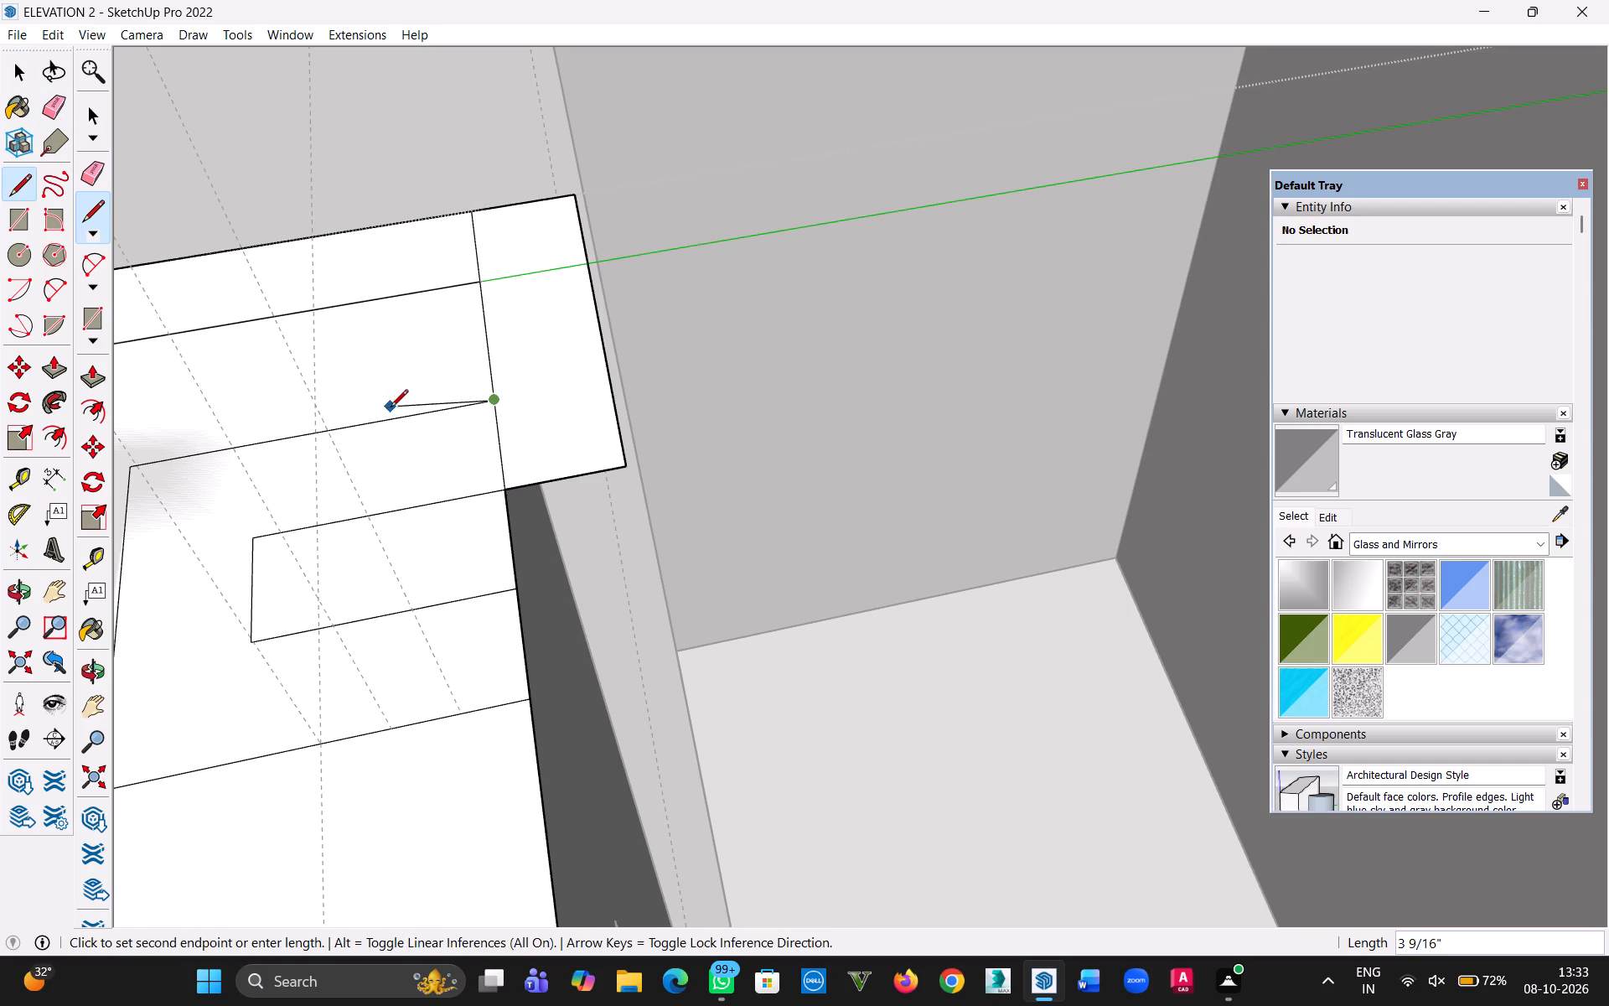
pyautogui.press('h')
pyautogui.moveTo(393, 414); pyautogui.dragTo(678, 389)
pyautogui.press('Escape')
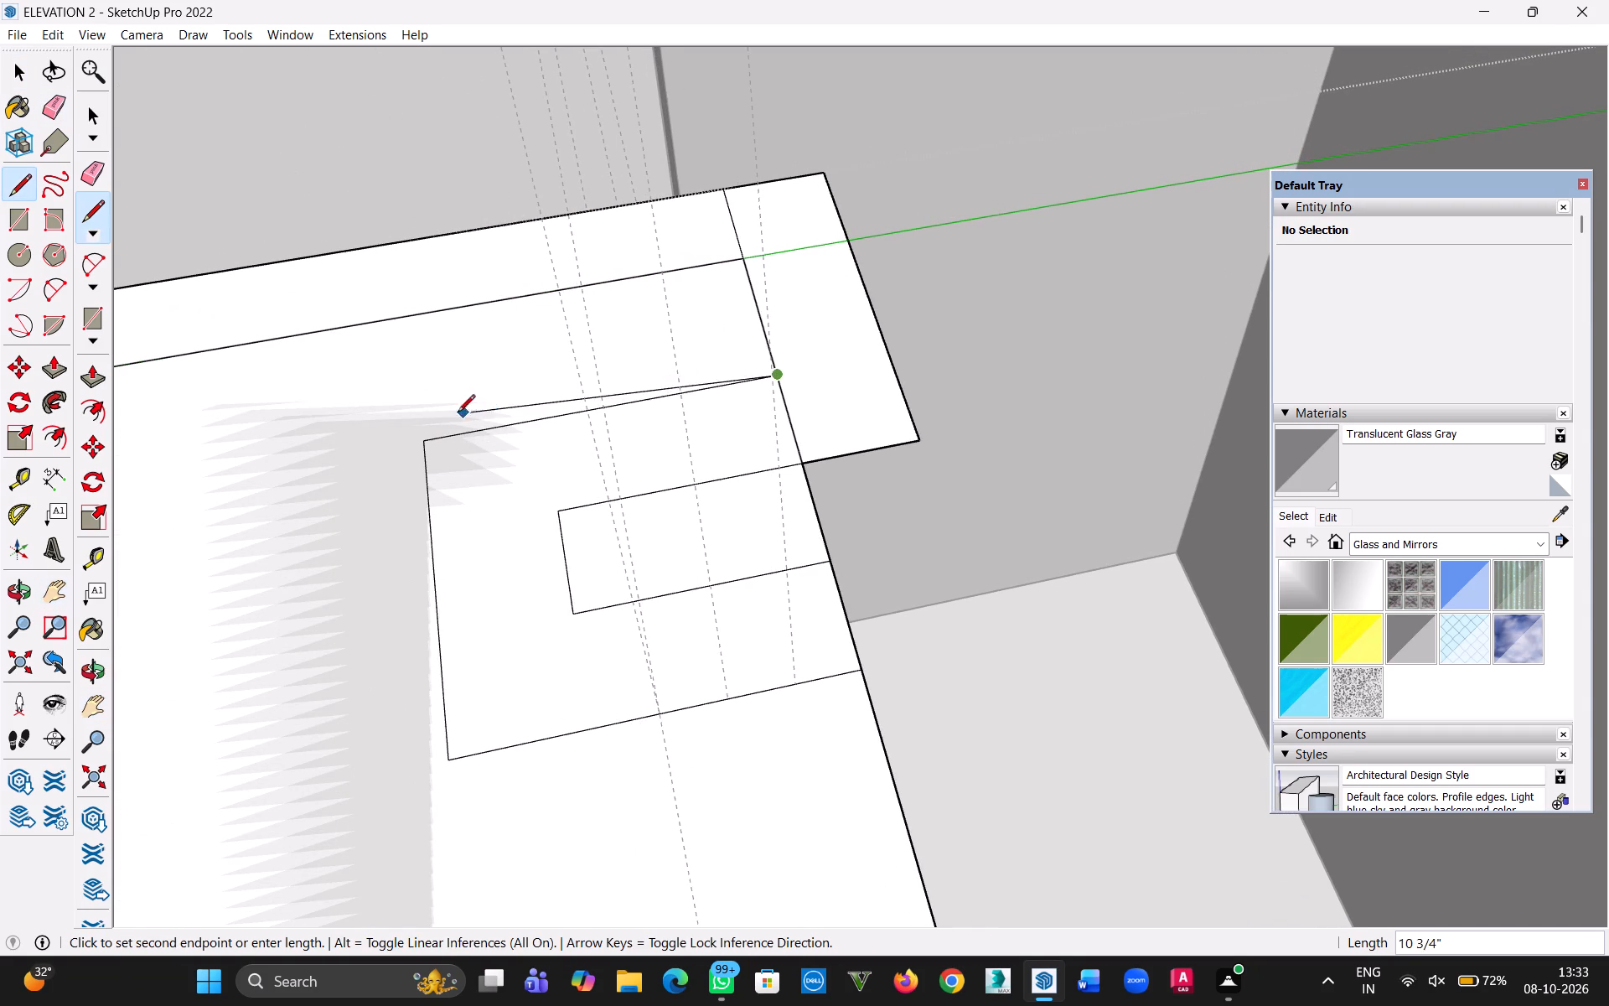
pyautogui.click(422, 447)
pyautogui.click(453, 760)
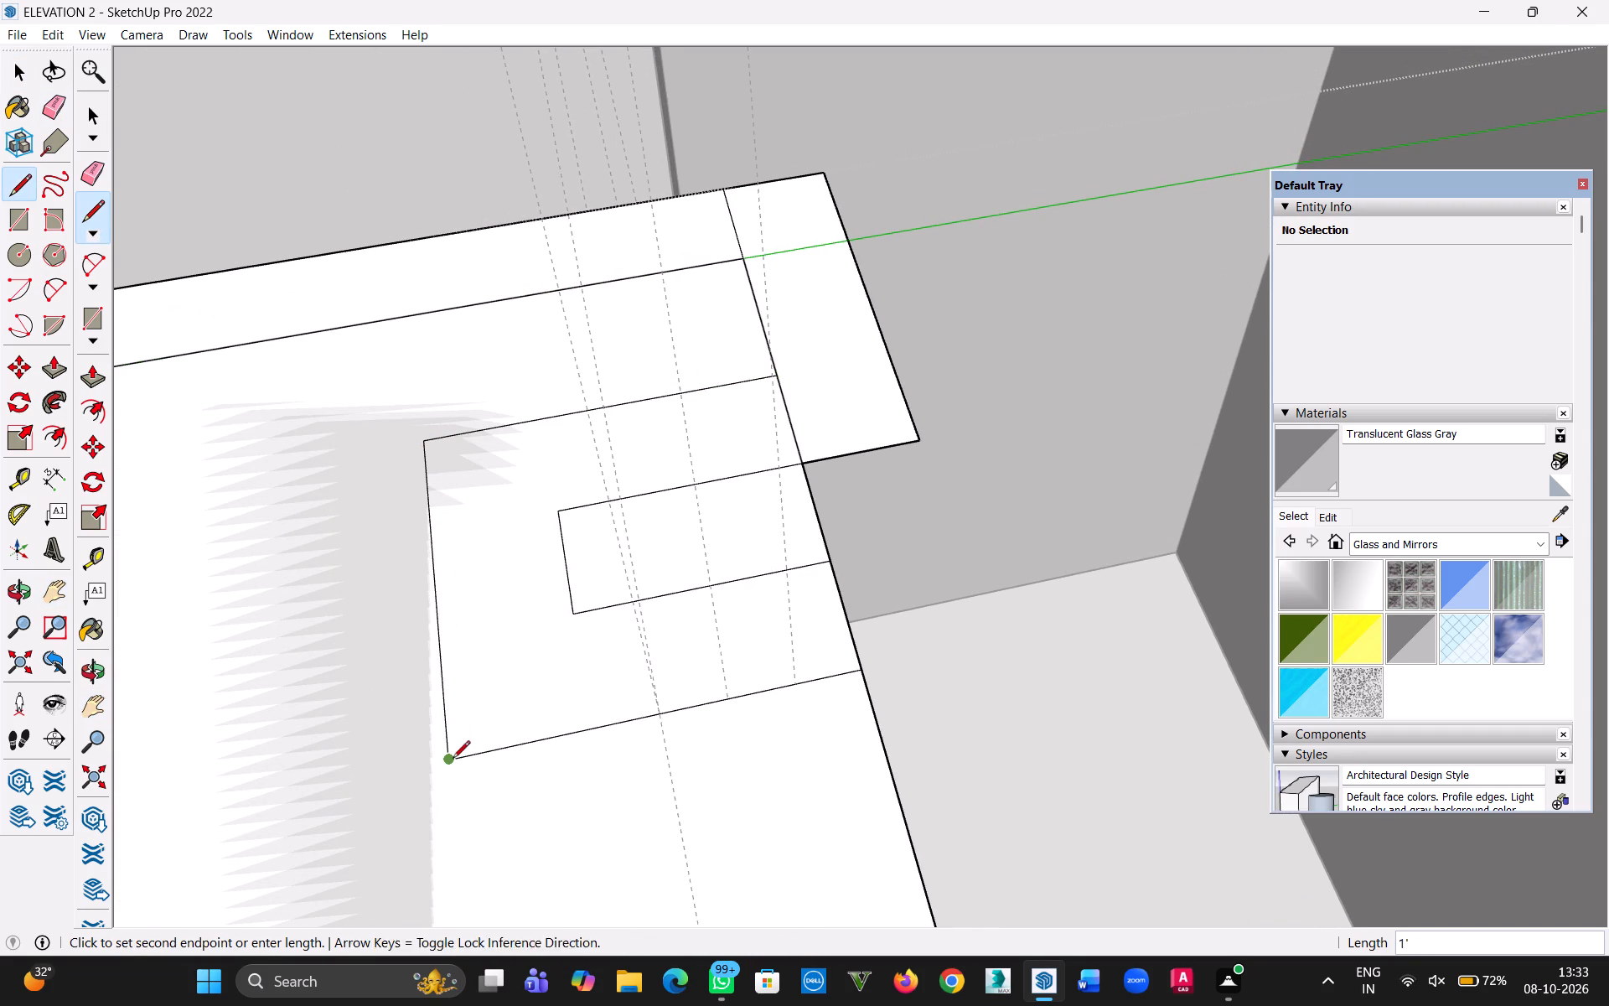
pyautogui.click(867, 670)
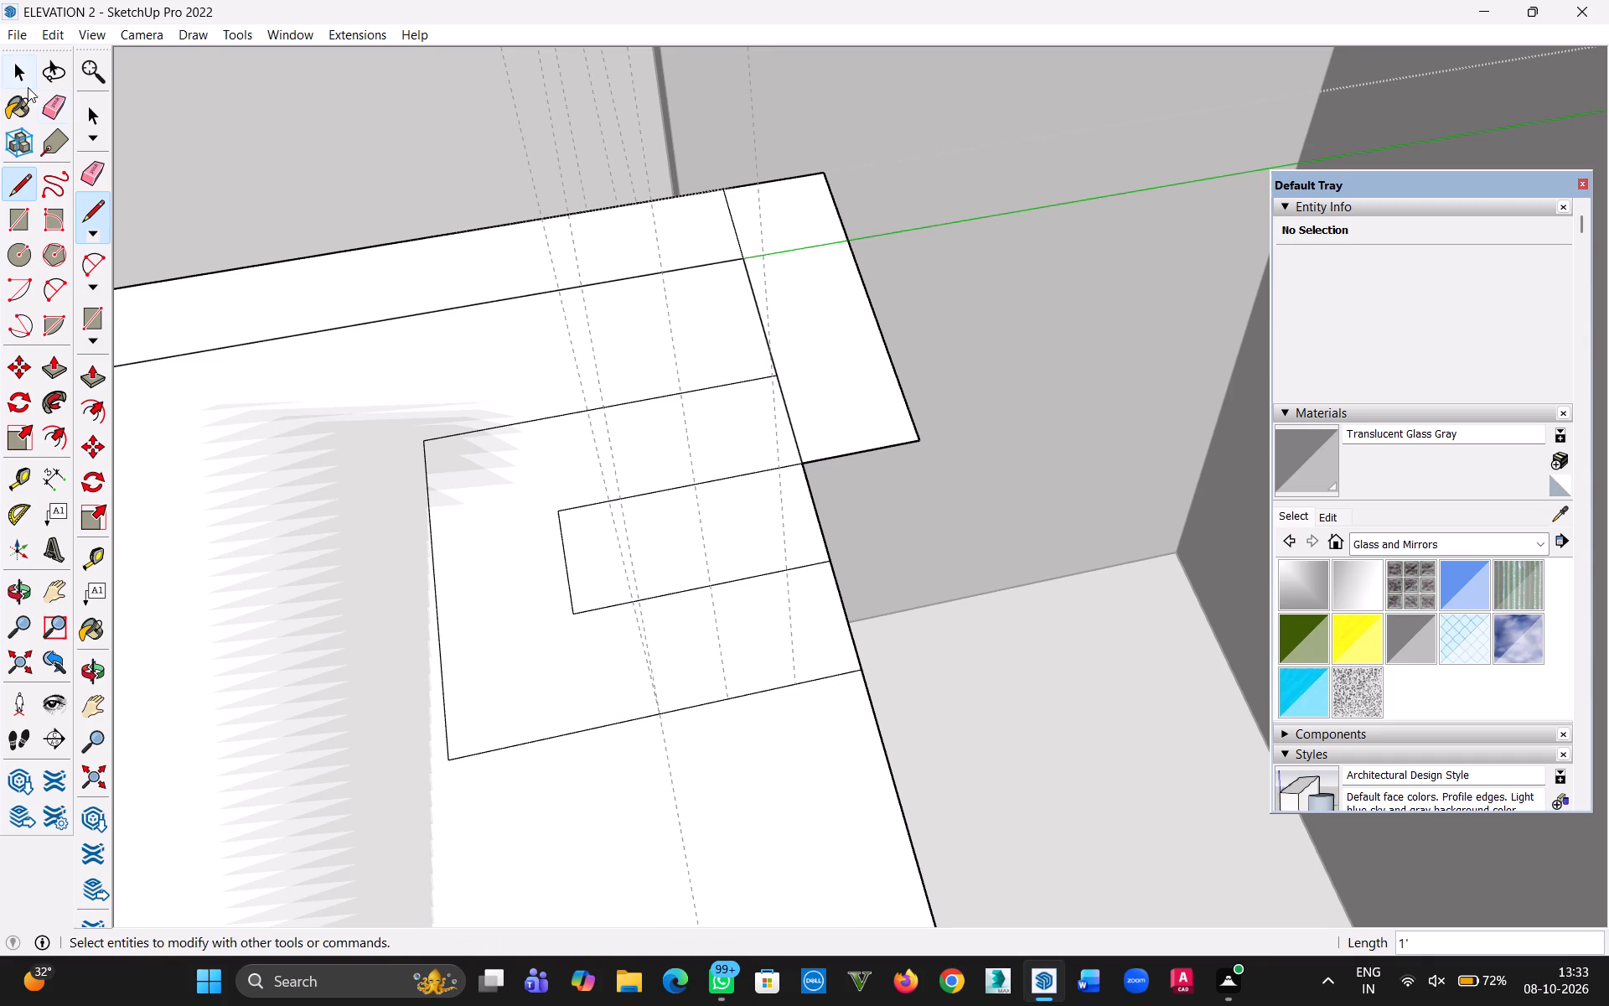
# Delete the U-shaped footprint face, the small inner notch's edges and the edge across the opening, leaving an open column cutout.
pyautogui.click(18, 79)
pyautogui.click(680, 475)
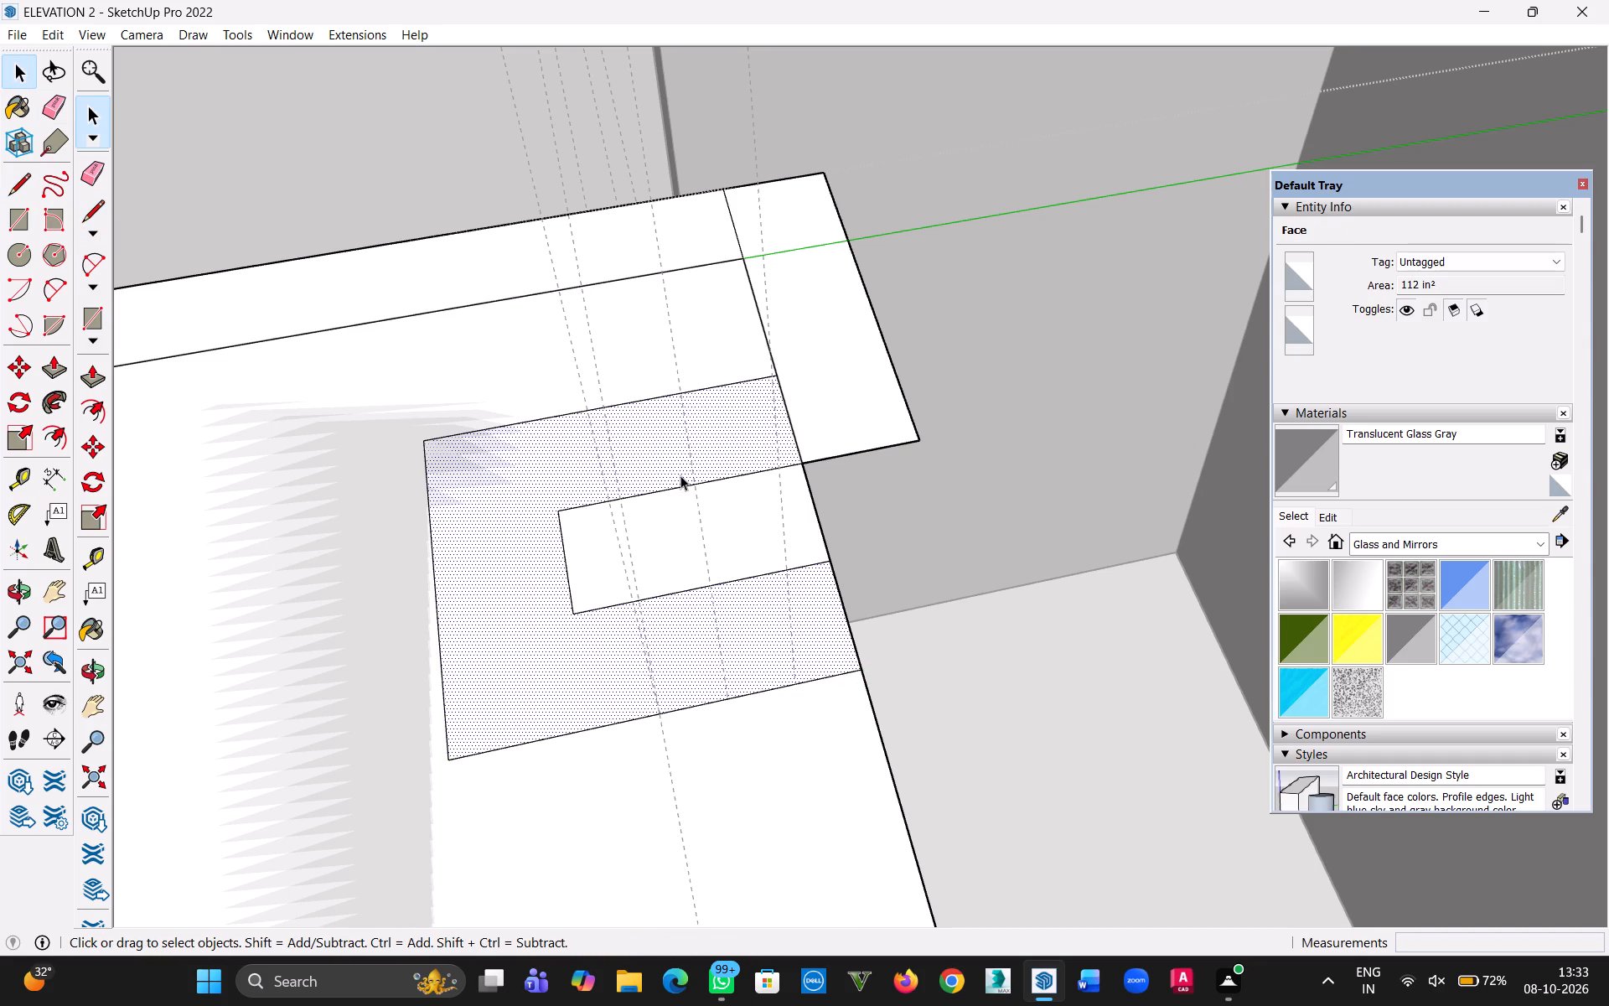
pyautogui.press('Delete')
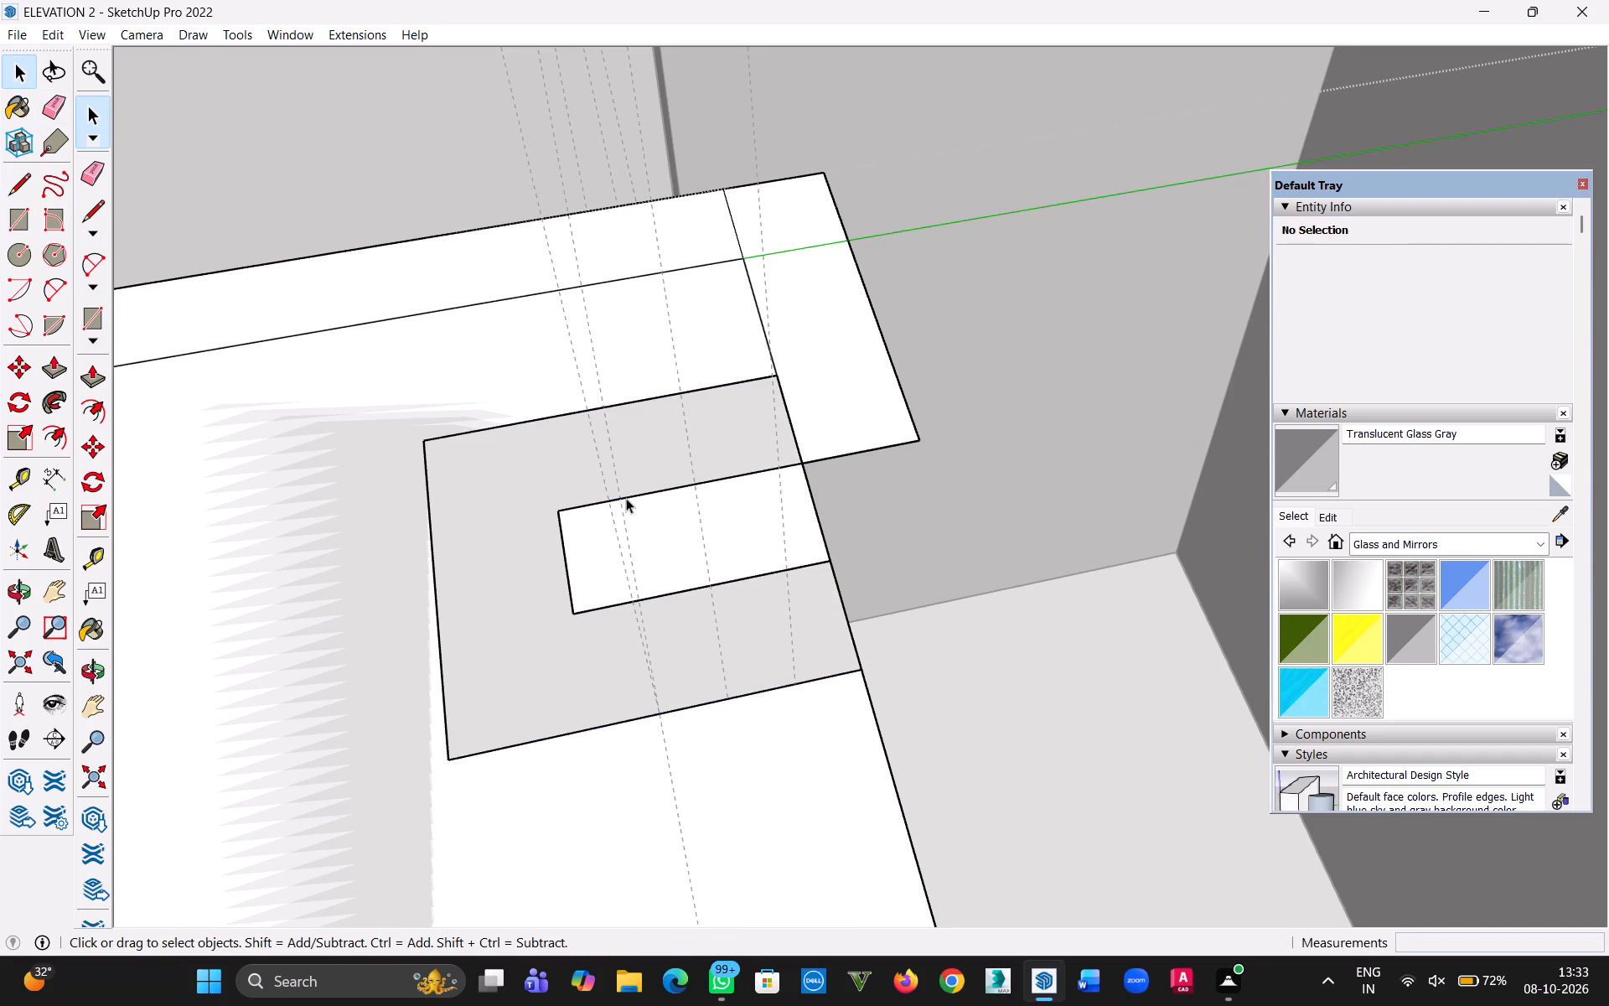
pyautogui.click(627, 497)
pyautogui.press('Delete')
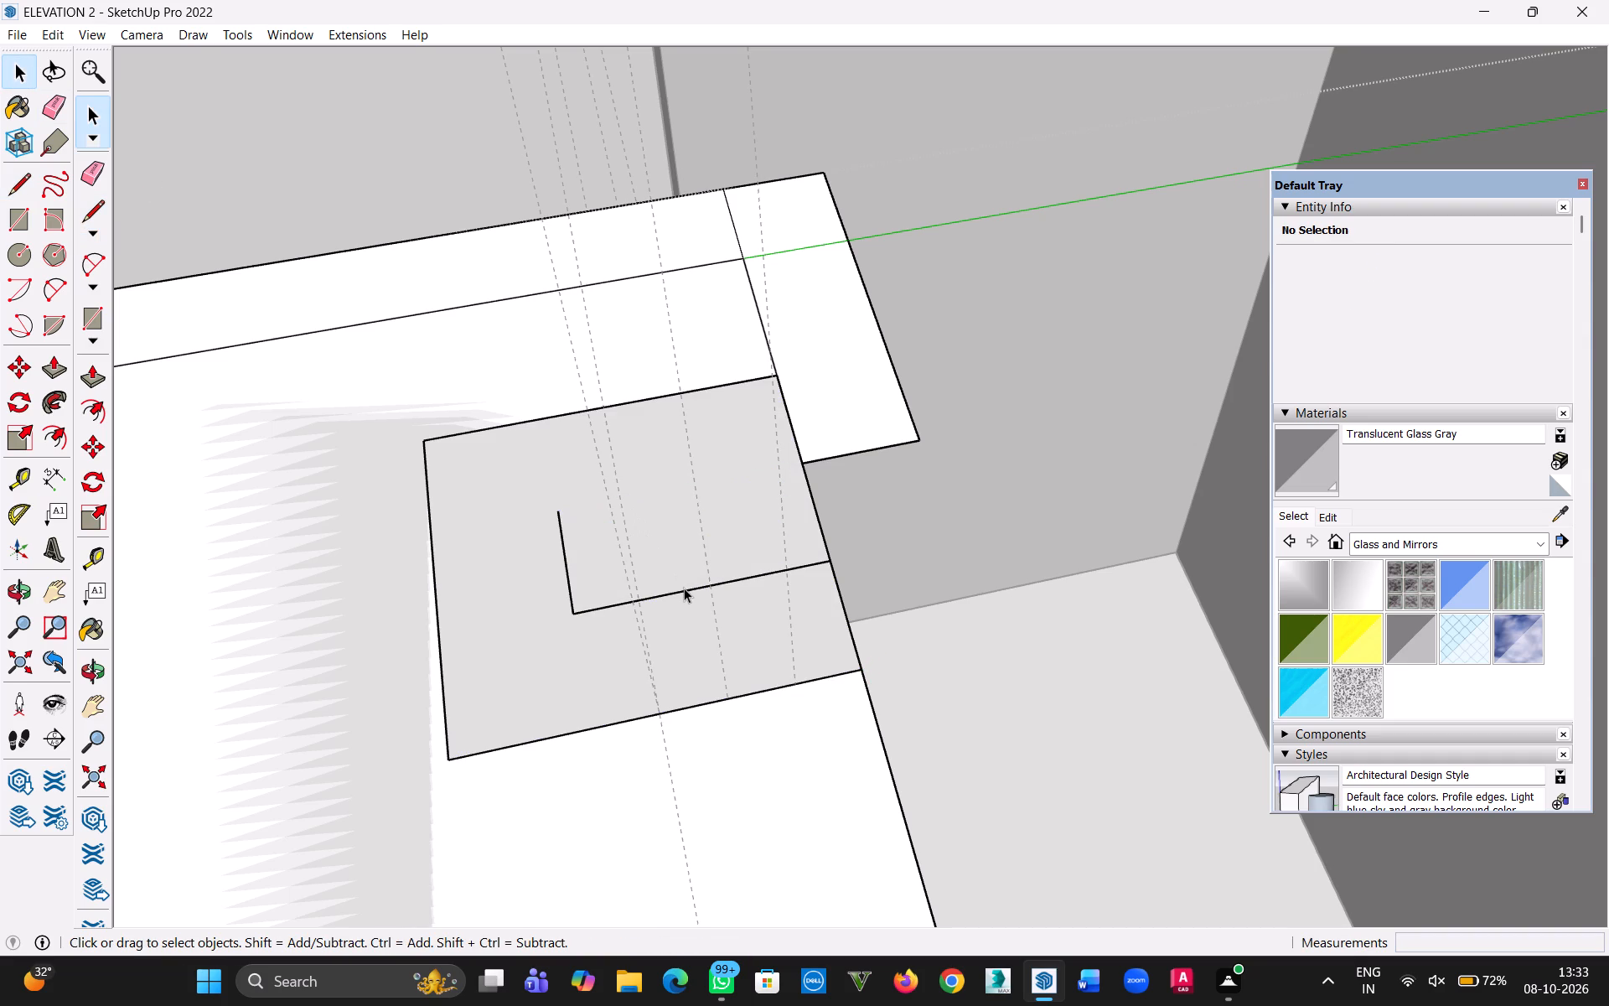
pyautogui.click(684, 588)
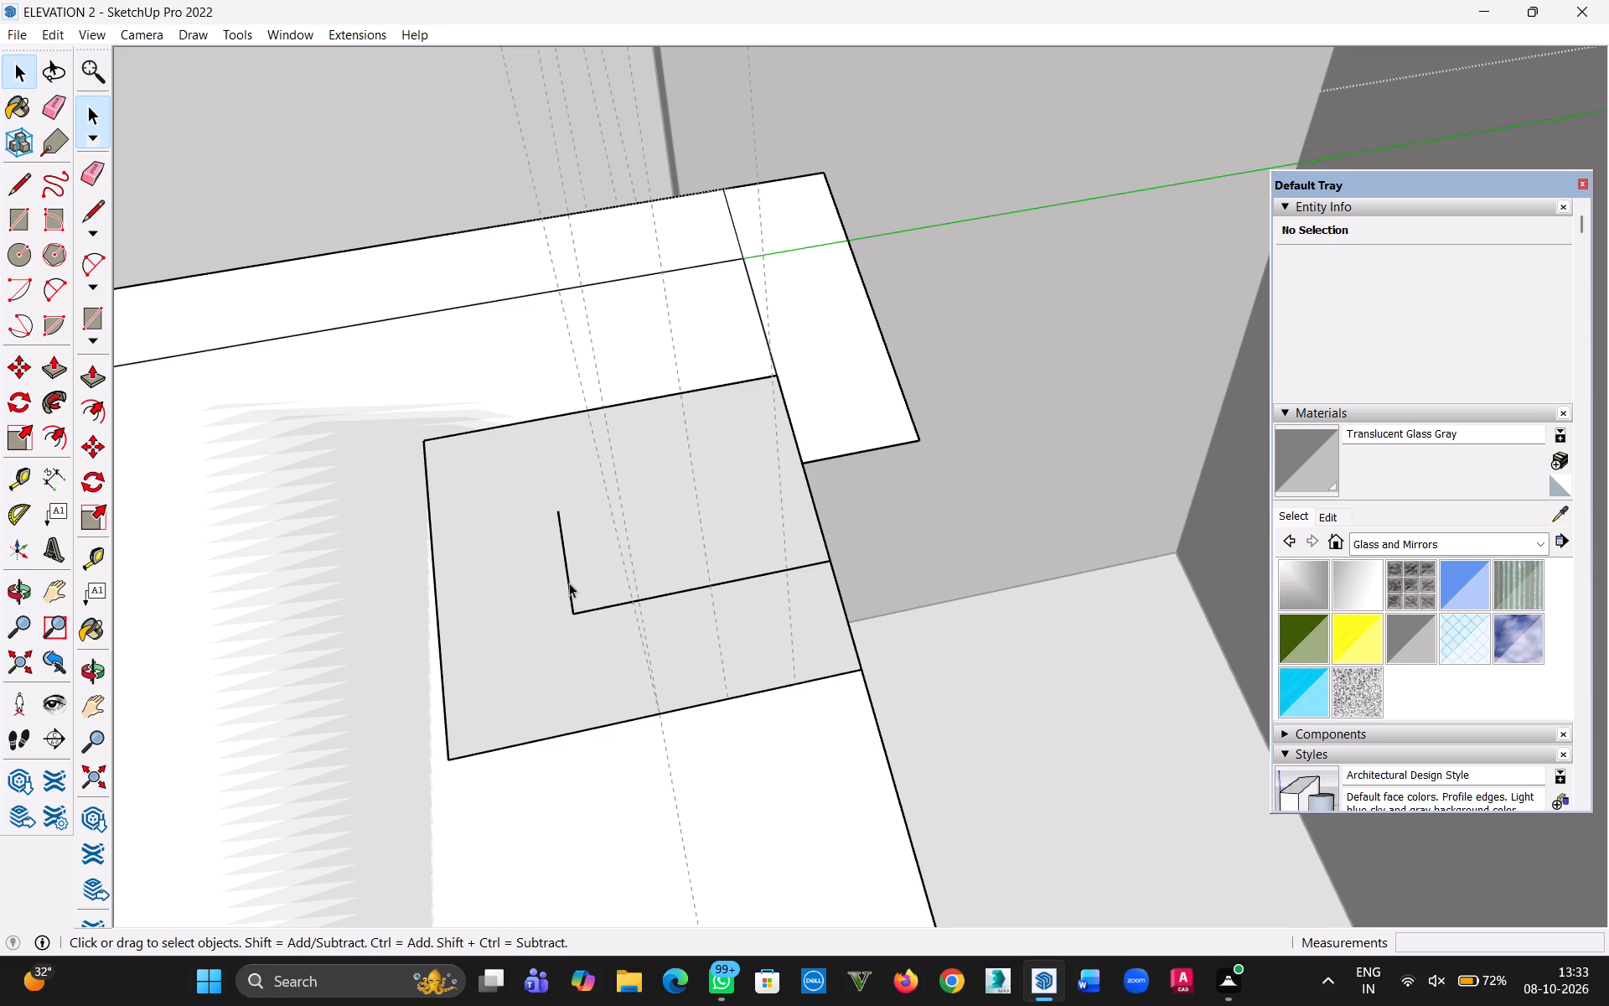
pyautogui.click(569, 583)
pyautogui.press('Delete')
pyautogui.click(672, 592)
pyautogui.press('Delete')
pyautogui.click(823, 539)
pyautogui.press('Delete')
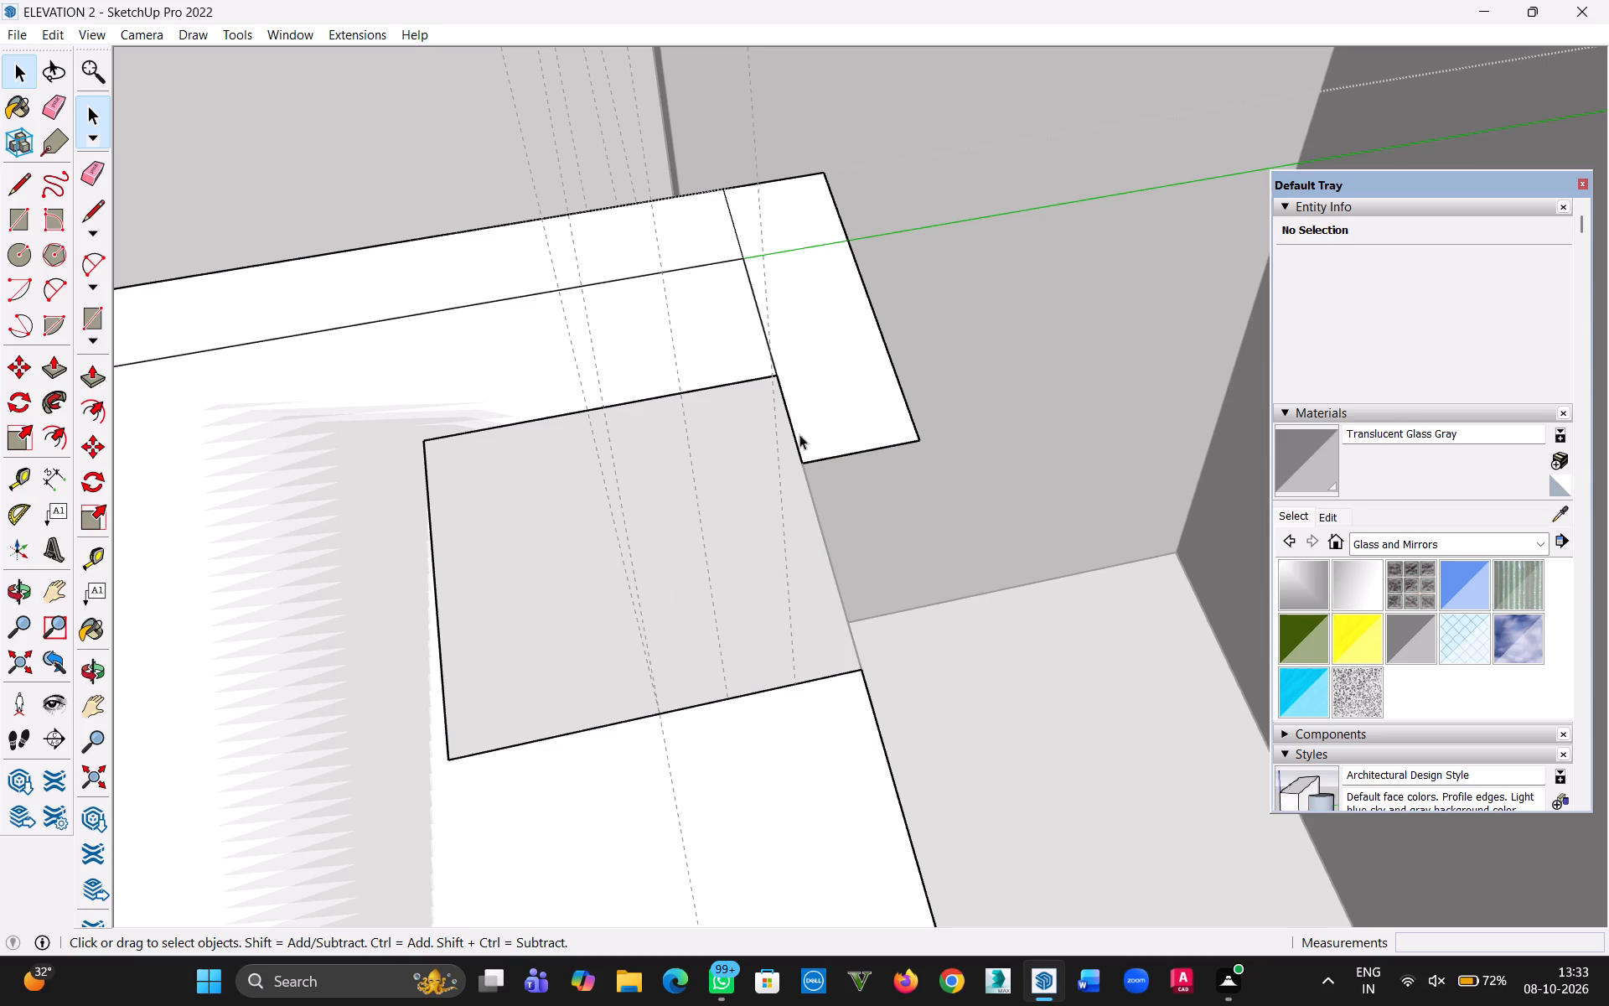
# Delete the small border piece projecting beyond the slab's inner edge next to the column cutout, including its remaining edges.
pyautogui.click(795, 437)
pyautogui.press('Delete')
pyautogui.click(854, 454)
pyautogui.press('Delete')
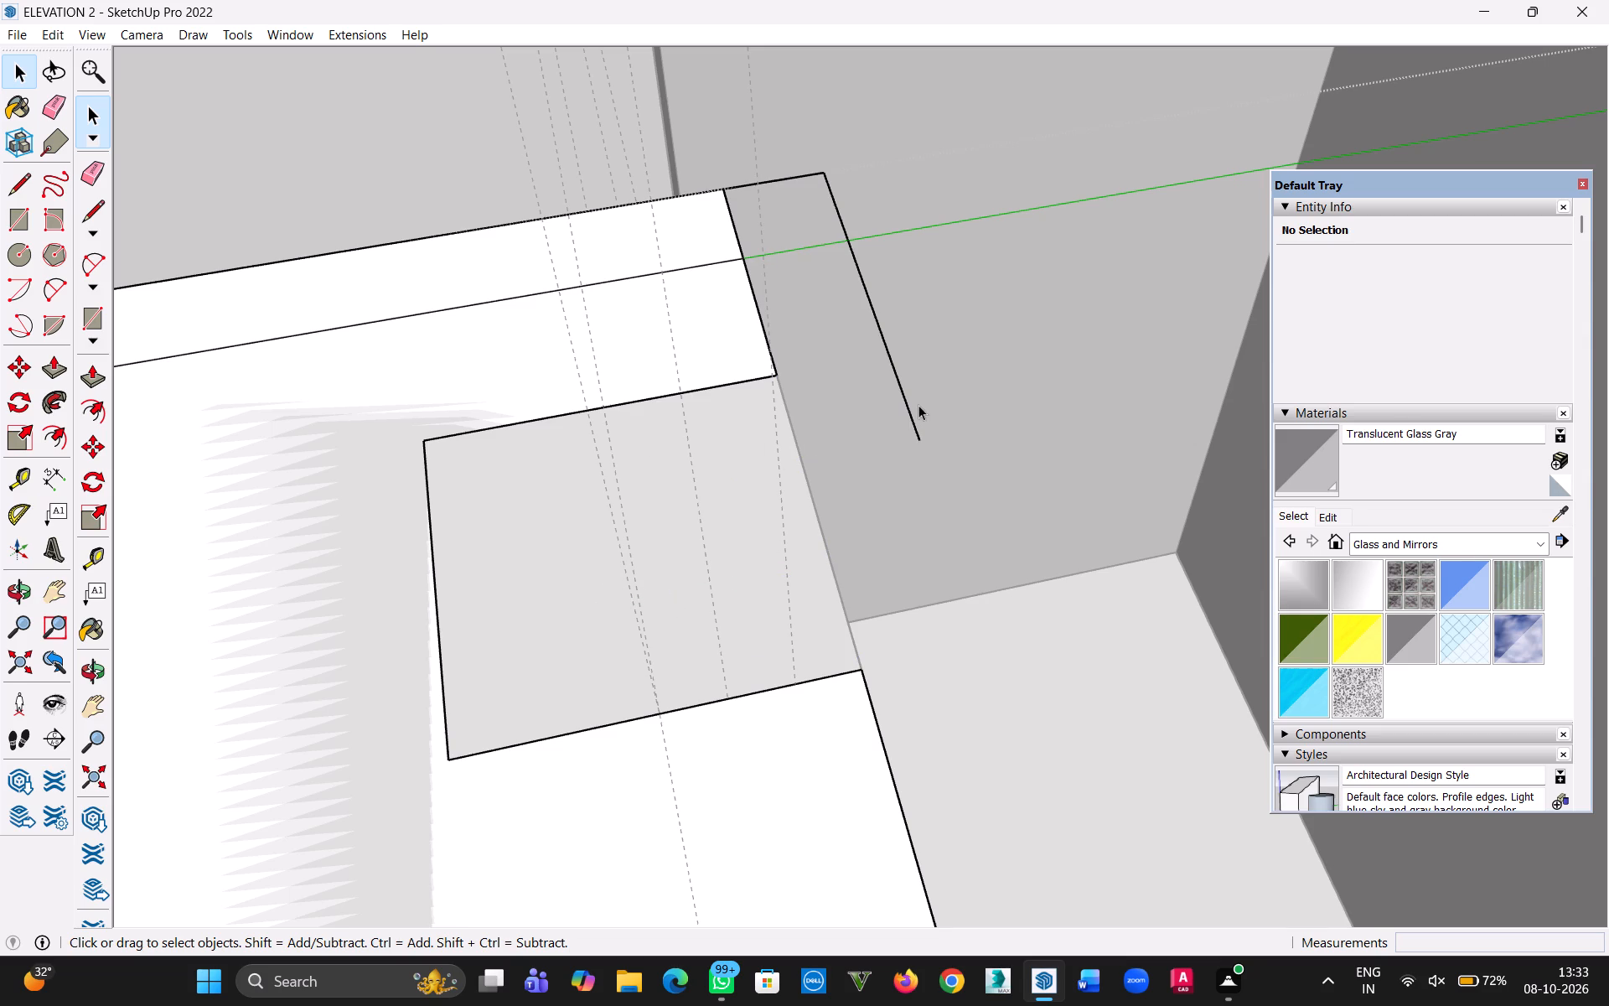
pyautogui.click(905, 401)
pyautogui.press('Delete')
pyautogui.click(805, 175)
pyautogui.press('Delete')
# Delete the leftover outer border edges of the side arm: the 6' 4" inner-side edge, the end edge and its short stub.
pyautogui.scroll(-12, 630, 324)
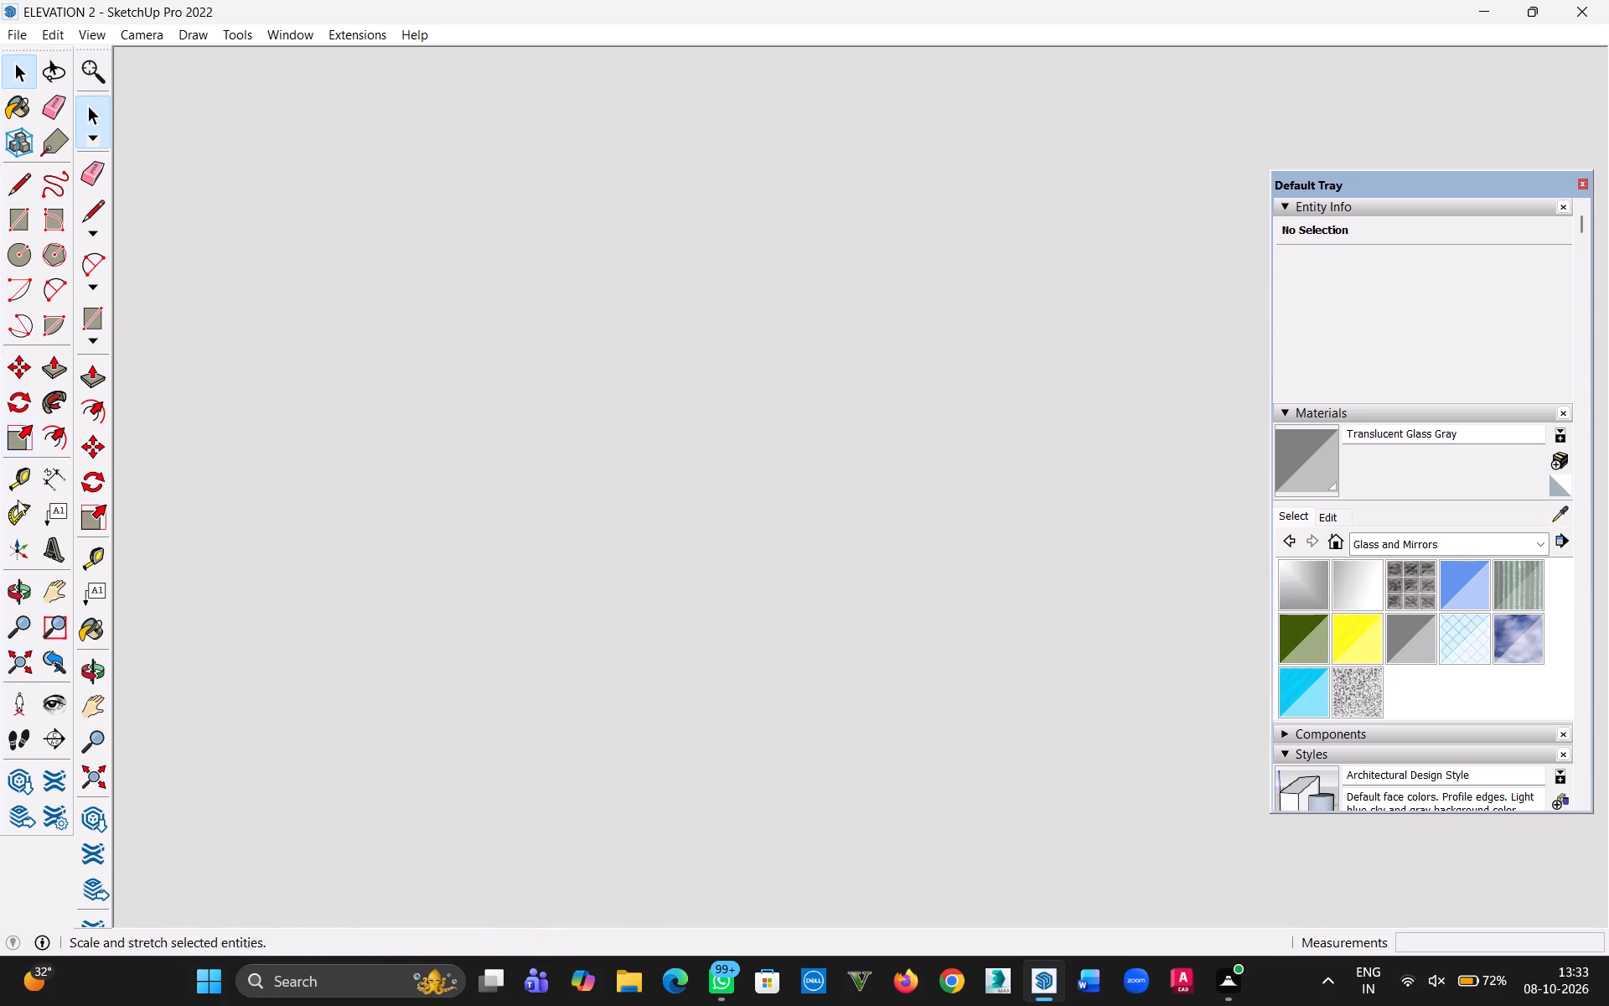
pyautogui.click(24, 661)
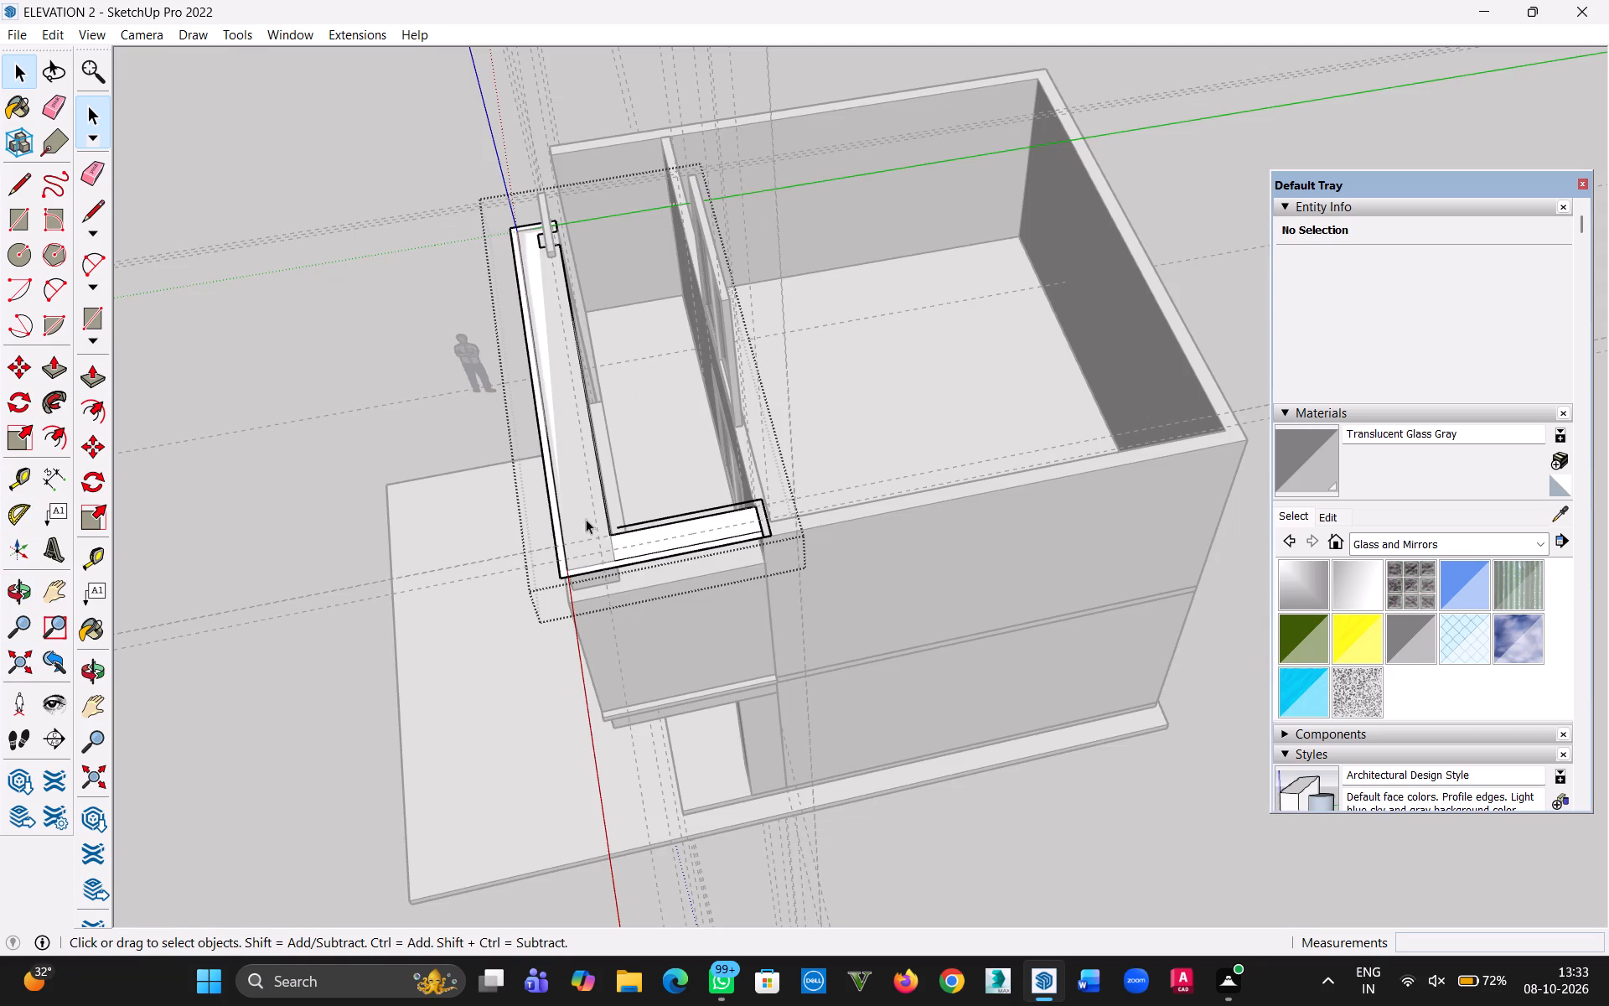
pyautogui.moveTo(587, 519); pyautogui.dragTo(800, 454, button='middle')
pyautogui.scroll(10, 793, 521)
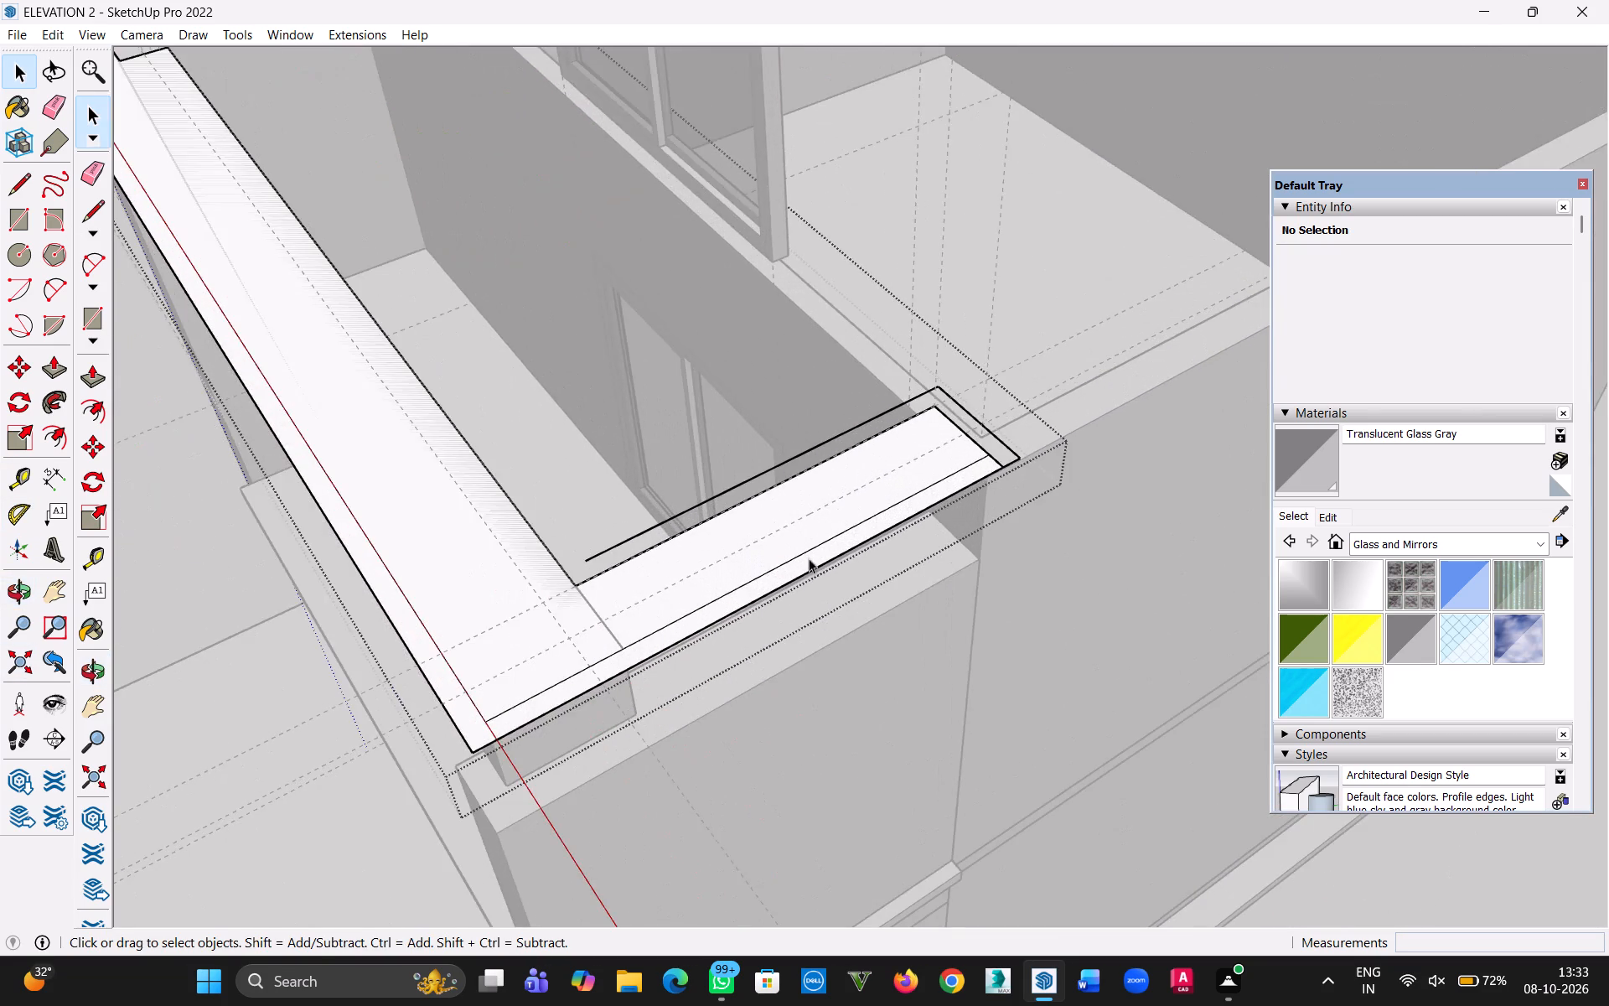
pyautogui.moveTo(800, 564); pyautogui.dragTo(711, 625, button='middle')
pyautogui.click(658, 528)
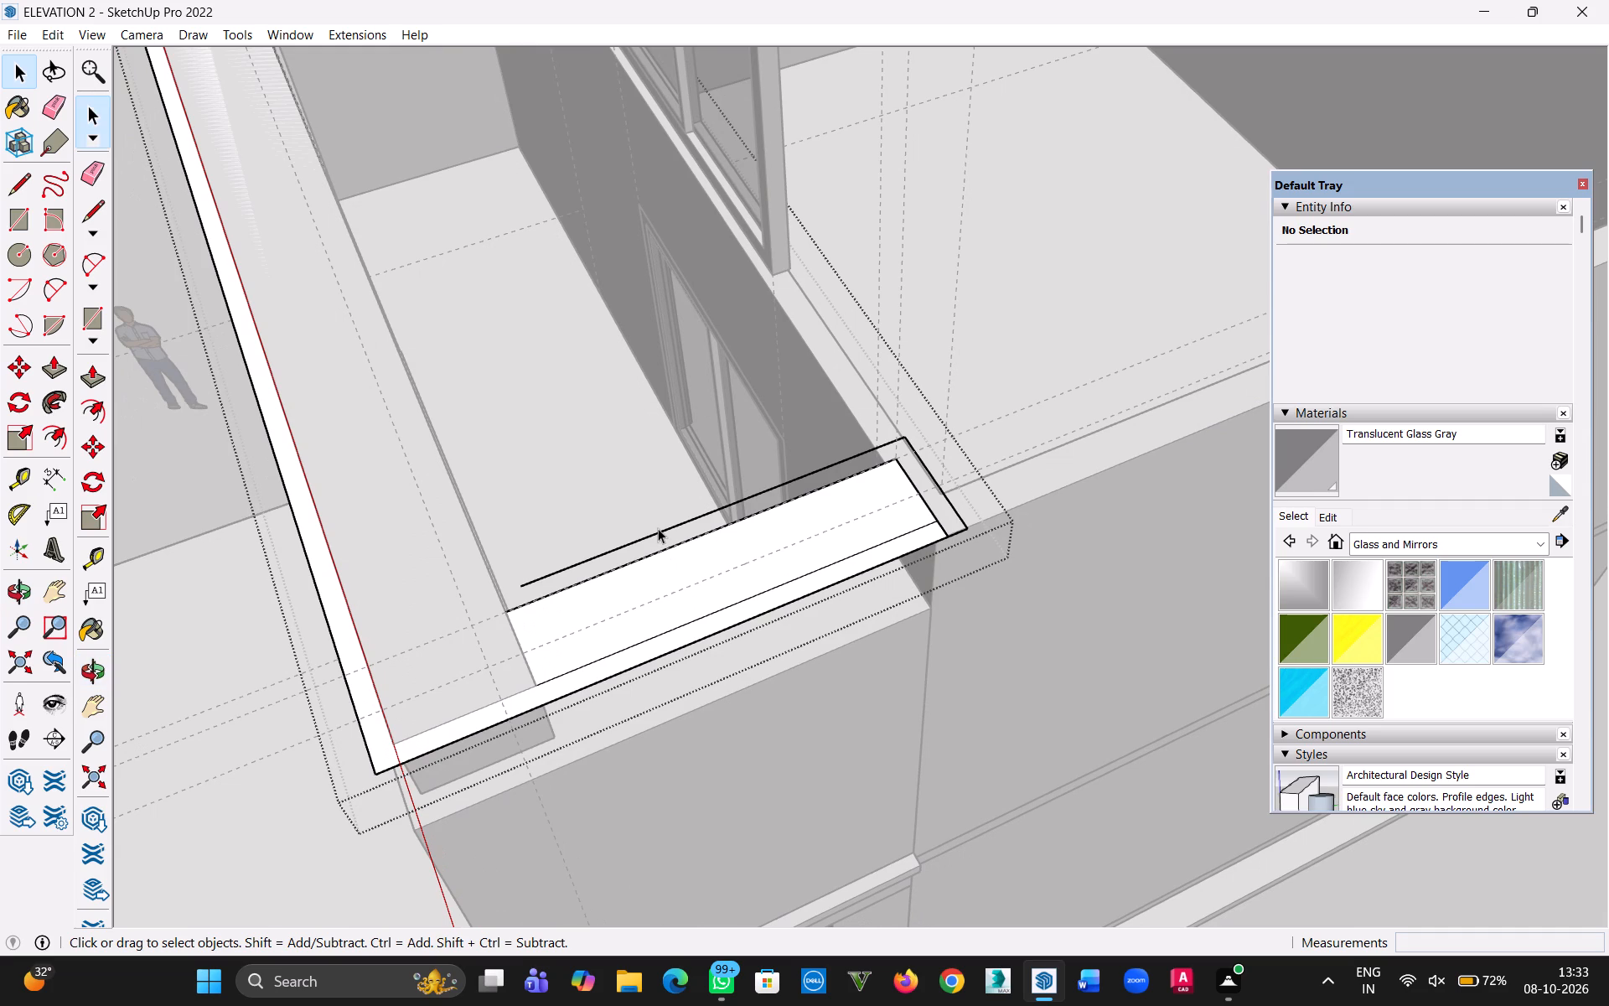
pyautogui.click(664, 532)
pyautogui.press('Delete')
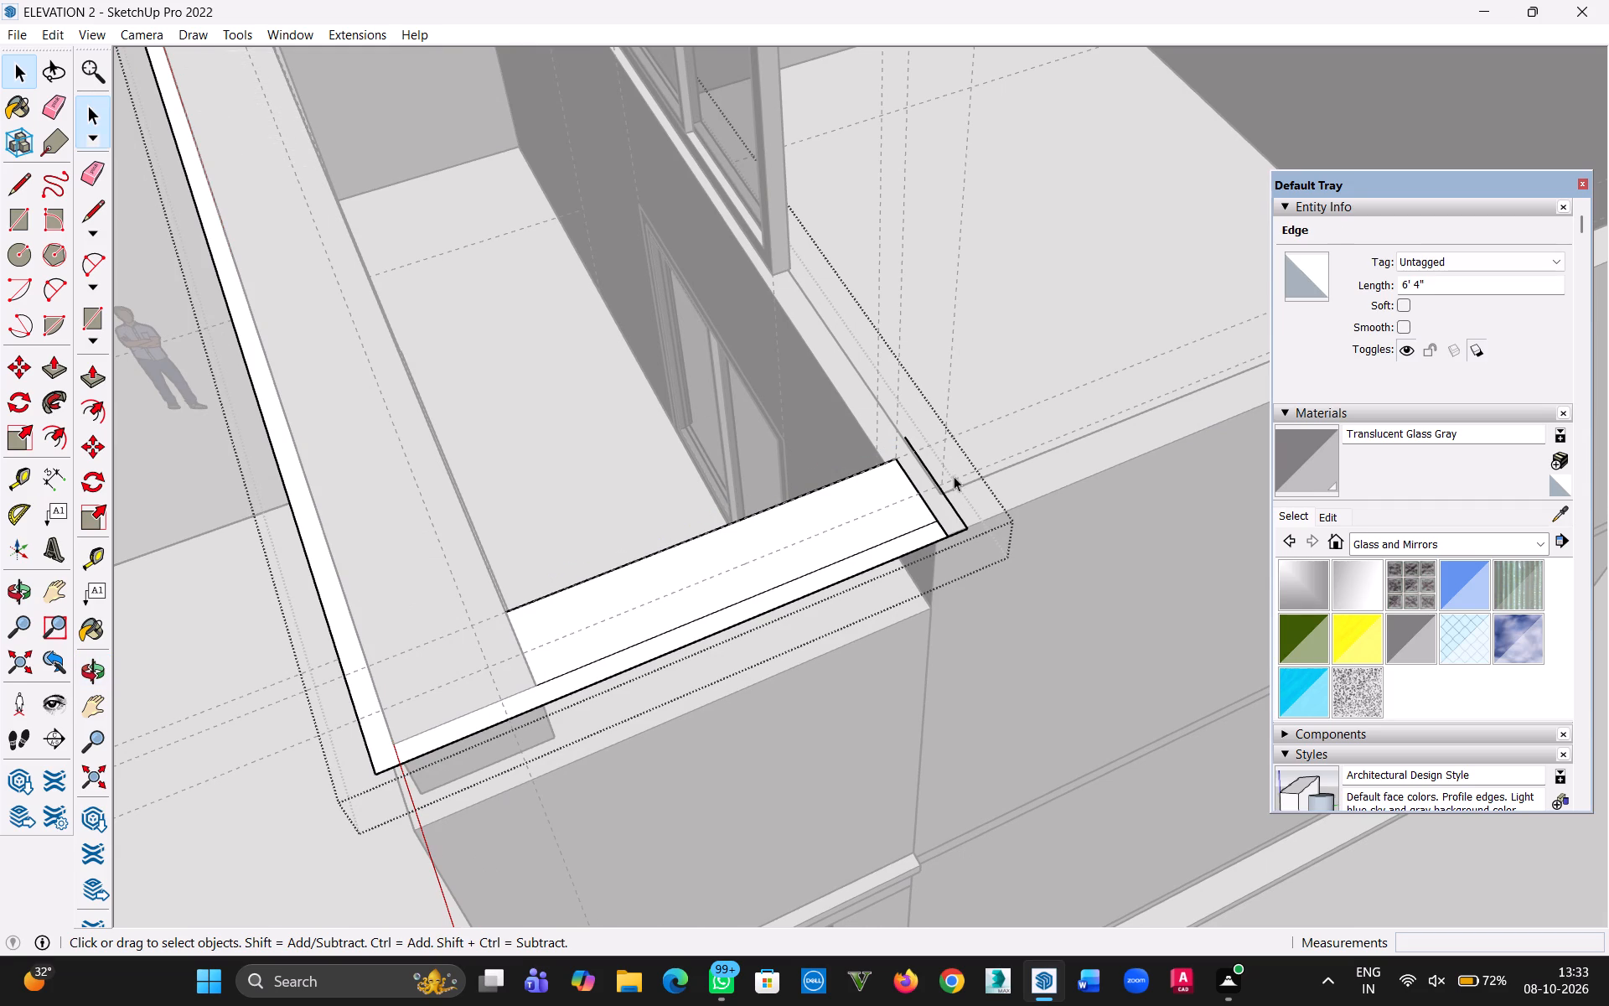
pyautogui.click(946, 495)
pyautogui.press('Delete')
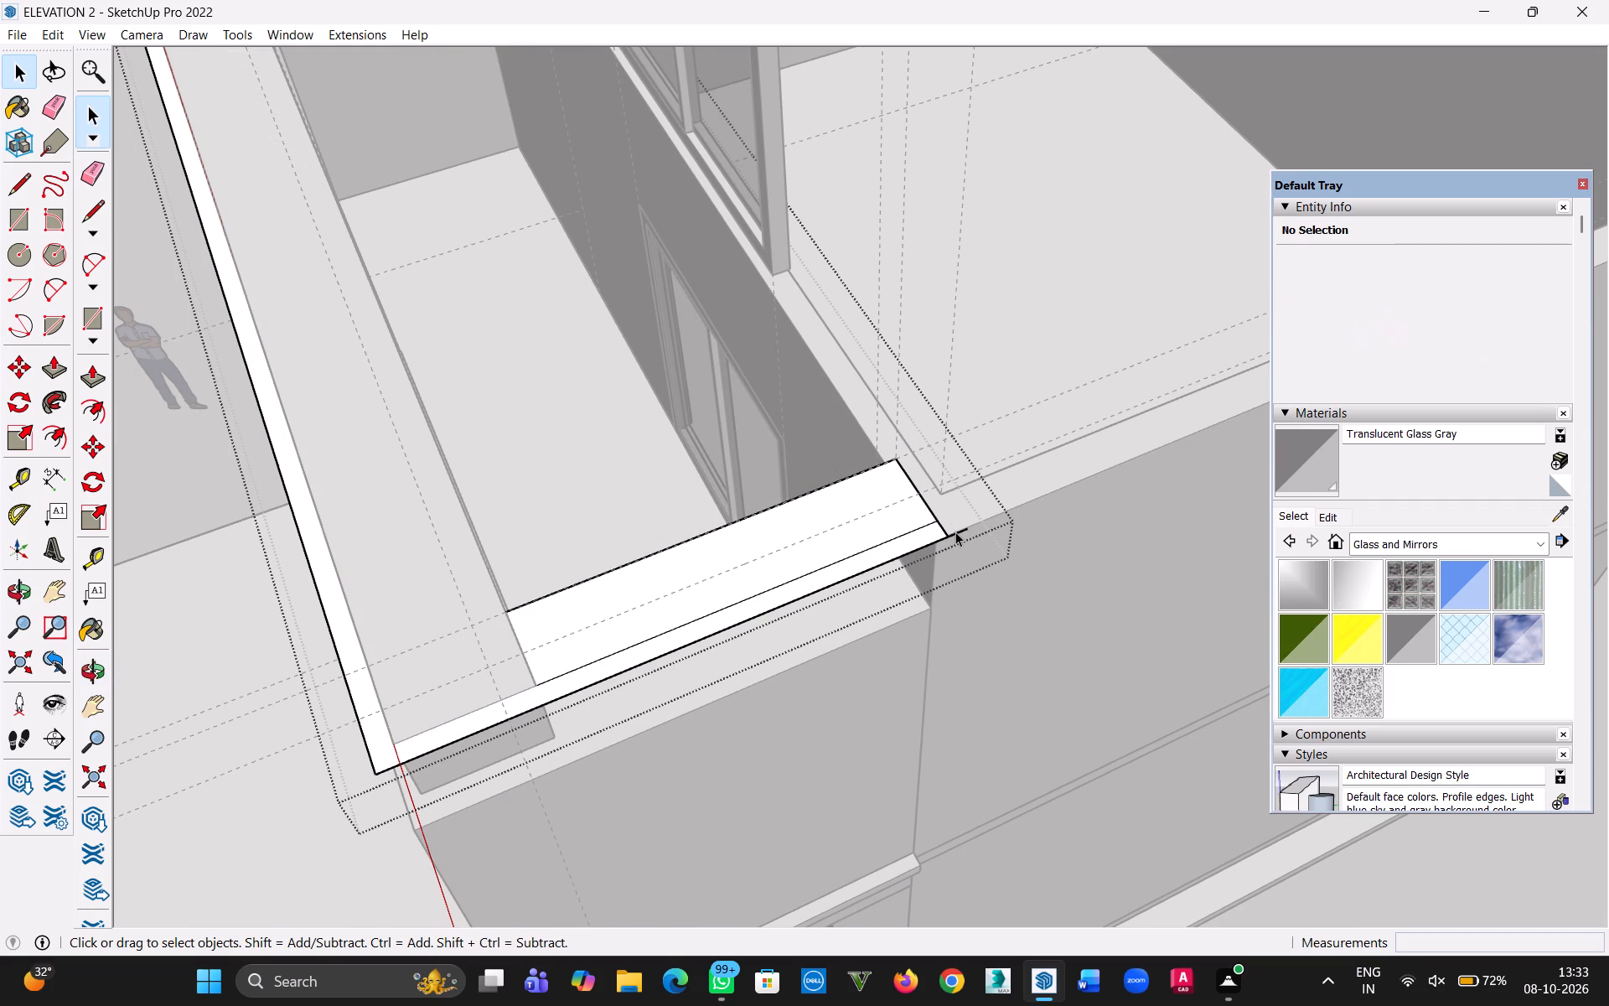
pyautogui.click(955, 532)
pyautogui.press('Delete')
# Delete the 8' 4" offset line along the side arm and the long offset line along the front of the slab top.
pyautogui.scroll(5, 924, 500)
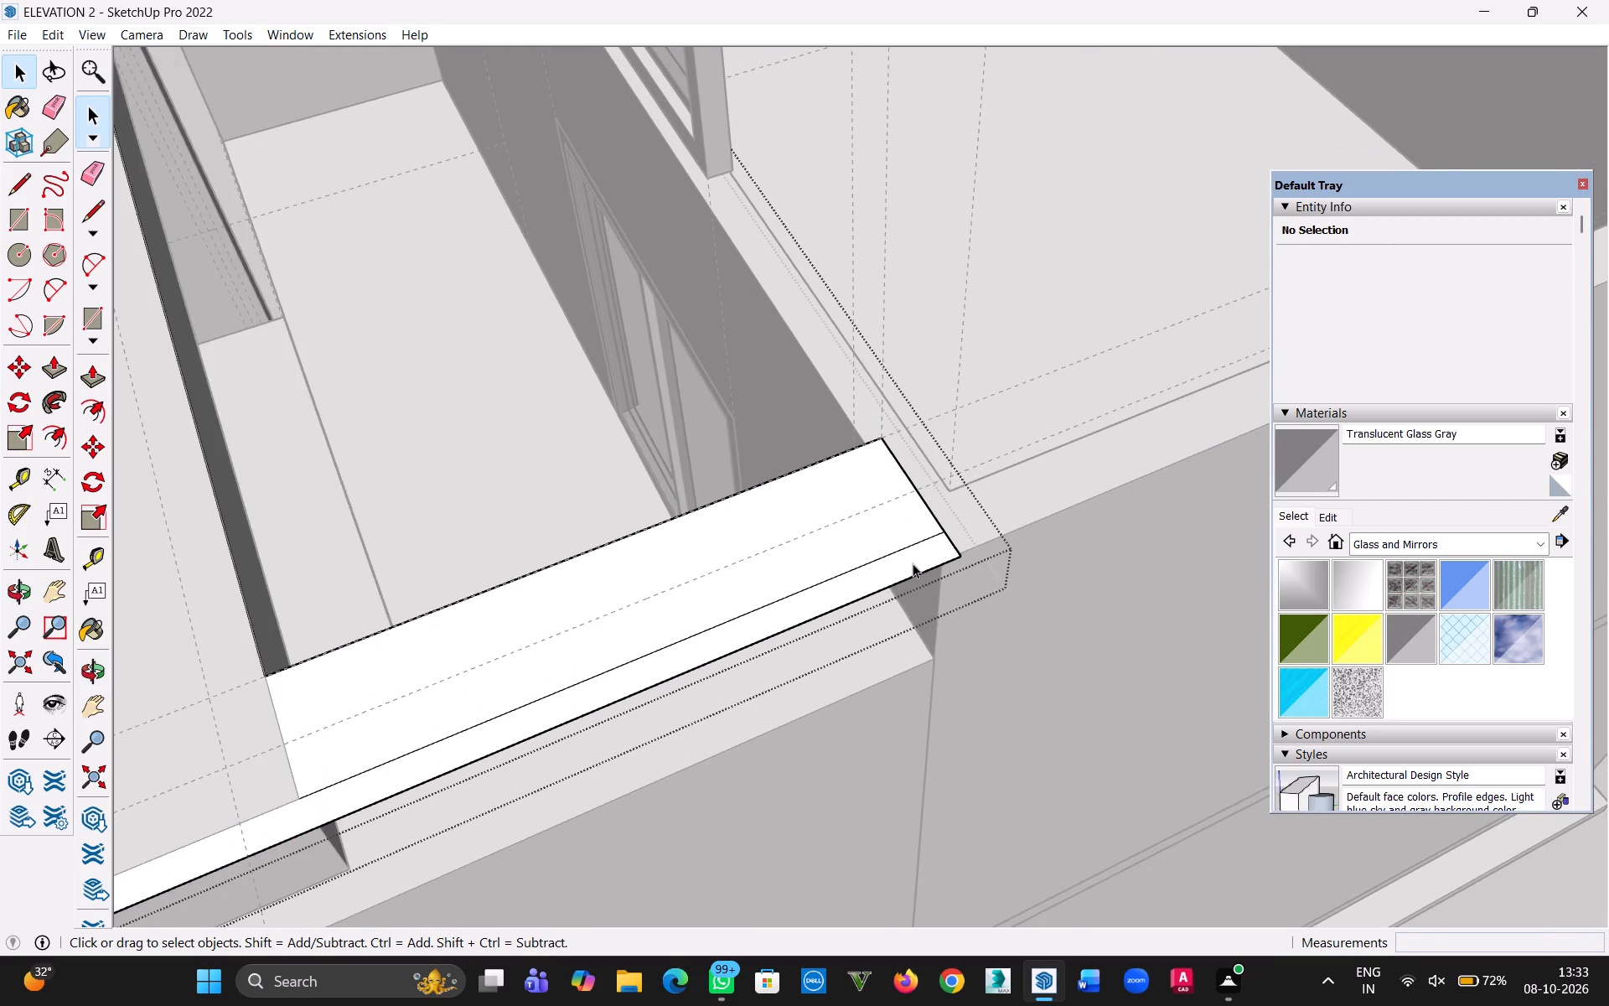
pyautogui.click(905, 553)
pyautogui.scroll(-7, 793, 576)
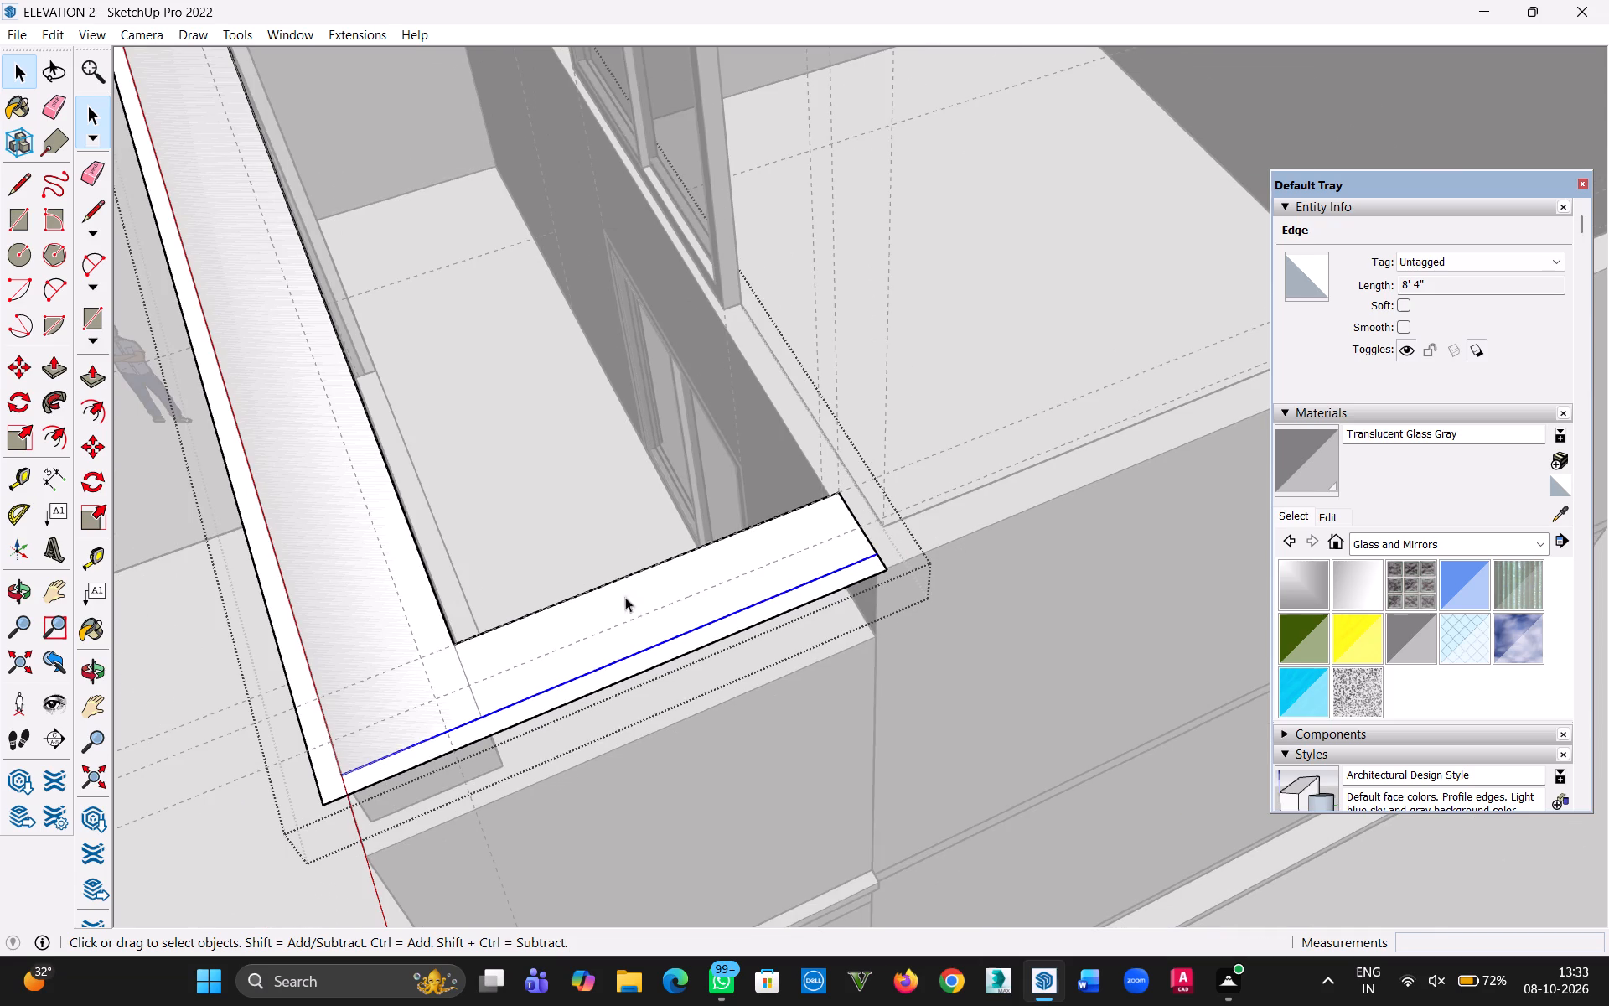
pyautogui.moveTo(422, 646); pyautogui.dragTo(459, 552, button='middle')
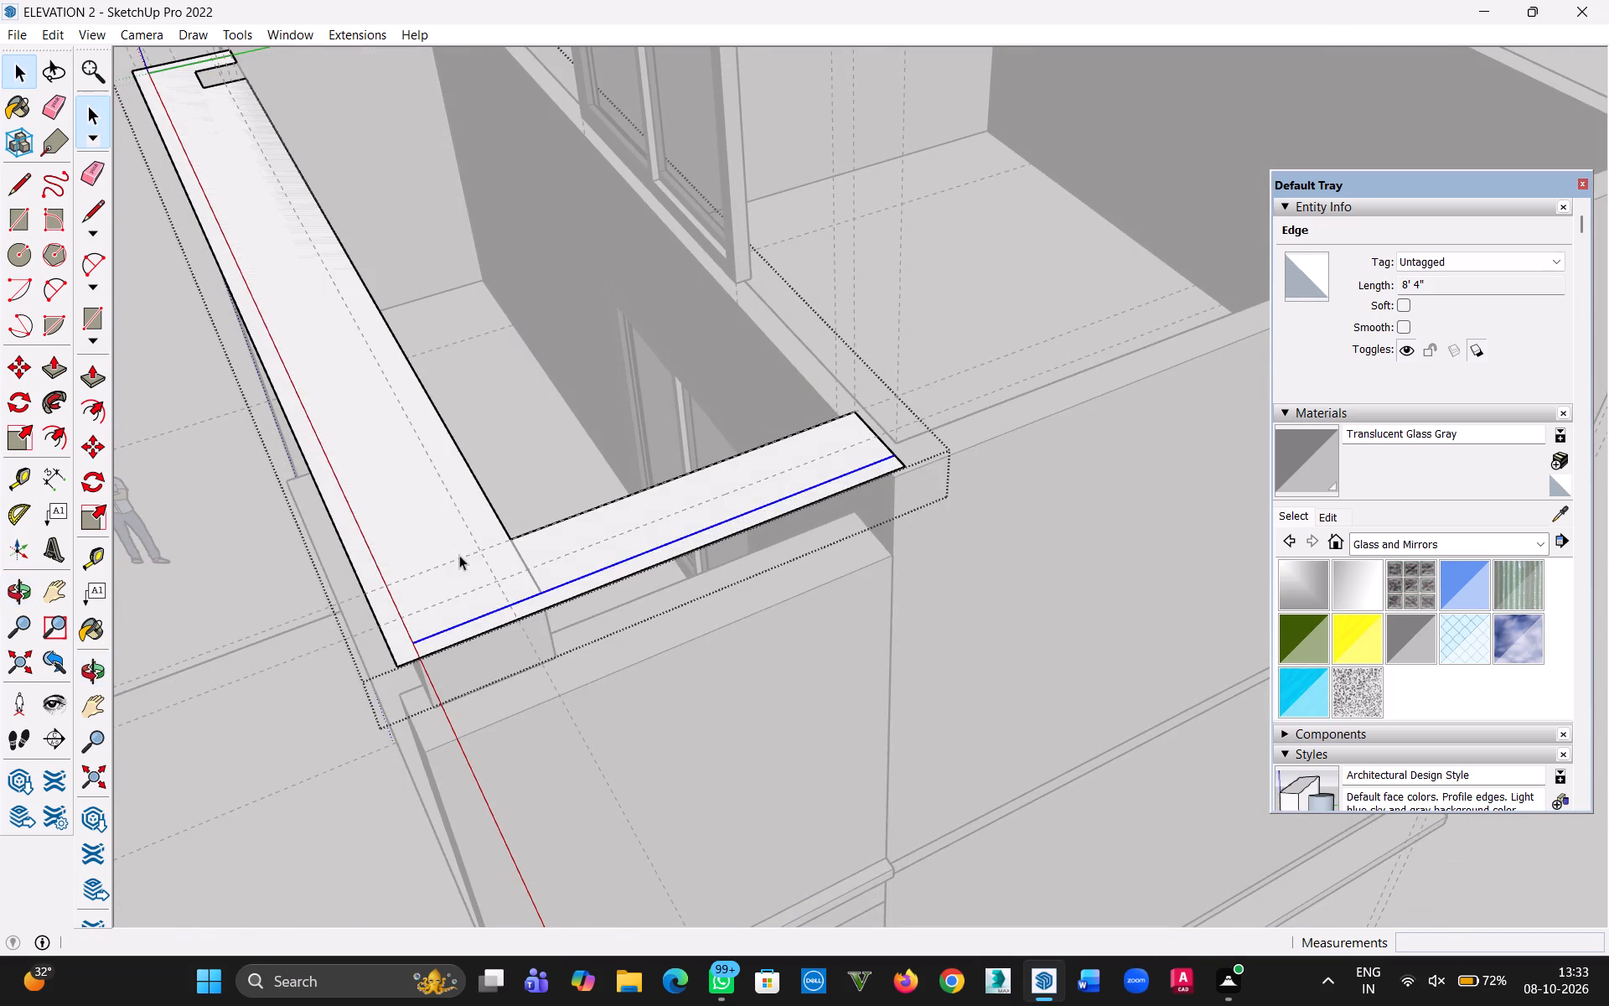
pyautogui.press('Delete')
pyautogui.click(400, 613)
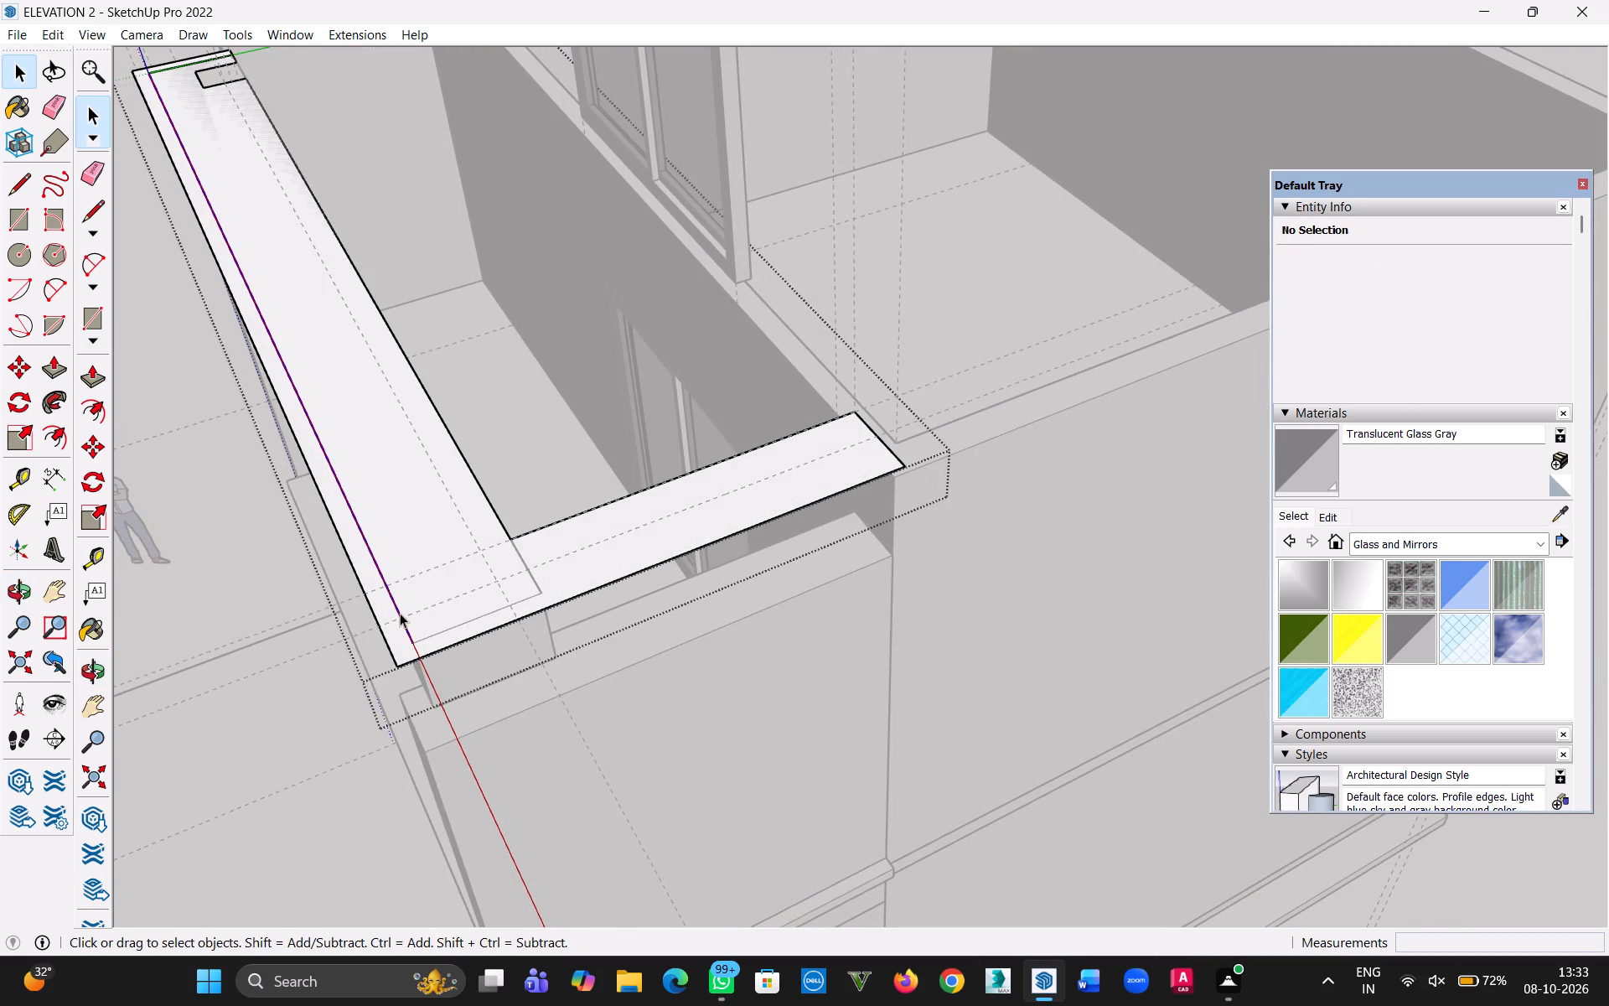
pyautogui.press('Delete')
# Delete the remaining 8' 4" offset line on the slab top, at the end beside the column cutout.
pyautogui.press('h')
pyautogui.moveTo(370, 428); pyautogui.dragTo(558, 578)
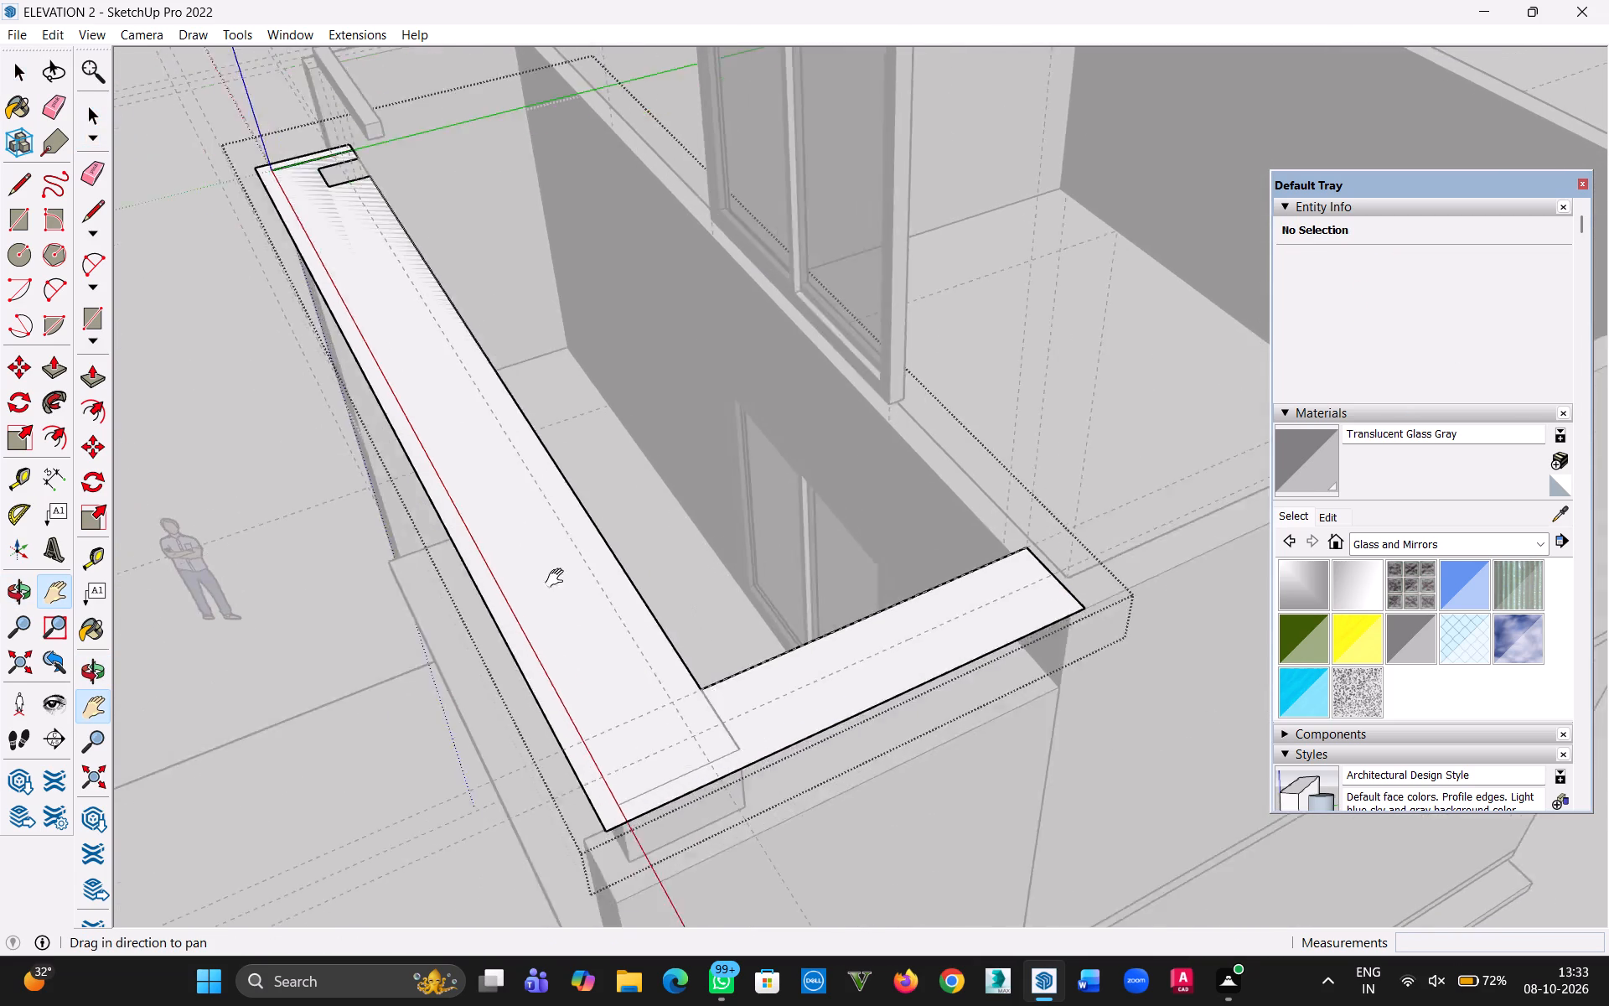
pyautogui.moveTo(558, 578); pyautogui.dragTo(750, 780)
pyautogui.scroll(12, 530, 323)
pyautogui.moveTo(363, 347); pyautogui.dragTo(613, 508, button='middle')
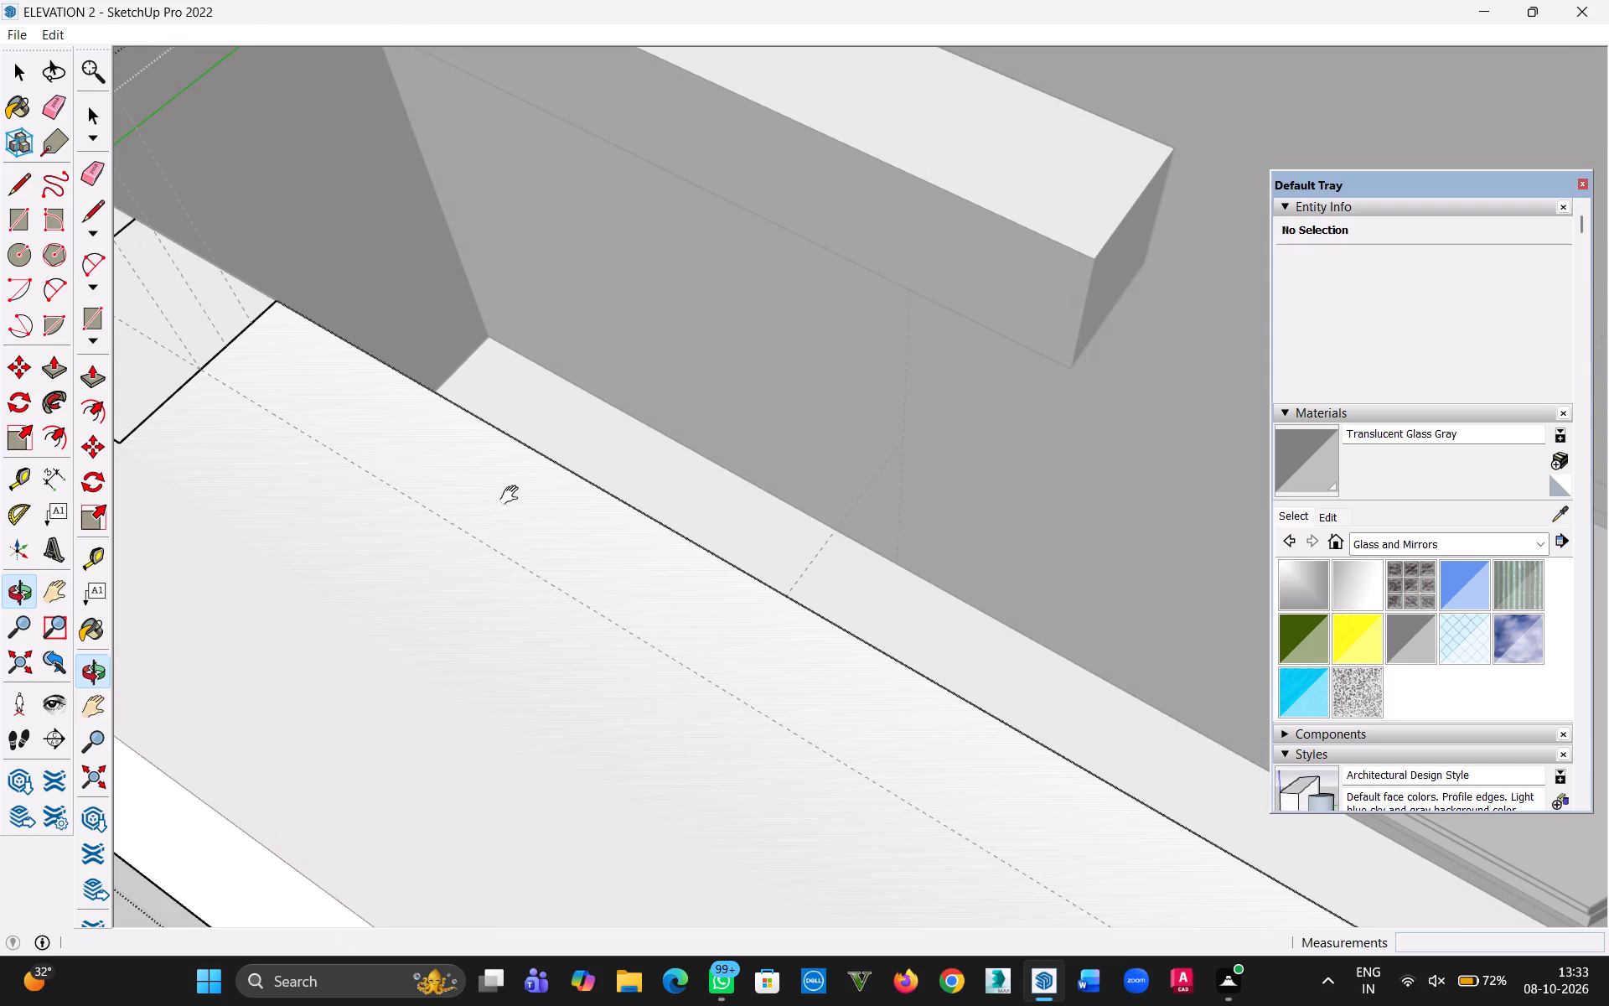
pyautogui.press('h')
pyautogui.moveTo(493, 550); pyautogui.dragTo(1319, 598)
pyautogui.press('Escape')
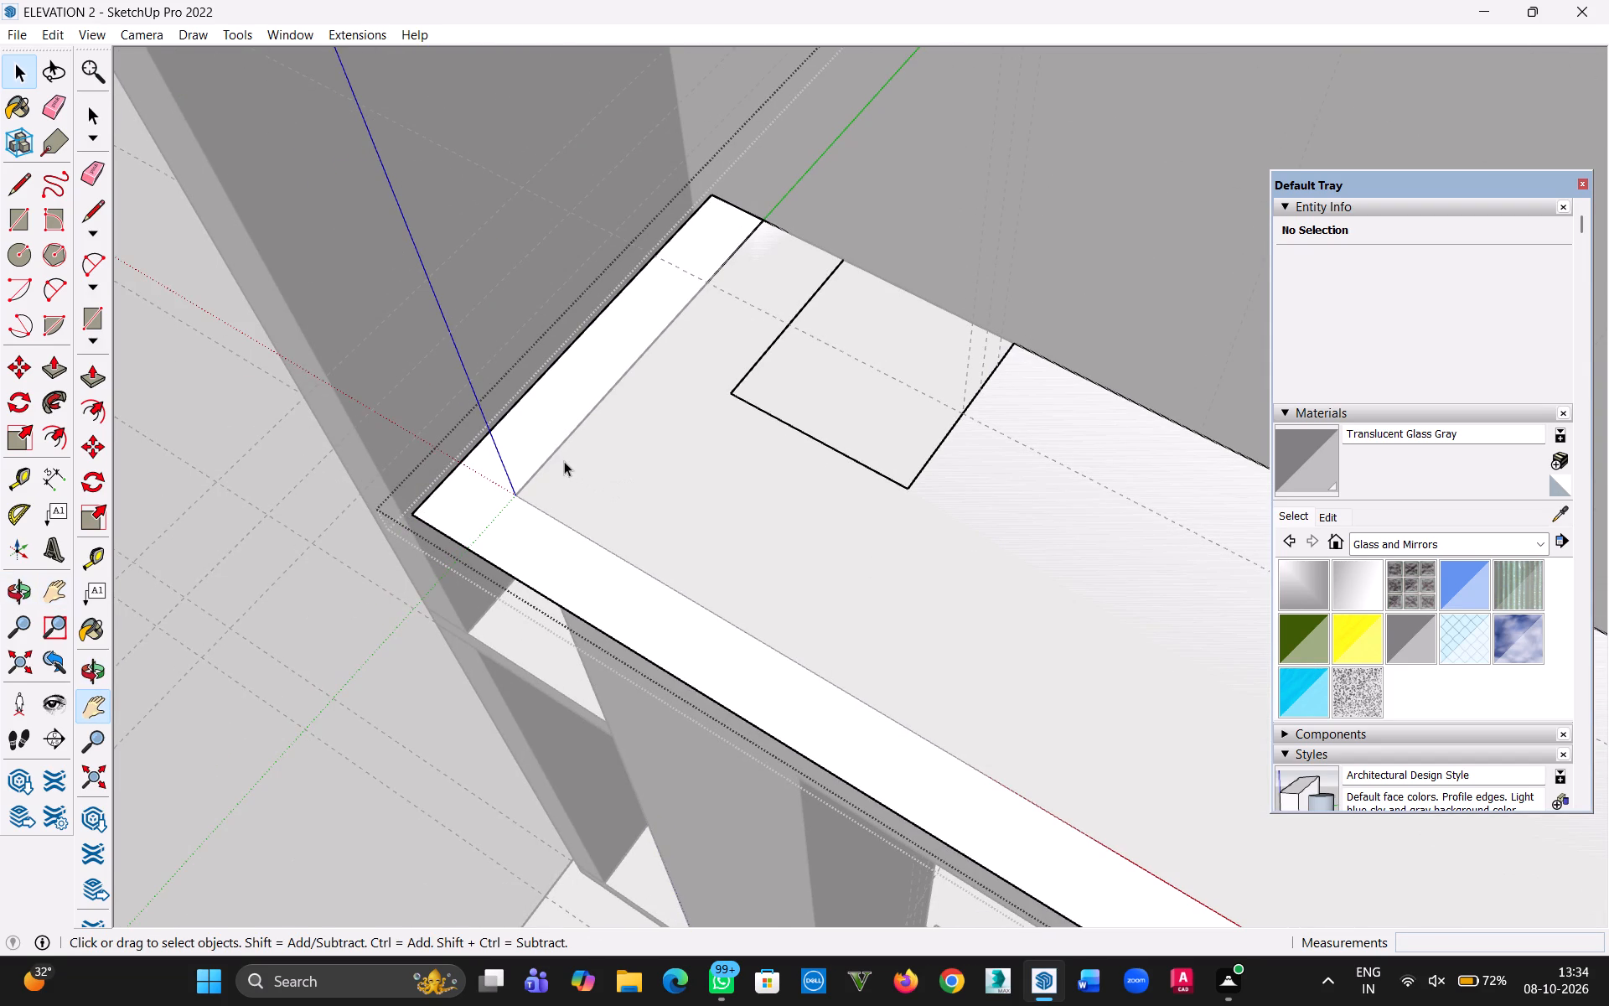
pyautogui.click(555, 451)
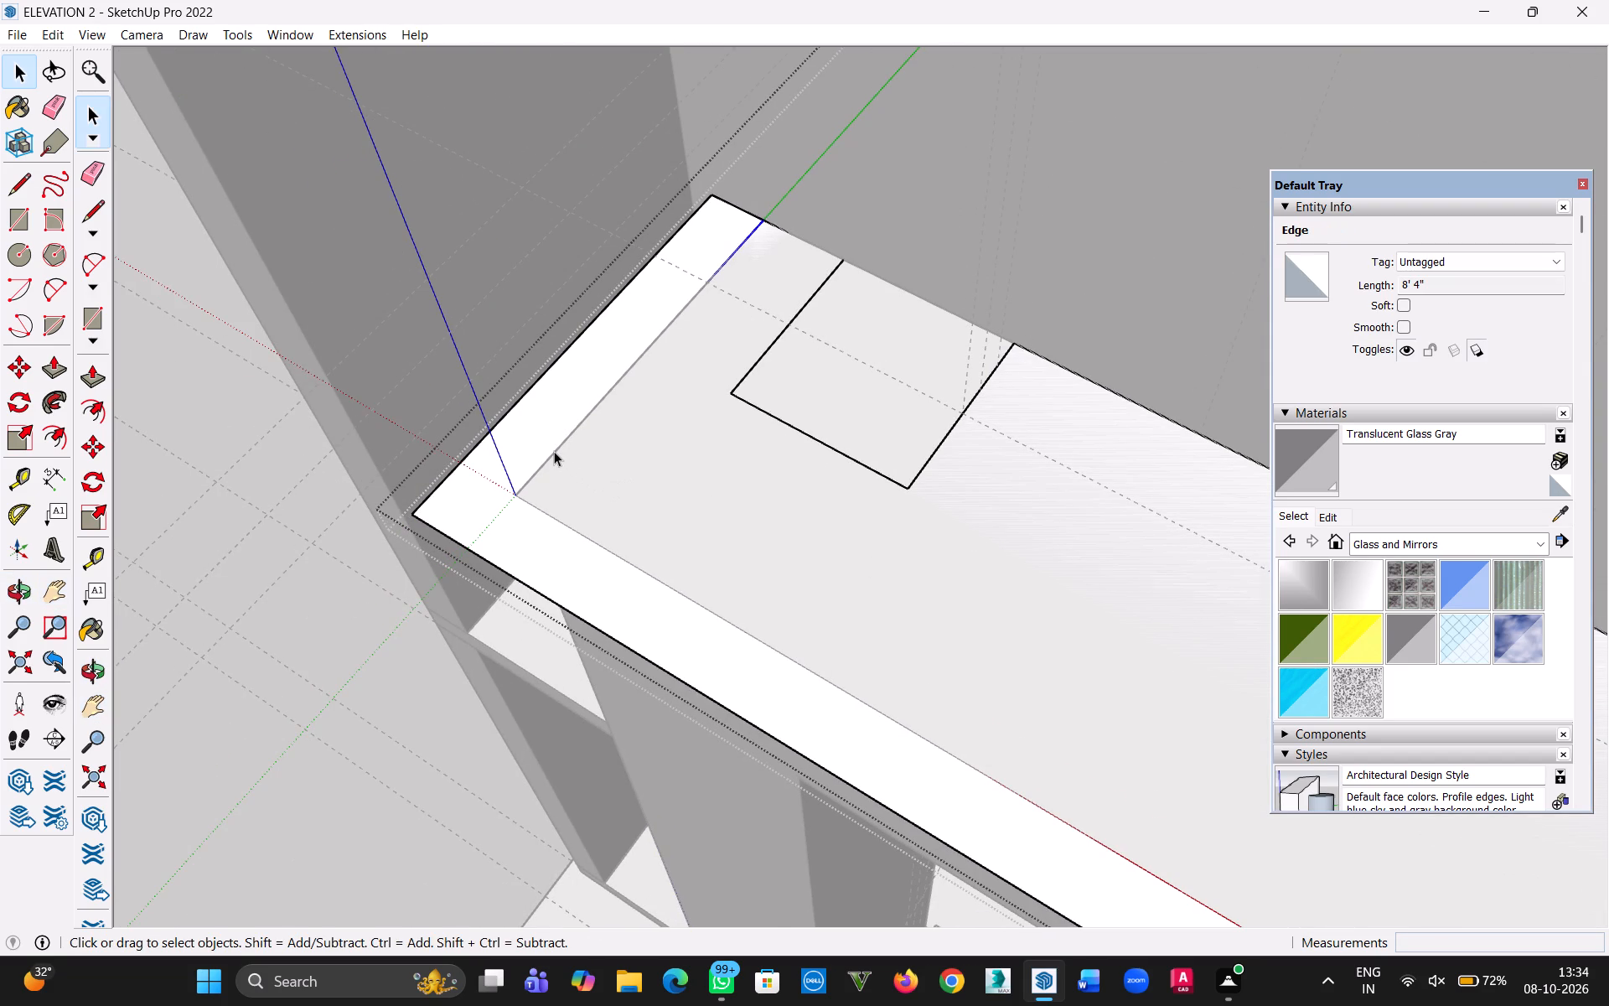
pyautogui.press('Delete')
# Push/Pull the cleaned L-shaped border face of the slab up 4" and close the slab group.
pyautogui.scroll(-3, 572, 454)
pyautogui.moveTo(682, 499); pyautogui.dragTo(662, 421, button='middle')
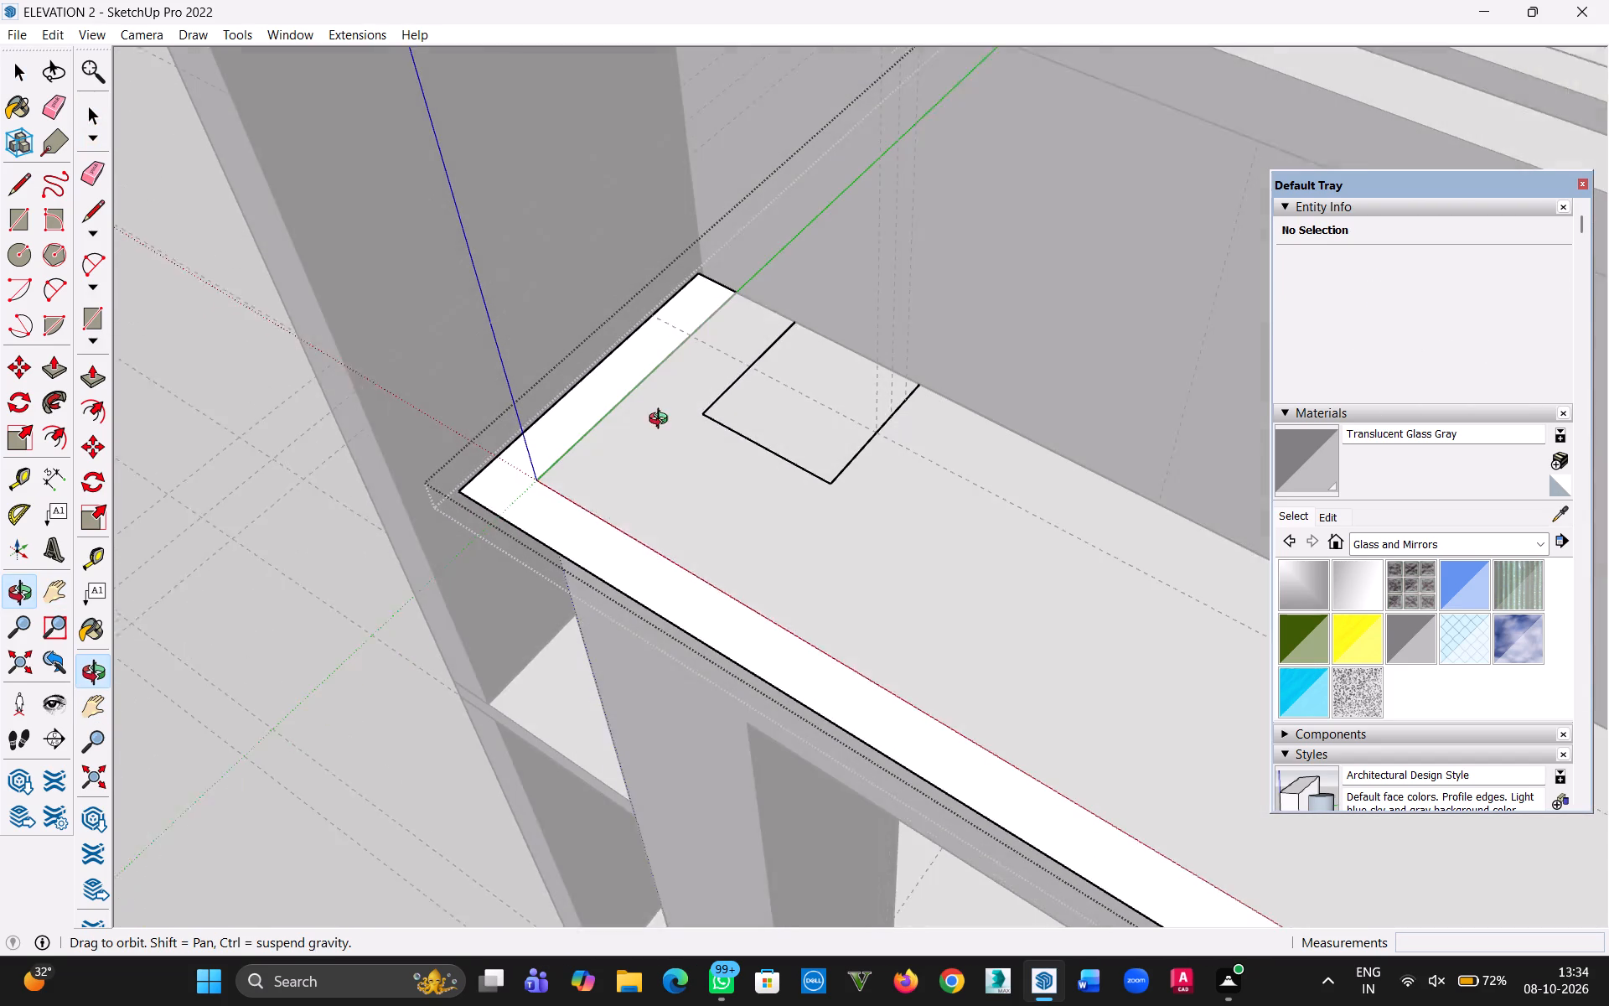
pyautogui.moveTo(662, 421); pyautogui.dragTo(662, 417, button='middle')
pyautogui.press('p')
pyautogui.click(691, 536)
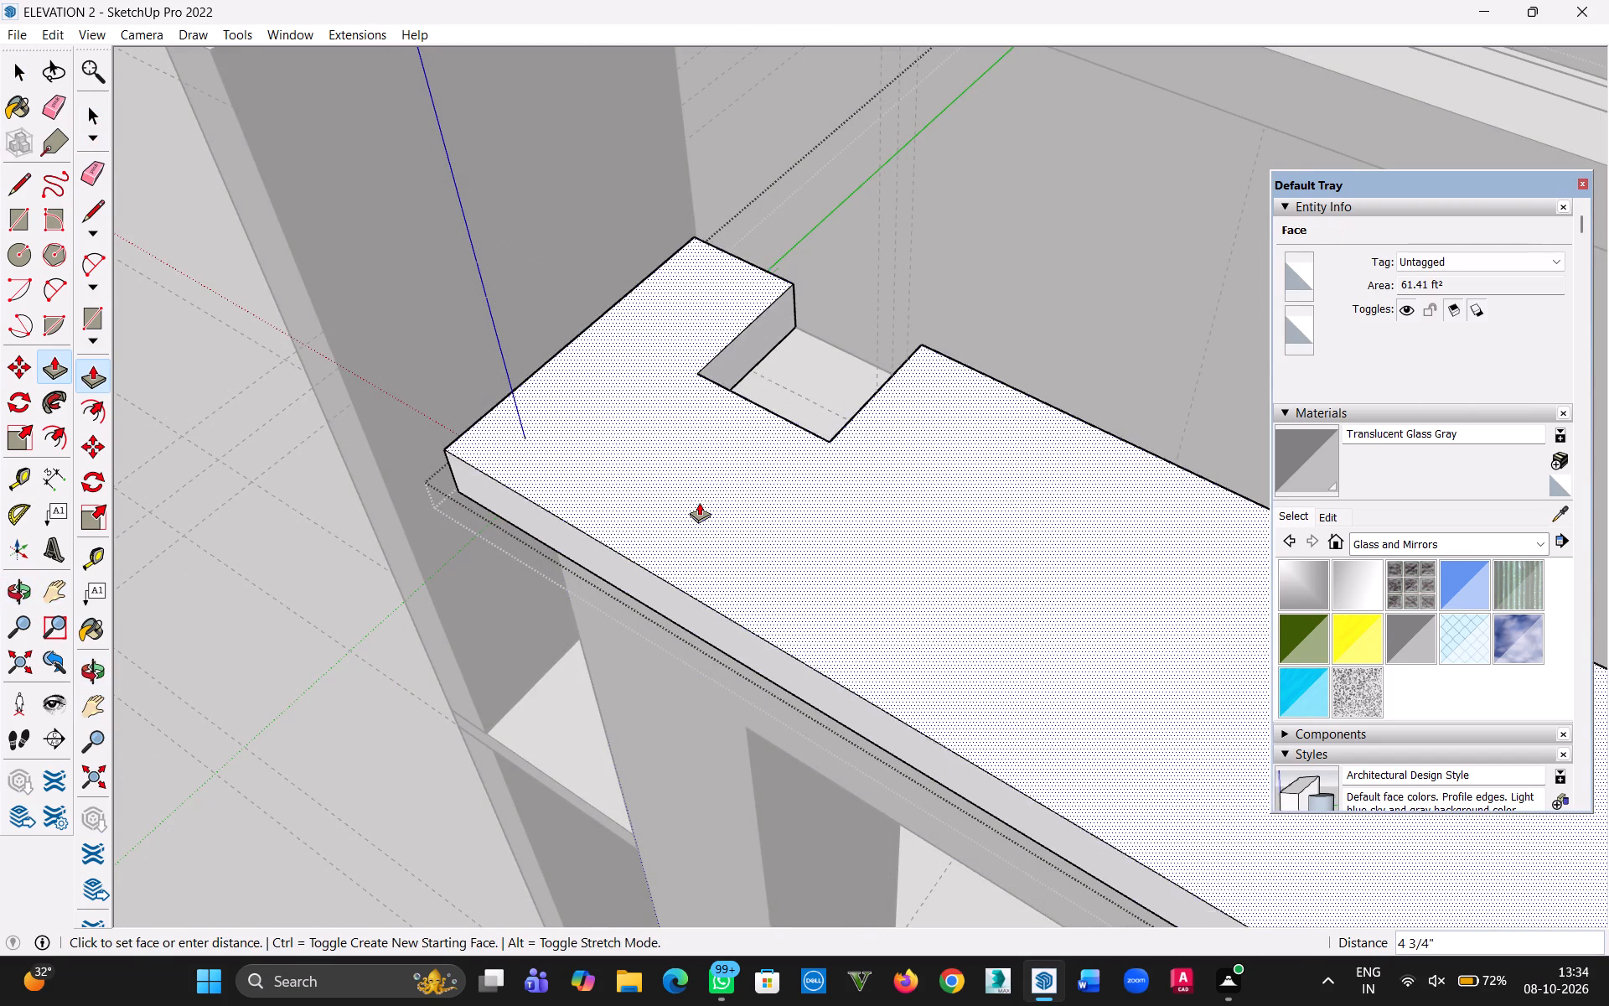
pyautogui.scroll(-4, 698, 511)
pyautogui.write('4"')
pyautogui.press('Return')
pyautogui.click(19, 65)
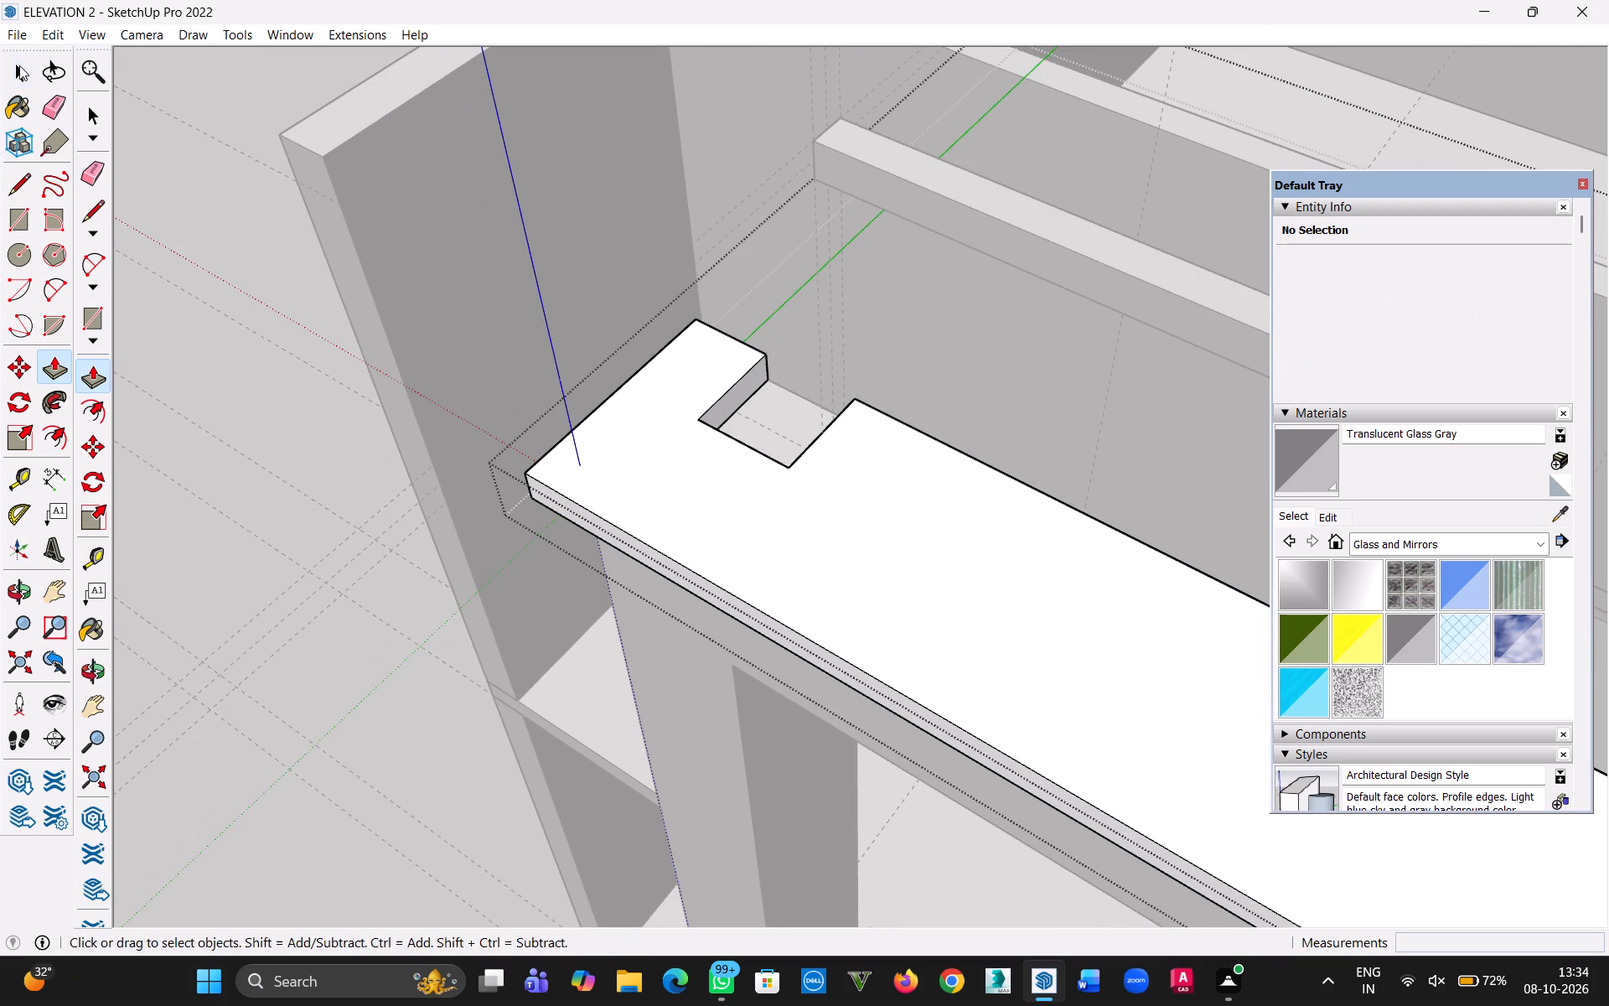
pyautogui.click(23, 661)
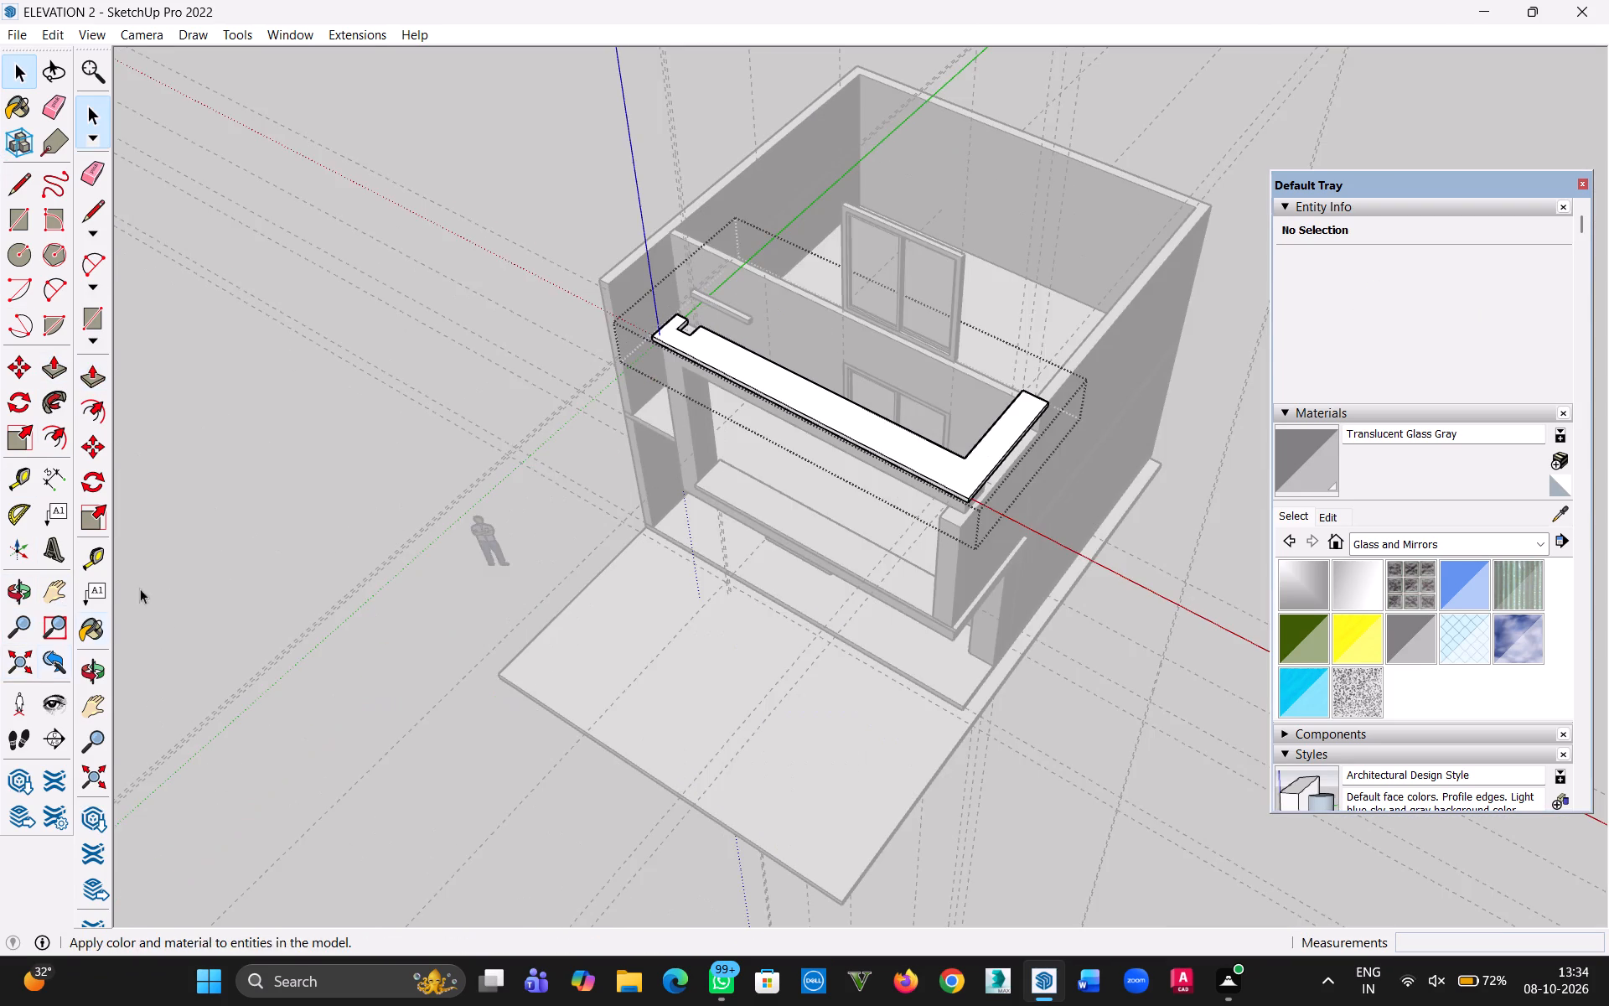
pyautogui.click(295, 480)
# Unhide all hidden geometry in the house model.
pyautogui.click(54, 33)
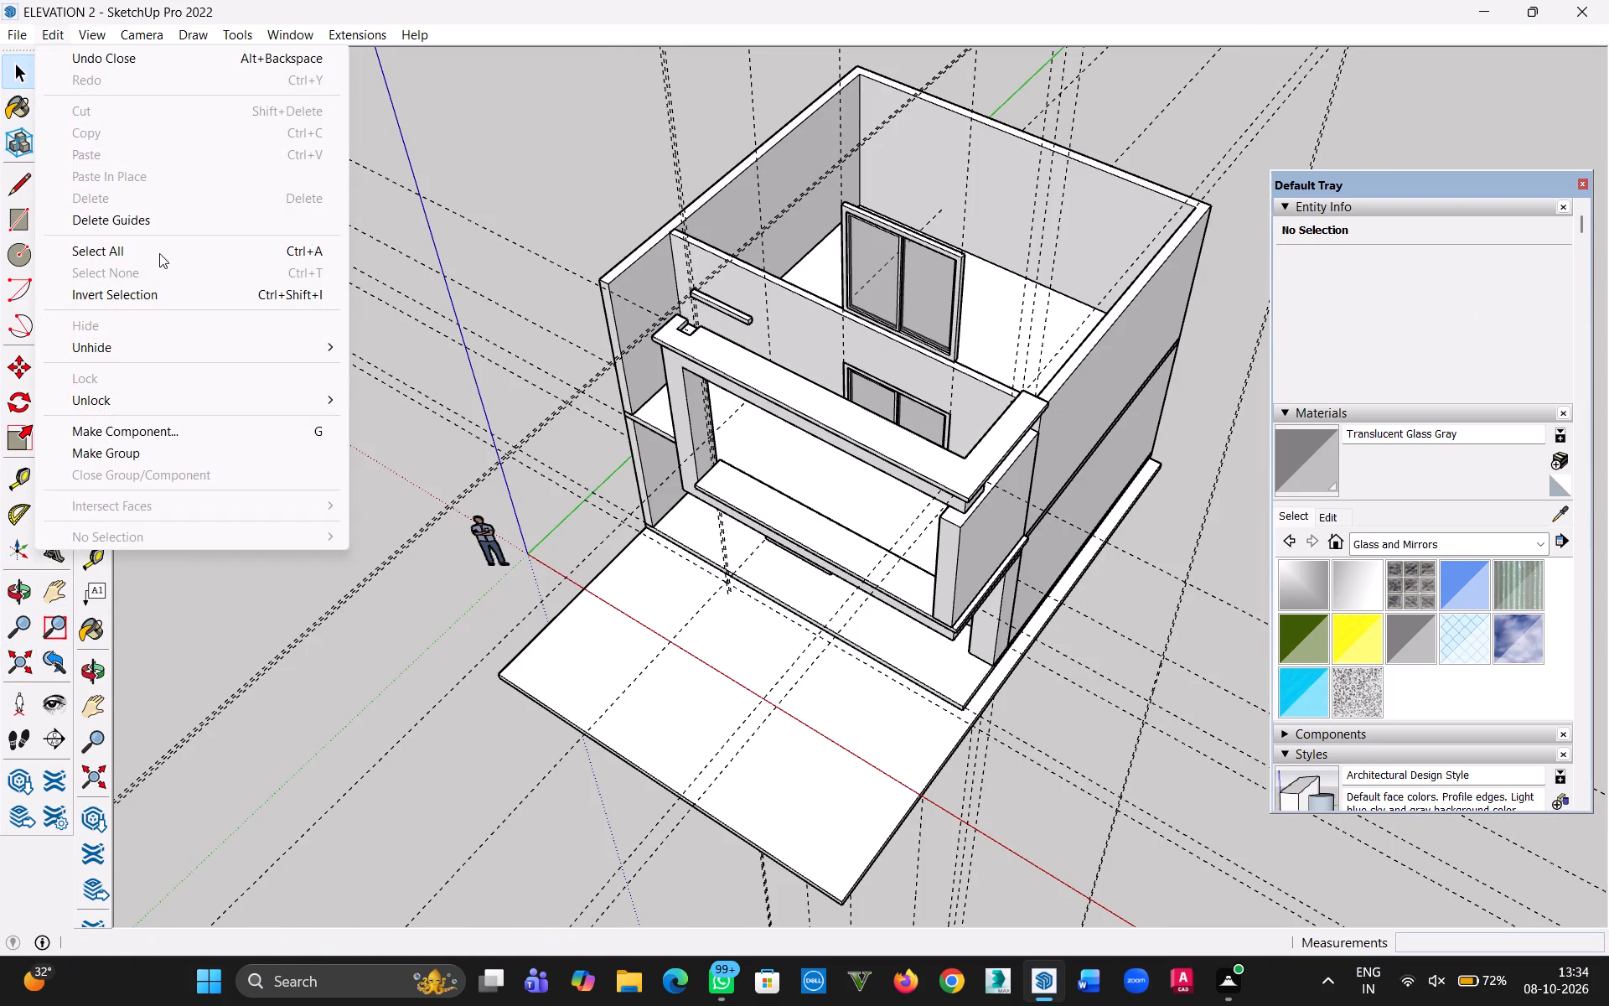
pyautogui.click(160, 350)
pyautogui.click(389, 393)
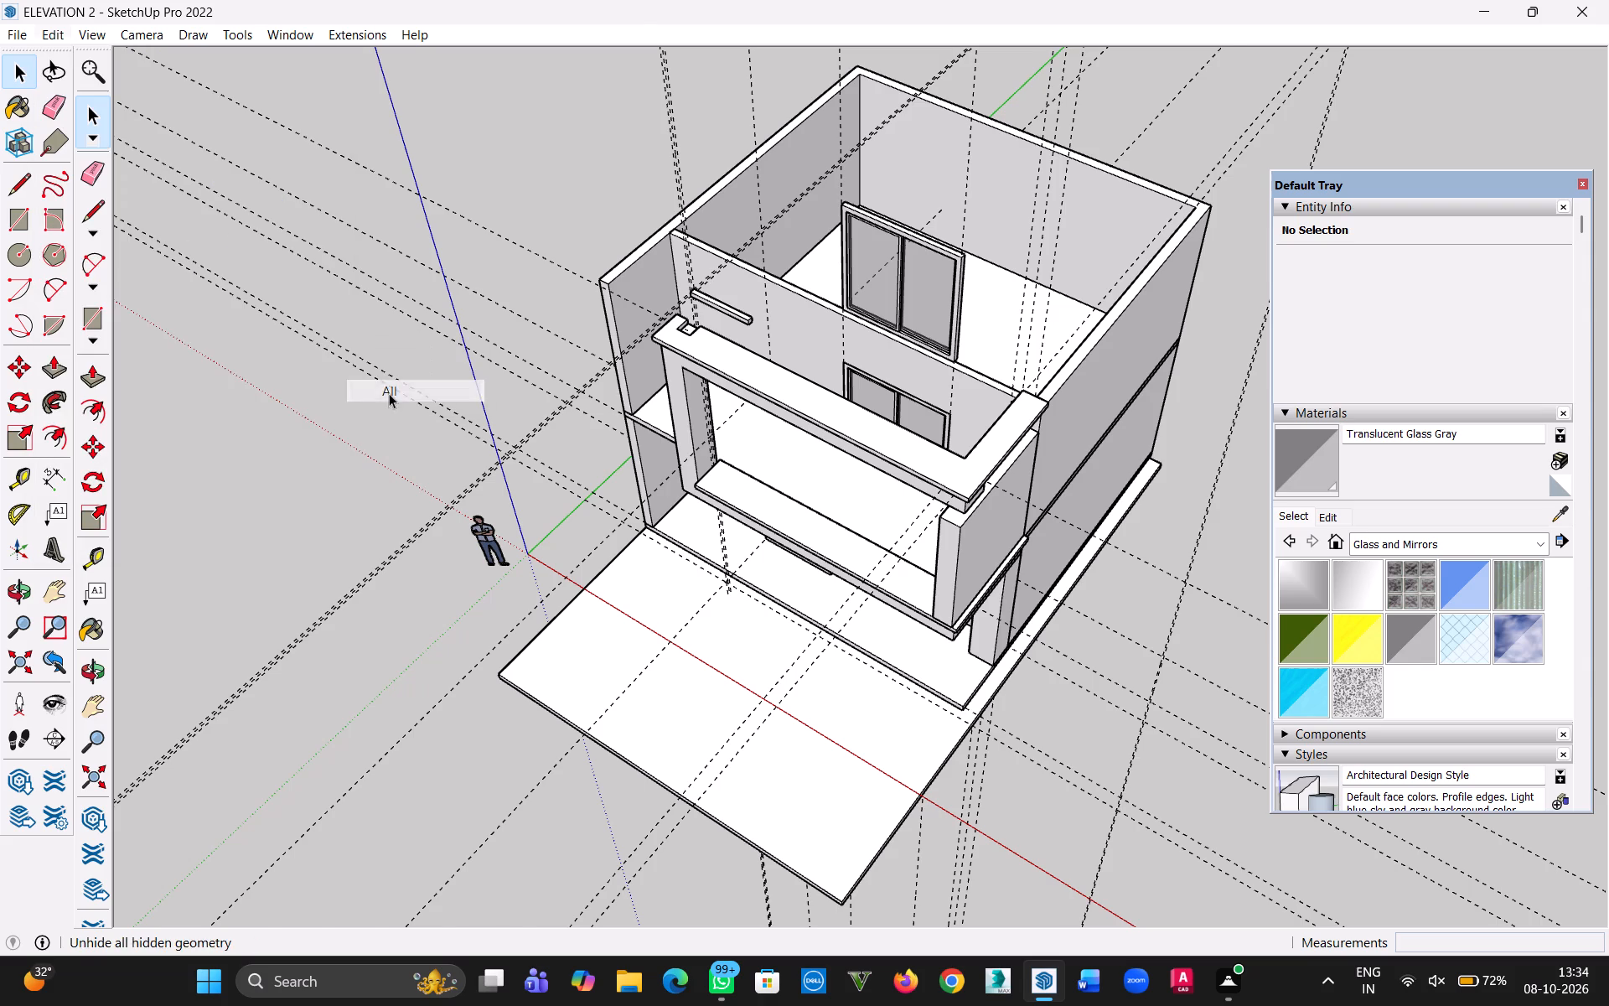
pyautogui.click(342, 387)
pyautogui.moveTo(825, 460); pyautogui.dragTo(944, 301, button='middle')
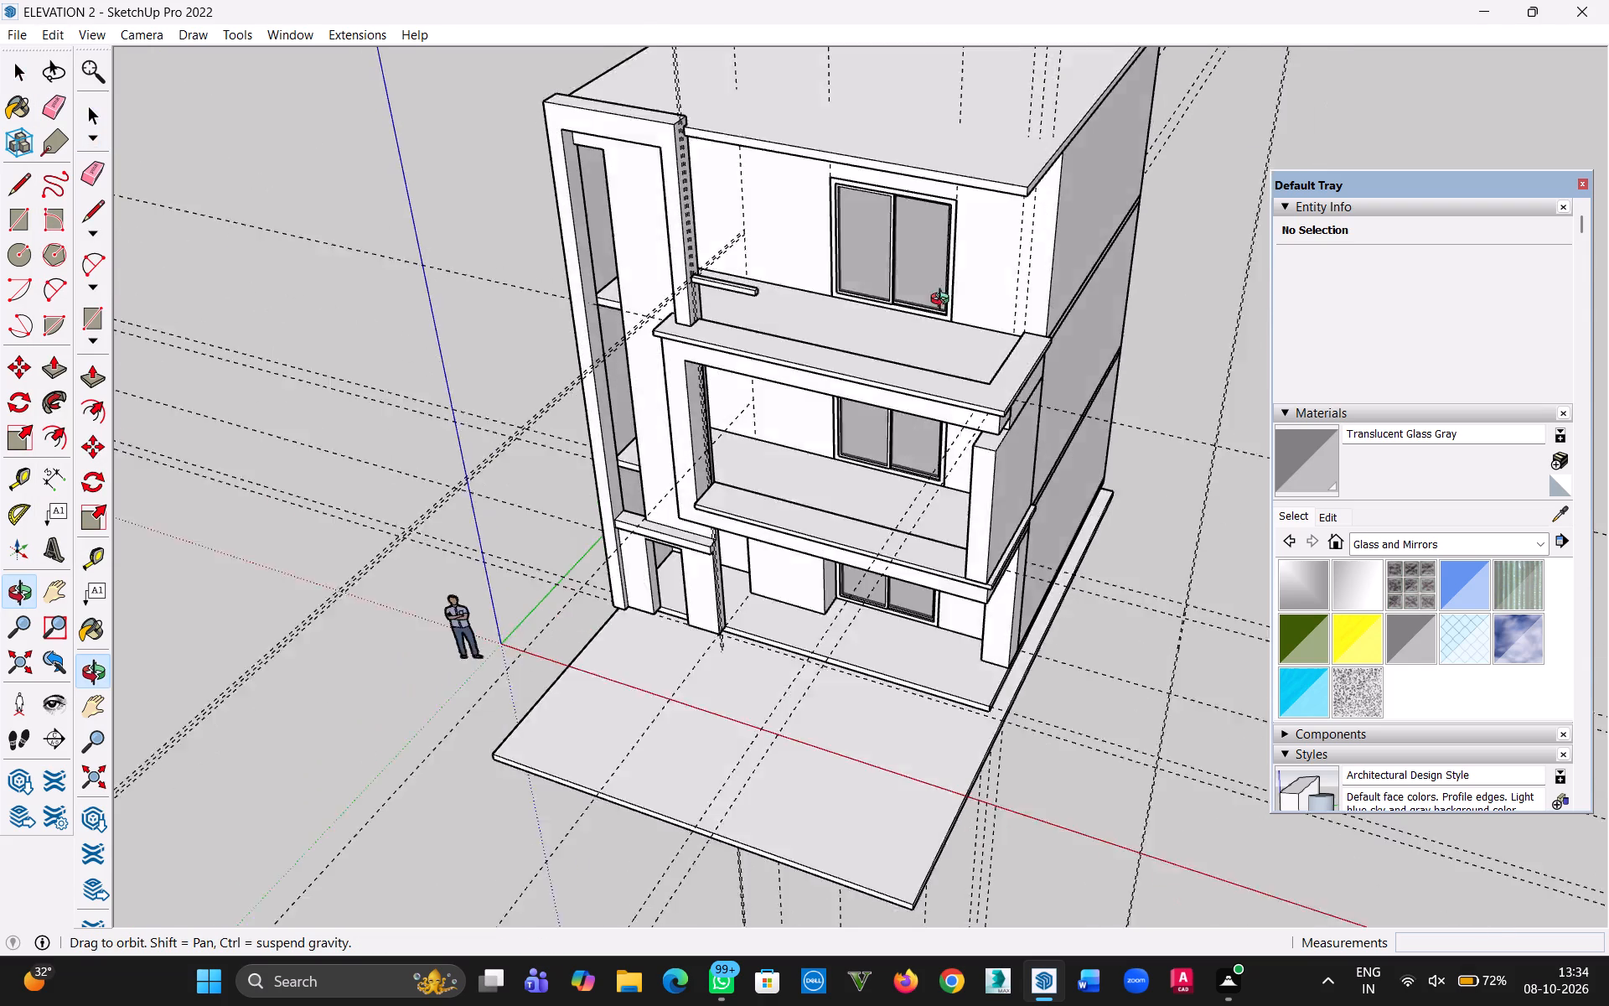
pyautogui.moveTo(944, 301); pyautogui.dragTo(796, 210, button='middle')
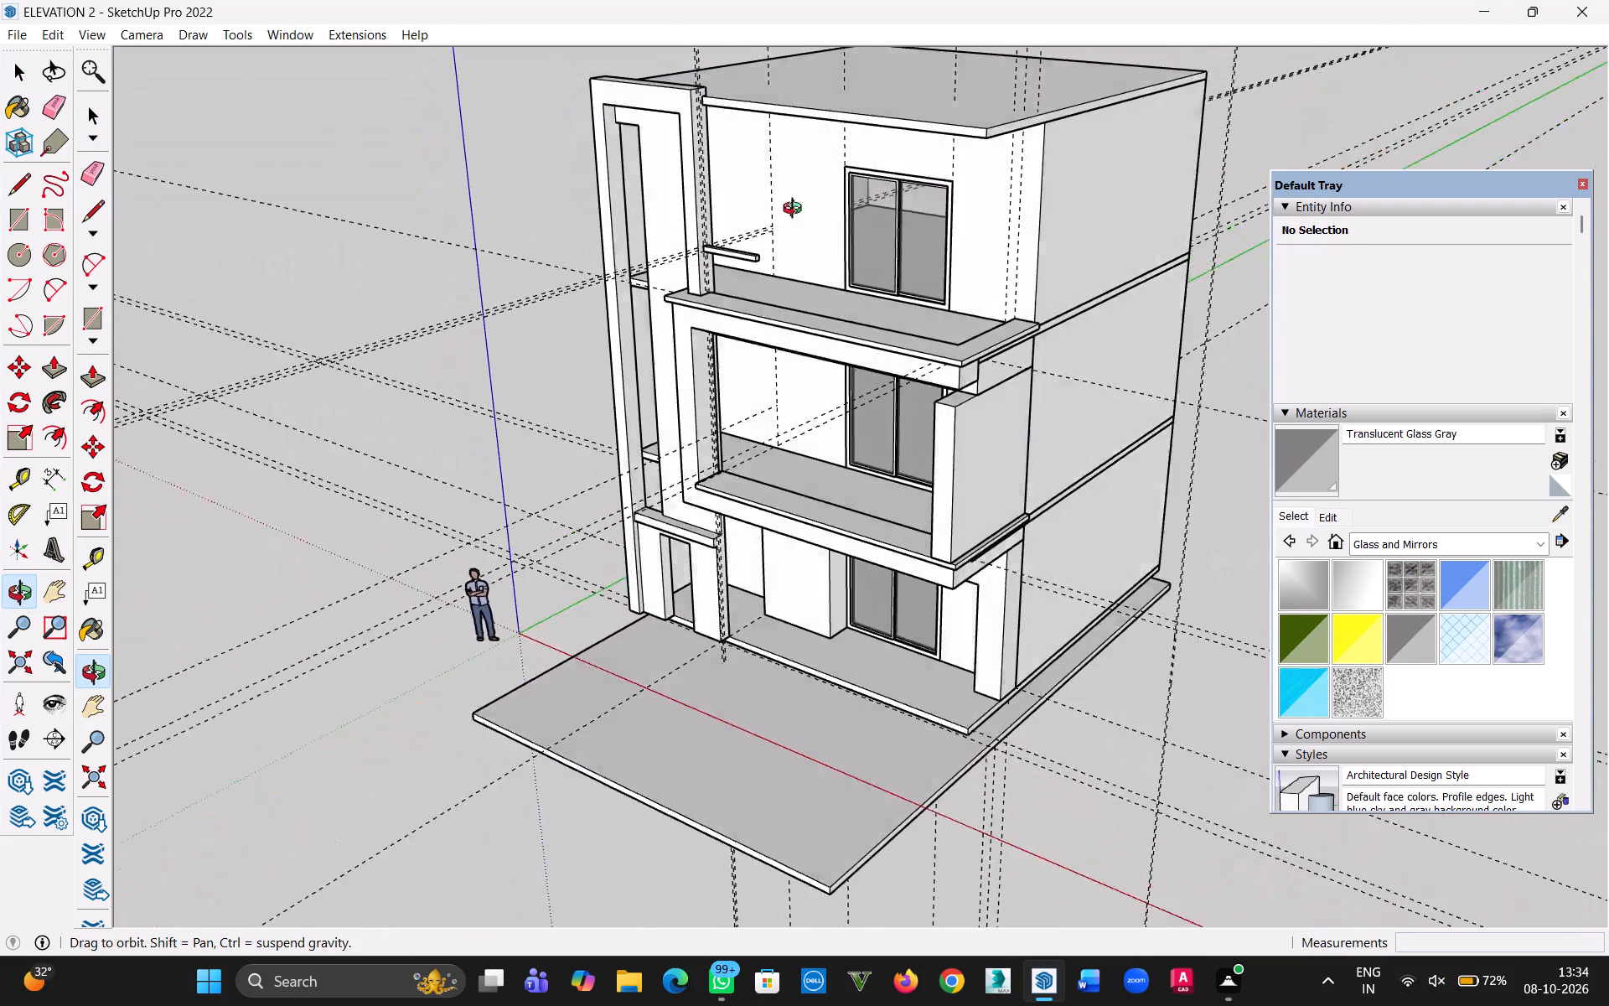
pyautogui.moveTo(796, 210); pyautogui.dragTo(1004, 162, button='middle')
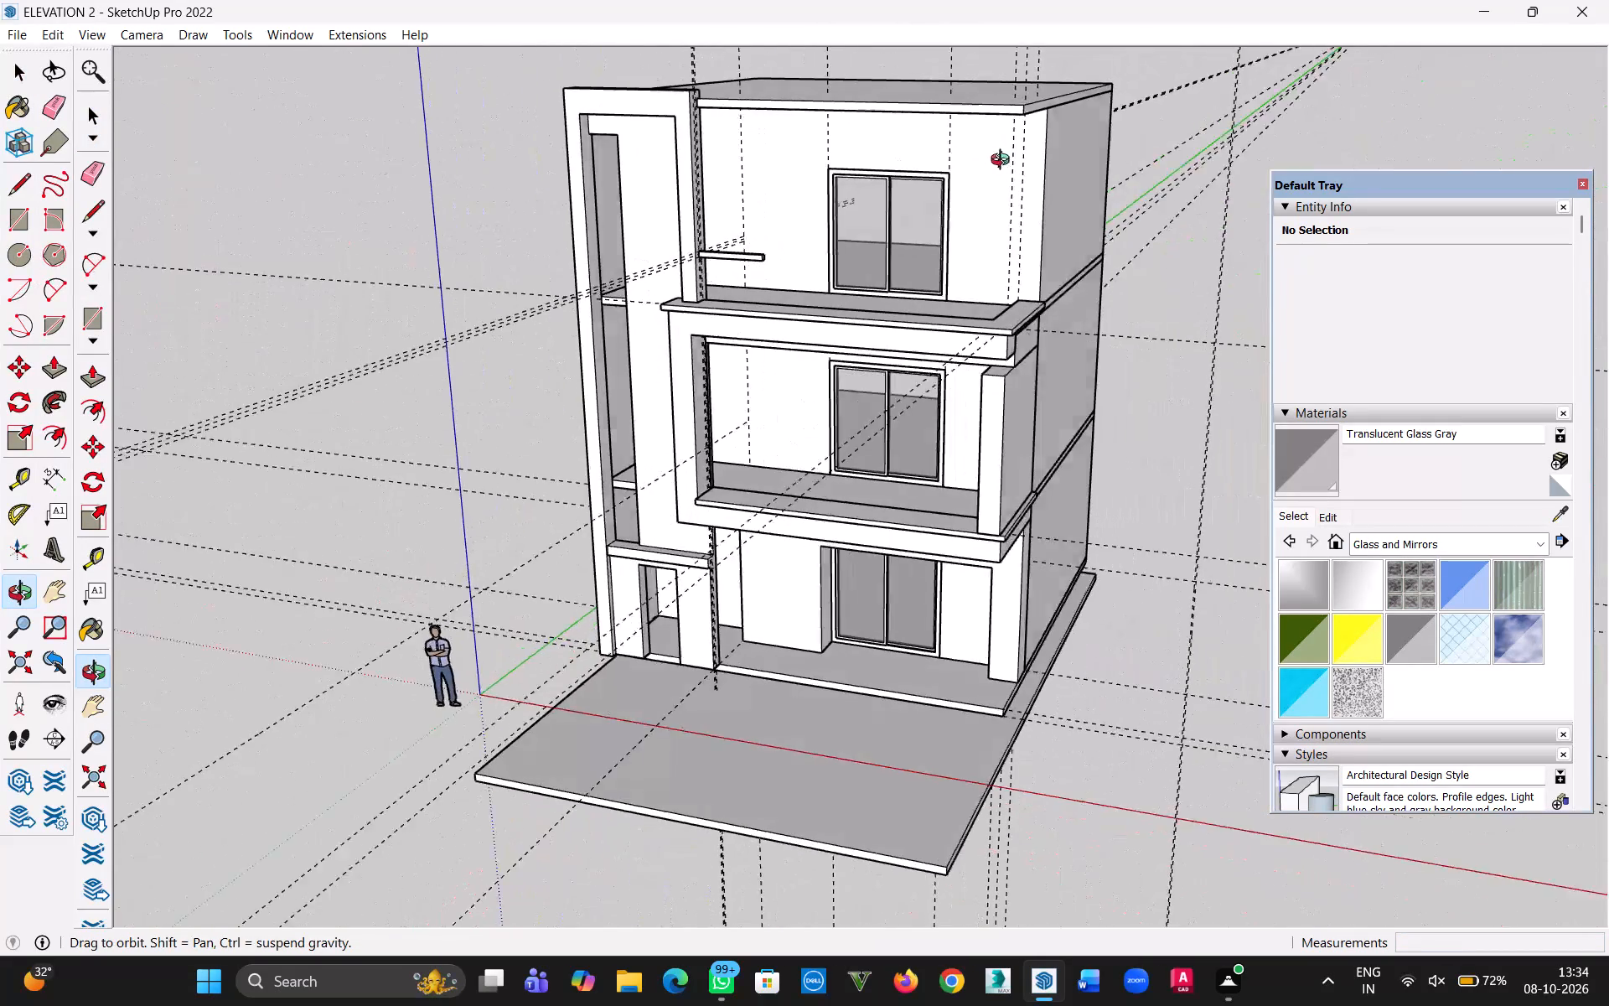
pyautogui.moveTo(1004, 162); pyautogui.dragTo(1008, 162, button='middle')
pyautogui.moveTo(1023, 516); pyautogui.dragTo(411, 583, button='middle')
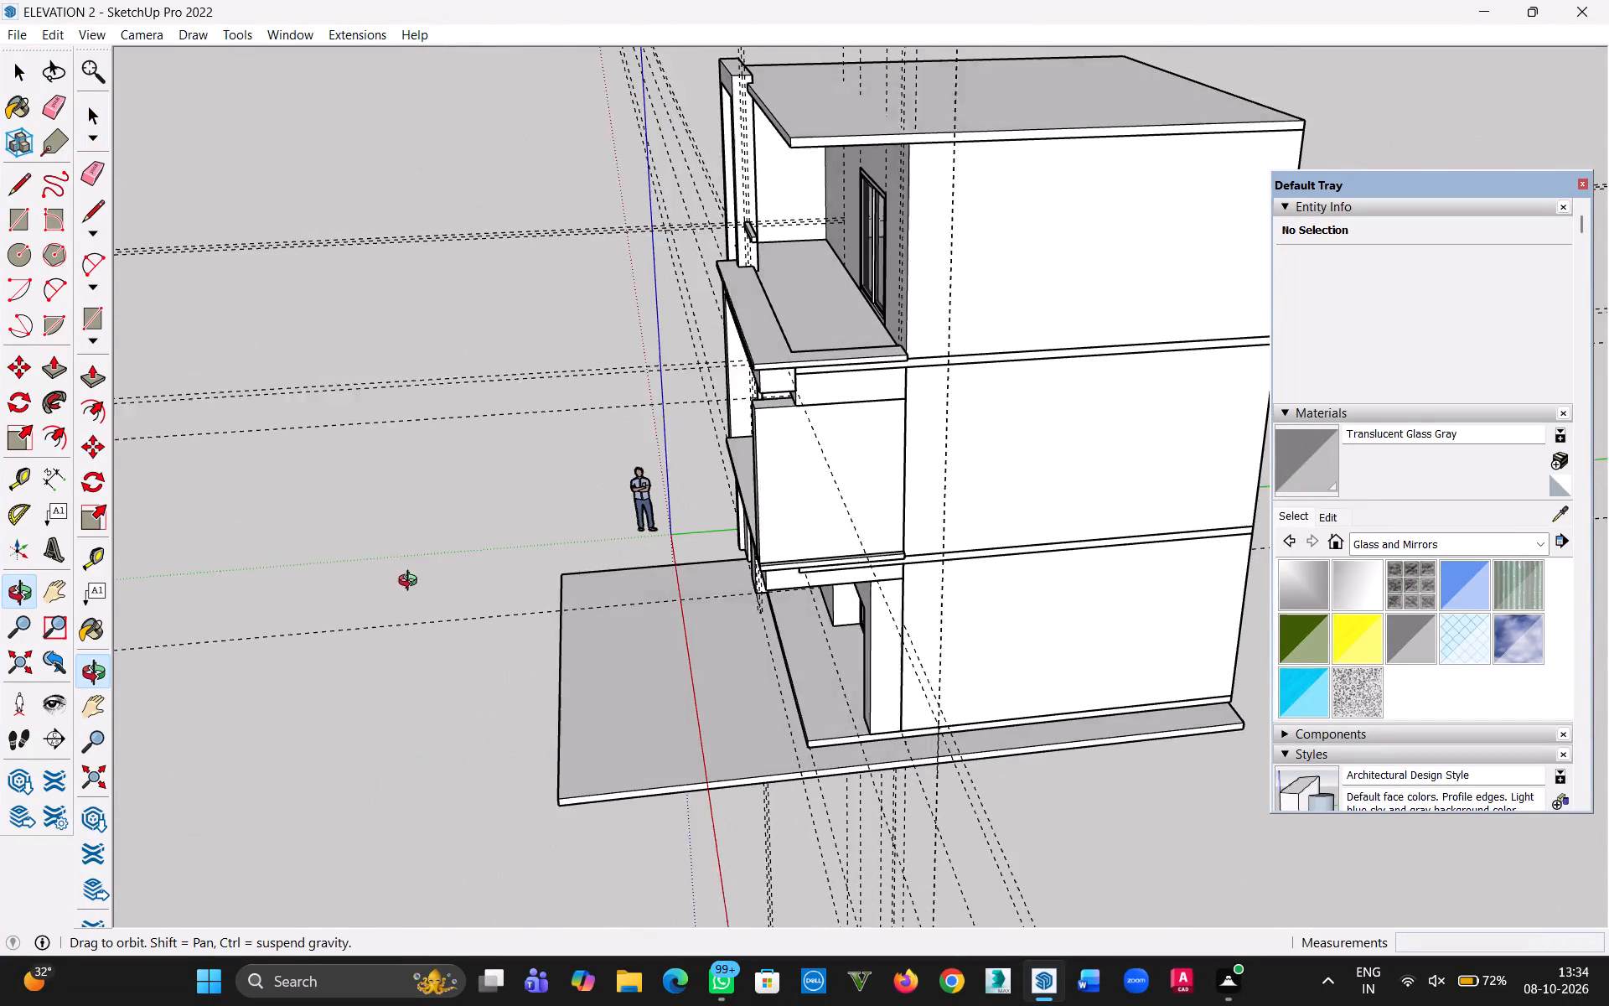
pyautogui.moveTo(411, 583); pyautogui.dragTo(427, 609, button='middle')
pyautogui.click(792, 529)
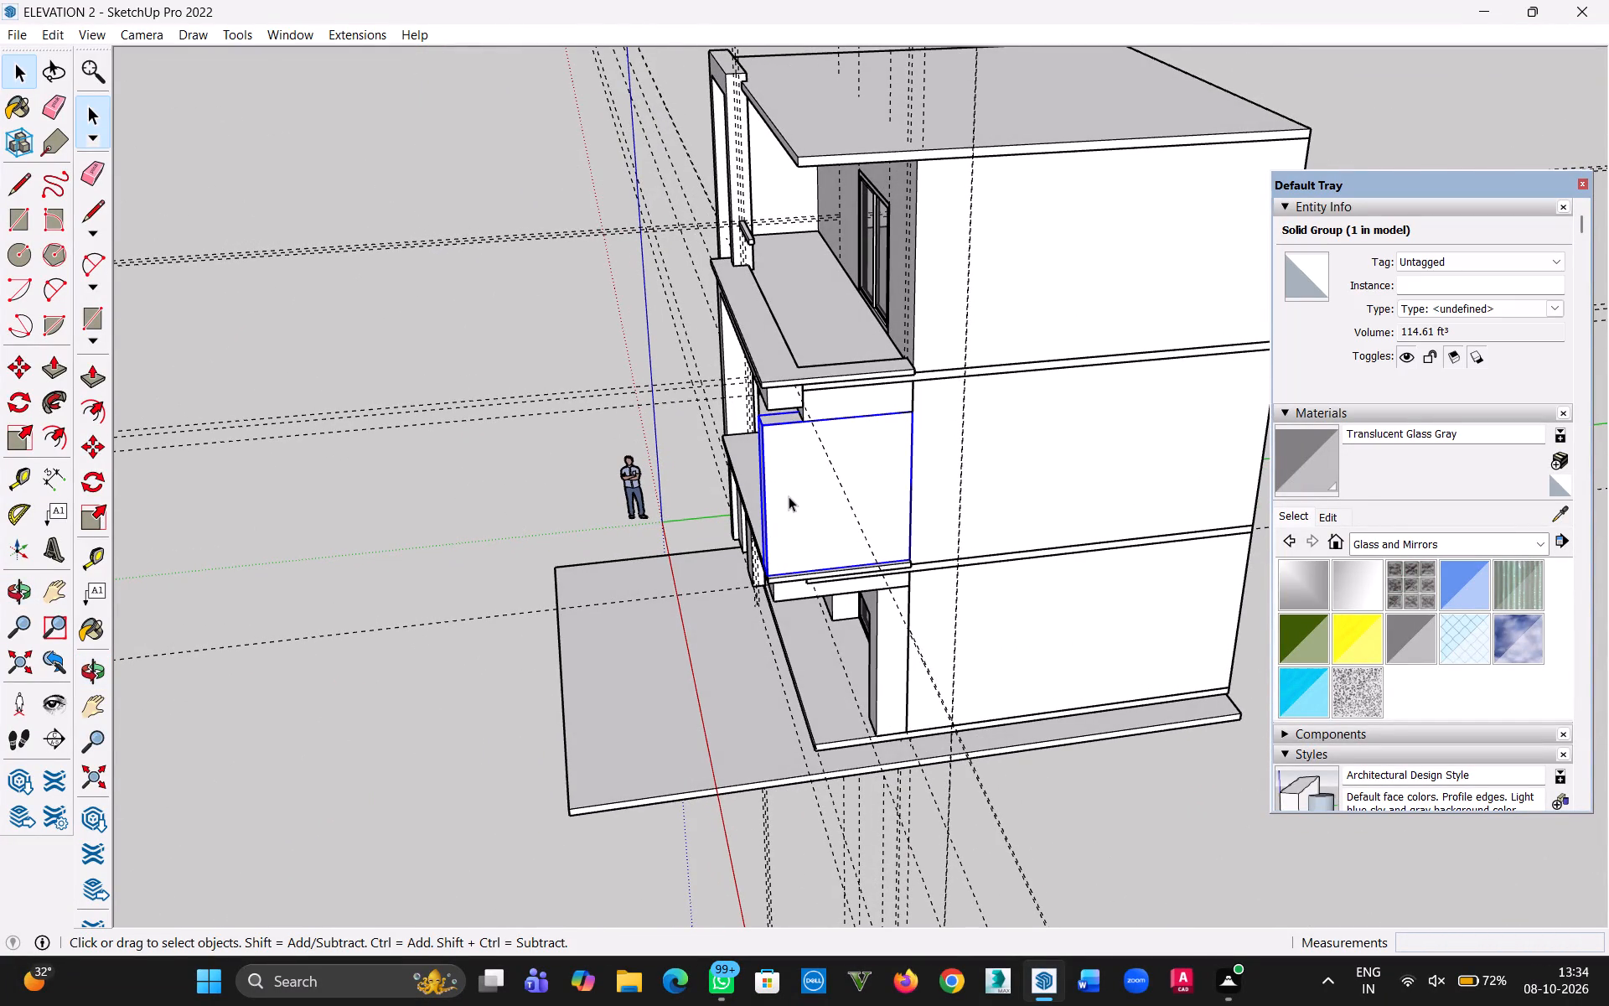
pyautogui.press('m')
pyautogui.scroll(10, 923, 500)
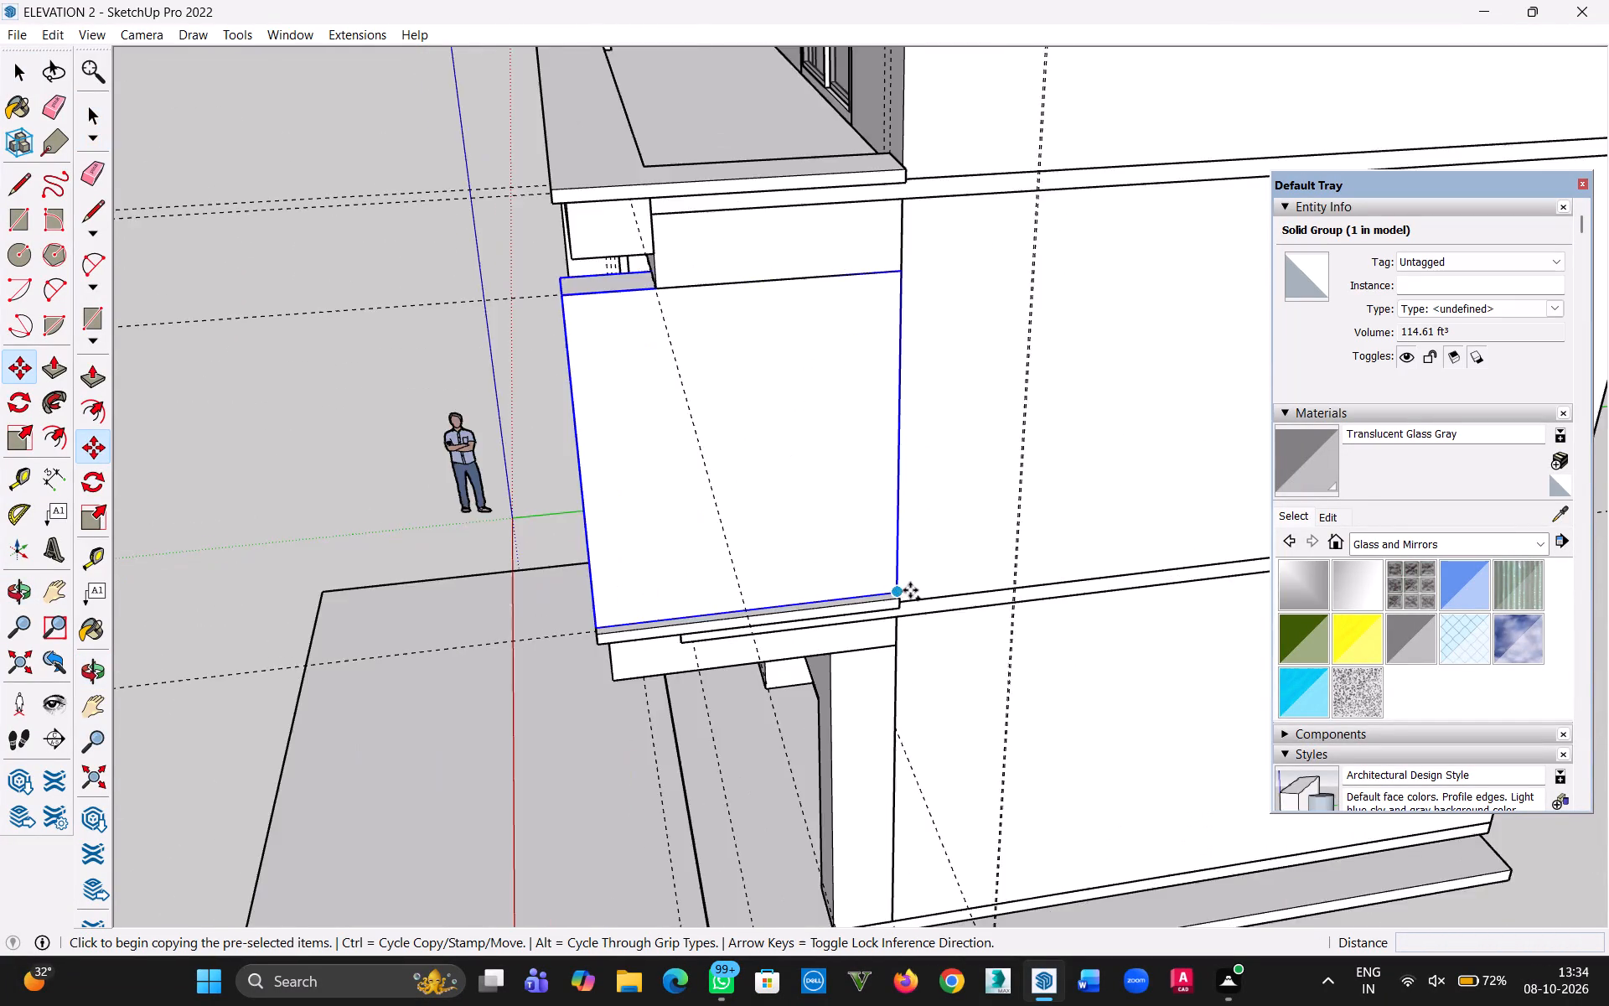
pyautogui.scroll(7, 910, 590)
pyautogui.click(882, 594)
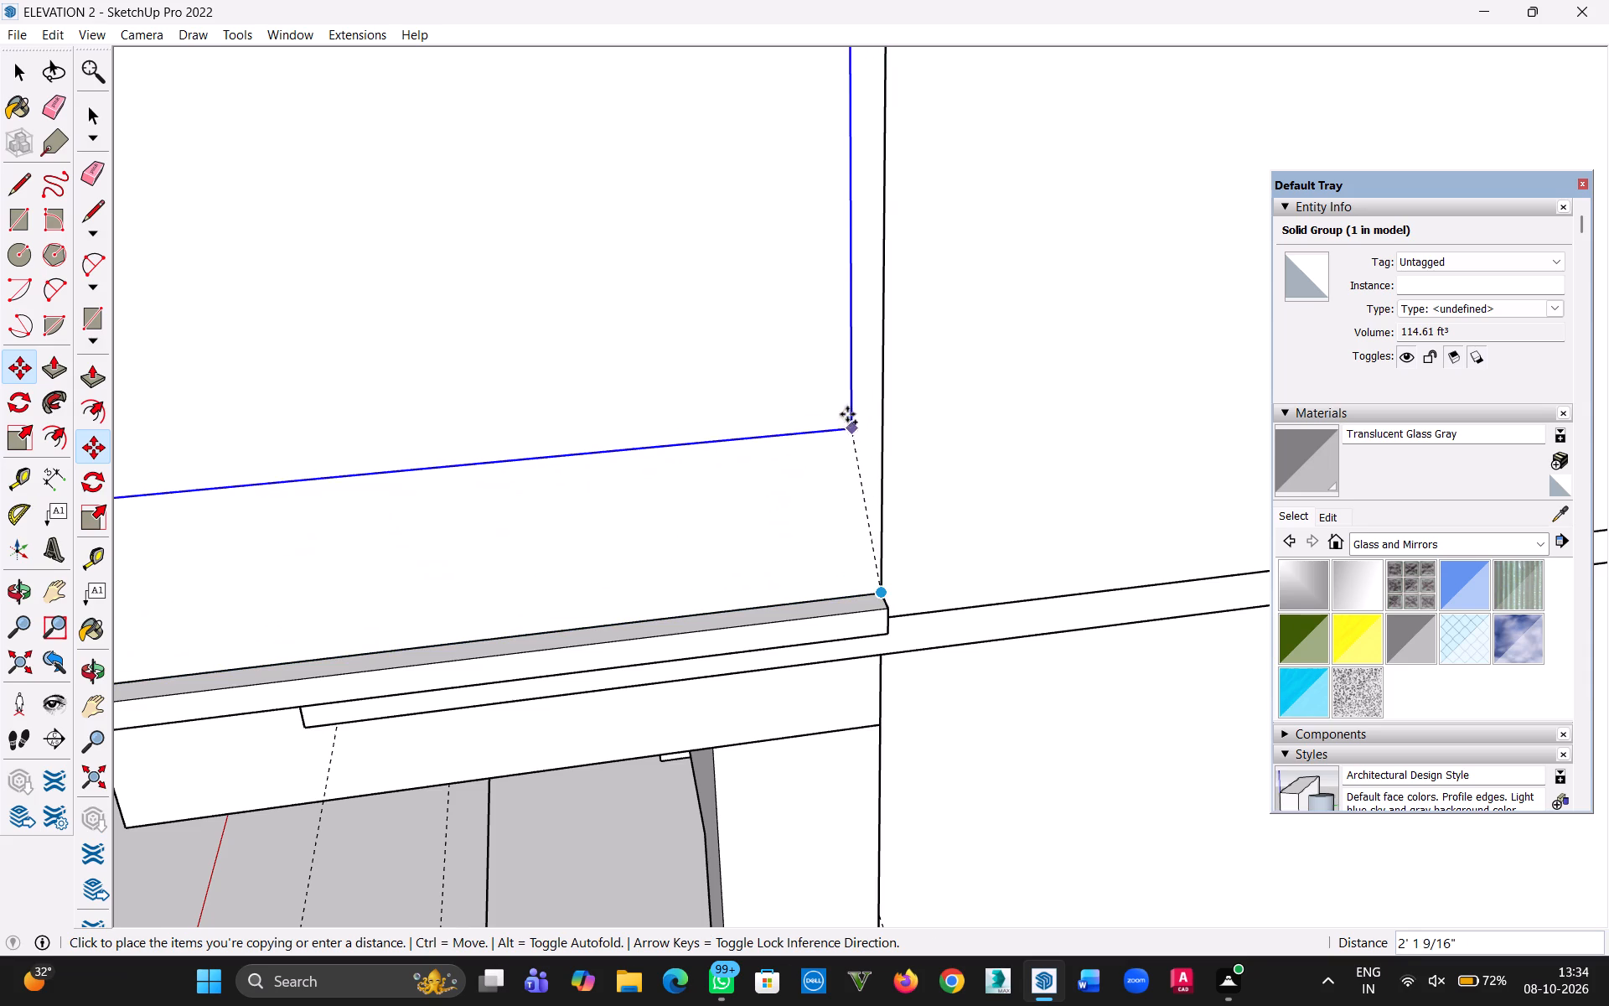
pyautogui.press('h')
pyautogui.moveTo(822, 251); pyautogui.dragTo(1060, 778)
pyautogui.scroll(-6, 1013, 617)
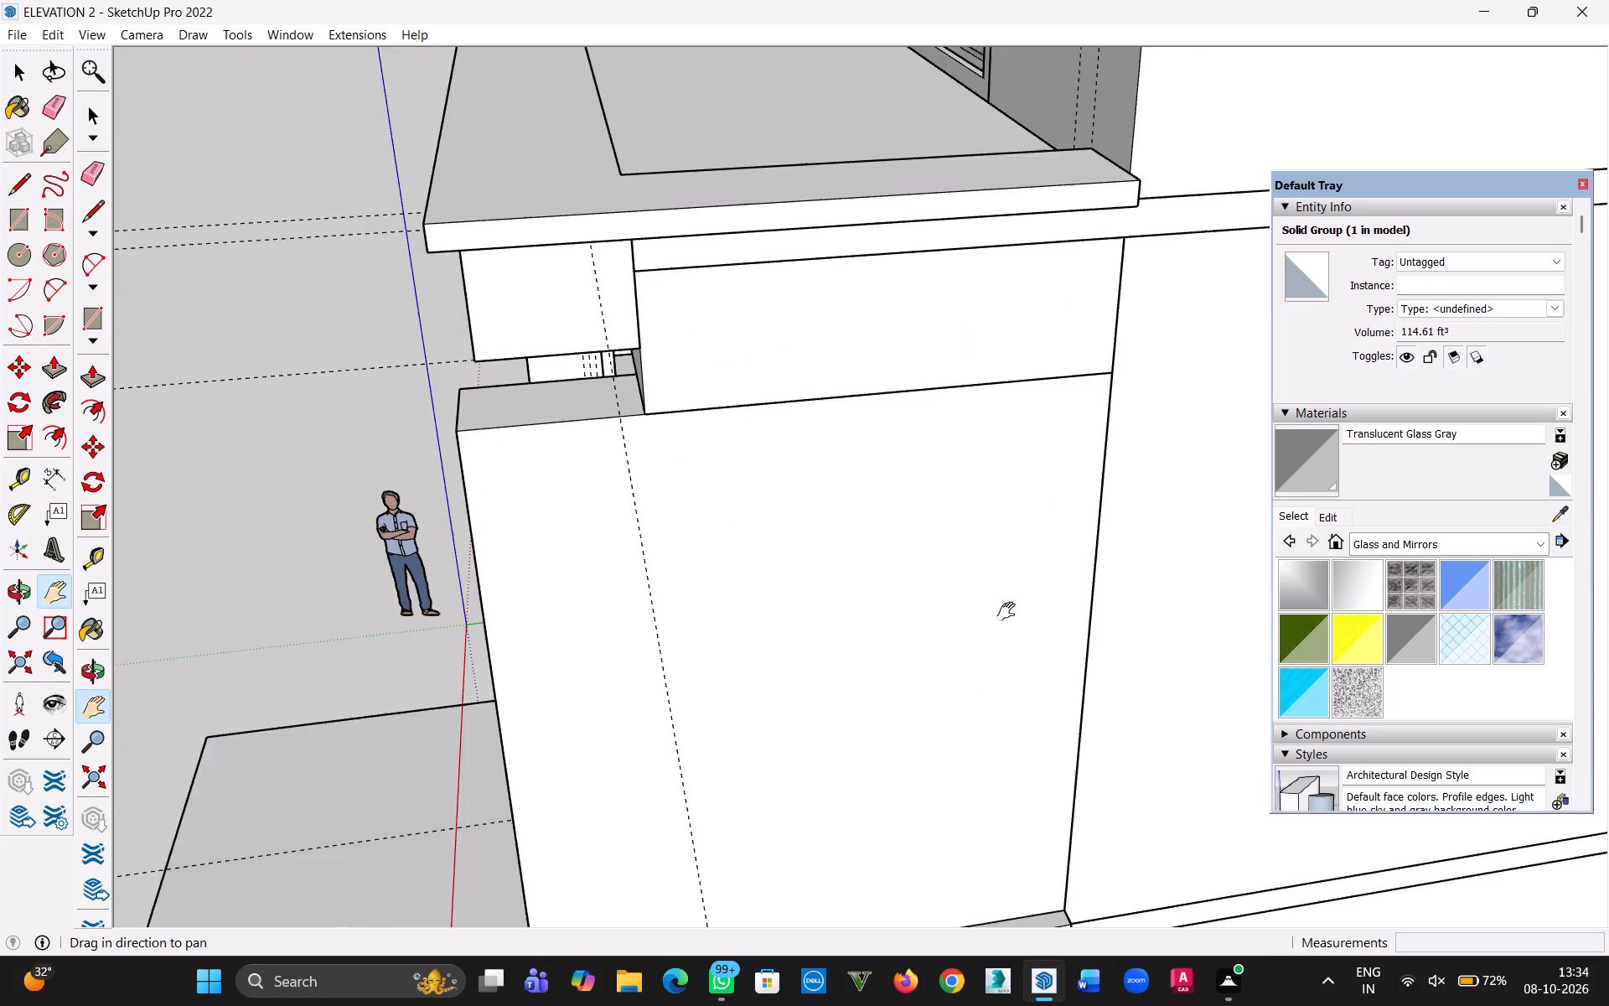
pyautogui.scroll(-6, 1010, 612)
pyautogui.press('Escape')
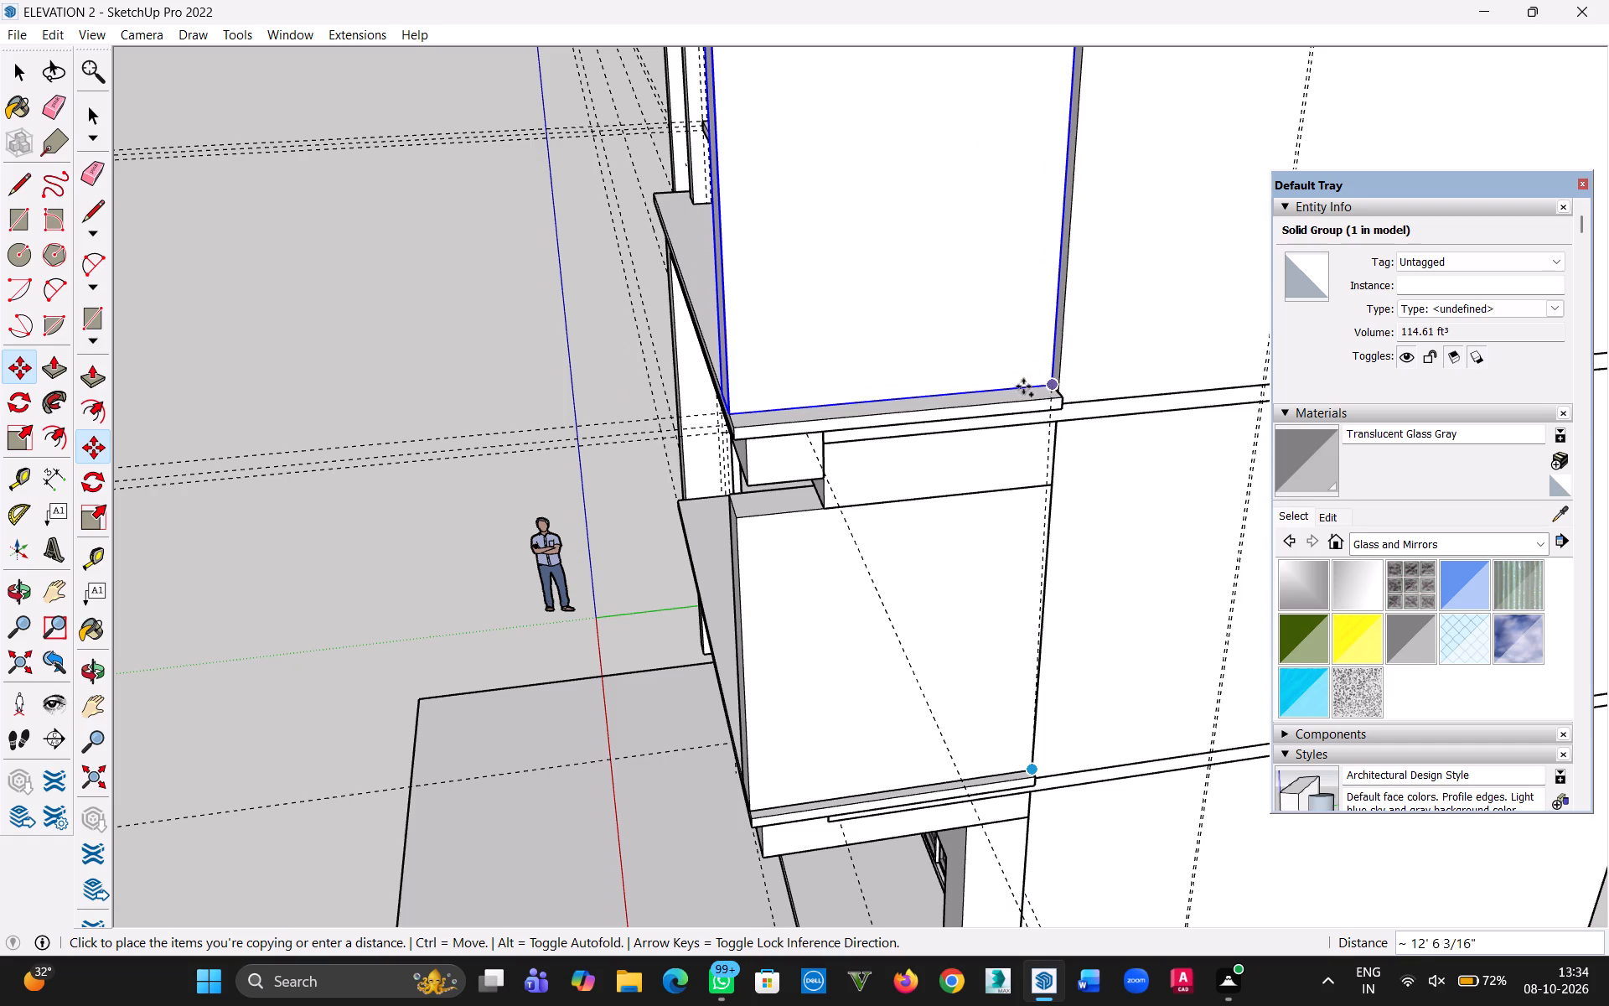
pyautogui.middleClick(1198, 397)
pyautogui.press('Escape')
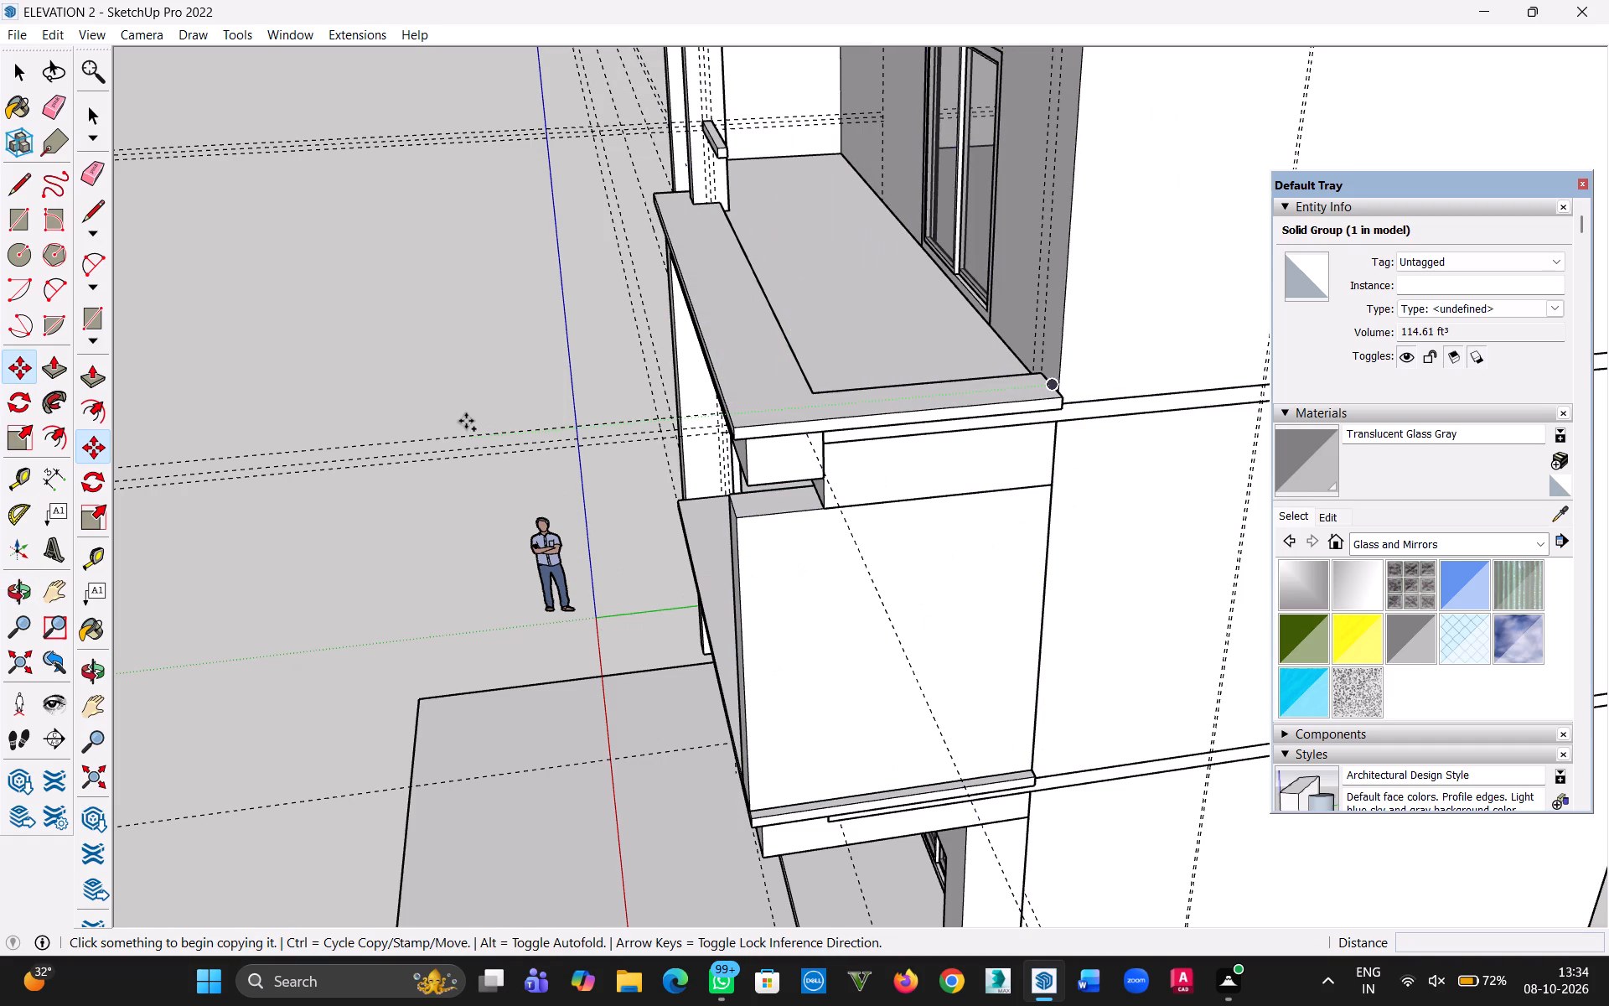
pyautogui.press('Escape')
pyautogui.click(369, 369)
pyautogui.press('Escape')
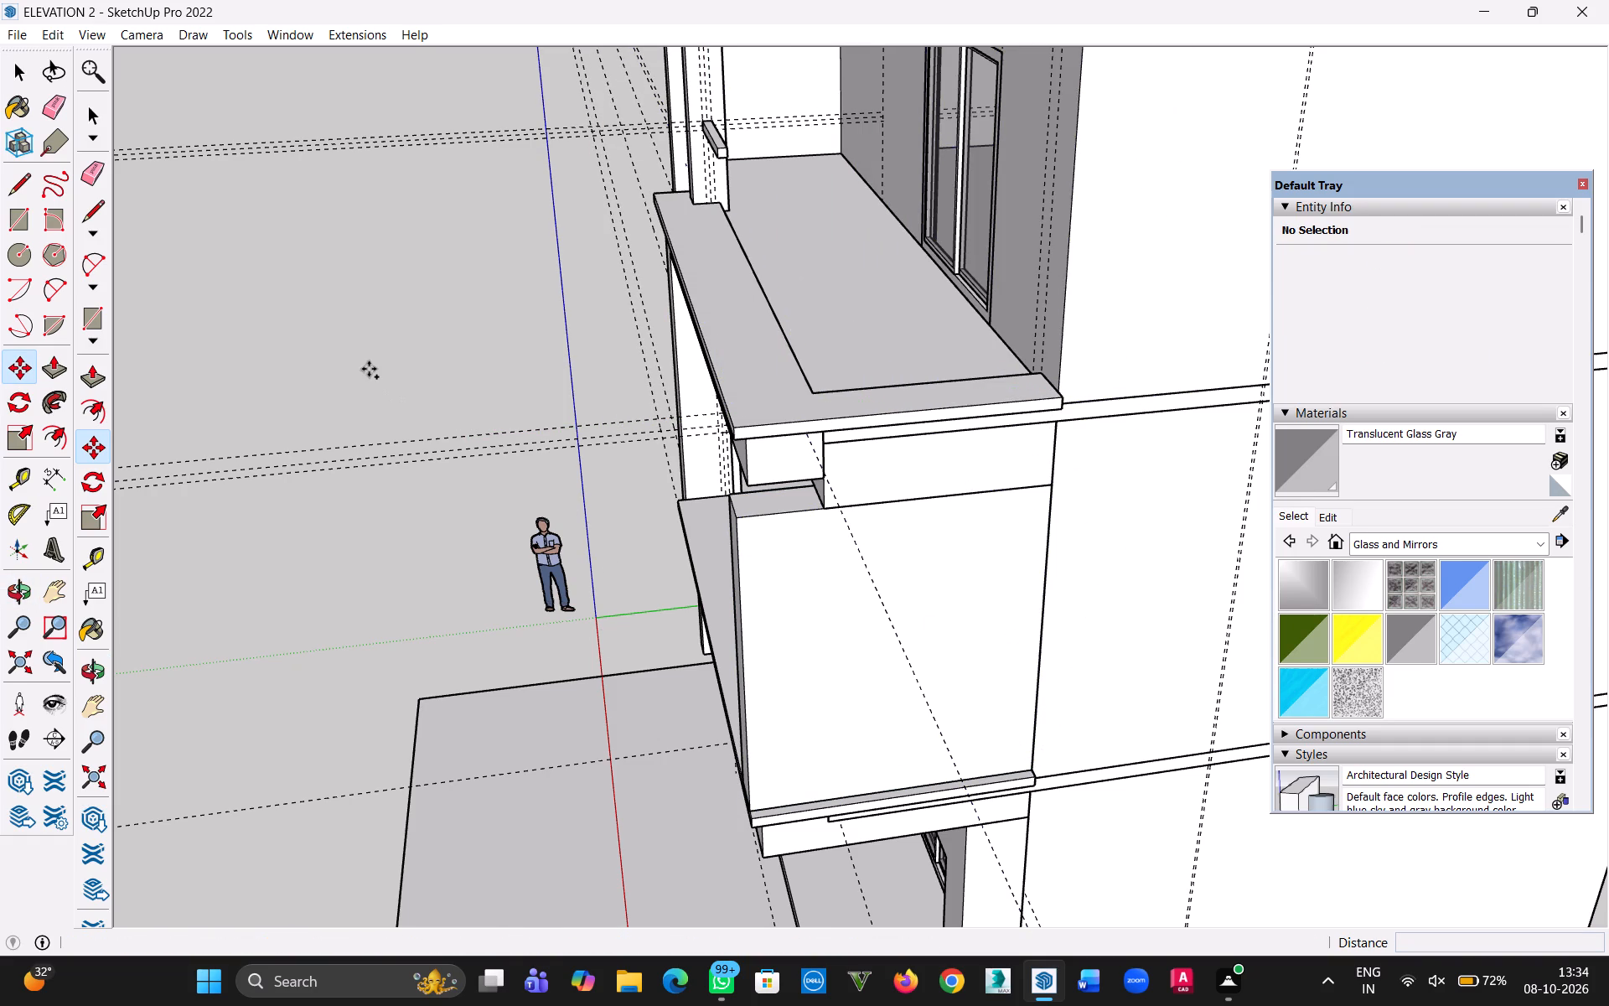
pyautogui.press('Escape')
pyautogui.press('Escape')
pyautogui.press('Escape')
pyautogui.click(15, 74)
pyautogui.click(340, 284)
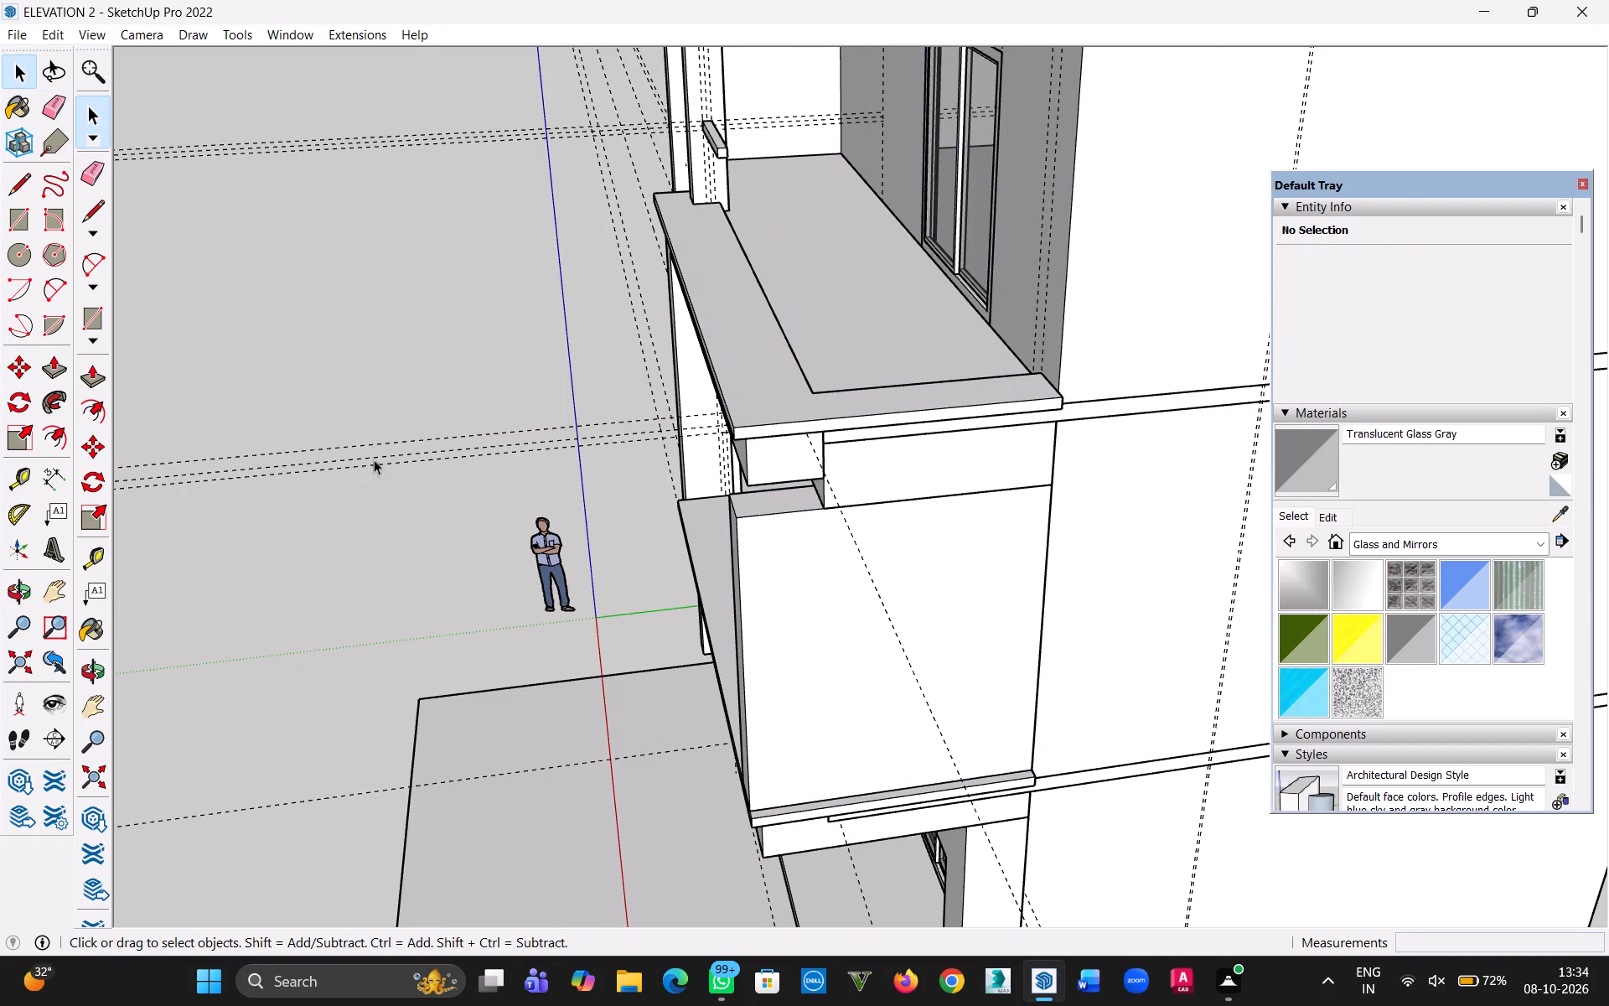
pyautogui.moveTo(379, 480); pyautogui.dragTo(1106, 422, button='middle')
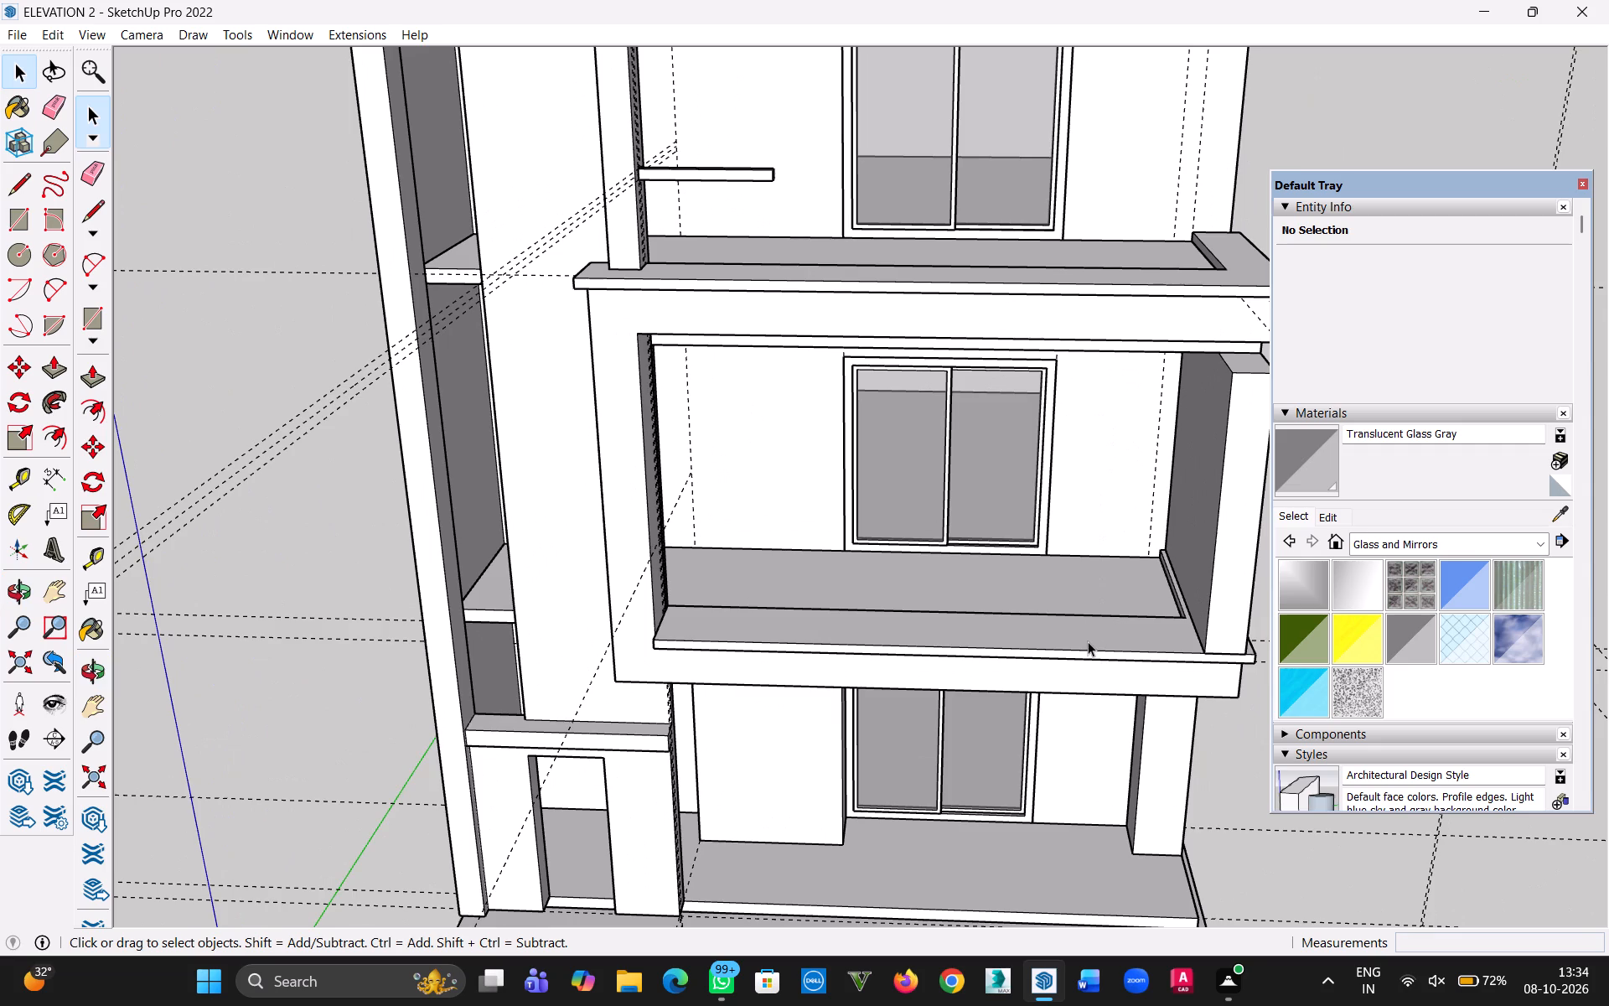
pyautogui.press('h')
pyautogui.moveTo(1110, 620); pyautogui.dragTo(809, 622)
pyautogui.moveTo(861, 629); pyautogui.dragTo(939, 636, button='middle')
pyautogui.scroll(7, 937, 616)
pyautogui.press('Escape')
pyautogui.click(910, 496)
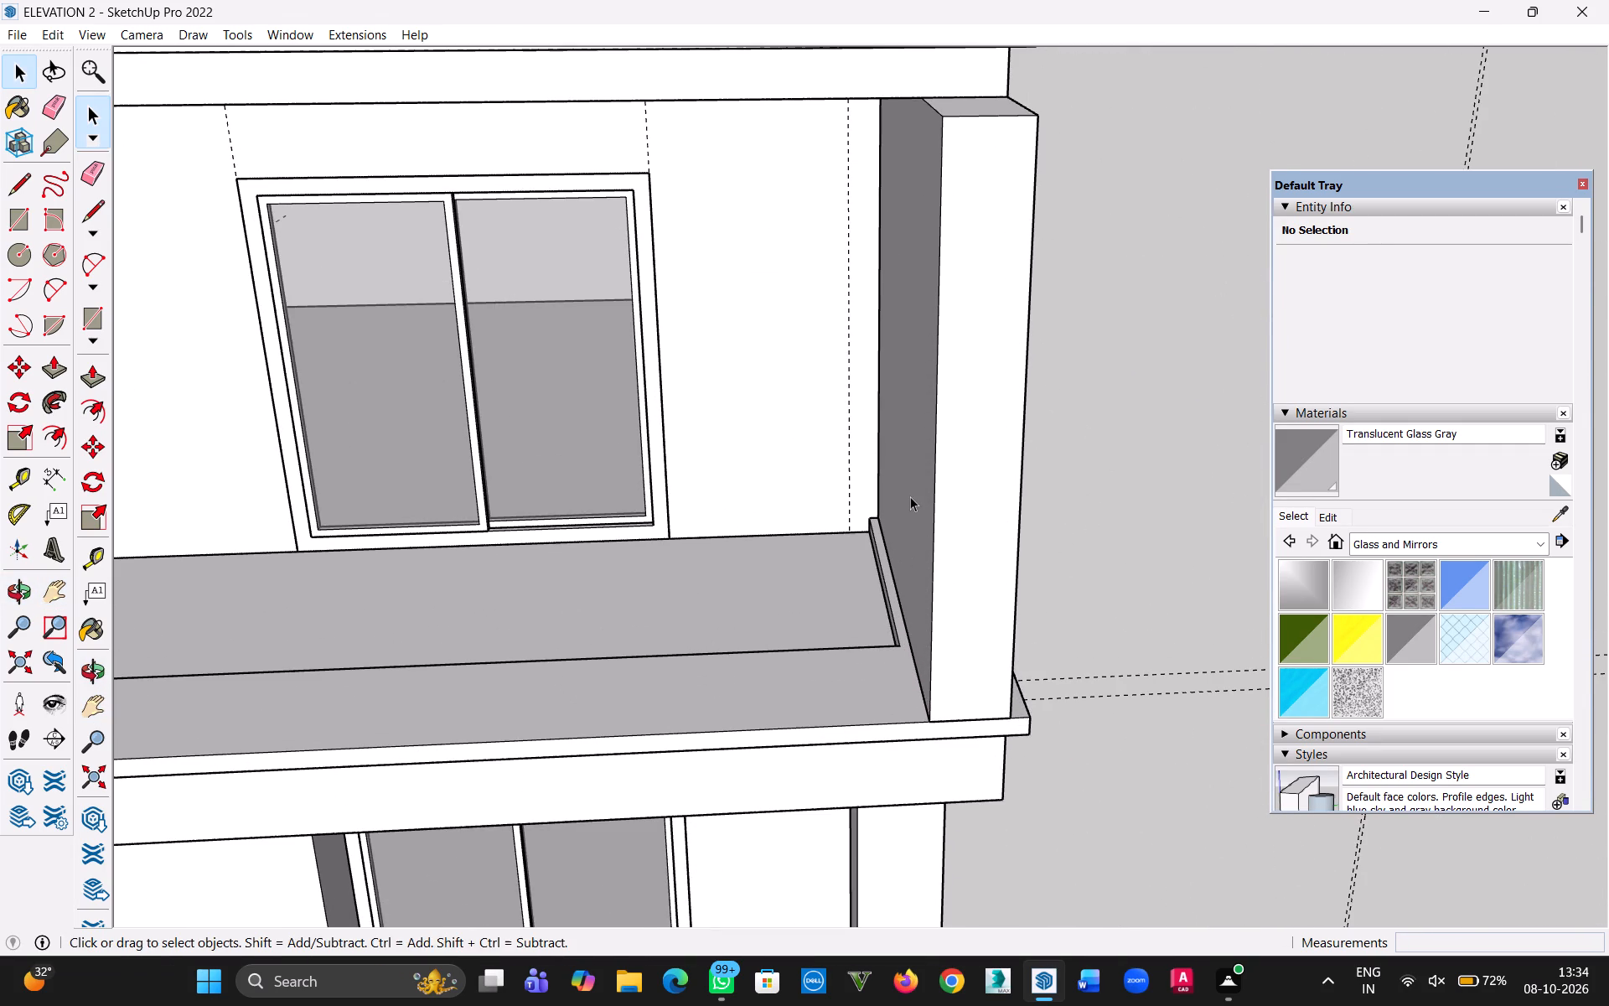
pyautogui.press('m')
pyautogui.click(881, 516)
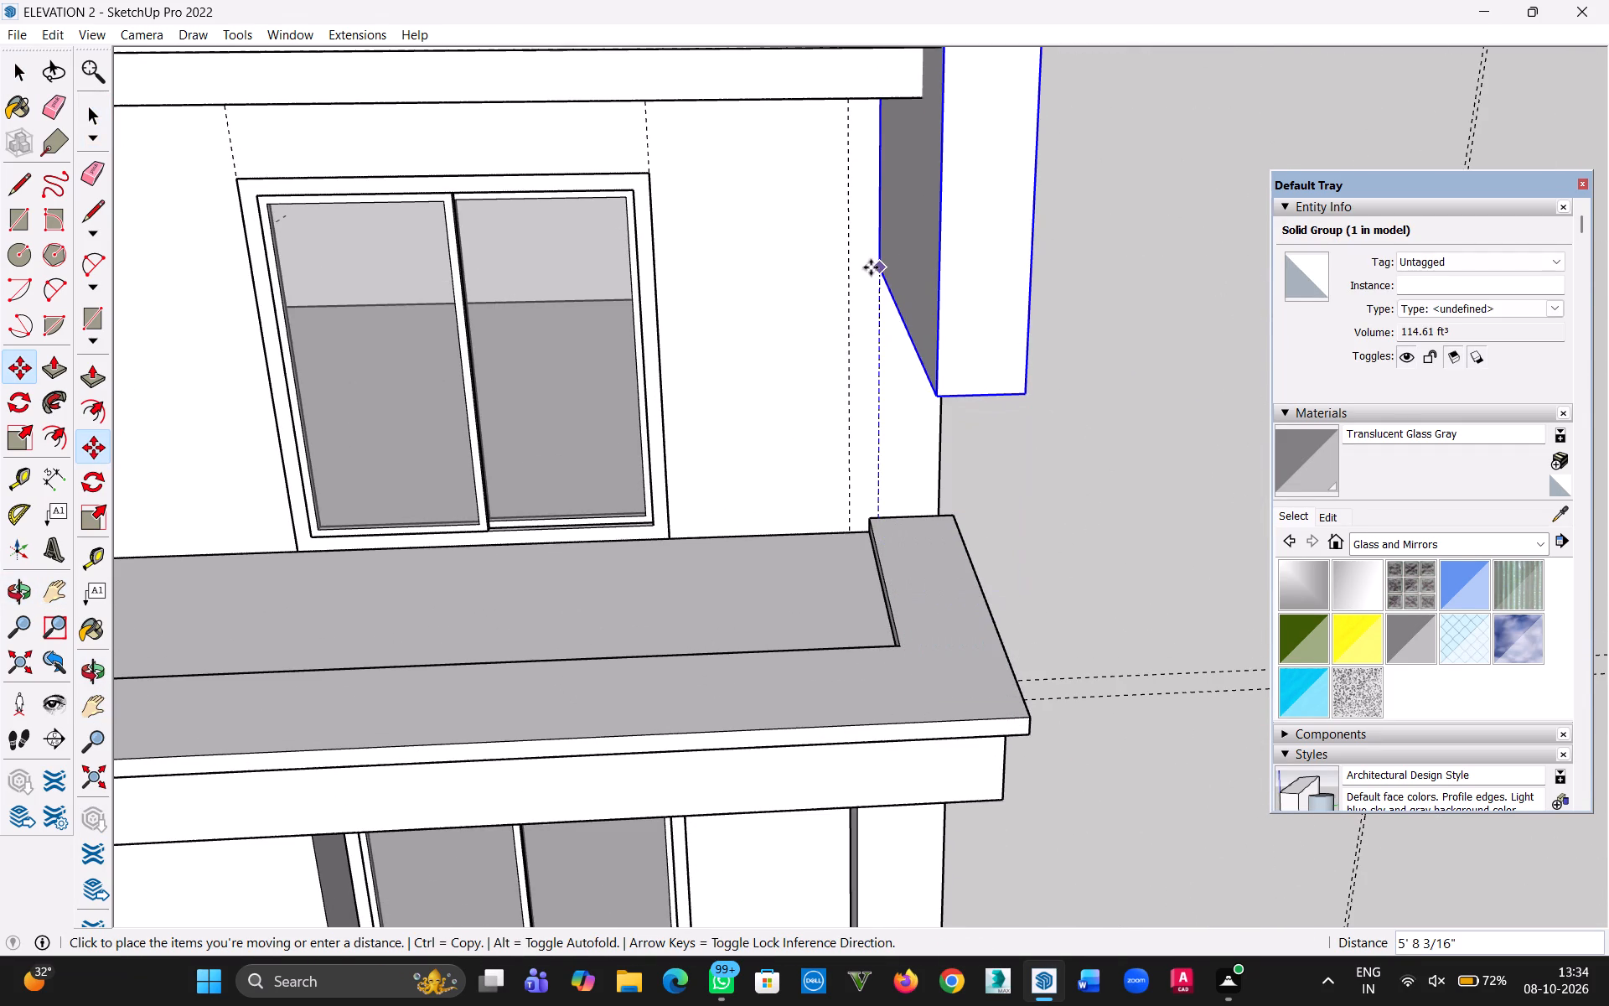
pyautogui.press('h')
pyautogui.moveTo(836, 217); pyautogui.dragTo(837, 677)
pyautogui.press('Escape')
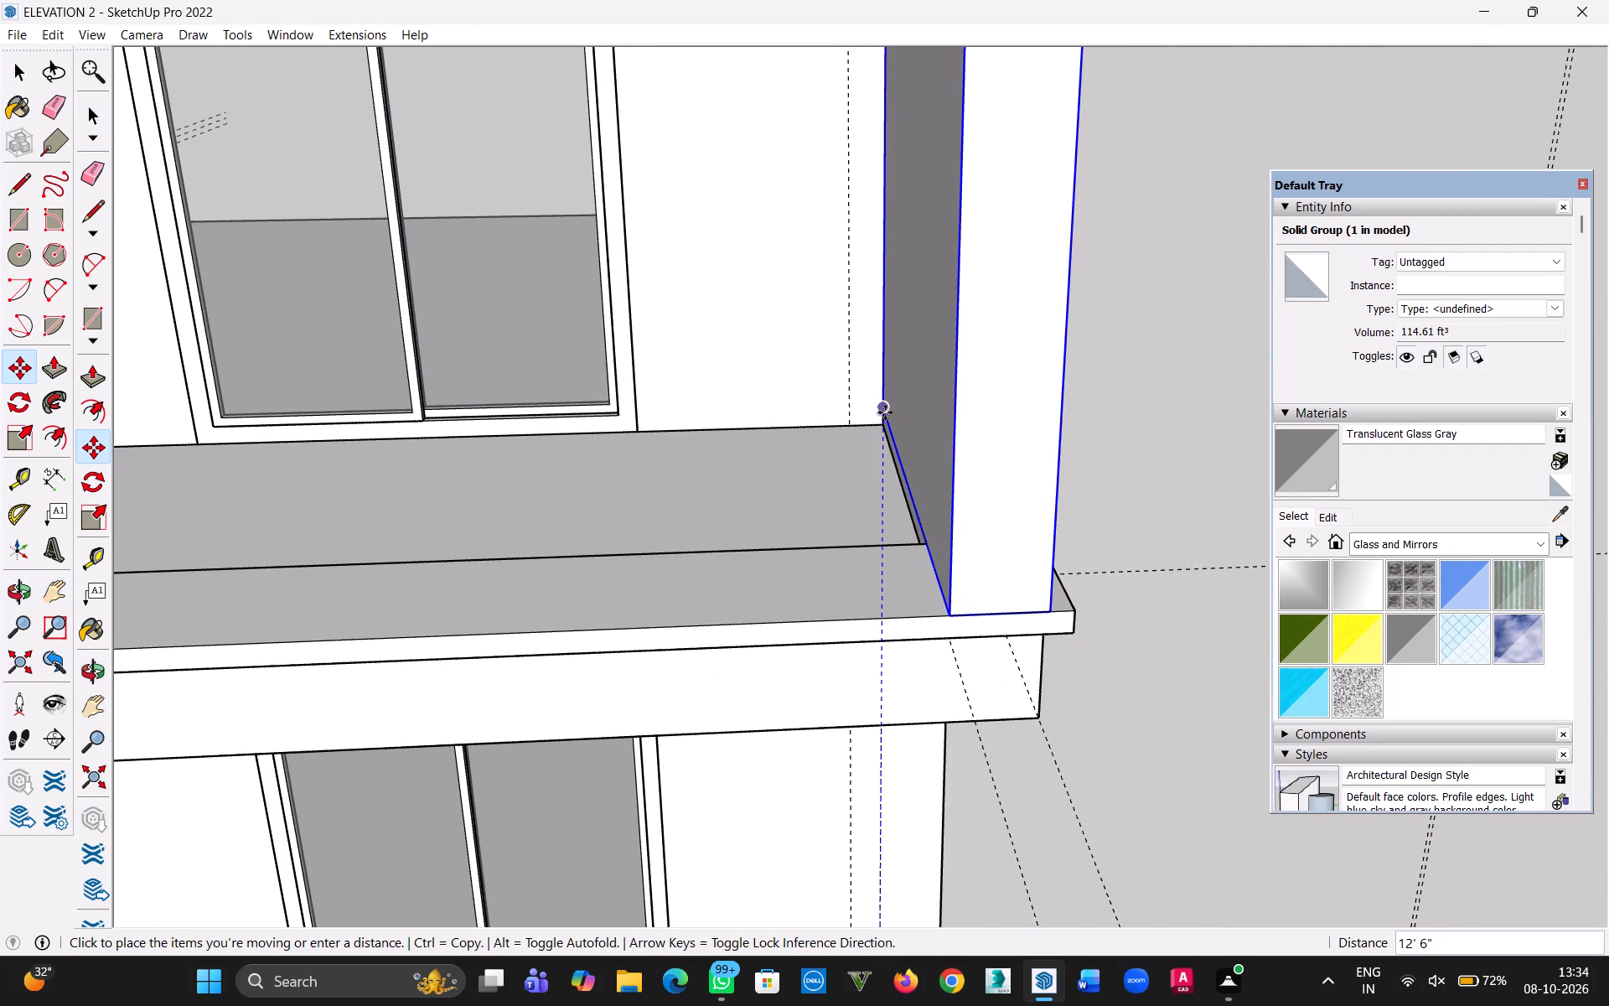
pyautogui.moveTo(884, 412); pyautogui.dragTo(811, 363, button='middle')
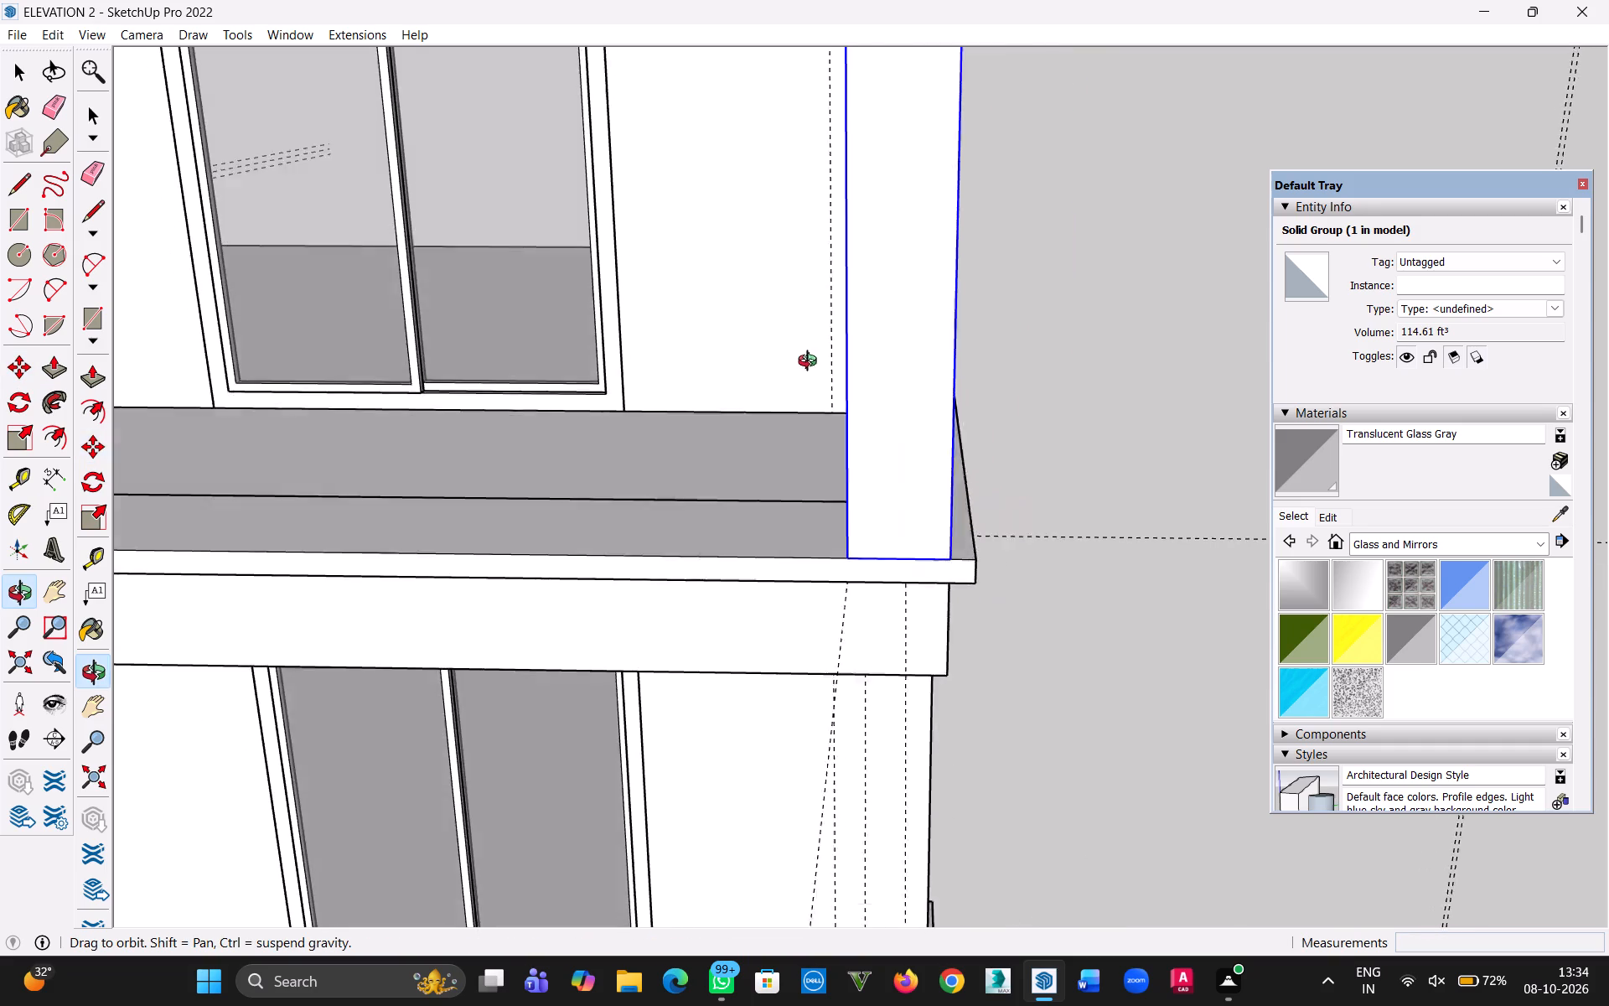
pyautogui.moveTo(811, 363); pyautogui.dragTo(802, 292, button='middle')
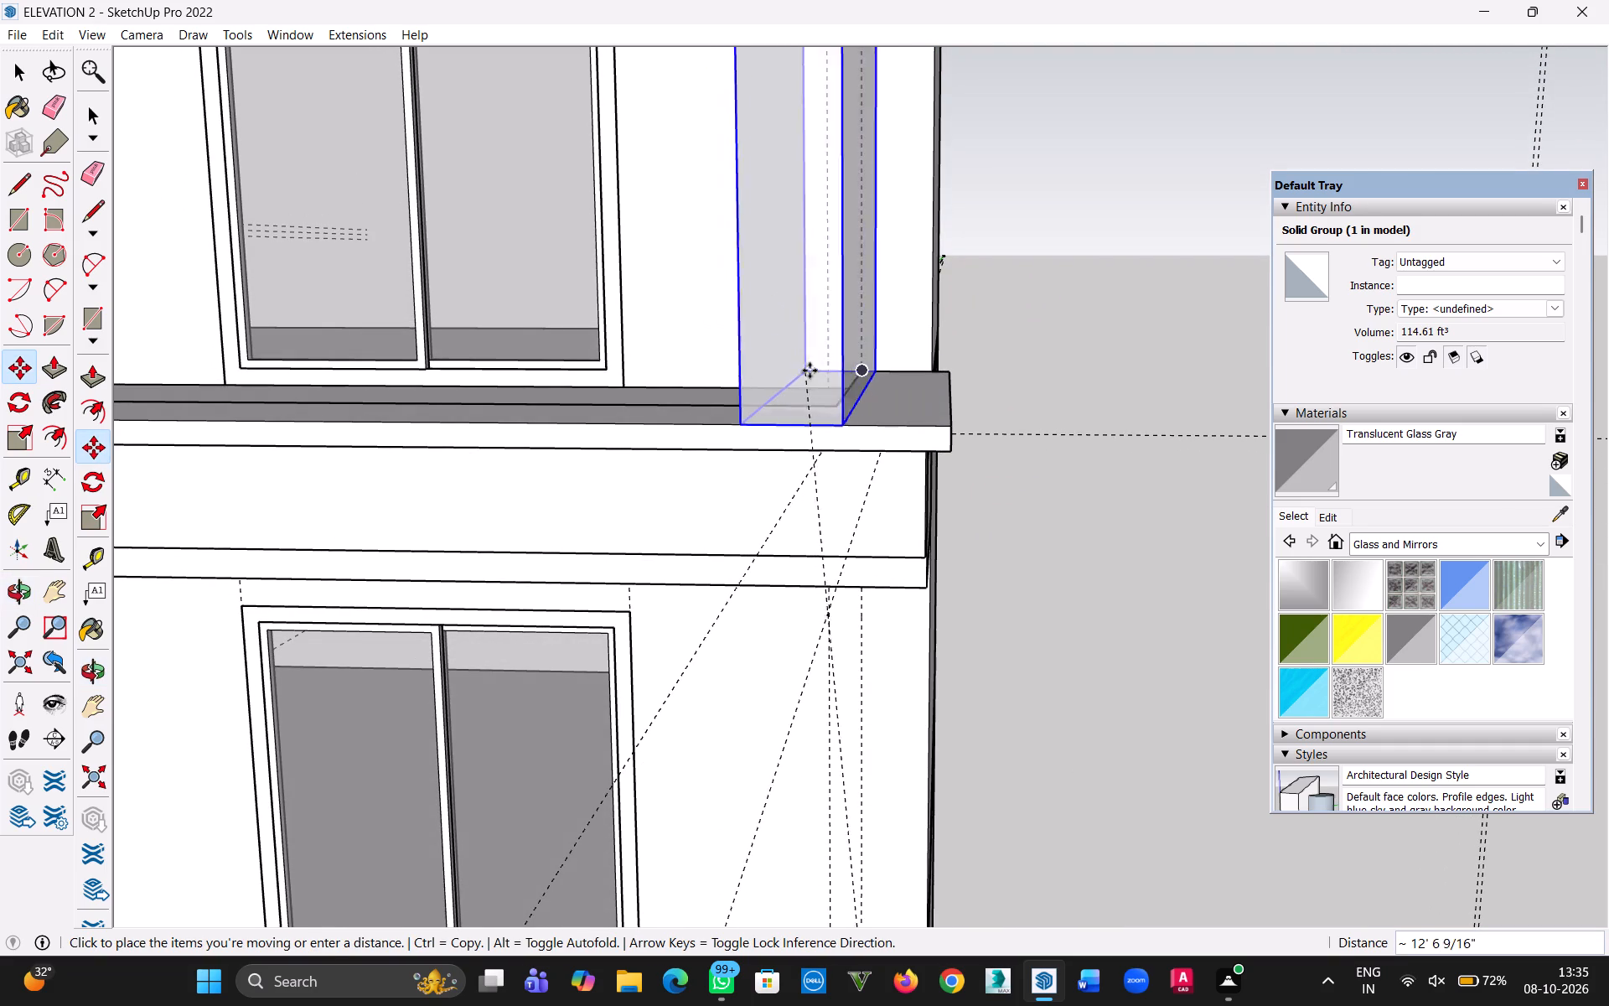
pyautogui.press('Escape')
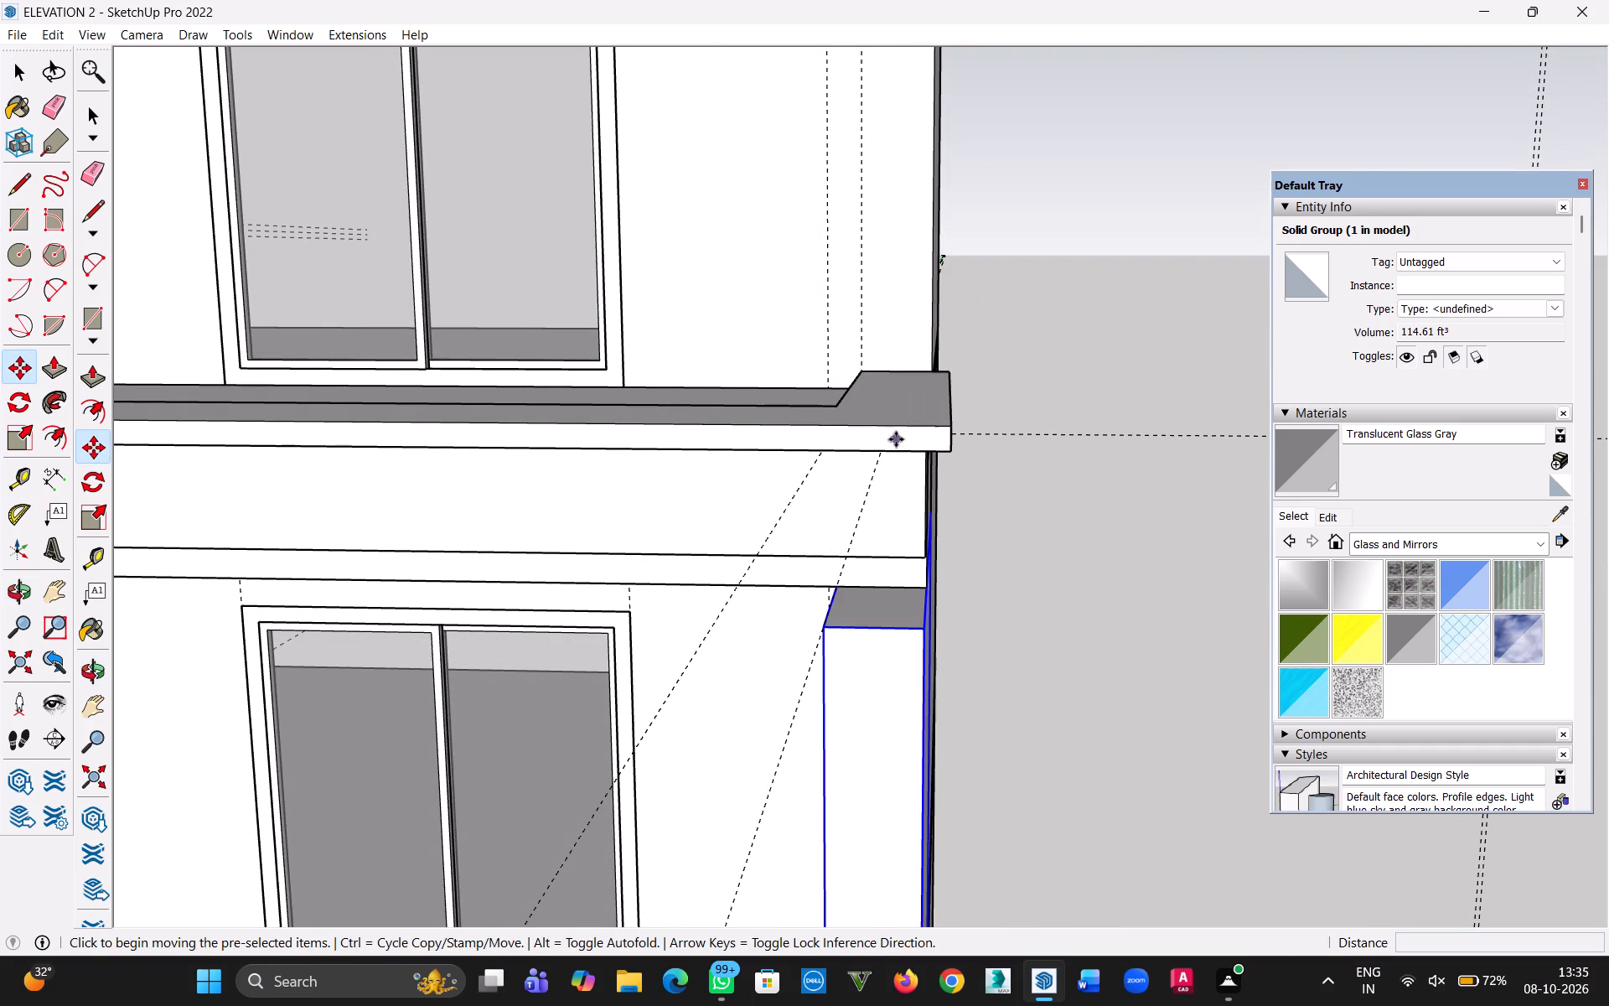
# Inside the upper slab group, draw a vertical reference line about 1' 1" tall from the slab's back edge along the guide nearer the window.
pyautogui.moveTo(872, 442); pyautogui.dragTo(1193, 642, button='middle')
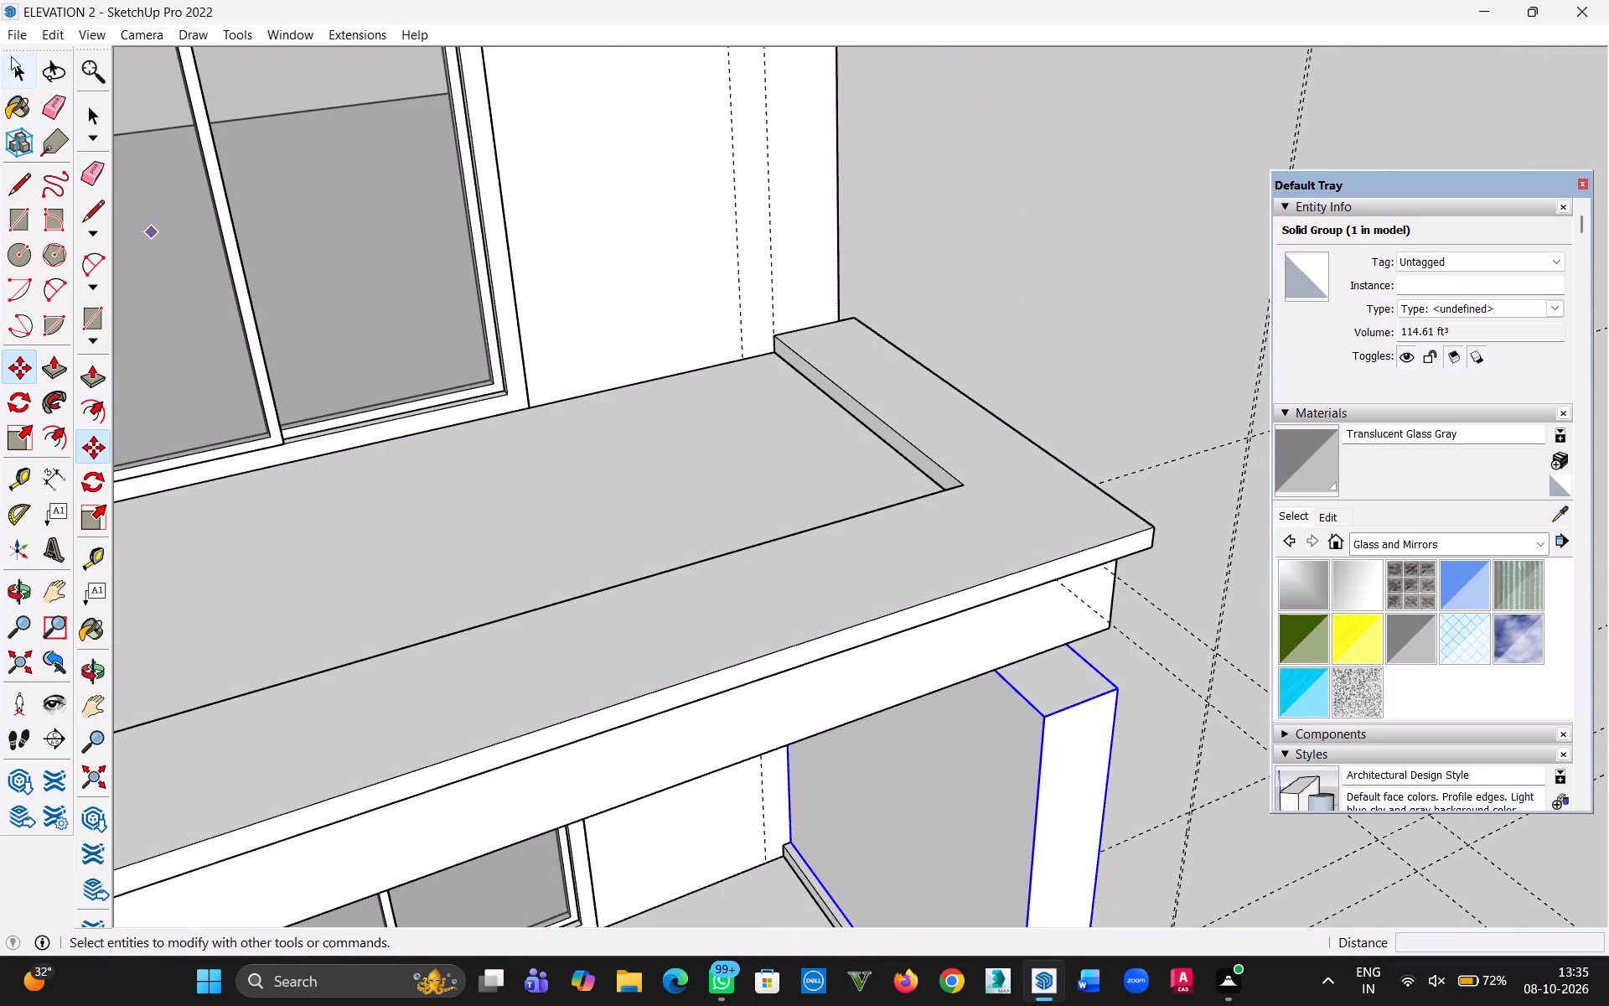
pyautogui.click(13, 70)
pyautogui.click(1027, 534)
pyautogui.doubleClick(983, 525)
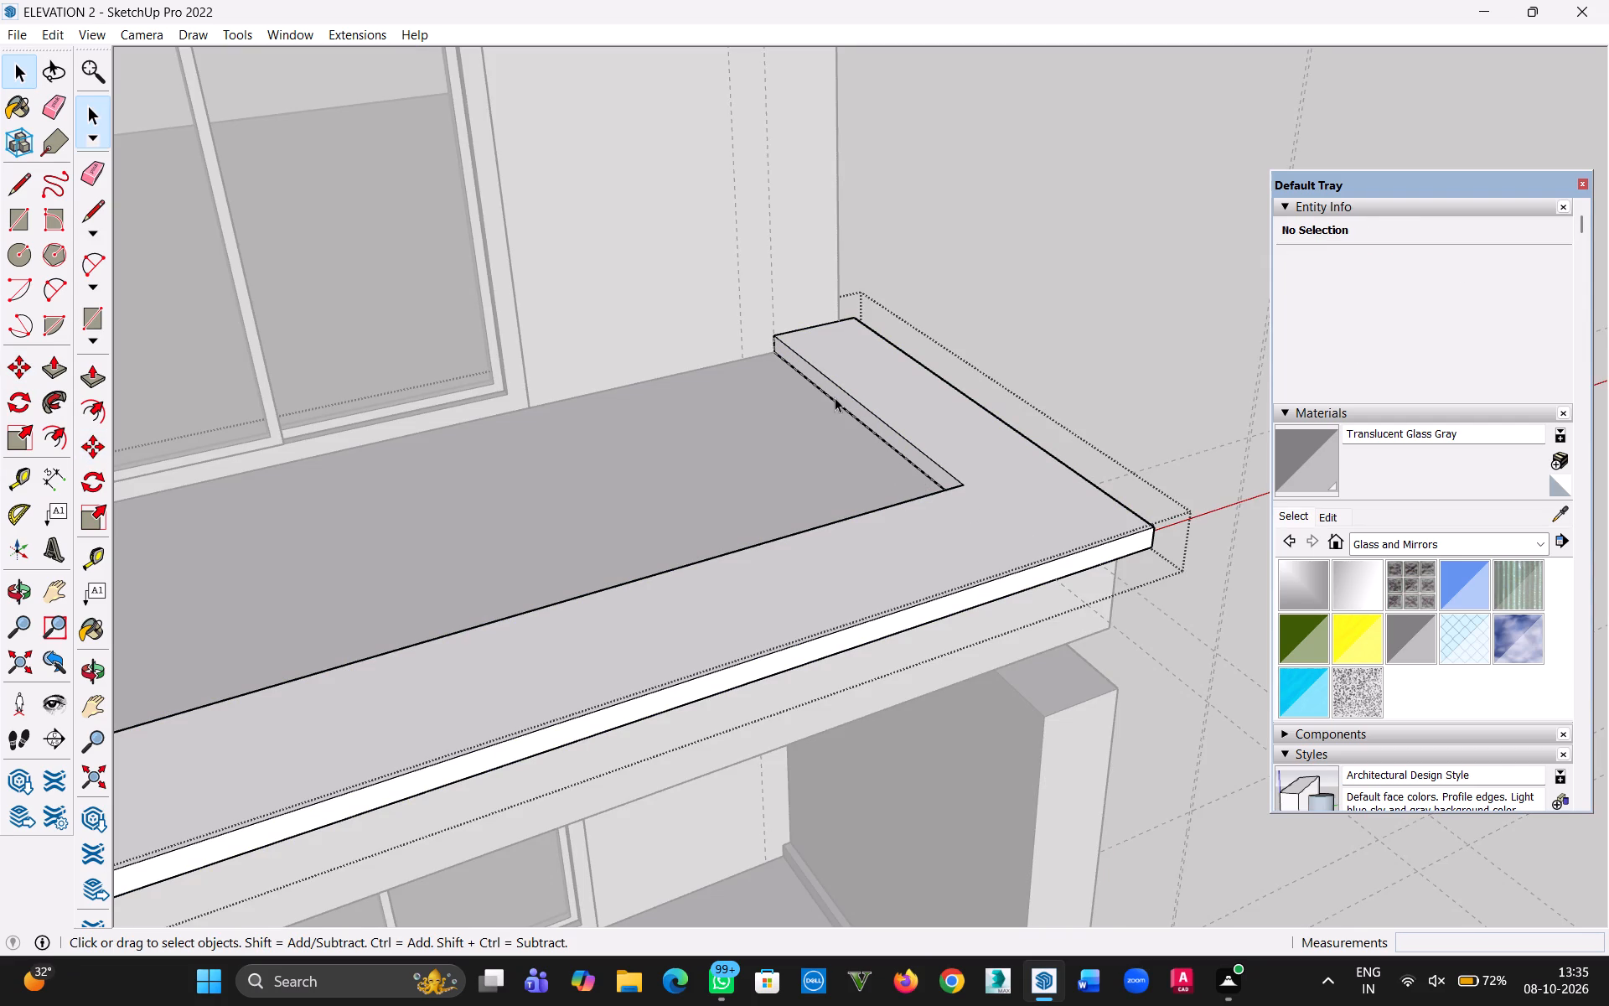
pyautogui.press('l')
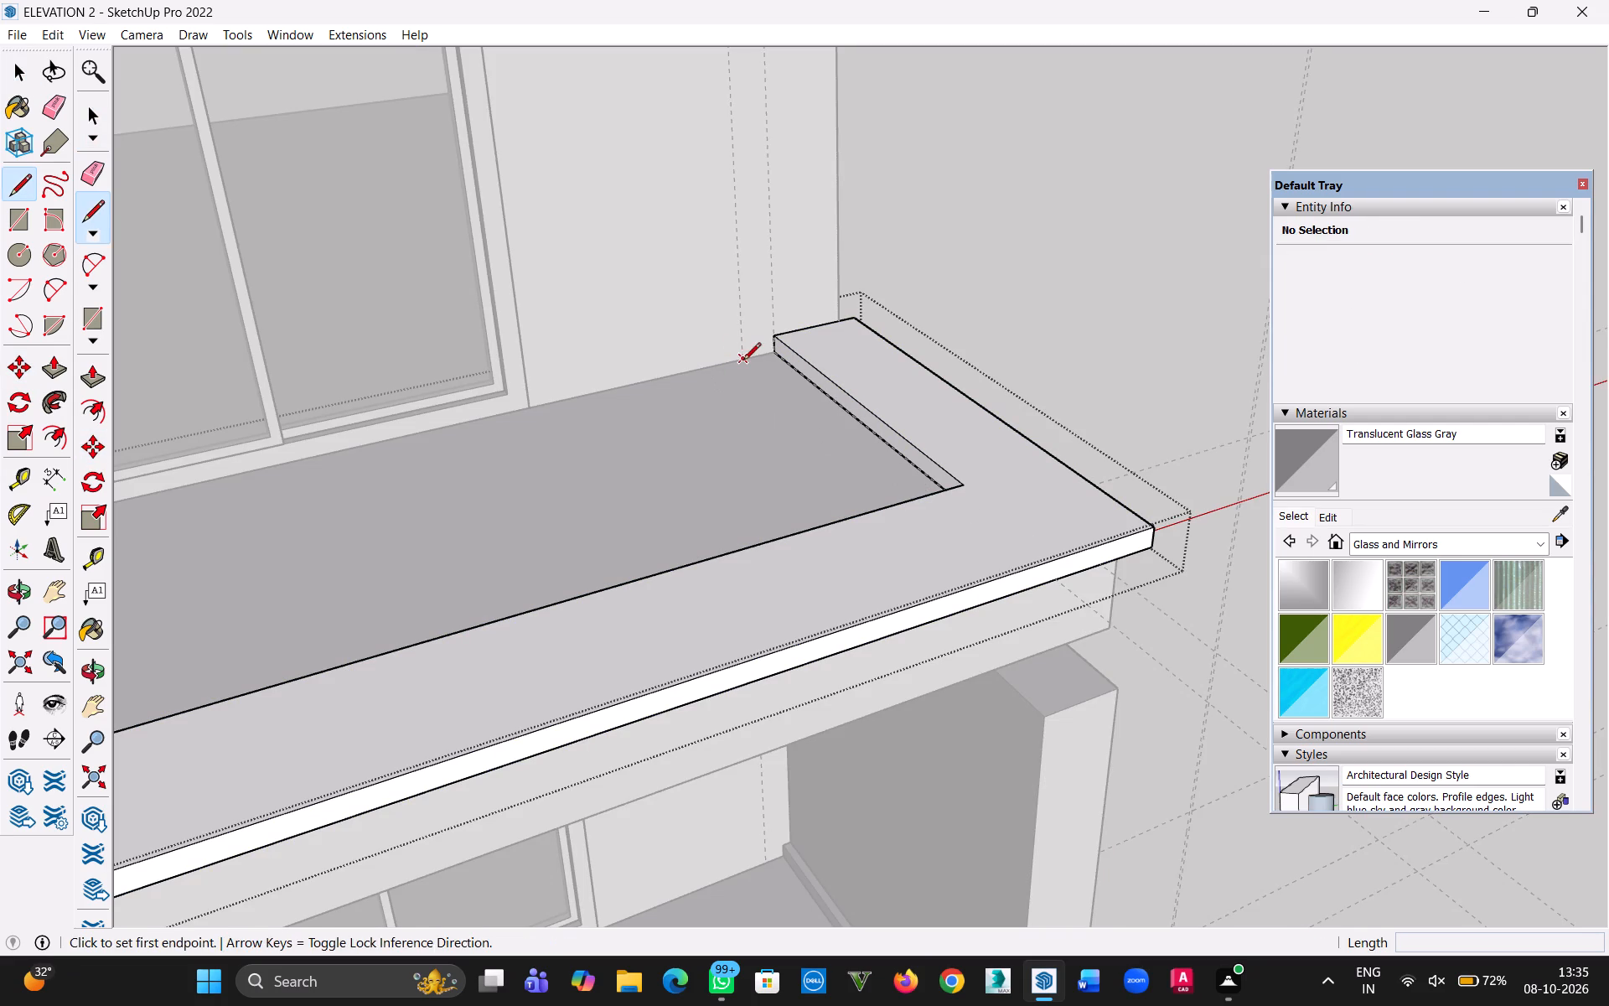
pyautogui.click(743, 361)
pyautogui.click(737, 285)
pyautogui.press('Escape')
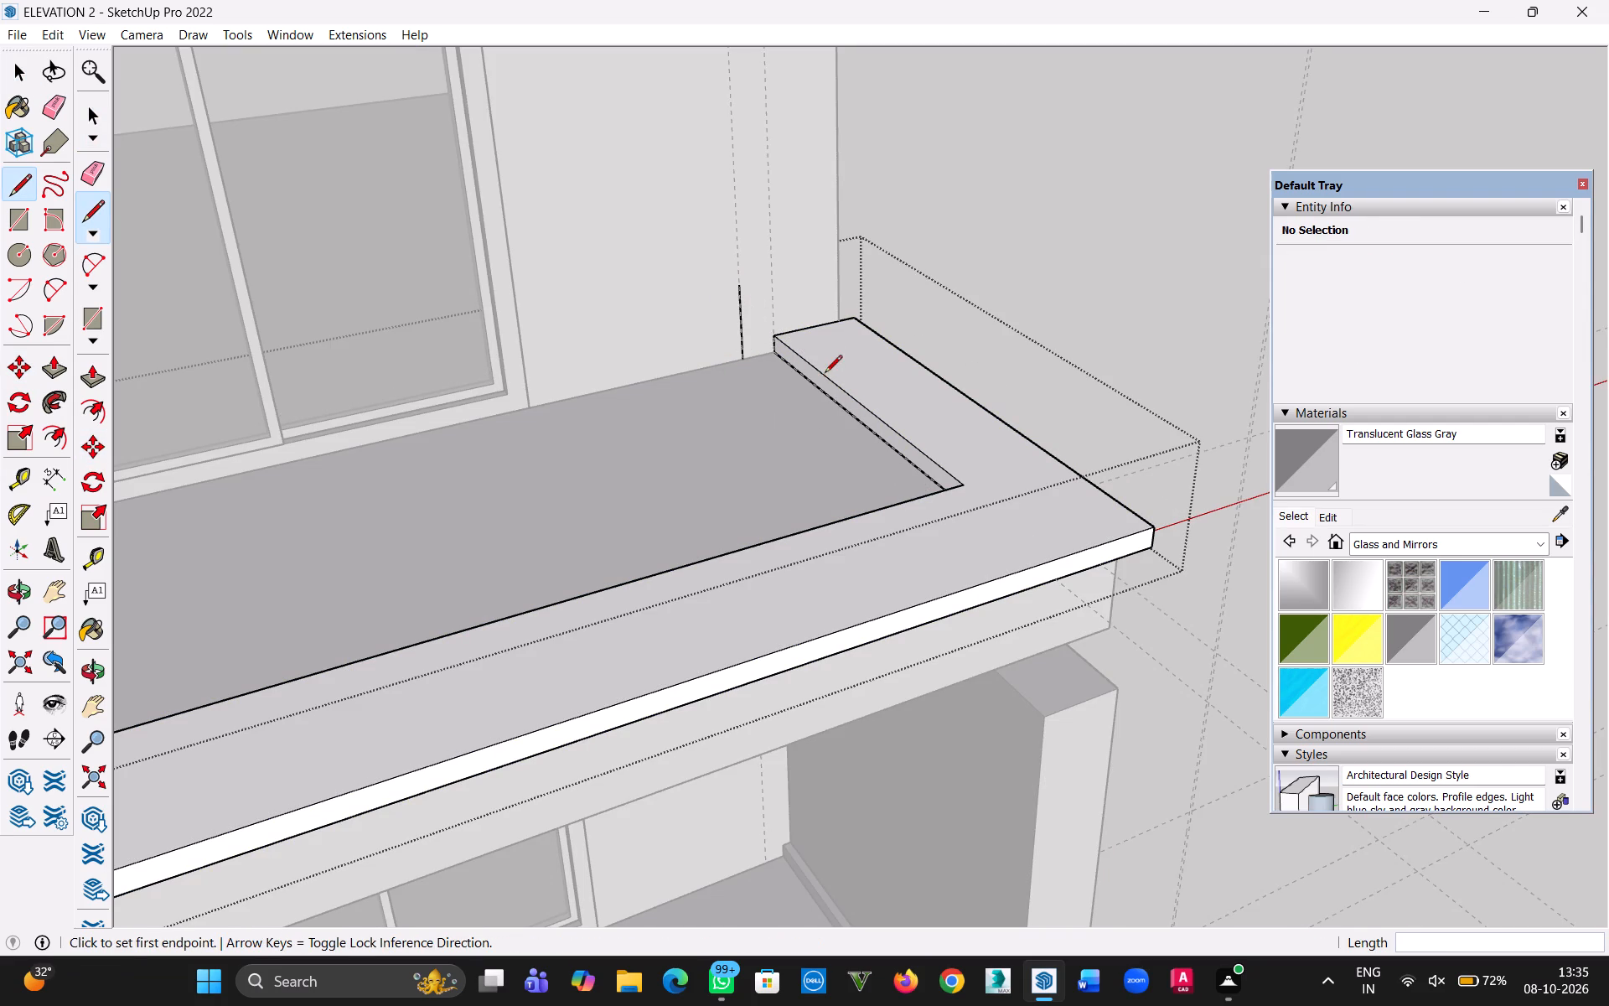
# Push/Pull the inner side face of the slab's raised end border 7 3/4" to the vertical reference line, widening the border.
pyautogui.press('p')
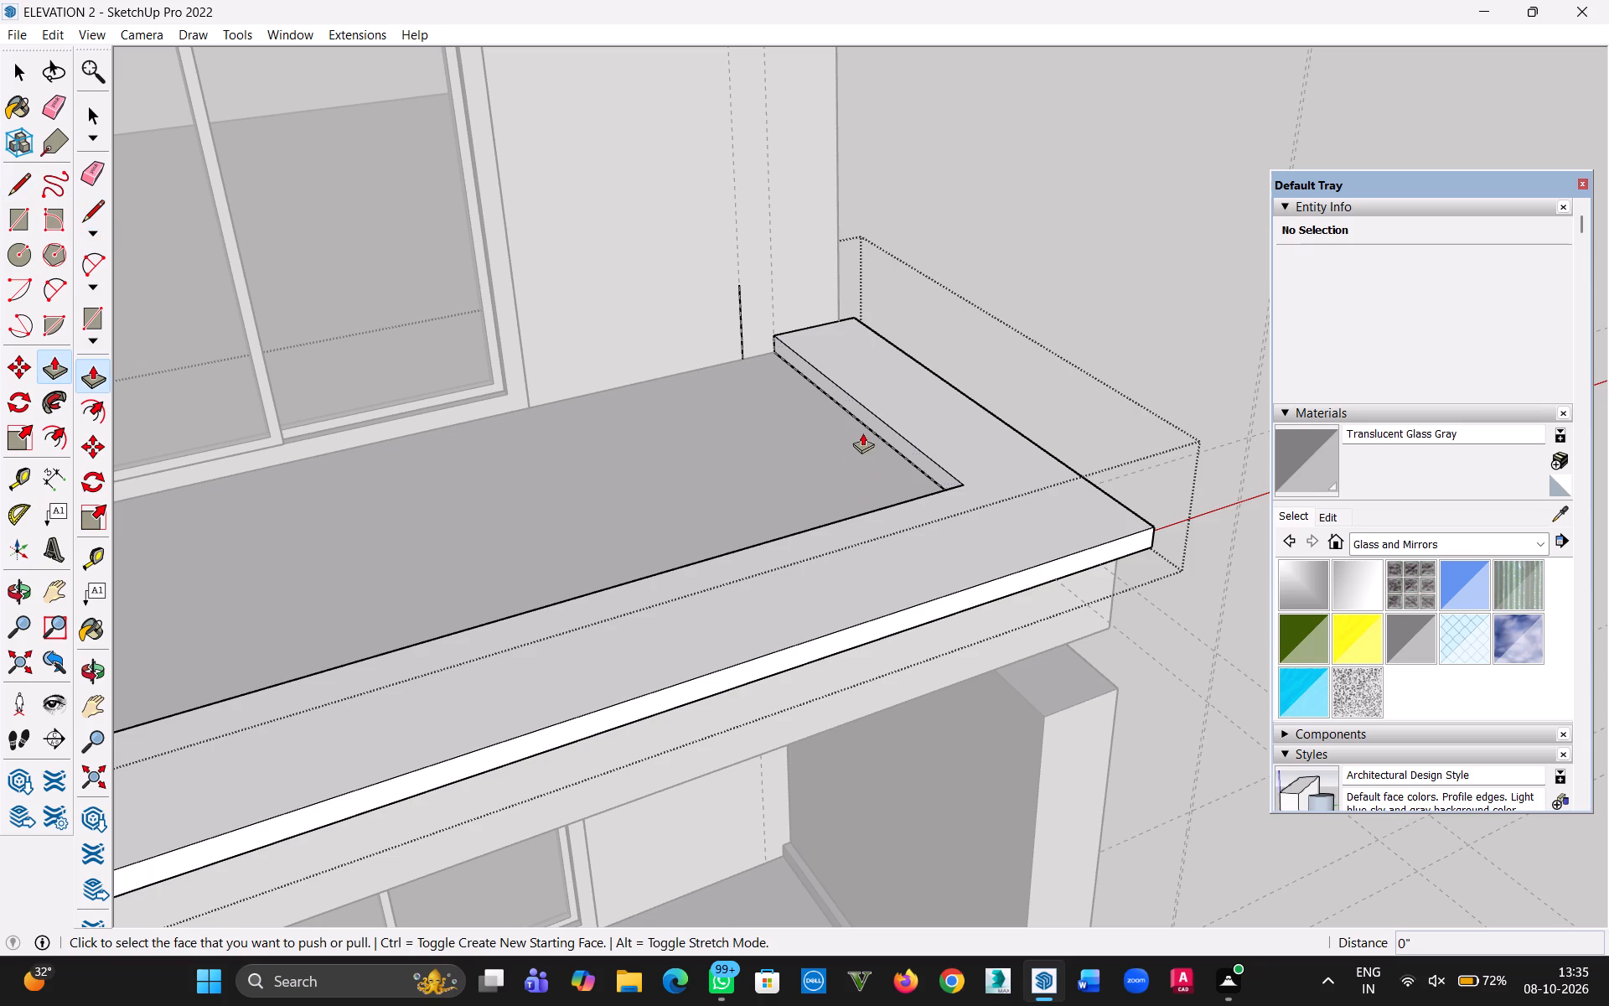
pyautogui.click(872, 414)
pyautogui.click(737, 300)
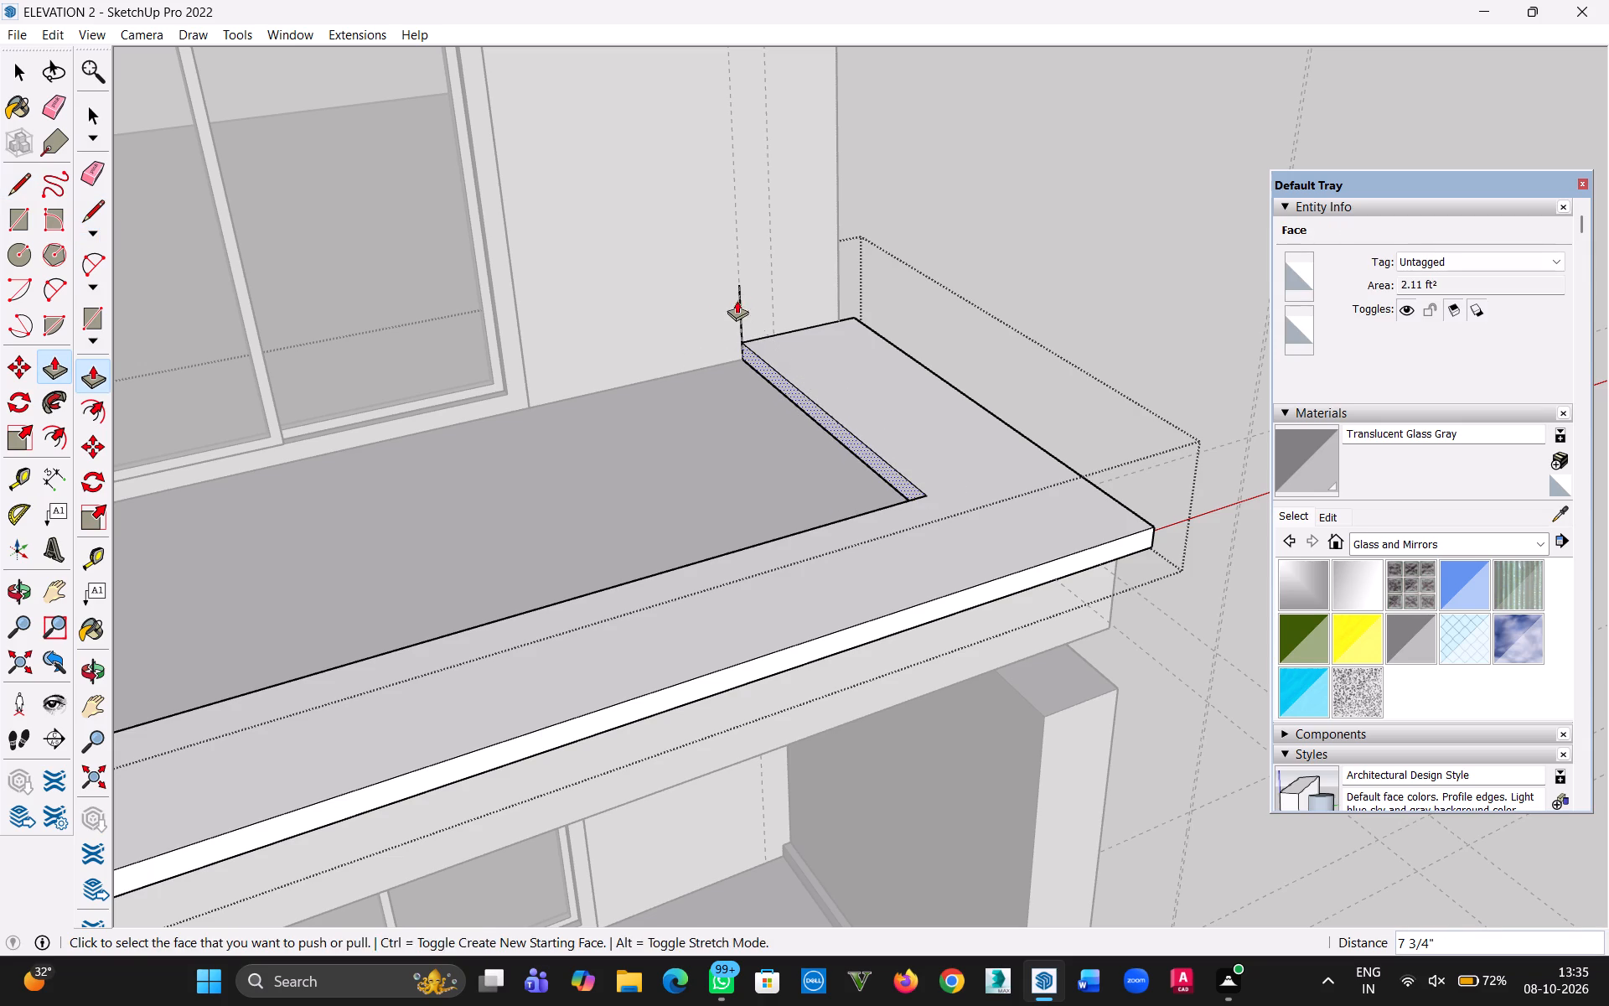
# Delete the vertical reference line at the back of the raised end border and close the slab group.
pyautogui.click(13, 72)
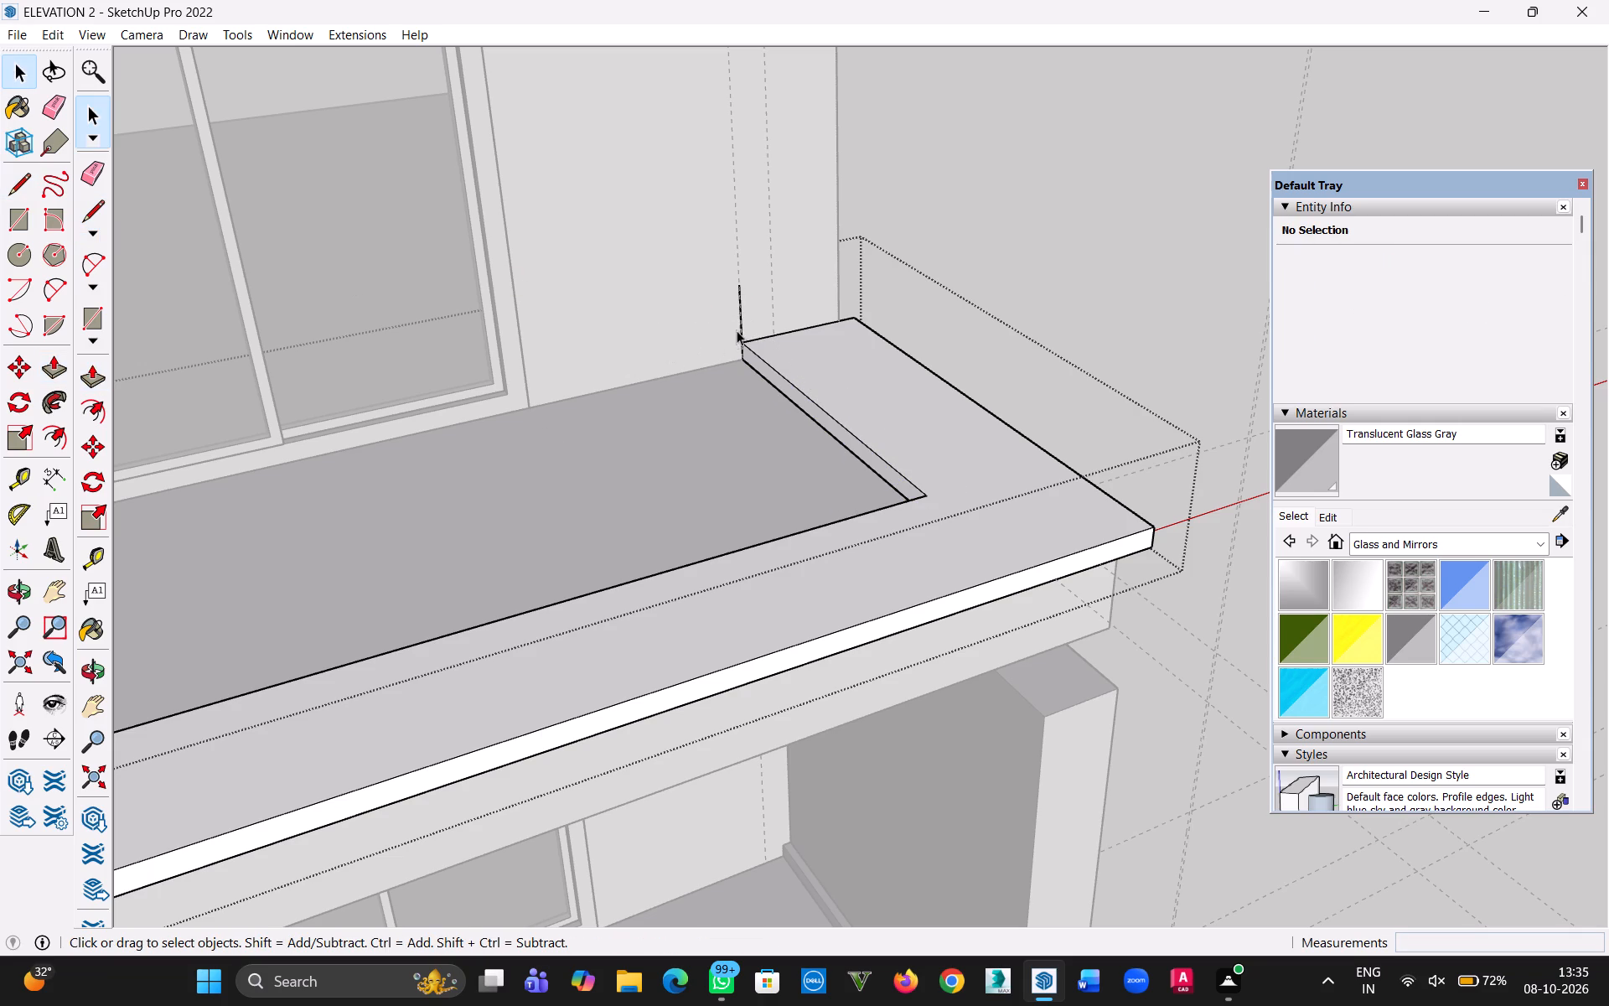
pyautogui.click(740, 320)
pyautogui.press('Delete')
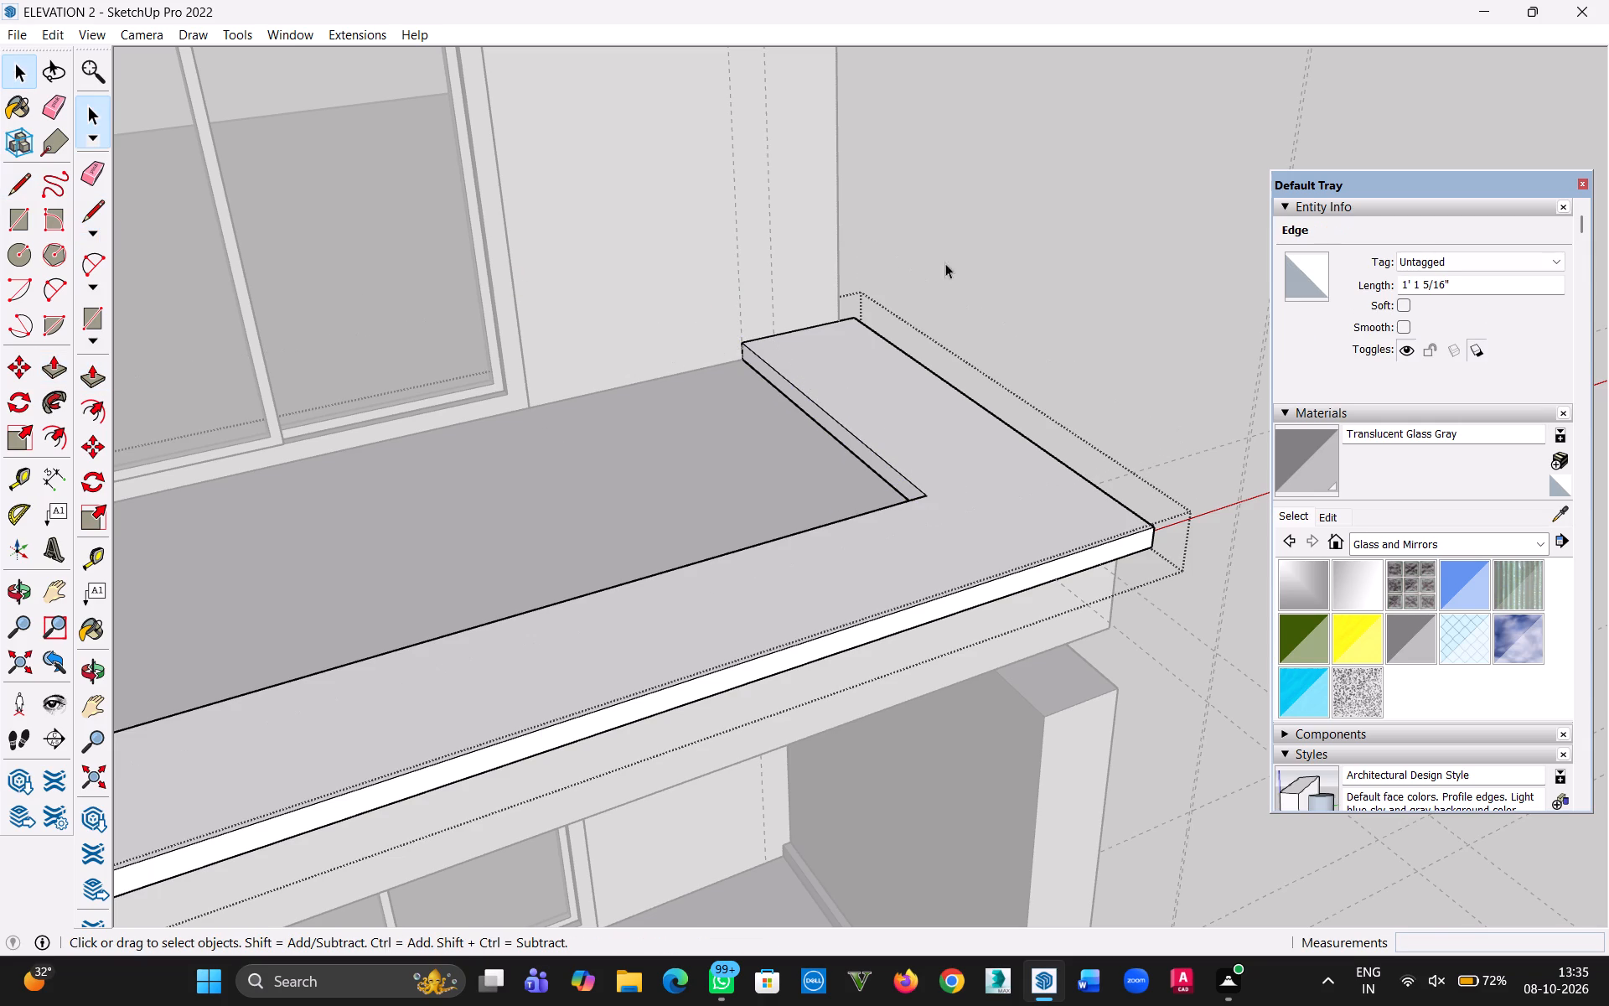
pyautogui.click(1001, 231)
# Copy the middle balcony's side wall group up about 12' 6" onto the raised end border of the upper slab.
pyautogui.scroll(-11, 1019, 409)
pyautogui.moveTo(994, 460); pyautogui.dragTo(800, 340, button='middle')
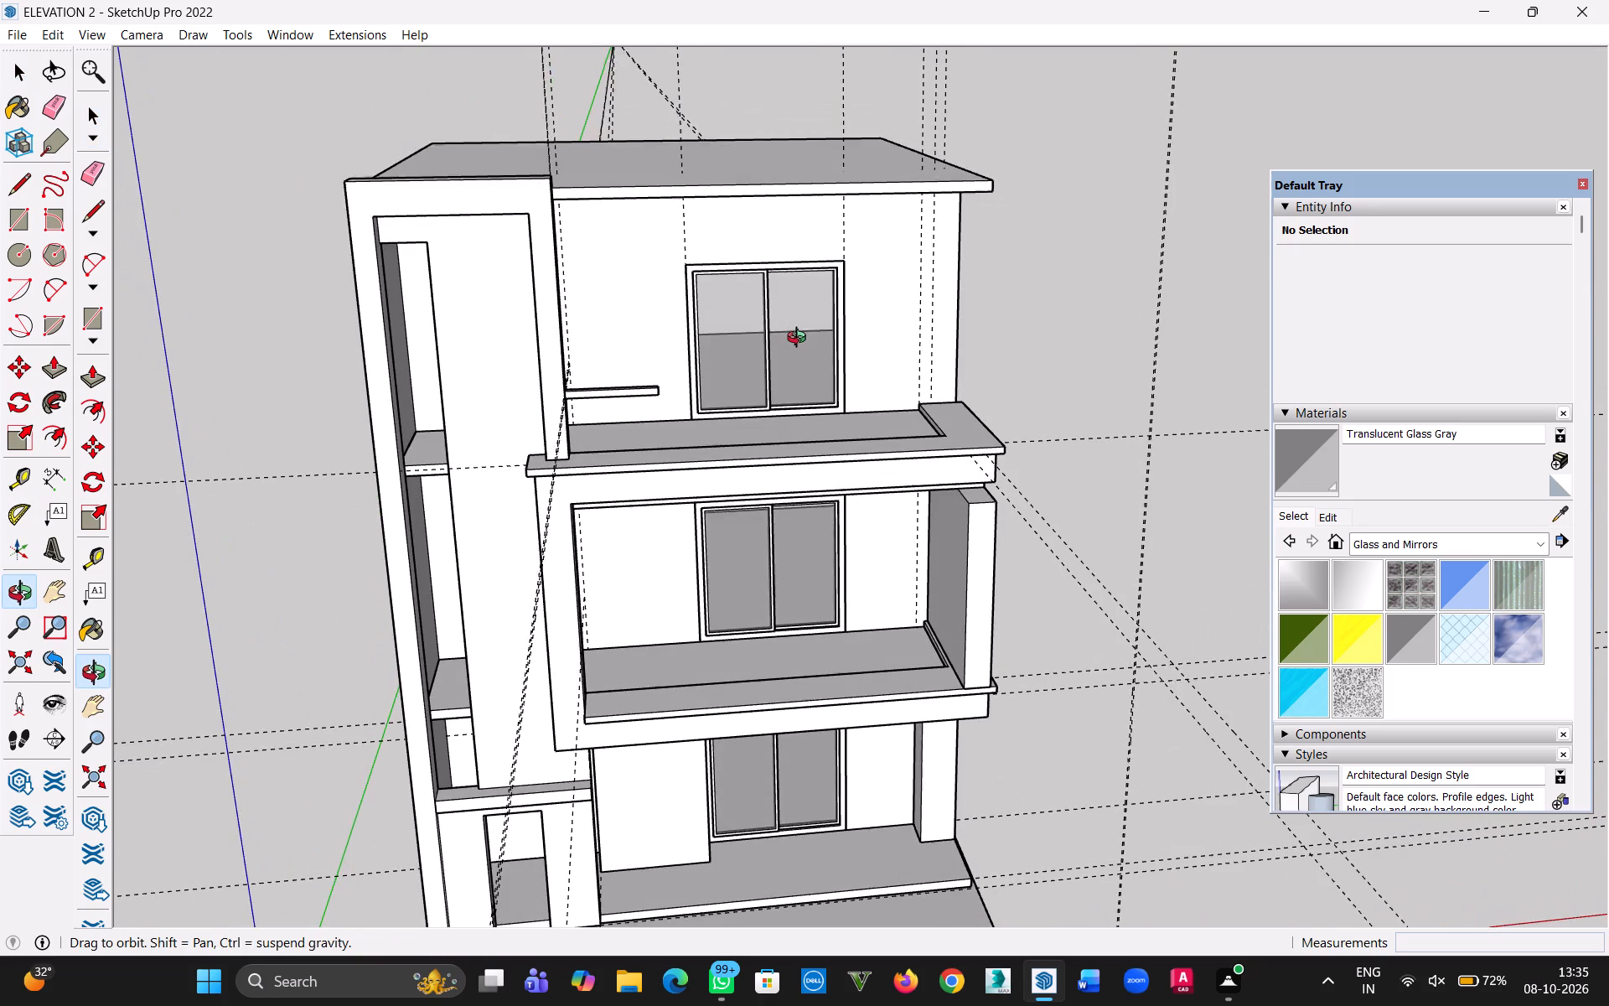
pyautogui.moveTo(800, 340); pyautogui.dragTo(801, 337, button='middle')
pyautogui.click(980, 577)
pyautogui.press('m')
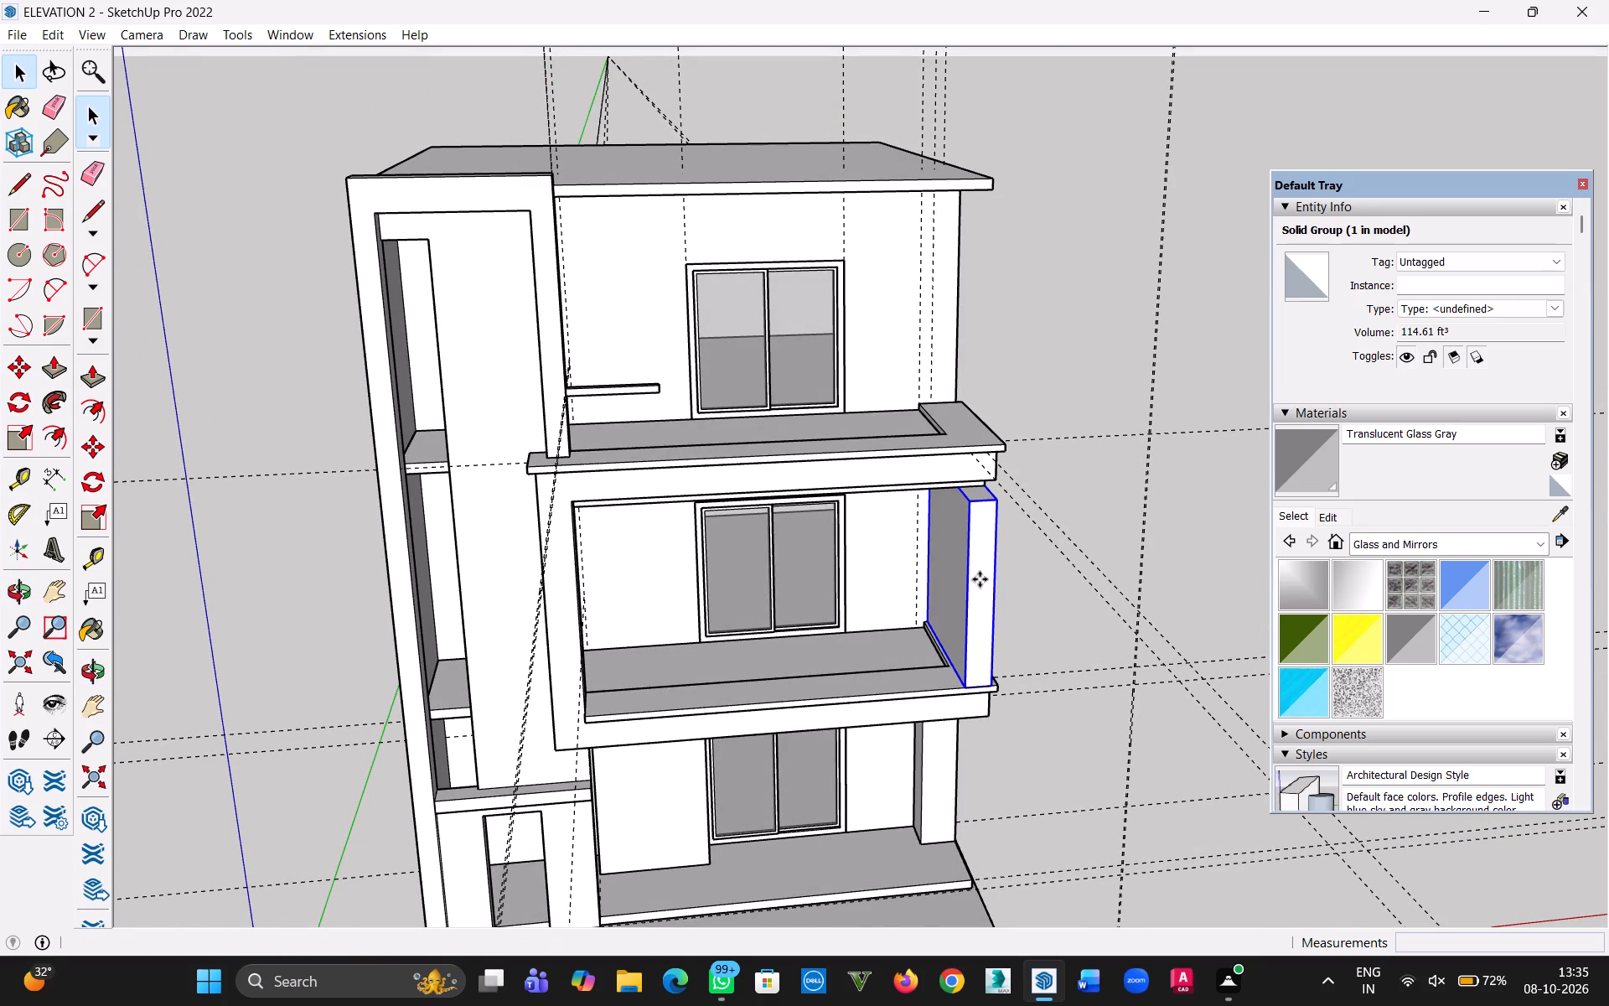
pyautogui.scroll(10, 941, 629)
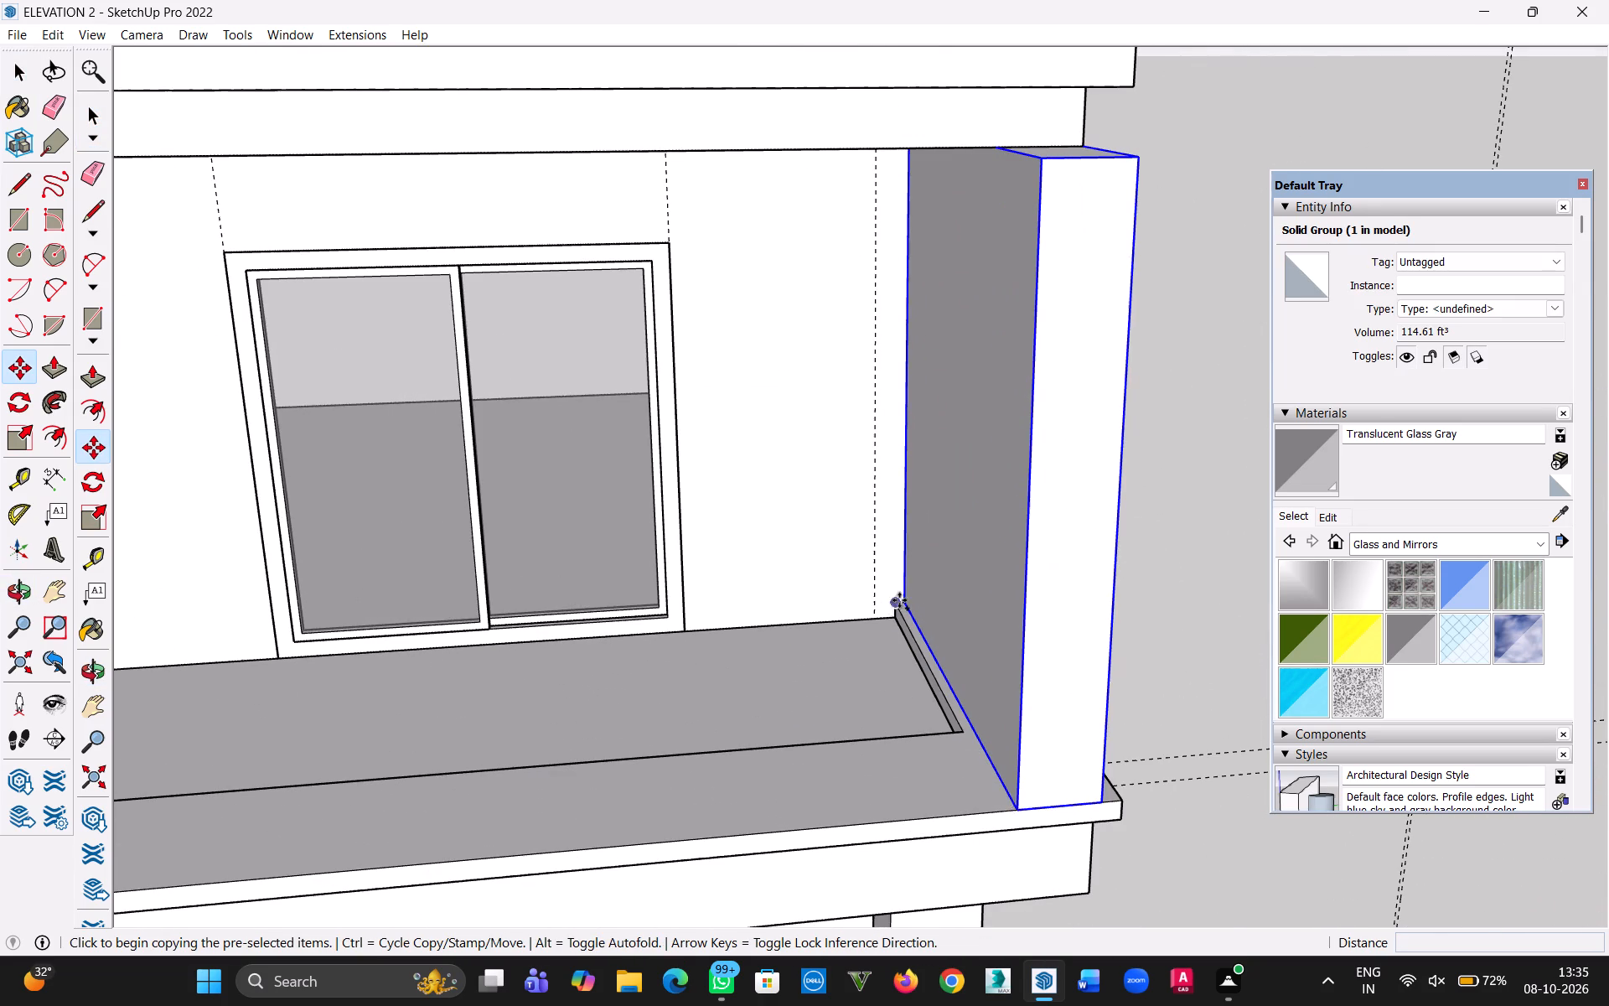
pyautogui.click(906, 604)
pyautogui.press('h')
pyautogui.moveTo(890, 147); pyautogui.dragTo(913, 647)
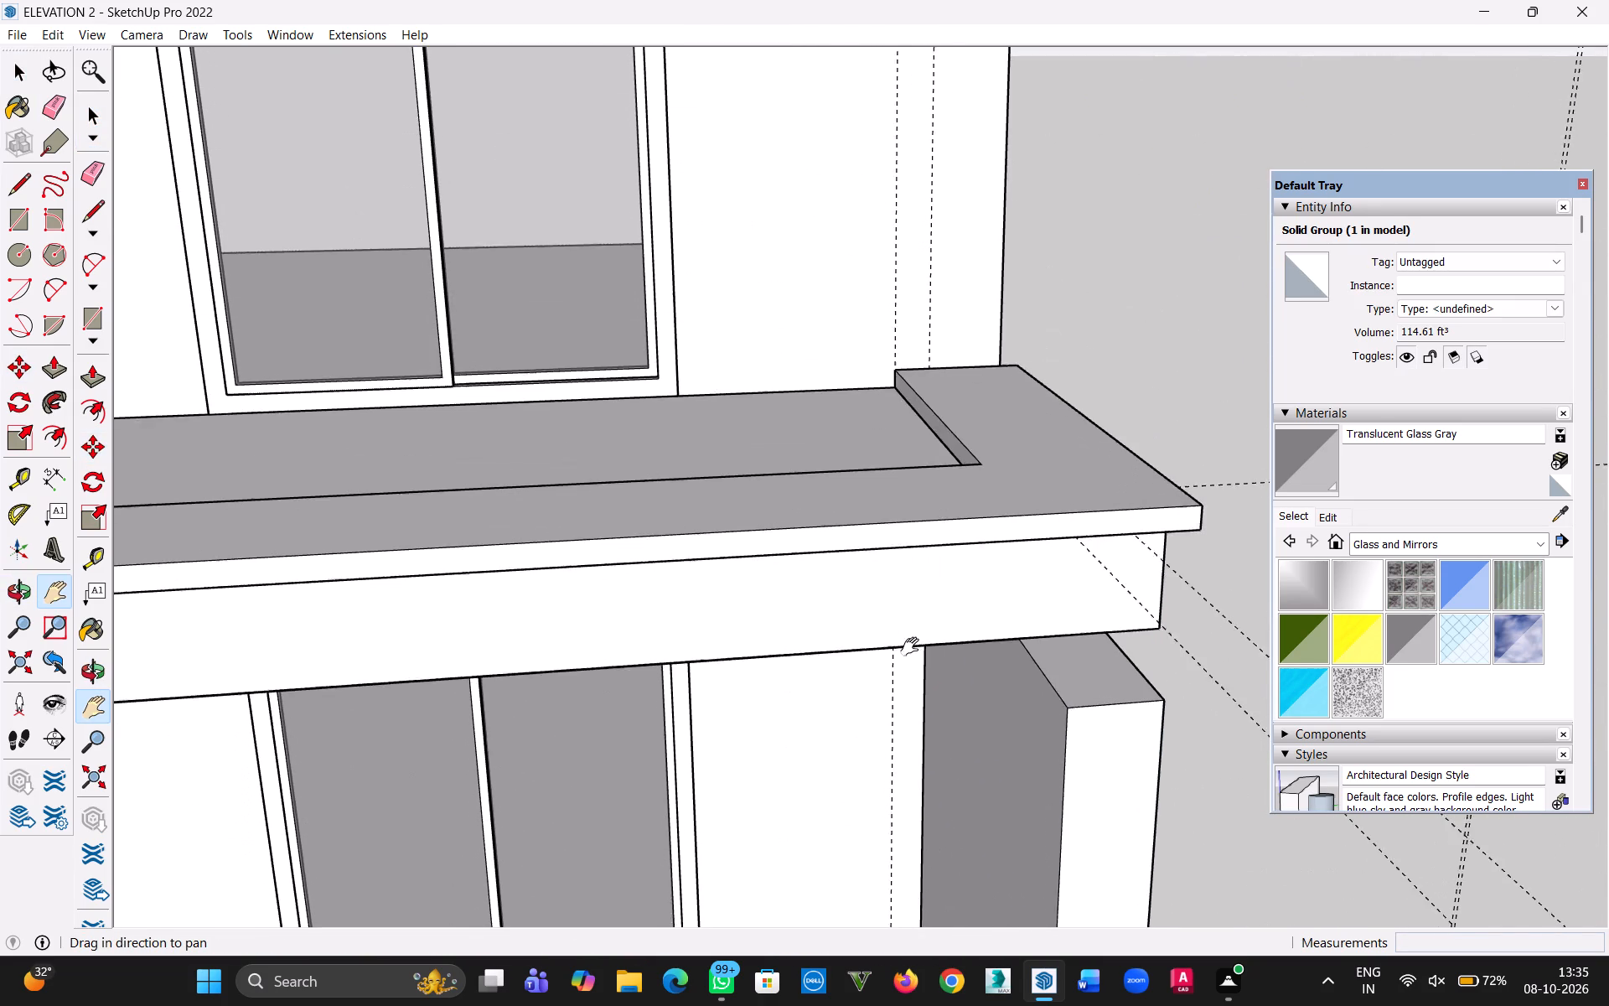
pyautogui.moveTo(913, 647); pyautogui.dragTo(916, 659)
pyautogui.press('Escape')
pyautogui.click(906, 384)
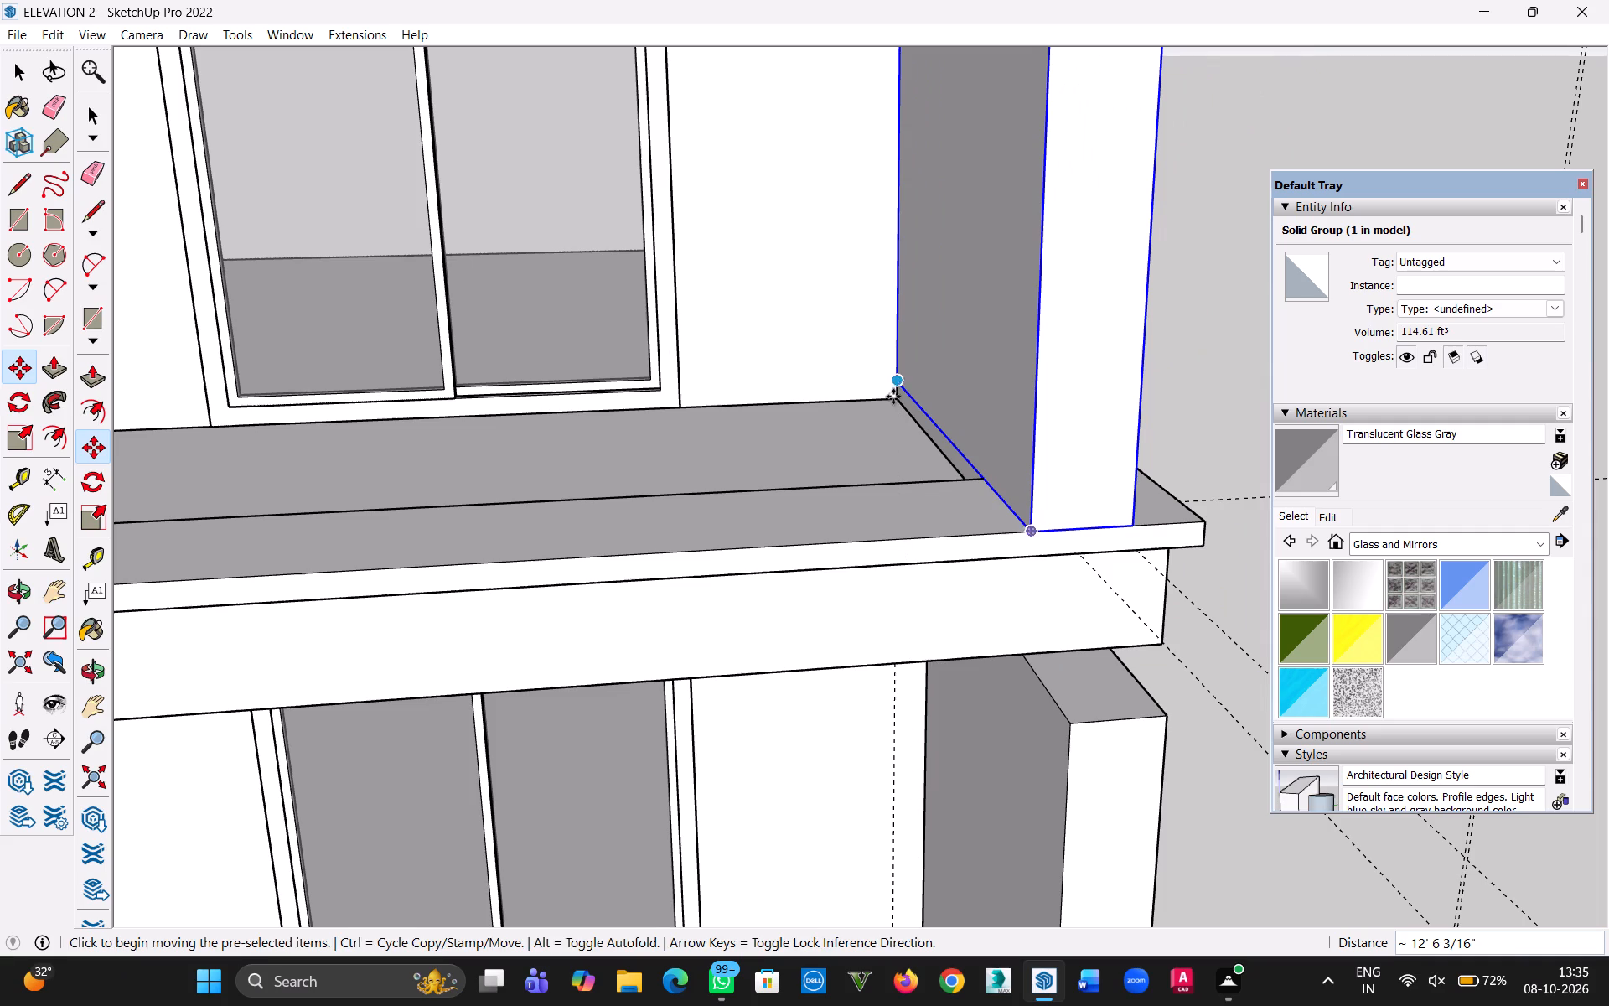
pyautogui.click(17, 71)
# Add a guide on the upper slab parallel to its front edge, offset 1' 10" toward the inside of the tall frame's column.
pyautogui.scroll(-3, 763, 492)
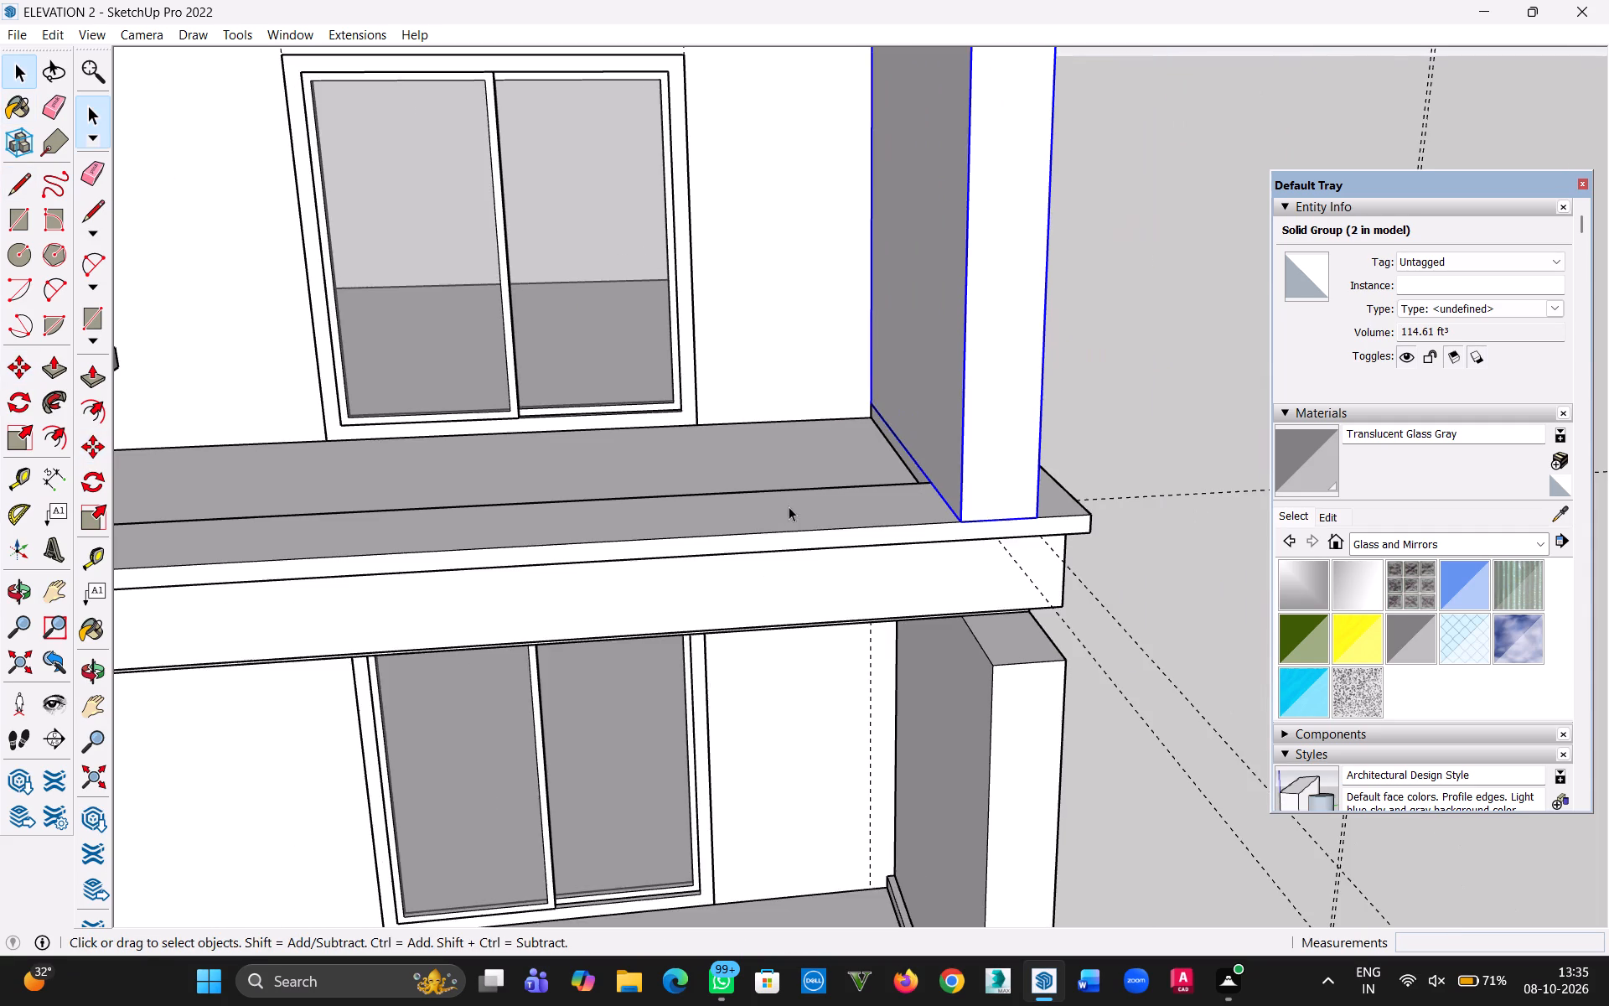
pyautogui.scroll(-10, 887, 506)
pyautogui.moveTo(802, 508); pyautogui.dragTo(762, 686, button='middle')
pyautogui.scroll(15, 487, 586)
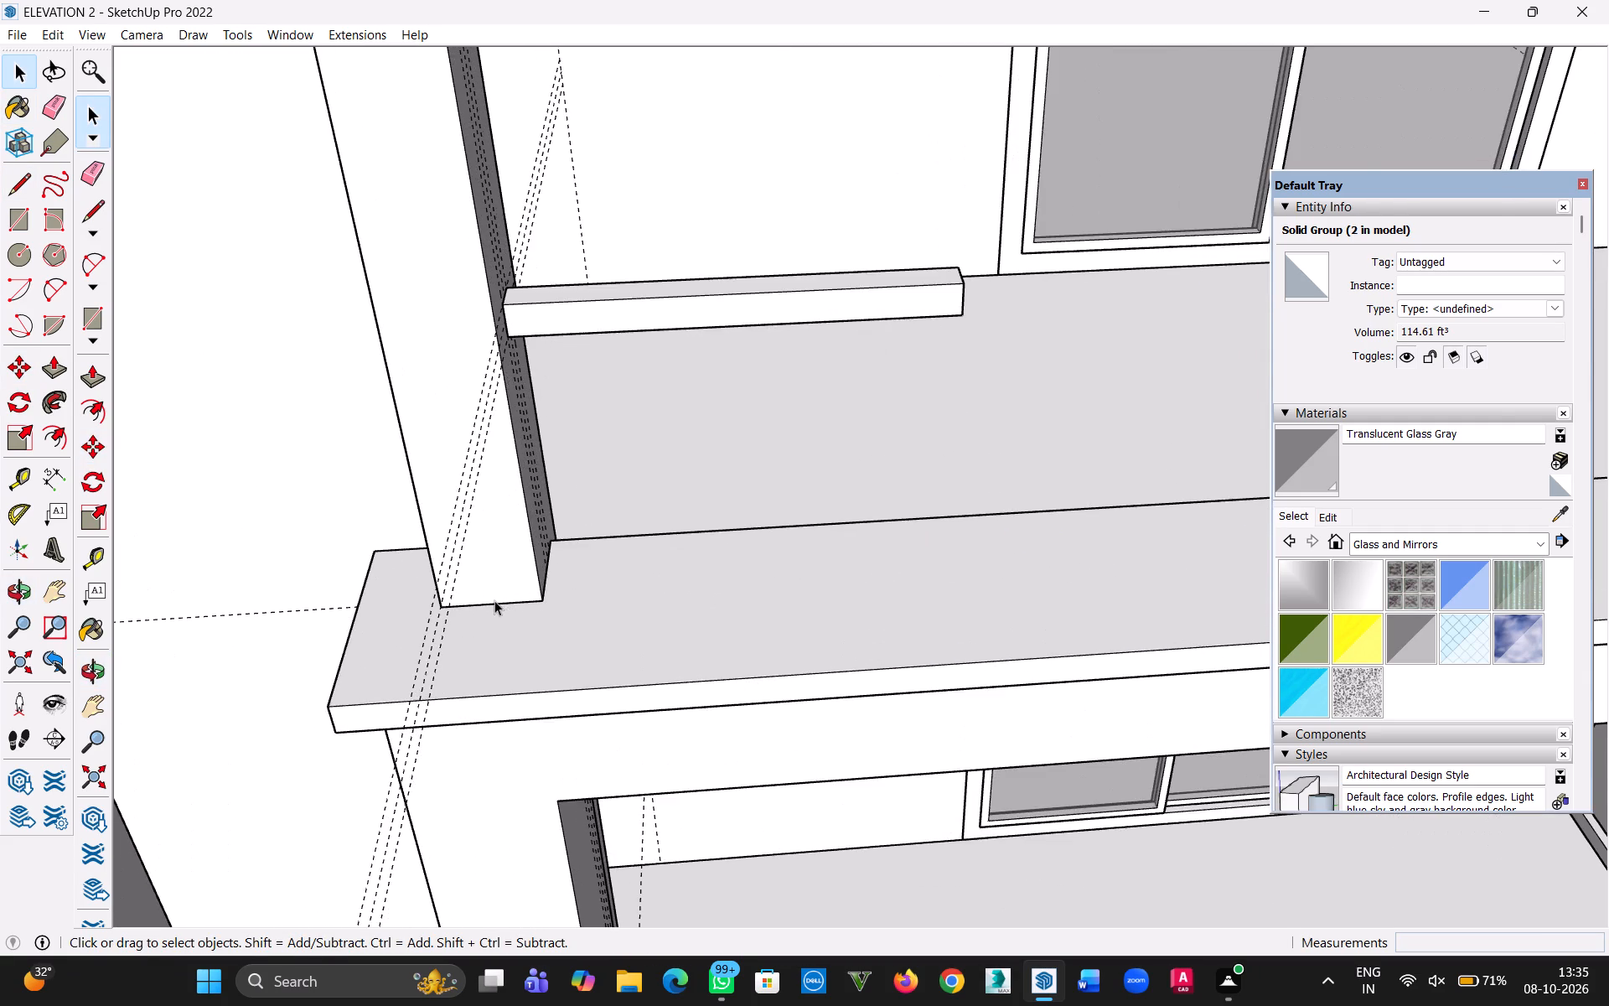
pyautogui.moveTo(496, 598); pyautogui.dragTo(217, 595, button='middle')
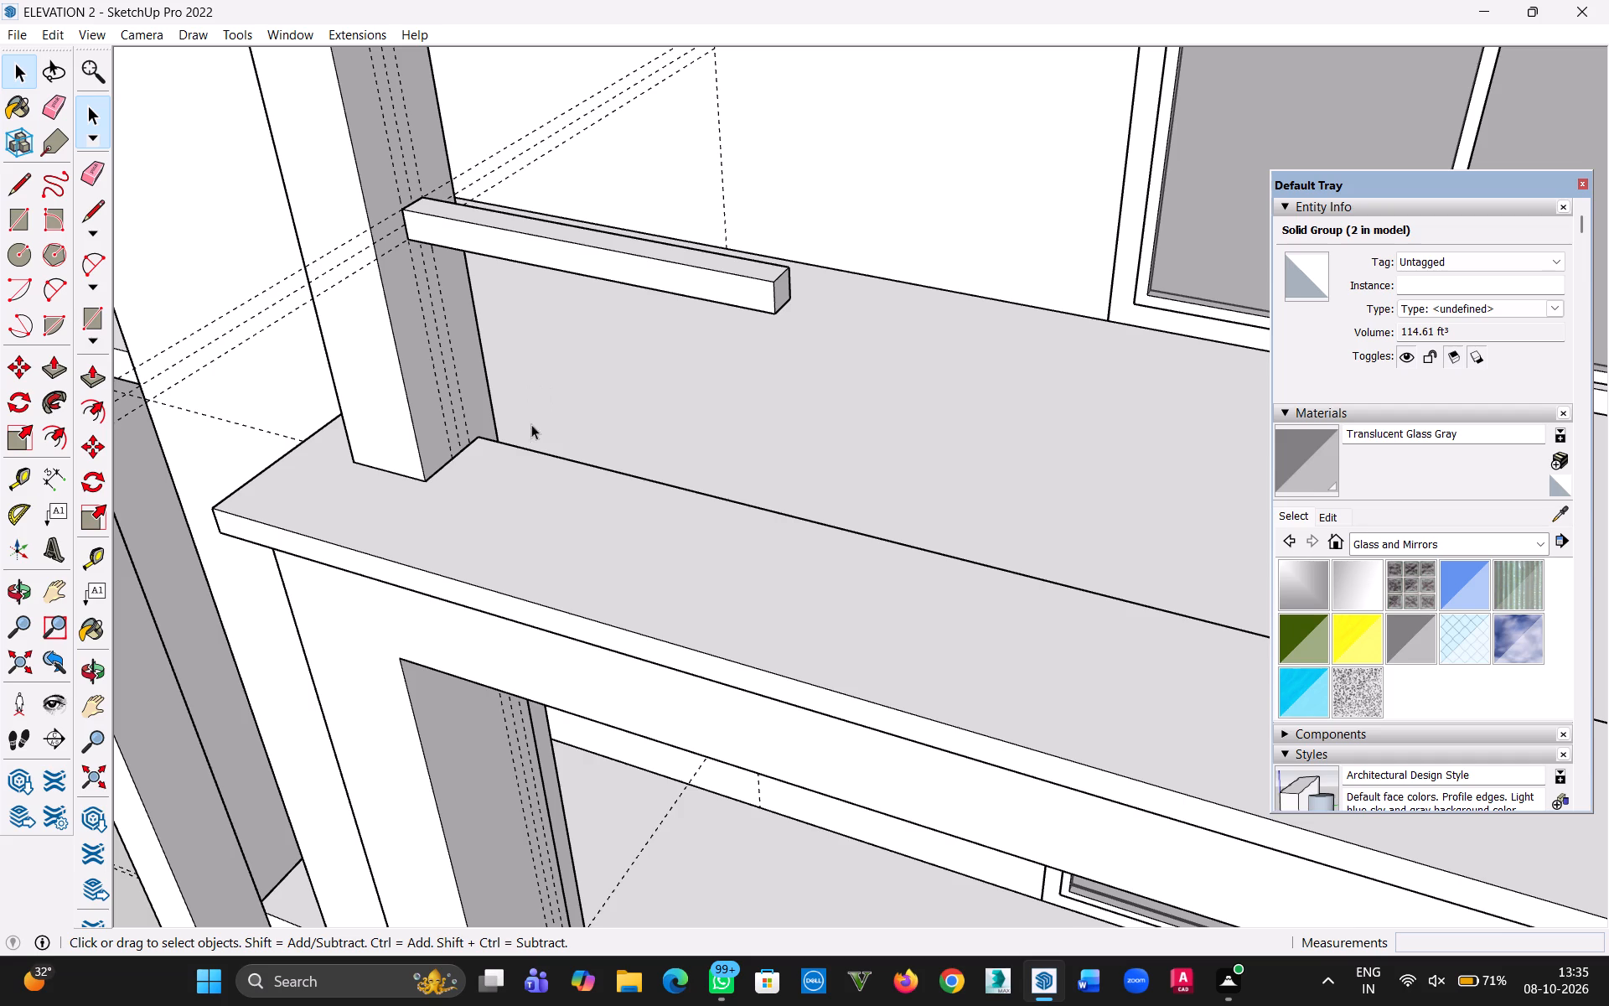
pyautogui.press('t')
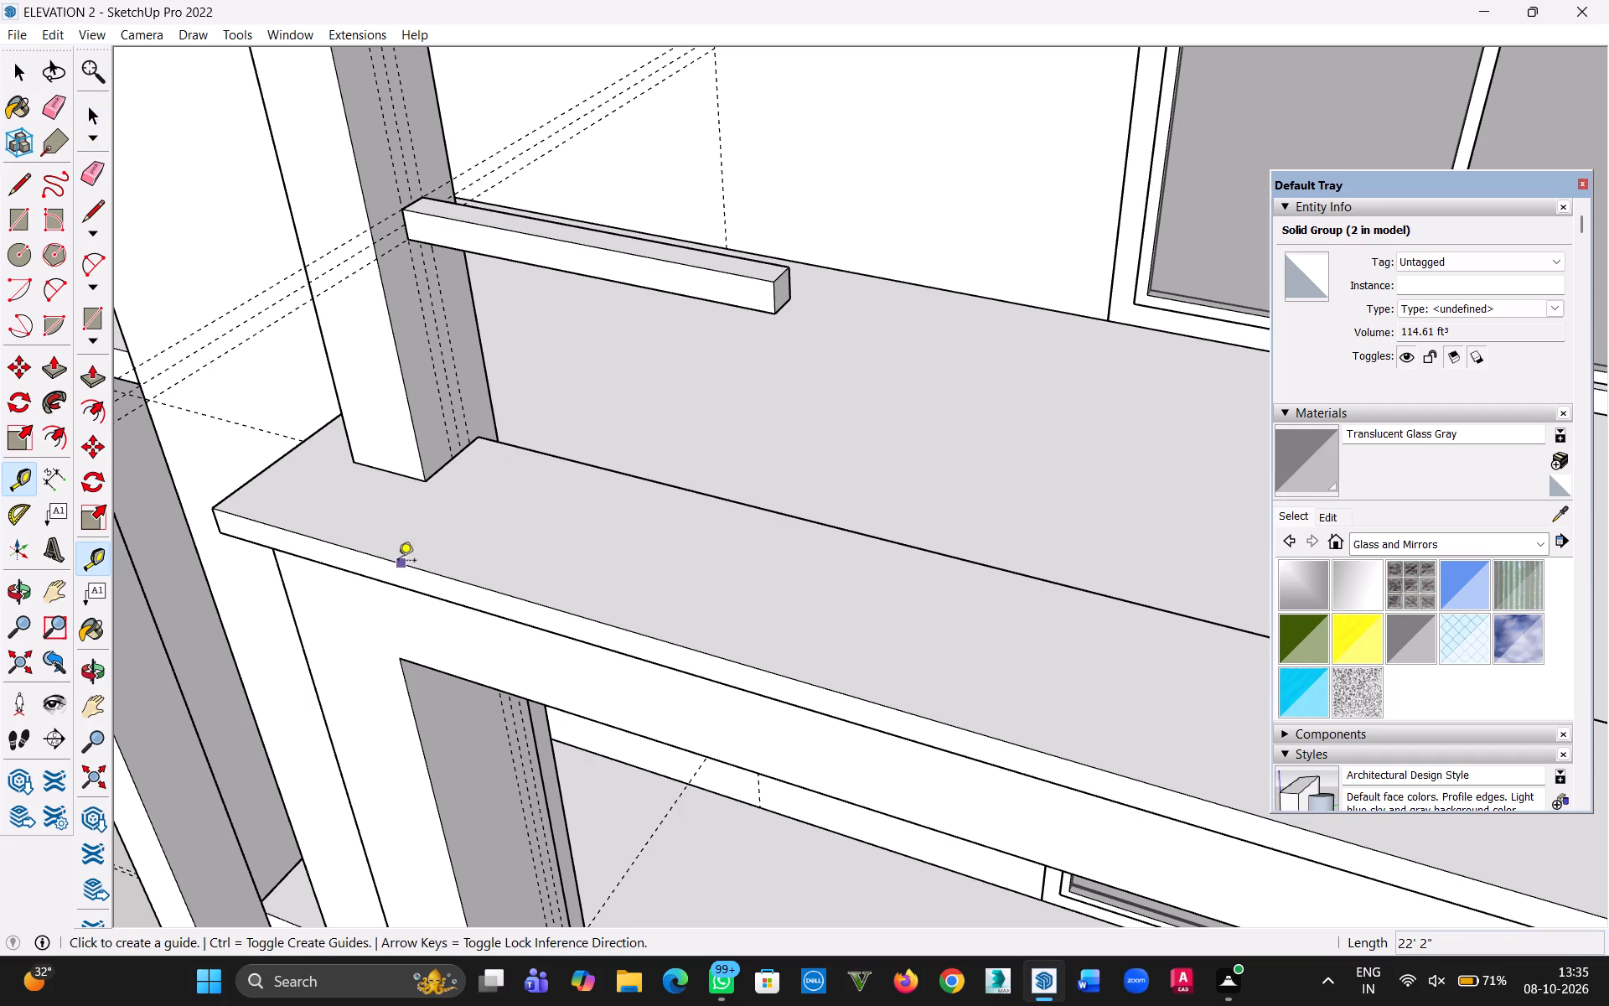
pyautogui.click(373, 560)
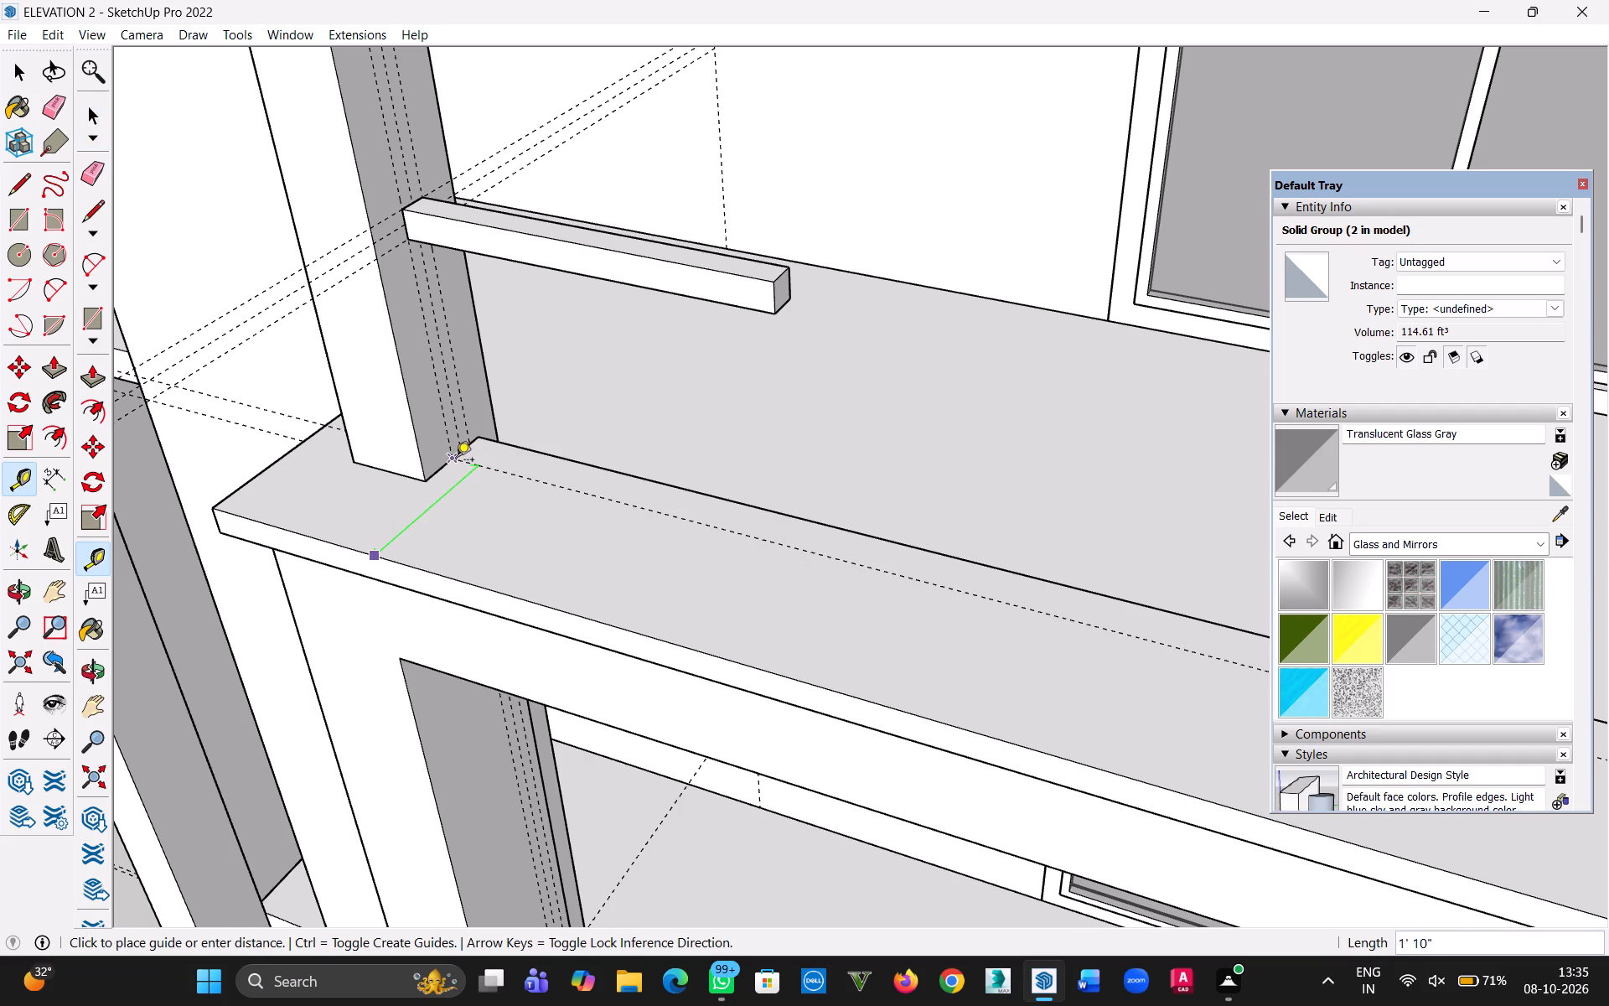
pyautogui.click(454, 463)
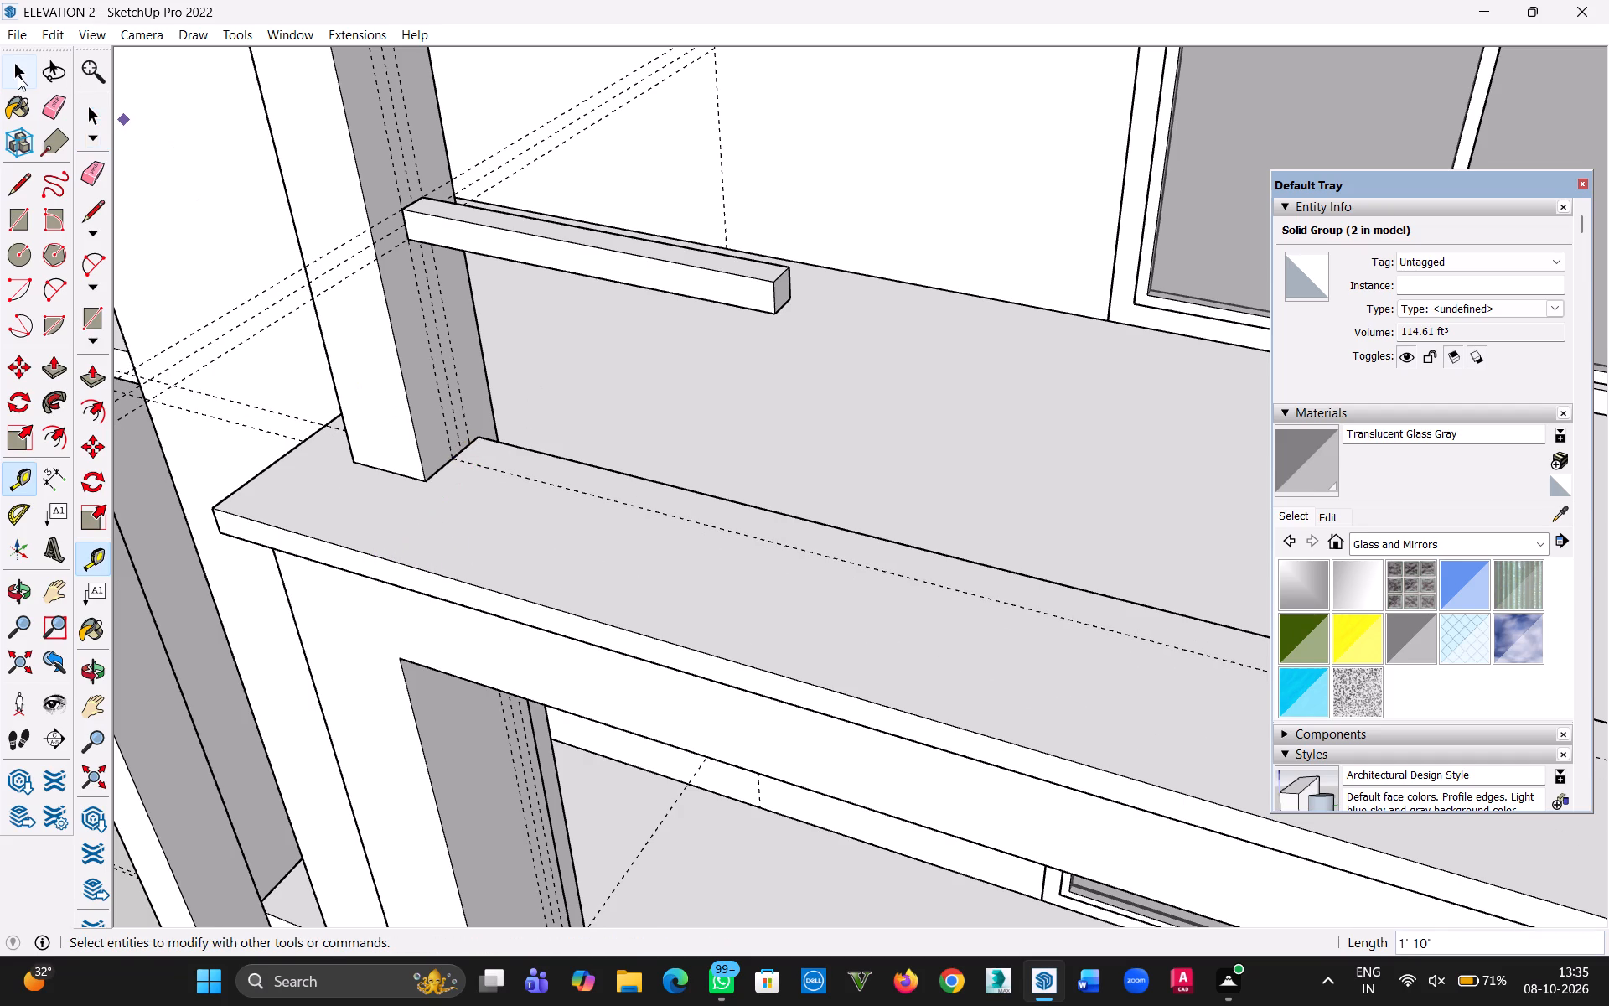
pyautogui.click(18, 75)
# Push/Pull the copied upper side wall's front face back 1' 4" to align with the tall frame's column, and close the group.
pyautogui.scroll(-5, 884, 487)
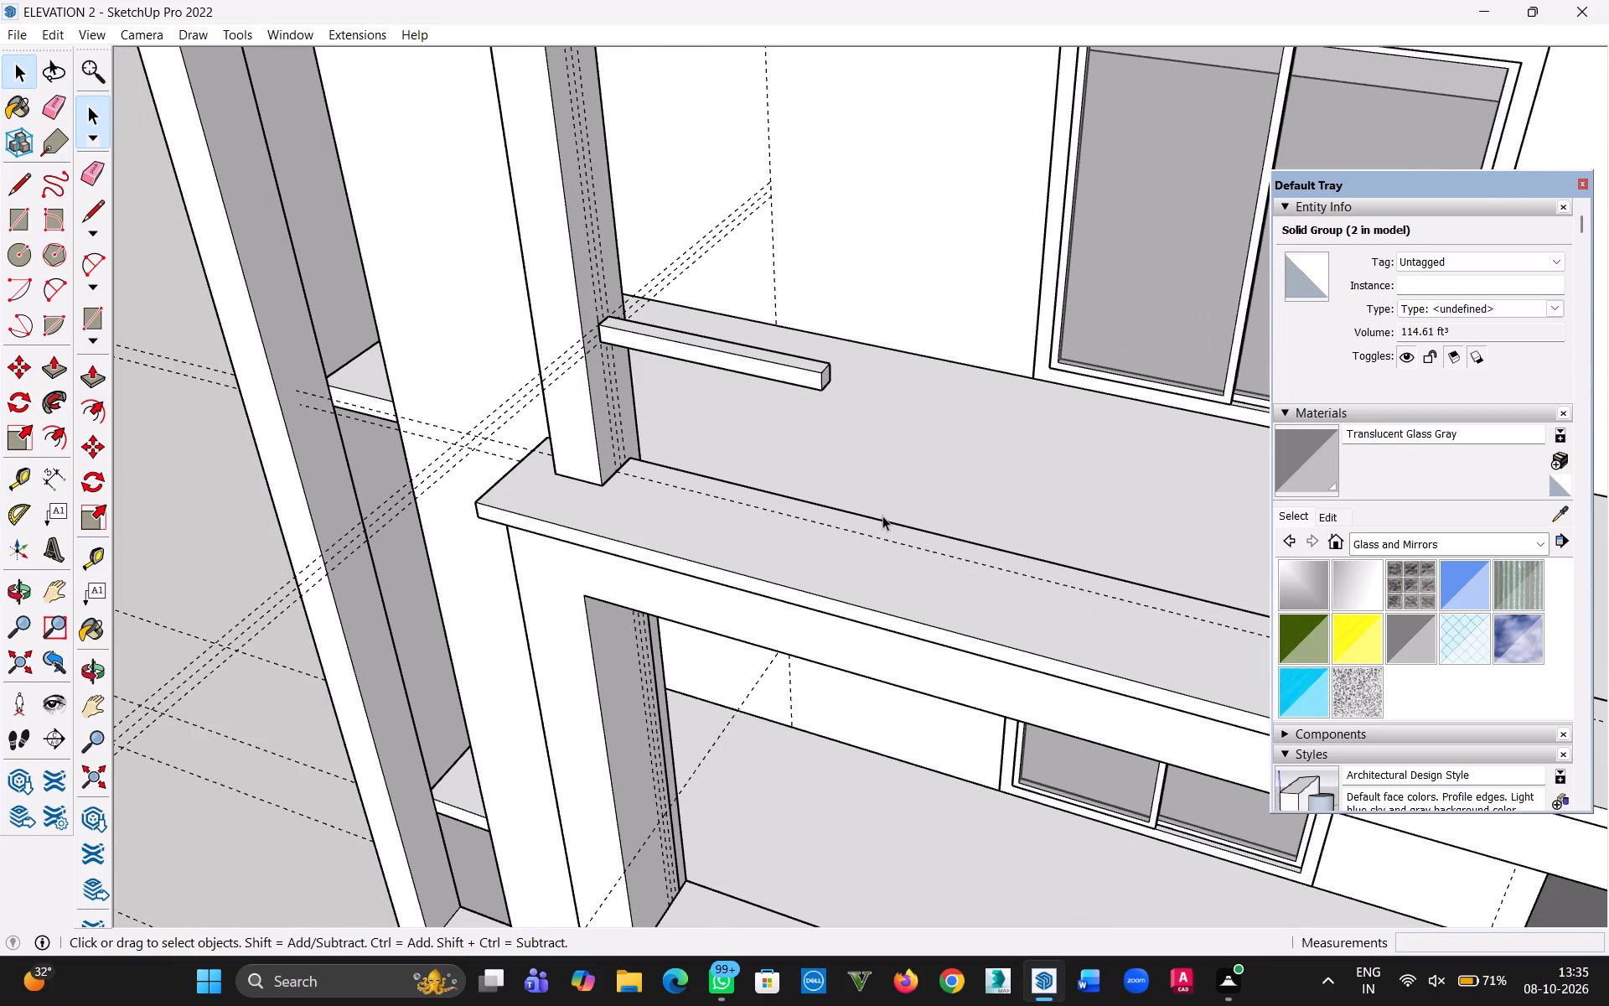
pyautogui.scroll(-1, 846, 435)
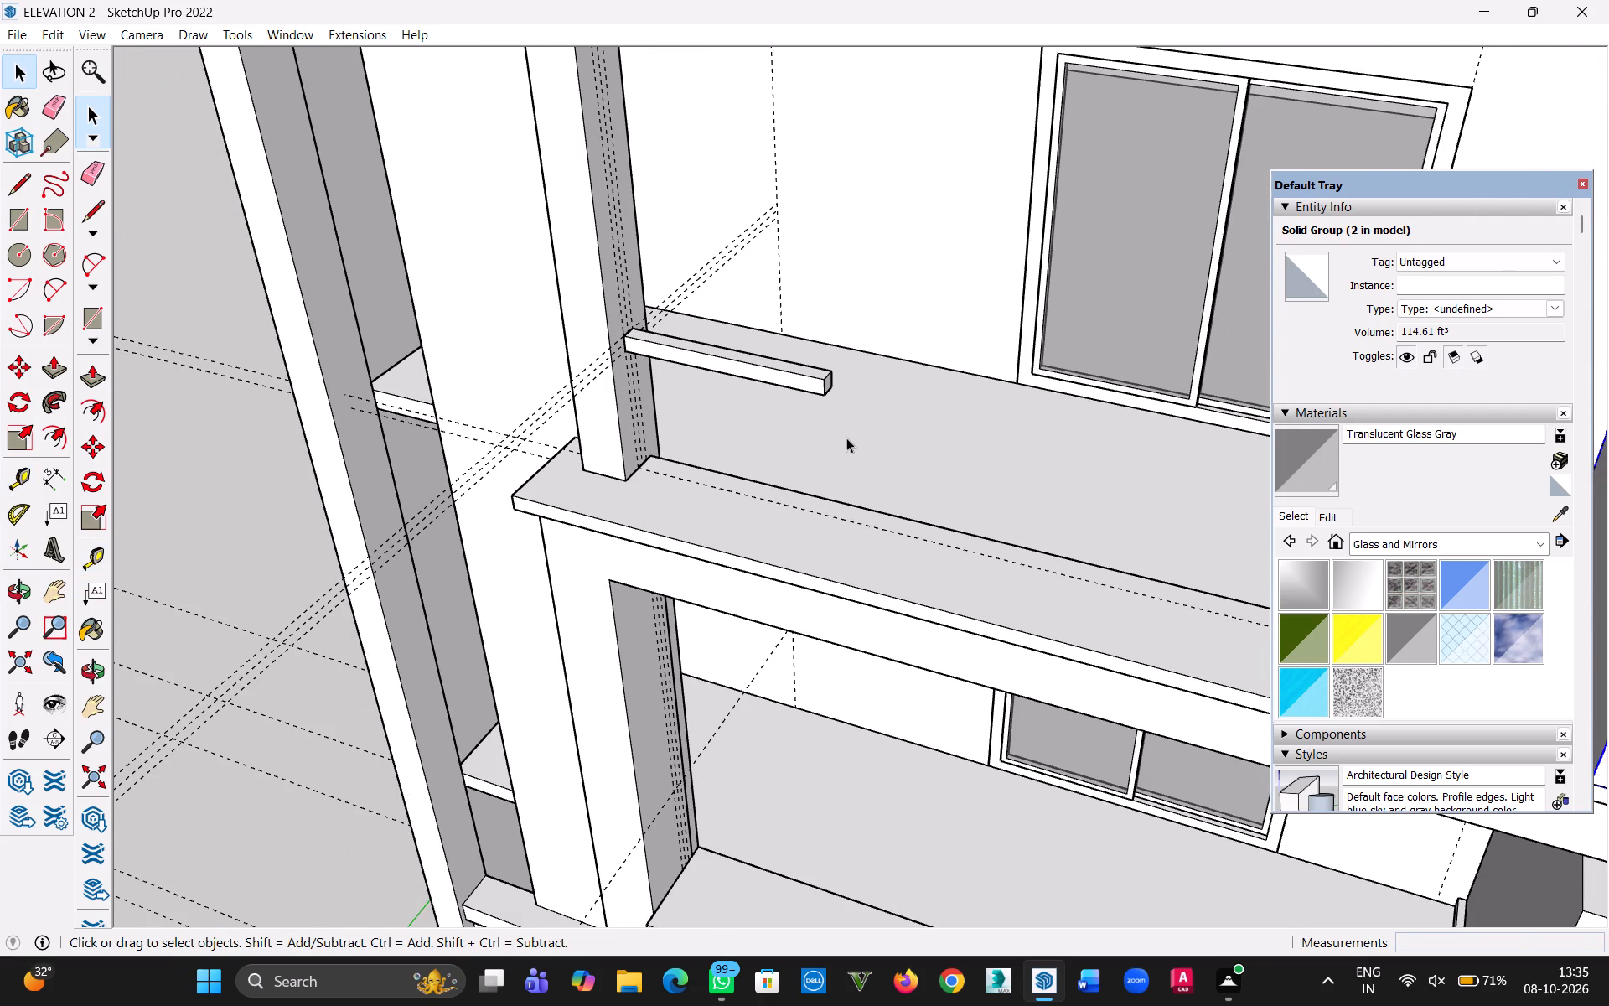
pyautogui.scroll(-8, 918, 547)
pyautogui.press('h')
pyautogui.moveTo(941, 553); pyautogui.dragTo(532, 527)
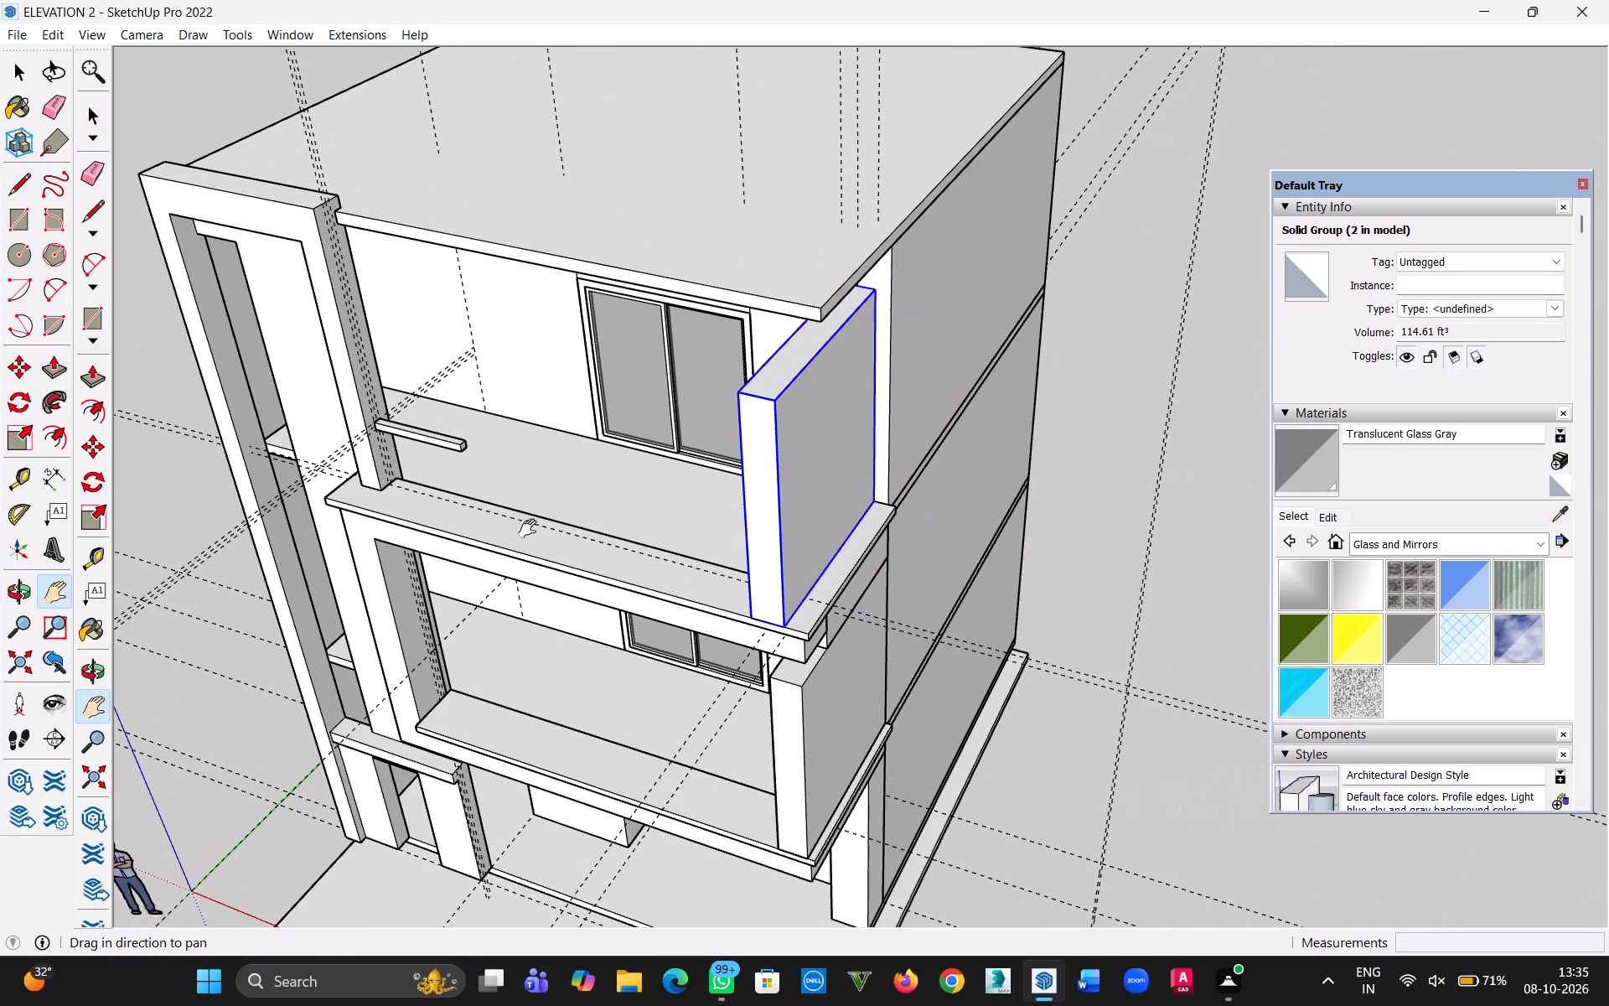
pyautogui.moveTo(677, 536); pyautogui.dragTo(887, 541, button='middle')
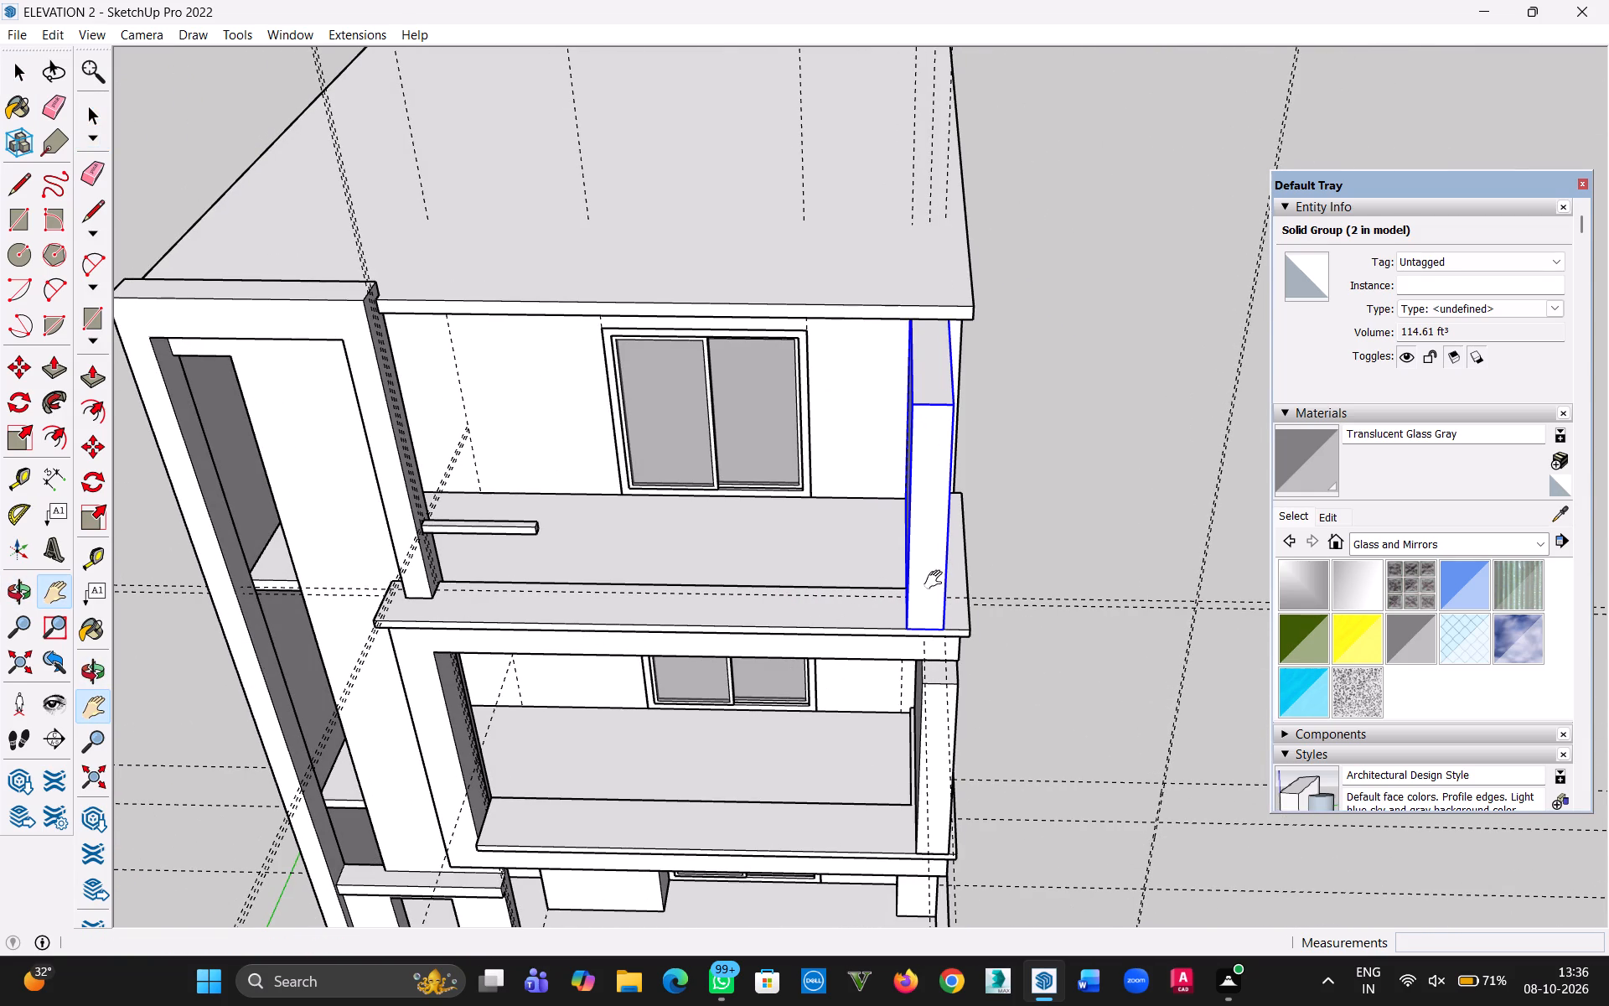
pyautogui.click(13, 72)
pyautogui.click(1017, 448)
pyautogui.tripleClick(928, 481)
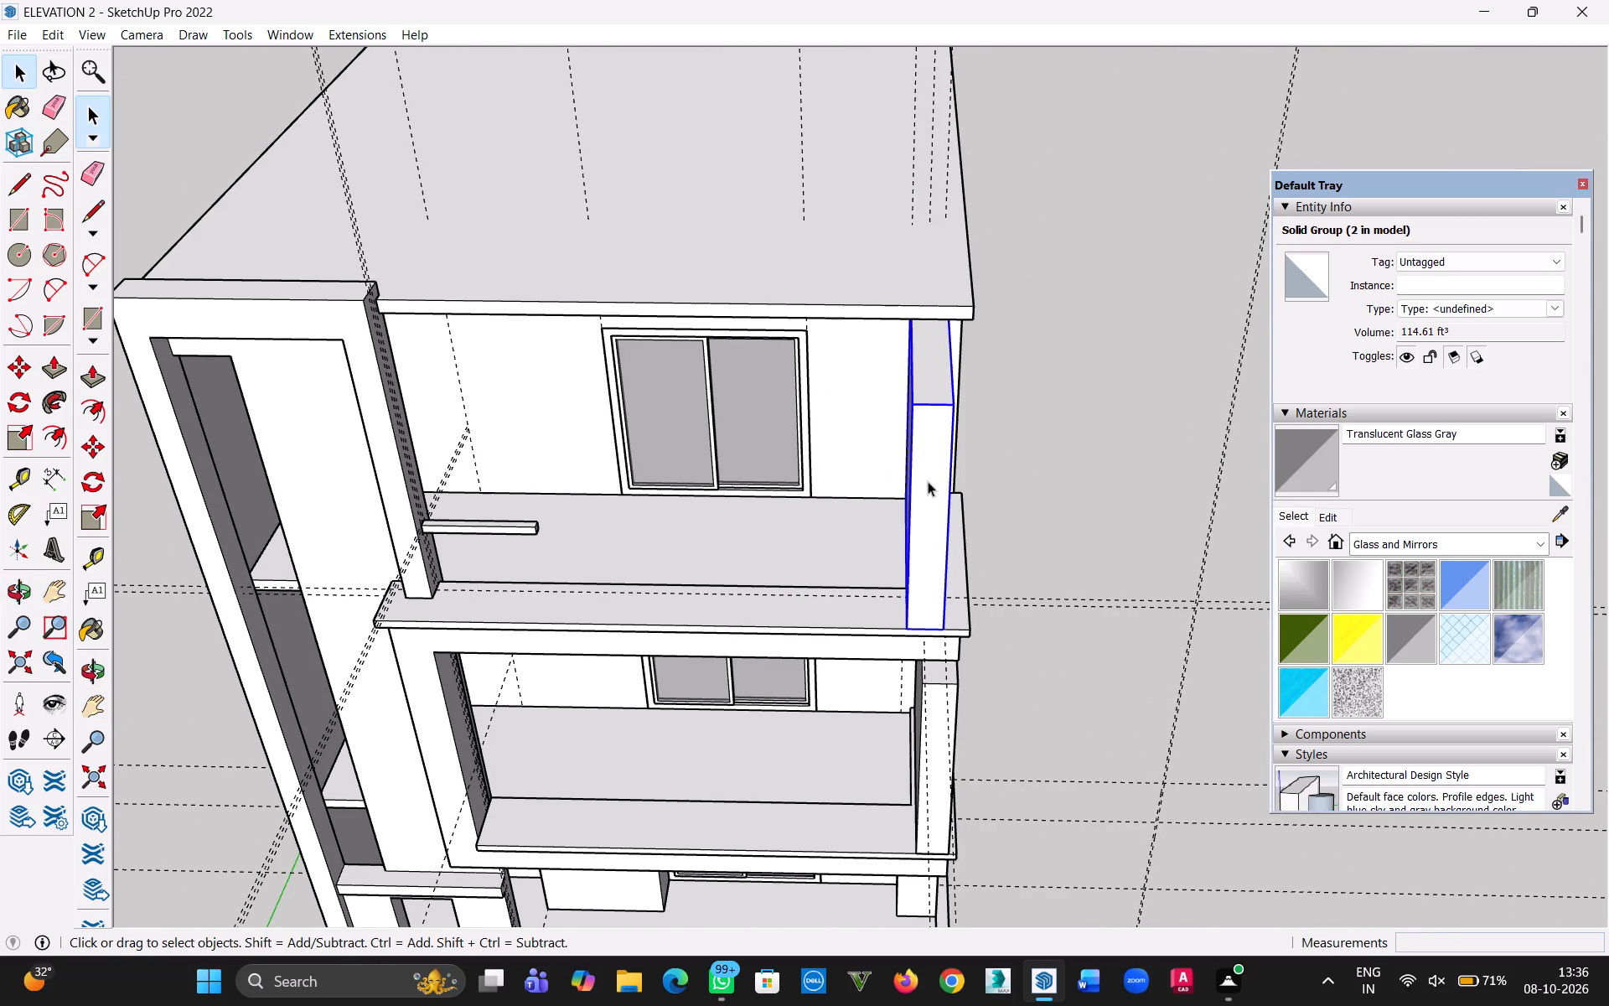
pyautogui.press('p')
pyautogui.click(929, 496)
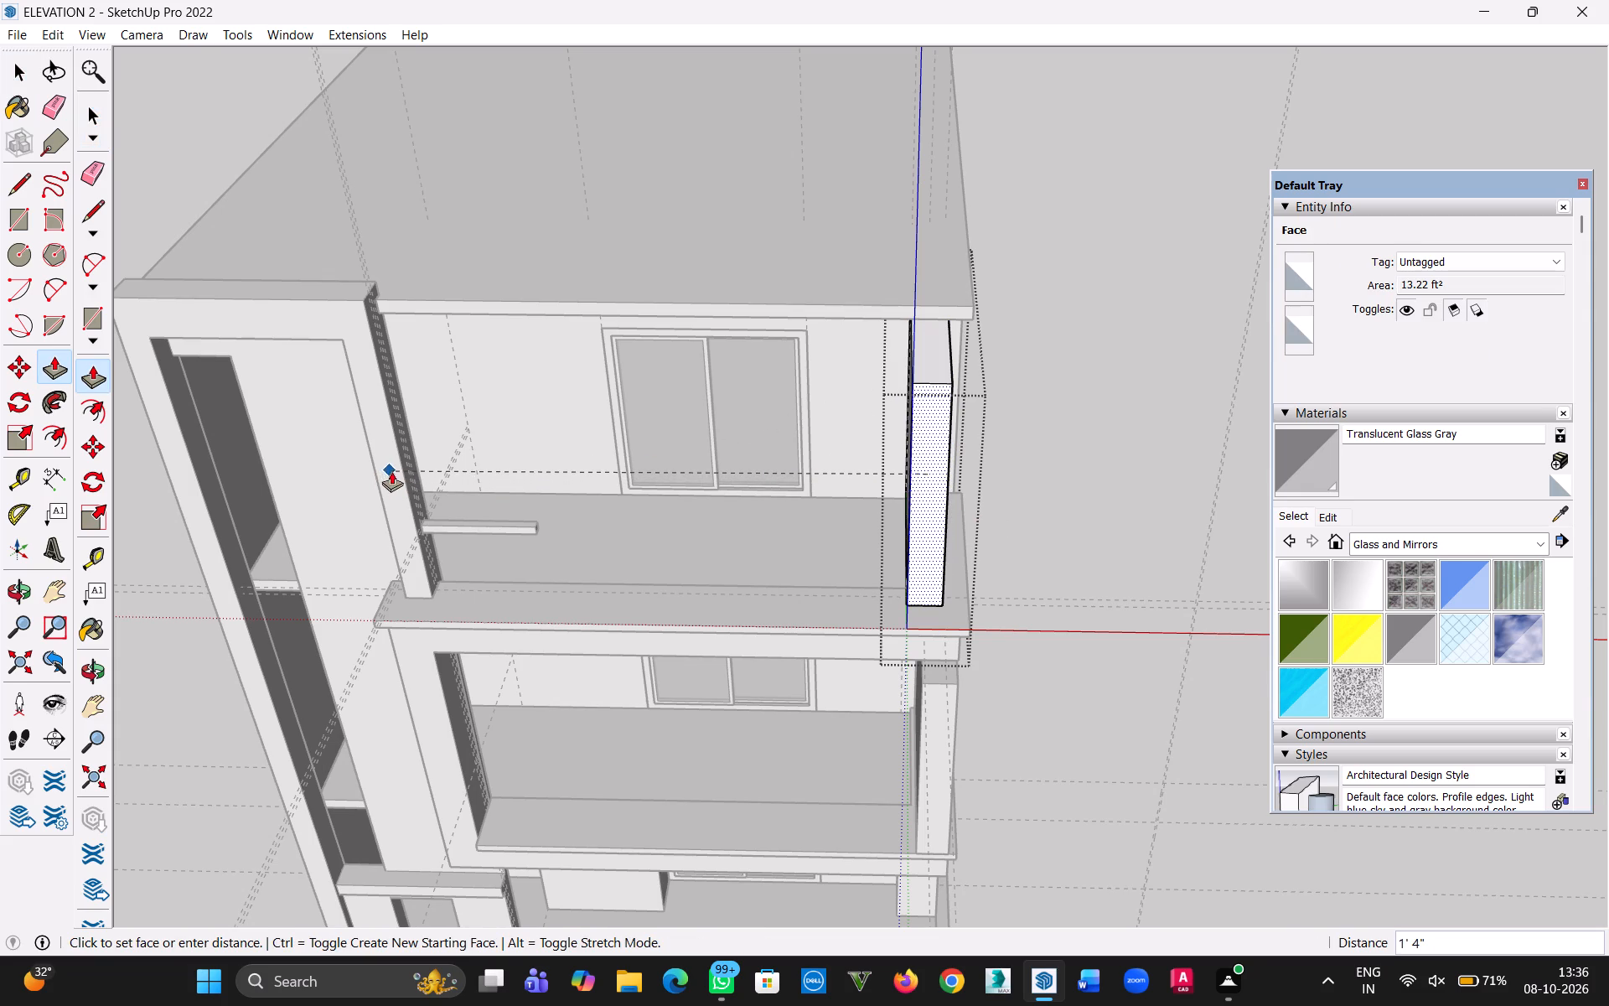
pyautogui.scroll(10, 397, 476)
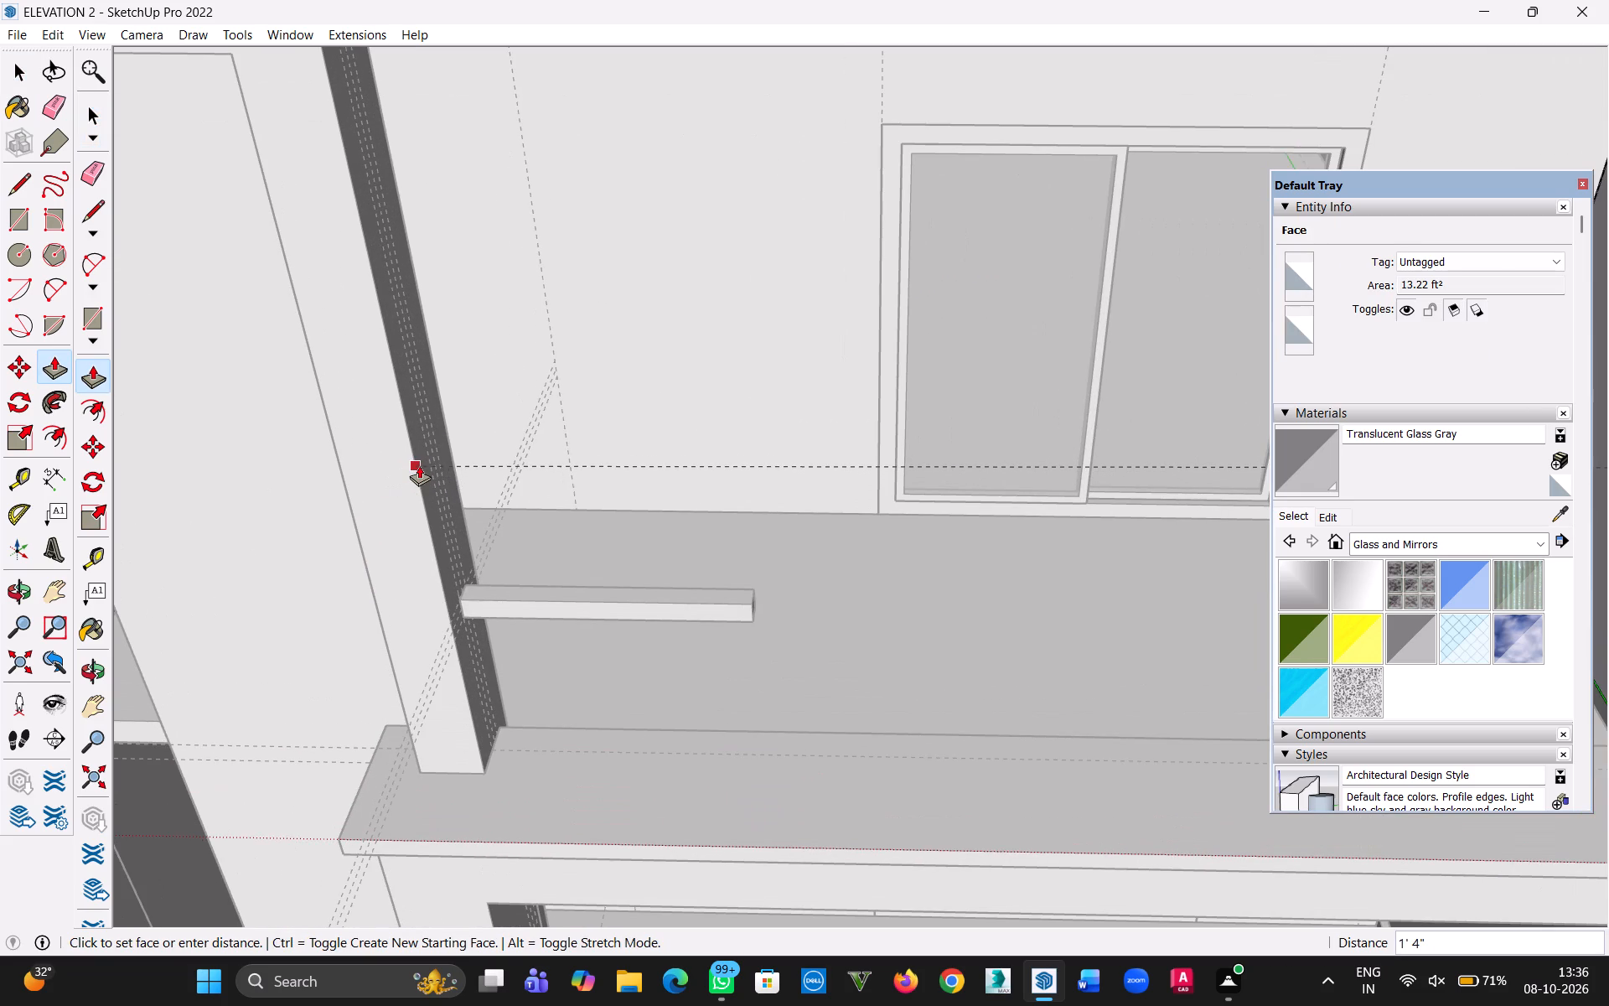
pyautogui.click(419, 465)
pyautogui.click(30, 75)
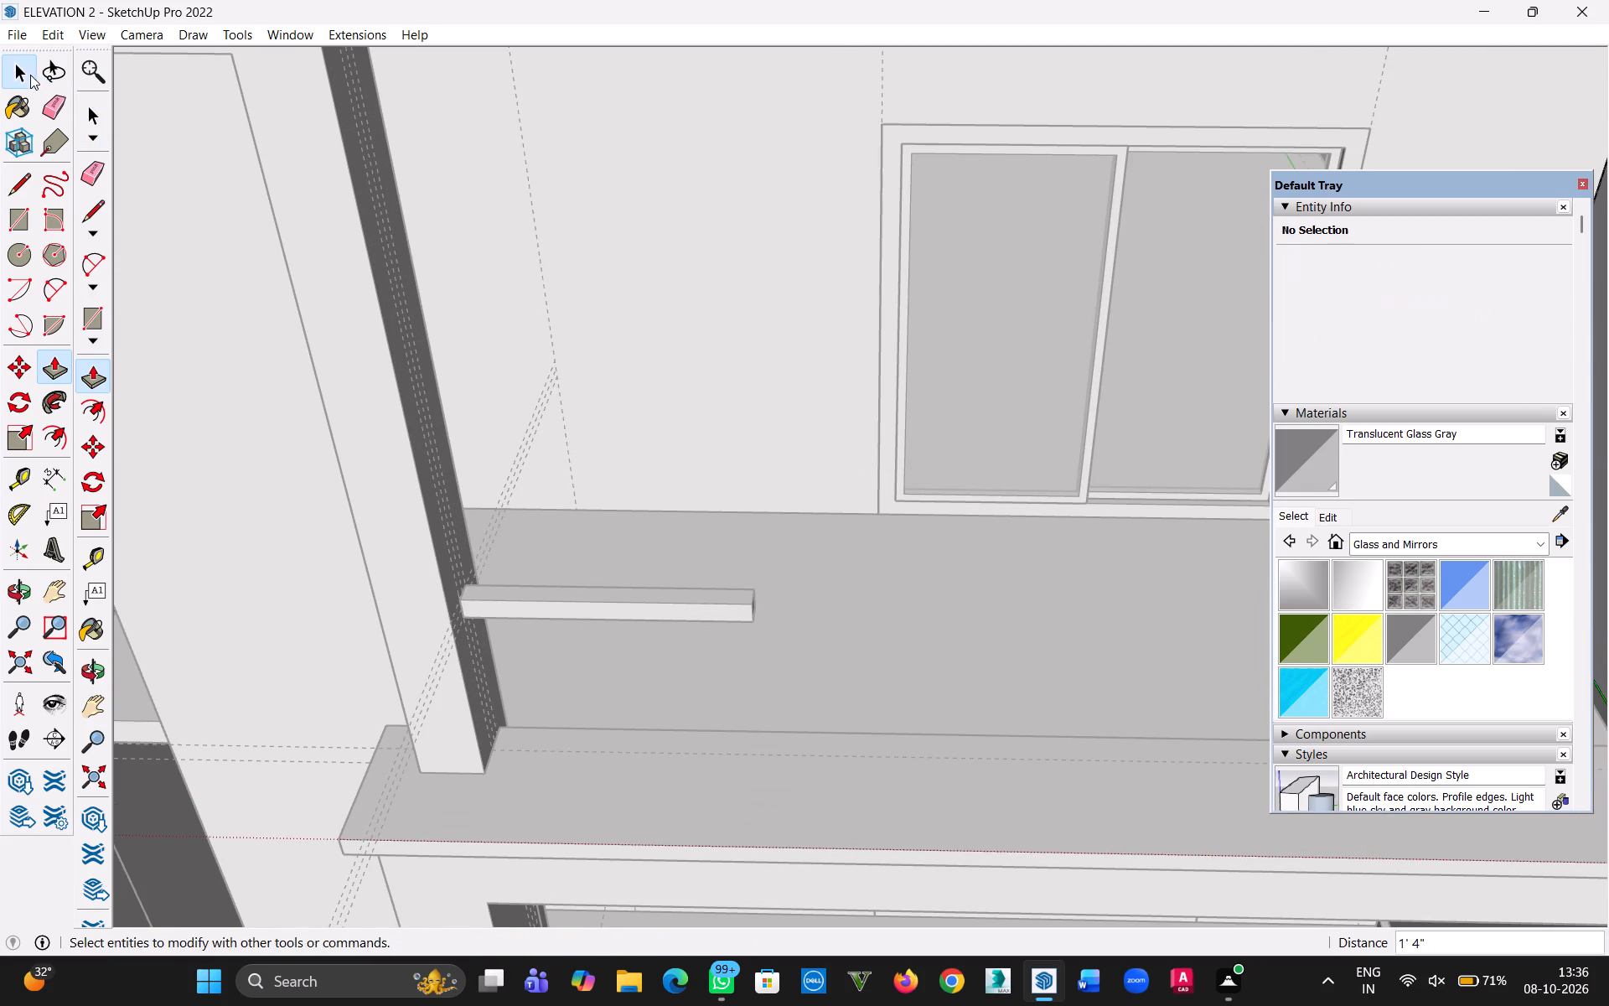
pyautogui.scroll(-15, 1074, 422)
pyautogui.scroll(3, 1040, 521)
pyautogui.press('h')
pyautogui.moveTo(1084, 547); pyautogui.dragTo(785, 528)
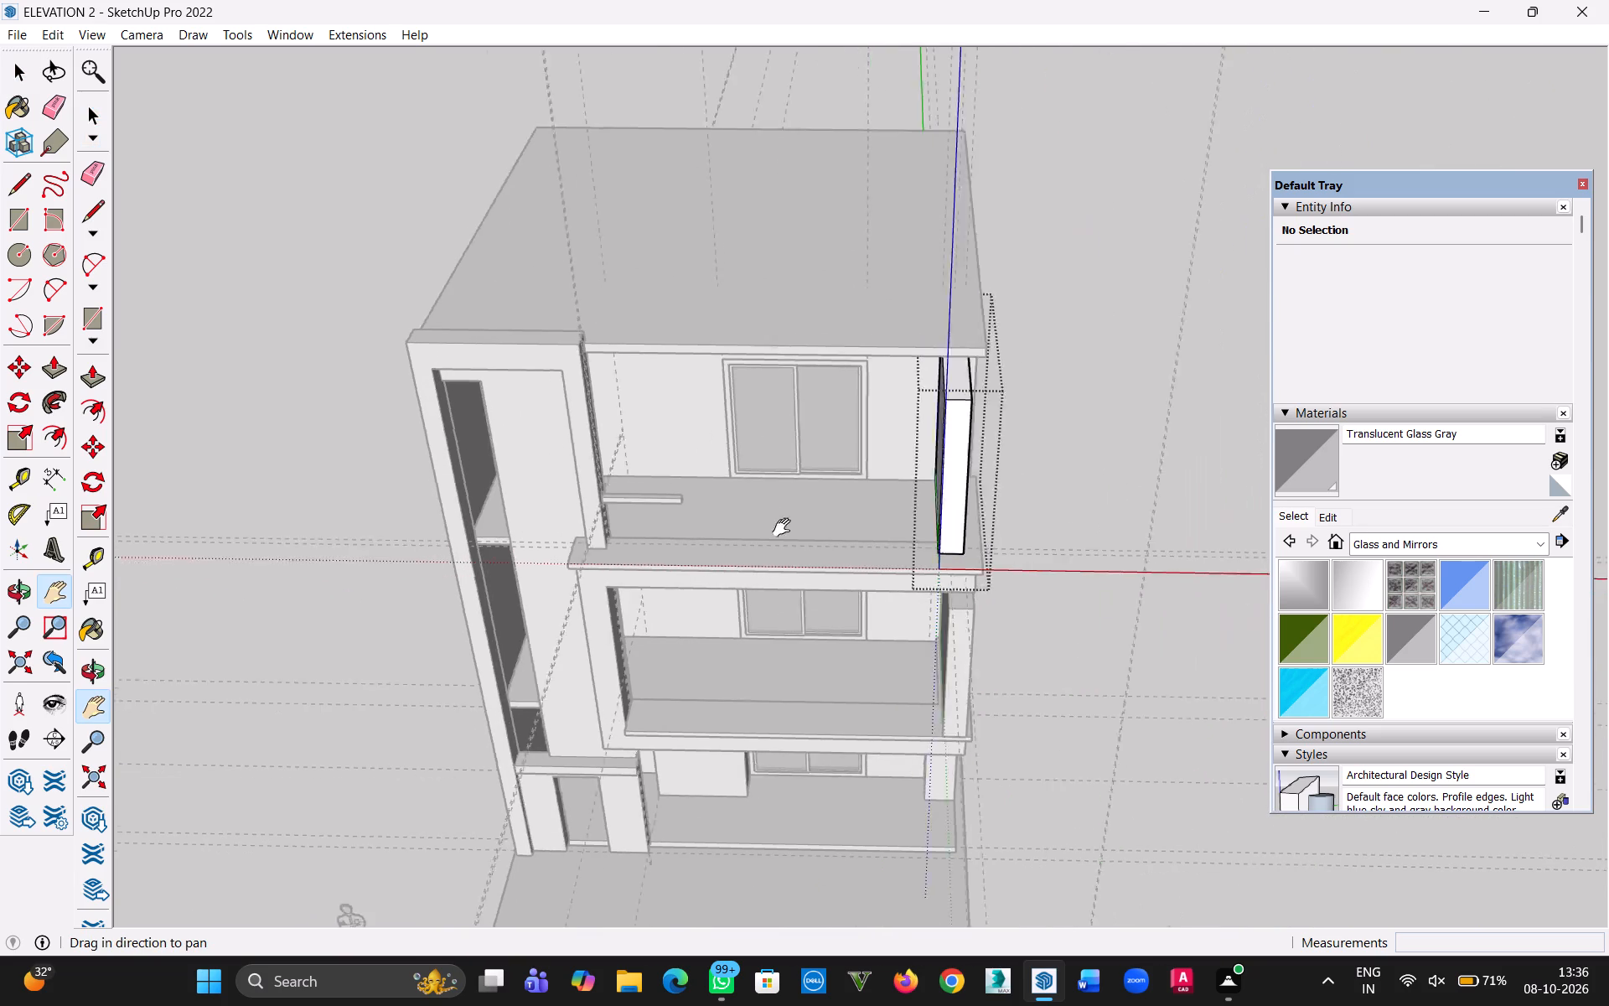
pyautogui.moveTo(785, 528); pyautogui.dragTo(691, 516)
pyautogui.click(20, 75)
pyautogui.click(956, 225)
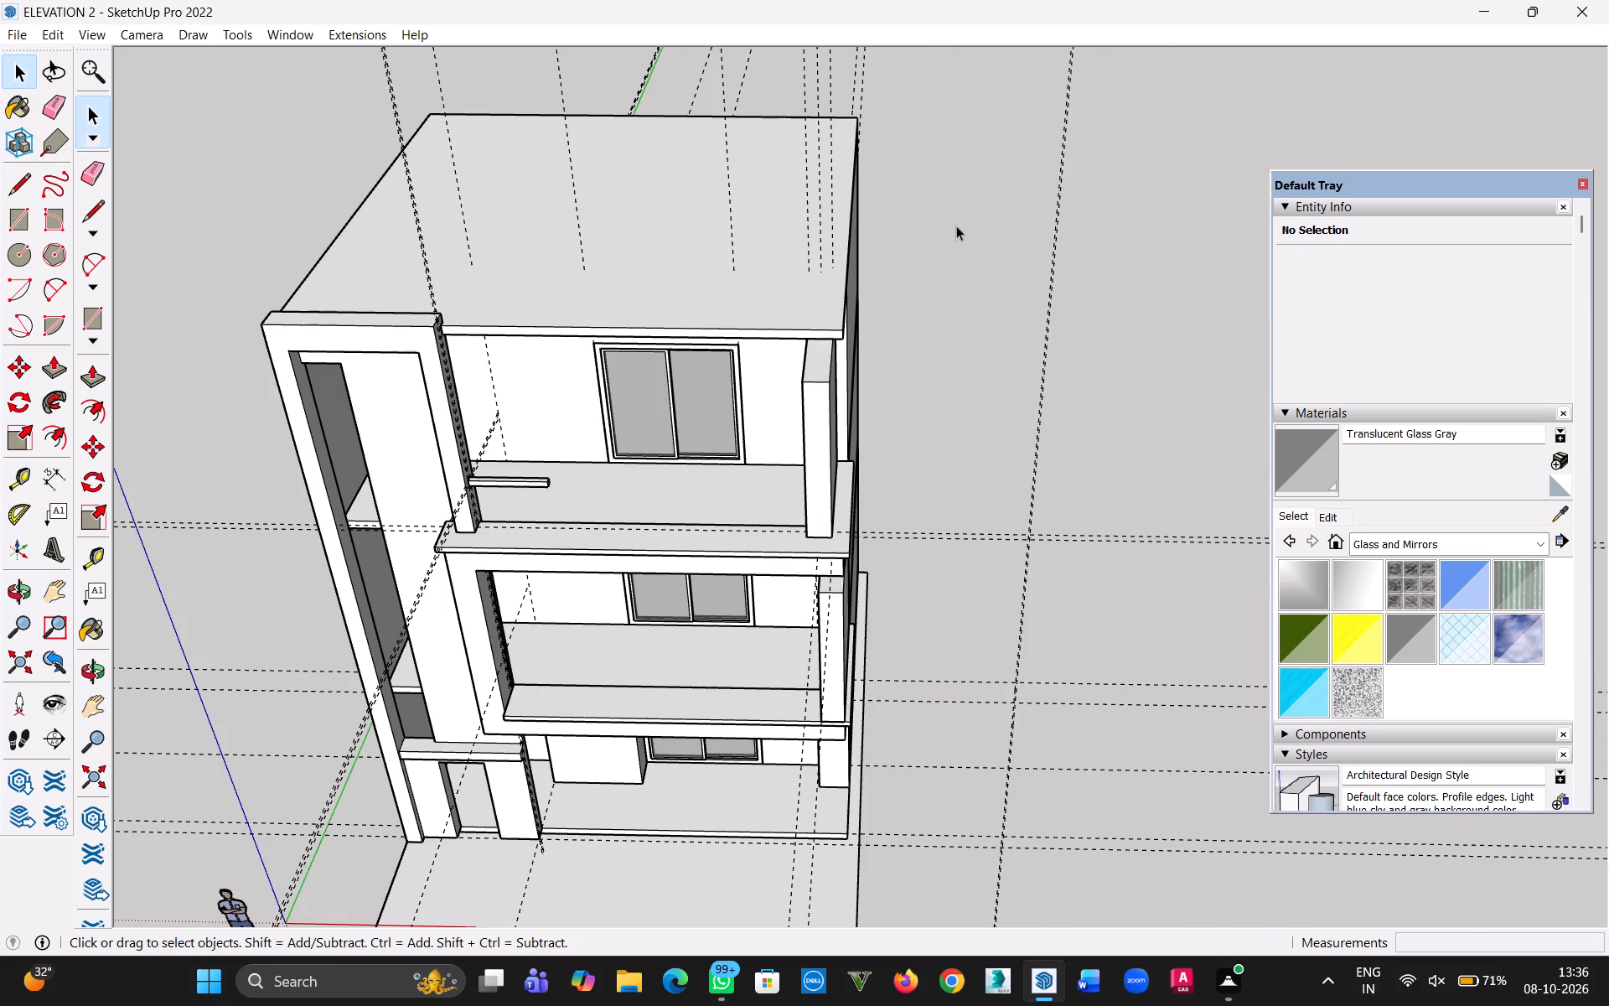
# Save the model.
pyautogui.moveTo(738, 562); pyautogui.dragTo(782, 424, button='middle')
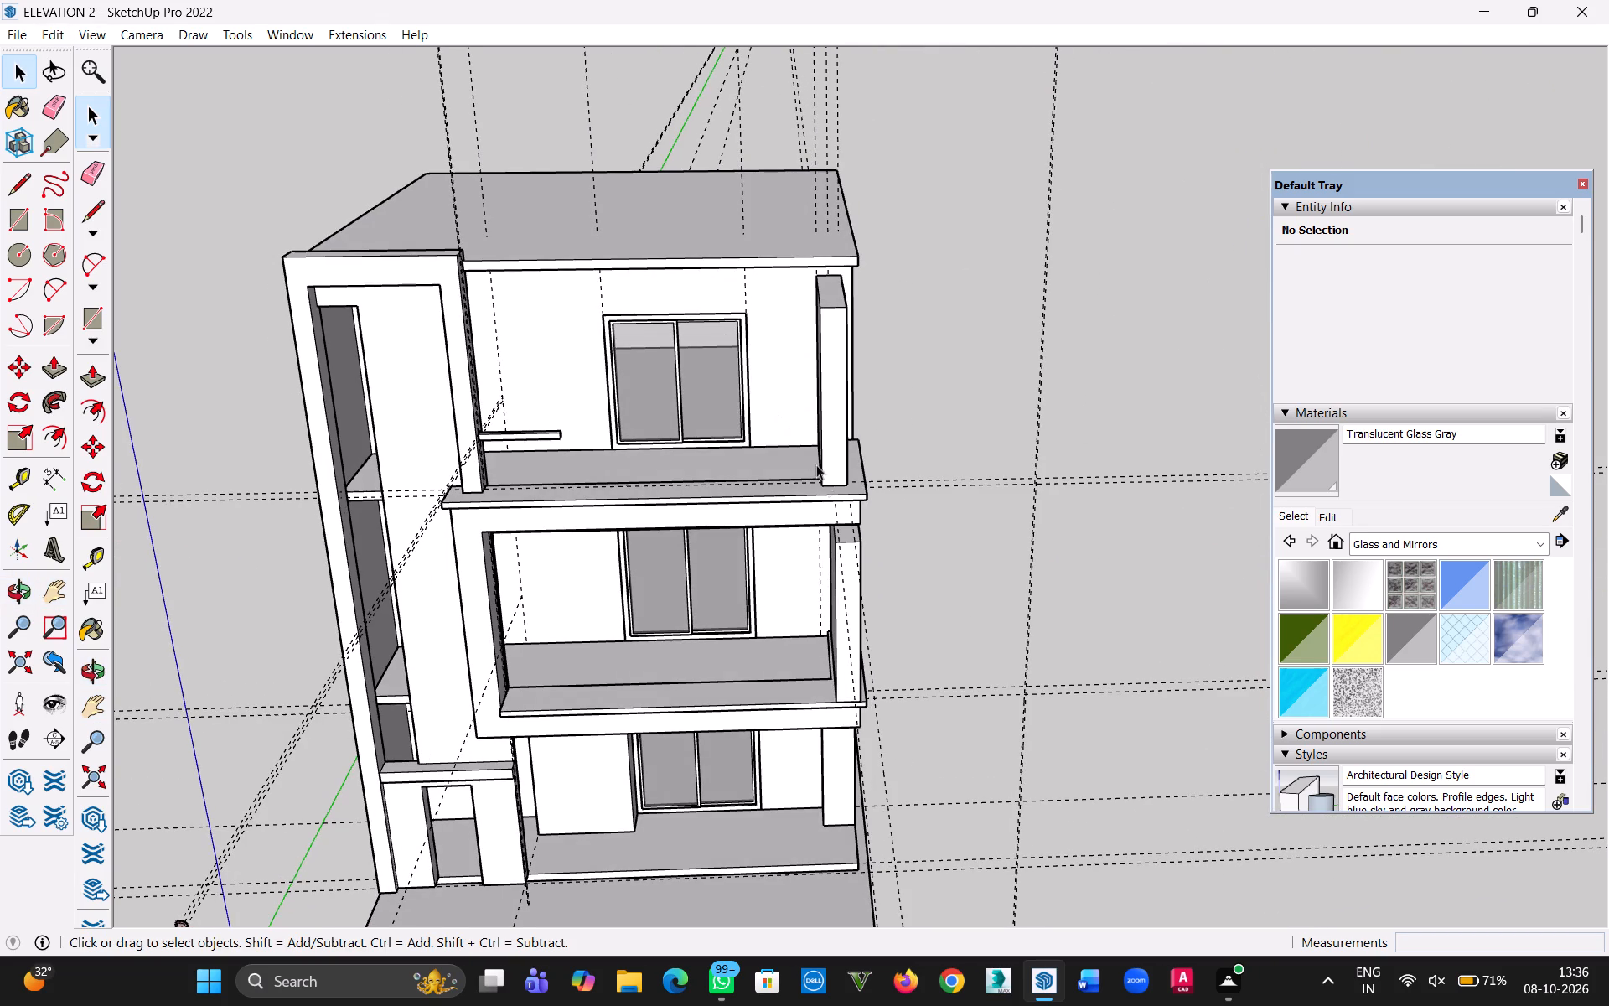
pyautogui.moveTo(744, 524); pyautogui.dragTo(784, 397, button='middle')
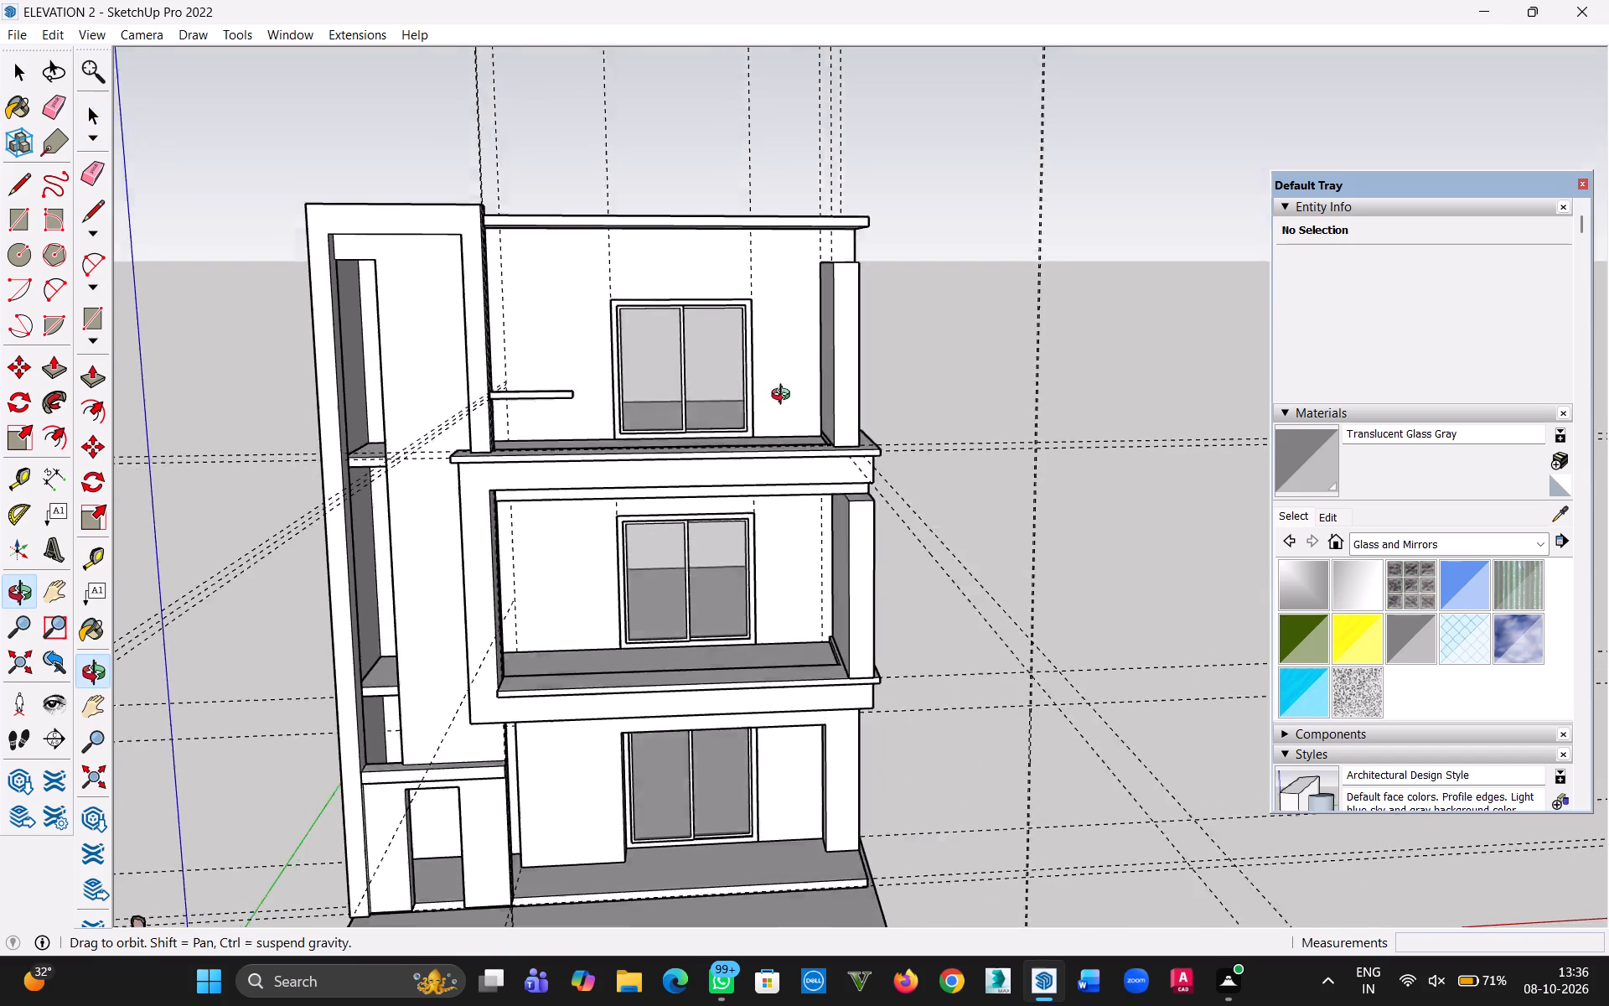
pyautogui.moveTo(784, 397); pyautogui.dragTo(800, 309, button='middle')
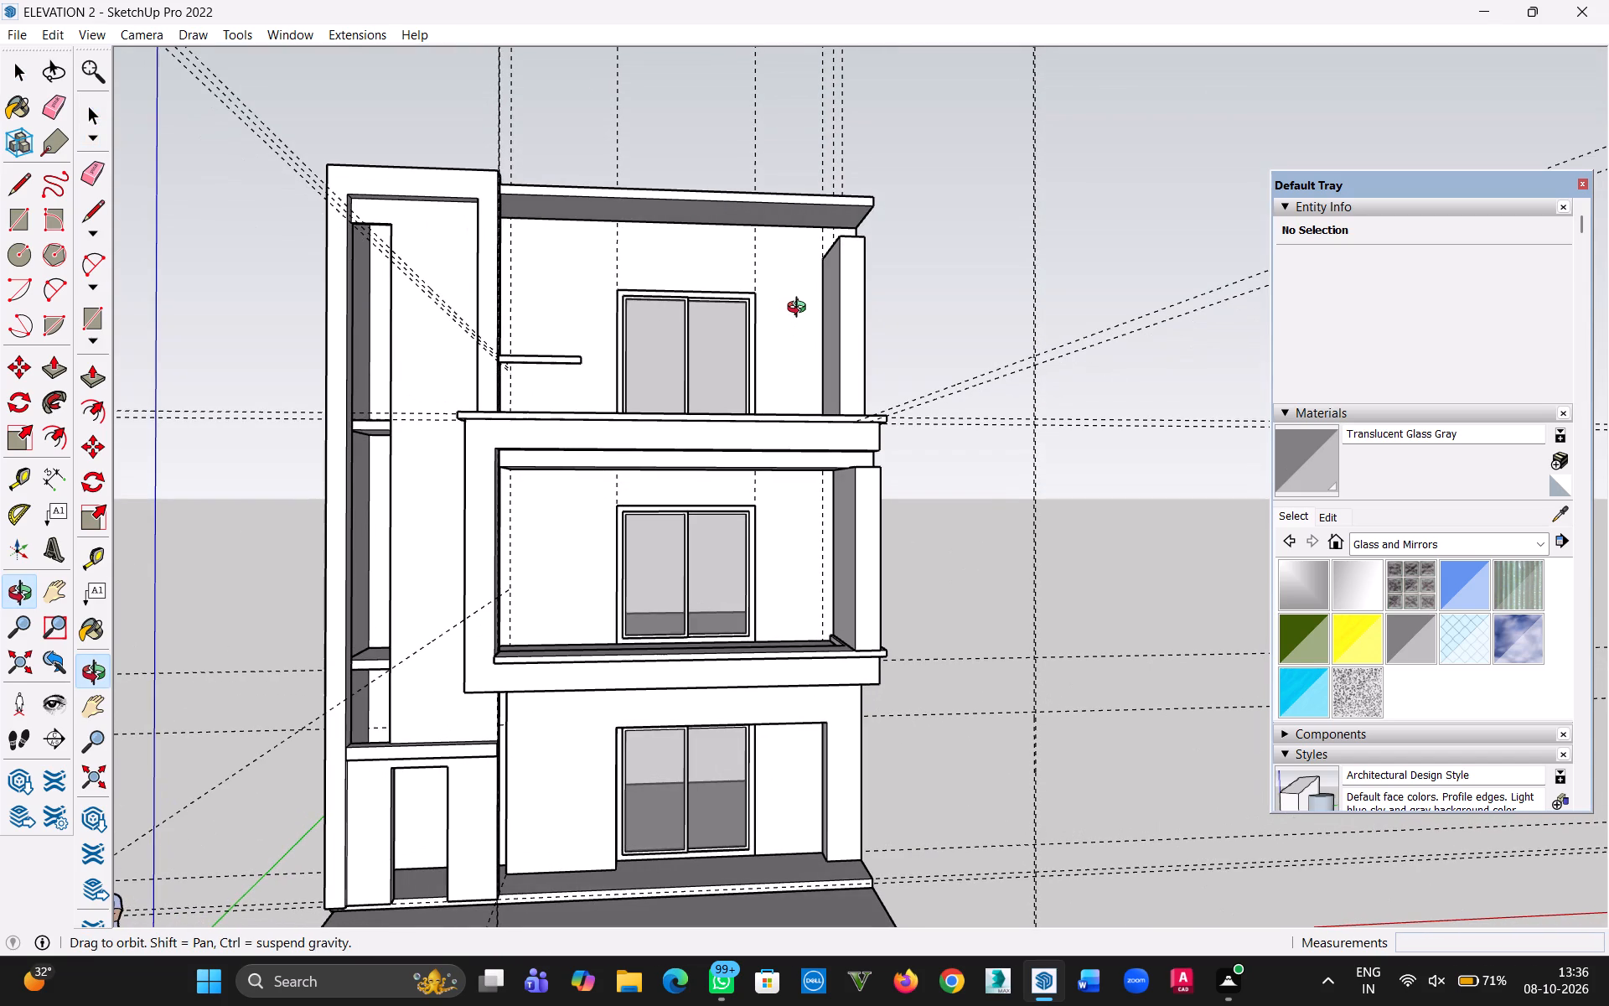
pyautogui.moveTo(800, 309); pyautogui.dragTo(768, 303, button='middle')
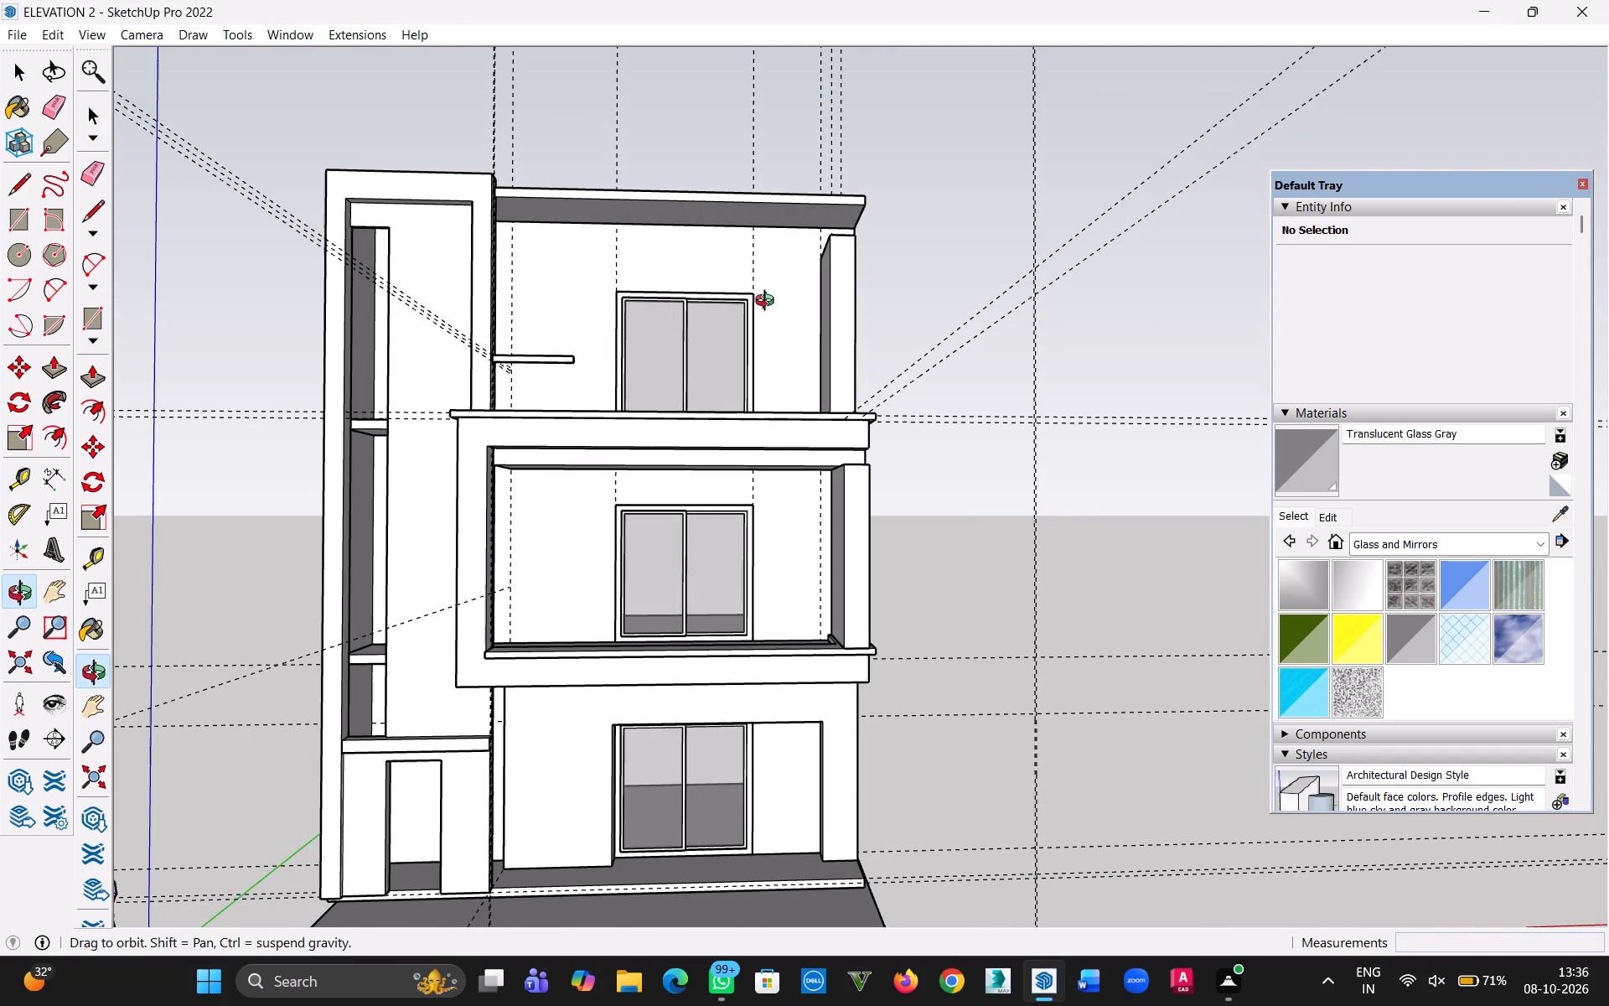
pyautogui.moveTo(768, 303); pyautogui.dragTo(805, 327, button='middle')
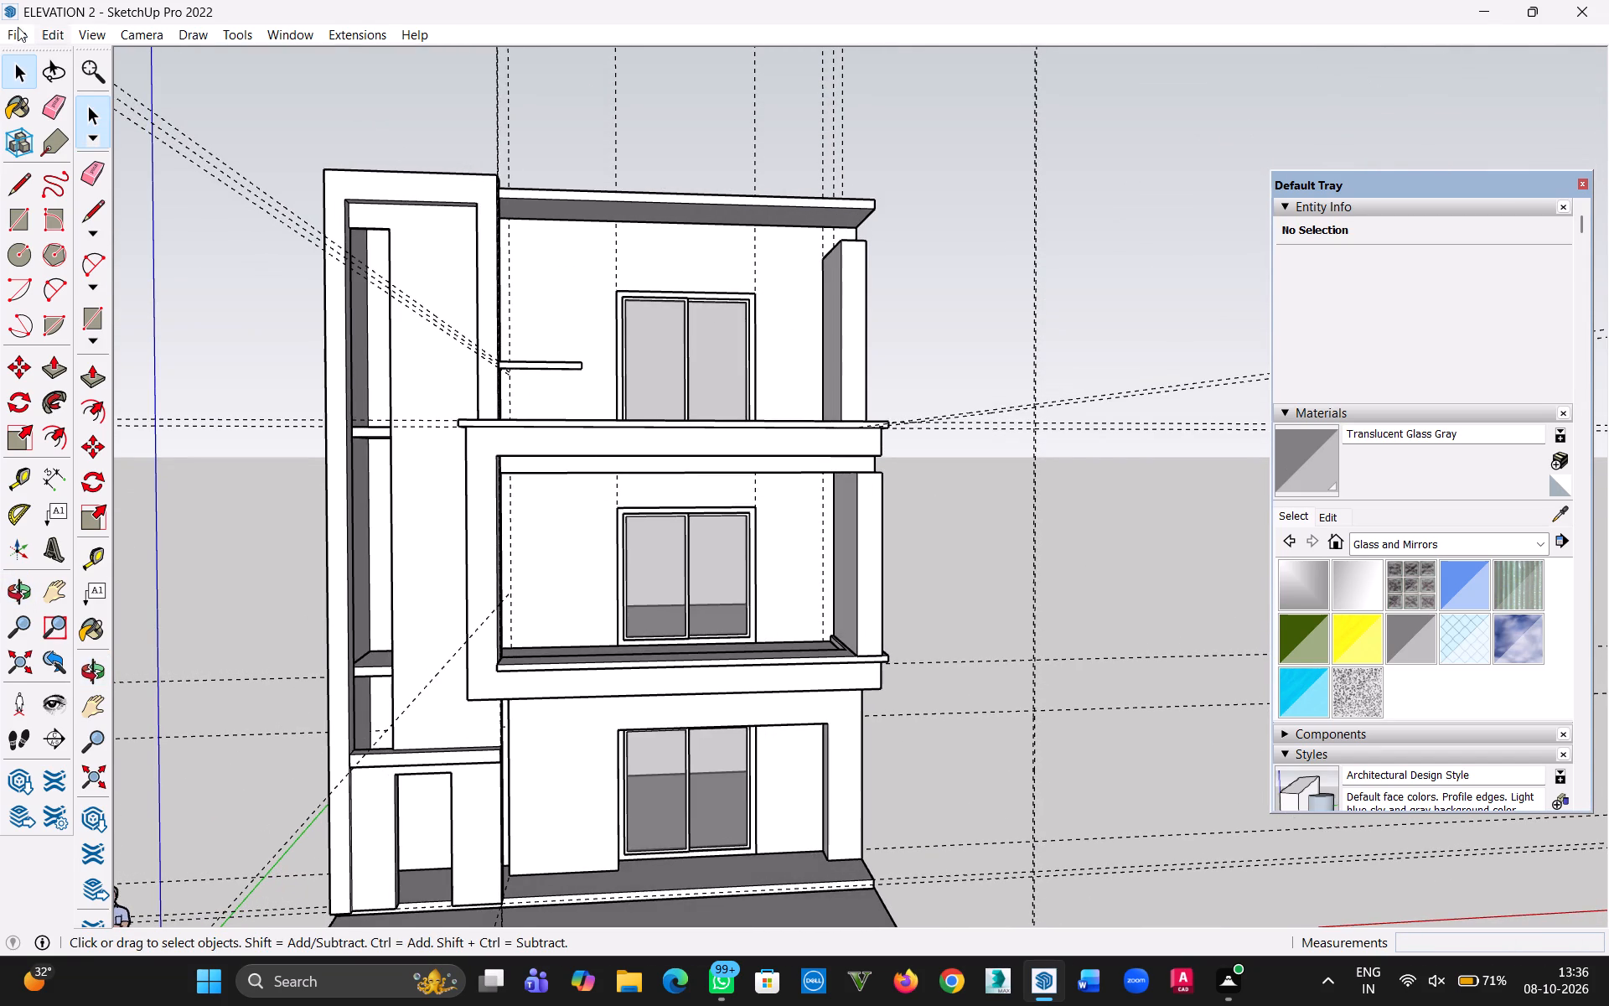
pyautogui.click(9, 29)
pyautogui.click(78, 137)
pyautogui.middleClick(791, 339)
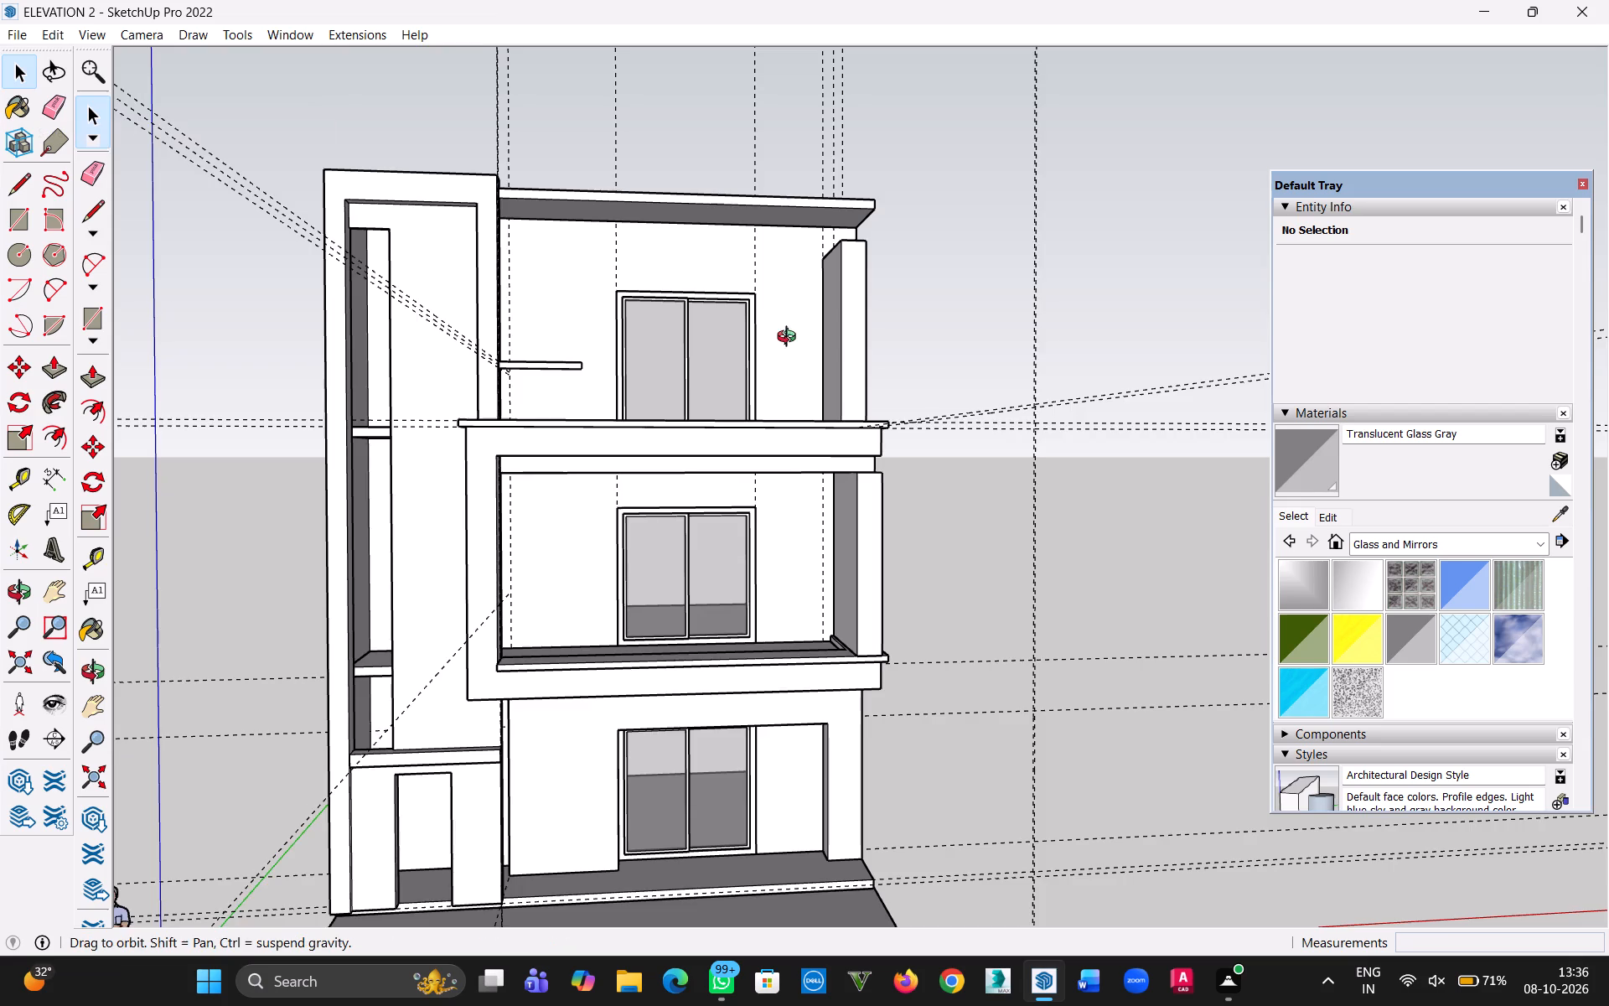
# Delete all the construction guides from the model.
pyautogui.moveTo(789, 340); pyautogui.dragTo(779, 467, button='middle')
pyautogui.scroll(9, 651, 413)
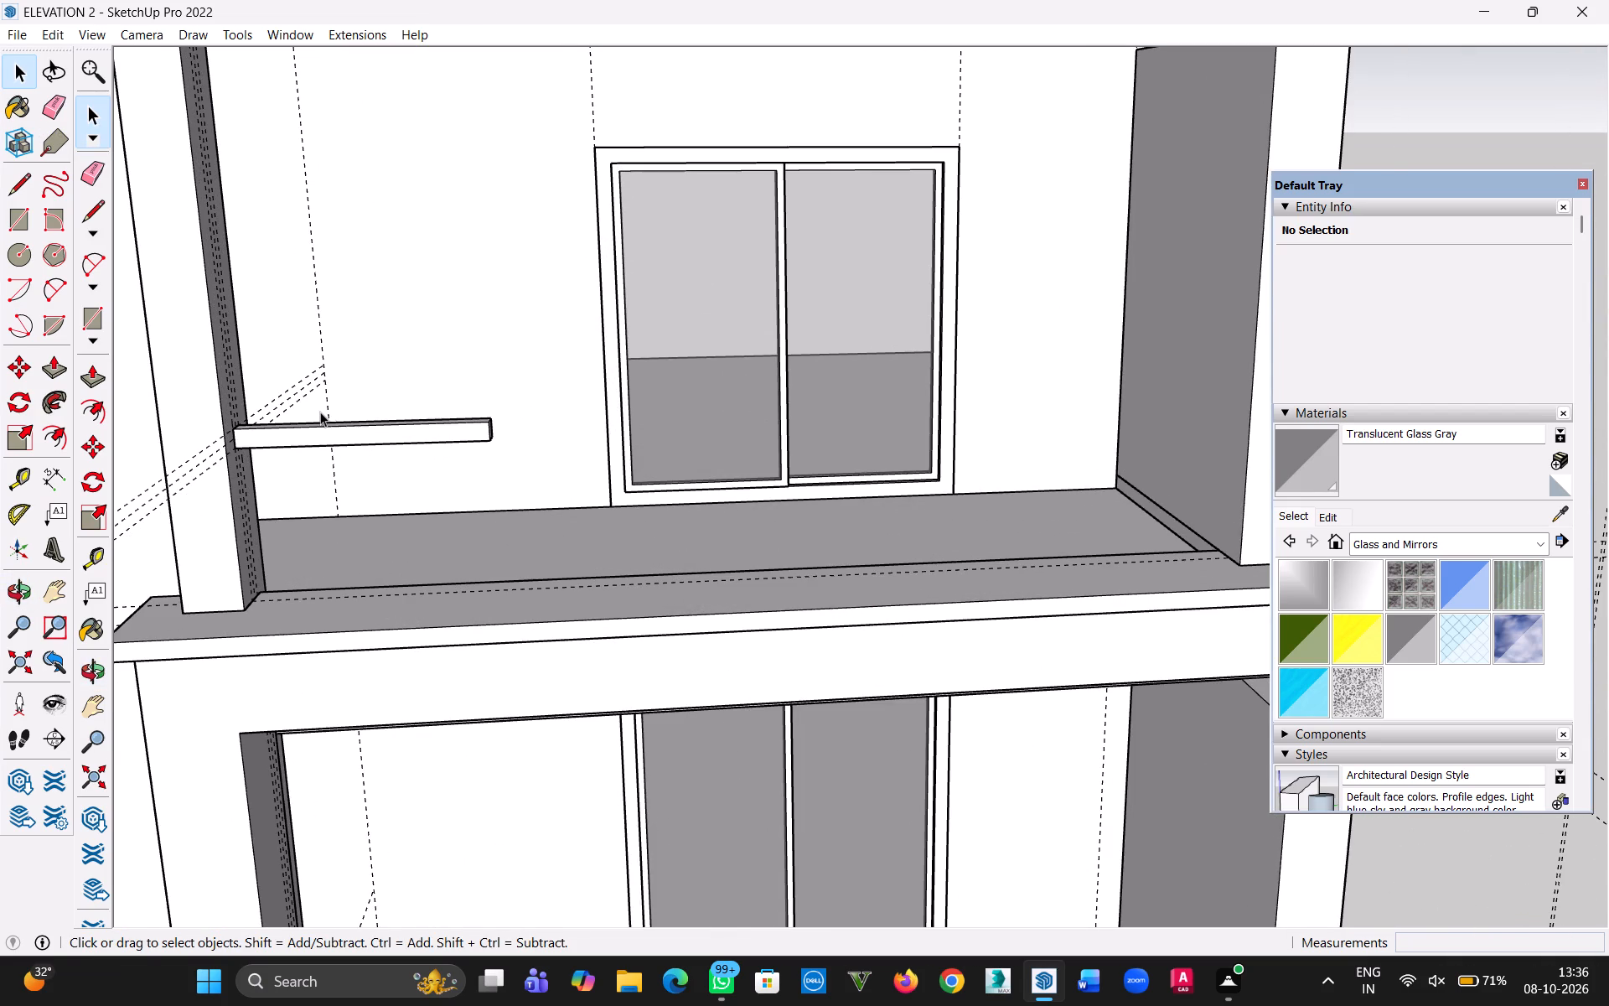
pyautogui.click(50, 41)
pyautogui.click(118, 212)
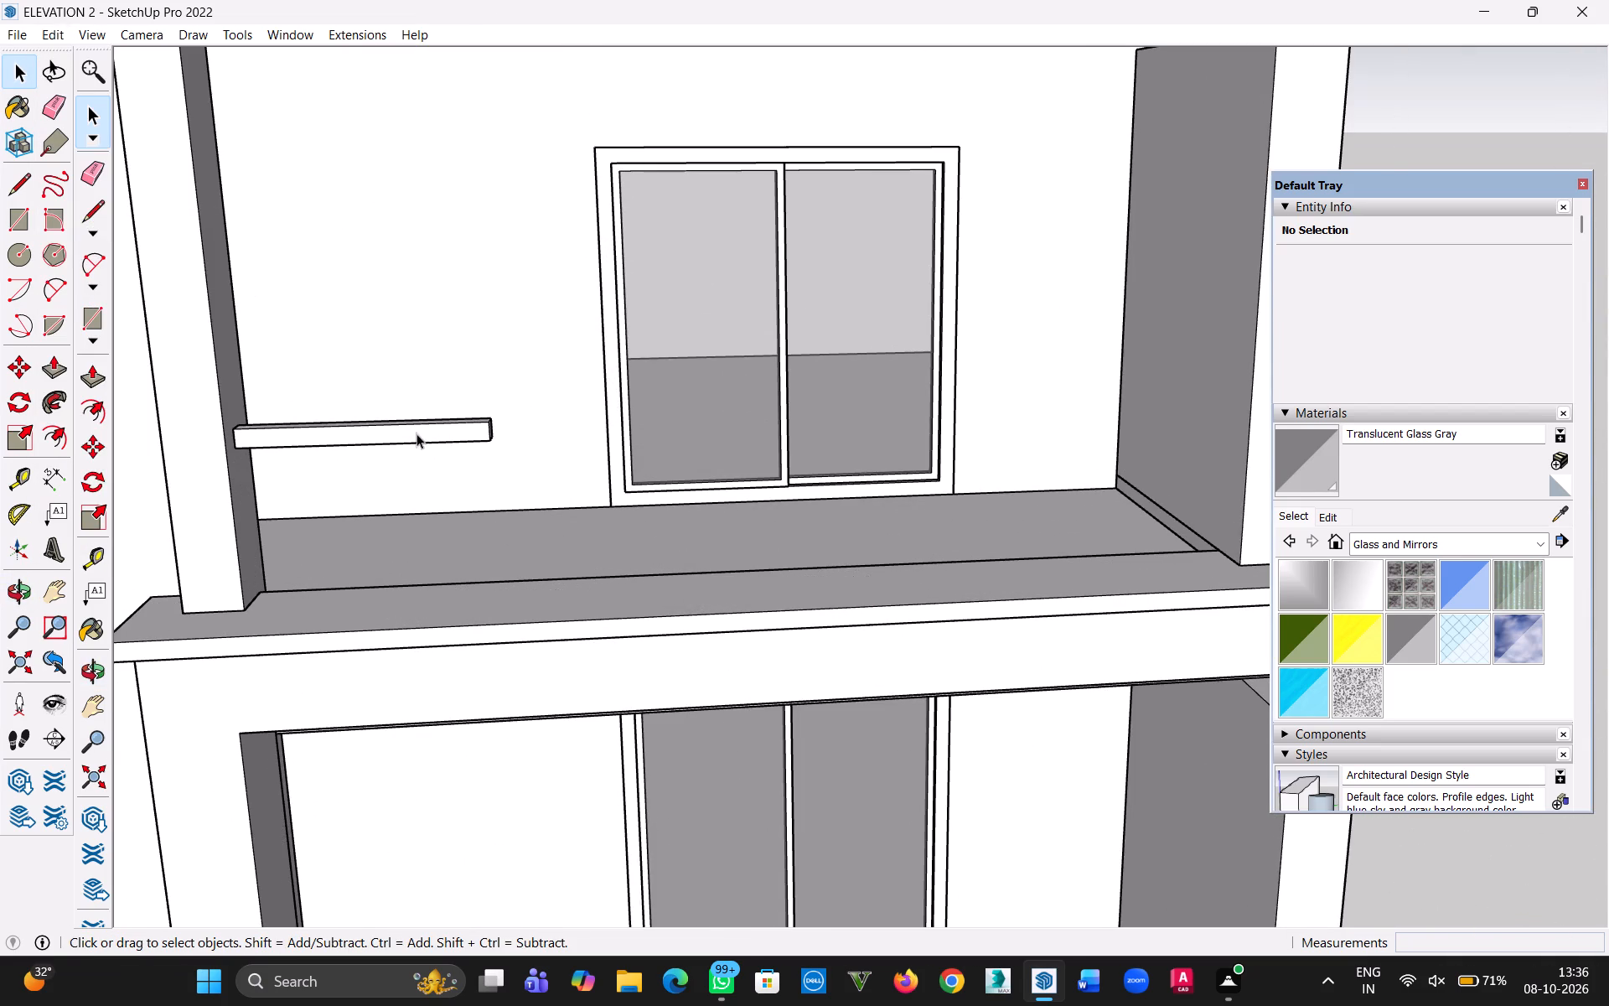
# Push/Pull the end face of the upper balcony's horizontal rail about 13' 9" to meet the side wall, and close the group.
pyautogui.click(411, 431)
pyautogui.moveTo(585, 443); pyautogui.dragTo(422, 492, button='middle')
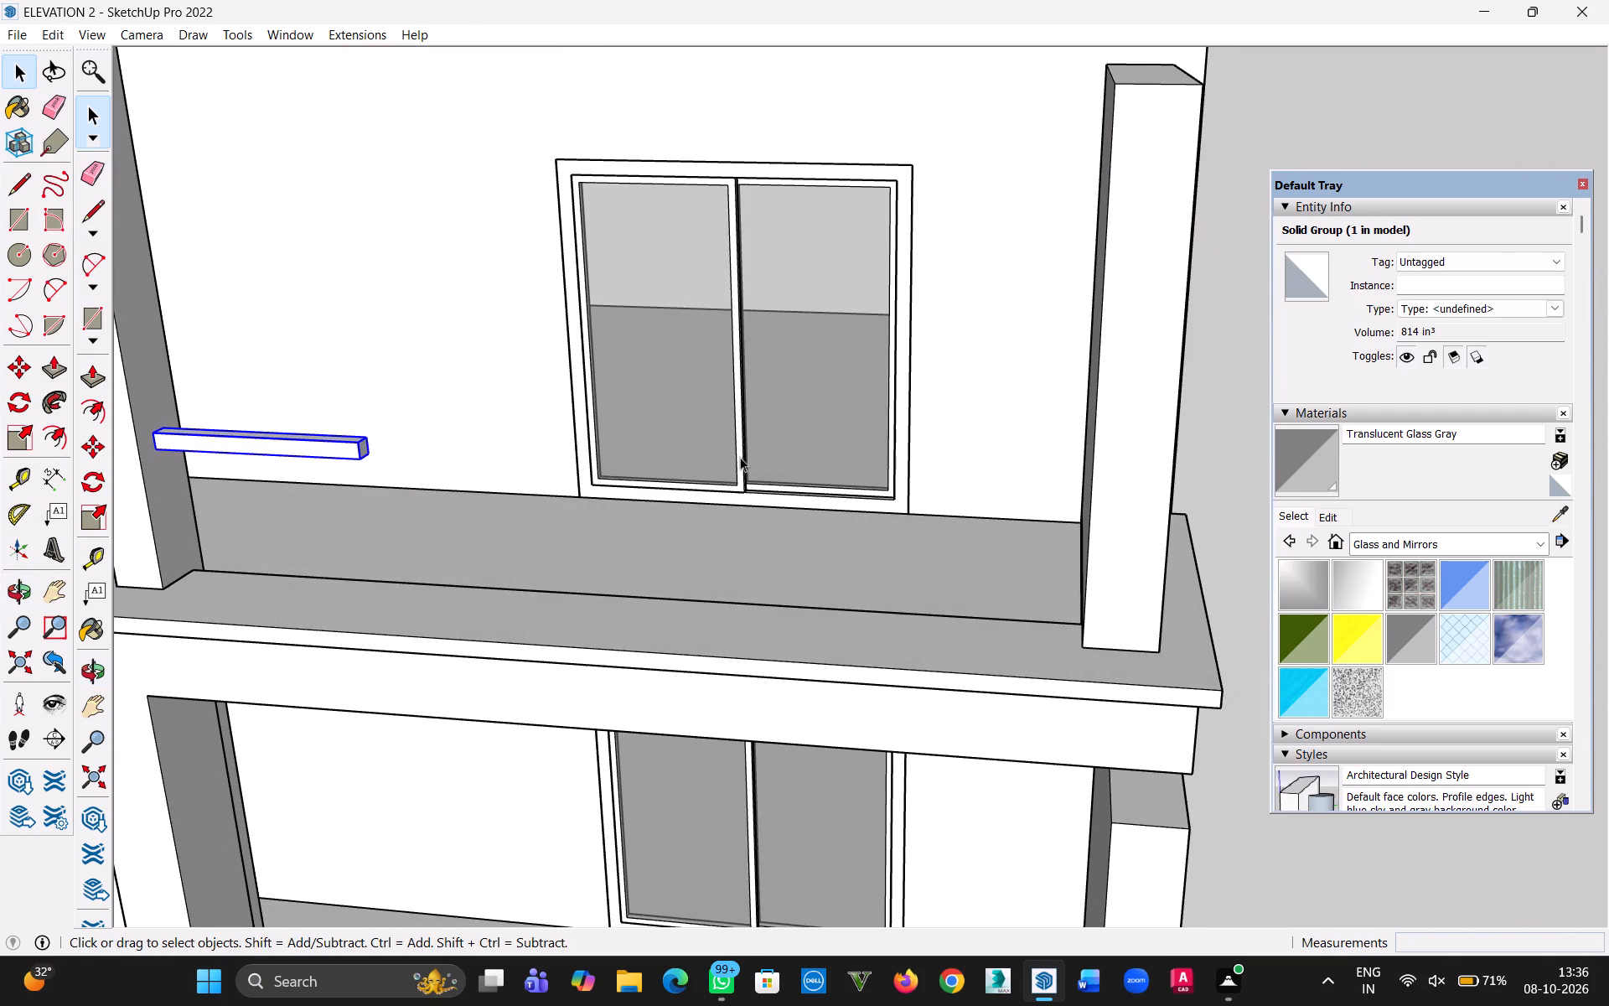
pyautogui.click(1110, 475)
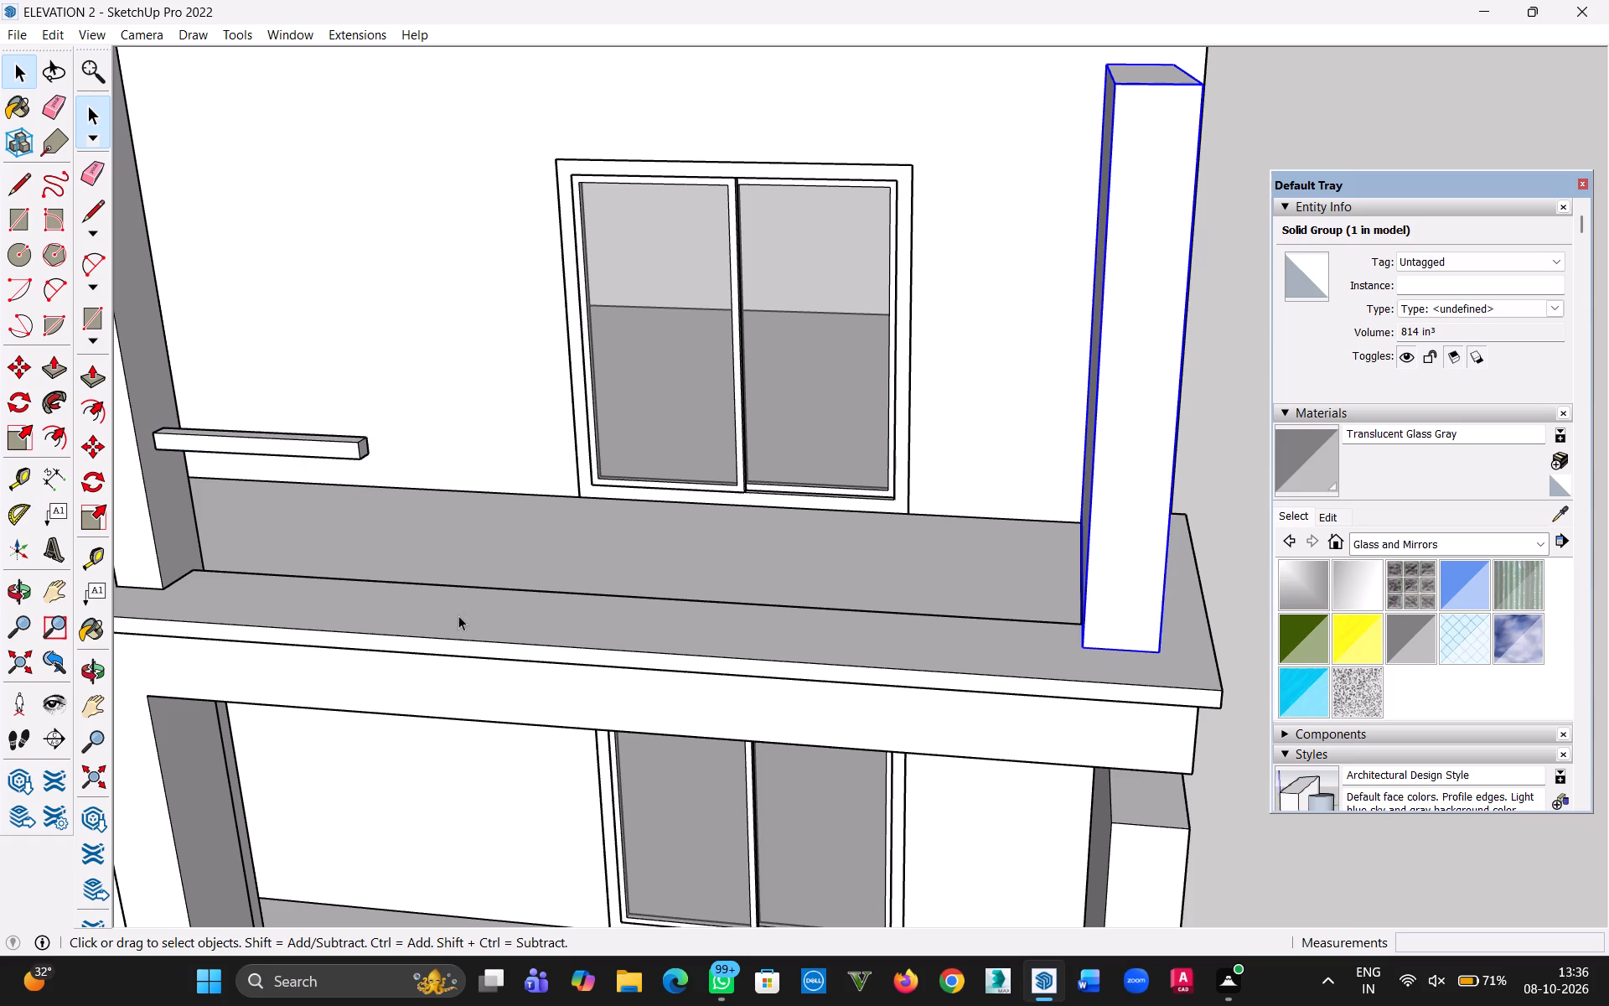
pyautogui.click(458, 616)
pyautogui.click(303, 448)
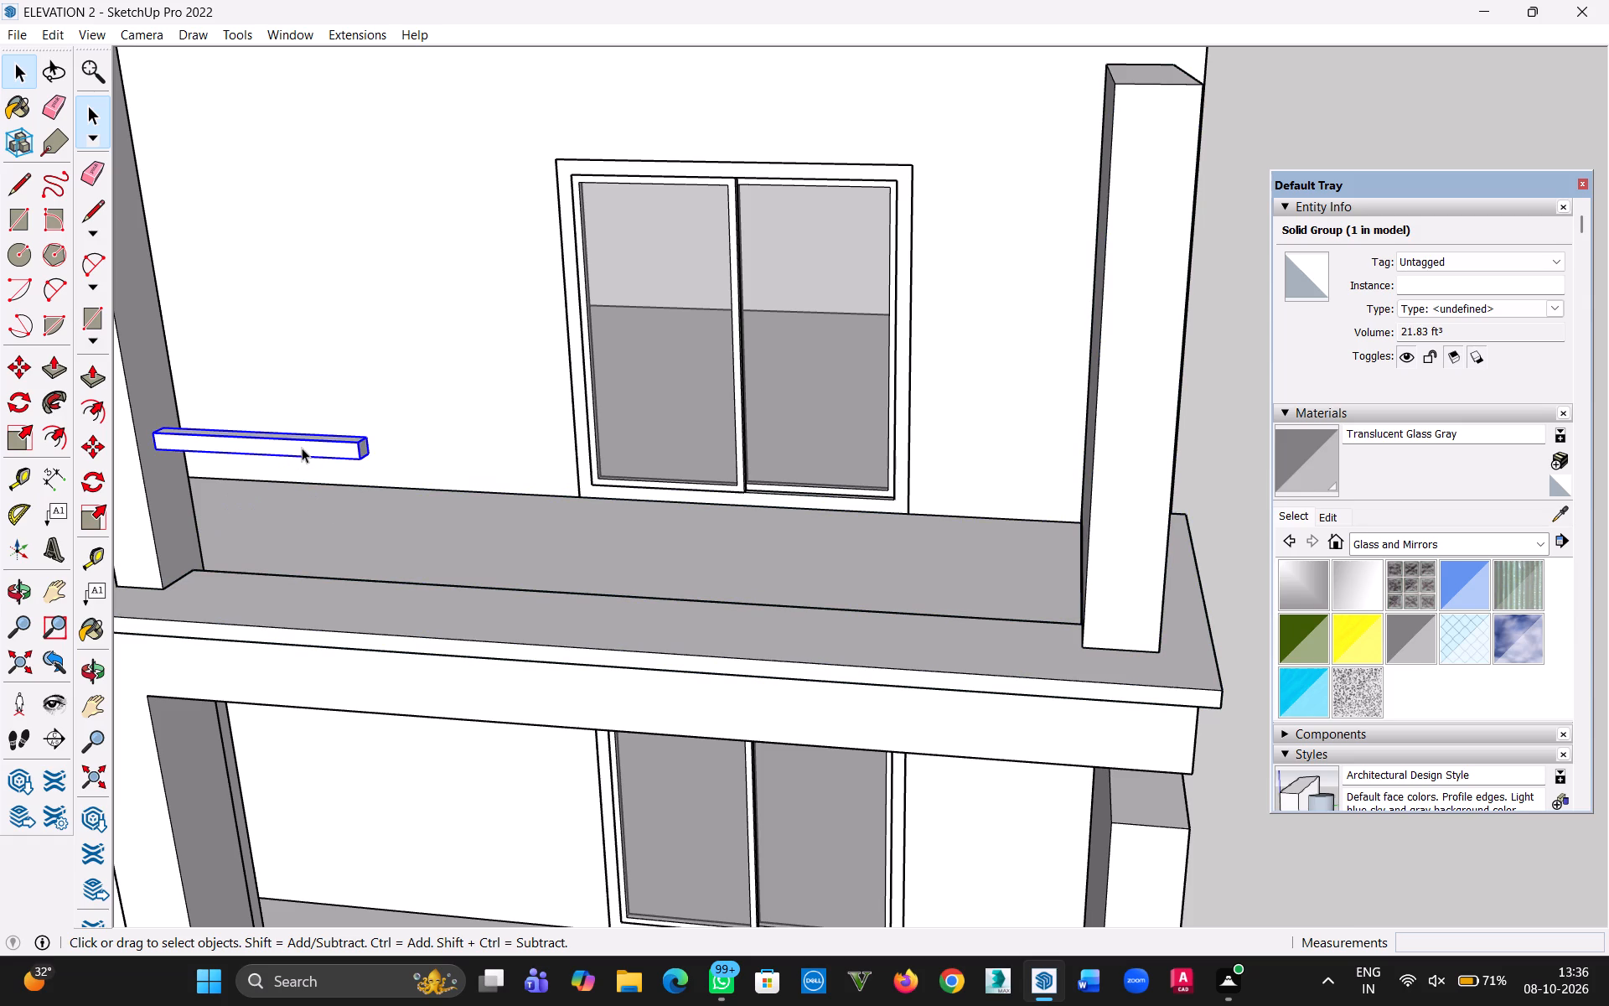
pyautogui.doubleClick(303, 446)
pyautogui.scroll(5, 401, 451)
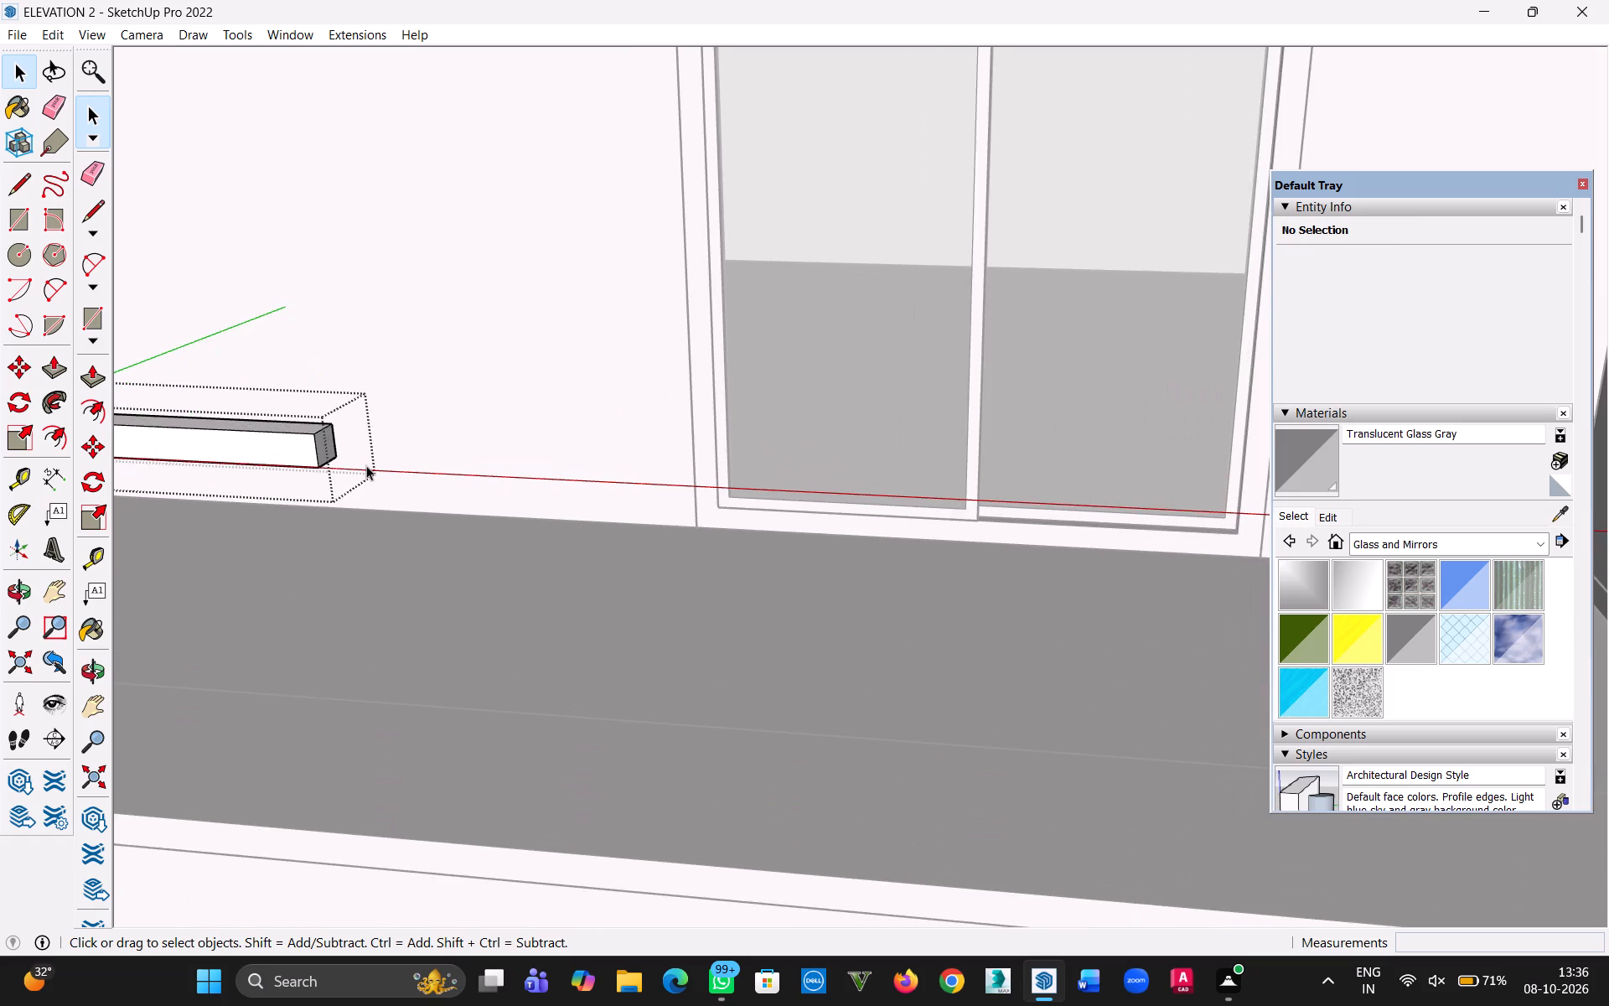
pyautogui.scroll(-3, 365, 464)
pyautogui.press('p')
pyautogui.click(341, 447)
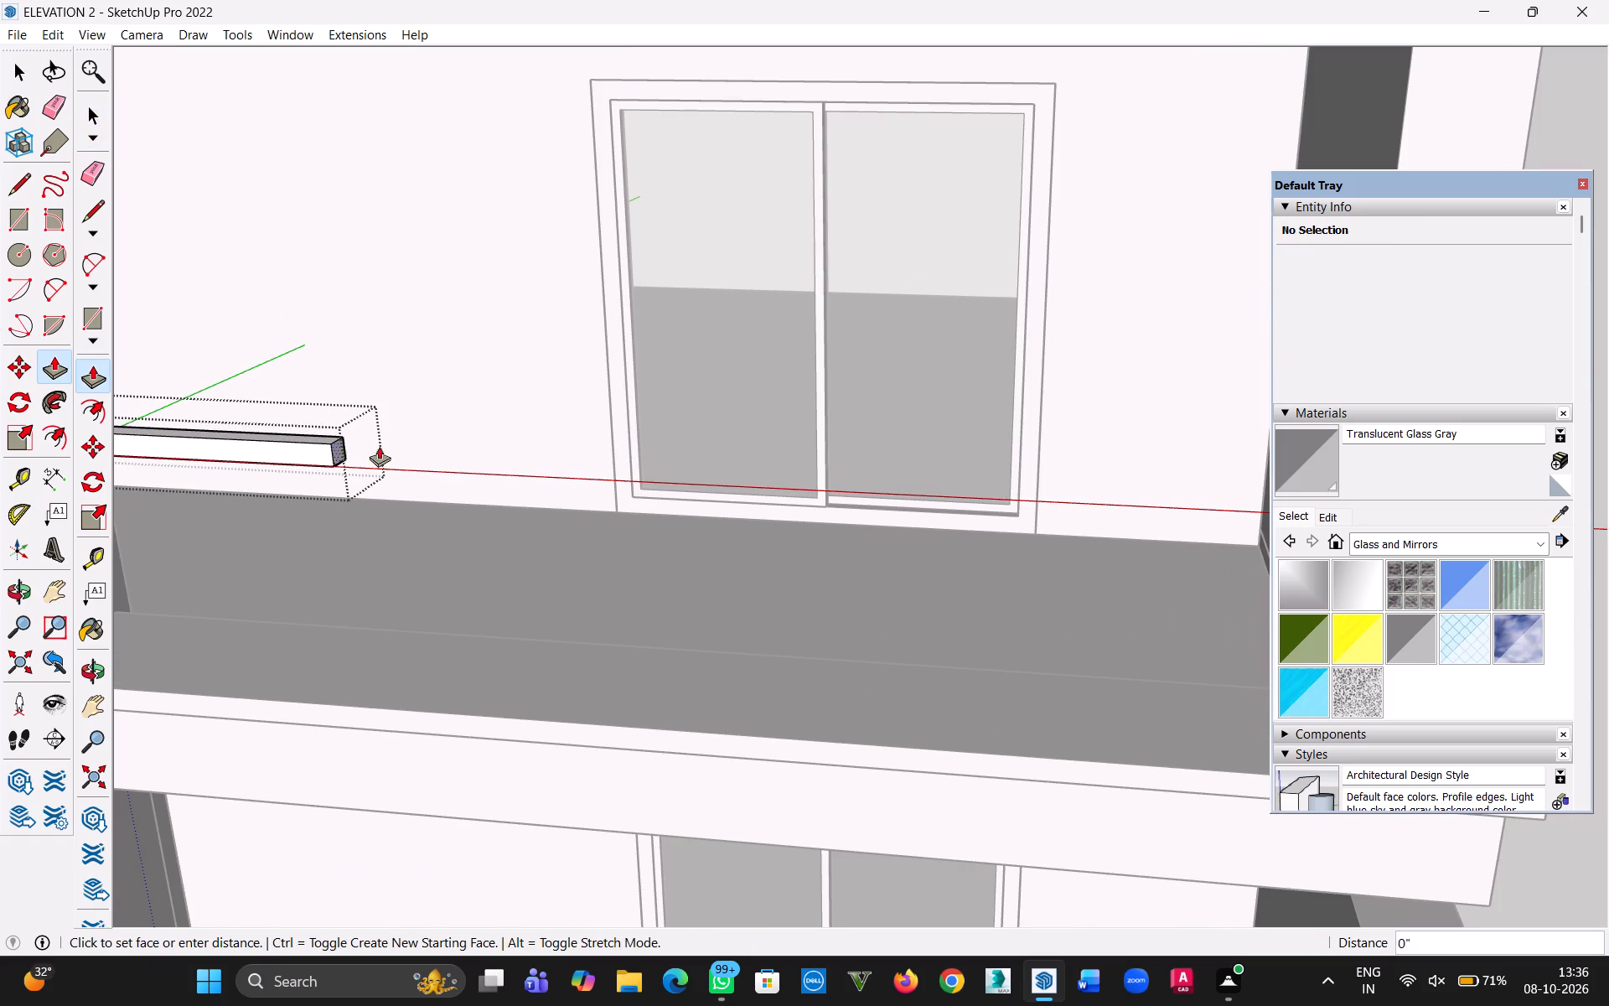
pyautogui.scroll(-5, 723, 480)
pyautogui.press('h')
pyautogui.moveTo(756, 482); pyautogui.dragTo(494, 453)
pyautogui.moveTo(501, 462); pyautogui.dragTo(594, 477, button='middle')
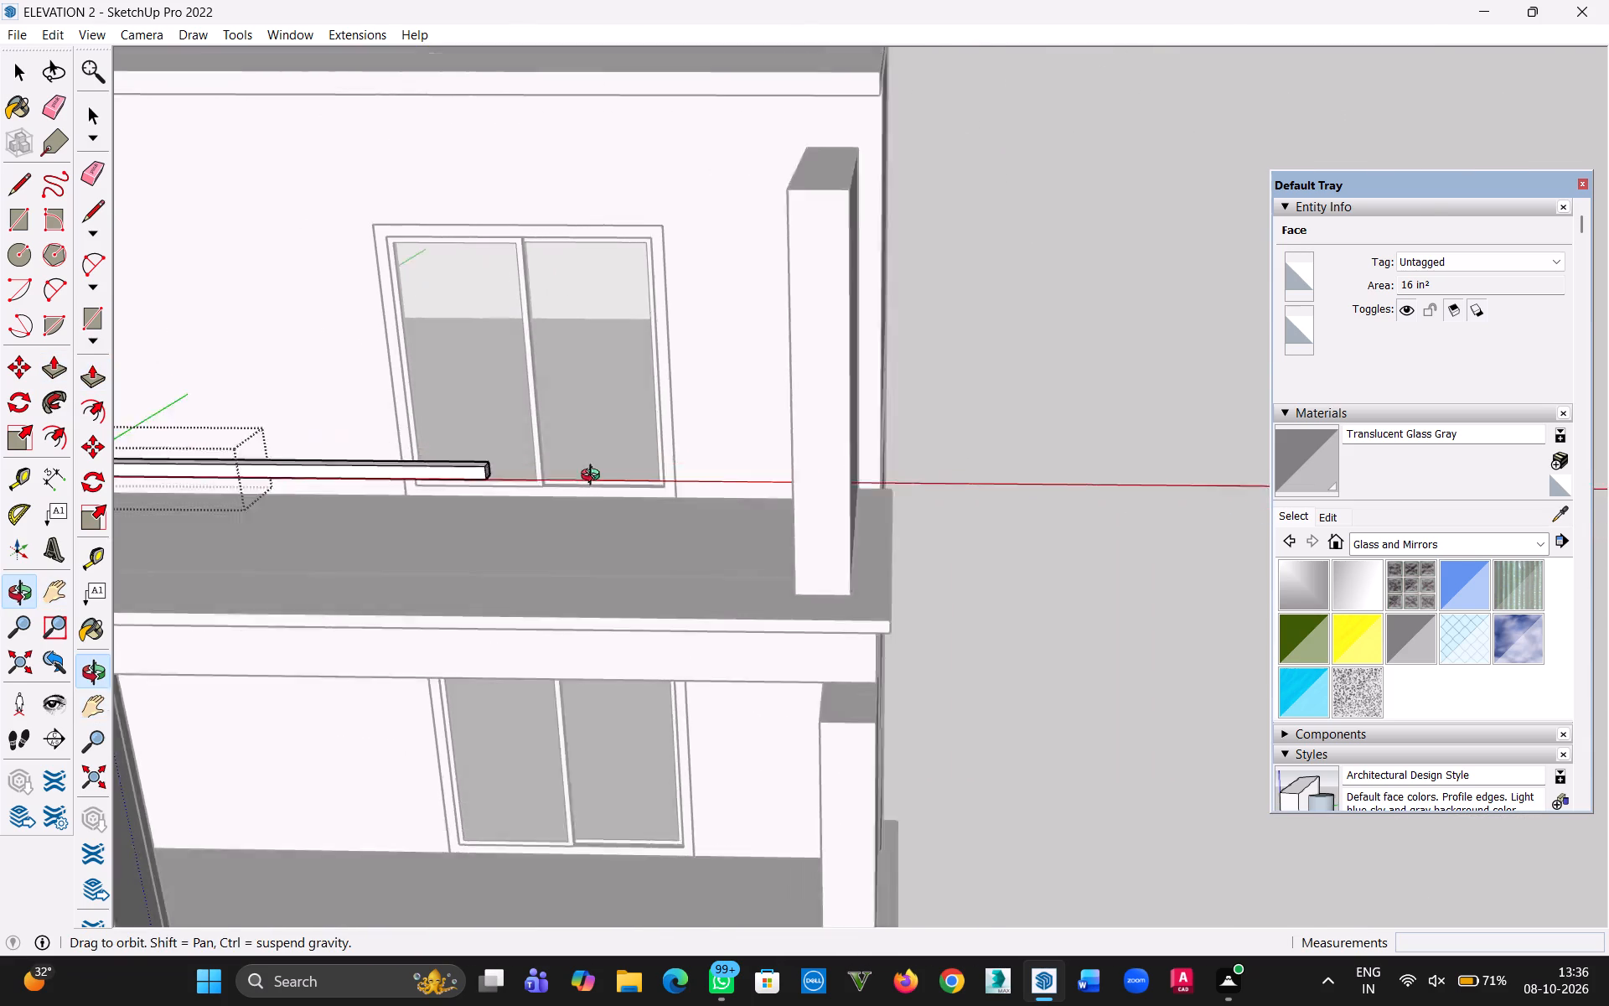
pyautogui.moveTo(594, 477); pyautogui.dragTo(685, 462, button='middle')
pyautogui.press('Escape')
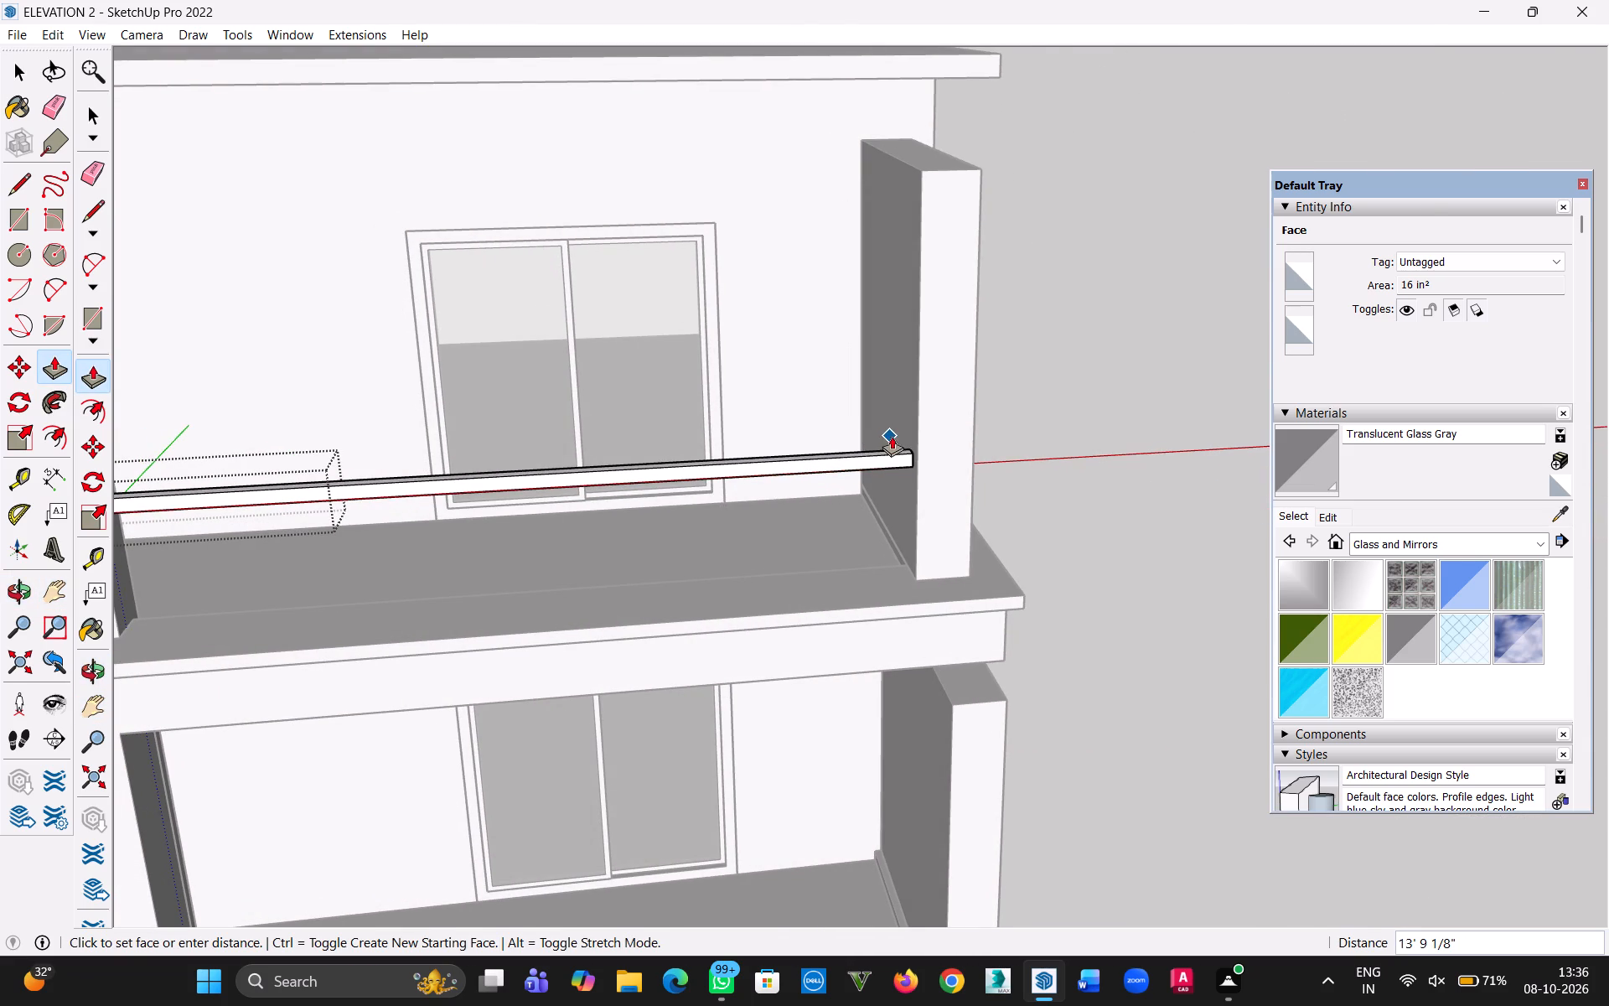
pyautogui.click(908, 411)
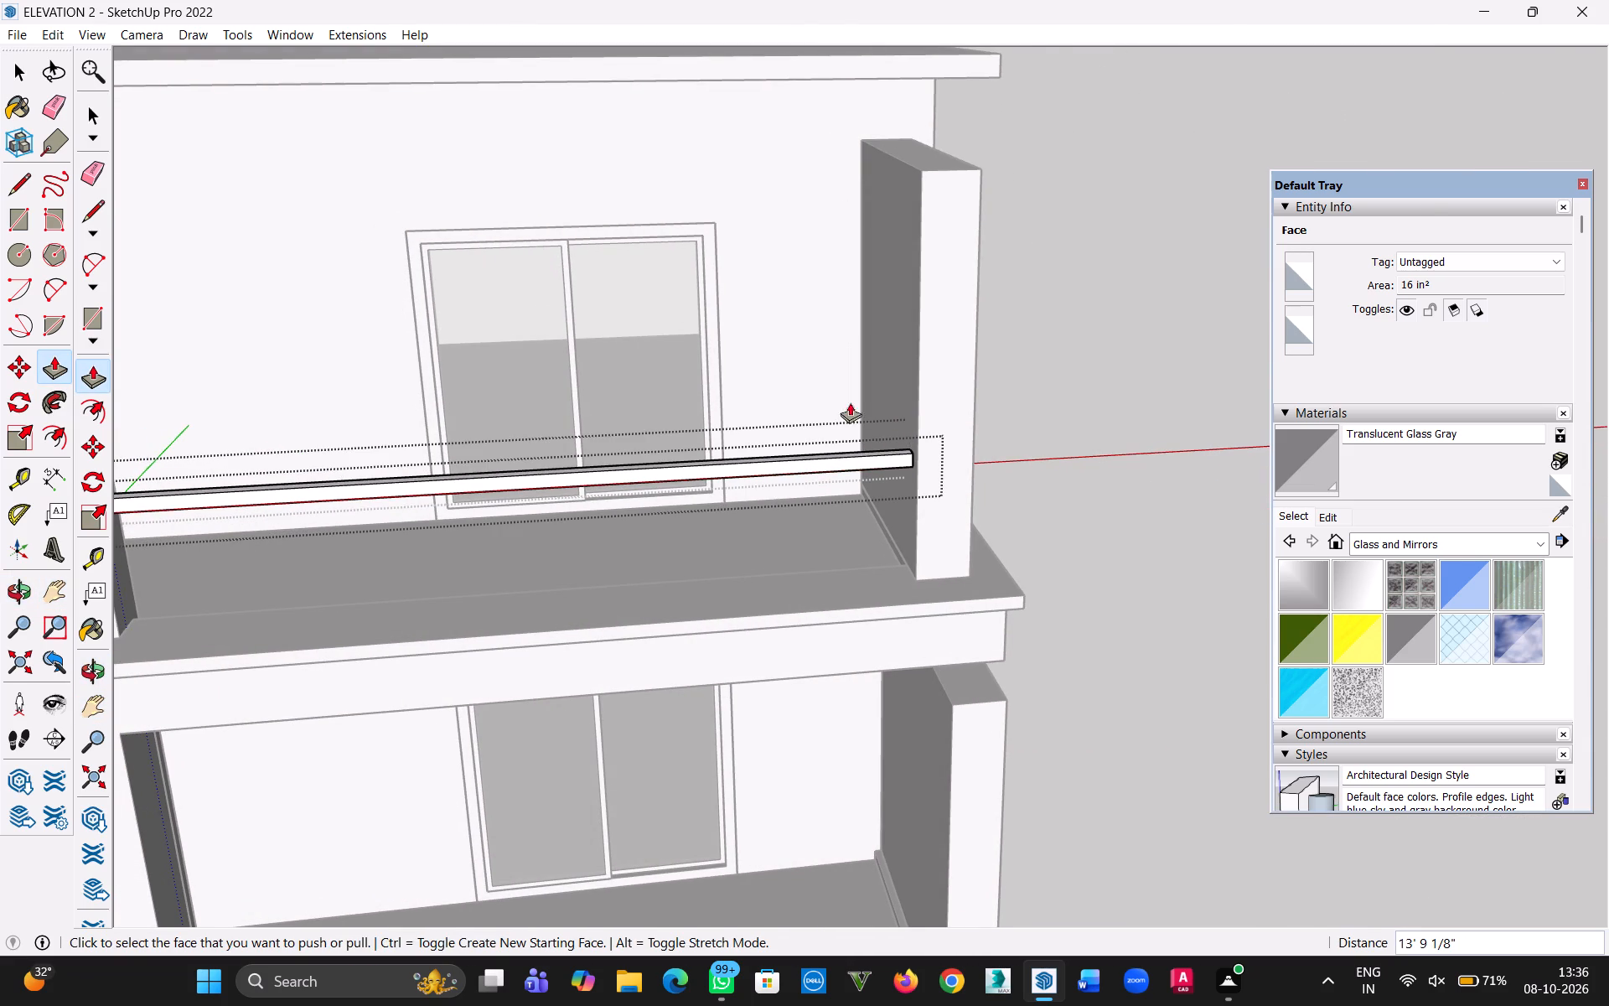
pyautogui.click(15, 73)
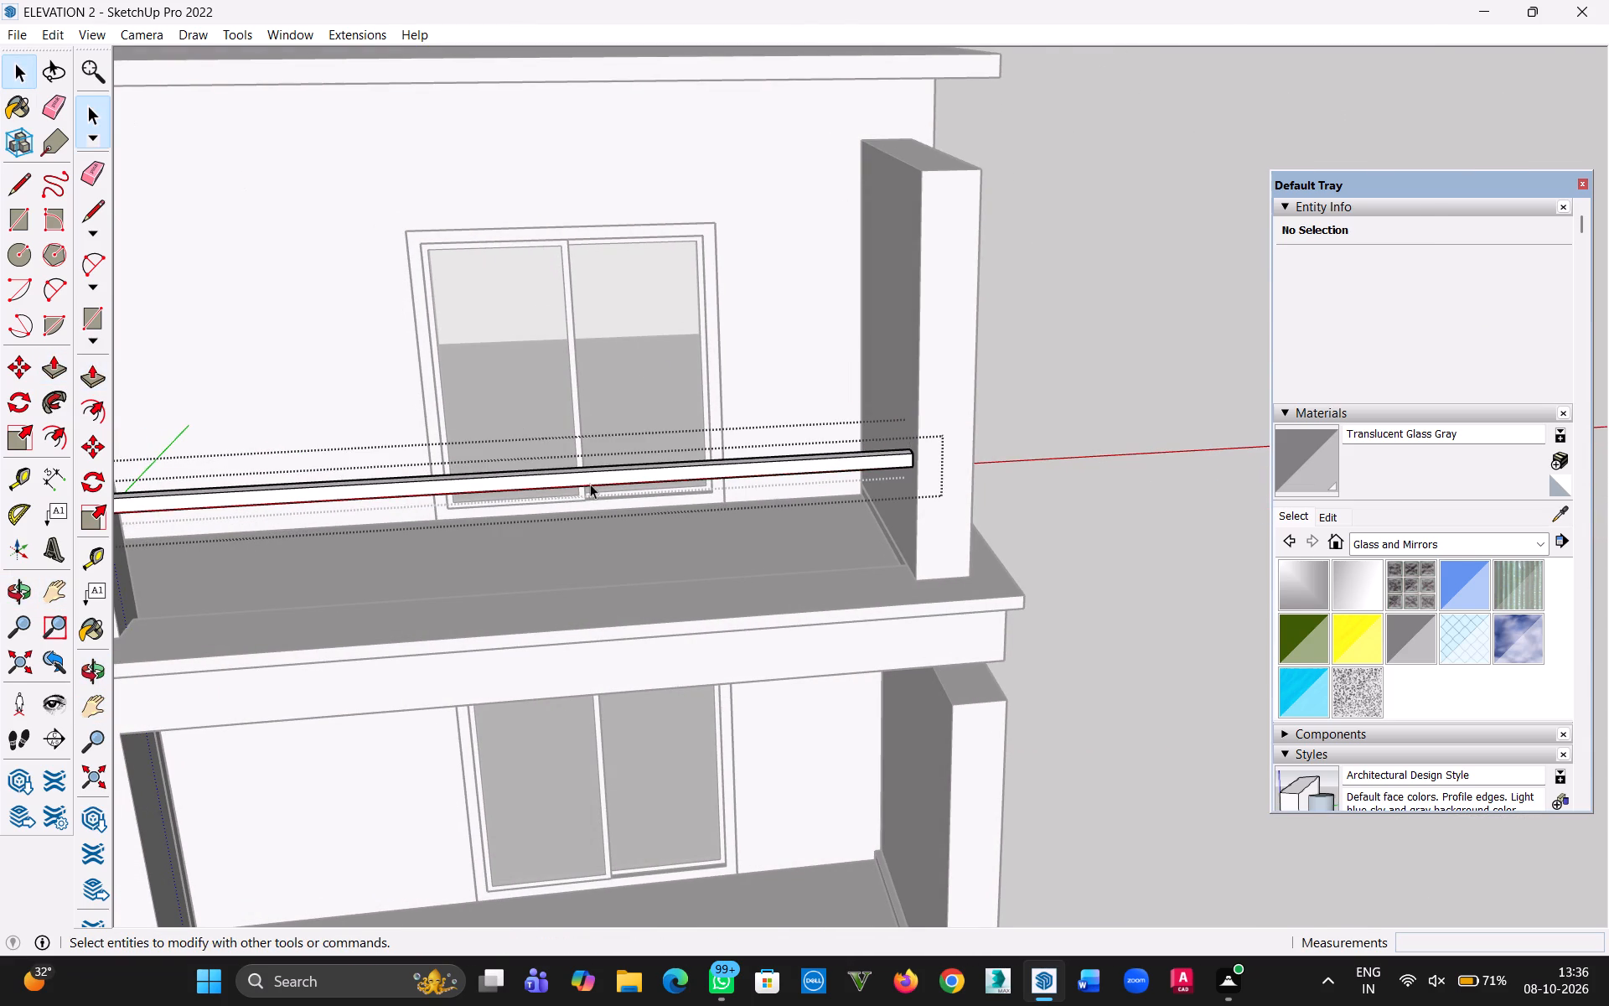
pyautogui.moveTo(525, 465); pyautogui.dragTo(572, 220, button='middle')
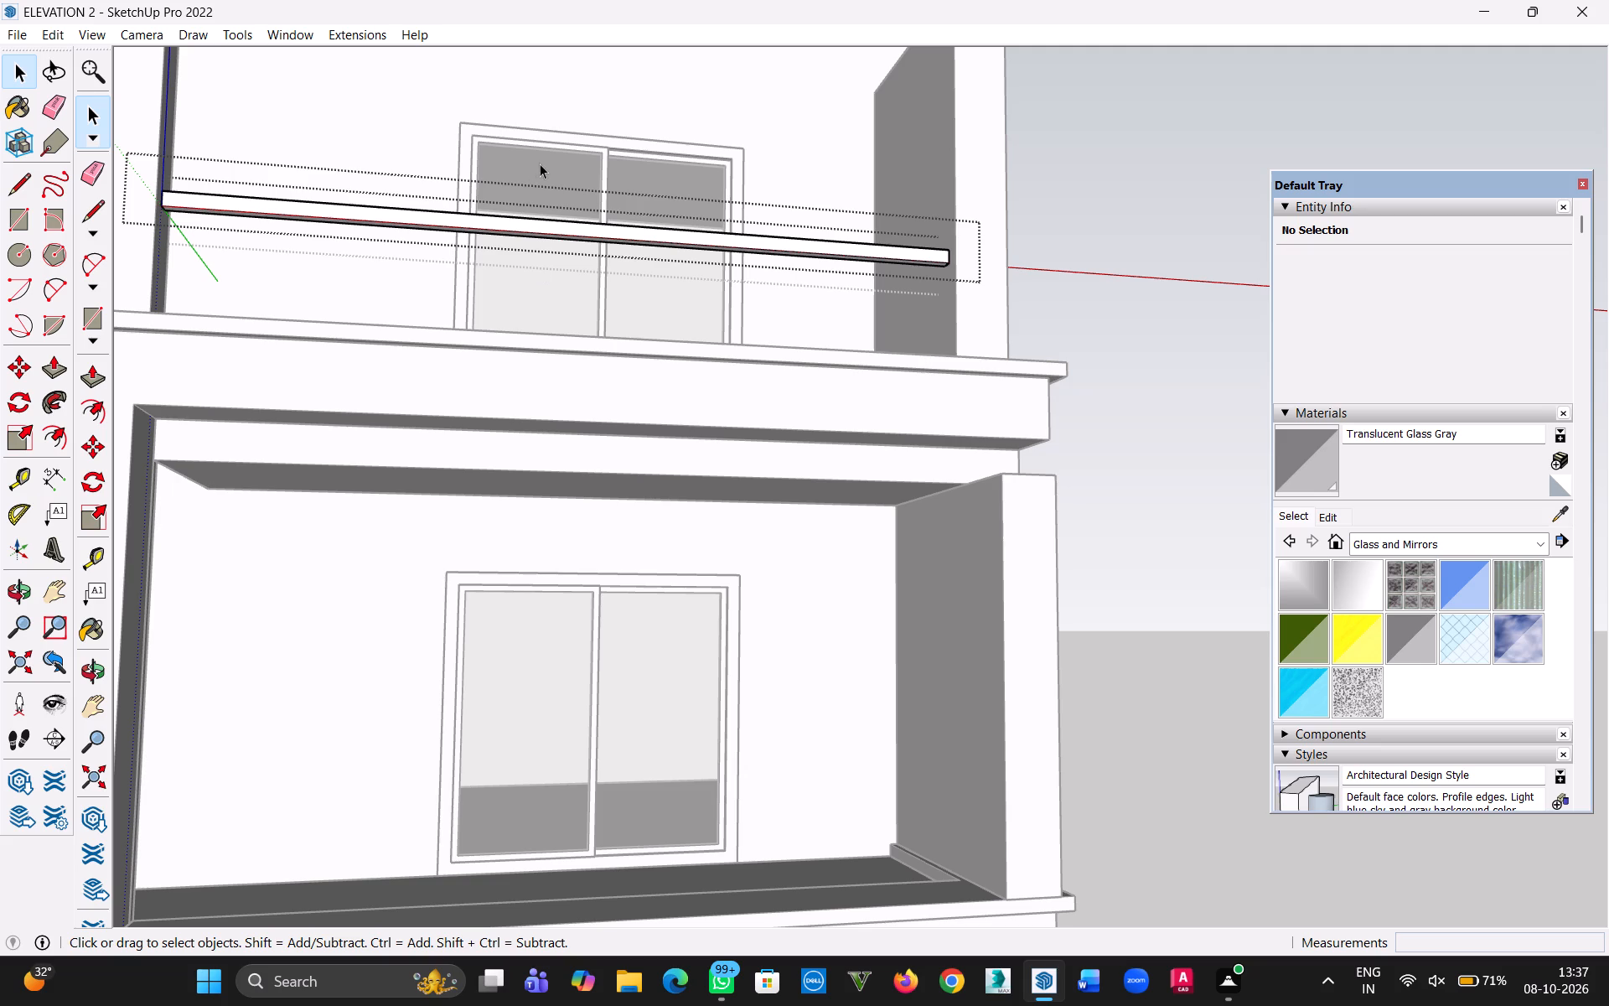
pyautogui.moveTo(576, 290); pyautogui.dragTo(538, 158, button='middle')
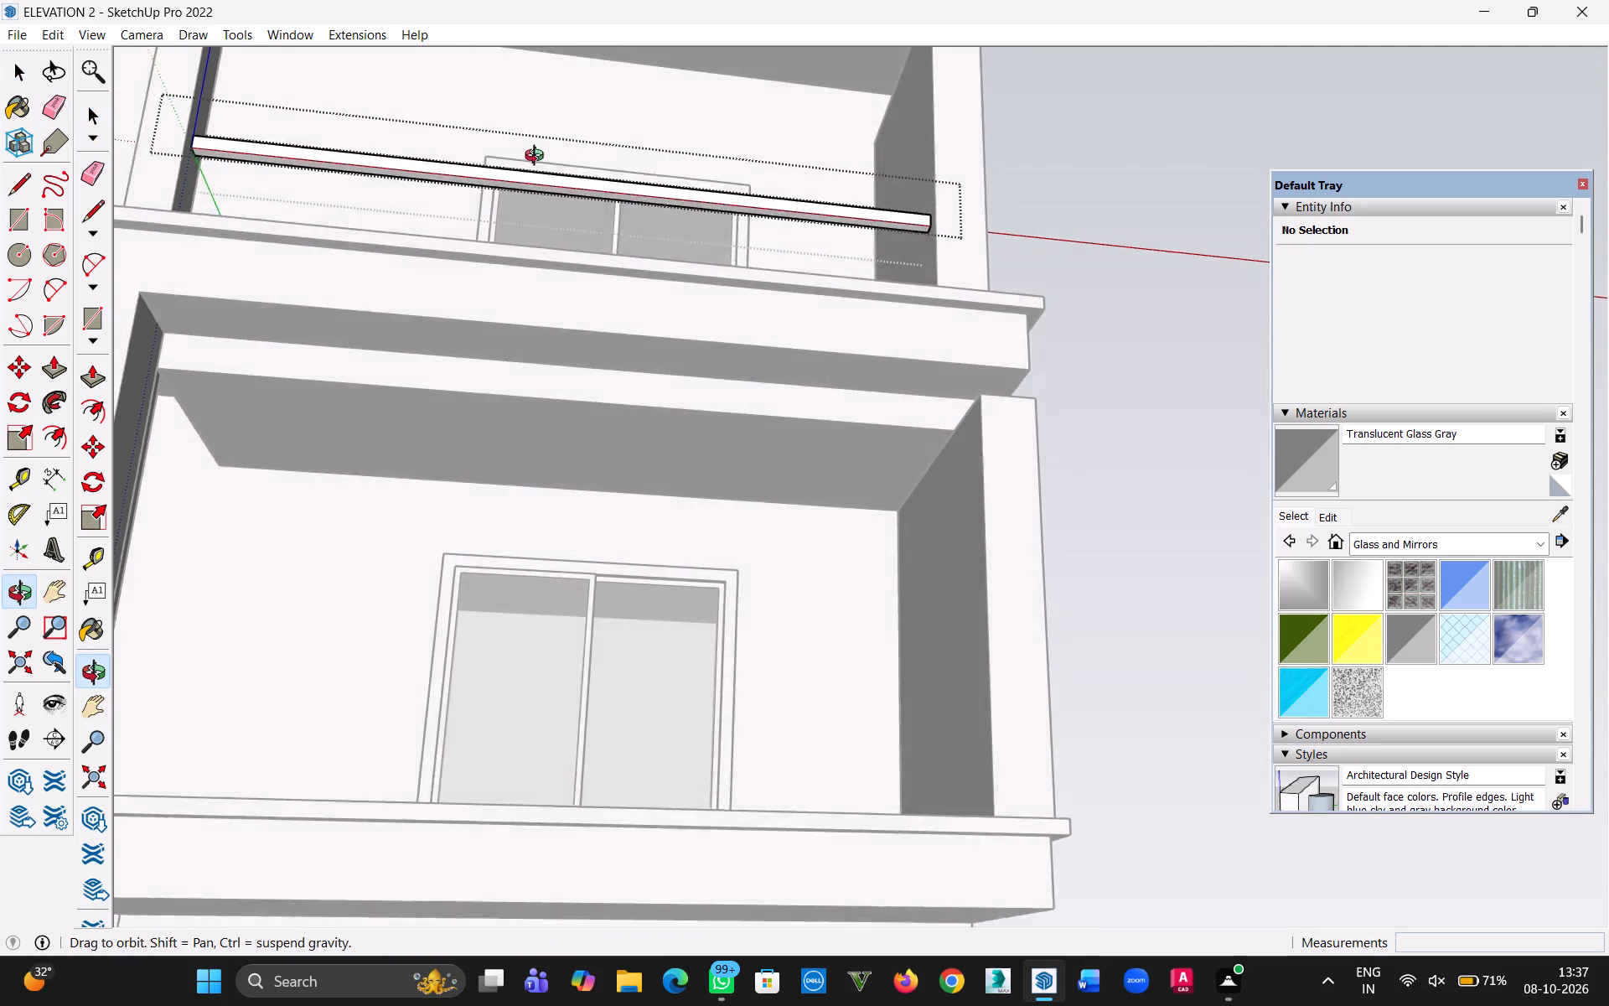
pyautogui.moveTo(538, 158); pyautogui.dragTo(499, 231, button='middle')
pyautogui.middleClick(499, 231)
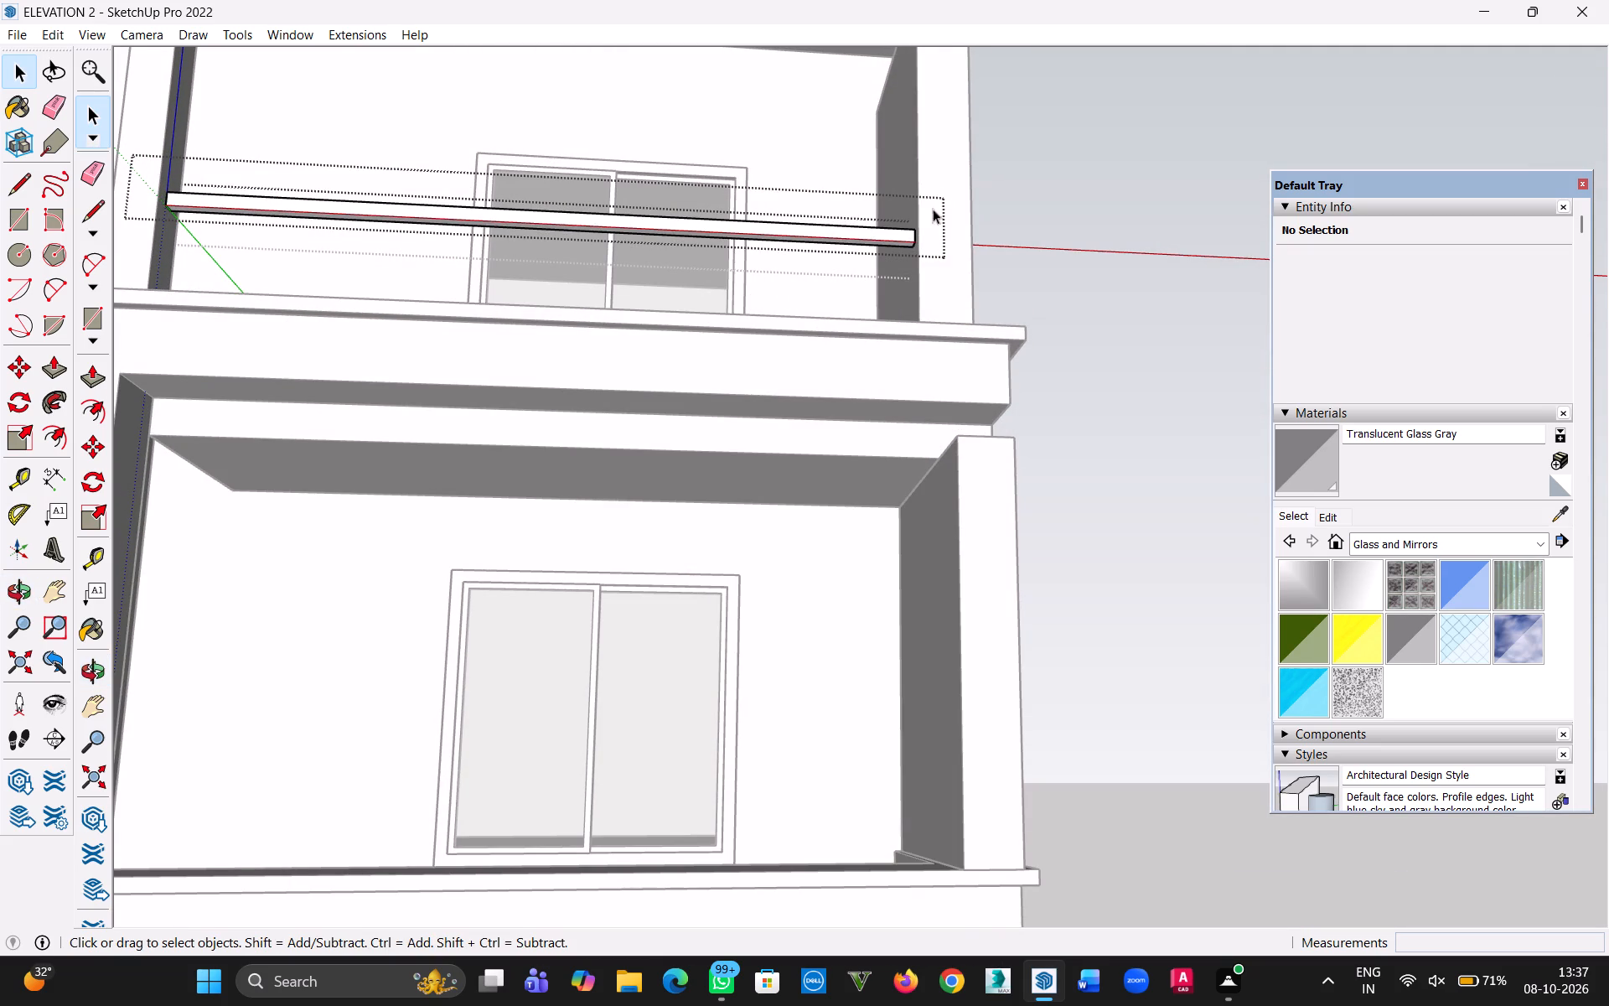
pyautogui.scroll(4, 913, 233)
pyautogui.press('m')
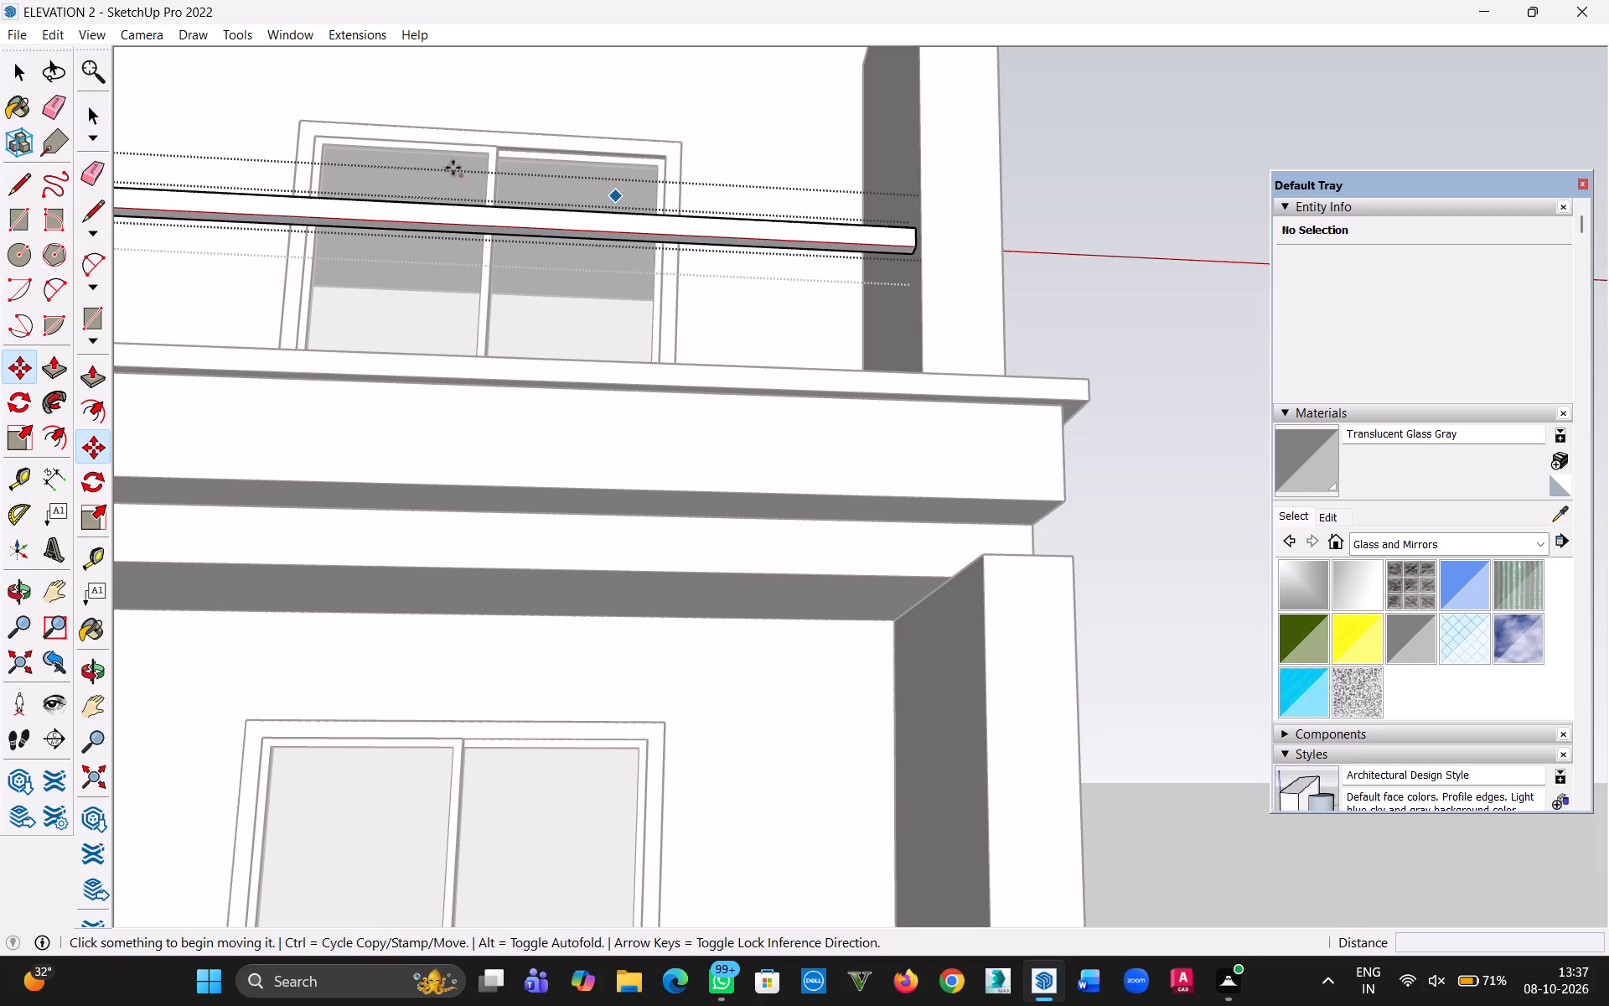
pyautogui.click(8, 74)
pyautogui.click(908, 412)
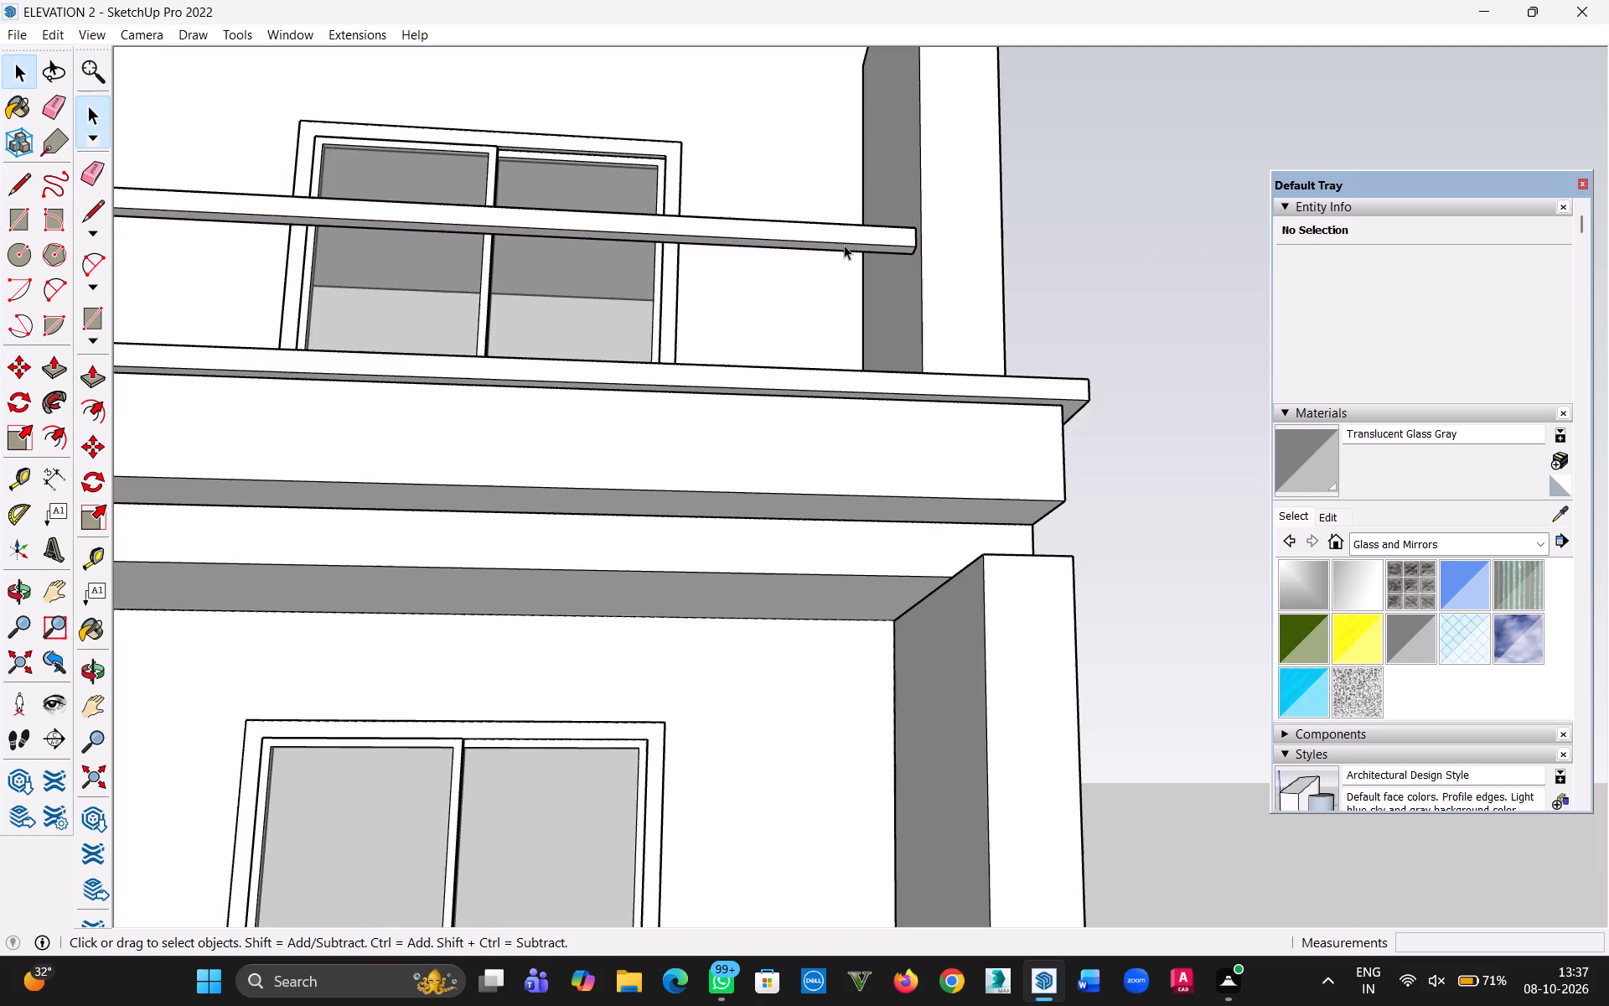
# Move the rail group about 32' 9" along the red axis, clear of the building beyond the side wall.
pyautogui.press('m')
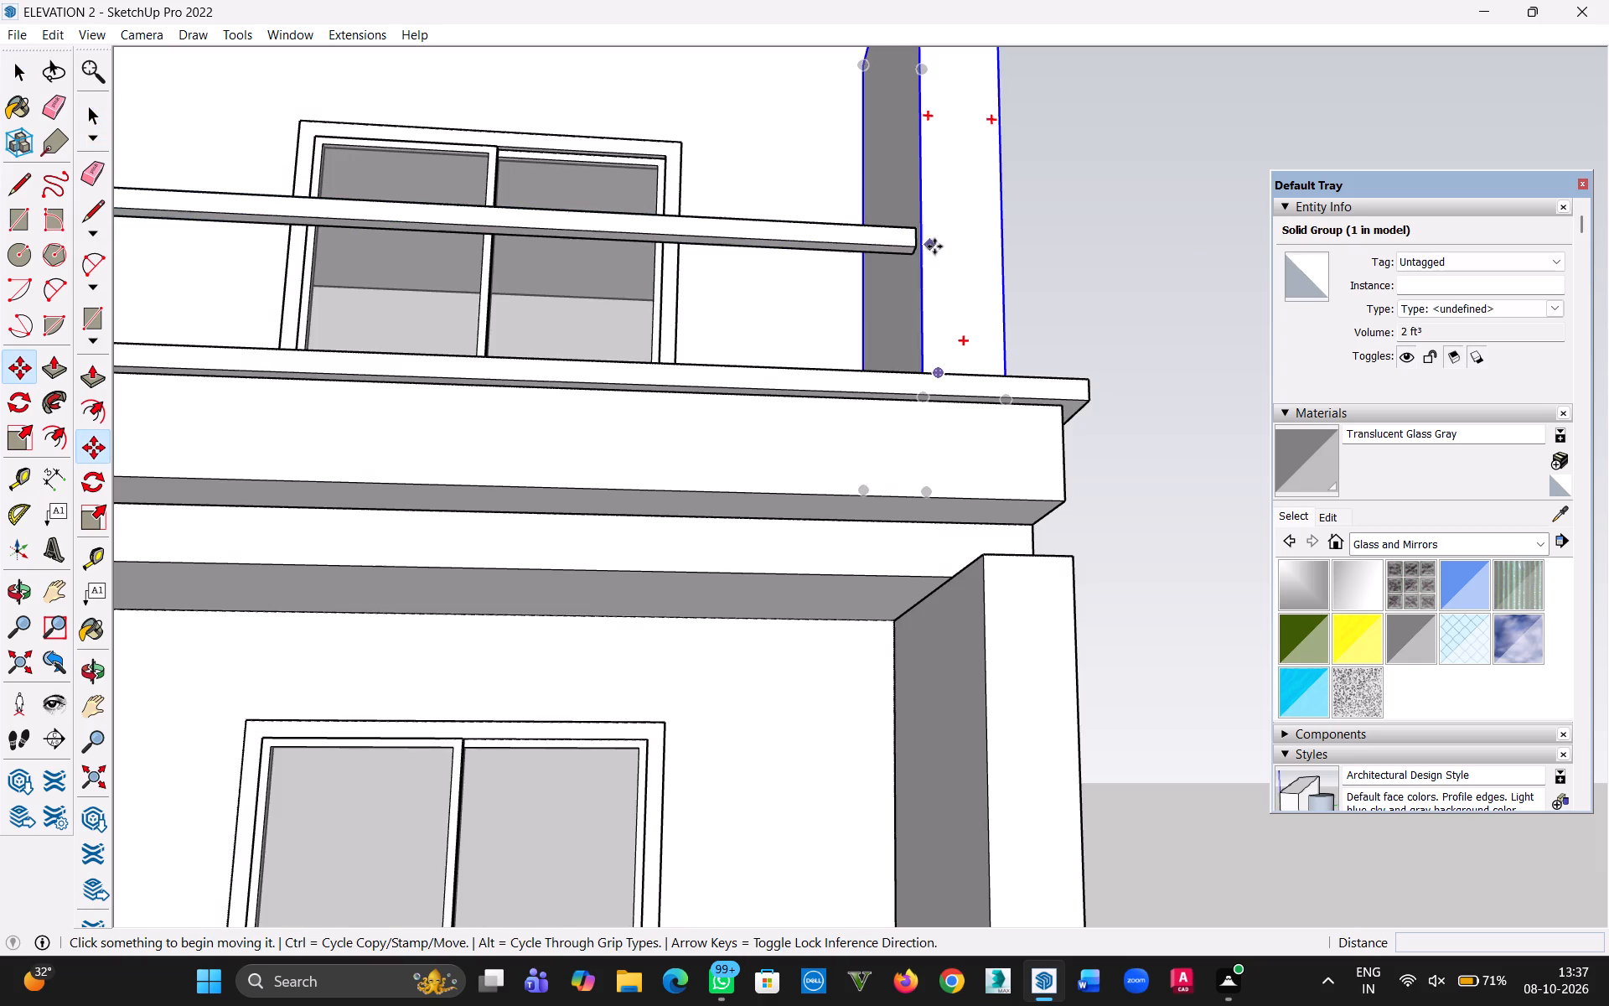
pyautogui.click(913, 245)
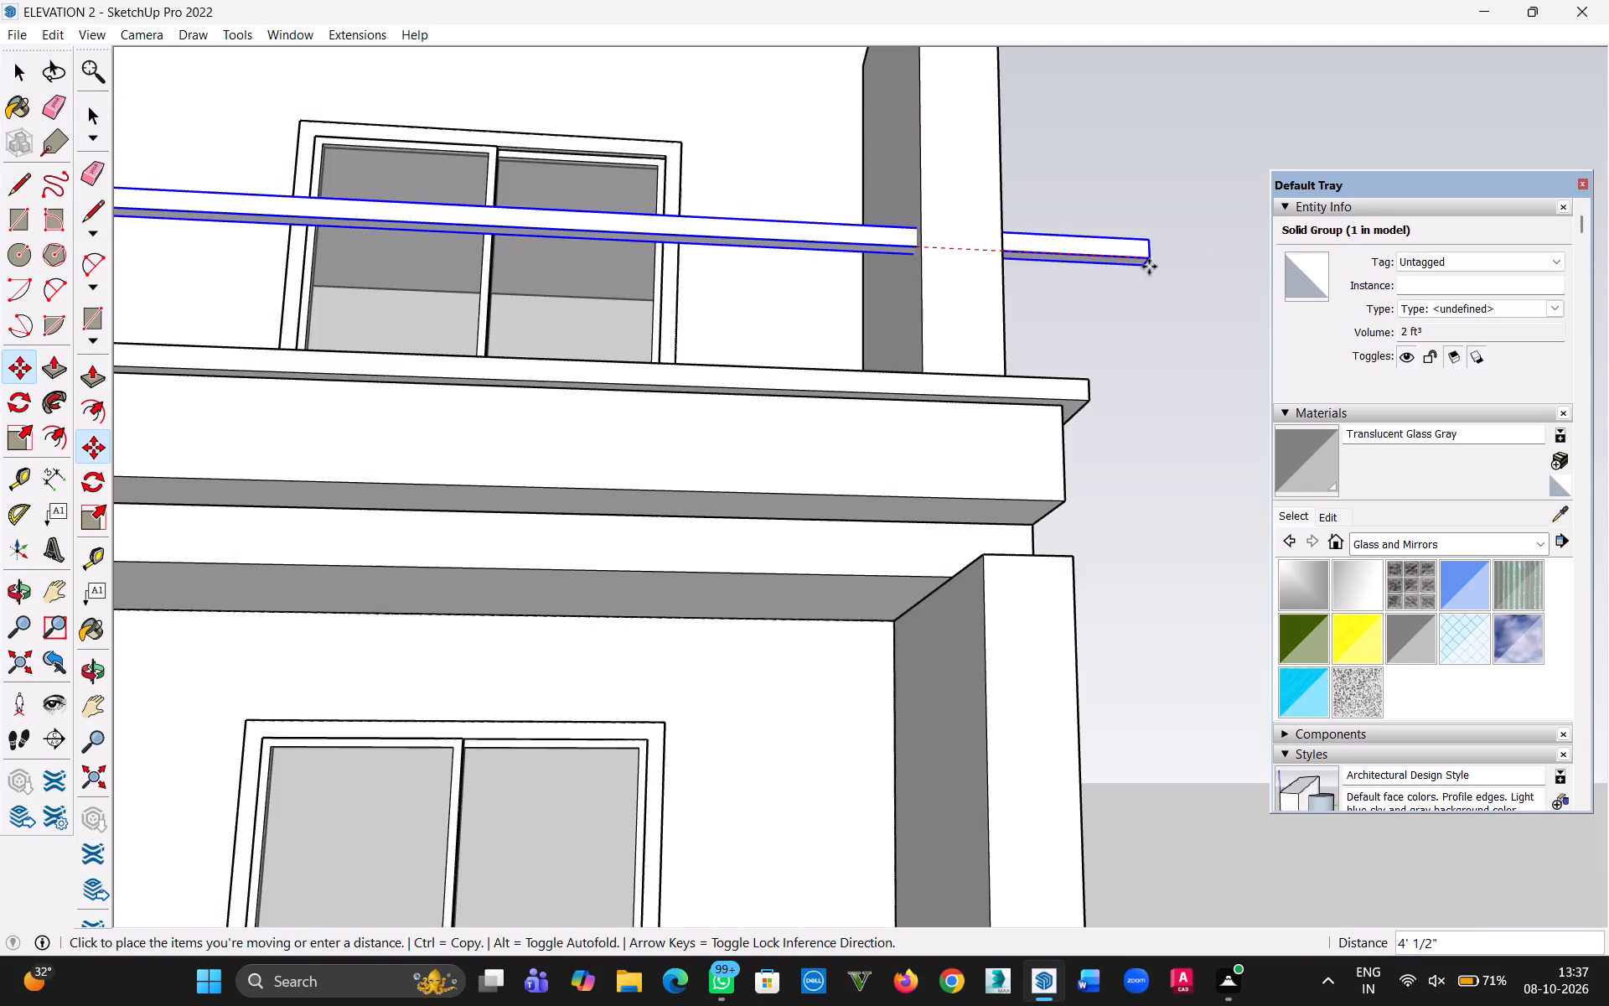
pyautogui.scroll(-19, 1149, 269)
pyautogui.press('h')
pyautogui.moveTo(1141, 316); pyautogui.dragTo(515, 630)
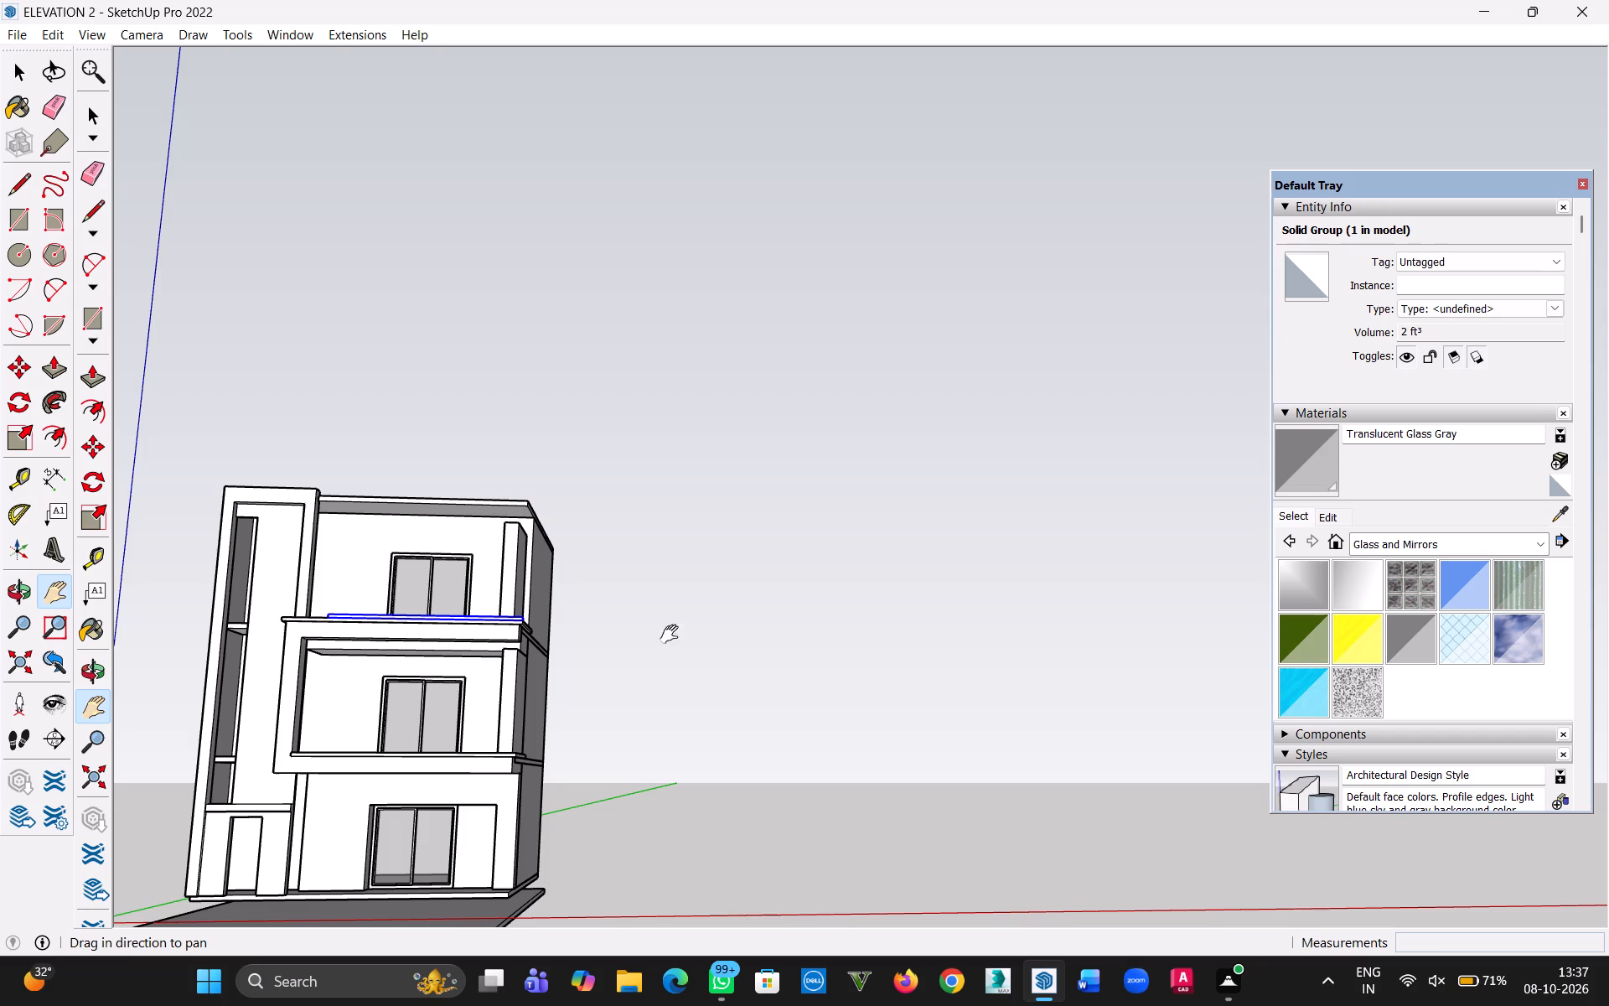
pyautogui.press('Escape')
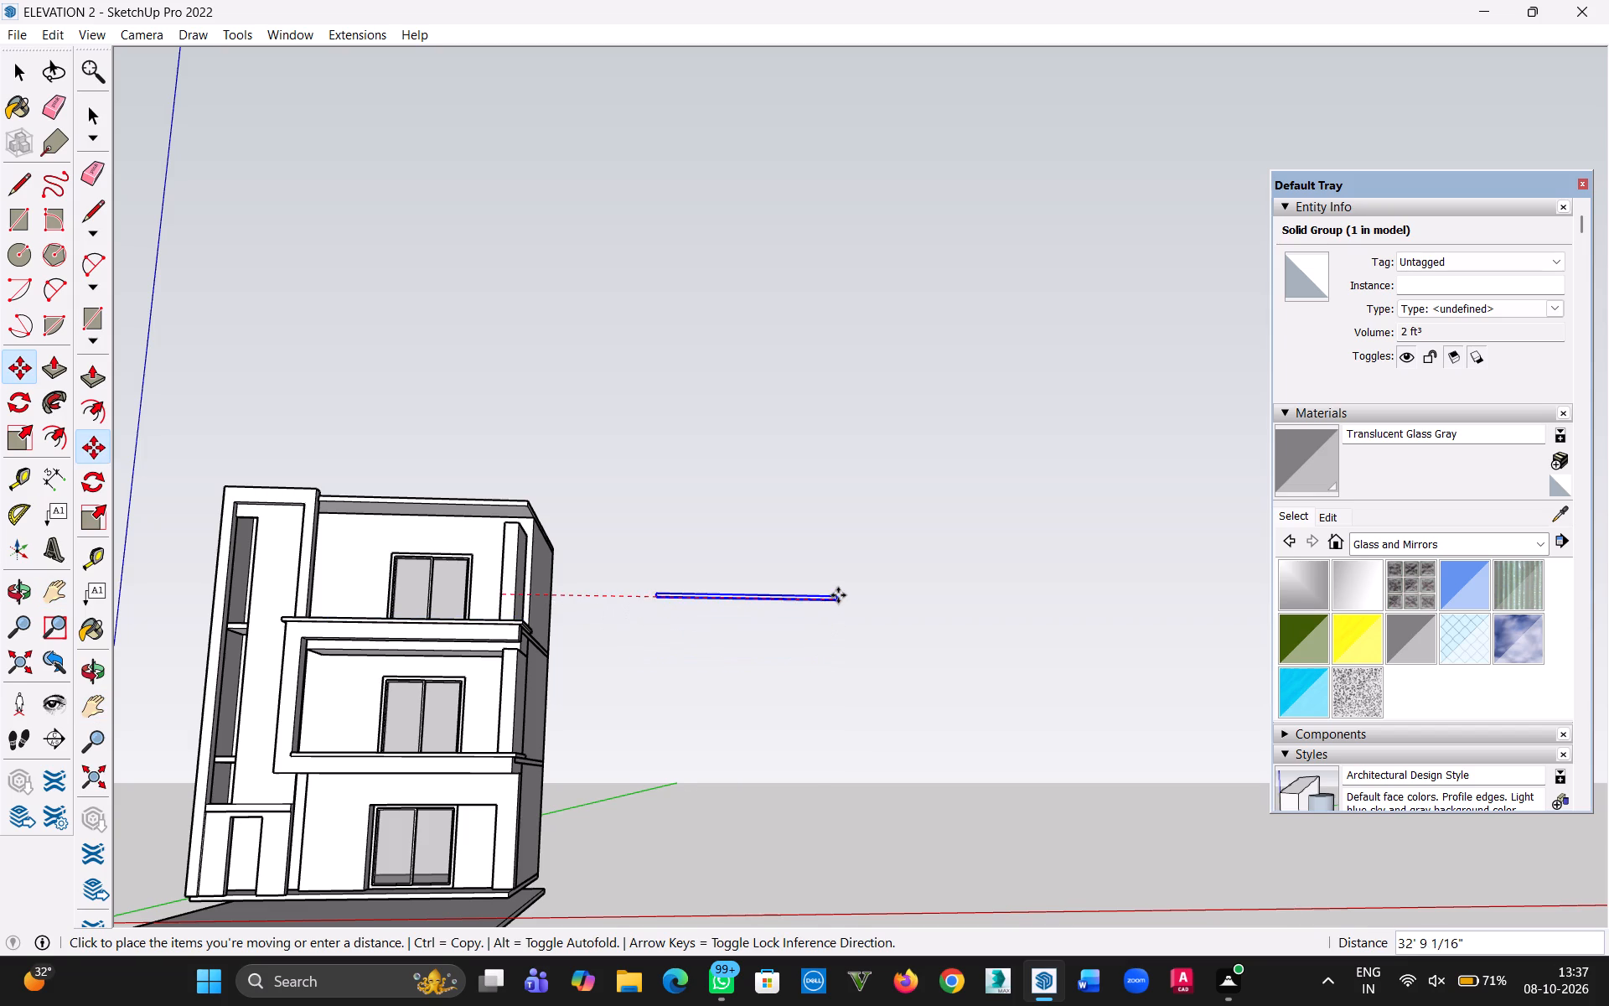
pyautogui.click(839, 596)
pyautogui.click(585, 288)
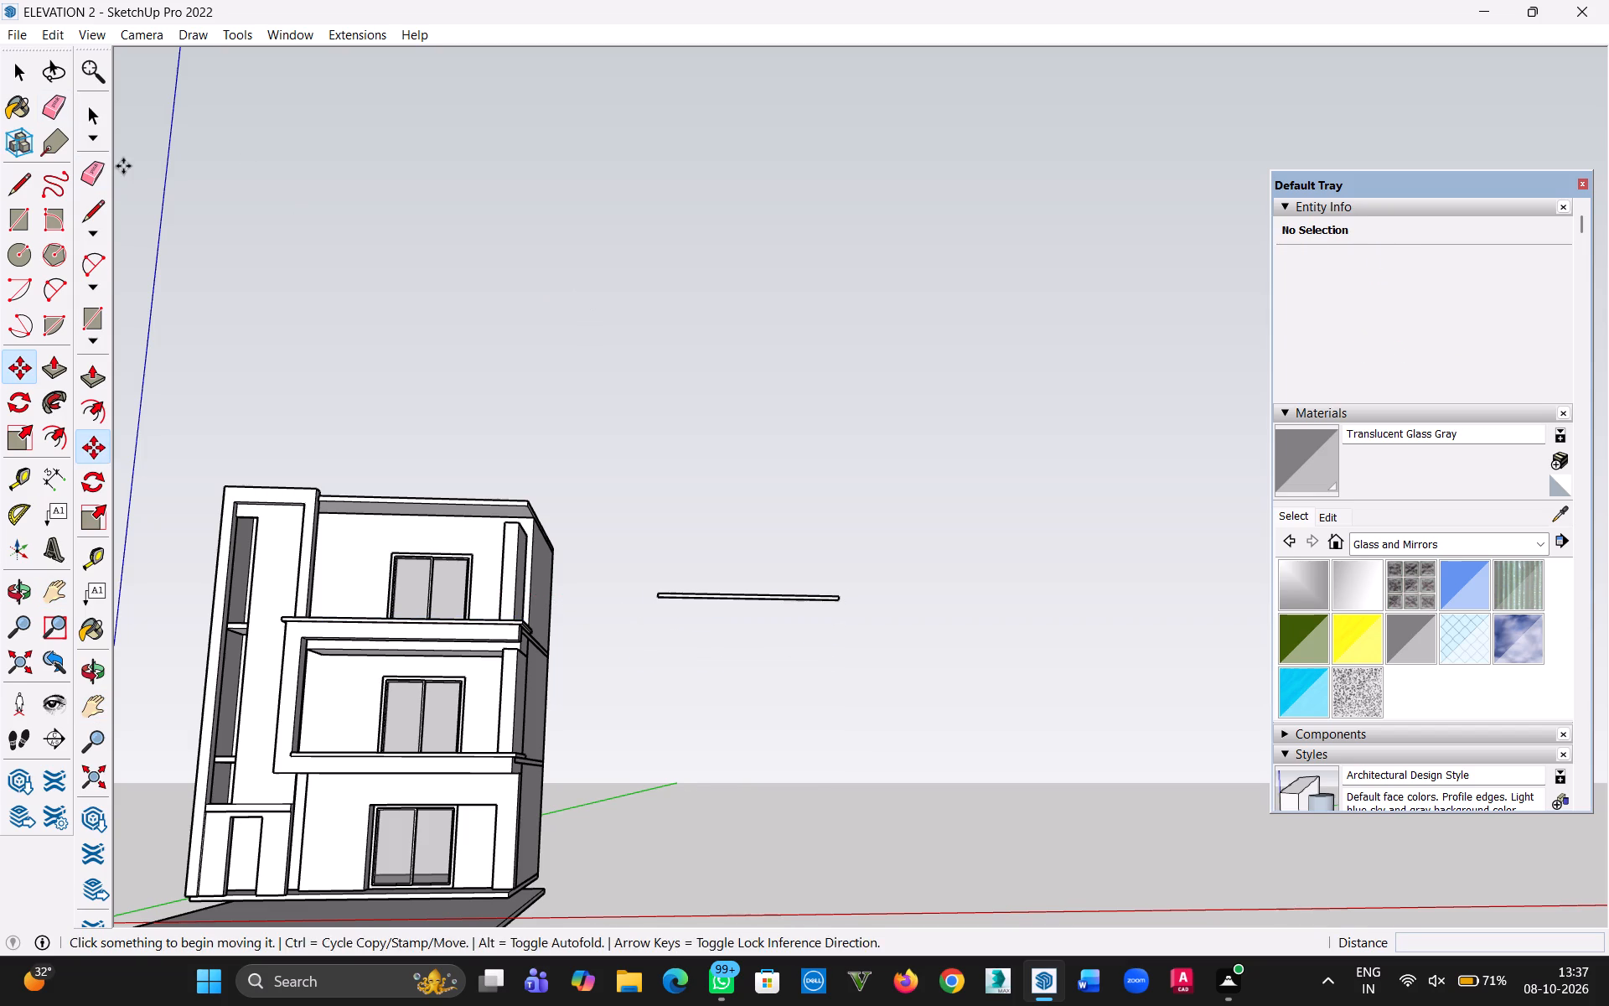
pyautogui.click(28, 77)
pyautogui.click(883, 488)
# Draw a vertical 3' 1" by 18' rotated rectangle hanging from the midline of the moved rail's underside.
pyautogui.scroll(11, 810, 604)
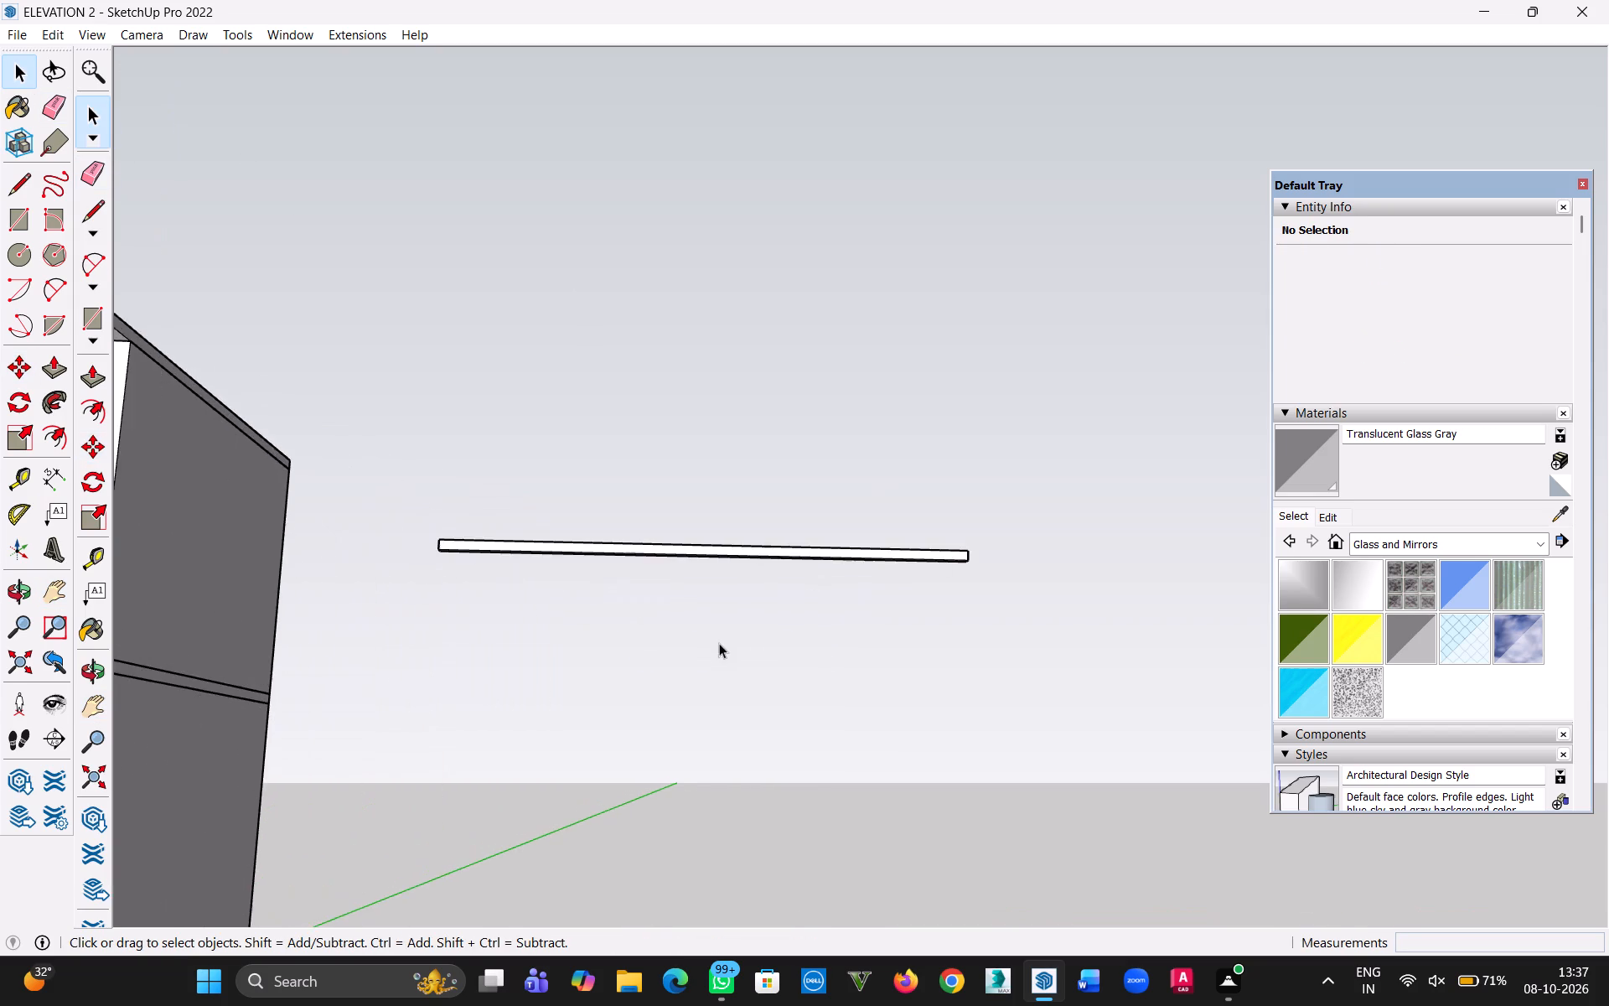
pyautogui.moveTo(697, 583); pyautogui.dragTo(774, 524, button='middle')
pyautogui.scroll(1, 698, 583)
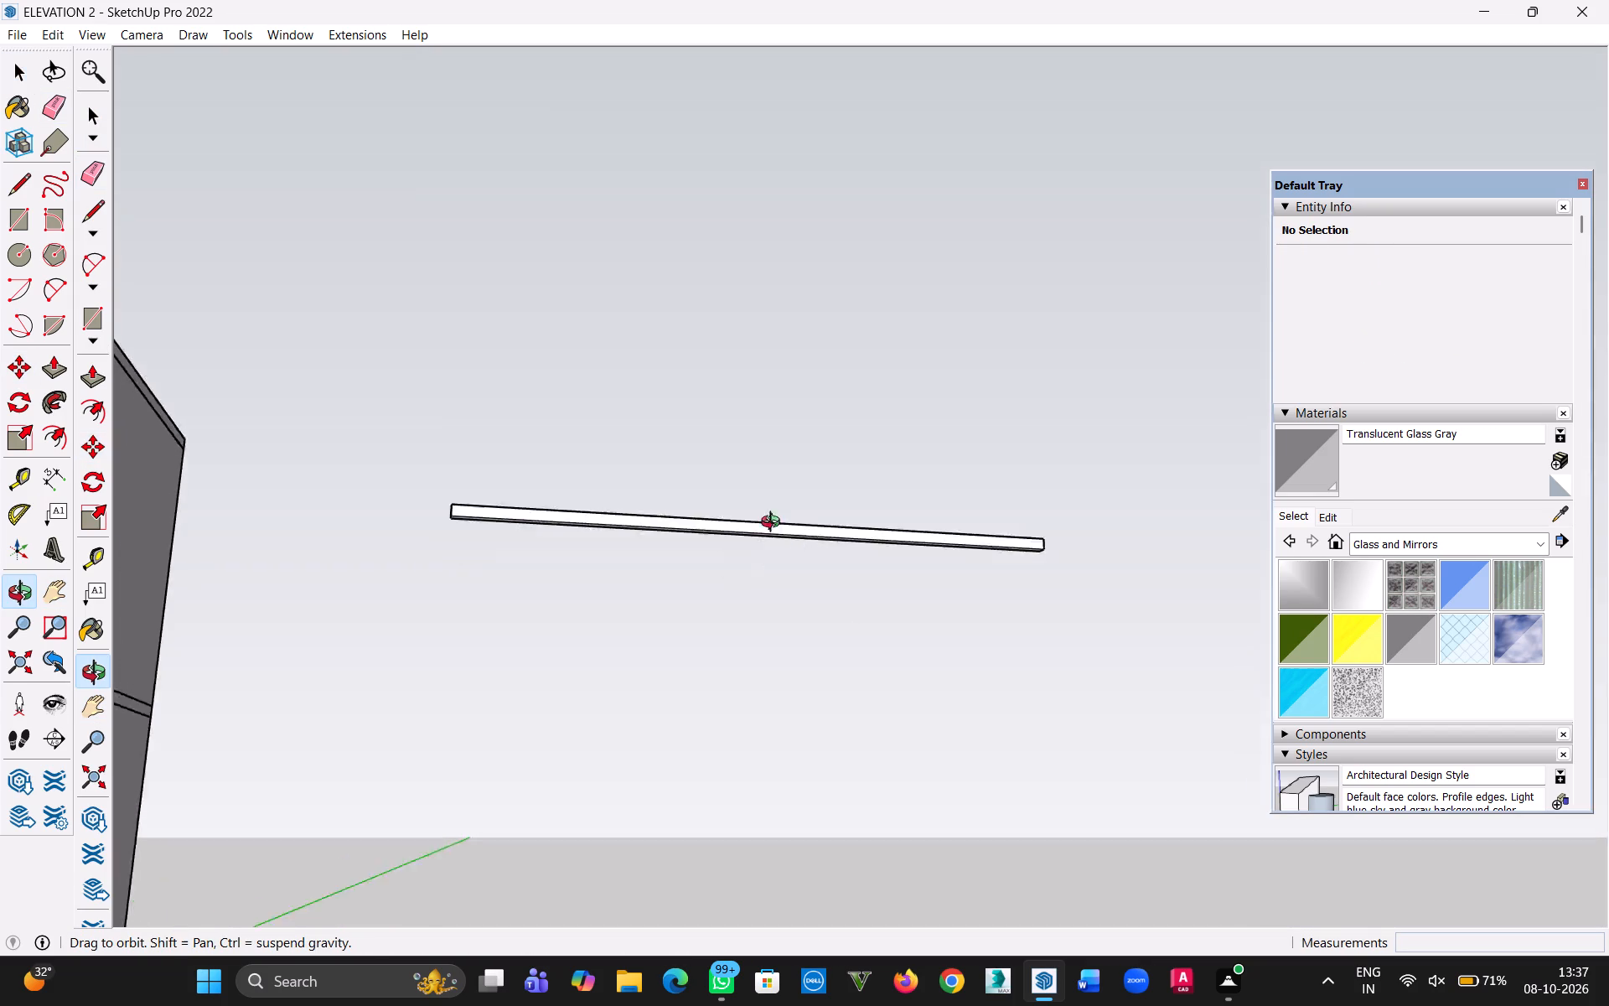
pyautogui.moveTo(774, 524); pyautogui.dragTo(783, 381, button='middle')
pyautogui.scroll(4, 551, 391)
pyautogui.scroll(6, 443, 340)
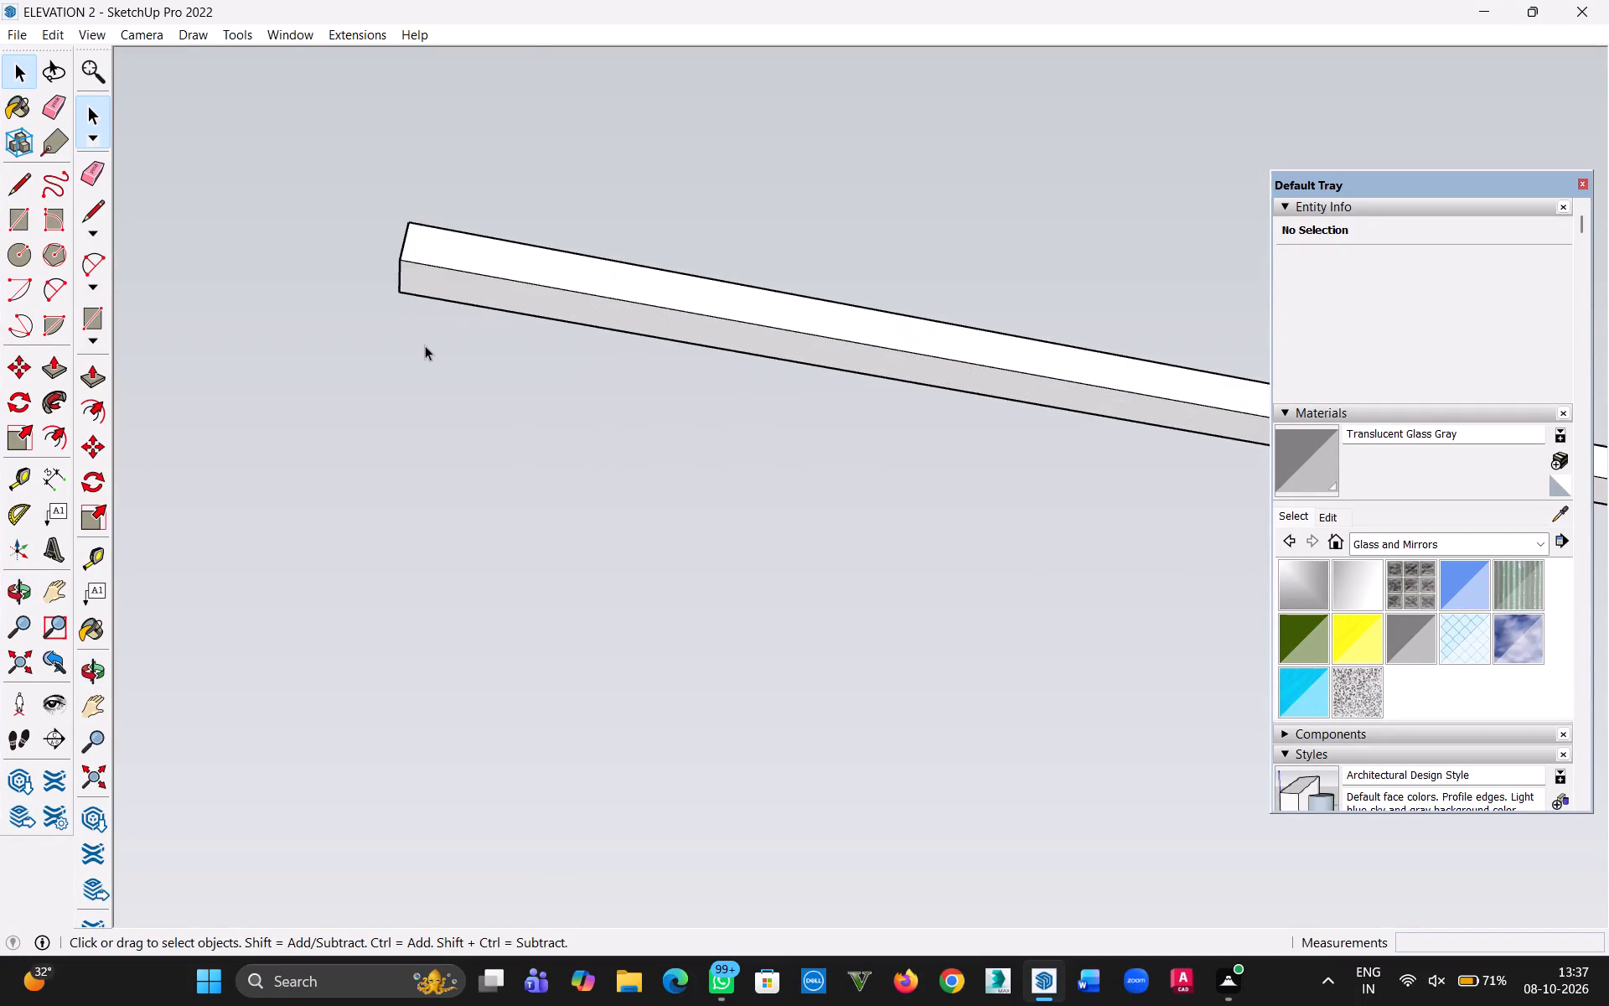
pyautogui.scroll(3, 425, 345)
pyautogui.press('r')
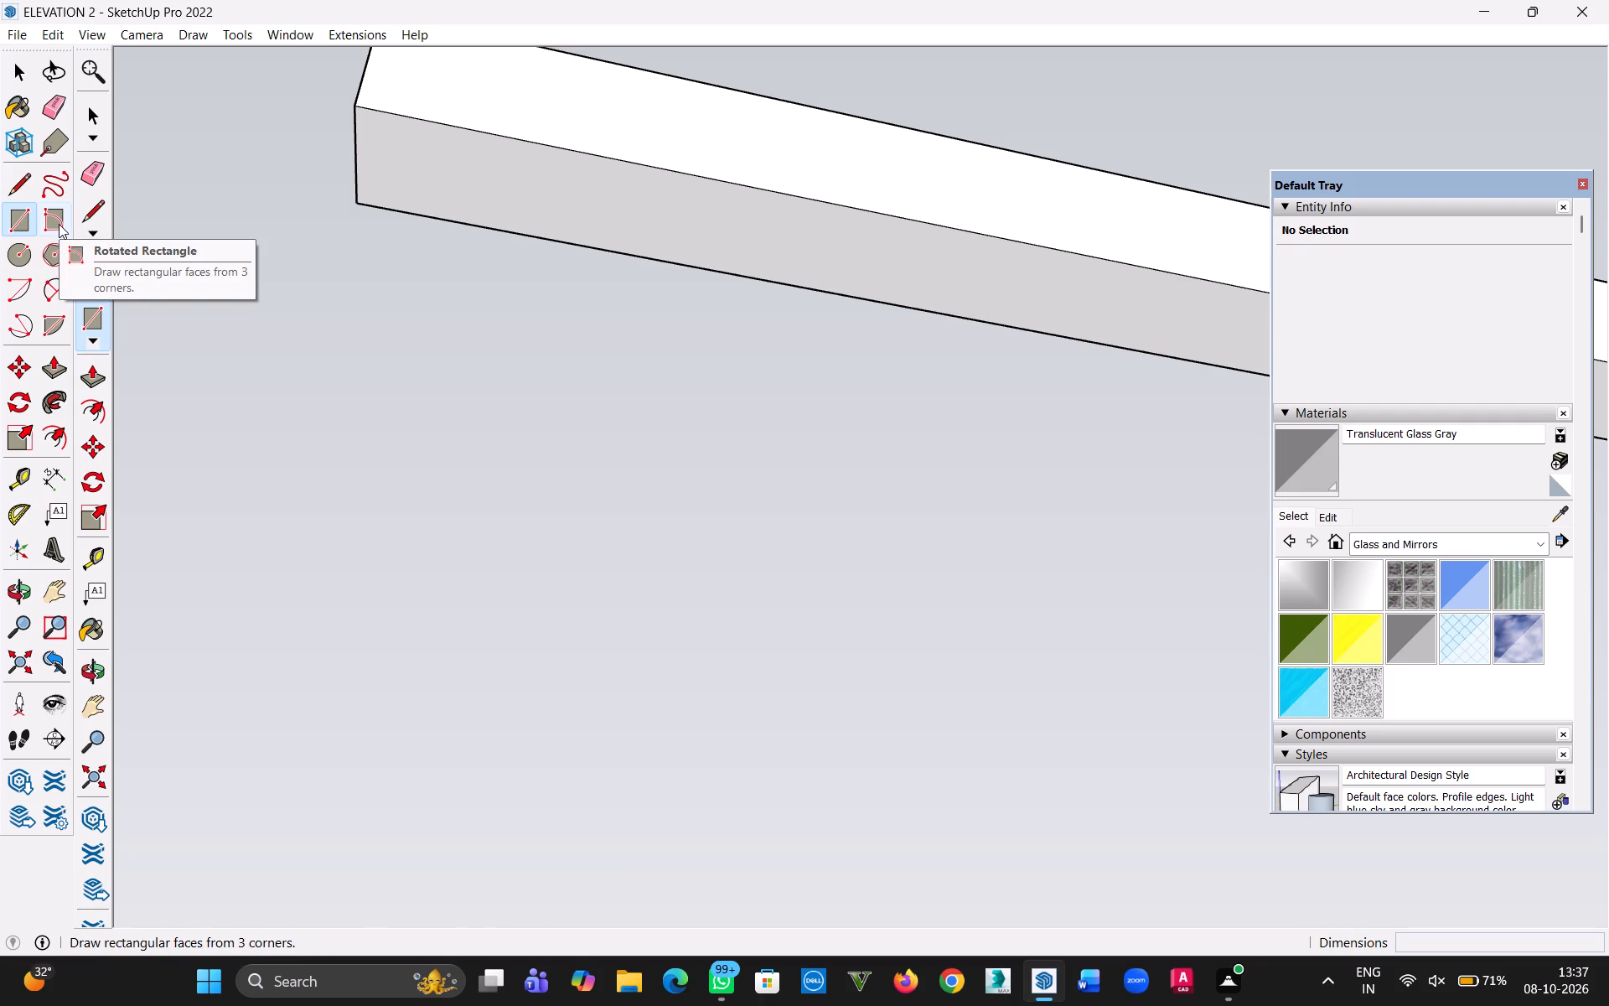
pyautogui.click(59, 220)
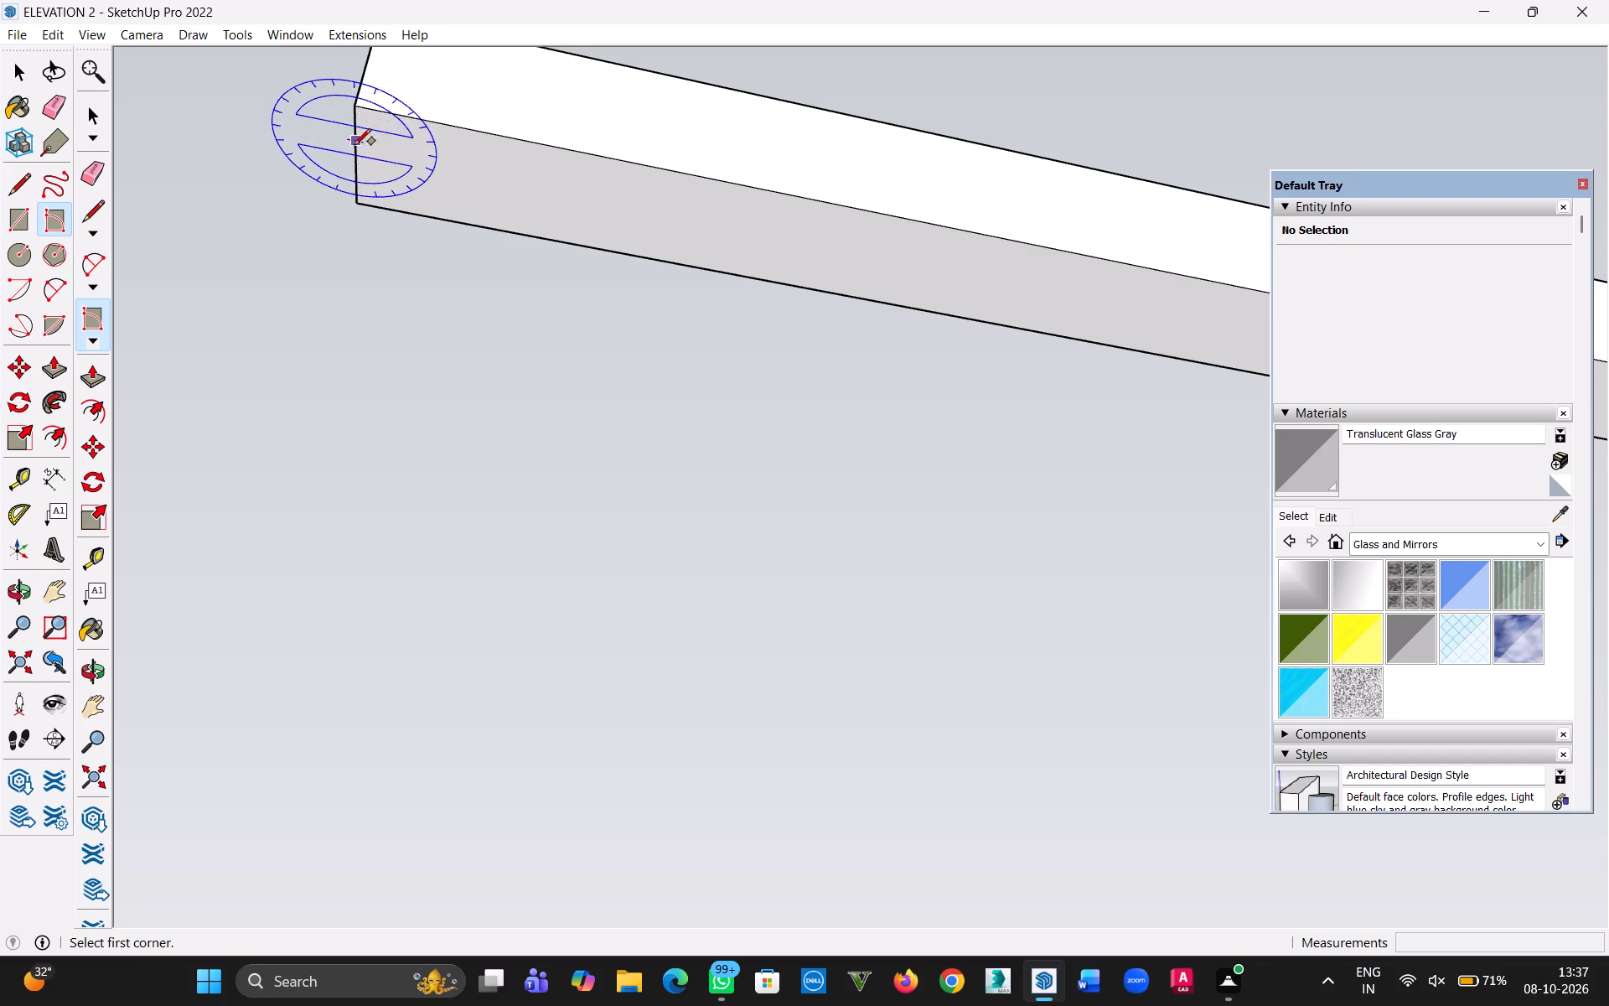
pyautogui.click(356, 153)
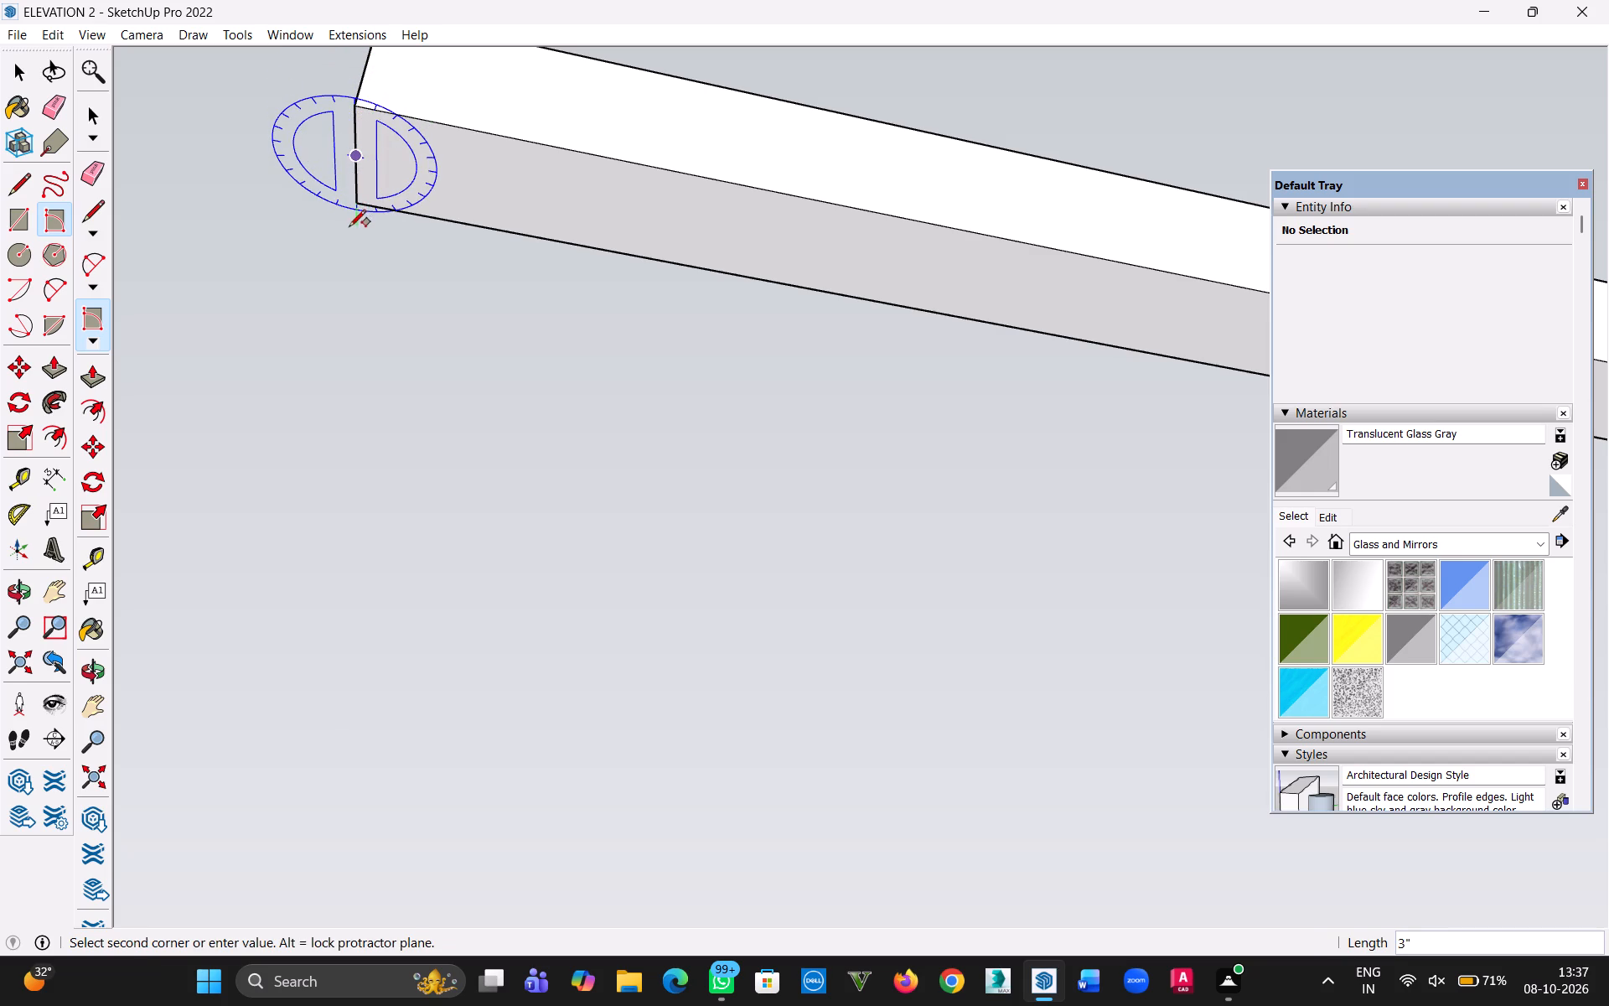
pyautogui.moveTo(349, 226); pyautogui.dragTo(376, 563, button='middle')
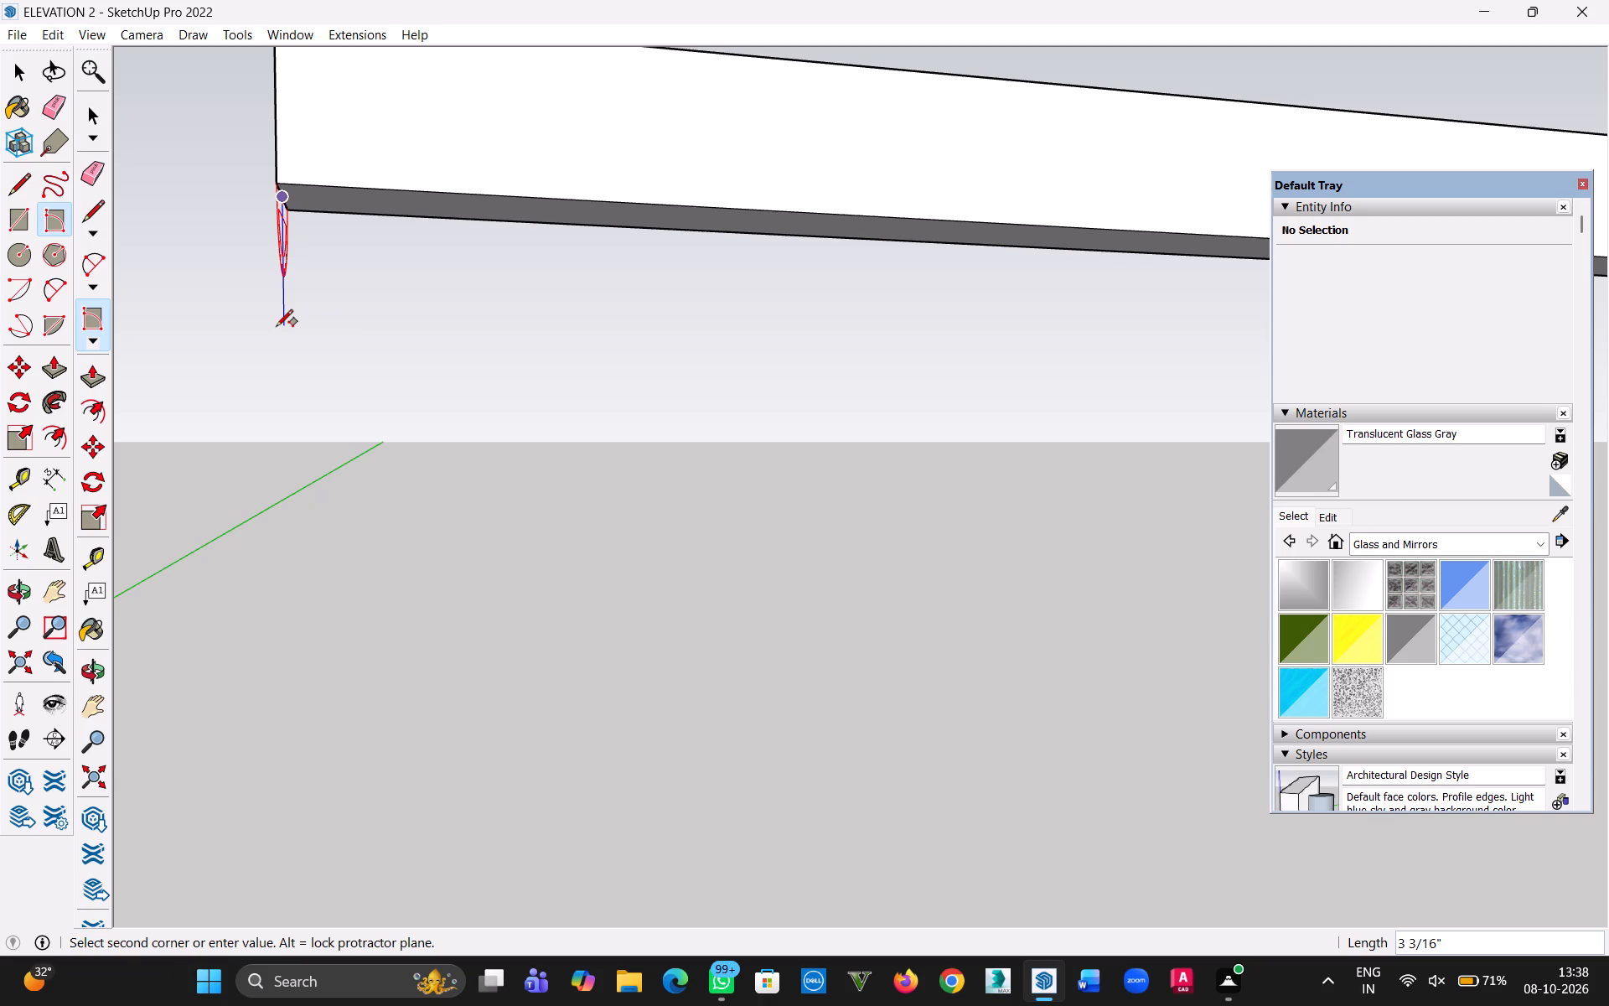
pyautogui.write("3'1")
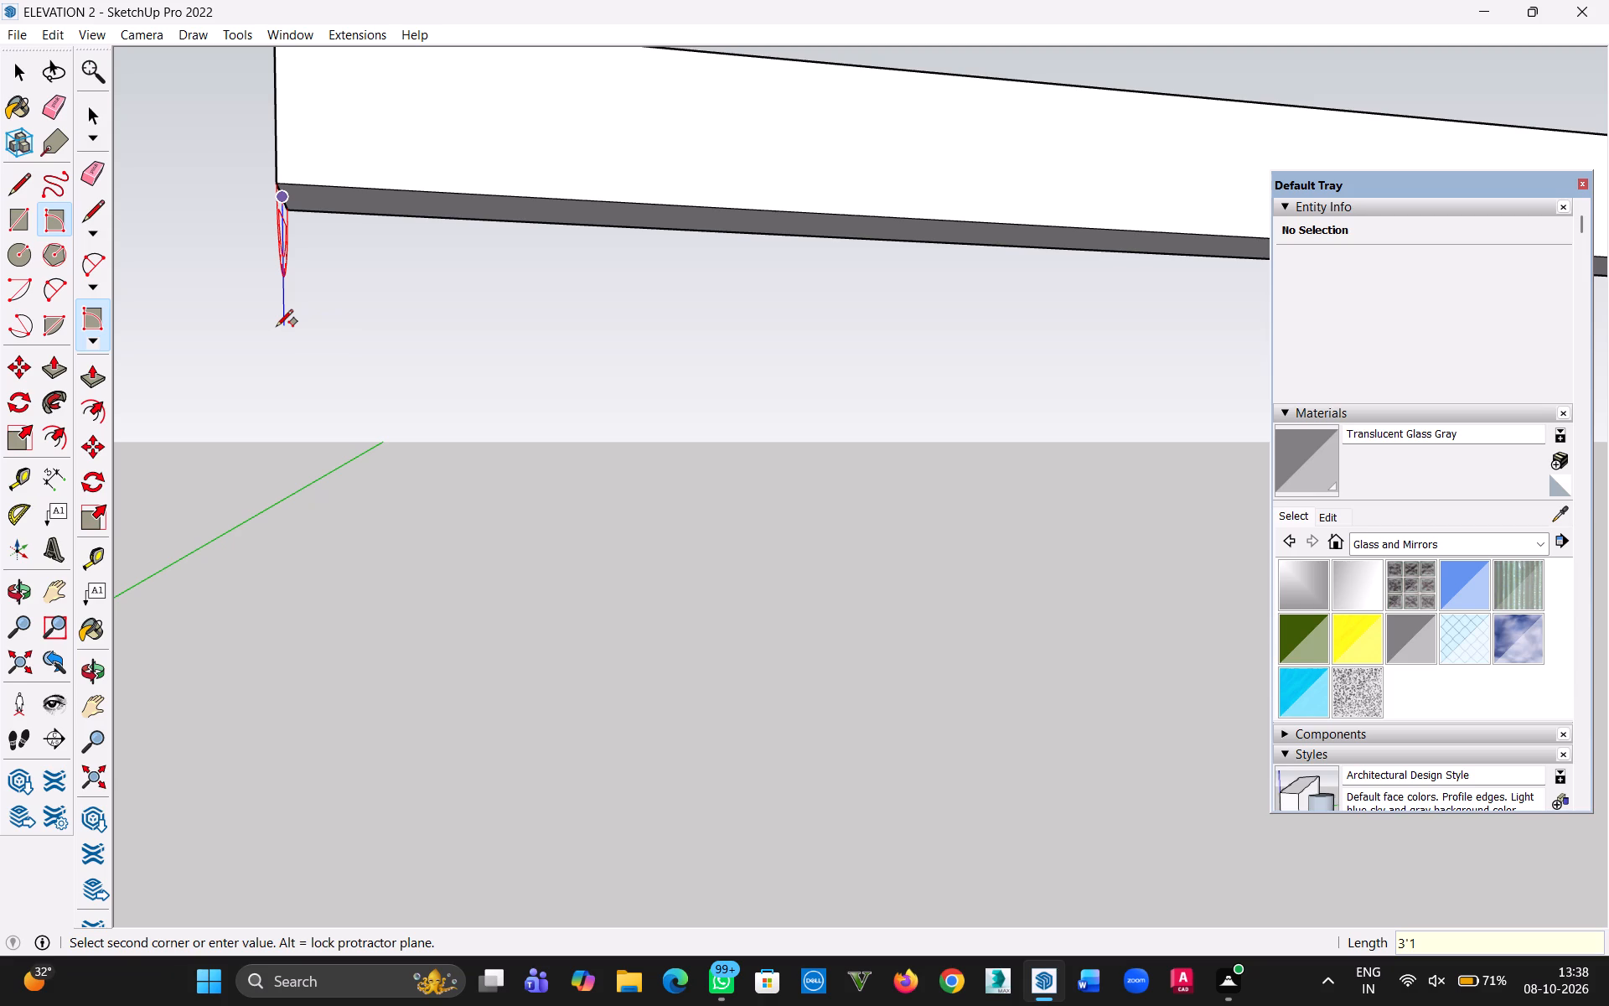
pyautogui.hotkey('shift', '"')
pyautogui.press('Return')
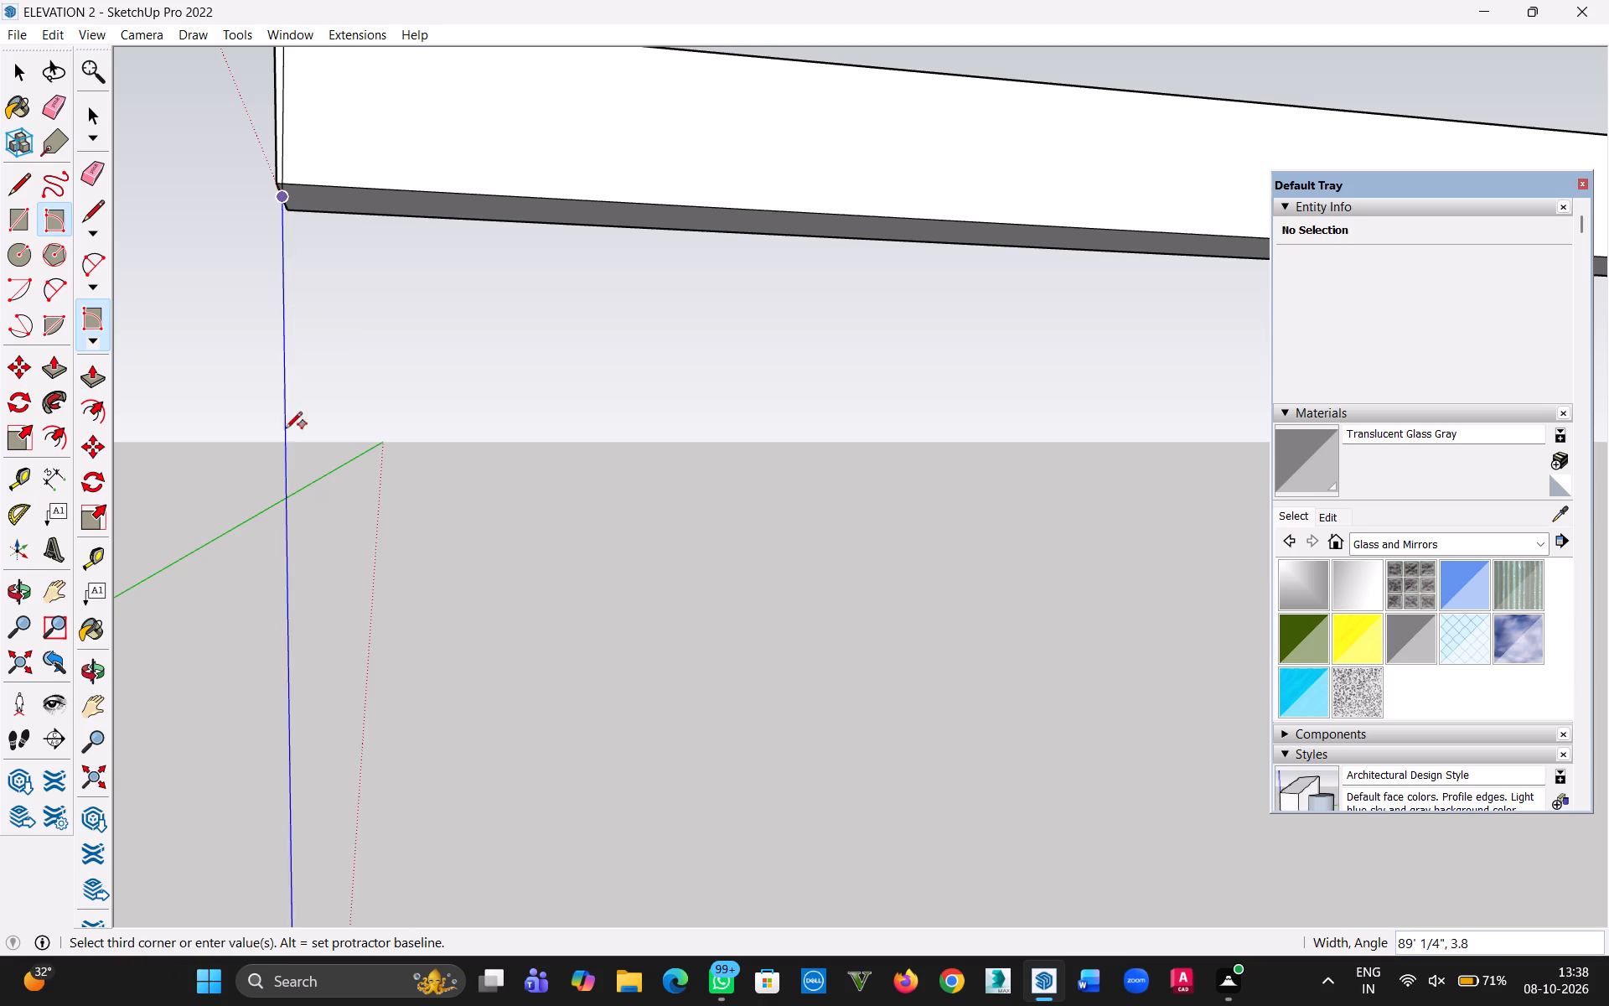
pyautogui.scroll(-12, 297, 438)
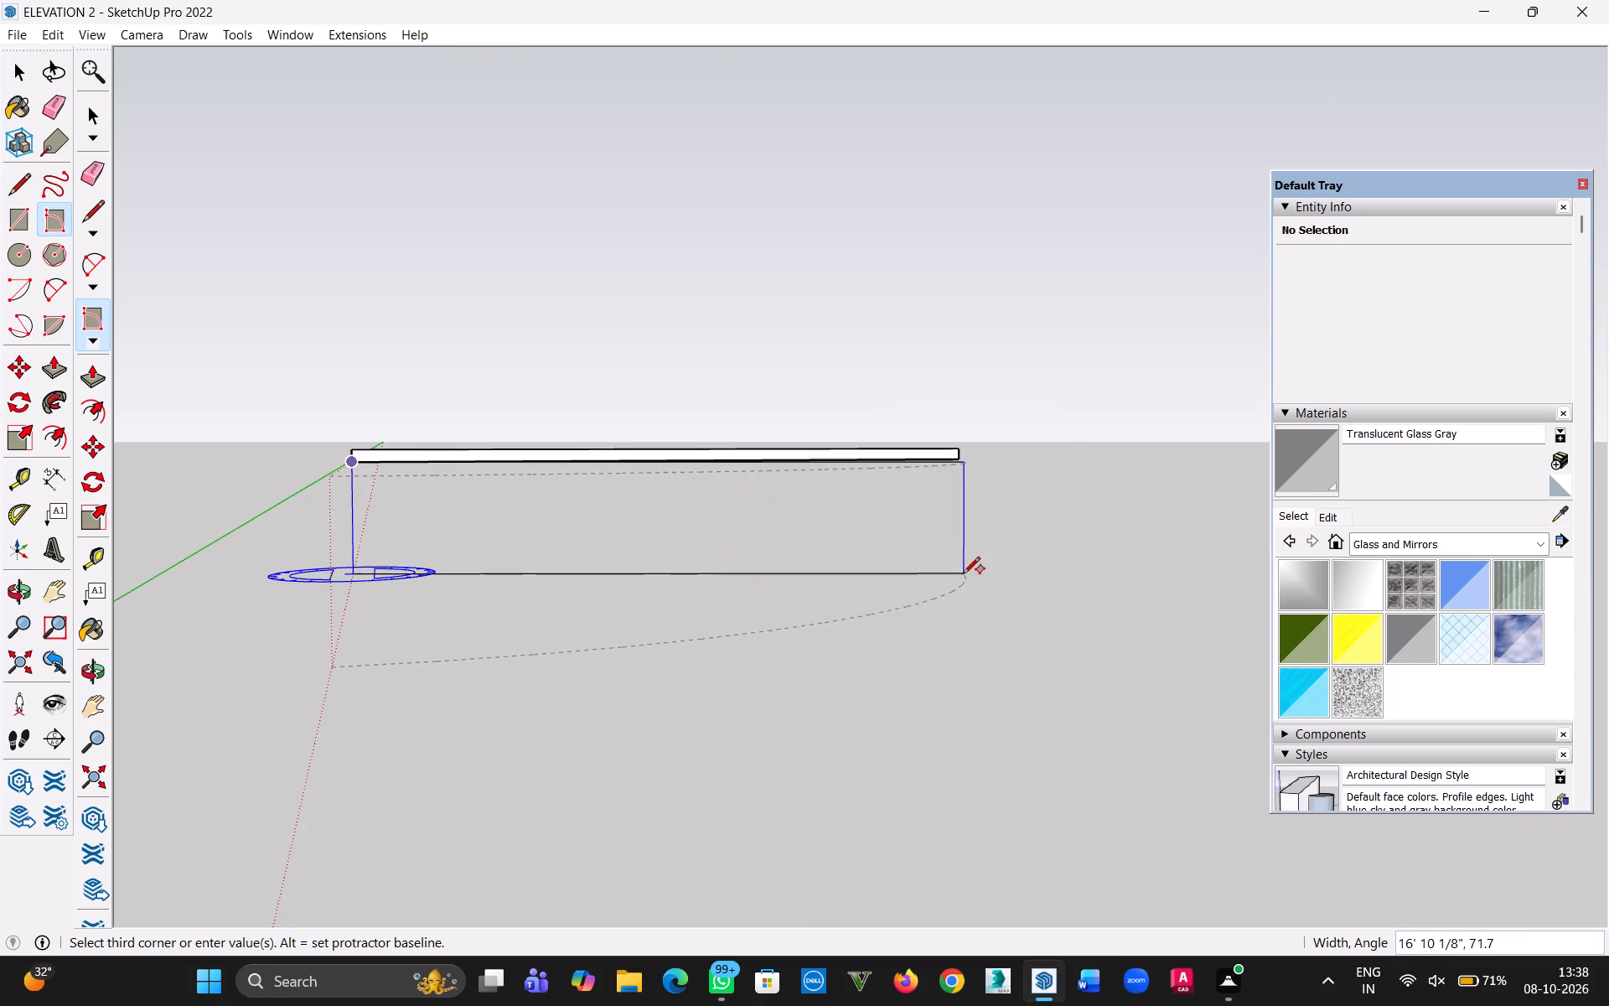
pyautogui.scroll(18, 950, 515)
pyautogui.scroll(-6, 878, 547)
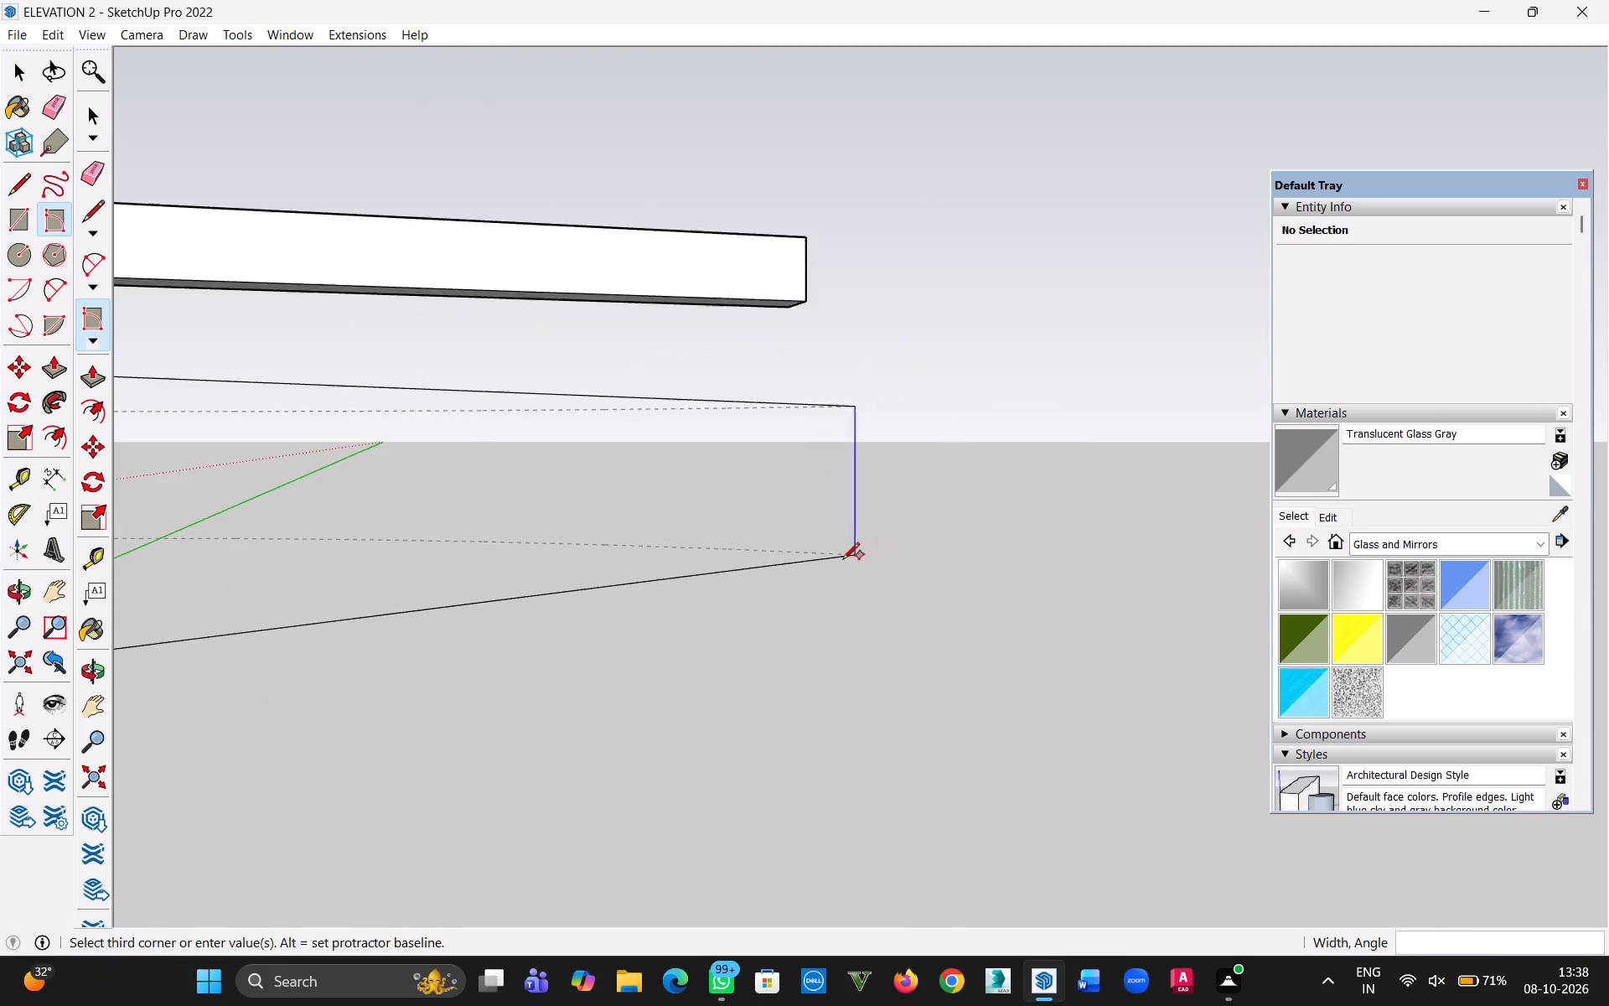
pyautogui.scroll(-1, 843, 559)
pyautogui.moveTo(804, 562); pyautogui.dragTo(831, 287, button='middle')
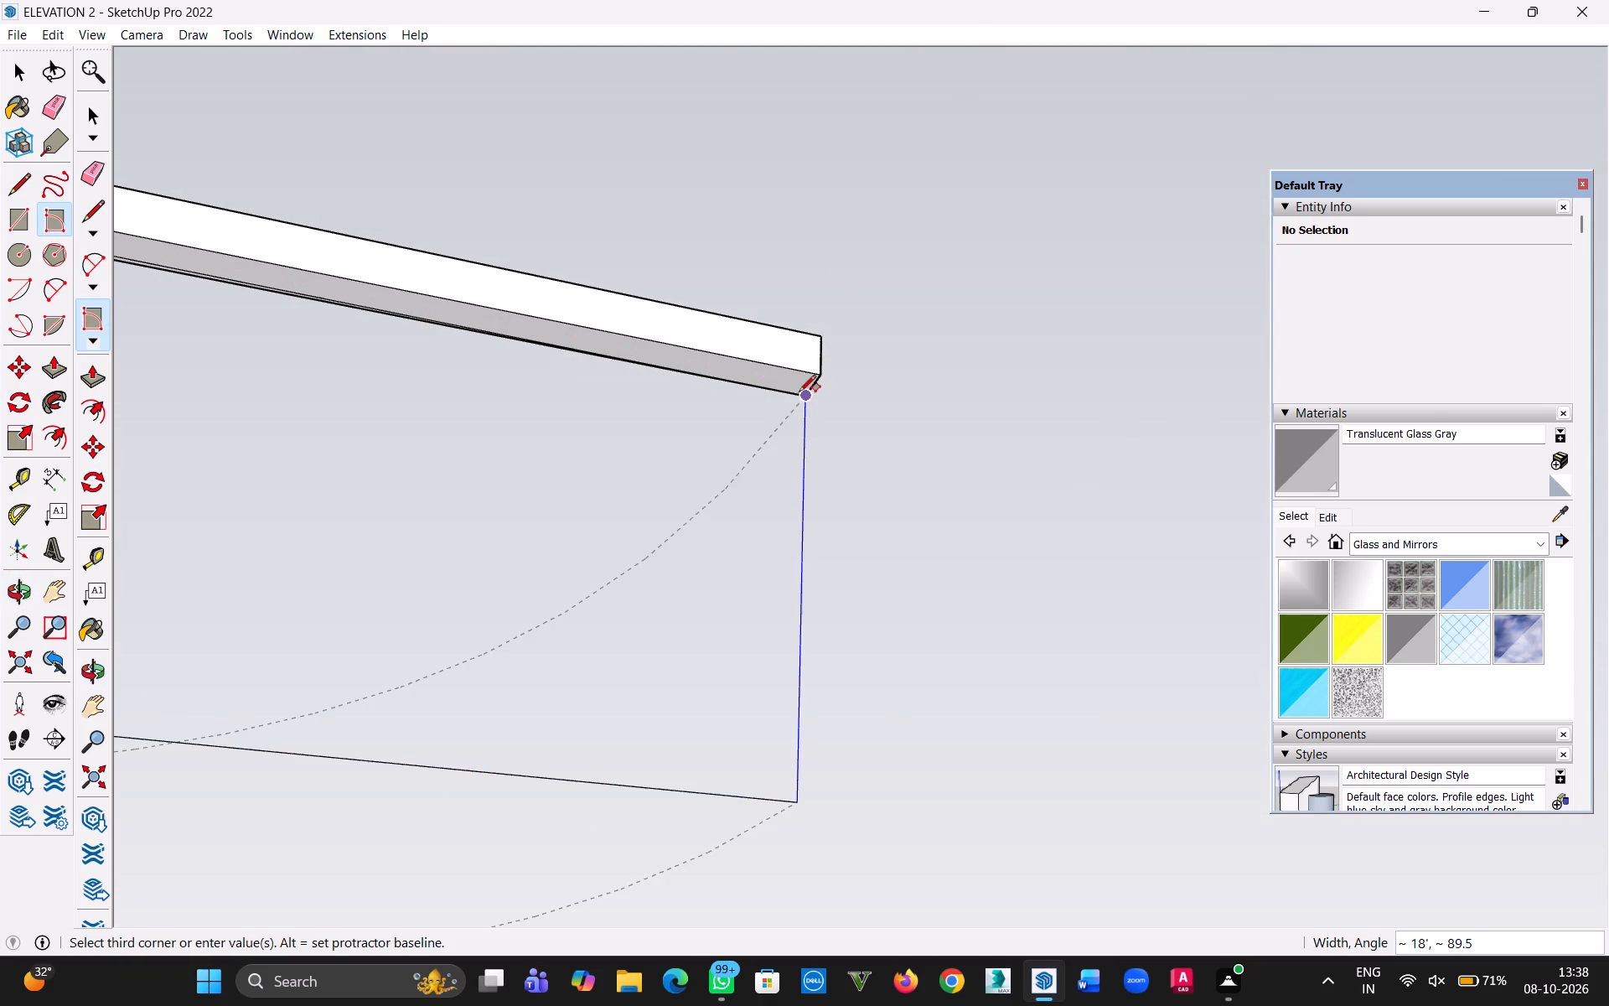
pyautogui.scroll(7, 807, 405)
pyautogui.scroll(-4, 815, 379)
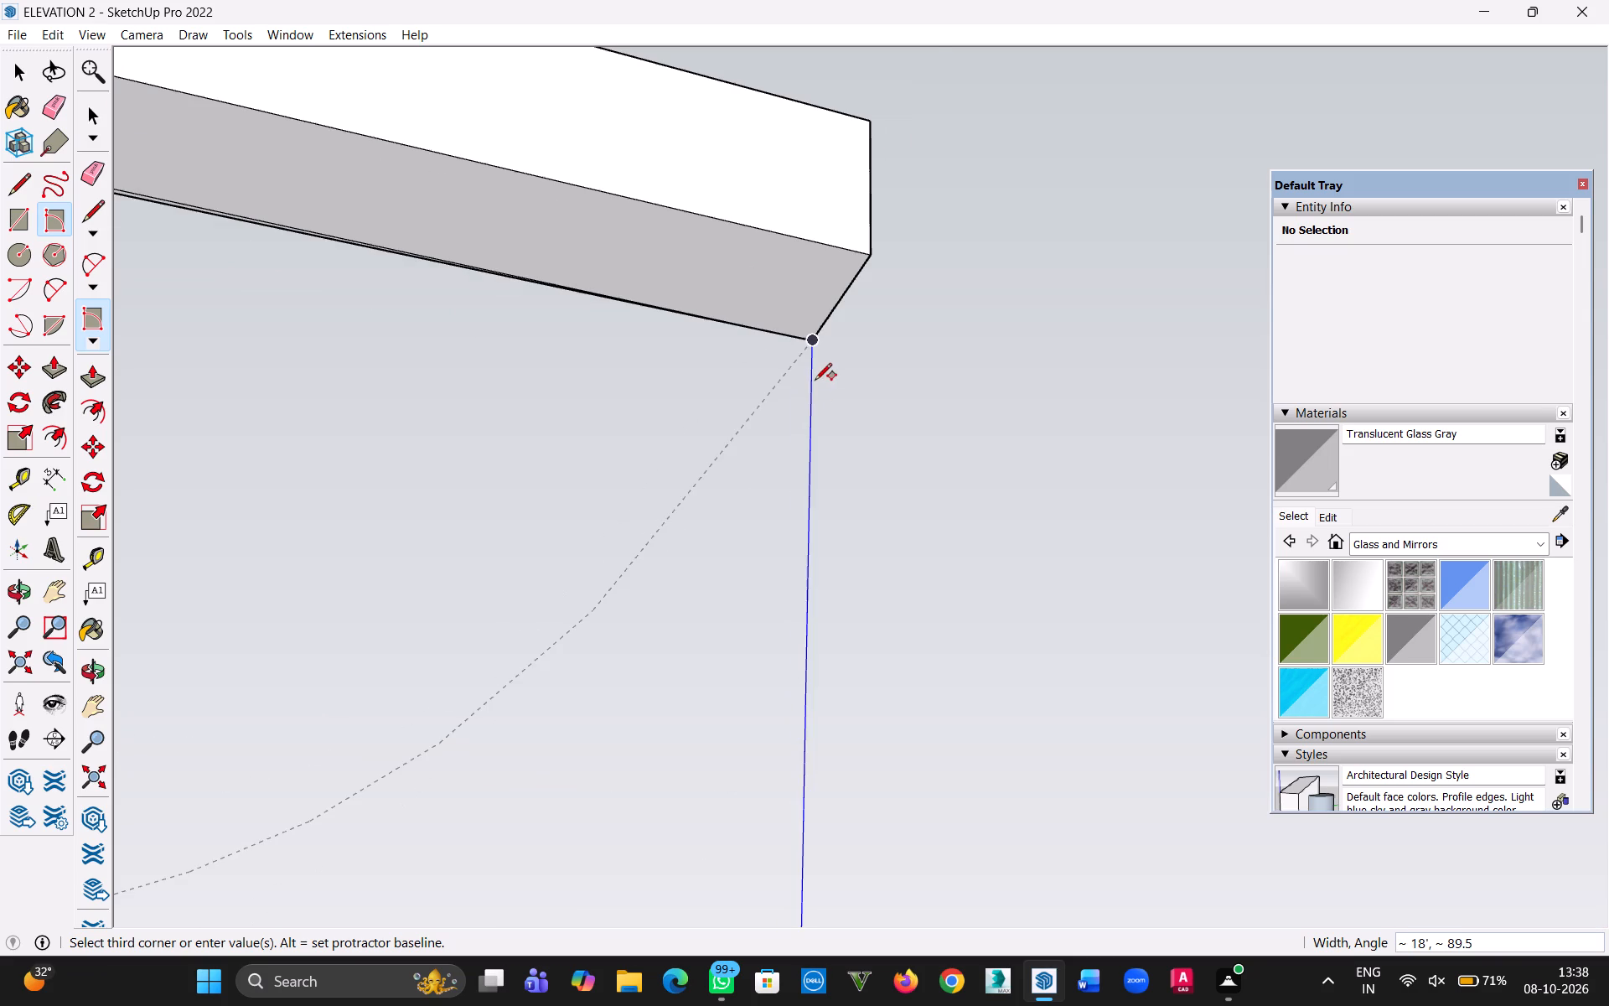
pyautogui.click(833, 305)
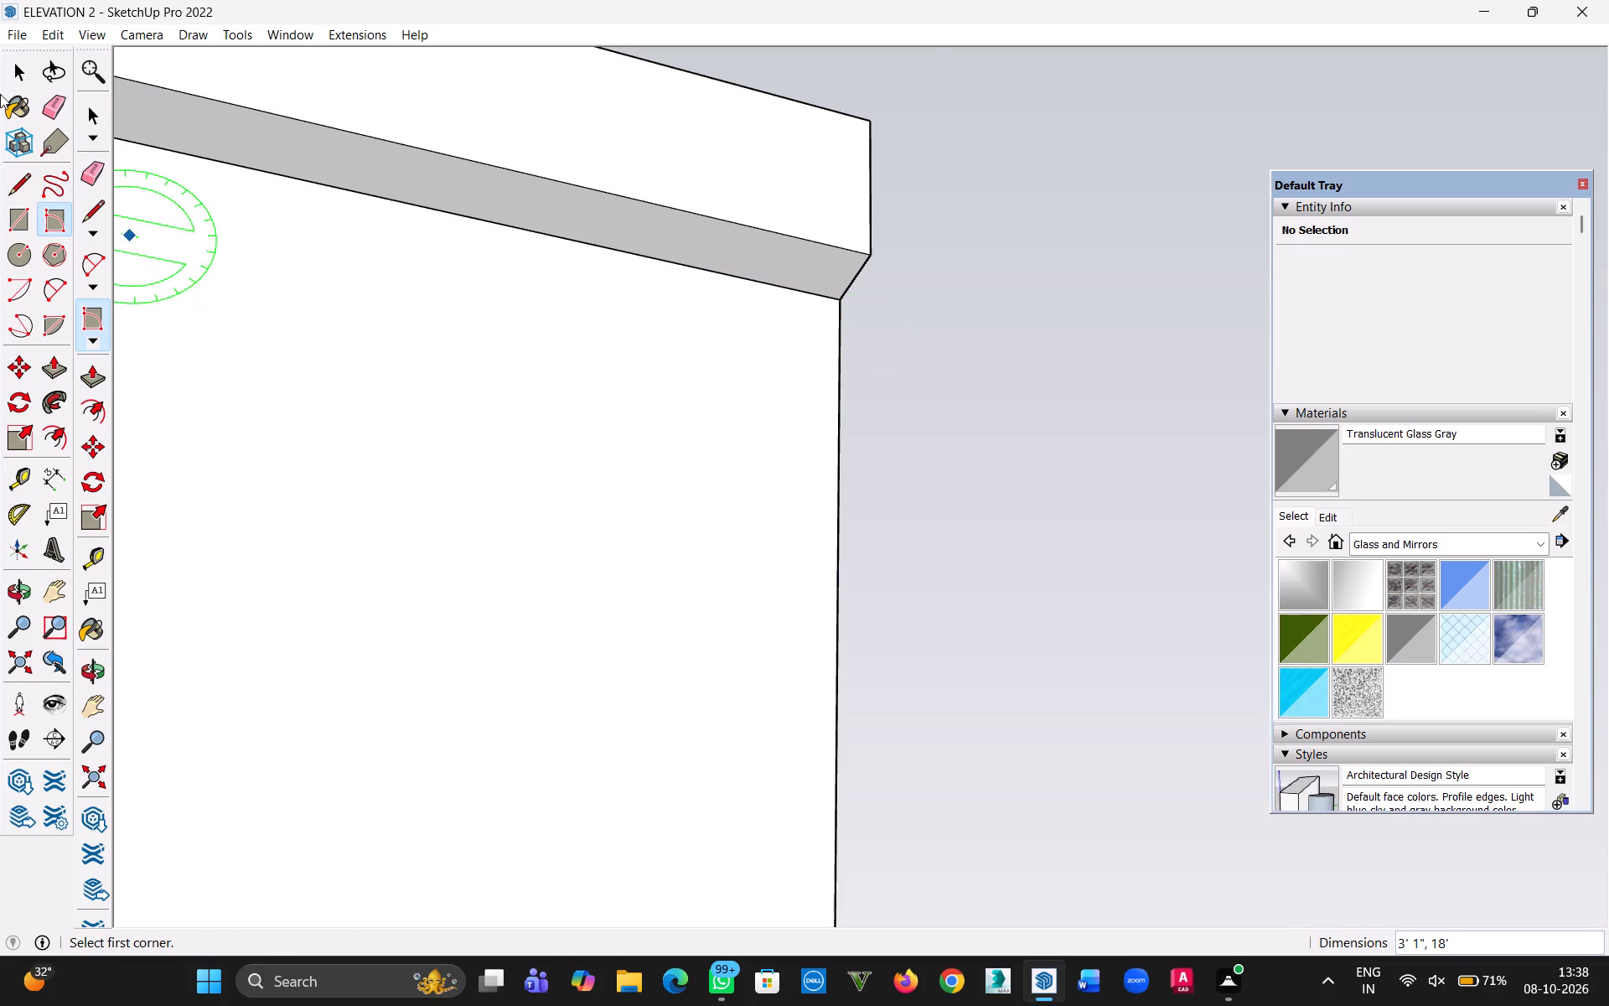
# Explode the group of the horizontal rail above the 3' 1" high panel.
pyautogui.click(28, 65)
pyautogui.scroll(-20, 383, 322)
pyautogui.scroll(-8, 383, 322)
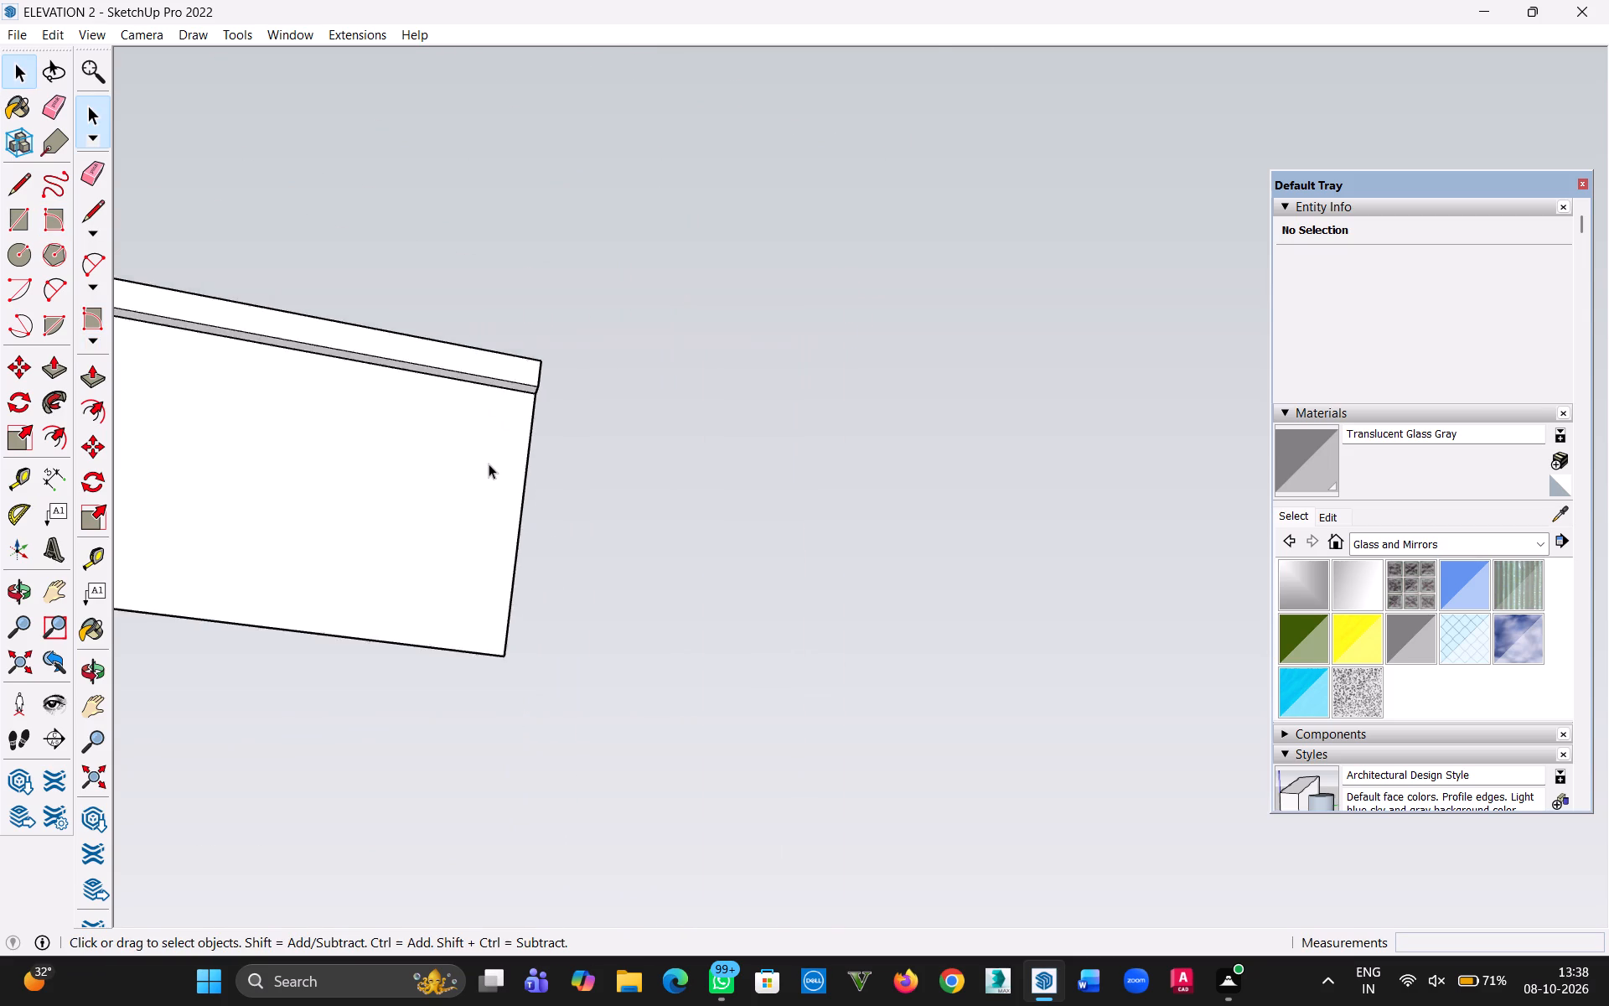
pyautogui.scroll(-3, 489, 464)
pyautogui.press('h')
pyautogui.moveTo(456, 518); pyautogui.dragTo(885, 497)
pyautogui.moveTo(695, 474); pyautogui.dragTo(689, 699, button='middle')
pyautogui.scroll(-10, 547, 638)
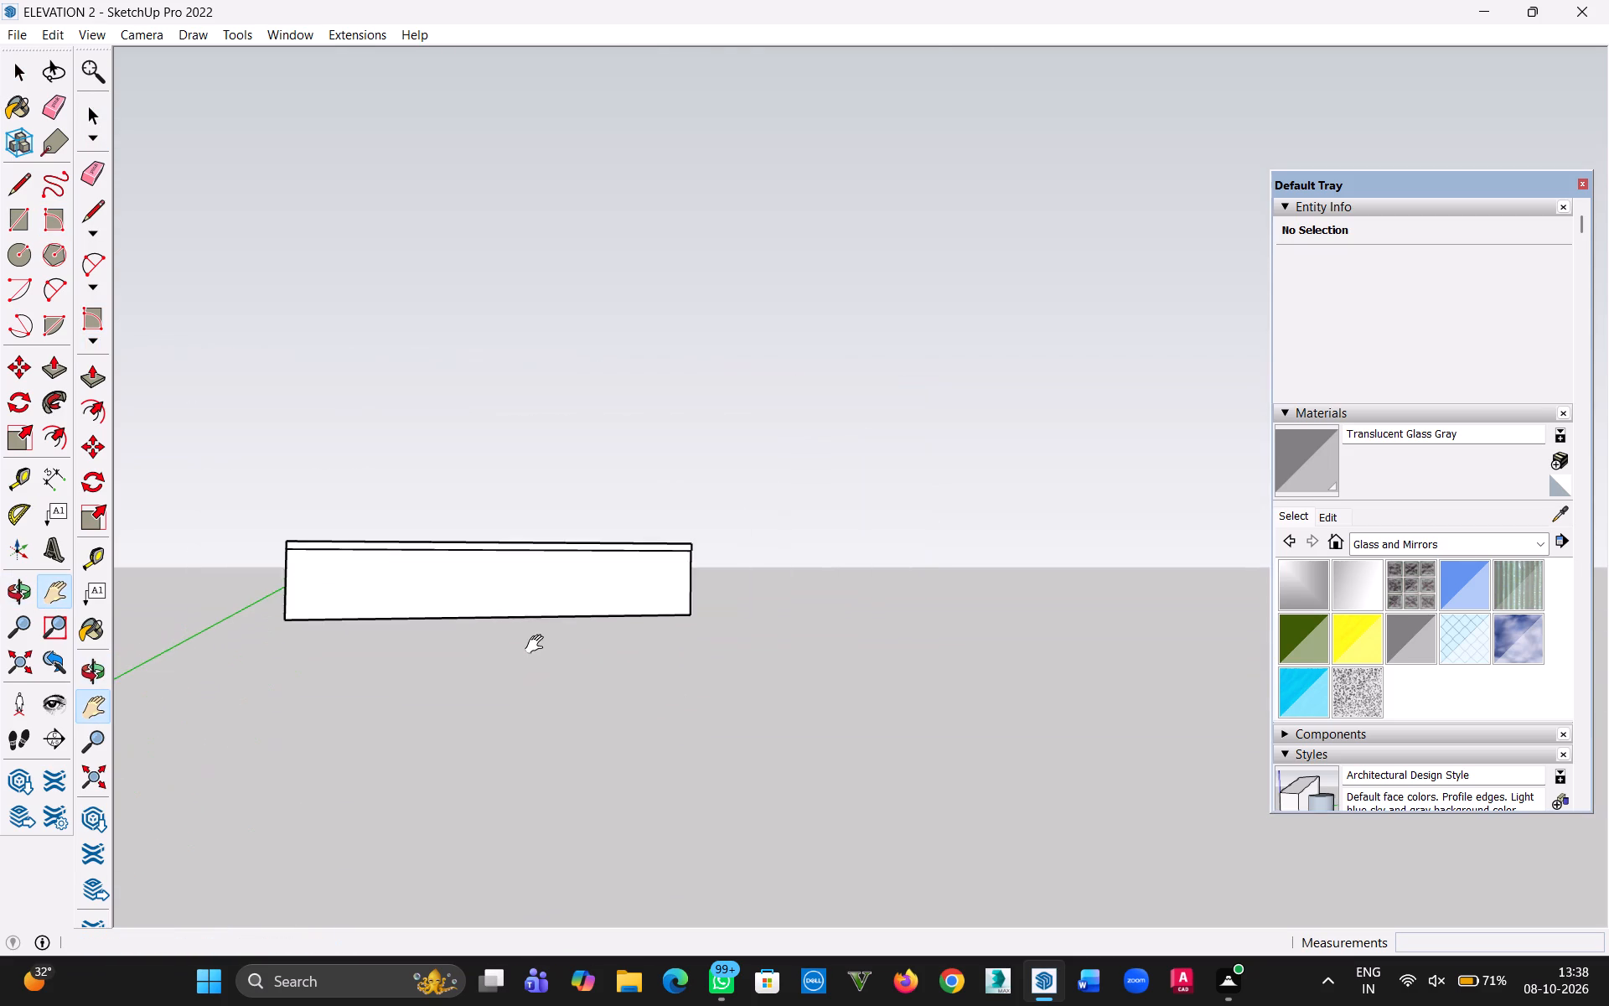
pyautogui.scroll(-1, 538, 645)
pyautogui.moveTo(499, 645); pyautogui.dragTo(458, 667, button='middle')
pyautogui.scroll(6, 460, 592)
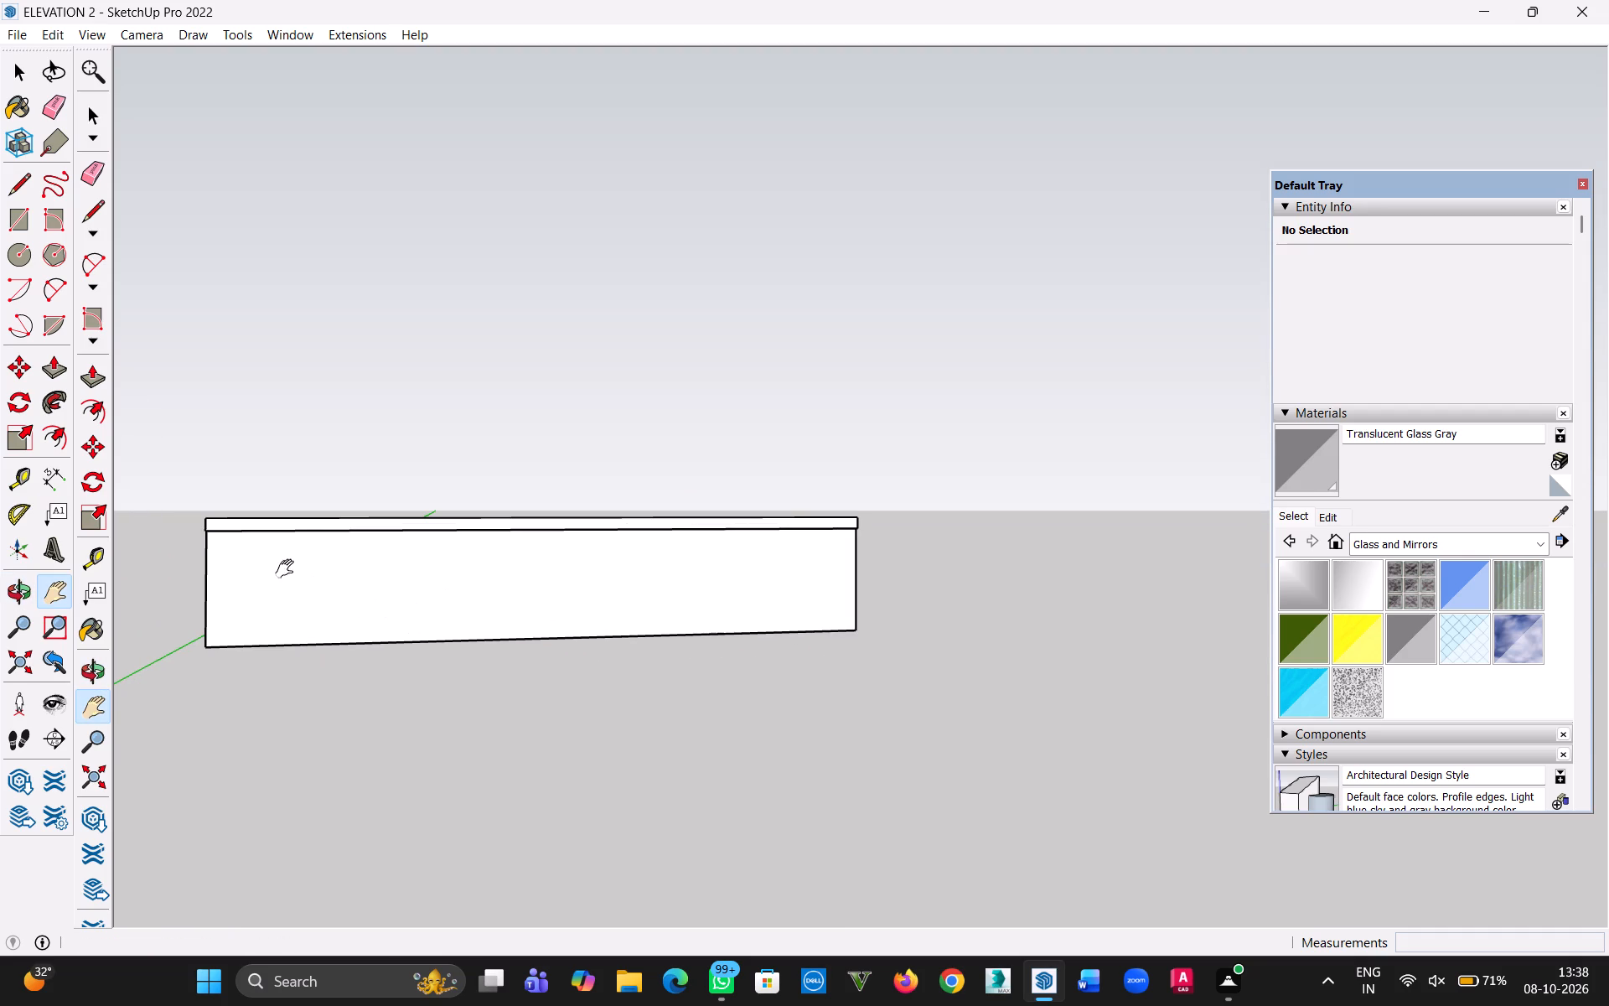
pyautogui.click(14, 71)
pyautogui.click(525, 292)
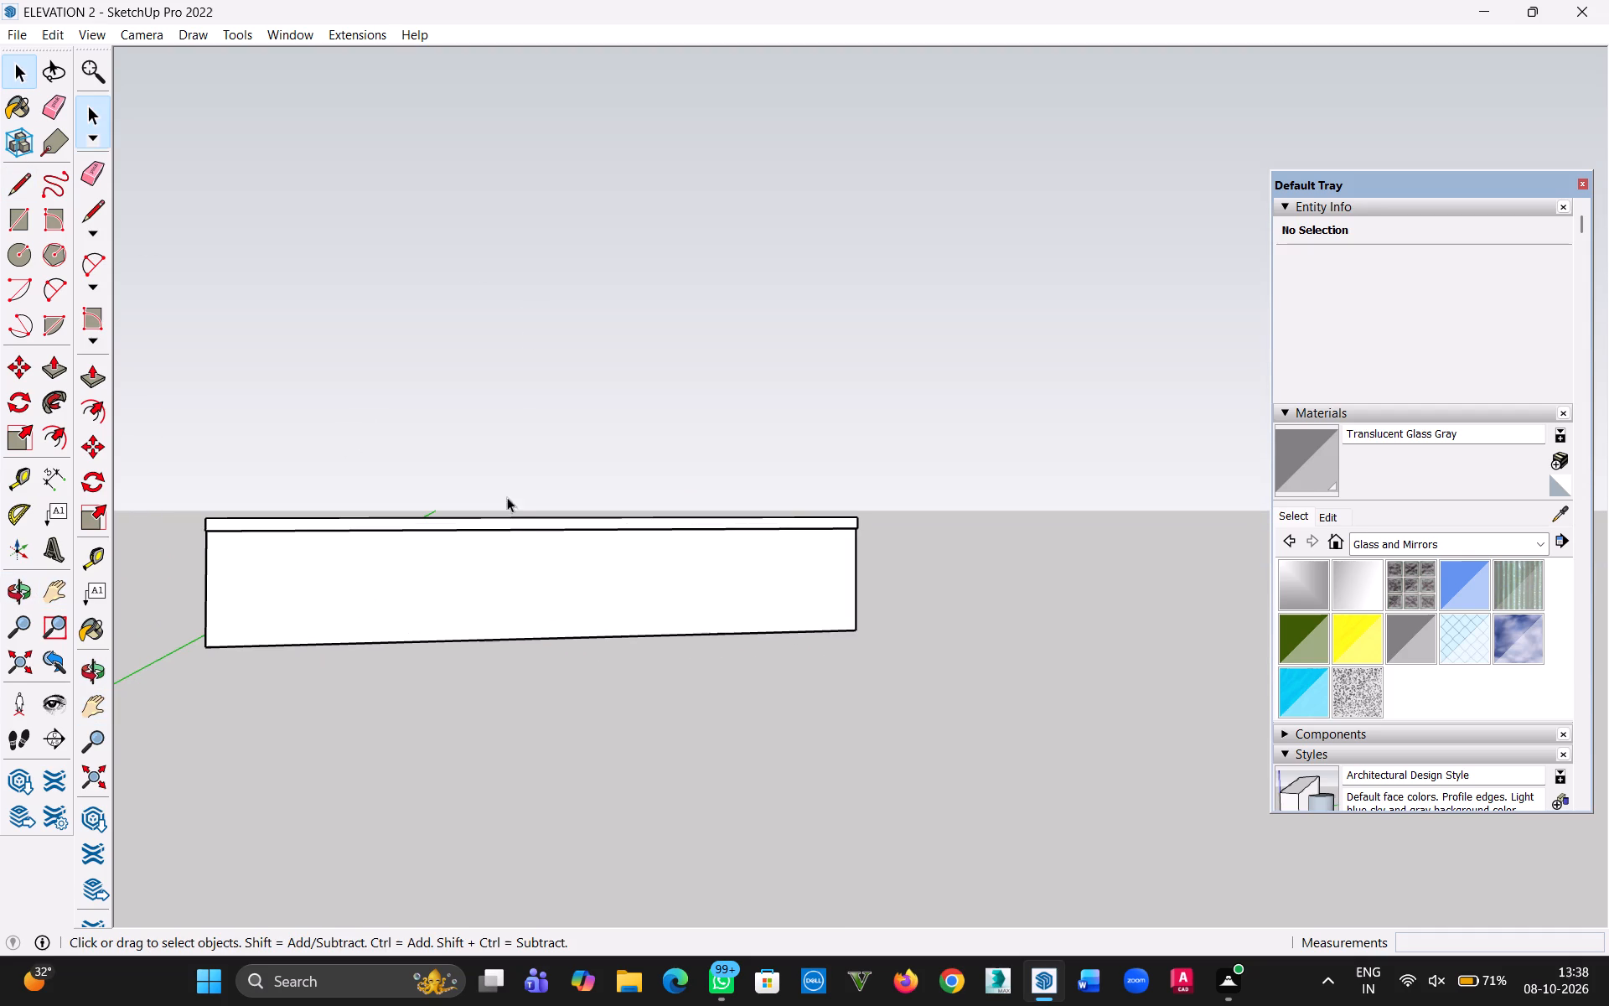
pyautogui.click(515, 527)
pyautogui.click(523, 593)
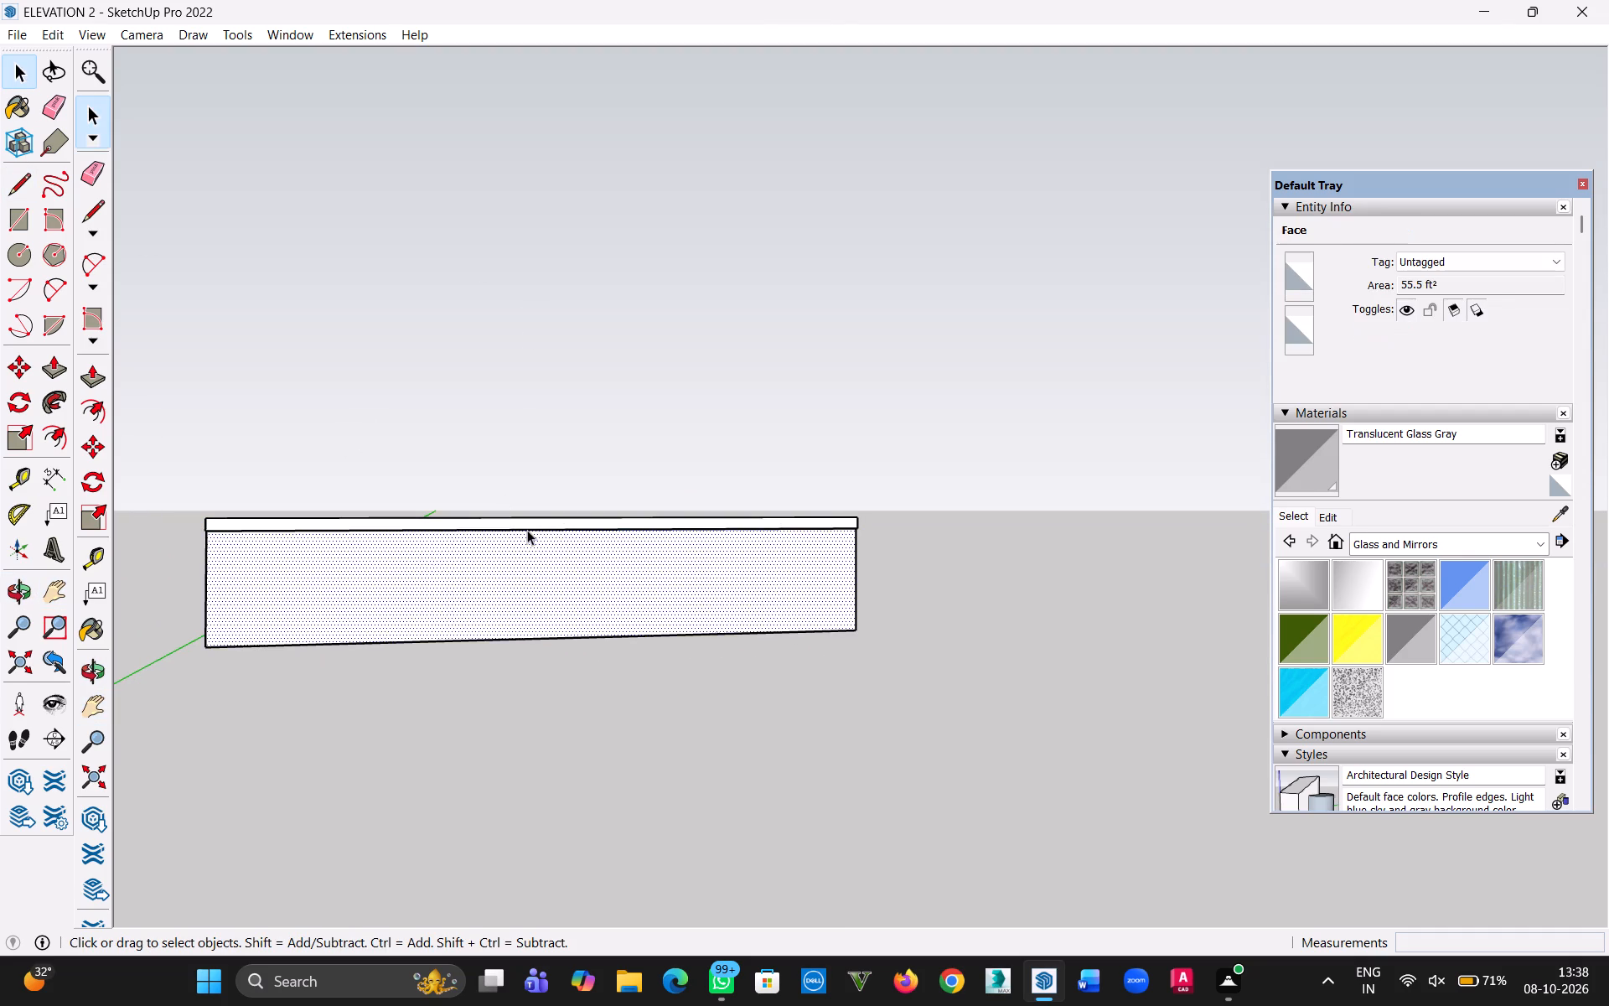
pyautogui.click(527, 530)
pyautogui.doubleClick(535, 581)
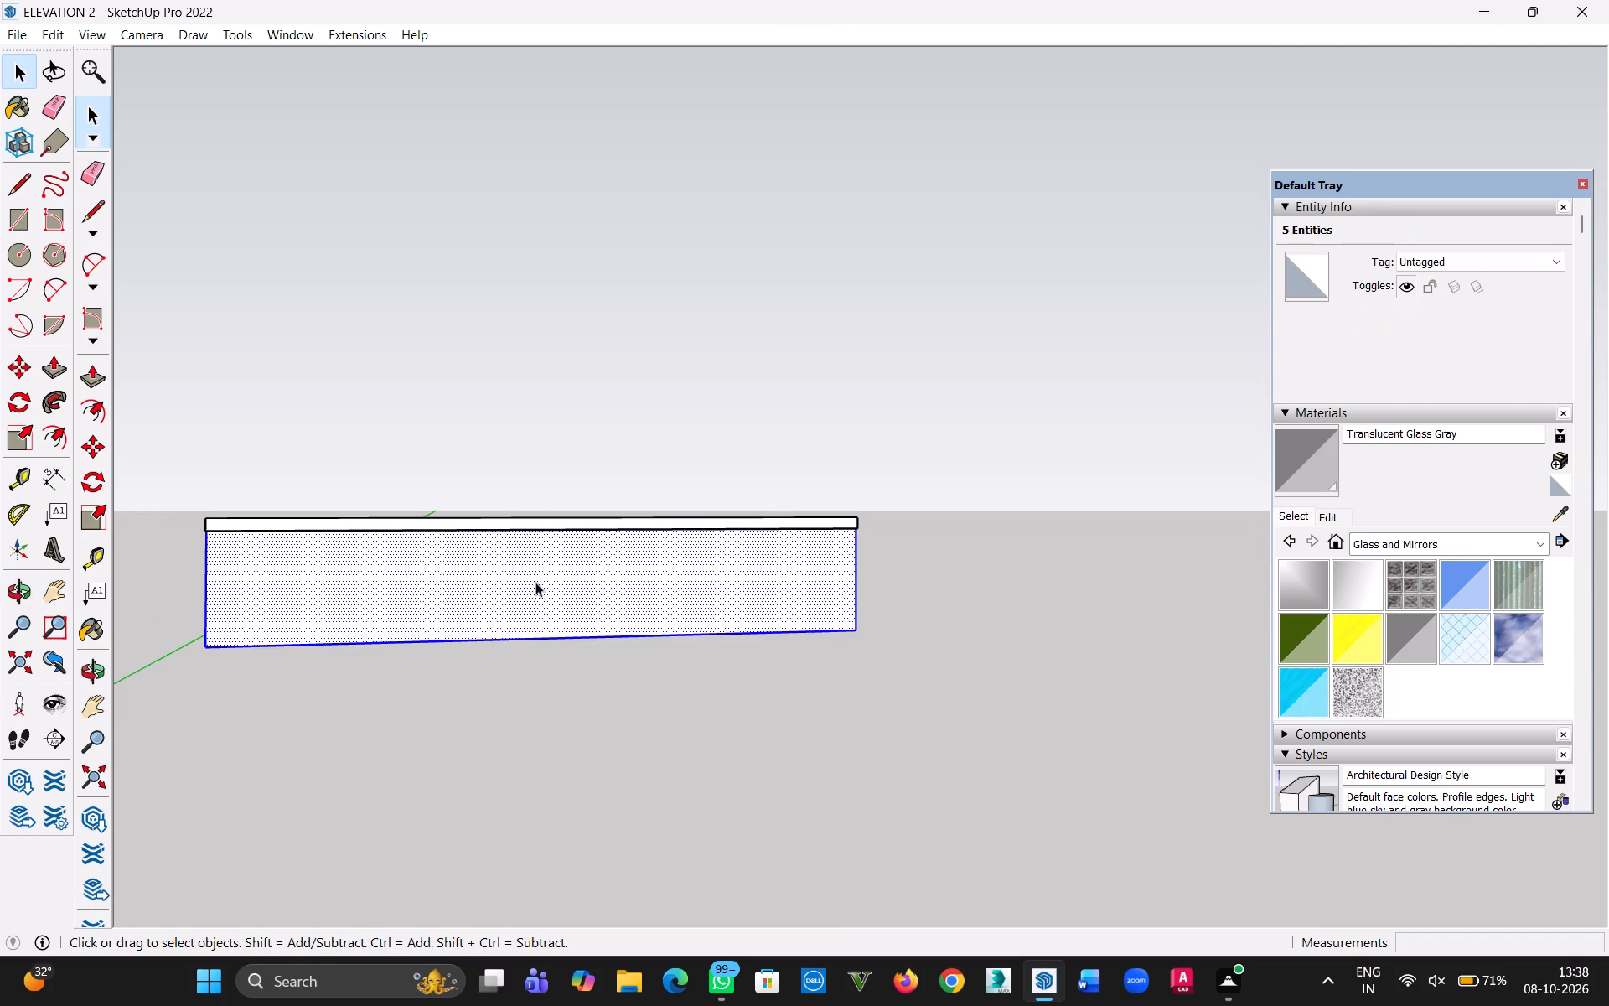
pyautogui.moveTo(539, 544); pyautogui.dragTo(578, 312, button='middle')
pyautogui.scroll(9, 662, 603)
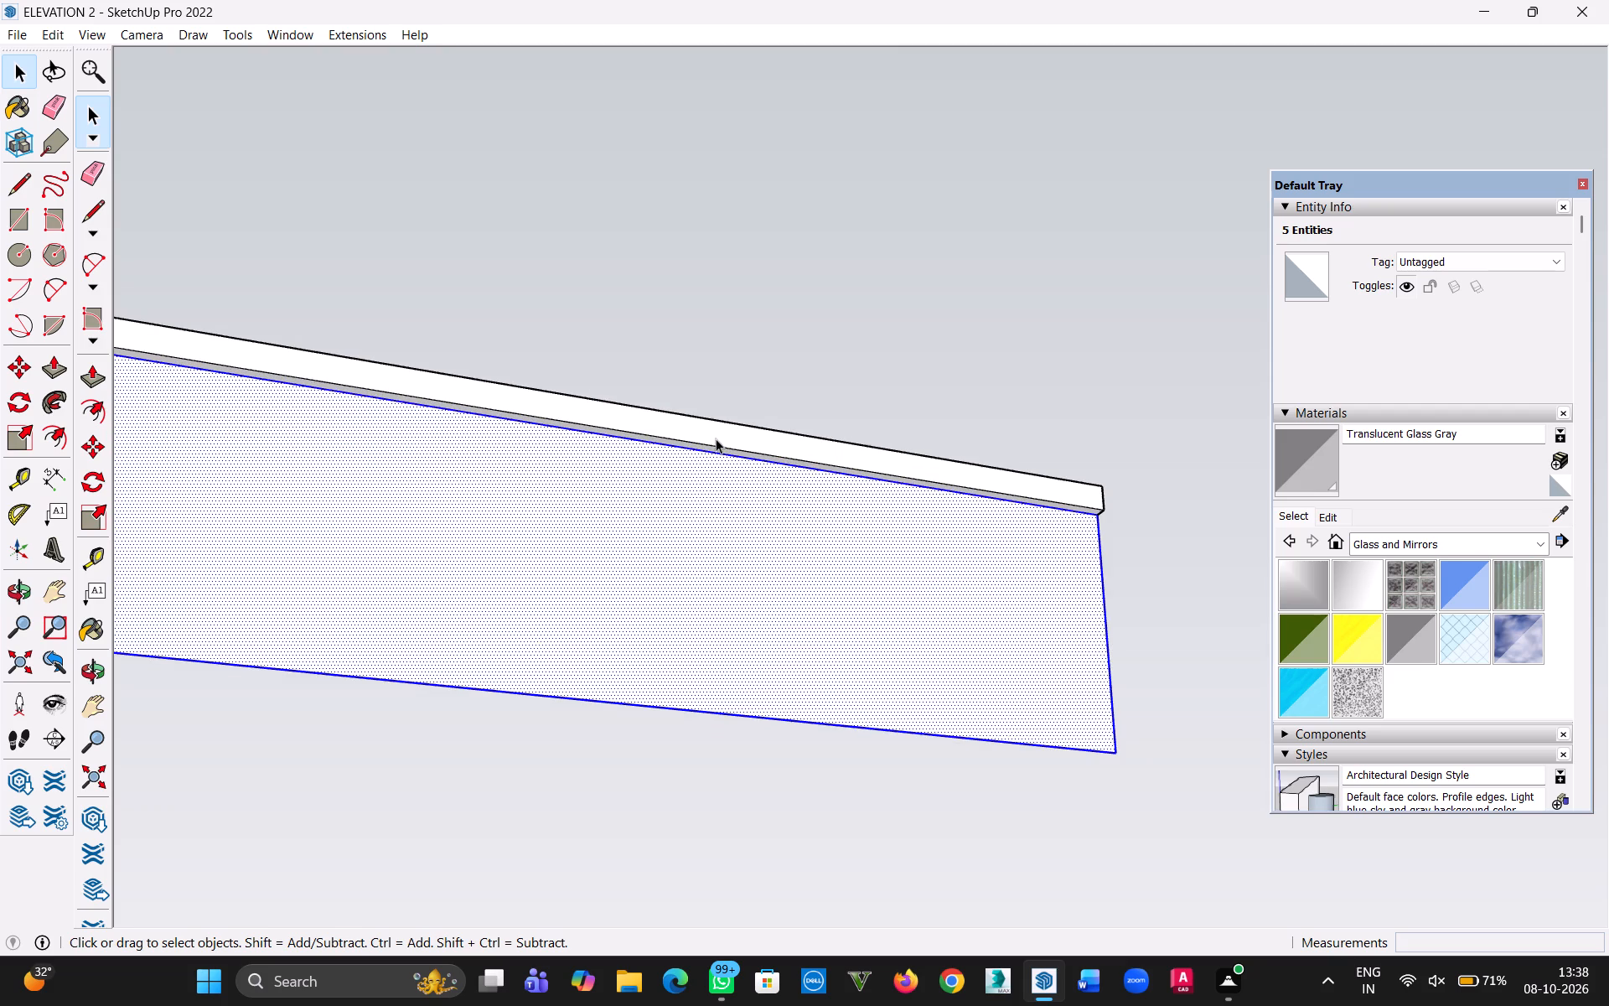
pyautogui.click(718, 438)
pyautogui.rightClick(718, 438)
pyautogui.click(691, 354)
pyautogui.doubleClick(694, 430)
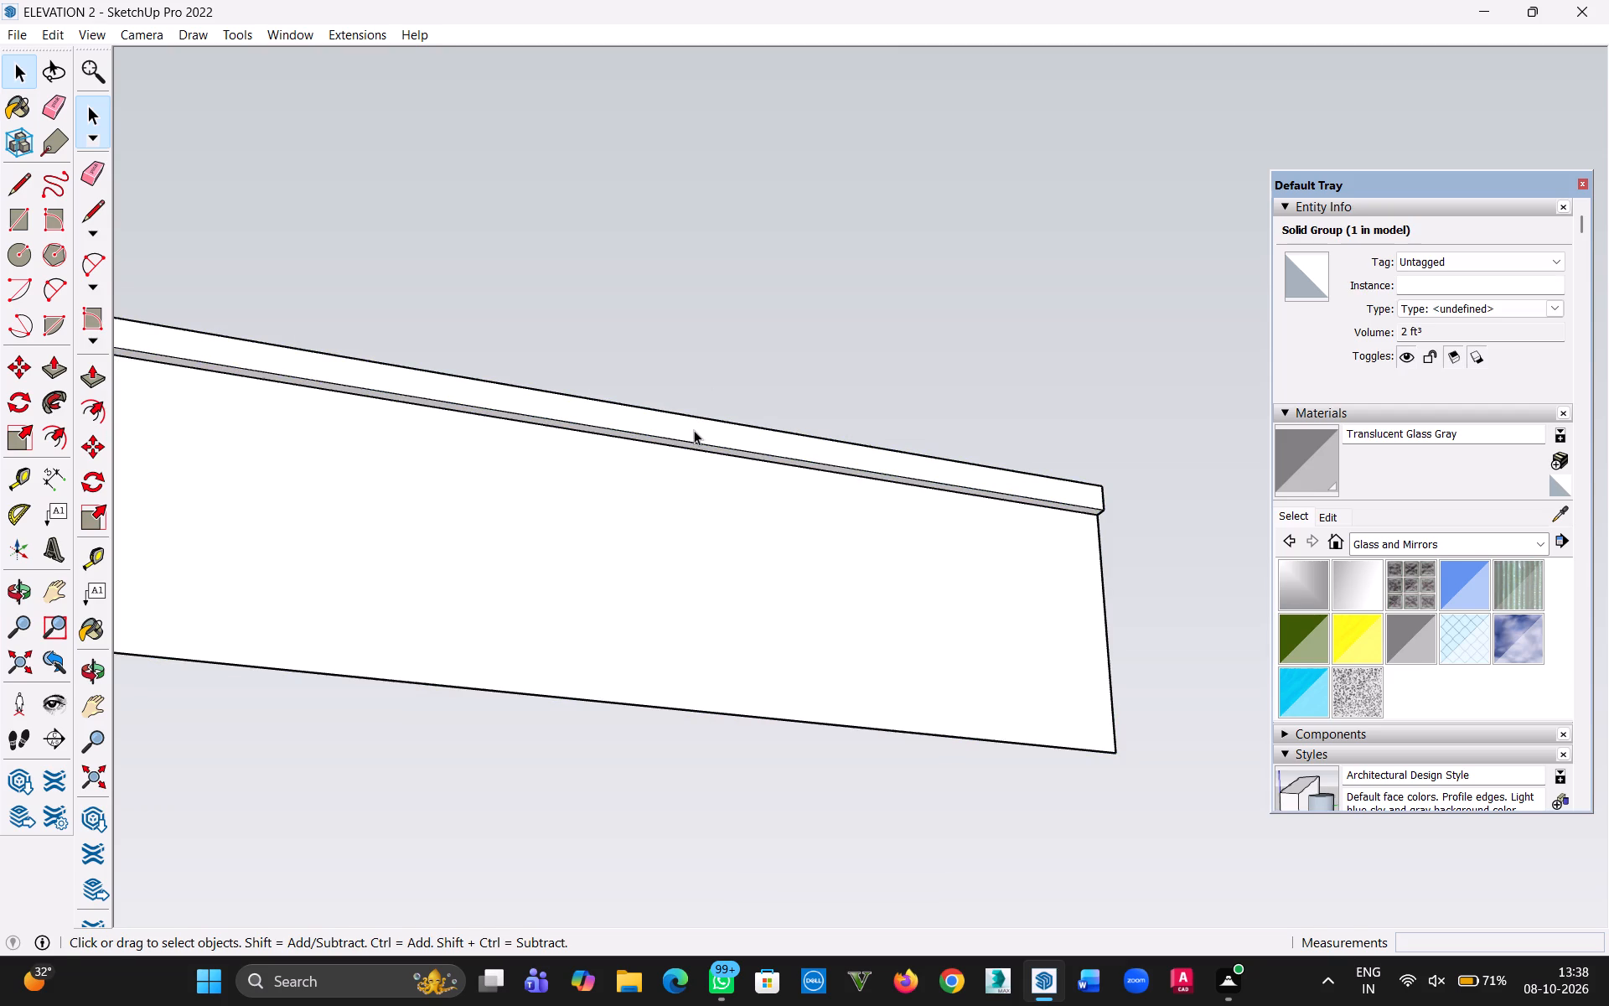
pyautogui.rightClick(694, 430)
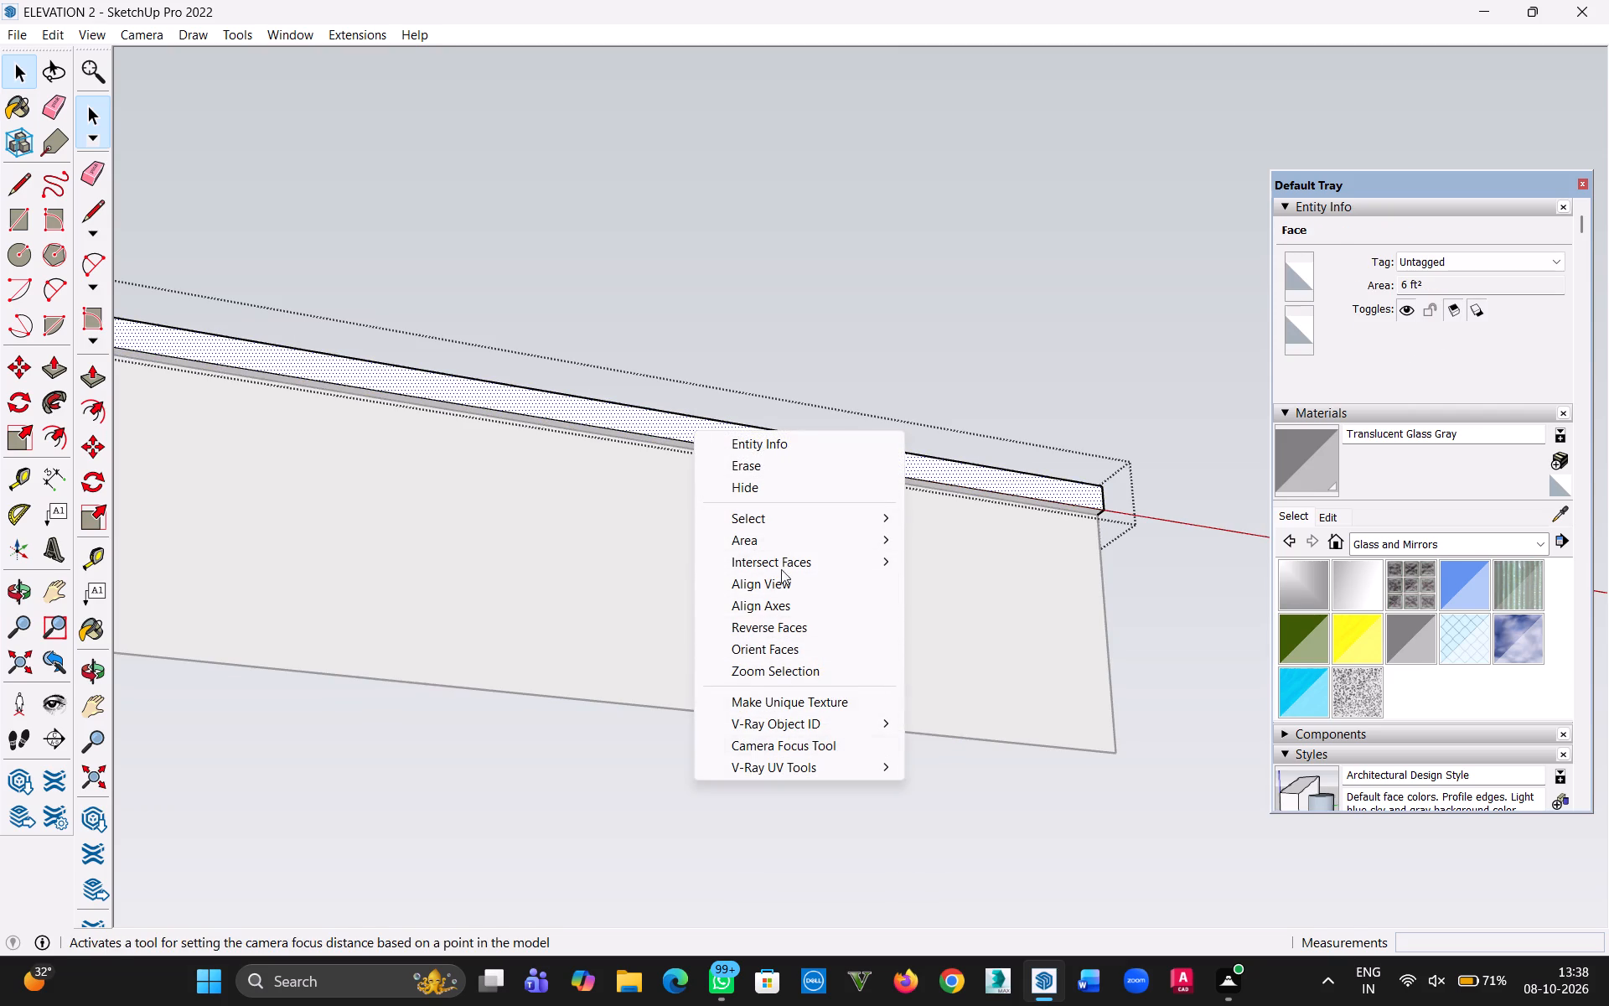
pyautogui.click(715, 267)
pyautogui.click(711, 433)
pyautogui.rightClick(711, 433)
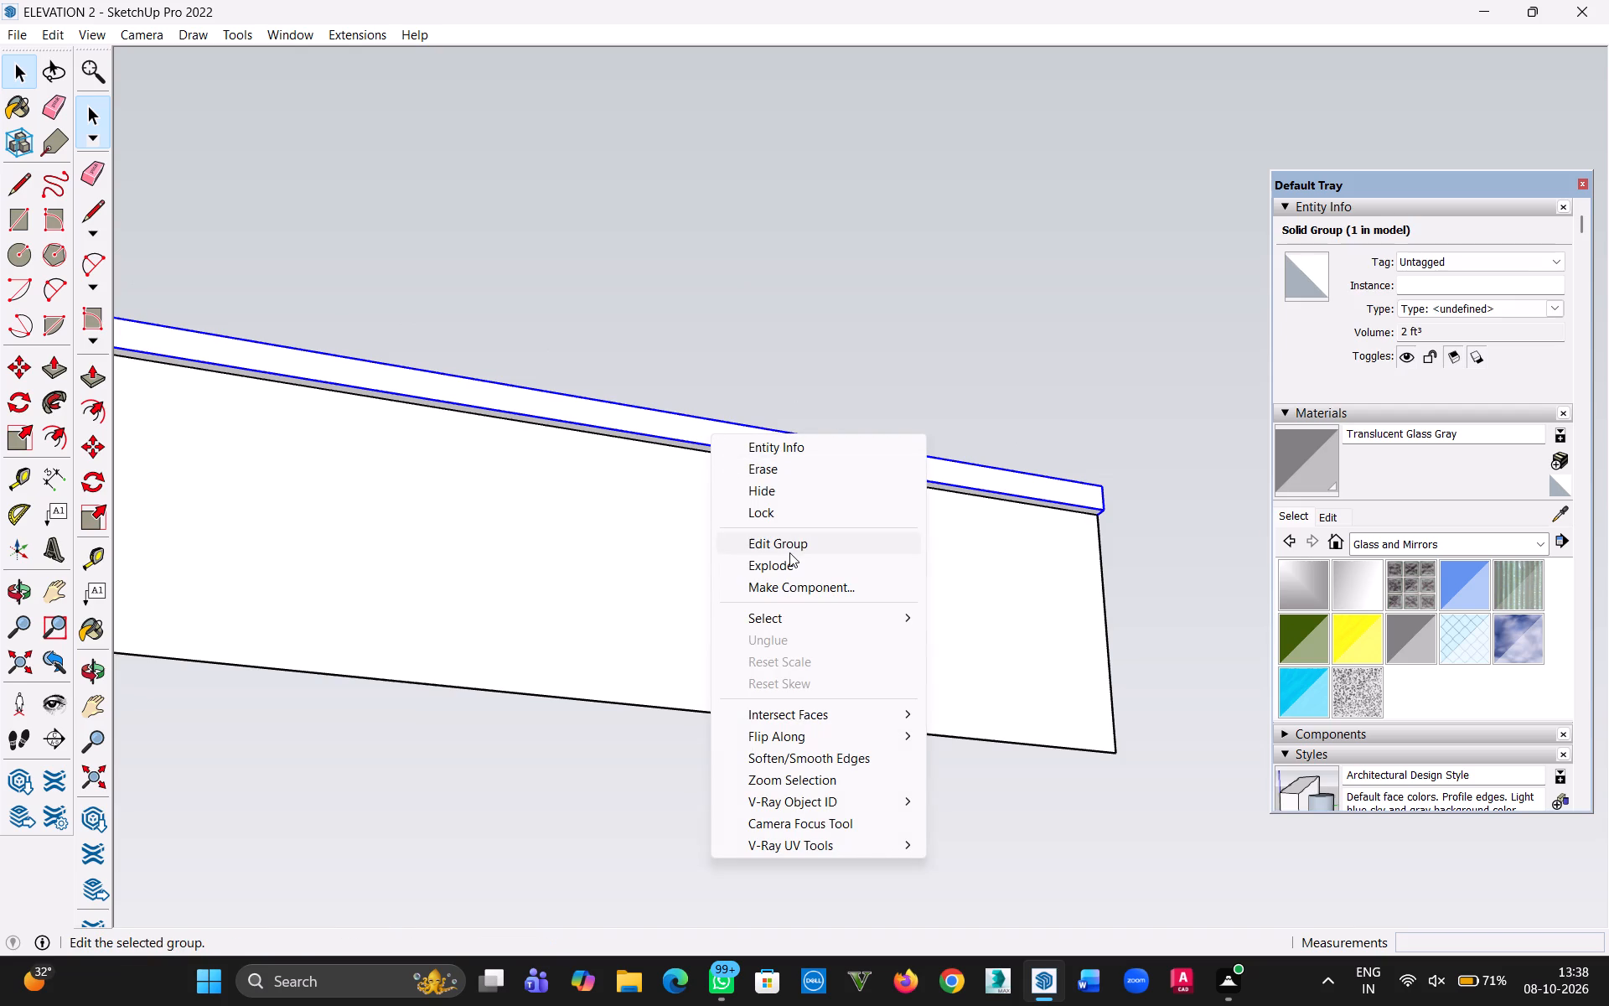
pyautogui.click(791, 564)
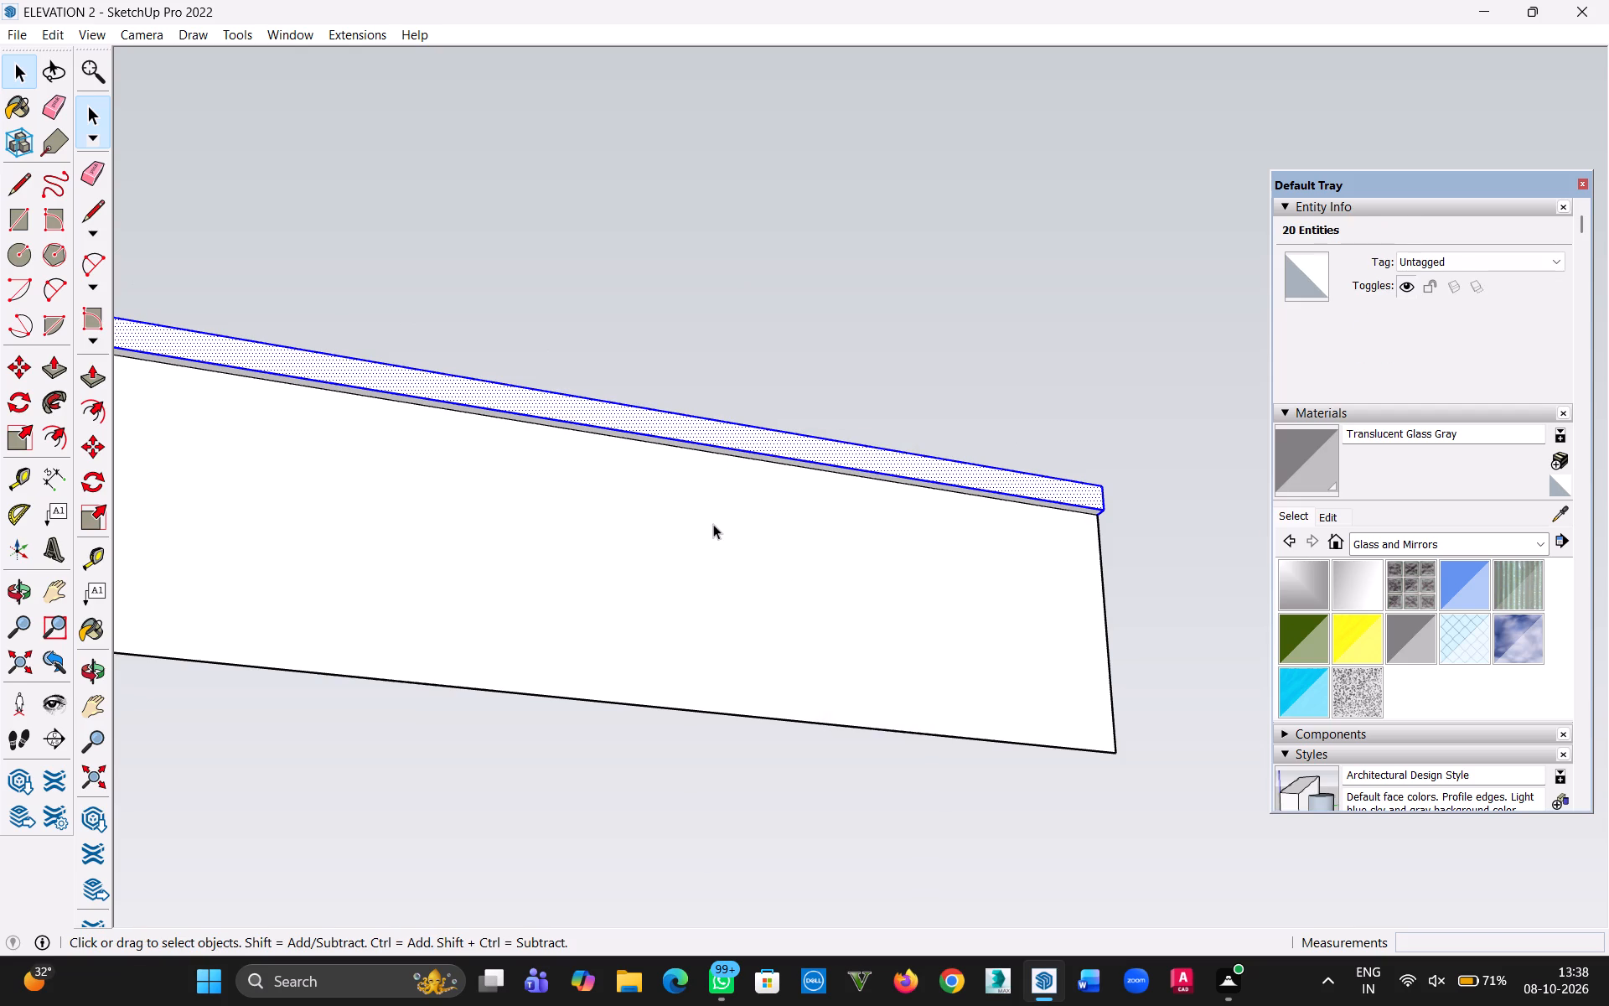
# Group the exploded rail and the panel beneath it together as one railing object.
pyautogui.click(695, 527)
pyautogui.tripleClick(684, 557)
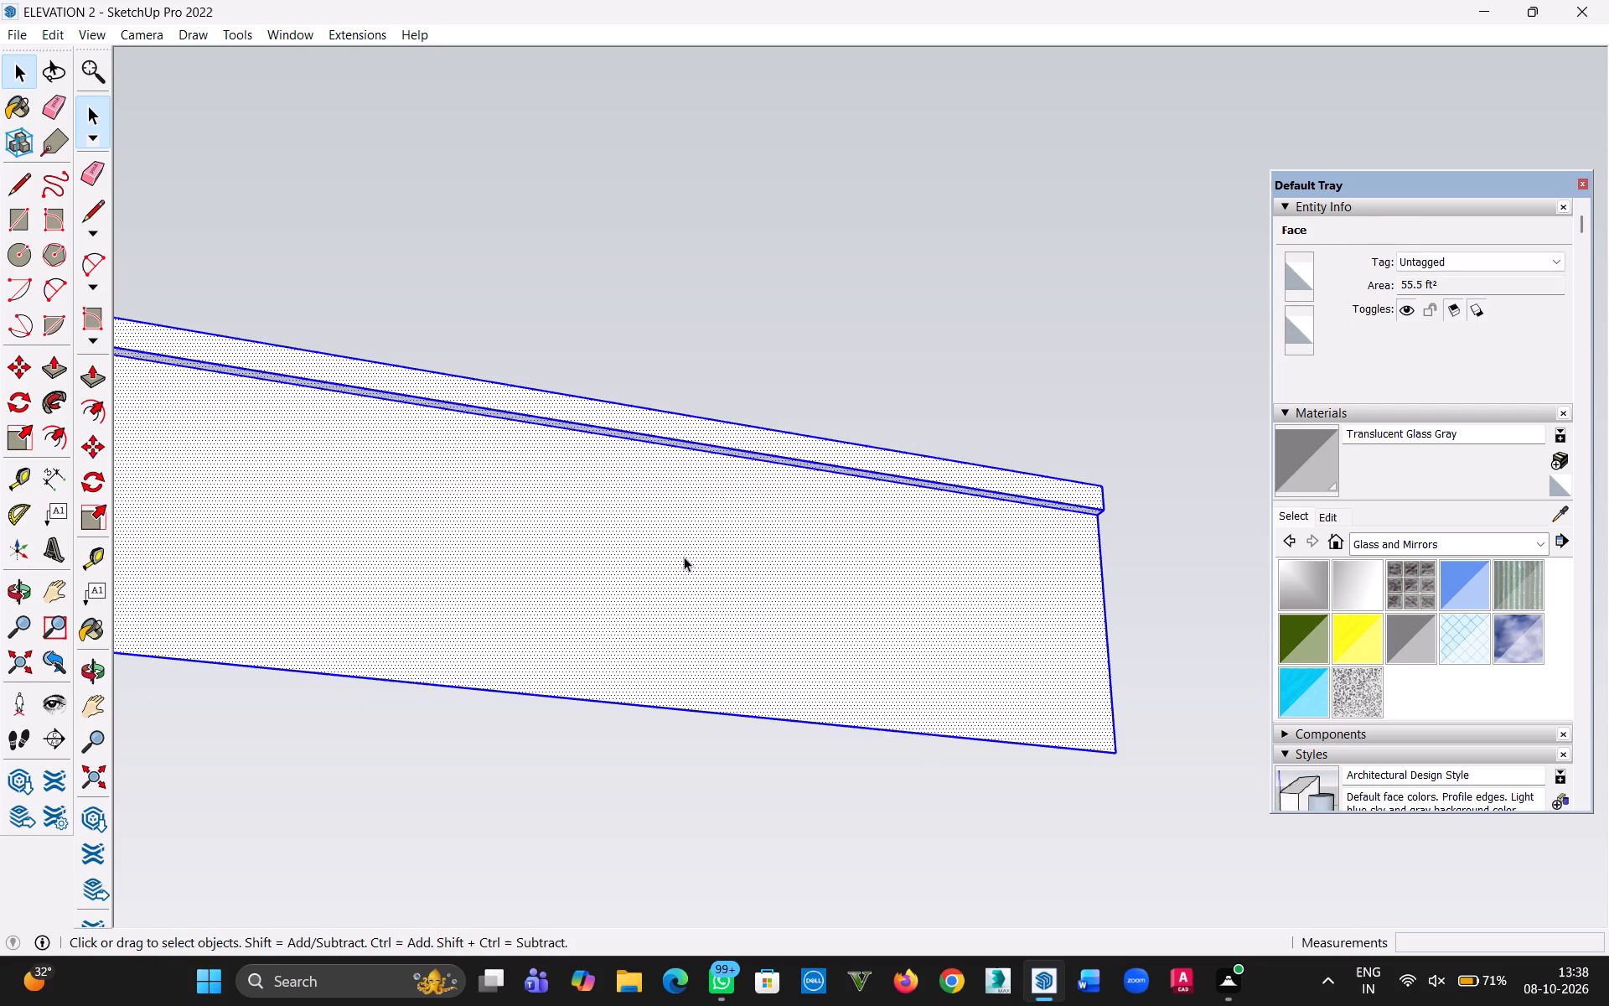
pyautogui.rightClick(701, 436)
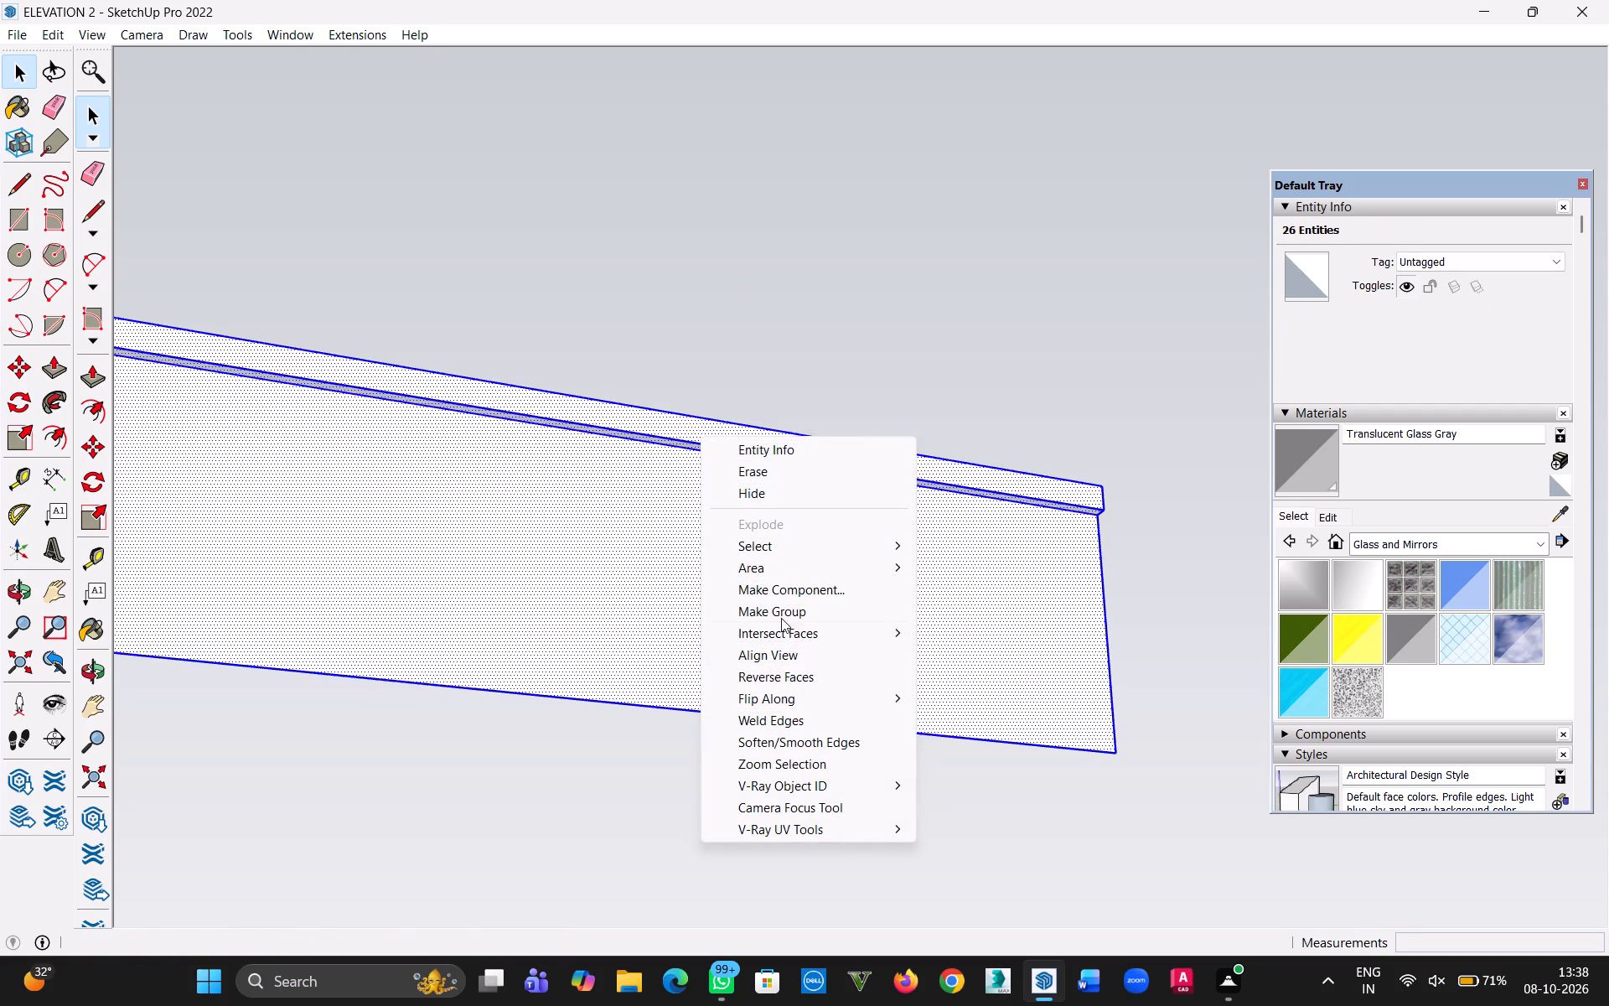
pyautogui.click(779, 614)
pyautogui.click(718, 591)
# Examine the grouped railing from its front, back and ends.
pyautogui.scroll(-12, 712, 589)
pyautogui.press('h')
pyautogui.moveTo(686, 621); pyautogui.dragTo(871, 667)
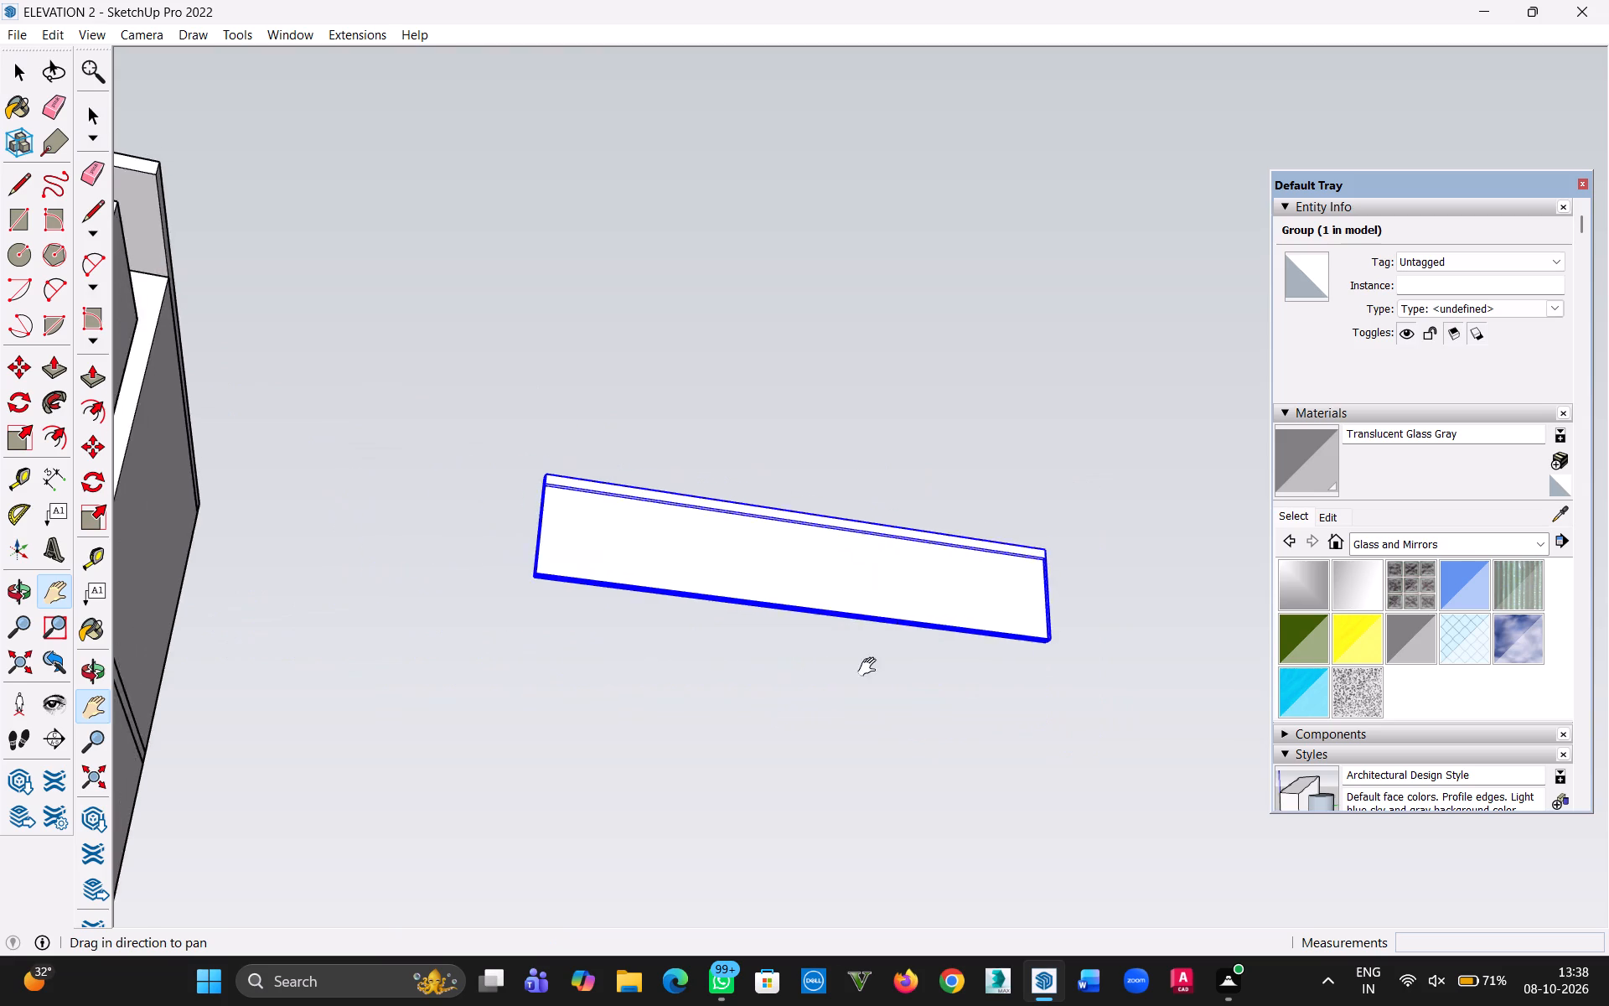
pyautogui.moveTo(871, 667); pyautogui.dragTo(854, 696)
pyautogui.moveTo(737, 643); pyautogui.dragTo(646, 760, button='middle')
pyautogui.press('Escape')
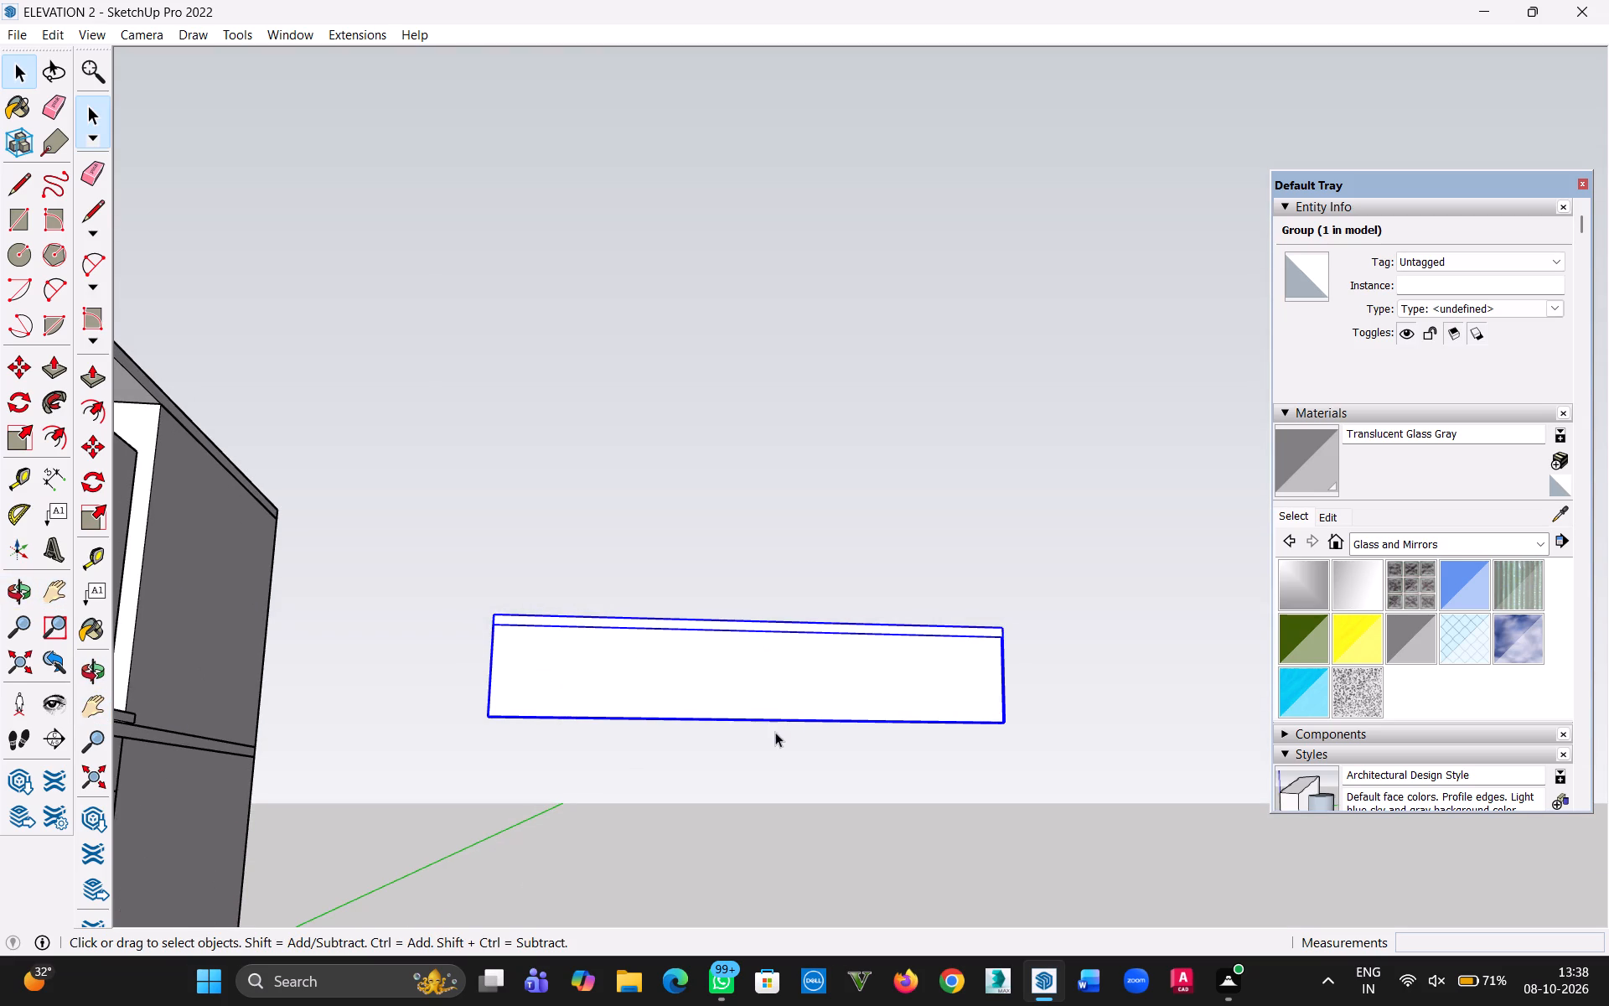
pyautogui.middleClick(740, 747)
pyautogui.moveTo(740, 604); pyautogui.dragTo(737, 634, button='middle')
pyautogui.scroll(5, 727, 684)
pyautogui.click(348, 697)
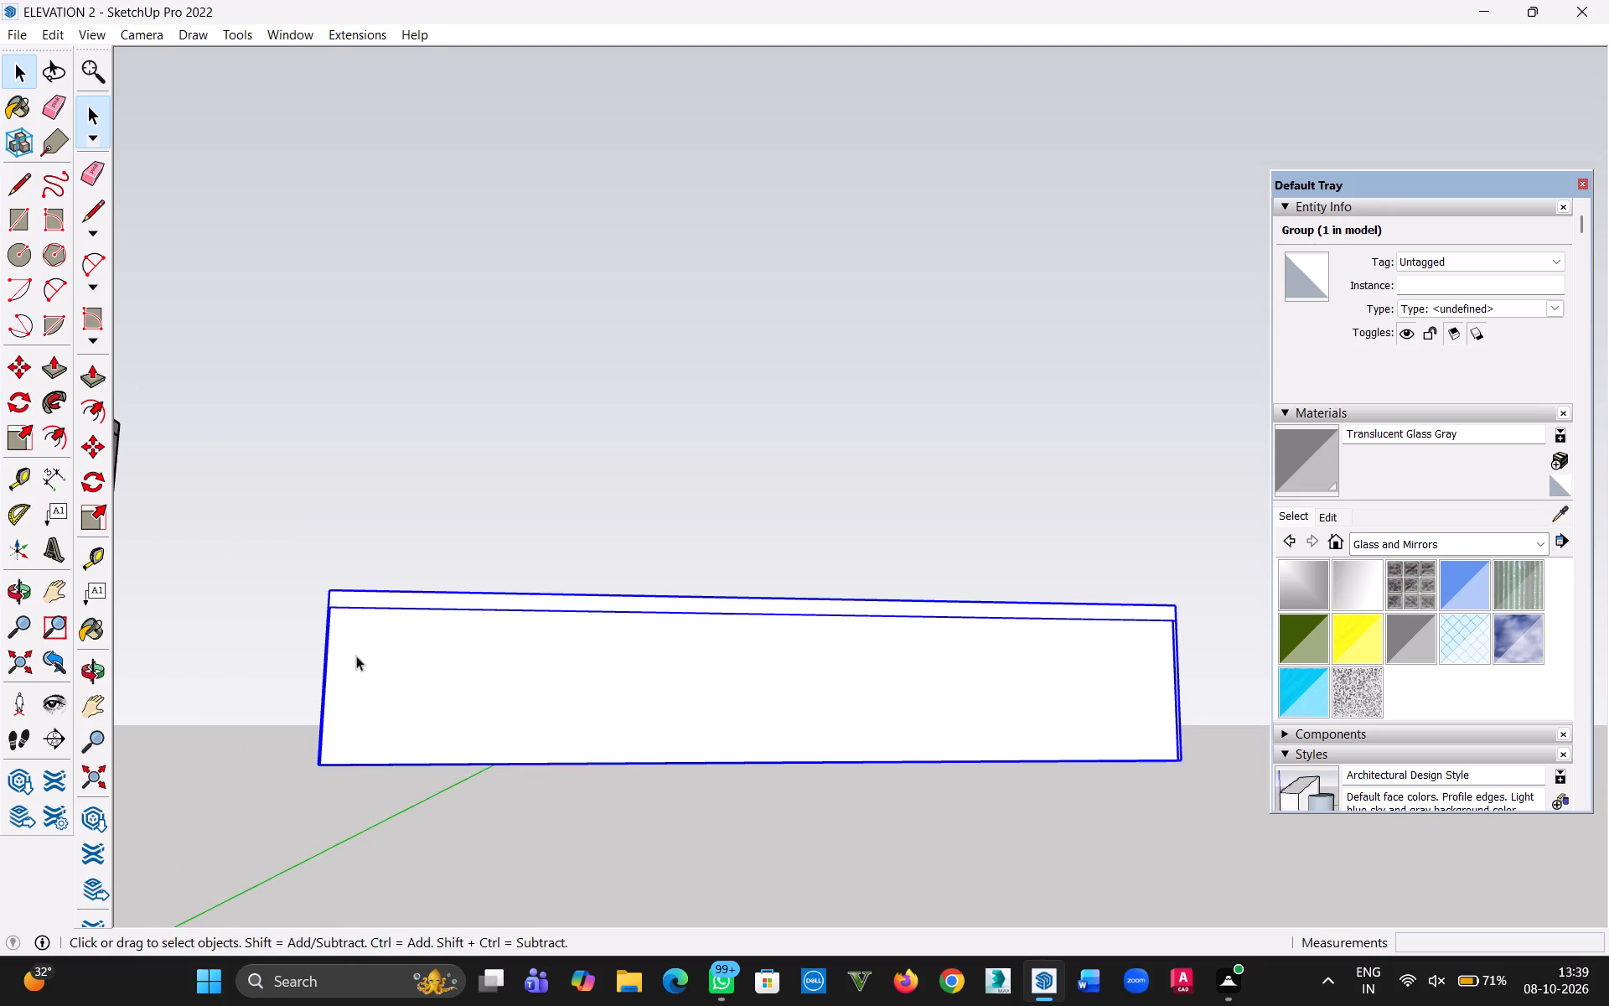
pyautogui.click(292, 450)
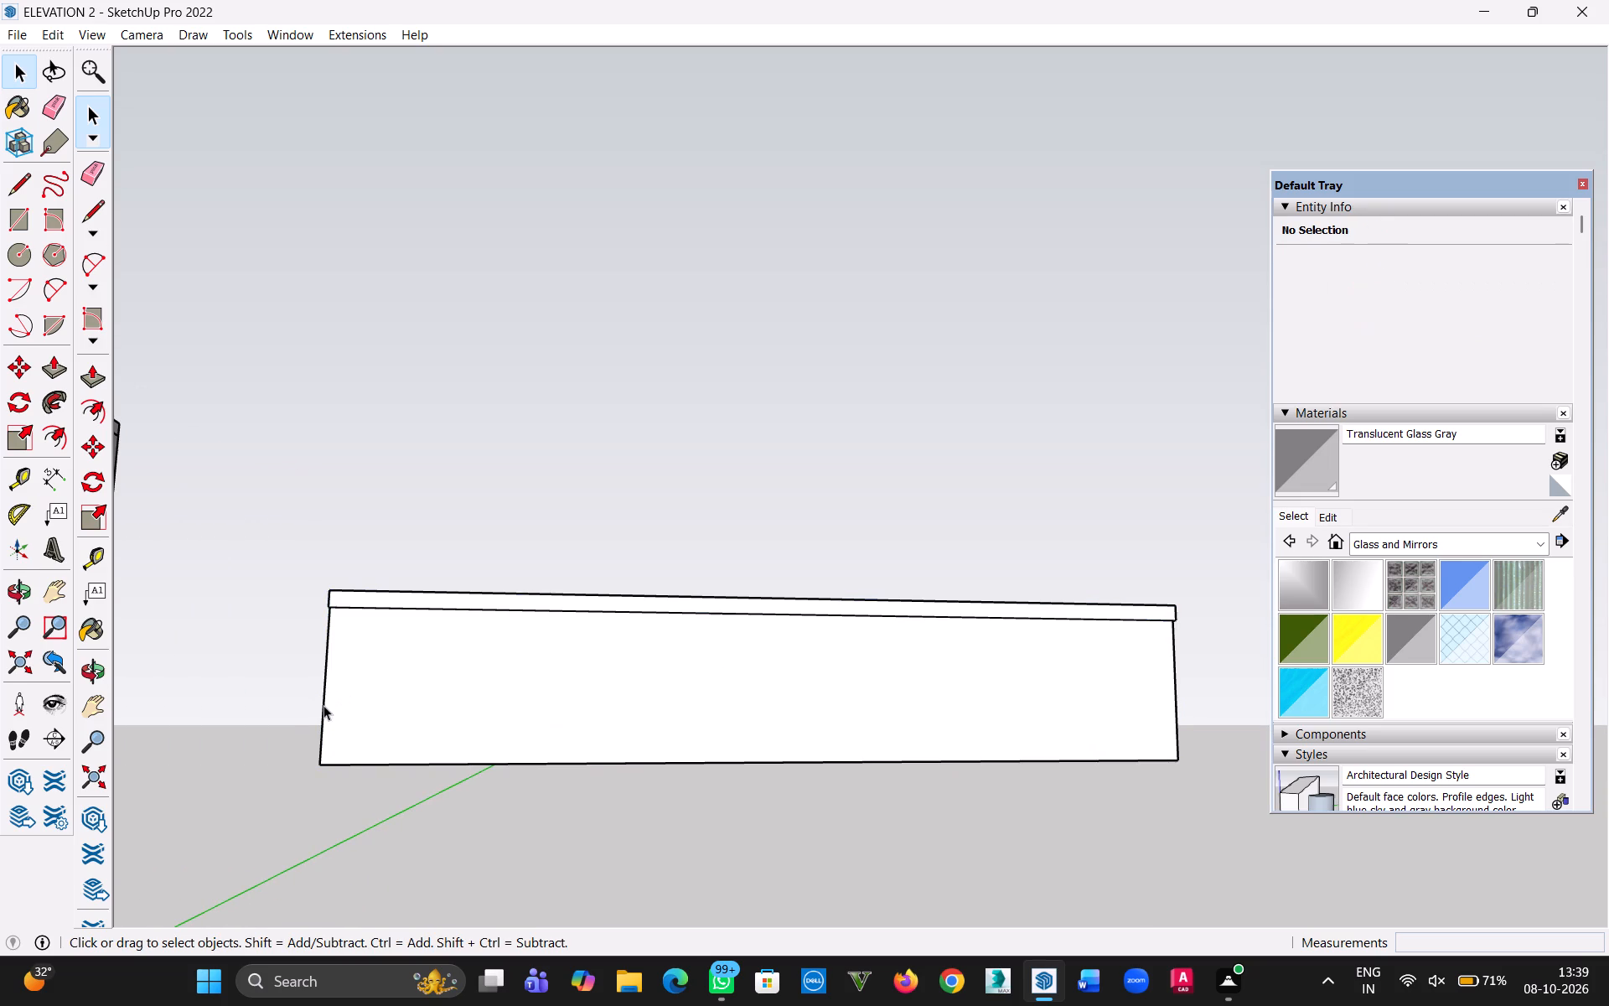
pyautogui.click(323, 705)
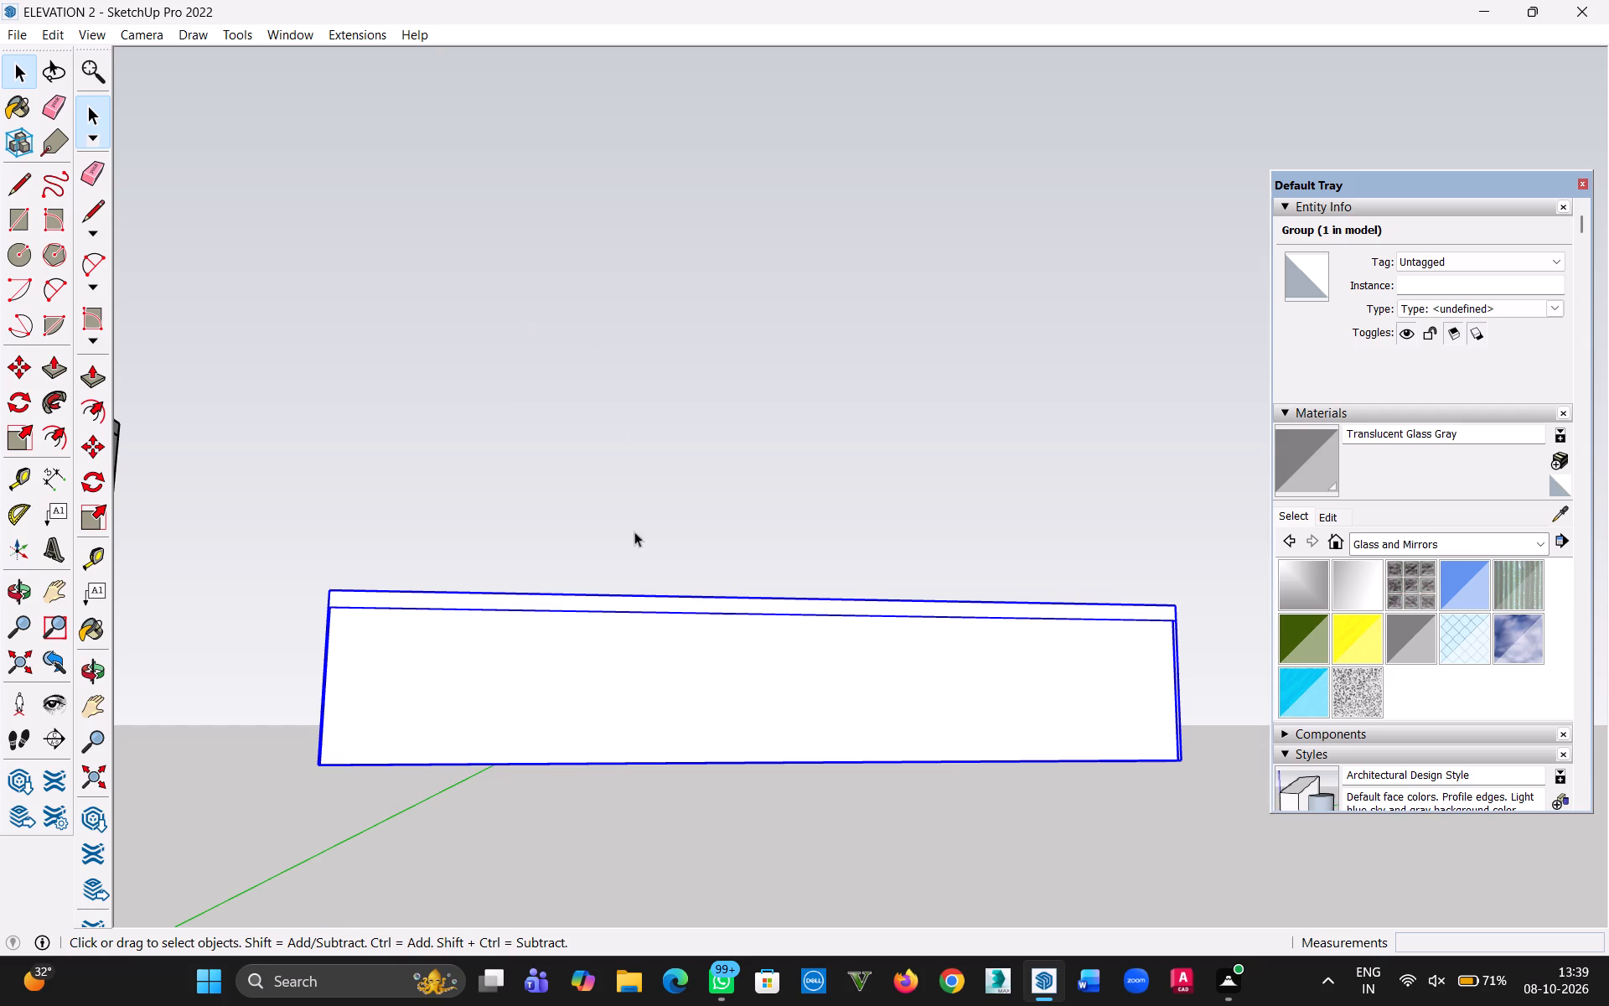
pyautogui.moveTo(458, 441); pyautogui.dragTo(639, 350, button='middle')
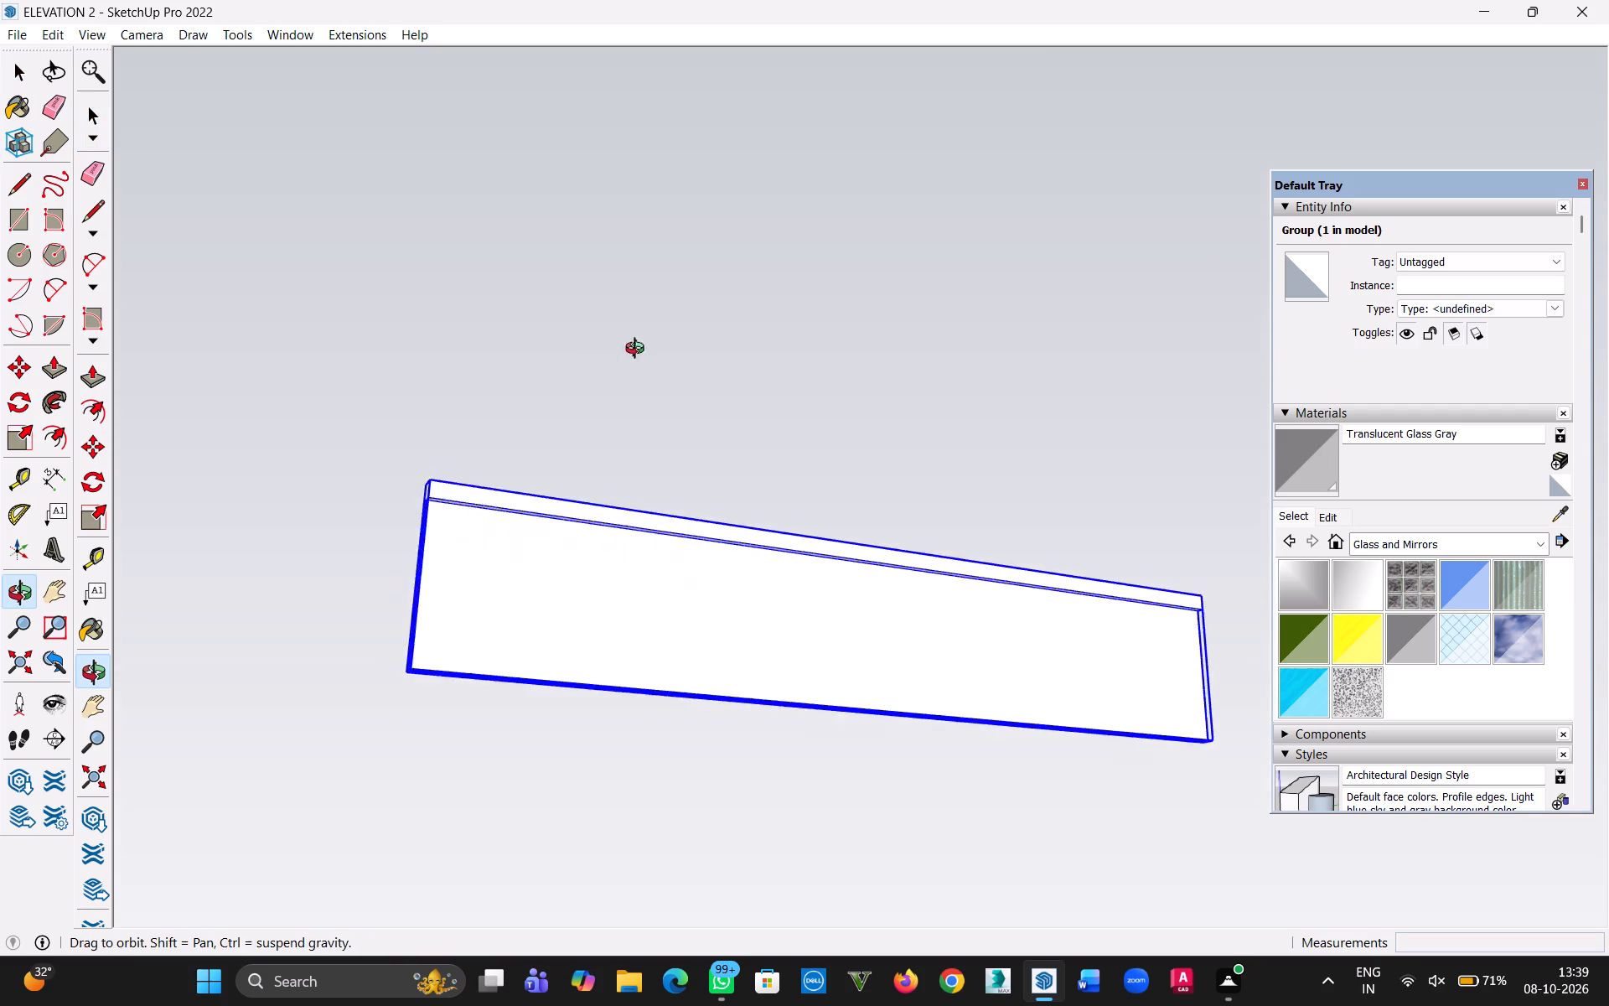
pyautogui.moveTo(639, 350); pyautogui.dragTo(979, 393, button='middle')
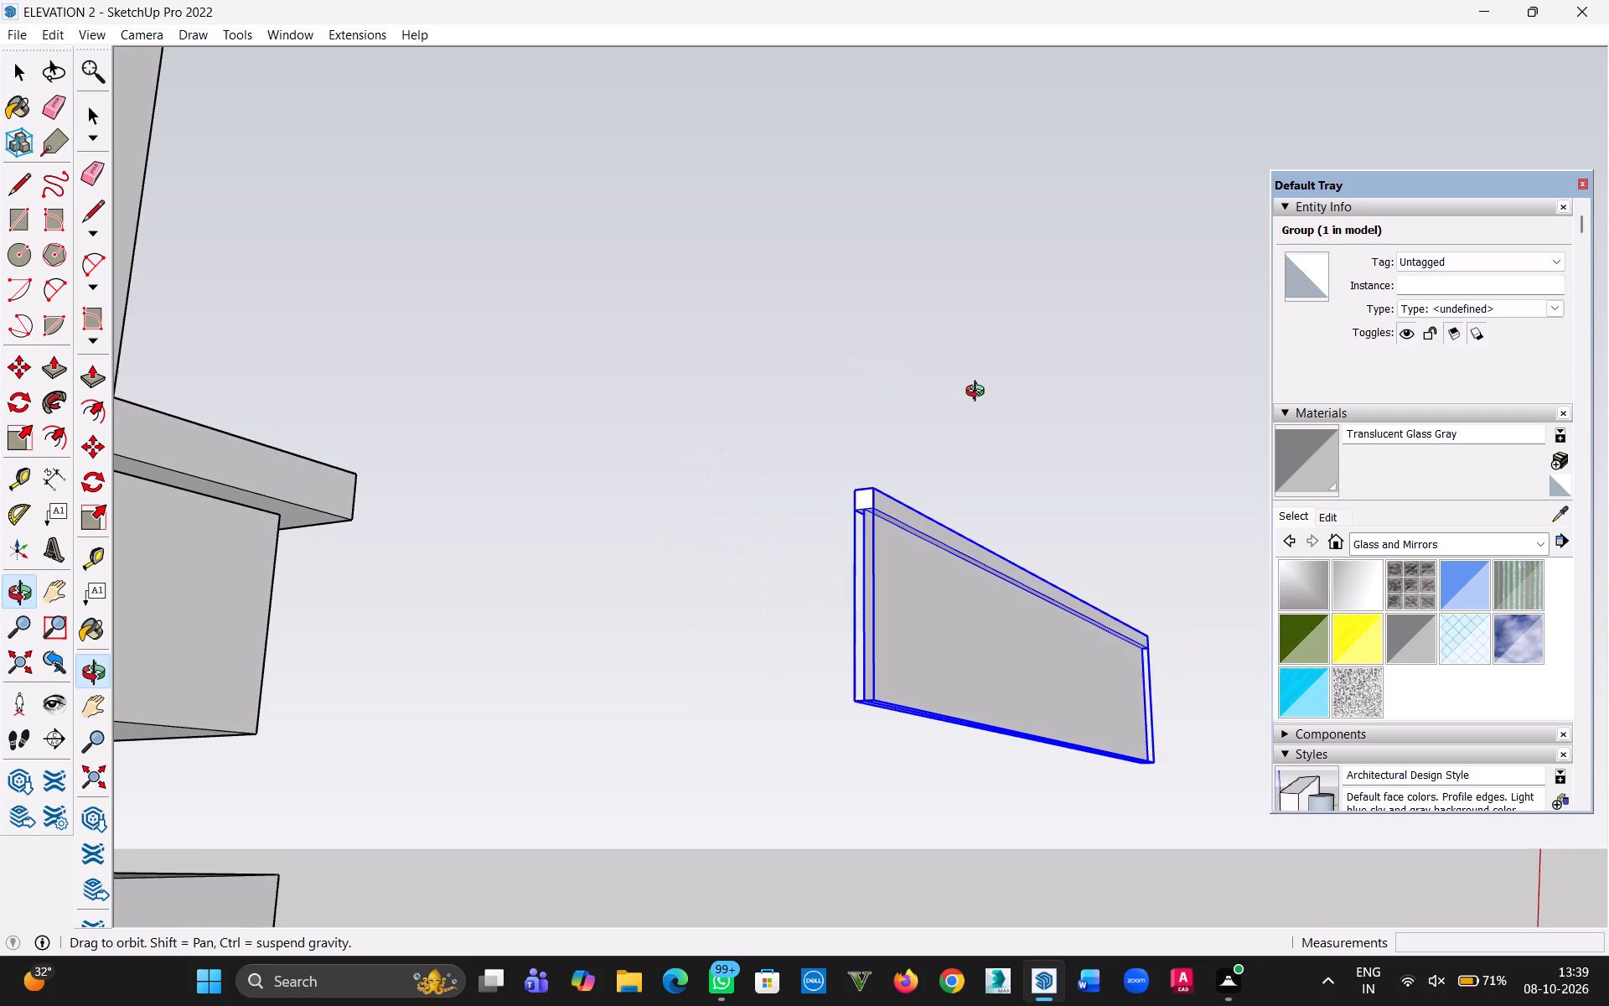
pyautogui.moveTo(979, 393); pyautogui.dragTo(975, 395, button='middle')
pyautogui.moveTo(794, 417); pyautogui.dragTo(643, 449, button='middle')
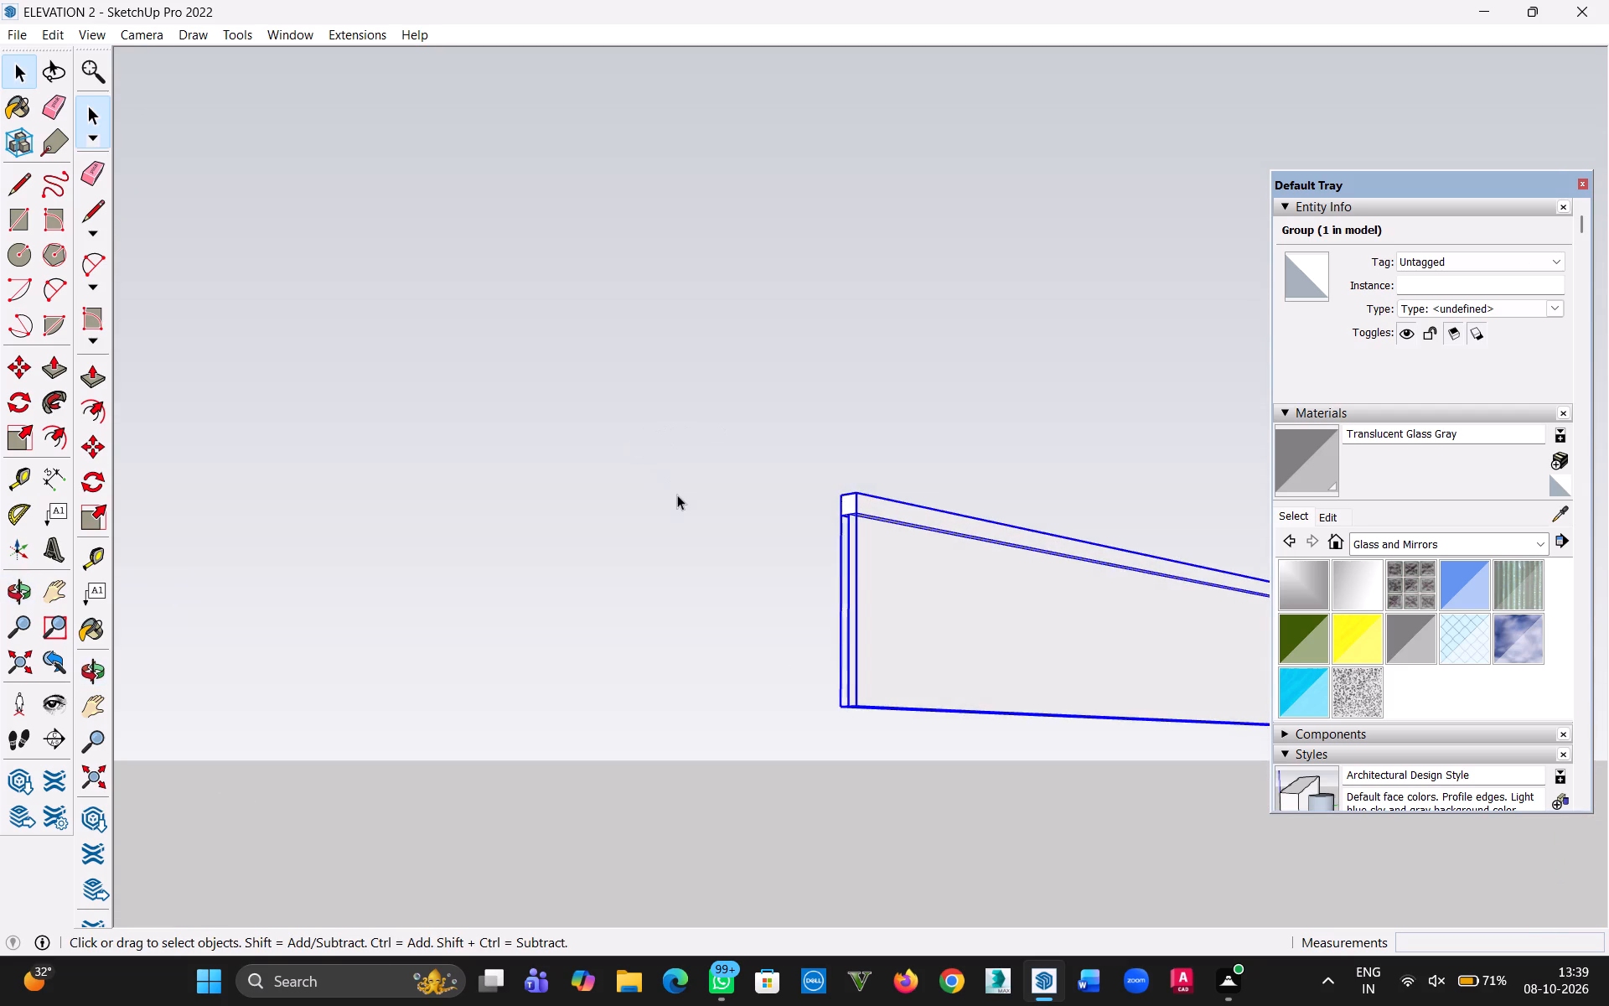
pyautogui.scroll(-4, 685, 506)
pyautogui.press('h')
pyautogui.moveTo(695, 531); pyautogui.dragTo(465, 549)
pyautogui.moveTo(505, 561); pyautogui.dragTo(325, 625, button='middle')
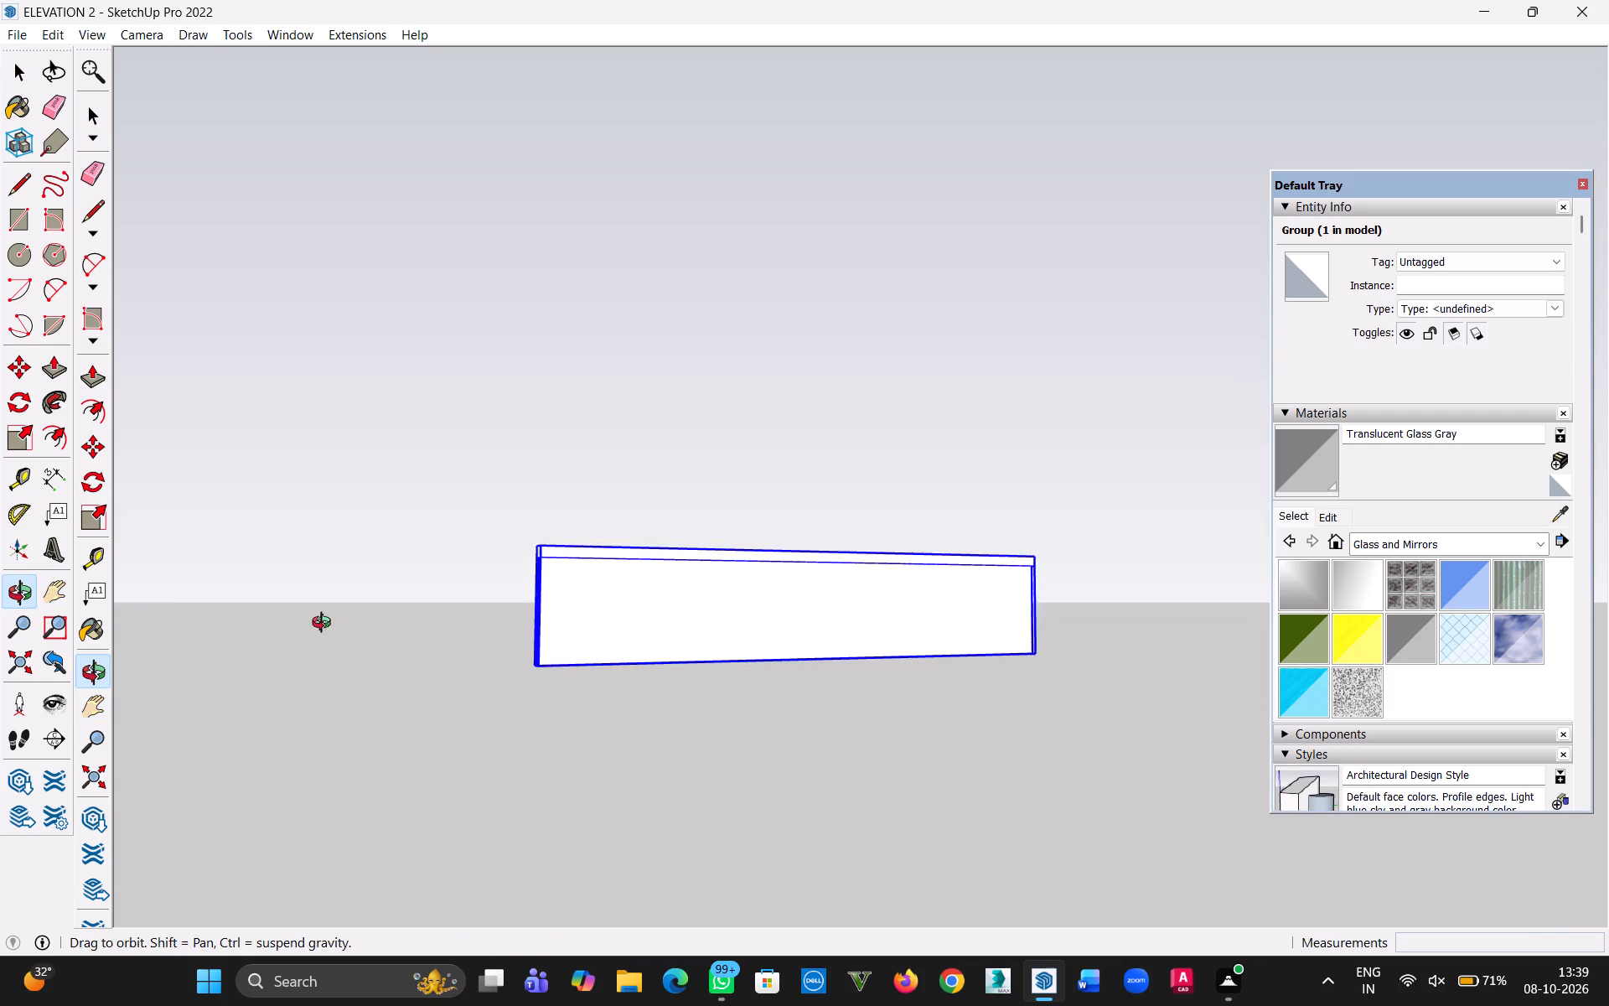
pyautogui.moveTo(325, 625); pyautogui.dragTo(272, 628, button='middle')
pyautogui.scroll(4, 669, 602)
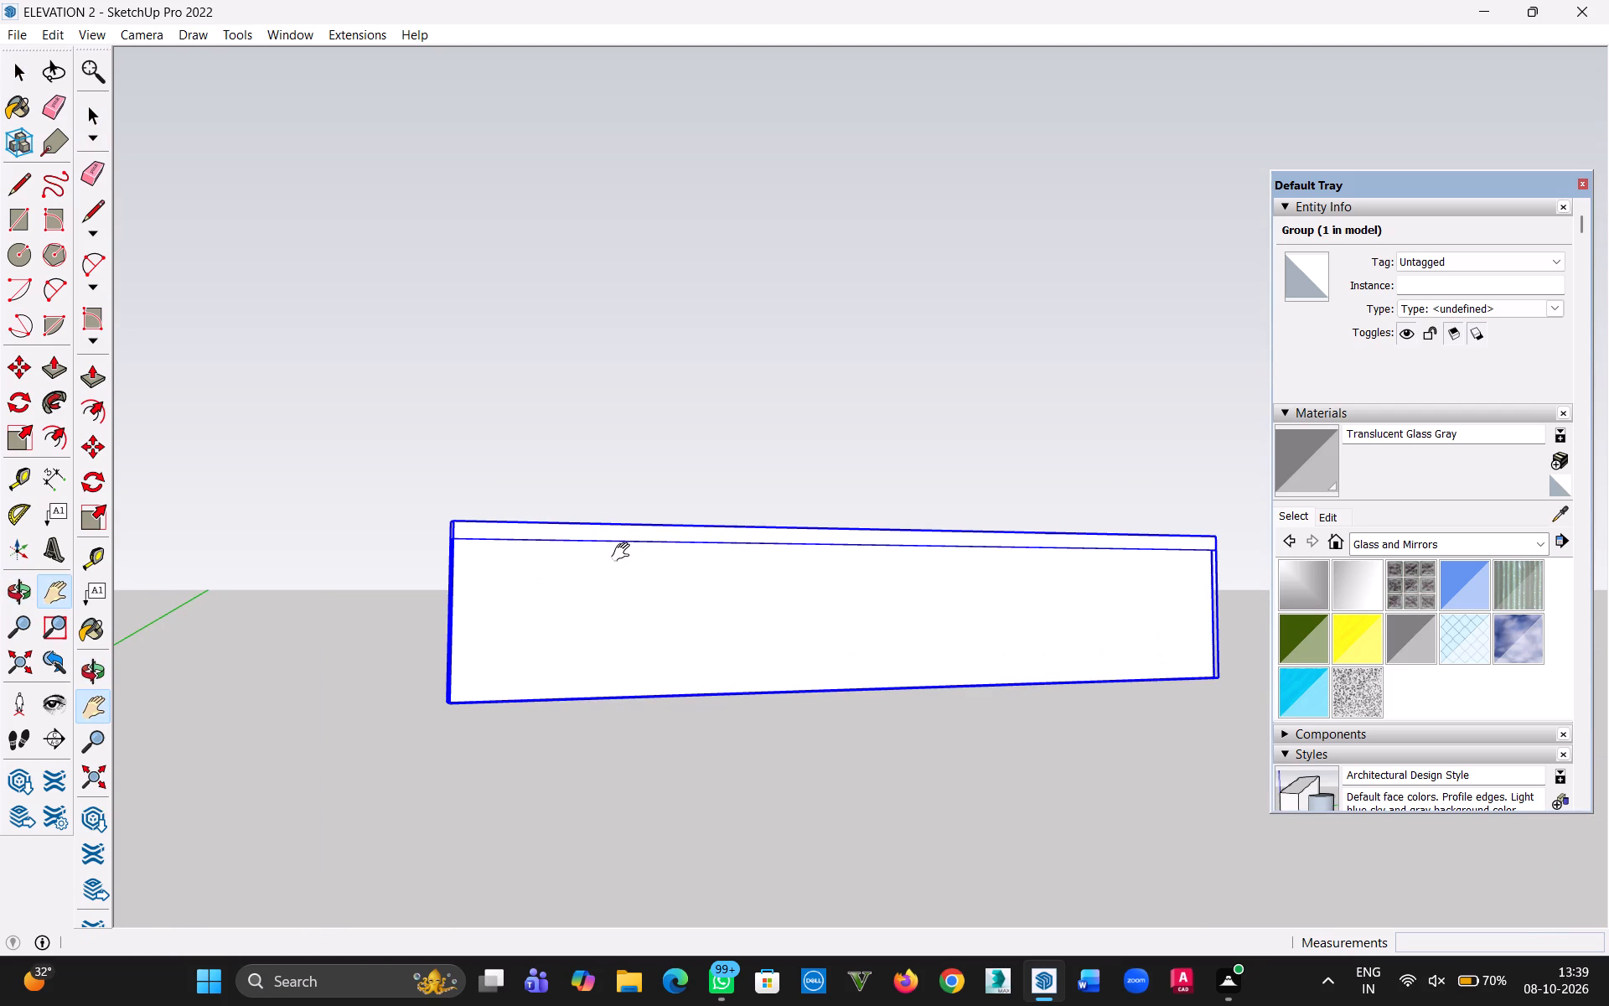
pyautogui.scroll(3, 660, 595)
pyautogui.moveTo(651, 593); pyautogui.dragTo(605, 543, button='middle')
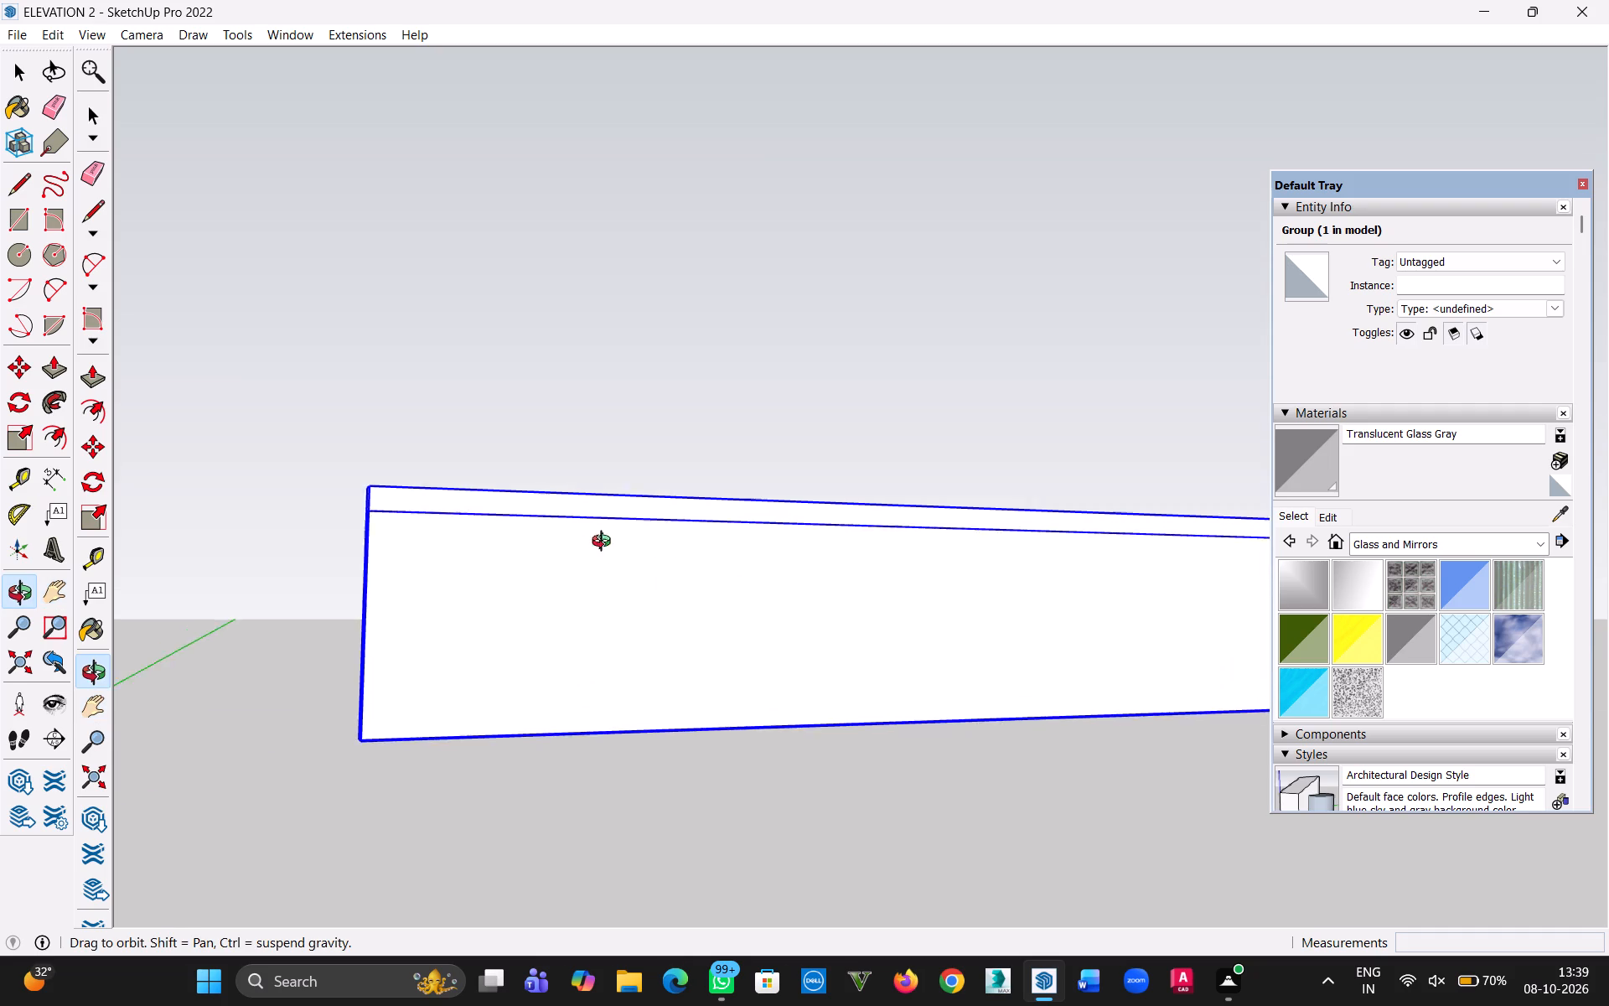
pyautogui.moveTo(605, 543); pyautogui.dragTo(585, 568, button='middle')
pyautogui.press('h')
pyautogui.moveTo(669, 618); pyautogui.dragTo(429, 597)
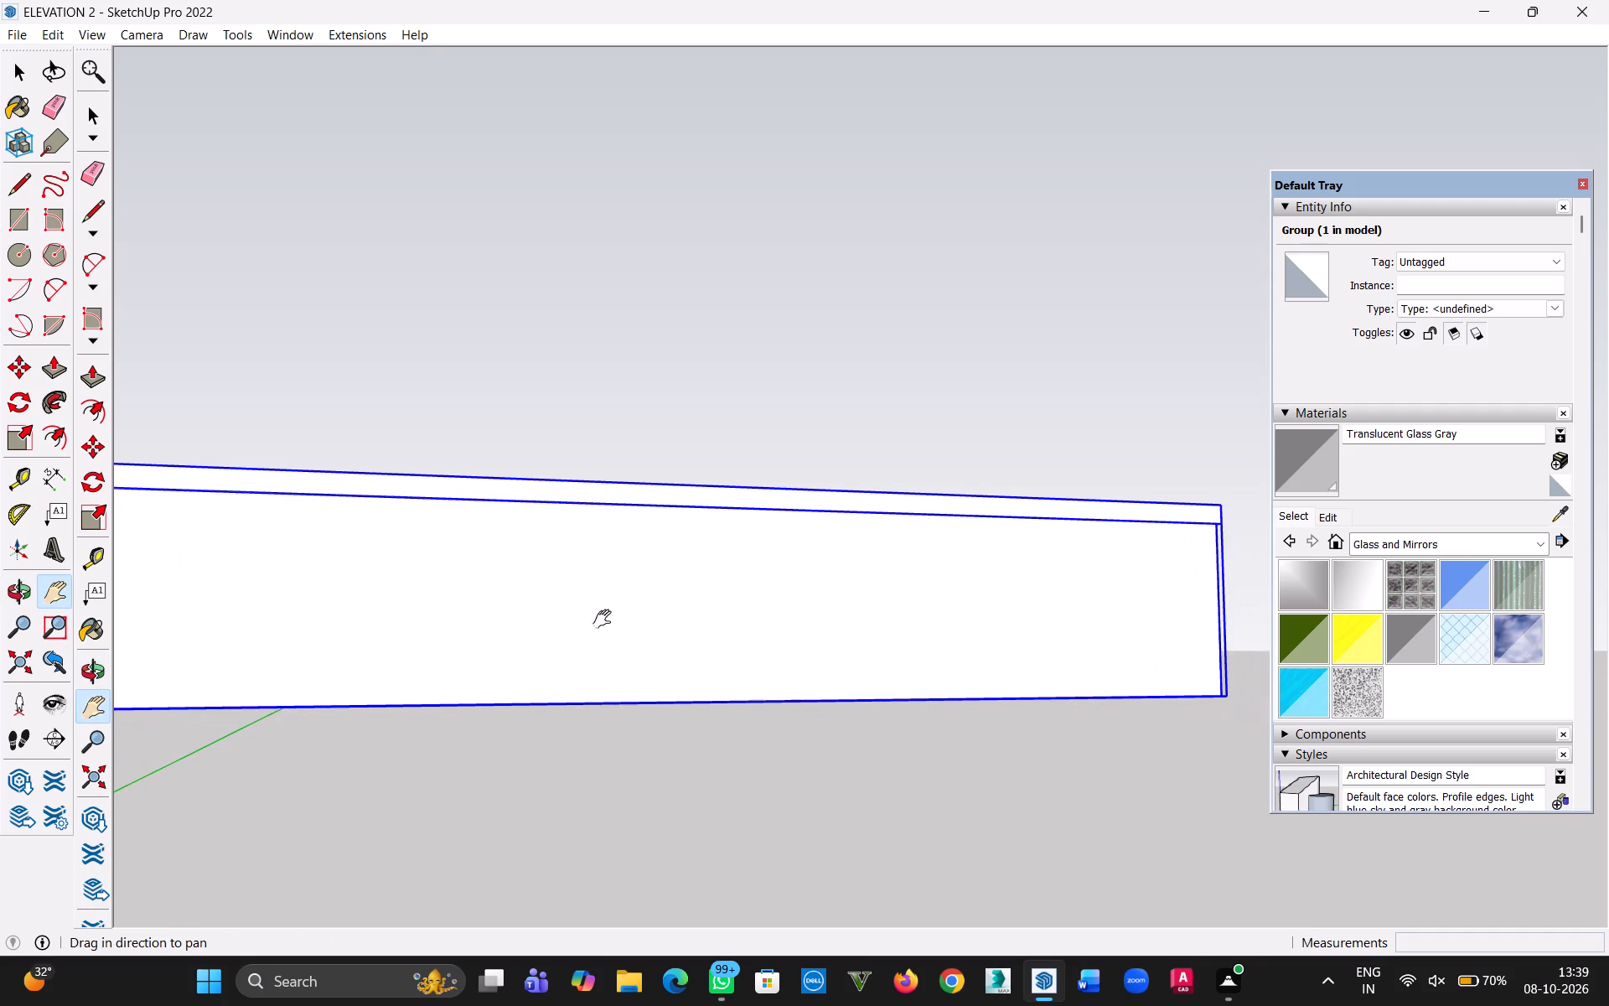
# Inside the railing group, copy the panel's vertical end edge 18' to the opposite end with /3, dividing the panel into three equal bays.
pyautogui.click(17, 75)
pyautogui.doubleClick(1140, 650)
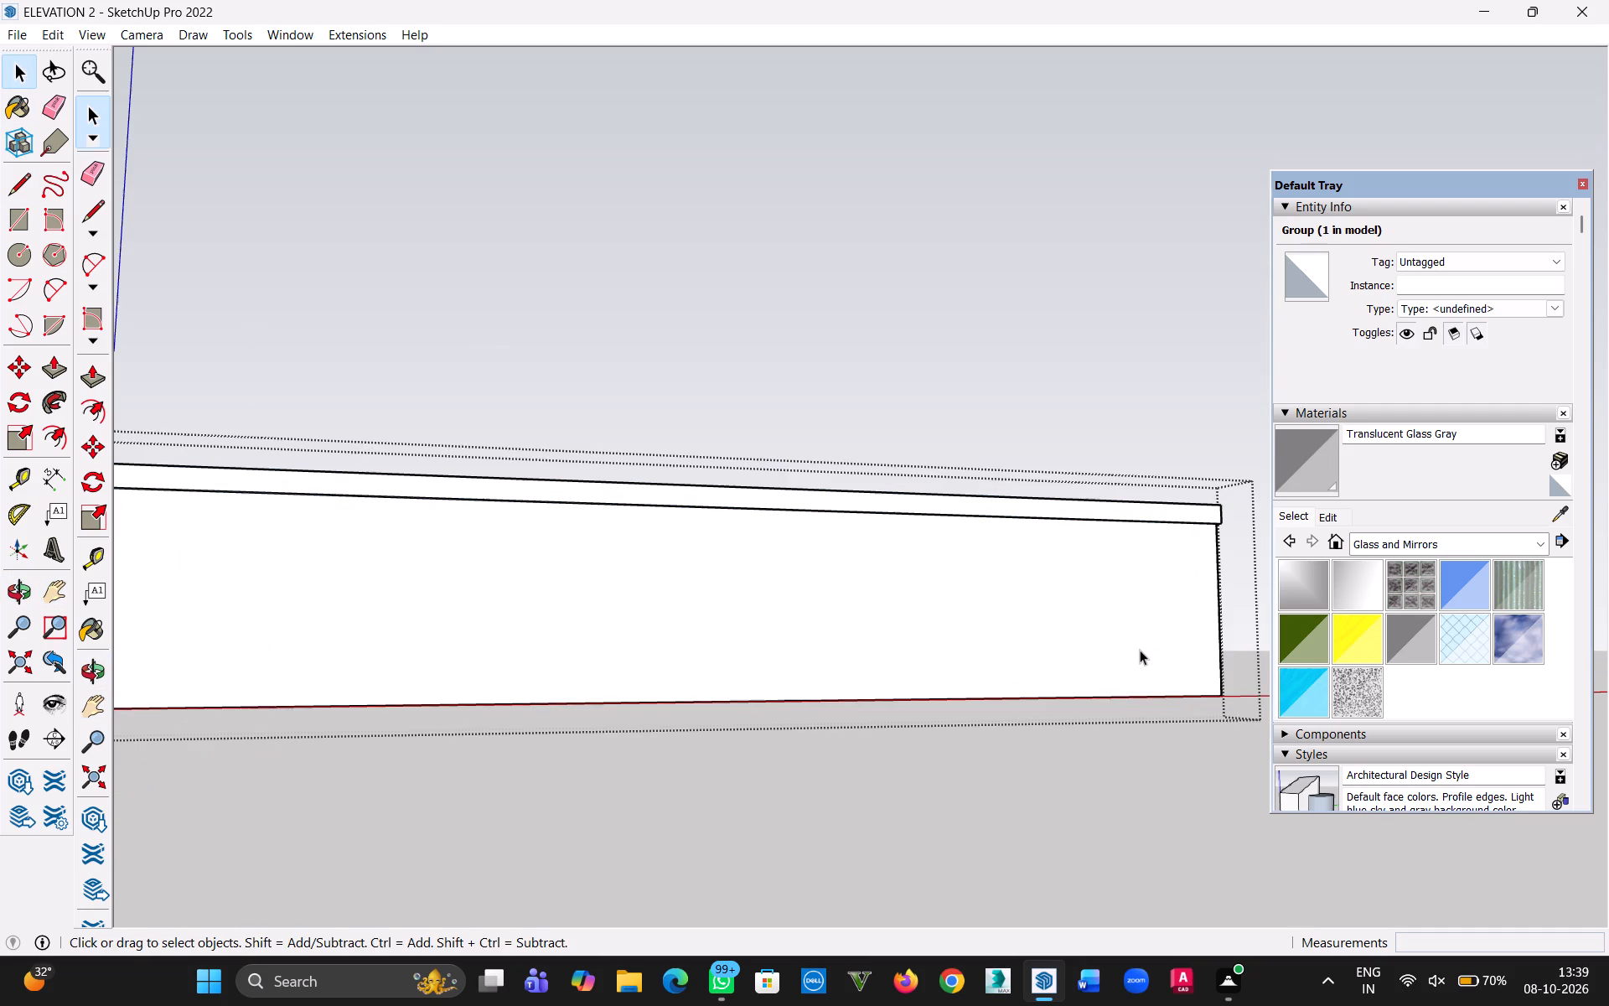
pyautogui.click(1219, 623)
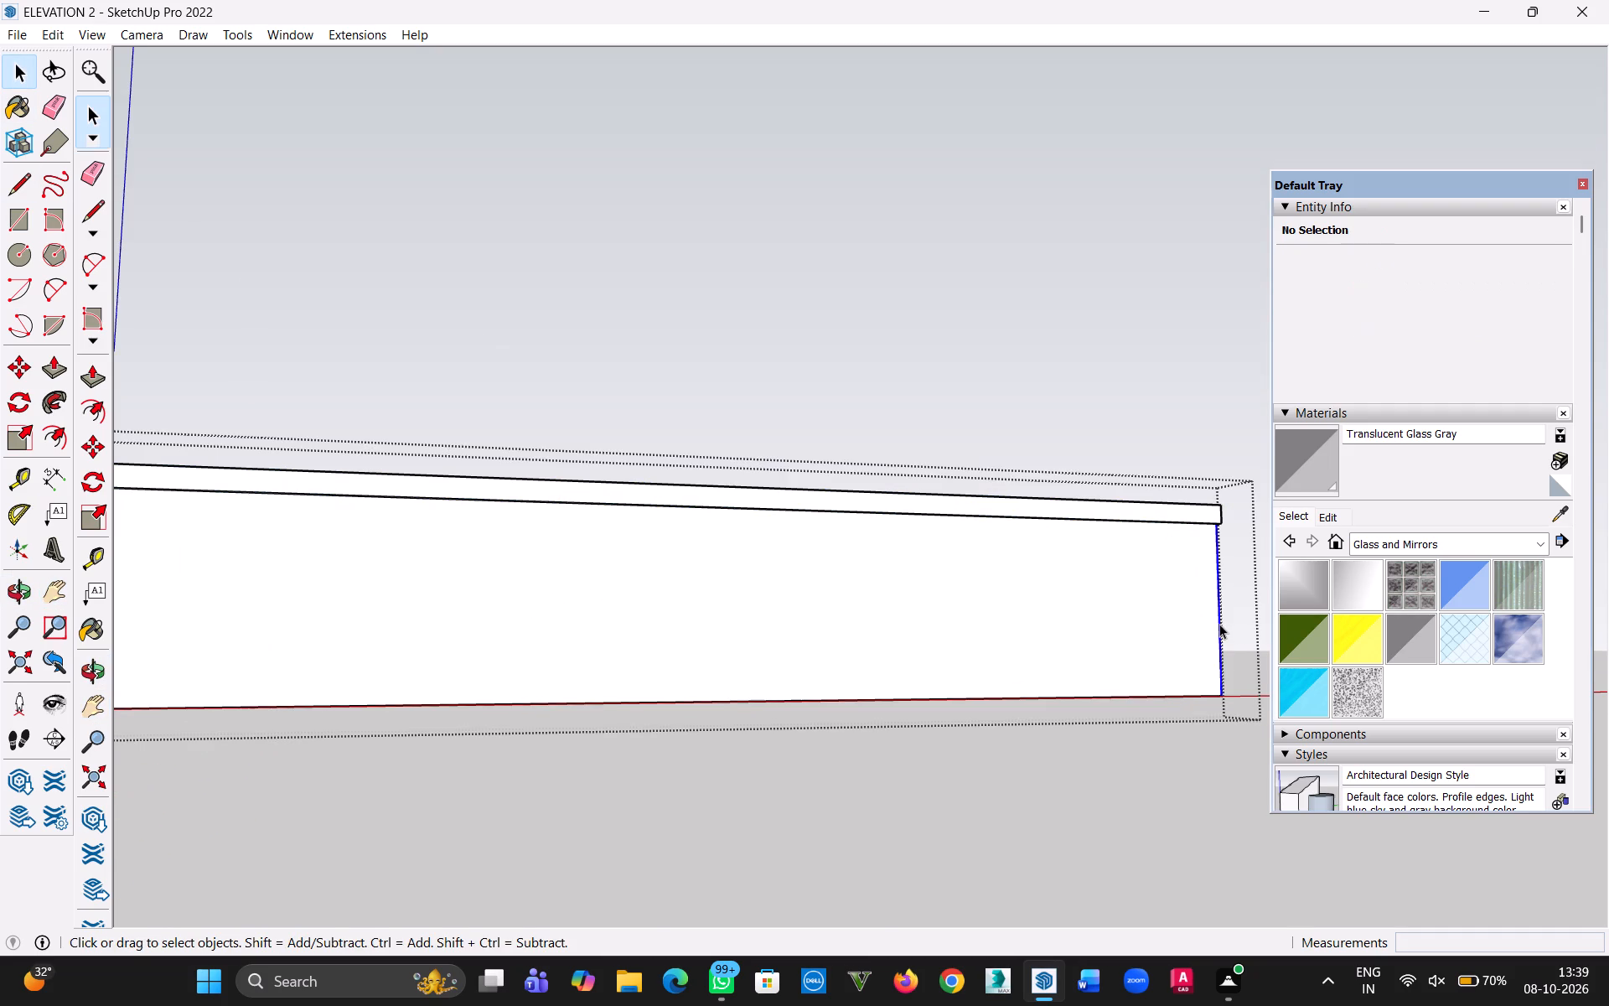
pyautogui.press('m')
pyautogui.click(1223, 616)
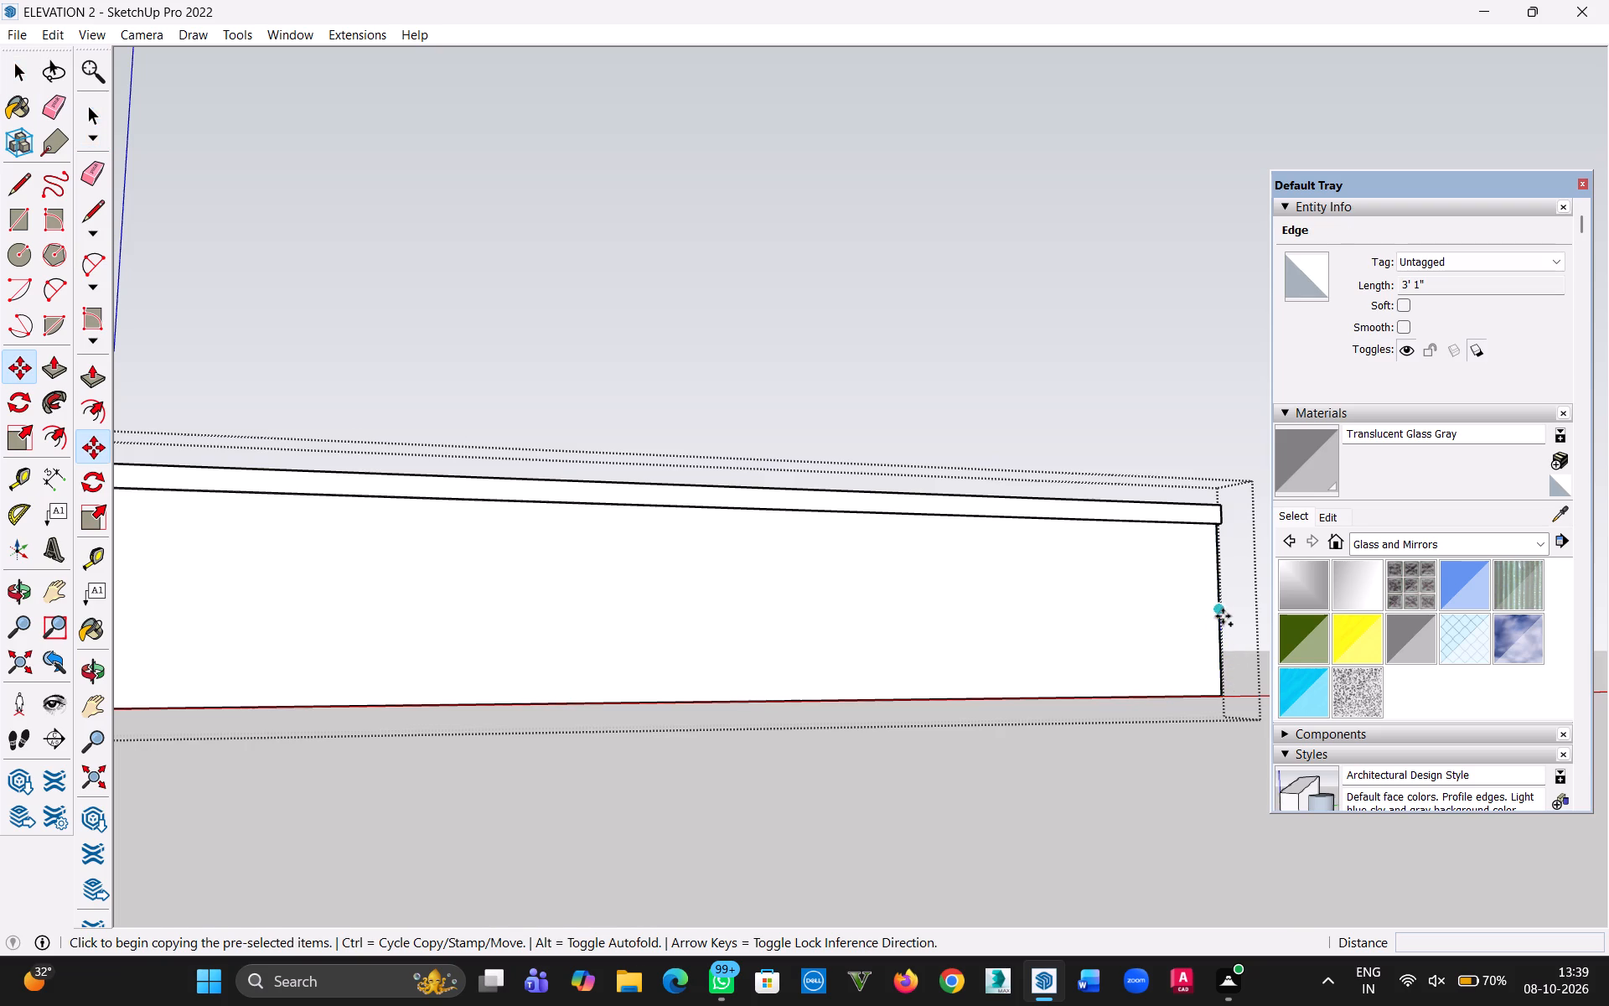
pyautogui.press('h')
pyautogui.moveTo(775, 635); pyautogui.dragTo(1042, 666)
pyautogui.press('Escape')
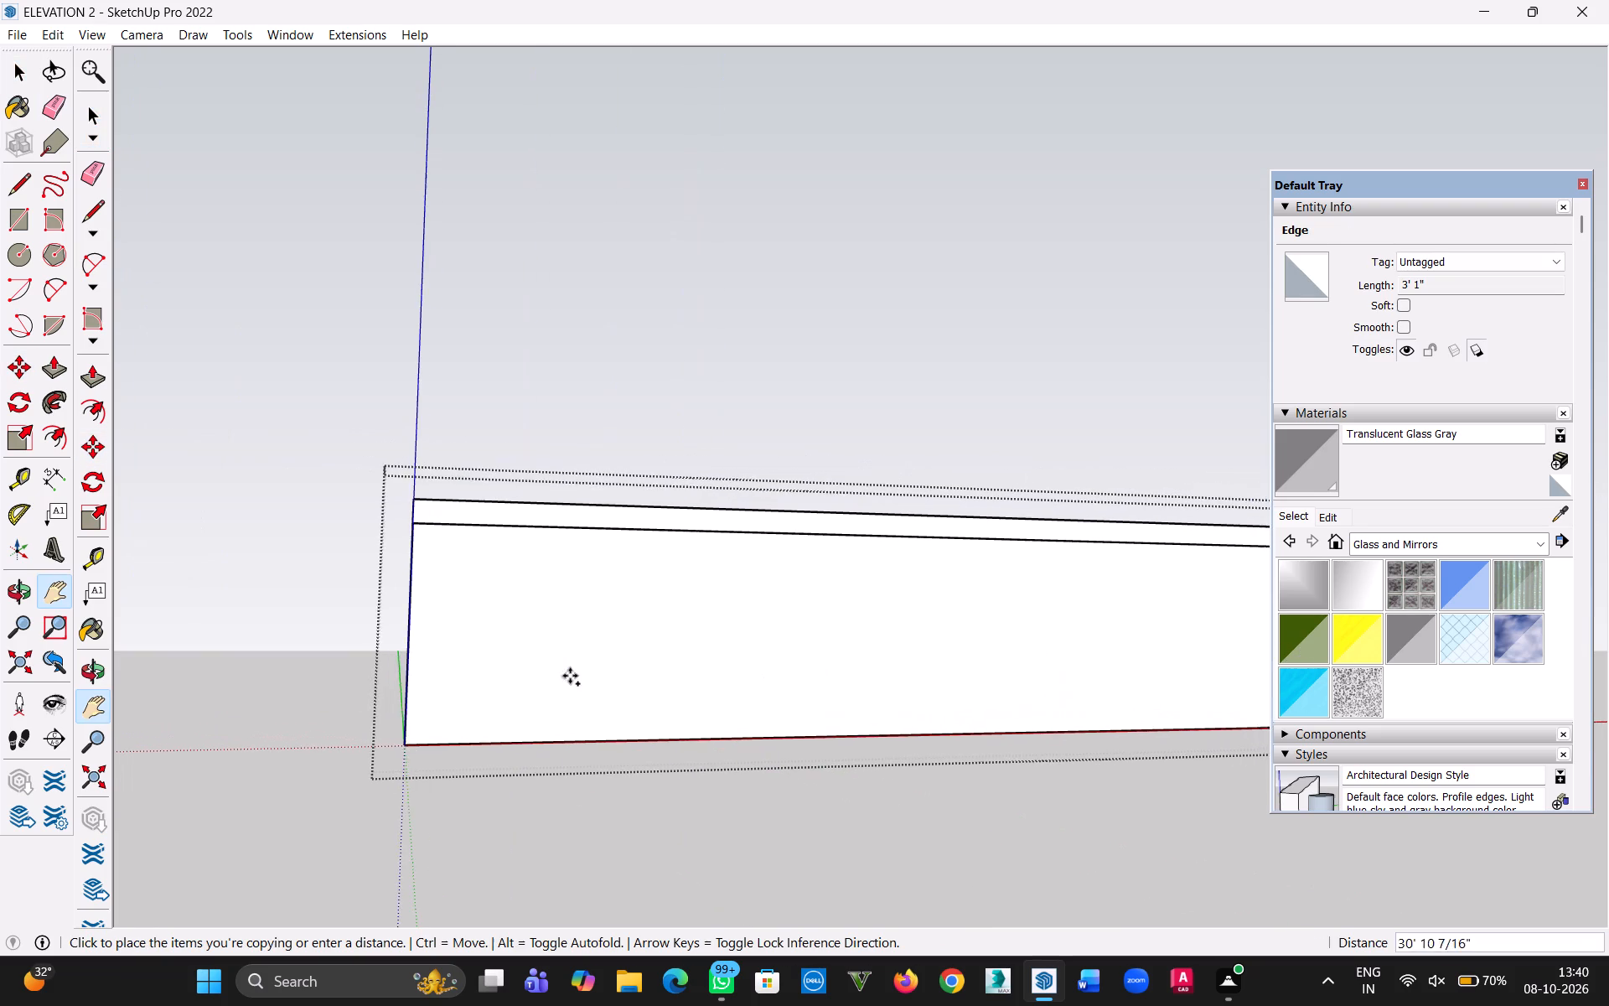
pyautogui.scroll(3, 462, 690)
pyautogui.click(391, 606)
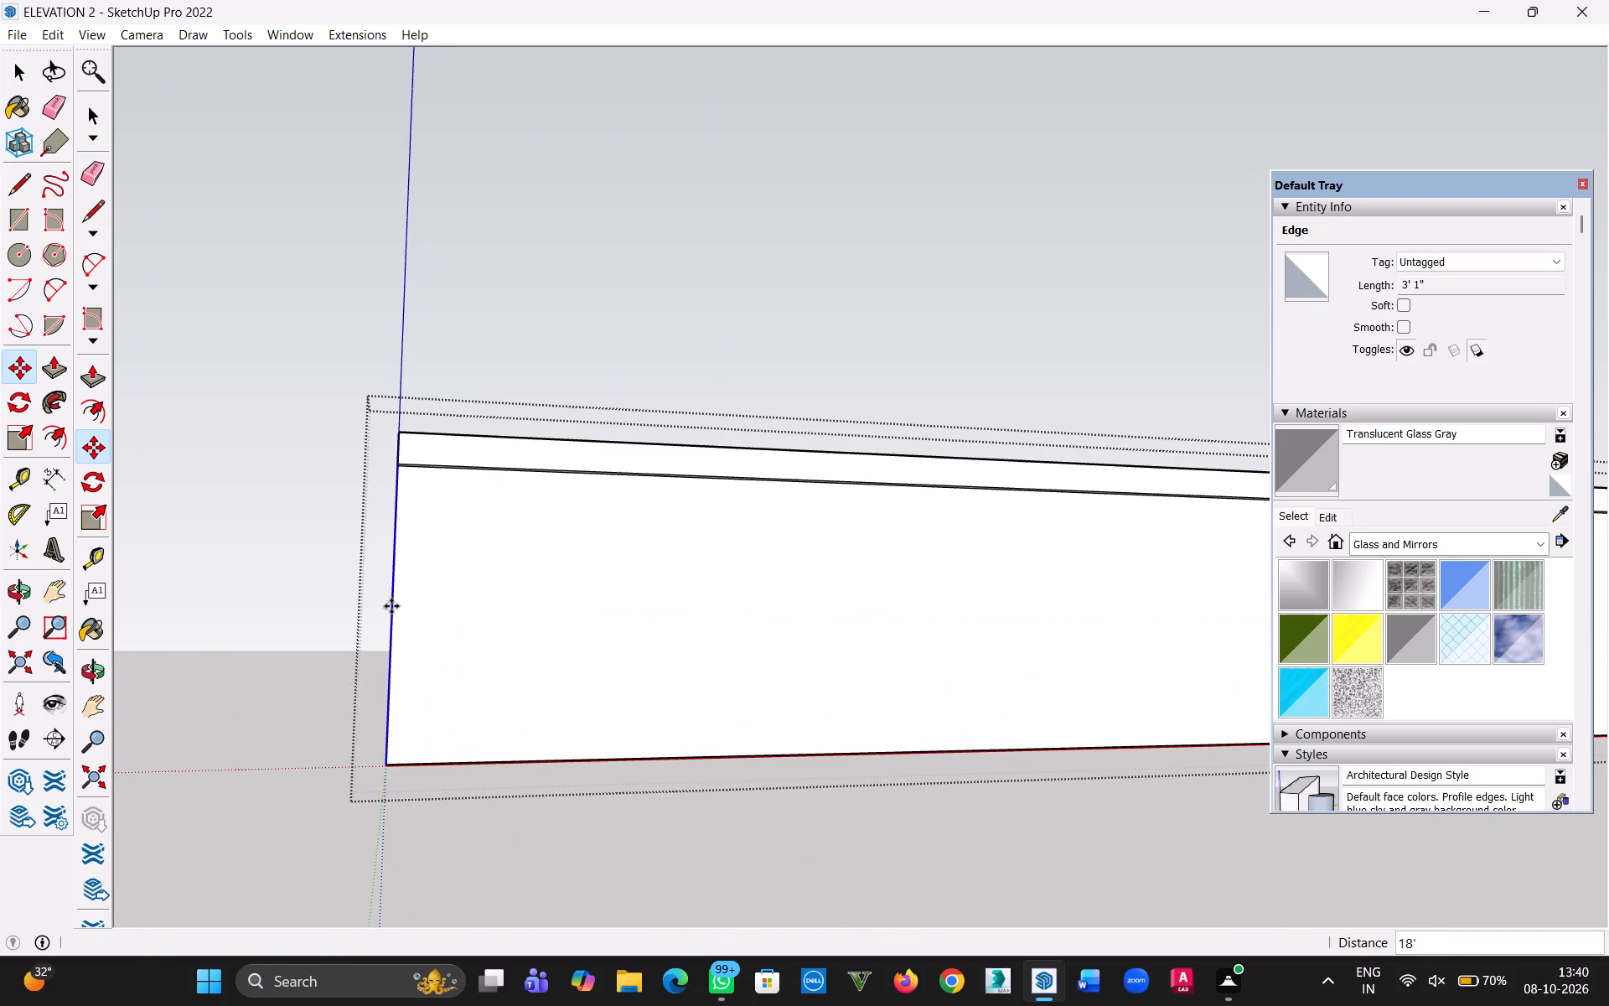
pyautogui.write('/3')
pyautogui.press('Return')
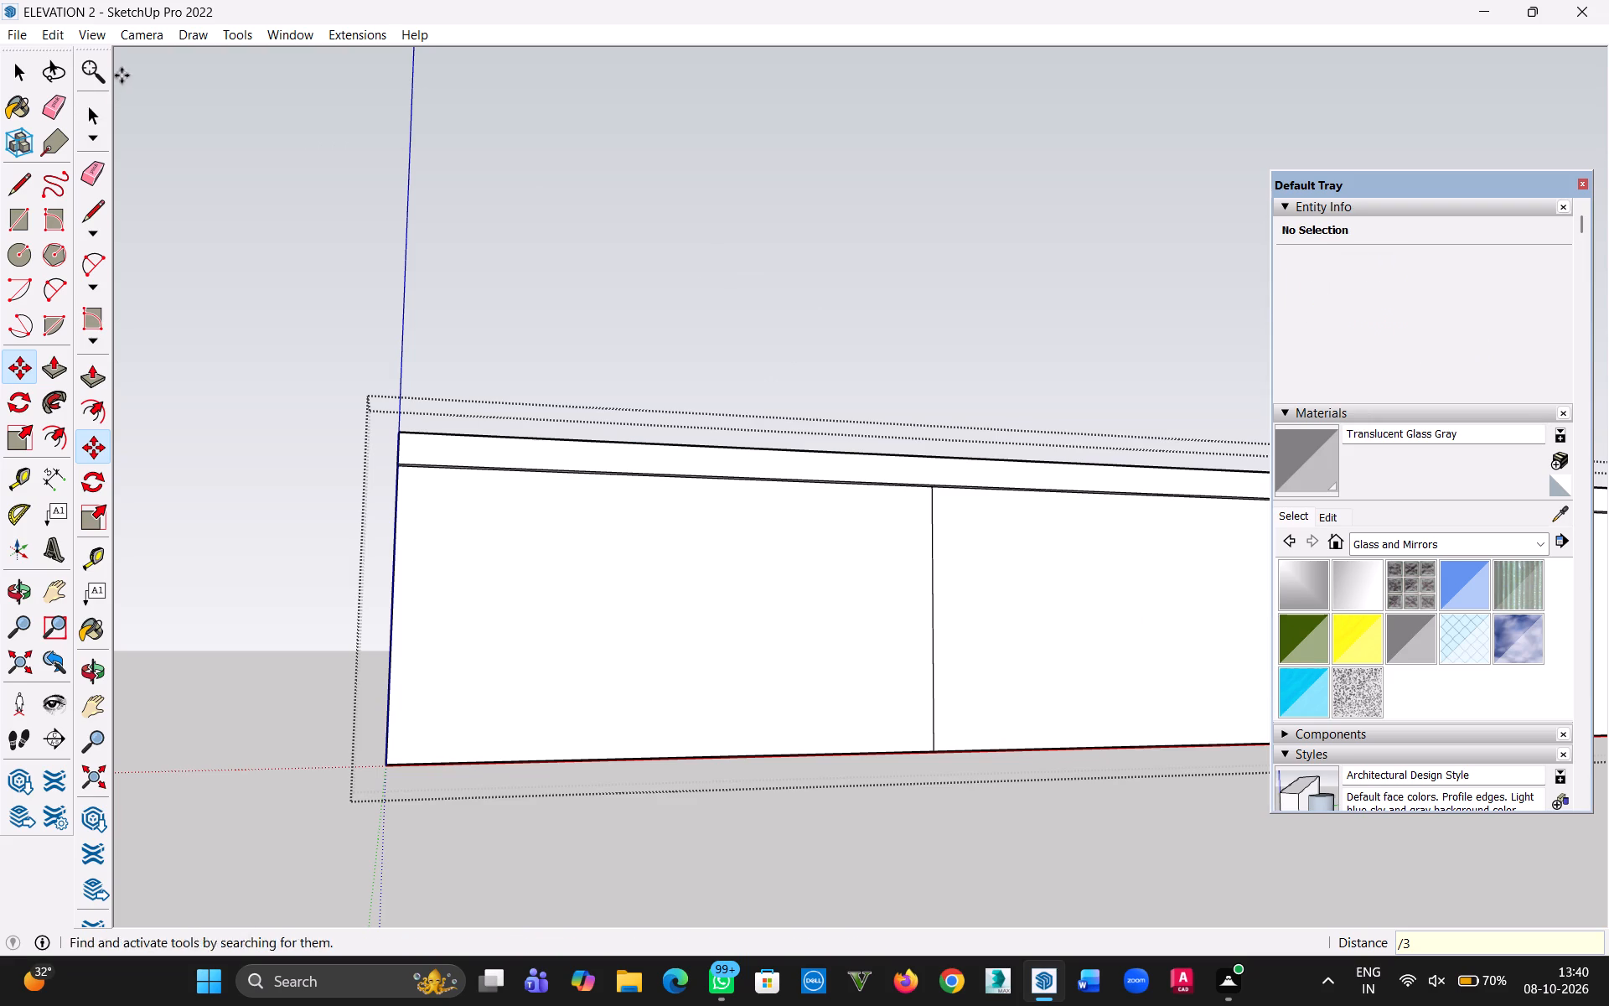
pyautogui.click(18, 80)
pyautogui.scroll(-4, 1071, 581)
pyautogui.press('h')
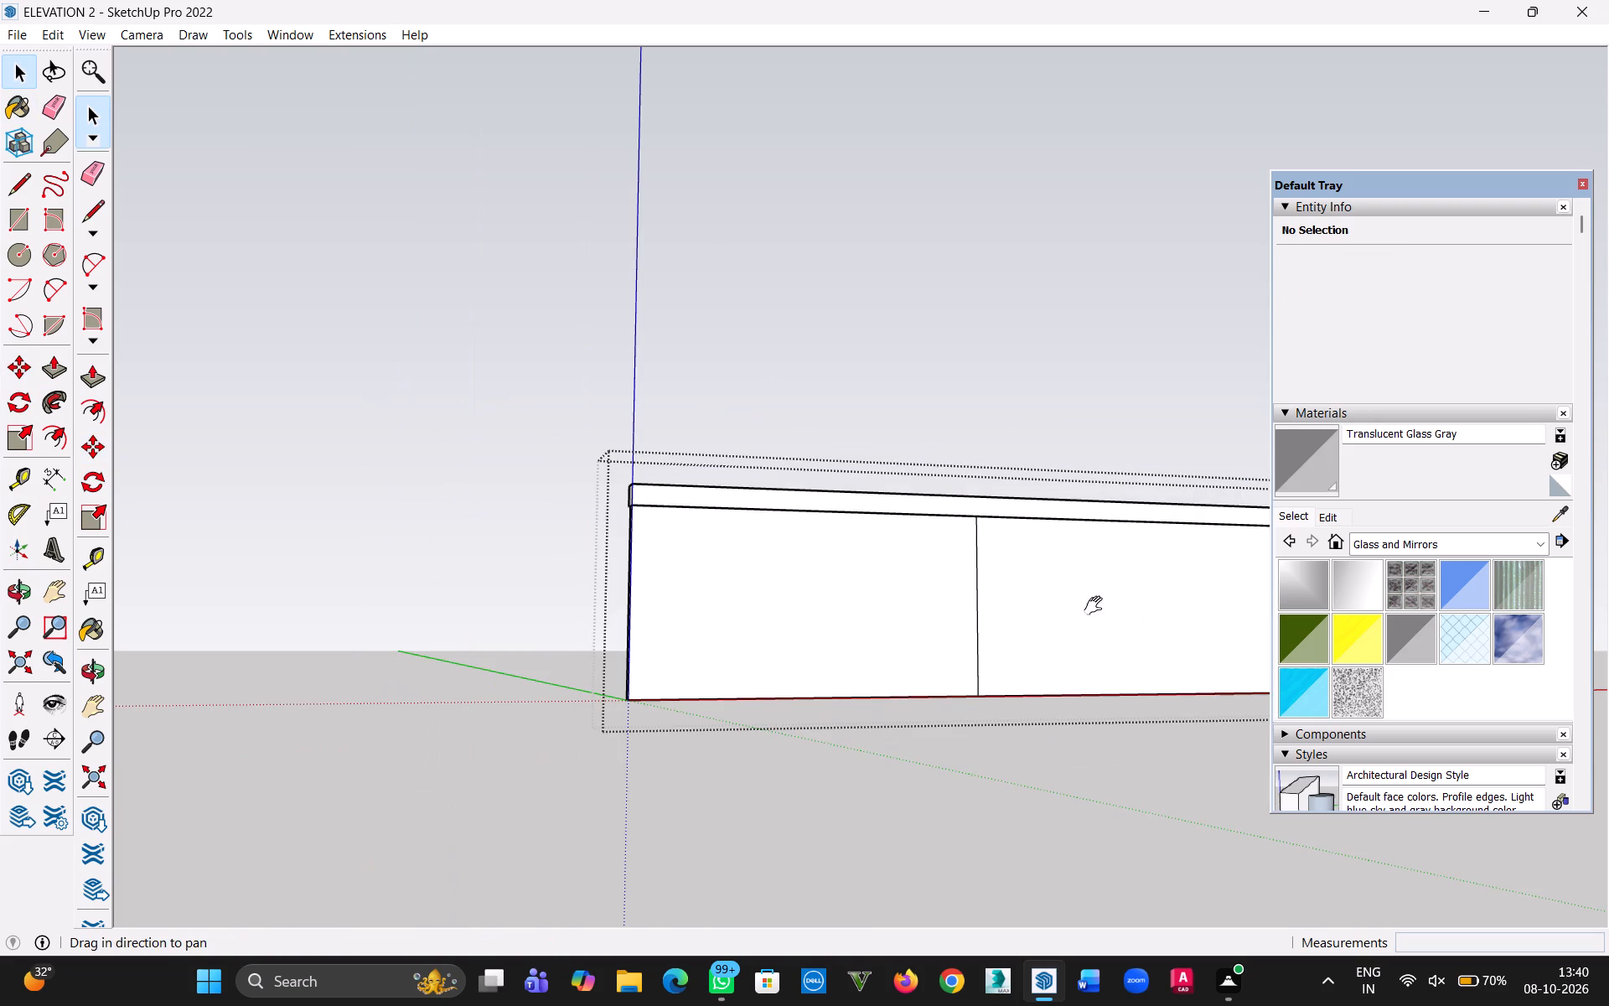
pyautogui.moveTo(1089, 610); pyautogui.dragTo(878, 621, button='middle')
pyautogui.moveTo(1029, 654); pyautogui.dragTo(636, 617)
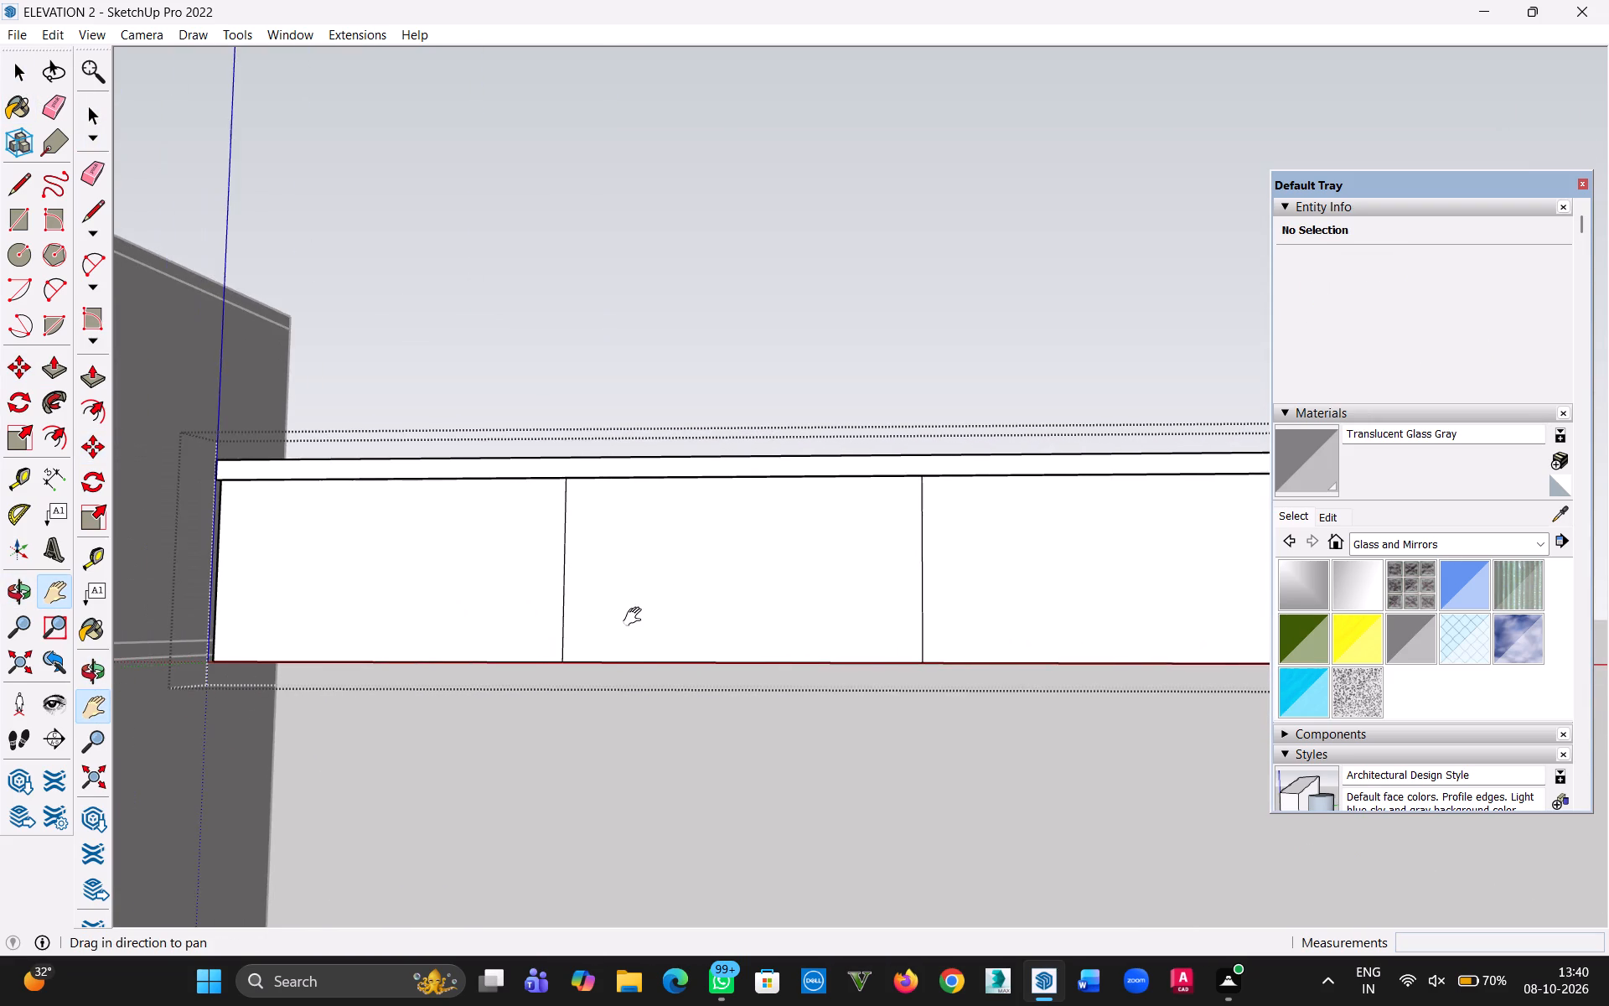
pyautogui.scroll(-2, 636, 617)
pyautogui.press('Escape')
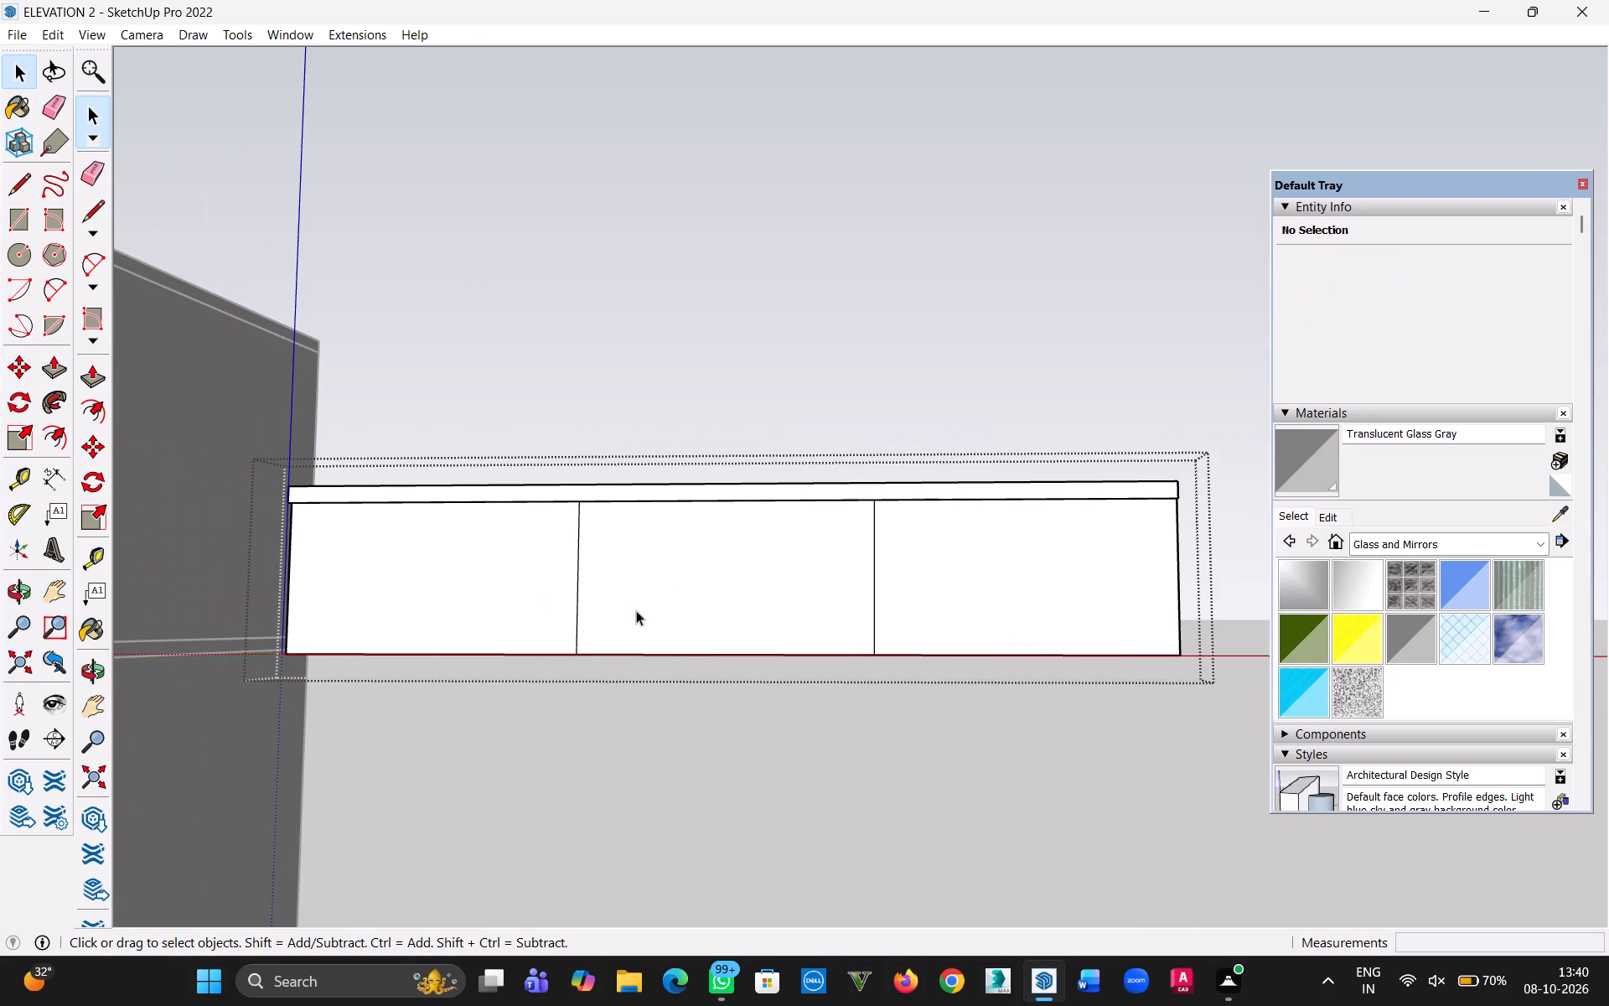
# Copy the panel's two vertical divider edges straight up about 6' 8", placing the copies above the railing.
pyautogui.moveTo(687, 625); pyautogui.dragTo(732, 597, button='middle')
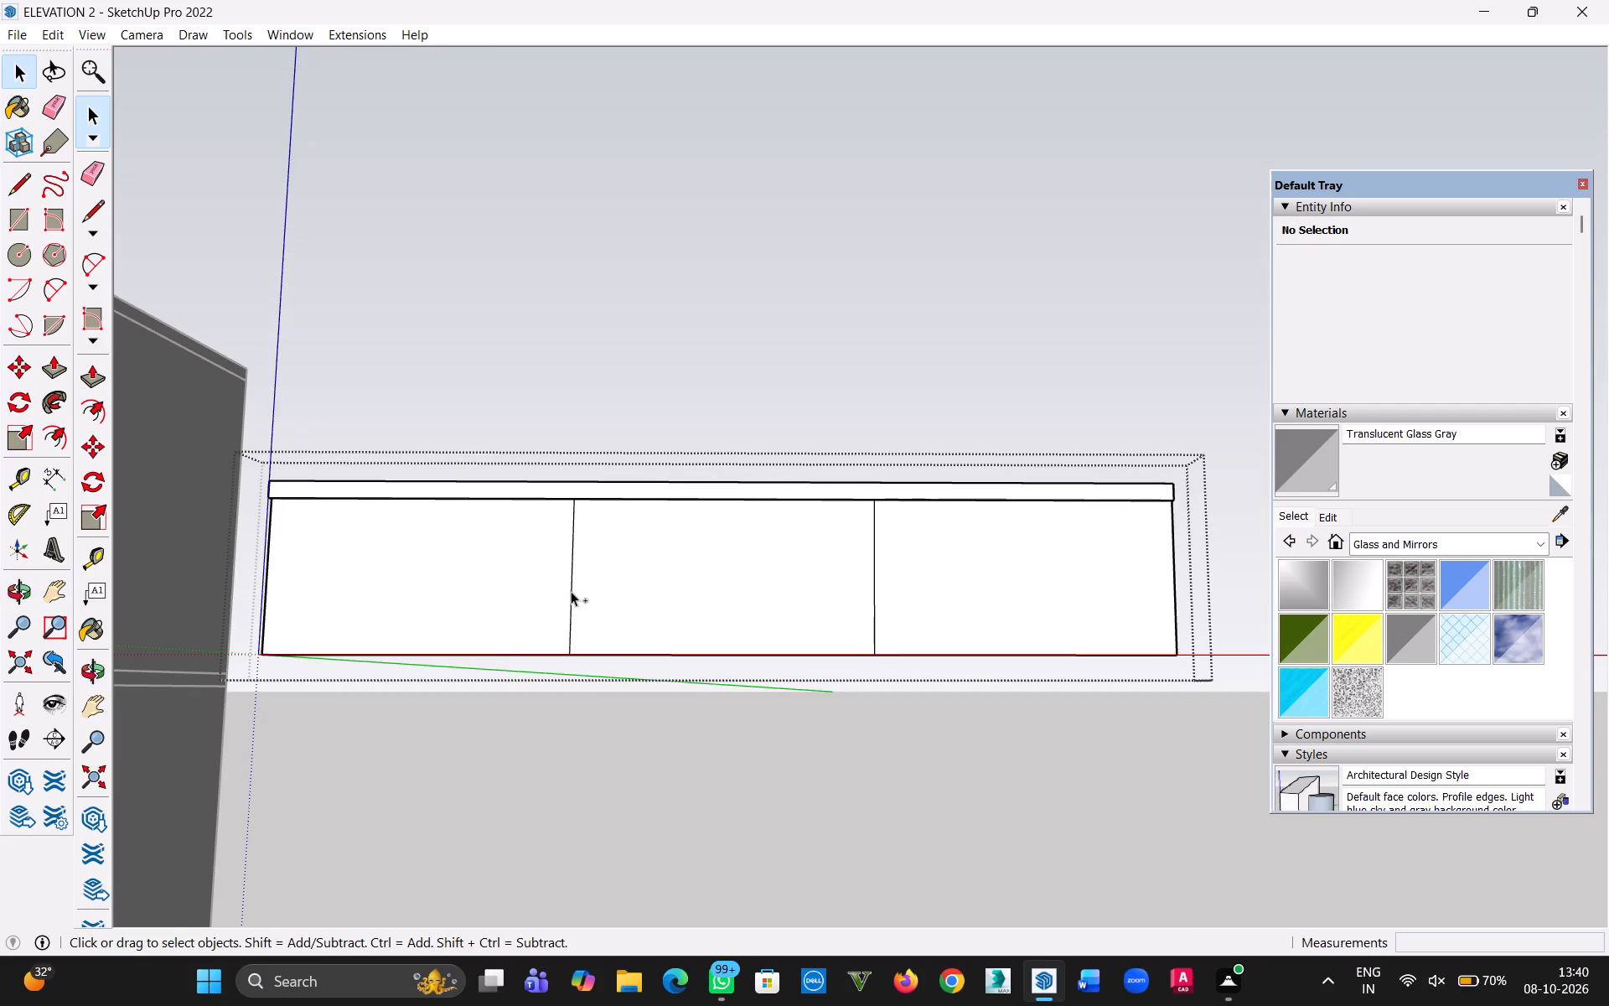
pyautogui.keyDown('ctrl'); pyautogui.click(571, 591); pyautogui.keyUp('ctrl')
pyautogui.keyDown('ctrl'); pyautogui.click(872, 603); pyautogui.keyUp('ctrl')
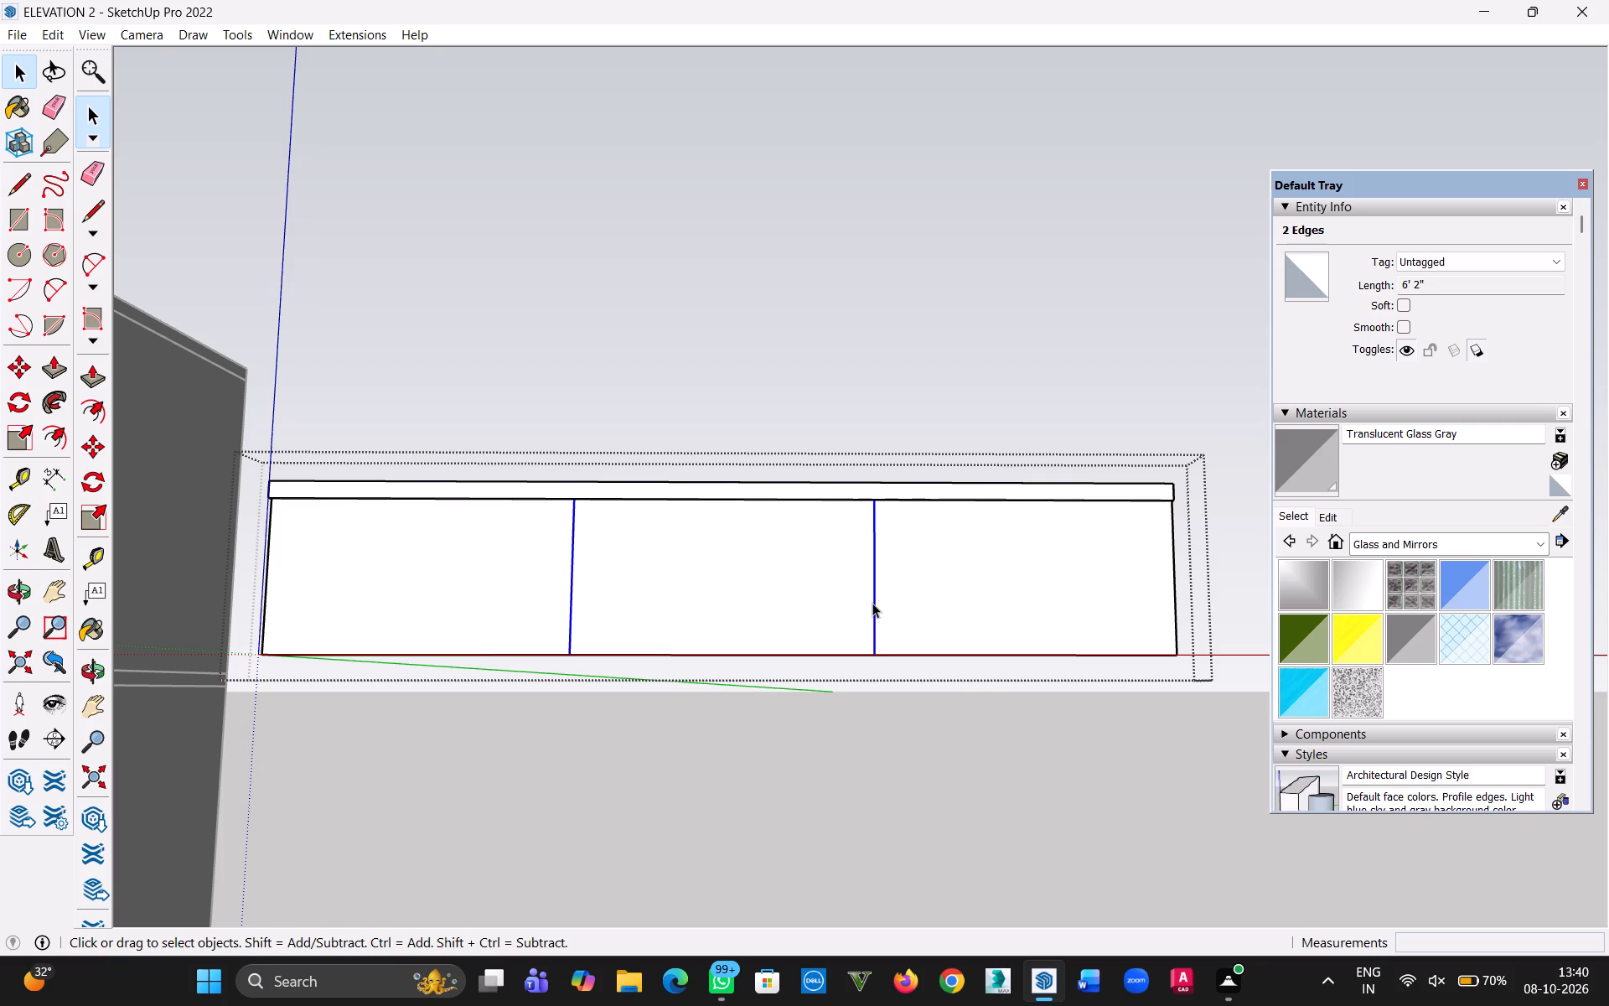
pyautogui.press('m')
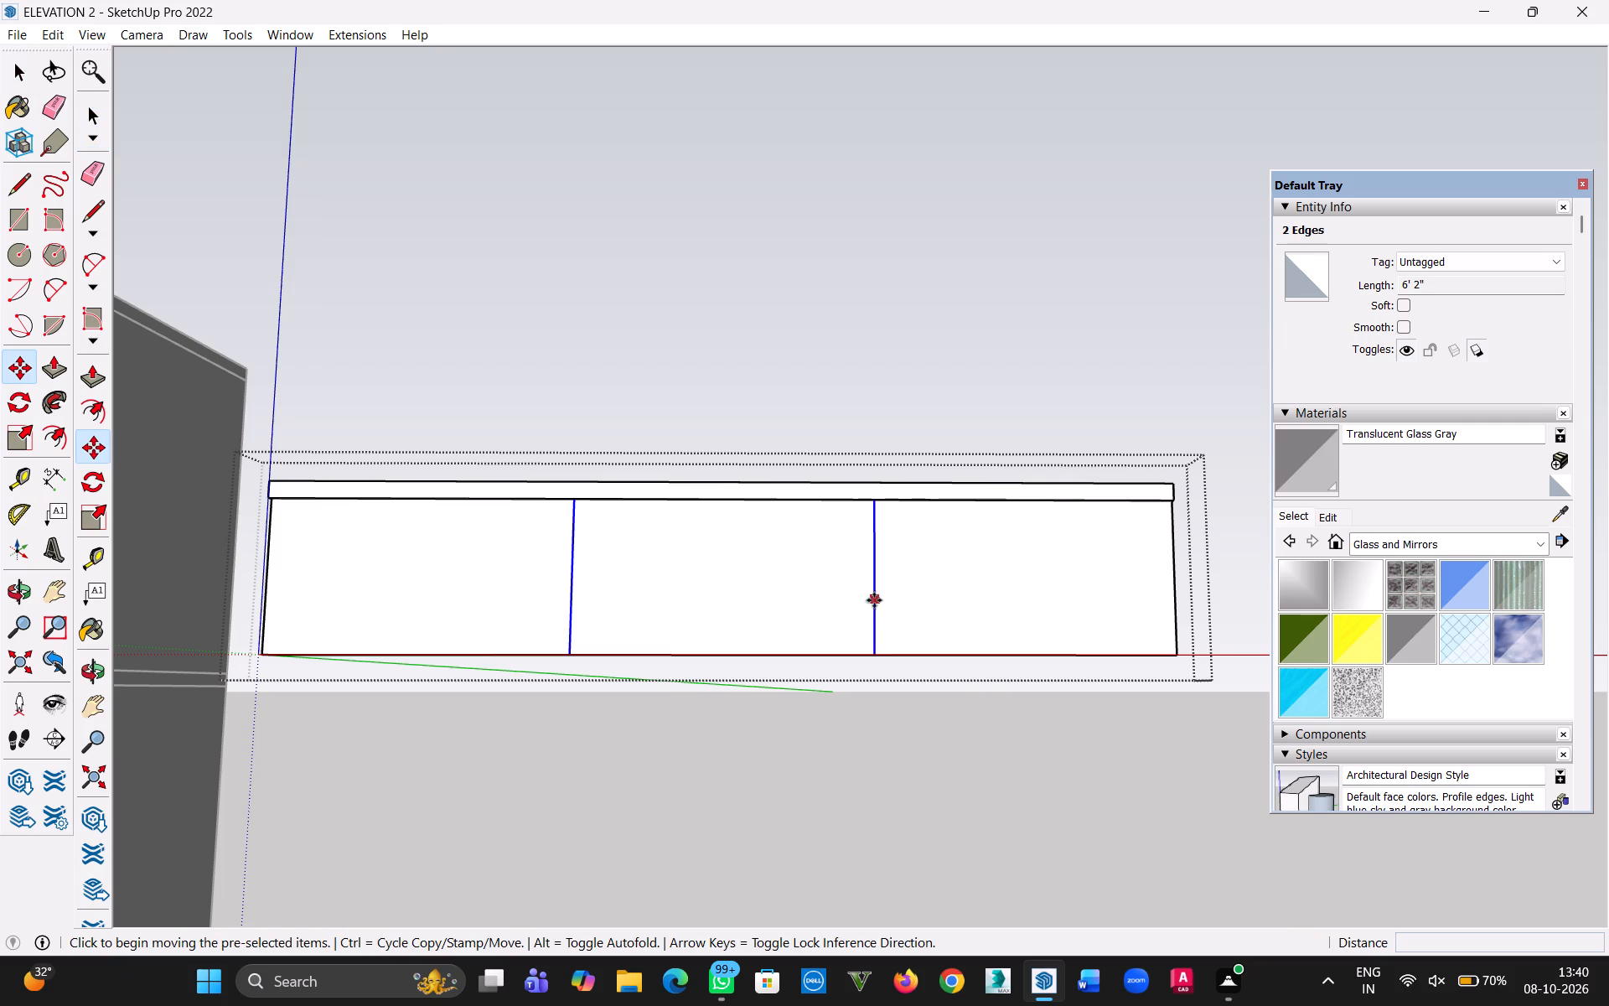
pyautogui.click(874, 578)
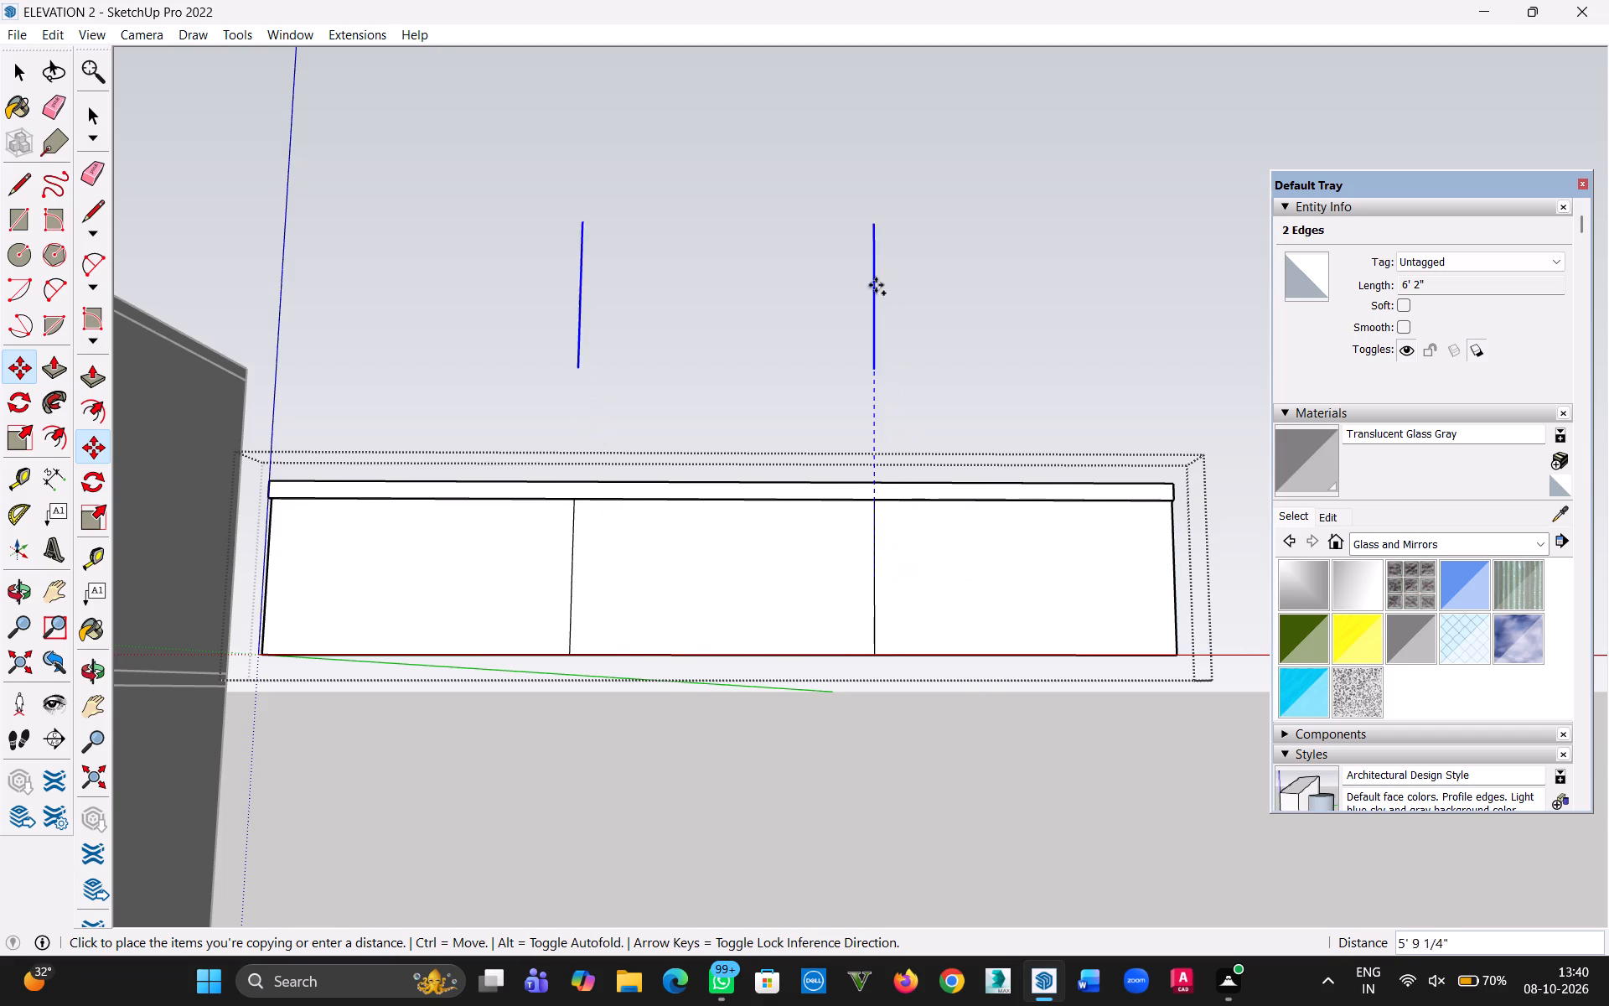
pyautogui.click(867, 253)
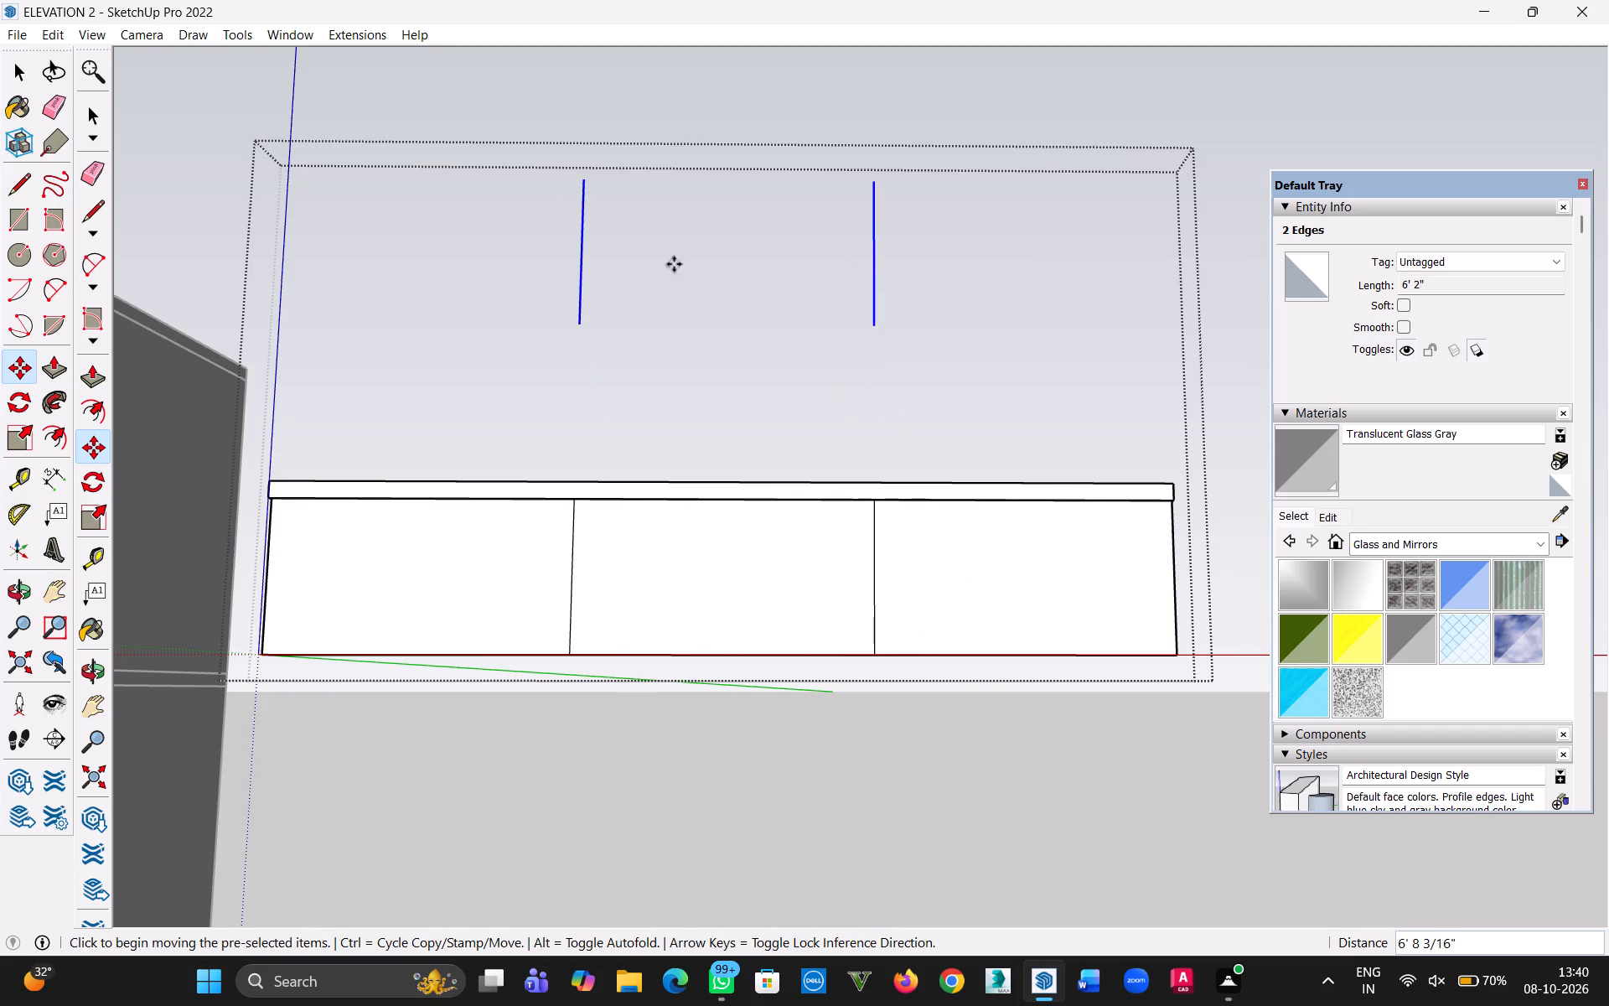
# Delete the two original vertical divider edges from the railing panel.
pyautogui.click(8, 75)
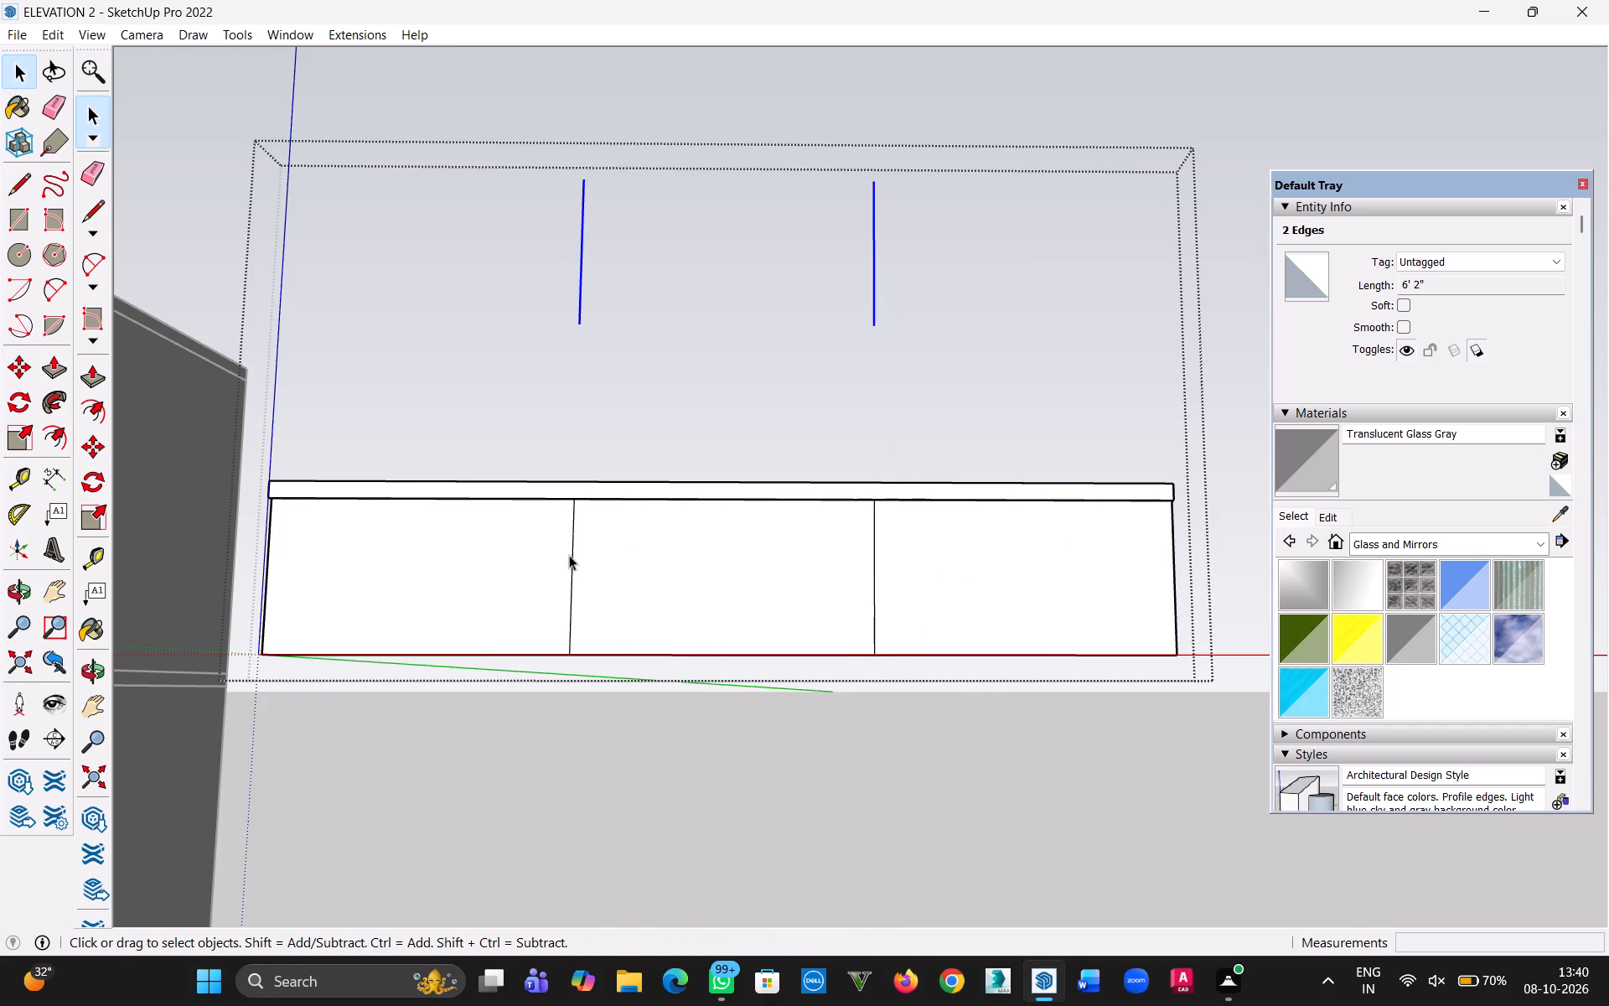
pyautogui.click(574, 557)
pyautogui.press('Delete')
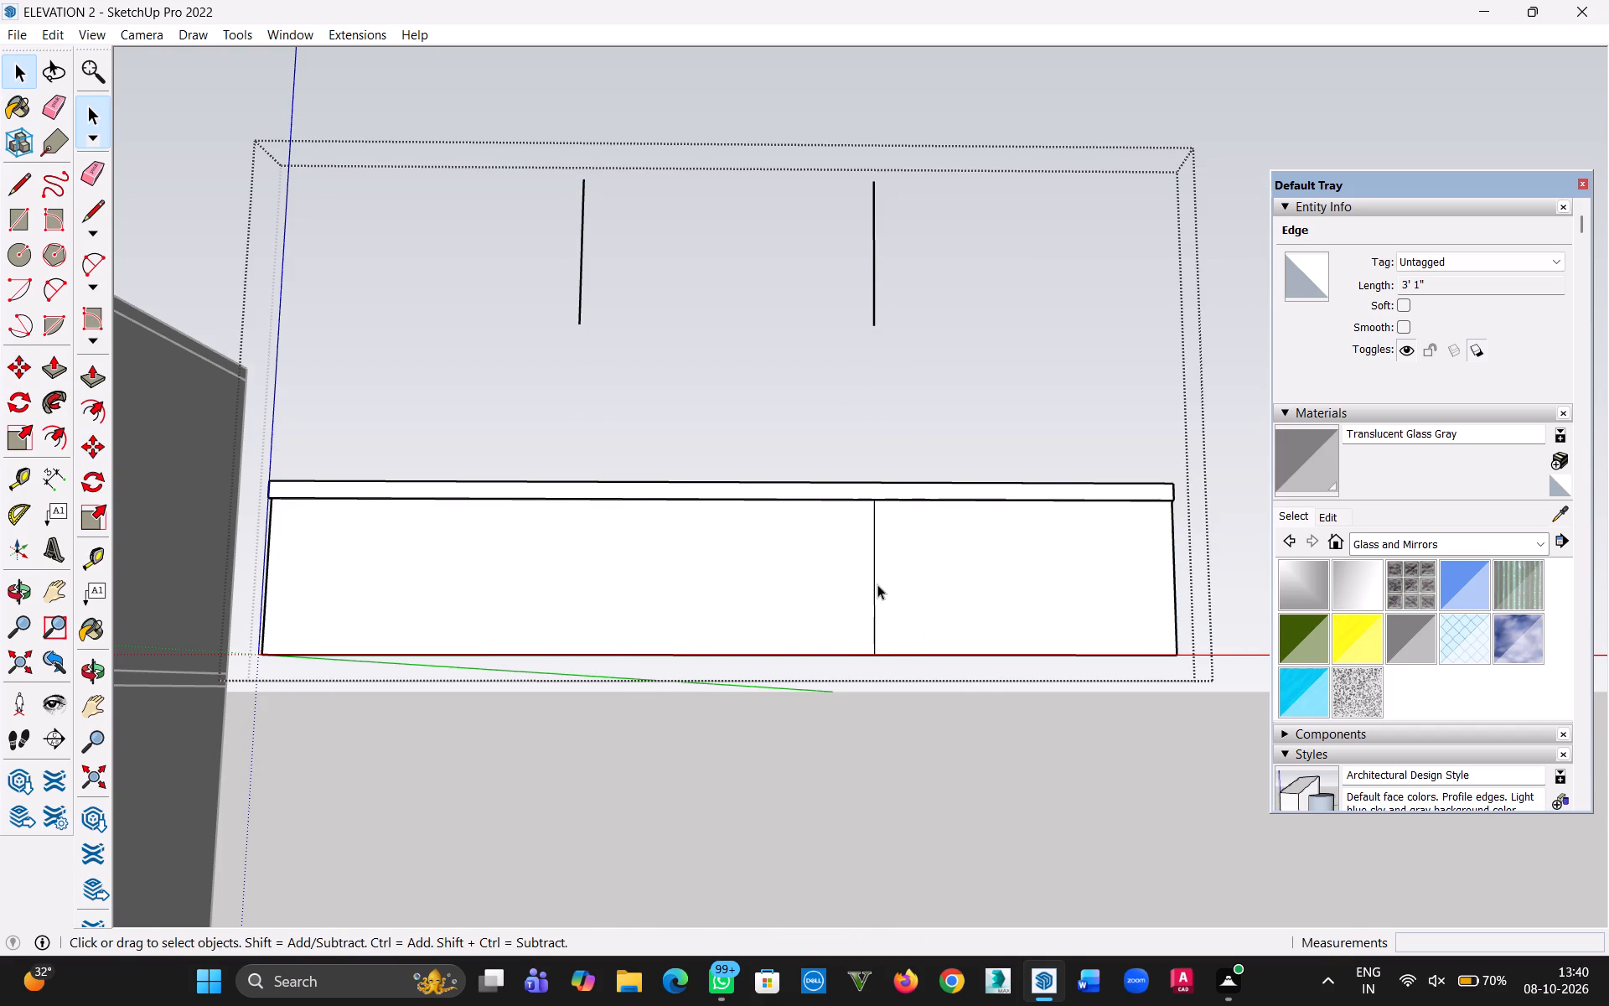
pyautogui.click(874, 583)
pyautogui.press('Delete')
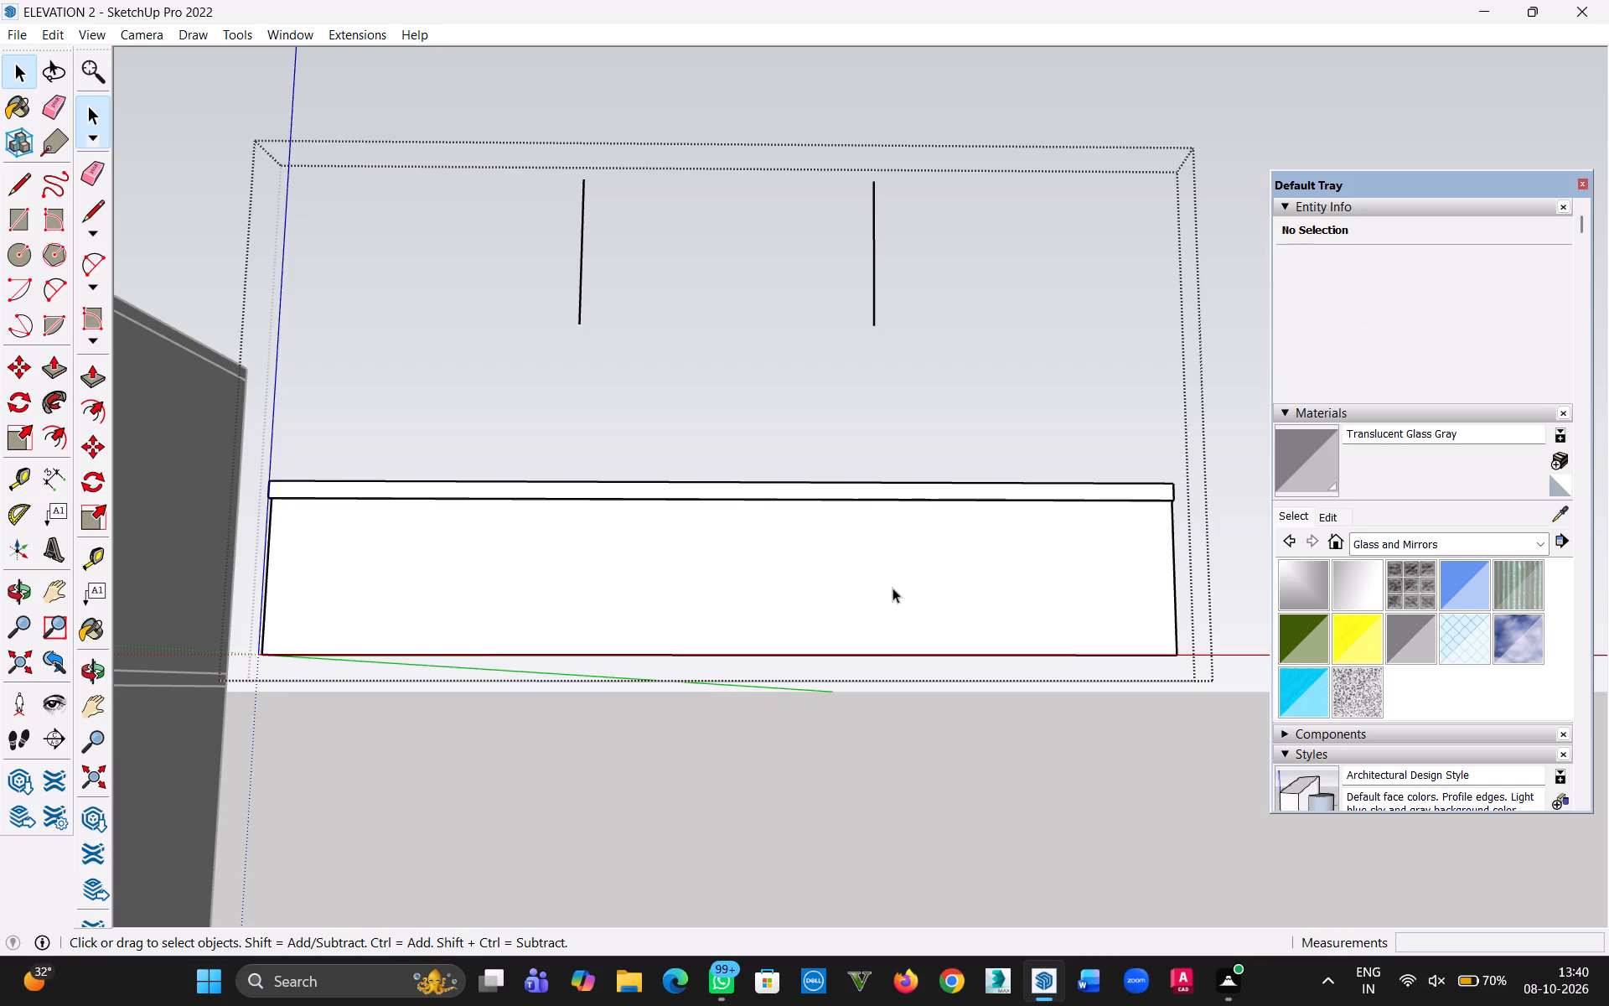
# Copy the panel's 18' bottom edge 3' 1" up to its top edge with /5, dividing the panel into five equal horizontal strips.
pyautogui.moveTo(836, 563); pyautogui.dragTo(836, 563, button='middle')
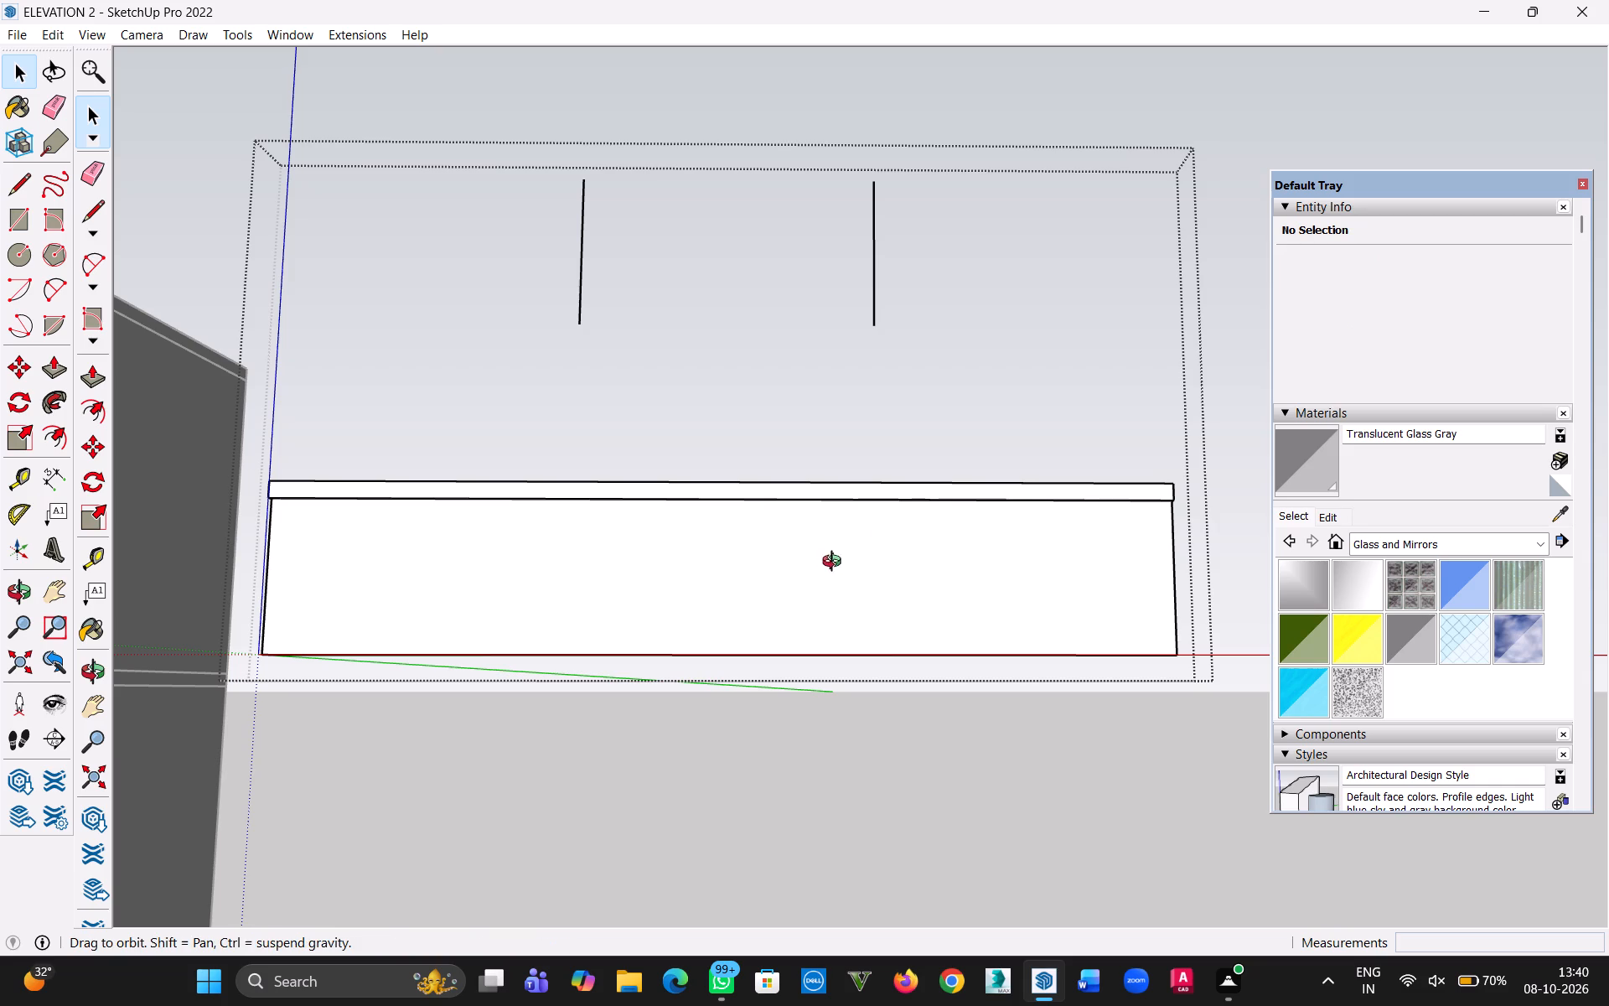
pyautogui.moveTo(836, 563); pyautogui.dragTo(856, 650, button='middle')
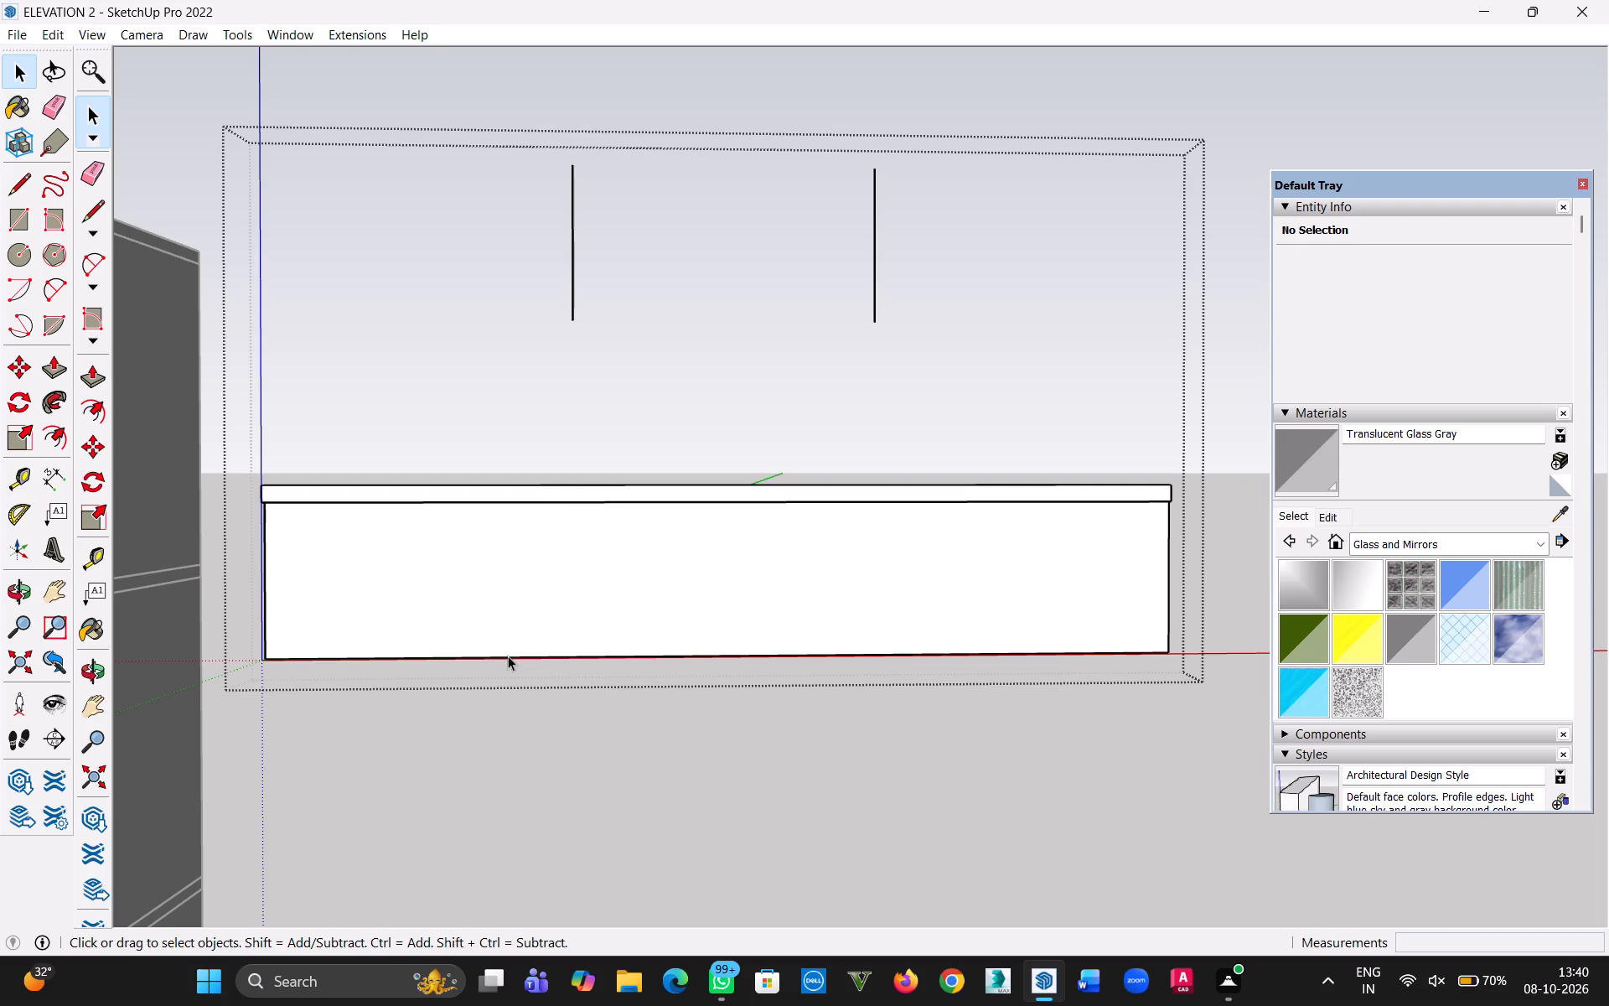
pyautogui.click(539, 654)
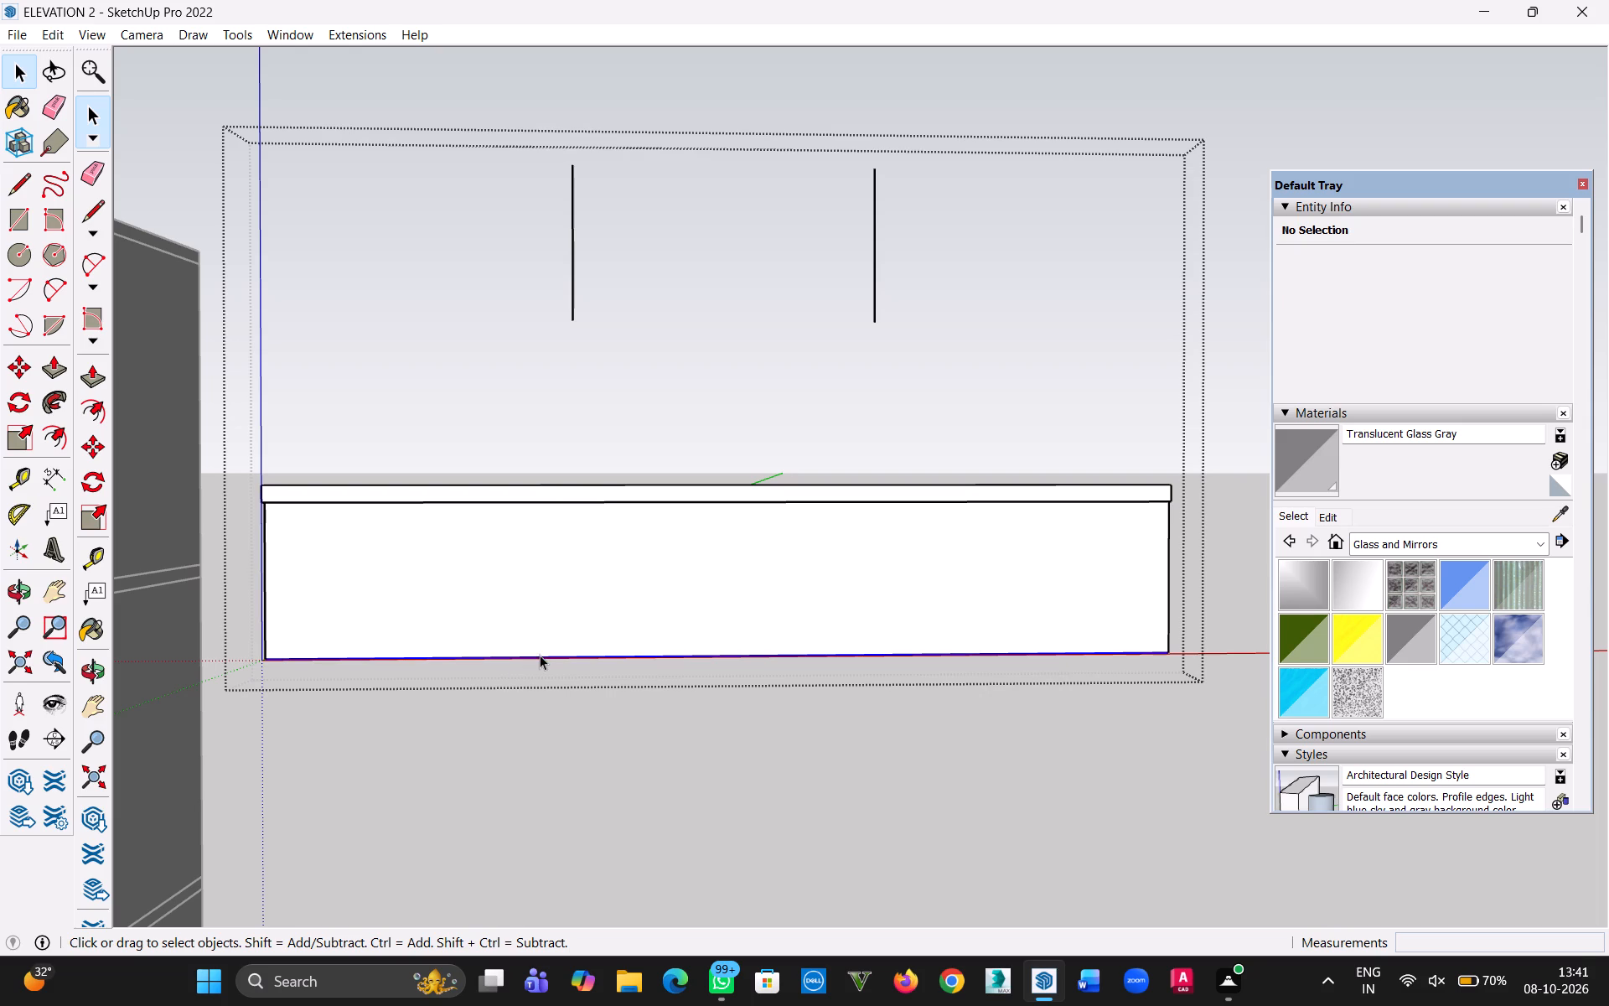
pyautogui.moveTo(603, 625); pyautogui.dragTo(630, 380, button='middle')
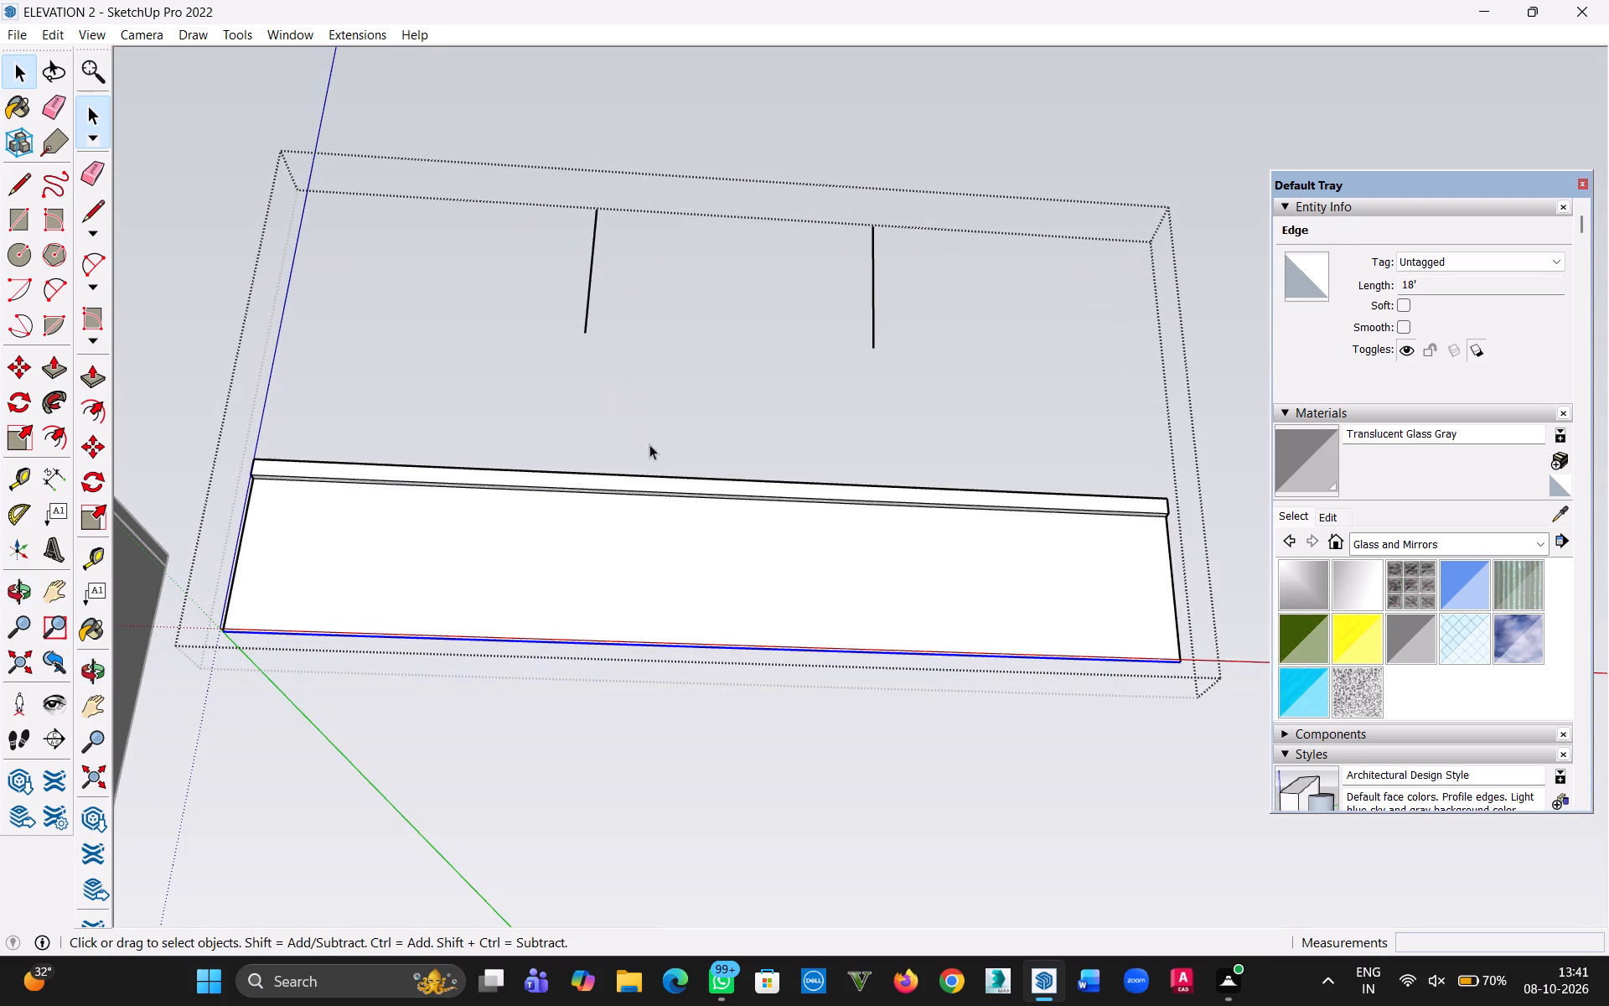
pyautogui.scroll(4, 577, 641)
pyautogui.scroll(-3, 577, 640)
pyautogui.press('m')
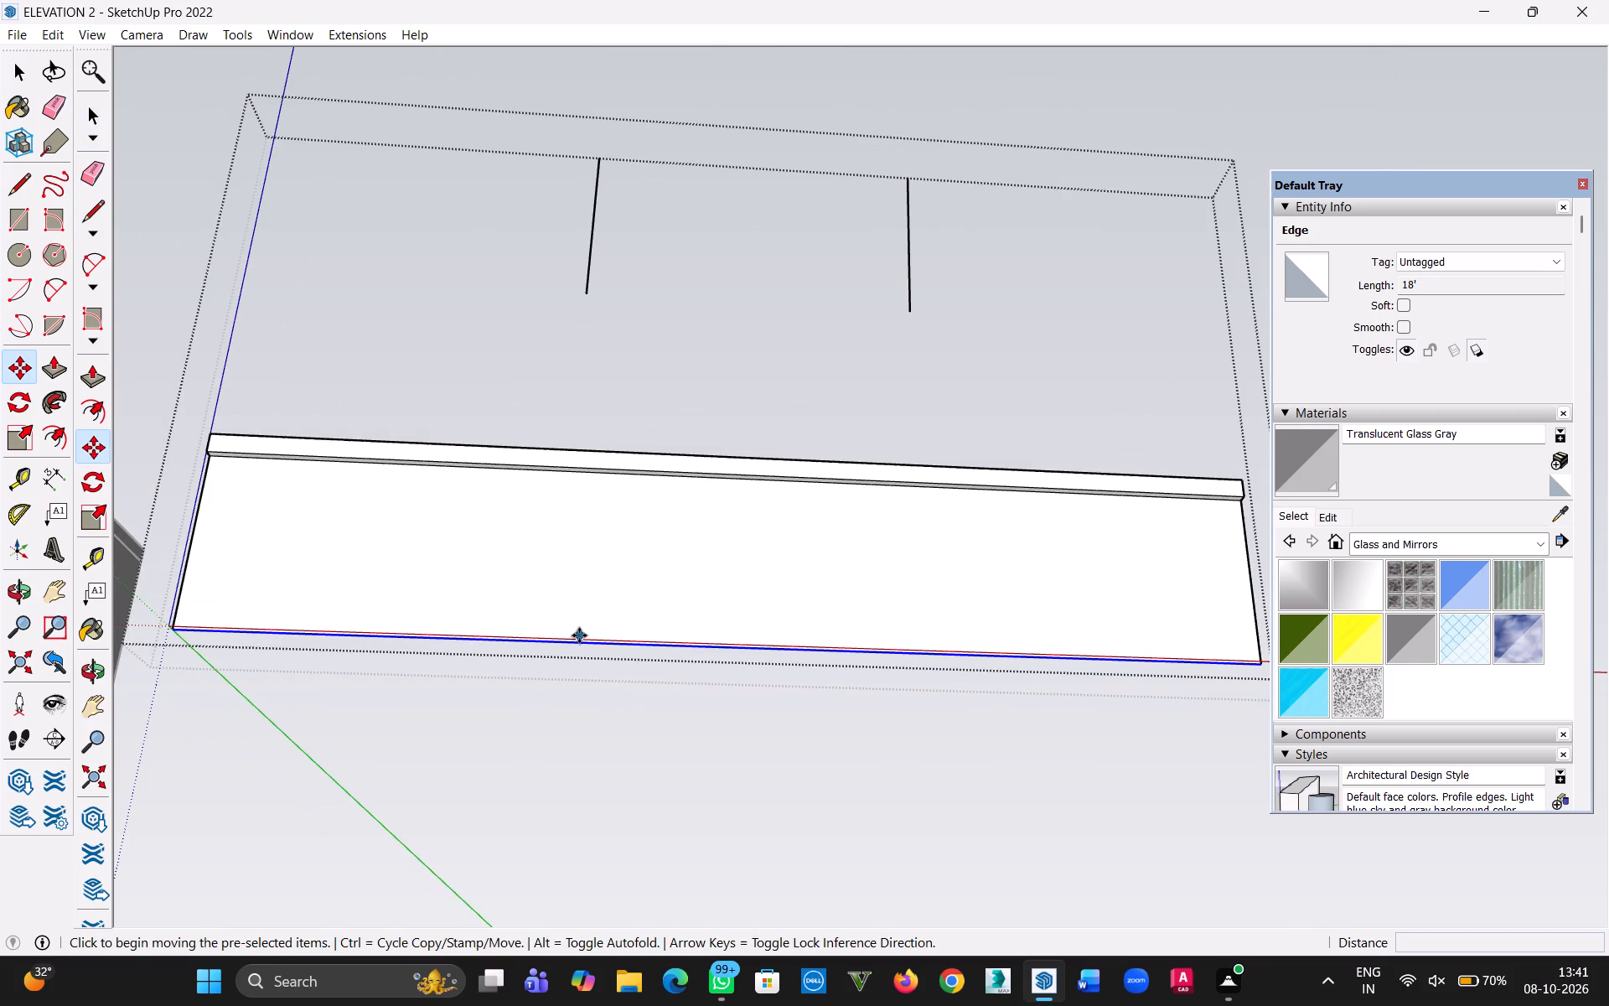
pyautogui.click(735, 648)
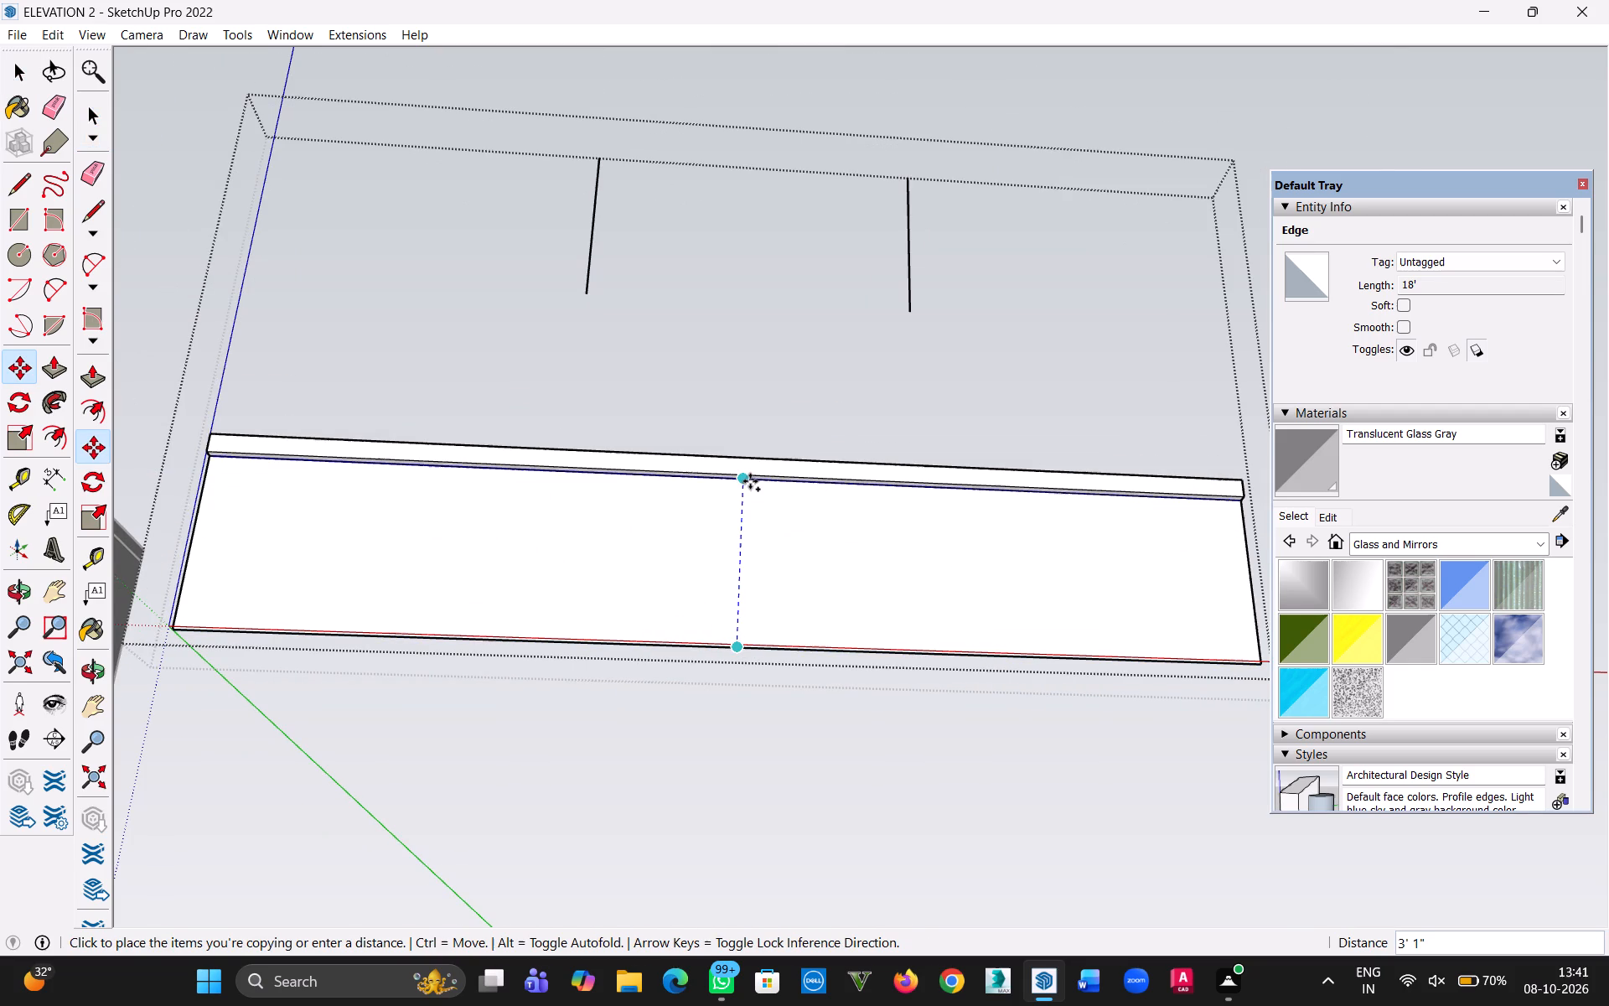
pyautogui.click(750, 481)
pyautogui.write('/5')
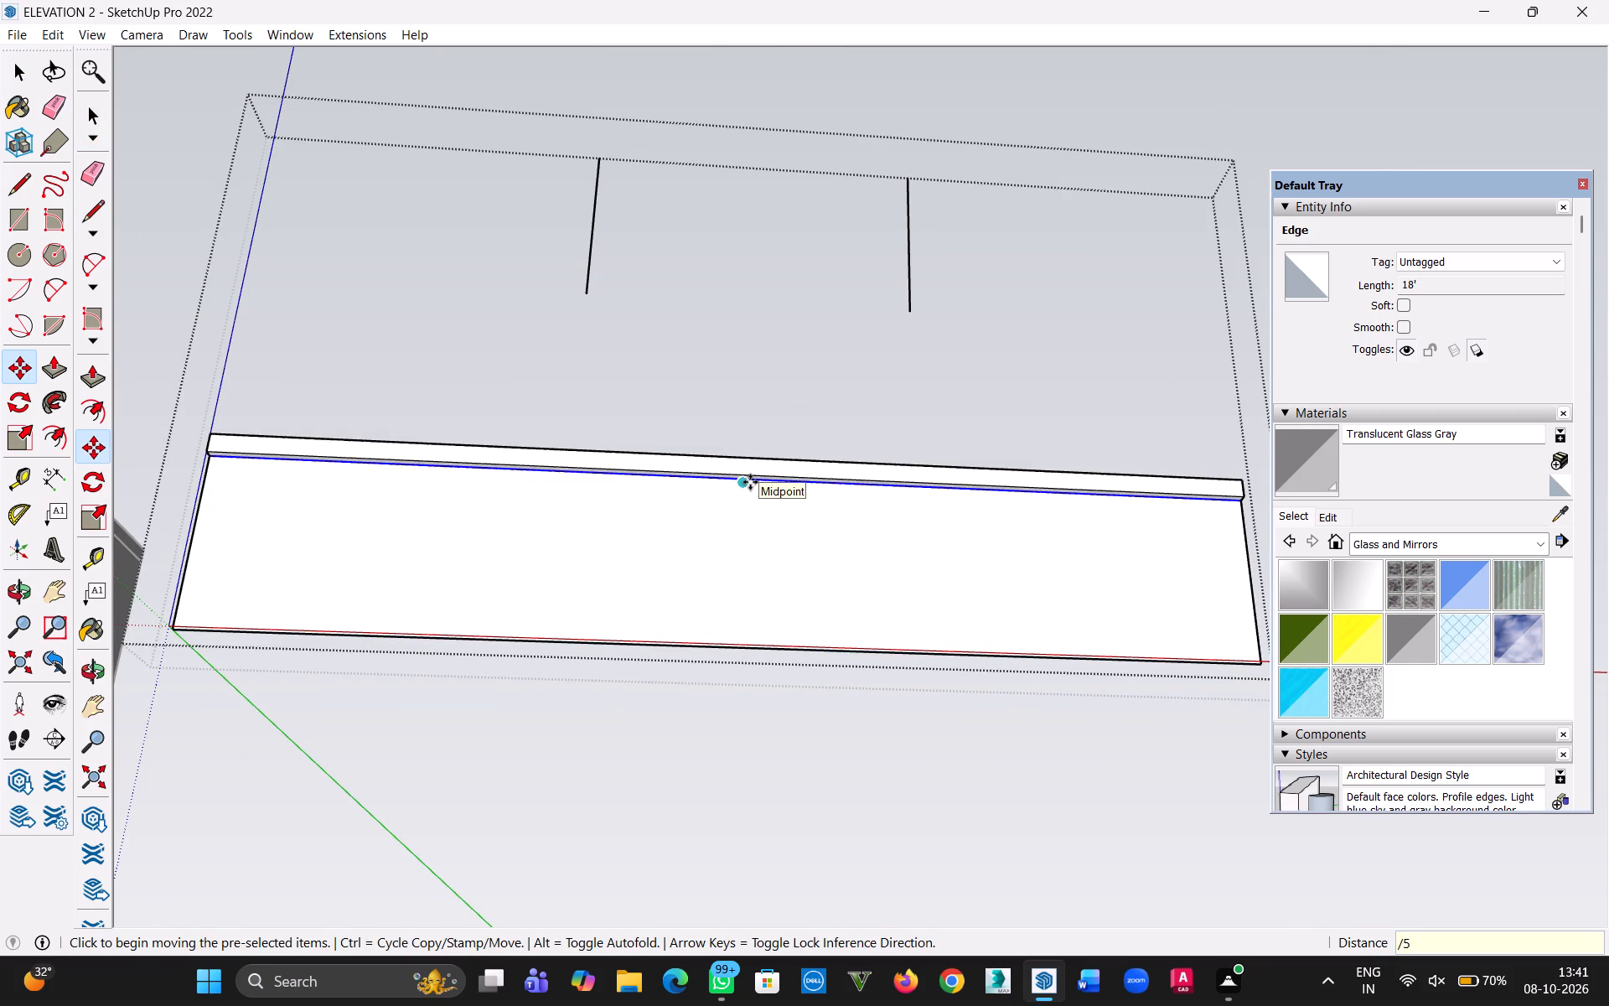
pyautogui.press('Return')
pyautogui.click(26, 77)
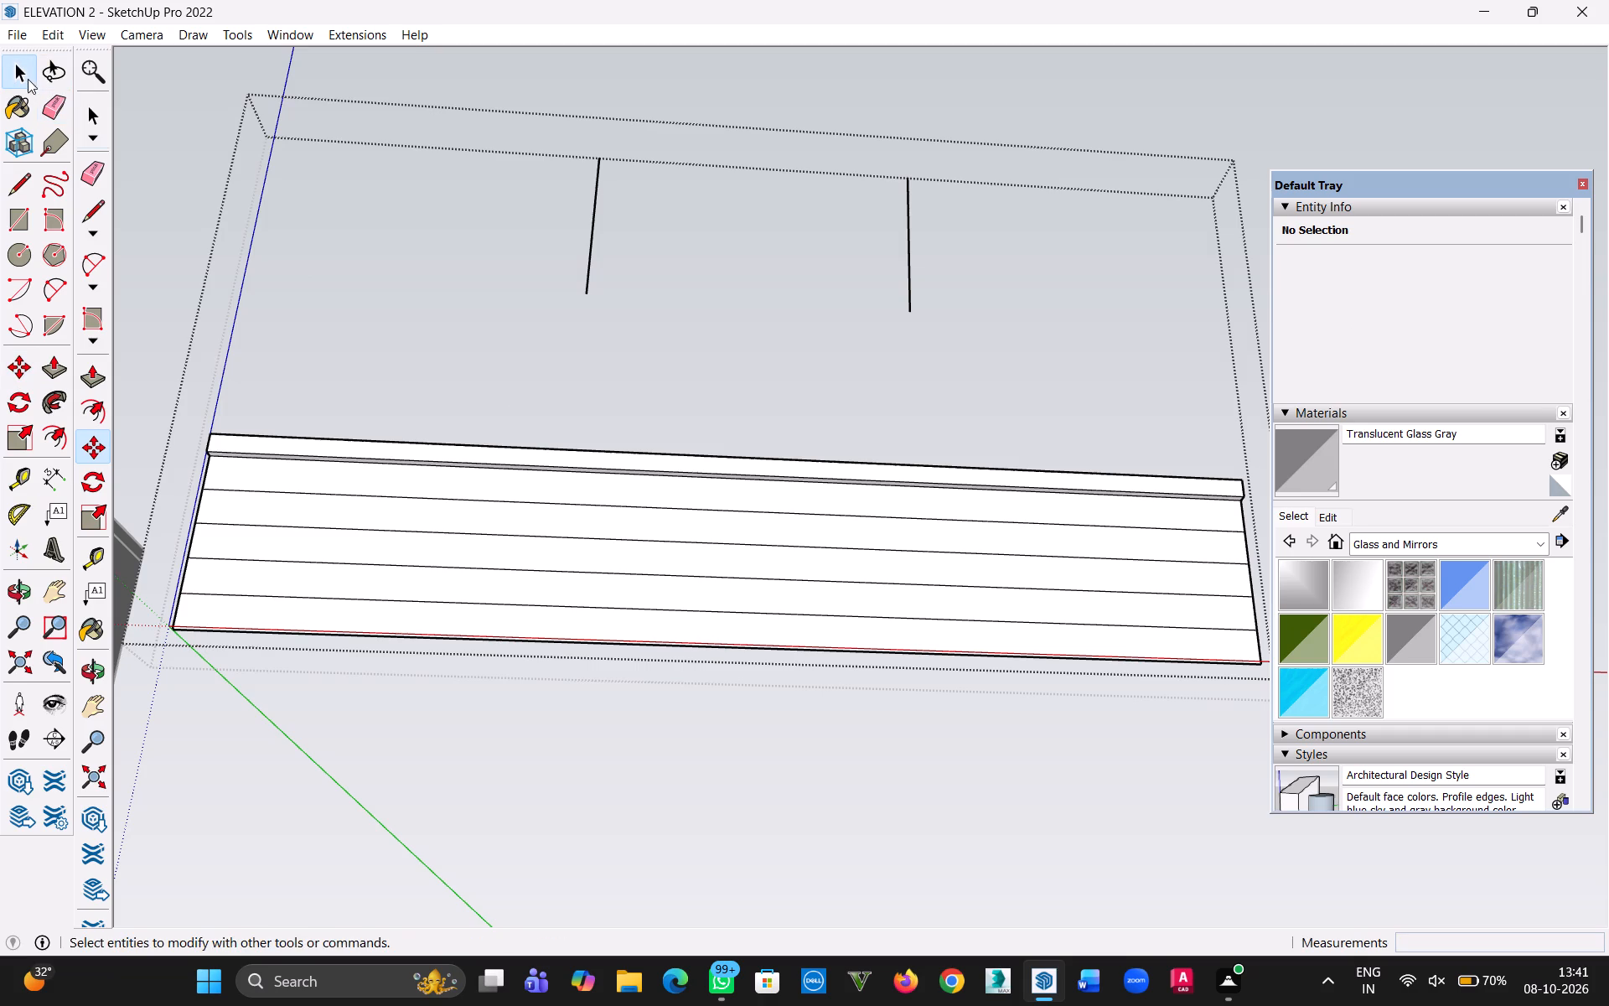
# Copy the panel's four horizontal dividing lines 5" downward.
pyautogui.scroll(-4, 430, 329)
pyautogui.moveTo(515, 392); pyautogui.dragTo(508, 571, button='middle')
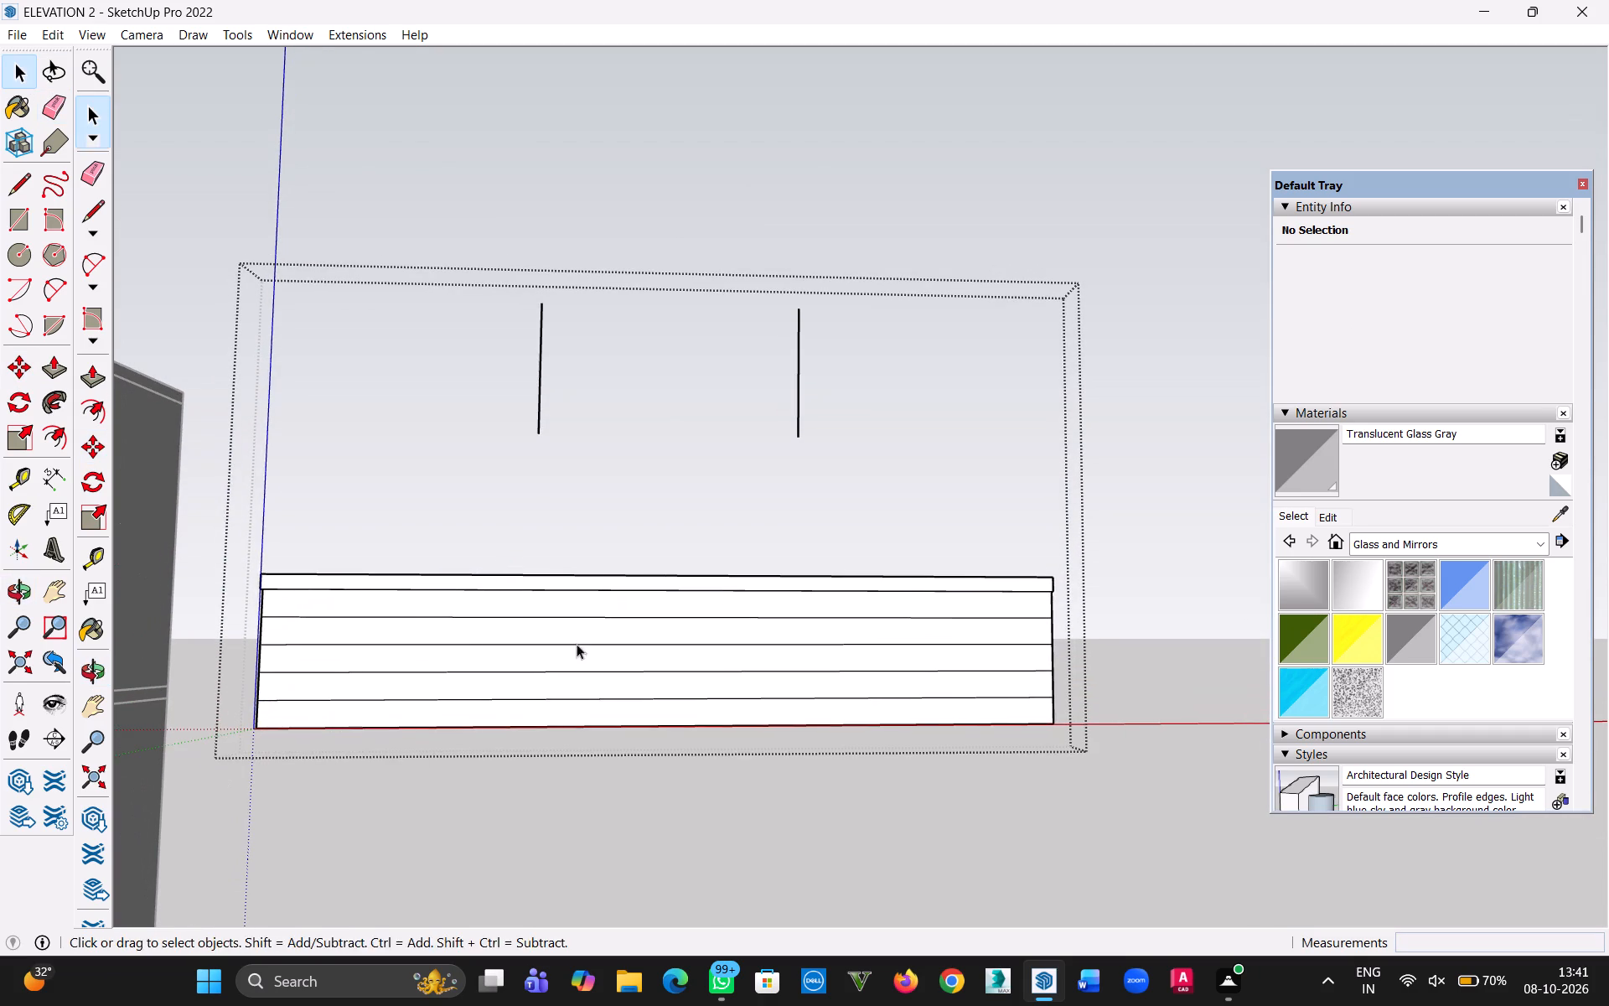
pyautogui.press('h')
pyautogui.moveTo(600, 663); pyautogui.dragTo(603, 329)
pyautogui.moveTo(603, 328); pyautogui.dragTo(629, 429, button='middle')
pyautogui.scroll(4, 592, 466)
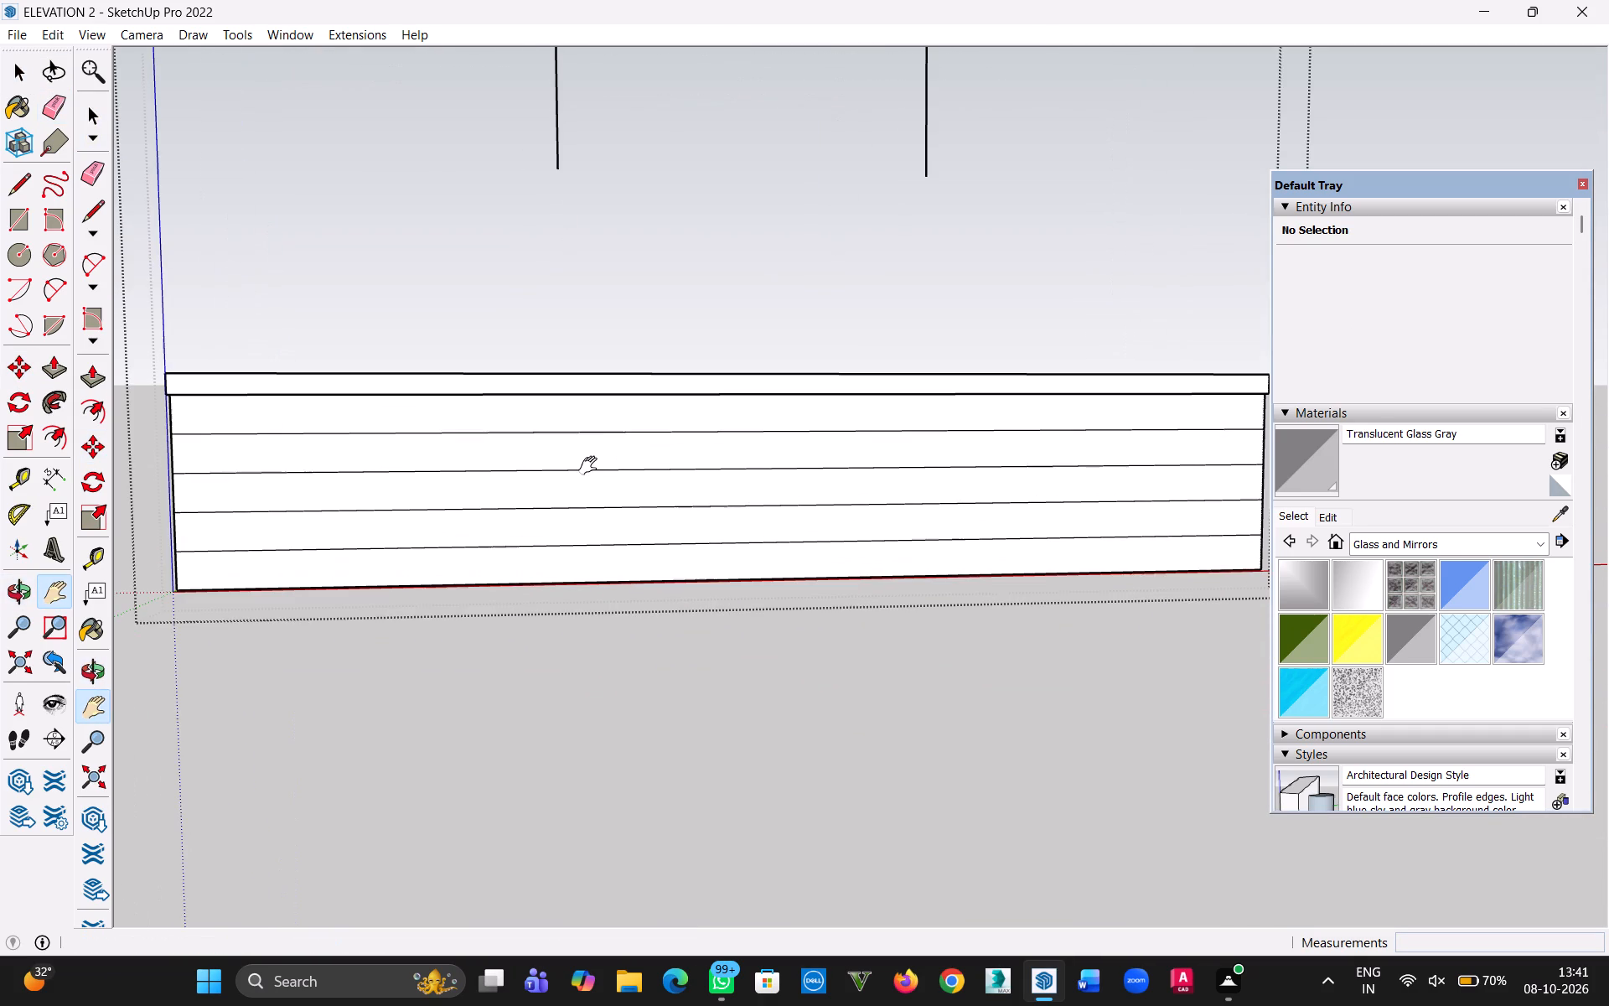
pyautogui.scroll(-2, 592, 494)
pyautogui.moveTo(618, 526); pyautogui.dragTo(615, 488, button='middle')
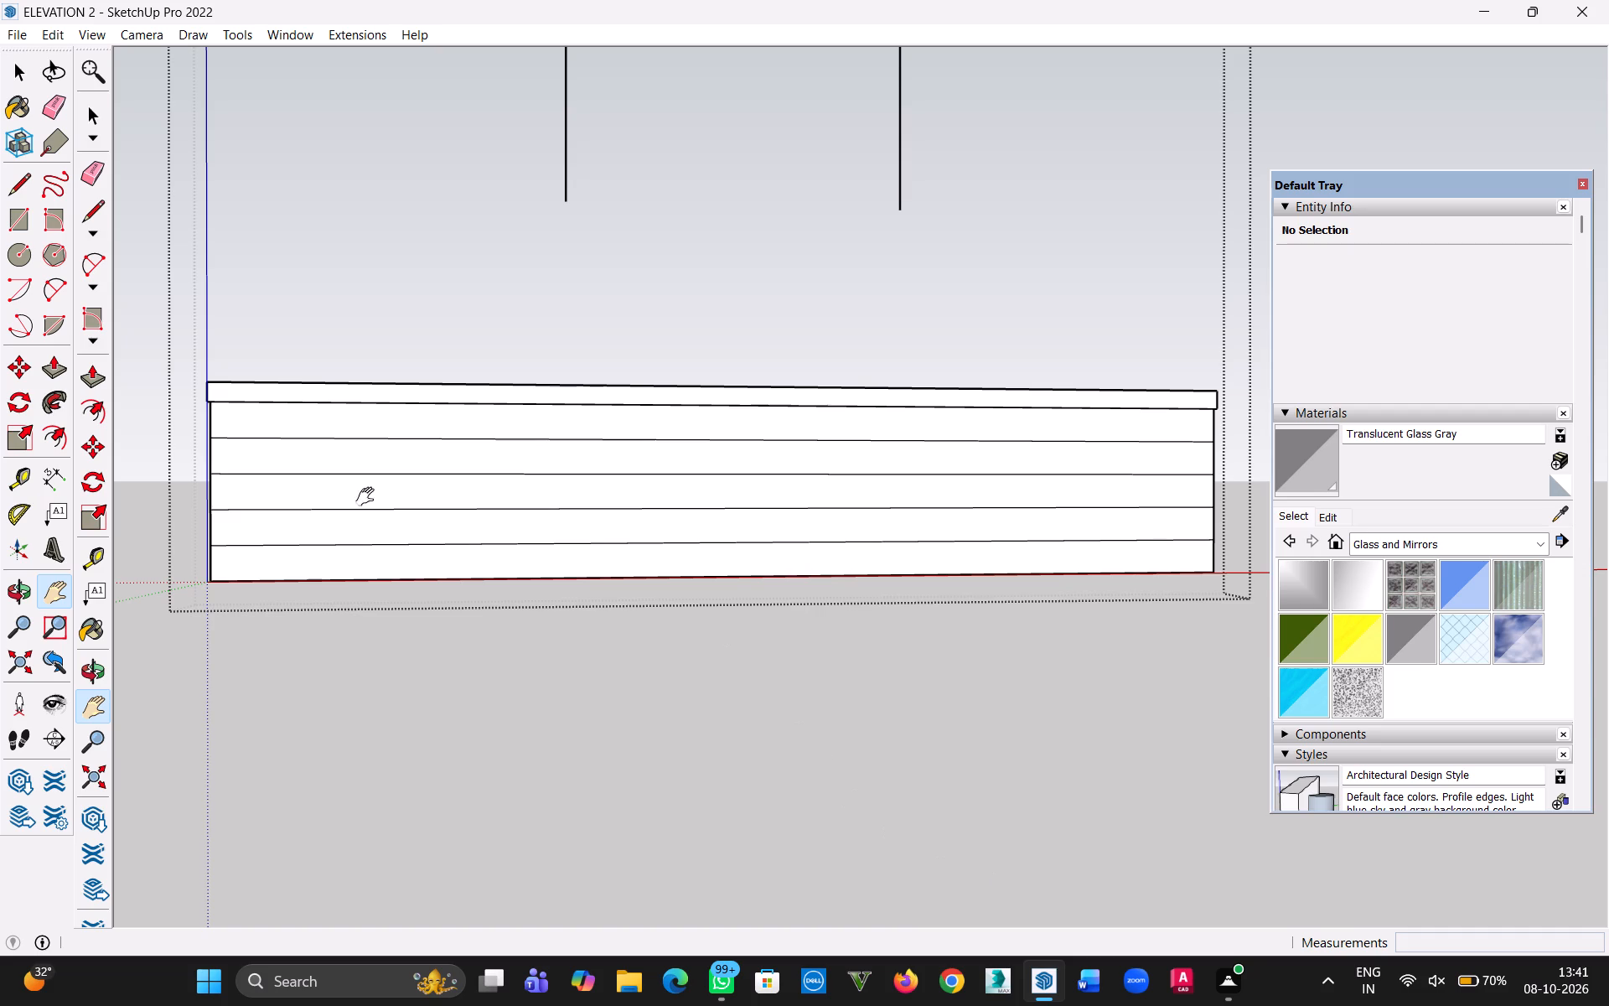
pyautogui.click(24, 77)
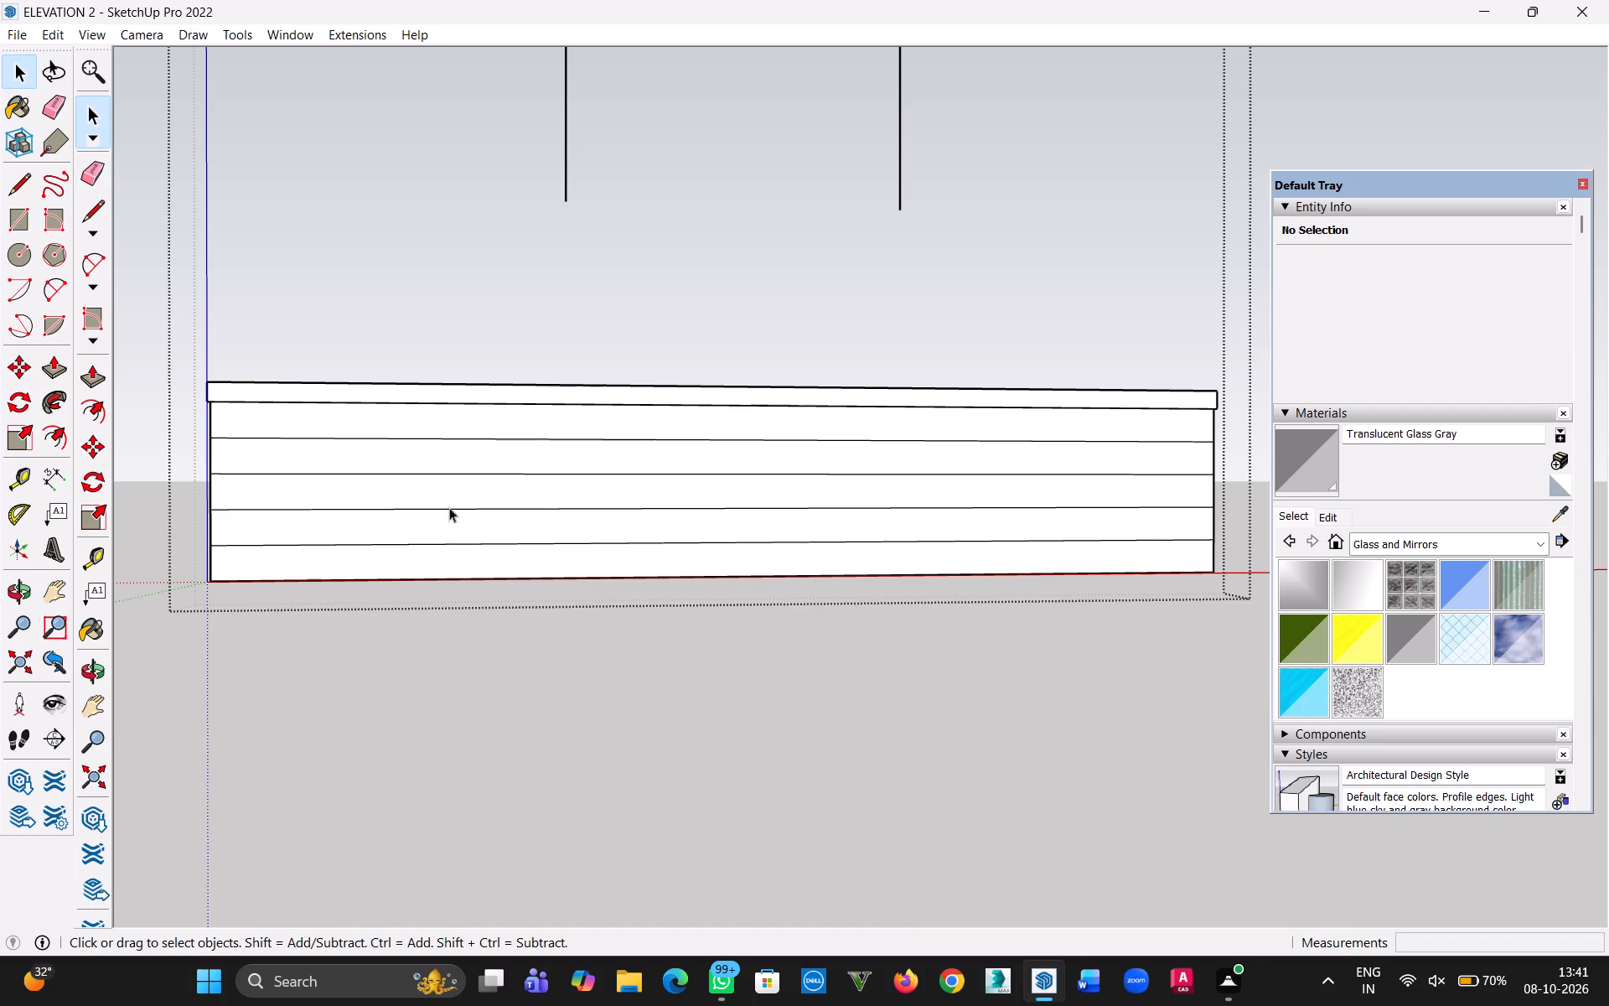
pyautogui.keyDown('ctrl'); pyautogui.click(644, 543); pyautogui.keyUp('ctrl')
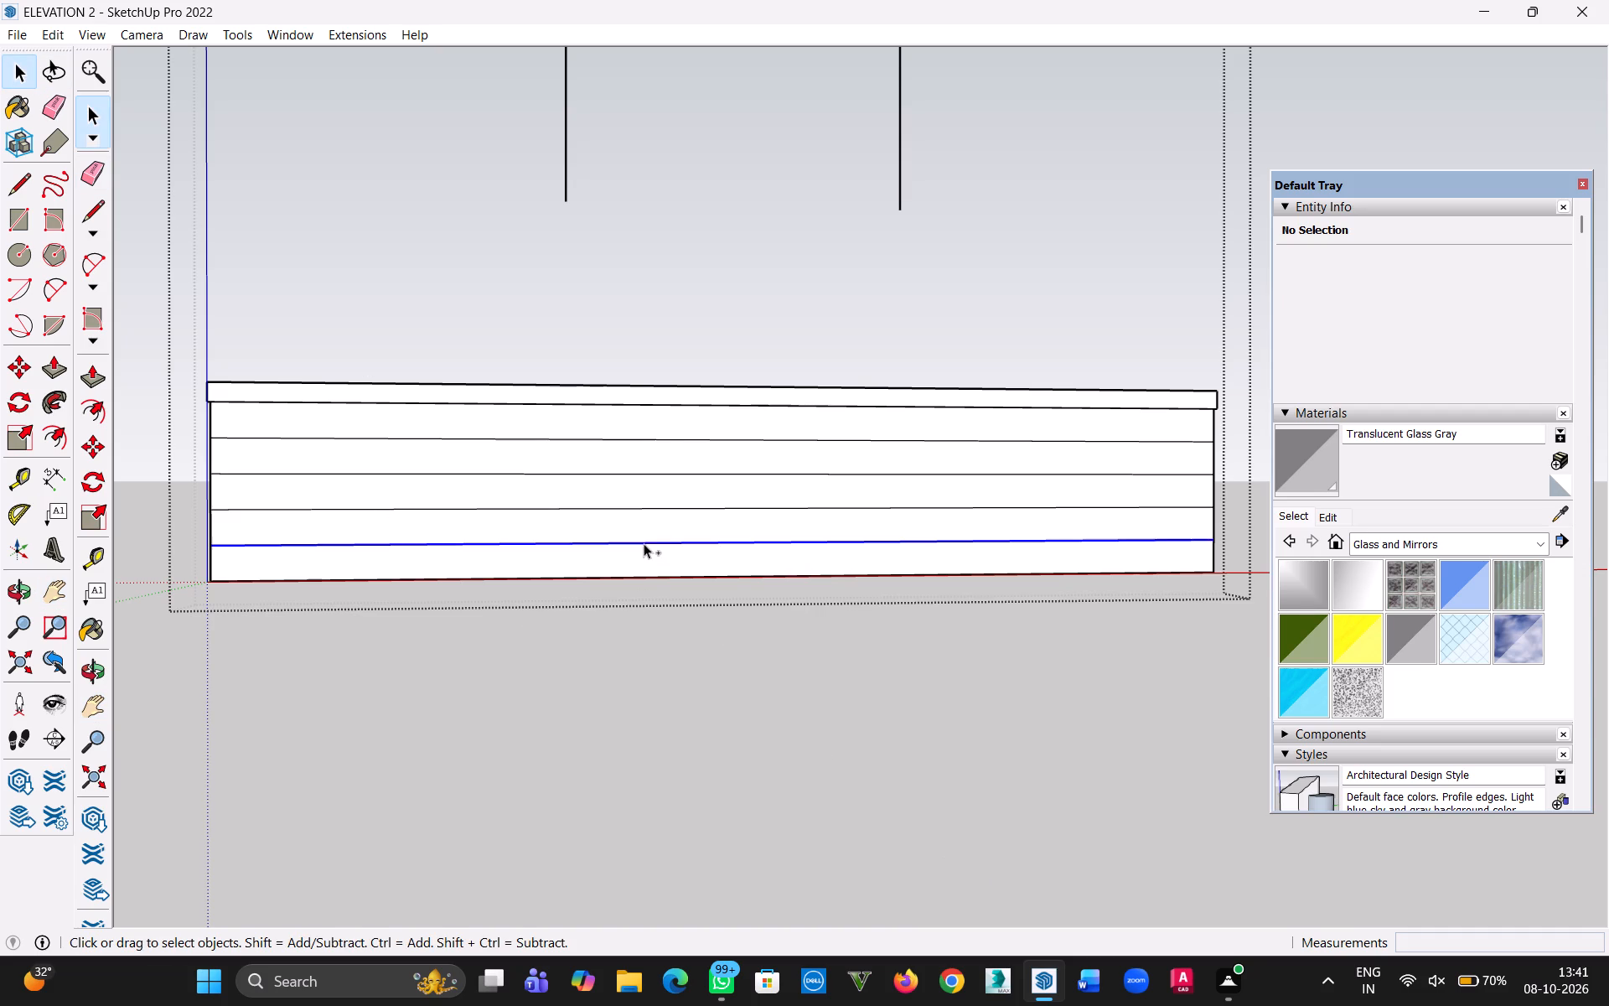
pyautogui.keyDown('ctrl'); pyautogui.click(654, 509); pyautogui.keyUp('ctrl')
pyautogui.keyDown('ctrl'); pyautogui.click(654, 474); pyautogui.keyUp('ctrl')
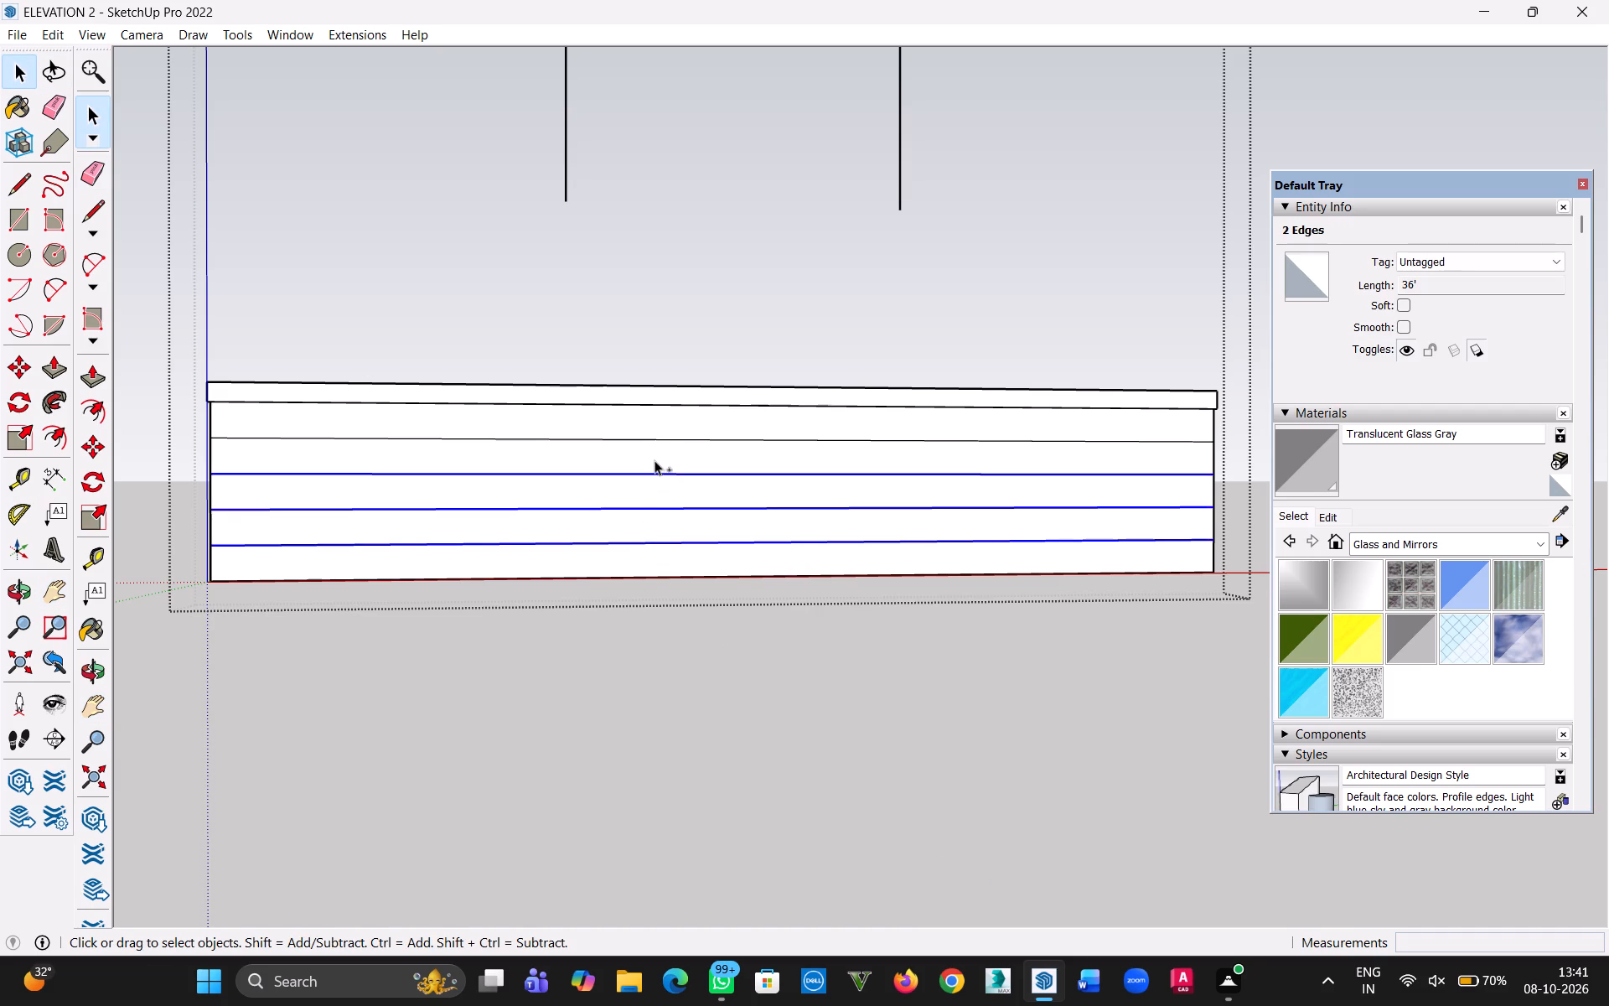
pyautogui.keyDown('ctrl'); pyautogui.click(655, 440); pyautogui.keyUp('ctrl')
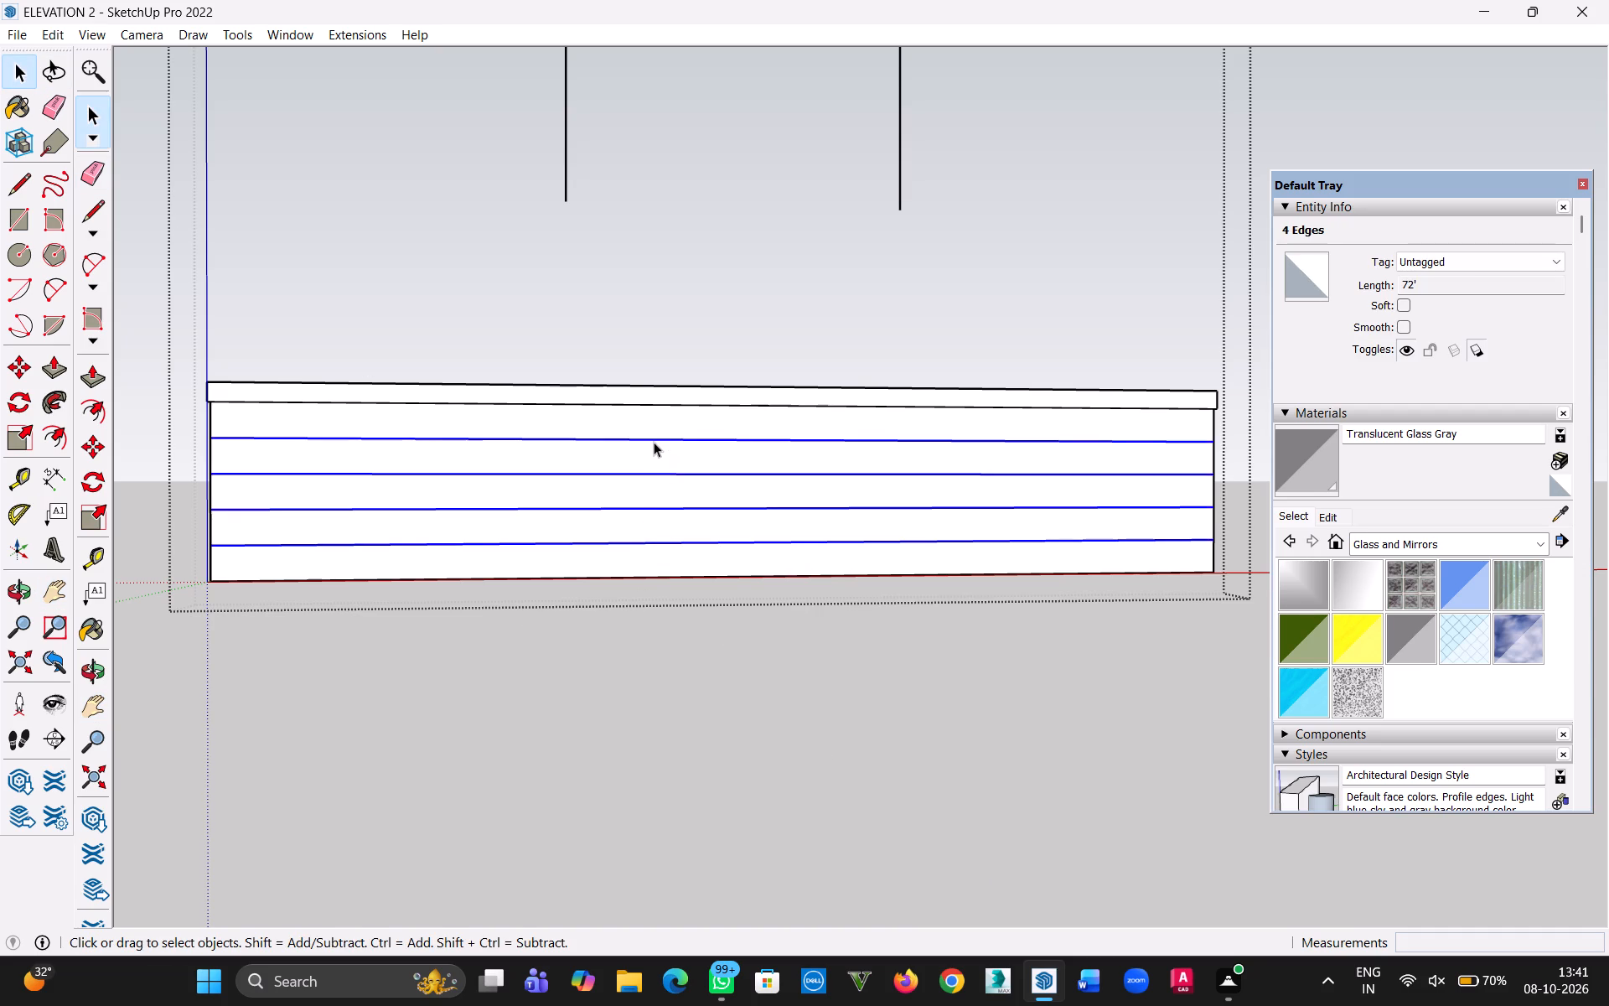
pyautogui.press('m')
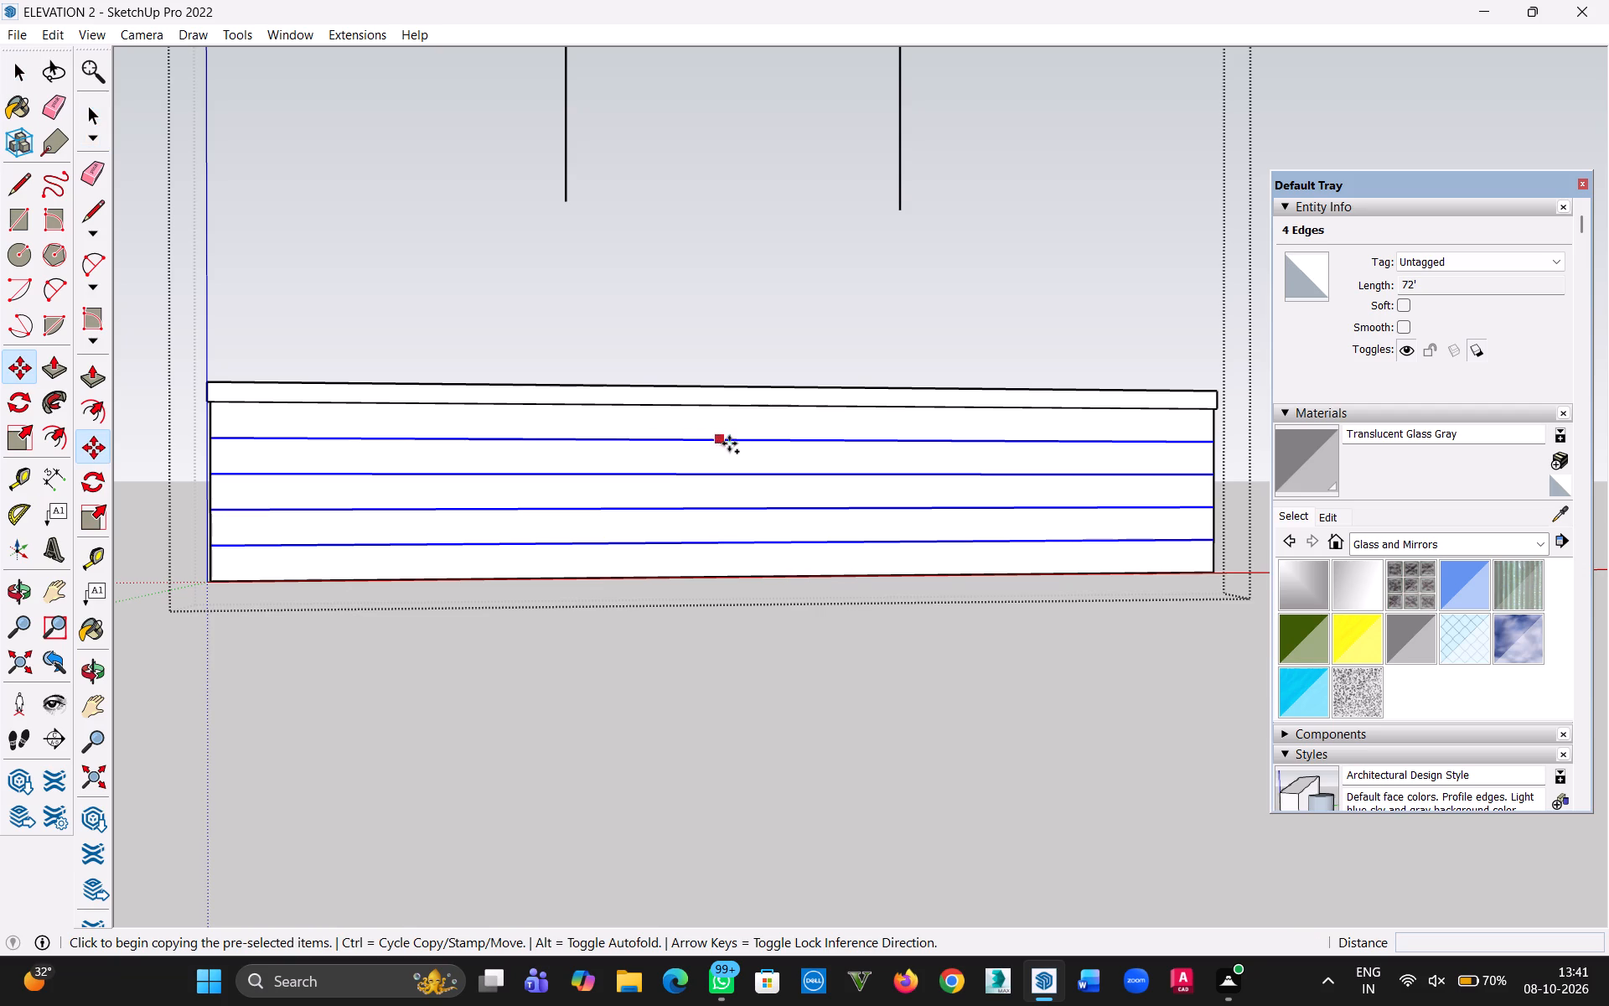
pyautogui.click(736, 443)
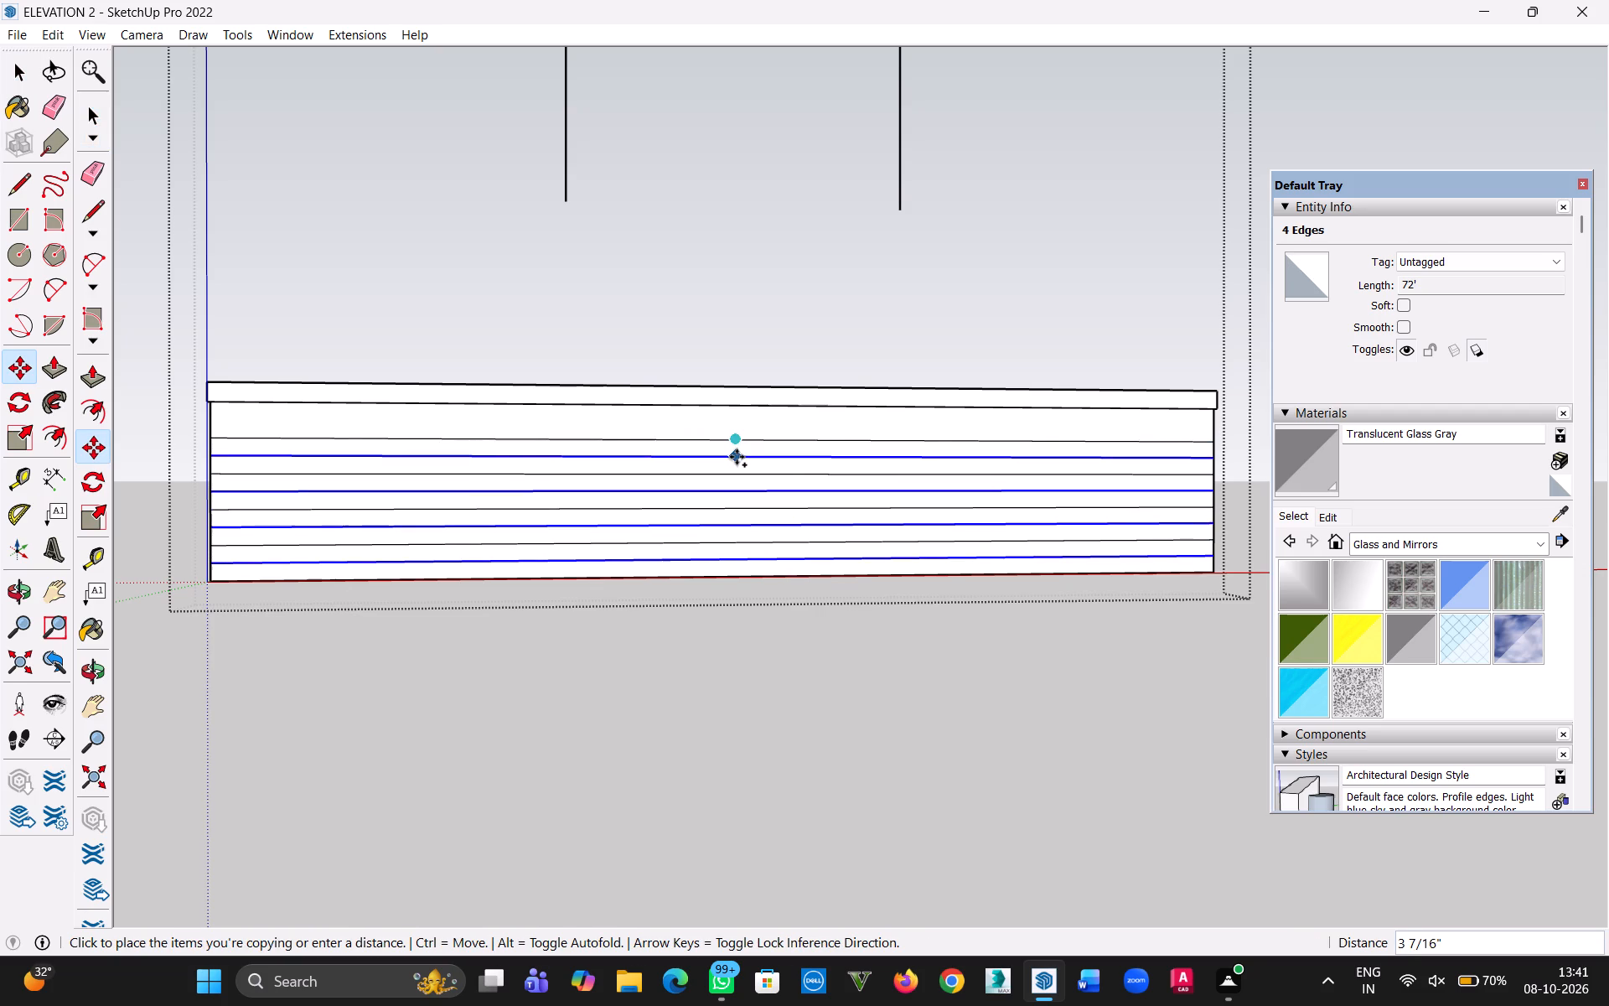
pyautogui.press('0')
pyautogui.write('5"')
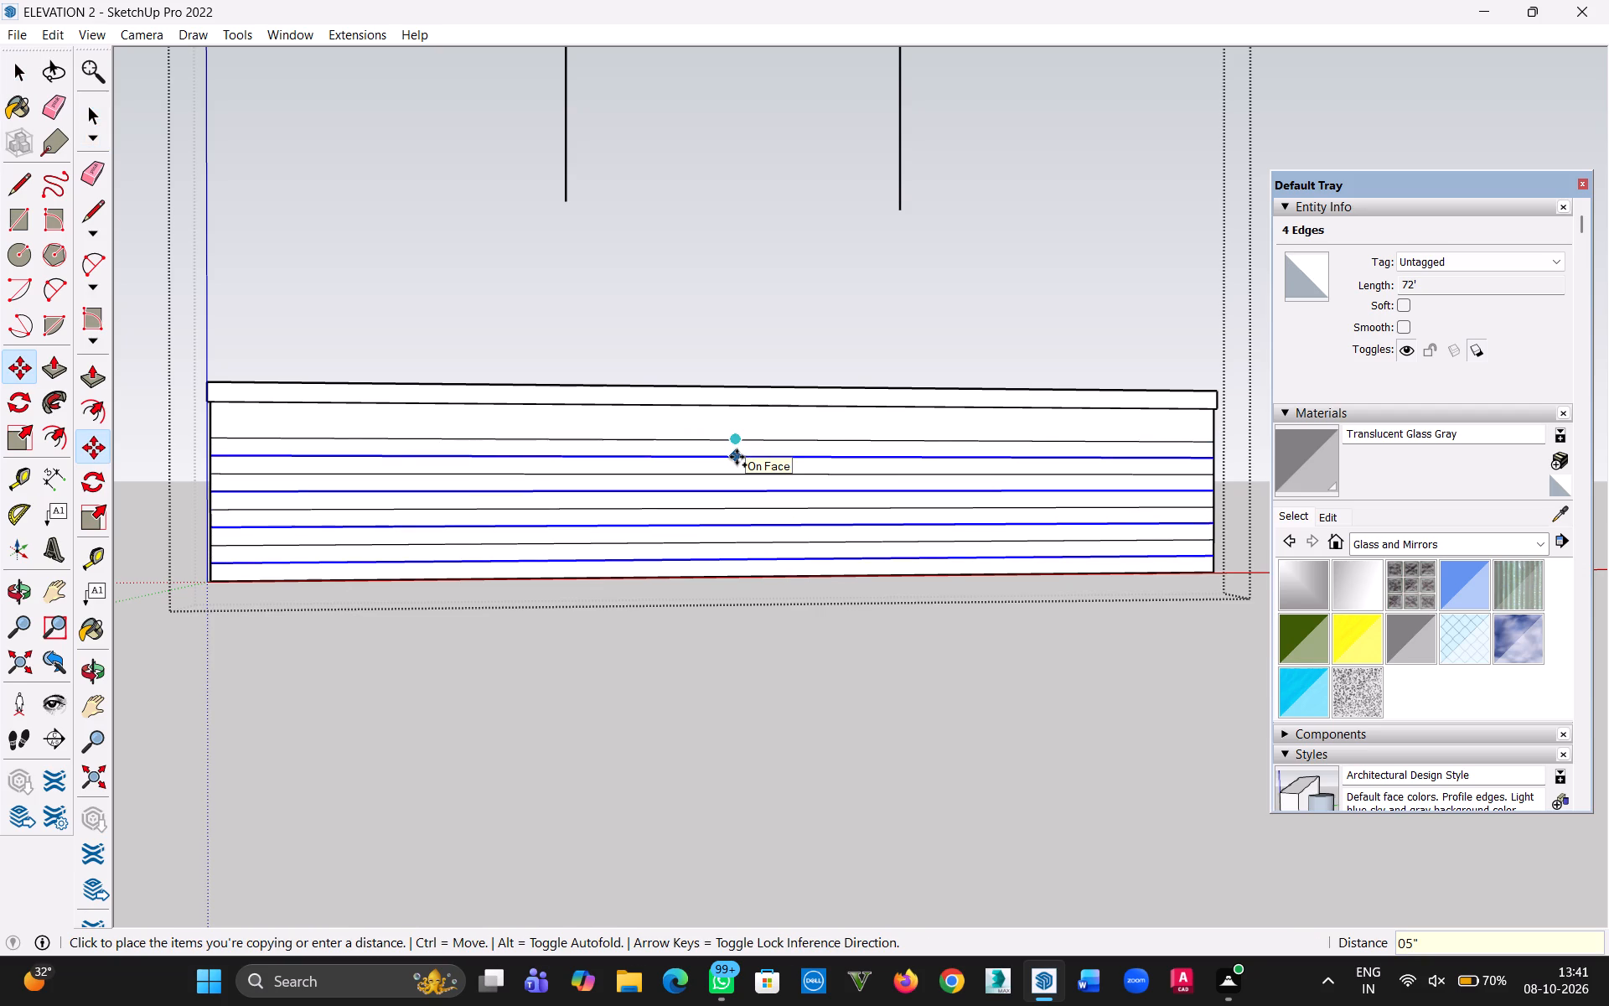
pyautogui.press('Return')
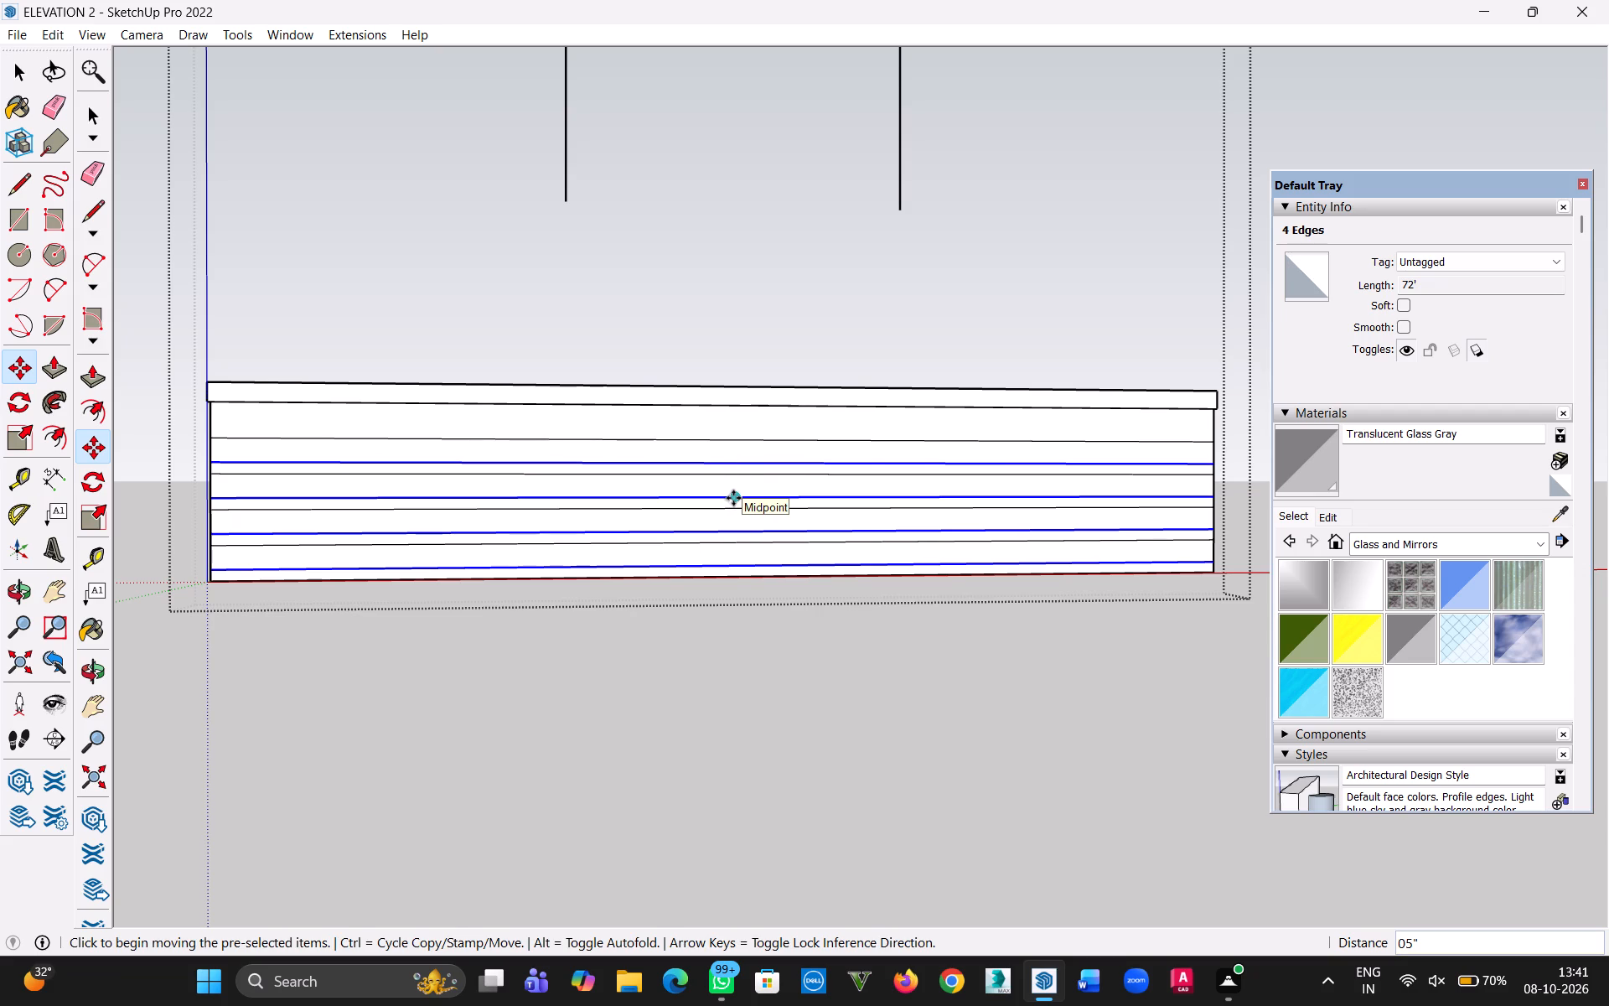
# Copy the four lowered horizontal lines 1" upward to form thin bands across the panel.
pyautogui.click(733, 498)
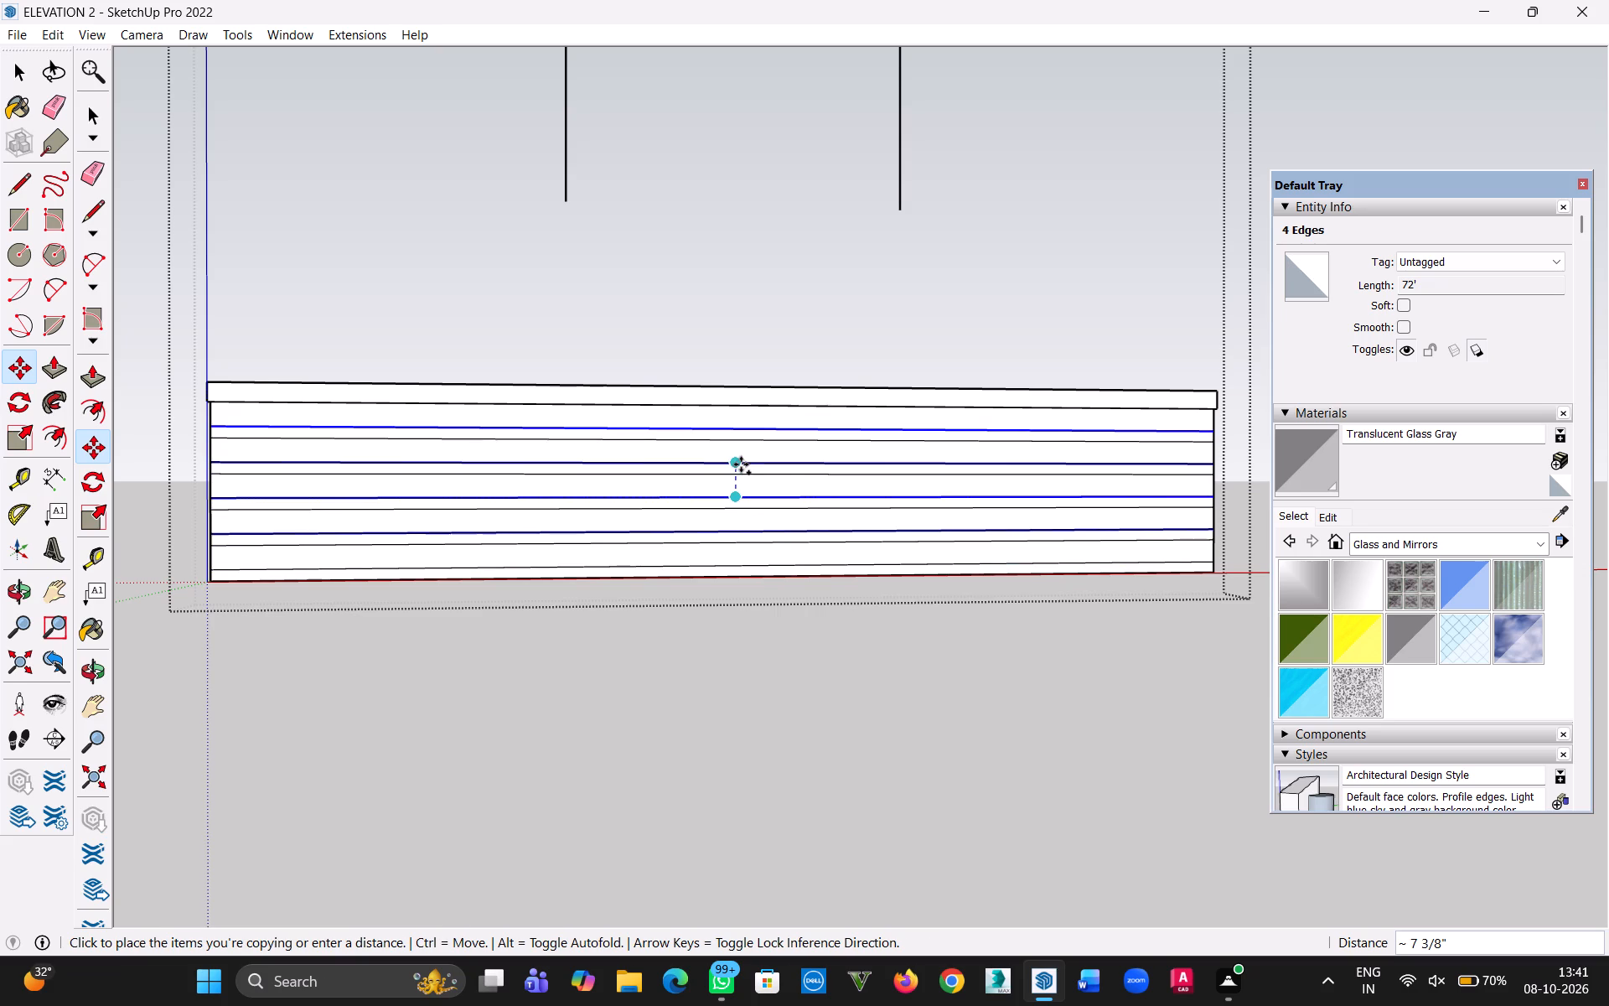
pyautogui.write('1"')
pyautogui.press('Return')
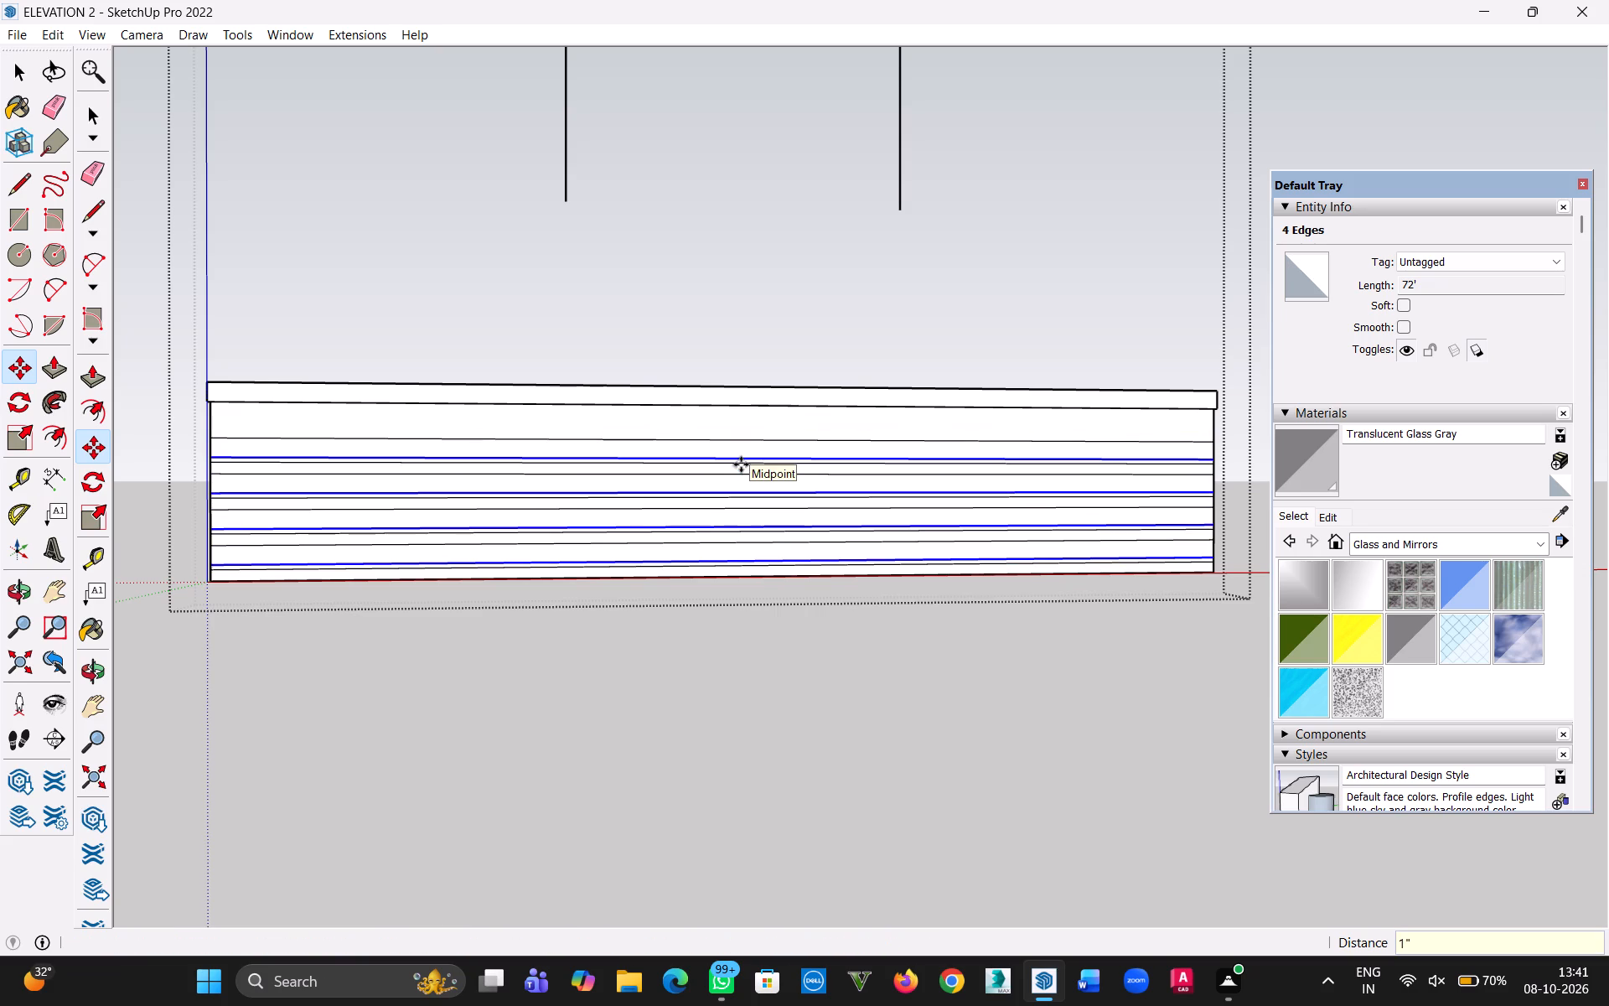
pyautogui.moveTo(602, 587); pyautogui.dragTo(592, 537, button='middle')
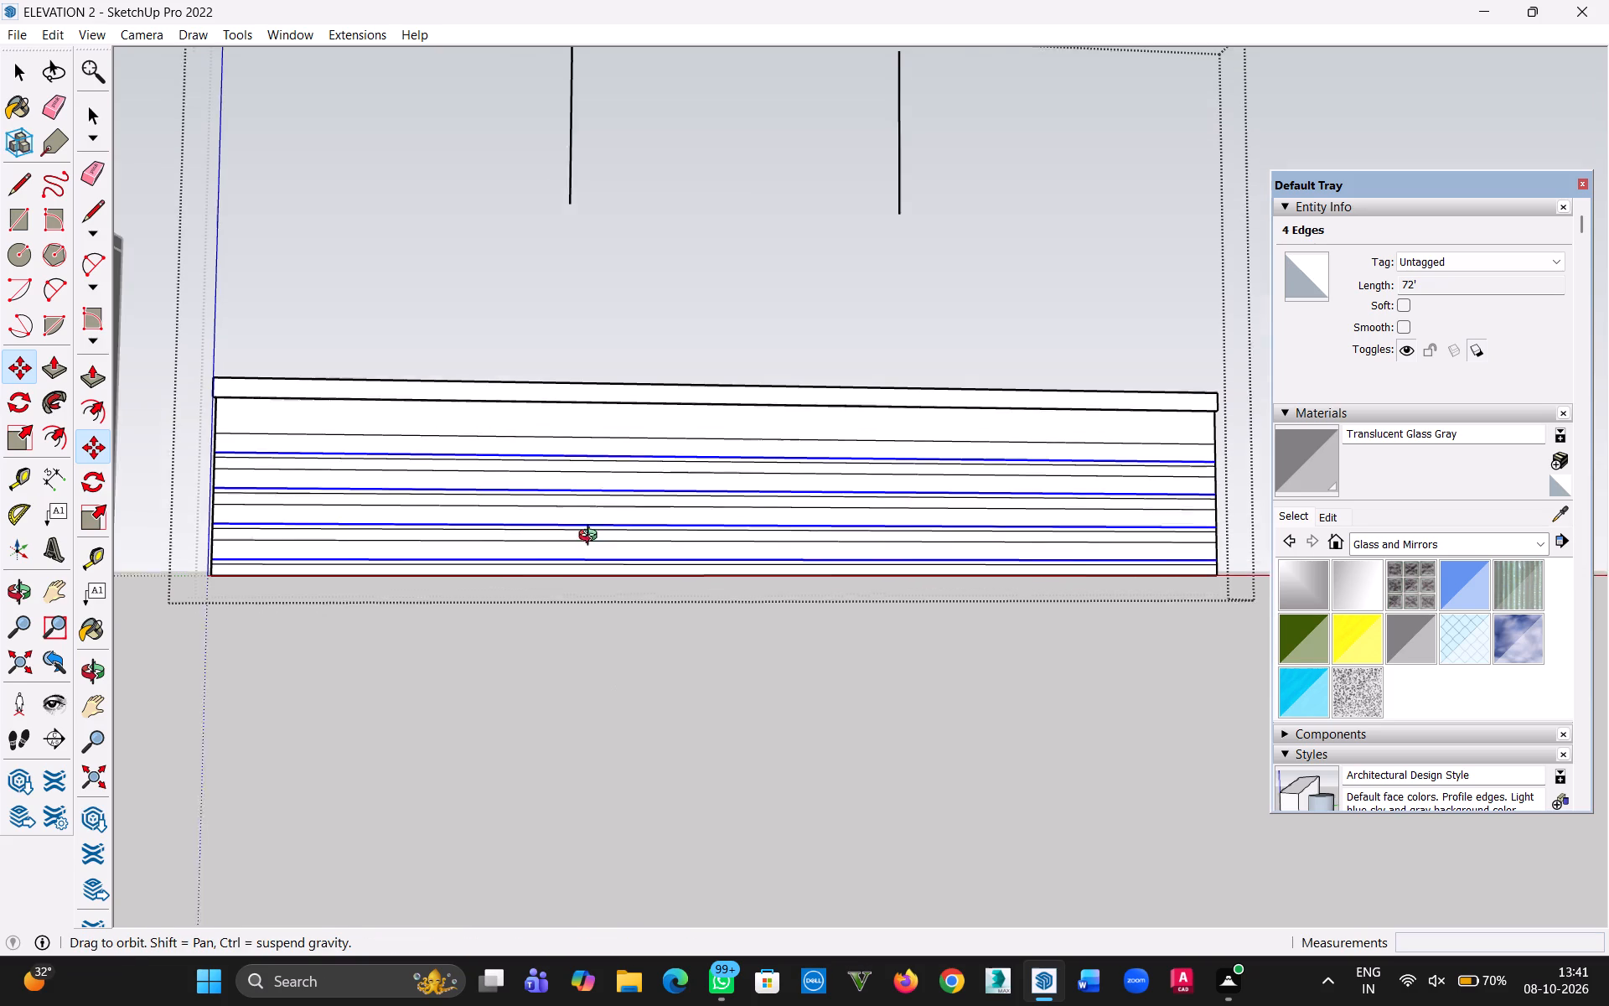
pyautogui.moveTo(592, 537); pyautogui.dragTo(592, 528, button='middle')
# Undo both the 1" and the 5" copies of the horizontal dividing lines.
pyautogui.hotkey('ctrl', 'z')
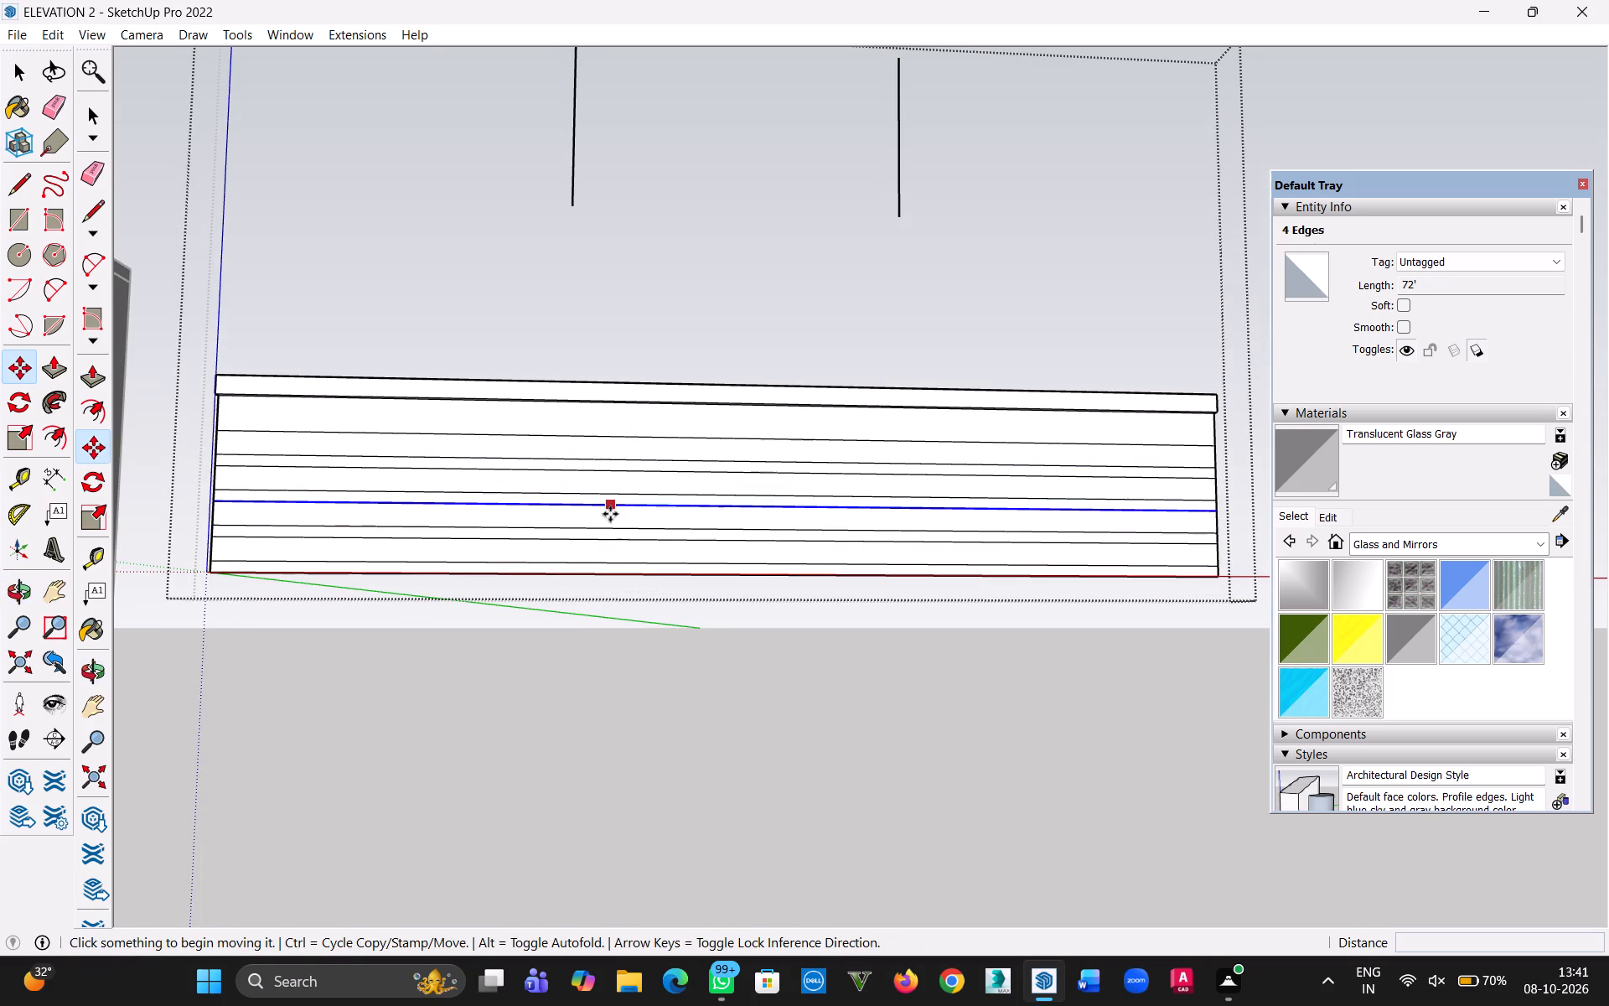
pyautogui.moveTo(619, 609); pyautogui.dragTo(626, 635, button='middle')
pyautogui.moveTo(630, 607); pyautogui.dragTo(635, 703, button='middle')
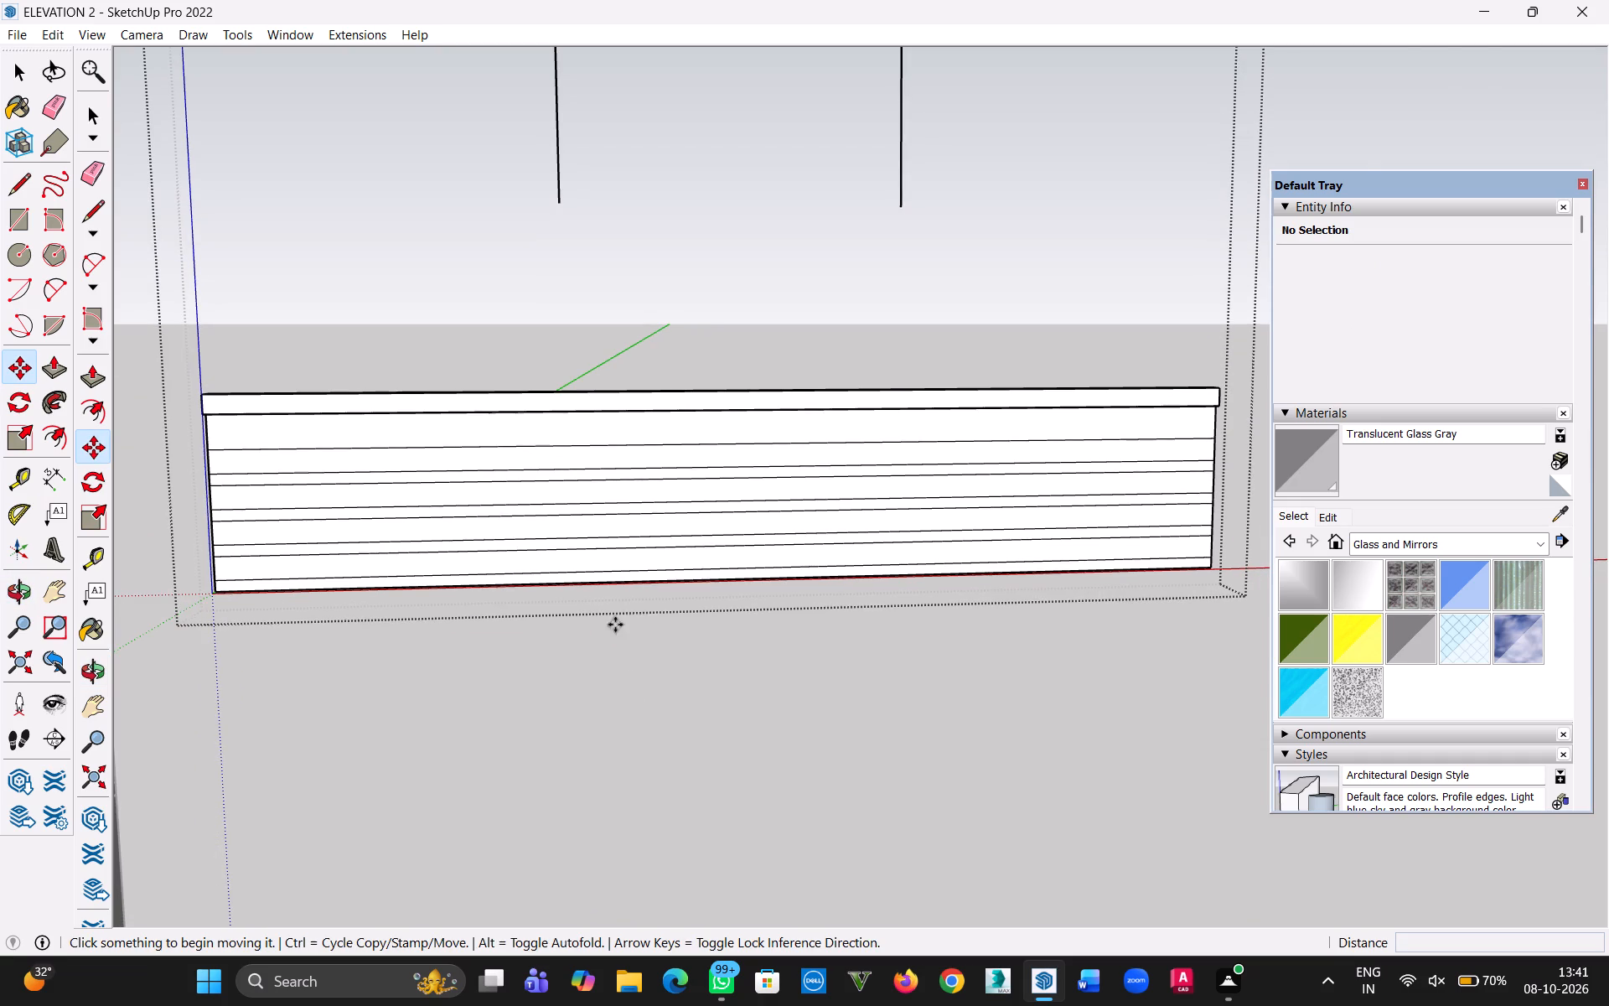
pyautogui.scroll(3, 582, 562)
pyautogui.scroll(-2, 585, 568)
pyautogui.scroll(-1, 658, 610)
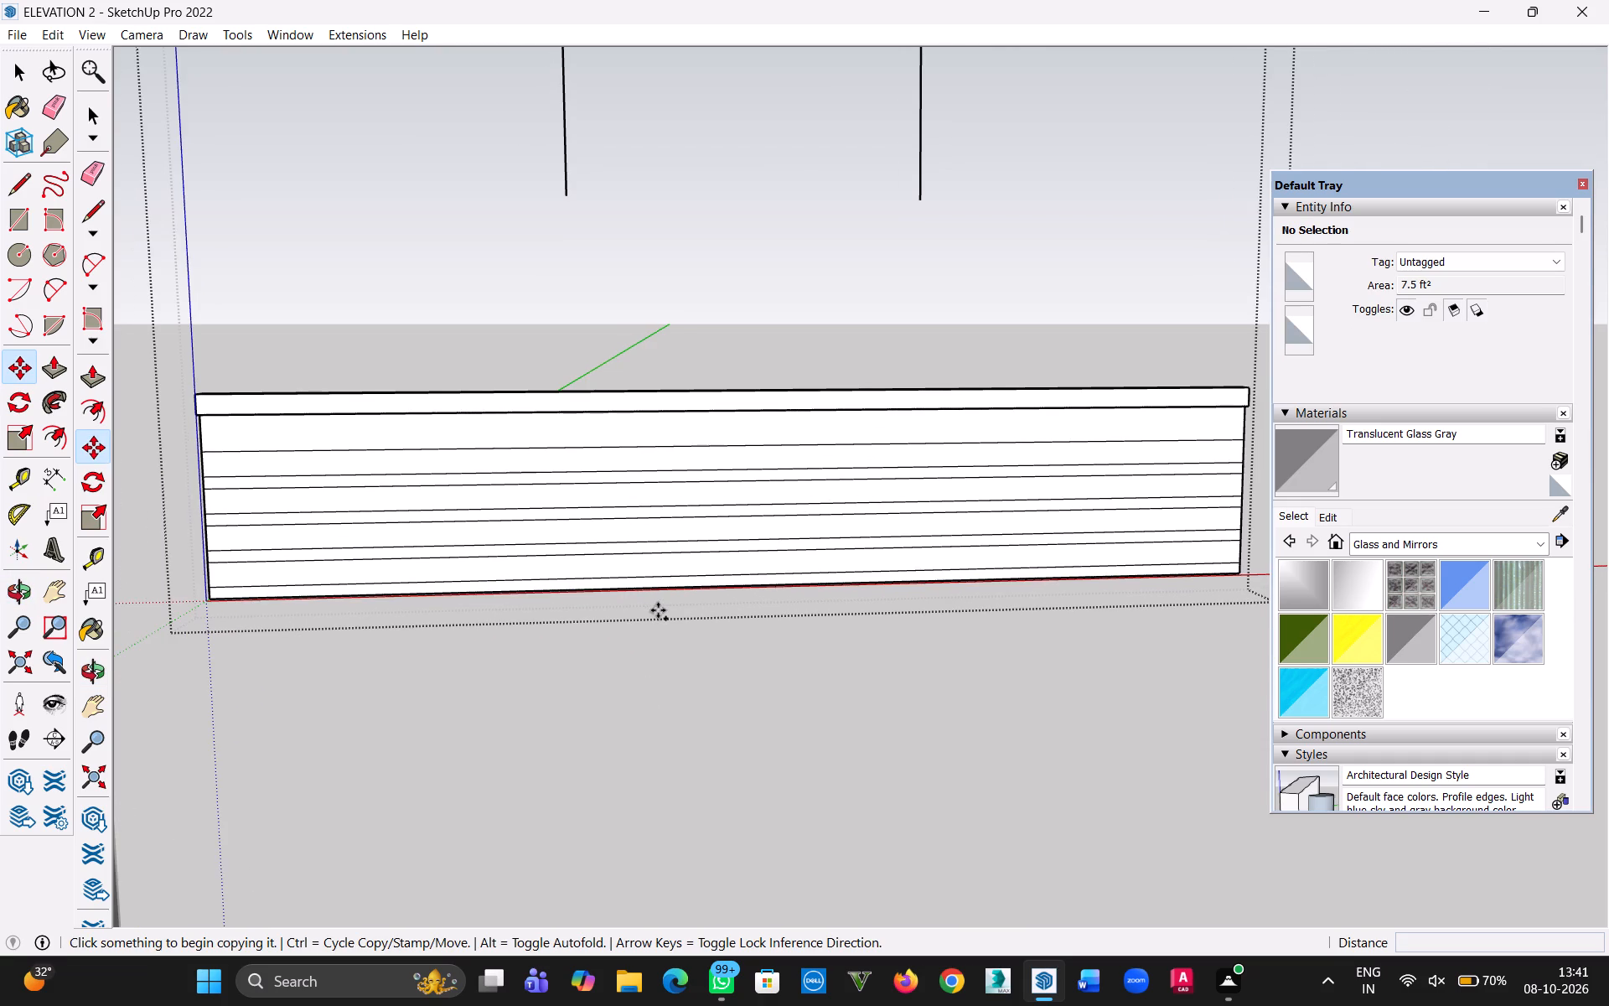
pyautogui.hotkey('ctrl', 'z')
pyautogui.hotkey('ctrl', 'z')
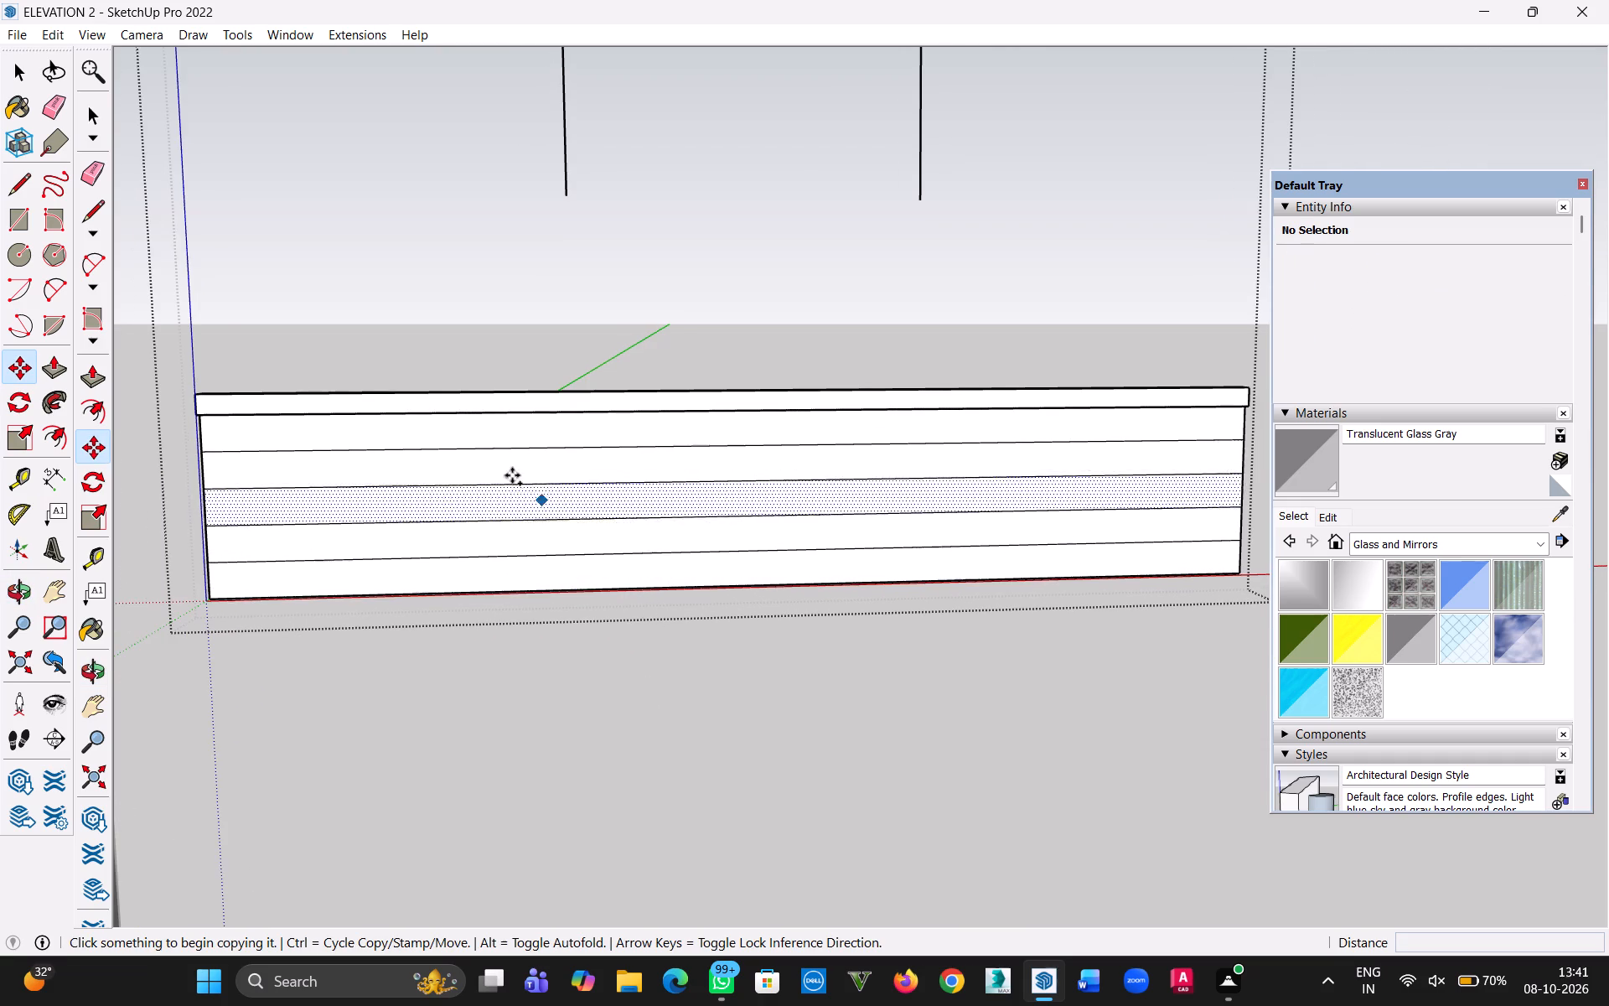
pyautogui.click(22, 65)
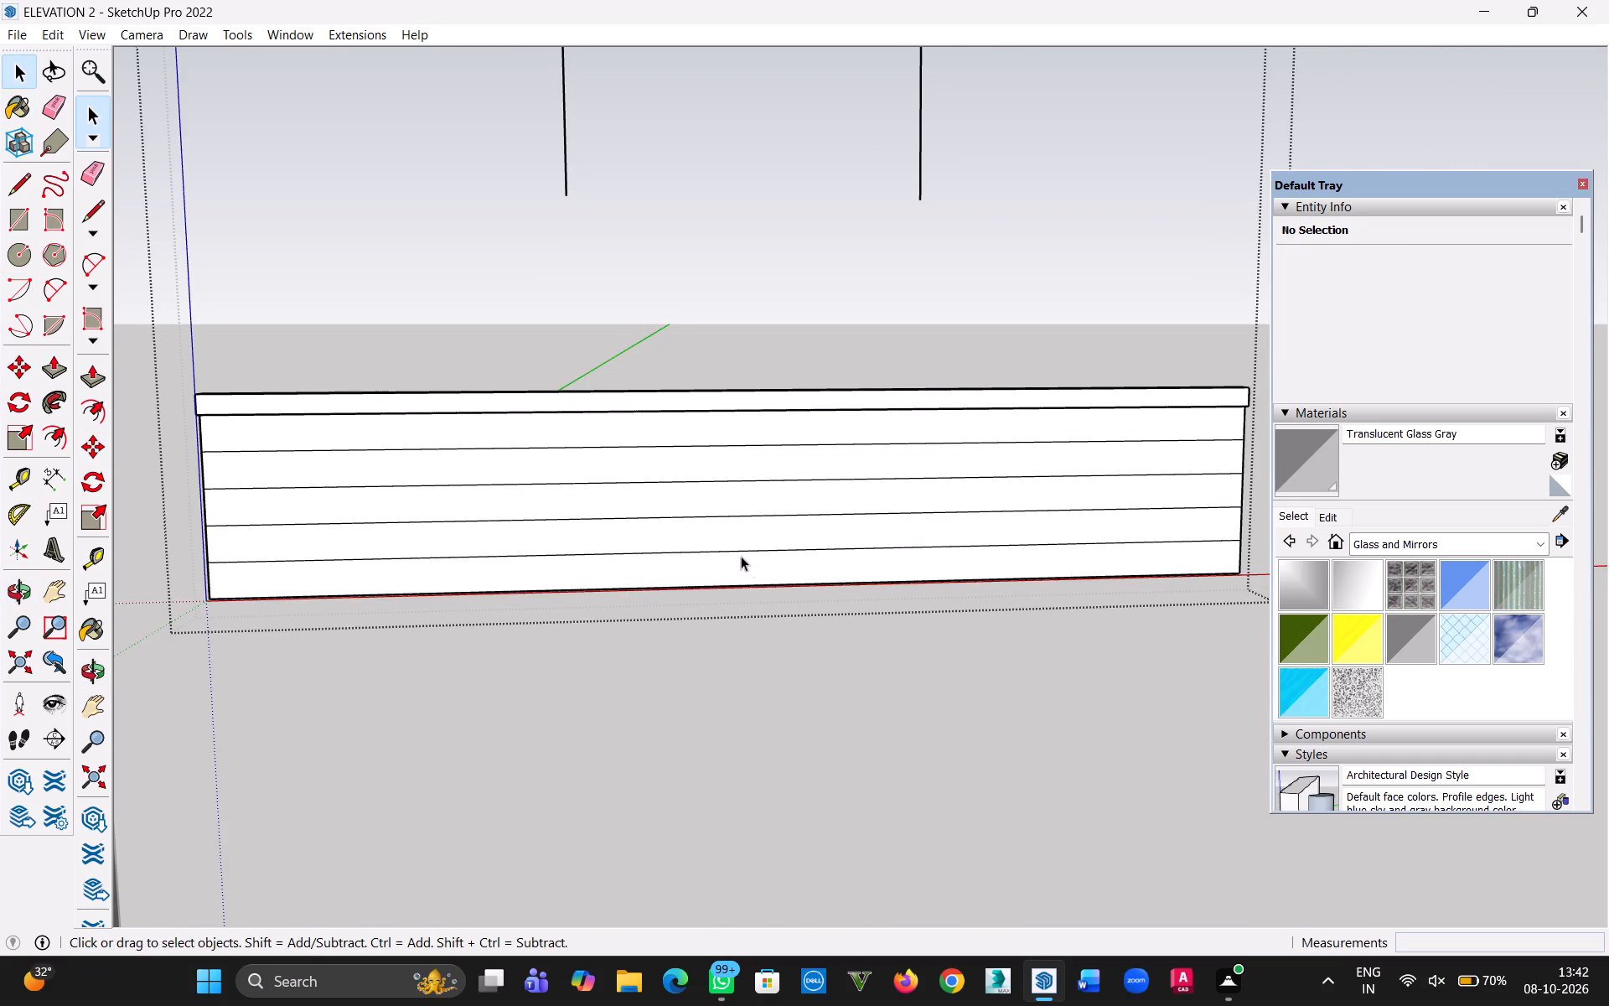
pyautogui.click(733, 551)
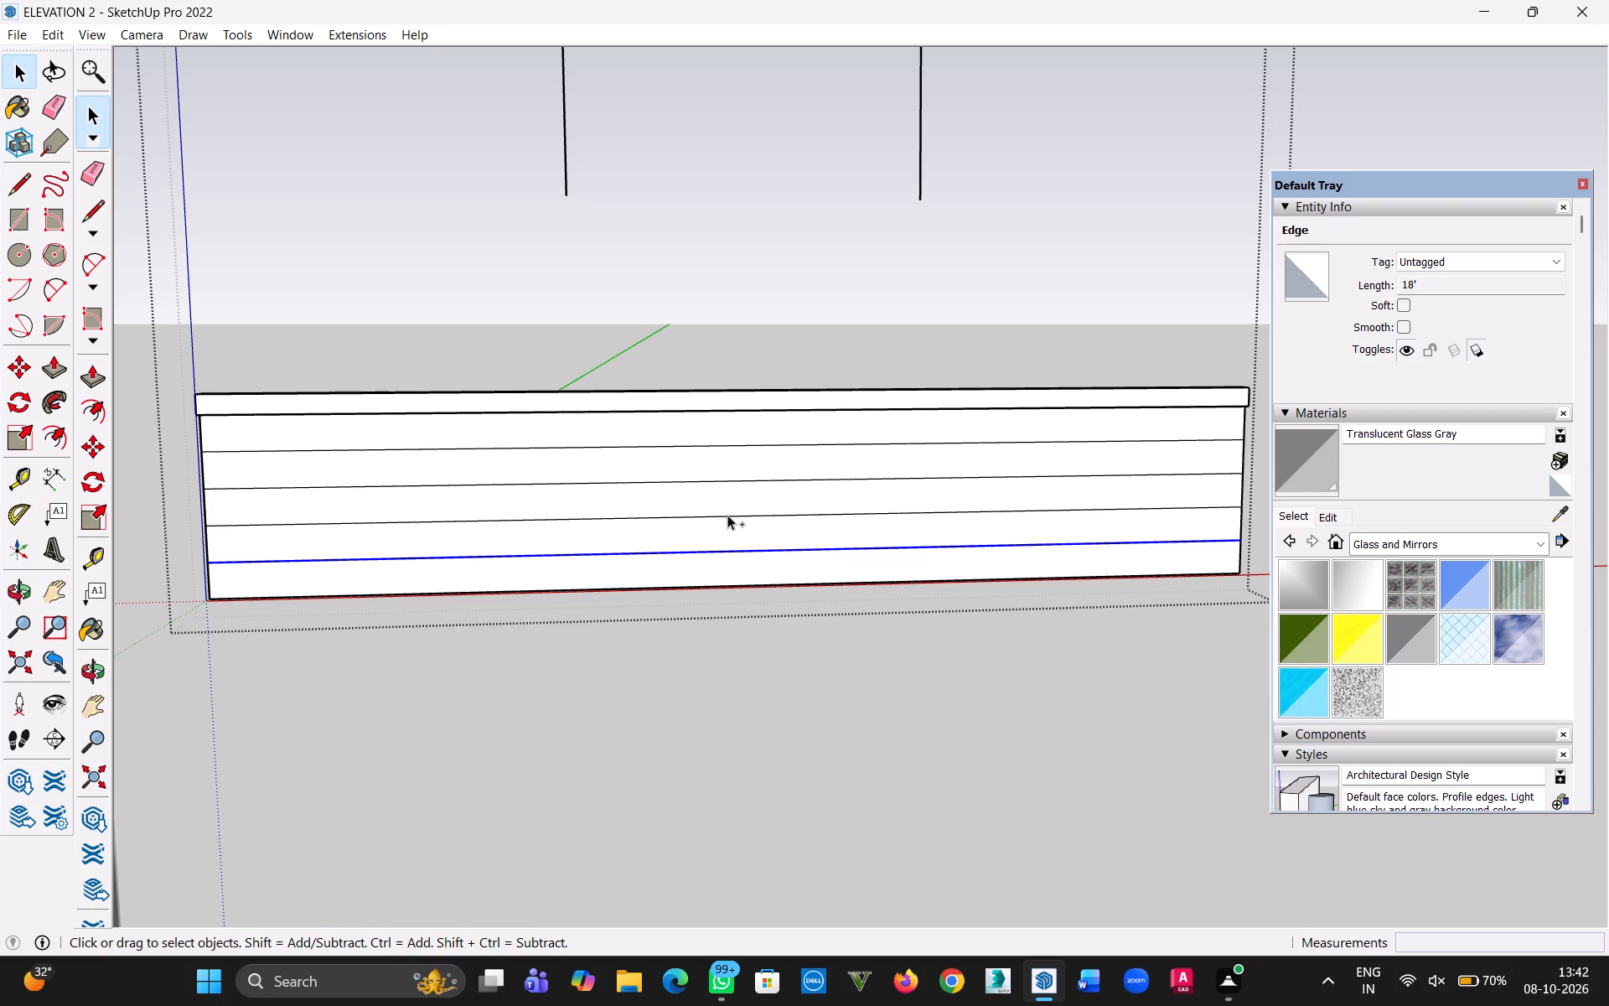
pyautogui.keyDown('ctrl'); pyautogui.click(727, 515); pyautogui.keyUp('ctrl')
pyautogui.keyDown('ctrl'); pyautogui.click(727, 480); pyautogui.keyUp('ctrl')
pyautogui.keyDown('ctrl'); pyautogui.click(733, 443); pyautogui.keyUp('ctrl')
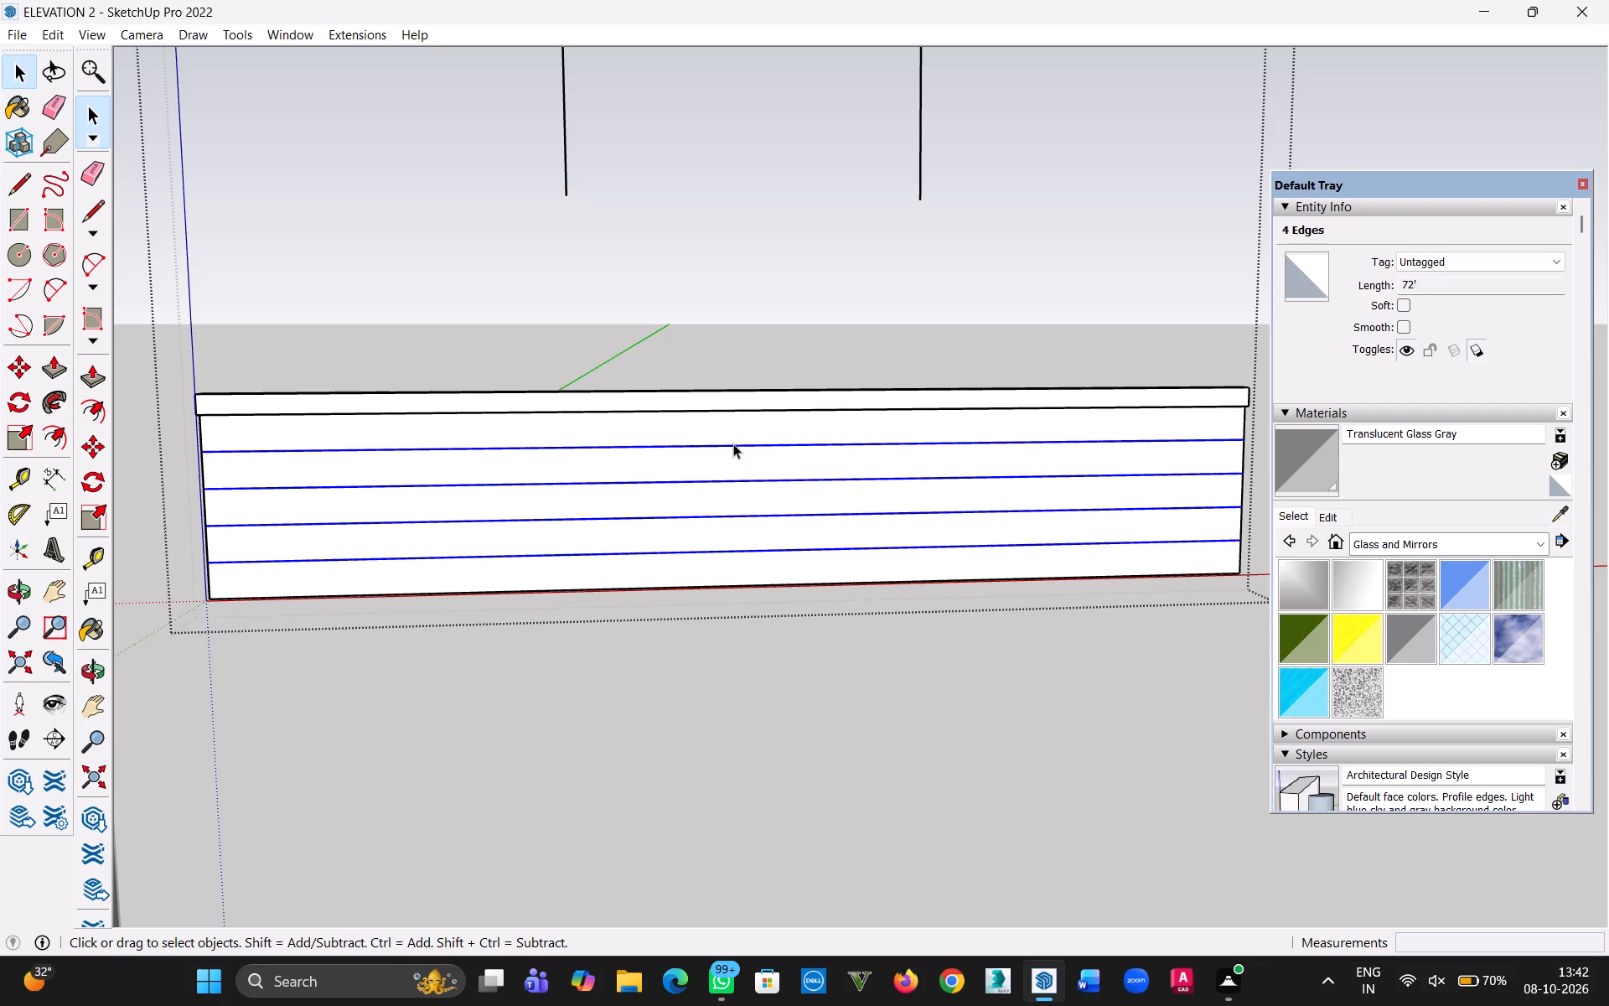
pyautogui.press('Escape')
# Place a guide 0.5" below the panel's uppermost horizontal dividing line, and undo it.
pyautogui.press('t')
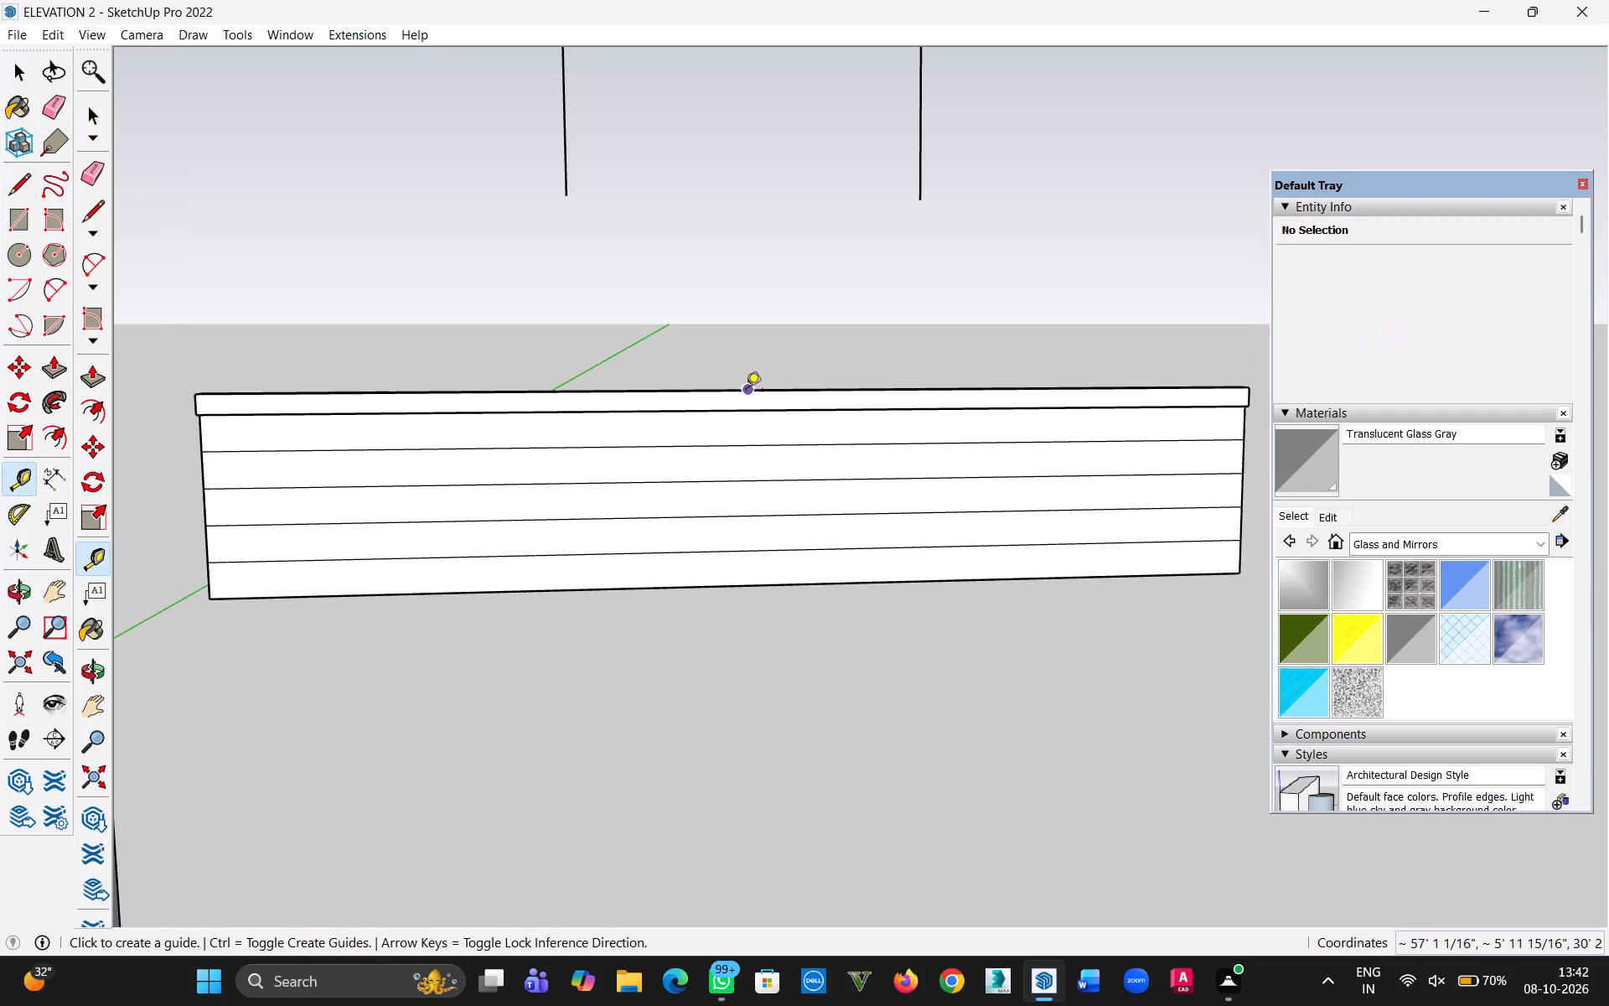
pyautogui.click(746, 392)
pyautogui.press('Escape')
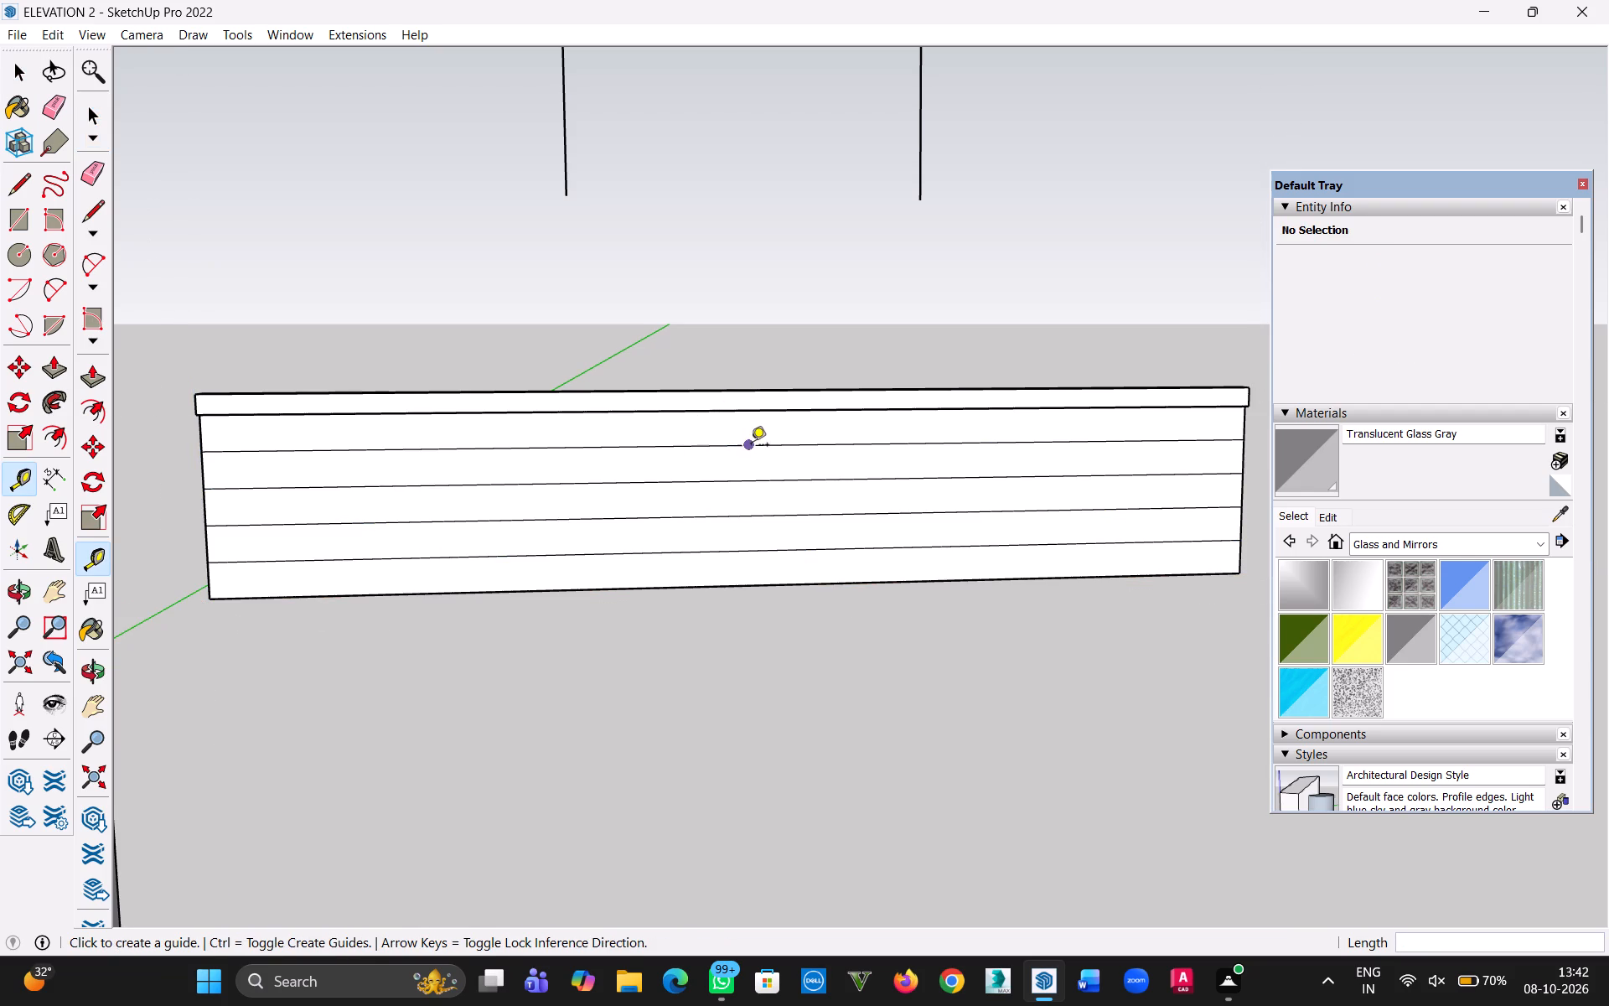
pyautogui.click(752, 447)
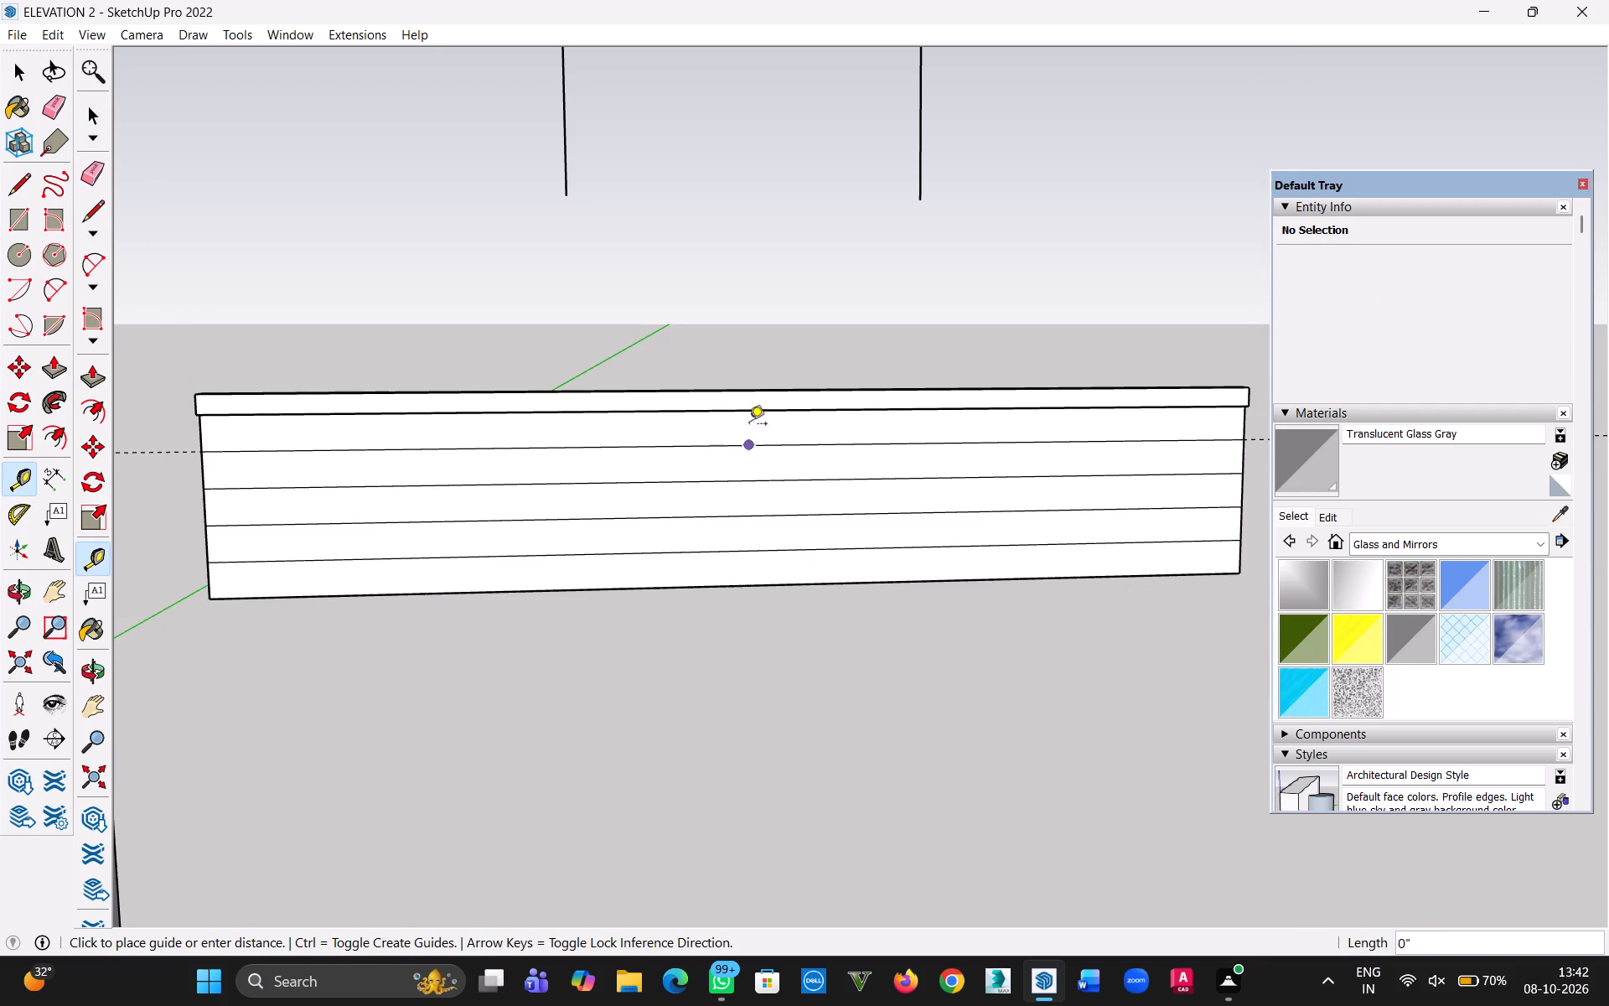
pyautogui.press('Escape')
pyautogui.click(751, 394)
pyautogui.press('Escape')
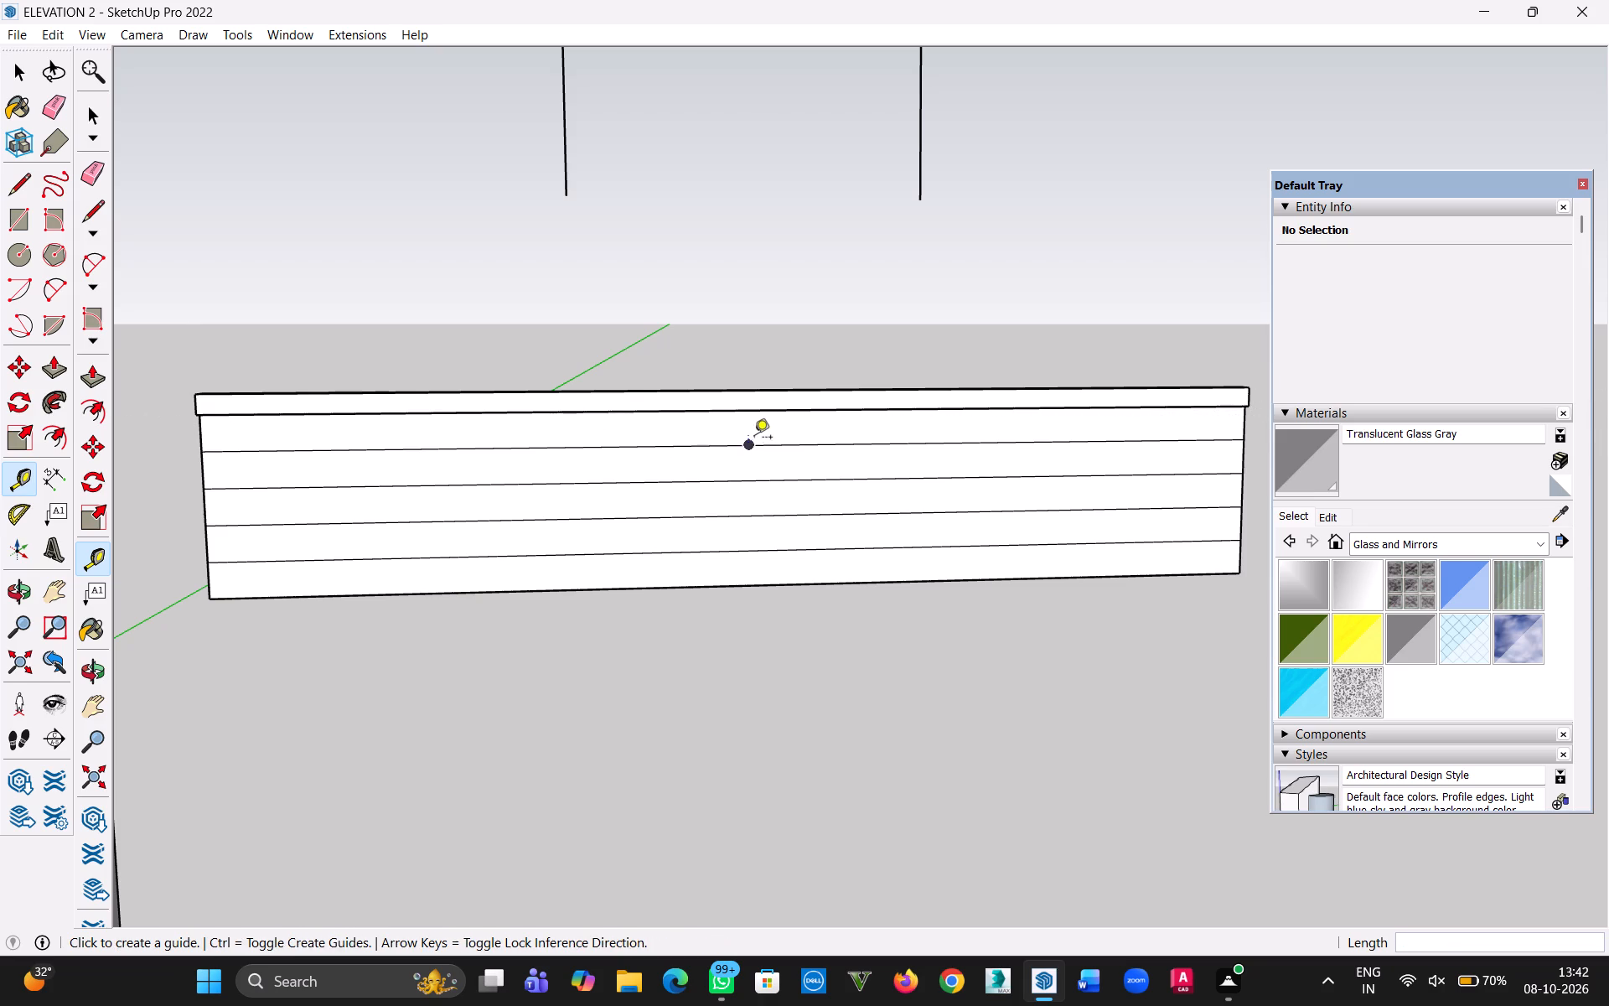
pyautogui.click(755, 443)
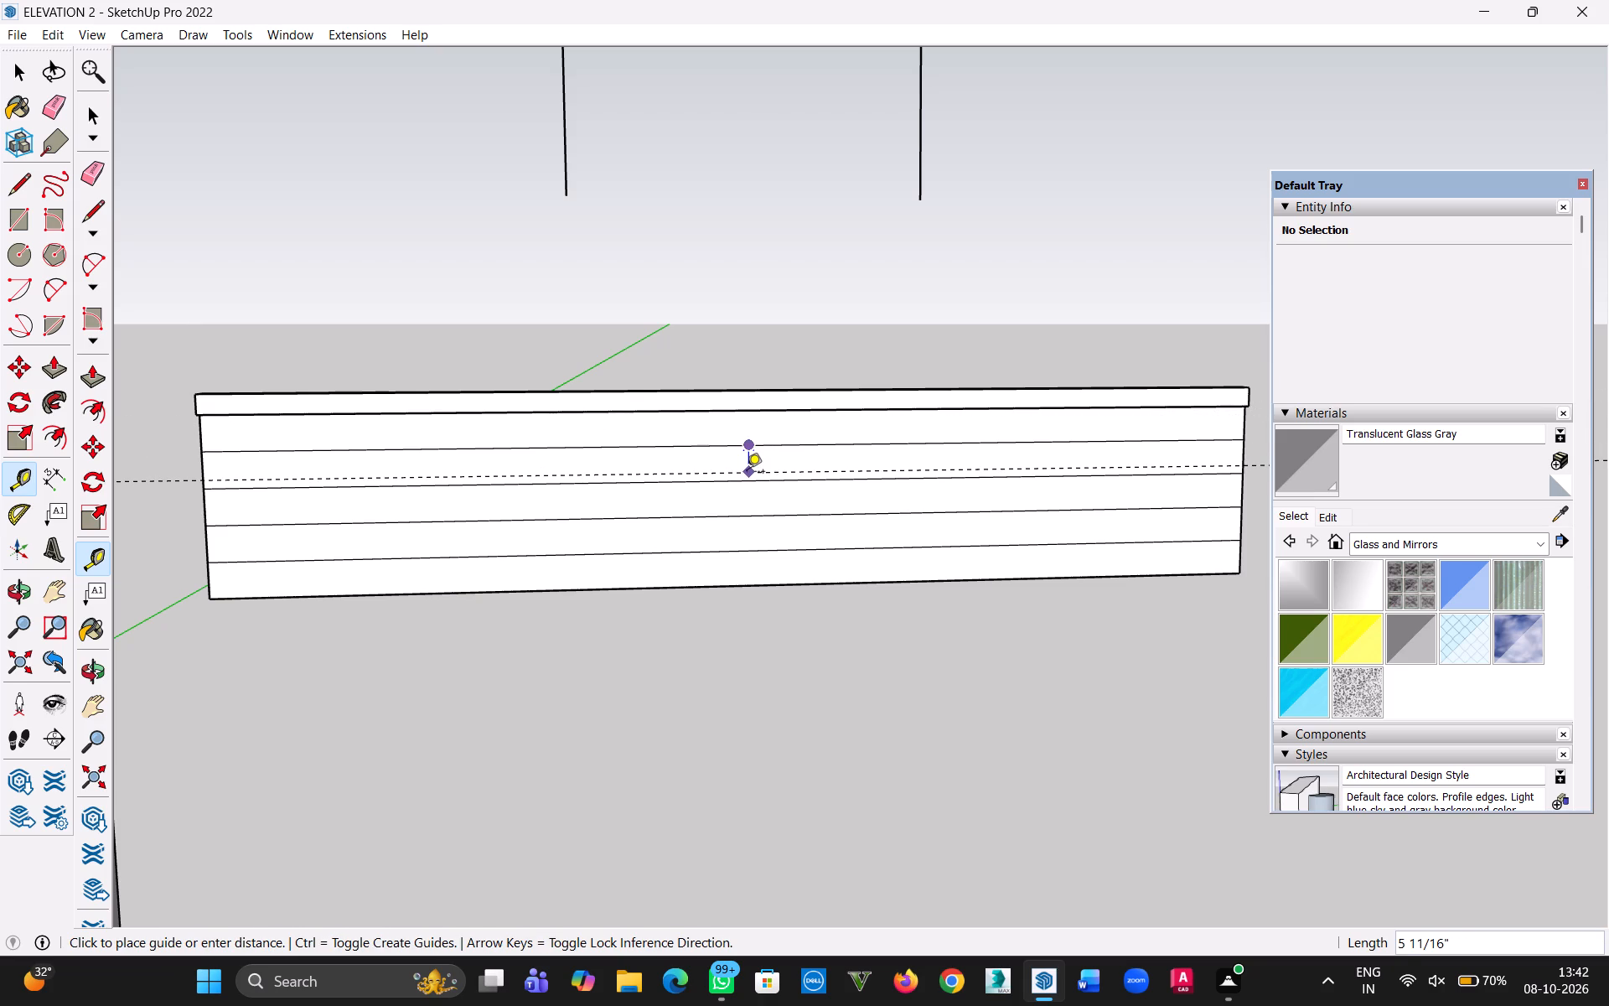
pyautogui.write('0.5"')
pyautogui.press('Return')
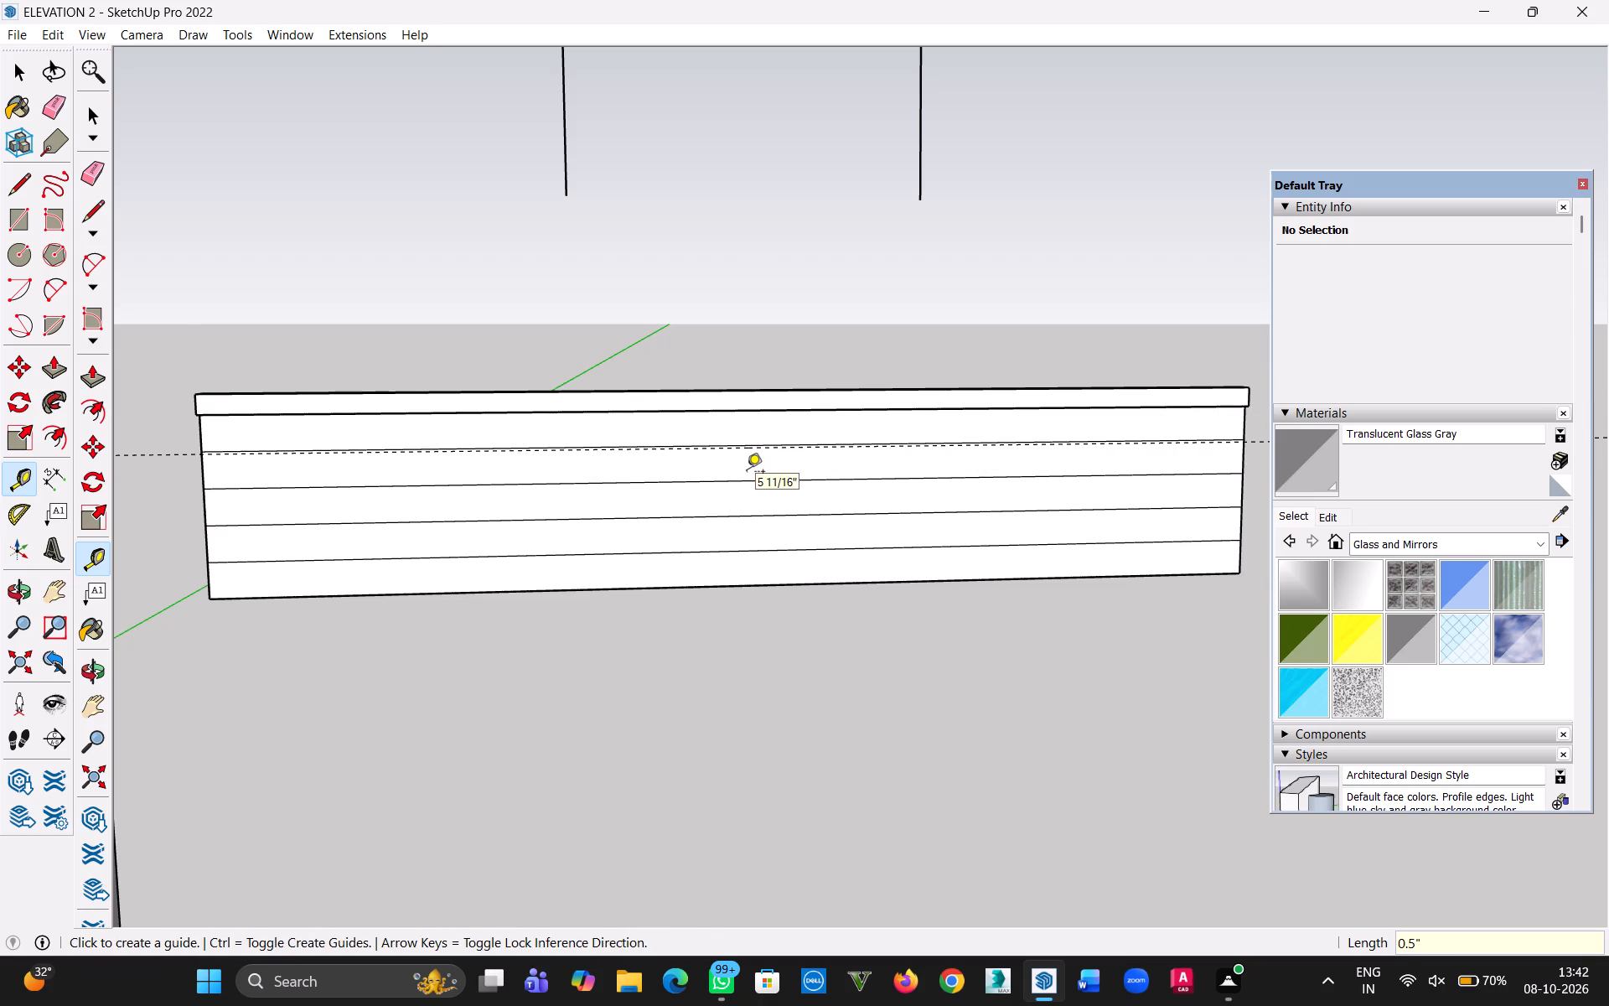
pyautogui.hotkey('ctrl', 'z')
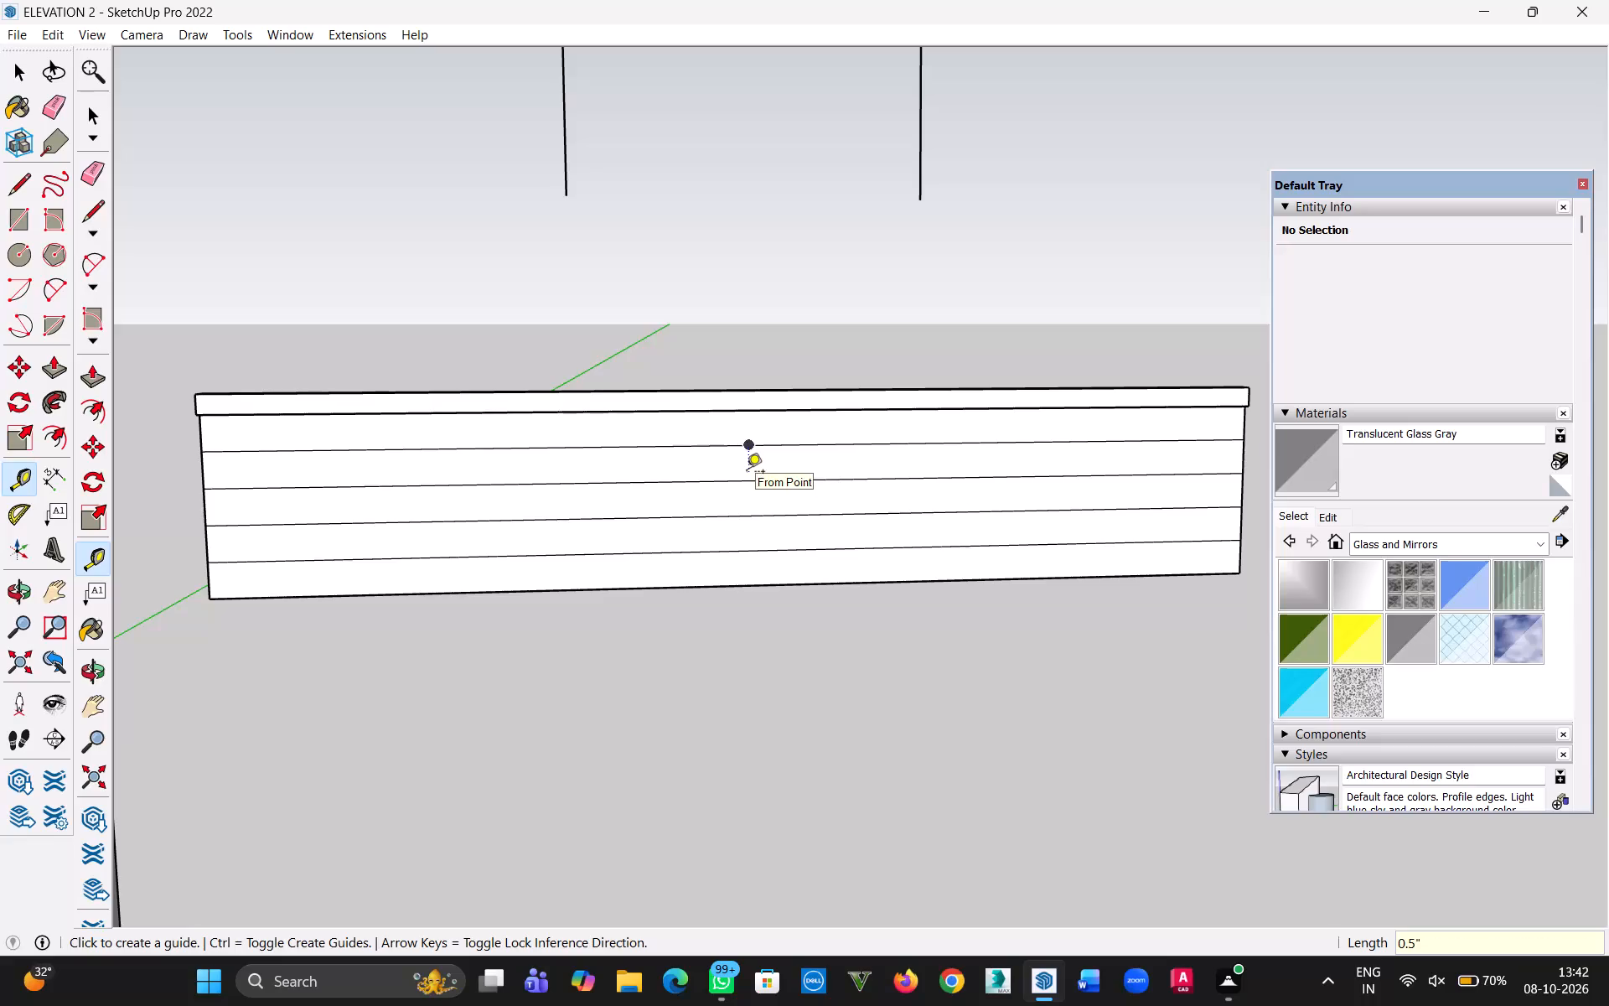
# Inside the railing group, copy the panel's four horizontal dividing lines 0.5" upward.
pyautogui.click(25, 80)
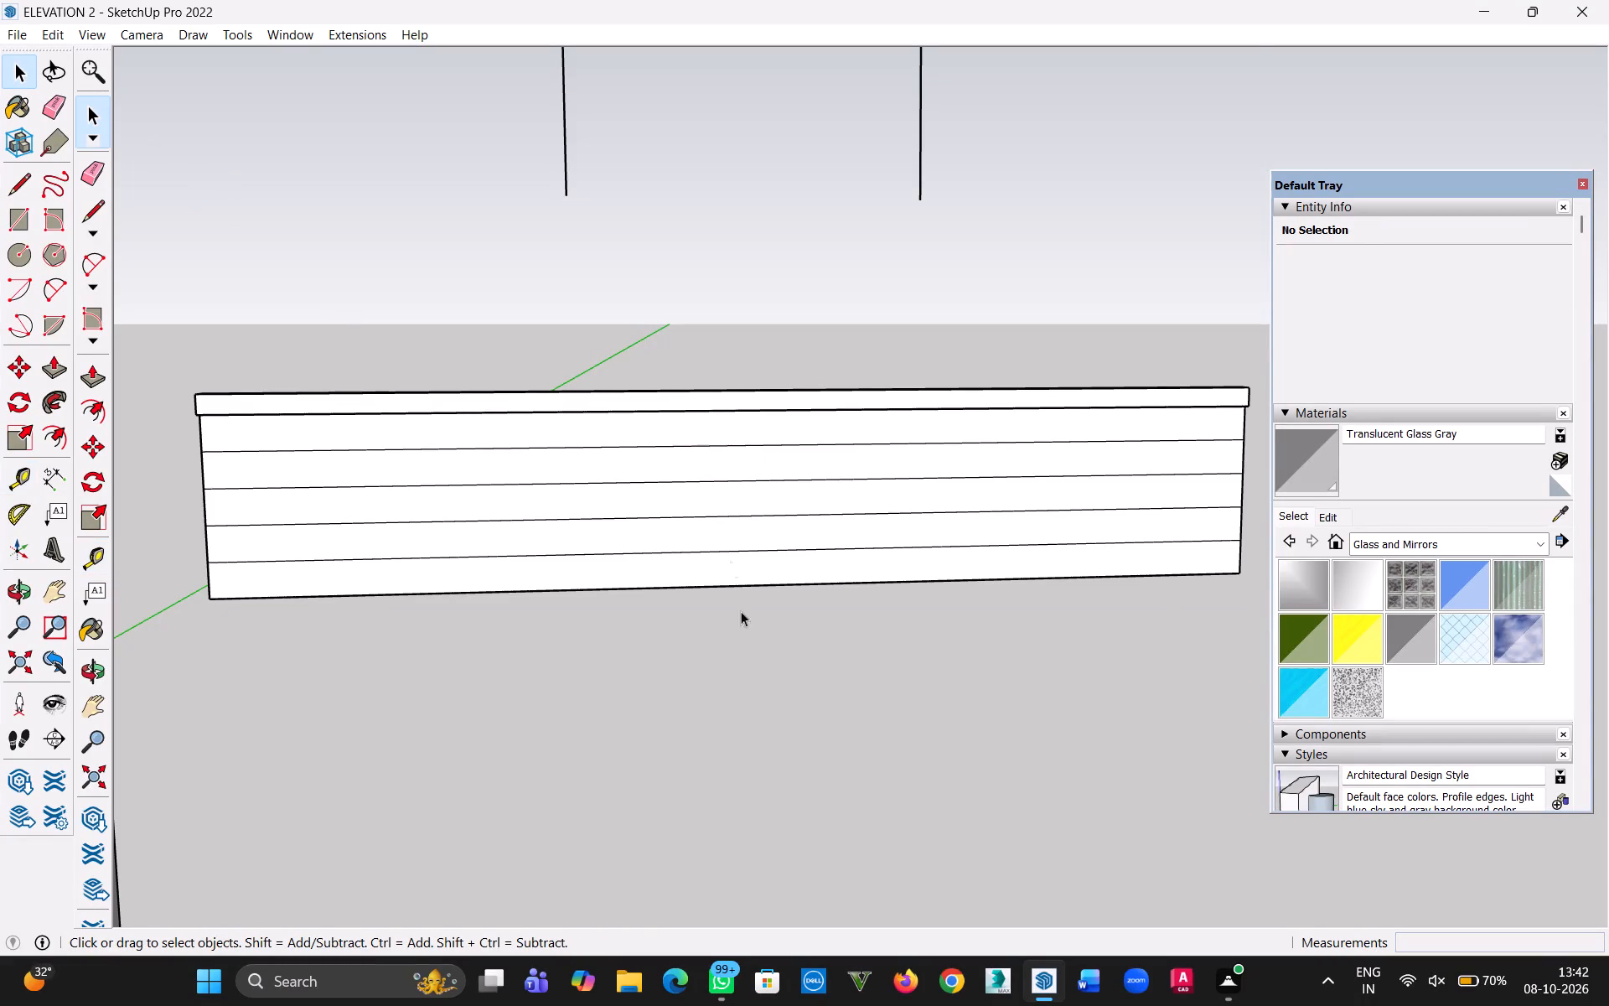
pyautogui.keyDown('ctrl'); pyautogui.click(727, 551); pyautogui.keyUp('ctrl')
pyautogui.click(668, 653)
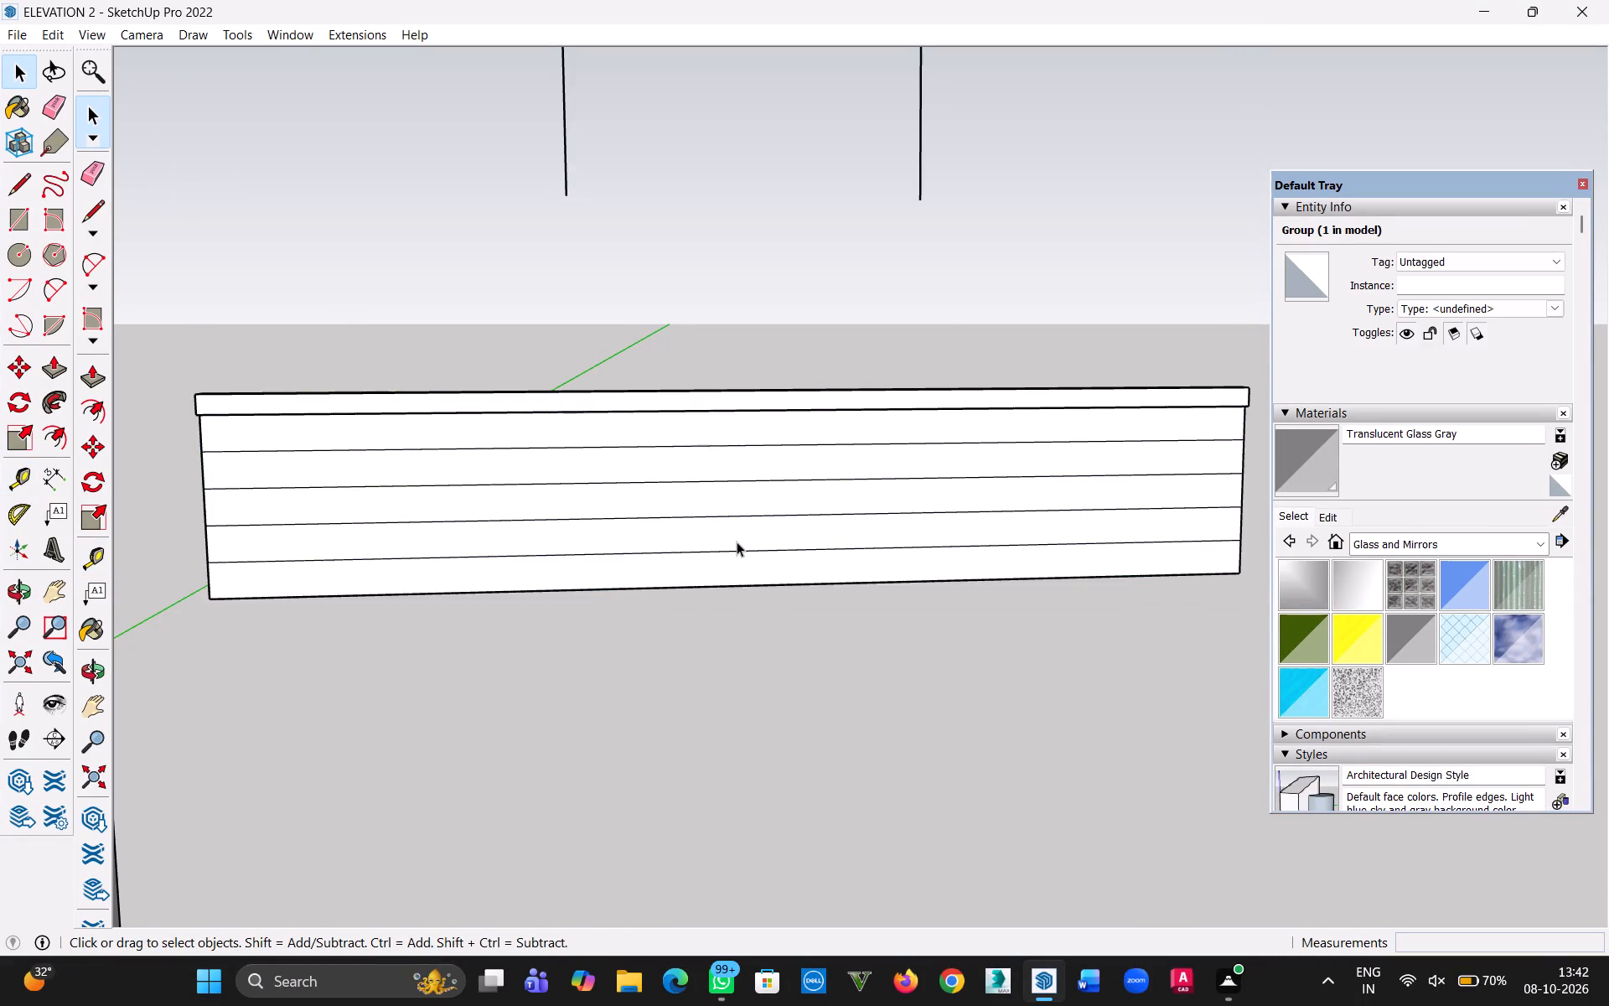
pyautogui.tripleClick(737, 542)
pyautogui.click(746, 552)
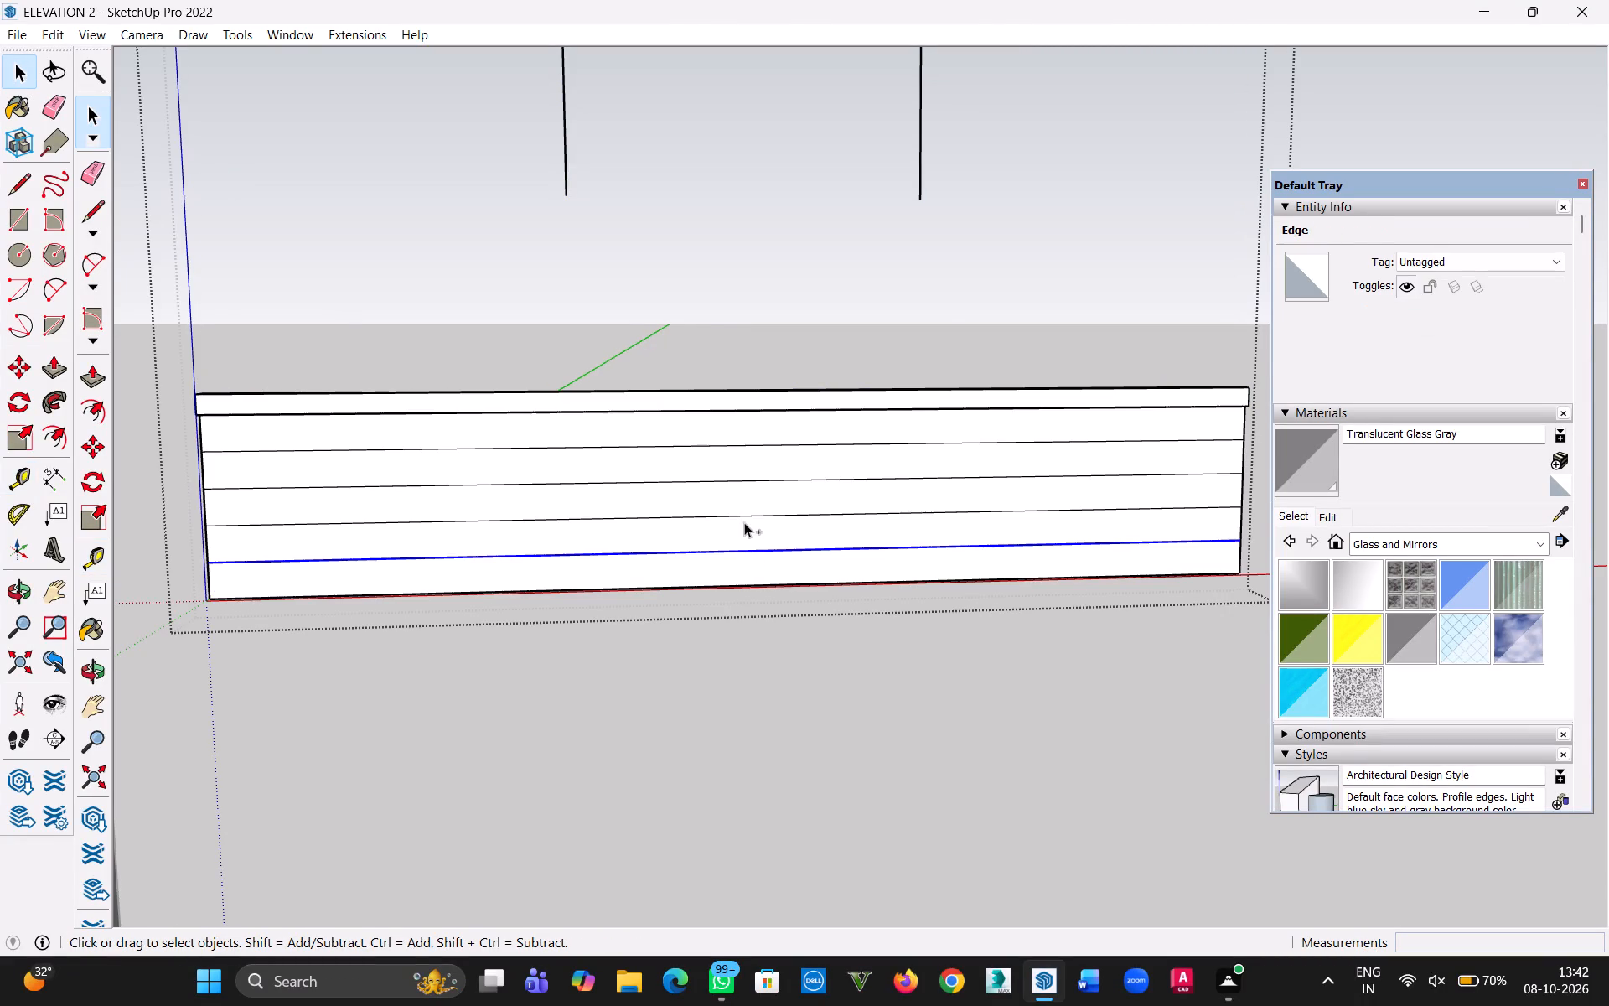
pyautogui.keyDown('ctrl'); pyautogui.click(744, 516); pyautogui.keyUp('ctrl')
pyautogui.keyDown('ctrl'); pyautogui.click(750, 480); pyautogui.keyUp('ctrl')
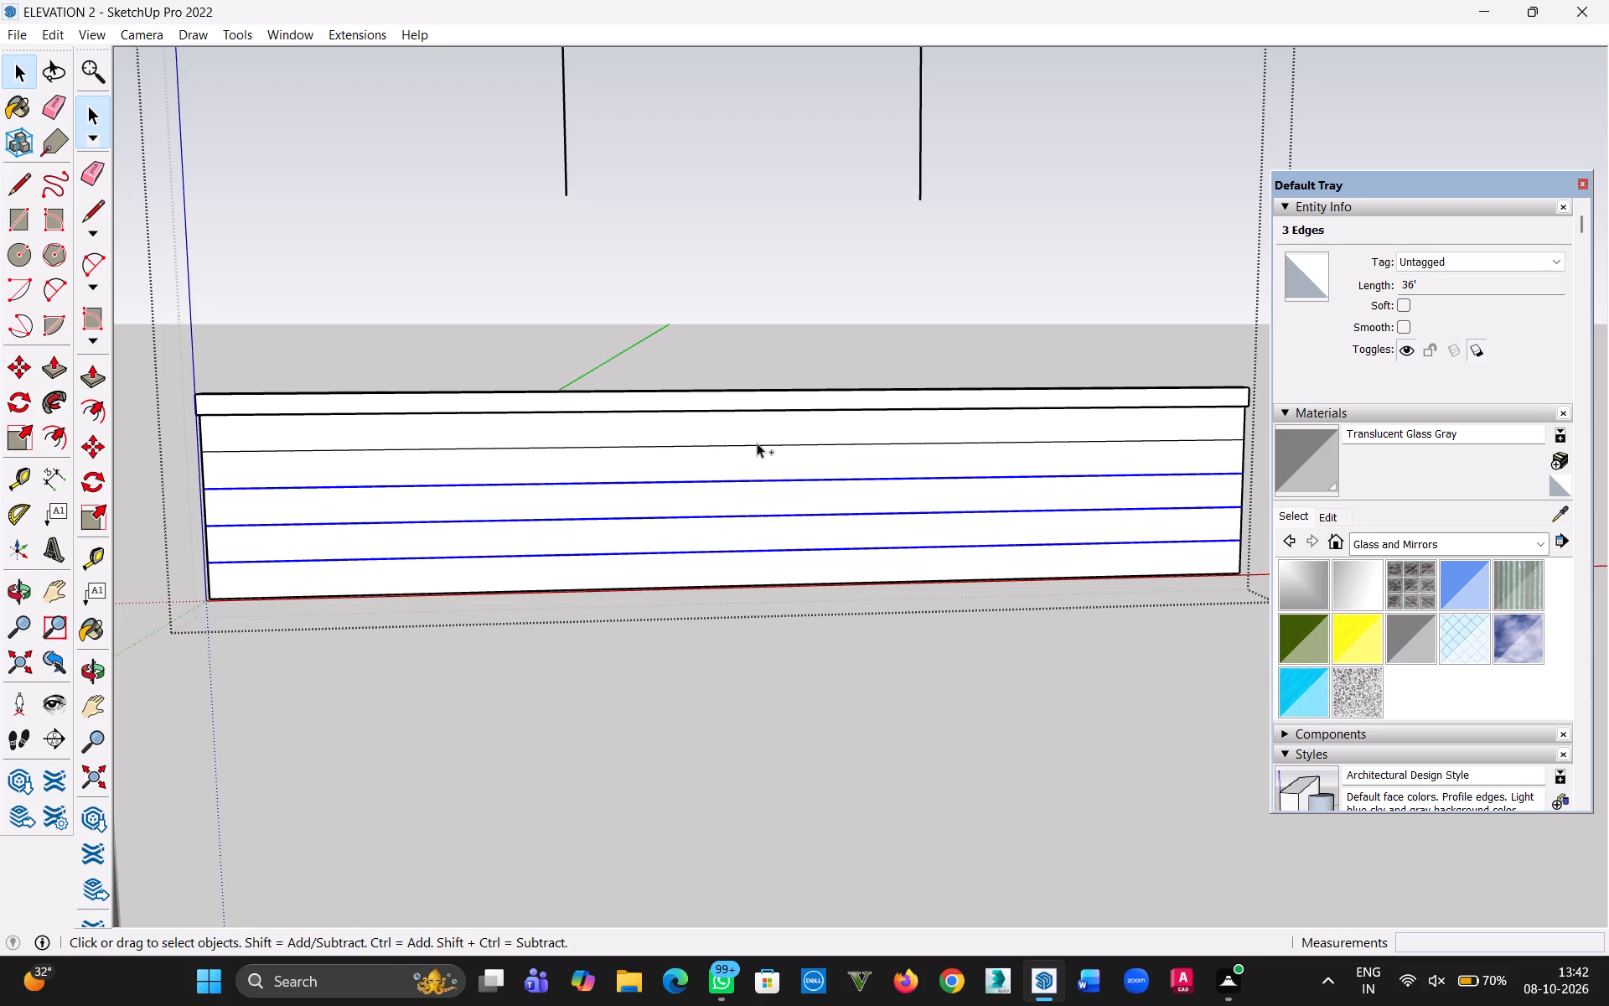
pyautogui.keyDown('ctrl'); pyautogui.click(757, 443); pyautogui.keyUp('ctrl')
pyautogui.press('m')
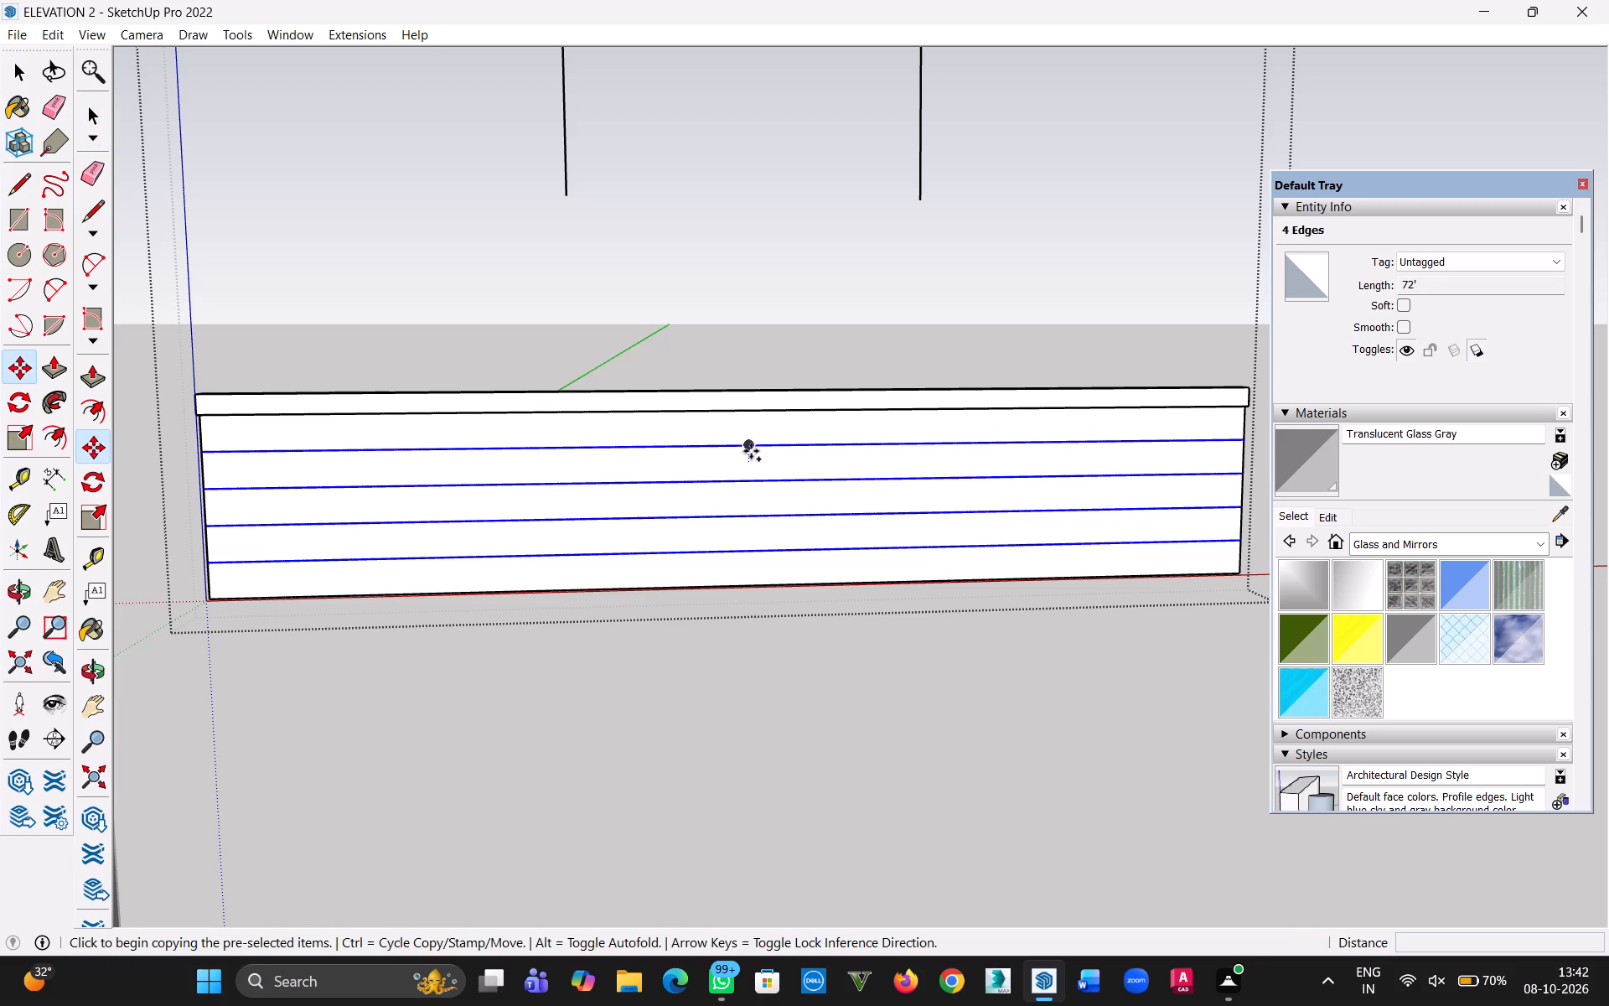
pyautogui.click(750, 446)
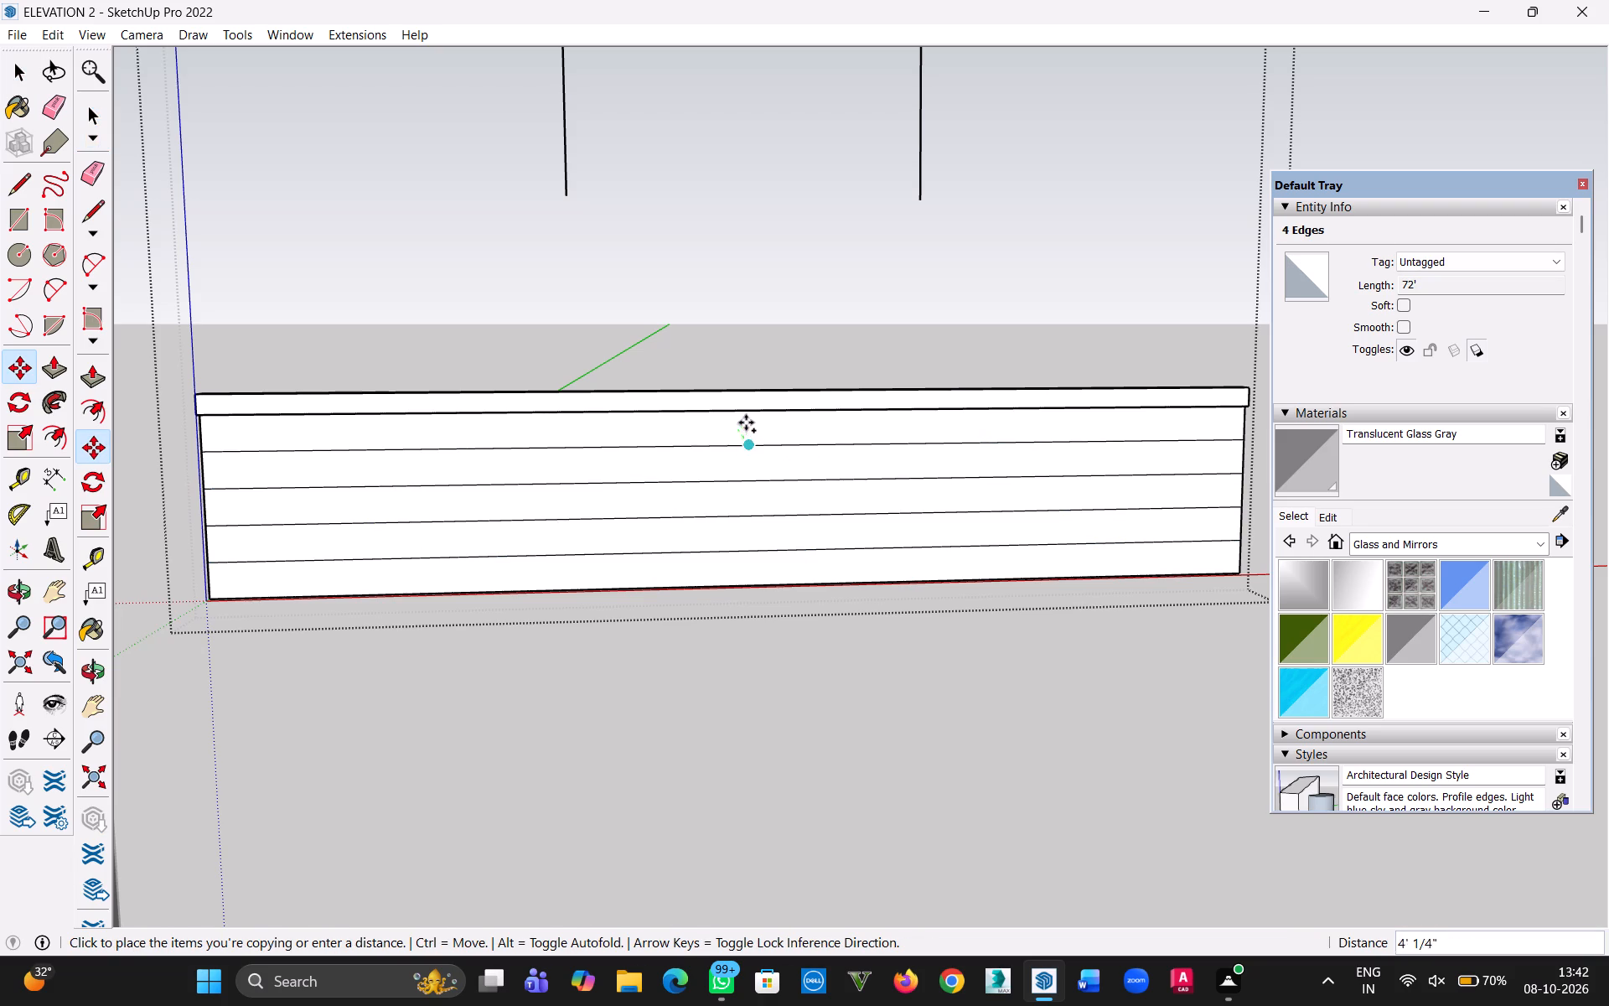
pyautogui.write('05')
pyautogui.hotkey('shift', '"')
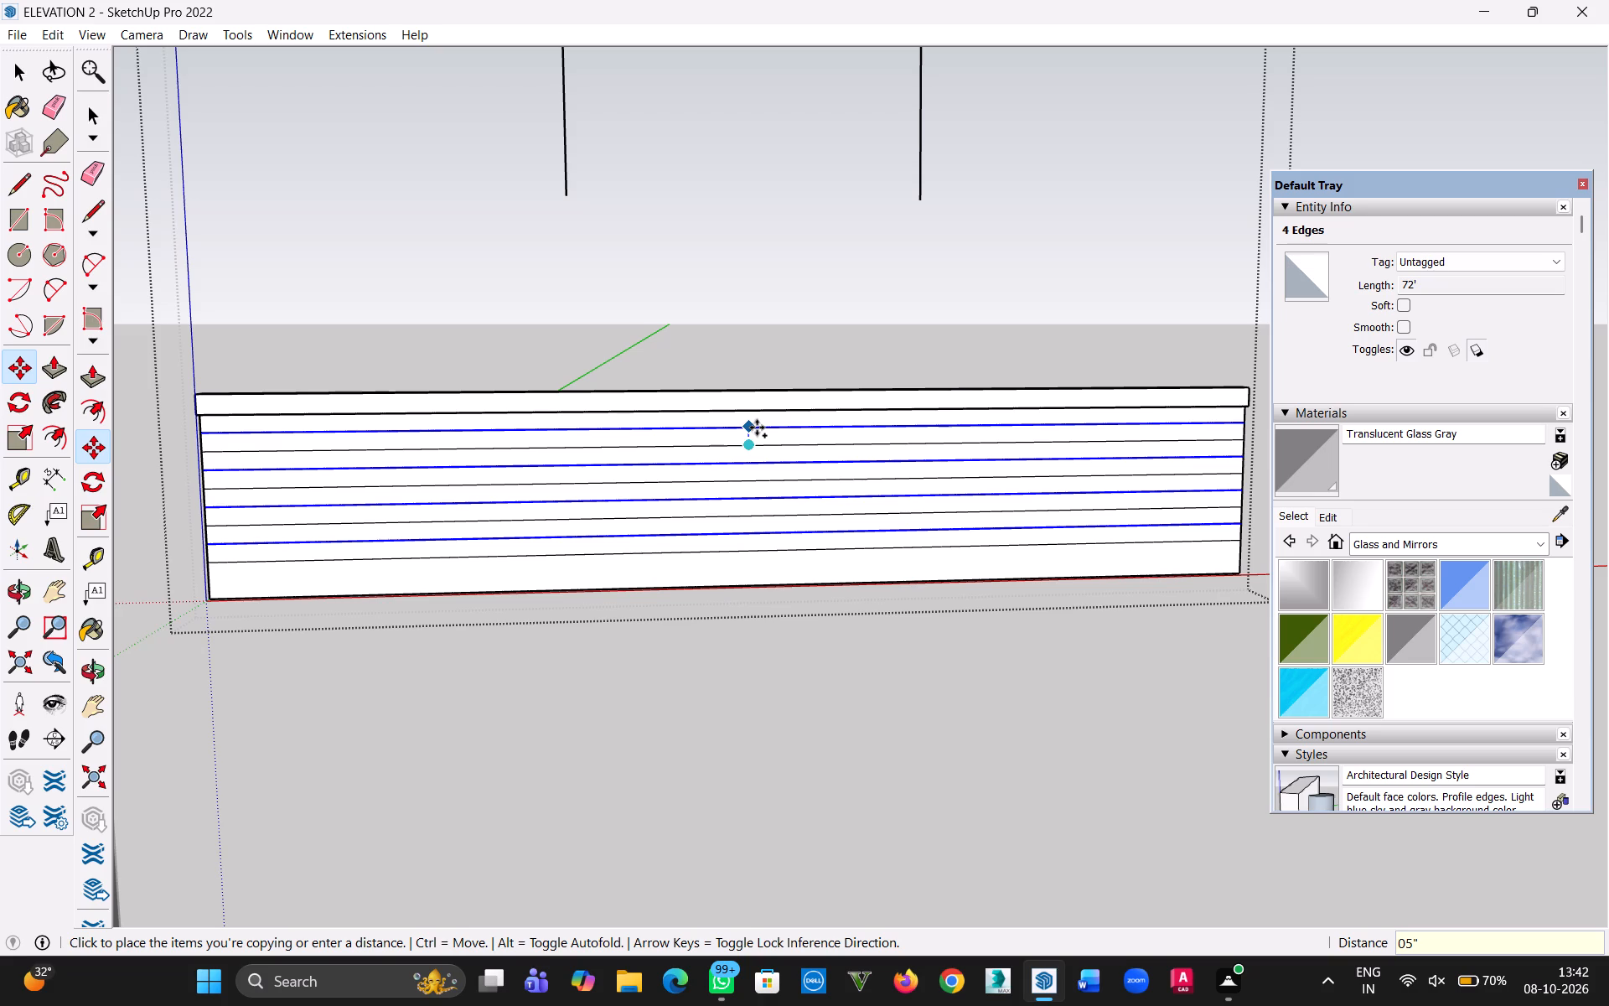
pyautogui.press('BackSpace')
pyautogui.press('BackSpace')
pyautogui.press('BackSpace')
pyautogui.write('0.')
pyautogui.press('BackSpace')
pyautogui.press('BackSpace')
pyautogui.press('BackSpace')
pyautogui.write('0.5')
pyautogui.hotkey('shift', '"')
pyautogui.press('Return')
# Copy the four raised horizontal lines 1" downward, past the original dividing lines.
pyautogui.scroll(11, 765, 464)
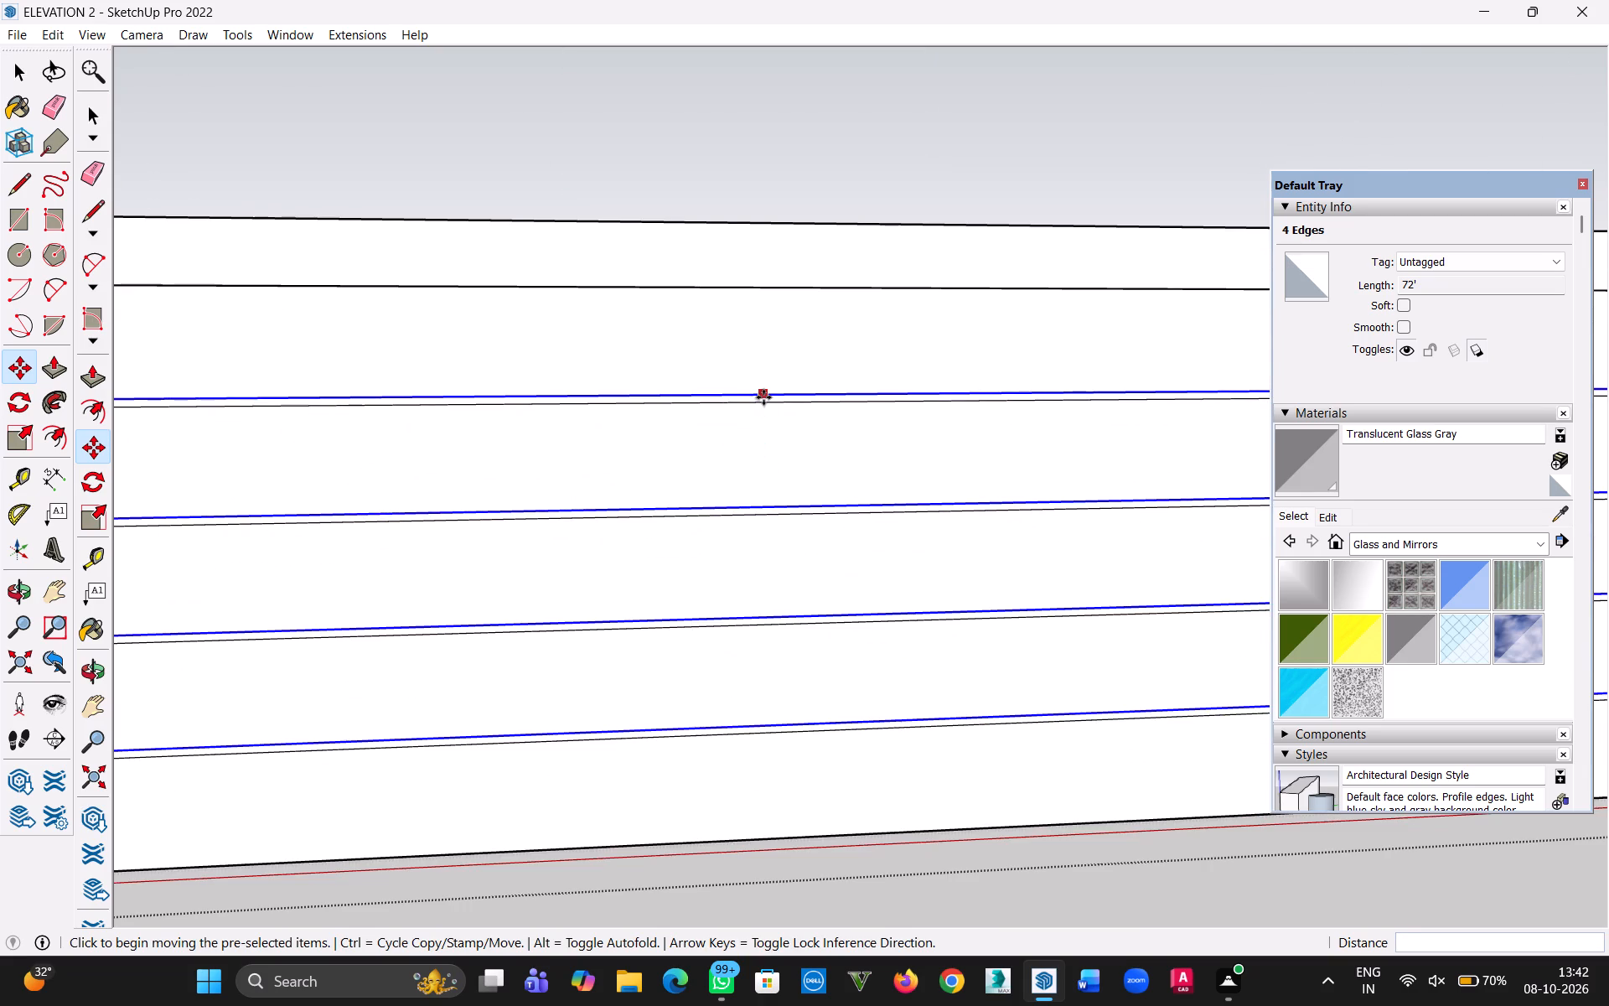
pyautogui.click(763, 397)
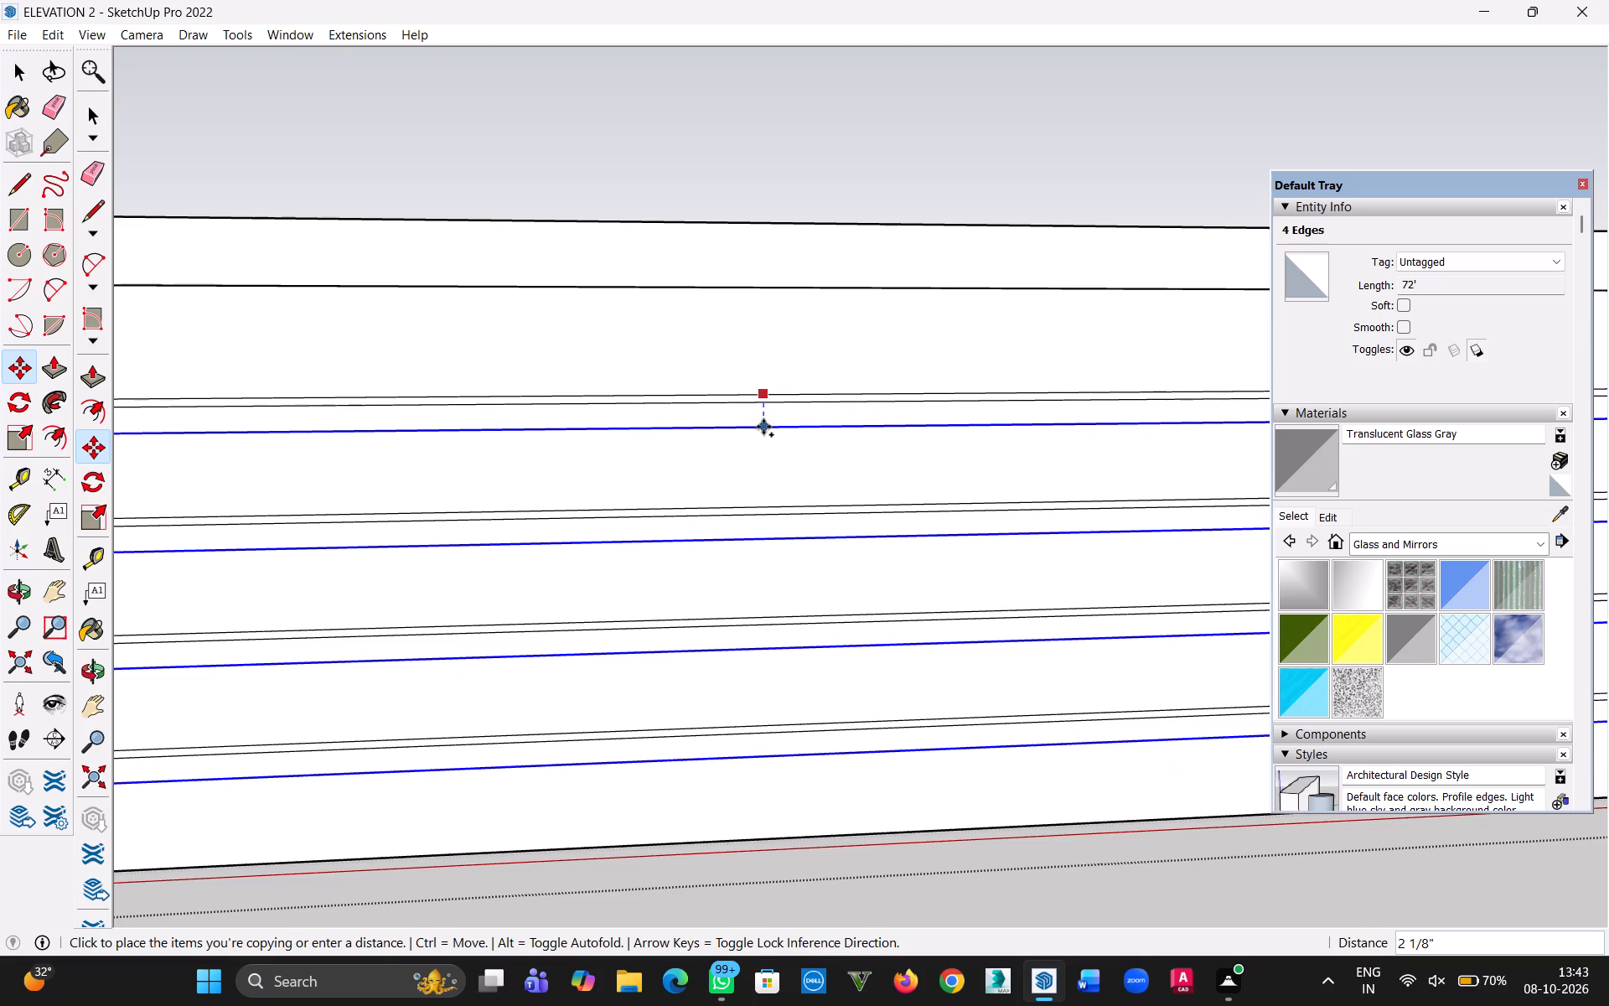
pyautogui.write('1"')
pyautogui.press('Return')
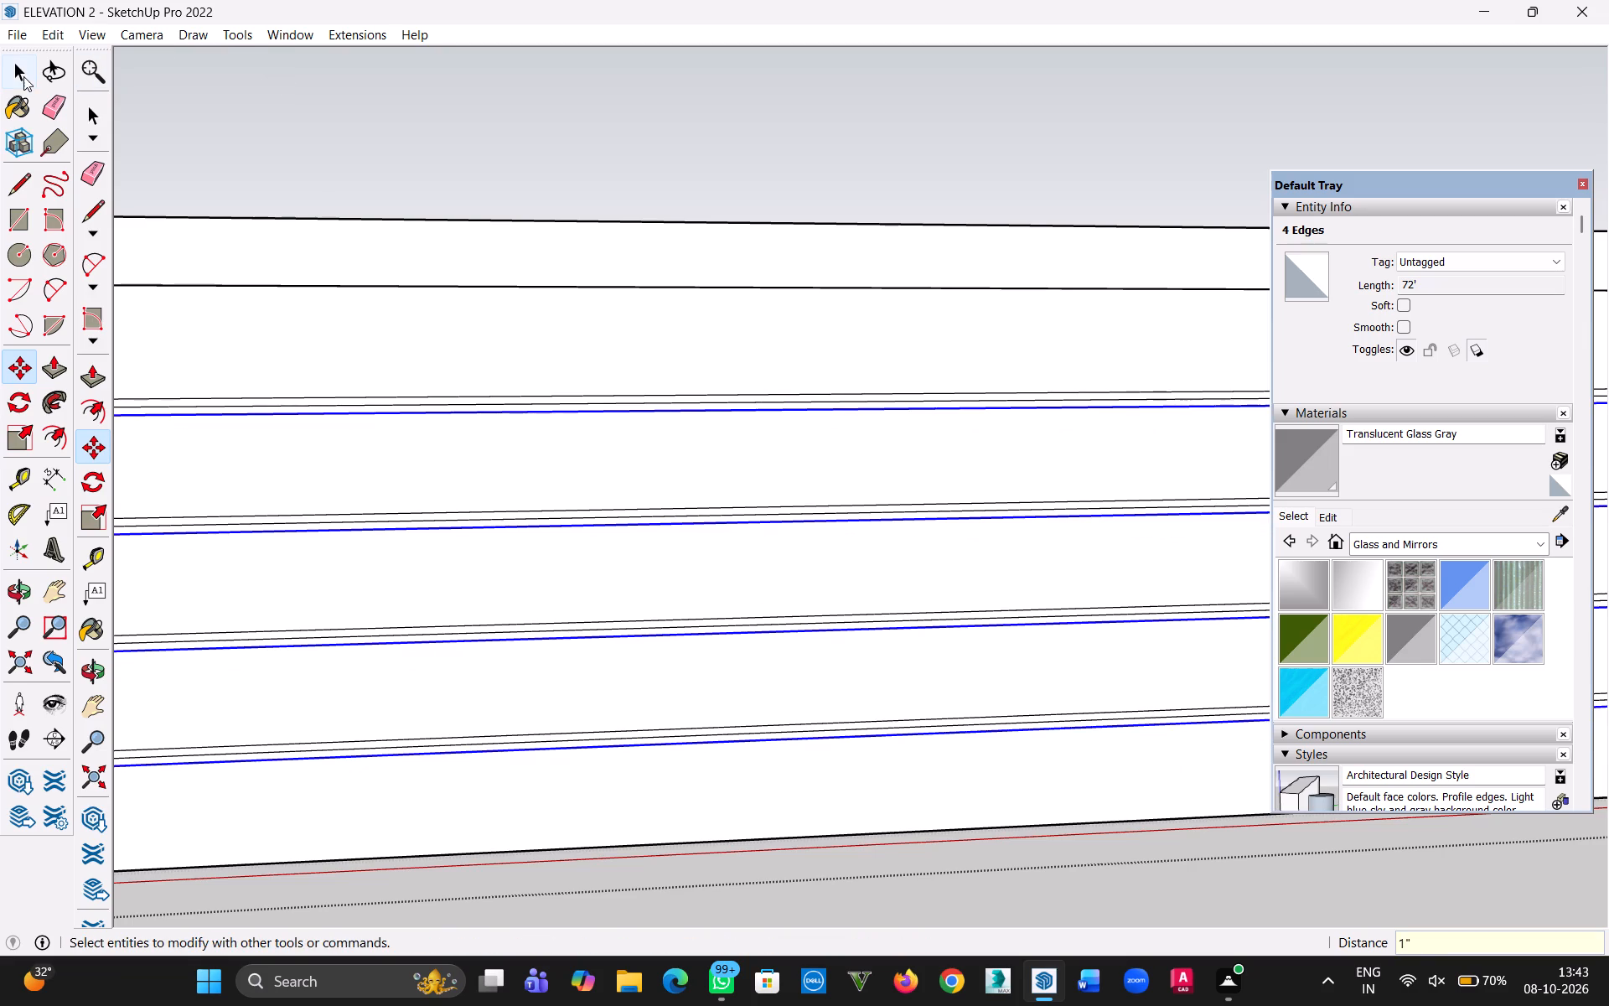
# Erase the original middle line from each of the four triple-line sets, leaving four 1" bands.
pyautogui.click(23, 68)
pyautogui.click(59, 104)
pyautogui.scroll(4, 725, 358)
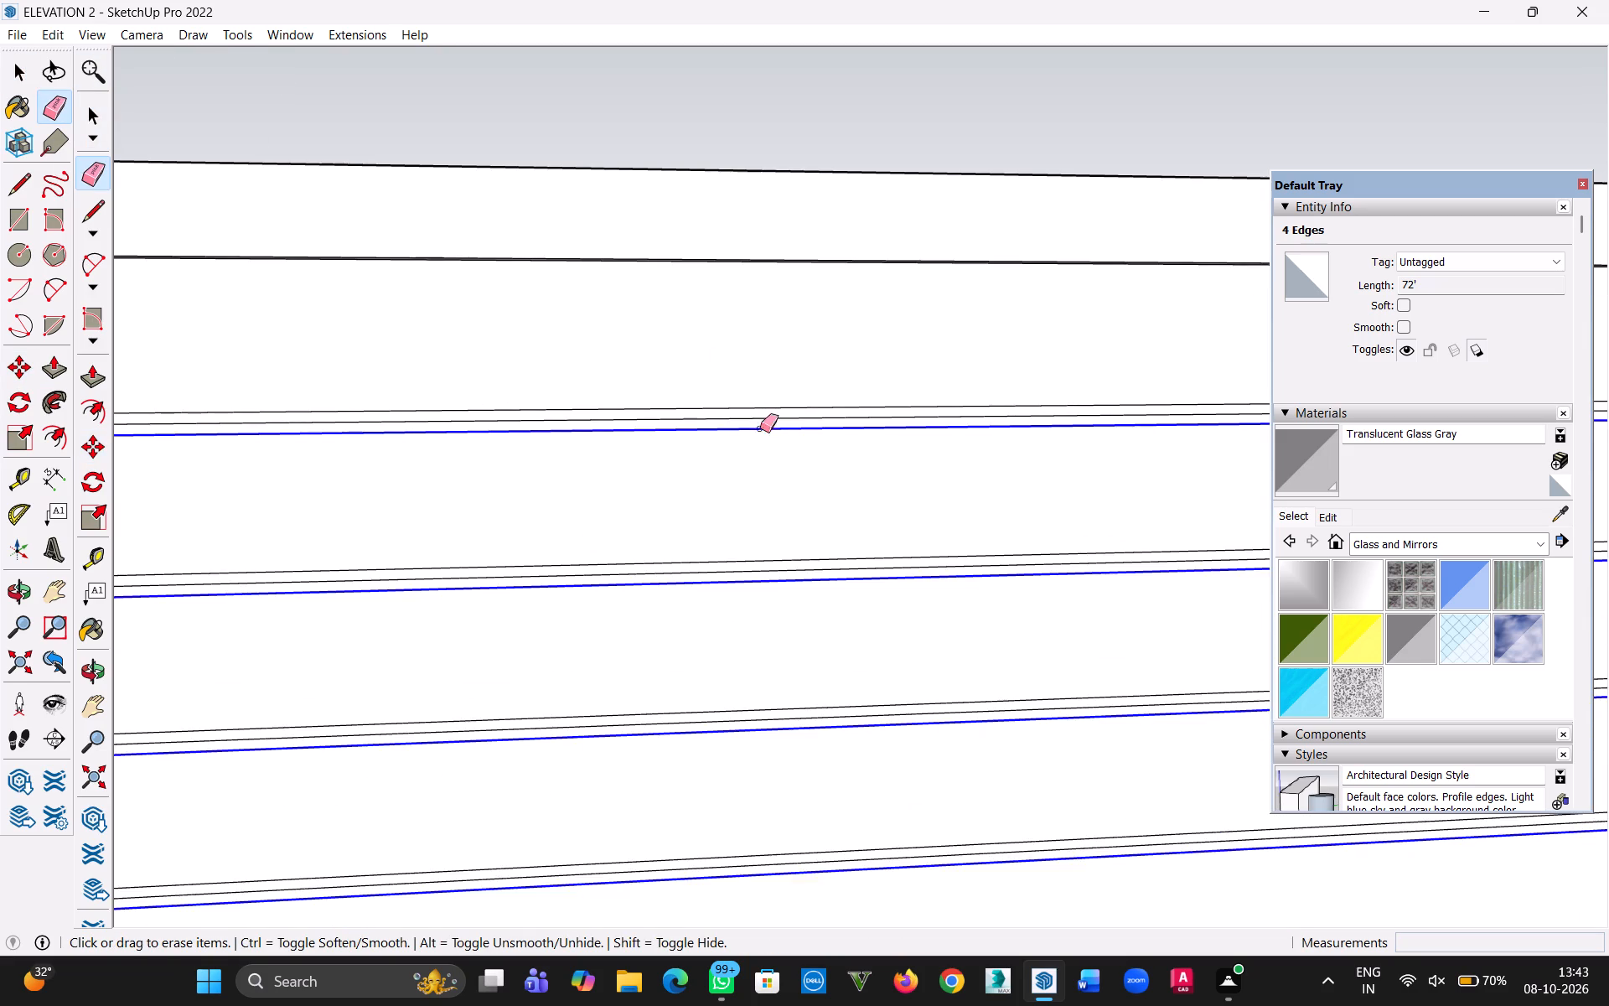
pyautogui.click(761, 425)
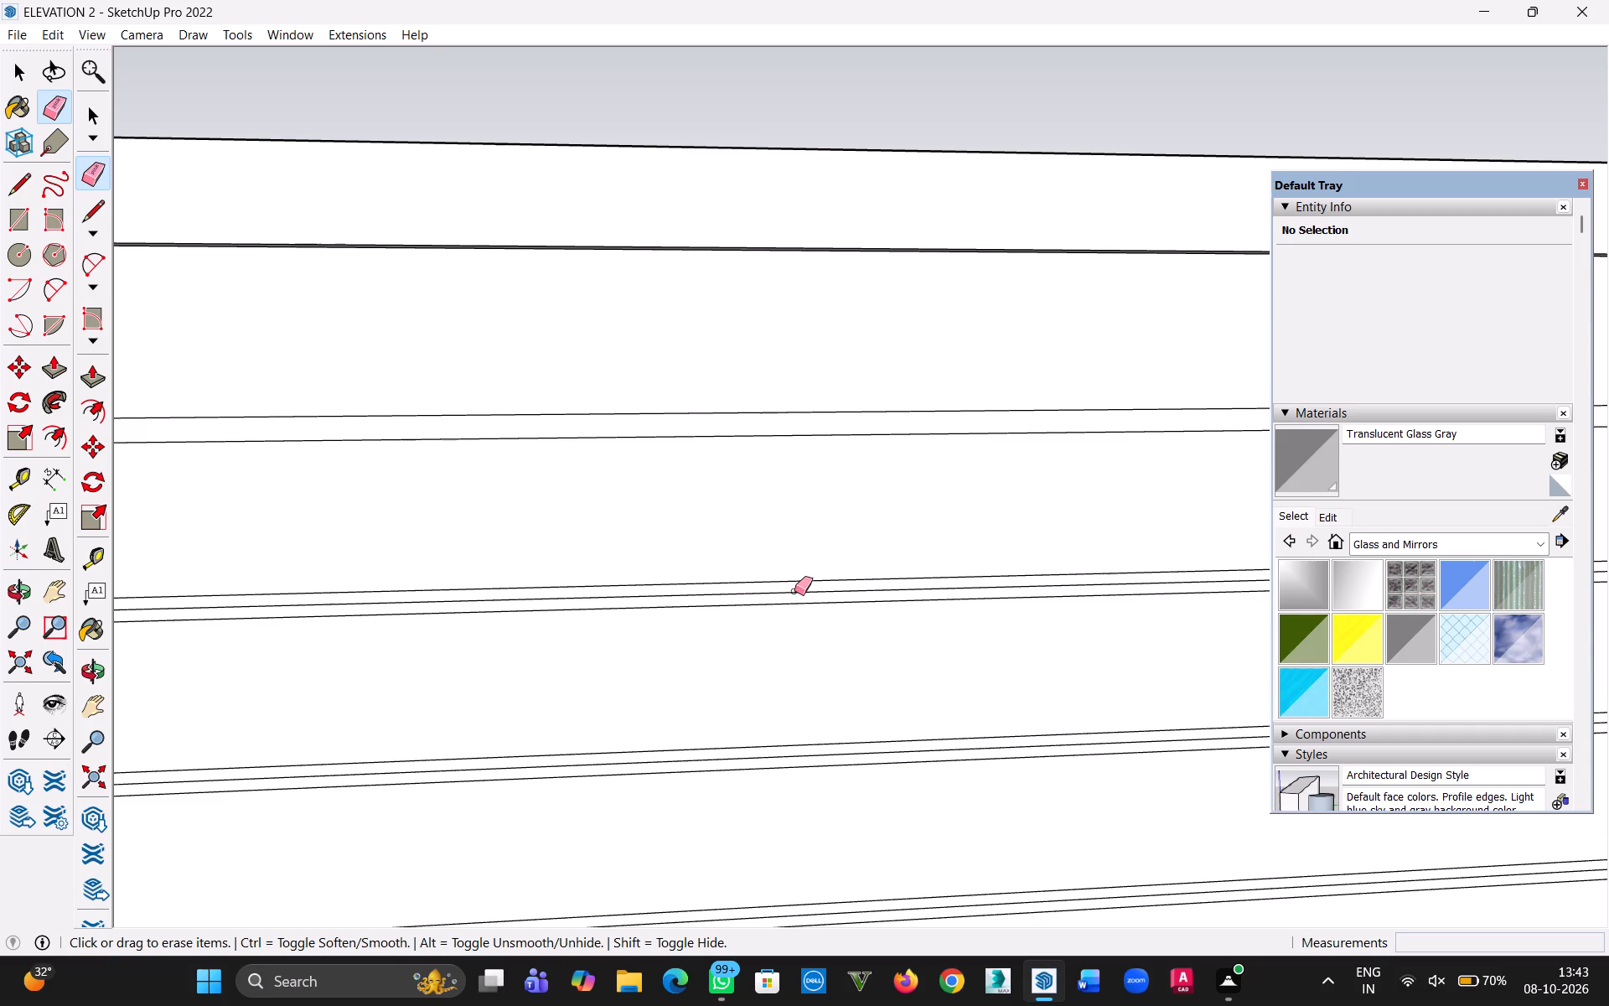
pyautogui.click(794, 591)
pyautogui.click(799, 758)
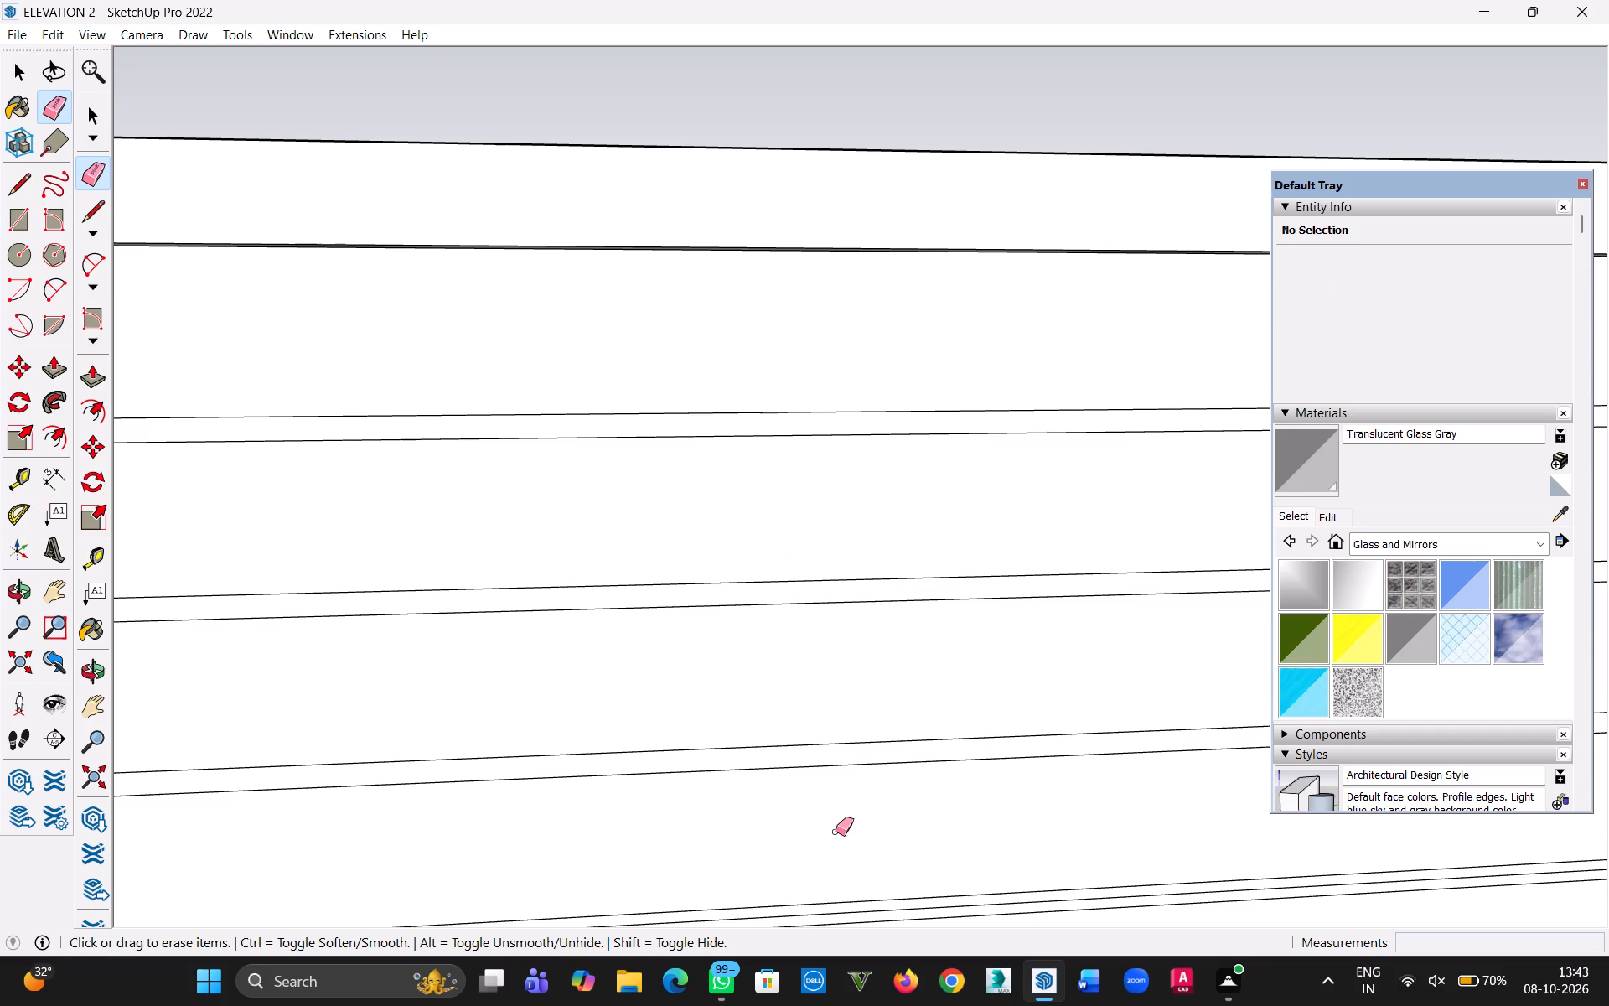
pyautogui.press('h')
pyautogui.moveTo(830, 845); pyautogui.dragTo(780, 542)
pyautogui.press('Escape')
pyautogui.click(797, 614)
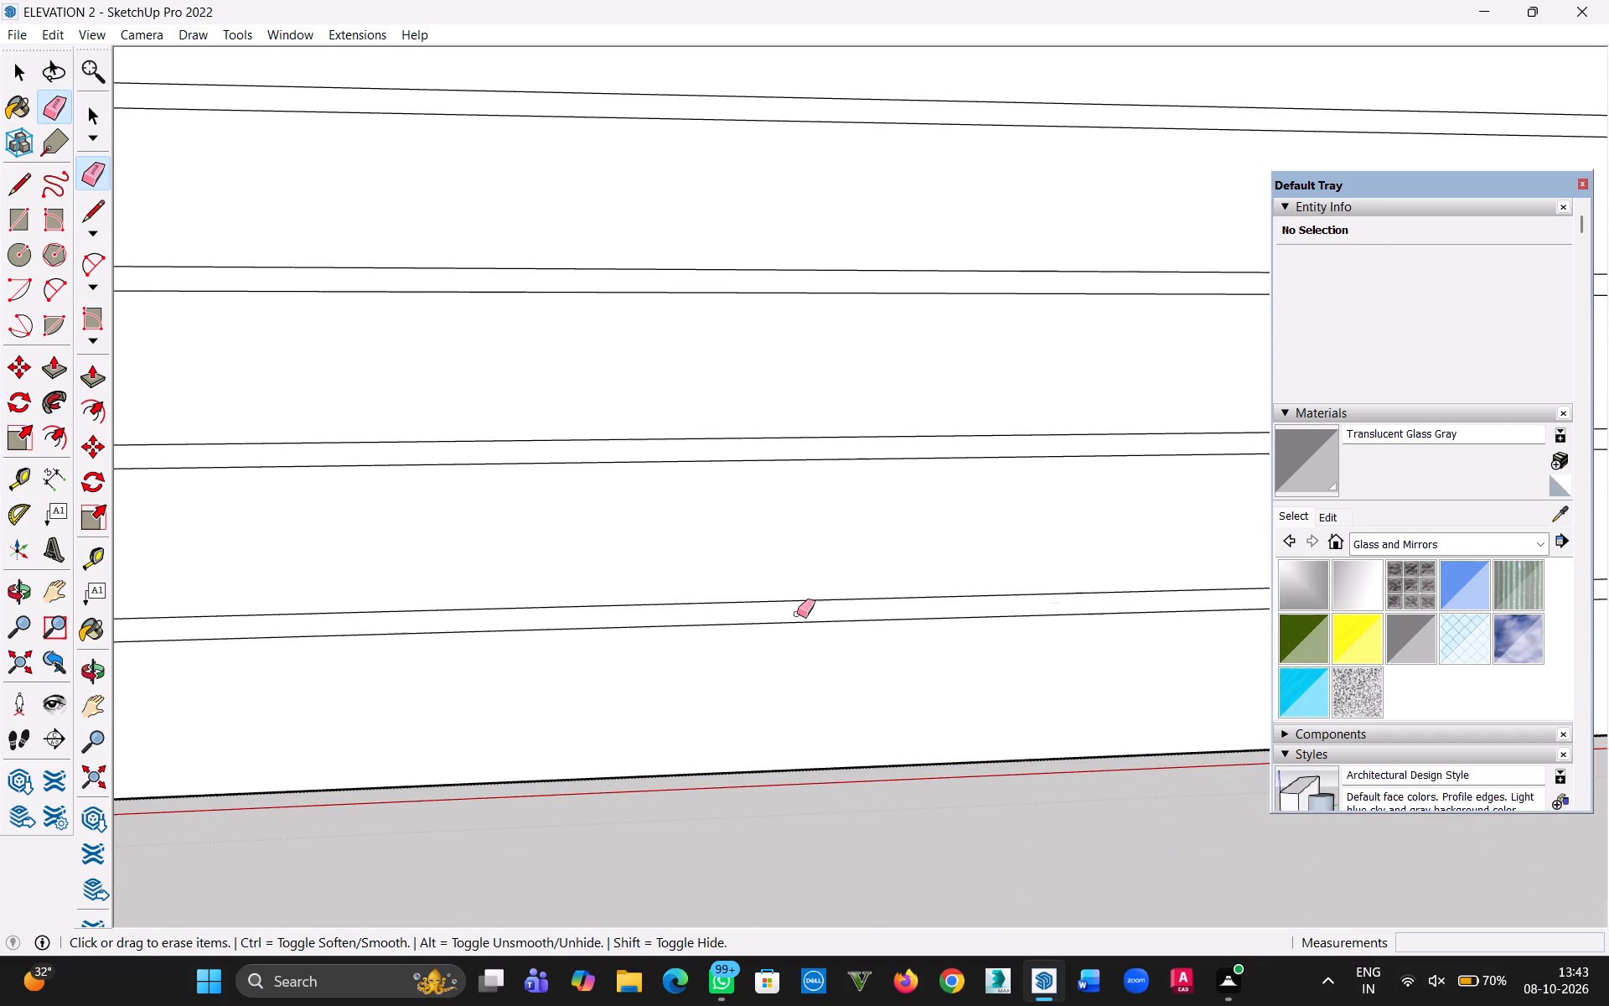
# Delete the five wide strip faces above, between and below the thin bands to open up the railing panel.
pyautogui.scroll(-19, 618, 550)
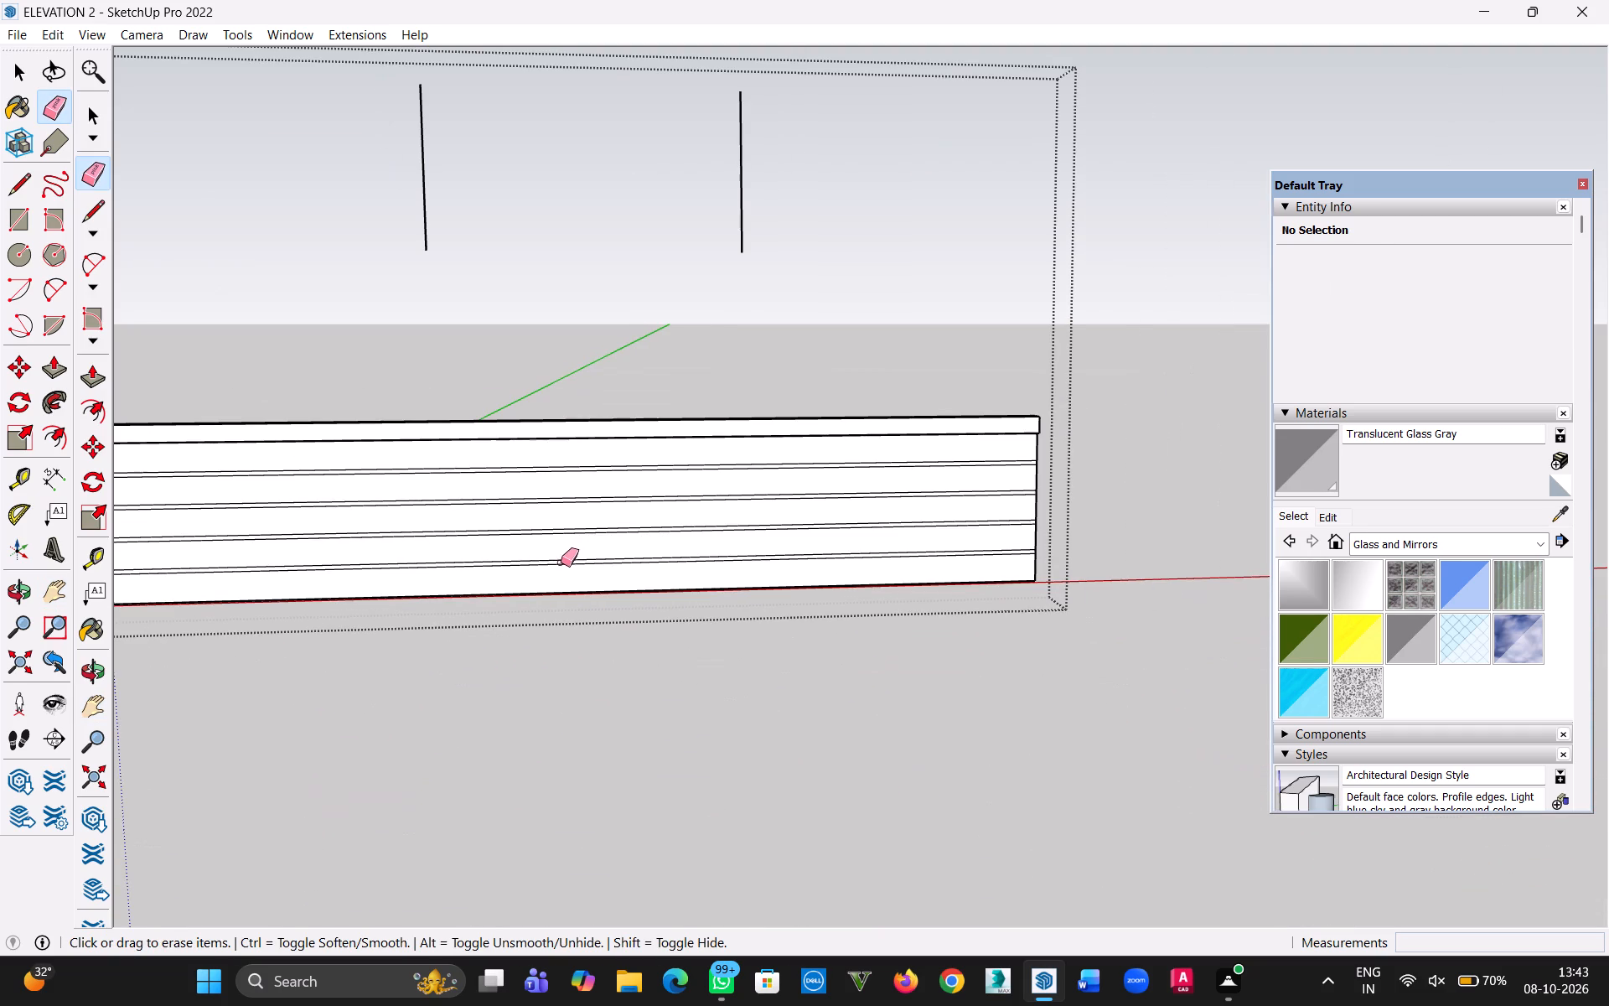
pyautogui.click(26, 80)
pyautogui.click(581, 680)
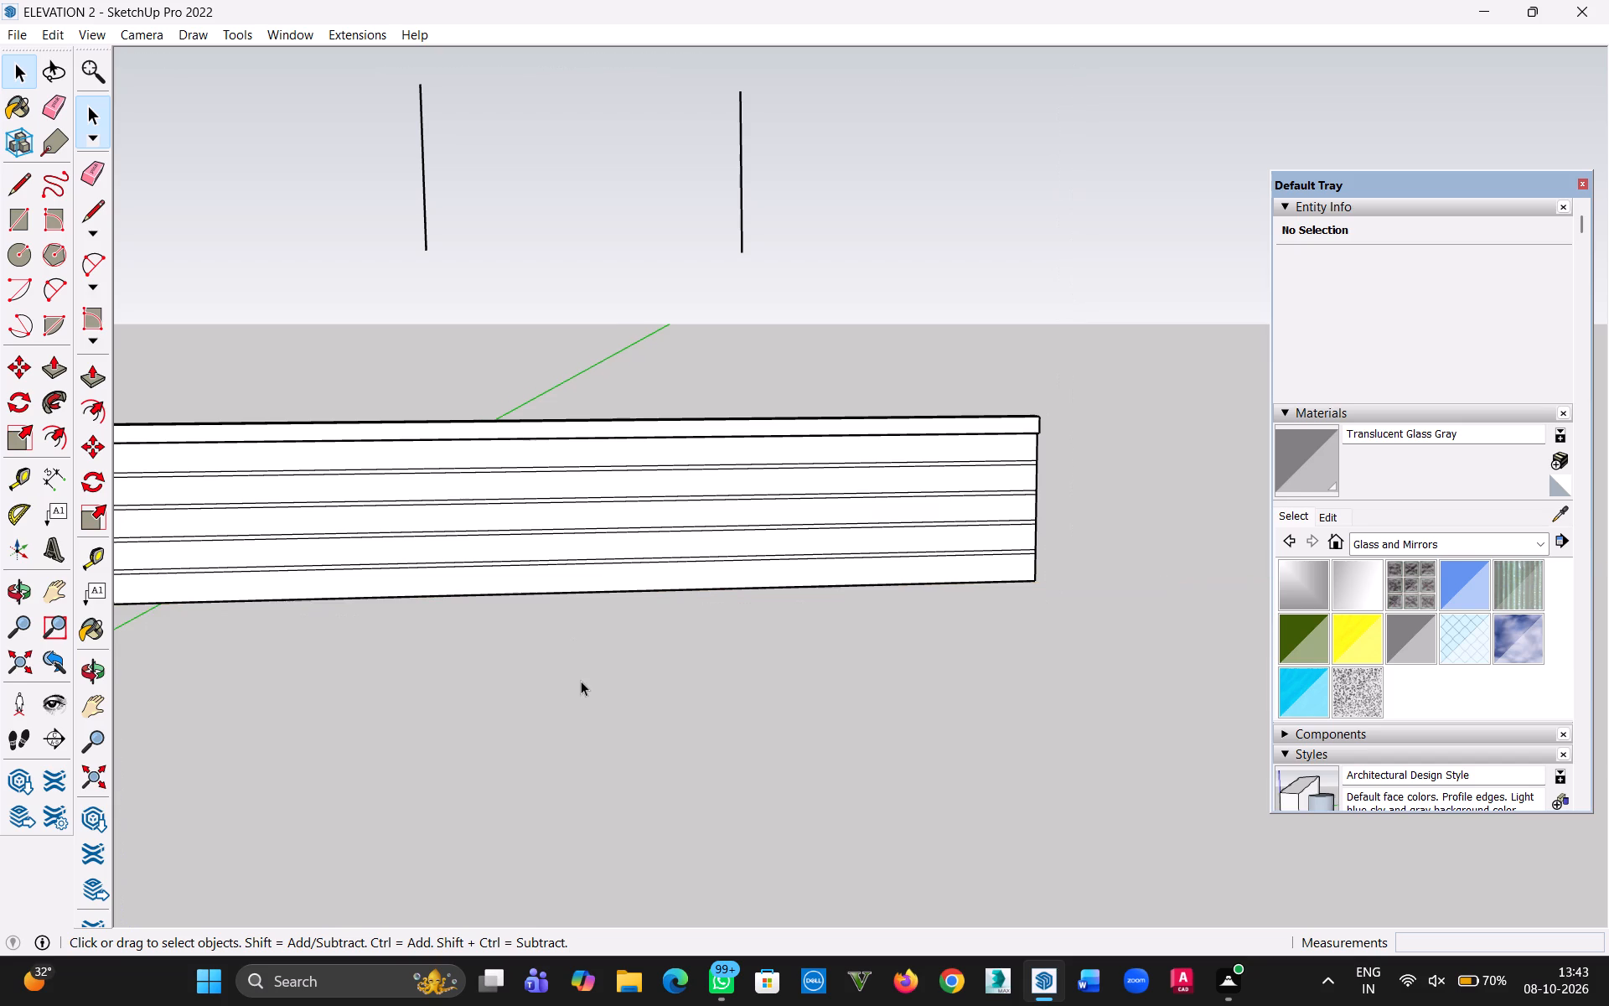
pyautogui.click(716, 578)
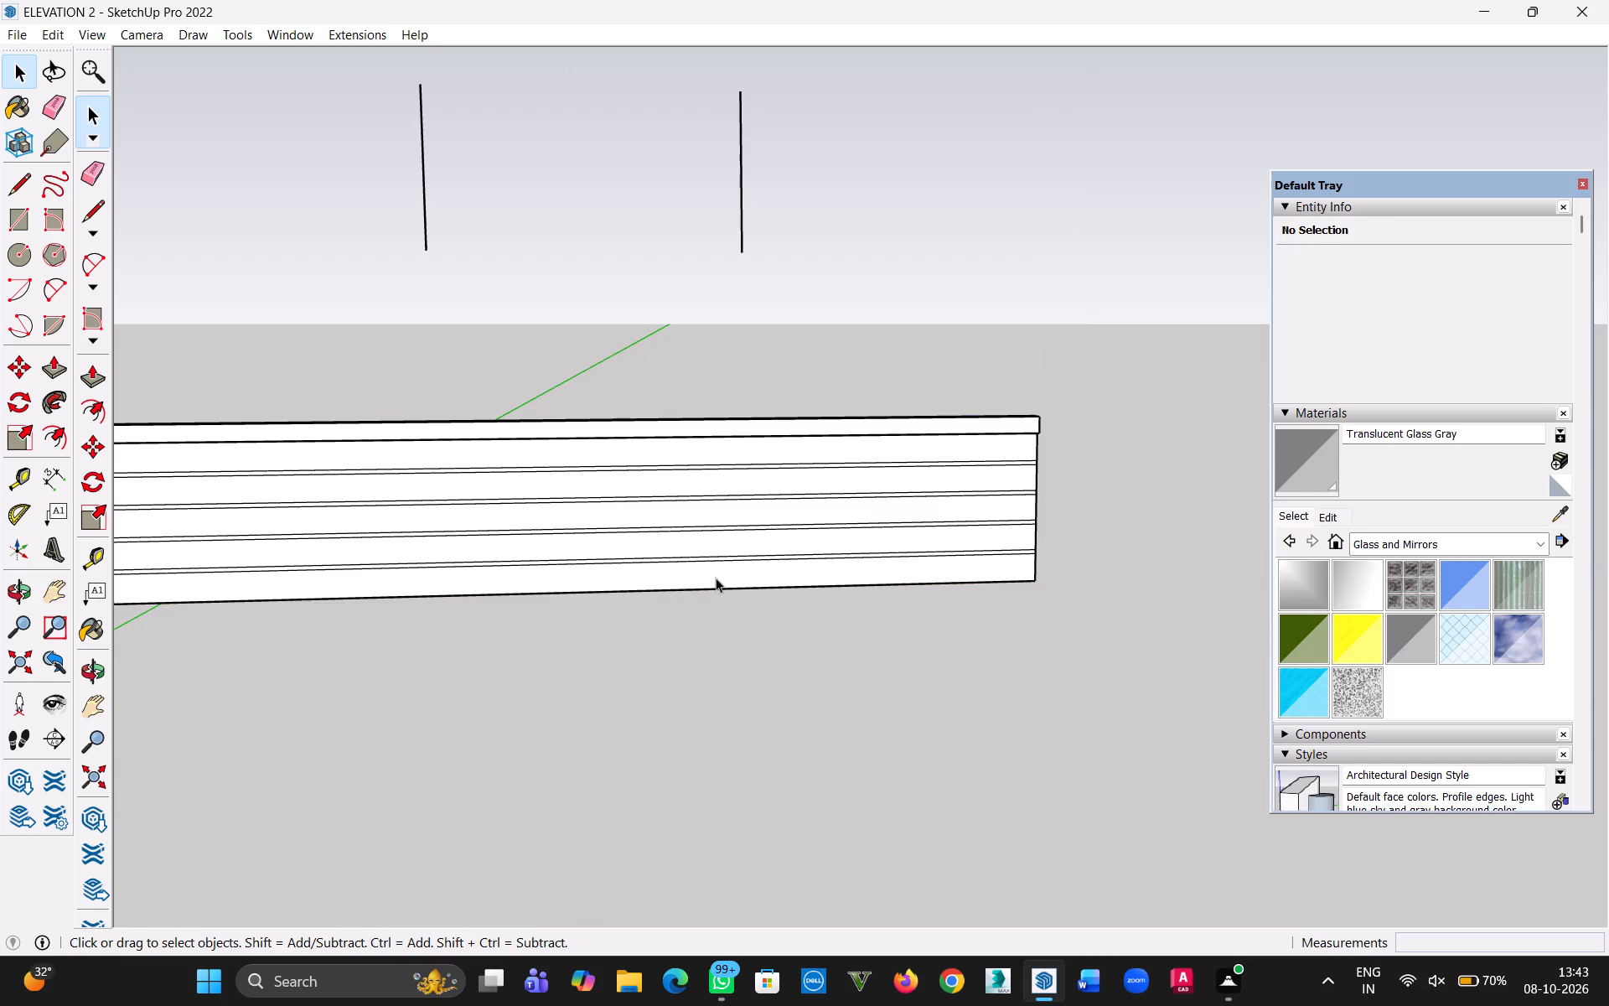
pyautogui.doubleClick(715, 584)
pyautogui.click(731, 551)
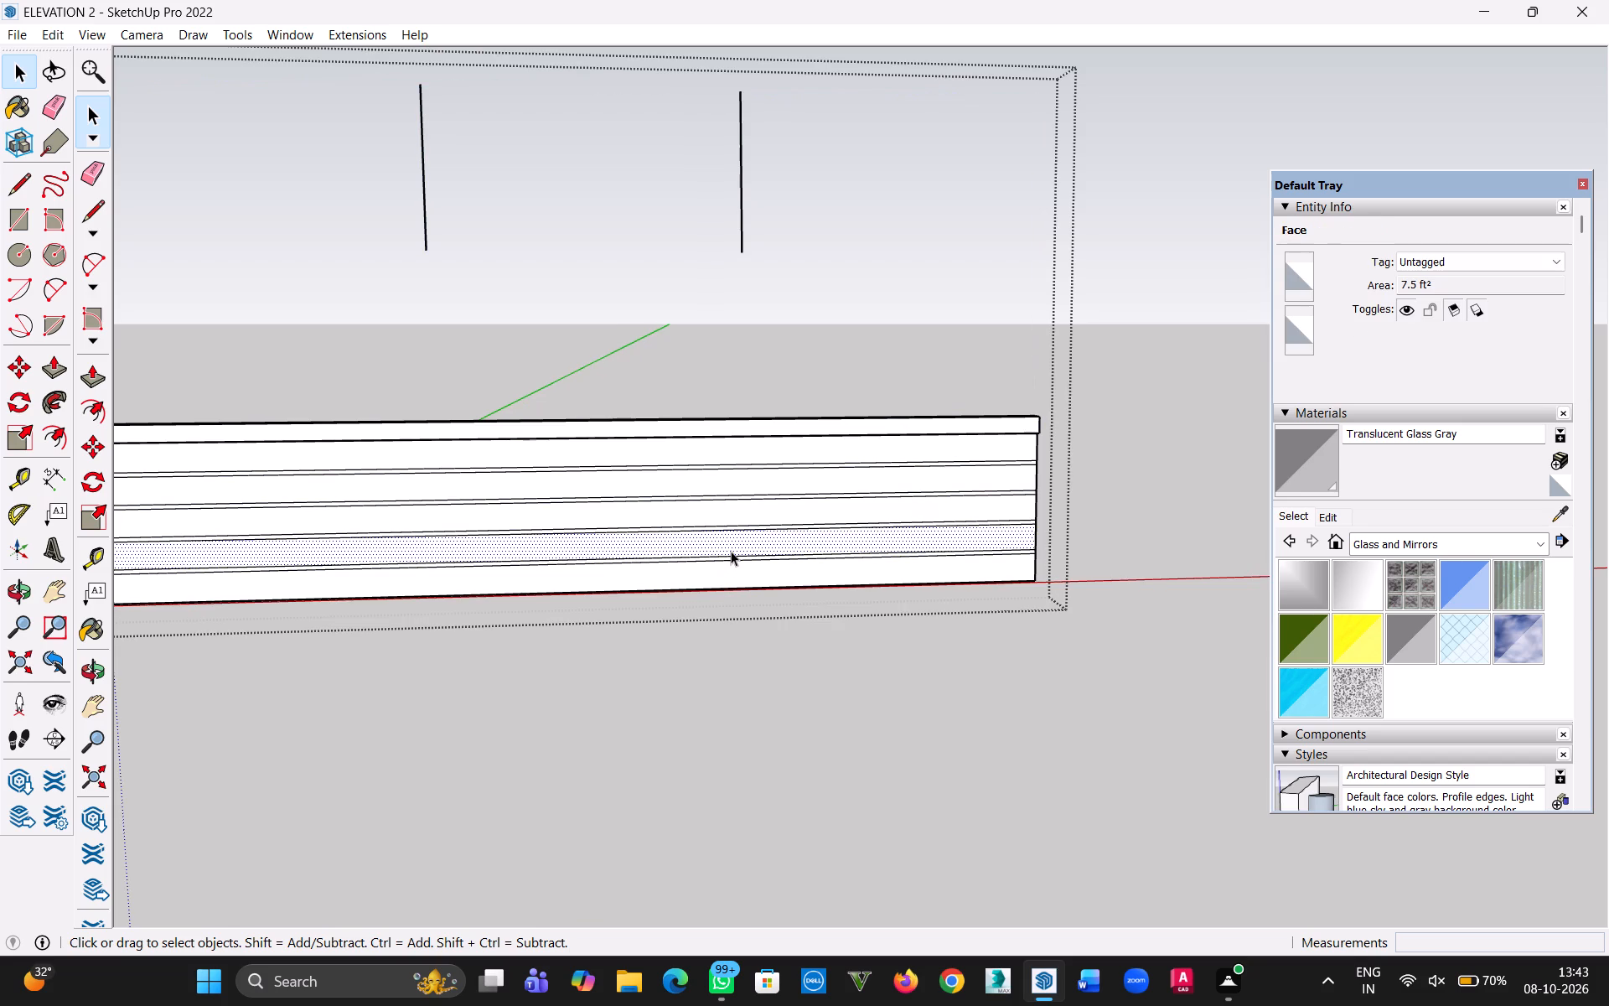
pyautogui.scroll(-1, 733, 557)
pyautogui.press('Delete')
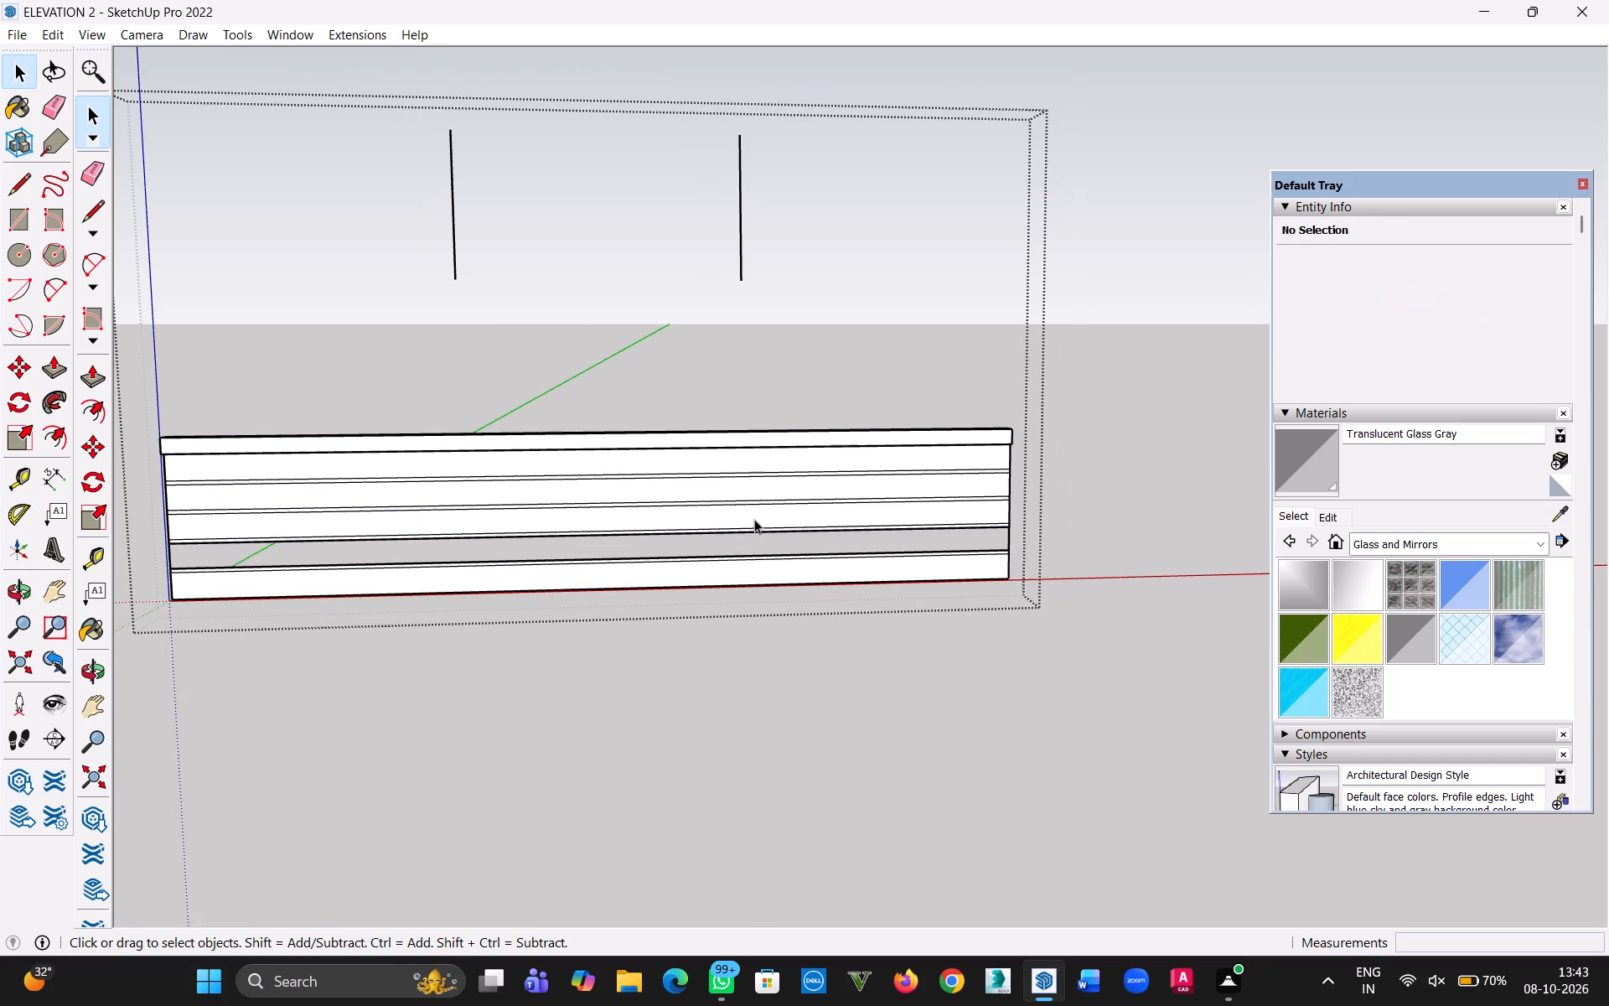
pyautogui.click(754, 519)
pyautogui.press('Delete')
pyautogui.click(665, 488)
pyautogui.press('Delete')
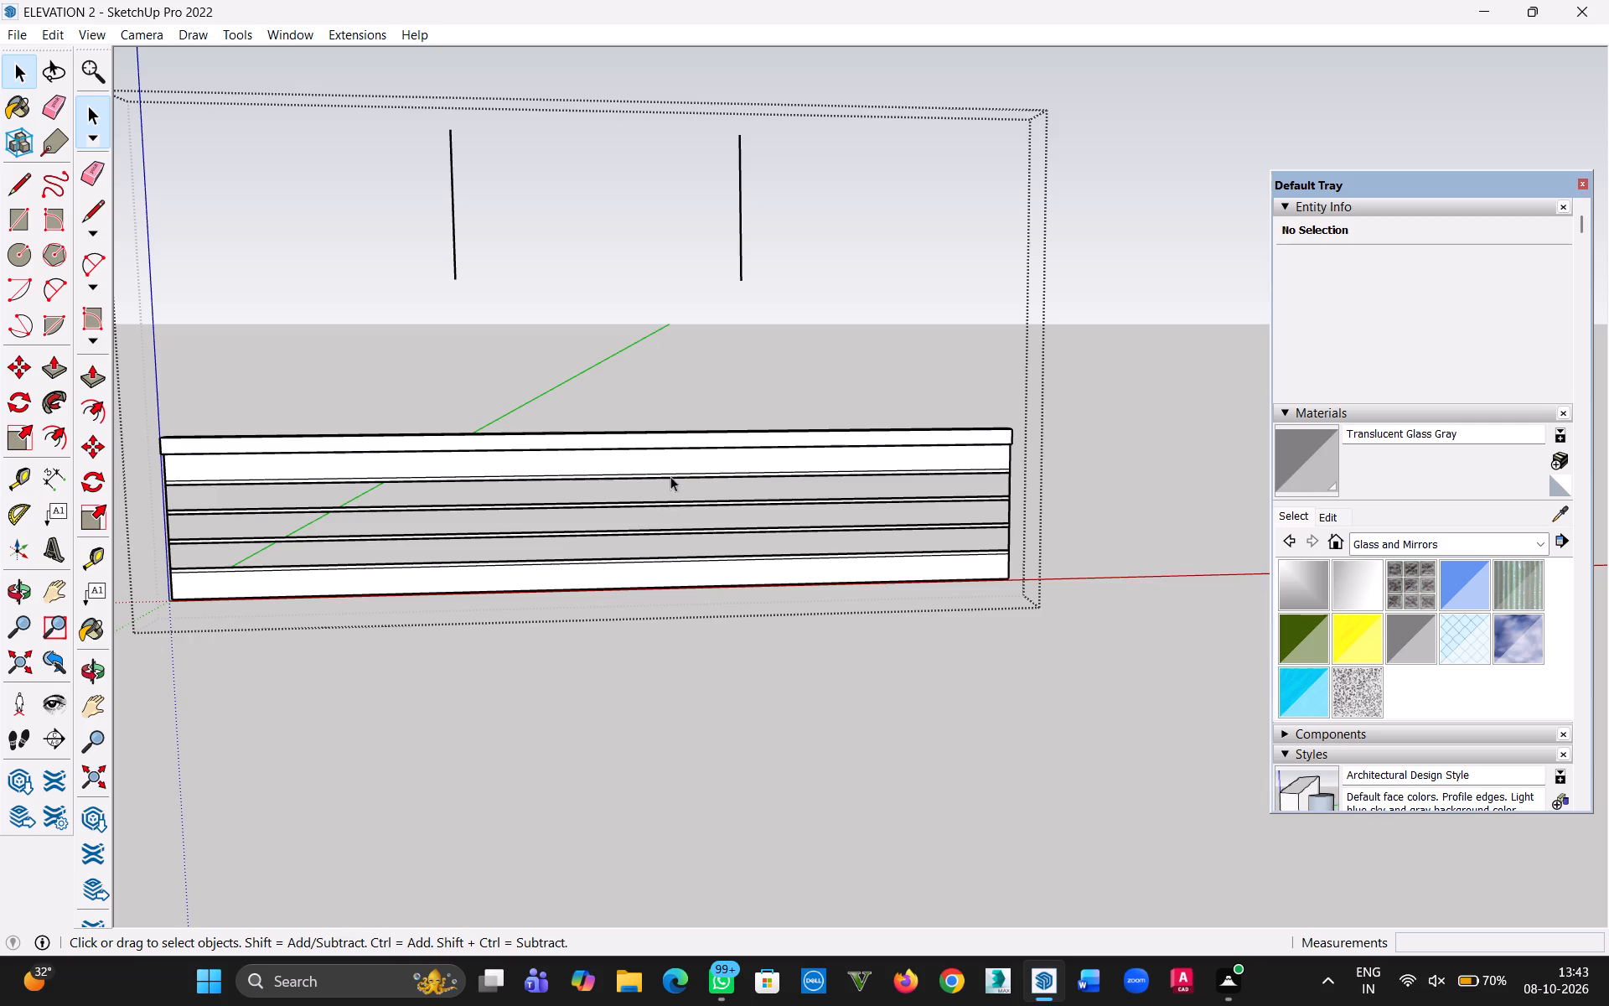
pyautogui.click(673, 463)
pyautogui.press('Delete')
pyautogui.click(696, 583)
pyautogui.press('Delete')
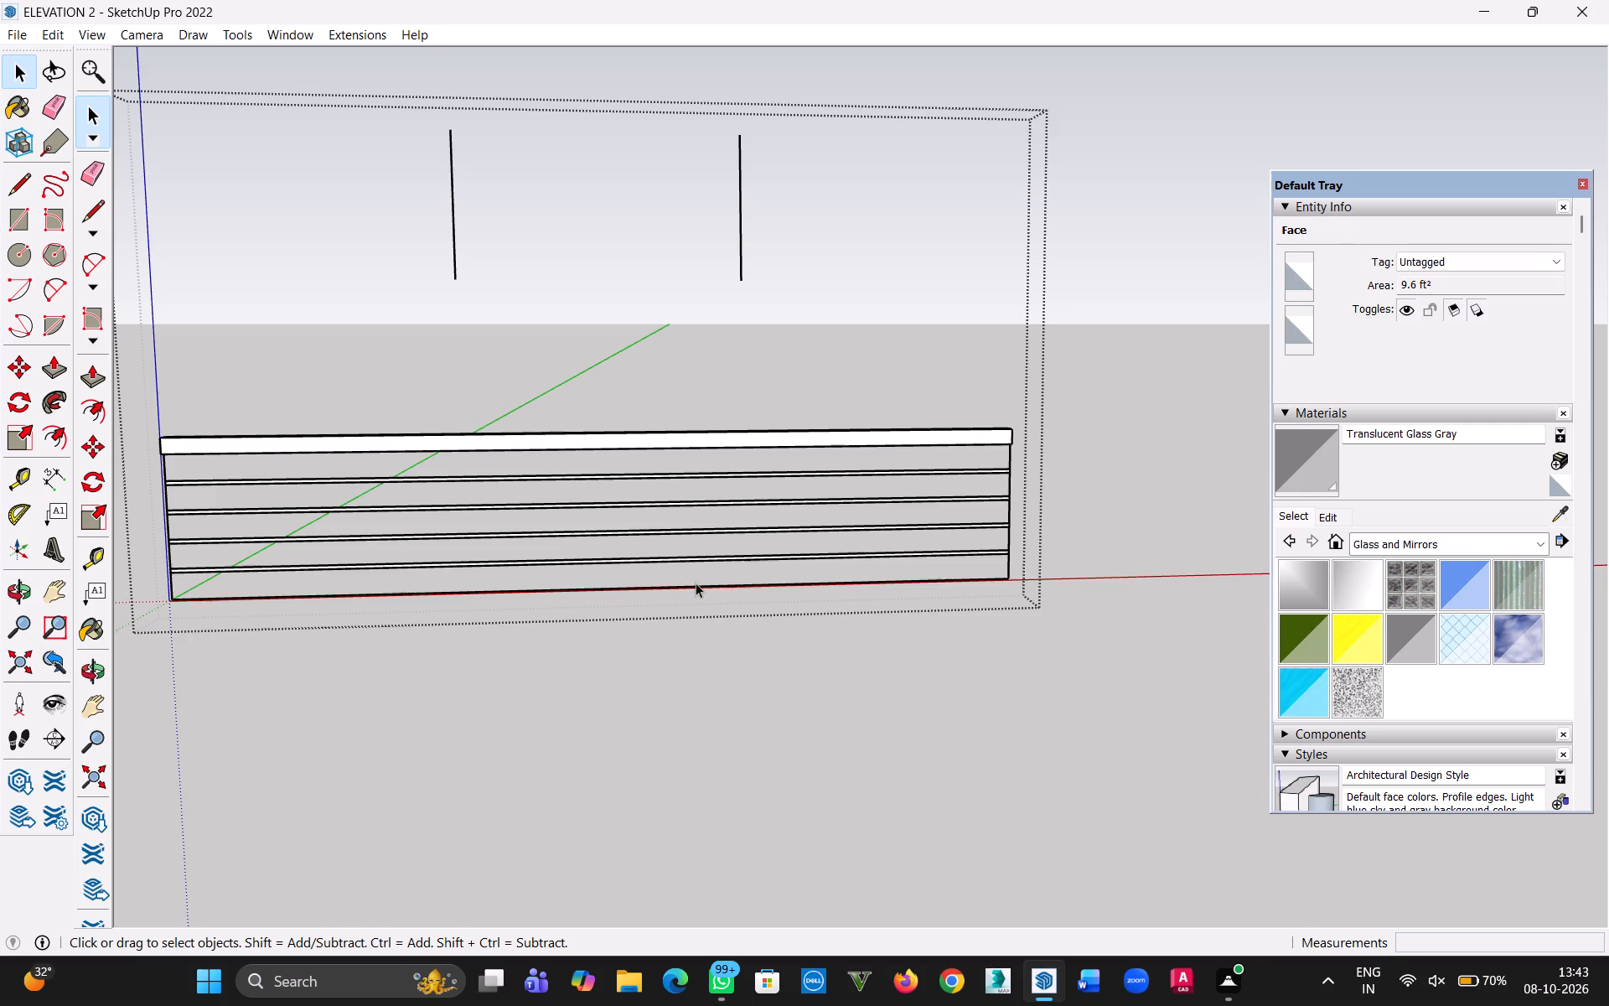
# Delete the open panel's 18' bottom edge.
pyautogui.click(860, 582)
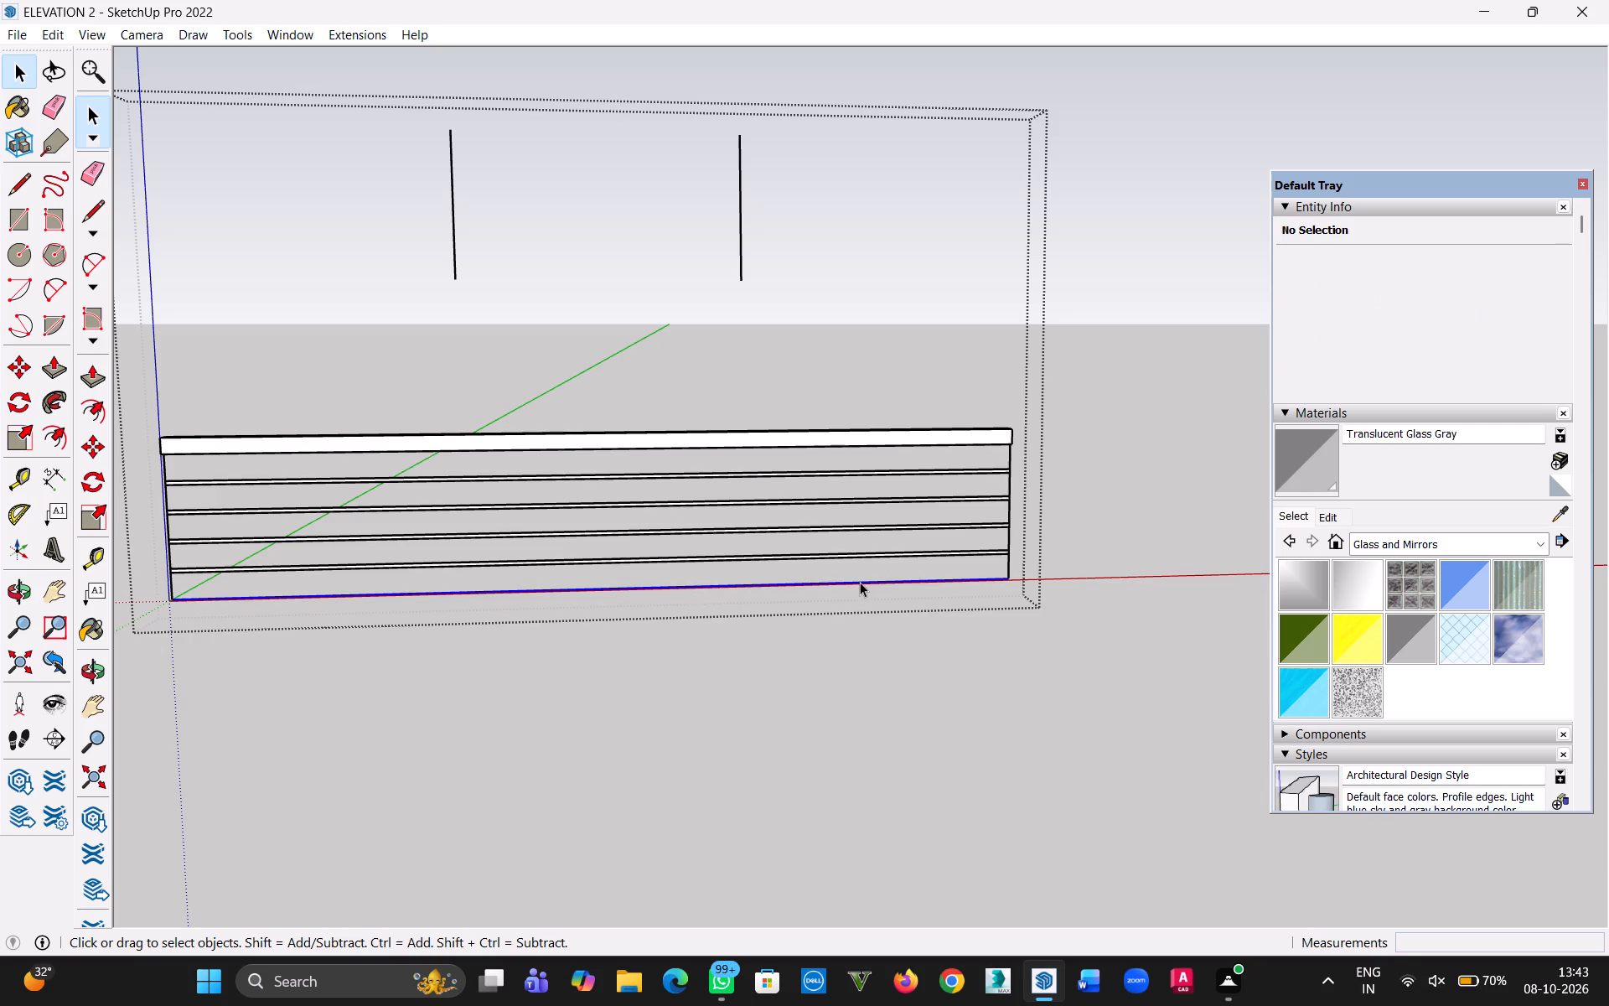
pyautogui.press('Delete')
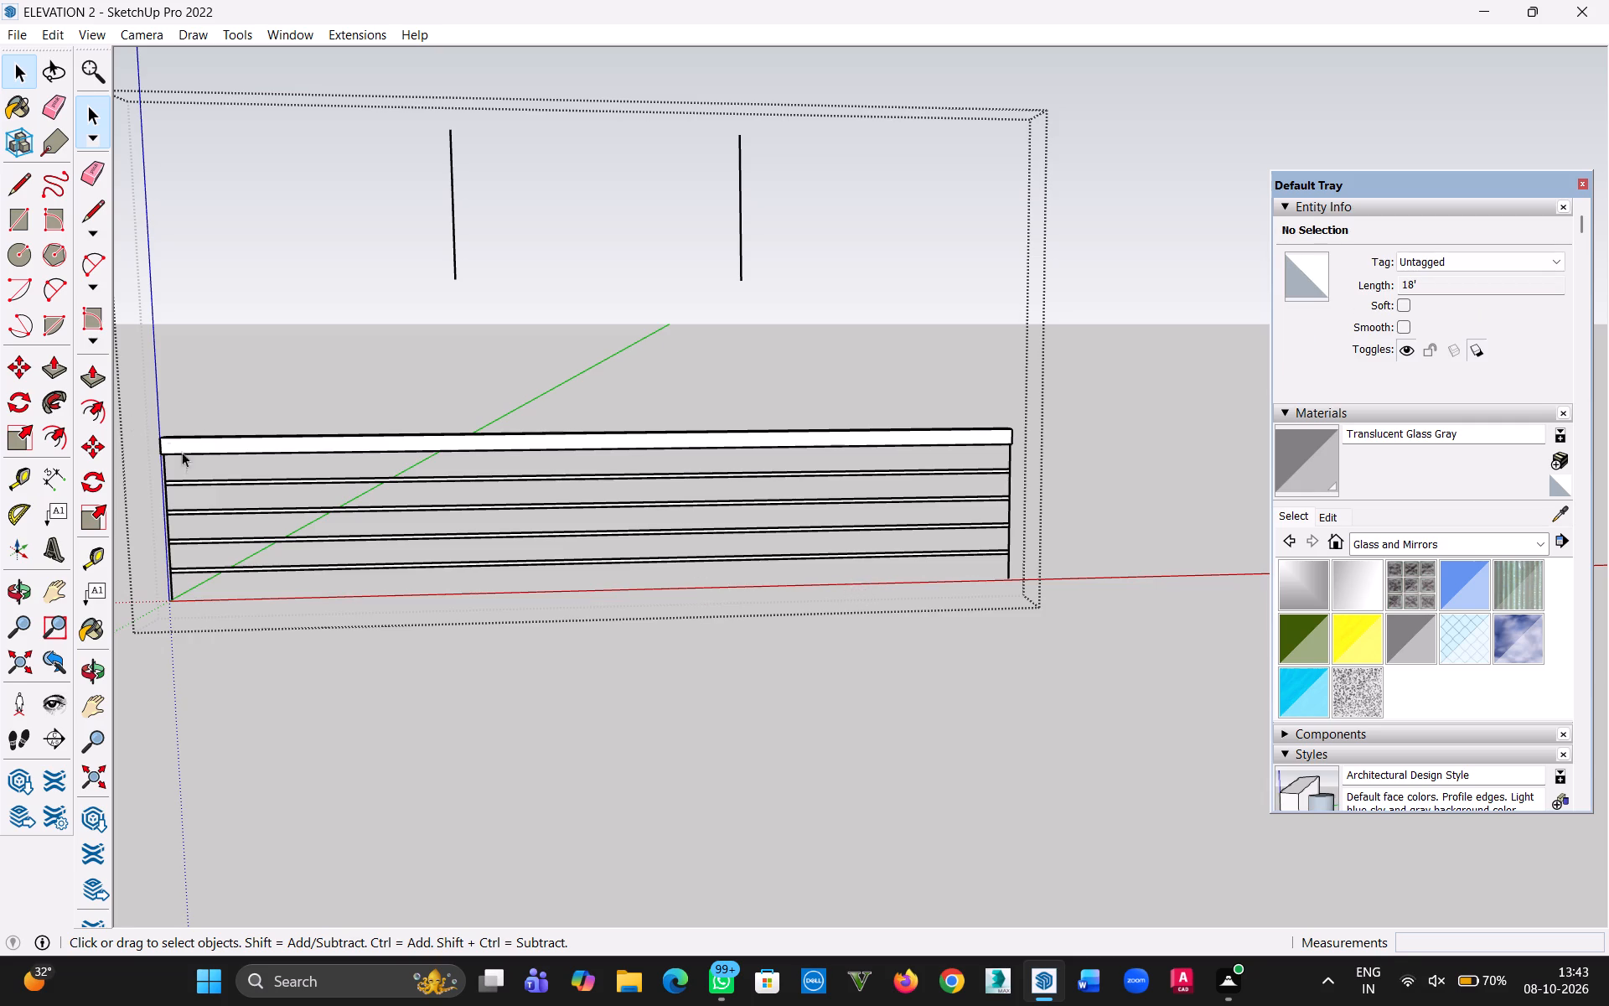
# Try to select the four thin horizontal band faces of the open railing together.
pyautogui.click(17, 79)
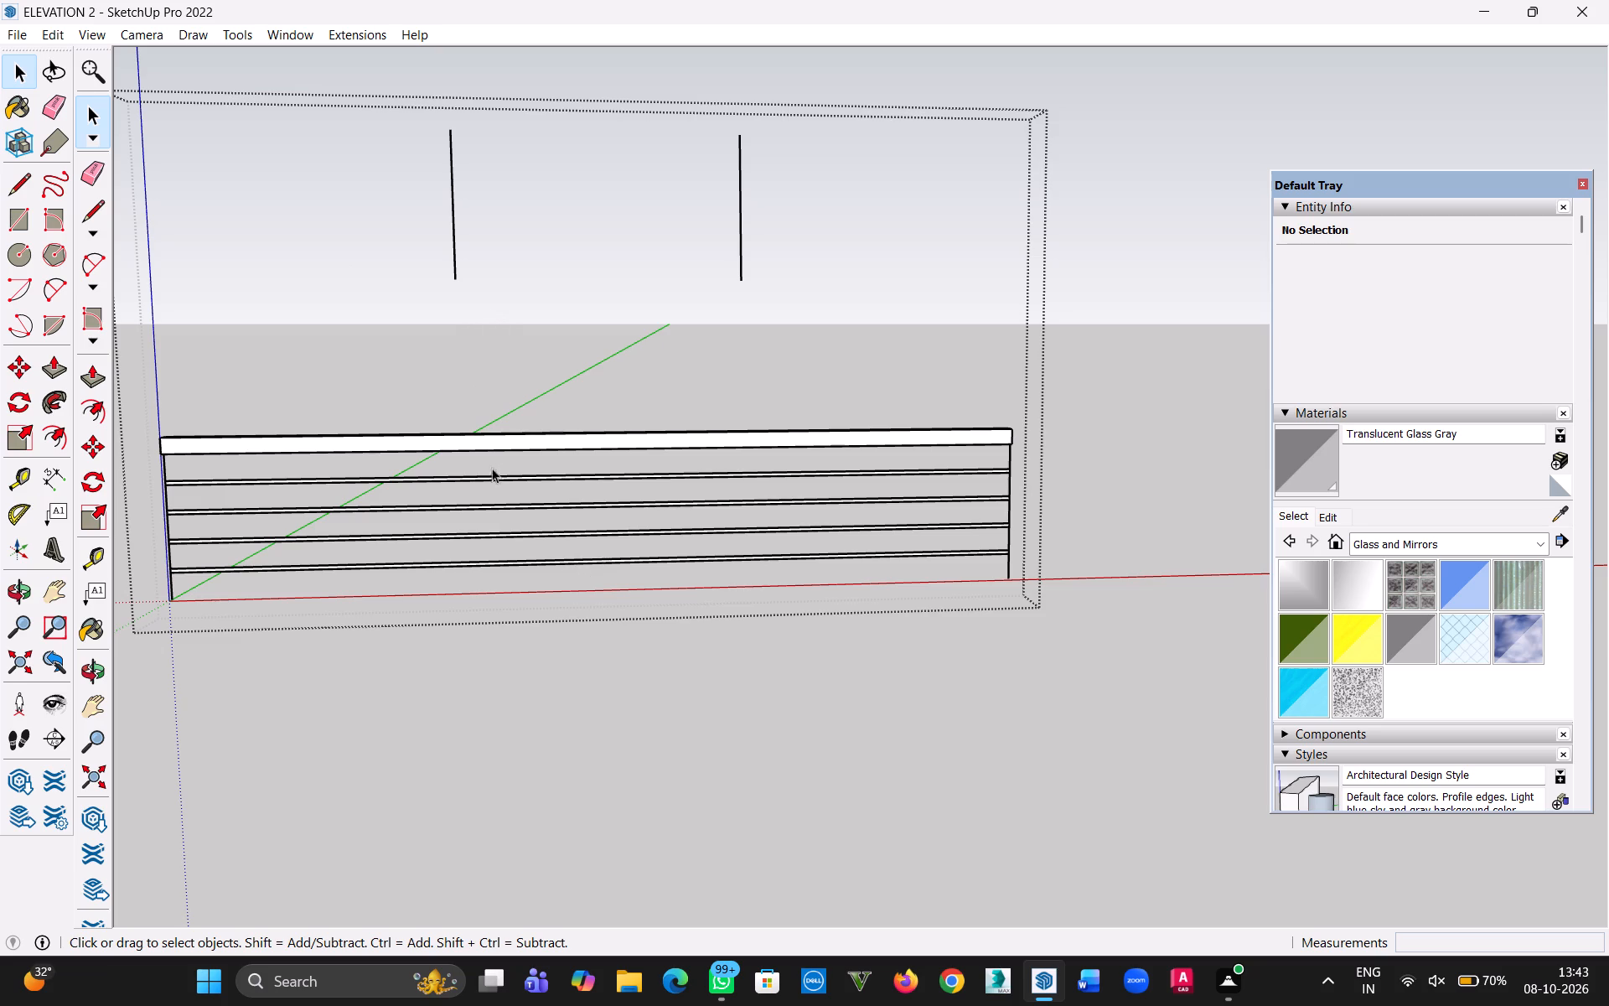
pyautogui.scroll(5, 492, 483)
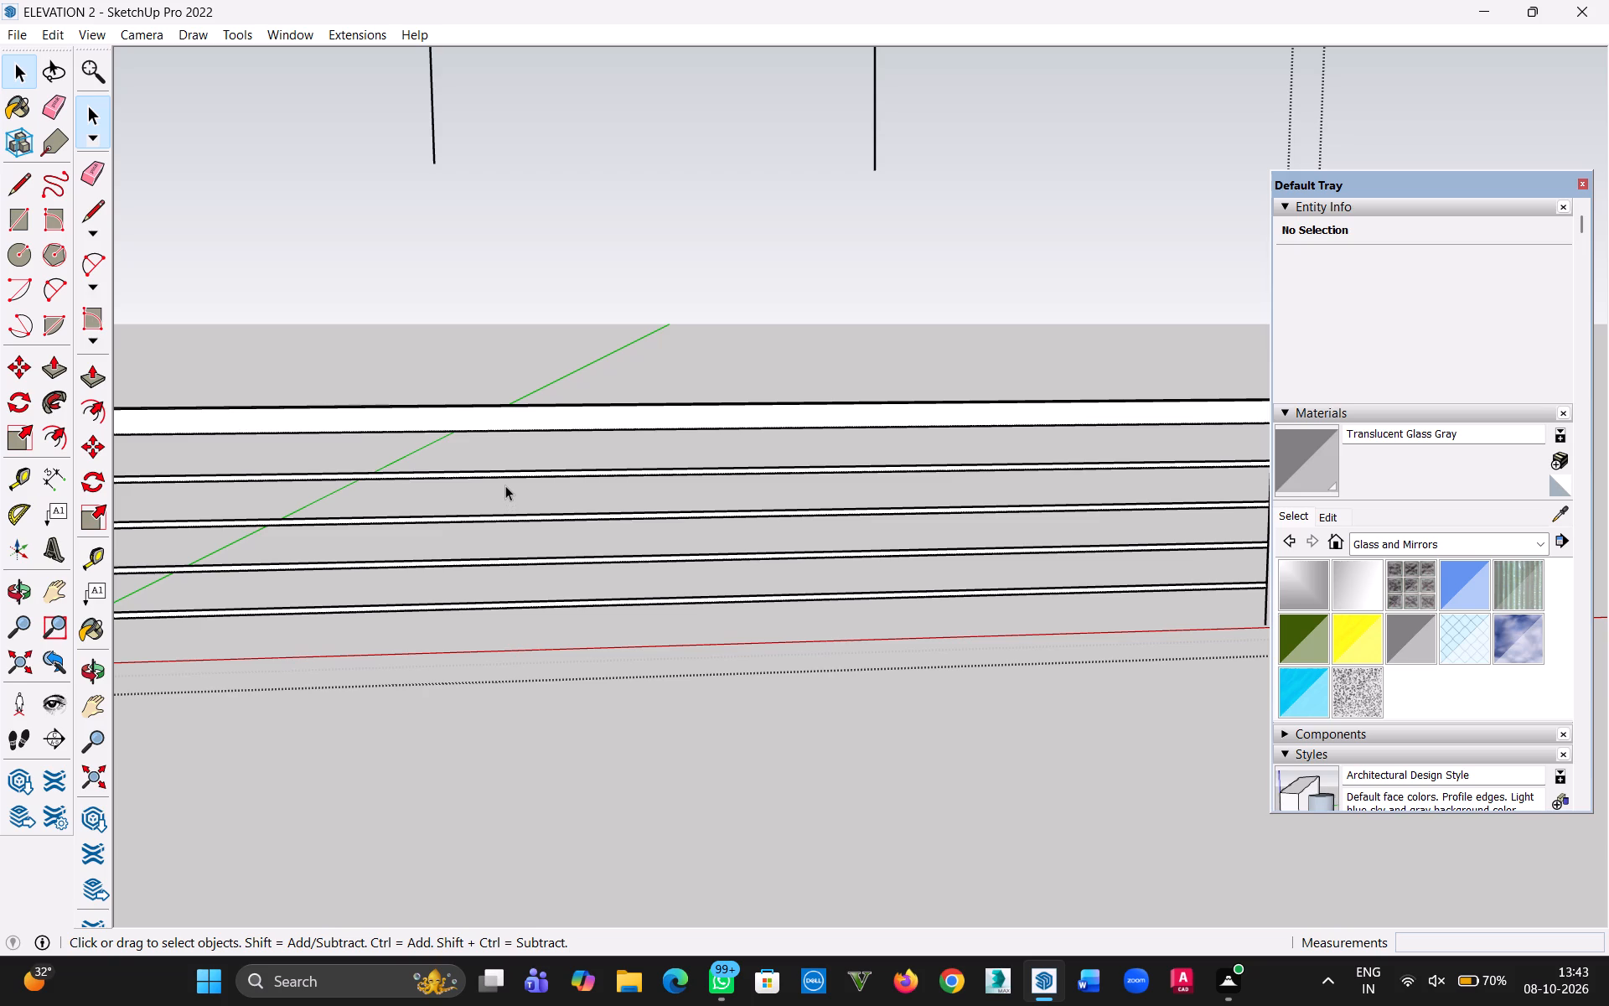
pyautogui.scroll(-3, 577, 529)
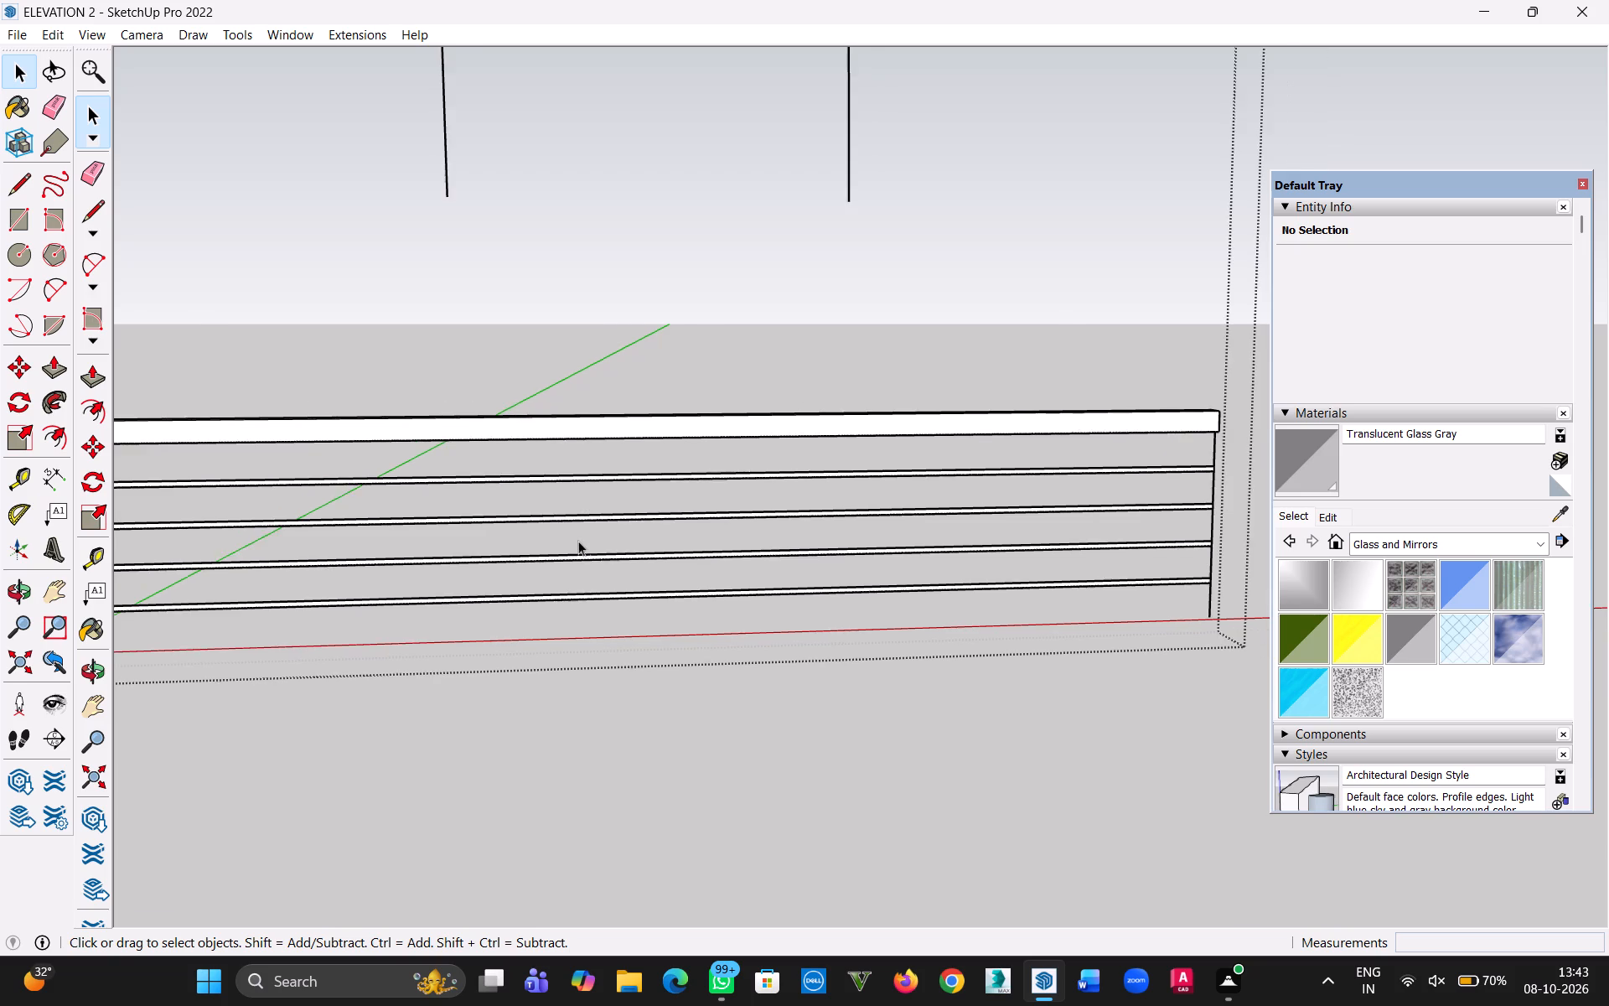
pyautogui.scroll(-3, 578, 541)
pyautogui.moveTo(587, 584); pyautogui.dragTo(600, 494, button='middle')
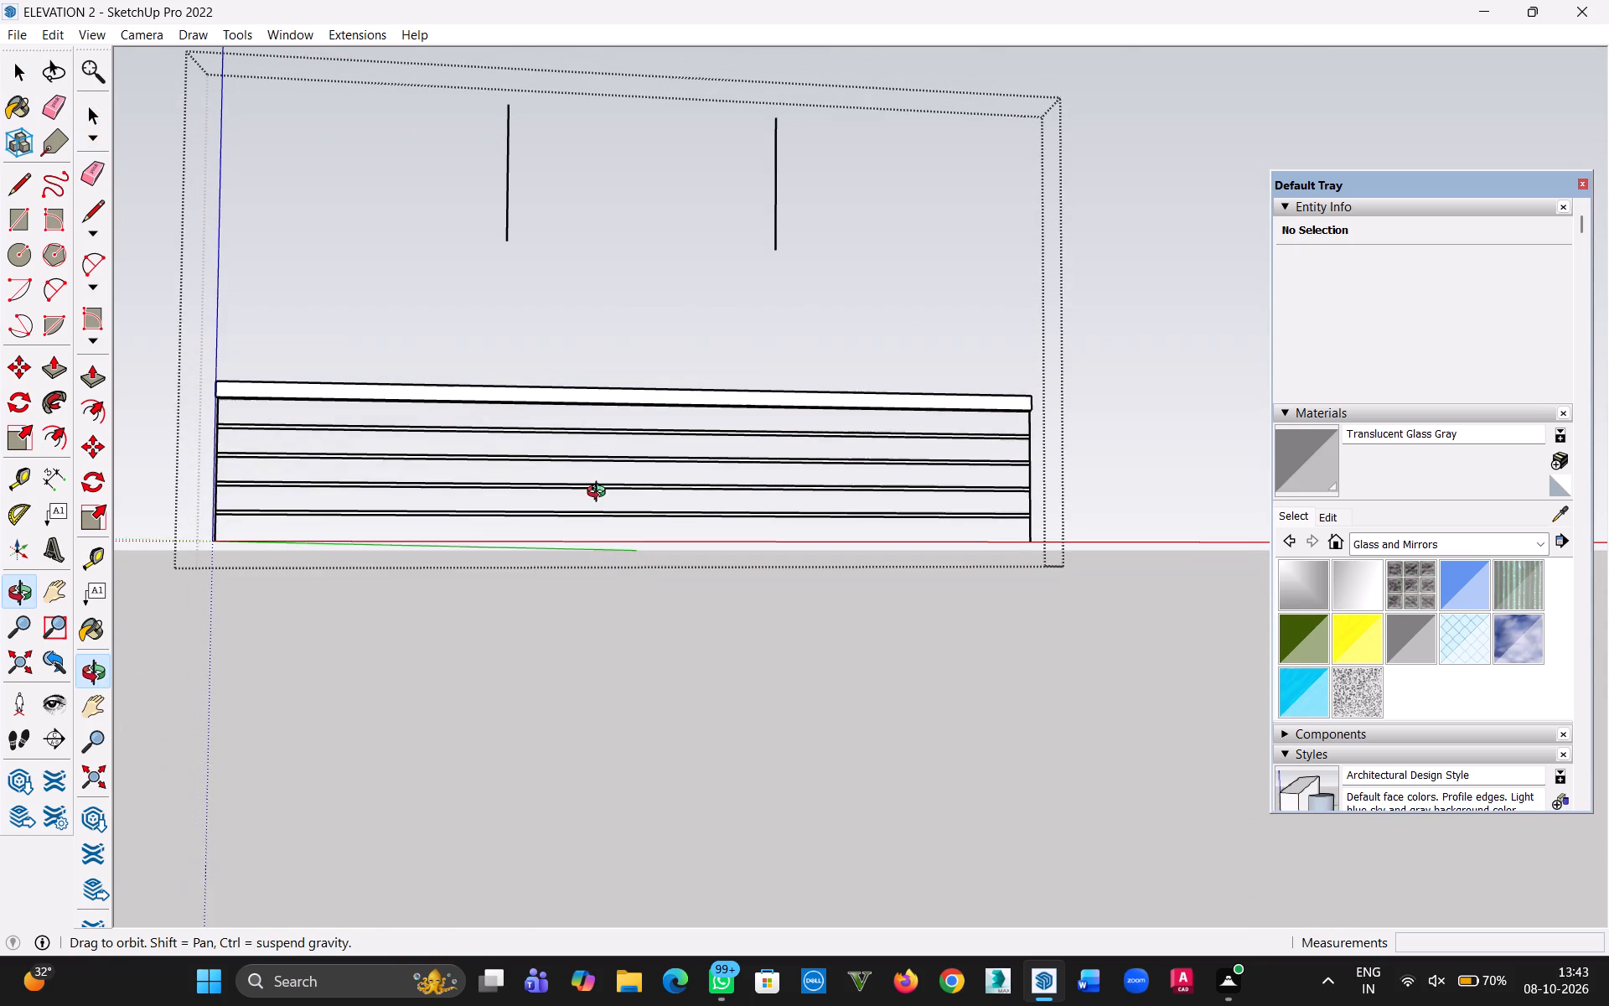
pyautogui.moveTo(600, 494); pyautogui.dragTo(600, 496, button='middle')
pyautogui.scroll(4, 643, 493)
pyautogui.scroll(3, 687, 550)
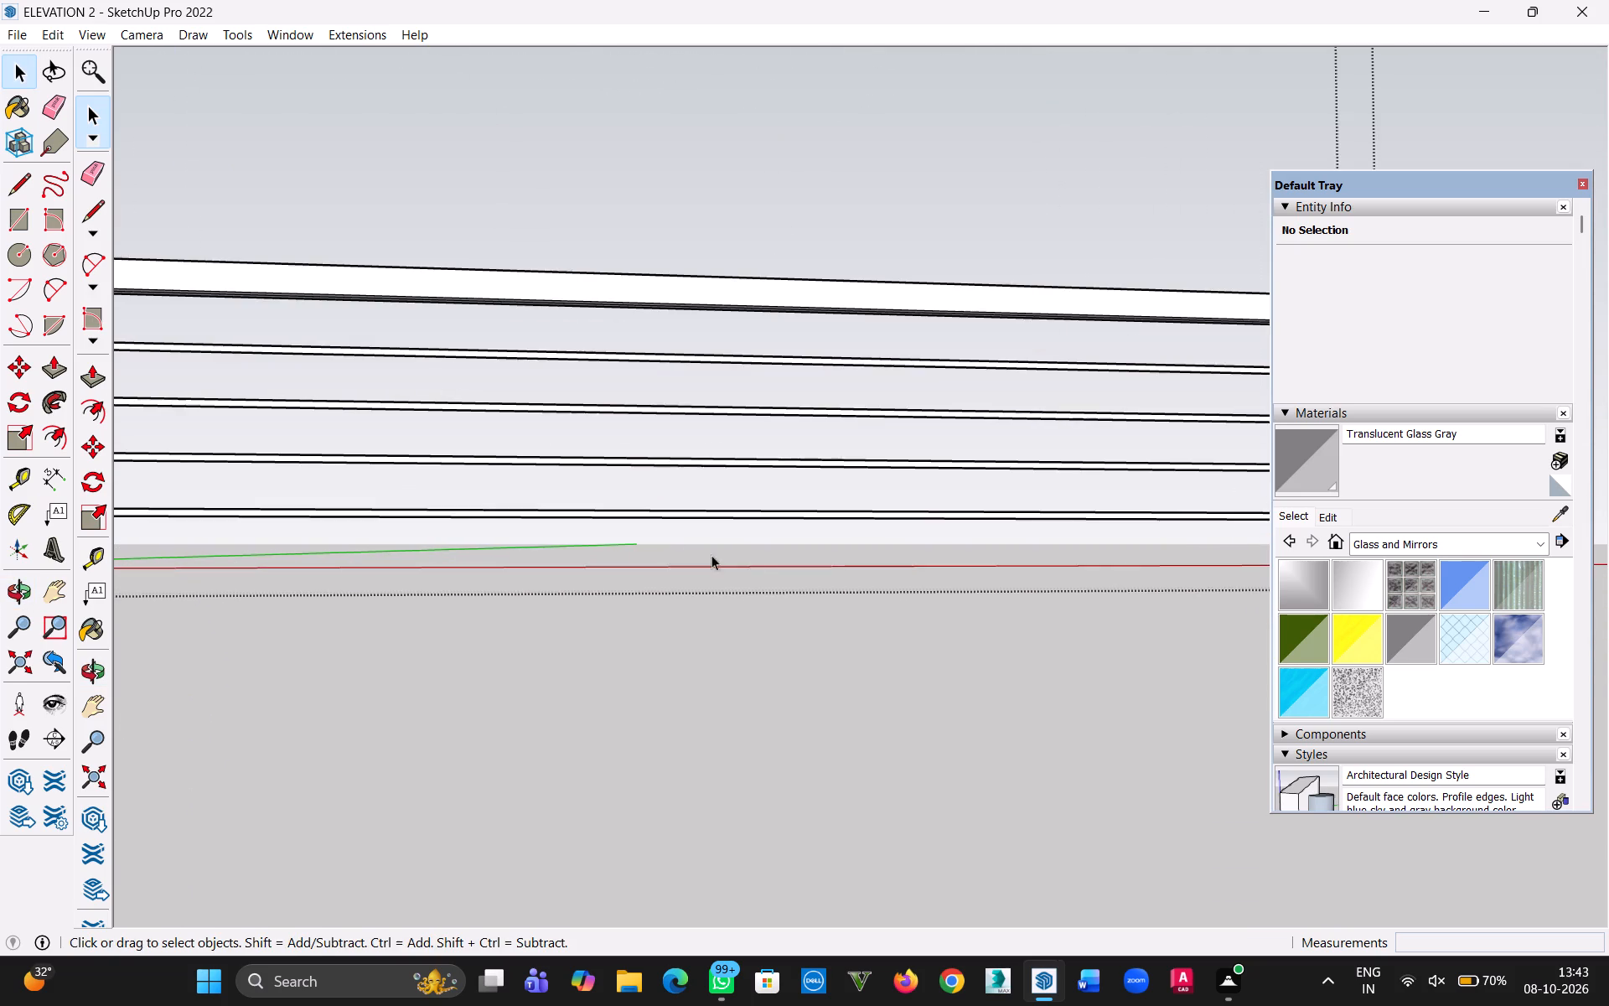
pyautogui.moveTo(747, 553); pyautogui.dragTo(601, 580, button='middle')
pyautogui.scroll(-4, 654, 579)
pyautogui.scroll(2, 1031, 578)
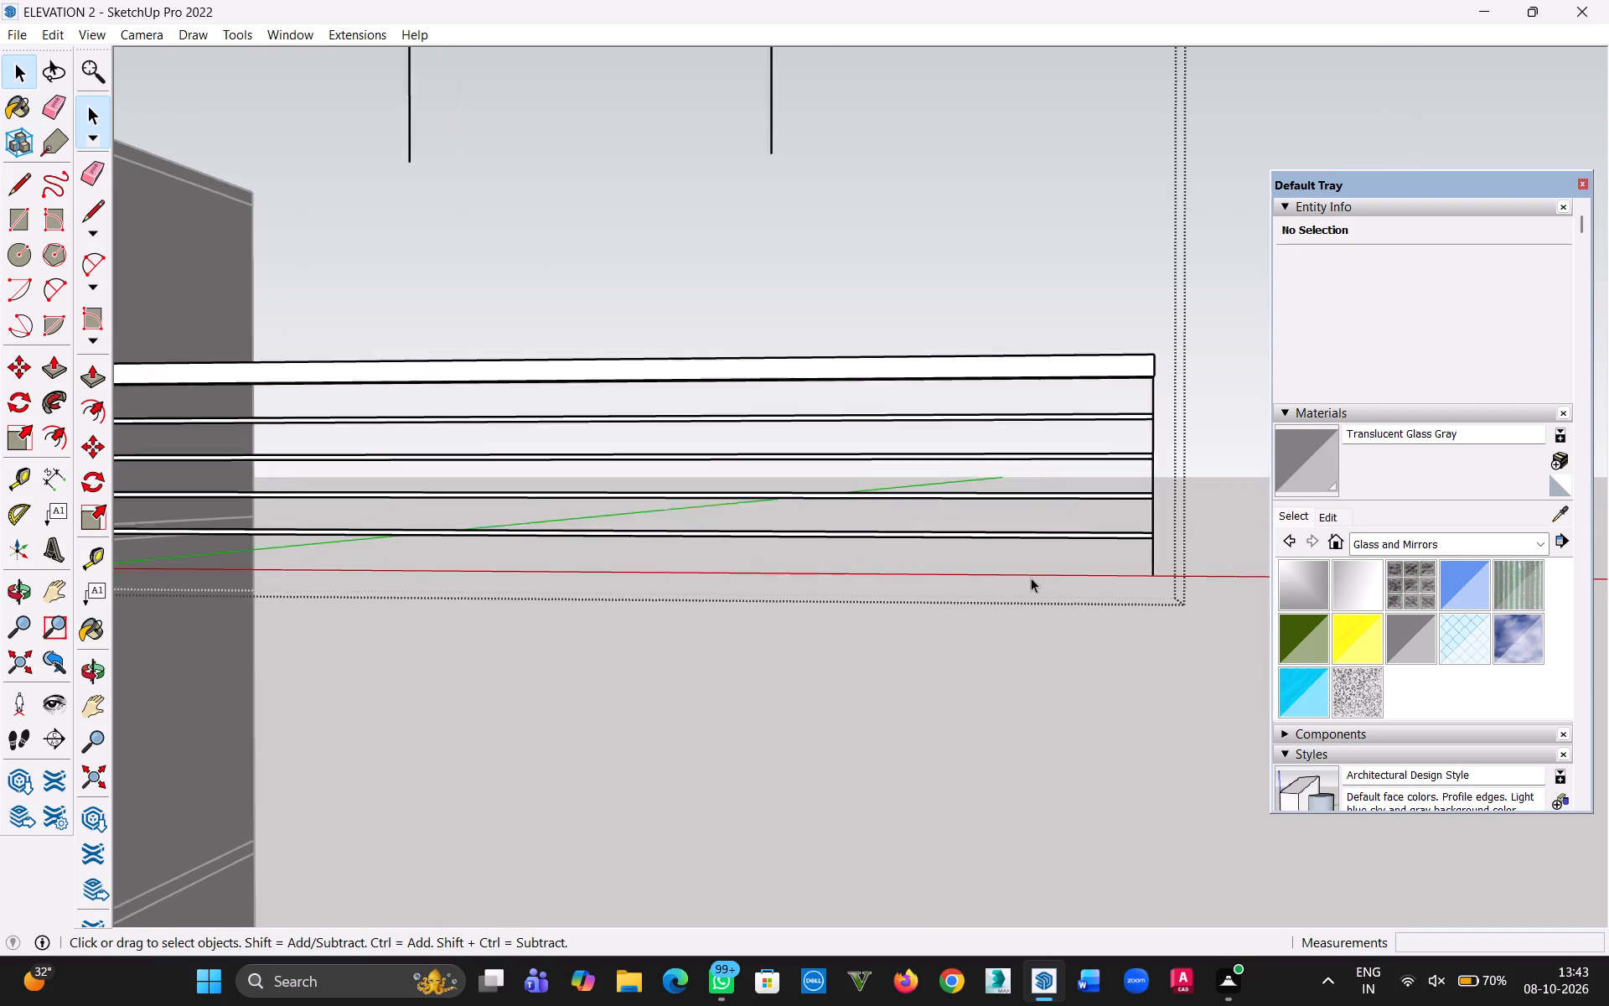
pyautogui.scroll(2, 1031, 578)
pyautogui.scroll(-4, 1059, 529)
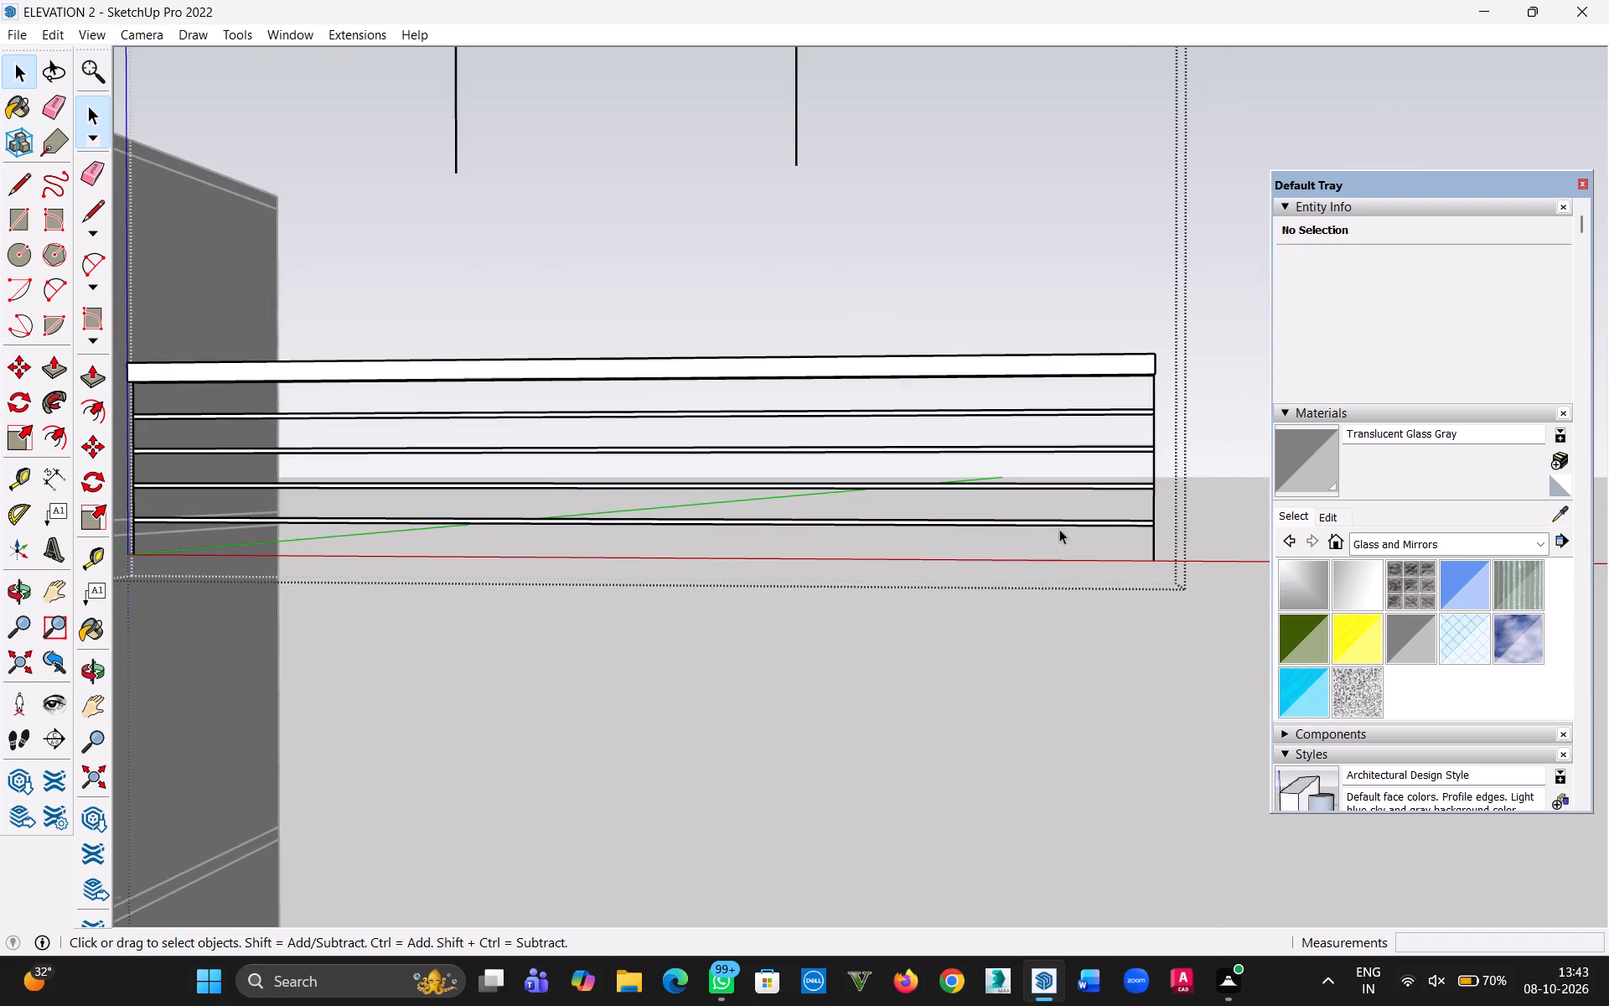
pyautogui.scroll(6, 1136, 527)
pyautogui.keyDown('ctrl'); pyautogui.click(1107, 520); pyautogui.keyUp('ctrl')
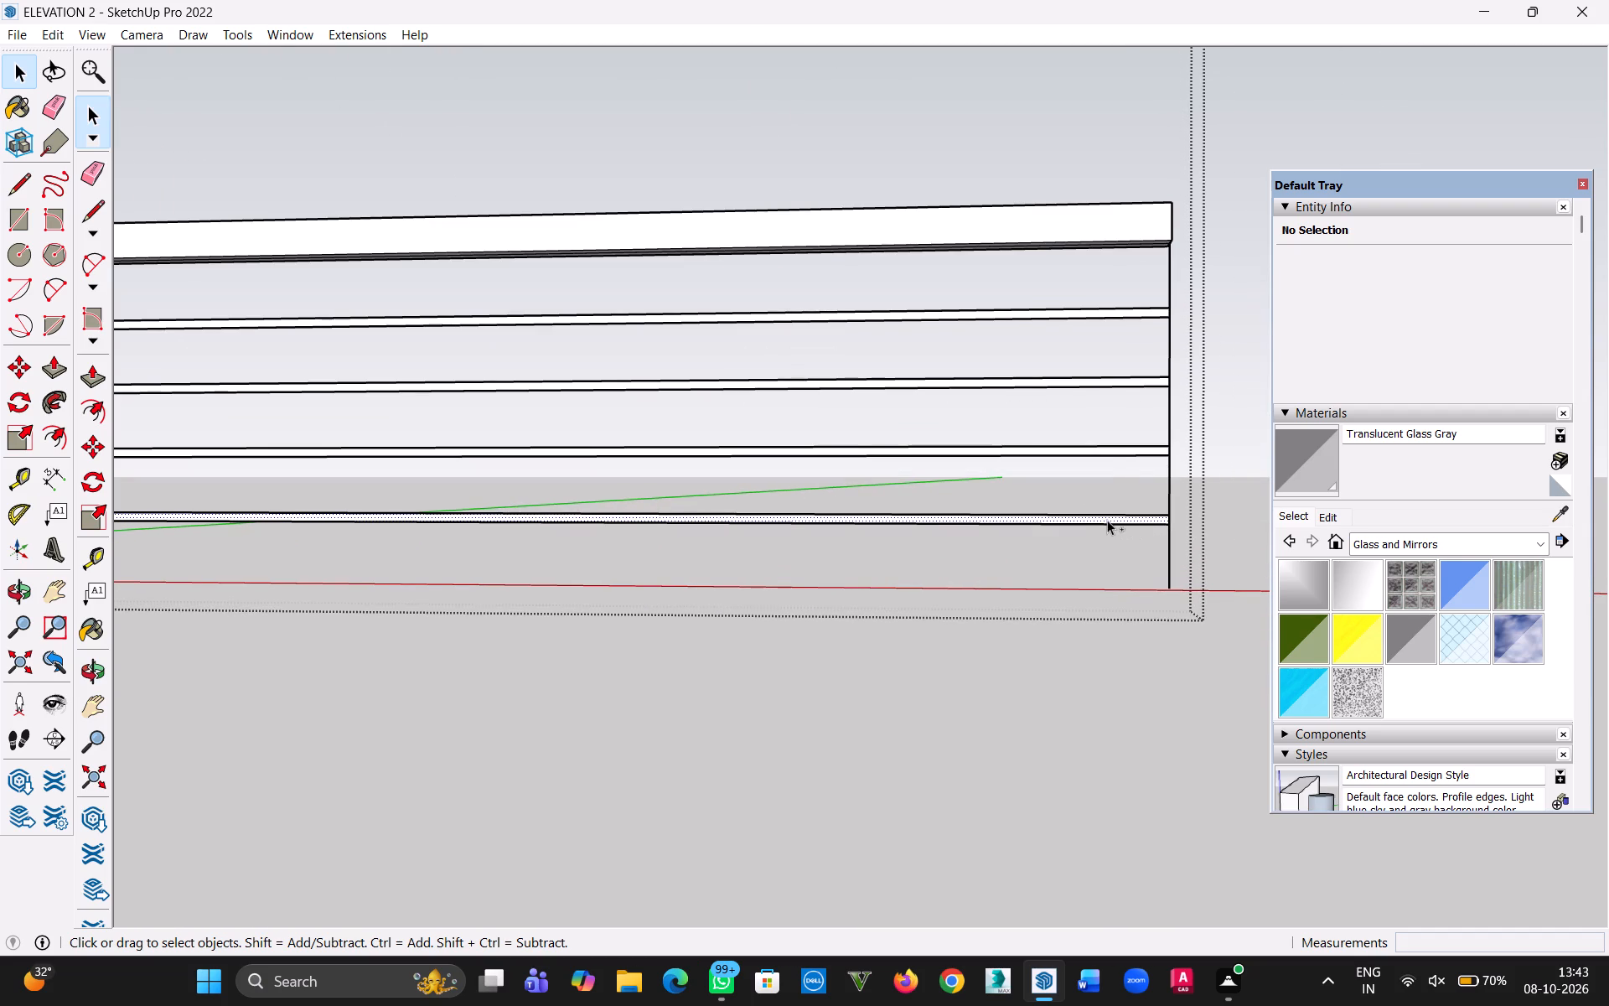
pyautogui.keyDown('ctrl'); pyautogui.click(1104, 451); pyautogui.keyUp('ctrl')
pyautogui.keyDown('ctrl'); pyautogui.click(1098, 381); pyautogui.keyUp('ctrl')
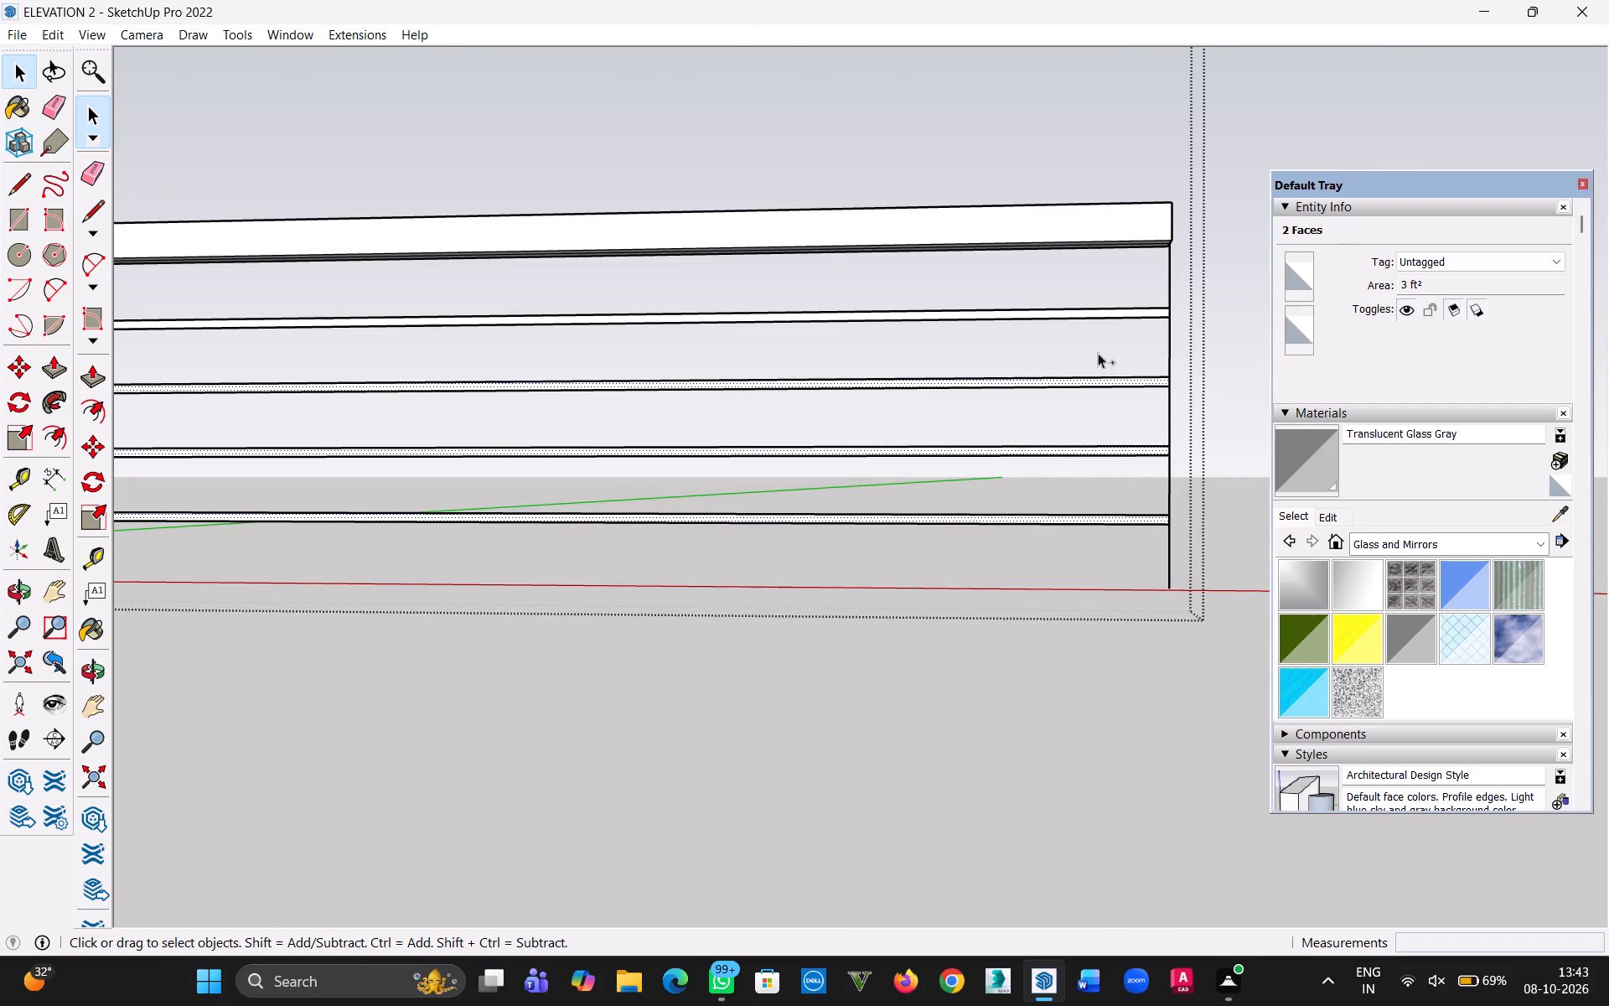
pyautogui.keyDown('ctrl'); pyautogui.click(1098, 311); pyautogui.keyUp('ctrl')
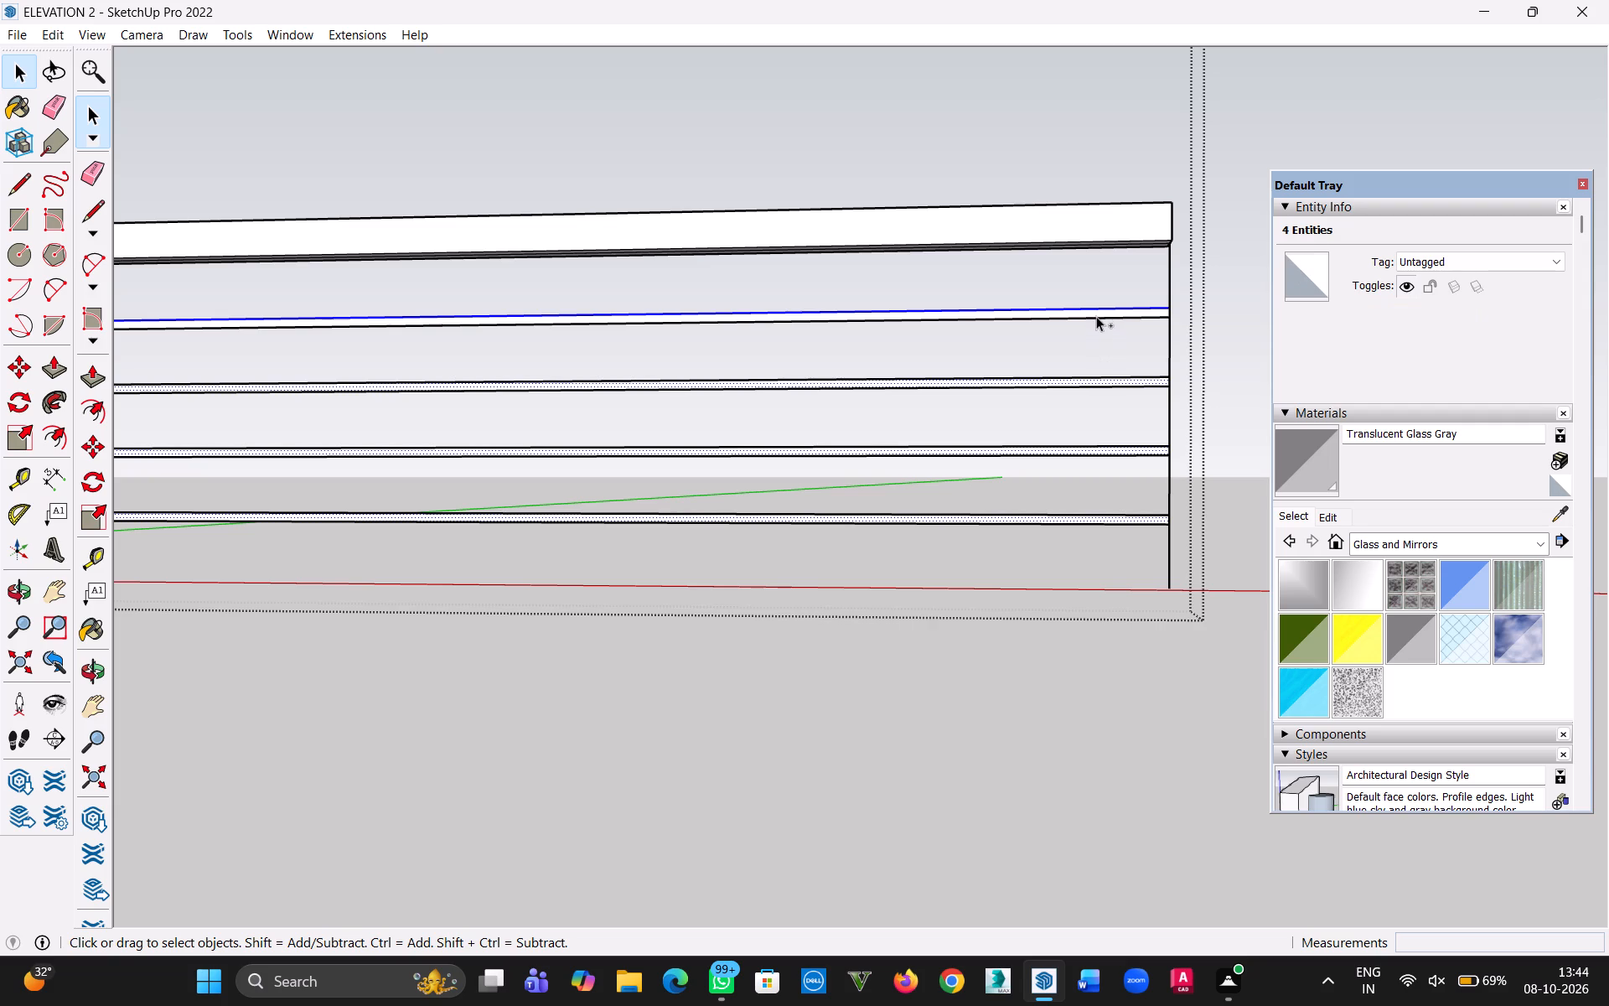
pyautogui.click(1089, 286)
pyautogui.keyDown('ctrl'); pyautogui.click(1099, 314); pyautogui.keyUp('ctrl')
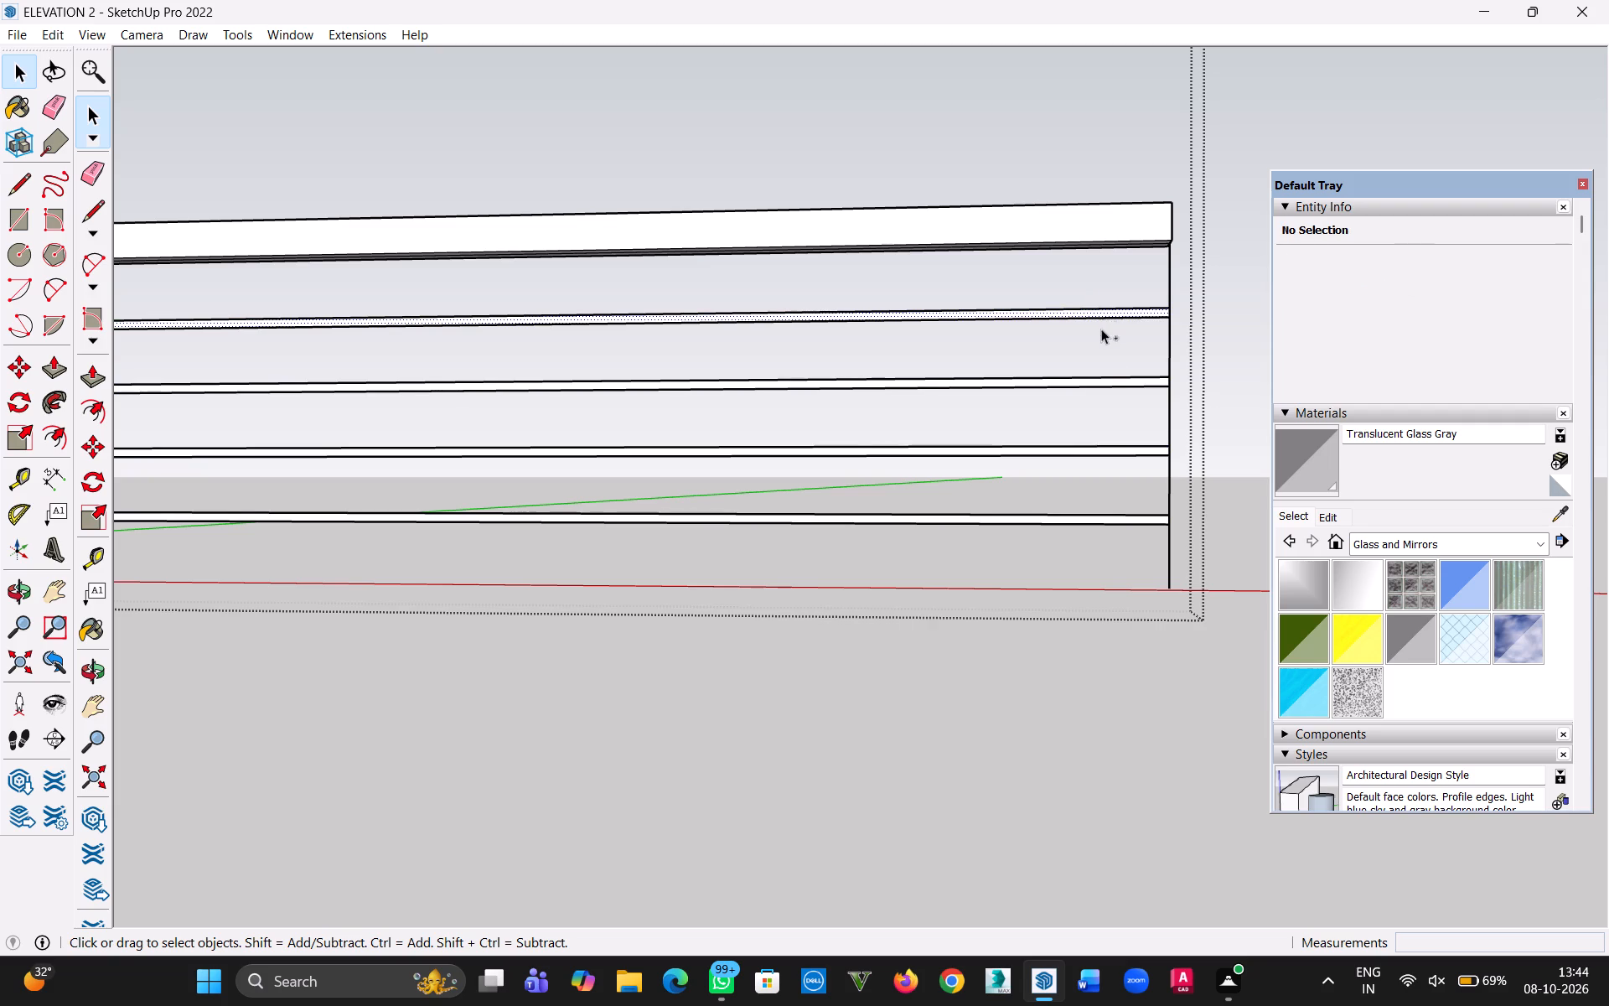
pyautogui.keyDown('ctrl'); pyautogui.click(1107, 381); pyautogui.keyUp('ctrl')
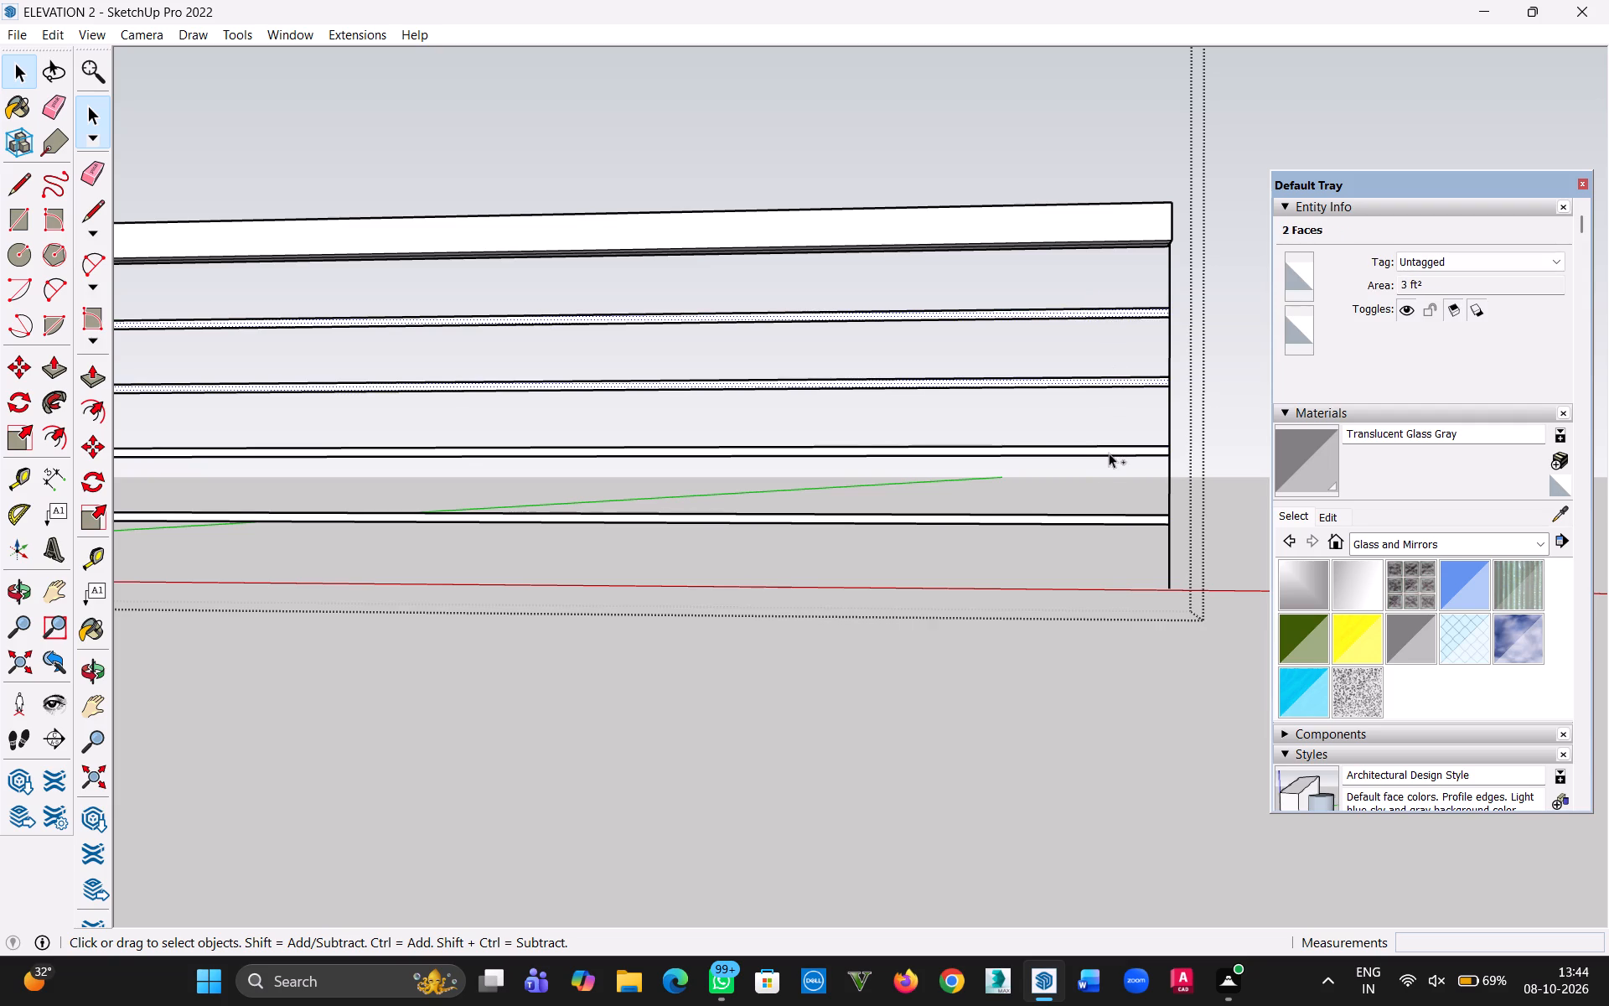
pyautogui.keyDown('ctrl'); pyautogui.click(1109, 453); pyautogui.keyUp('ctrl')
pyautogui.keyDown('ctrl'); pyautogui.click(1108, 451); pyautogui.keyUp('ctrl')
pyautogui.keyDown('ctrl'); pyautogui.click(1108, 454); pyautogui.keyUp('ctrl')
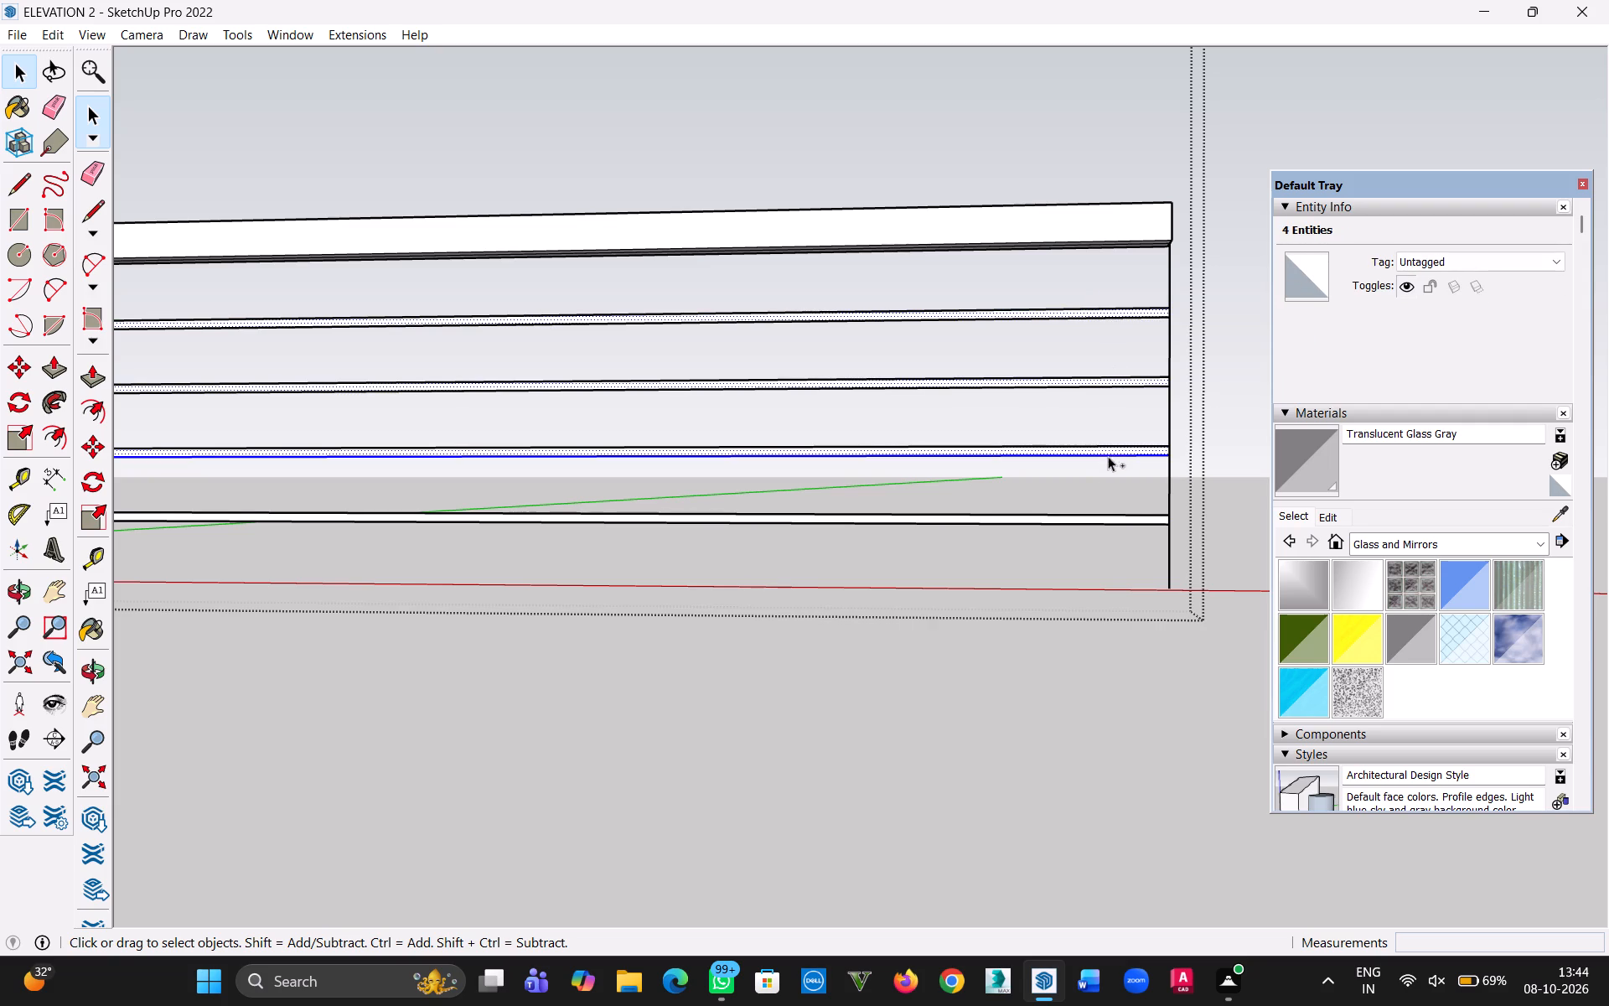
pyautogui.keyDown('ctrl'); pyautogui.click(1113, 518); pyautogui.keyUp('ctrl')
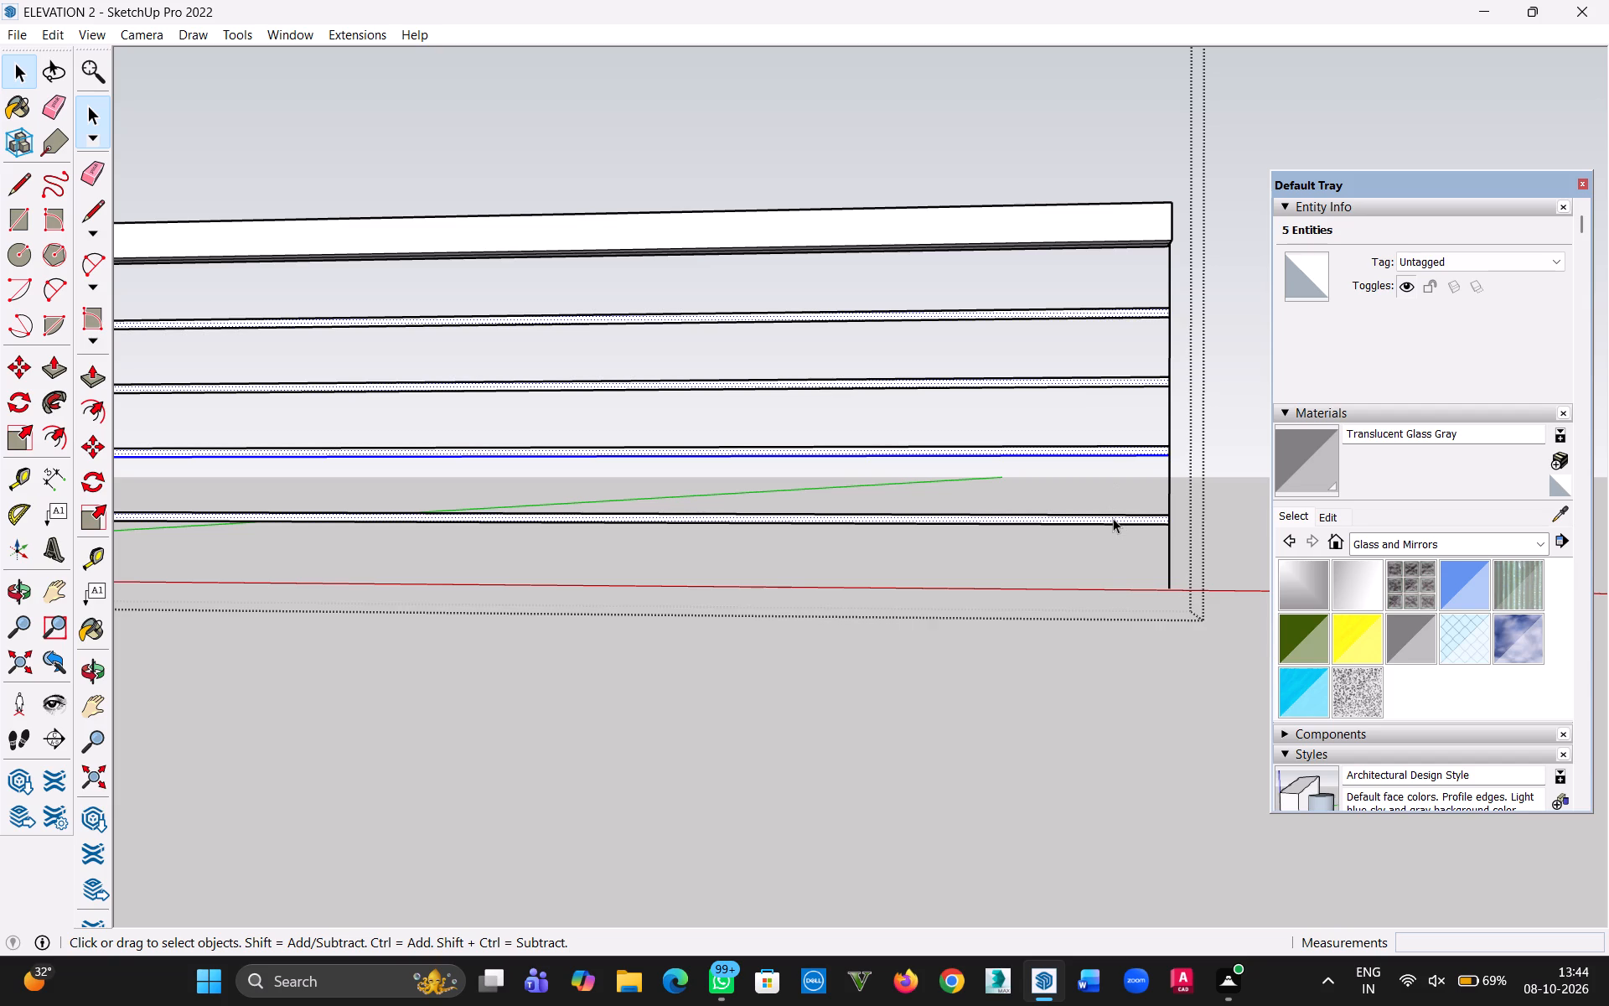
# Push/Pull each of the railing's four thin horizontal bands outward by 1" to form solid rails.
pyautogui.press('p')
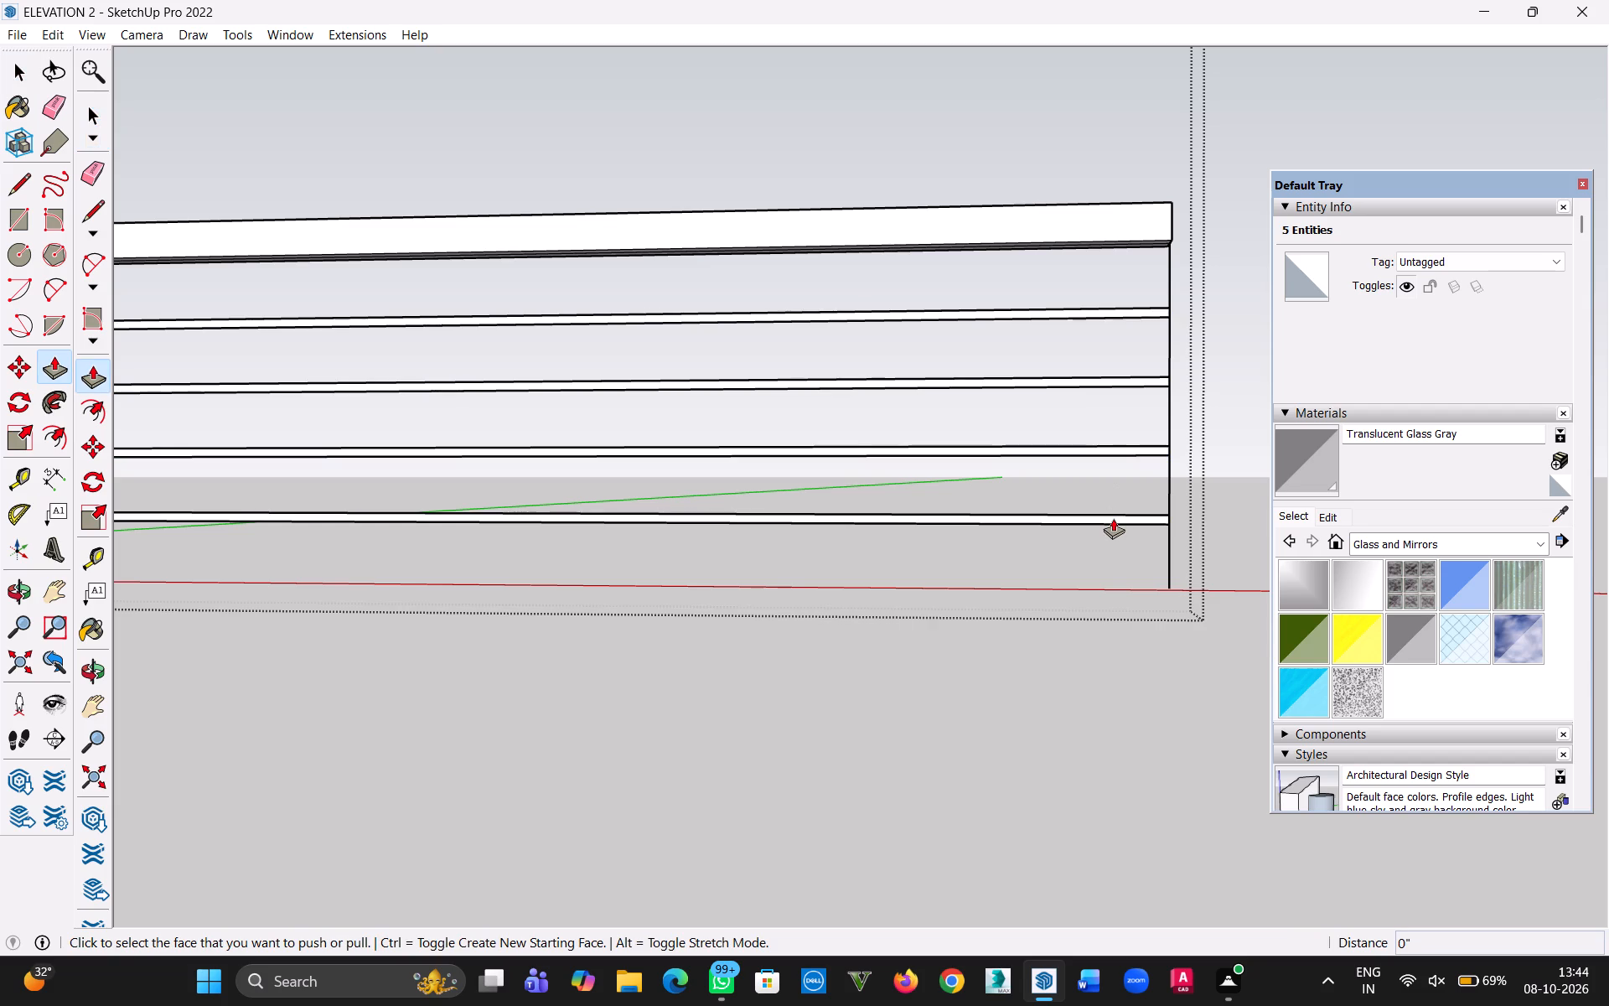
pyautogui.scroll(11, 1118, 443)
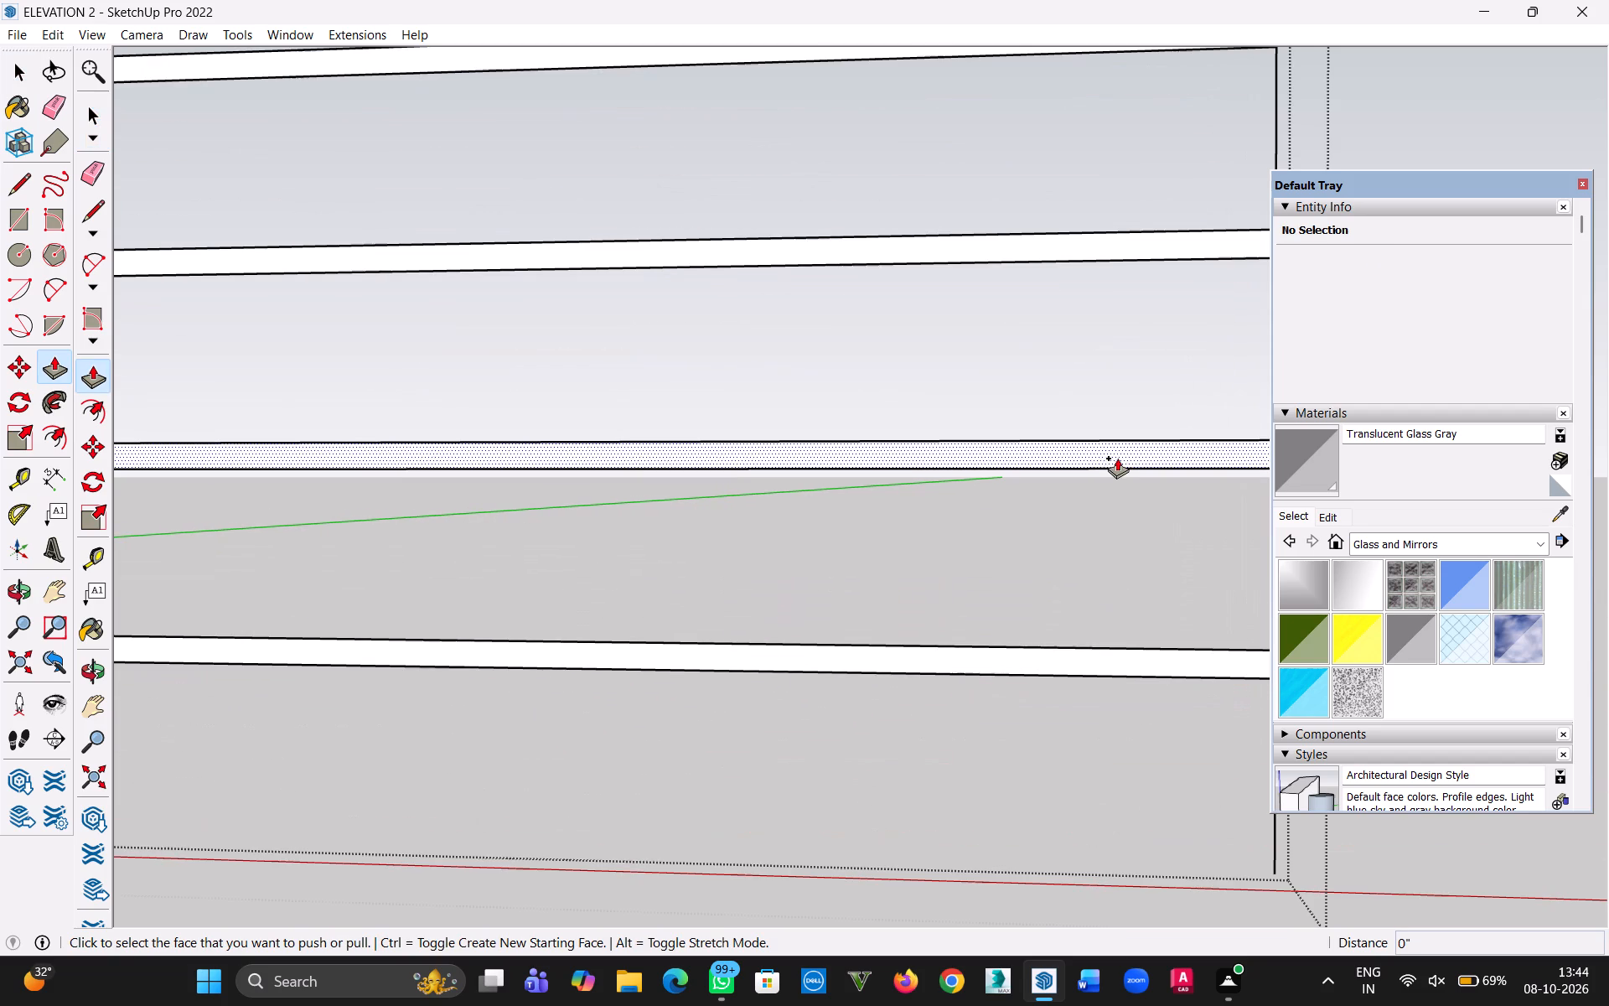
pyautogui.click(1120, 454)
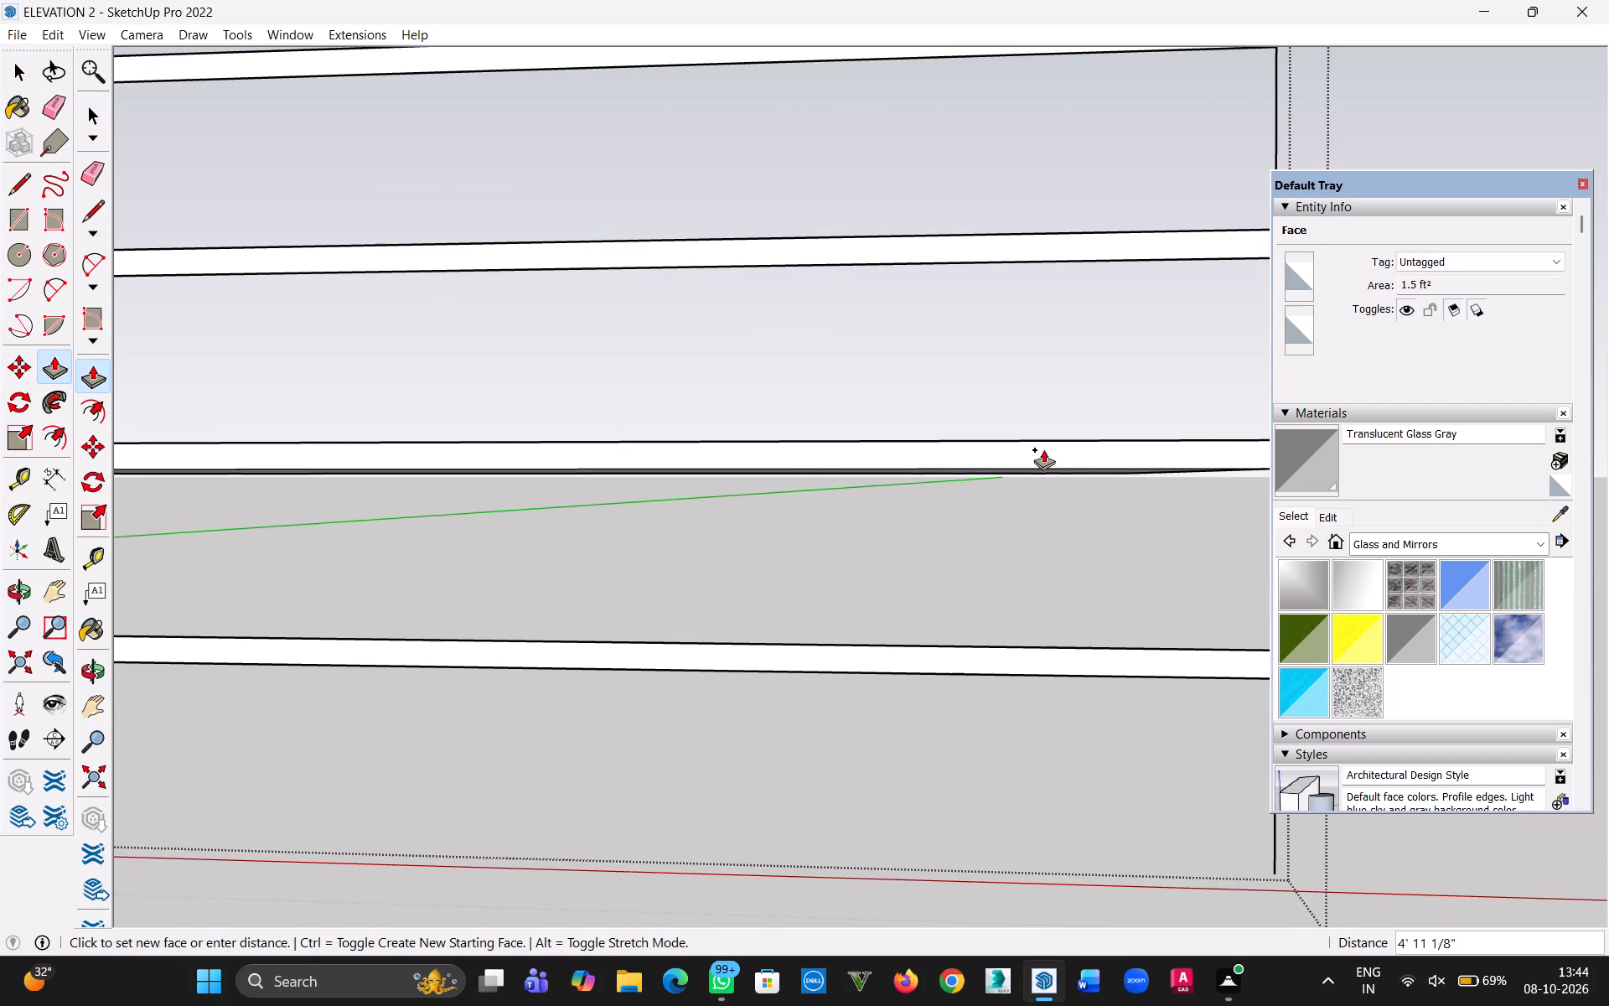
pyautogui.scroll(-7, 1036, 457)
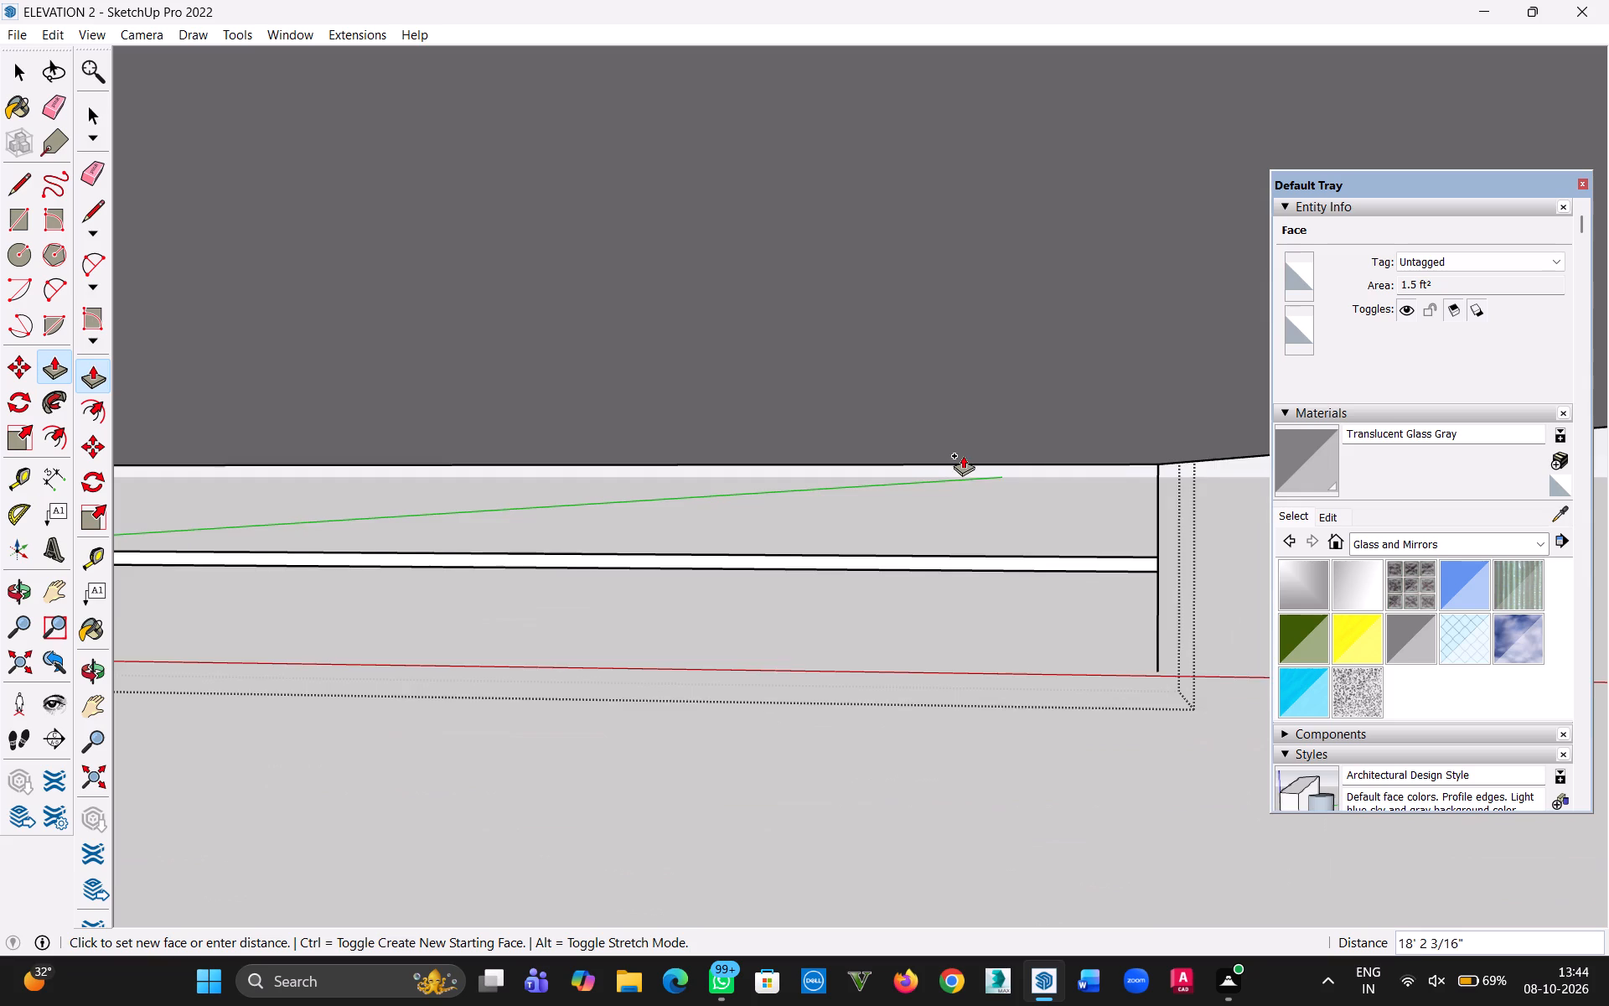
pyautogui.scroll(-8, 972, 461)
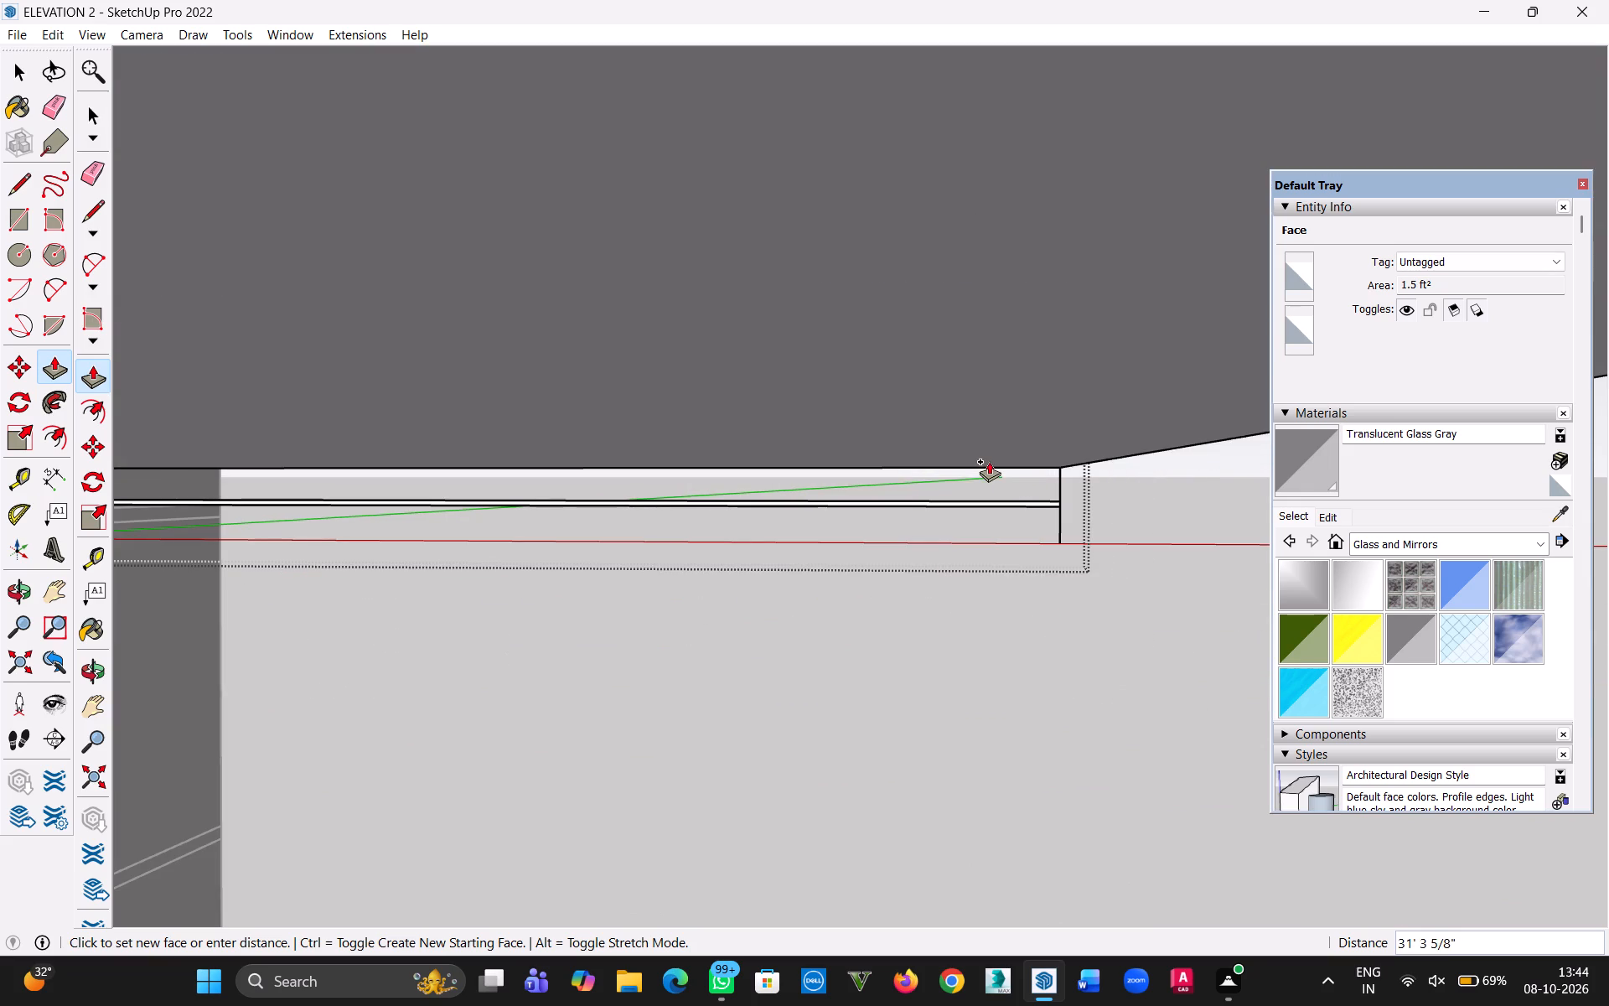
pyautogui.moveTo(994, 469); pyautogui.dragTo(818, 493, button='middle')
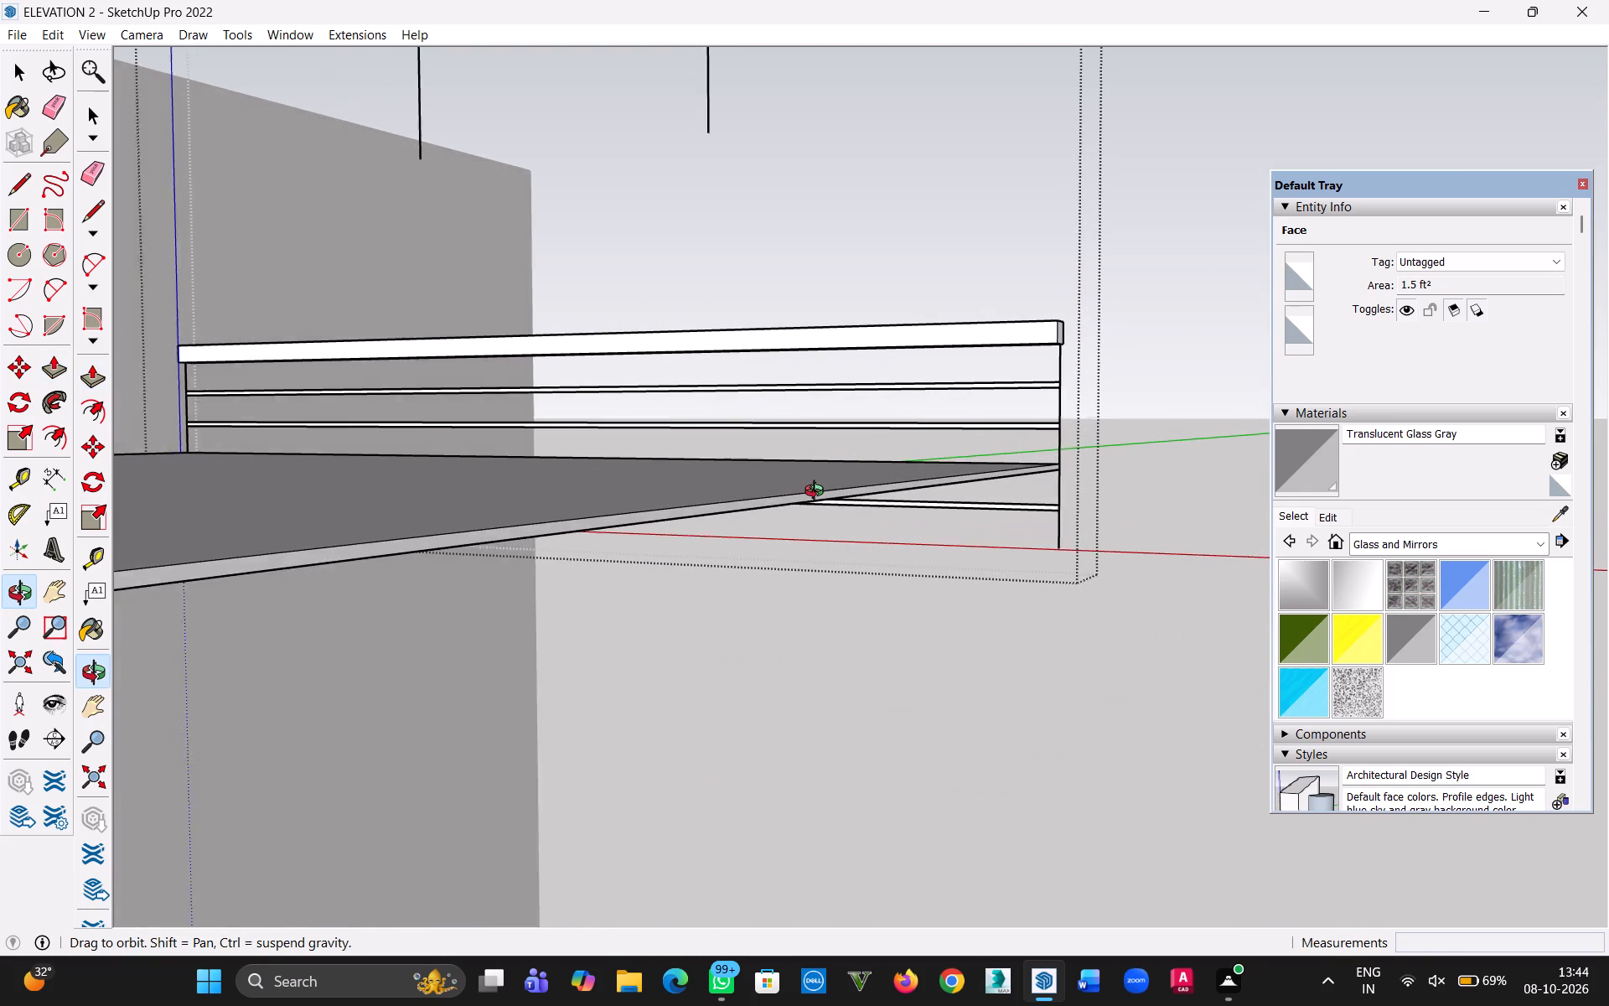
pyautogui.moveTo(818, 493); pyautogui.dragTo(815, 494, button='middle')
pyautogui.write('1"')
pyautogui.press('Return')
pyautogui.scroll(6, 1017, 477)
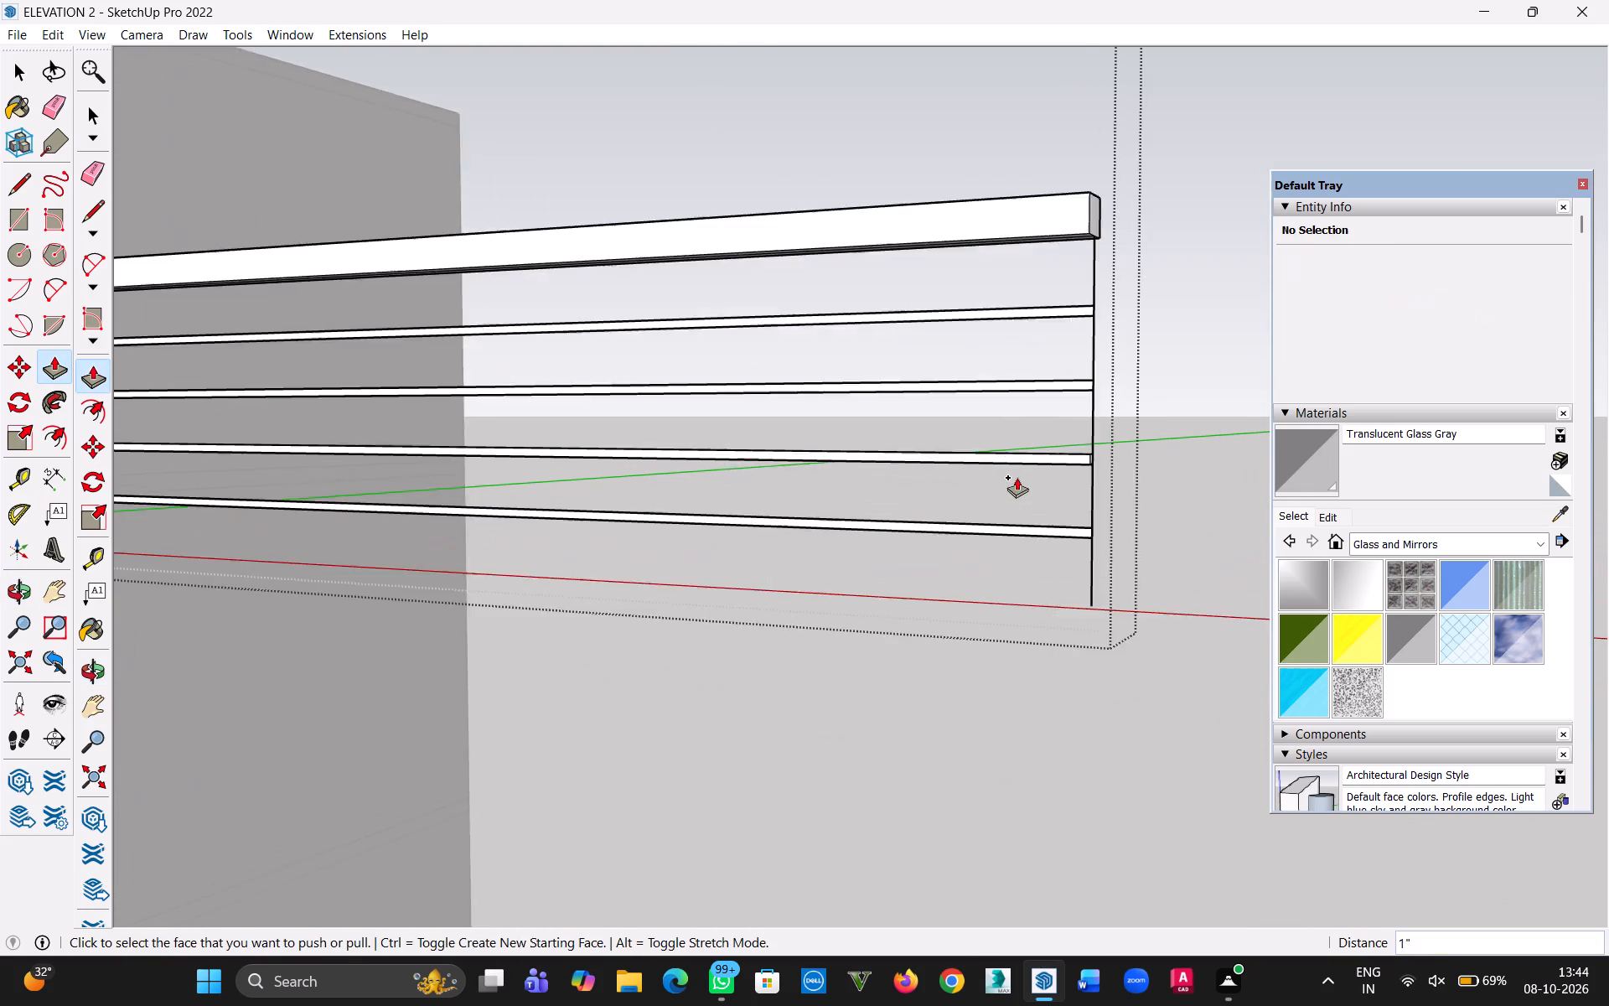
pyautogui.scroll(4, 1017, 477)
pyautogui.scroll(1, 1063, 526)
pyautogui.doubleClick(1089, 584)
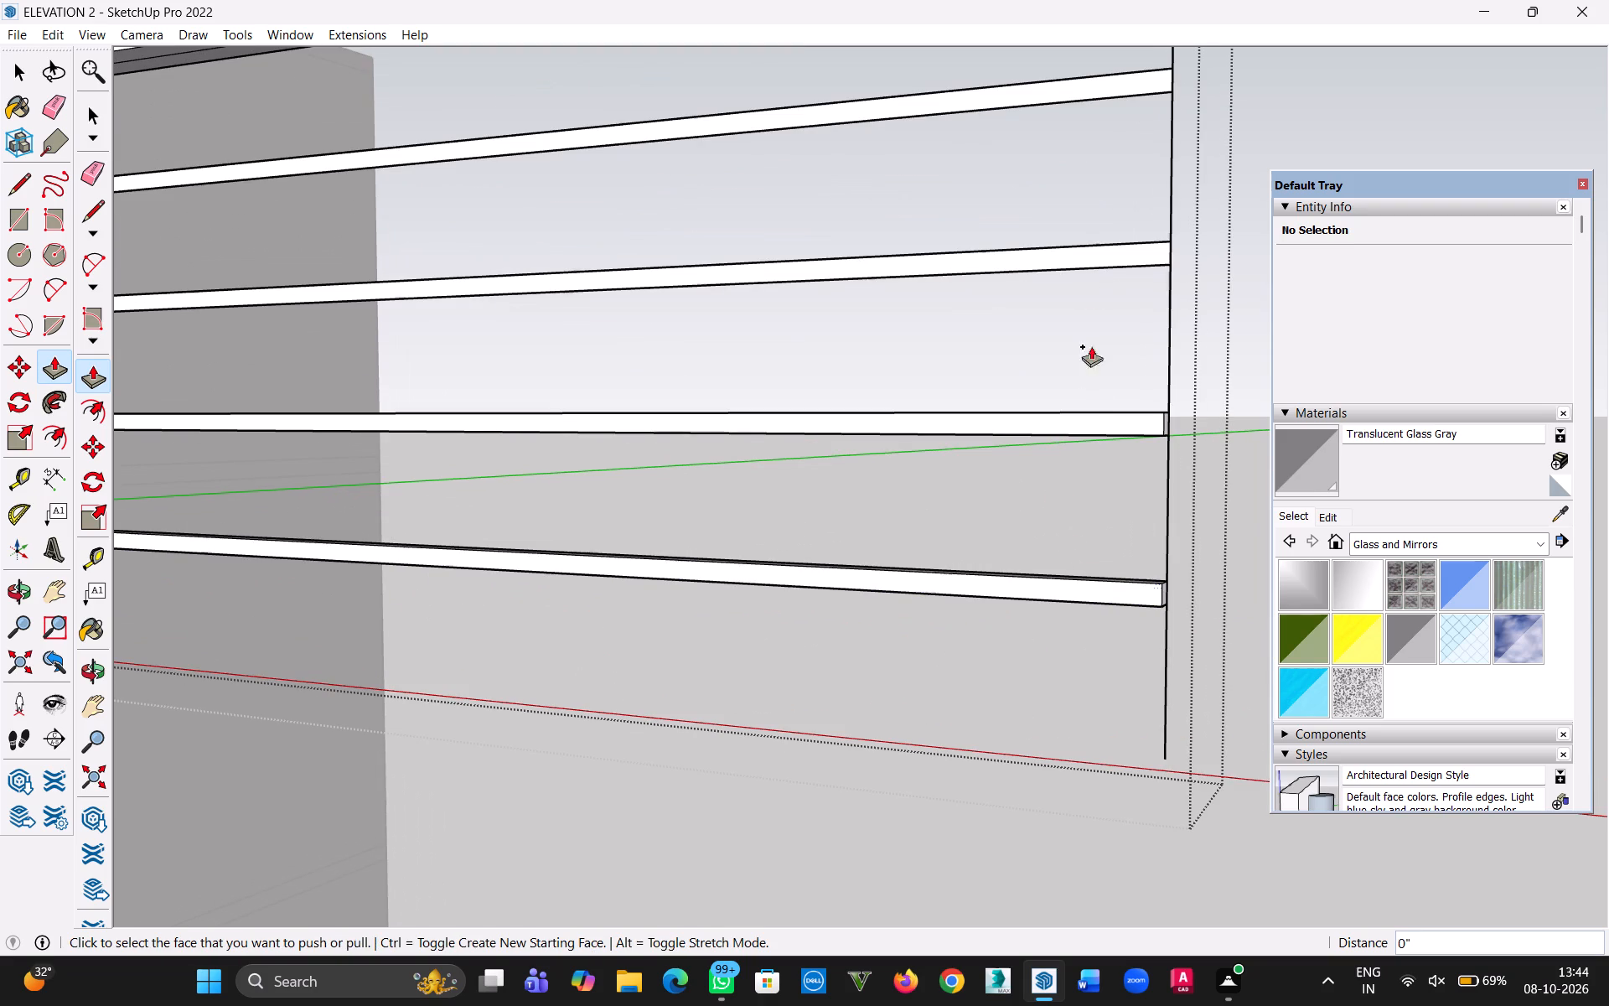
pyautogui.doubleClick(1087, 246)
pyautogui.doubleClick(1053, 83)
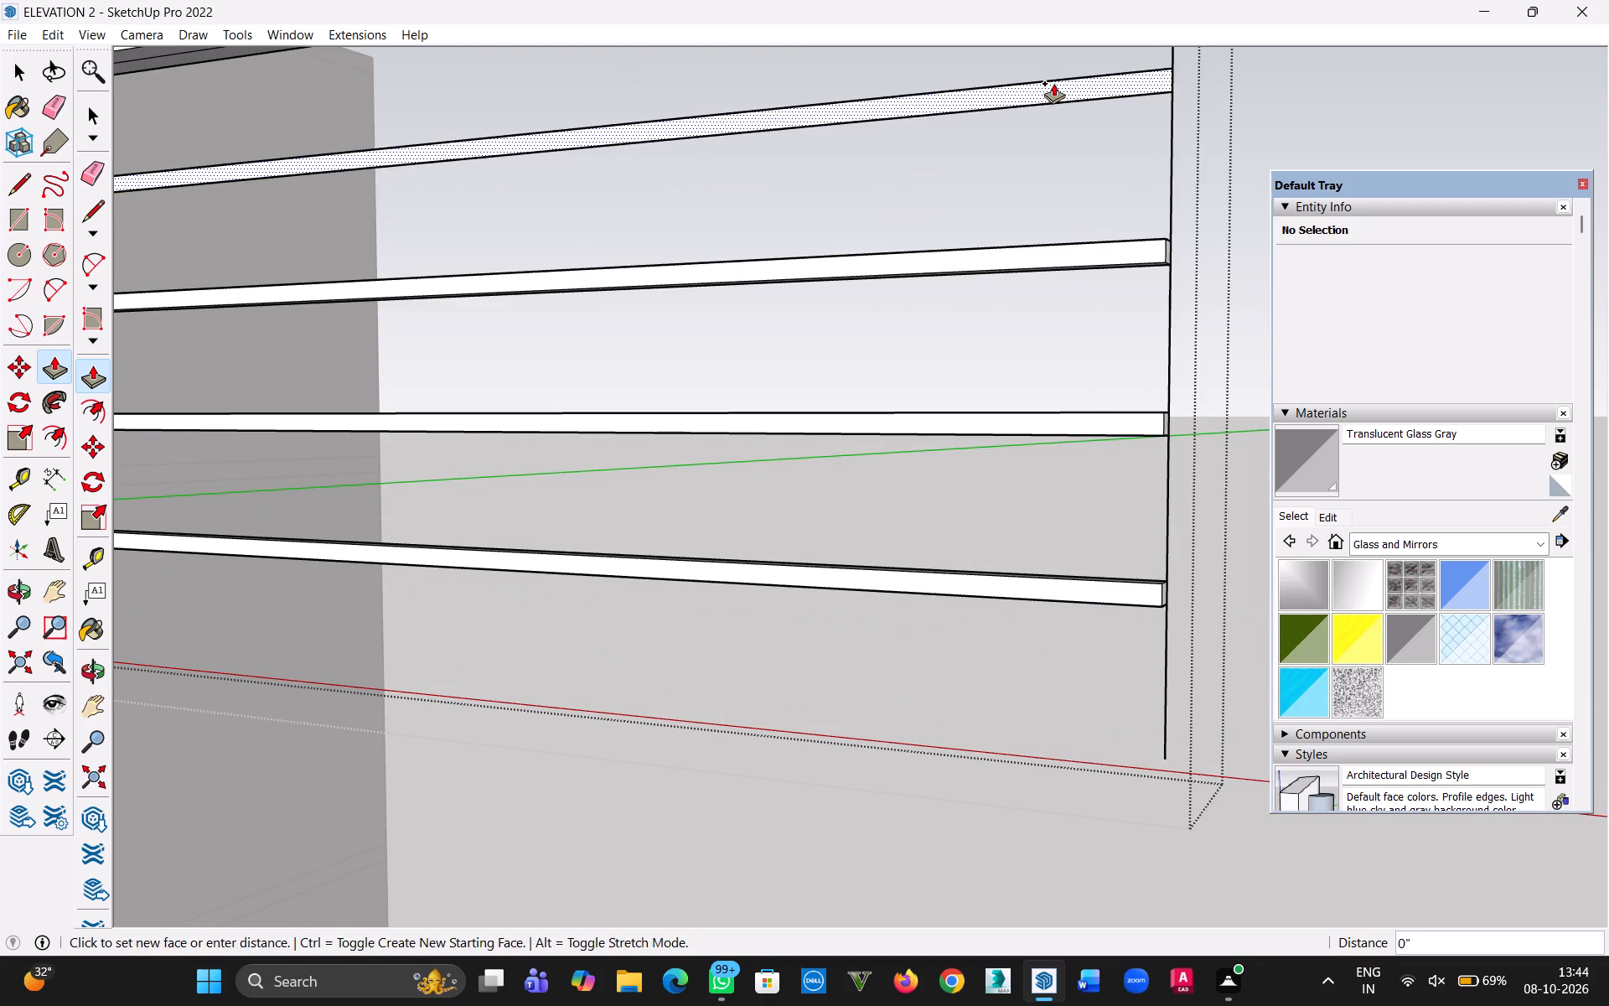
pyautogui.scroll(-14, 934, 177)
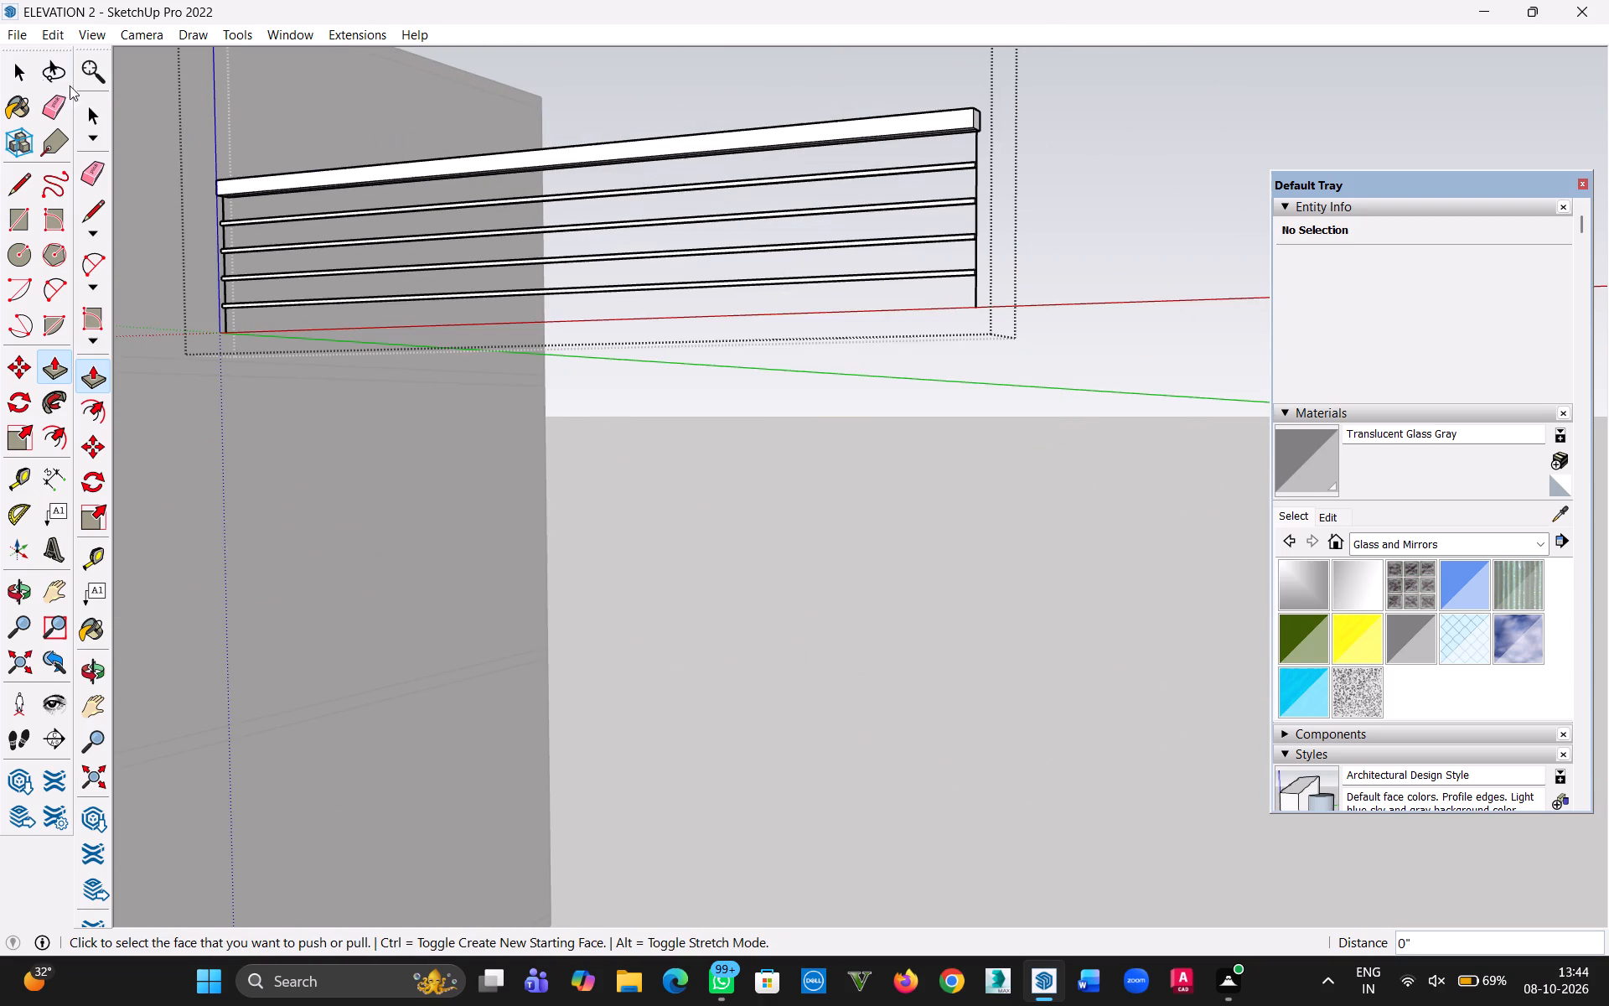
pyautogui.click(23, 75)
# Move the two vertical divider lines straight down into the railing so their top ends meet the handrail's underside.
pyautogui.scroll(-8, 544, 440)
pyautogui.press('h')
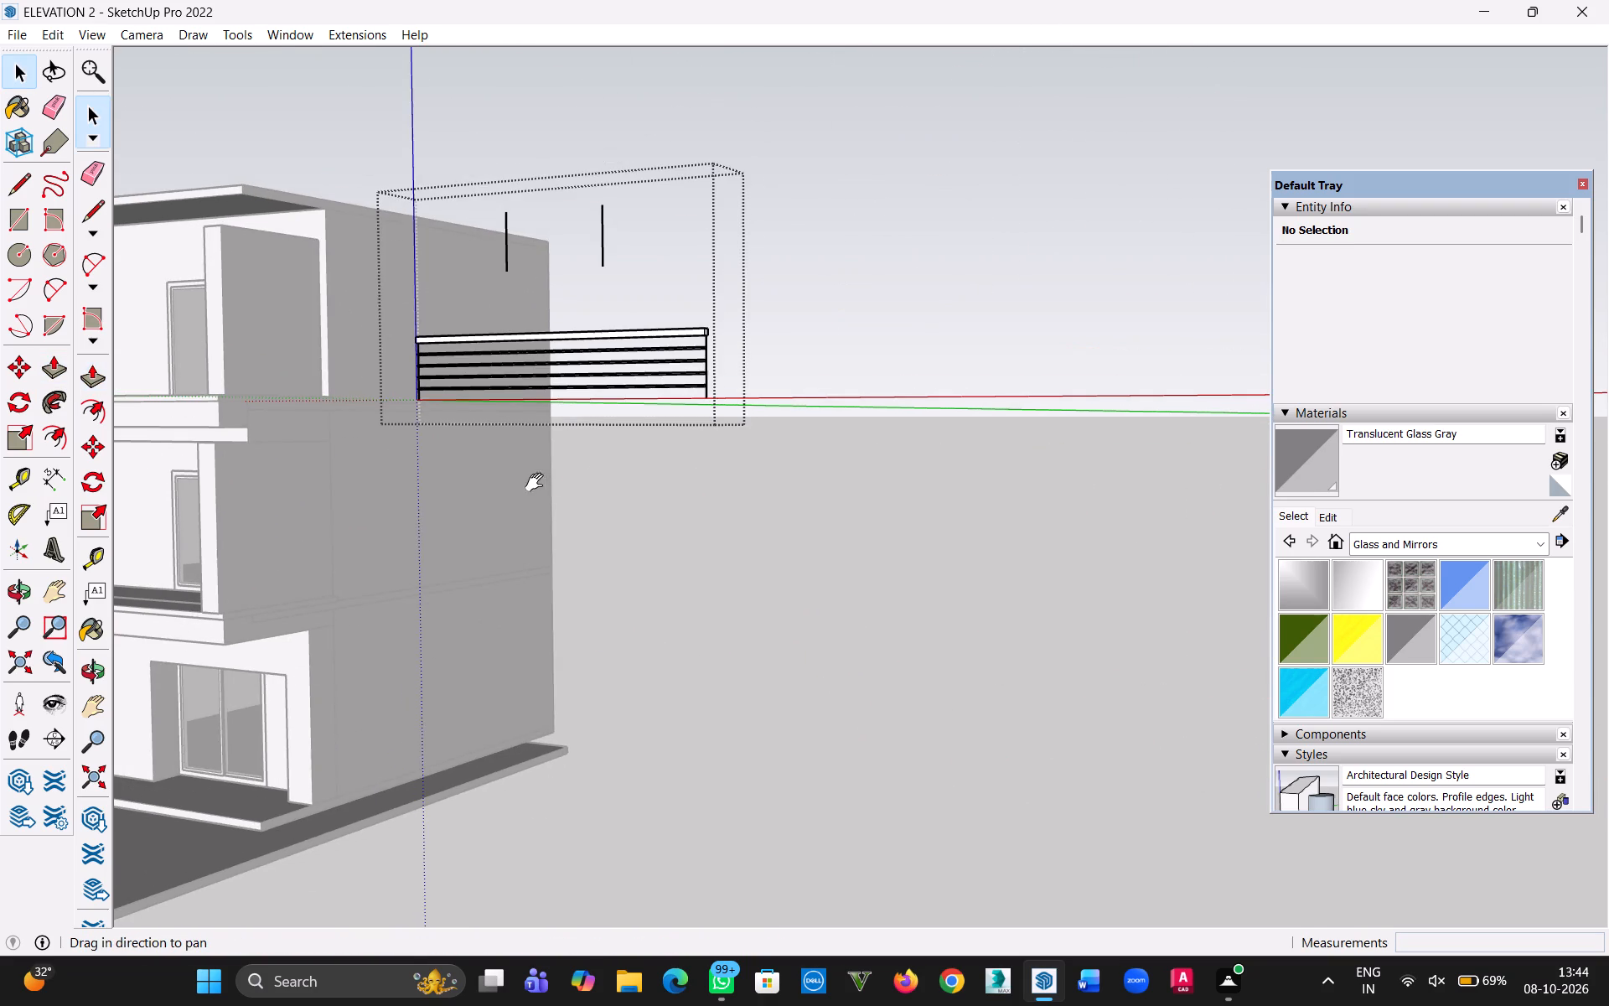
pyautogui.moveTo(552, 487); pyautogui.dragTo(710, 493, button='middle')
pyautogui.middleClick(727, 492)
pyautogui.moveTo(747, 490); pyautogui.dragTo(838, 510, button='middle')
pyautogui.middleClick(838, 510)
pyautogui.scroll(4, 798, 361)
pyautogui.scroll(2, 794, 237)
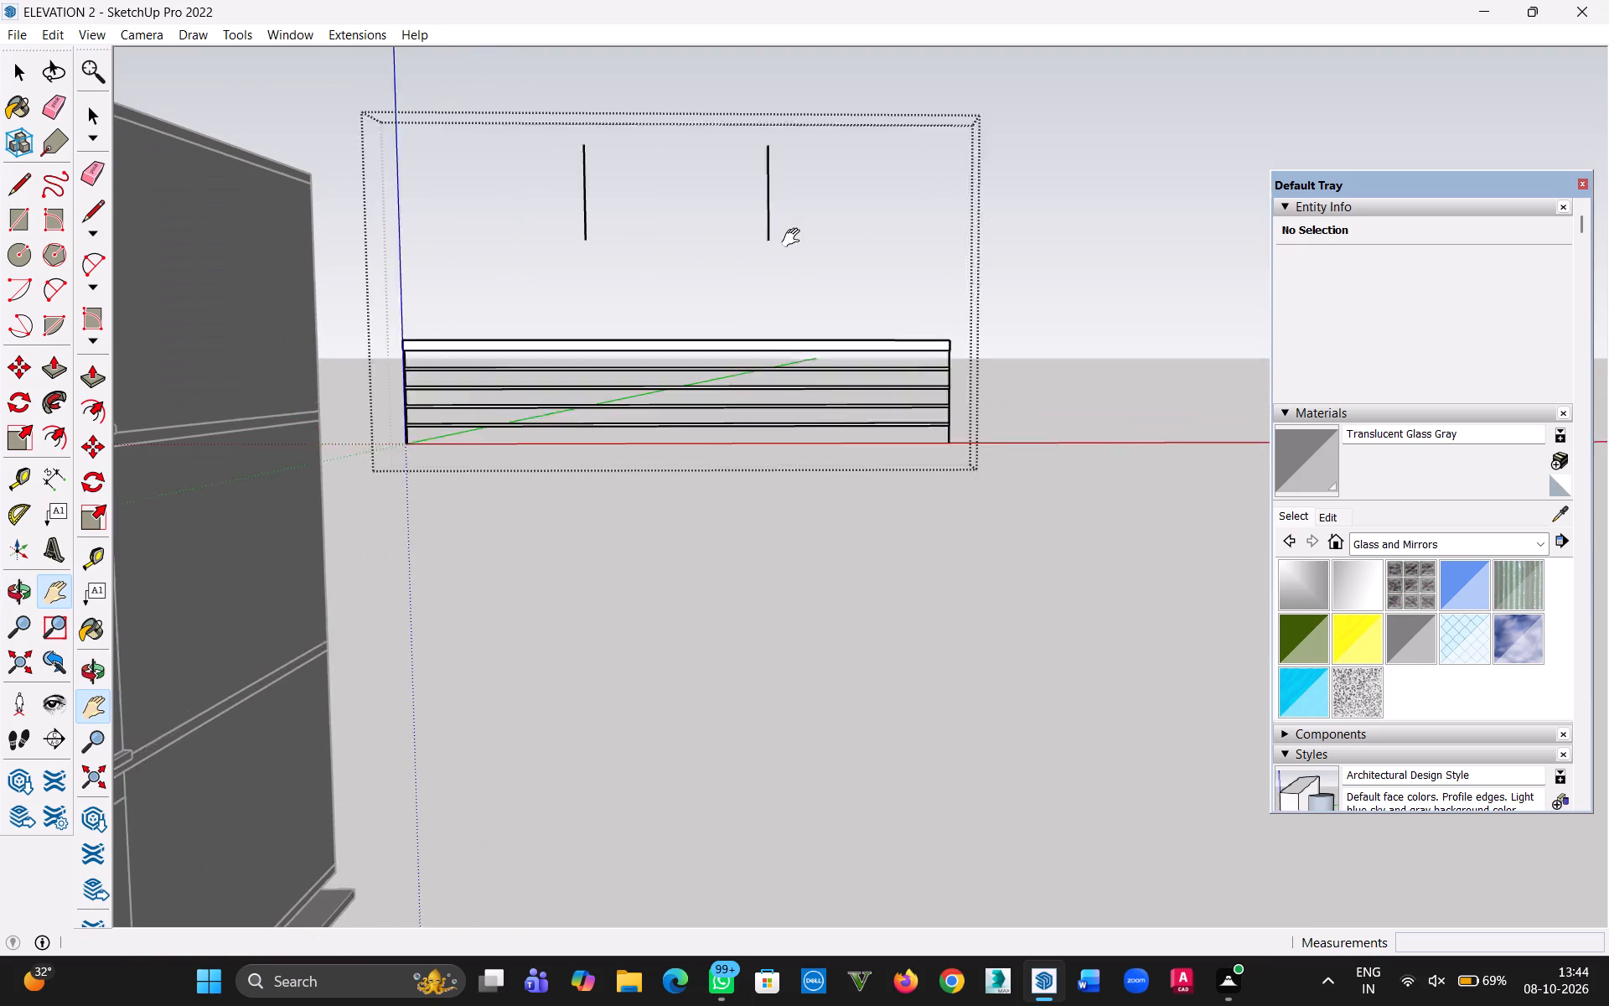
pyautogui.scroll(2, 794, 238)
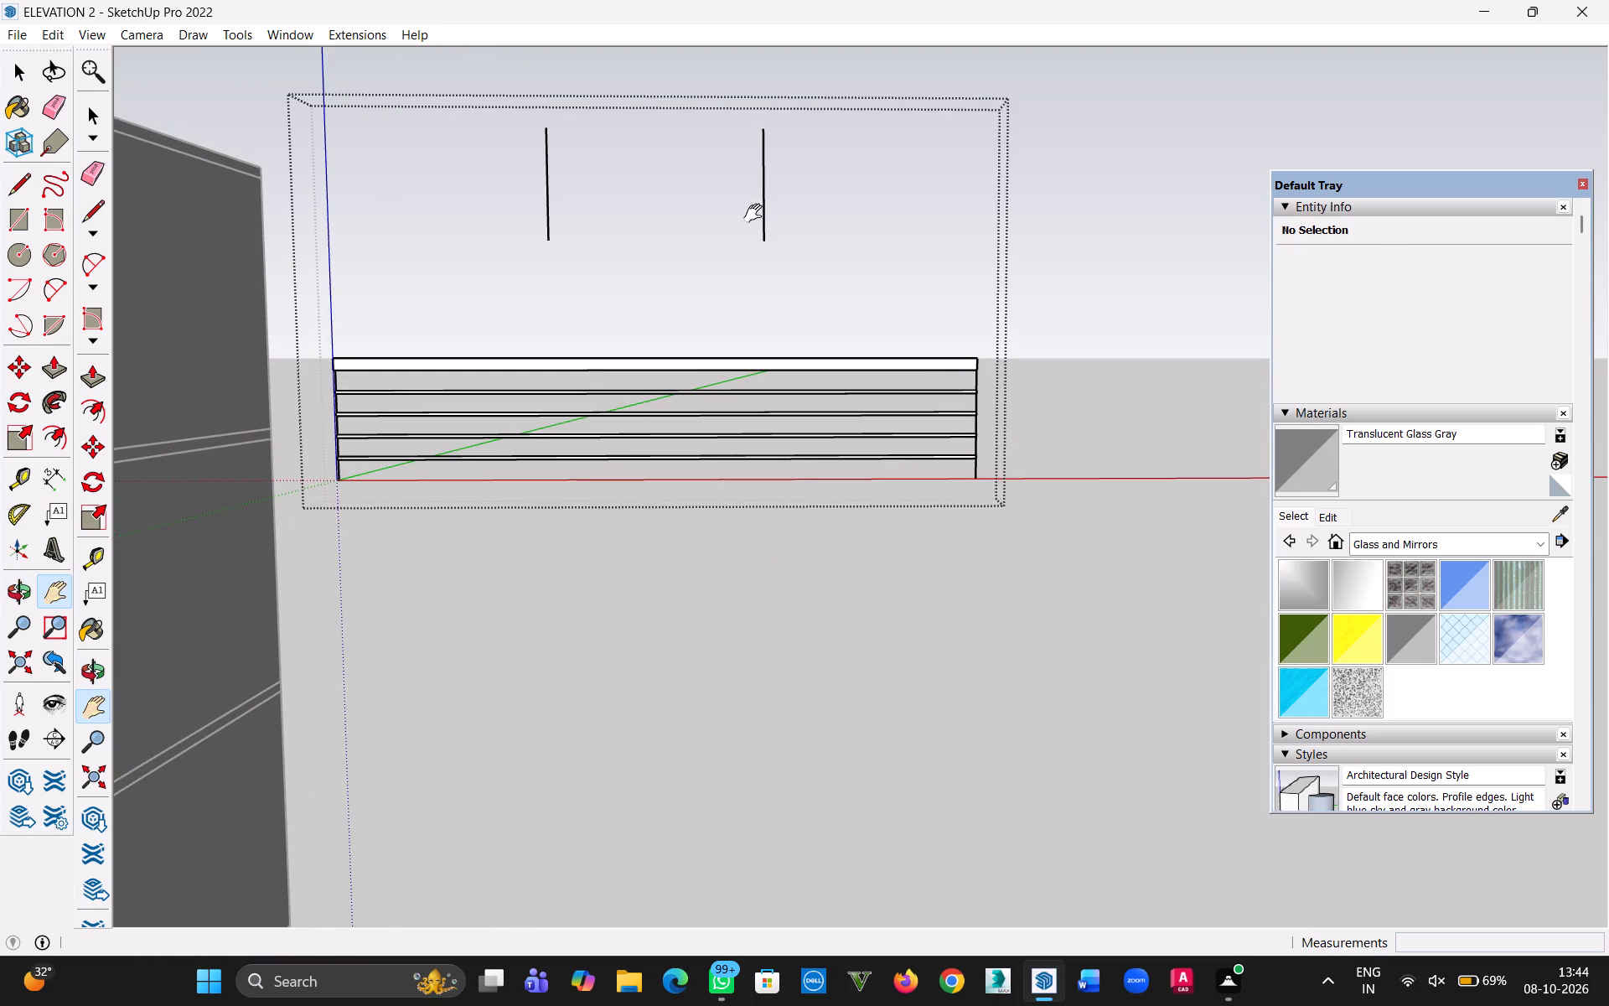
pyautogui.click(17, 73)
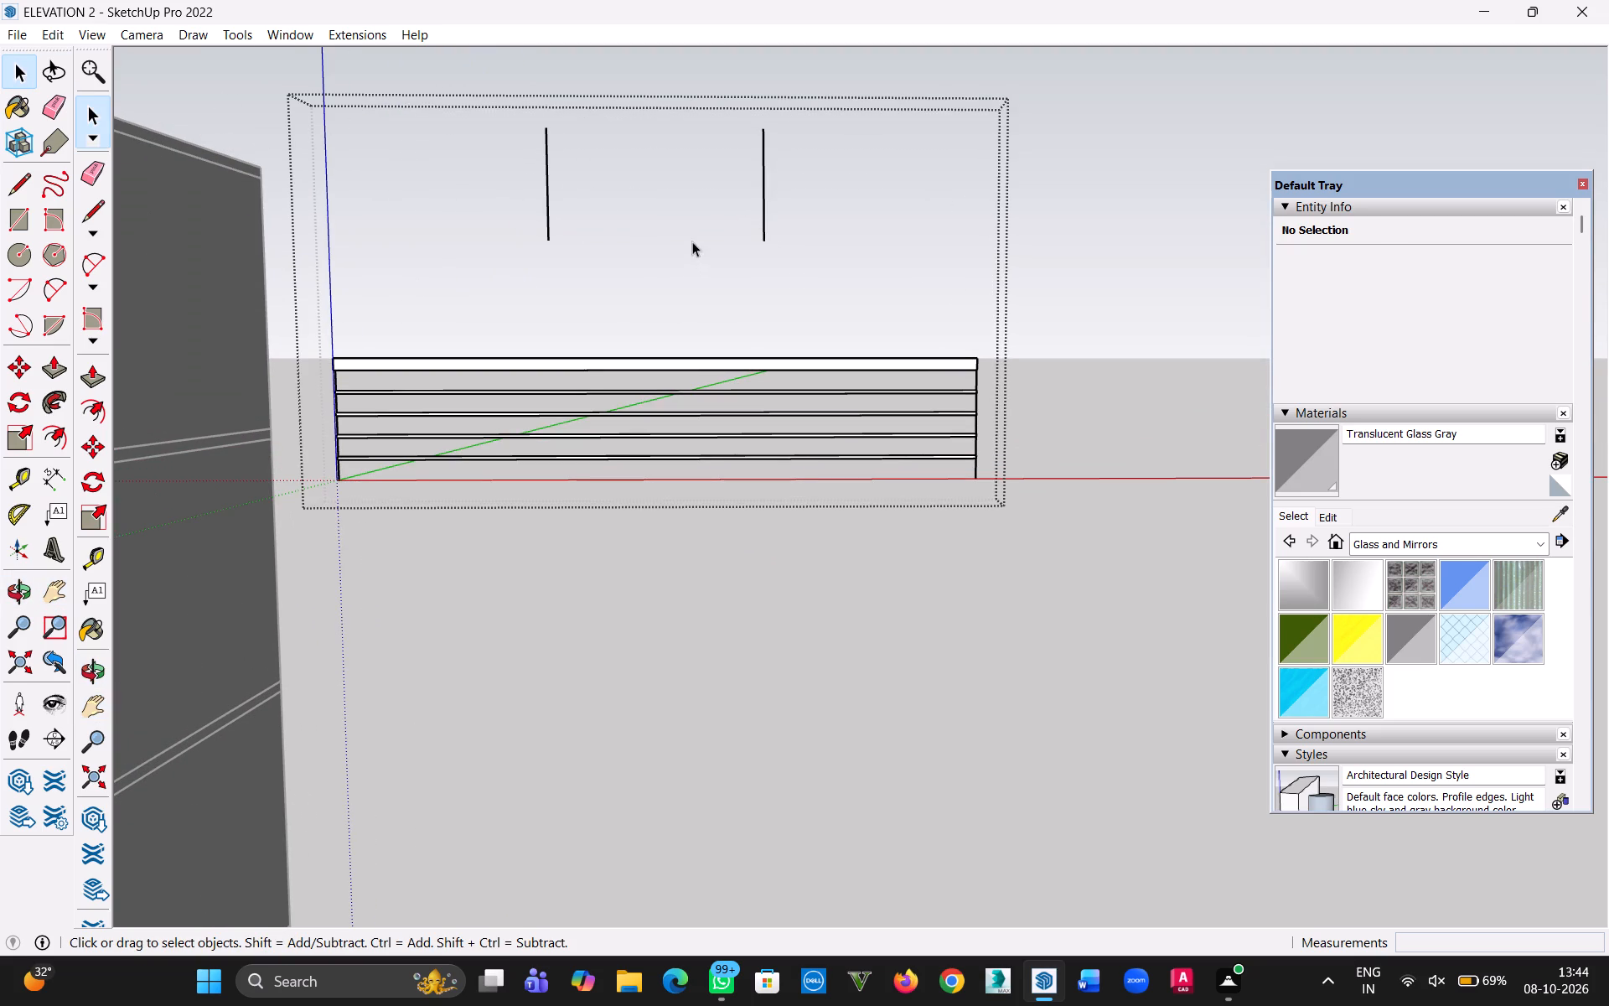
pyautogui.click(762, 222)
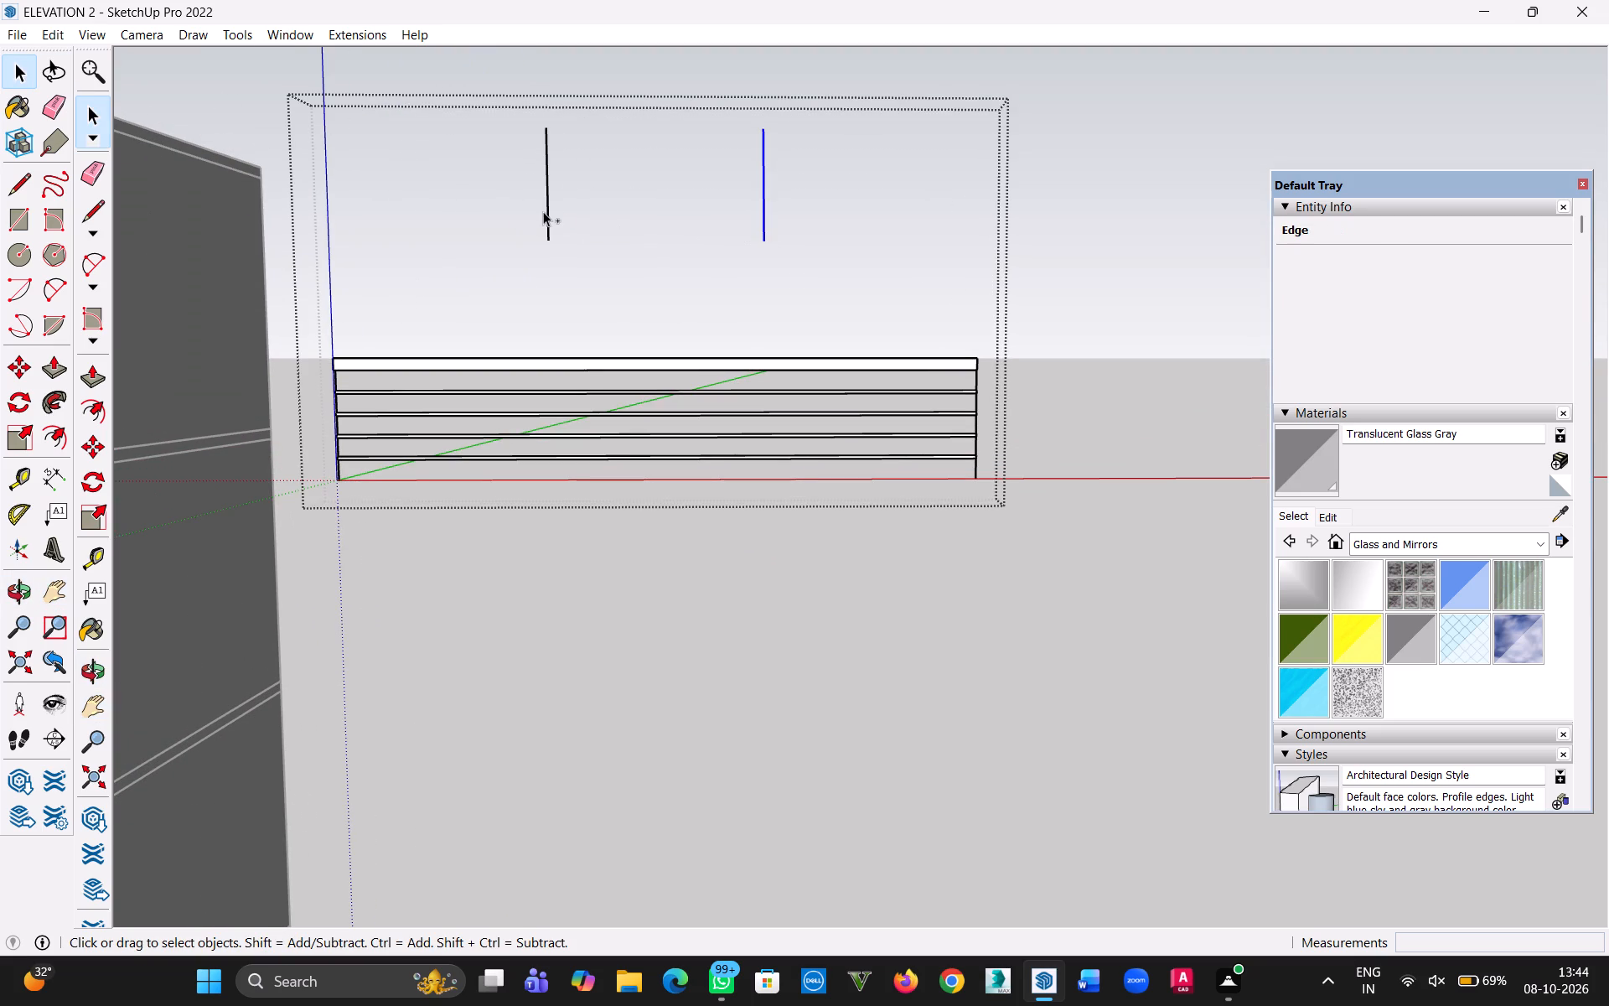
pyautogui.keyDown('ctrl'); pyautogui.click(548, 214); pyautogui.keyUp('ctrl')
pyautogui.press('m')
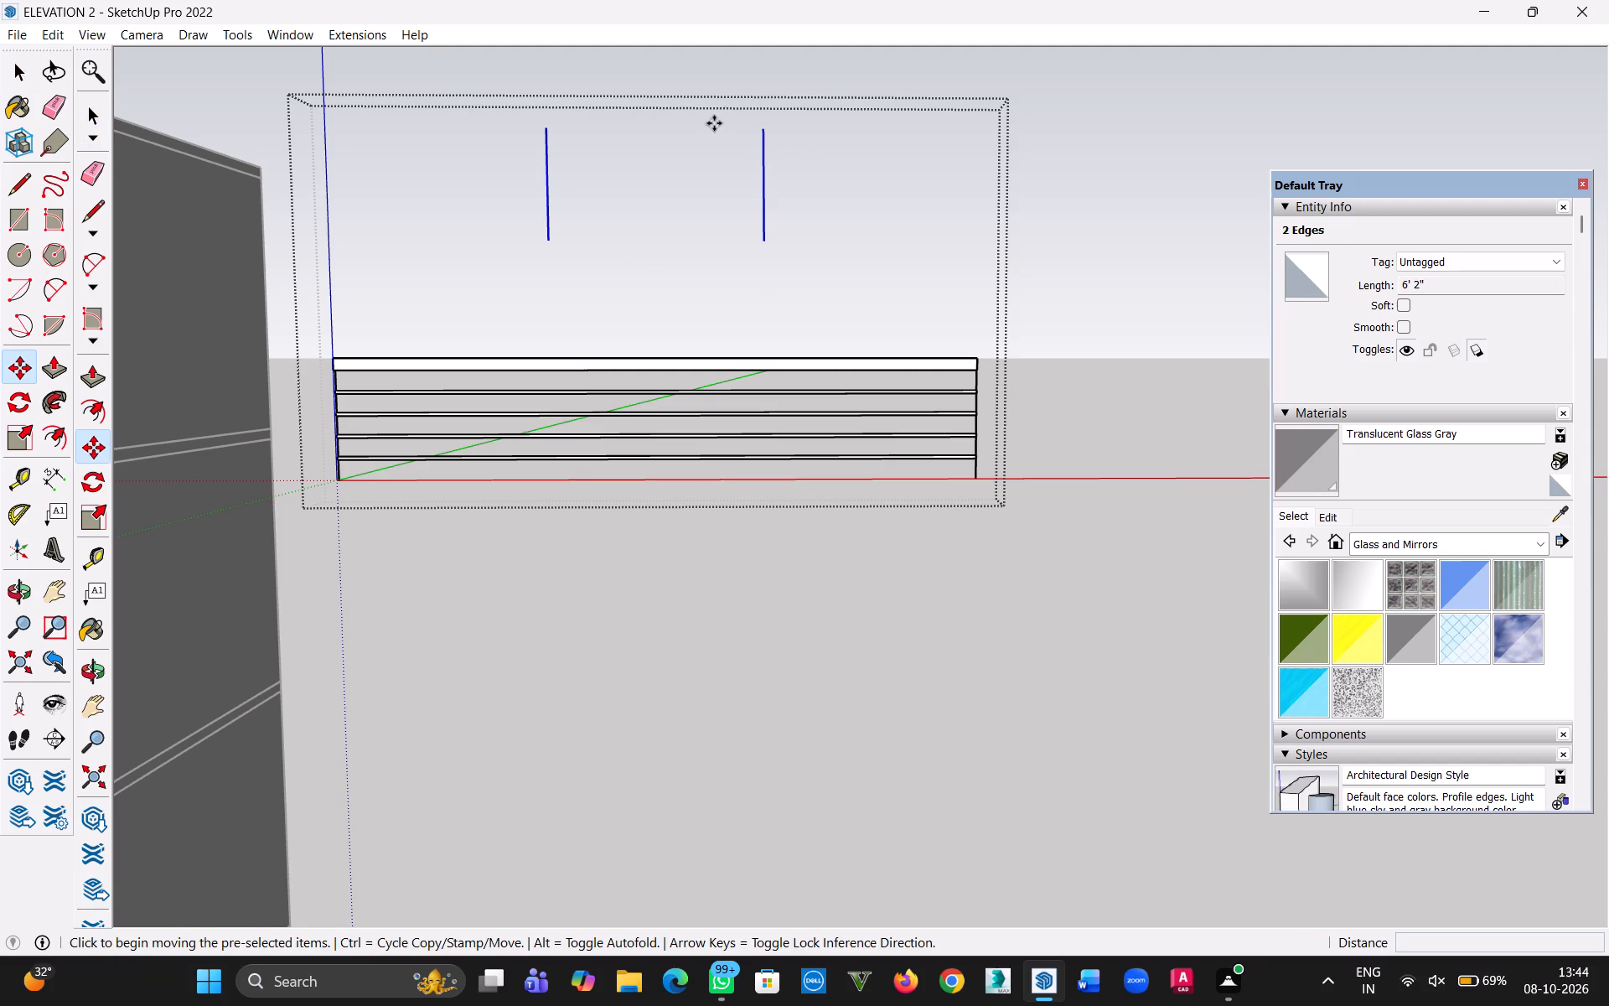
pyautogui.click(763, 136)
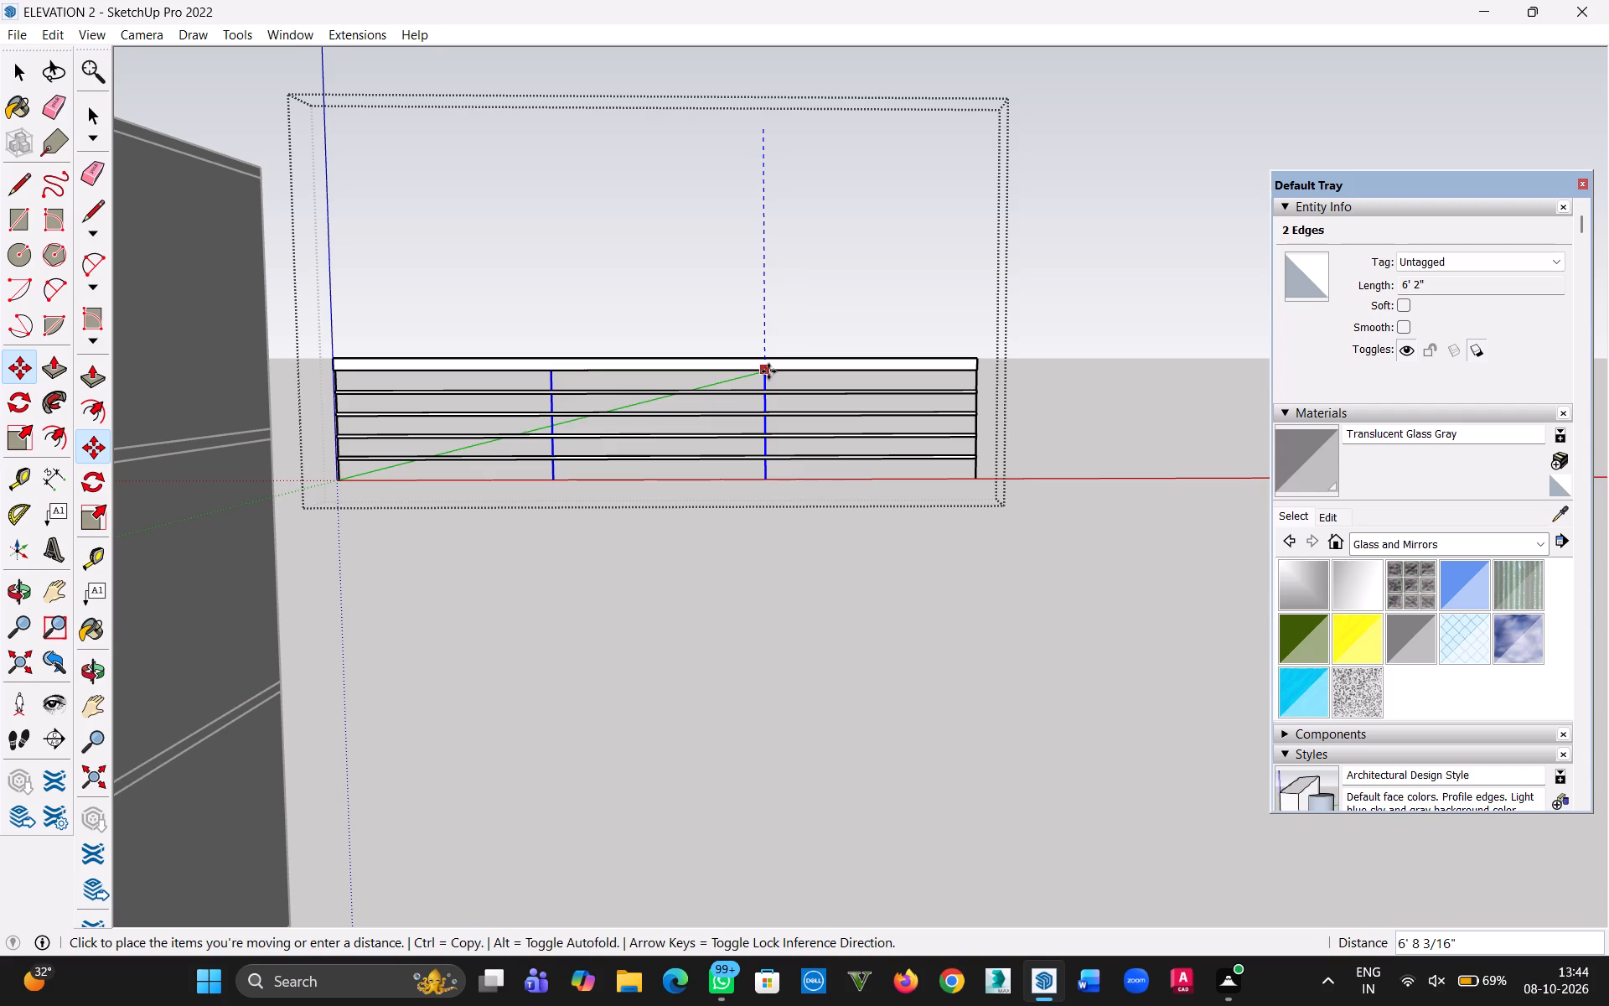
pyautogui.click(768, 371)
pyautogui.click(24, 67)
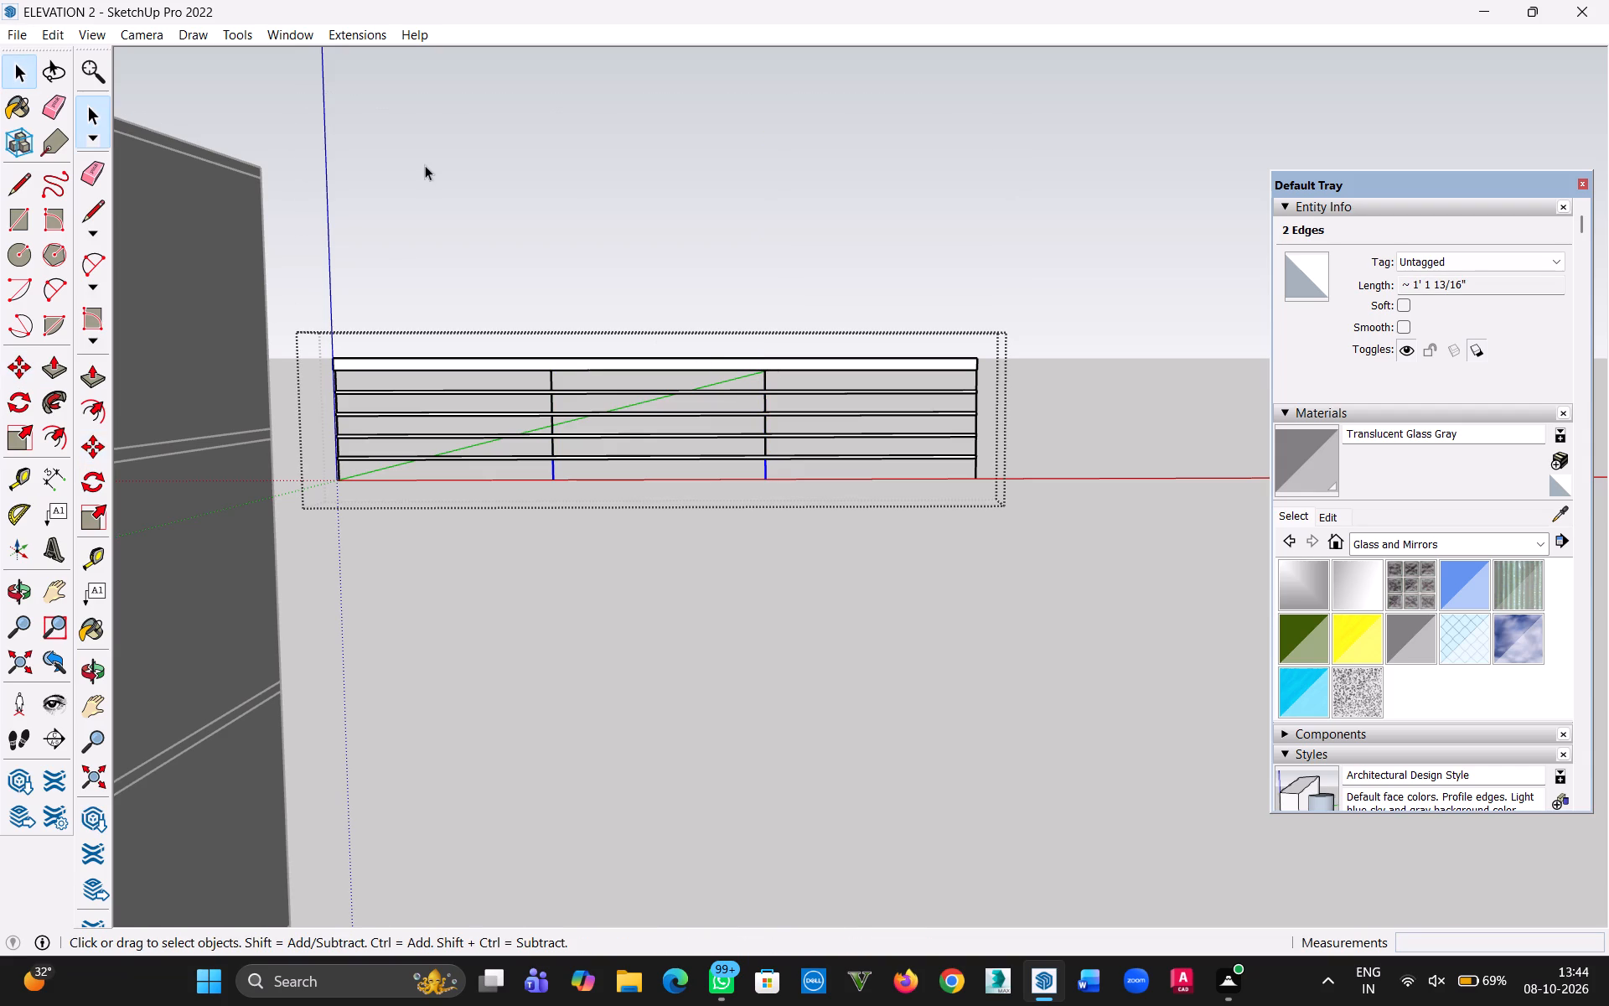
pyautogui.click(425, 166)
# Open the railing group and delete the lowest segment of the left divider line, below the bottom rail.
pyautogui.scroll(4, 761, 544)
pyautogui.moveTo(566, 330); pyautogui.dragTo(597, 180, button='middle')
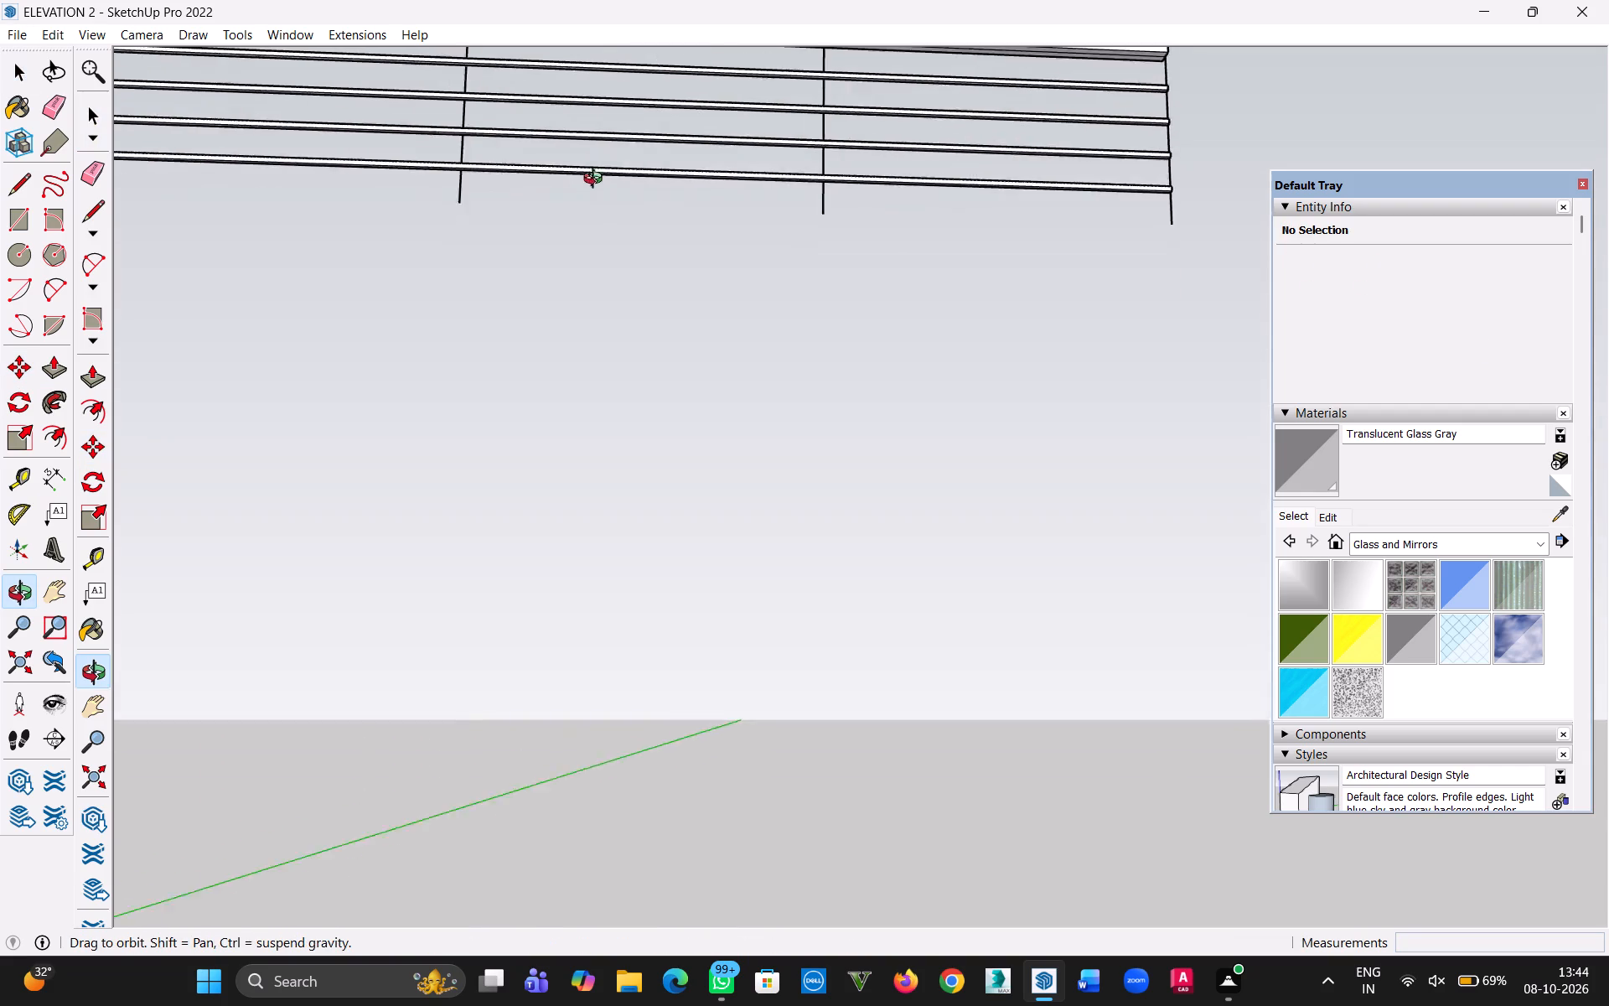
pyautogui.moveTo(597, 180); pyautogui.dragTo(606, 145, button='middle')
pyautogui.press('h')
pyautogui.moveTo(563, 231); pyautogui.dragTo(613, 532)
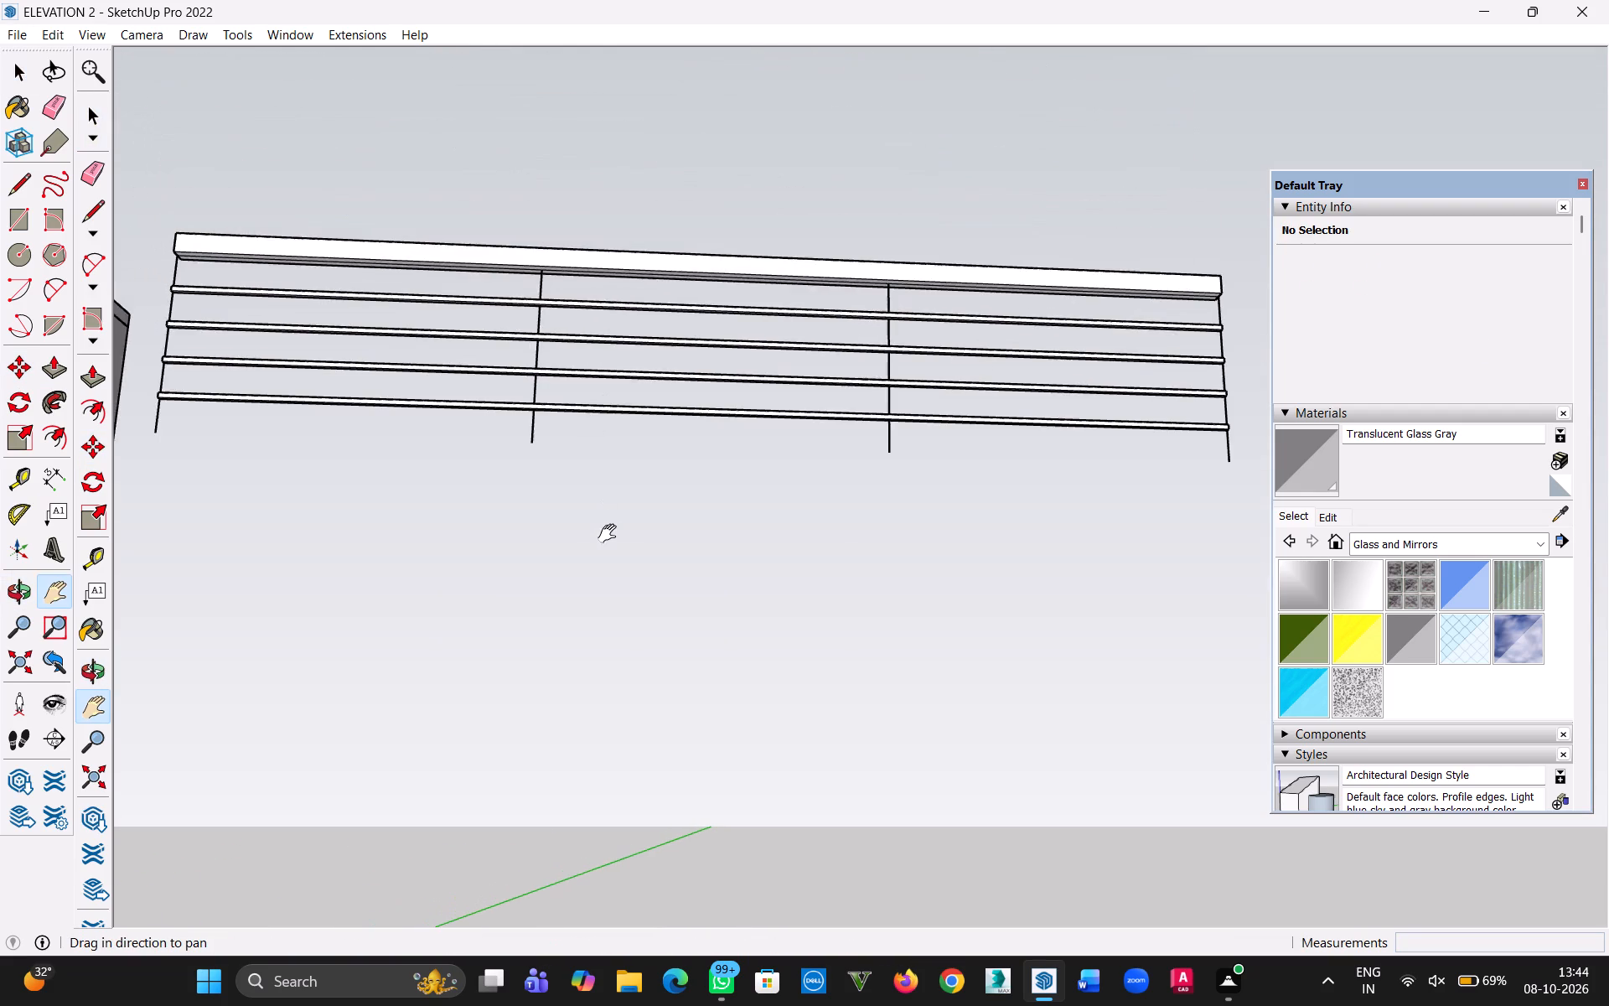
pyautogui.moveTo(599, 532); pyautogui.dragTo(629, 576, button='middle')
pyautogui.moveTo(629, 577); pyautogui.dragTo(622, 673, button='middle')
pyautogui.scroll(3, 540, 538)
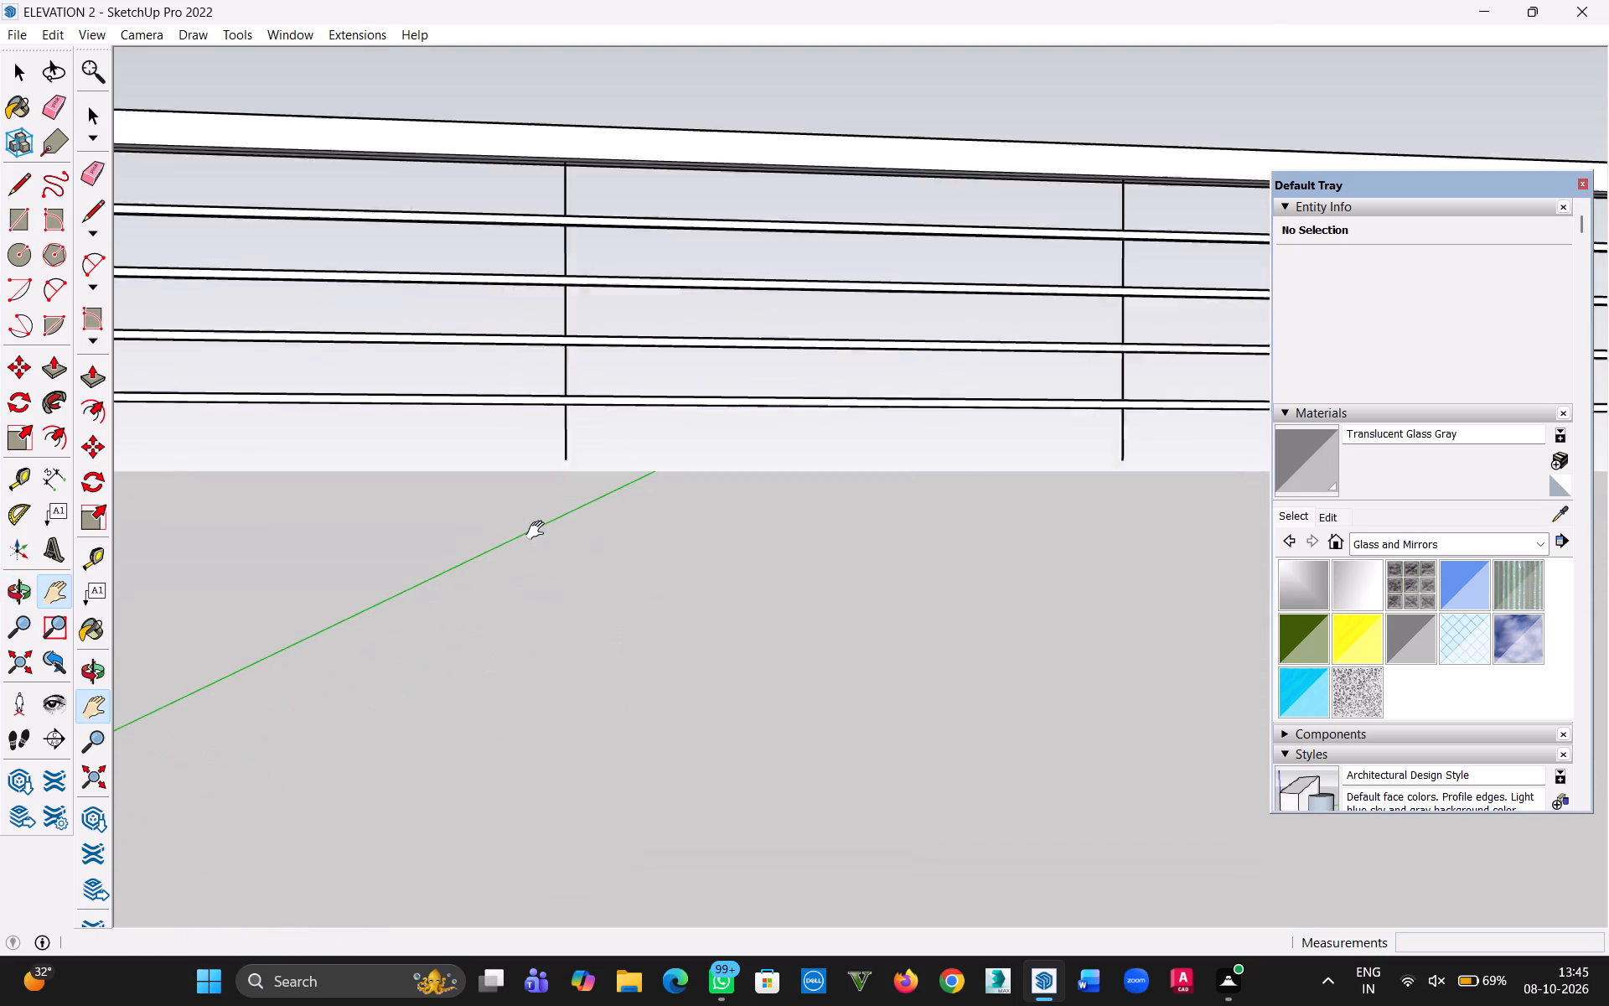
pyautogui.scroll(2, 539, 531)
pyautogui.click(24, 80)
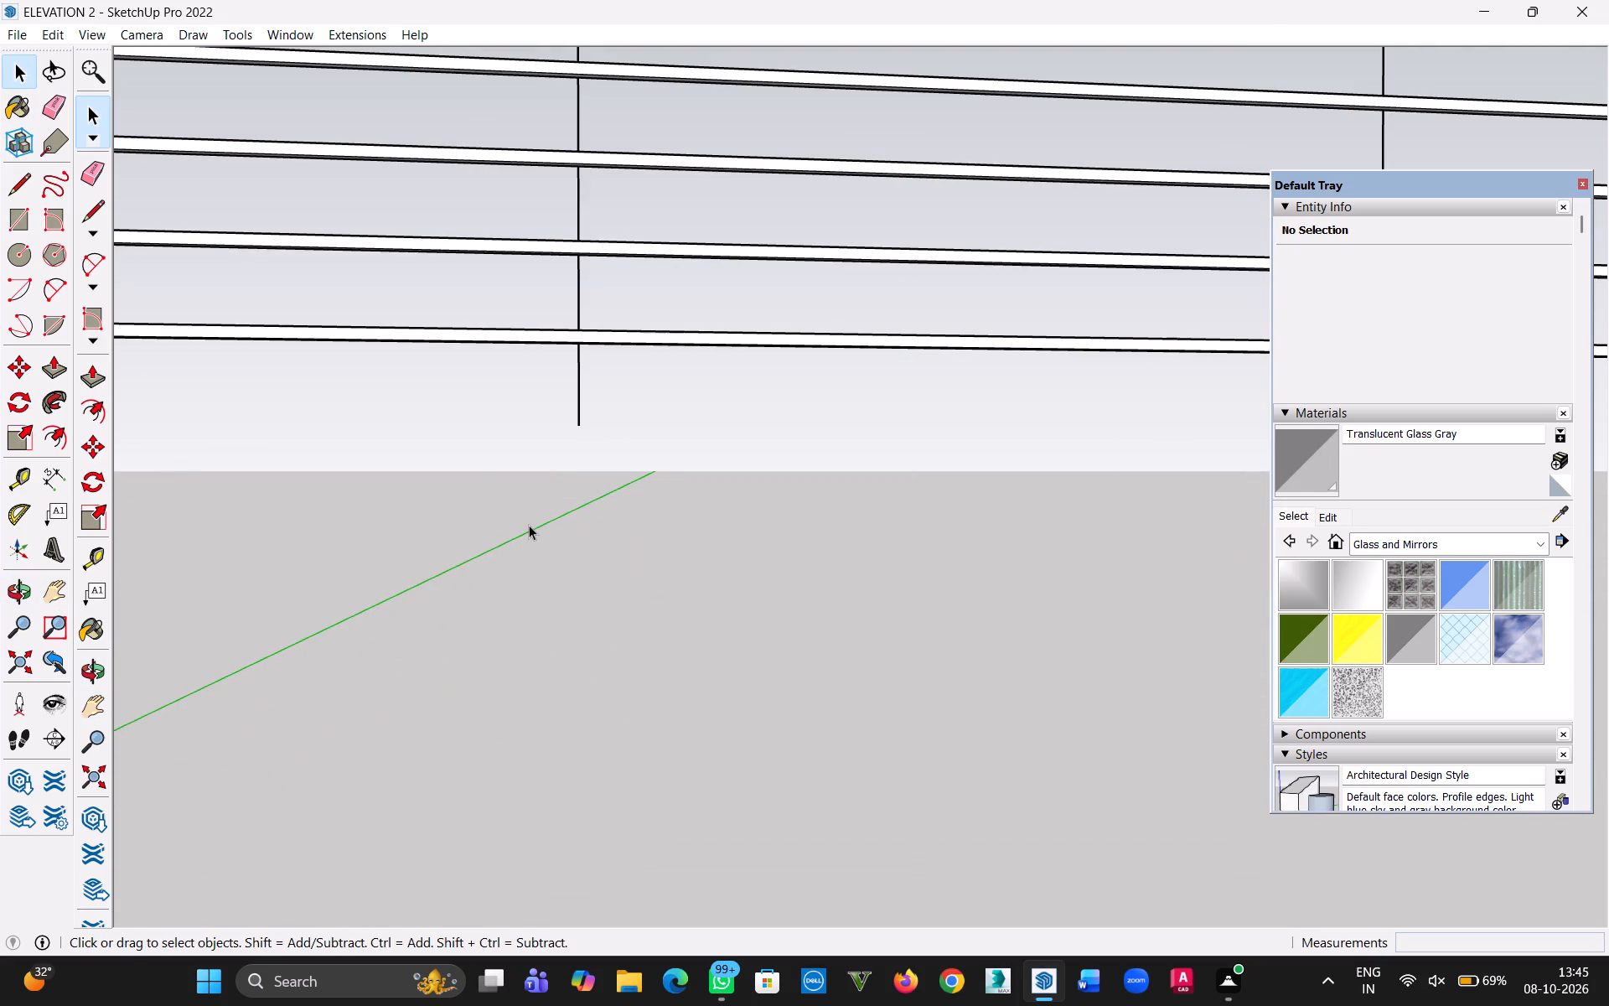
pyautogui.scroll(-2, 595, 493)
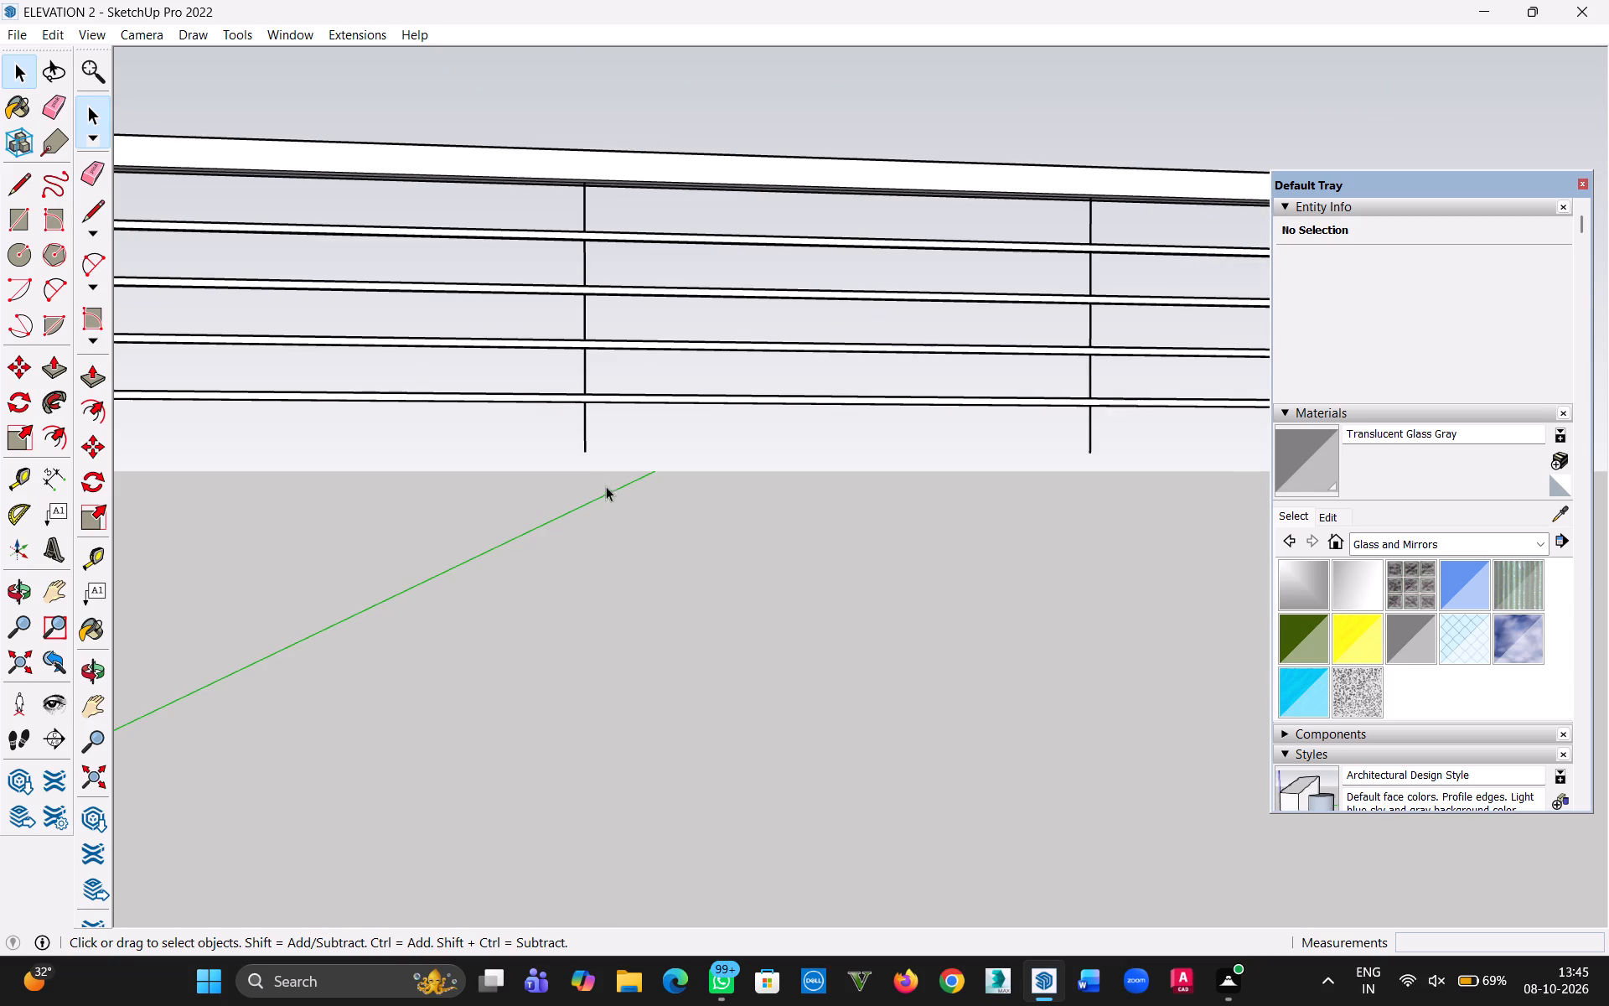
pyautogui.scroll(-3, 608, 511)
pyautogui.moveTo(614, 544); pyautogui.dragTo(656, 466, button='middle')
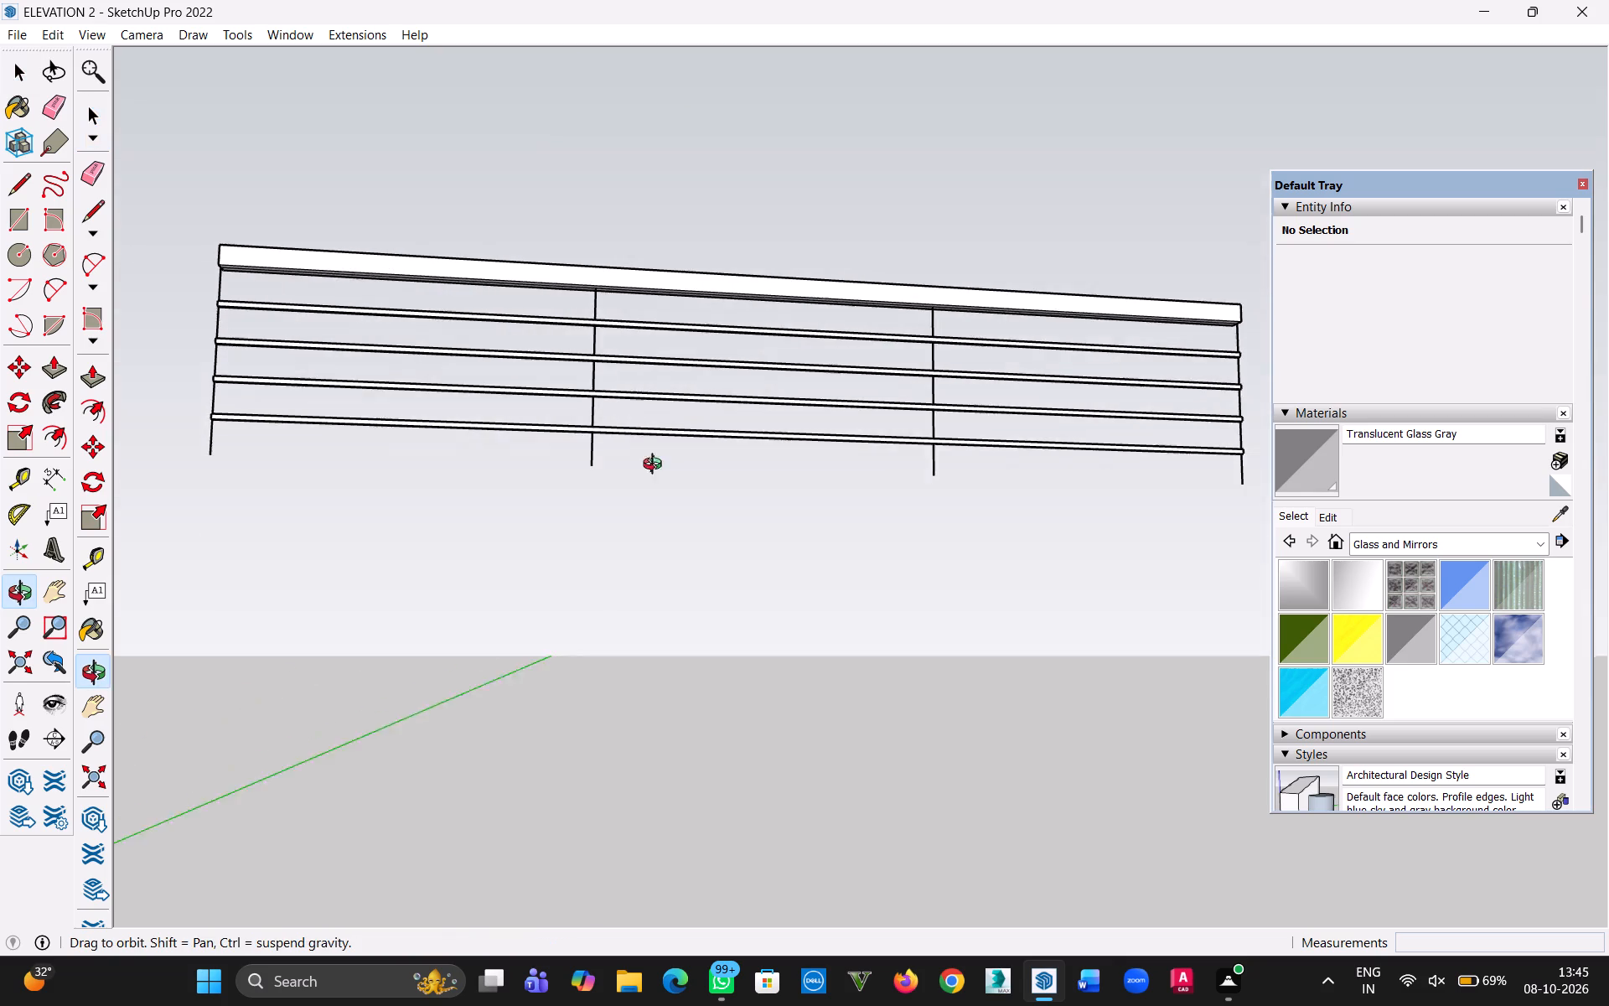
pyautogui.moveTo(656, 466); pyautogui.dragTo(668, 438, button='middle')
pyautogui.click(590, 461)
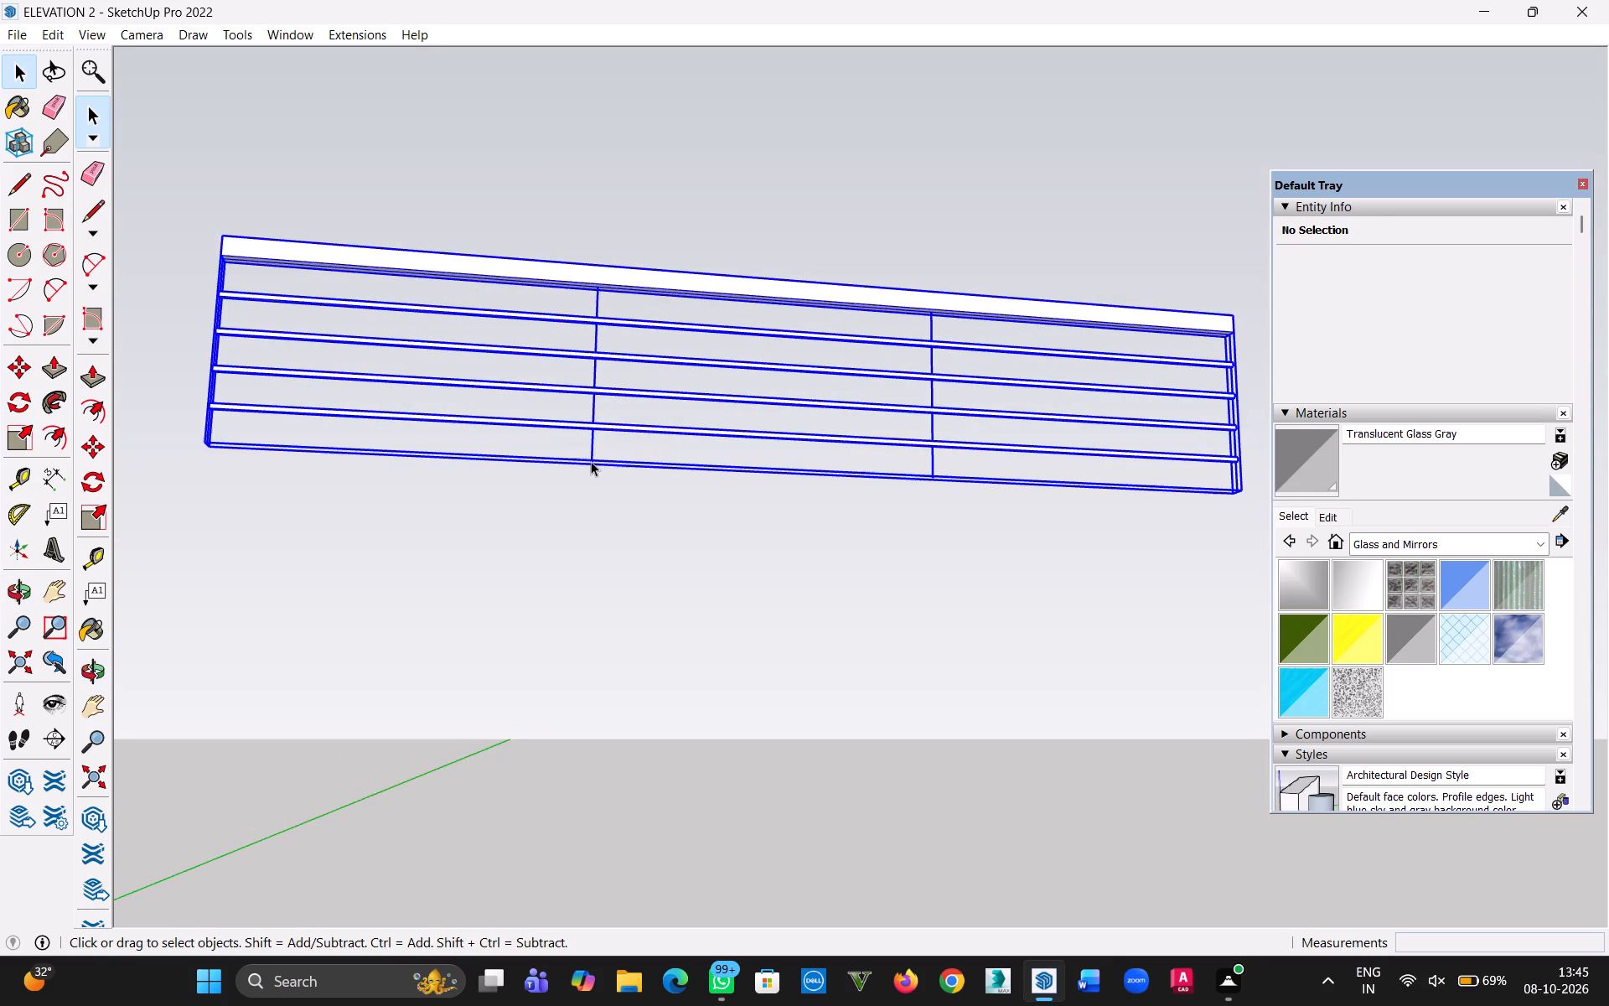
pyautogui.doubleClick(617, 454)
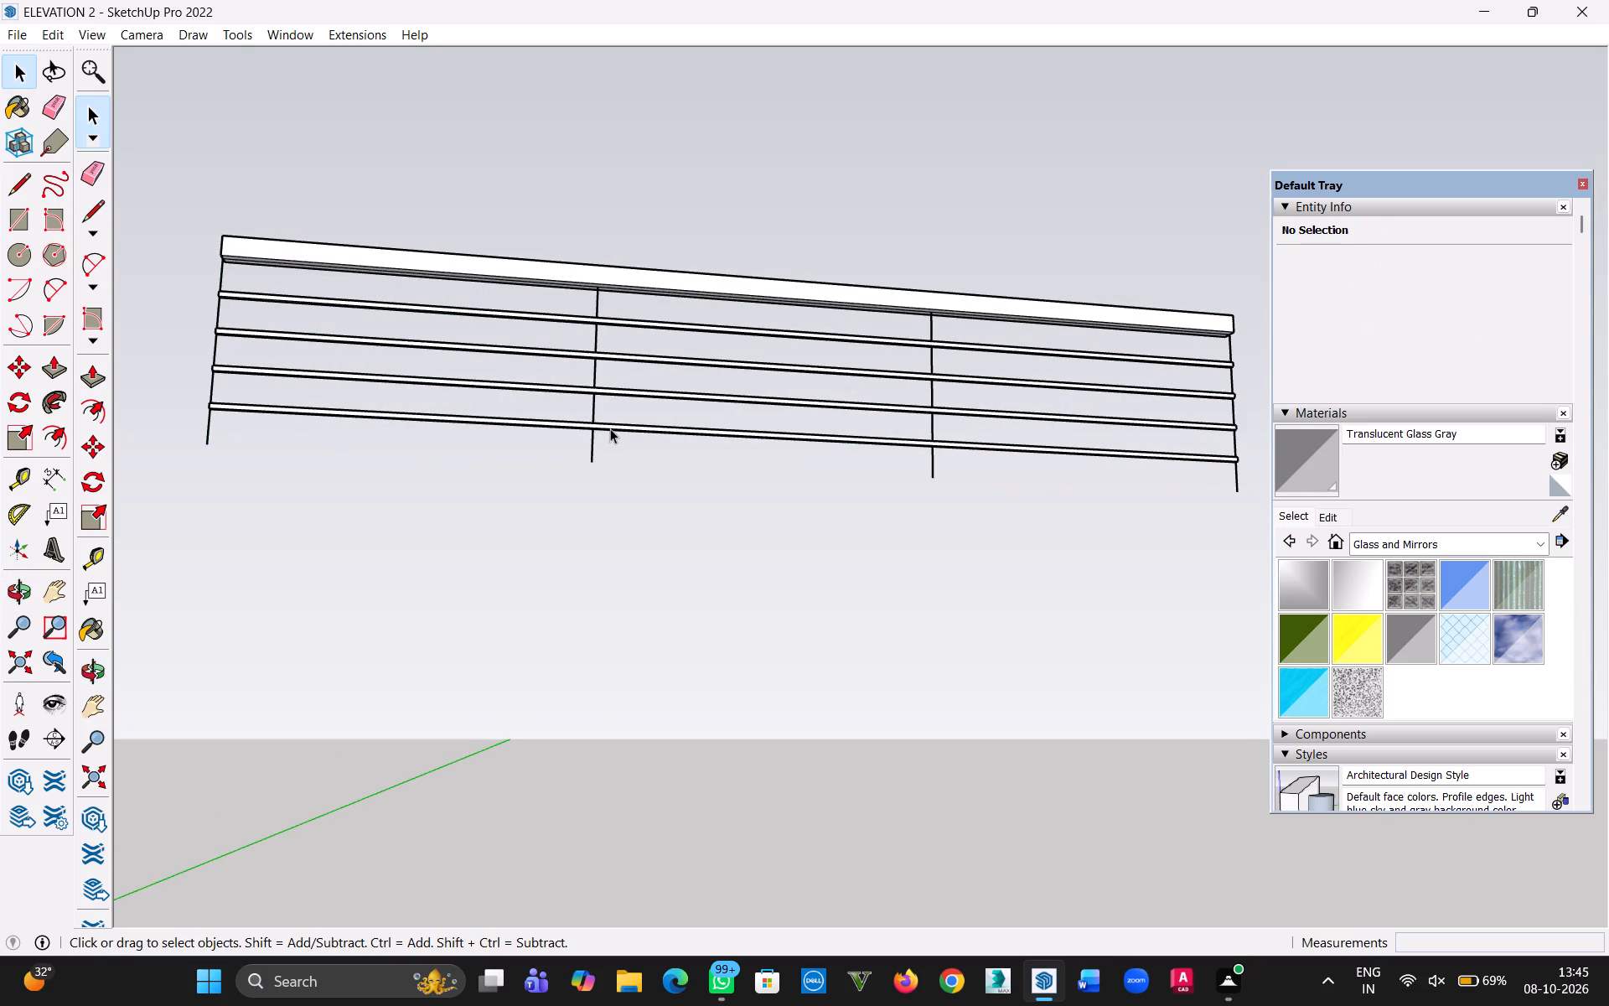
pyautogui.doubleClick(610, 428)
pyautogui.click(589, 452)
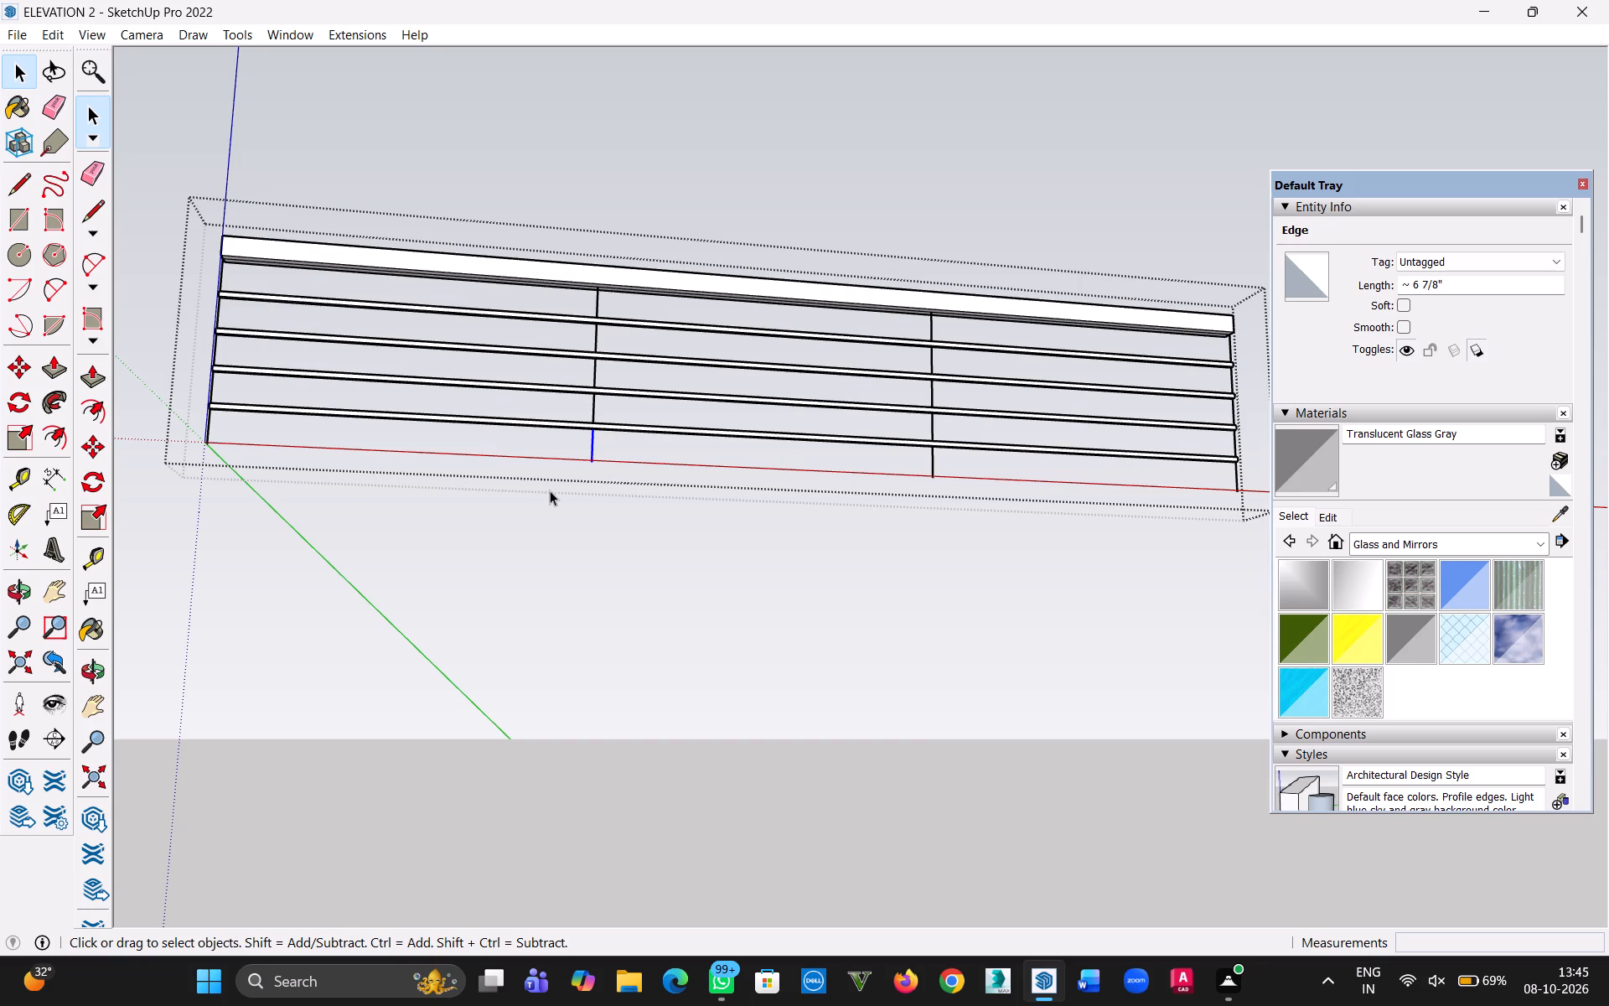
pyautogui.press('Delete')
# Undo the segment deletion and the move that brought the two divider lines down into the railing.
pyautogui.hotkey('ctrl', 'z')
pyautogui.hotkey('ctrl', 'z')
pyautogui.hotkey('ctrl', 'z')
pyautogui.hotkey('ctrl', 'z')
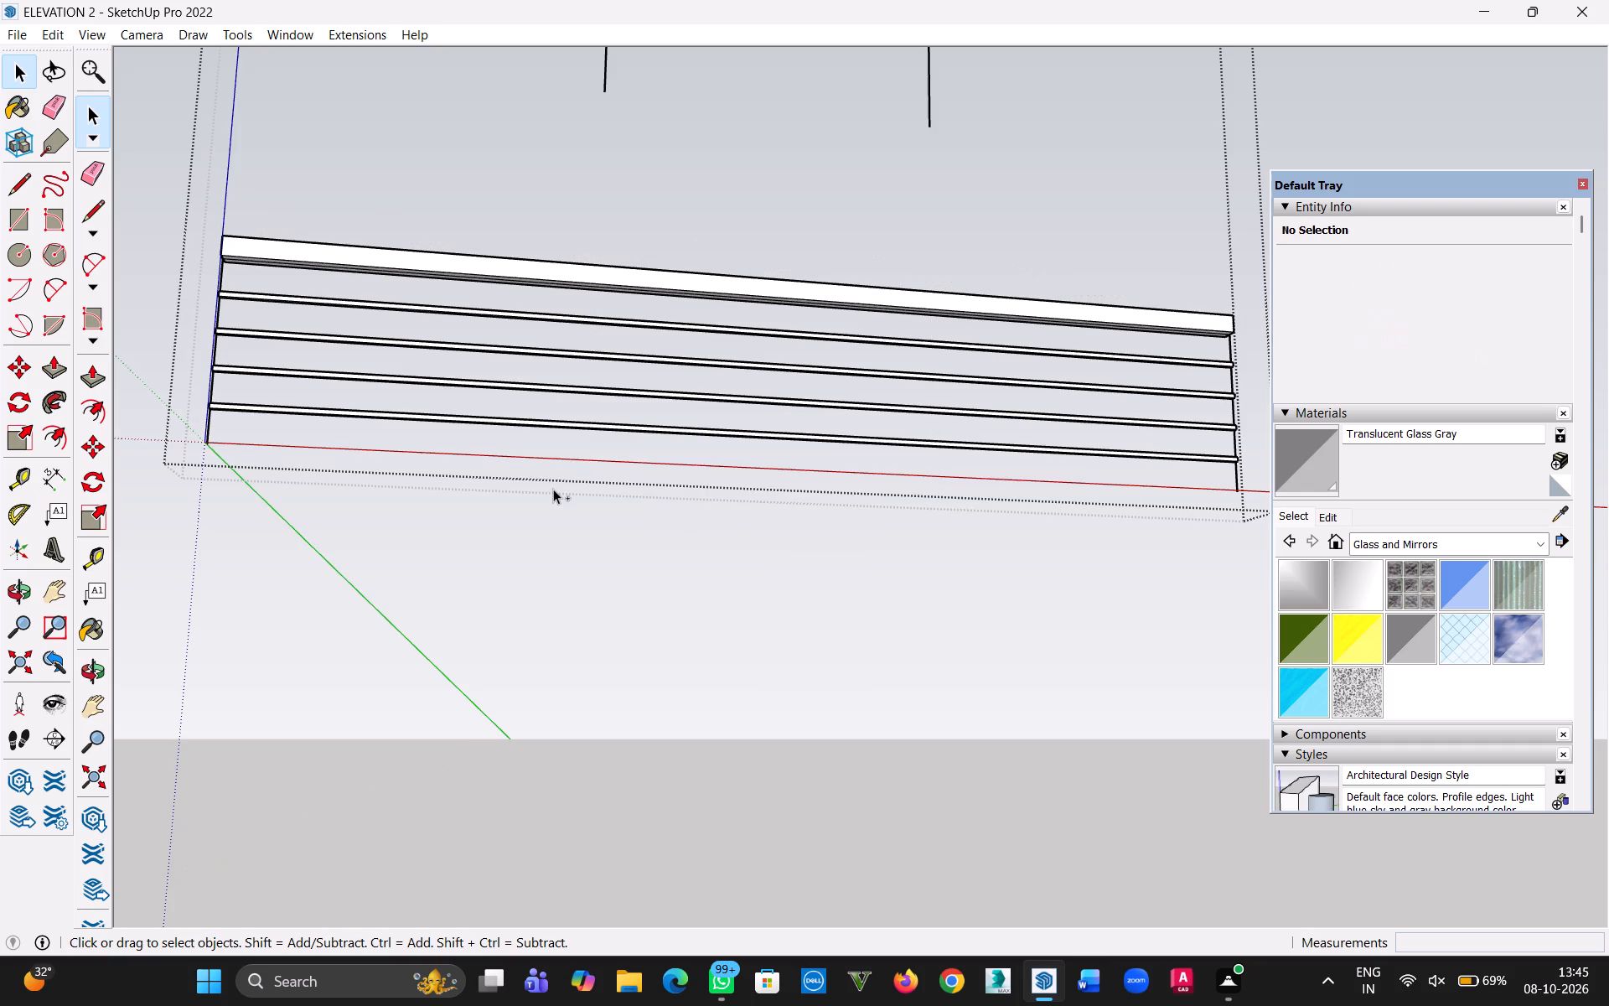
# Delete the two 3' 1" vertical divider lines standing above the railing and save the model.
pyautogui.click(931, 103)
pyautogui.press('Delete')
pyautogui.click(605, 76)
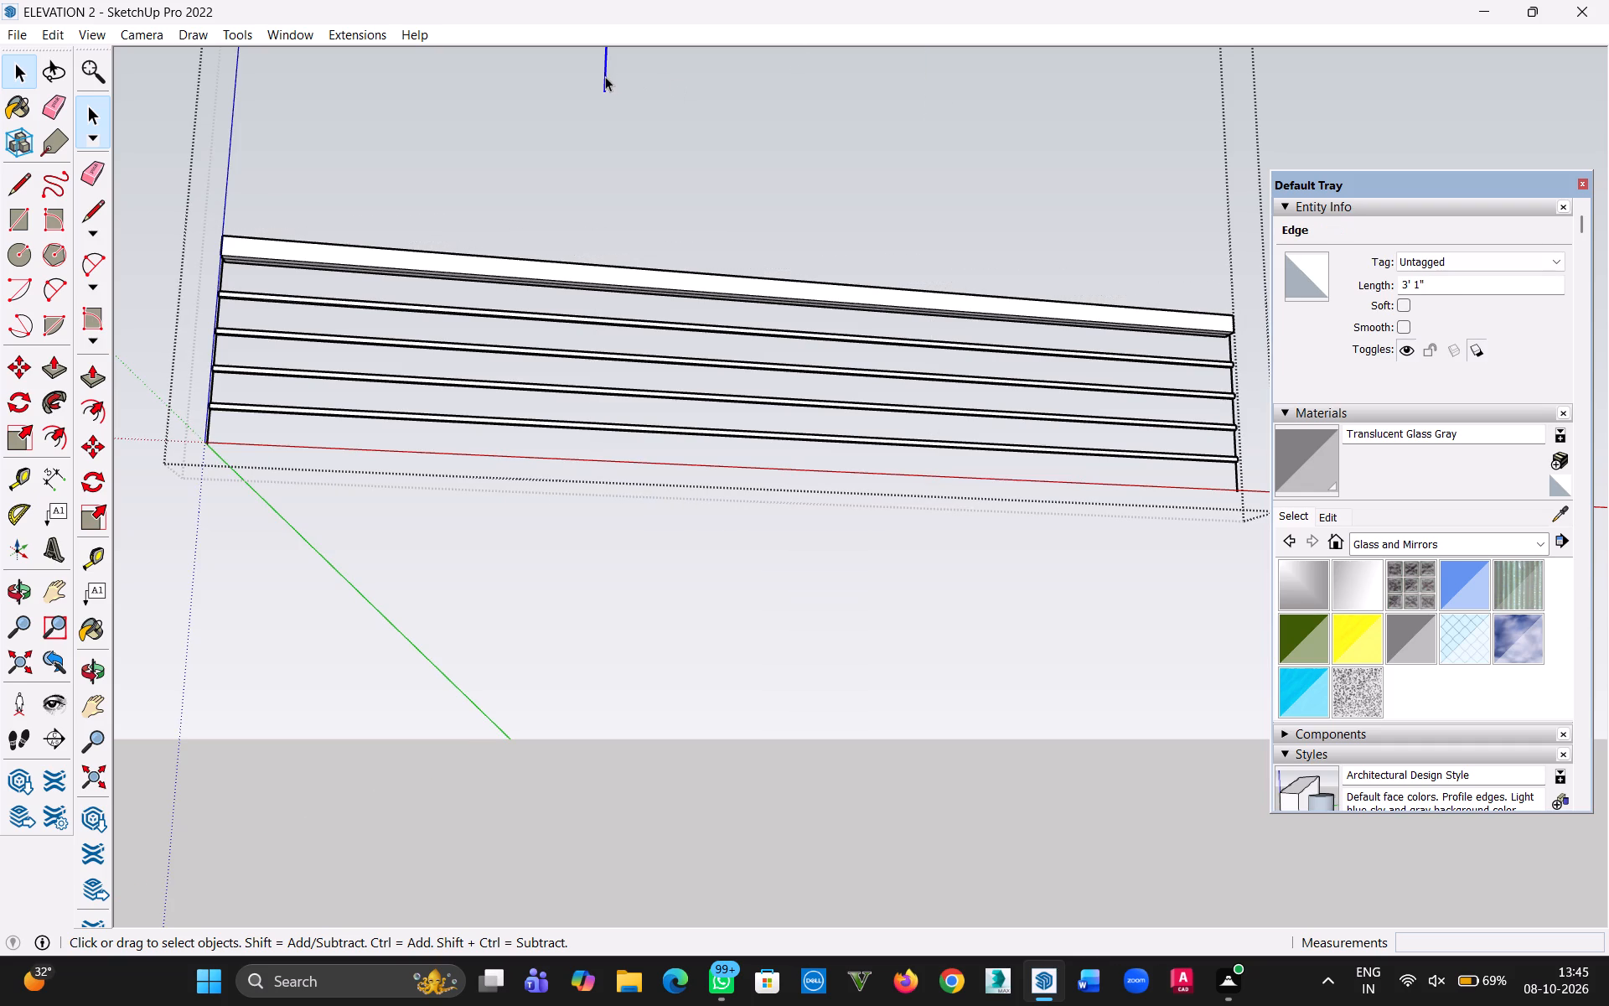
pyautogui.press('Delete')
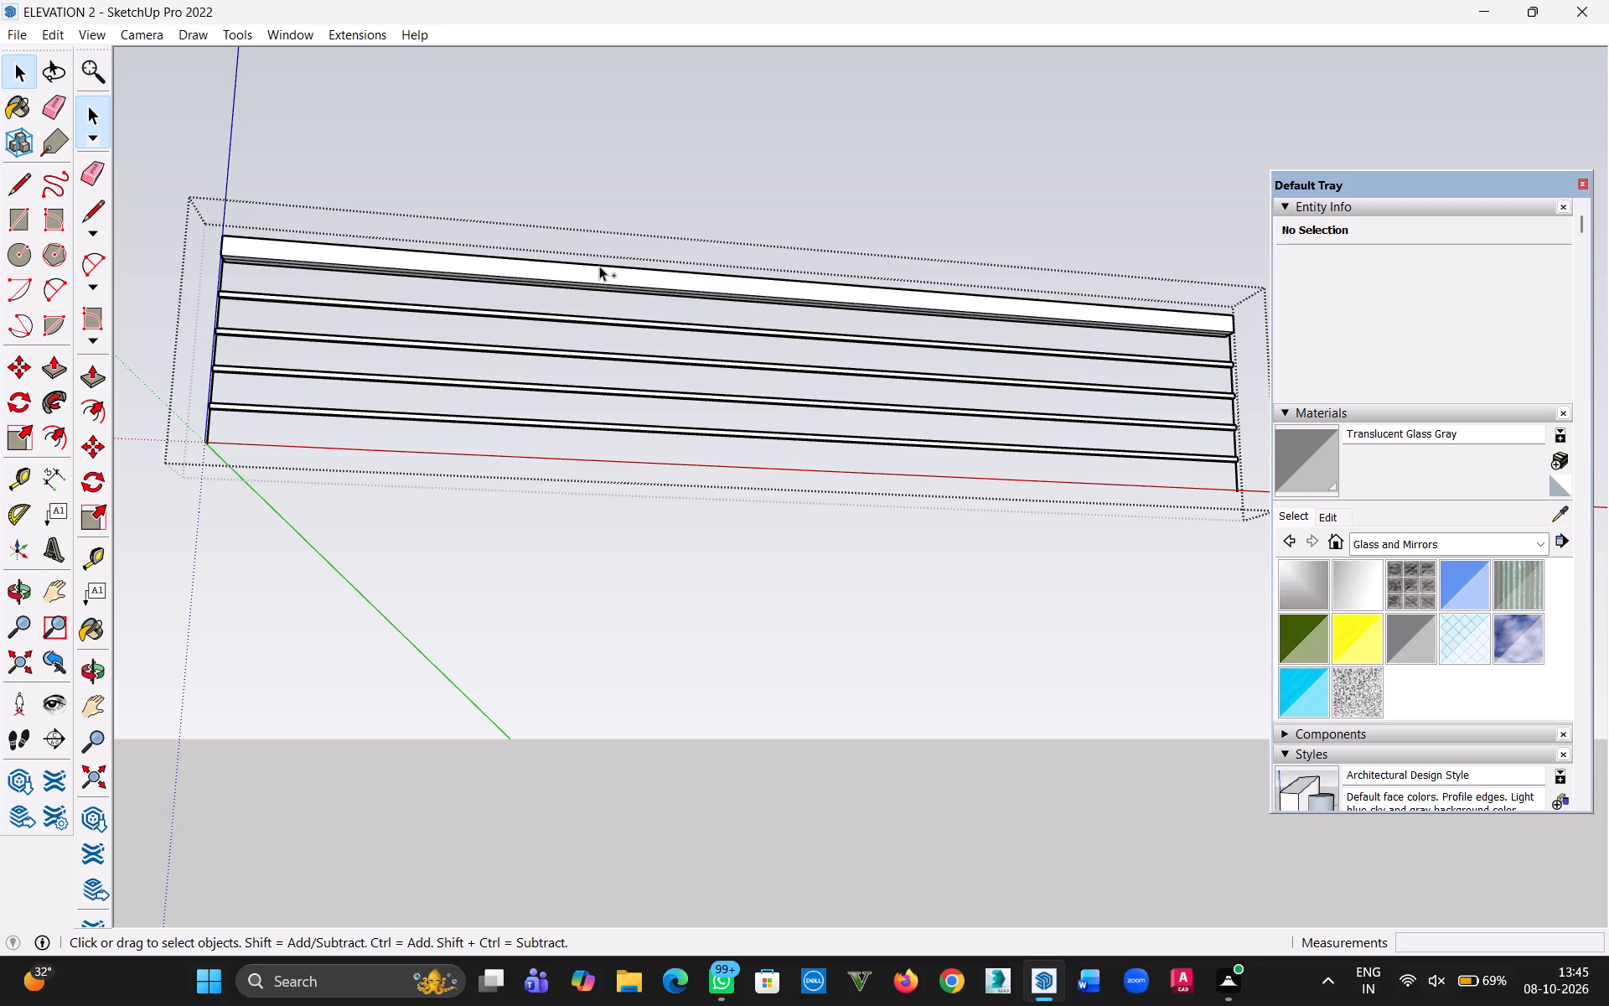
pyautogui.hotkey('ctrl', 's')
# Exit the railing group and leave nothing selected.
pyautogui.click(261, 516)
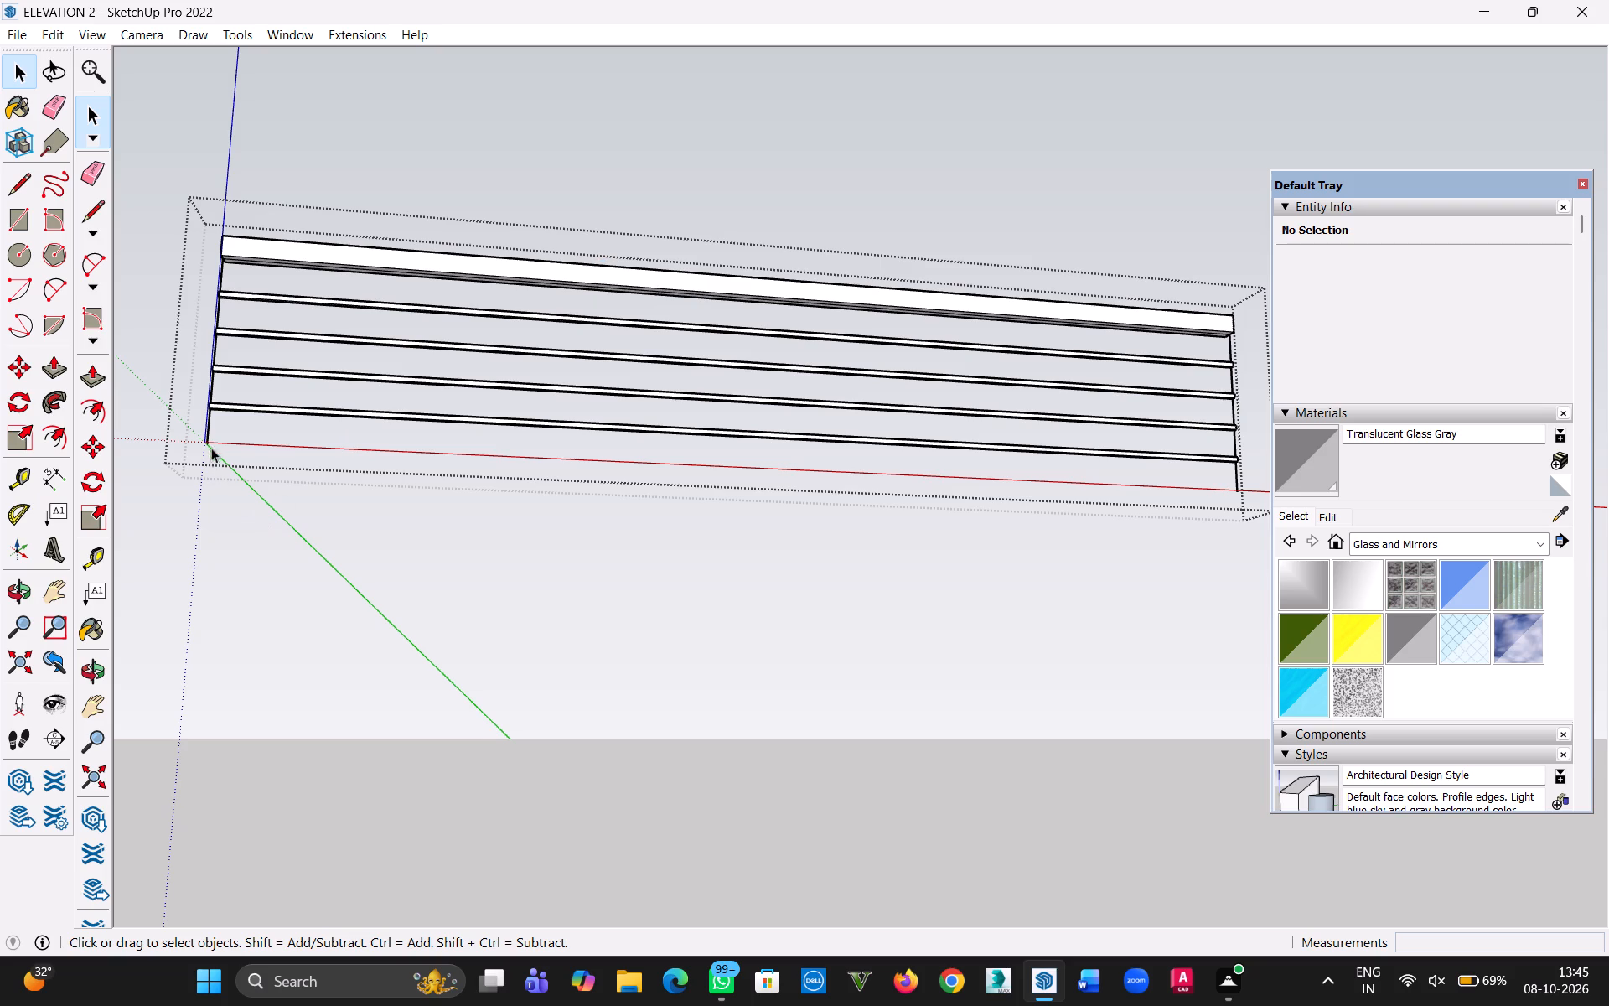
pyautogui.click(206, 436)
pyautogui.moveTo(252, 480); pyautogui.dragTo(454, 481, button='middle')
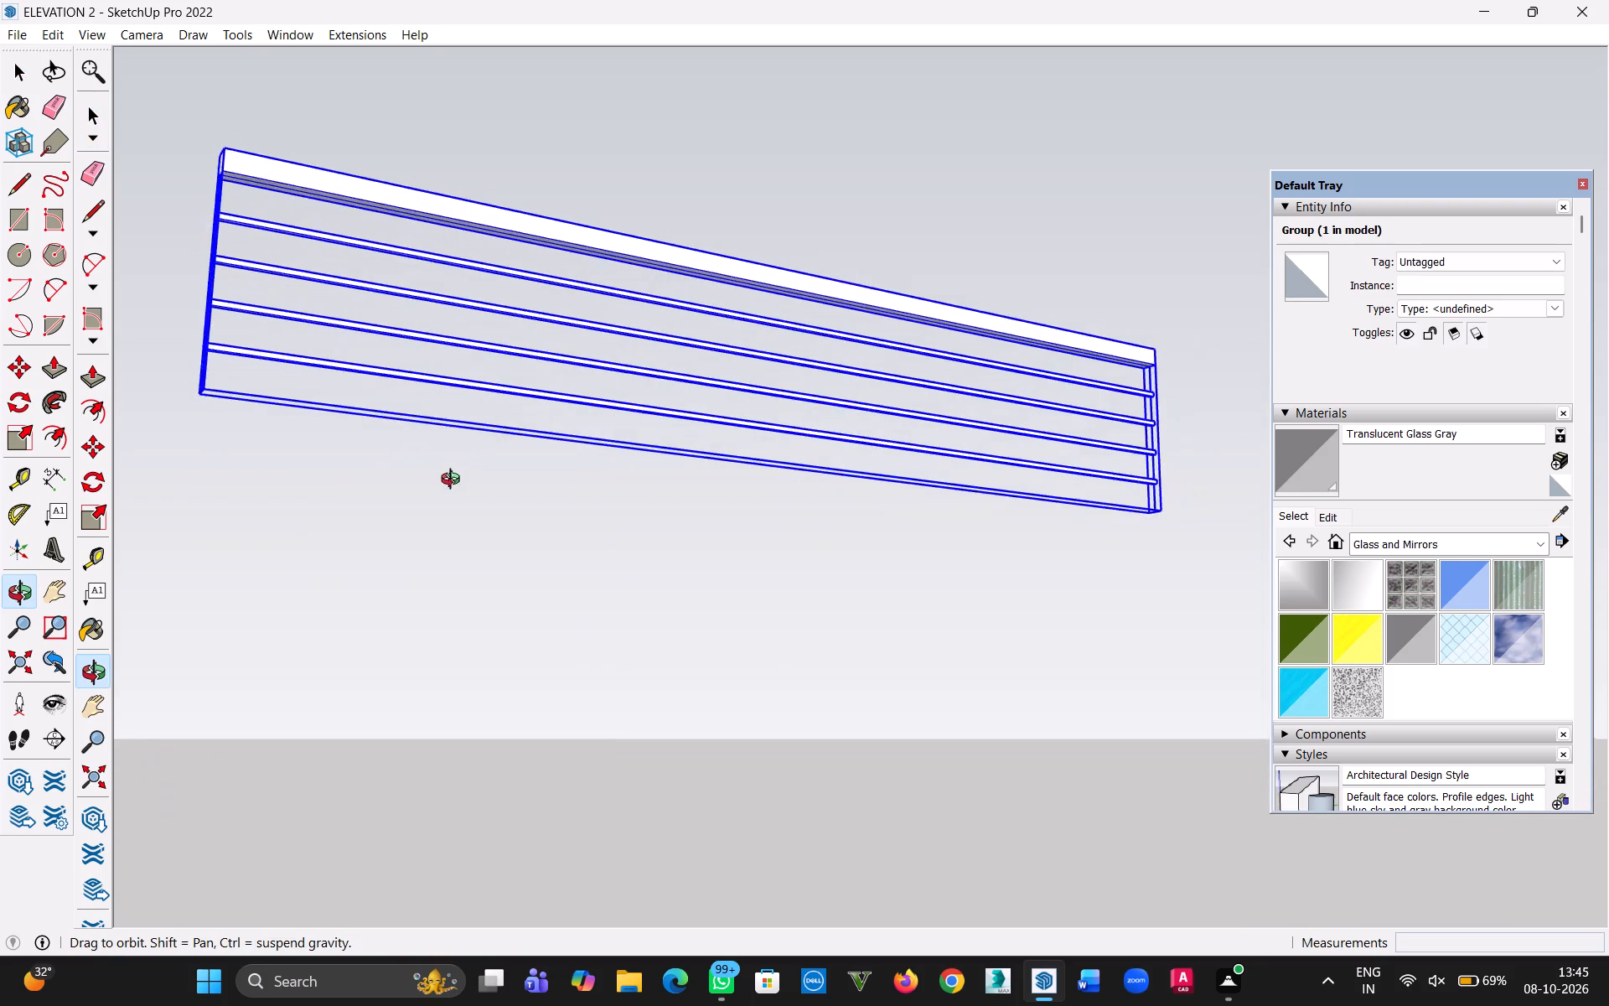
pyautogui.moveTo(454, 481); pyautogui.dragTo(526, 603, button='middle')
pyautogui.moveTo(541, 603); pyautogui.dragTo(520, 612, button='middle')
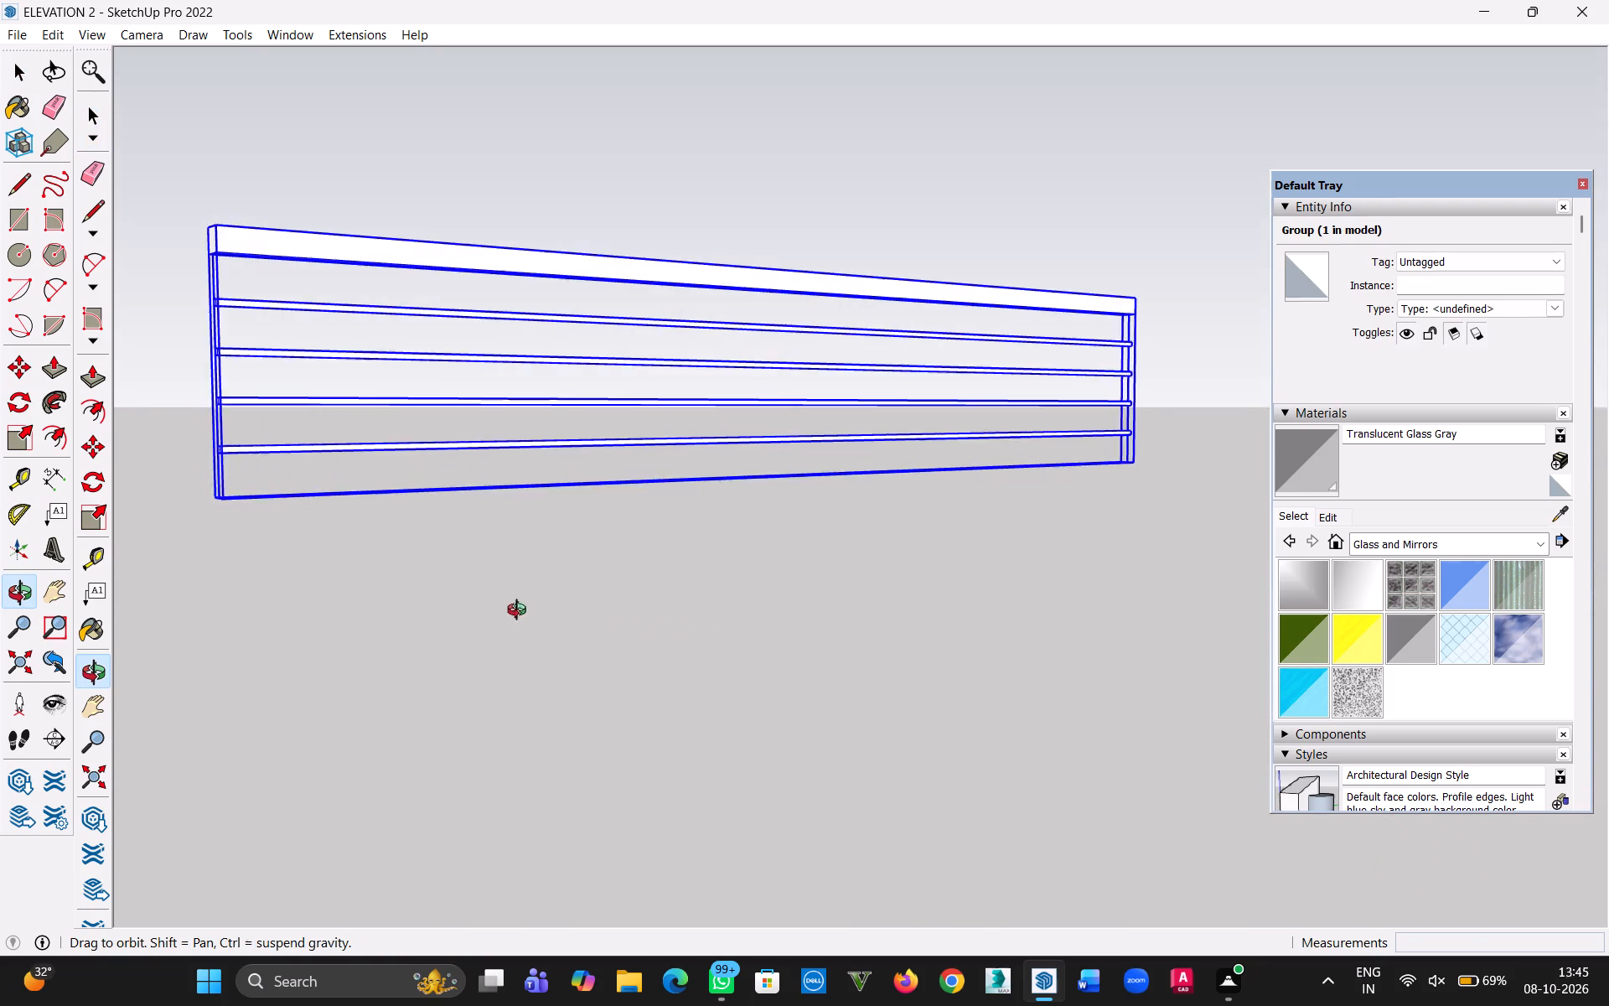
pyautogui.moveTo(520, 612); pyautogui.dragTo(517, 612, button='middle')
pyautogui.moveTo(468, 603); pyautogui.dragTo(389, 597, button='middle')
pyautogui.click(231, 563)
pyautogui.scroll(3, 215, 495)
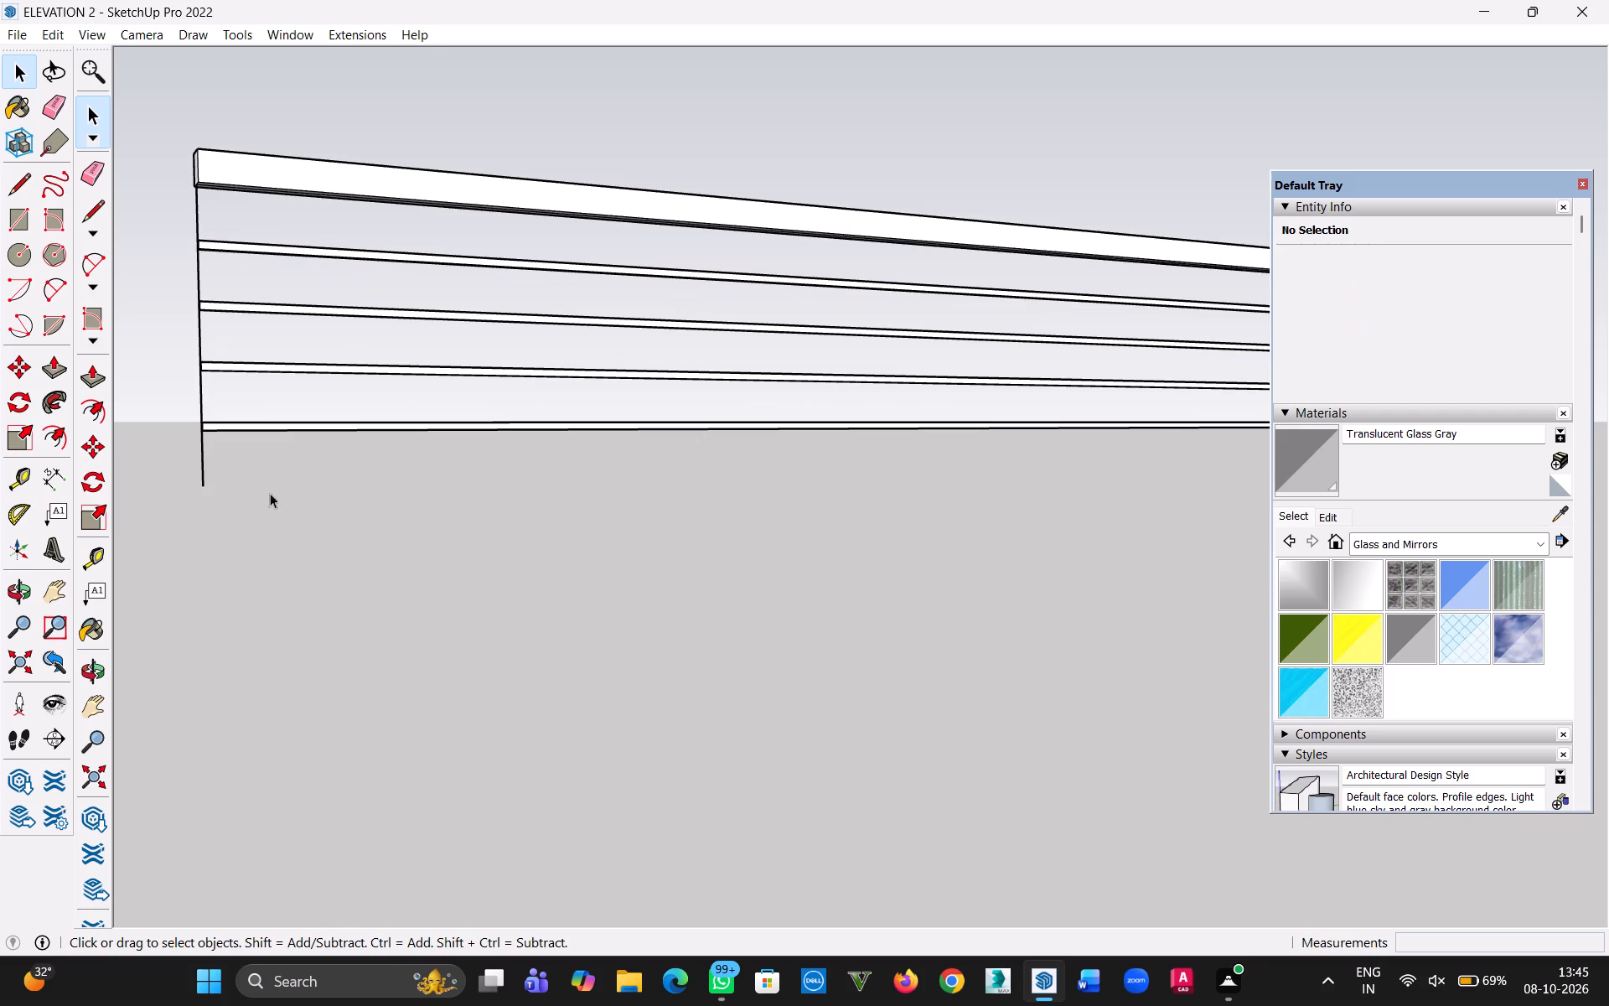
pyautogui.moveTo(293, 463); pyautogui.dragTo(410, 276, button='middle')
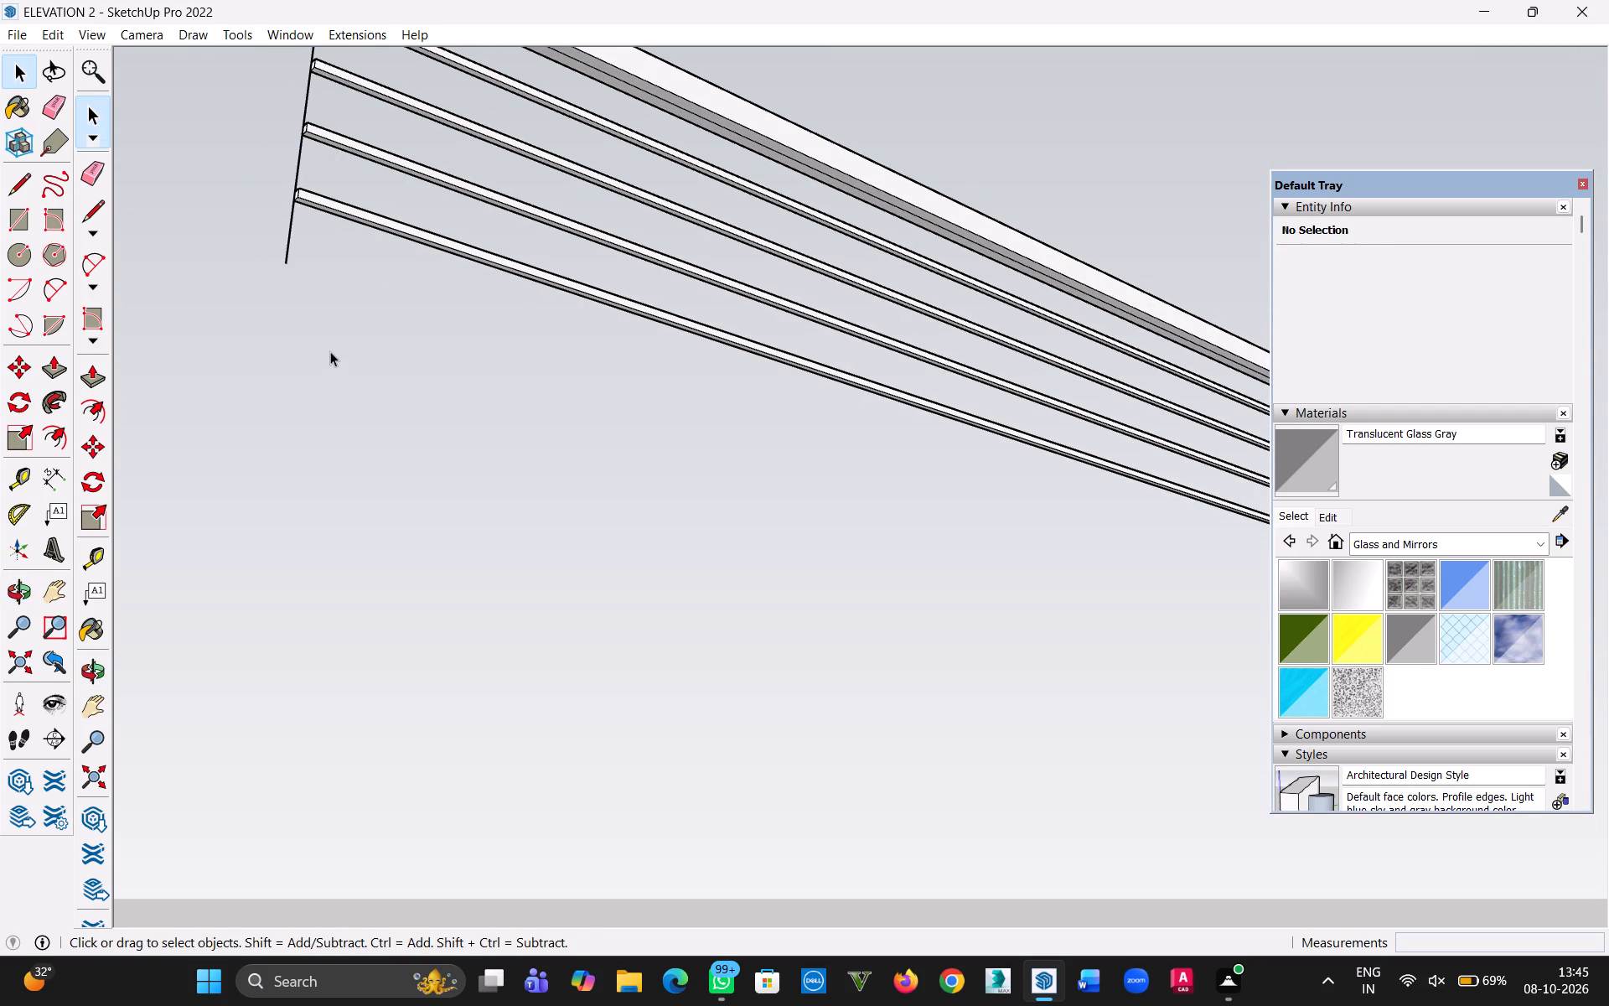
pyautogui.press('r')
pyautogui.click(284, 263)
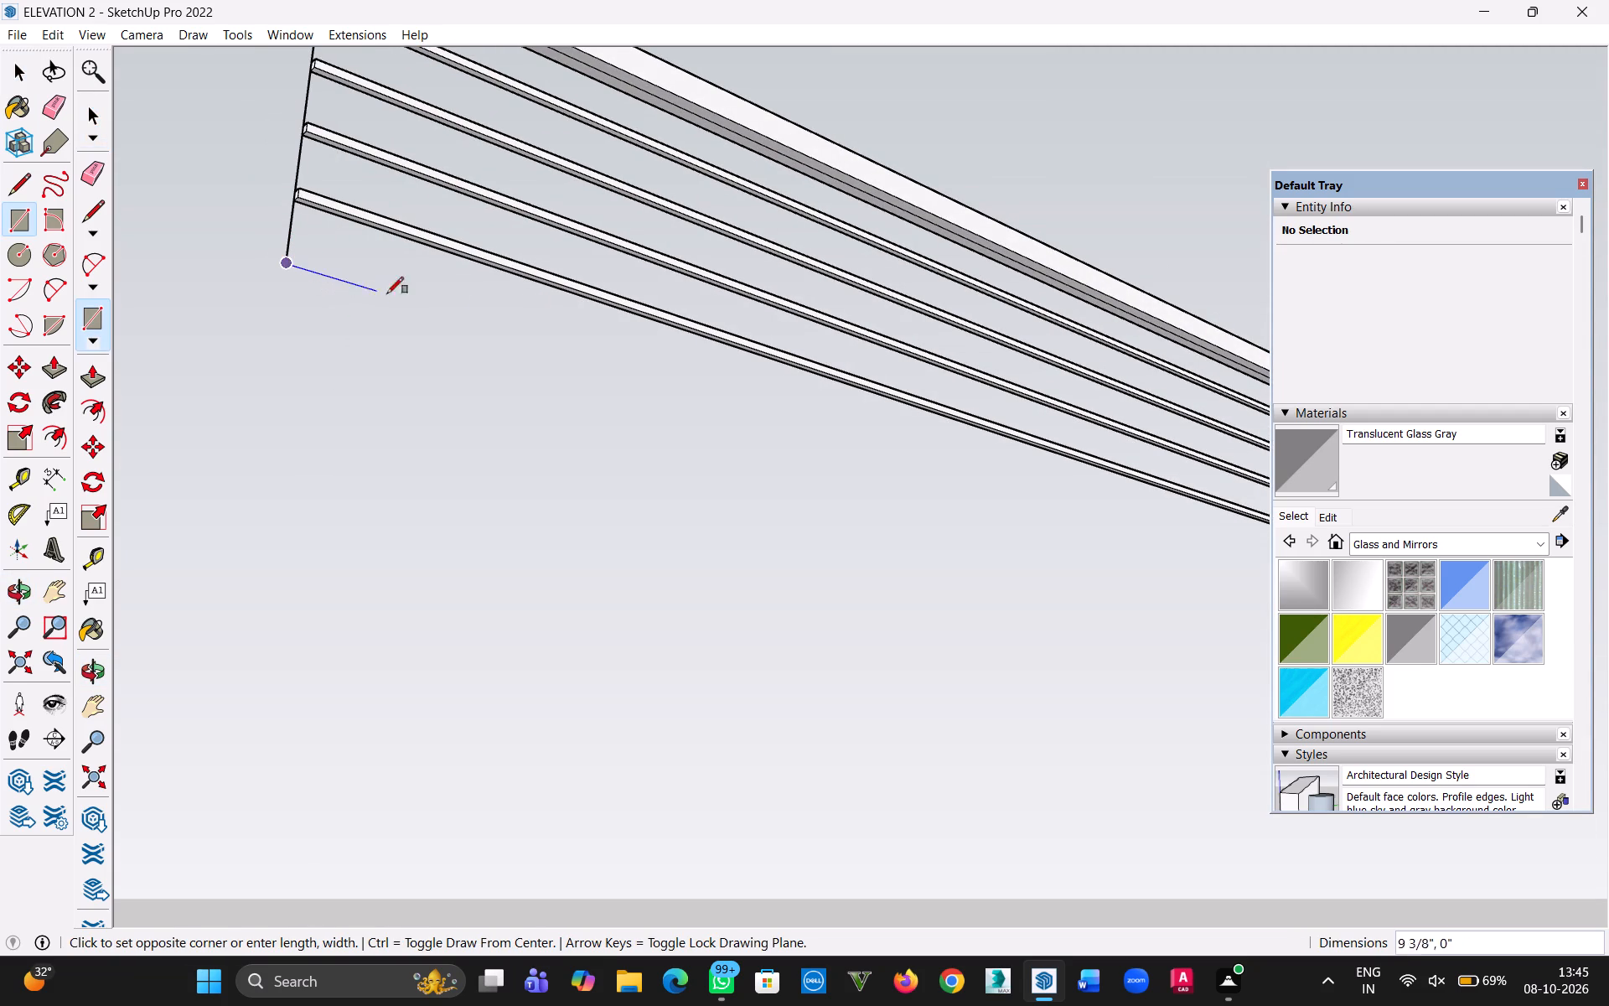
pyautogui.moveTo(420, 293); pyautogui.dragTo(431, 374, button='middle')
# Draw a horizontal 2" by 2" square starting at the bottom end of the vertical edge at the railing's left end.
pyautogui.press('r')
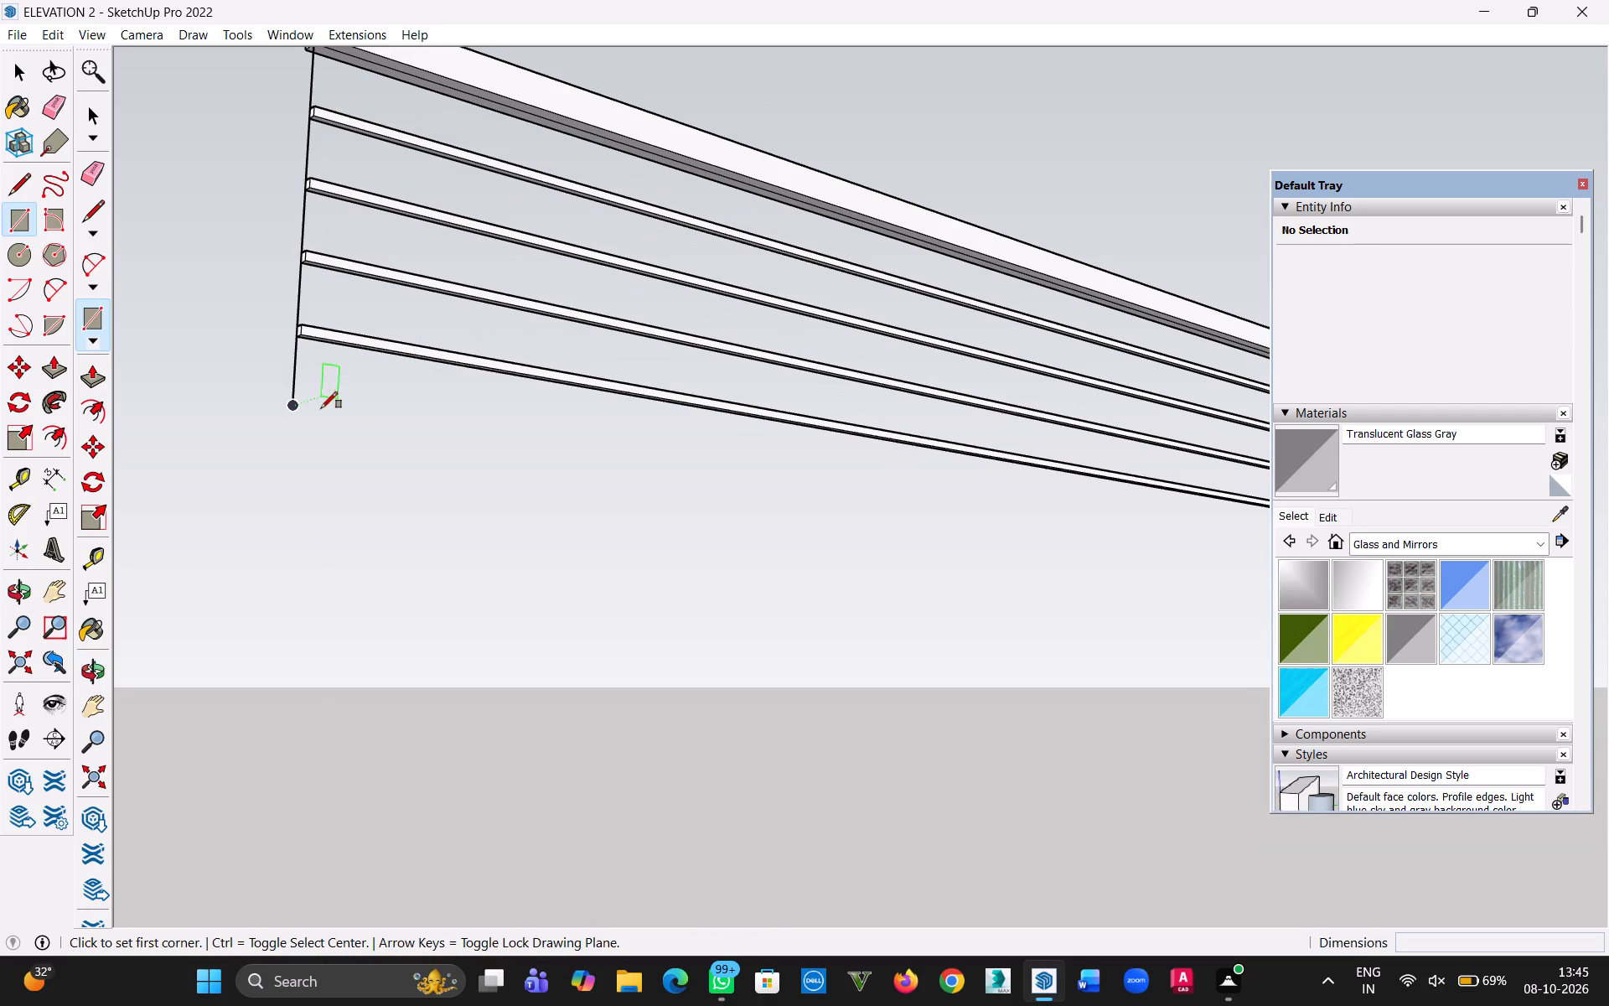
pyautogui.click(292, 405)
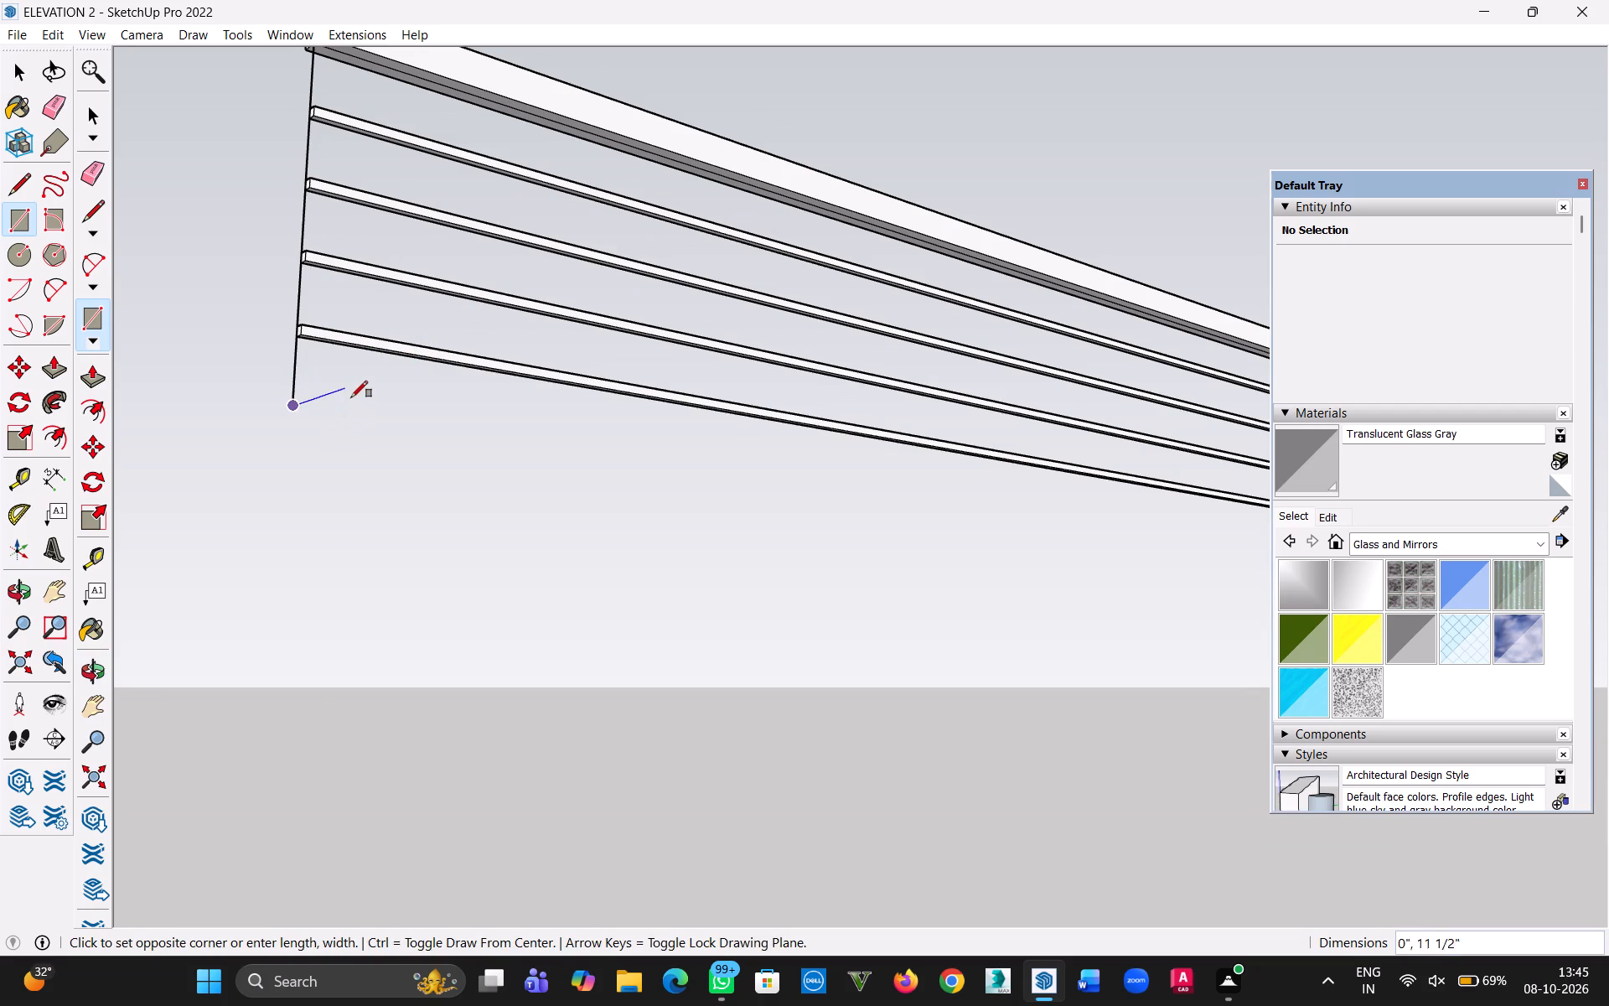
pyautogui.scroll(-3, 359, 428)
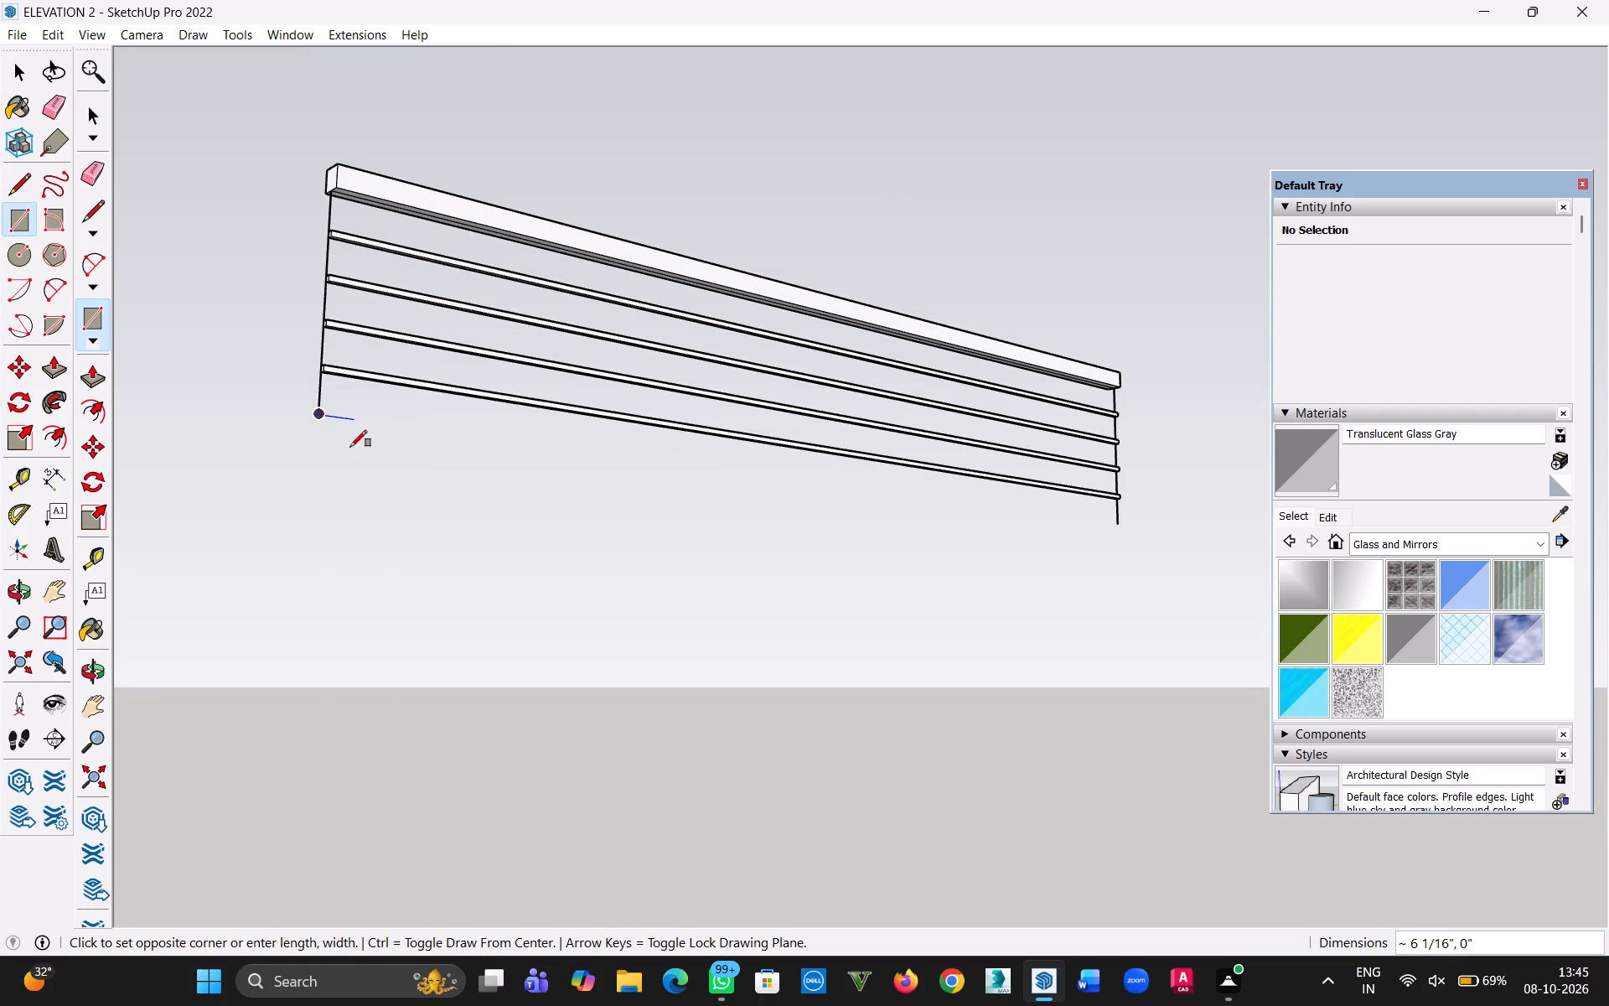
pyautogui.moveTo(360, 480); pyautogui.dragTo(374, 395, button='middle')
pyautogui.press('h')
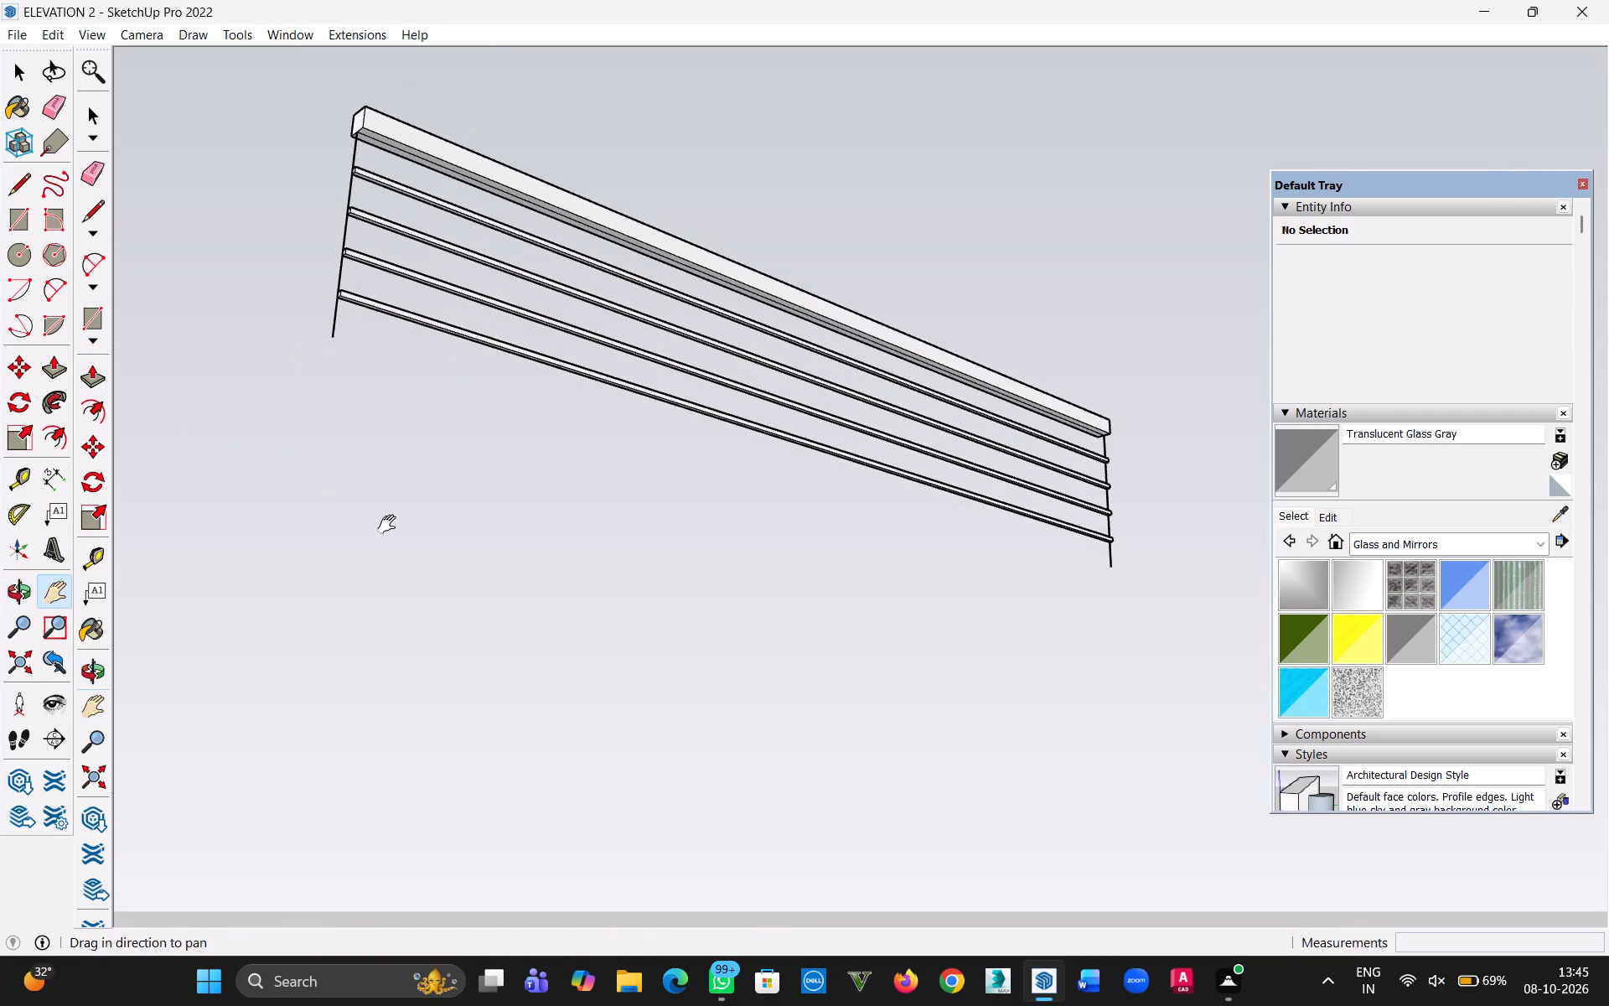
pyautogui.moveTo(397, 530); pyautogui.dragTo(563, 513, button='middle')
pyautogui.press('Escape')
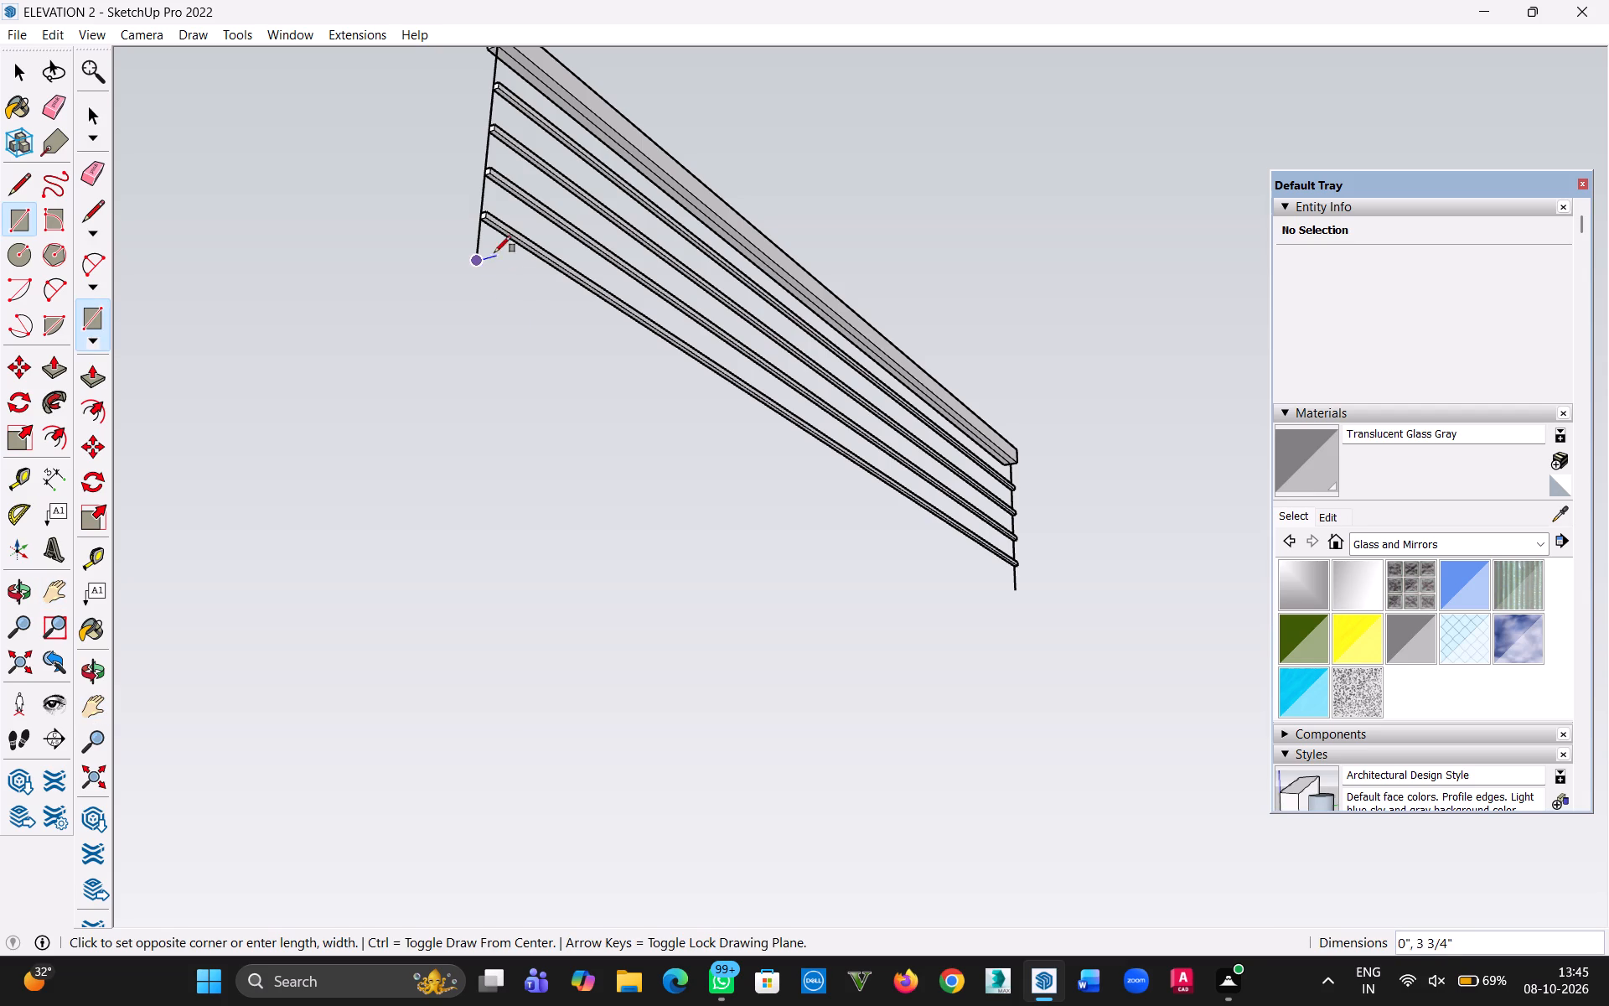
pyautogui.moveTo(439, 369); pyautogui.dragTo(631, 586, button='middle')
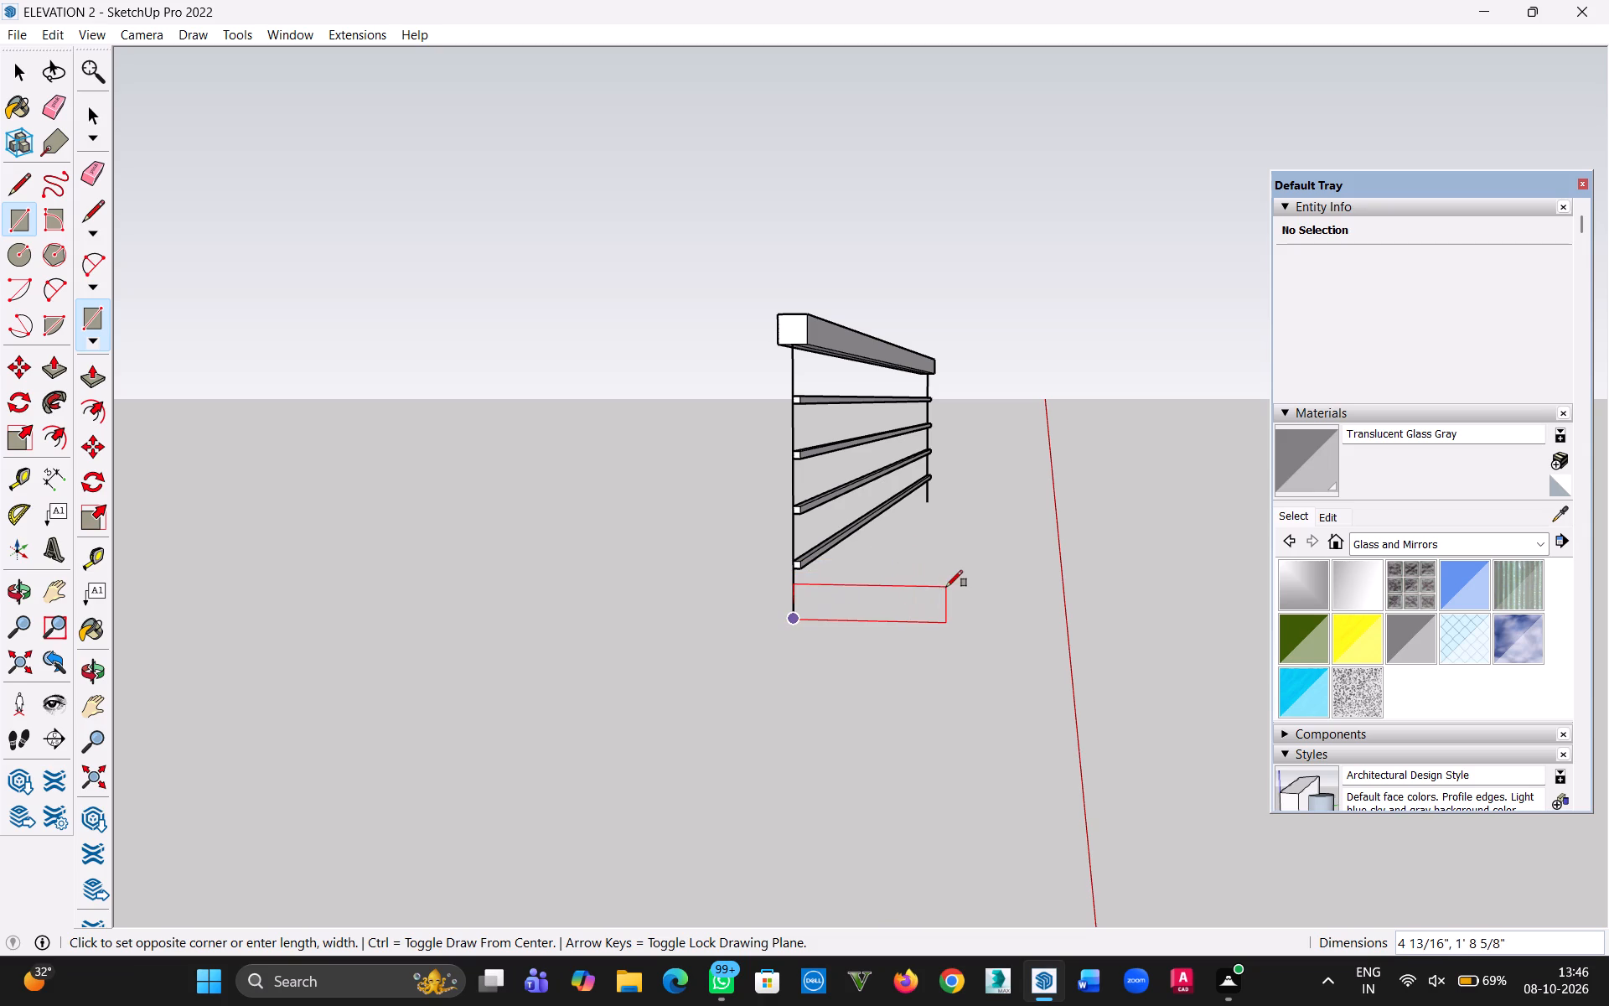
pyautogui.press('Right')
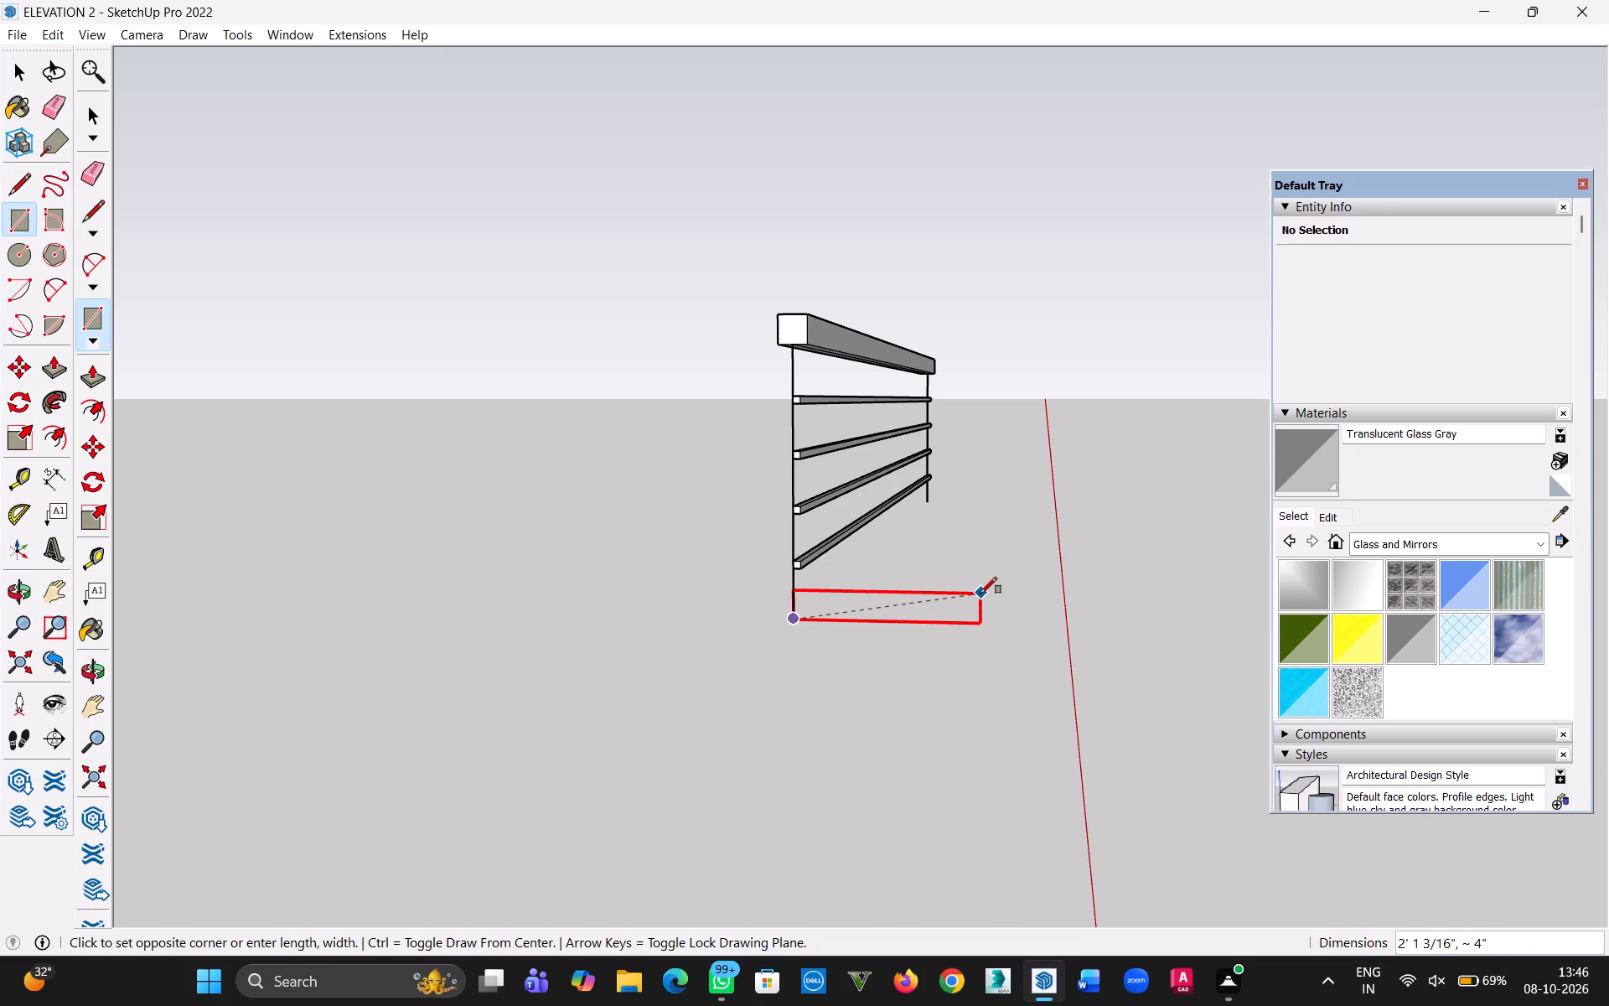
pyautogui.press('Up')
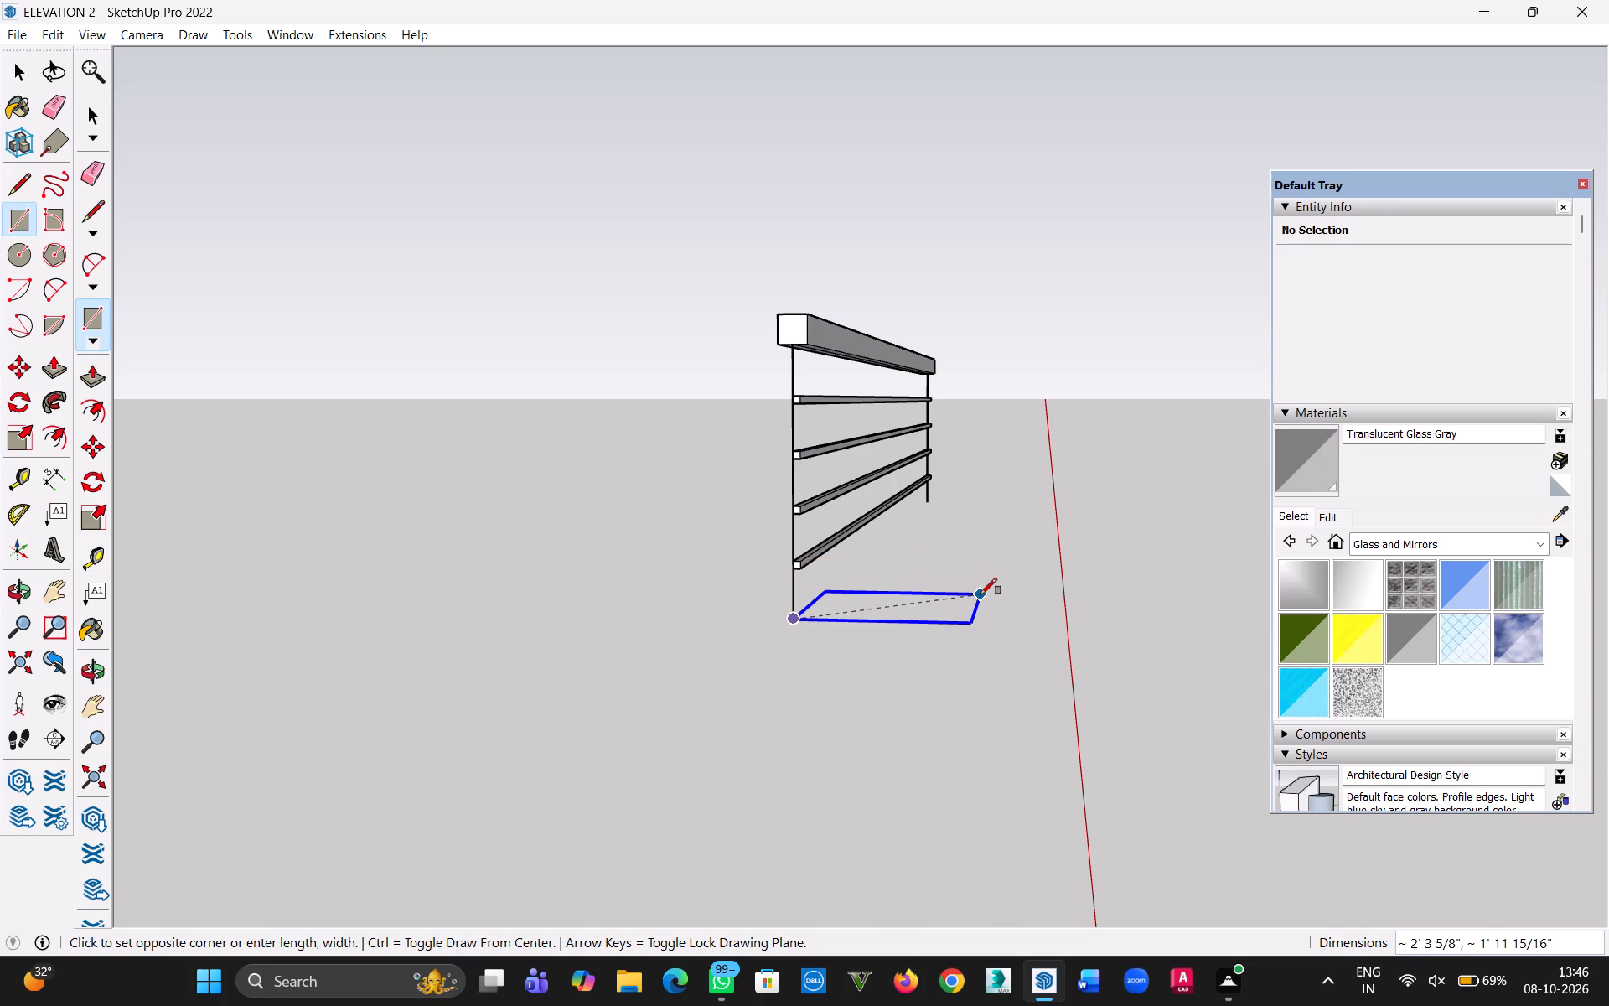
pyautogui.press('2')
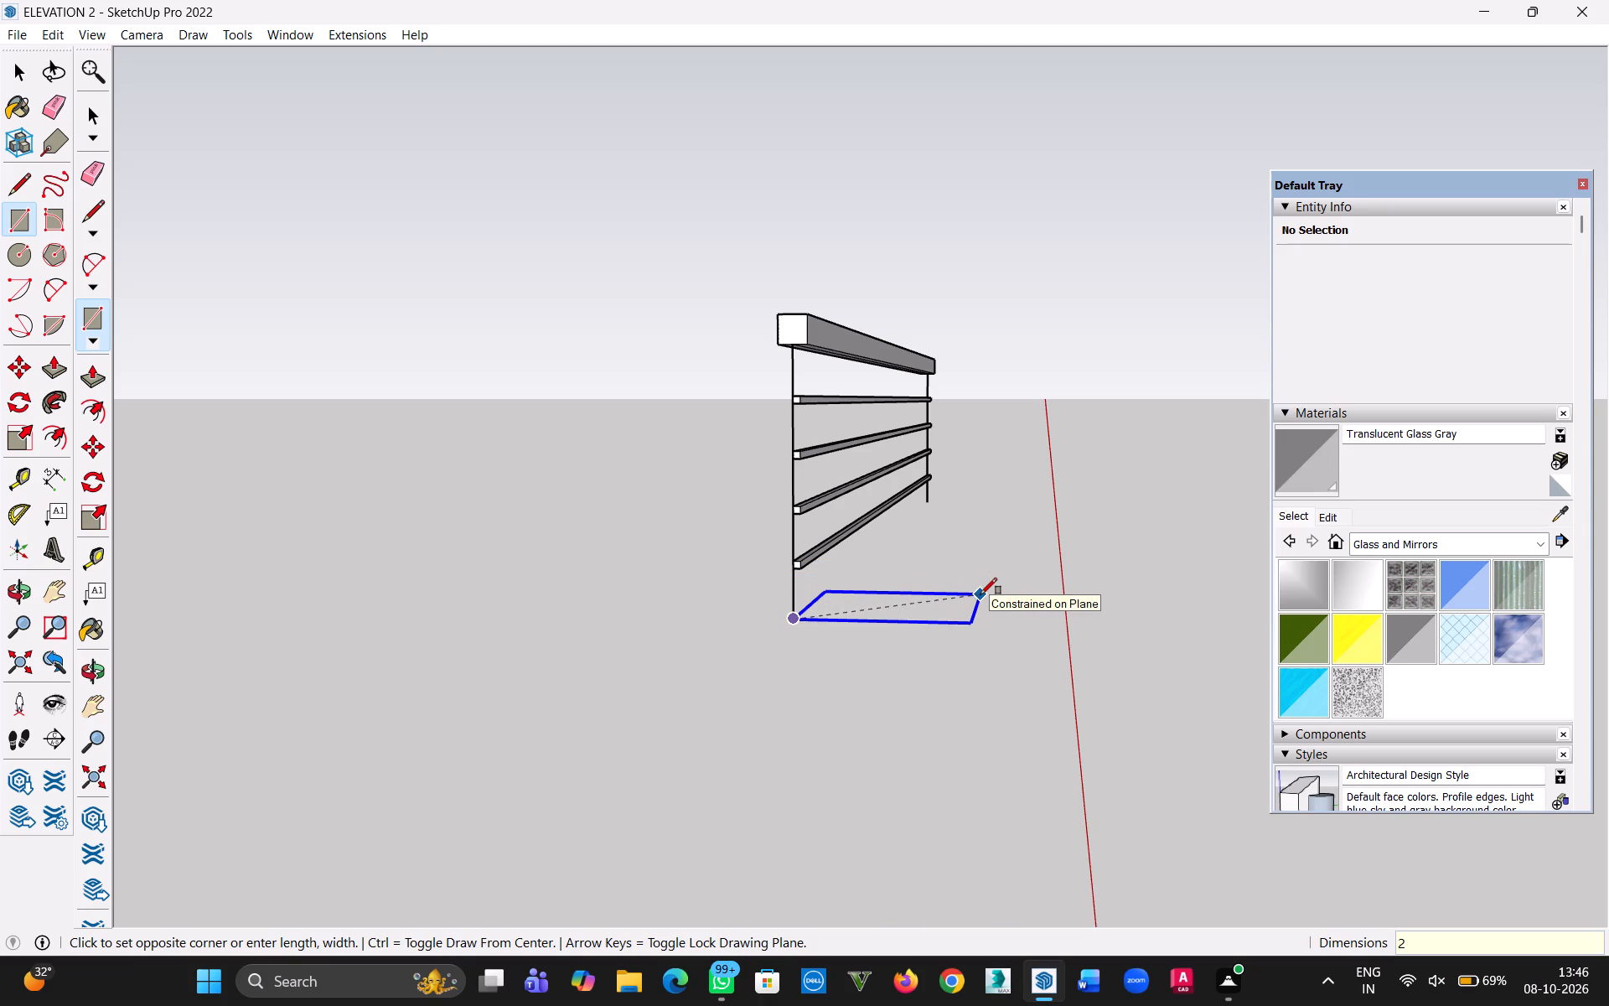
pyautogui.hotkey('shift', '"')
pyautogui.press(',')
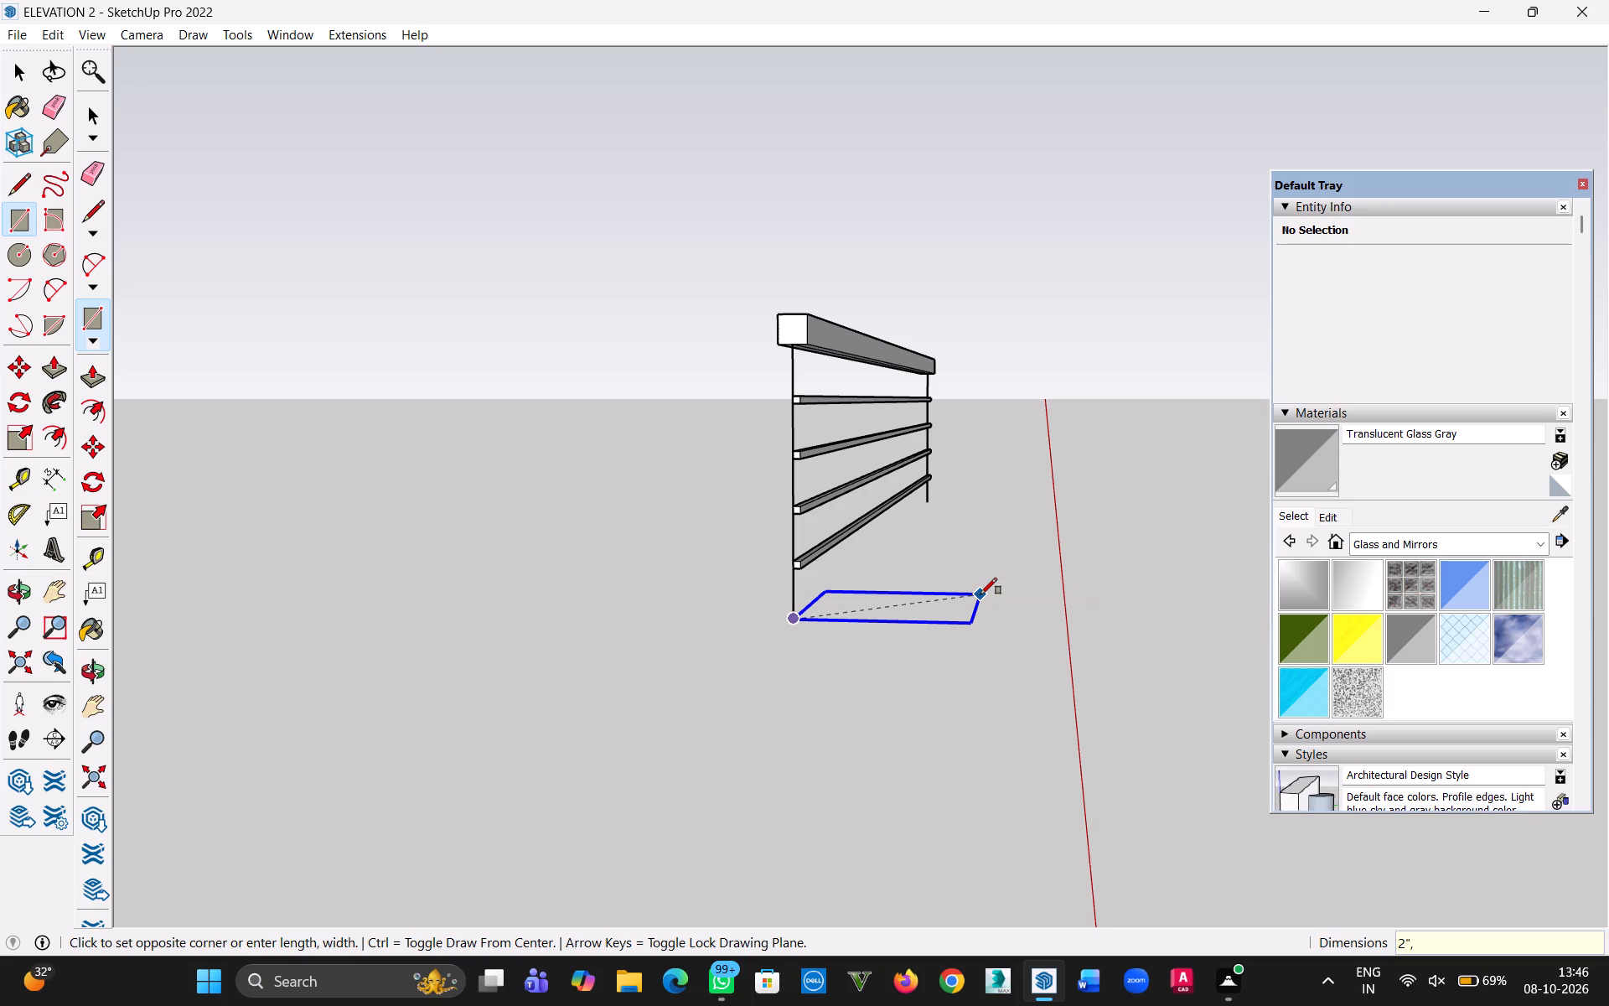
pyautogui.press('2')
pyautogui.hotkey('shift', '"')
pyautogui.press('Return')
pyautogui.click(26, 77)
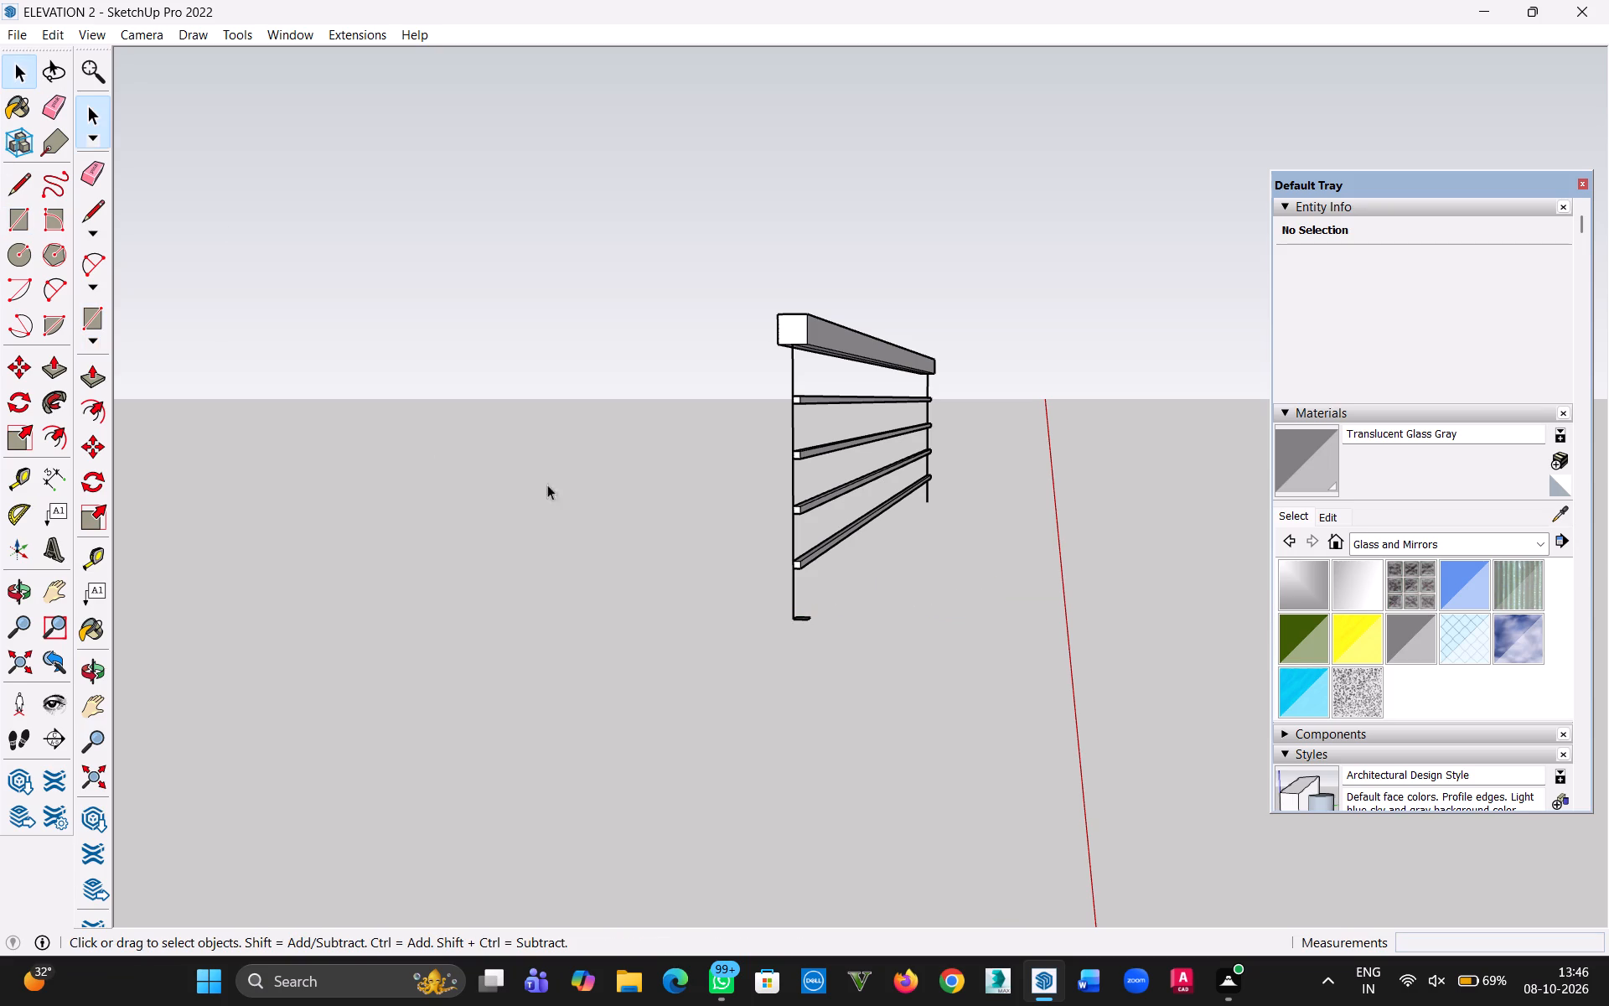
pyautogui.click(648, 630)
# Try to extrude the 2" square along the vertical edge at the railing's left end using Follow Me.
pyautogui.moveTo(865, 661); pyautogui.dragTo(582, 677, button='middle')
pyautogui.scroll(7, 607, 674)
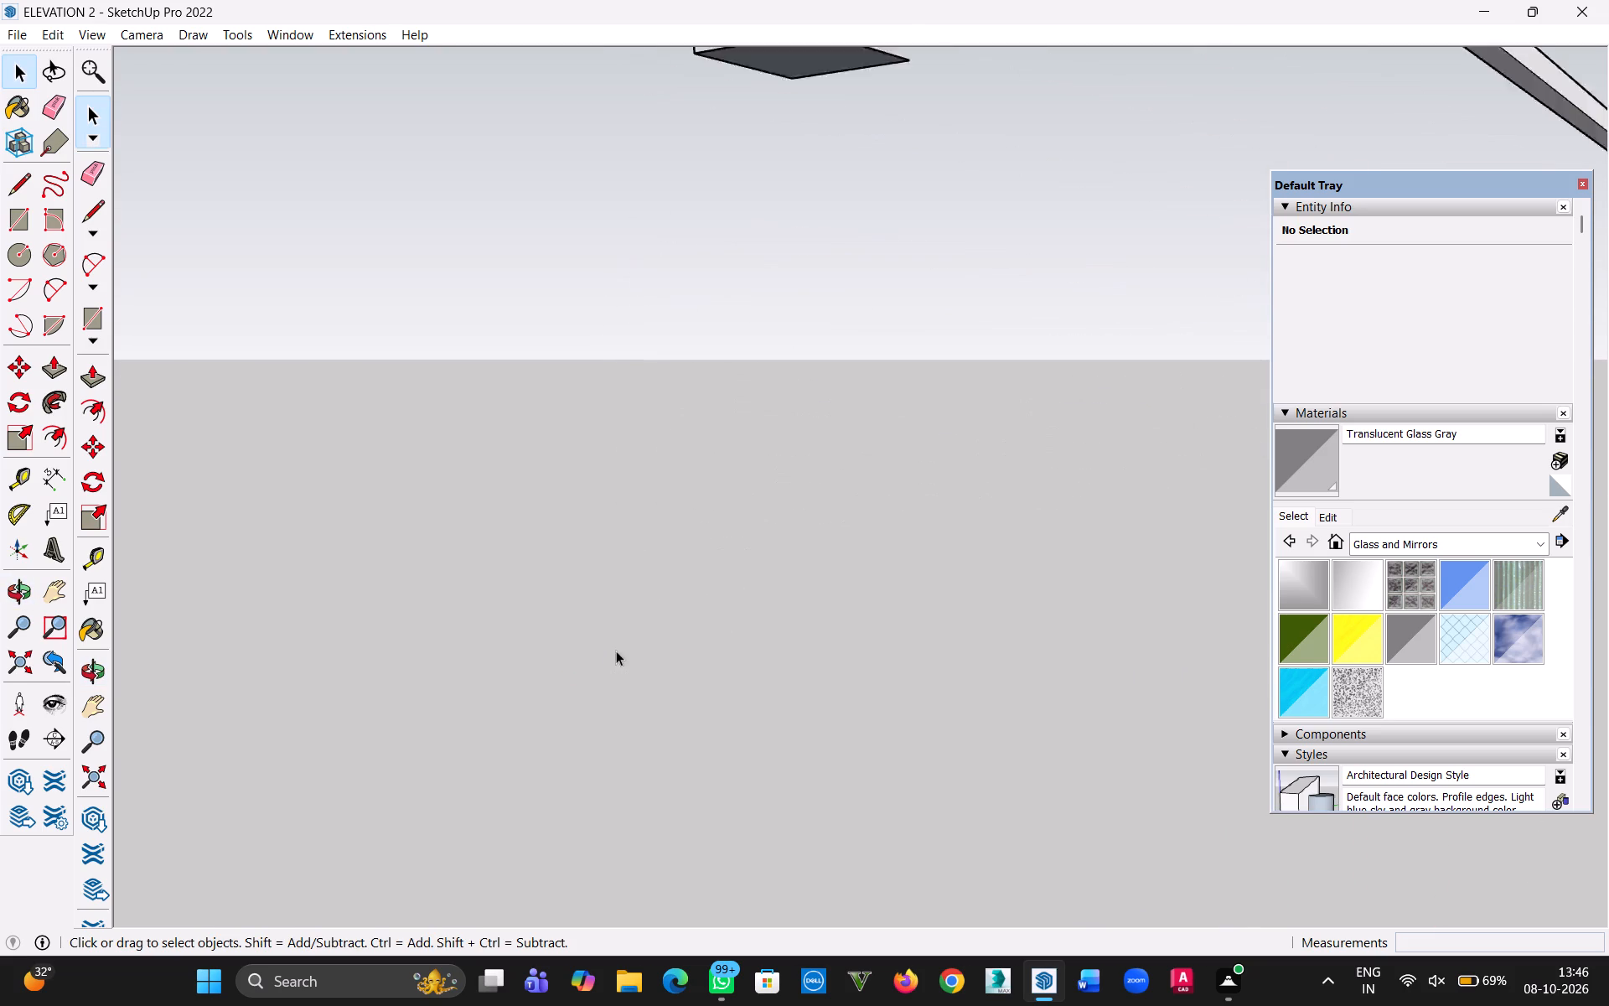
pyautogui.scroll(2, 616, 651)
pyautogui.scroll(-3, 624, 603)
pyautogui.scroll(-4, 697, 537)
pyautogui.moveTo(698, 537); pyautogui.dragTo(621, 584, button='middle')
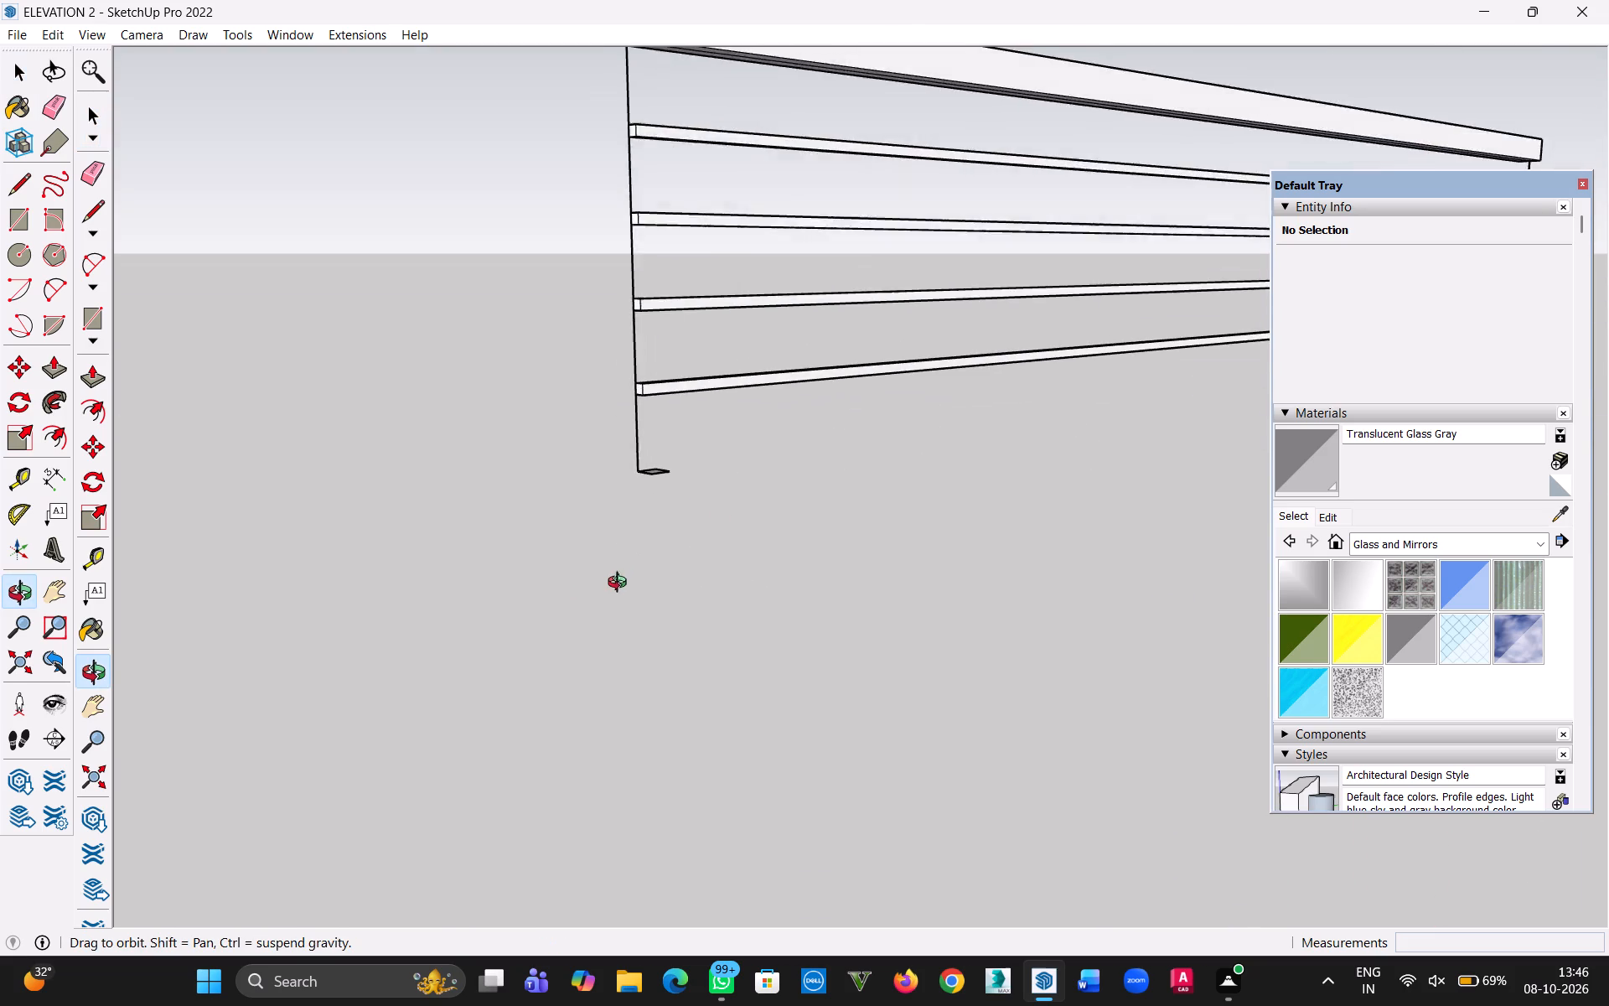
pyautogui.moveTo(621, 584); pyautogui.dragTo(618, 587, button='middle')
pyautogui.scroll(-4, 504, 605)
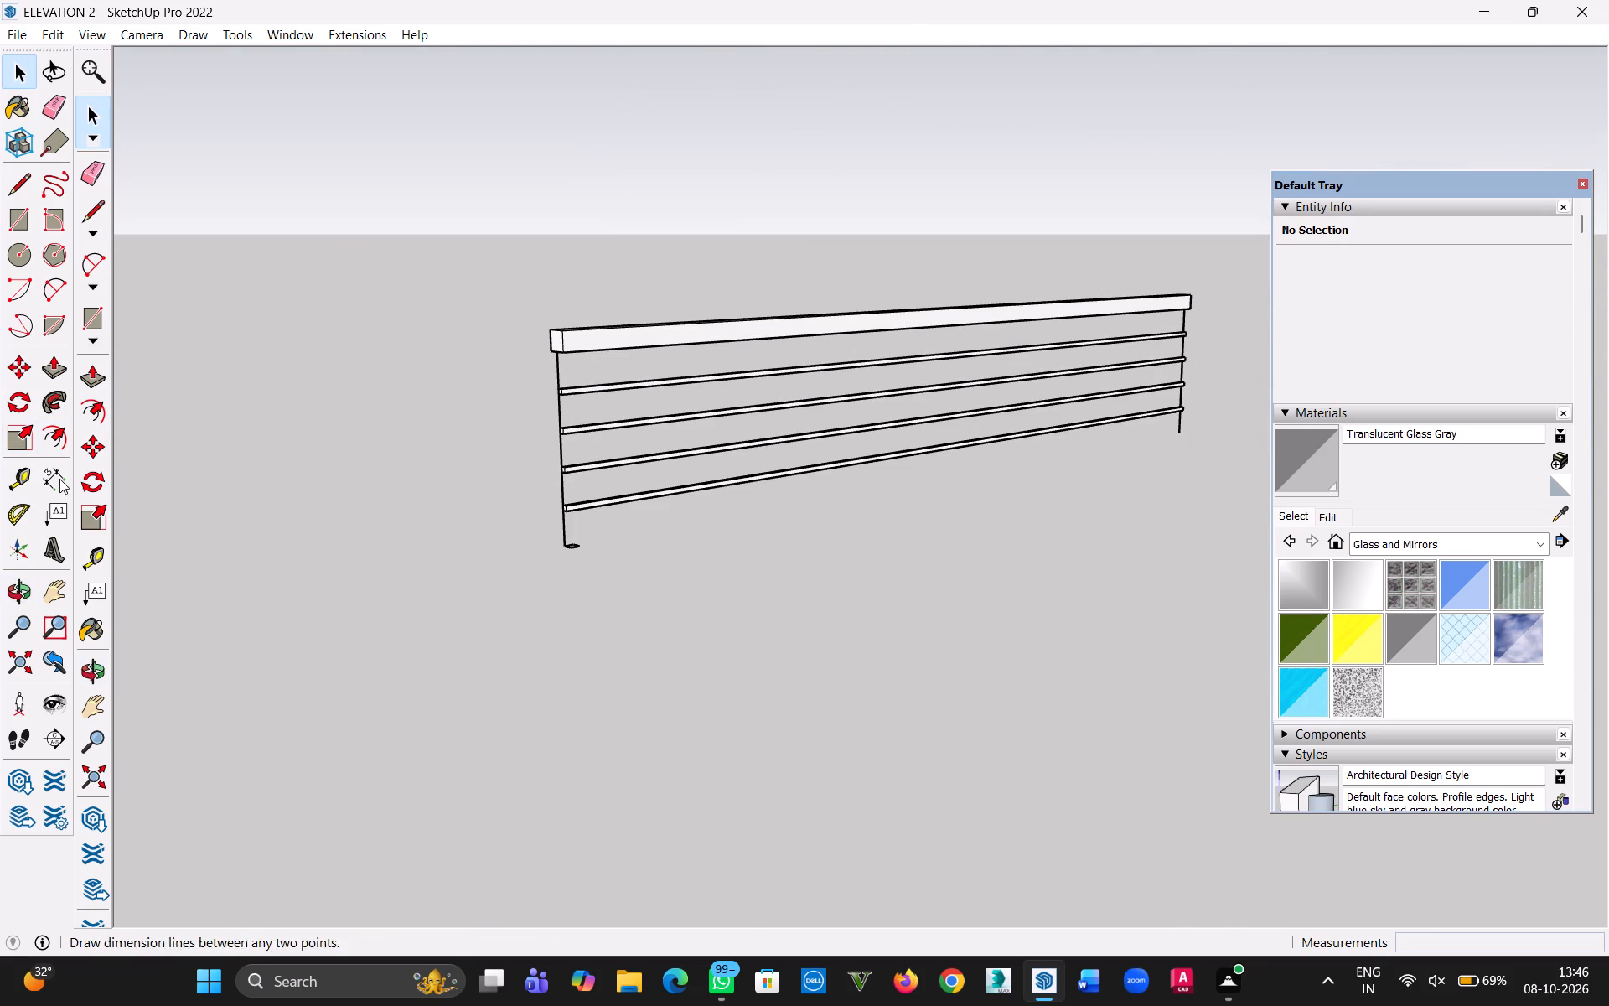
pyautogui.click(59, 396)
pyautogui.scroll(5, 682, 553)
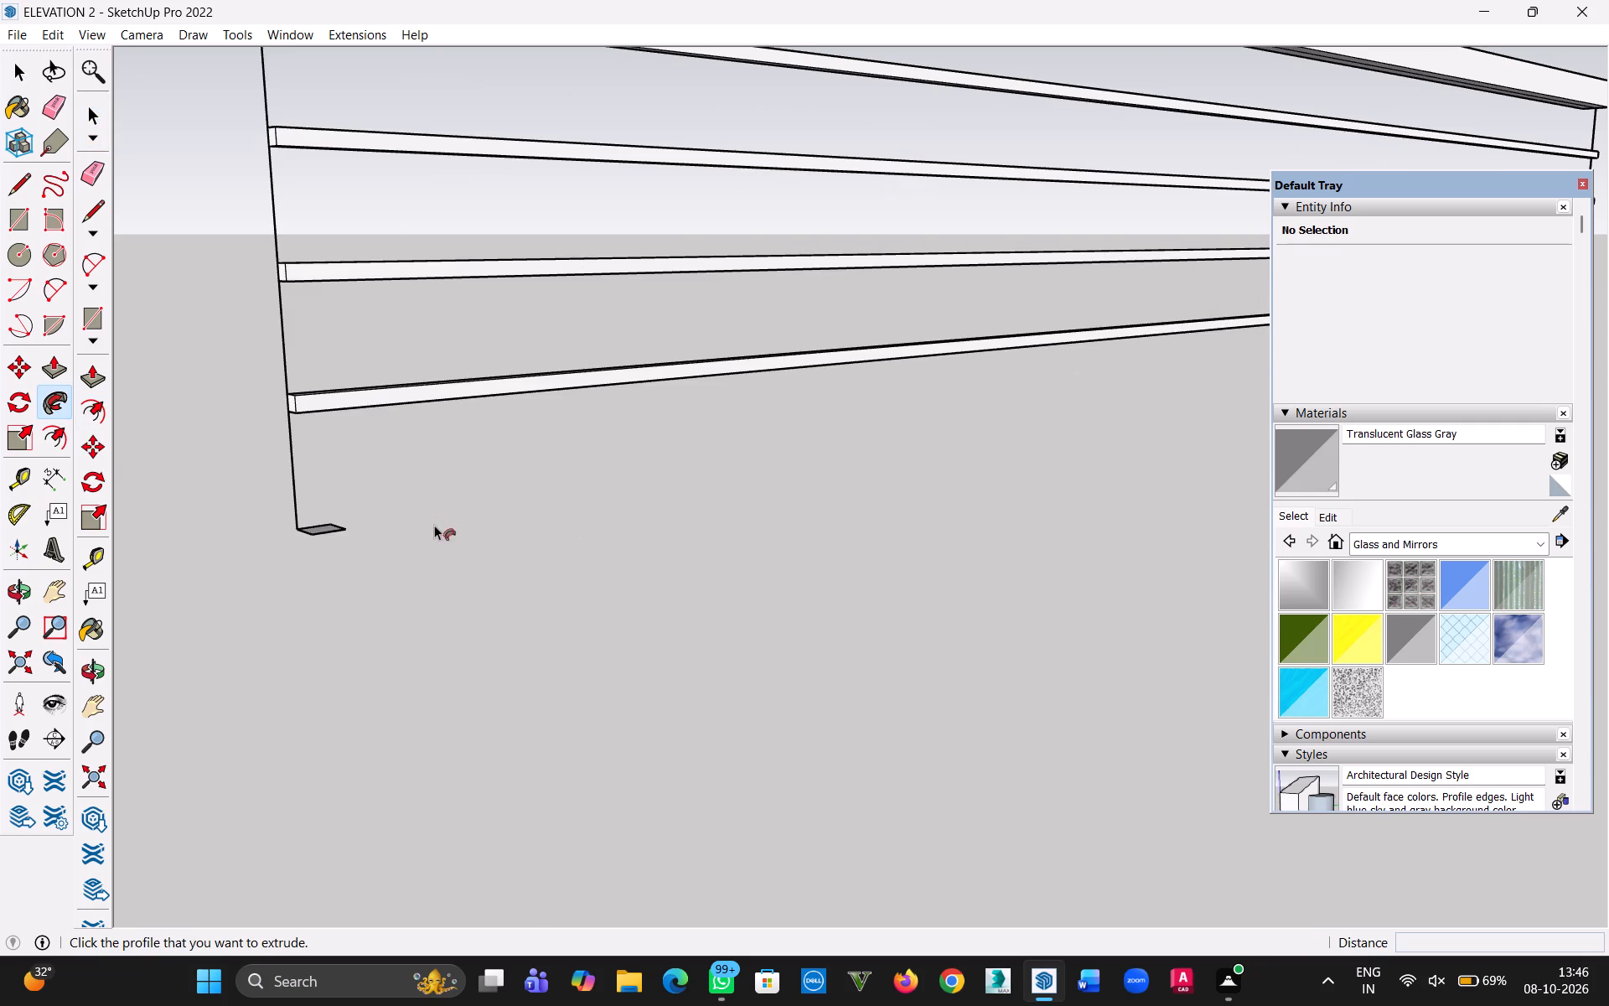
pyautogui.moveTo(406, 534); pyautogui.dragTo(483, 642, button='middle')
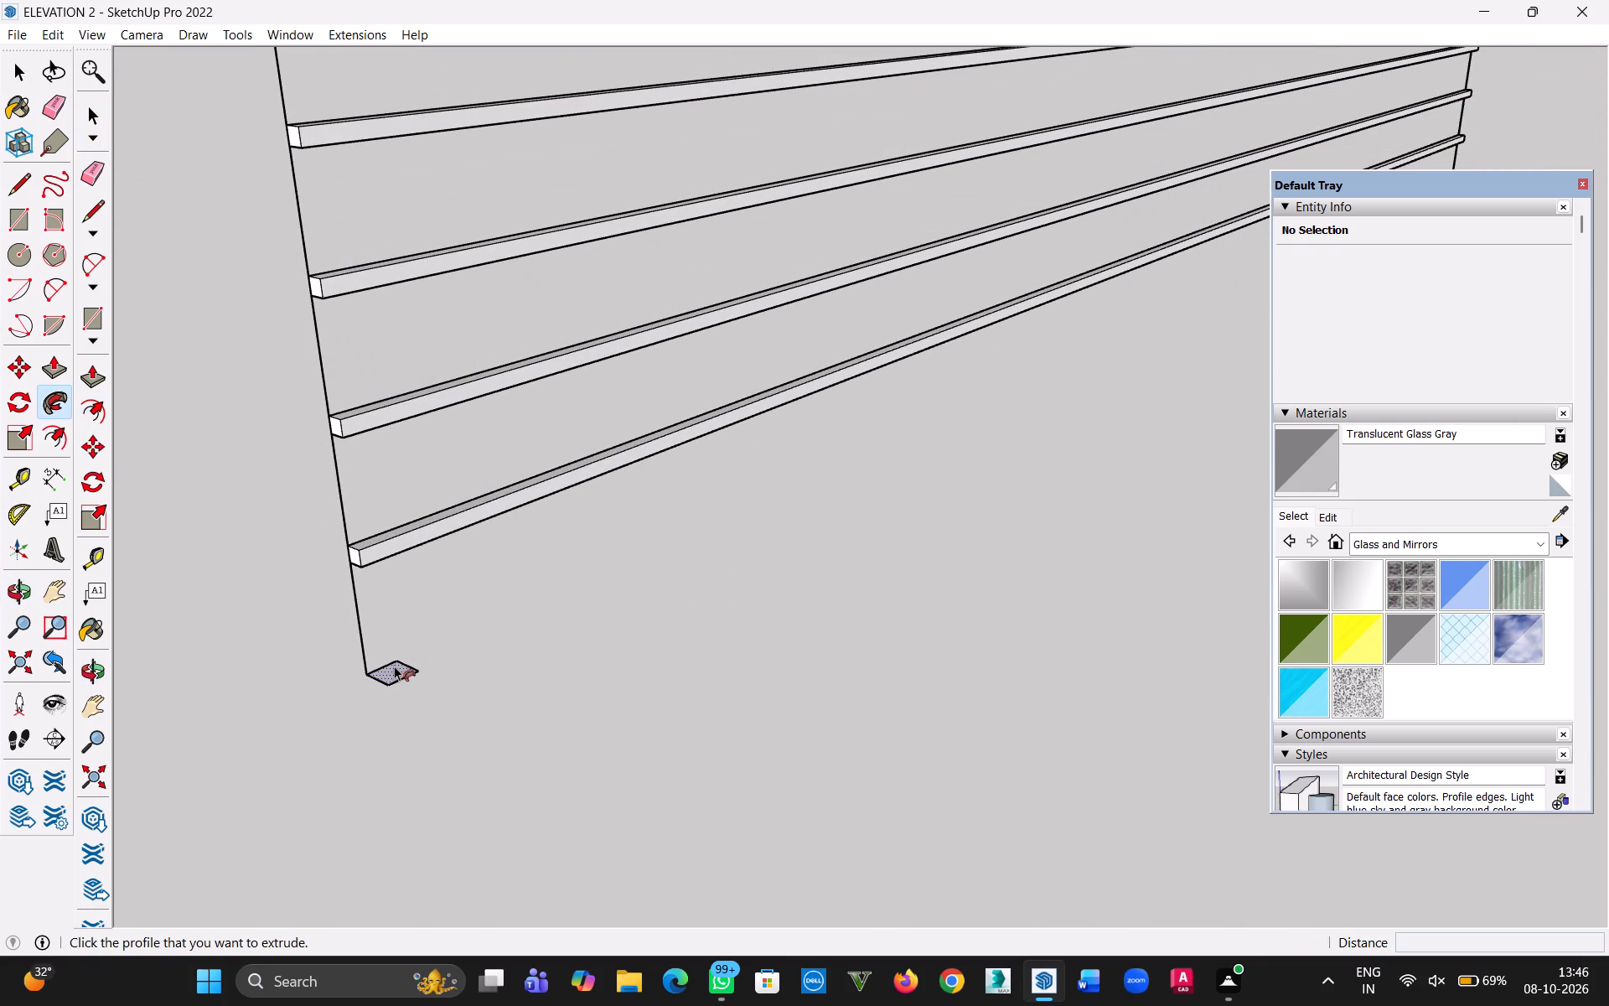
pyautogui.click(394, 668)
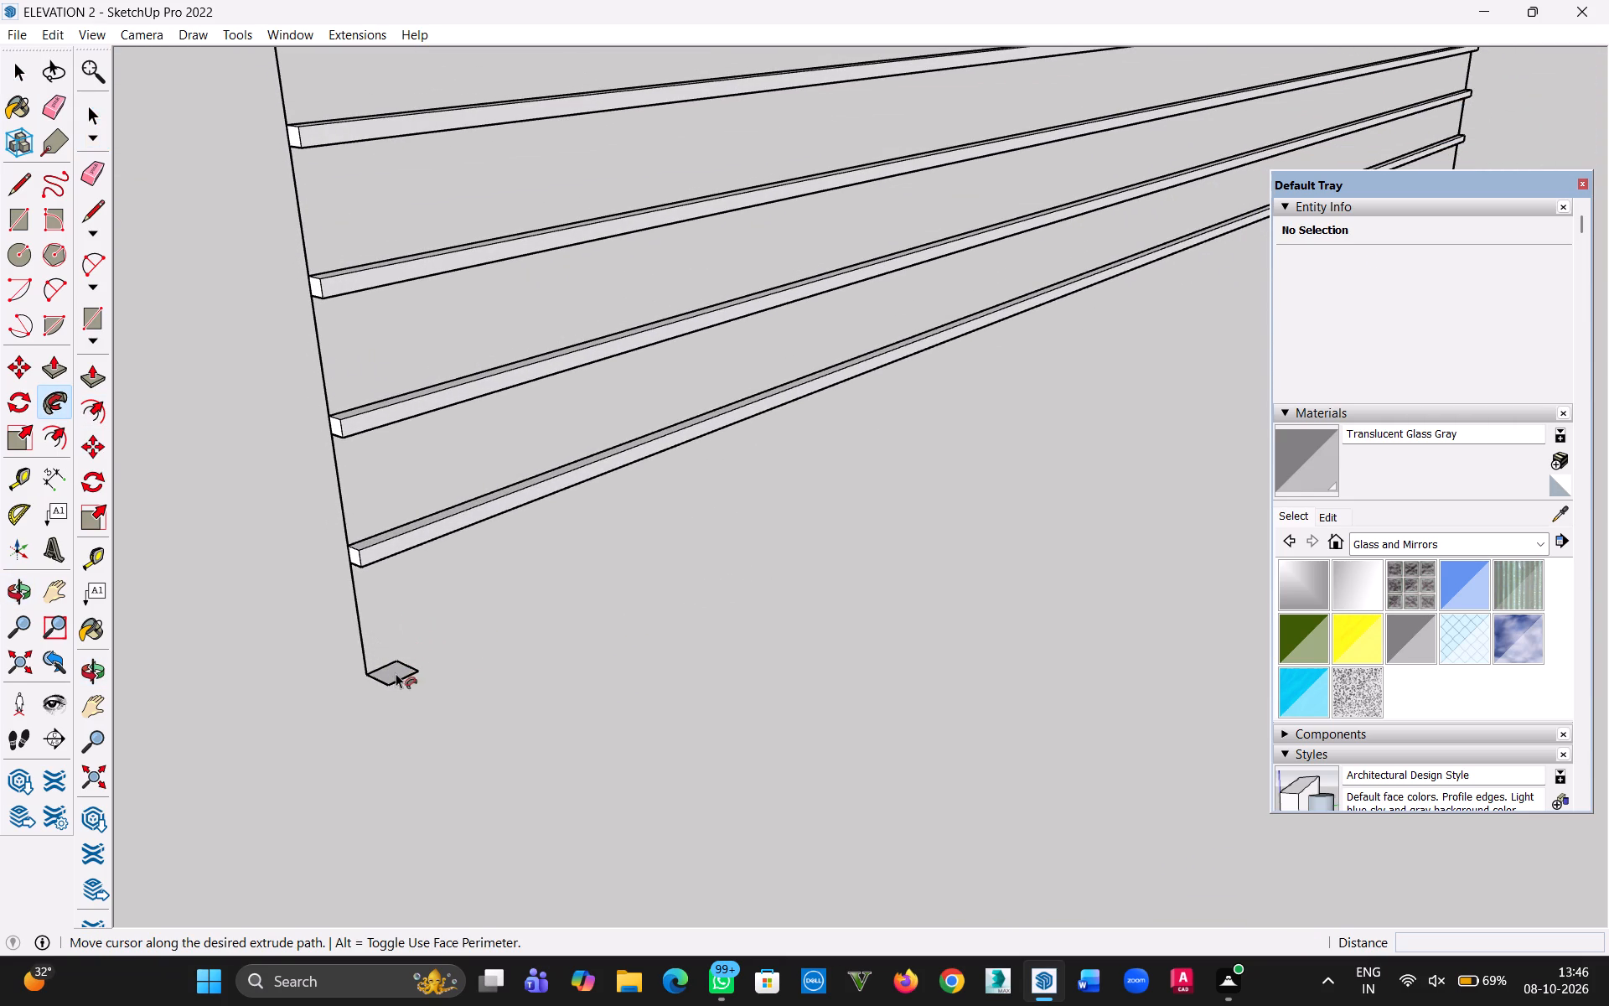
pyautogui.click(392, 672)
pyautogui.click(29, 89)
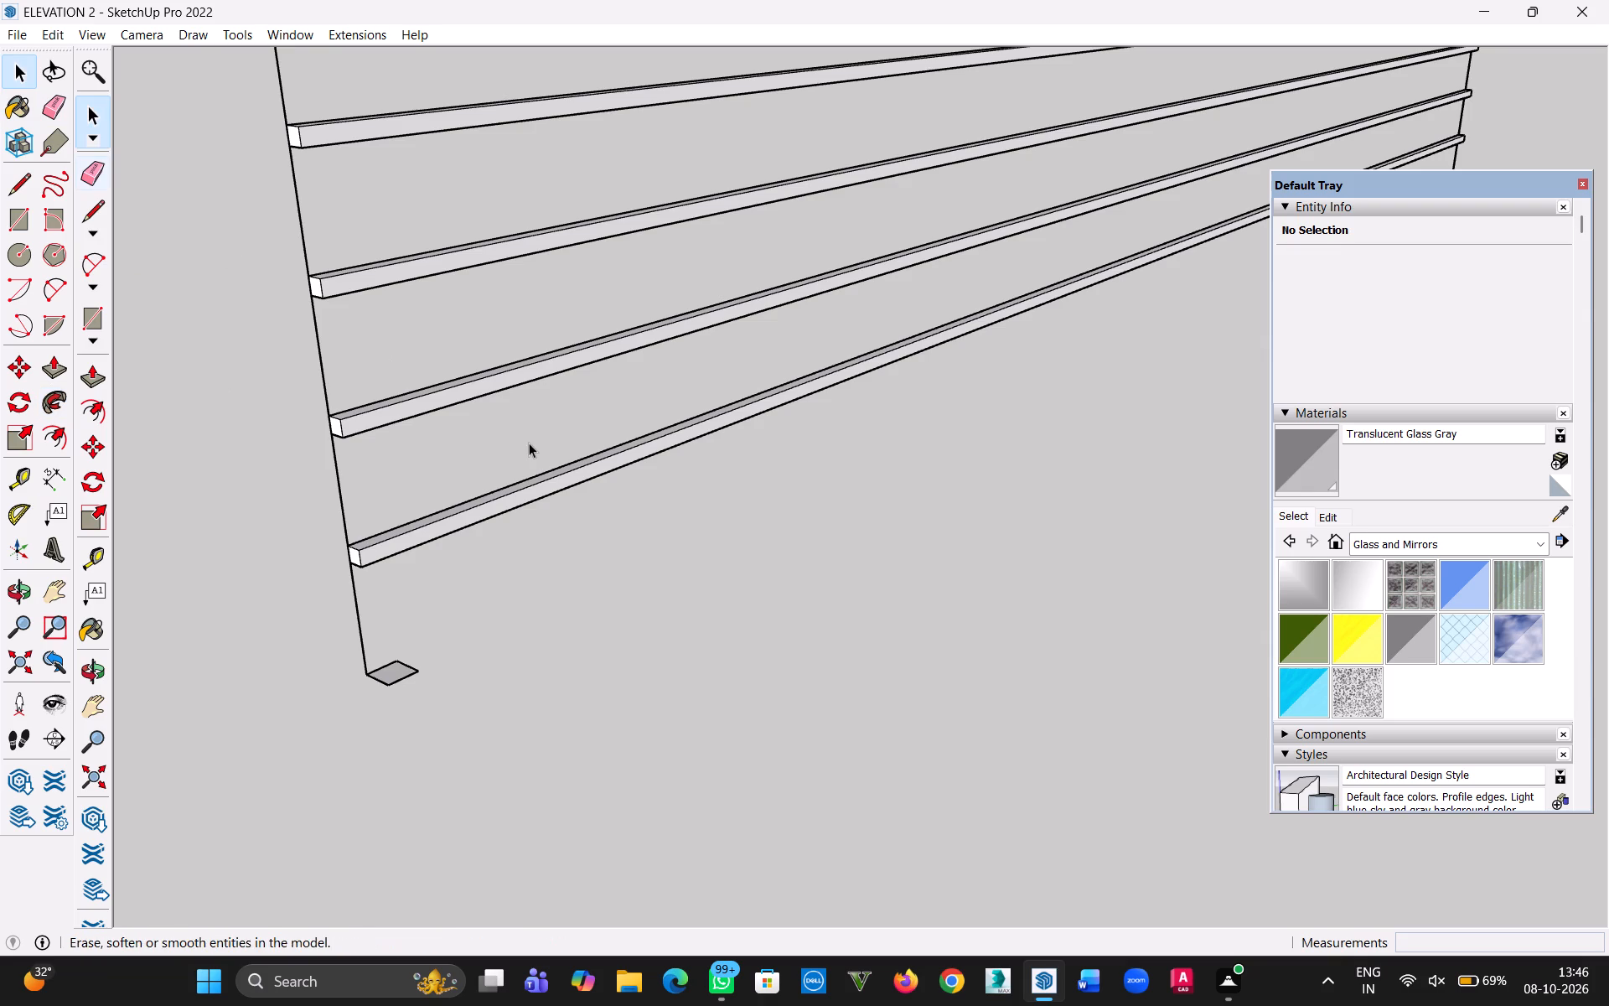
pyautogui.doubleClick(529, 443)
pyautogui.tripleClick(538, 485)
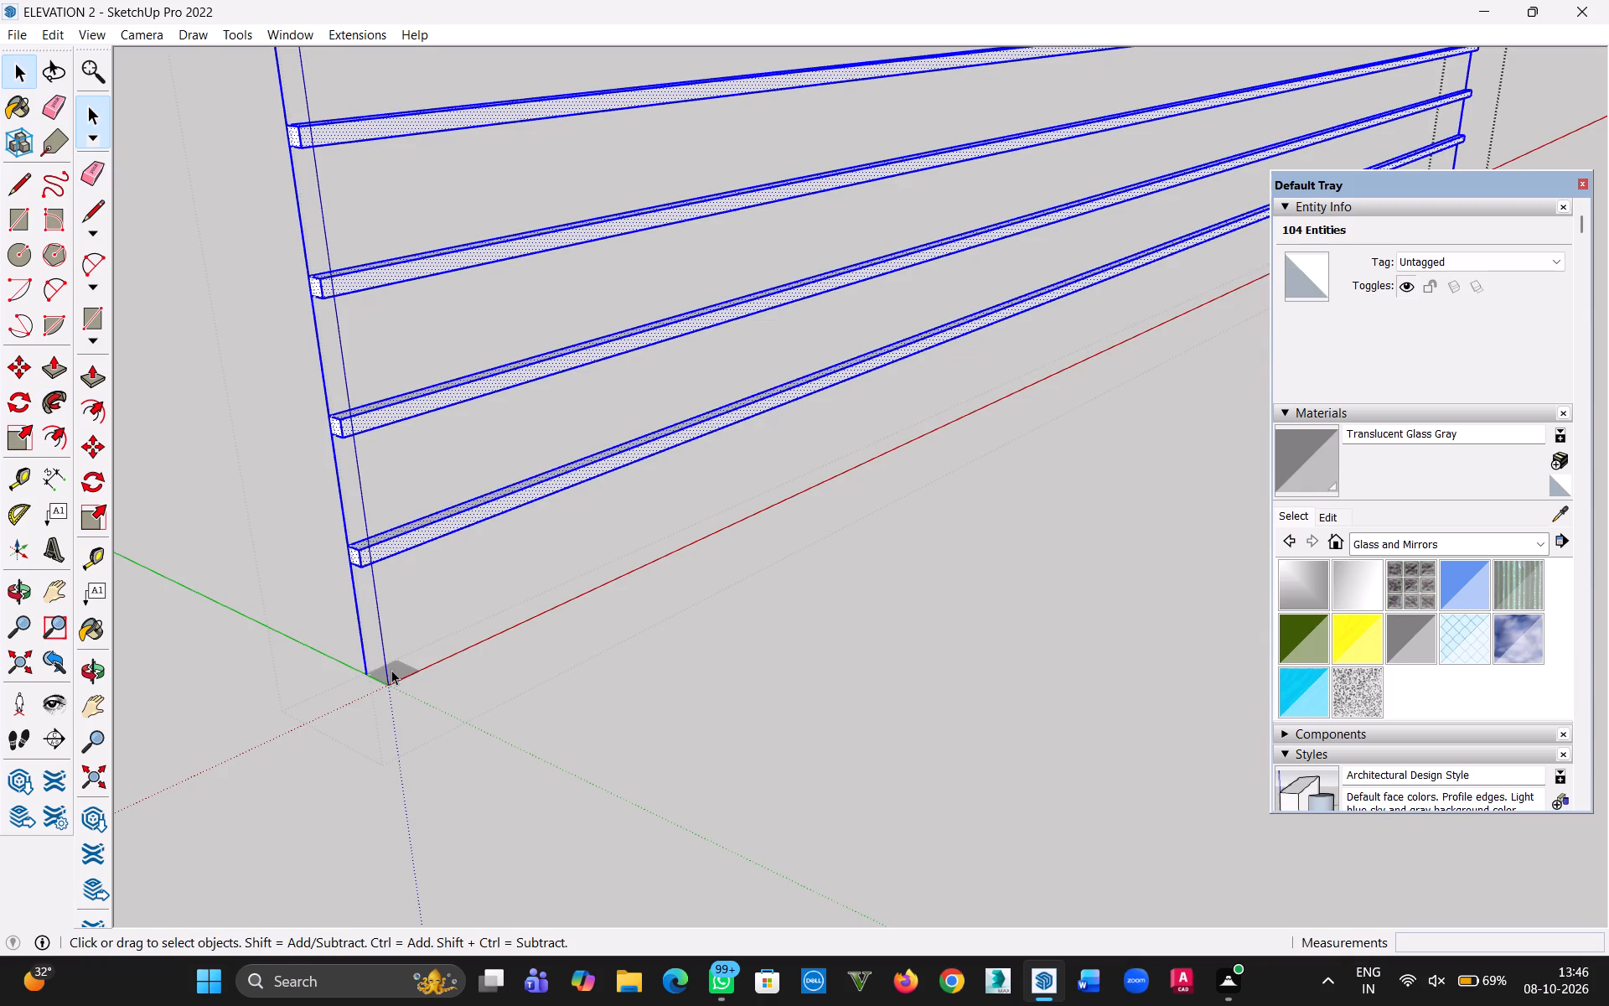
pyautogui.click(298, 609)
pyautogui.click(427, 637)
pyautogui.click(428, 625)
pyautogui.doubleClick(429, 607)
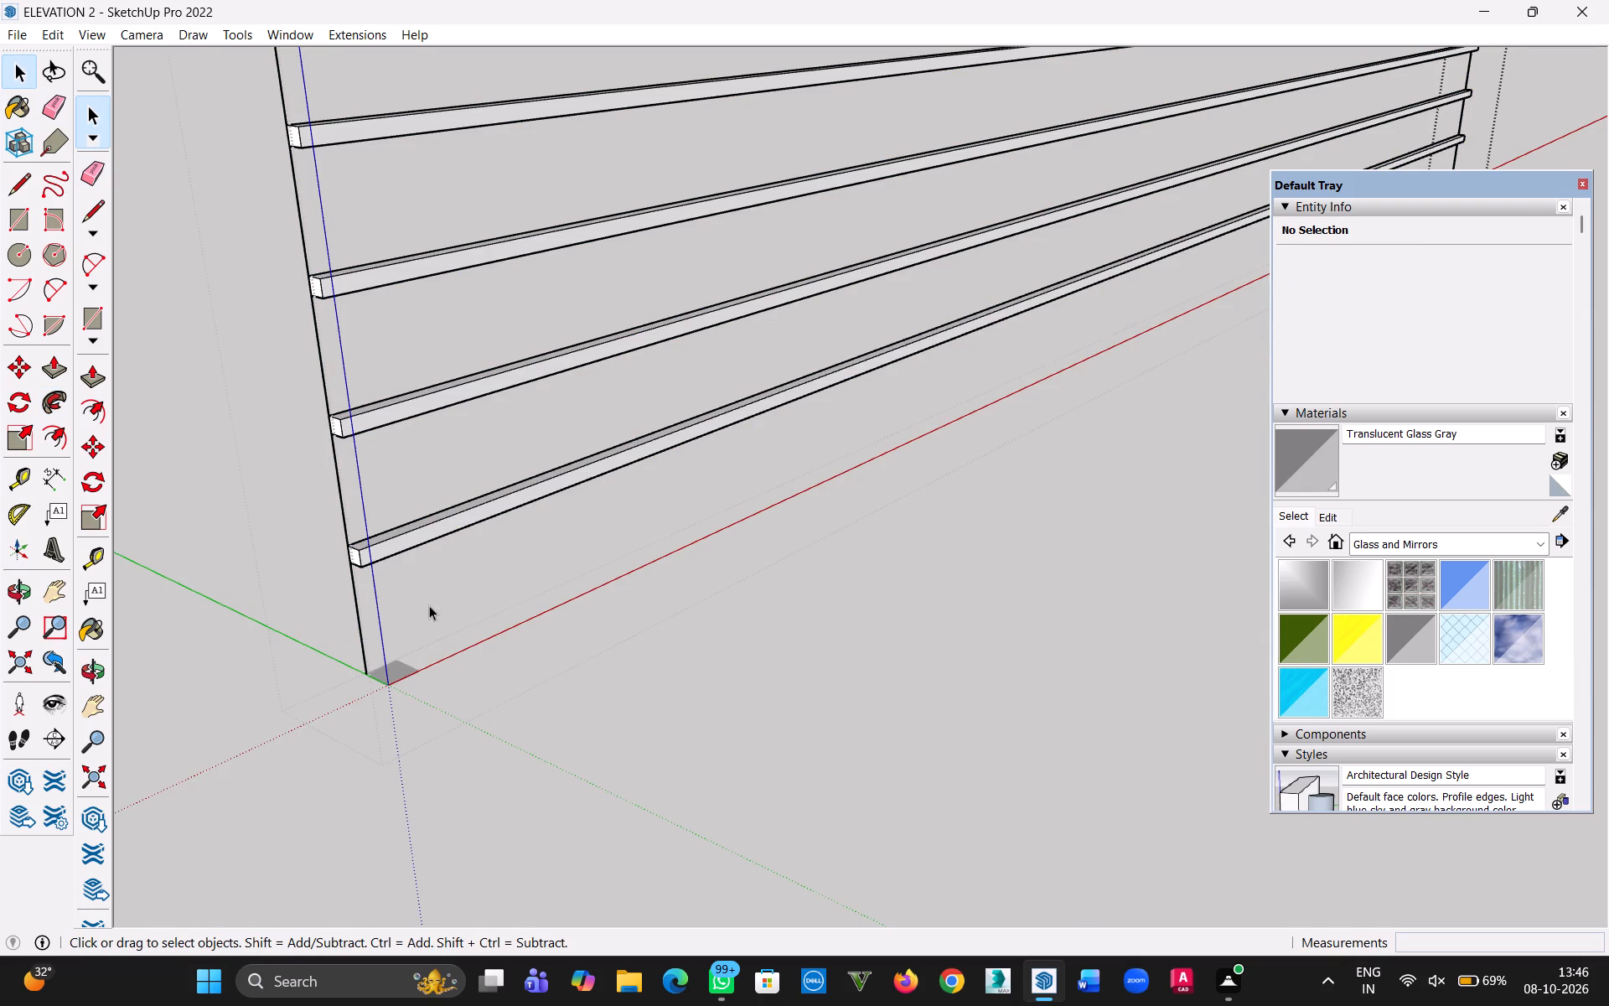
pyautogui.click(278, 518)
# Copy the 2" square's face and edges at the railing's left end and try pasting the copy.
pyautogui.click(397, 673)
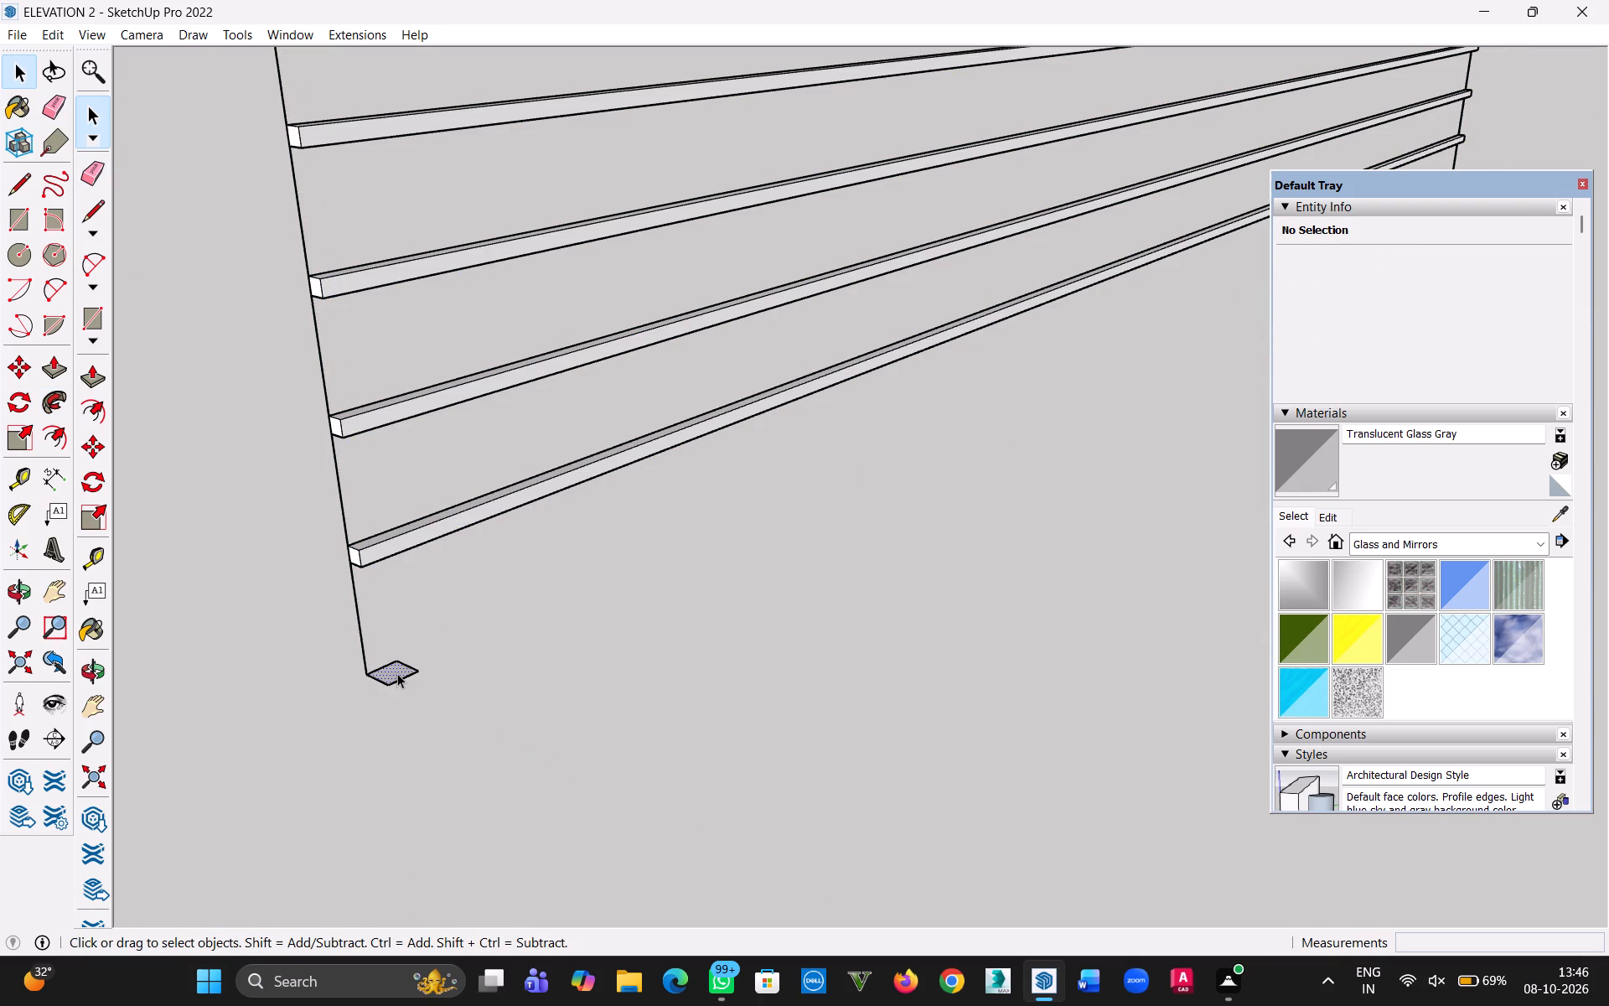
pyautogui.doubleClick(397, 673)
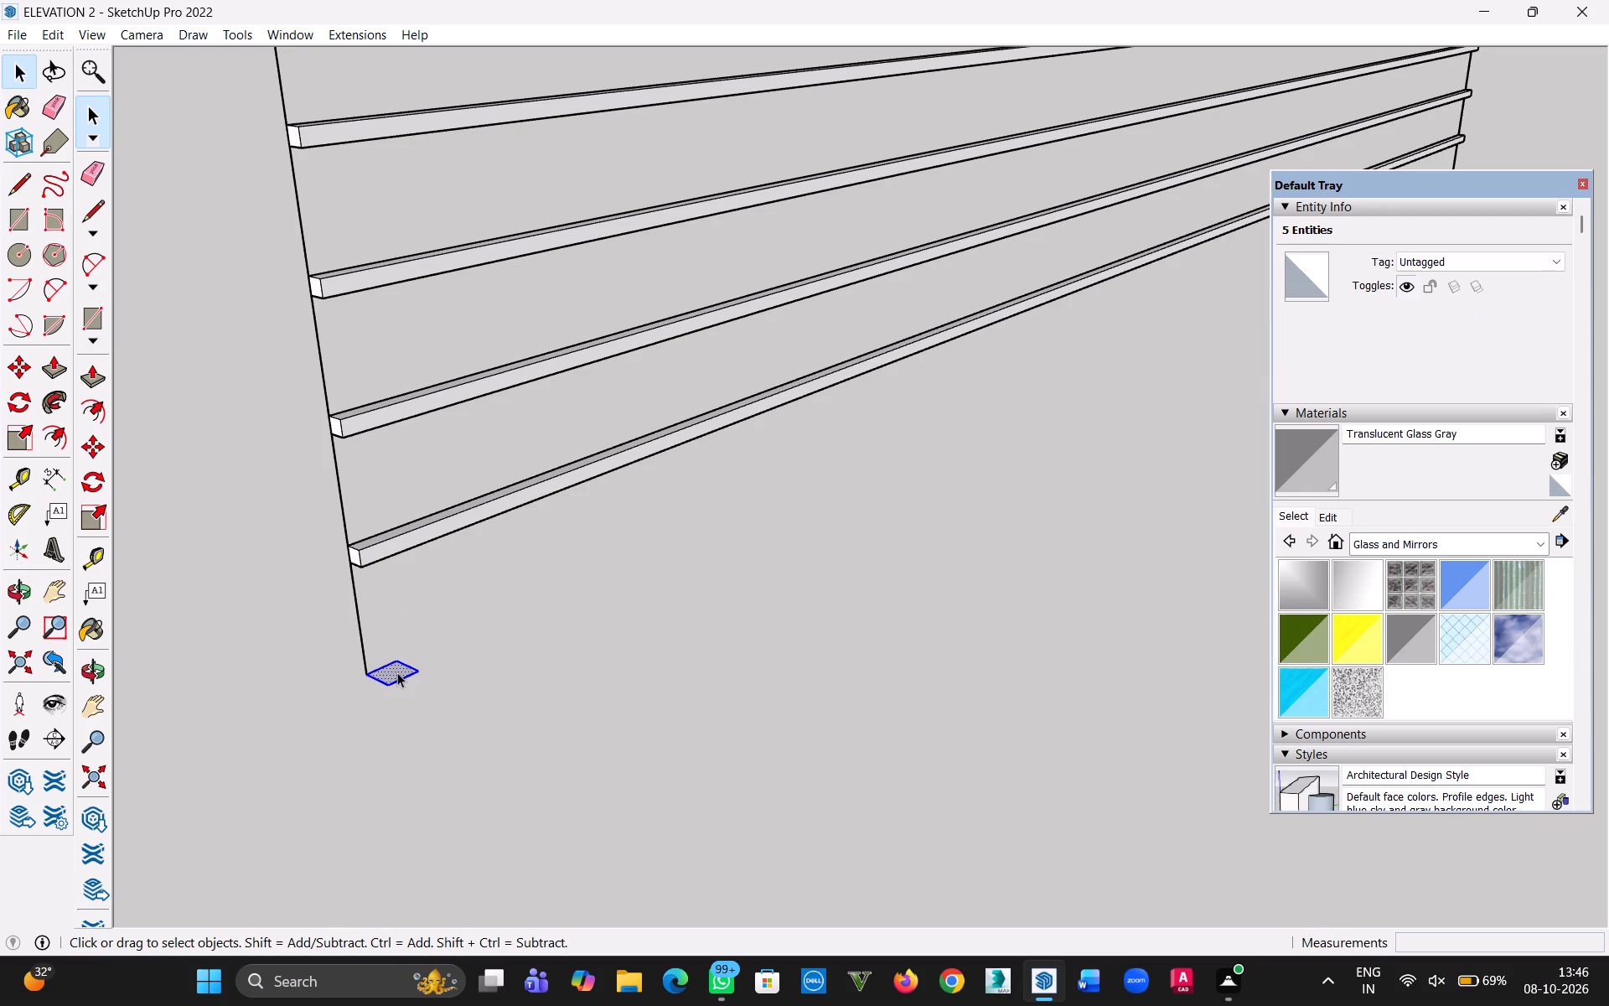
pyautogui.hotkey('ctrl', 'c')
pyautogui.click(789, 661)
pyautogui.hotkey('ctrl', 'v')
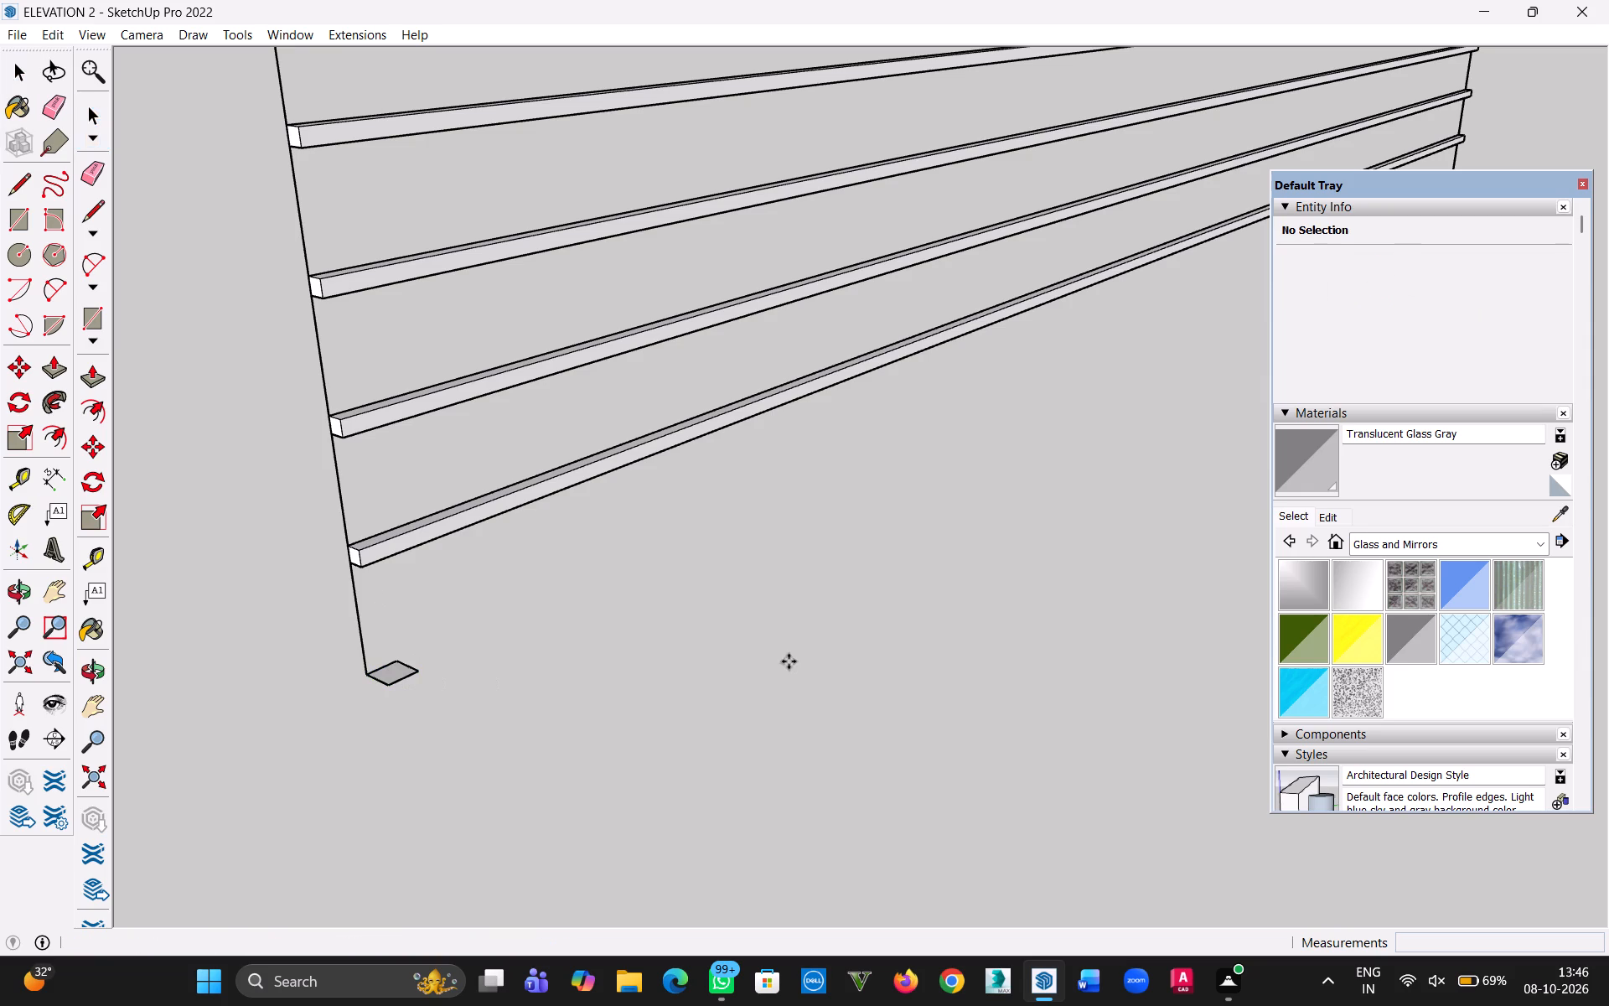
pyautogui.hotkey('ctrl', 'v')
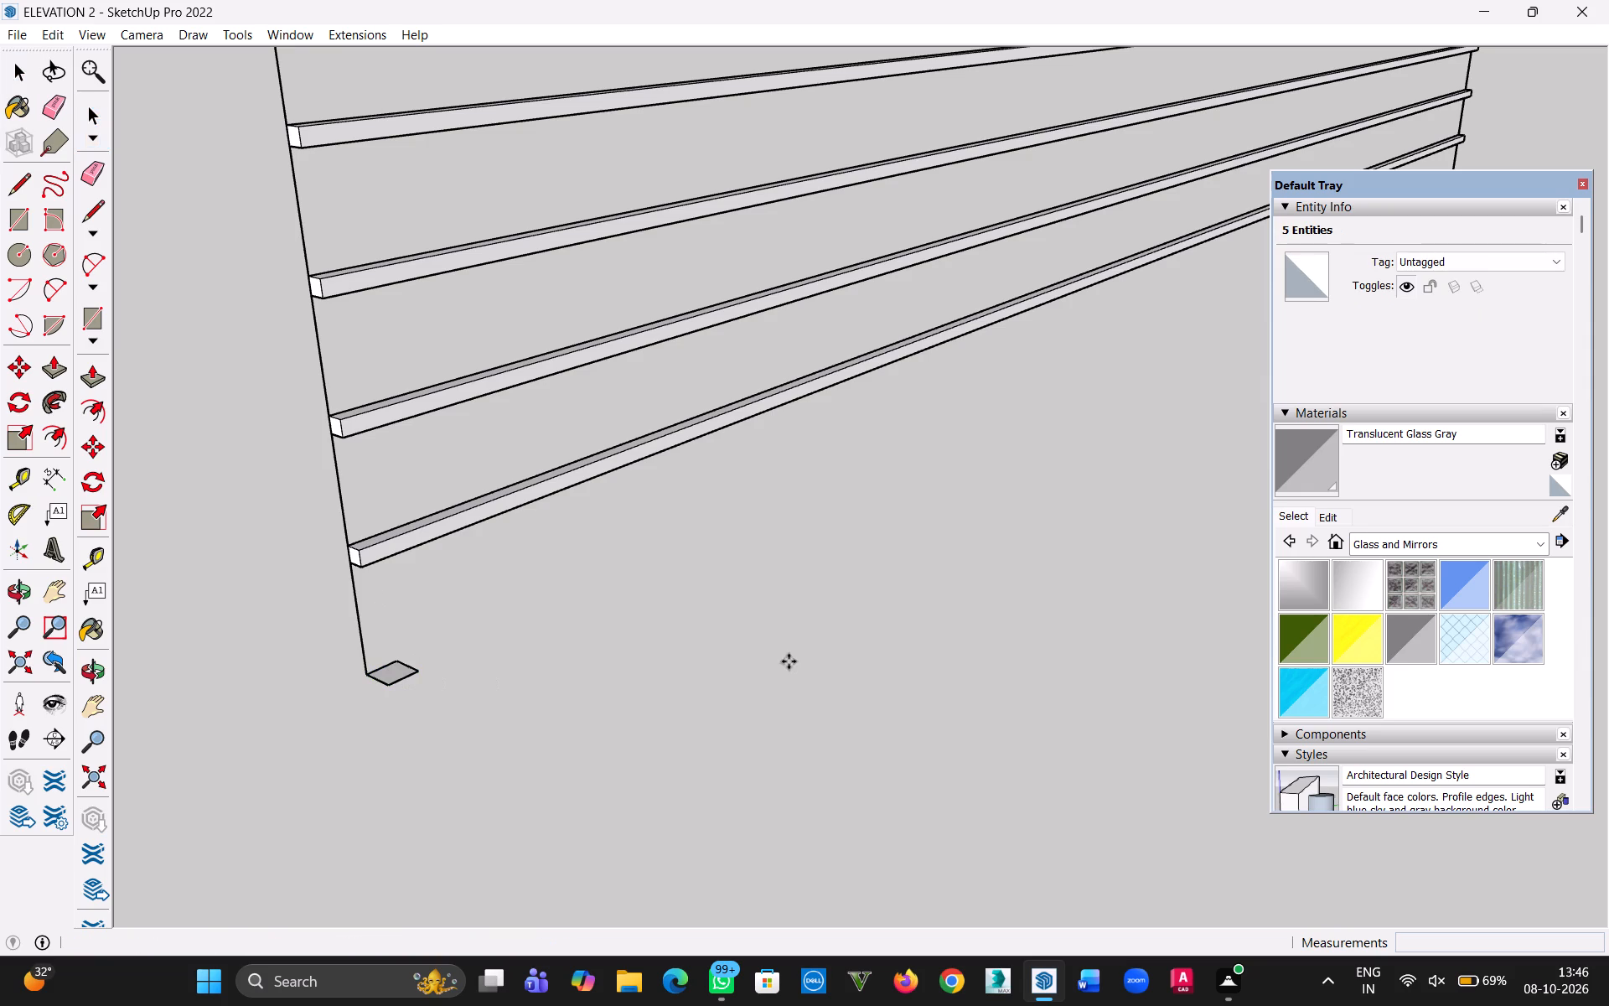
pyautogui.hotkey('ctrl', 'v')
# Undo the pastes and the loose 2" square drawn outside the railing group.
pyautogui.hotkey('ctrl', 'z')
pyautogui.hotkey('ctrl', 'z')
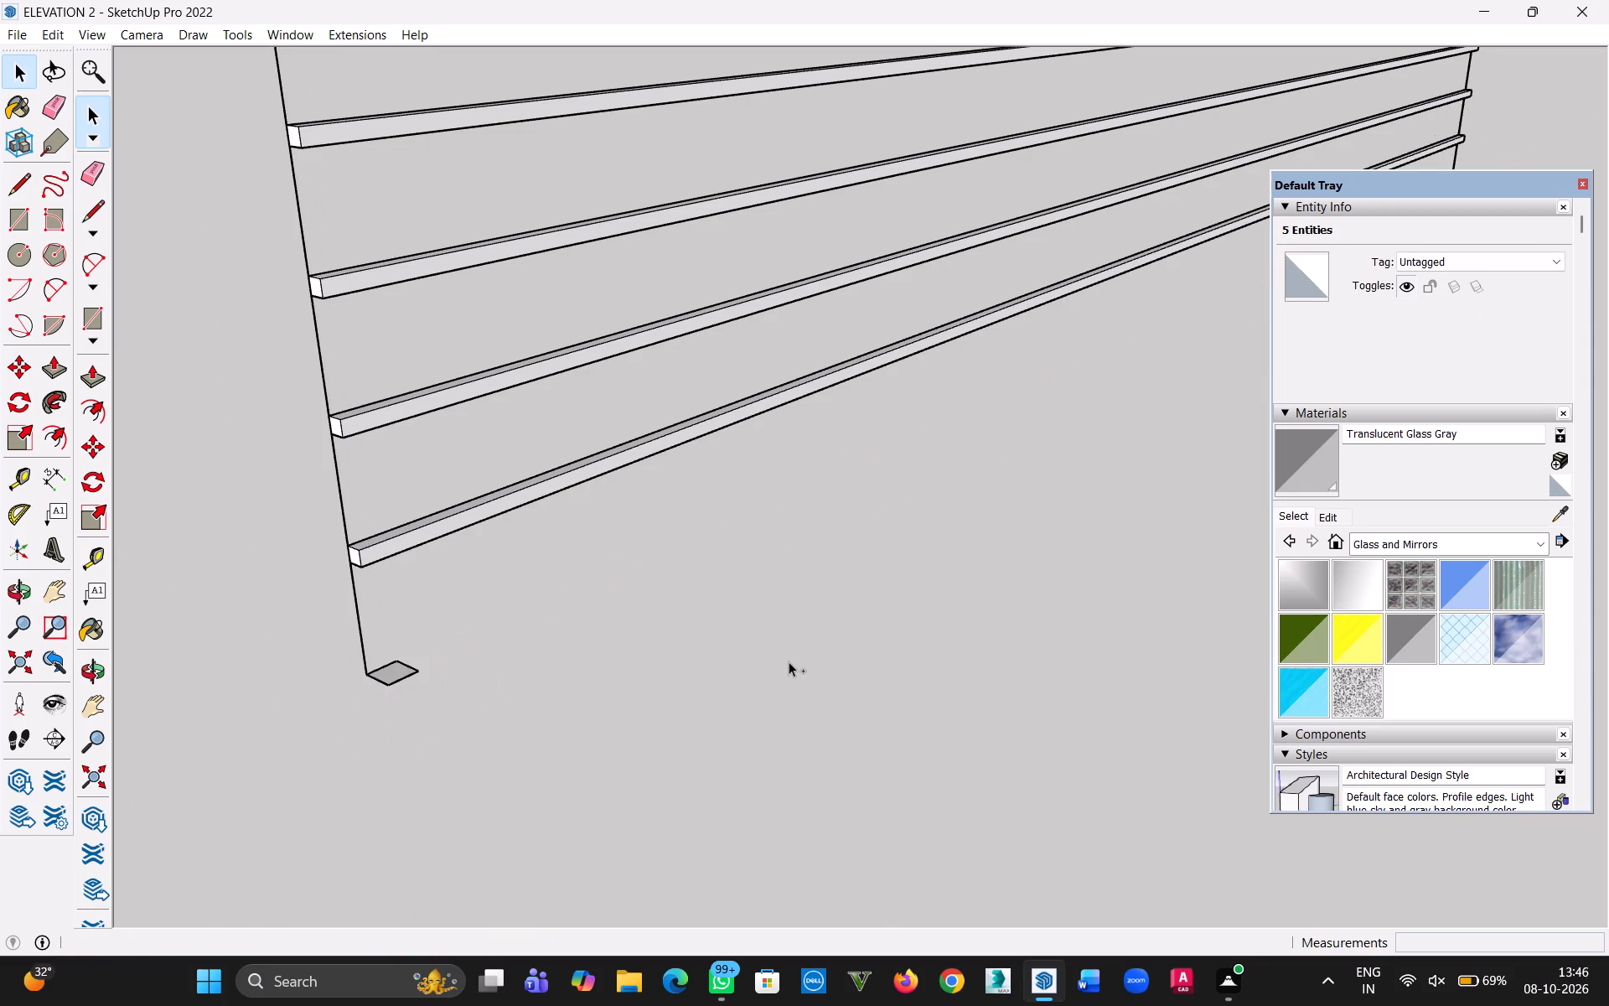
pyautogui.hotkey('ctrl', 'z')
pyautogui.hotkey('ctrl', 'y')
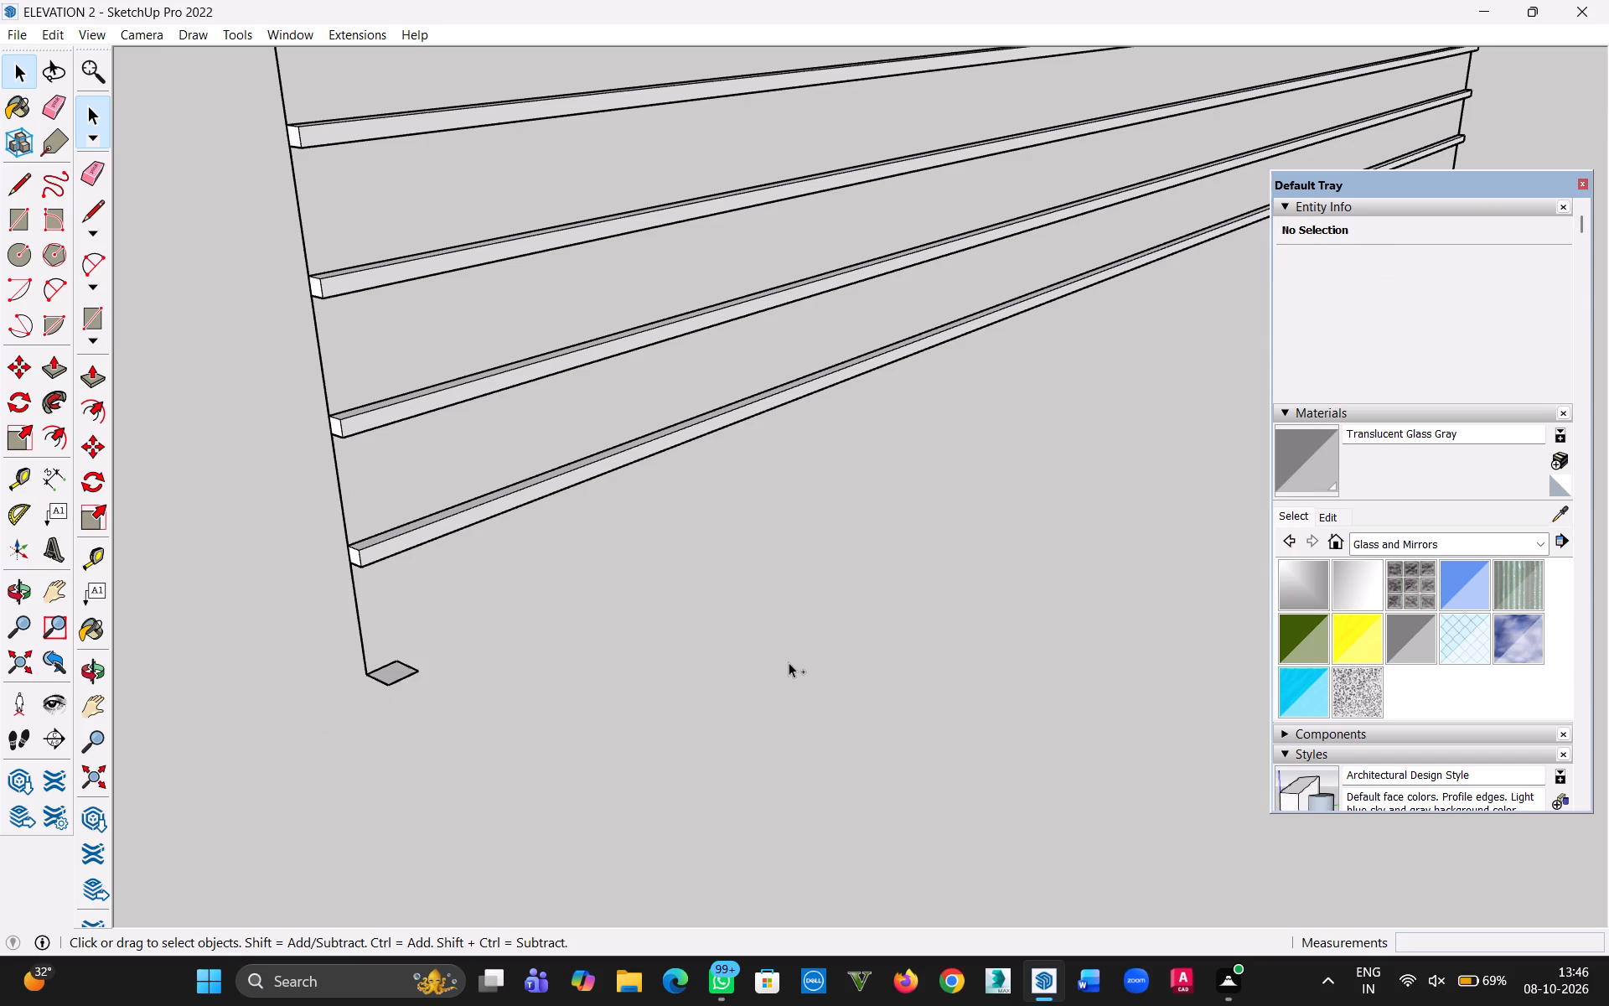
pyautogui.hotkey('ctrl', 'z')
# Inside the railing group, draw a horizontal 2" by 2" square at the bottom end of the left vertical edge.
pyautogui.click(13, 67)
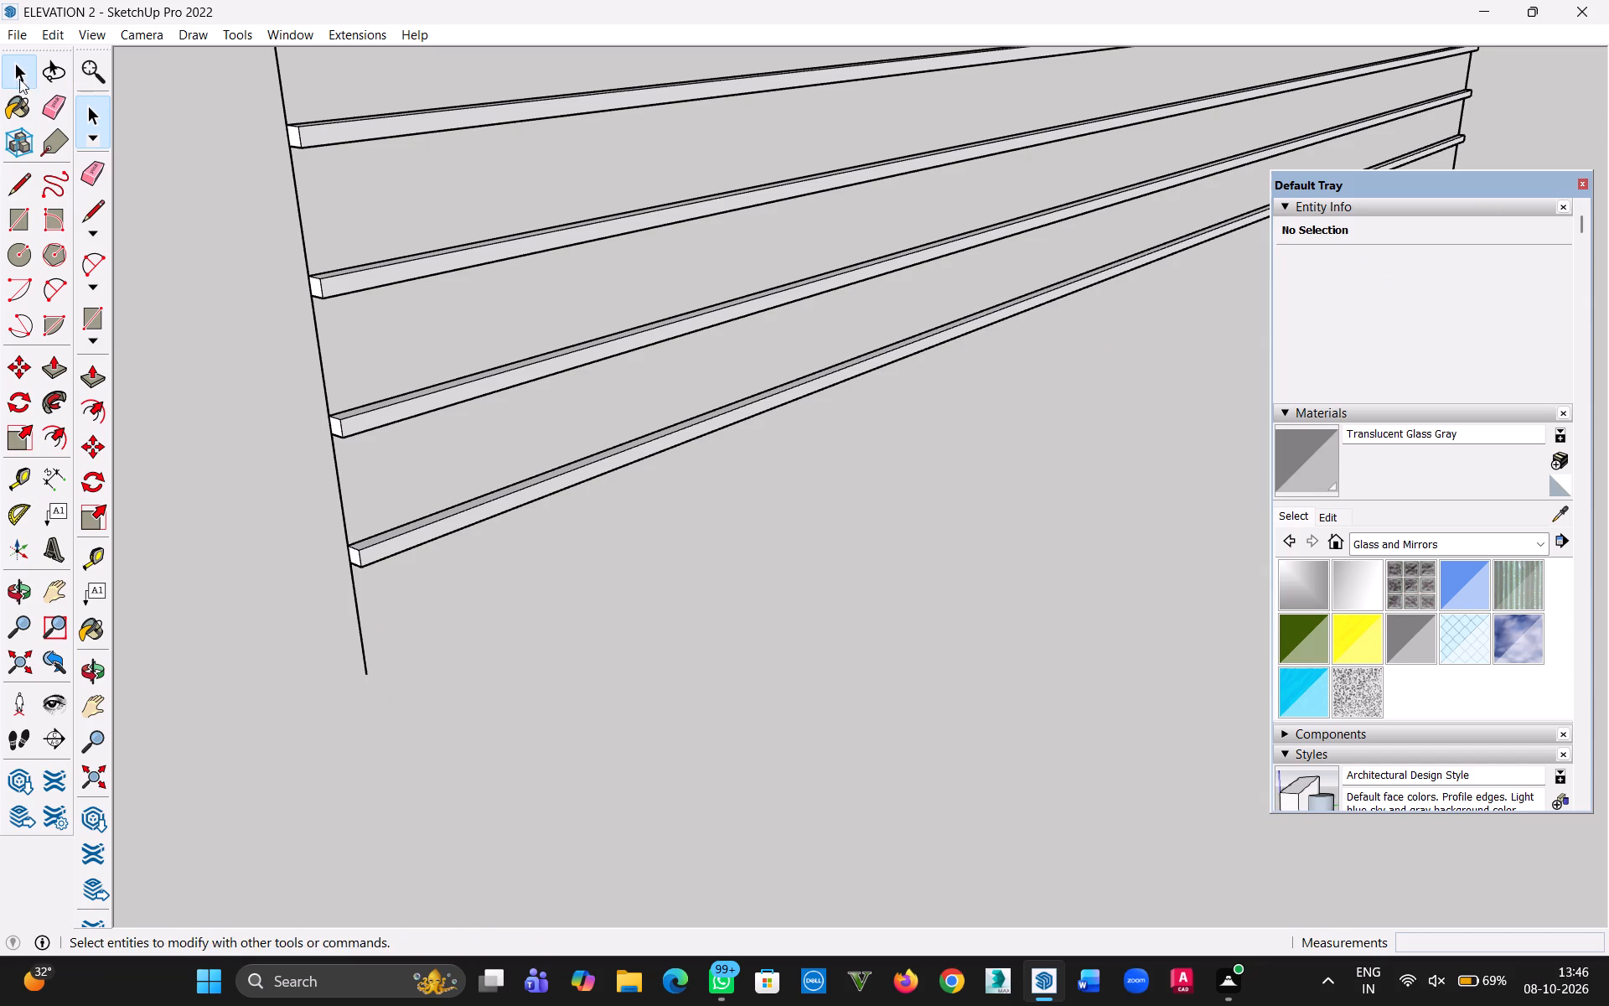
pyautogui.click(626, 592)
pyautogui.doubleClick(562, 470)
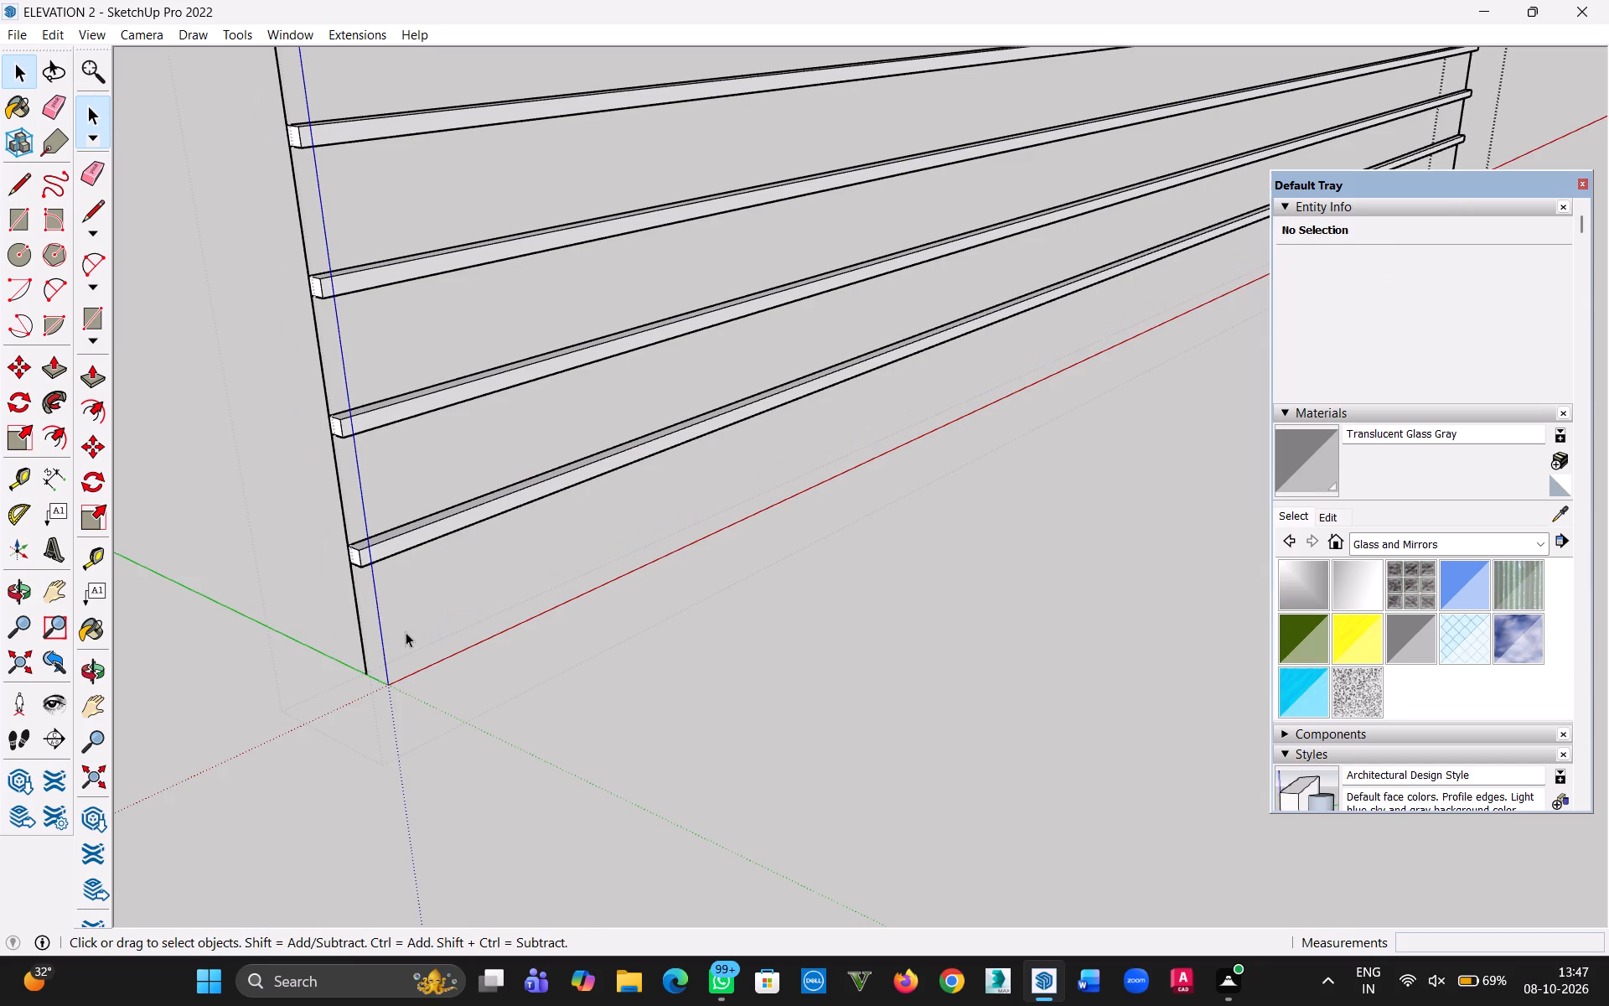
pyautogui.press('r')
pyautogui.click(368, 676)
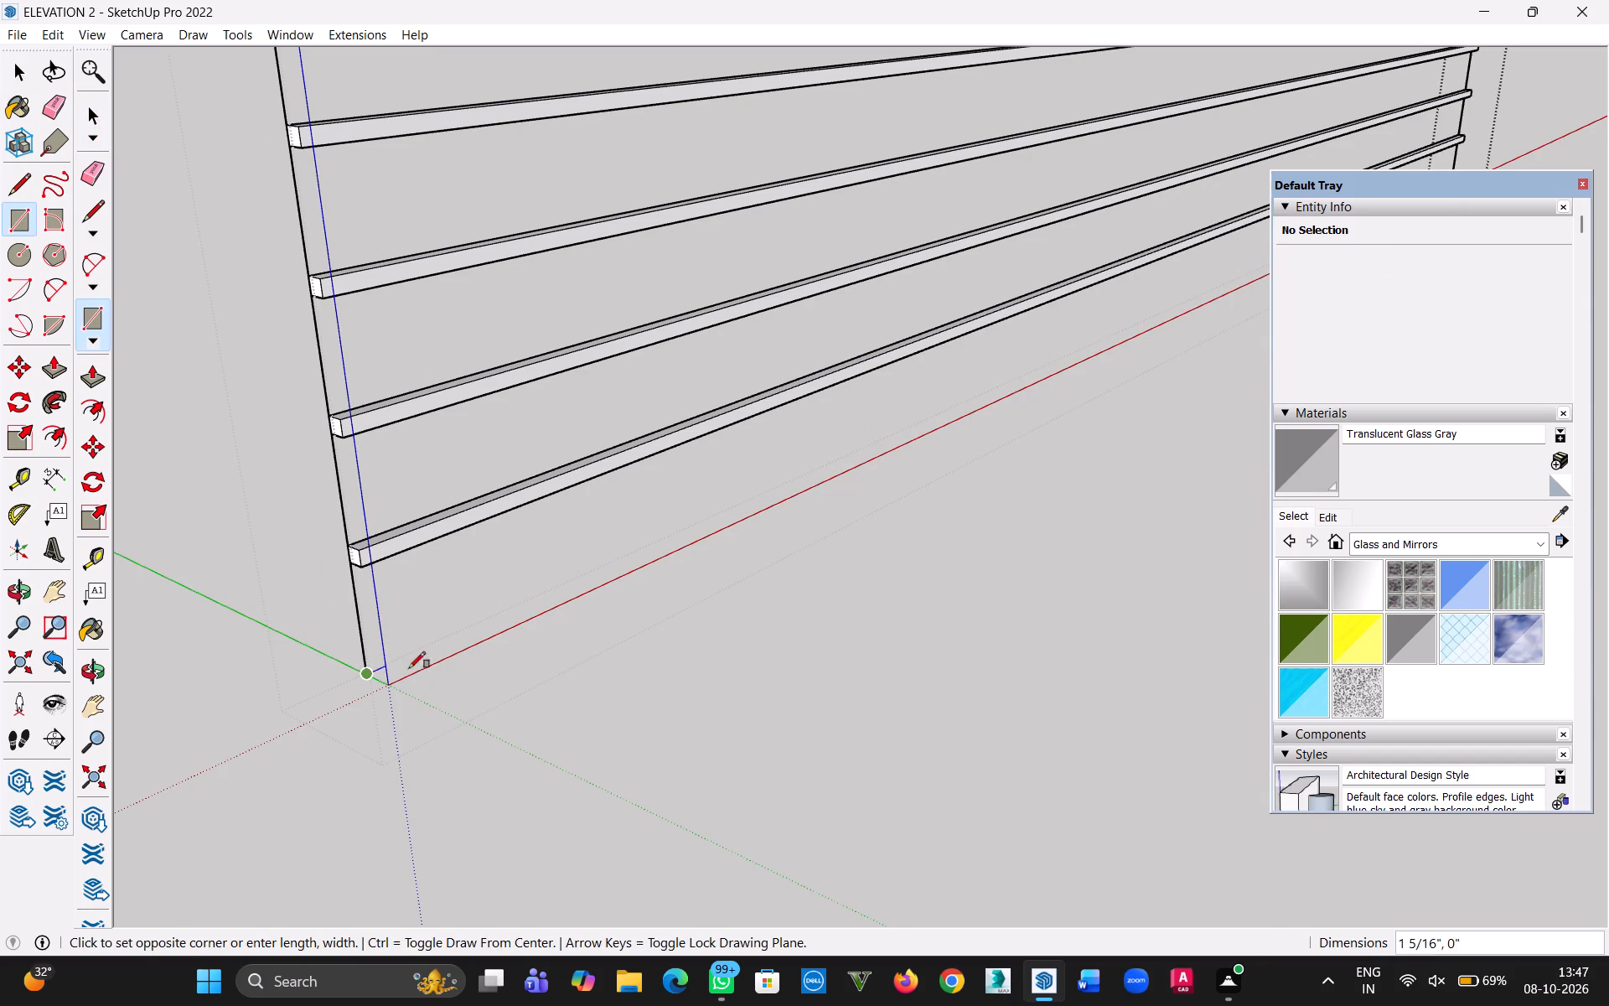
pyautogui.press('2')
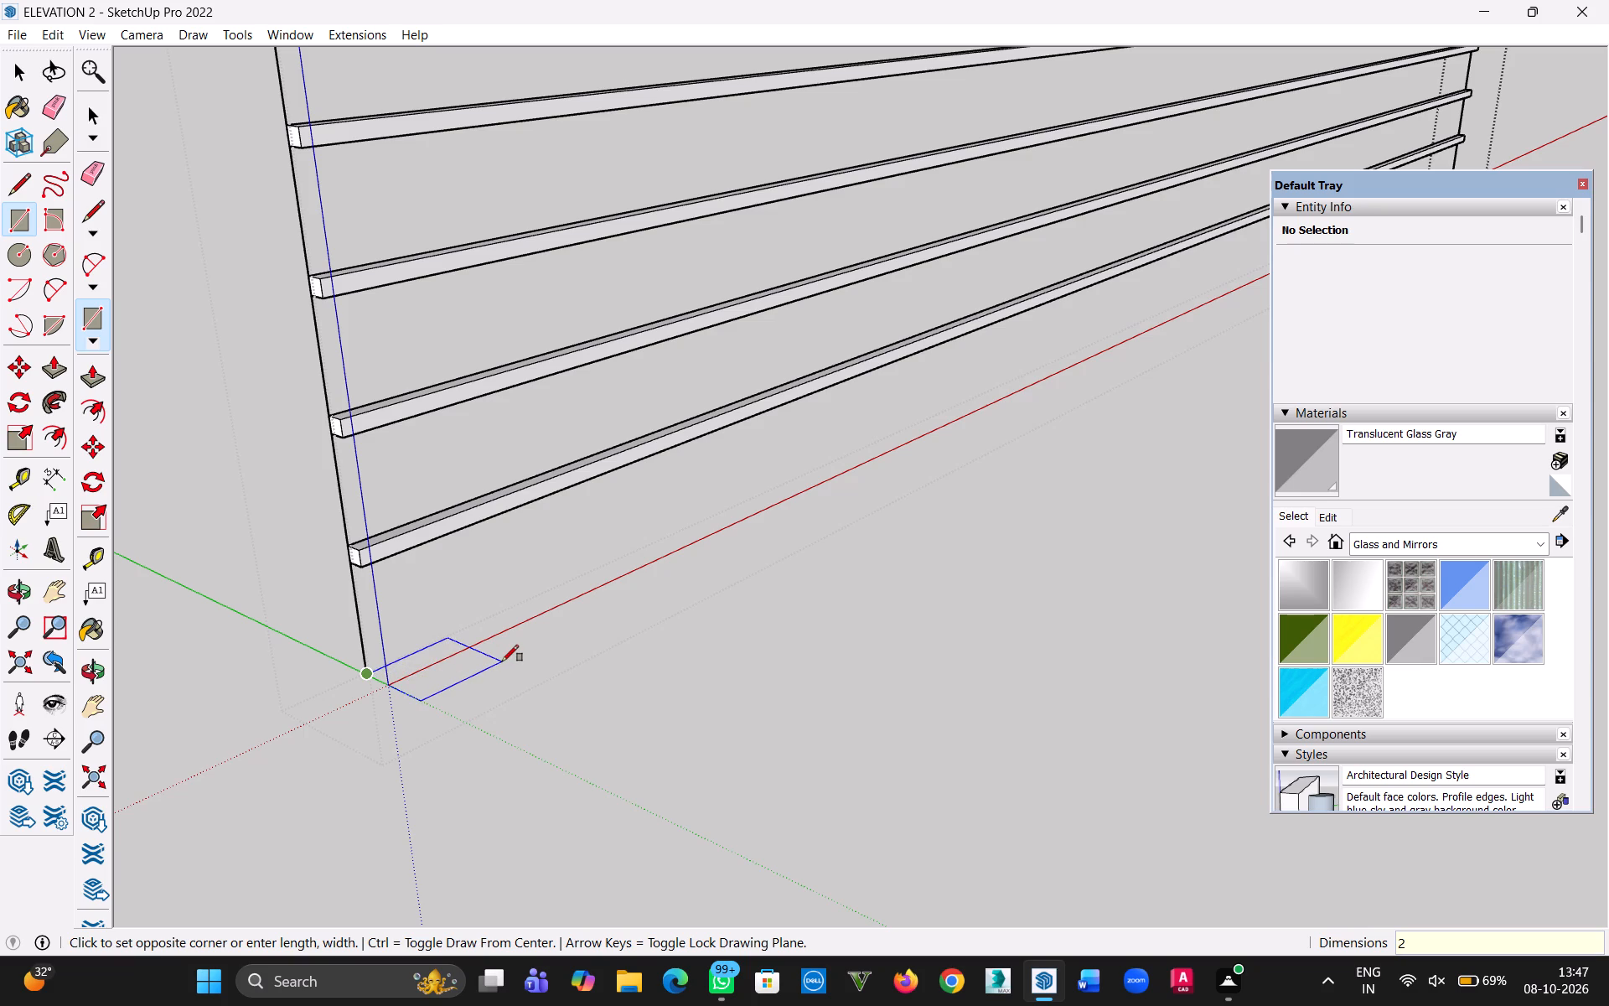
pyautogui.write('",2"')
pyautogui.press('Return')
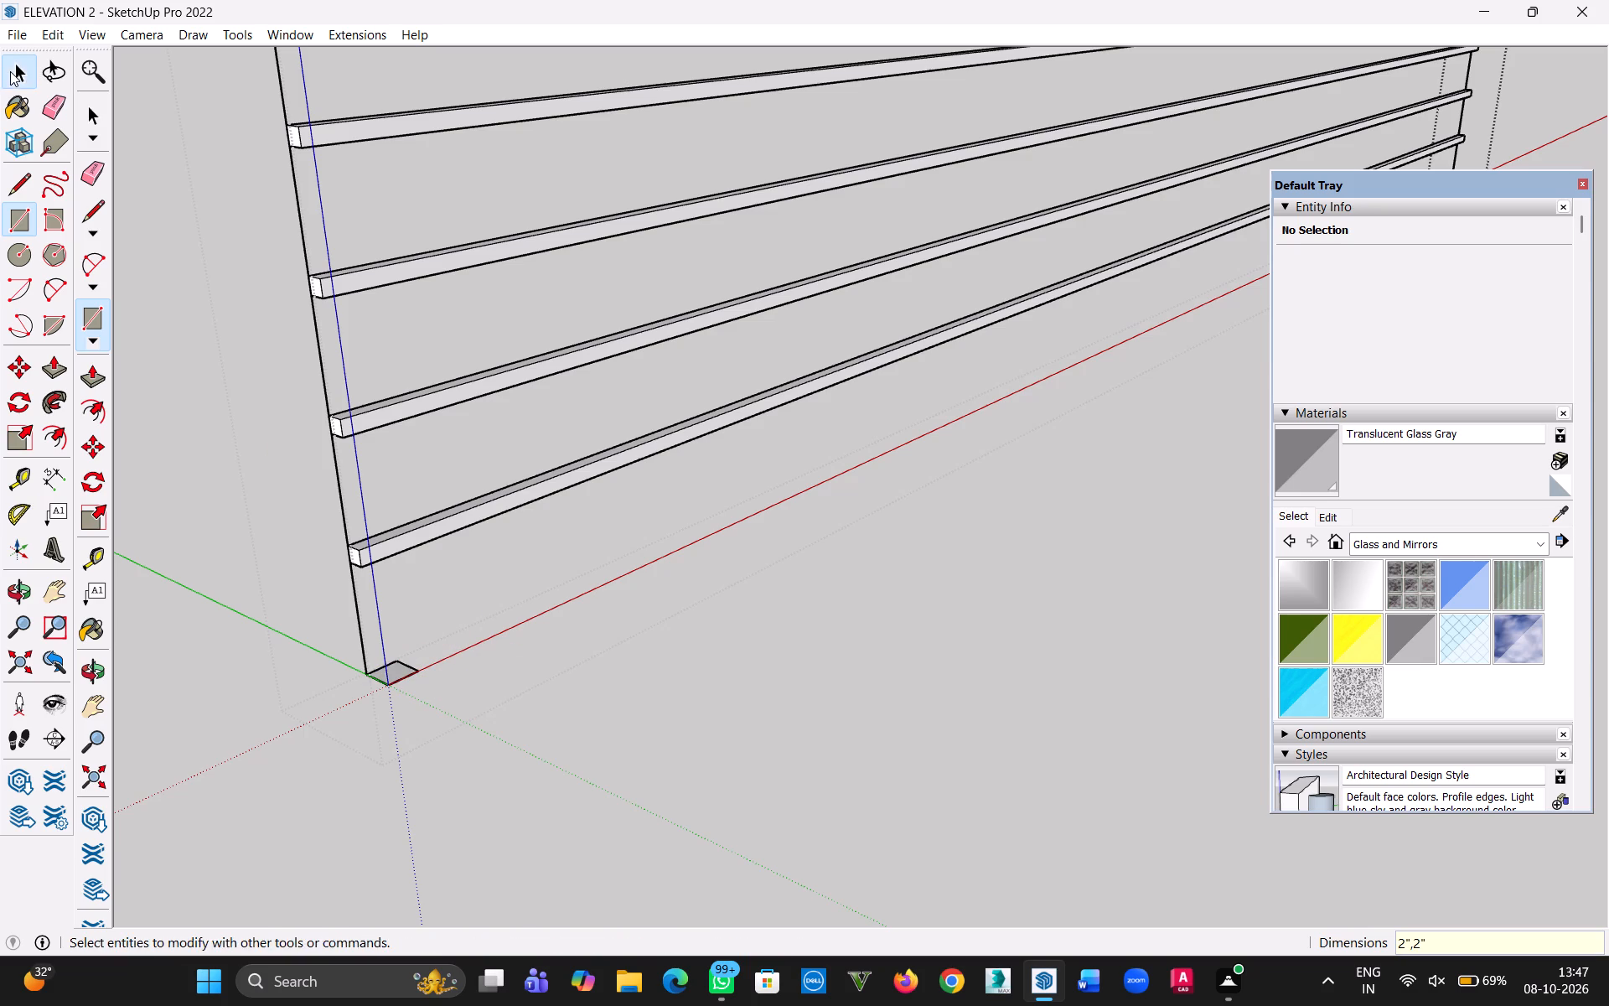
pyautogui.click(9, 71)
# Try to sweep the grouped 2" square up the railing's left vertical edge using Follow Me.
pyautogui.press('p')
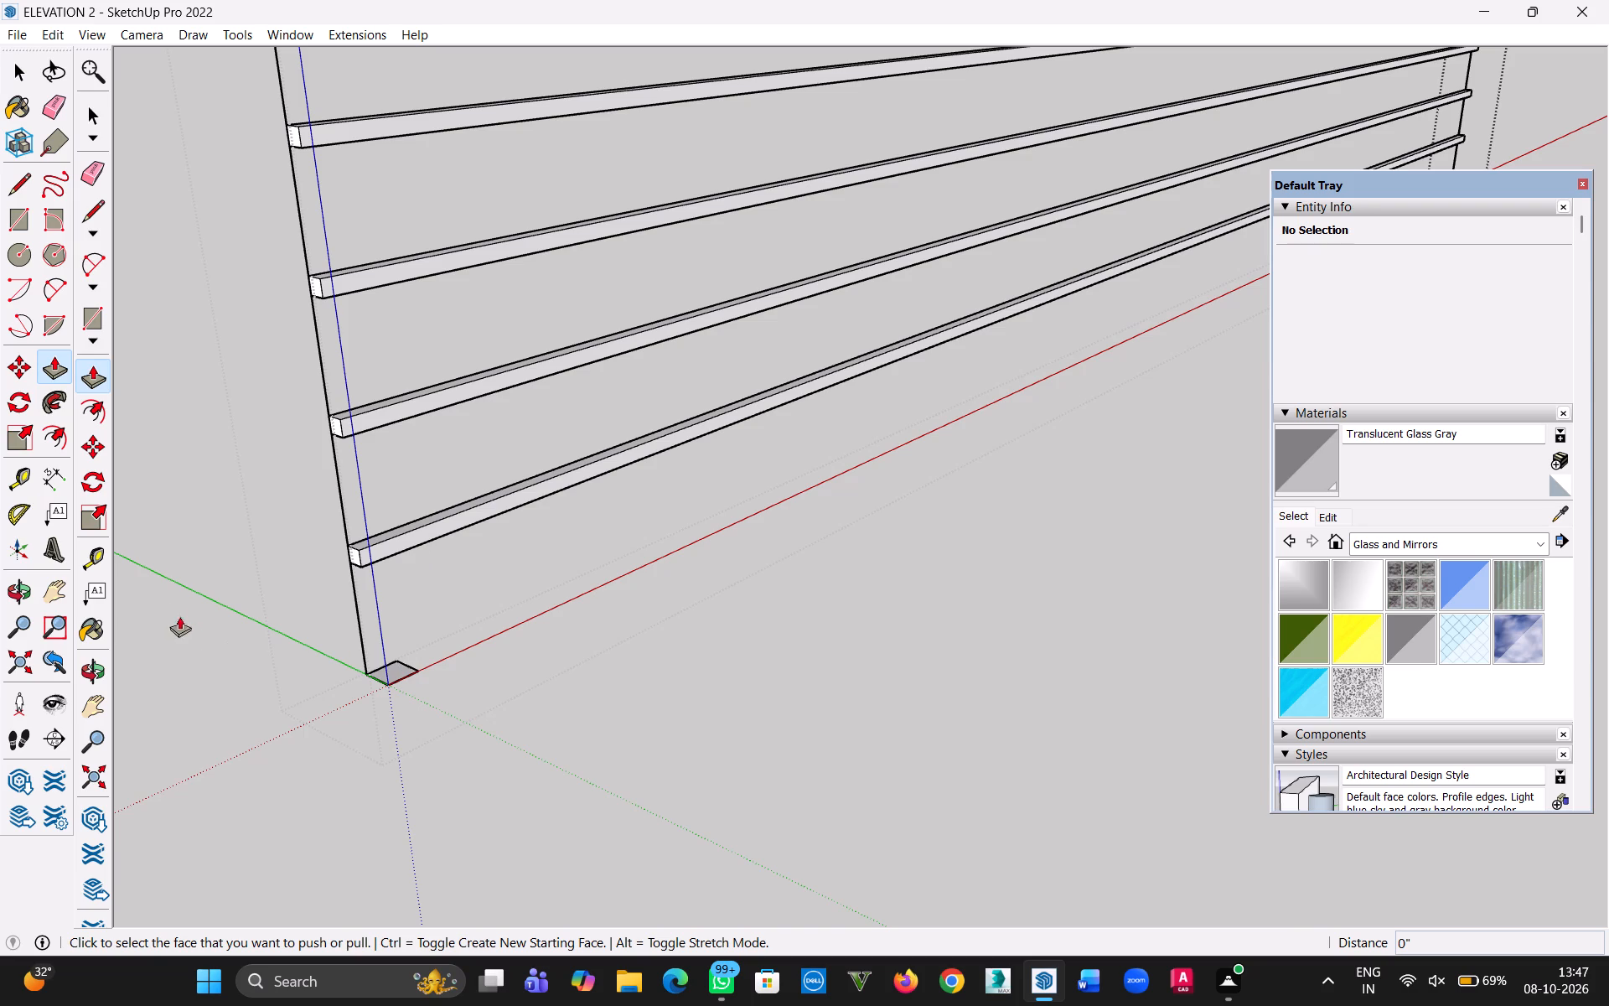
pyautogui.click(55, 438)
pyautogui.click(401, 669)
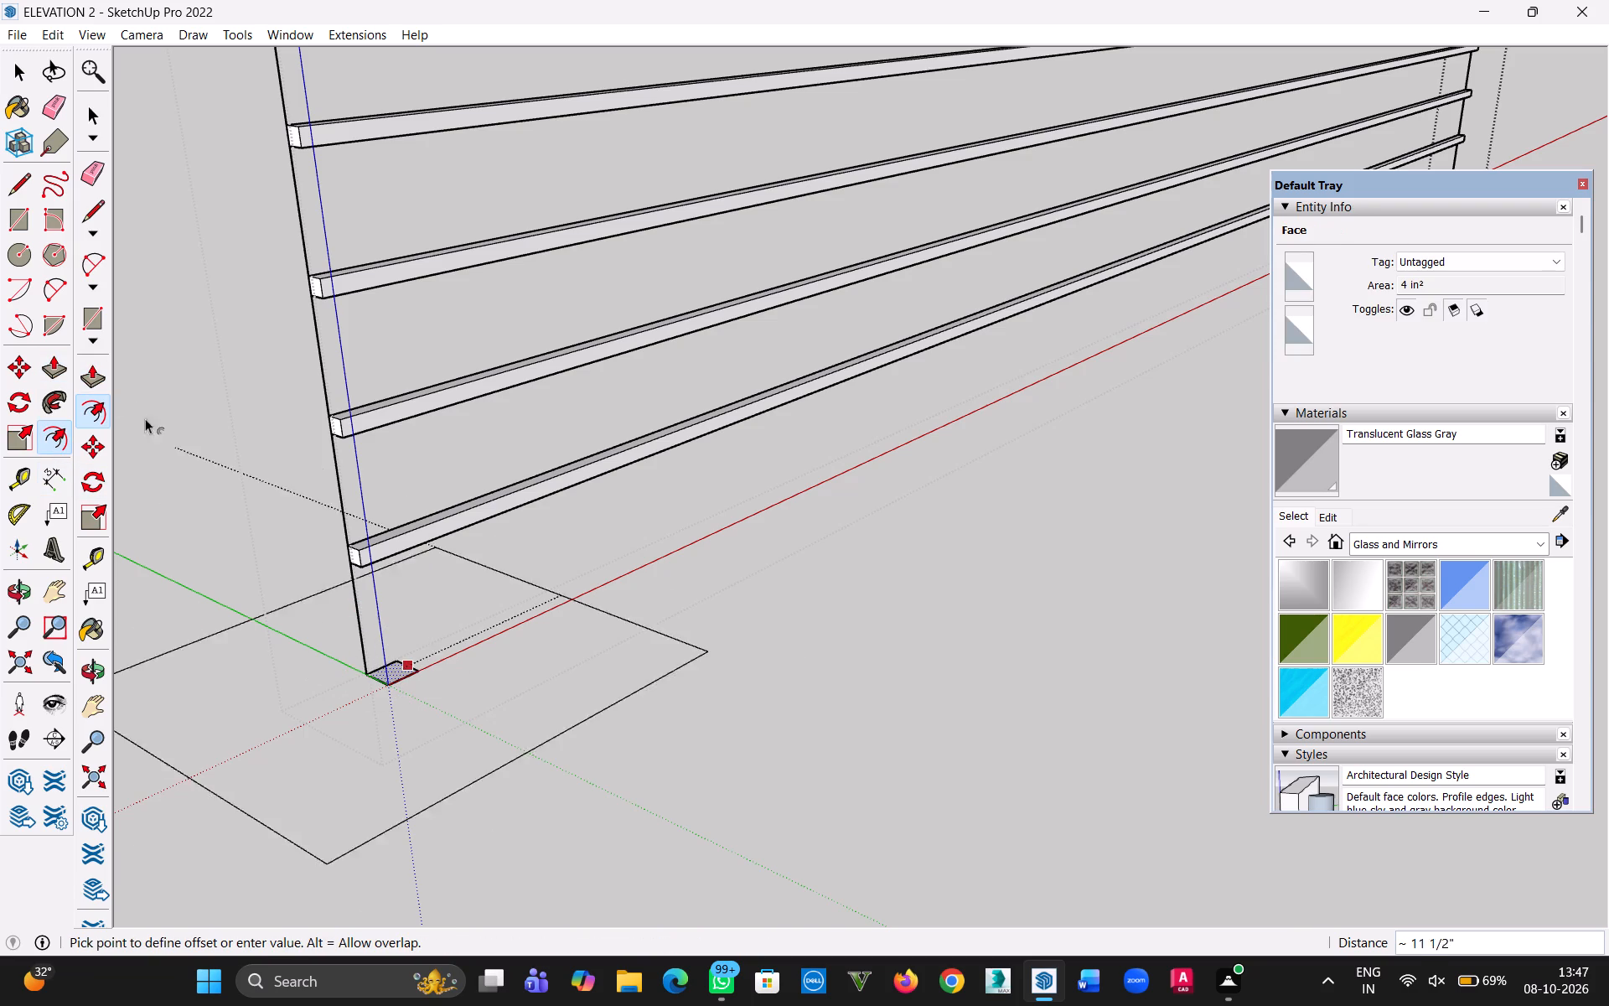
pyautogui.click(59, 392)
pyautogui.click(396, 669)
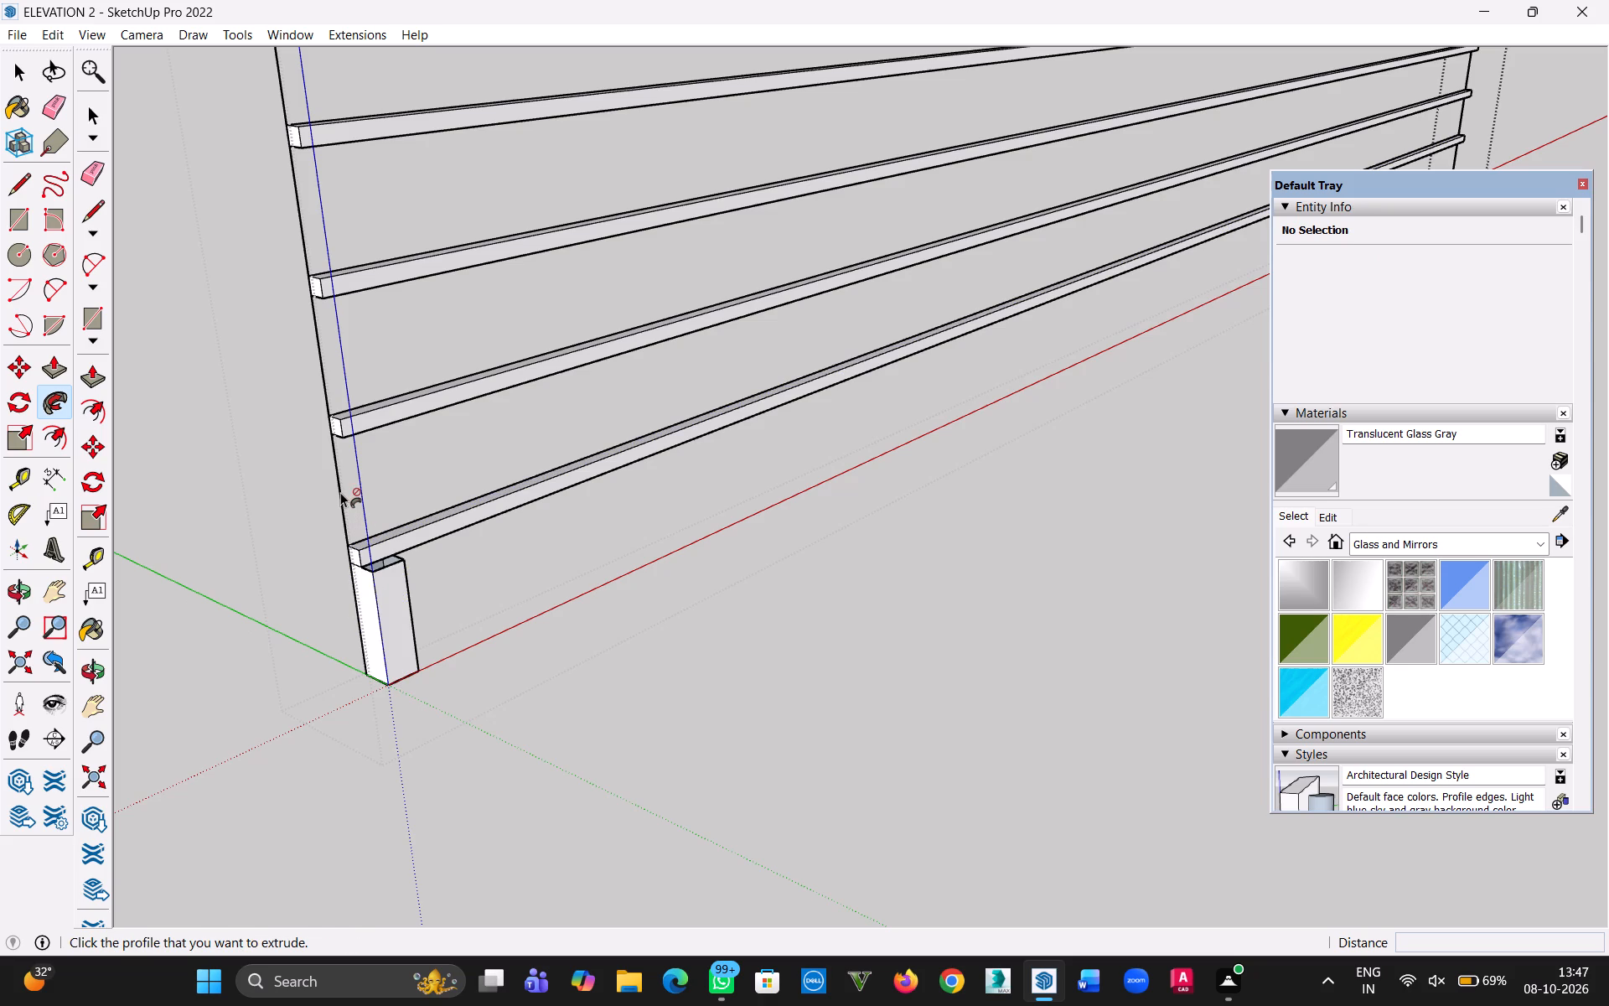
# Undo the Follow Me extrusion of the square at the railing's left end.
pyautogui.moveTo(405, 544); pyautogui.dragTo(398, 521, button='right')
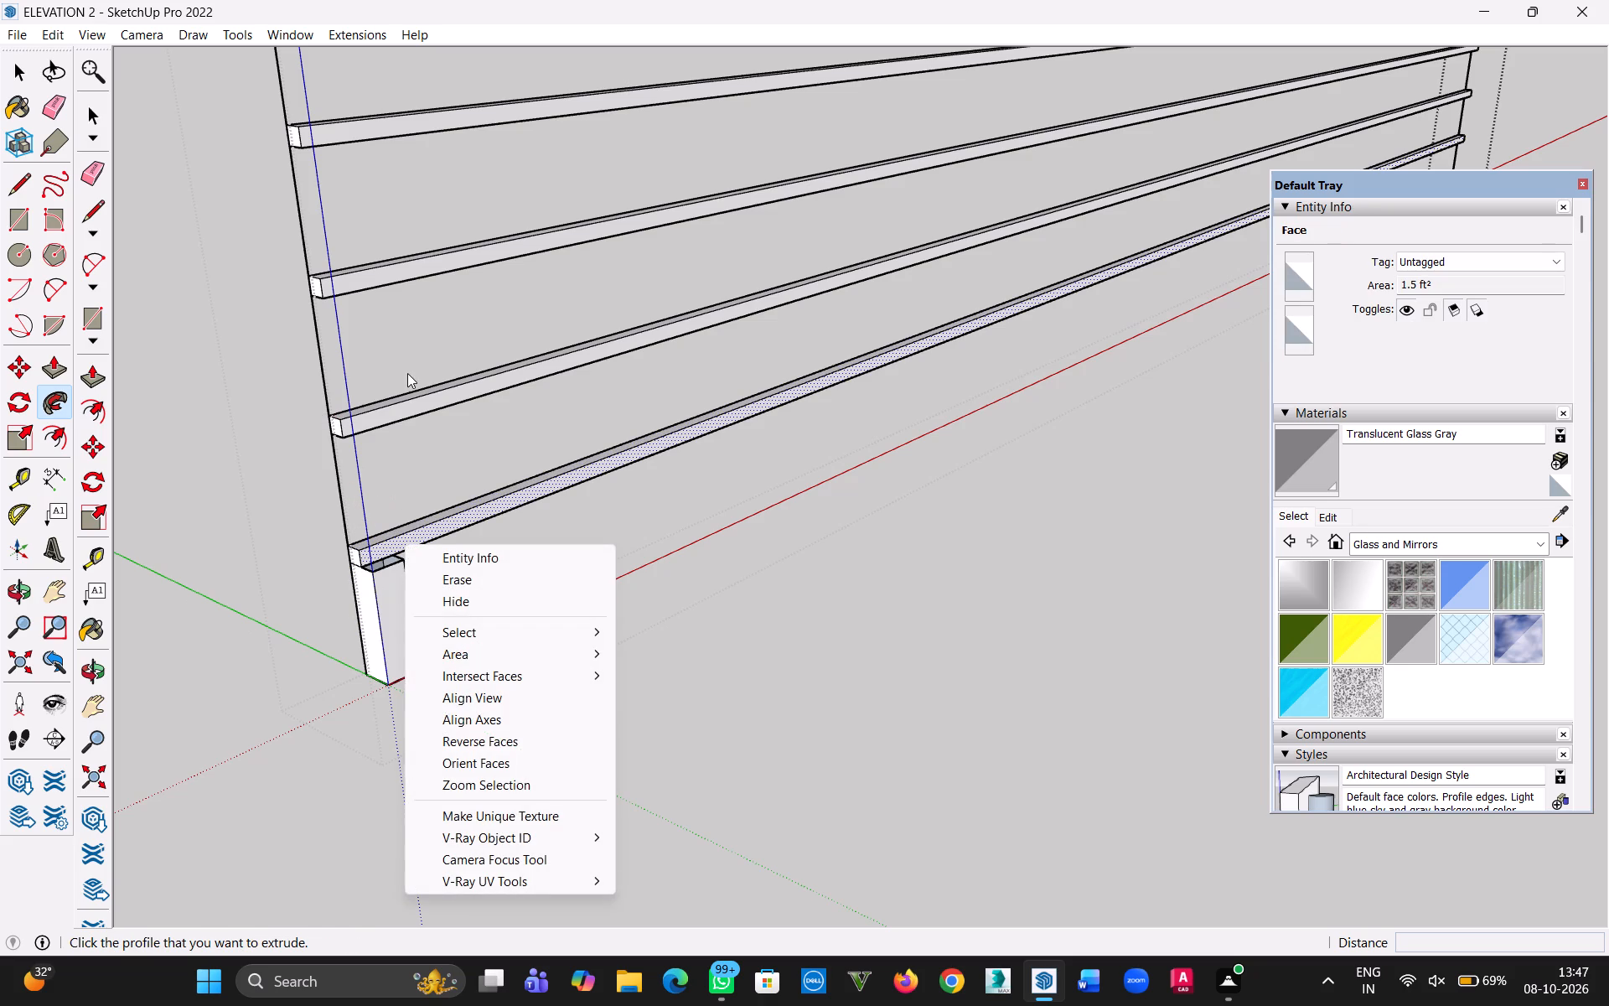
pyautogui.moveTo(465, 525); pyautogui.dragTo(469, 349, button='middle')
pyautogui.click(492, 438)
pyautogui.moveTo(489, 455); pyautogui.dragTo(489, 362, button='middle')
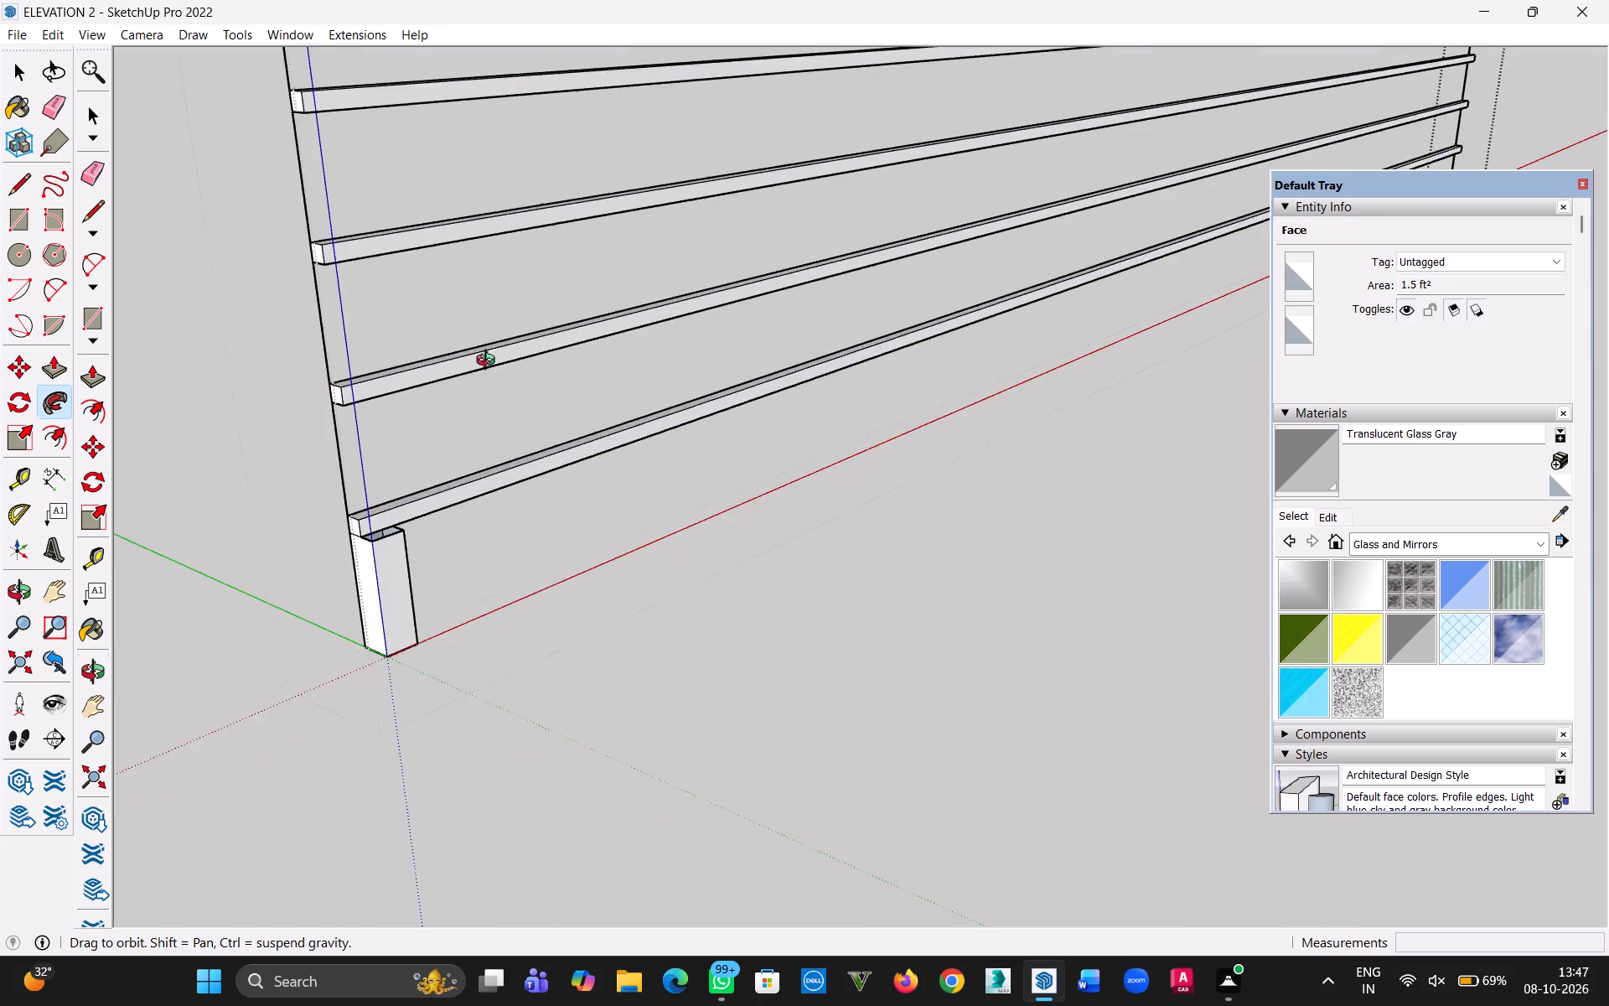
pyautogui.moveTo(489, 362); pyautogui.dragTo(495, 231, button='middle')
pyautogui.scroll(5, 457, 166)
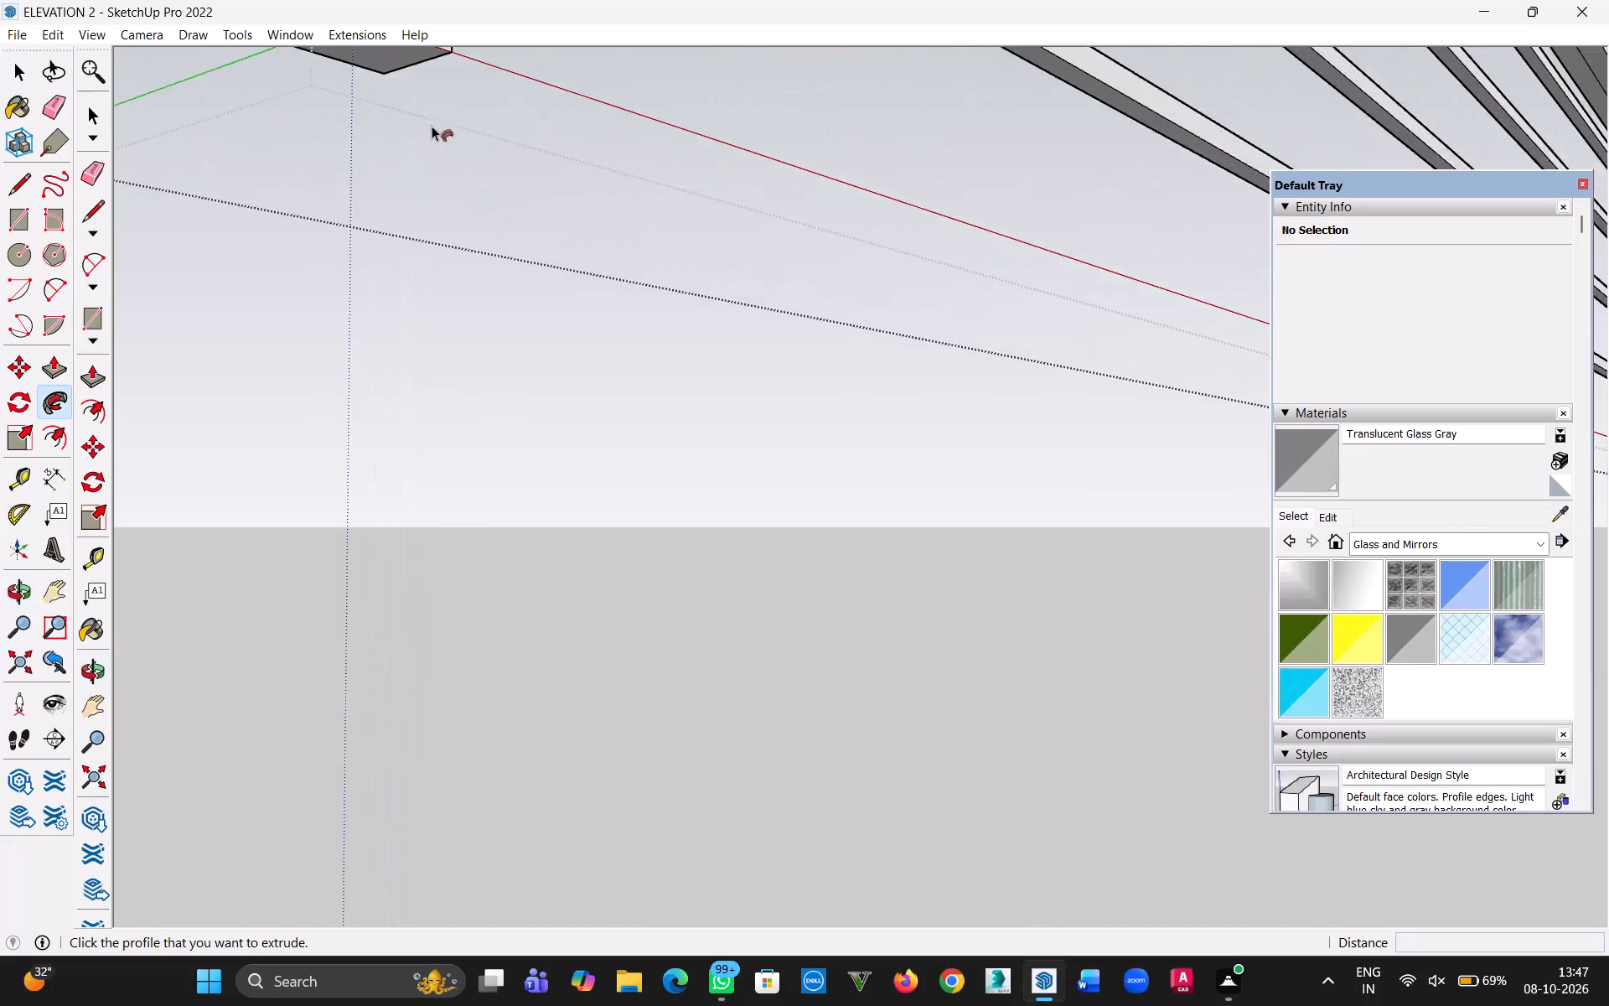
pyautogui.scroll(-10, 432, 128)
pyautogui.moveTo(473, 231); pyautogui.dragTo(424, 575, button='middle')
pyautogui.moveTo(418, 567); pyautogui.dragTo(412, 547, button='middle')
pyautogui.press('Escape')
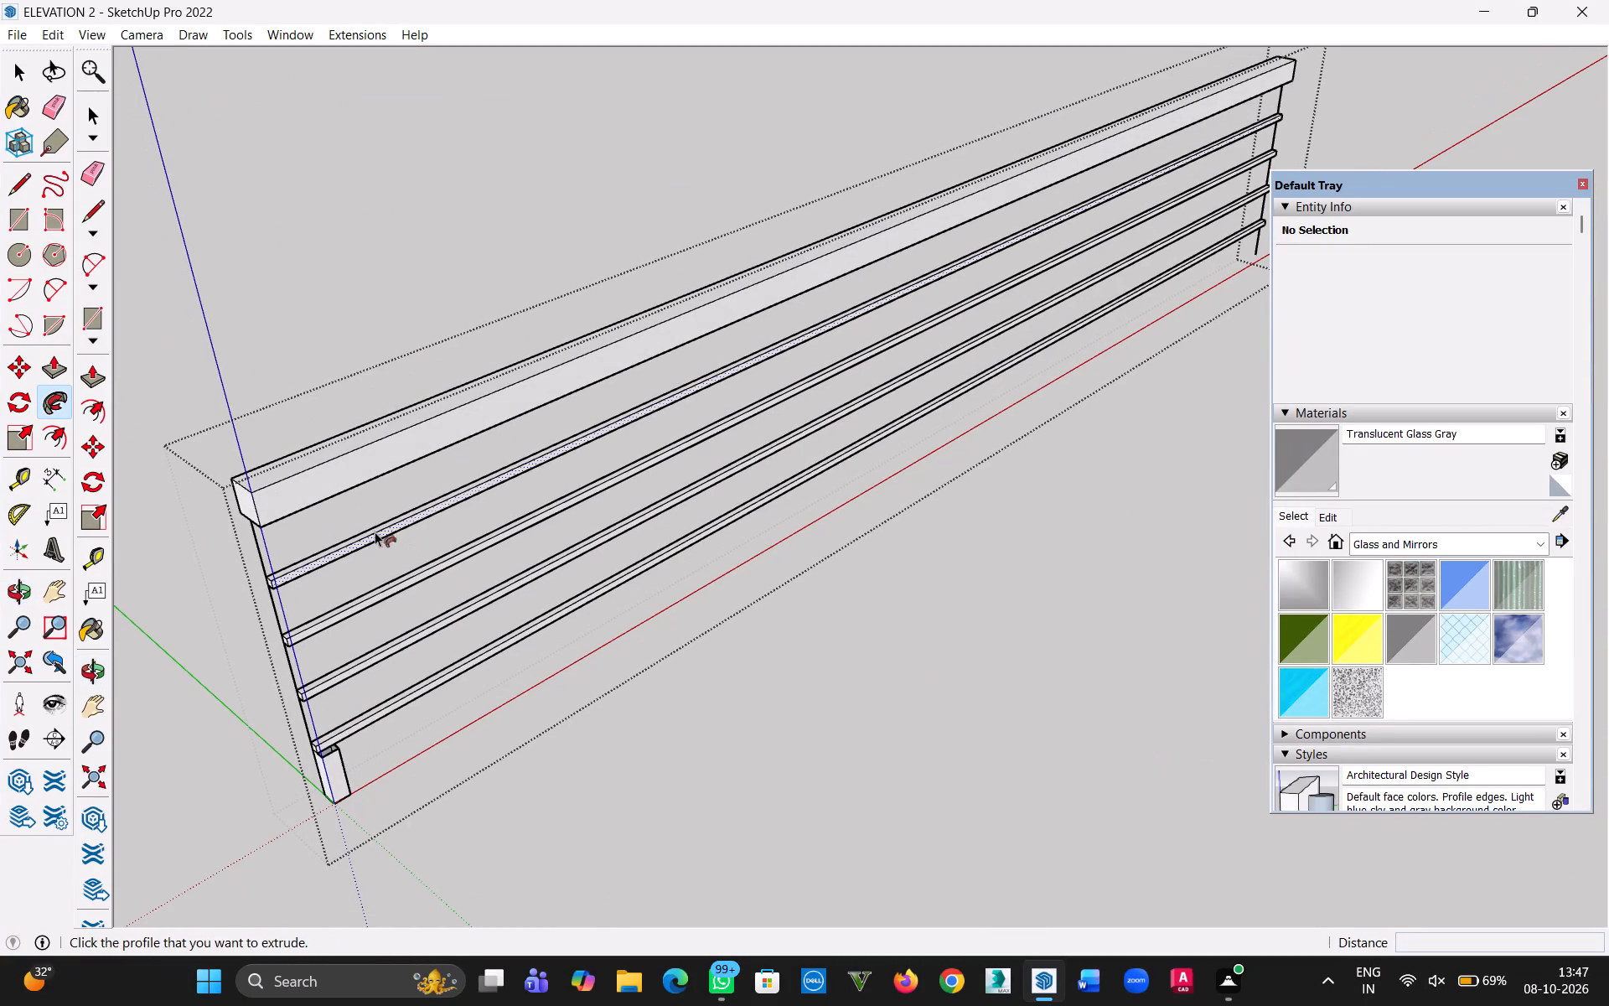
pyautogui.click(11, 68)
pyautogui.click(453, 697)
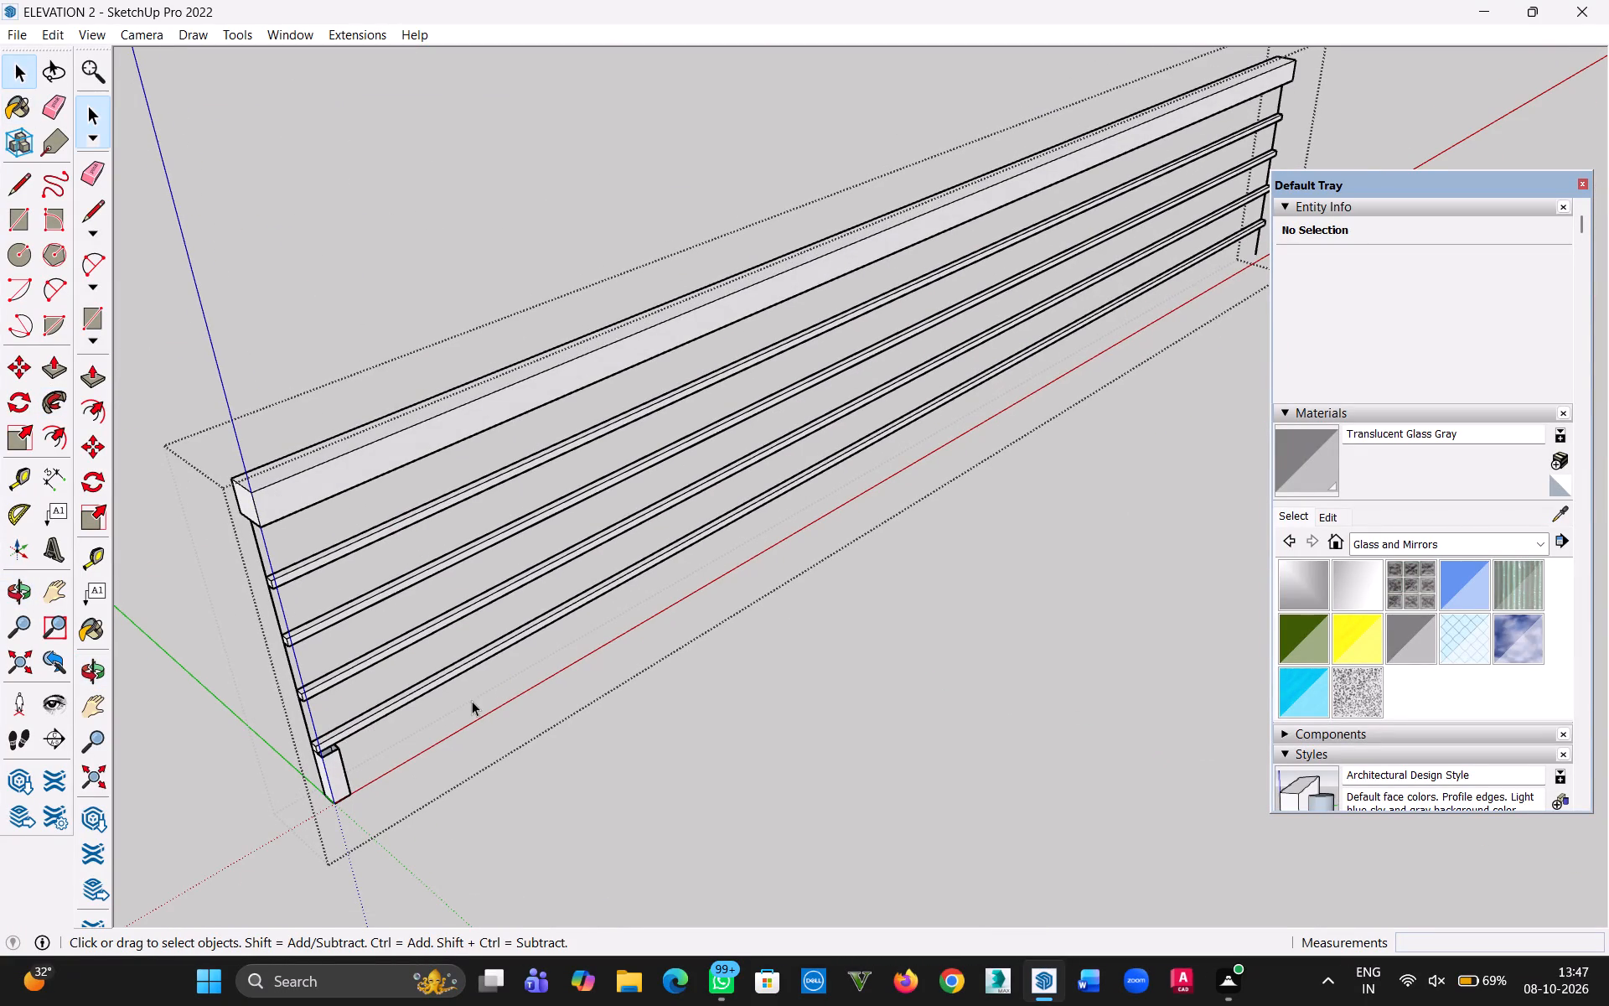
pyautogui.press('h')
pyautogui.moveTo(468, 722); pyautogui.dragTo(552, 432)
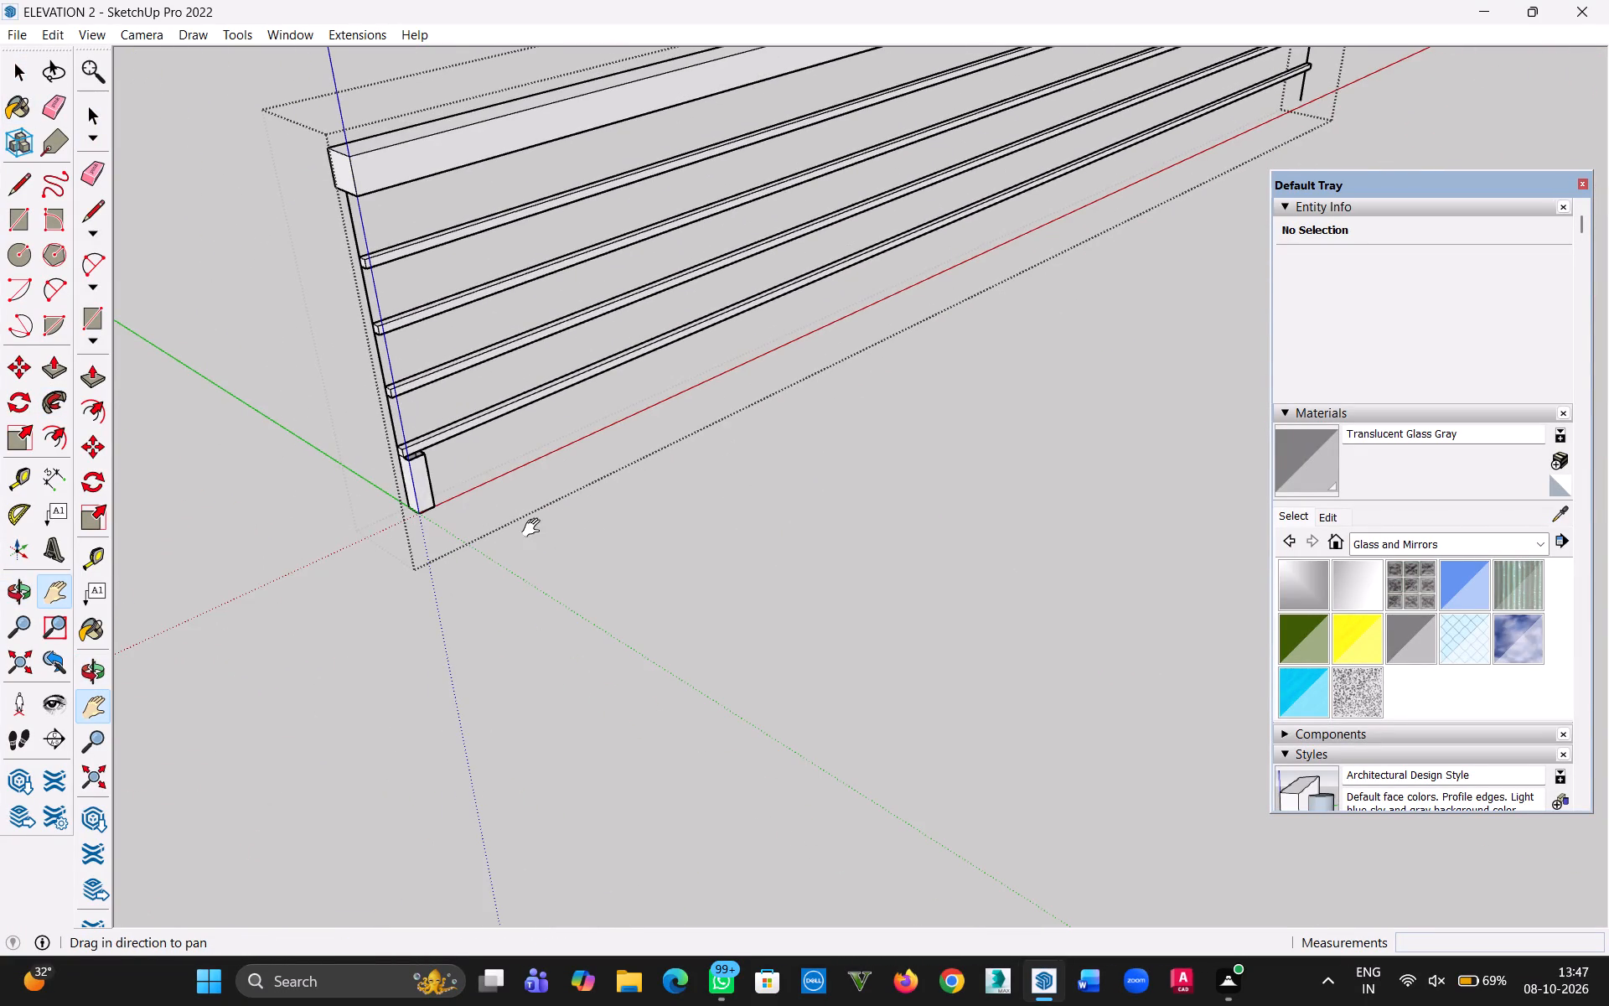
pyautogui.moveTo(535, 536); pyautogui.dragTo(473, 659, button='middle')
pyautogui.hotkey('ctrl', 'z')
# Push/Pull the 2" square at the railing's left end up 3' 1" to the underside of the top rail.
pyautogui.scroll(9, 380, 495)
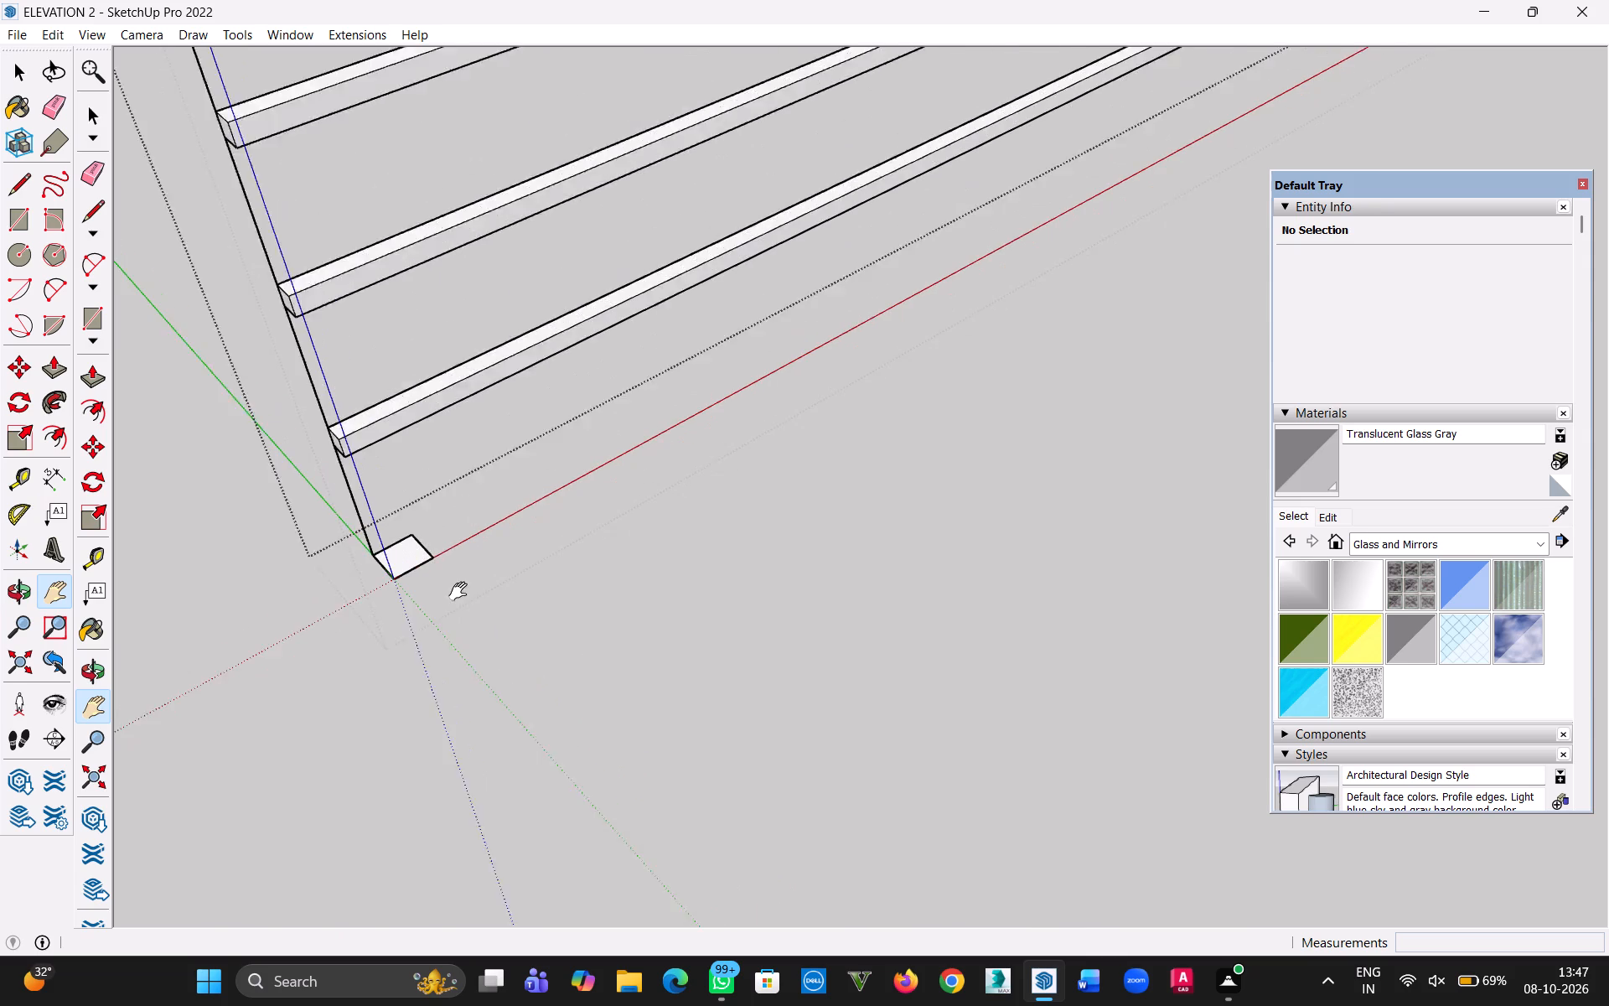
pyautogui.scroll(2, 462, 592)
pyautogui.press('Escape')
pyautogui.press('p')
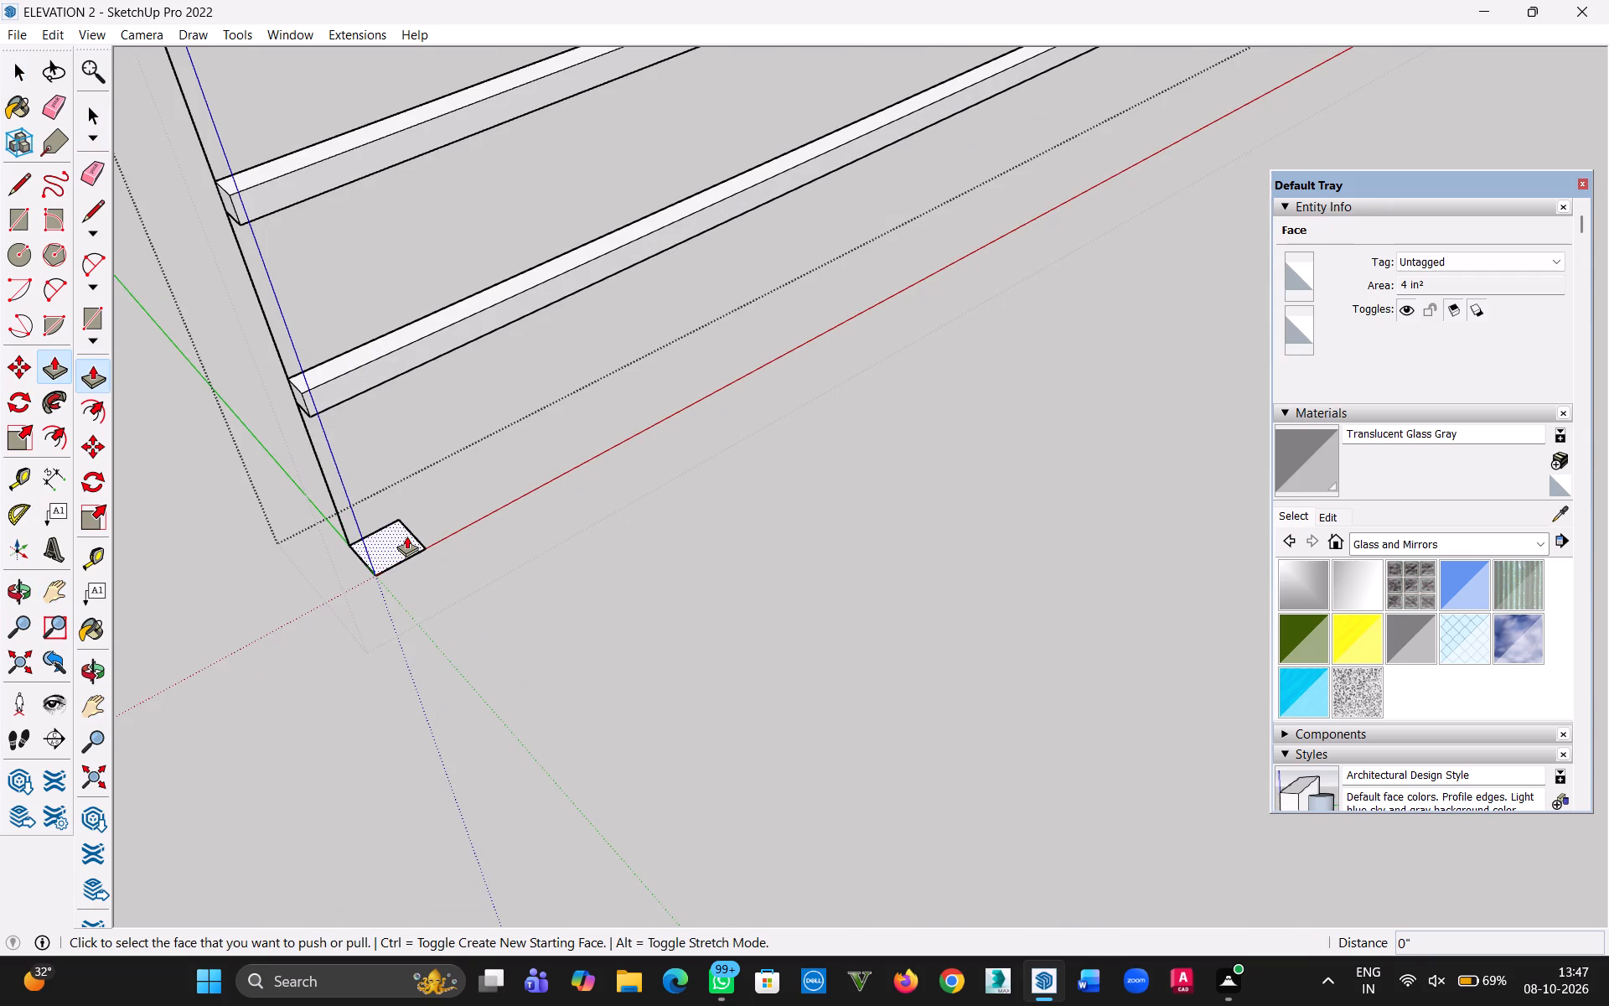
pyautogui.click(397, 536)
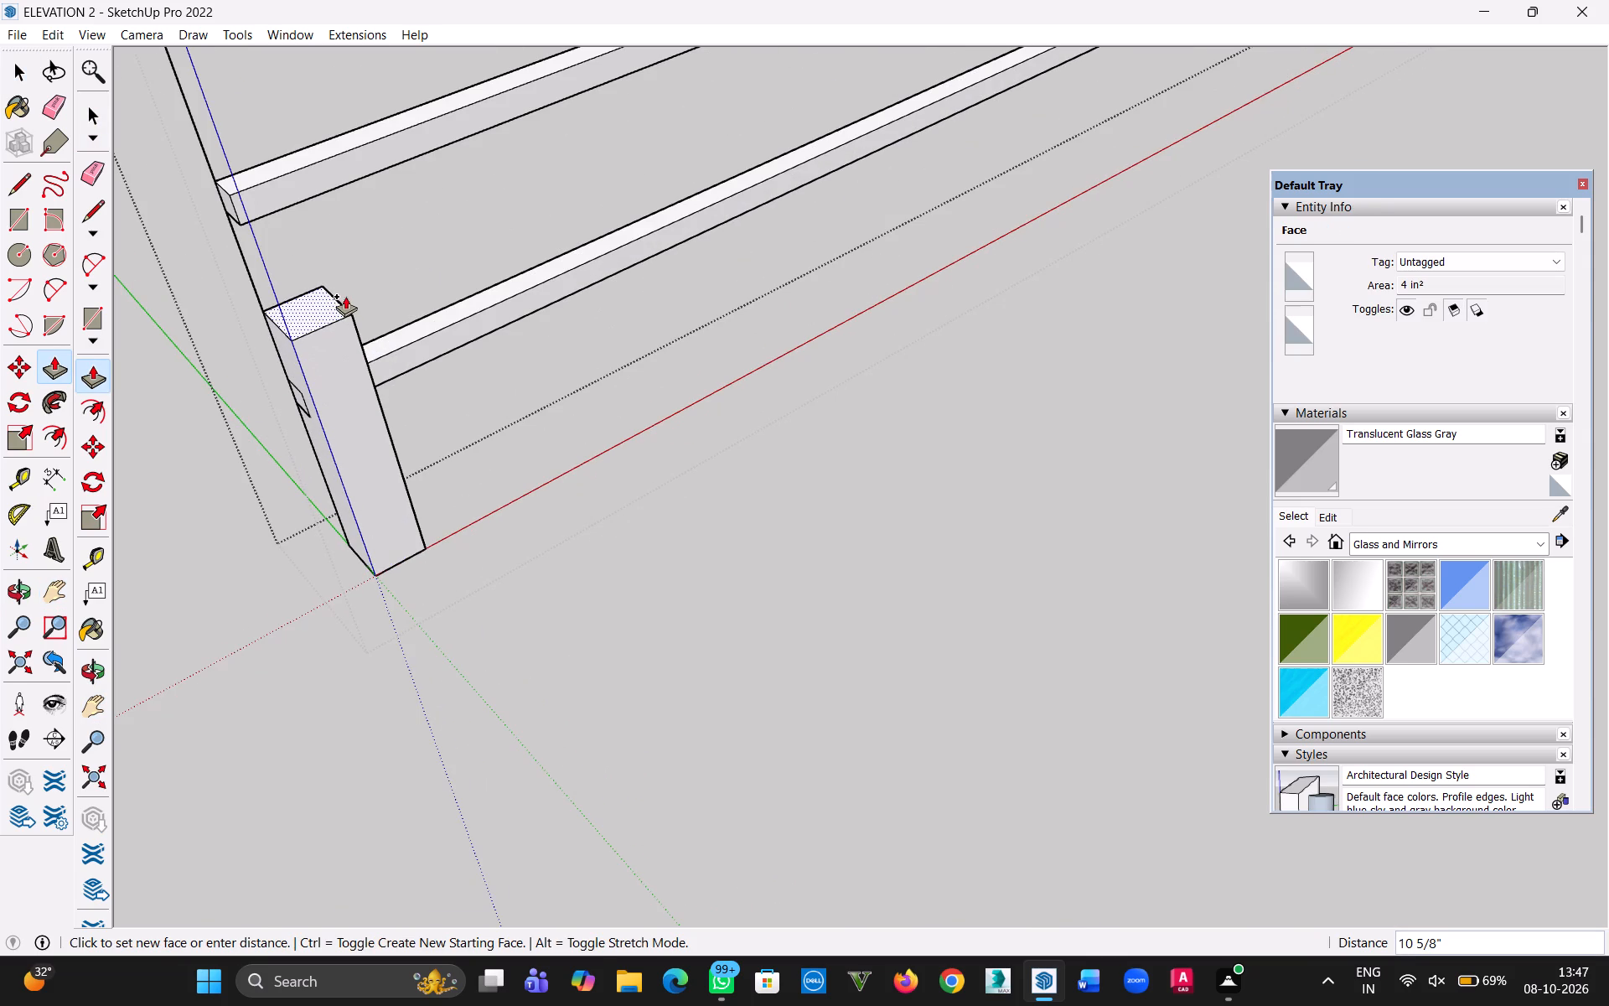
pyautogui.scroll(-12, 337, 299)
pyautogui.press('h')
pyautogui.moveTo(338, 281); pyautogui.dragTo(361, 576)
pyautogui.moveTo(362, 578); pyautogui.dragTo(127, 288, button='middle')
pyautogui.scroll(6, 380, 332)
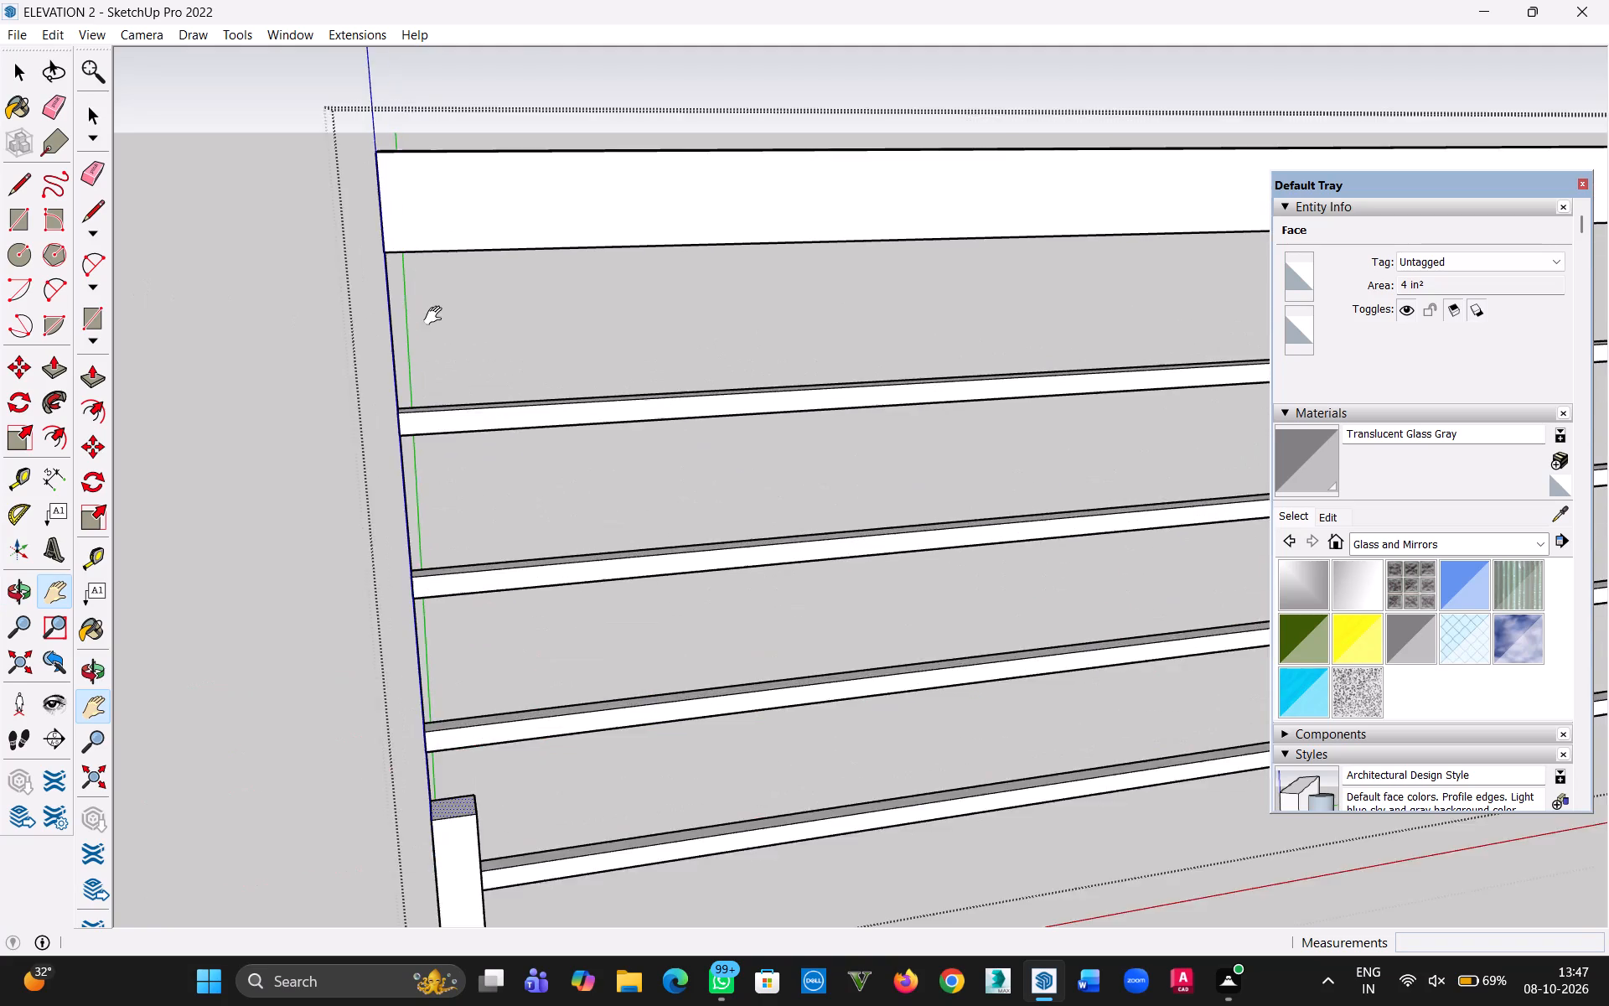
pyautogui.scroll(3, 437, 316)
pyautogui.moveTo(452, 361); pyautogui.dragTo(461, 159, button='middle')
pyautogui.middleClick(461, 136)
pyautogui.press('Escape')
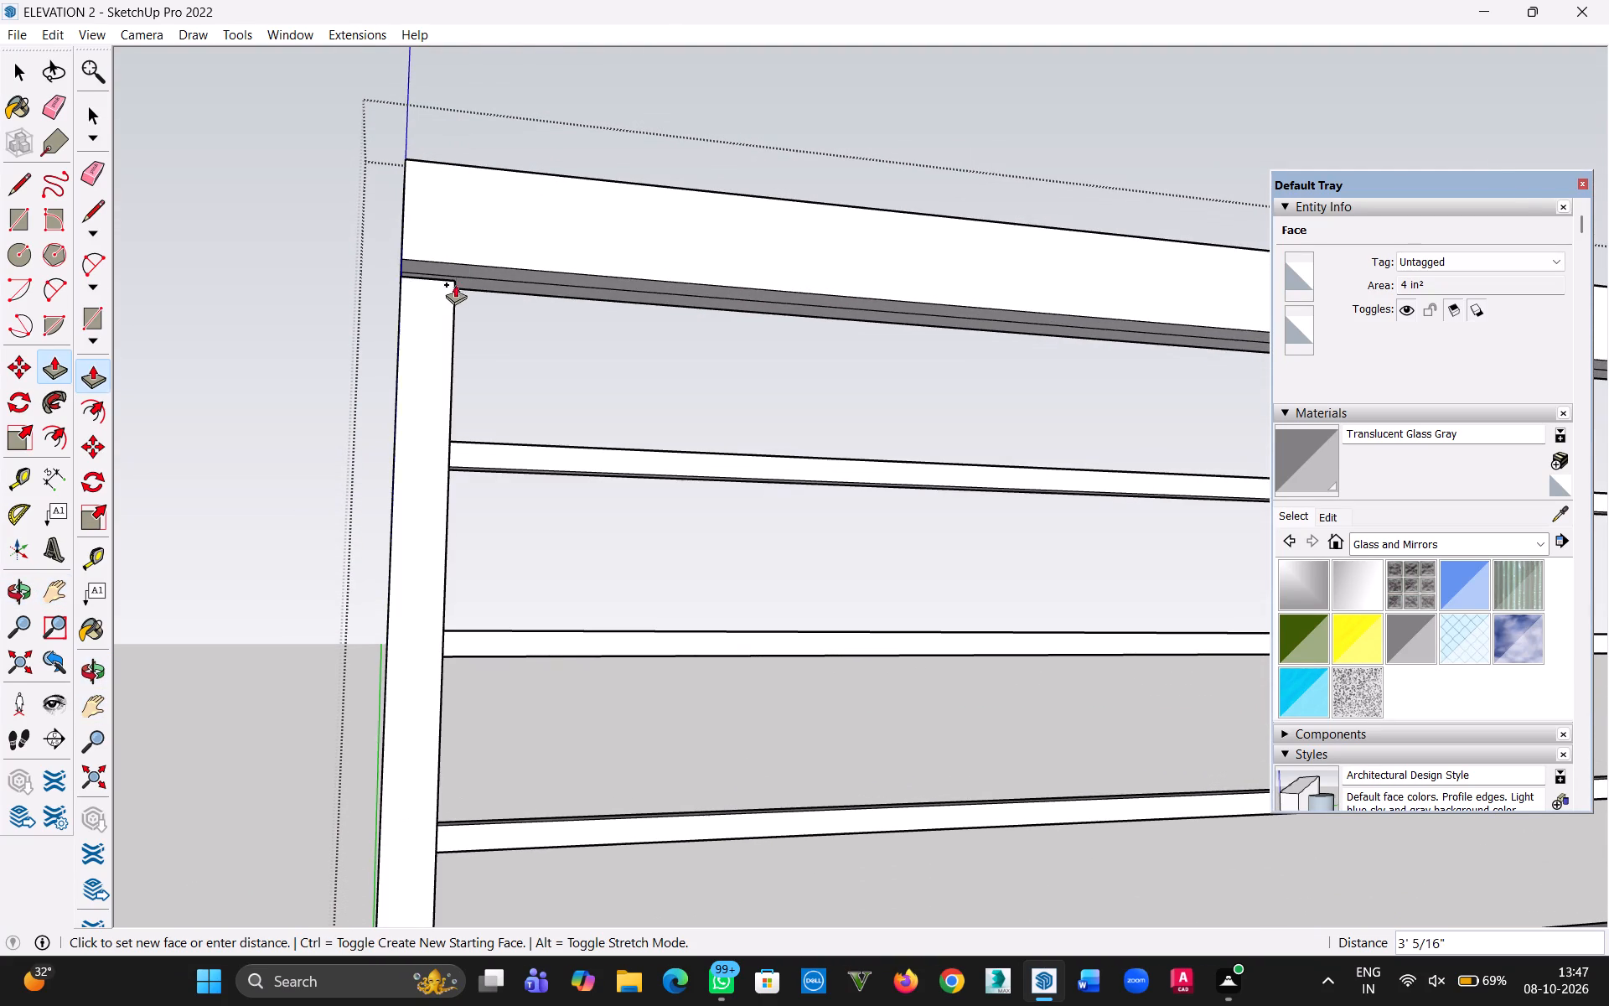
pyautogui.click(467, 269)
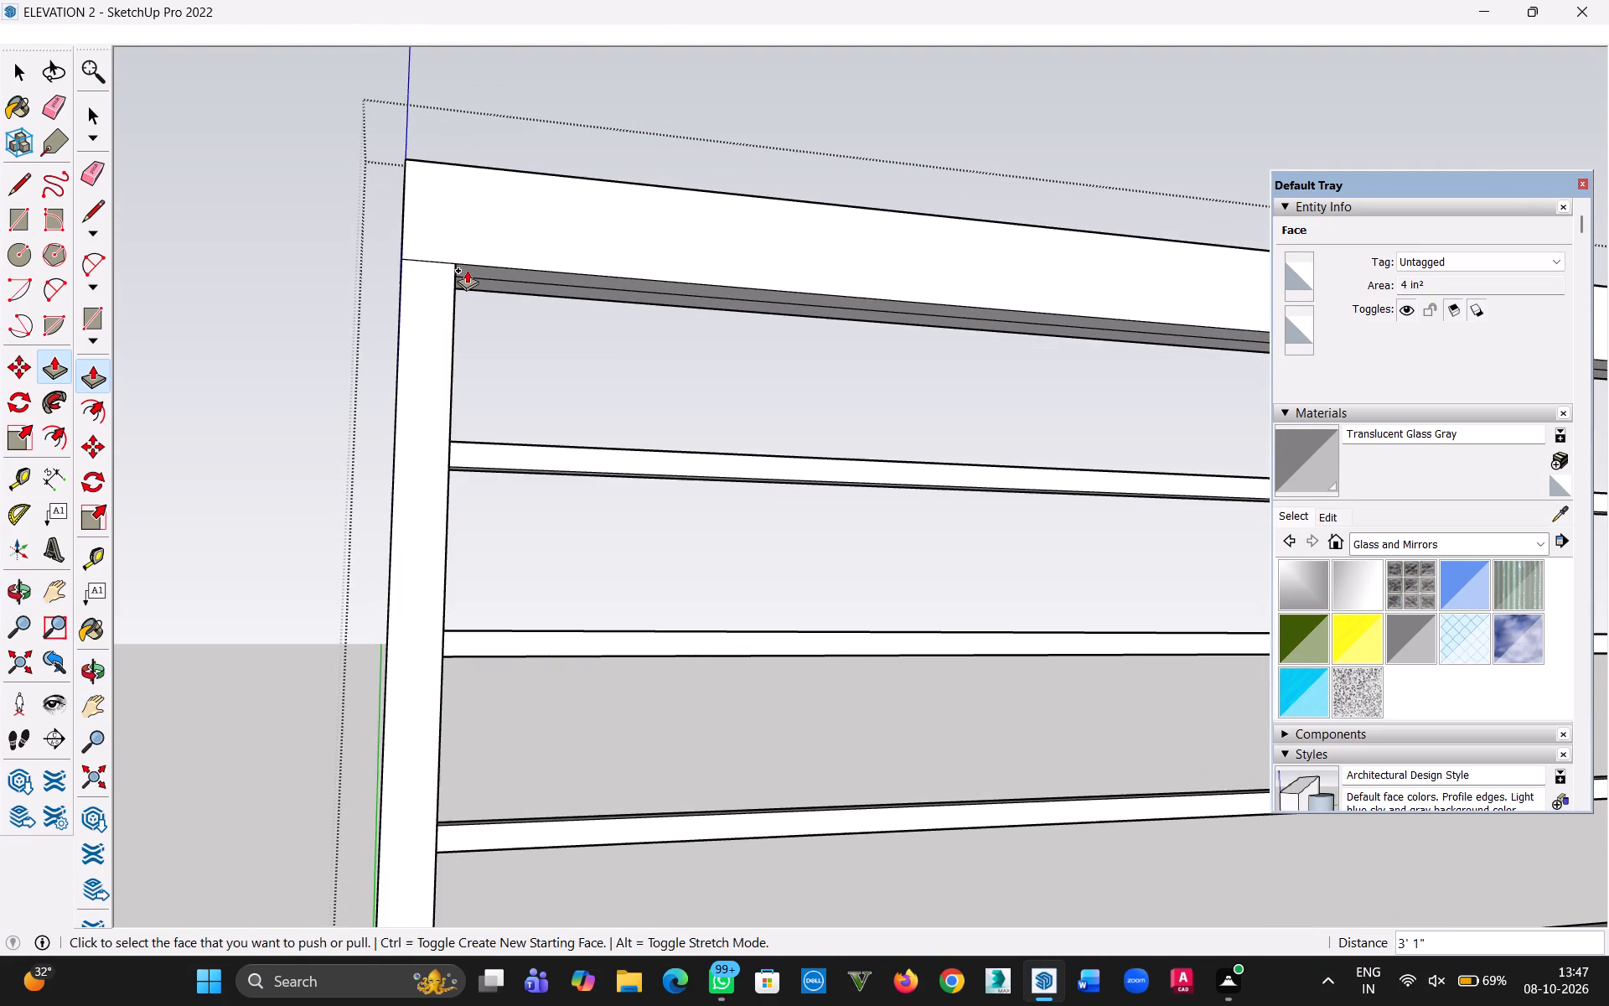
pyautogui.click(20, 76)
pyautogui.click(250, 212)
# Inside the railing group, delete the stray lengthwise edge on the underside of the top rail.
pyautogui.moveTo(751, 441); pyautogui.dragTo(727, 337, button='middle')
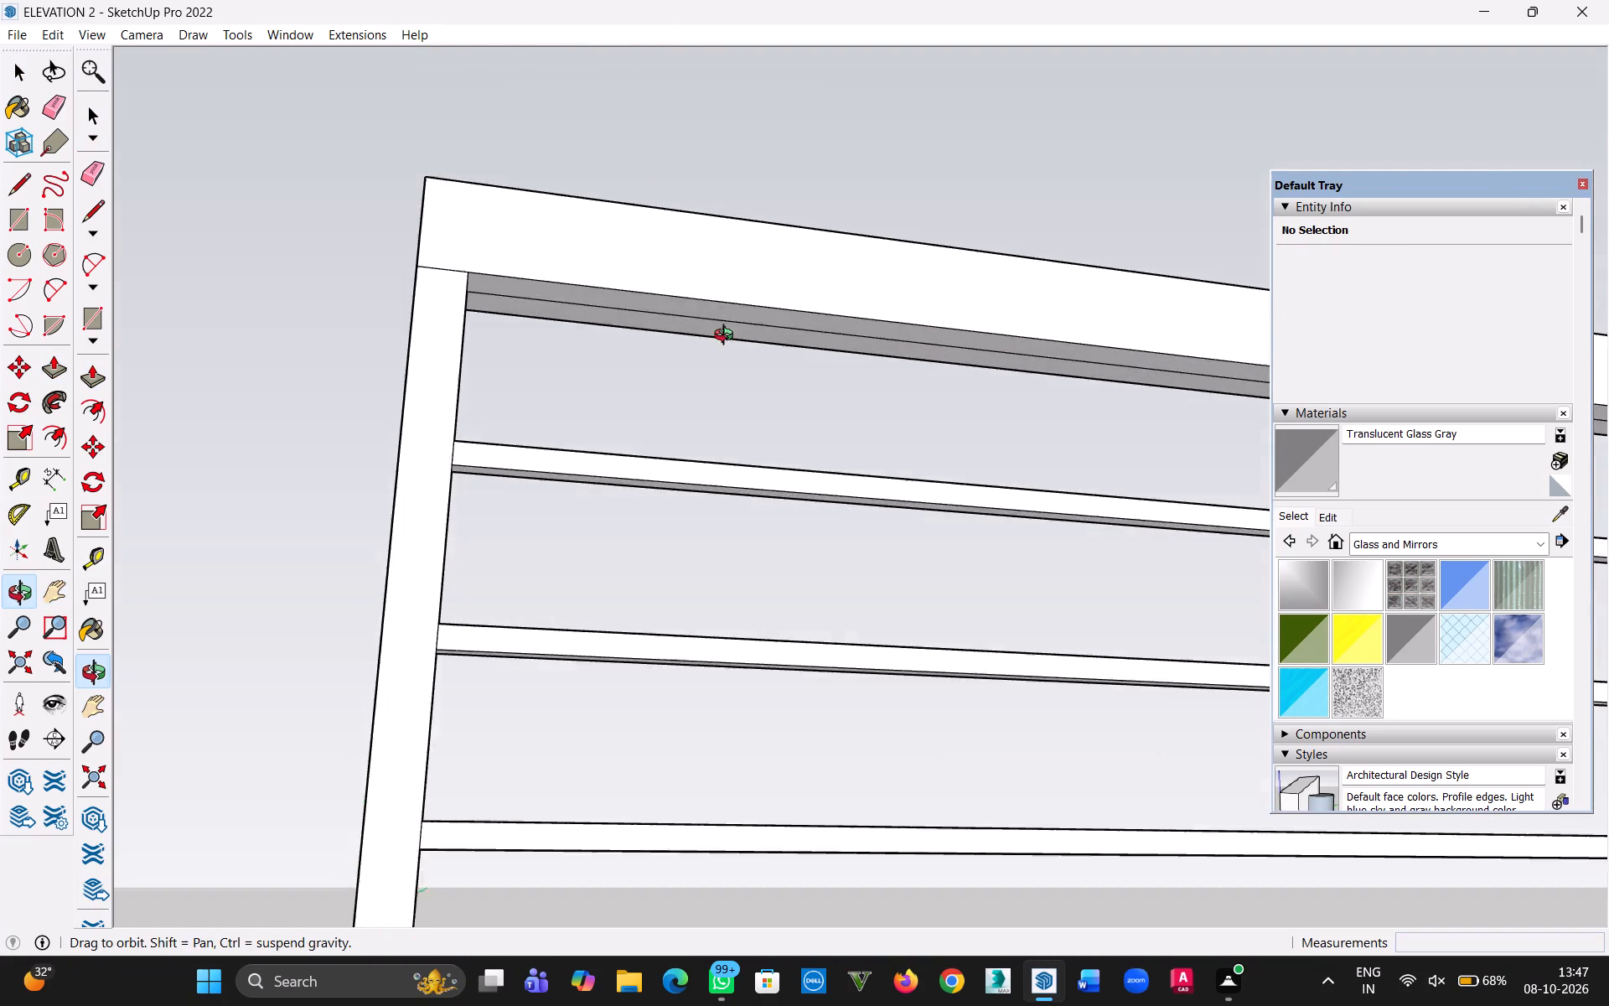
pyautogui.moveTo(727, 337); pyautogui.dragTo(714, 291, button='middle')
pyautogui.click(726, 339)
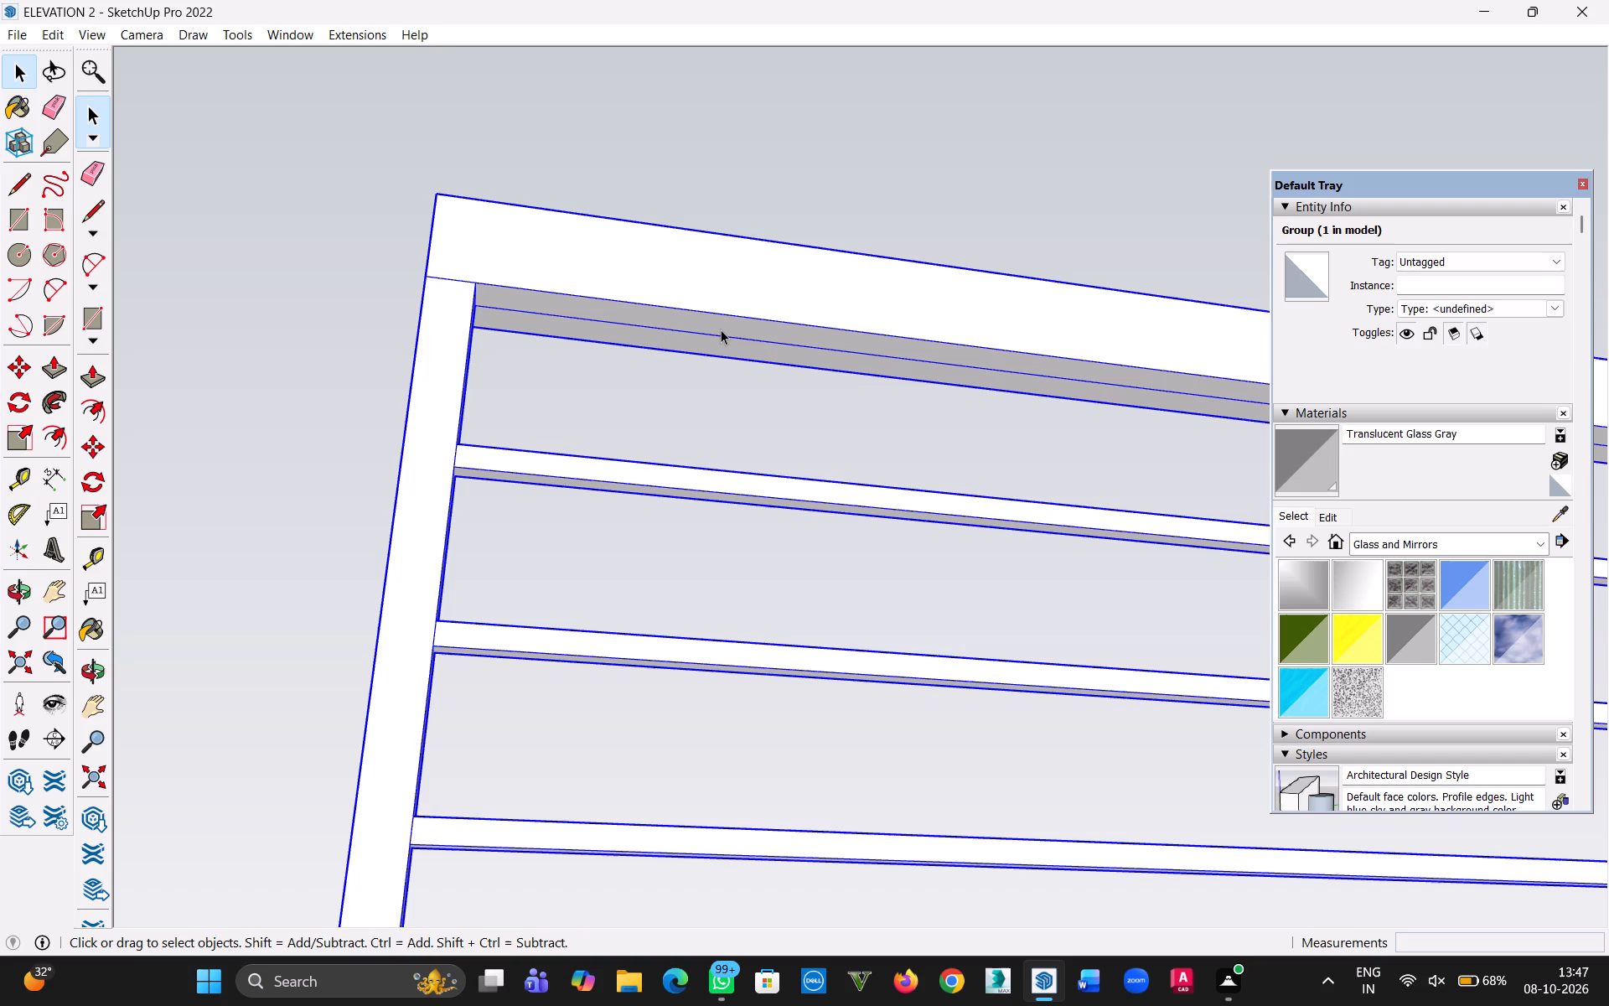
pyautogui.doubleClick(721, 329)
pyautogui.click(727, 338)
pyautogui.scroll(-4, 724, 385)
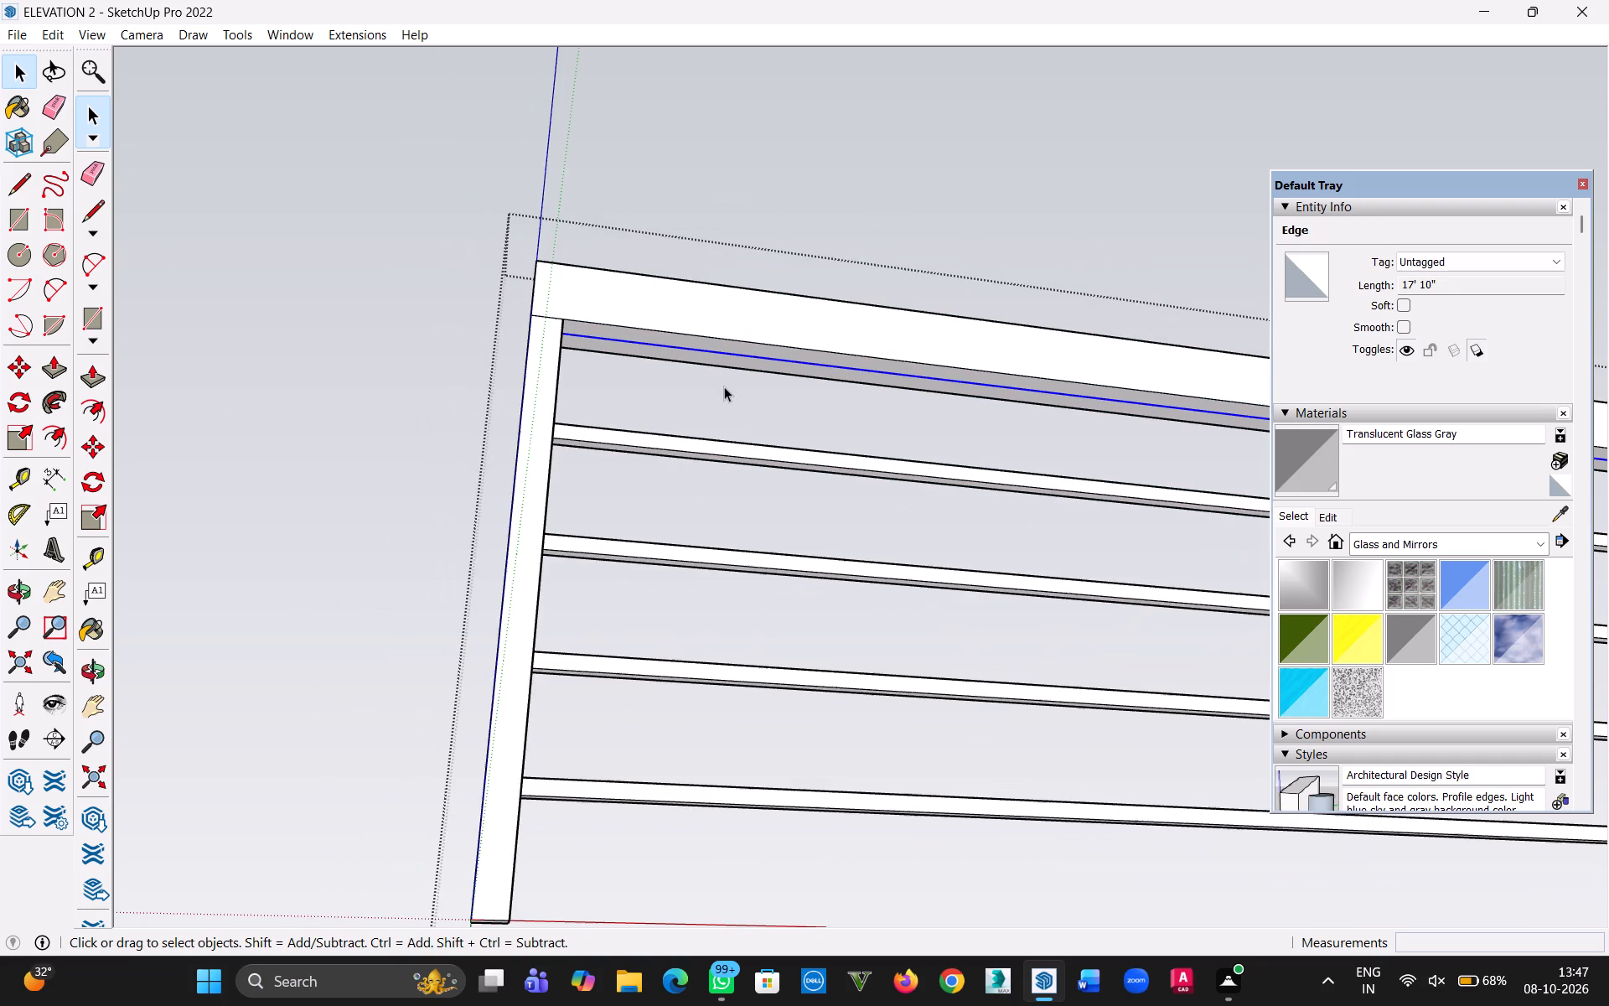
pyautogui.press('Delete')
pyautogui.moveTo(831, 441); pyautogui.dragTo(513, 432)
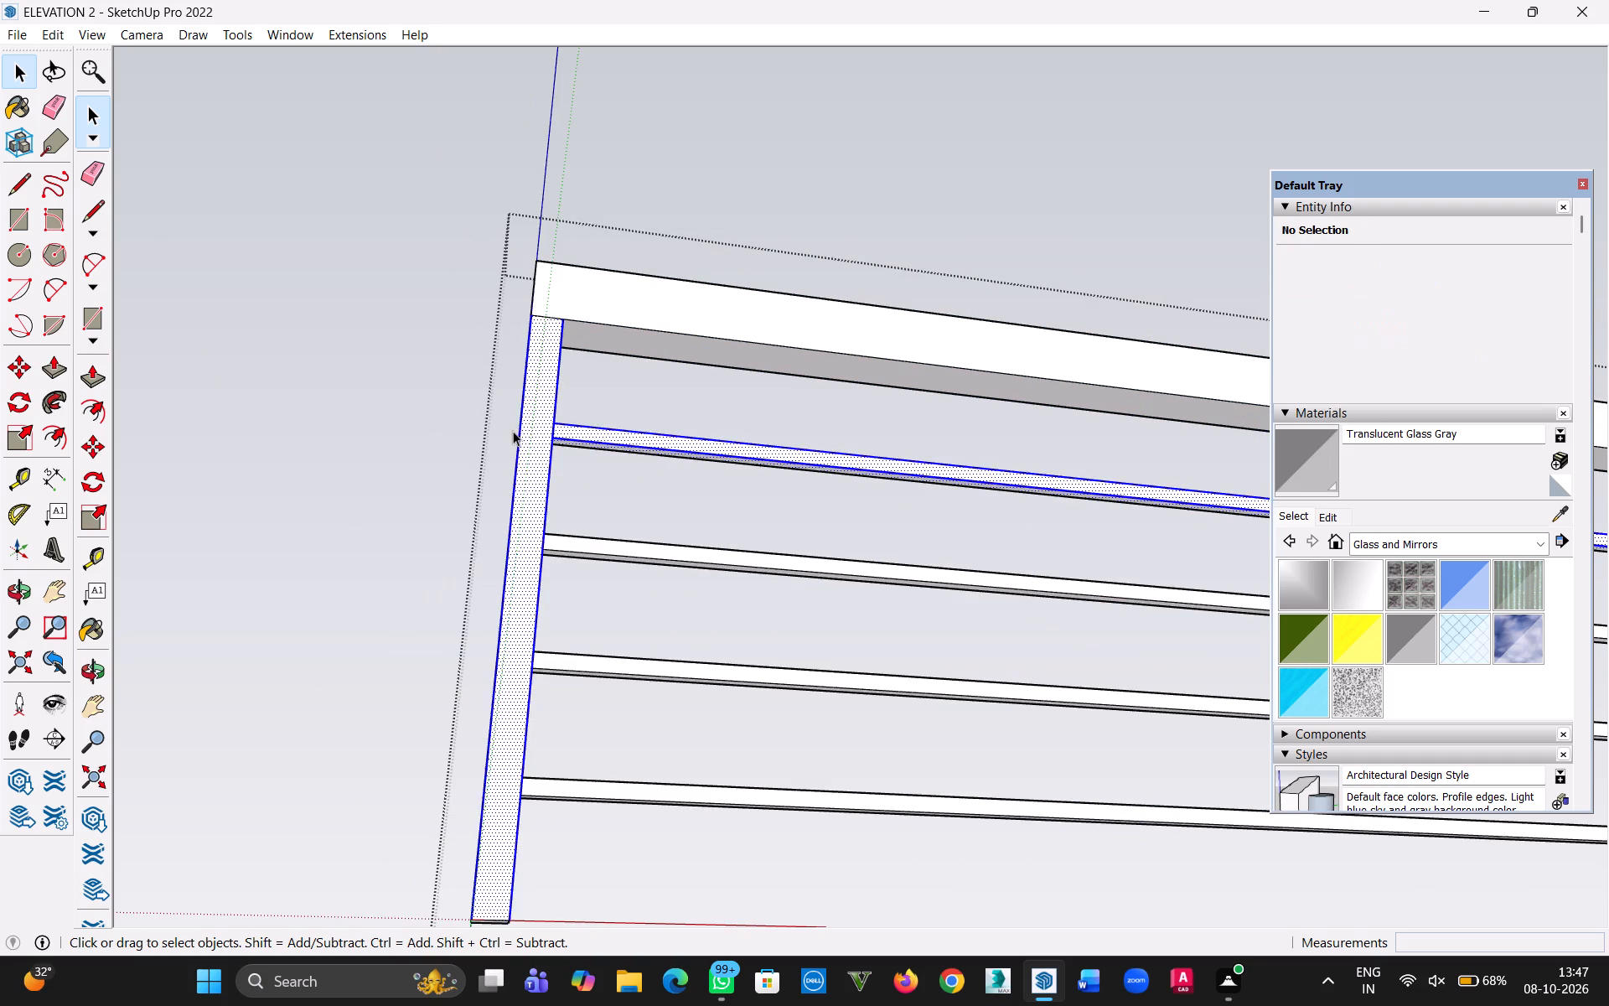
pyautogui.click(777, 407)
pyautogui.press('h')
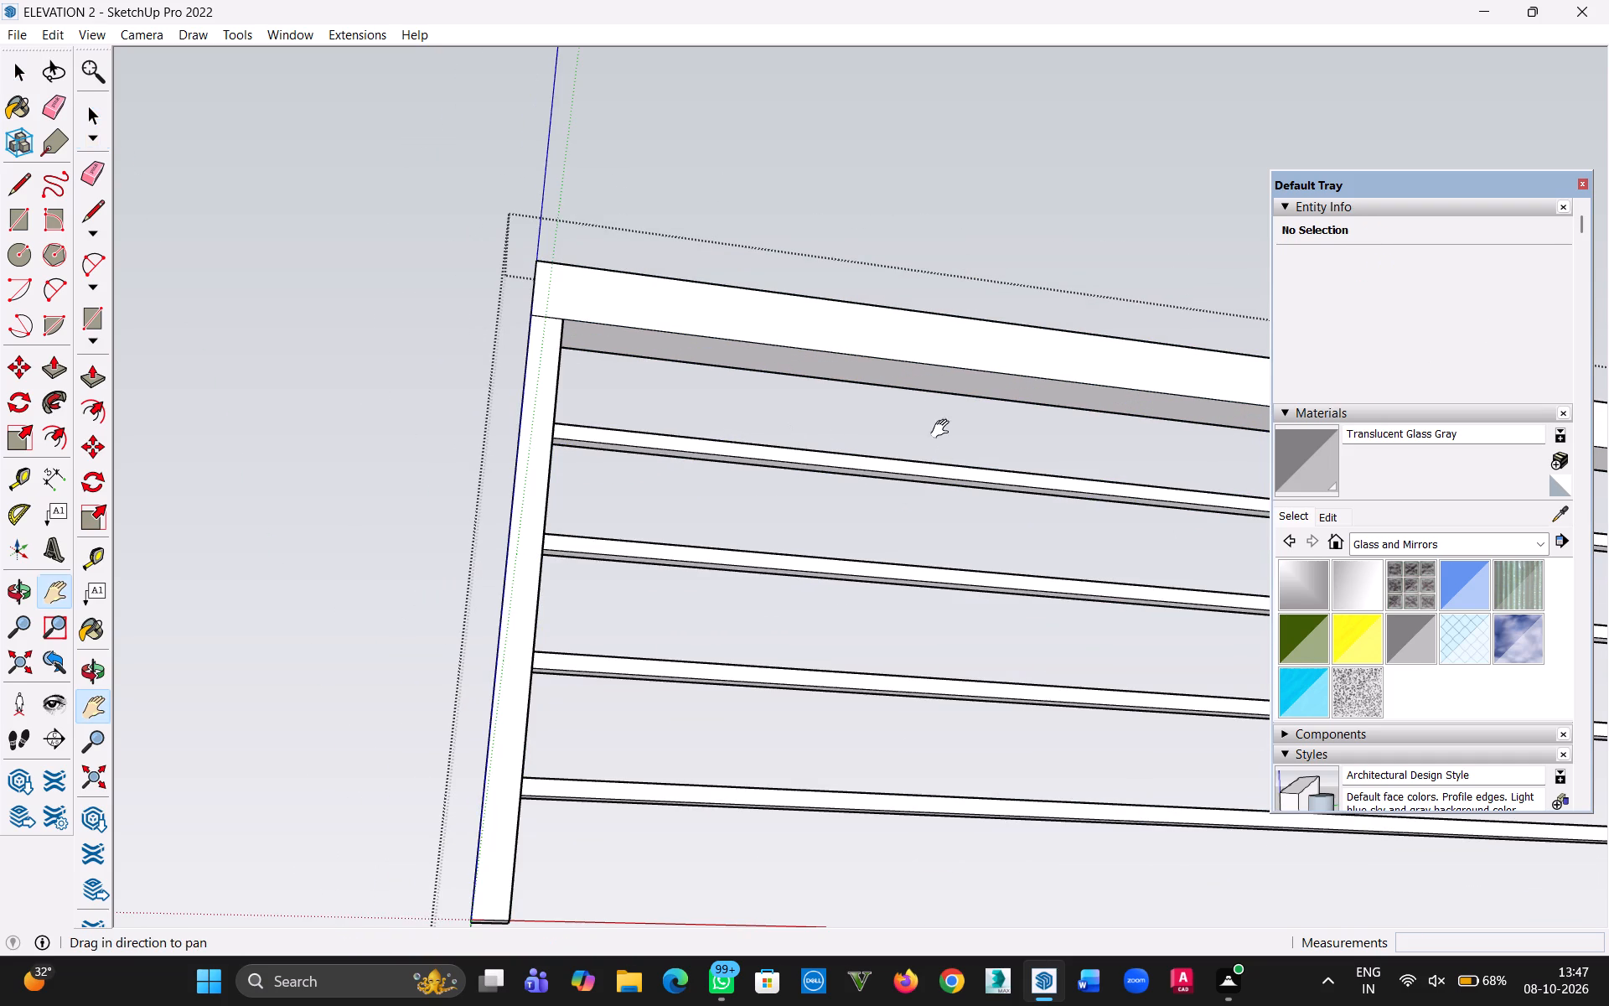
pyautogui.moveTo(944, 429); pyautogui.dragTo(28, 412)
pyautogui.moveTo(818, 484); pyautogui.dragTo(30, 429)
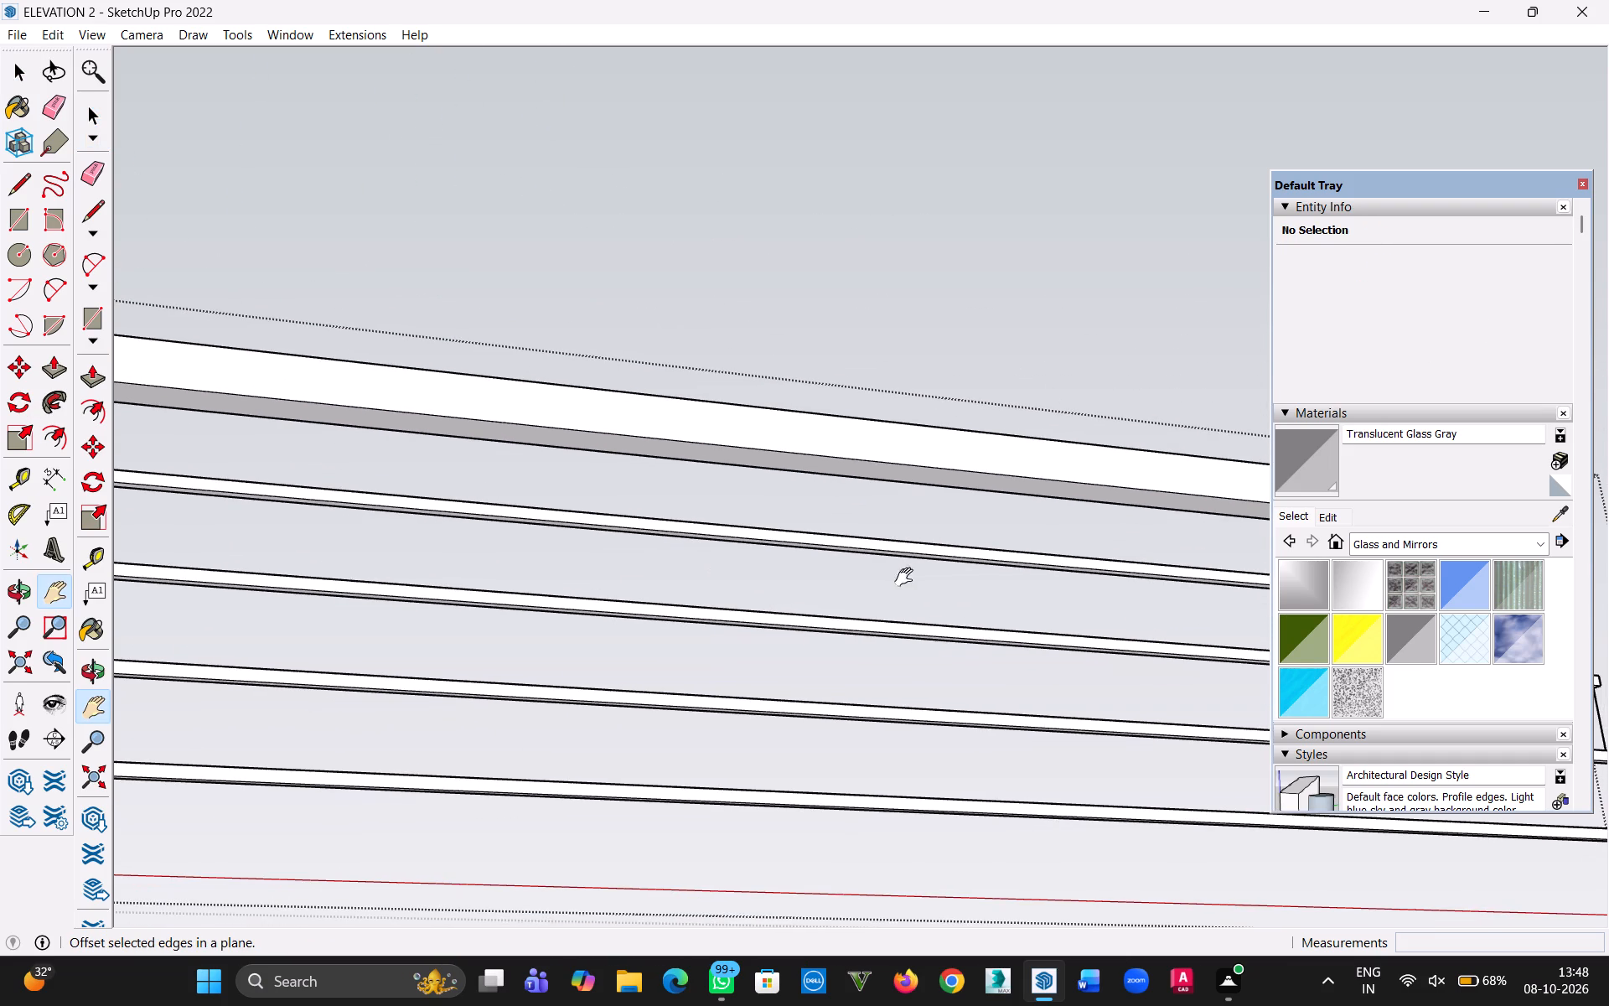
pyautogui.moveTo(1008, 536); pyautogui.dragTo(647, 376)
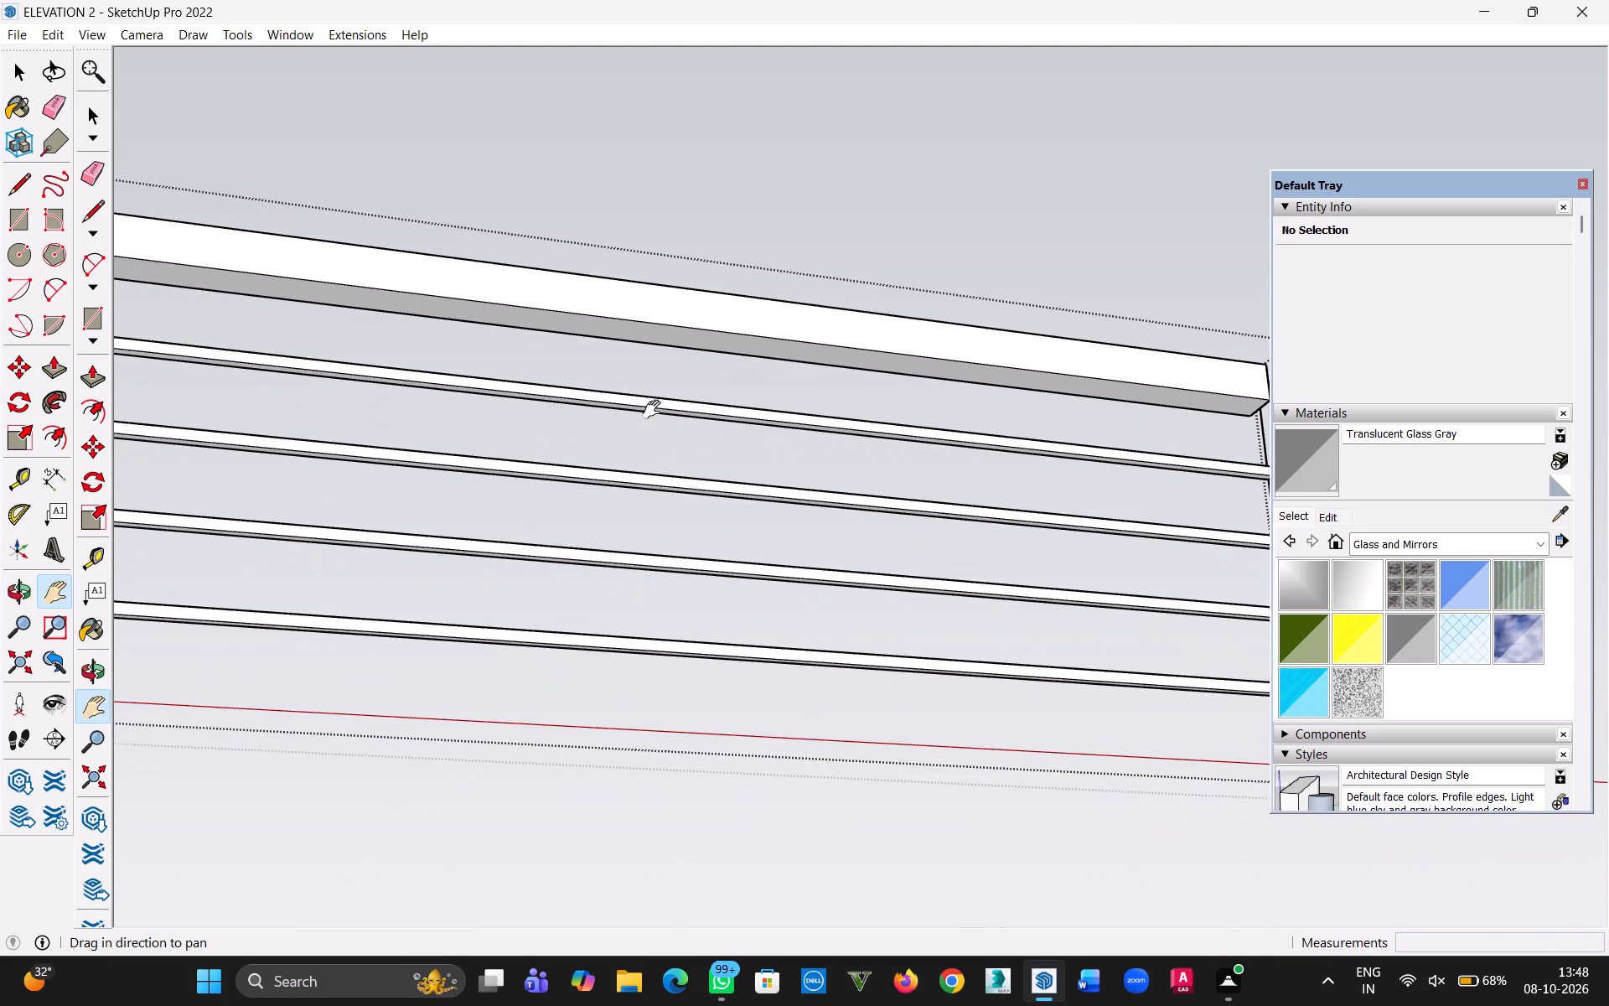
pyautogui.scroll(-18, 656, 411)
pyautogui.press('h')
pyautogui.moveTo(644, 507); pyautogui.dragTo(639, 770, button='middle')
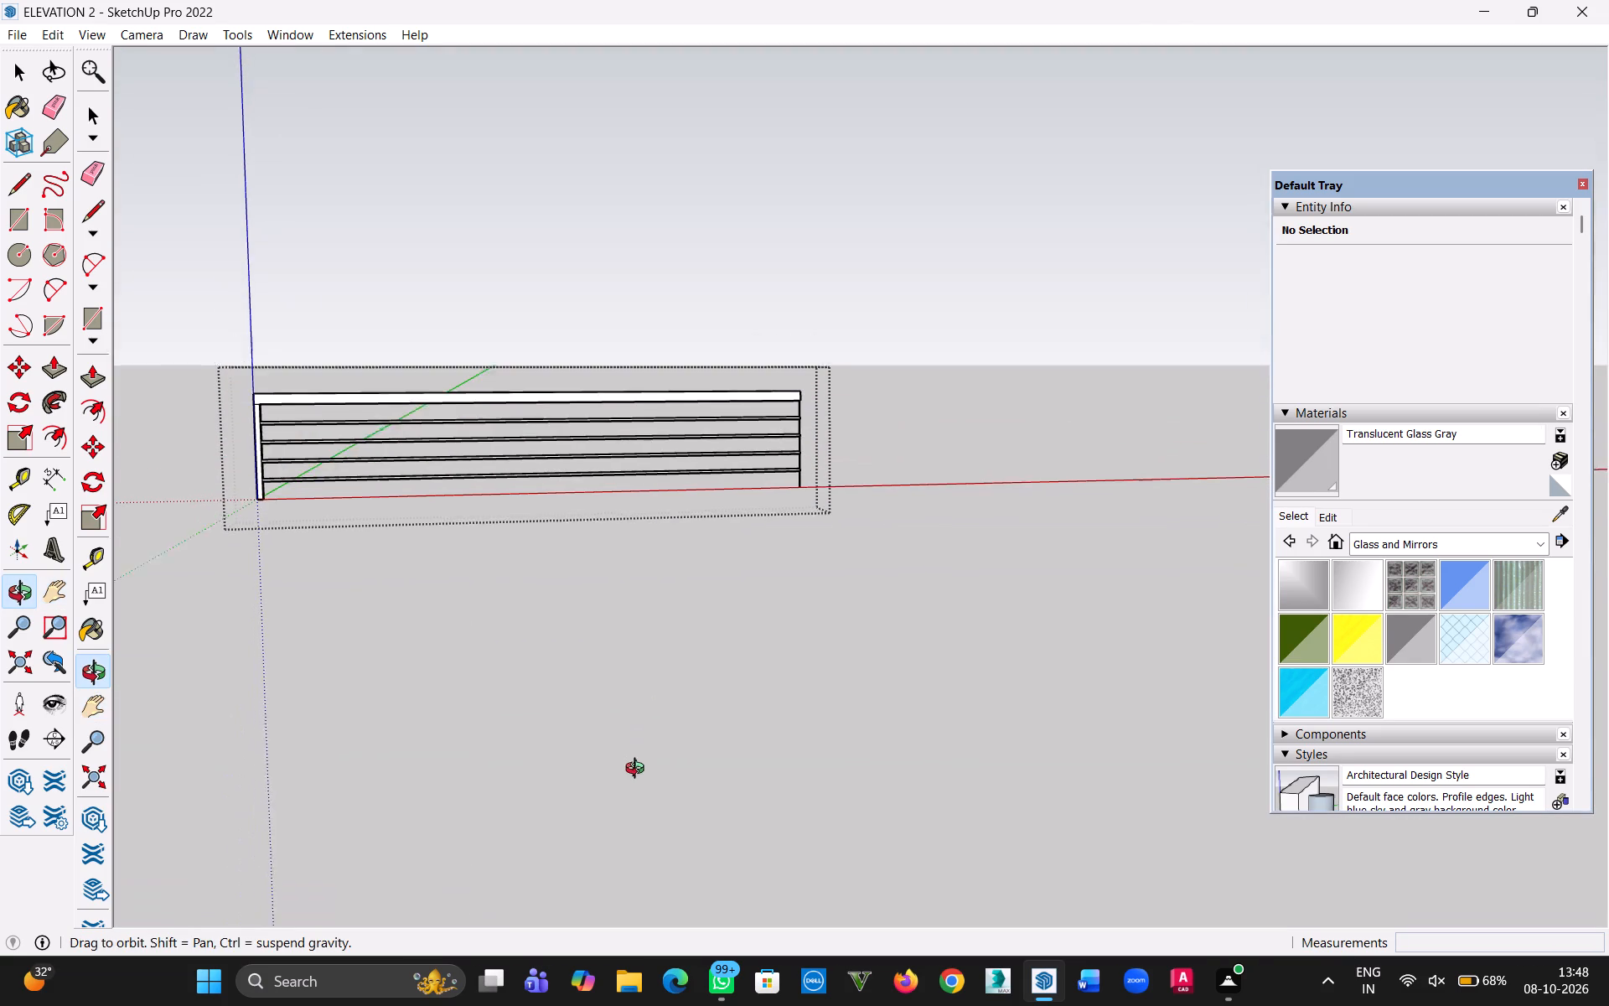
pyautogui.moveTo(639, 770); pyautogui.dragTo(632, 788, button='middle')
# Select the left post's faces together with their edges, working around all its sides inside the railing group and leaving the rails unselected.
pyautogui.click(24, 70)
pyautogui.scroll(15, 234, 309)
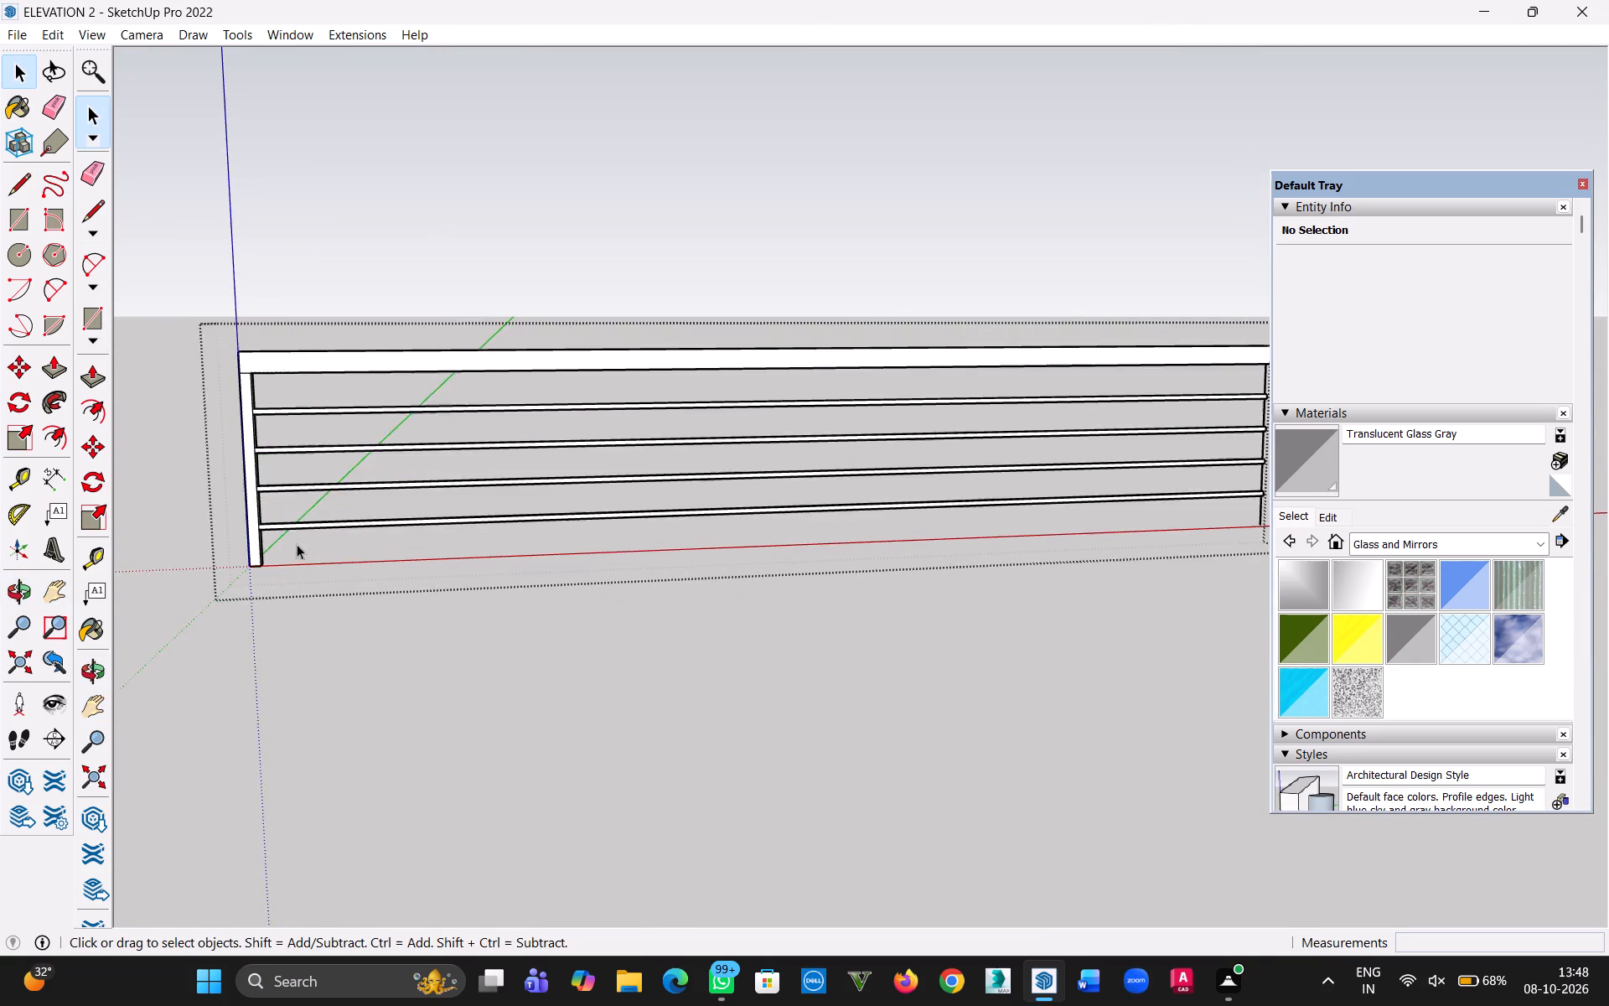
pyautogui.scroll(7, 297, 544)
pyautogui.click(239, 553)
pyautogui.doubleClick(239, 553)
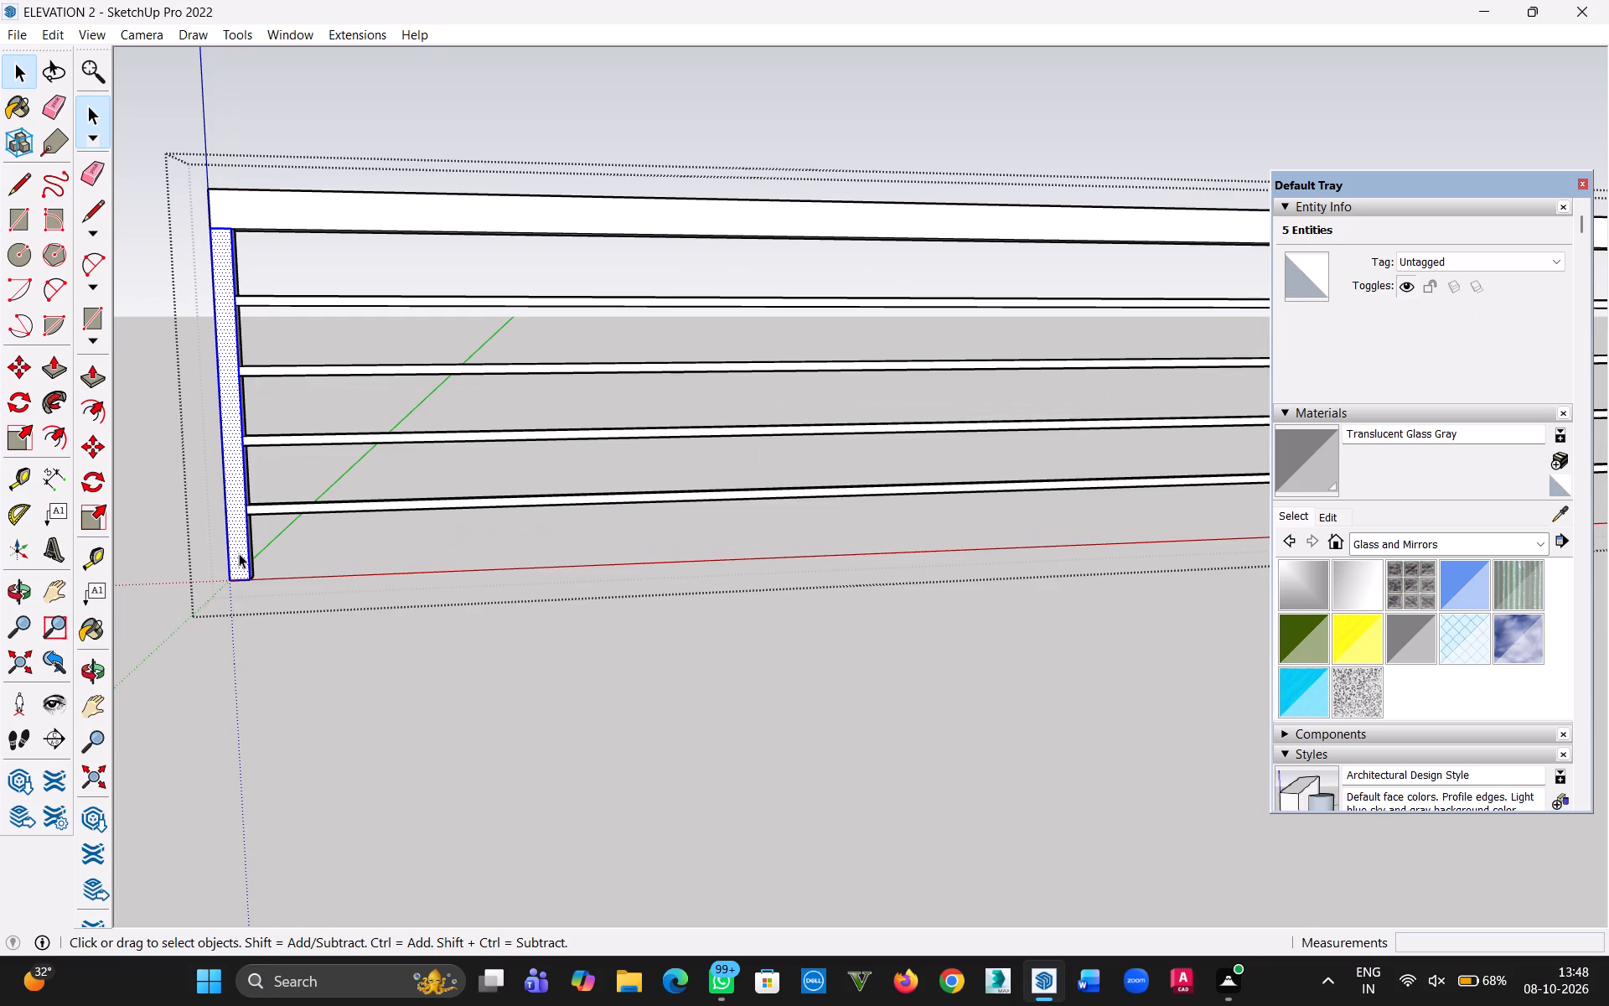
pyautogui.moveTo(335, 557); pyautogui.dragTo(0, 366, button='middle')
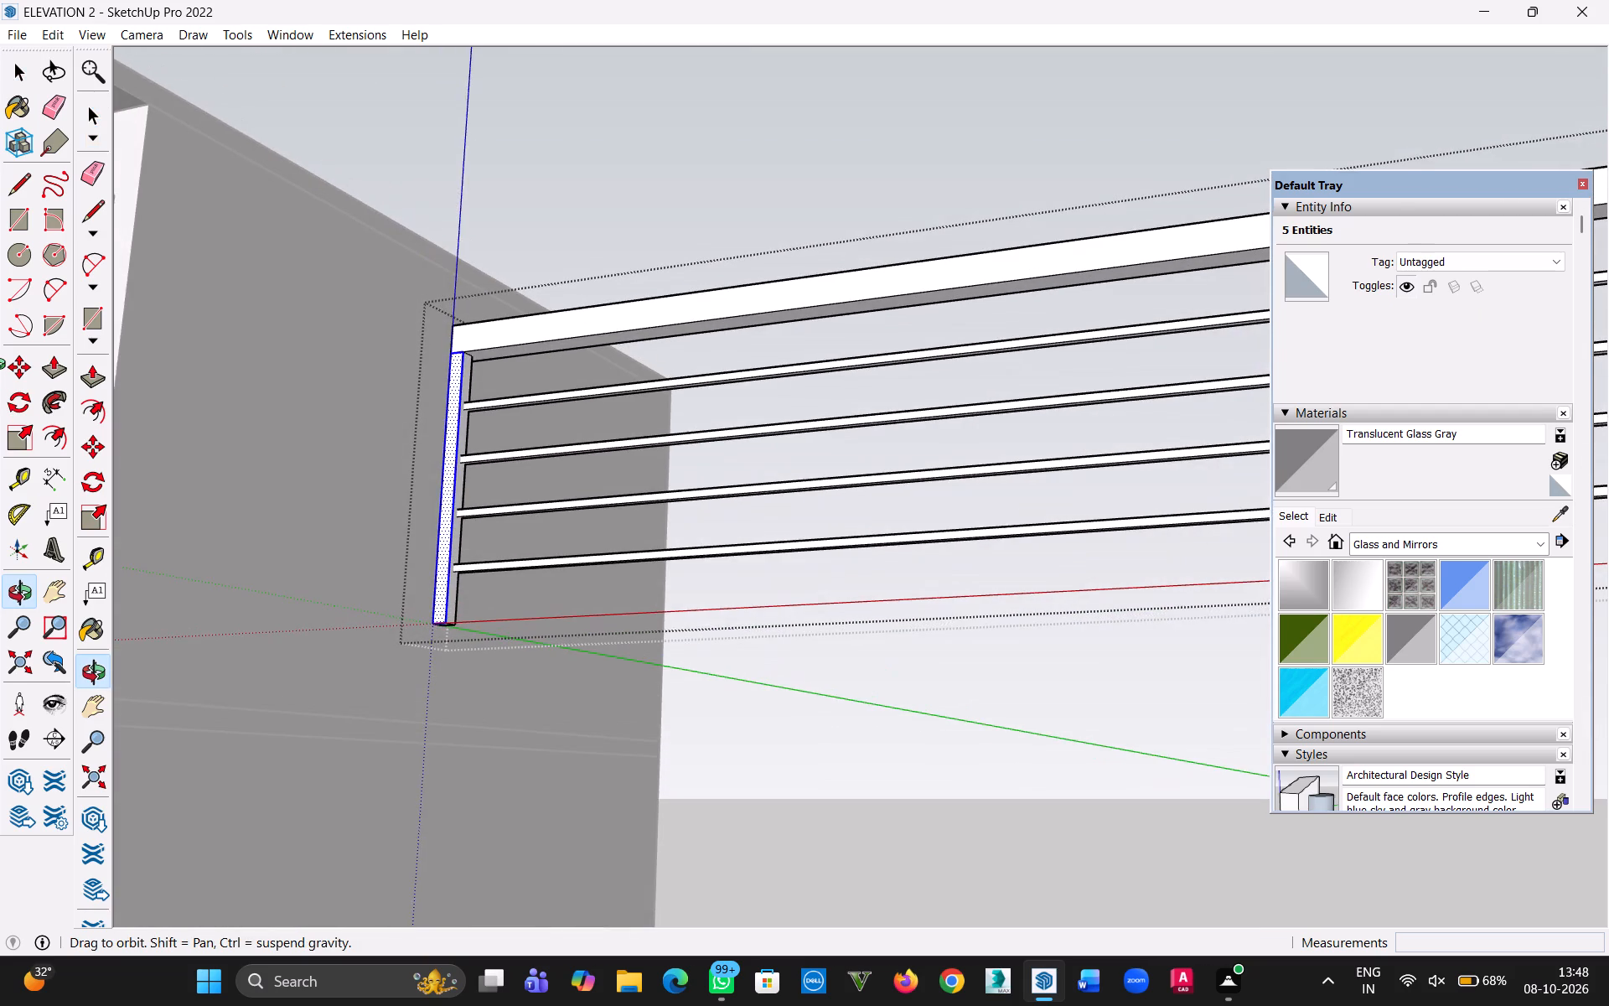
pyautogui.moveTo(0, 366); pyautogui.dragTo(13, 376, button='middle')
pyautogui.scroll(6, 427, 646)
pyautogui.scroll(-4, 462, 636)
pyautogui.moveTo(452, 581); pyautogui.dragTo(462, 619, button='middle')
pyautogui.tripleClick(540, 680)
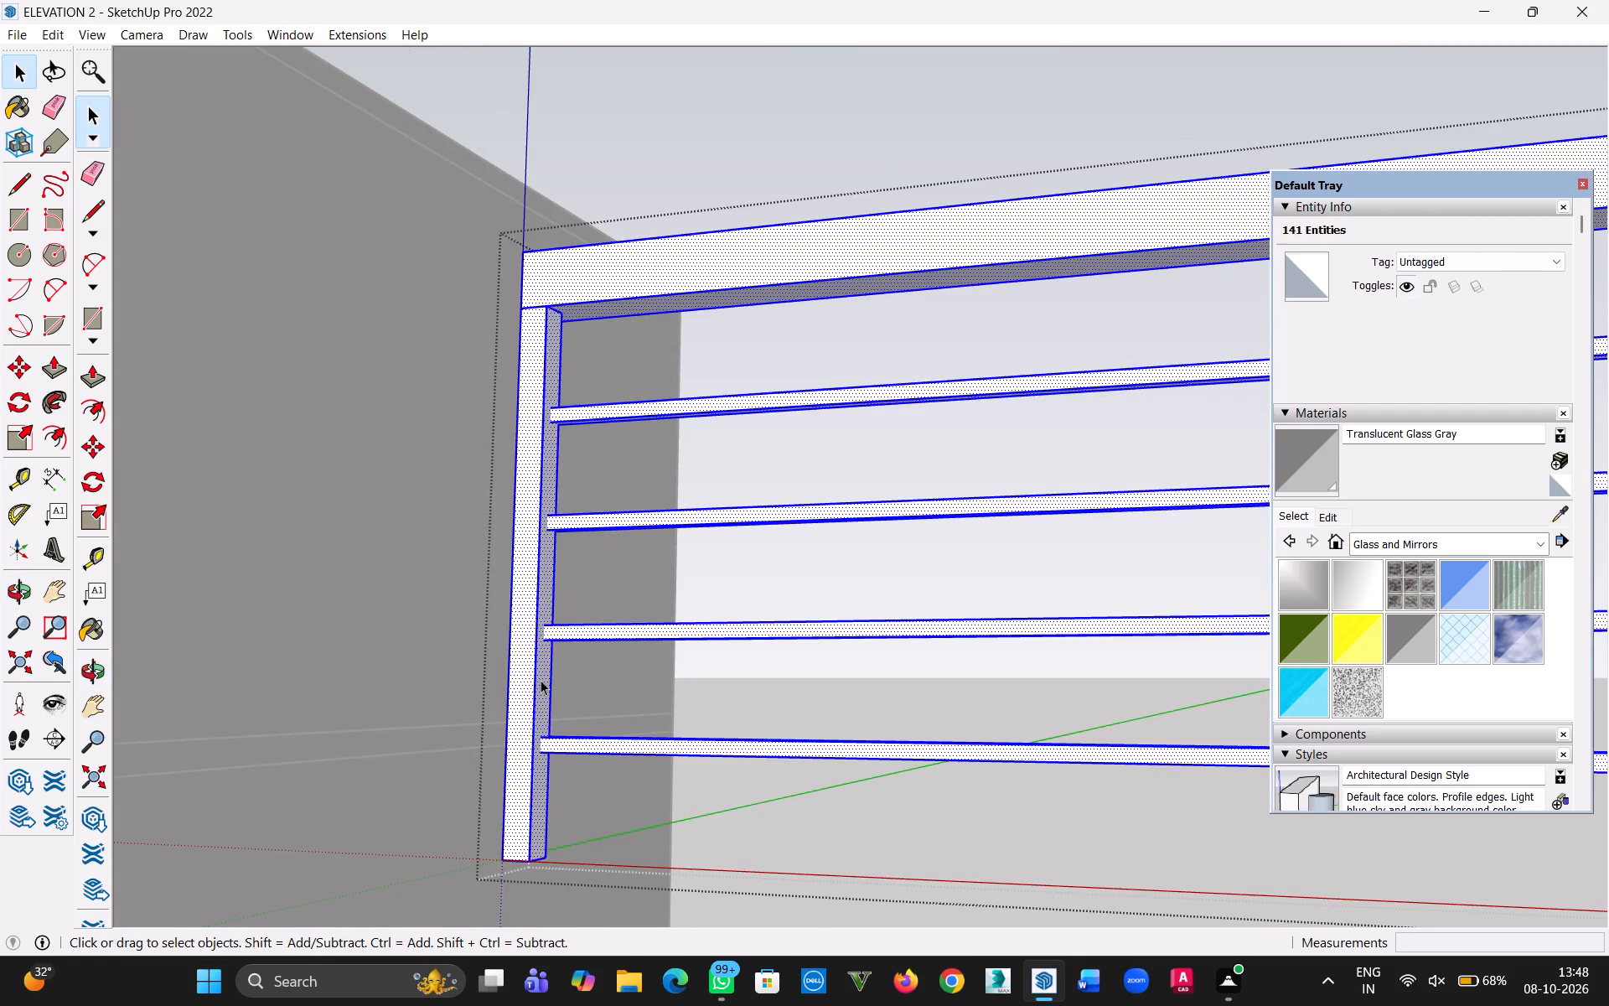
pyautogui.doubleClick(541, 680)
pyautogui.doubleClick(541, 680)
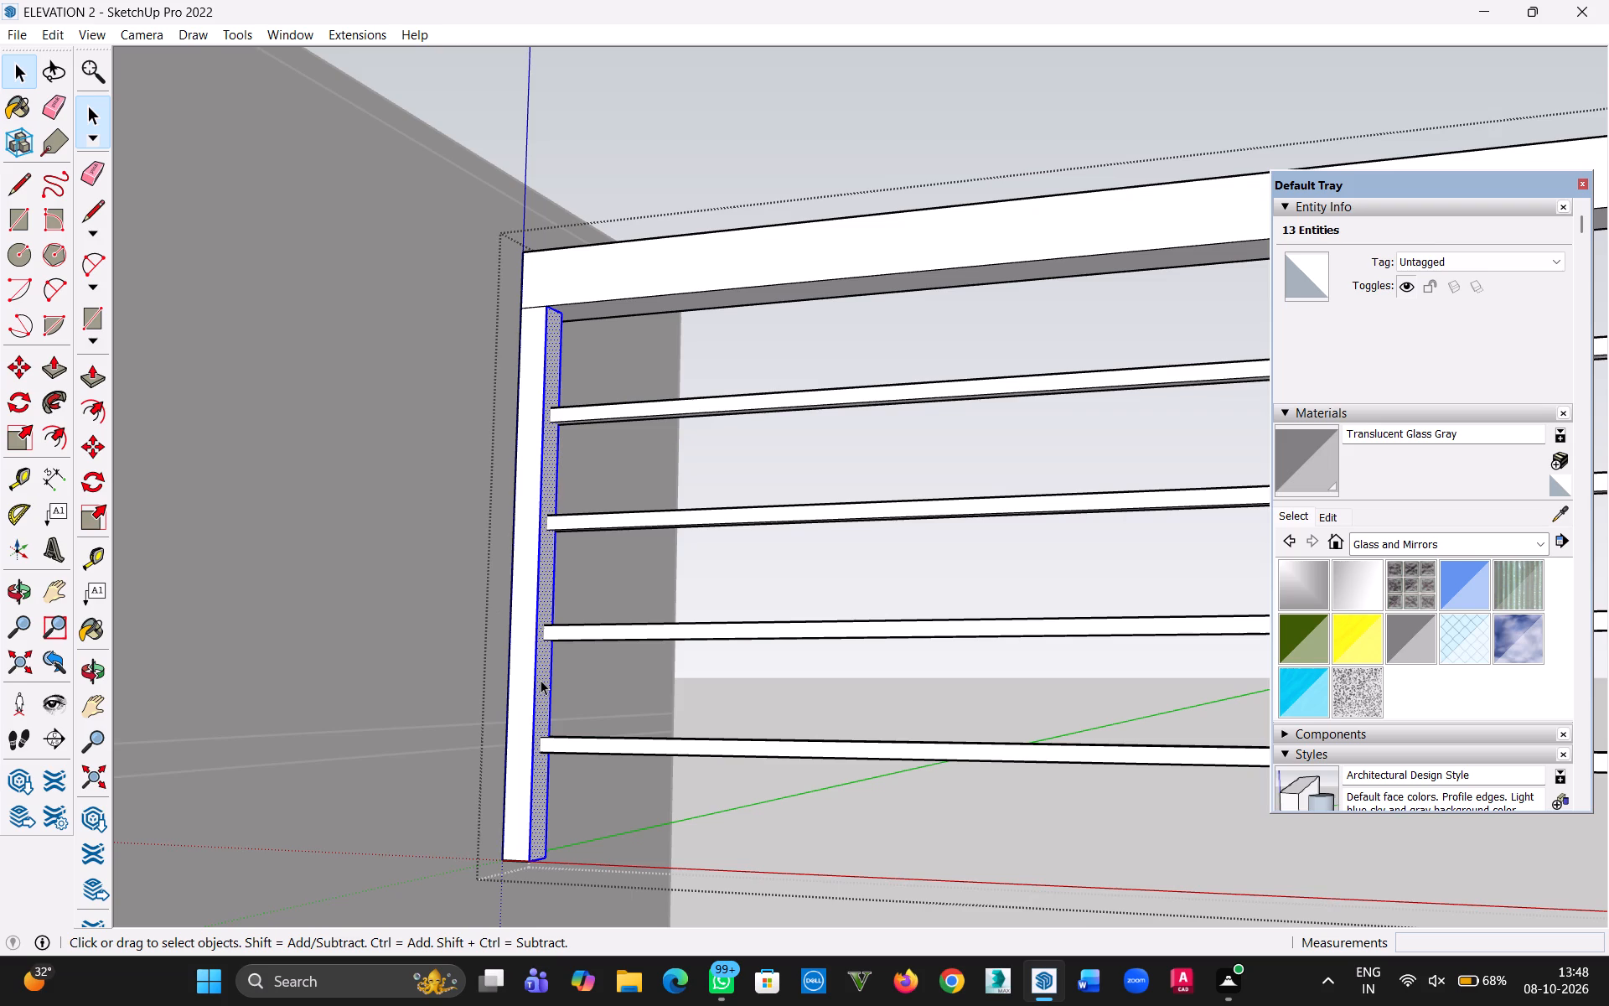
pyautogui.keyDown('ctrl'); pyautogui.click(527, 682); pyautogui.keyUp('ctrl')
pyautogui.moveTo(450, 675); pyautogui.dragTo(483, 662, button='middle')
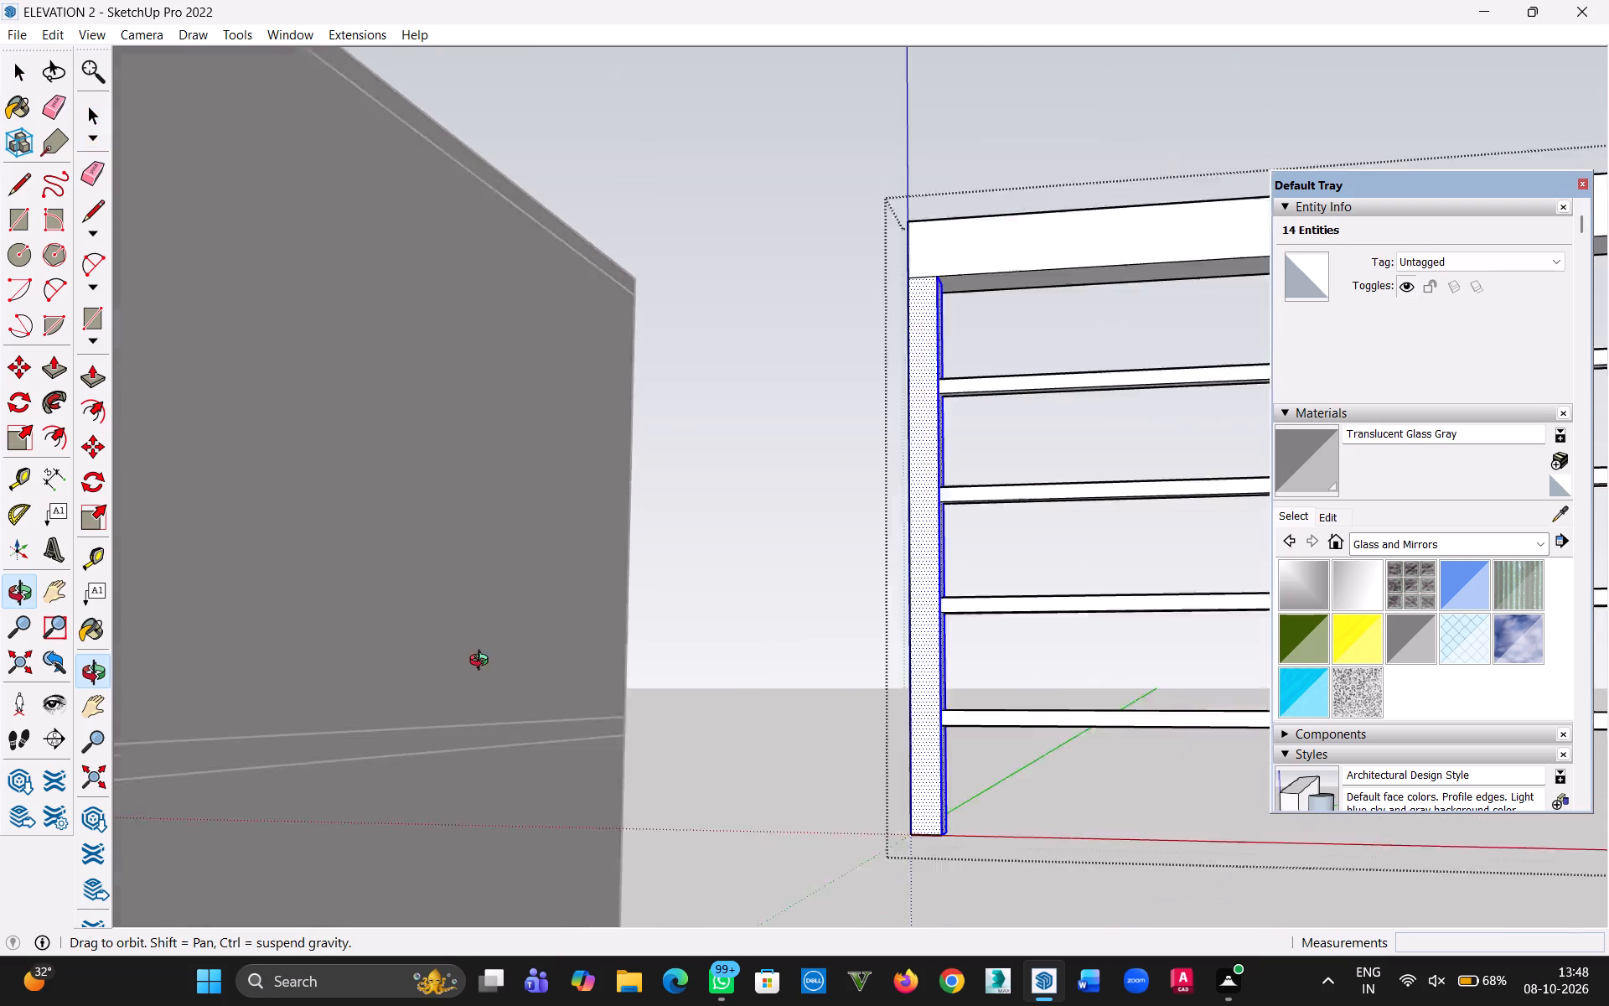
pyautogui.moveTo(483, 662); pyautogui.dragTo(509, 682, button='middle')
pyautogui.keyDown('ctrl'); pyautogui.click(895, 689); pyautogui.keyUp('ctrl')
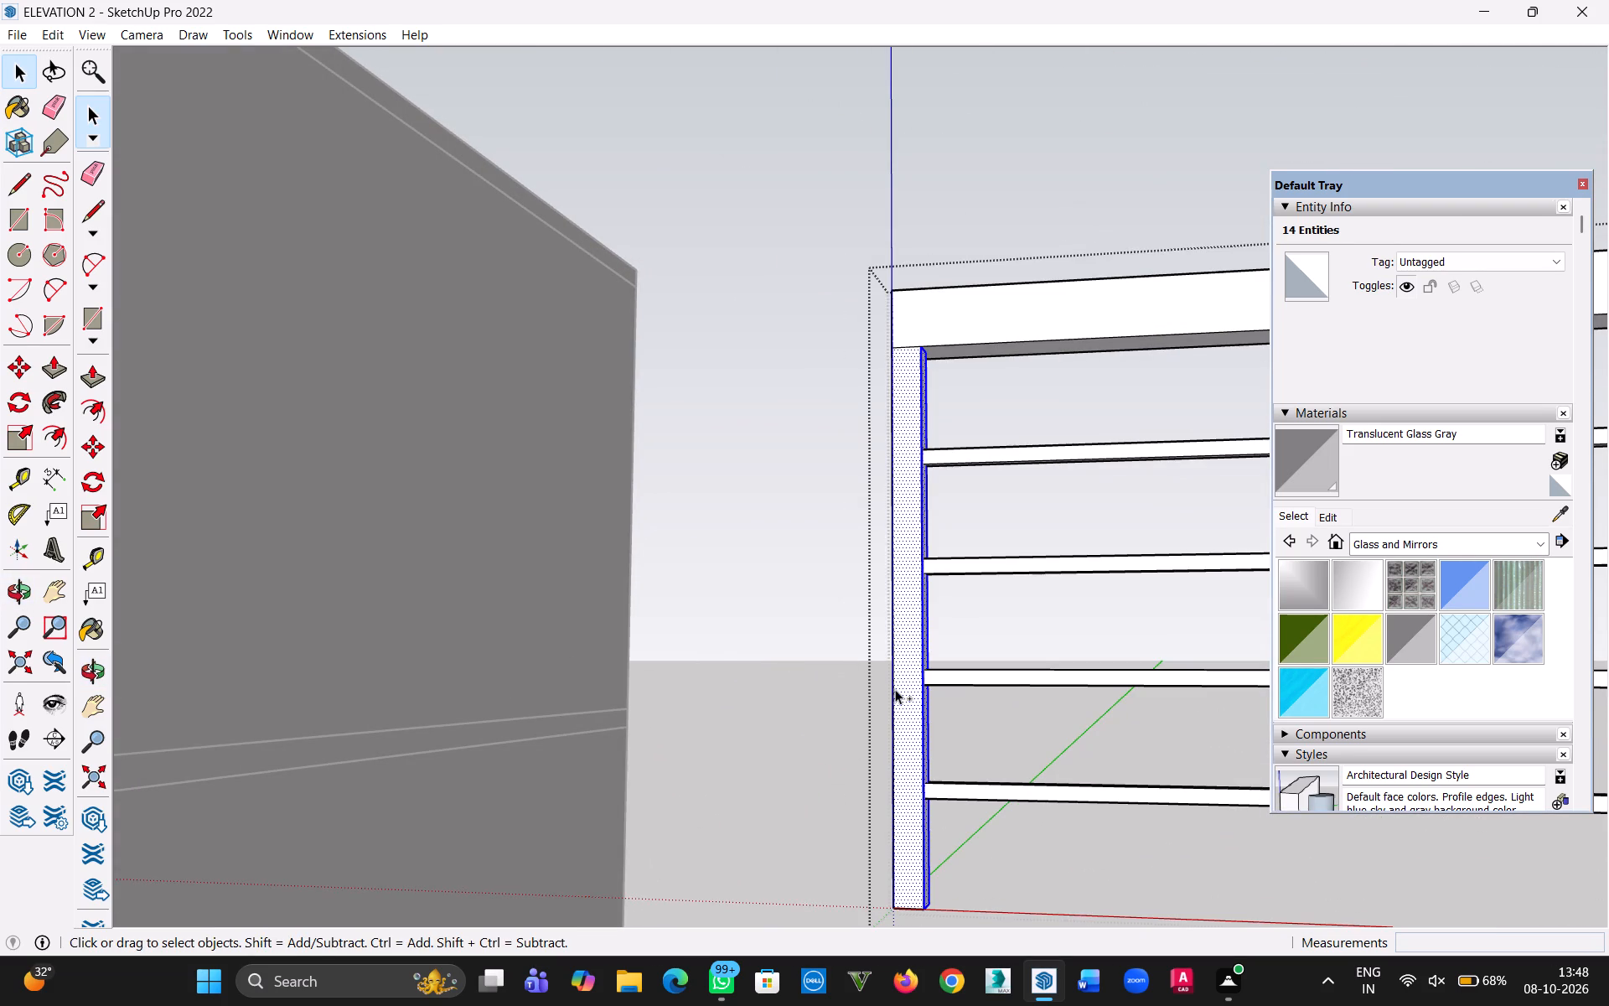
pyautogui.press('h')
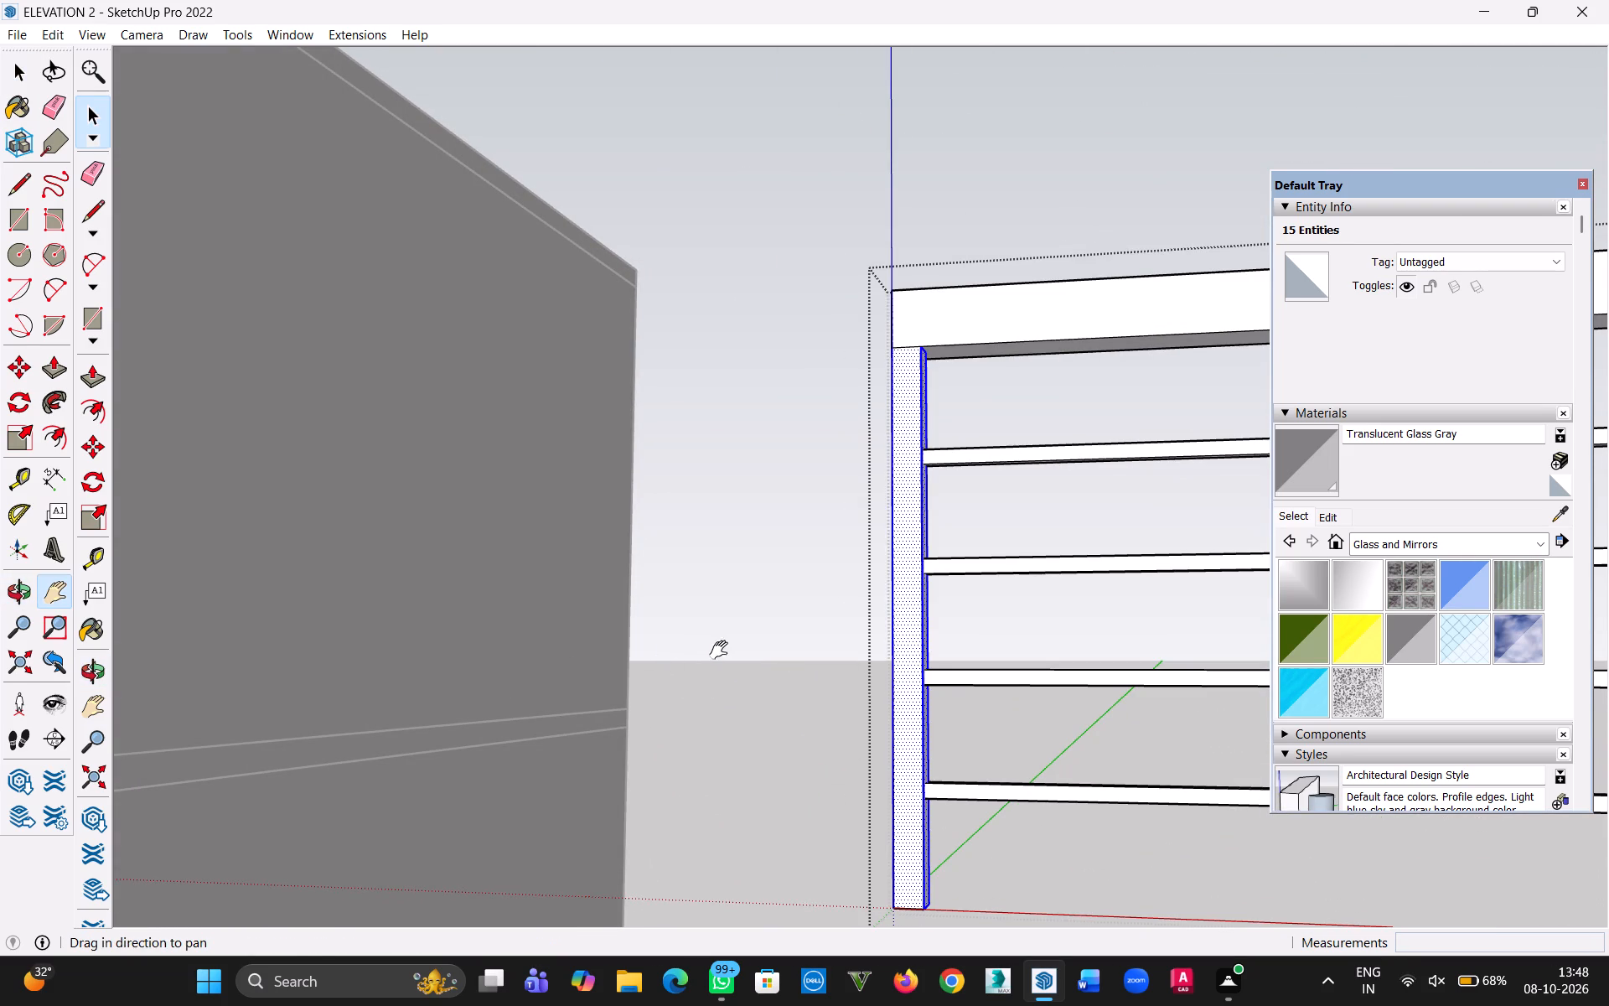
pyautogui.moveTo(727, 651); pyautogui.dragTo(823, 680, button='middle')
pyautogui.moveTo(878, 680); pyautogui.dragTo(432, 559)
pyautogui.middleClick(445, 559)
pyautogui.moveTo(453, 565); pyautogui.dragTo(475, 580, button='middle')
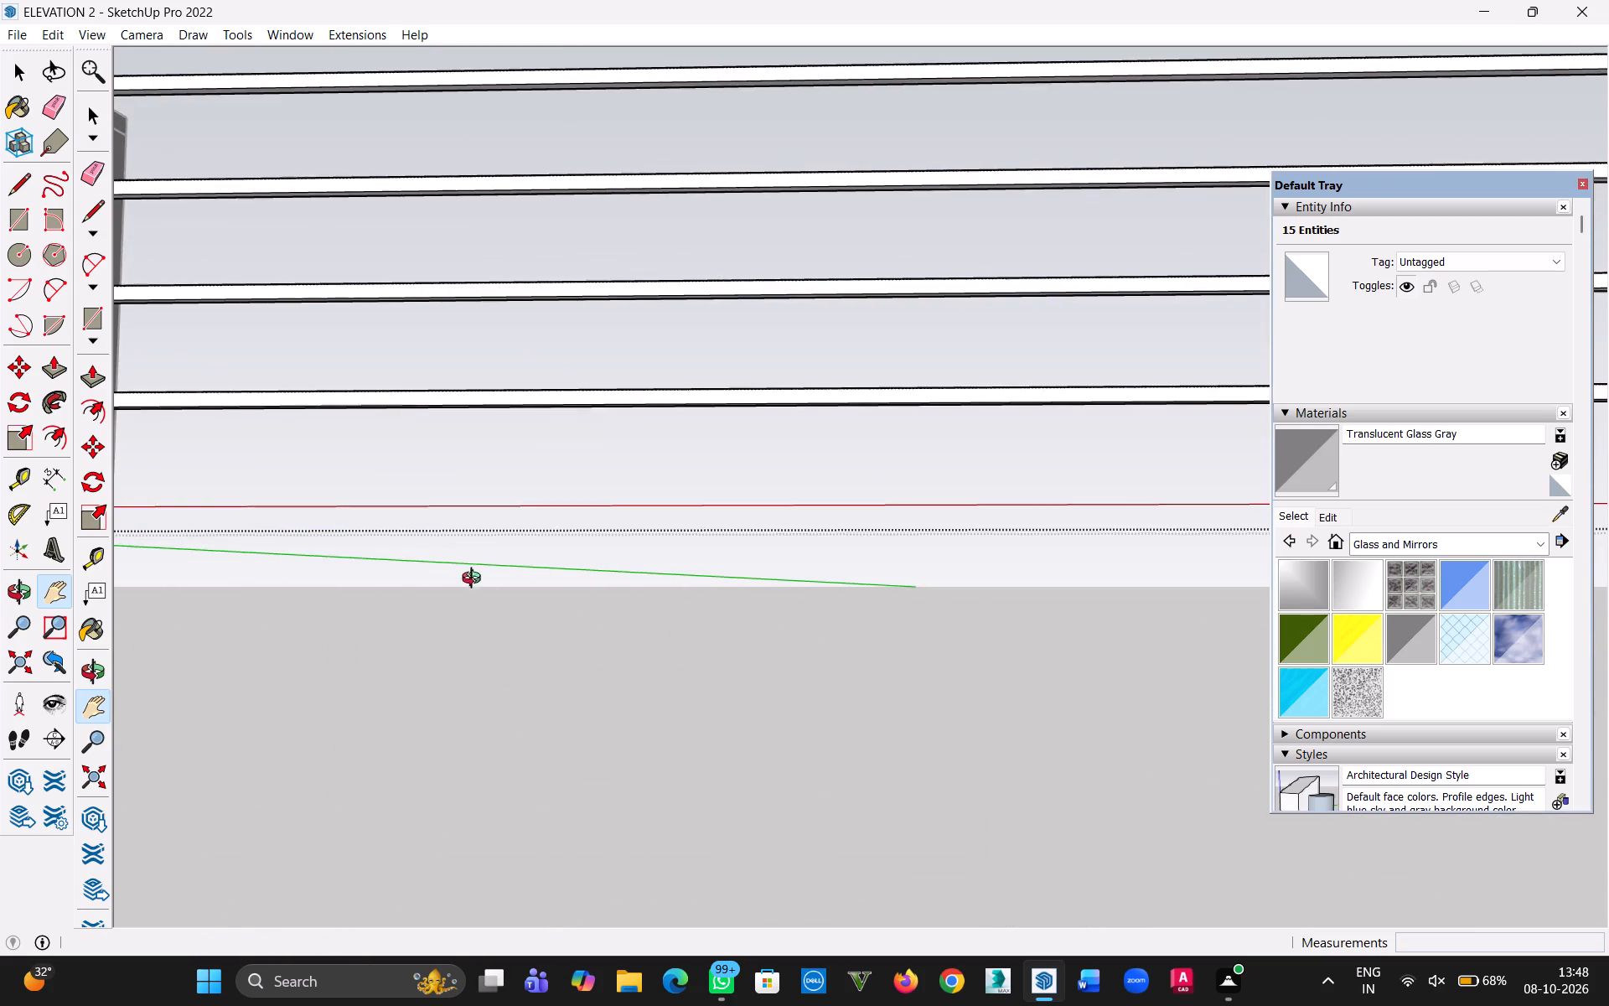
pyautogui.moveTo(475, 580); pyautogui.dragTo(633, 601, button='middle')
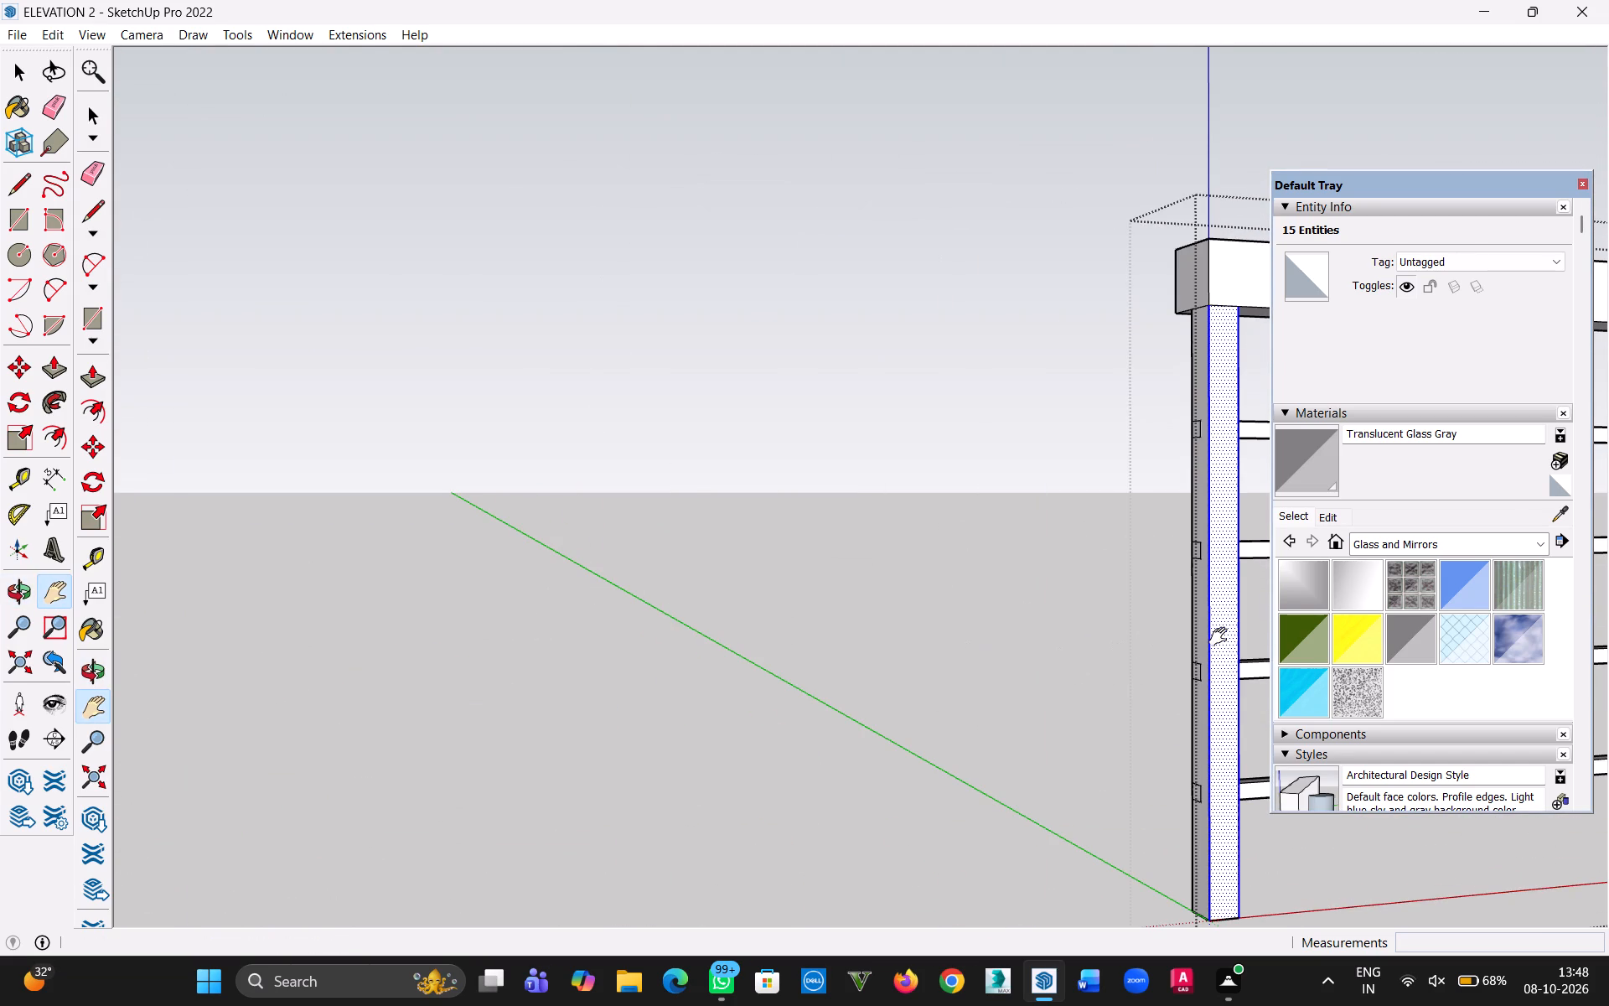
pyautogui.press('Escape')
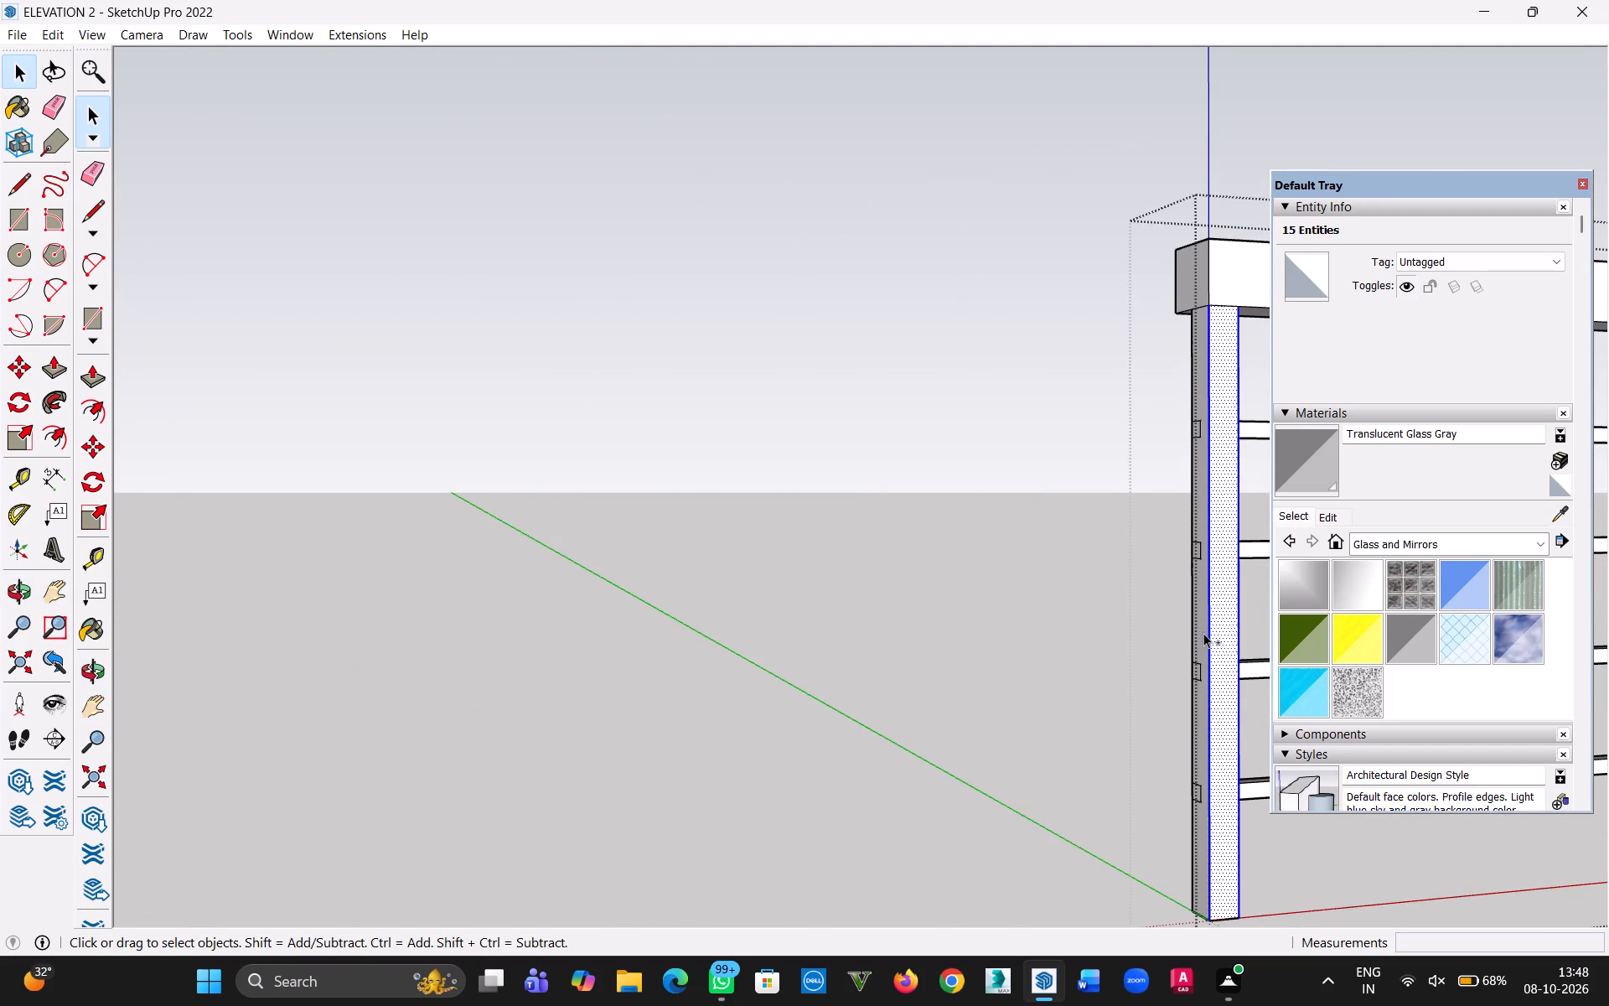
pyautogui.keyDown('ctrl'); pyautogui.doubleClick(1203, 633); pyautogui.keyUp('ctrl')
pyautogui.moveTo(1120, 641); pyautogui.dragTo(816, 612, button='middle')
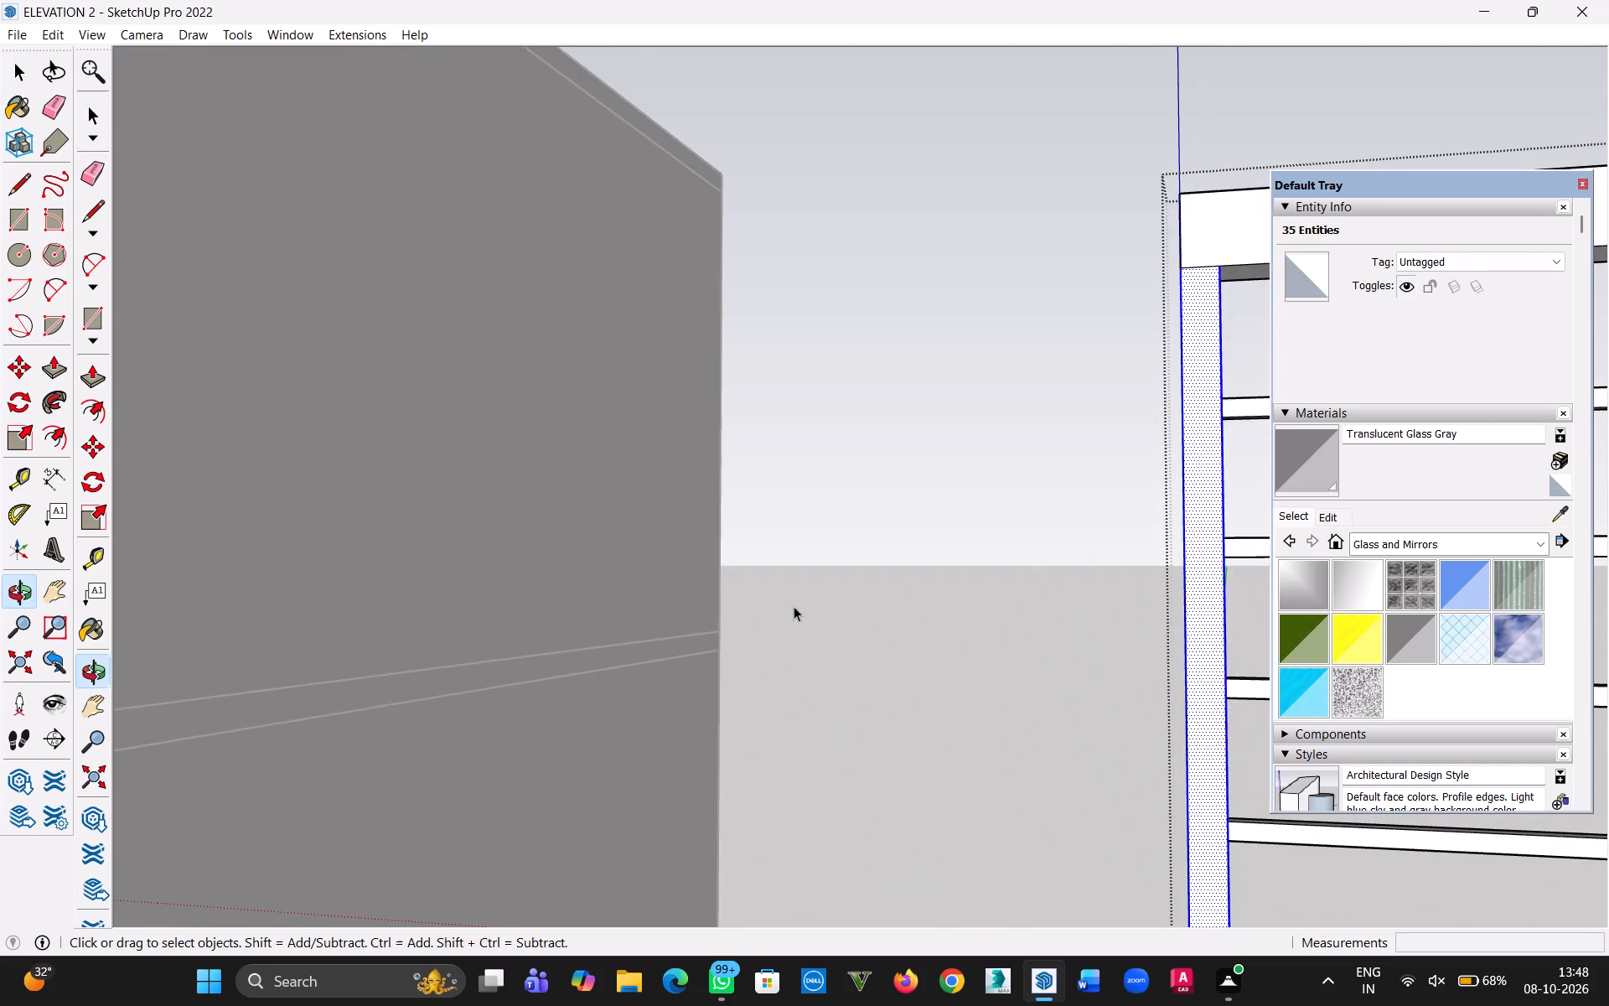
pyautogui.moveTo(1017, 659); pyautogui.dragTo(1225, 684, button='middle')
pyautogui.press('h')
pyautogui.moveTo(1181, 661); pyautogui.dragTo(645, 665)
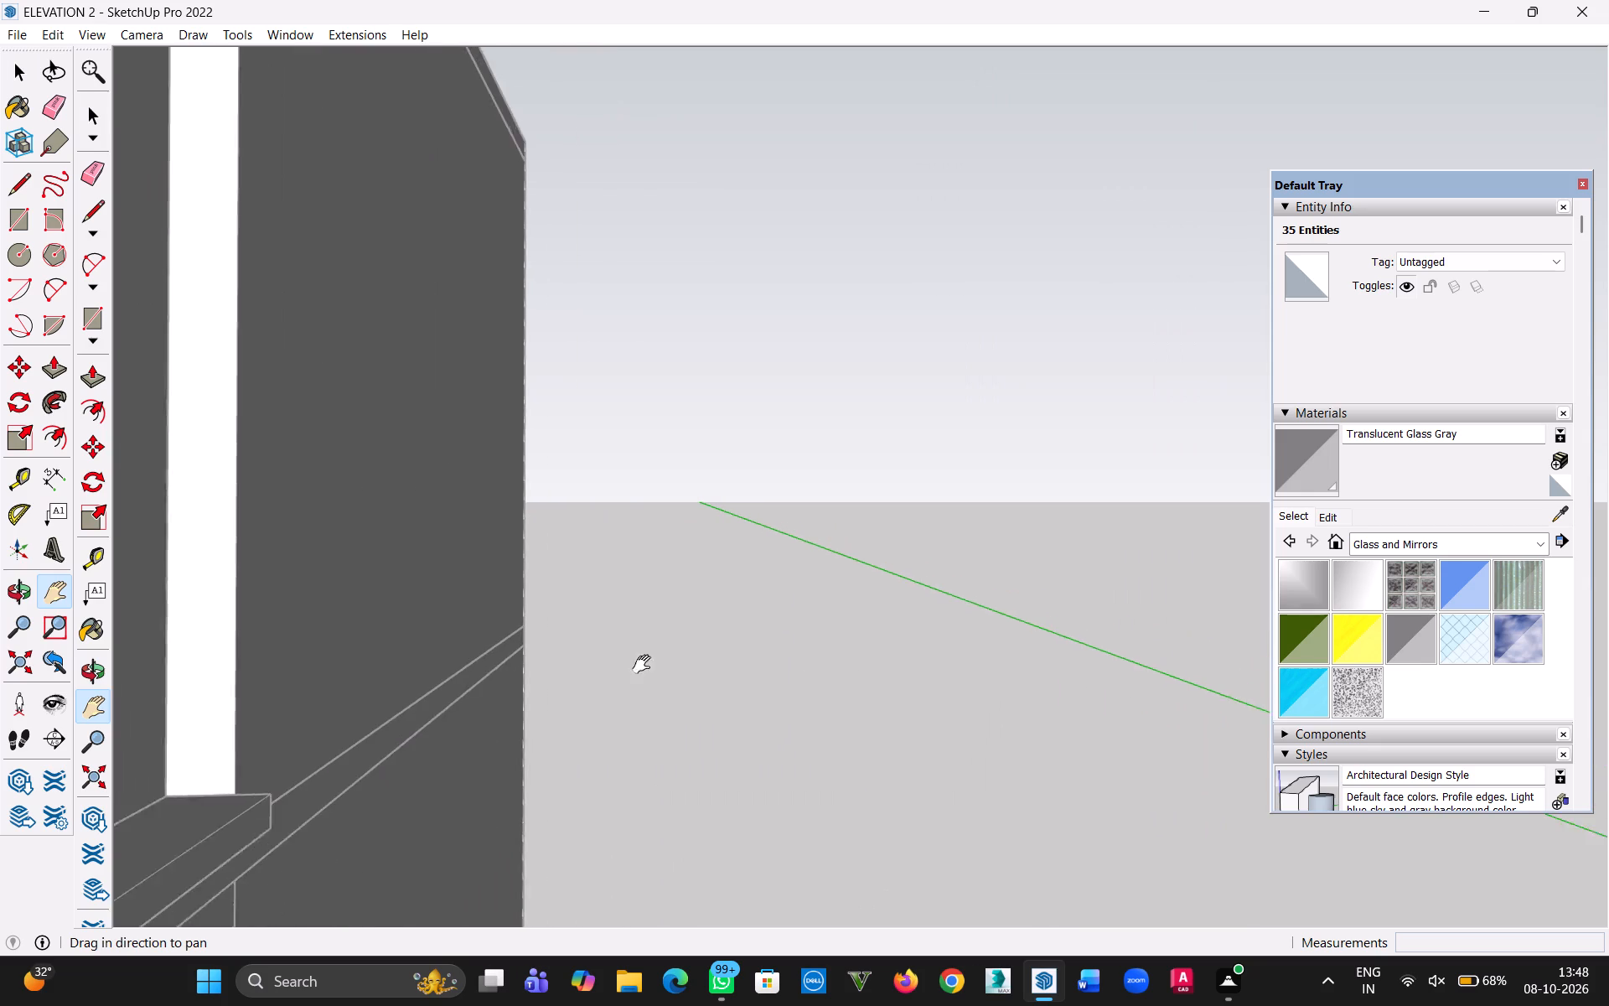
pyautogui.moveTo(645, 665); pyautogui.dragTo(458, 669)
pyautogui.moveTo(1166, 540); pyautogui.dragTo(686, 542)
pyautogui.scroll(-6, 818, 589)
pyautogui.scroll(-4, 886, 614)
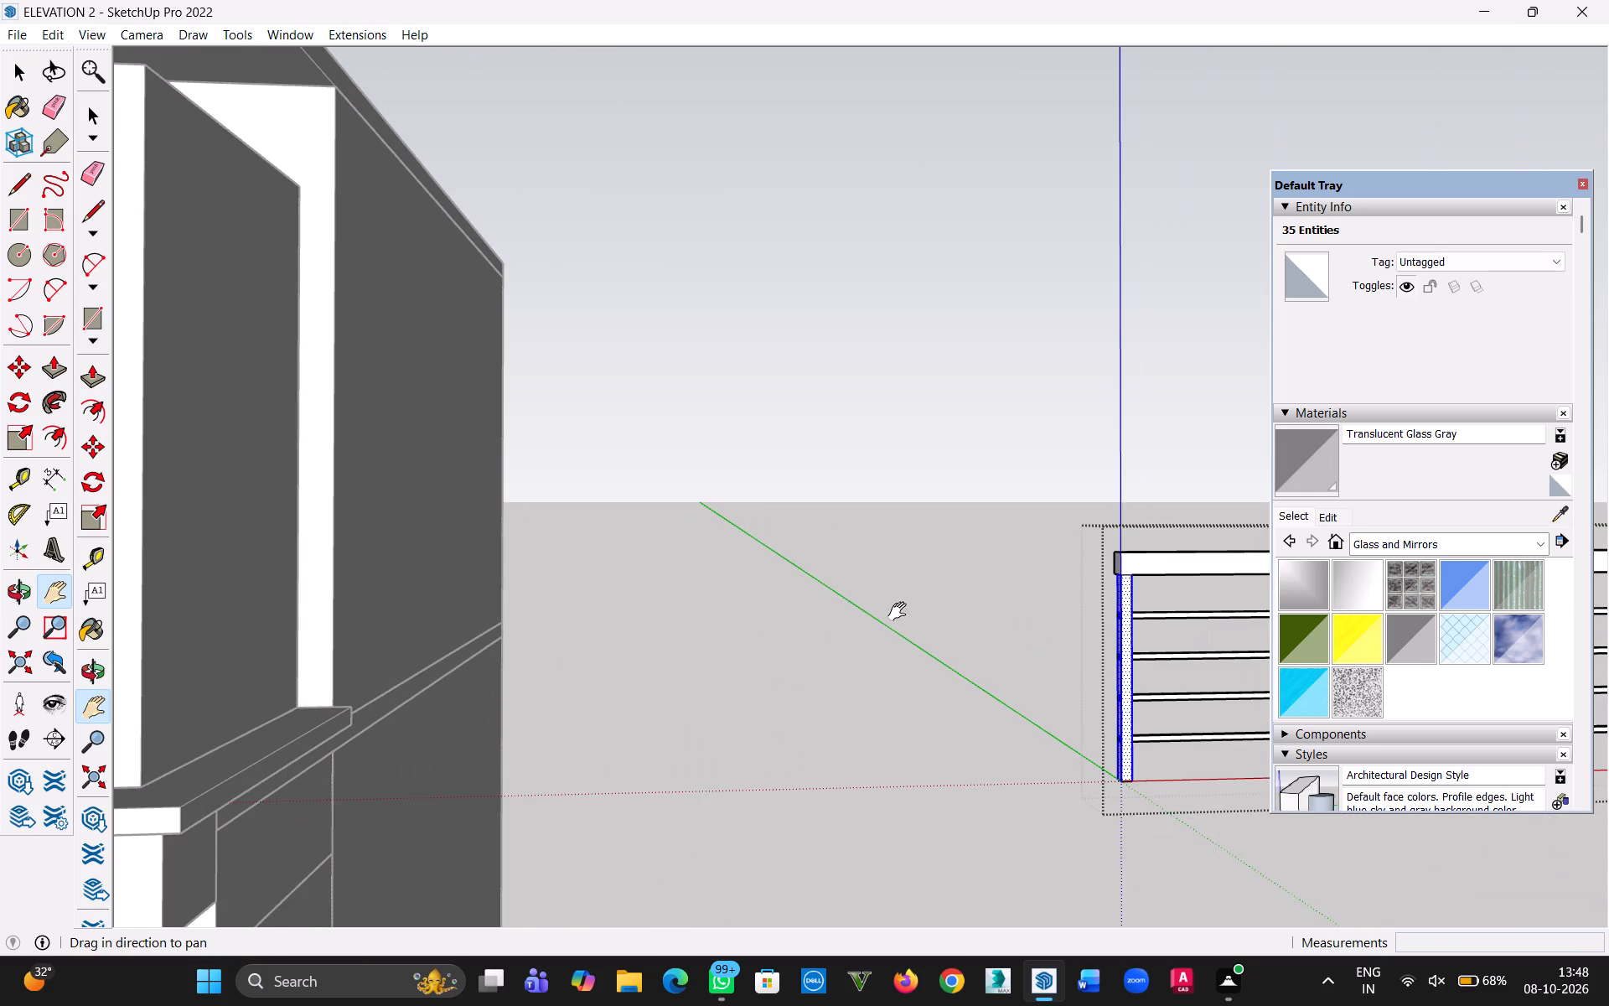
pyautogui.press('h')
pyautogui.moveTo(1056, 627); pyautogui.dragTo(667, 623)
pyautogui.moveTo(670, 619); pyautogui.dragTo(794, 663, button='middle')
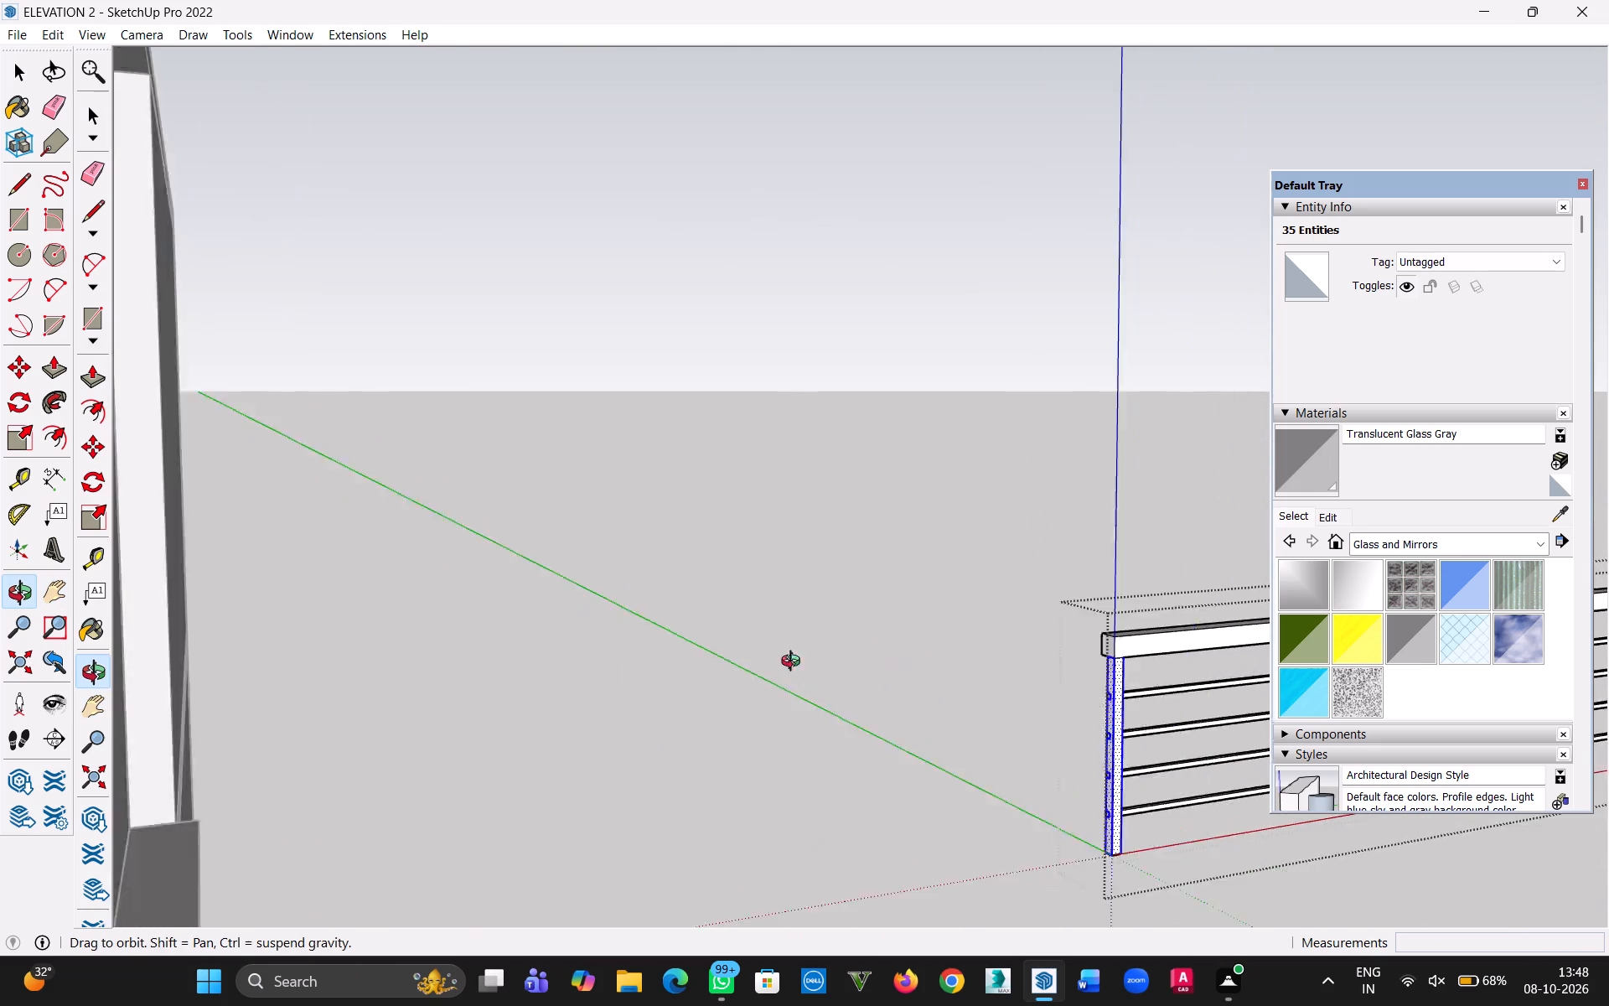
pyautogui.moveTo(794, 663); pyautogui.dragTo(498, 644, button='middle')
pyautogui.moveTo(872, 657); pyautogui.dragTo(442, 662, button='middle')
pyautogui.moveTo(432, 663); pyautogui.dragTo(392, 667, button='middle')
pyautogui.moveTo(1132, 701); pyautogui.dragTo(996, 713, button='middle')
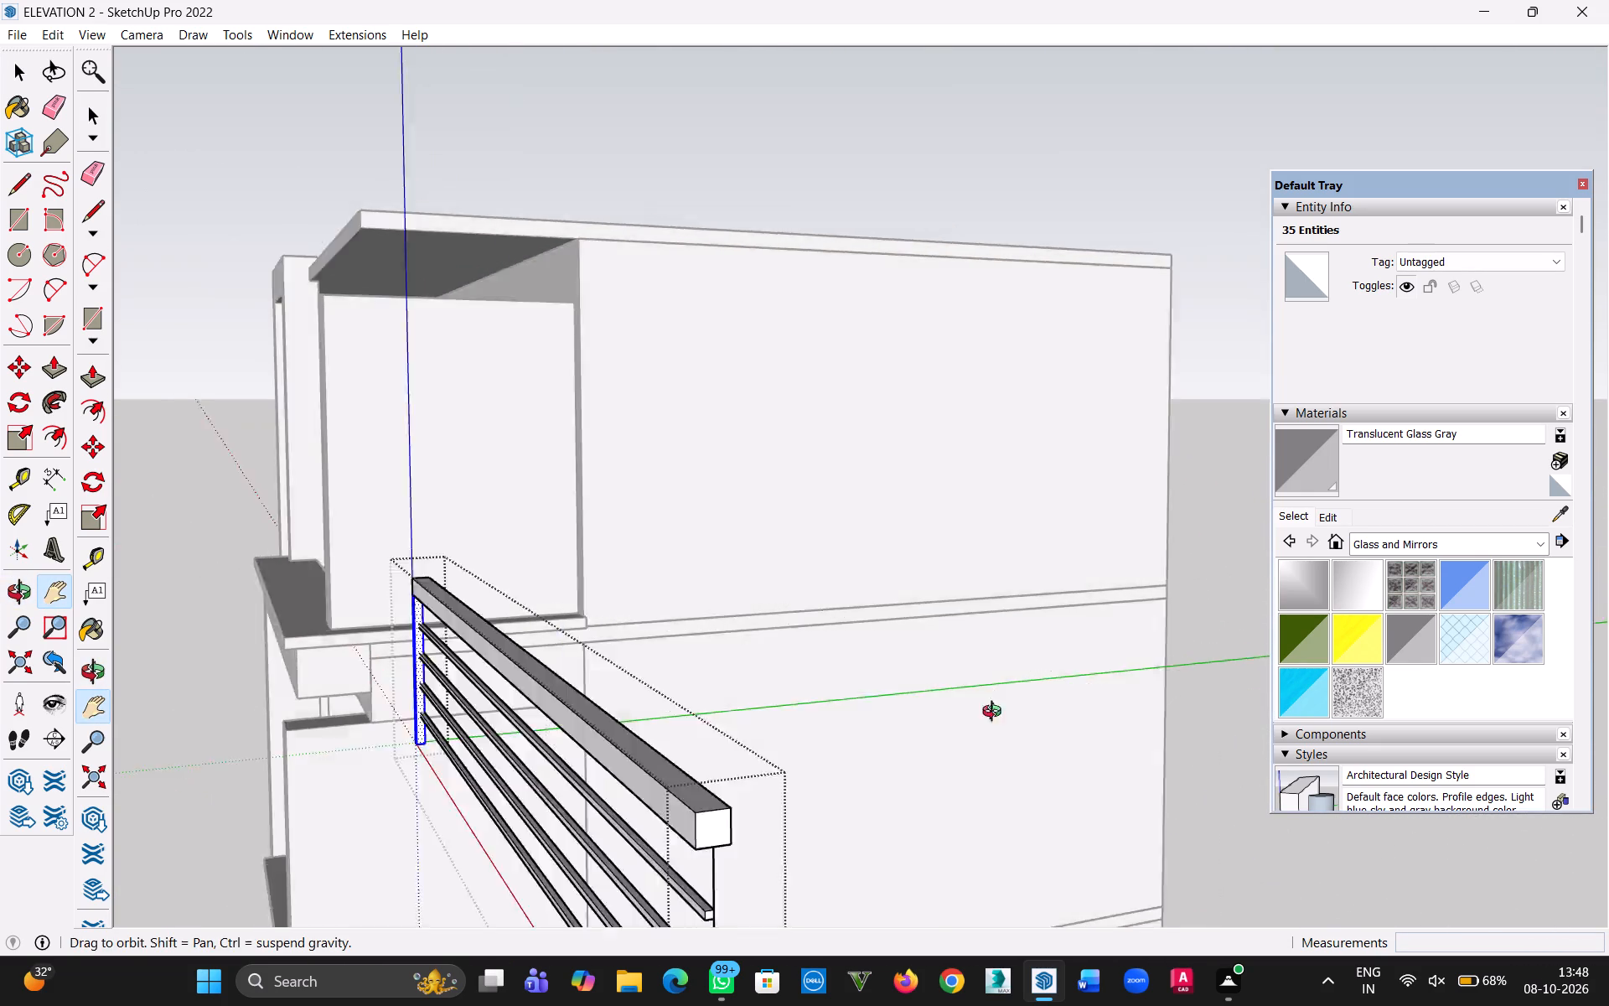
pyautogui.moveTo(996, 713); pyautogui.dragTo(602, 701, button='middle')
pyautogui.moveTo(613, 686); pyautogui.dragTo(1203, 604)
pyautogui.moveTo(1024, 610); pyautogui.dragTo(998, 622, button='middle')
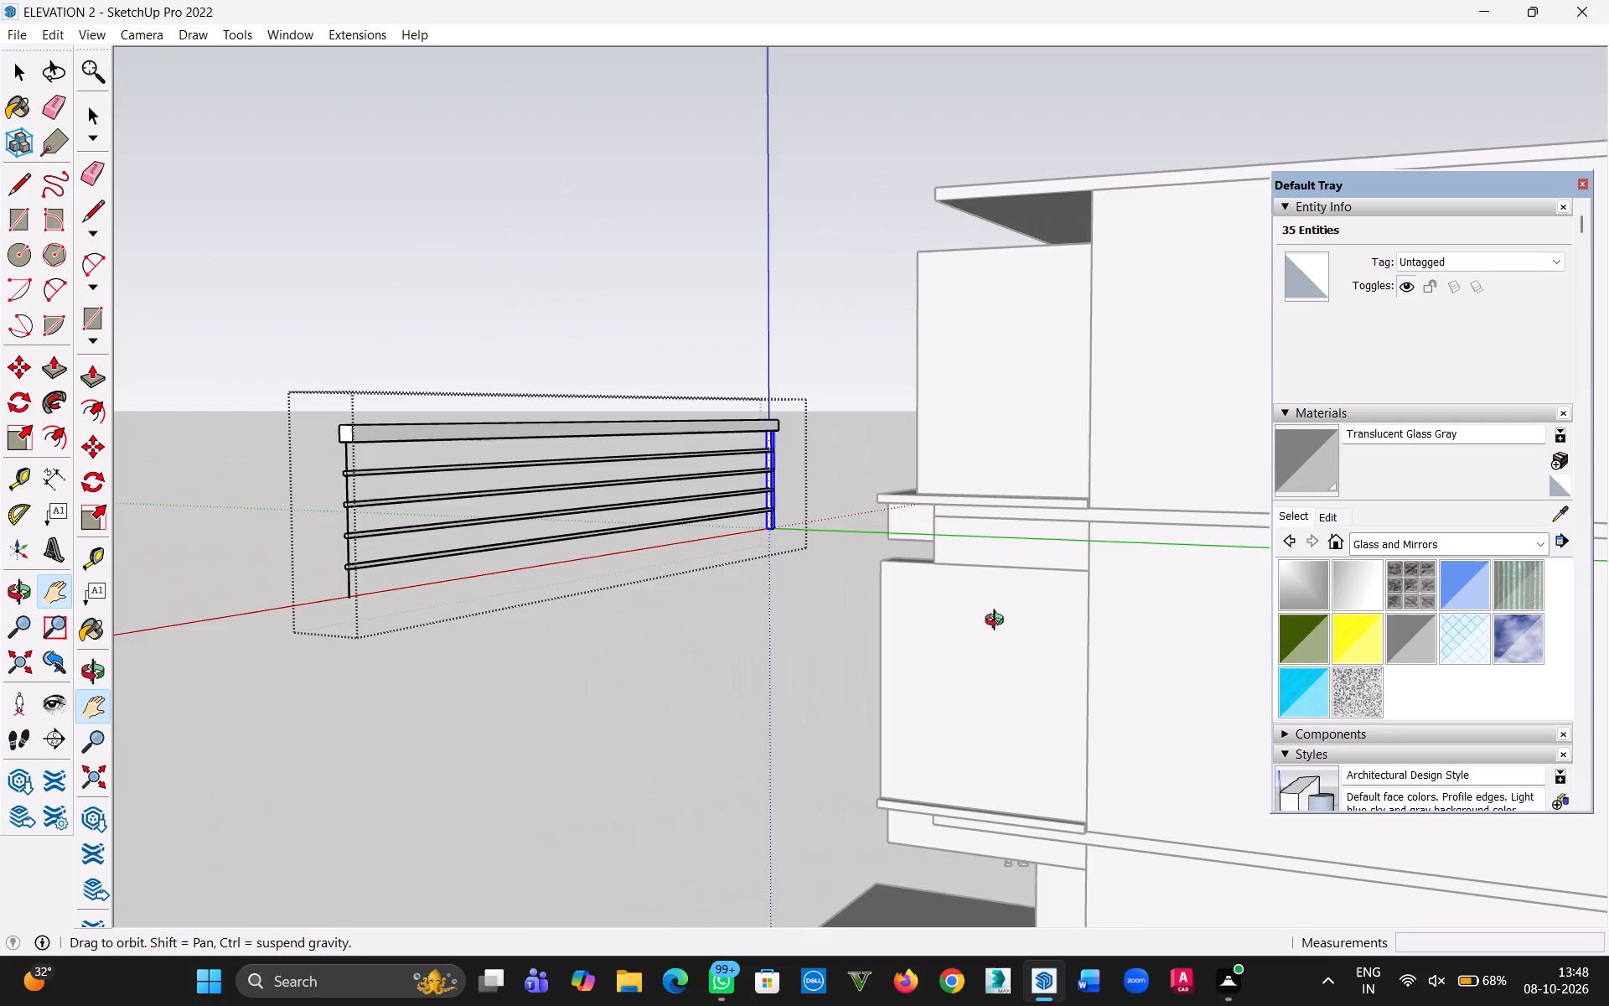
pyautogui.moveTo(998, 622); pyautogui.dragTo(730, 657, button='middle')
pyautogui.scroll(16, 771, 640)
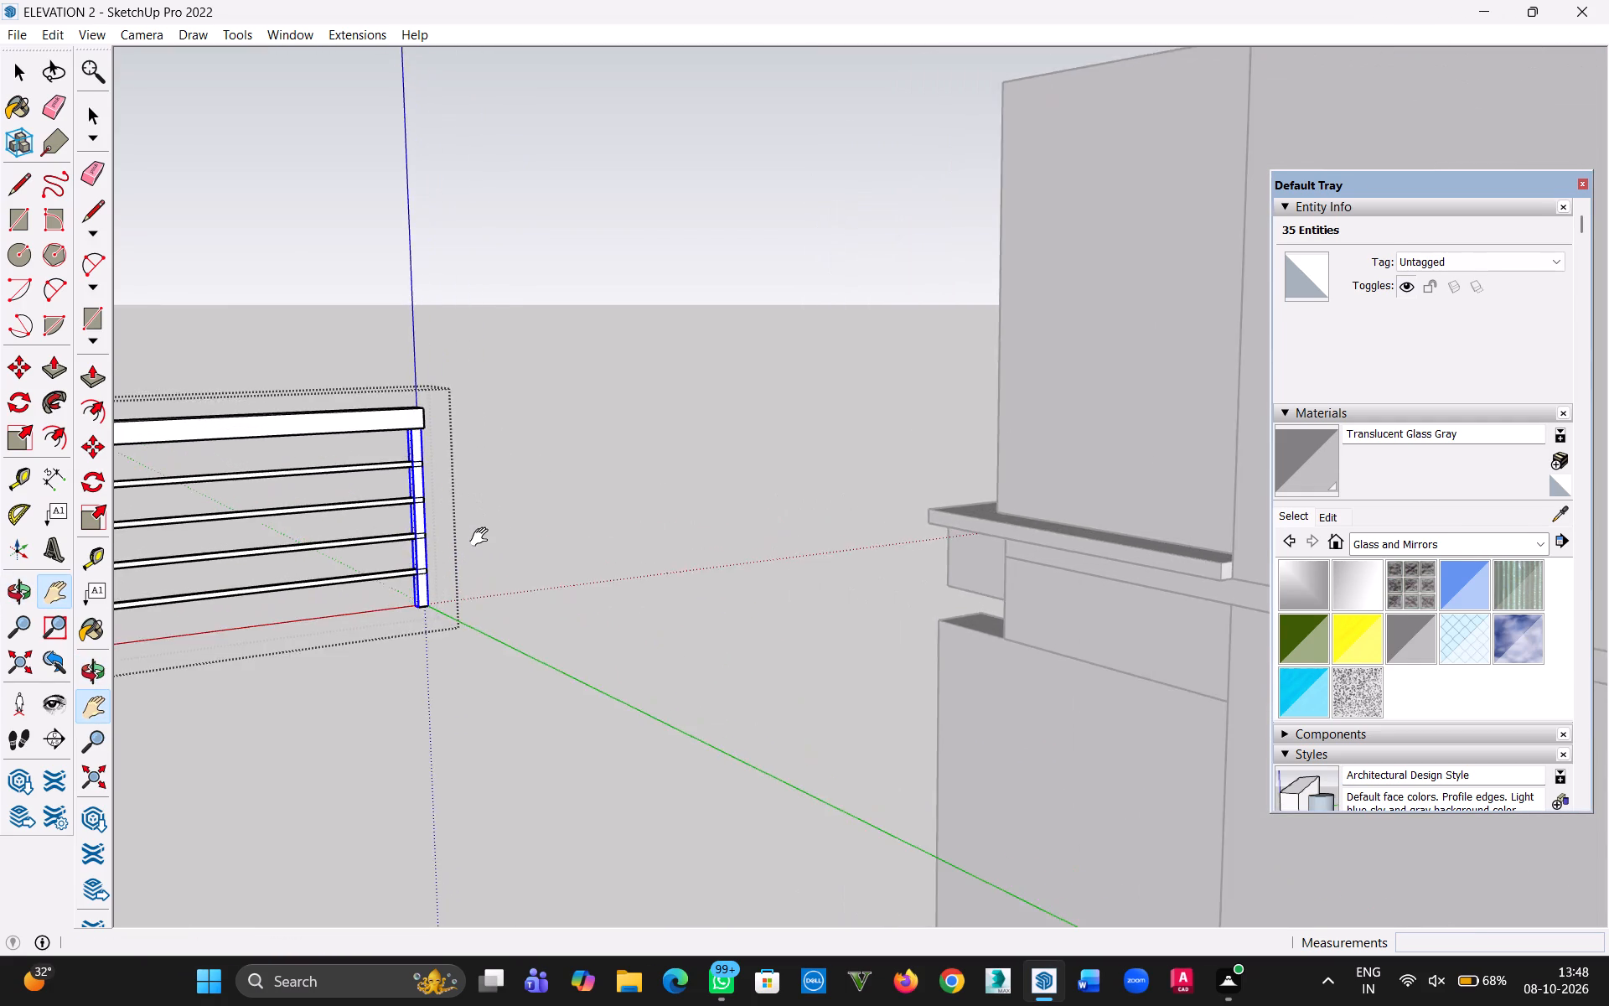
pyautogui.scroll(13, 483, 537)
pyautogui.moveTo(351, 491); pyautogui.dragTo(360, 497, button='middle')
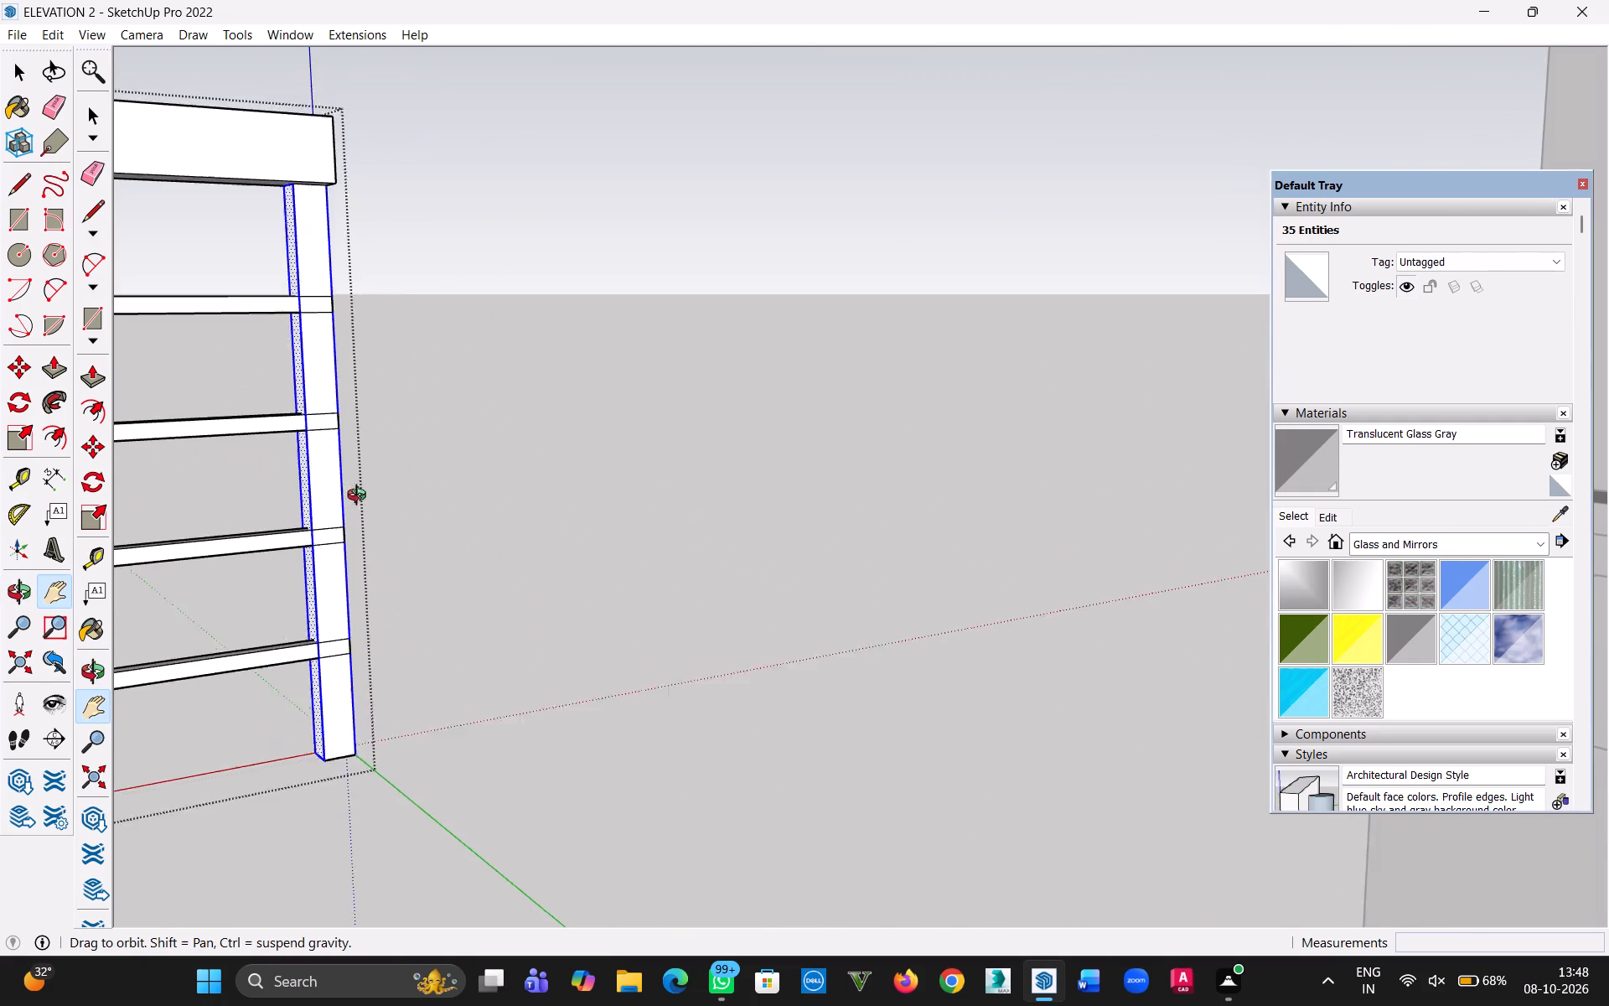
pyautogui.moveTo(360, 497); pyautogui.dragTo(506, 542, button='middle')
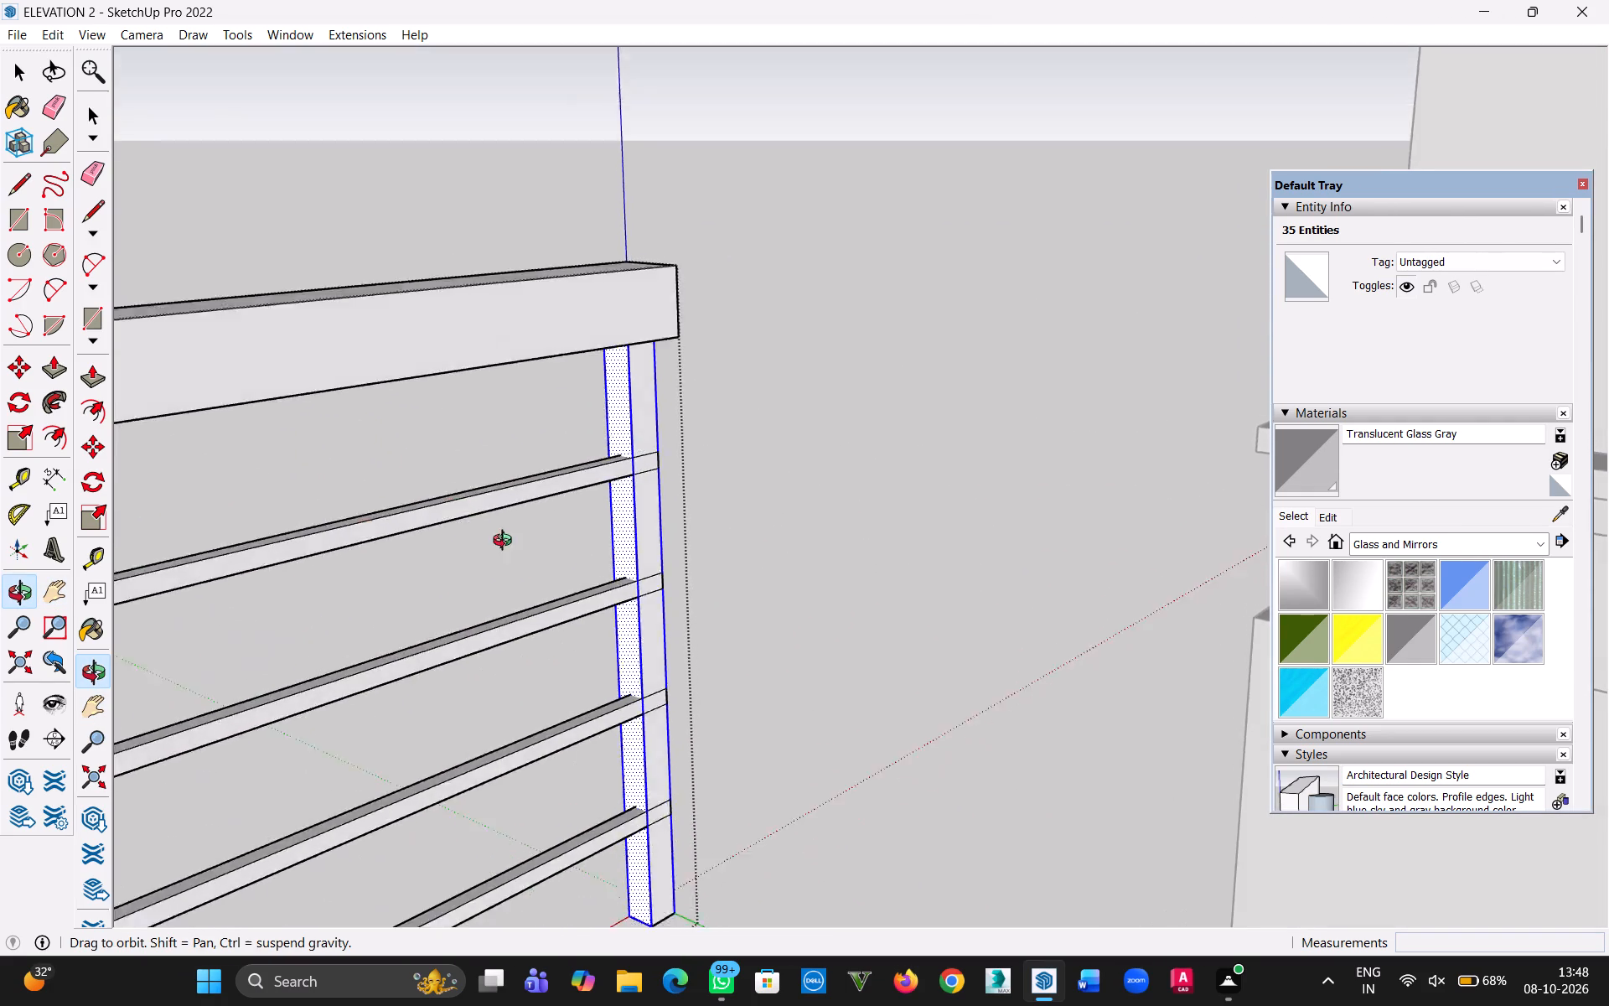
pyautogui.moveTo(506, 542); pyautogui.dragTo(470, 473, button='middle')
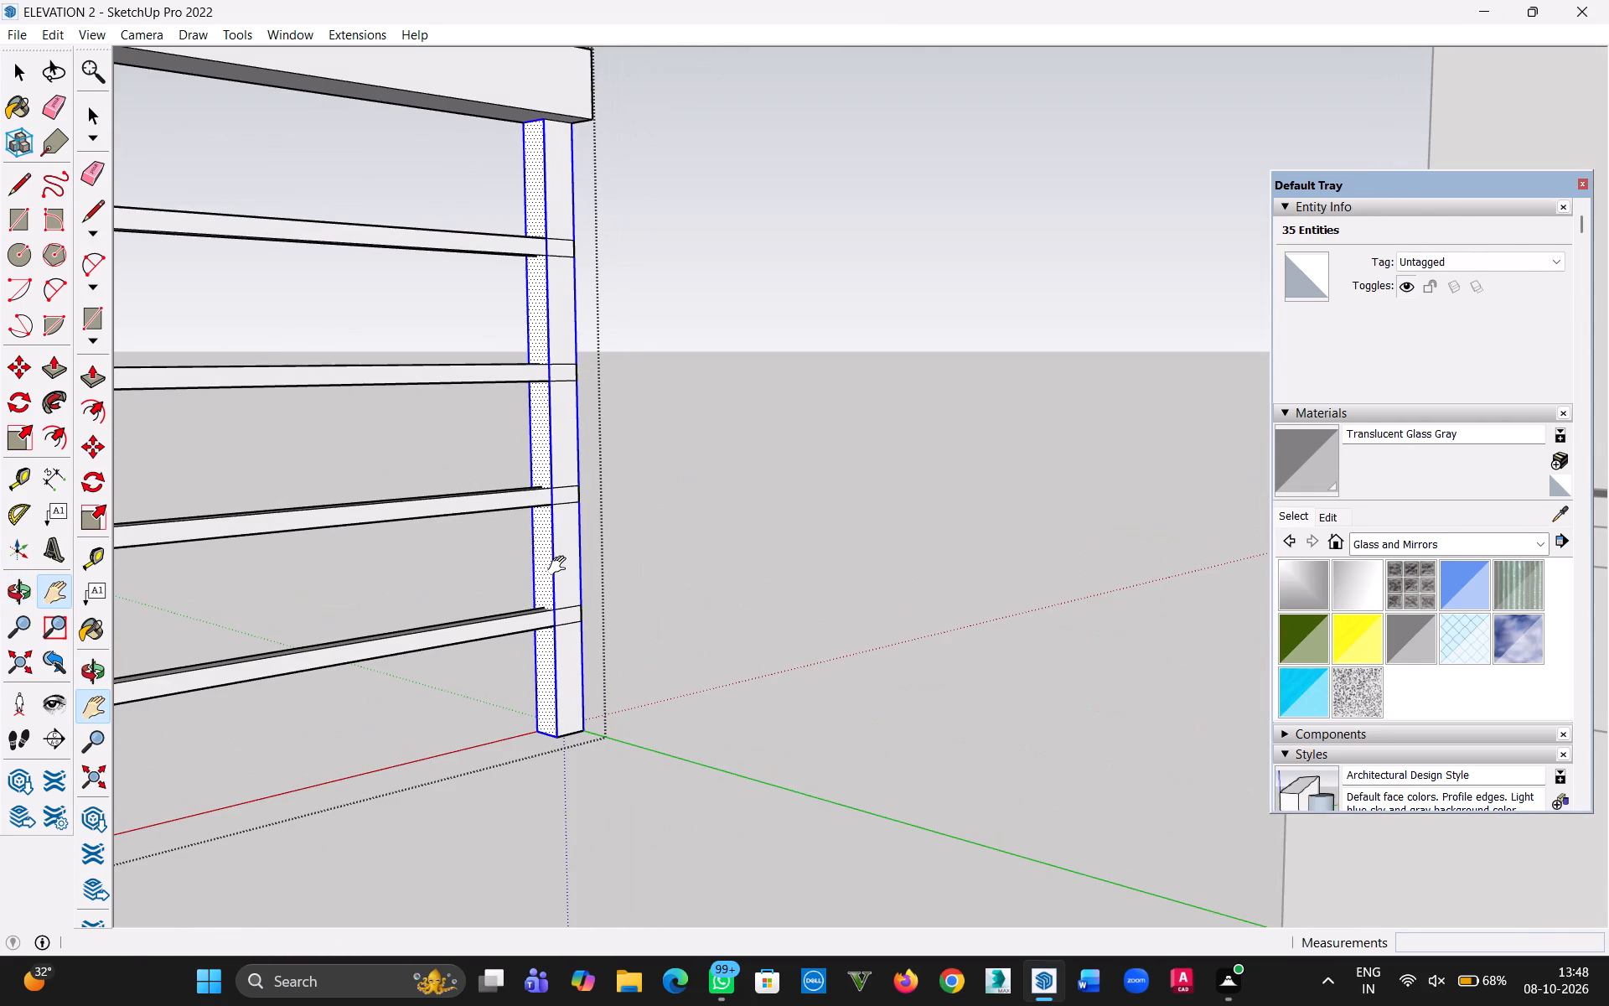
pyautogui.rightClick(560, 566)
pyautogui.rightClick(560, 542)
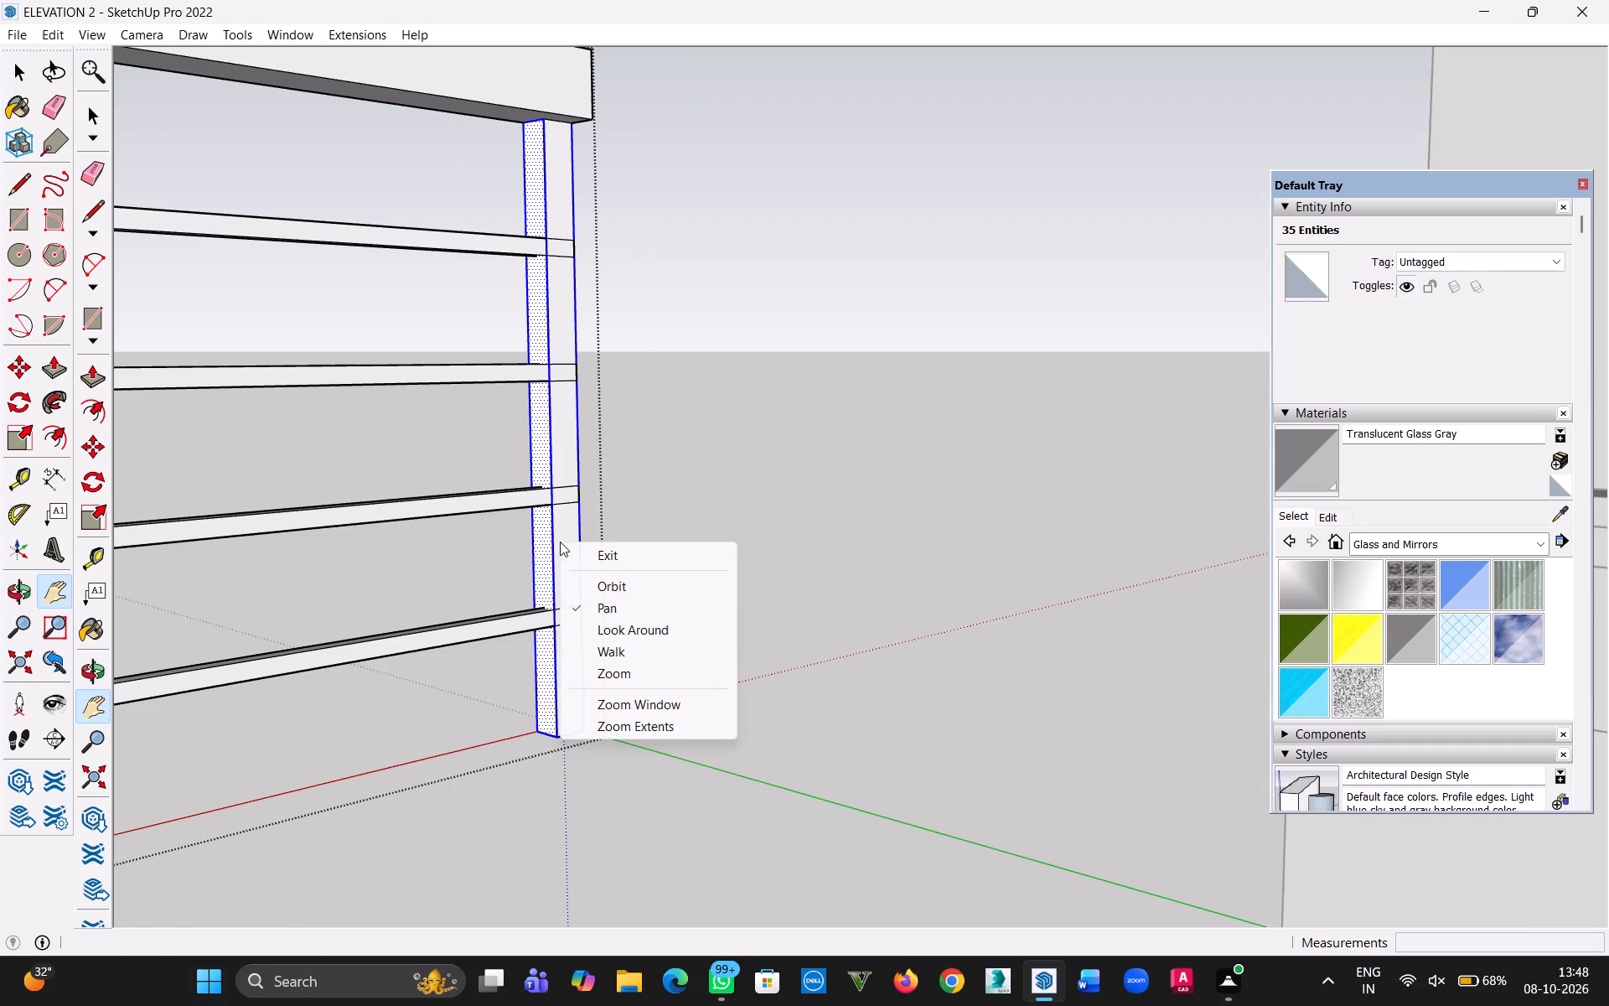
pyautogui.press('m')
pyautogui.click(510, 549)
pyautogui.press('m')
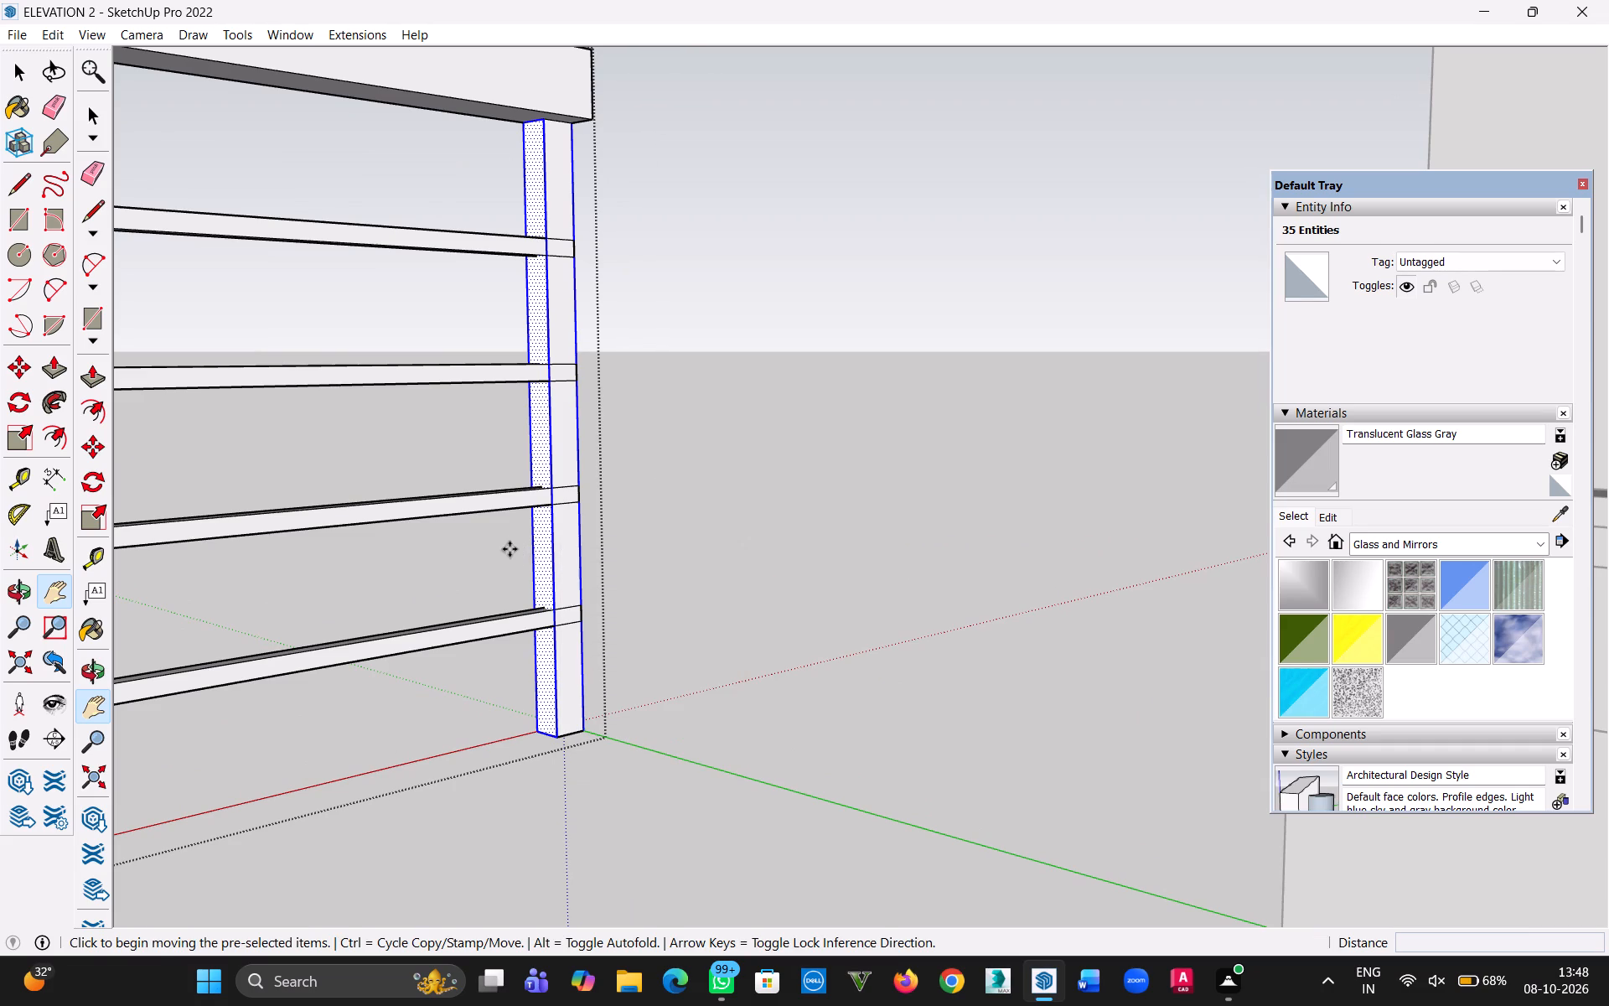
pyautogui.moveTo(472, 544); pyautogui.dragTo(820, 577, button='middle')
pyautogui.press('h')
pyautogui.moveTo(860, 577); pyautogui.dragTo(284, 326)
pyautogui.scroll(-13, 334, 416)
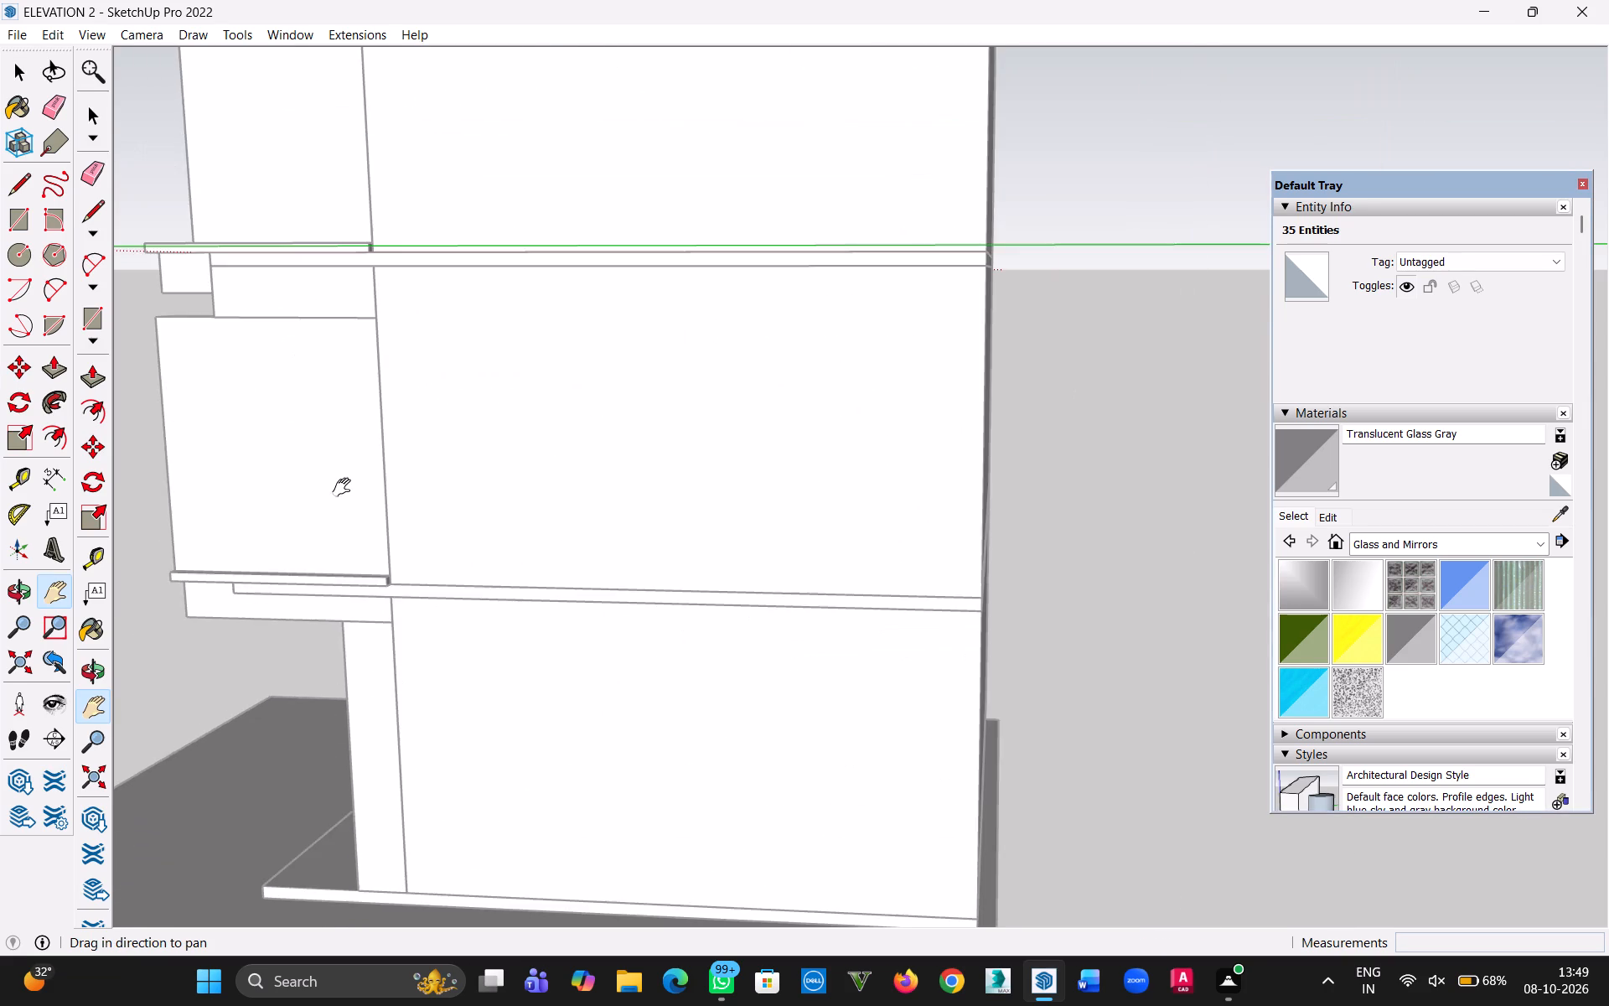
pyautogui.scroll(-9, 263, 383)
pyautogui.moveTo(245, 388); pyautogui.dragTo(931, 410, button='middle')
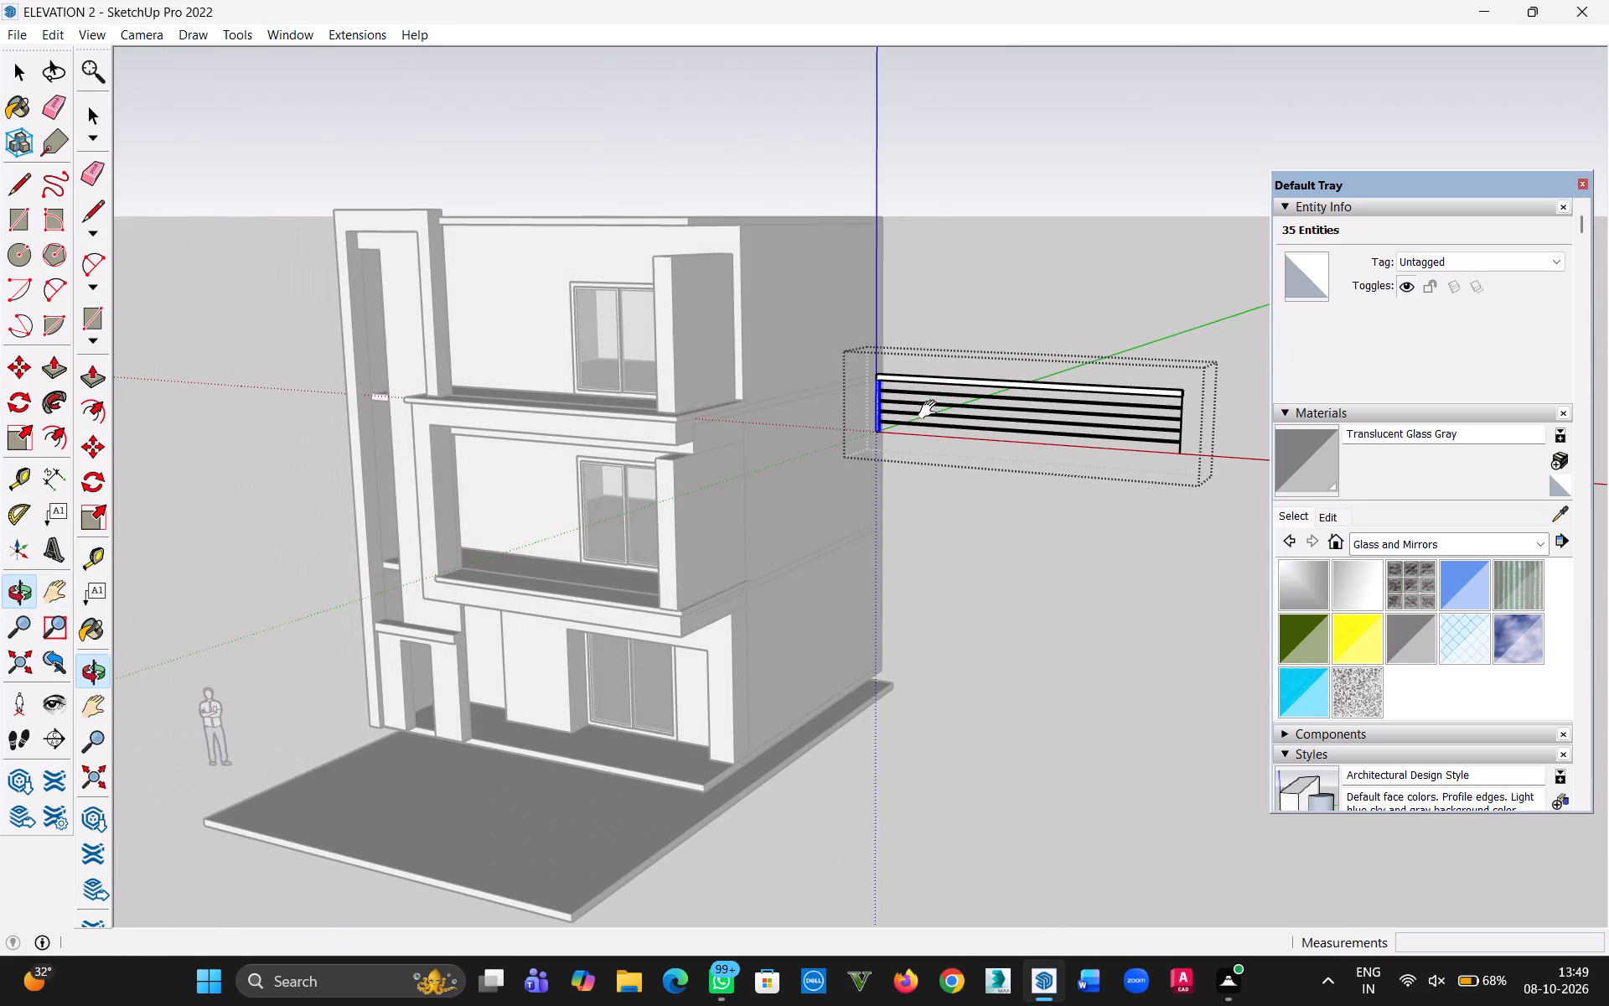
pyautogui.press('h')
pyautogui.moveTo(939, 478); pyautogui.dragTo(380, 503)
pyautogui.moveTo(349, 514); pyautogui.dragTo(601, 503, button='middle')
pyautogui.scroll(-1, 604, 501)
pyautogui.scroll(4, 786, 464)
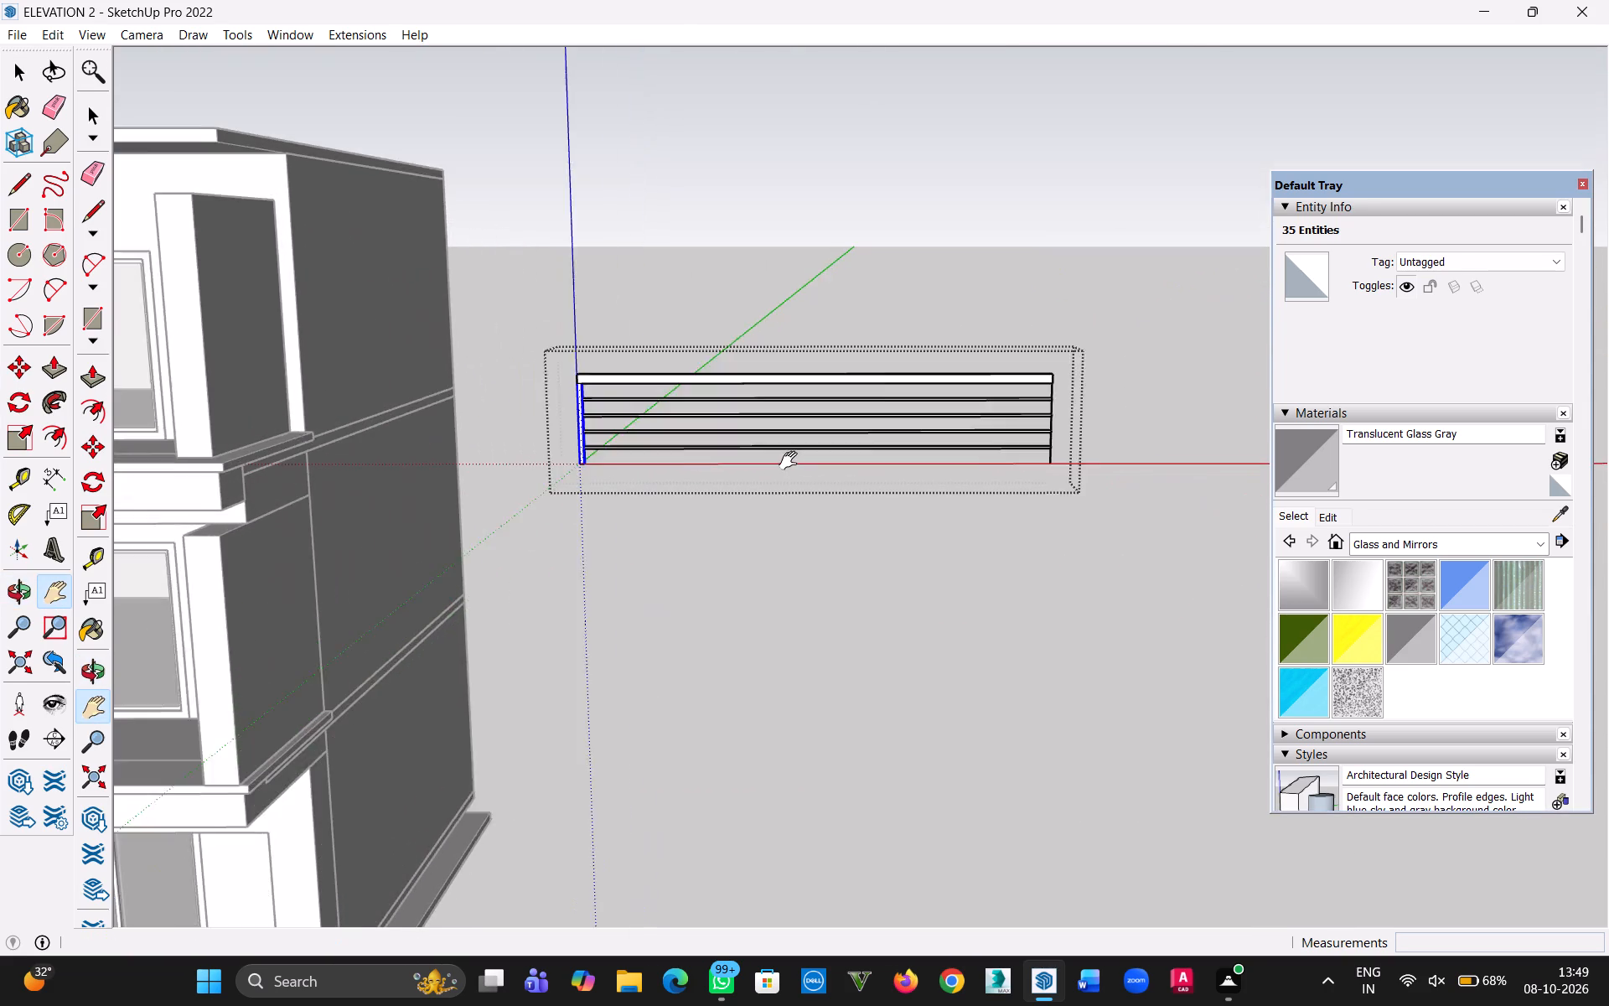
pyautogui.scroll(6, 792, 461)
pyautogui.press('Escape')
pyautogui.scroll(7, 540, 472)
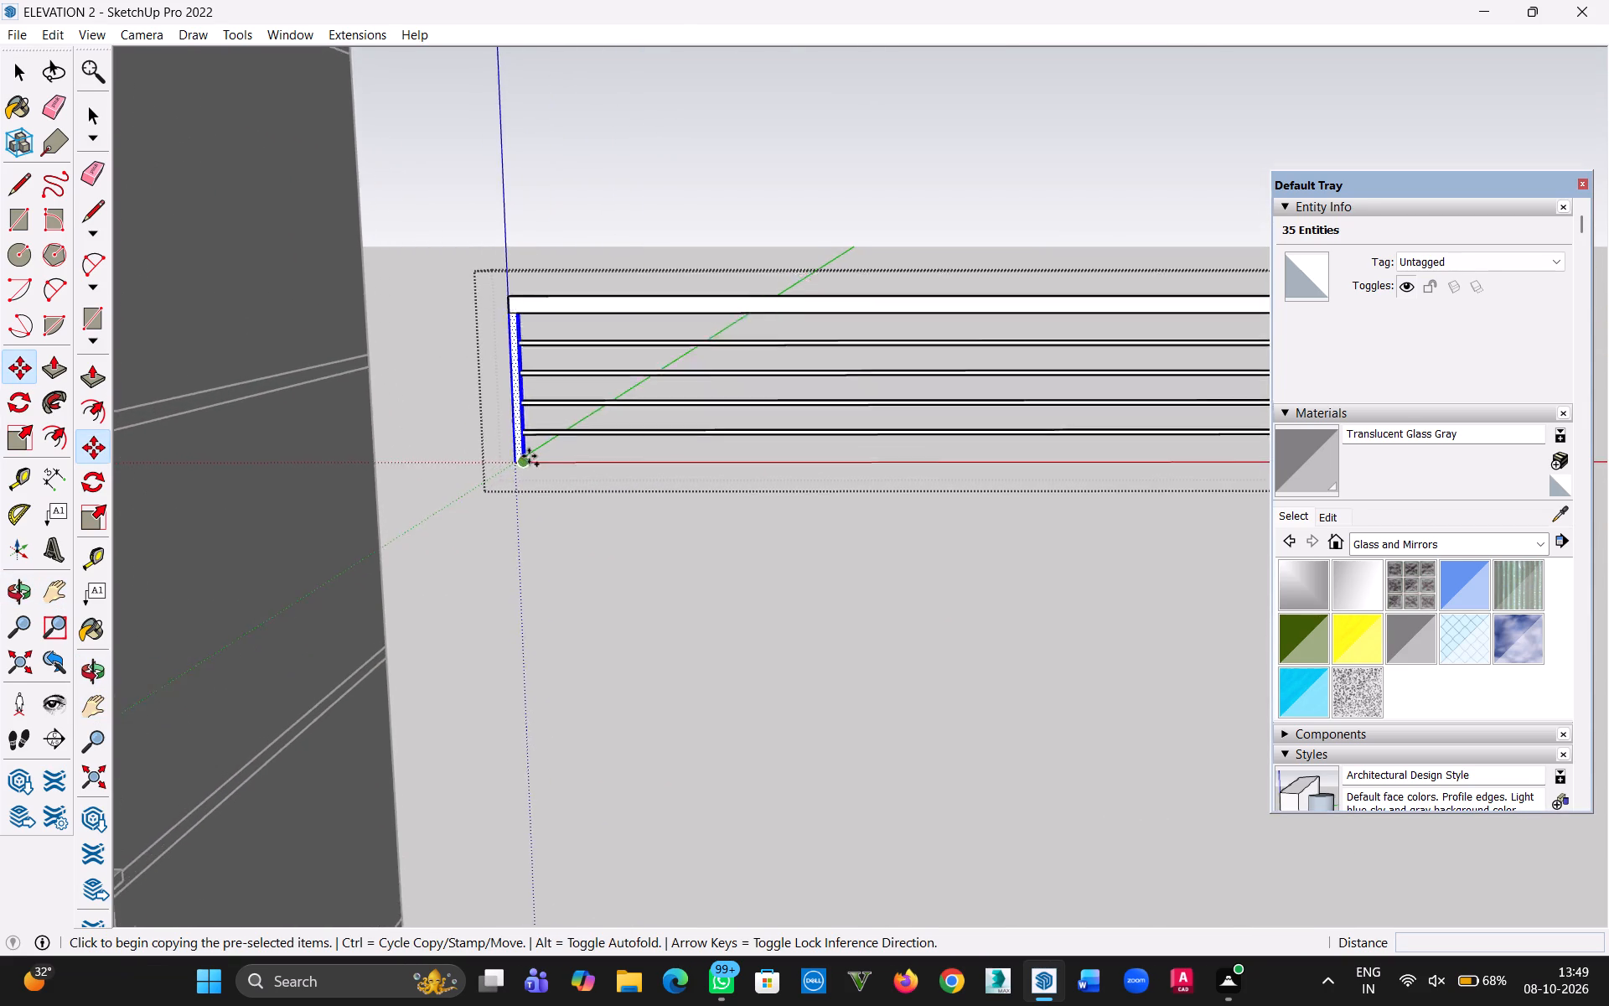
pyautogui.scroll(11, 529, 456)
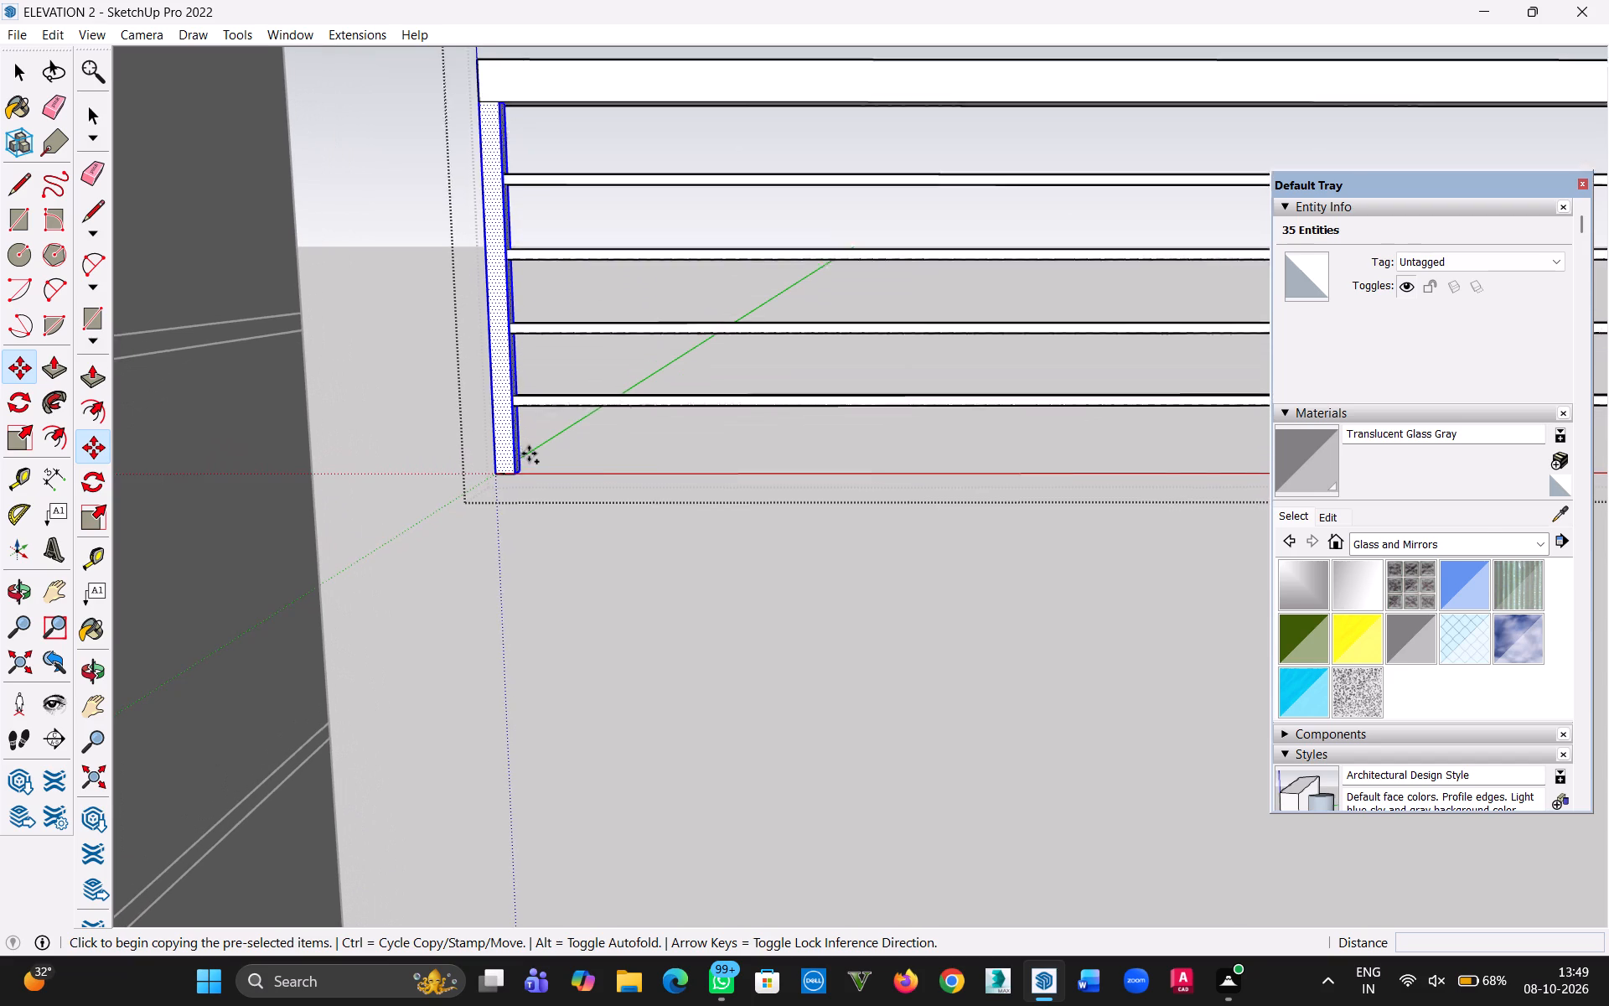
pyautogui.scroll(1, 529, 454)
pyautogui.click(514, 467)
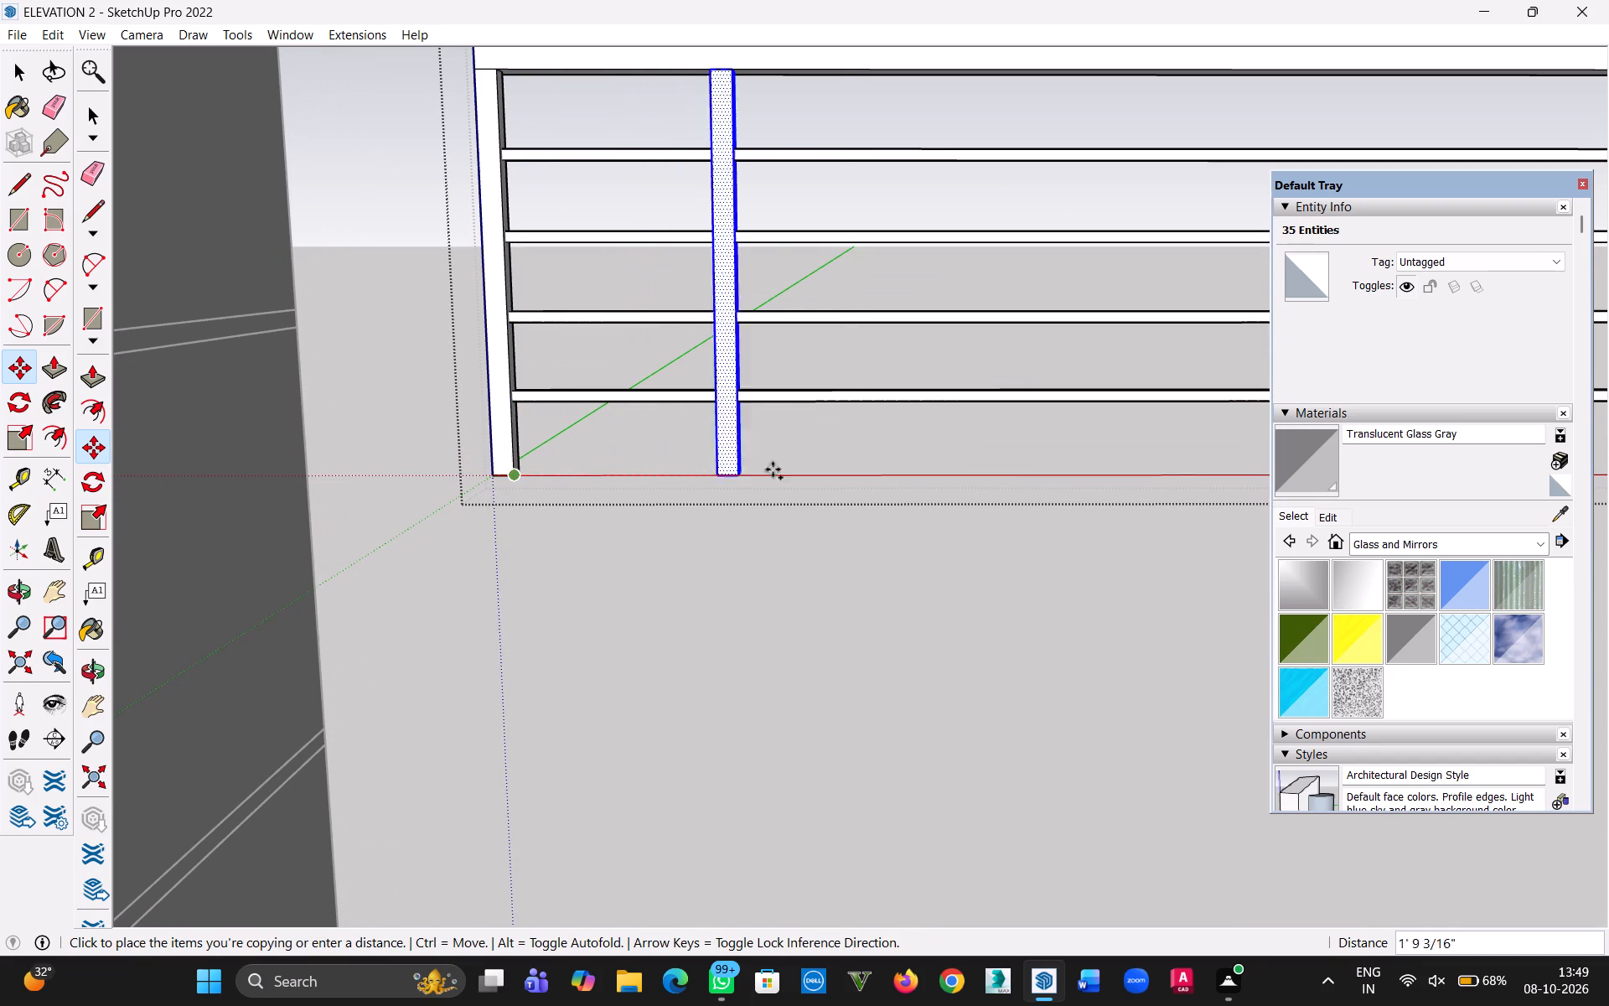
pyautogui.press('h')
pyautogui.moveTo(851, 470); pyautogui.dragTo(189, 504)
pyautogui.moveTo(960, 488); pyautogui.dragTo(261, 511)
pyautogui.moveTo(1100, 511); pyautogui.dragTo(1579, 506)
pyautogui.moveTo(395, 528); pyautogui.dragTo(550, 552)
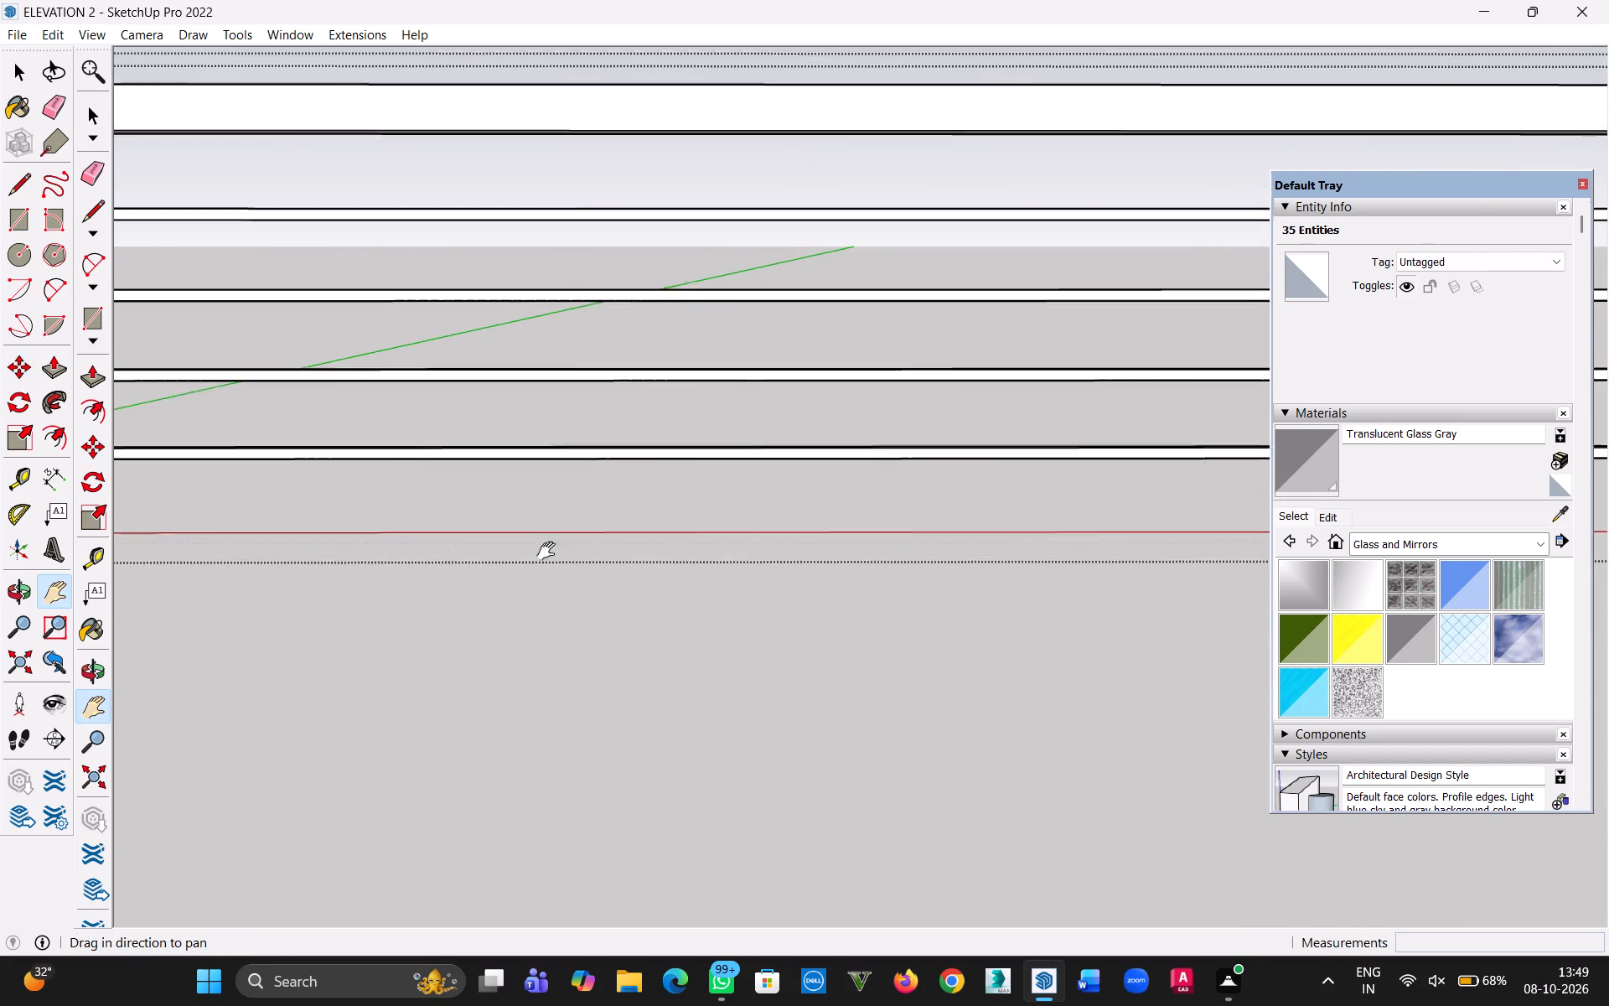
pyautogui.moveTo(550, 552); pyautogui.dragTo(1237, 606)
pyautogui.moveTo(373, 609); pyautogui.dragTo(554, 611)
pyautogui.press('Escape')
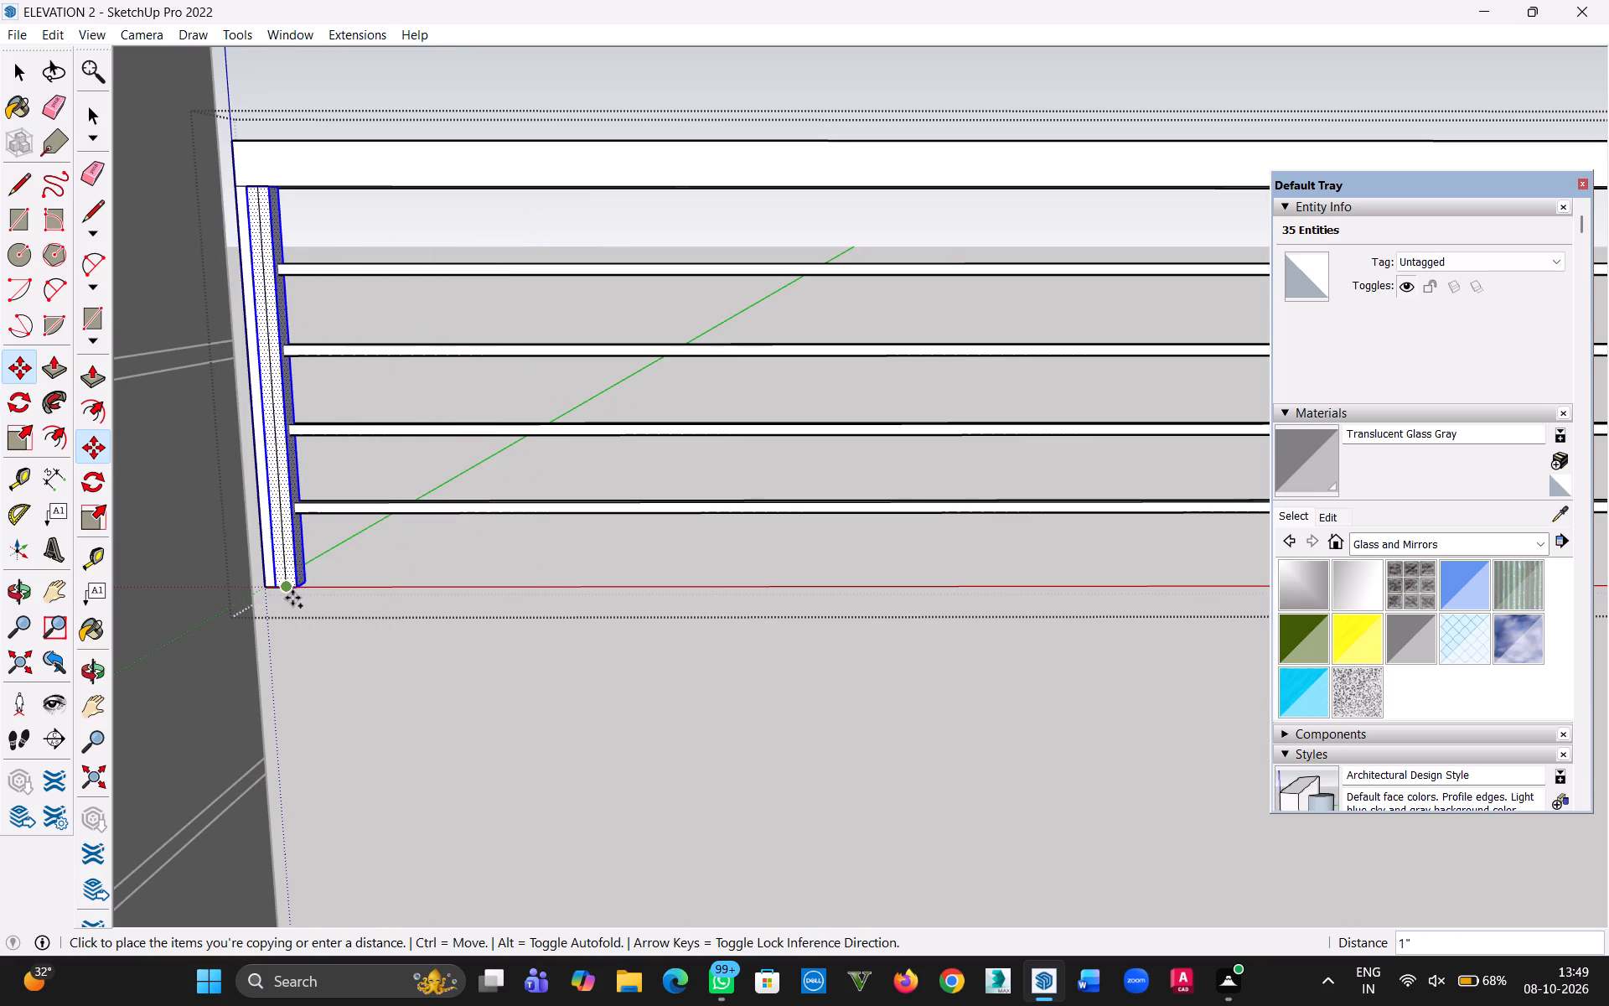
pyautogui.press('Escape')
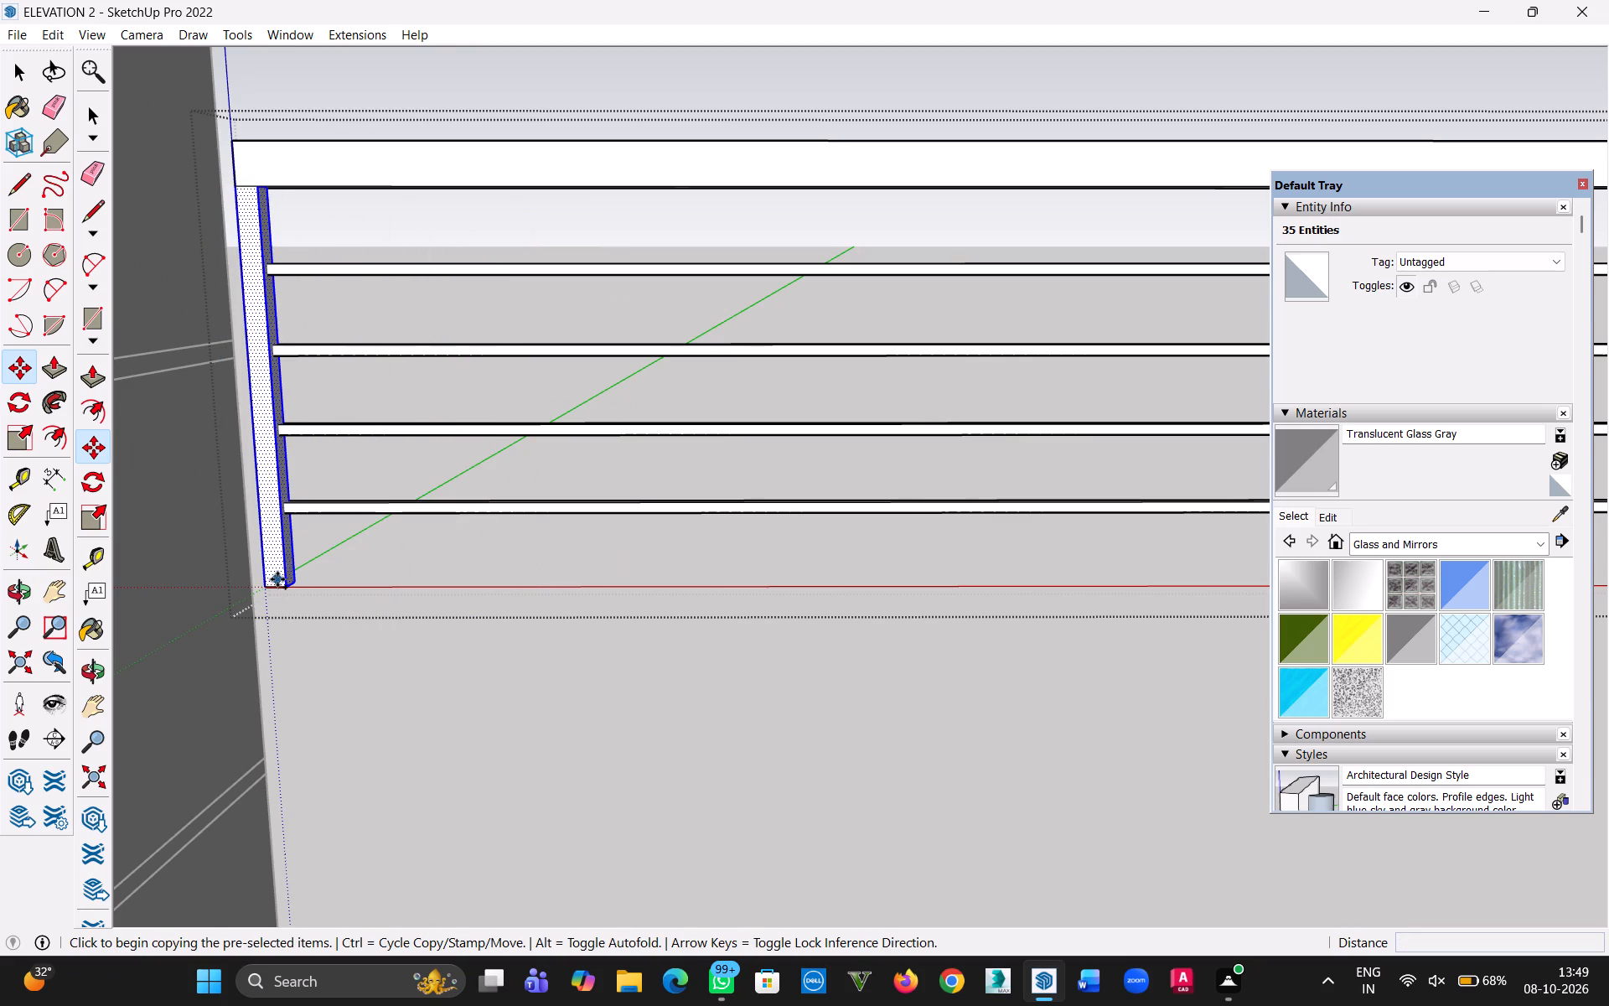
# Copy the left post 17' 10" along the railing to the opposite end of the rails.
pyautogui.press('m')
pyautogui.scroll(5, 310, 592)
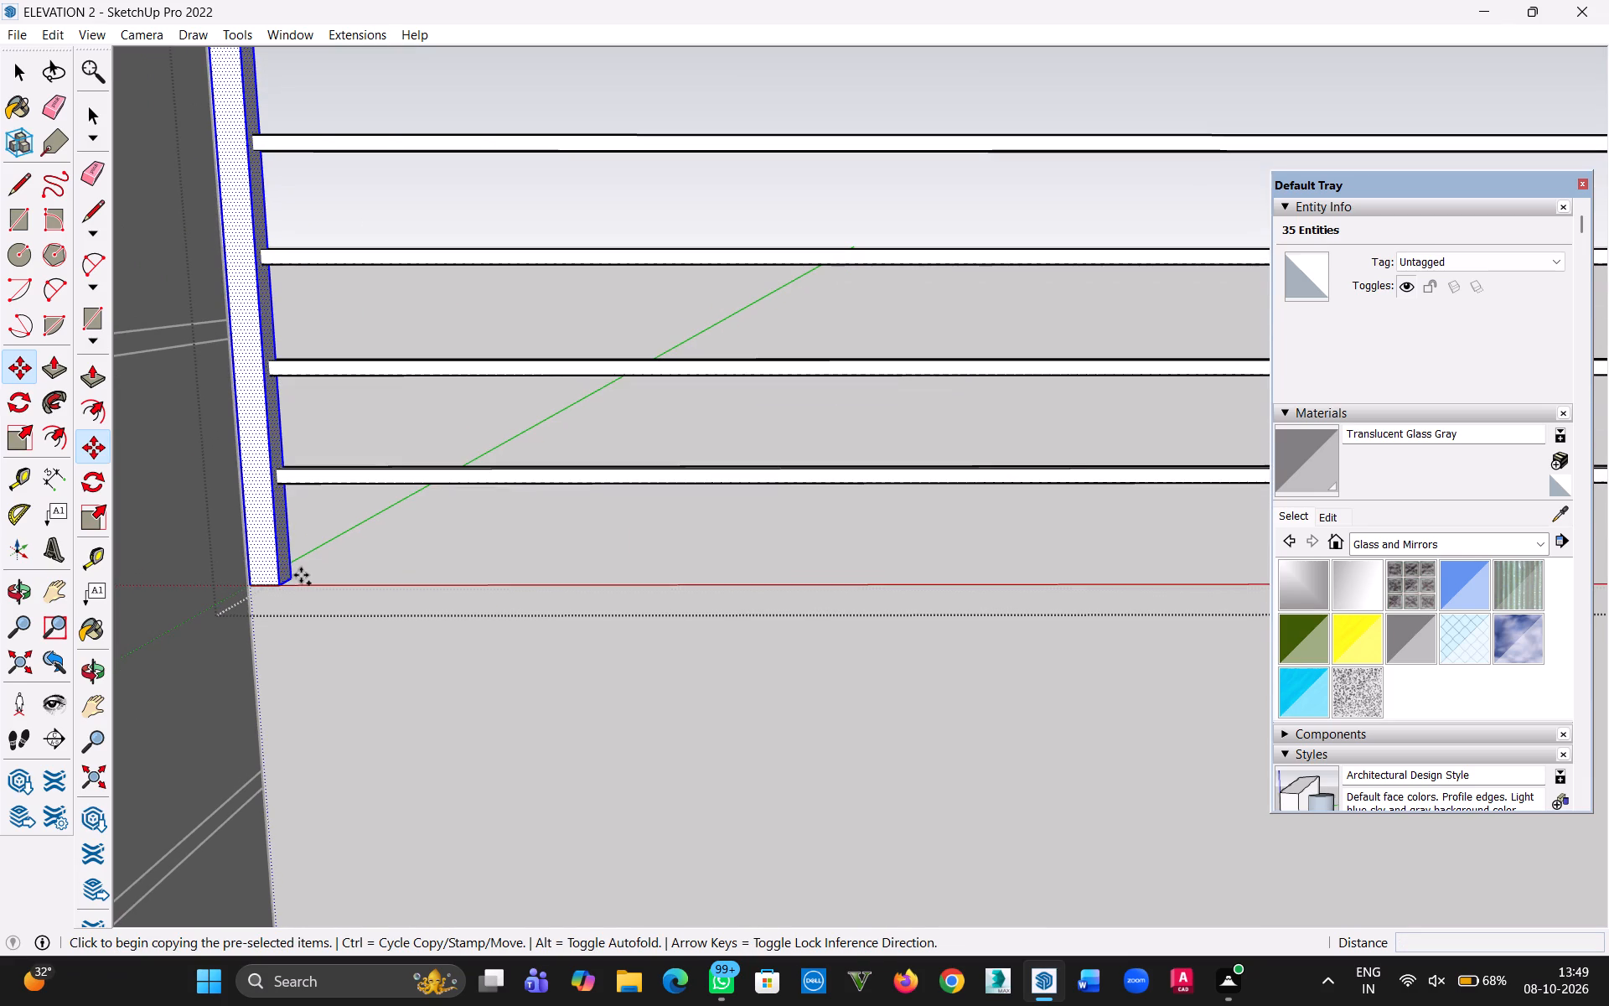
pyautogui.click(293, 574)
pyautogui.scroll(-8, 629, 574)
pyautogui.press('h')
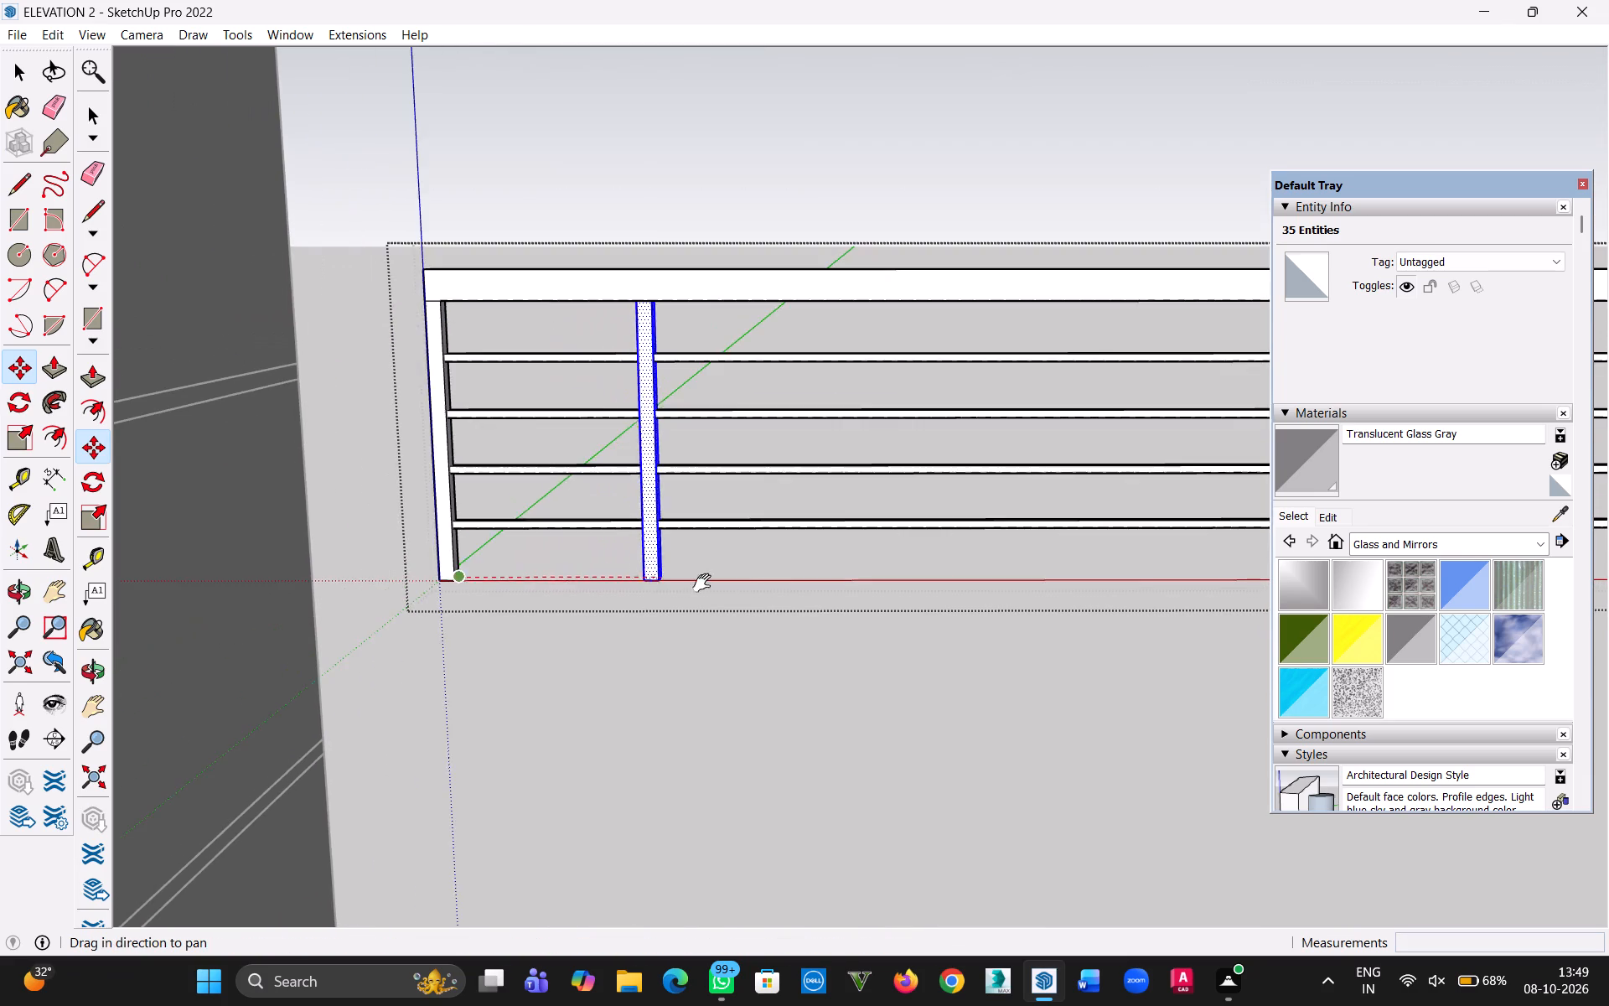
pyautogui.moveTo(784, 583); pyautogui.dragTo(162, 608)
pyautogui.moveTo(967, 608); pyautogui.dragTo(291, 646)
pyautogui.press('Escape')
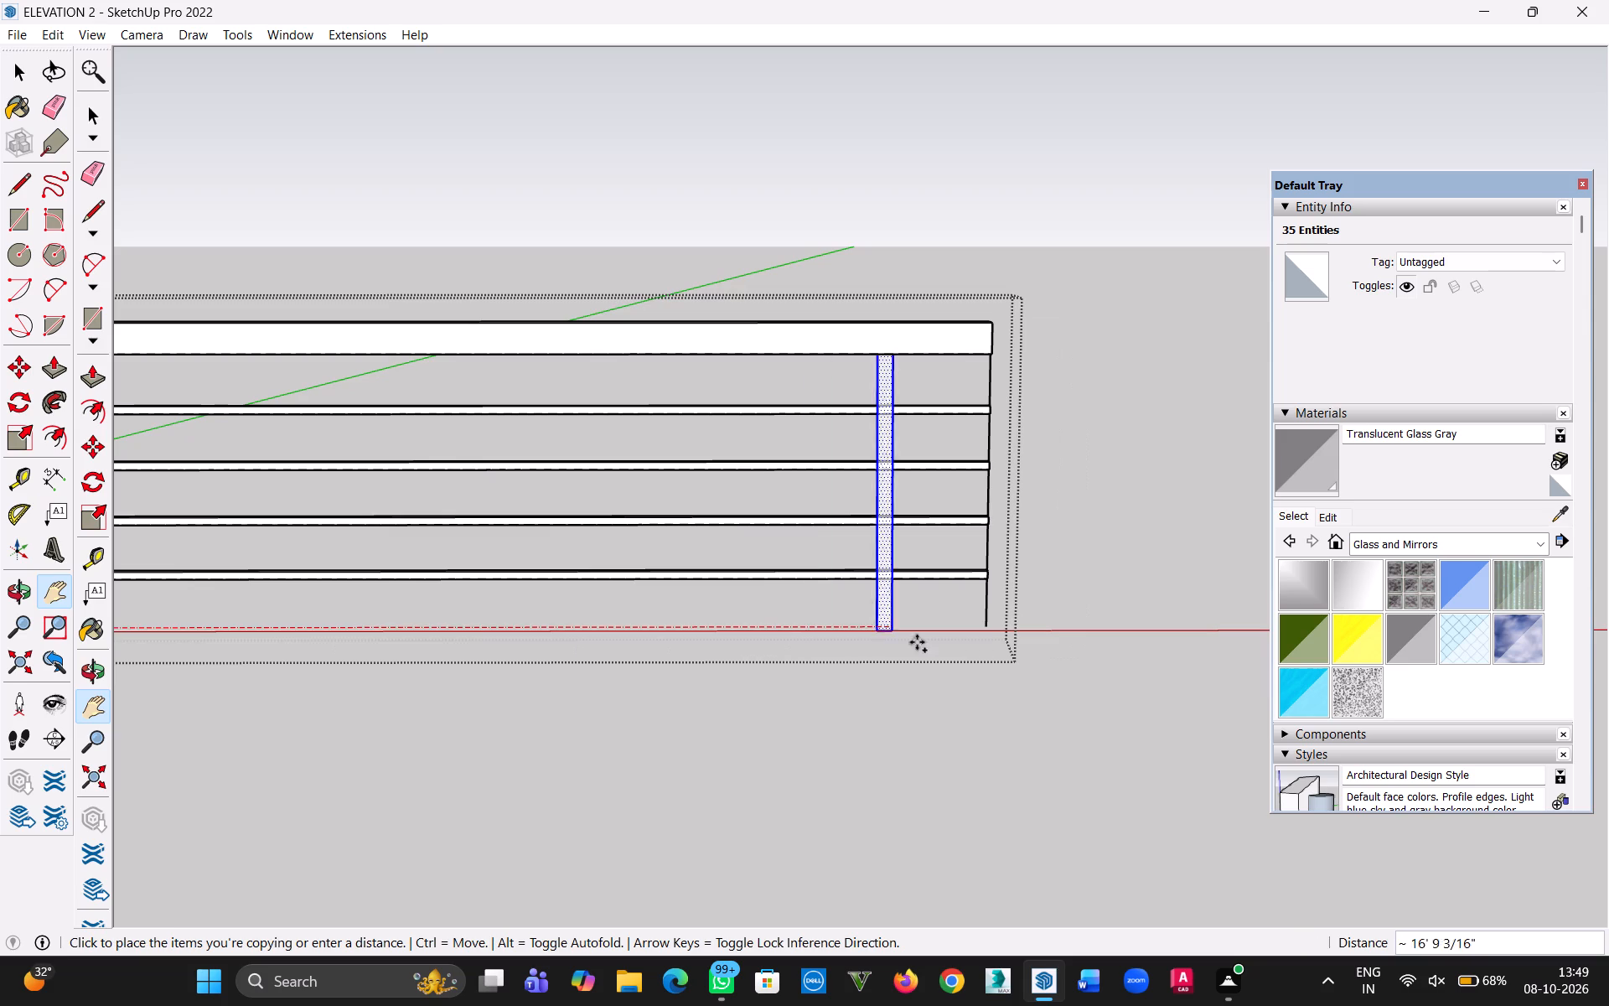
pyautogui.scroll(10, 938, 642)
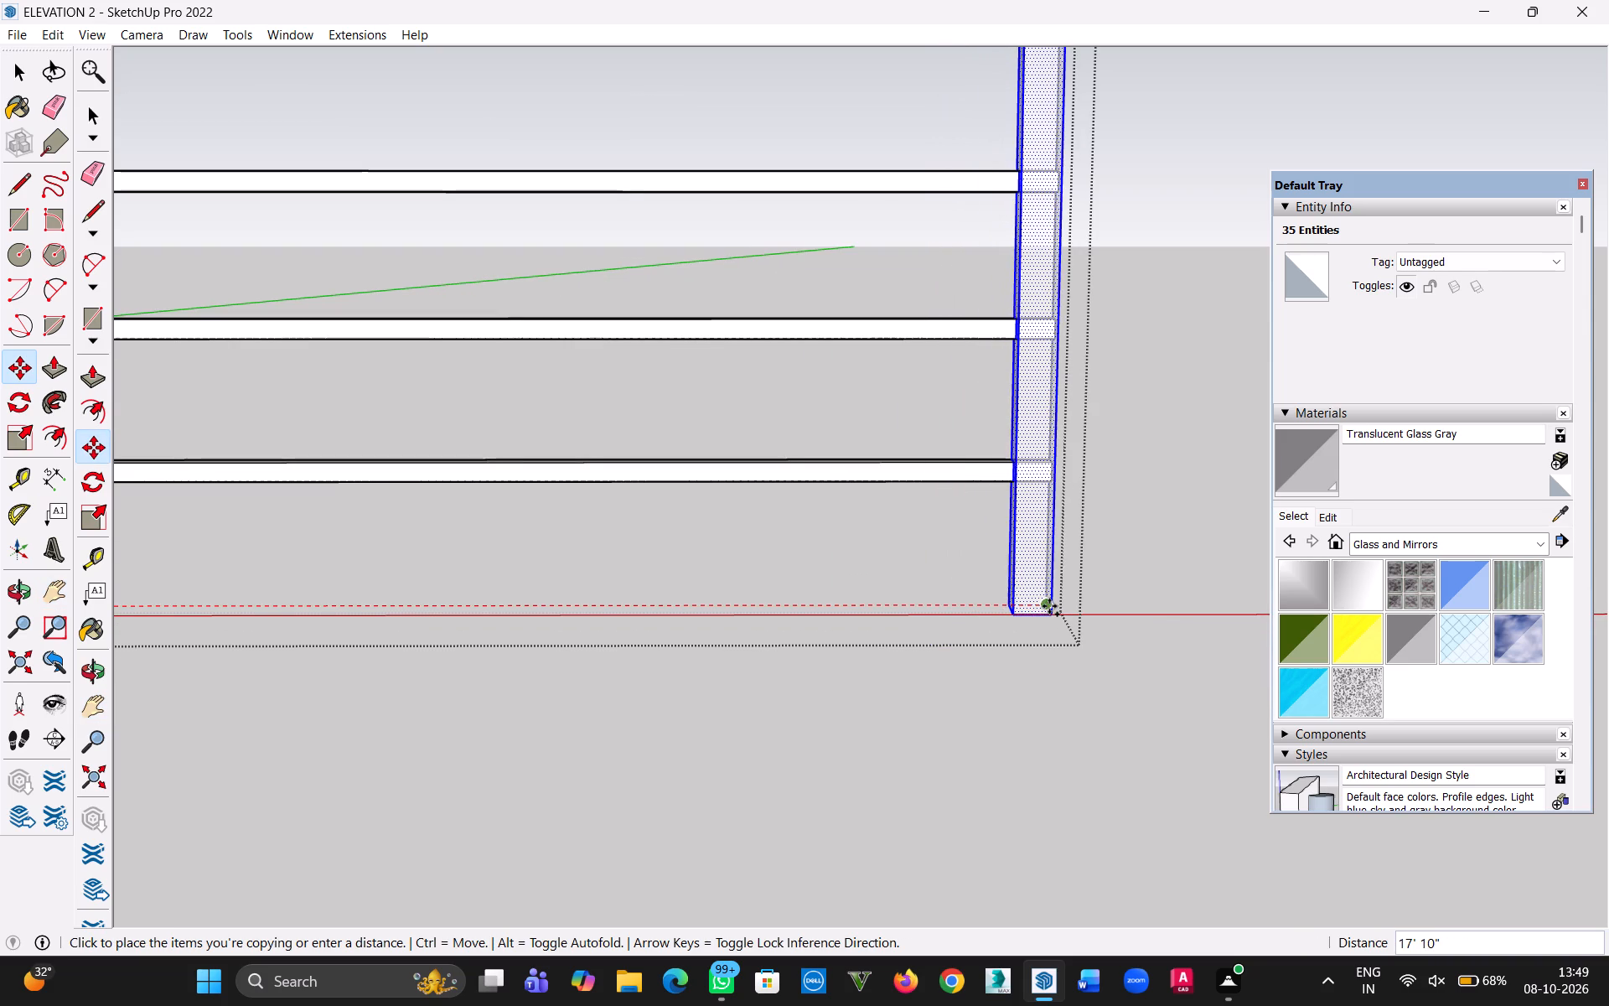
pyautogui.click(1049, 606)
pyautogui.scroll(-4, 763, 594)
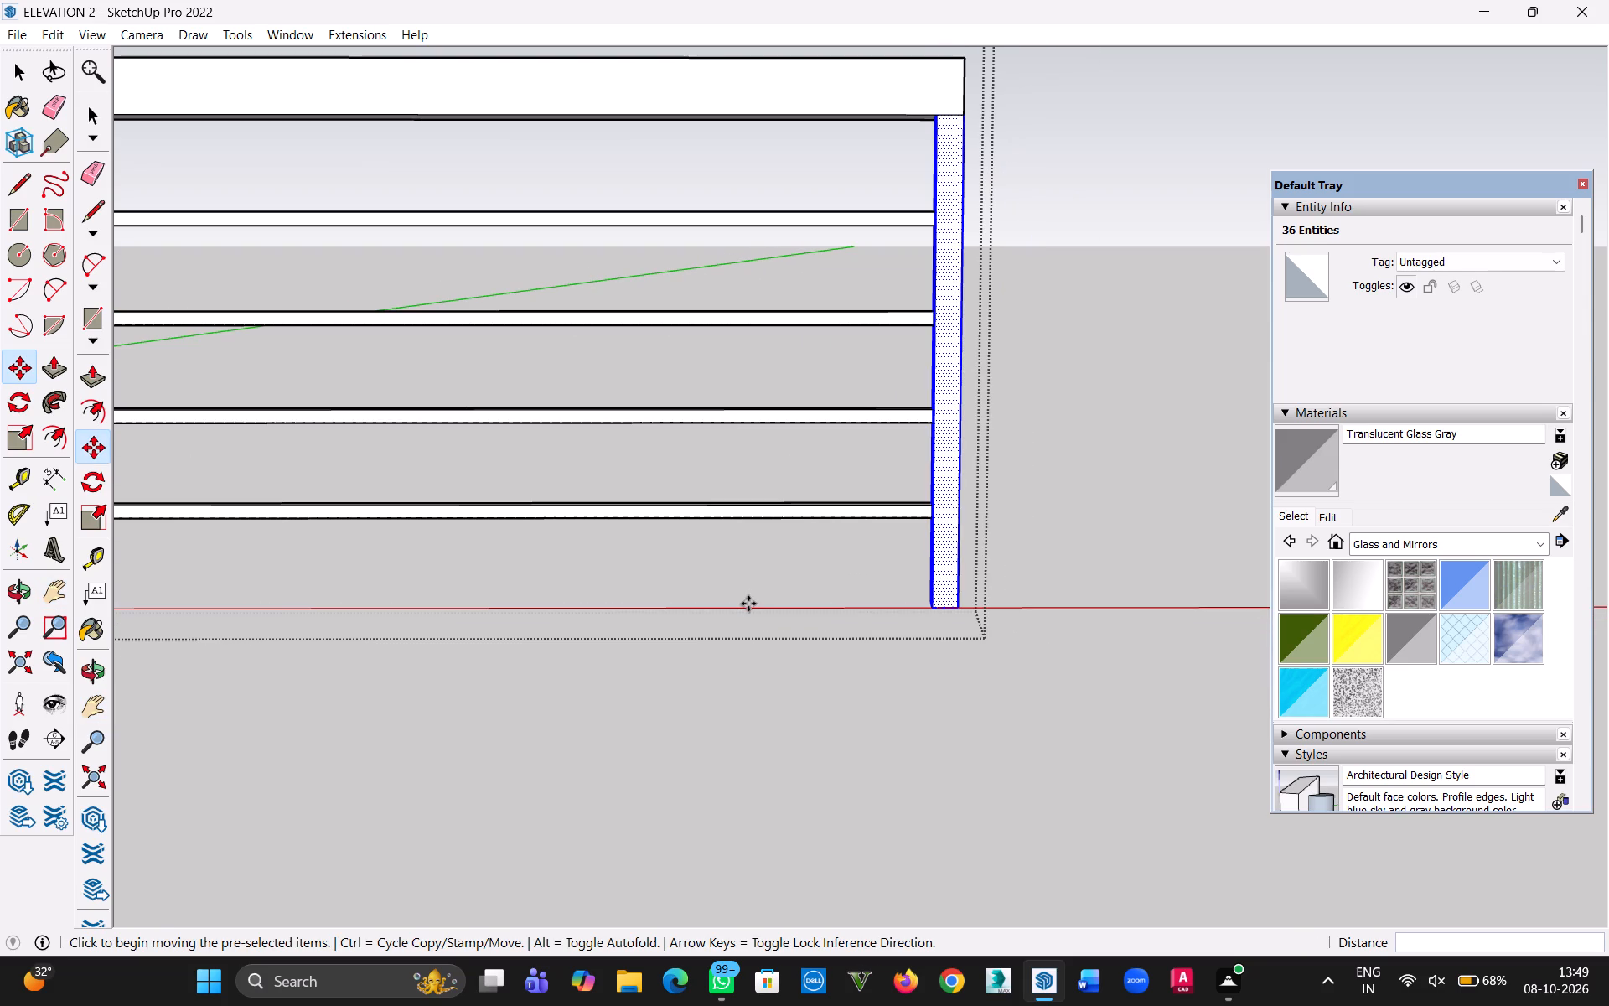
# Array the post copy as /3 to space intermediate posts evenly between the two end posts, and leave the railing group.
pyautogui.press('/')
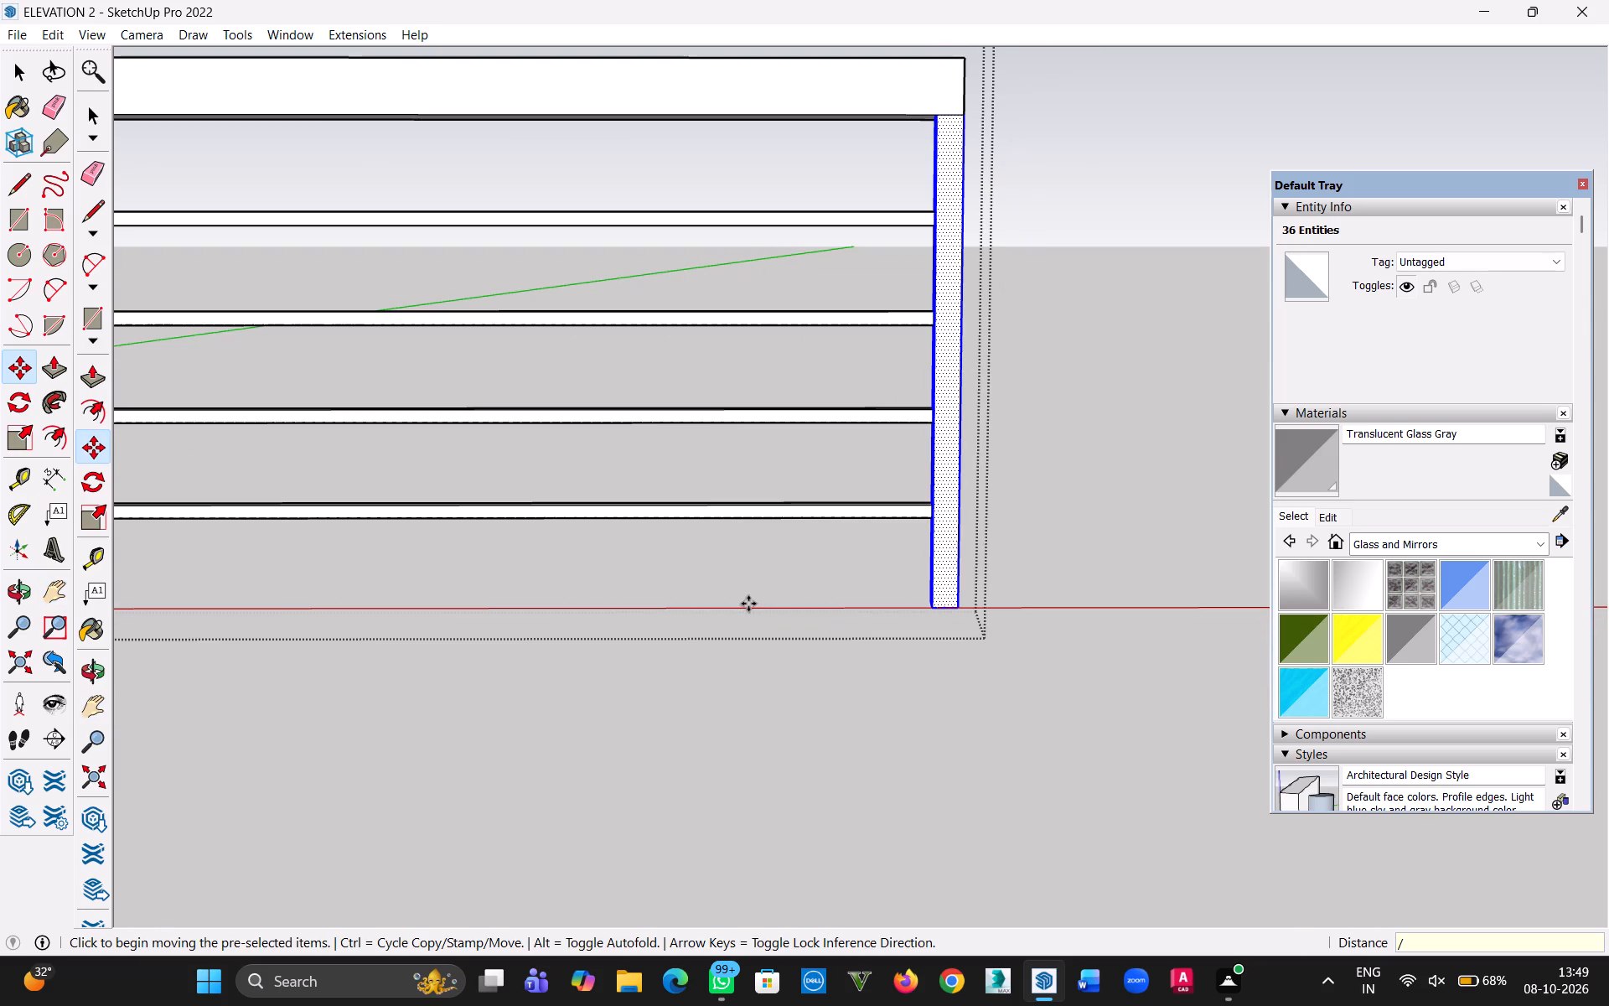
pyautogui.press('3')
pyautogui.press('Return')
pyautogui.scroll(-14, 637, 537)
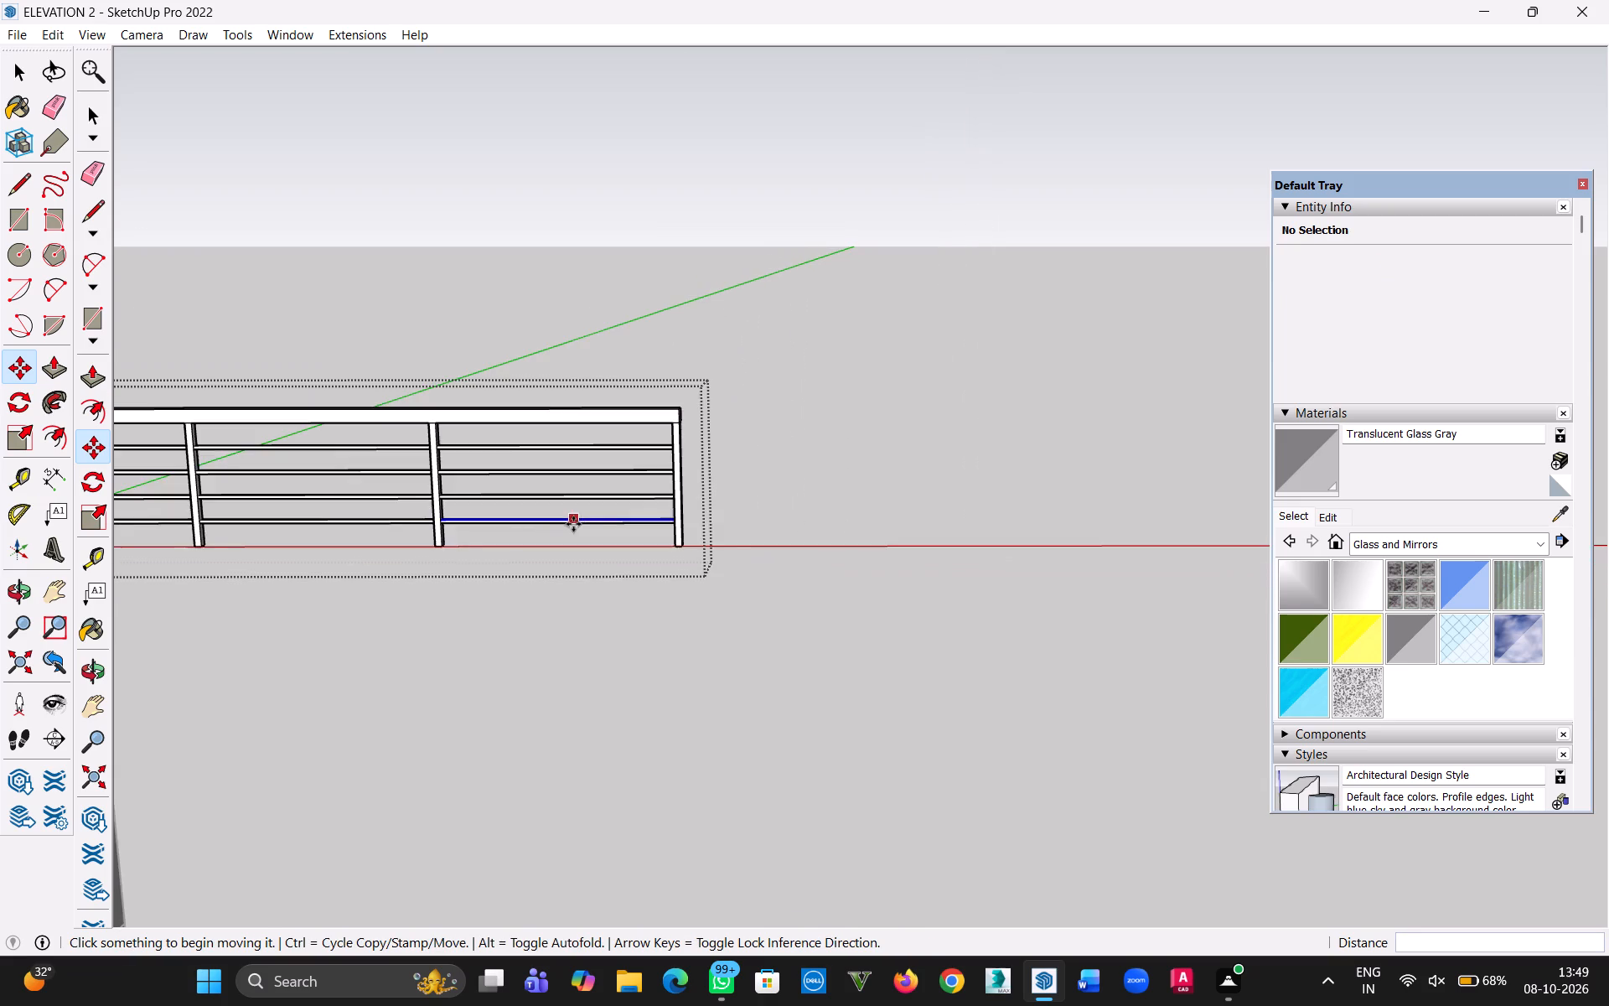
pyautogui.scroll(-4, 353, 497)
pyautogui.click(11, 62)
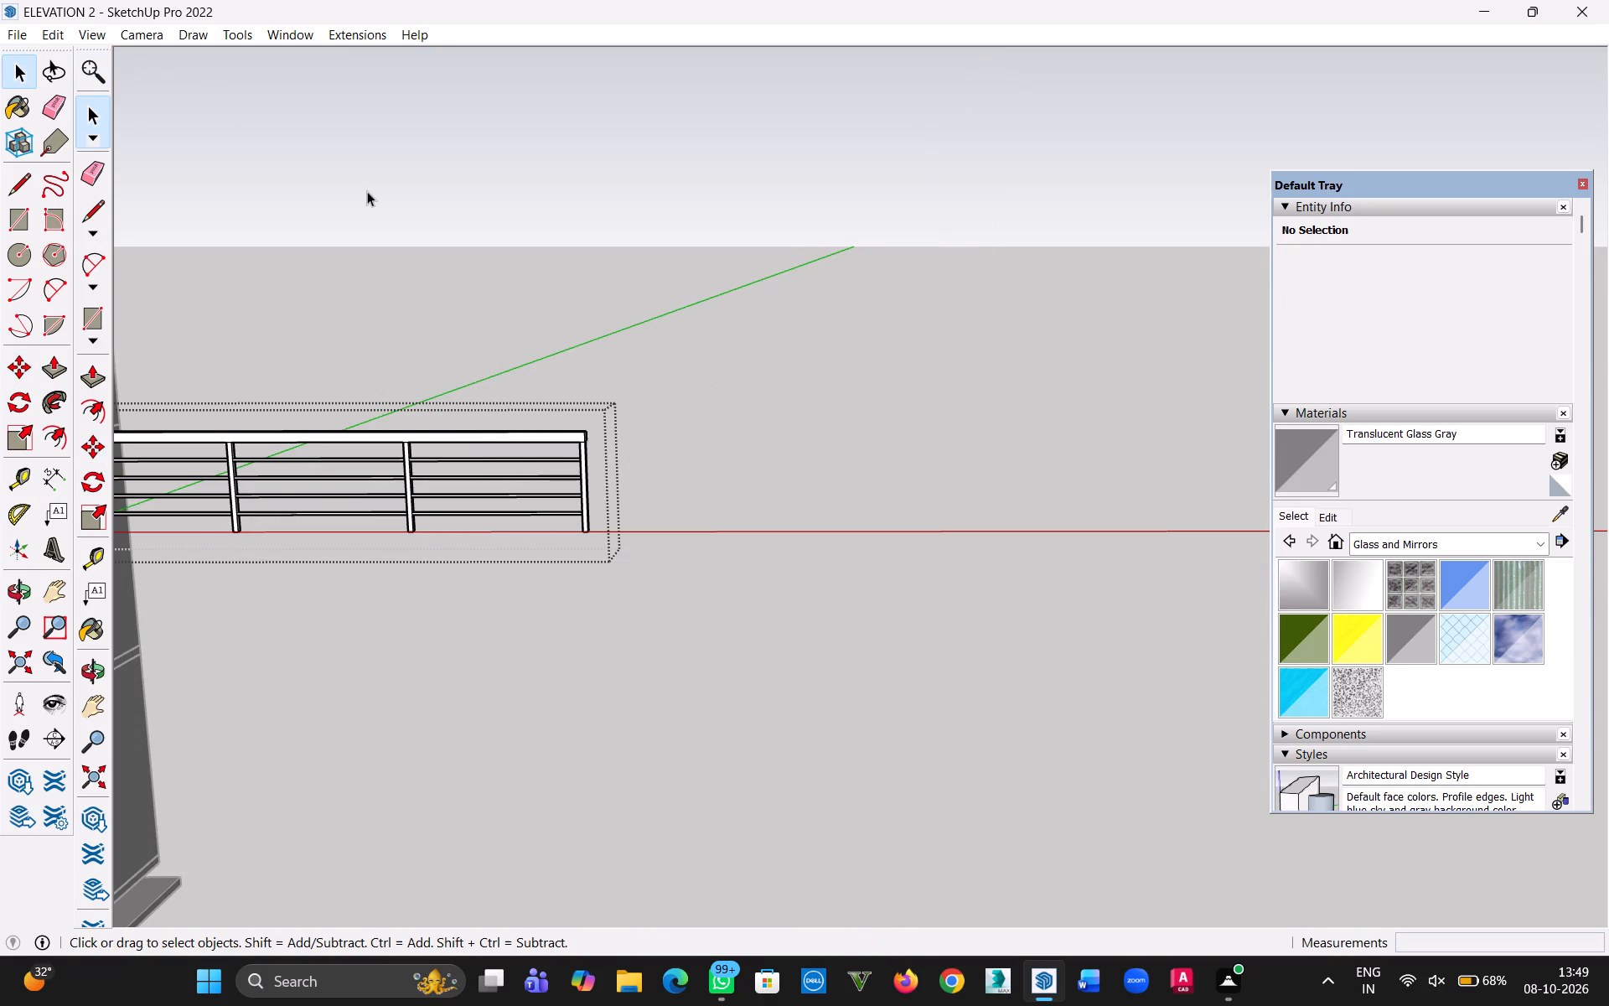
pyautogui.click(367, 191)
pyautogui.scroll(-3, 418, 376)
pyautogui.click(425, 443)
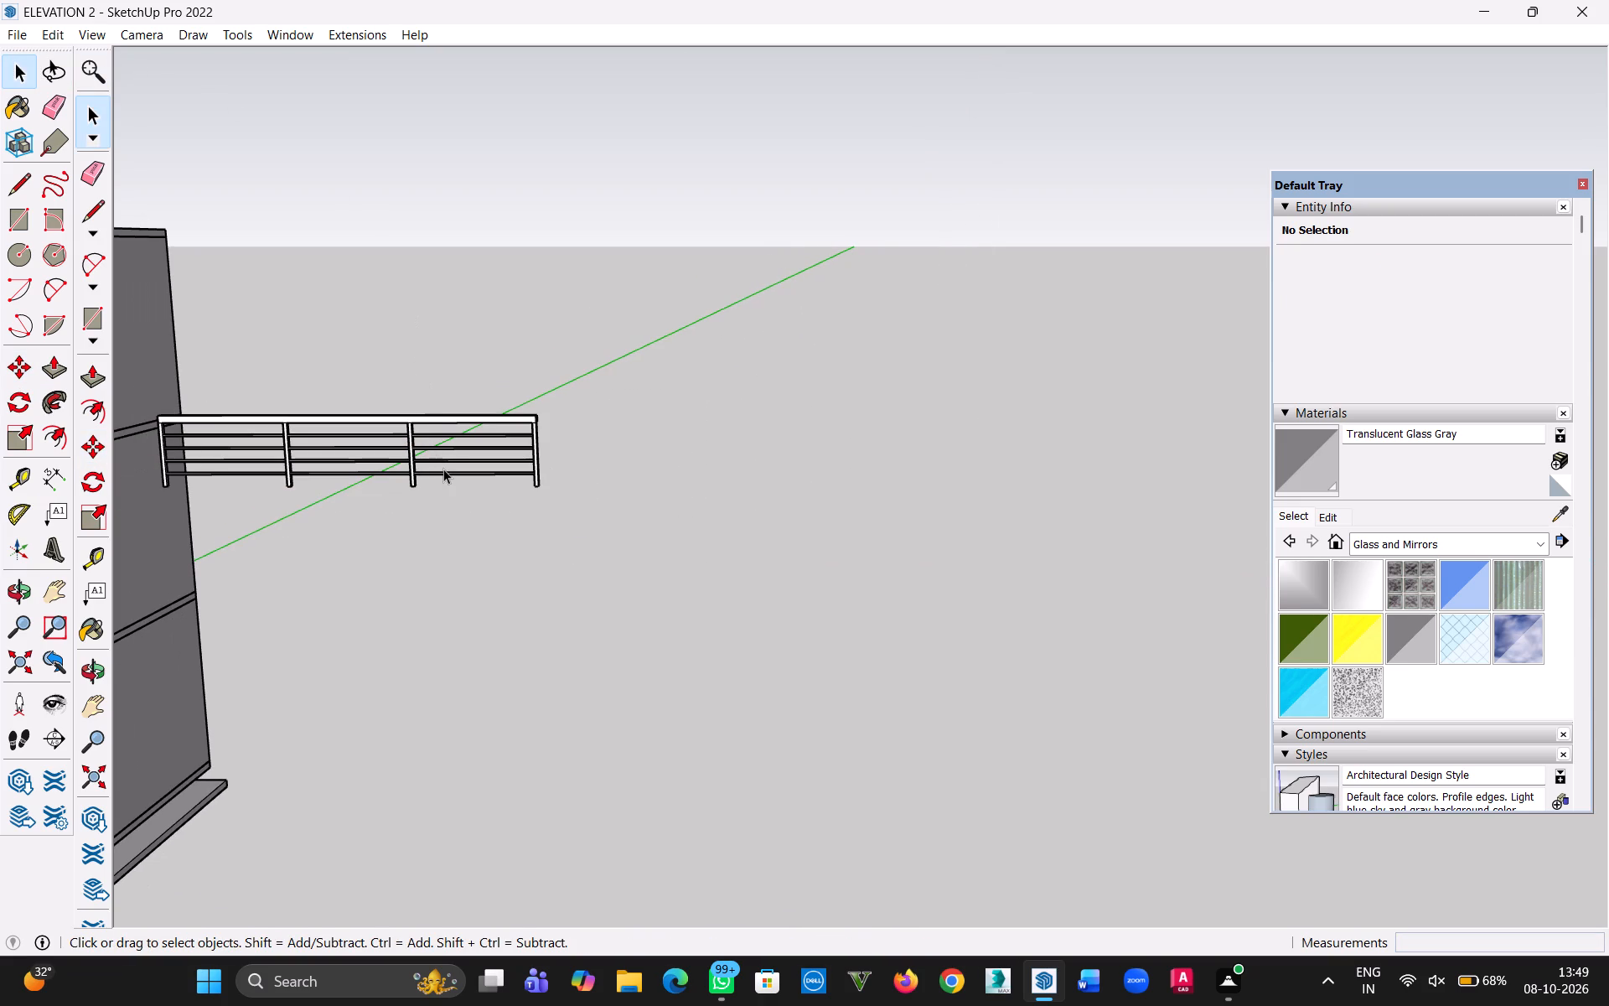
pyautogui.click(444, 471)
pyautogui.click(453, 529)
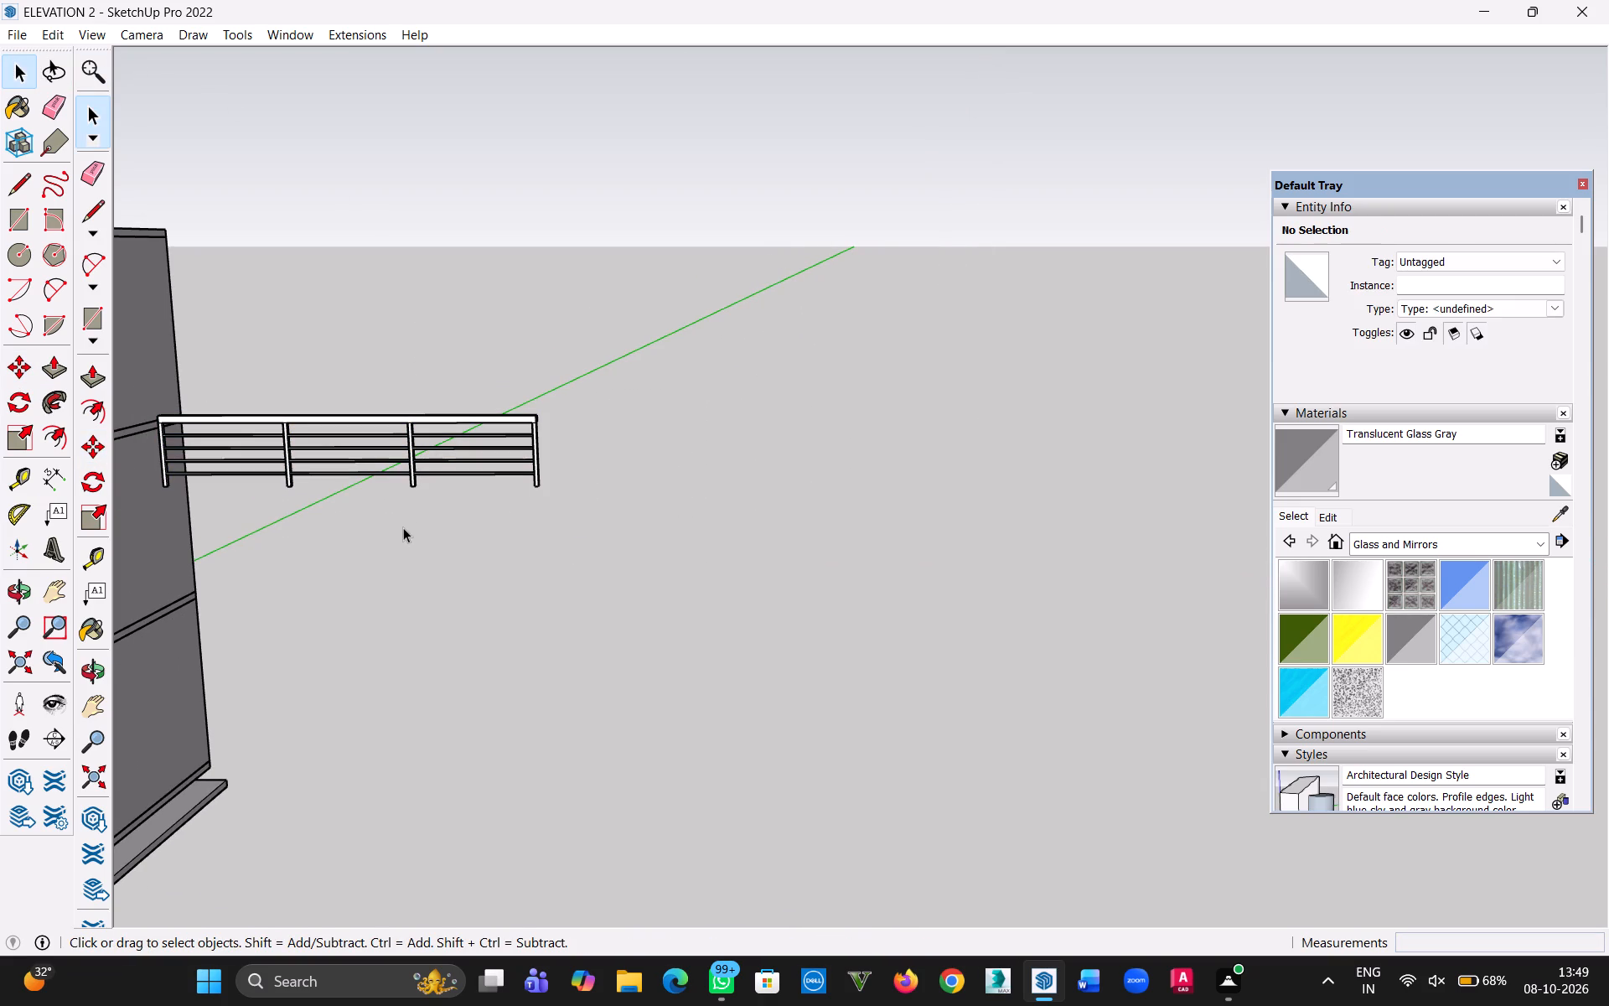
# Copy the railing group by its top-left corner onto the inner edge of the top-floor balcony's left pillar.
pyautogui.press('h')
pyautogui.moveTo(437, 547); pyautogui.dragTo(1039, 586)
pyautogui.scroll(-3, 985, 593)
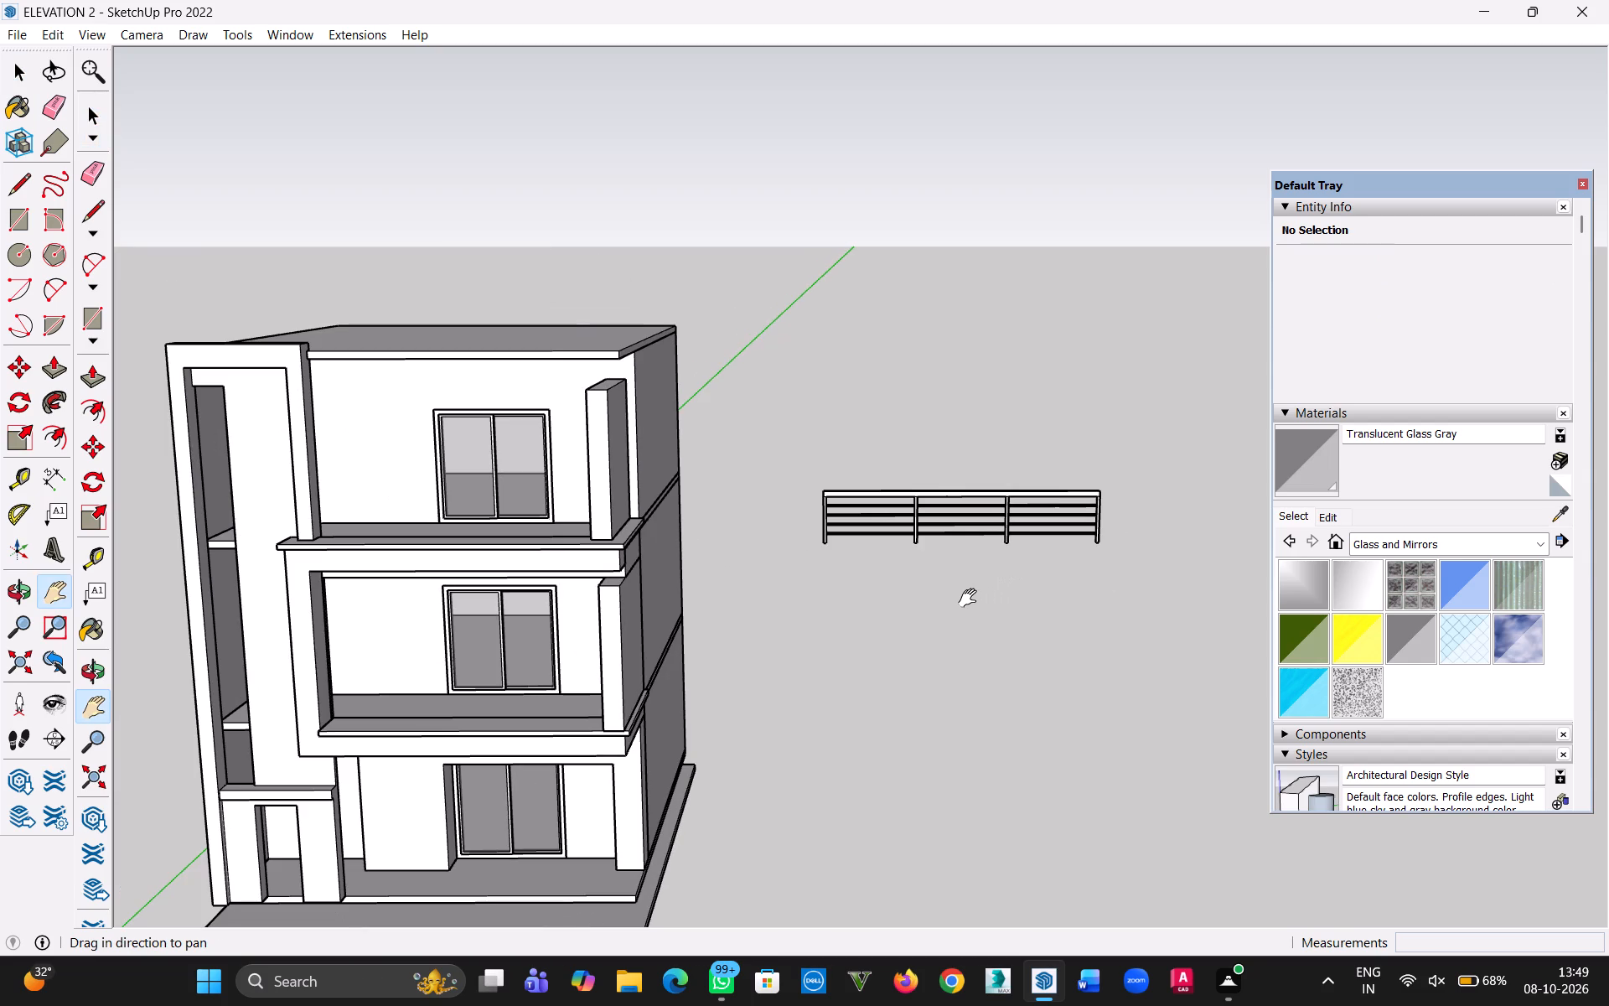
pyautogui.scroll(-2, 948, 569)
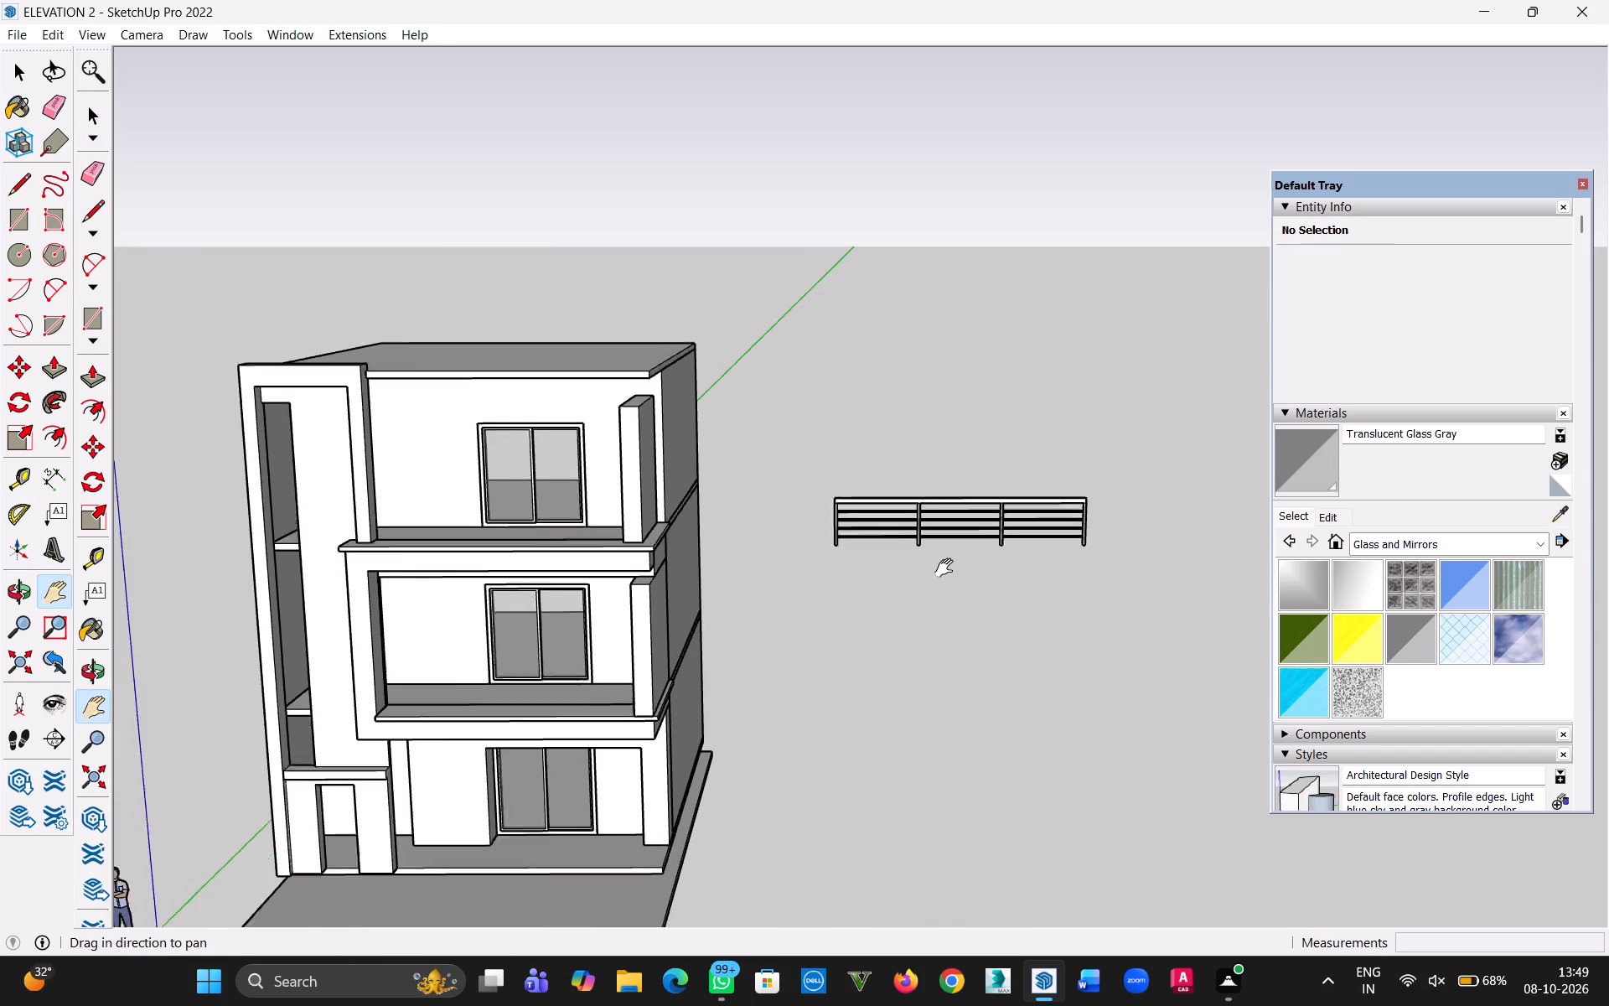
pyautogui.scroll(-1, 948, 568)
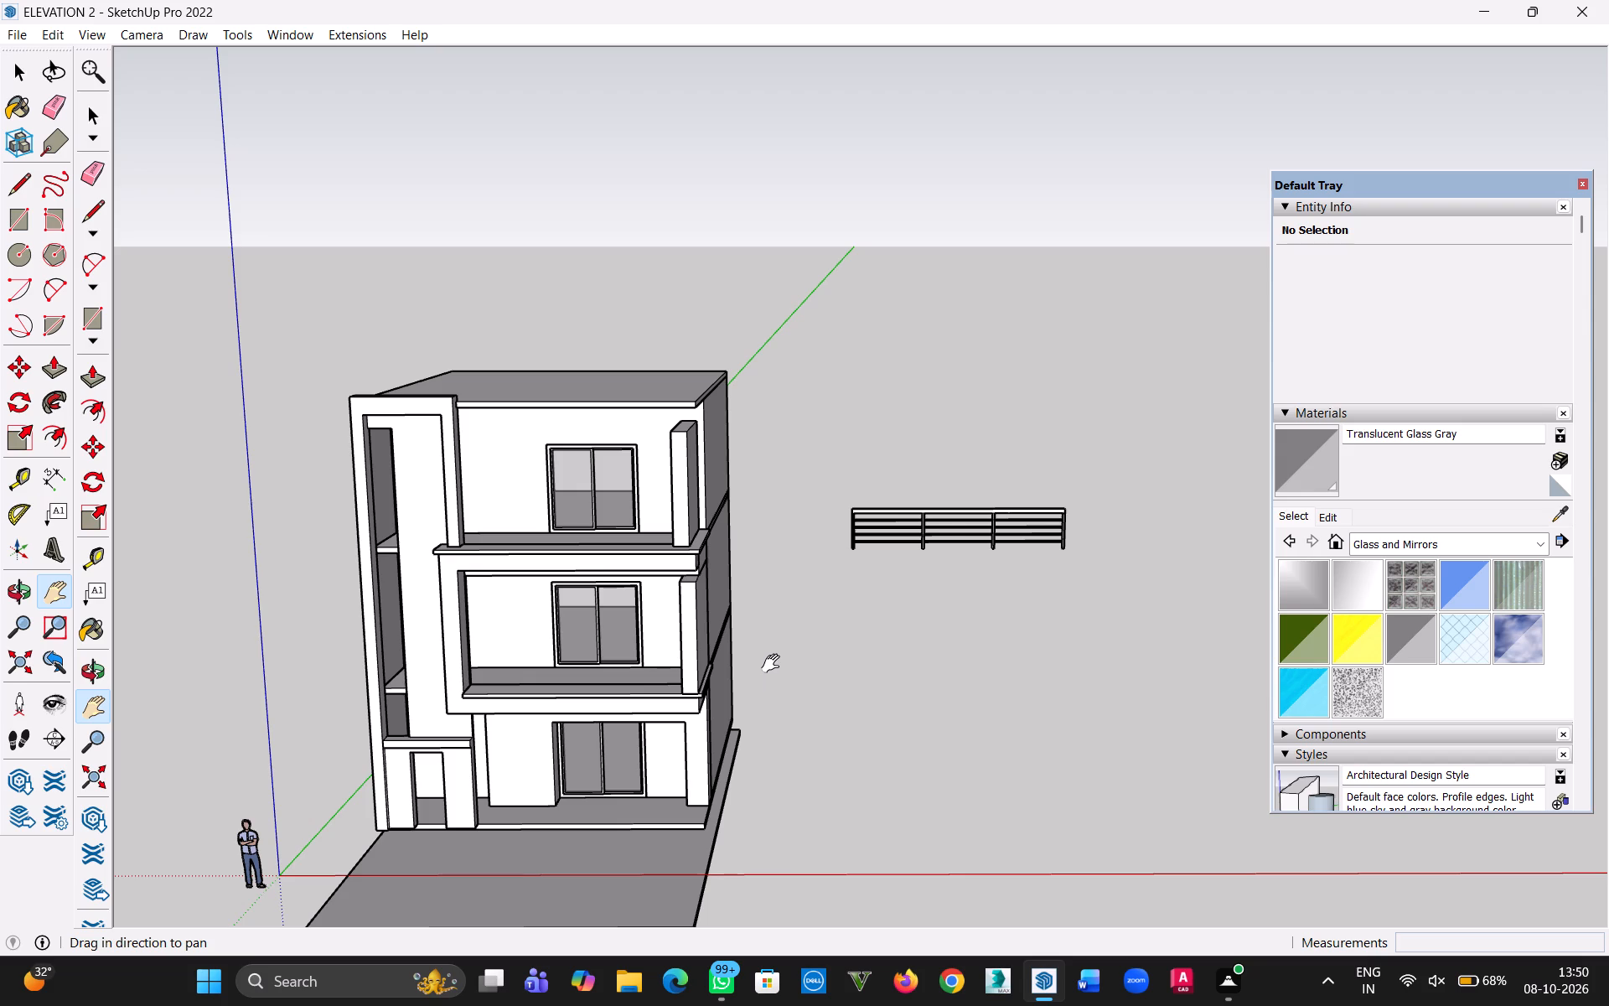
pyautogui.click(21, 75)
pyautogui.click(957, 548)
pyautogui.click(952, 539)
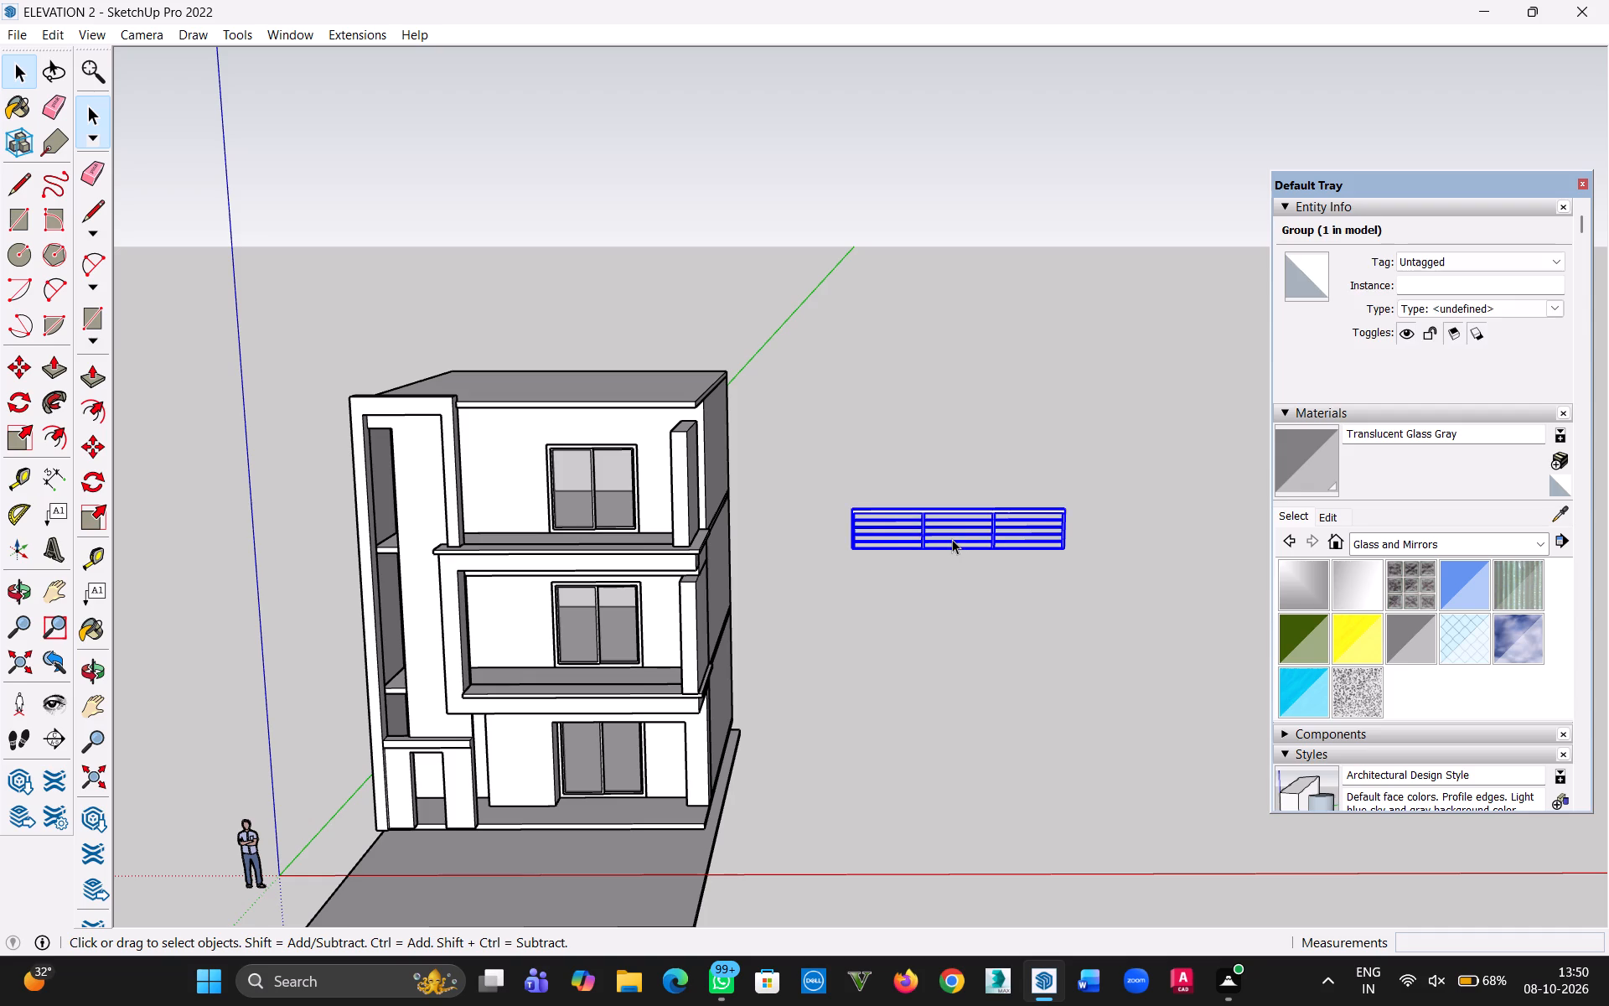
pyautogui.press('m')
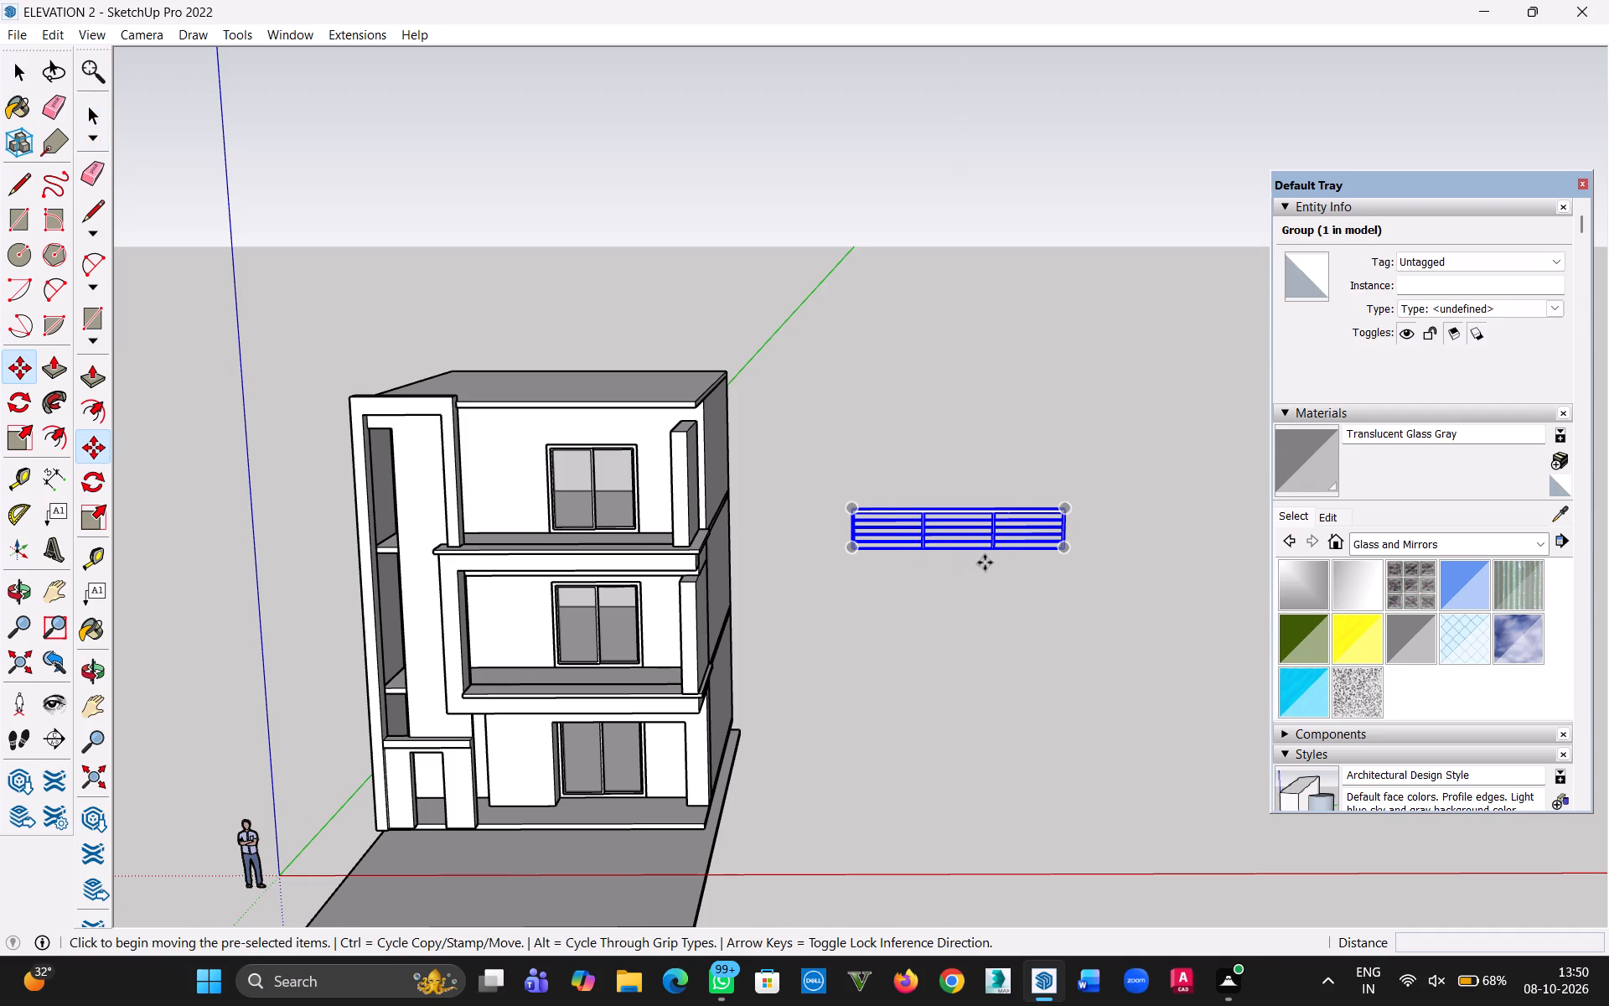
pyautogui.scroll(14, 890, 521)
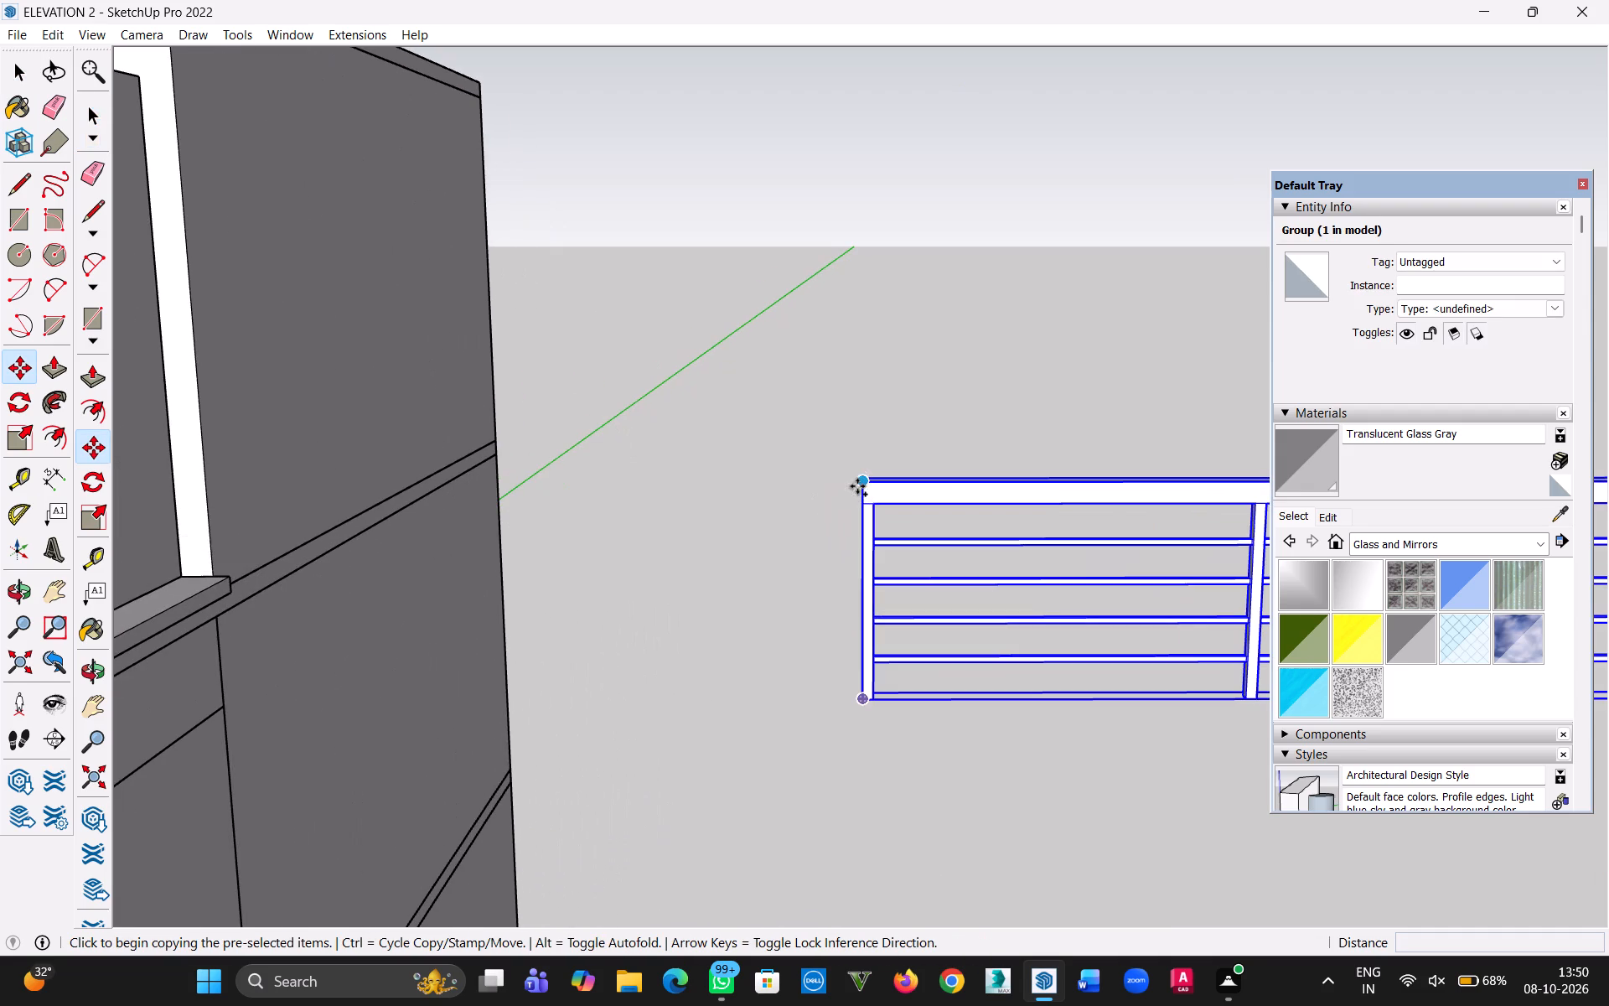
pyautogui.click(862, 483)
pyautogui.press('h')
pyautogui.moveTo(547, 511); pyautogui.dragTo(866, 574)
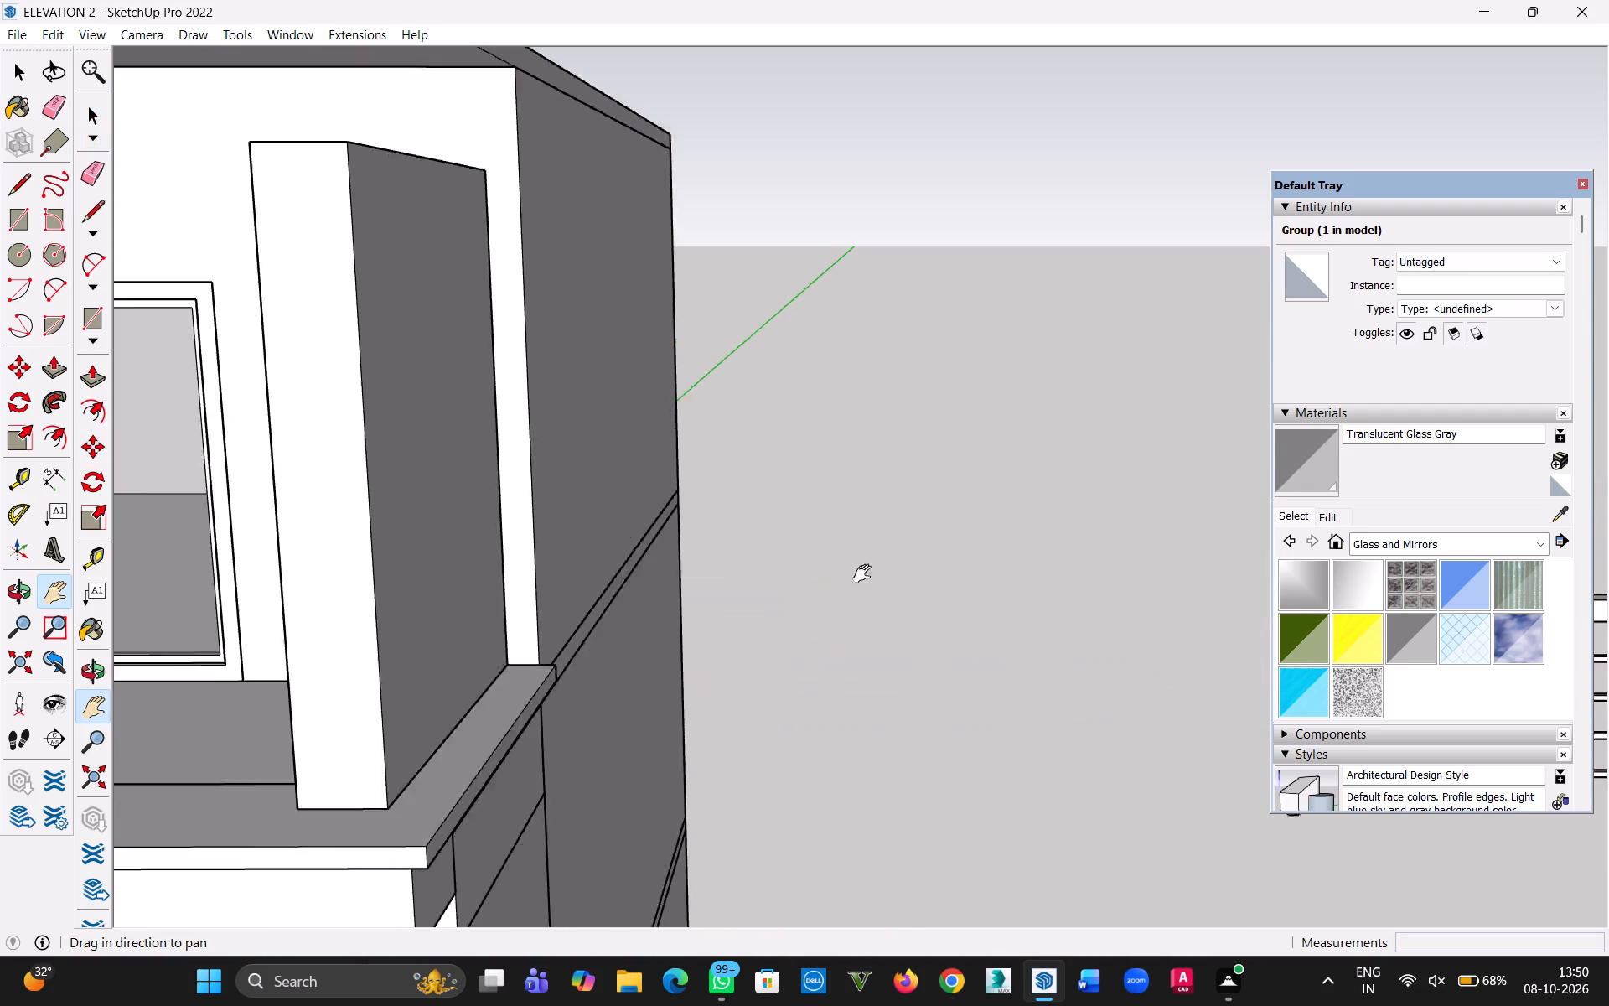
pyautogui.moveTo(866, 574); pyautogui.dragTo(1212, 640)
pyautogui.moveTo(304, 641); pyautogui.dragTo(698, 550)
pyautogui.press('Escape')
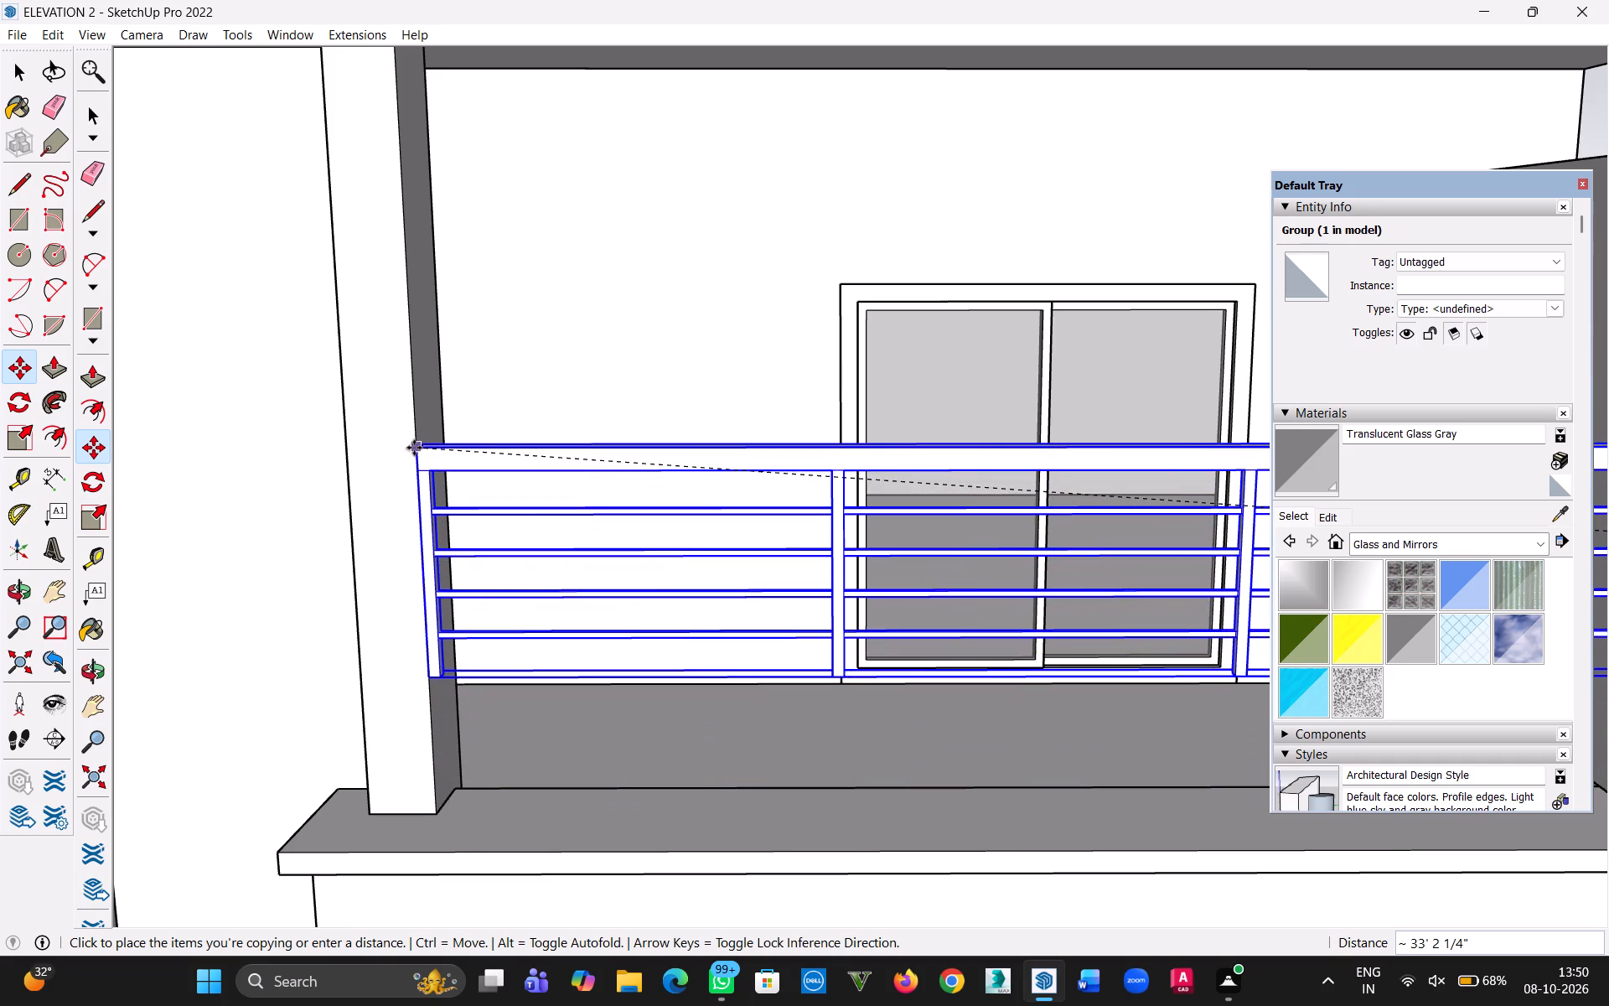
pyautogui.click(414, 448)
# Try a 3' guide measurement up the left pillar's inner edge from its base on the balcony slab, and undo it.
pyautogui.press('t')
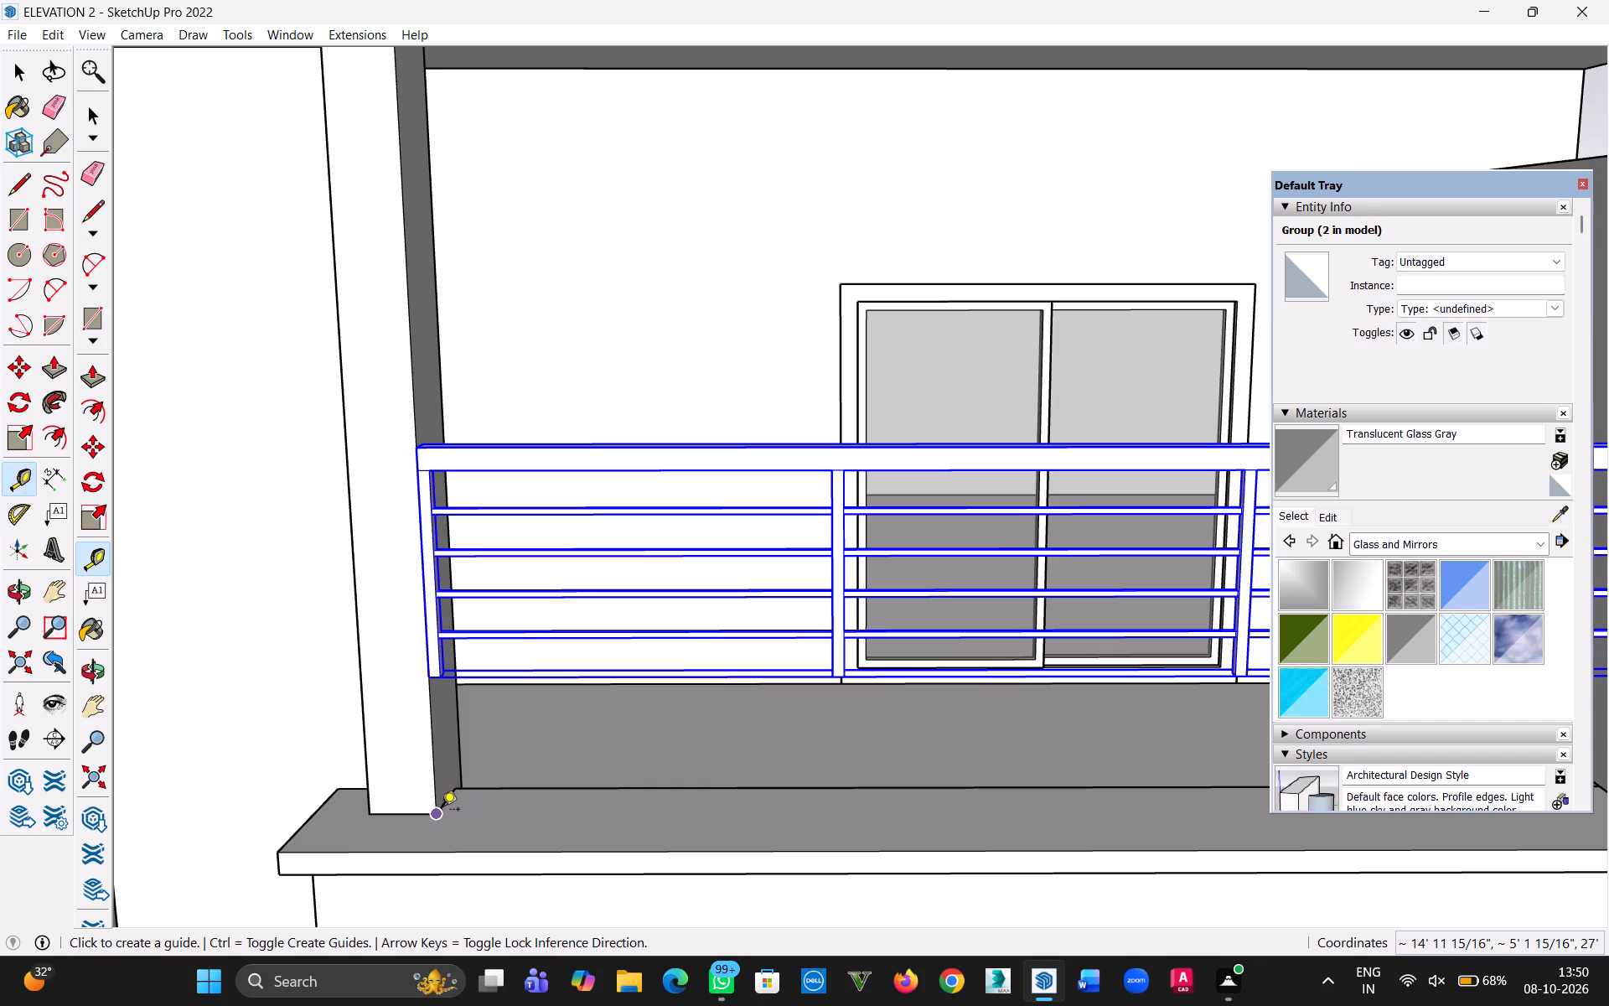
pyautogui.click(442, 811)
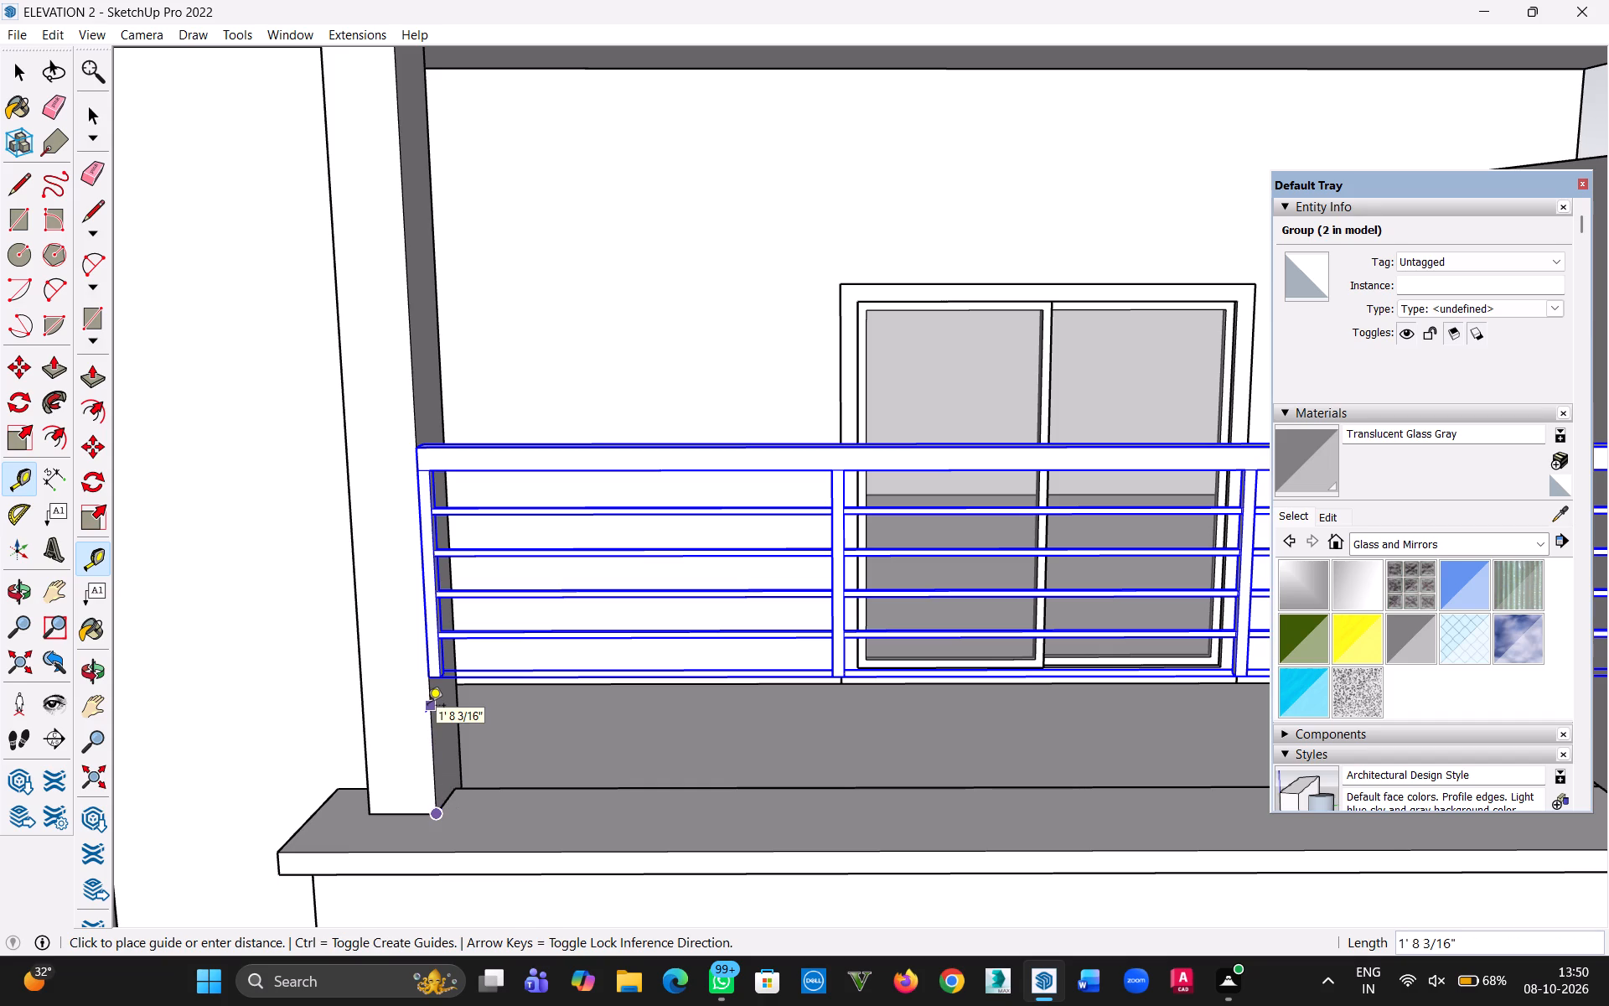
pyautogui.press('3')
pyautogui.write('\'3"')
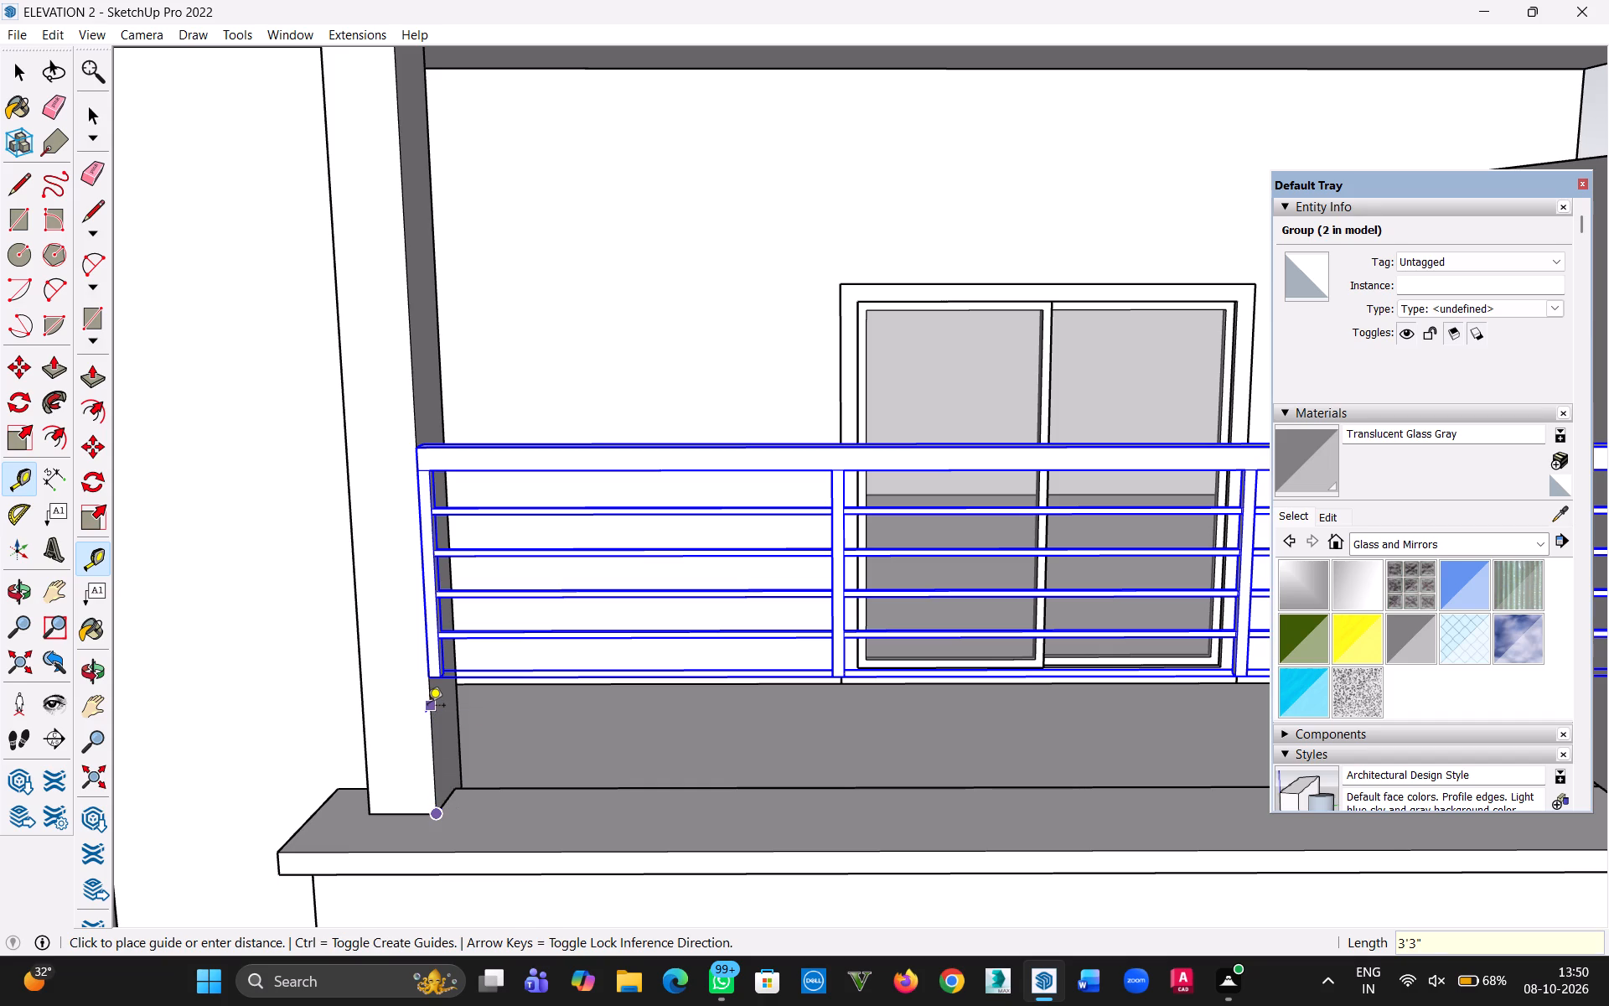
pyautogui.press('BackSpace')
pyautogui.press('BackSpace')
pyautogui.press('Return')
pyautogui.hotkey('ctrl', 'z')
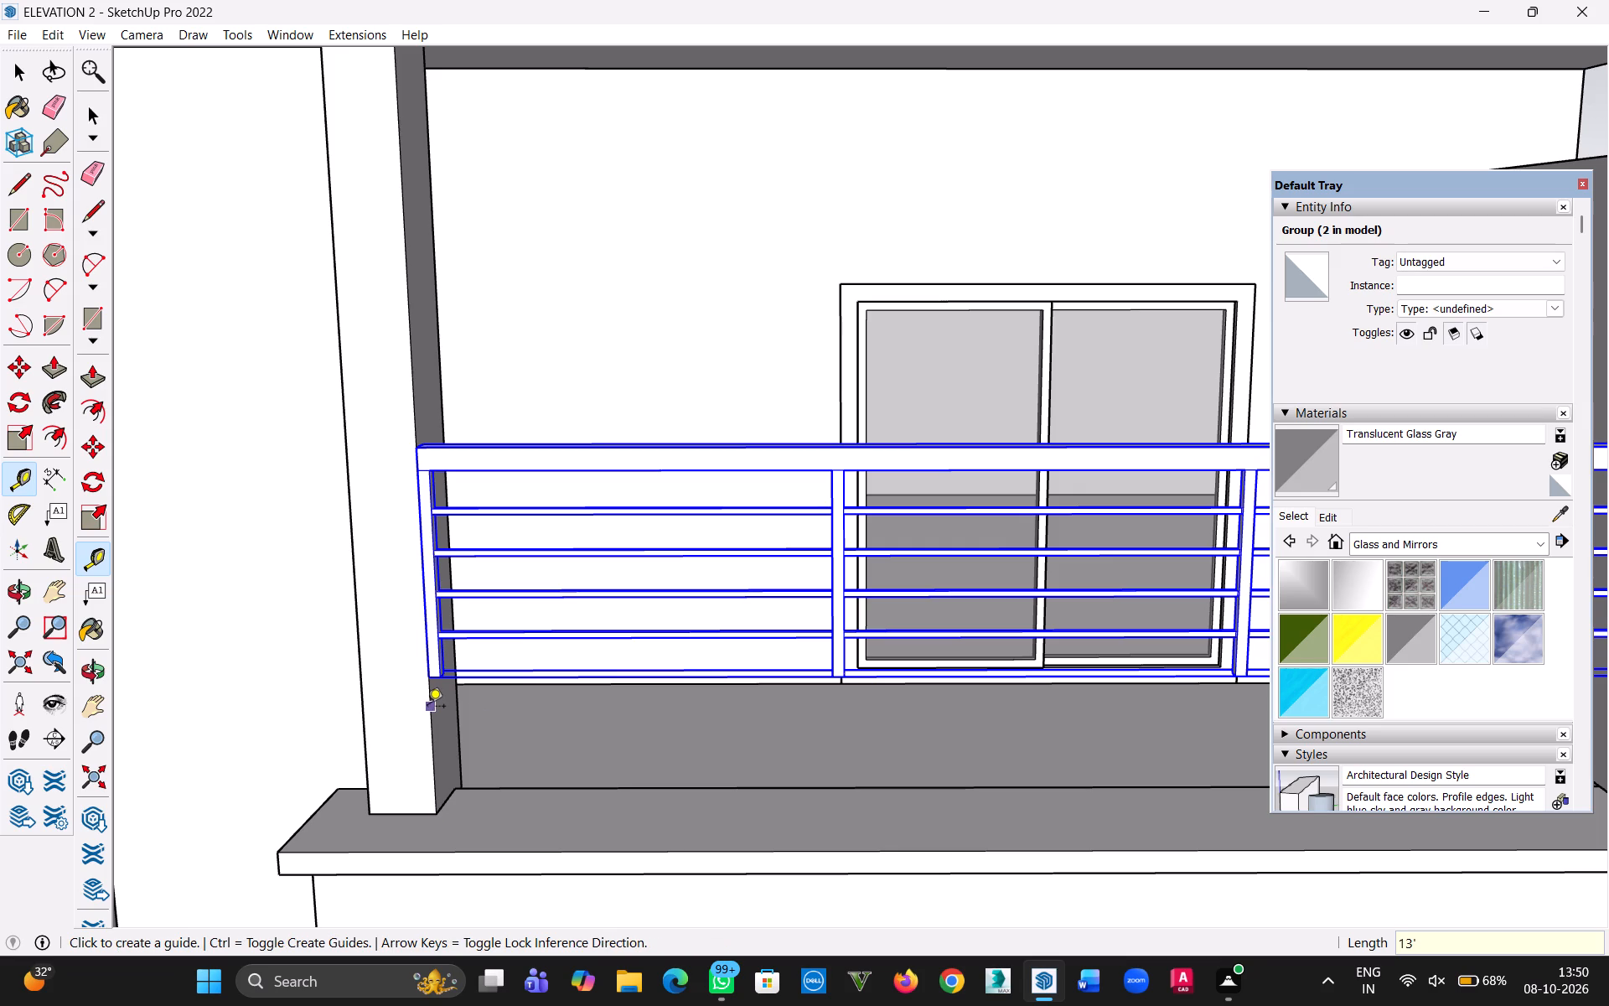
# Place a guide point 3'3" up the left pillar's inner edge, measured from its base on the top-floor balcony slab.
pyautogui.click(435, 814)
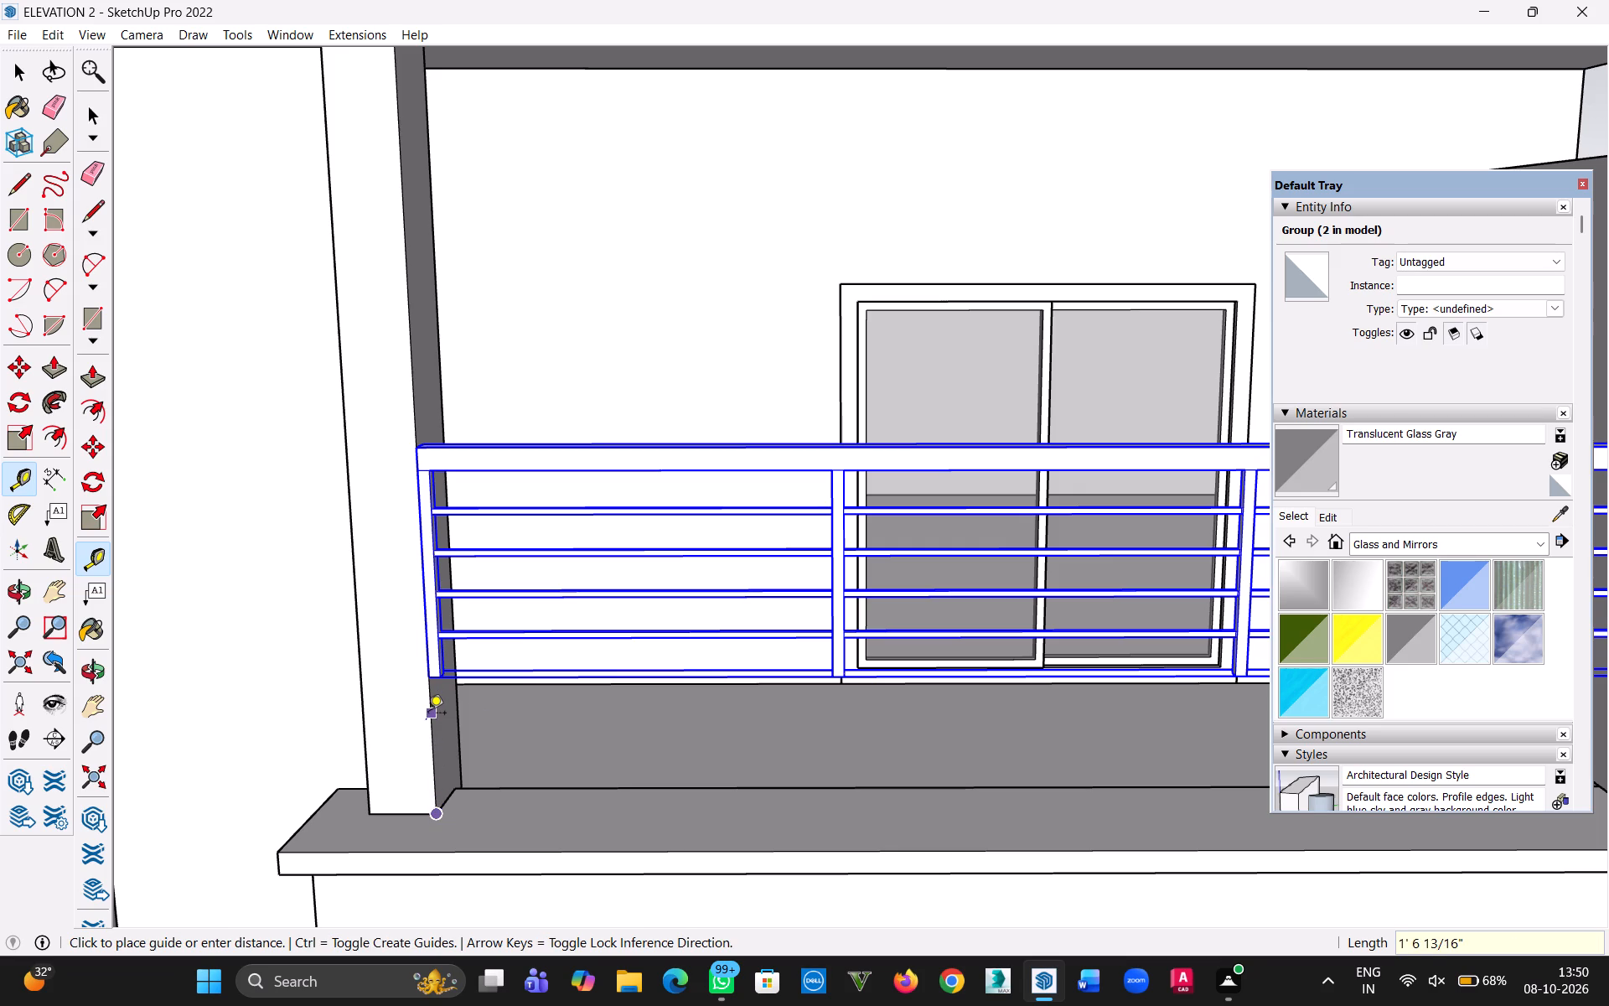
pyautogui.press('3')
pyautogui.press("'")
pyautogui.write('3"')
pyautogui.press('Return')
# Move the railing group down about 2' 3 1/2" by its top-left corner onto the guide point on the left pillar.
pyautogui.click(19, 75)
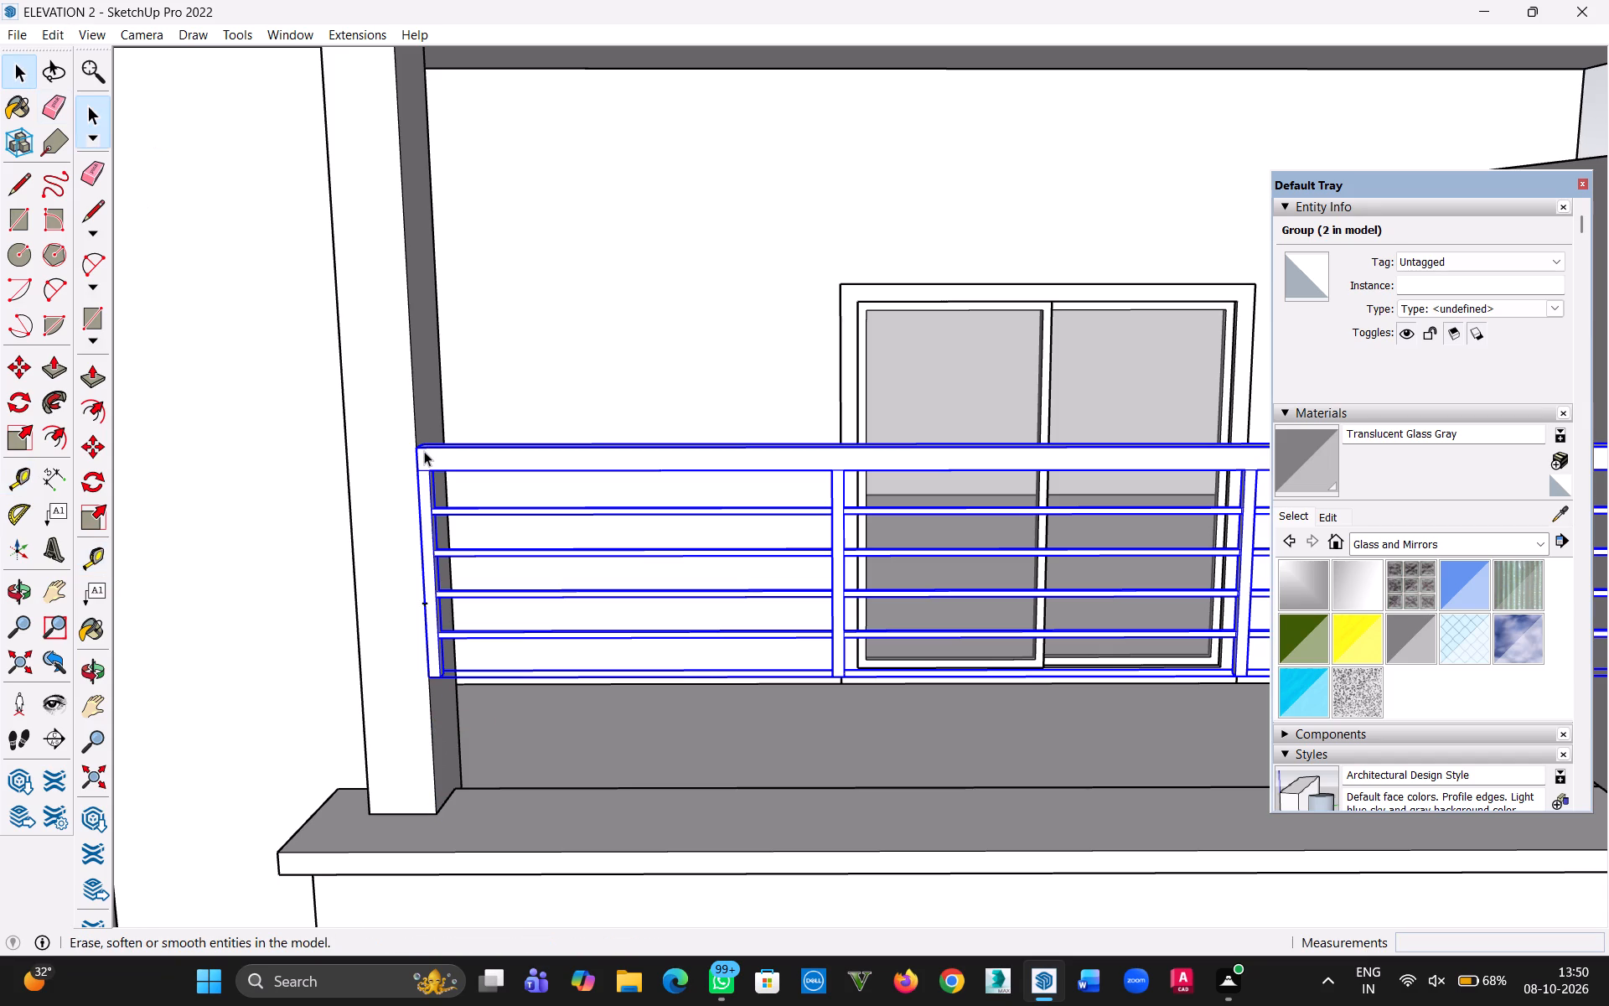
pyautogui.press('m')
pyautogui.click(418, 449)
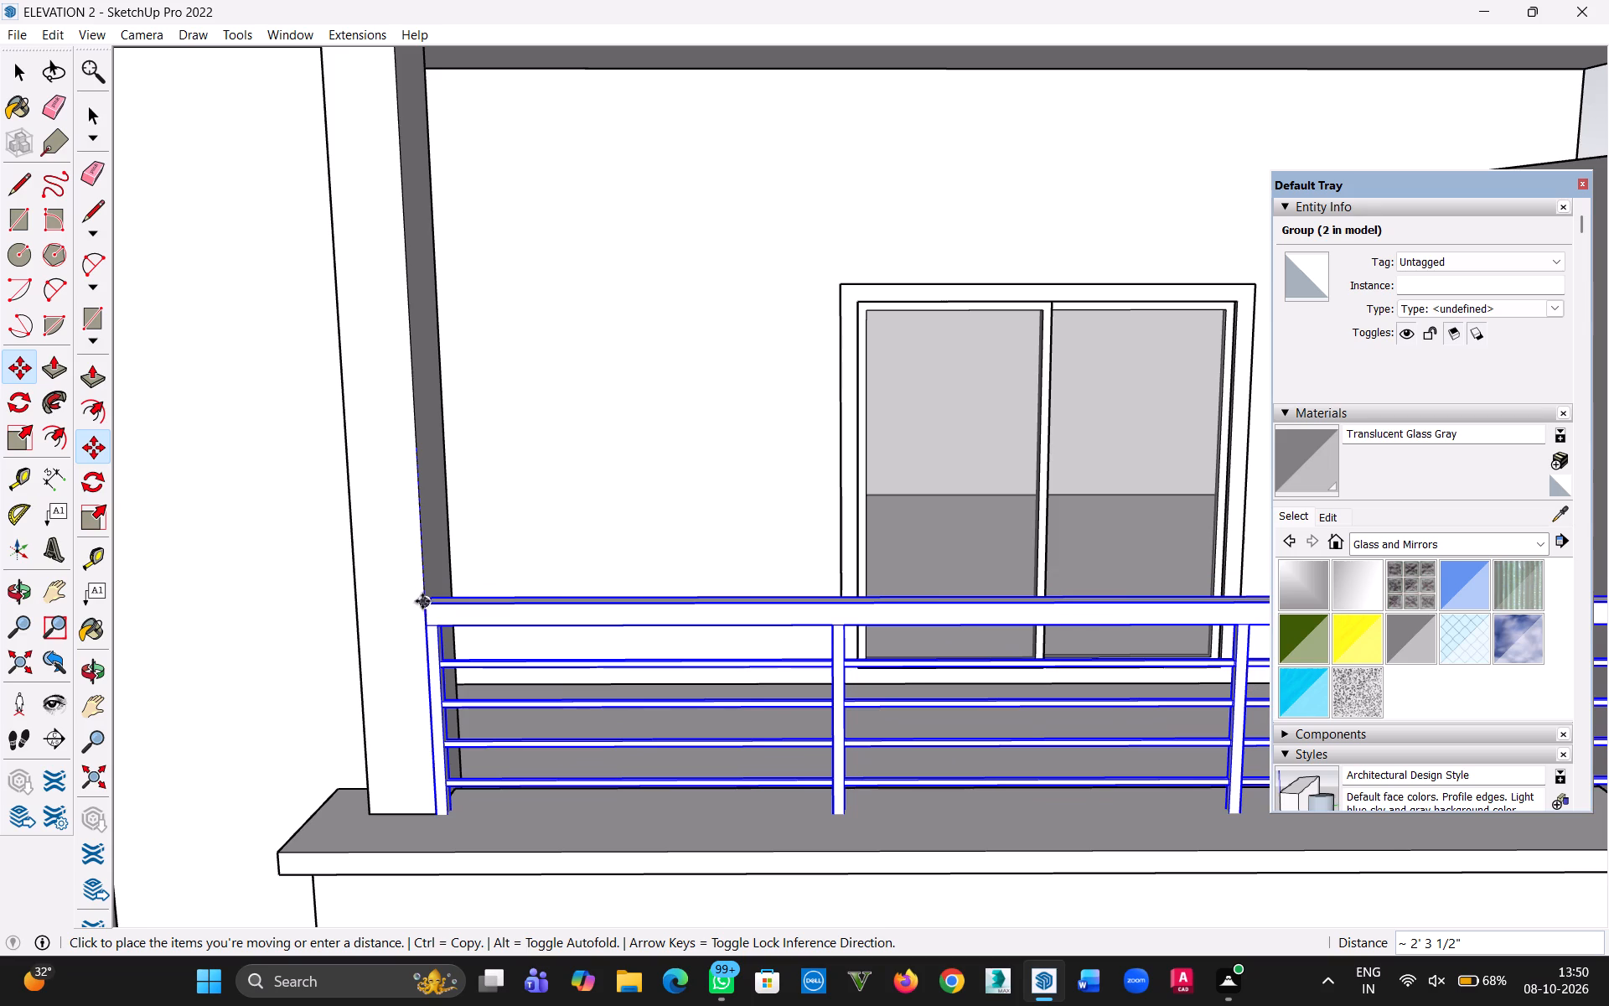
pyautogui.click(422, 597)
# Examine the lowered railing on the top-floor balcony and the middle balcony beneath it from several angles.
pyautogui.scroll(-10, 753, 608)
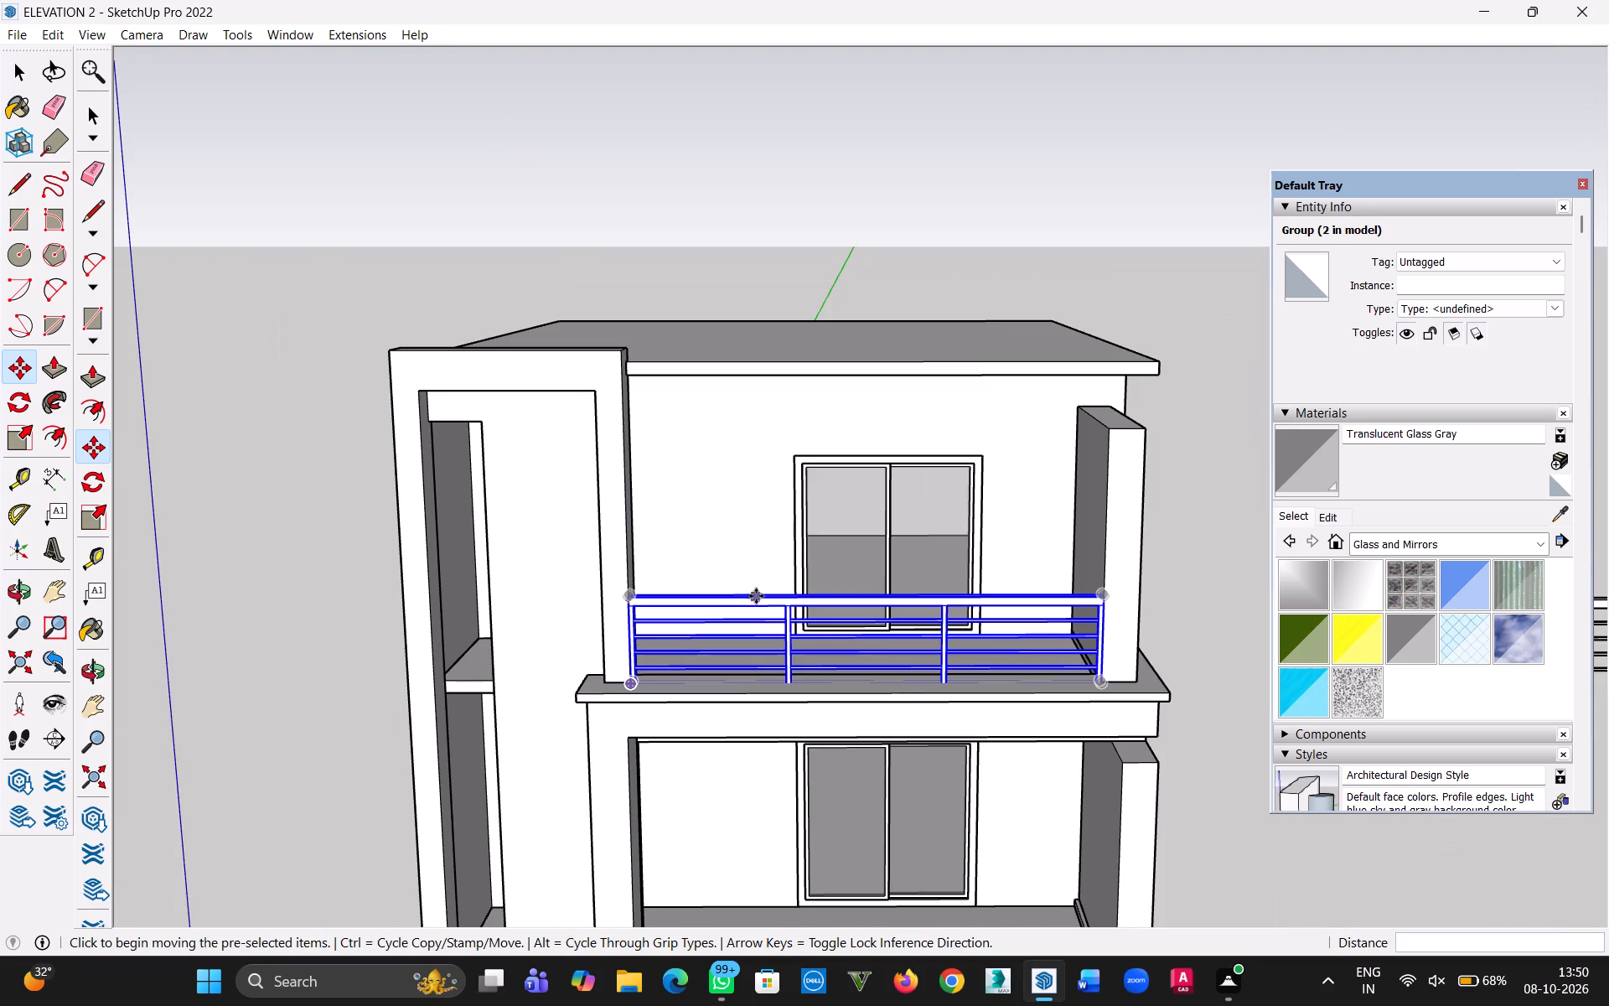
pyautogui.press('h')
pyautogui.moveTo(815, 627); pyautogui.dragTo(502, 575)
pyautogui.moveTo(758, 636); pyautogui.dragTo(838, 504, button='middle')
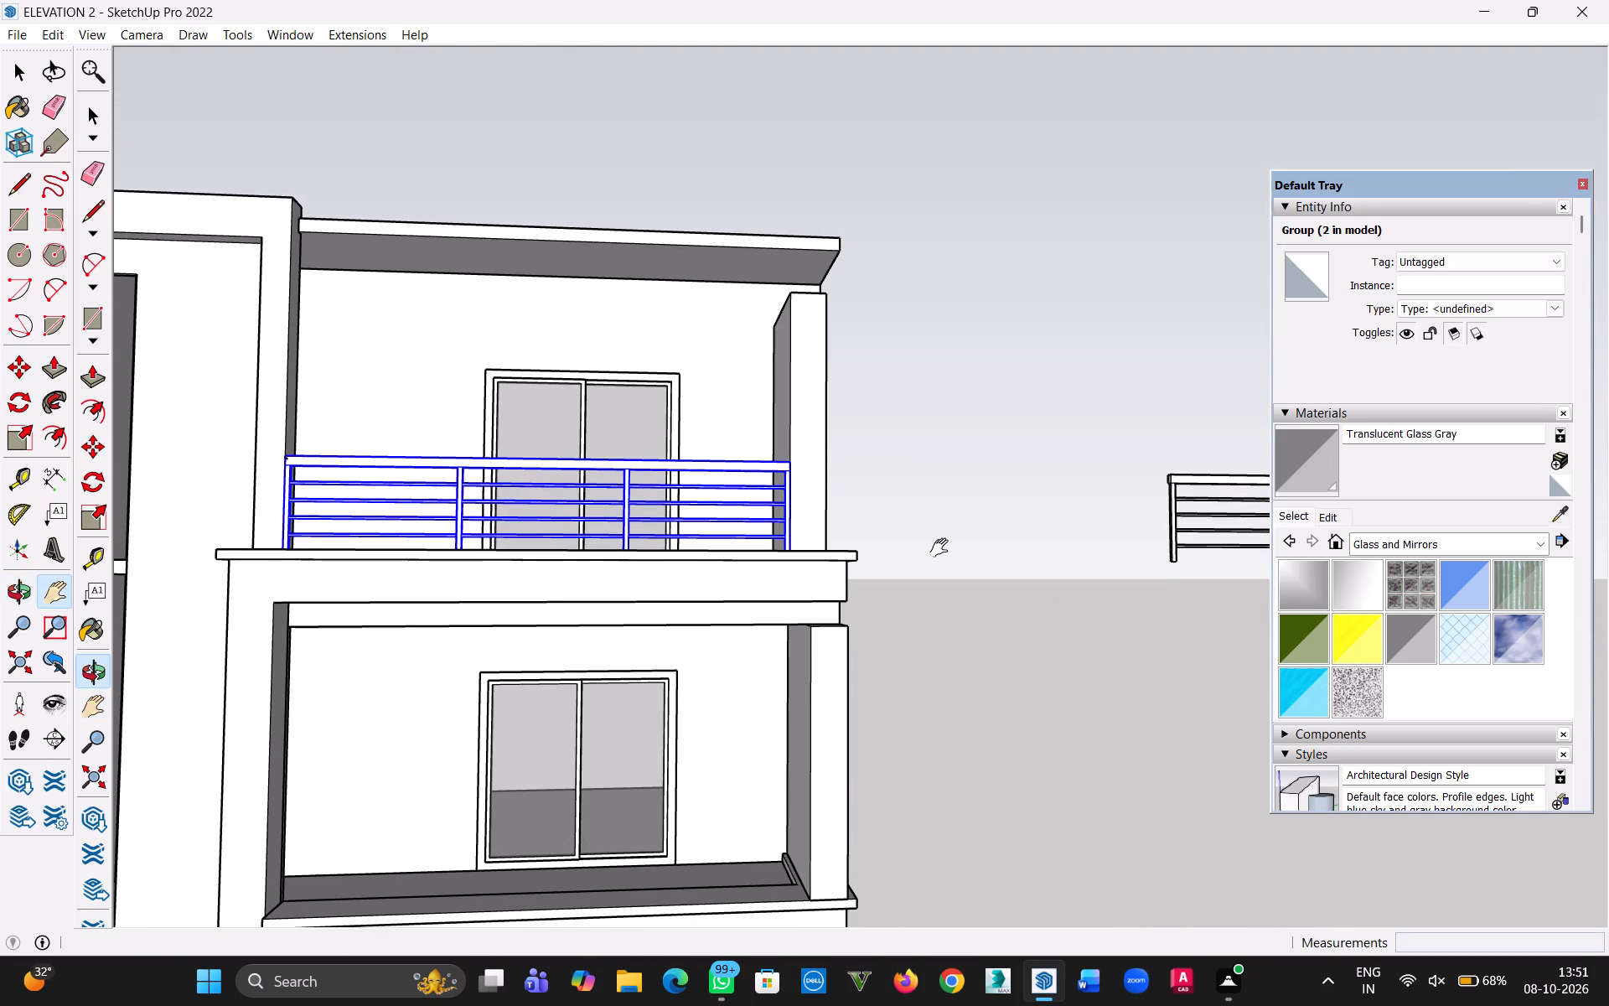
pyautogui.click(943, 548)
pyautogui.click(6, 78)
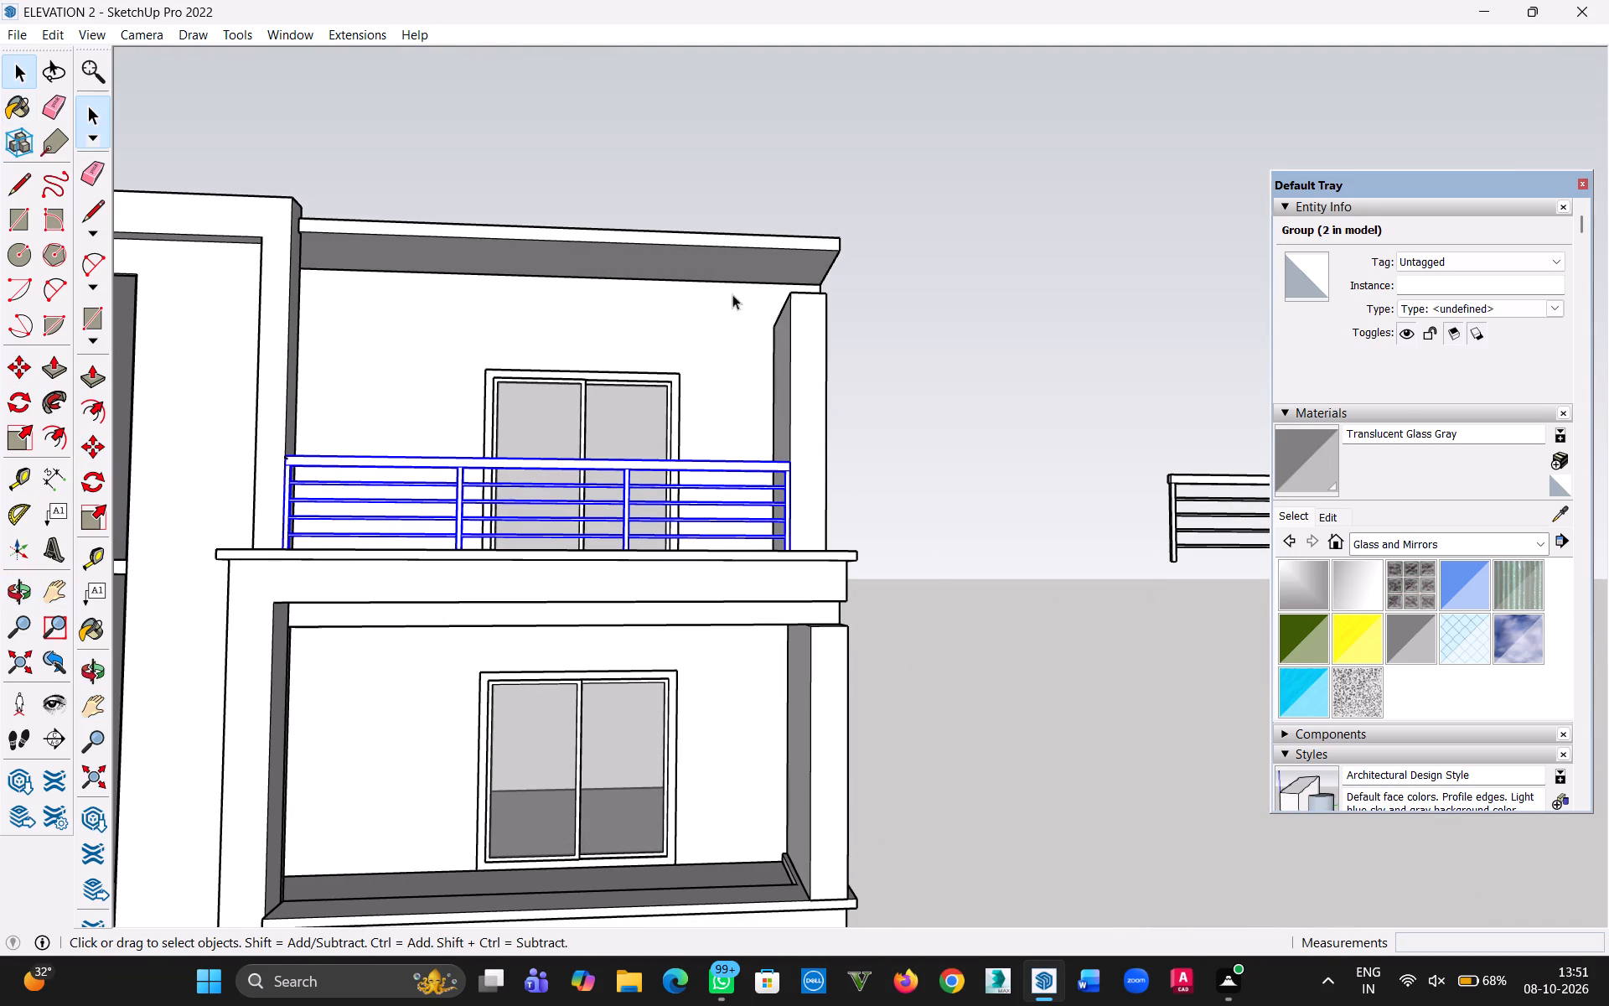
pyautogui.click(957, 336)
pyautogui.moveTo(714, 614); pyautogui.dragTo(701, 480, button='middle')
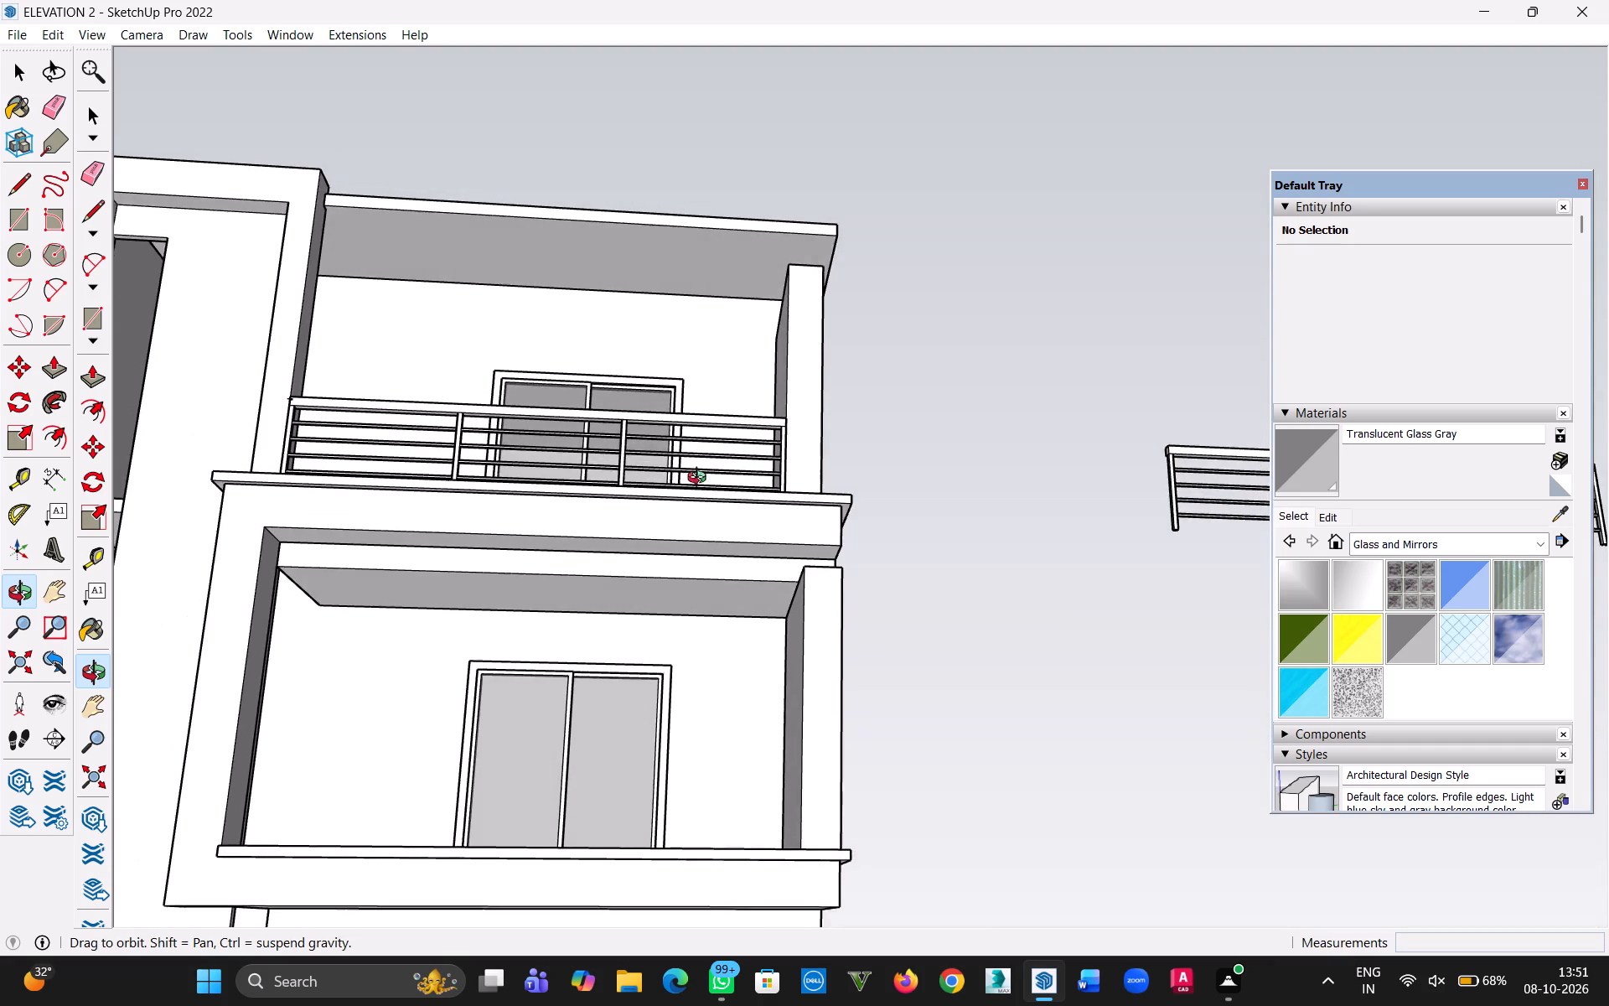
pyautogui.moveTo(701, 480); pyautogui.dragTo(701, 480, button='middle')
pyautogui.scroll(-5, 701, 503)
pyautogui.moveTo(859, 528); pyautogui.dragTo(745, 746, button='middle')
pyautogui.moveTo(748, 748); pyautogui.dragTo(829, 716, button='middle')
pyautogui.moveTo(849, 702); pyautogui.dragTo(851, 709, button='middle')
pyautogui.middleClick(851, 709)
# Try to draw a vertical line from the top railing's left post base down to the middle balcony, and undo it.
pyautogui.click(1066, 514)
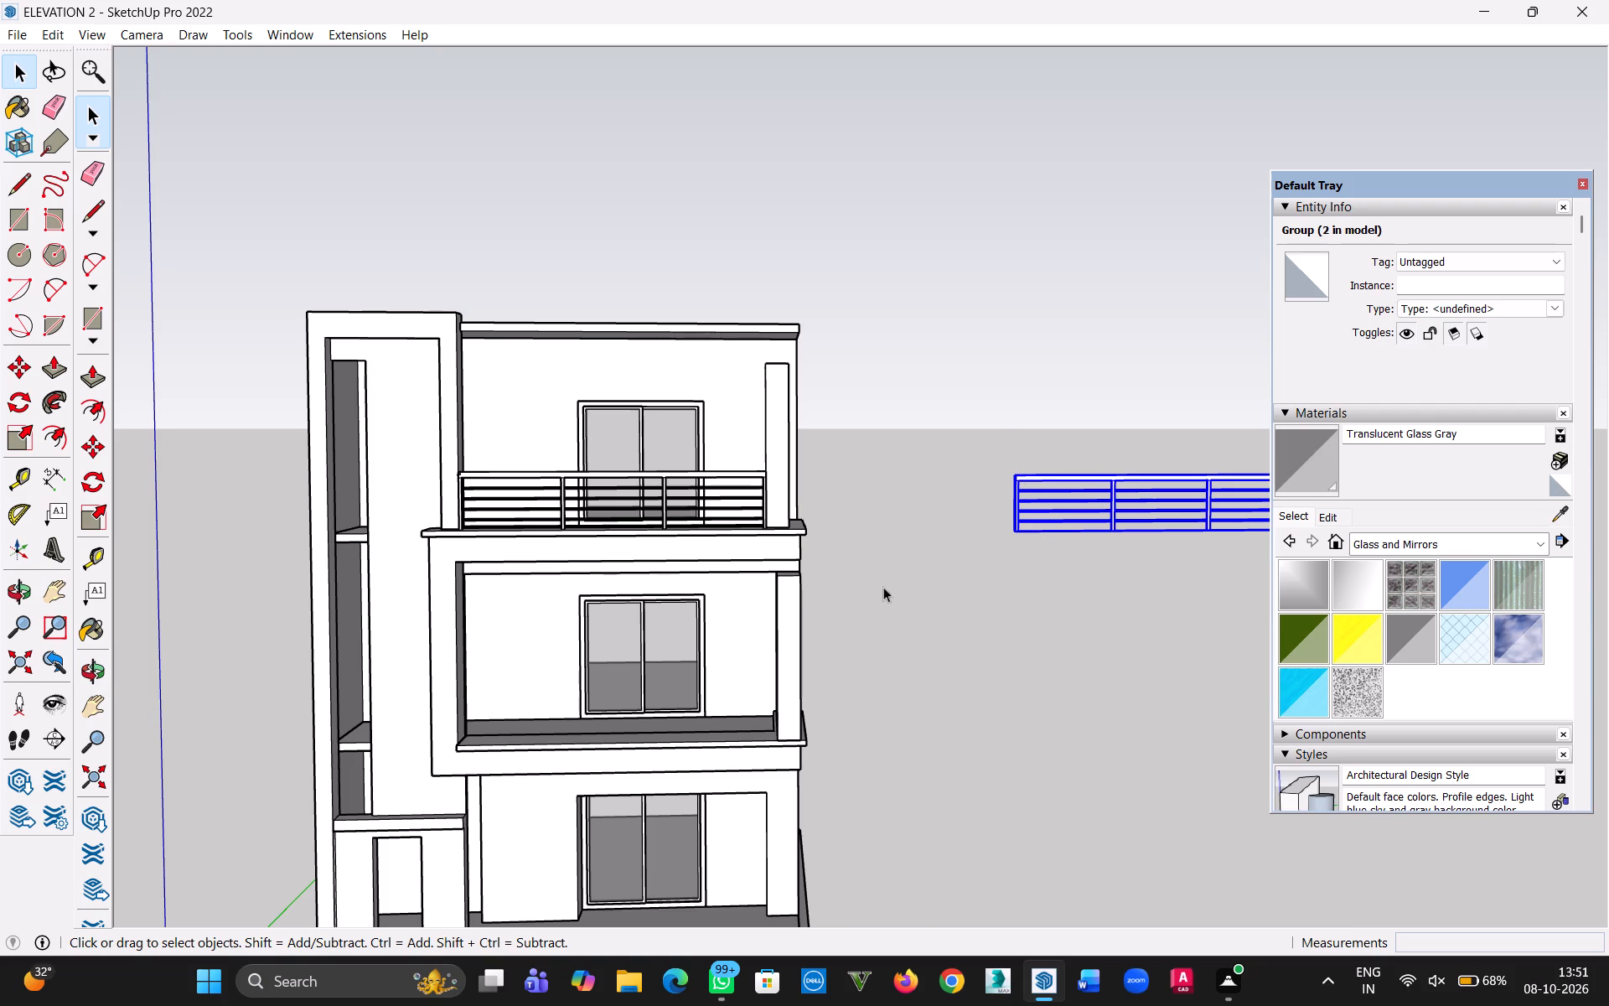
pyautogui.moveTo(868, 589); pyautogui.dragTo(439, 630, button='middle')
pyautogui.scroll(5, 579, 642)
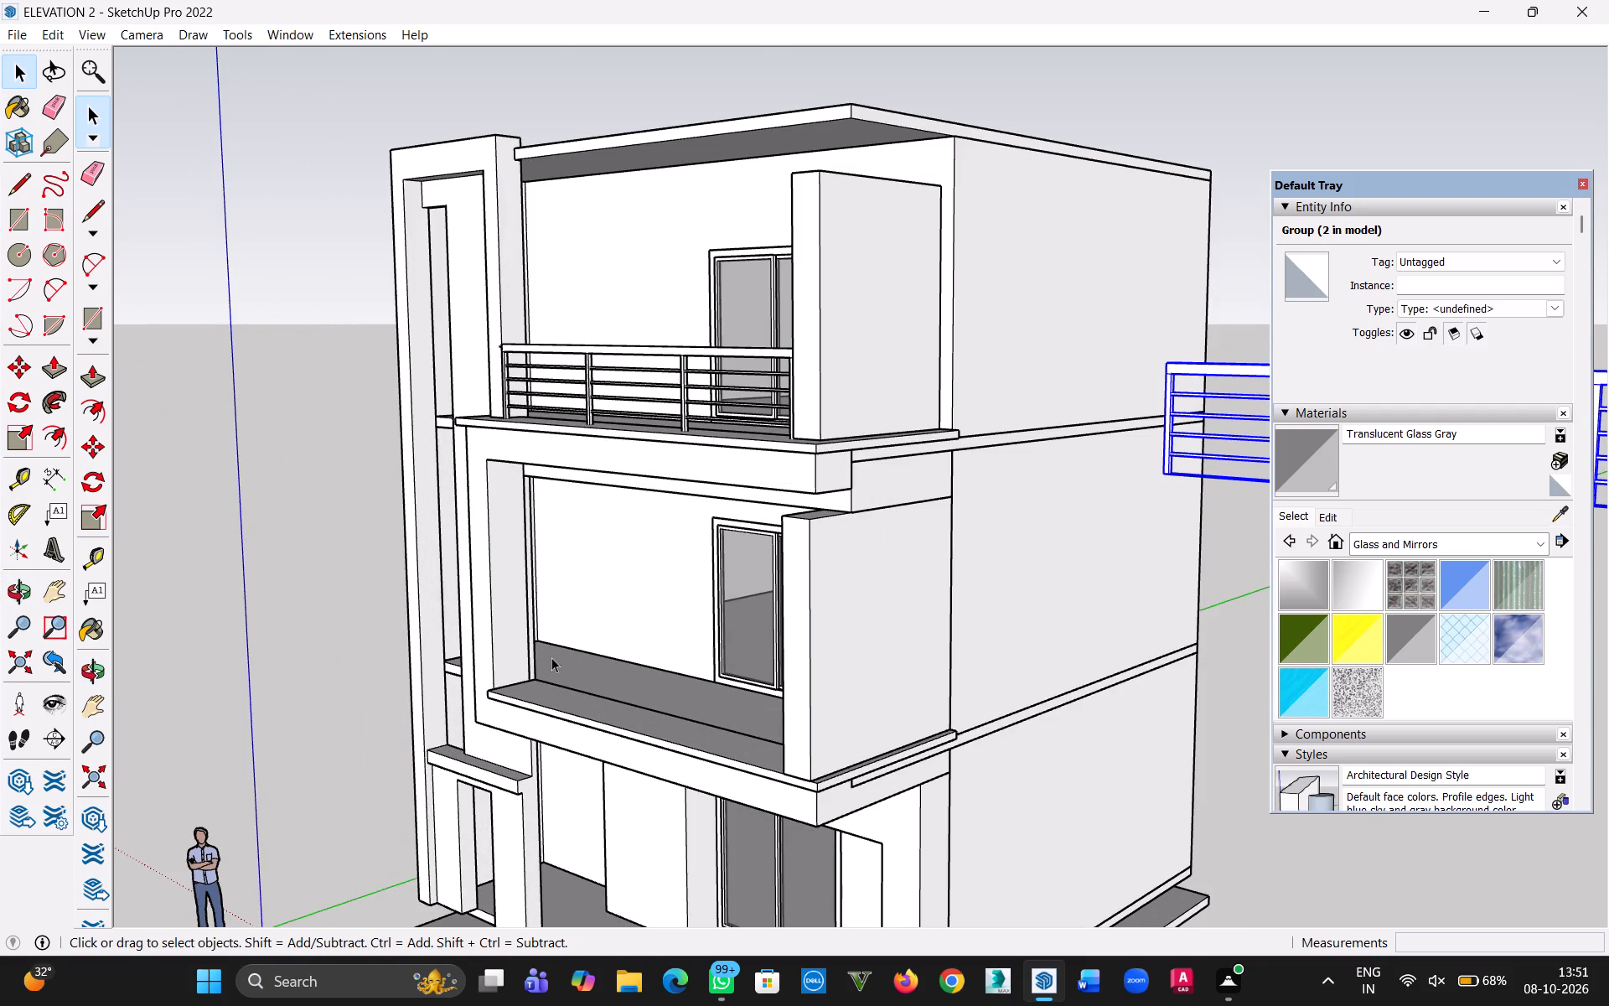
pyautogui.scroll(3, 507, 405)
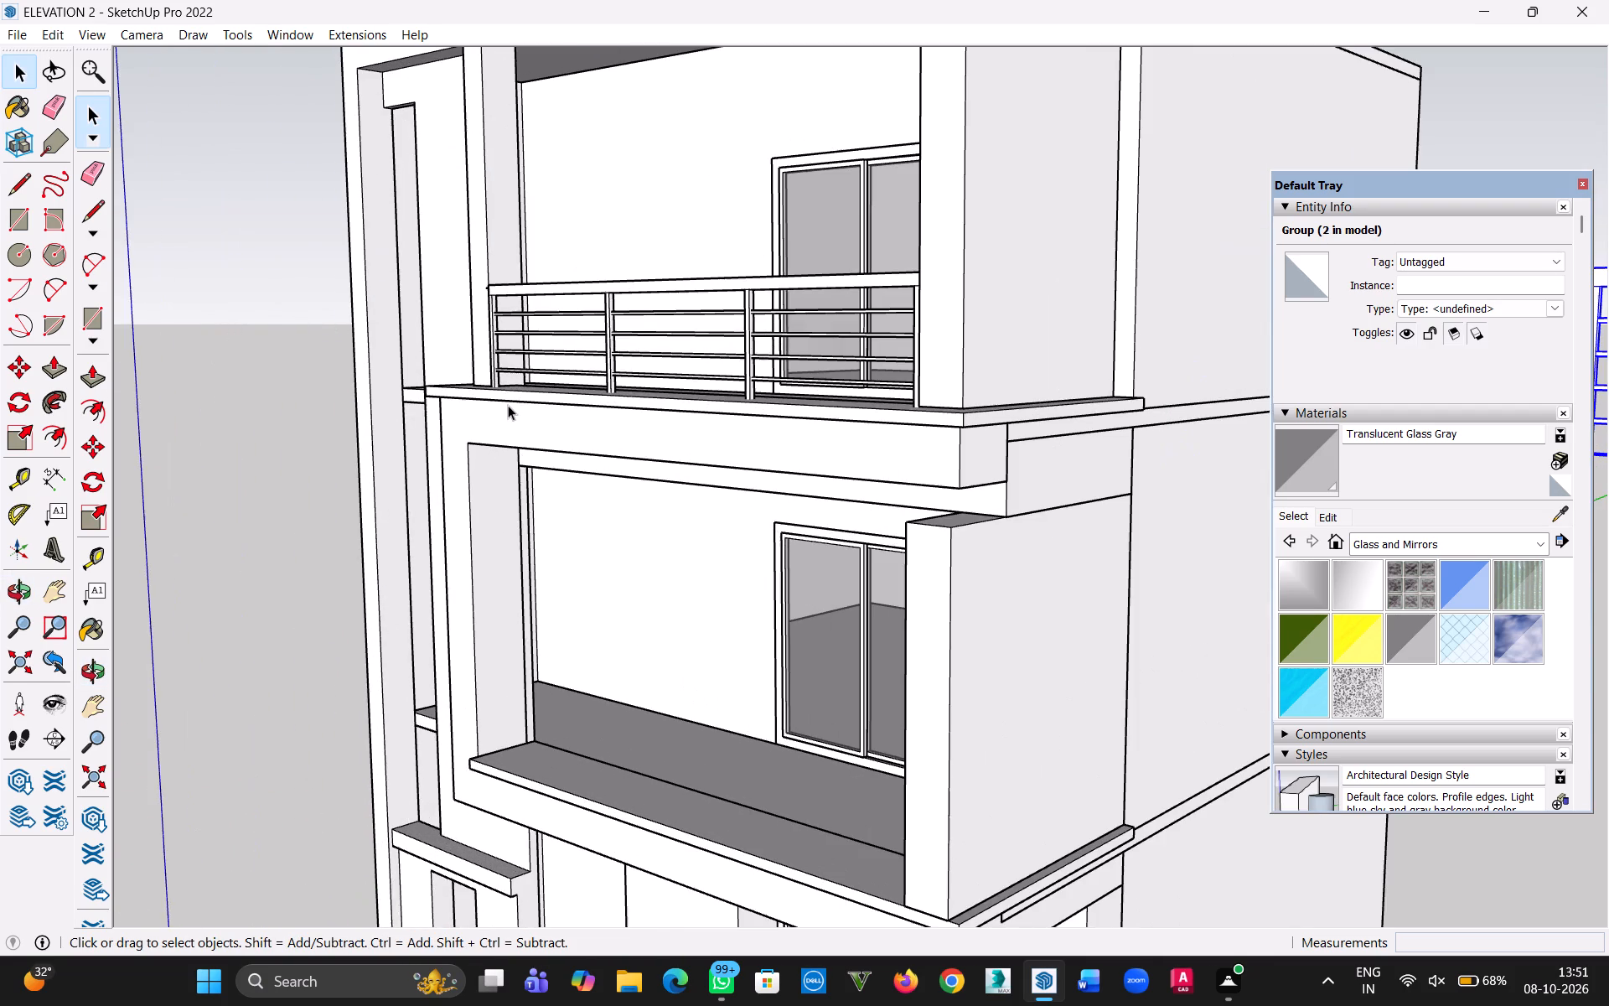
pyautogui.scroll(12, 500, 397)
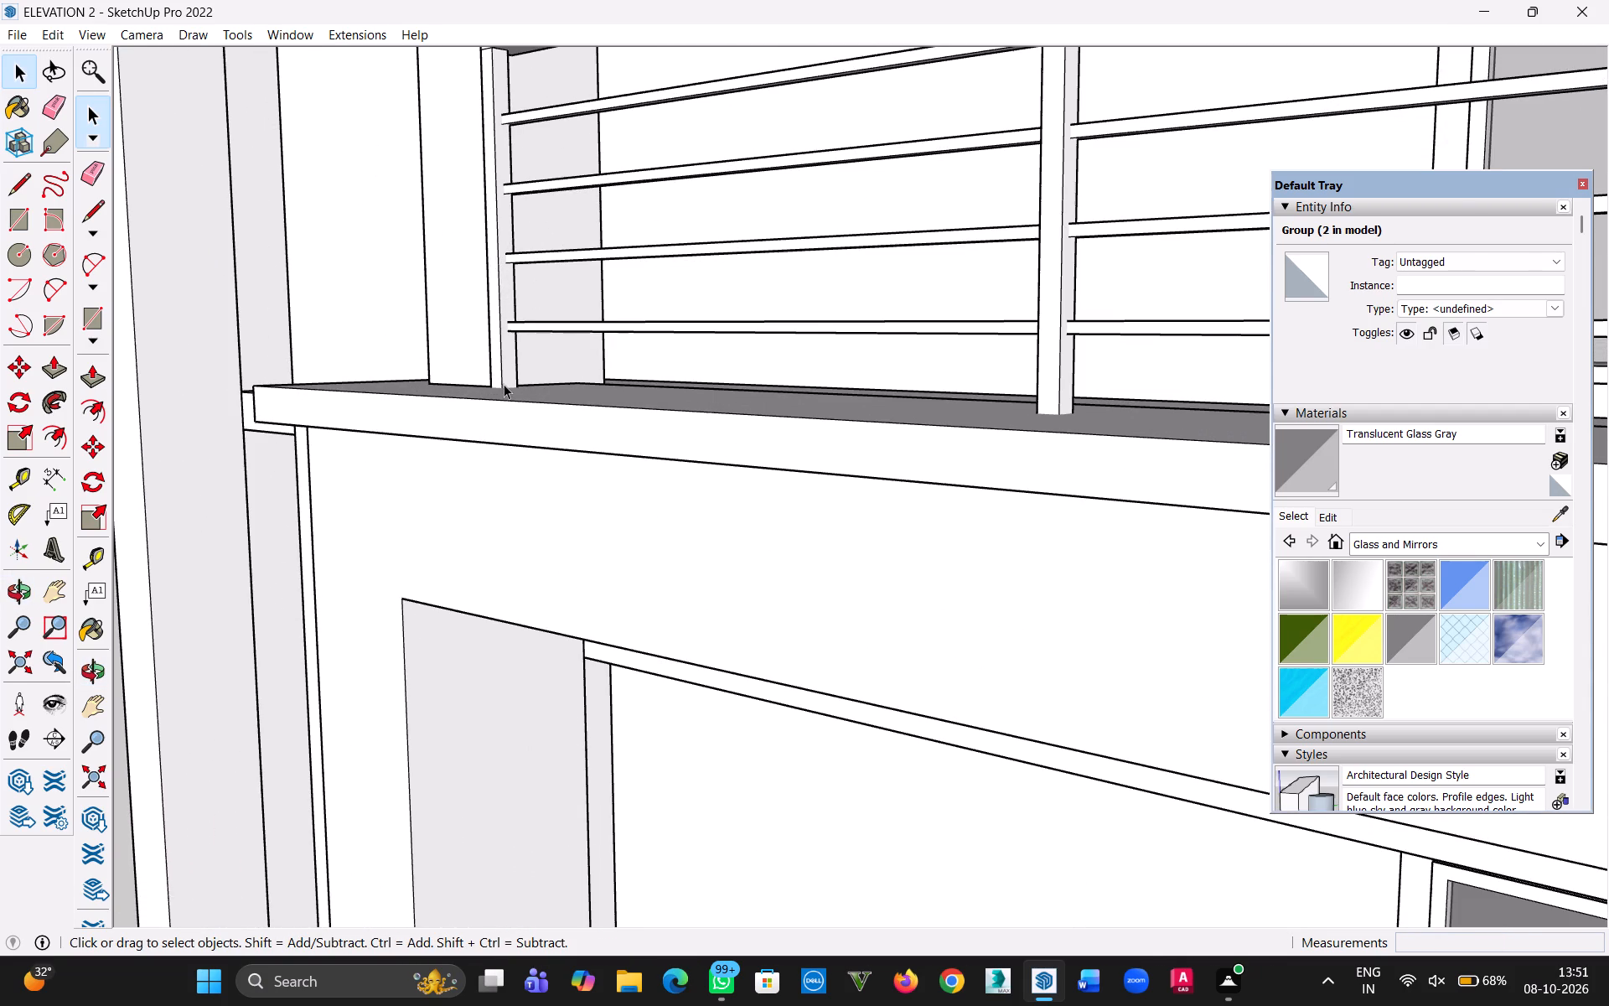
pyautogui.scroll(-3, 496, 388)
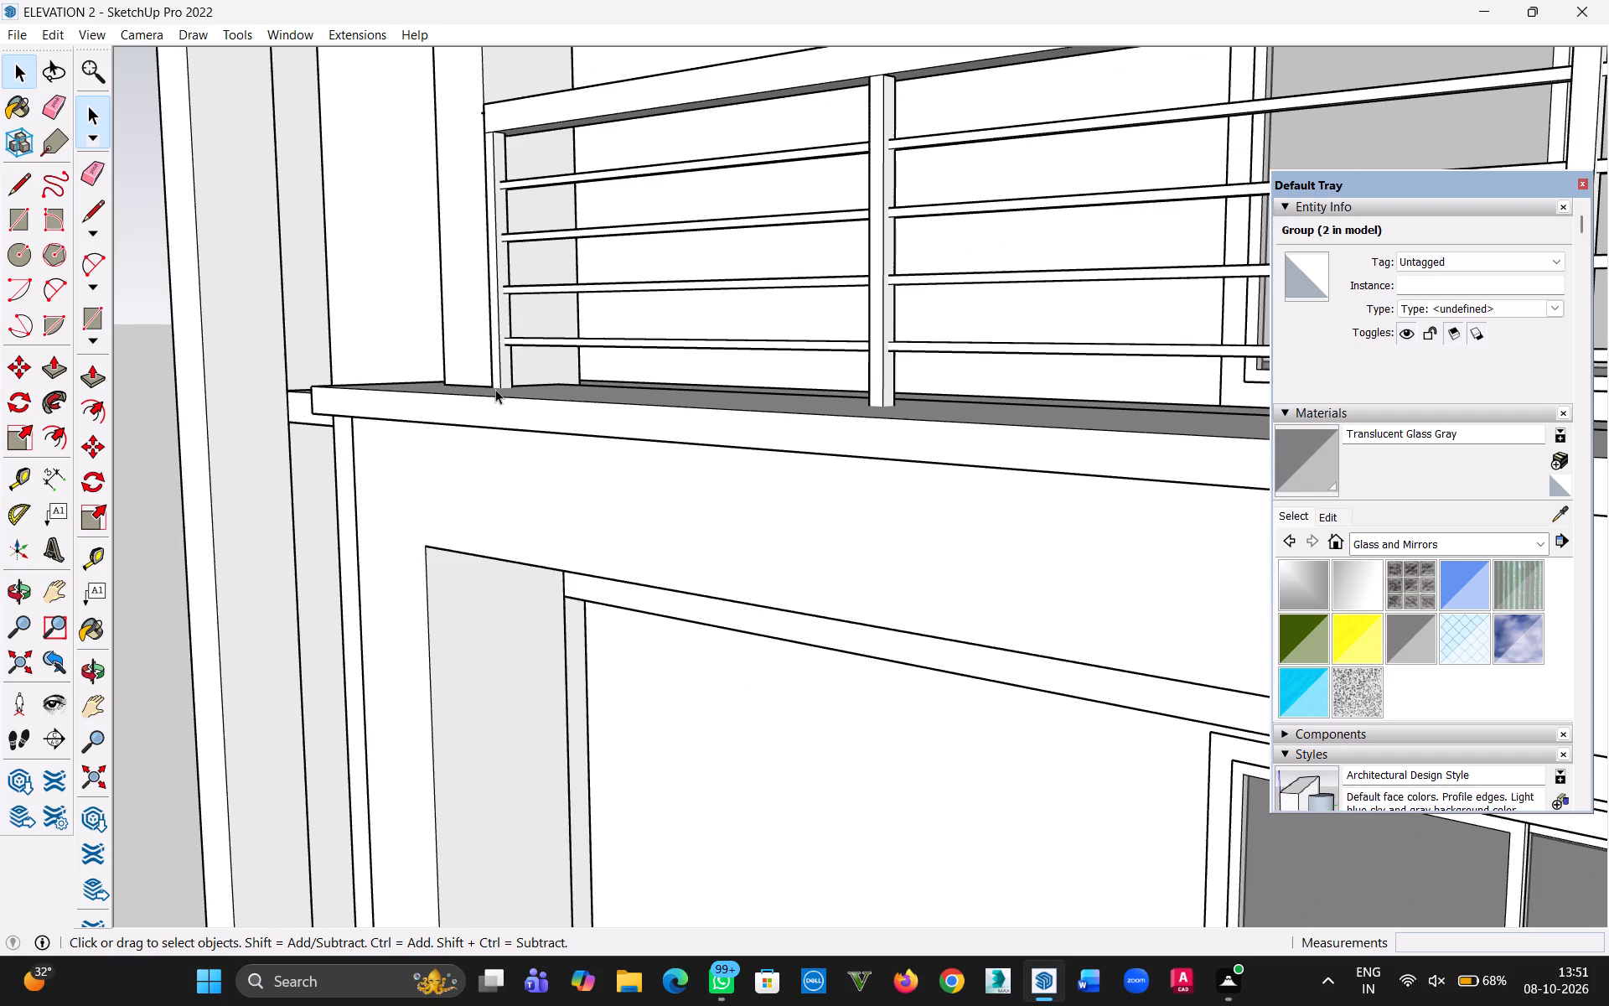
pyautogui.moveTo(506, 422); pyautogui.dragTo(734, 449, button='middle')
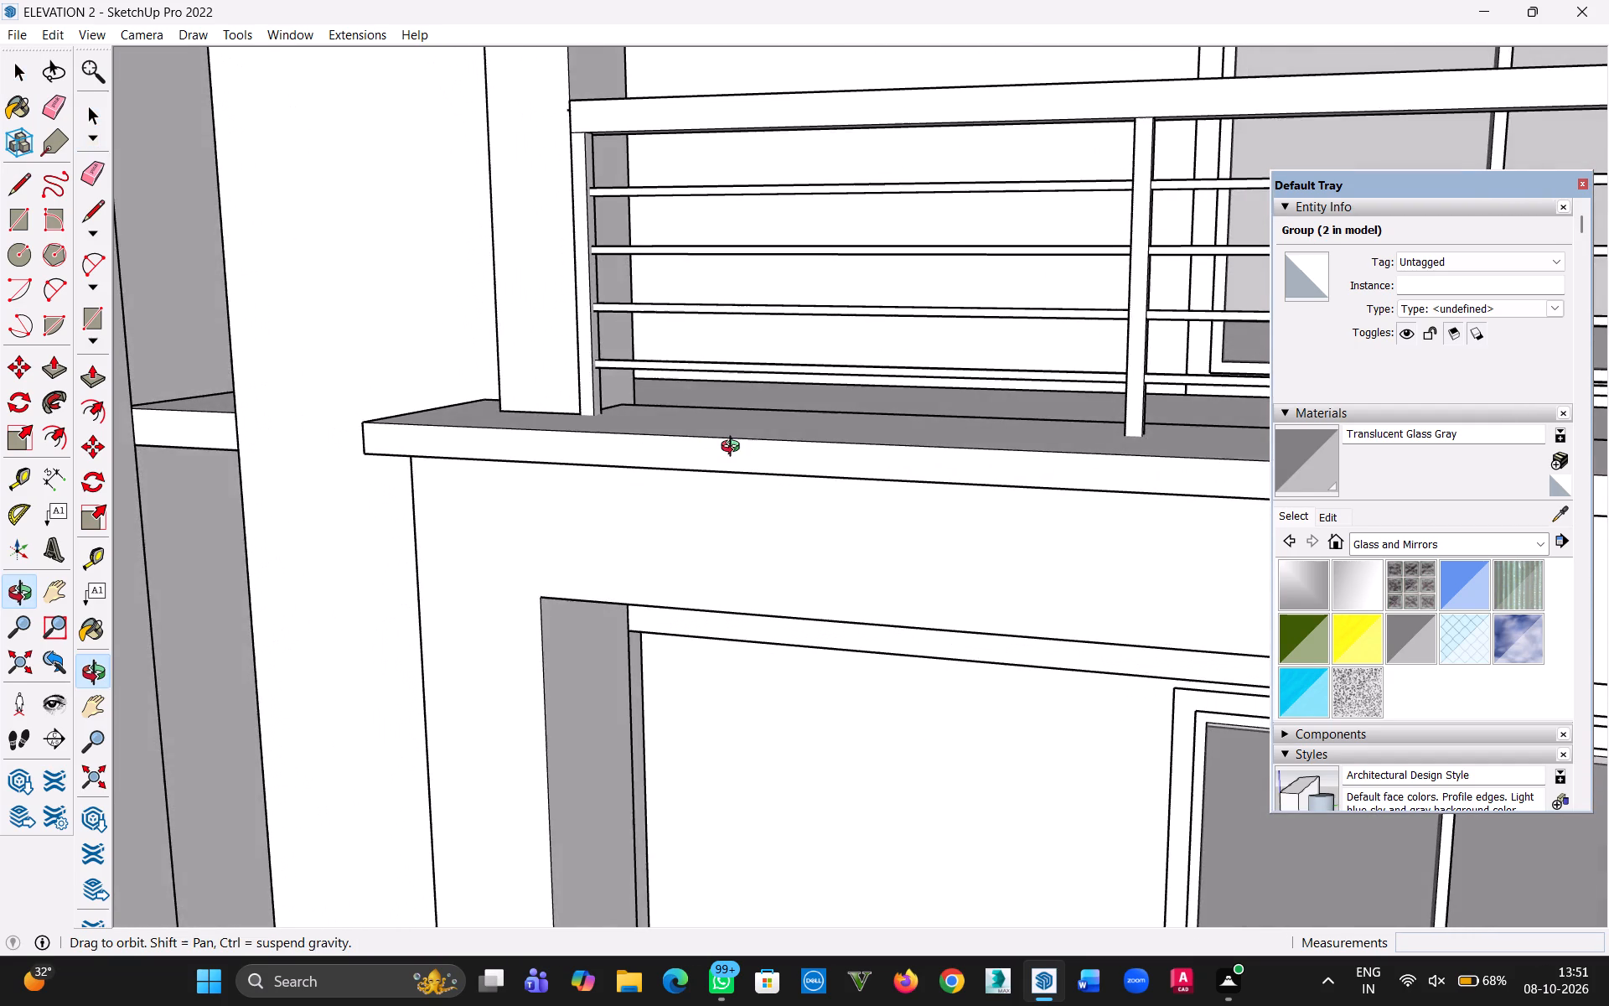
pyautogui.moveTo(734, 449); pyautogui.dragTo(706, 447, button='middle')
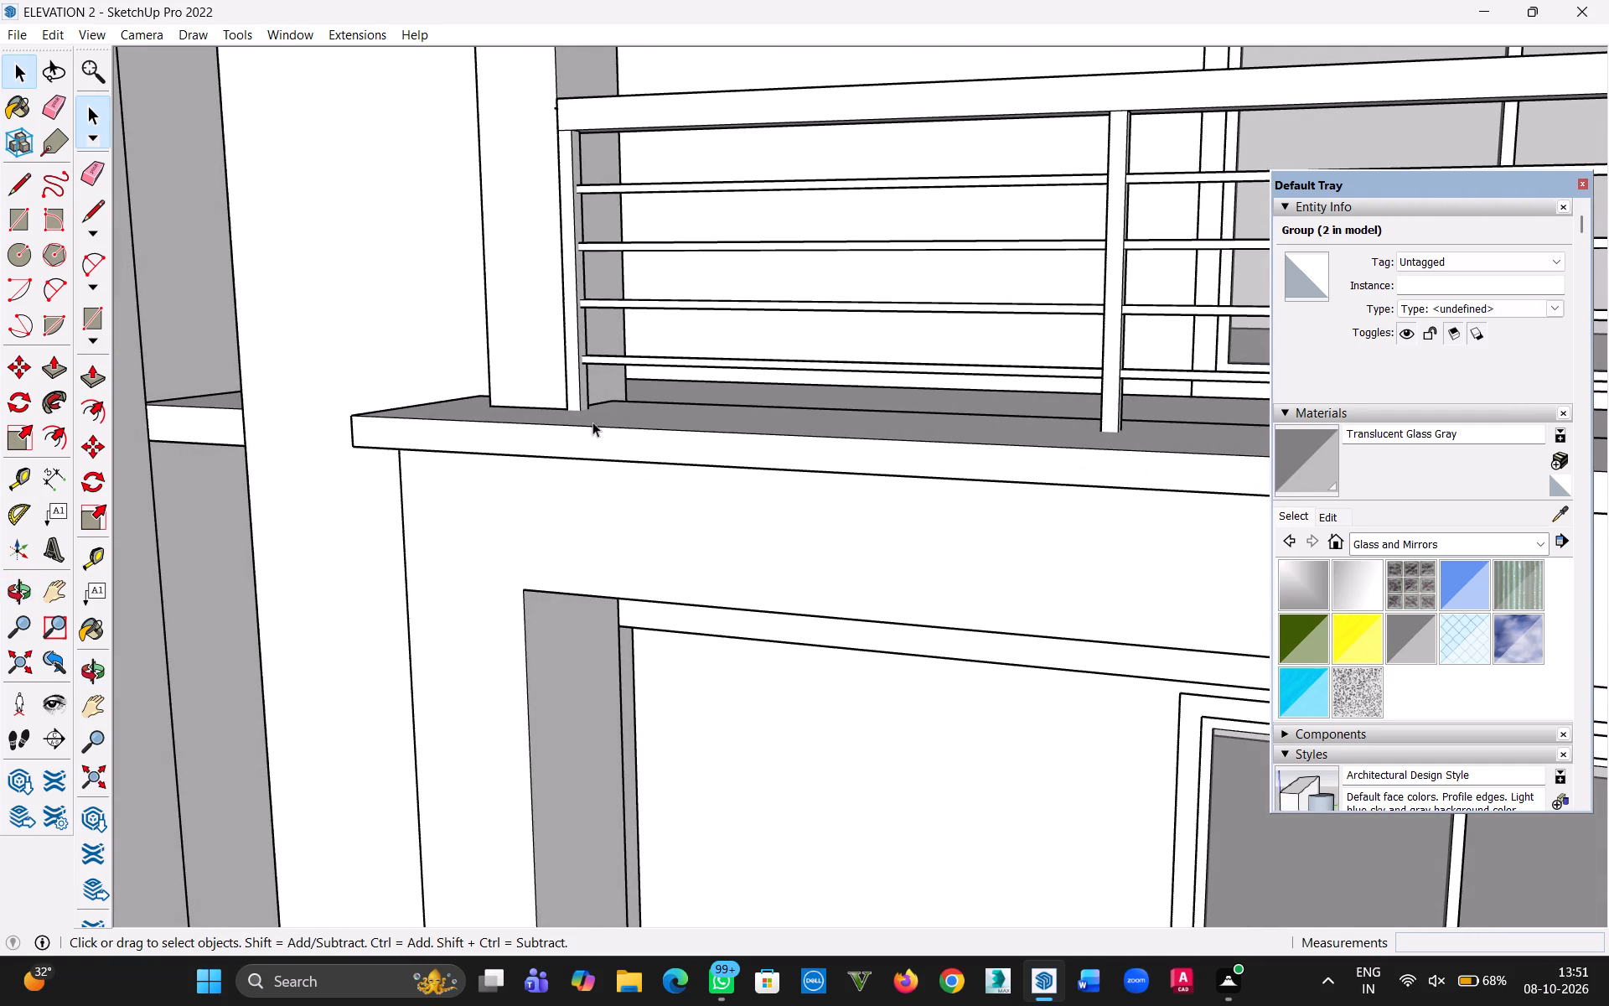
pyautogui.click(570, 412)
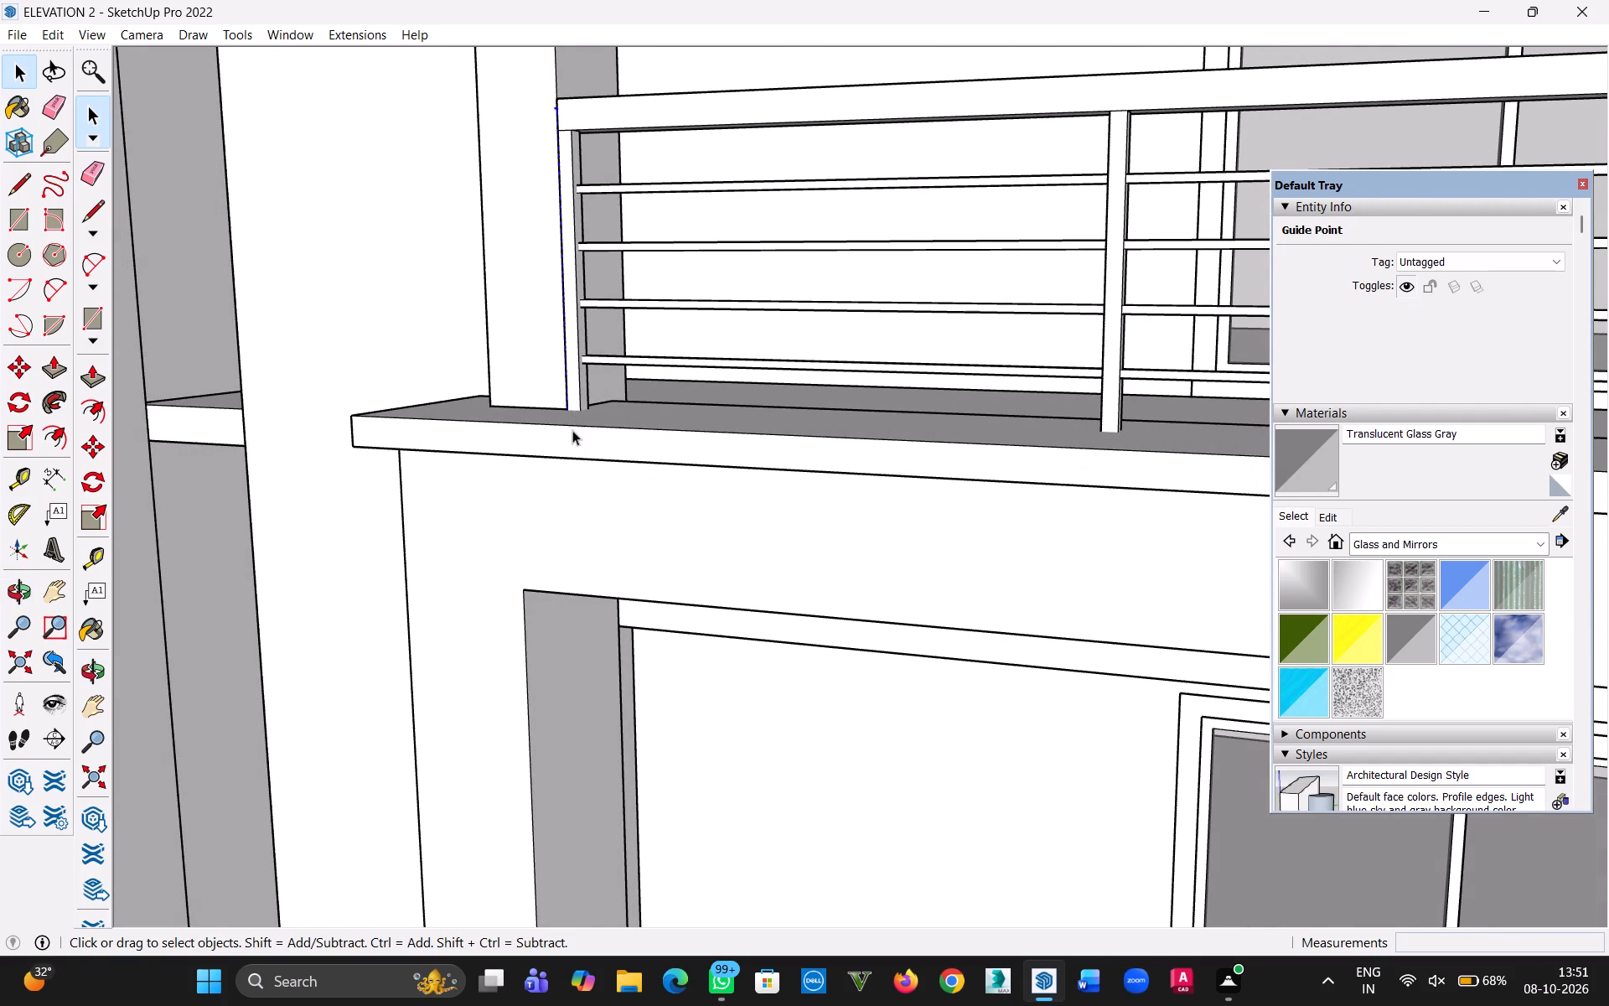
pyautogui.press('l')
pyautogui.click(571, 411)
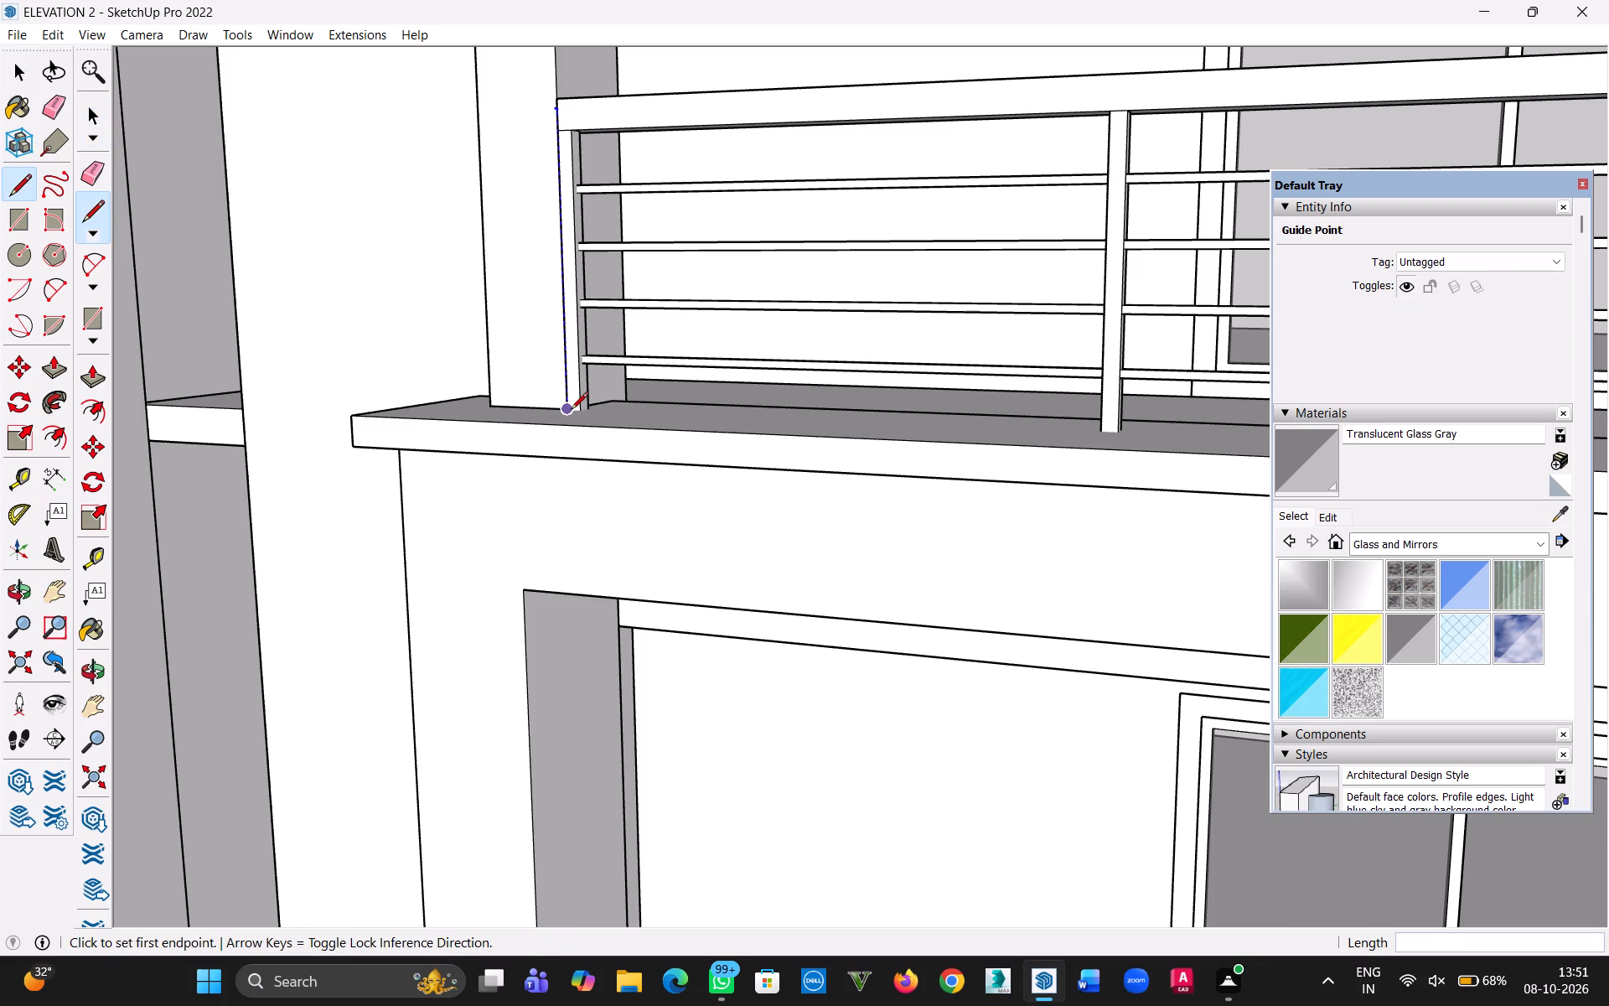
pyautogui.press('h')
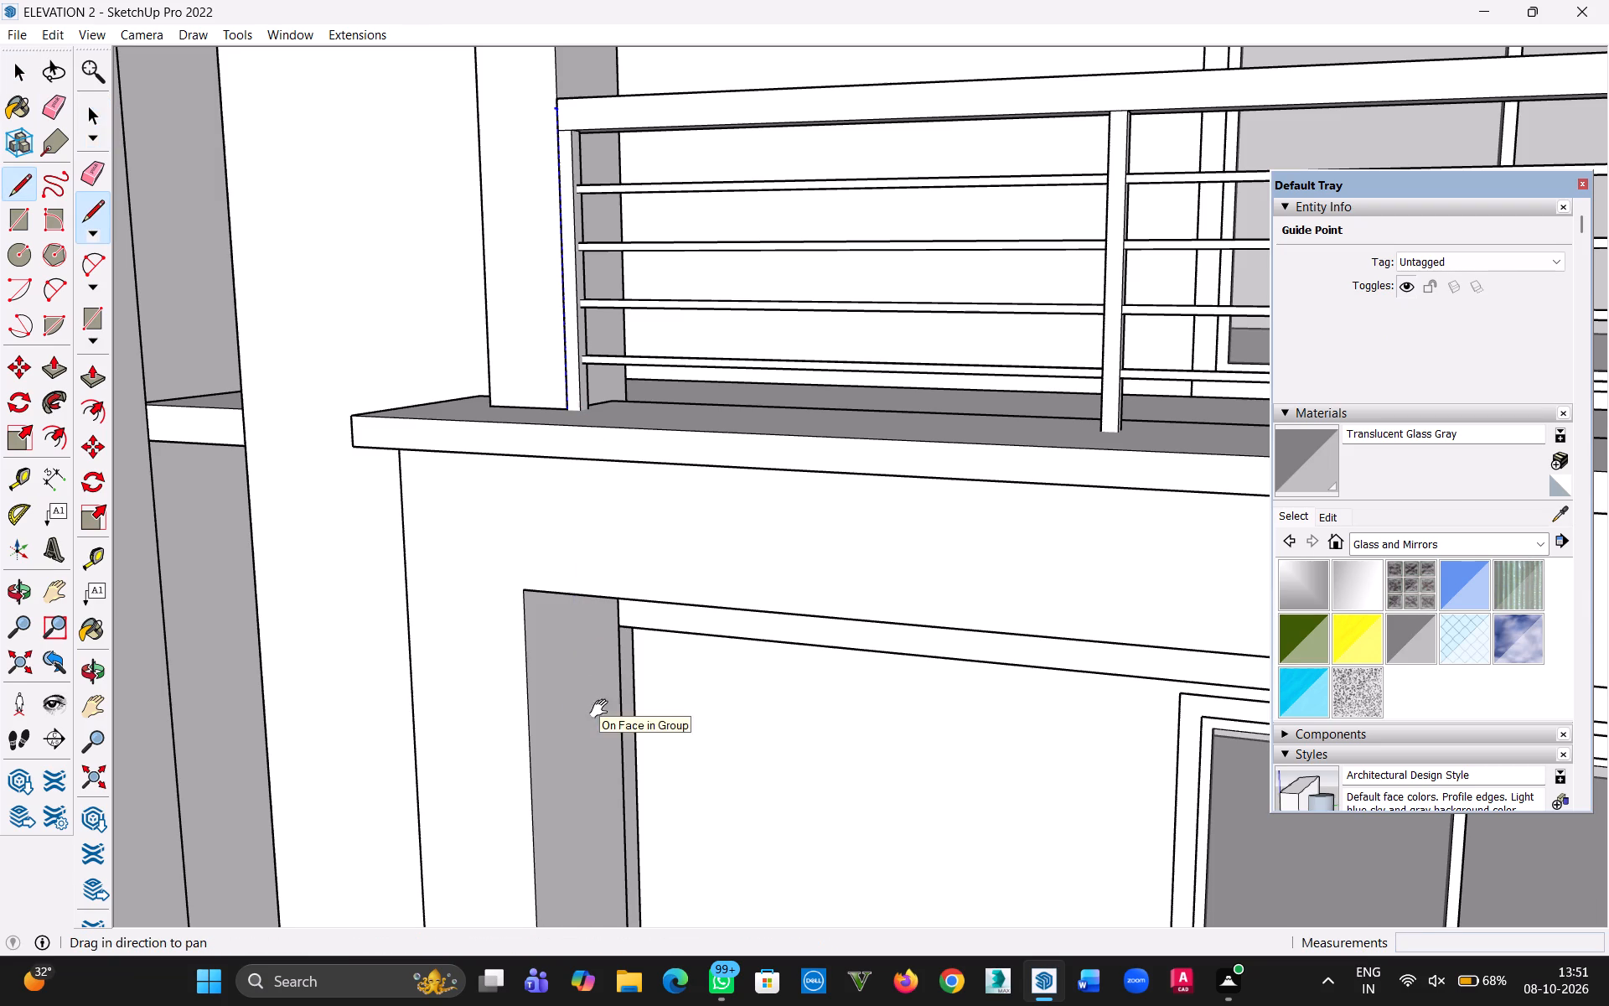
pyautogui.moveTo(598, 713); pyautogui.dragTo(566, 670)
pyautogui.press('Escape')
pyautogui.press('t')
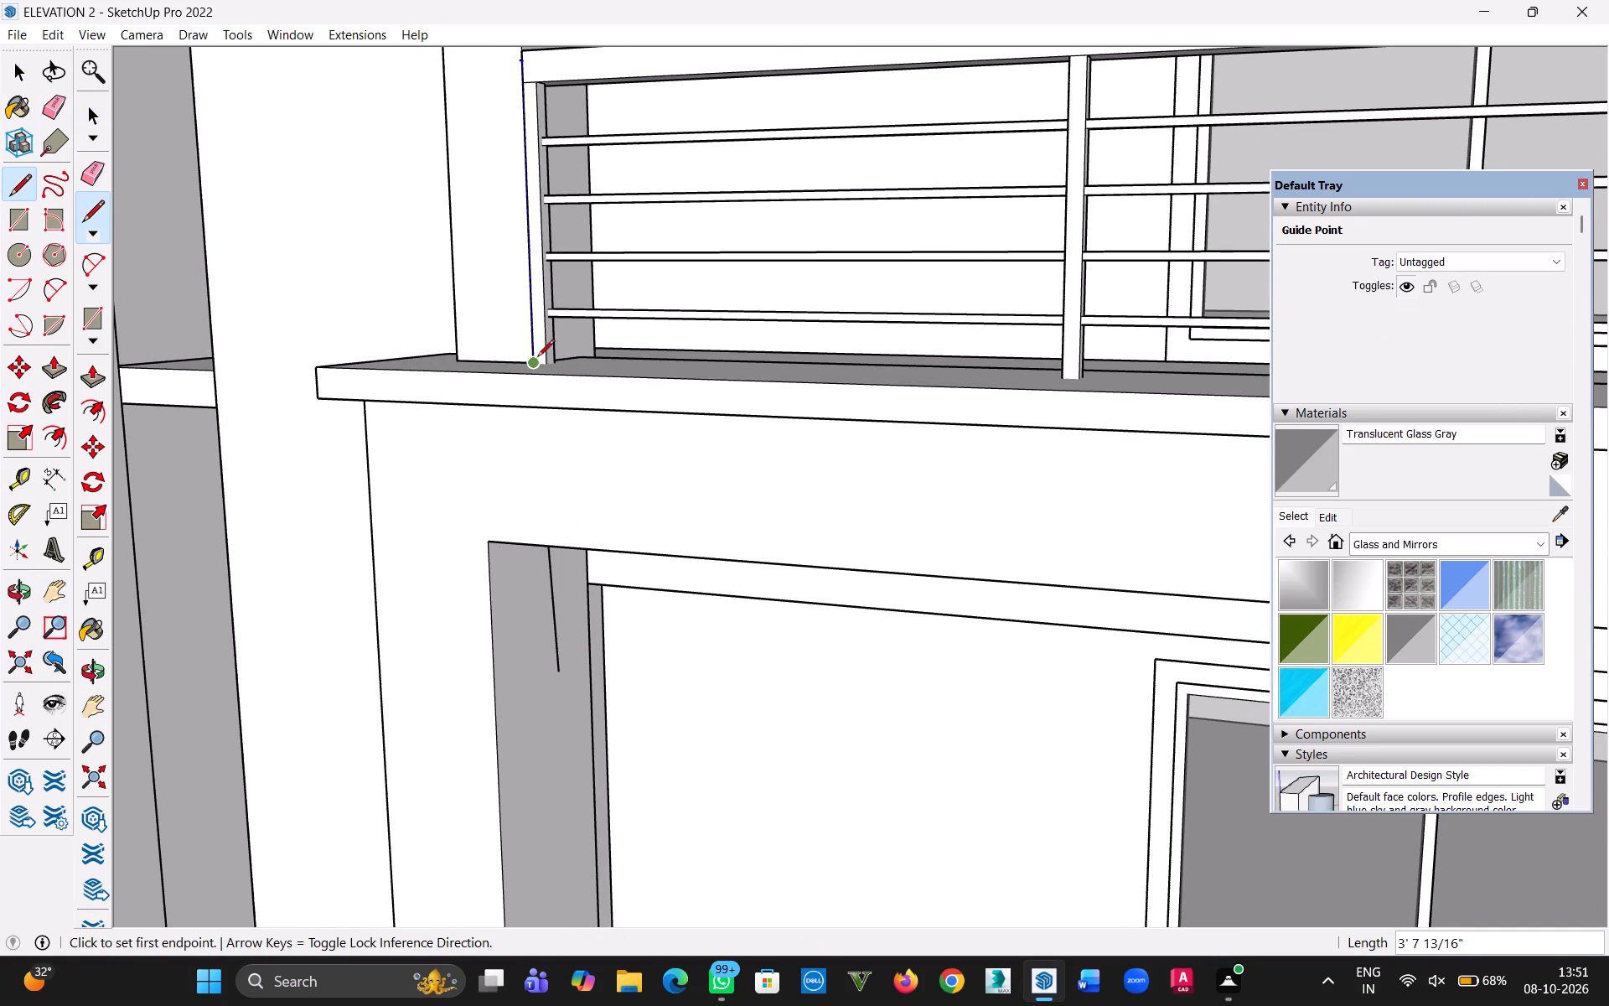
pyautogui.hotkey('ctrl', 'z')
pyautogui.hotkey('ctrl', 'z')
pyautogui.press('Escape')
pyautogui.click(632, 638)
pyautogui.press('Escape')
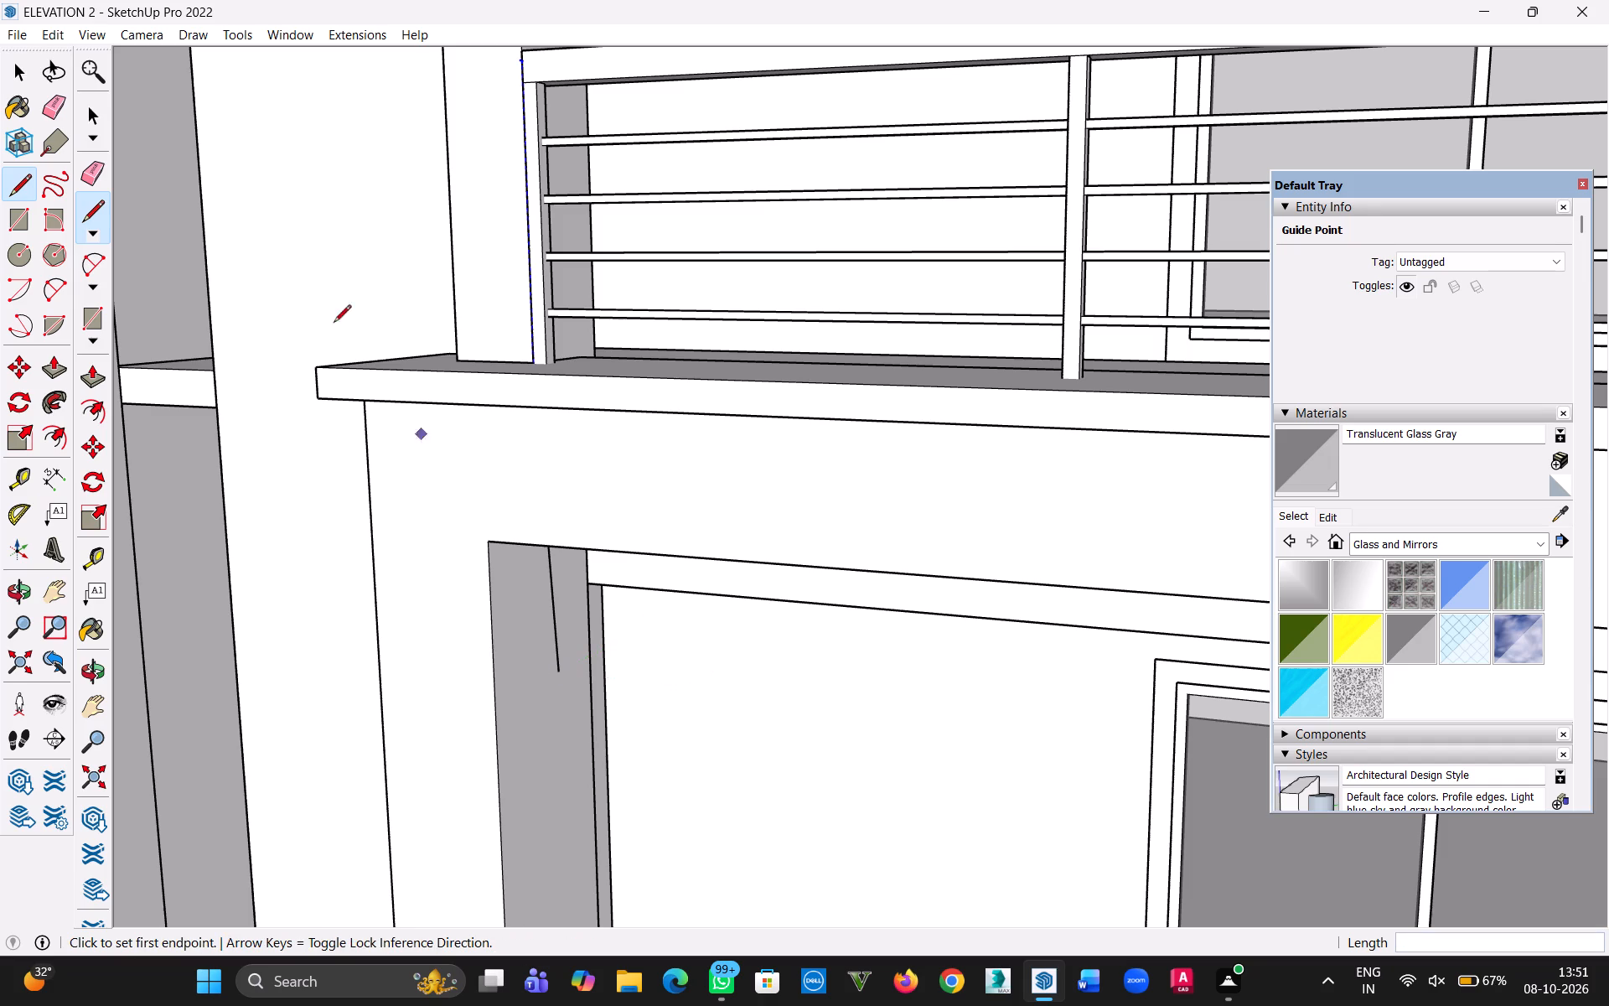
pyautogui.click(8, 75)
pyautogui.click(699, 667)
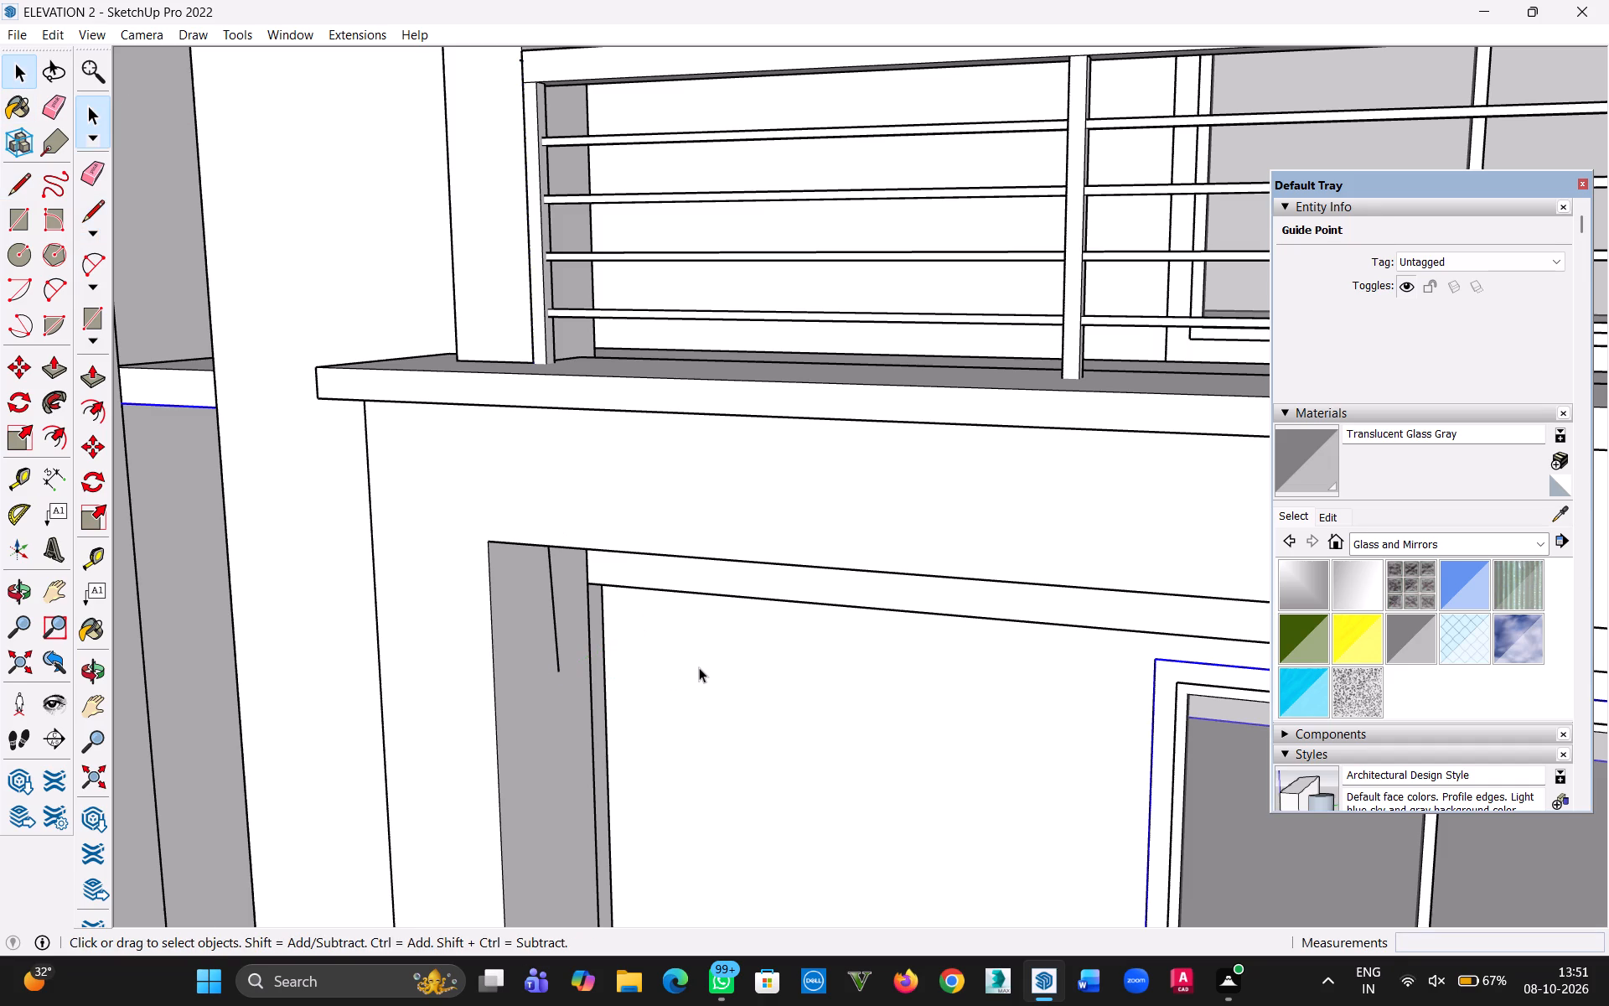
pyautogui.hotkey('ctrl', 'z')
# Place a vertical guide from the top railing's left post base down 12' 6" to the middle balcony's floor along its left side wall.
pyautogui.press('t')
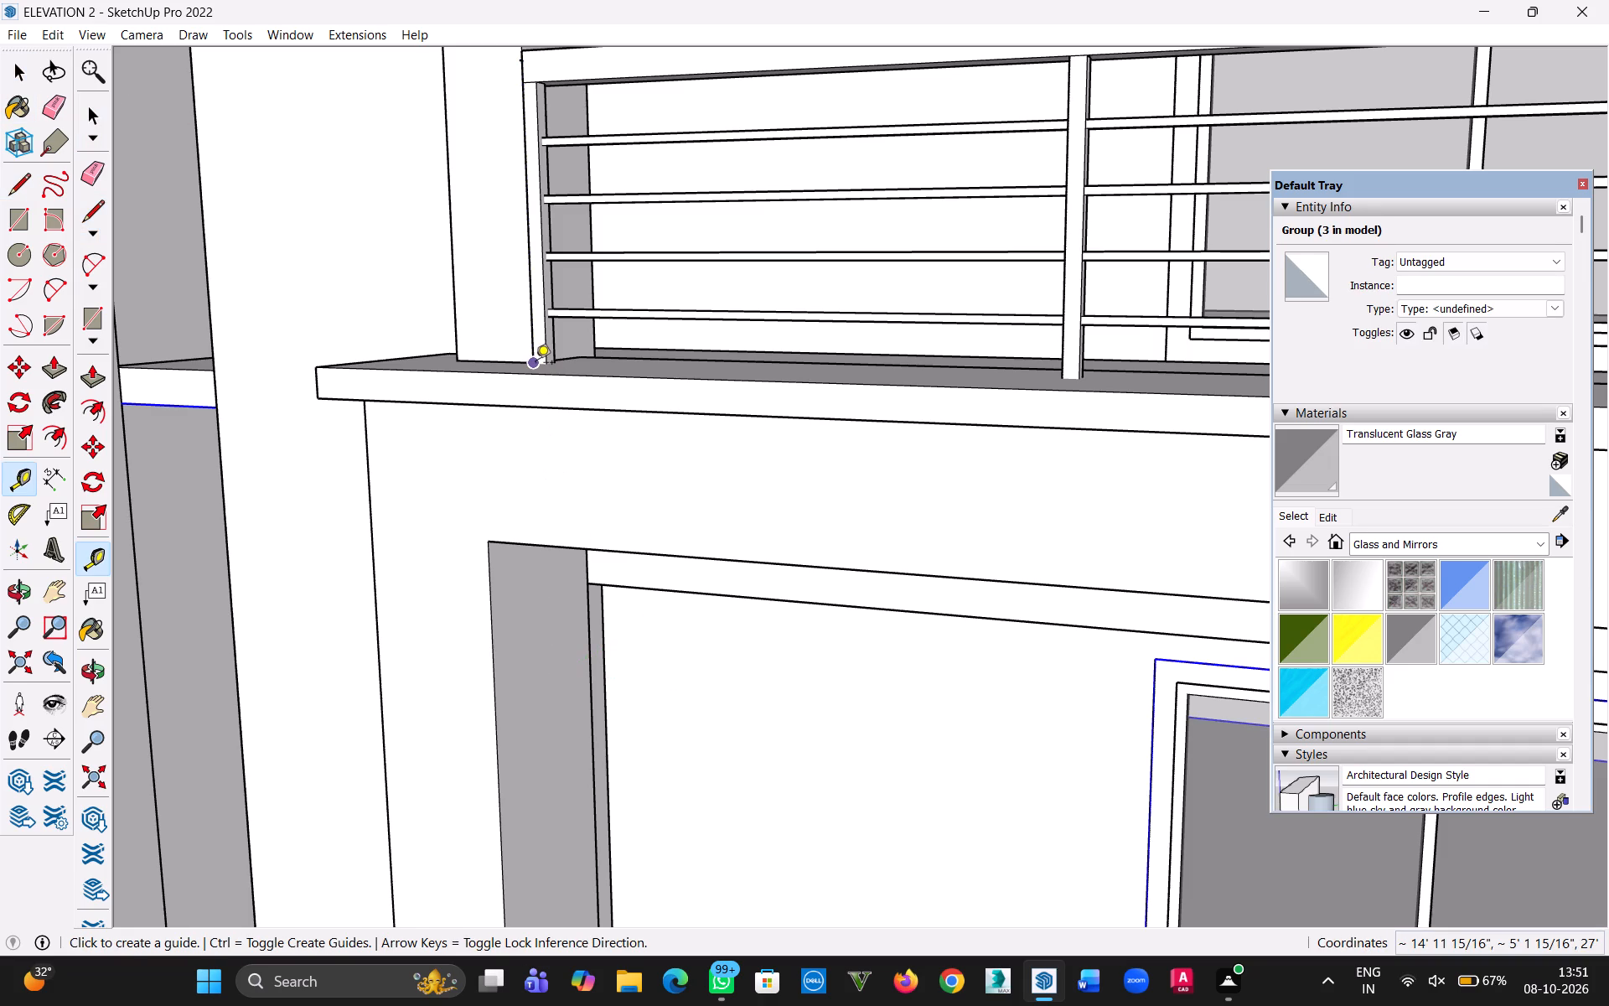
pyautogui.click(535, 364)
pyautogui.press('h')
pyautogui.moveTo(542, 713); pyautogui.dragTo(548, 616)
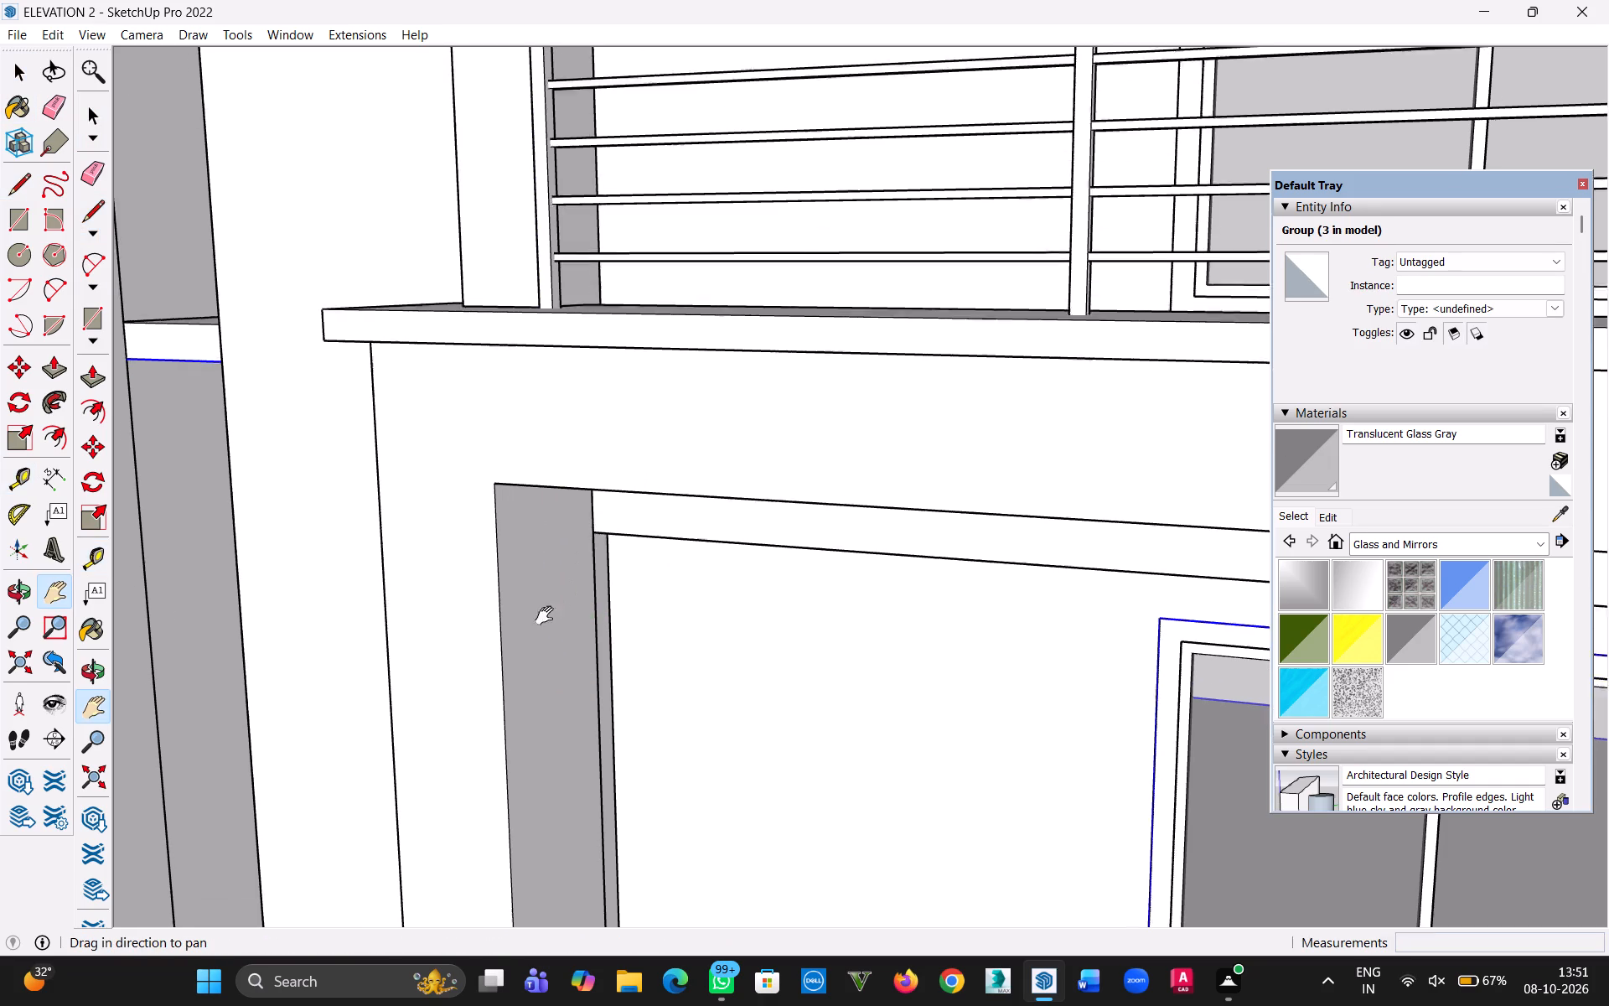
pyautogui.moveTo(548, 616); pyautogui.dragTo(544, 75)
pyautogui.press('Escape')
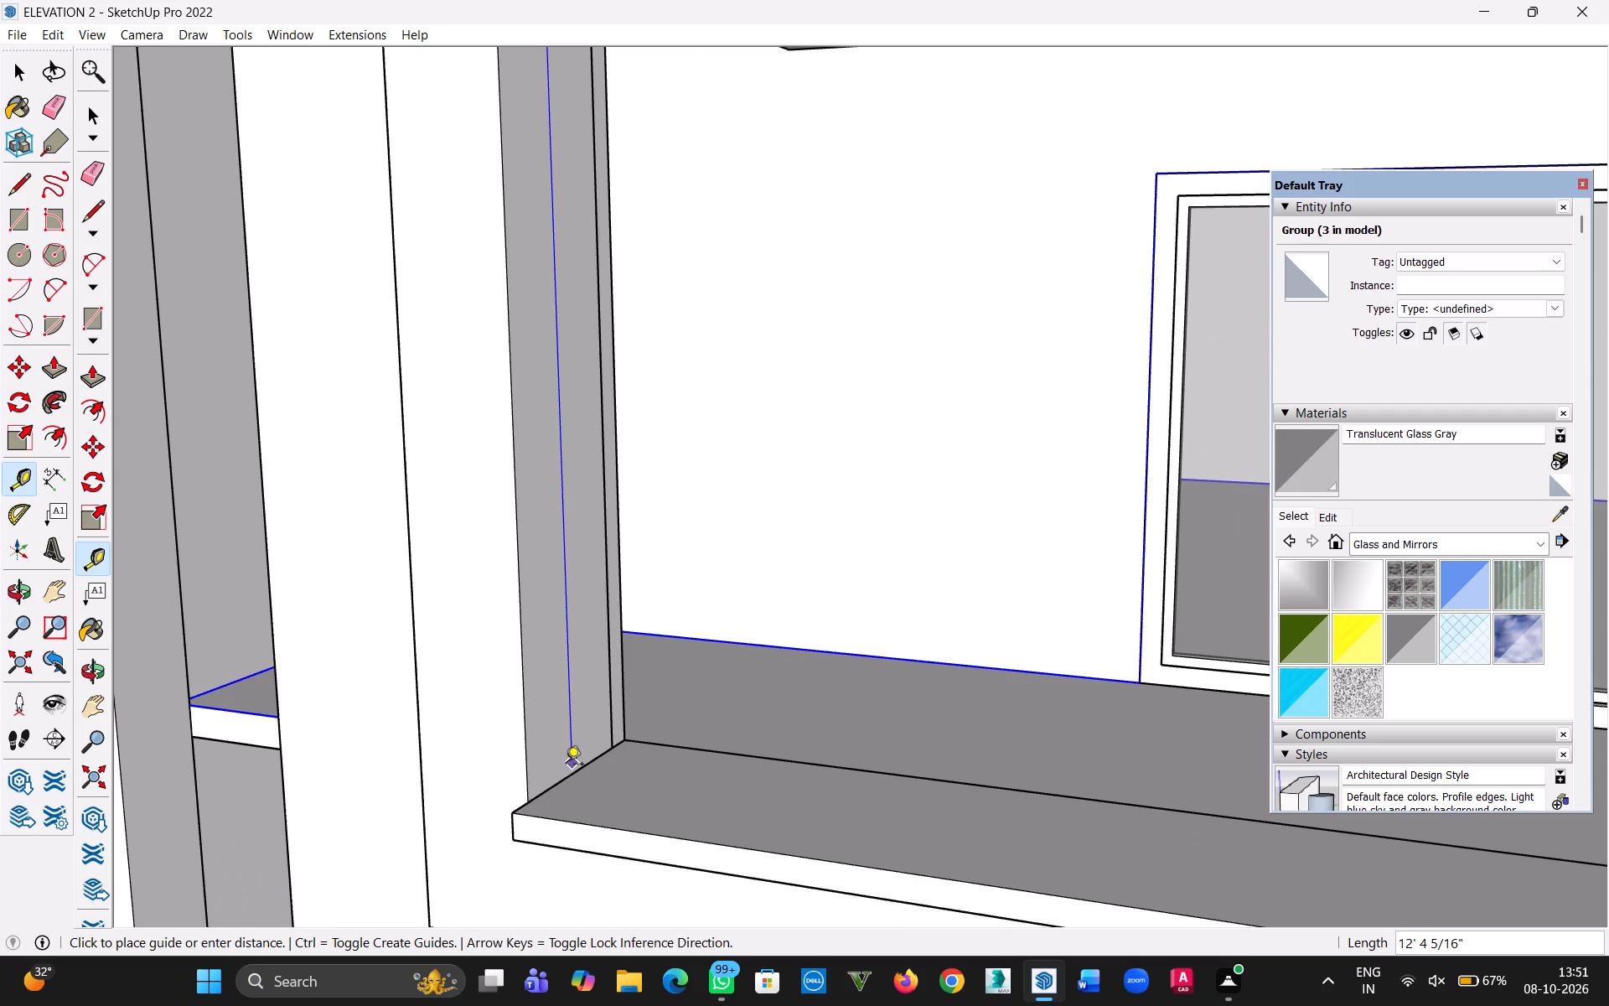
pyautogui.click(569, 779)
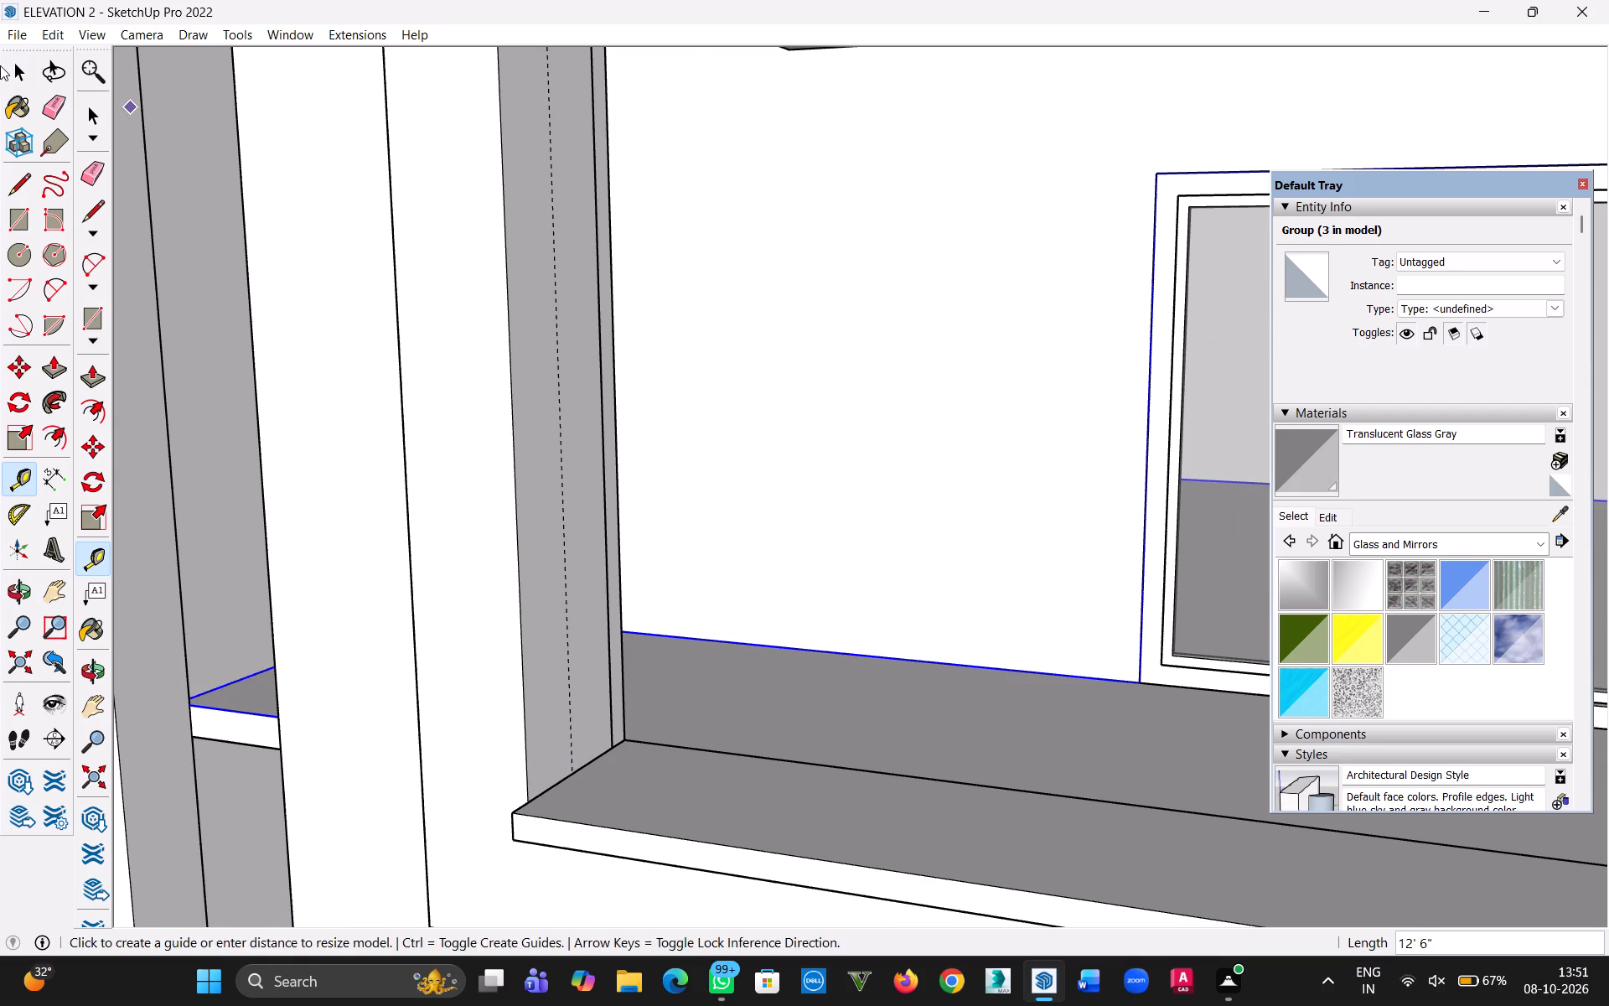
pyautogui.click(18, 76)
# Place a guide 3'3" above the middle balcony's floor edge at the left side wall, measured from beside the vertical guide.
pyautogui.scroll(-11, 560, 329)
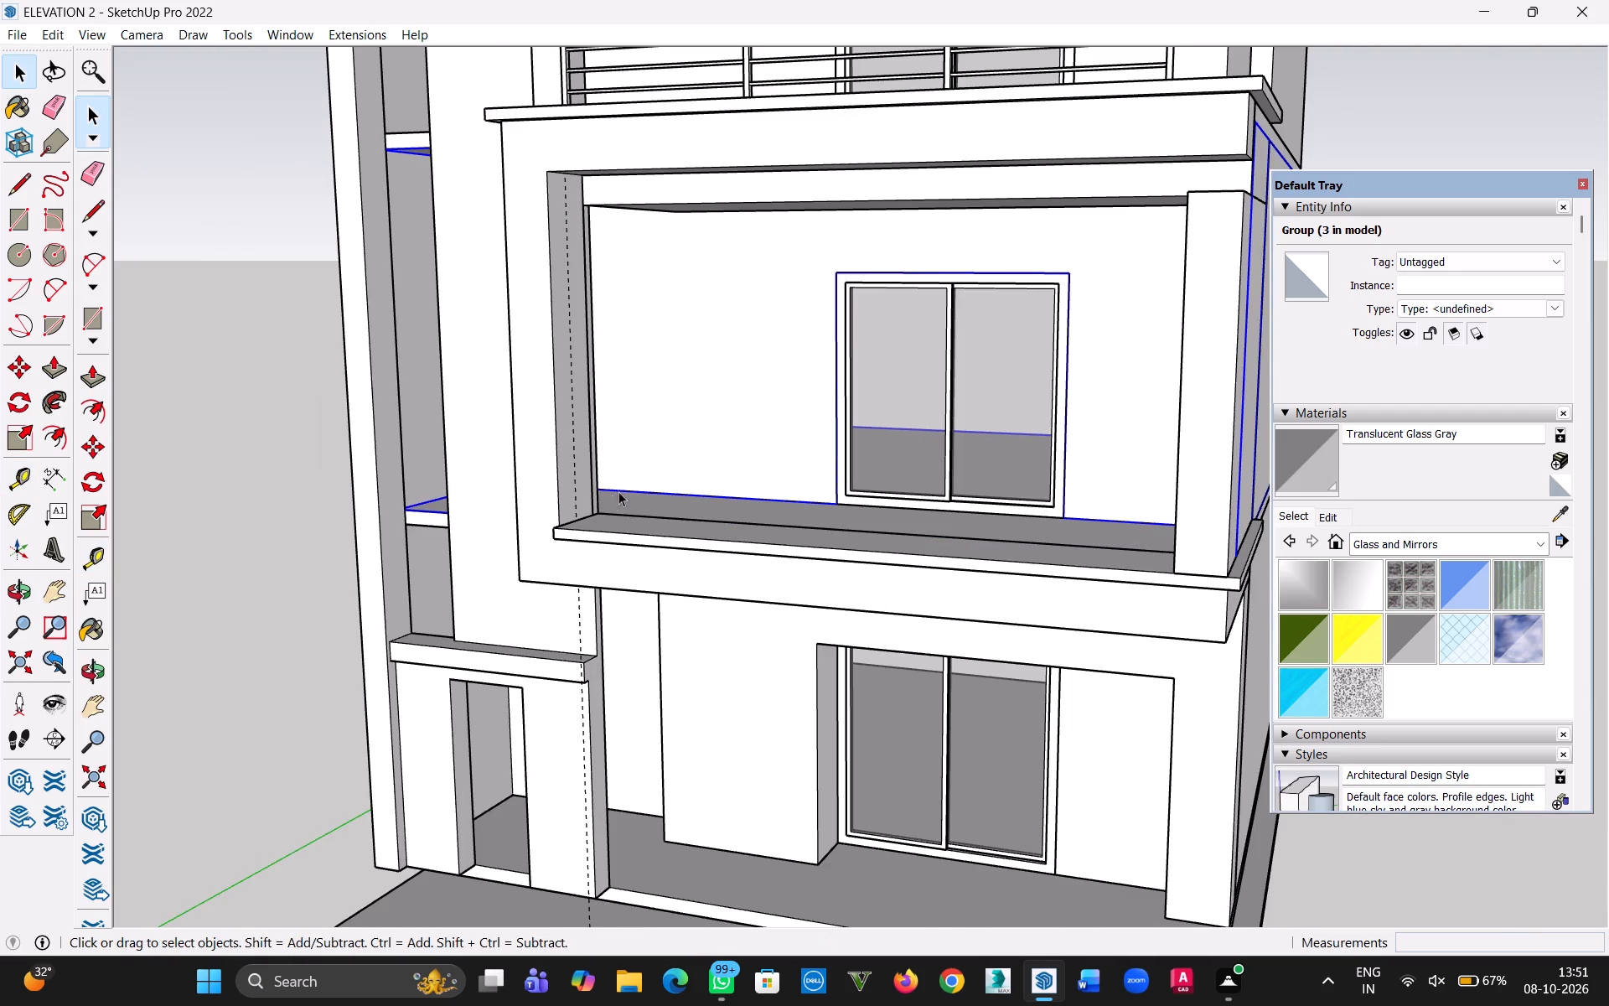
pyautogui.scroll(5, 612, 495)
pyautogui.press('t')
pyautogui.scroll(4, 585, 511)
pyautogui.click(544, 521)
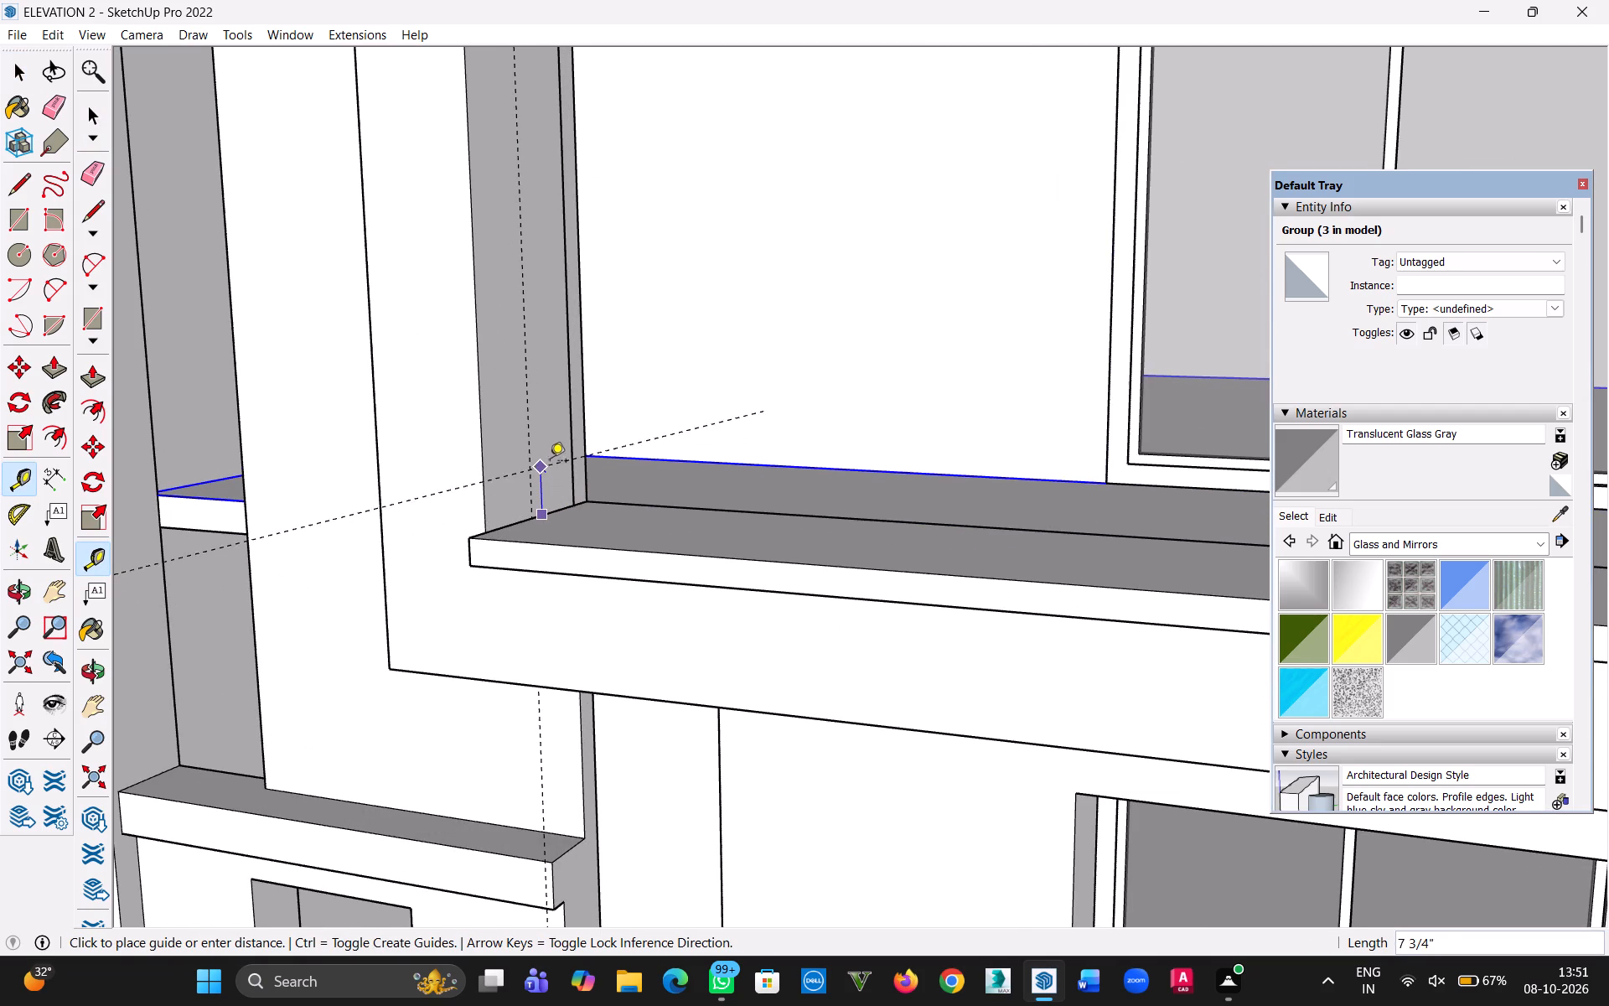
pyautogui.write('3\'3"')
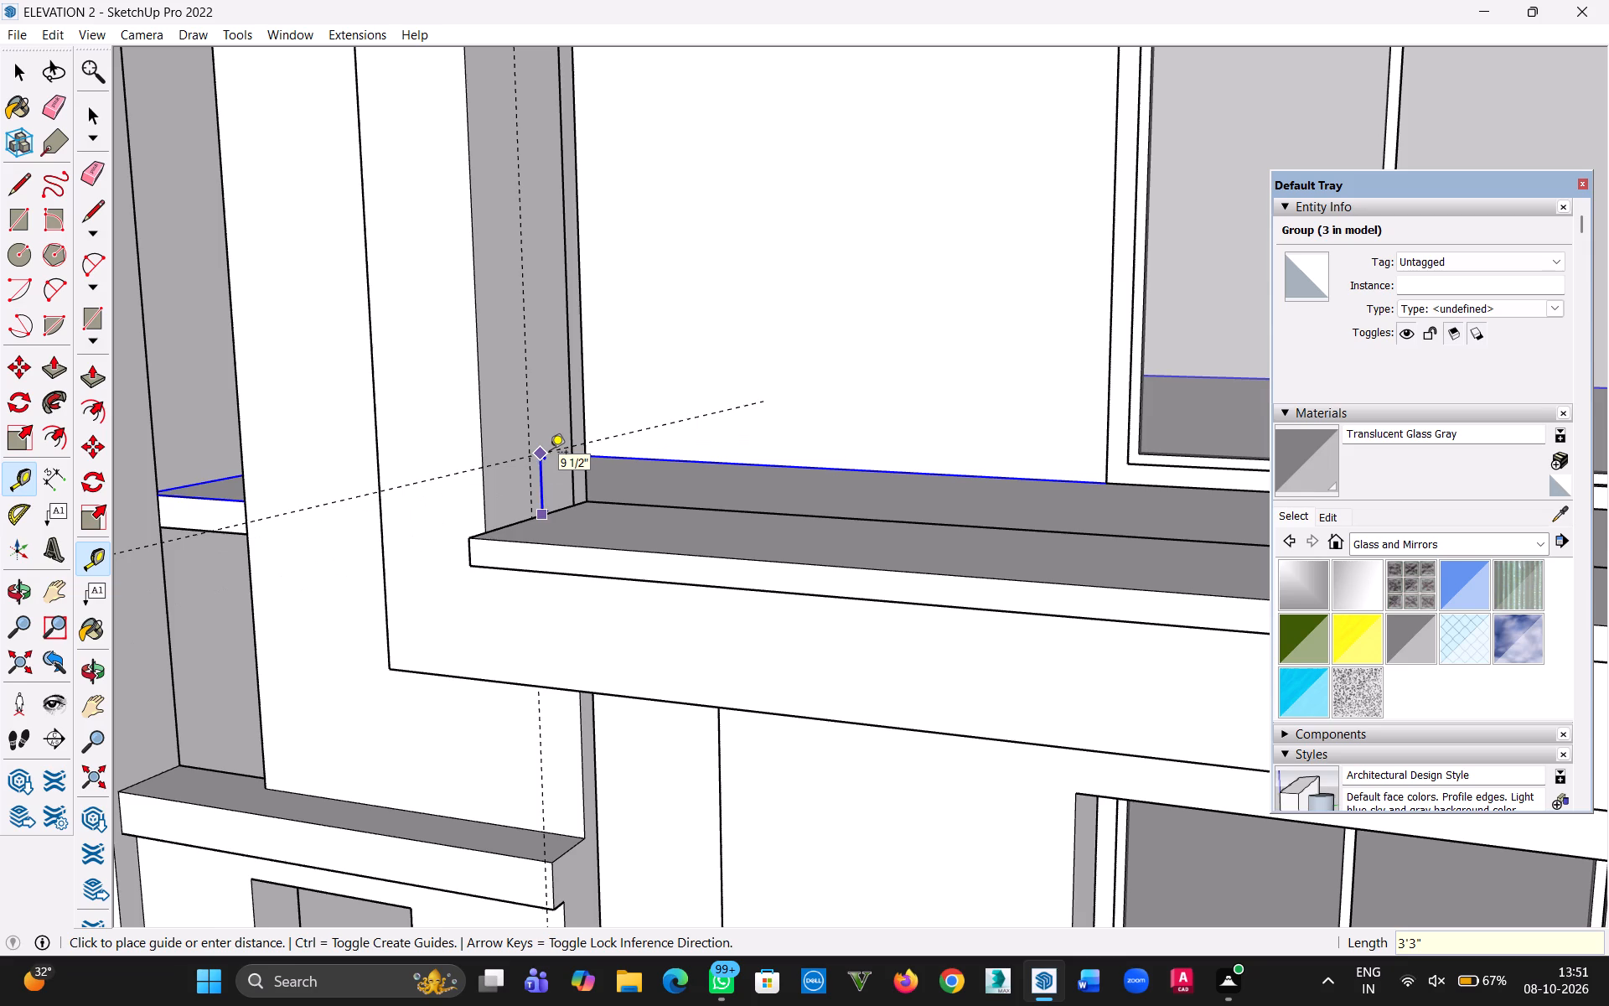
pyautogui.press('Return')
# Move the spare railing beside the house onto the middle balcony, placing its top left back corner where the vertical and 3'3" guides cross.
pyautogui.scroll(-17, 533, 435)
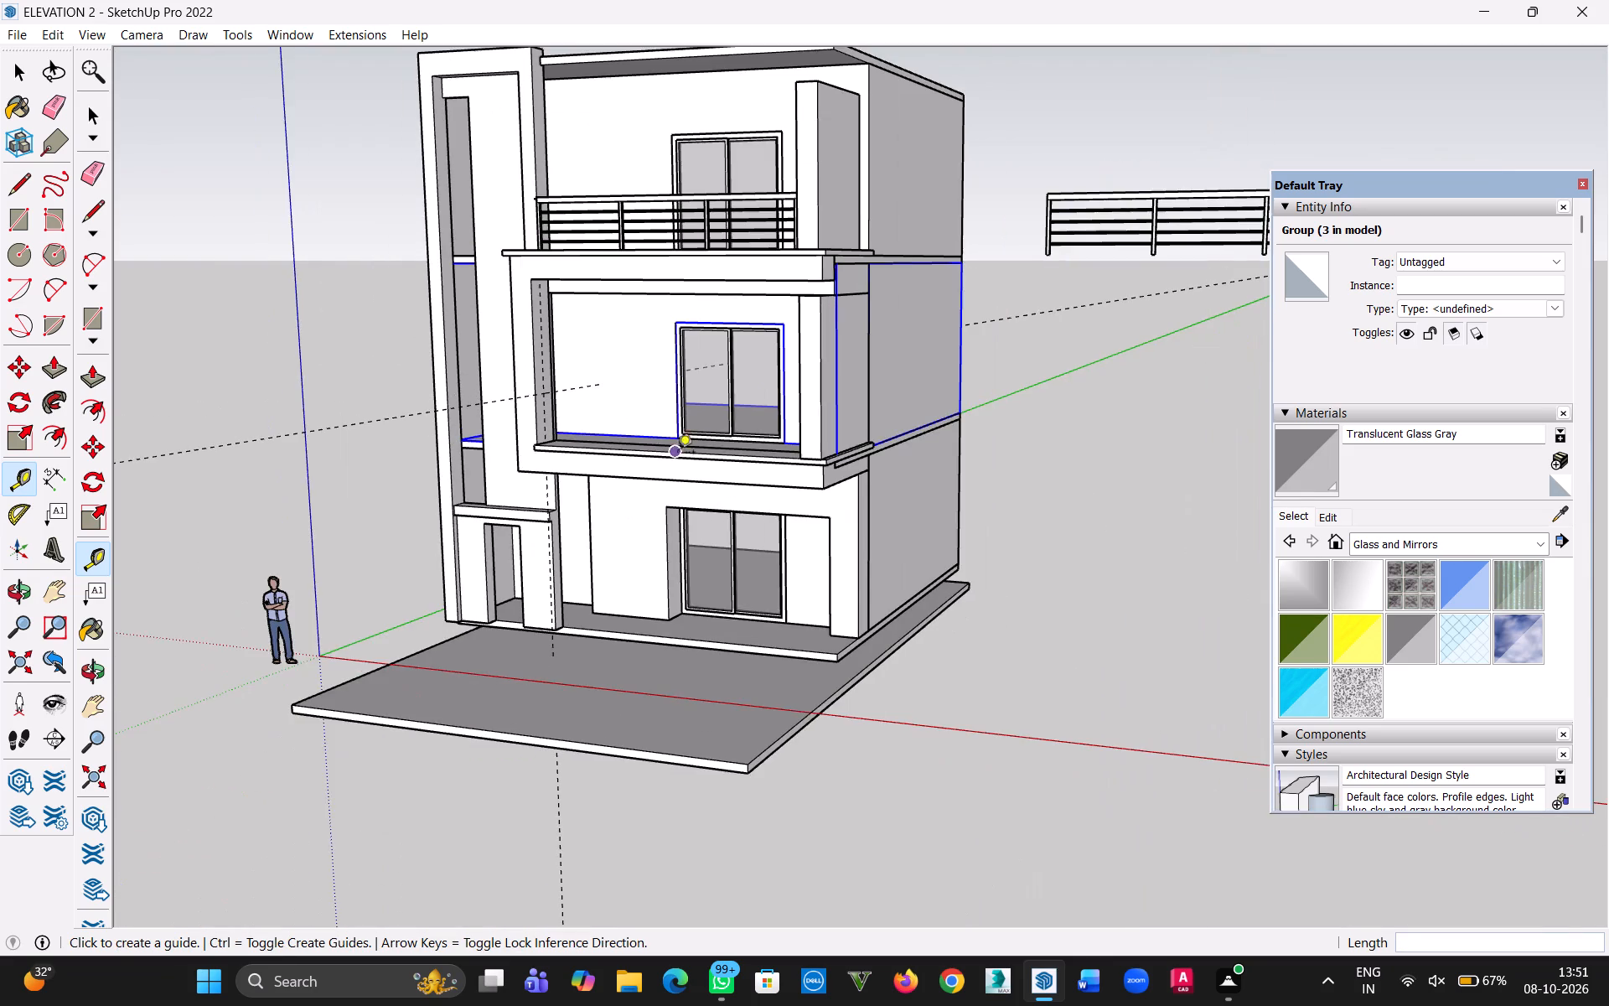
pyautogui.press('h')
pyautogui.moveTo(740, 454); pyautogui.dragTo(417, 430)
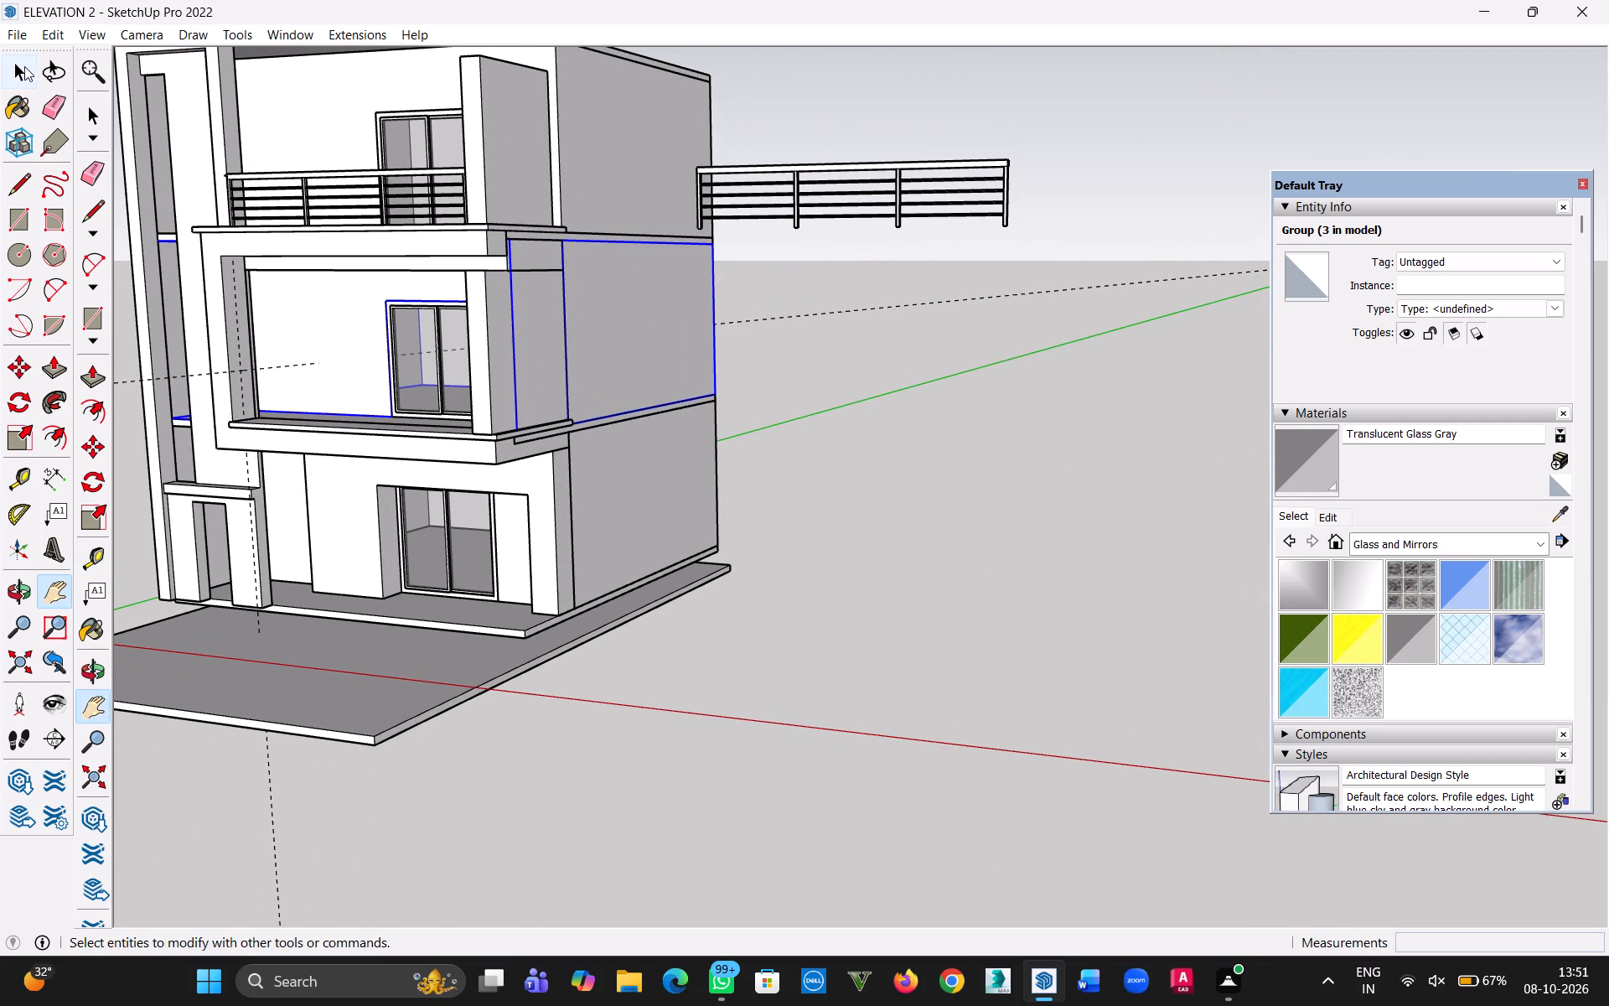
pyautogui.click(22, 70)
pyautogui.click(895, 177)
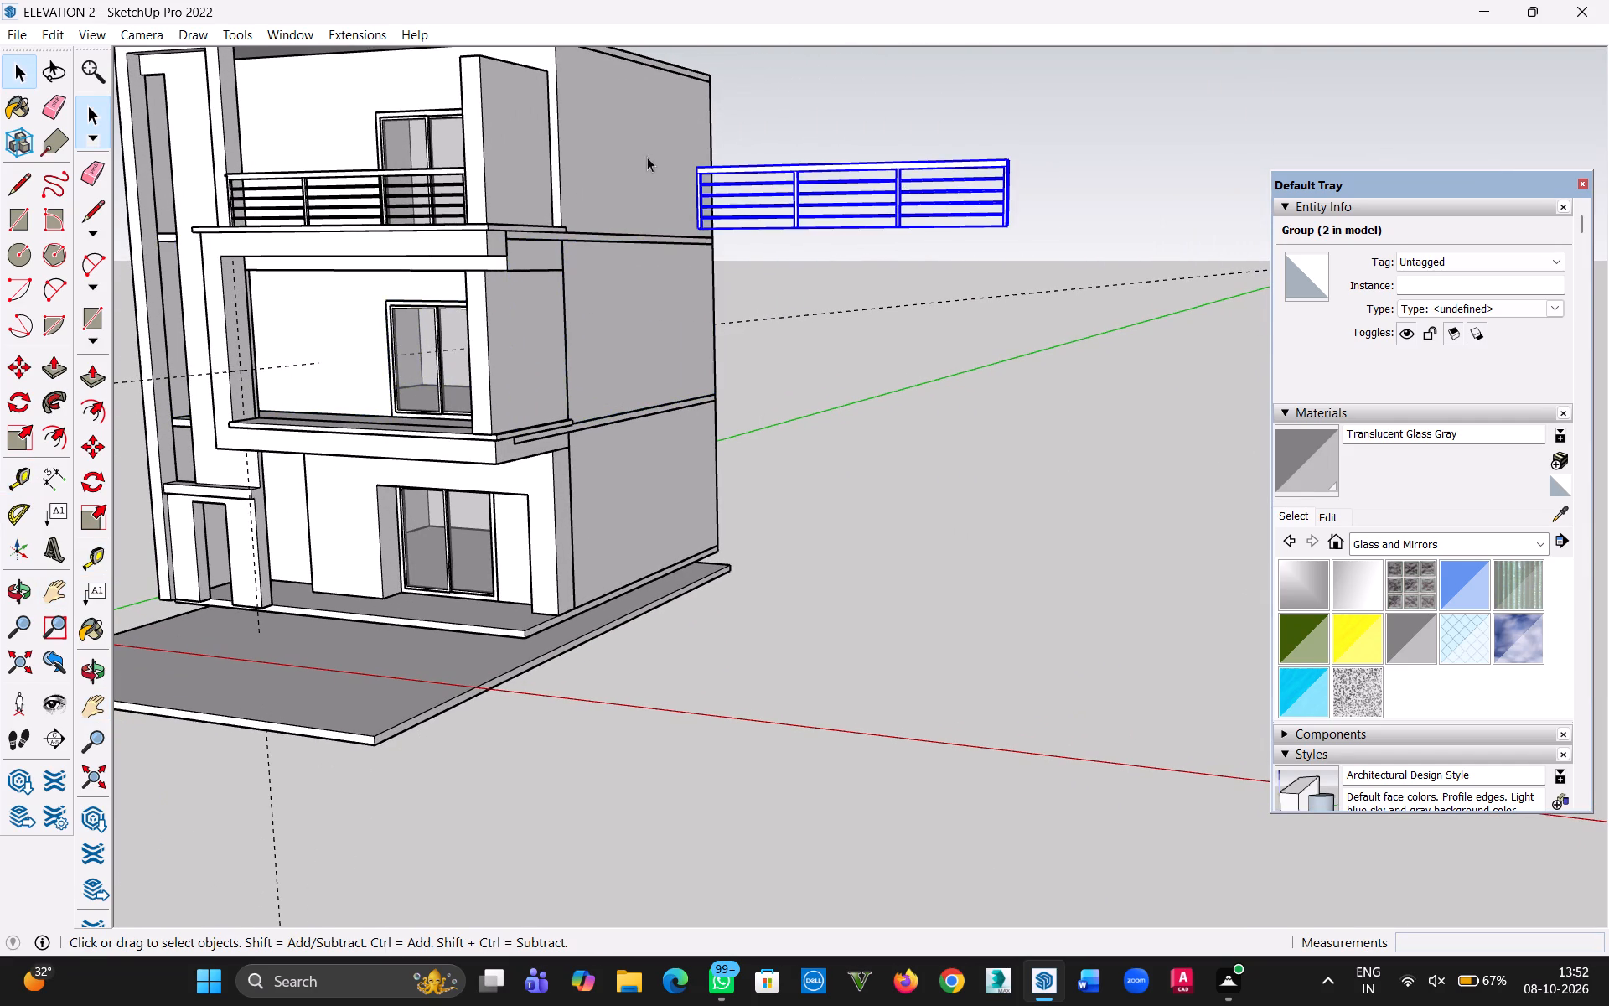
pyautogui.scroll(5, 692, 163)
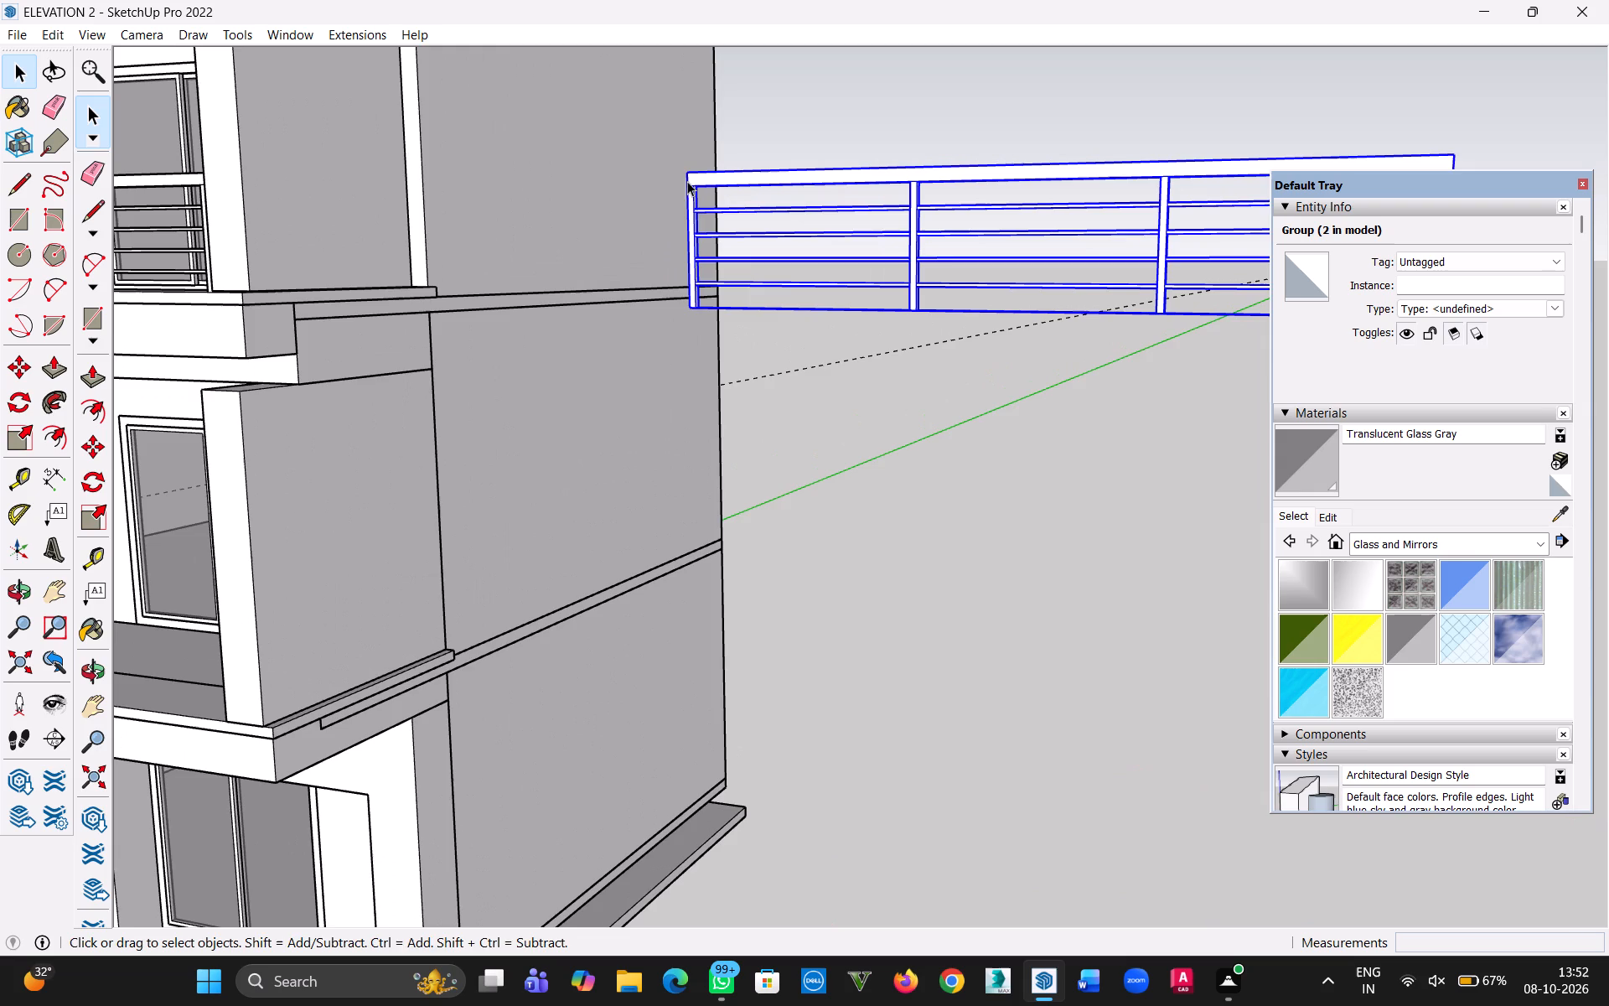
pyautogui.moveTo(698, 174); pyautogui.dragTo(908, 229, button='middle')
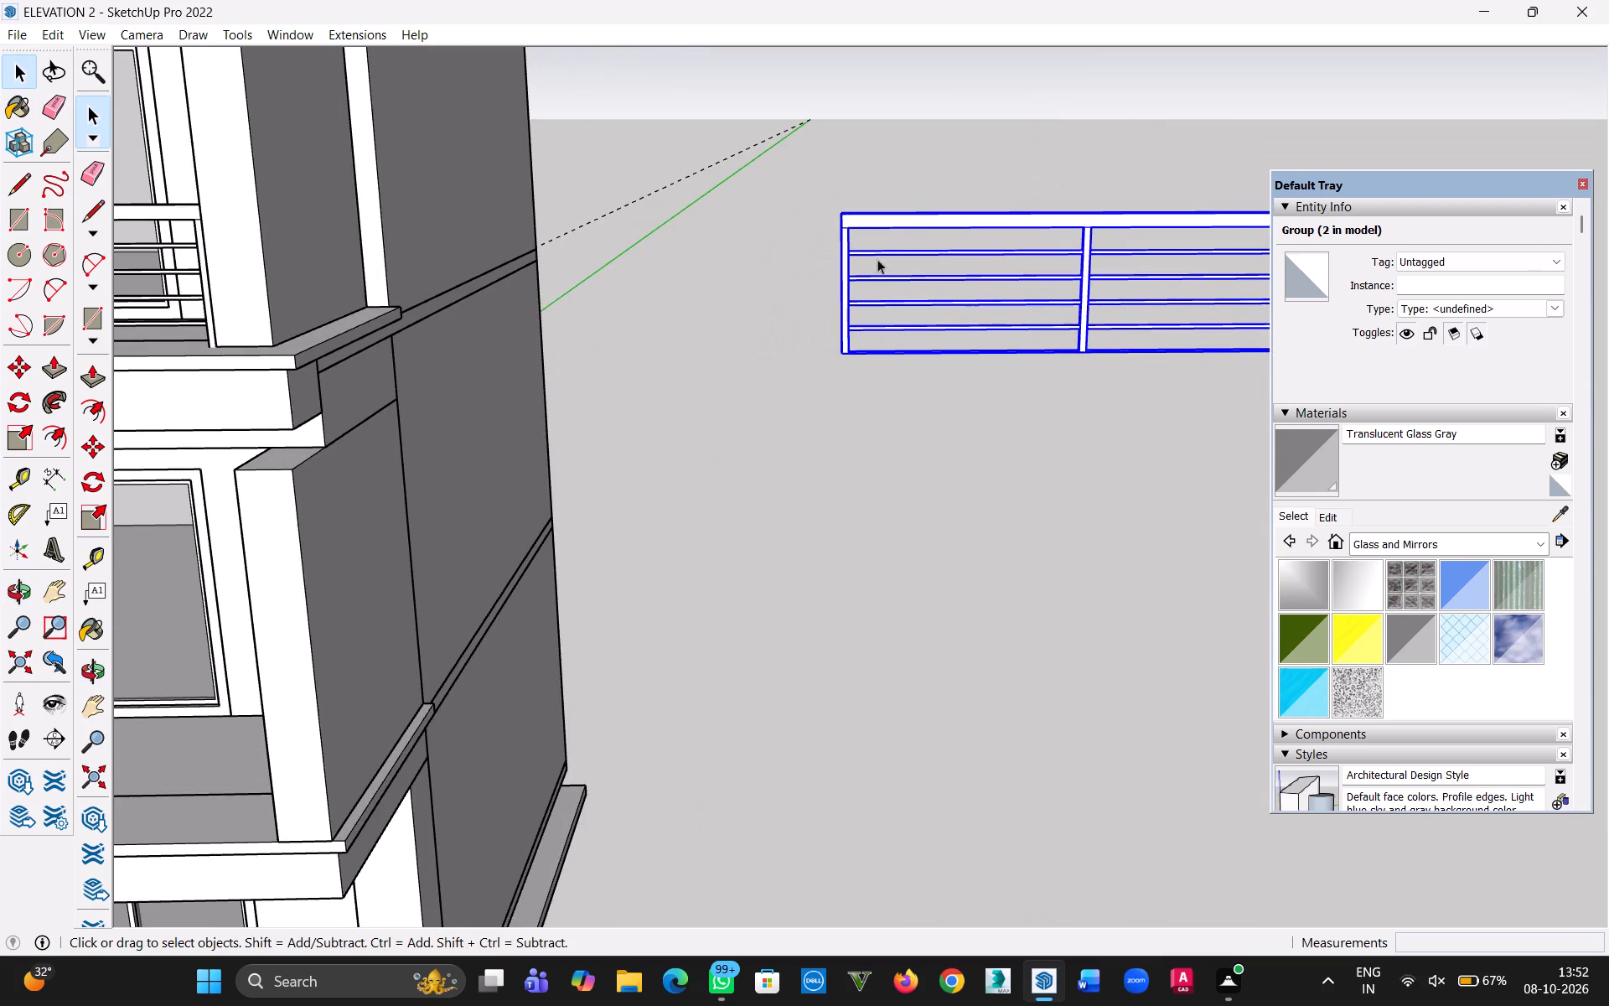
pyautogui.scroll(-12, 836, 270)
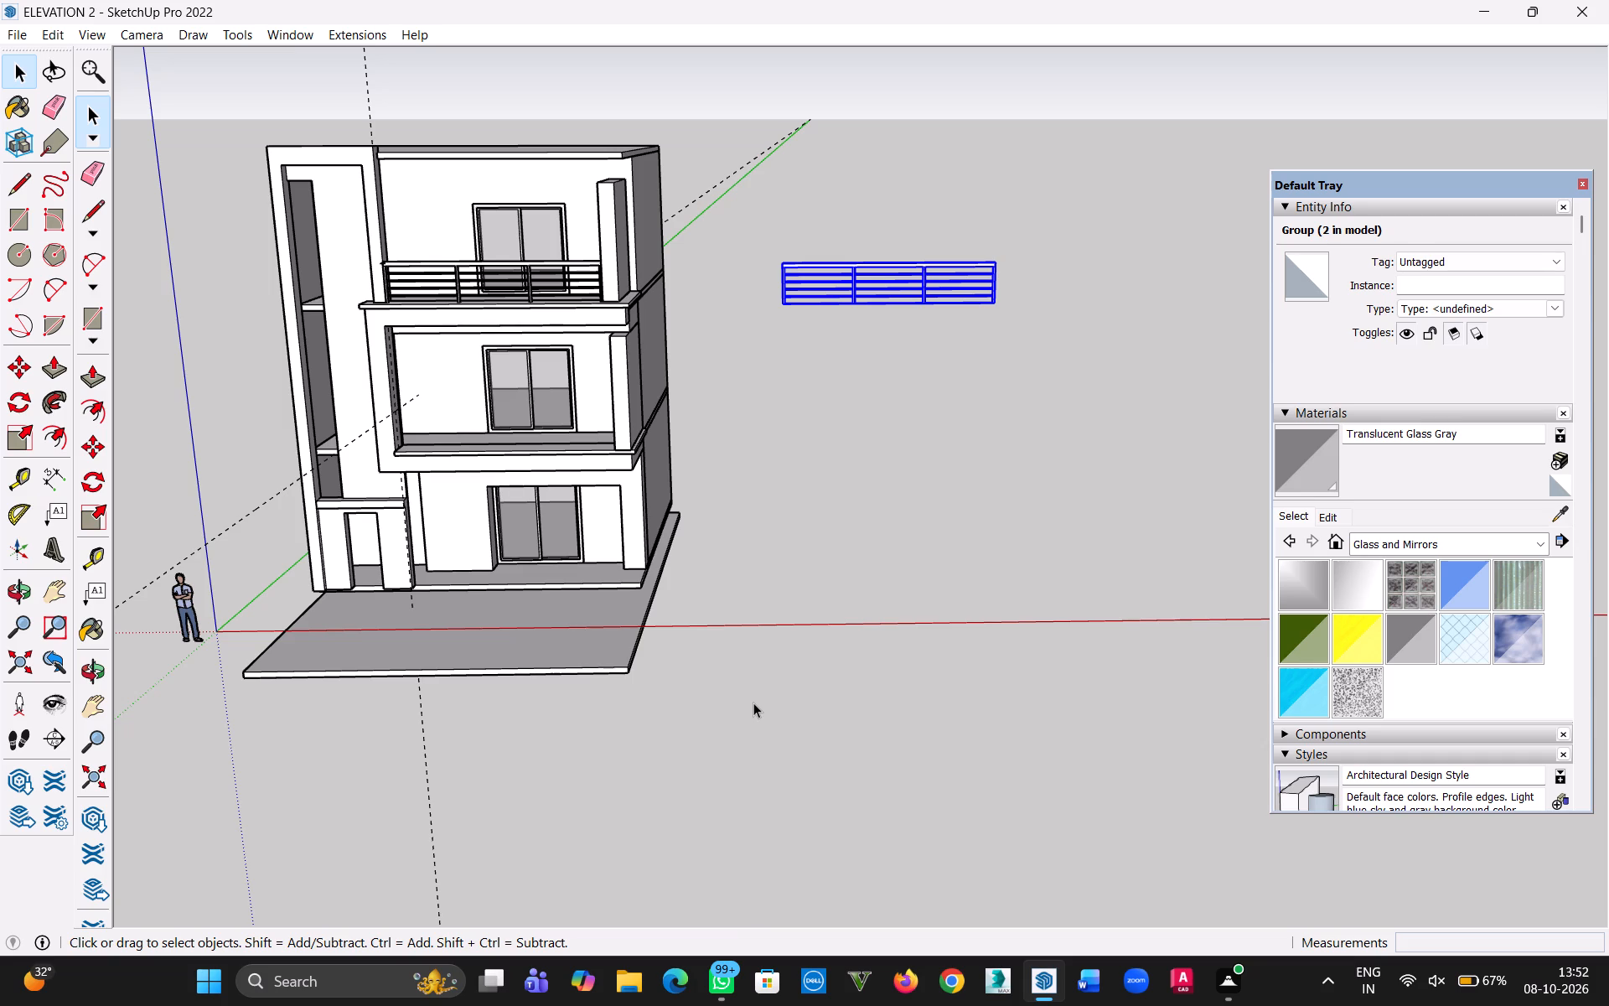
pyautogui.moveTo(758, 430); pyautogui.dragTo(622, 547, button='middle')
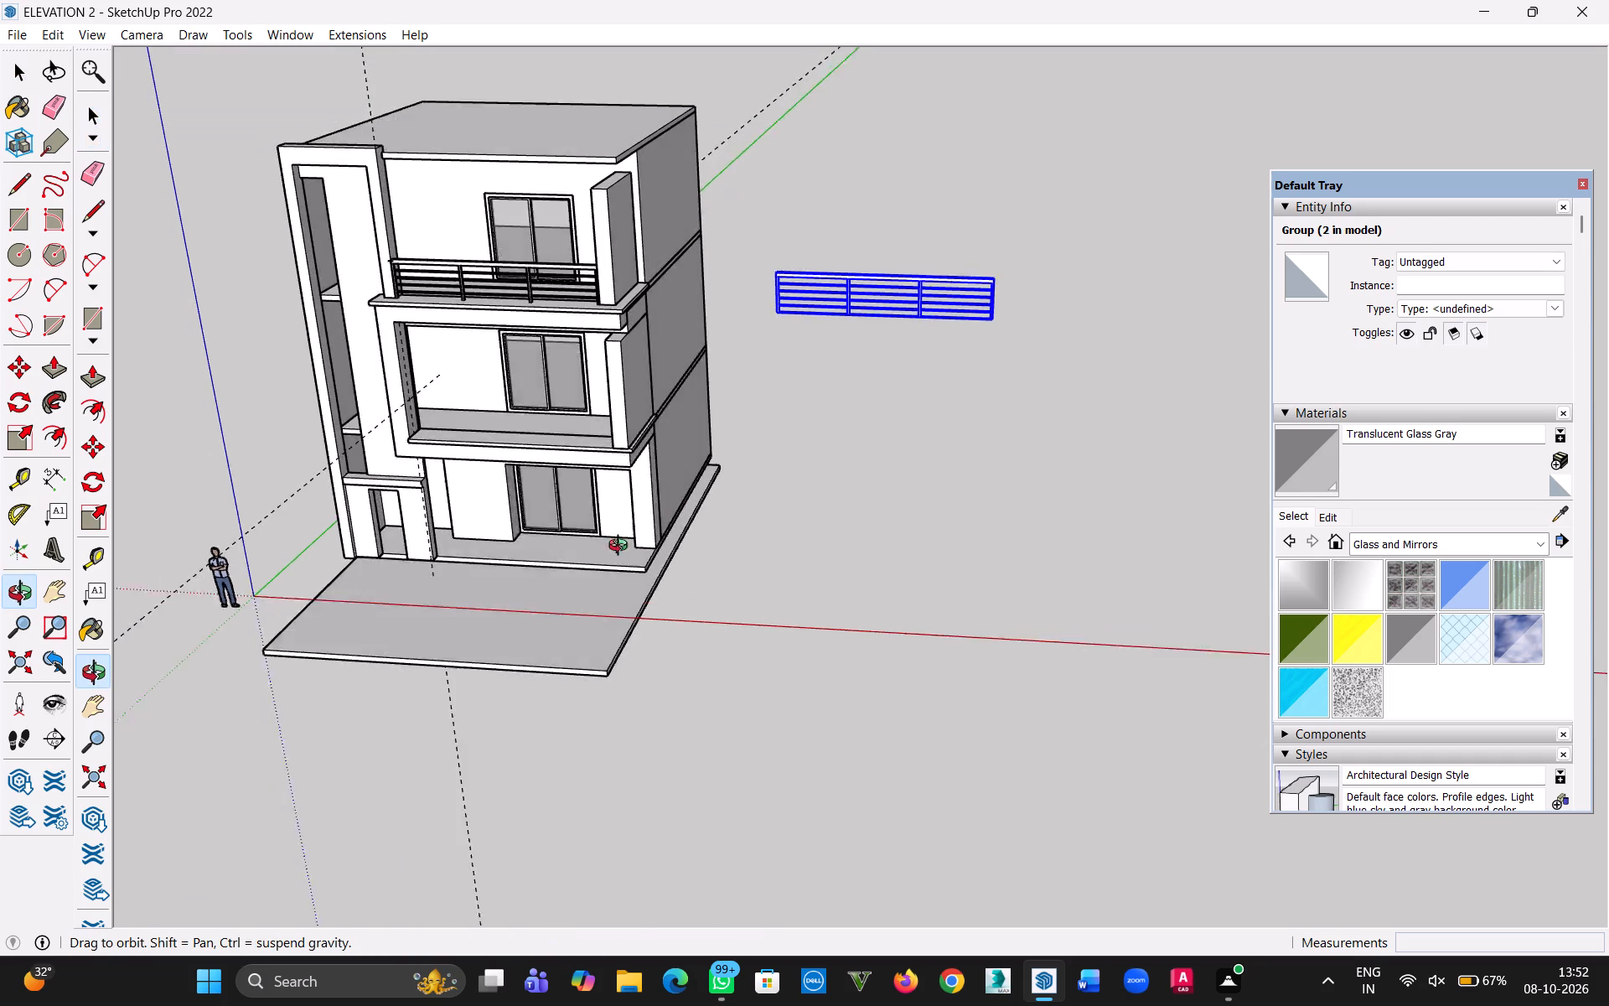
pyautogui.moveTo(622, 547); pyautogui.dragTo(534, 536, button='middle')
pyautogui.scroll(10, 854, 251)
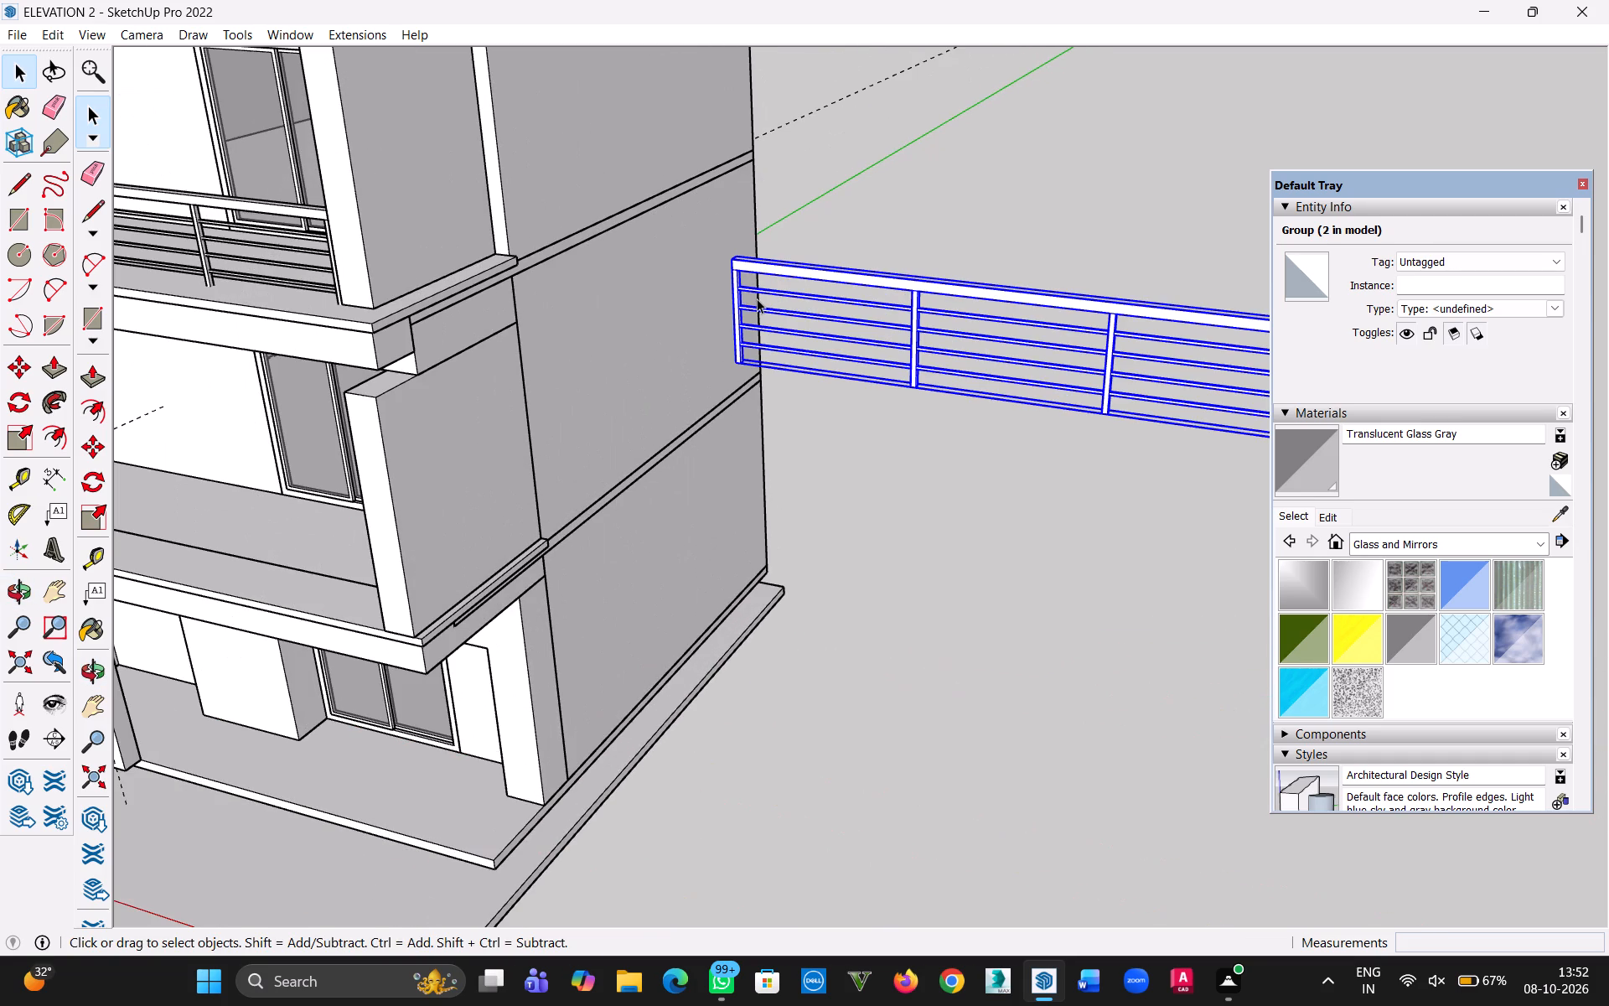
pyautogui.press('m')
pyautogui.scroll(9, 737, 242)
pyautogui.scroll(-3, 781, 265)
pyautogui.scroll(1, 809, 236)
pyautogui.click(826, 227)
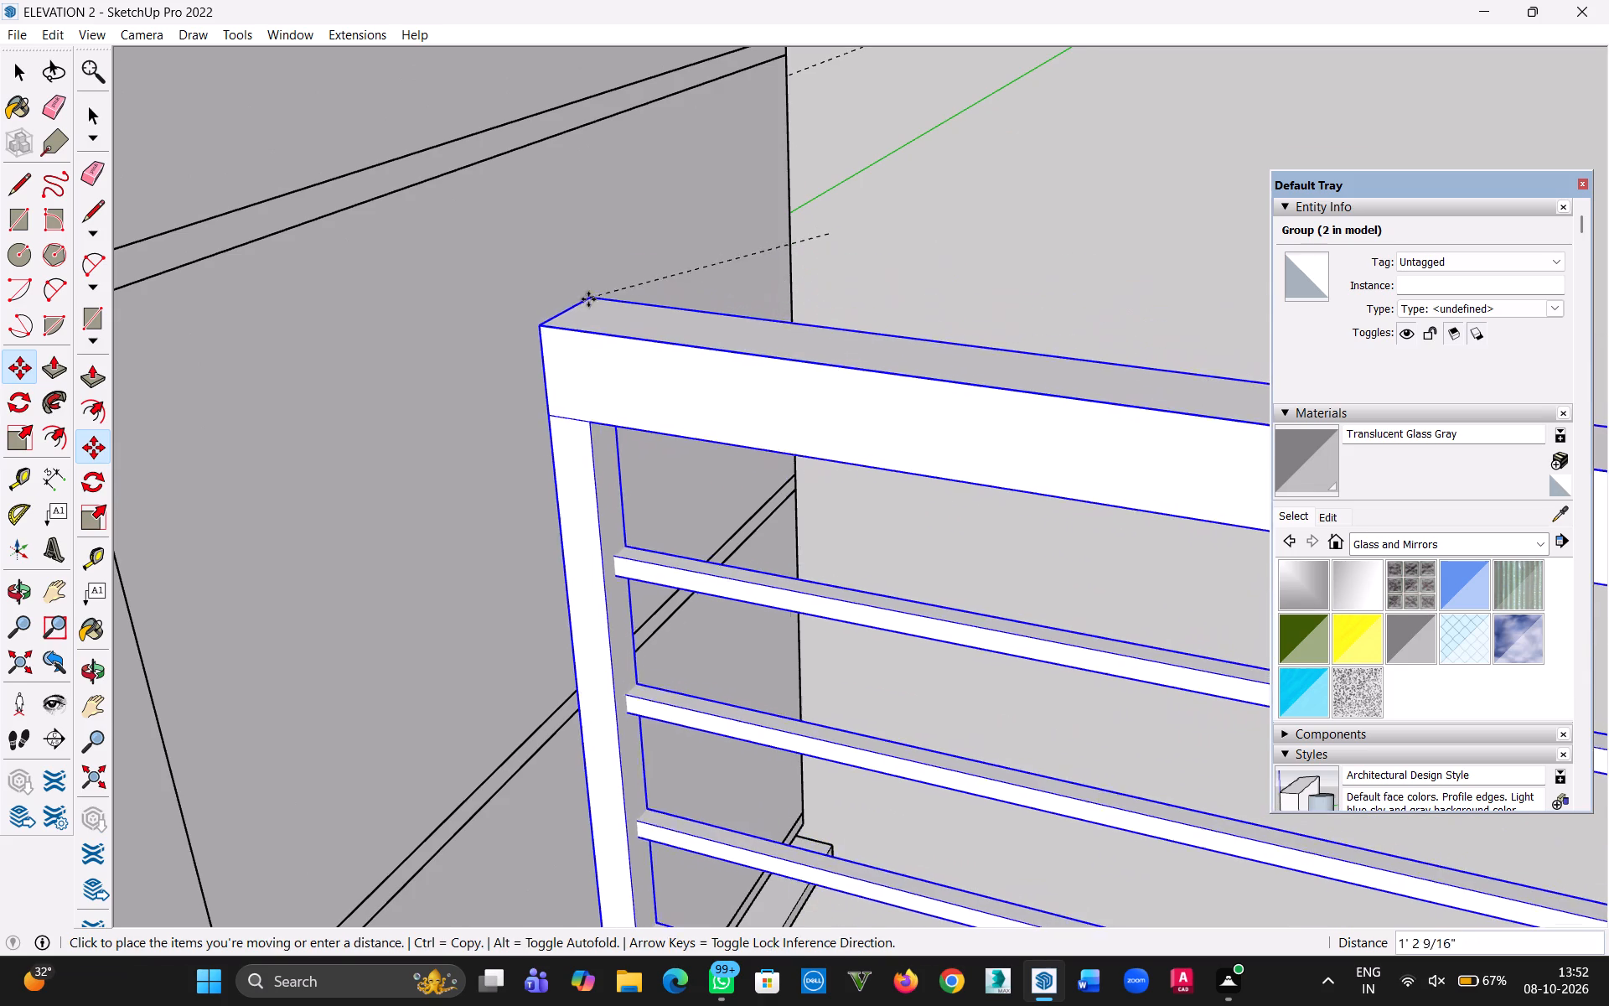
pyautogui.press('h')
pyautogui.moveTo(561, 300); pyautogui.dragTo(1302, 314)
pyautogui.moveTo(486, 536); pyautogui.dragTo(1332, 250)
pyautogui.moveTo(440, 687); pyautogui.dragTo(531, 604)
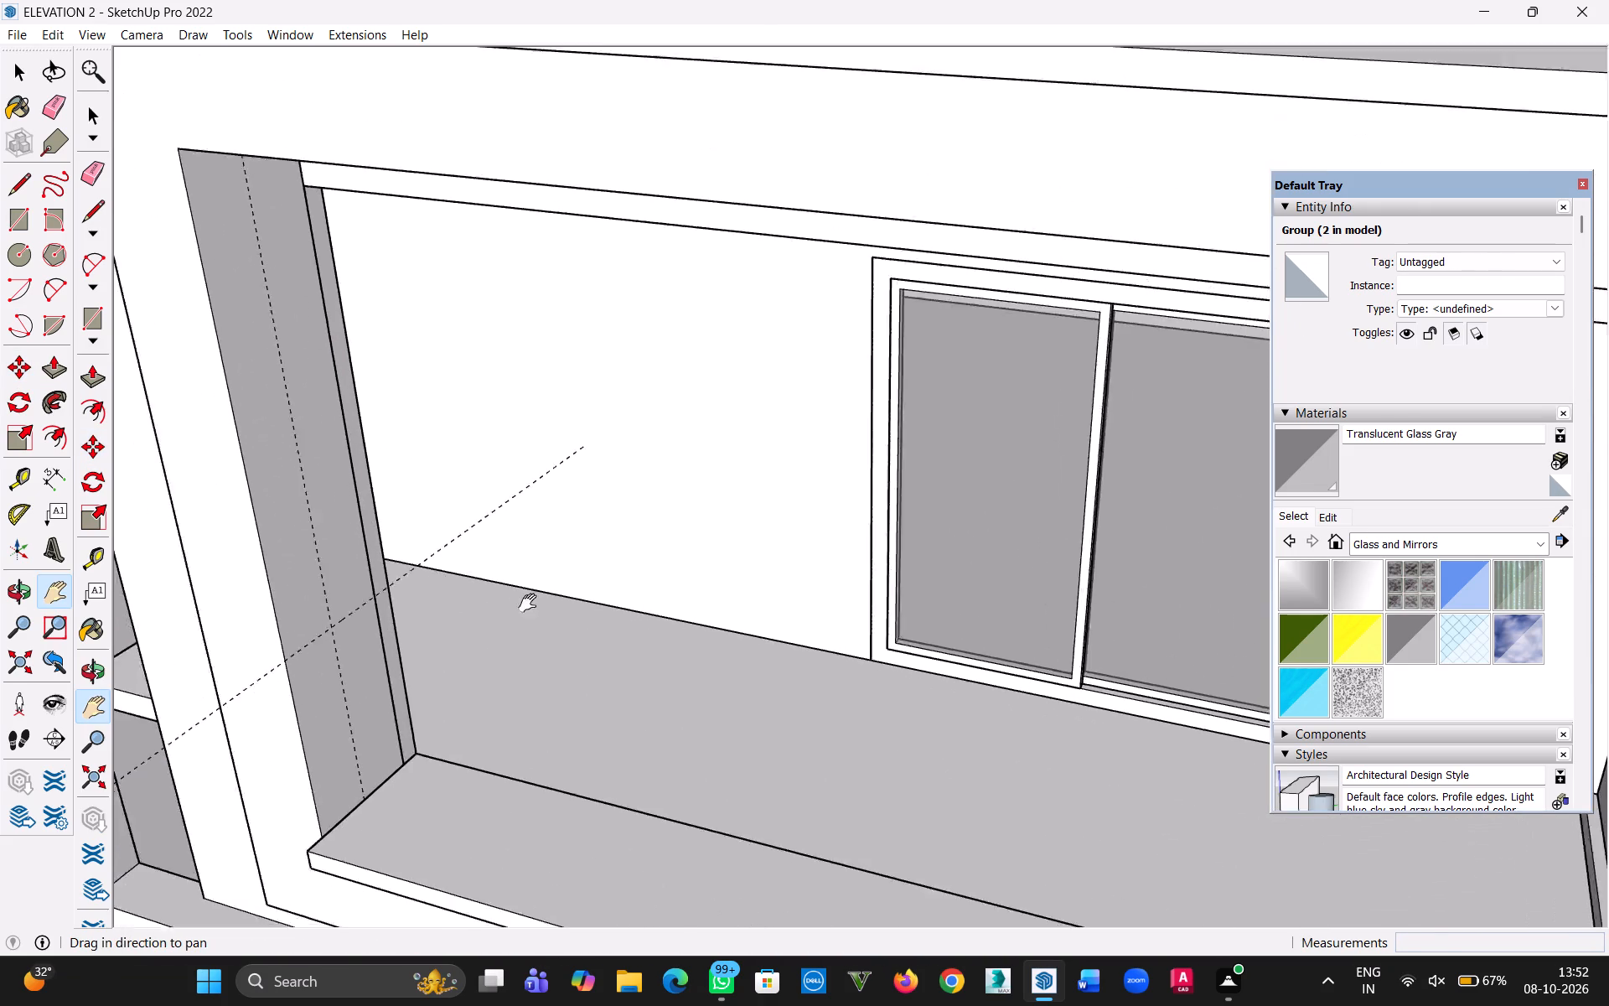
pyautogui.moveTo(531, 604); pyautogui.dragTo(586, 541)
pyautogui.press('Escape')
pyautogui.scroll(8, 438, 537)
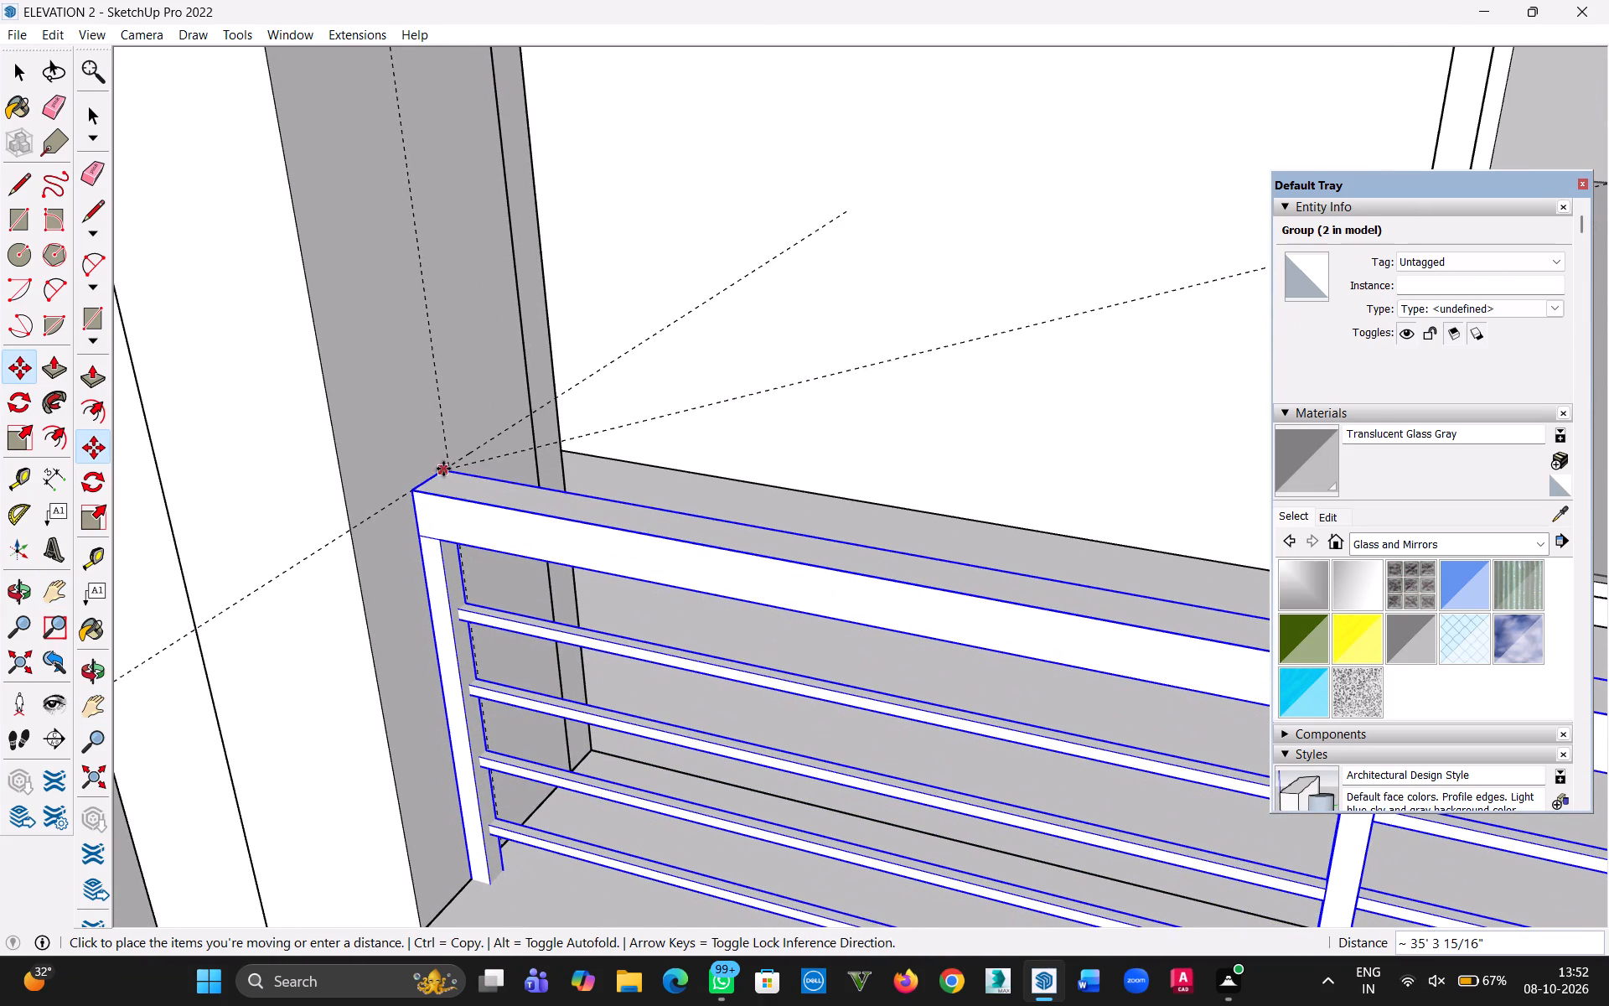
pyautogui.click(444, 468)
pyautogui.scroll(-19, 531, 604)
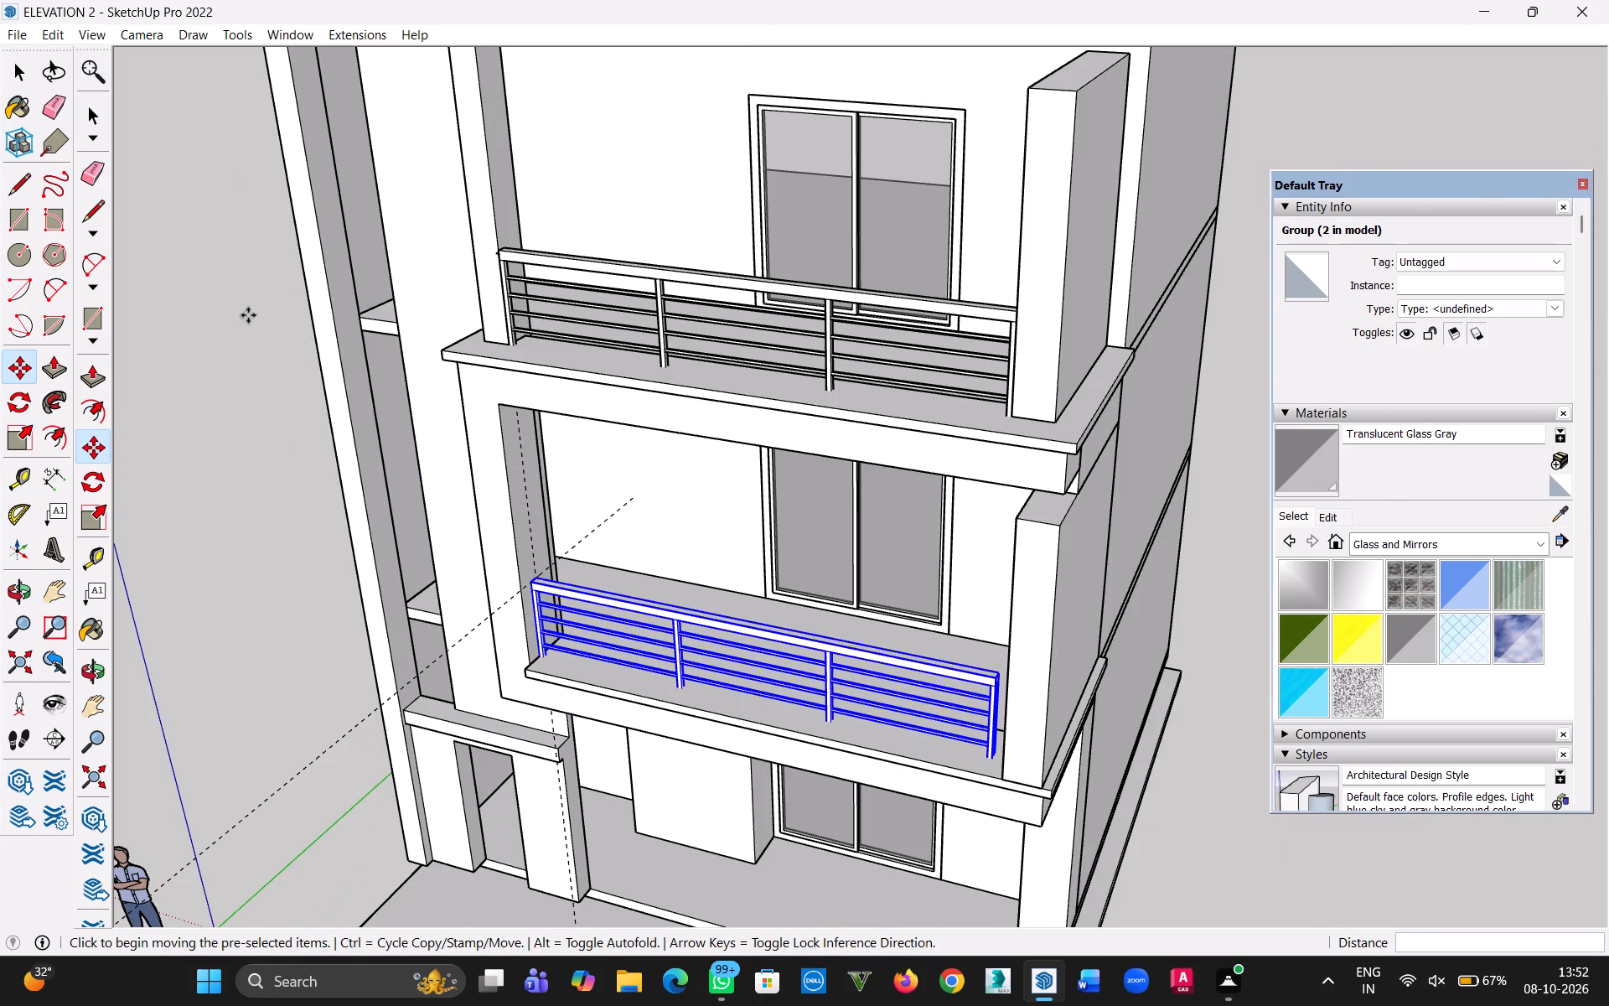
pyautogui.click(264, 284)
pyautogui.press('Escape')
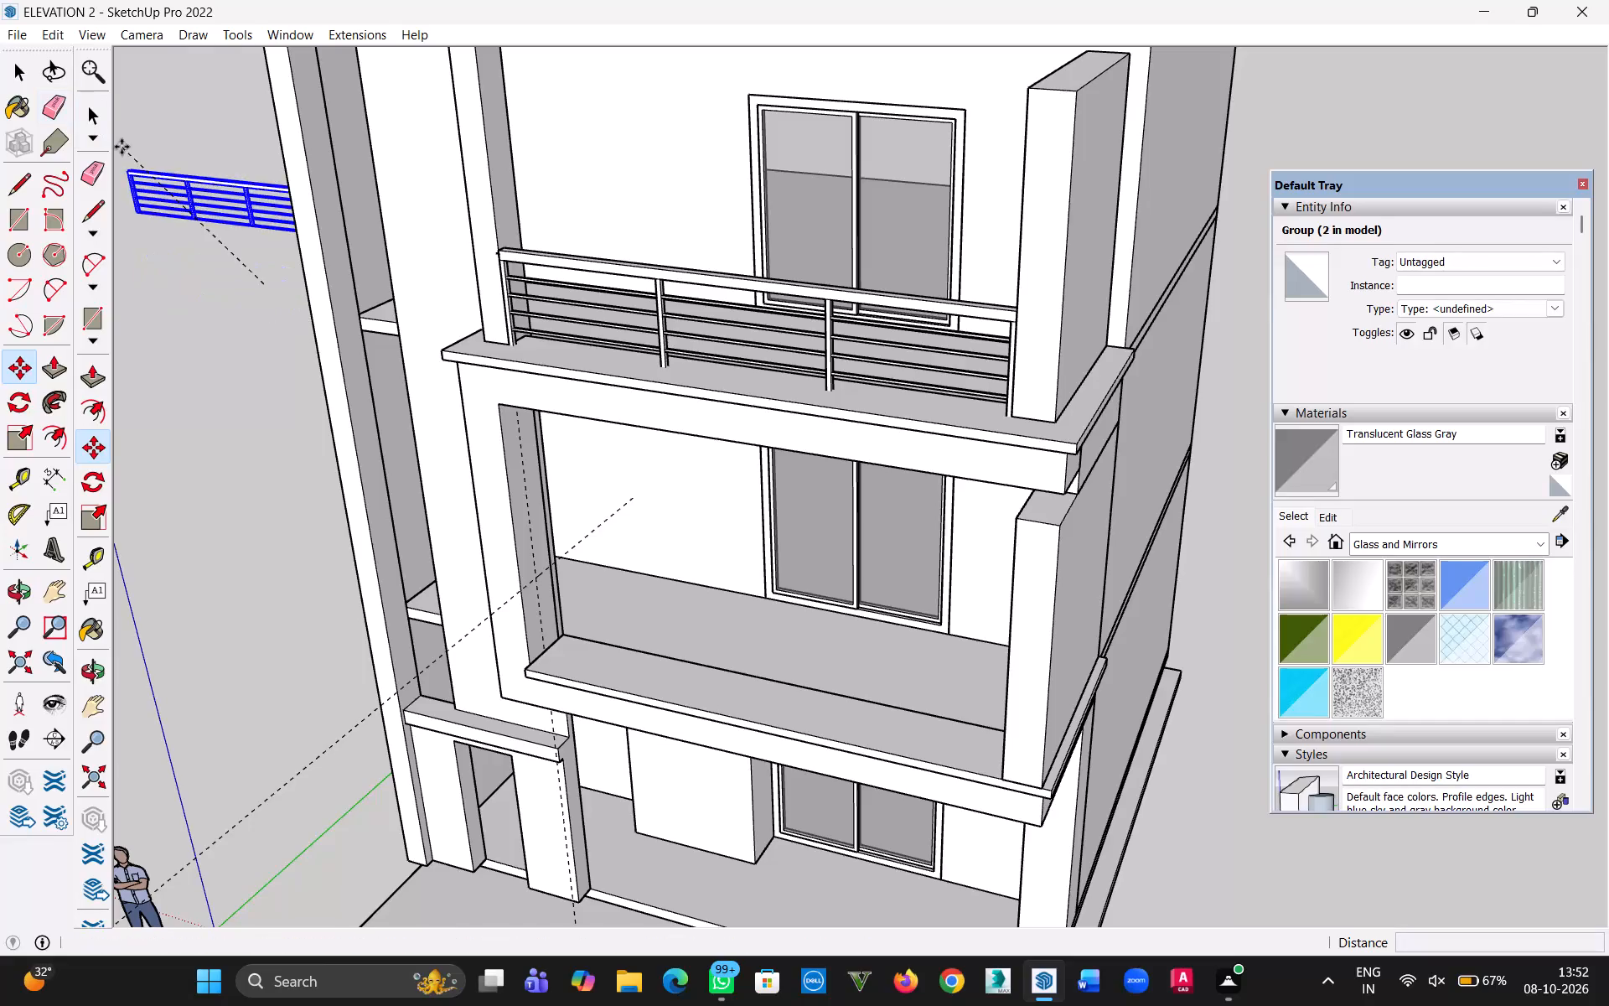
pyautogui.click(23, 72)
pyautogui.doubleClick(214, 239)
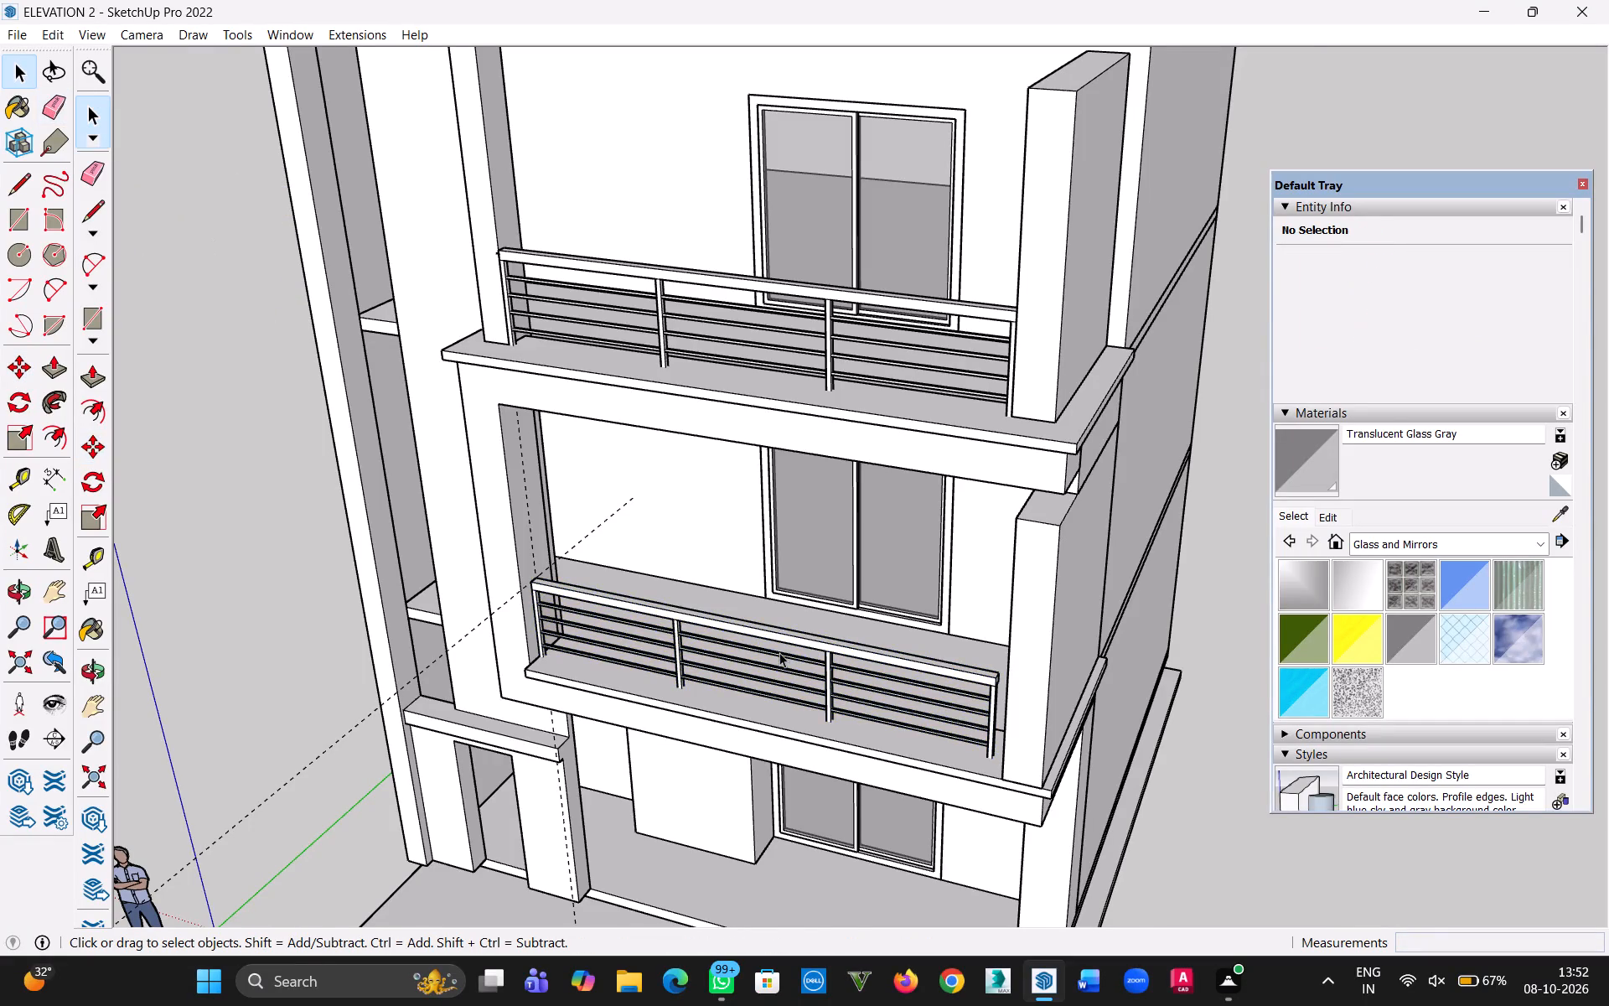
# Examine how the placed railing fits the middle balcony's floor and side walls from several angles.
pyautogui.moveTo(797, 651); pyautogui.dragTo(990, 406, button='middle')
pyautogui.scroll(5, 897, 562)
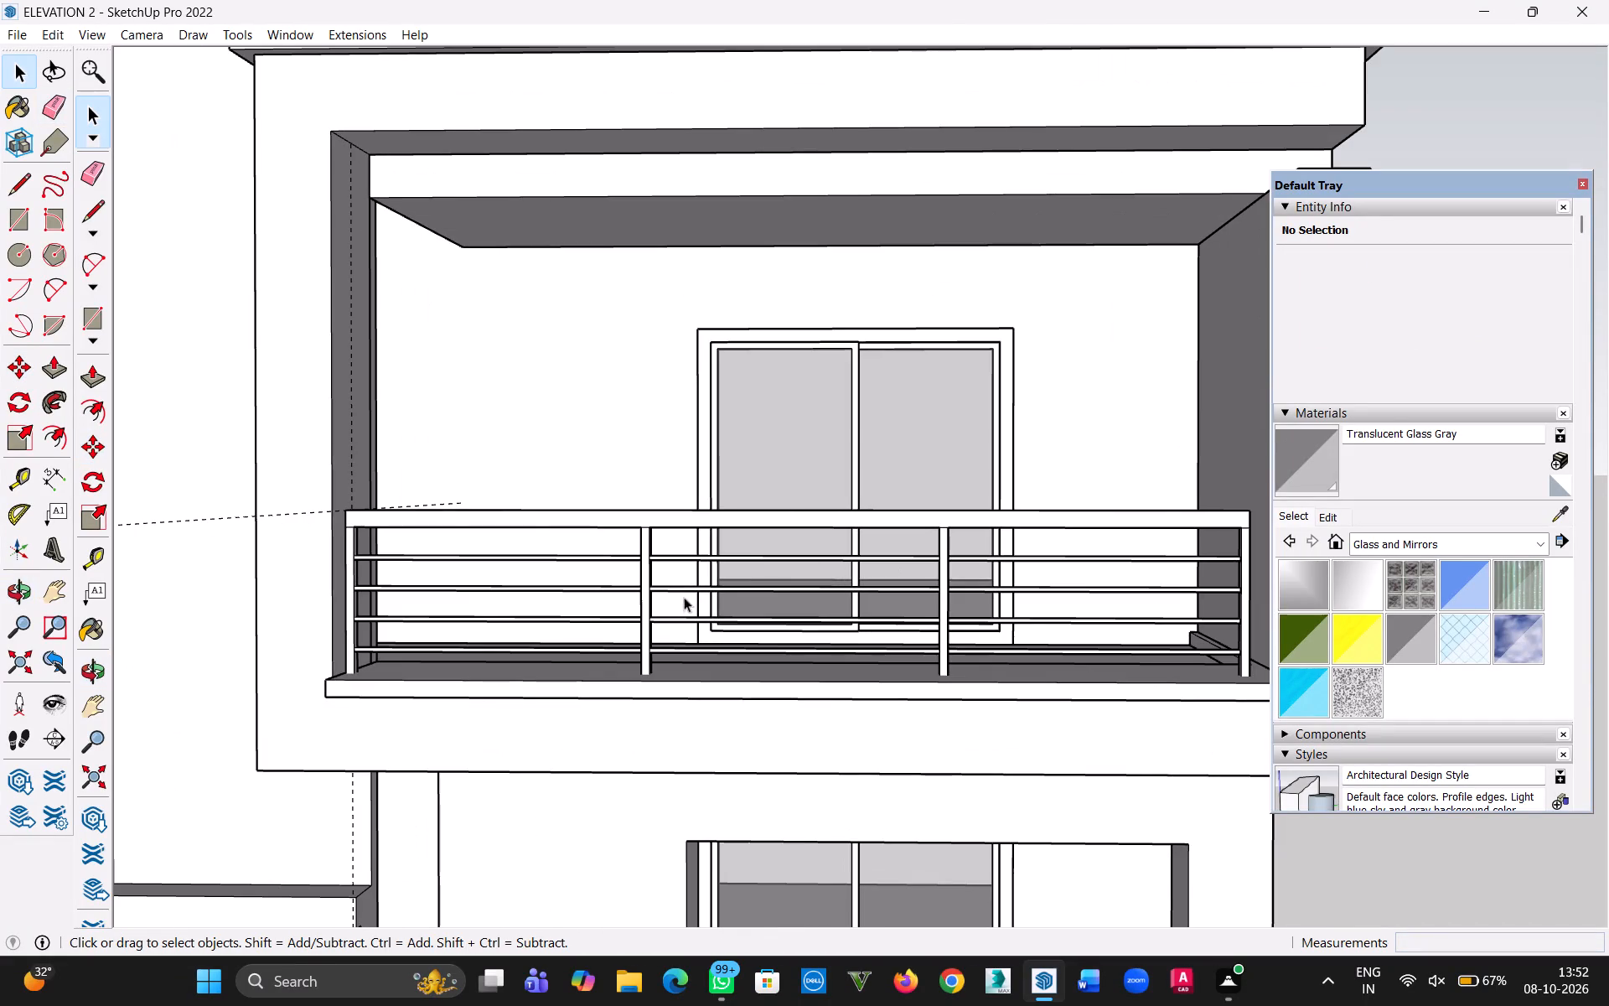
pyautogui.moveTo(722, 560); pyautogui.dragTo(306, 565, button='middle')
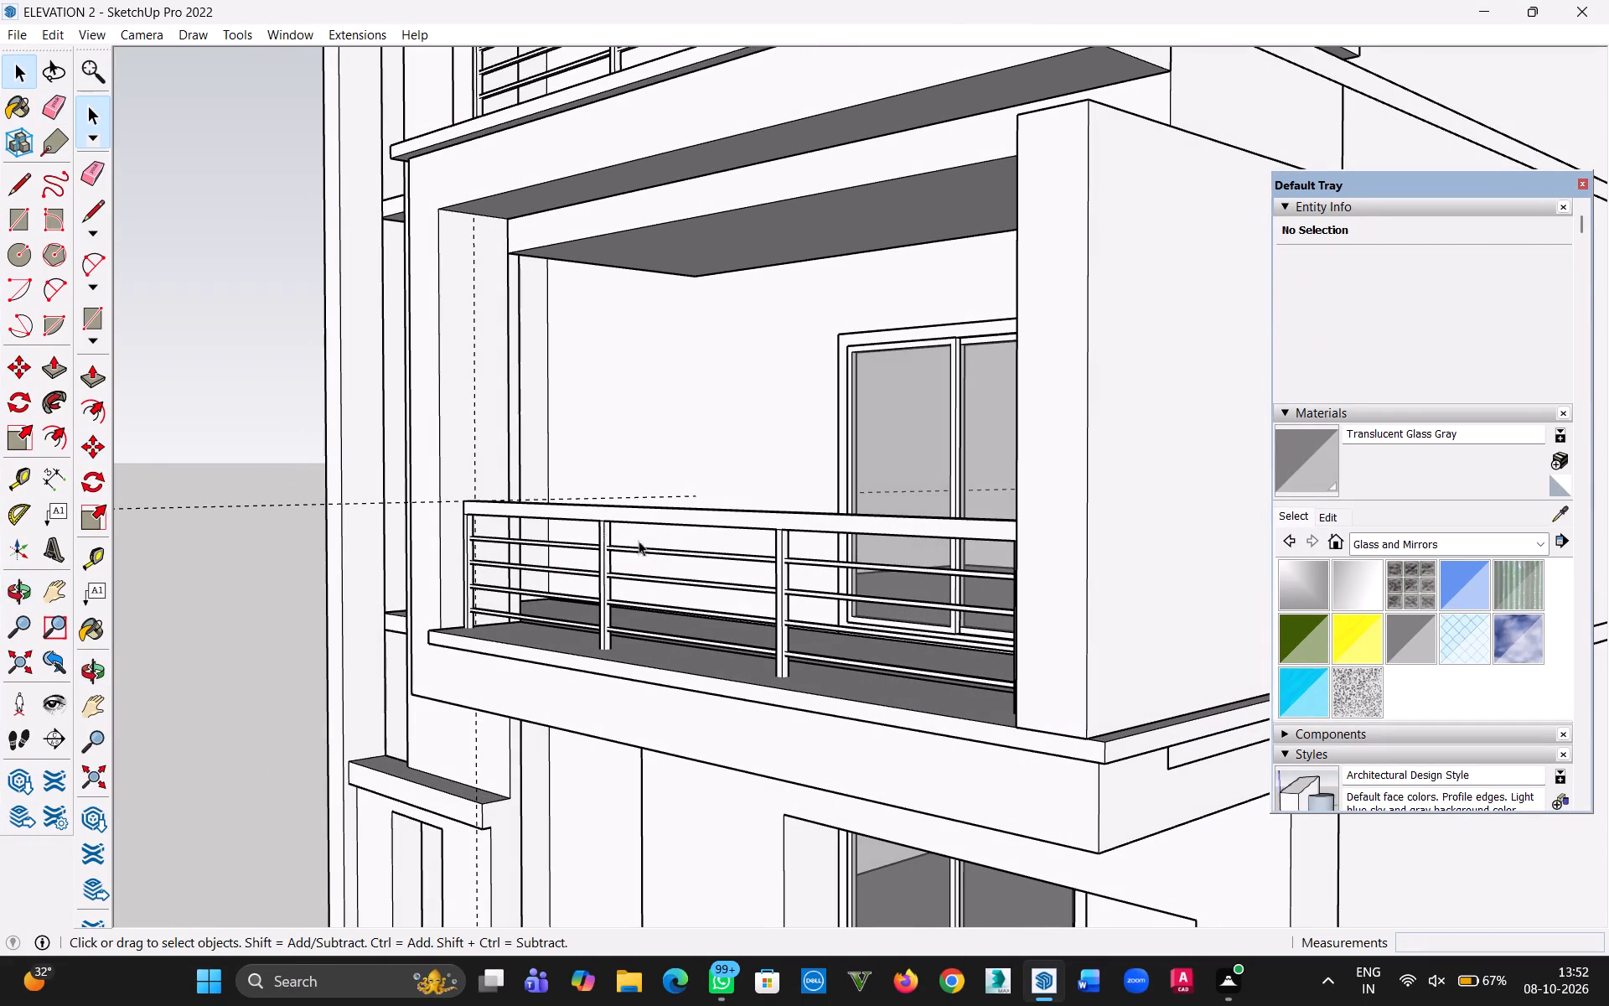
pyautogui.moveTo(900, 560); pyautogui.dragTo(1136, 560, button='middle')
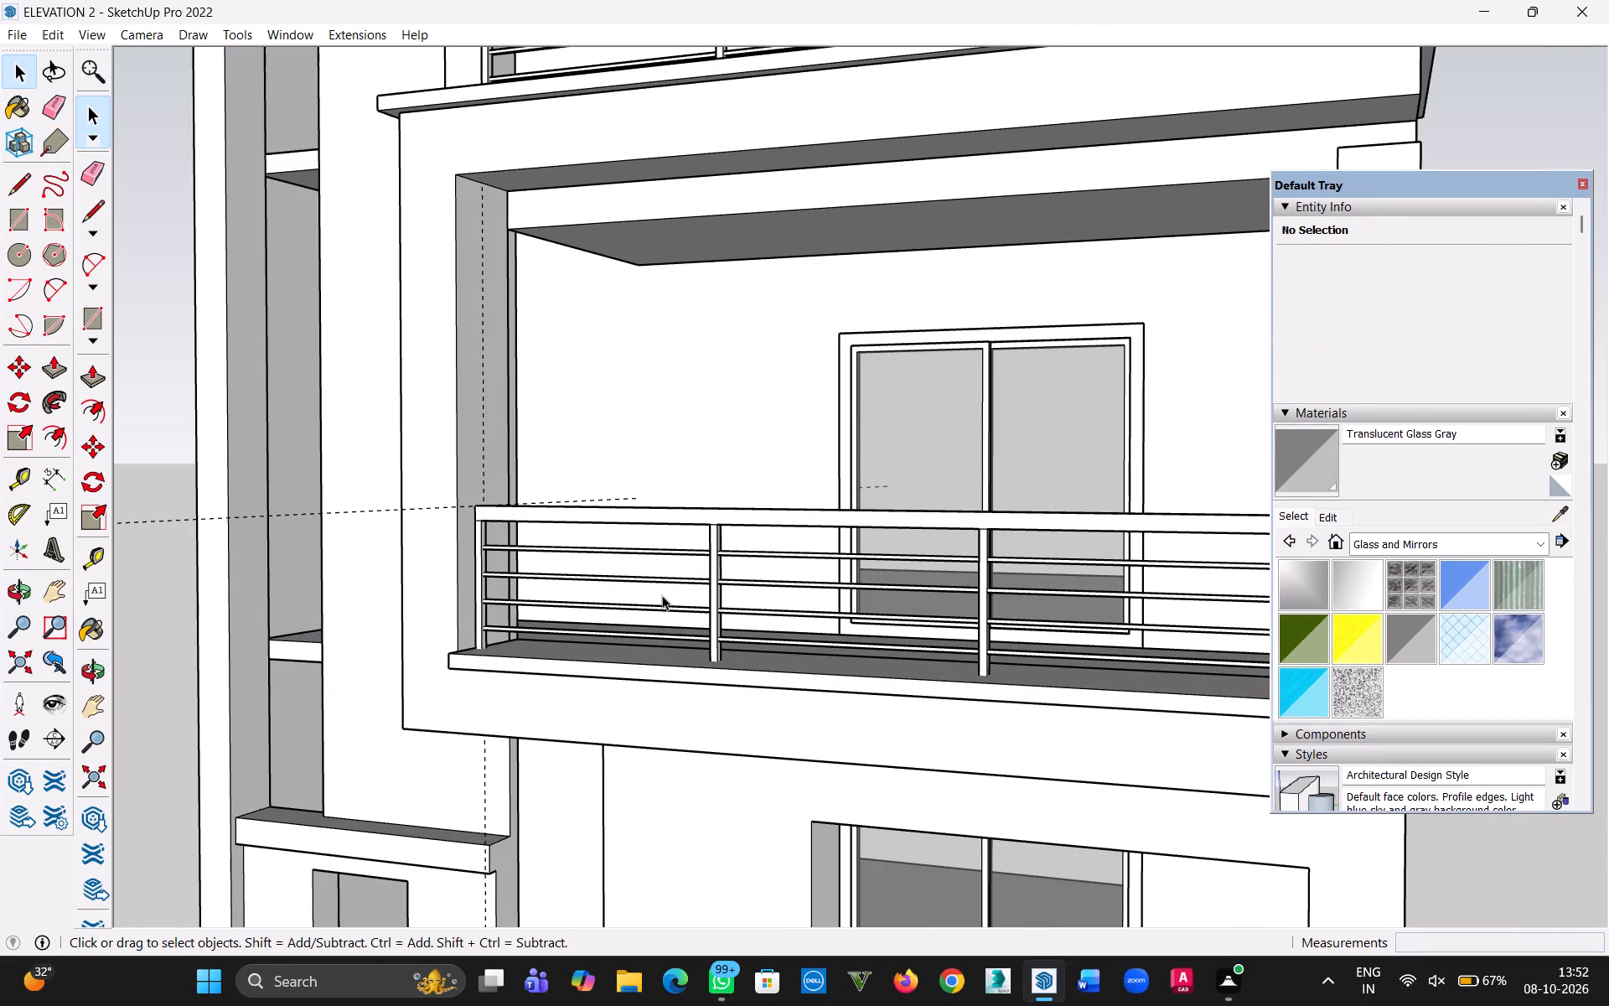
pyautogui.moveTo(656, 594); pyautogui.dragTo(1269, 667, button='middle')
pyautogui.press('h')
pyautogui.moveTo(1159, 714); pyautogui.dragTo(675, 687)
pyautogui.moveTo(708, 658); pyautogui.dragTo(940, 668, button='middle')
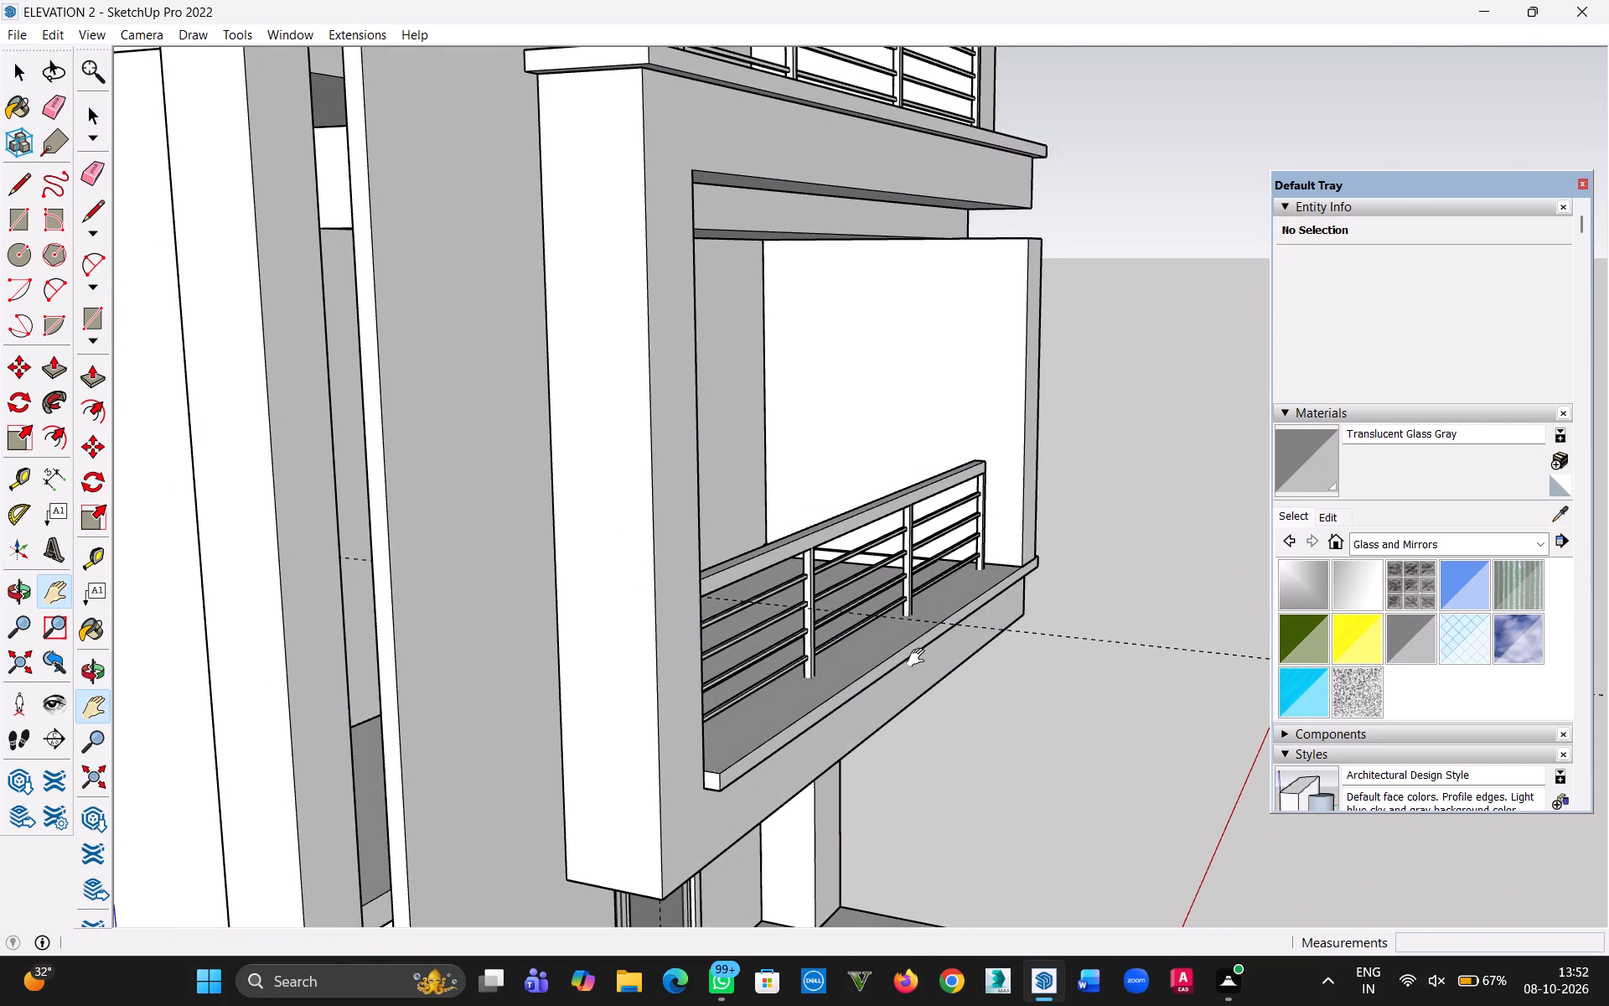
pyautogui.click(904, 566)
# Scale the middle balcony railing lengthwise by about 1.04 so its right end meets the right side wall.
pyautogui.click(25, 75)
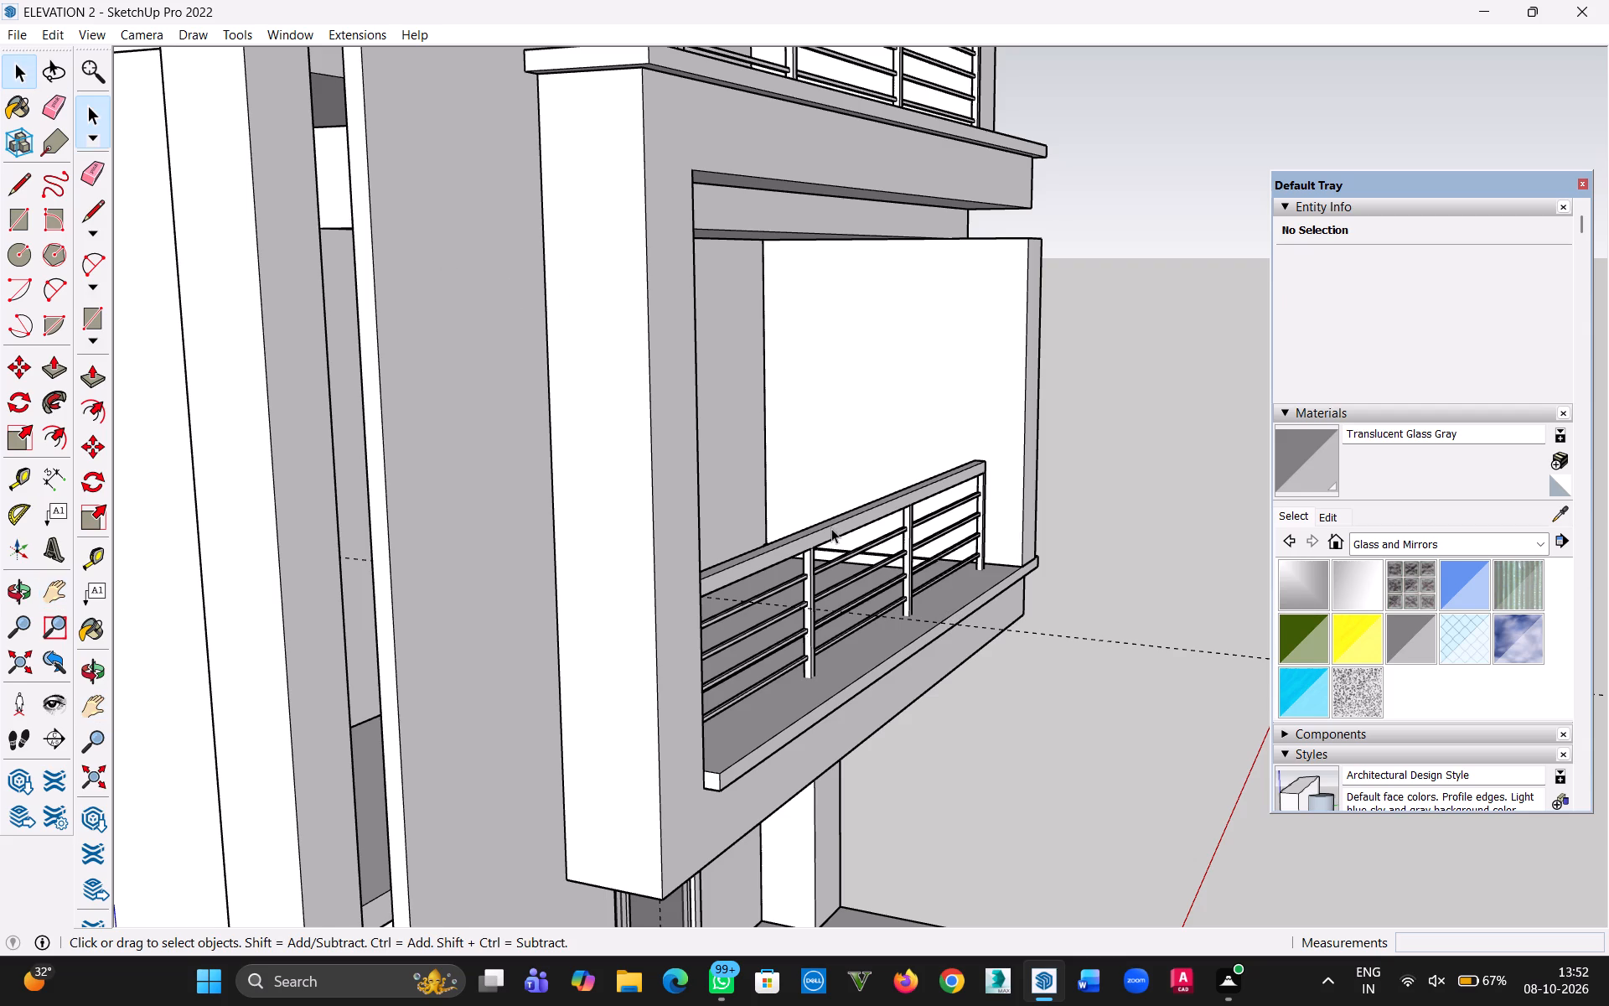
pyautogui.click(831, 528)
pyautogui.moveTo(929, 549); pyautogui.dragTo(281, 616, button='middle')
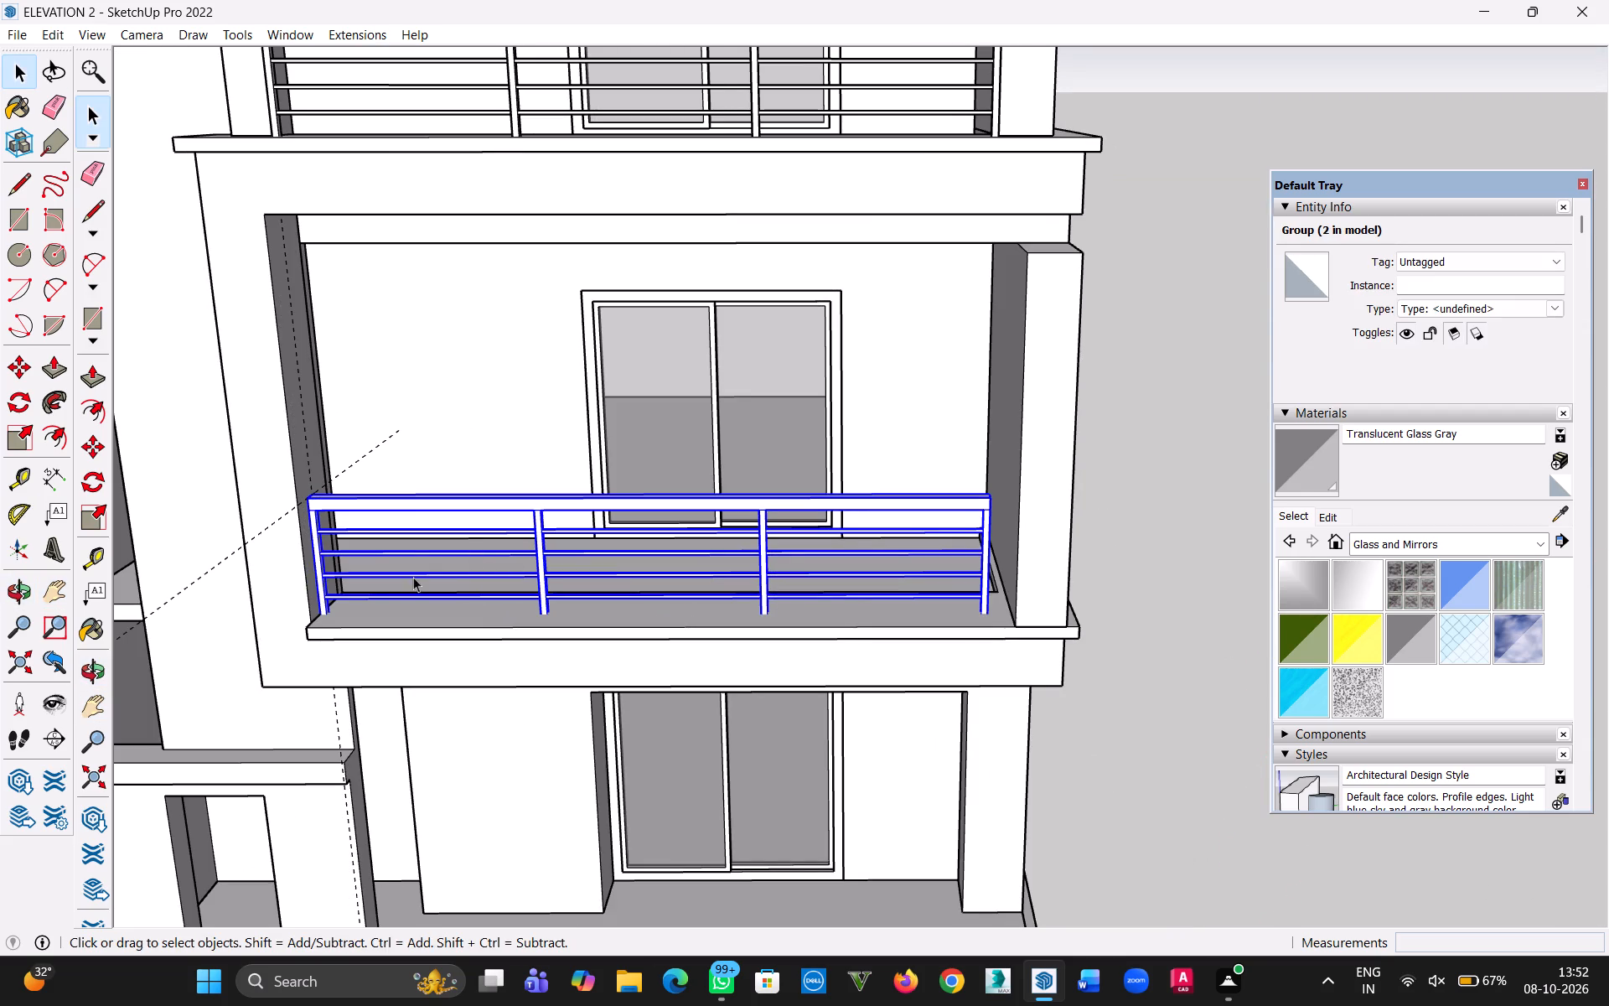
pyautogui.click(98, 509)
pyautogui.scroll(8, 1041, 513)
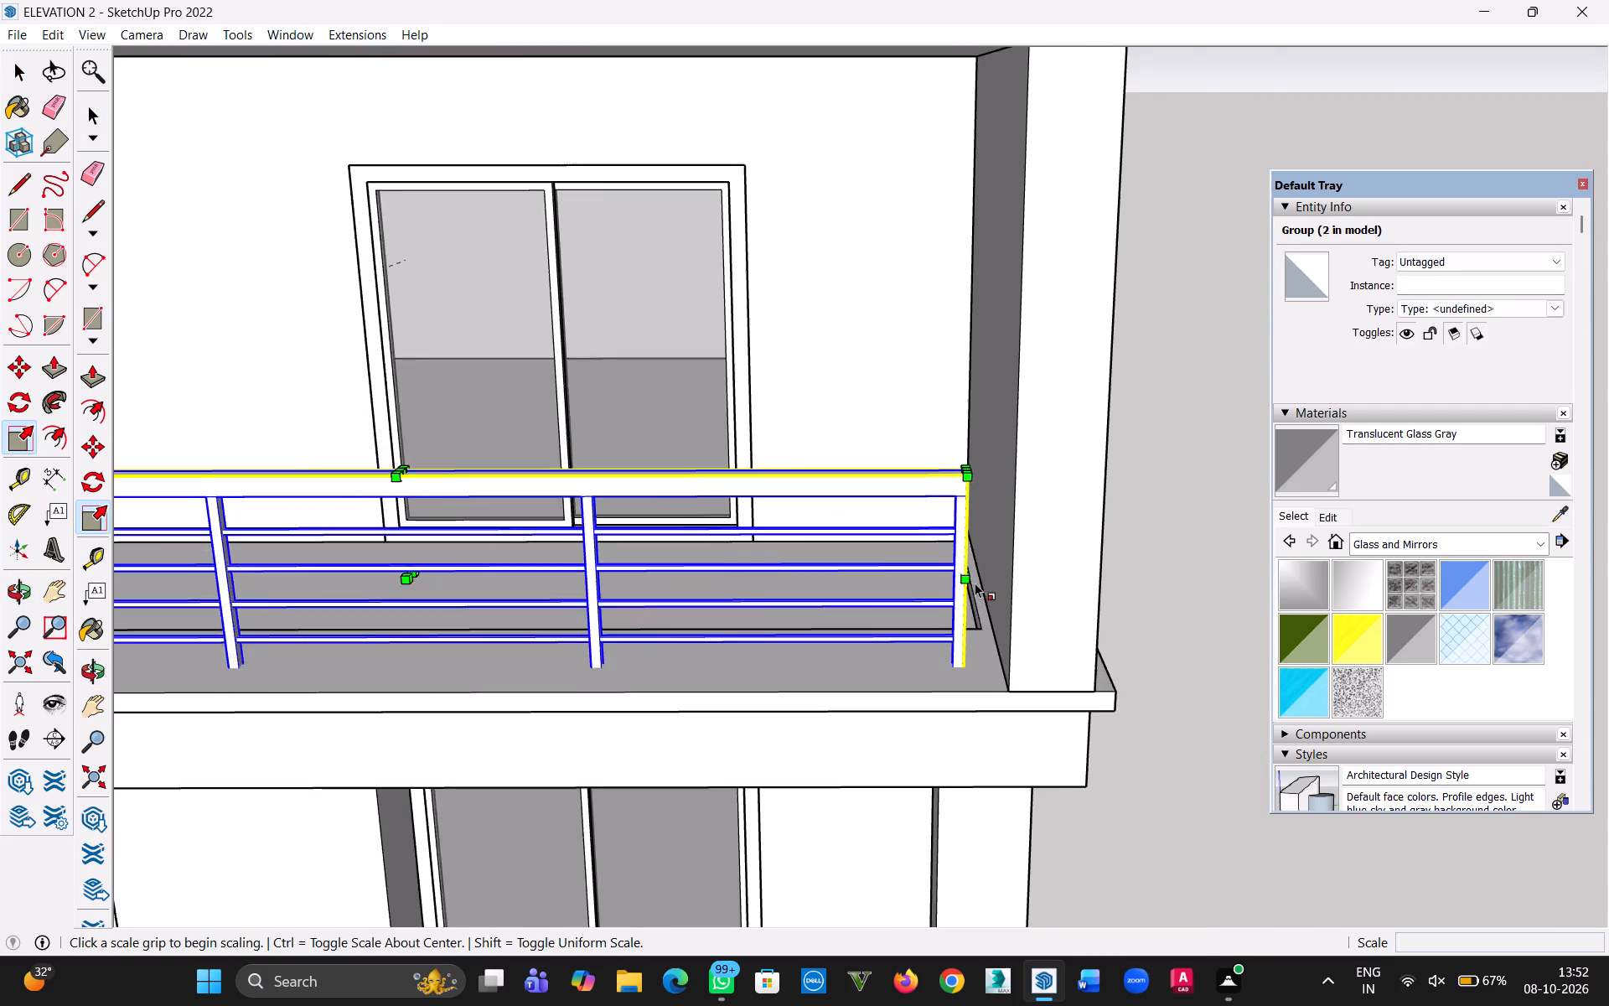
pyautogui.scroll(7, 975, 583)
pyautogui.moveTo(989, 578); pyautogui.dragTo(948, 589, button='middle')
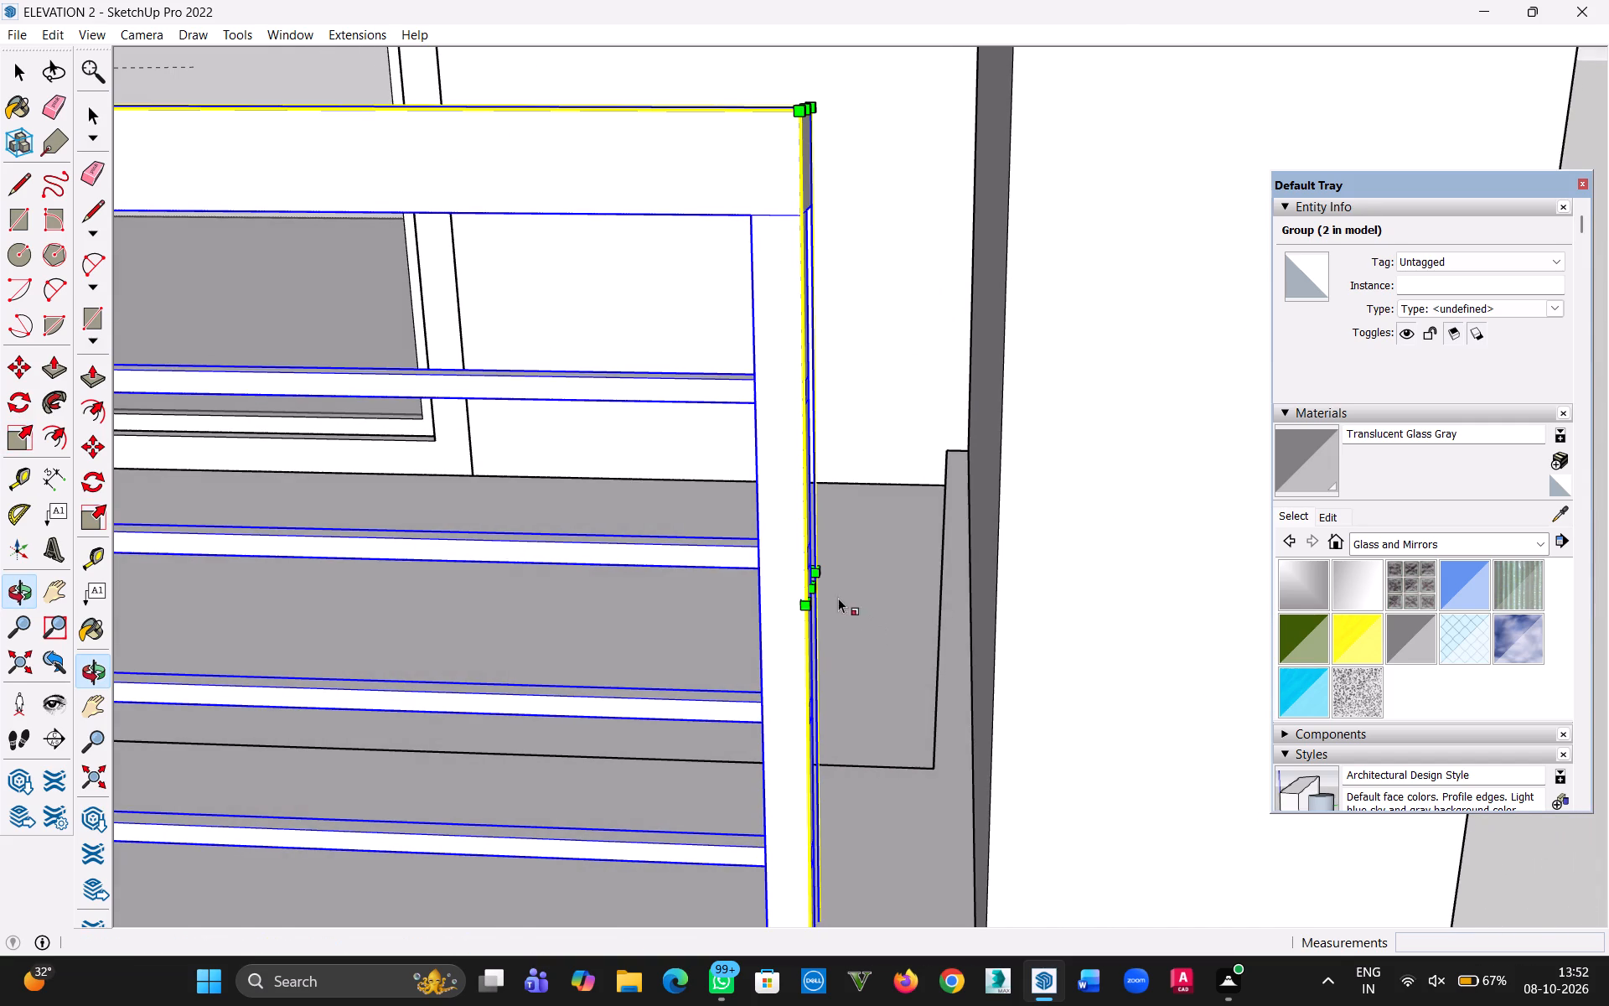
pyautogui.click(817, 591)
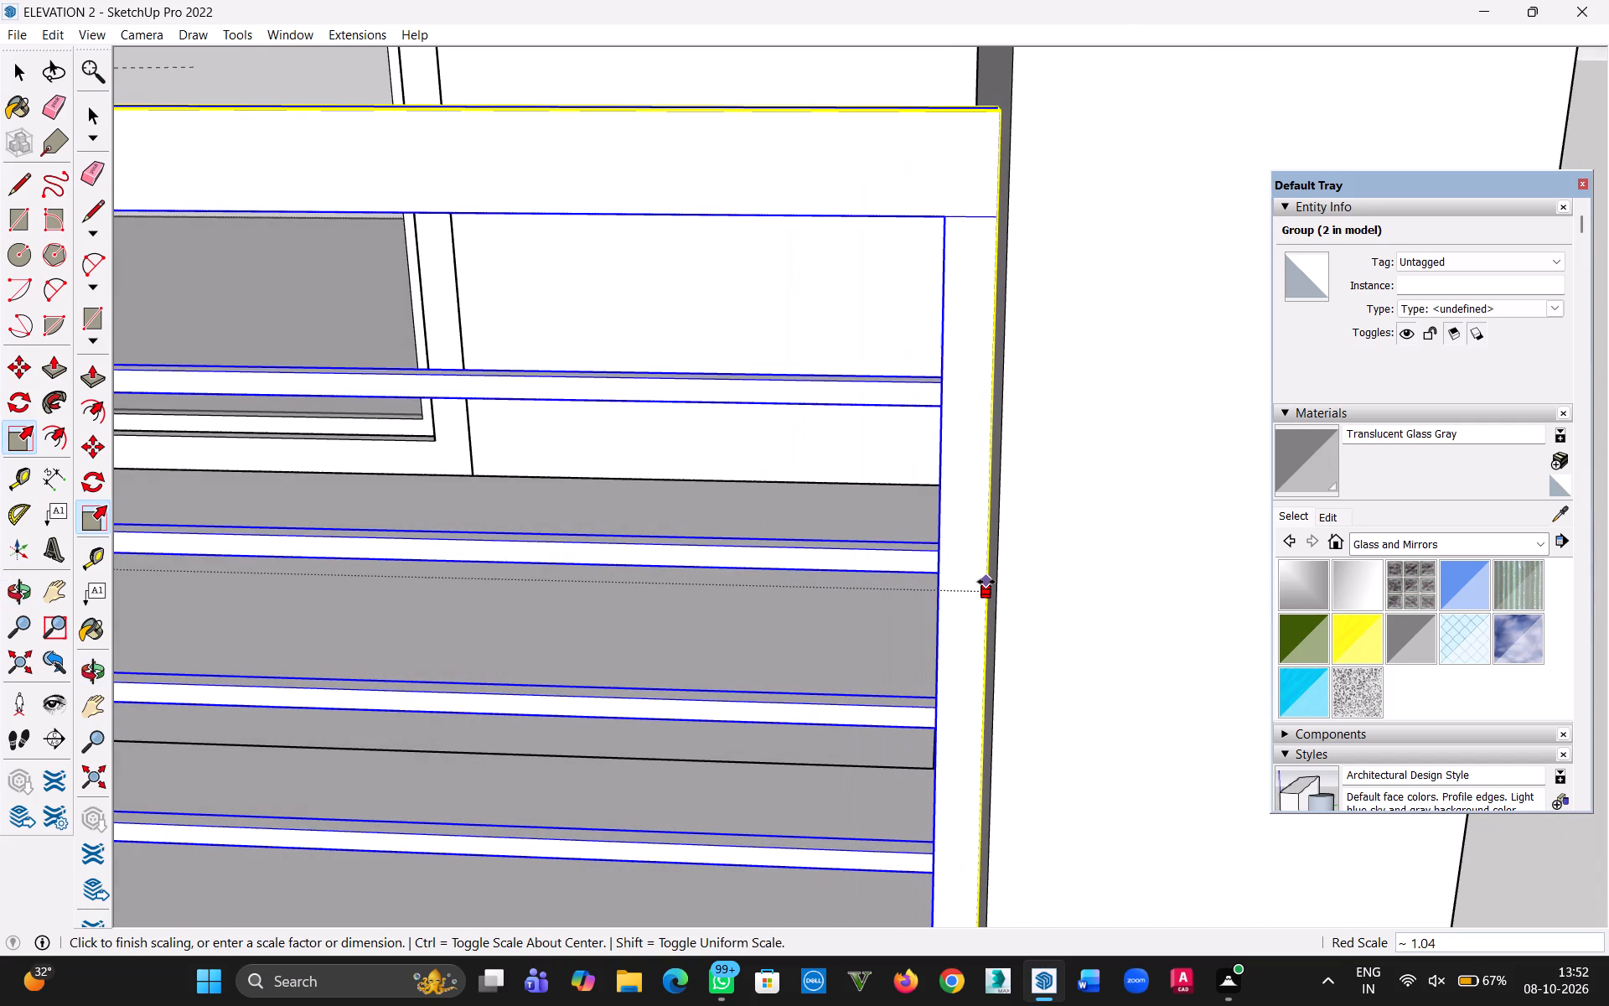
pyautogui.click(986, 582)
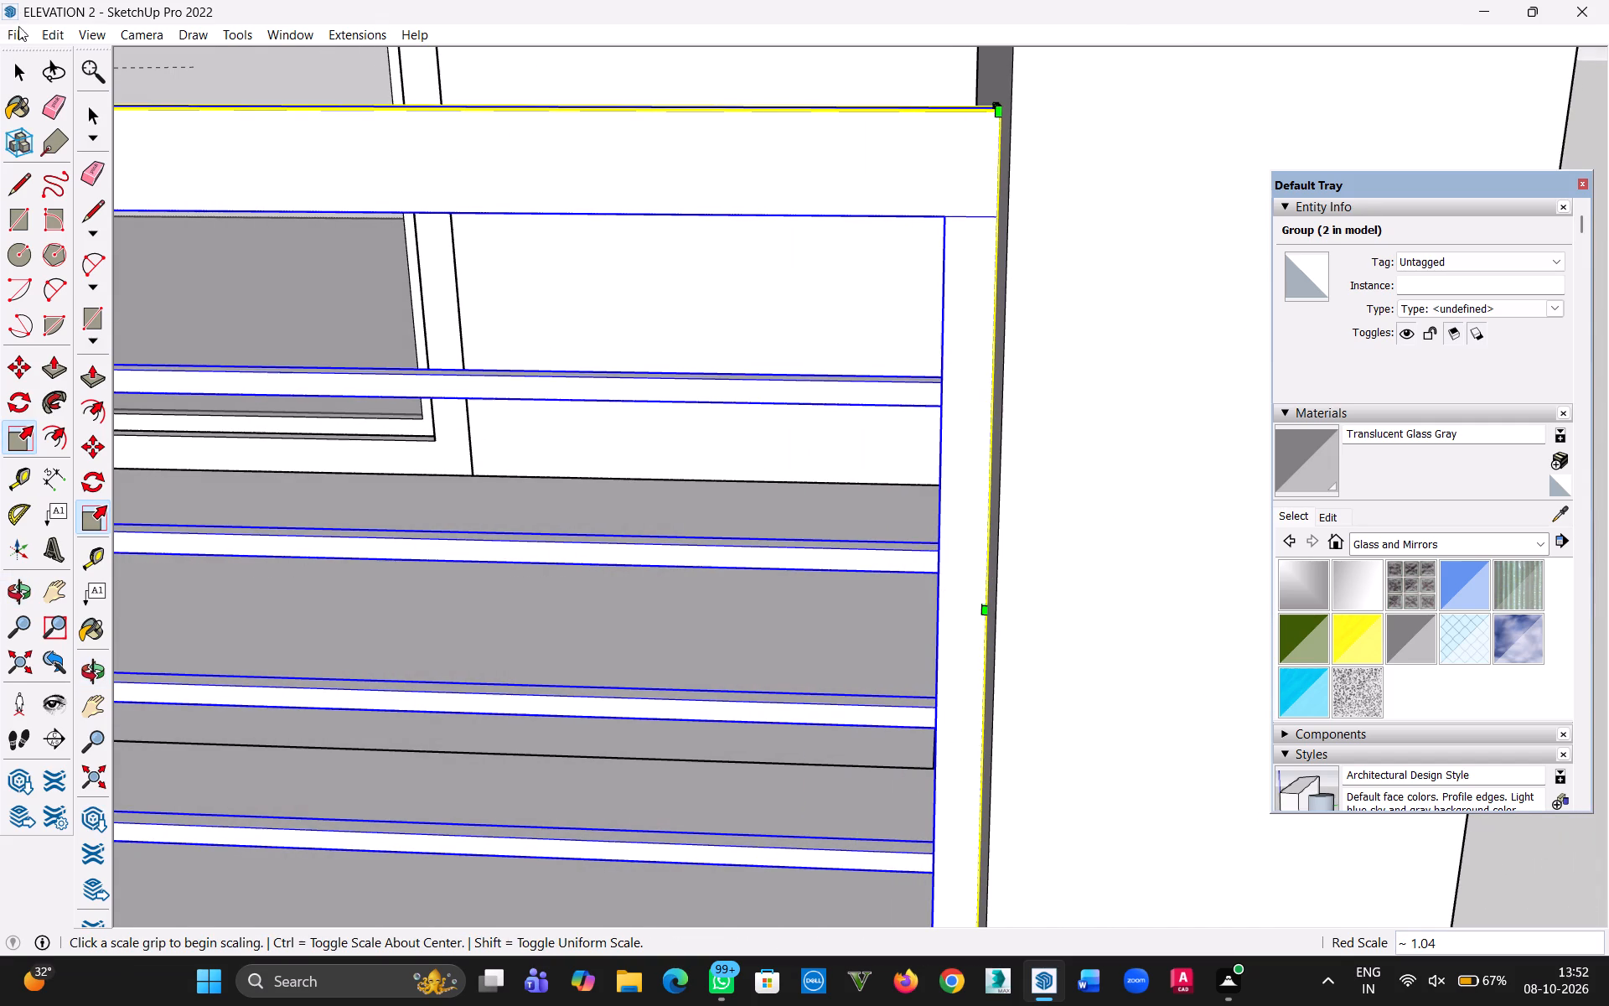
pyautogui.click(22, 70)
pyautogui.scroll(-12, 557, 230)
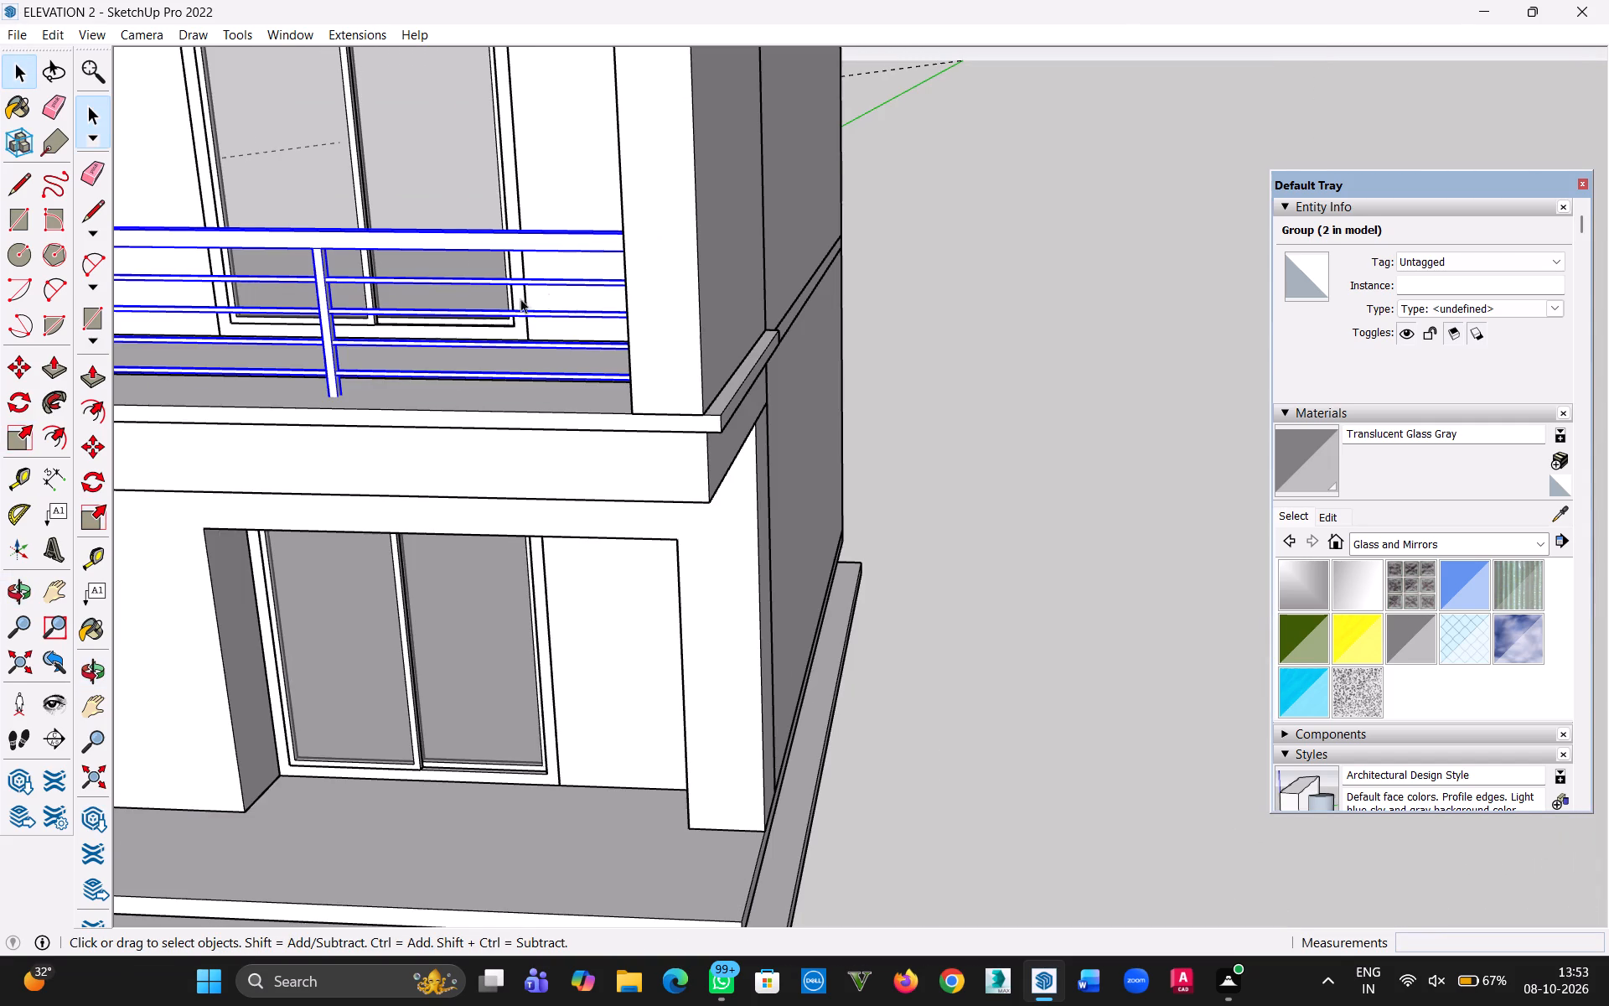
pyautogui.moveTo(513, 328); pyautogui.dragTo(736, 302, button='middle')
pyautogui.scroll(-5, 624, 349)
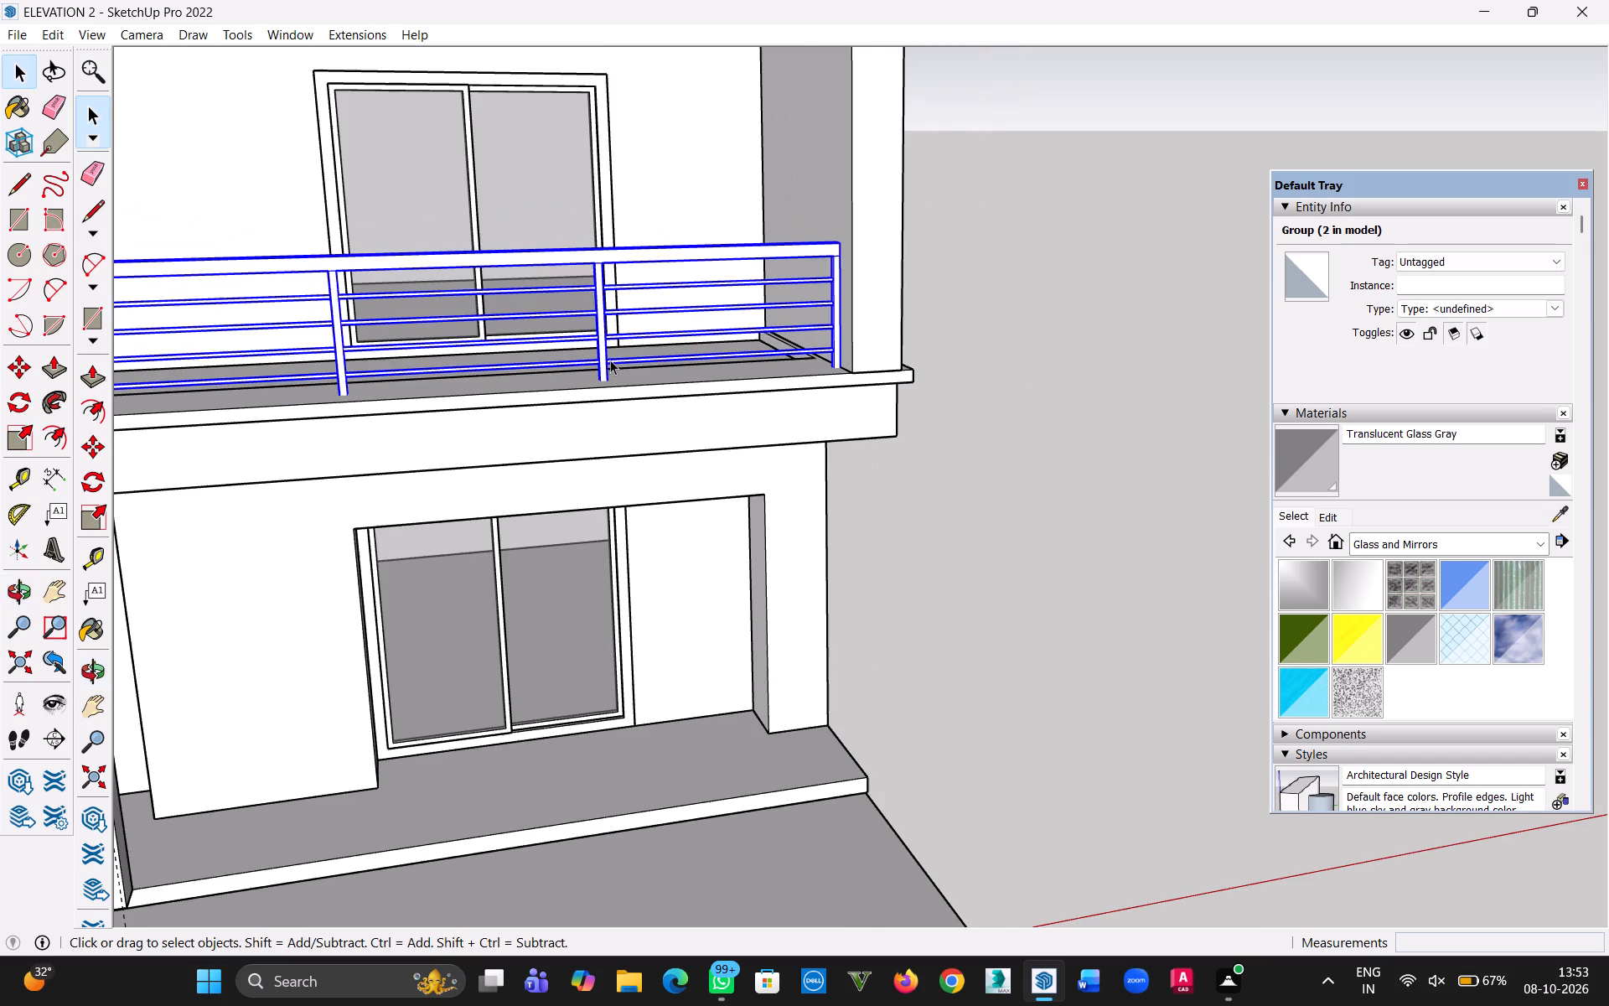
pyautogui.click(901, 343)
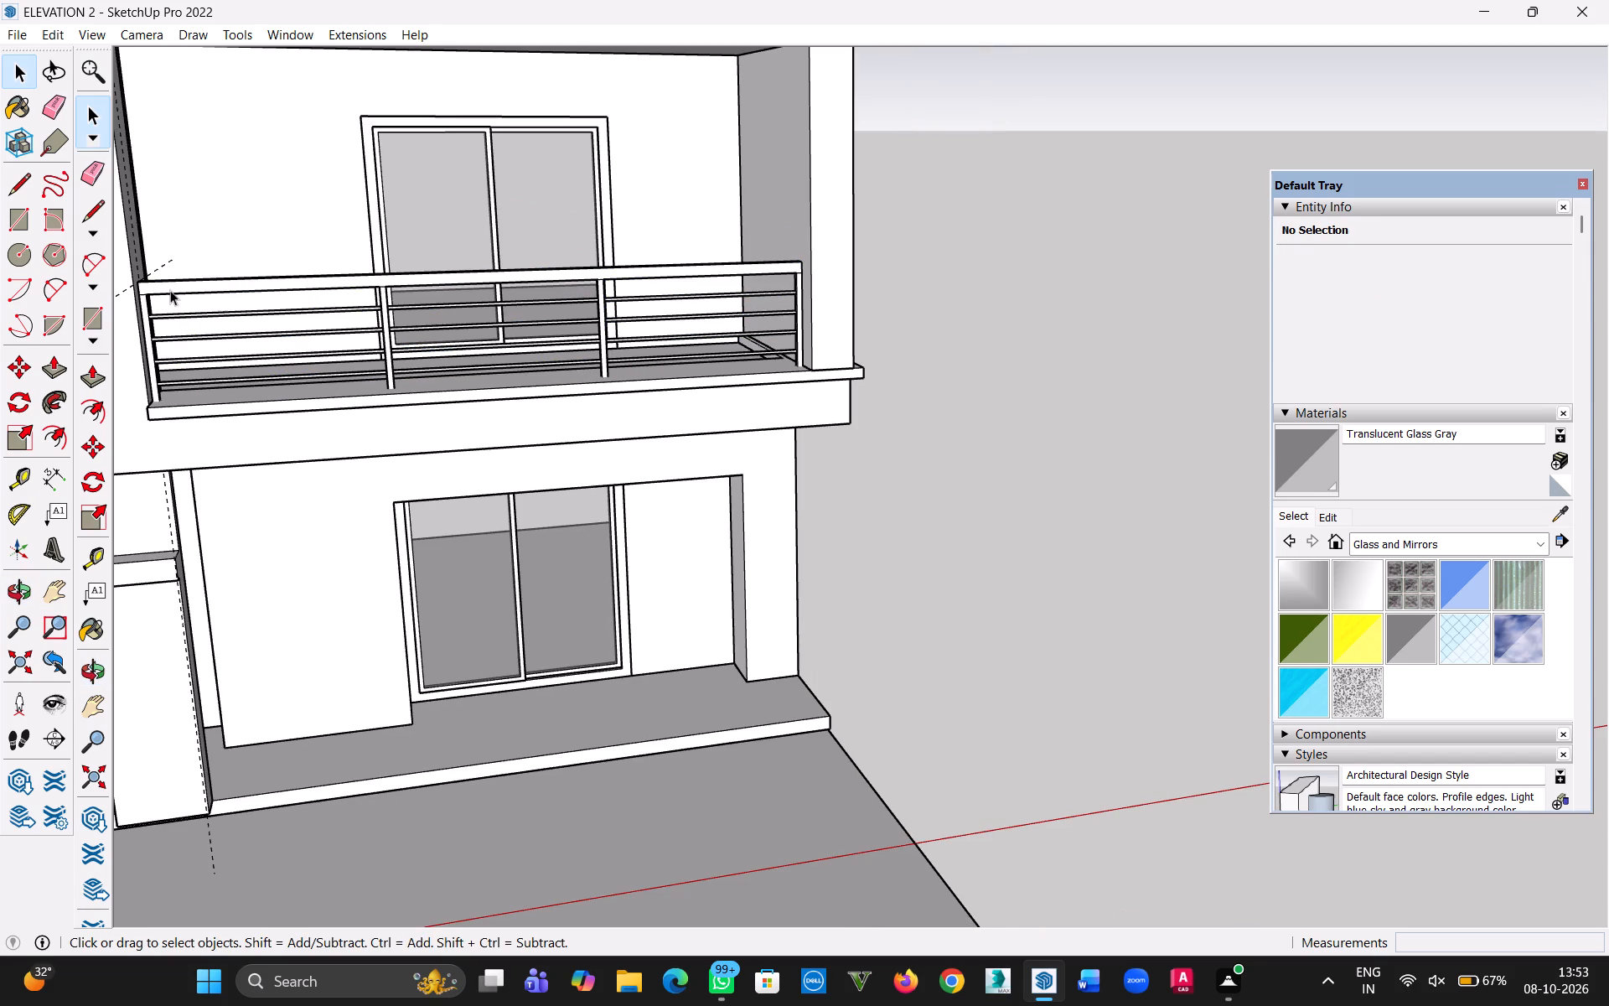
# Save the ELEVATION 2 model.
pyautogui.click(21, 37)
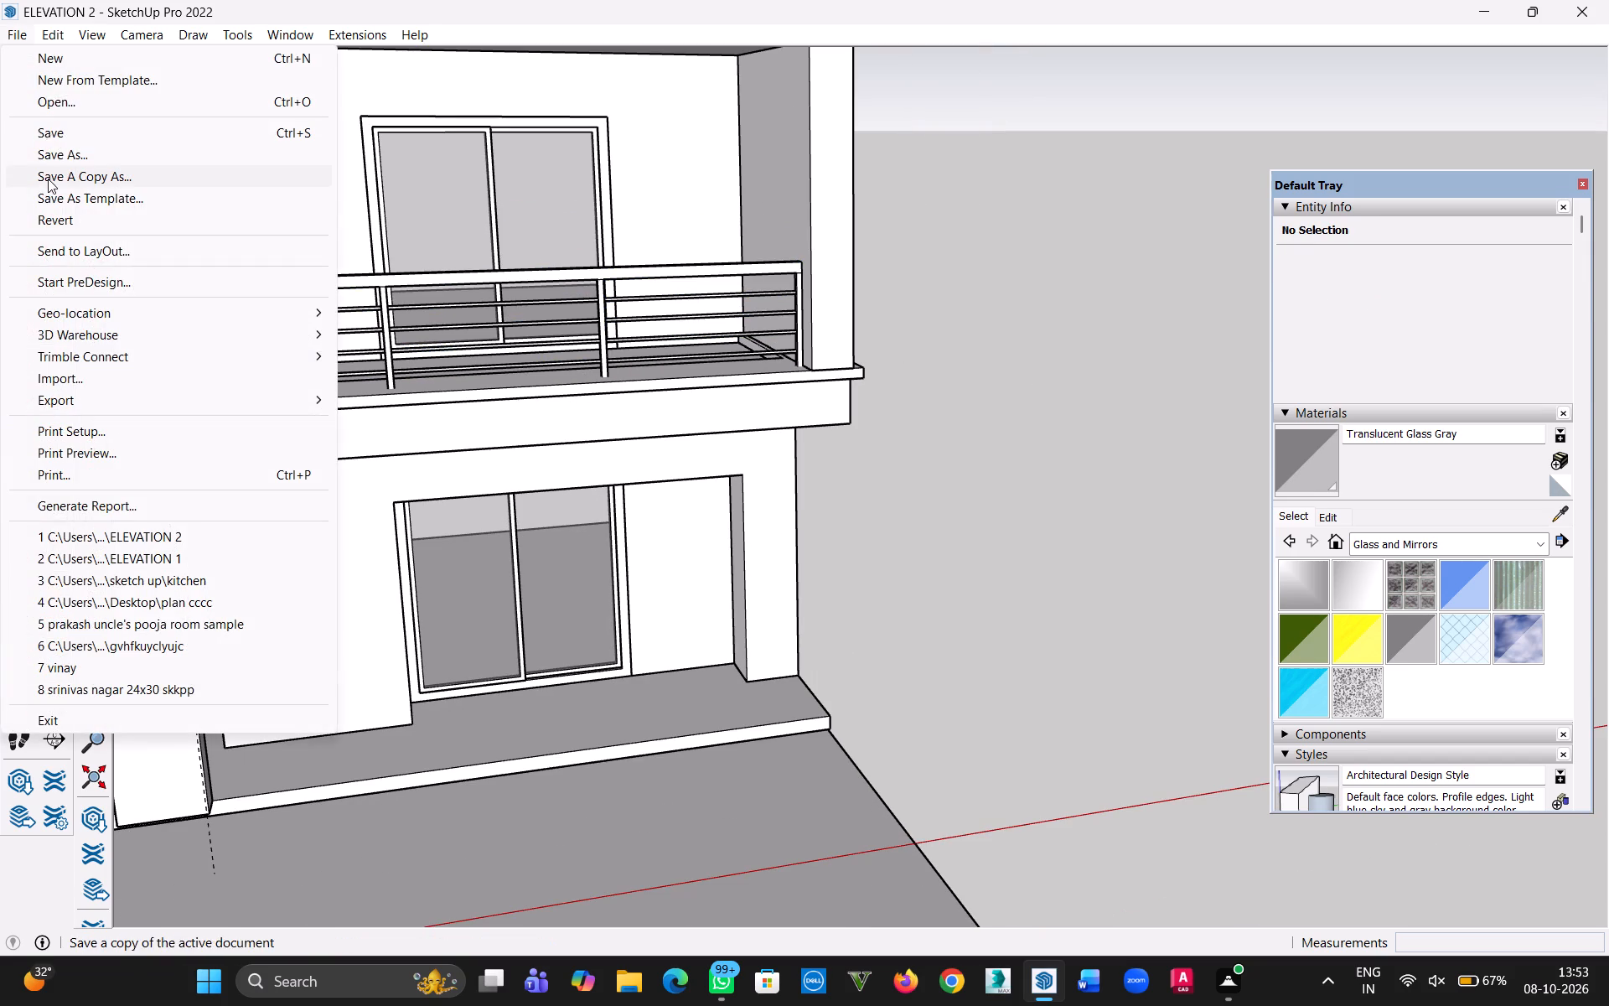
pyautogui.click(56, 134)
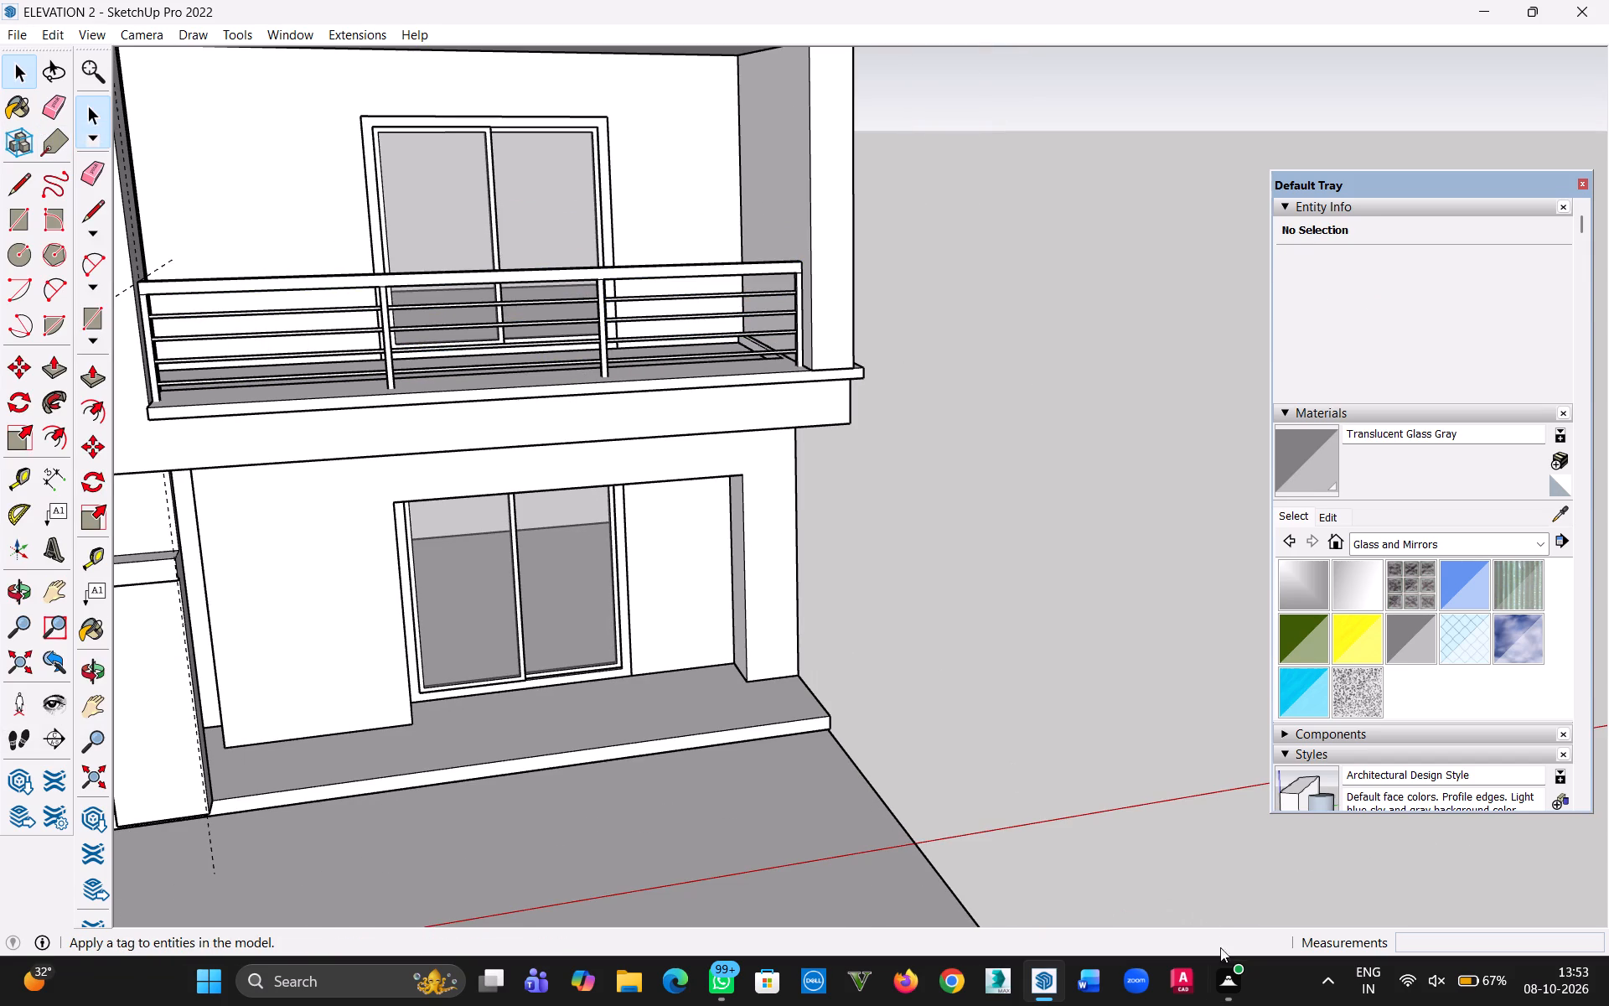